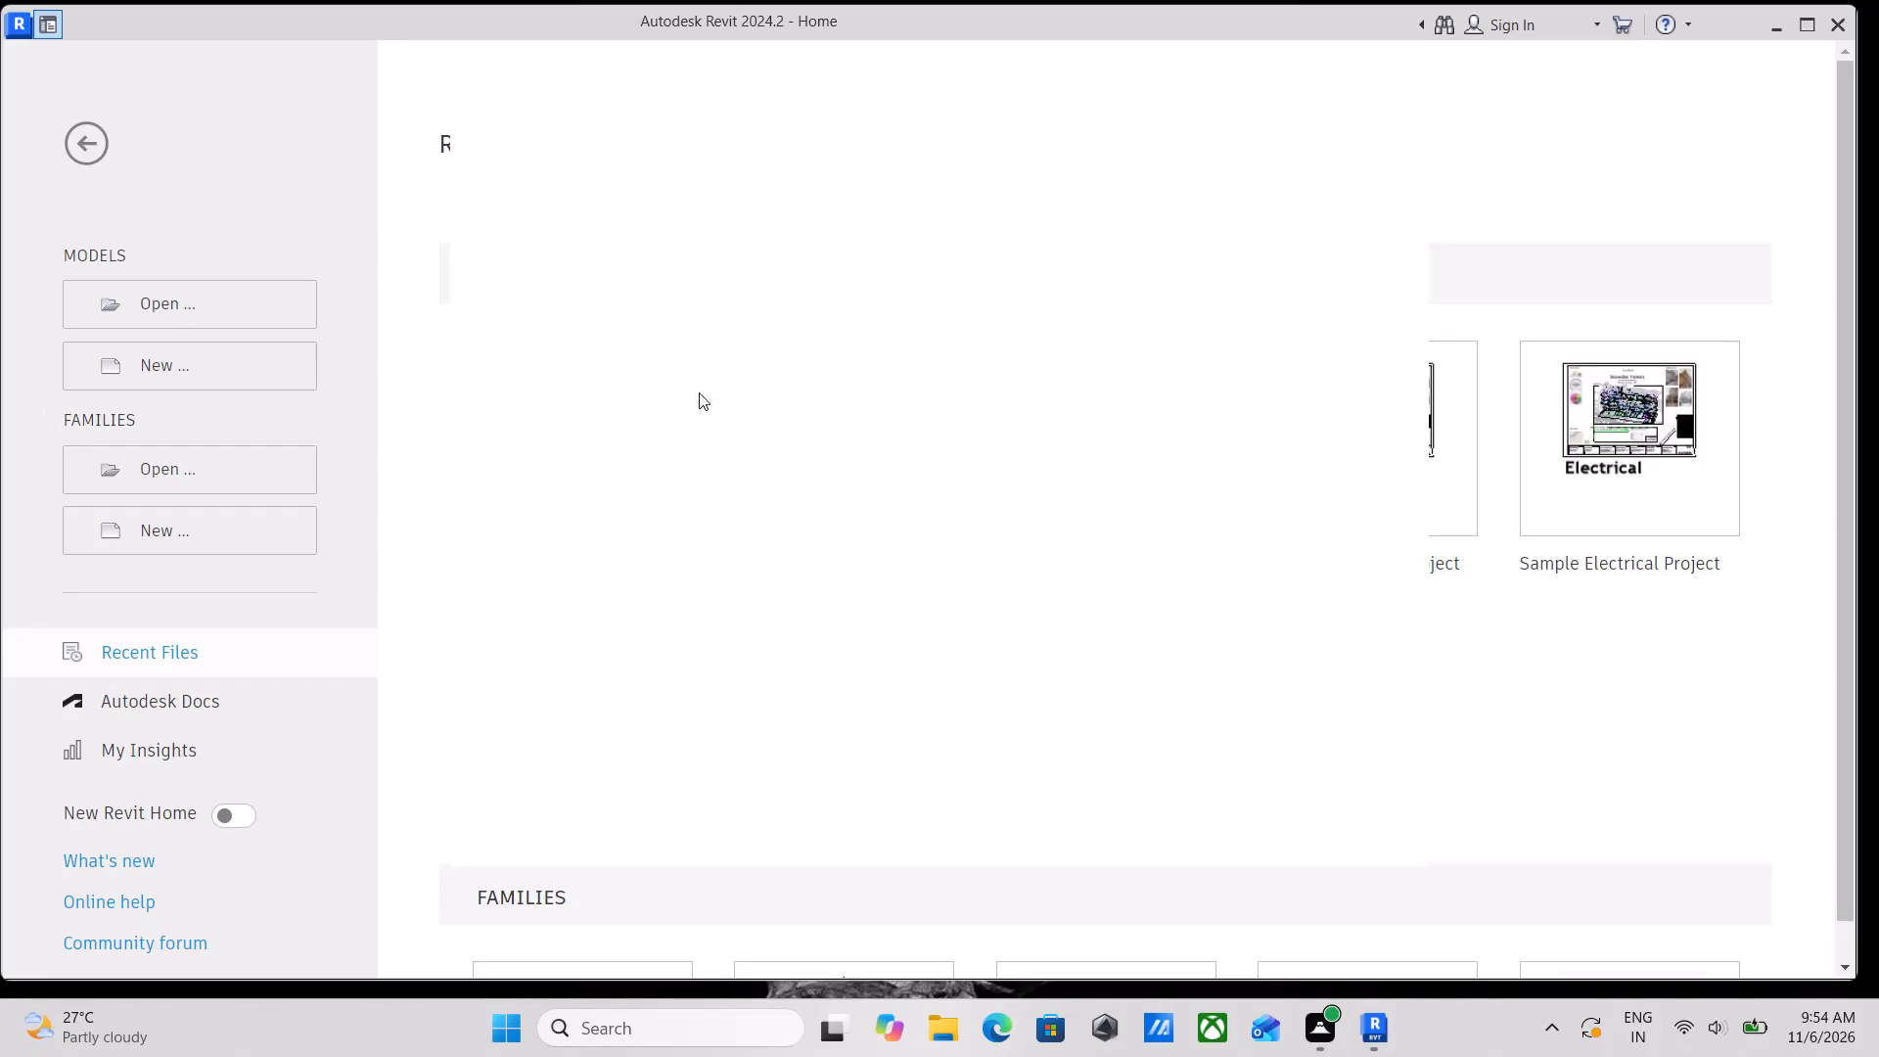
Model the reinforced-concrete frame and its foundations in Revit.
Create a new project from the Structural Analysis-DefaultMetric template.
scroll(1064, 490, "down", 4)
left_click(120, 359)
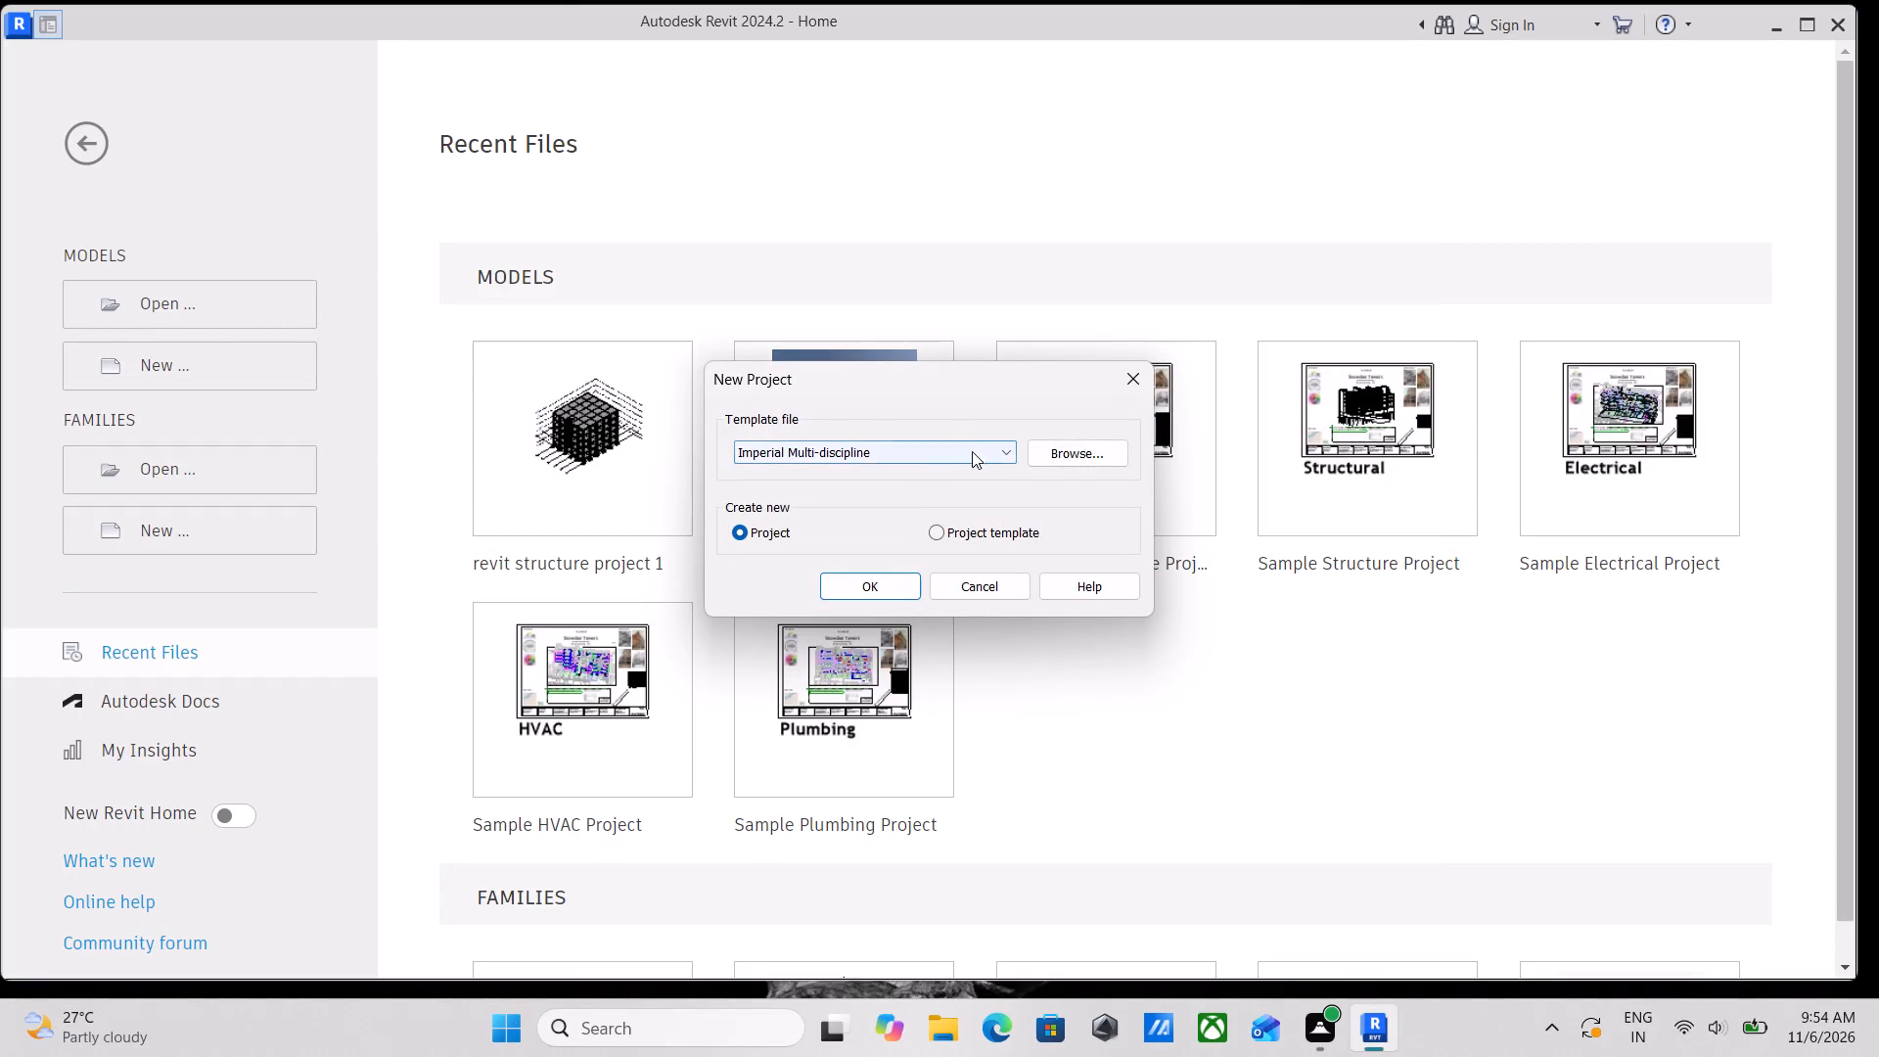
left_click(926, 458)
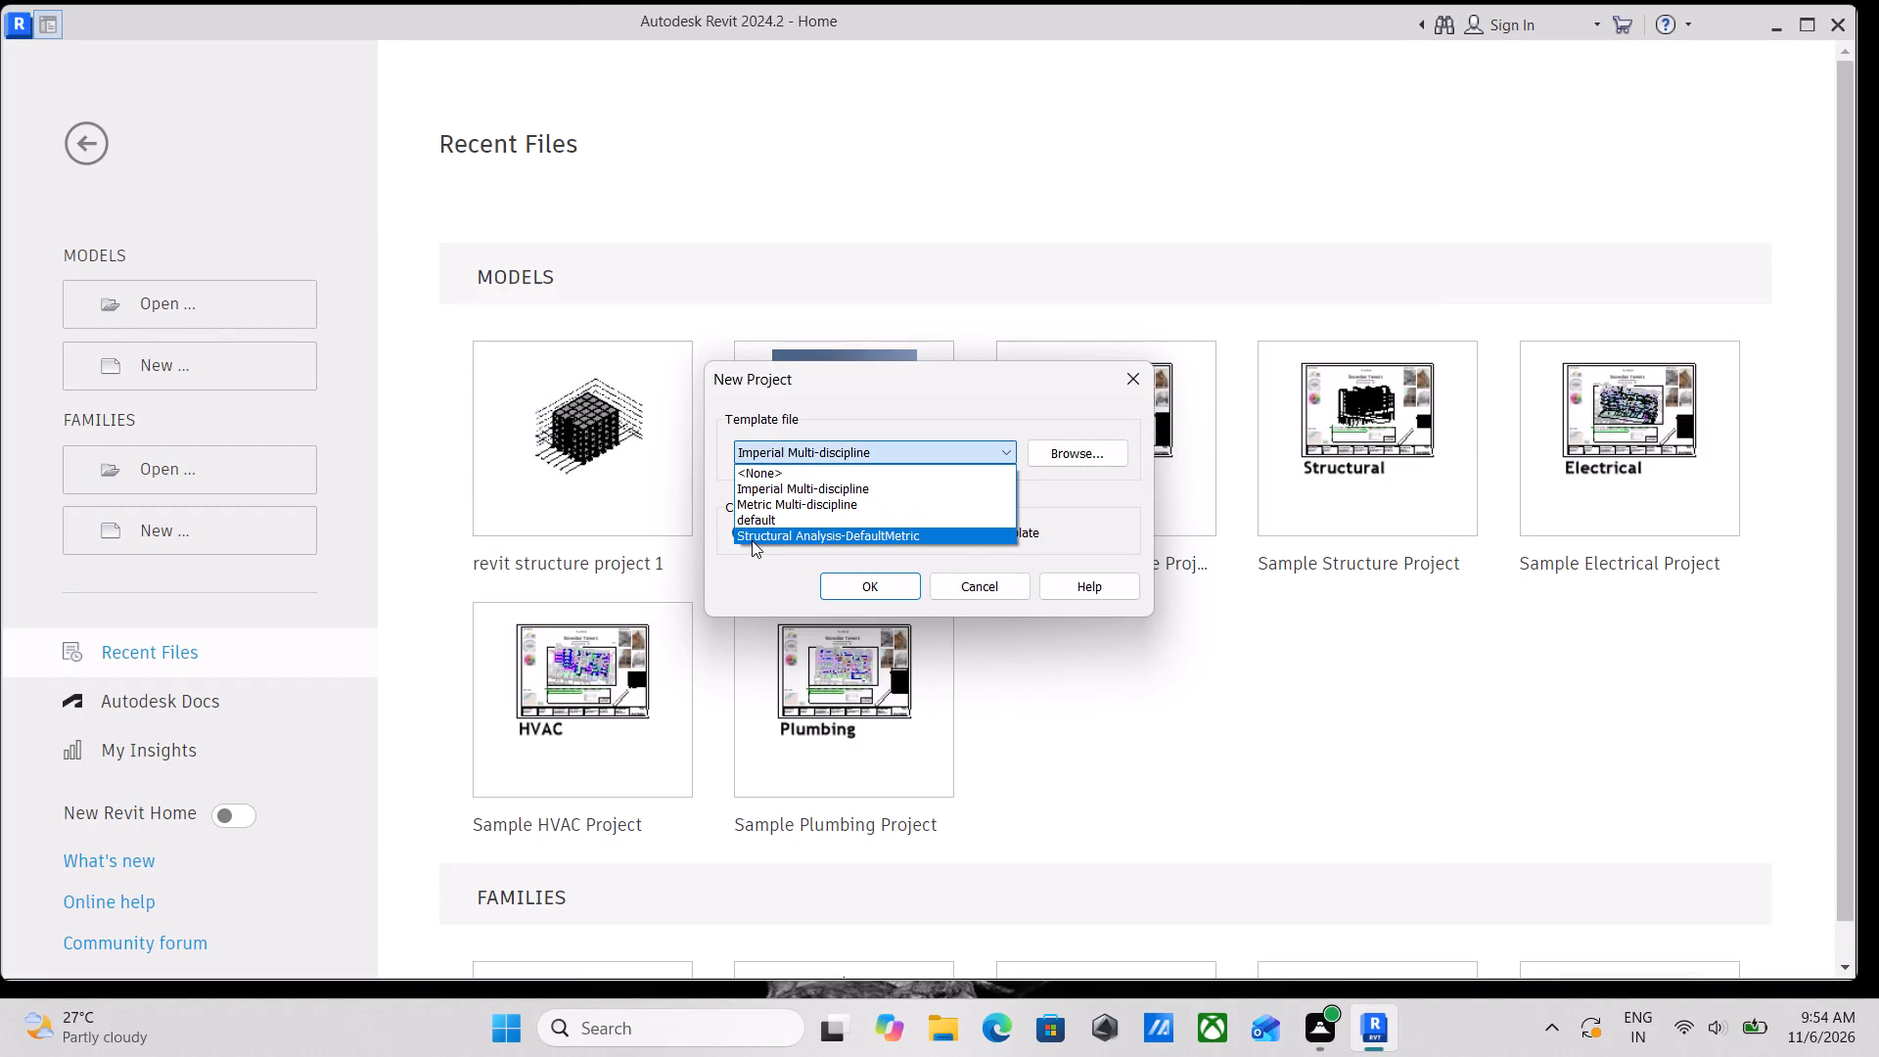
left_click(765, 536)
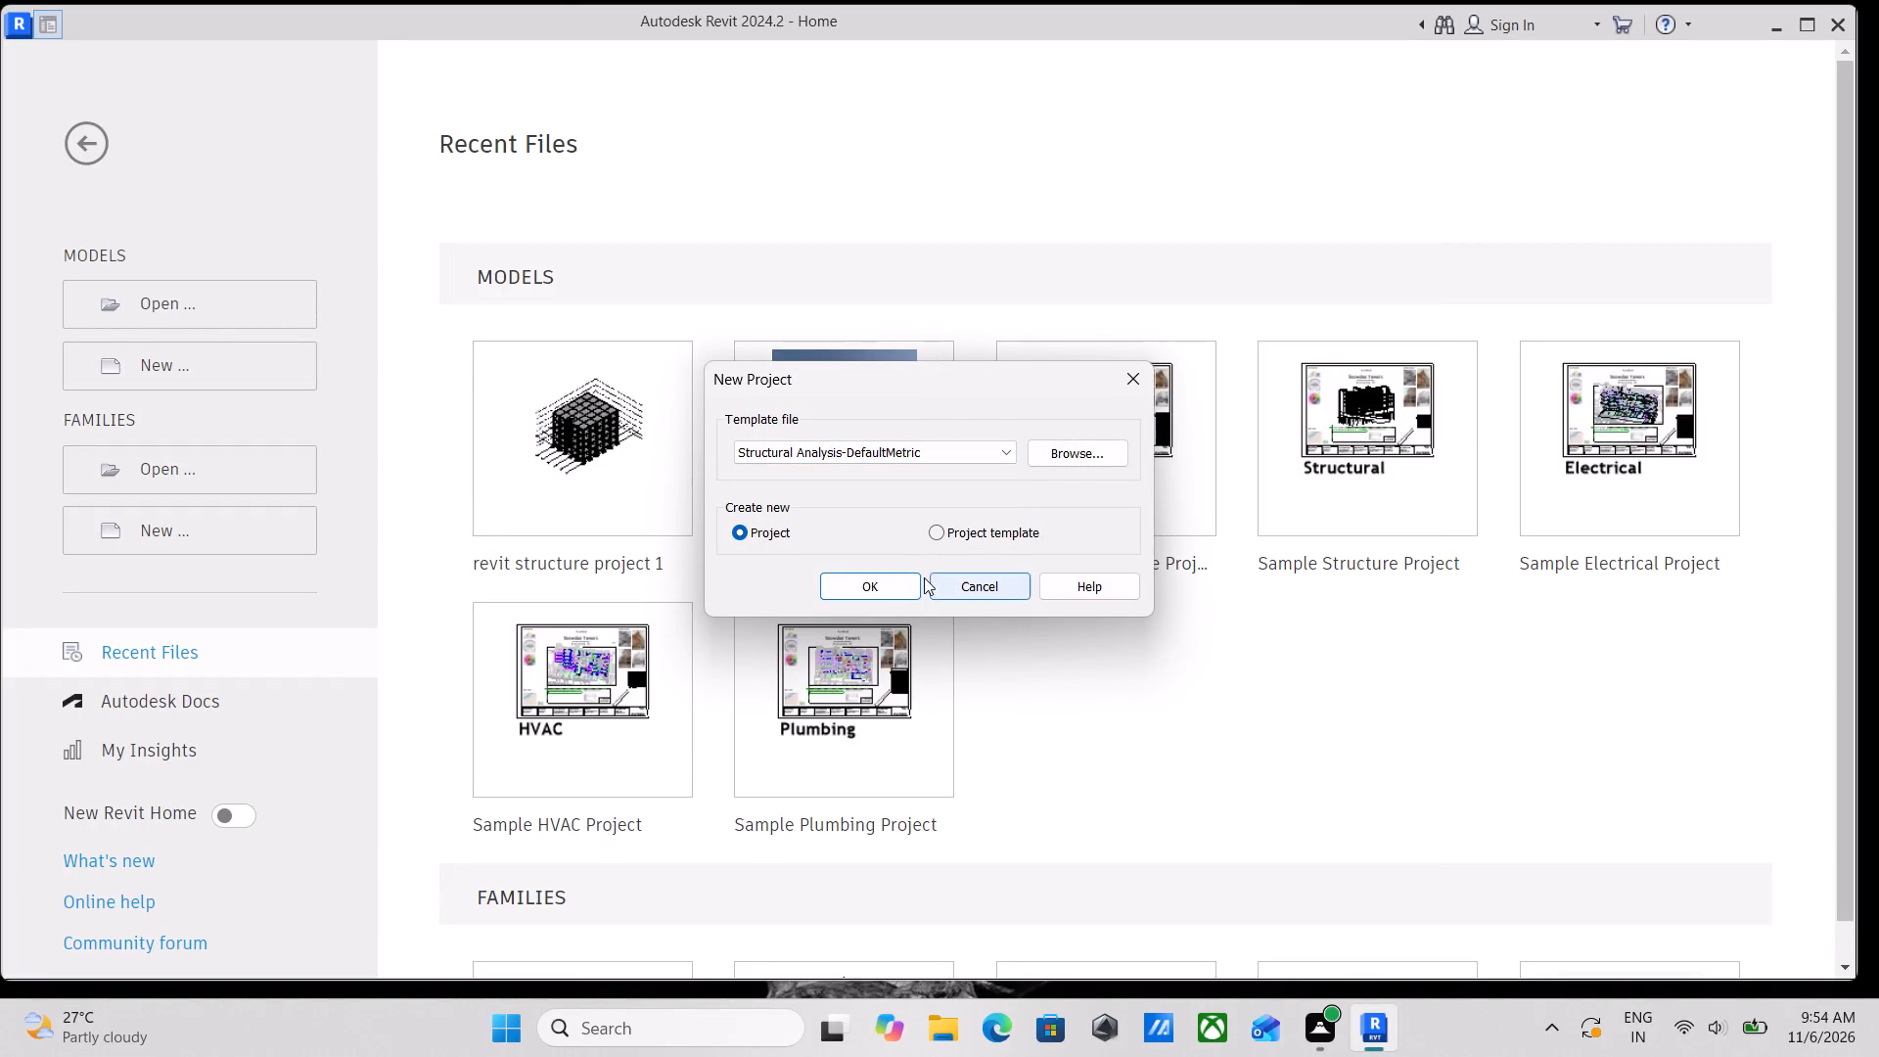
left_click(876, 580)
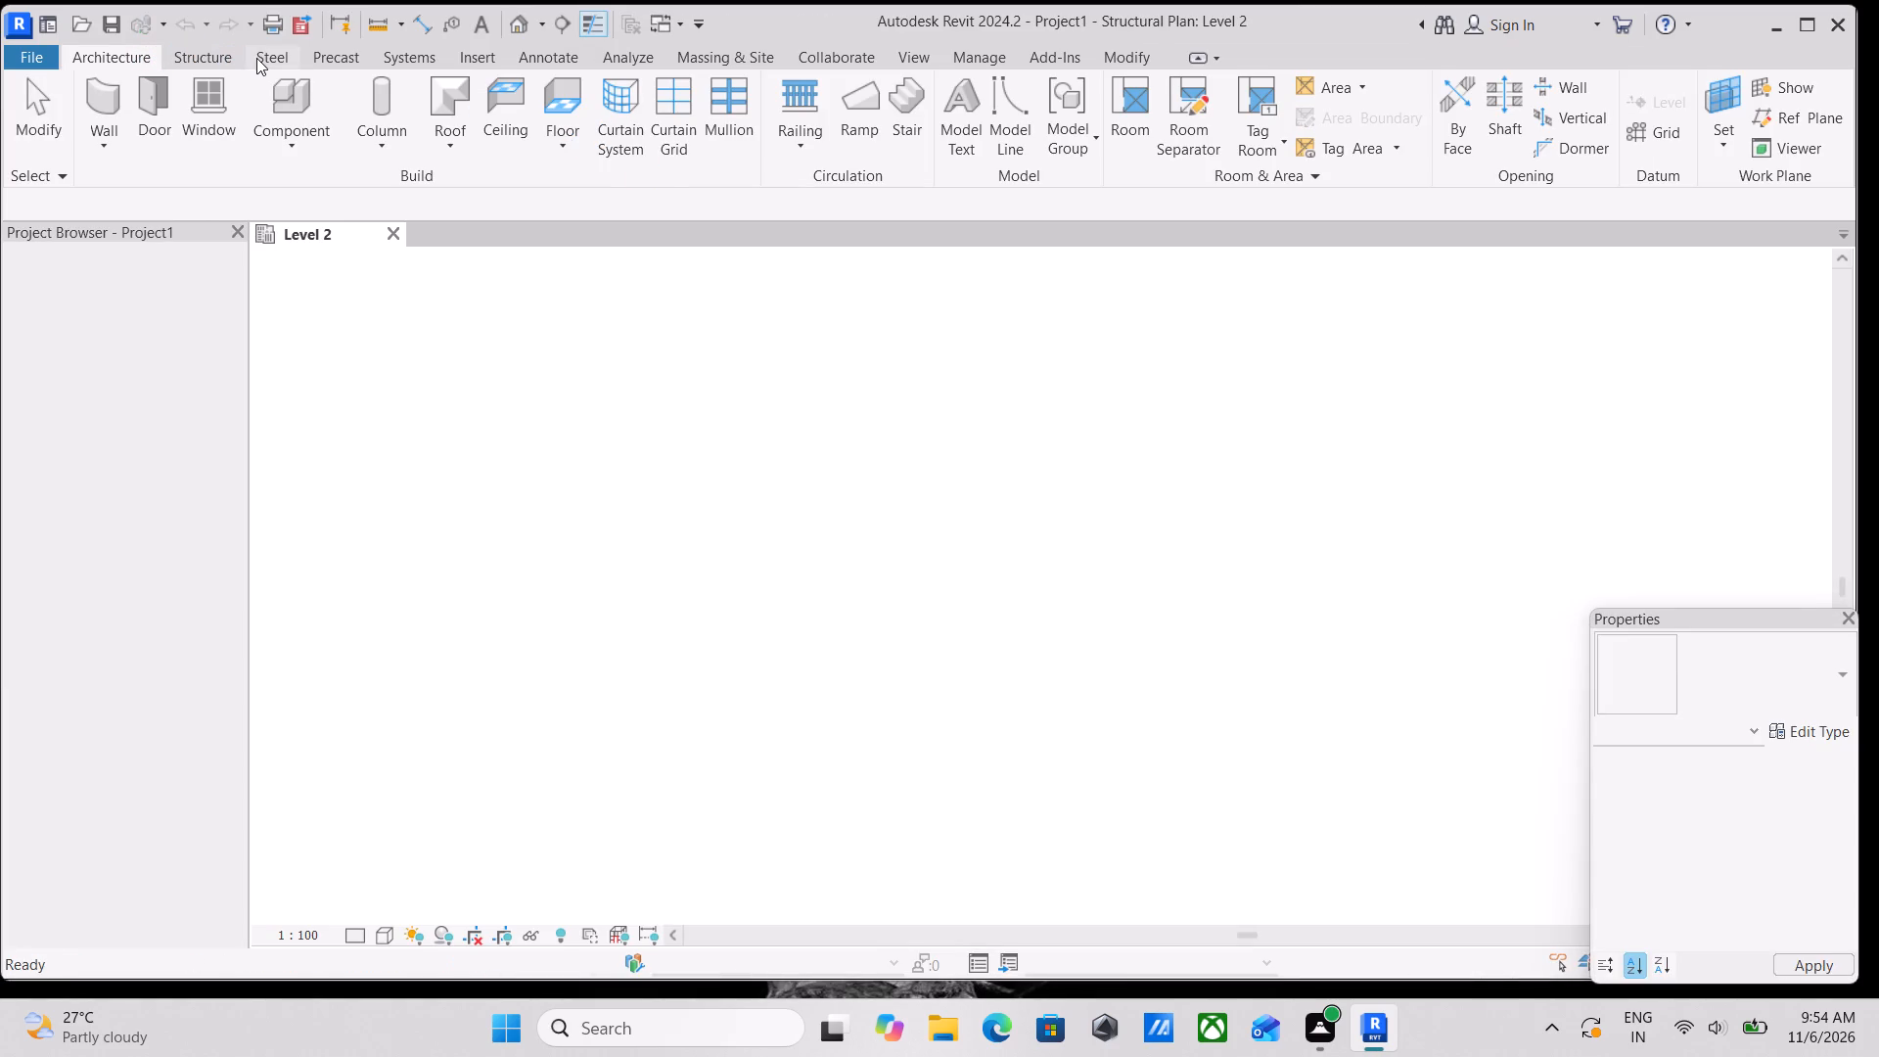
Show the structural modelling tools and open the North building elevation view.
left_click(232, 61)
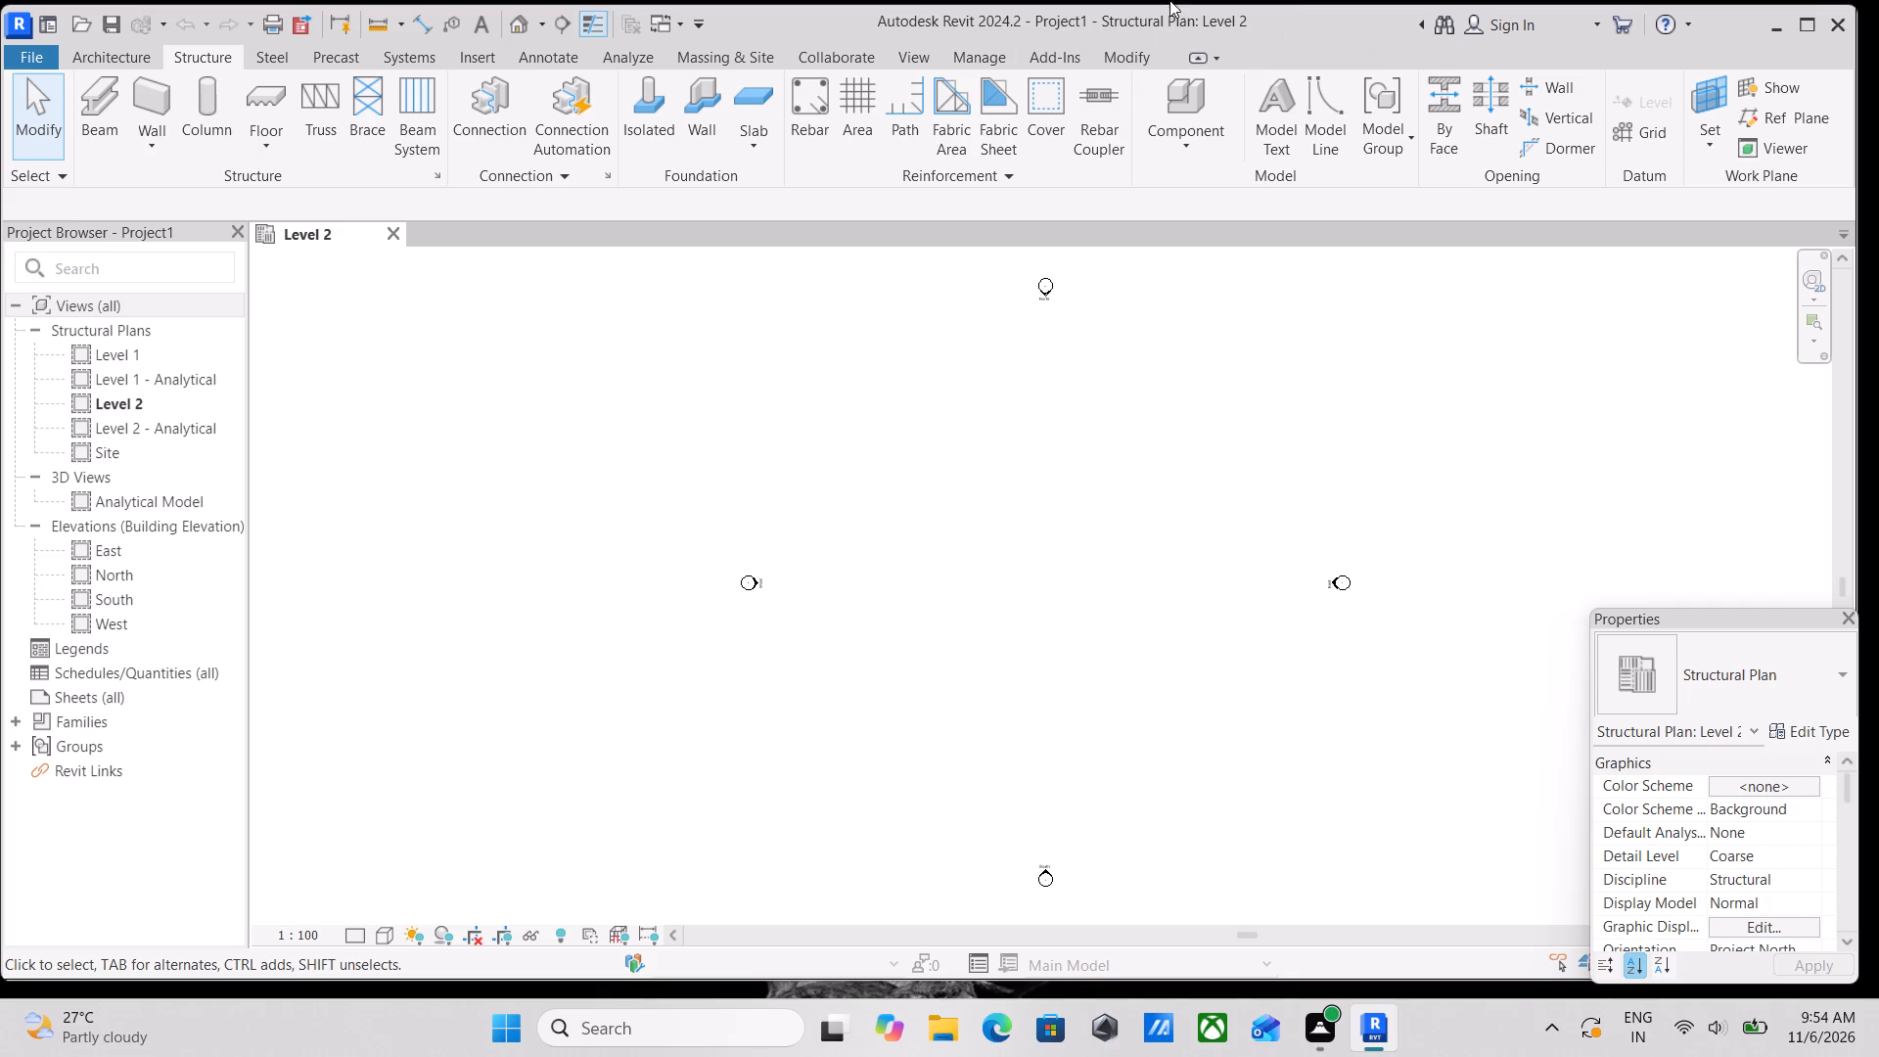
scroll(942, 142, "down", 2)
scroll(427, 455, "up", 4)
scroll(662, 426, "down", 3)
middle_click_drag(706, 502, 706, 507)
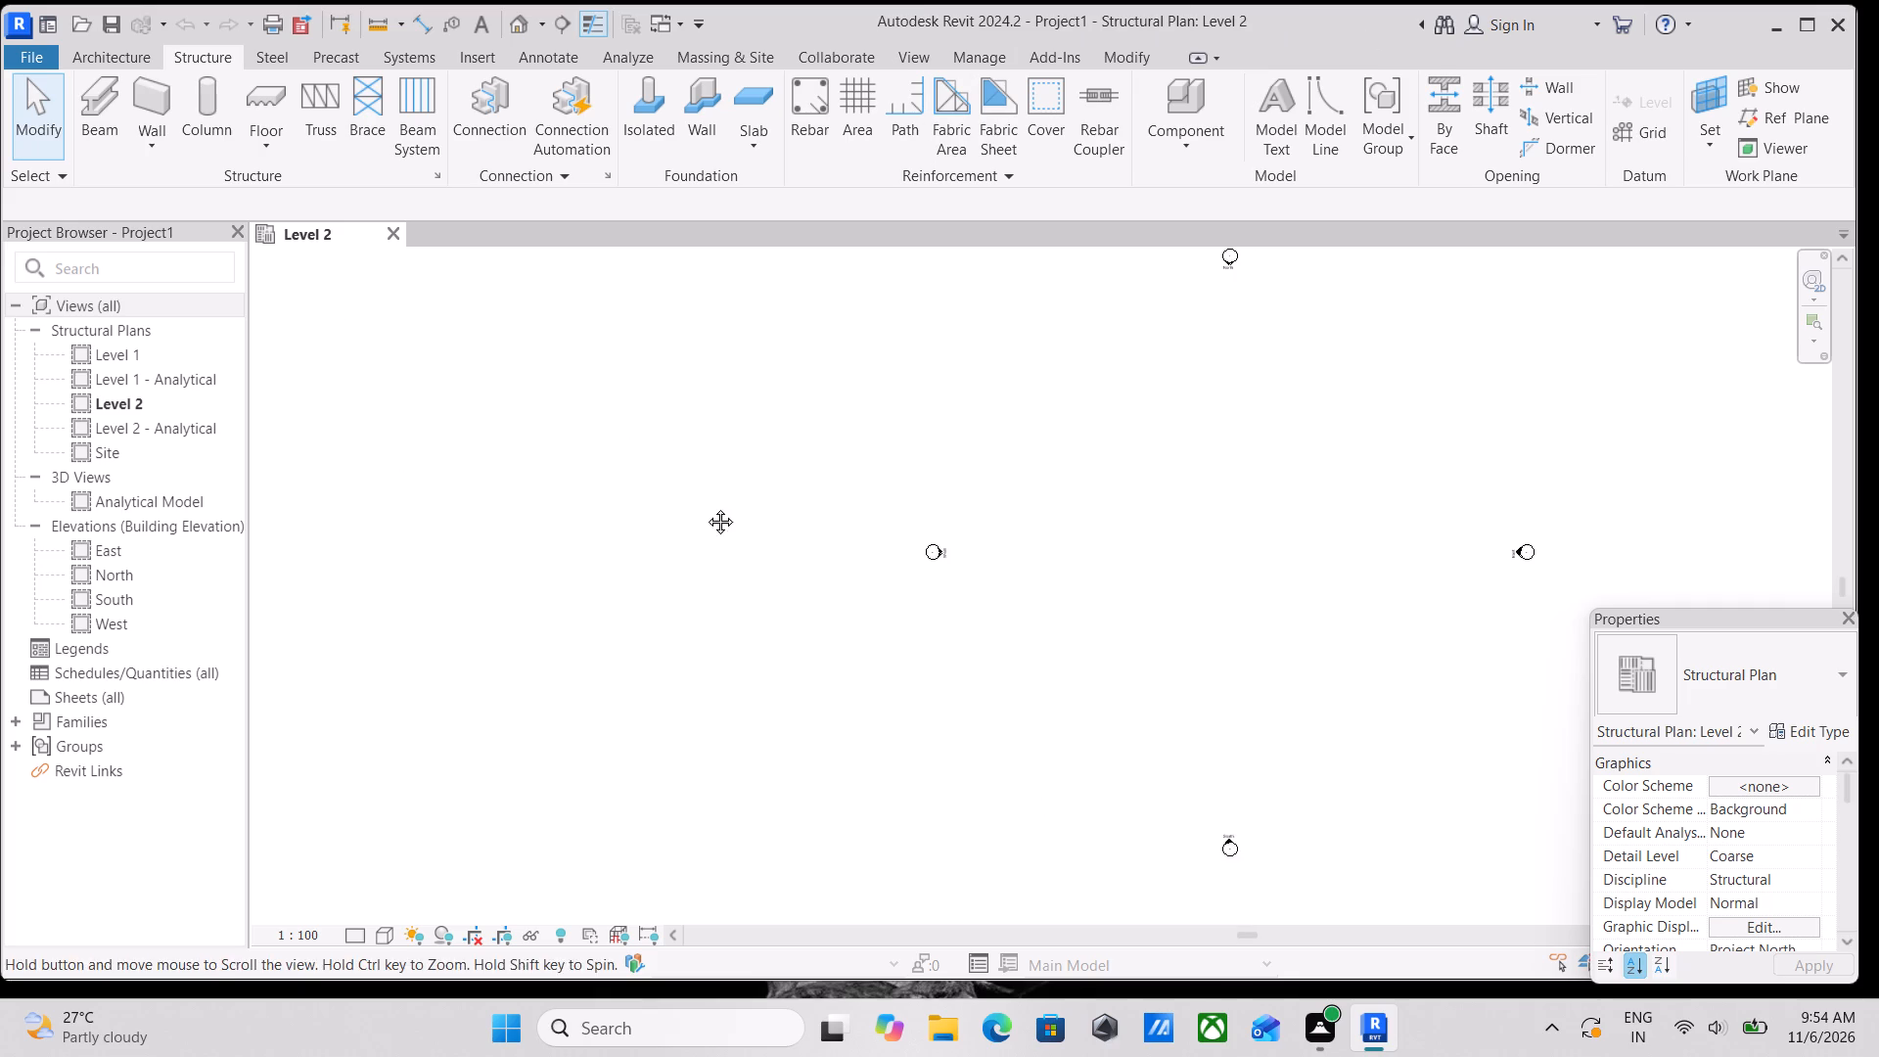
middle_click_drag(706, 507, 700, 561)
scroll(532, 660, "up", 1)
double_click(150, 571)
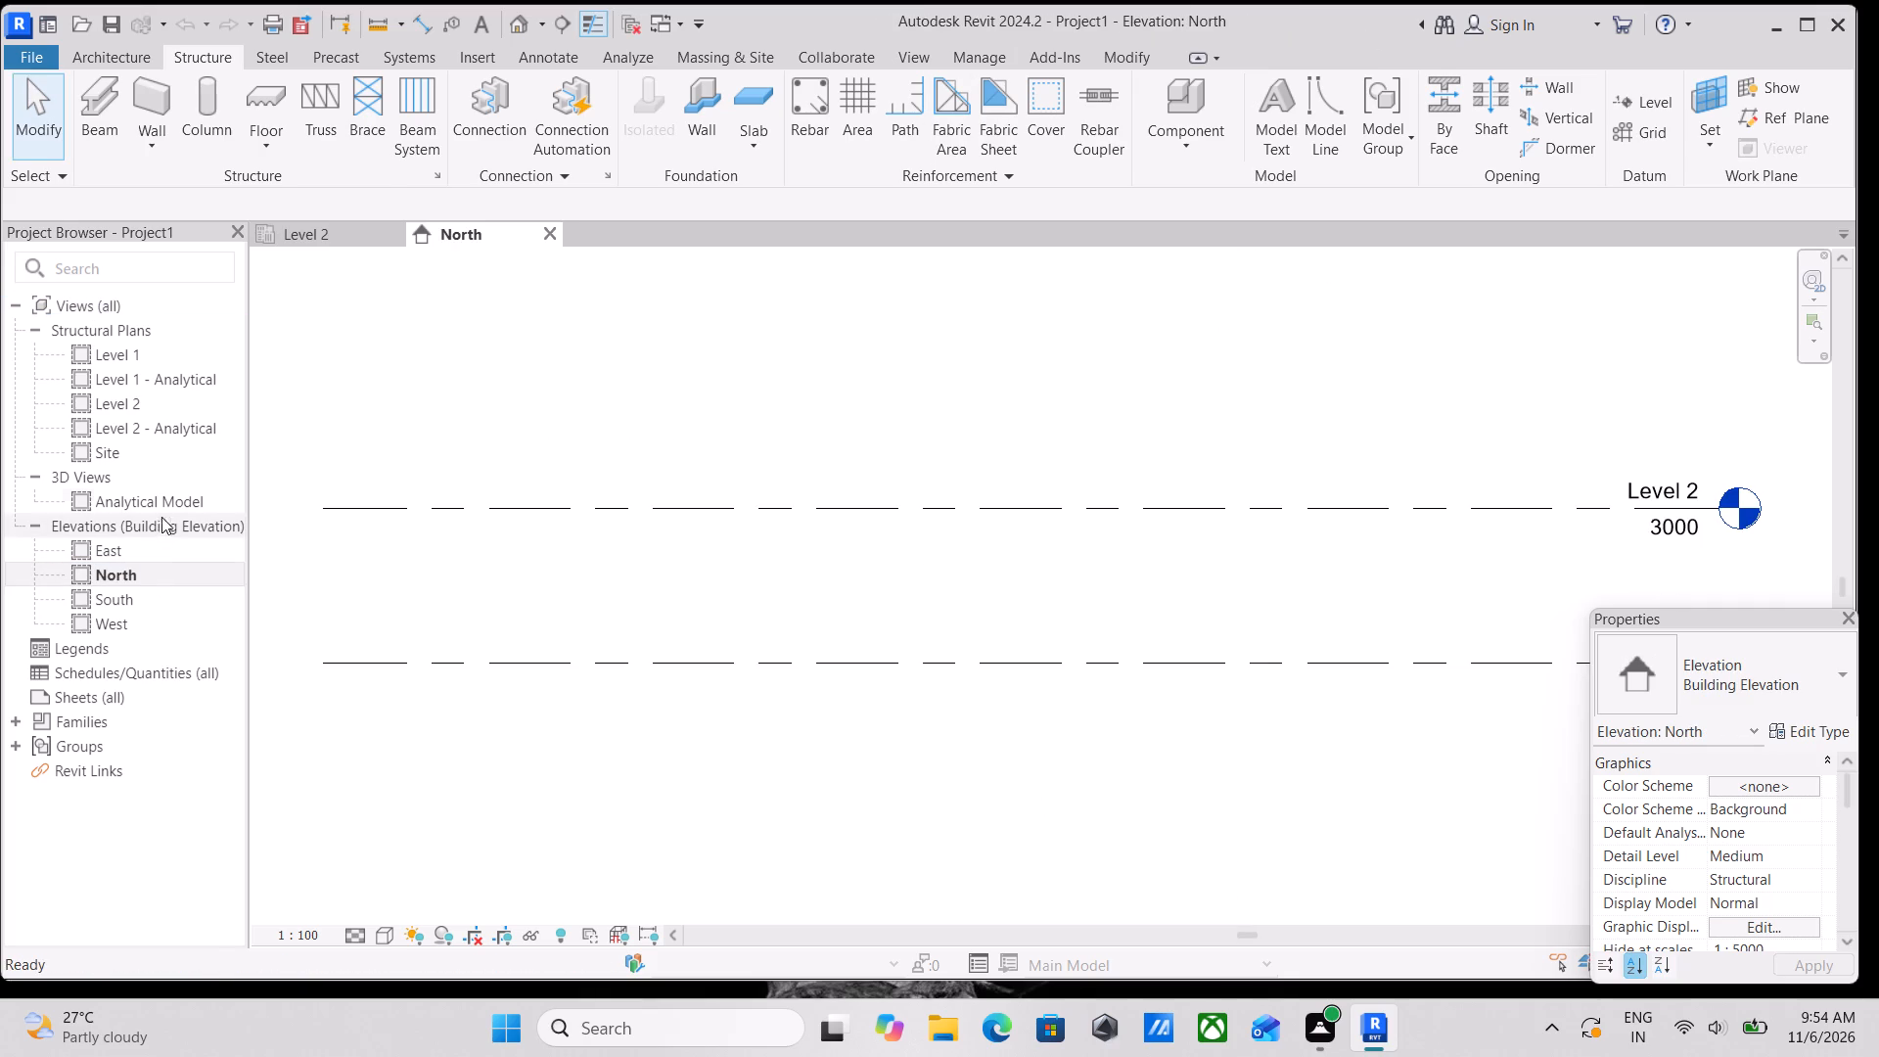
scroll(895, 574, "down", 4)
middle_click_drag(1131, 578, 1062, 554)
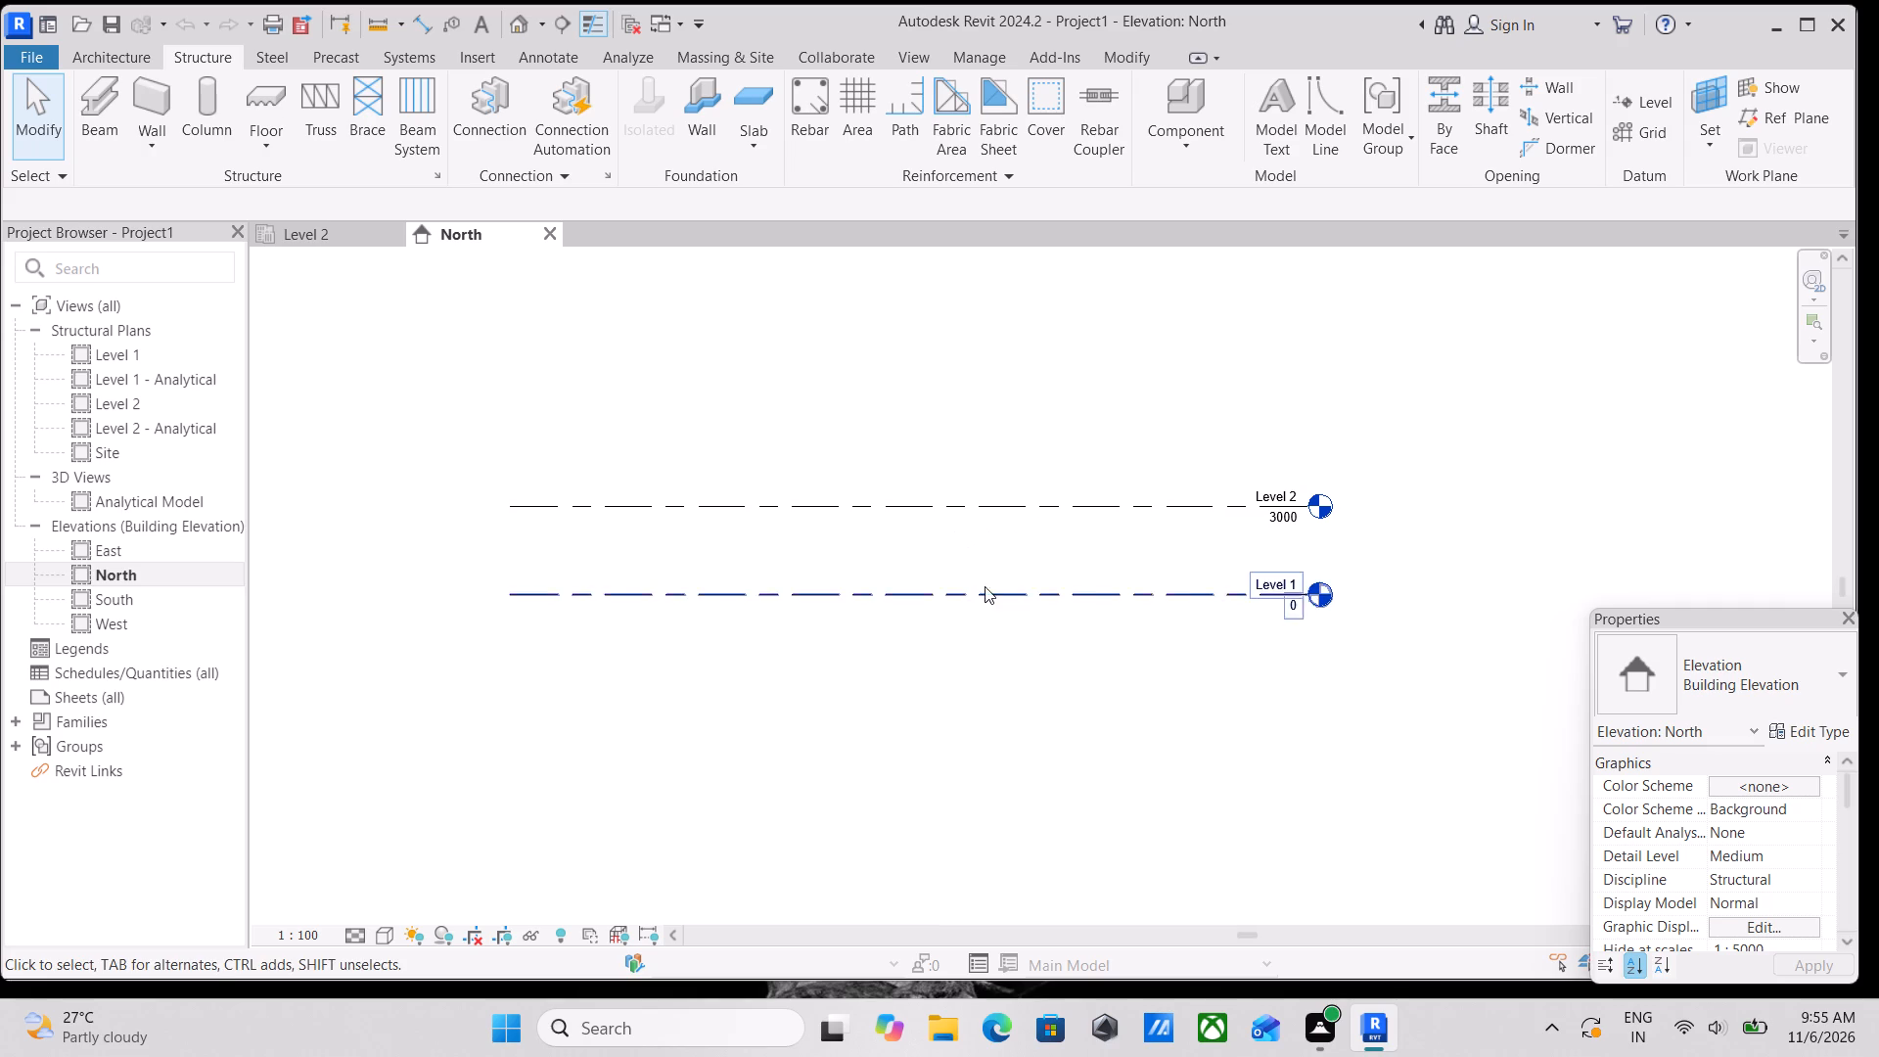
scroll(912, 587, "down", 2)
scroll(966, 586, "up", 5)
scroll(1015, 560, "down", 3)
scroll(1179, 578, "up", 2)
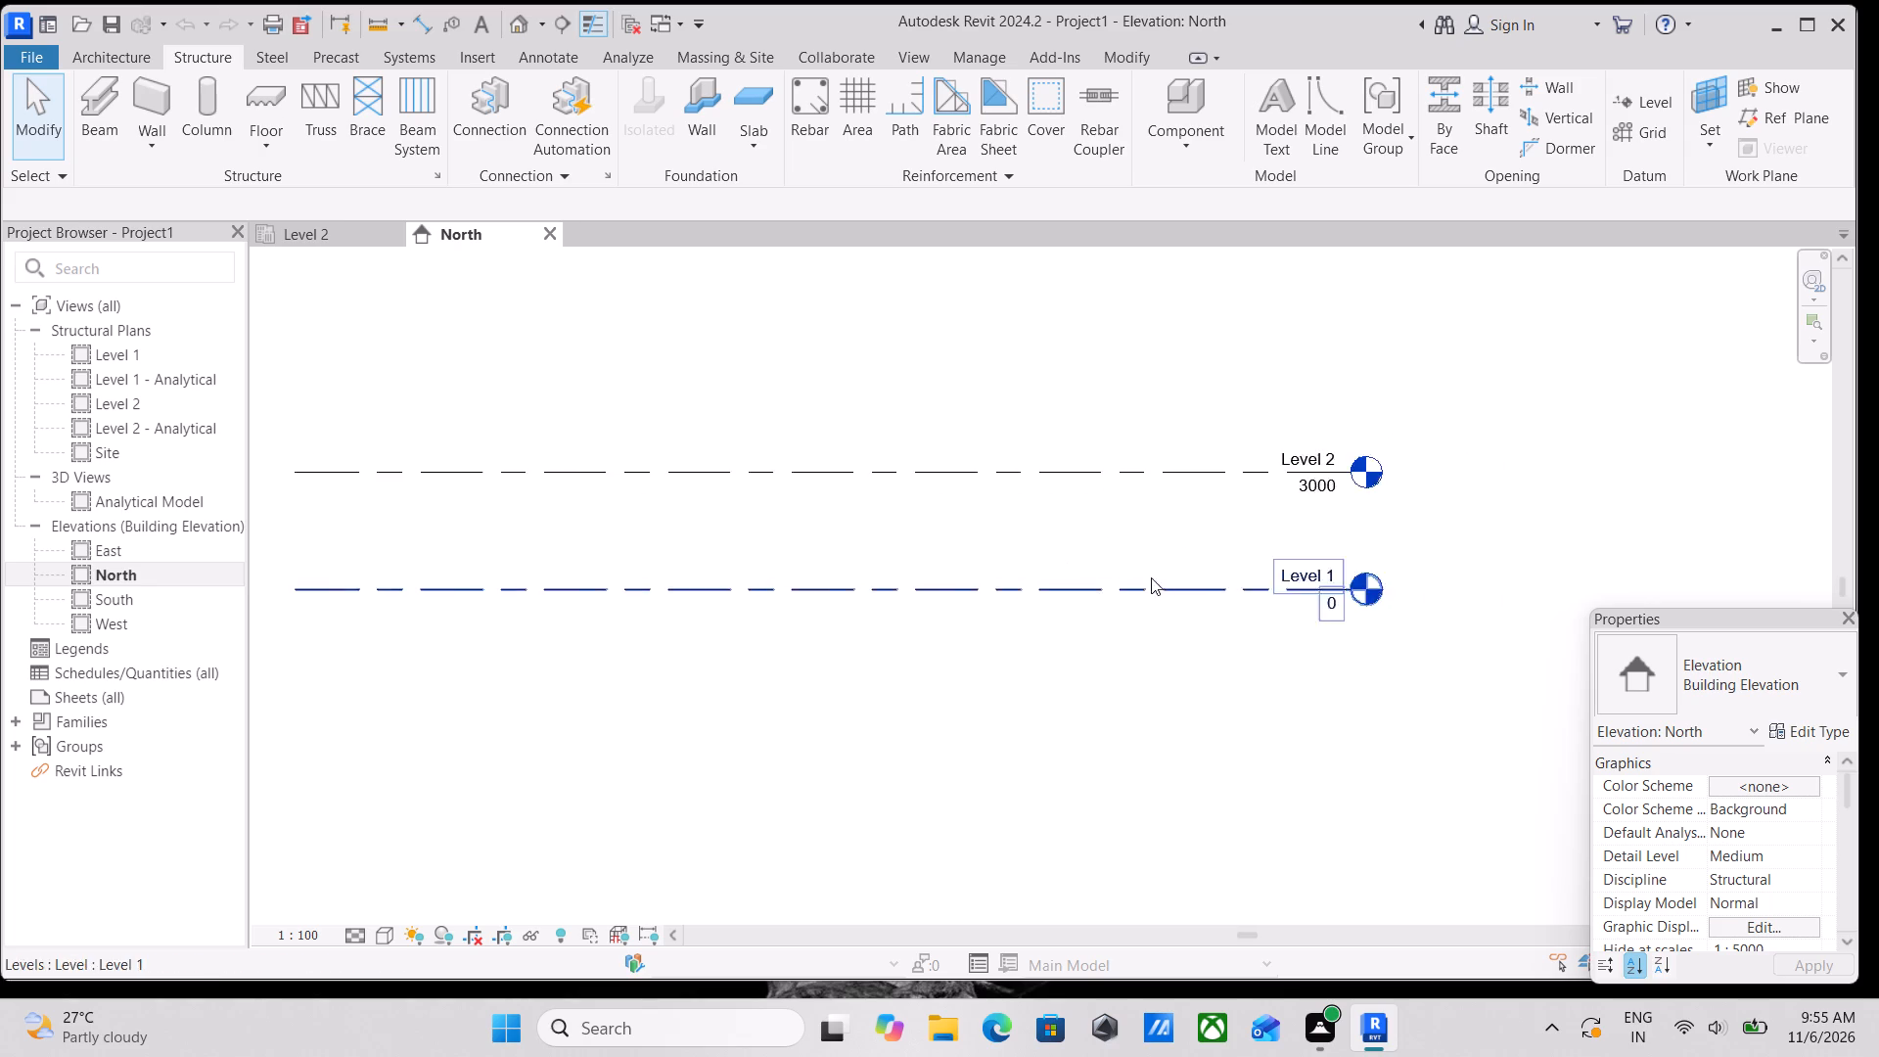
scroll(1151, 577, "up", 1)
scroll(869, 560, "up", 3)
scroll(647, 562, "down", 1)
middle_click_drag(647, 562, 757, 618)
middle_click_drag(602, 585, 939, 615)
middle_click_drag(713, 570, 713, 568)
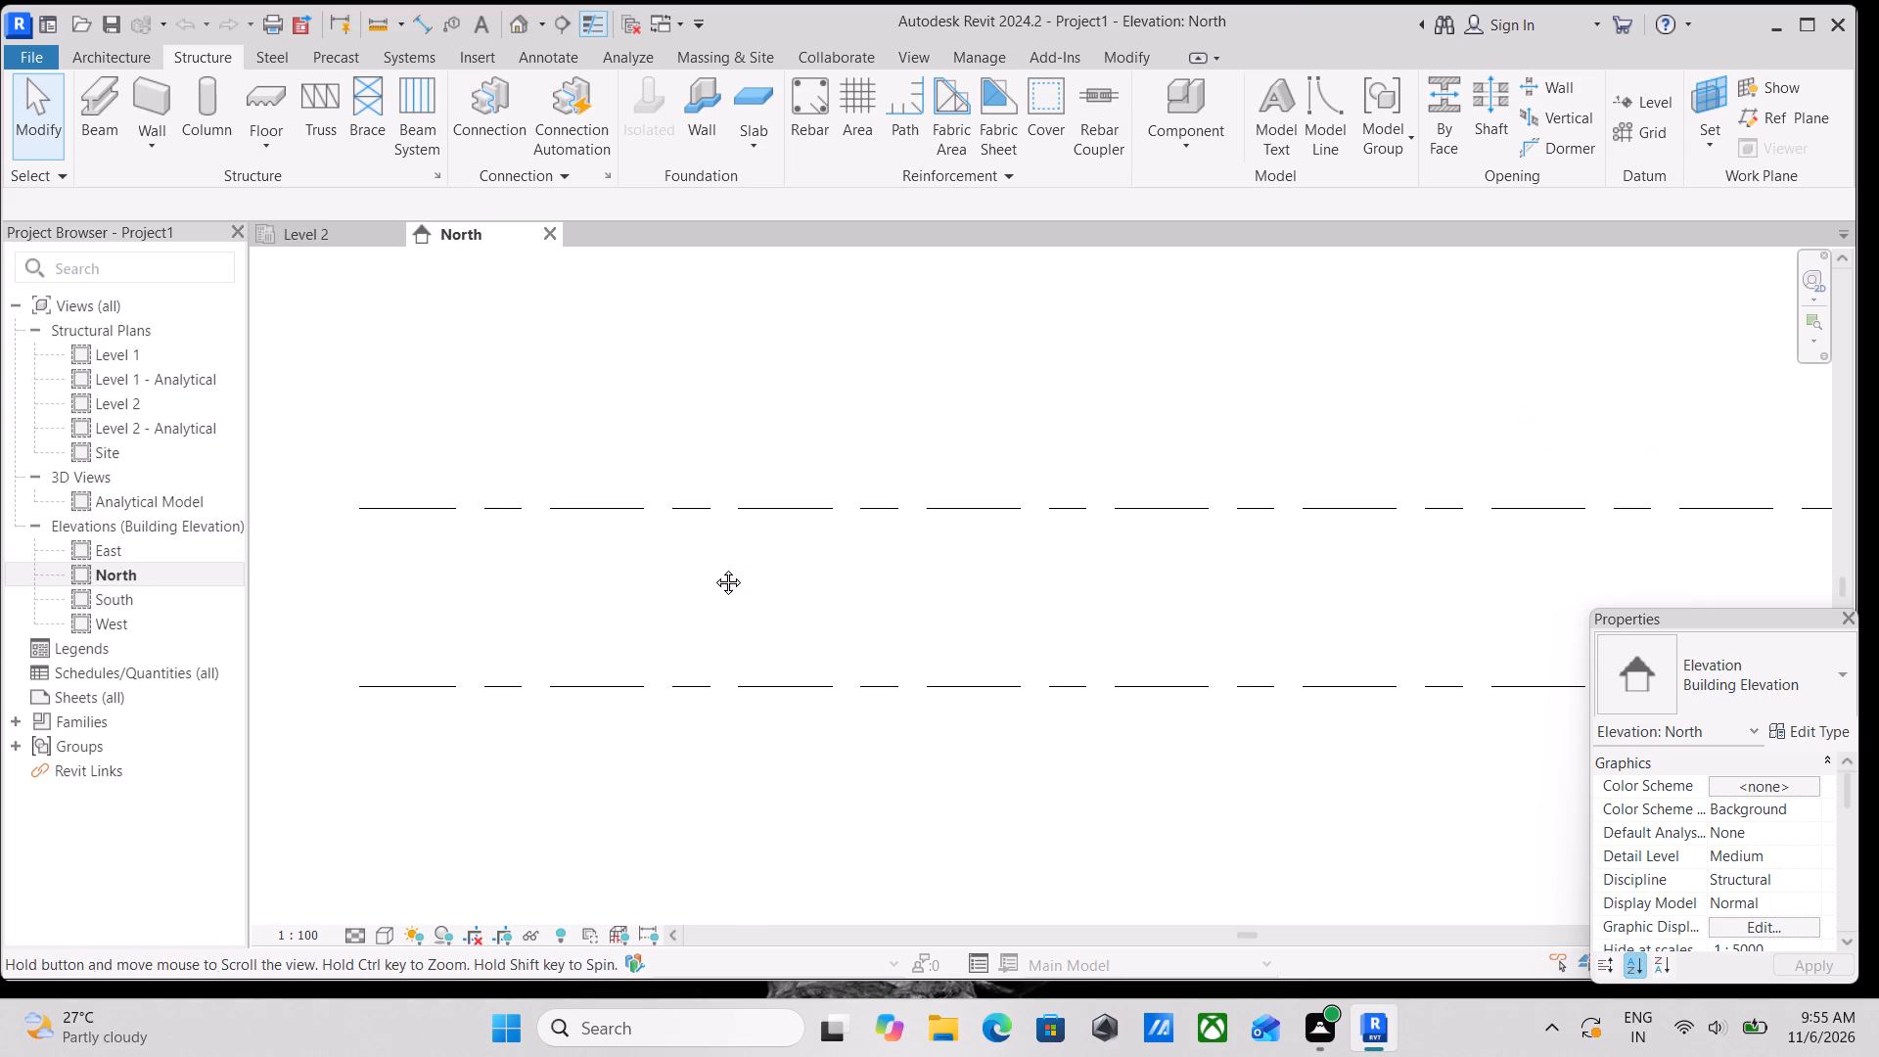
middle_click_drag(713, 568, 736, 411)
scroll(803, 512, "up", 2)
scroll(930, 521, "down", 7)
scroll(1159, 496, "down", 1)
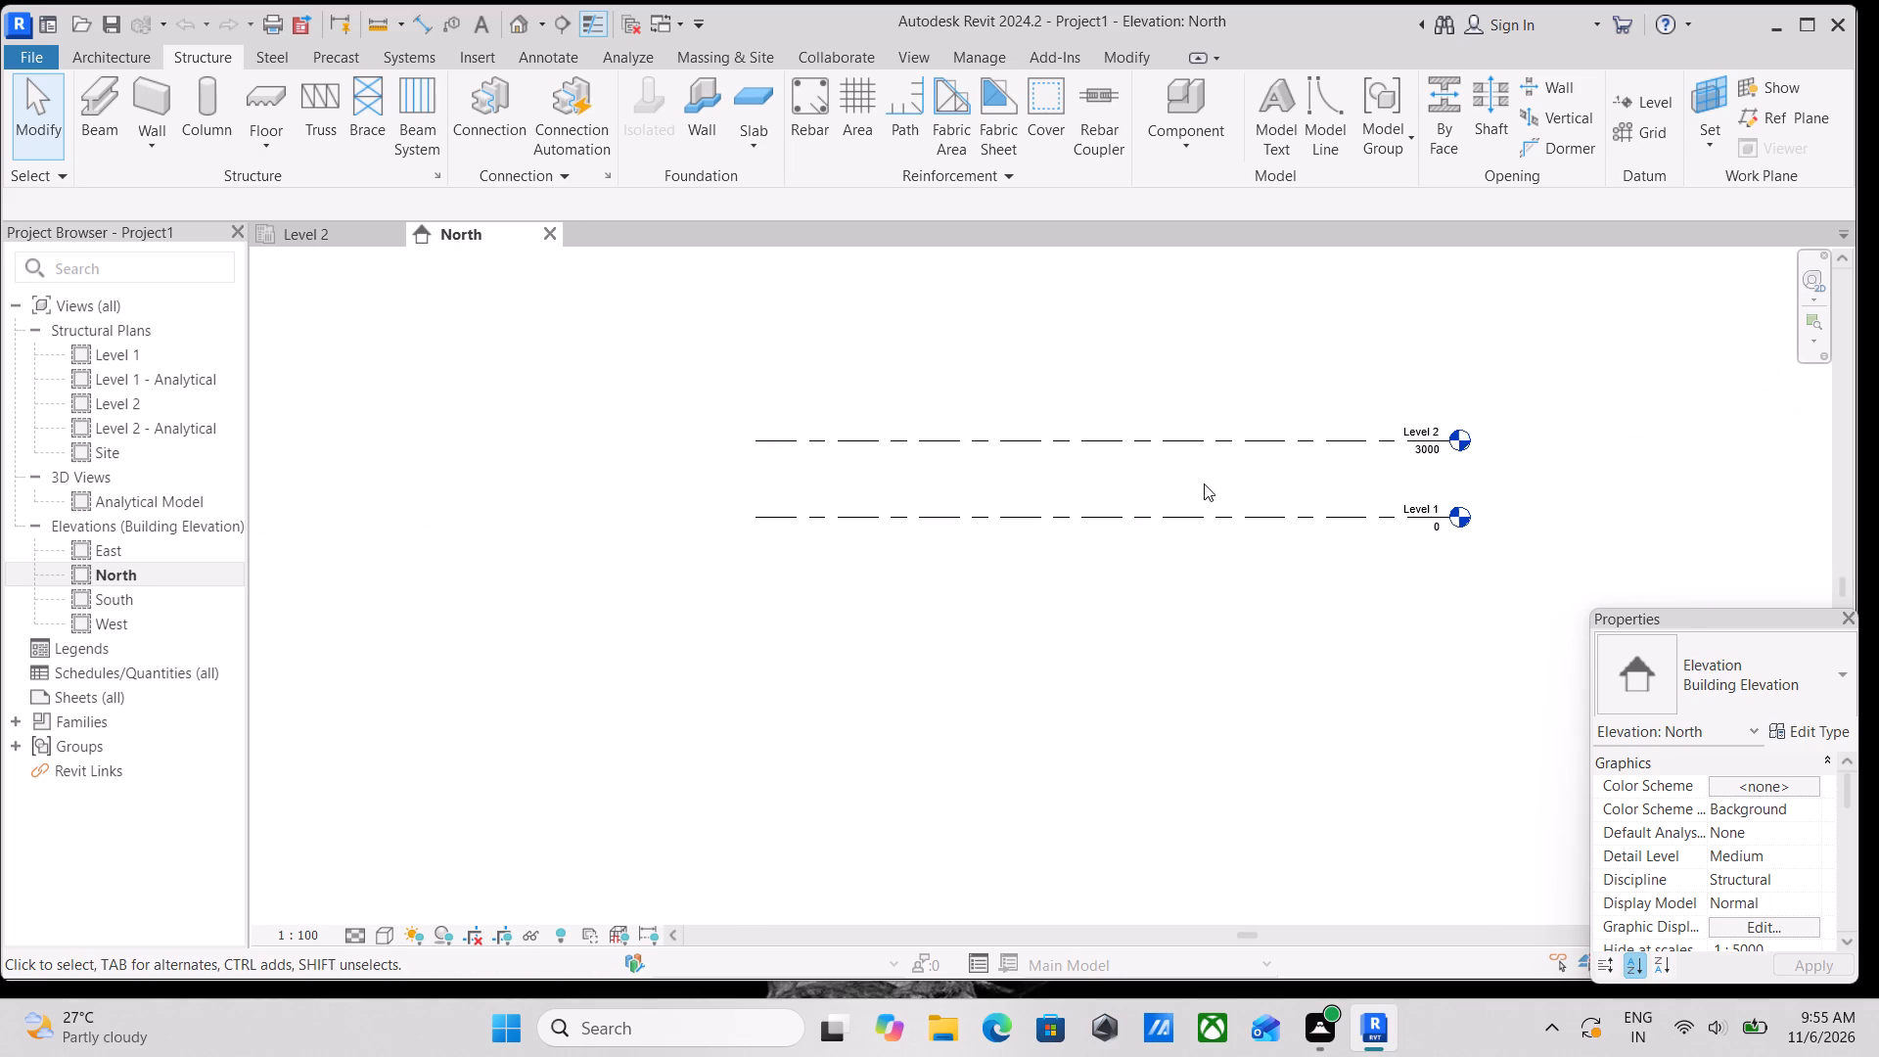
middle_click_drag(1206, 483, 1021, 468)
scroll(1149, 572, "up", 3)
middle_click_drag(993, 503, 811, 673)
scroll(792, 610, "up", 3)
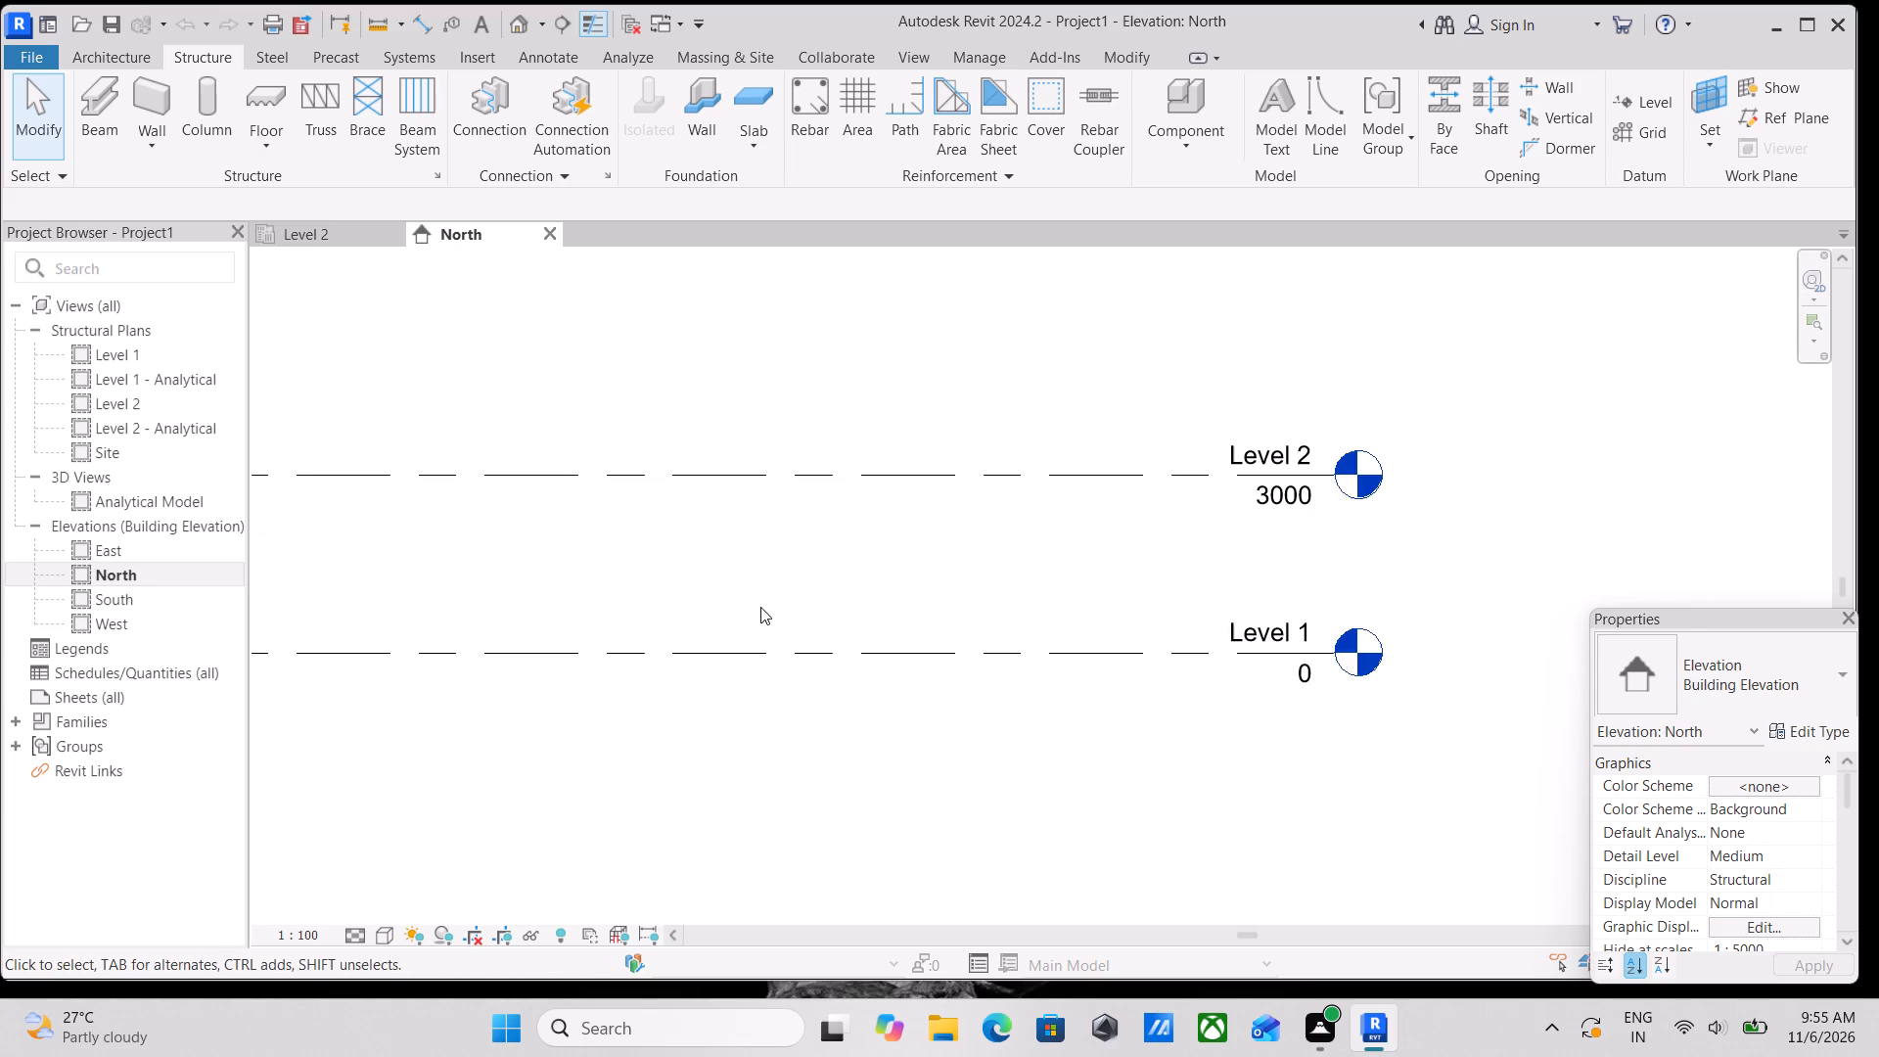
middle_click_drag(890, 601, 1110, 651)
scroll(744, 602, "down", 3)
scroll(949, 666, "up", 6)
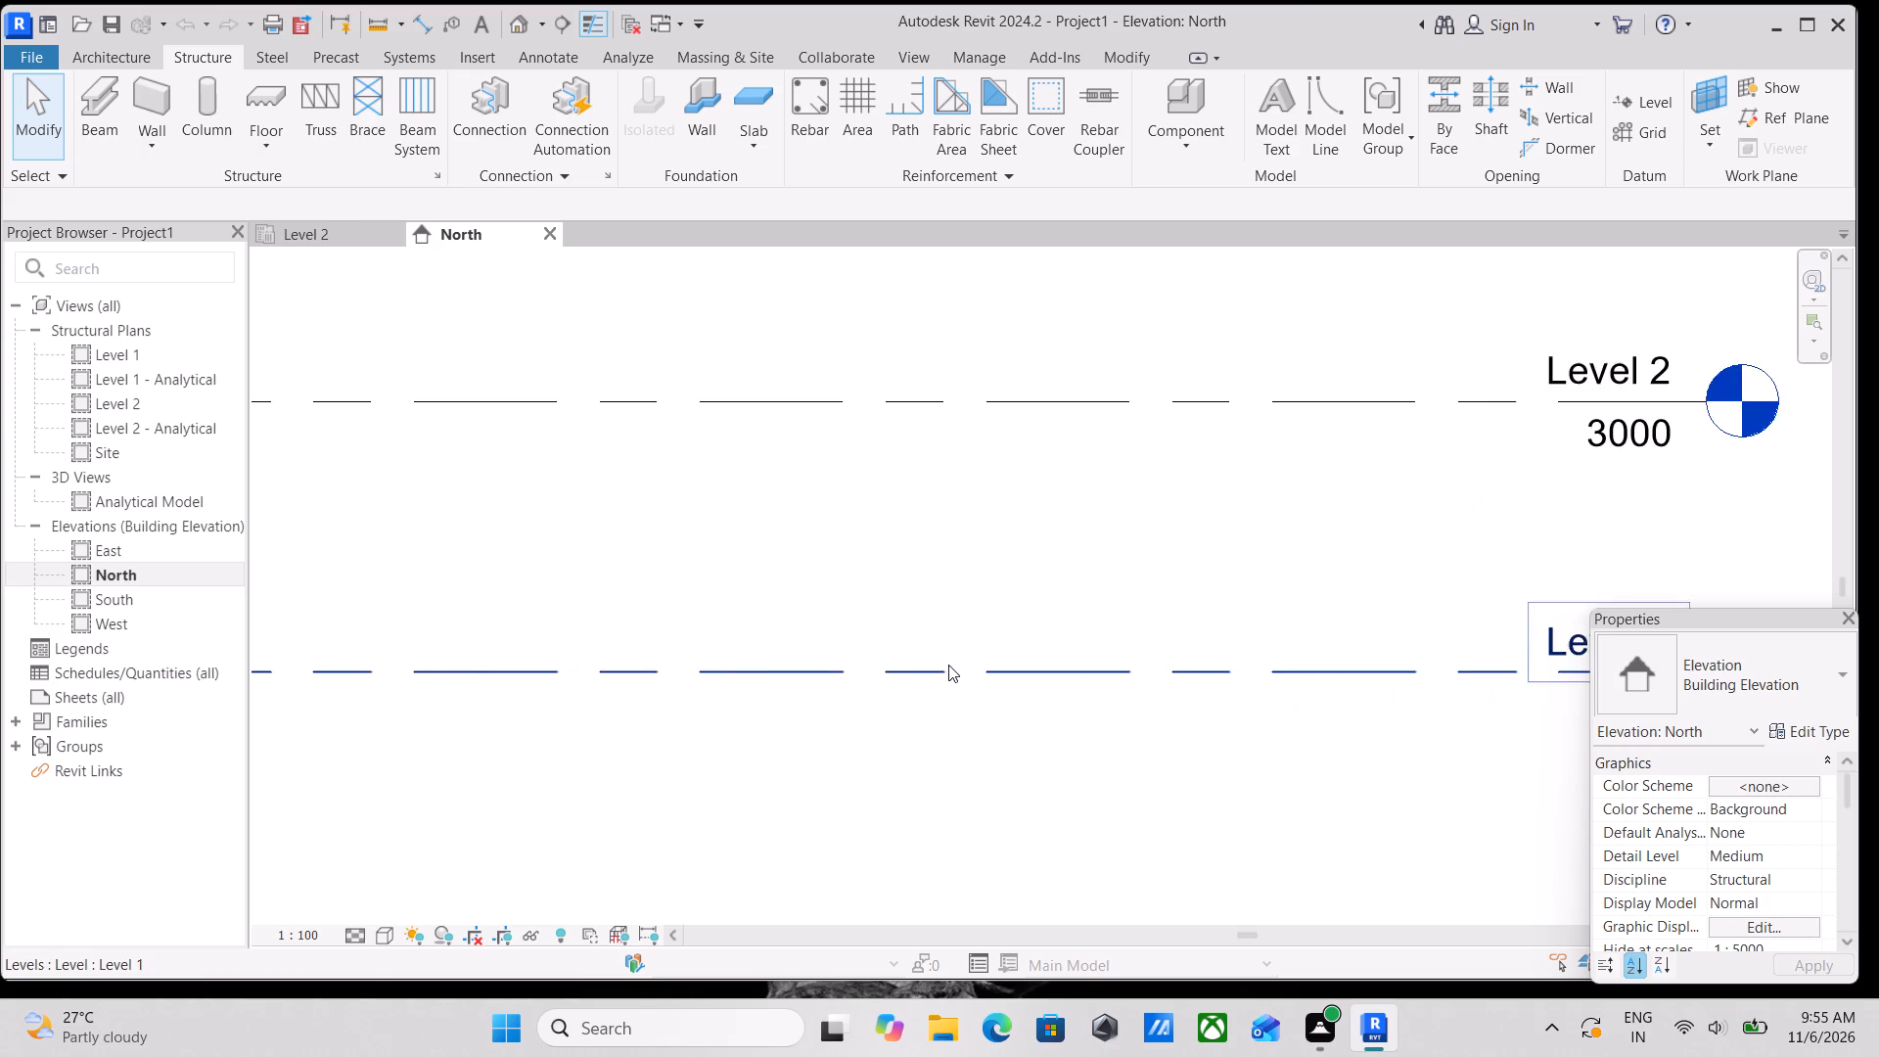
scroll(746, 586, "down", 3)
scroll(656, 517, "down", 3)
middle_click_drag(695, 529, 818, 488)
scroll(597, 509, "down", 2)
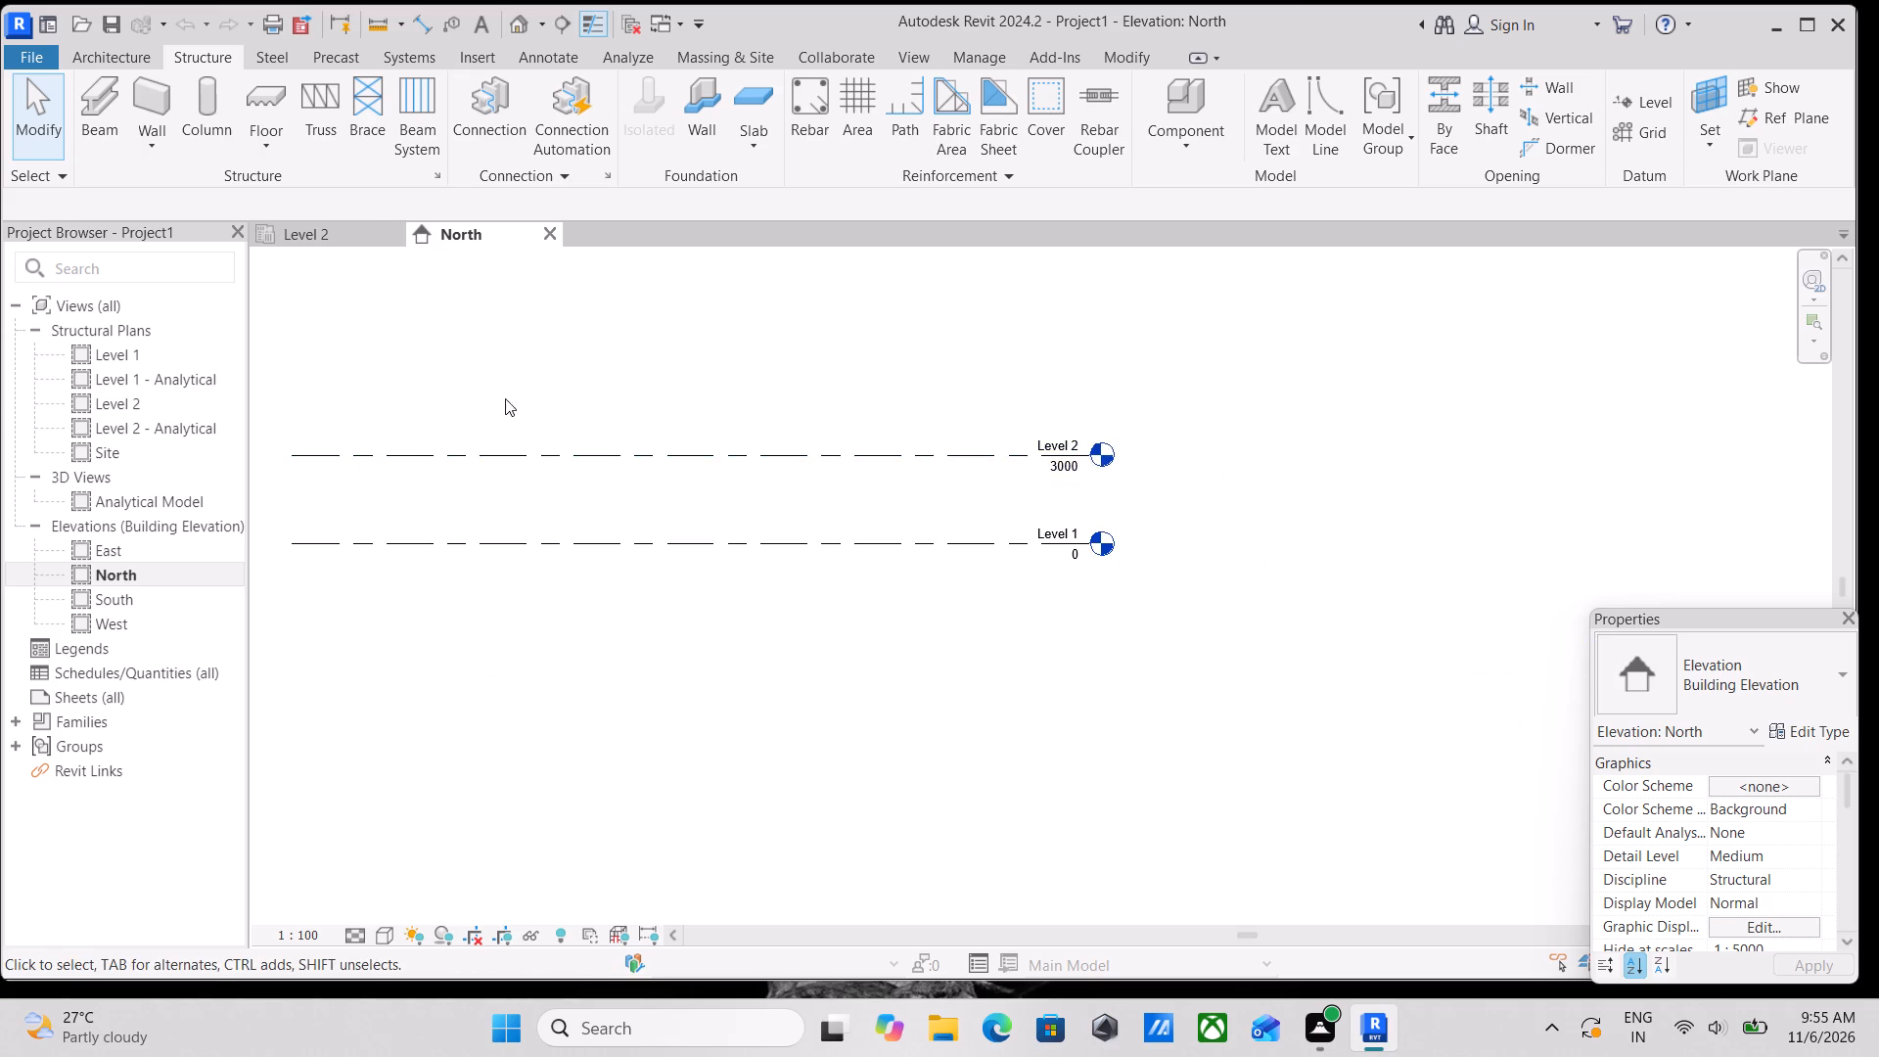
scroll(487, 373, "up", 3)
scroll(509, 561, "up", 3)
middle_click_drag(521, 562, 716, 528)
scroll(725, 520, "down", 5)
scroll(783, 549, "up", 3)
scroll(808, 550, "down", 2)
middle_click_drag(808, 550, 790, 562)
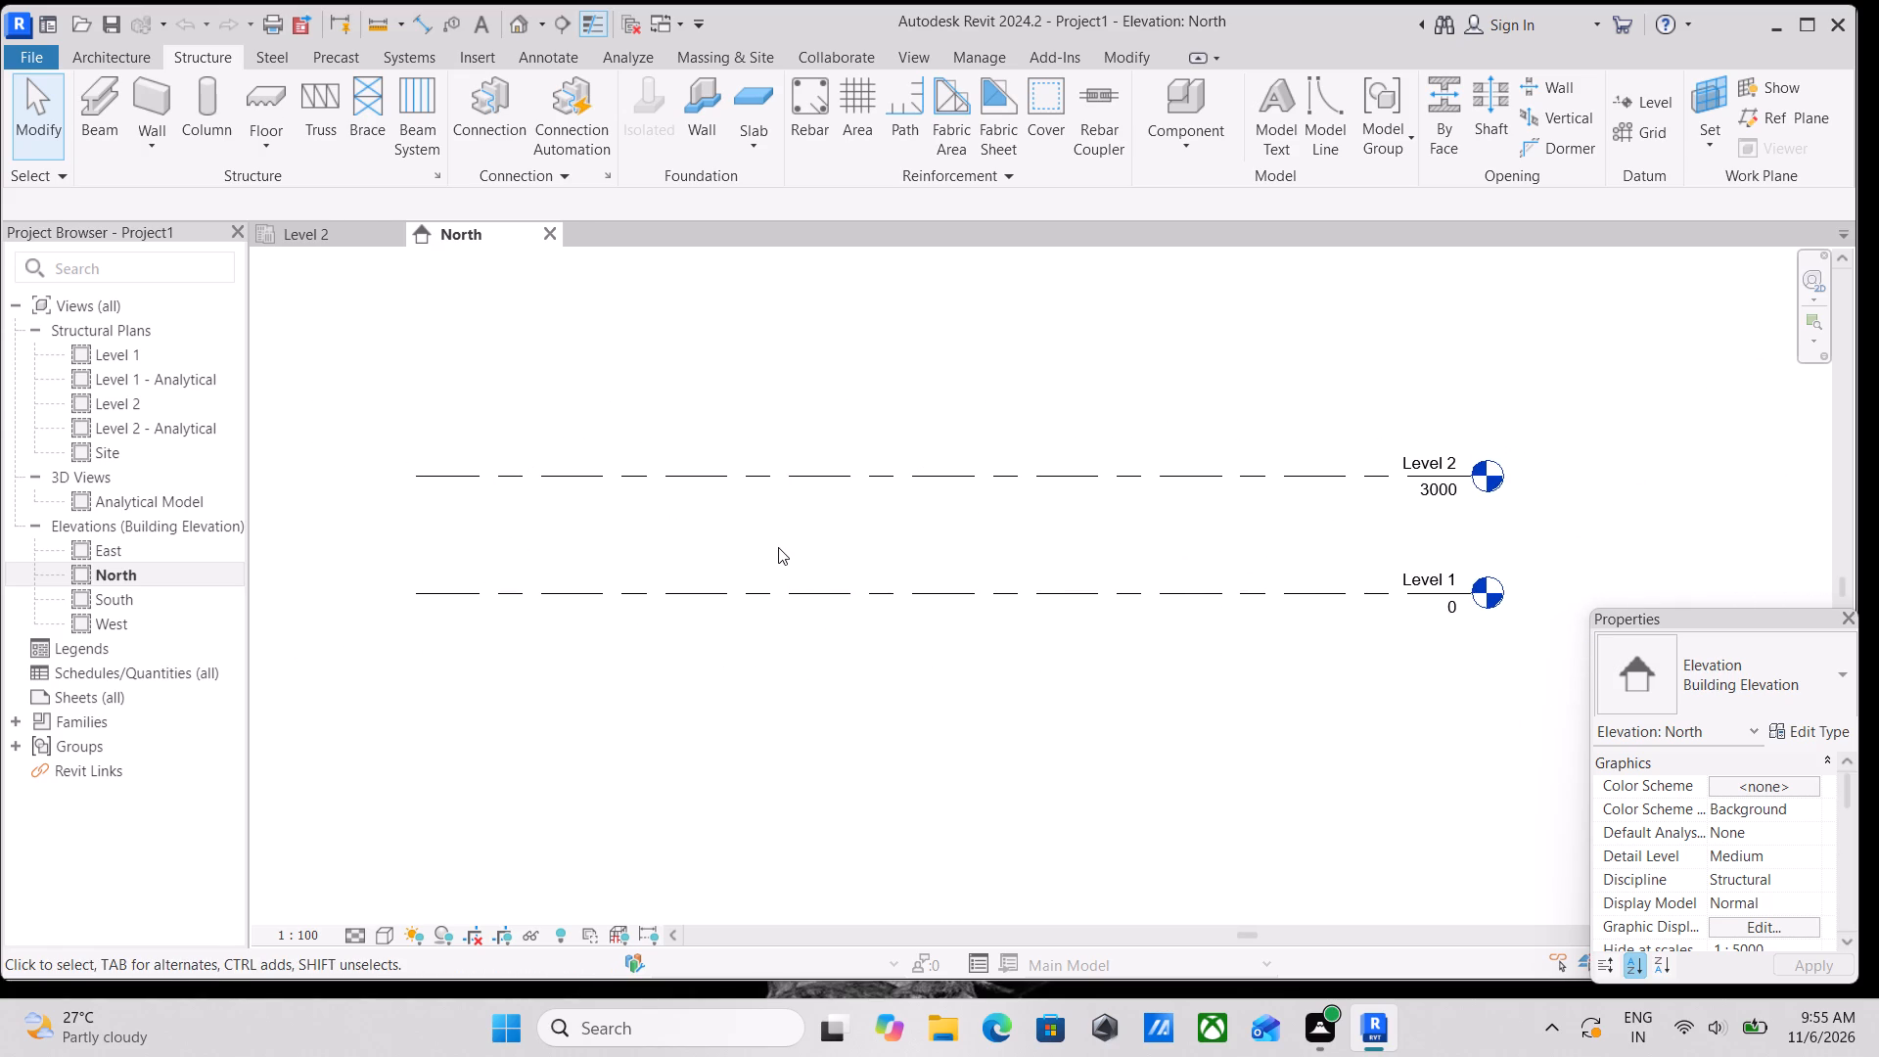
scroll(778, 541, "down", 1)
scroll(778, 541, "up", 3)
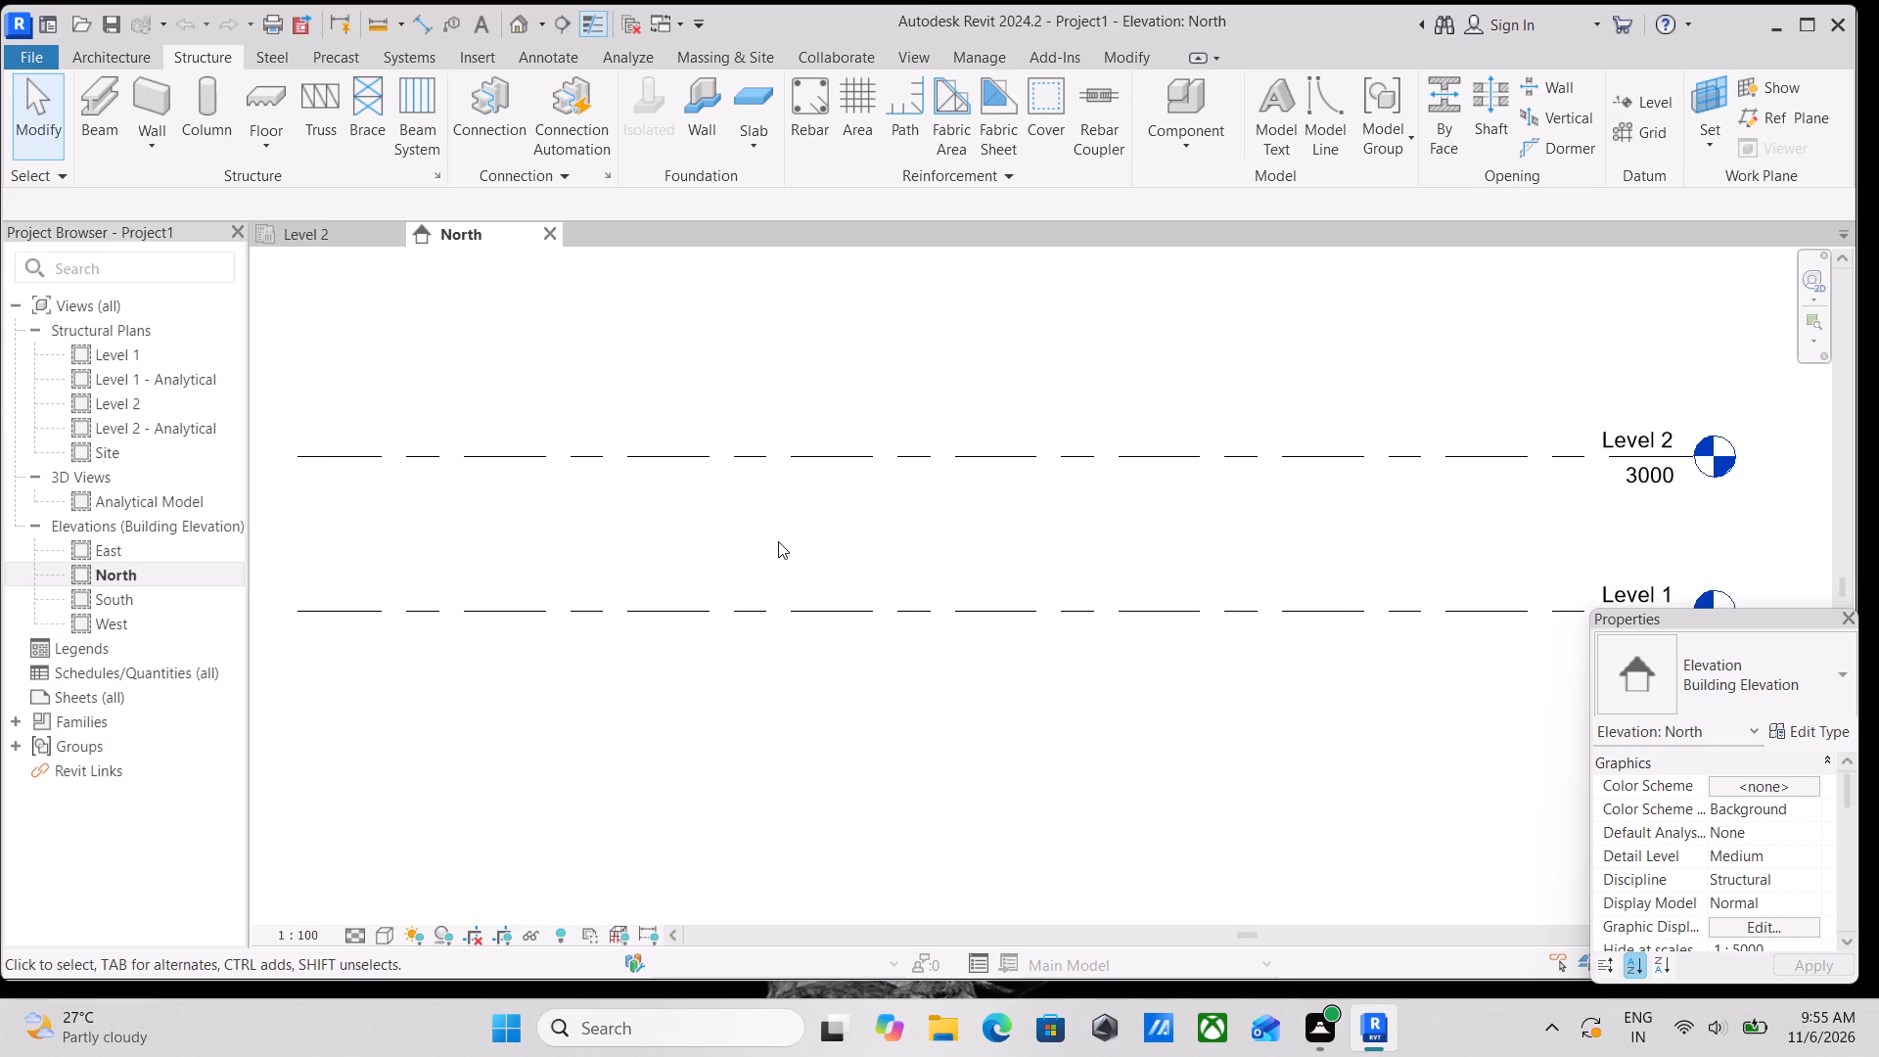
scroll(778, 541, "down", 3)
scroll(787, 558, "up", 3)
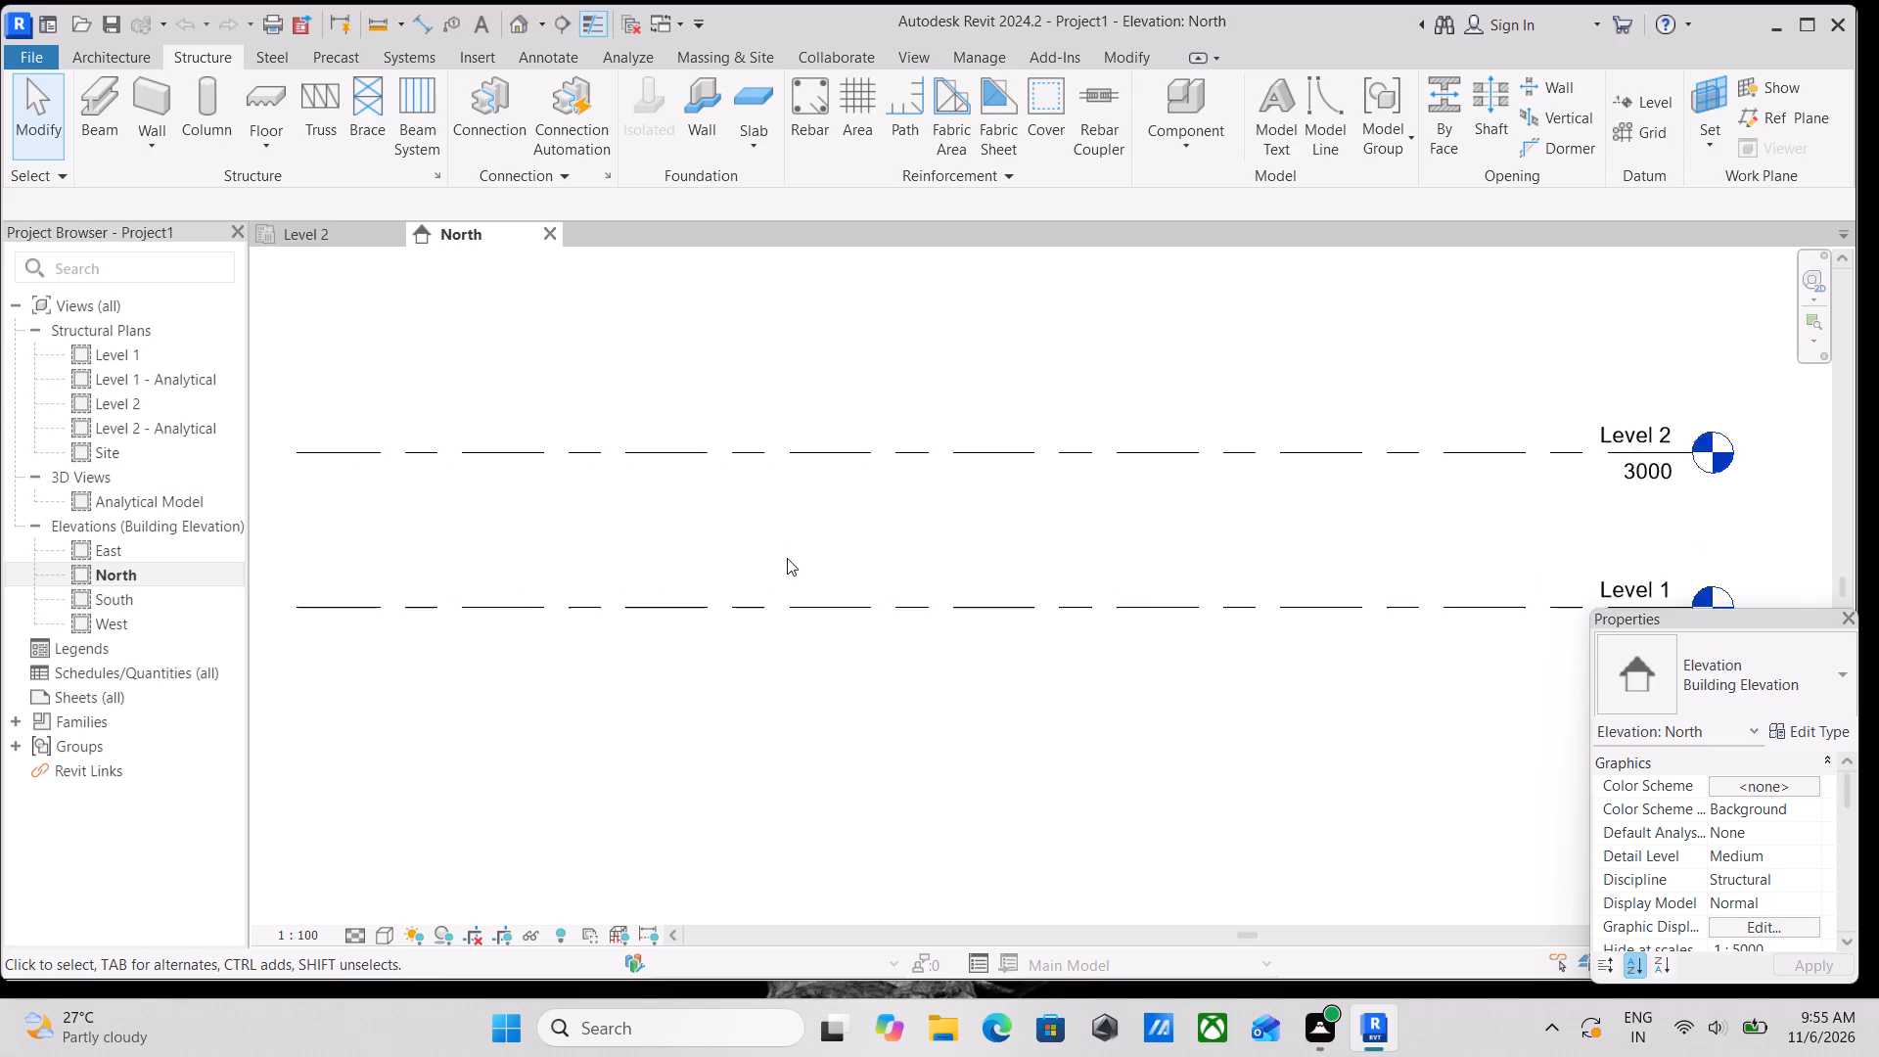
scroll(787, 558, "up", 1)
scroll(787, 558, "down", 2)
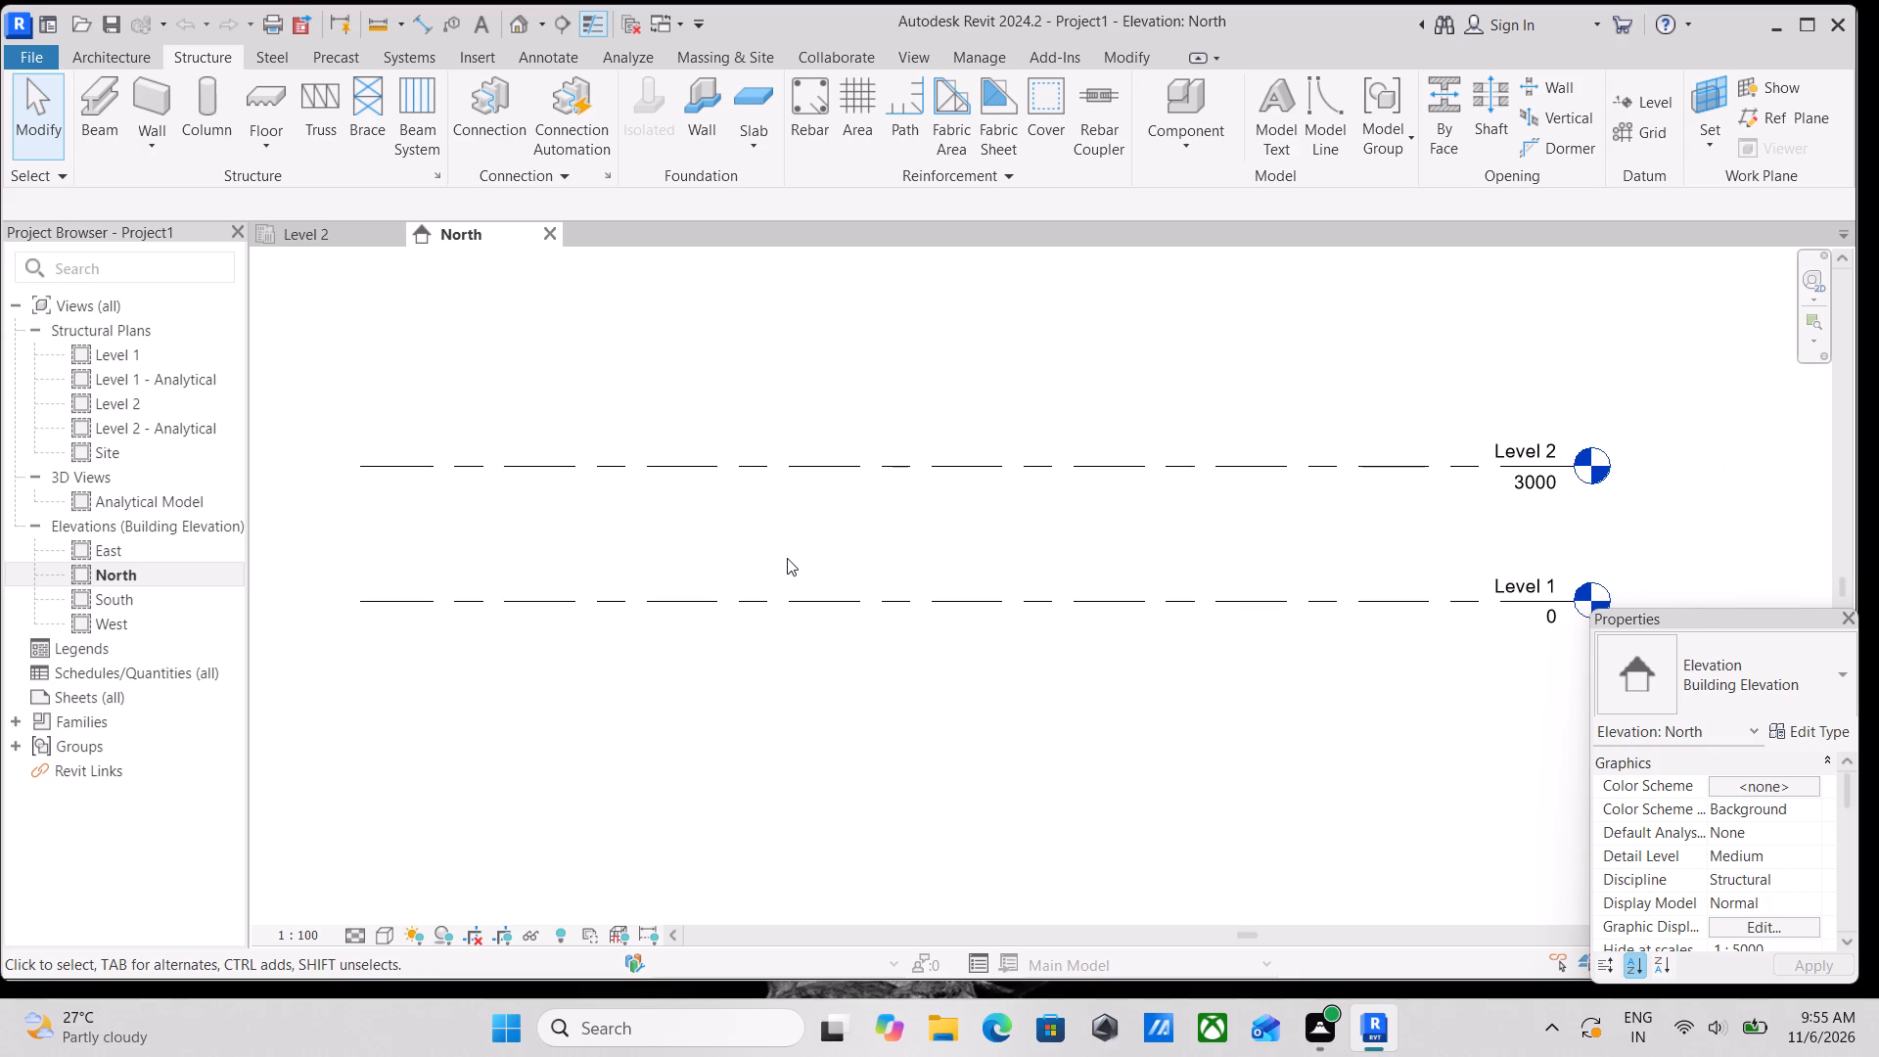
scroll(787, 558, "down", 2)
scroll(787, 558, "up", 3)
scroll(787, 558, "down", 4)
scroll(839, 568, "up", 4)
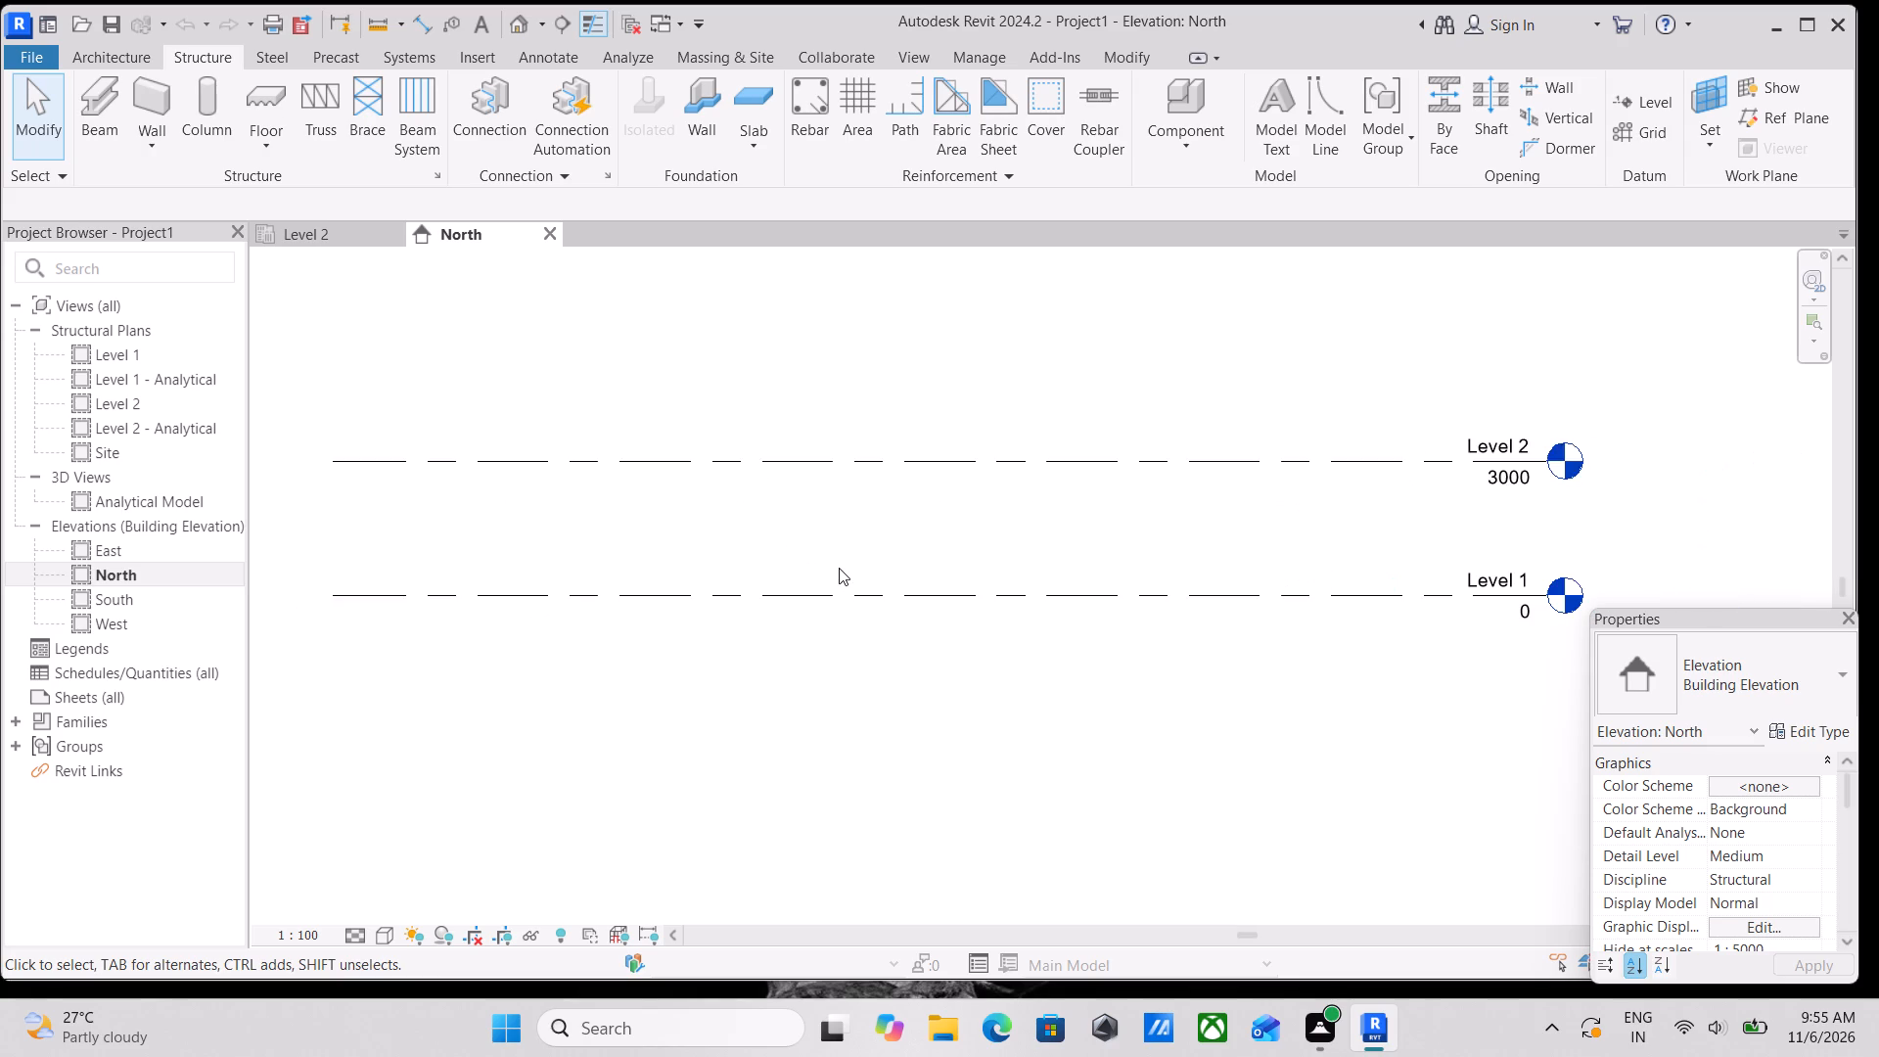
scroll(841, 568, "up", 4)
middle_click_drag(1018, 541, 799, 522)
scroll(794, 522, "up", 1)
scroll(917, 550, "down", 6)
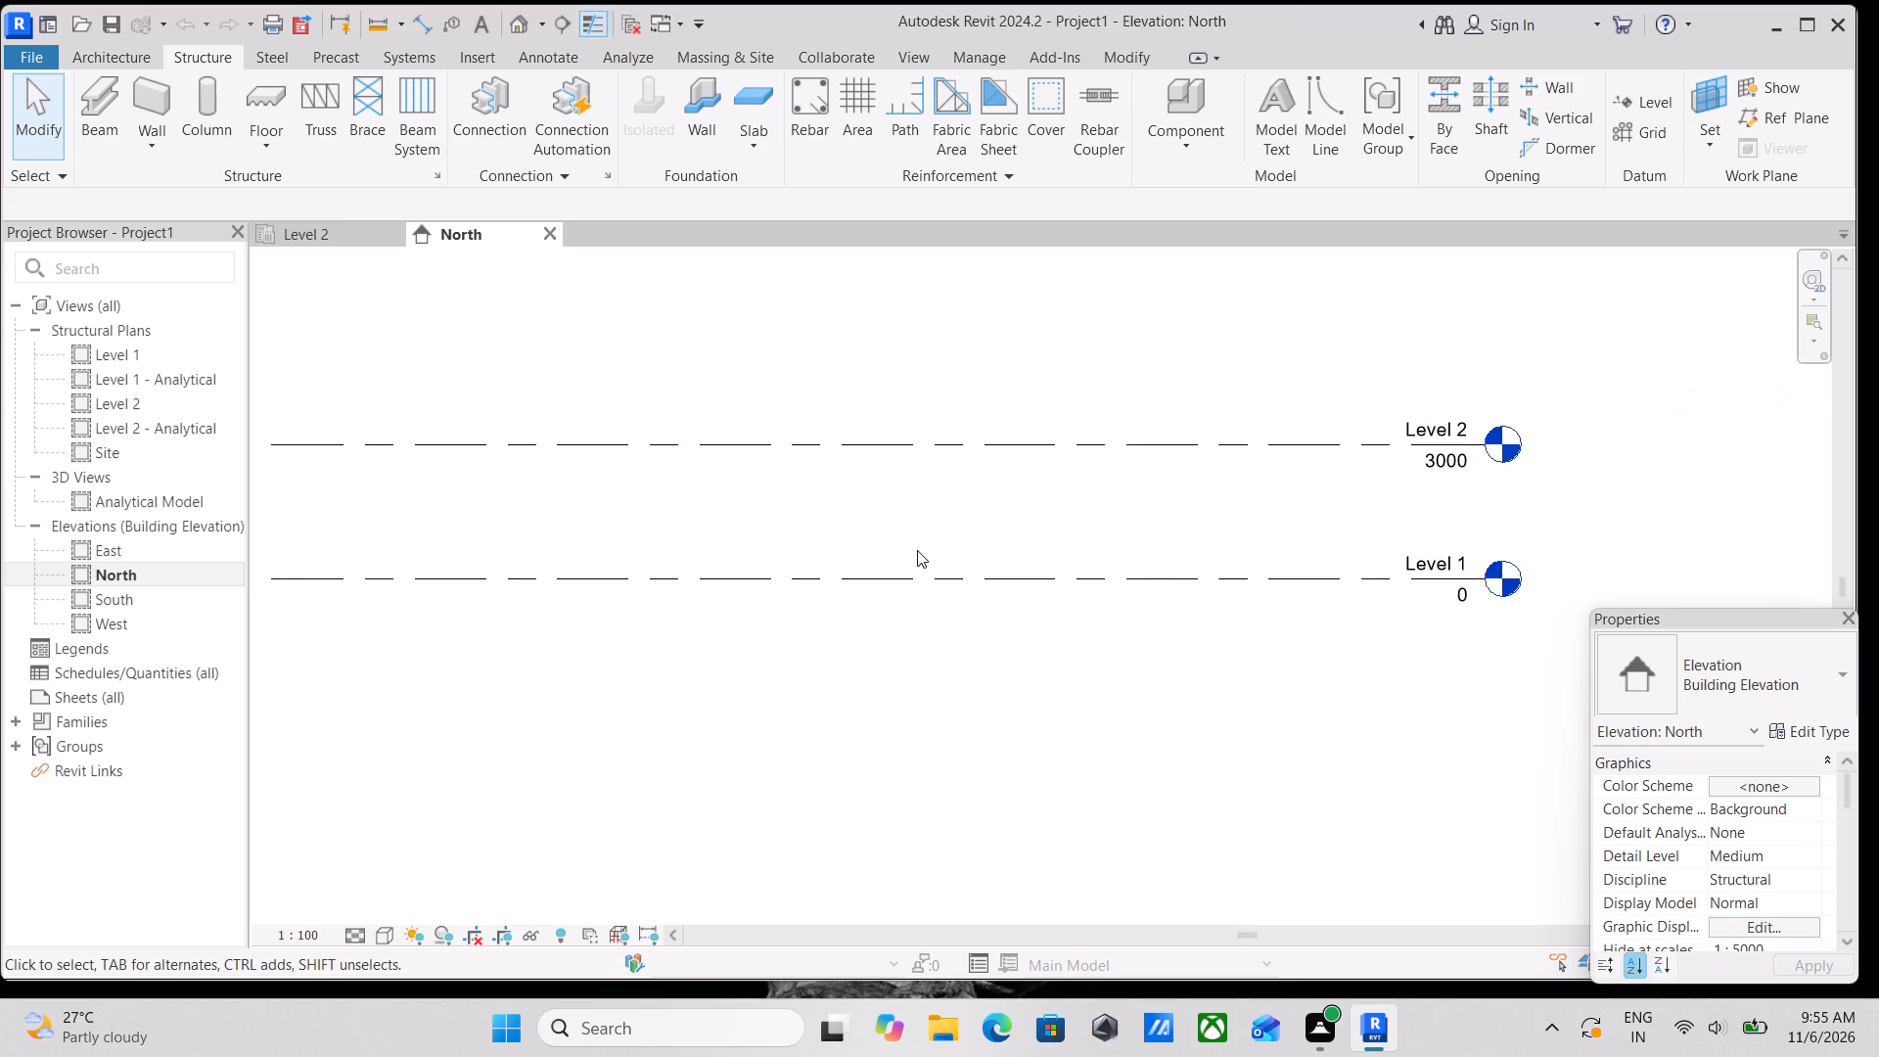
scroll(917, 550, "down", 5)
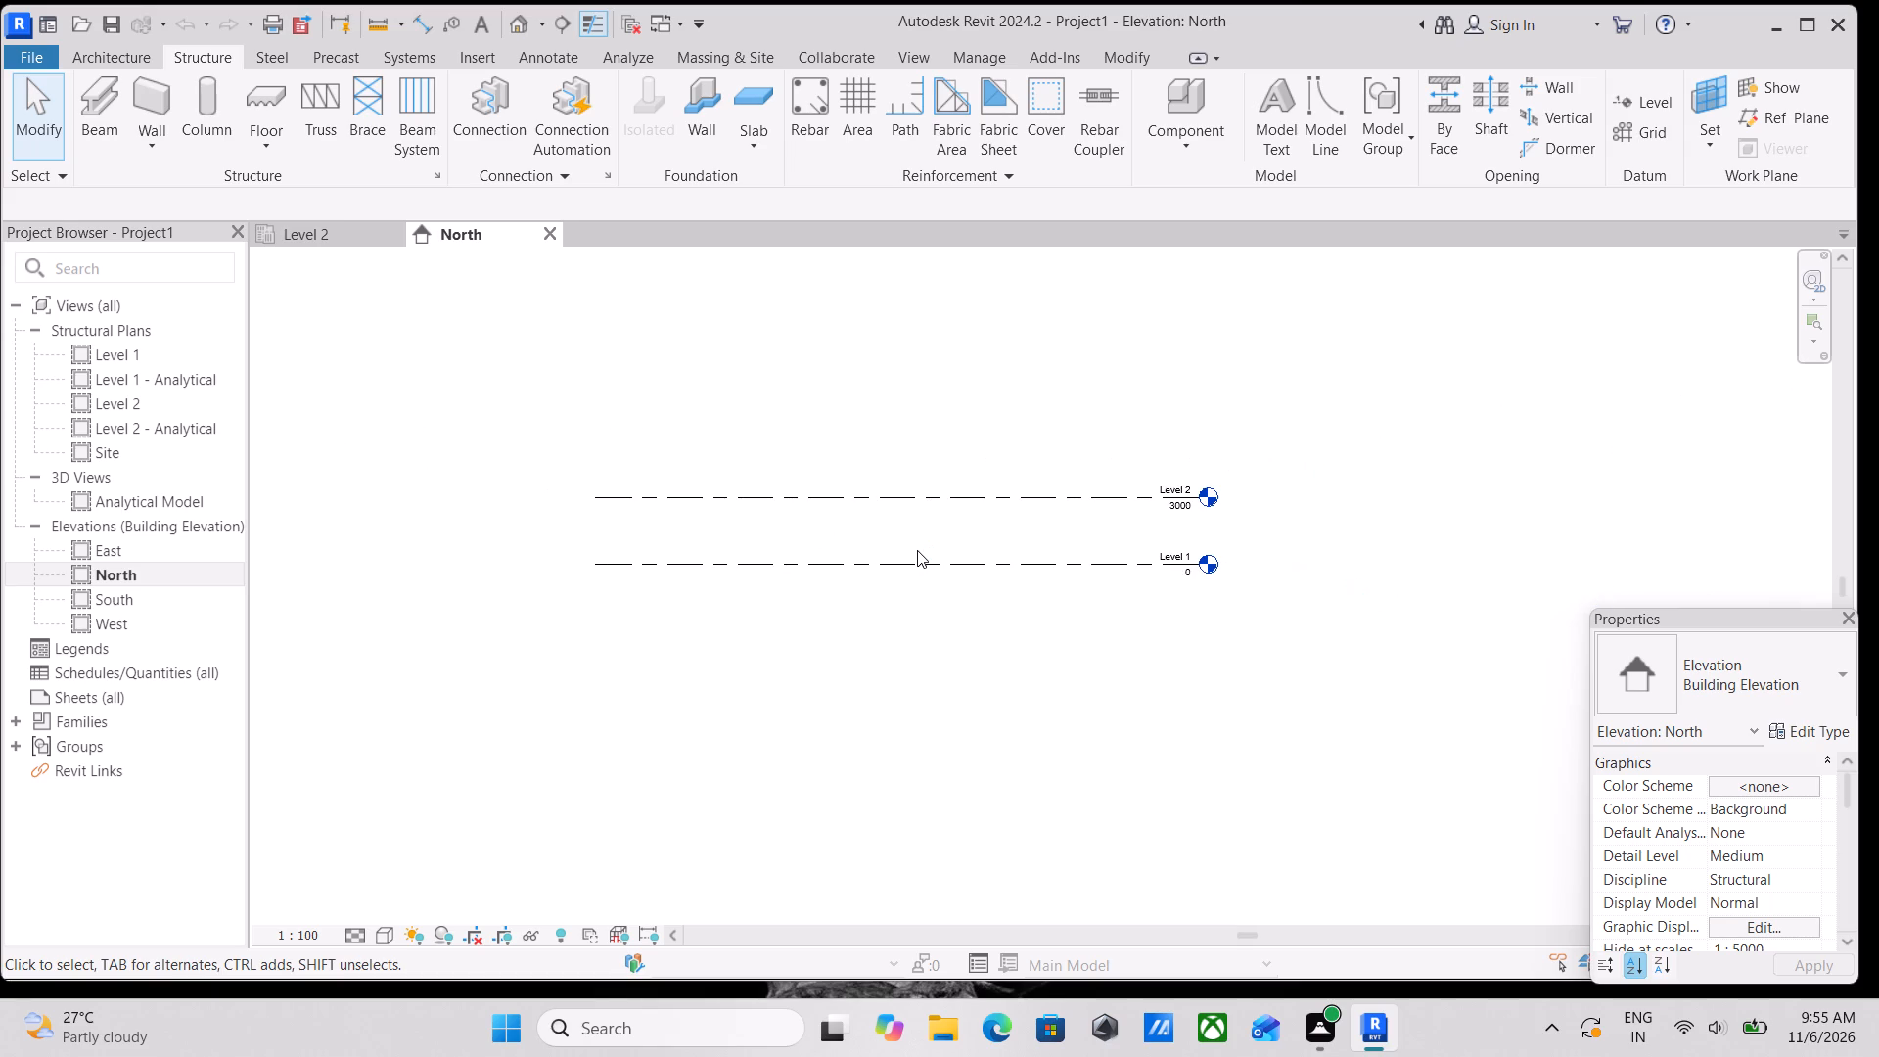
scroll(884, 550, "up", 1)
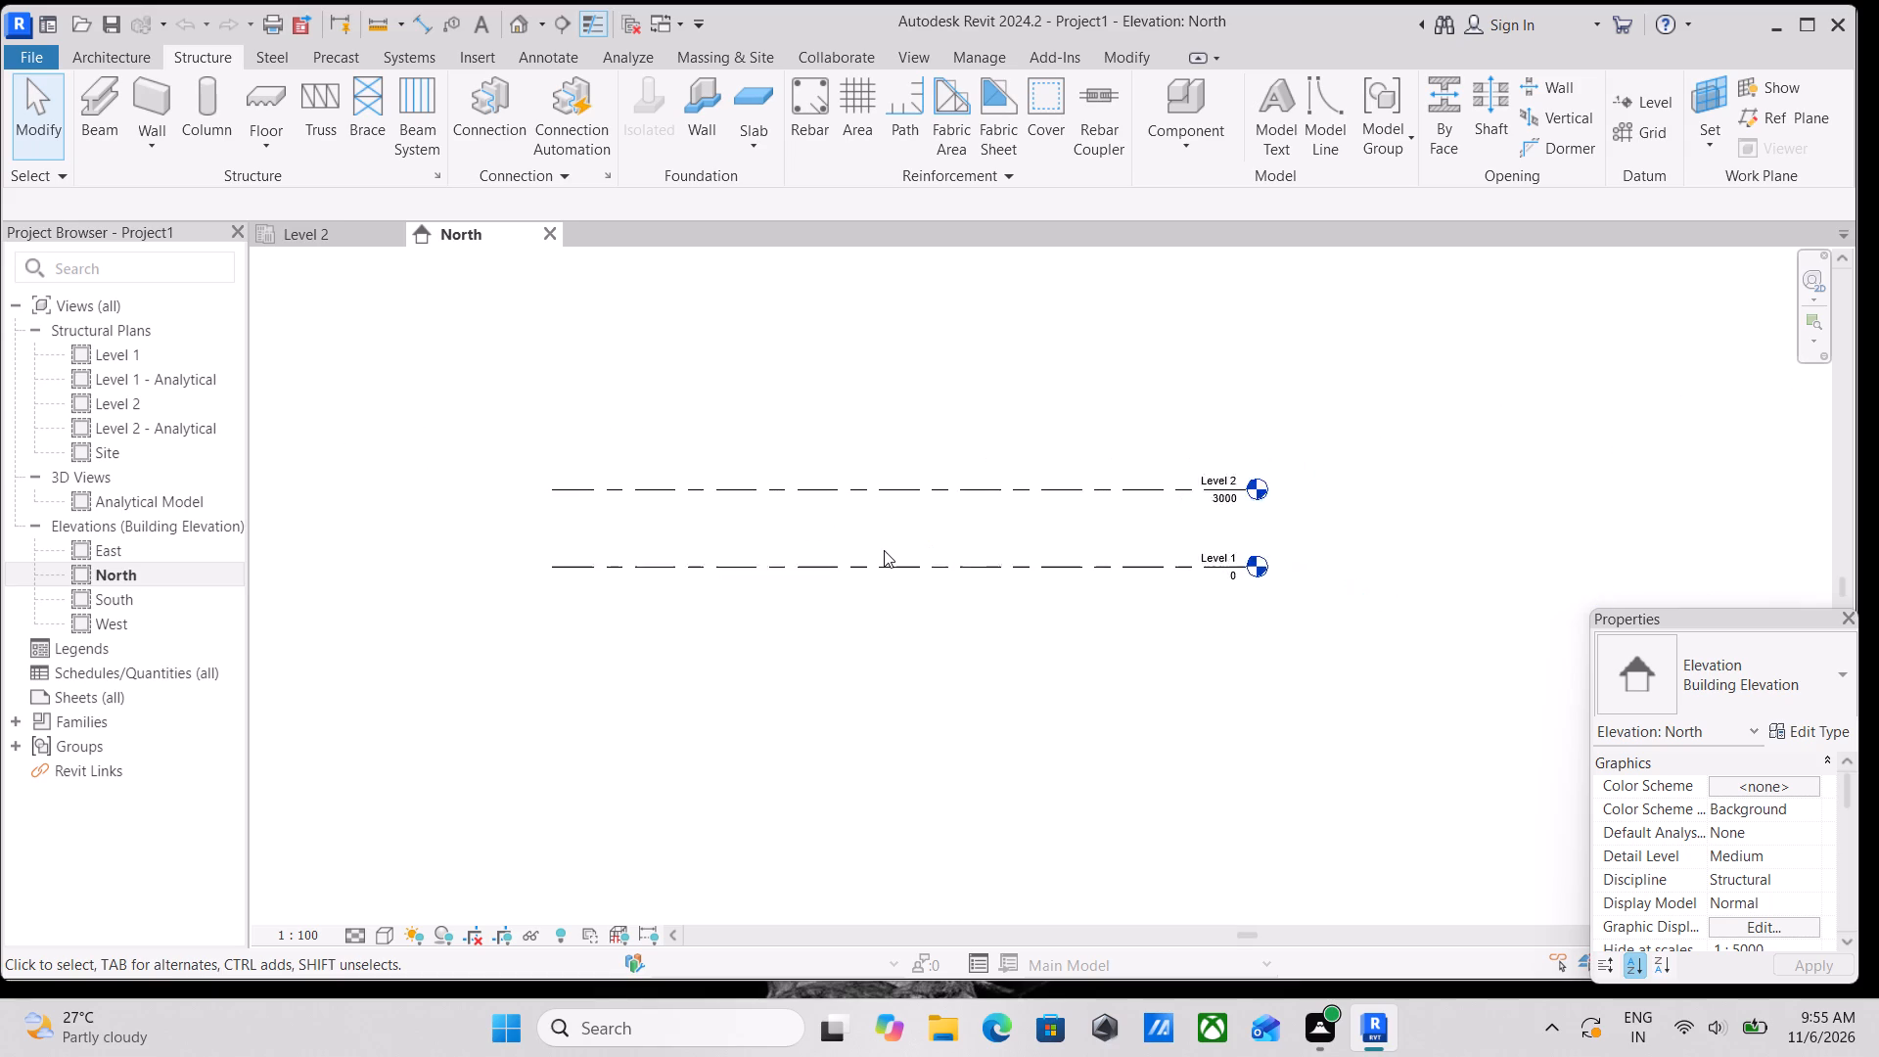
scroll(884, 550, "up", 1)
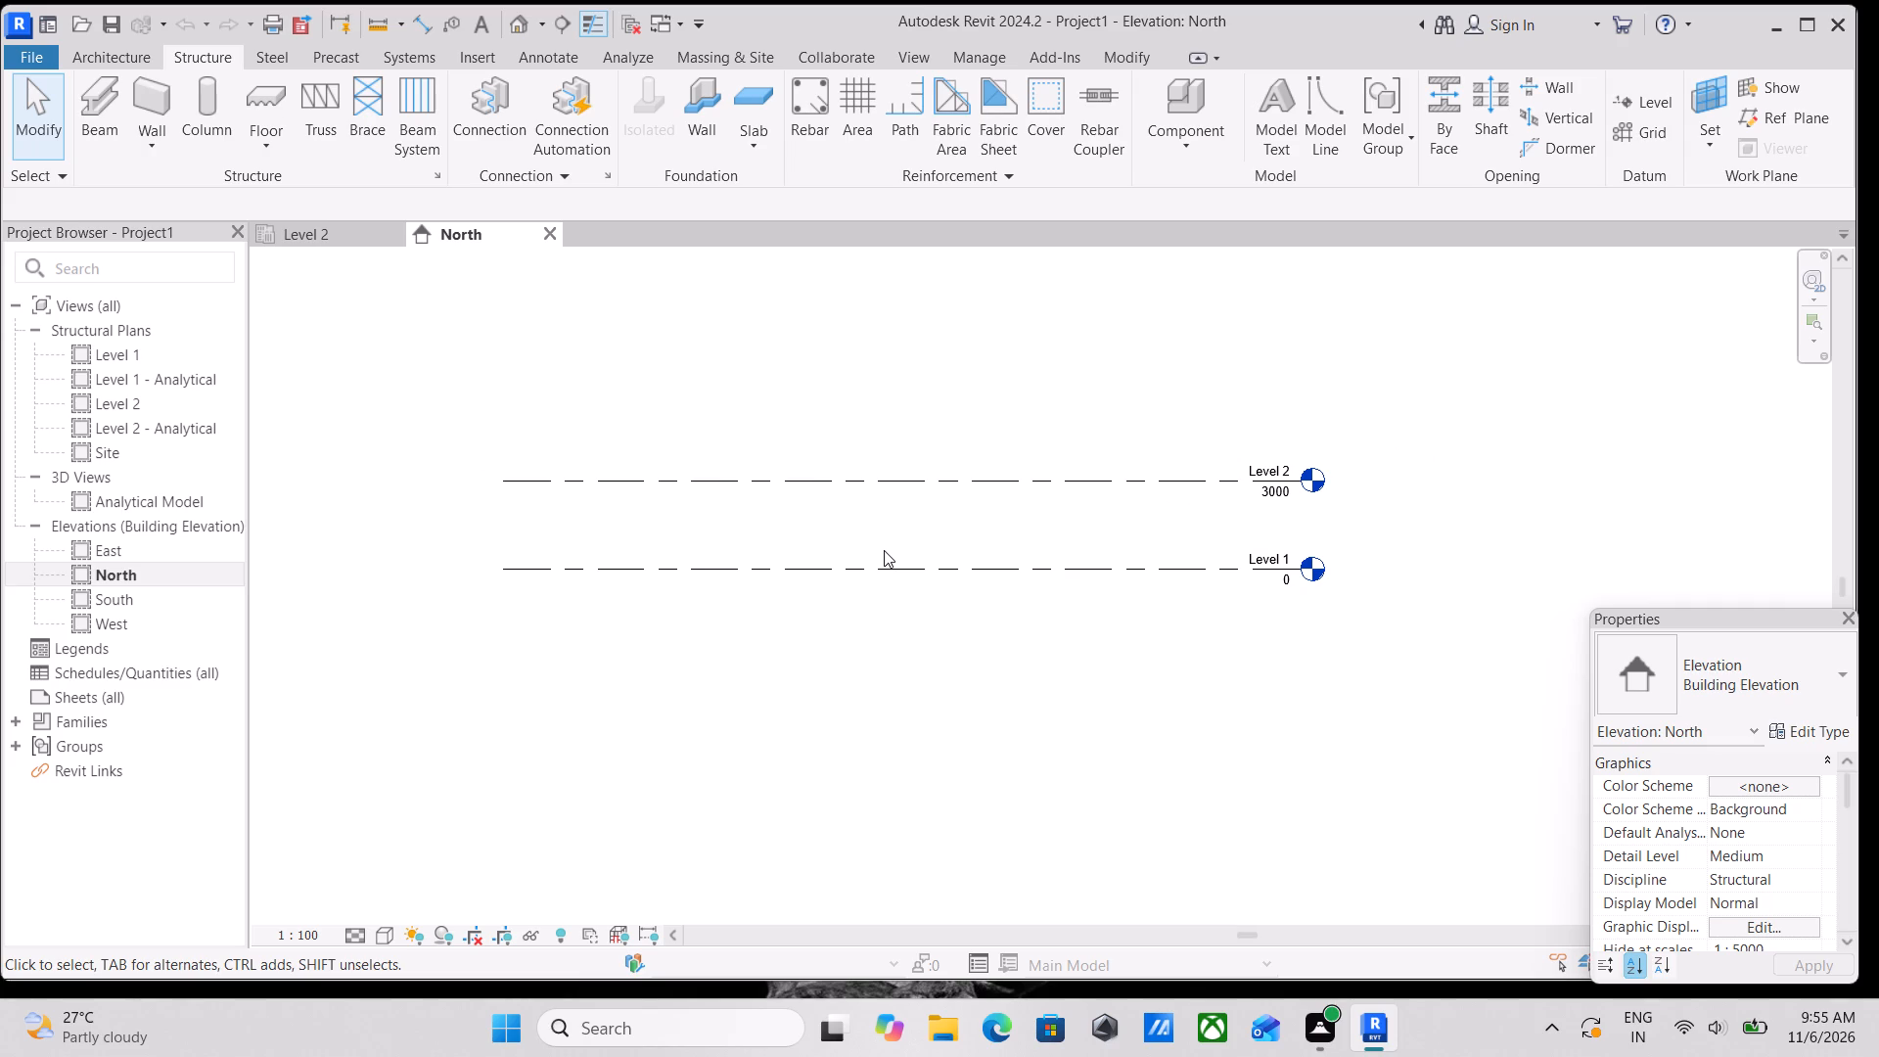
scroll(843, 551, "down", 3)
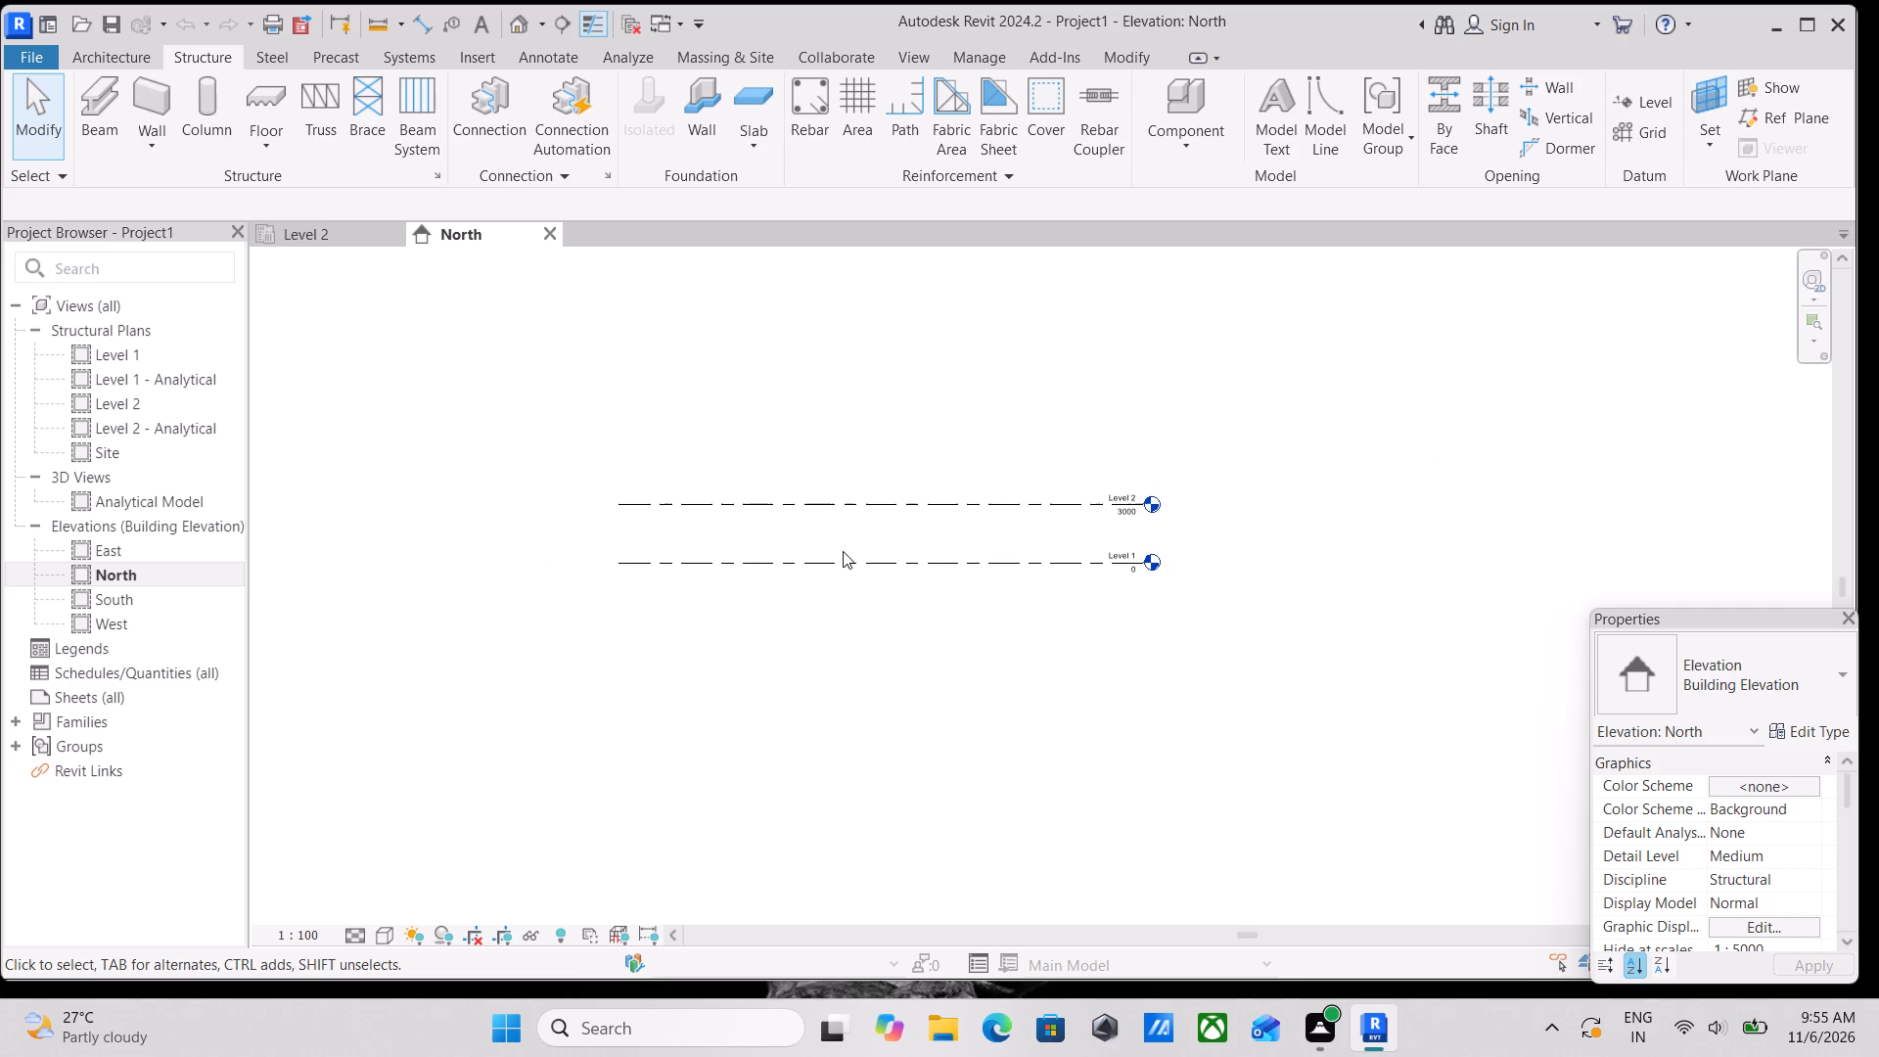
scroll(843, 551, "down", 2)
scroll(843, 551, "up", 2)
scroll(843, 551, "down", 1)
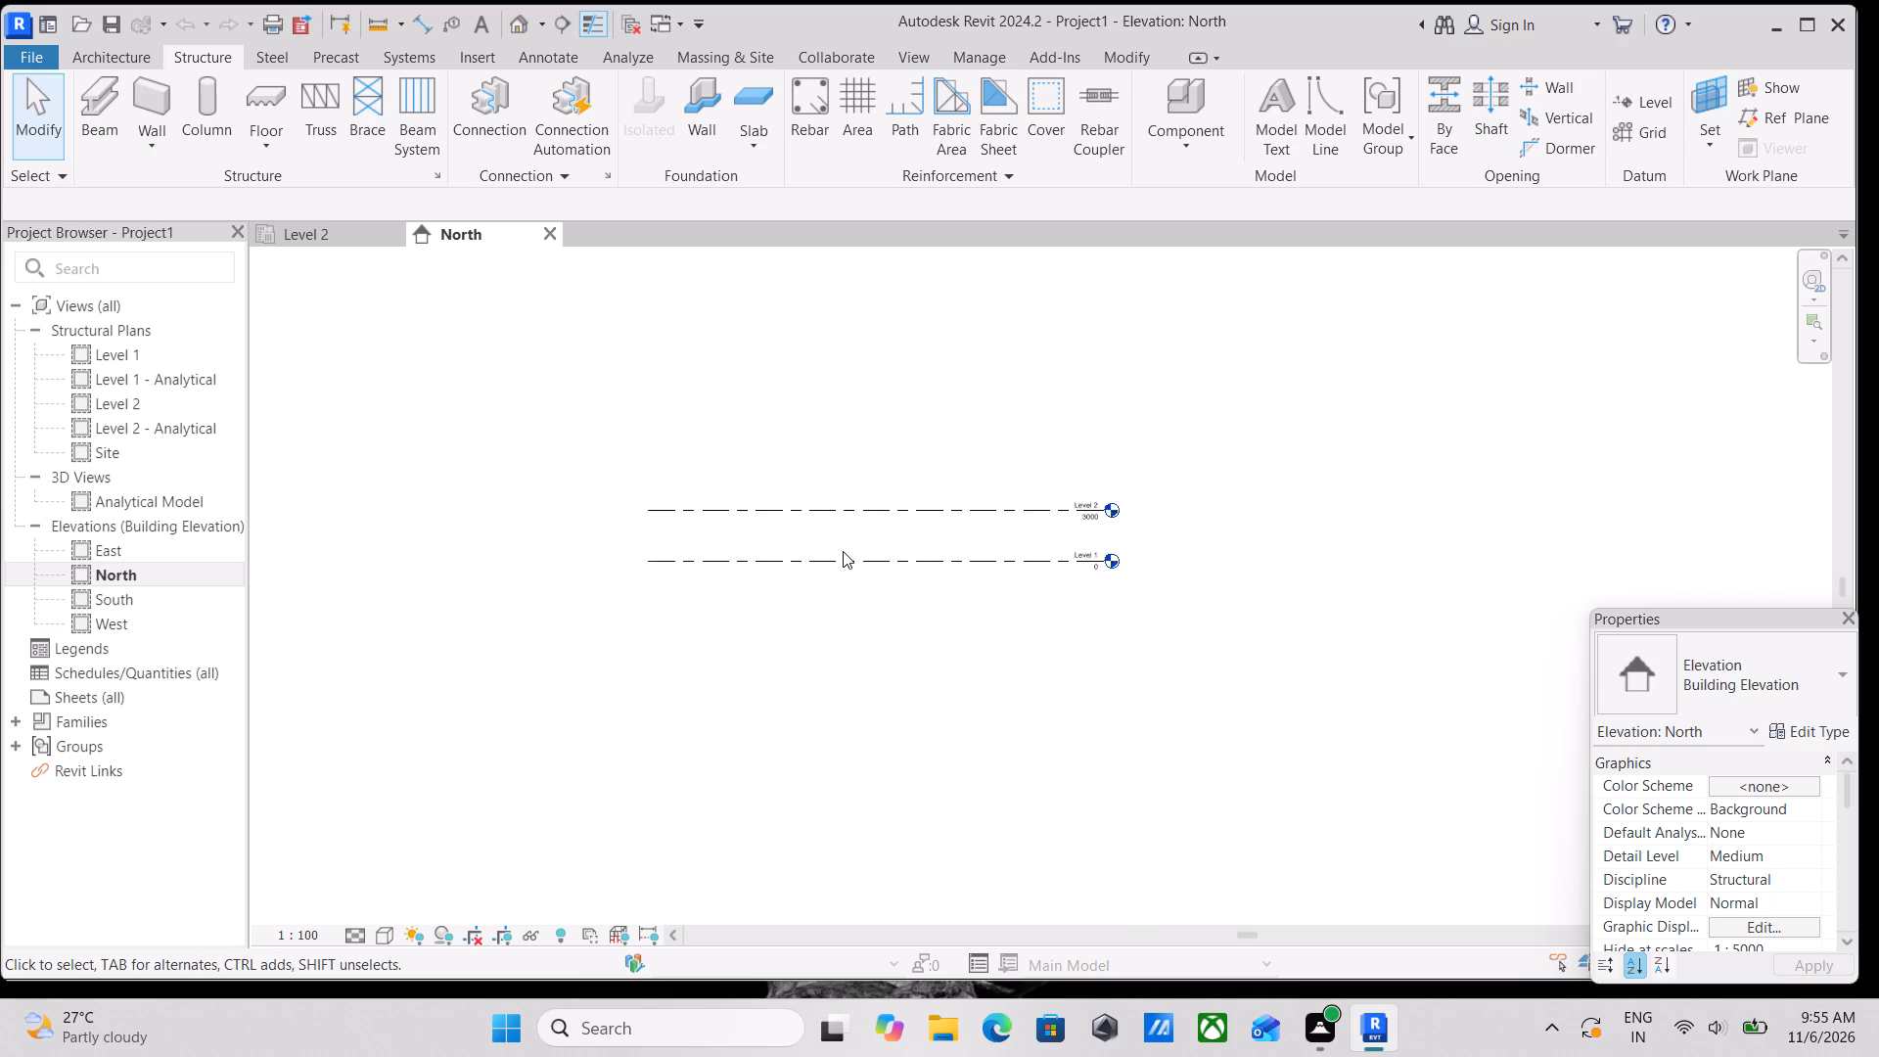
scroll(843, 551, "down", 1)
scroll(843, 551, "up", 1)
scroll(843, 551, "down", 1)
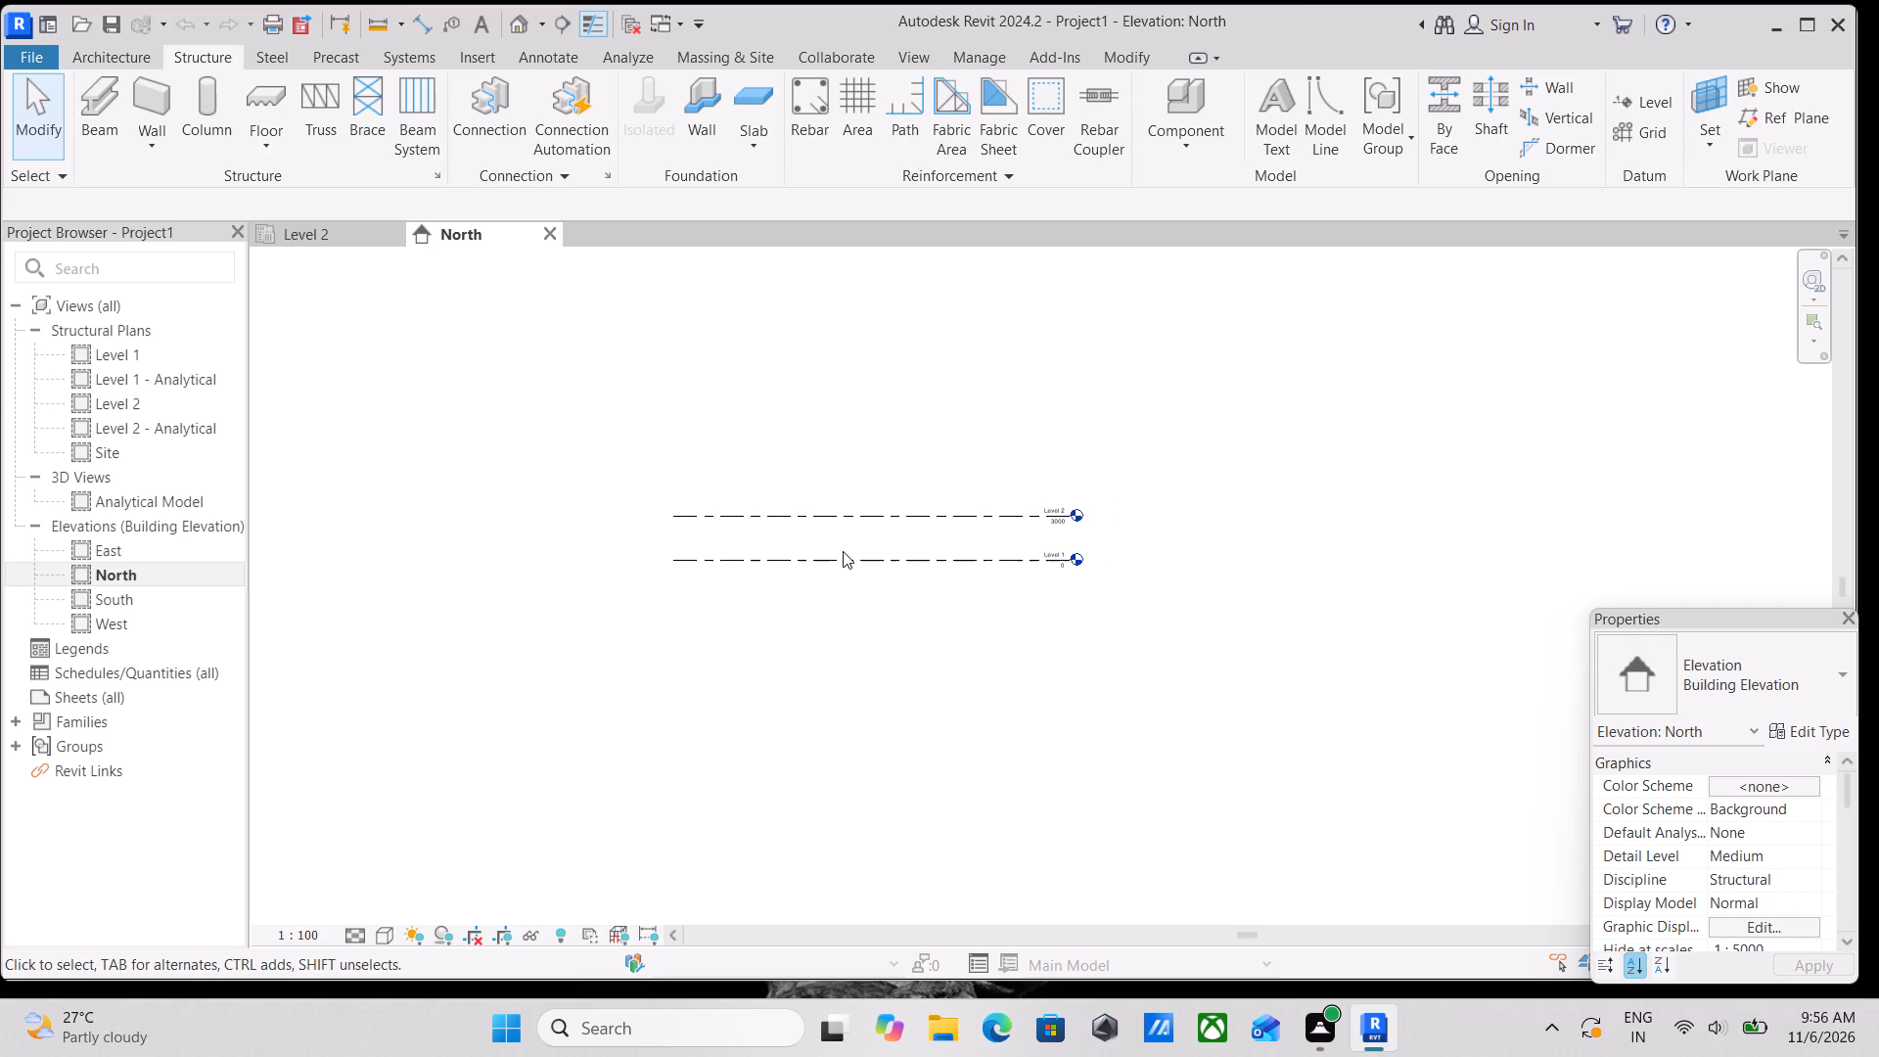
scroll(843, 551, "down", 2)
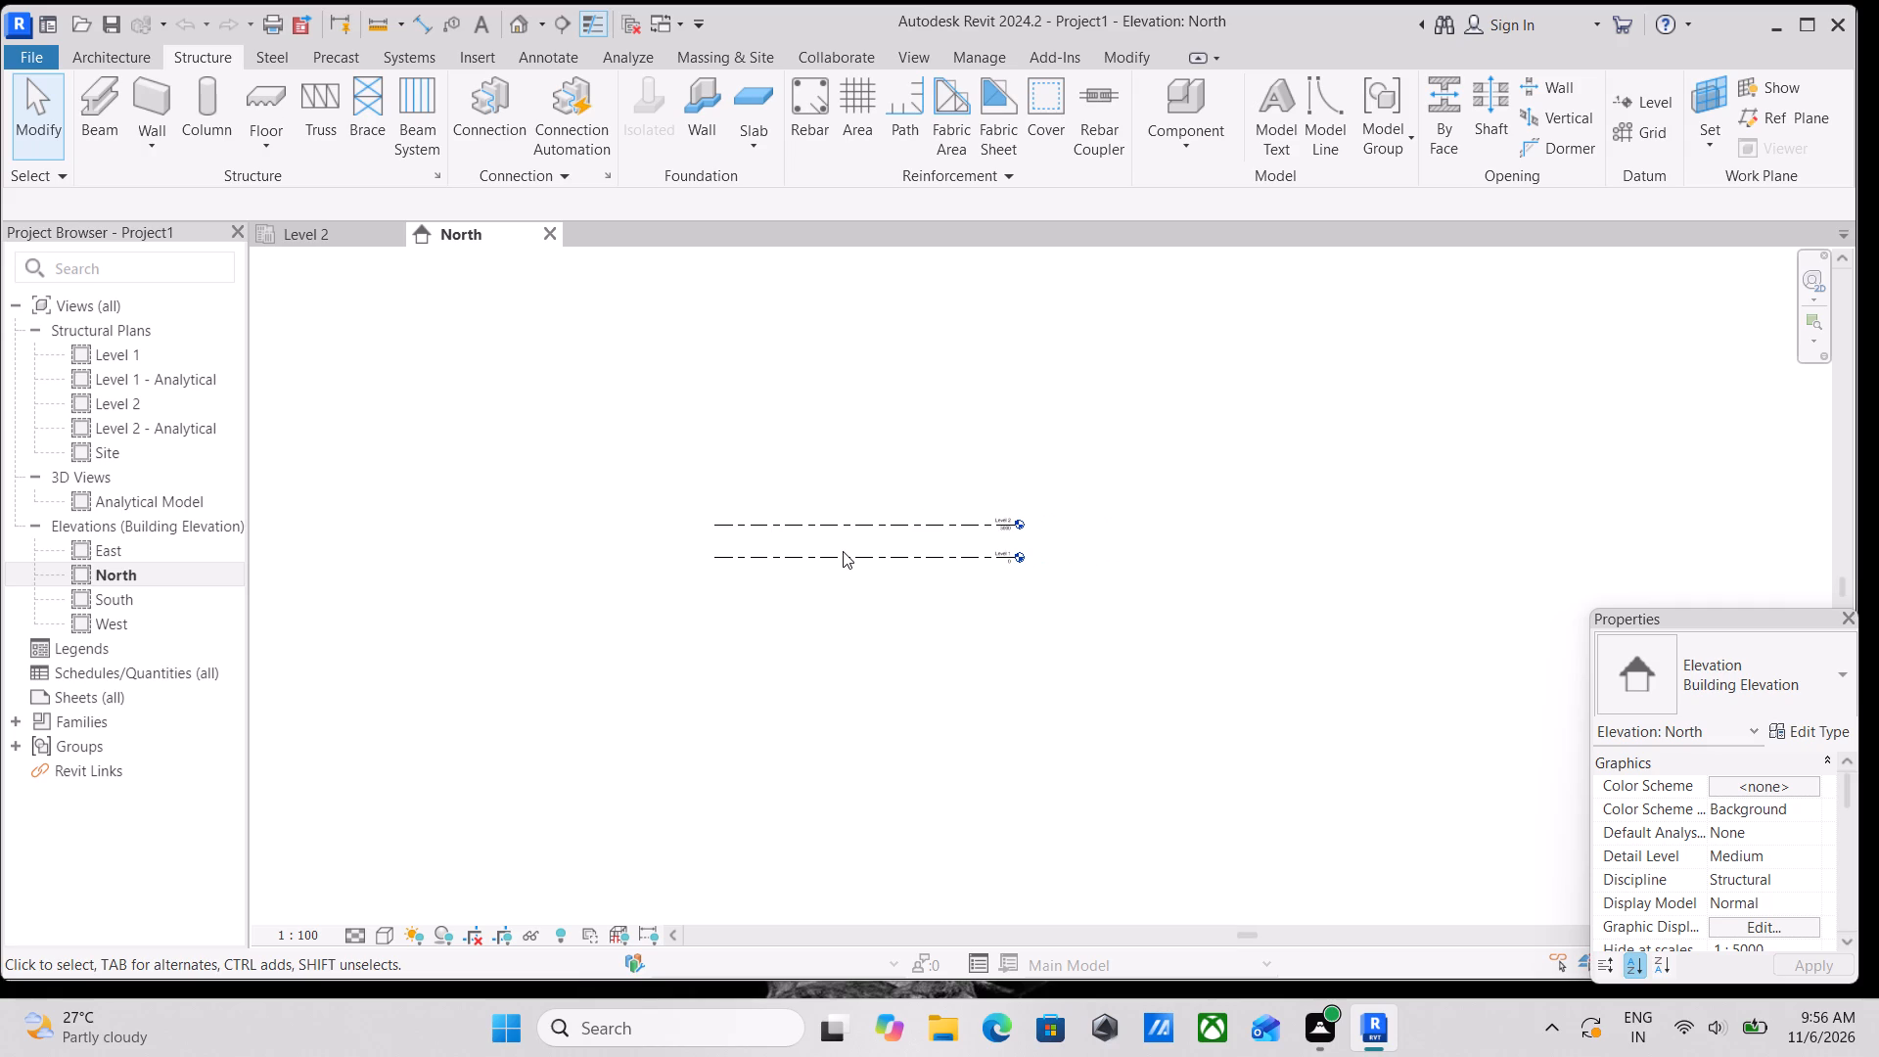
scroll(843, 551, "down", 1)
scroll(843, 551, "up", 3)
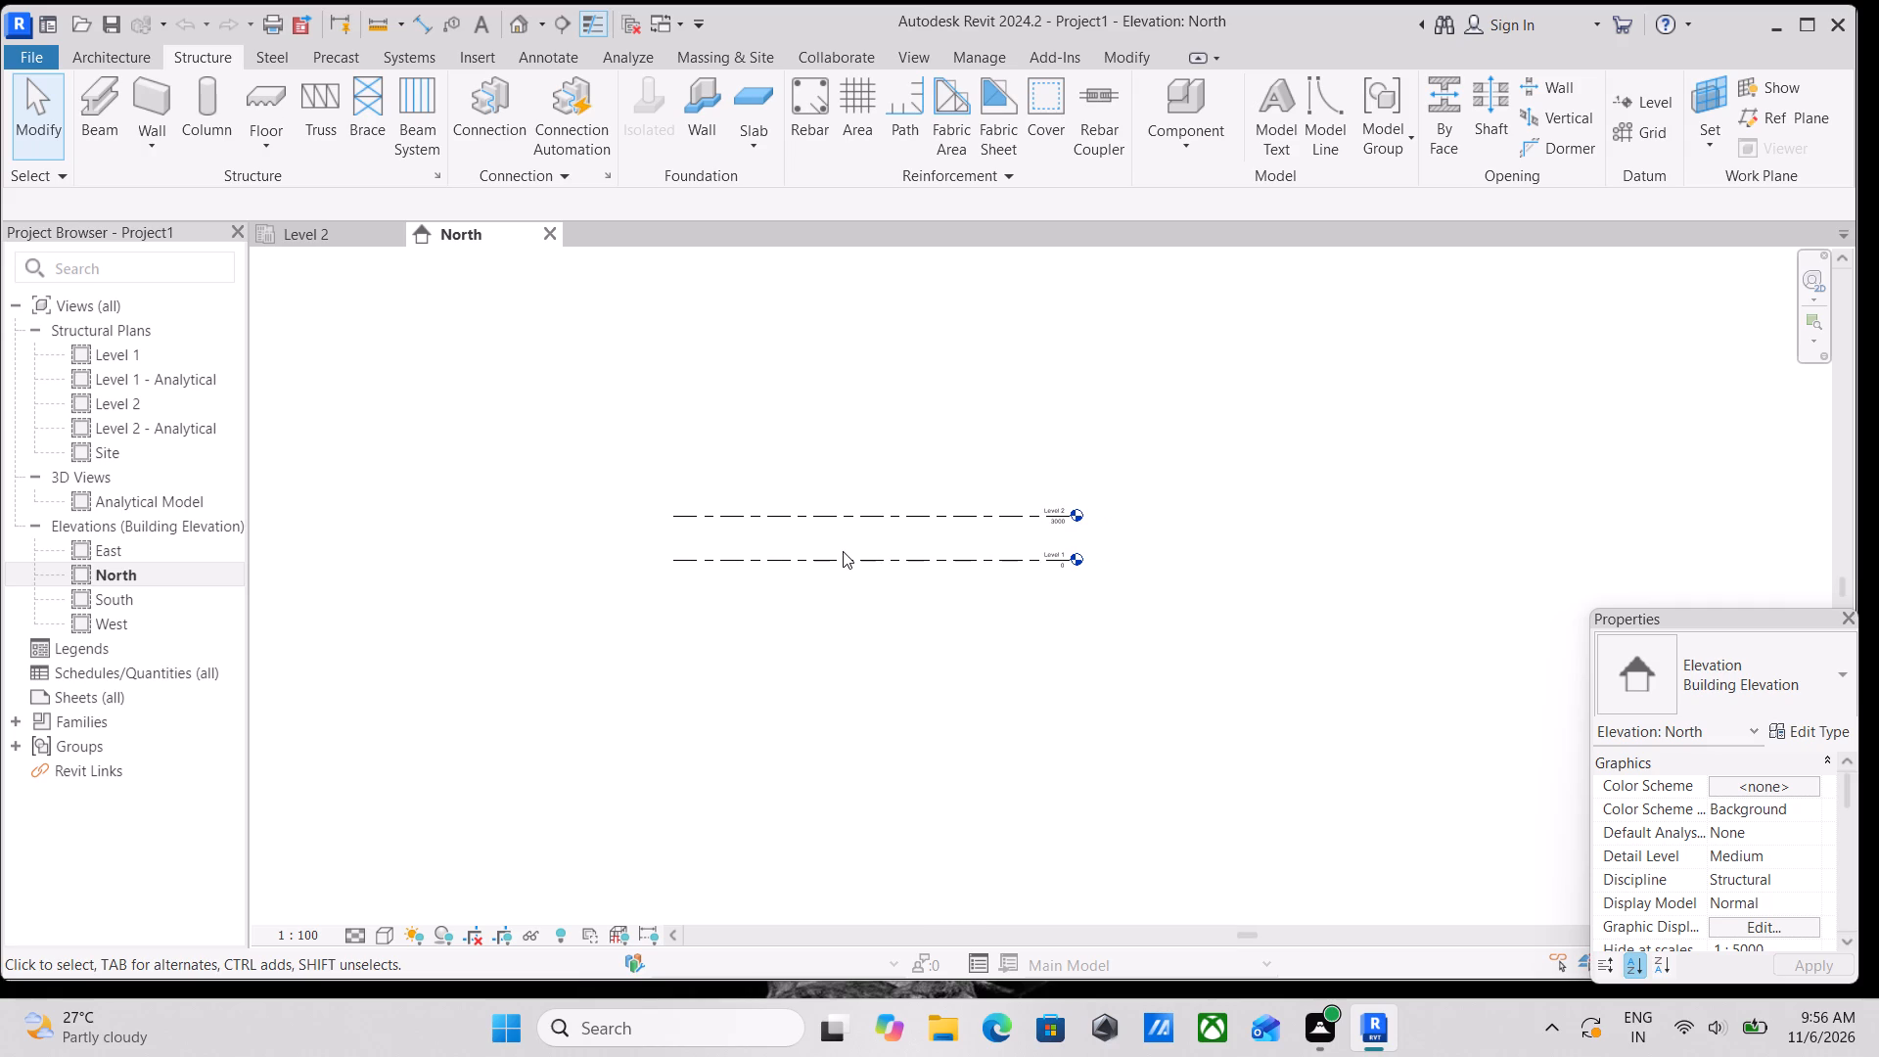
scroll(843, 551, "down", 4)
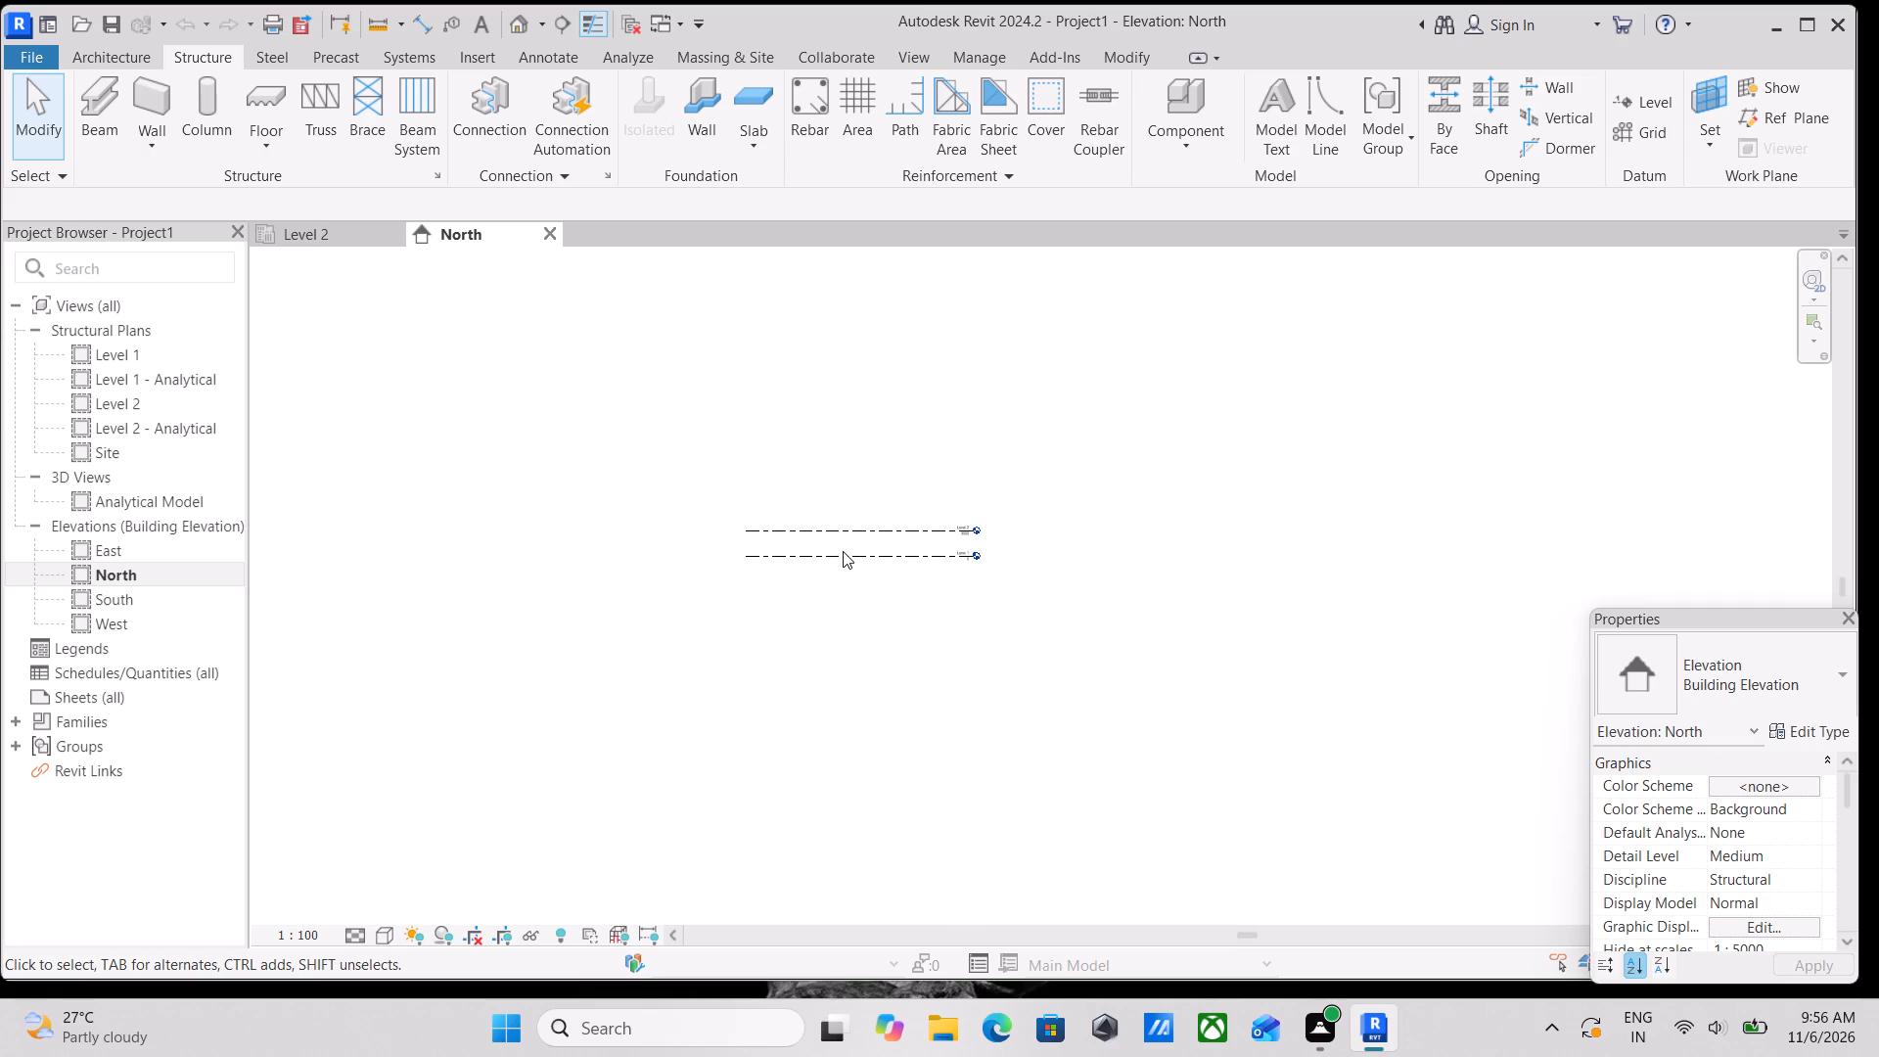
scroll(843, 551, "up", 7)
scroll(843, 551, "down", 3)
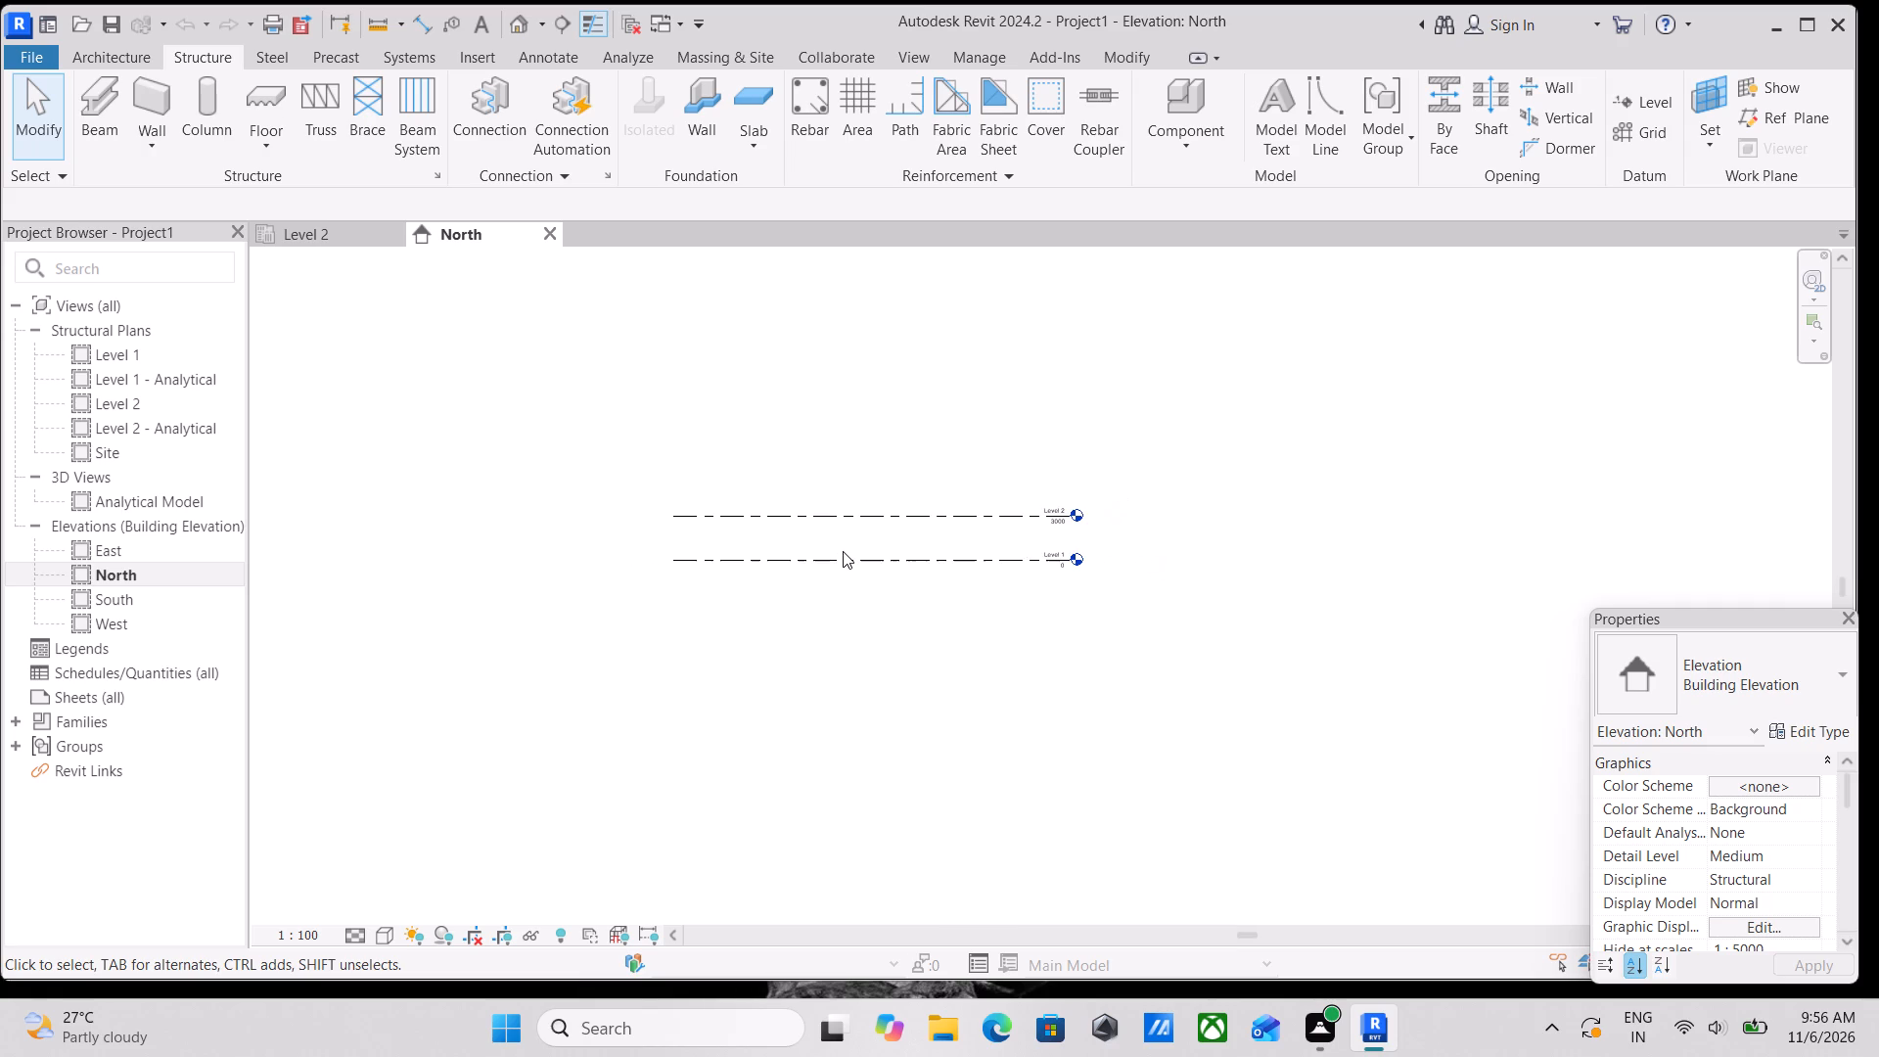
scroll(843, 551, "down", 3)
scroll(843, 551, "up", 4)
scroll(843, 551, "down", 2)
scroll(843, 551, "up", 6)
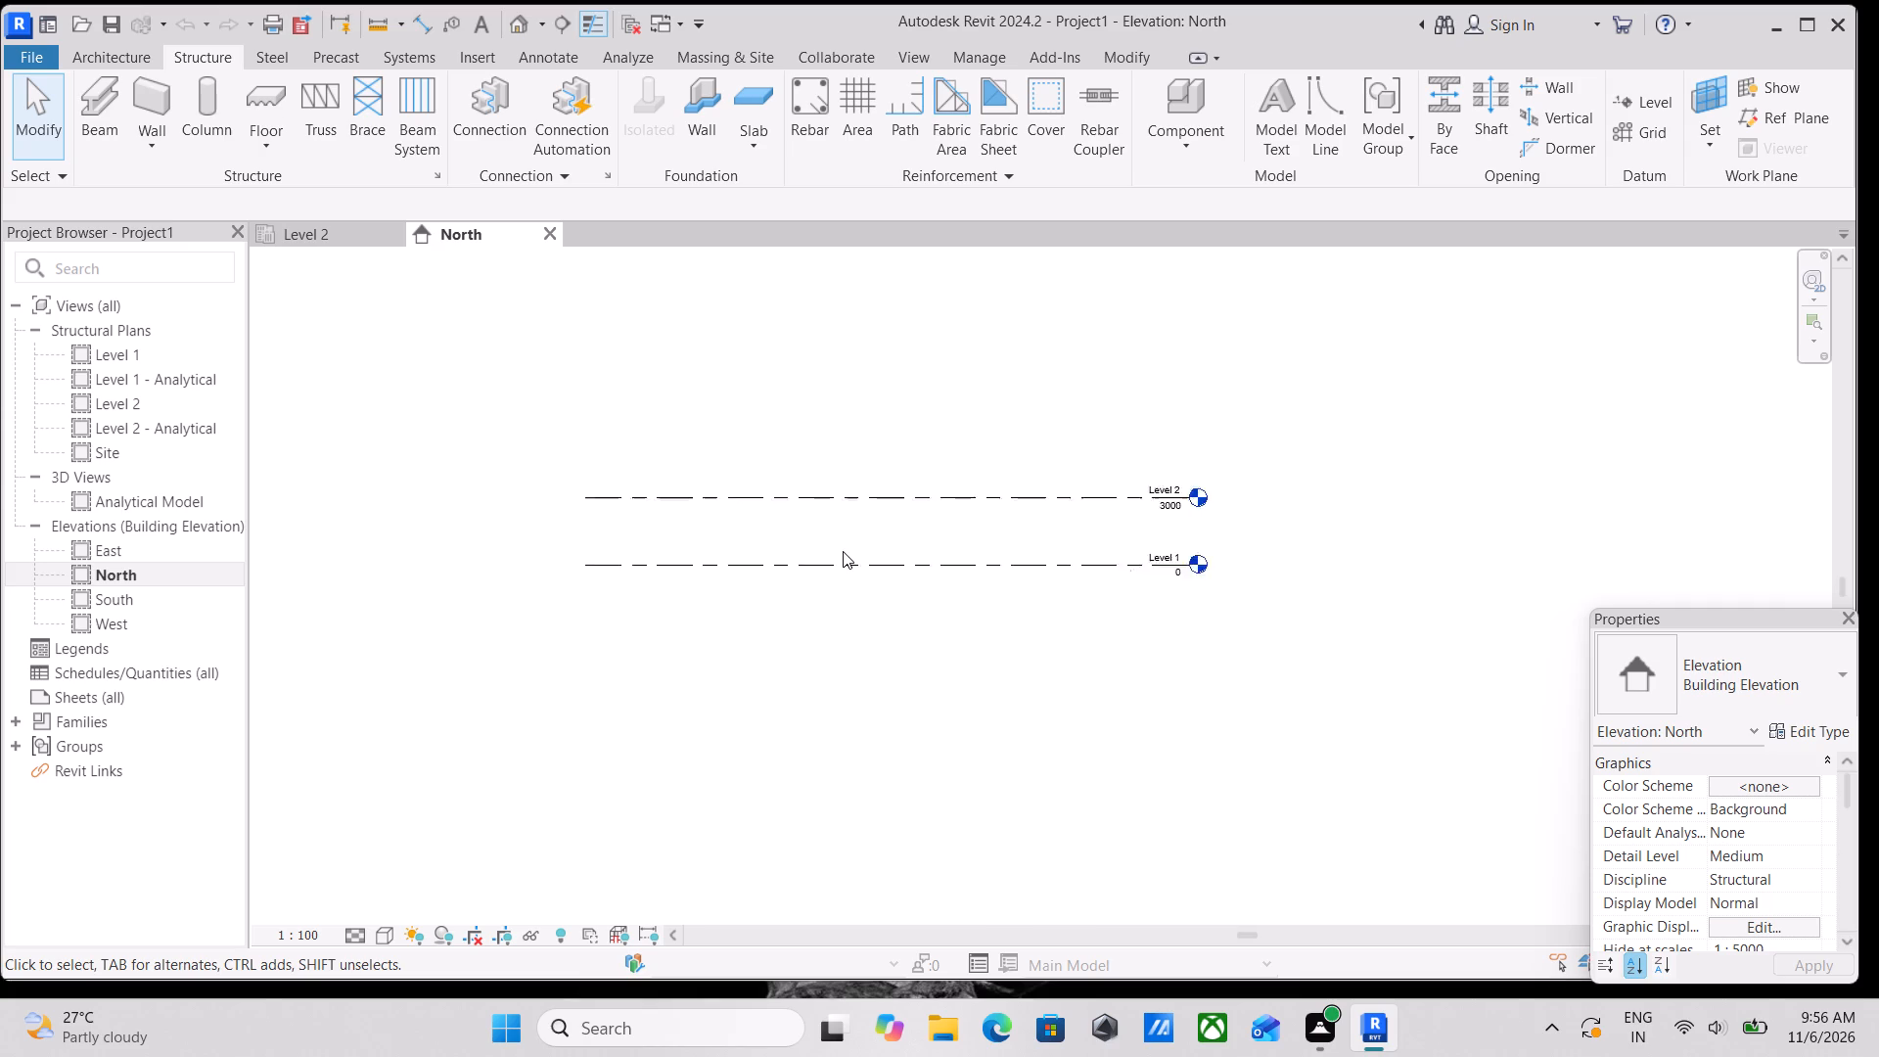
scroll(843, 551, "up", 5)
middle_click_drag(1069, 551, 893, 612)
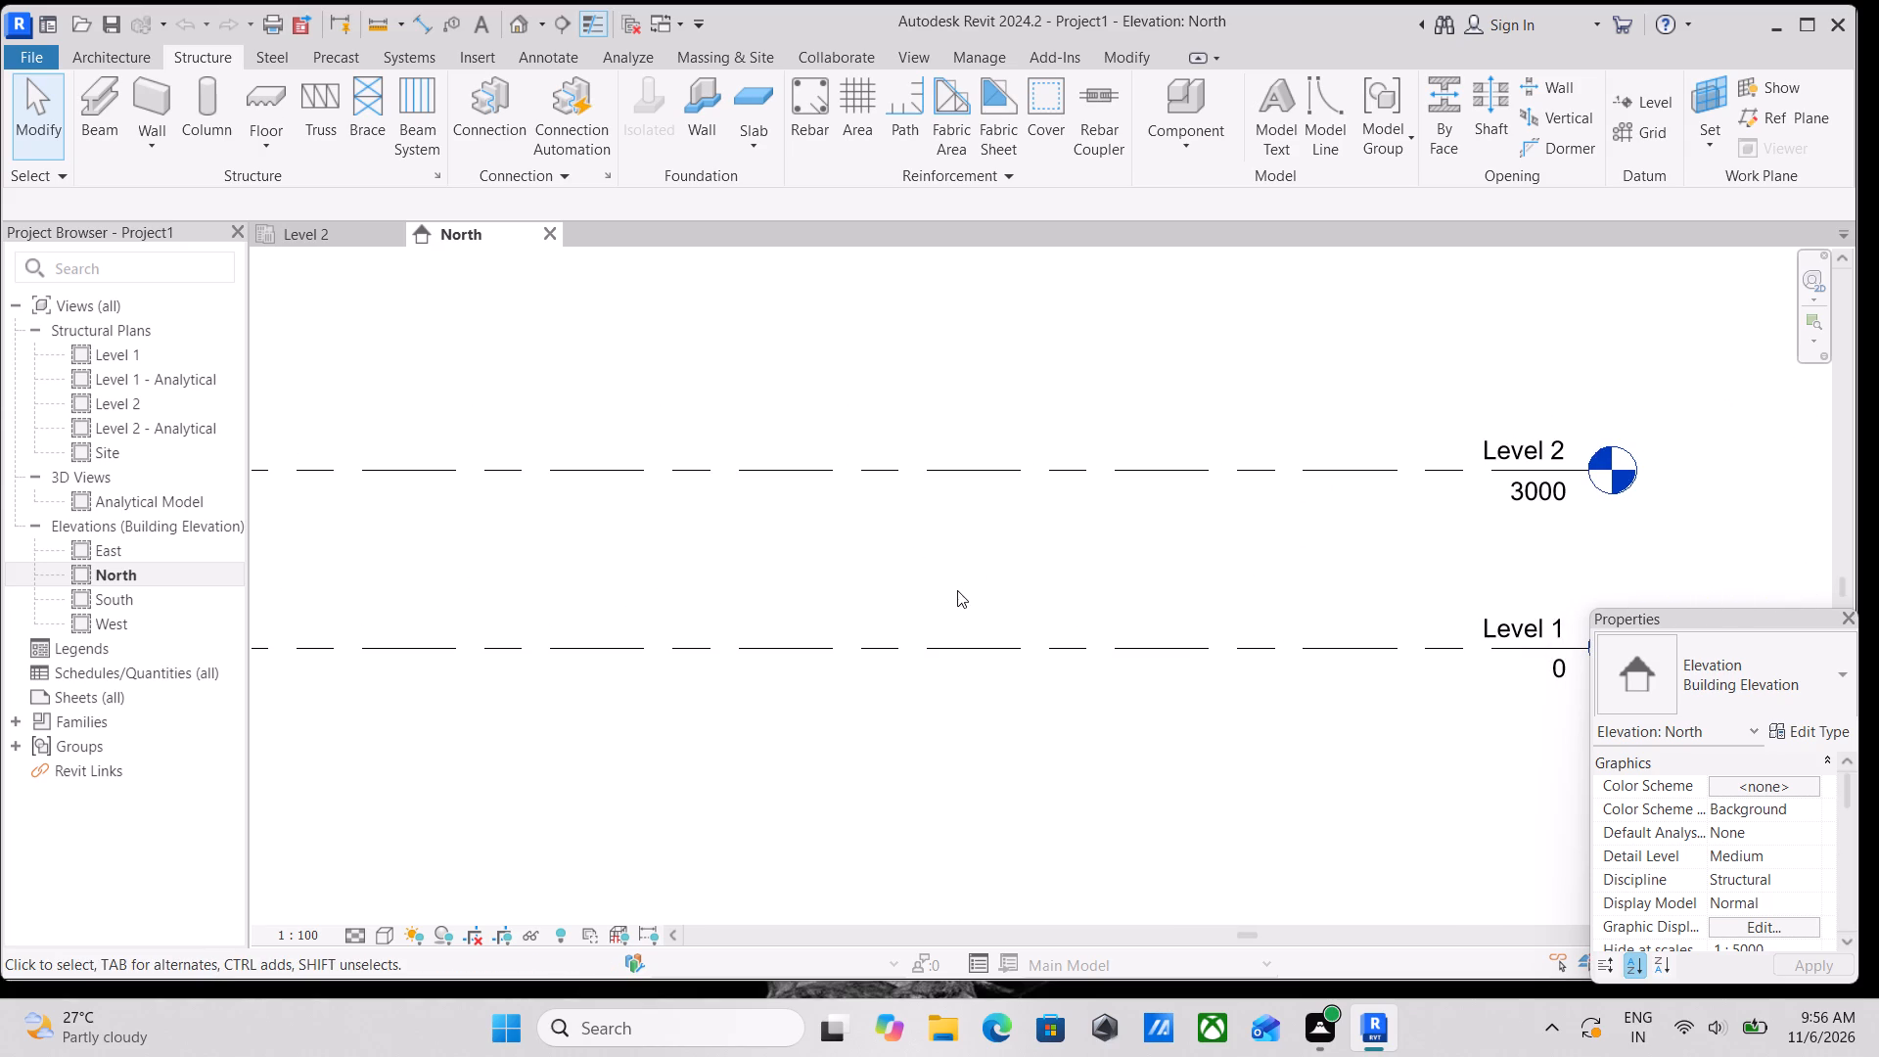
Add a new level offset 6' below Level 1 by picking the Level 1 line.
key("l")
key("l")
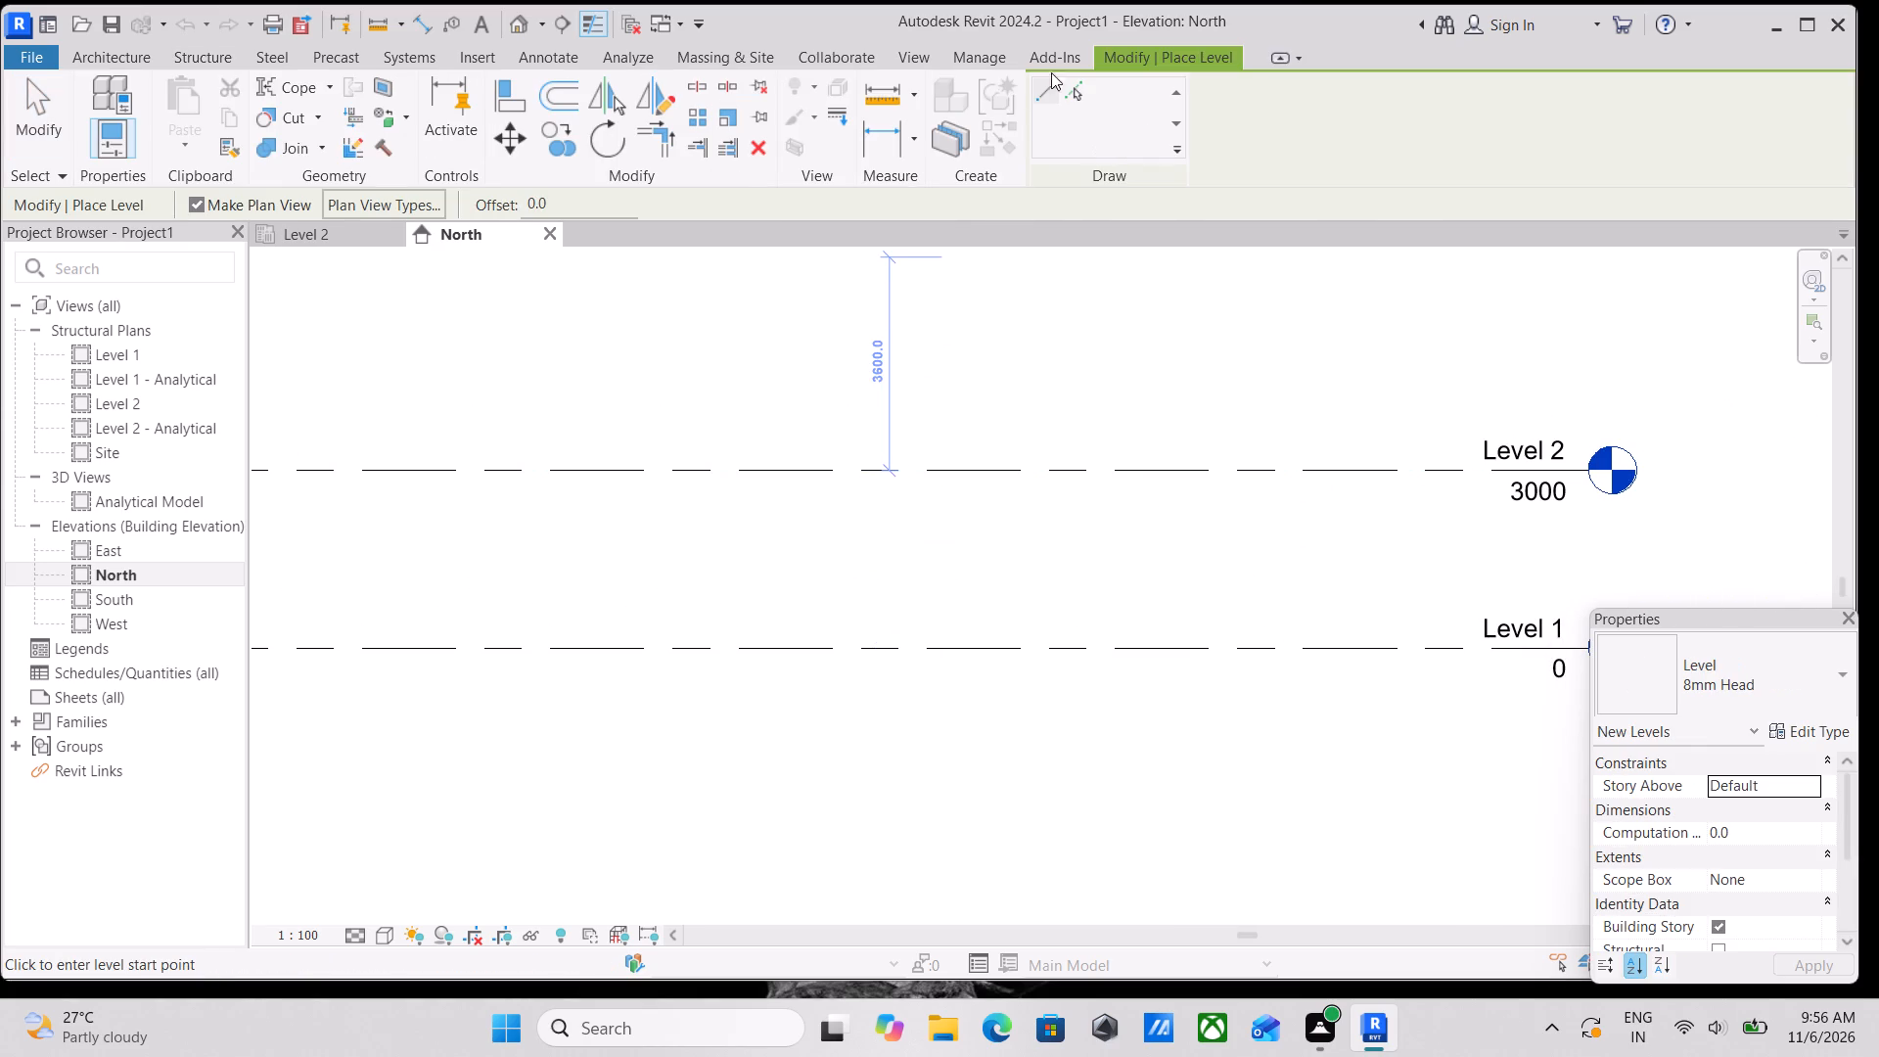
left_click(1077, 89)
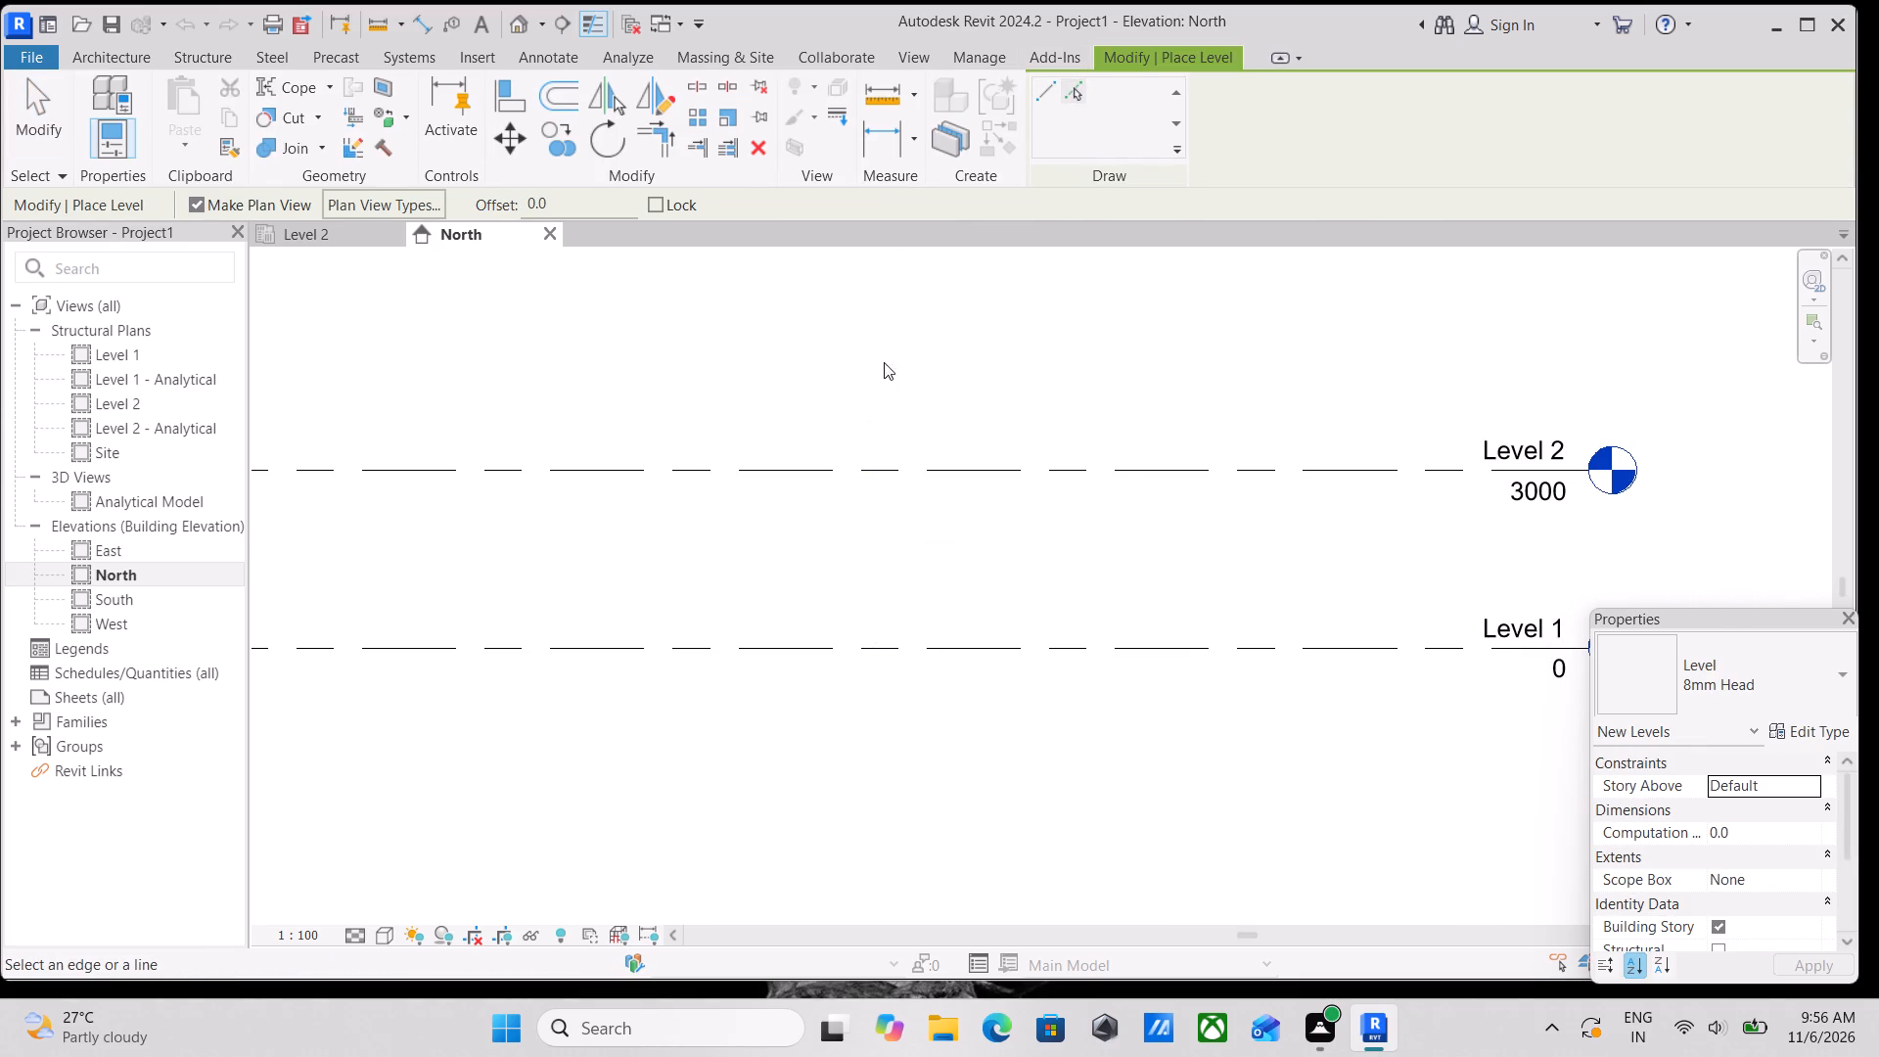
scroll(1034, 559, "down", 2)
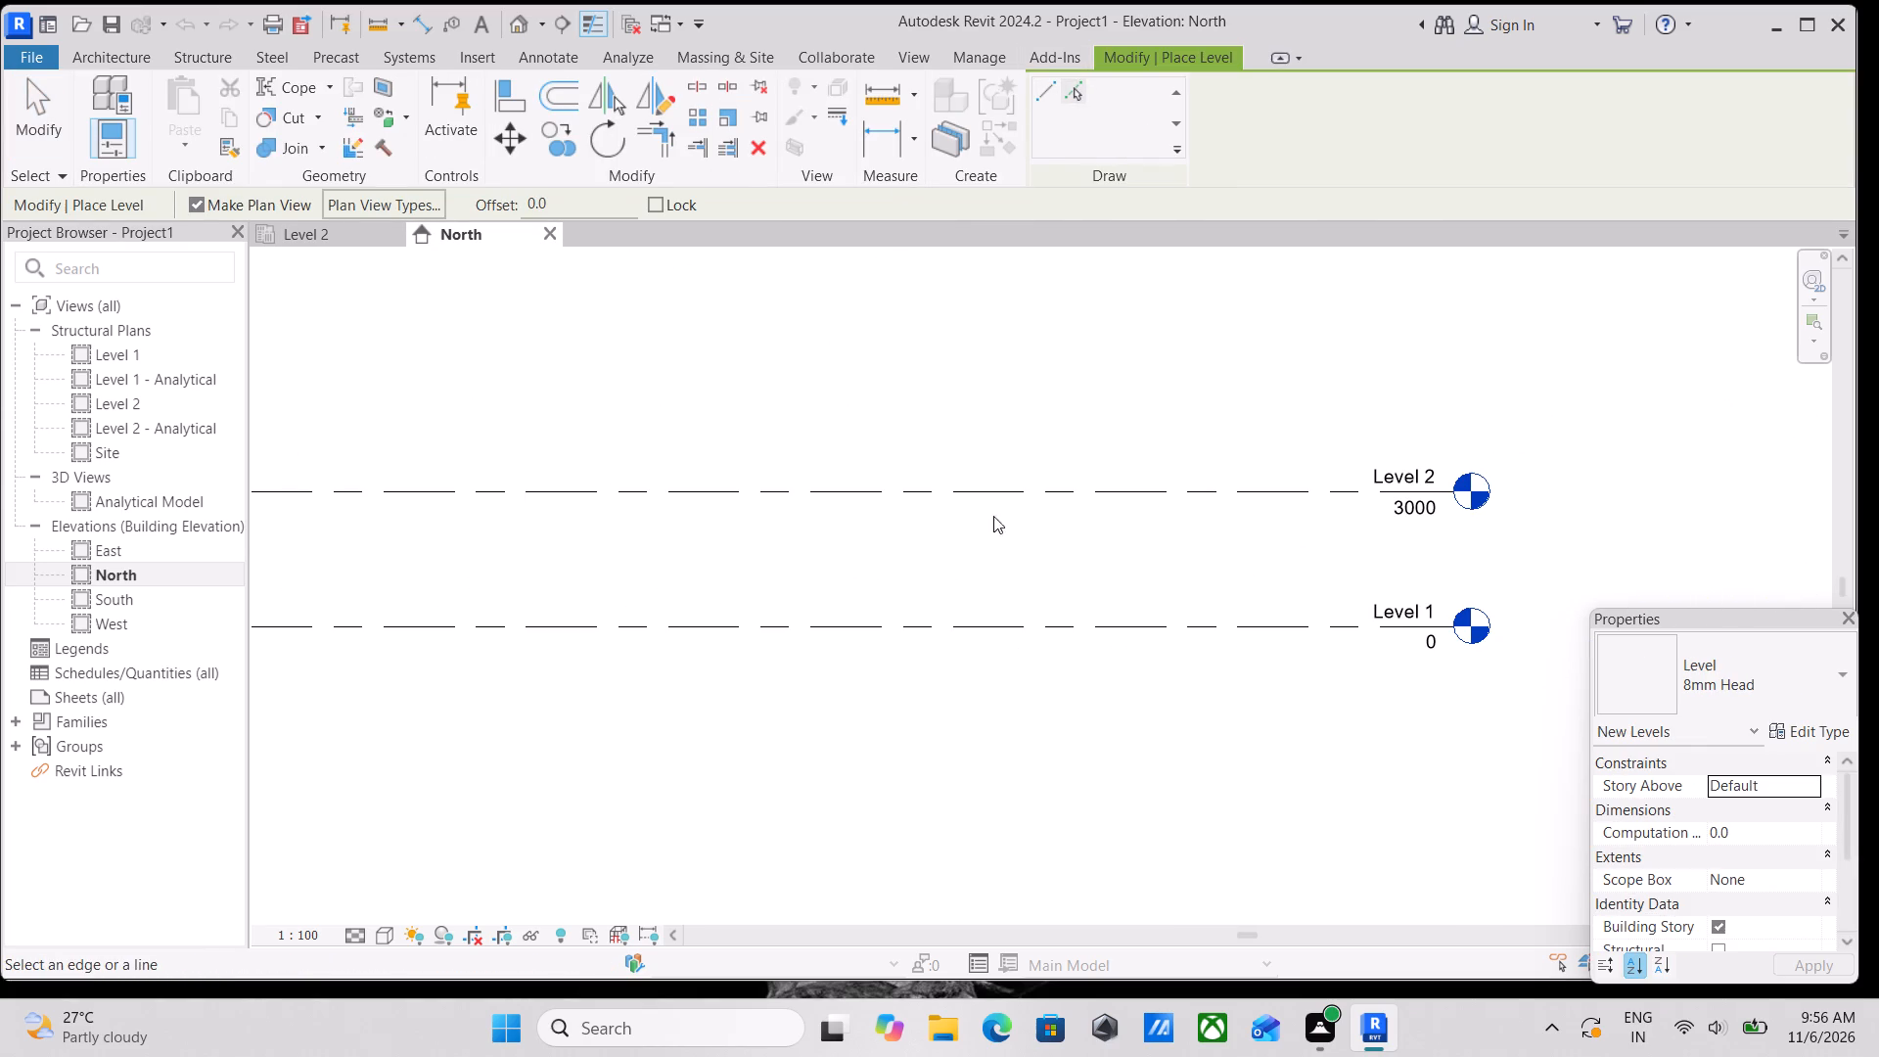
left_click_drag(577, 200, 441, 205)
type("6'")
key("Return")
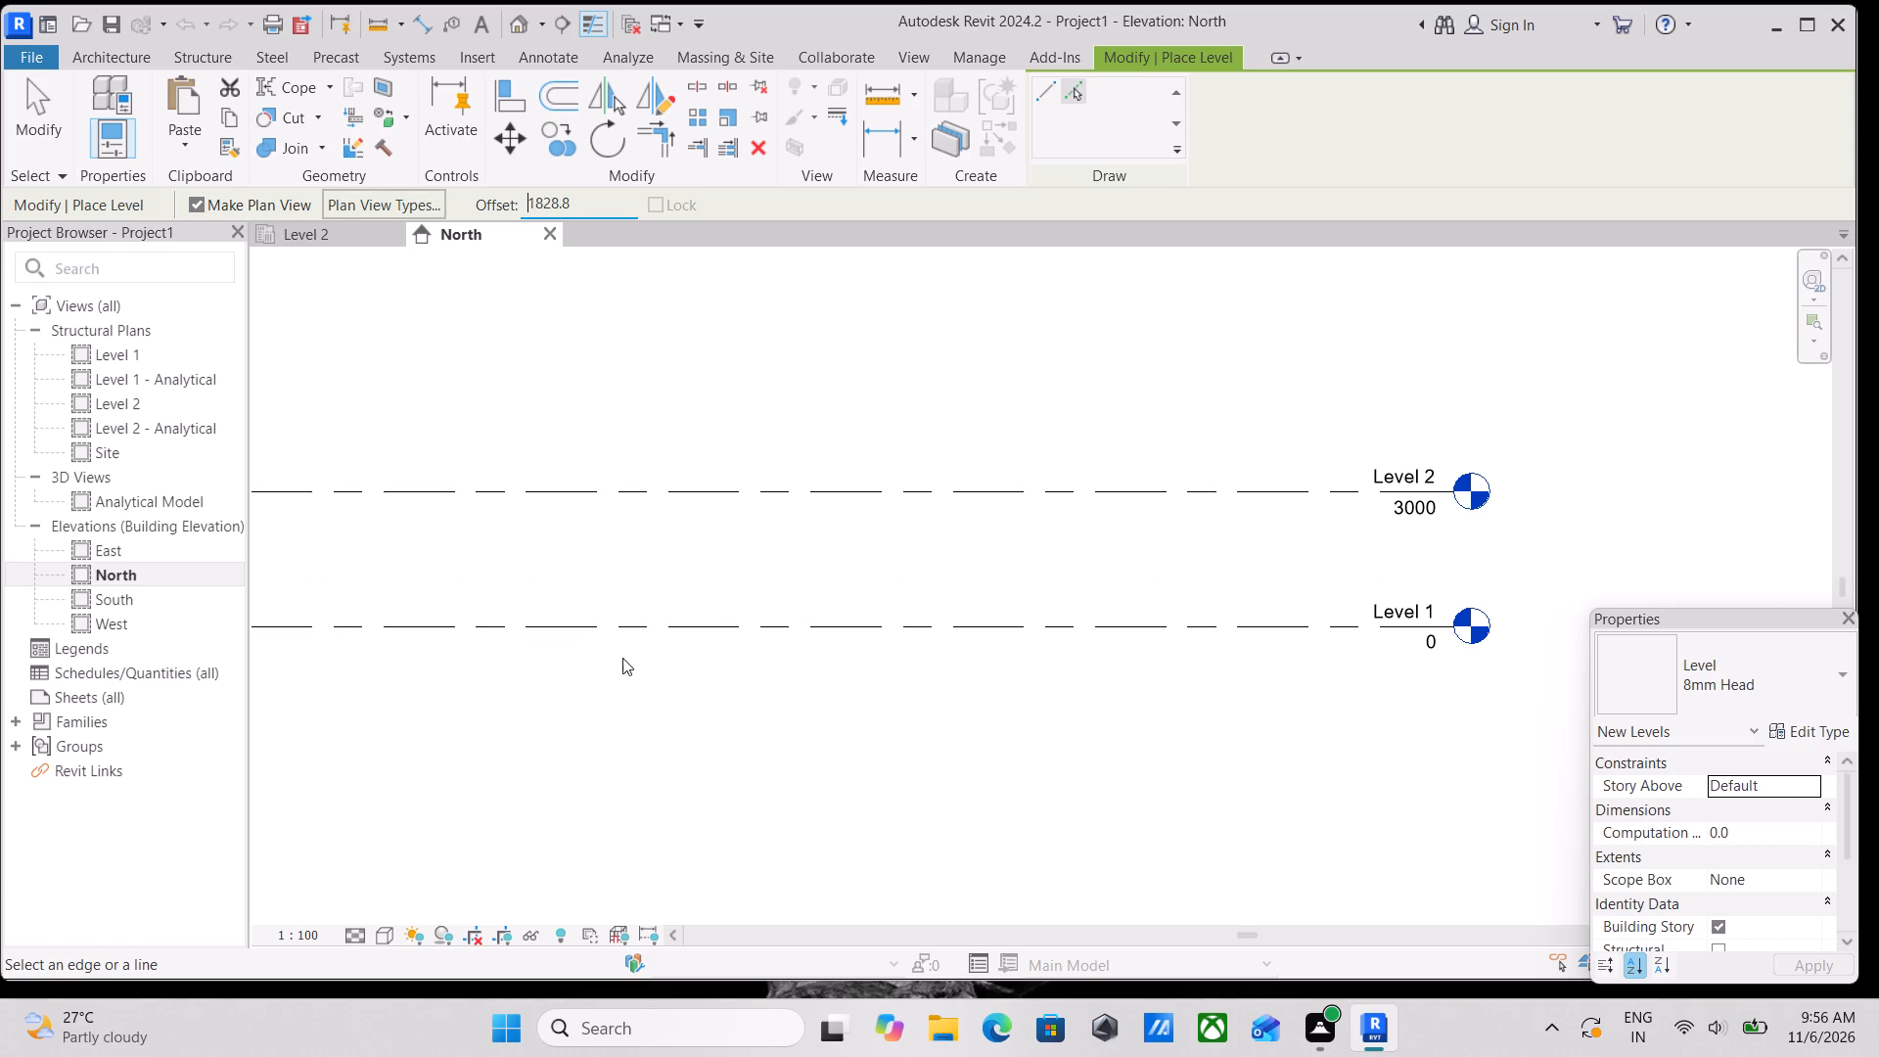
left_click(651, 633)
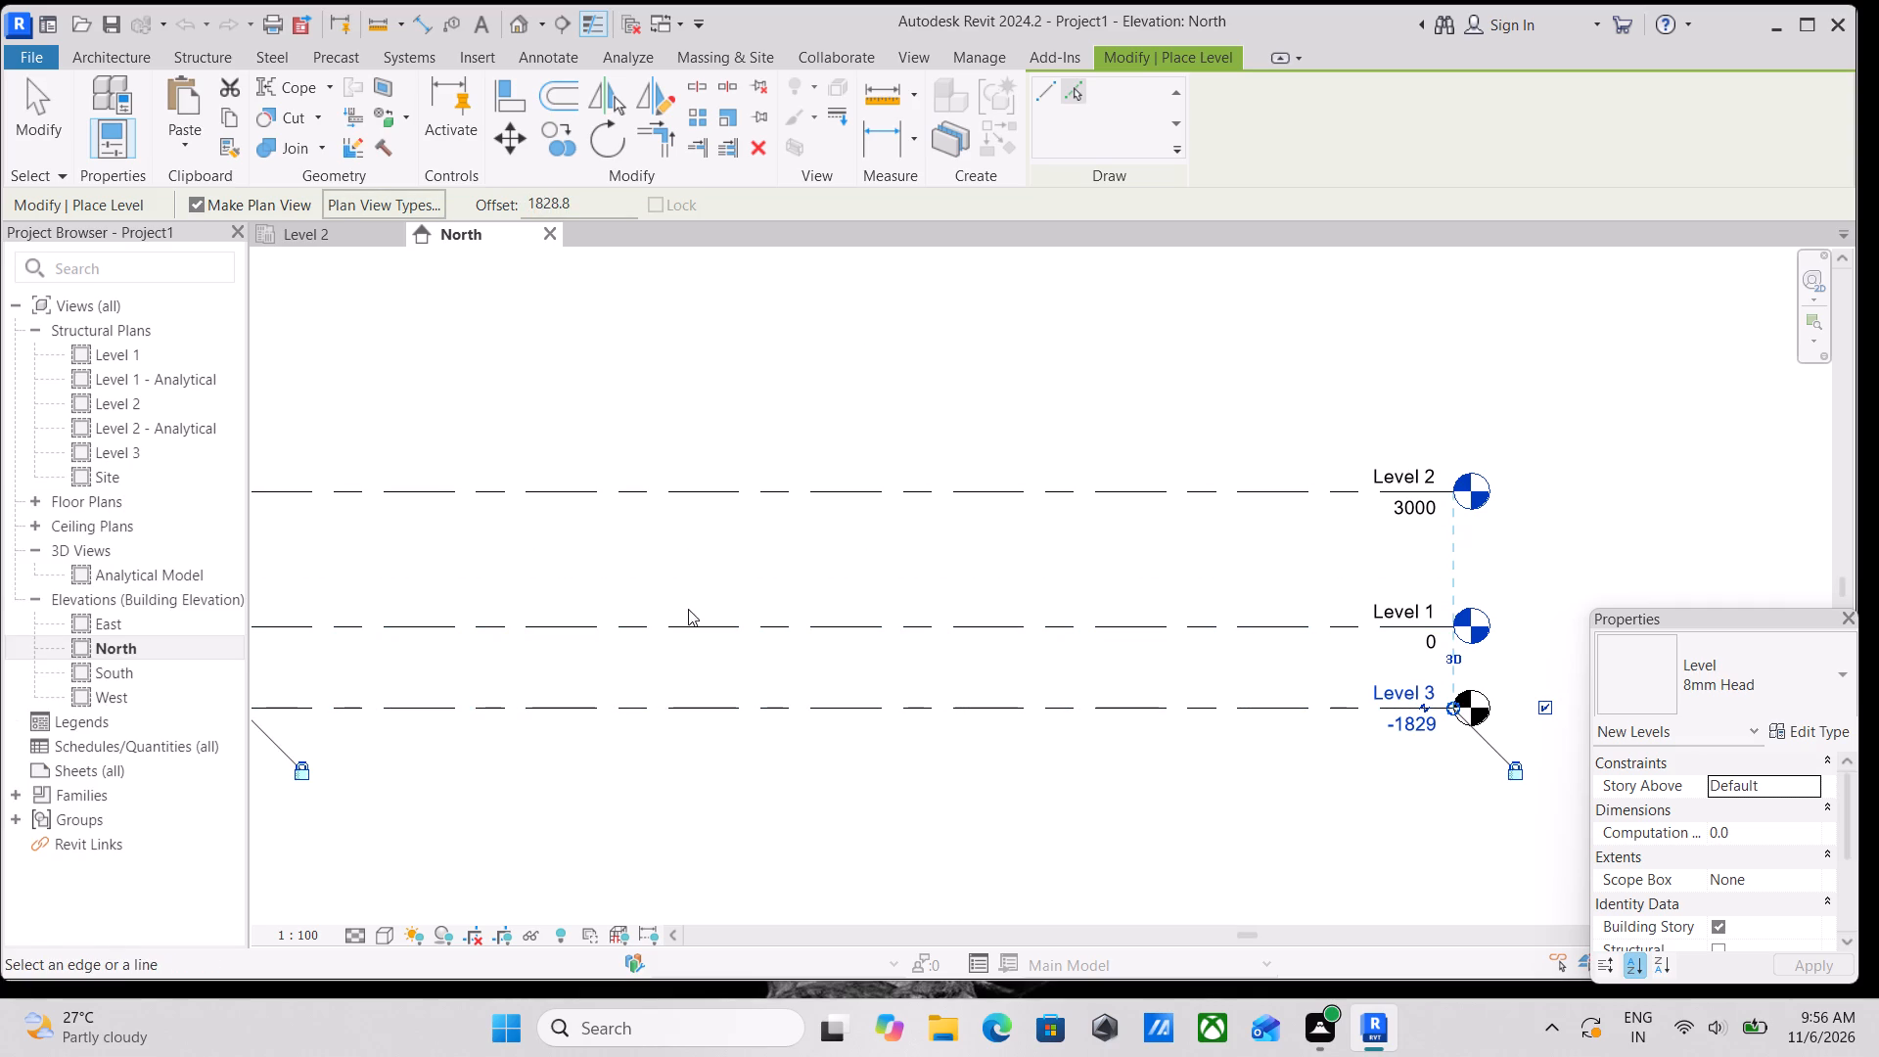
key("Escape")
key("Escape")
key("Escape")
key("Escape")
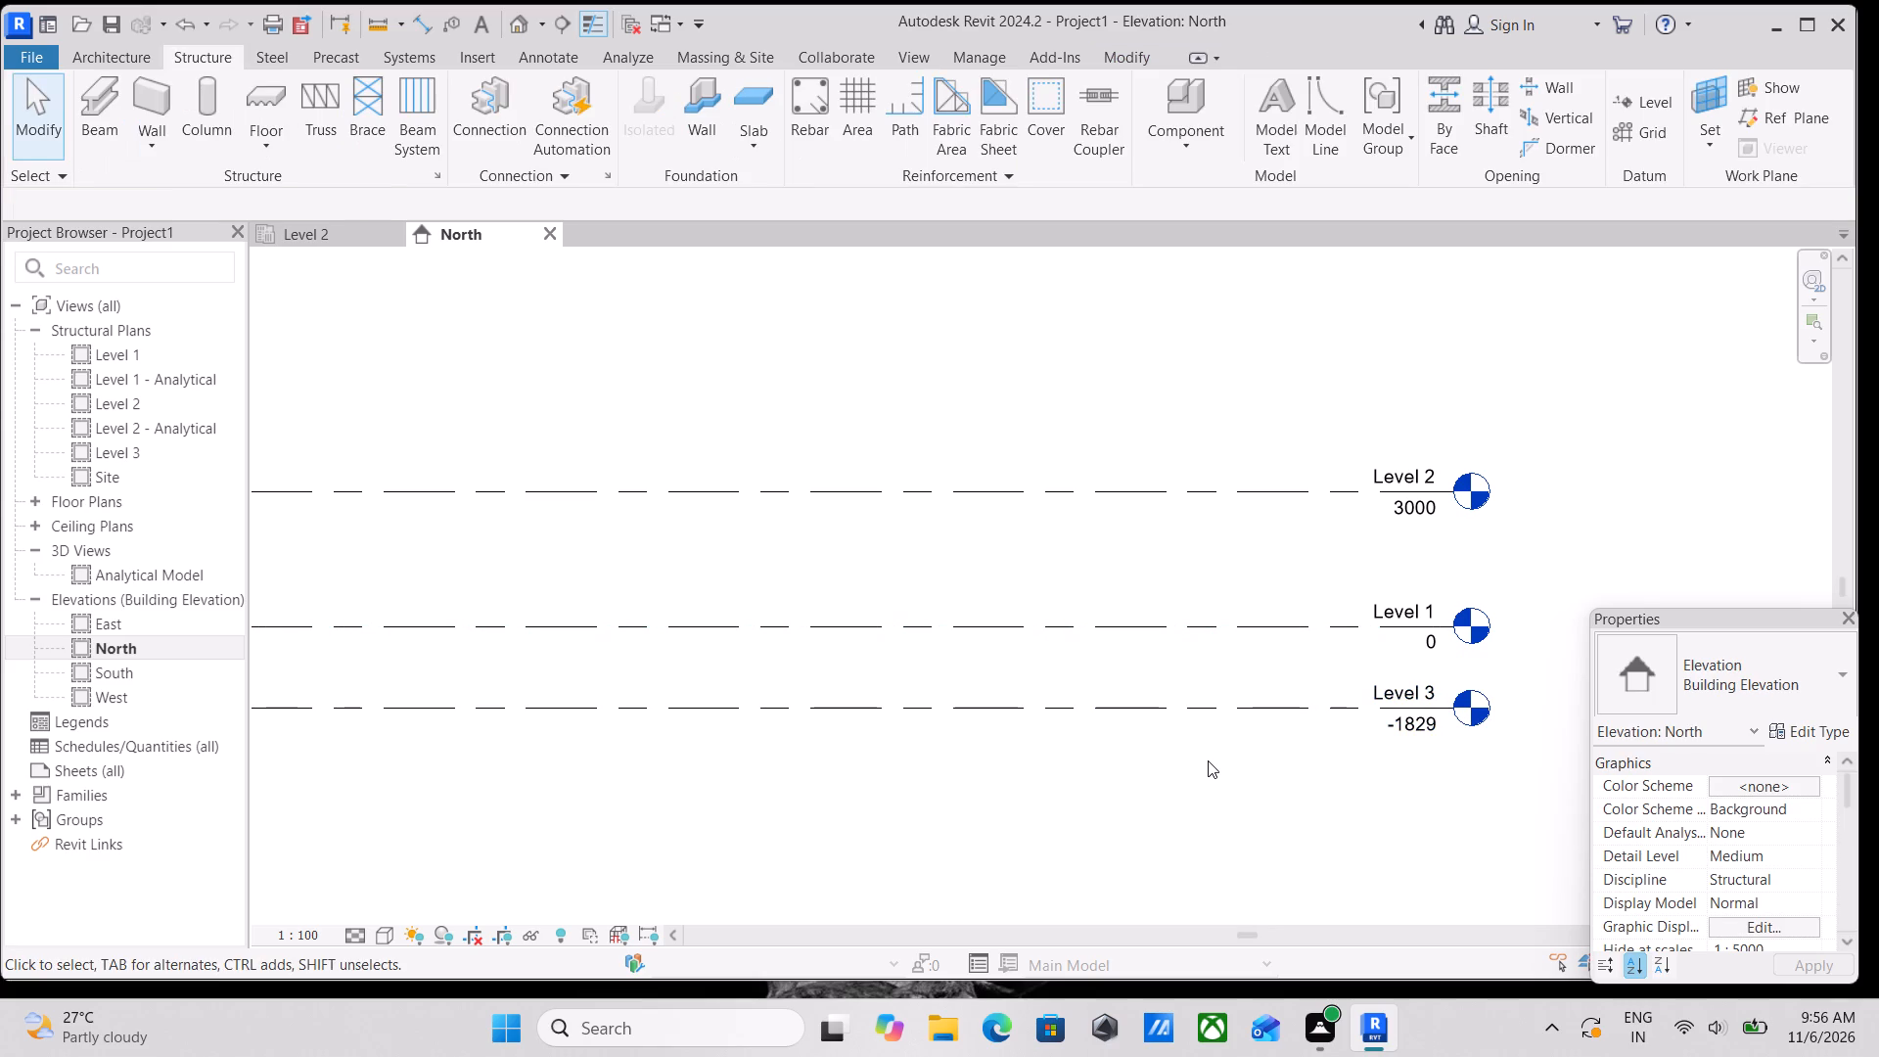
Rename Level 3 as TOP OF FOOTING and rename its corresponding views to match.
scroll(1386, 837, "down", 1)
scroll(1470, 902, "up", 3)
scroll(1307, 759, "up", 2)
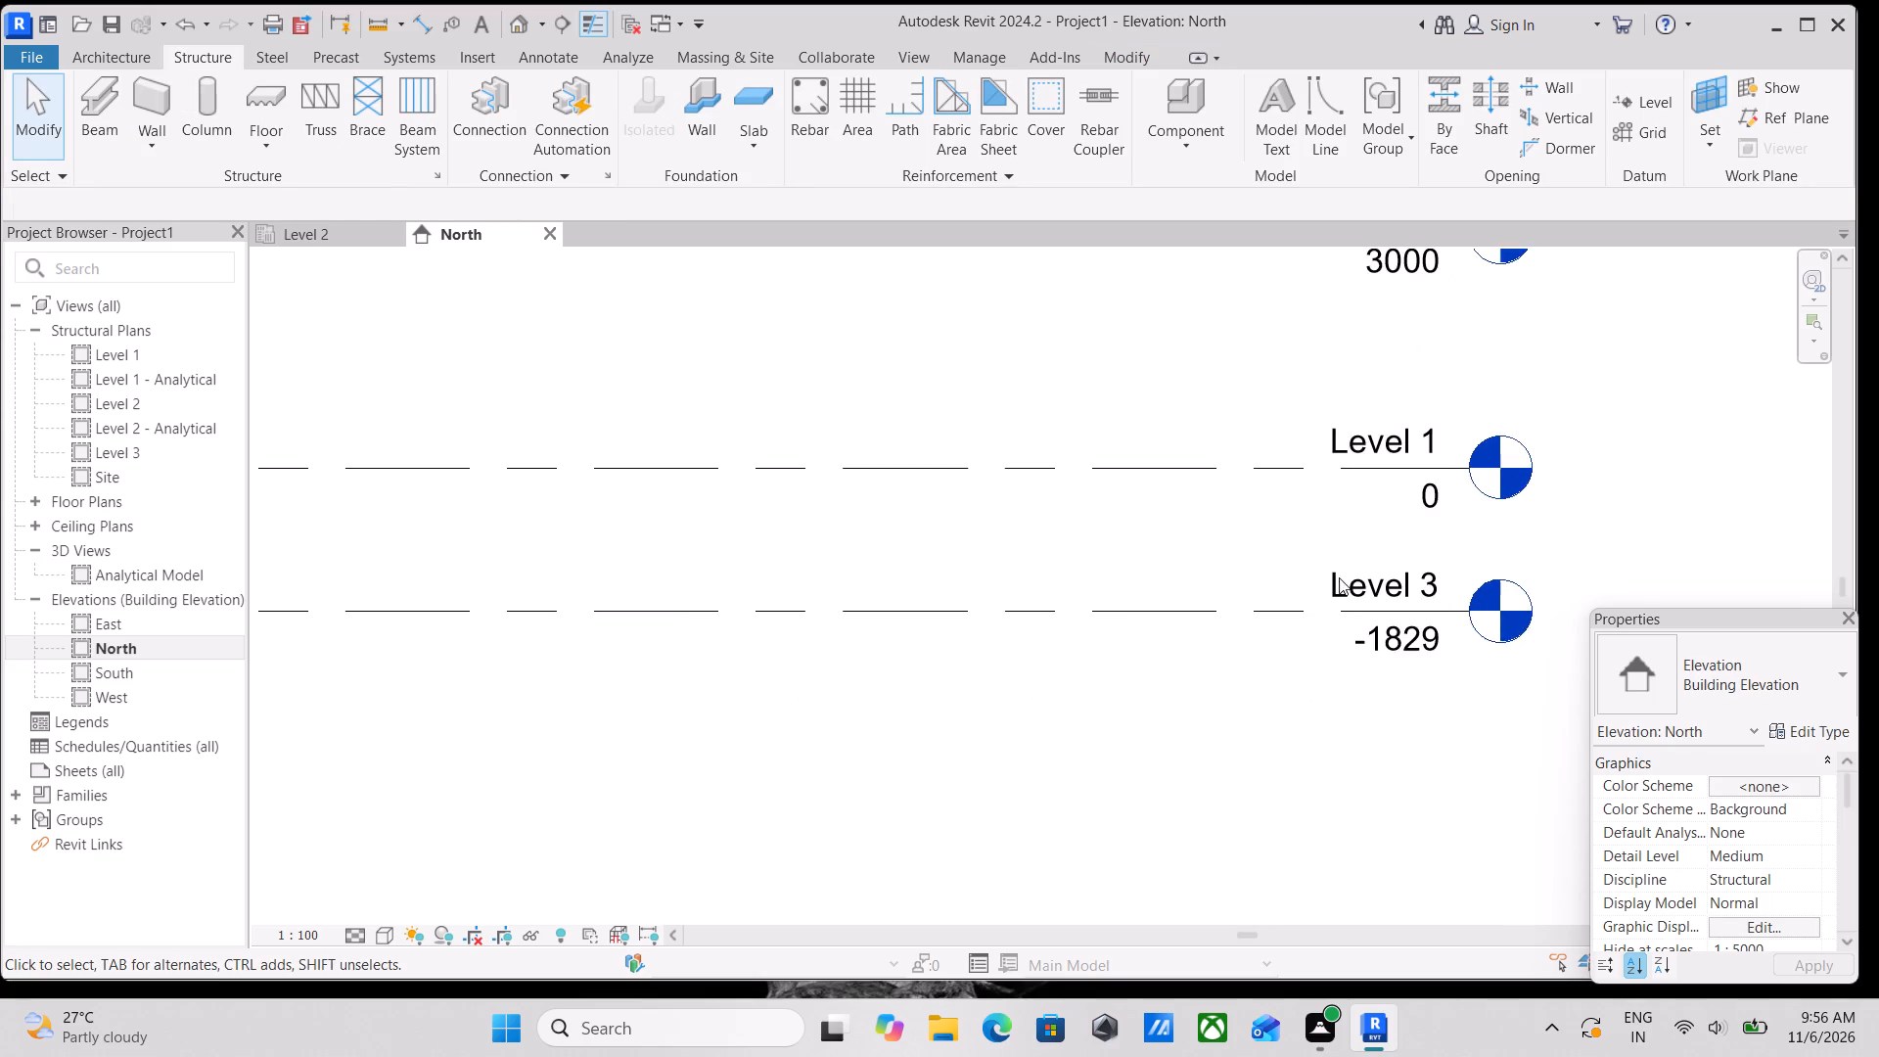
scroll(1365, 560, "up", 8)
double_click(1504, 617)
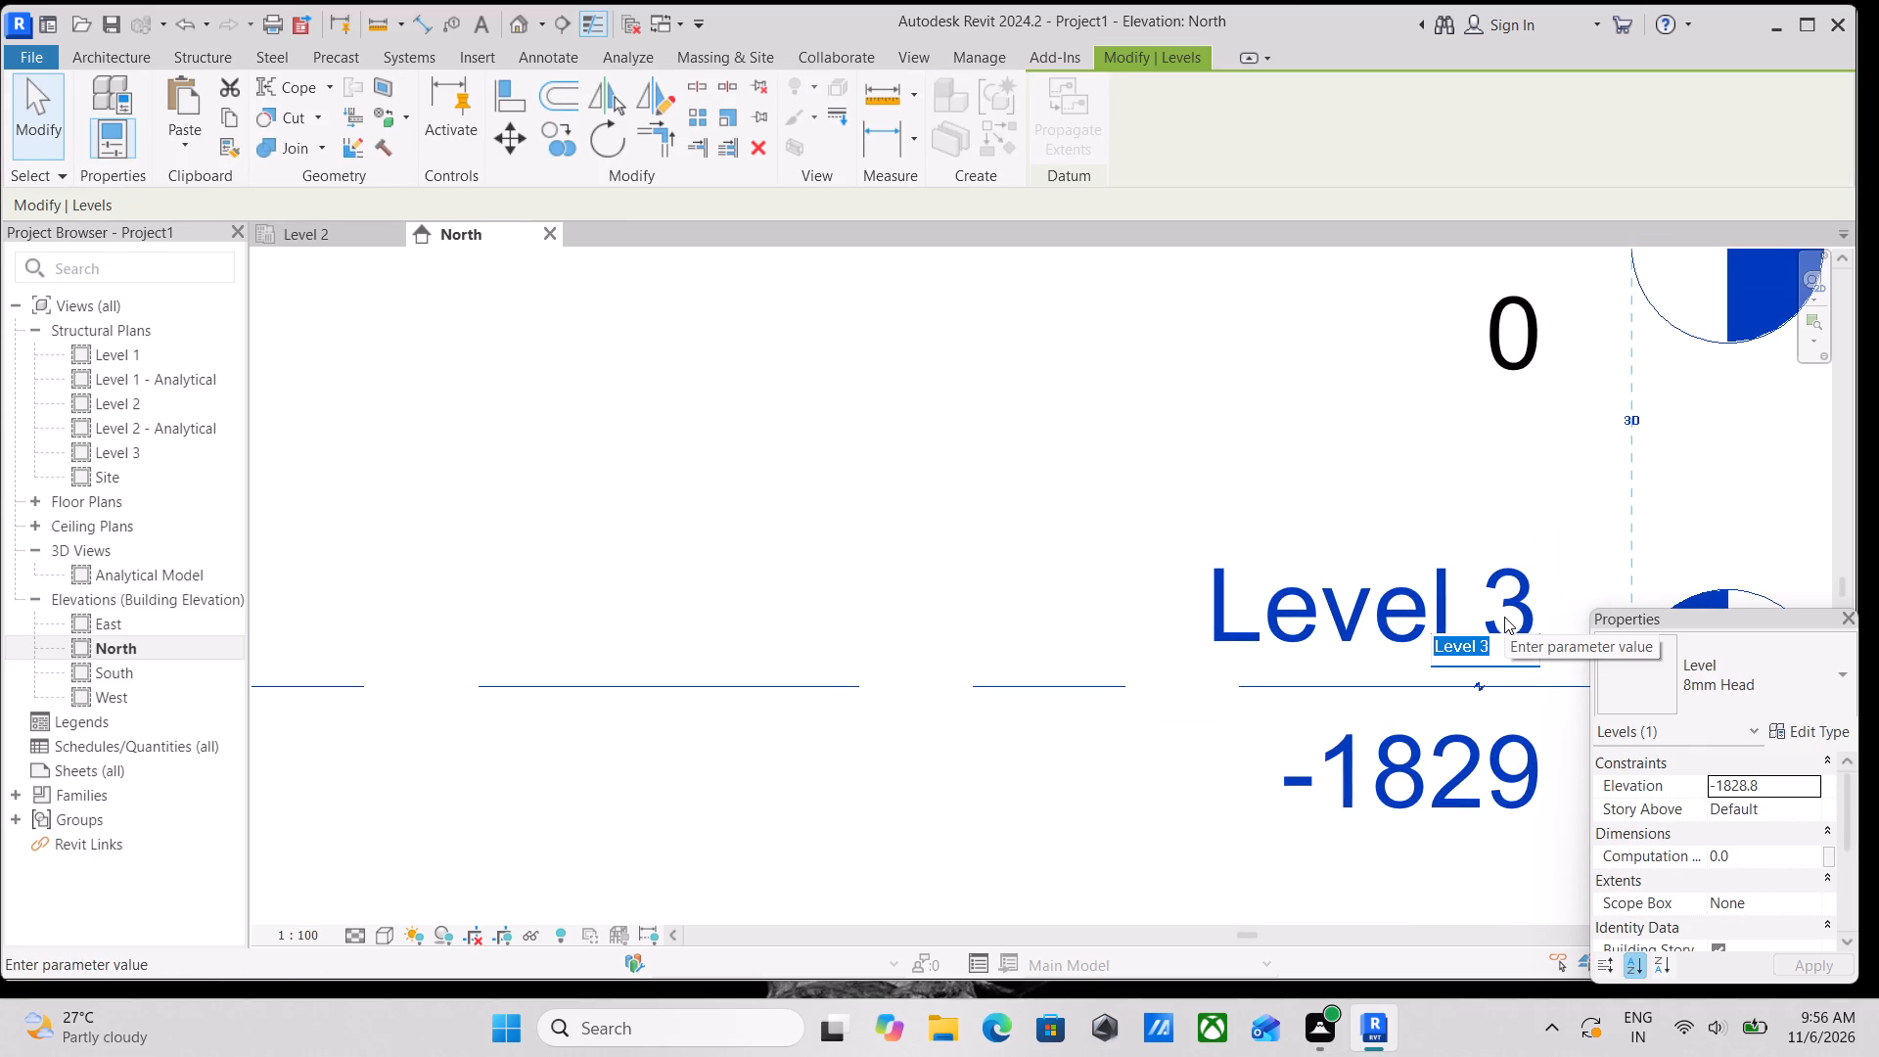
type("top")
key("BackSpace")
key("BackSpace")
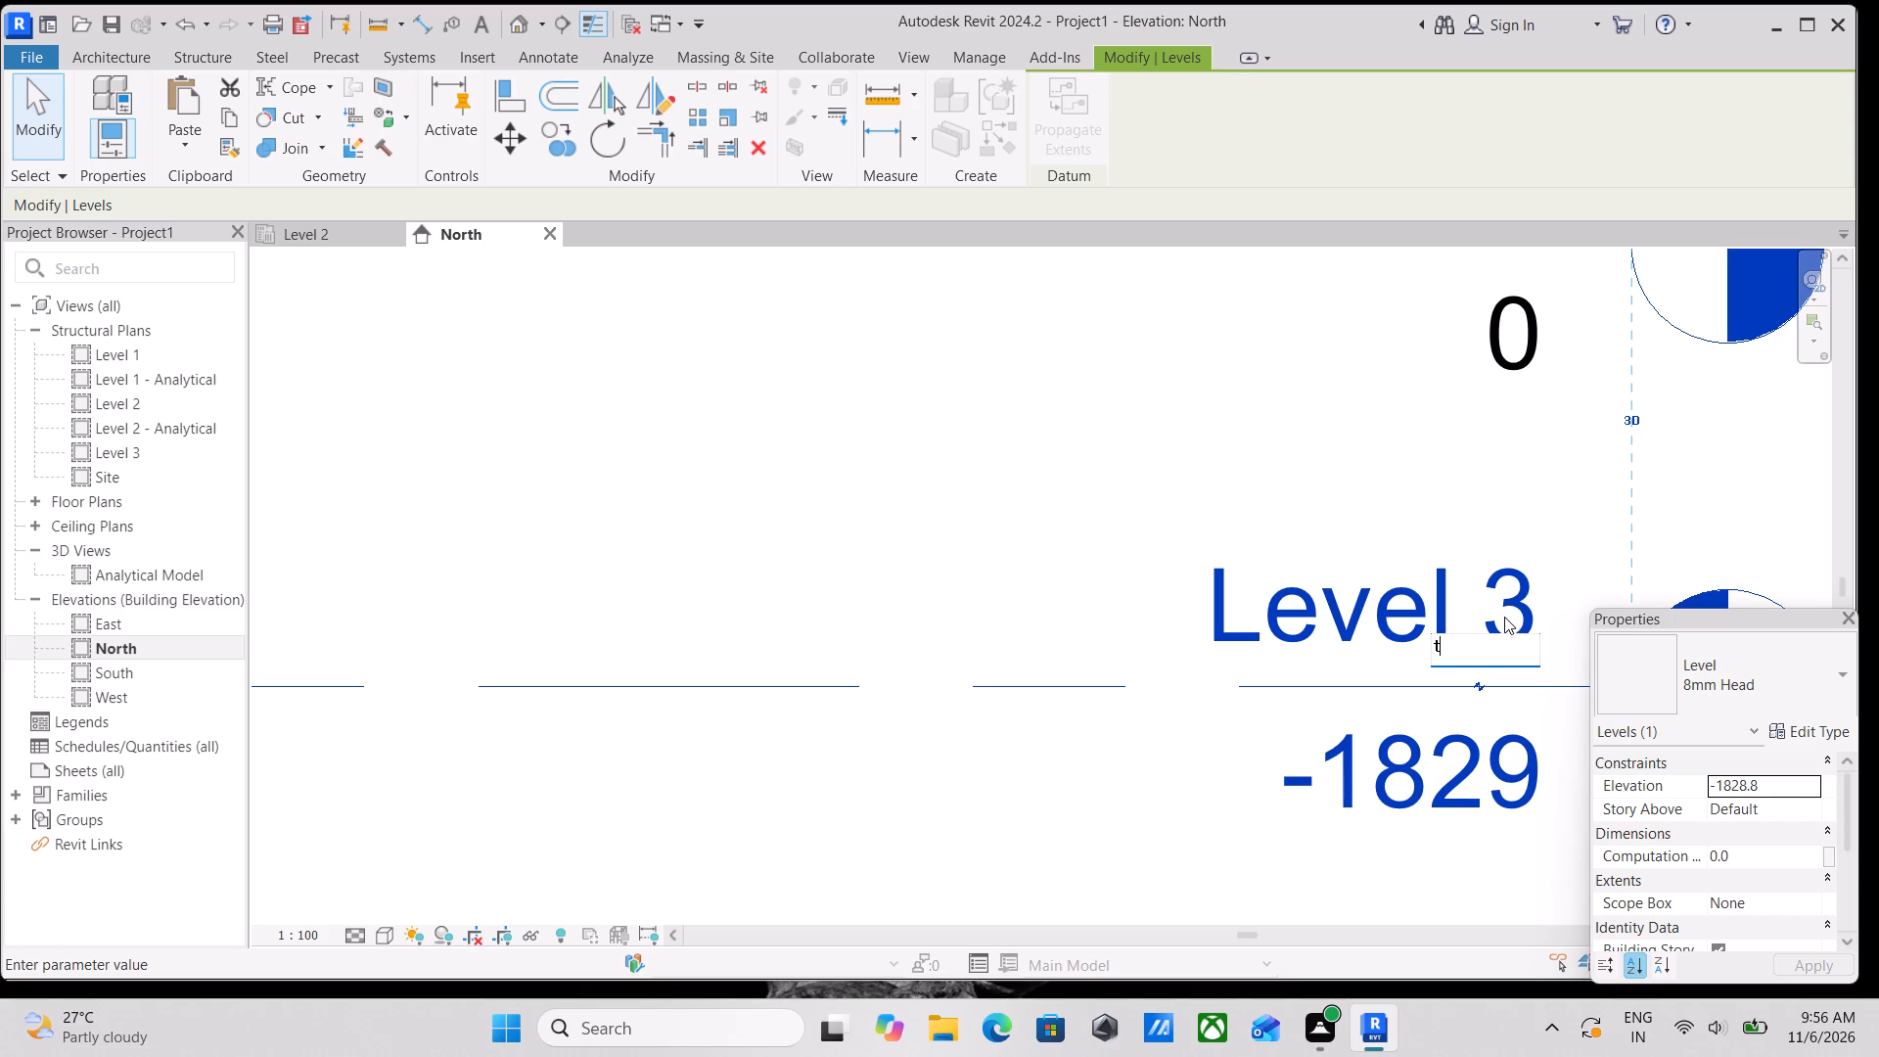
key("BackSpace")
type("TOP OF FOOTING")
key("s")
key("BackSpace")
key("Return")
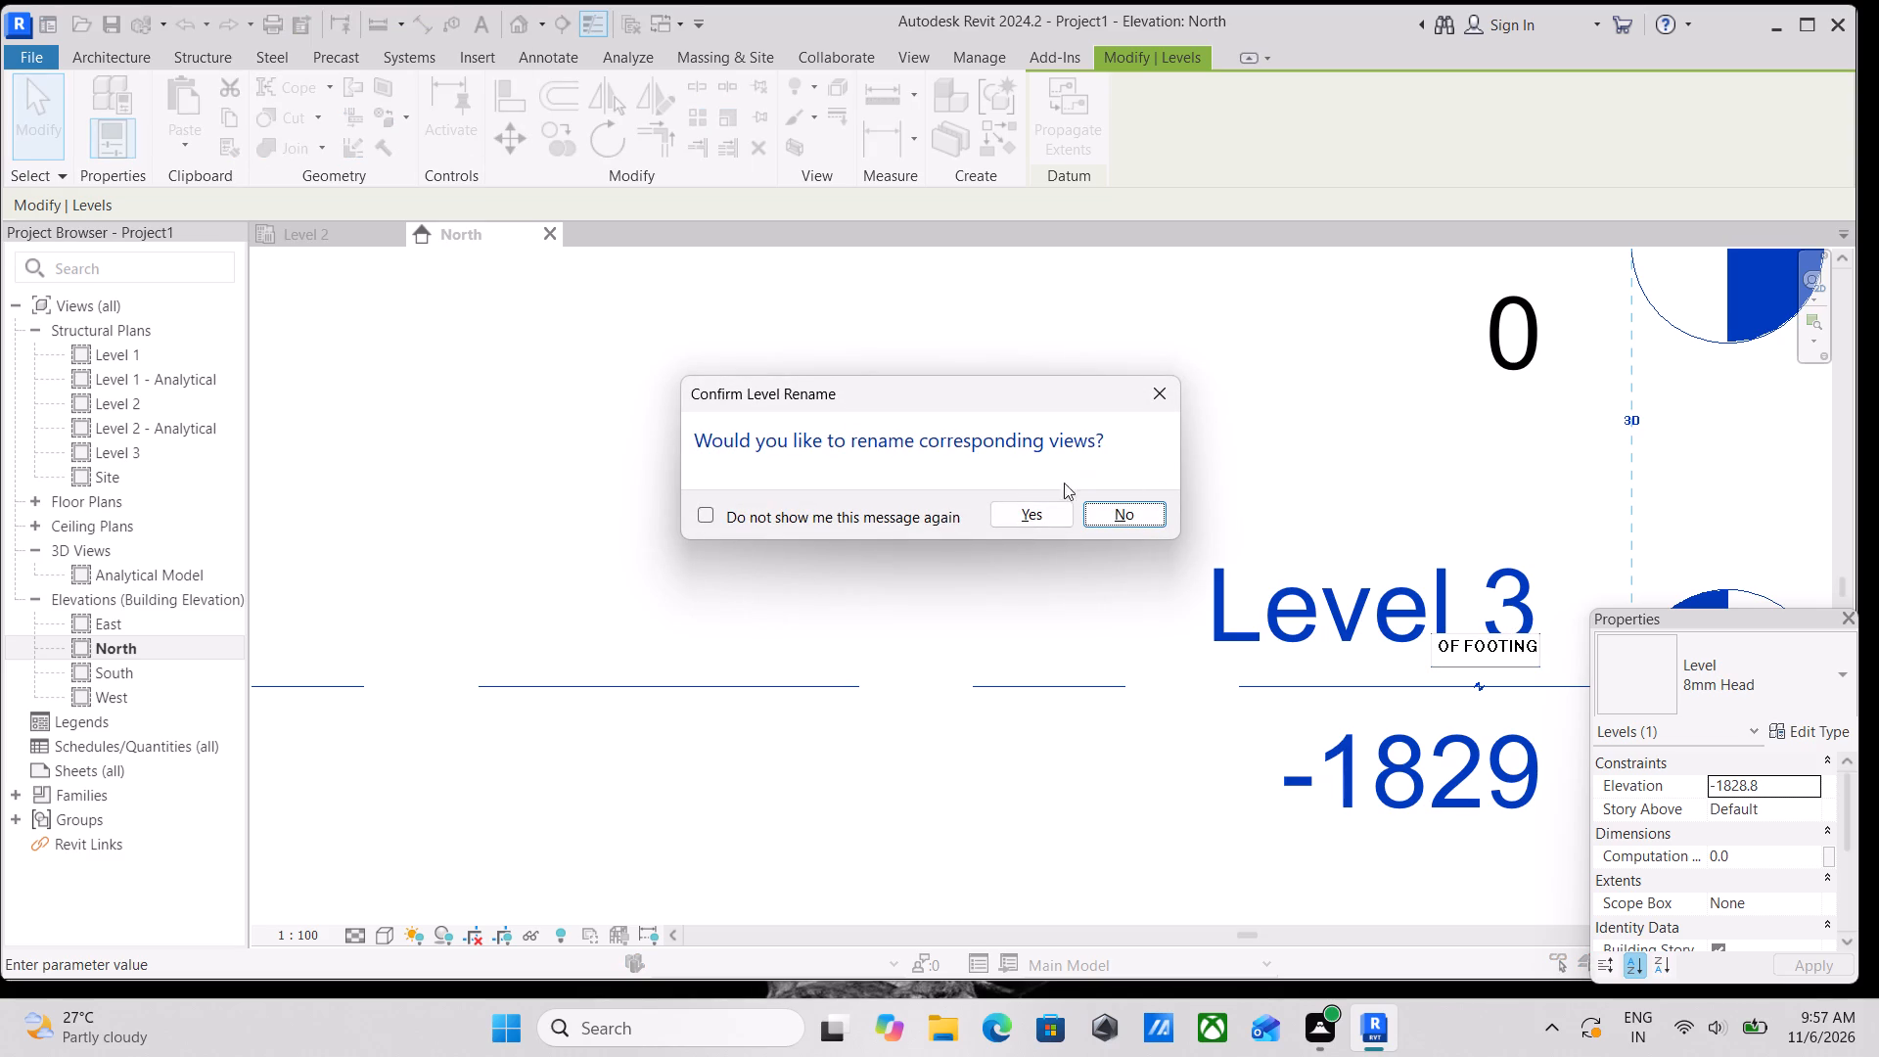
left_click(1016, 523)
Rename Level 1 as GROUND LEVLEL and rename its corresponding views to match.
scroll(1121, 525, "down", 2)
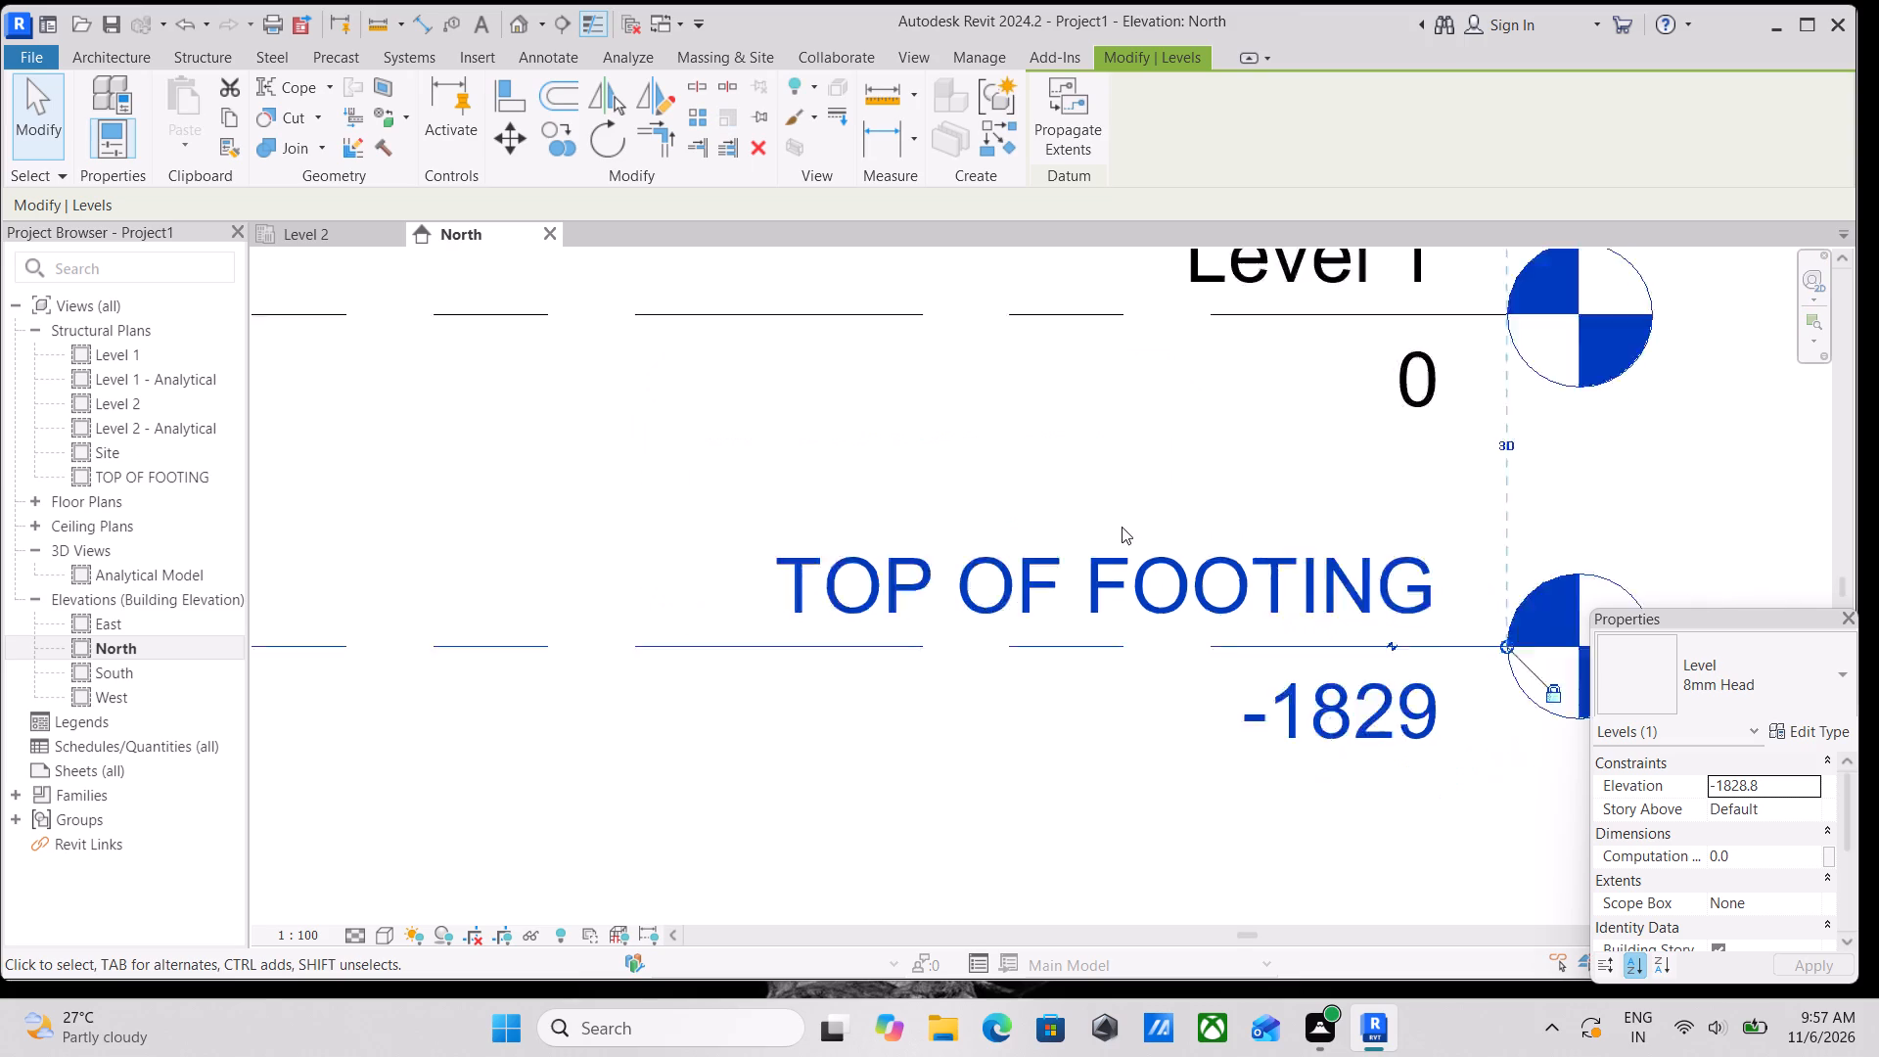
scroll(1122, 527, "down", 3)
scroll(1025, 528, "down", 3)
middle_click_drag(1060, 476, 1142, 636)
double_click(1241, 562)
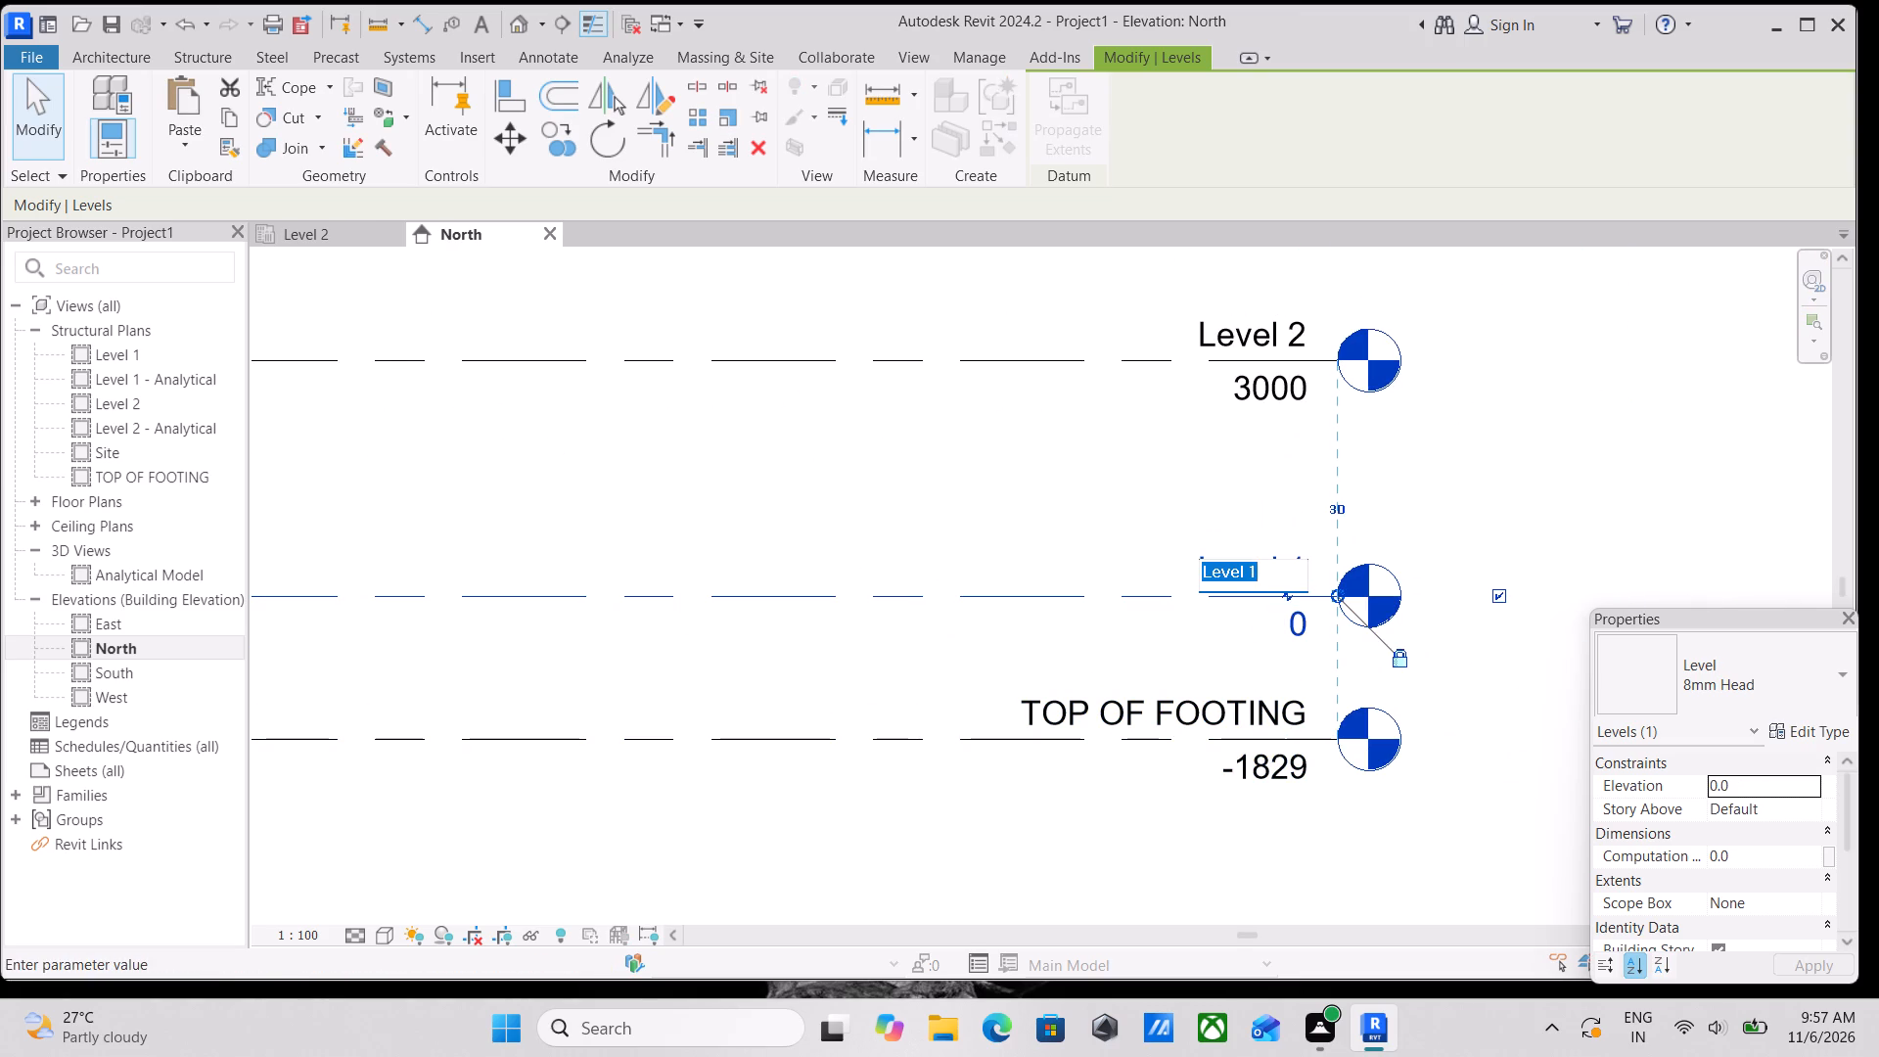
type("GROUND")
key("space")
type("LE")
type("VL")
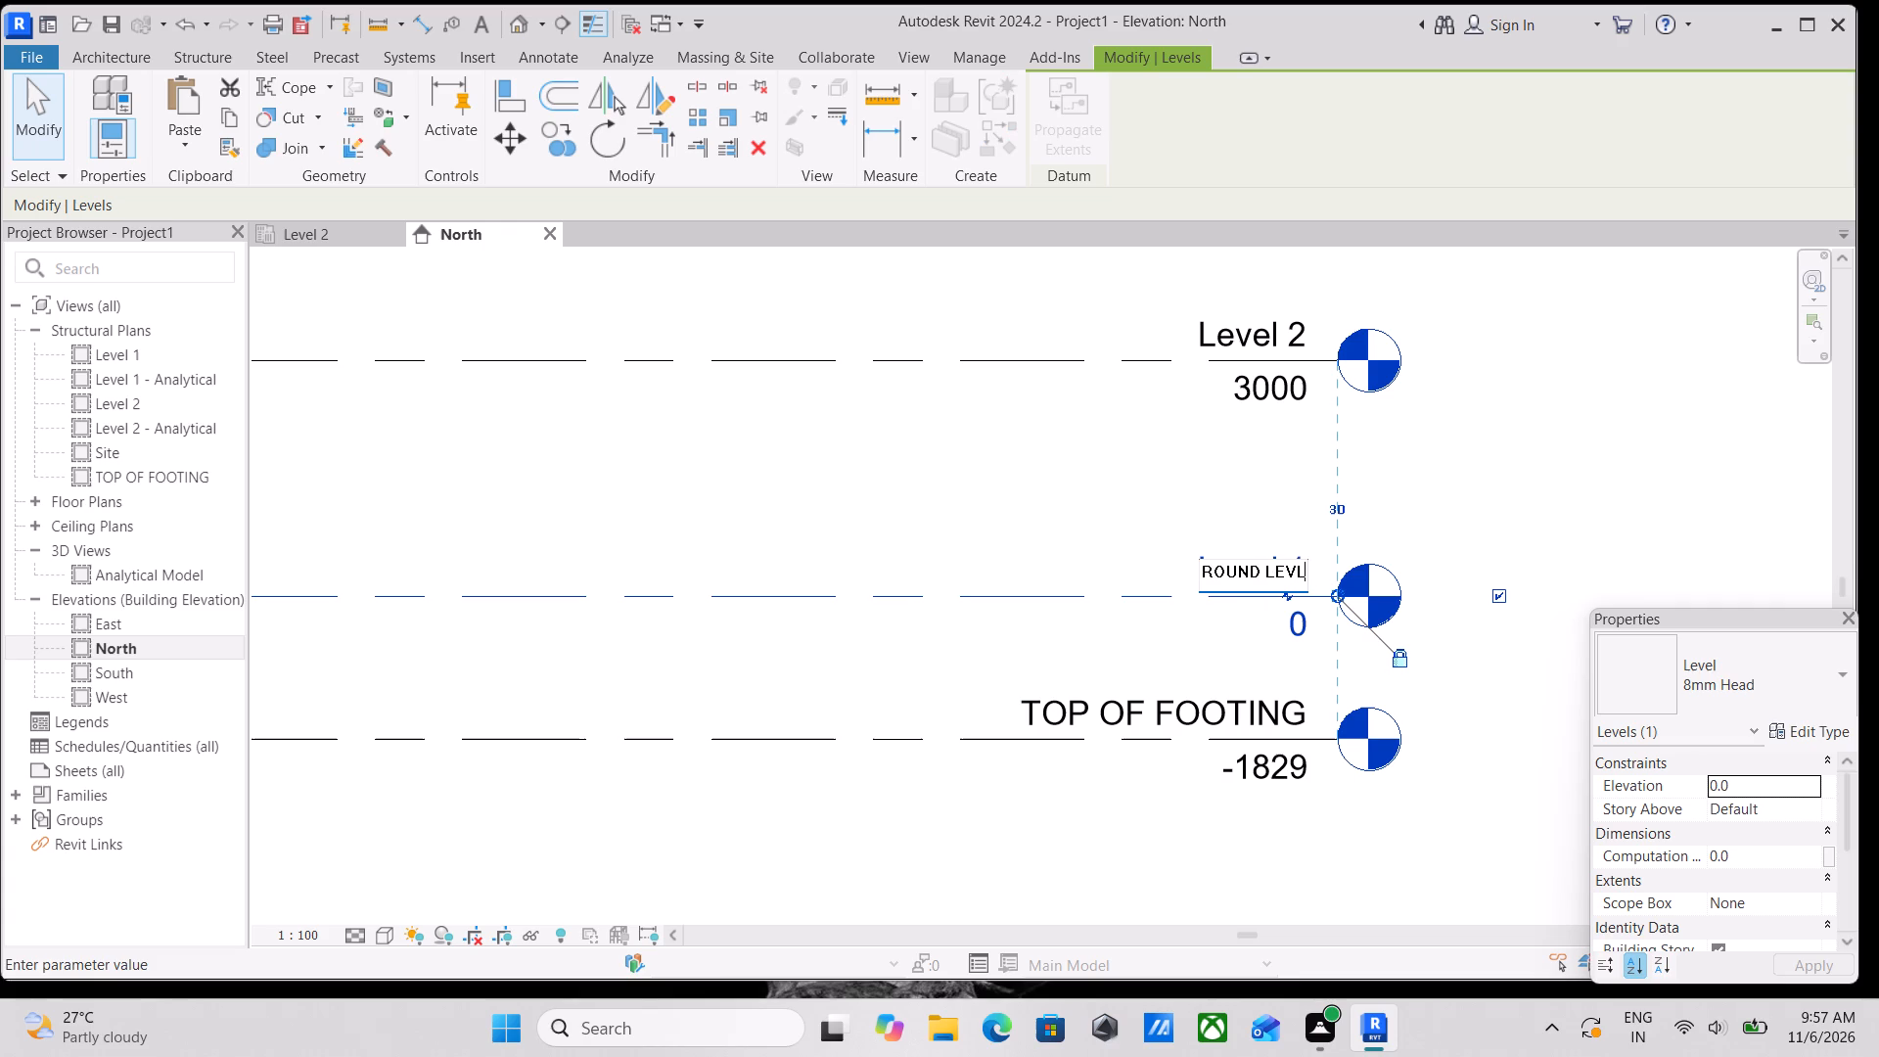
key("e")
key("l")
key("Return")
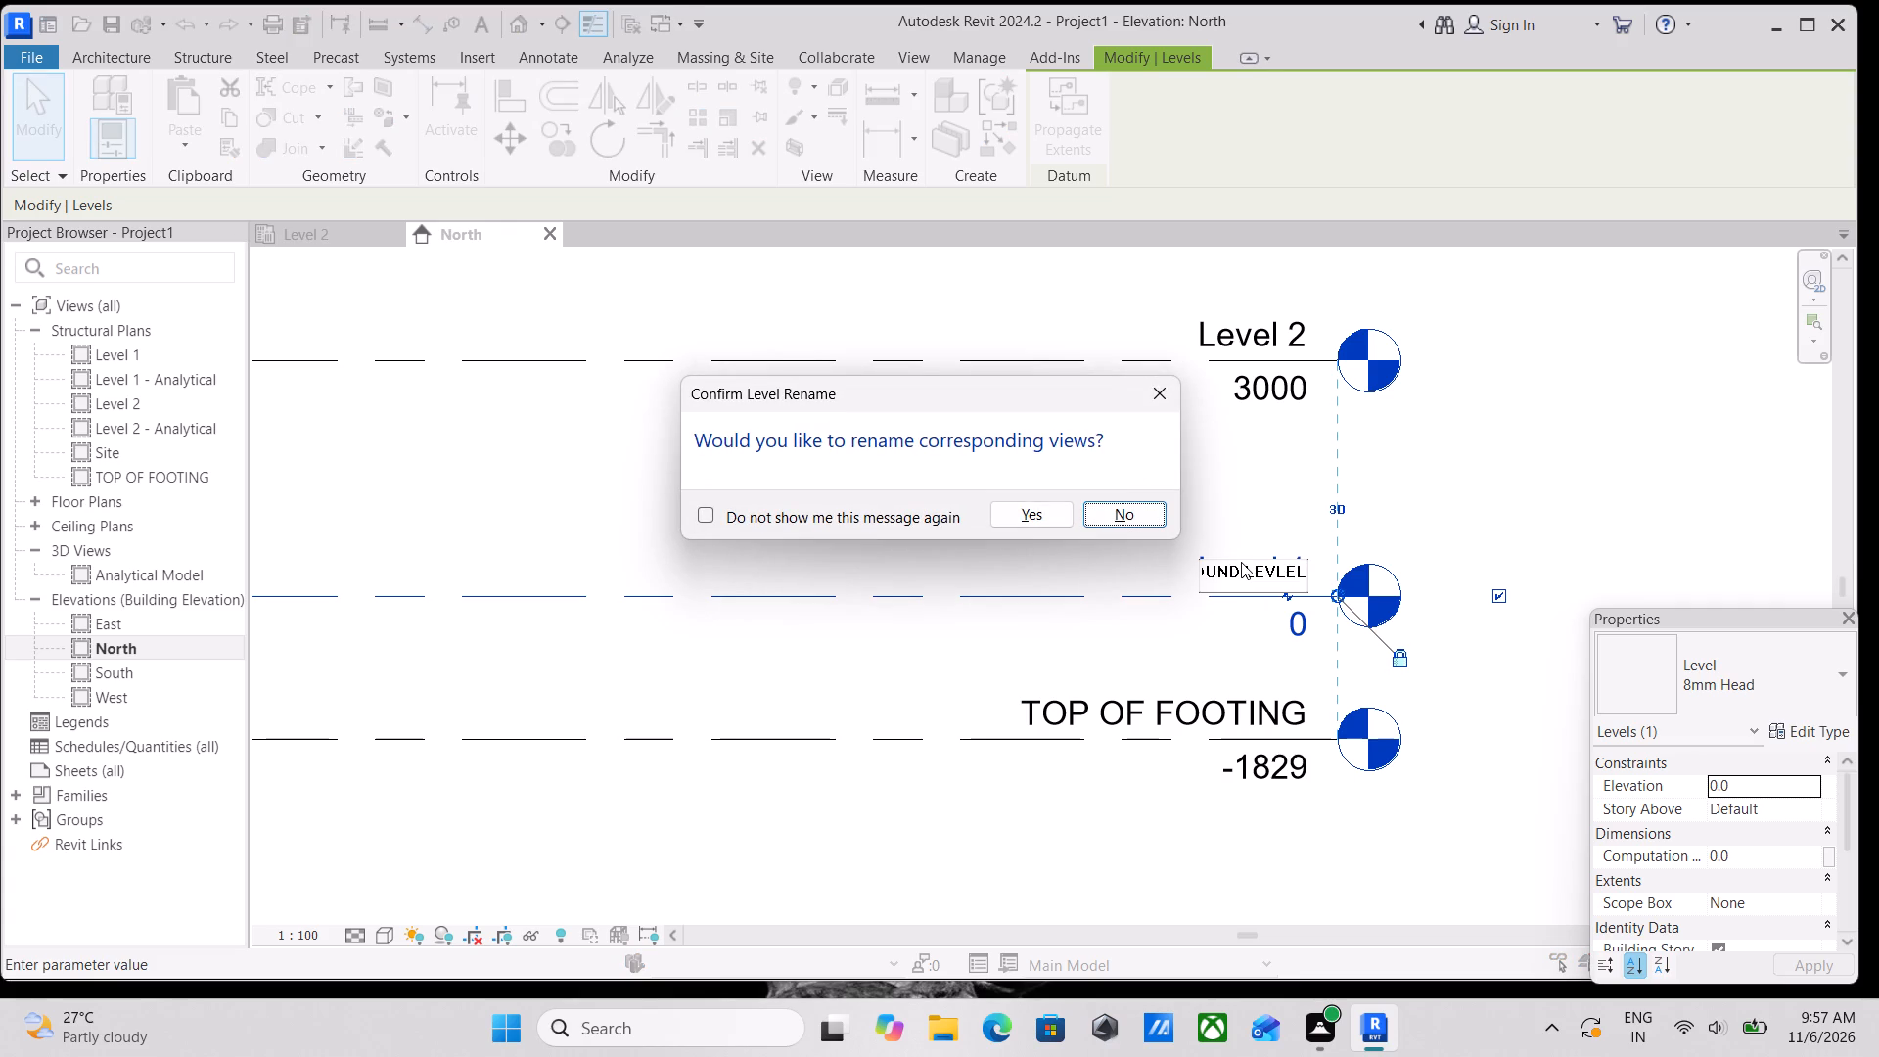
left_click(1020, 510)
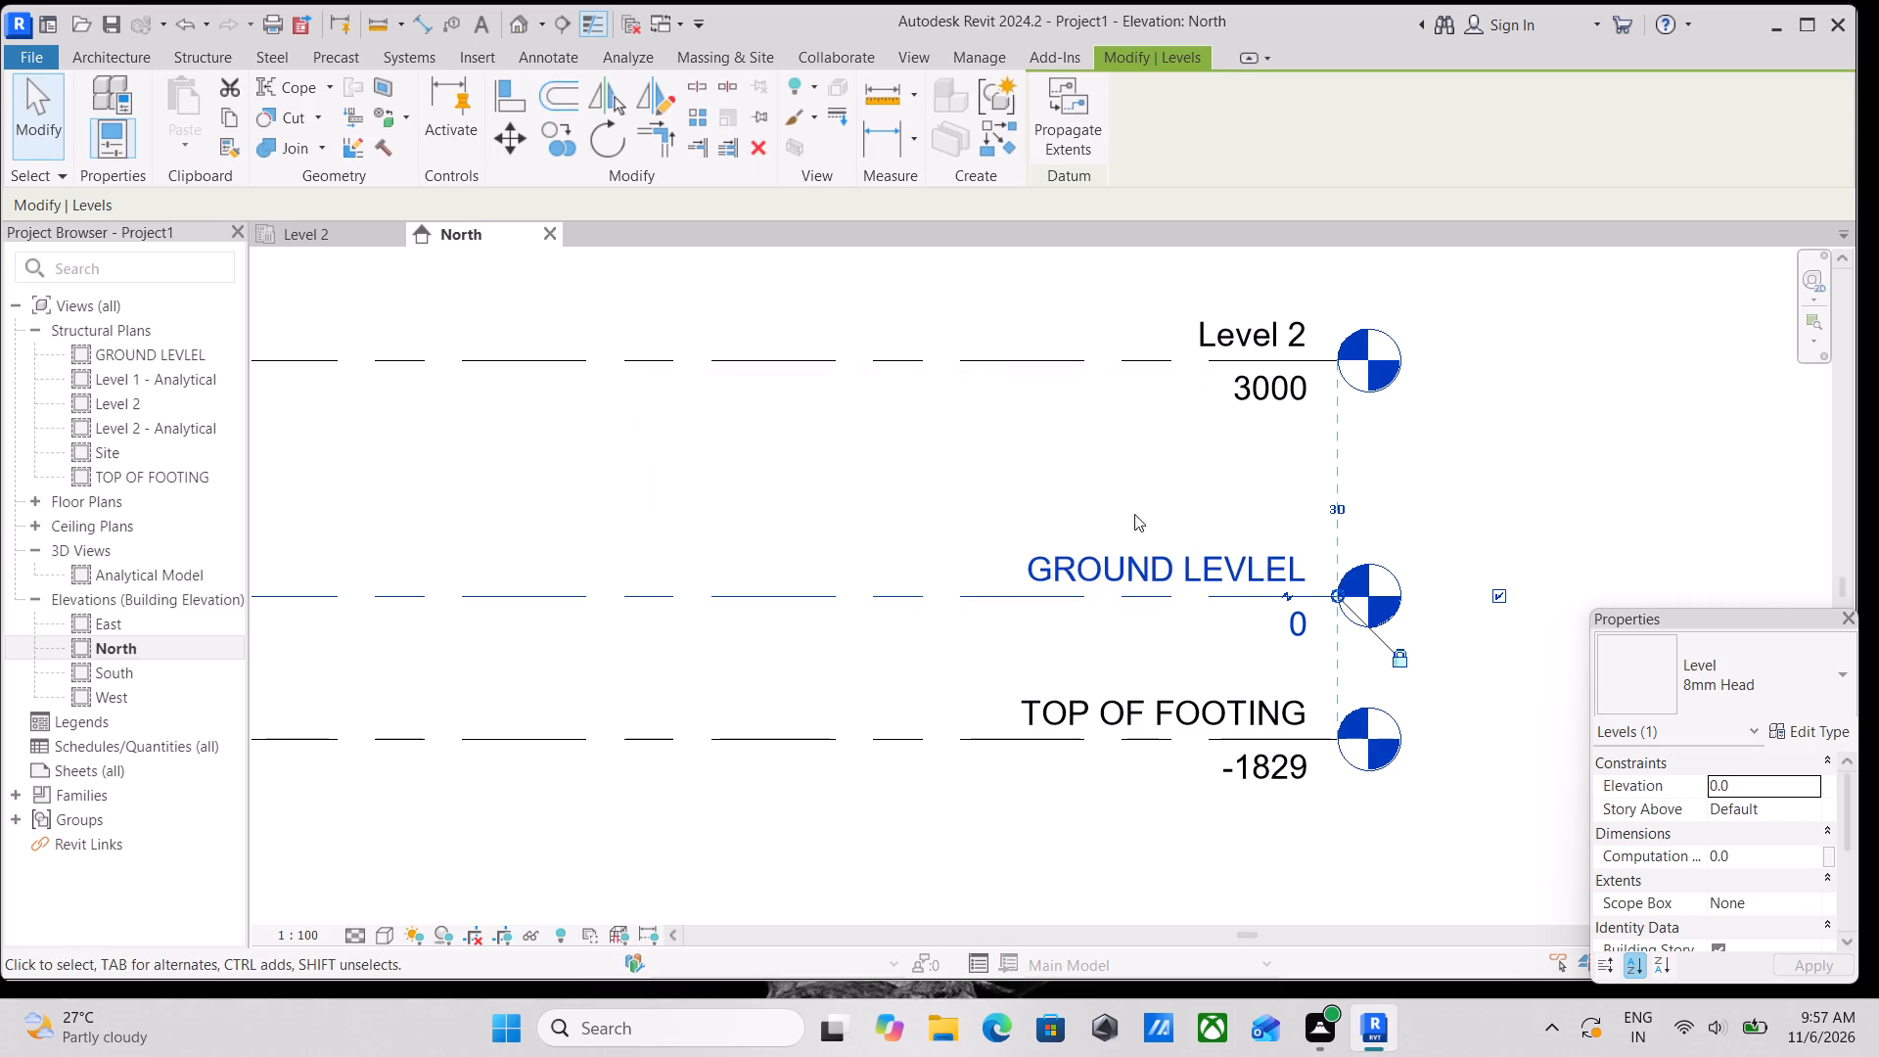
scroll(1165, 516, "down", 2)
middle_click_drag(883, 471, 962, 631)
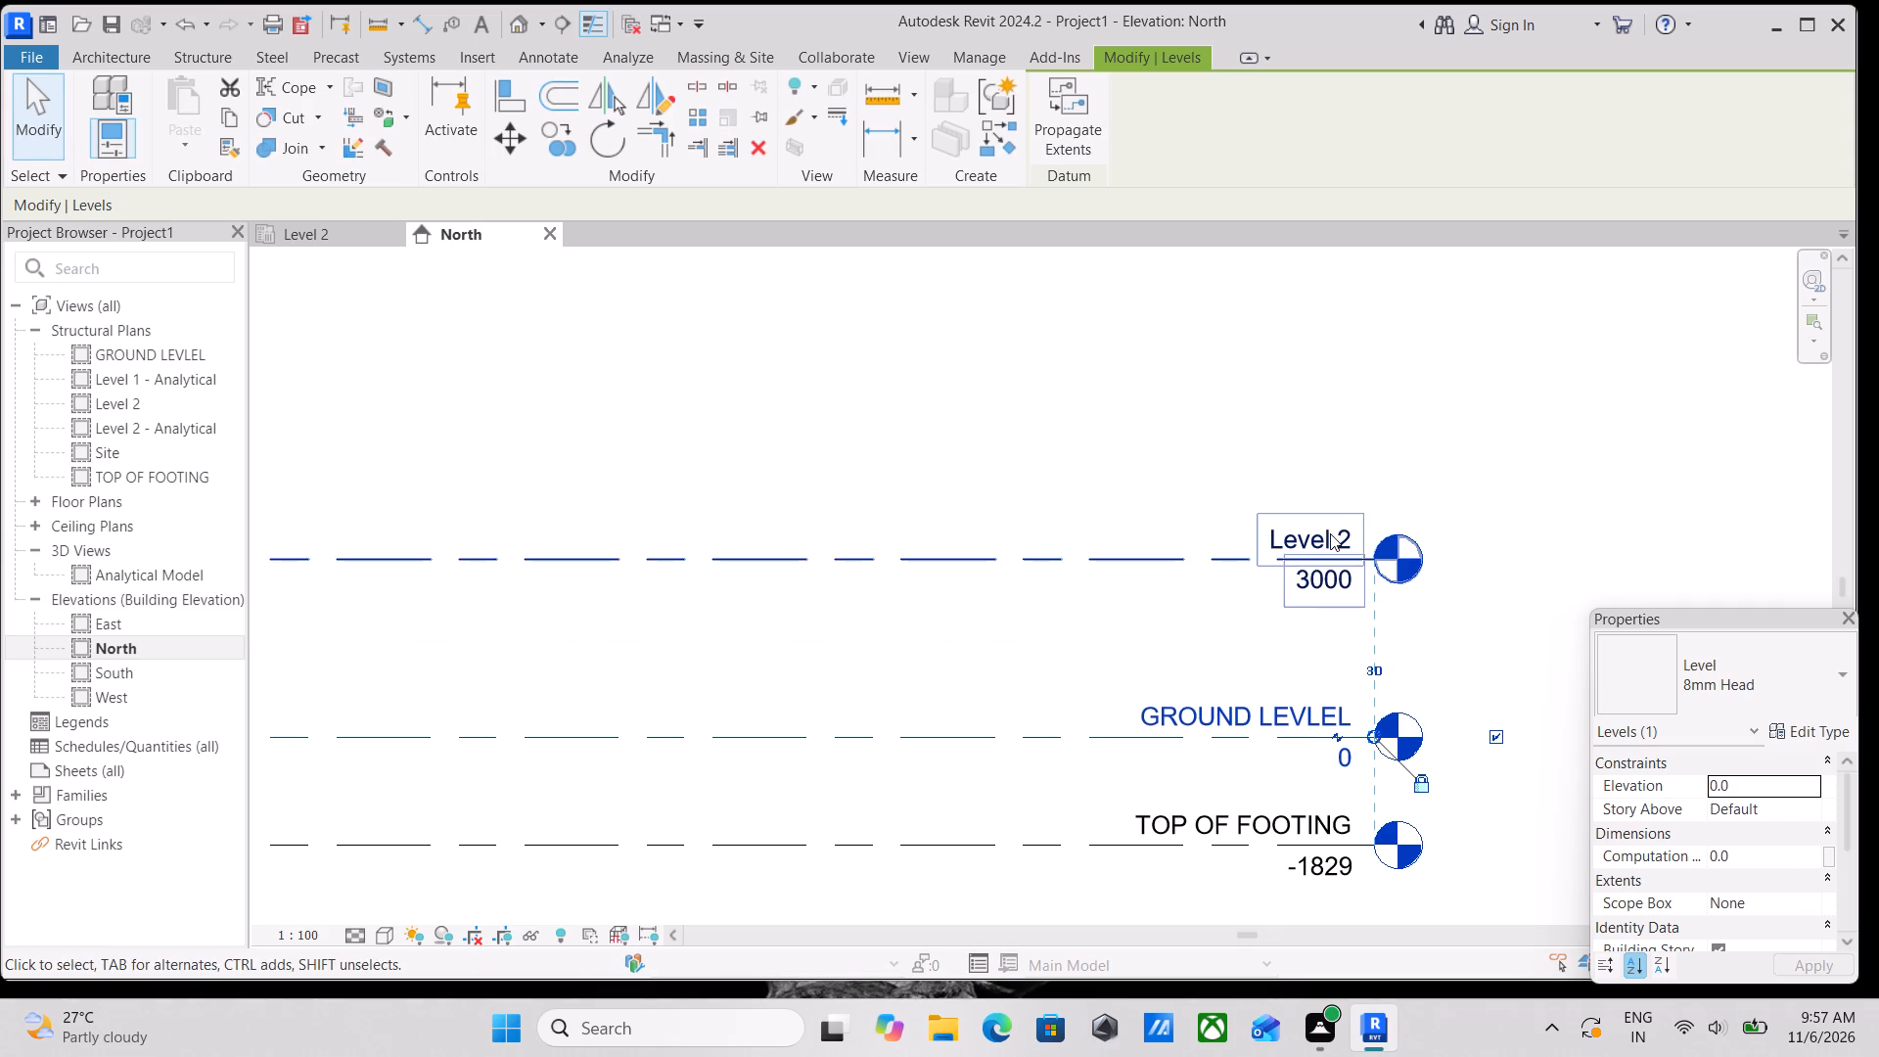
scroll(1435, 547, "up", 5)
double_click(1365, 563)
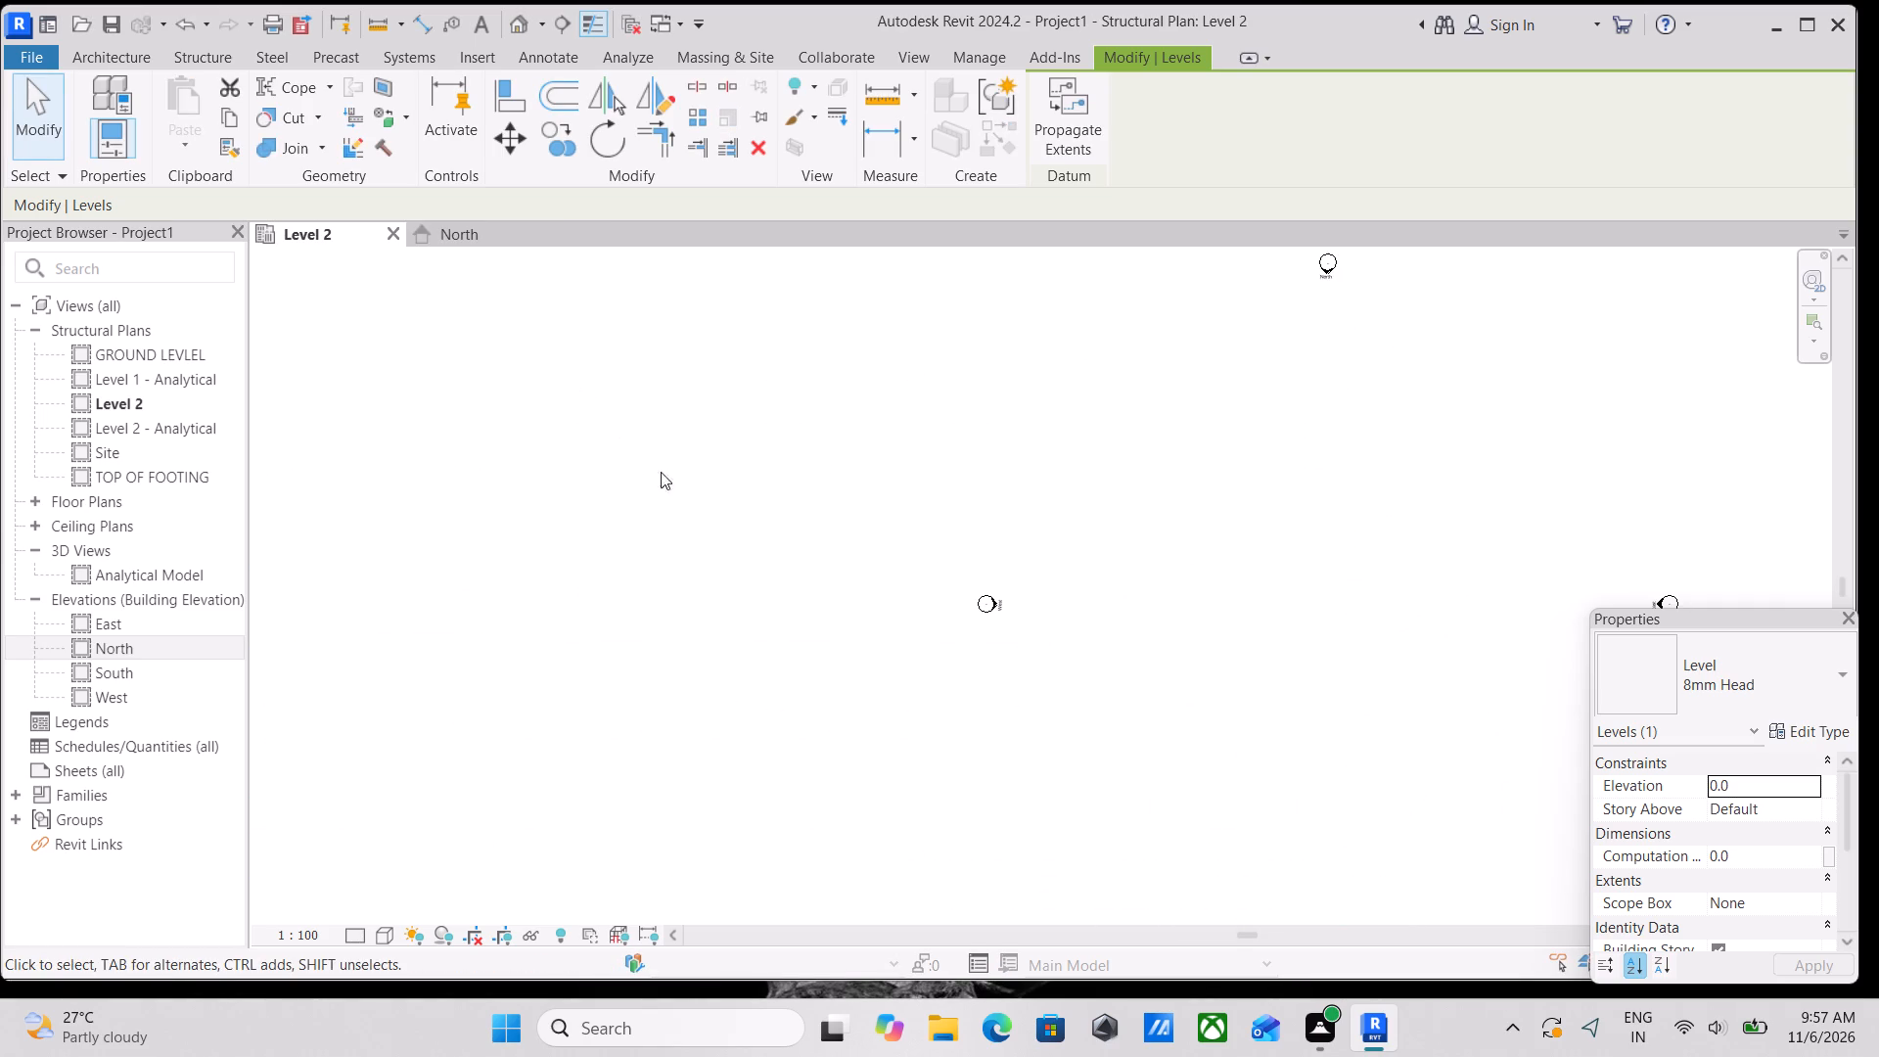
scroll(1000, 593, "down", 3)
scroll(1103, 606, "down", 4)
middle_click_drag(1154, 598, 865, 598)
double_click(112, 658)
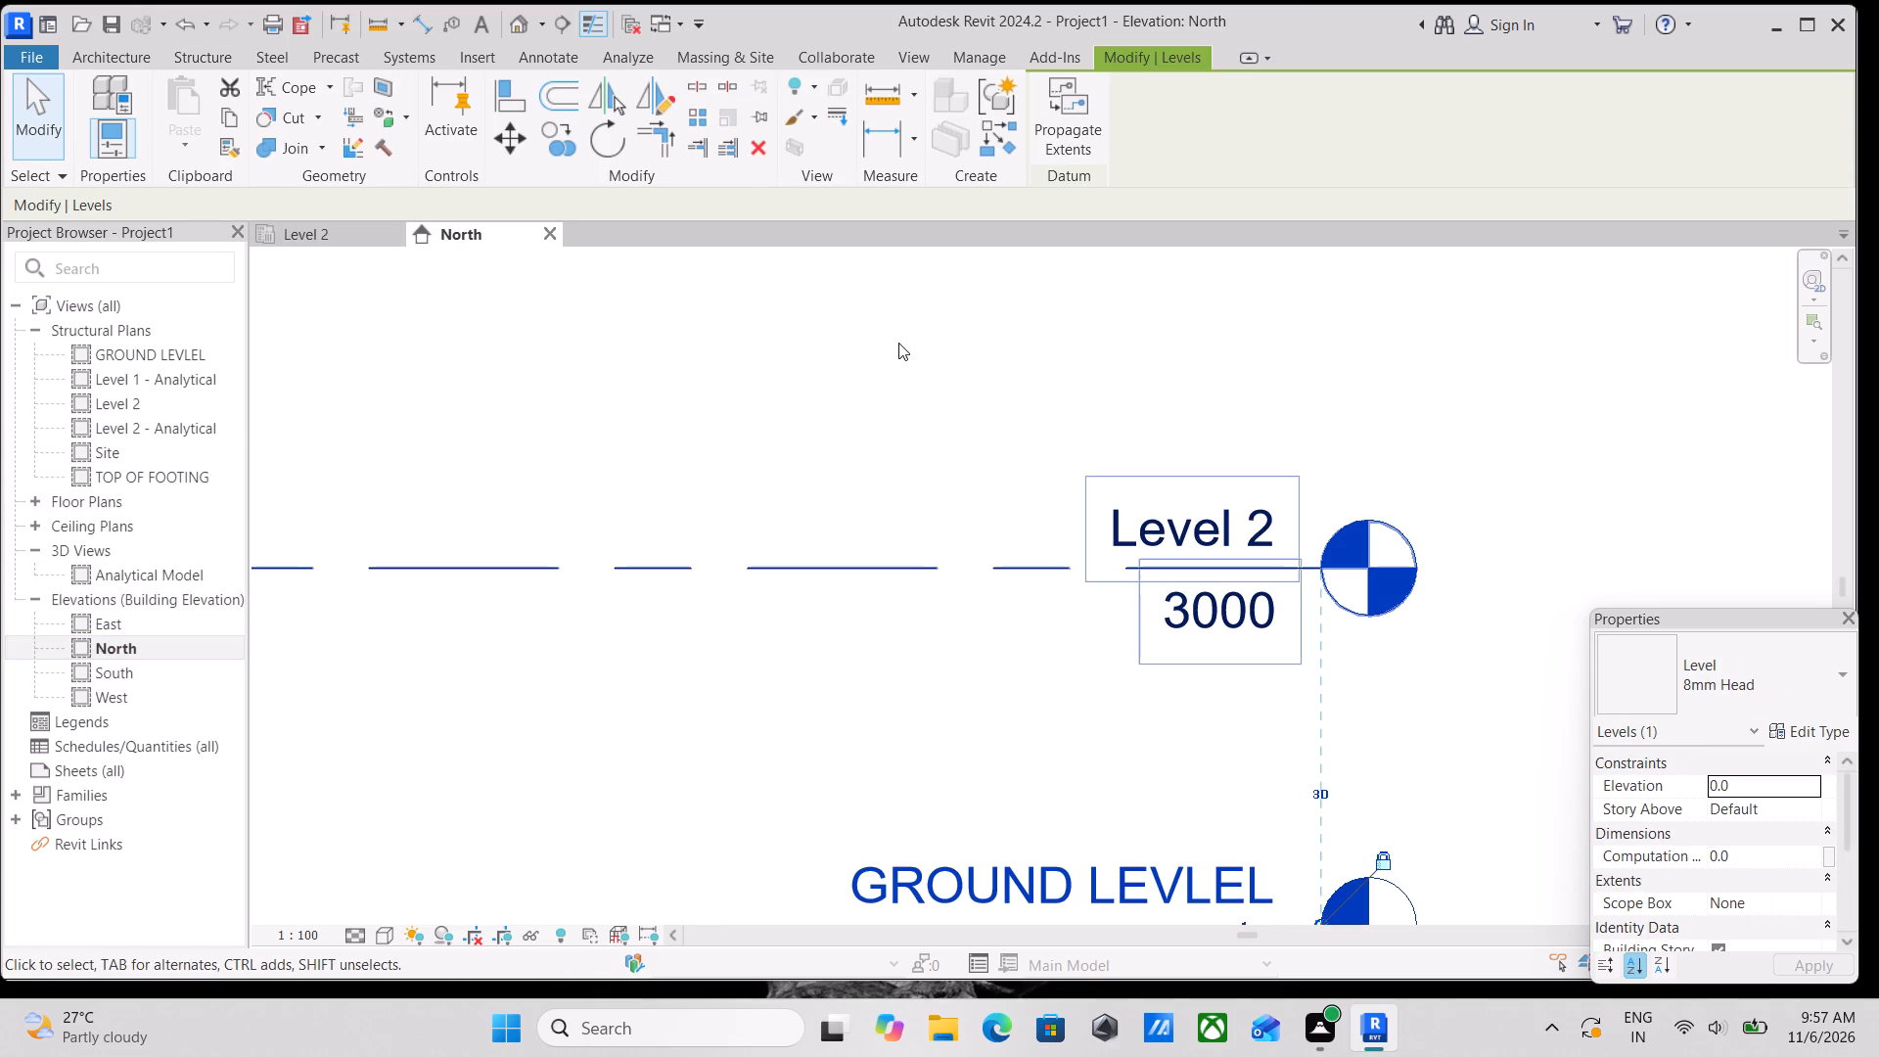
Open the GROUND LEVLEL level name for editing in the North elevation.
middle_click_drag(963, 468, 723, 458)
scroll(817, 489, "down", 3)
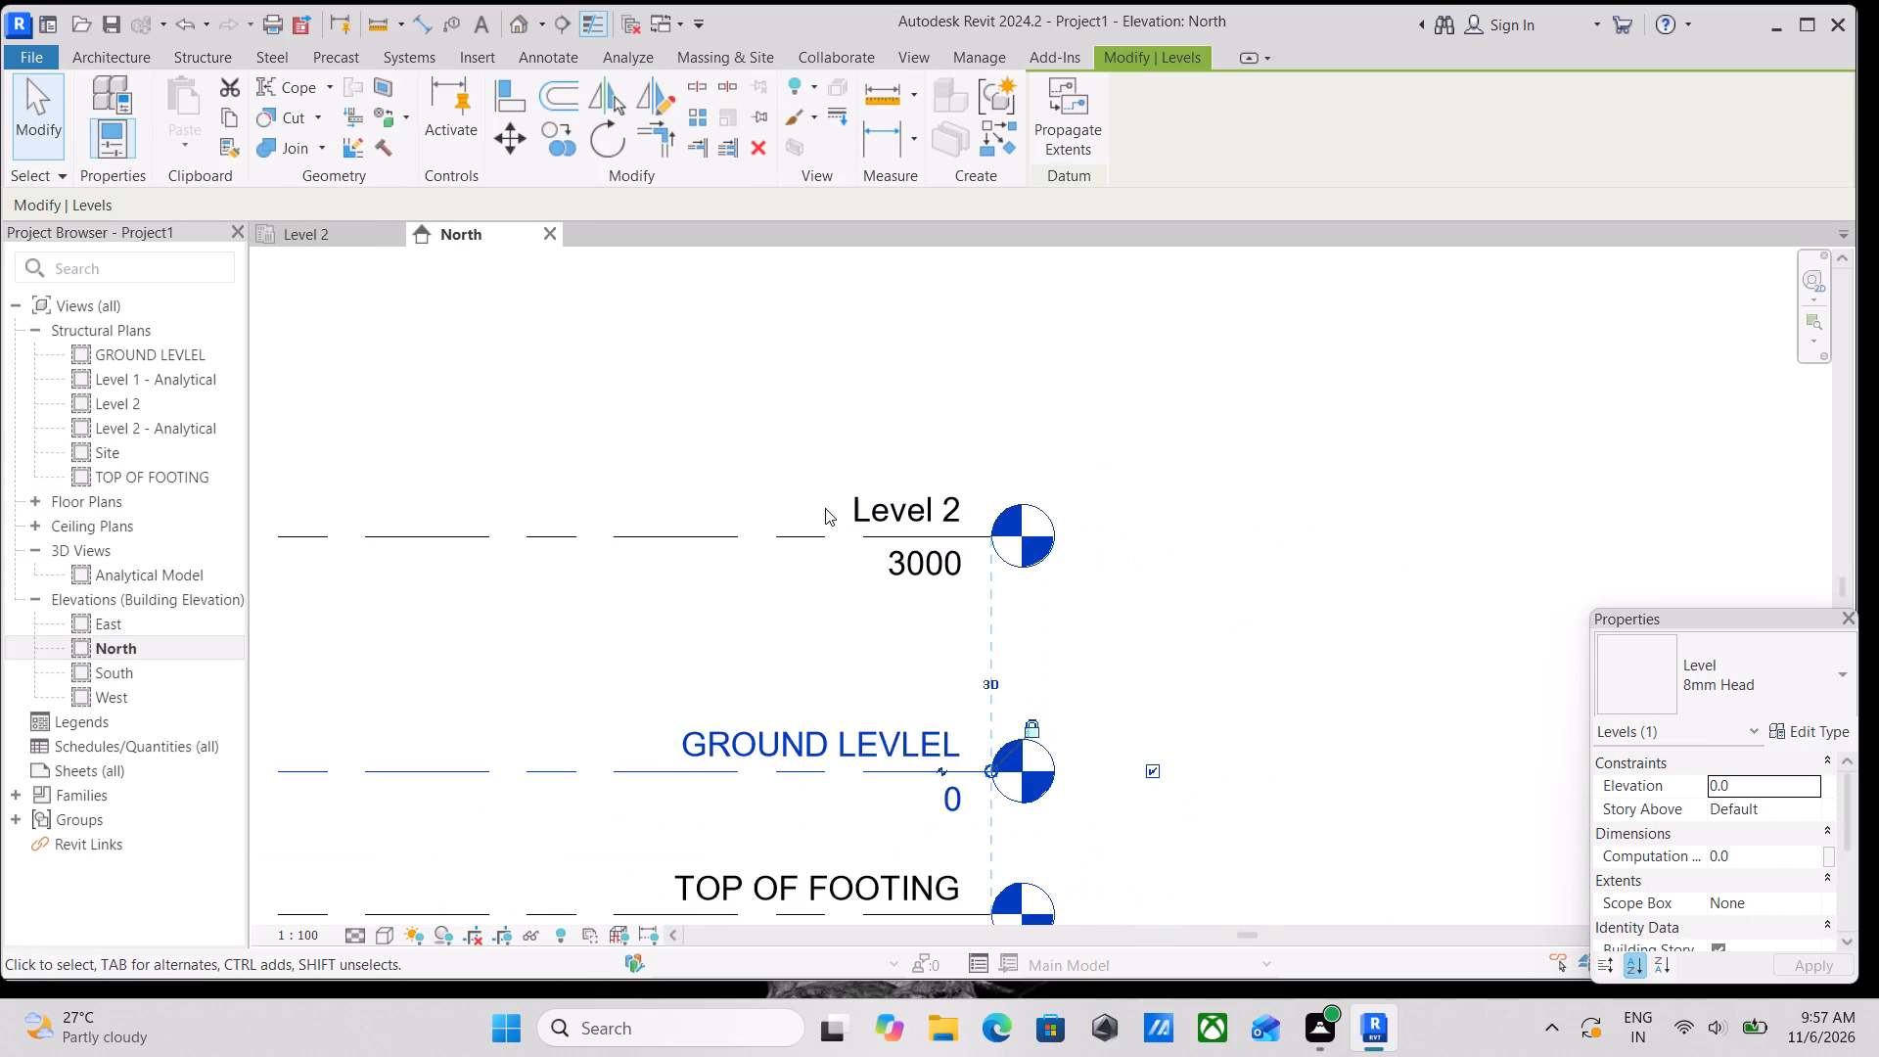
scroll(911, 649, "down", 4)
scroll(802, 651, "up", 4)
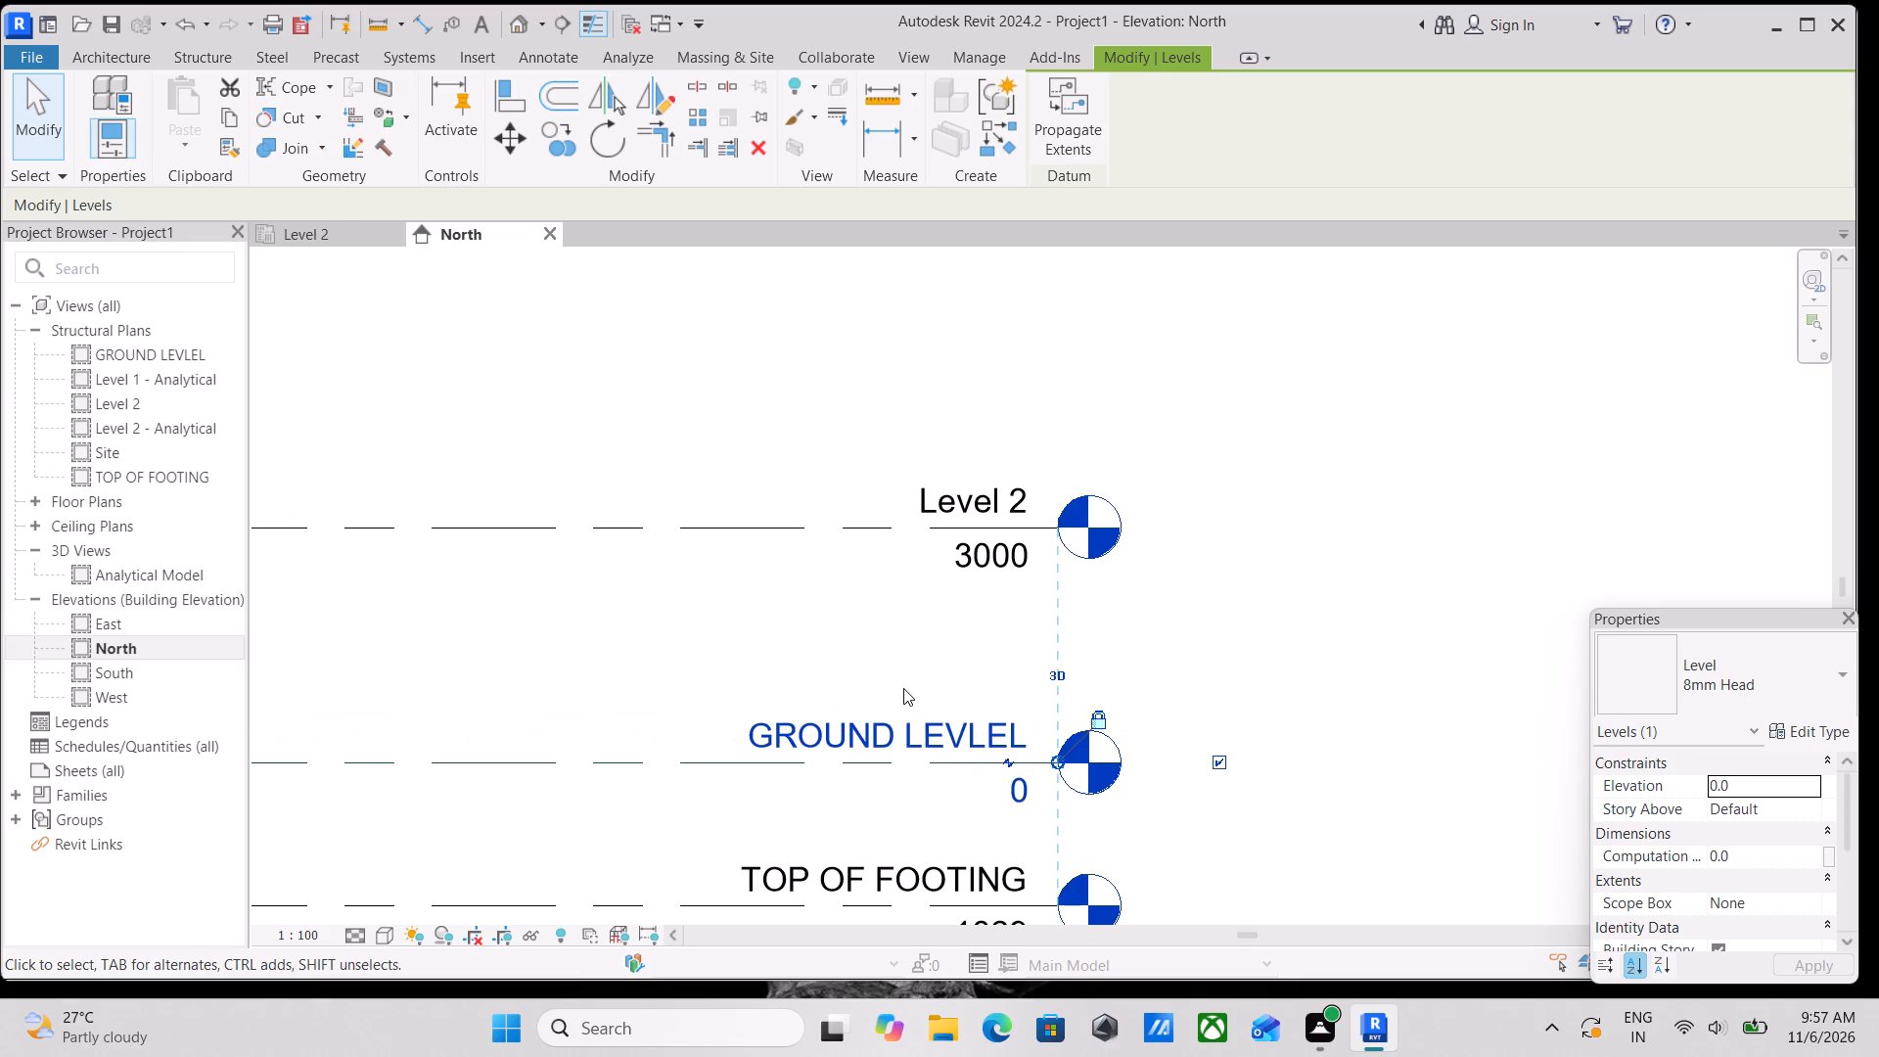
scroll(903, 688, "up", 1)
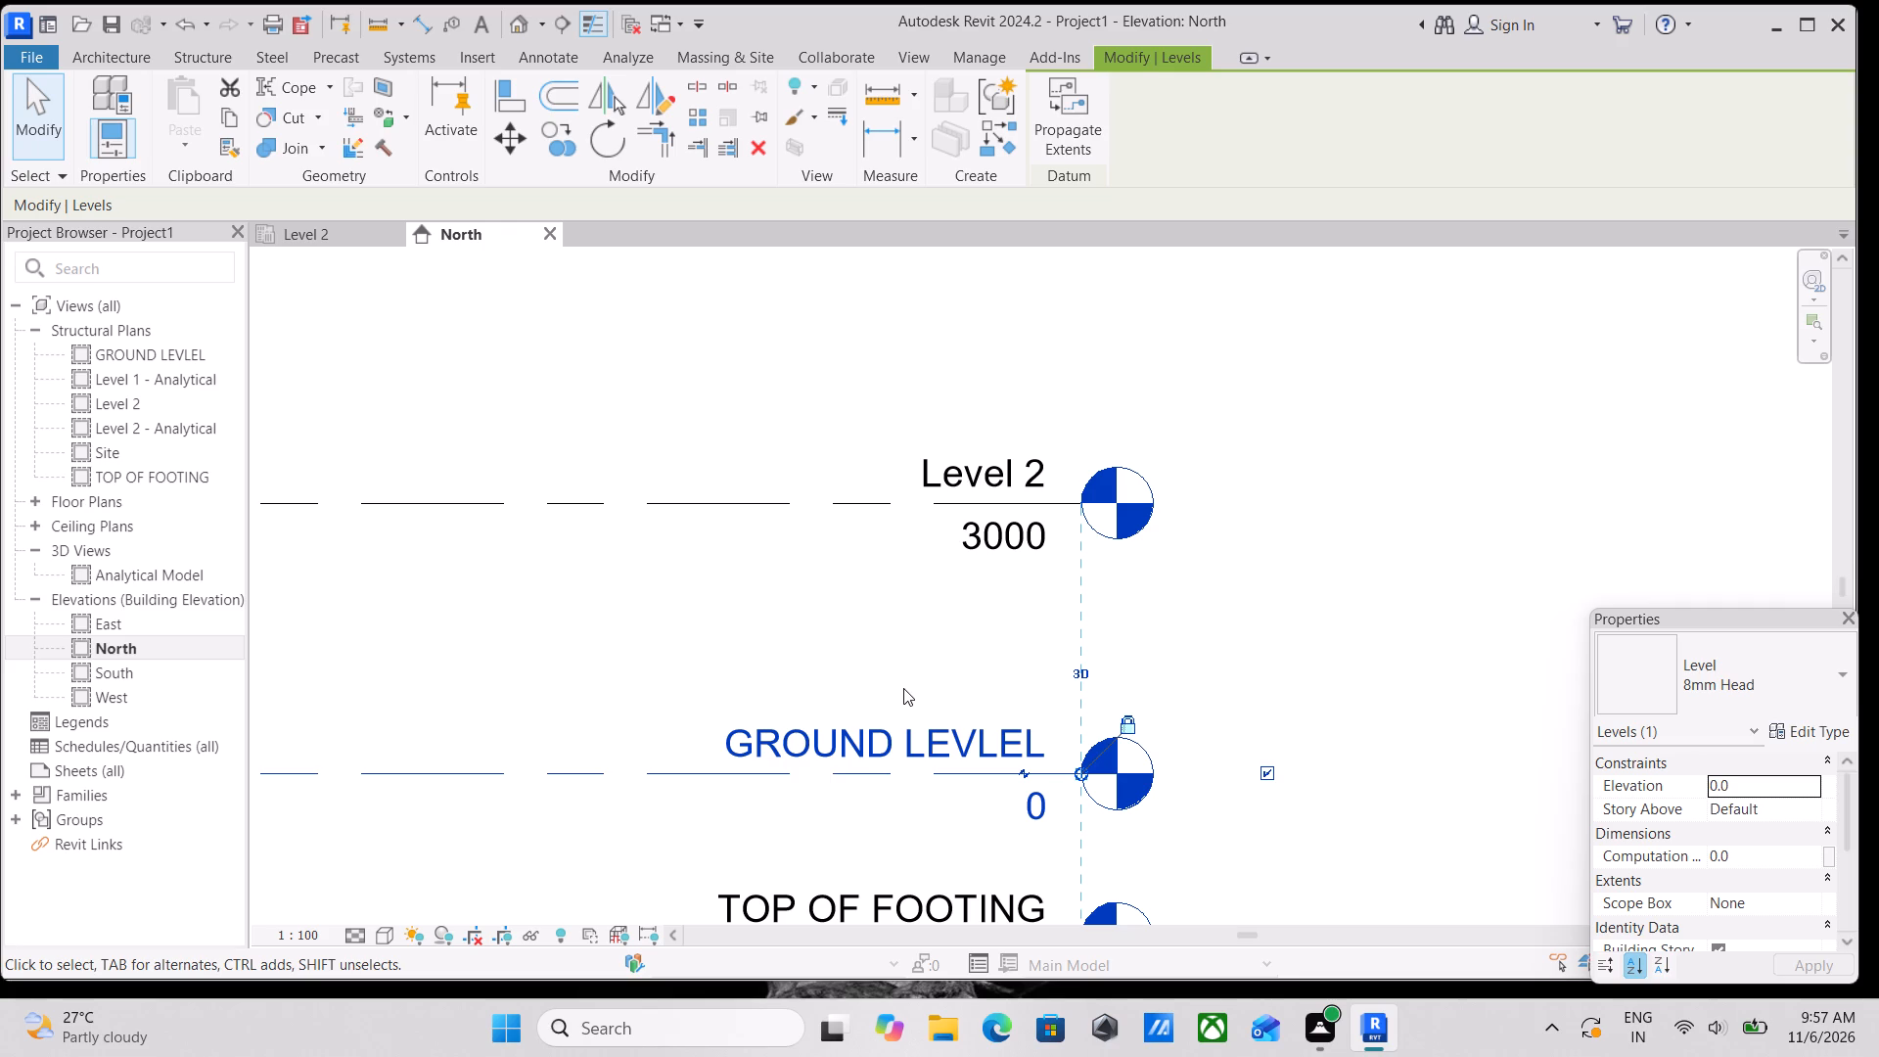
scroll(903, 688, "up", 1)
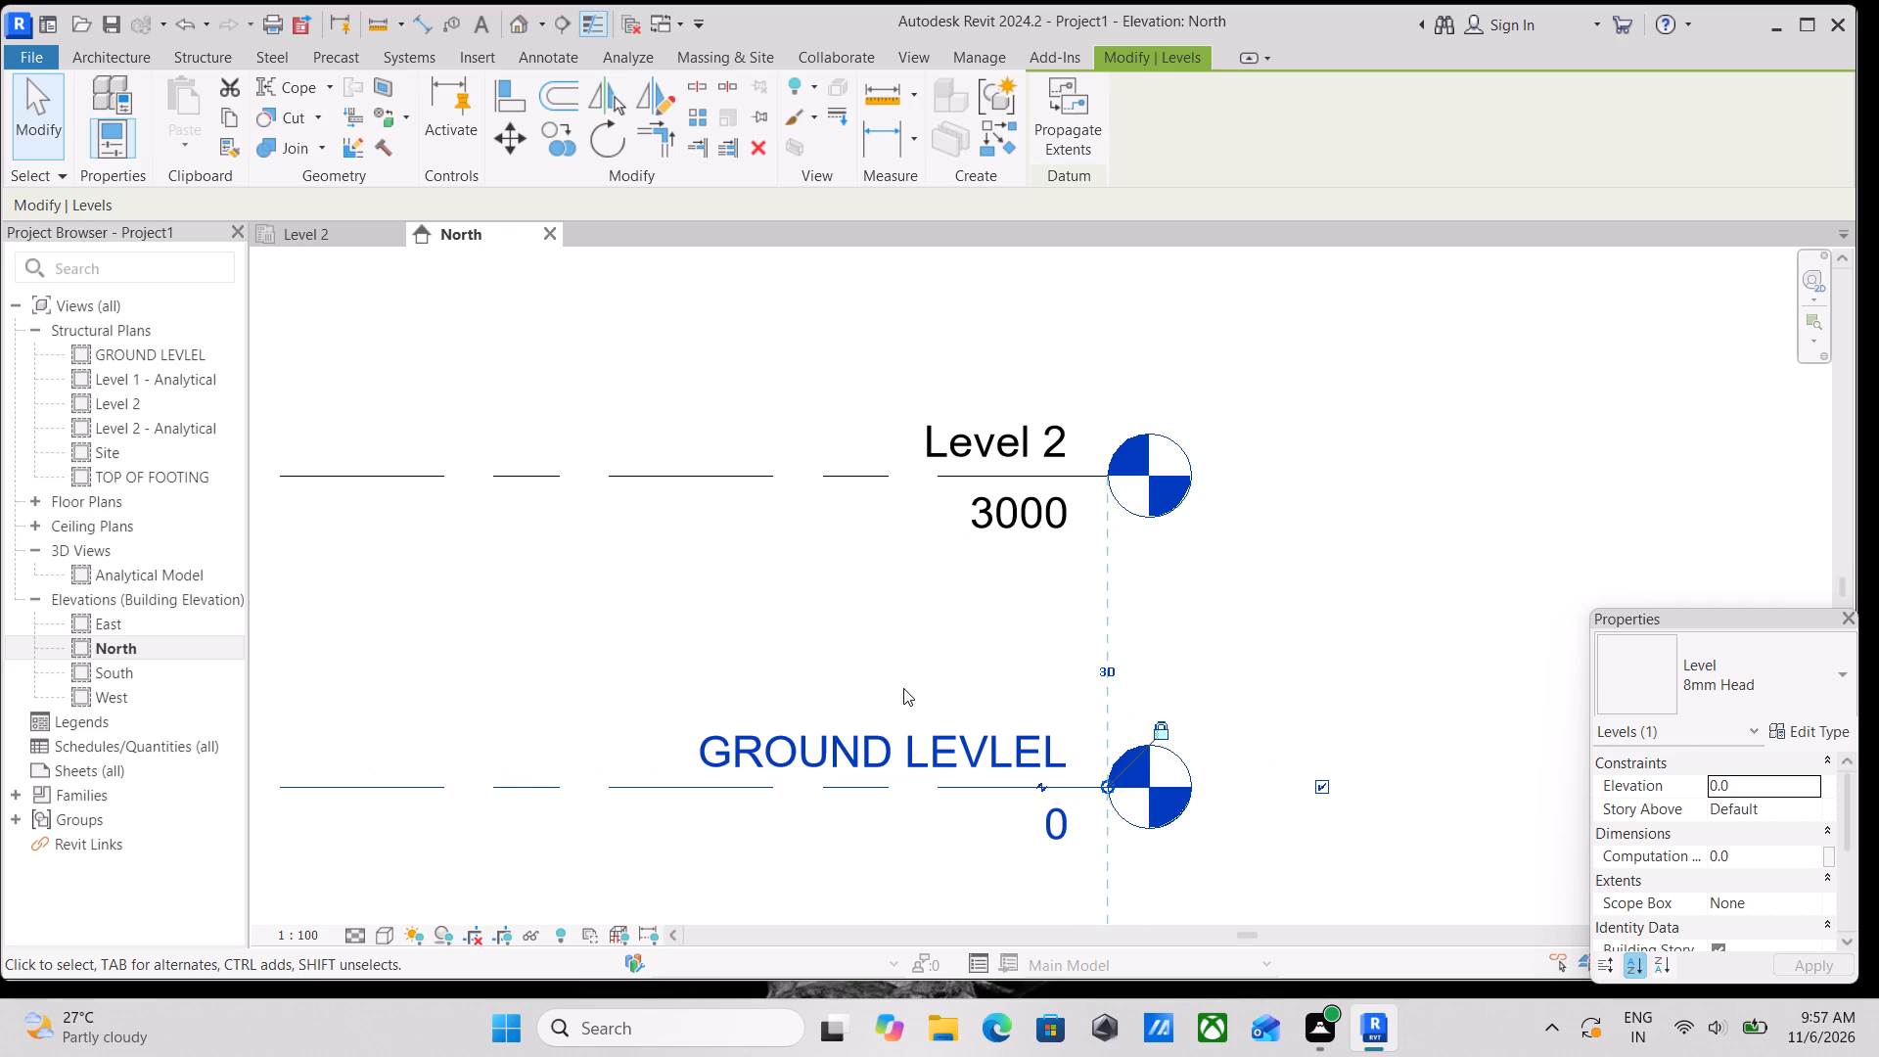
scroll(812, 683, "down", 3)
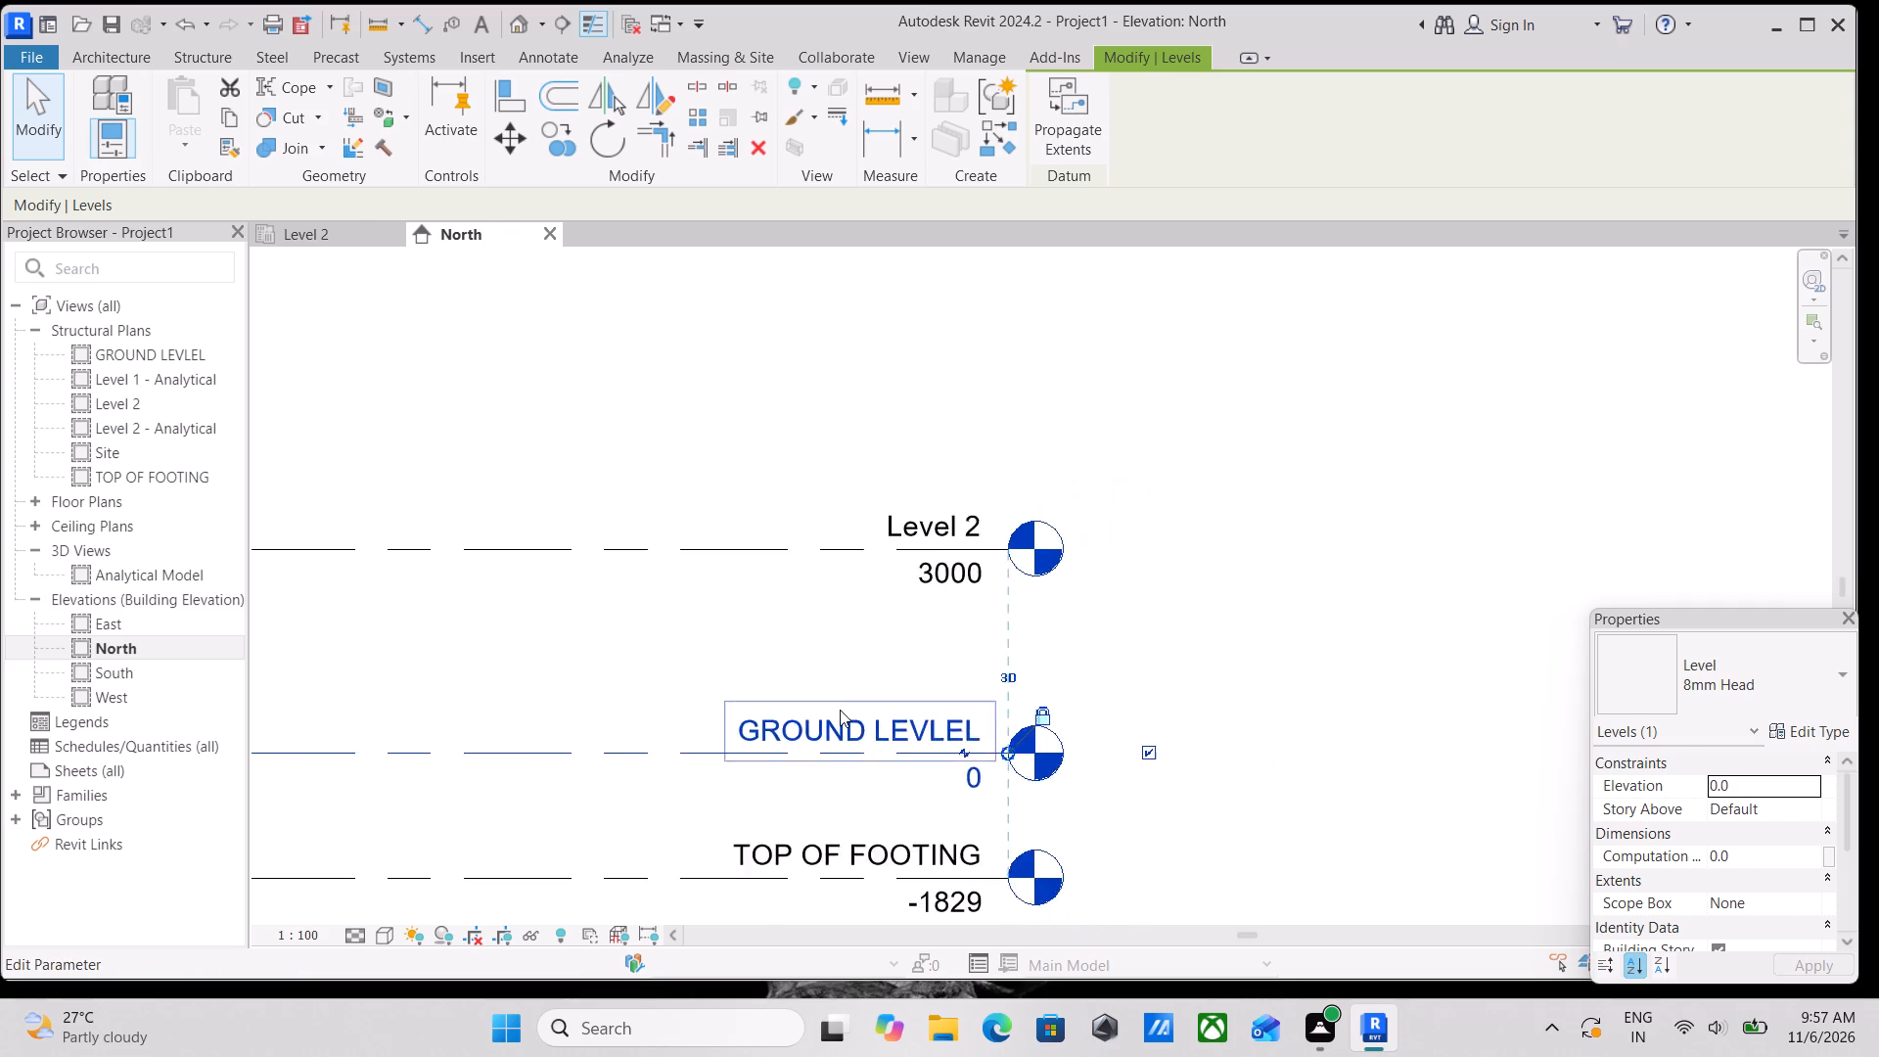
scroll(840, 710, "up", 3)
scroll(808, 703, "down", 2)
middle_click_drag(842, 646, 953, 649)
left_click(1061, 745)
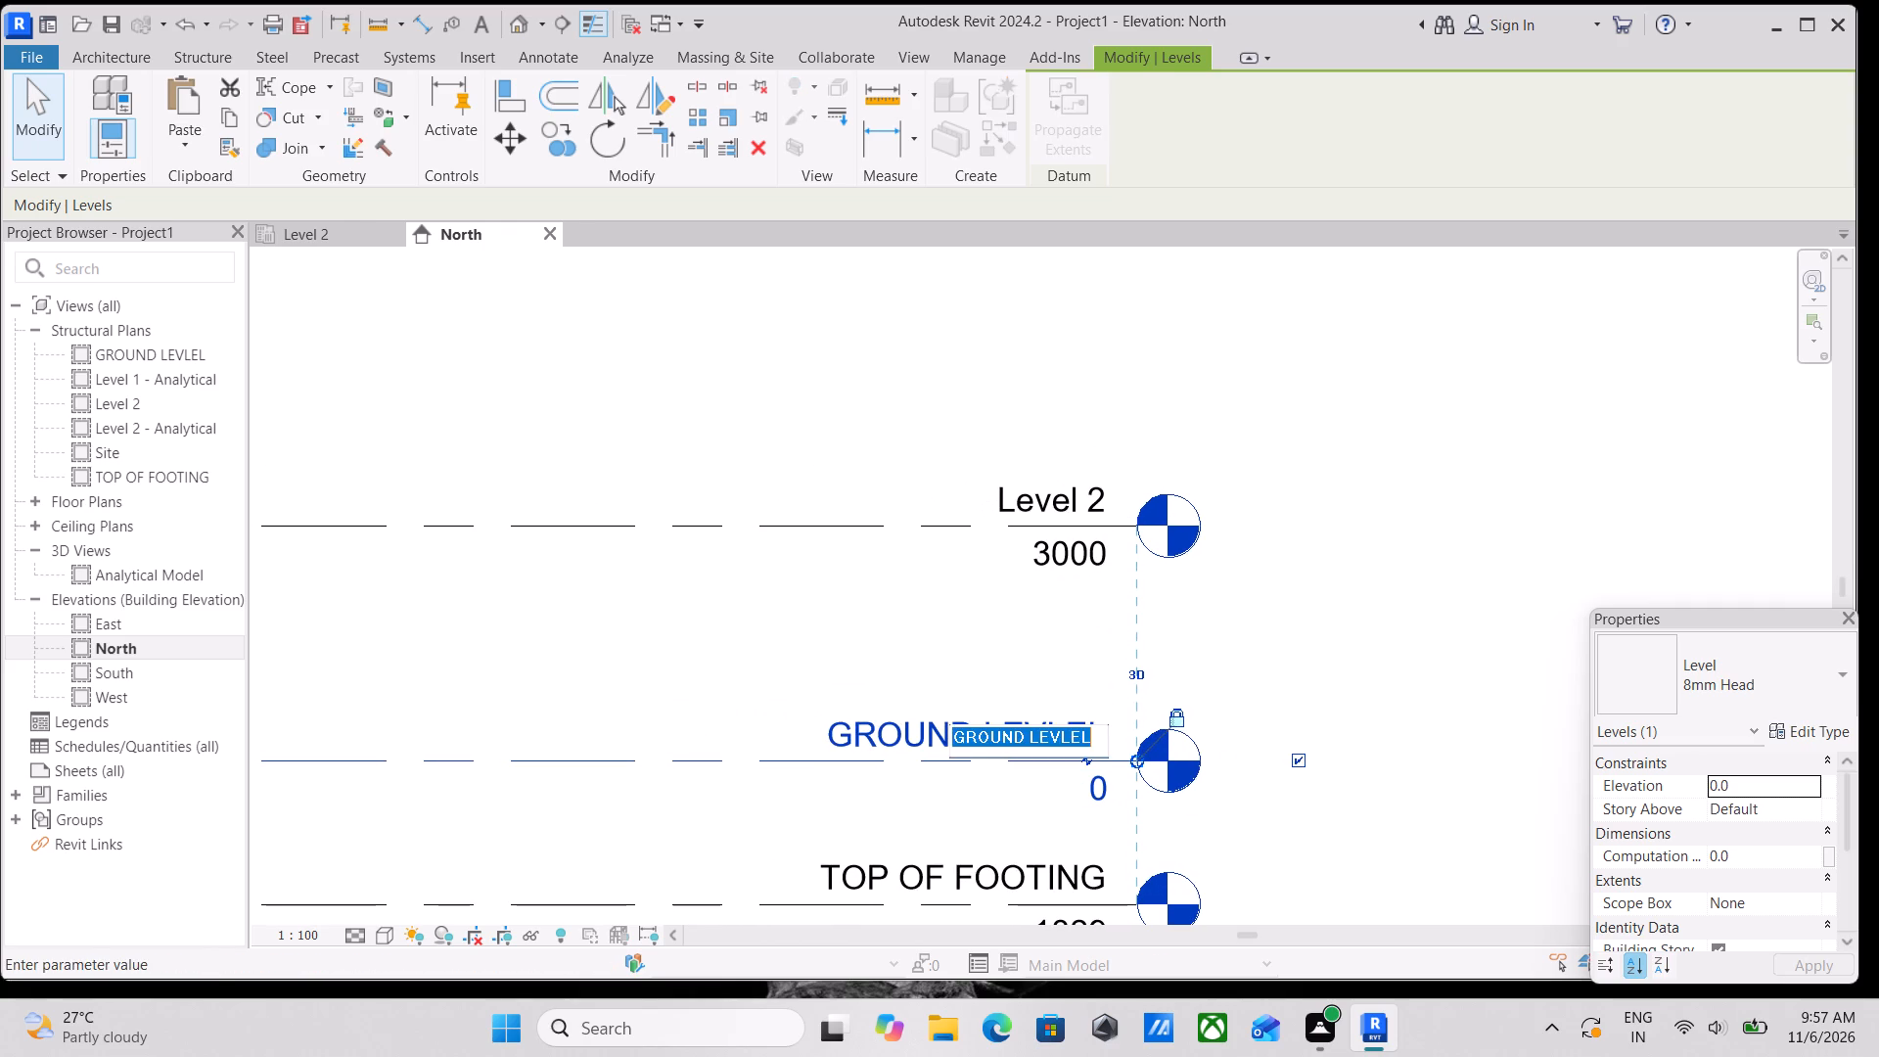
left_click(1061, 745)
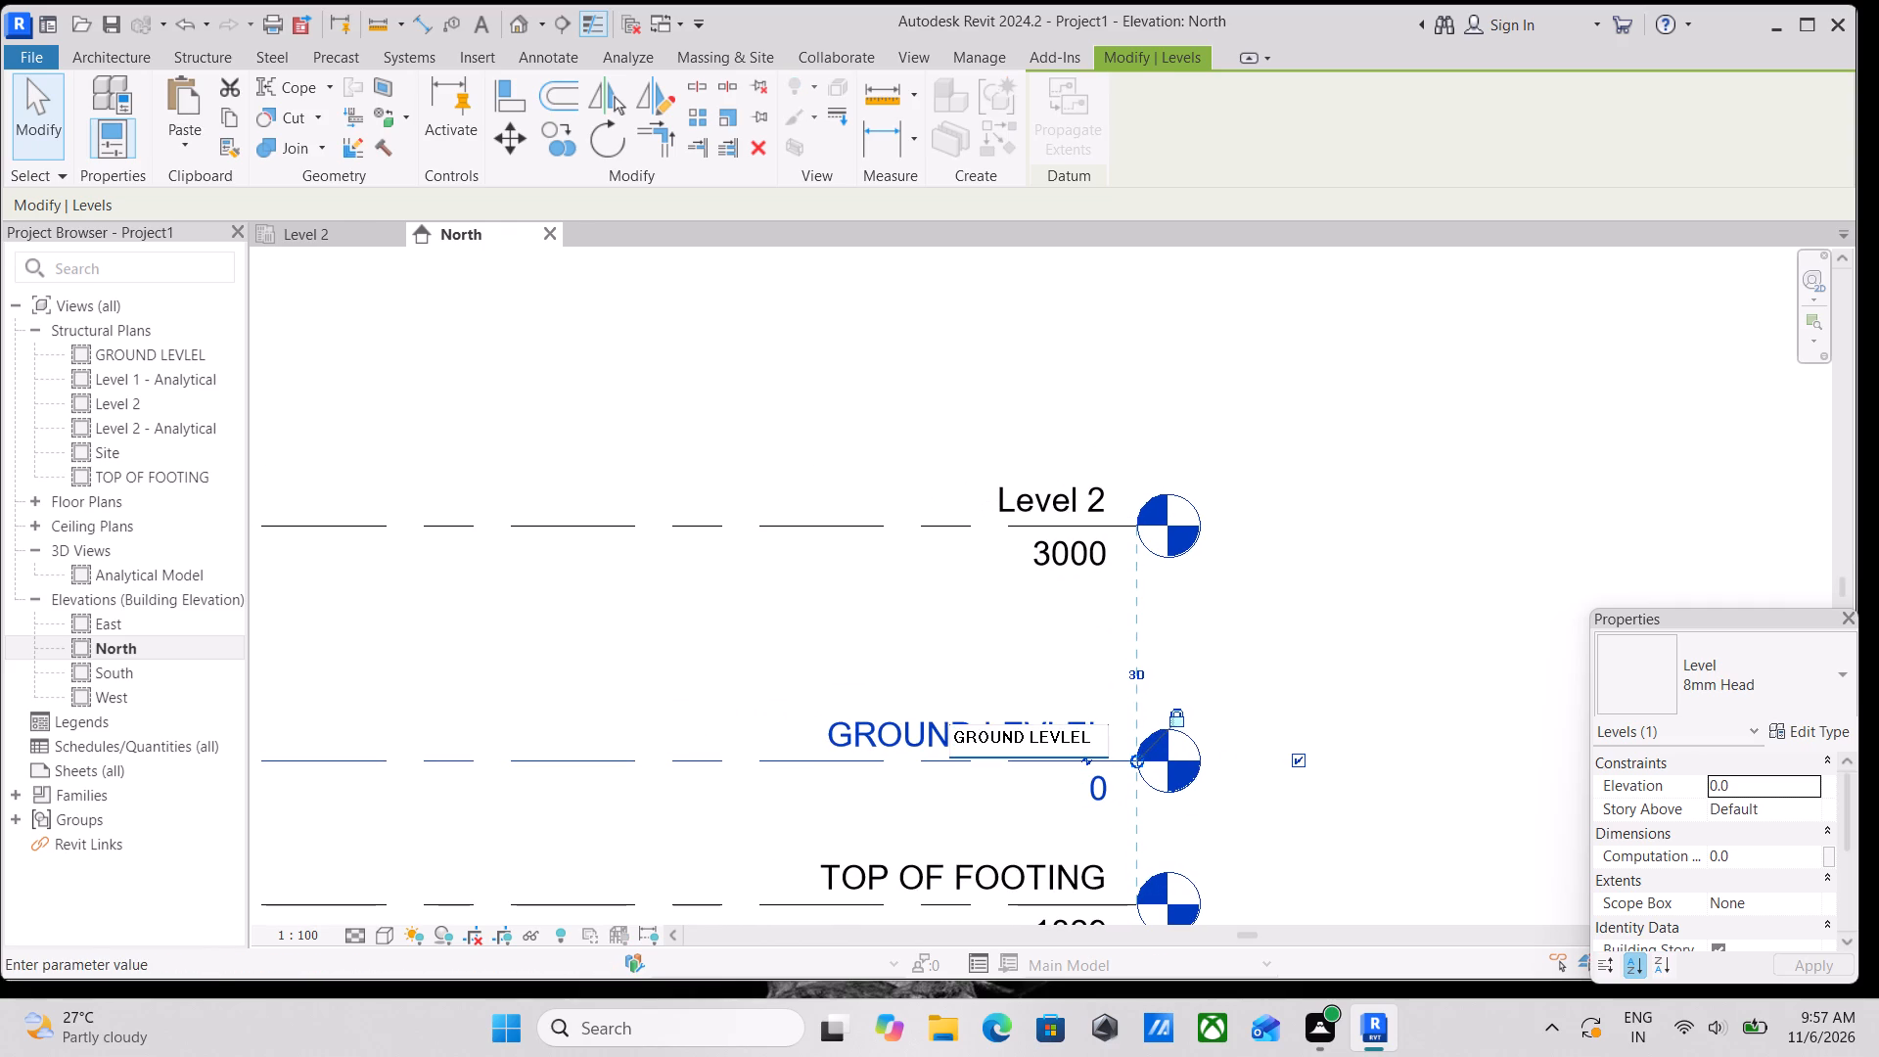
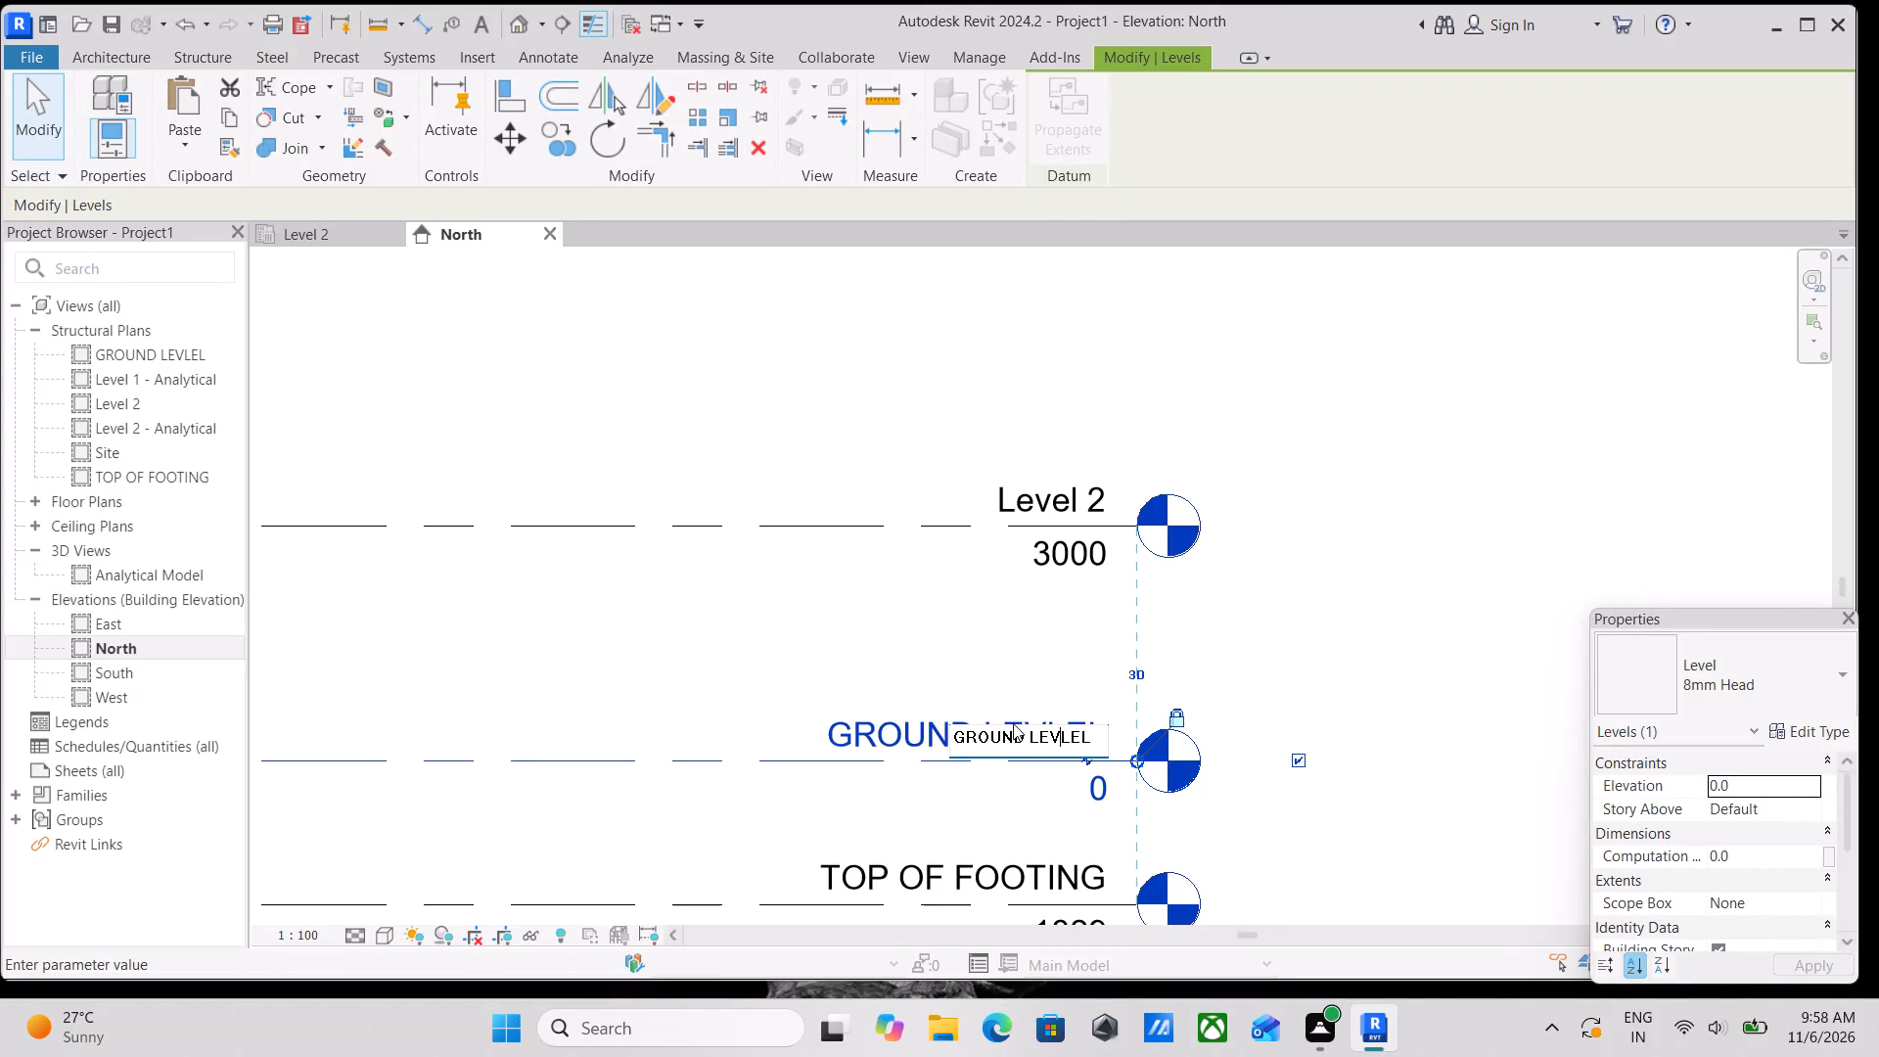
Correct the ground level's name to GROUND LEVEL and rename its corresponding views to match.
scroll(972, 696, "down", 2)
scroll(1019, 717, "up", 2)
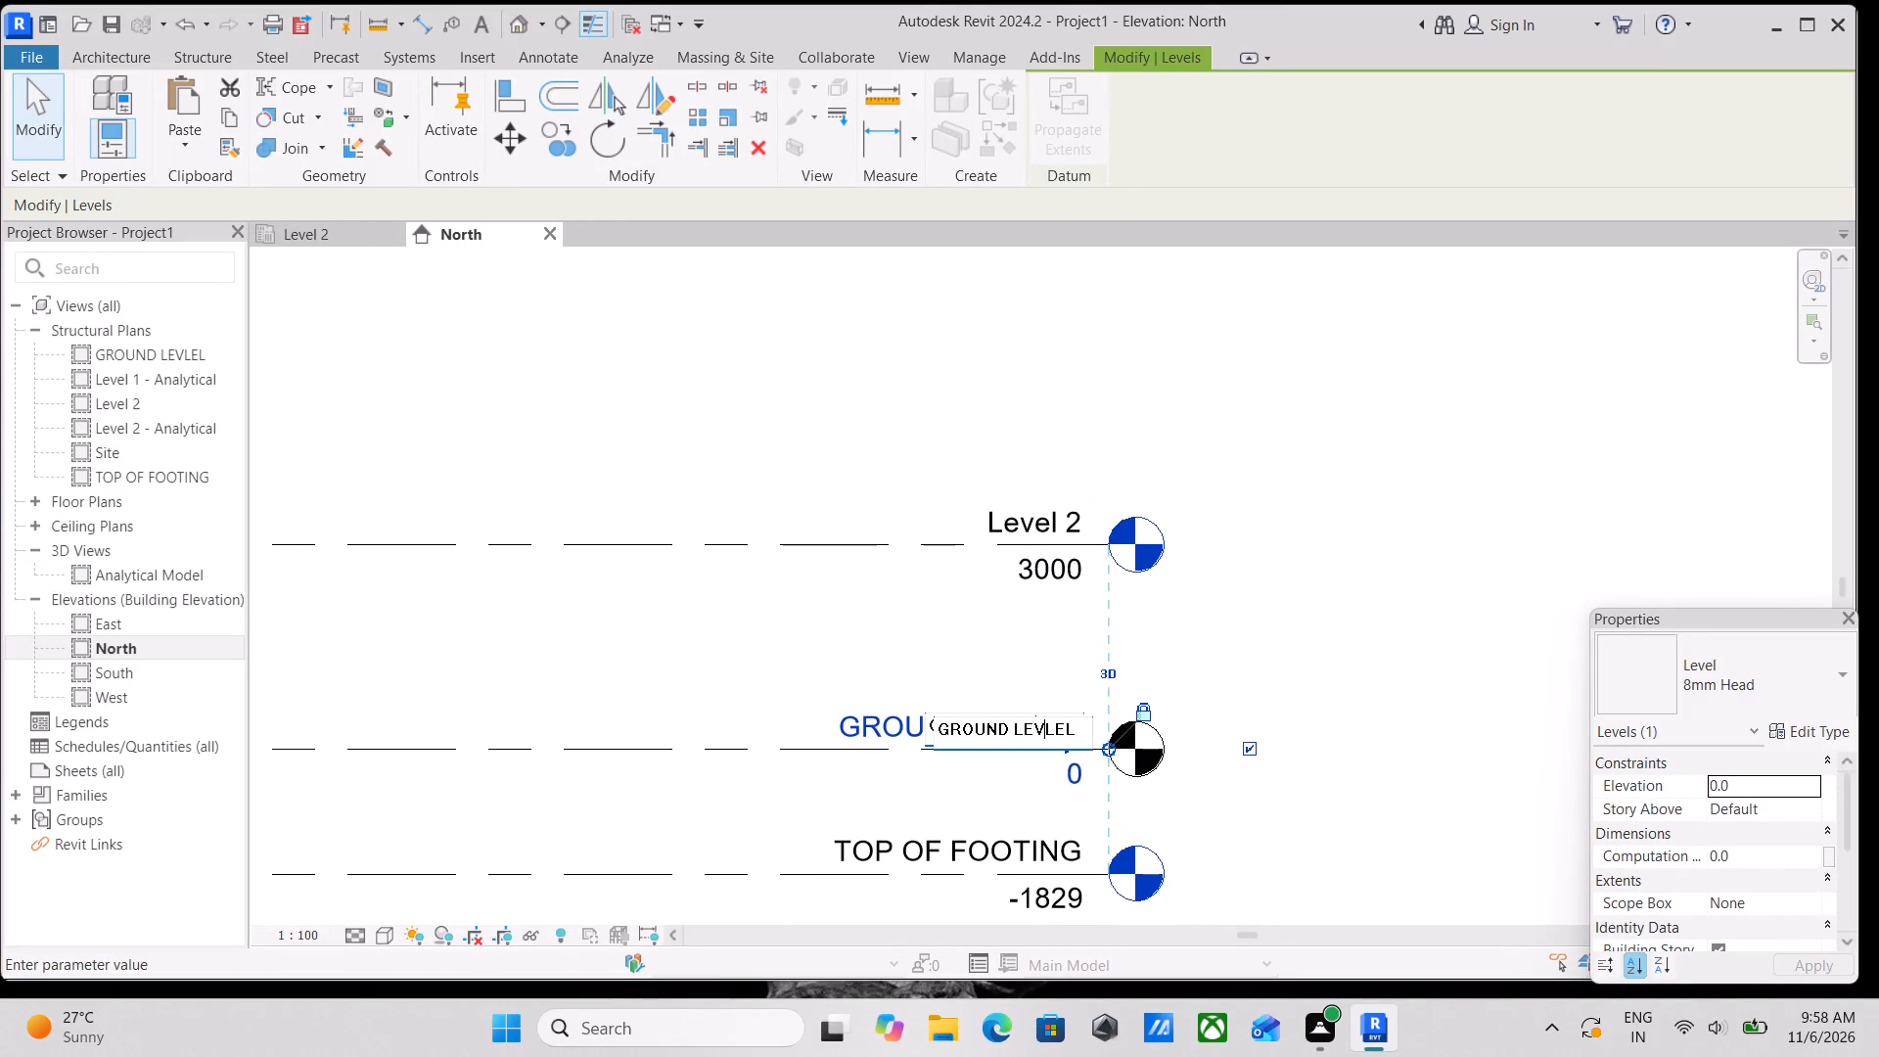
scroll(1089, 747, "up", 4)
left_click(1084, 737)
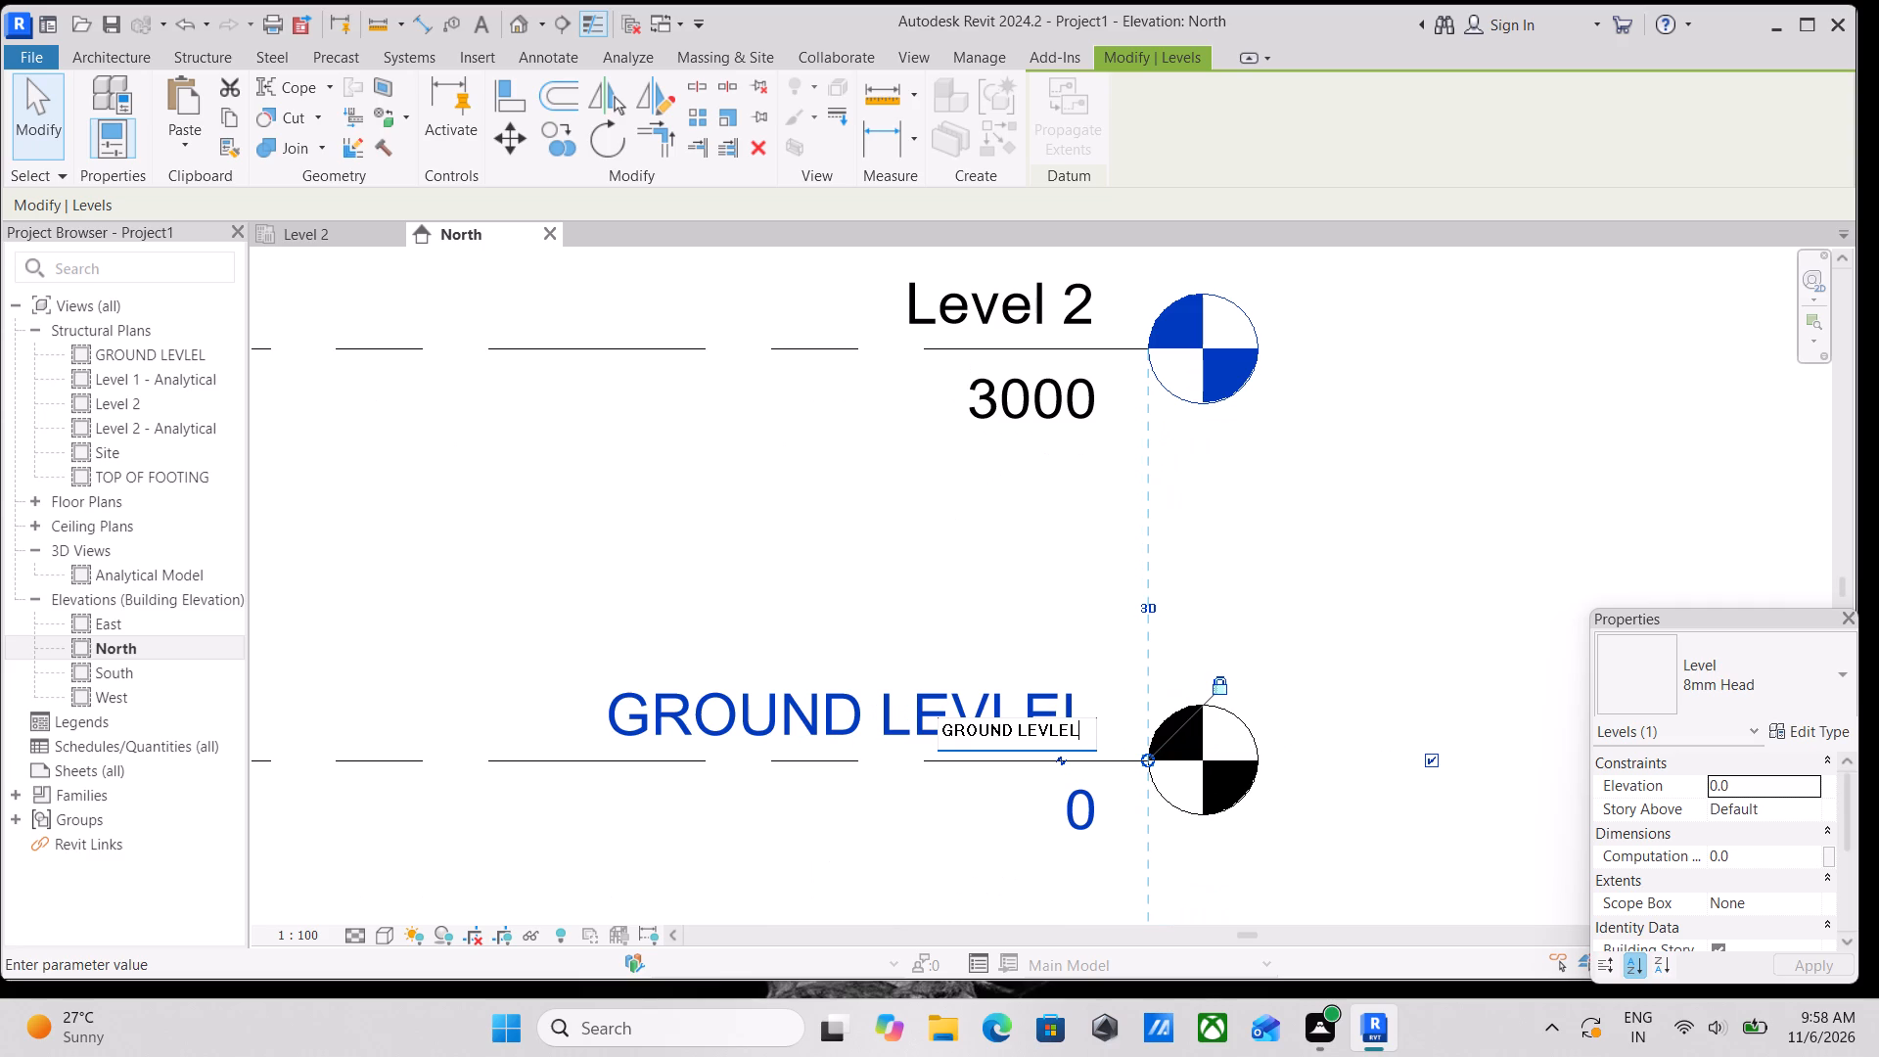
key("BackSpace")
key("BackSpace")
key("BackSpace")
key("e")
key("l")
key("Return")
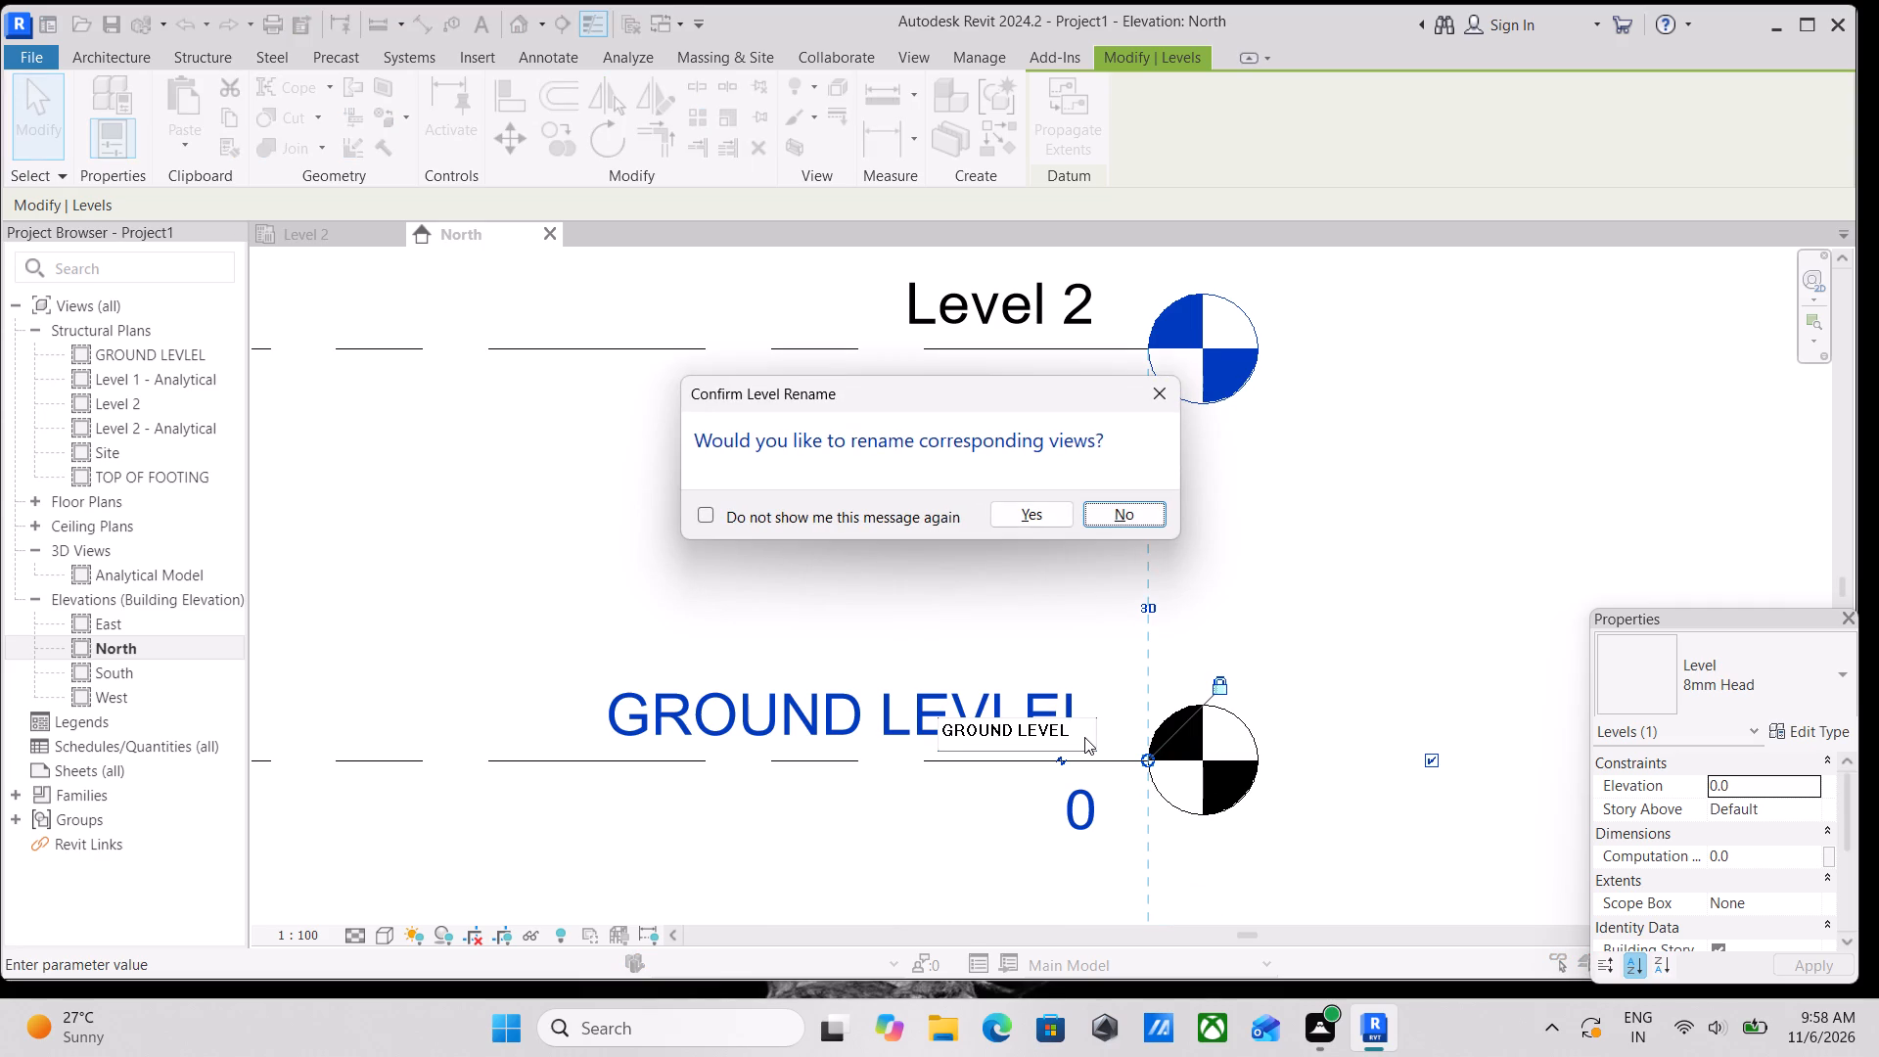
left_click(1042, 510)
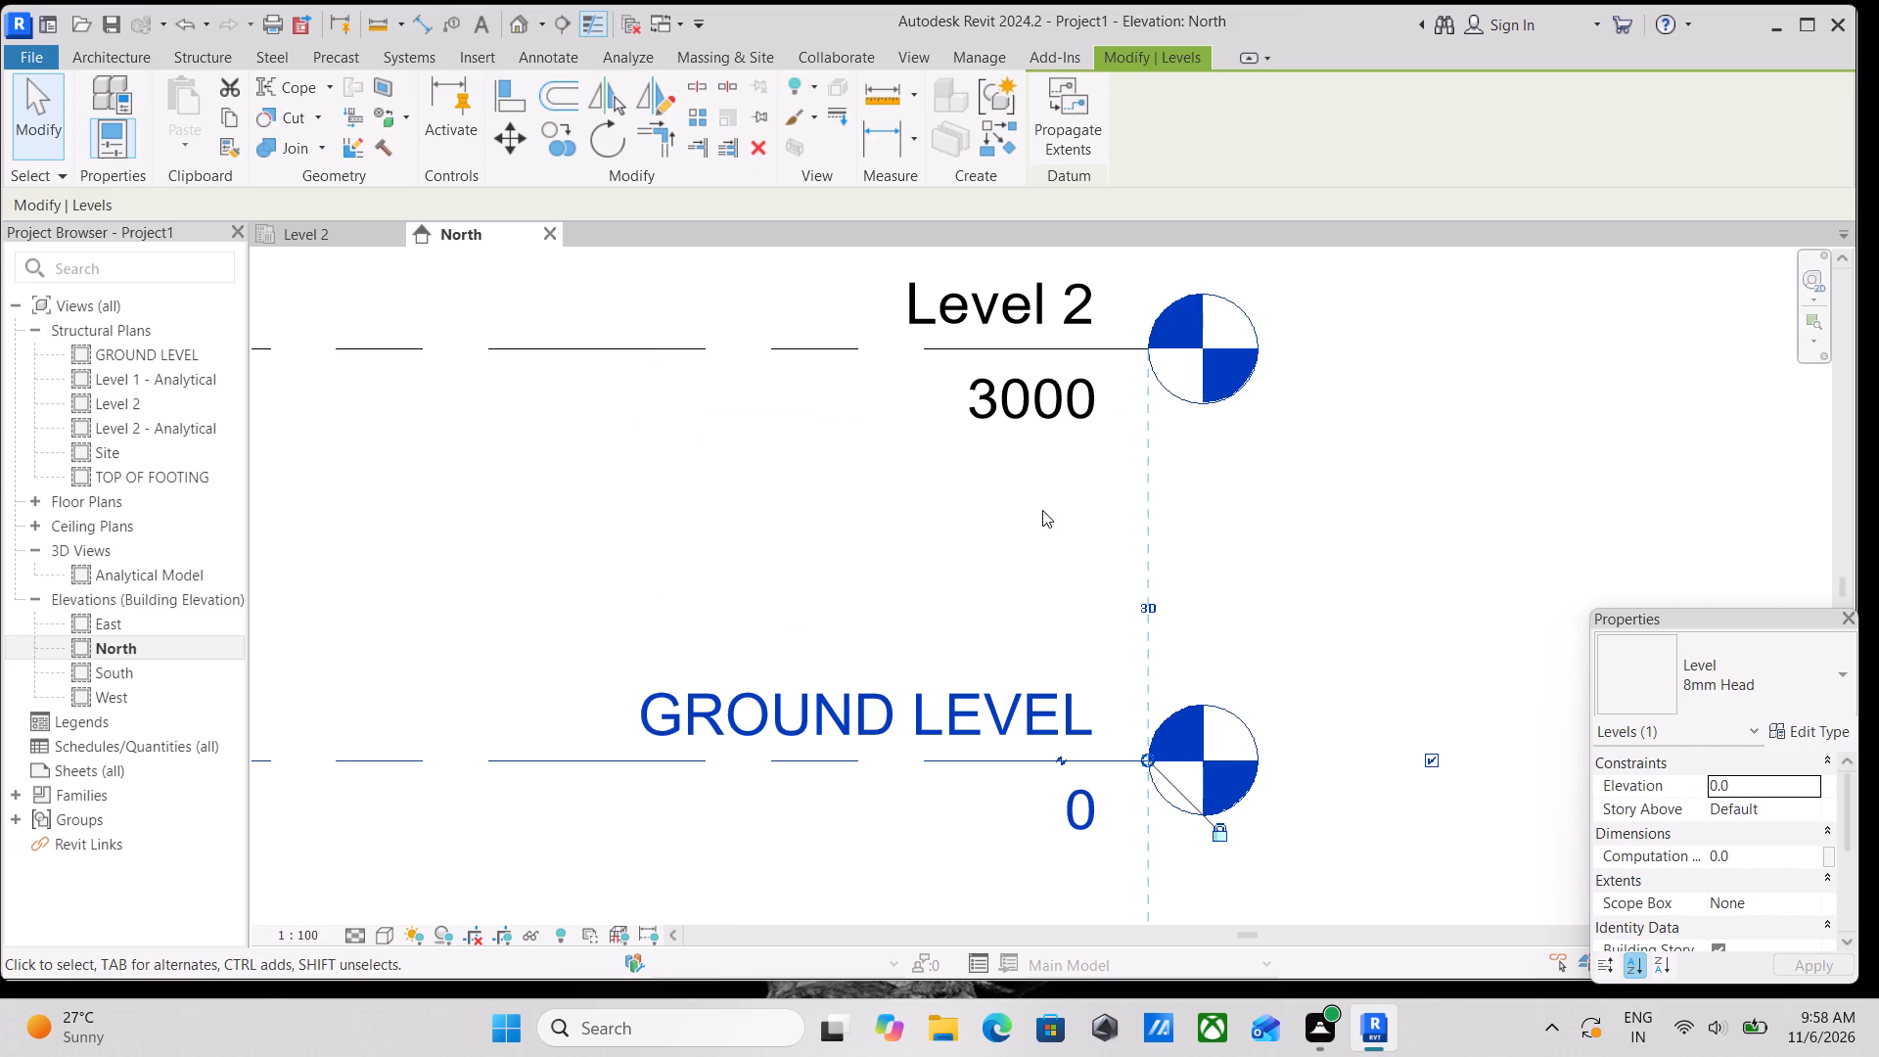
Rename Level 2 as FIRST FLR and rename its corresponding views to match.
scroll(1053, 534, "down", 4)
middle_click_drag(918, 416, 1103, 453)
double_click(1210, 426)
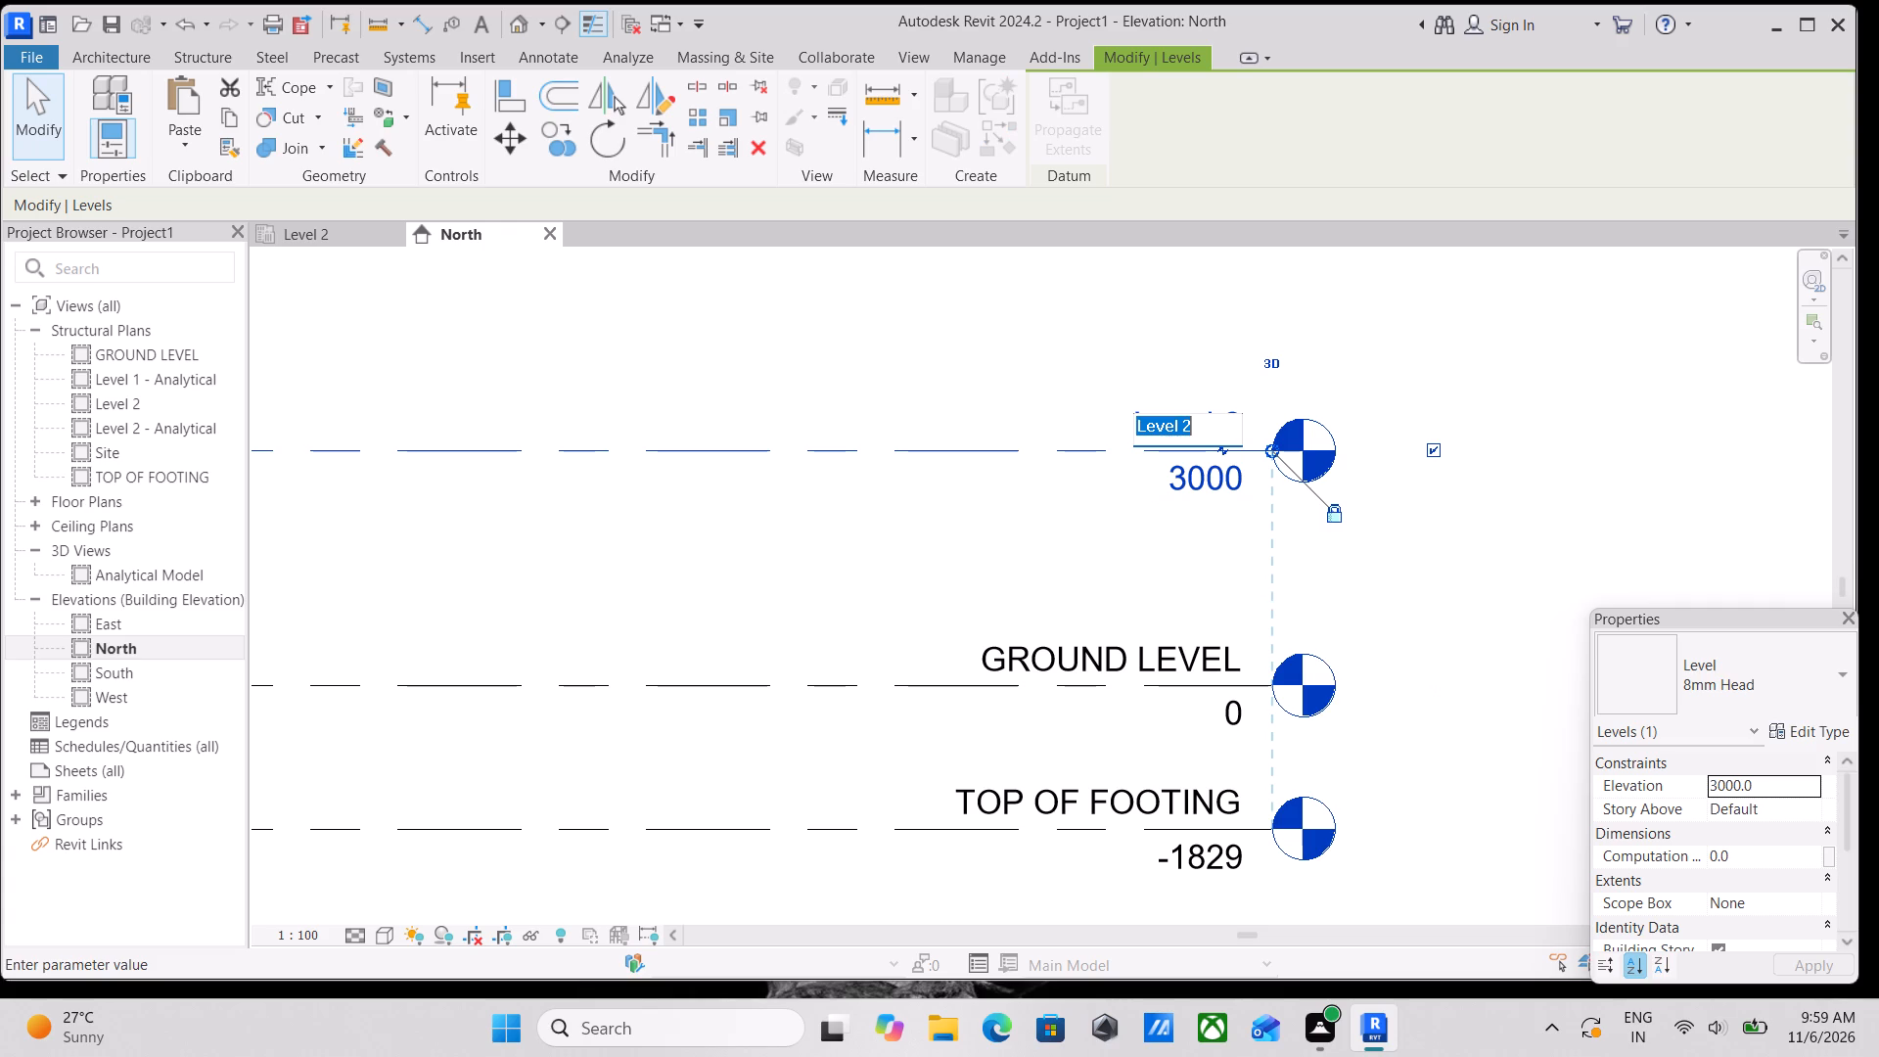
scroll(1192, 435, "up", 2)
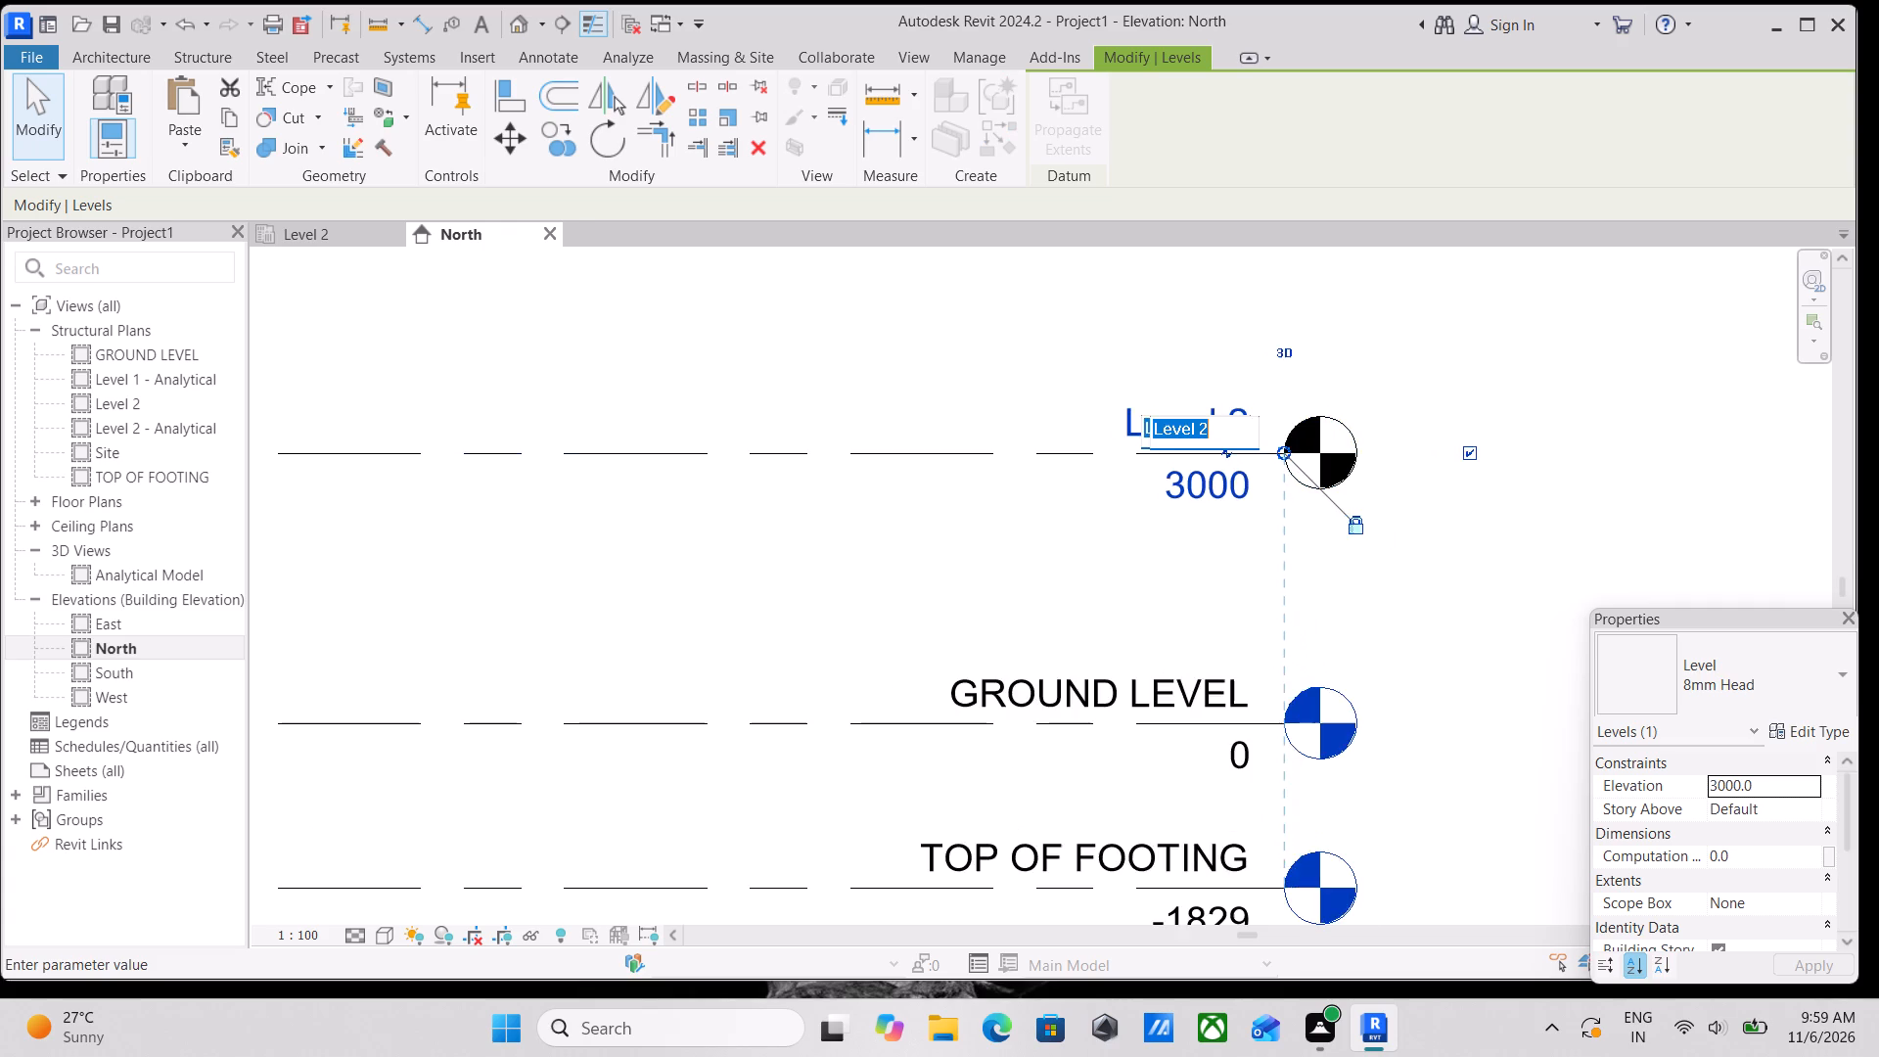
scroll(1192, 435, "down", 2)
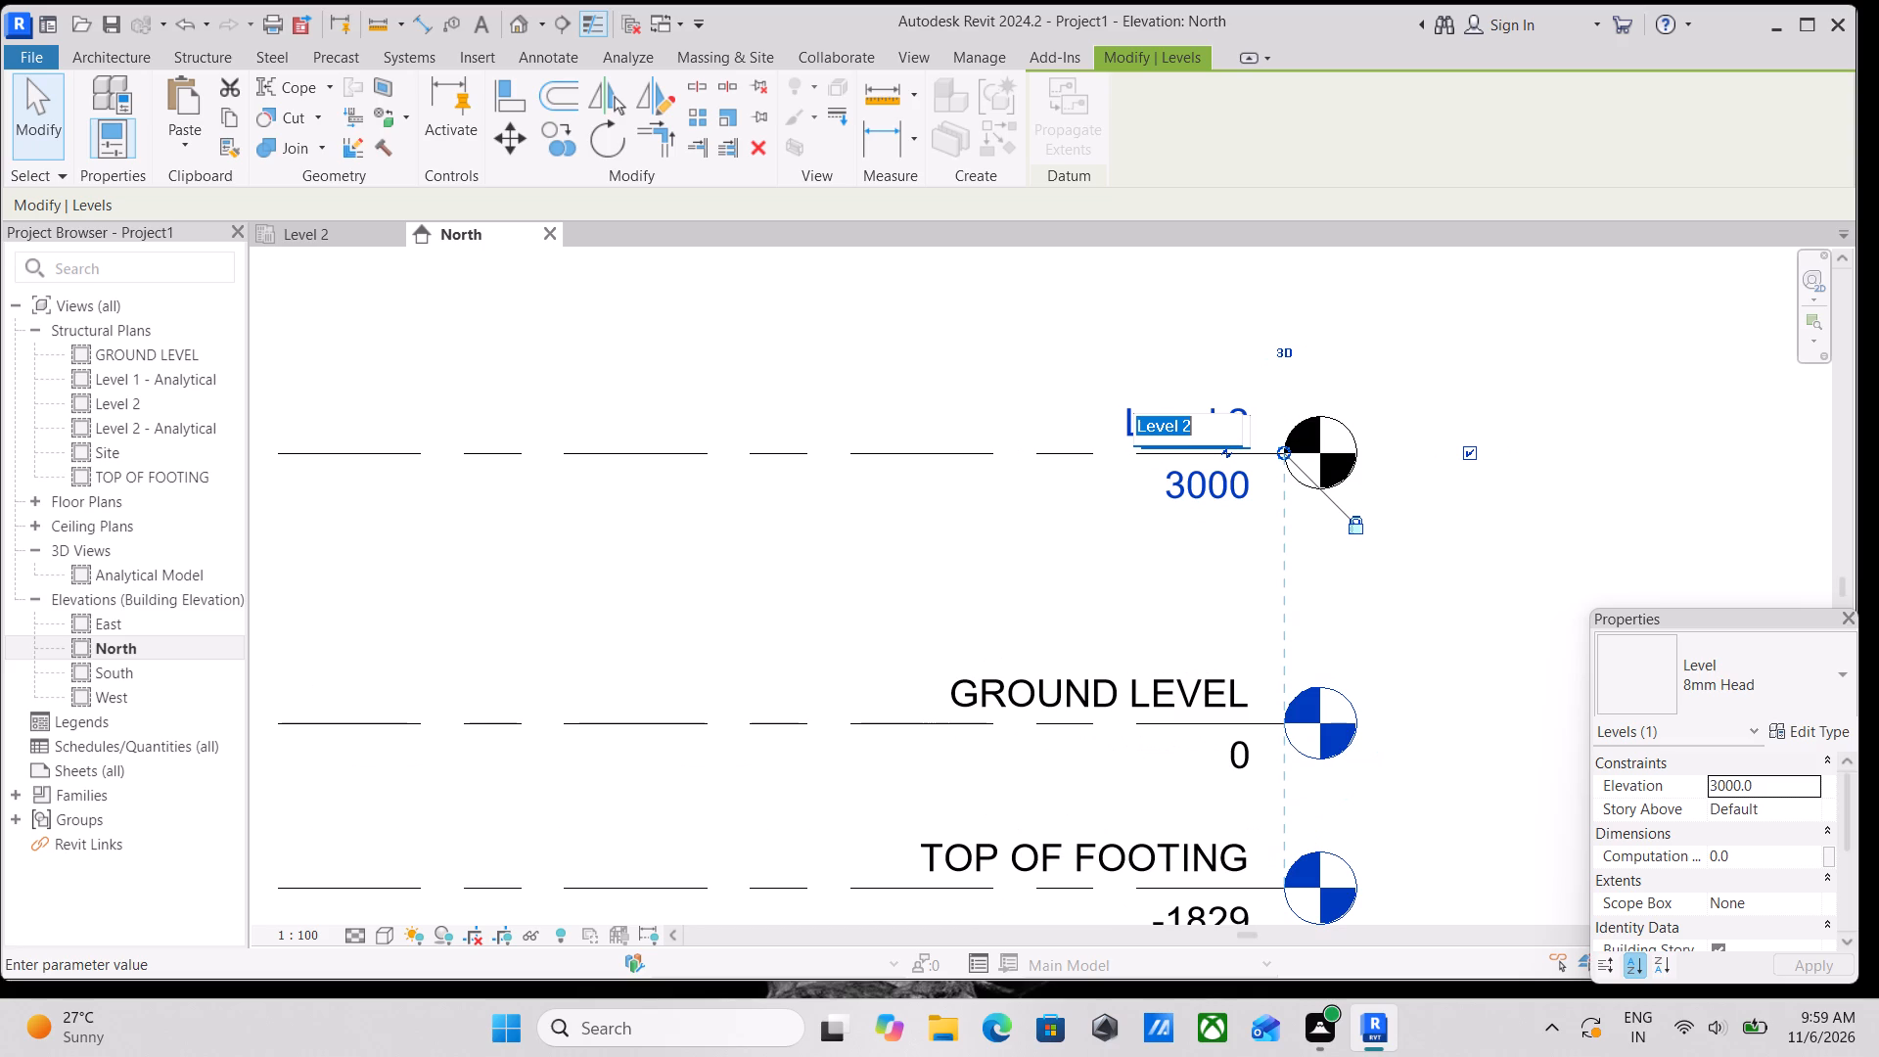
key("d")
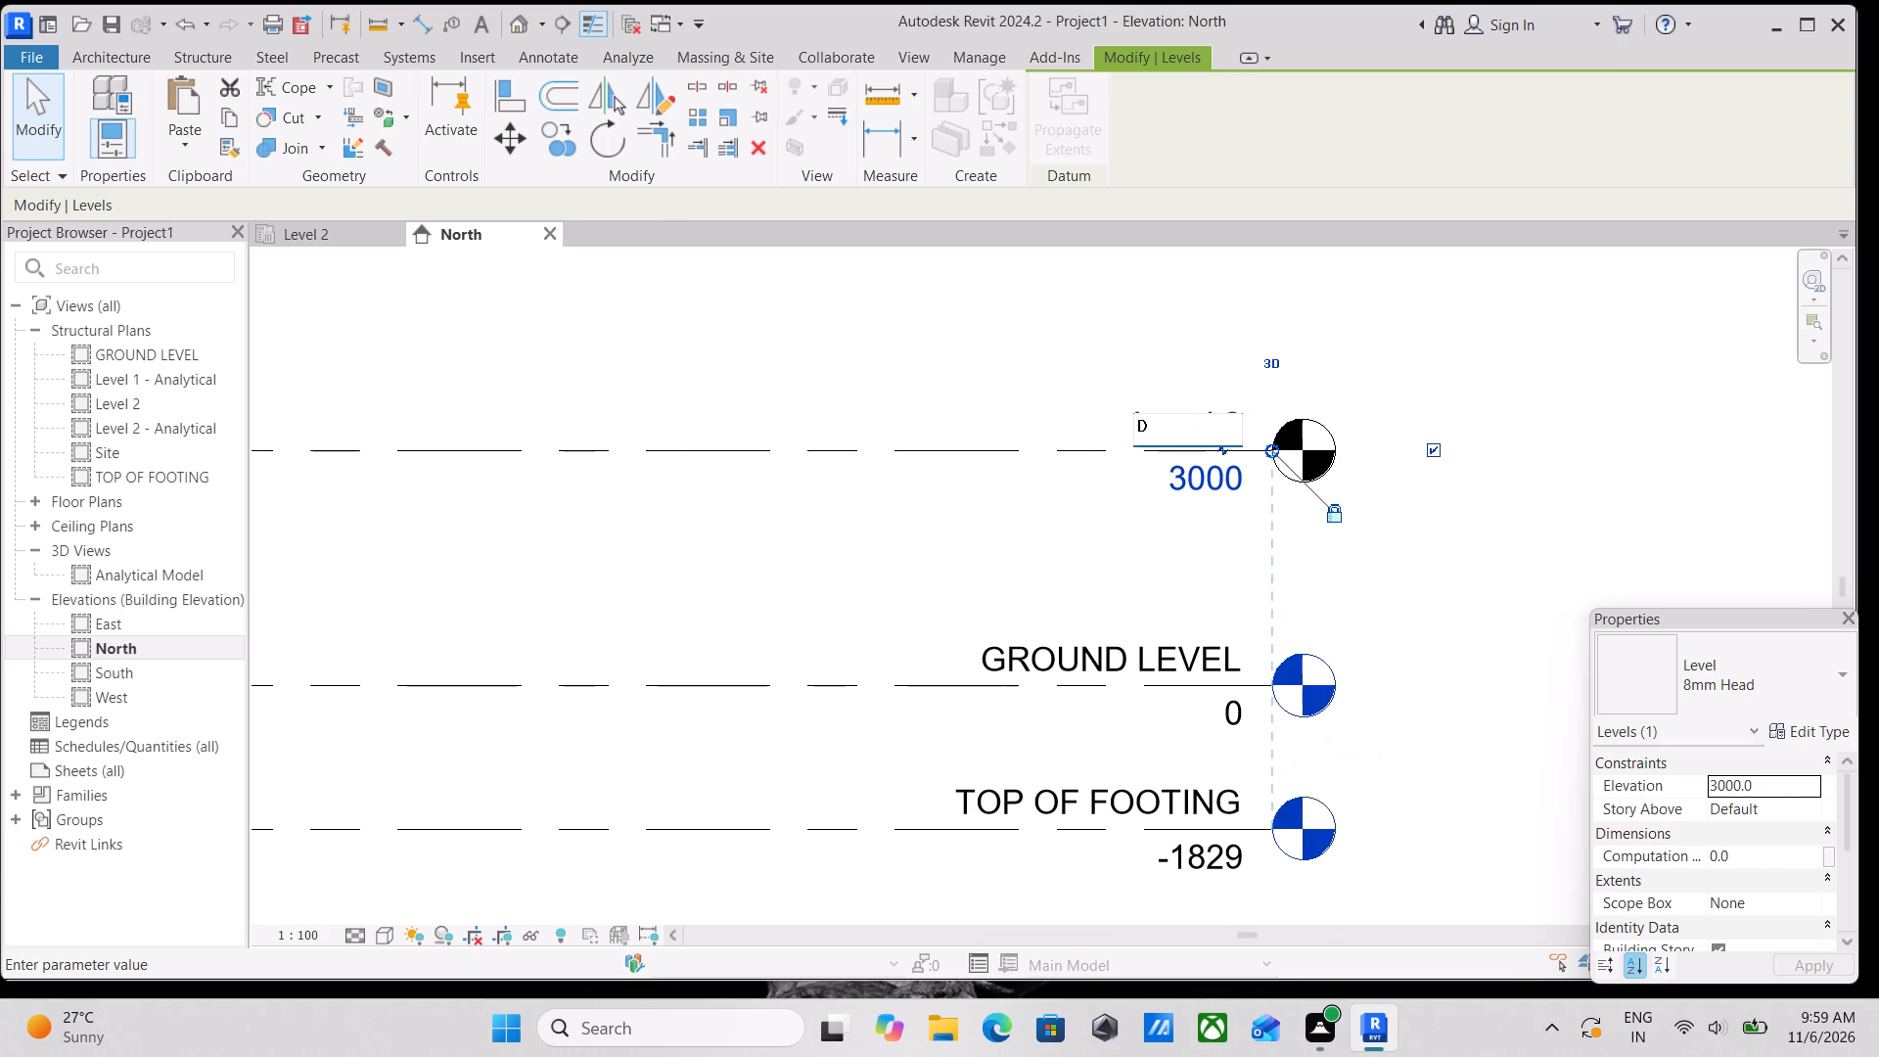
key("BackSpace")
type("FIR")
type("ST")
key("space")
type("FL")
key("r")
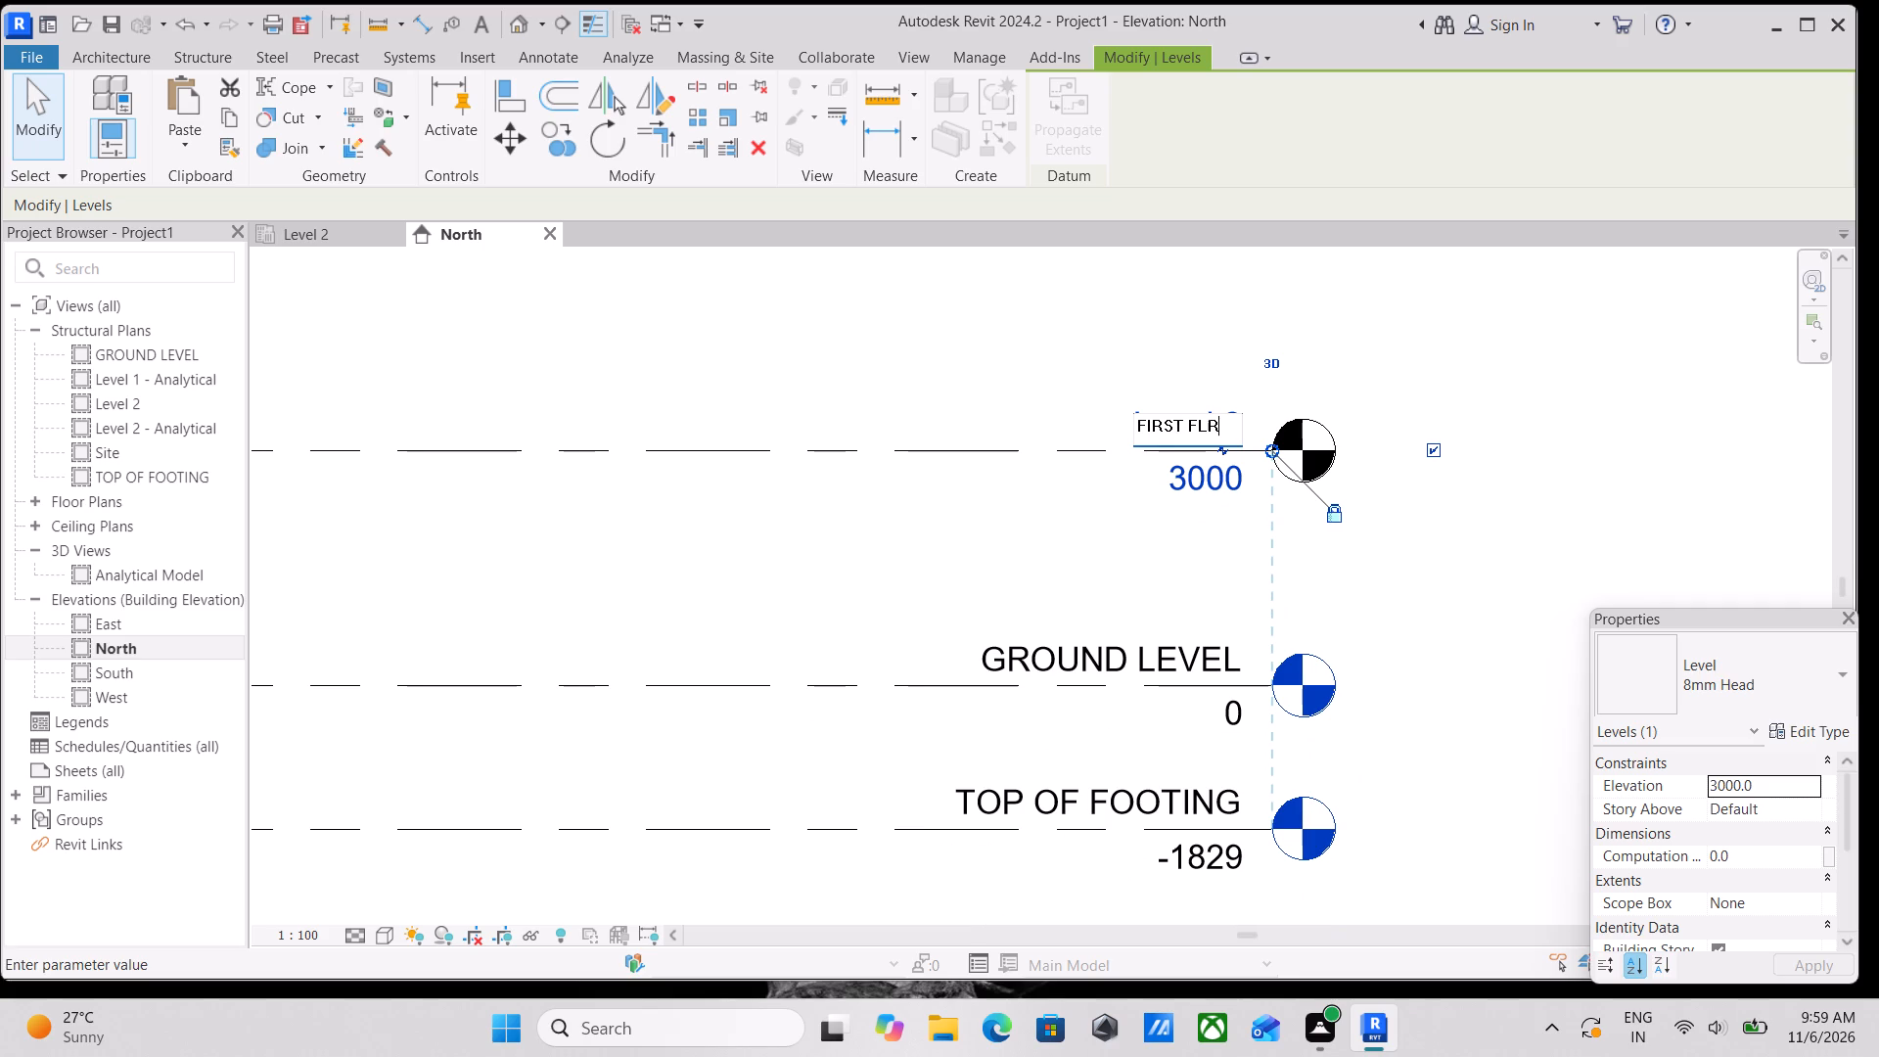
key("Return")
left_click(1026, 511)
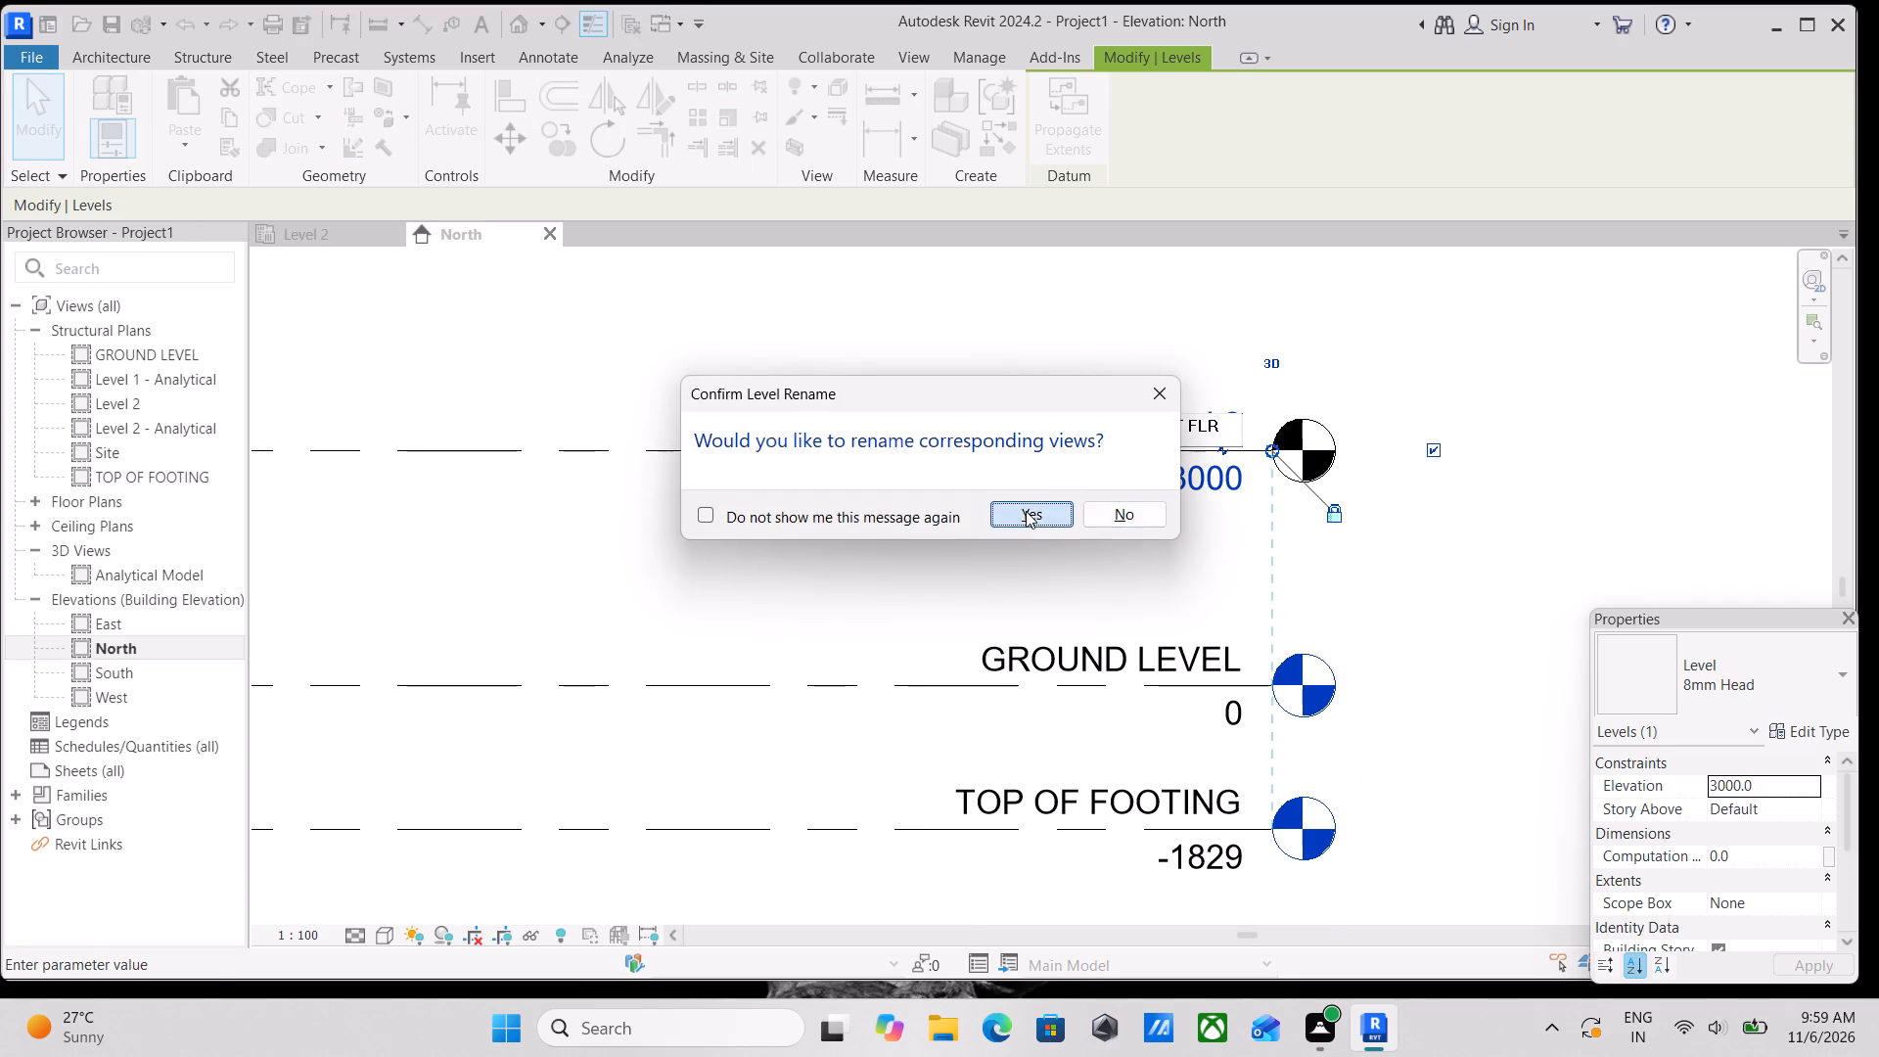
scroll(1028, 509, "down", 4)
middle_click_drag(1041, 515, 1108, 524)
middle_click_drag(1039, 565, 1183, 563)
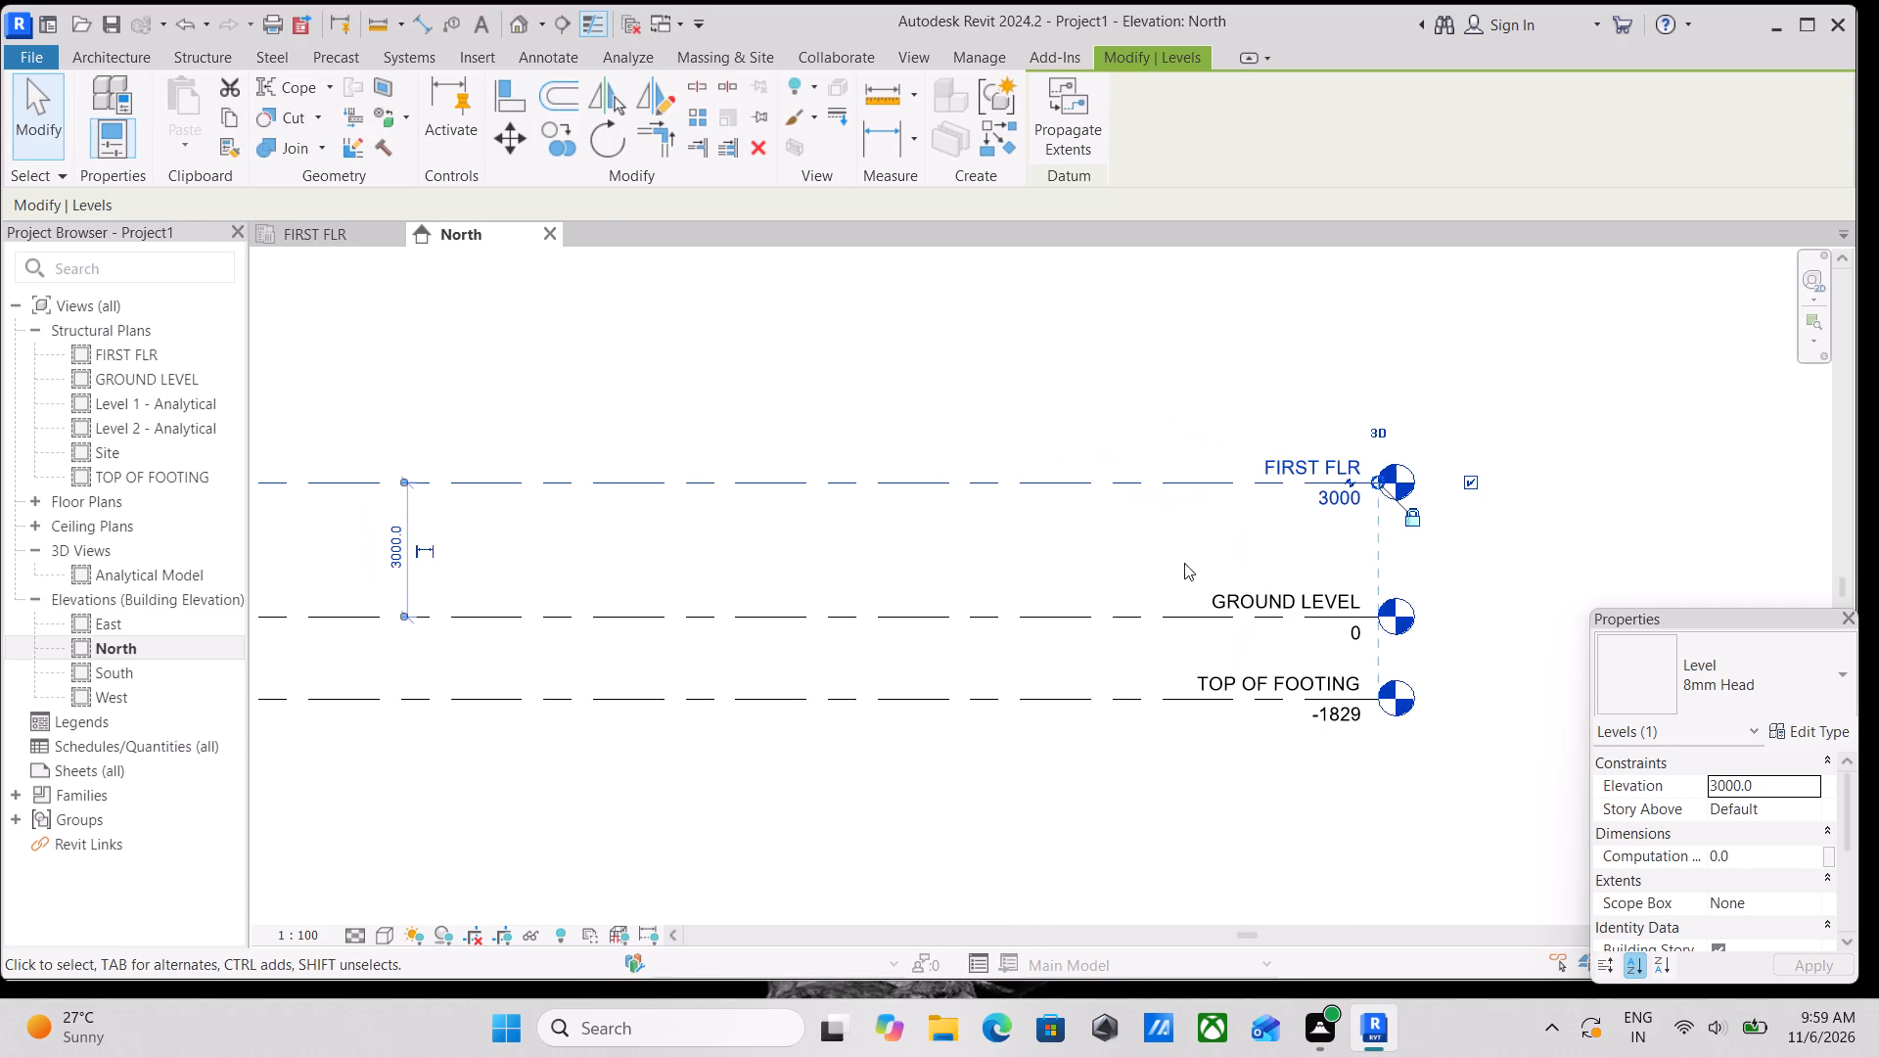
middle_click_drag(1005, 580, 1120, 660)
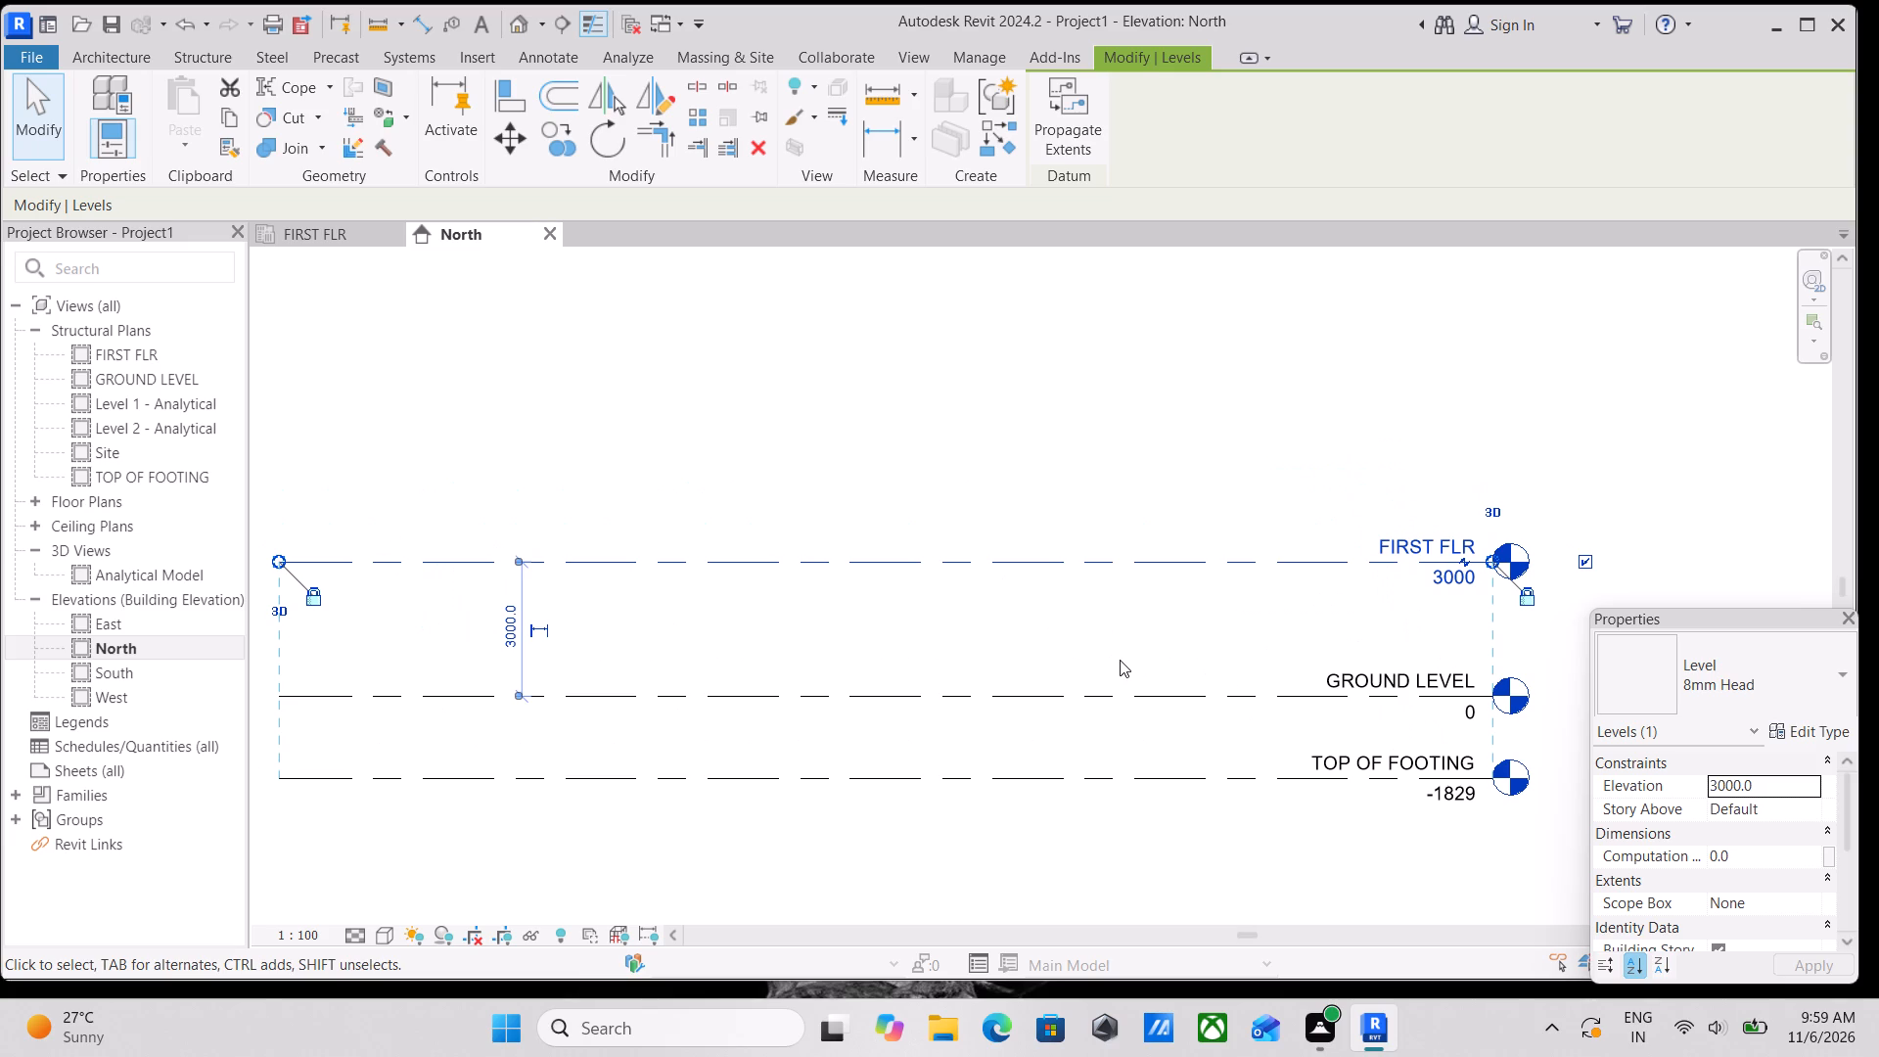
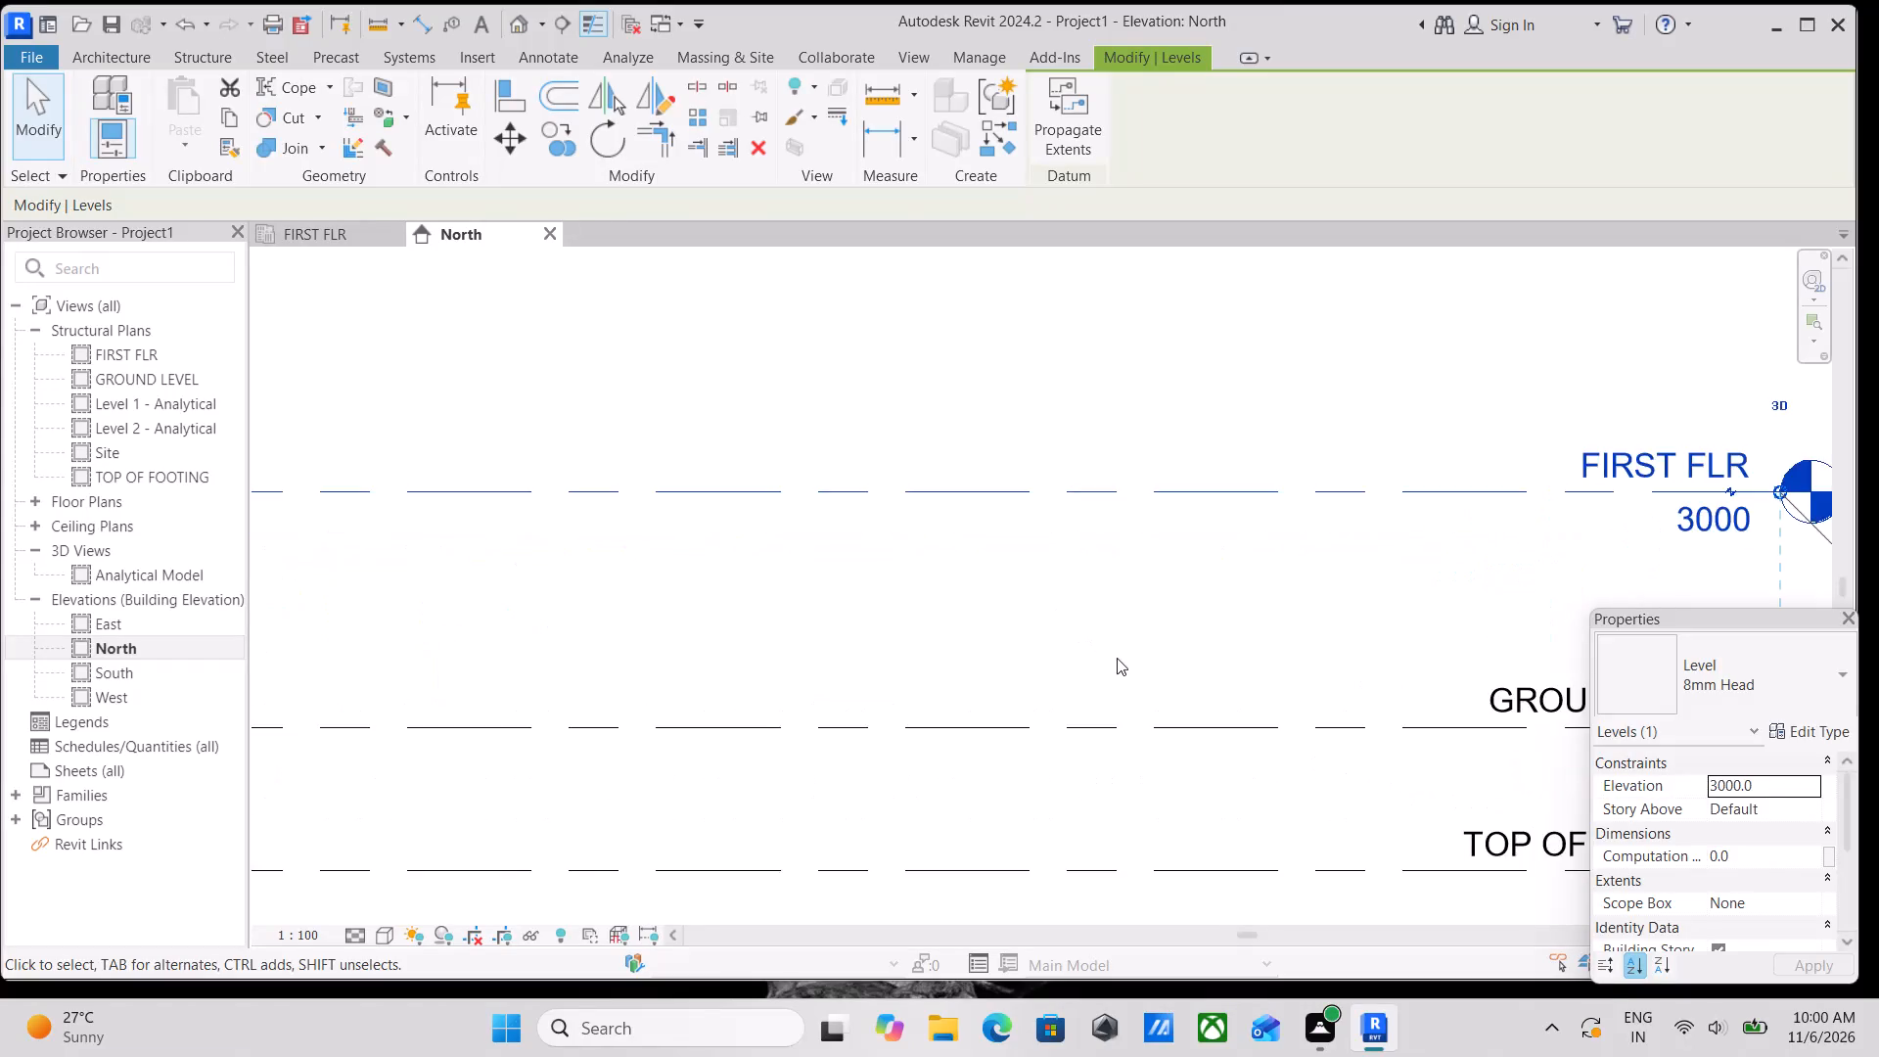
Examine the names, elevations and extents of the three levels in the North elevation, leaving no level selected.
scroll(1157, 555, "down", 2)
middle_click_drag(1163, 559, 1238, 630)
scroll(511, 591, "down", 2)
middle_click_drag(562, 586, 958, 502)
middle_click_drag(920, 516, 684, 525)
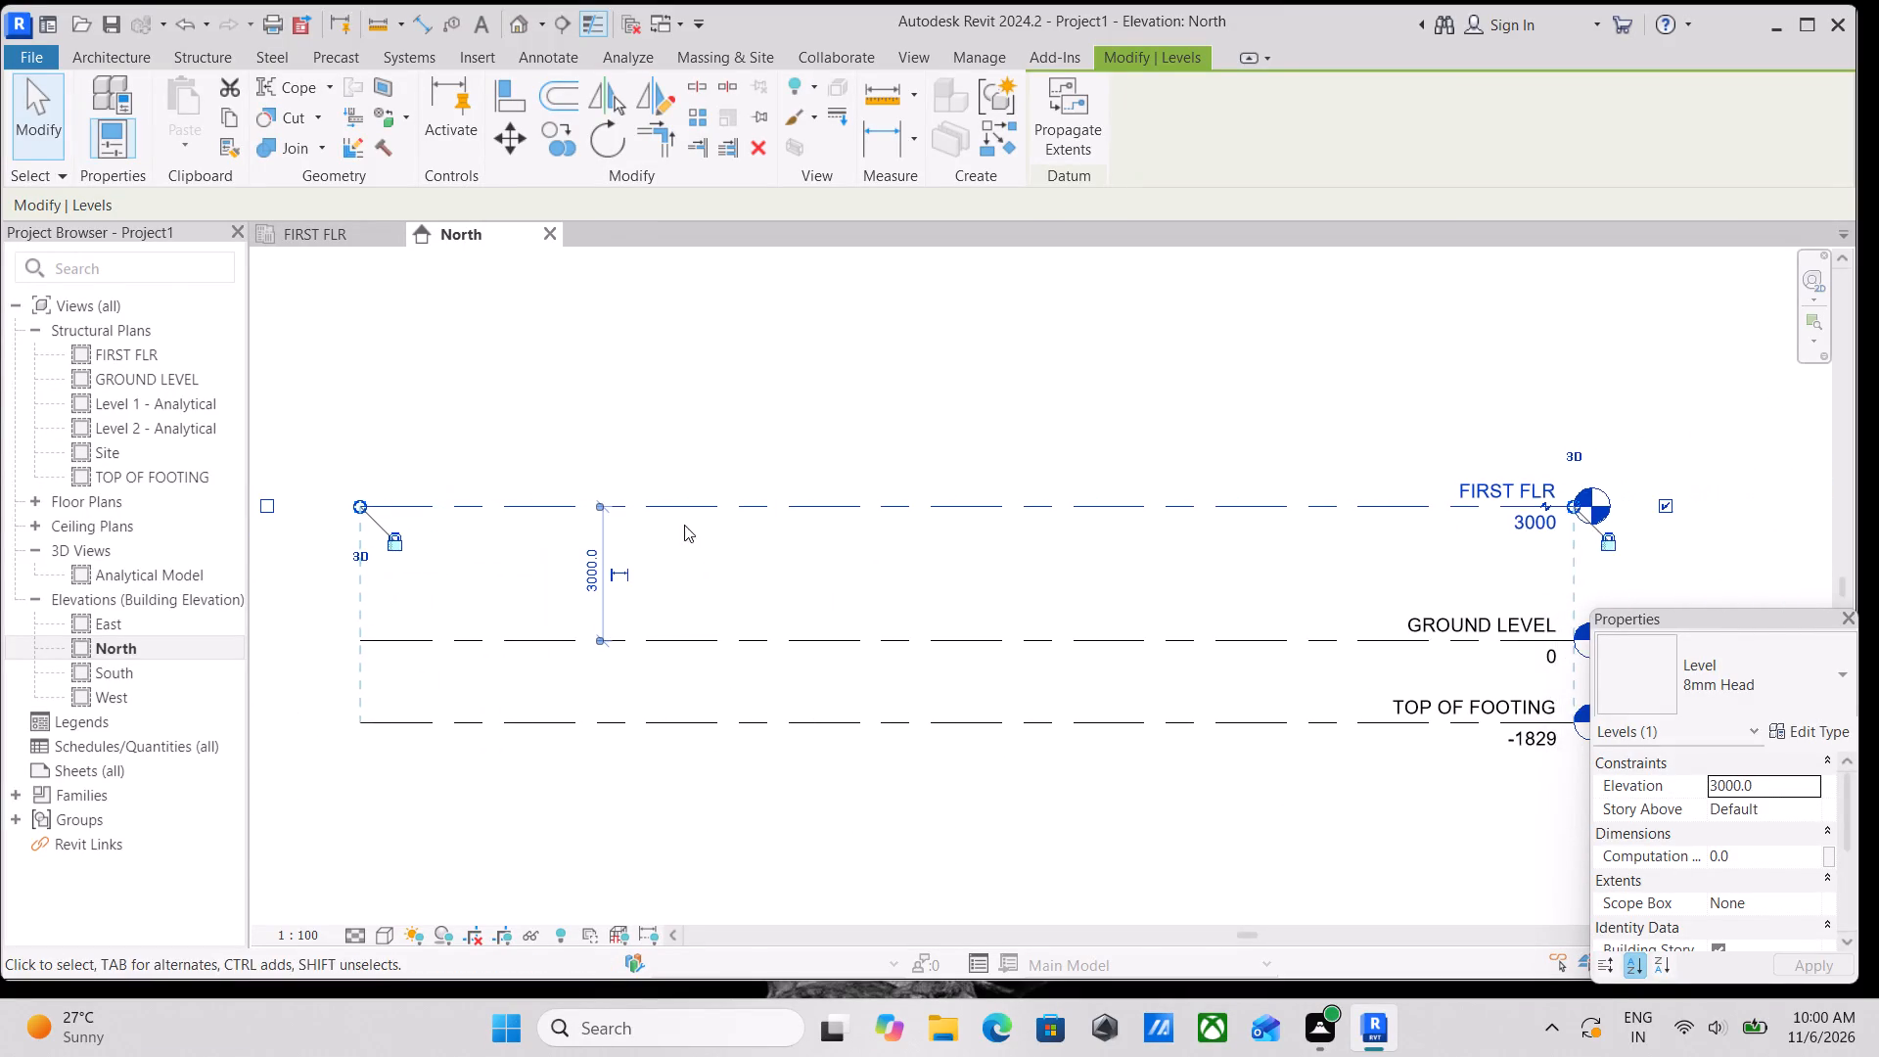
middle_click_drag(936, 571, 731, 569)
scroll(903, 585, "up", 3)
scroll(903, 585, "down", 3)
middle_click_drag(908, 589, 1062, 609)
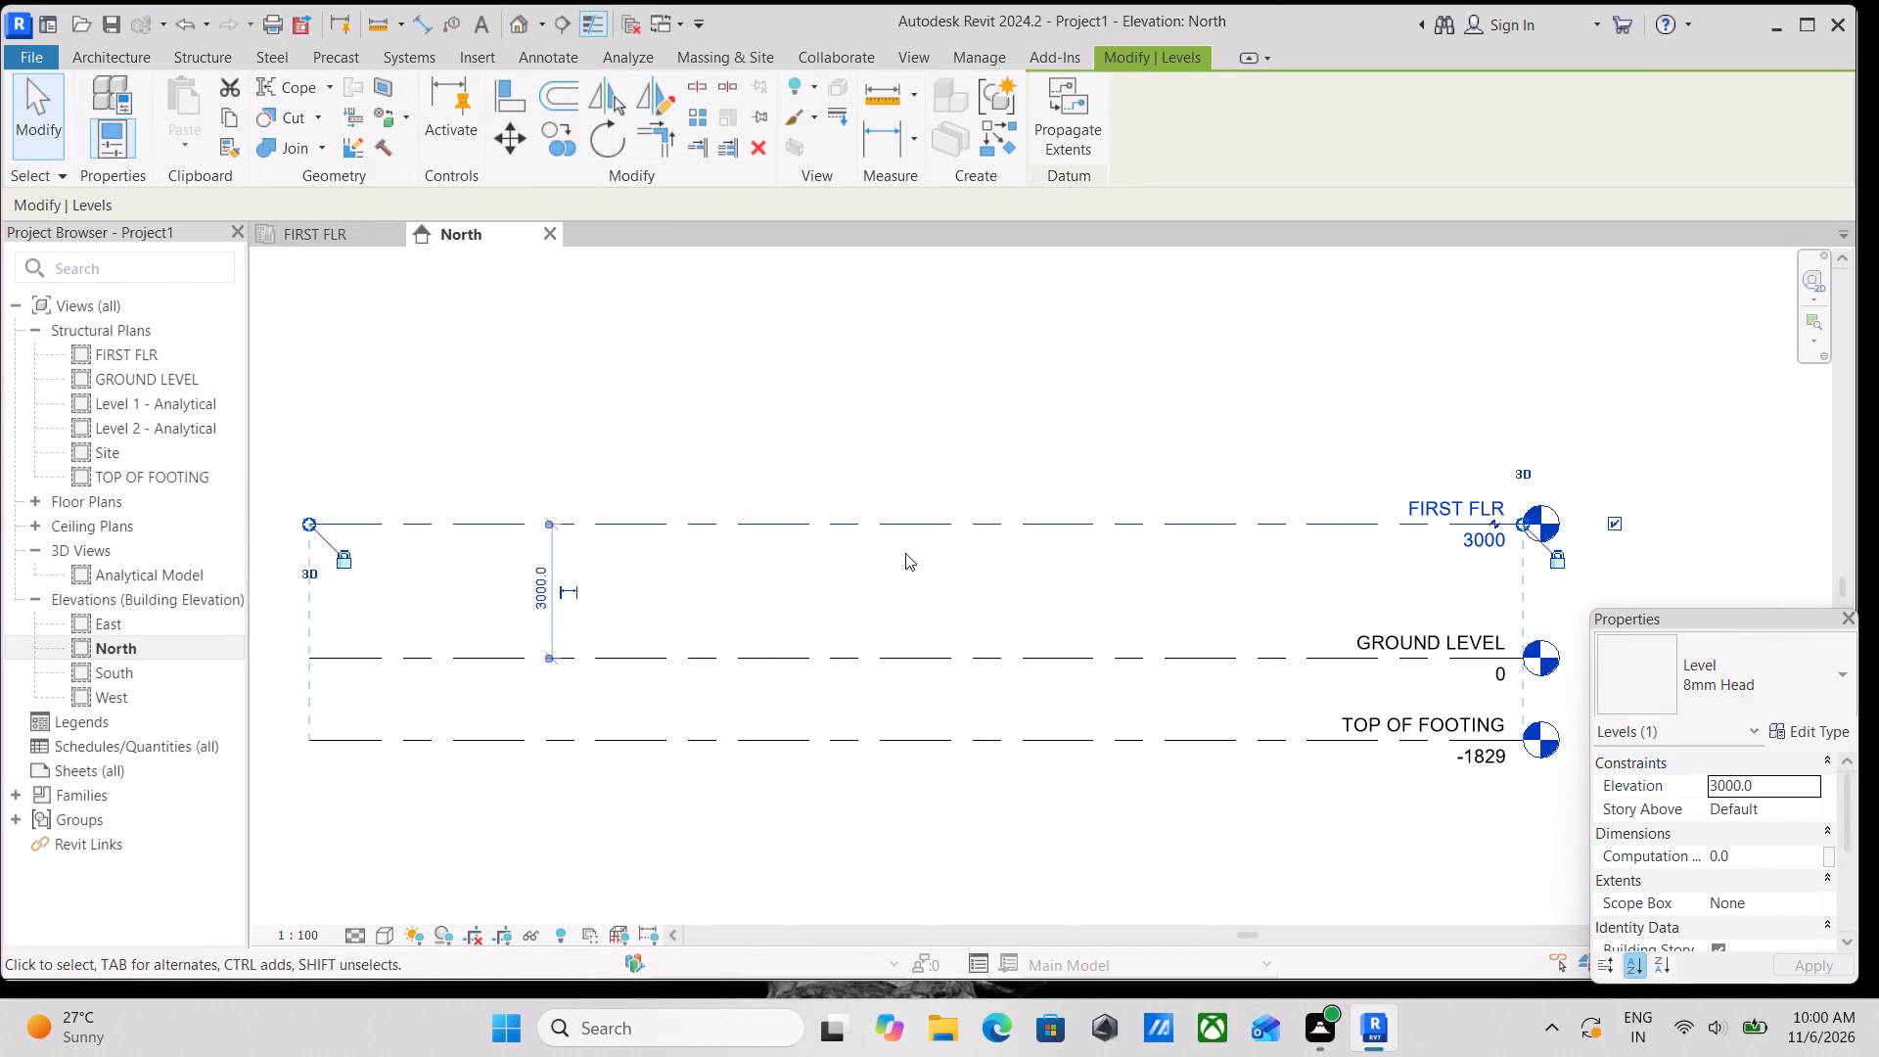
scroll(998, 674, "up", 2)
scroll(1012, 664, "down", 4)
key("Escape")
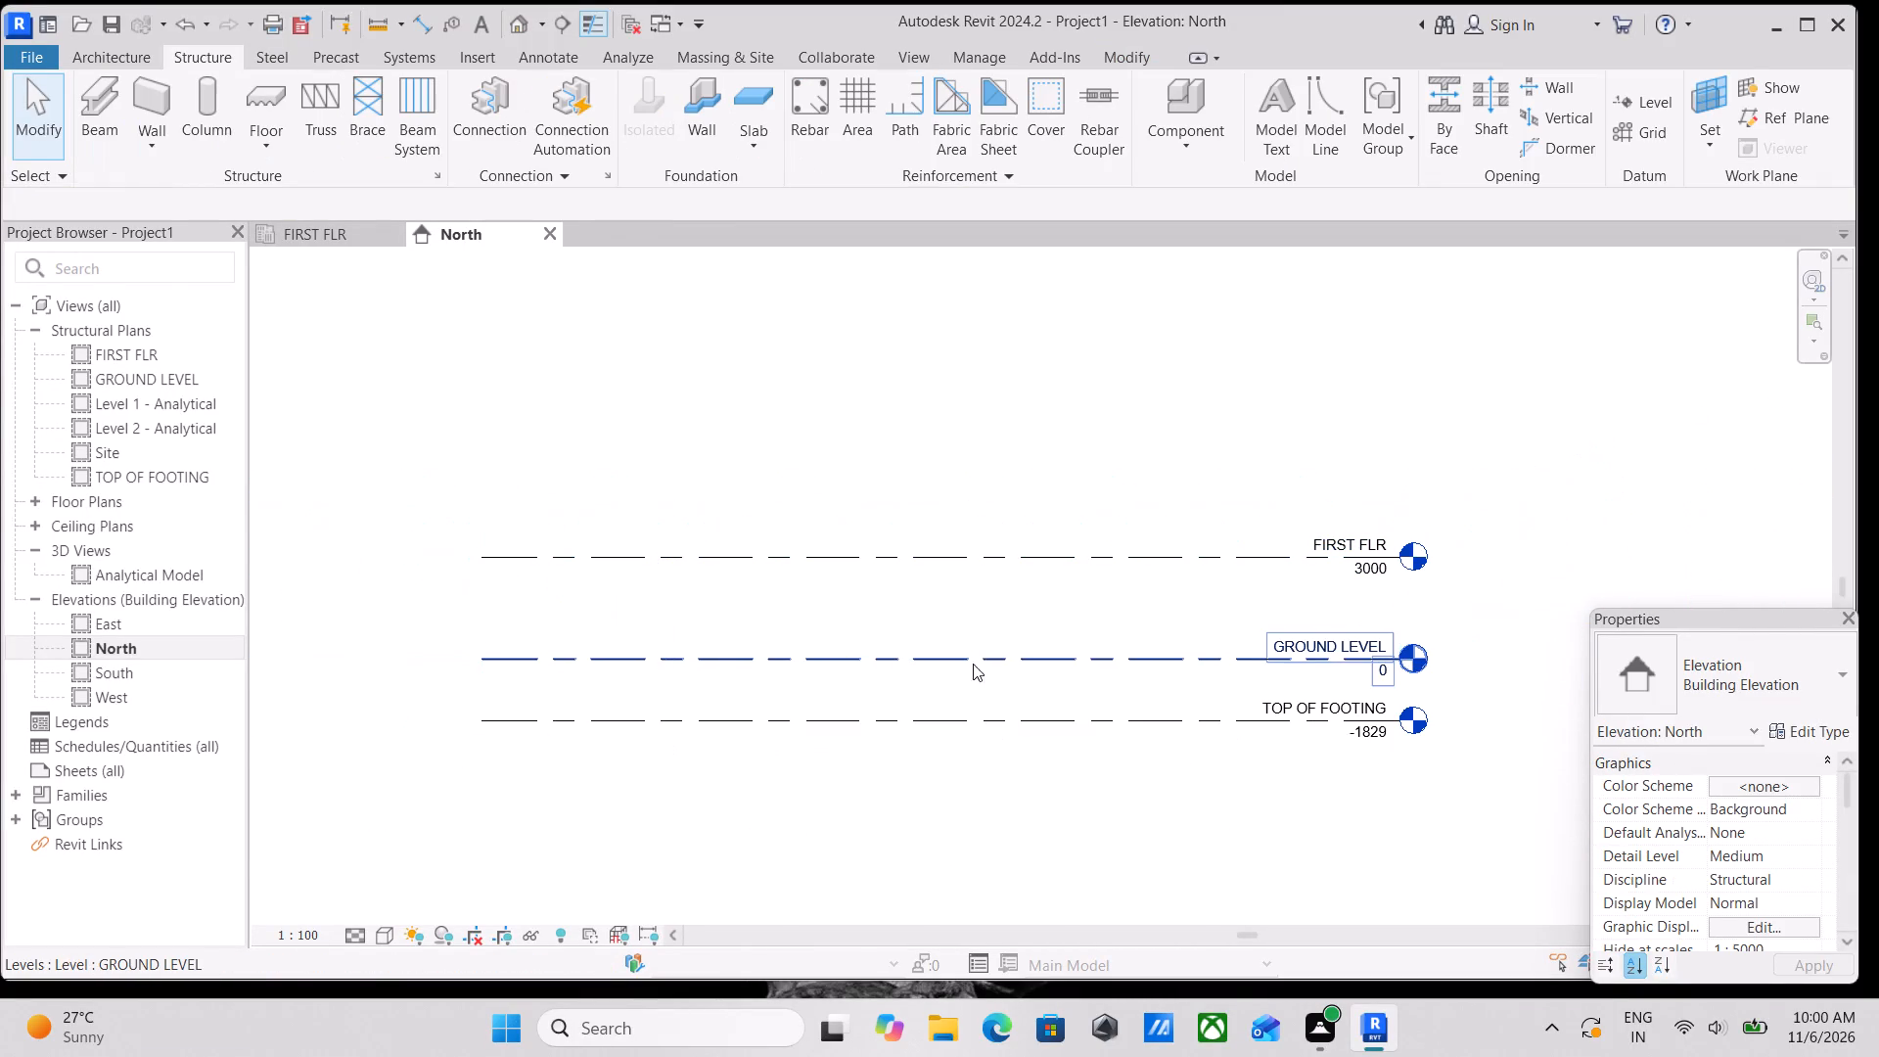
middle_click_drag(794, 641, 1002, 637)
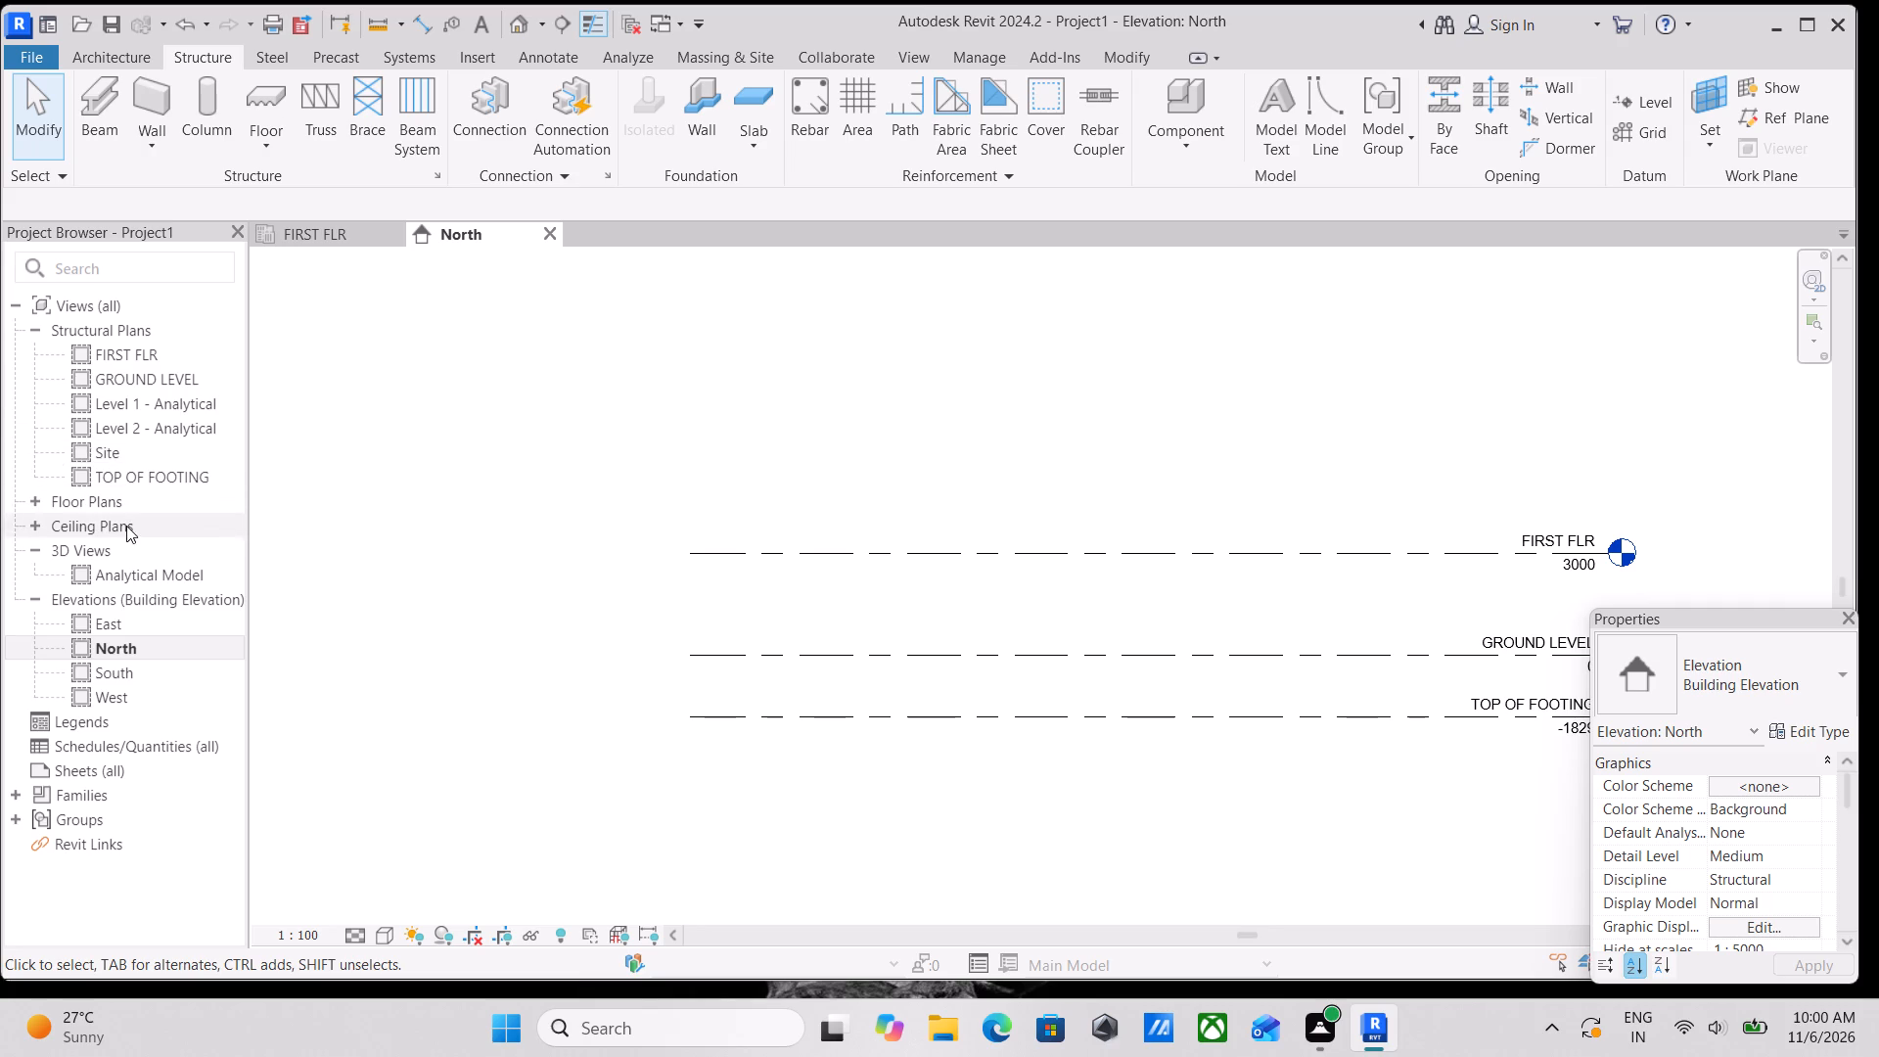
scroll(142, 475, "up", 3)
Open the GROUND LEVEL structural plan and get a closer view of the area between the elevation markers.
double_click(156, 376)
scroll(688, 495, "up", 2)
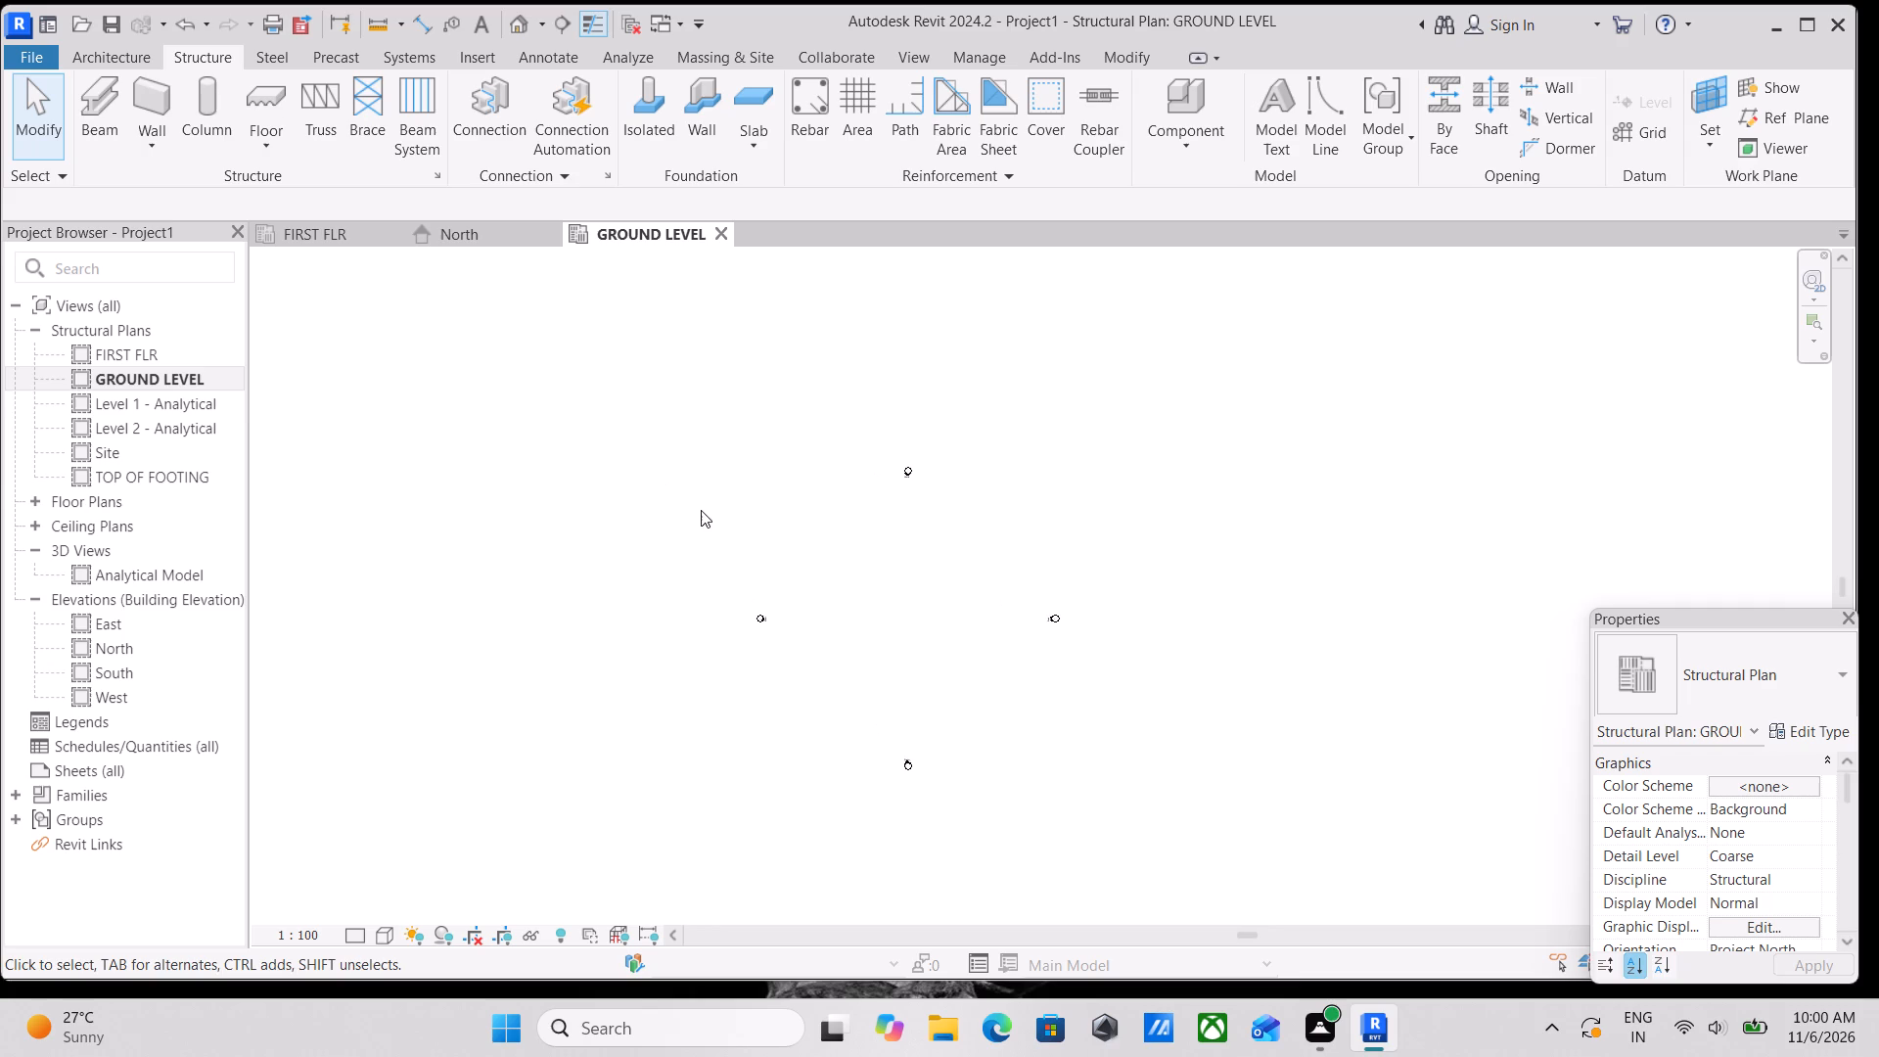
scroll(701, 510, "up", 6)
scroll(831, 641, "up", 1)
middle_click_drag(831, 641, 729, 646)
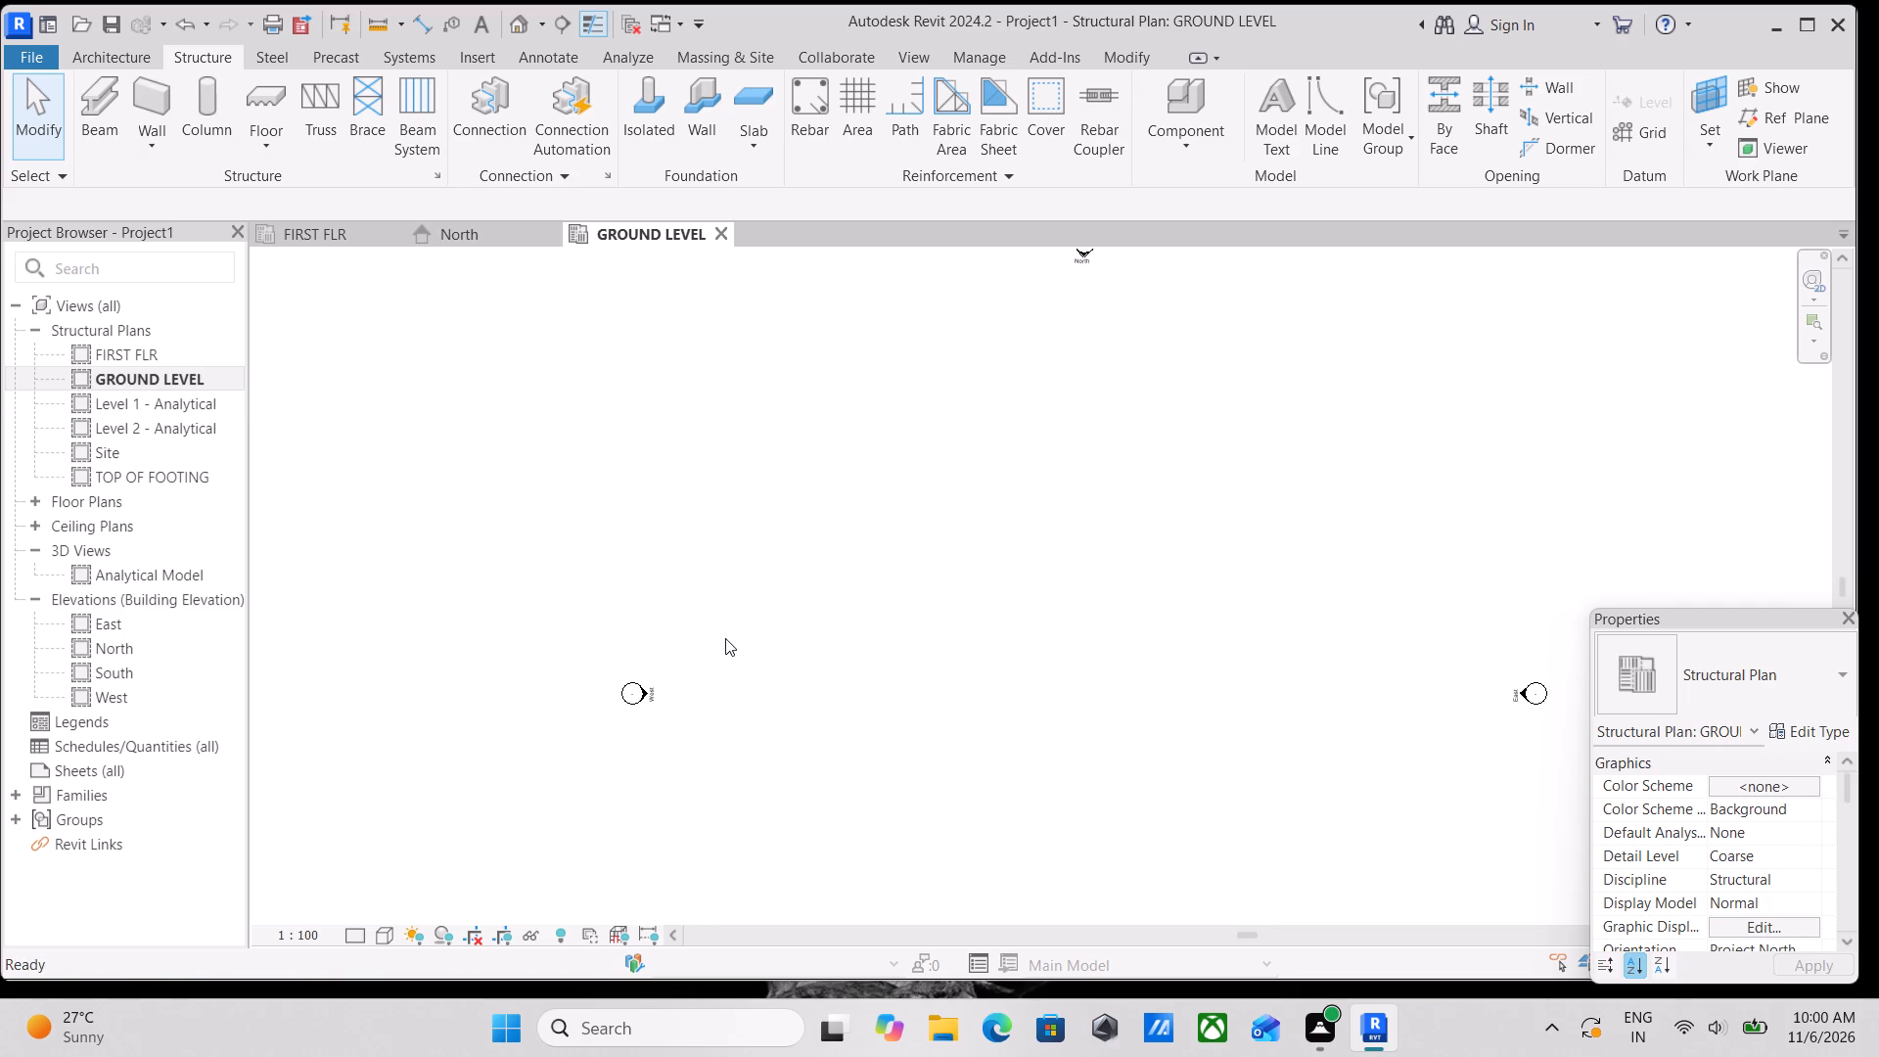
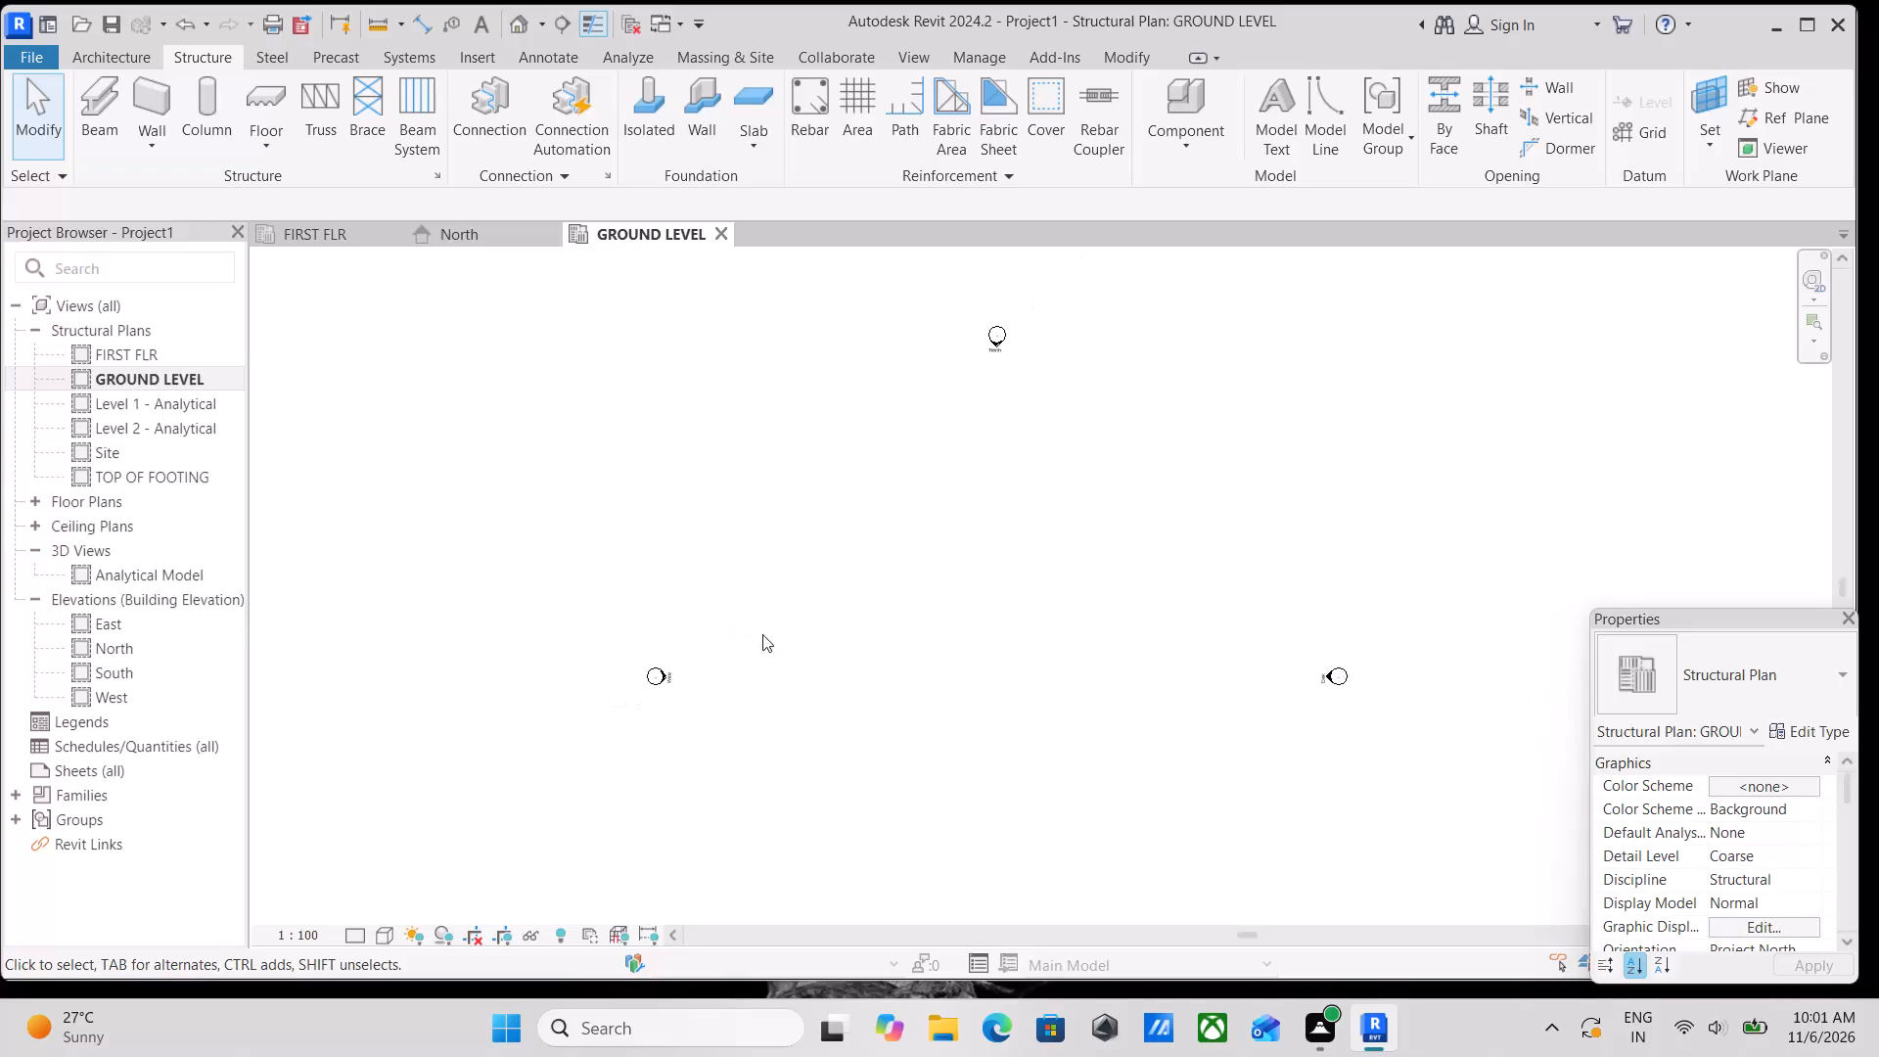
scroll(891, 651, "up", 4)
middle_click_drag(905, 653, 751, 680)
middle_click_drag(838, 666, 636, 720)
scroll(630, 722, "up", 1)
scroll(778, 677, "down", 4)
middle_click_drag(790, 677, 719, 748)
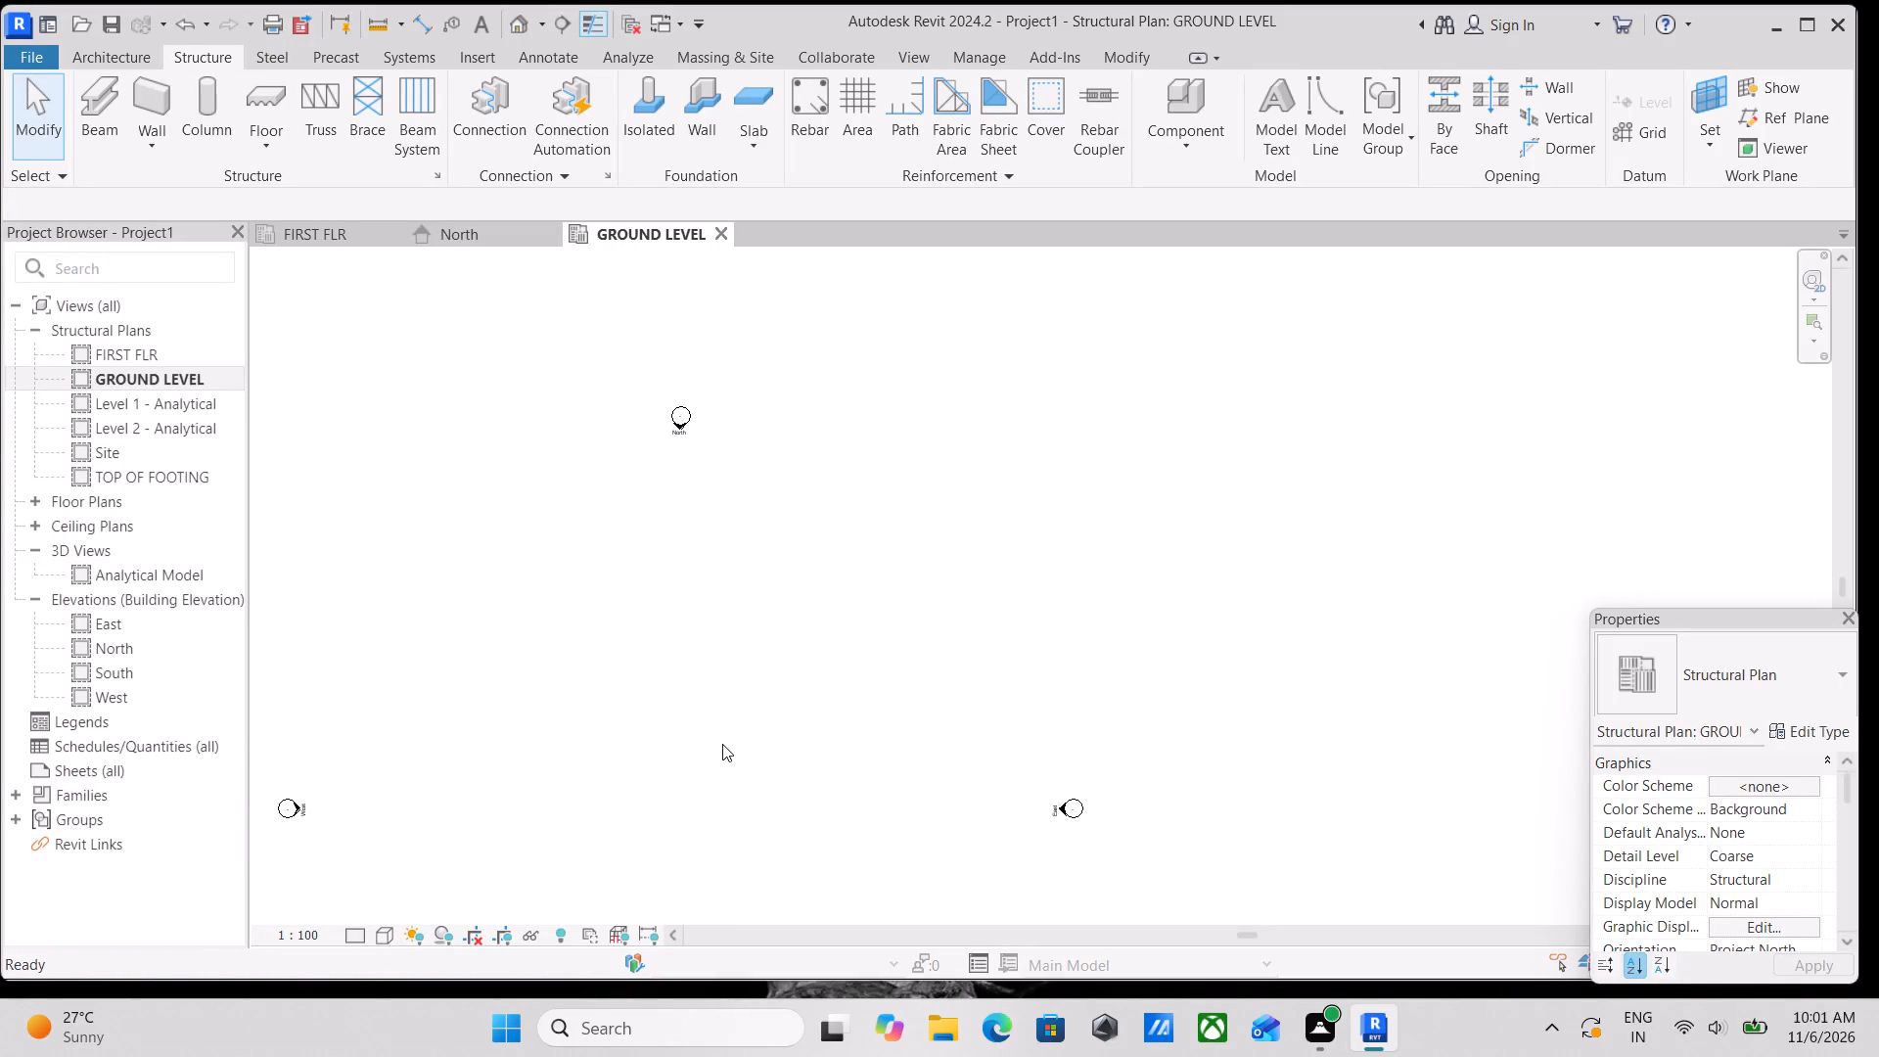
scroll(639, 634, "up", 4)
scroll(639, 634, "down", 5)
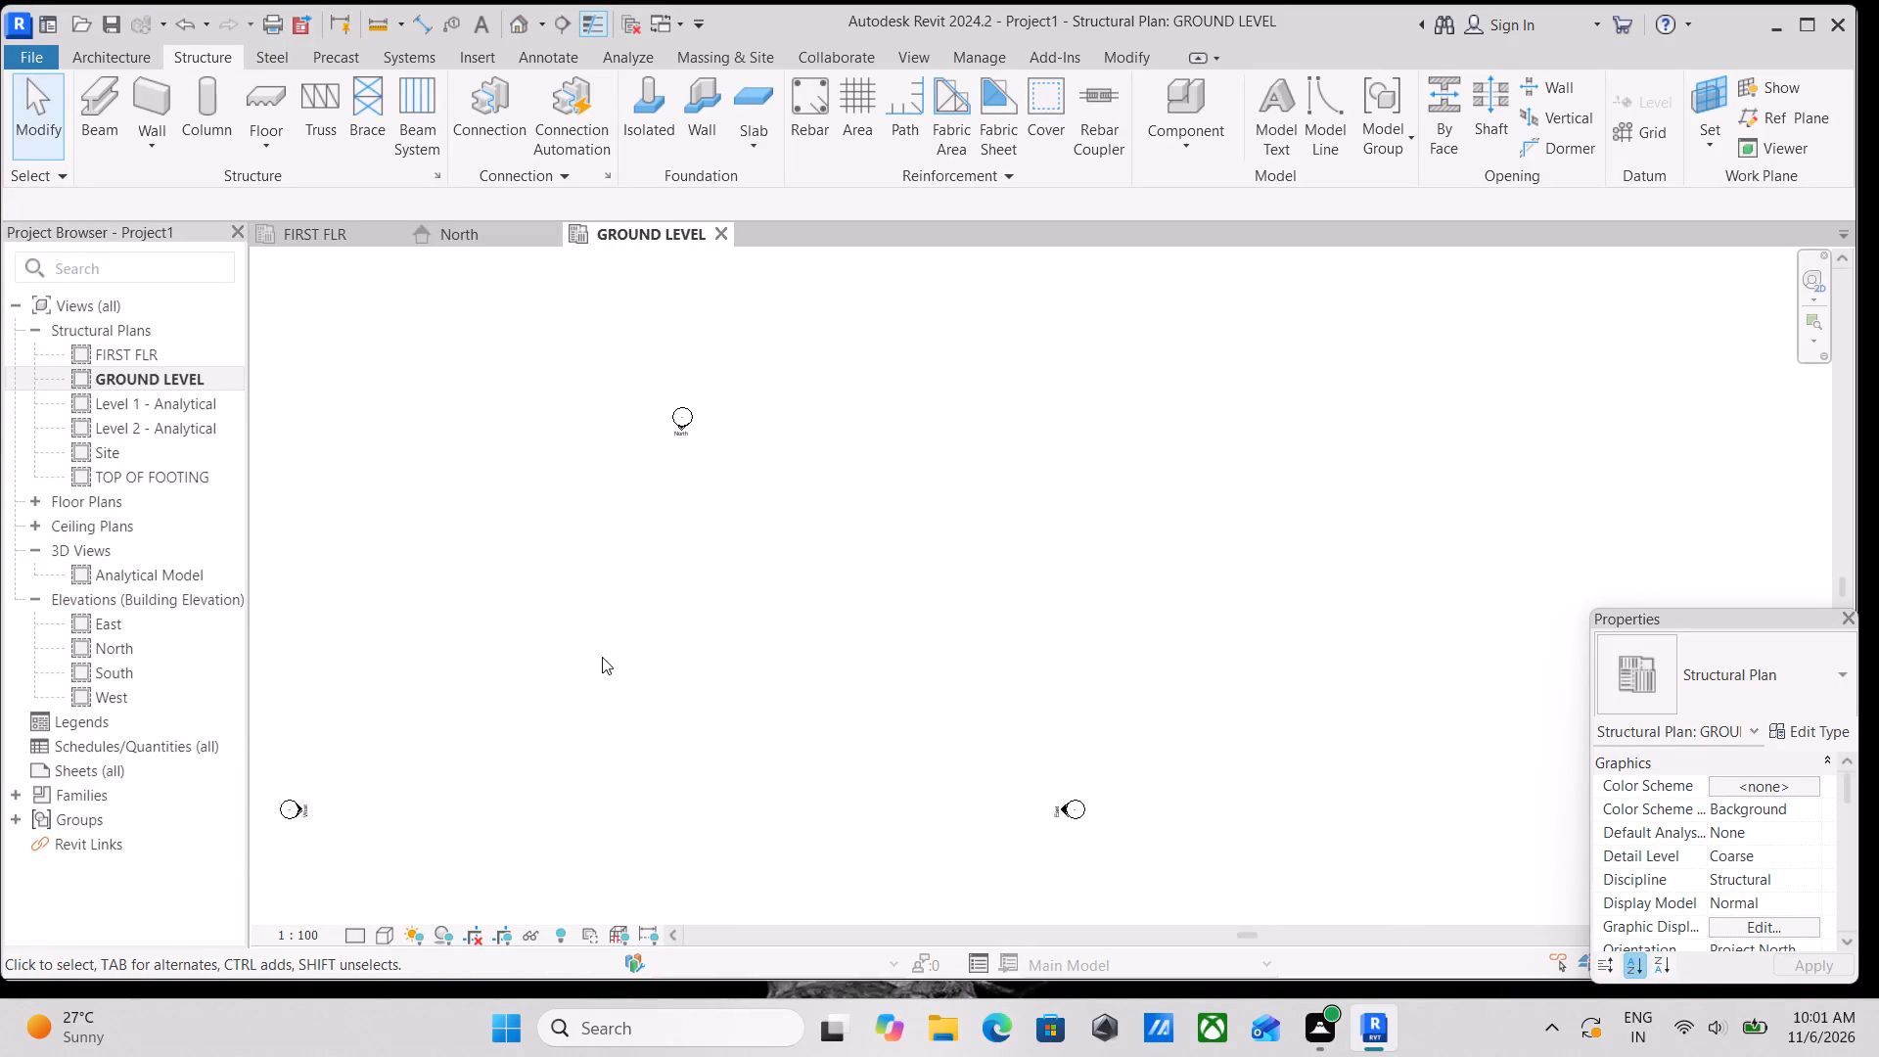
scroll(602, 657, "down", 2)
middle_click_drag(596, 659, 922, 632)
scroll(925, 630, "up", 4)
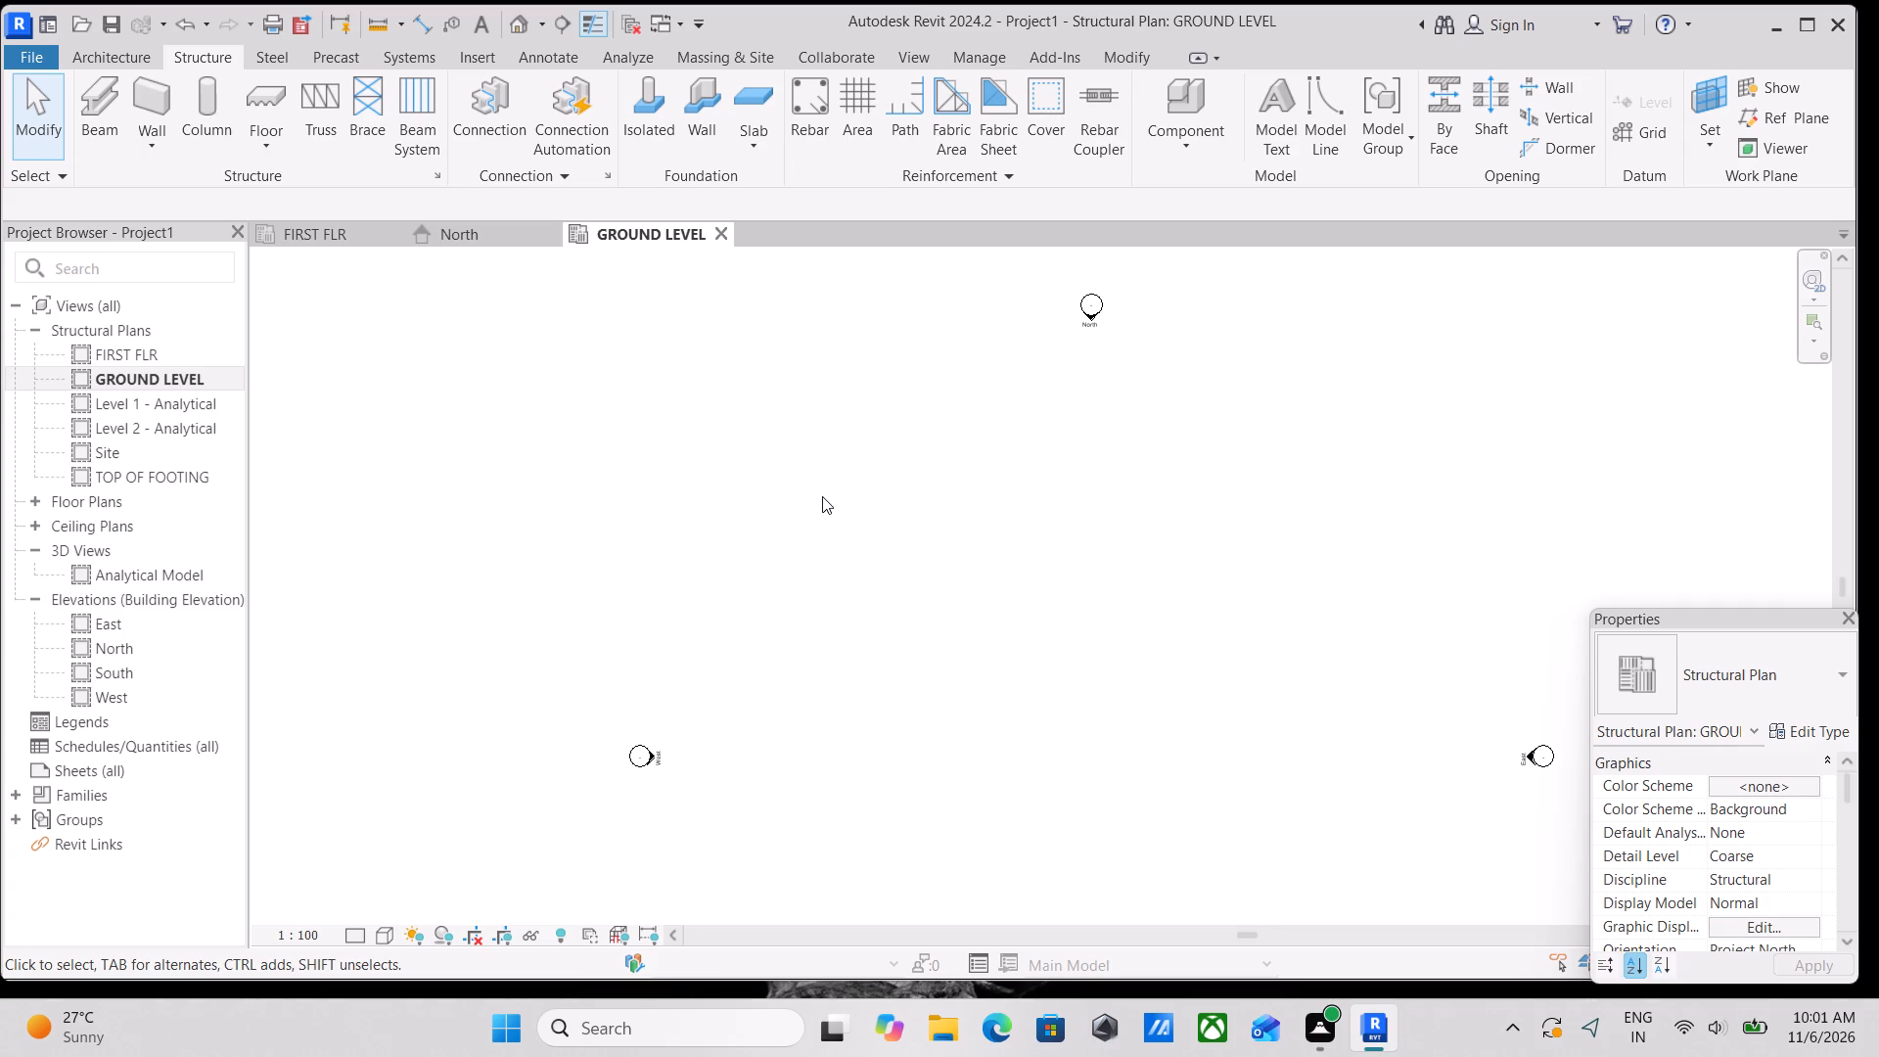
Draw the first vertical grid line upward between the west and north elevation markers, with its bubble at the north end.
type("GR")
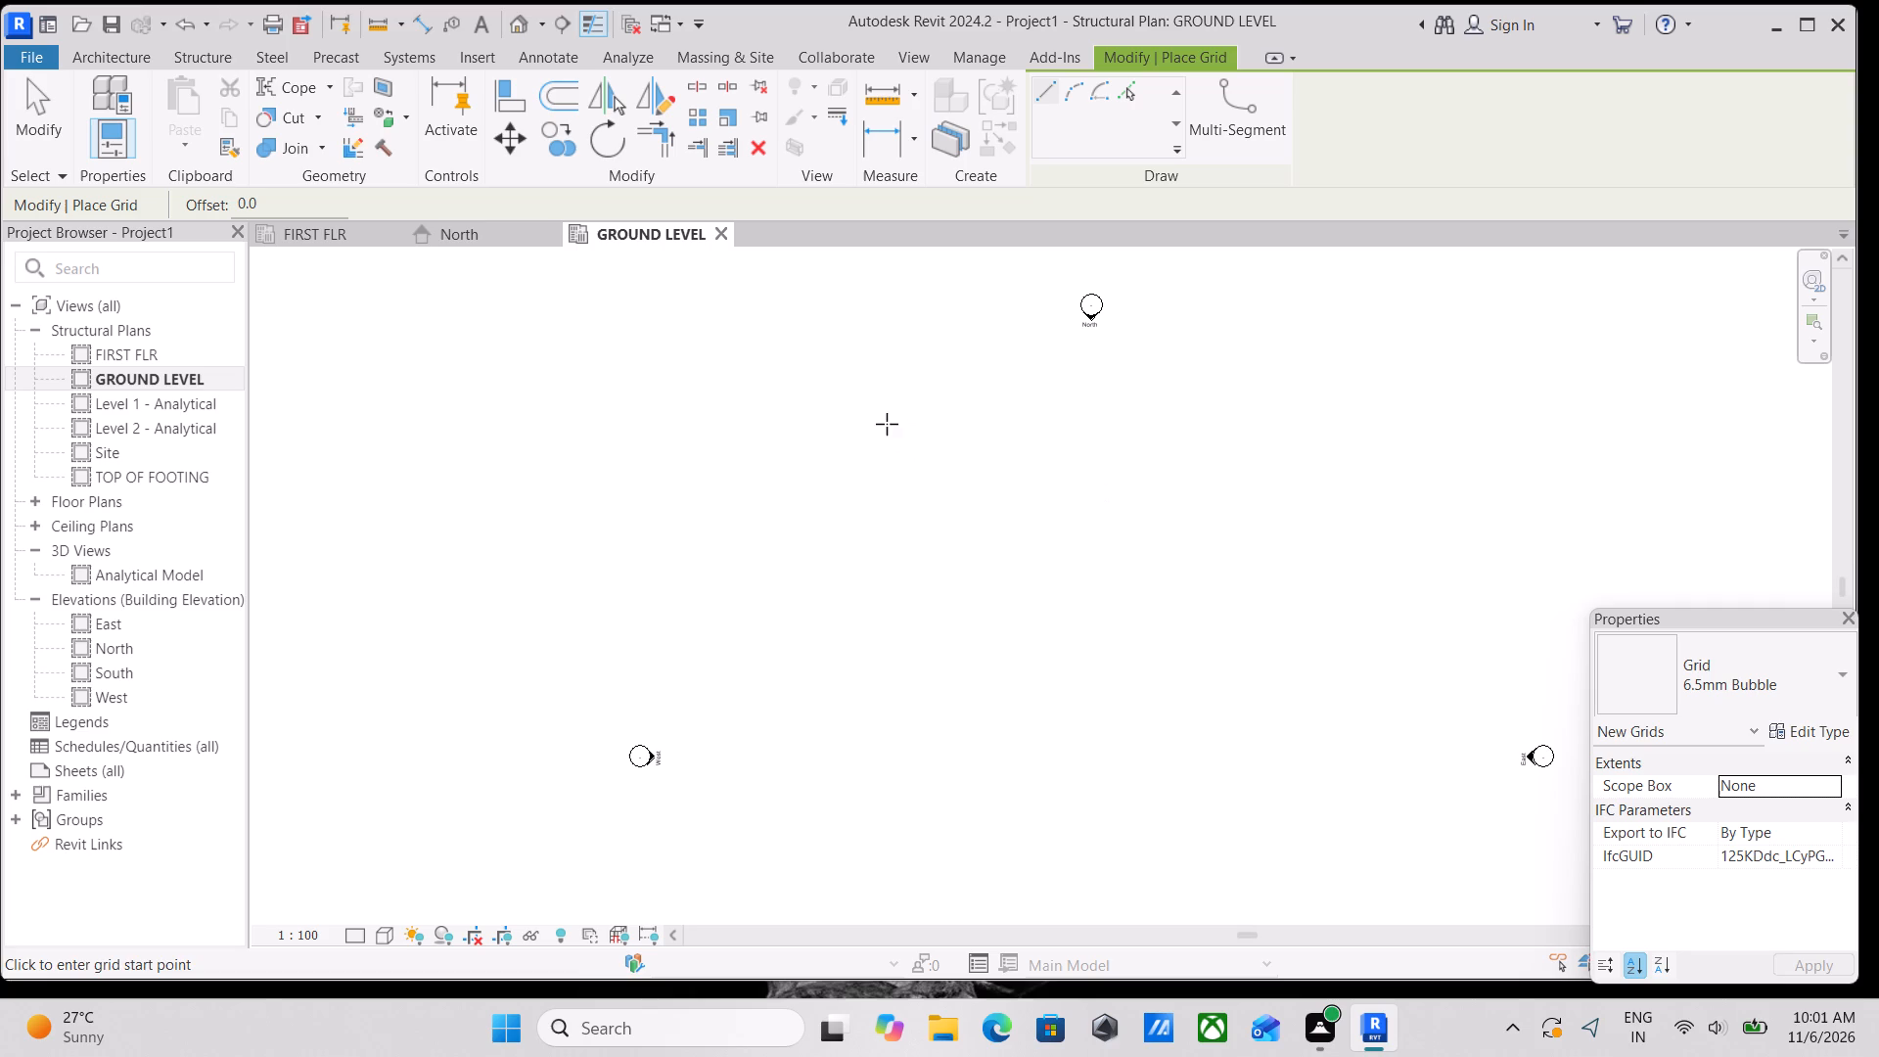
left_click(898, 451)
middle_click_drag(899, 821, 898, 732)
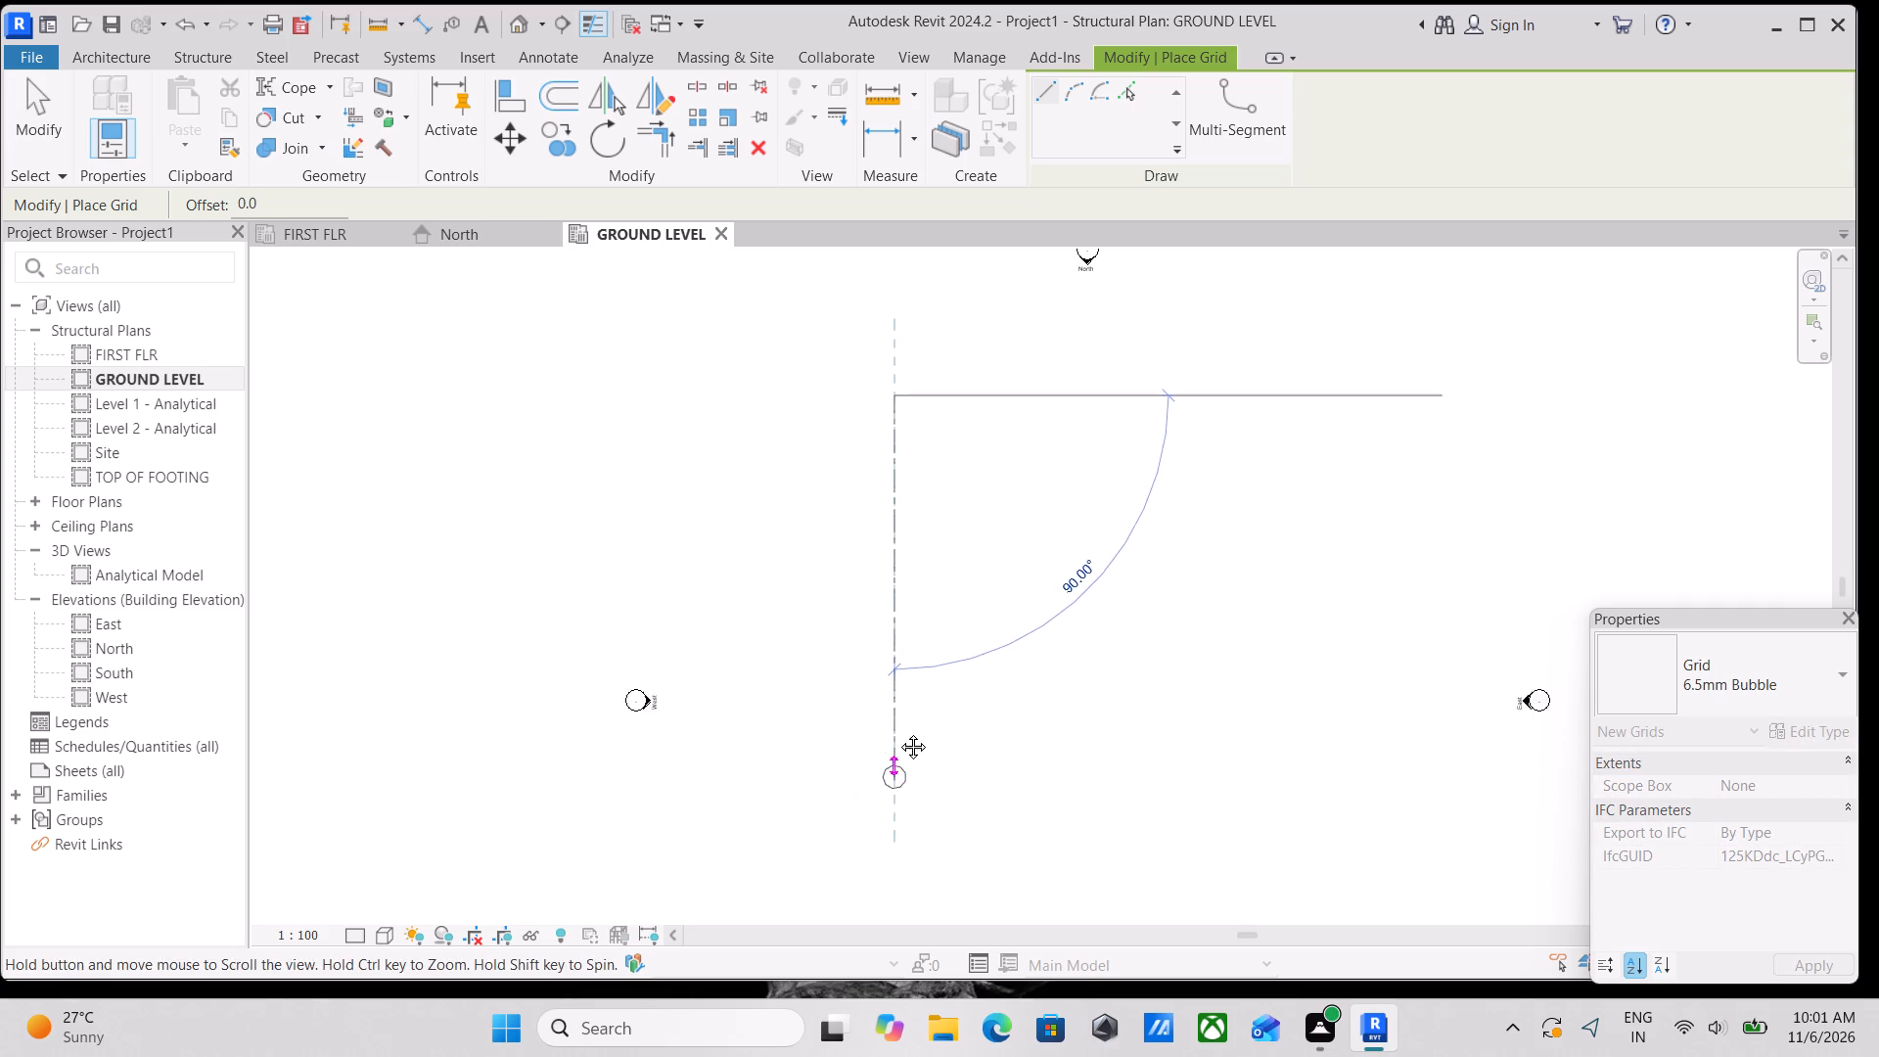
middle_click_drag(898, 732, 930, 626)
scroll(934, 855, "down", 2)
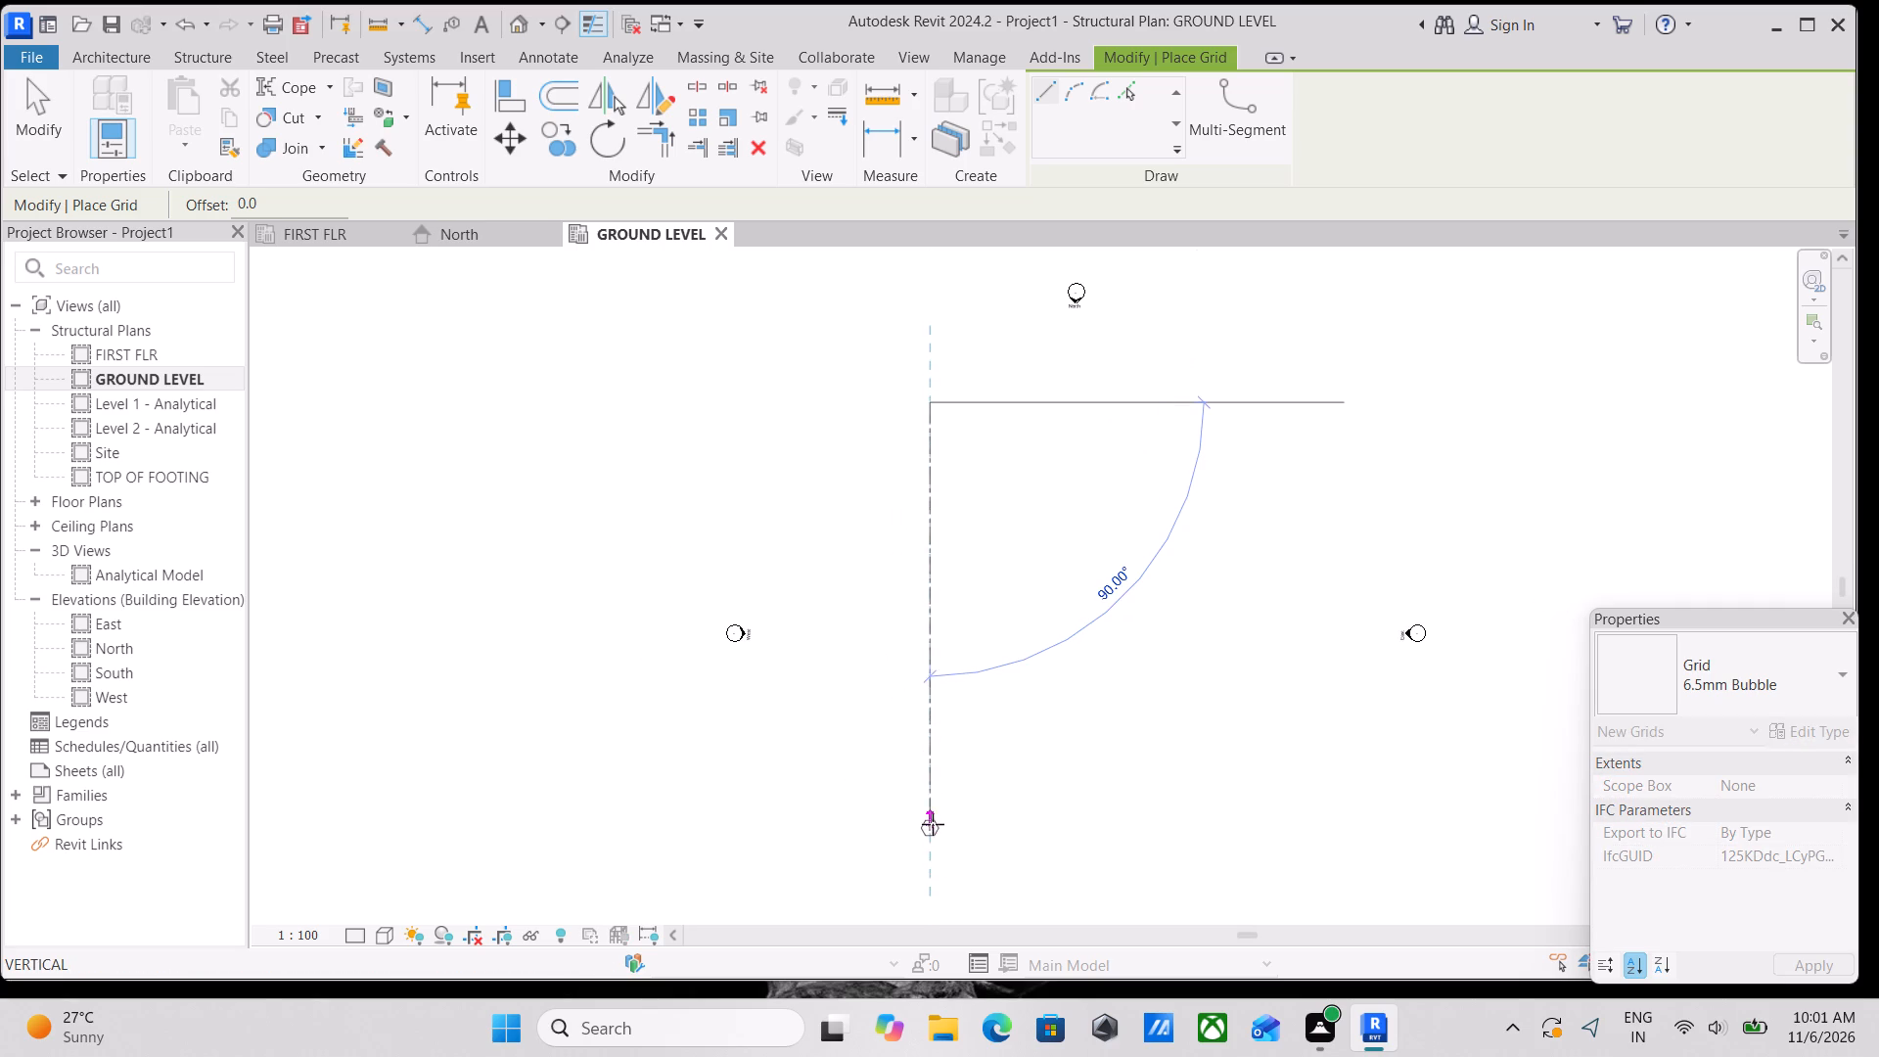
key("Escape")
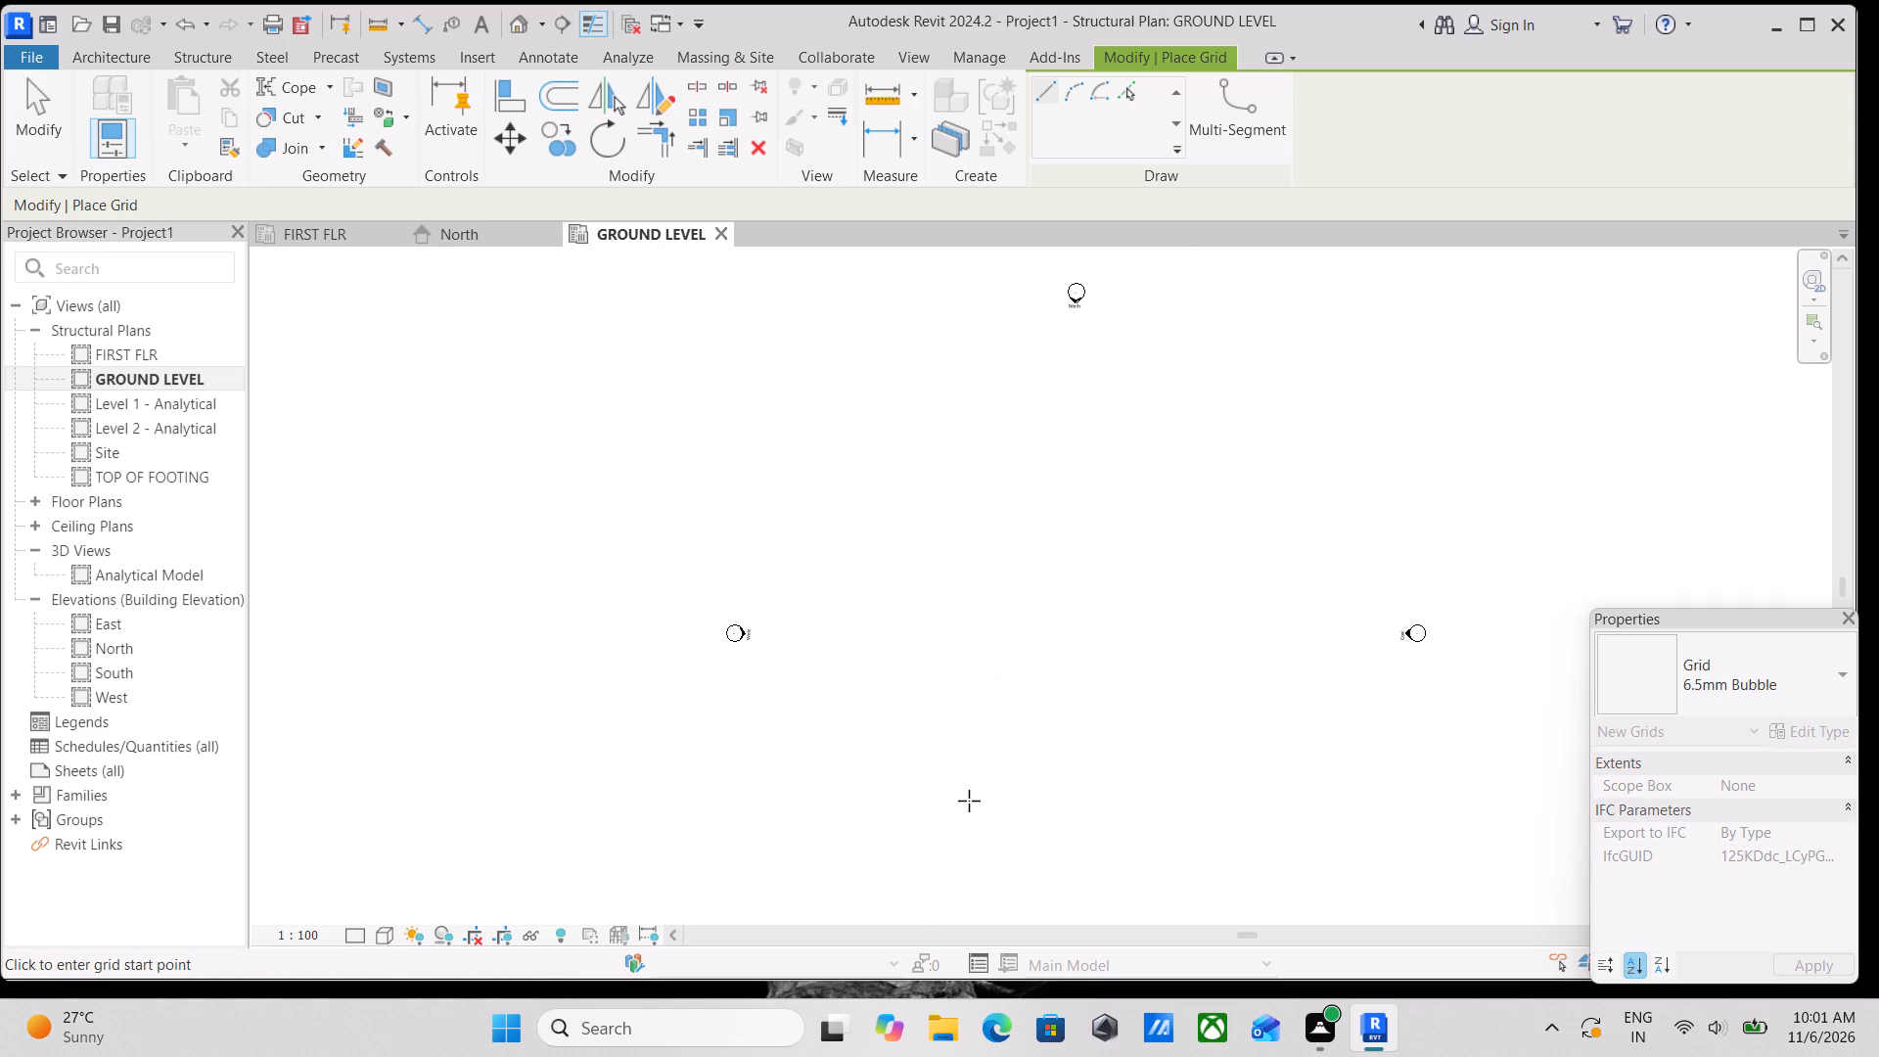
left_click(928, 820)
middle_click_drag(939, 554, 960, 727)
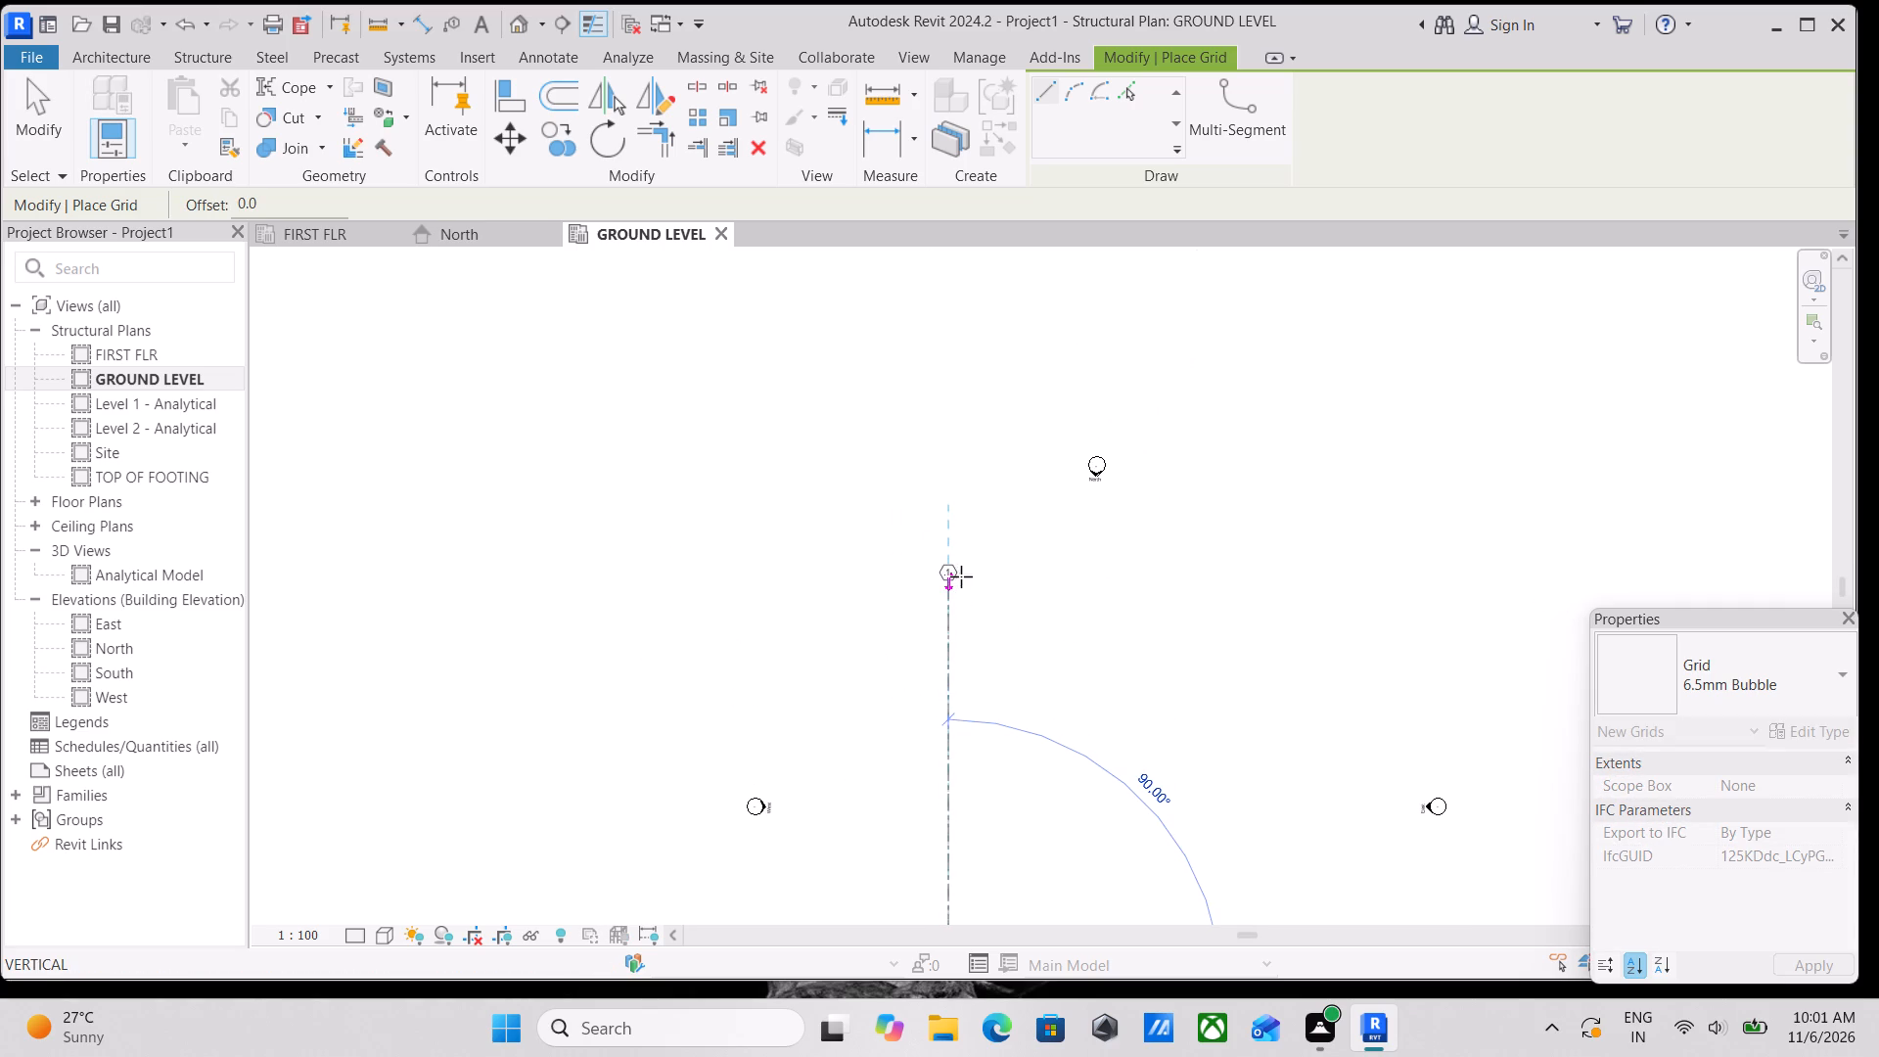
left_click(963, 499)
key("Escape")
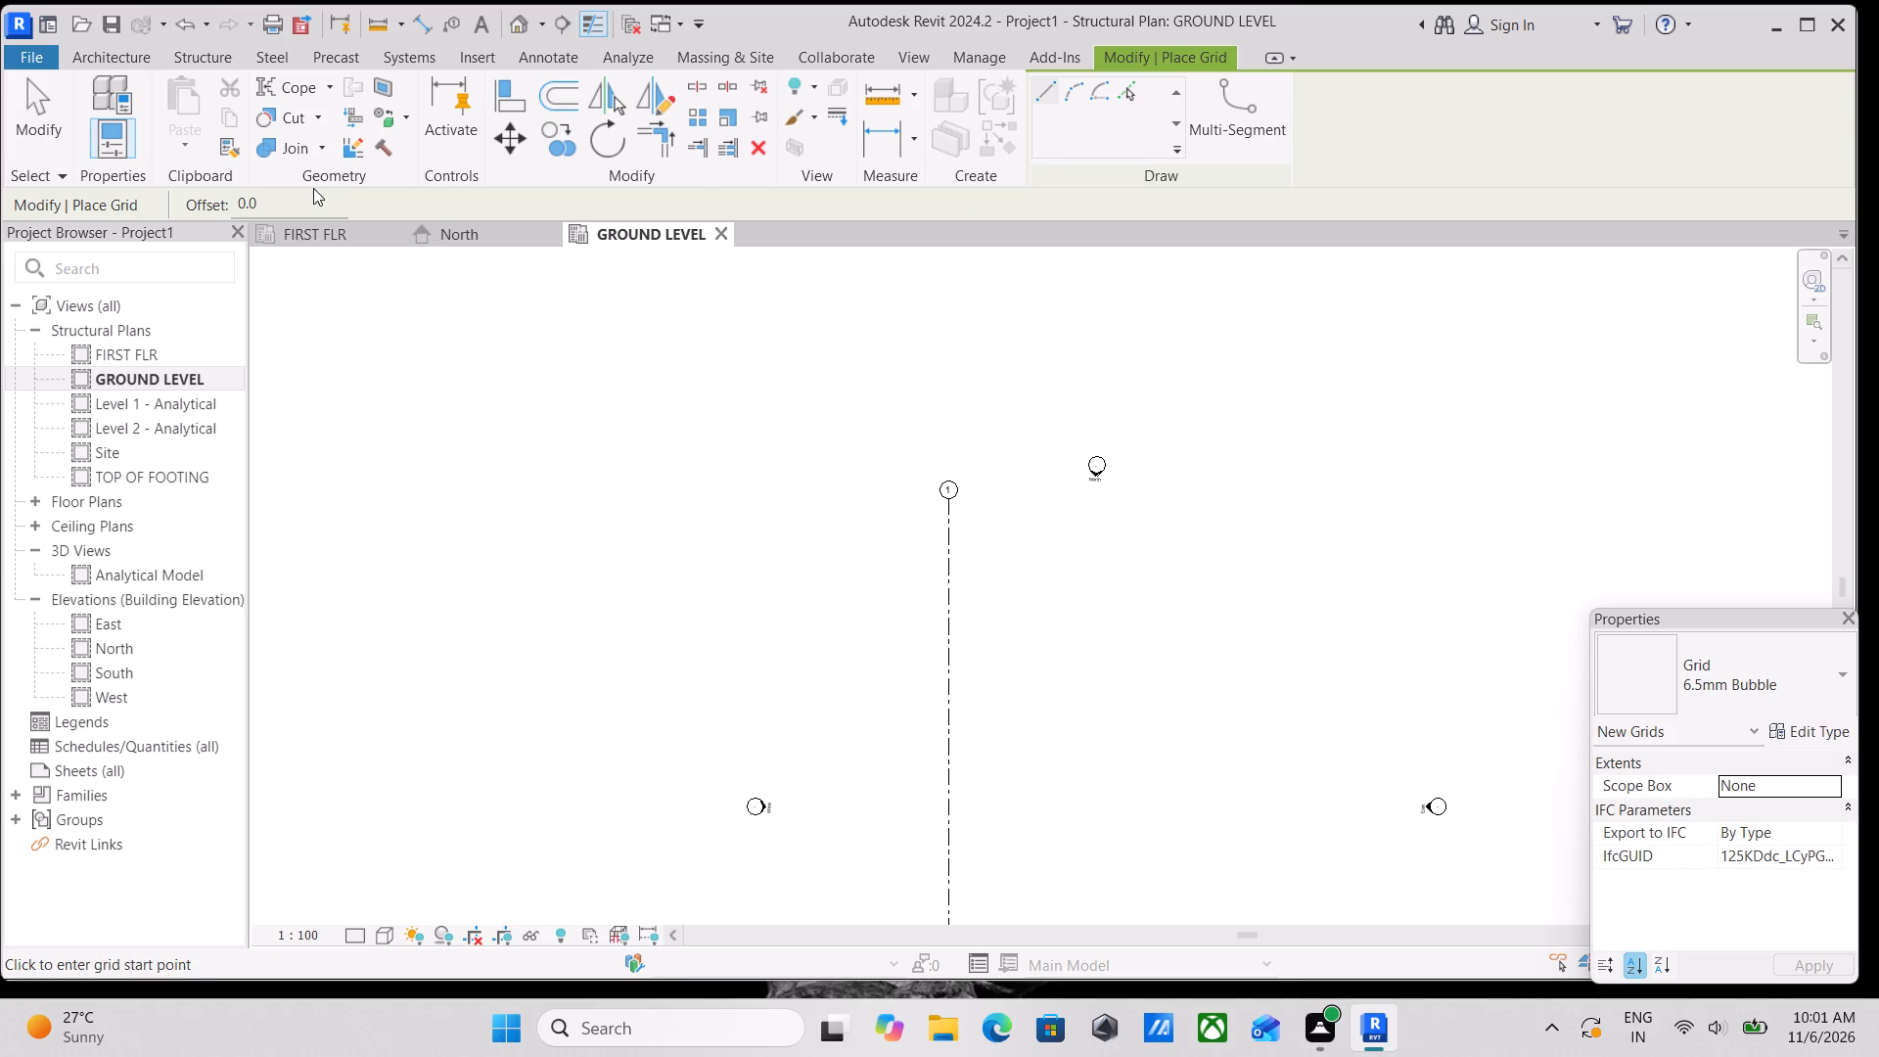
Add a second vertical grid line offset 10'5" to the east of grid 1 by picking that grid.
left_click_drag(302, 196, 173, 204)
key("1")
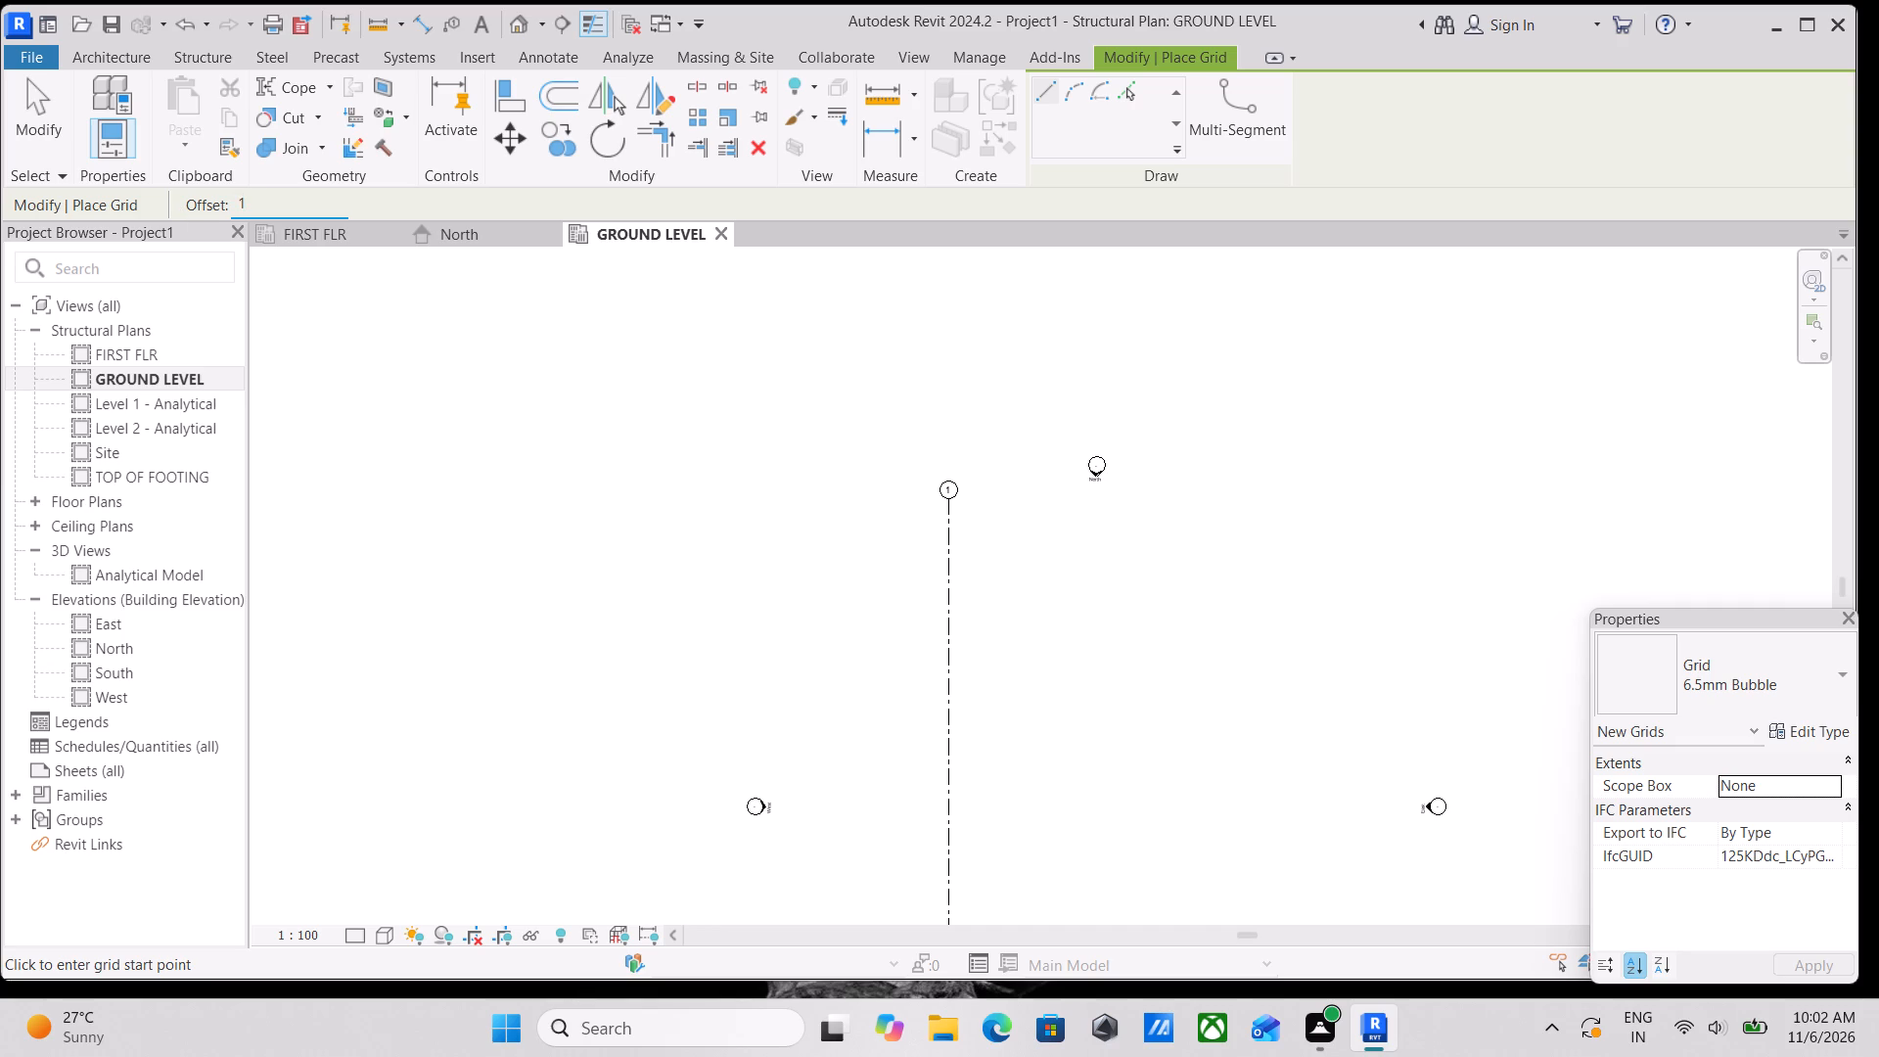
type("0'")
key("5")
key("Return")
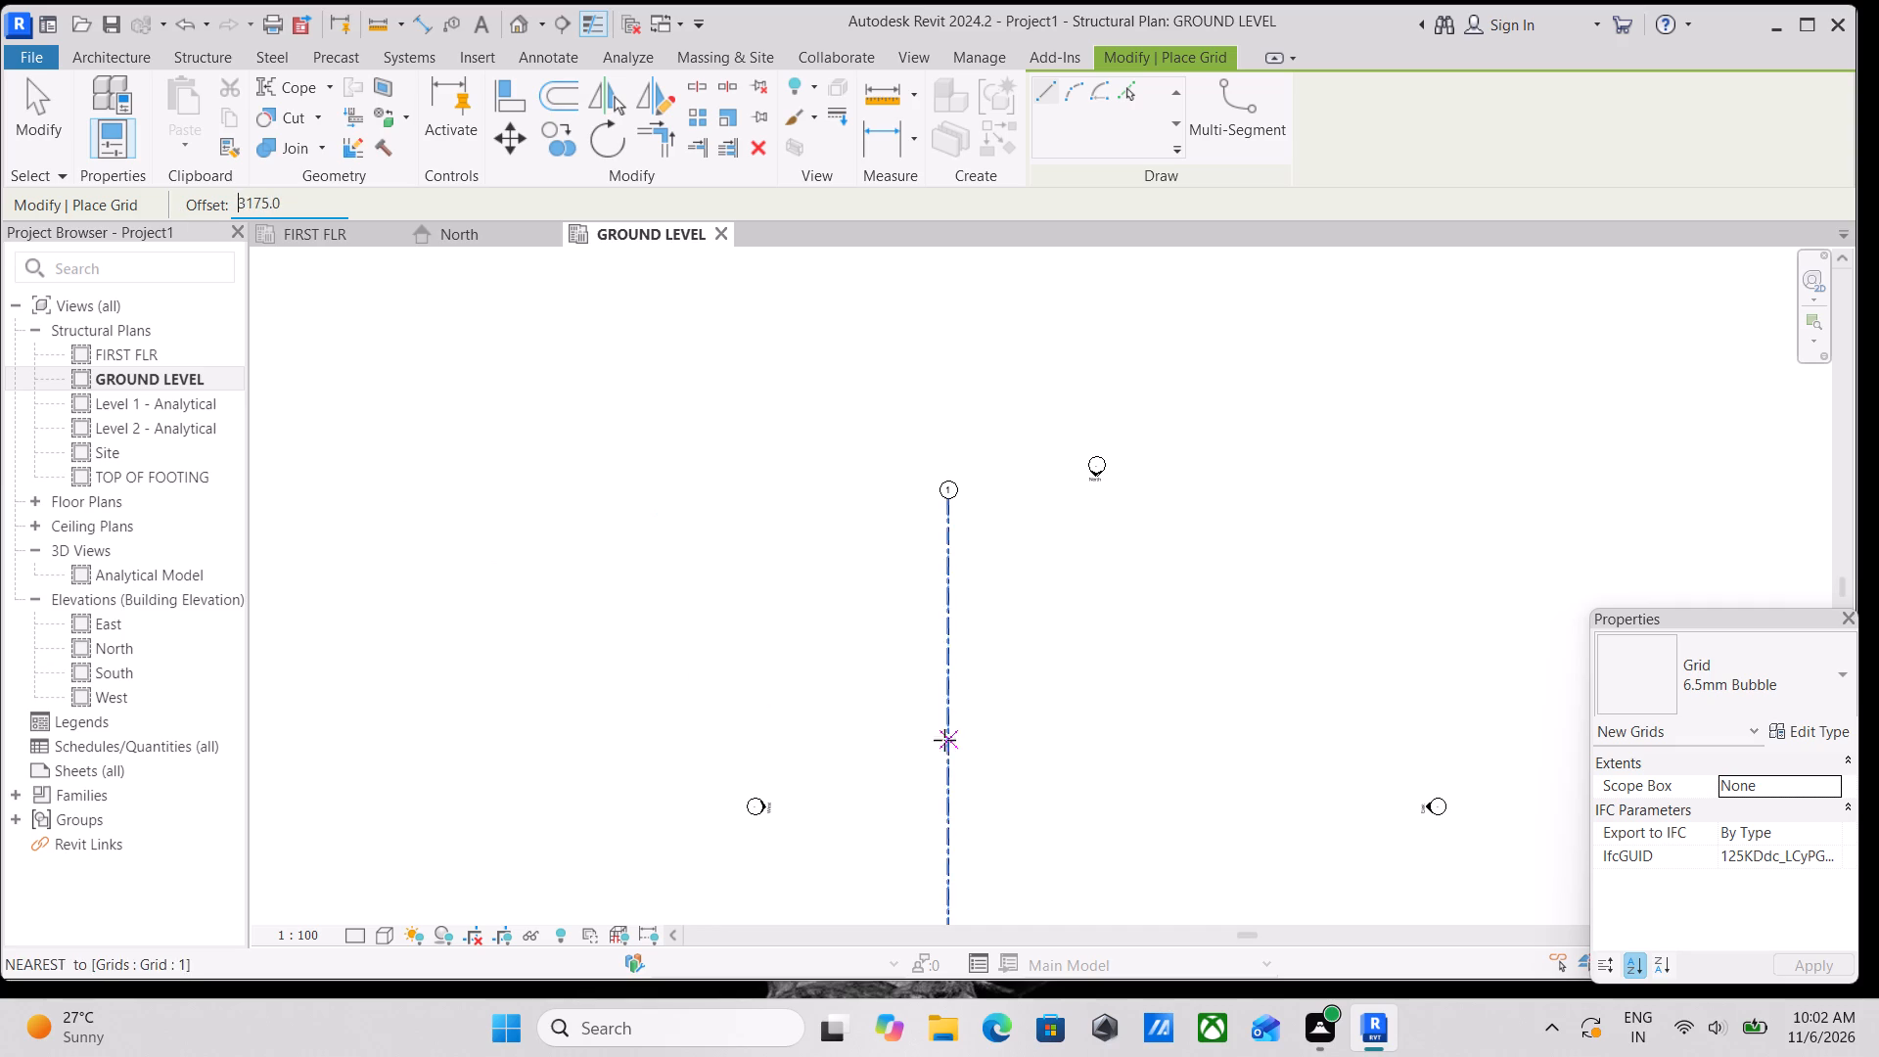
left_click(1135, 88)
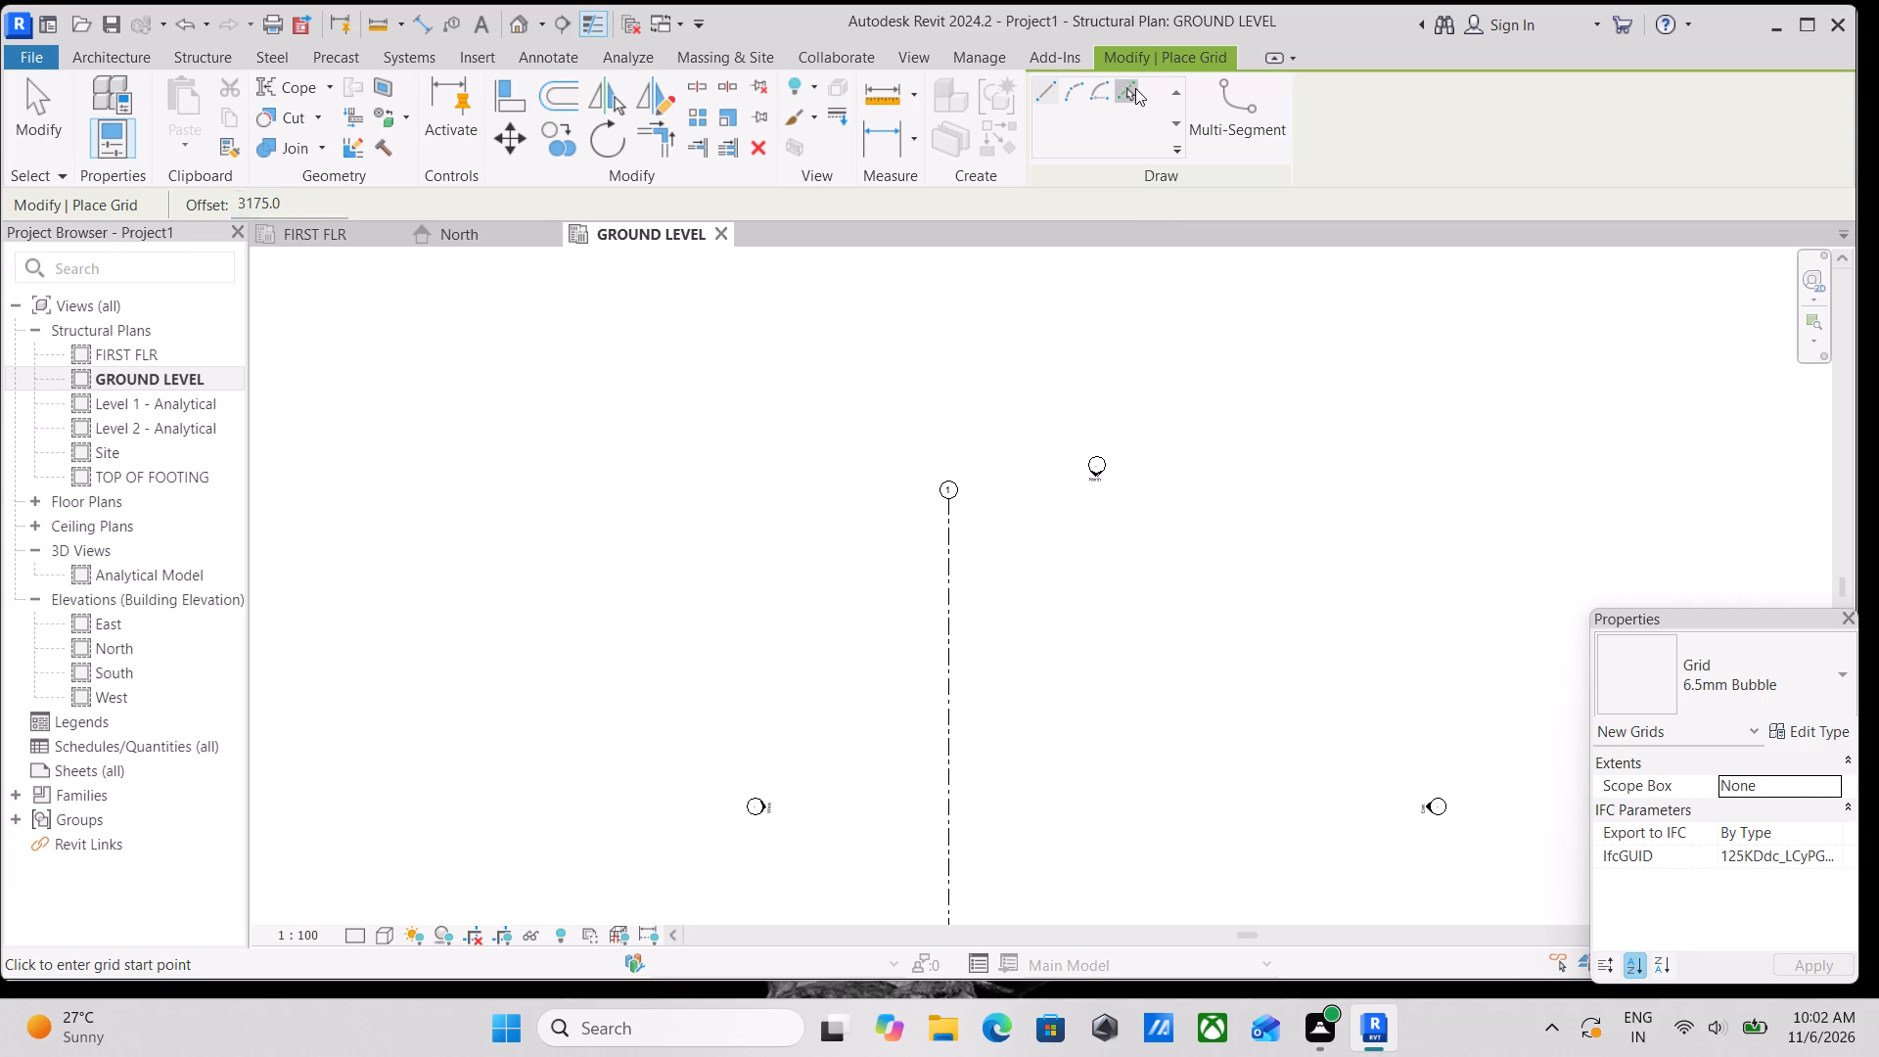
left_click(955, 706)
Add a third vertical grid line offset 8'10" to the east of grid 2 by picking that grid.
scroll(1015, 661, "up", 2)
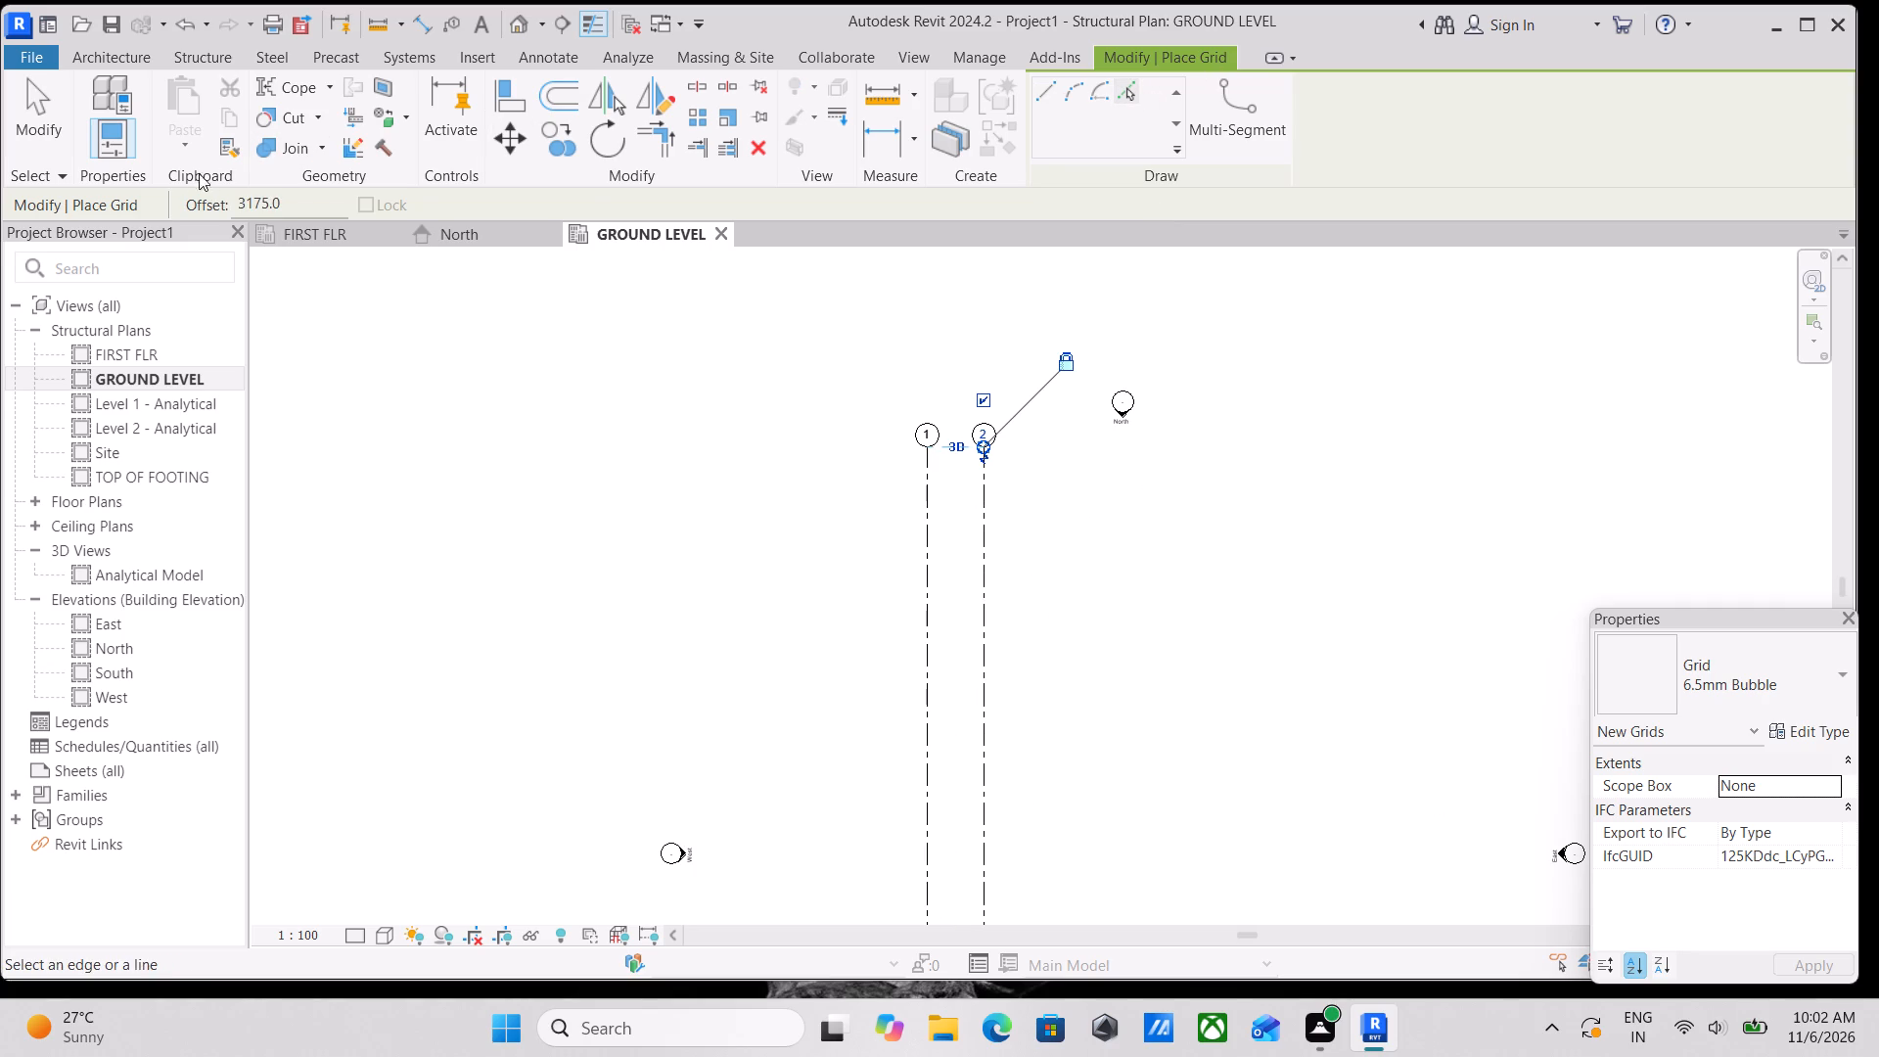
left_click_drag(302, 213, 160, 222)
type("8'")
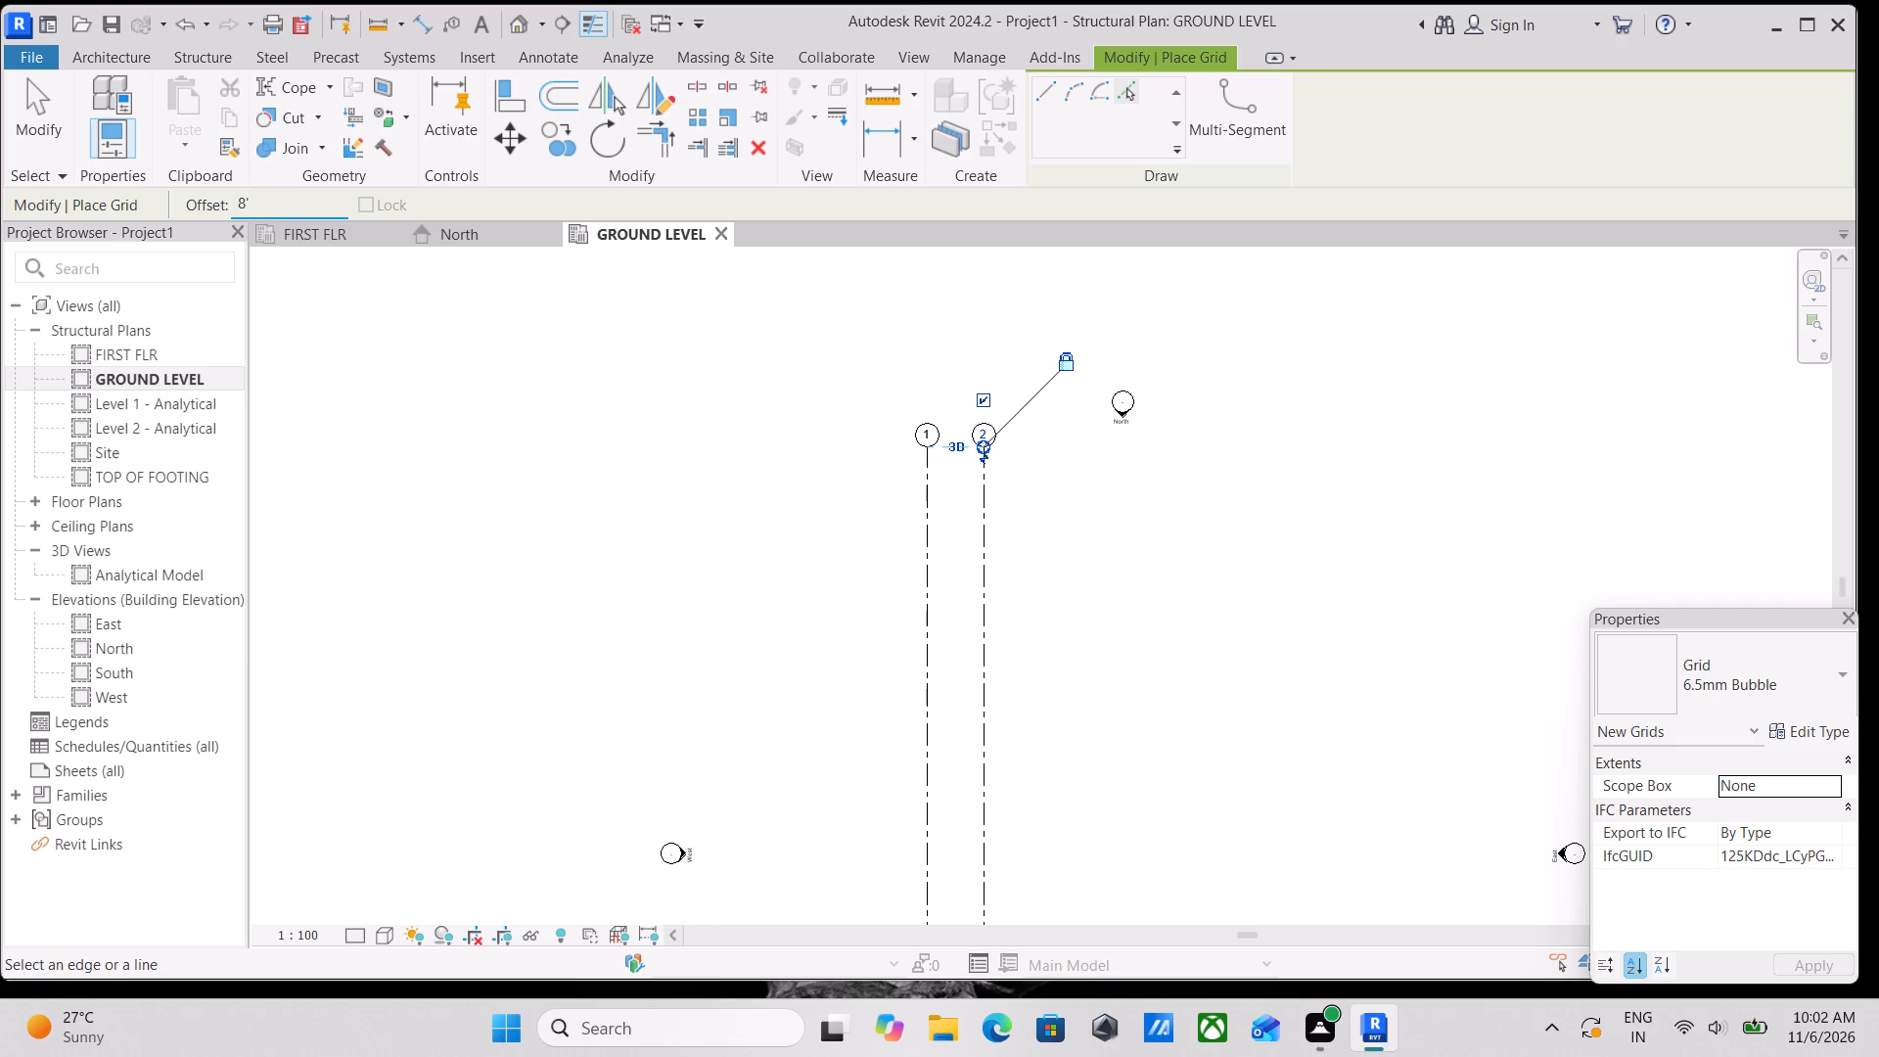
type("10")
key("Return")
scroll(983, 617, "up", 3)
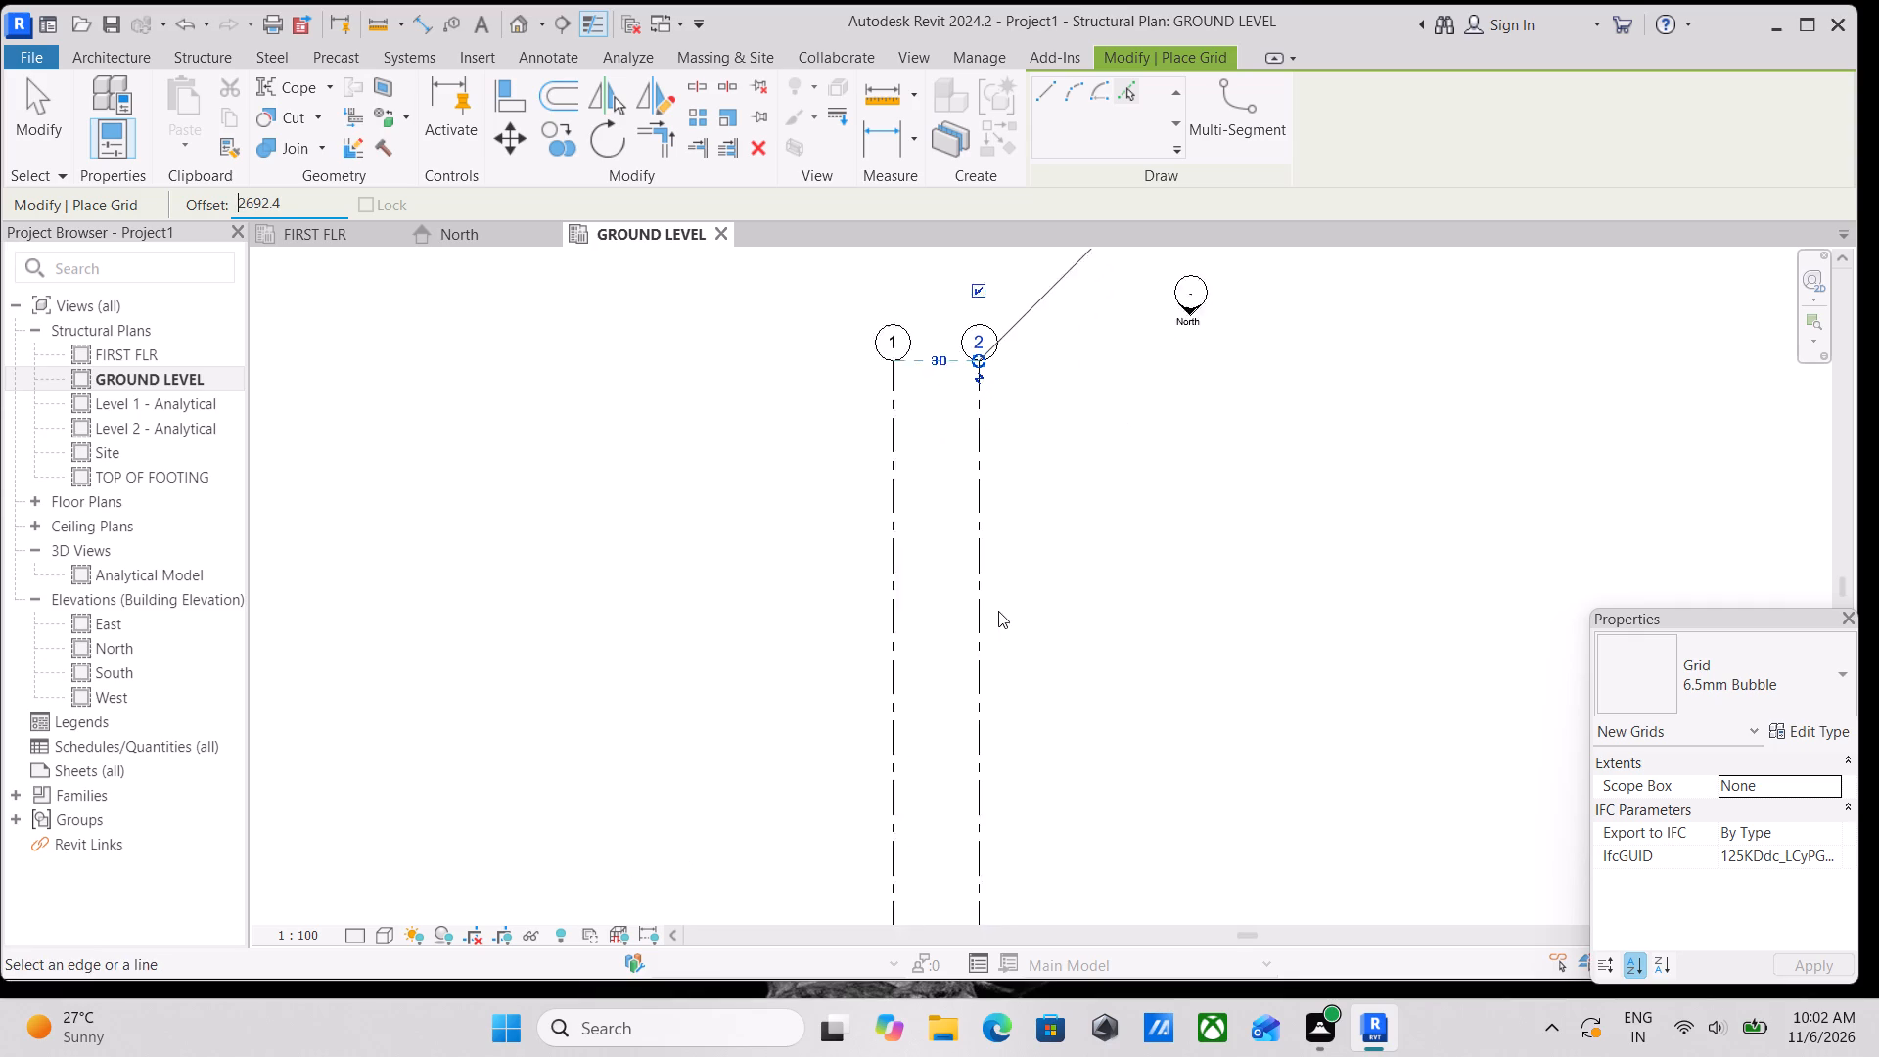
scroll(998, 611, "up", 1)
left_click(984, 596)
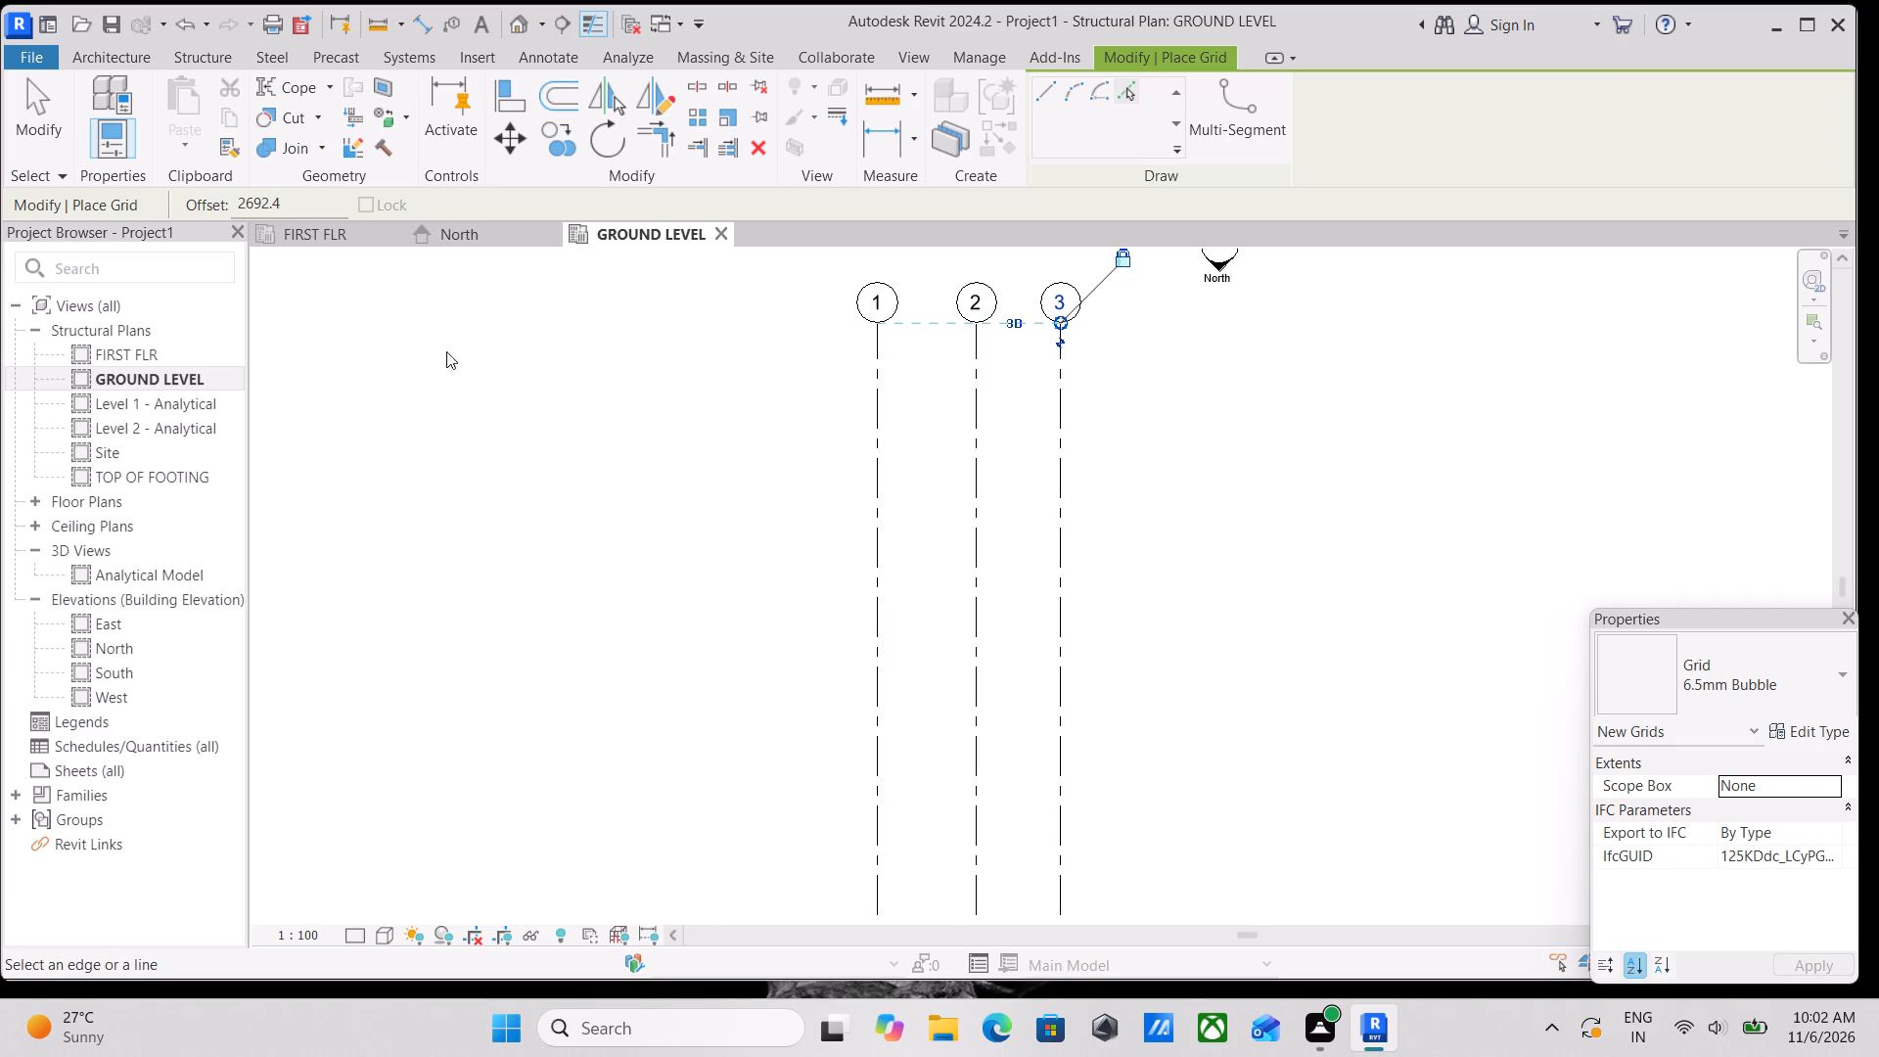
Draw a straight horizontal grid line with offset 0 across grids 1 to 3 just below their bubbles, ending east of grid 3.
middle_click_drag(727, 442, 647, 647)
scroll(701, 537, "up", 2)
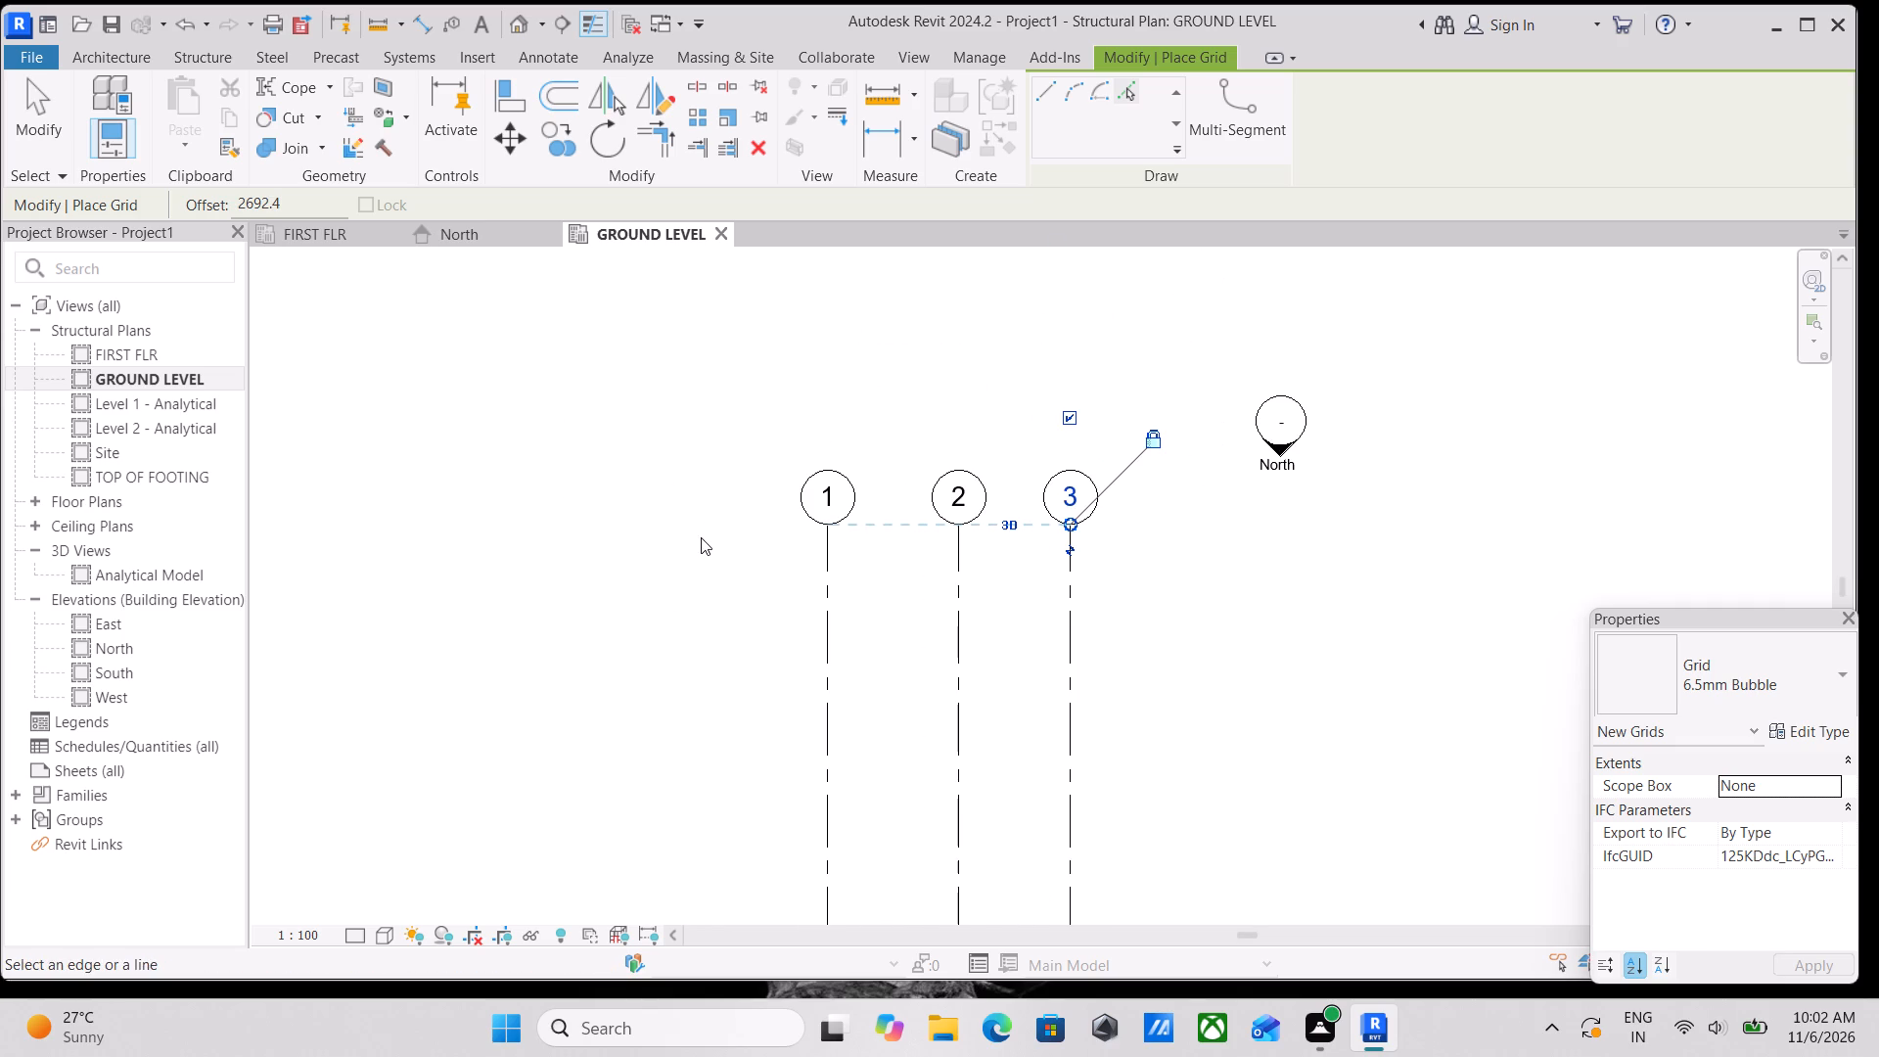
key("g")
key("r")
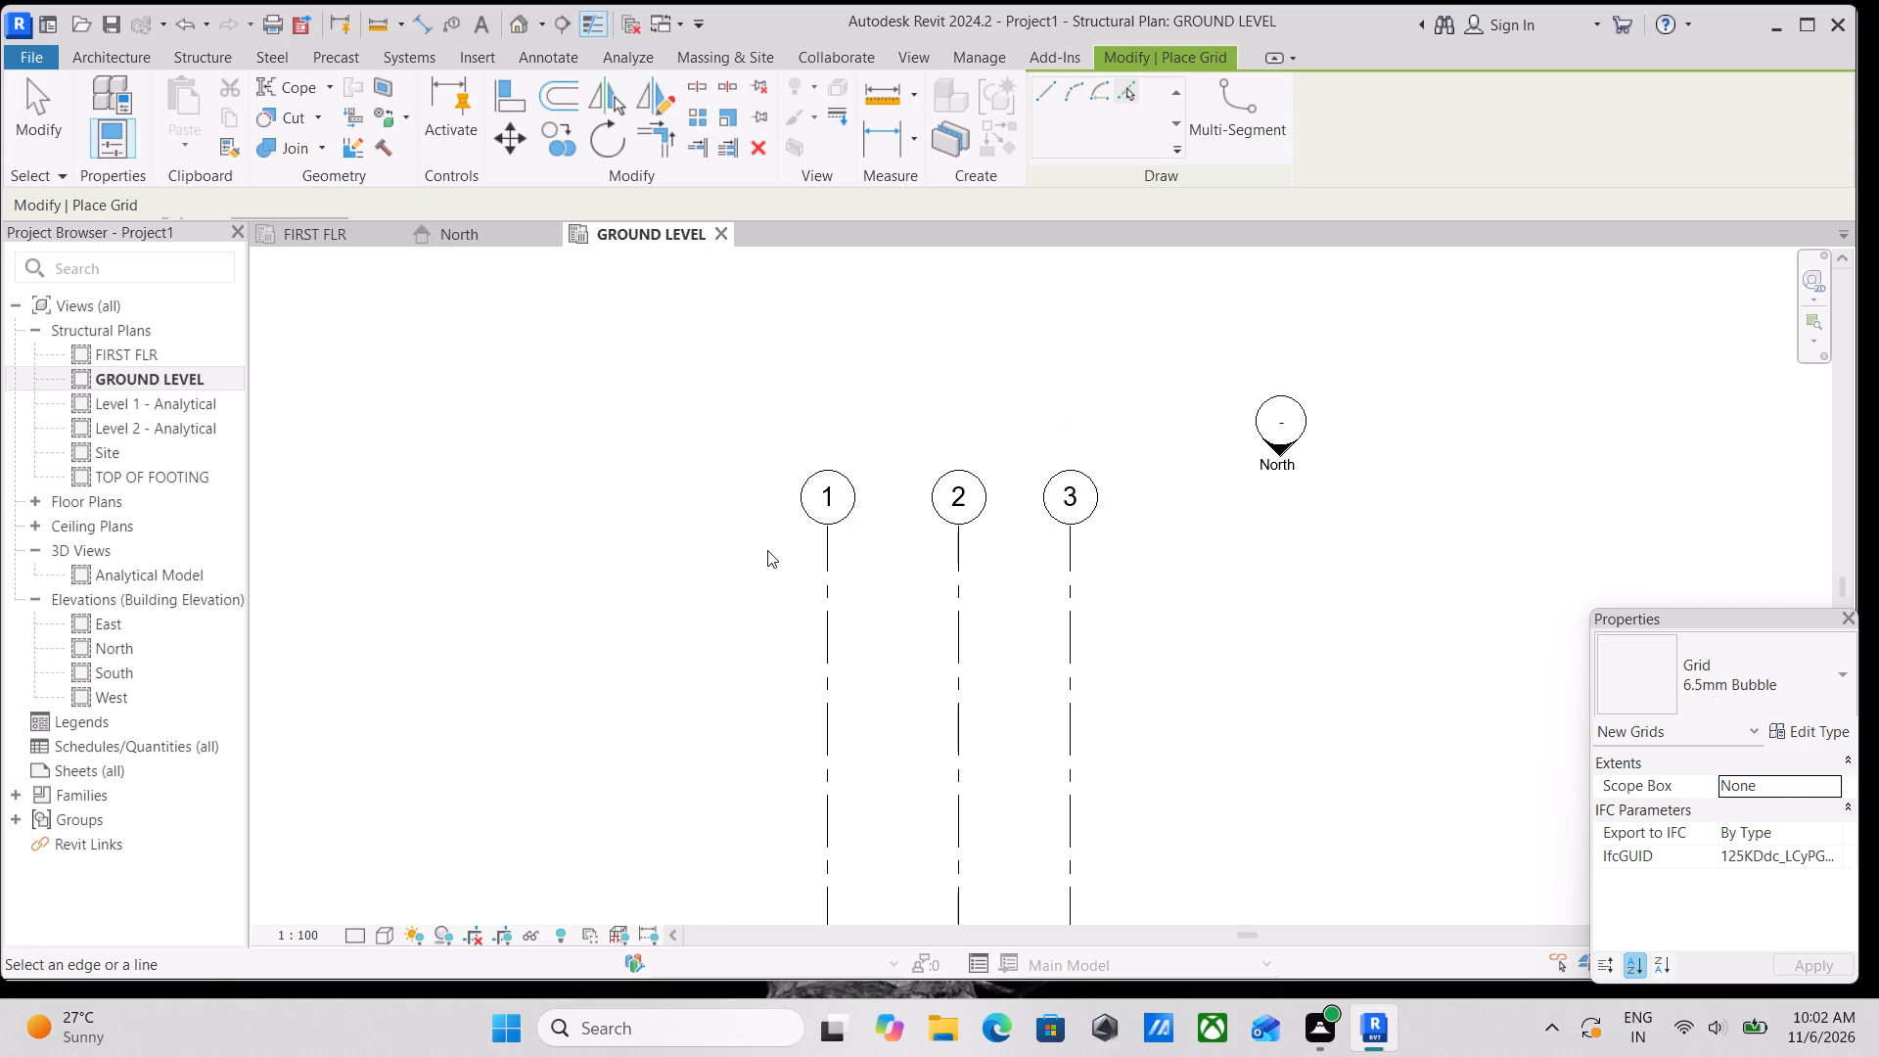
left_click(1054, 88)
scroll(794, 610, "up", 1)
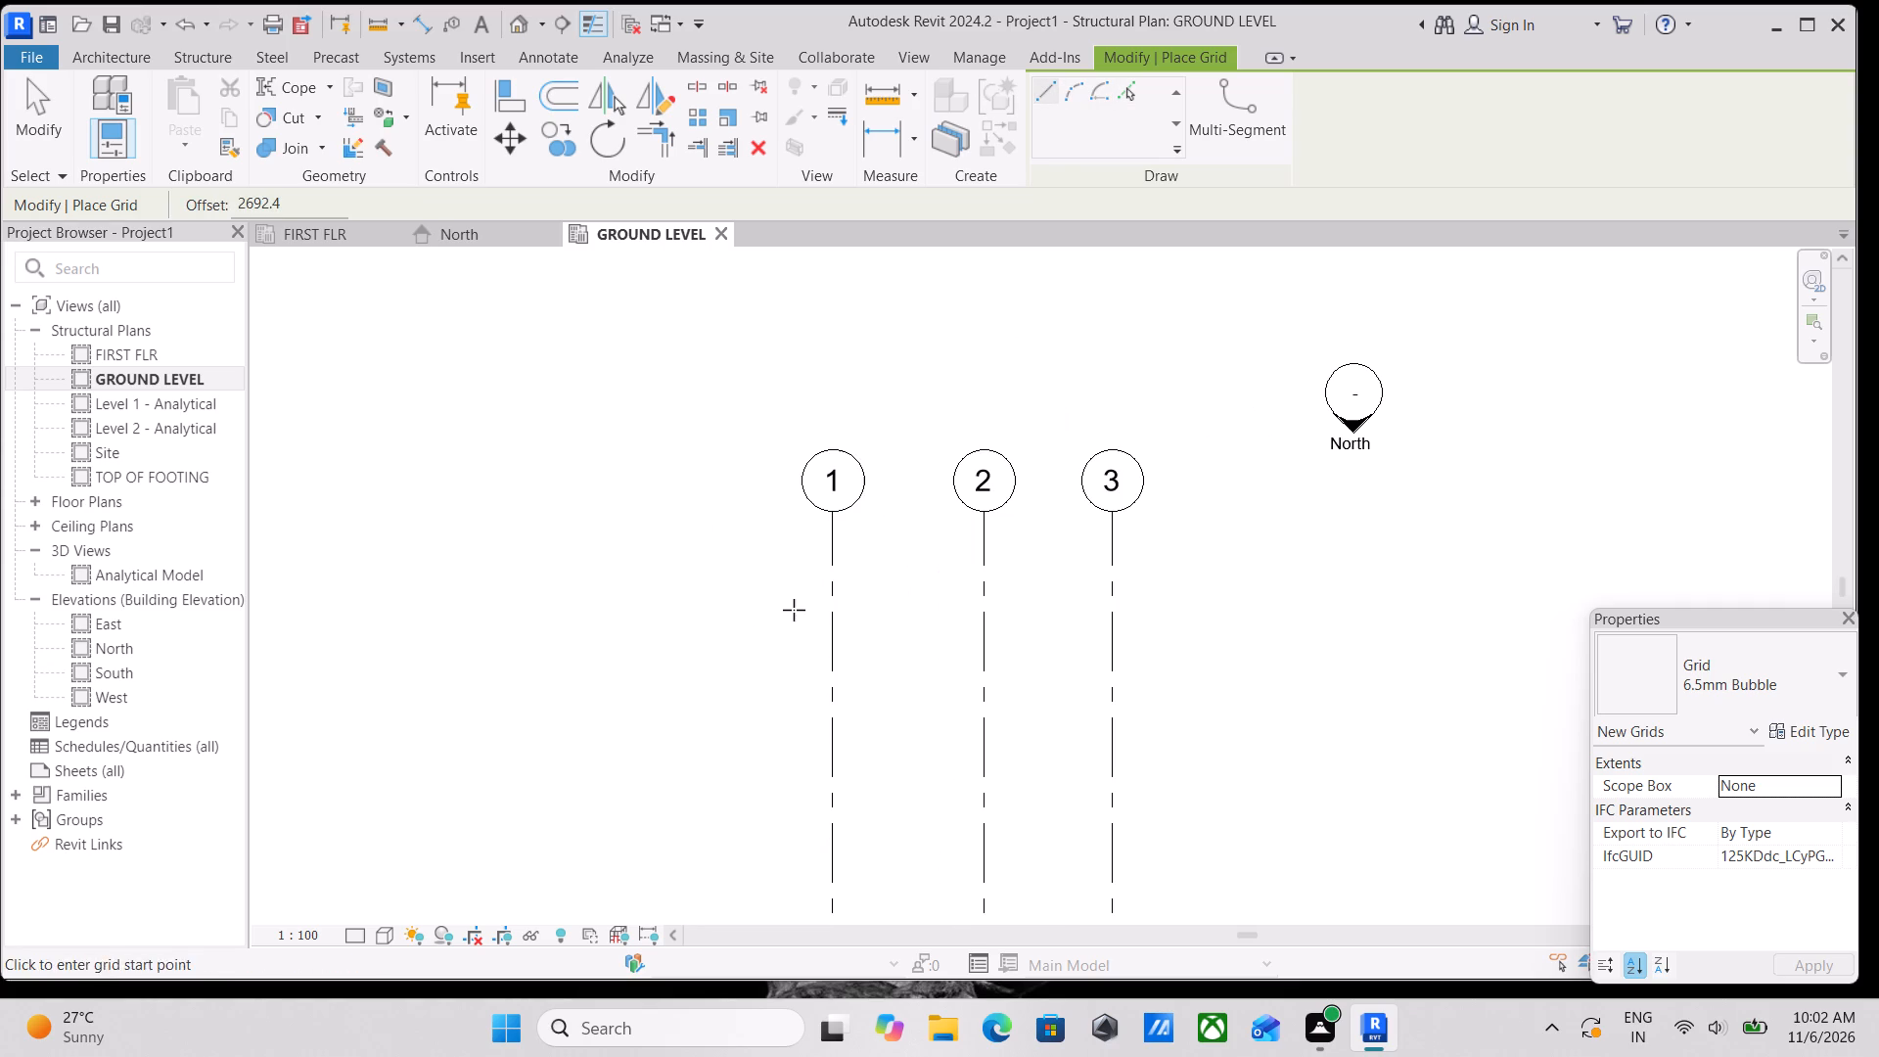
left_click(794, 610)
middle_click_drag(1015, 606, 861, 575)
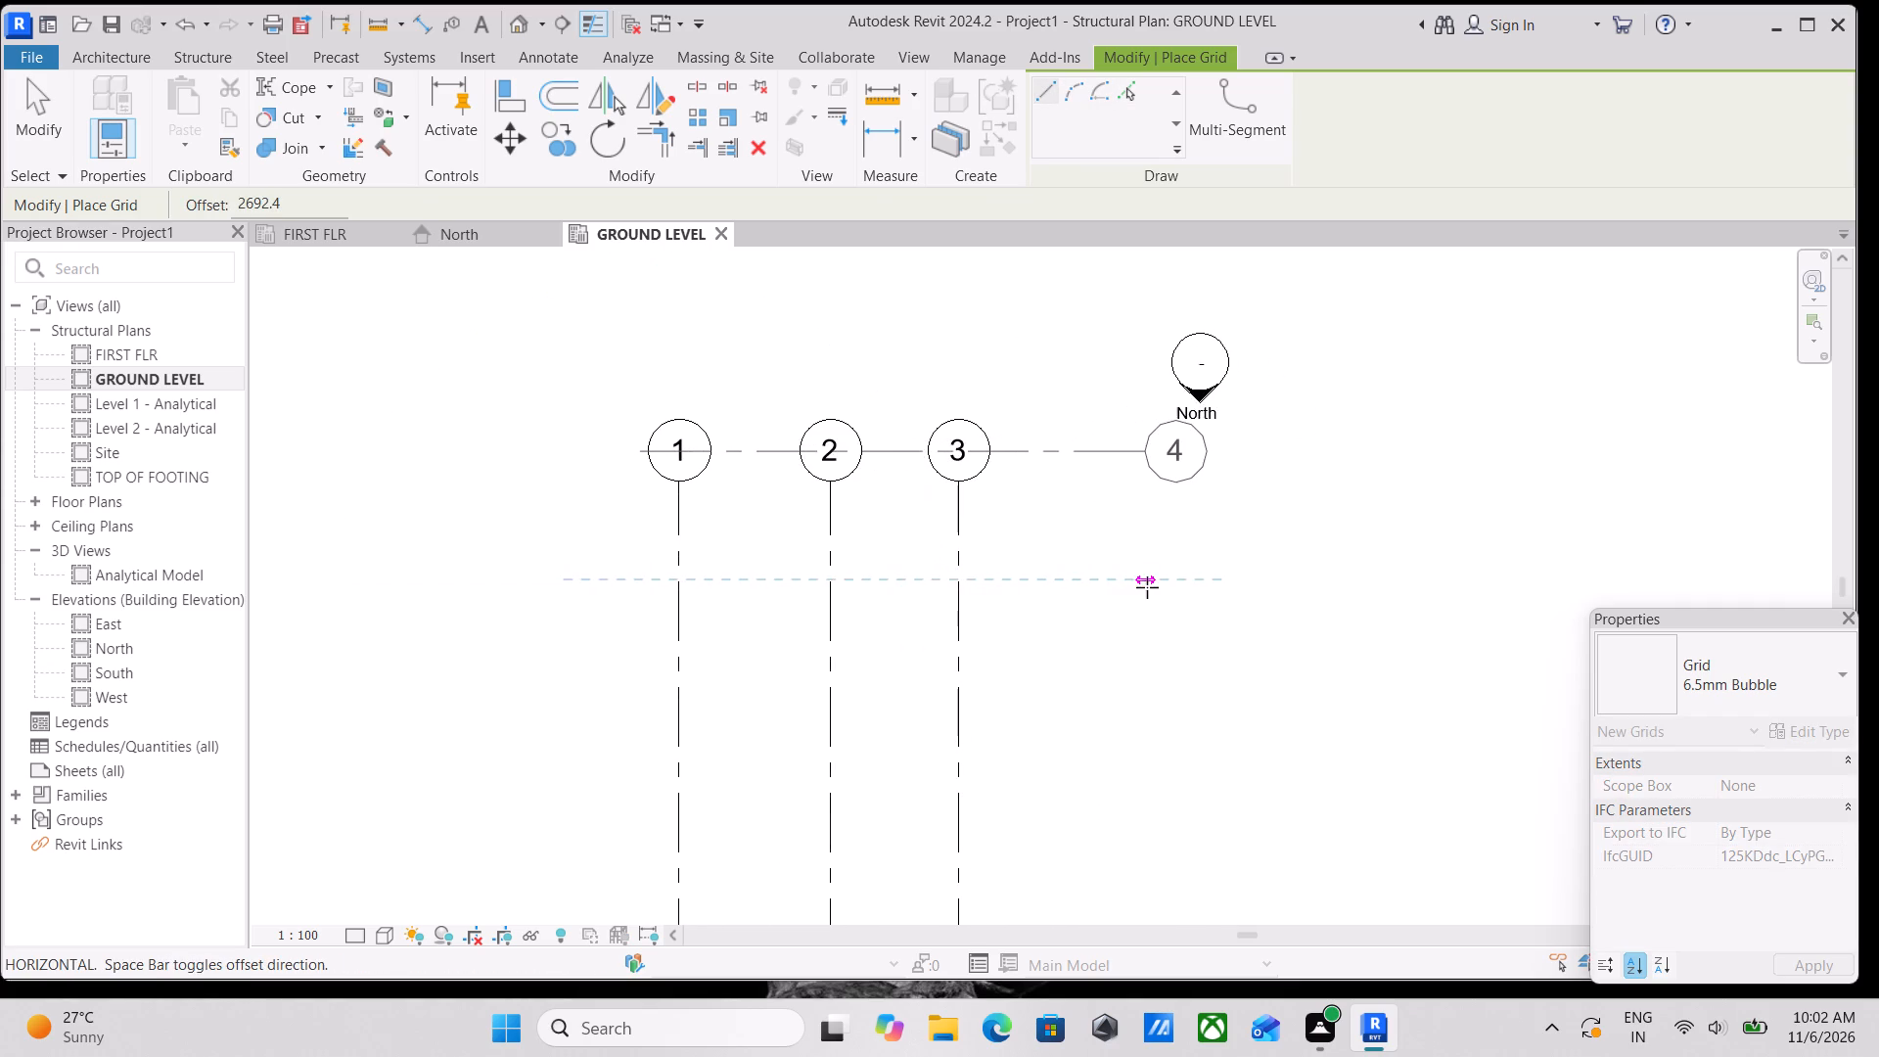
key("Escape")
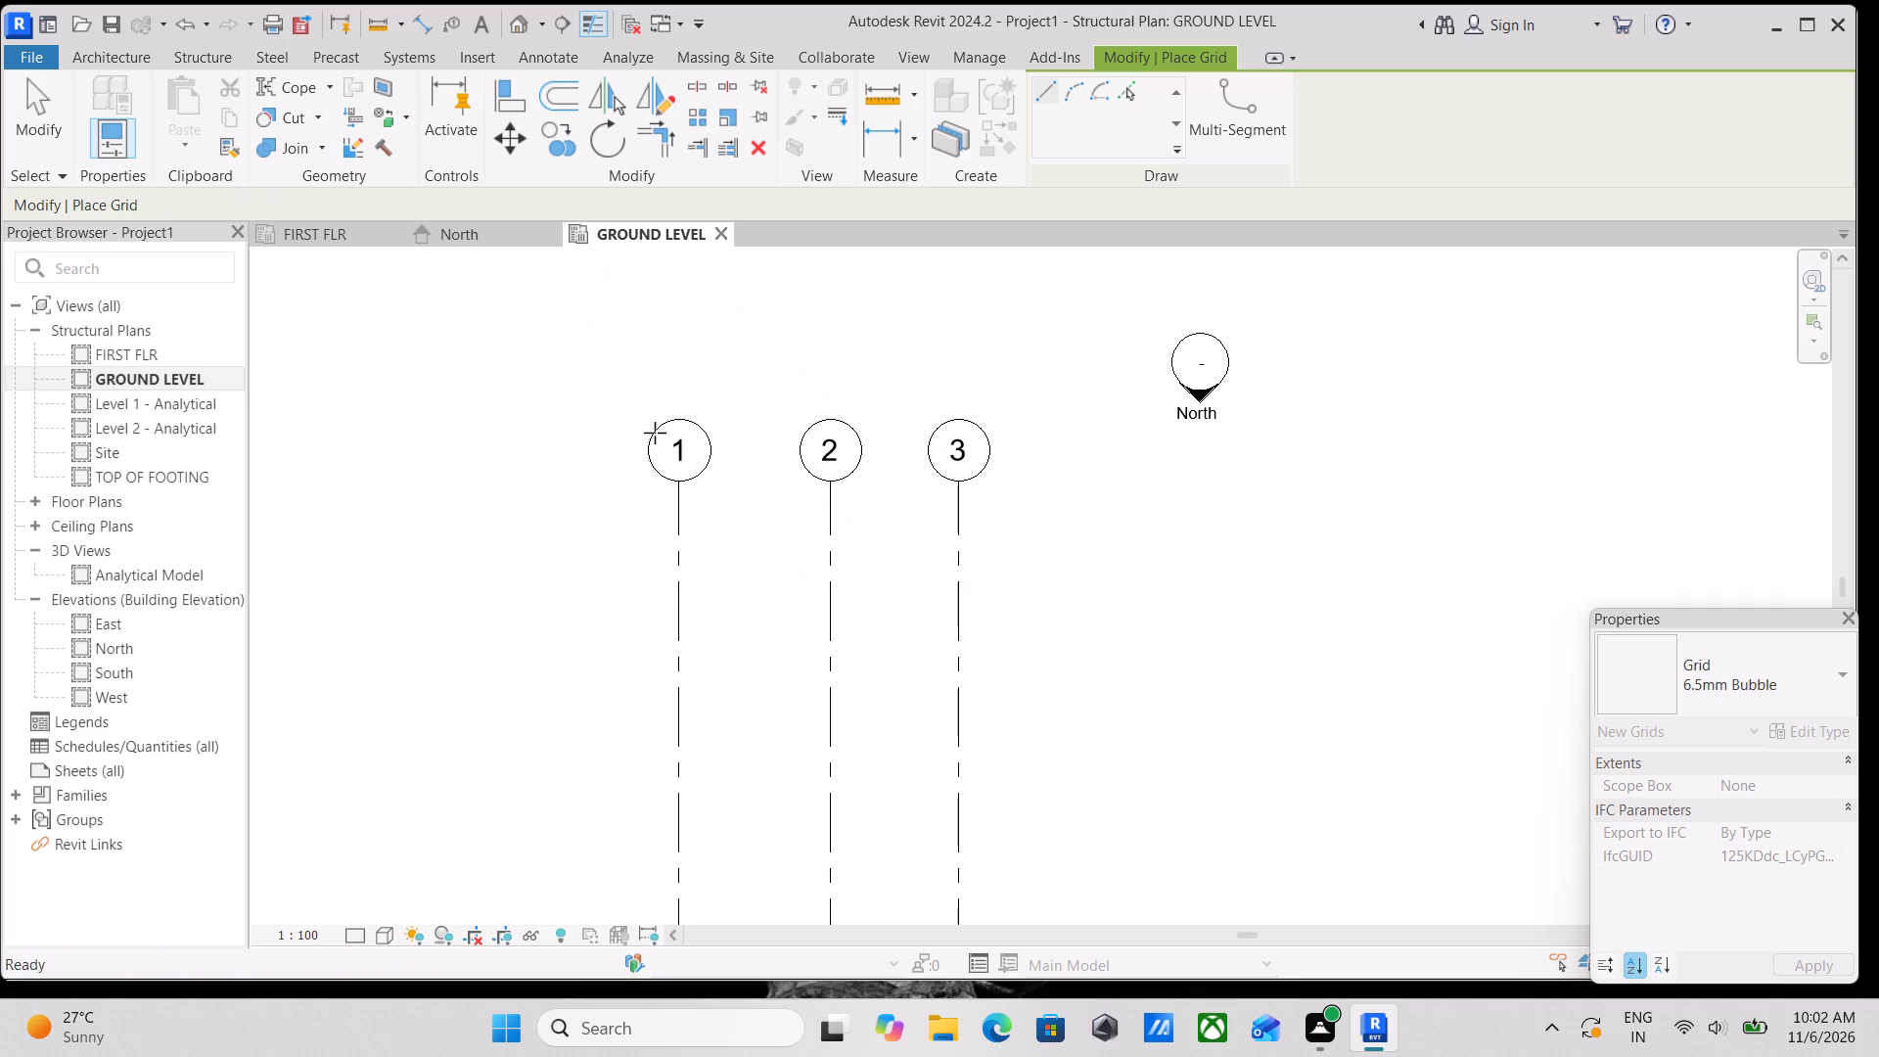
left_click_drag(307, 207, 82, 210)
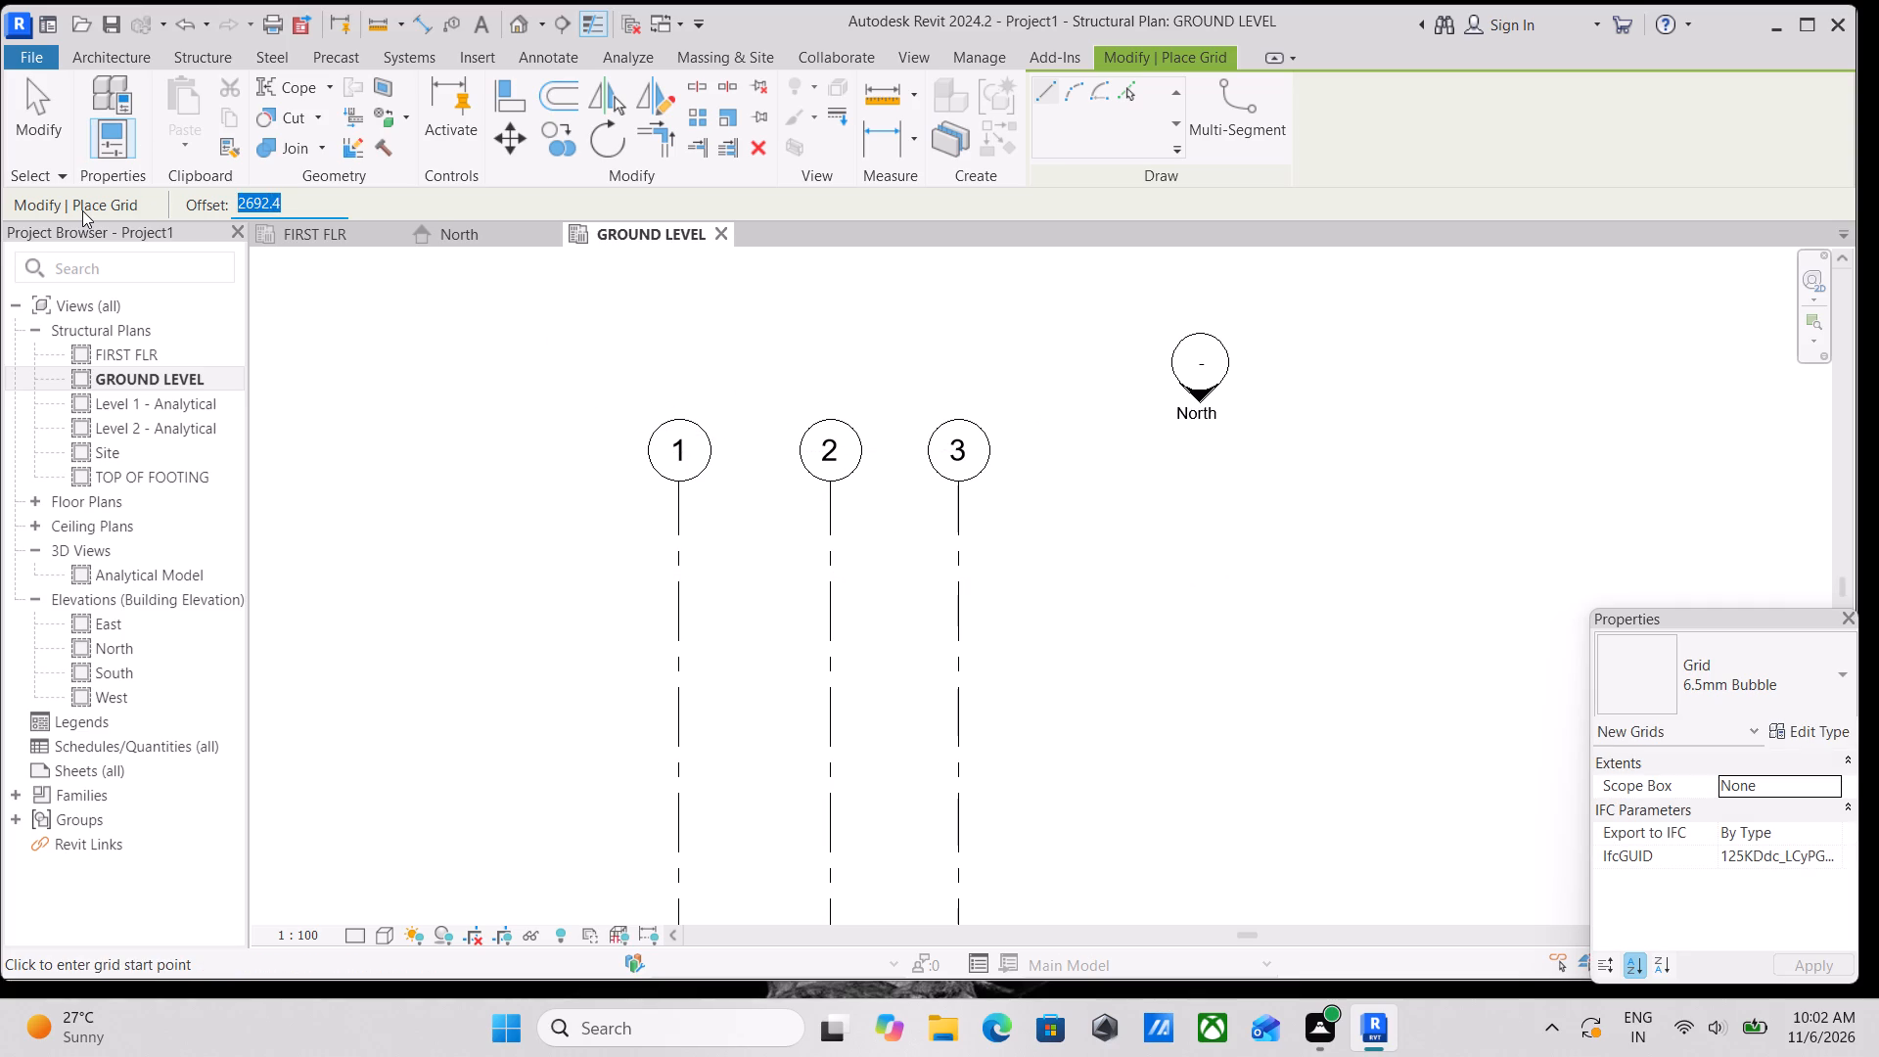
key("0")
key("Return")
left_click(639, 556)
middle_click_drag(756, 549, 542, 527)
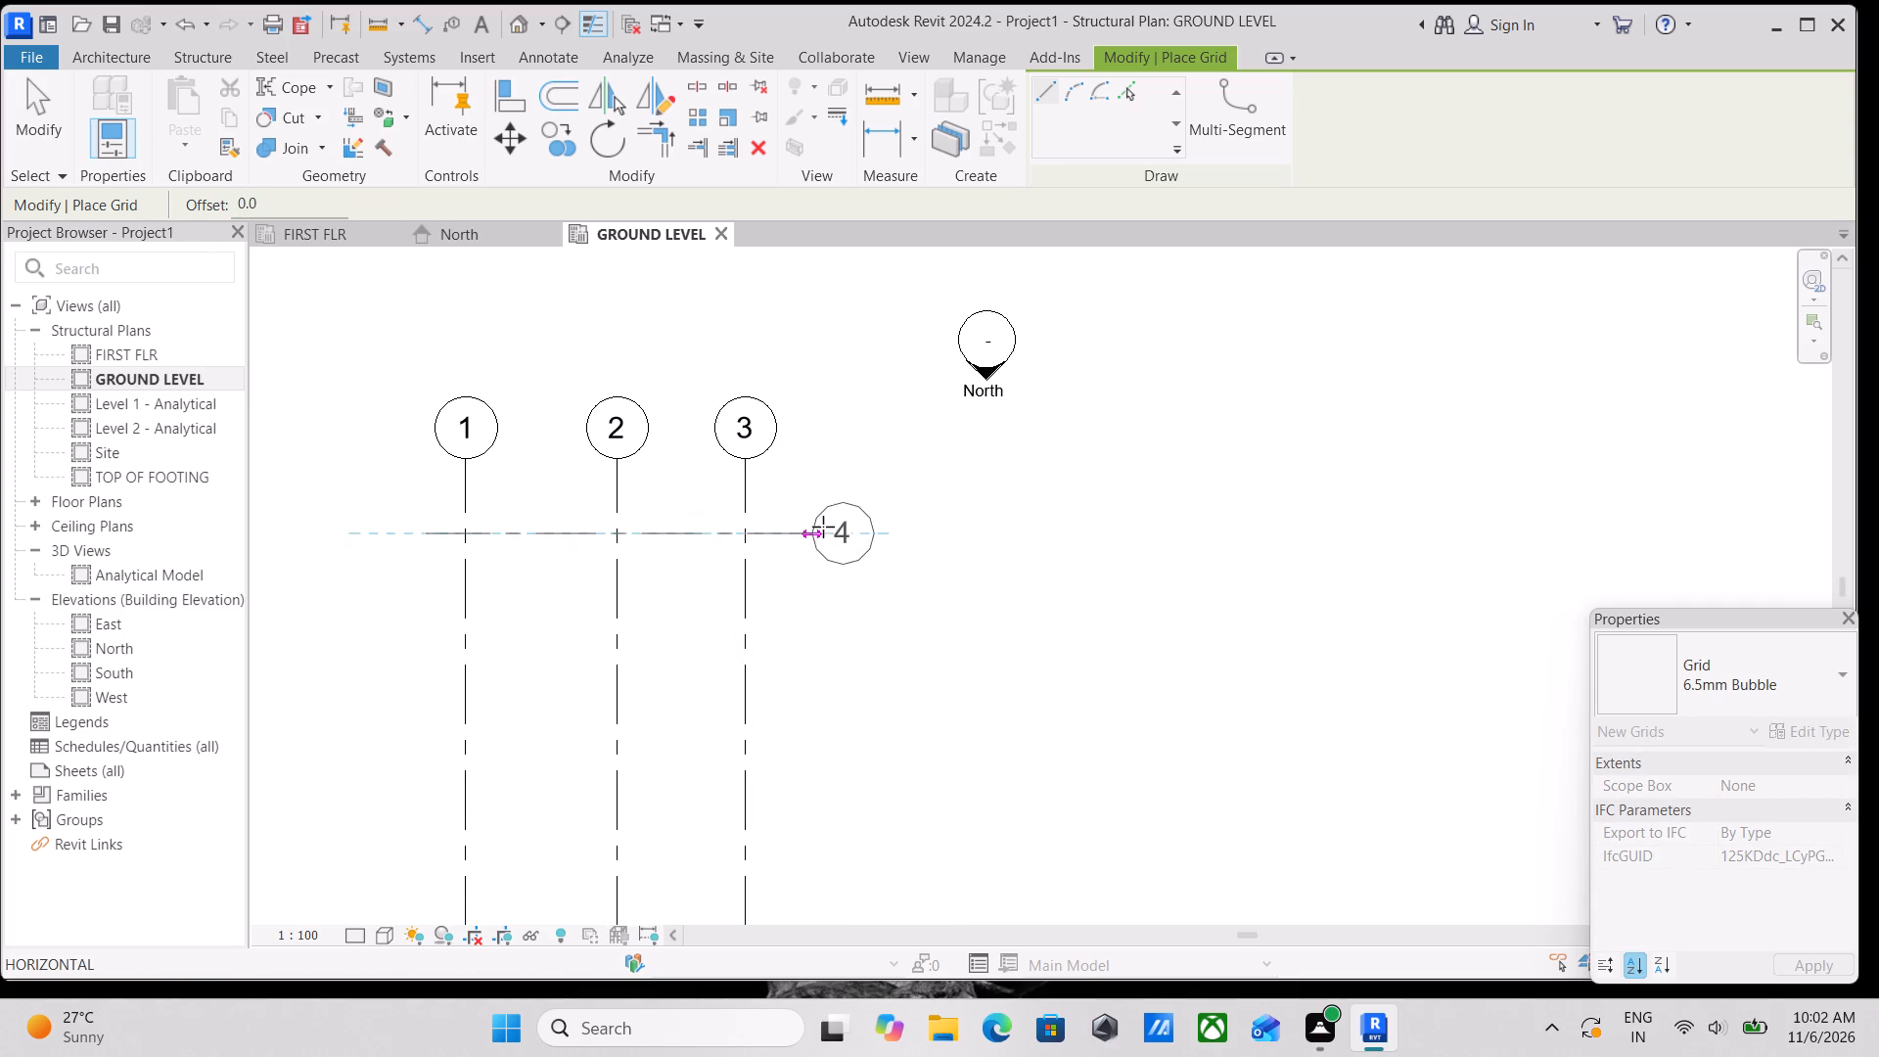
left_click(834, 527)
key("Escape")
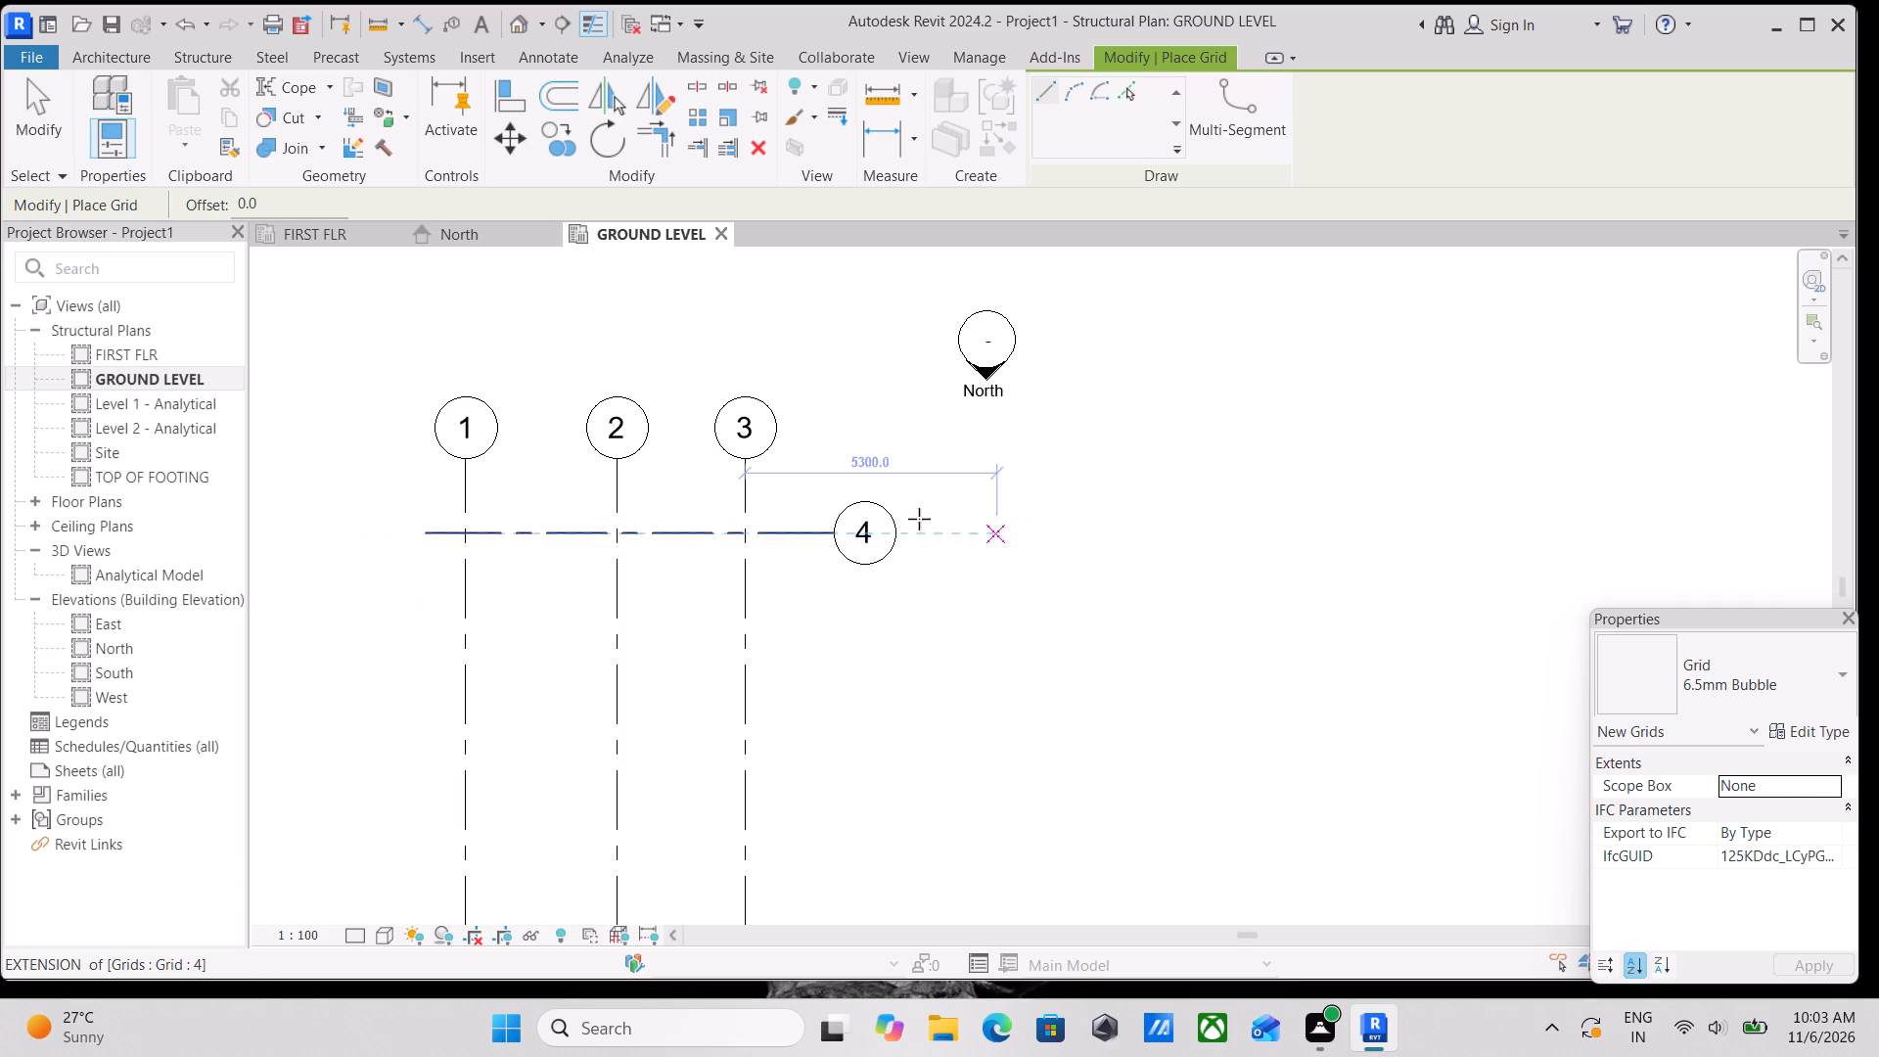
scroll(882, 516, "up", 3)
key("Escape")
Rename the horizontal grid line as A.
scroll(840, 561, "up", 6)
key("Escape")
double_click(970, 529)
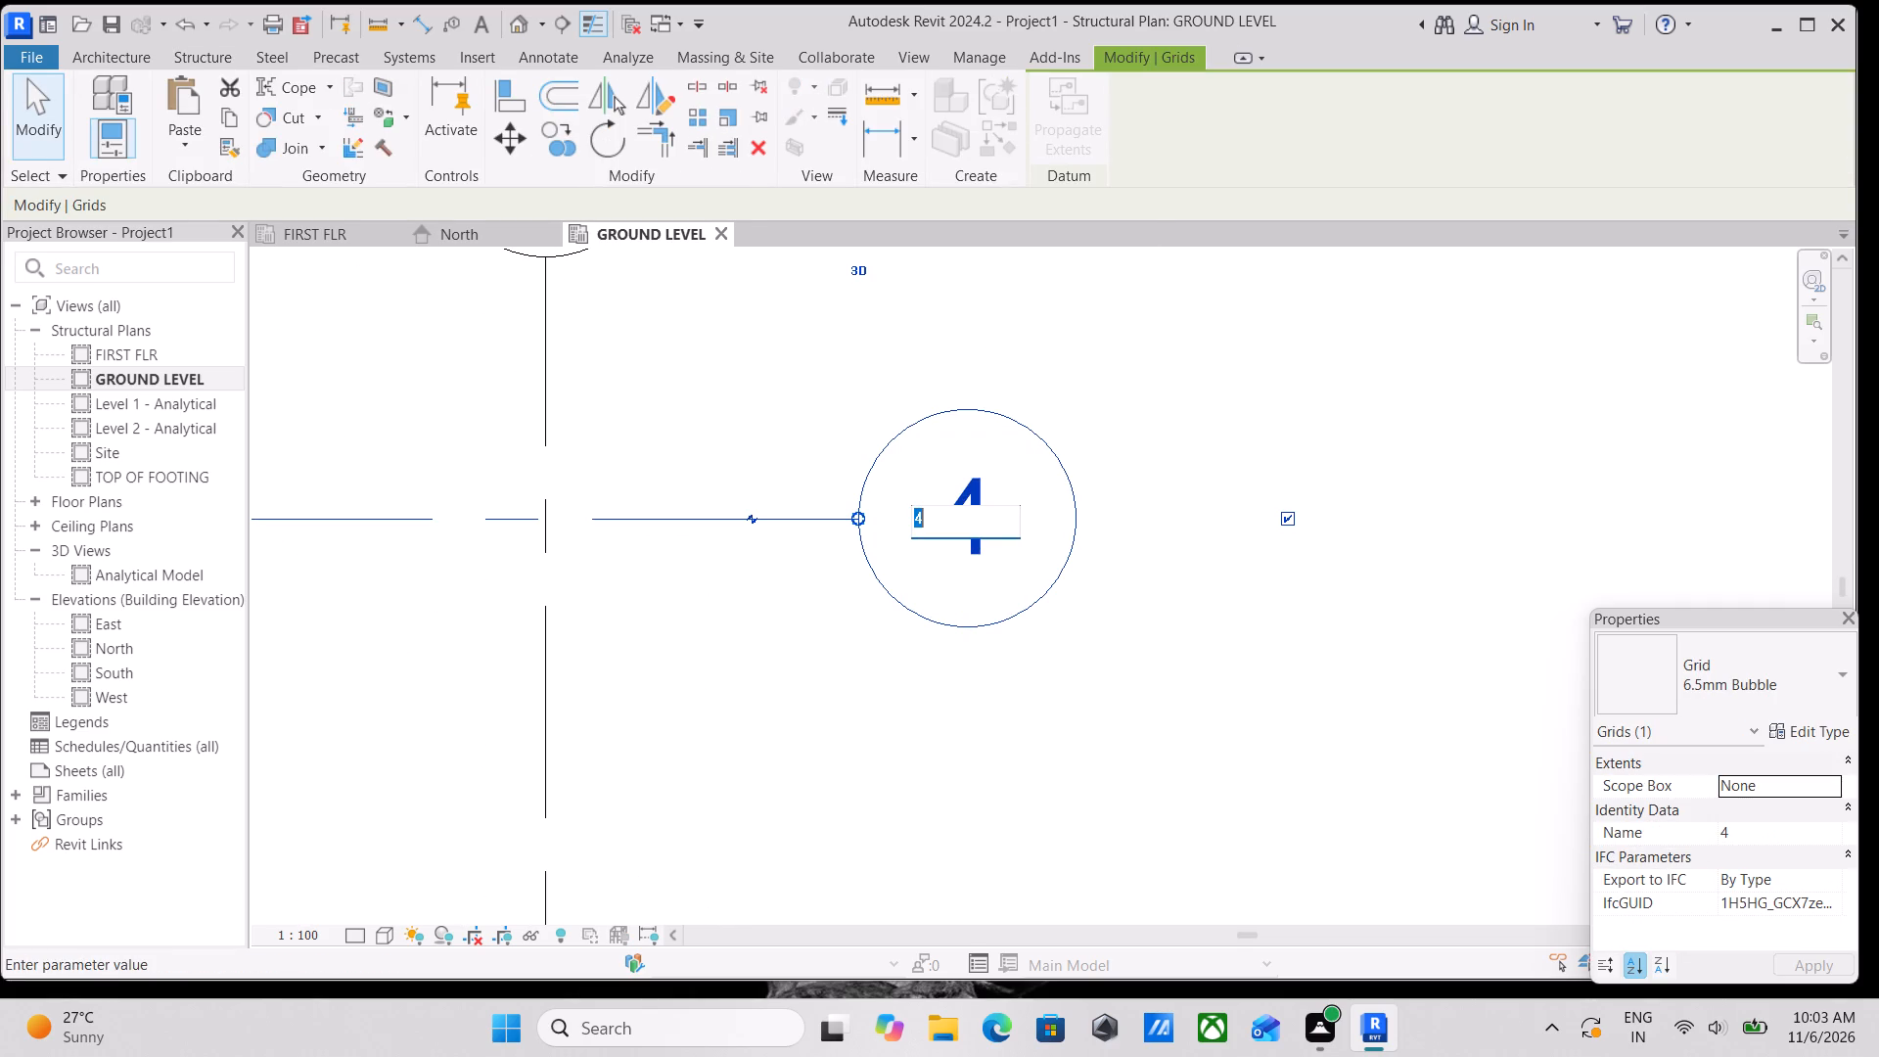
key("a")
key("Return")
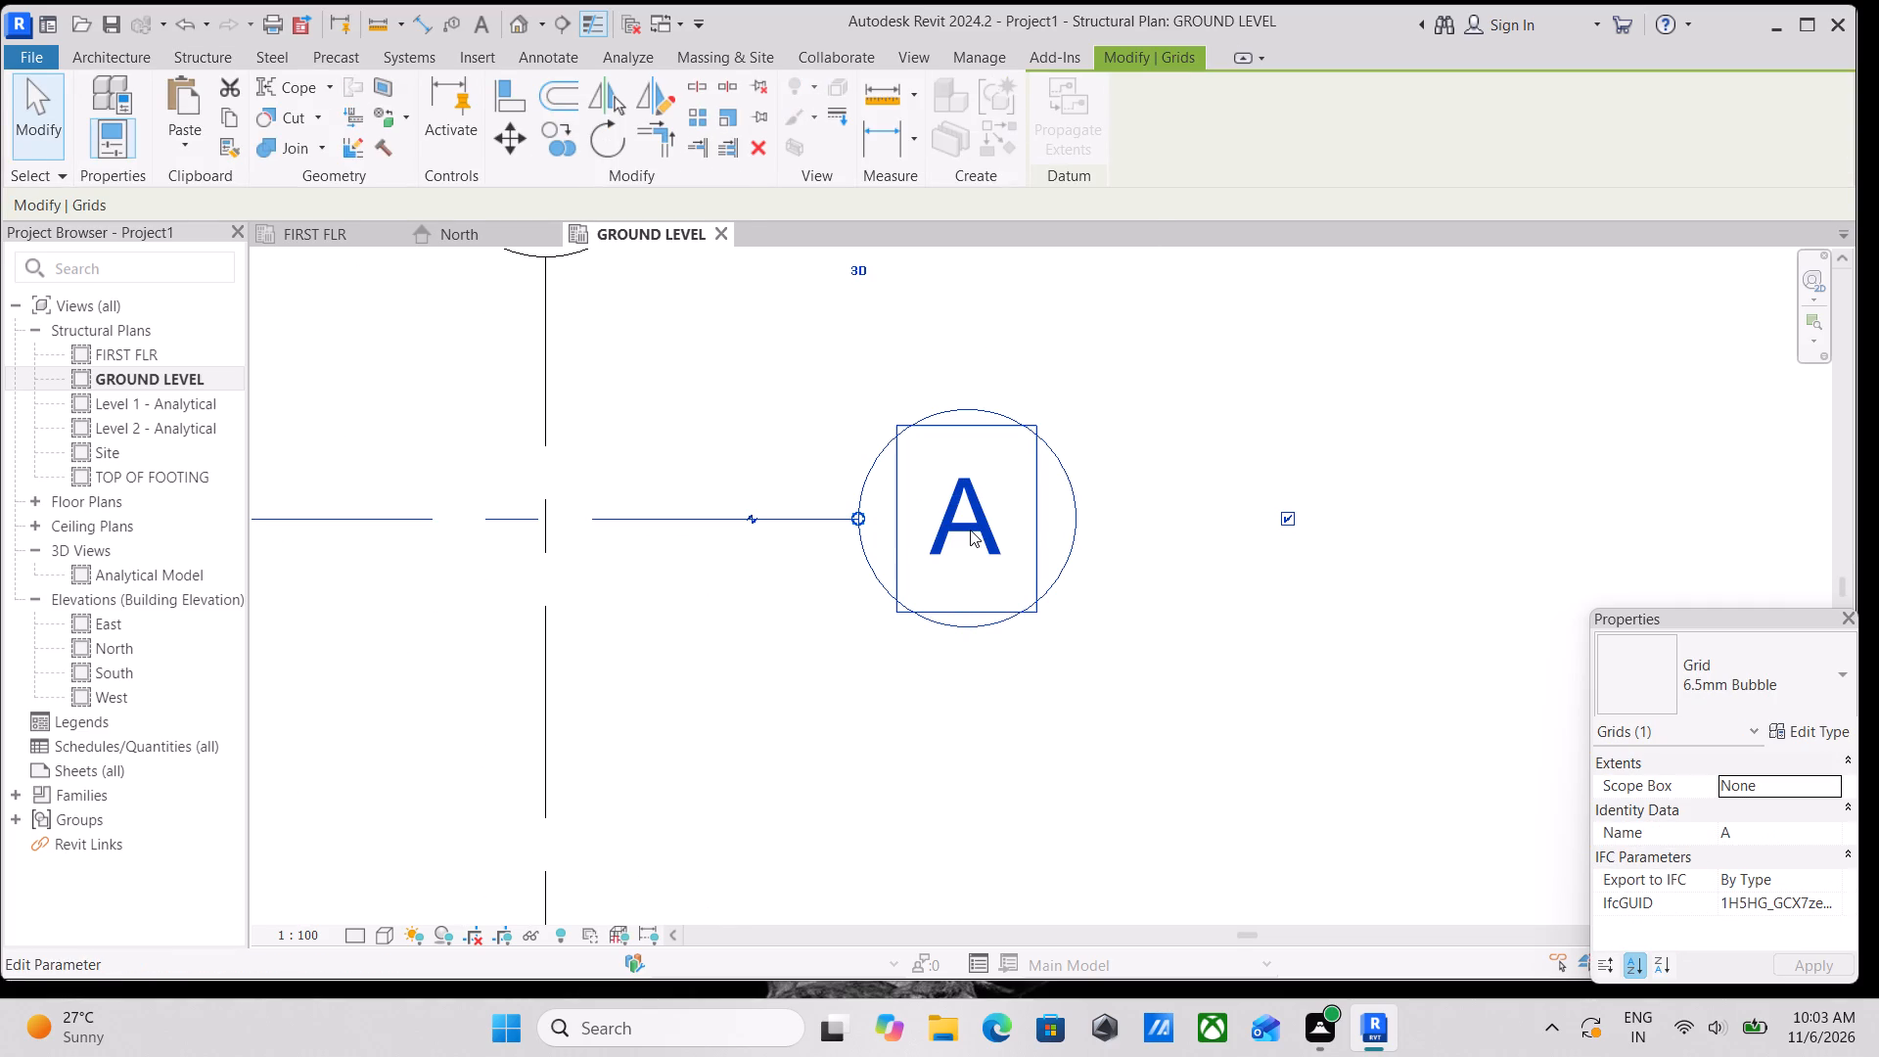
key("Escape")
key("Escape")
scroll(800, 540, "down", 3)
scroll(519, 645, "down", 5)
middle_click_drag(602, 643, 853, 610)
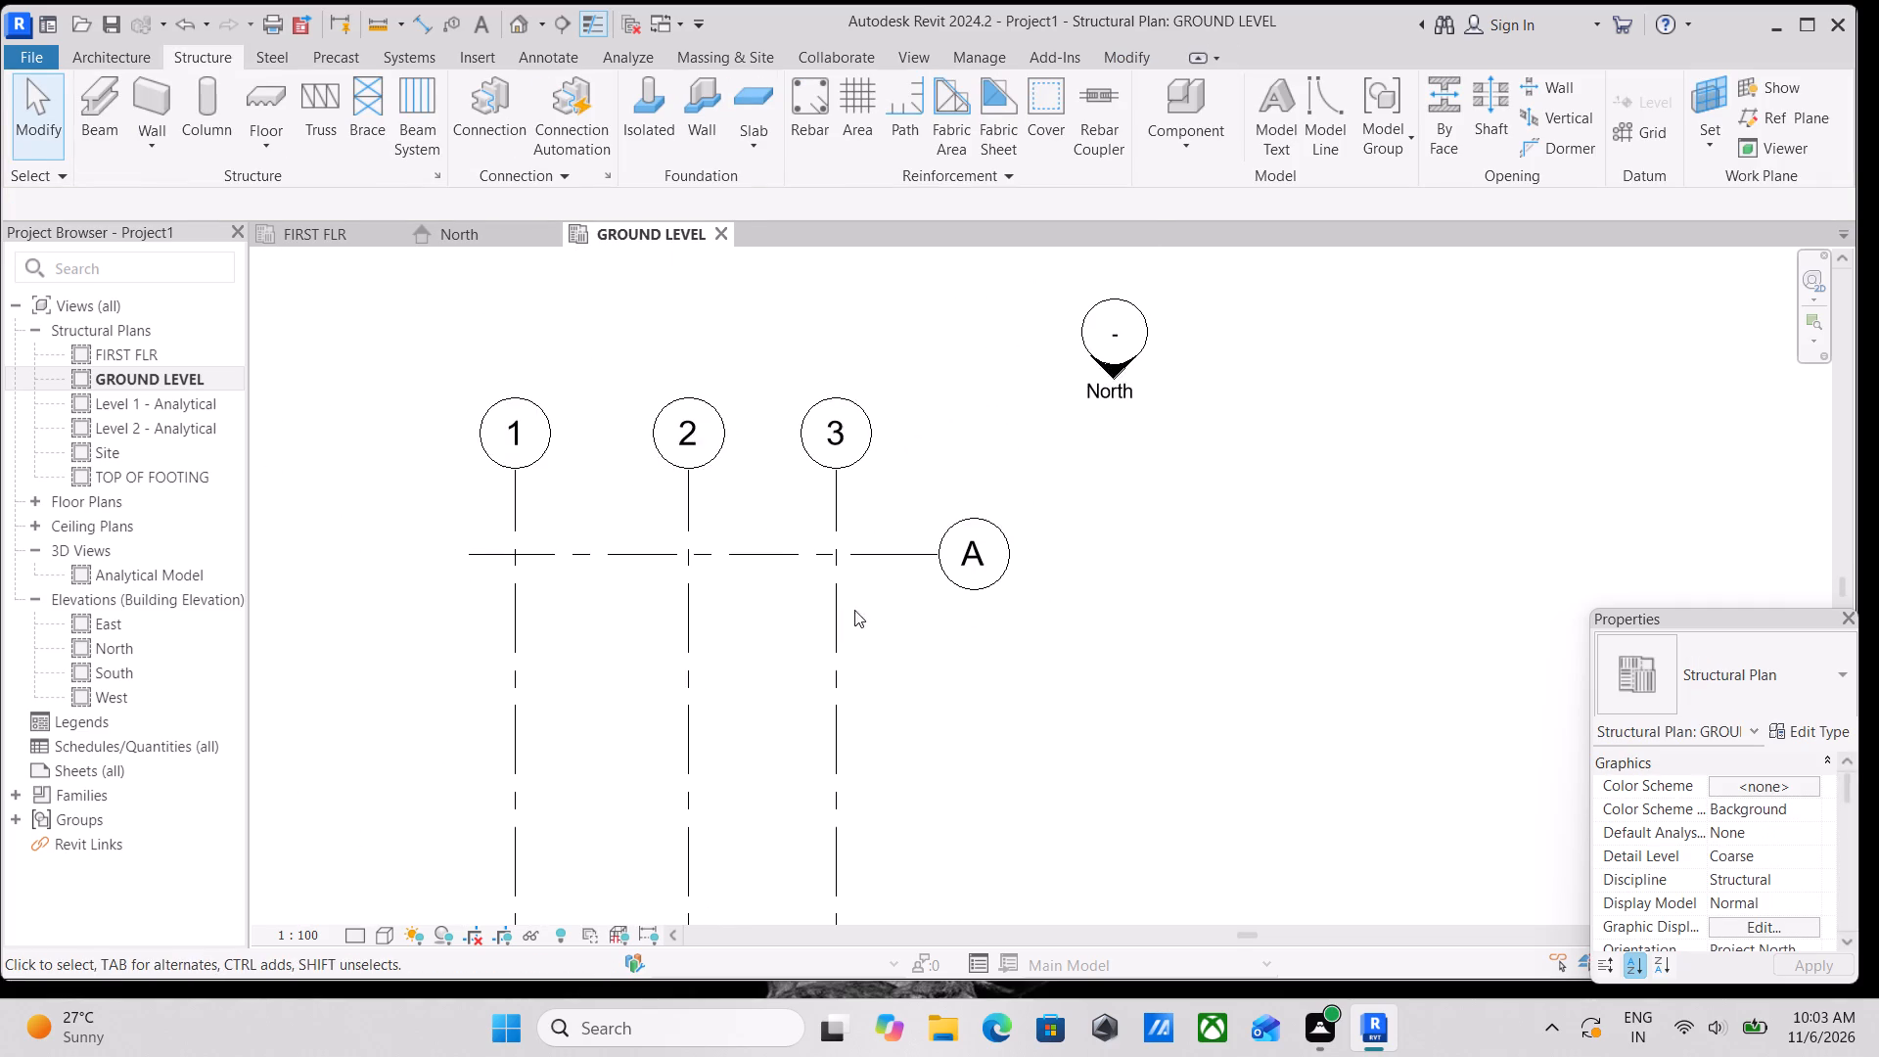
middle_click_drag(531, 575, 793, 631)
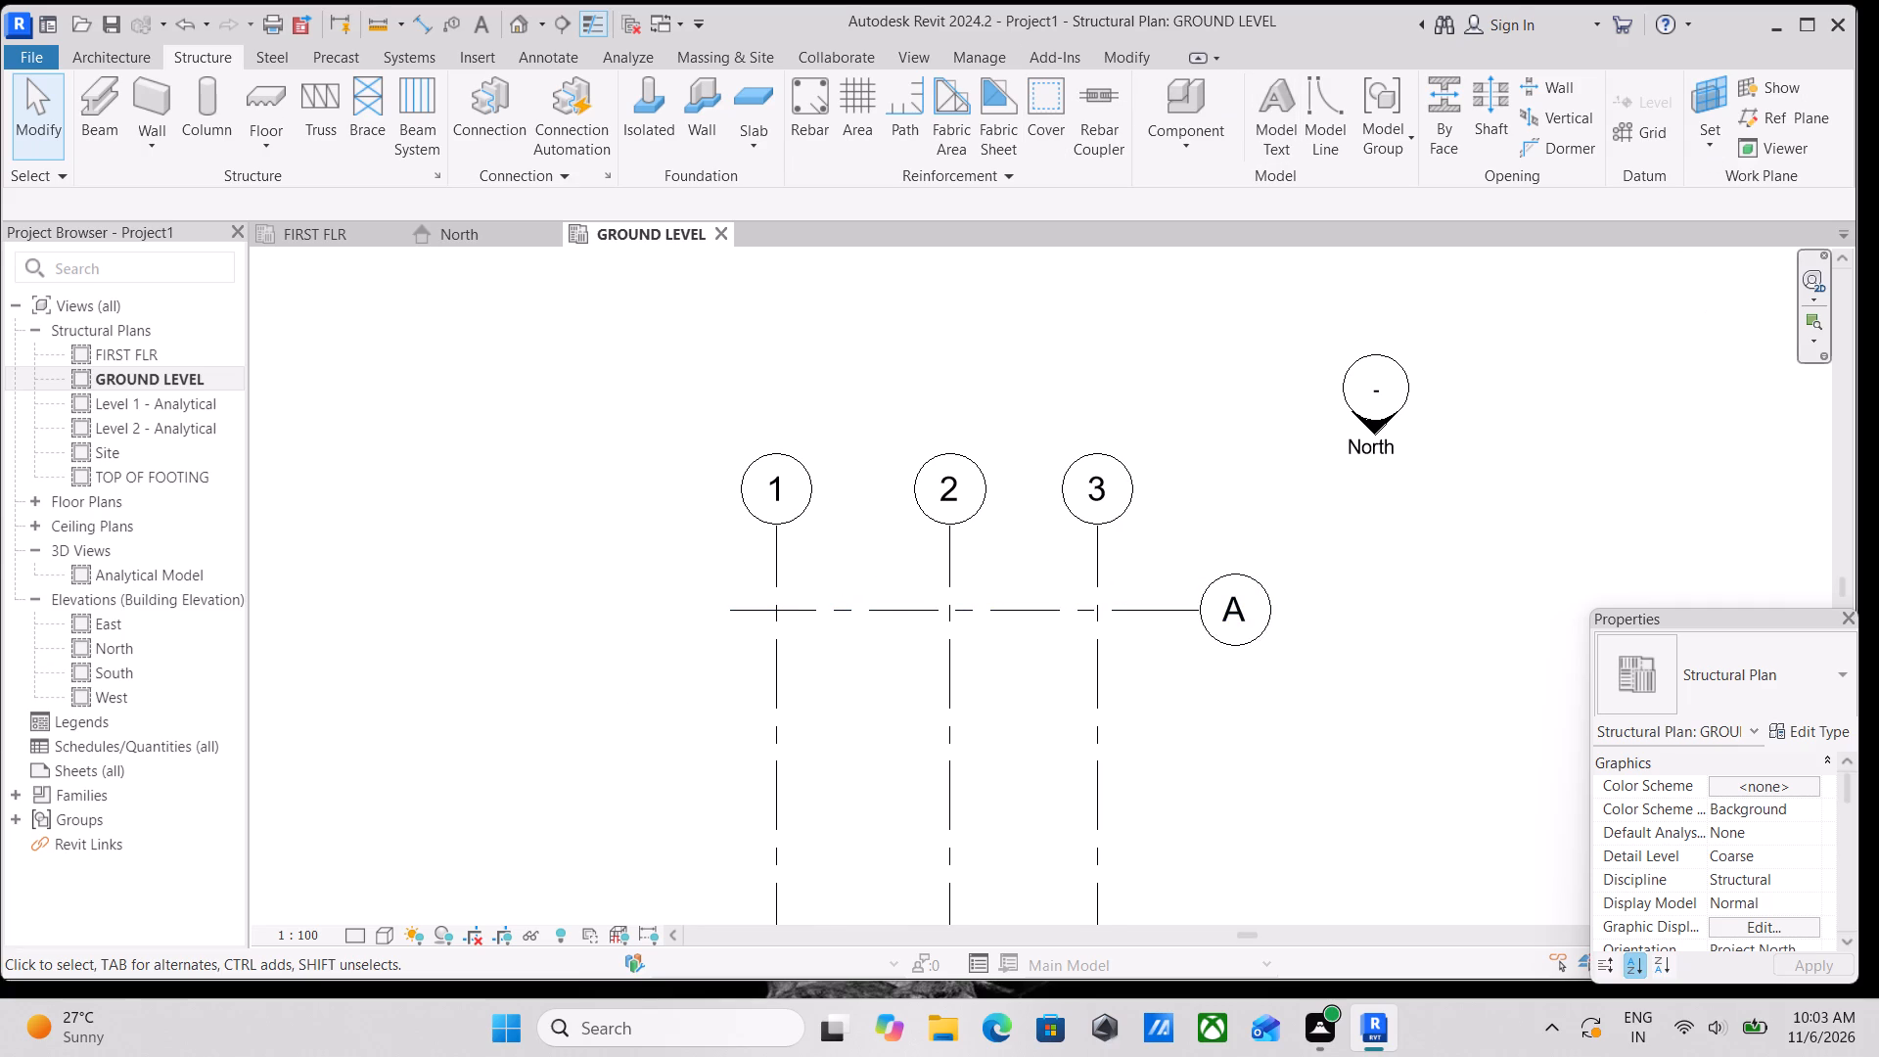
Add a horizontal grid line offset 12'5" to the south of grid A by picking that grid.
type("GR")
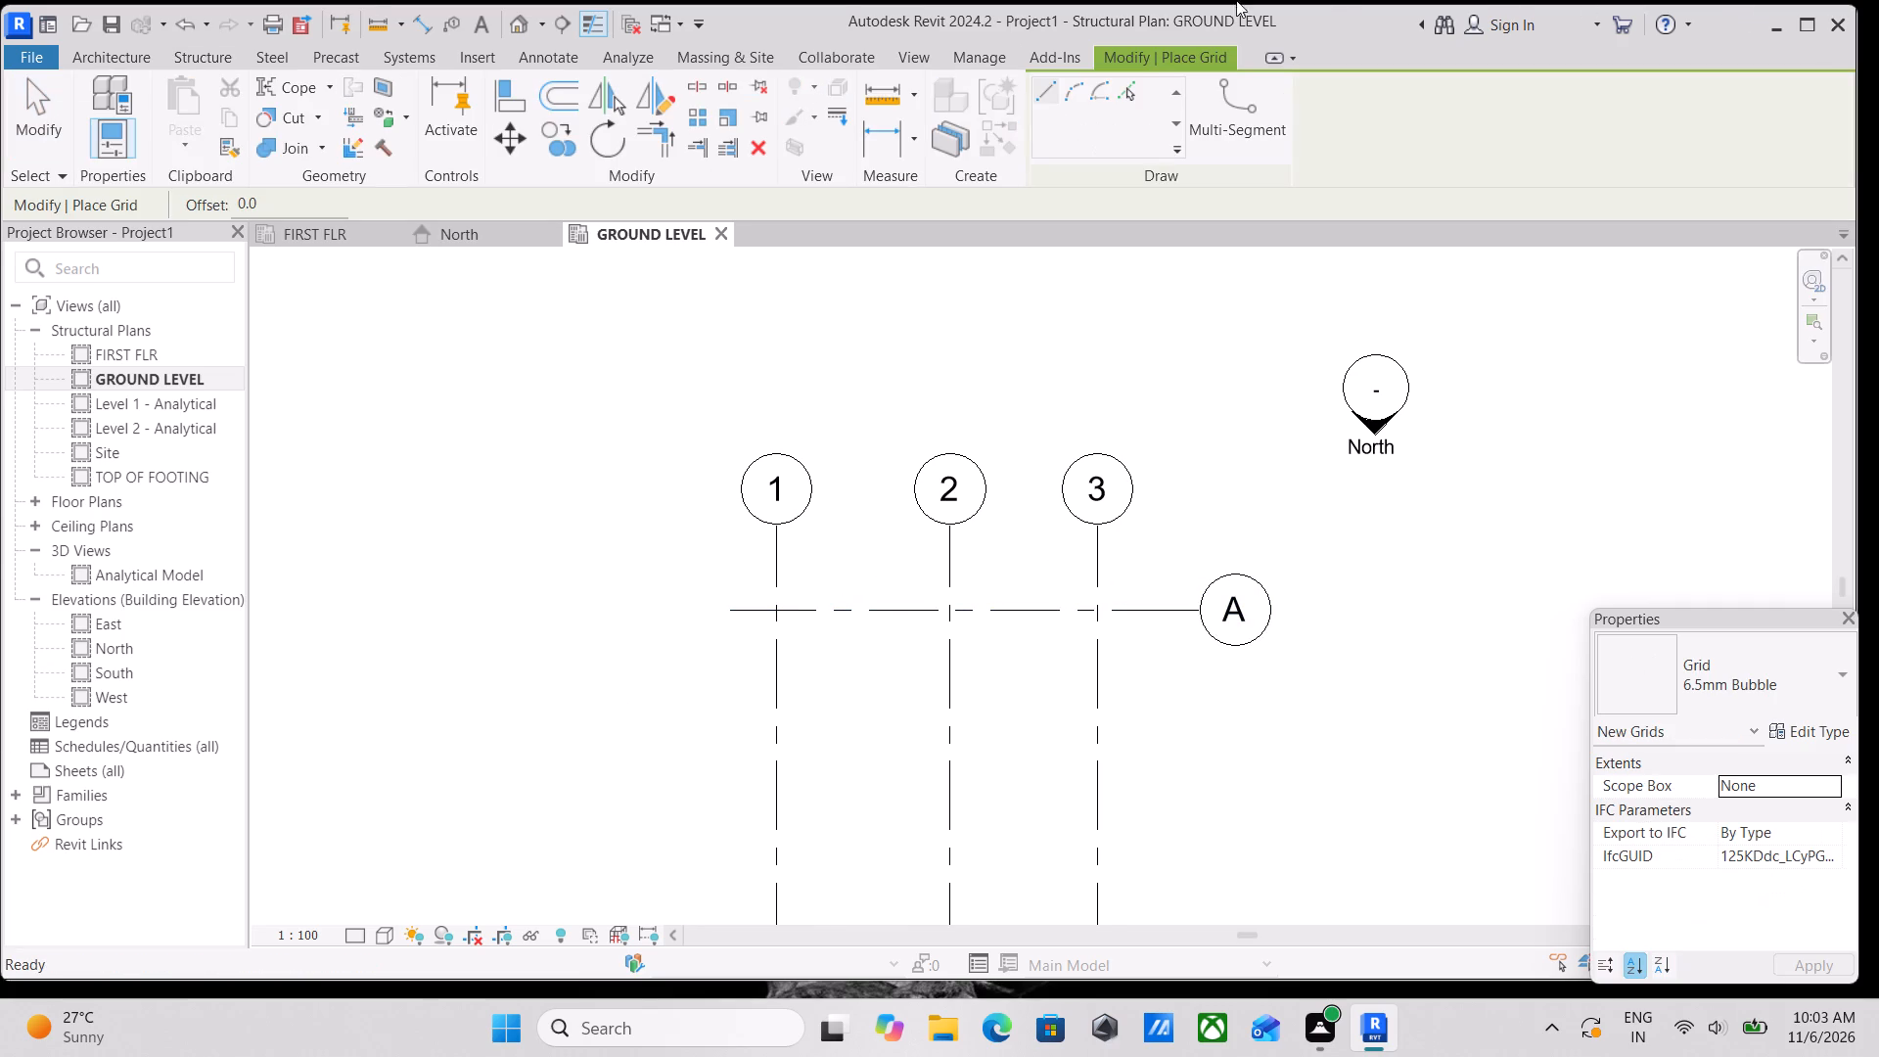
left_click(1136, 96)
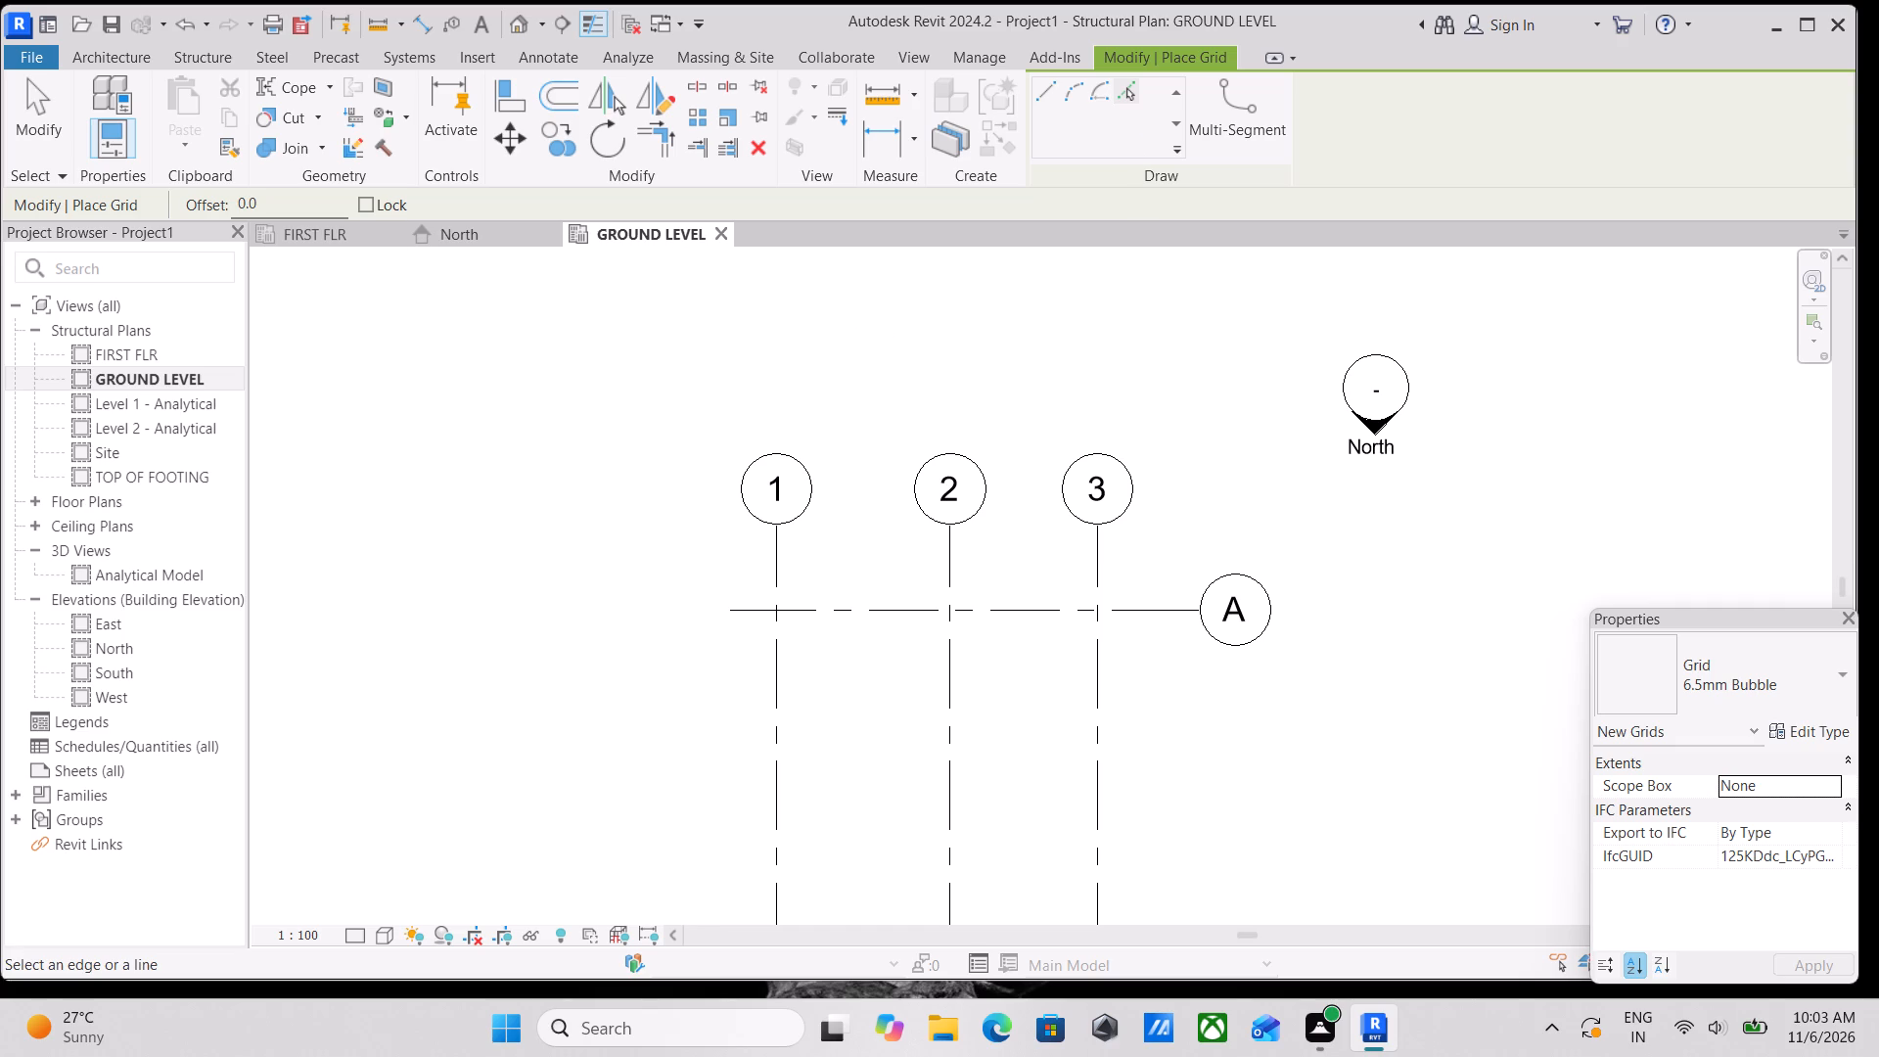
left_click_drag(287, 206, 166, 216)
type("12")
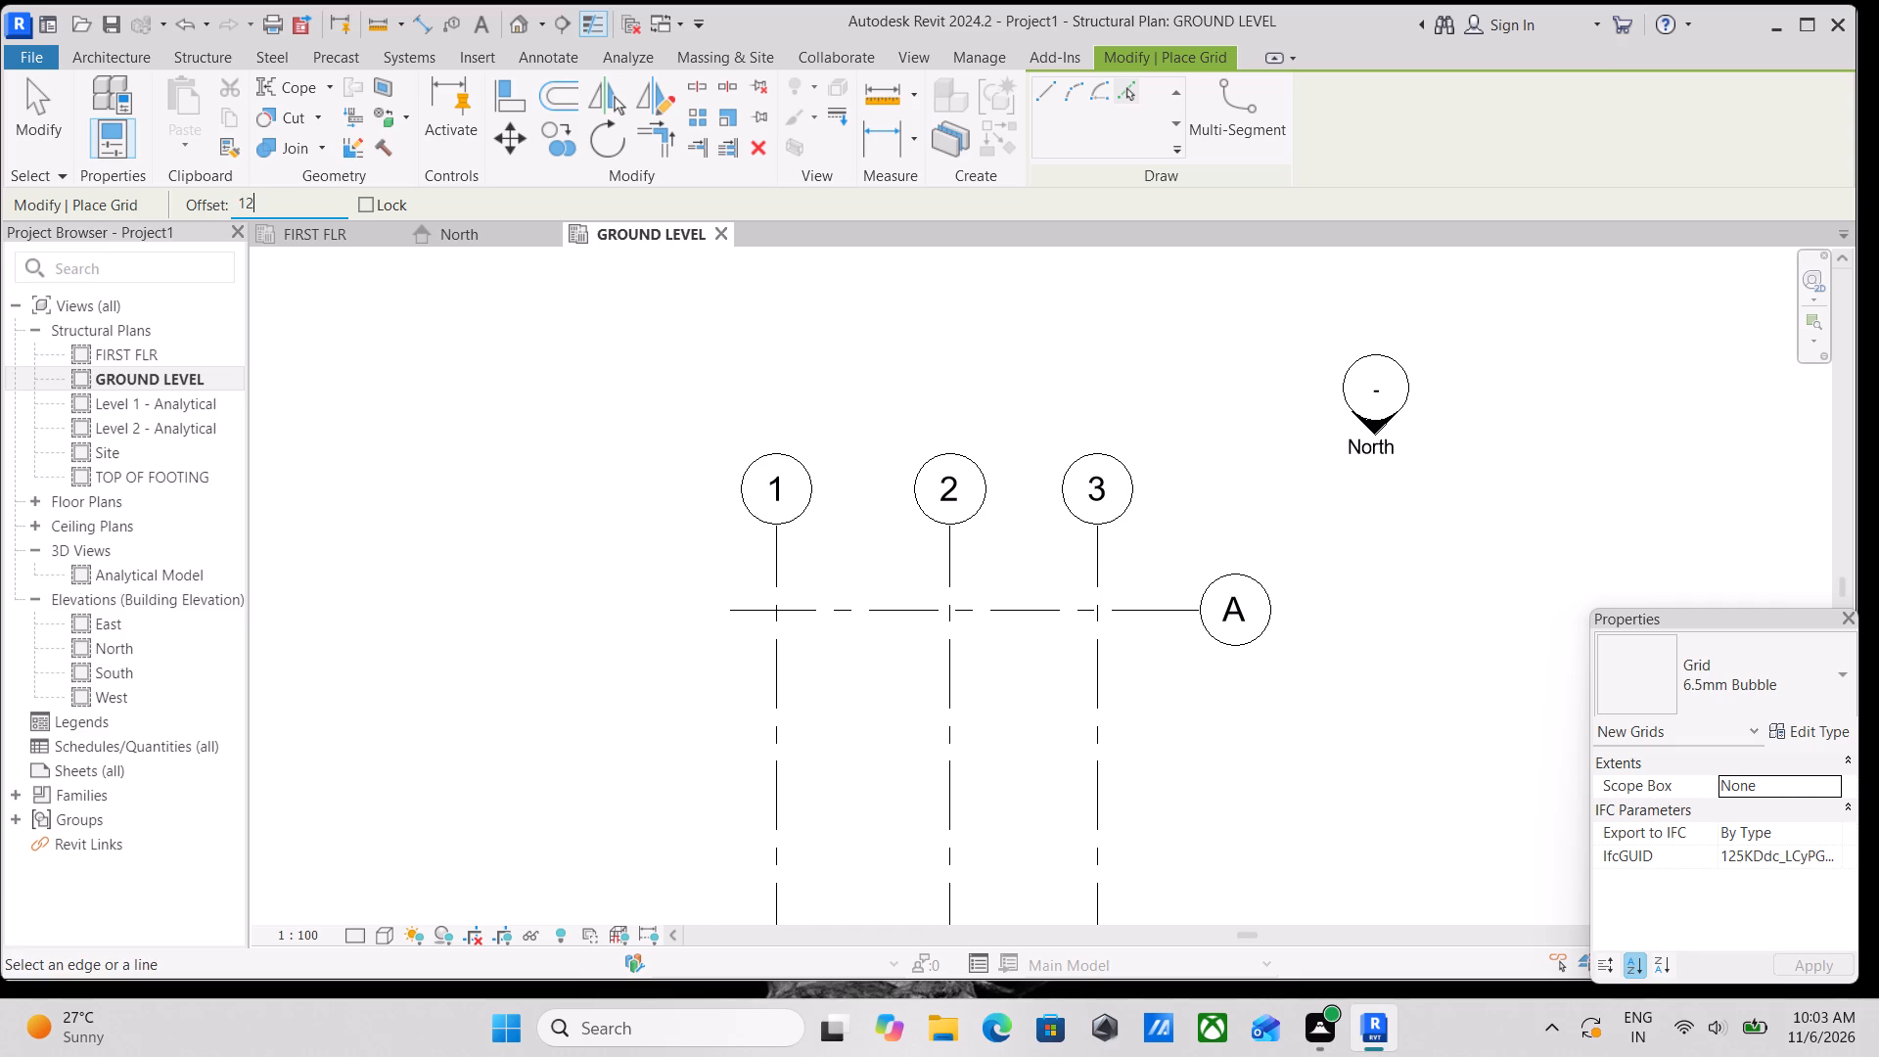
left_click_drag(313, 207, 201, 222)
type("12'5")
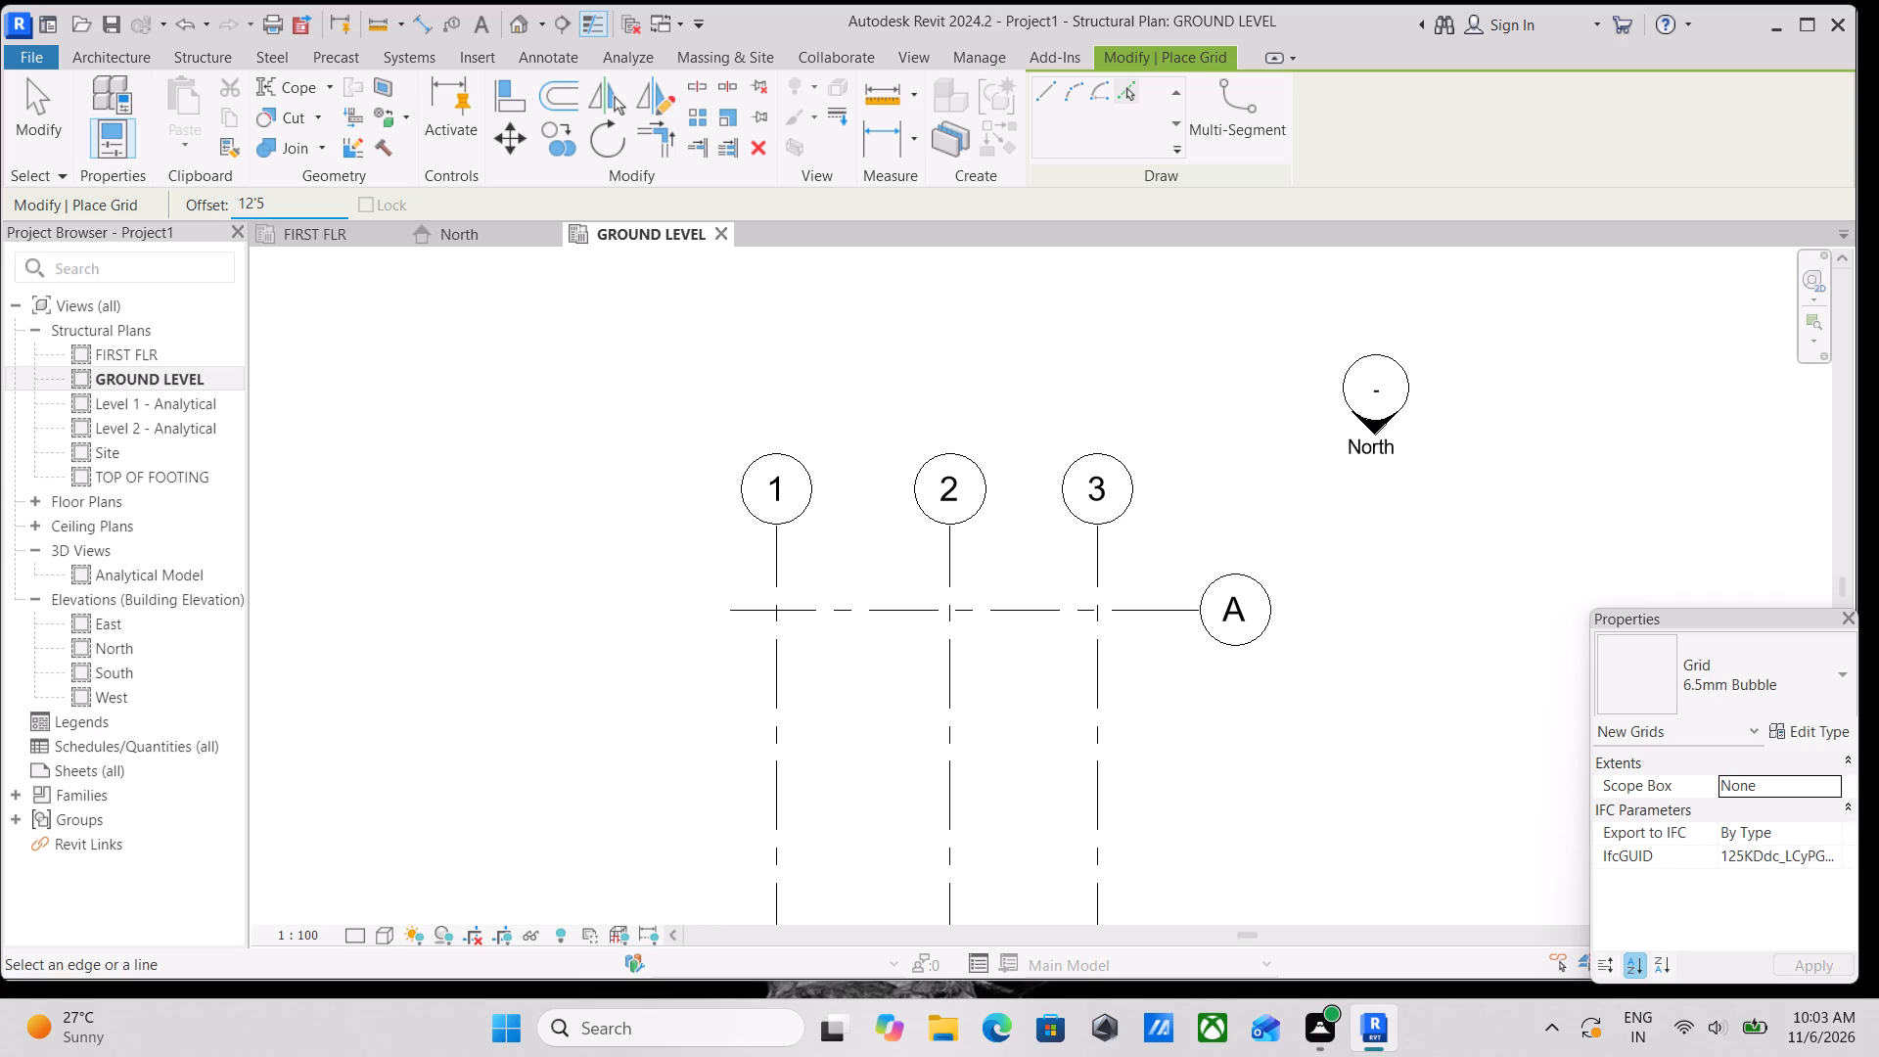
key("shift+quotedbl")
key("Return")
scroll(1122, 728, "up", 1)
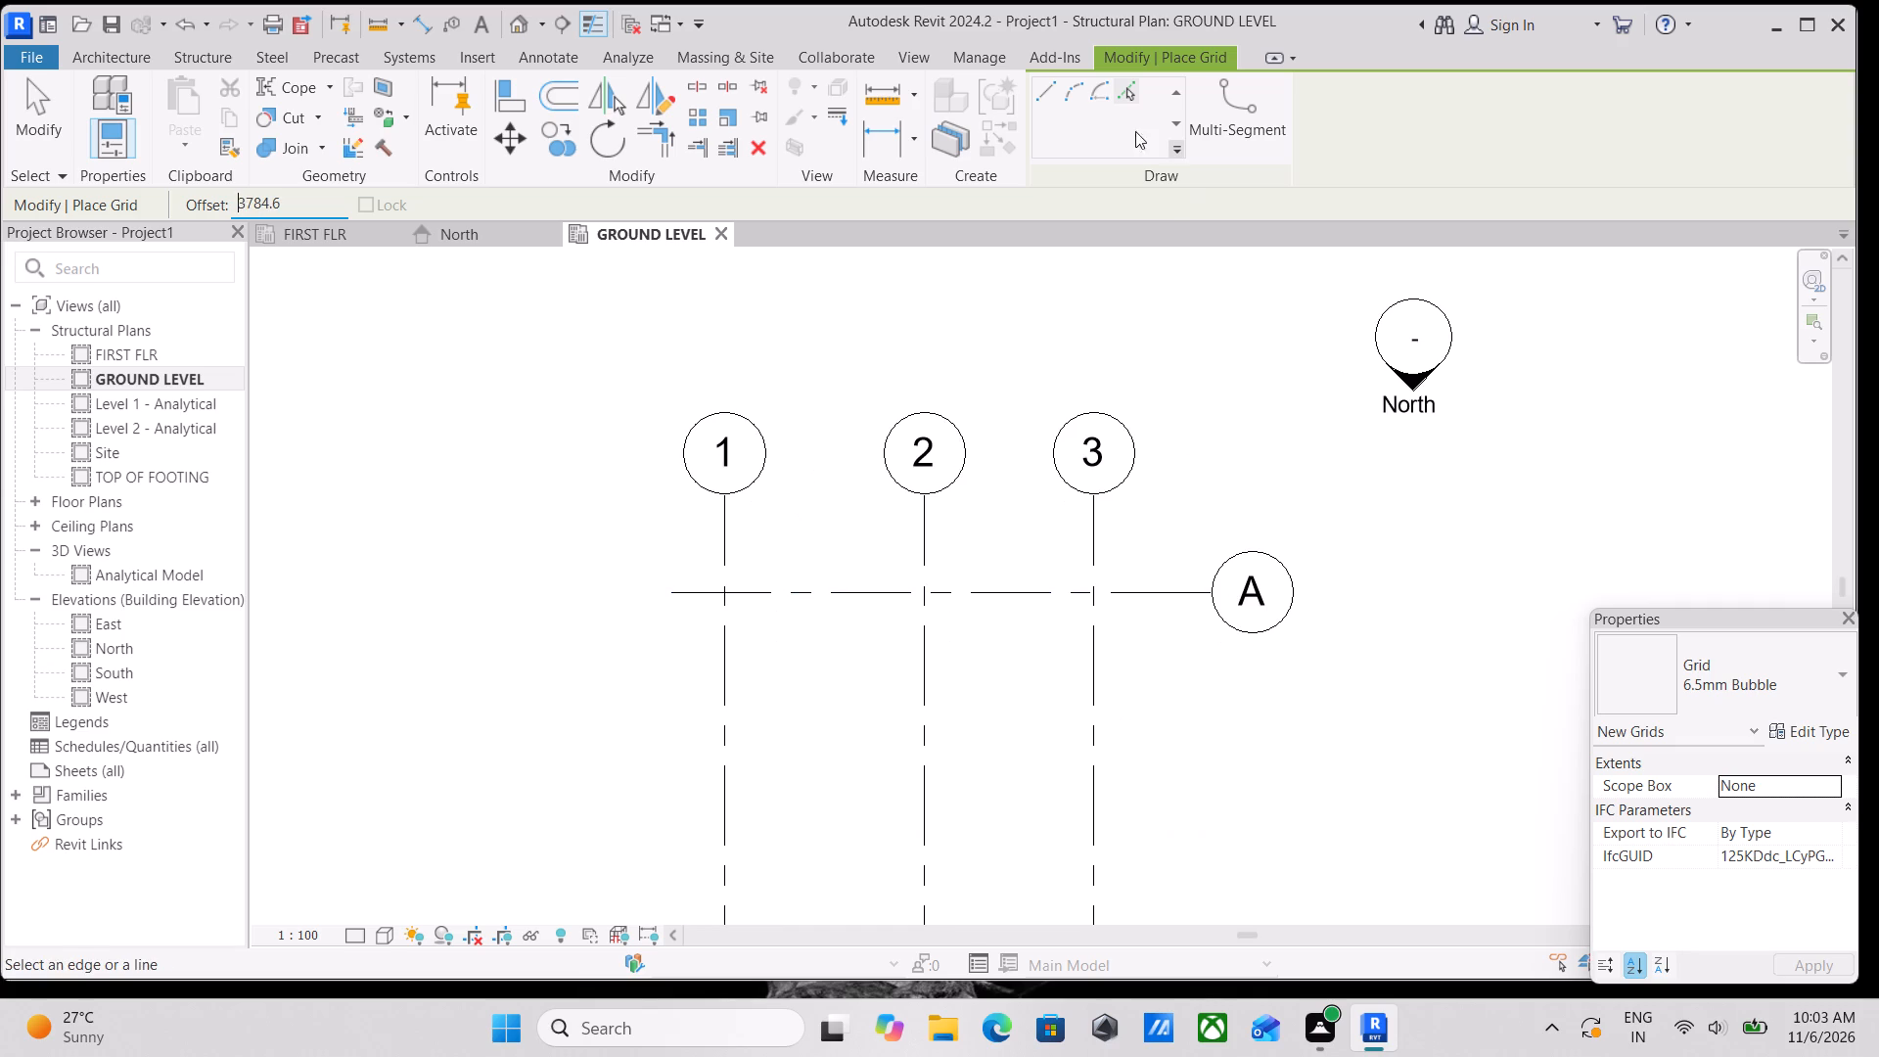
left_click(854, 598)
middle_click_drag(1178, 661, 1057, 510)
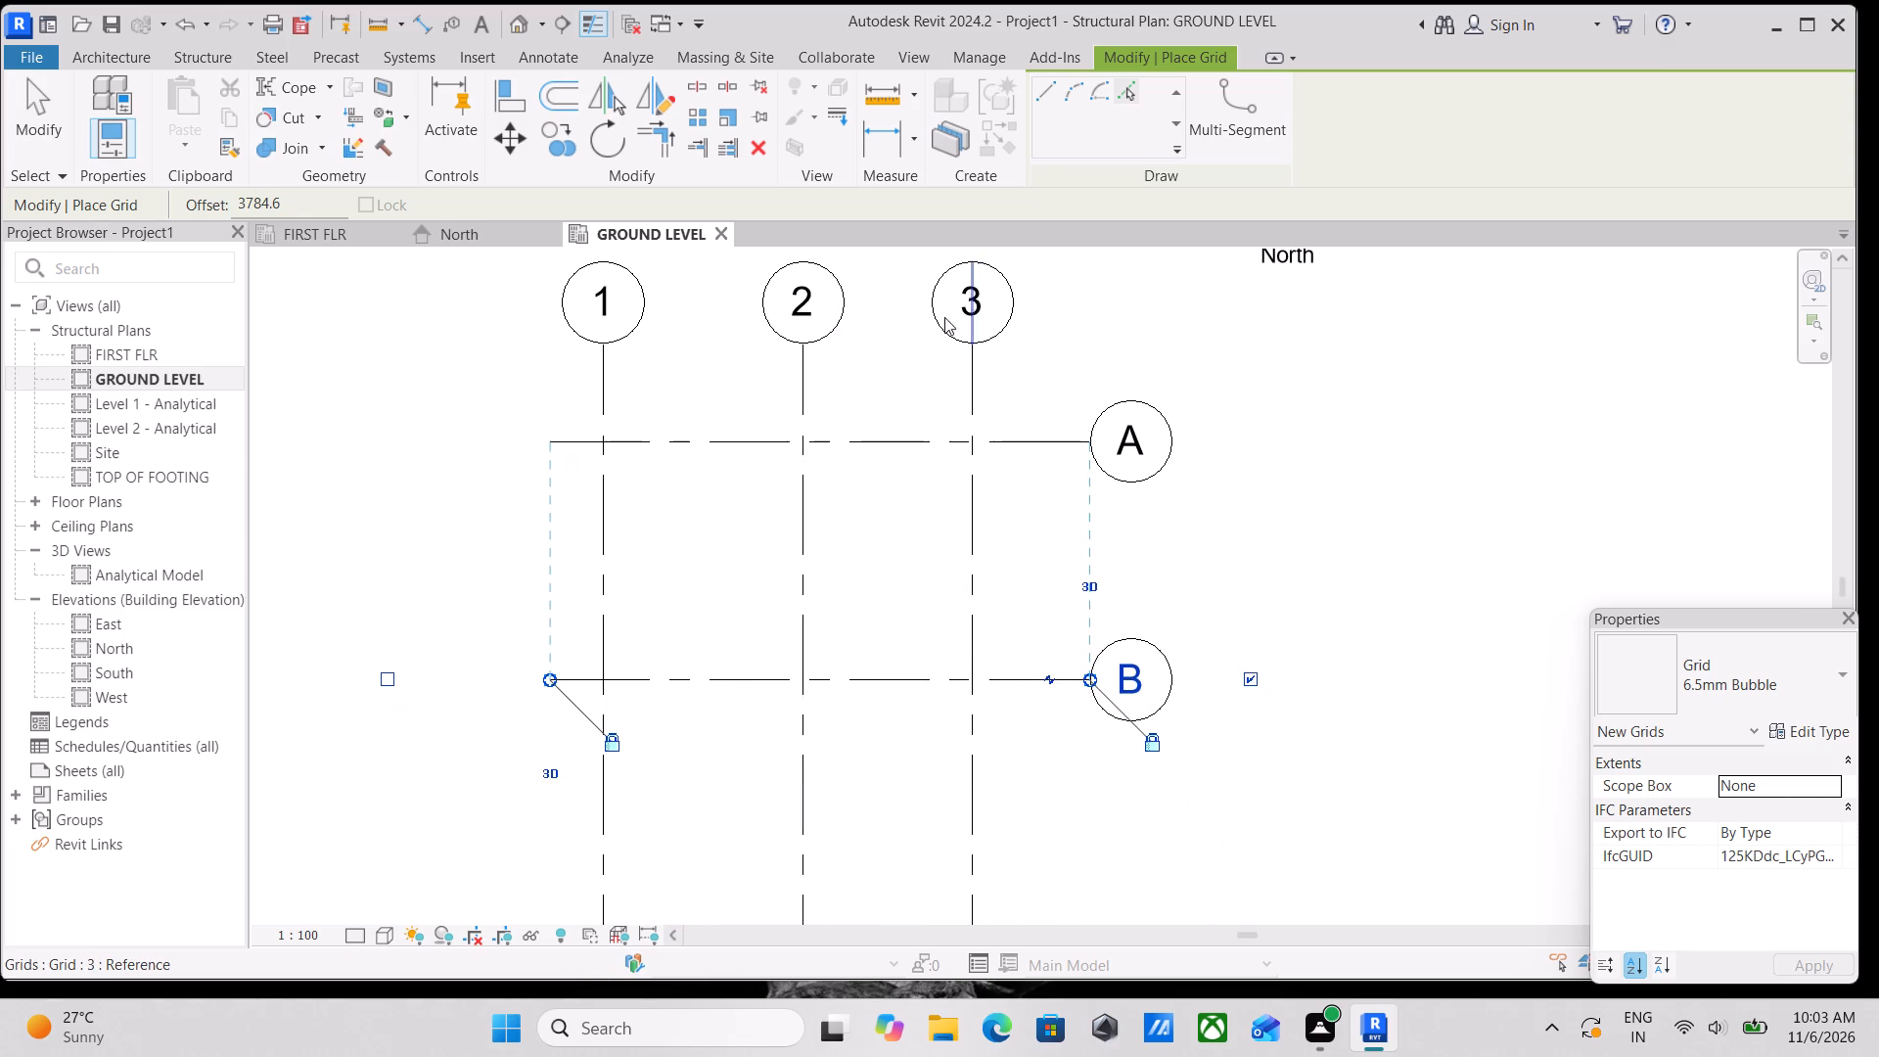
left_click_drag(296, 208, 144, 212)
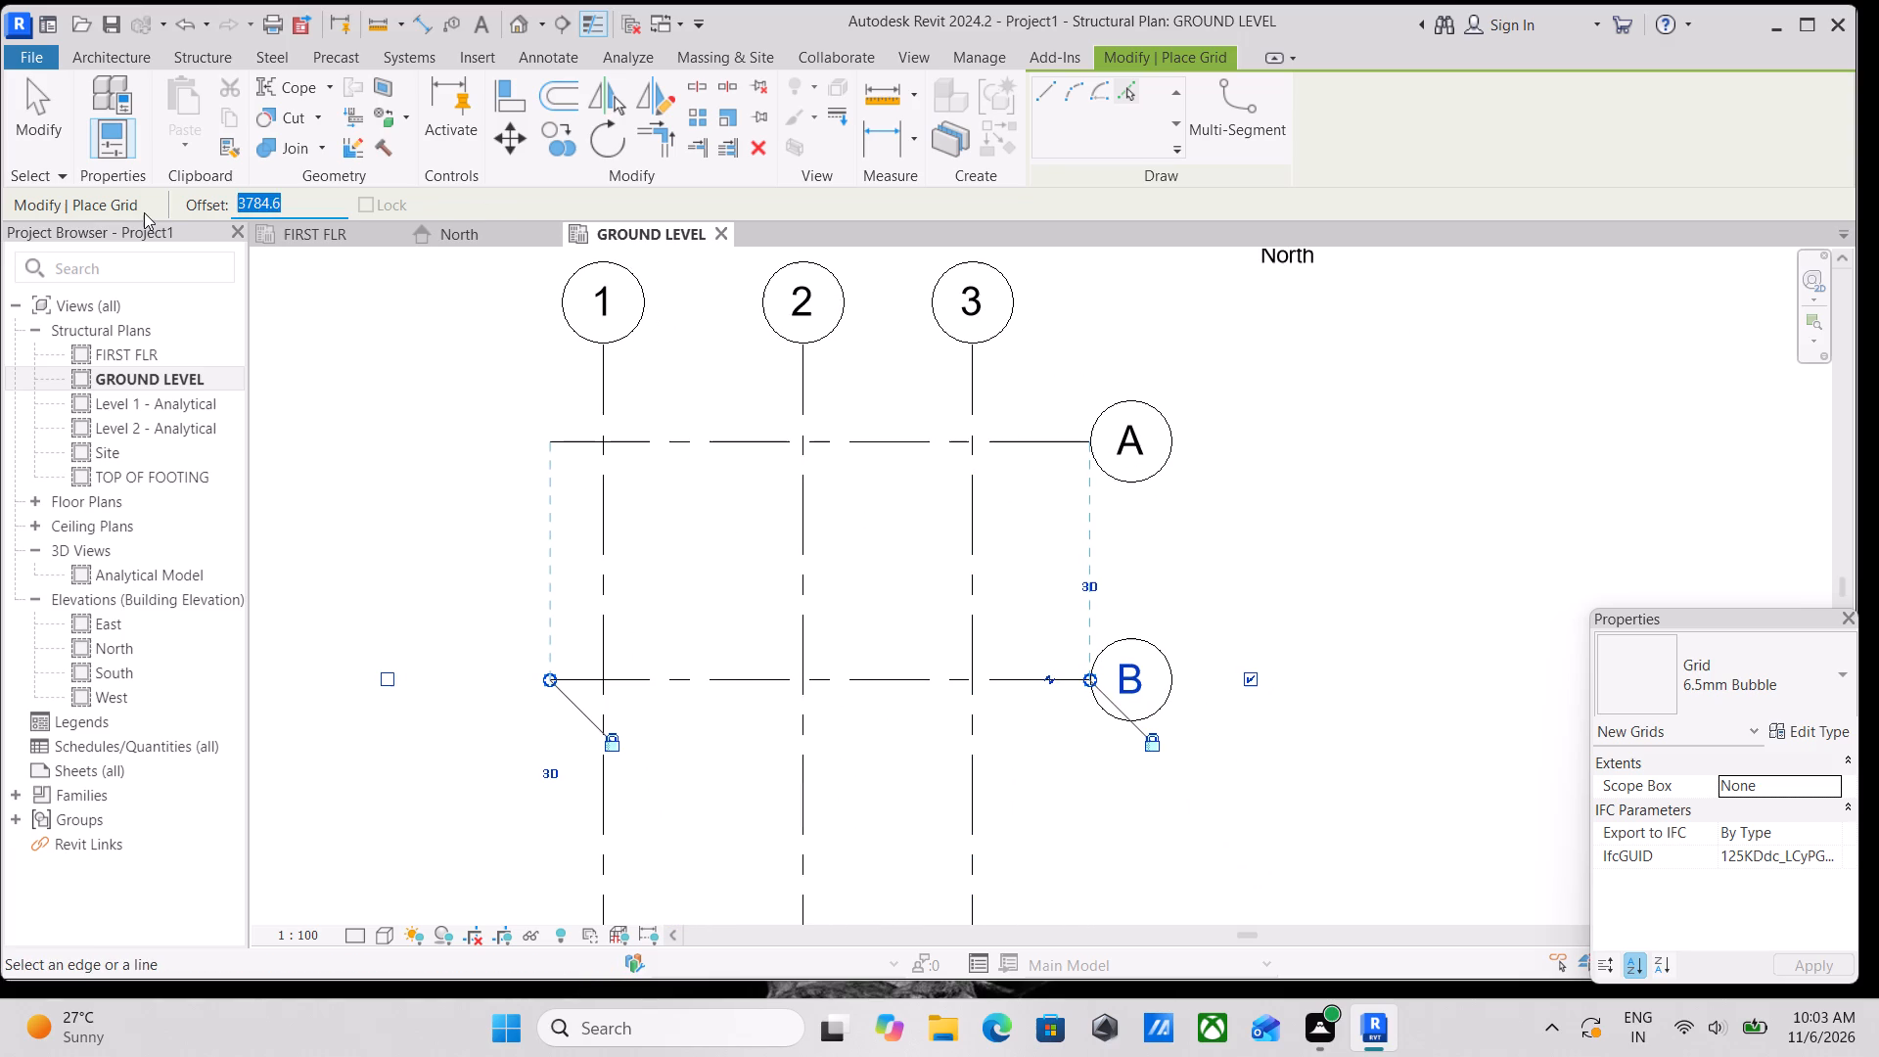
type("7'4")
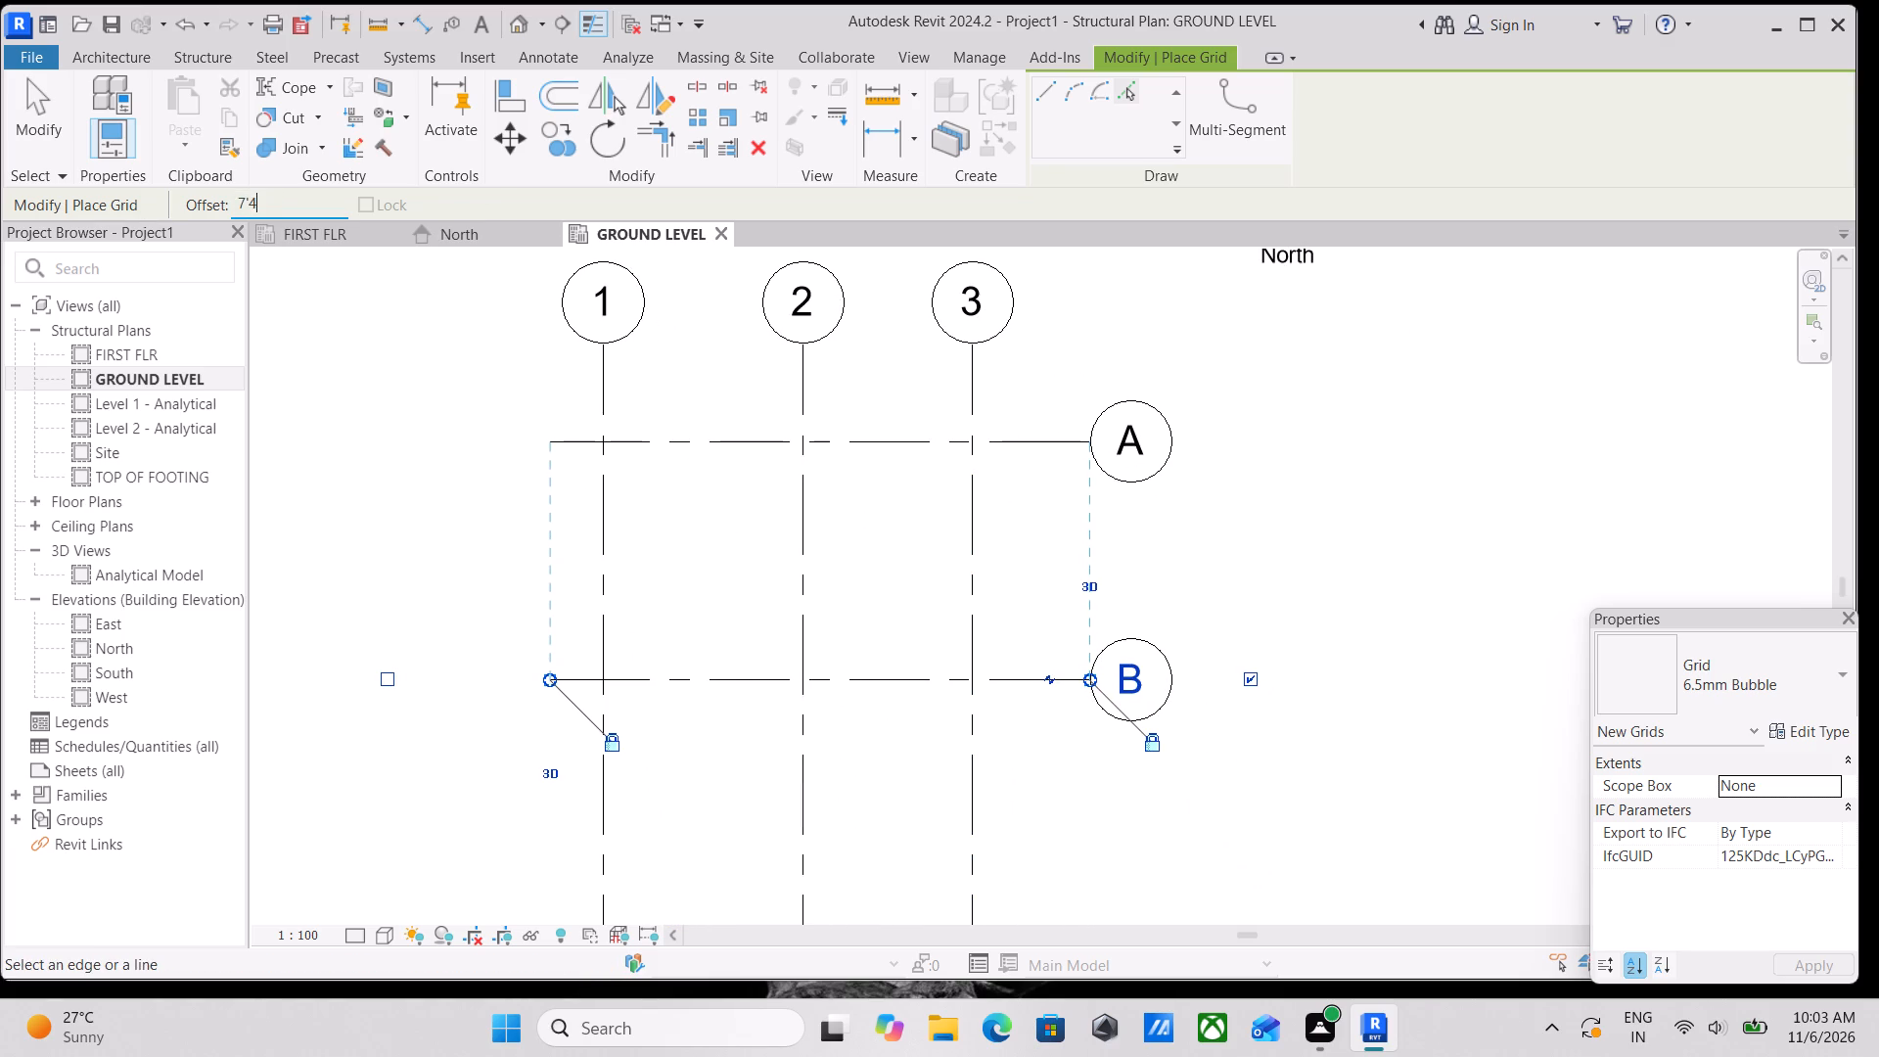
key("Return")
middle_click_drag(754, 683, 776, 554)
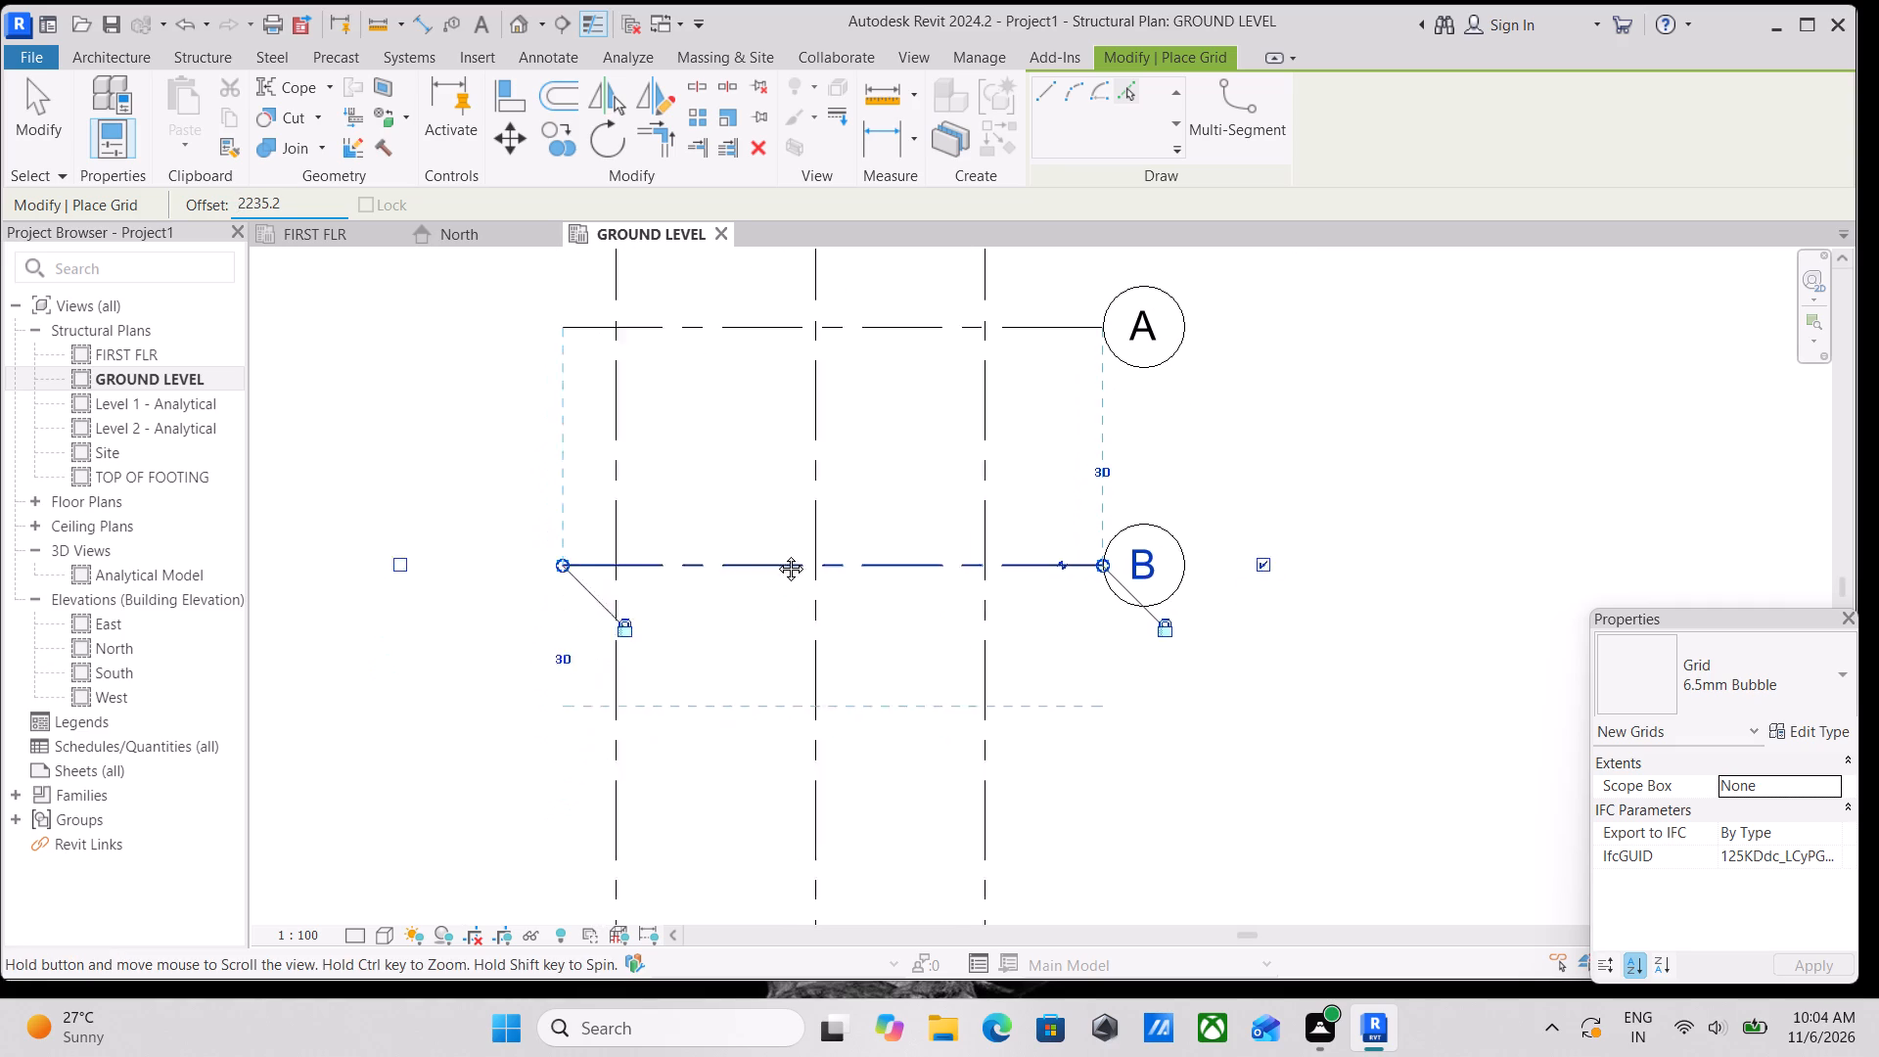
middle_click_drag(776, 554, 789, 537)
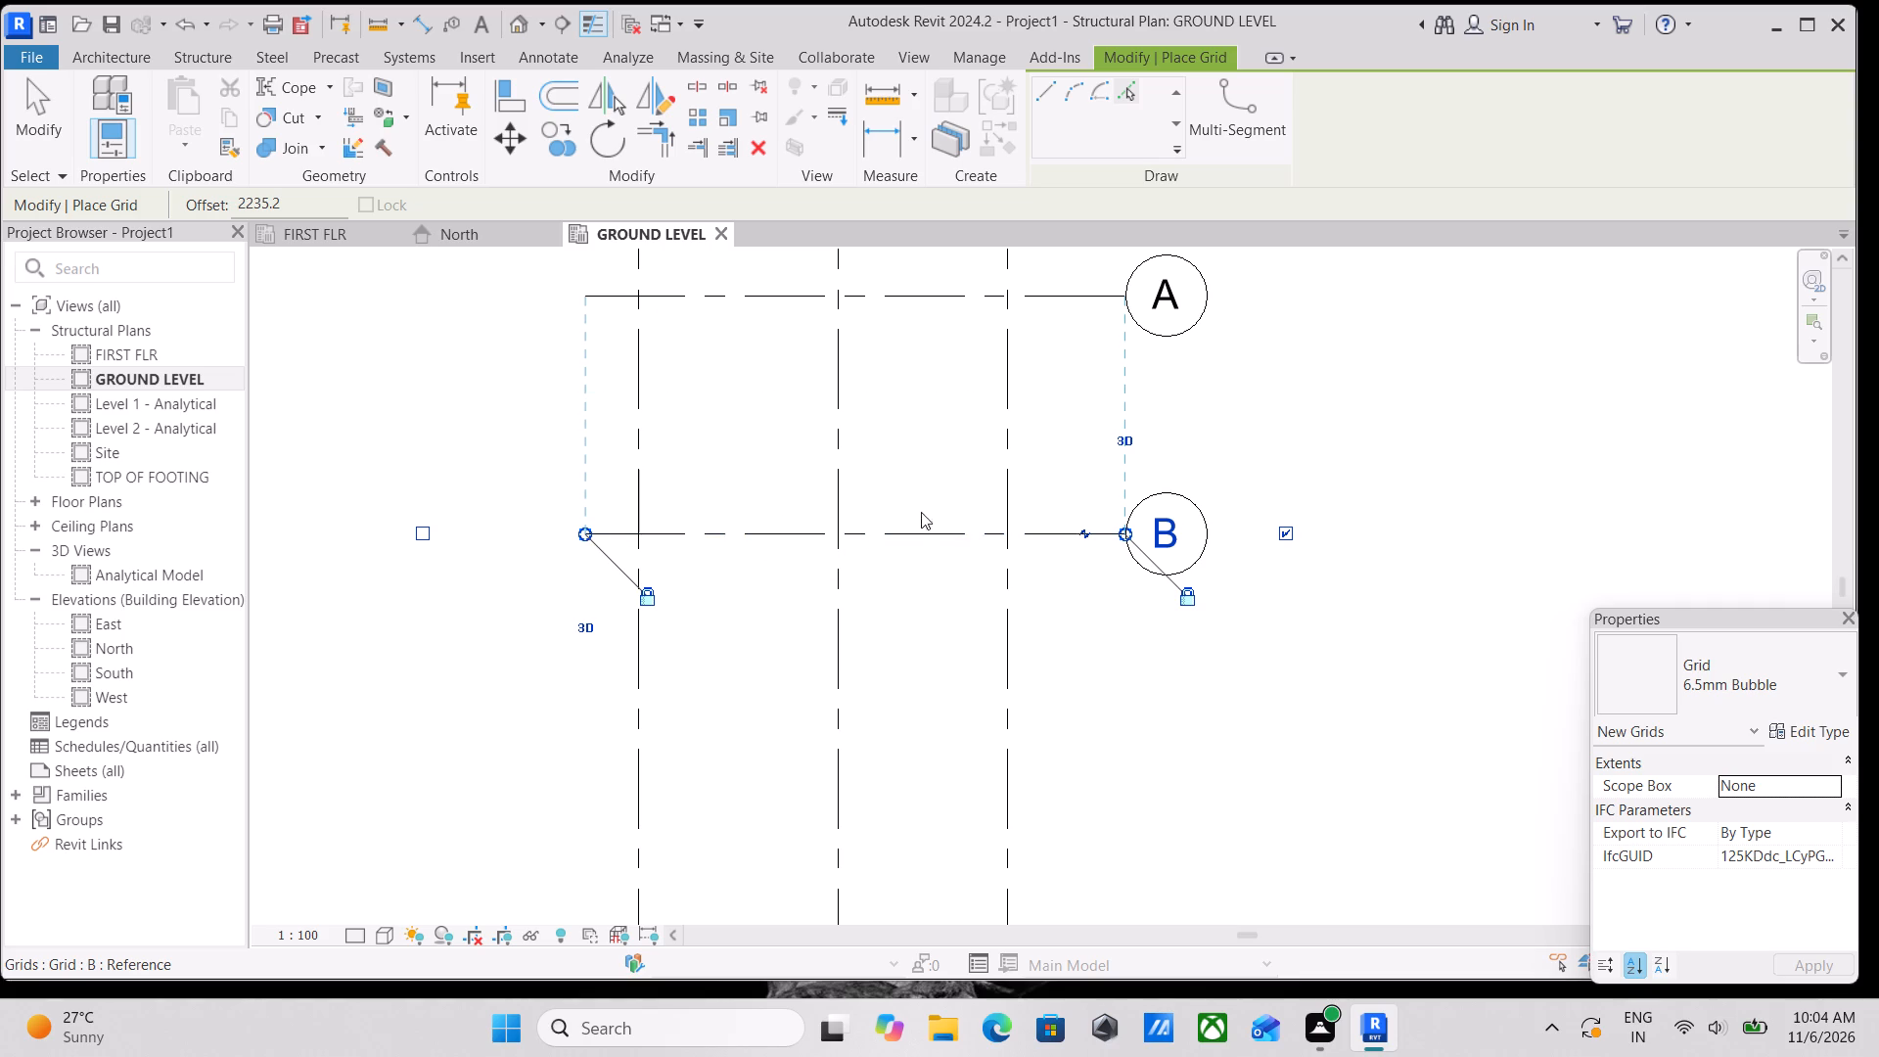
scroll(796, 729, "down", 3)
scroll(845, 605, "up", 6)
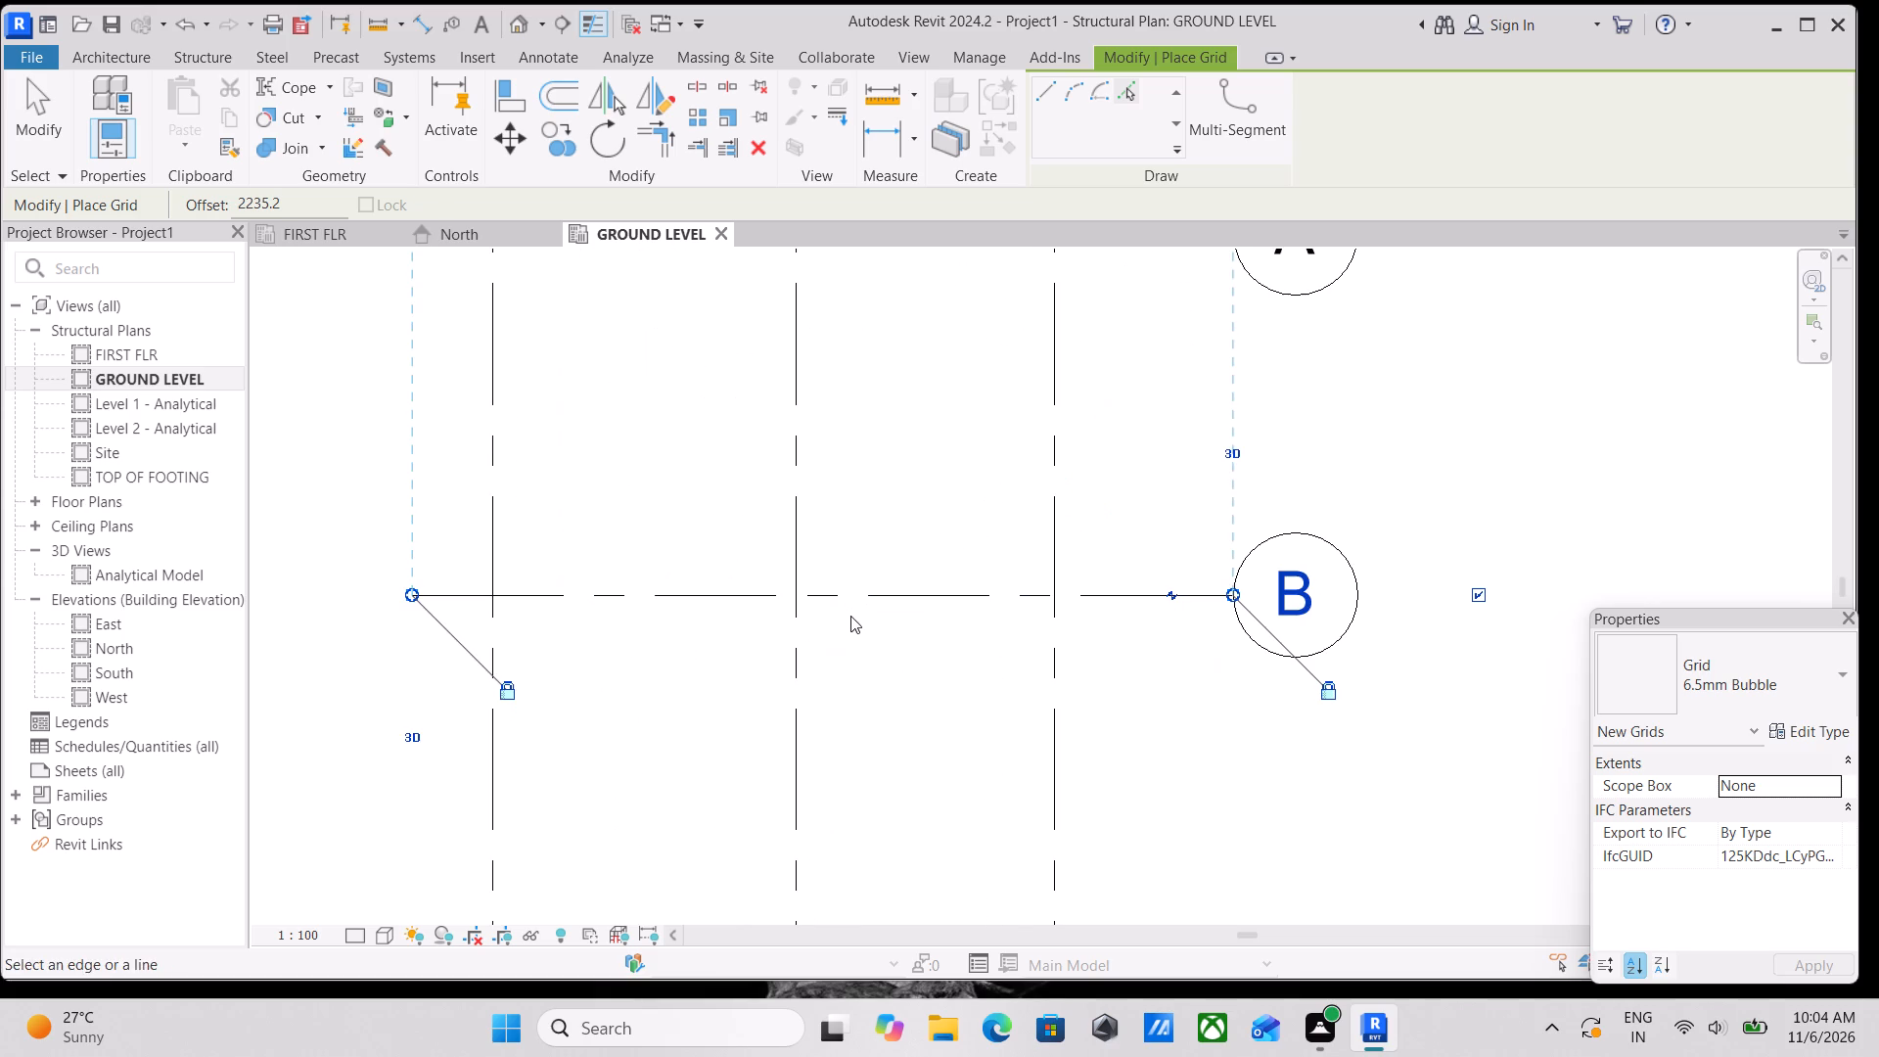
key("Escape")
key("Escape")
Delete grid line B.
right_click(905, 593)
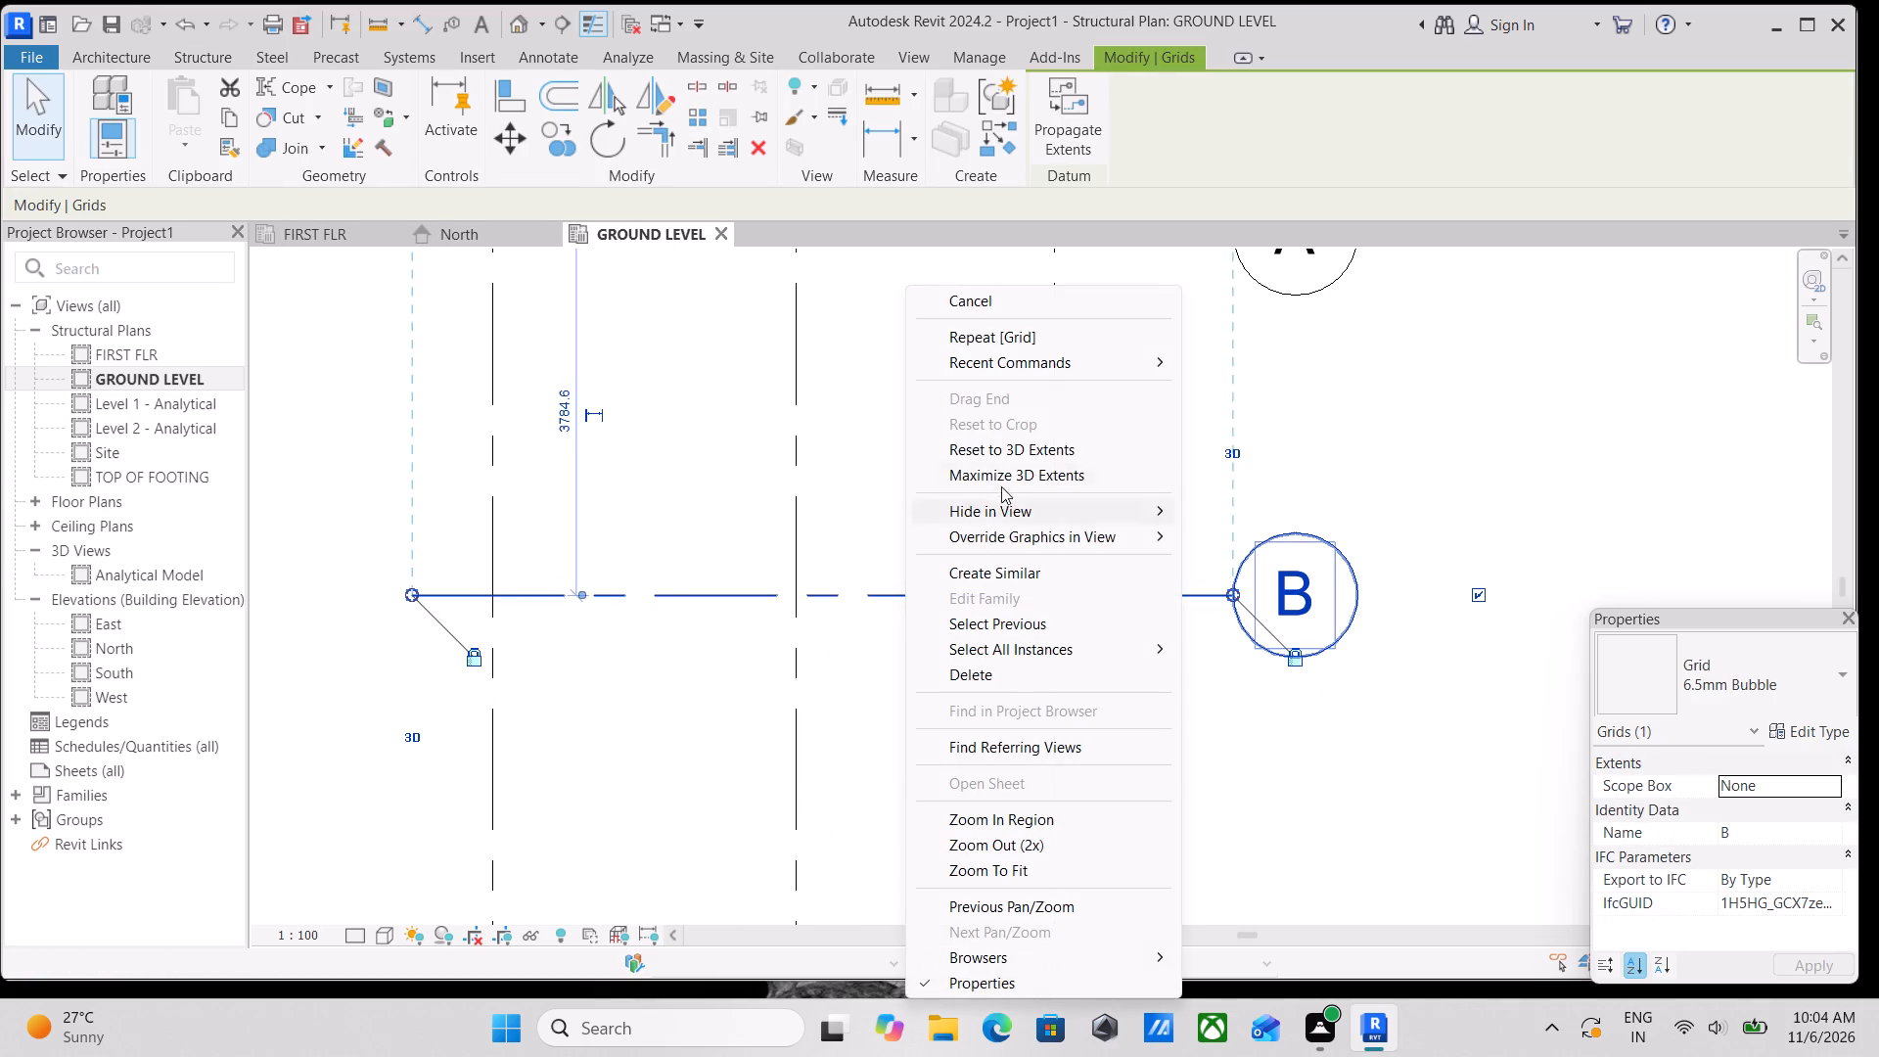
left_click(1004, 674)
Draw a straight horizontal grid line offset 8'10" to the south of grid A, from between grids 2 and 3 to below bubble A.
middle_click_drag(771, 542, 817, 708)
scroll(817, 708, "down", 1)
scroll(785, 585, "up", 2)
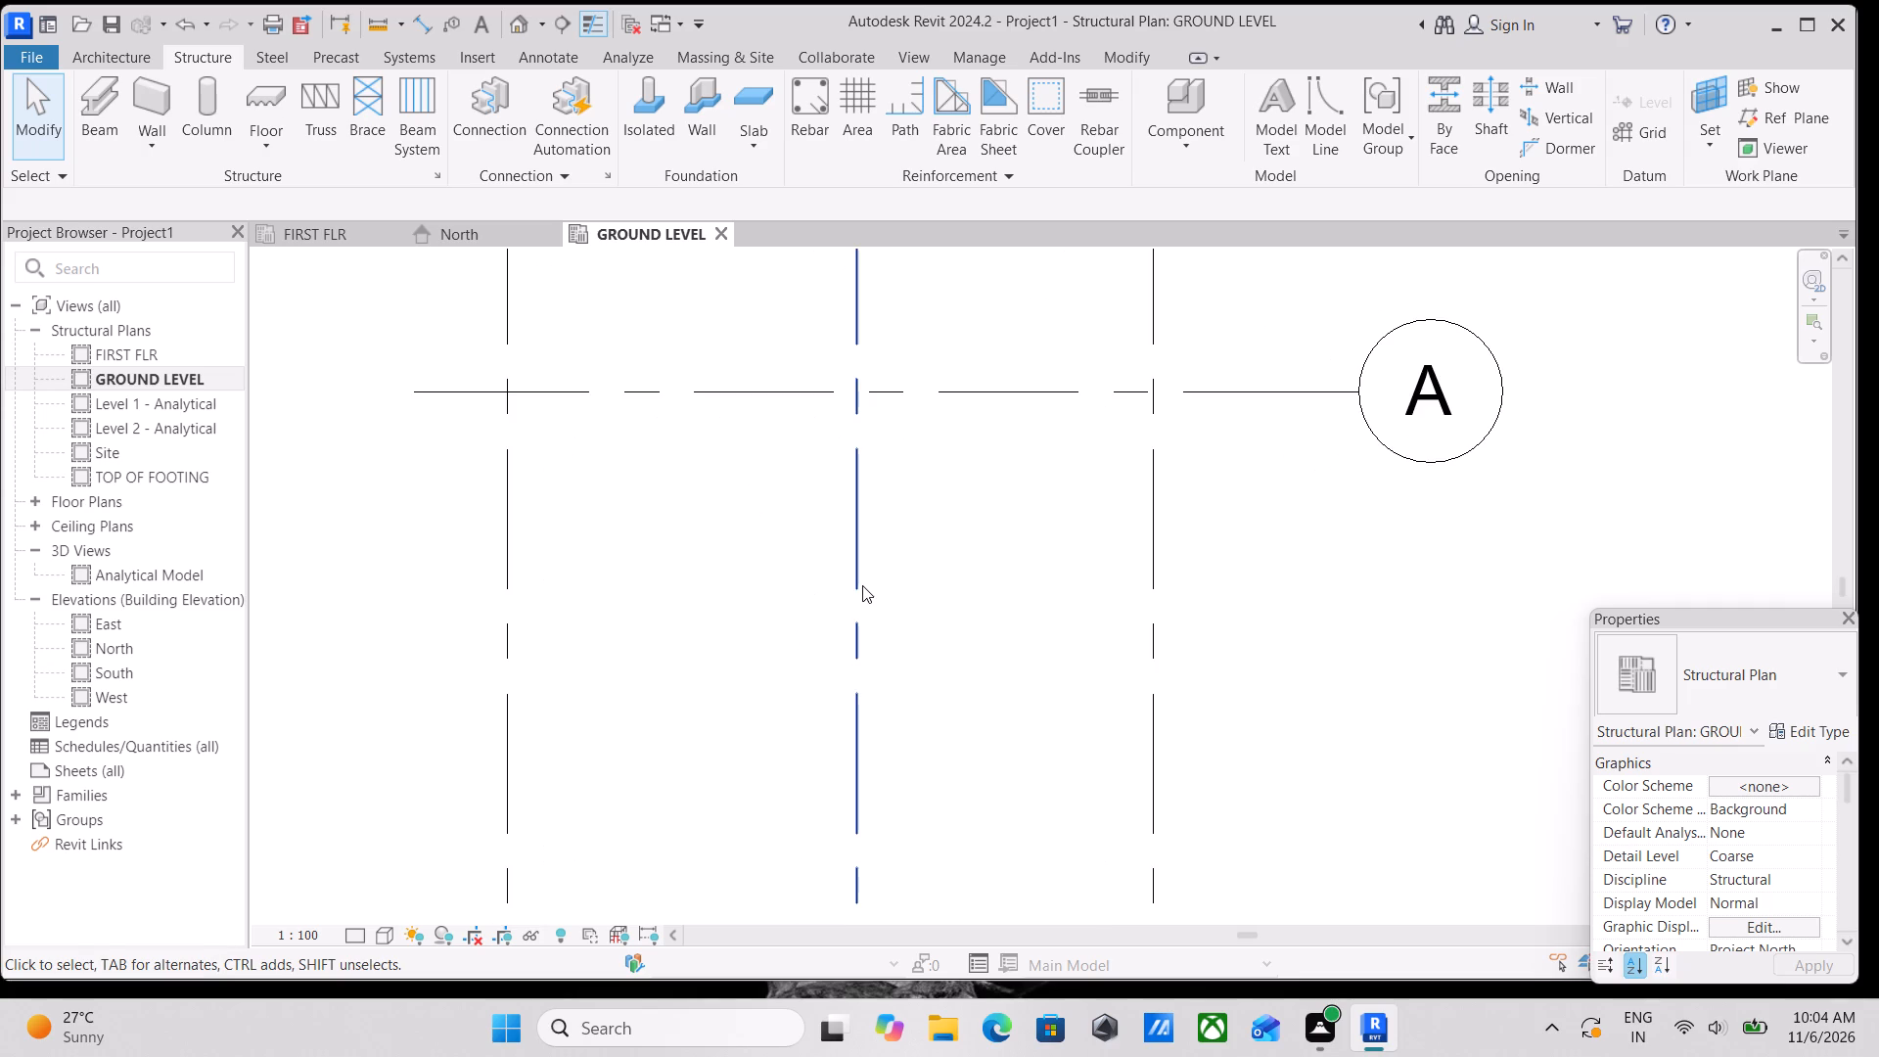
type("GR")
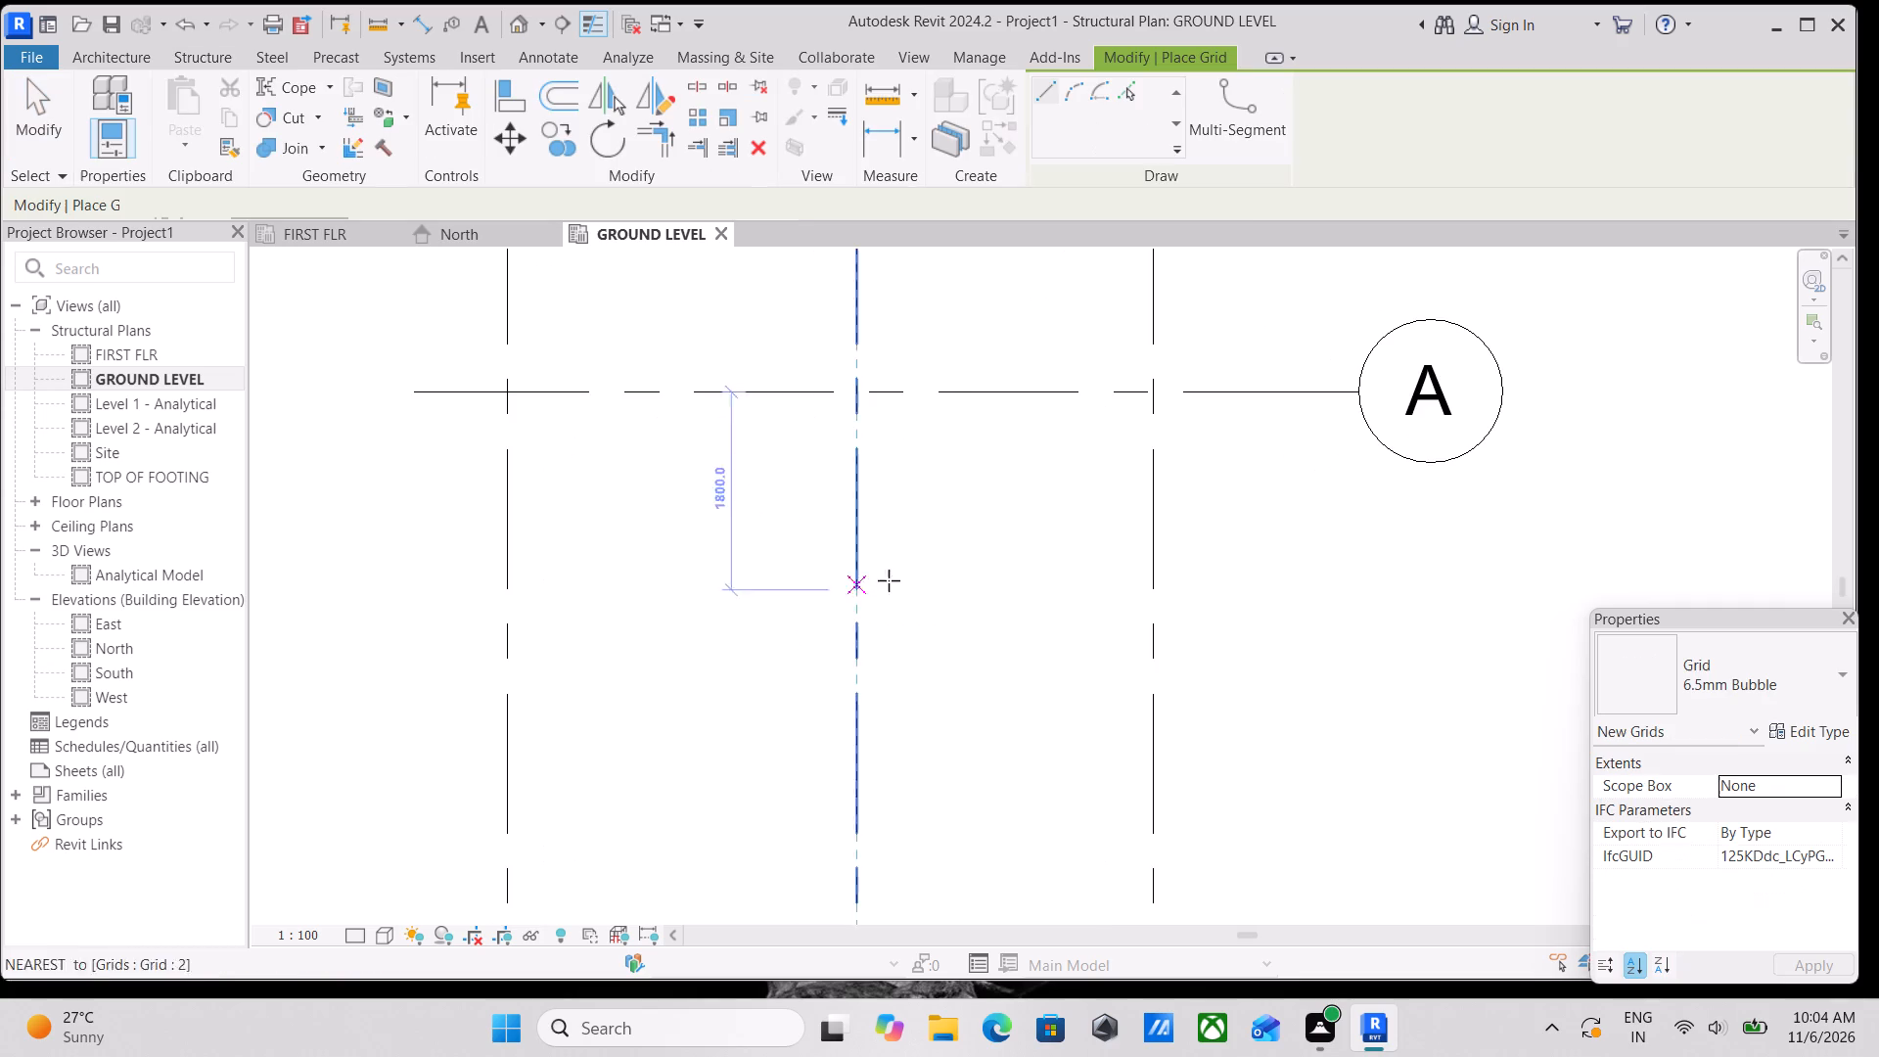
left_click(1127, 94)
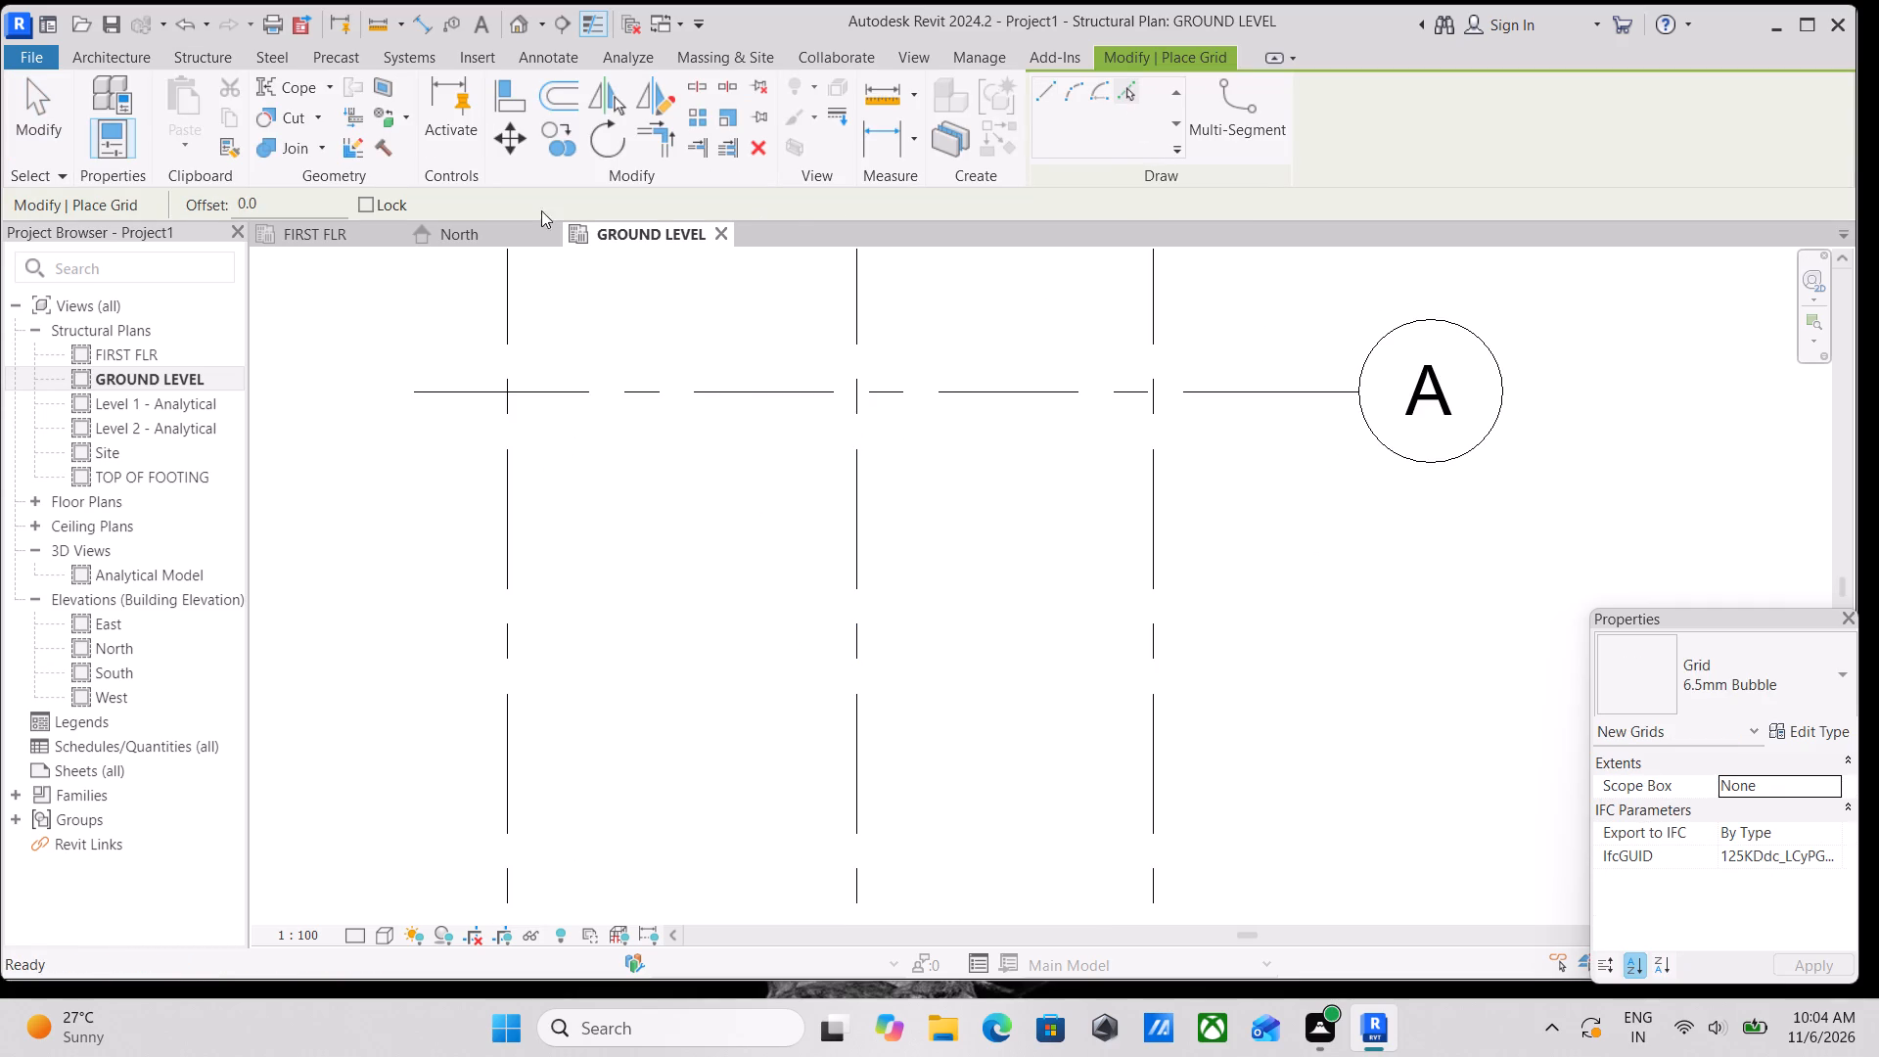
left_click_drag(295, 204, 176, 207)
type("8'")
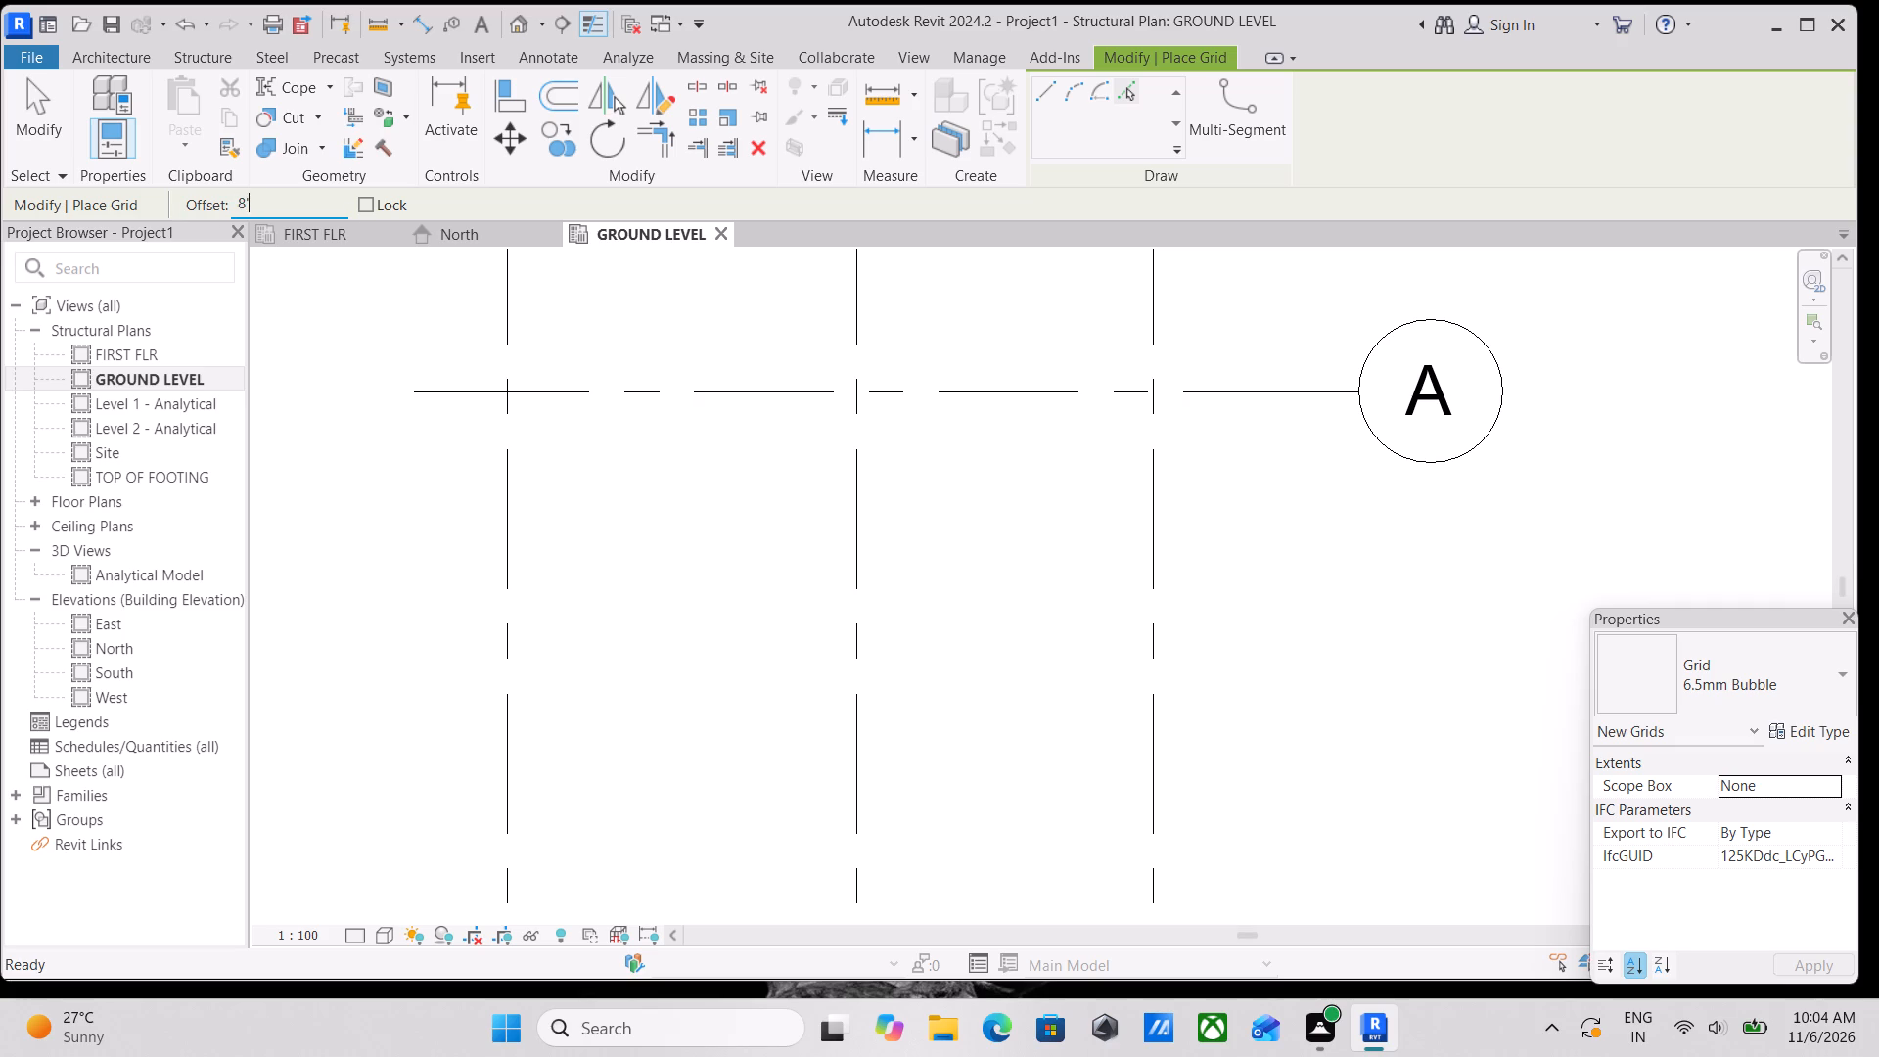
key("1")
key("0")
key("Return")
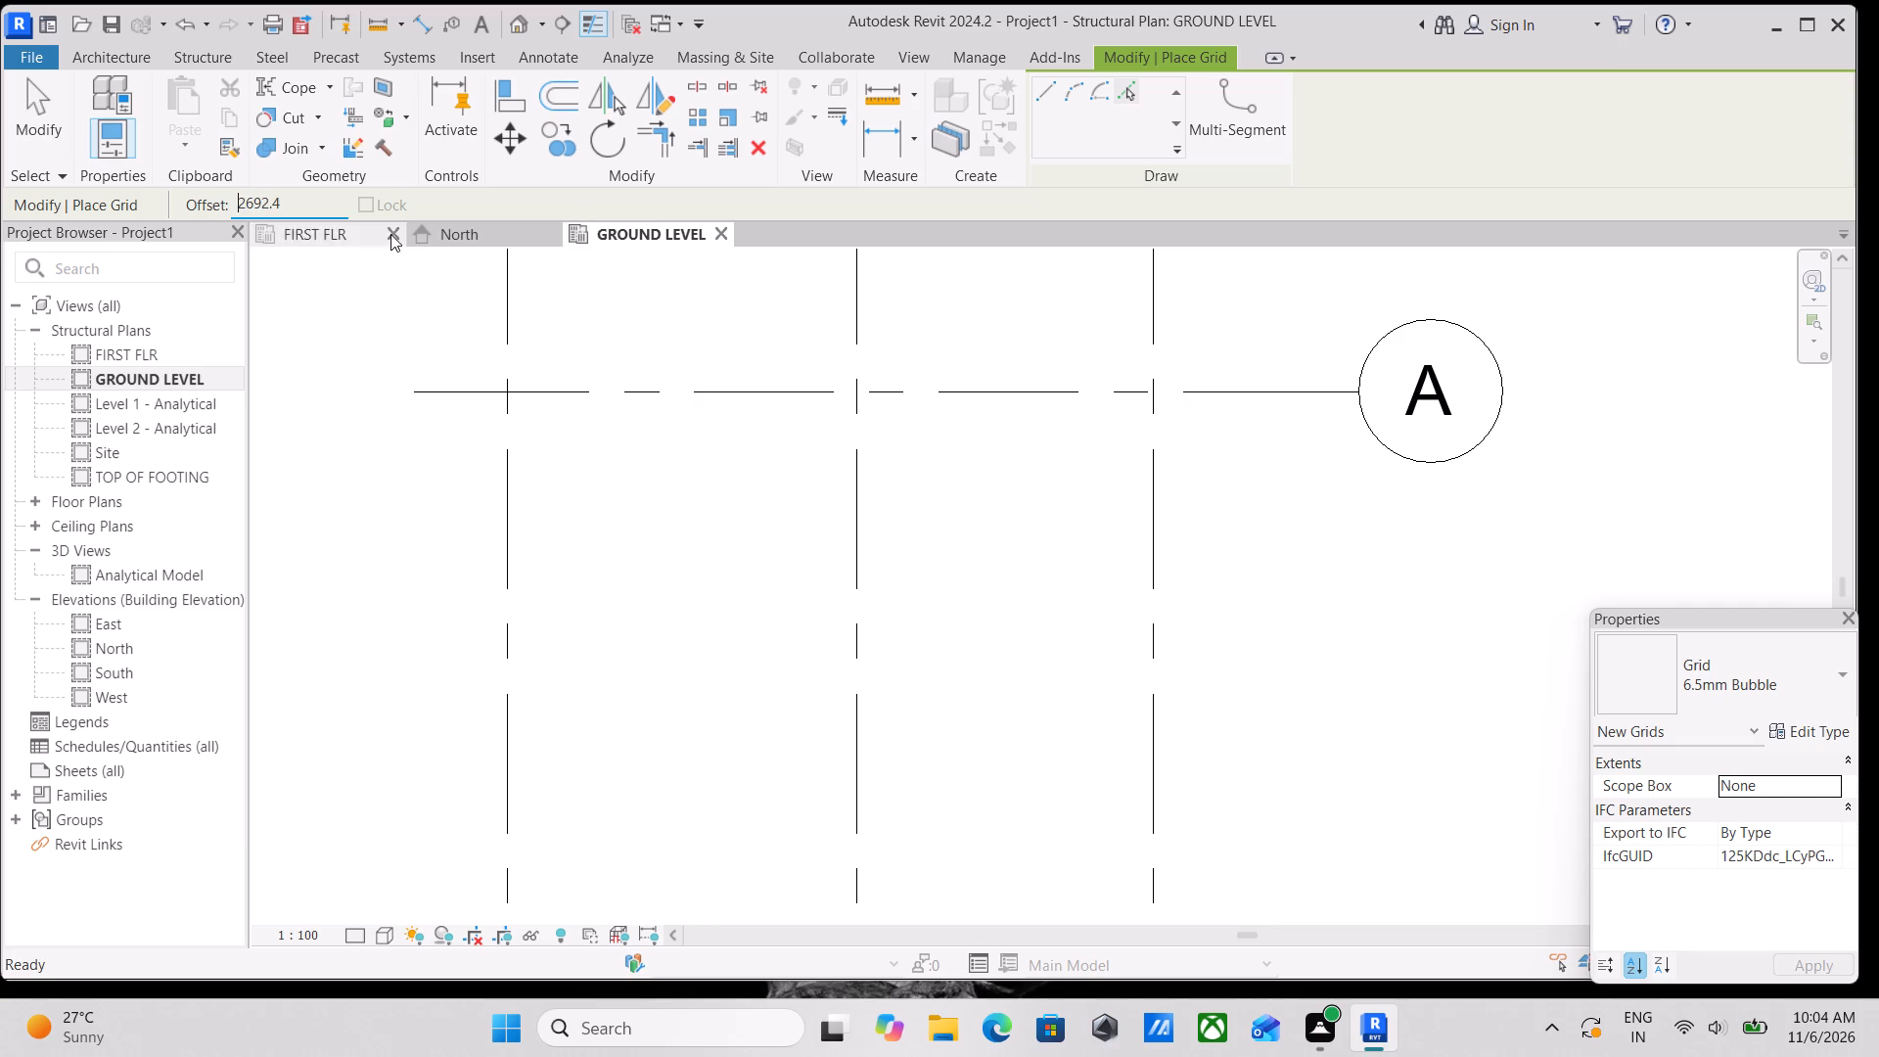
scroll(974, 568, "down", 4)
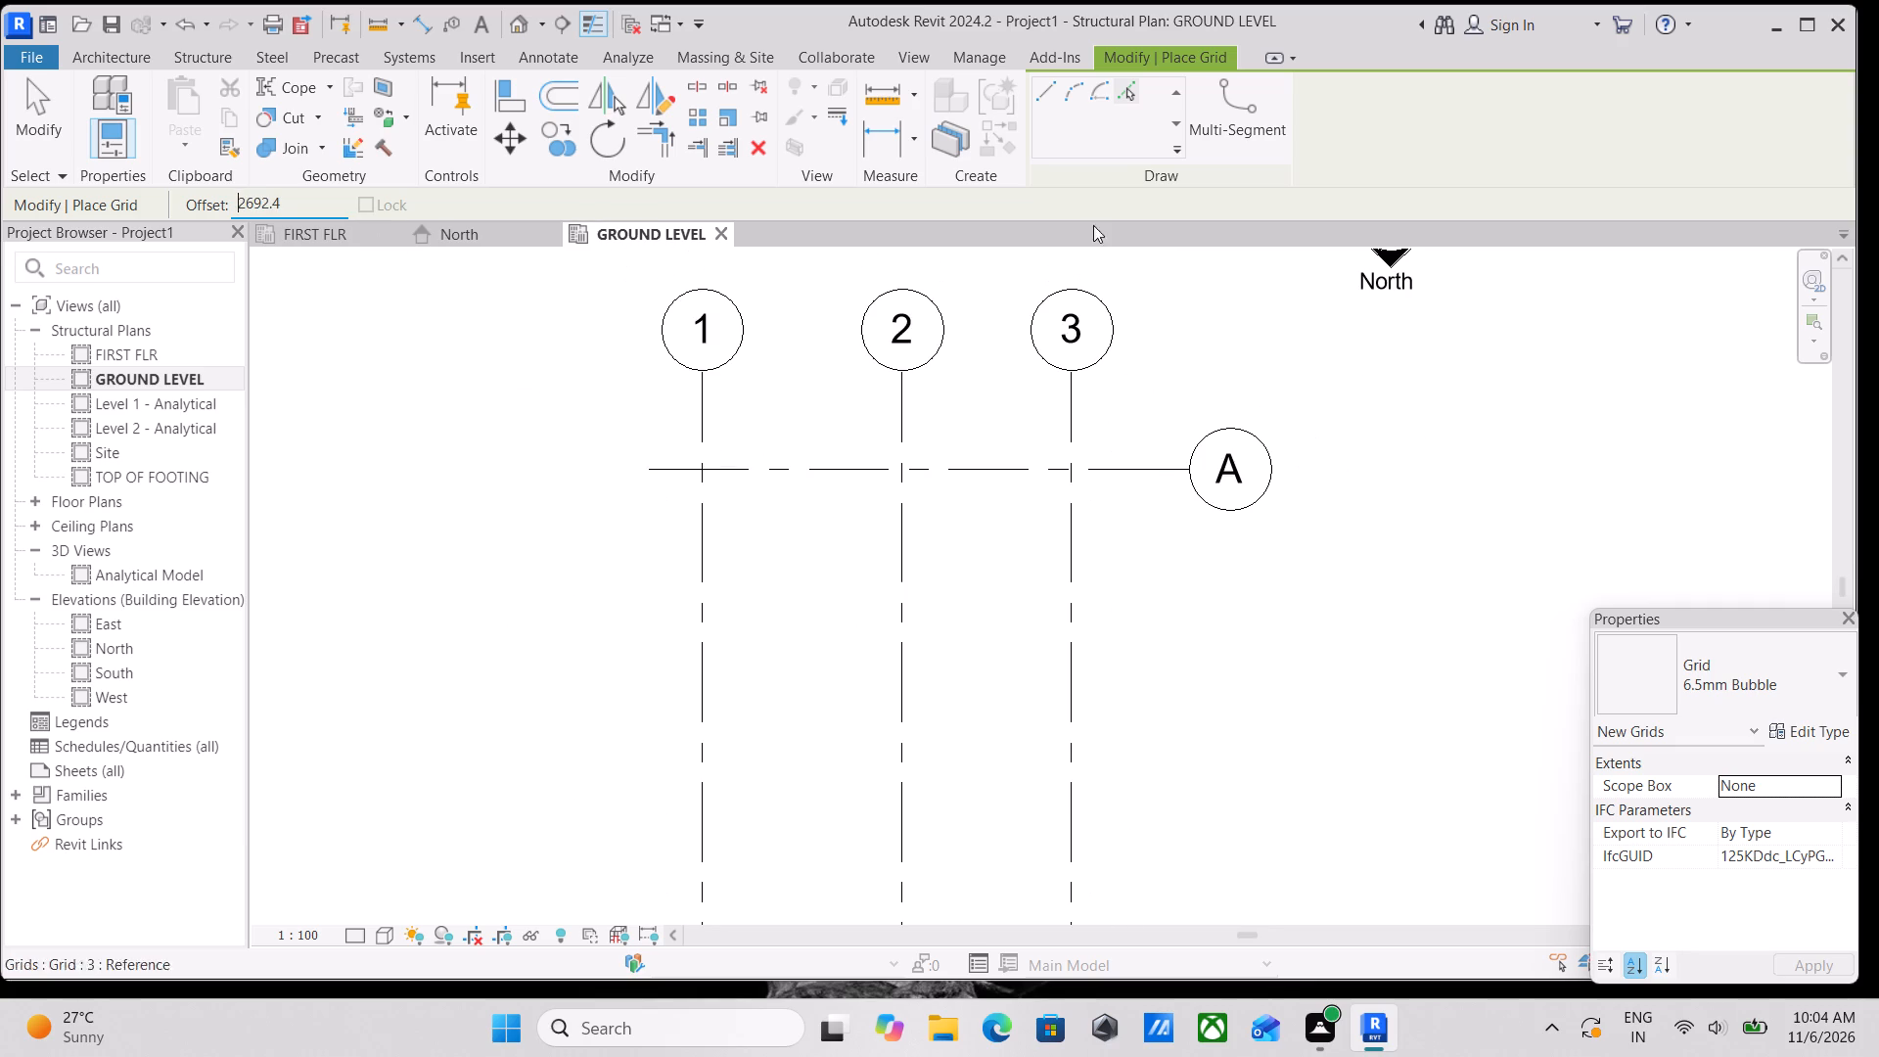
left_click(1044, 91)
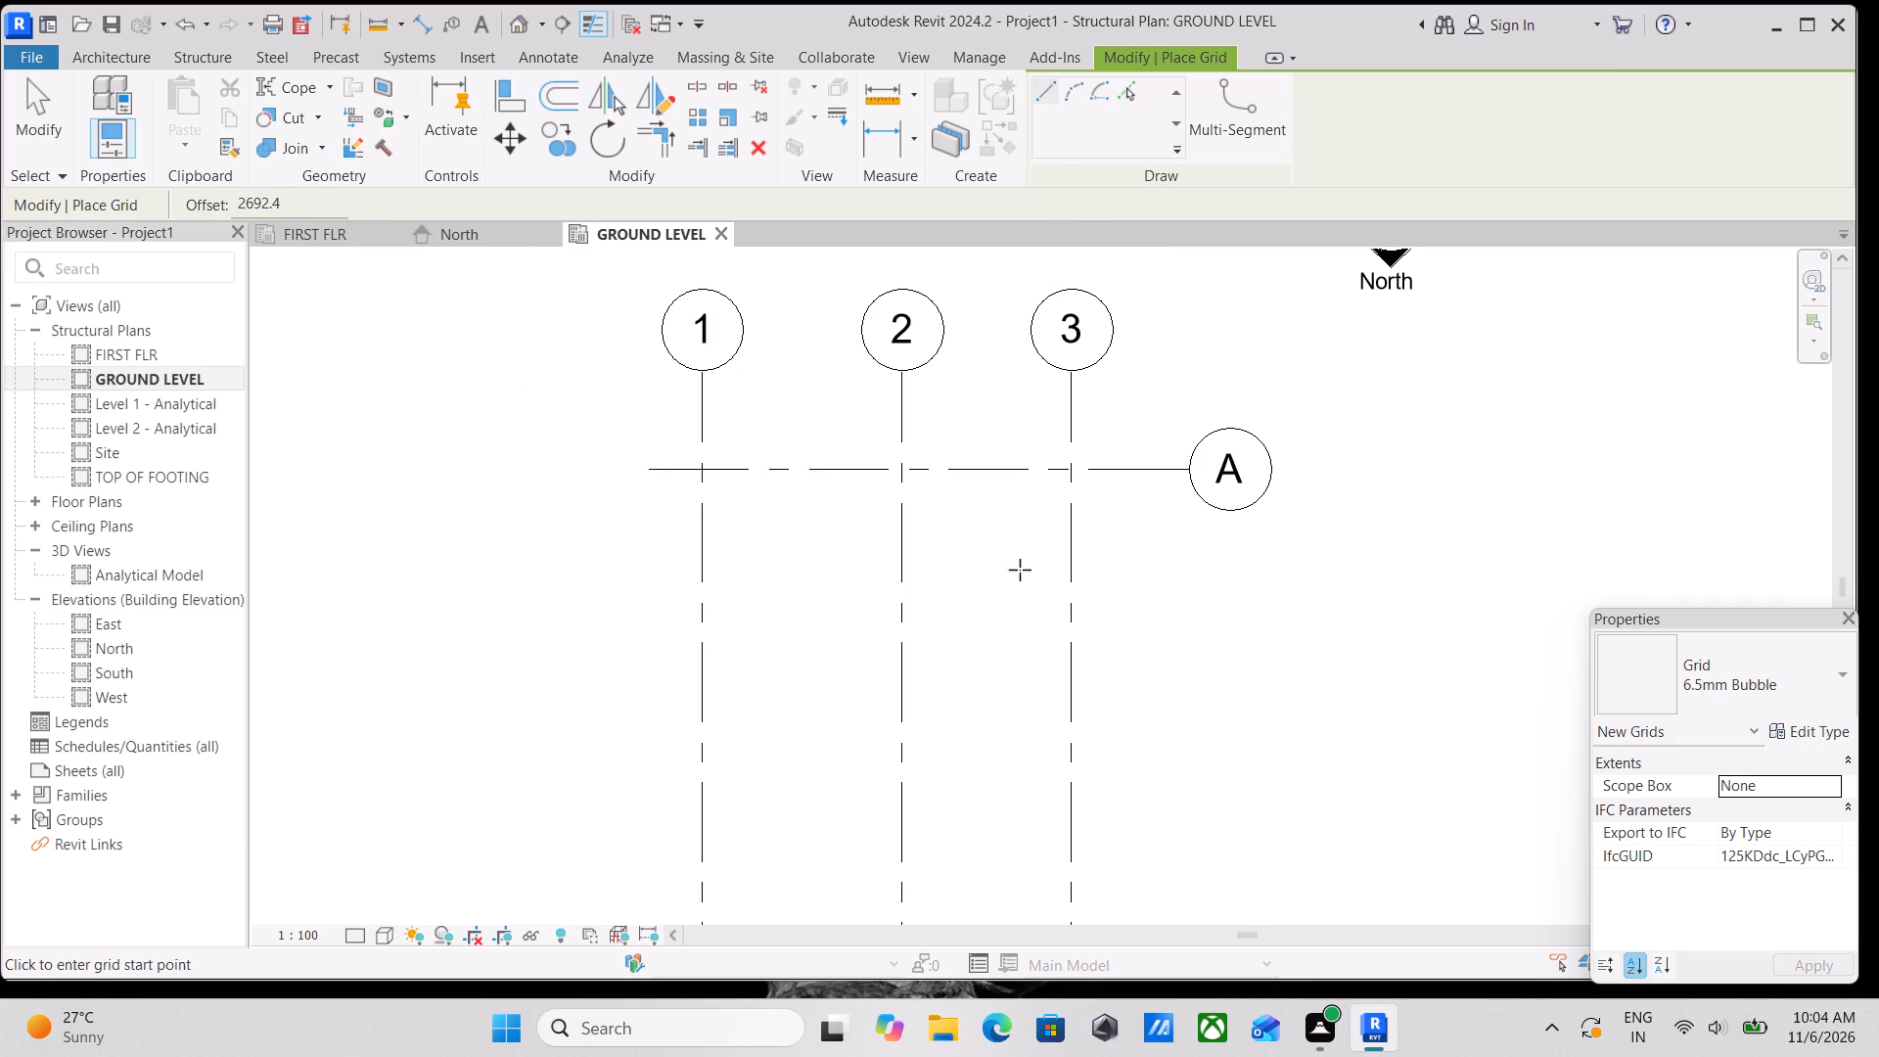
left_click_drag(967, 464, 993, 468)
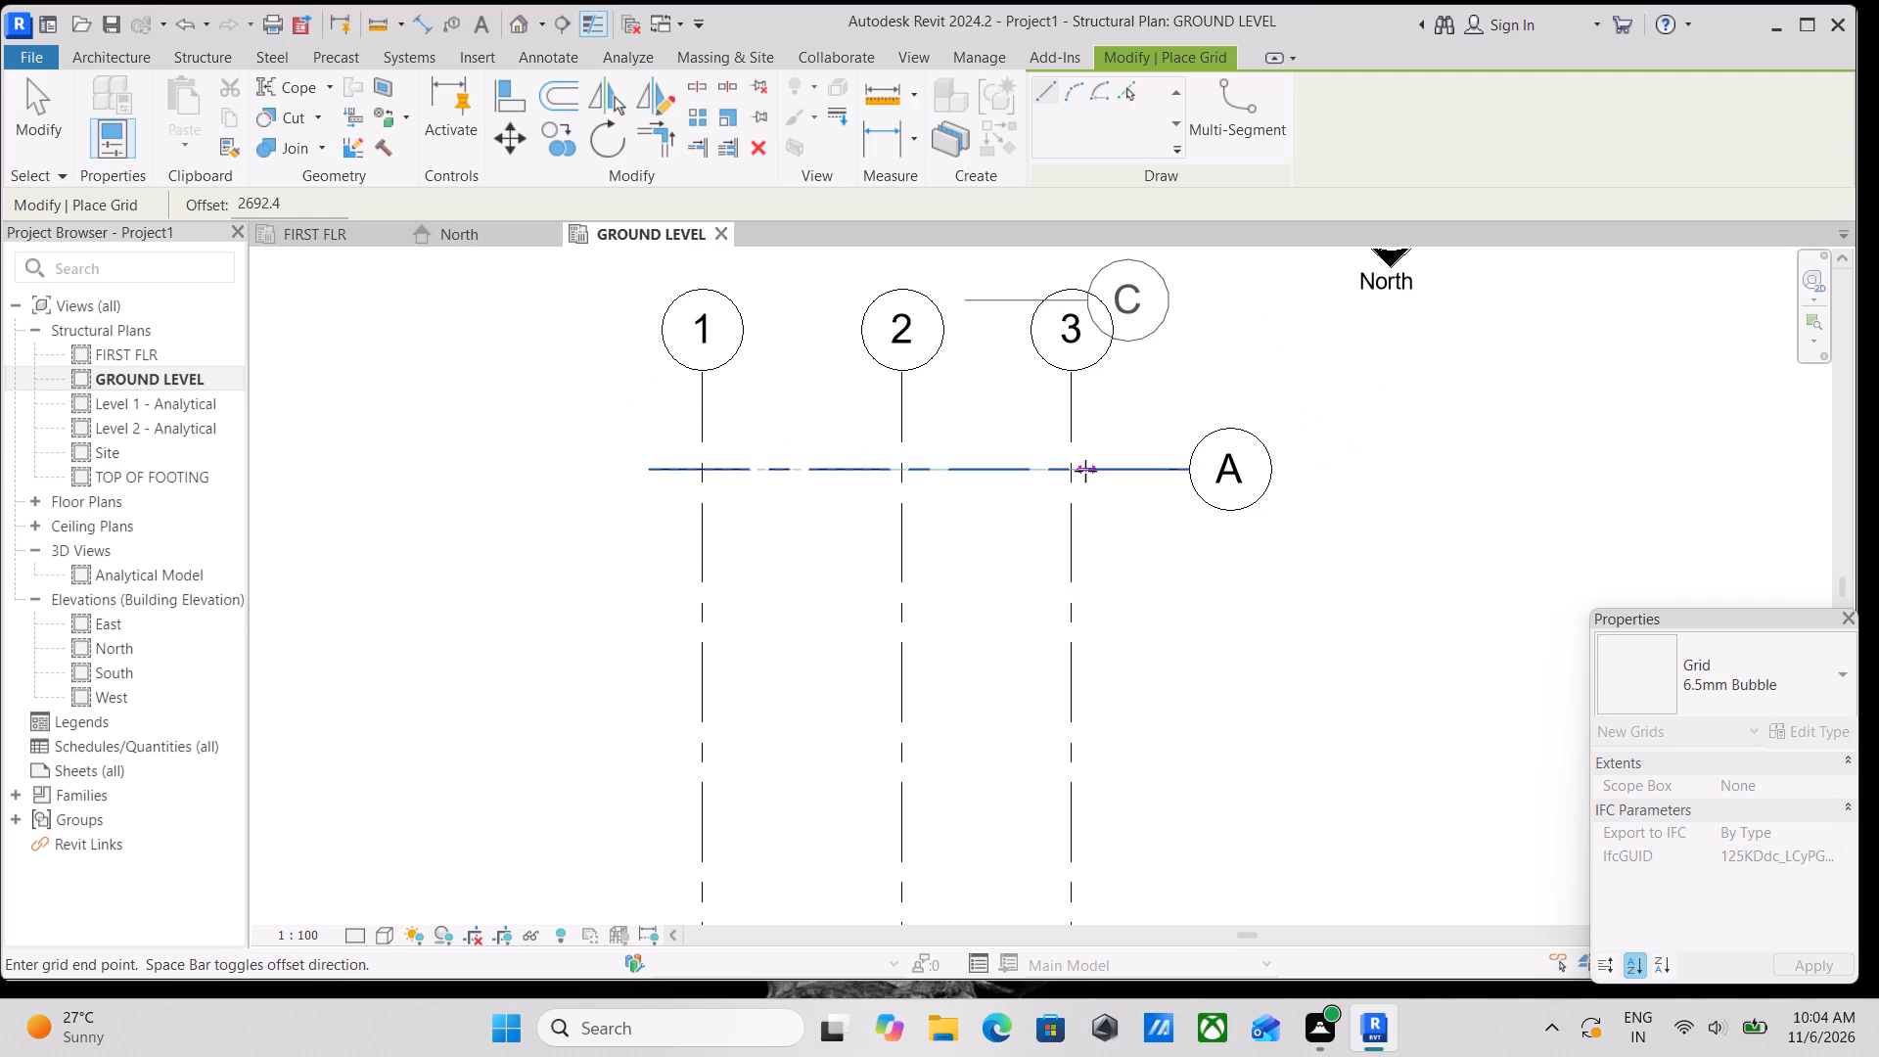
key("Escape")
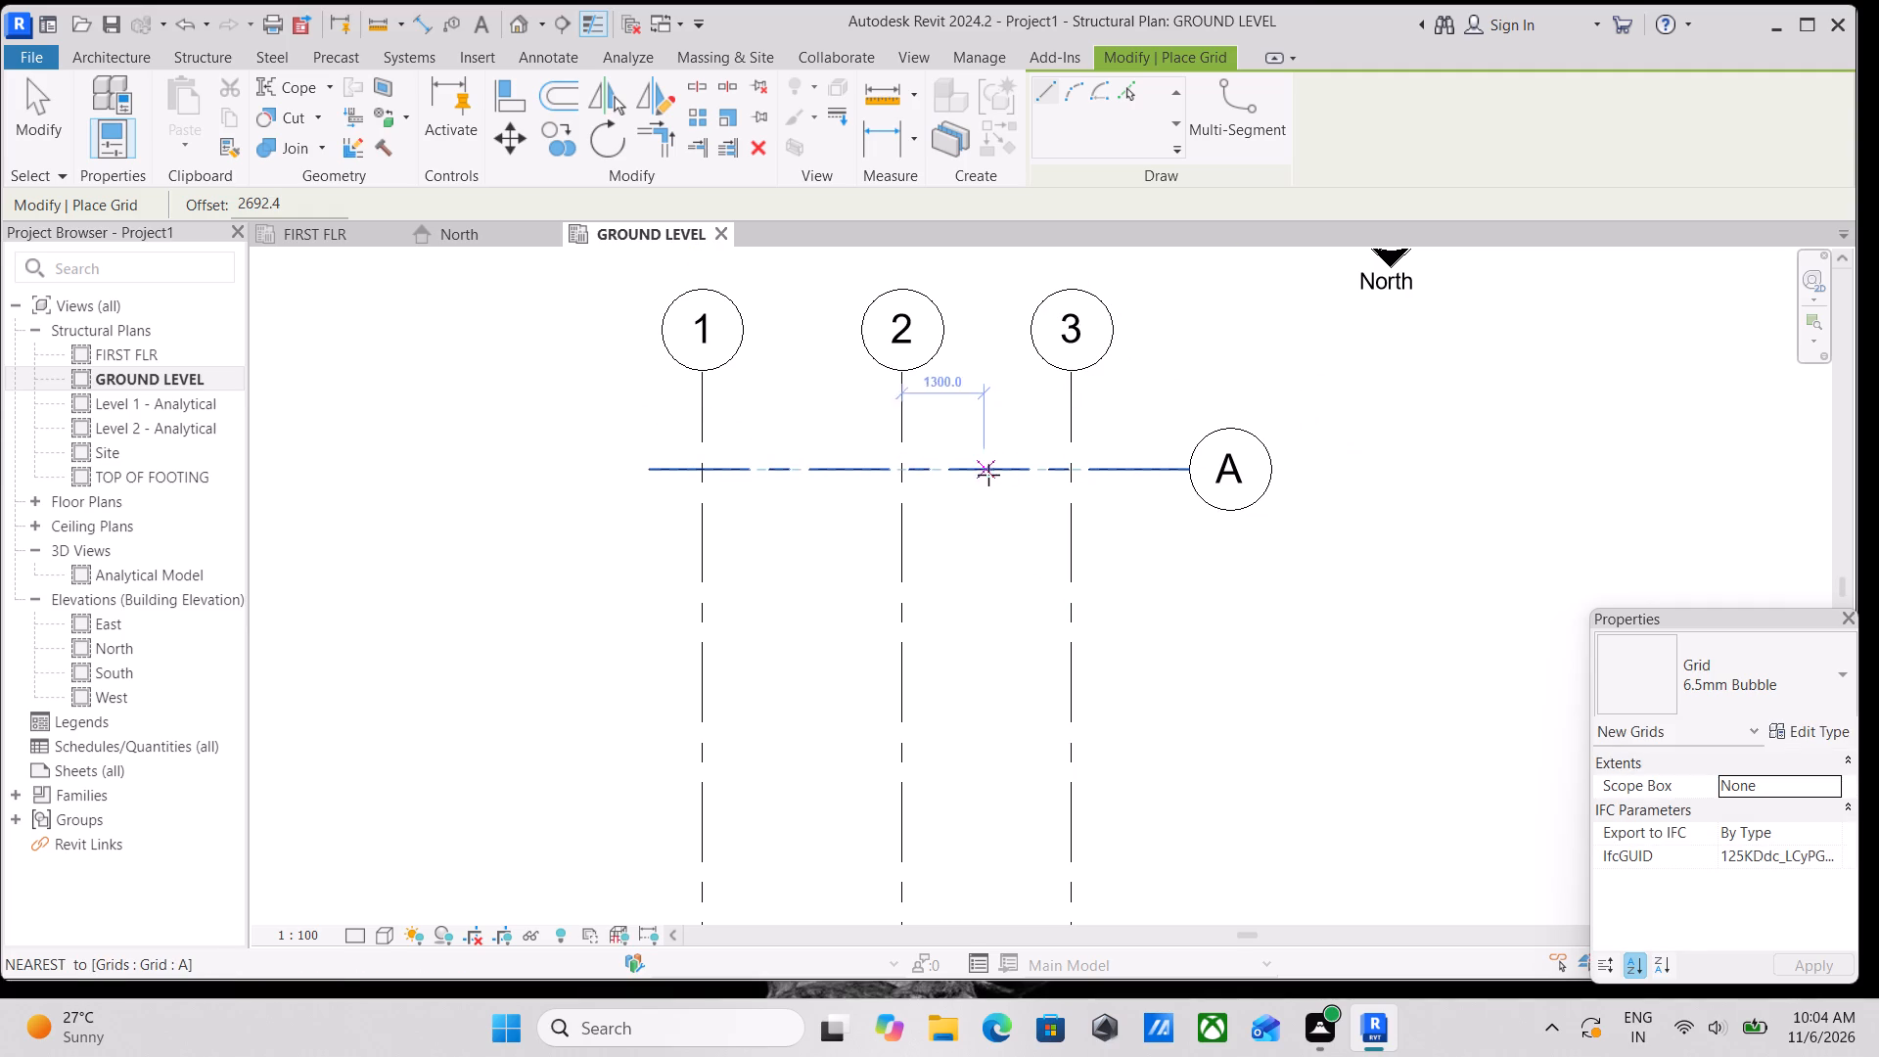
key("space")
left_click(978, 477)
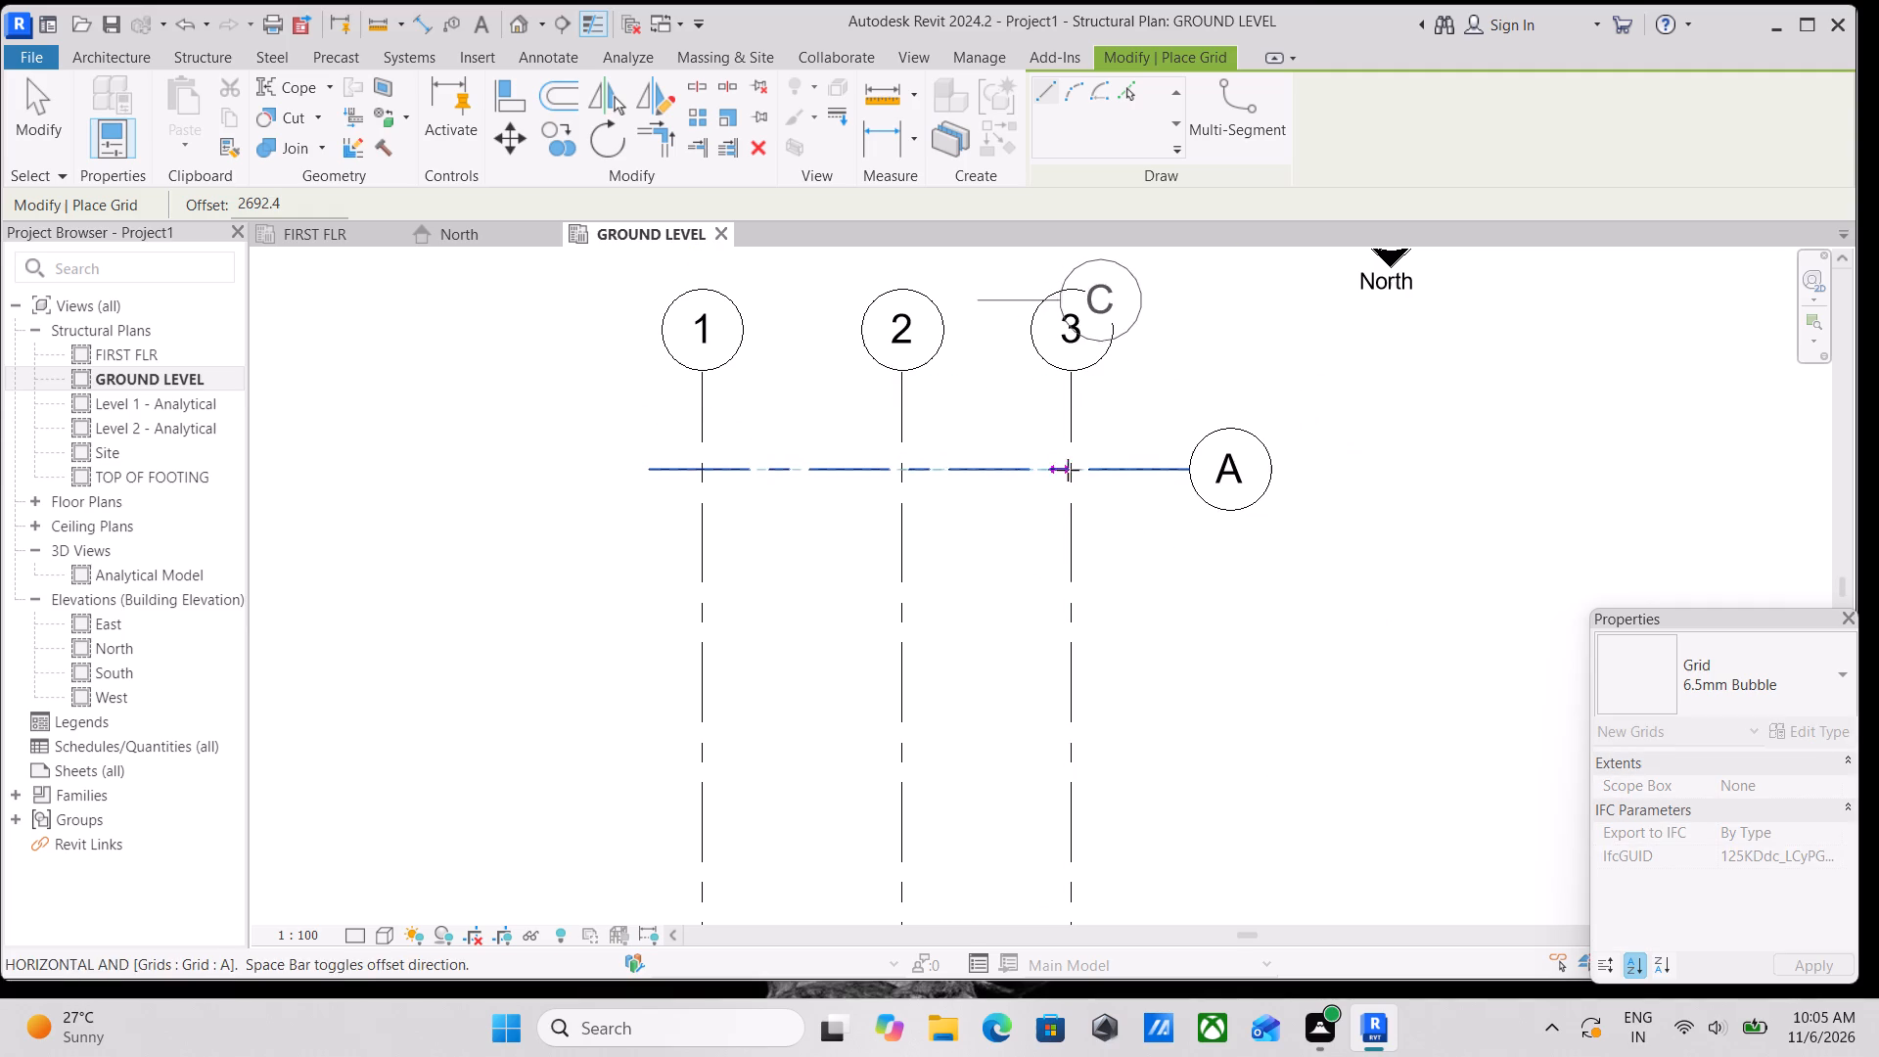
key("space")
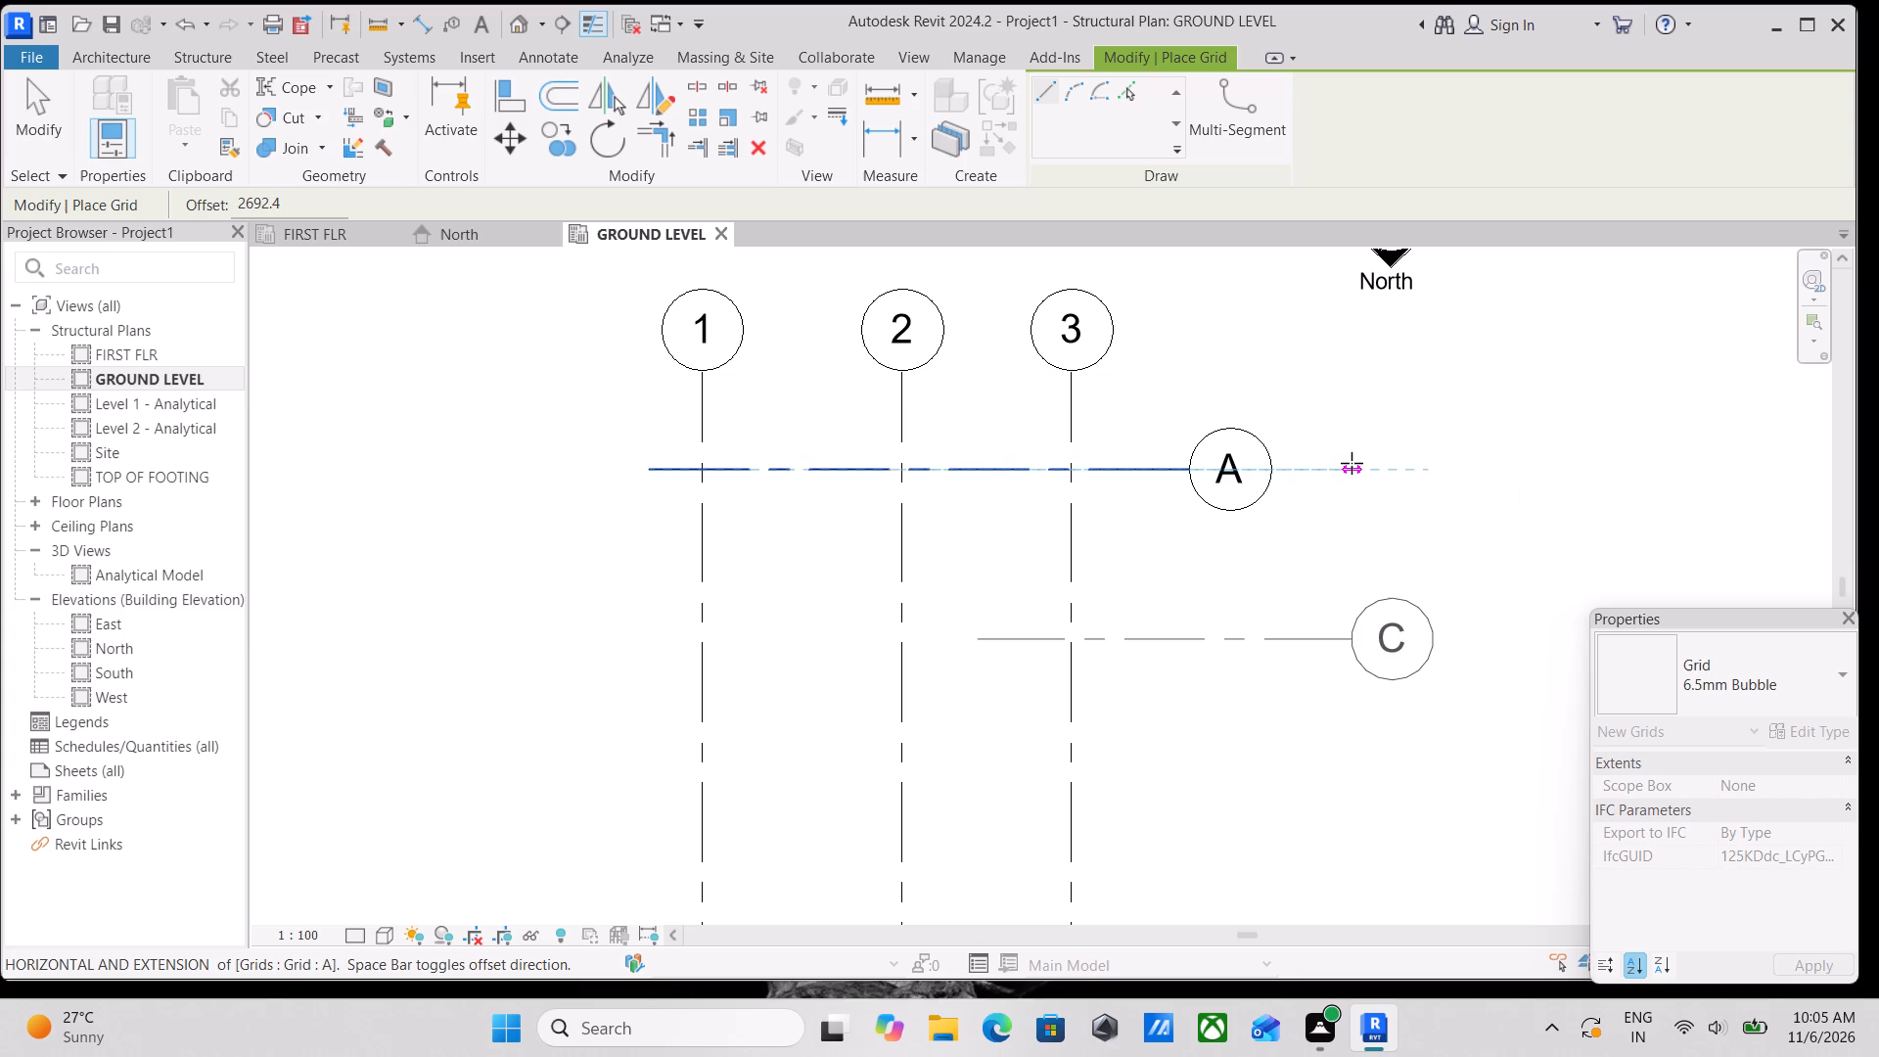
scroll(1352, 463, "up", 2)
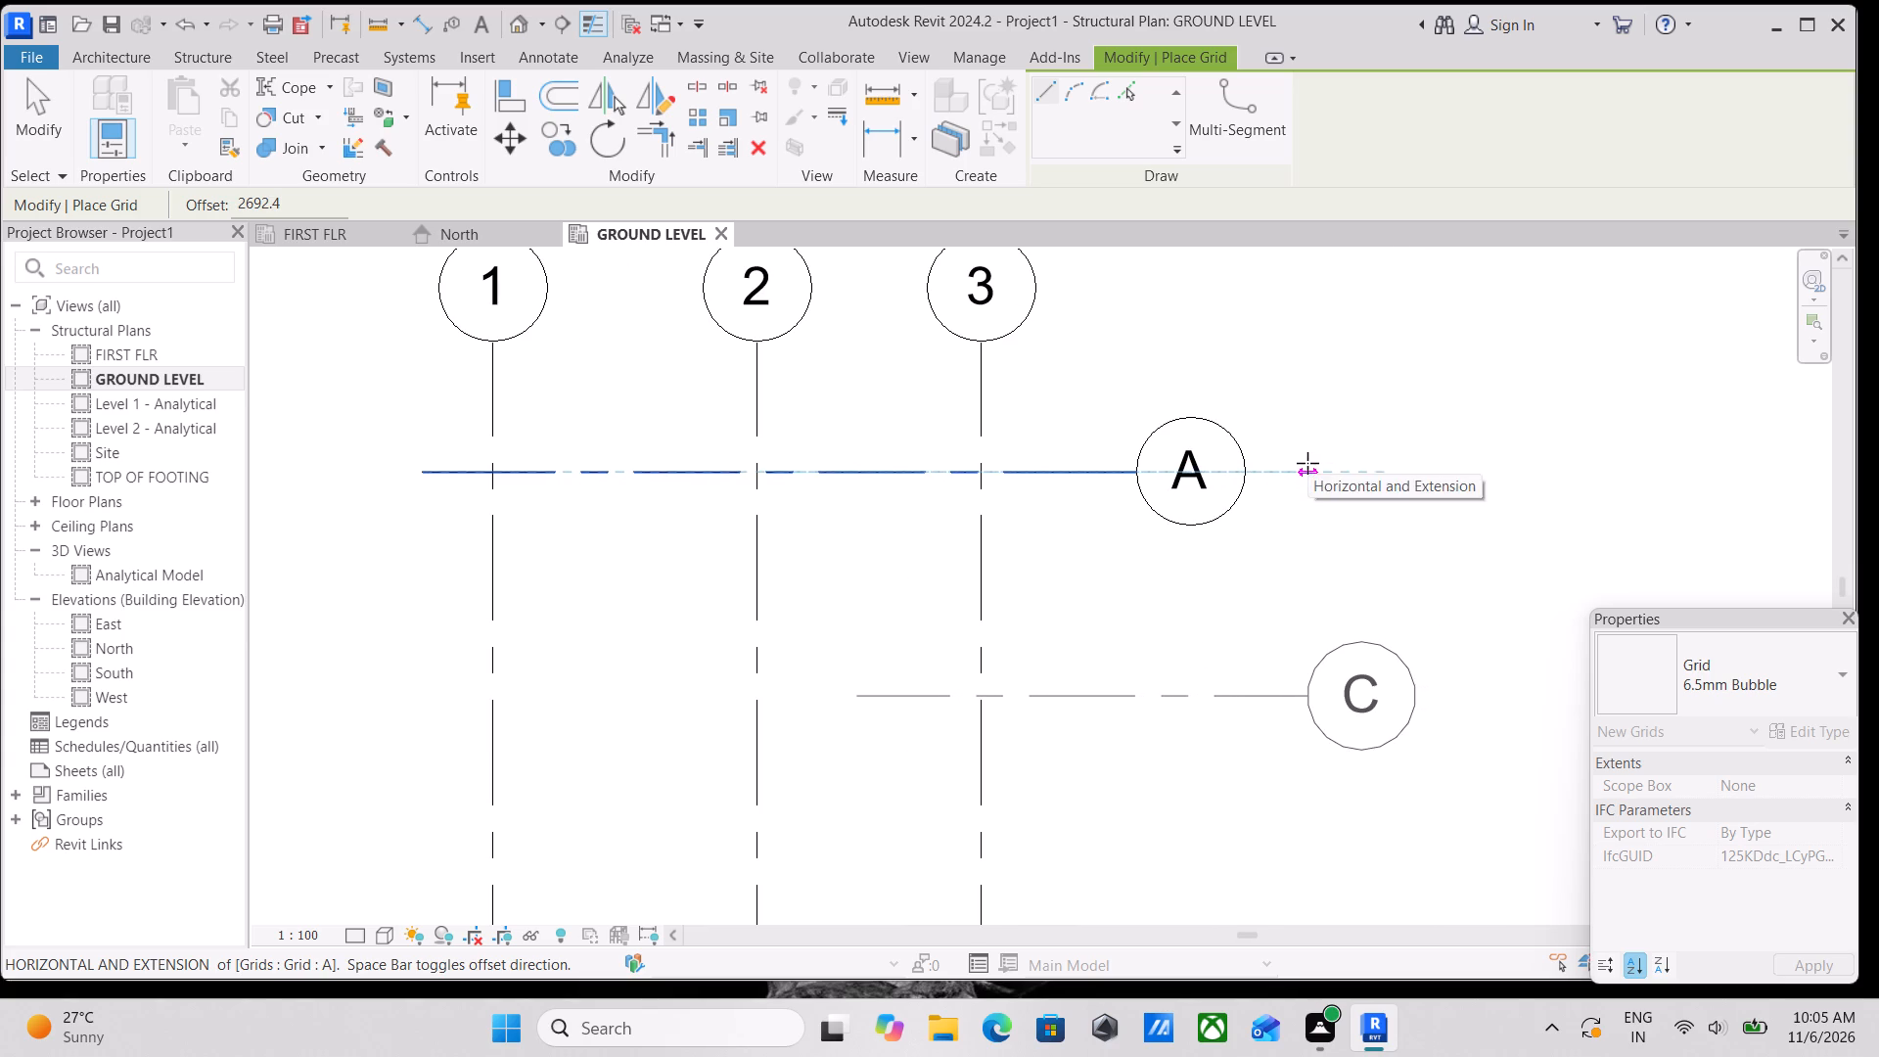
scroll(1226, 461, "up", 2)
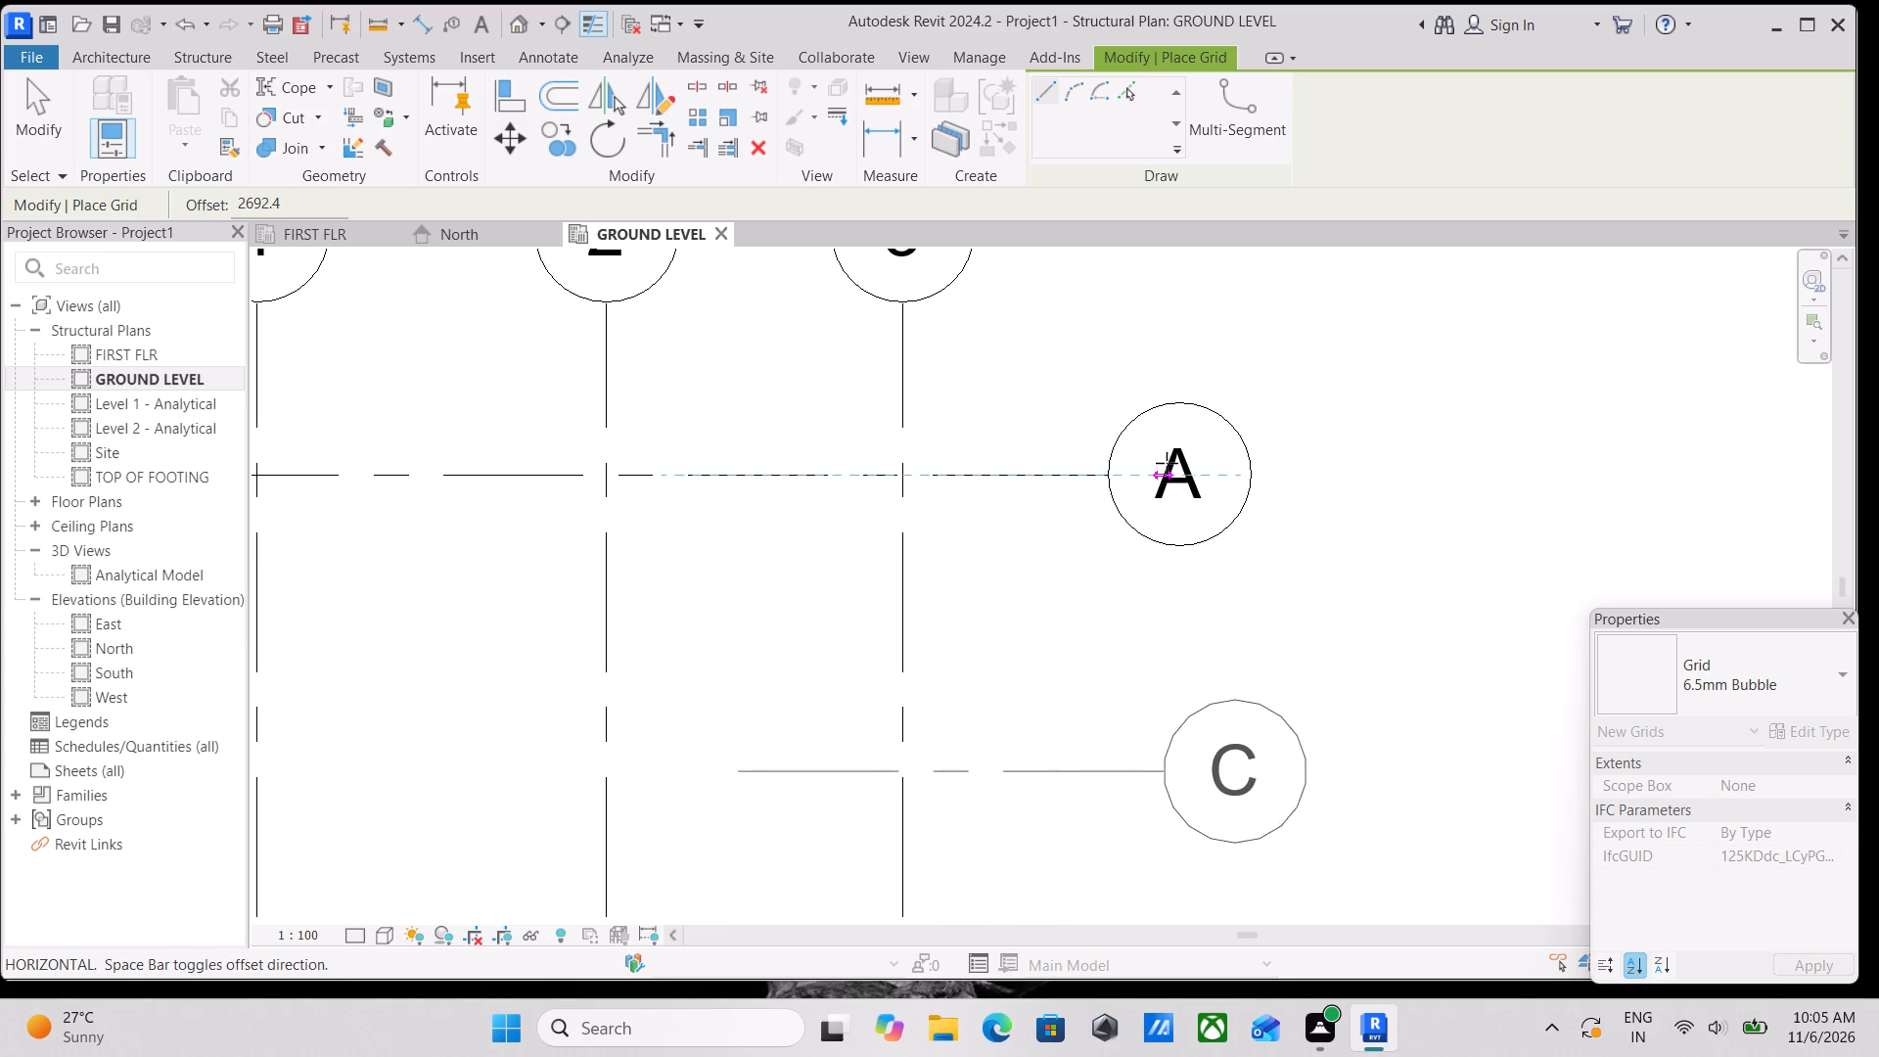
scroll(1189, 463, "down", 2)
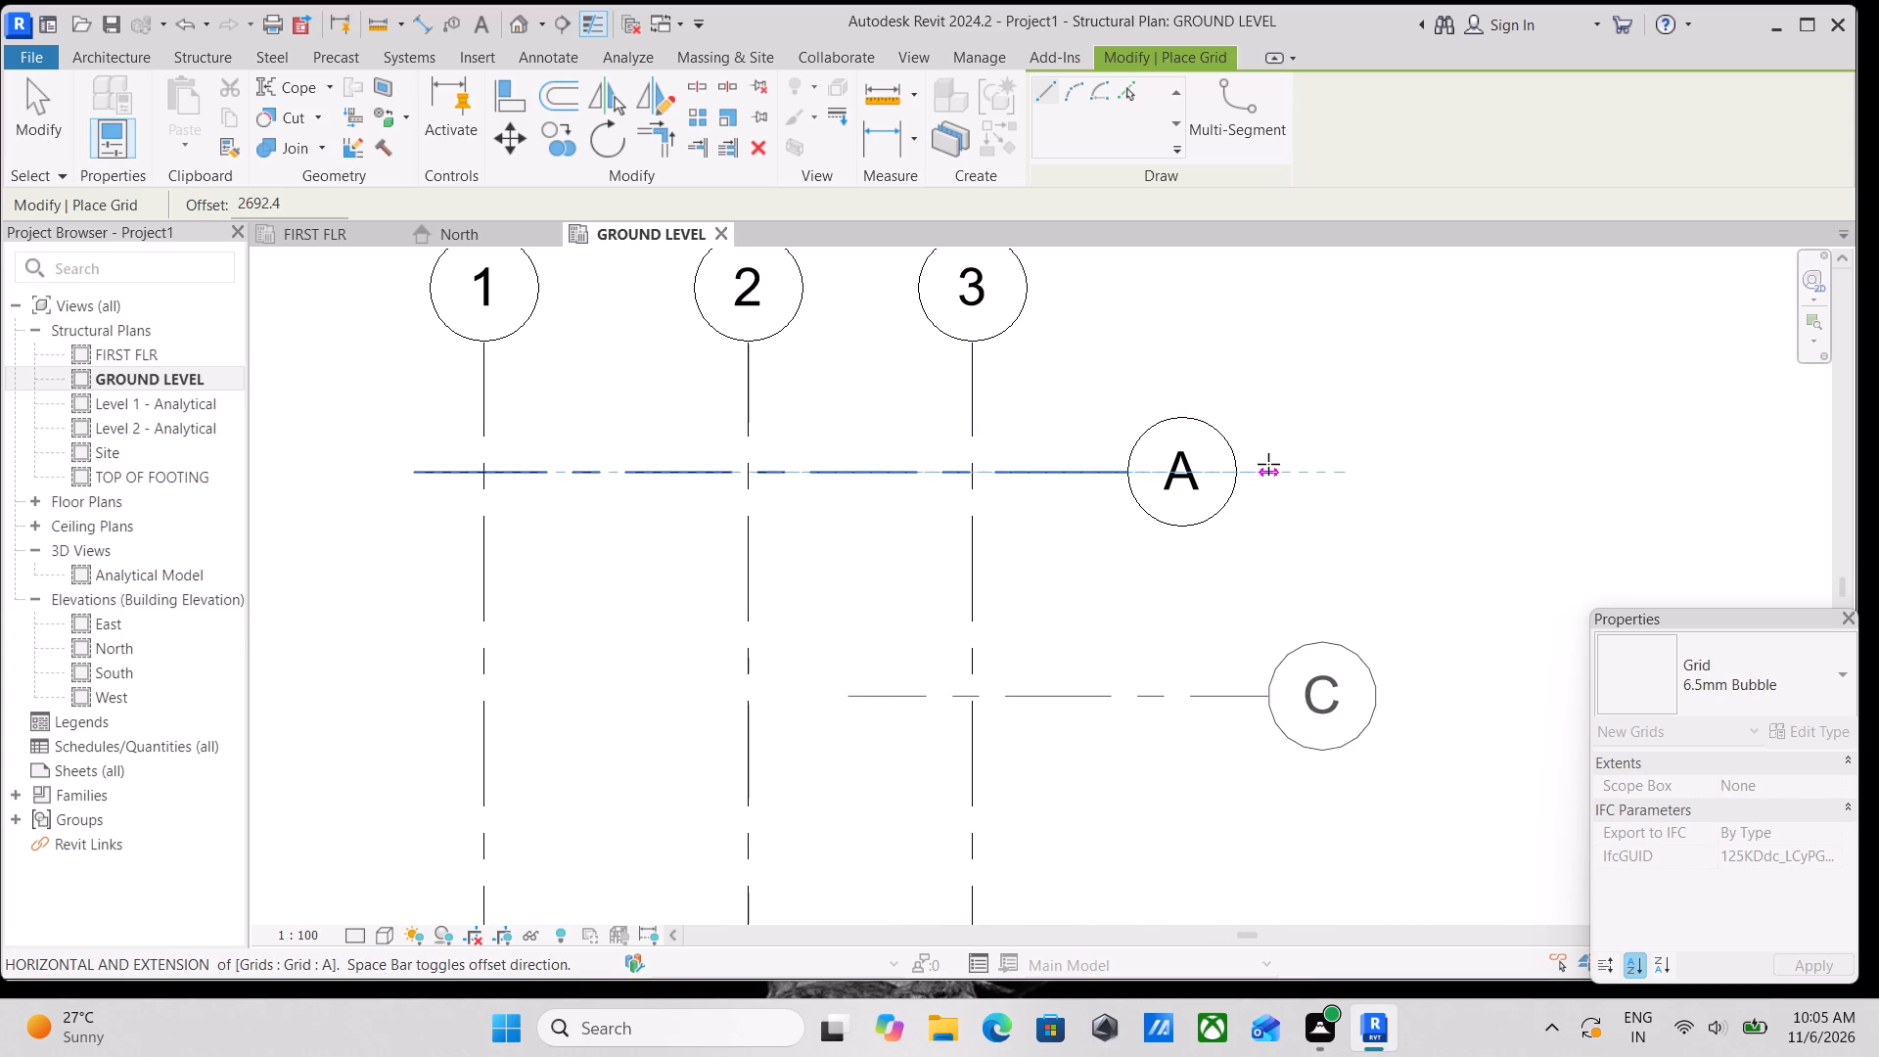
left_click(1184, 473)
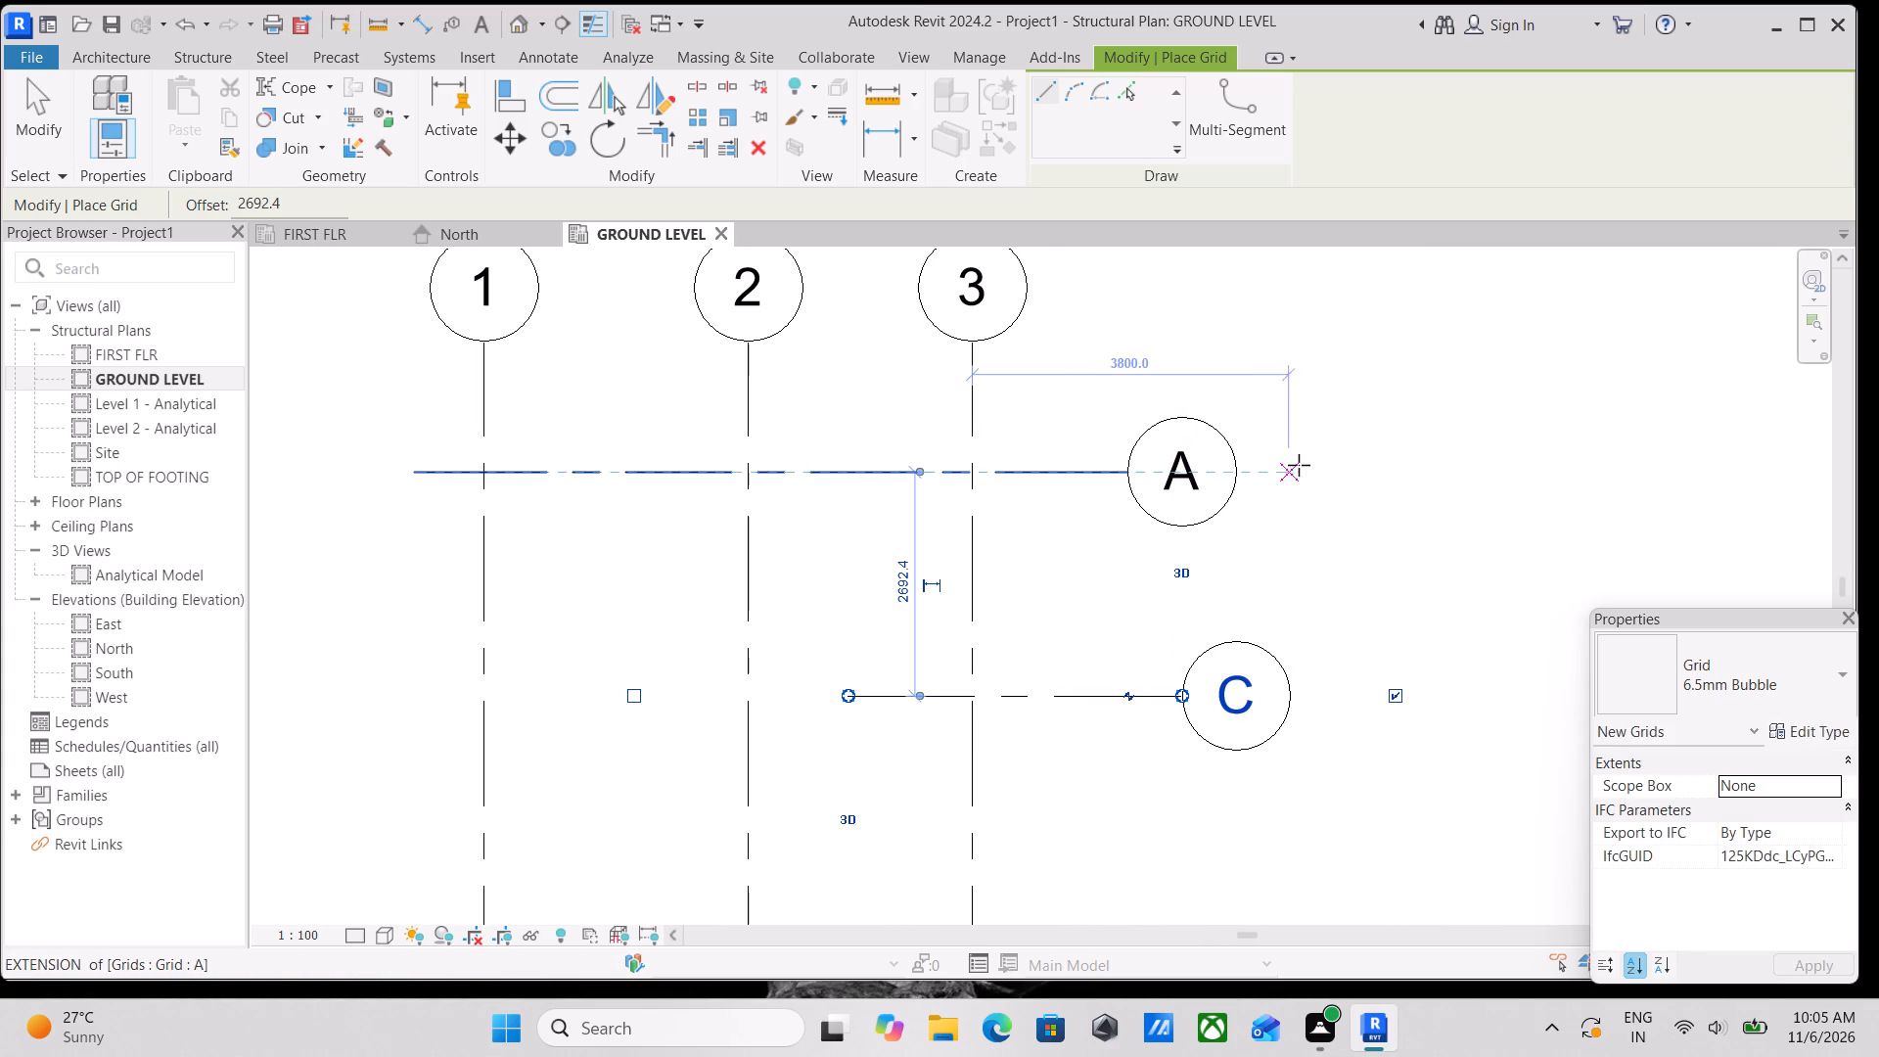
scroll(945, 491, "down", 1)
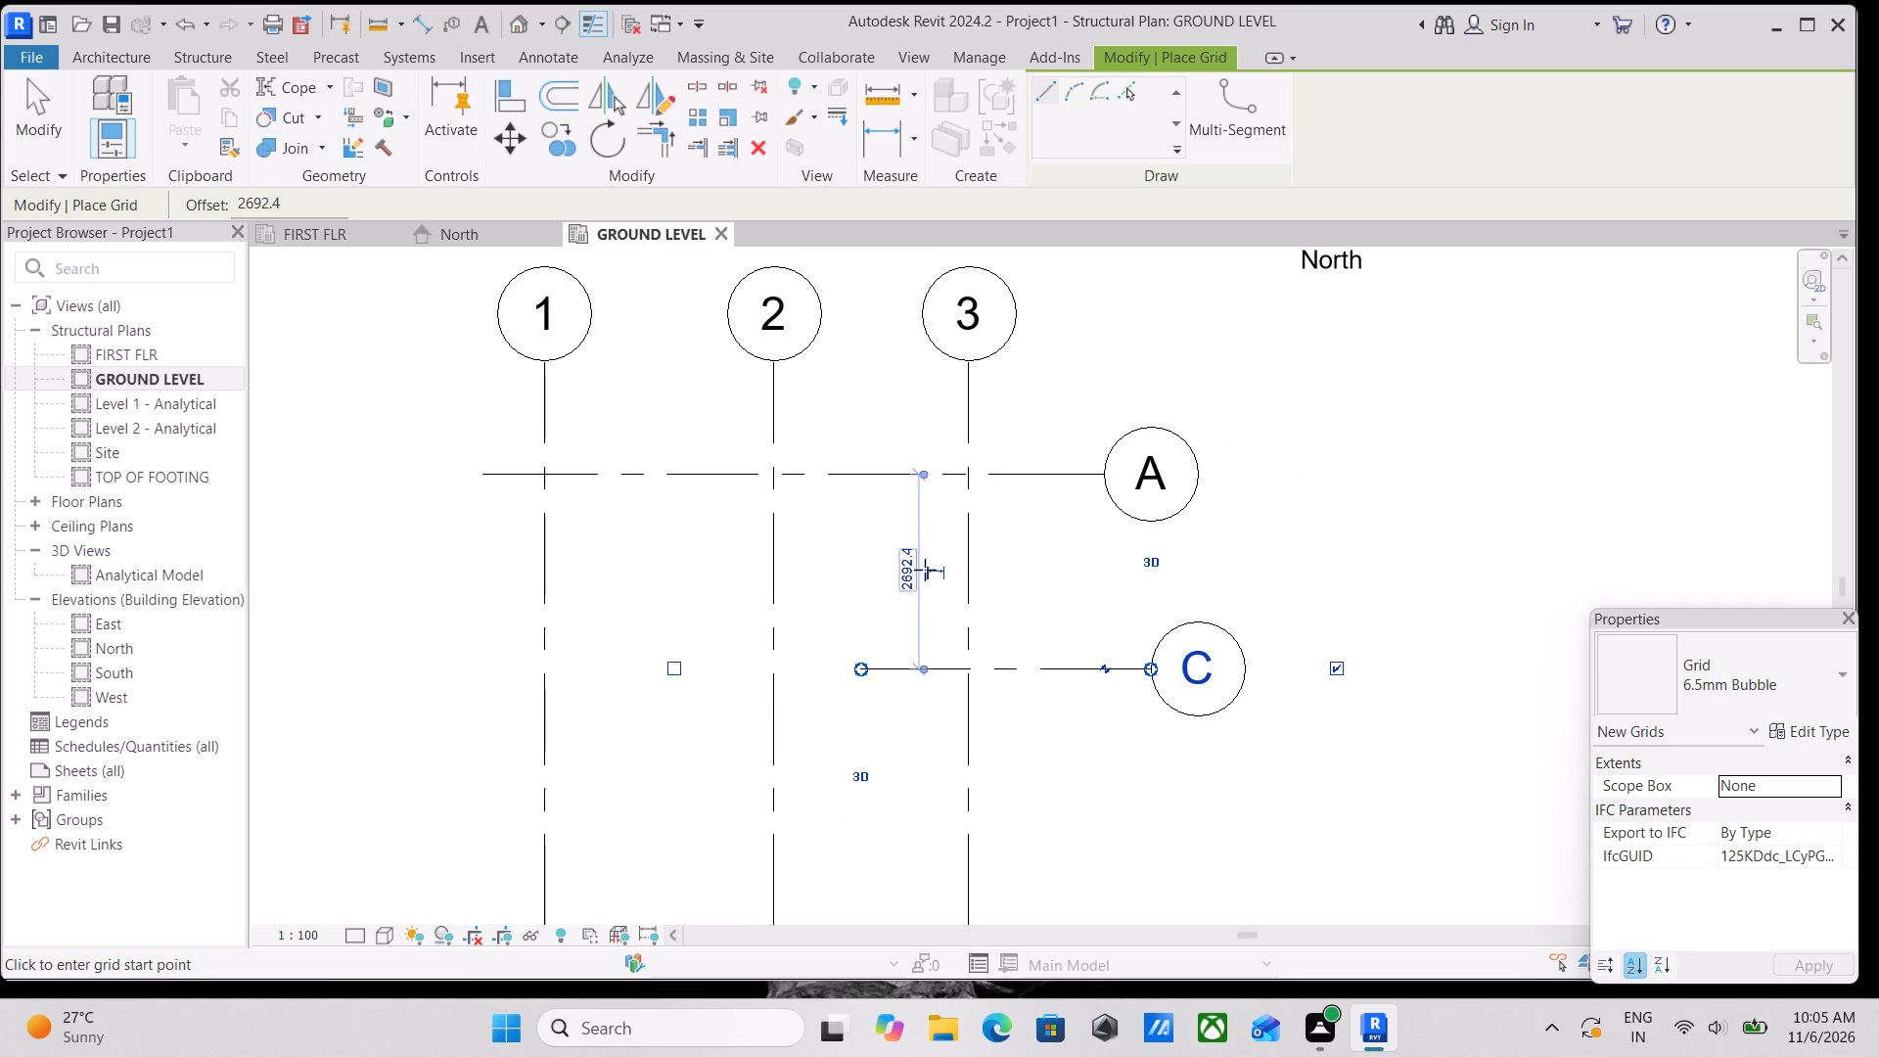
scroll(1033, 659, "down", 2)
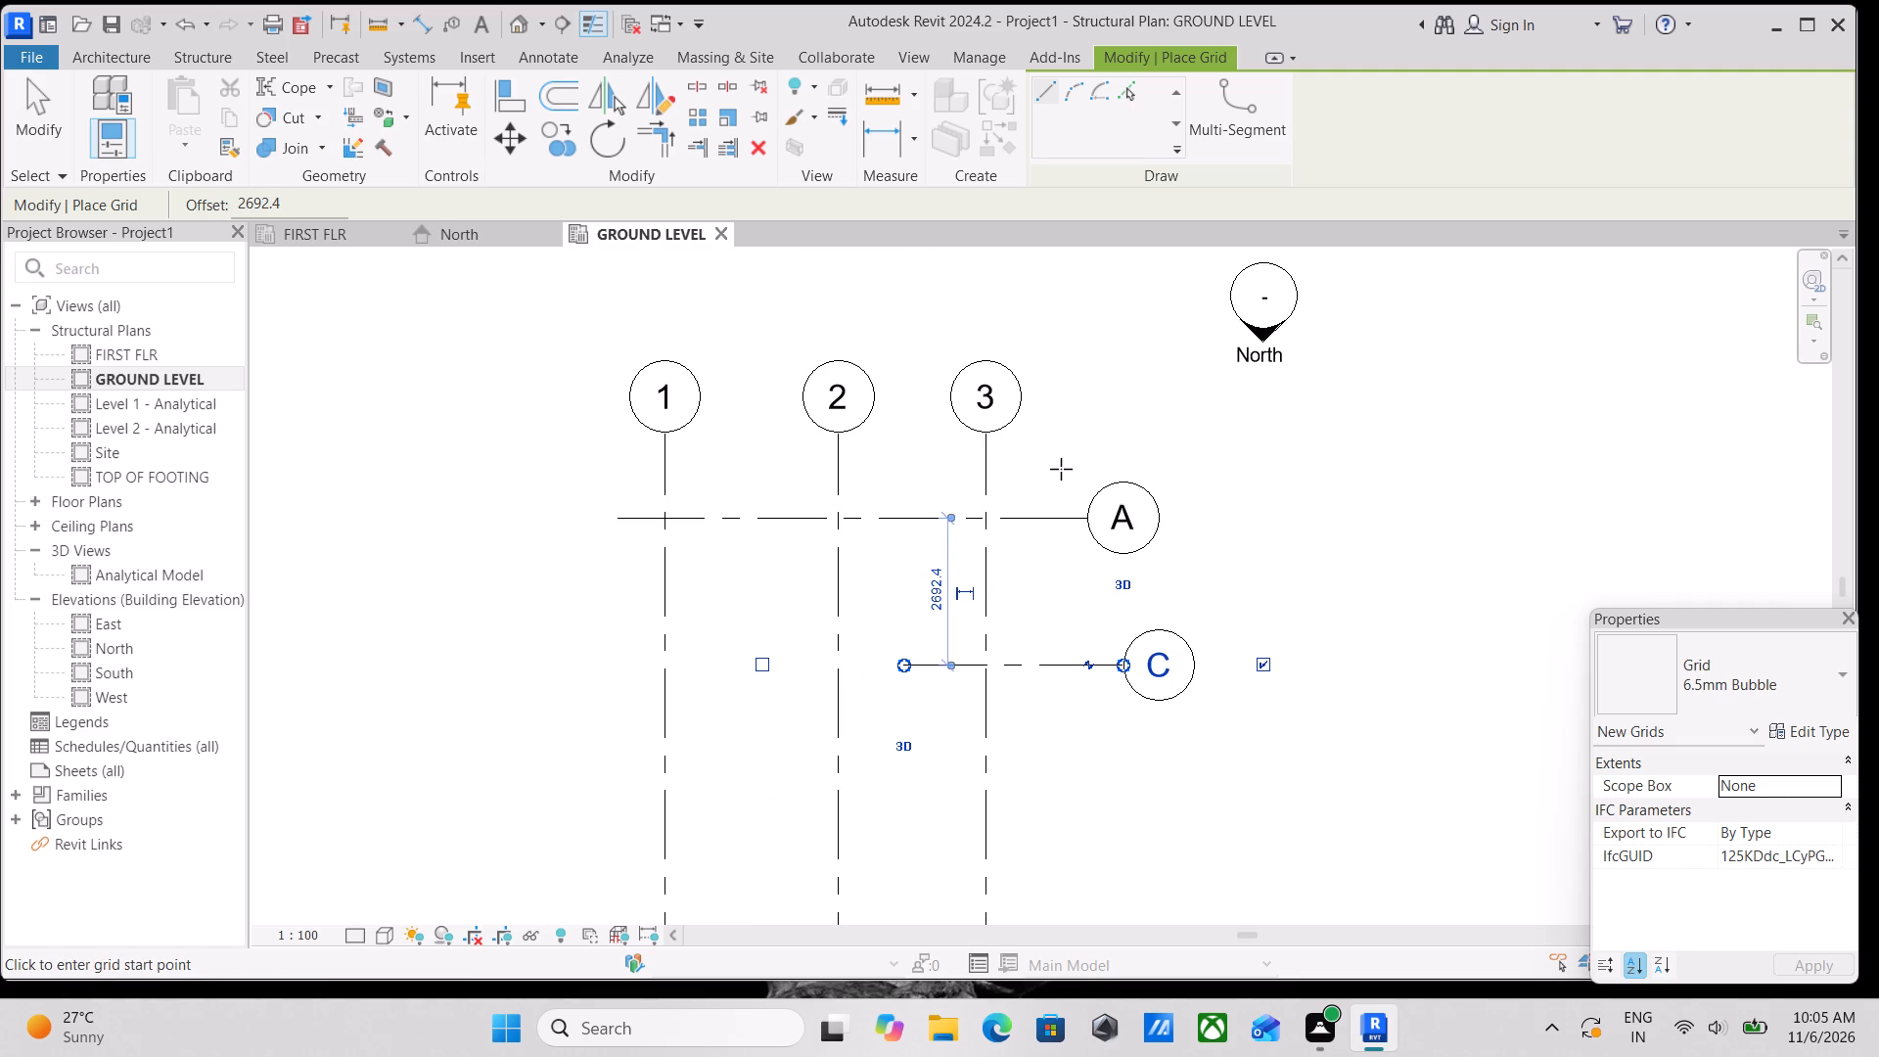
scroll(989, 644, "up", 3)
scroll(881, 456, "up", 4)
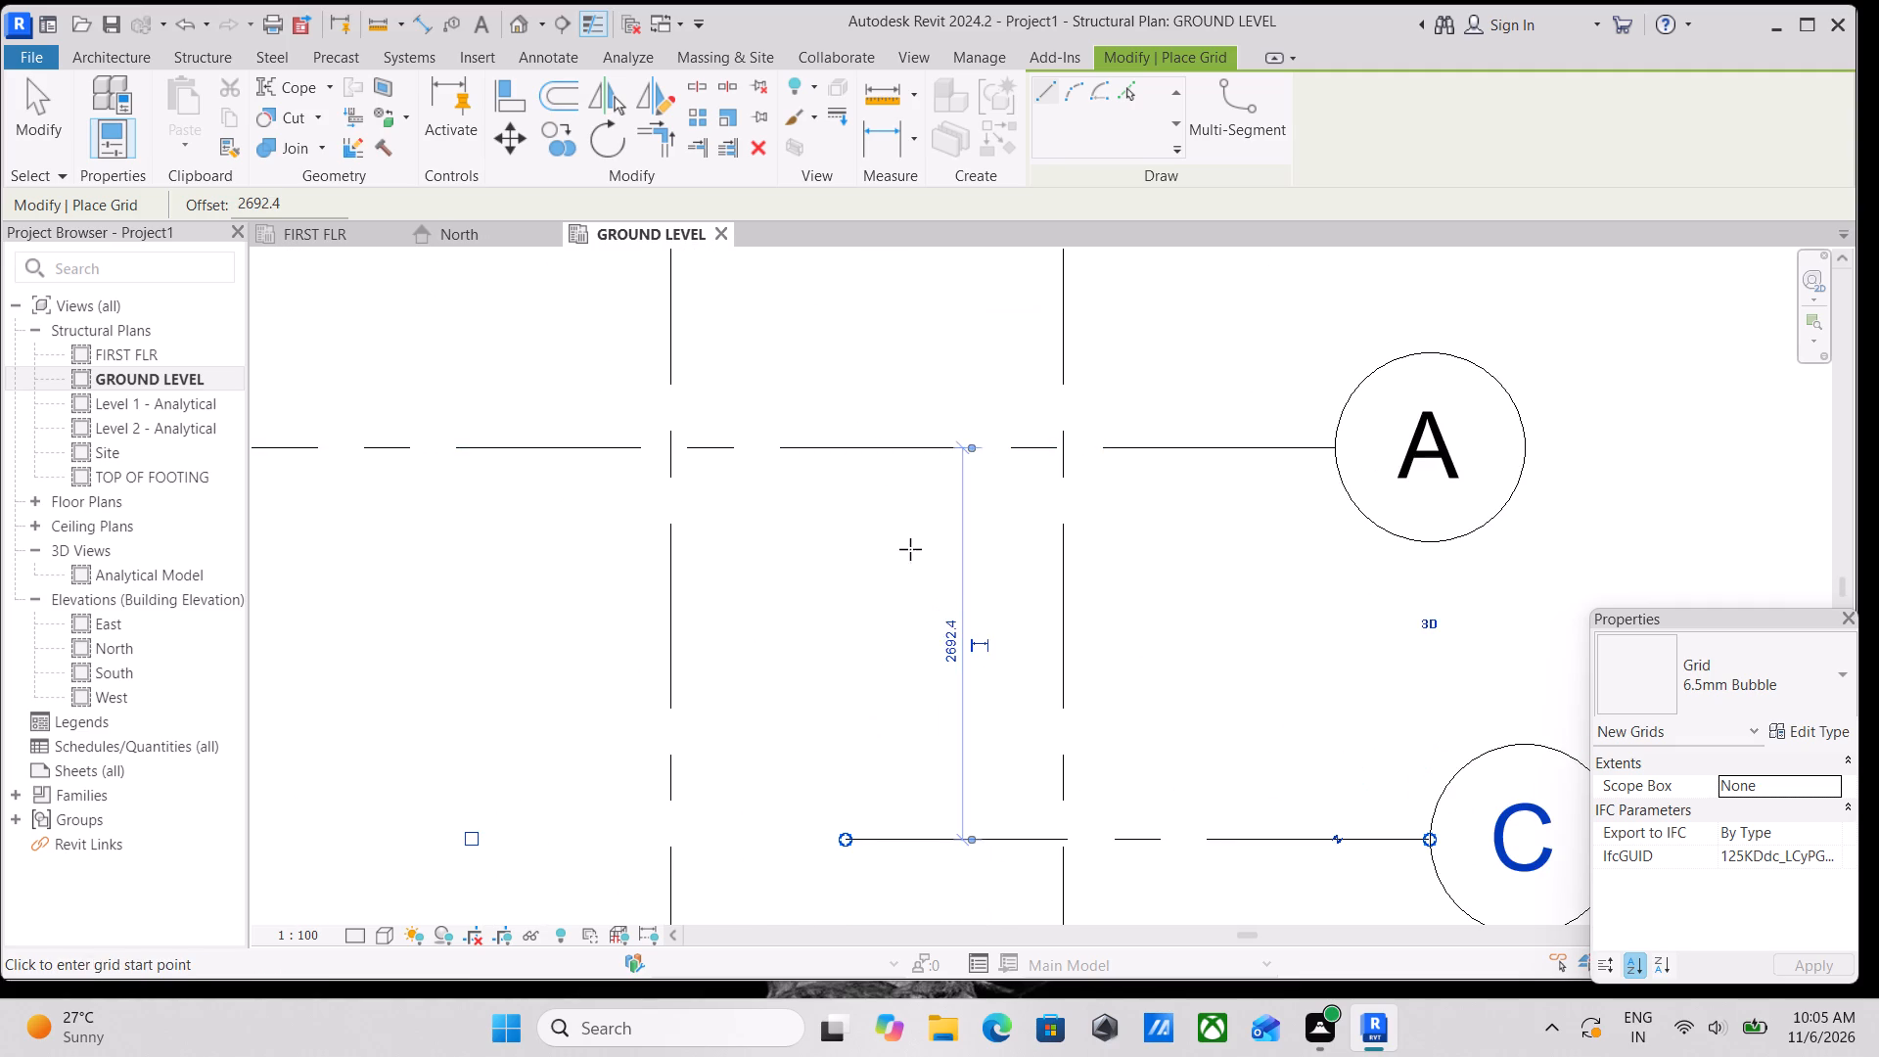
Add a horizontal grid line offset 10'11" to the south of grid C by picking that grid.
scroll(904, 552, "up", 1)
scroll(864, 564, "down", 9)
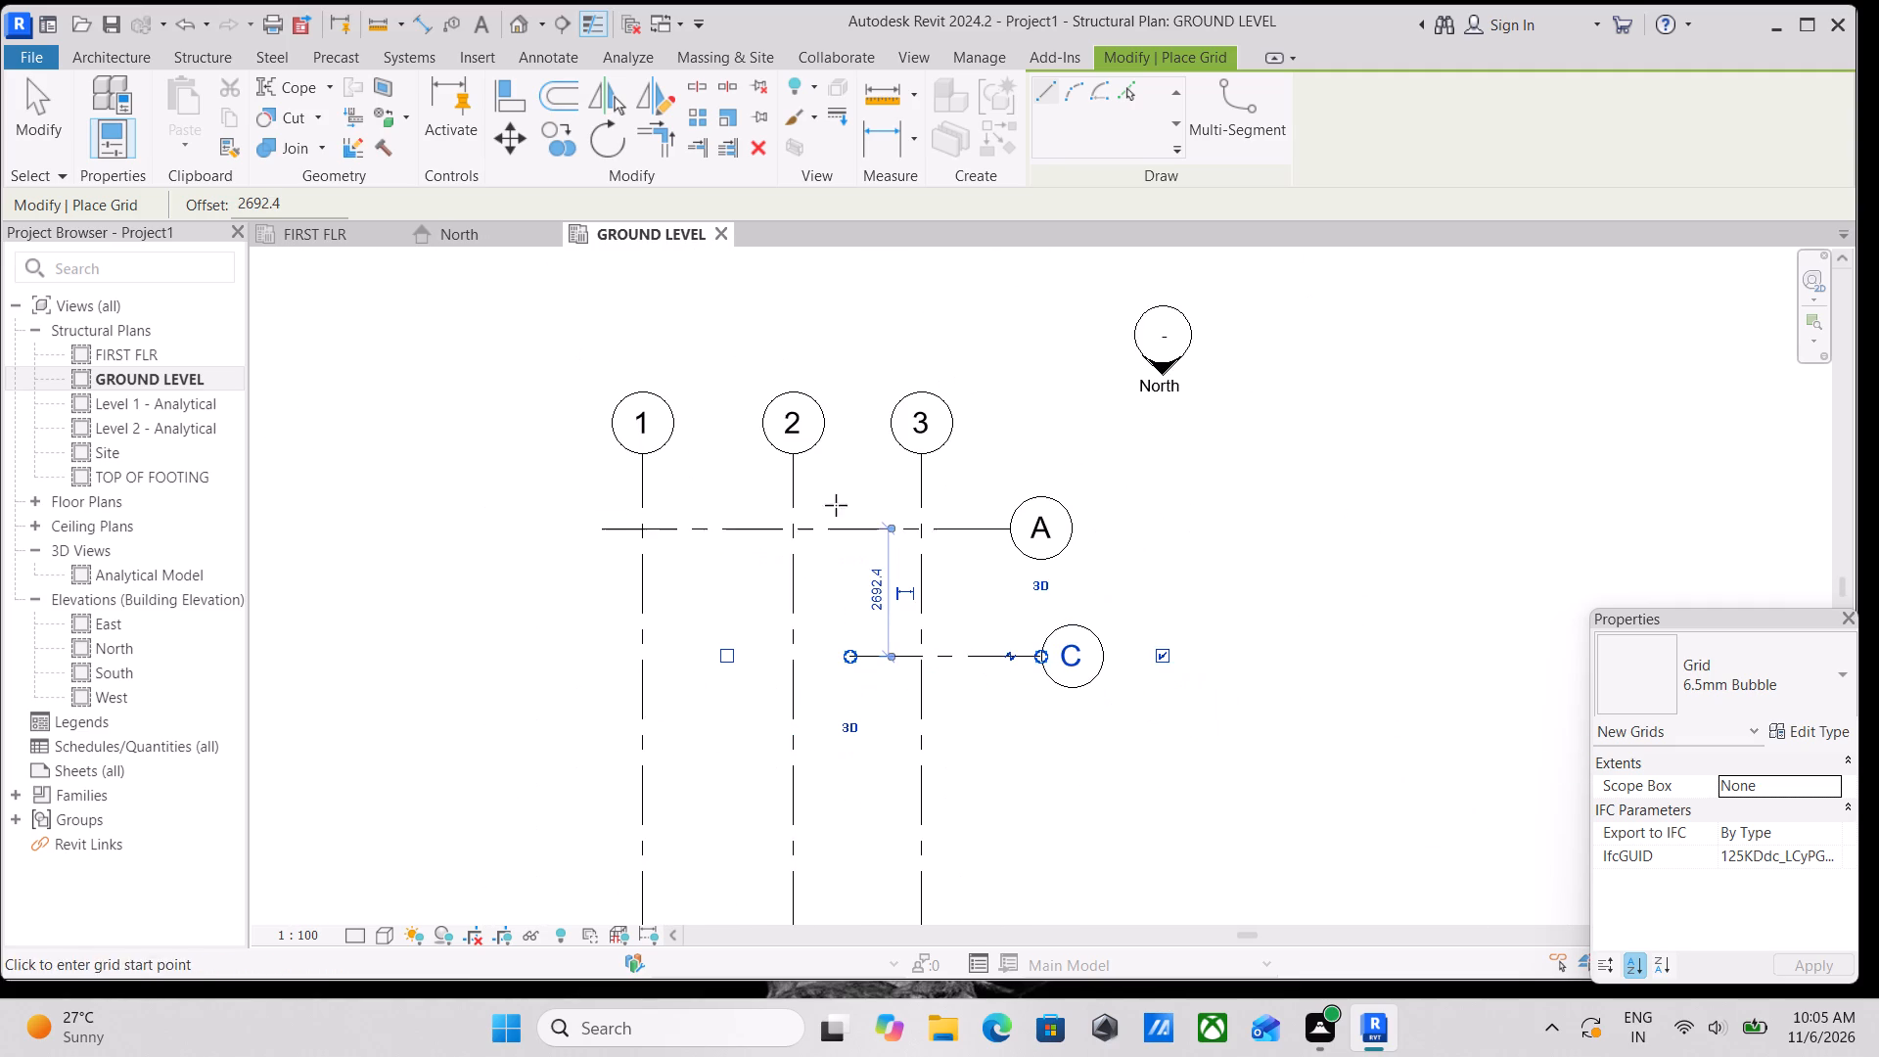
scroll(848, 500, "down", 2)
scroll(905, 491, "up", 3)
scroll(965, 613, "up", 7)
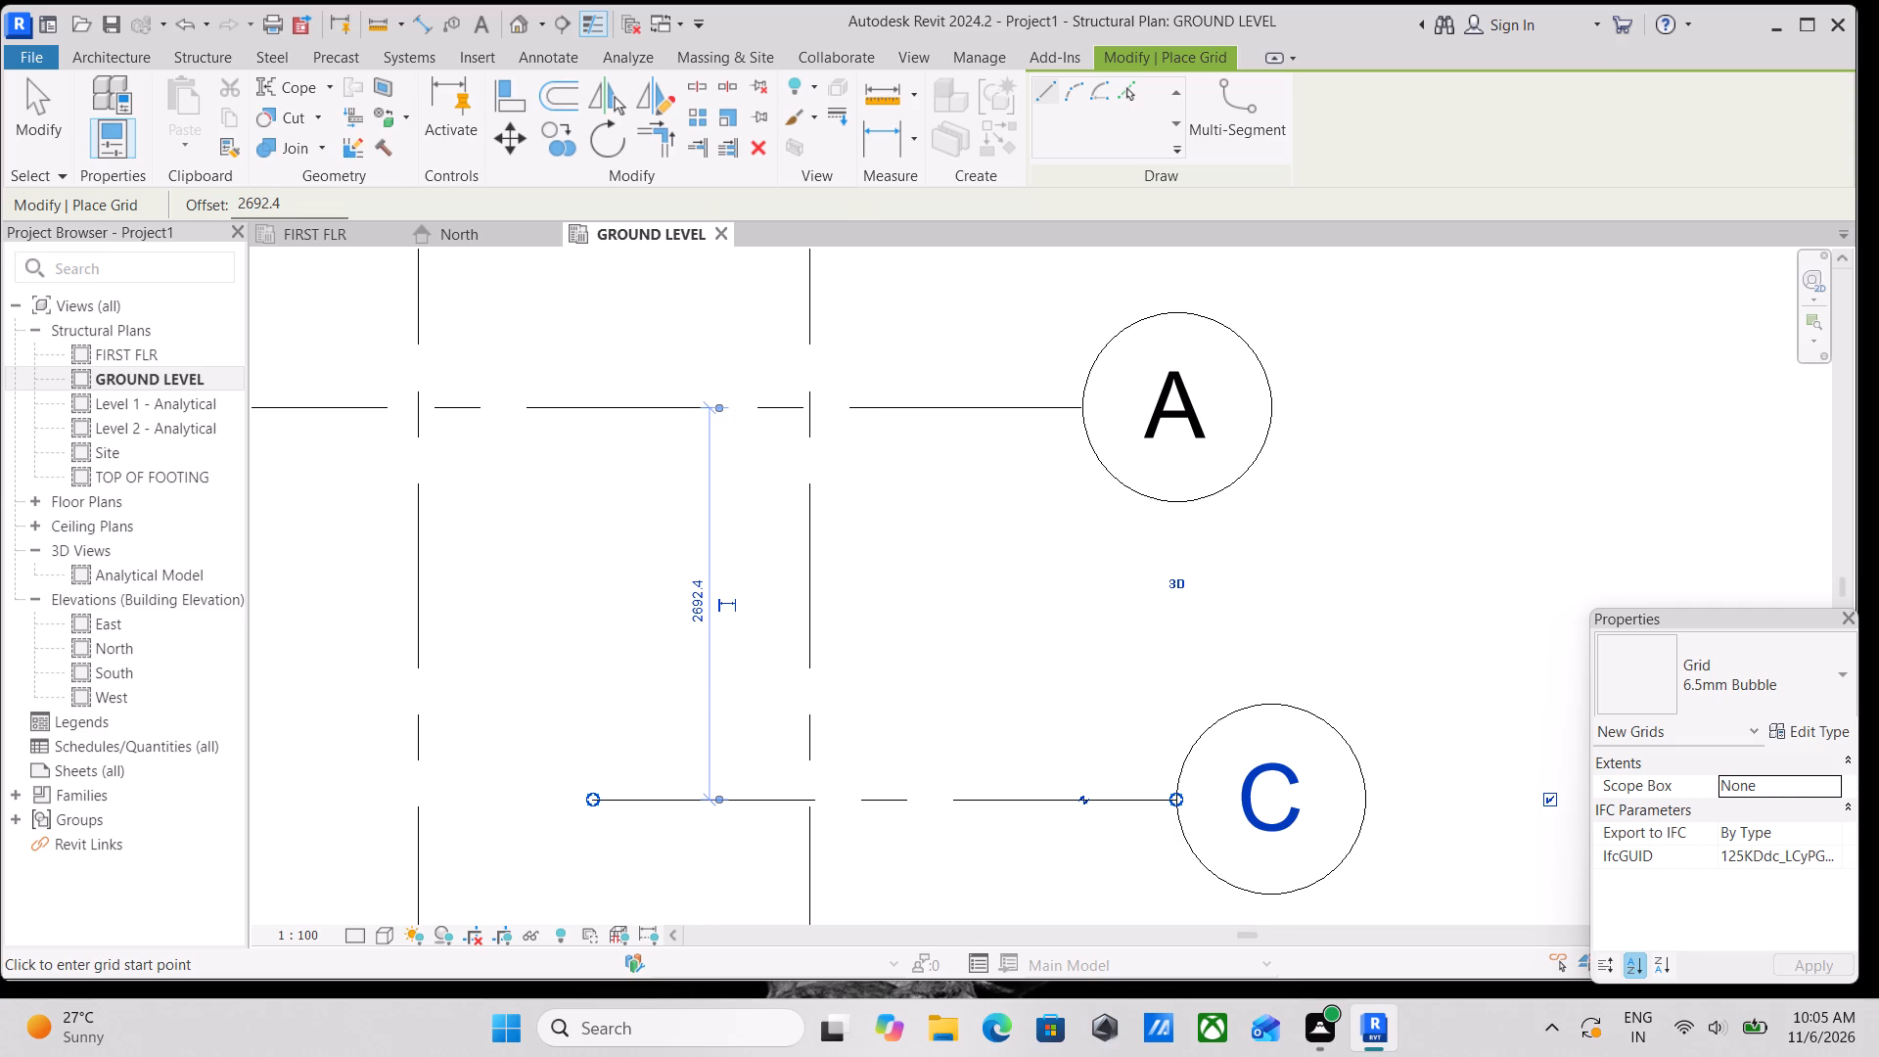
left_click_drag(302, 207, 195, 219)
type("10'")
type("11")
key("shift+quotedbl")
key("Return")
left_click(1127, 89)
middle_click_drag(1059, 543, 1251, 250)
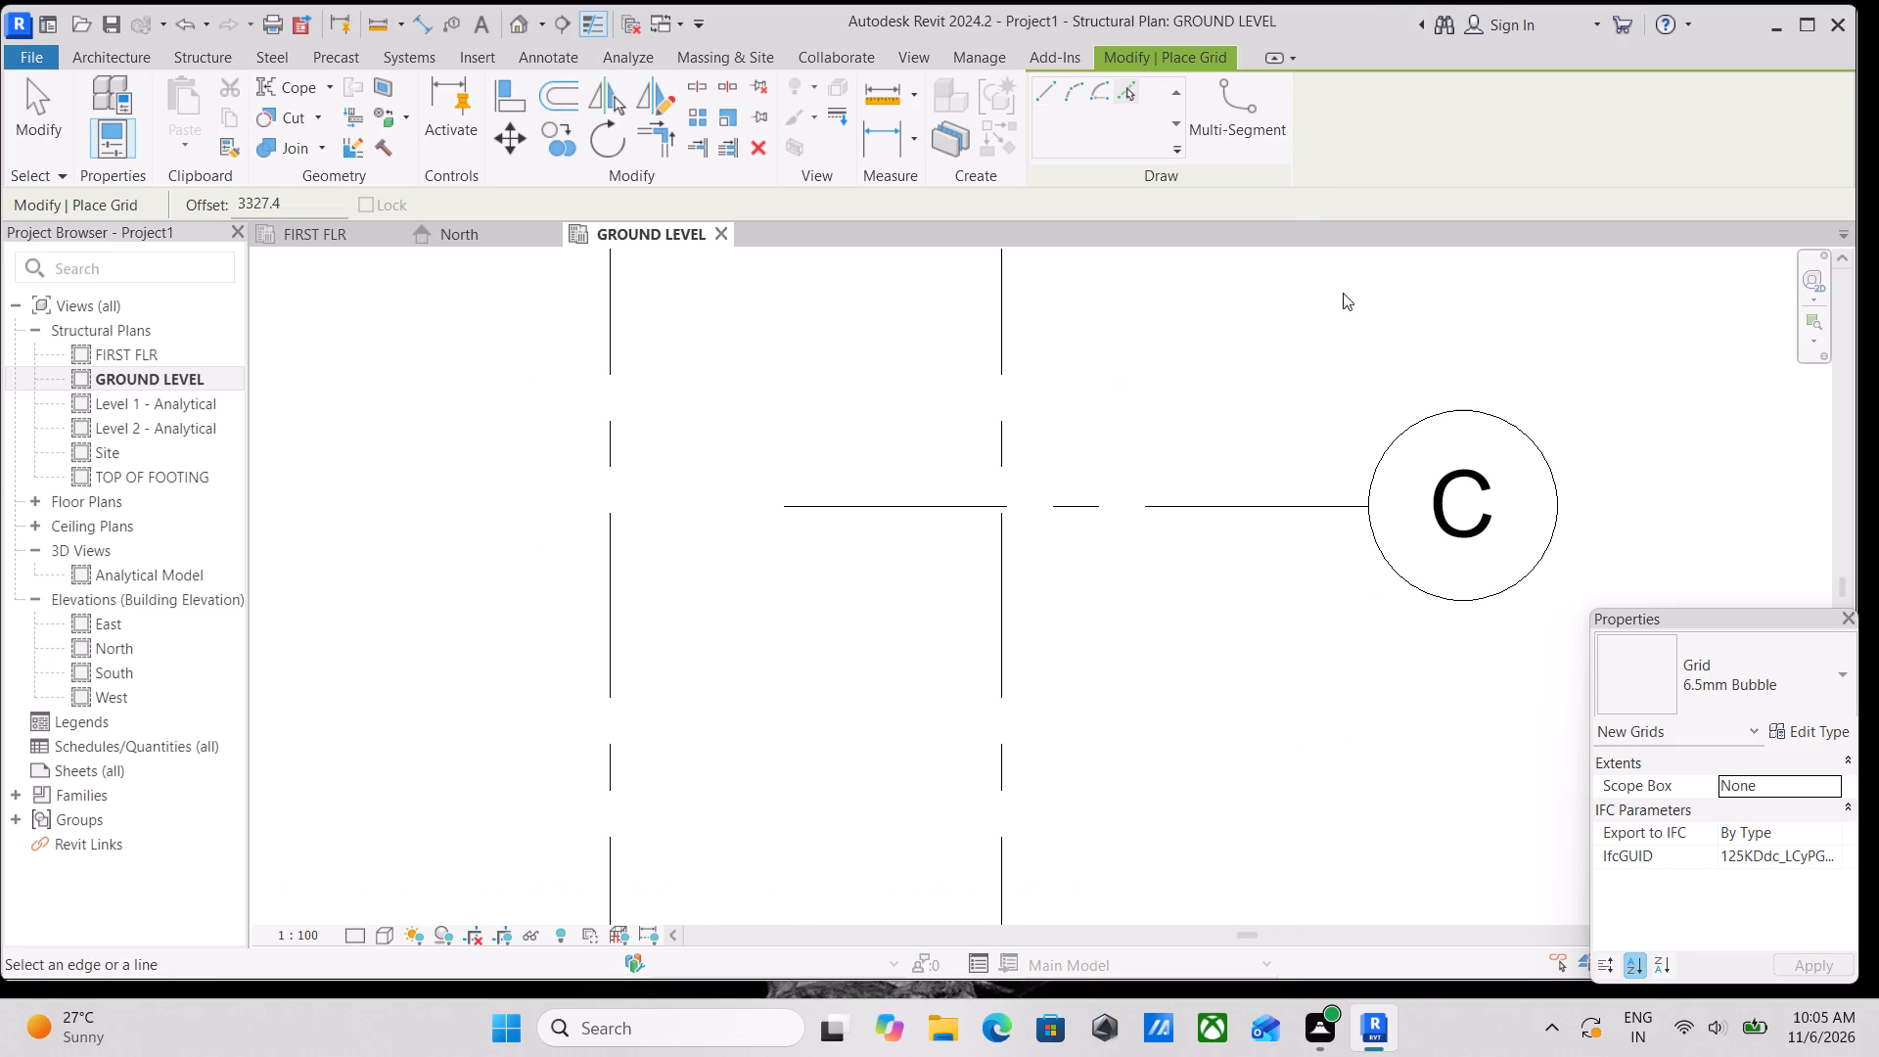
scroll(1185, 500, "down", 3)
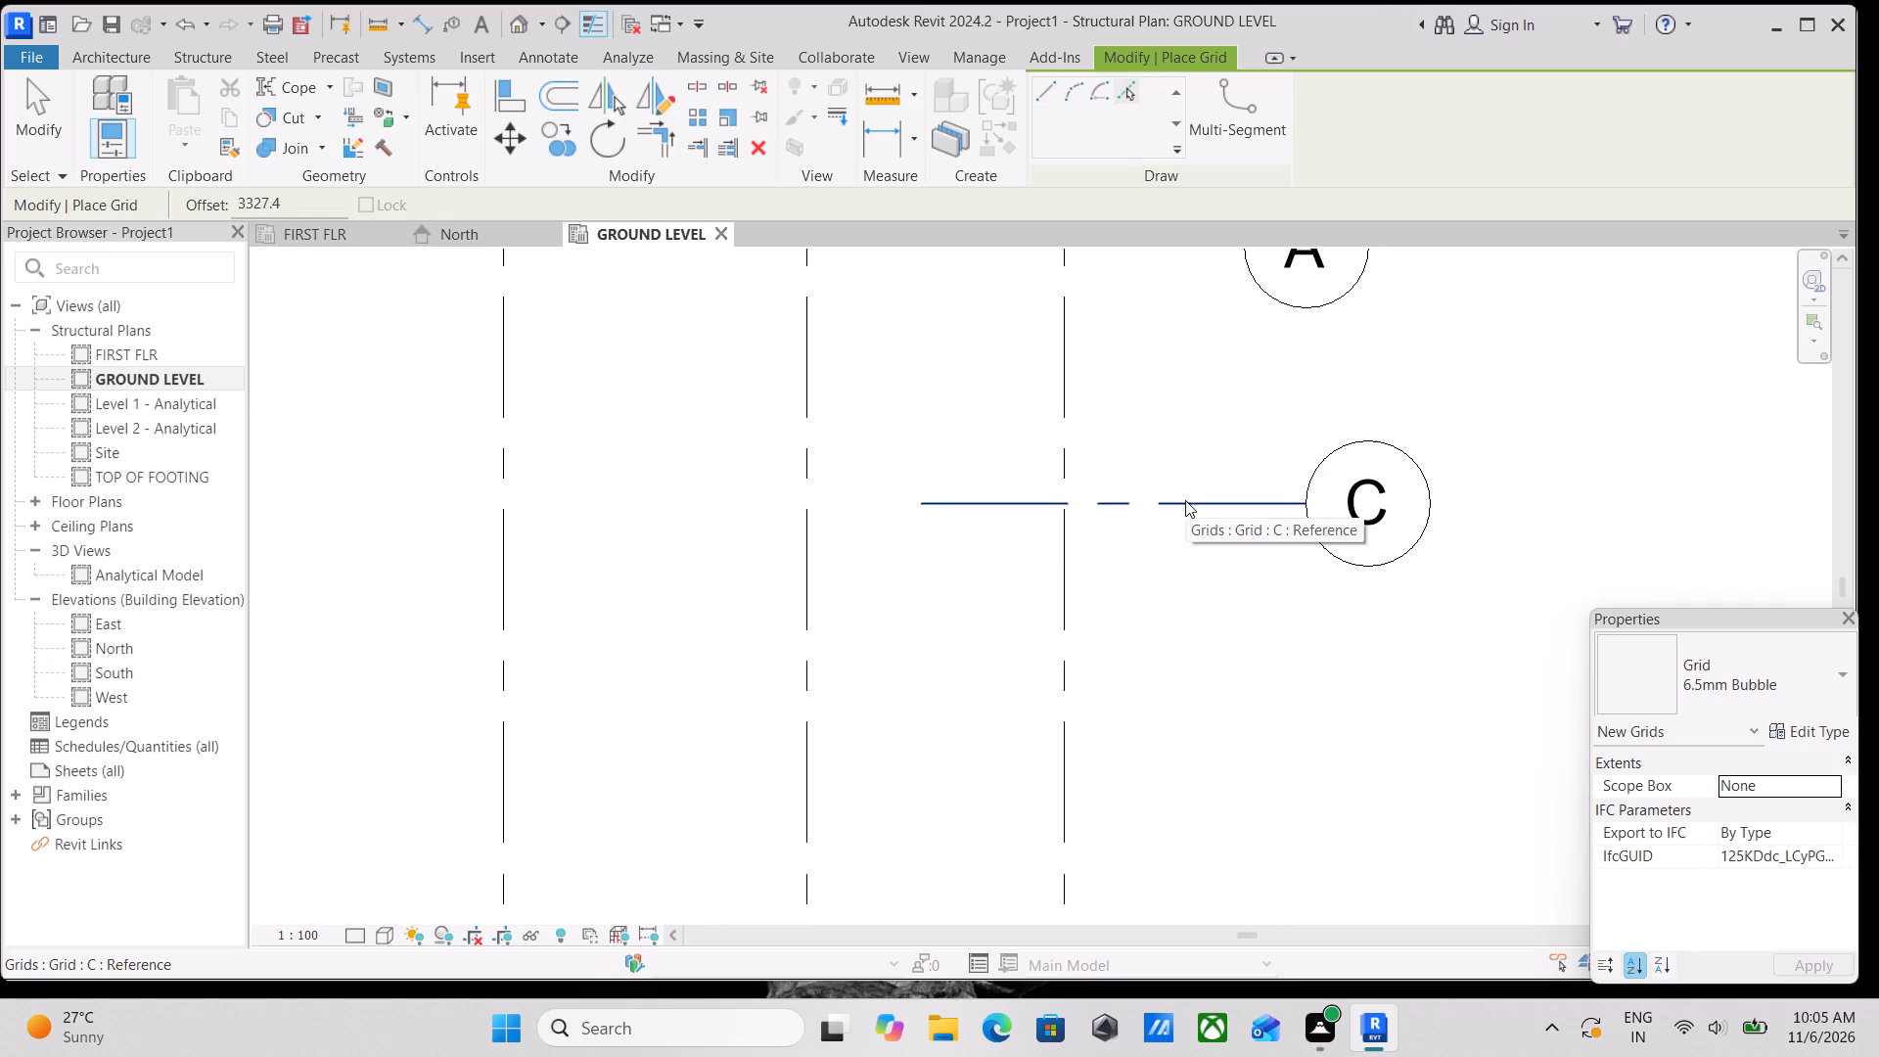
scroll(1183, 510, "down", 3)
left_click(1176, 507)
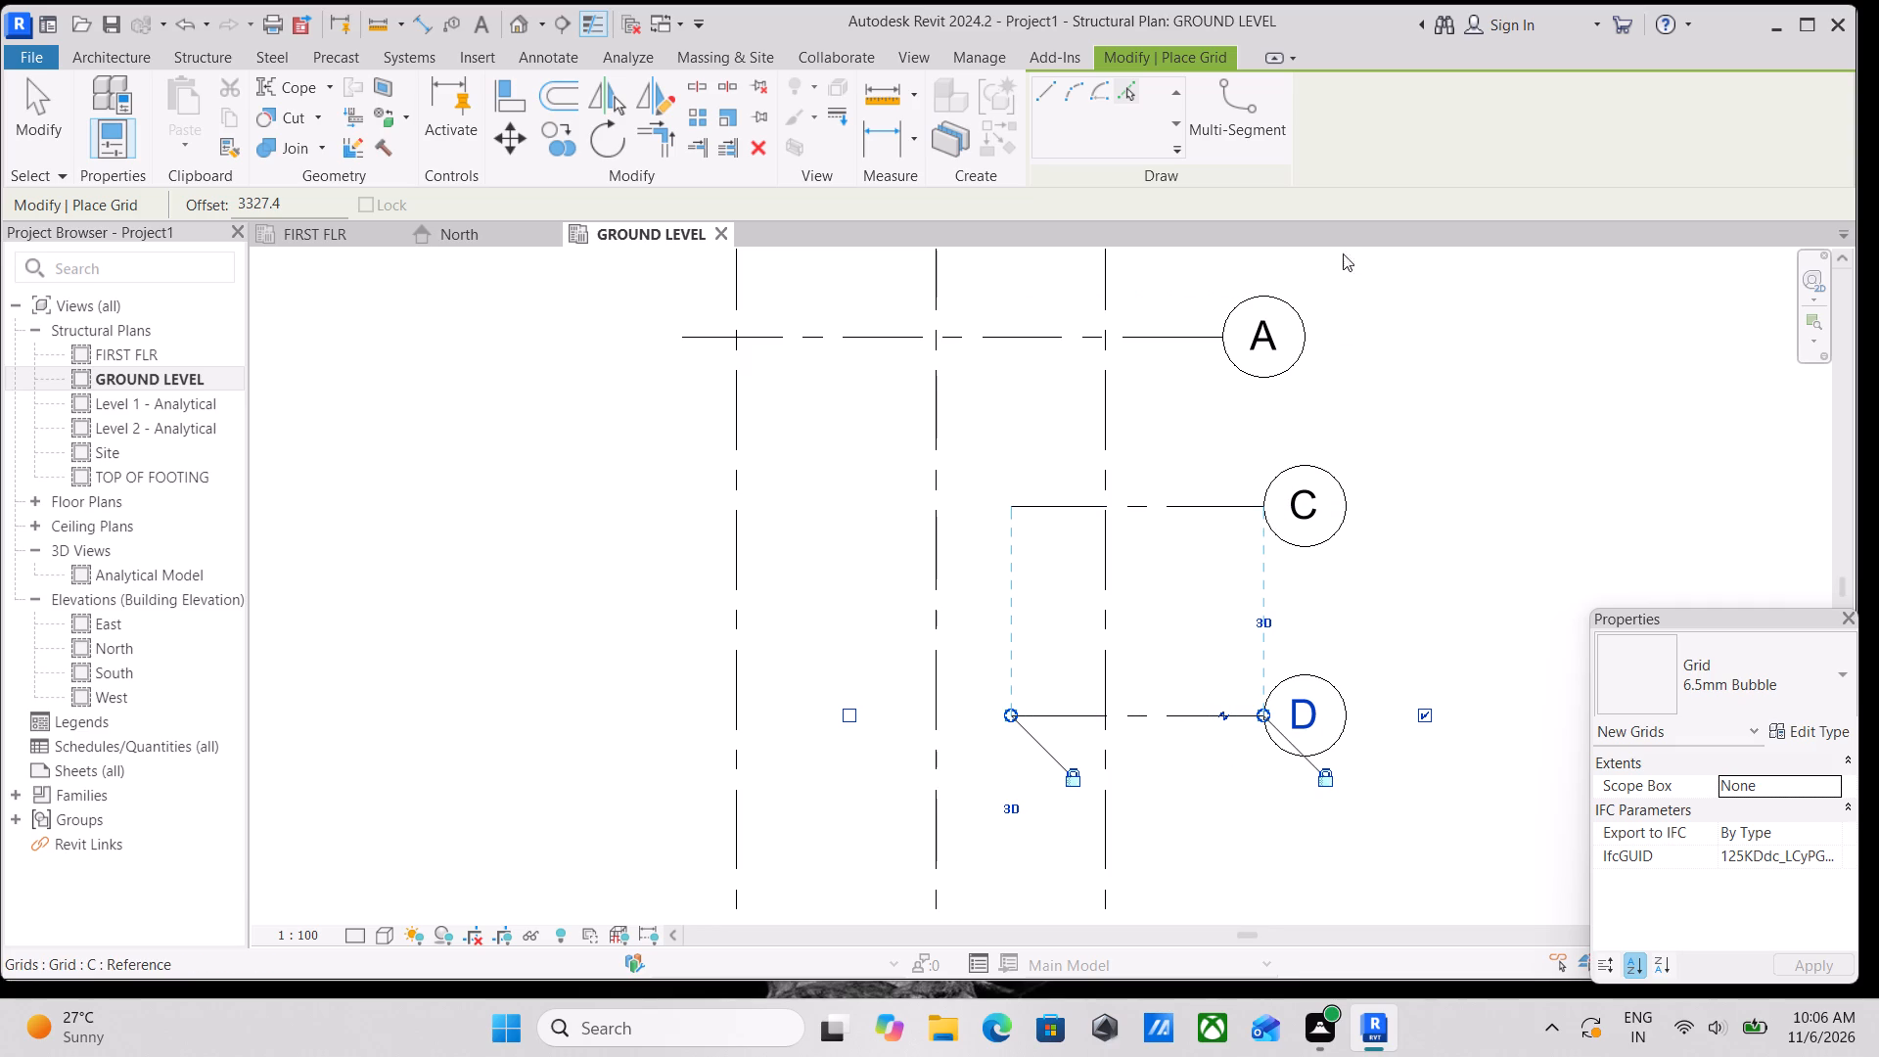
Add a horizontal grid line offset 14'6" to the south of grid D by picking that grid.
left_click_drag(296, 204, 160, 209)
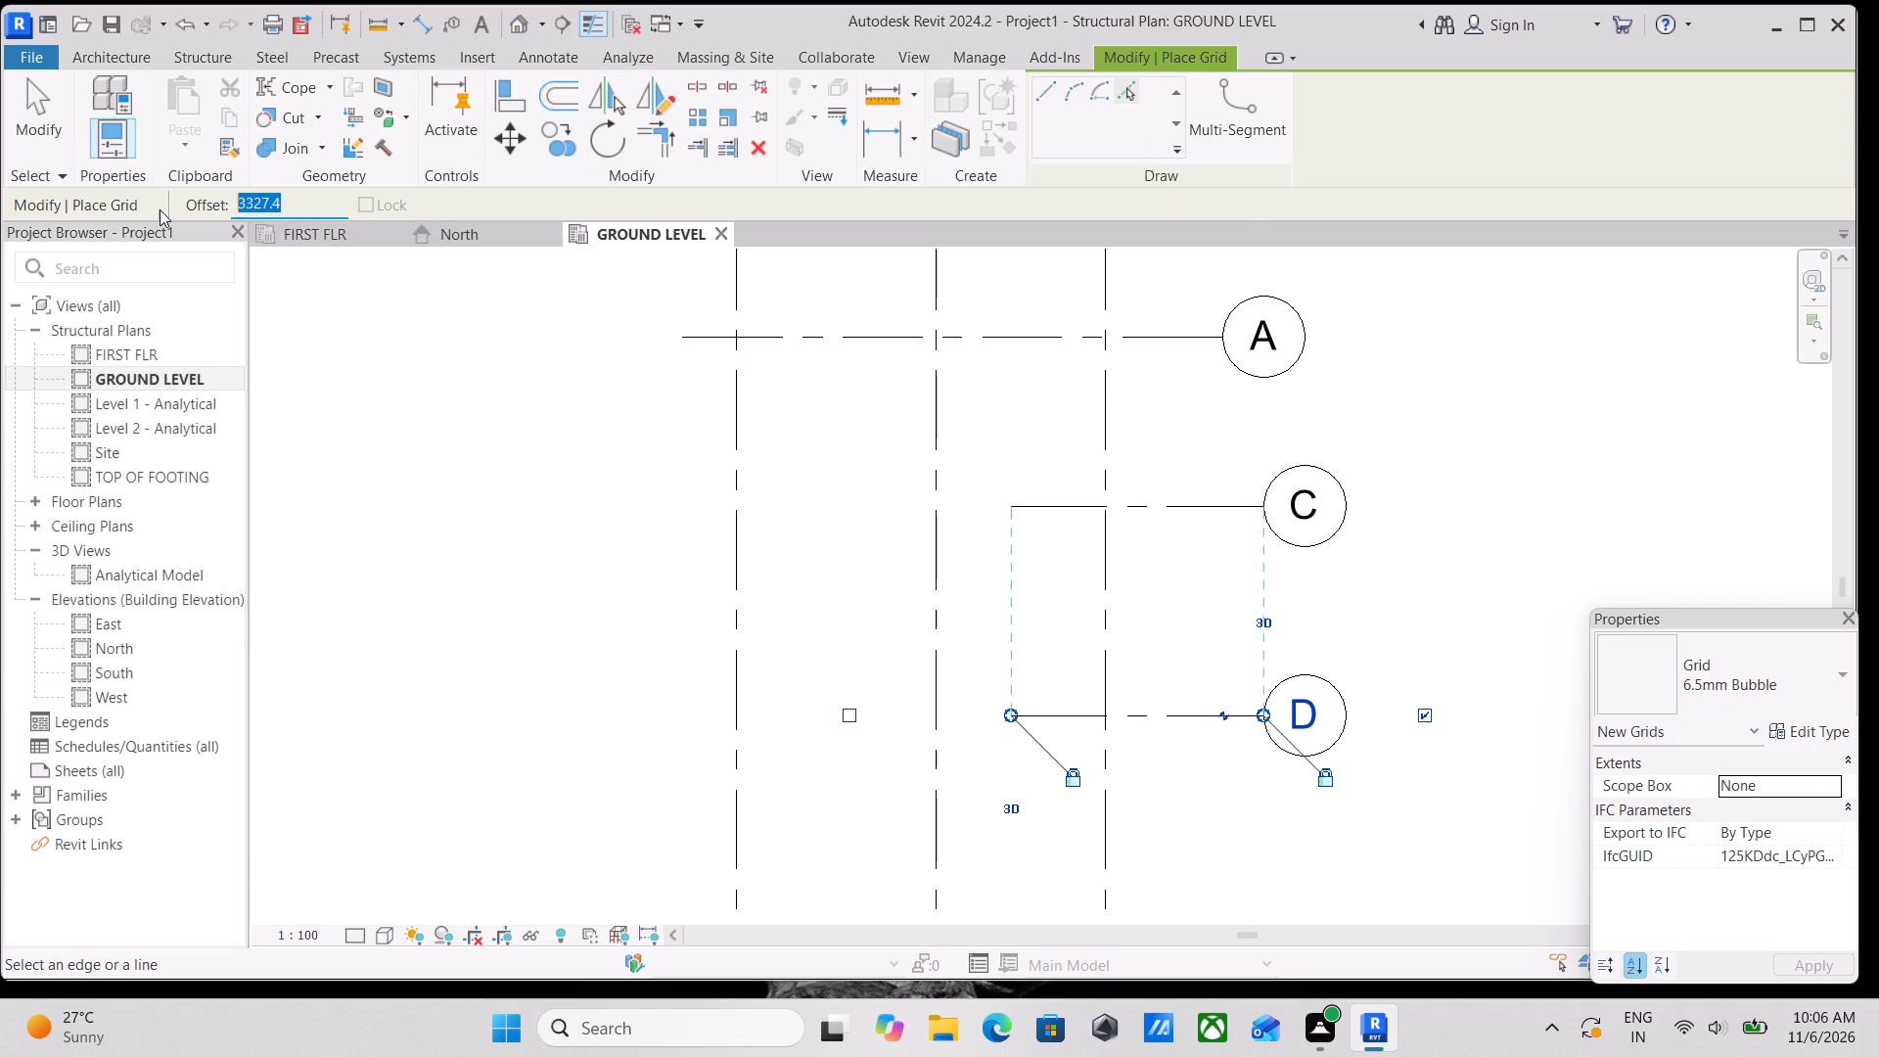
type("14'6")
key("Return")
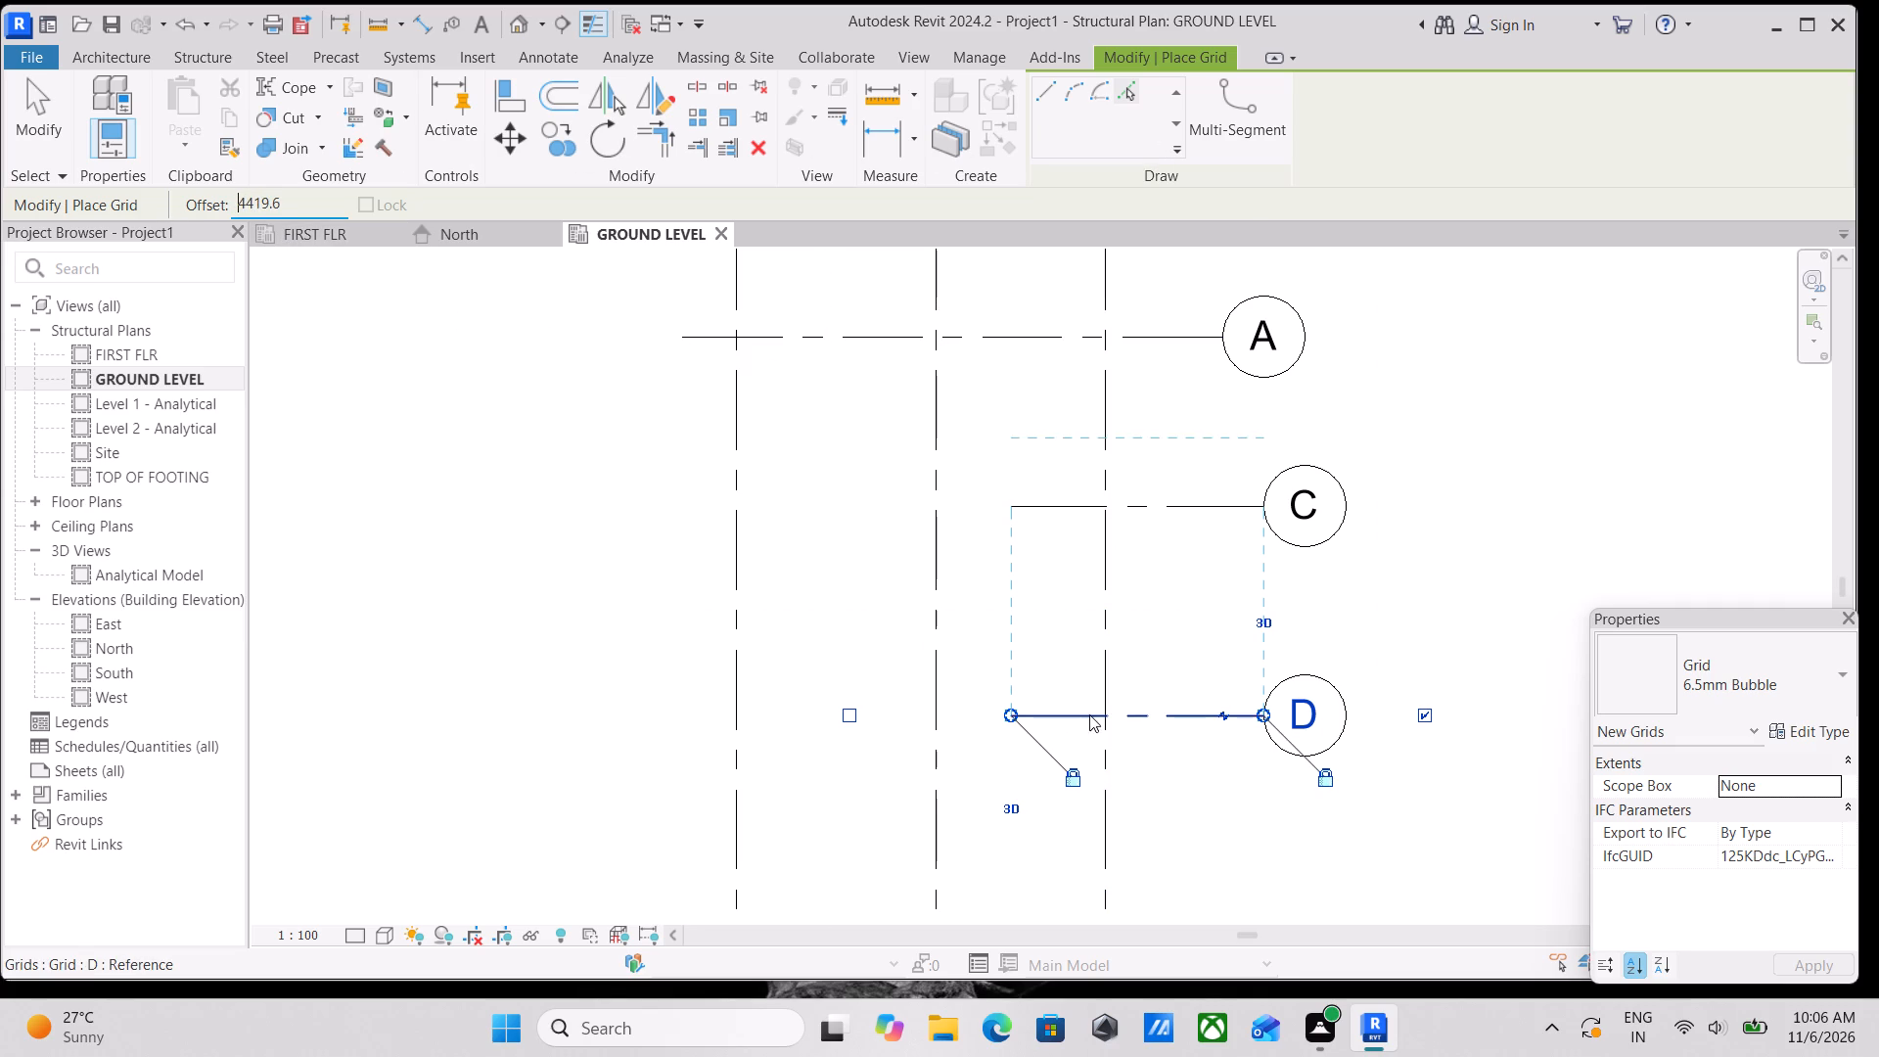
middle_click_drag(1136, 719, 1181, 401)
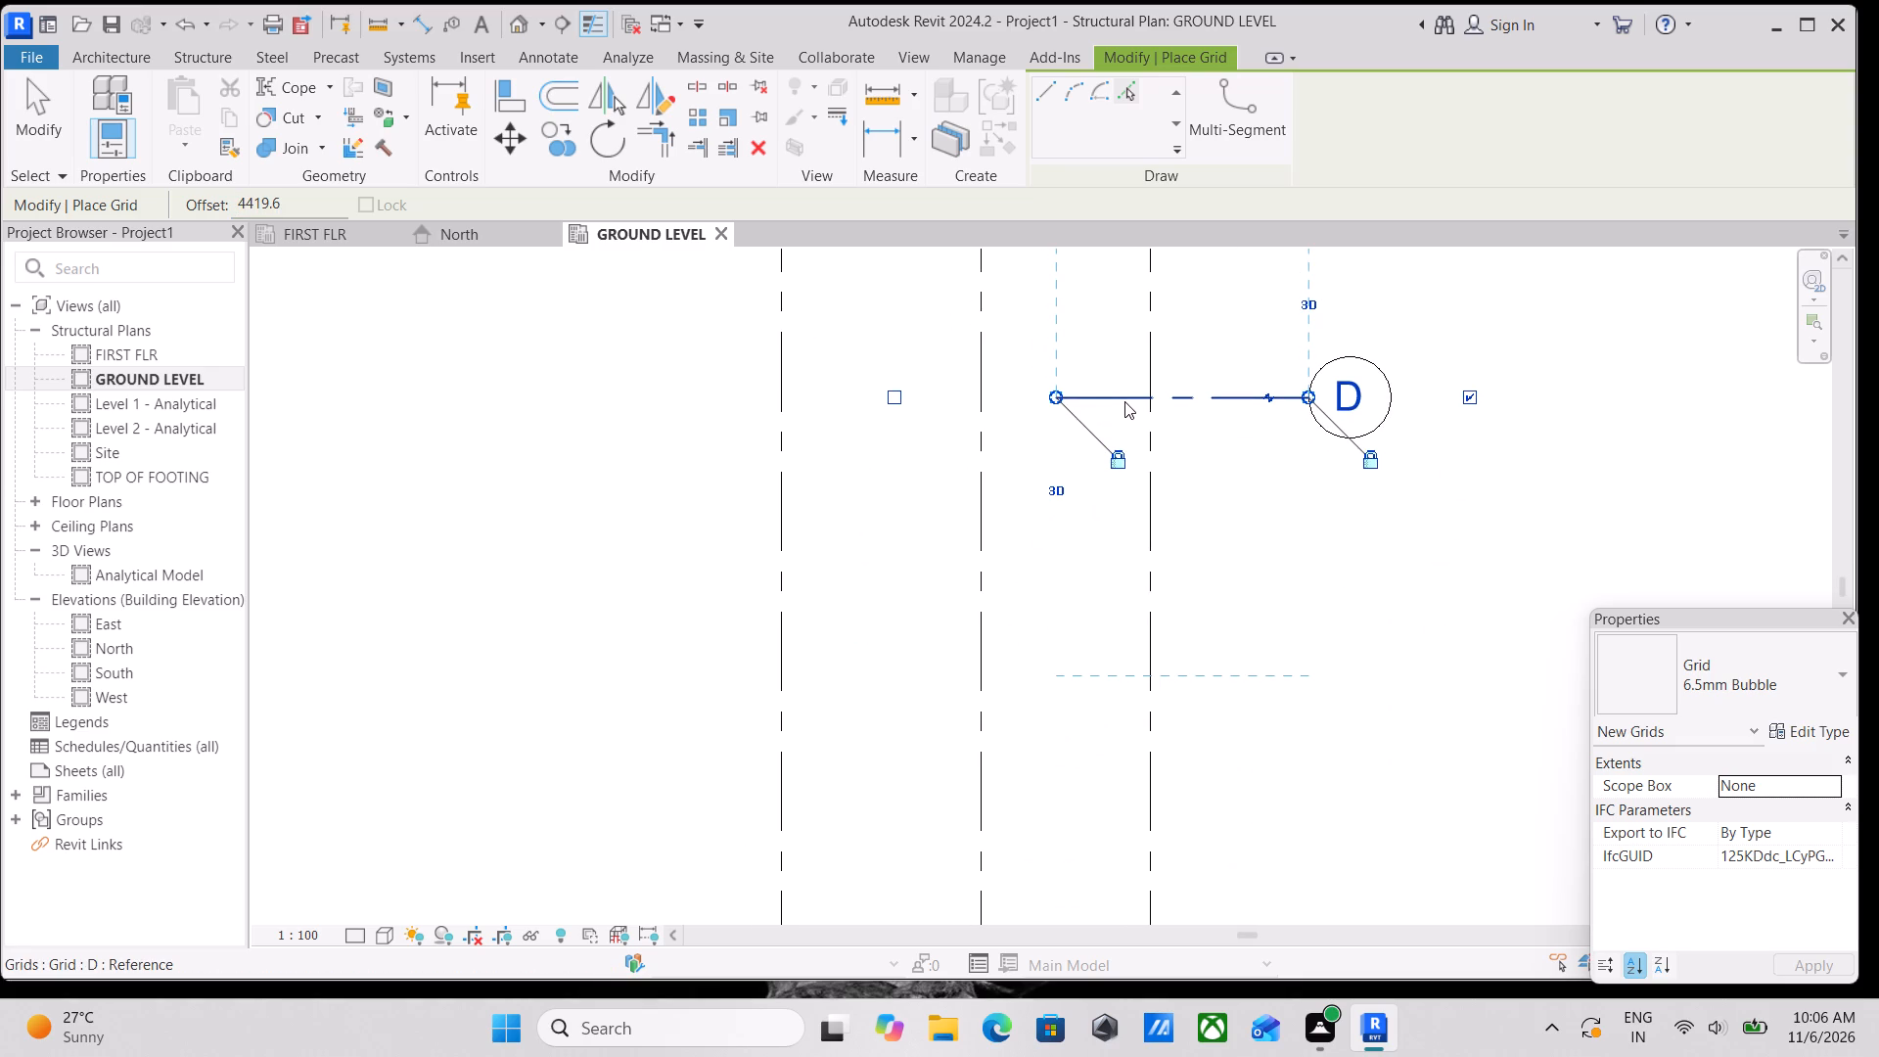
left_click(1124, 401)
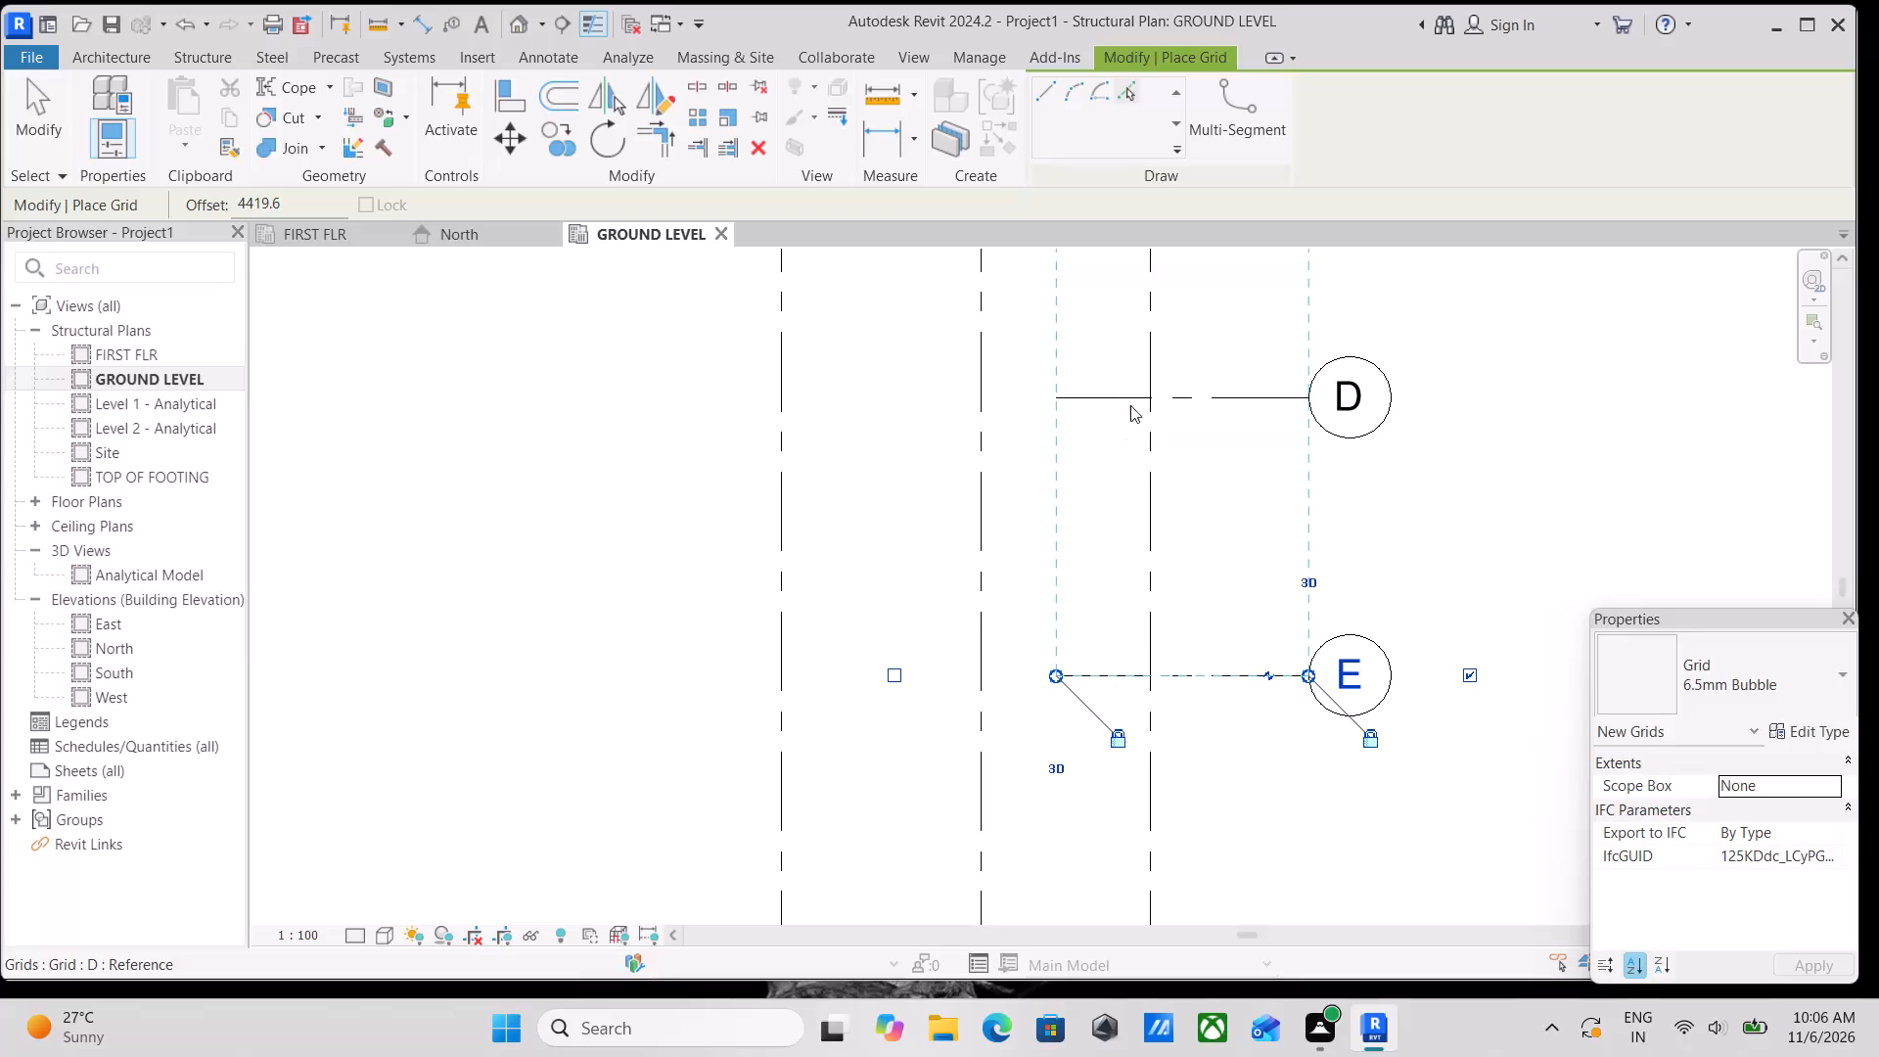
scroll(1189, 464, "down", 4)
middle_click_drag(1215, 495, 1214, 659)
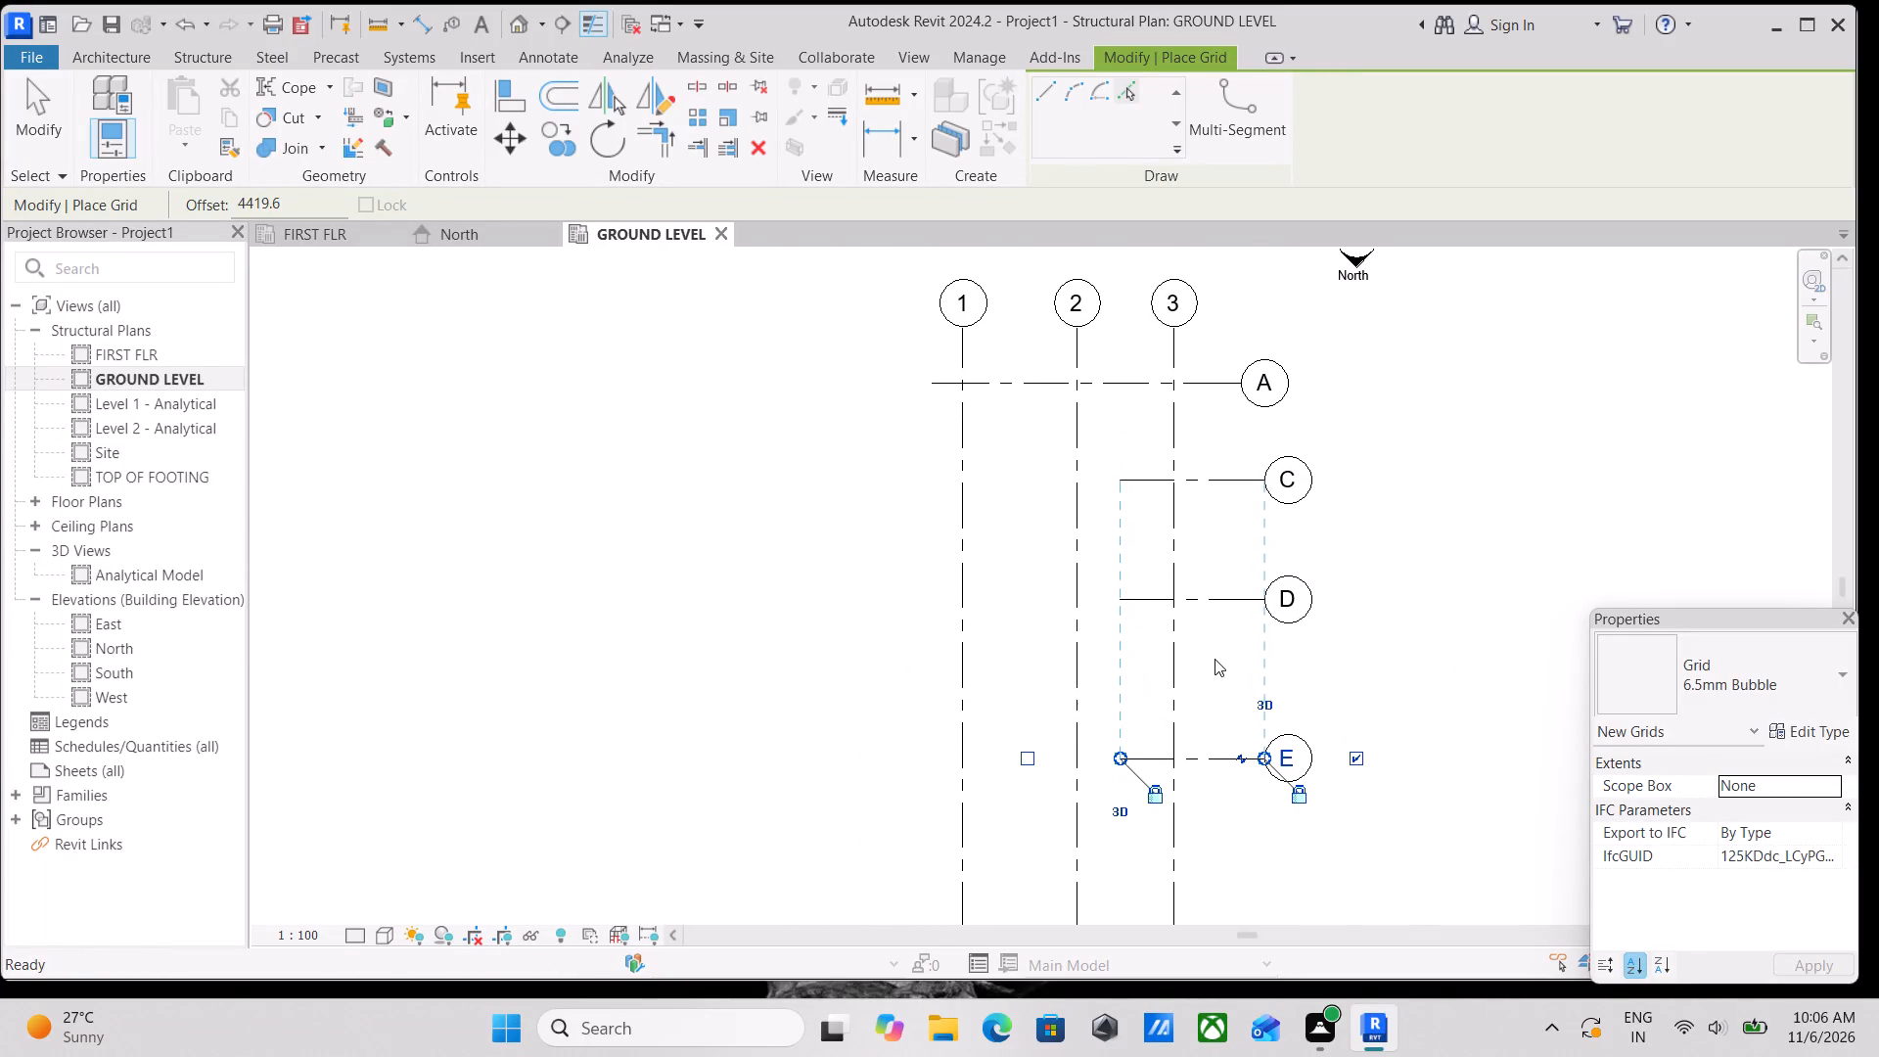
key("Escape")
key("Escape")
key("Escape")
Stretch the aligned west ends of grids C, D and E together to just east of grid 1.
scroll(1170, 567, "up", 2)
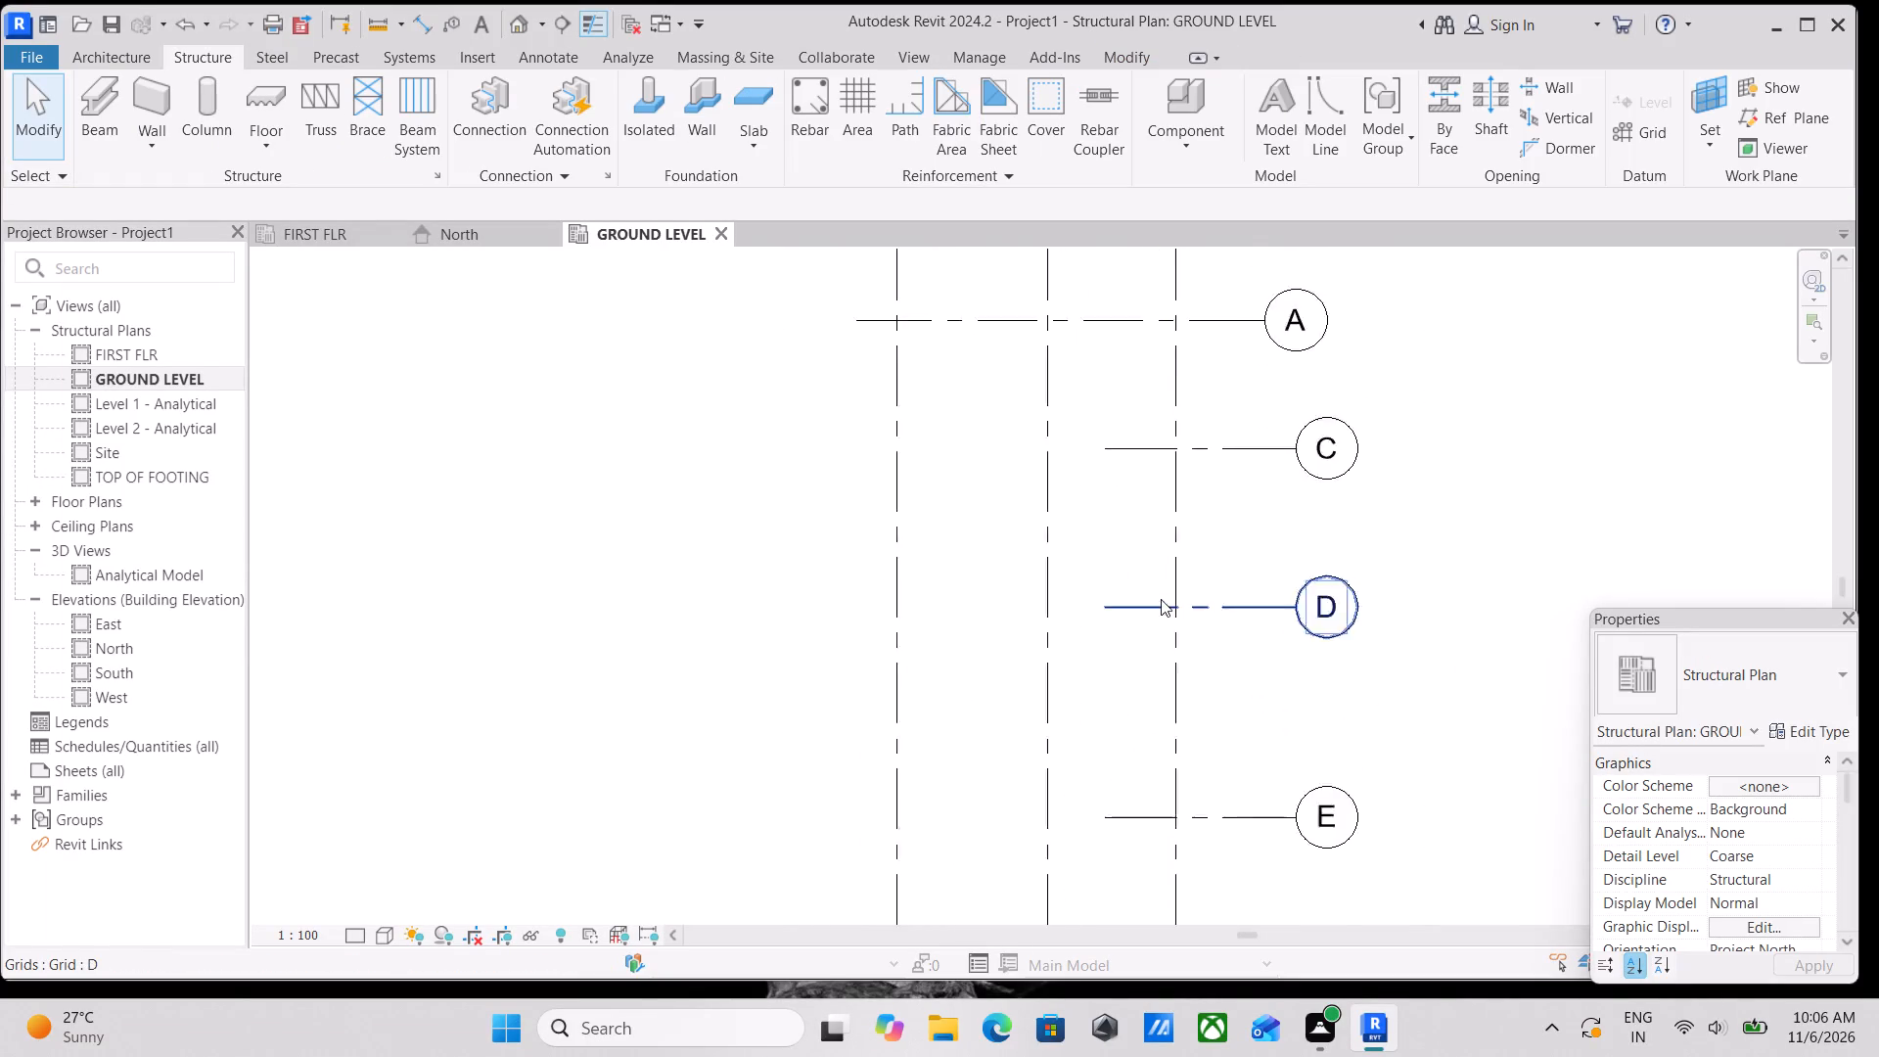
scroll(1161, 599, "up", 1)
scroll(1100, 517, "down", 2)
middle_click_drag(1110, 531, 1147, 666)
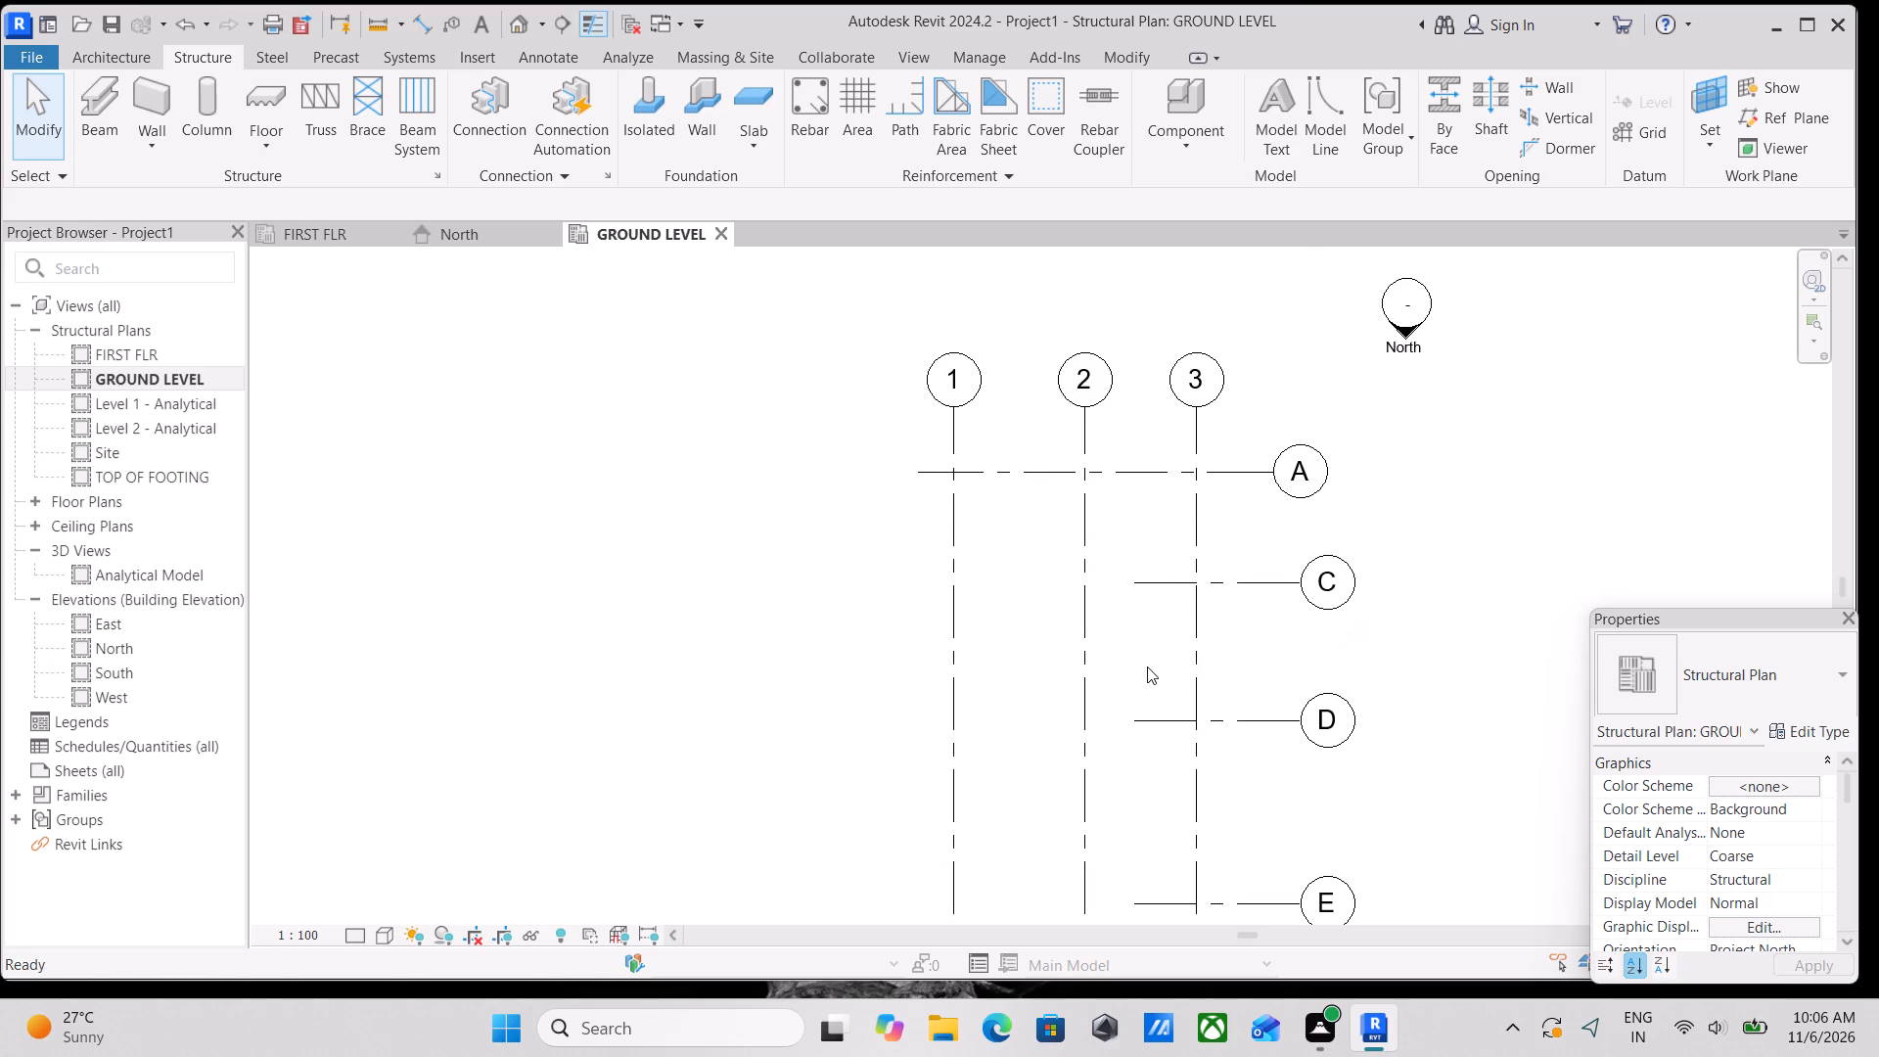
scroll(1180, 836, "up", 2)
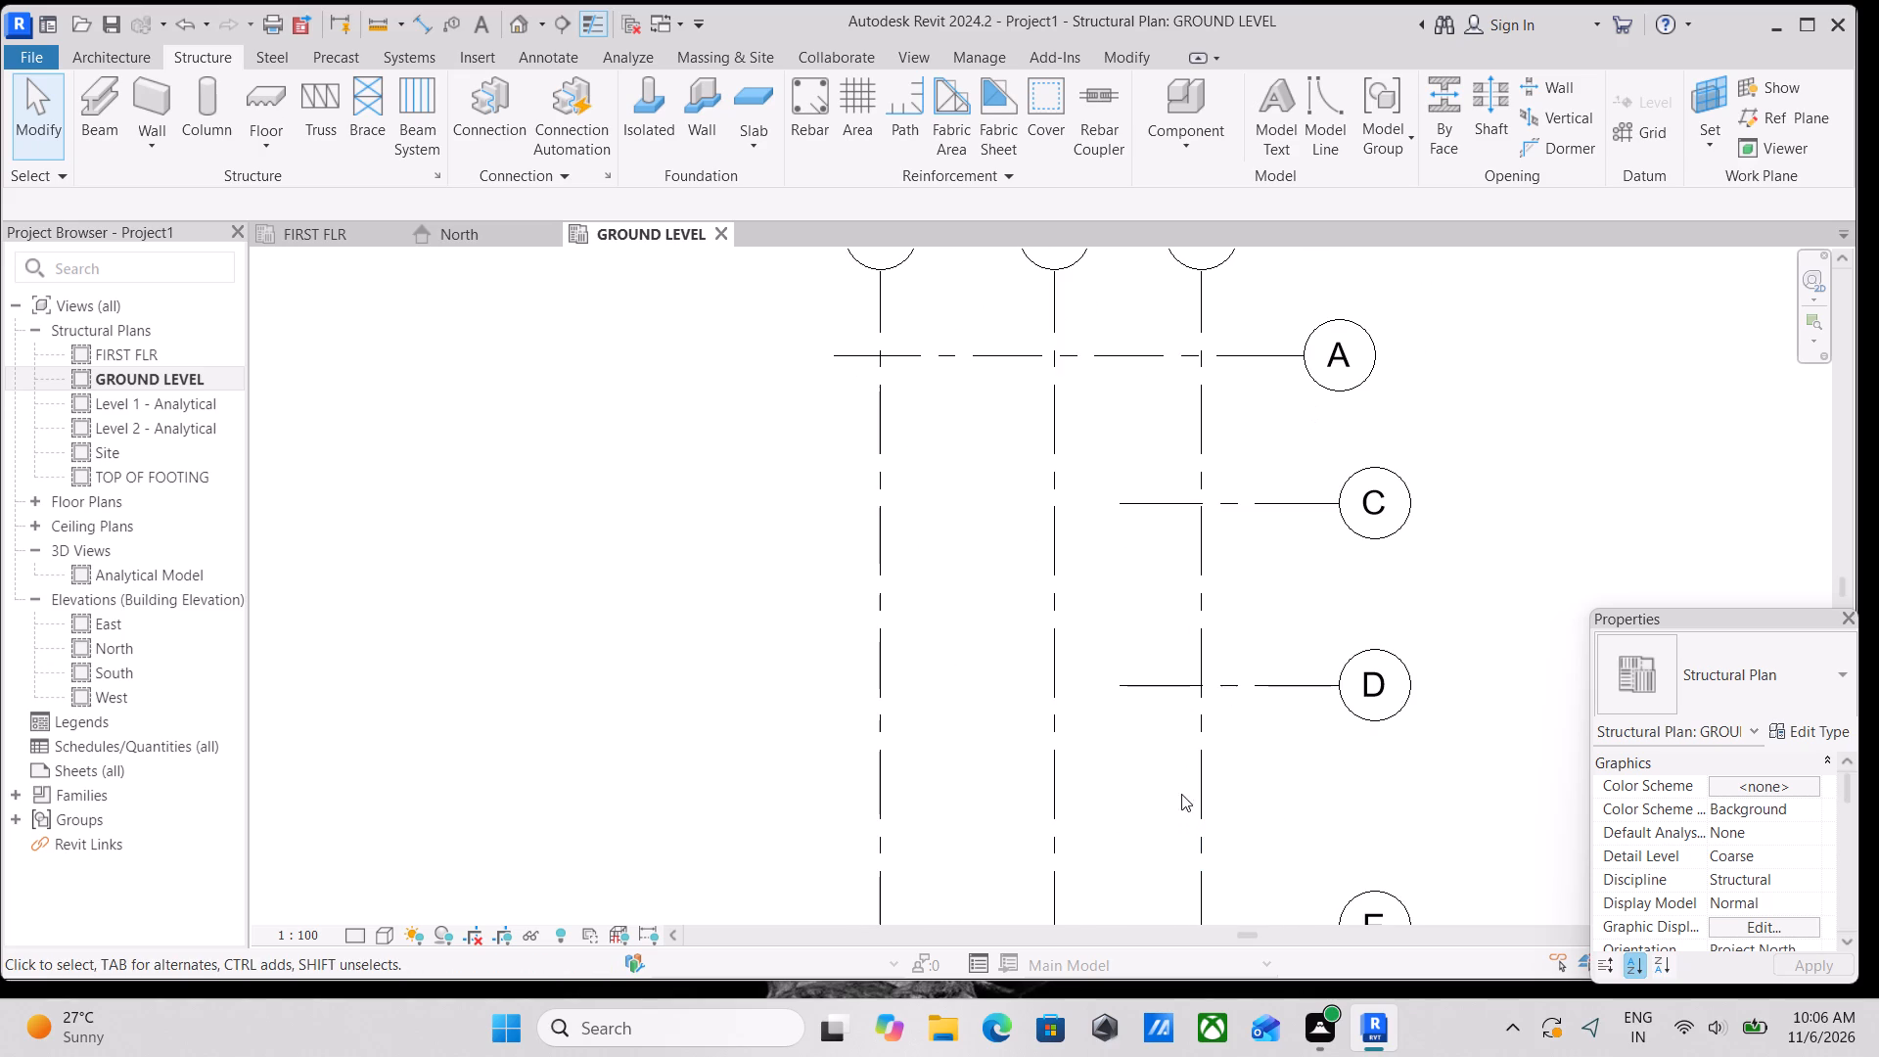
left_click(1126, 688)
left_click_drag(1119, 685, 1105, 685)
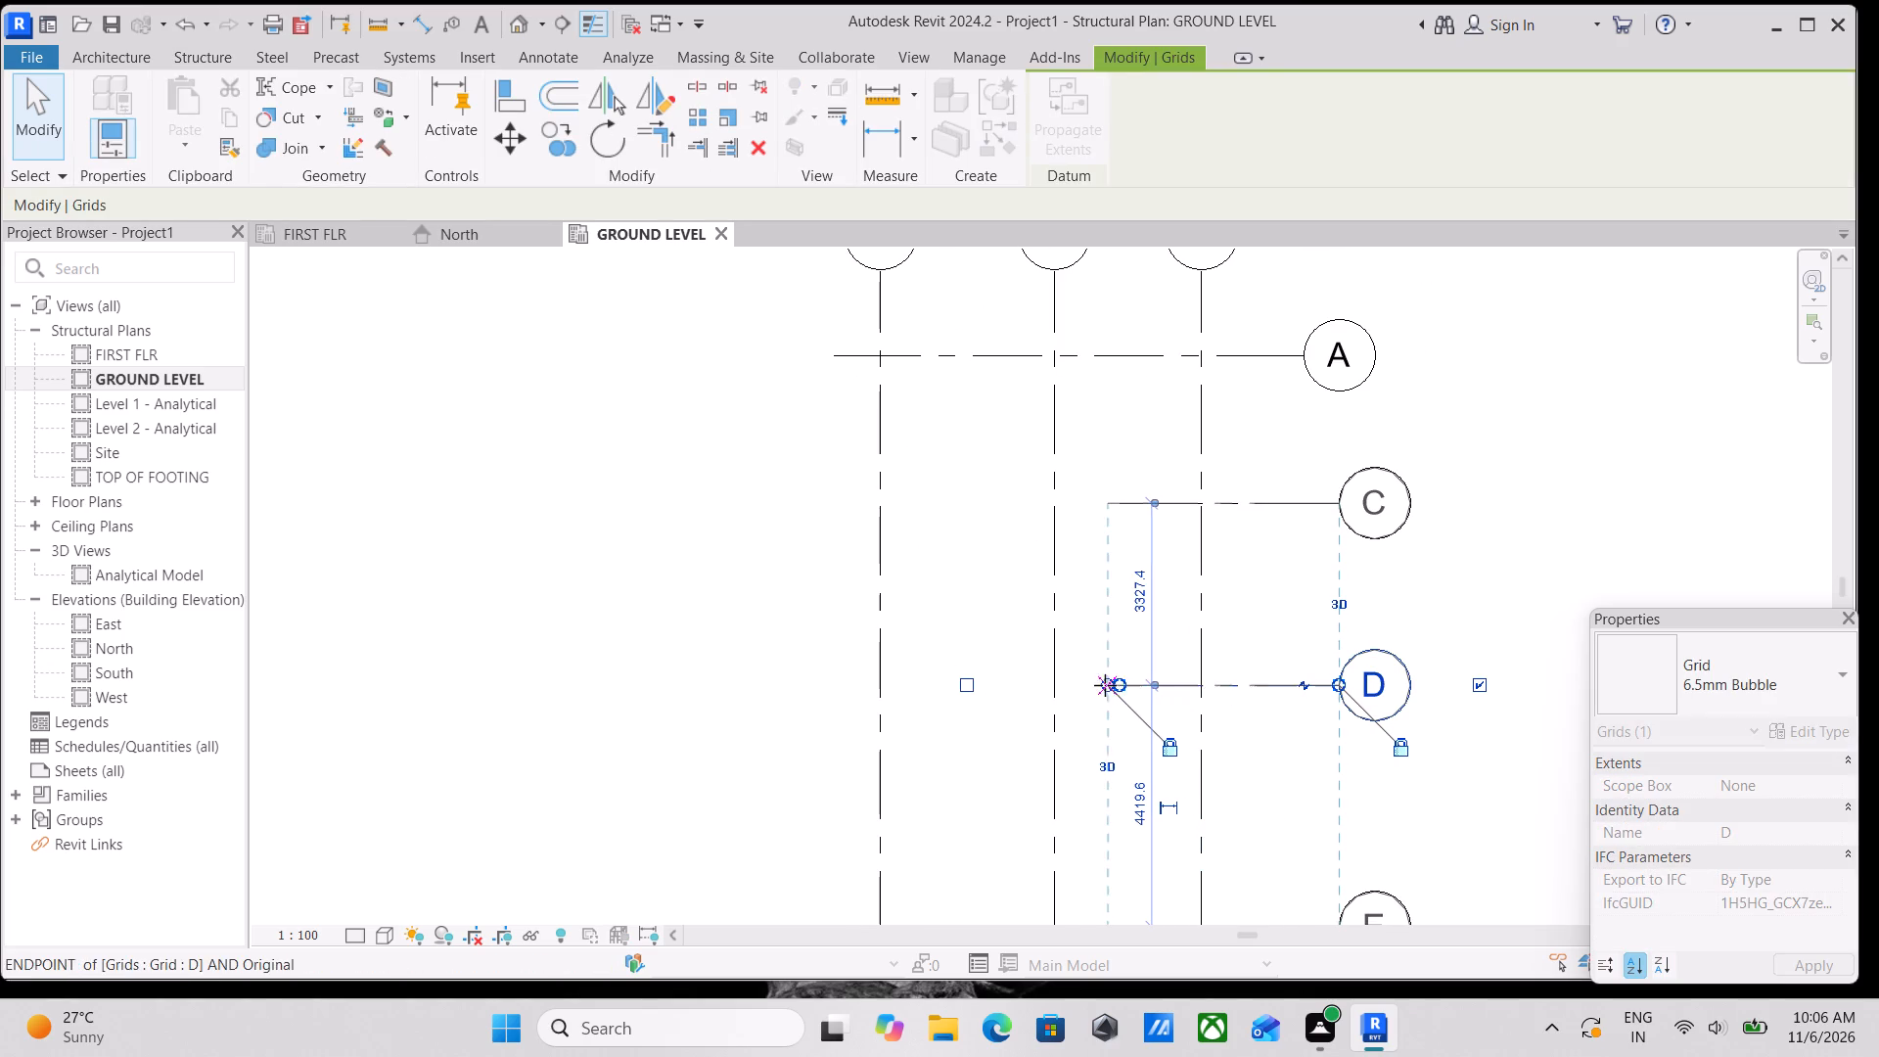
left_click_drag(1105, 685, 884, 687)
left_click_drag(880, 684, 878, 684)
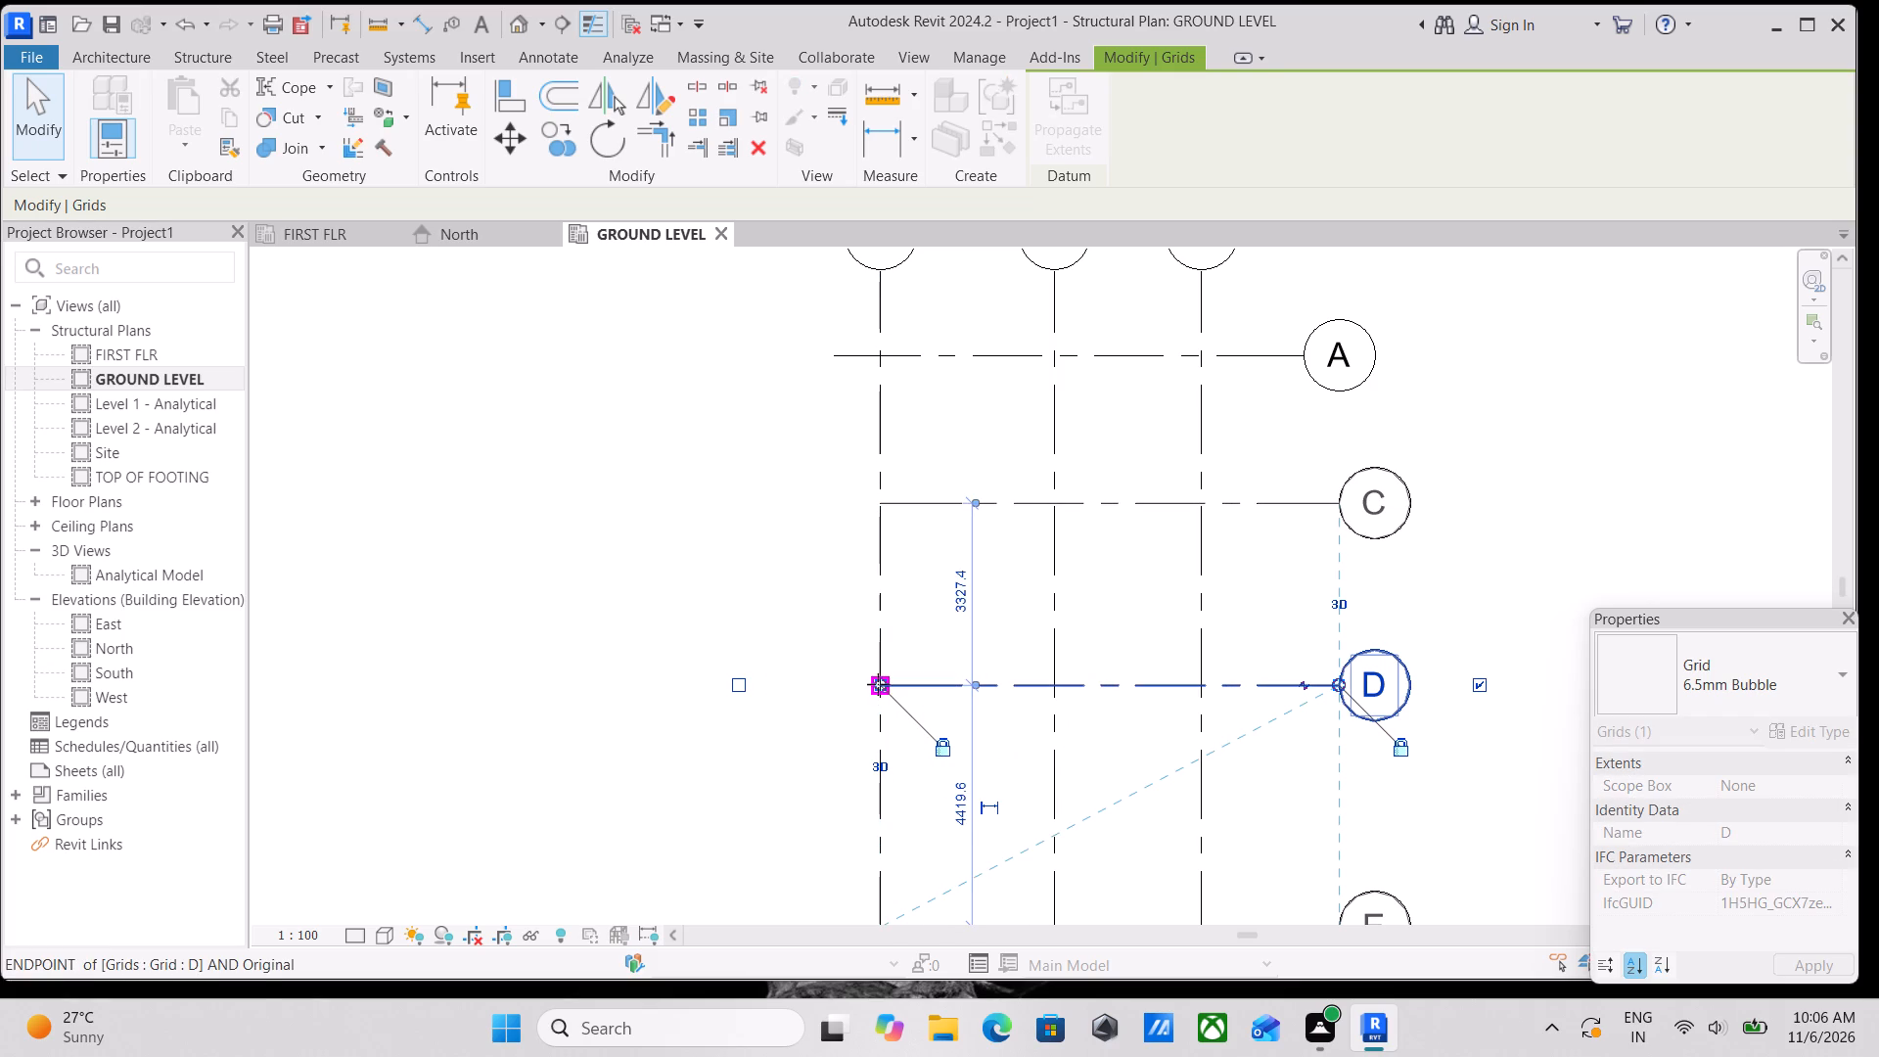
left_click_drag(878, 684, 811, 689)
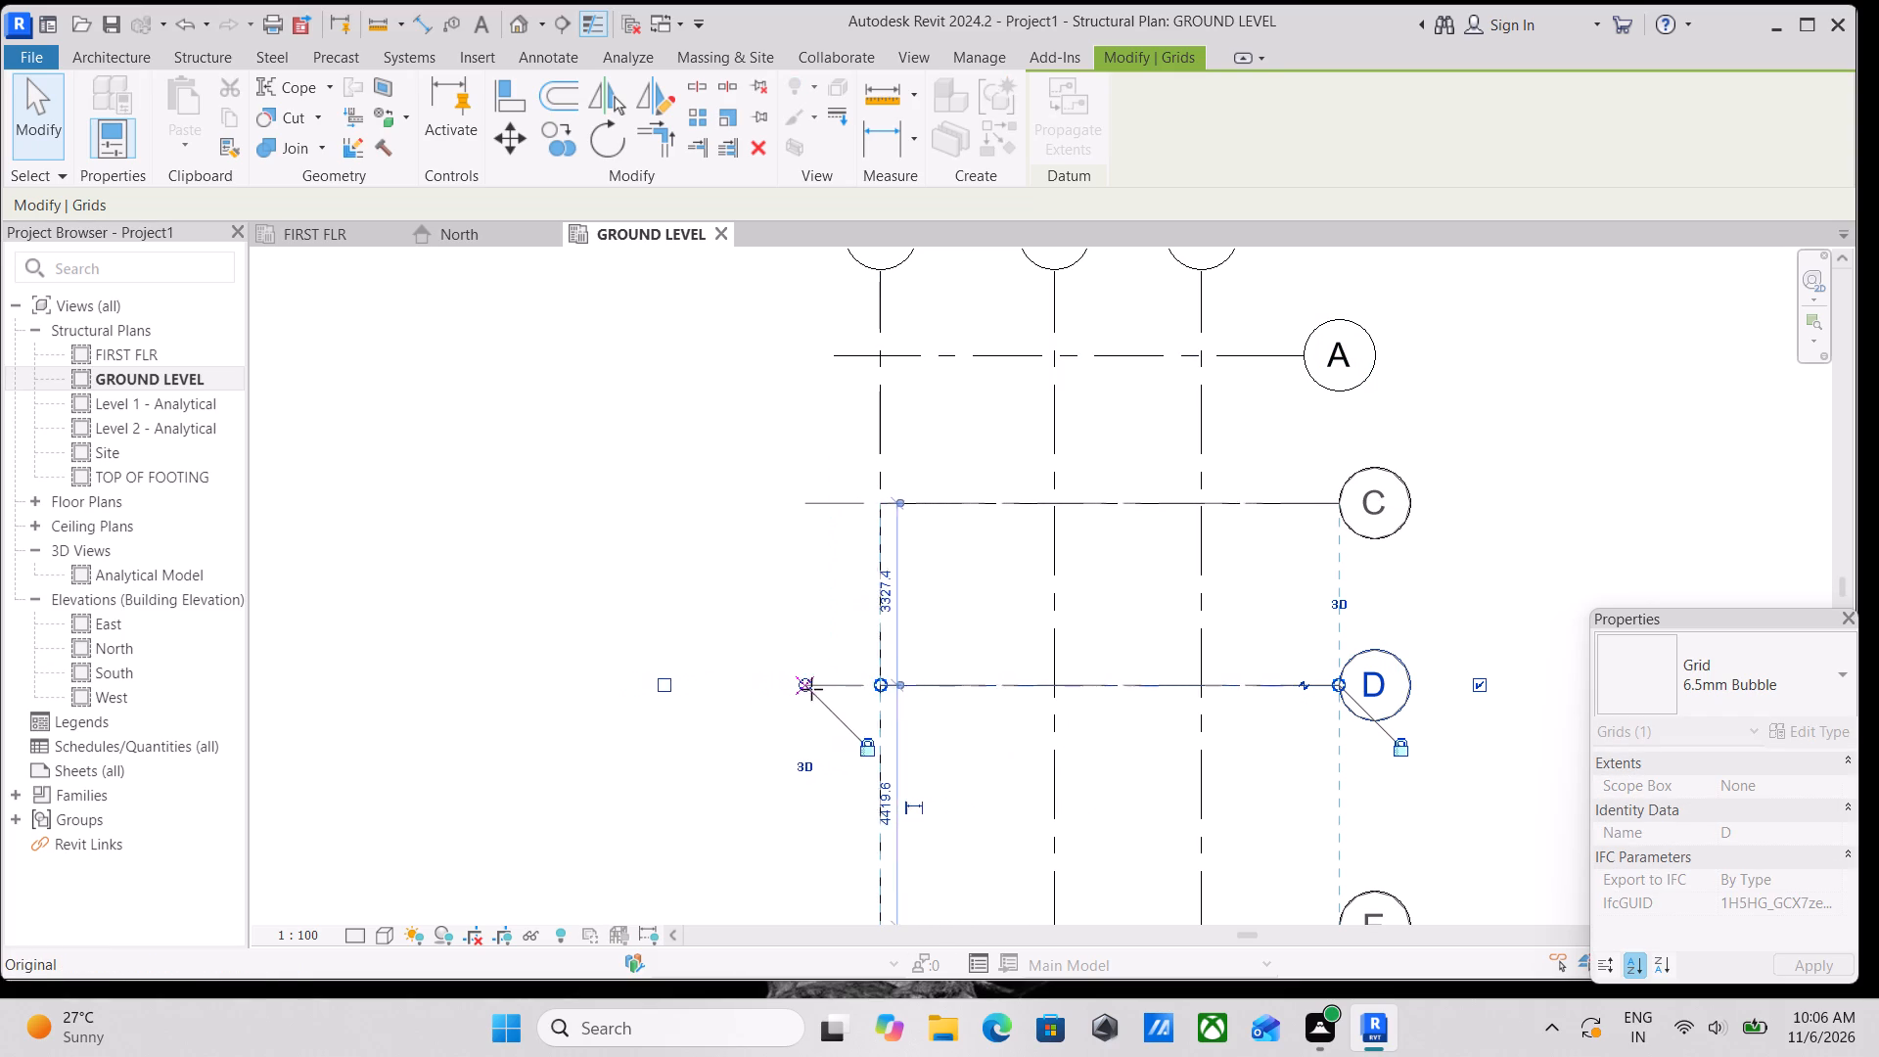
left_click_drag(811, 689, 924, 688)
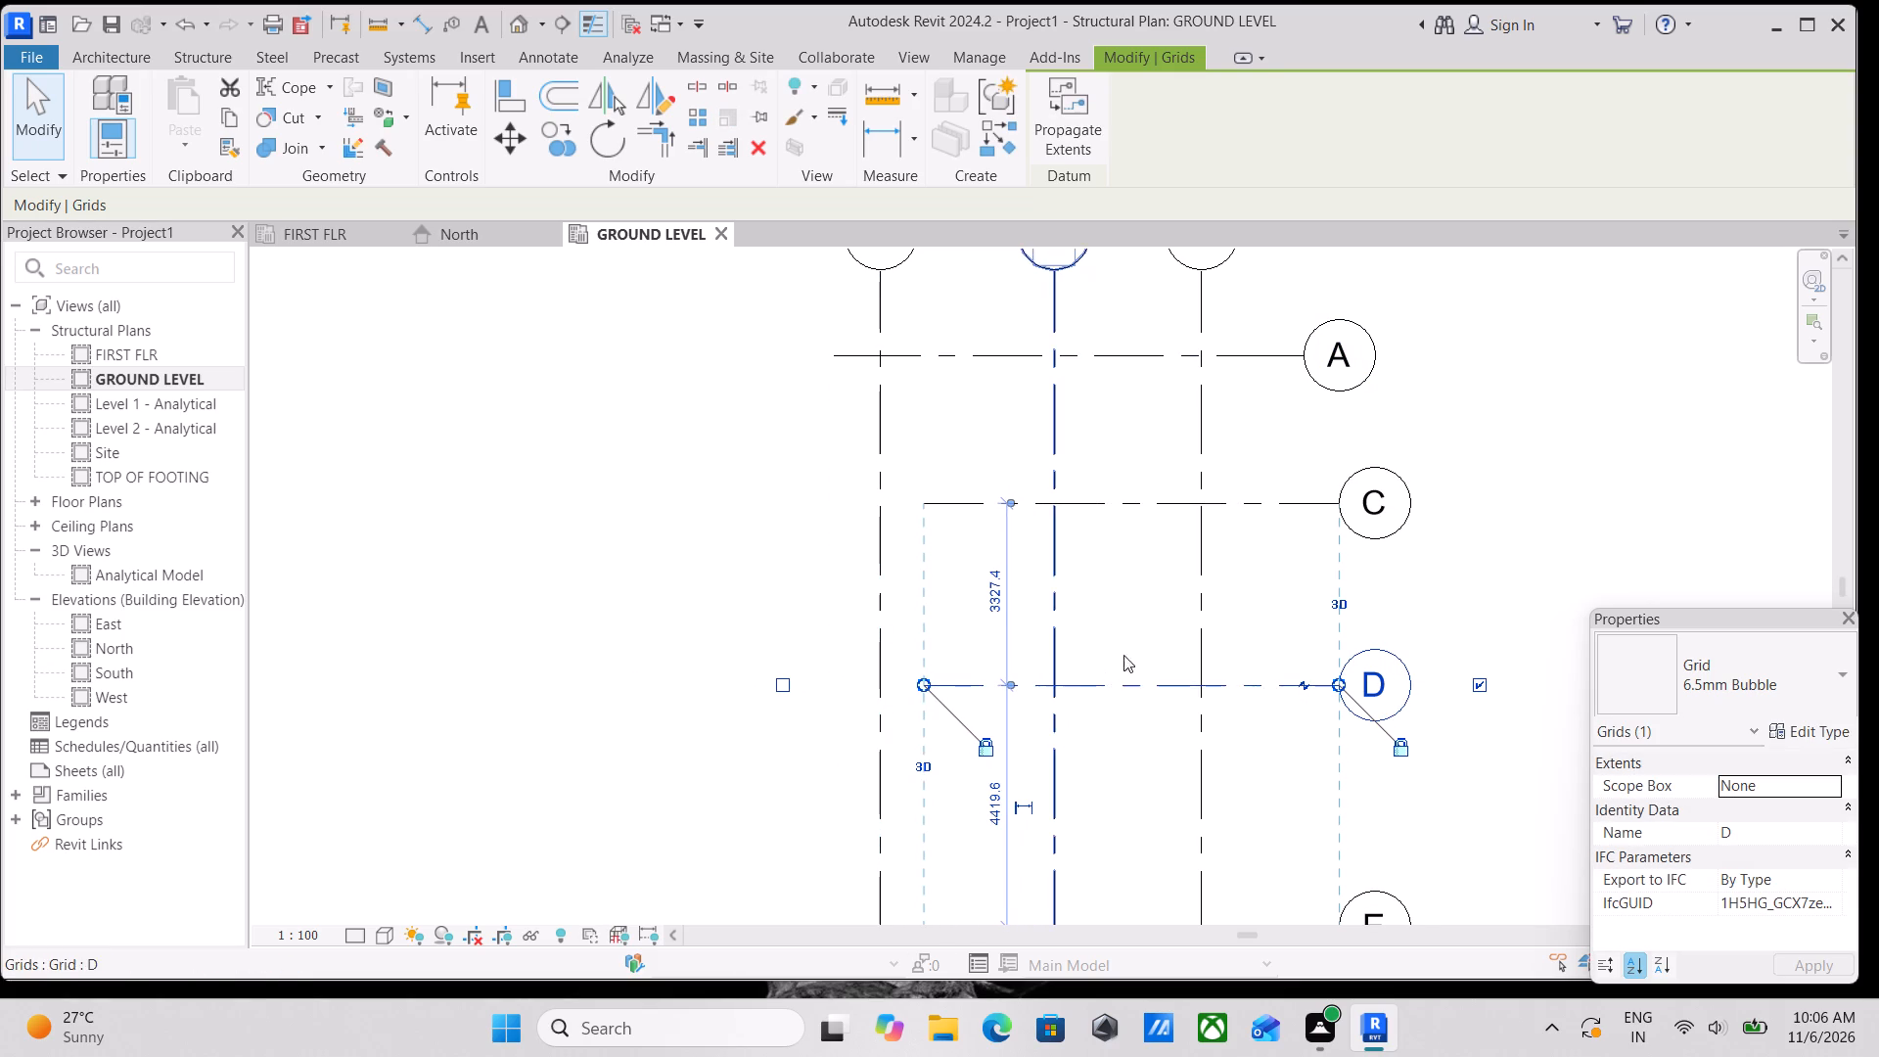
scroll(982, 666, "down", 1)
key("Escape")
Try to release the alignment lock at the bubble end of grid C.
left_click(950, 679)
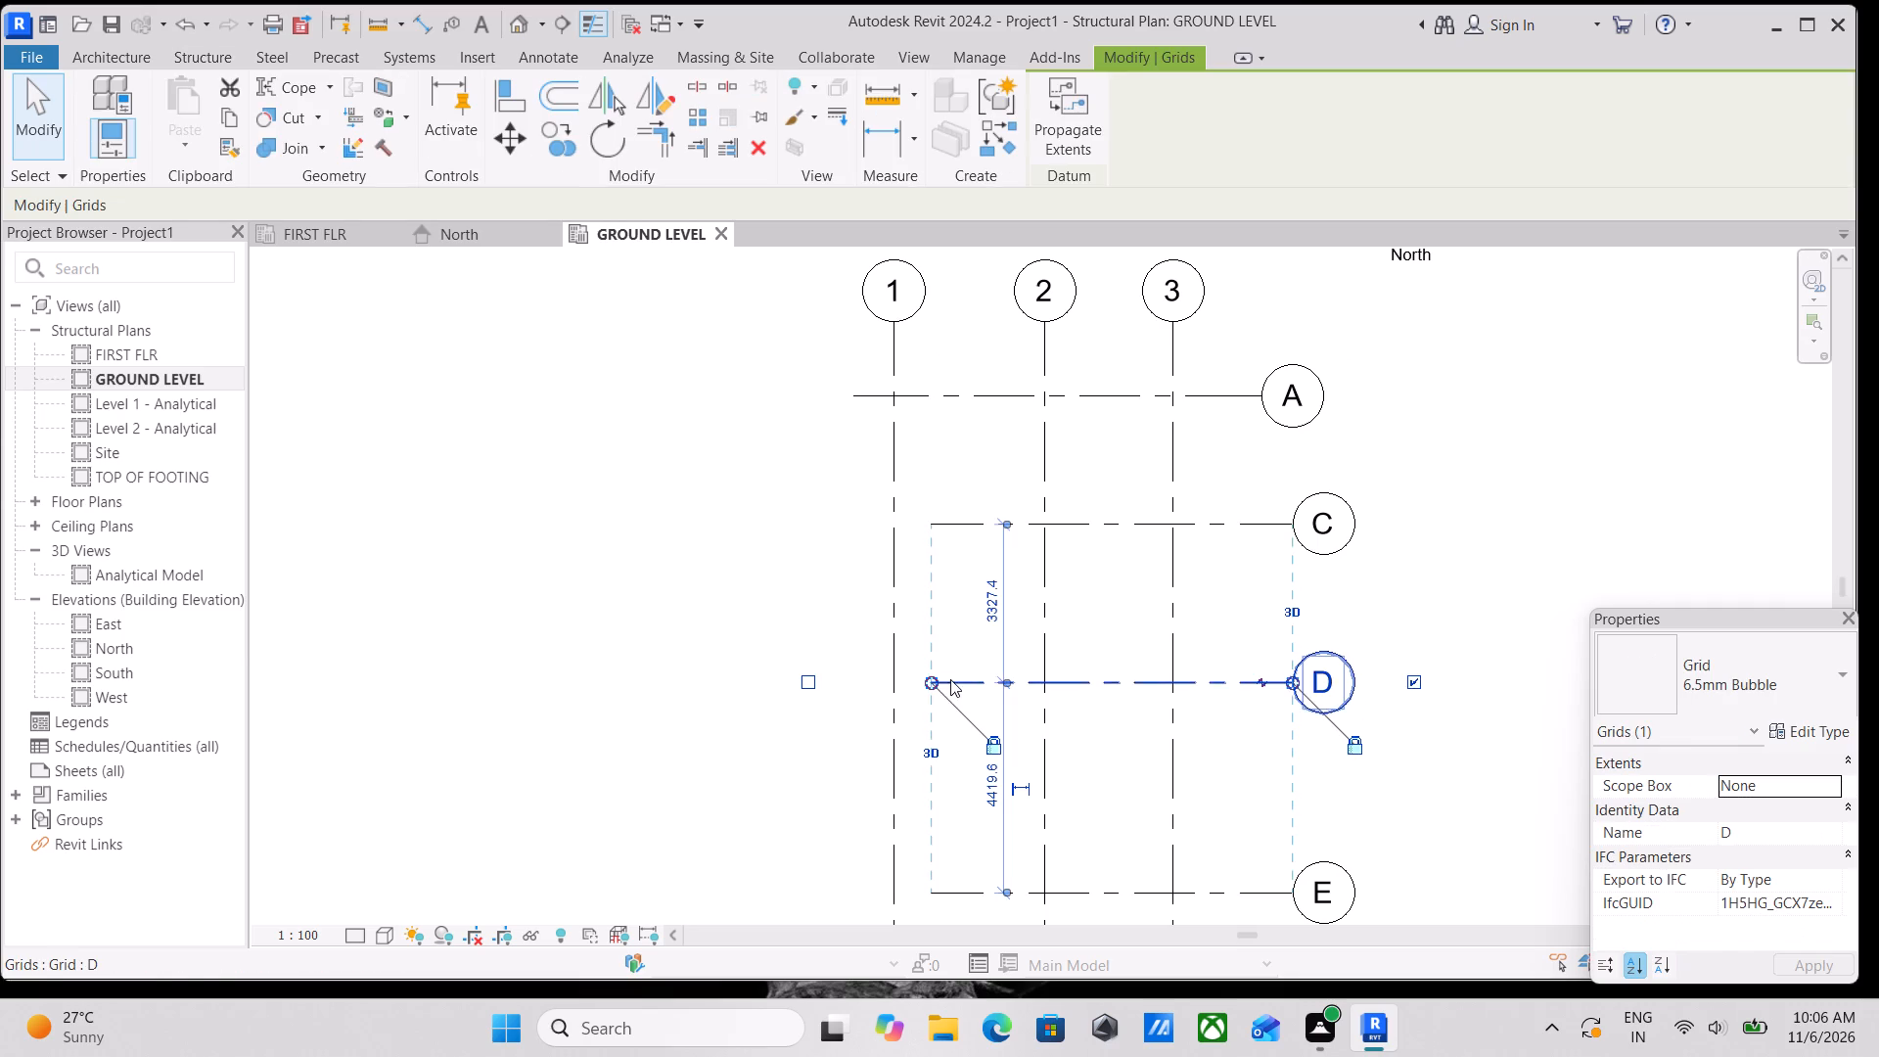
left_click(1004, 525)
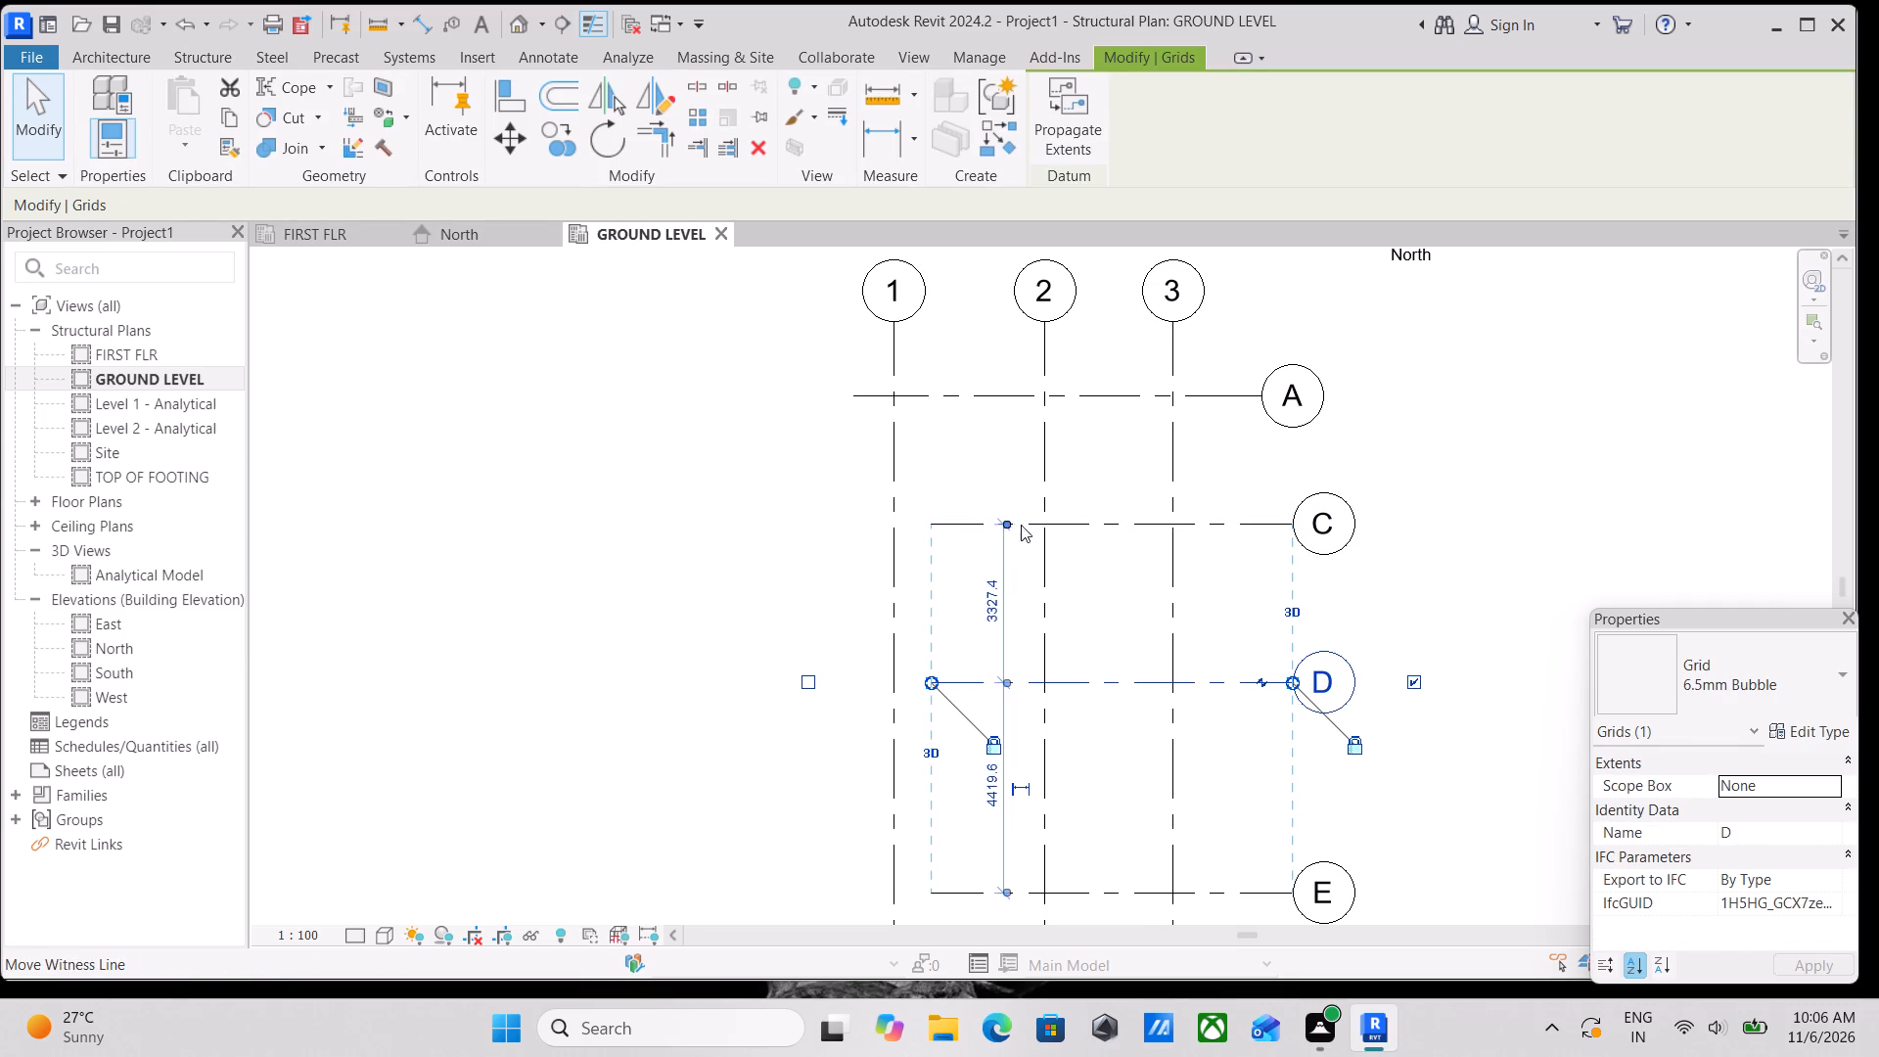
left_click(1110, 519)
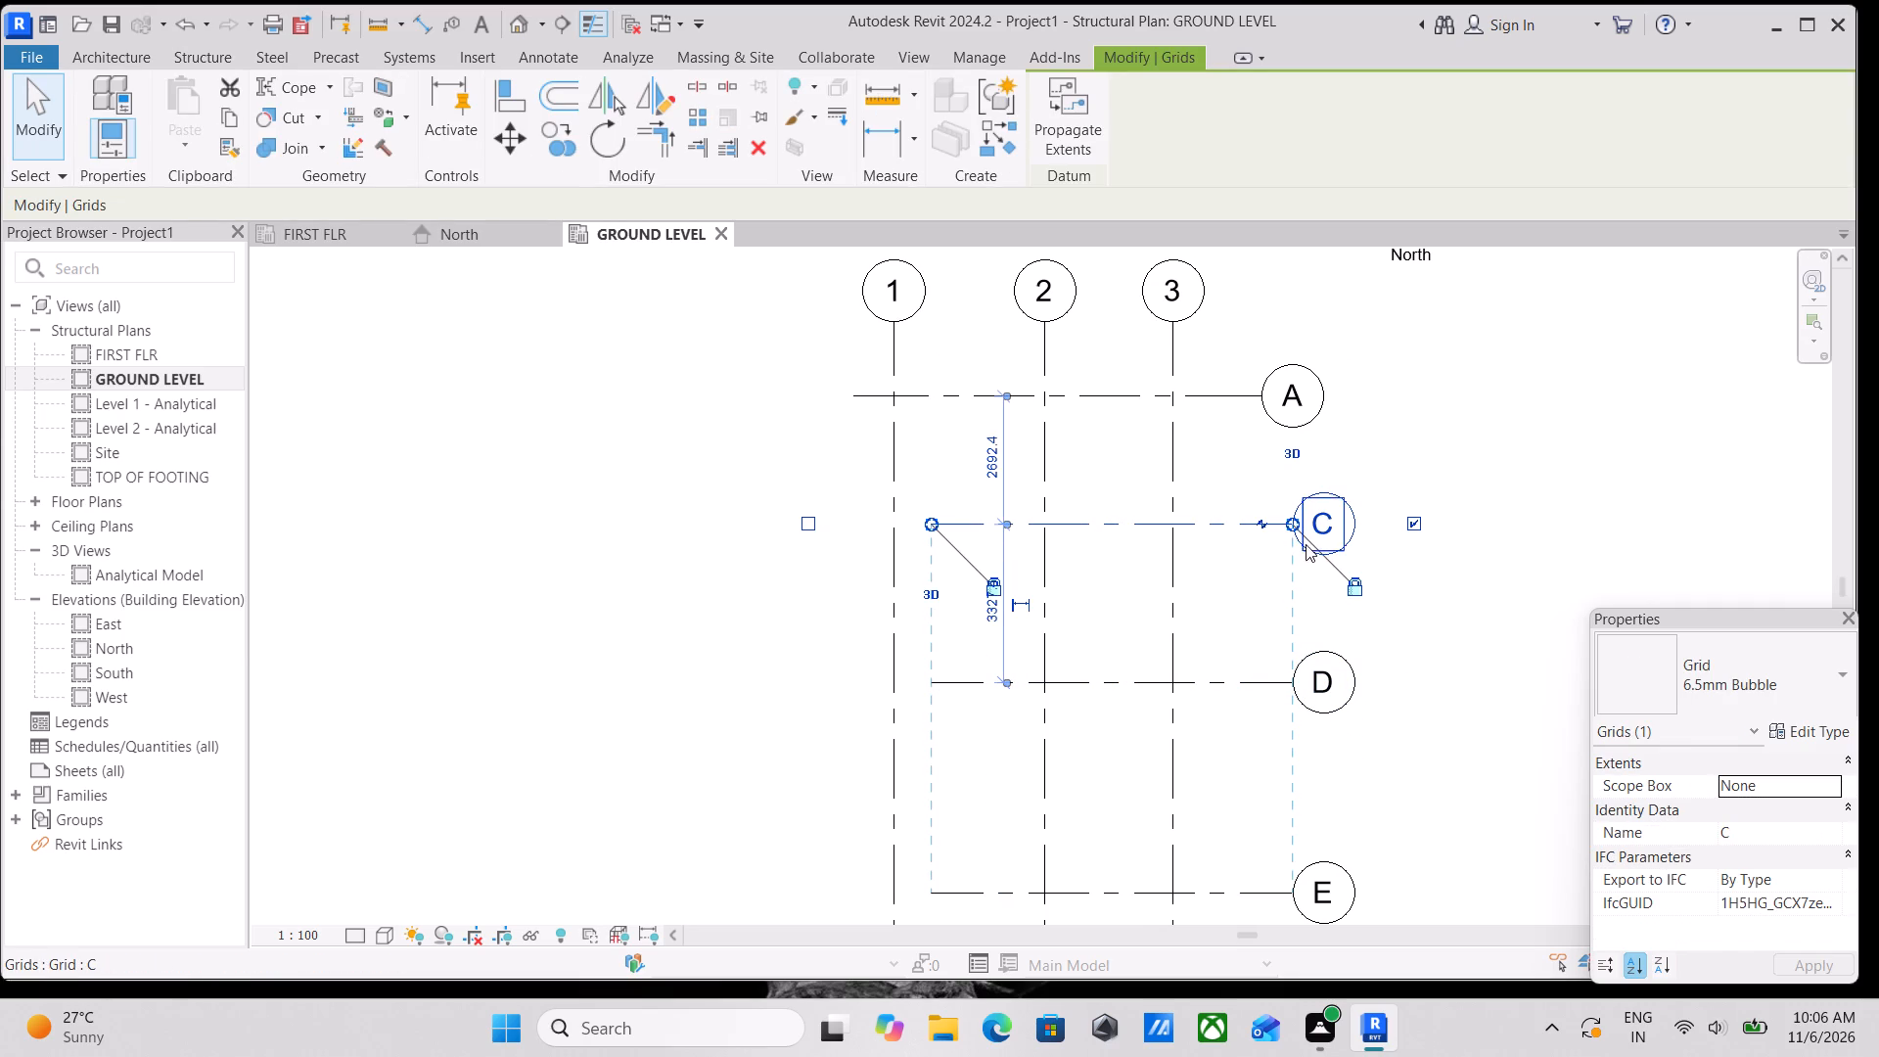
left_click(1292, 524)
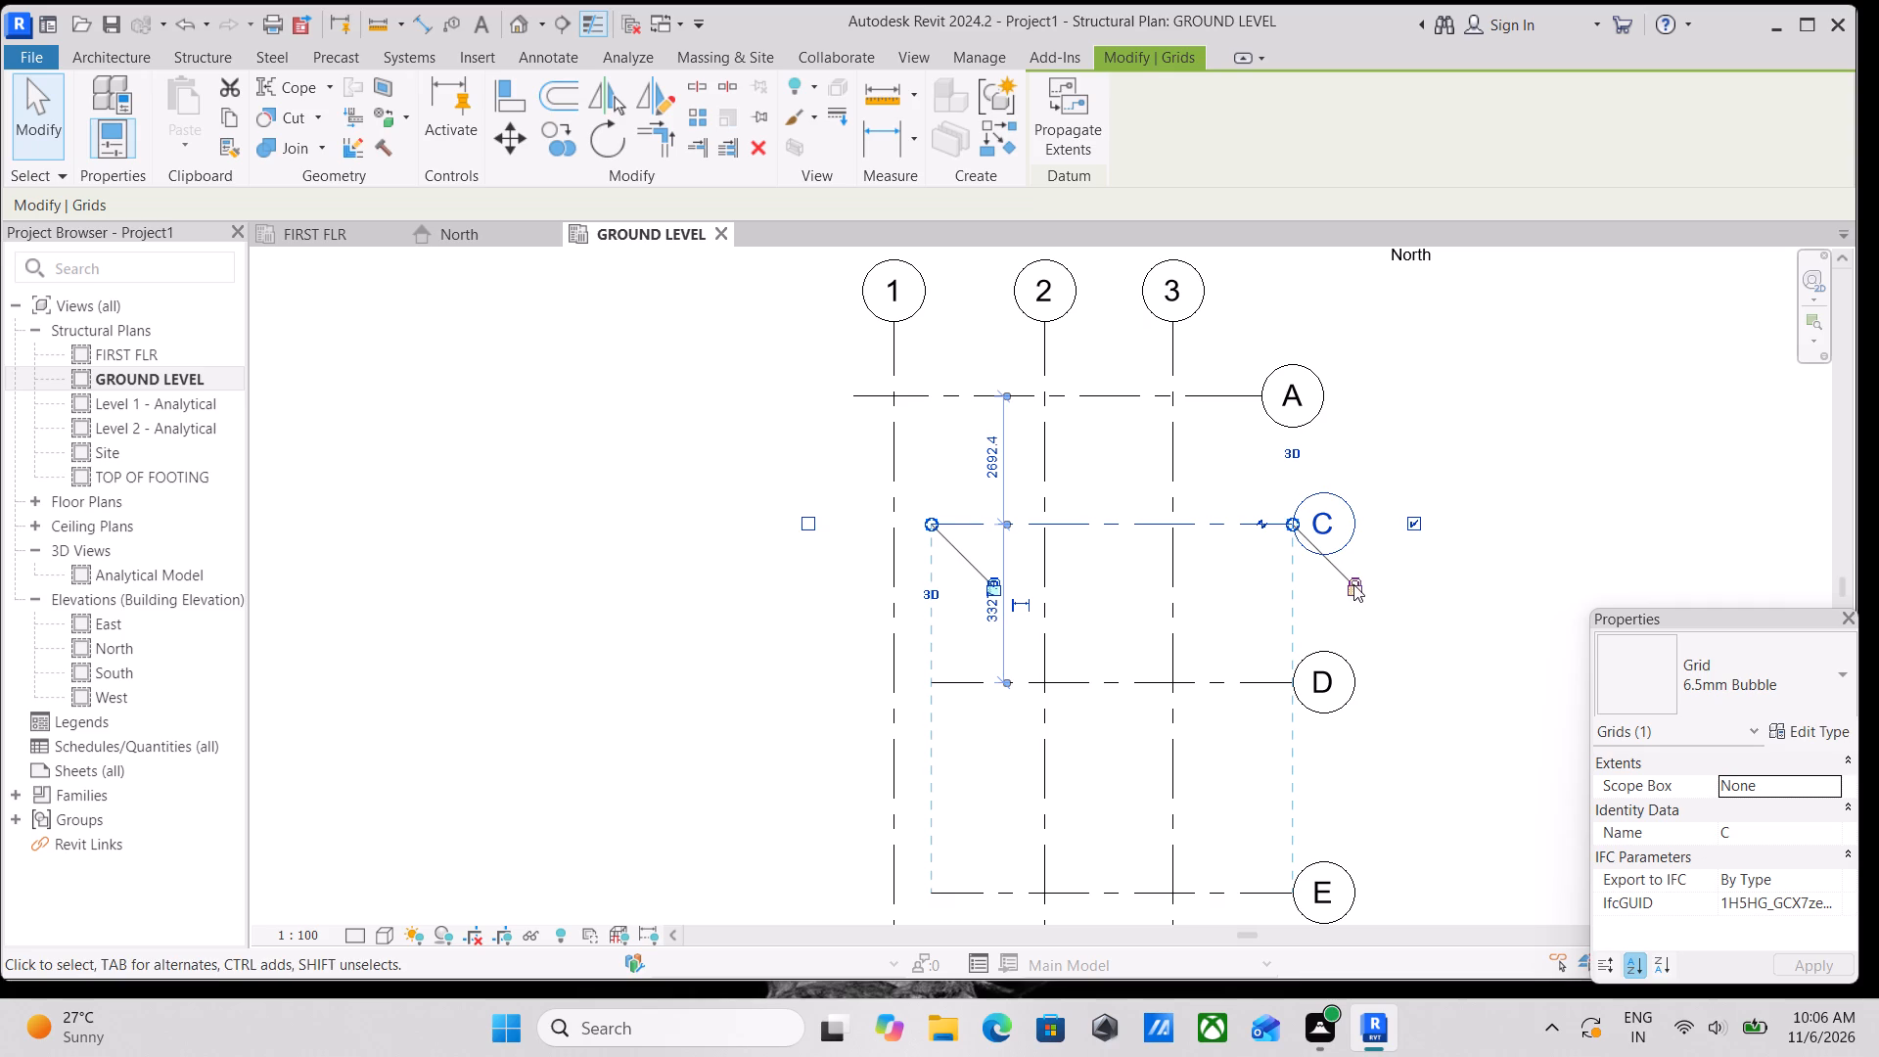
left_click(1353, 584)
Unlock the west end of grid D from its neighbours and extend it well past grid 1 to the west.
left_click(970, 677)
left_click_drag(936, 680, 983, 677)
scroll(1023, 590, "up", 2)
scroll(997, 738, "up", 3)
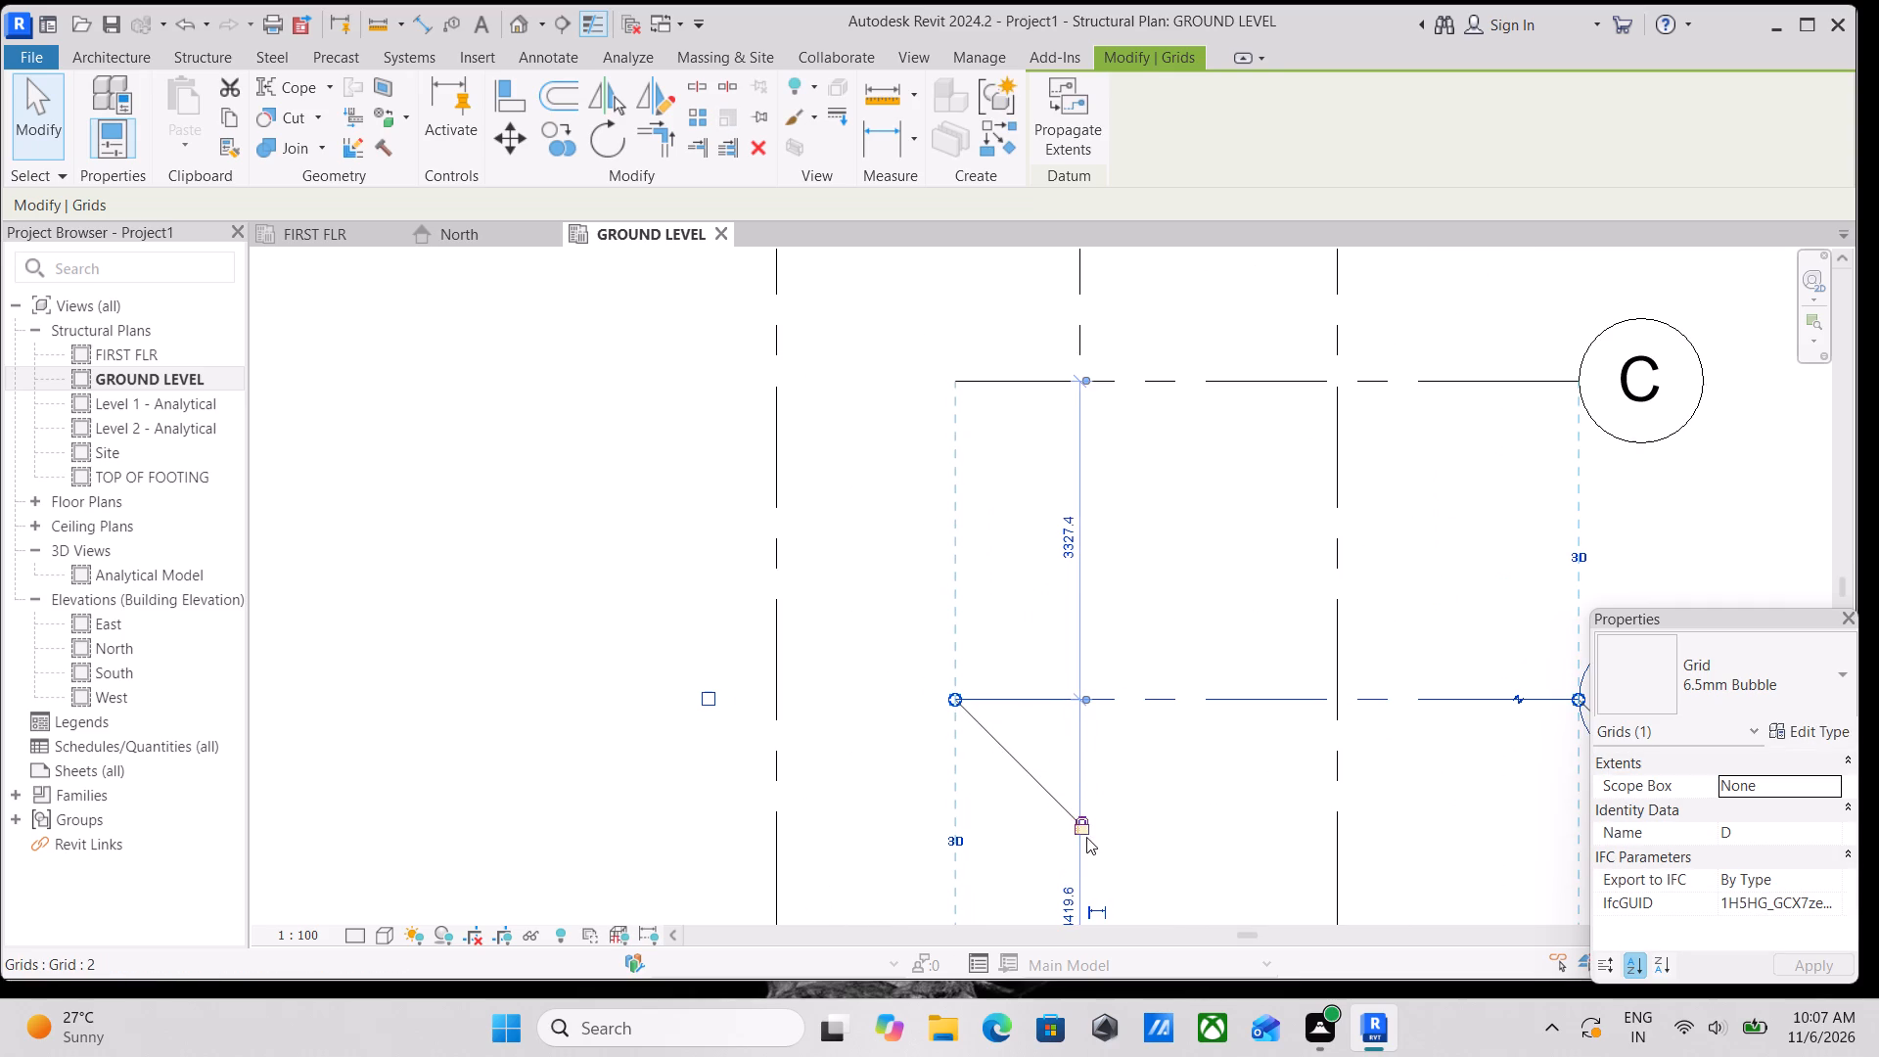
left_click(1078, 832)
left_click_drag(955, 705, 656, 677)
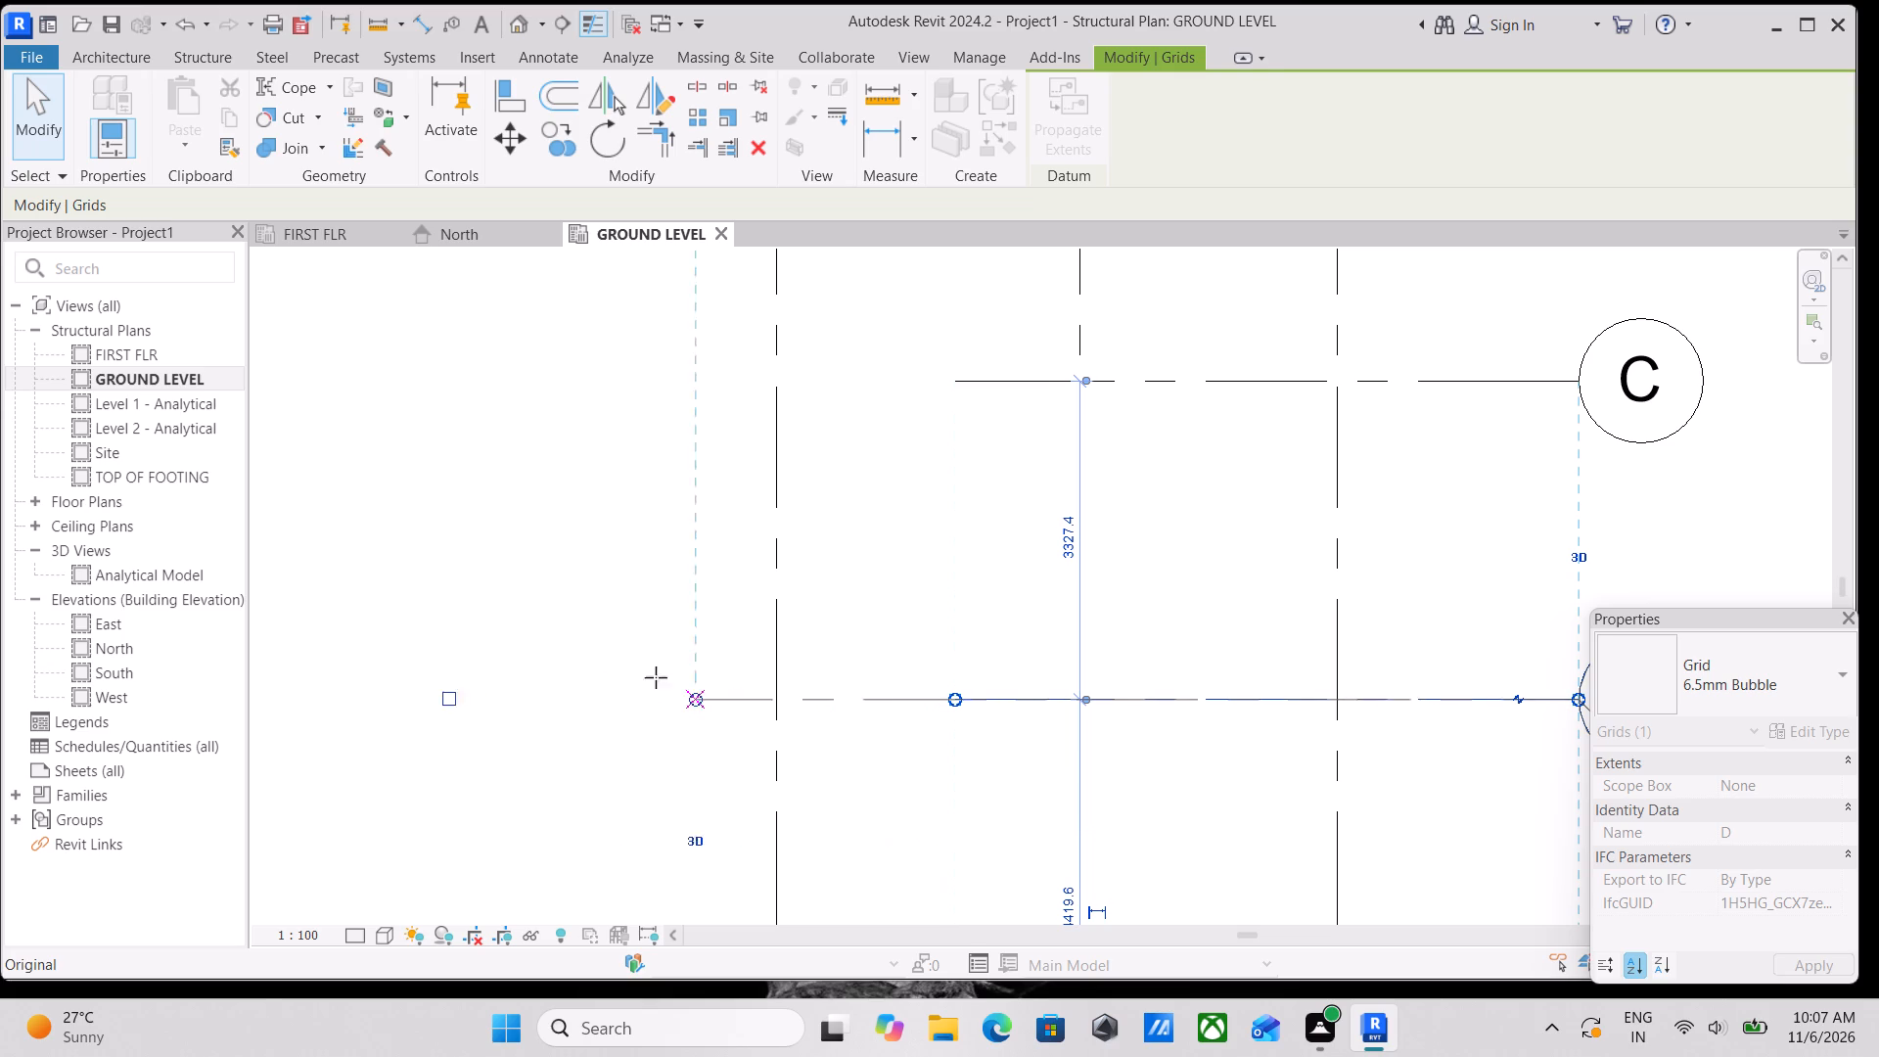
left_click_drag(656, 677, 435, 685)
scroll(545, 710, "down", 3)
middle_click_drag(697, 710, 875, 720)
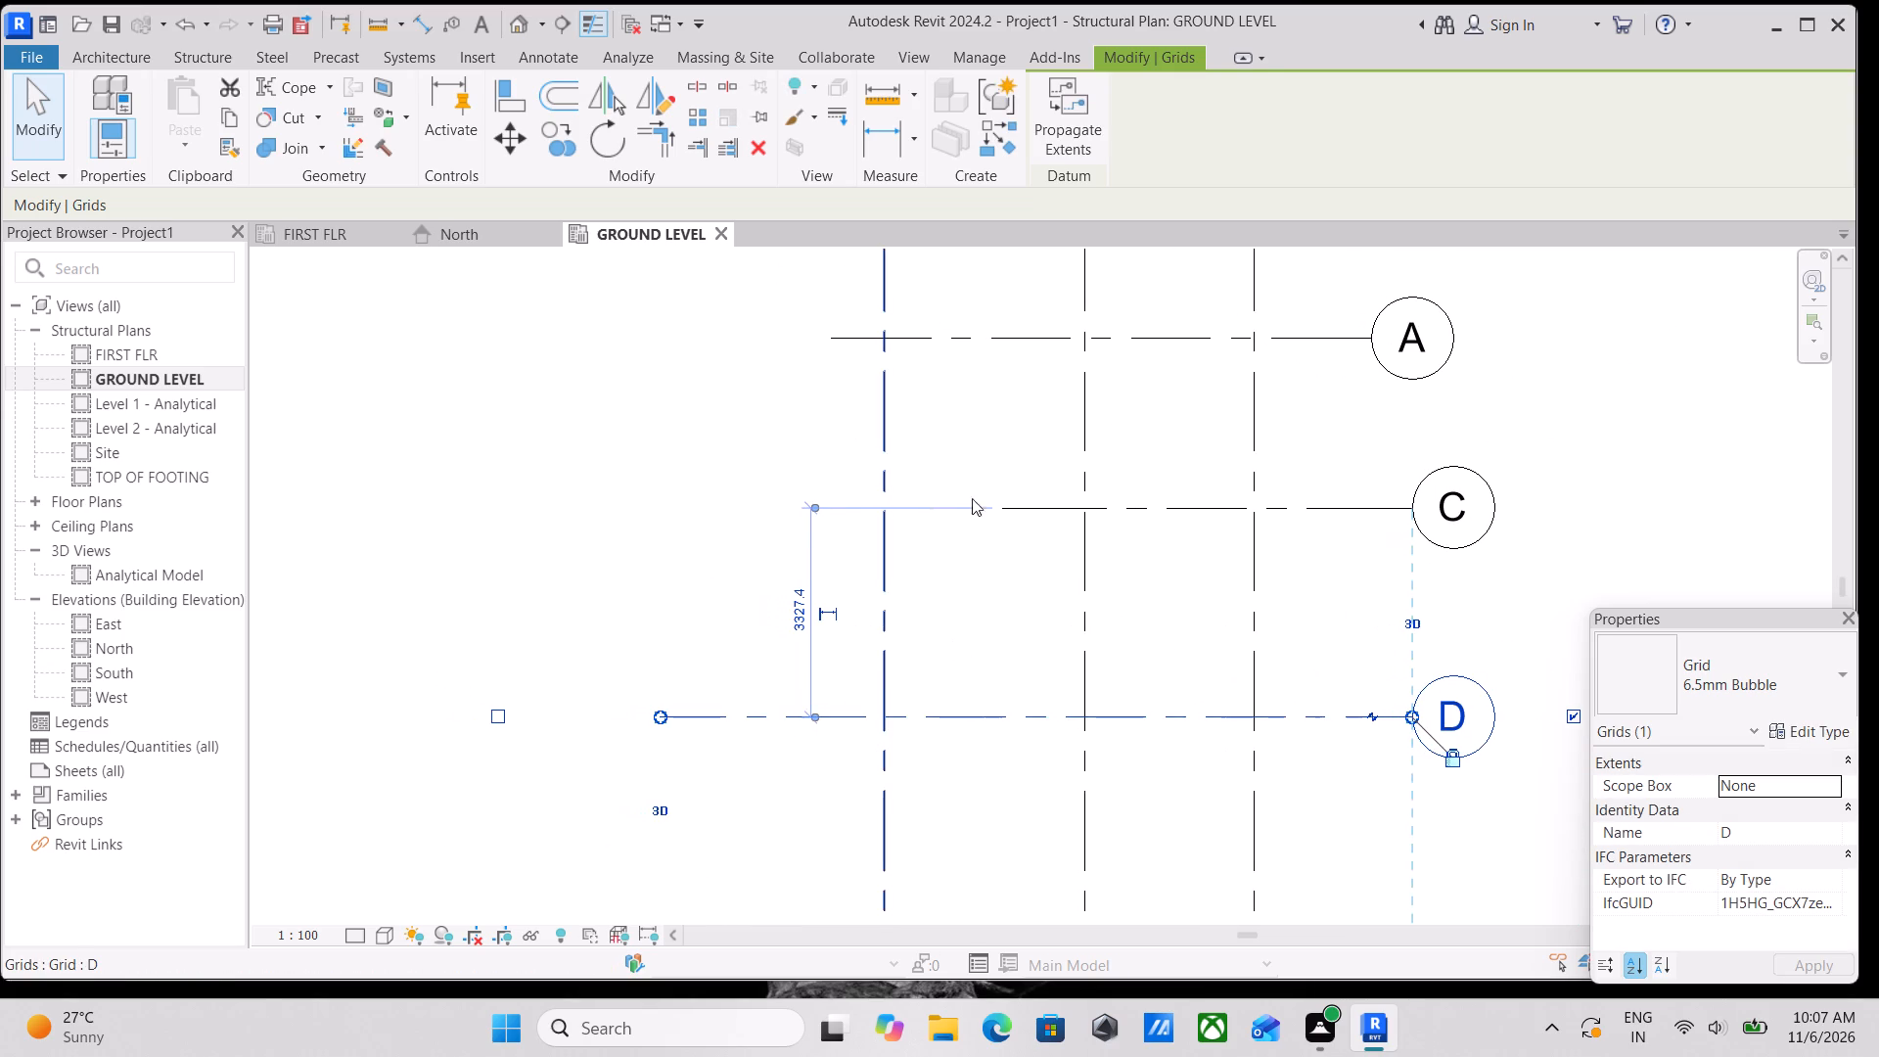
key("Escape")
Shorten the aligned west ends of grids C and E so they stop between grids 2 and 3.
scroll(1095, 509, "up", 2)
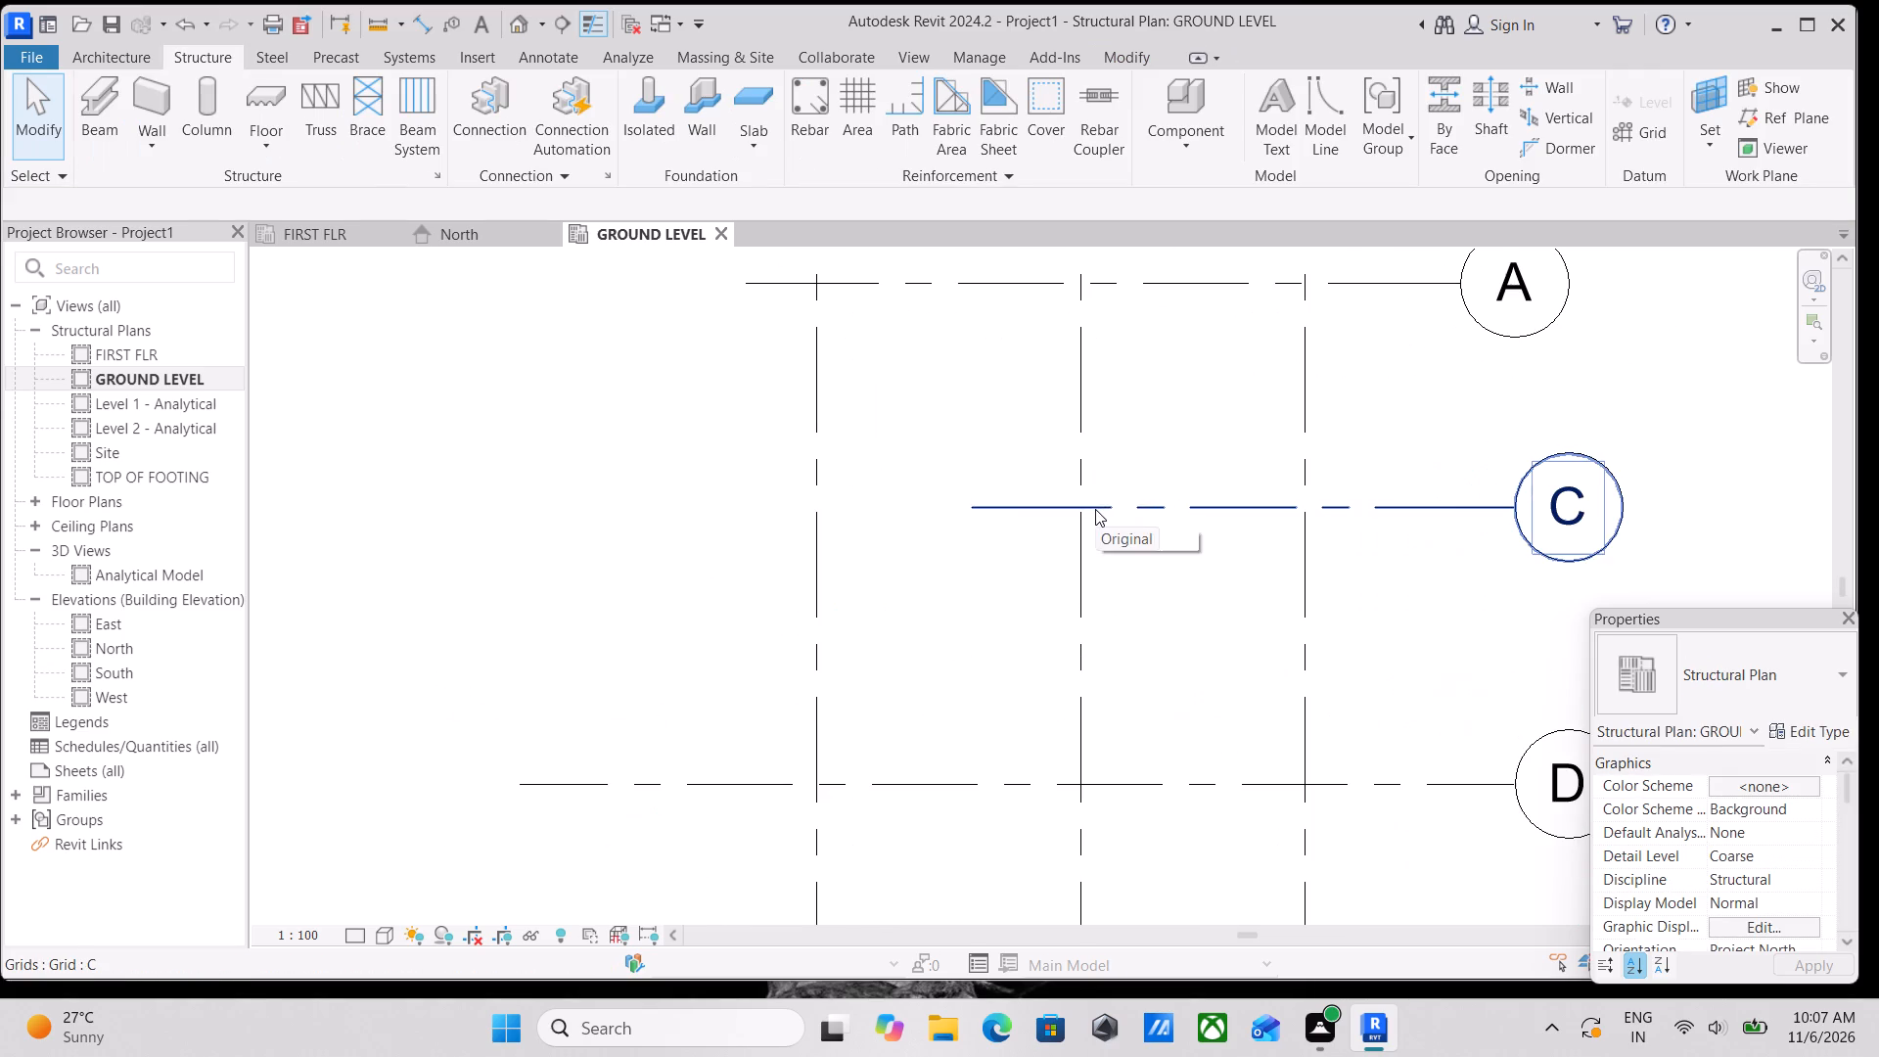
scroll(1113, 521, "down", 3)
key("Escape")
scroll(1152, 515, "up", 3)
left_click(1131, 516)
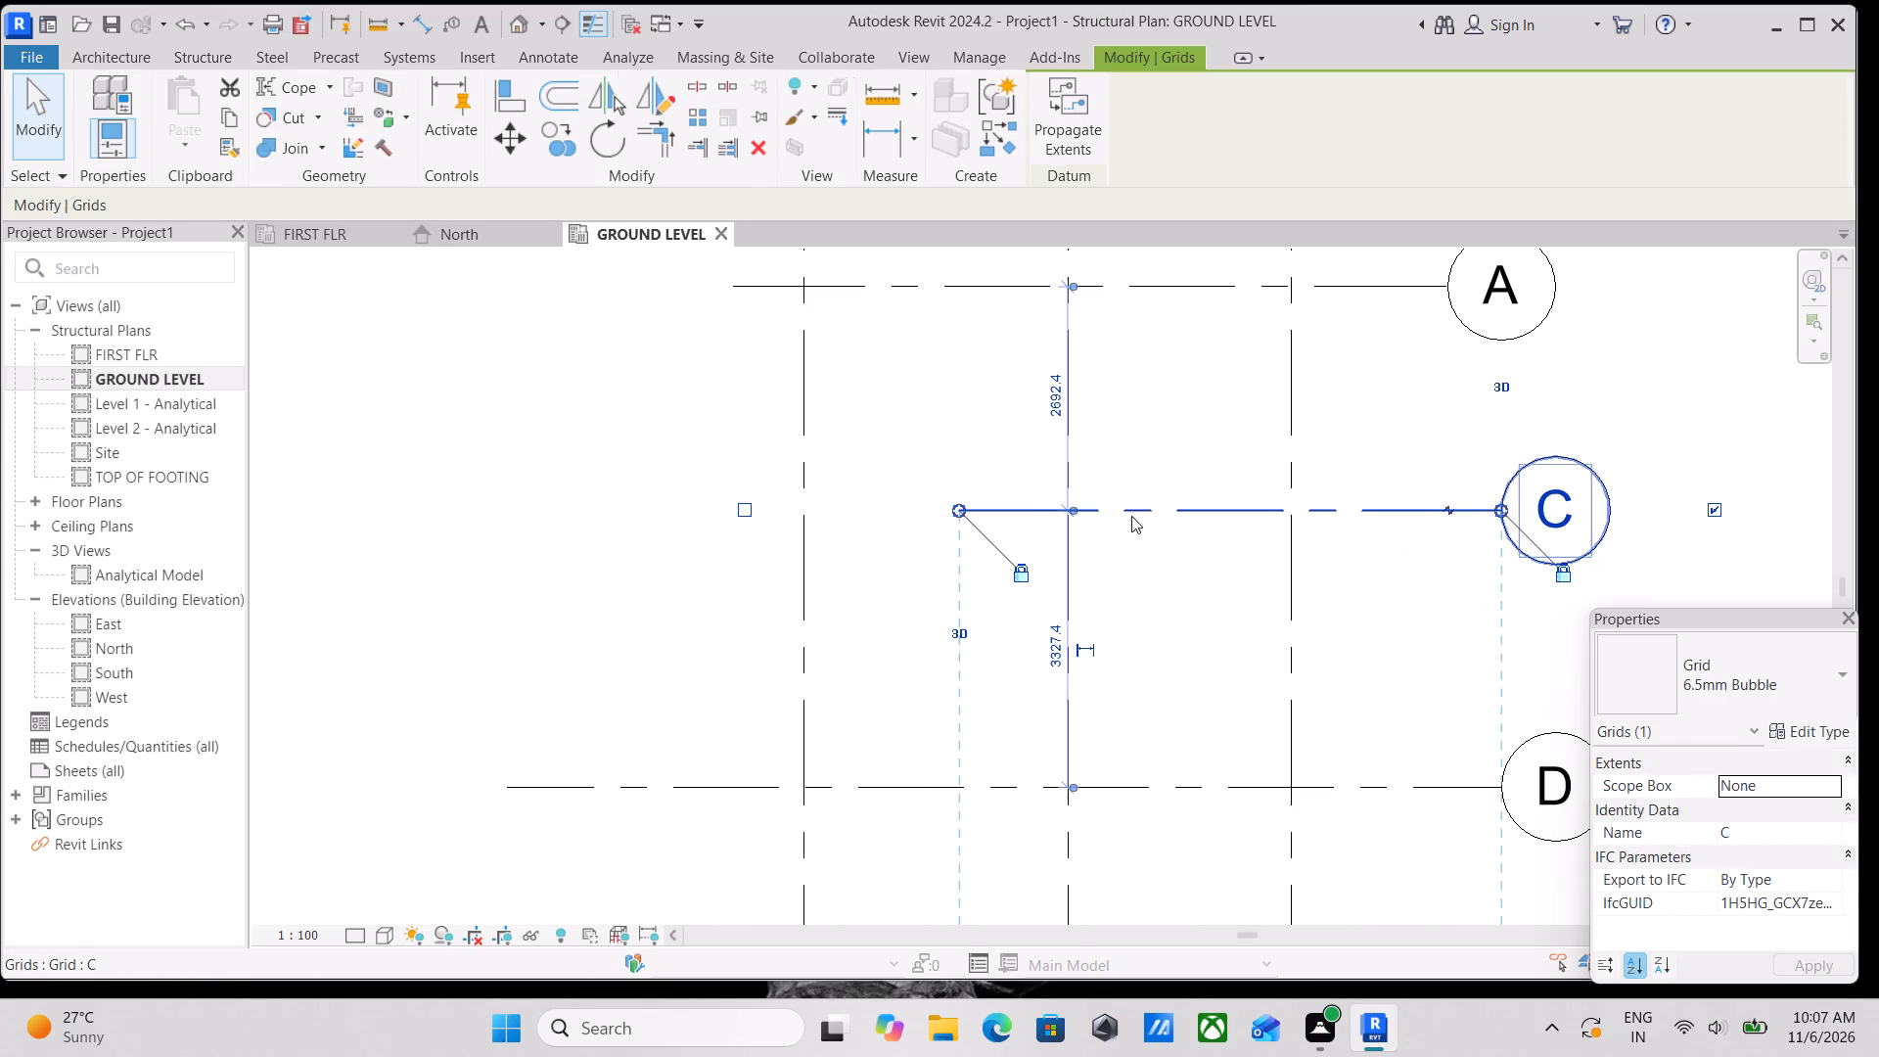
left_click_drag(956, 511, 1159, 517)
scroll(1159, 517, "down", 5)
middle_click_drag(1178, 661, 1179, 555)
key("Escape")
Examine the grid layout where lines 1 to 3 cross lines A, C, D and E.
scroll(1222, 504, "up", 1)
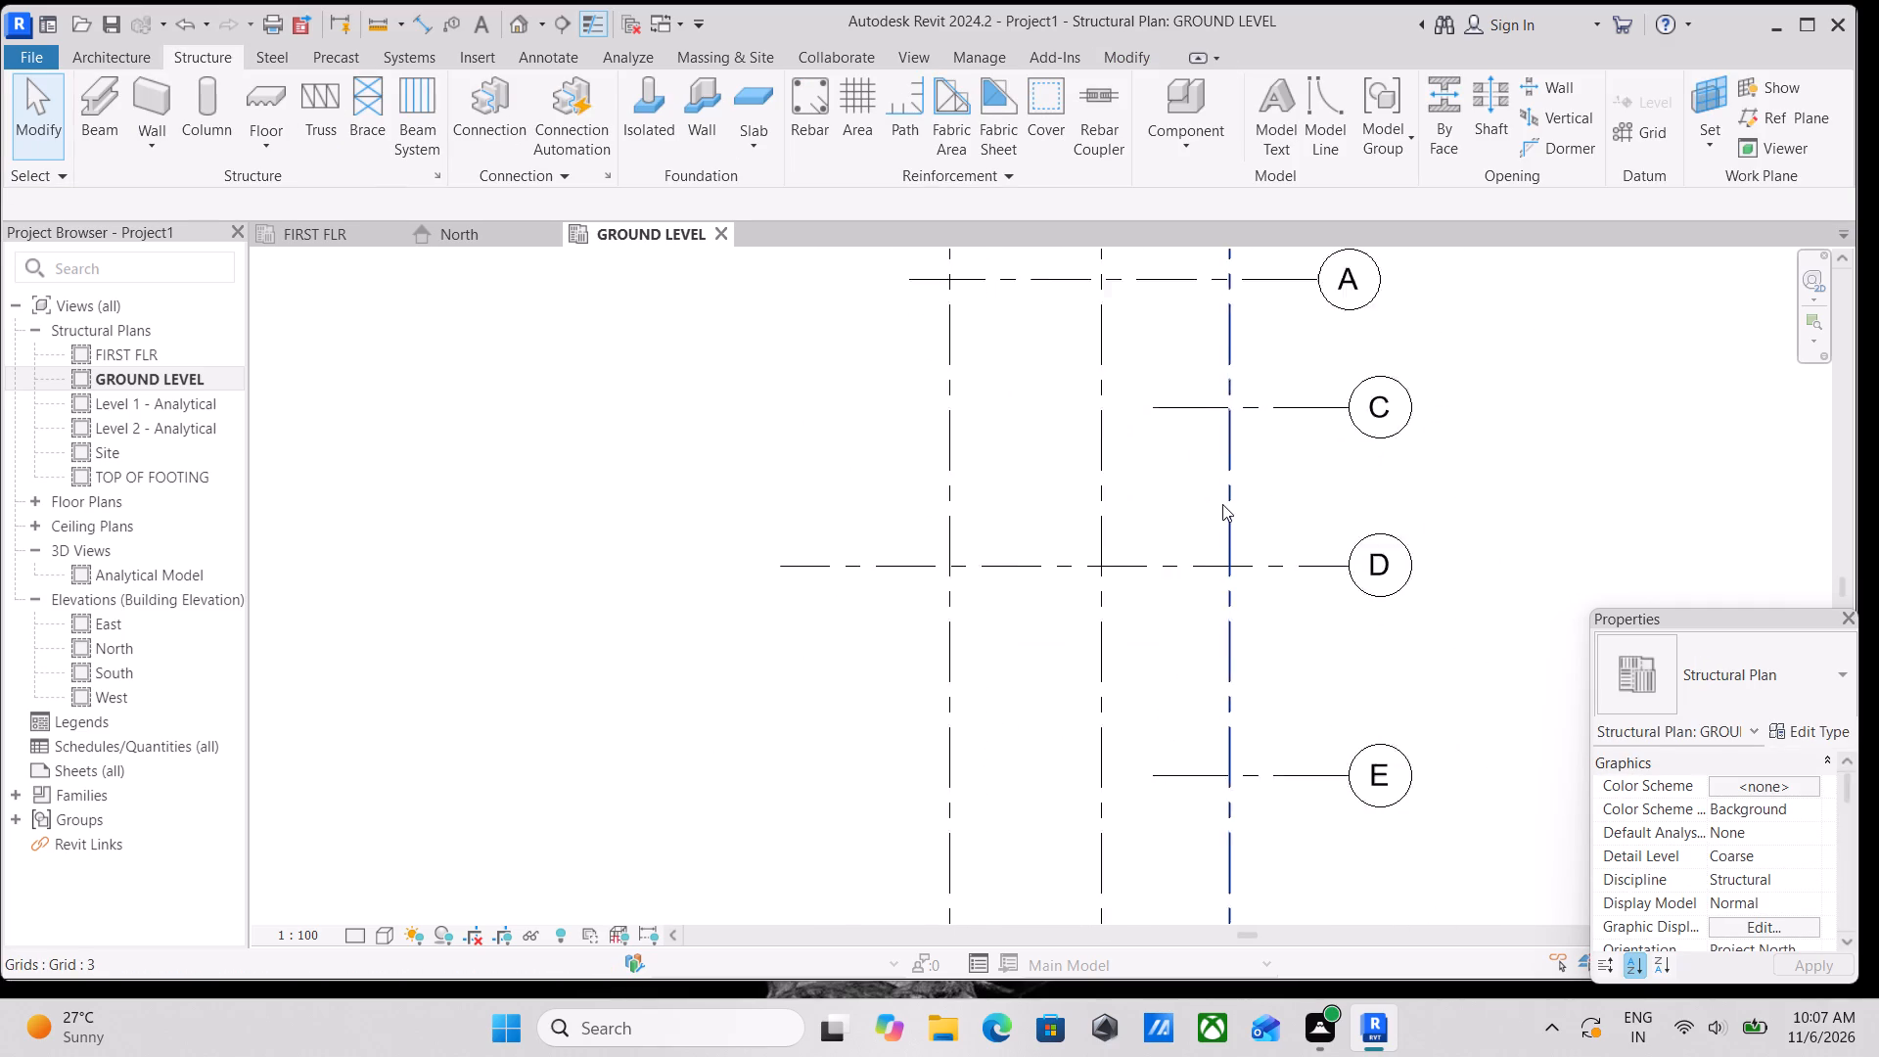
scroll(1222, 504, "up", 1)
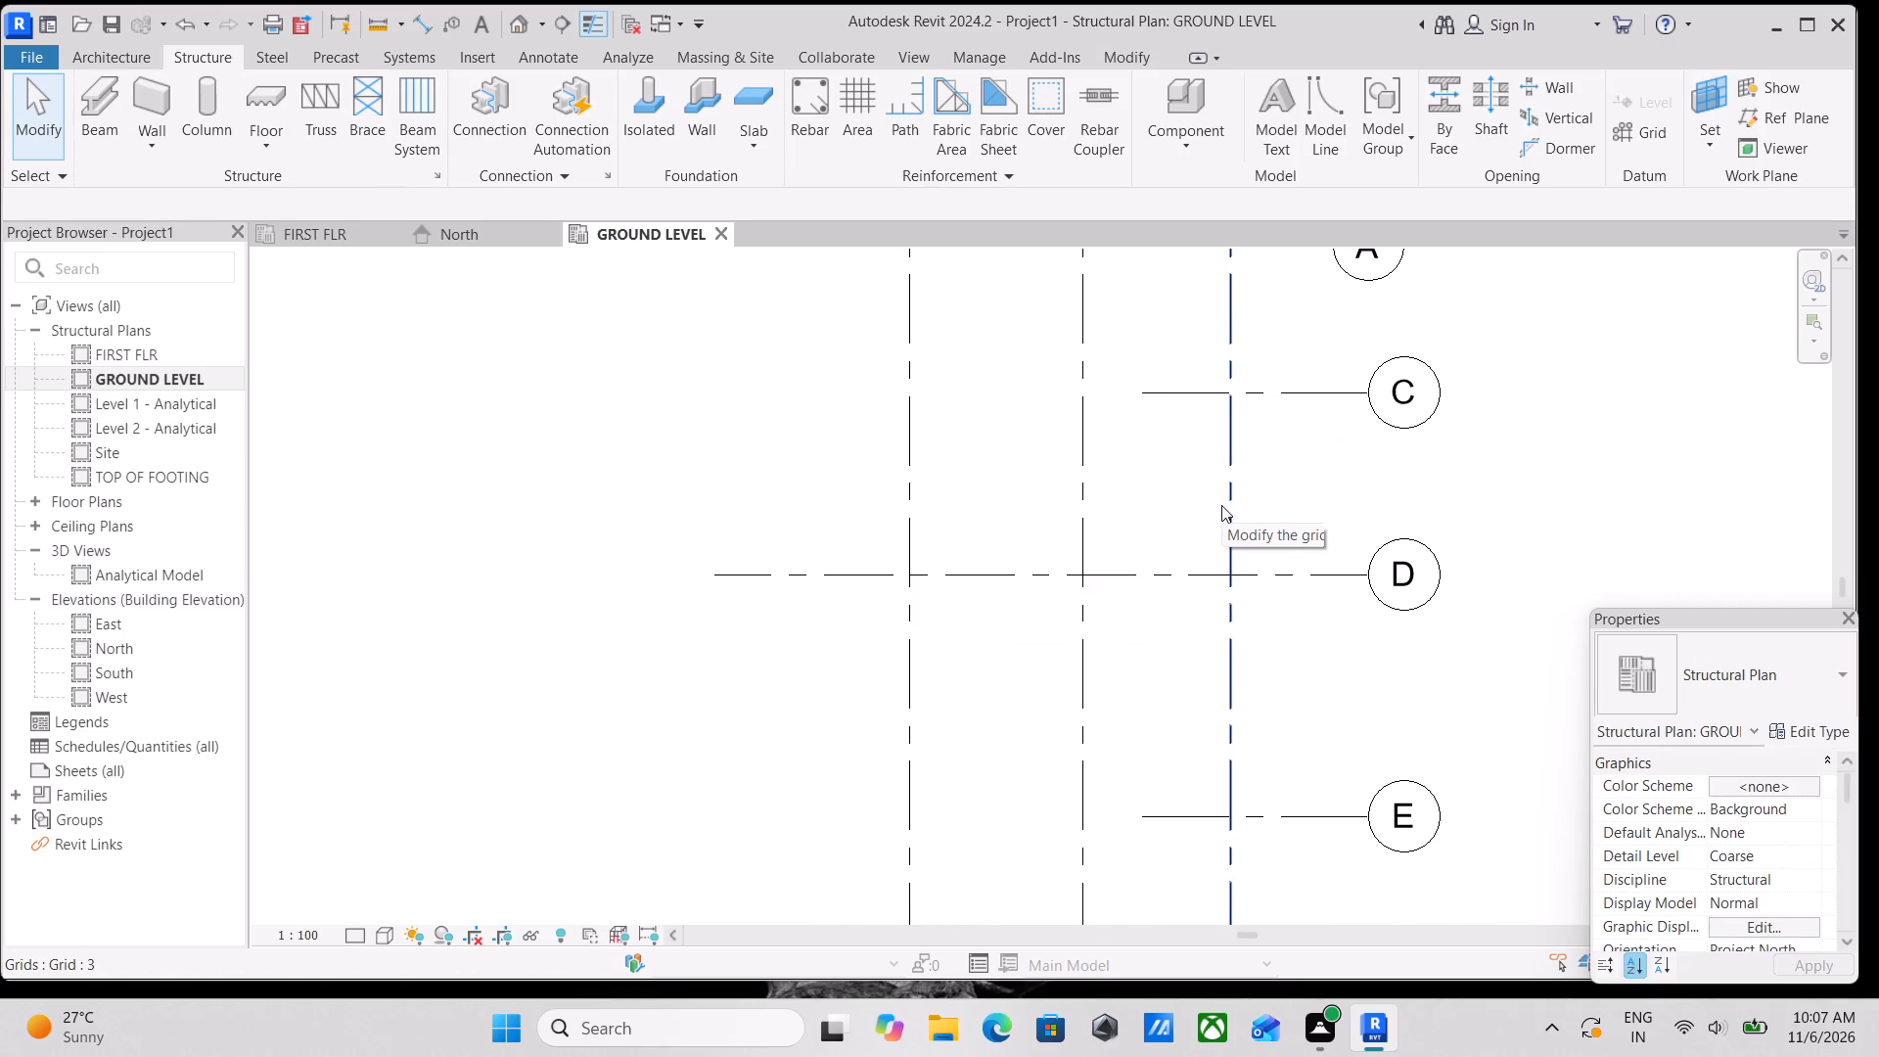
scroll(1317, 522, "down", 1)
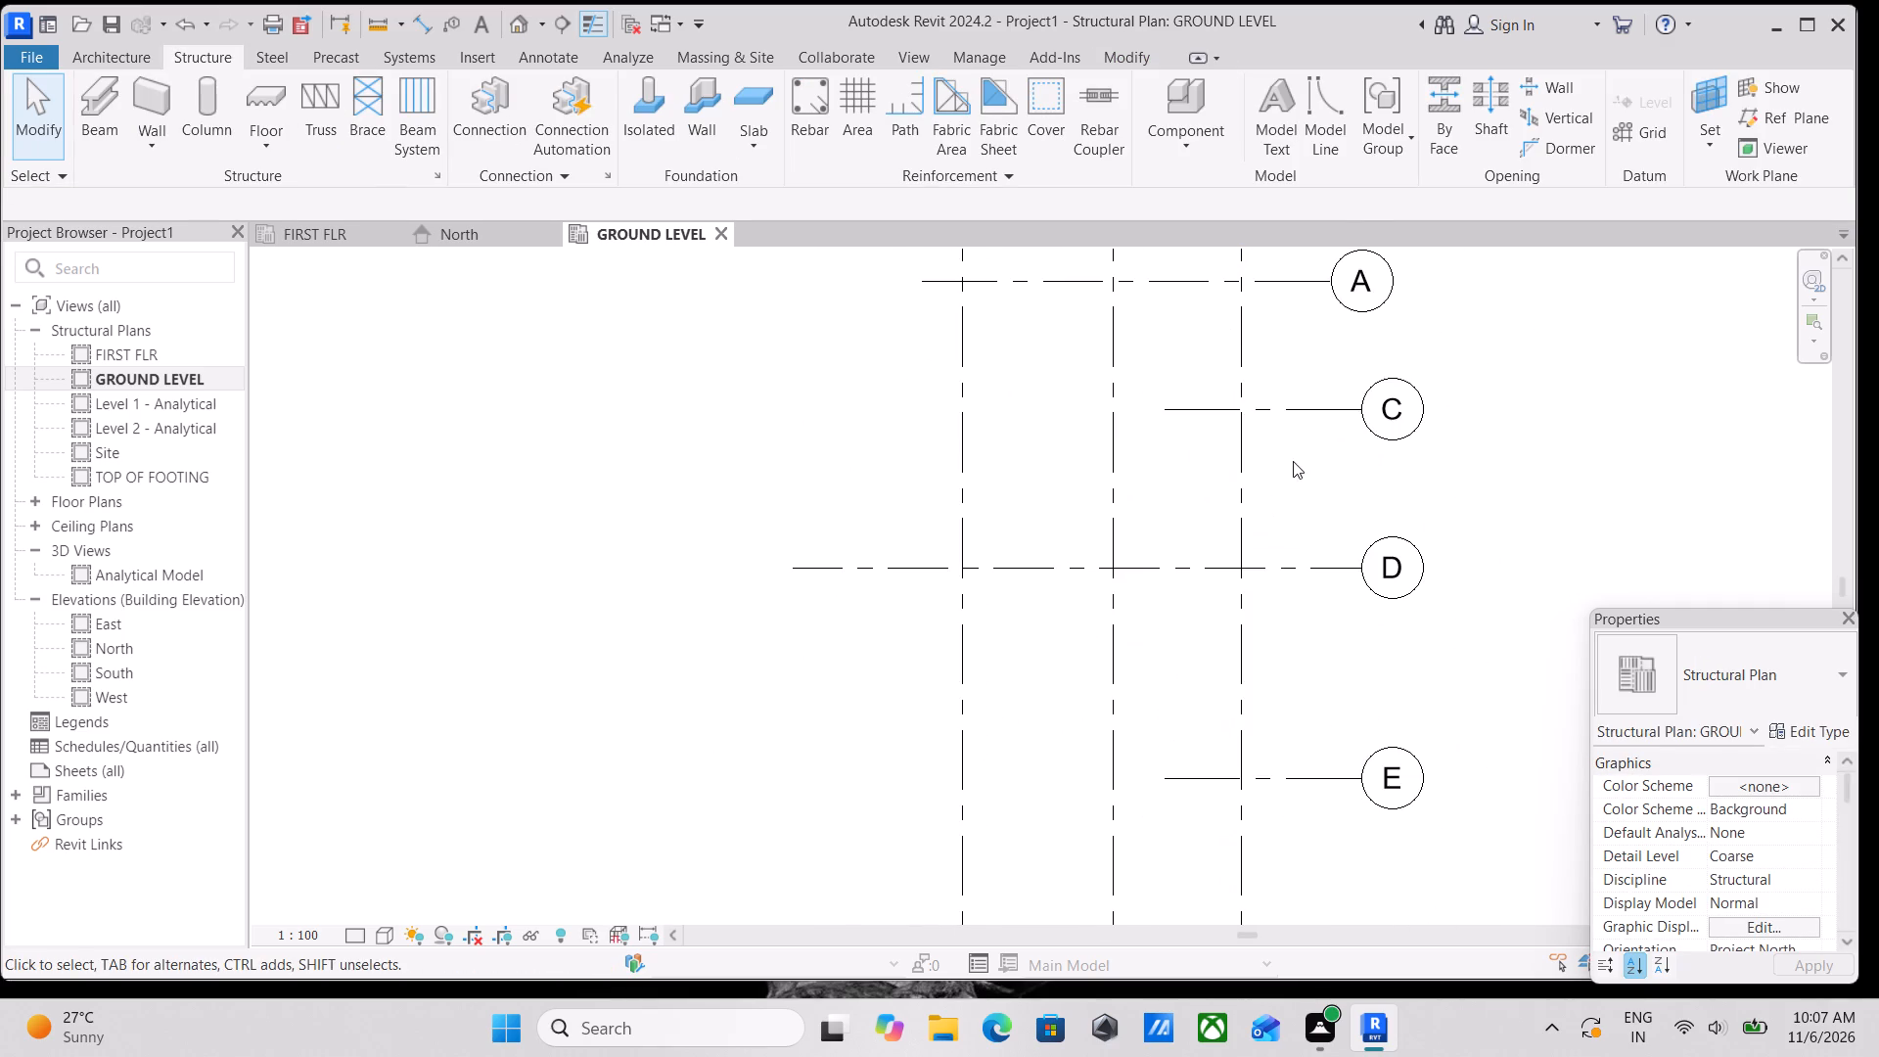
scroll(1291, 456, "up", 3)
middle_click_drag(1286, 457, 1321, 664)
middle_click_drag(1330, 653, 1356, 768)
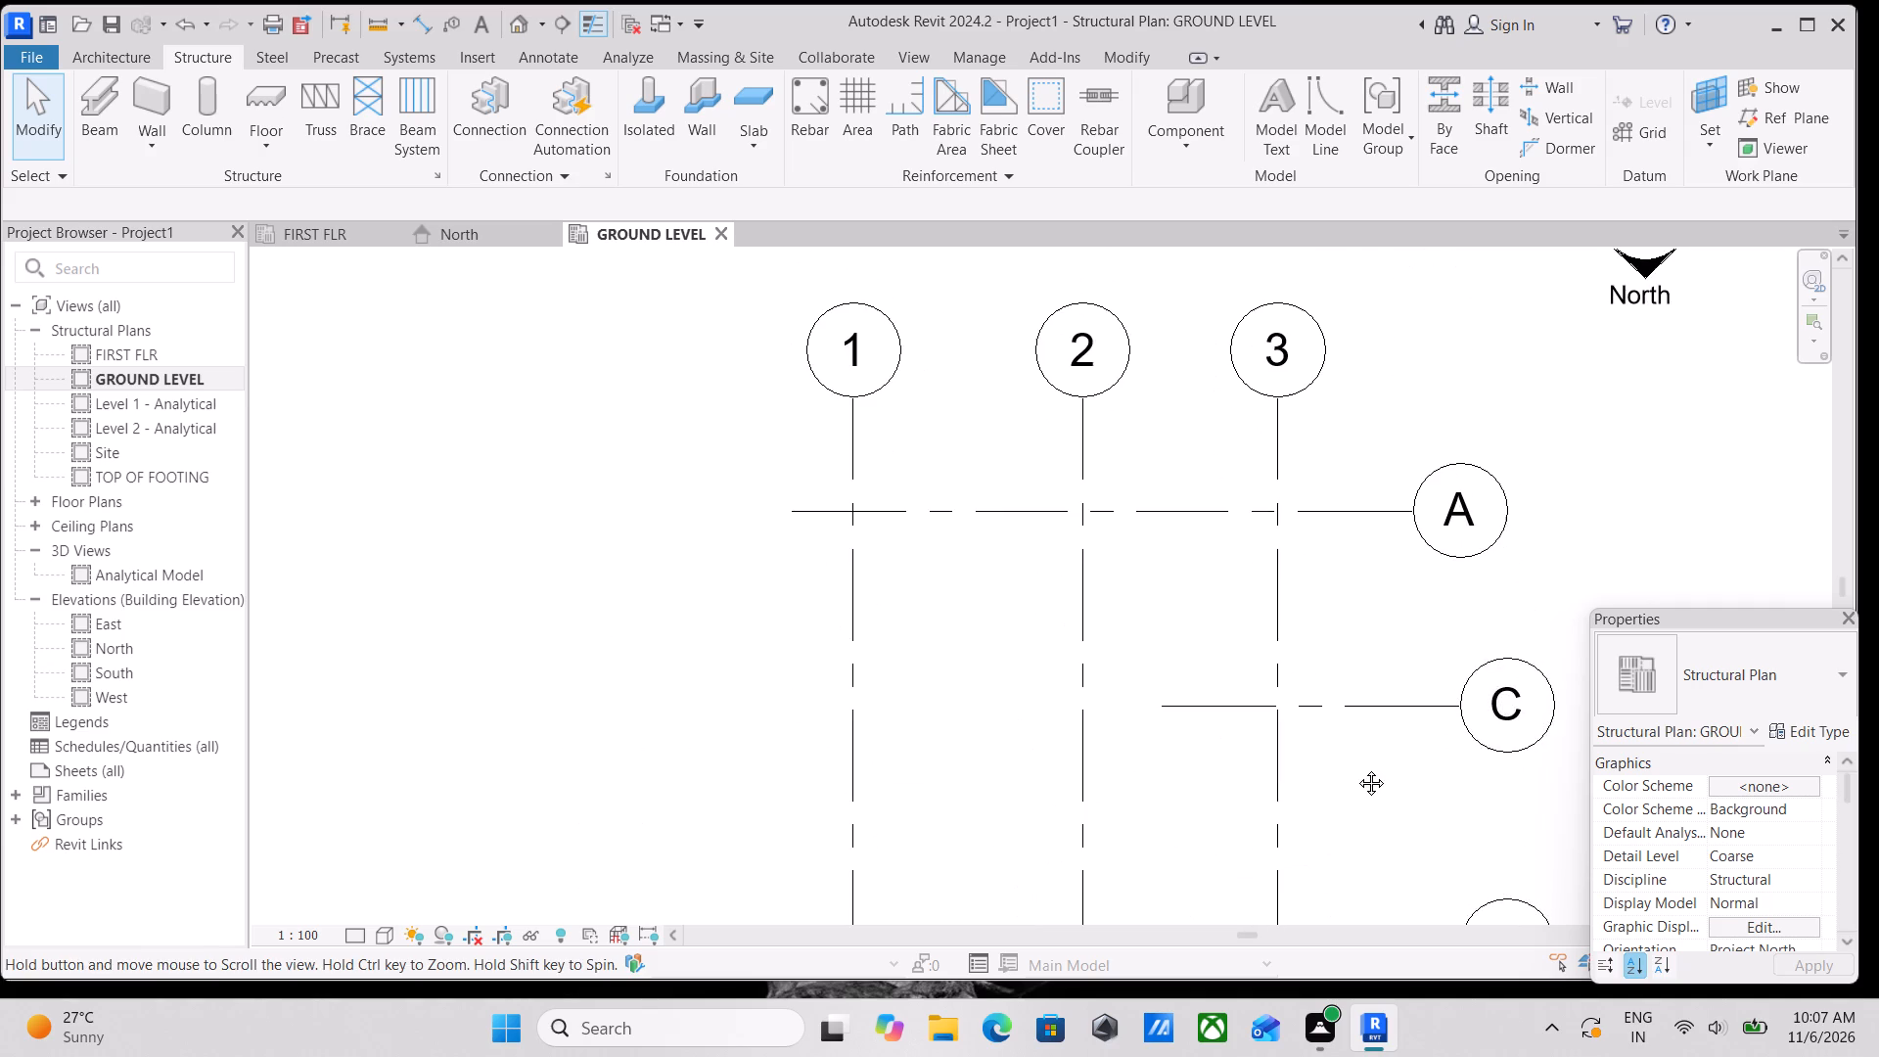
middle_click_drag(1356, 768, 1326, 787)
scroll(1298, 726, "up", 1)
middle_click_drag(1284, 629, 1034, 366)
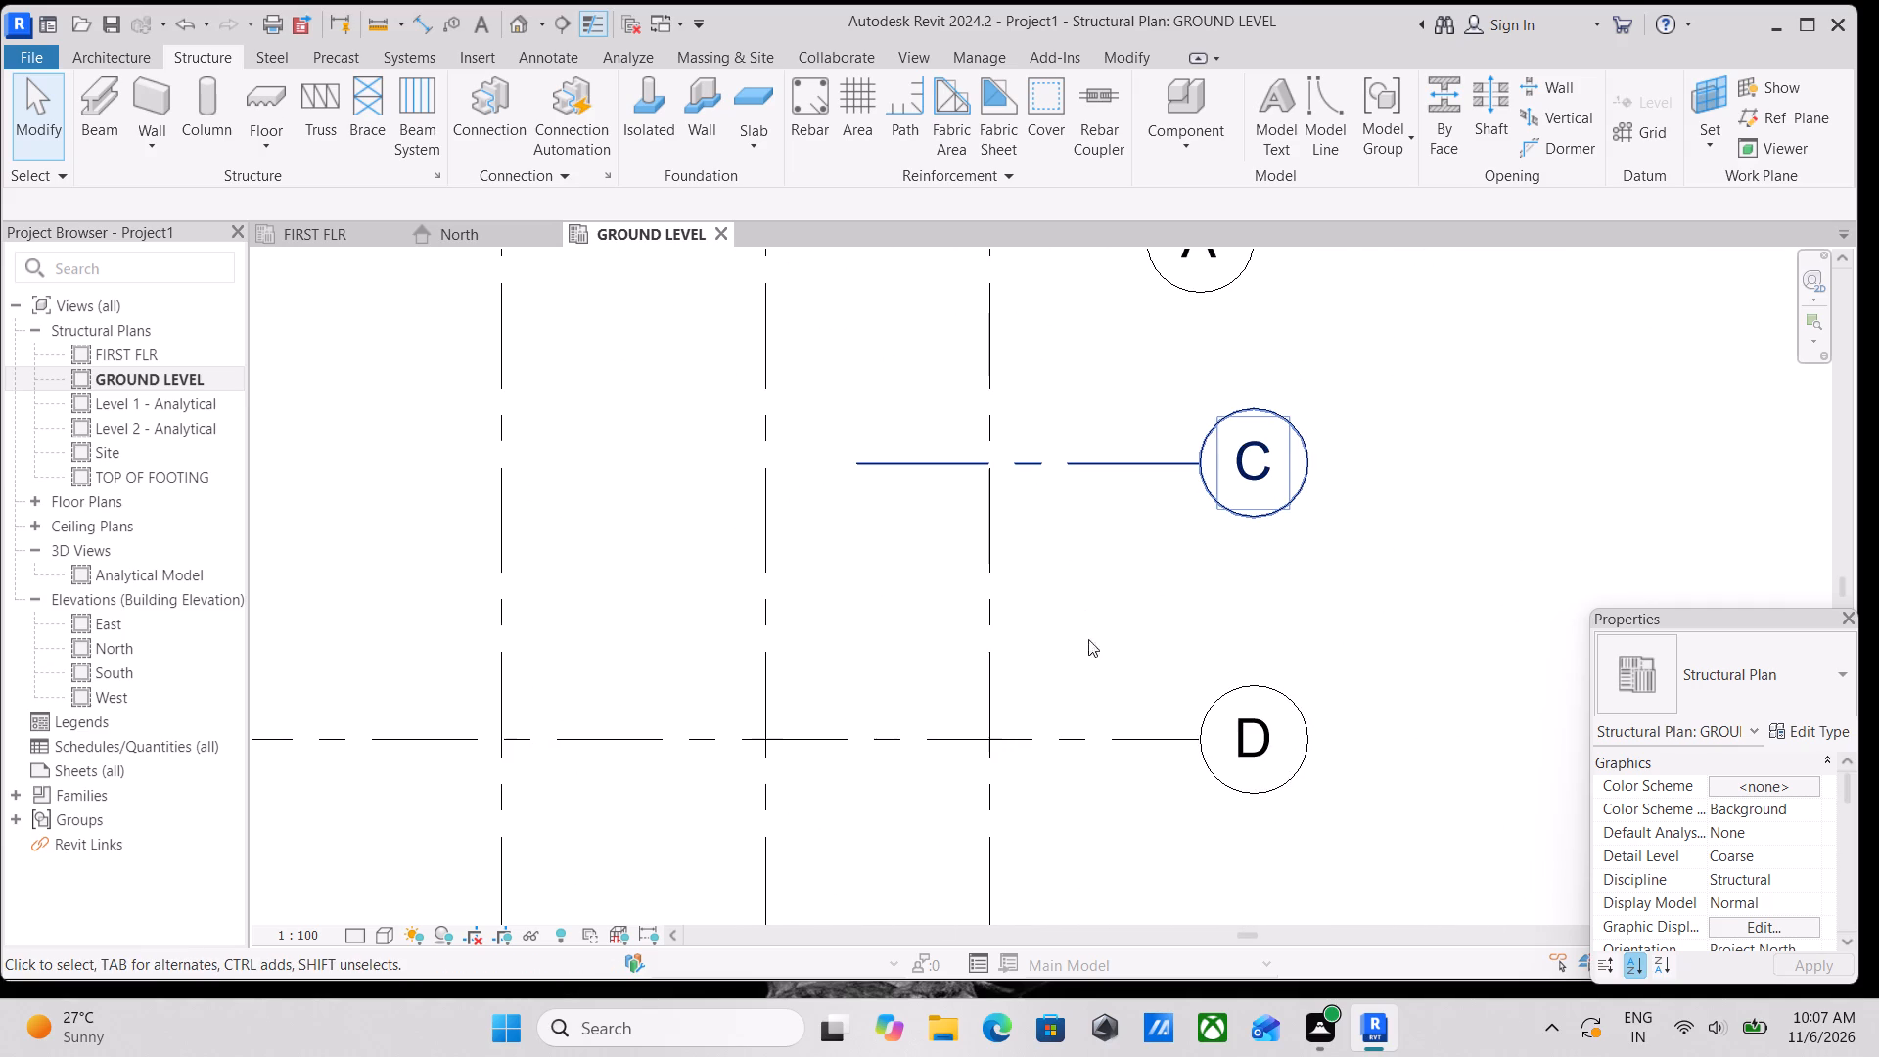
scroll(1110, 669, "down", 2)
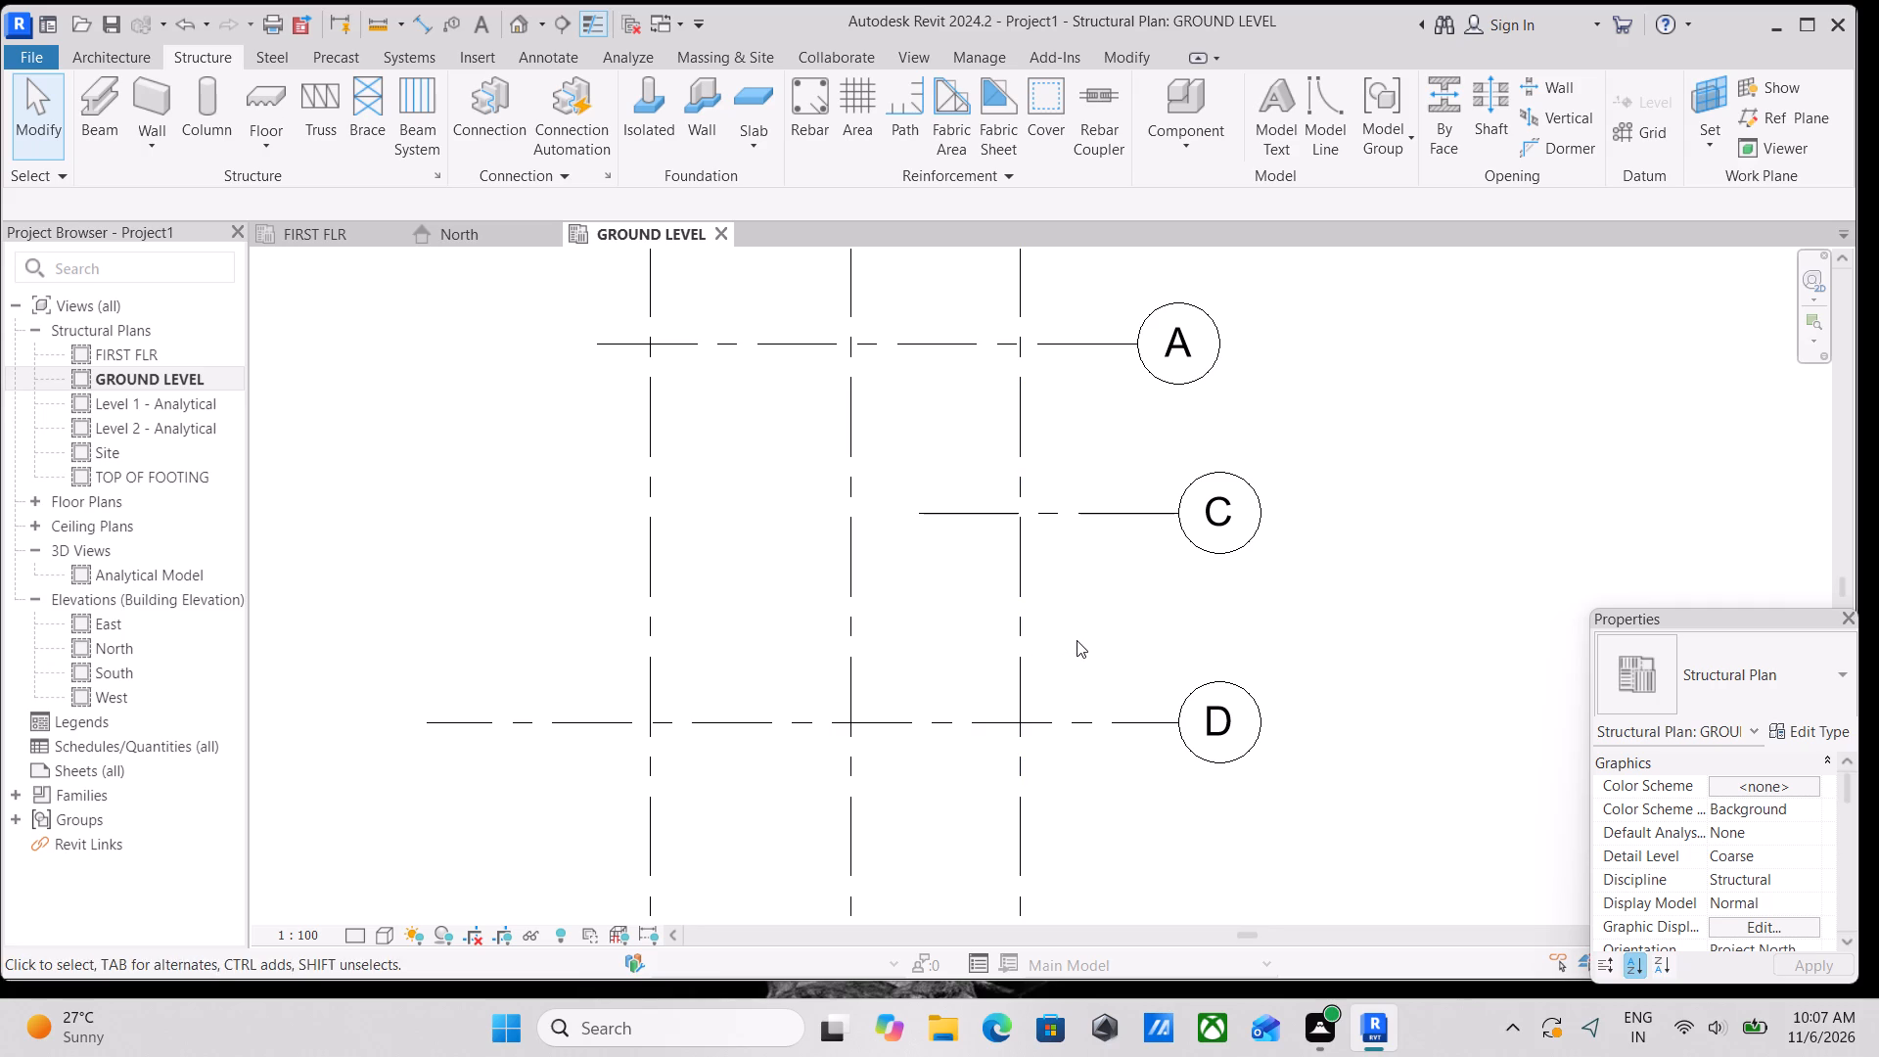
Examine the grid layout and line extents around grids A to E and 1 to 3.
scroll(1077, 640, "up", 1)
scroll(1129, 611, "down", 1)
middle_click_drag(1130, 612, 1245, 694)
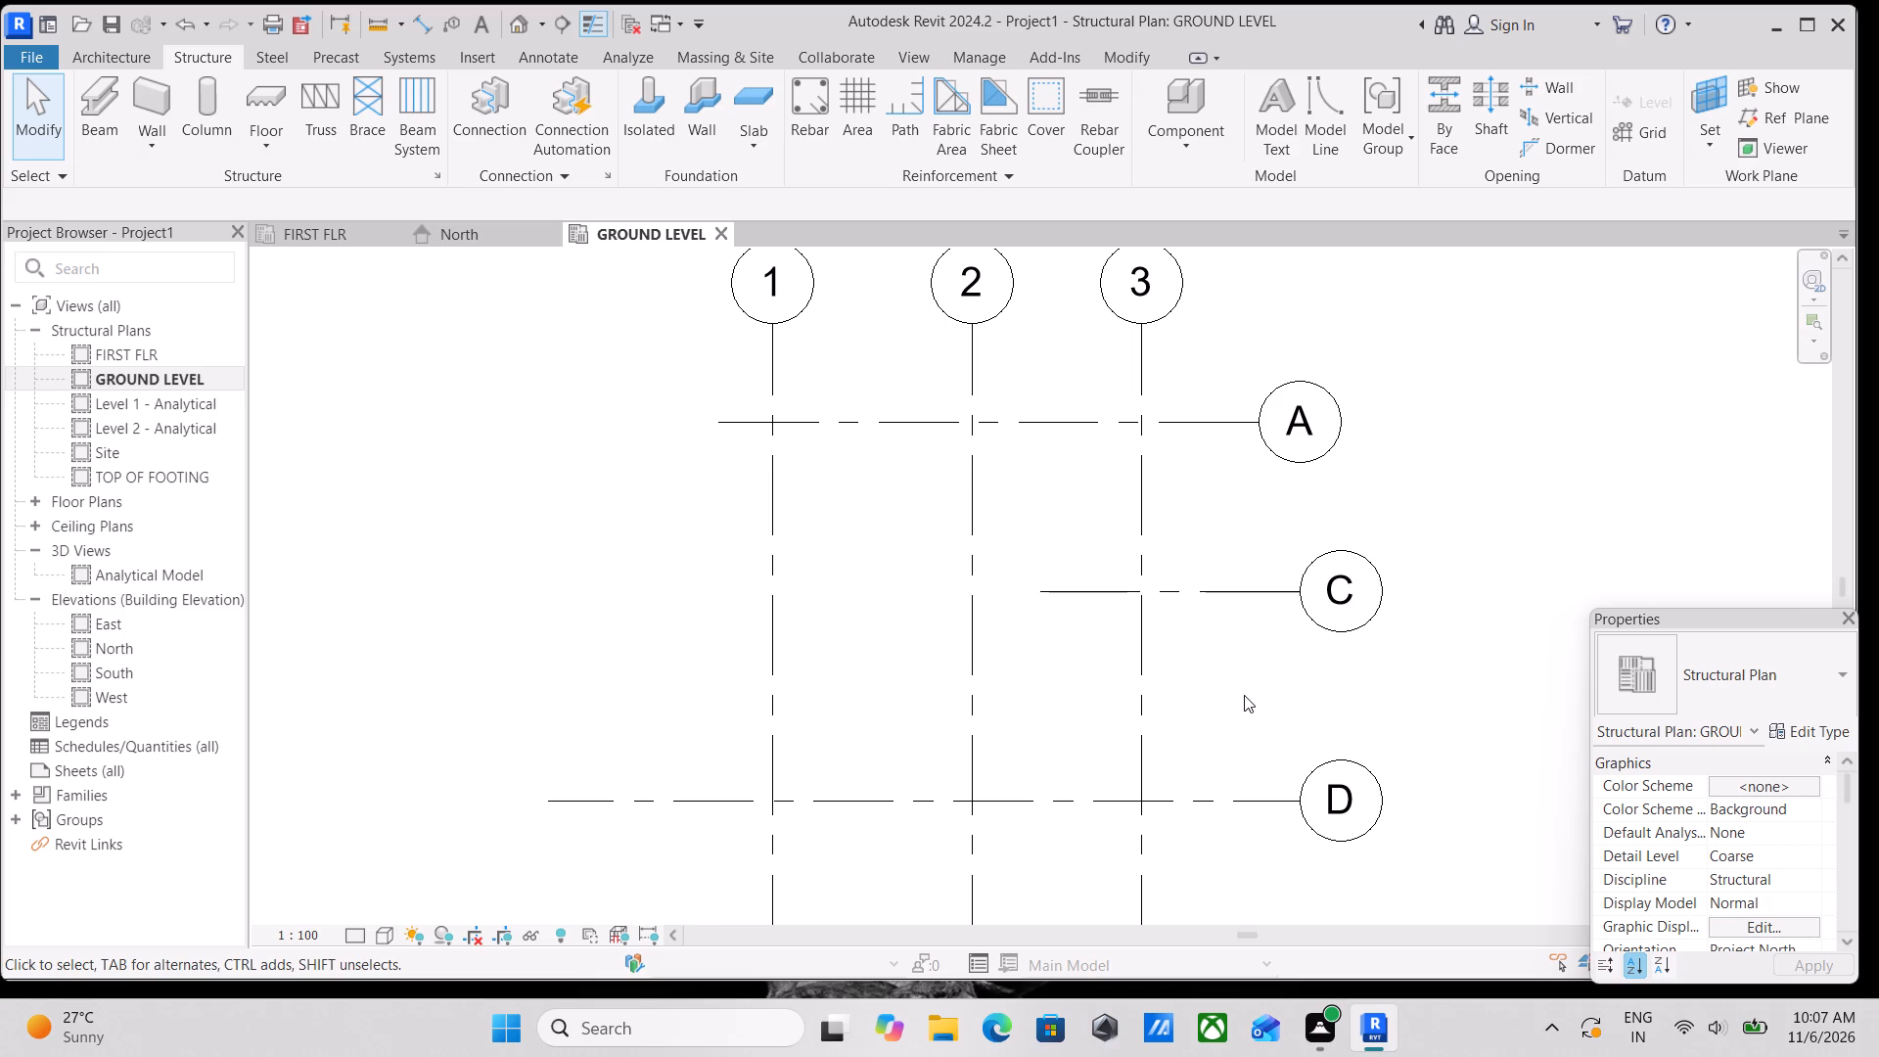
scroll(1221, 762, "down", 1)
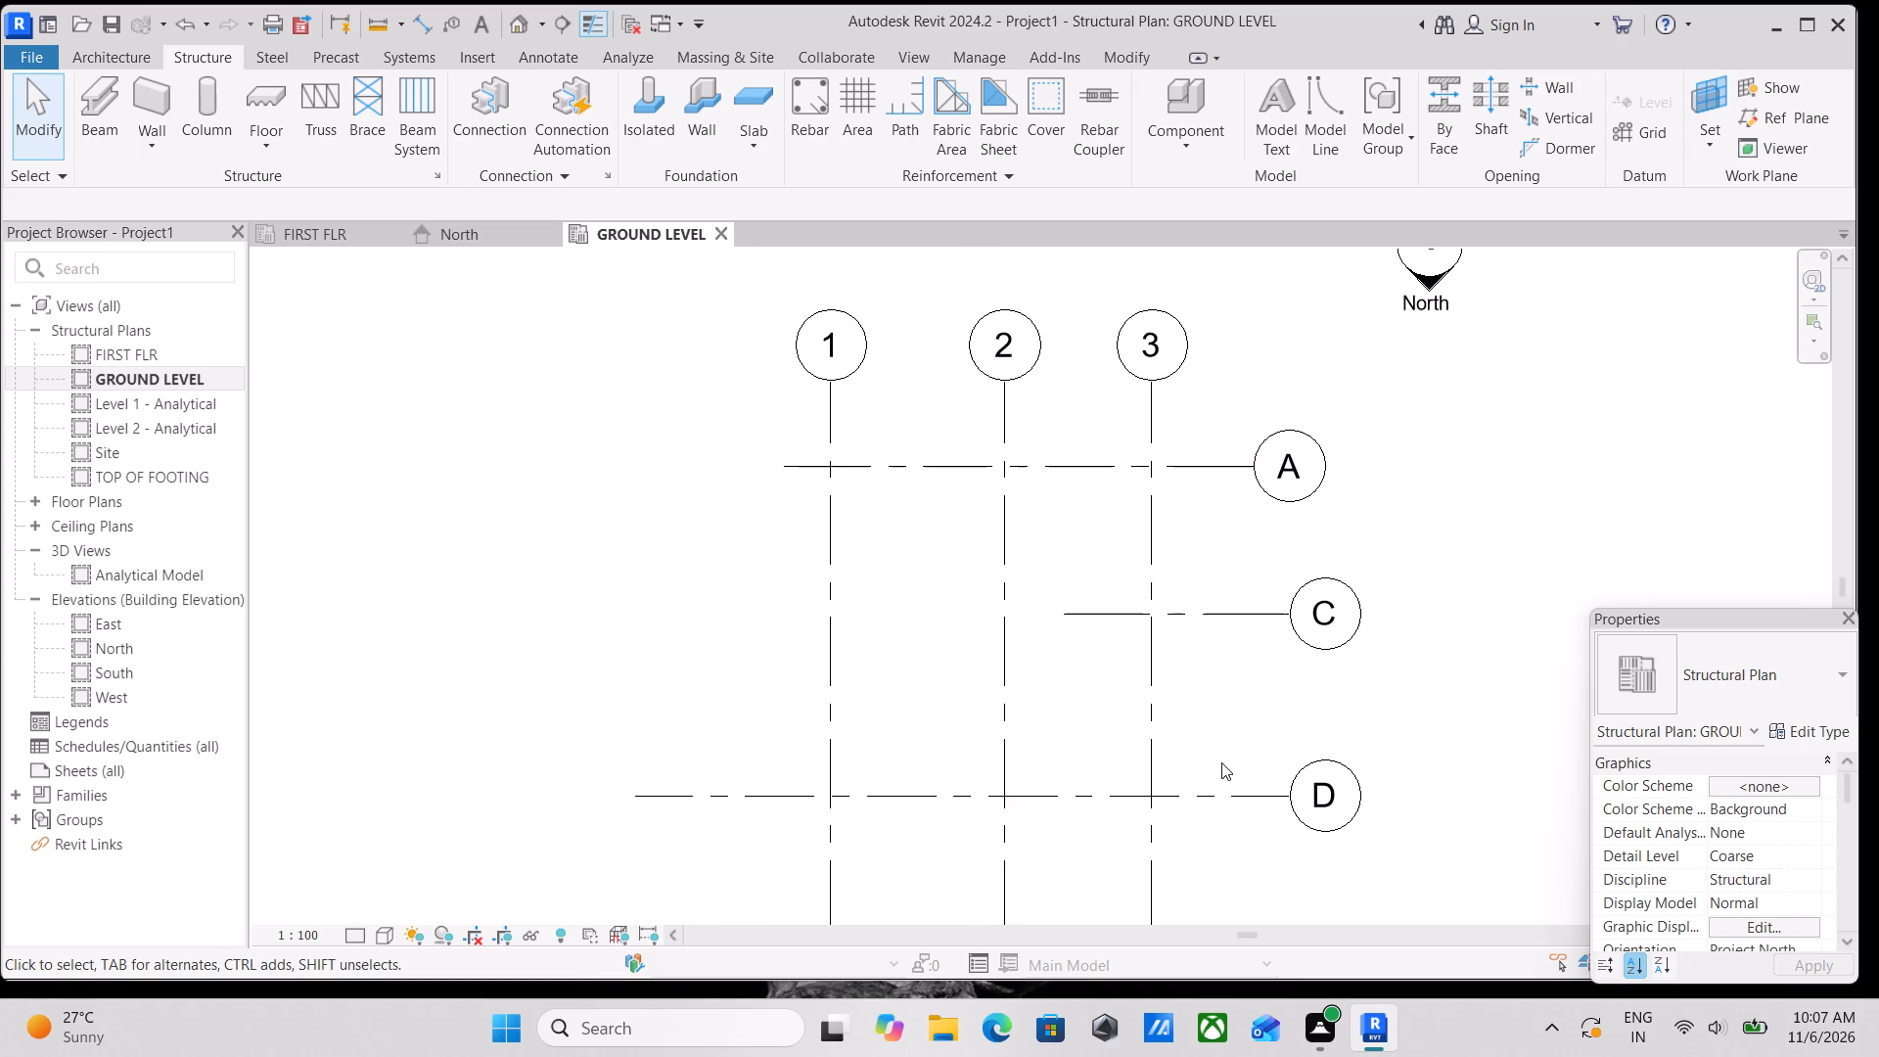
middle_click_drag(1223, 762, 1301, 651)
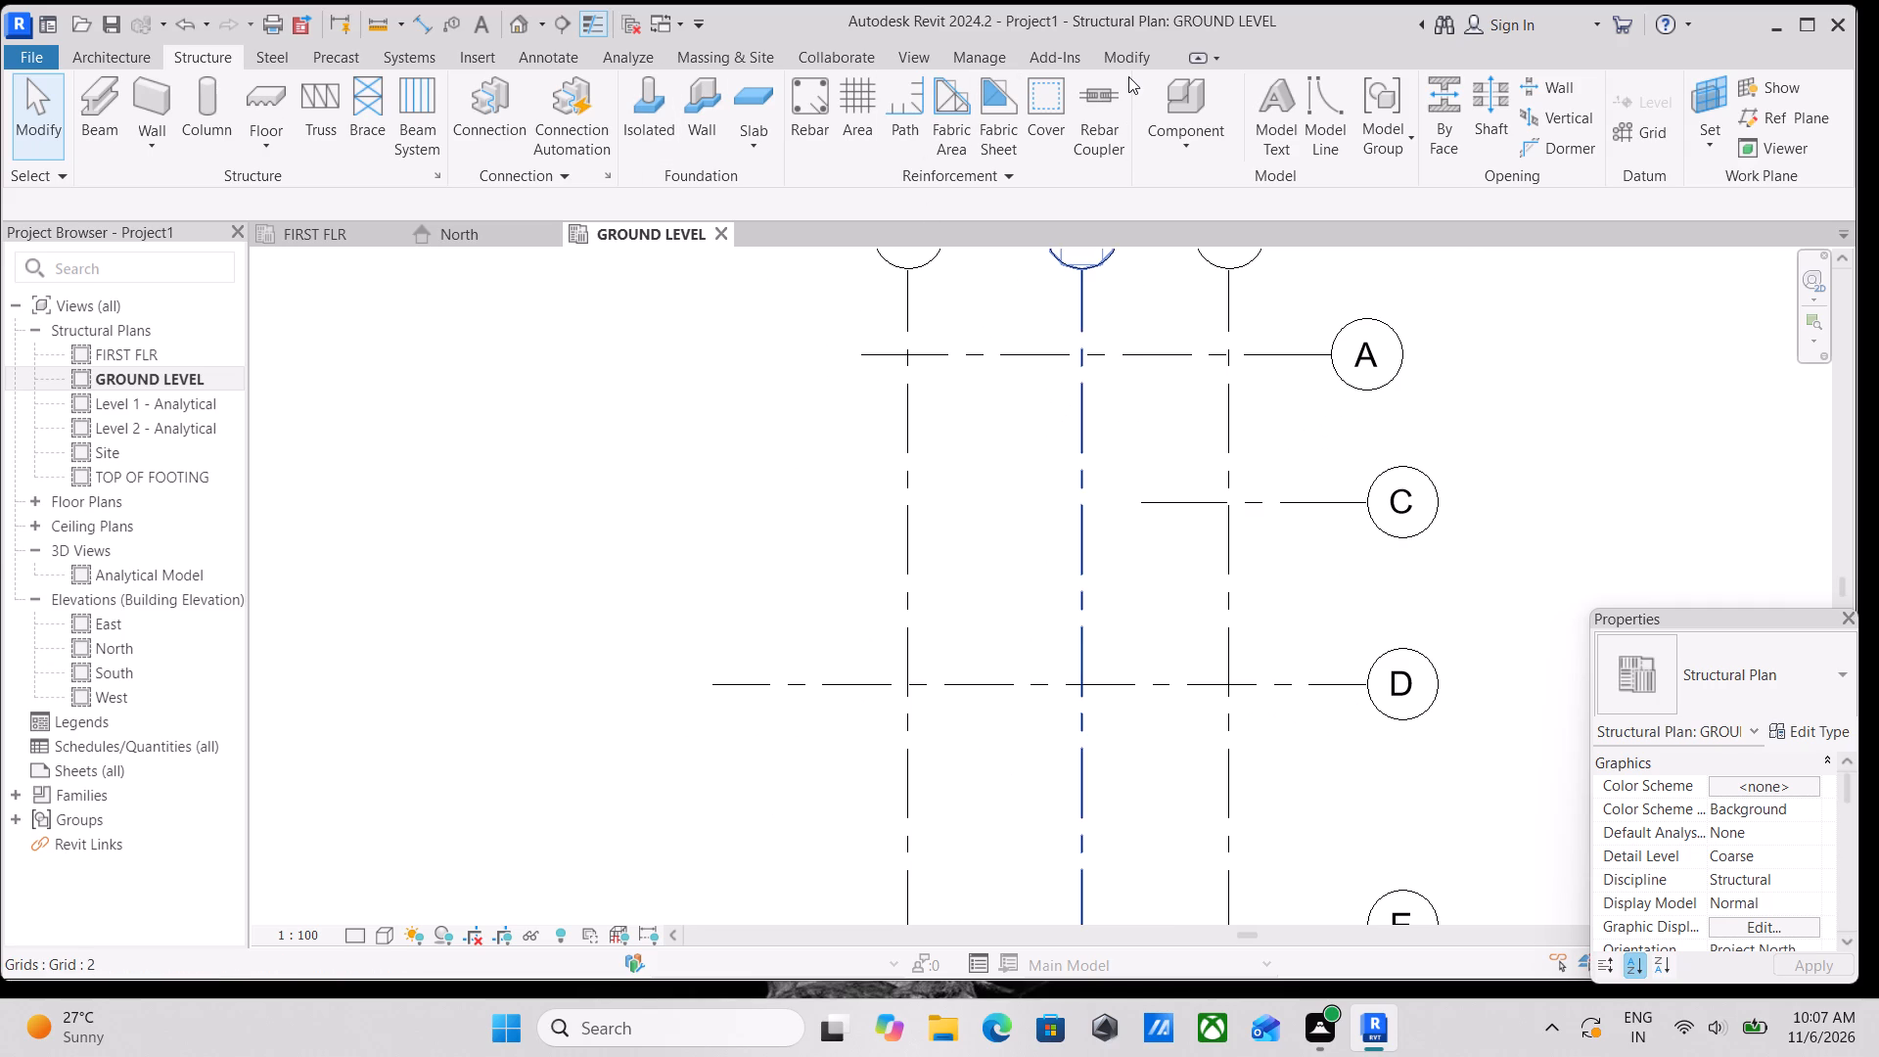
scroll(739, 647, "down", 2)
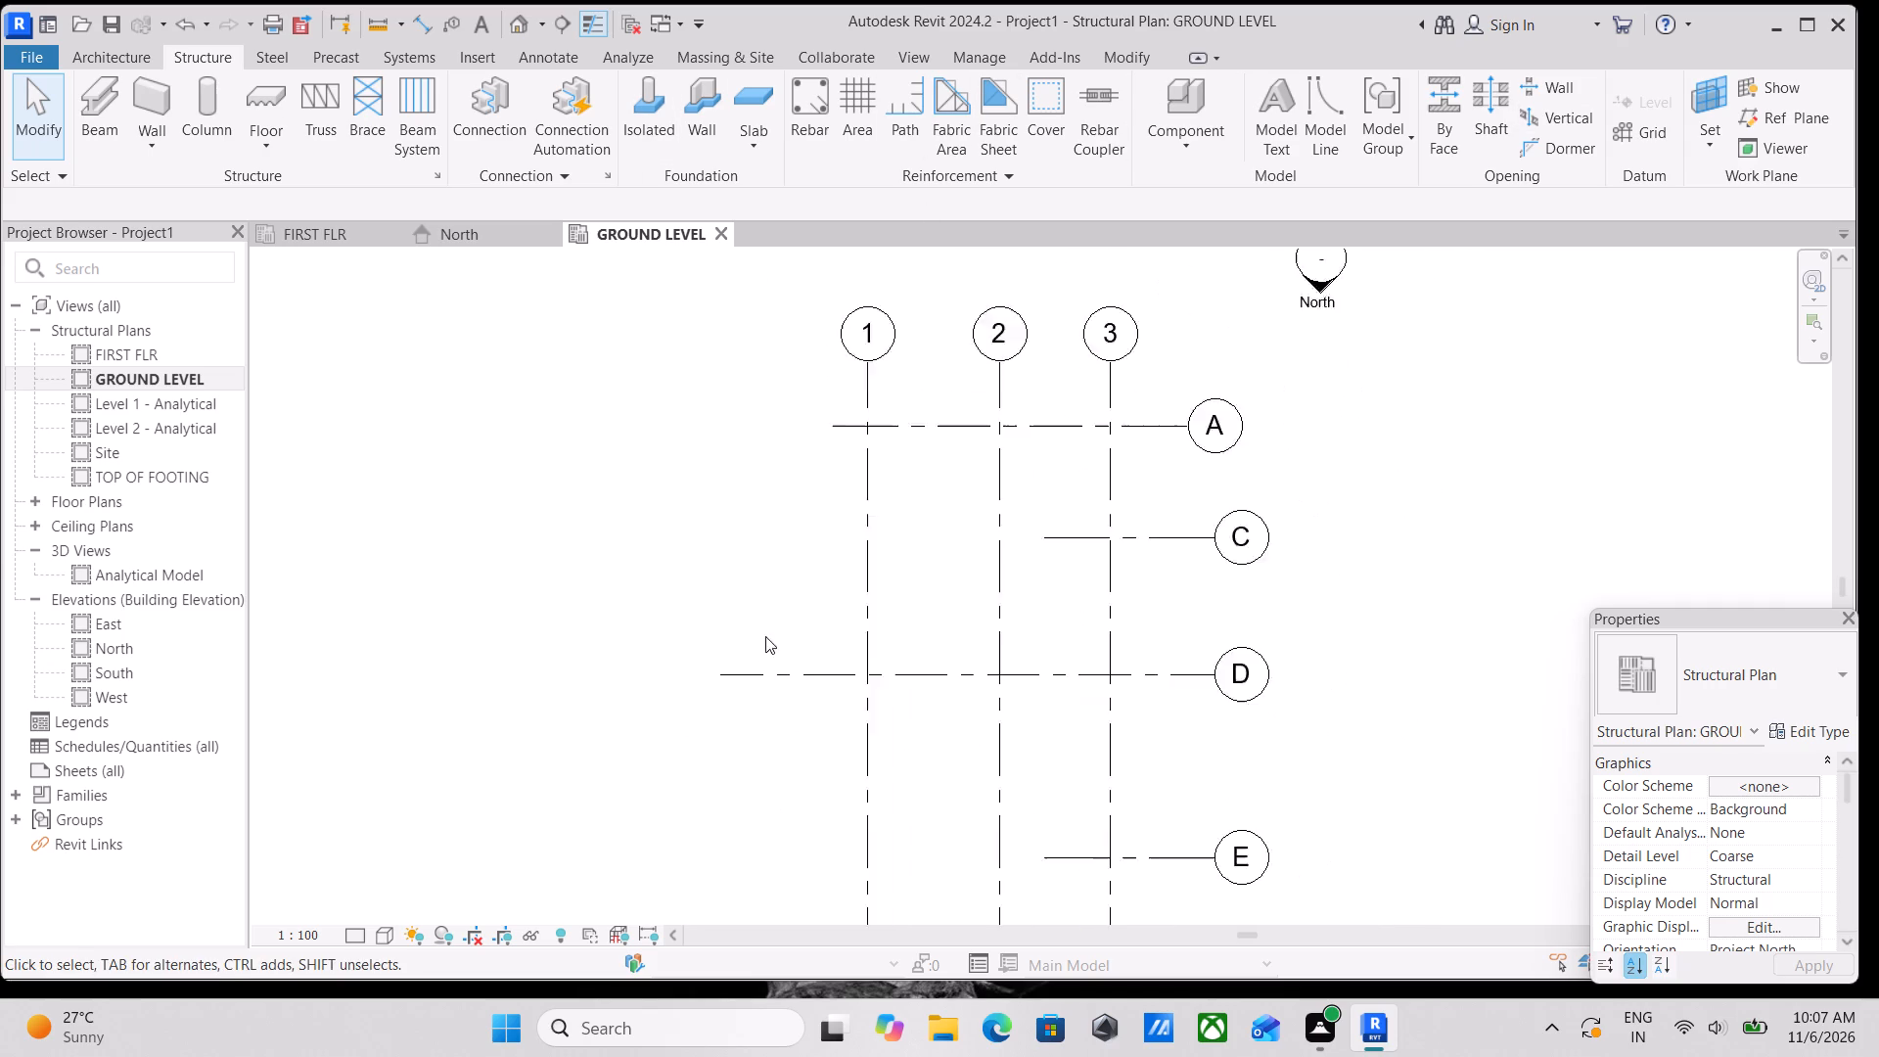
scroll(765, 636, "down", 1)
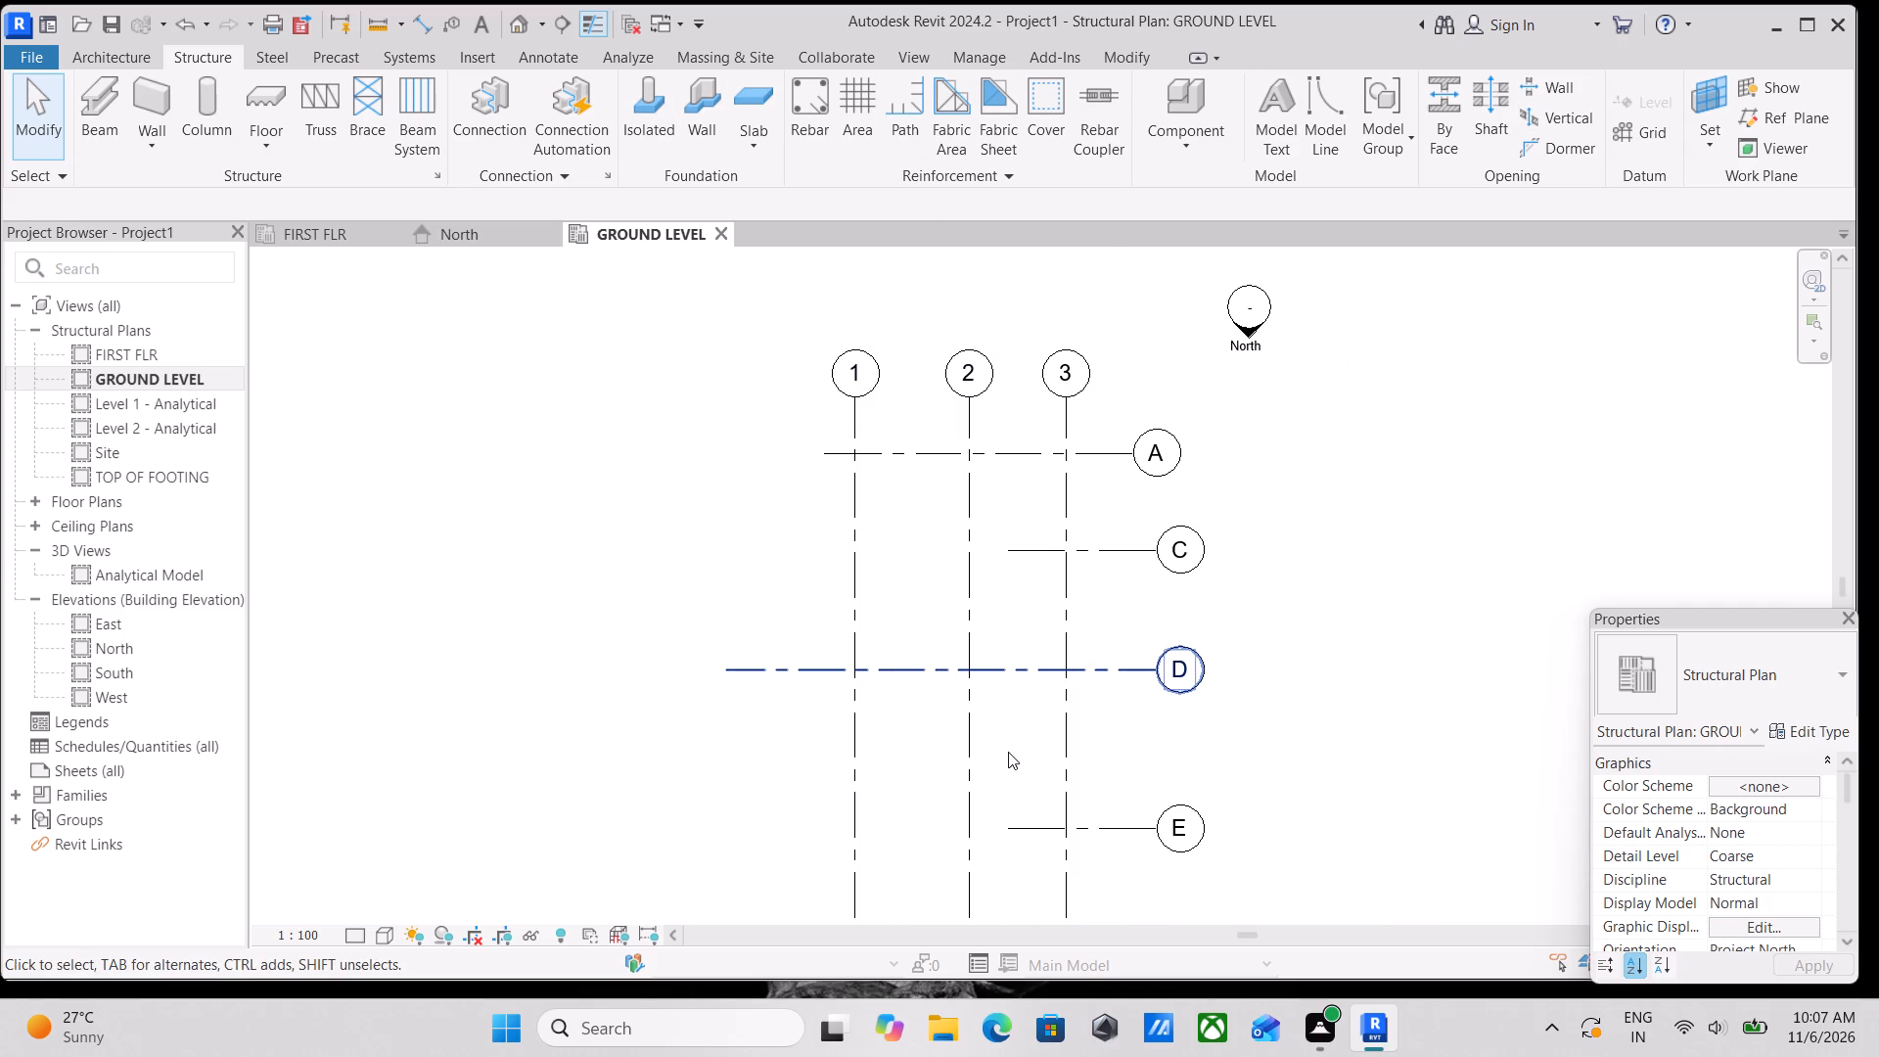
scroll(1016, 743, "down", 1)
scroll(1058, 755, "up", 2)
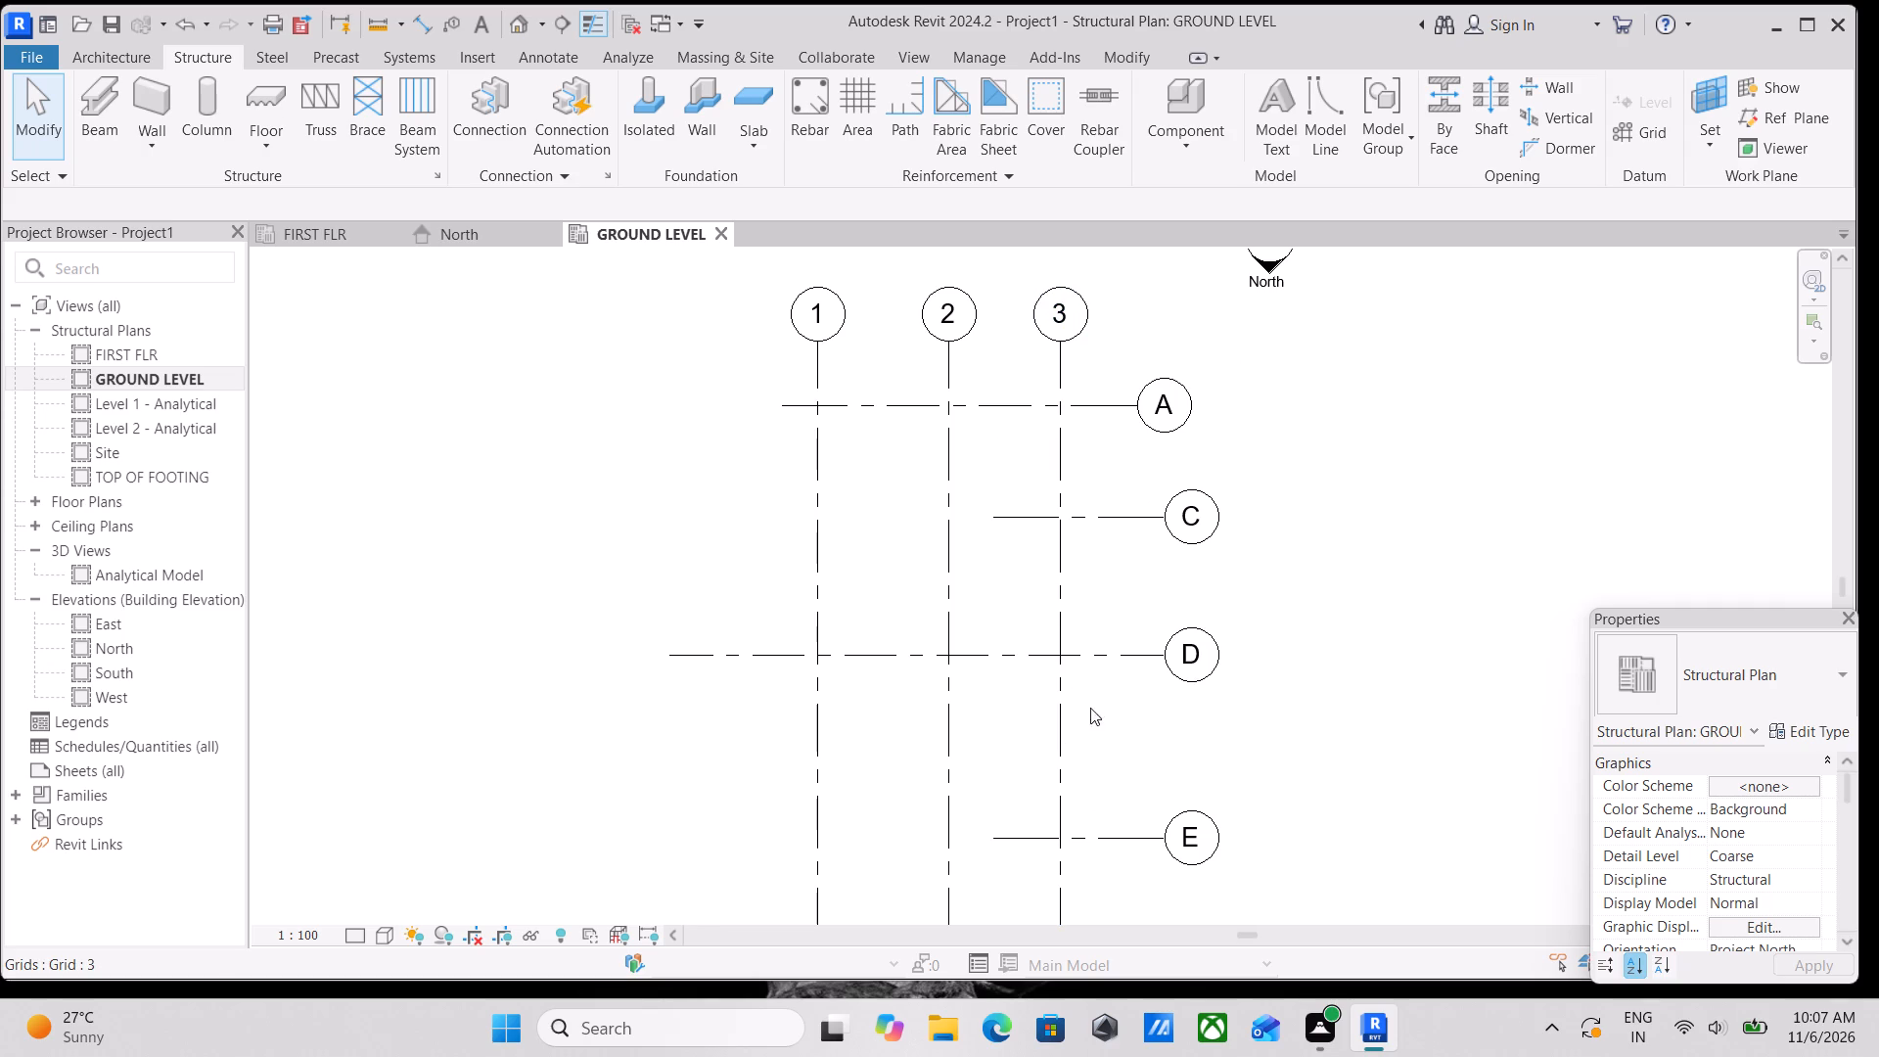
scroll(1091, 731, "up", 2)
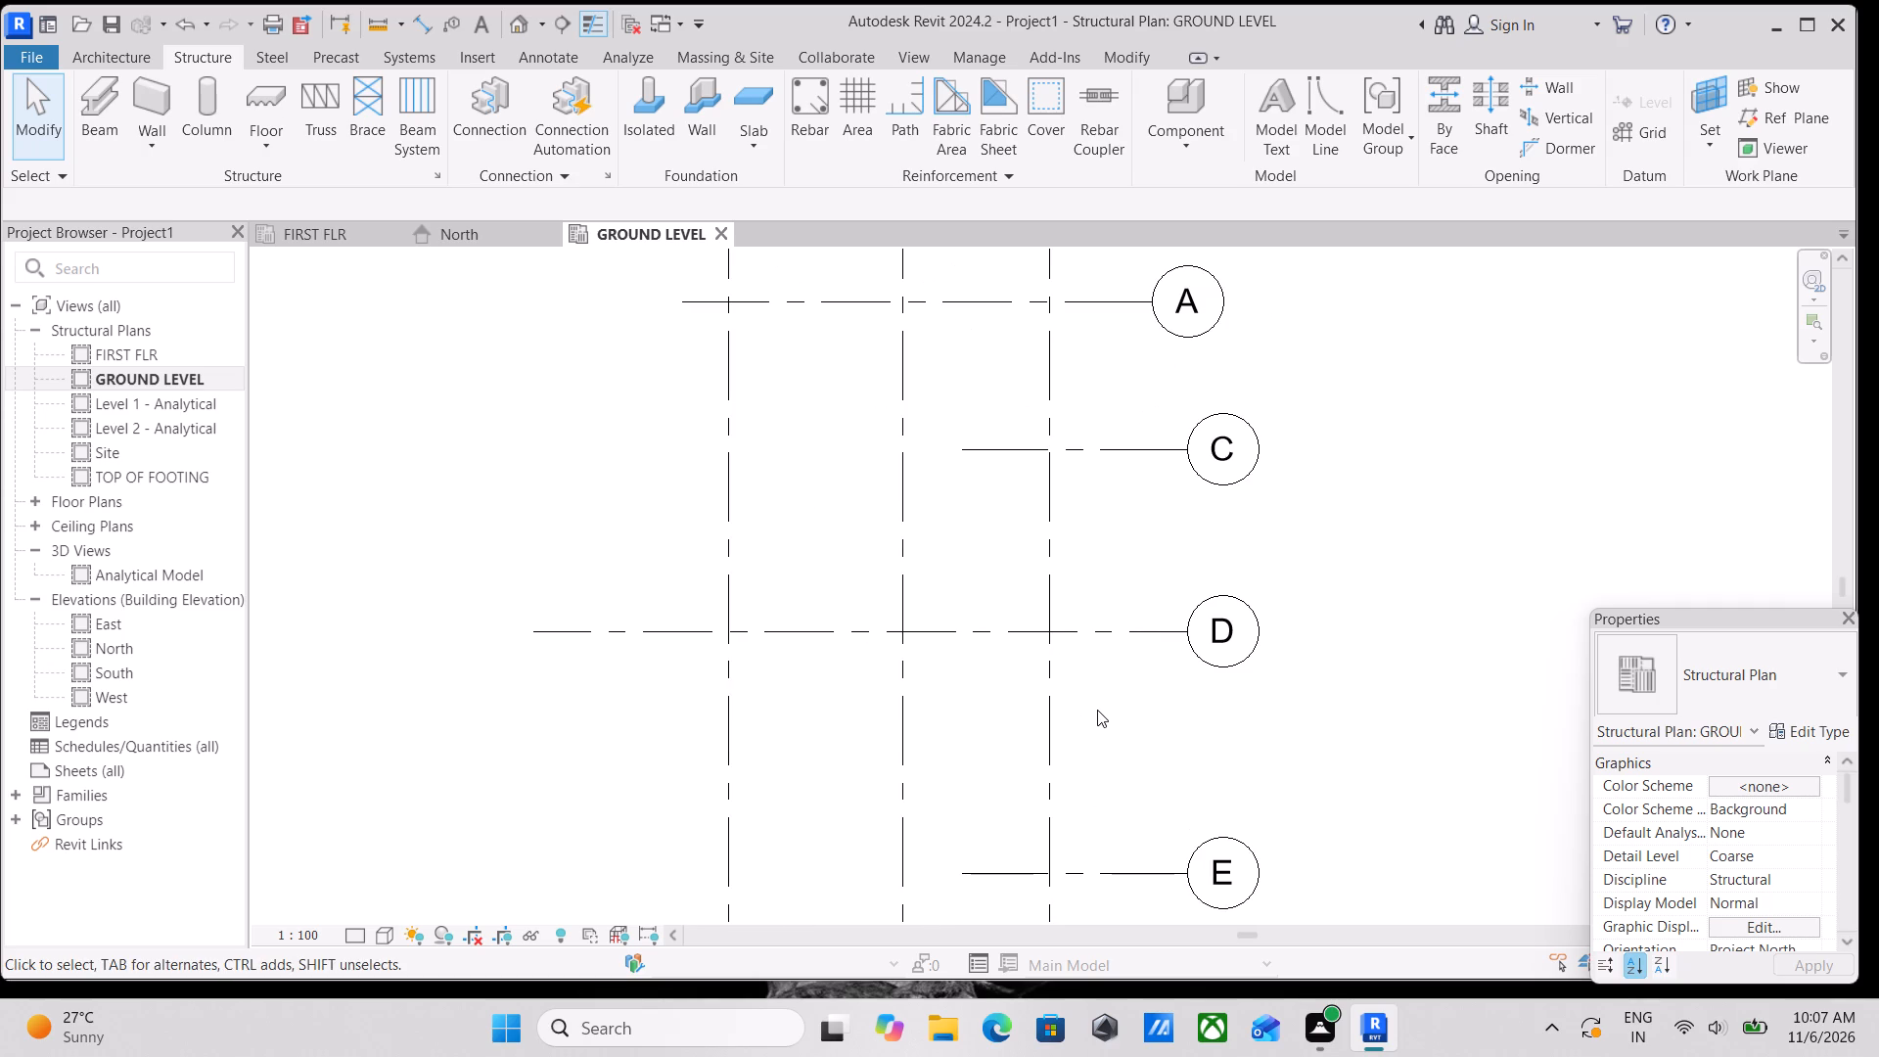
Place an aligned dimension between grids D and E, just east of grid 3.
type("DI")
left_click(1106, 633)
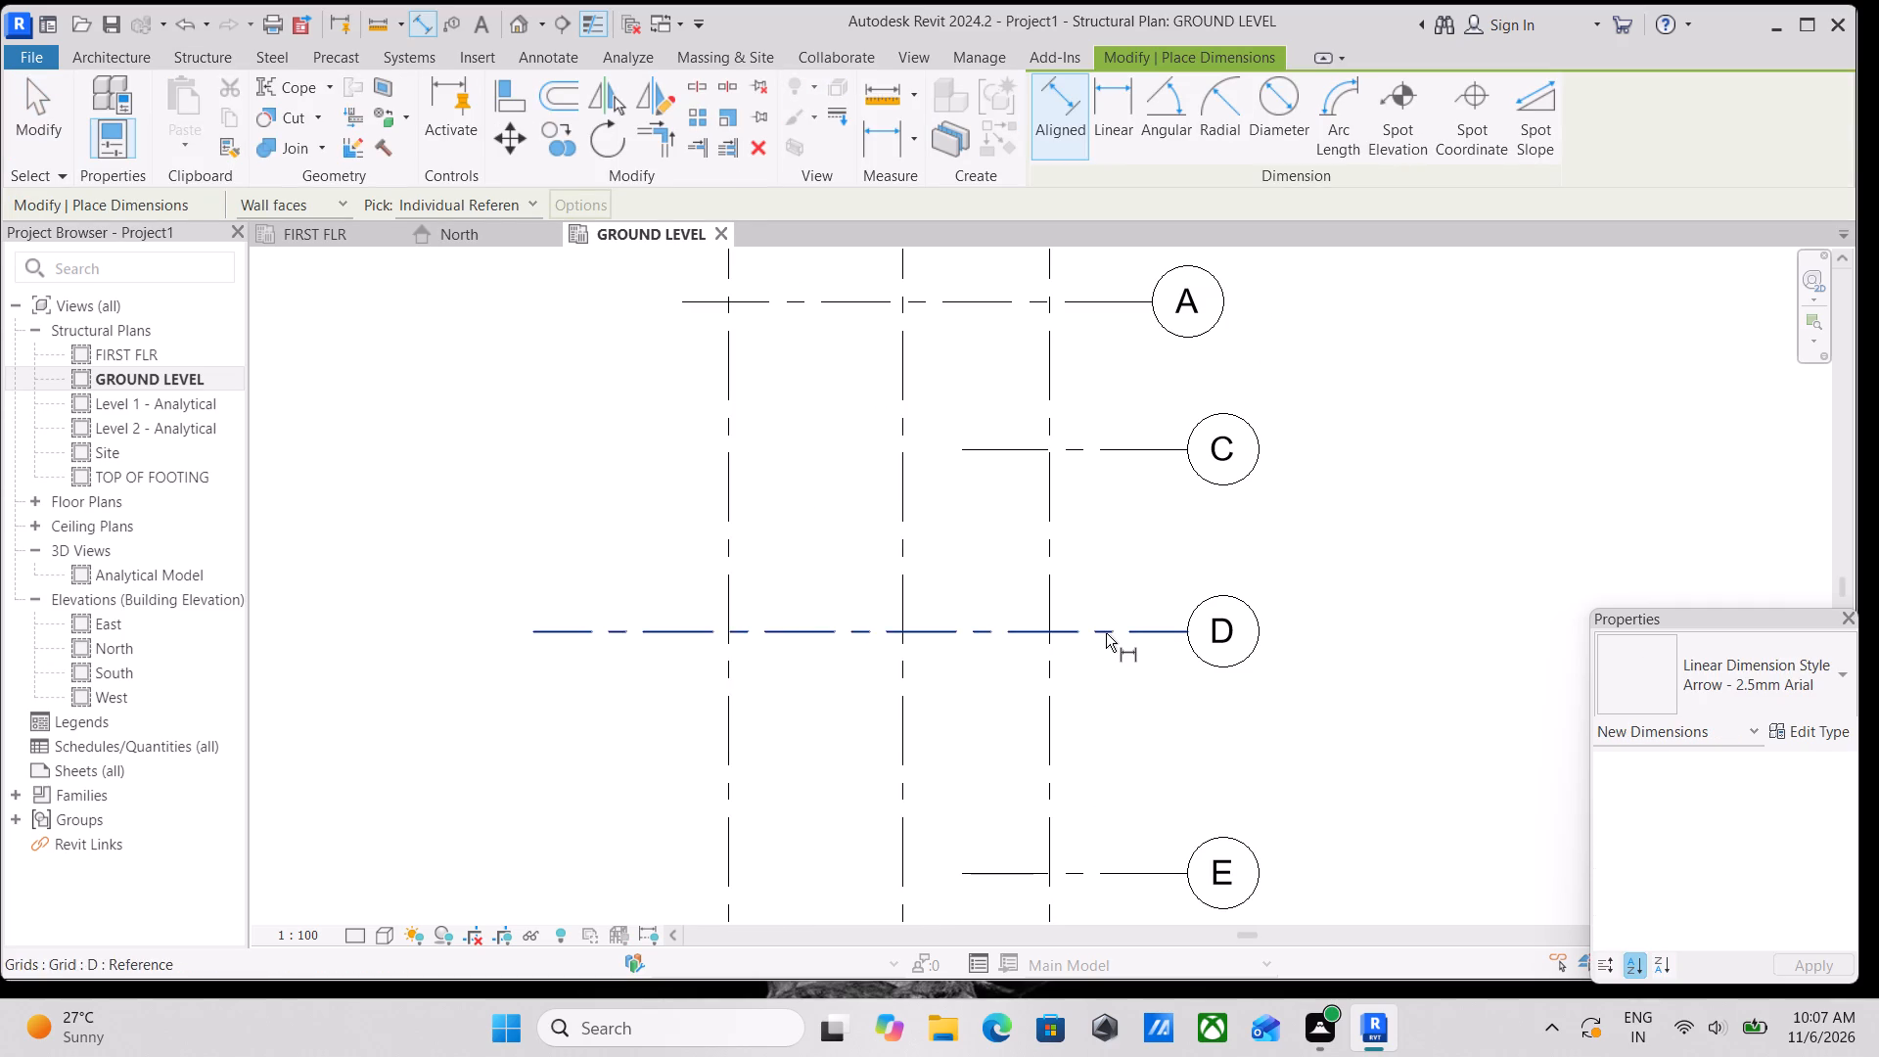
left_click(1138, 870)
left_click(1121, 797)
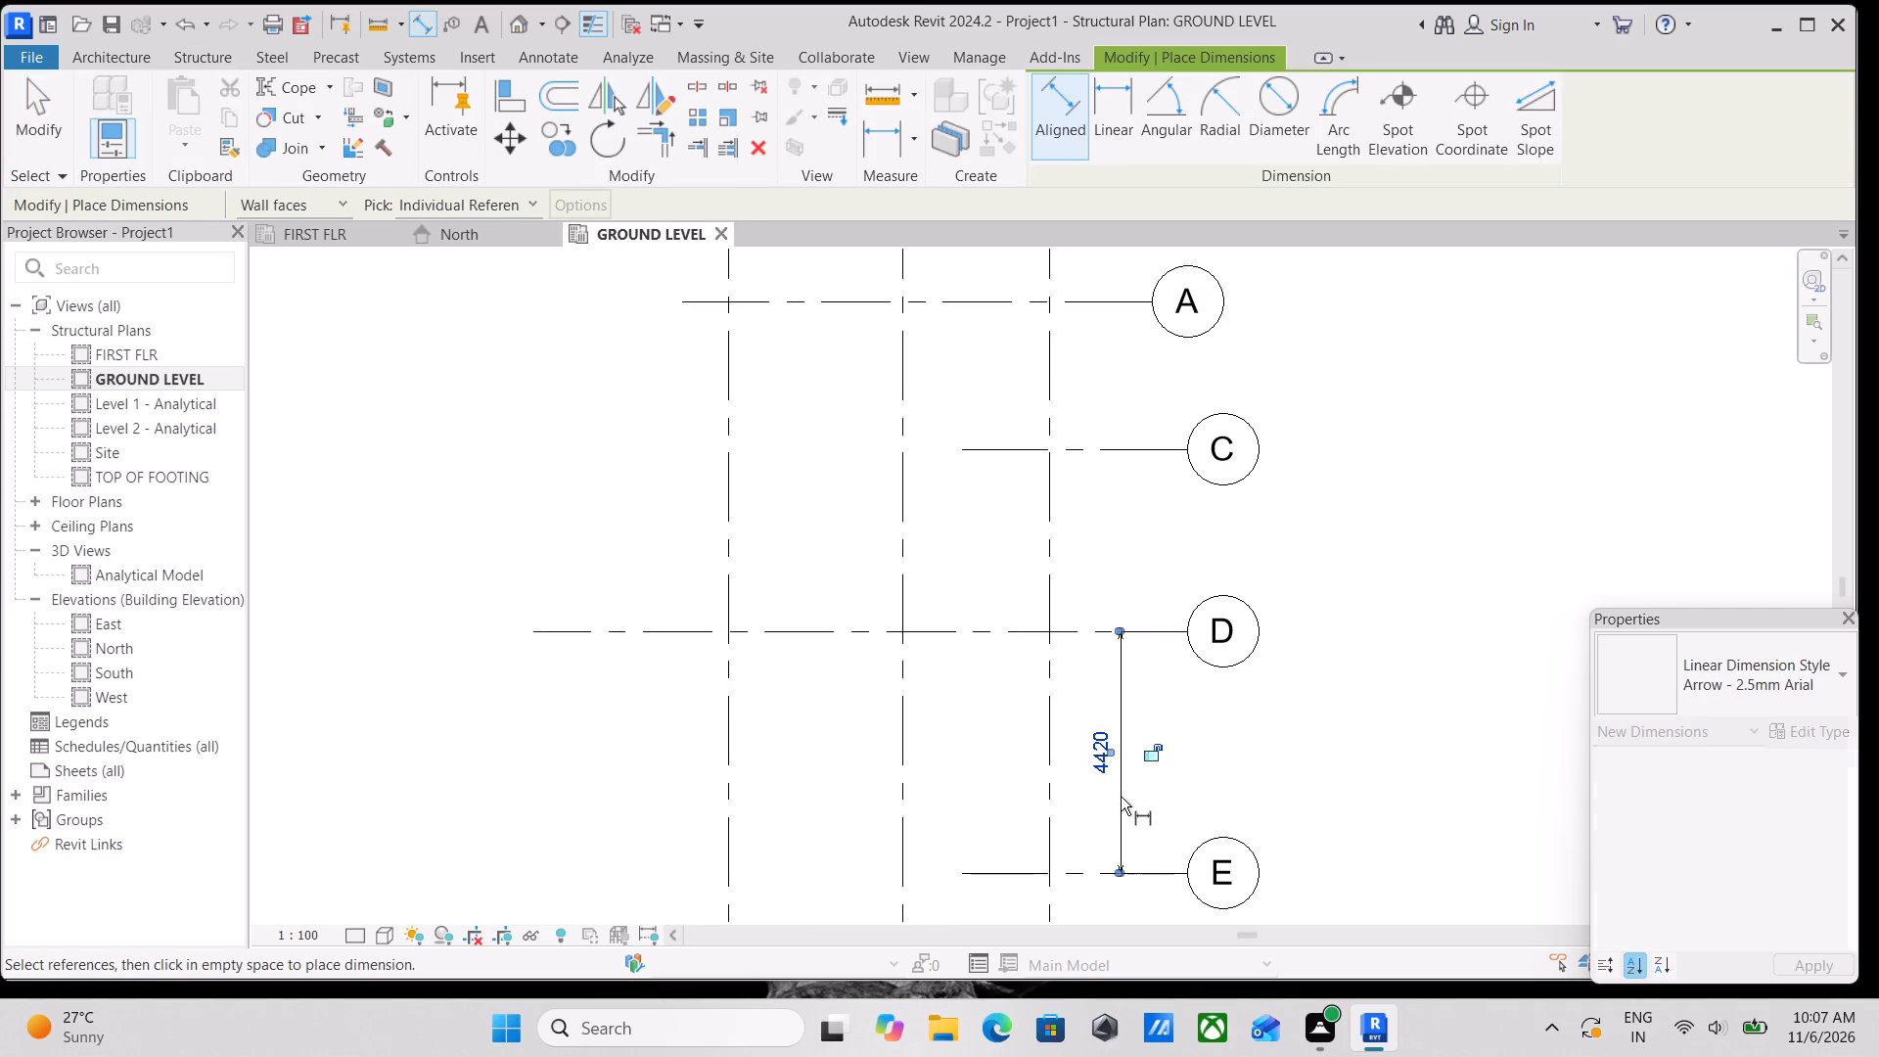
key("Escape")
key("Escape")
key("Escape")
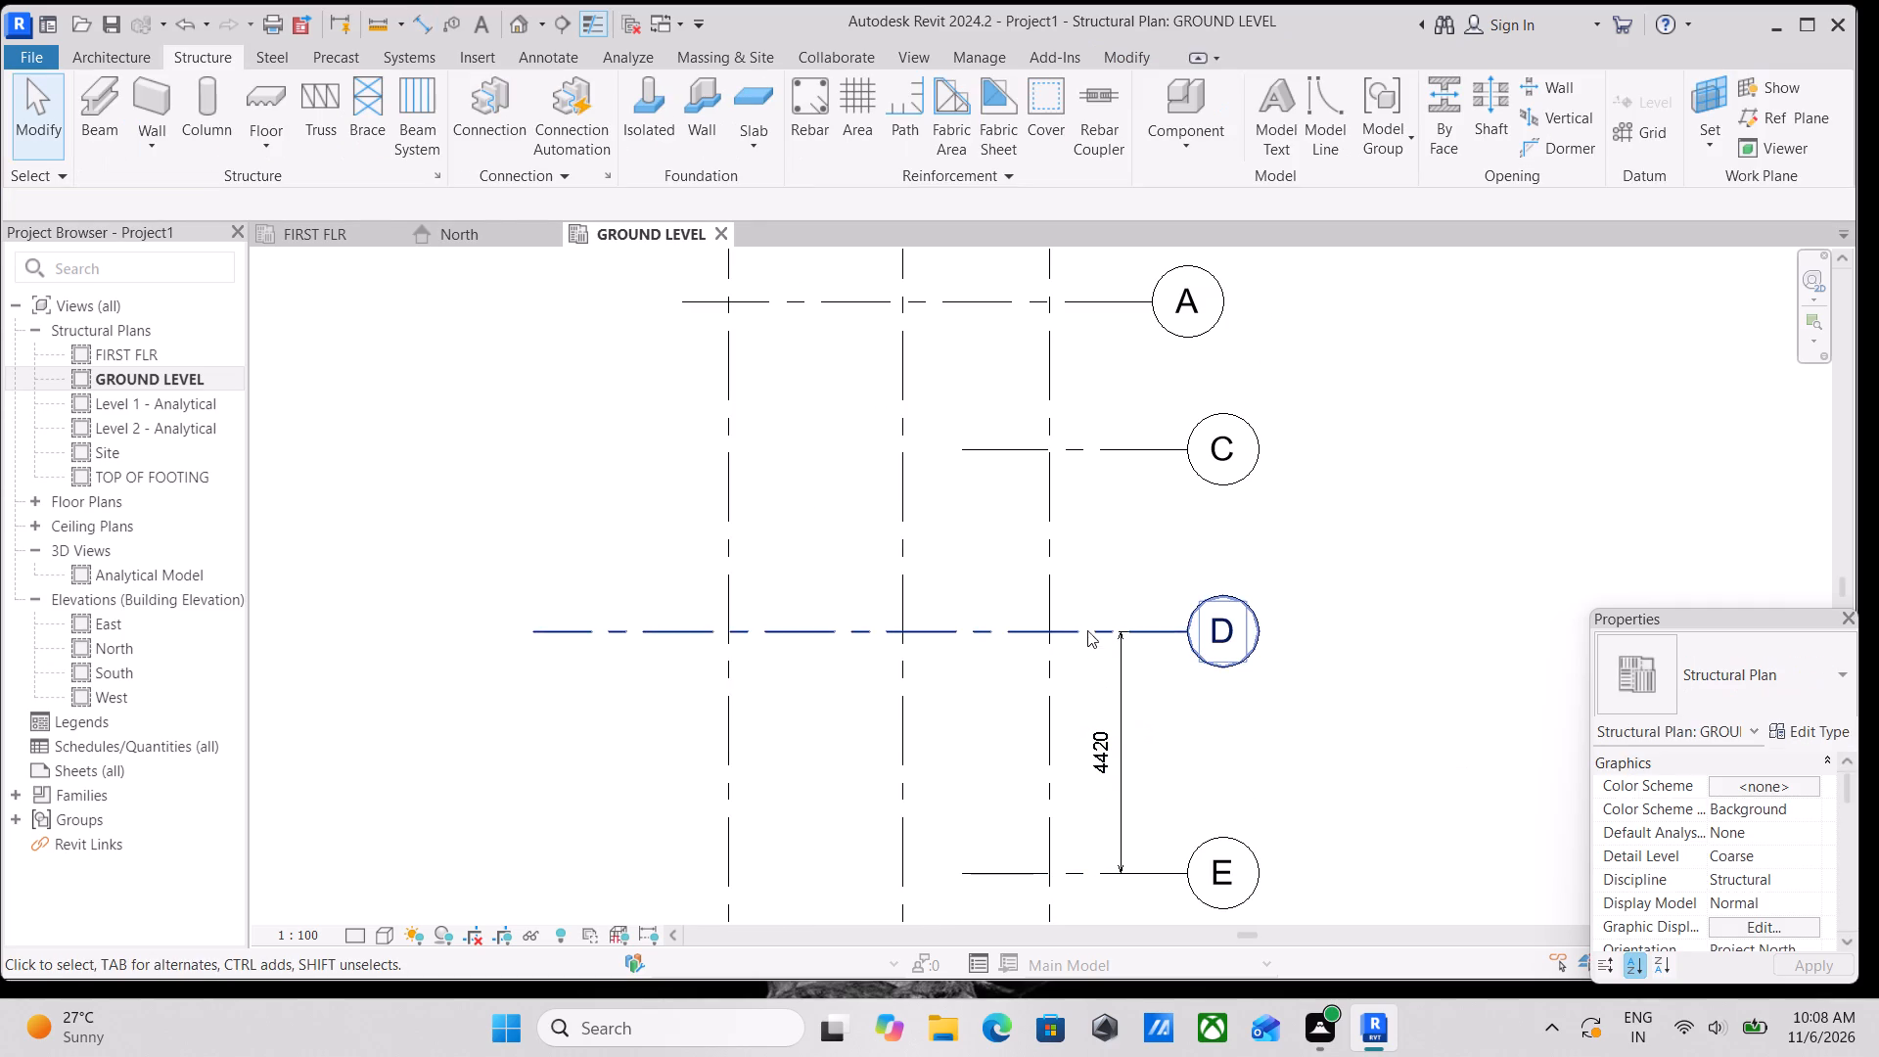
Set the spacing between grids D and E to 14'6 by moving grid E.
left_click(1082, 871)
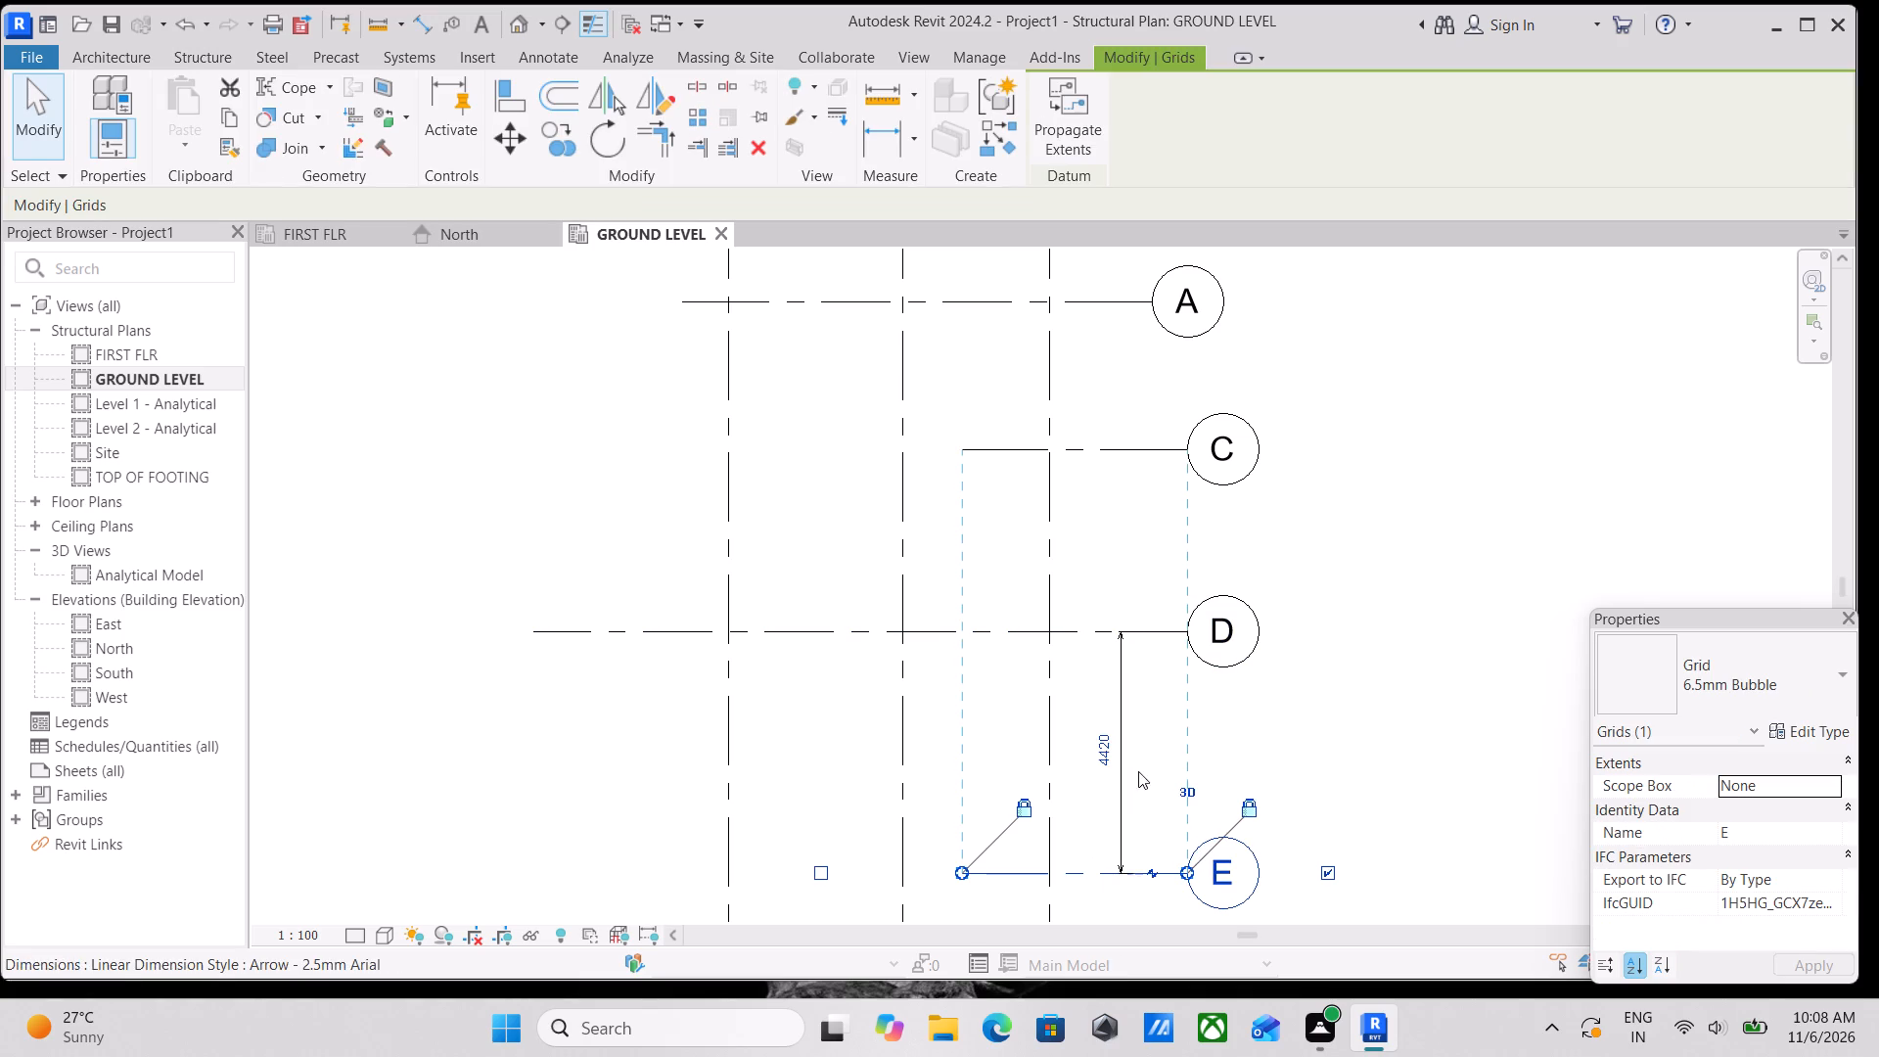
left_click(1106, 749)
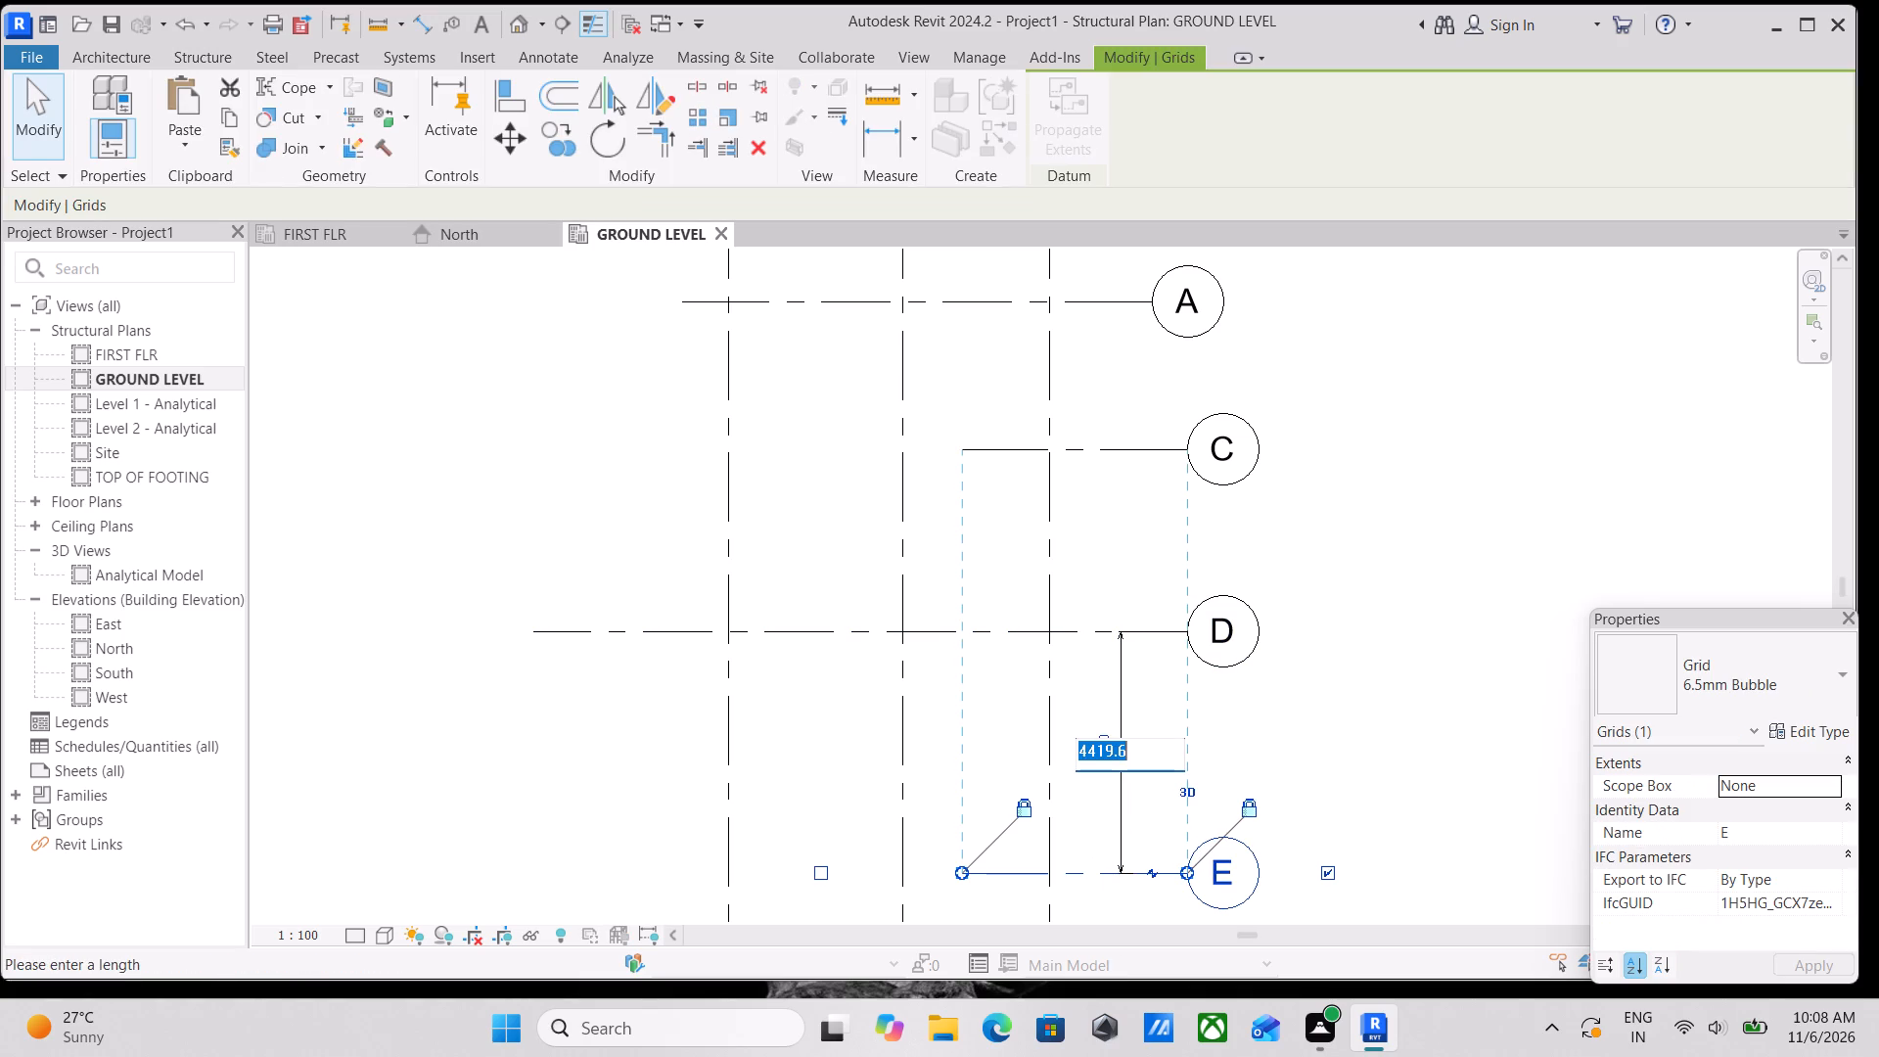
type("14")
type("'6")
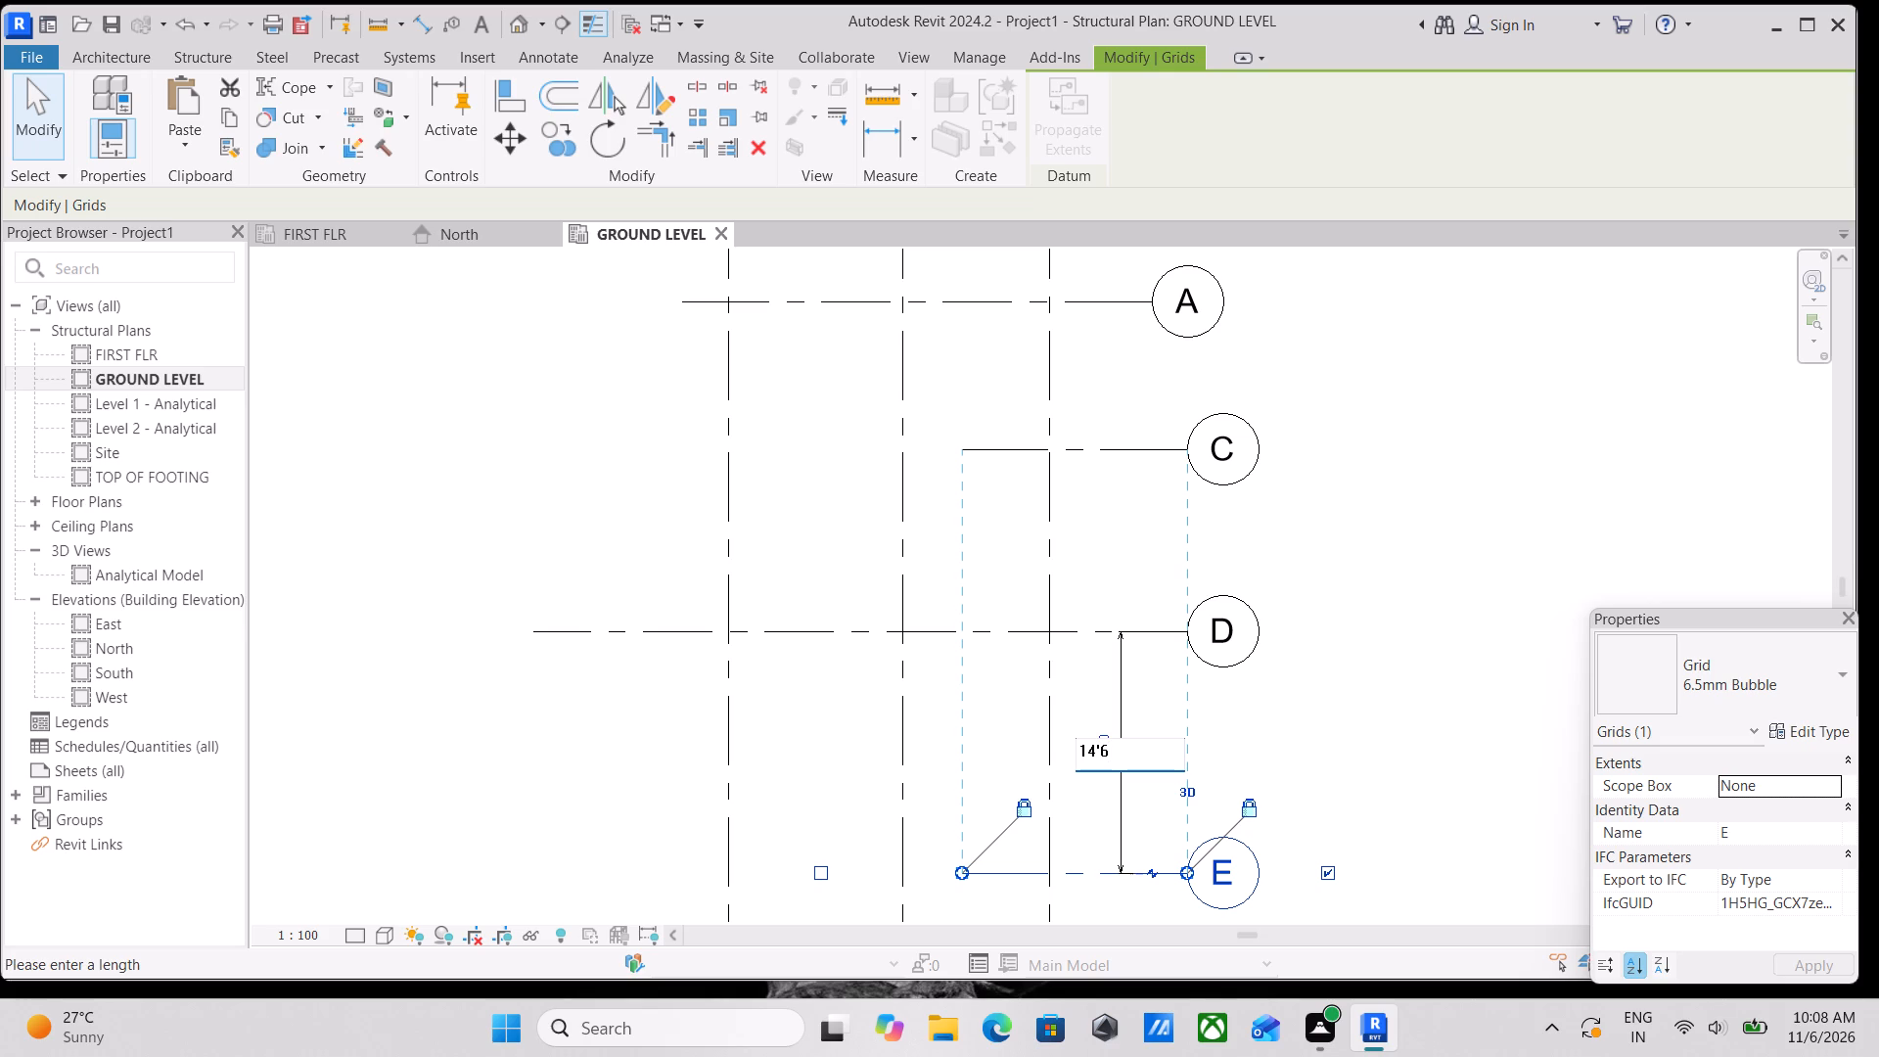
key("Return")
scroll(1126, 755, "down", 2)
key("Escape")
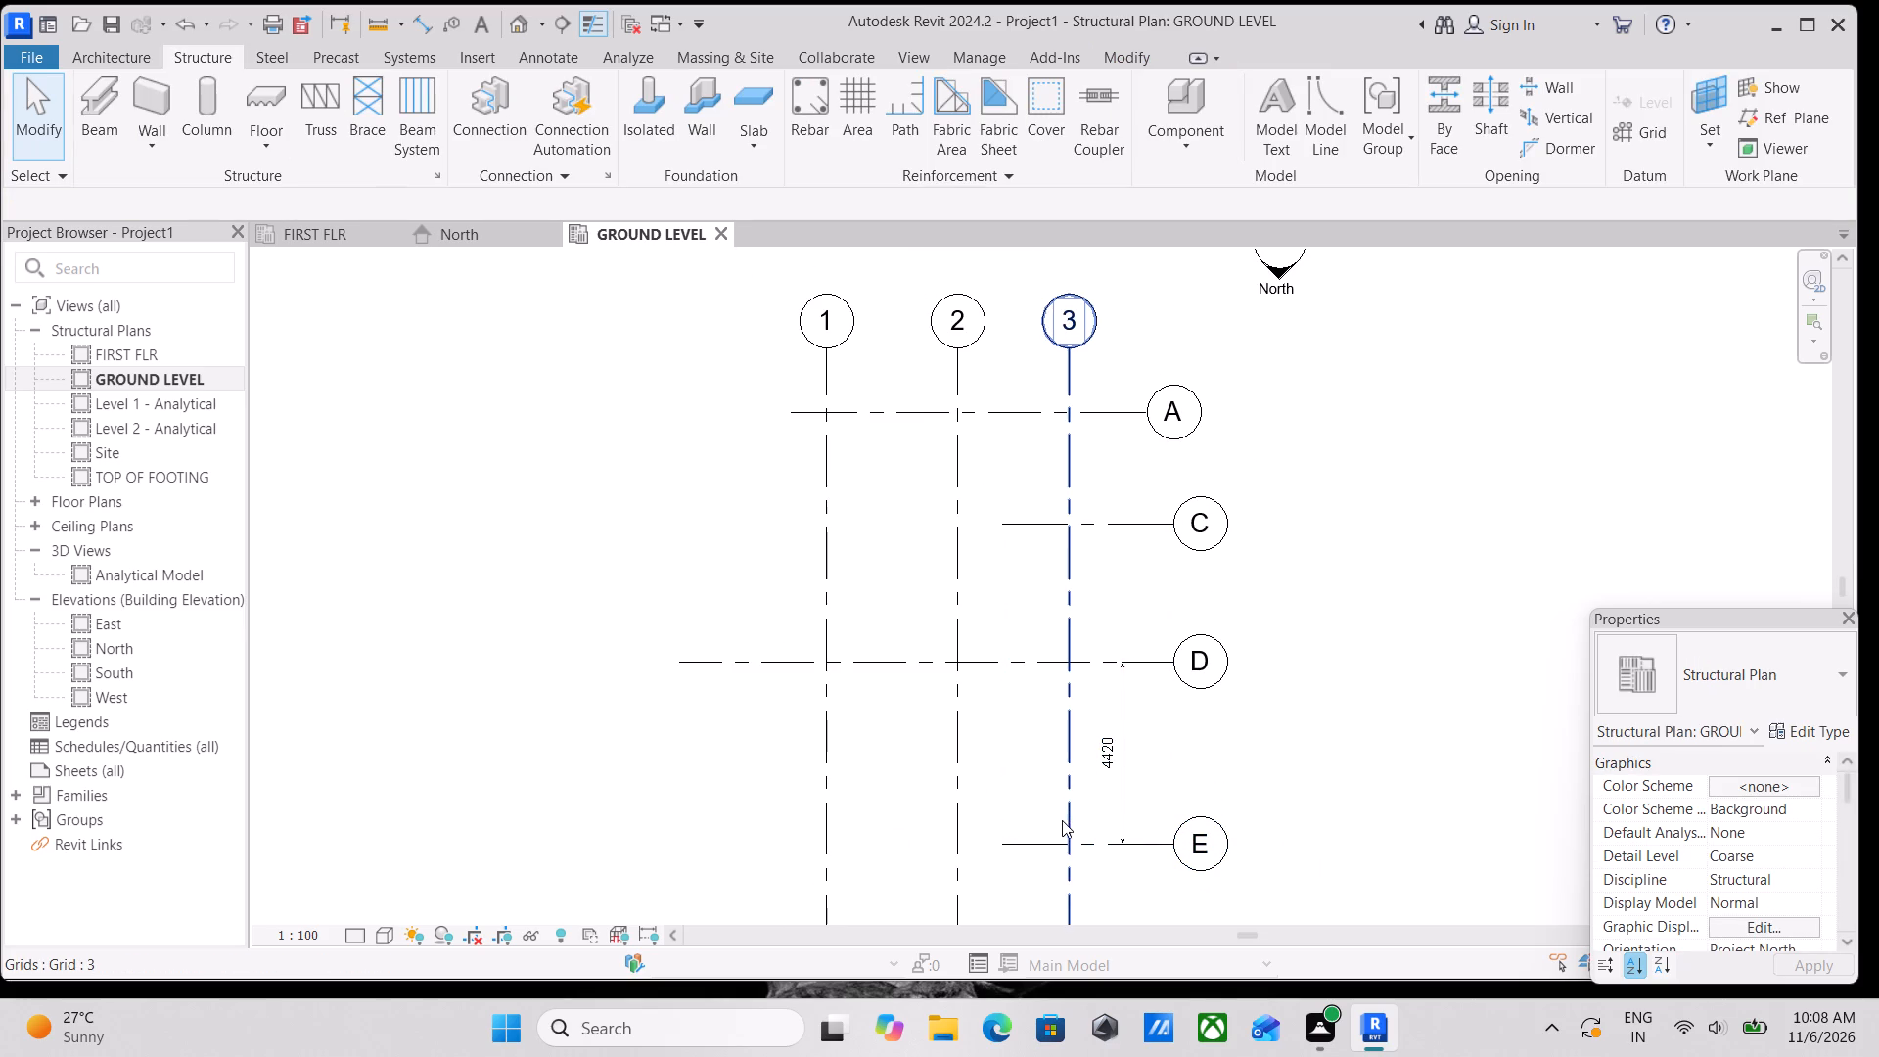
key("Escape")
scroll(1070, 855, "up", 2)
key("Escape")
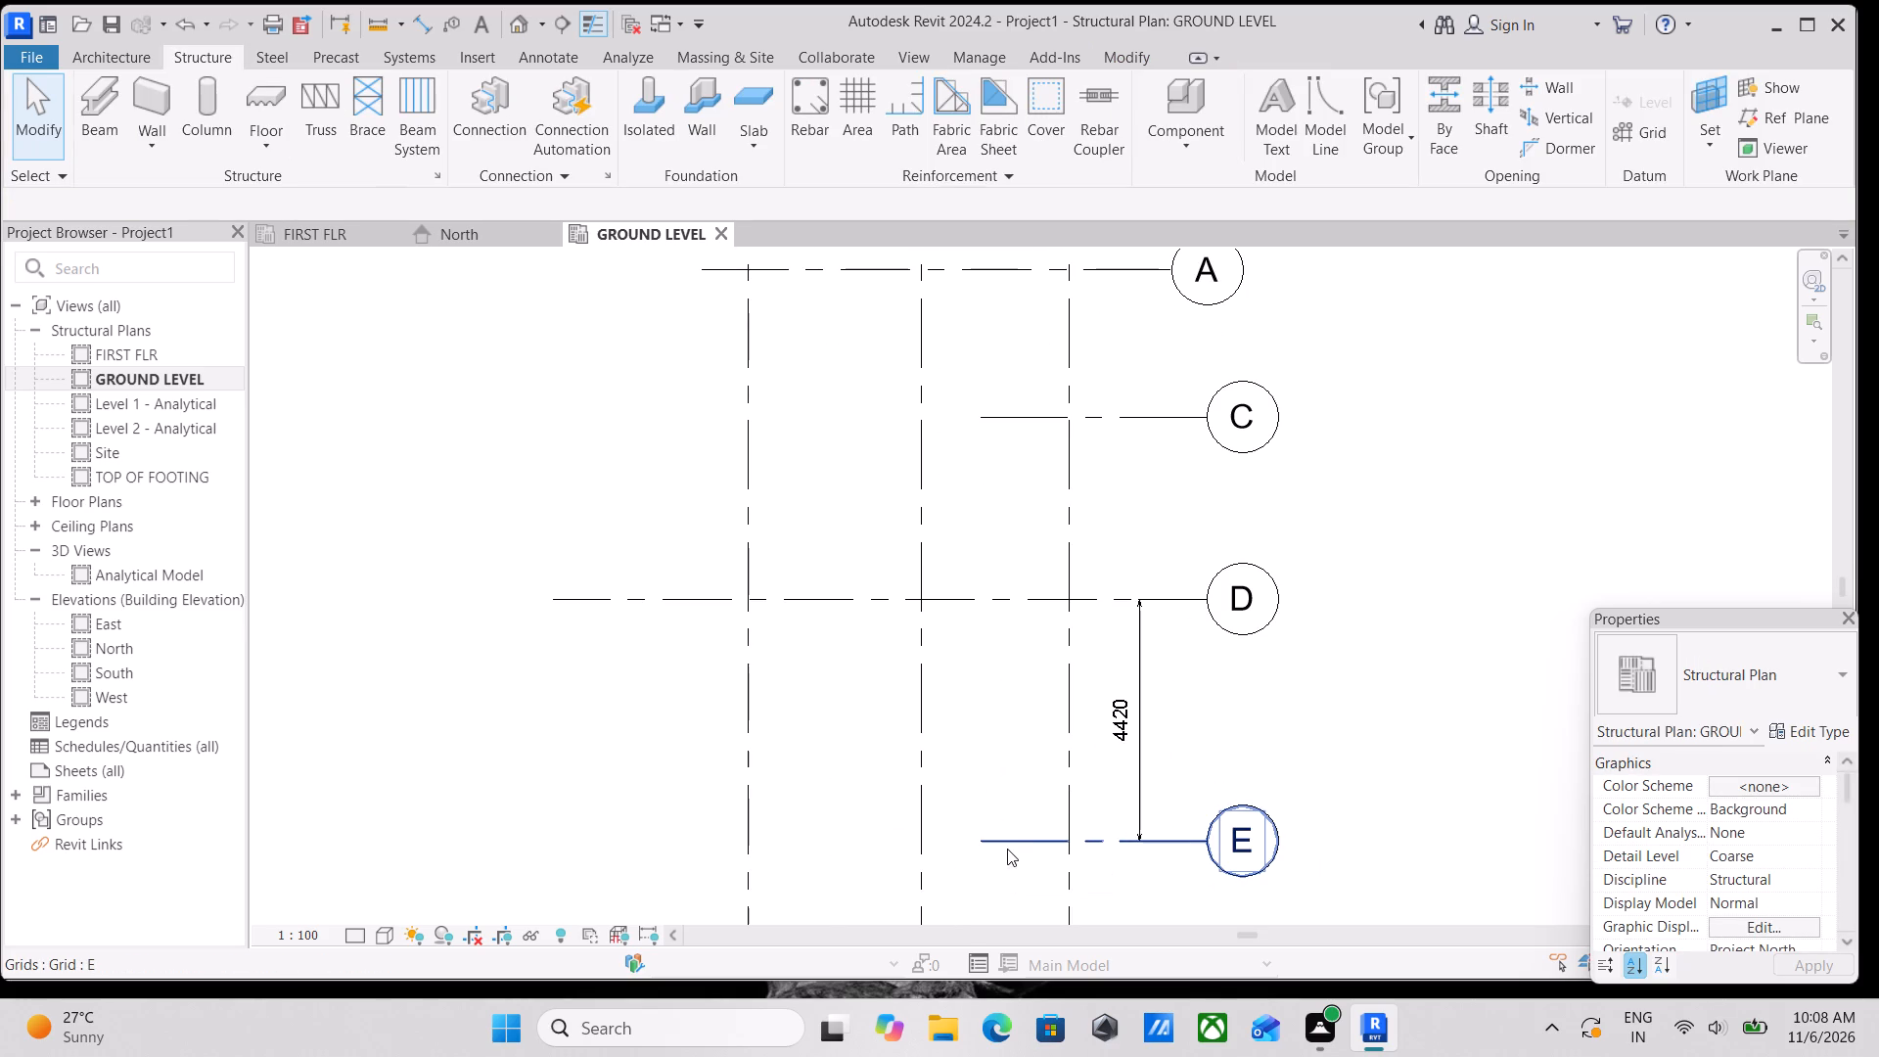
key("Escape")
key("Escape")
key("Escape")
Unlock the west end of grid E from grid C and extend it well past grid 1 to the west.
left_click(1003, 844)
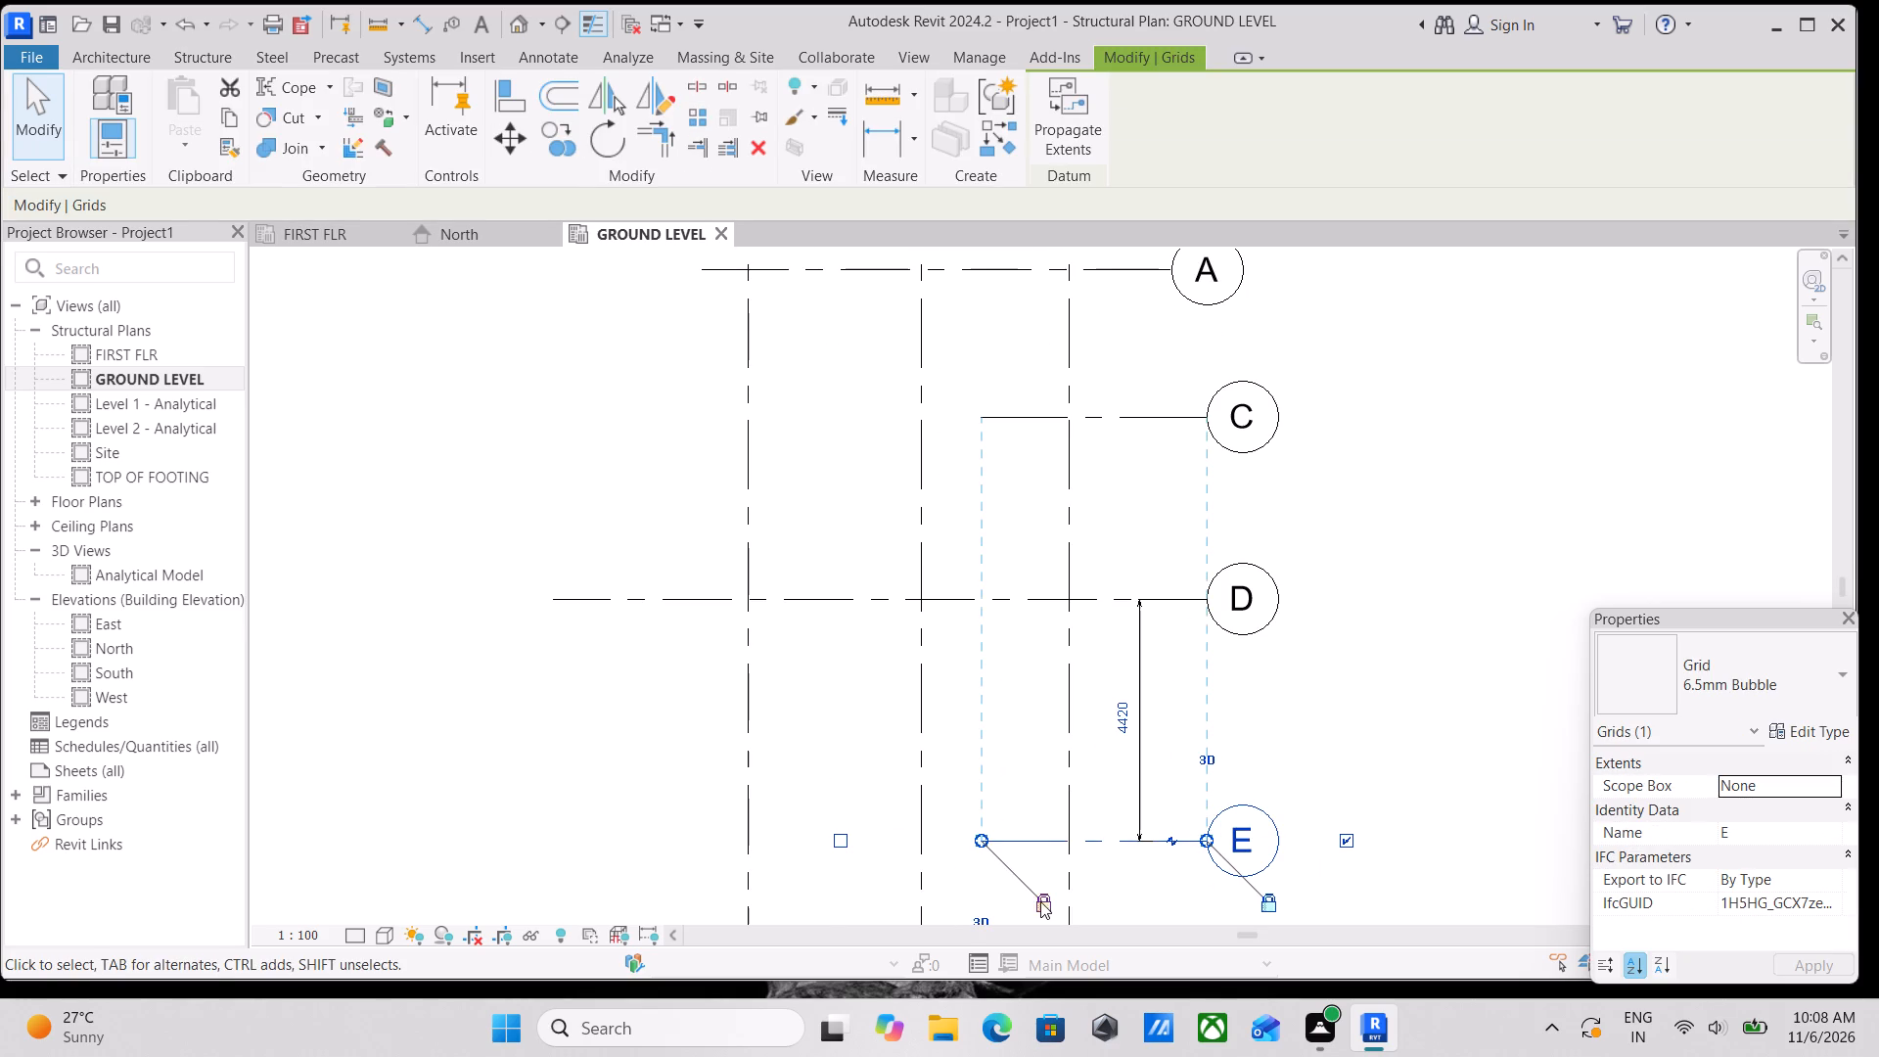
left_click(1040, 901)
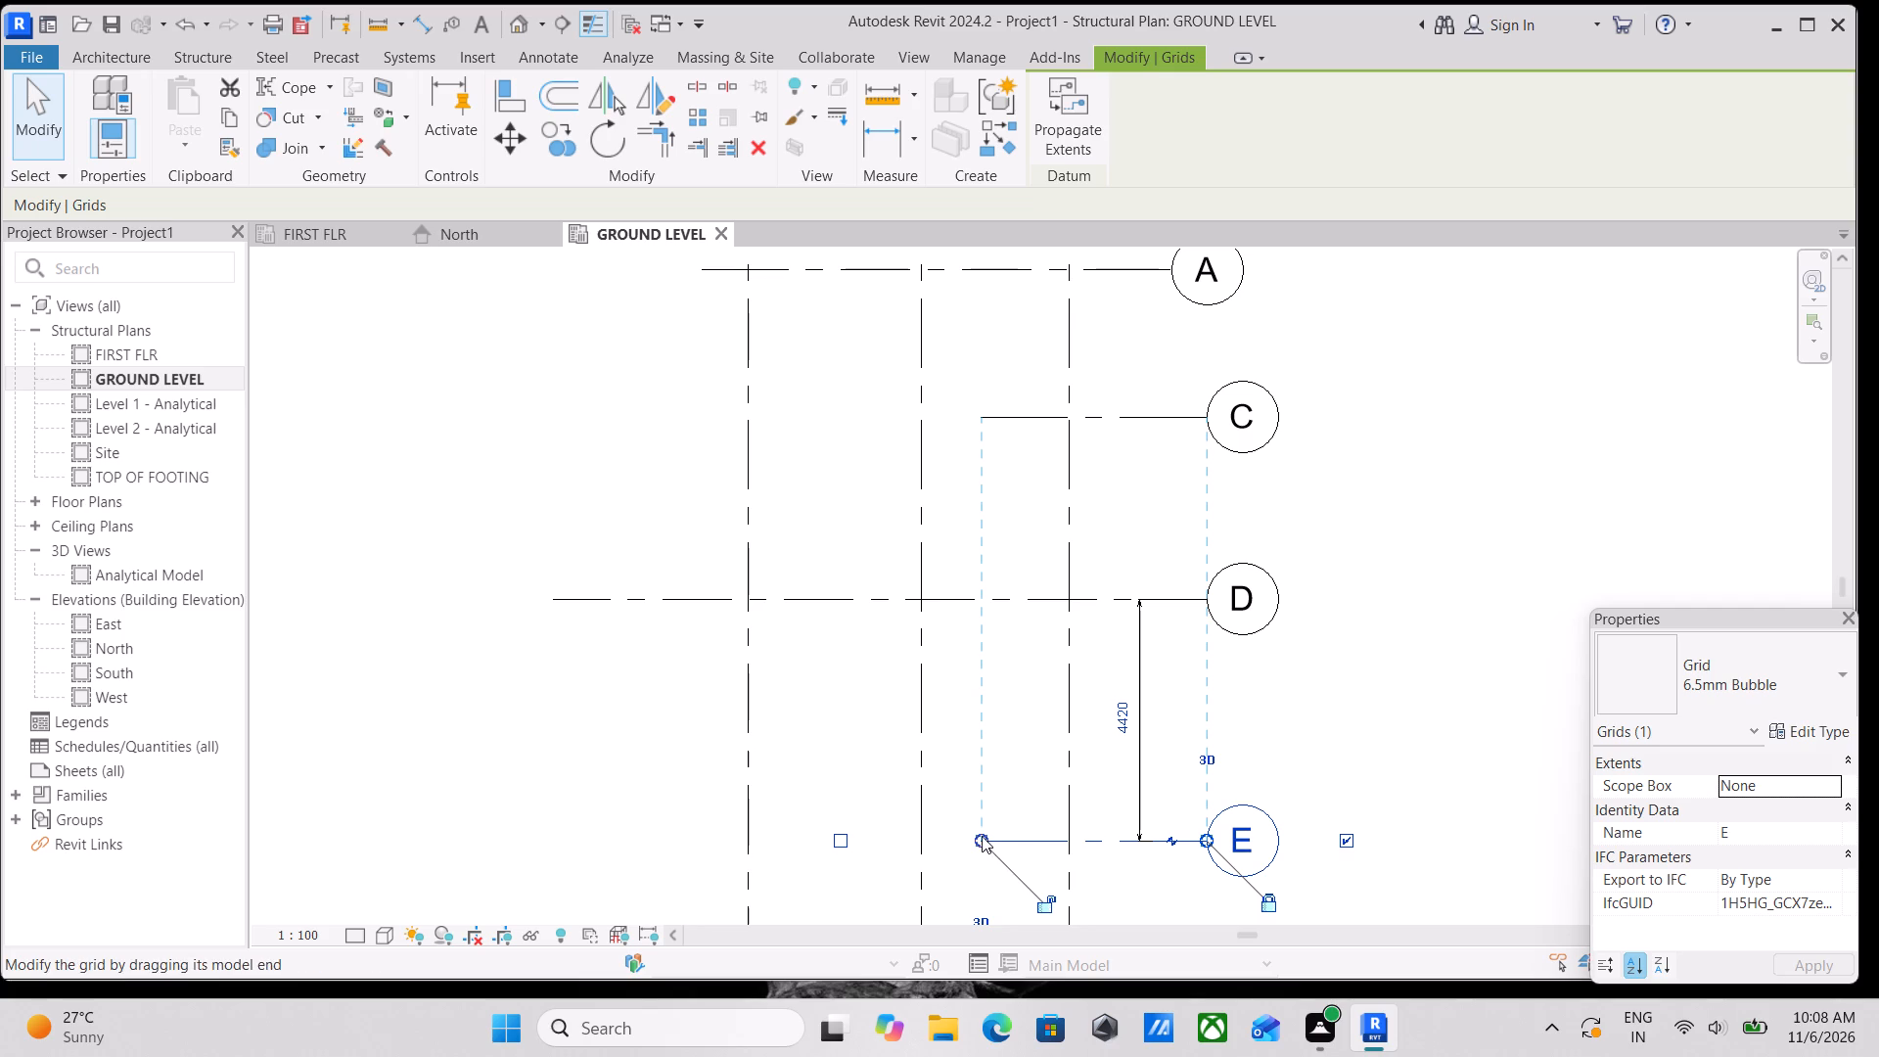
left_click_drag(982, 836, 893, 836)
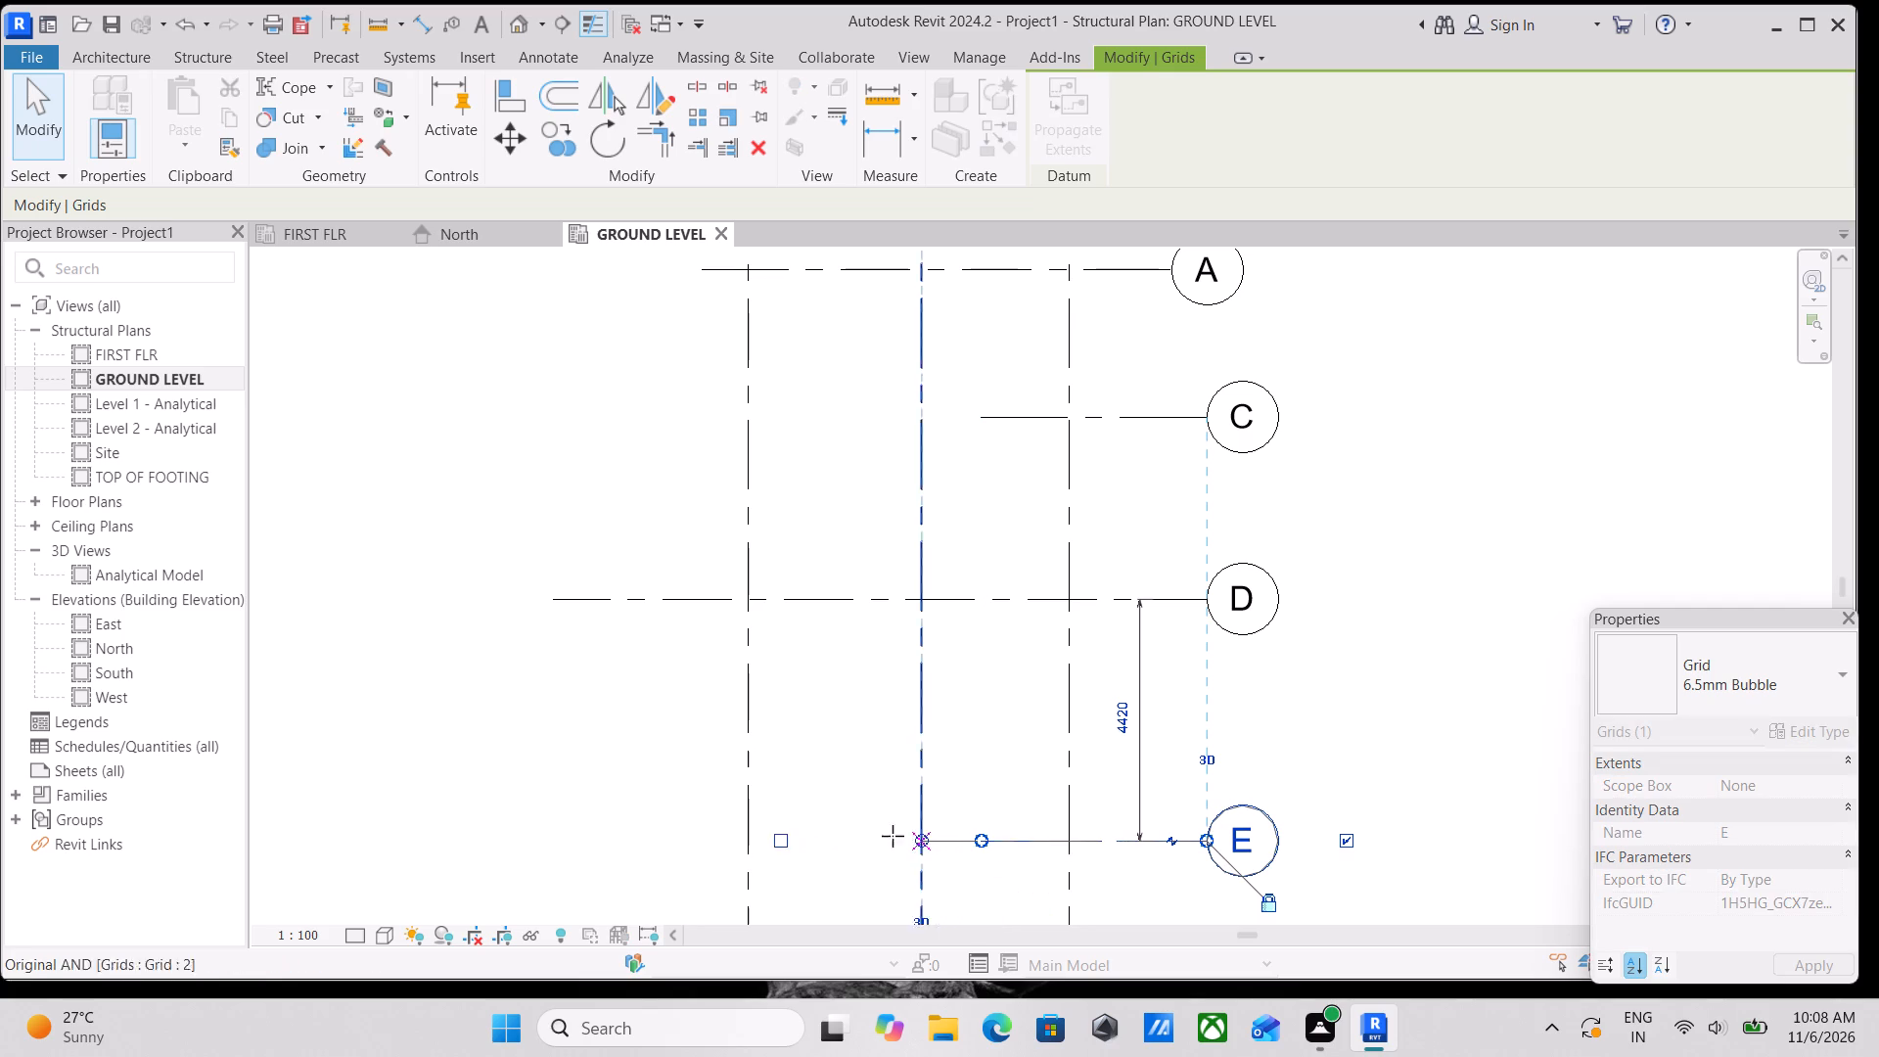
left_click_drag(893, 836, 761, 826)
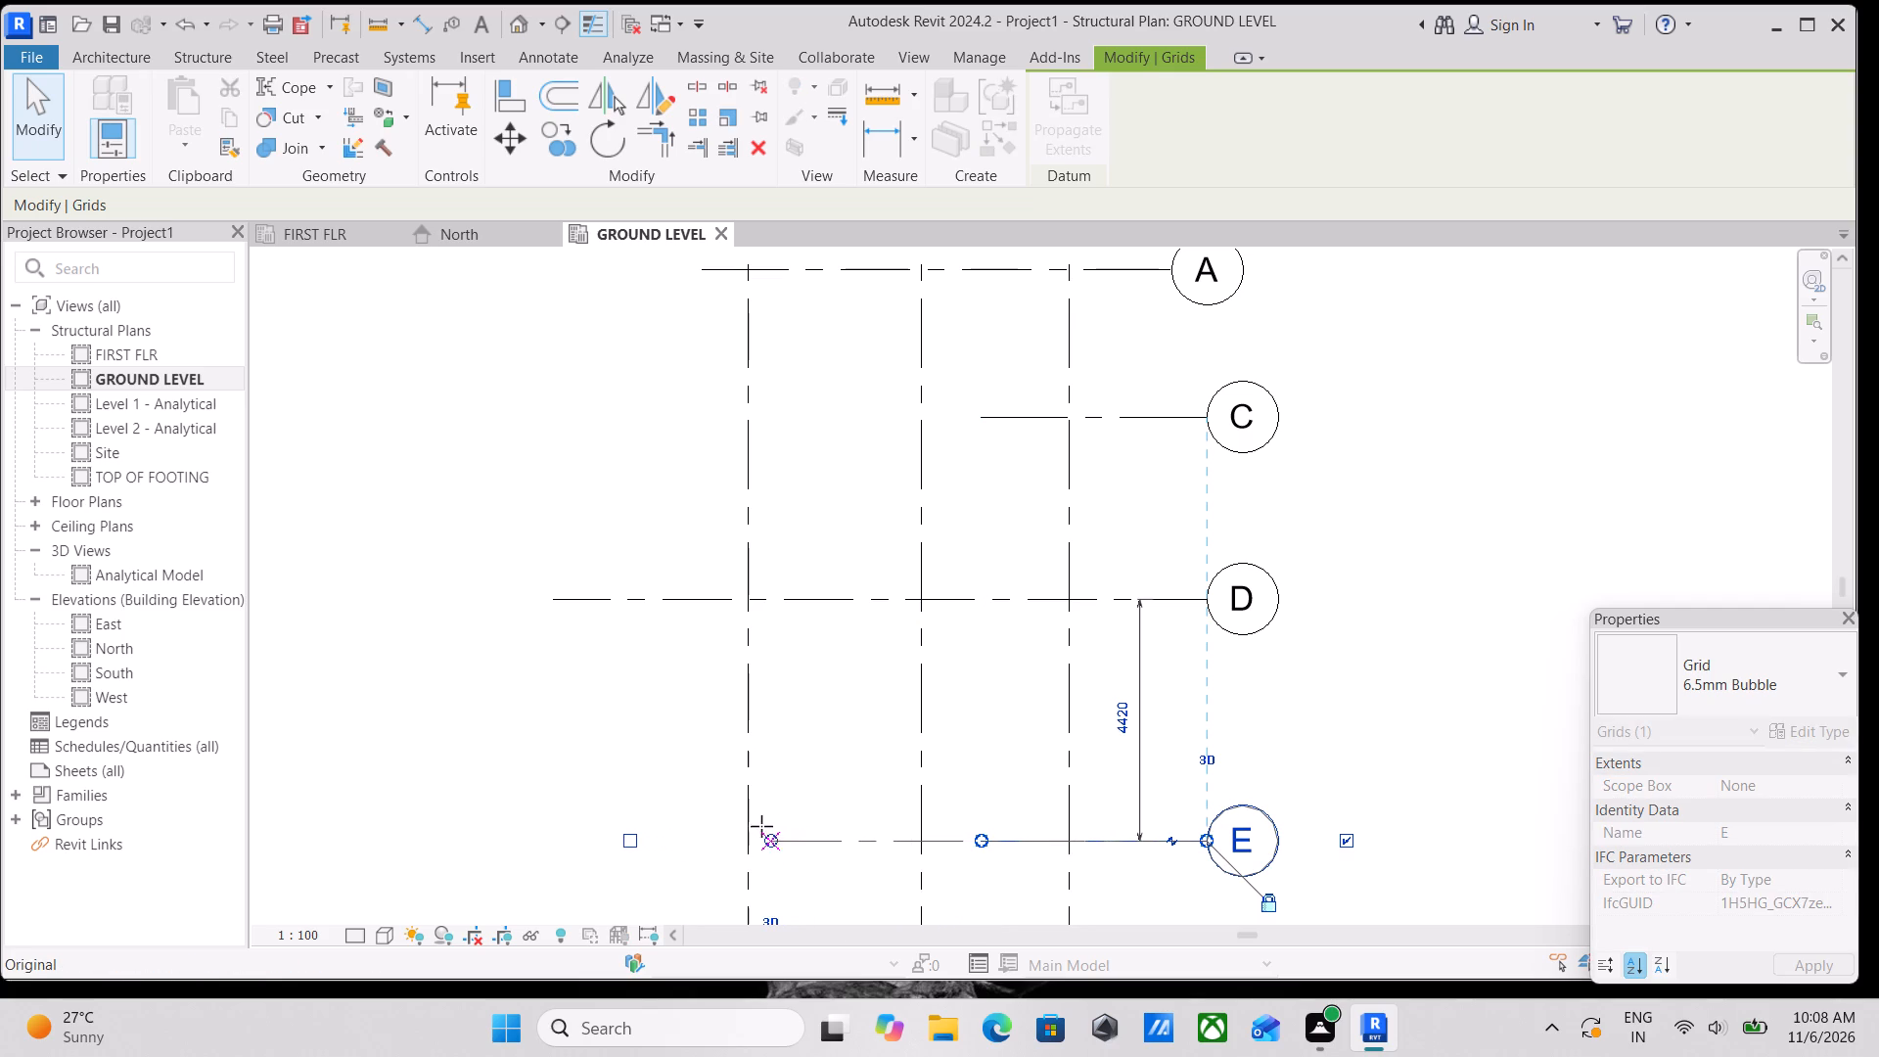
left_click_drag(761, 826, 610, 824)
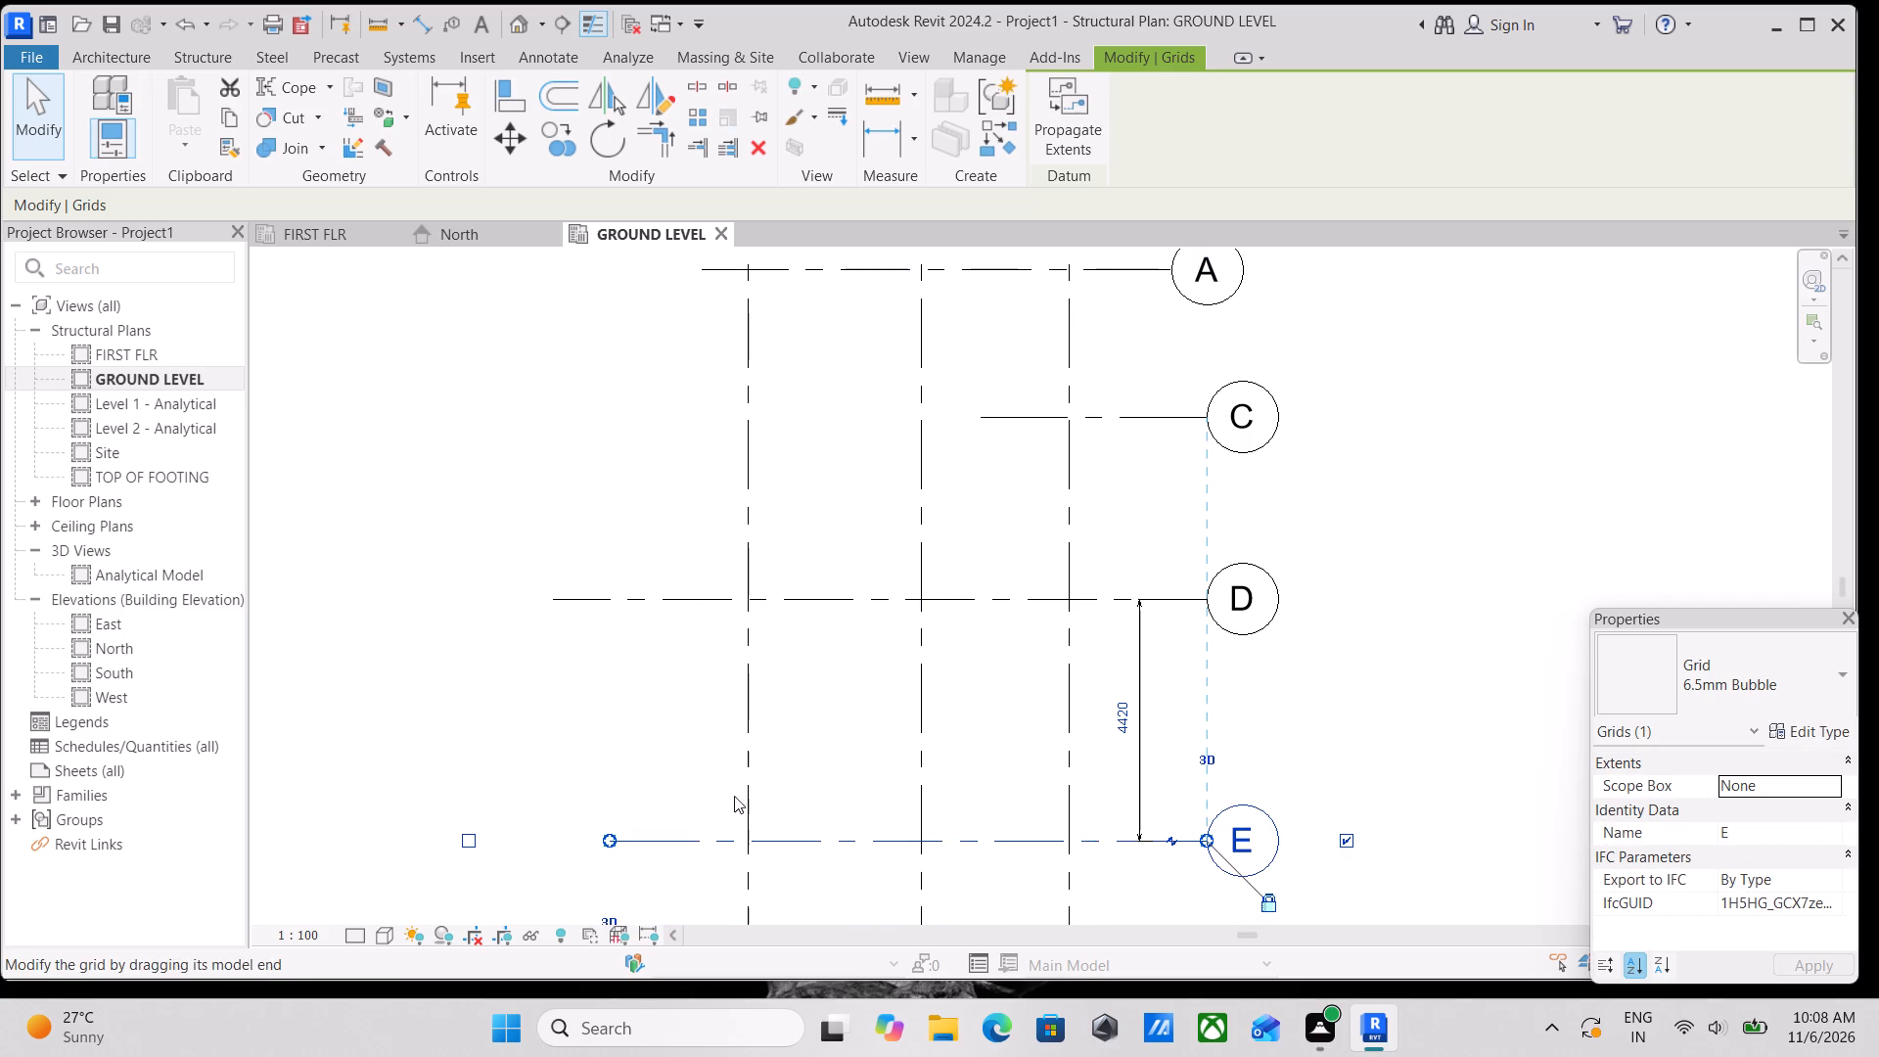
Extend the west end of grid A farther beyond grid 1.
scroll(616, 748, "down", 1)
middle_click_drag(614, 748, 725, 796)
scroll(727, 760, "down", 1)
middle_click_drag(723, 762, 774, 811)
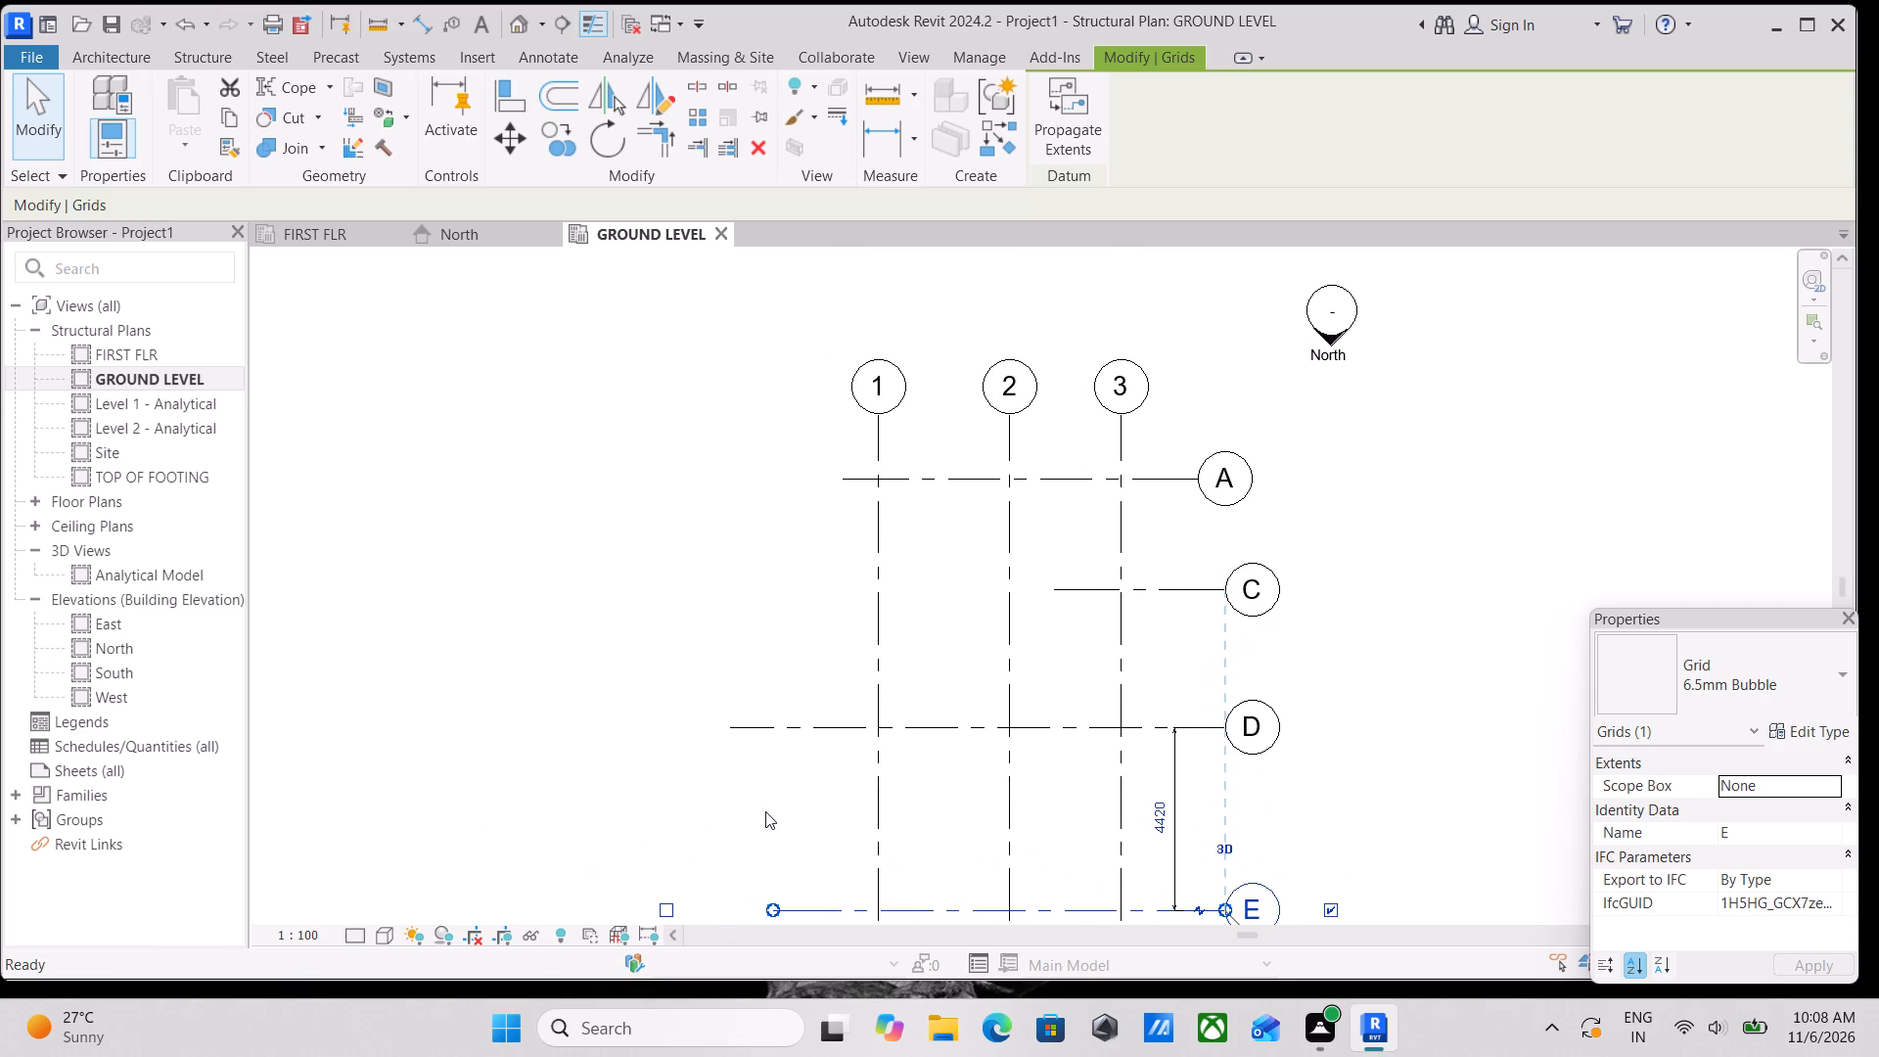
middle_click_drag(768, 605, 814, 702)
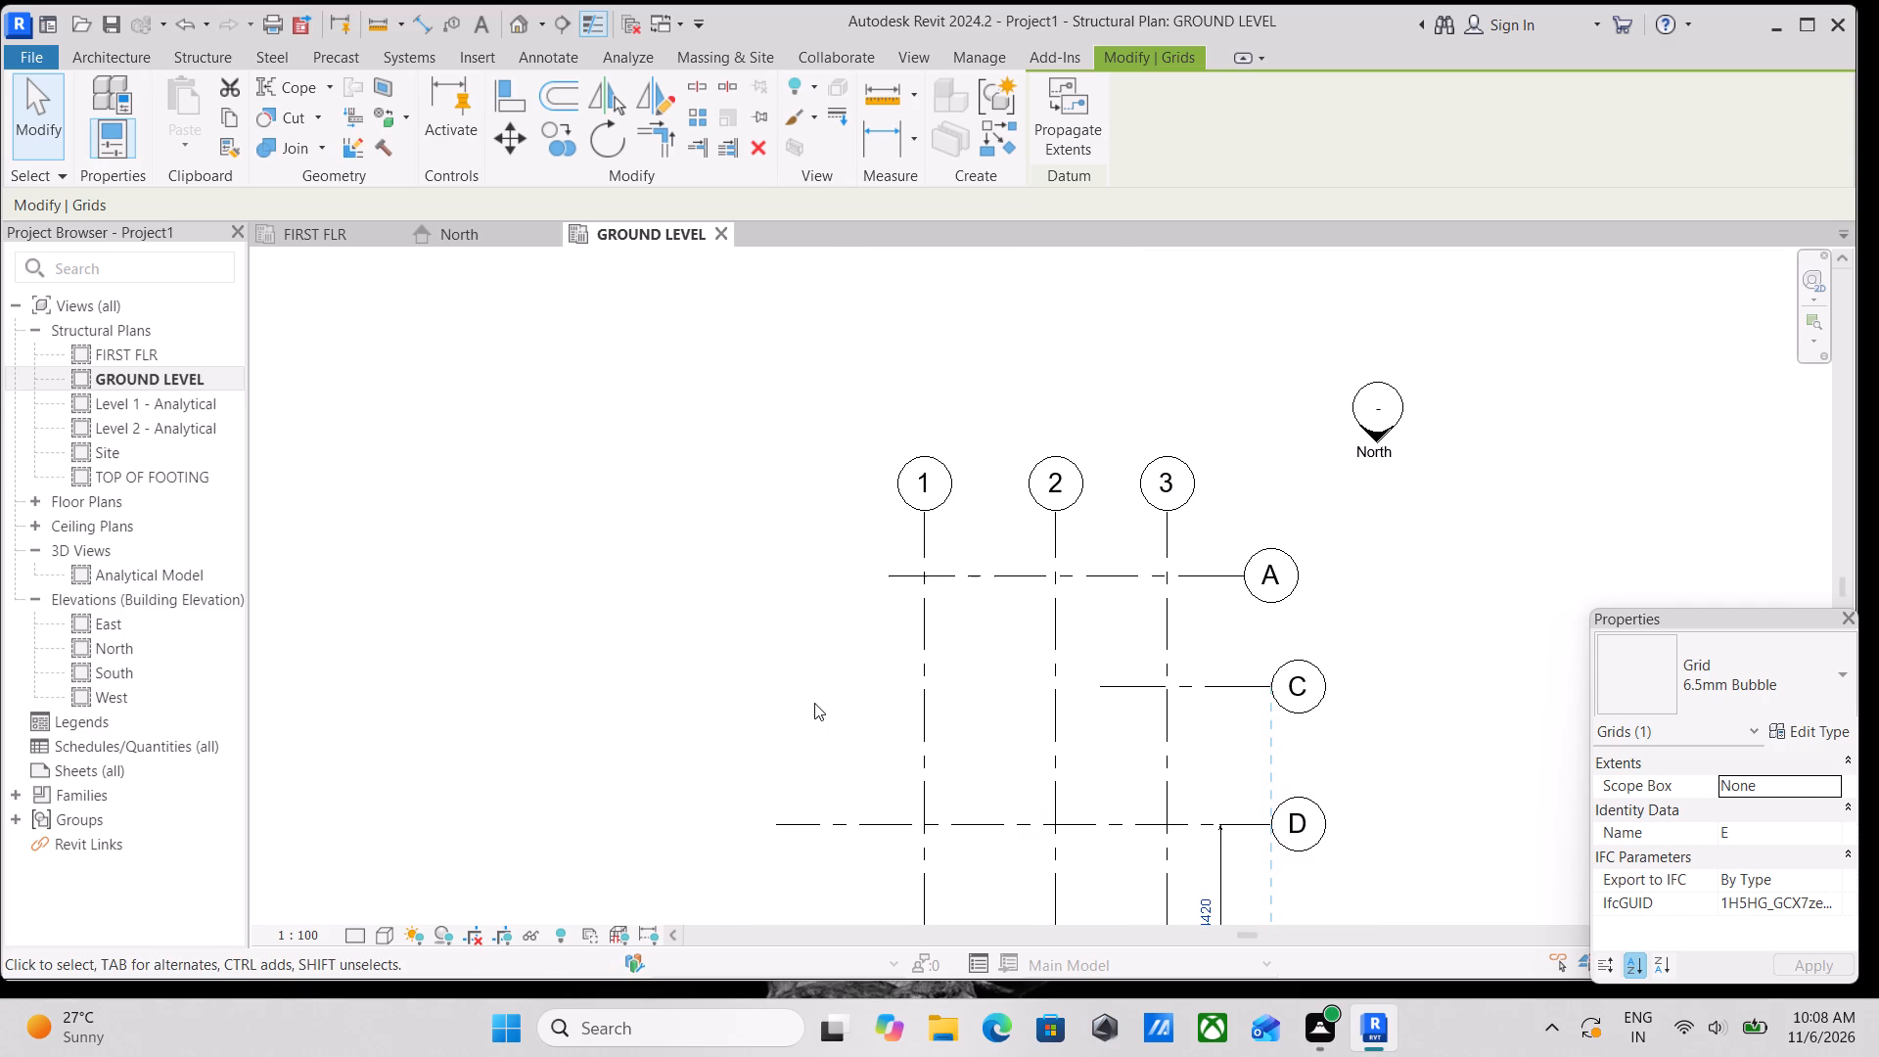
scroll(883, 643, "up", 3)
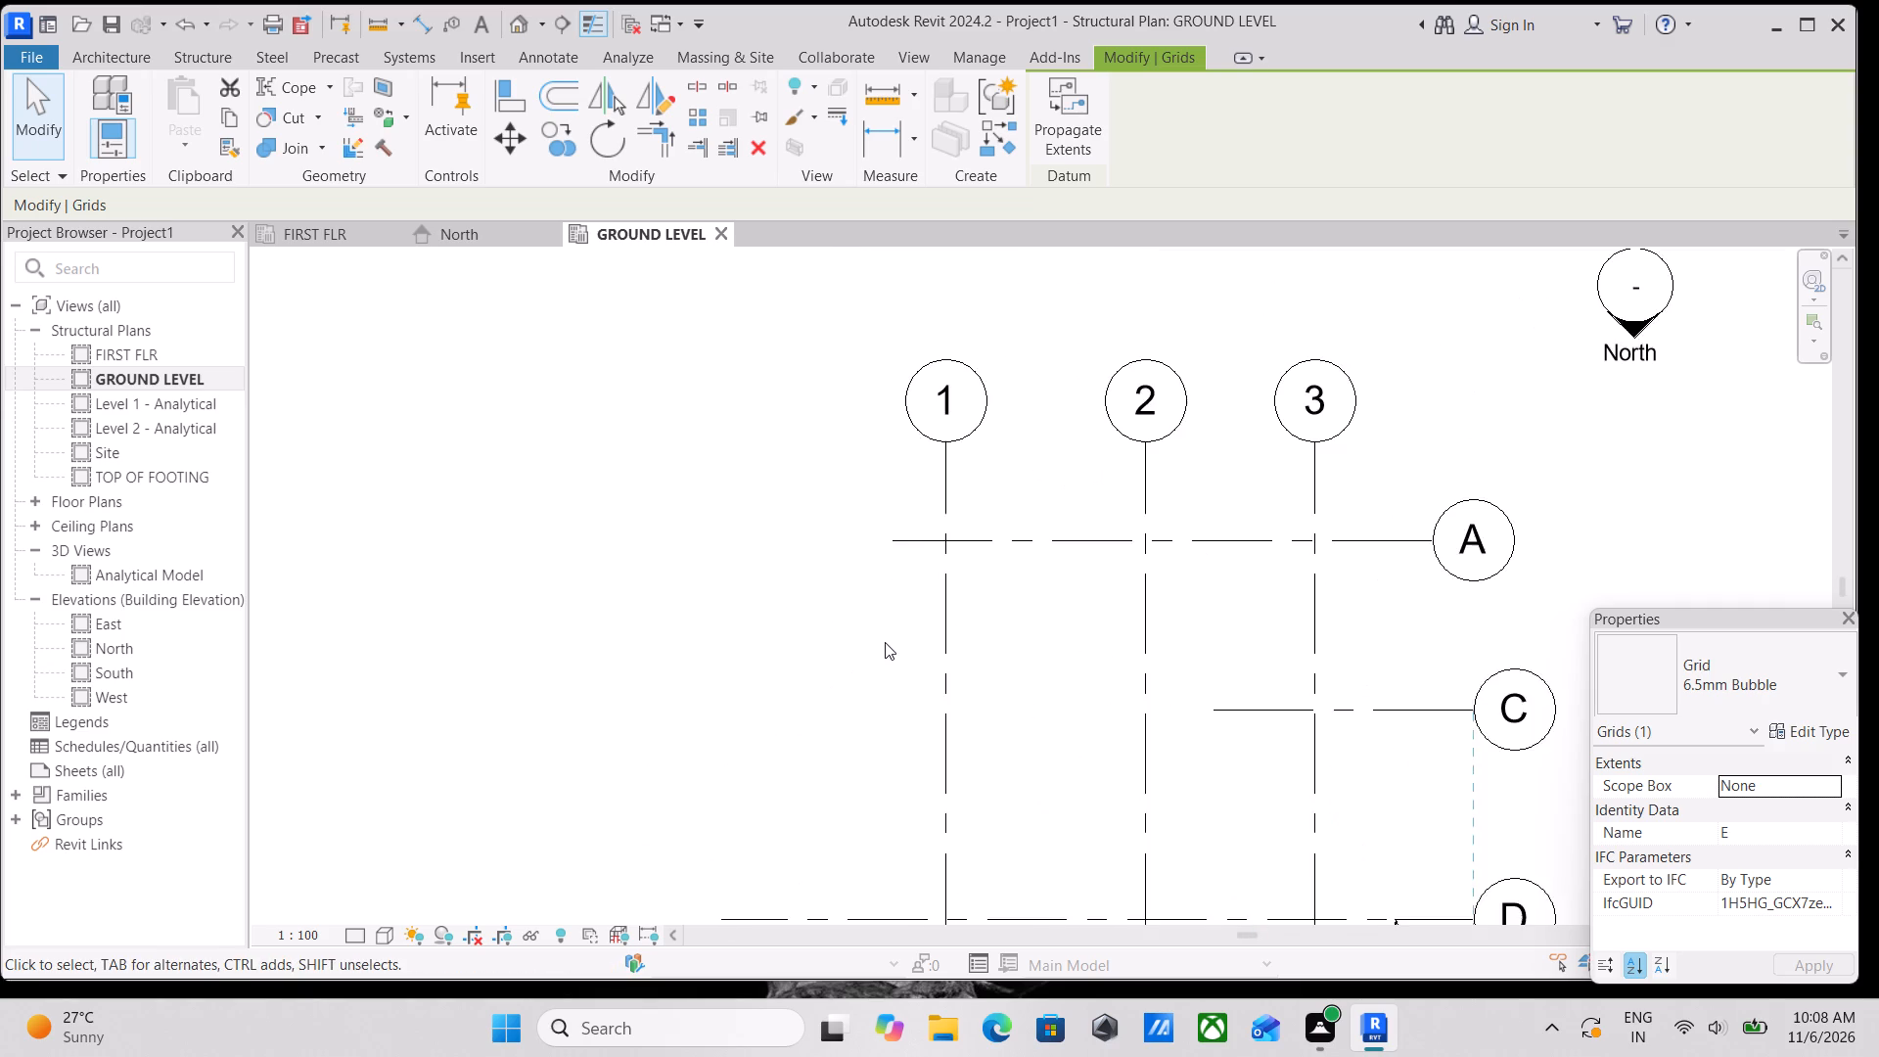
scroll(1057, 613, "up", 2)
middle_click_drag(1064, 662, 1117, 835)
left_click(1089, 690)
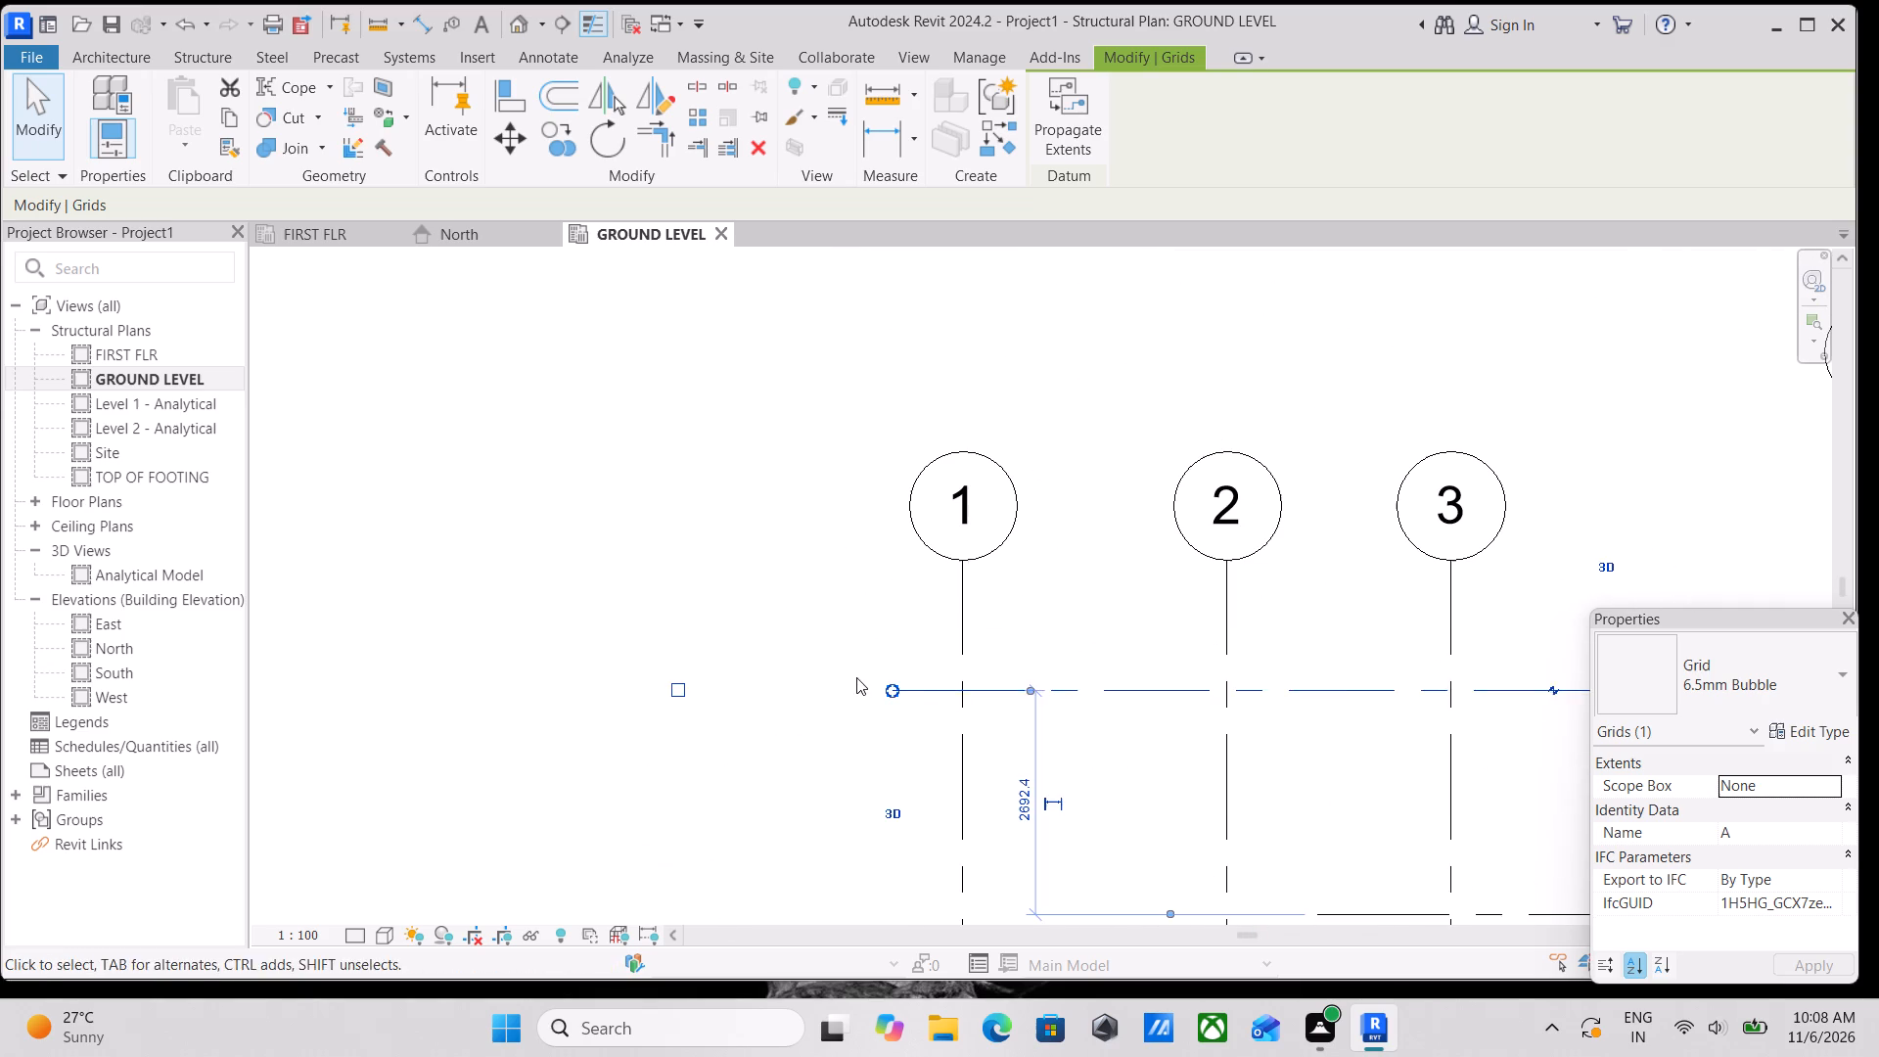
scroll(856, 677, "down", 2)
left_click_drag(882, 680, 800, 680)
Extend the bubble end of grid A eastward to align with the bubble end of grid C.
scroll(1362, 722, "down", 2)
middle_click_drag(1364, 722, 1147, 690)
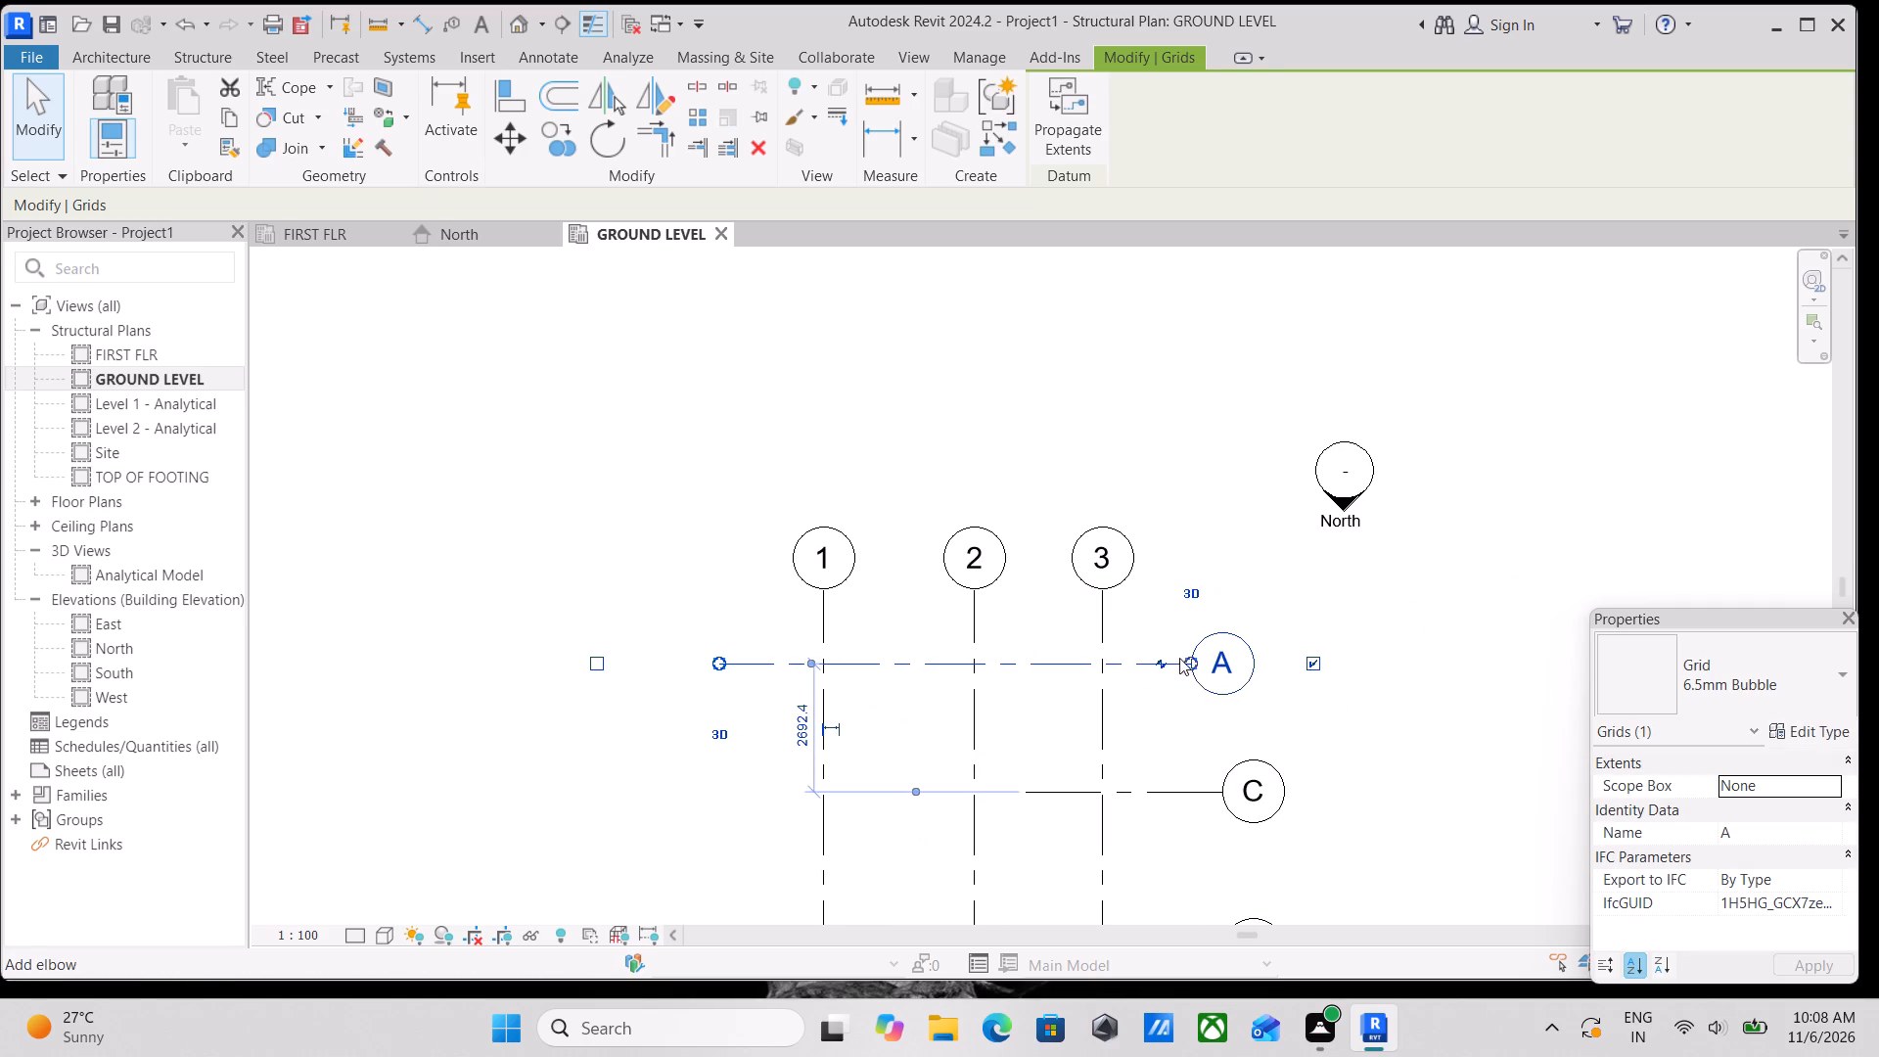
left_click_drag(1194, 658, 1229, 658)
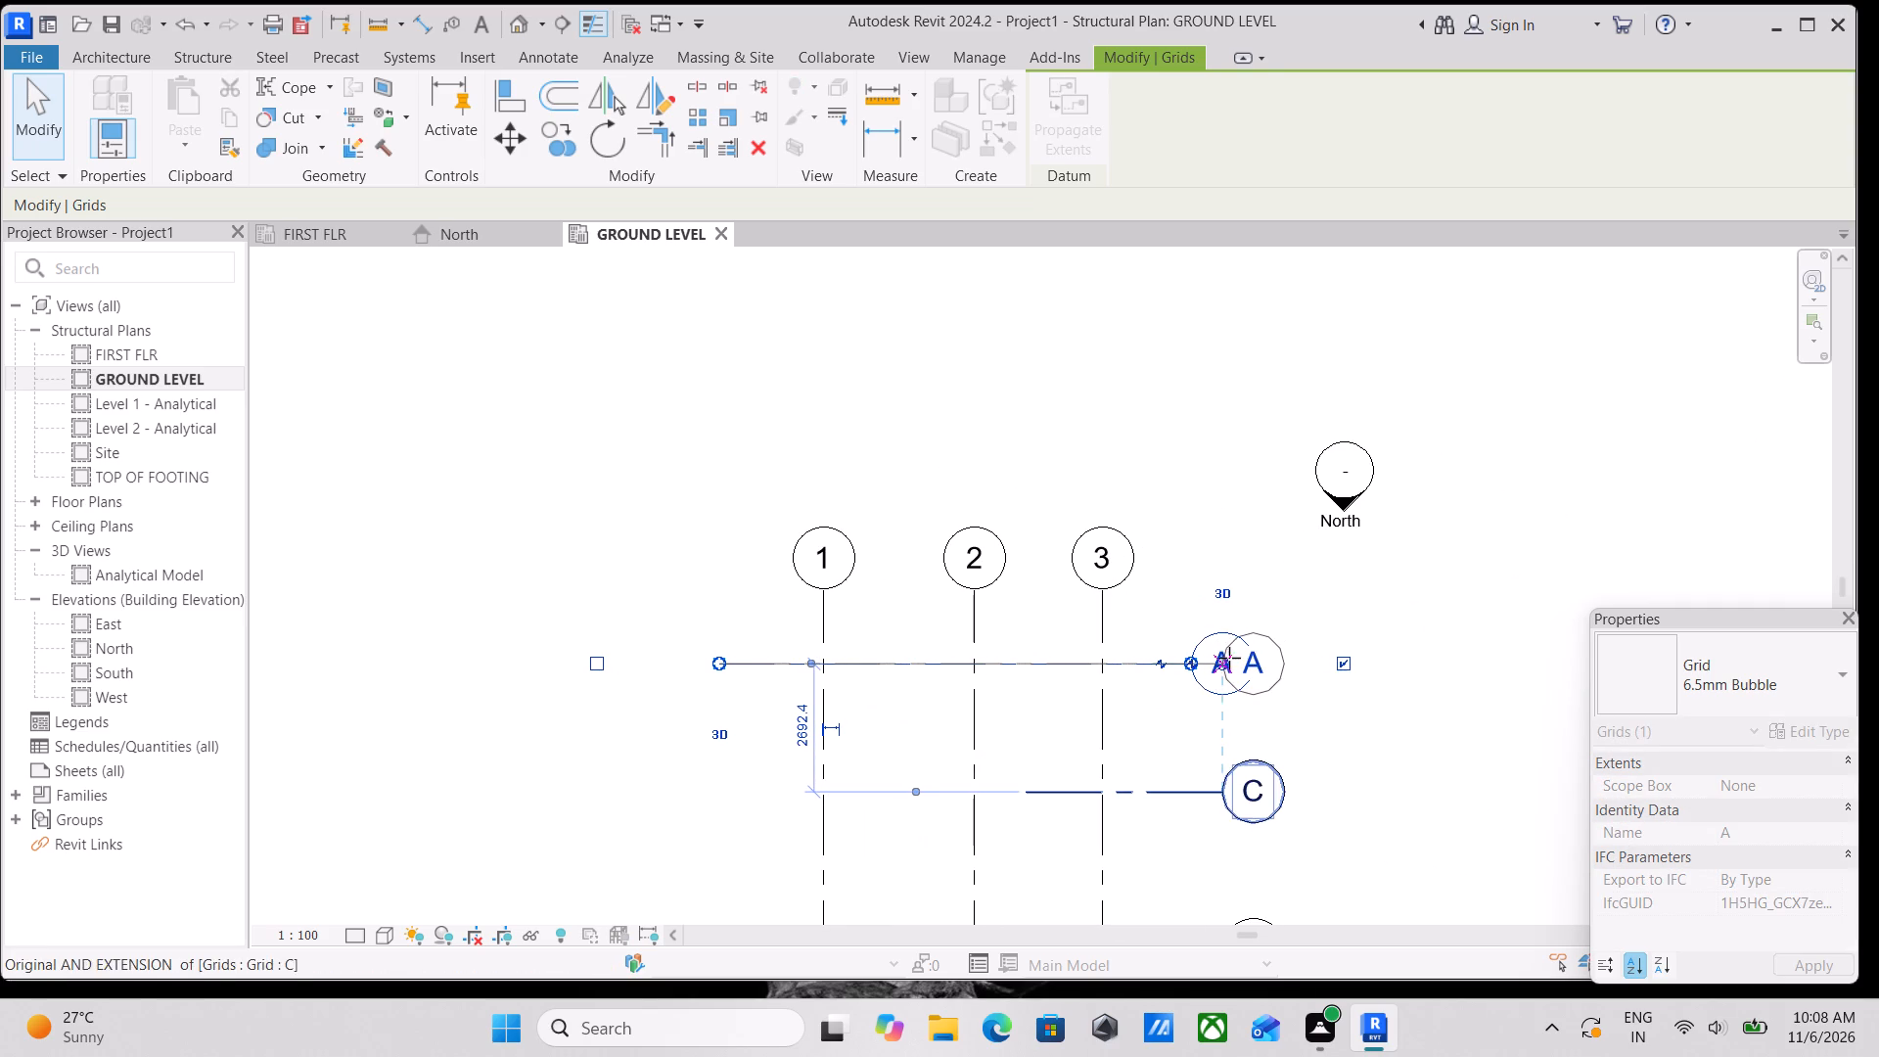
left_click_drag(1229, 658, 1225, 658)
scroll(1054, 757, "down", 3)
middle_click_drag(1133, 726, 1226, 685)
scroll(1116, 732, "up", 3)
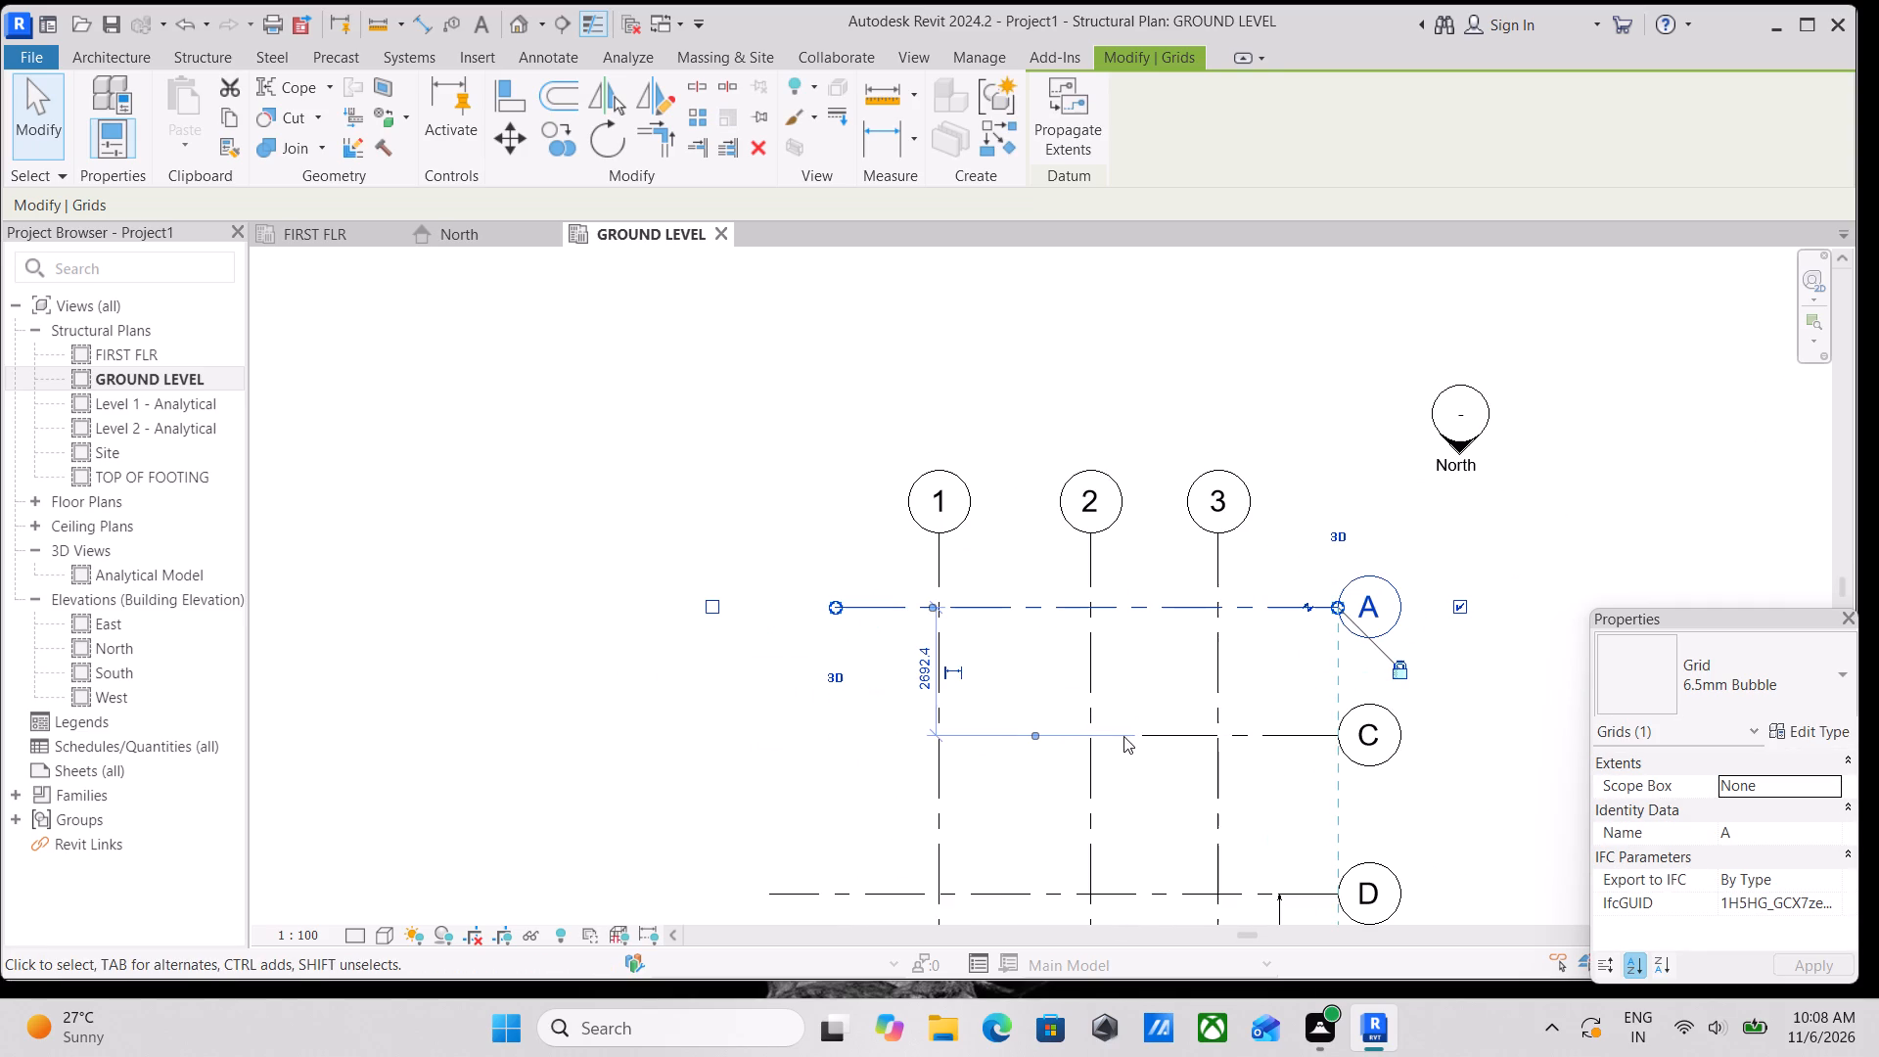
key("Escape")
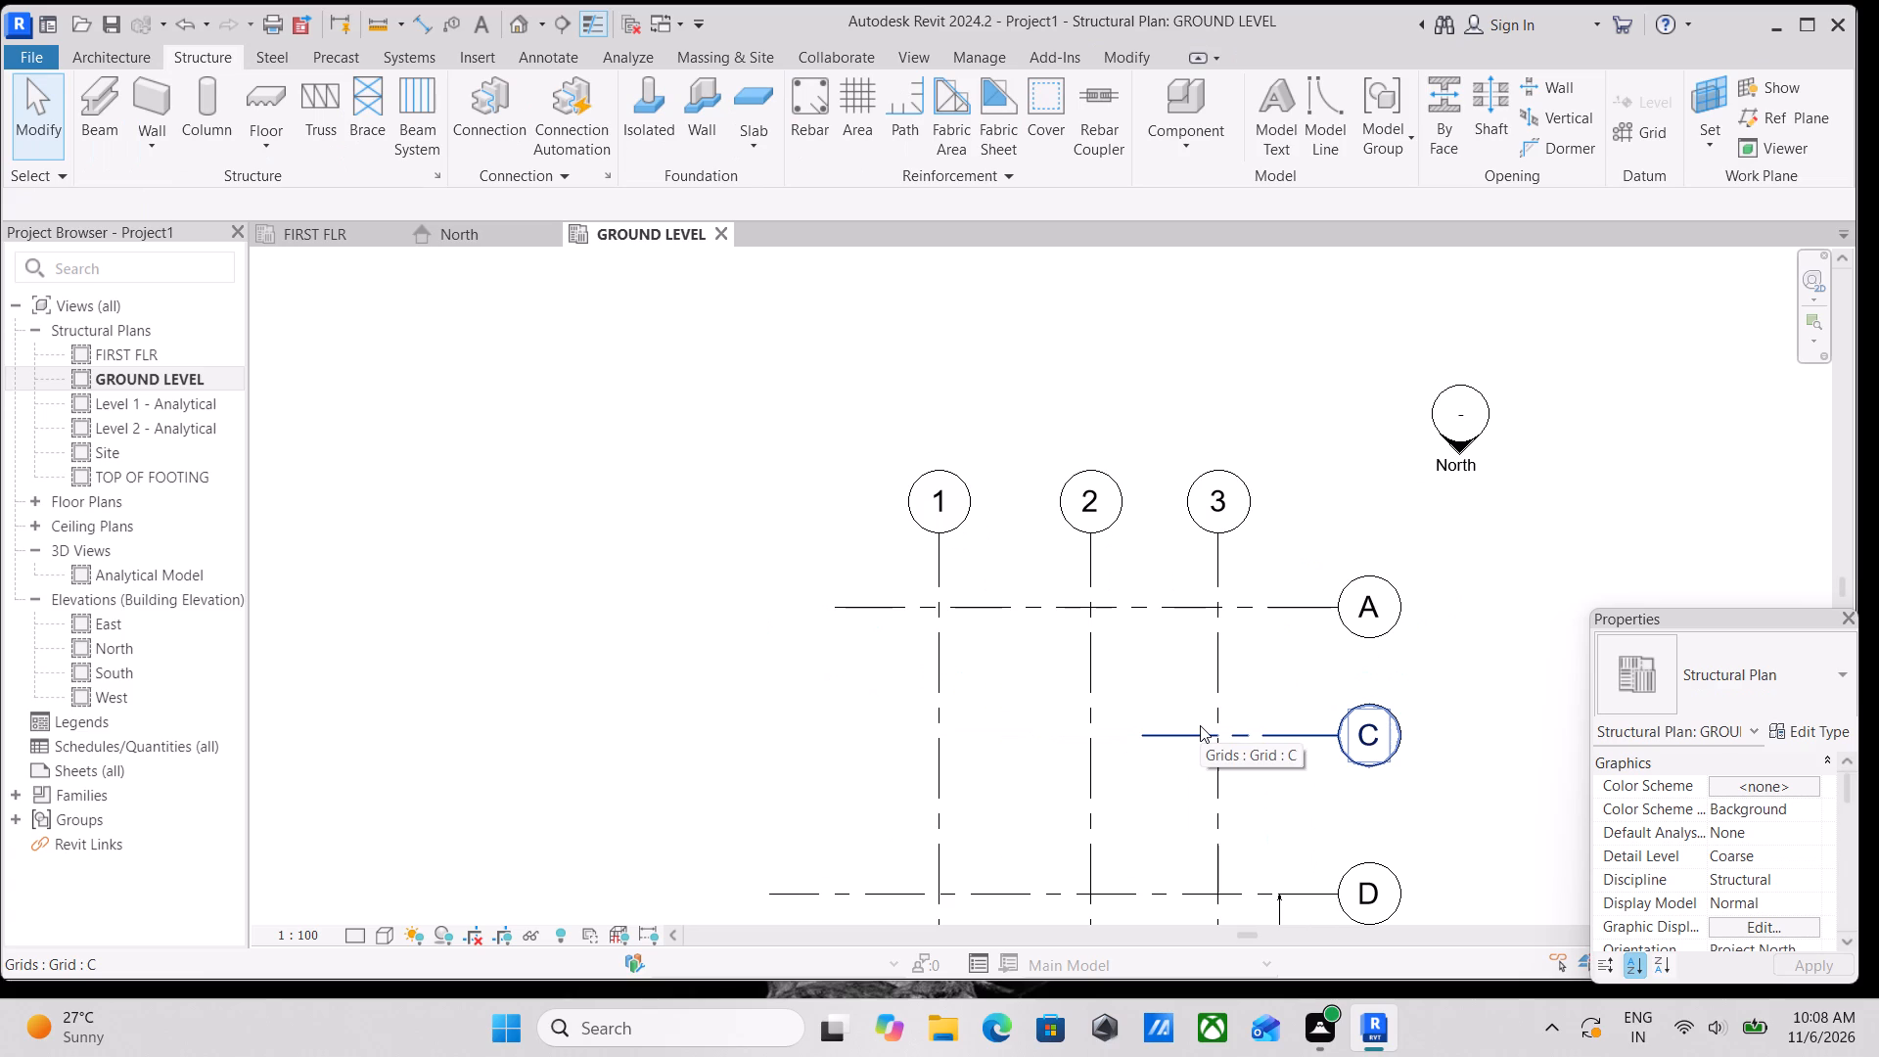
Place a new grid by picking grid A with an offset of 12'5 to the south.
scroll(1132, 717, "up", 1)
scroll(1165, 686, "down", 3)
middle_click_drag(1122, 668, 1150, 704)
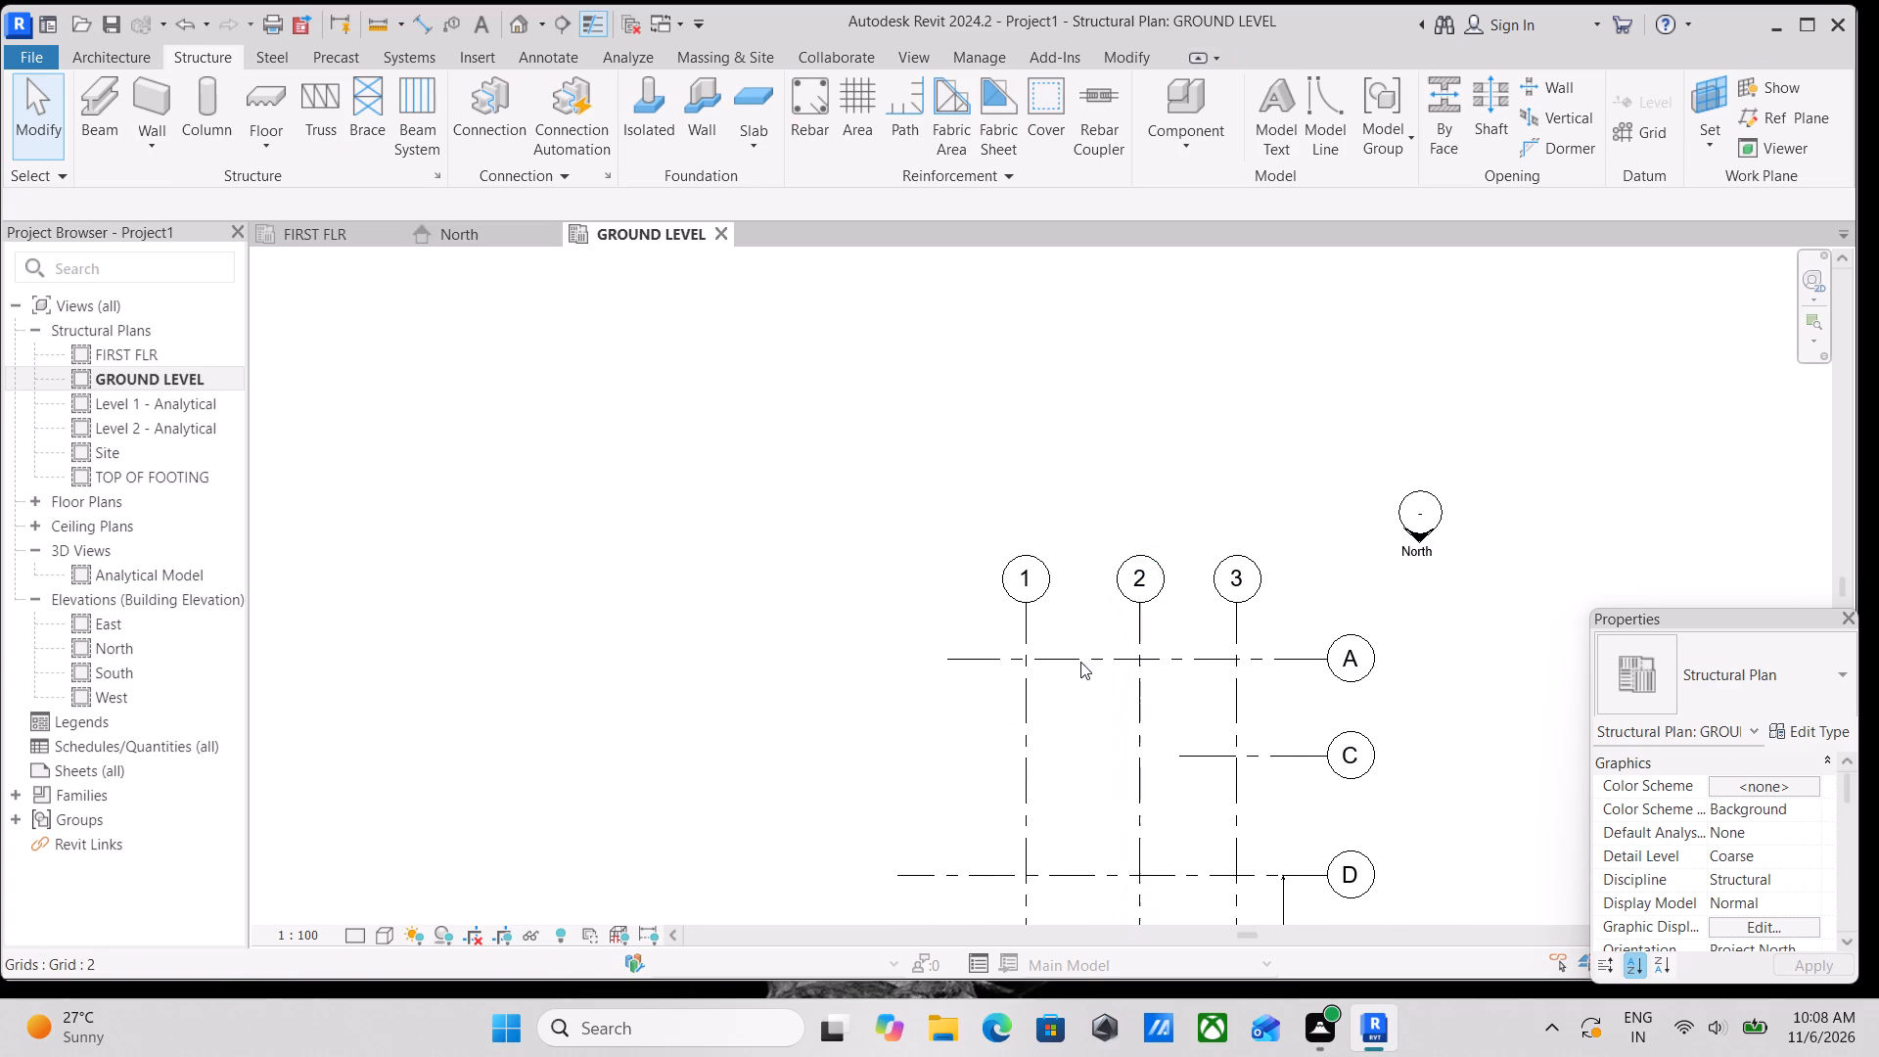
key("g")
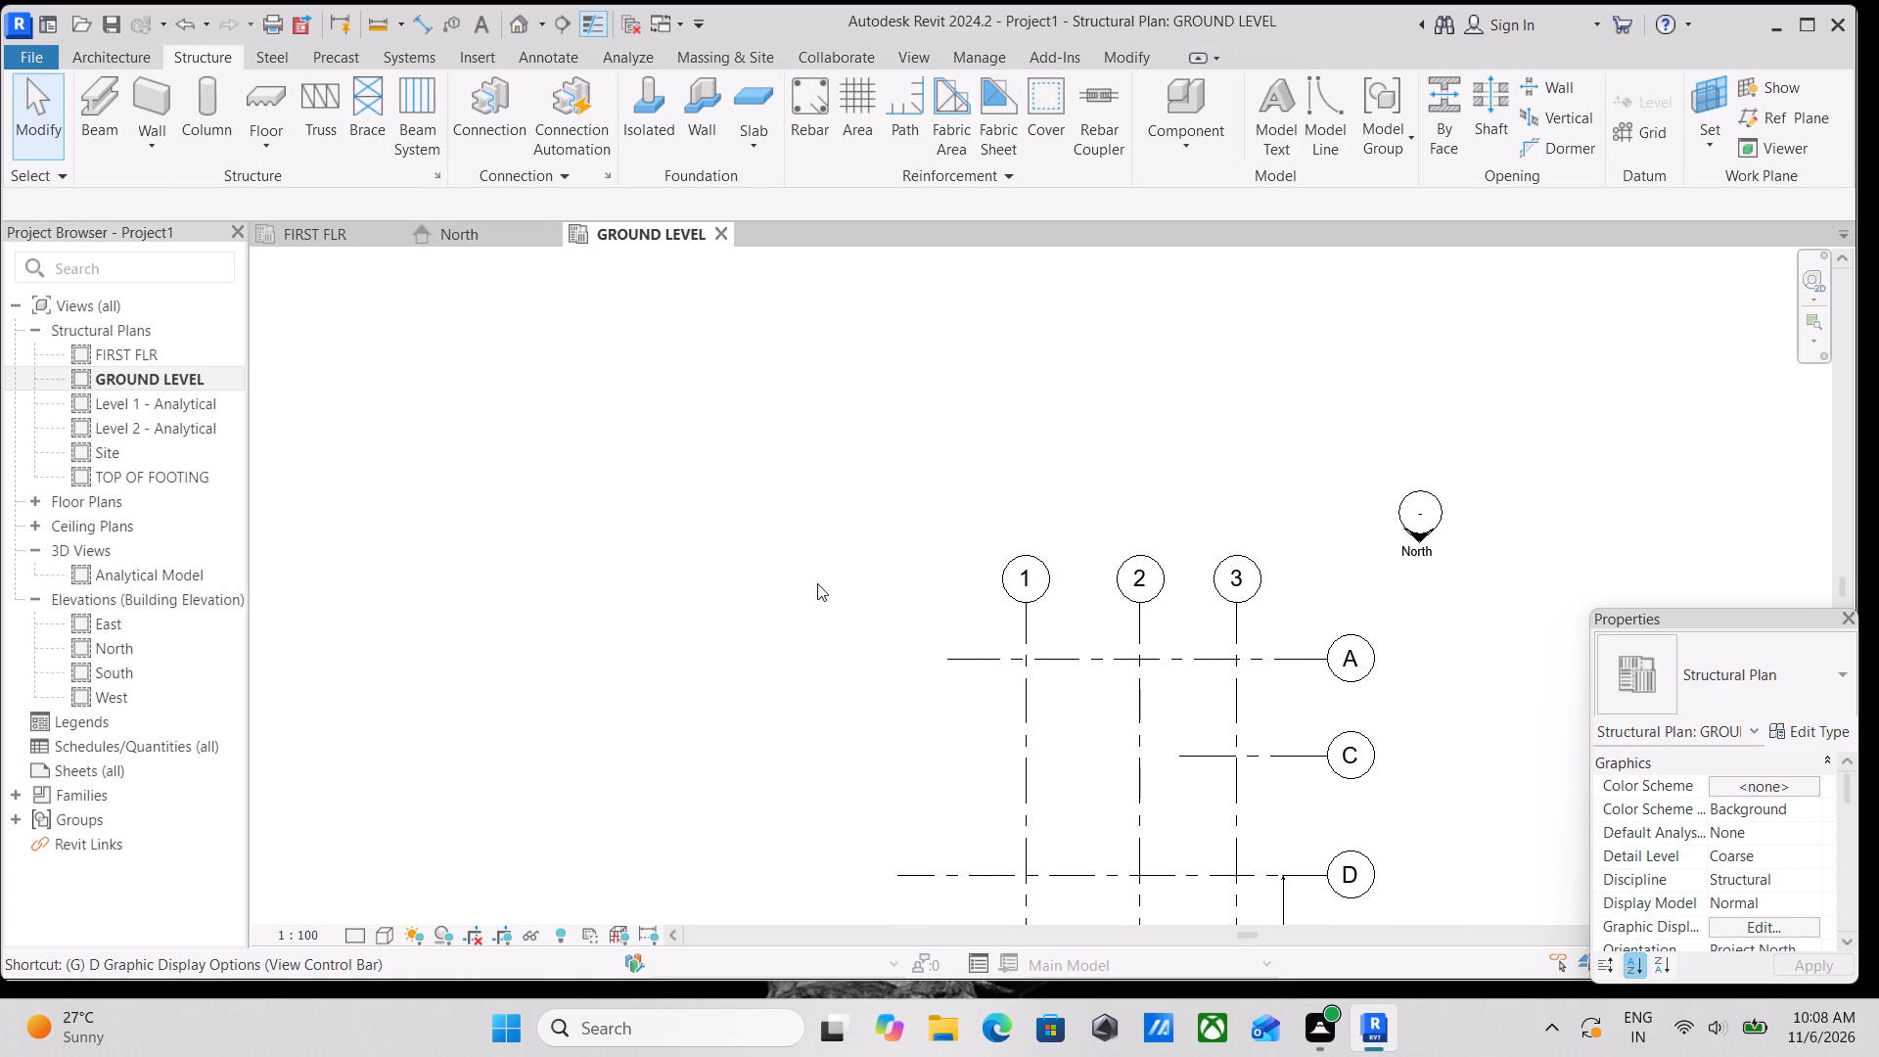
key("r")
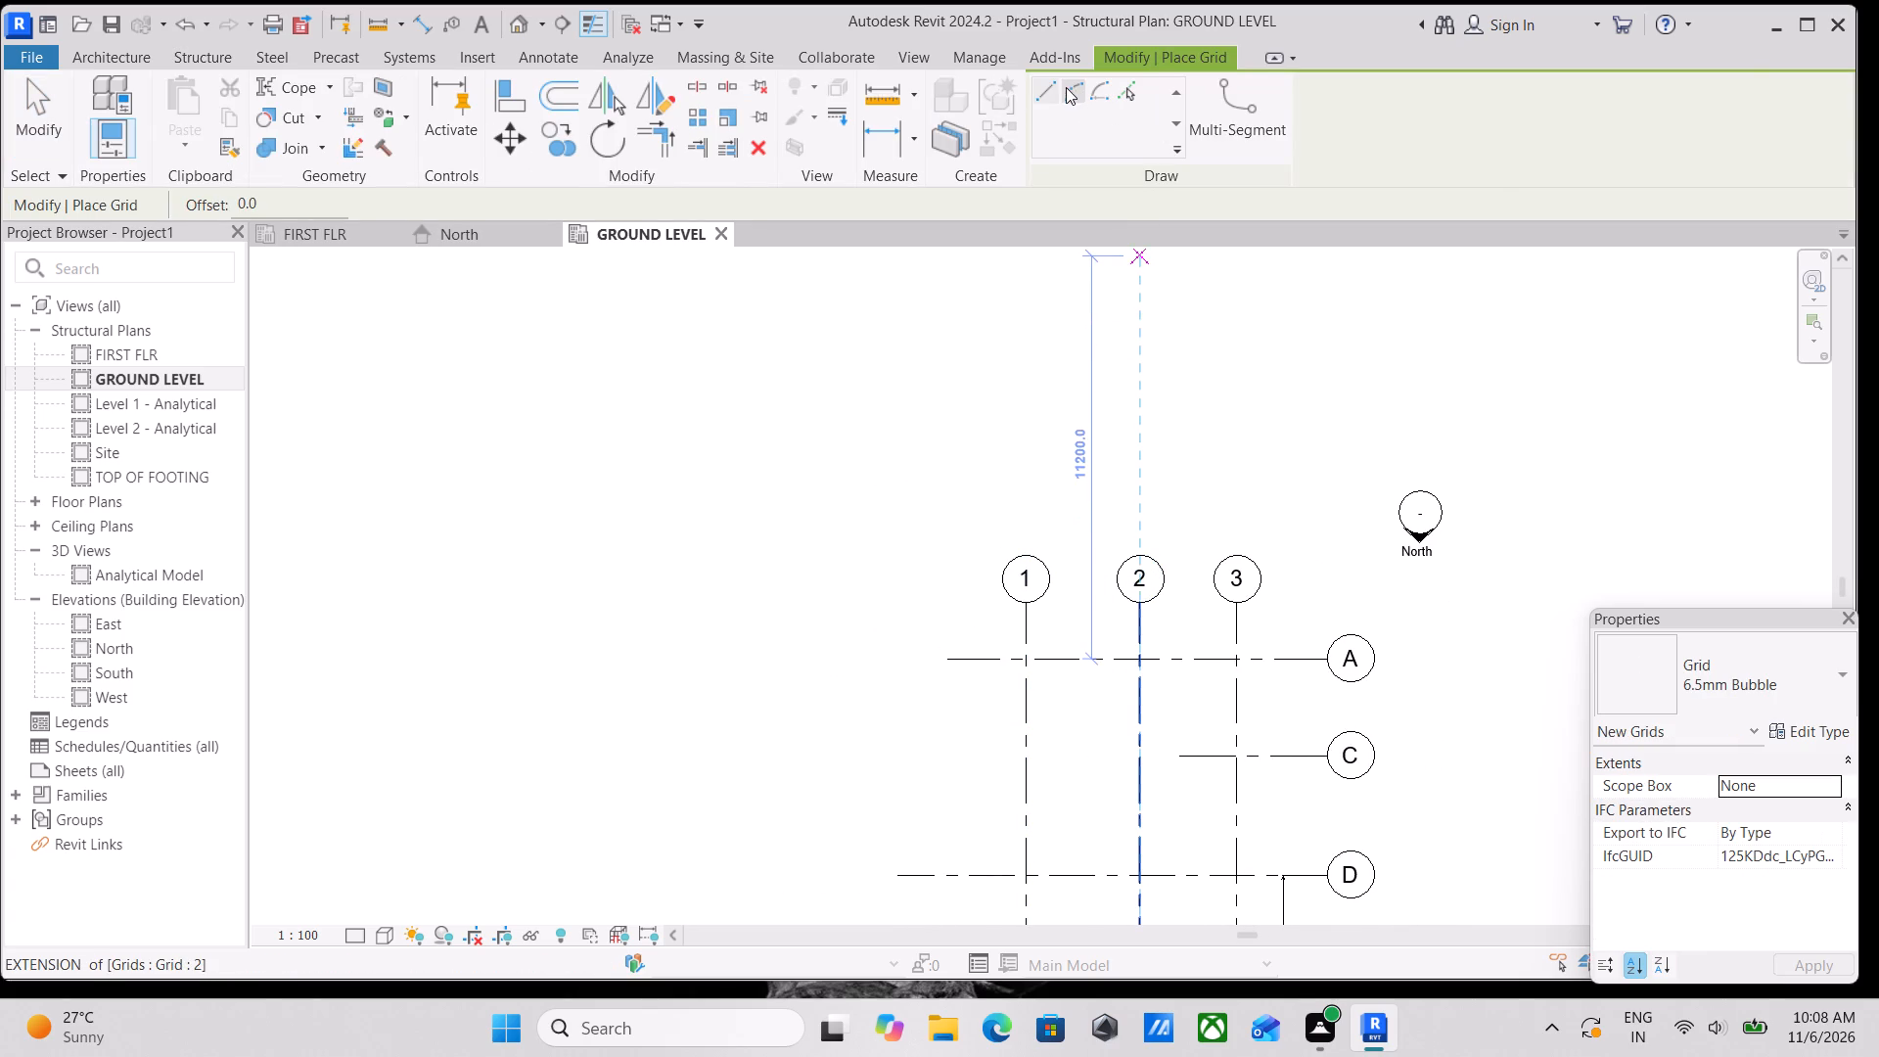
left_click(1128, 93)
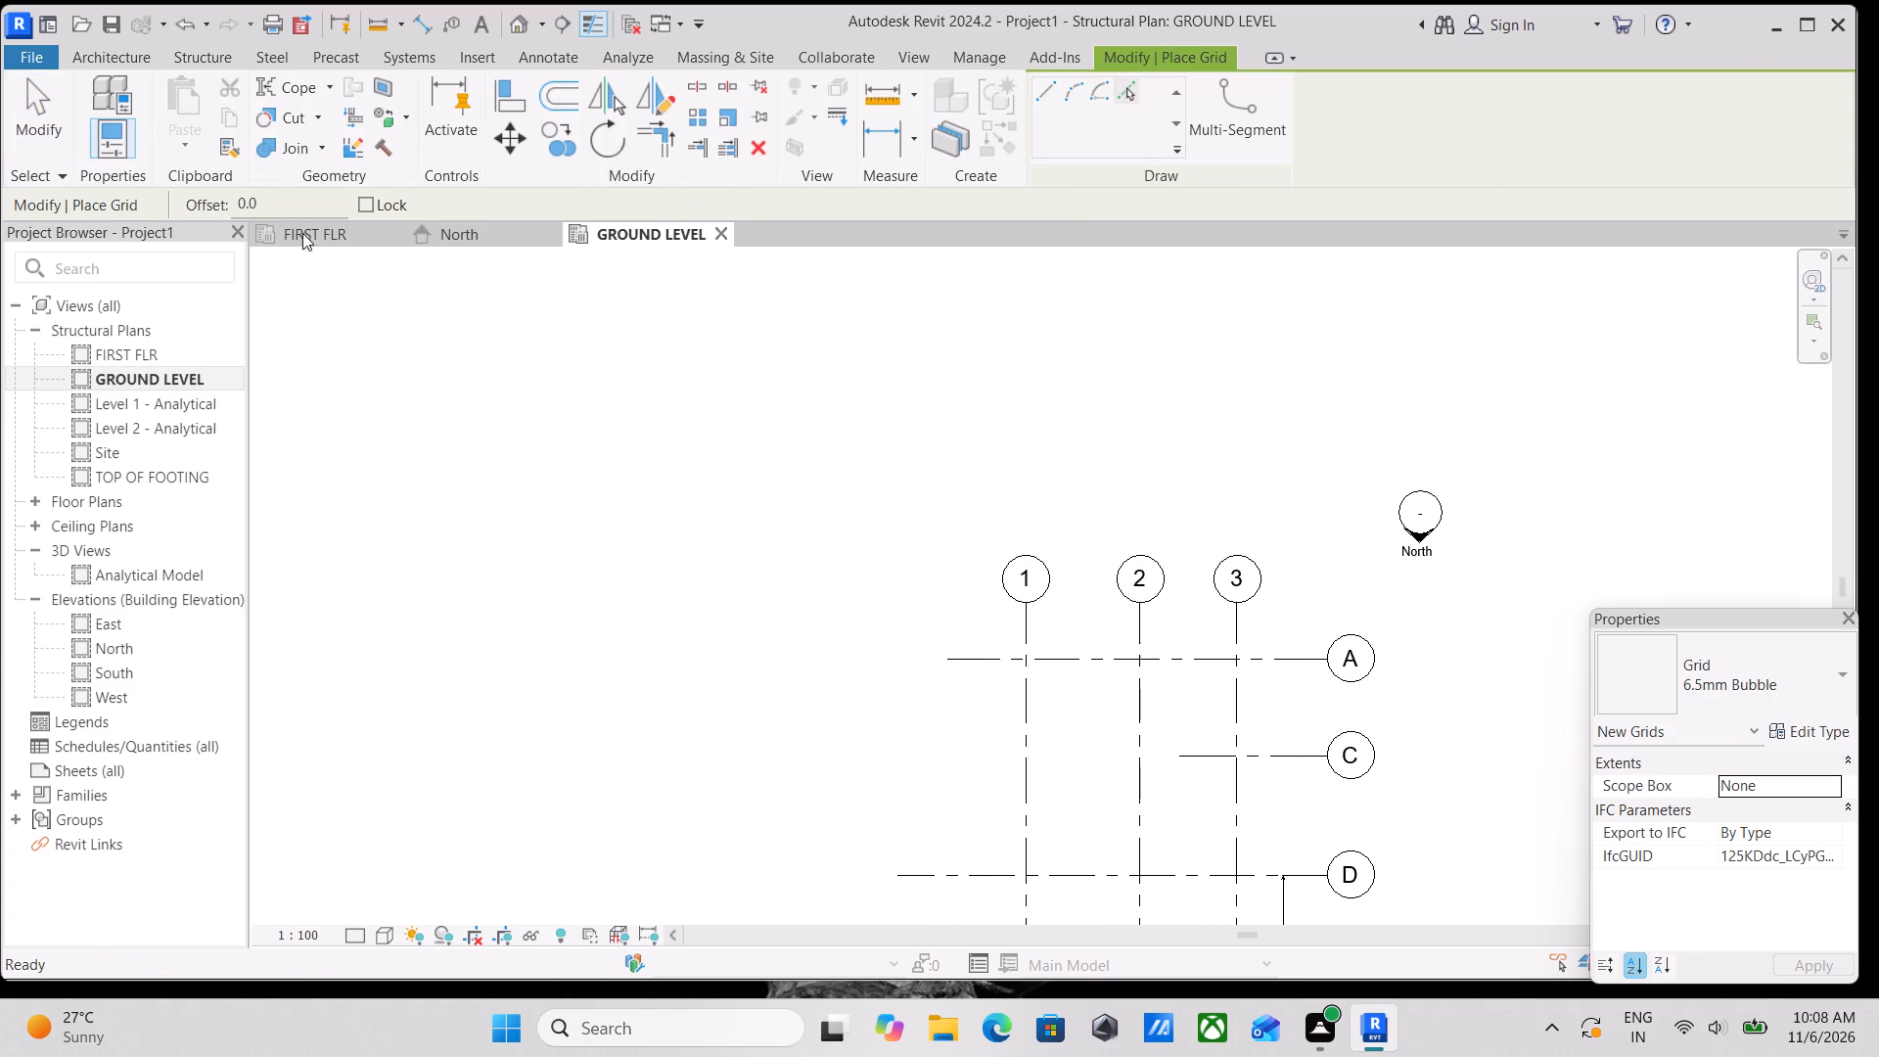
left_click_drag(308, 202, 195, 215)
key("1")
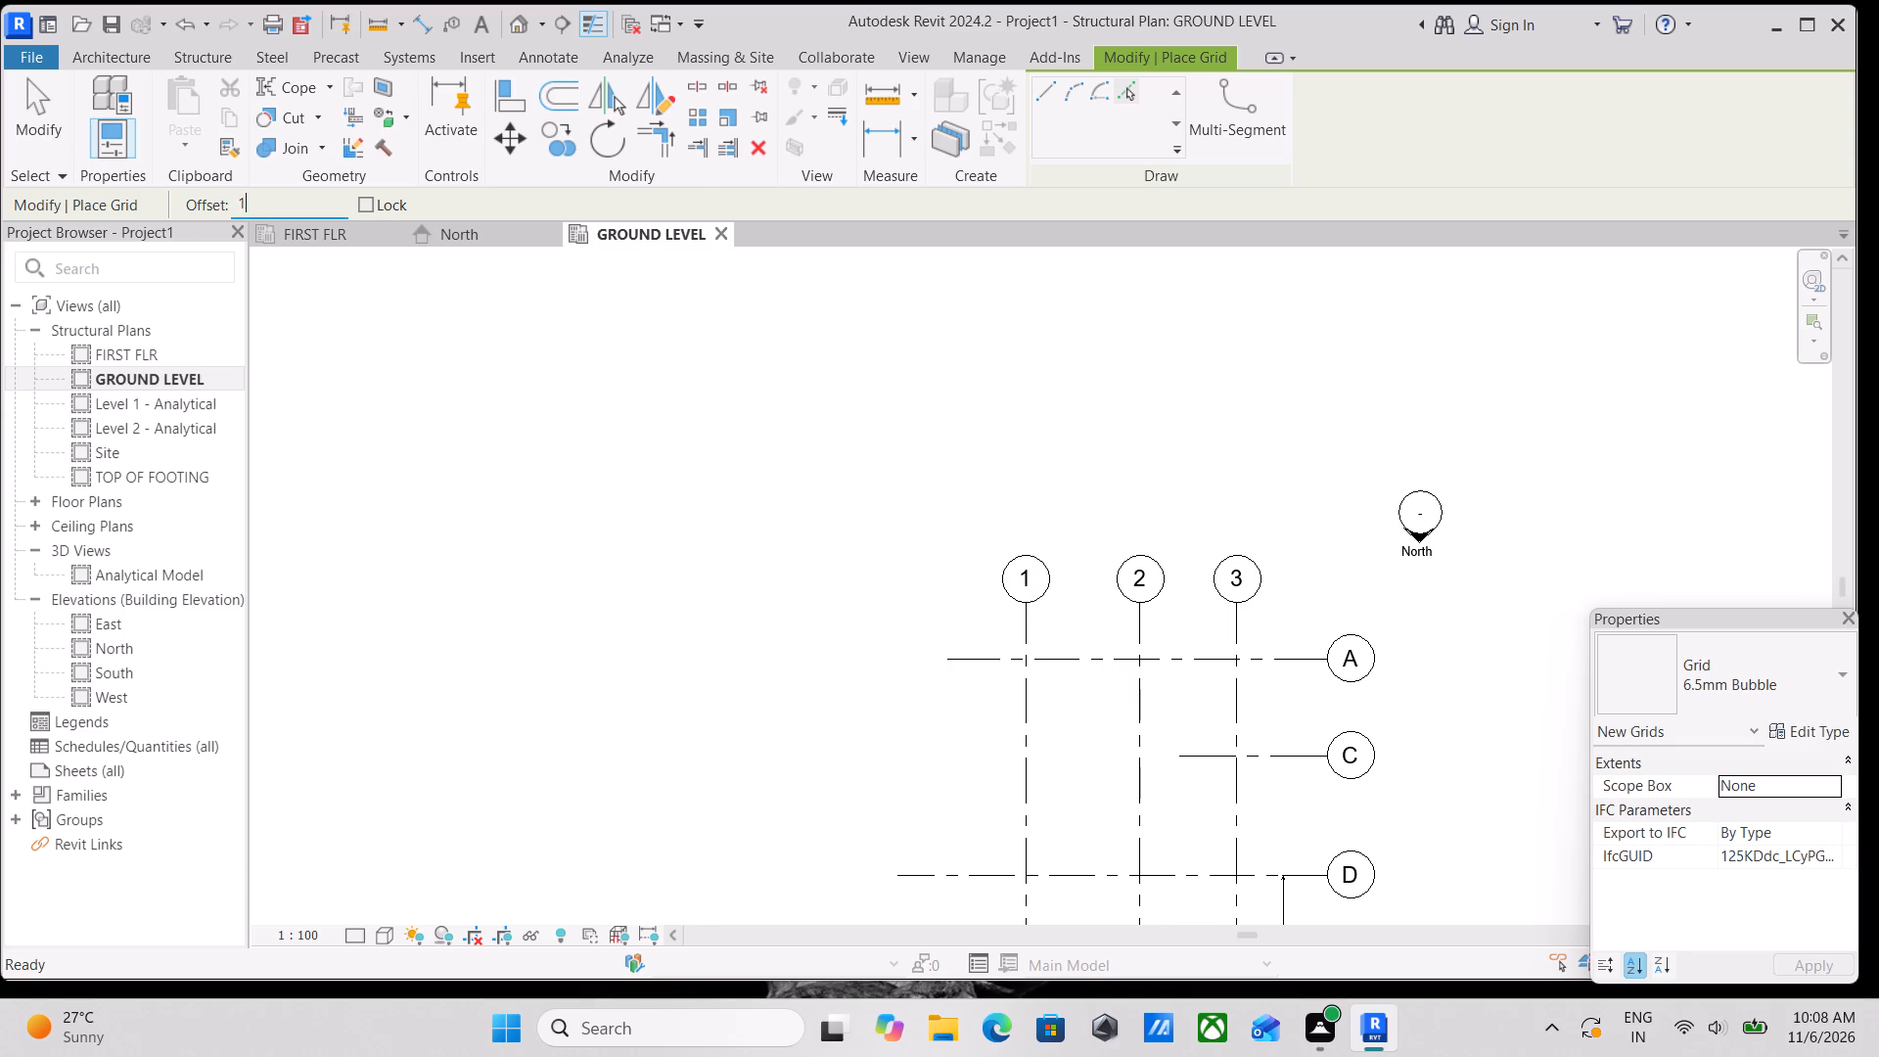
key("2")
key("apostrophe")
key("5")
key("Return")
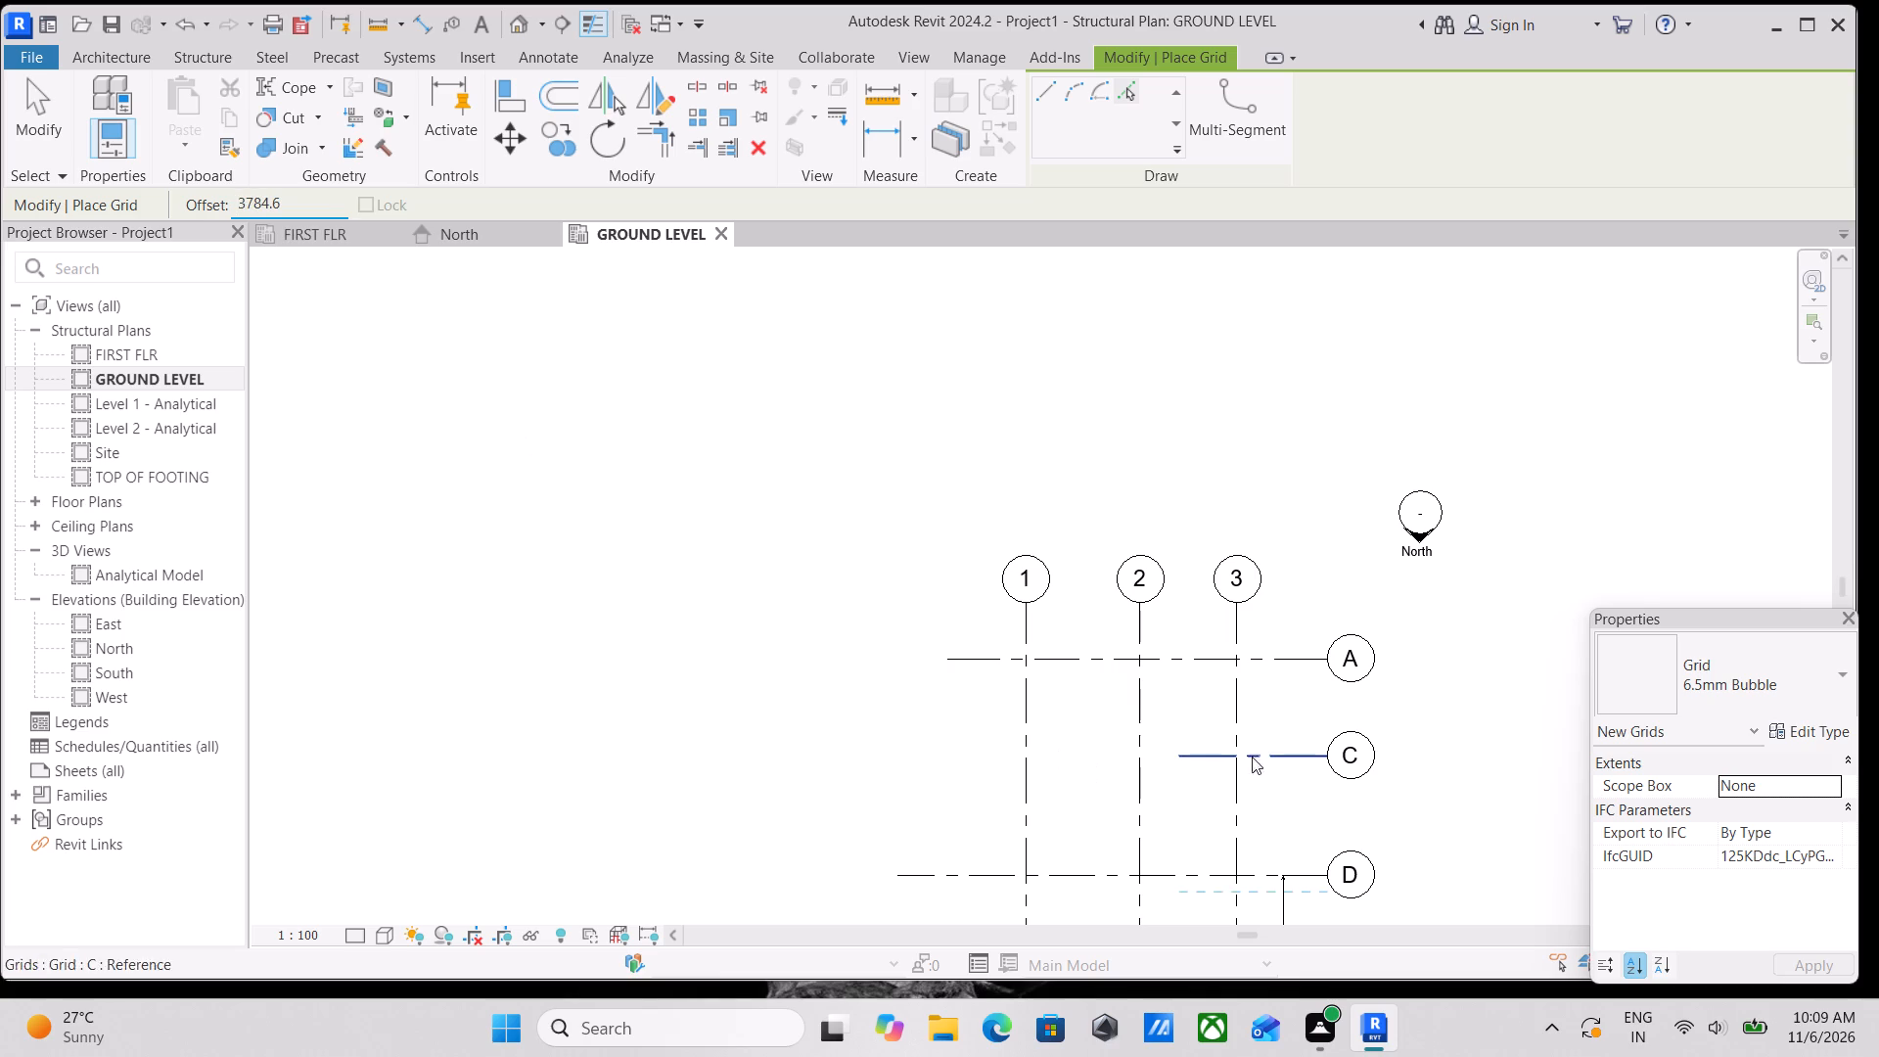
left_click(1080, 662)
scroll(1183, 783, "up", 2)
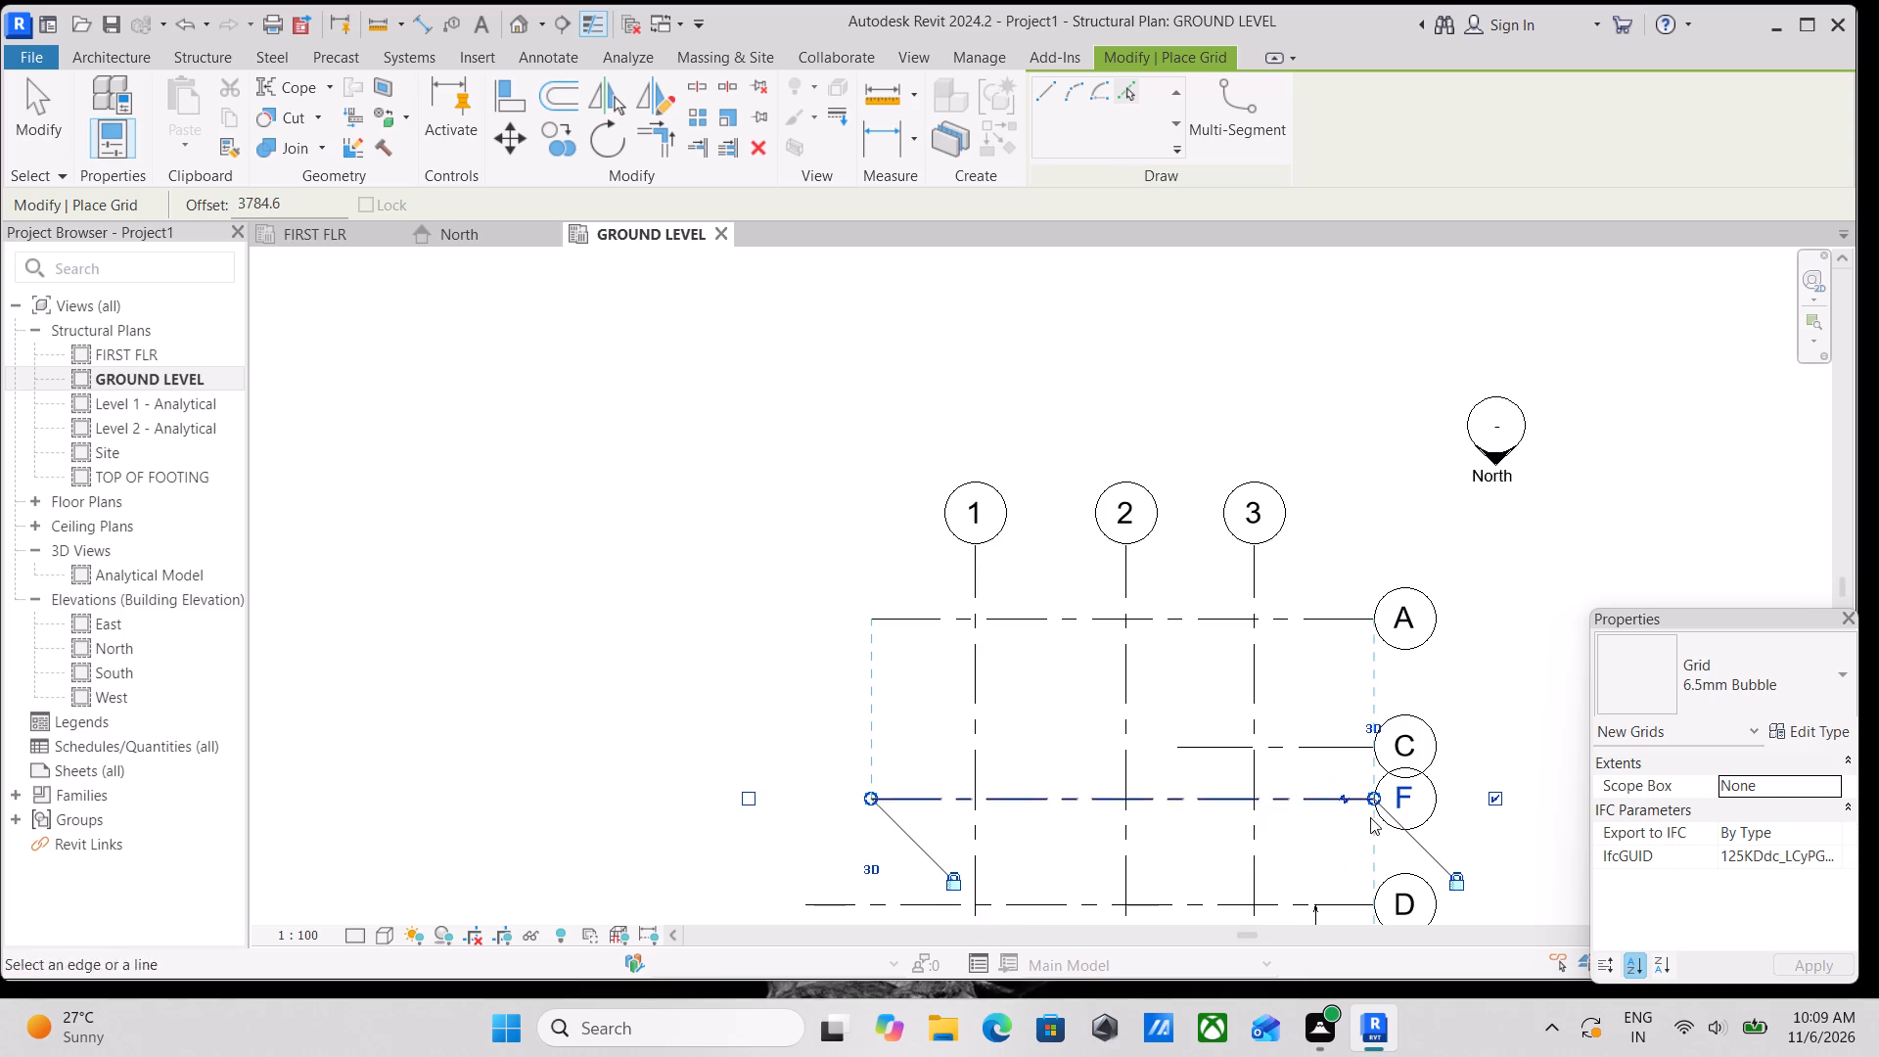
scroll(1398, 822, "down", 1)
middle_click_drag(1395, 821, 1214, 686)
key("Escape")
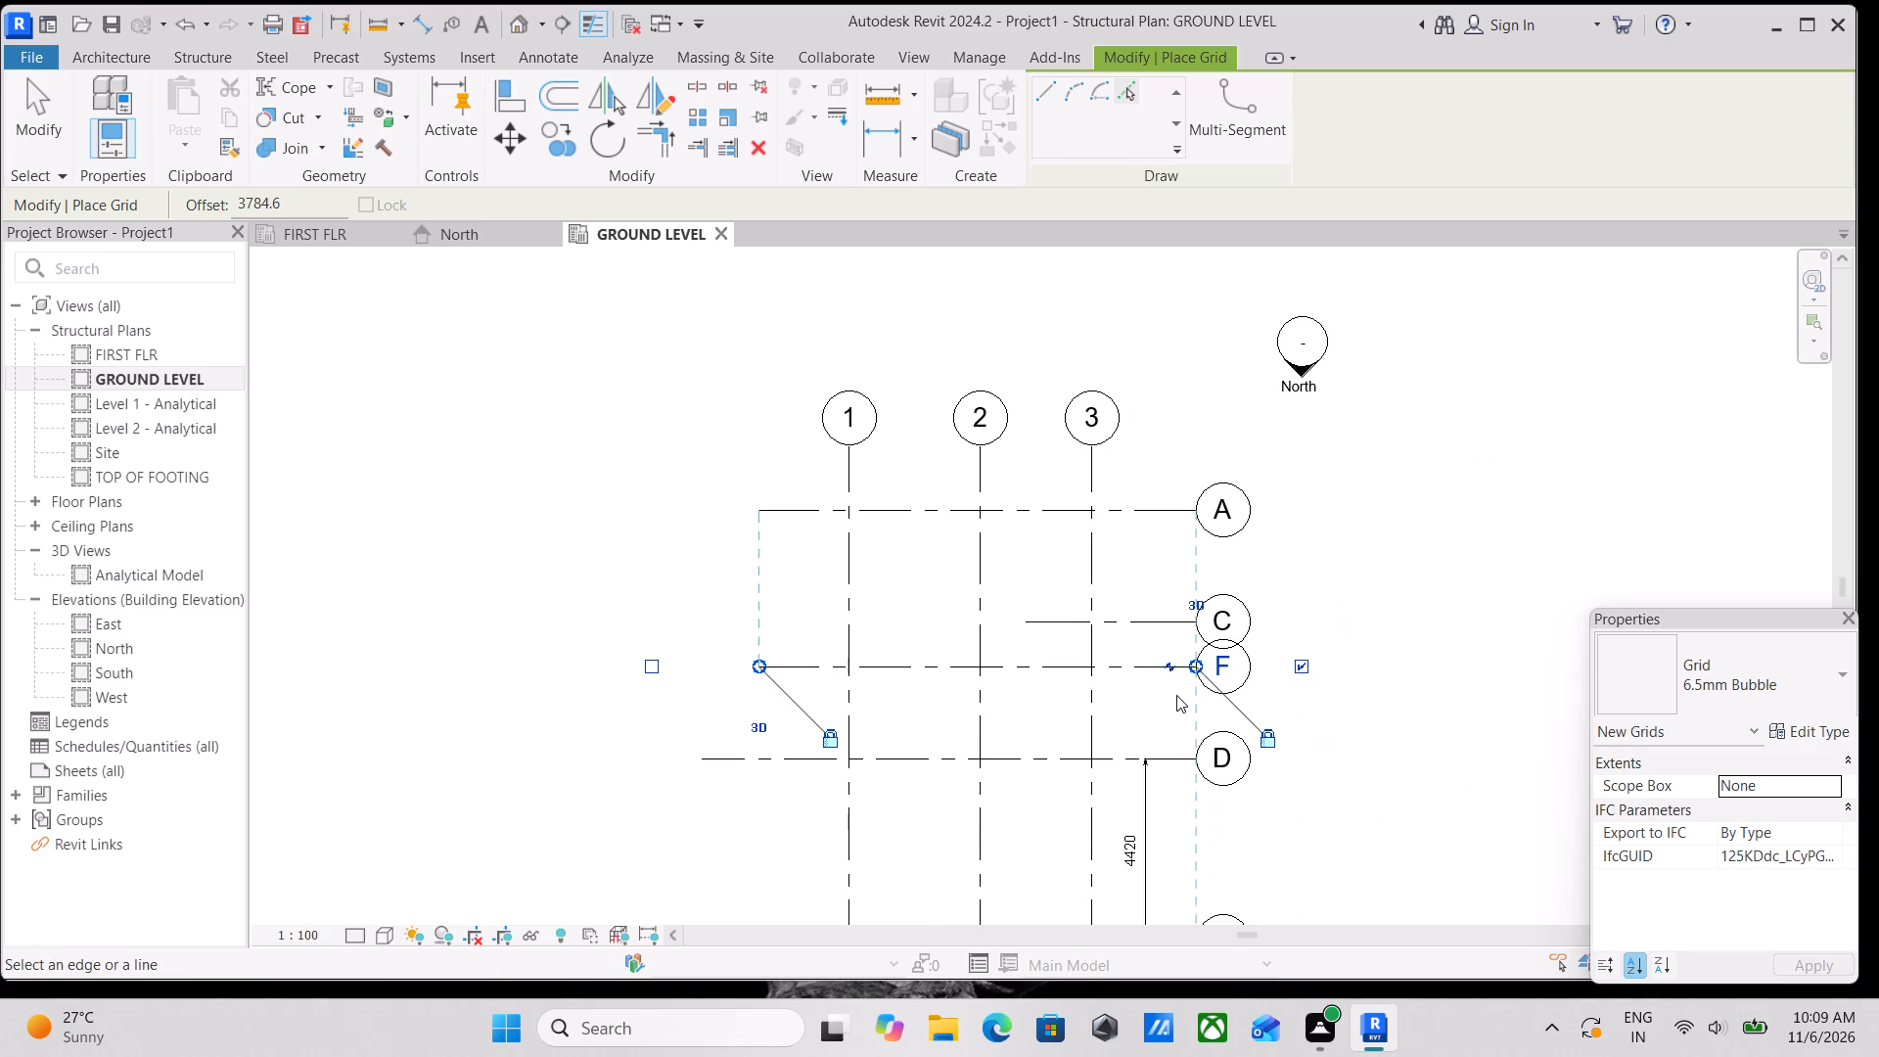
scroll(1341, 699, "up", 3)
key("Escape")
scroll(1127, 656, "down", 2)
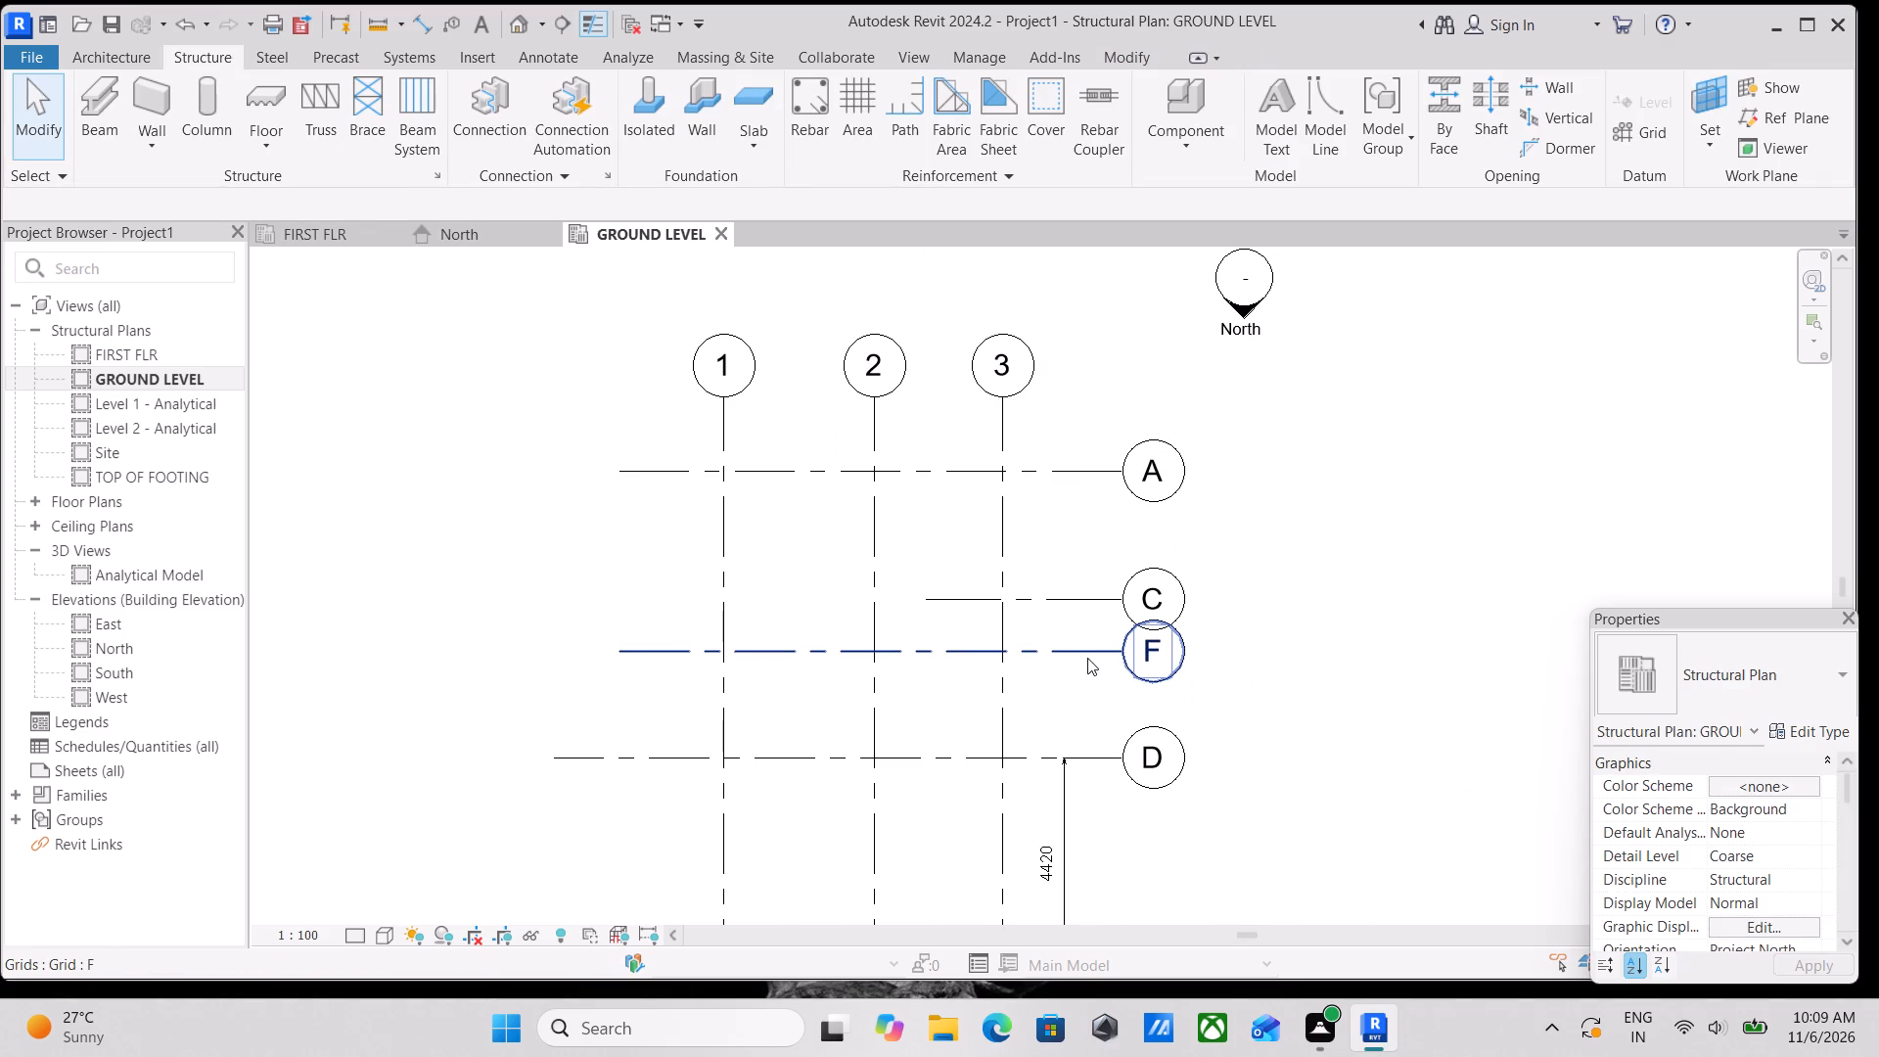
Extend the bubble end of grid F, together with the aligned lettered grids, farther east beyond grid 3.
left_click(1095, 654)
left_click_drag(1121, 654, 1225, 659)
scroll(1244, 653, "up", 2)
key("Escape")
scroll(1302, 640, "up", 2)
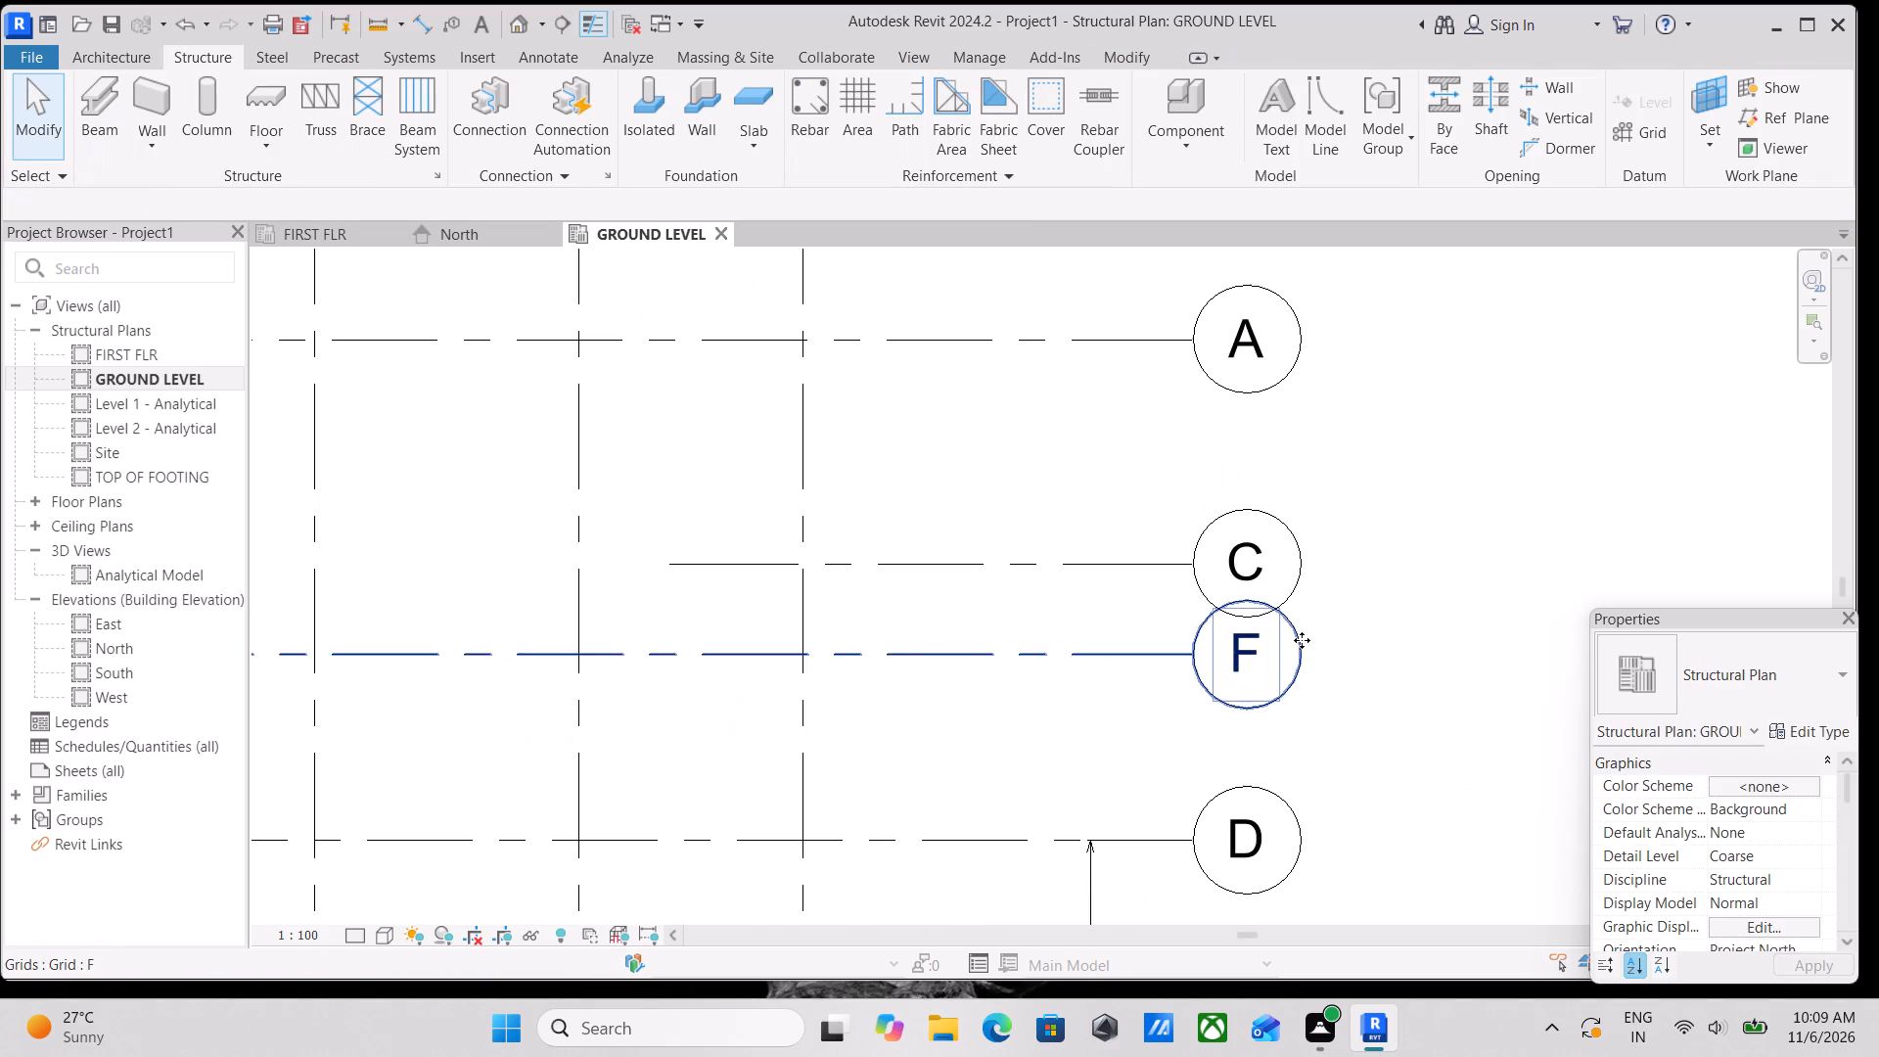
key("Escape")
Duplicate grid F's 6.5mm Bubble type under the name 4MM BUBBLE.
left_click(1307, 661)
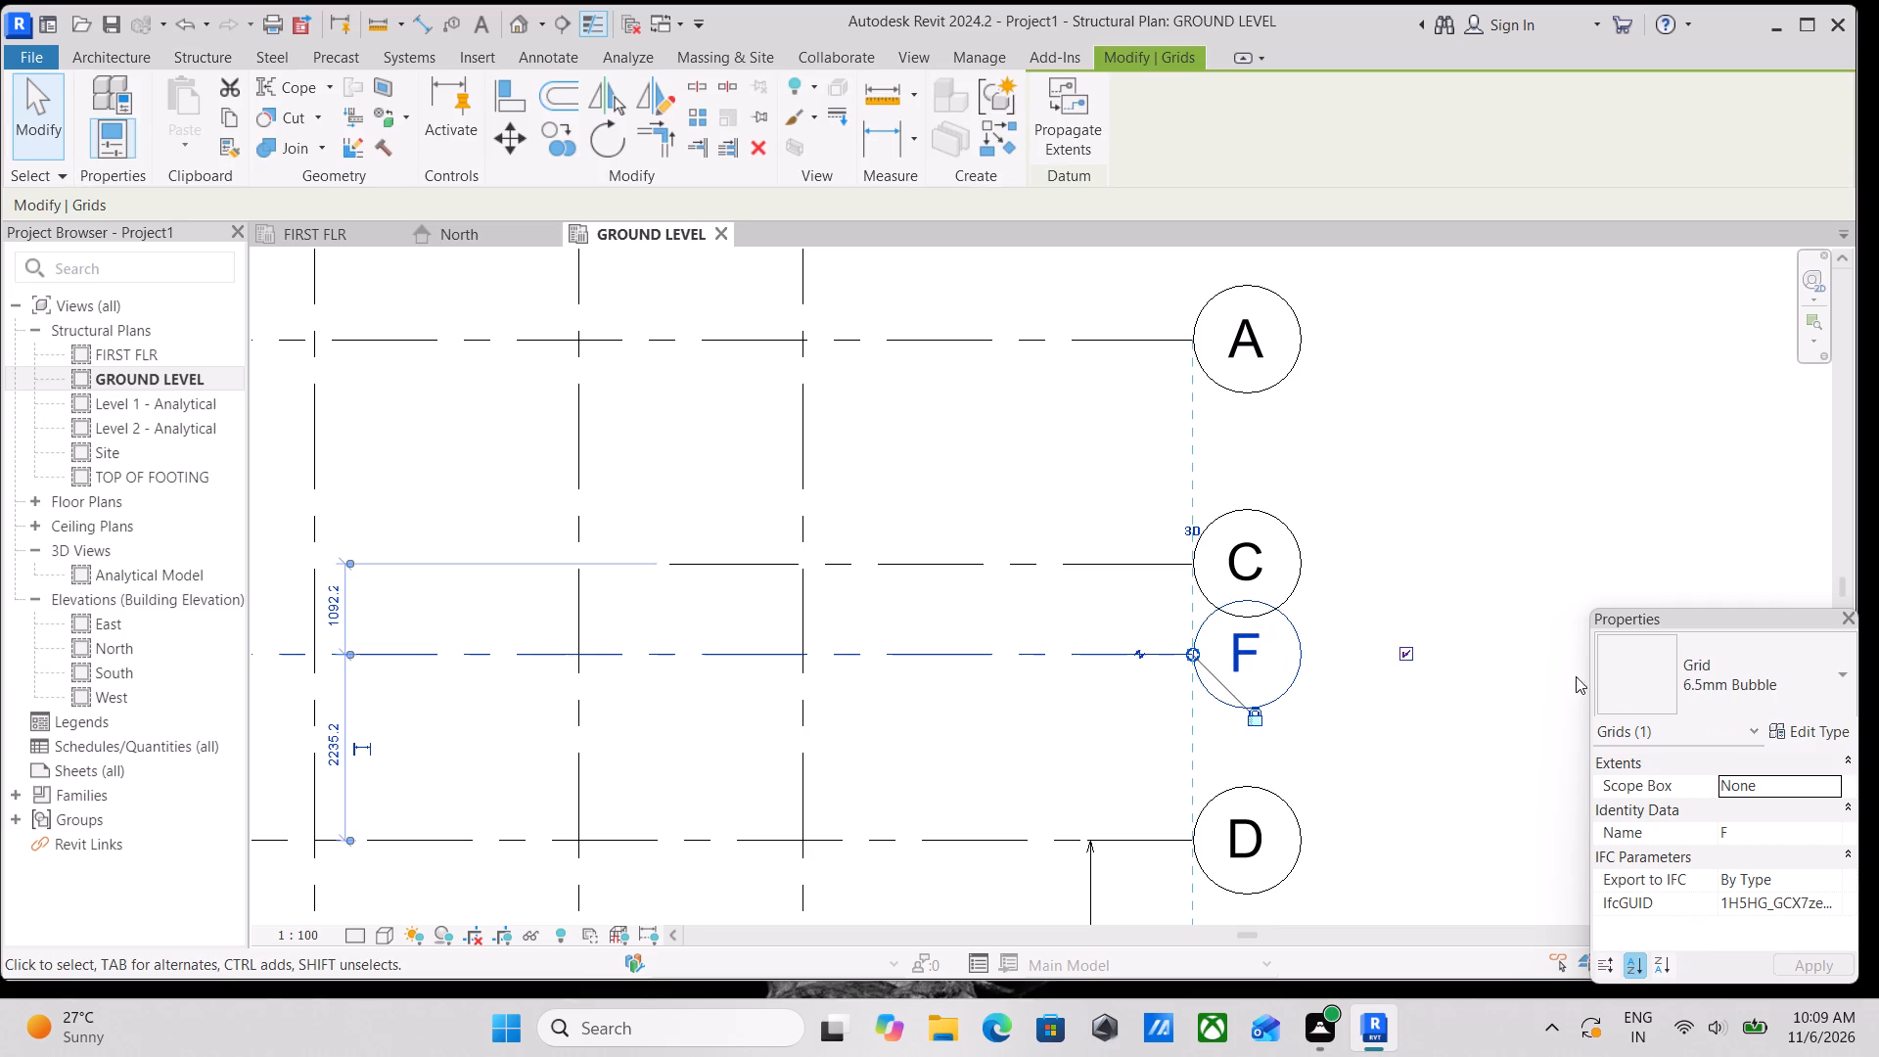
left_click(1848, 740)
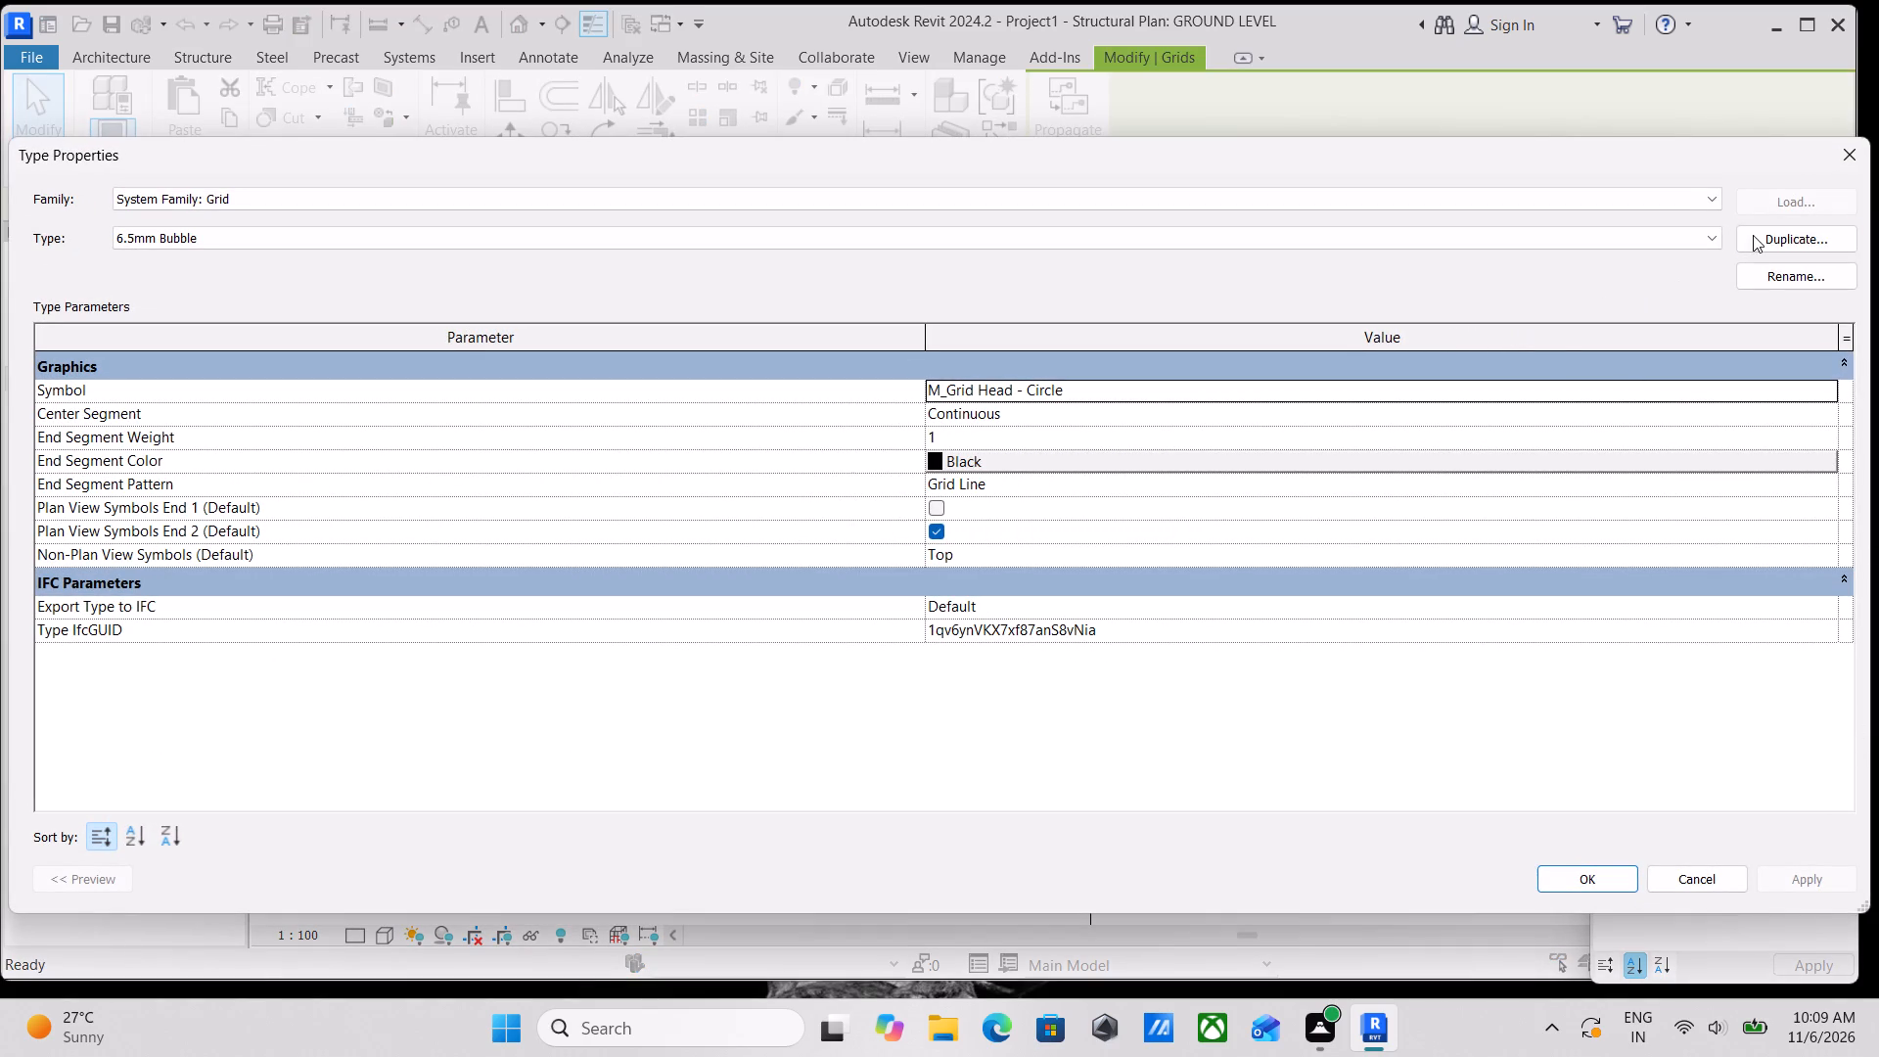
left_click(1787, 239)
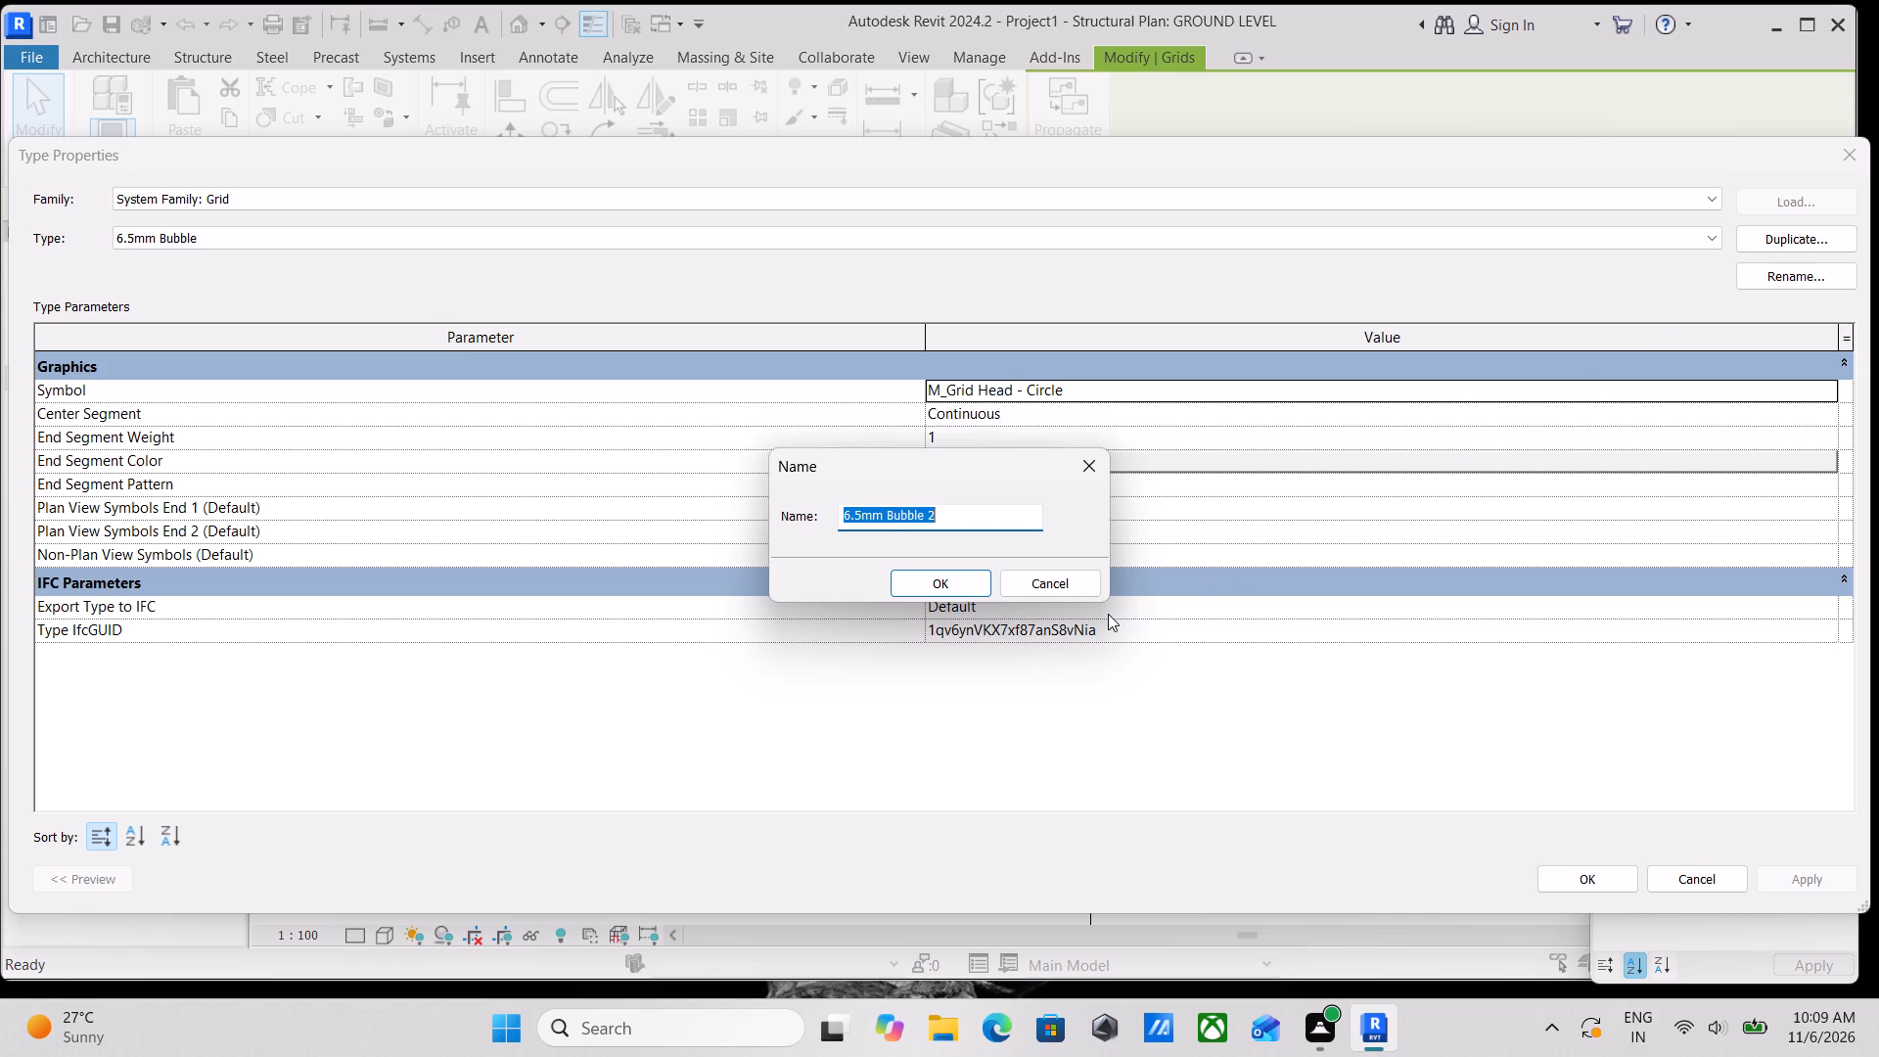
key("4")
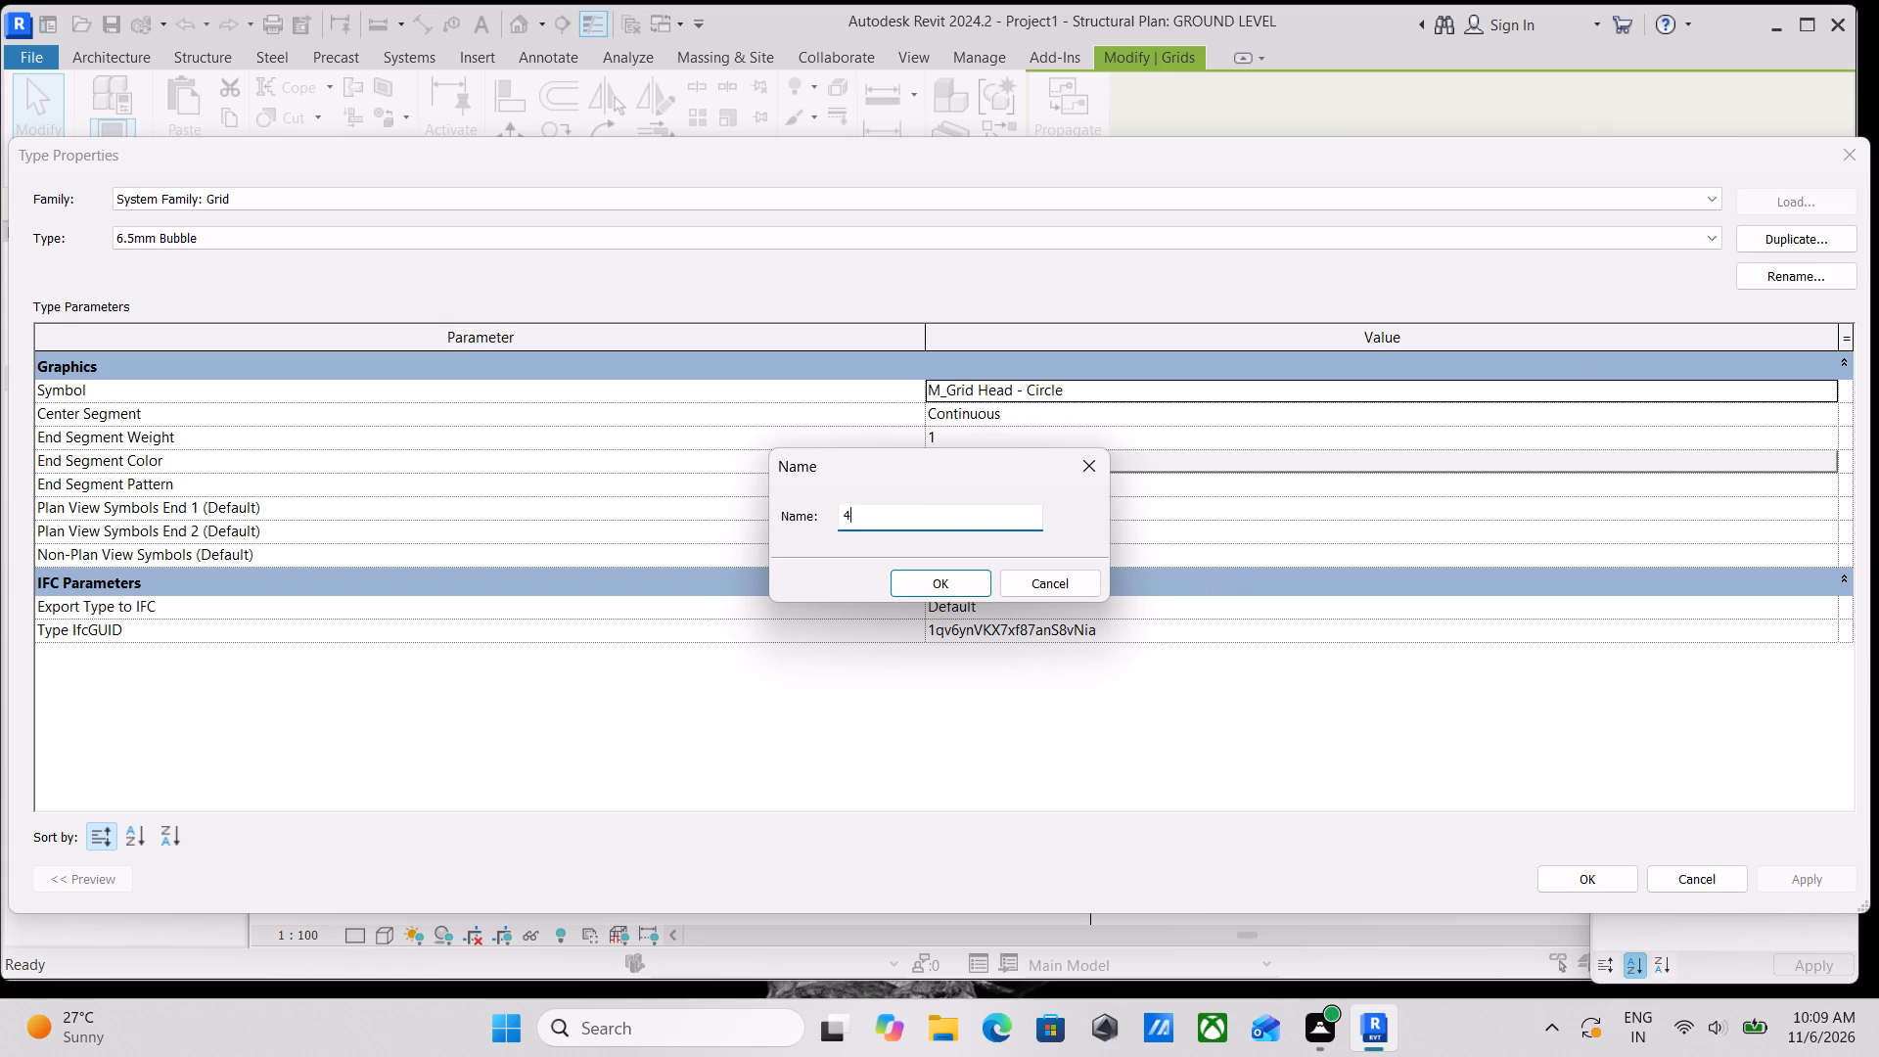
type("MM BUB")
key("b")
type("LE")
key("space")
left_click(893, 578)
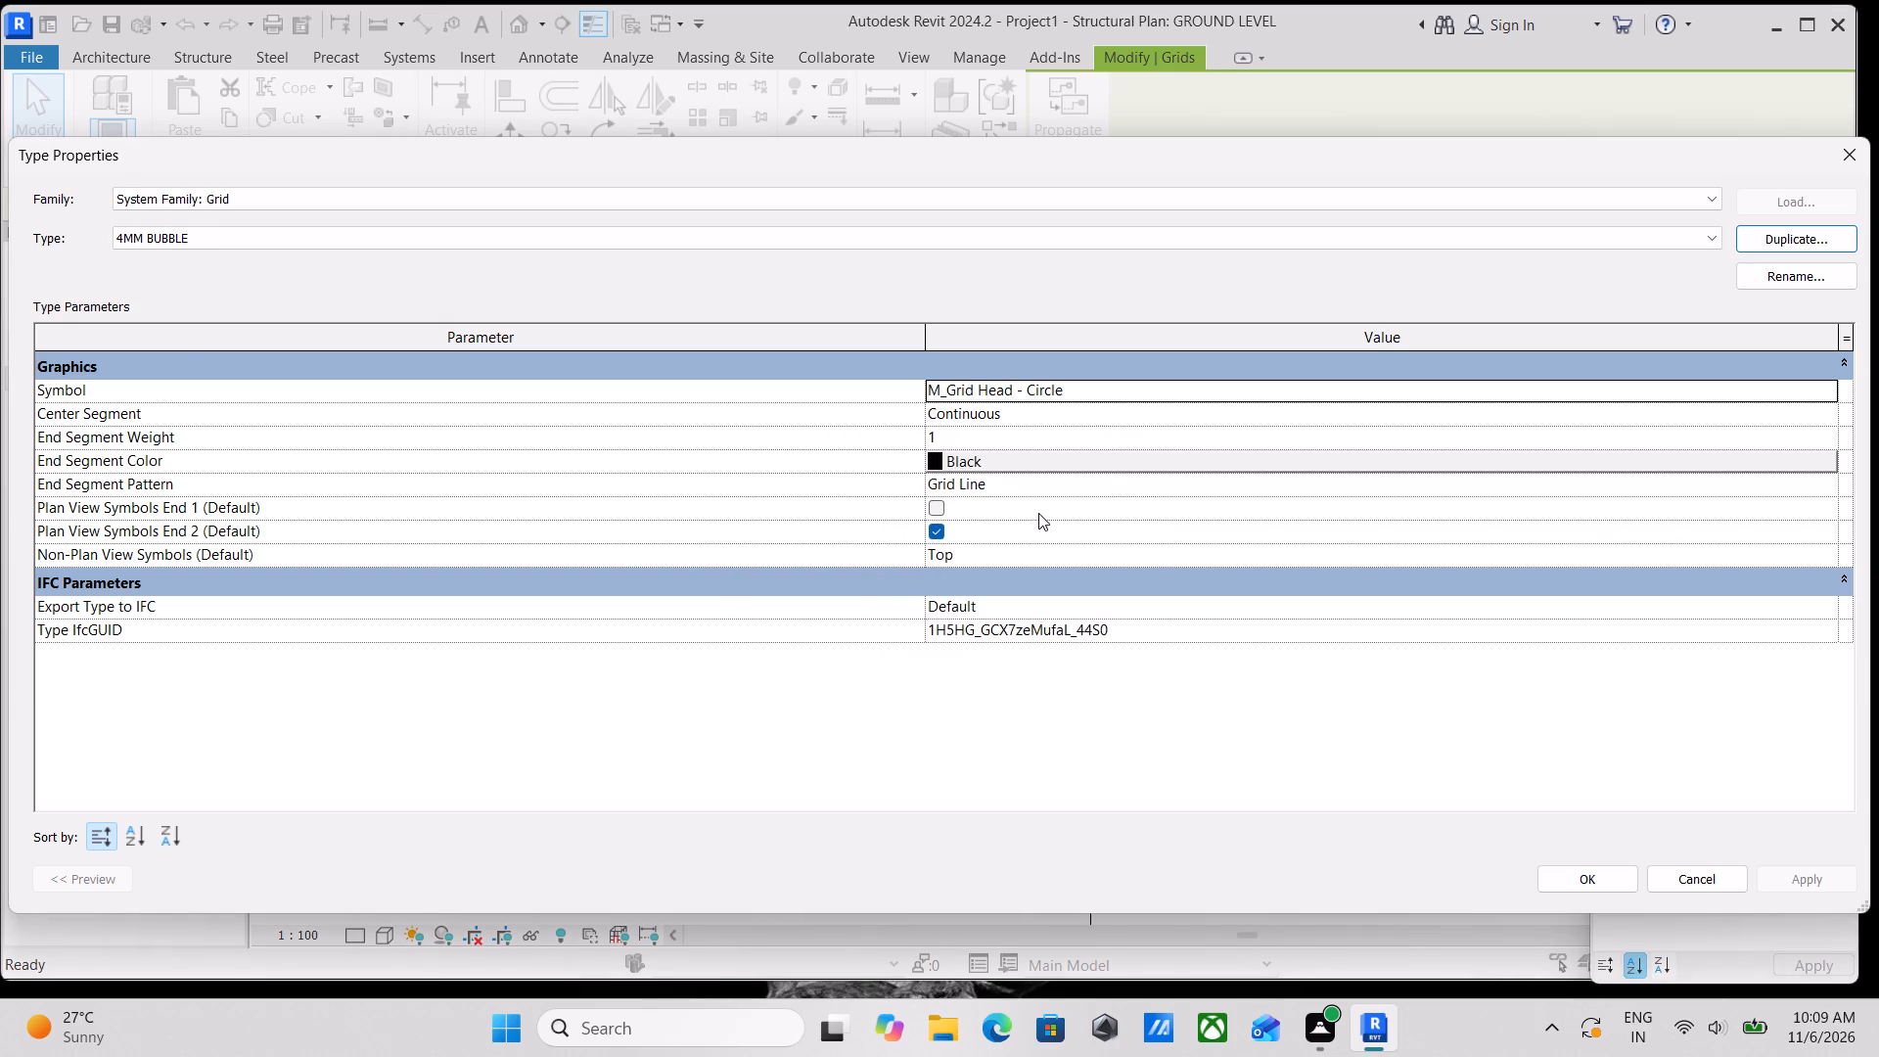
Review the symbol choices for the 4MM BUBBLE type, keep M_Grid Head - Circle and accept the type properties.
left_click(997, 390)
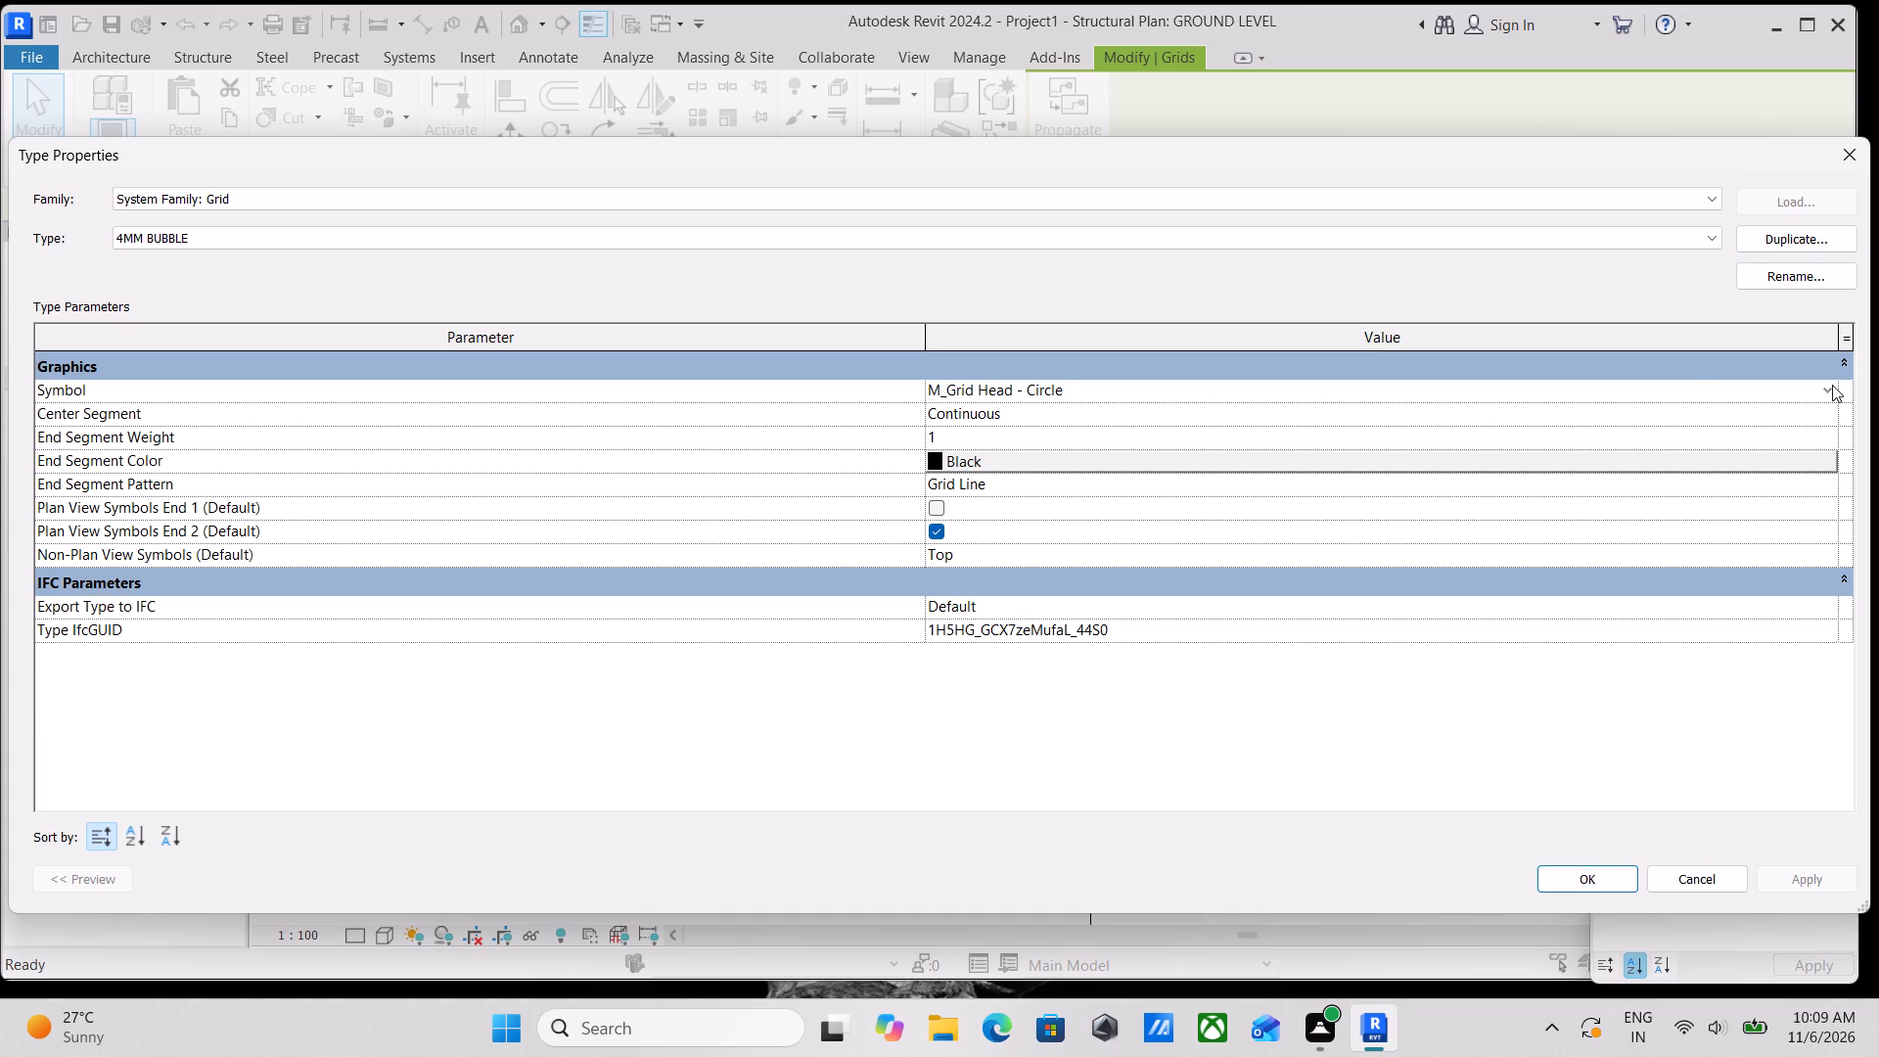
left_click(1832, 385)
left_click(1832, 385)
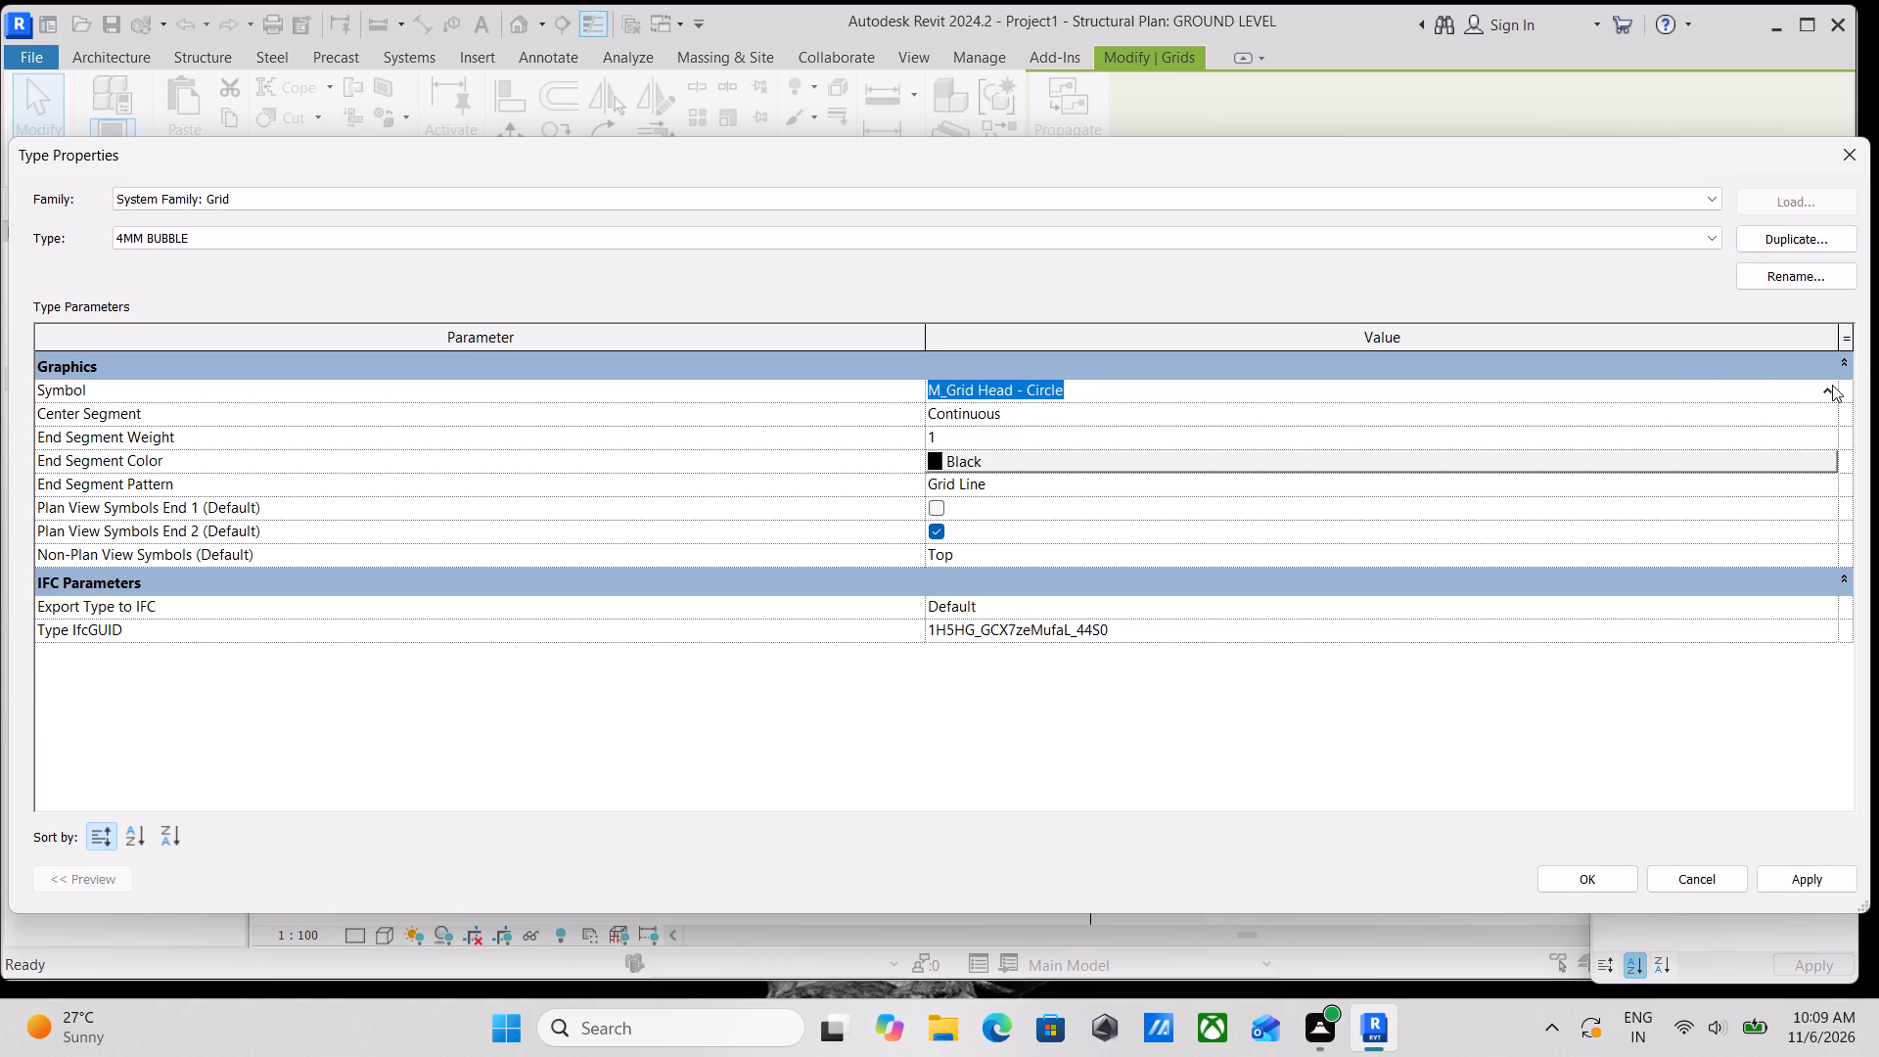
scroll(880, 527, "down", 2)
scroll(1040, 636, "up", 1)
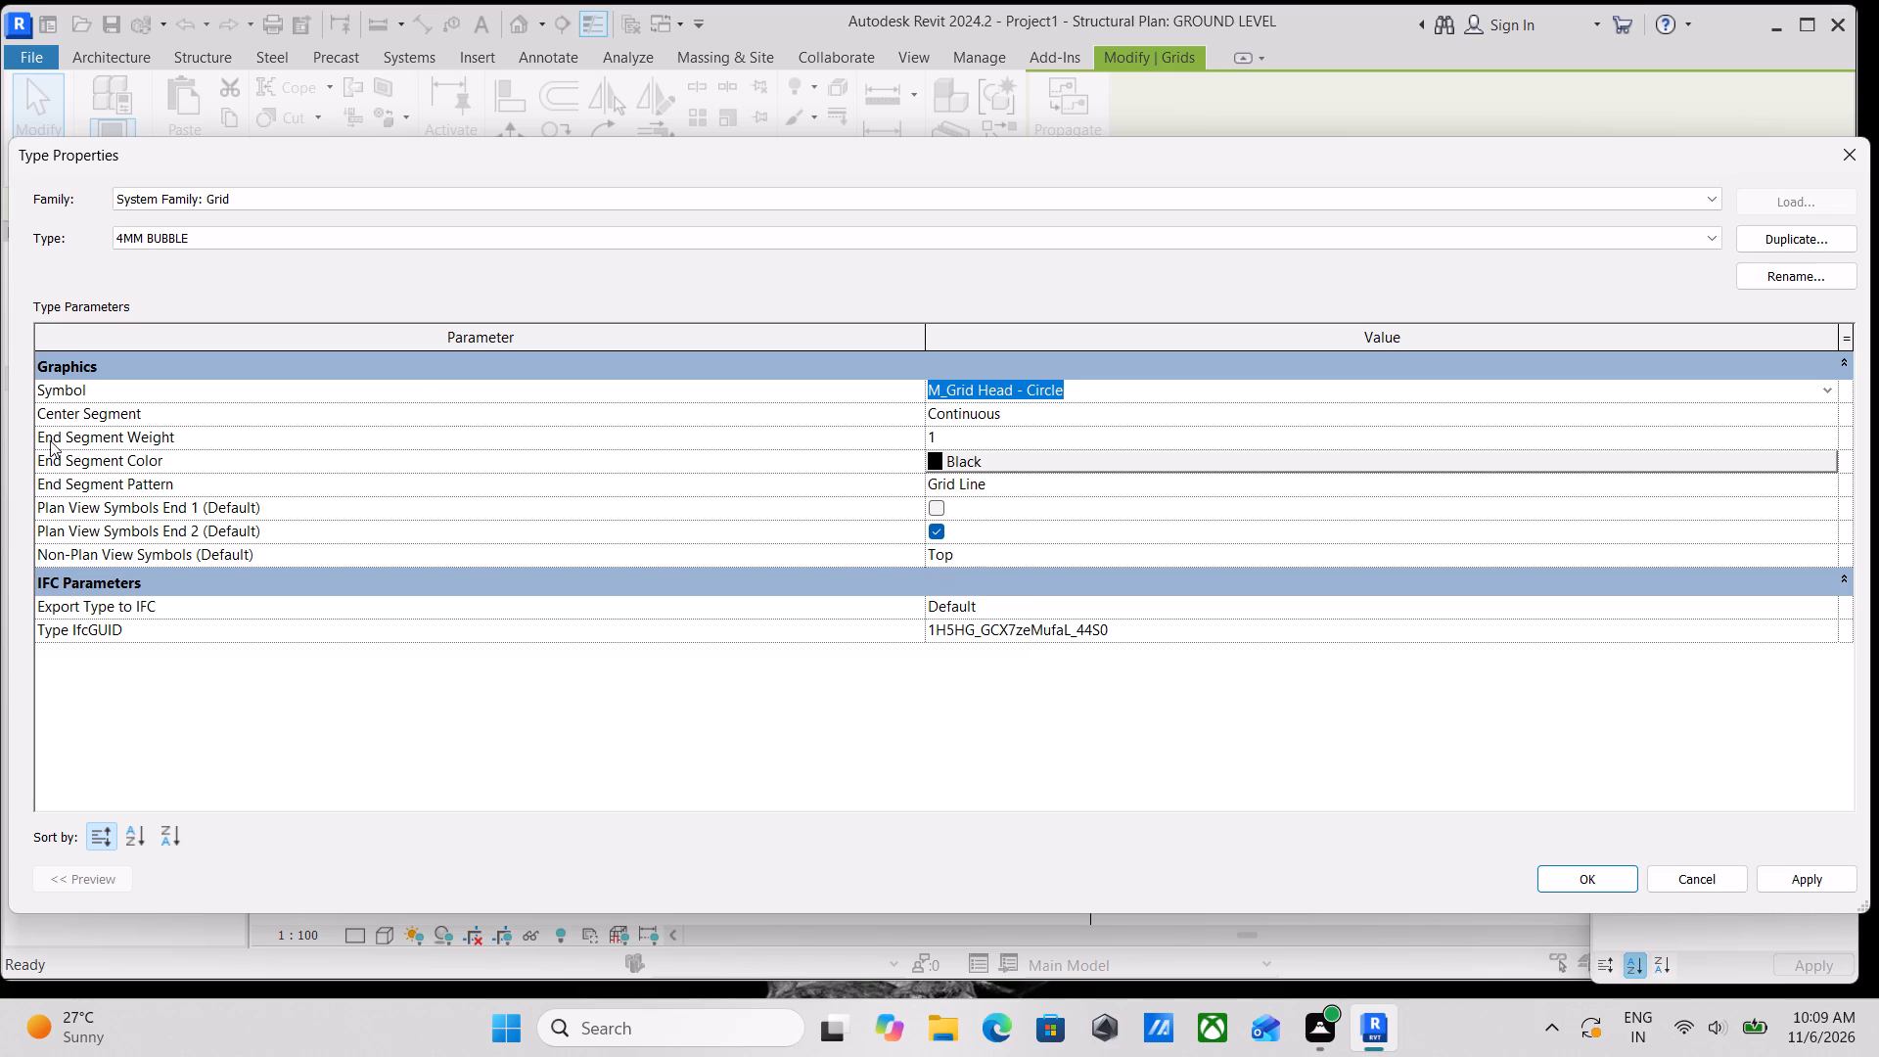
scroll(1222, 624, "down", 2)
scroll(1154, 608, "up", 4)
scroll(87, 465, "up", 2)
left_click(157, 402)
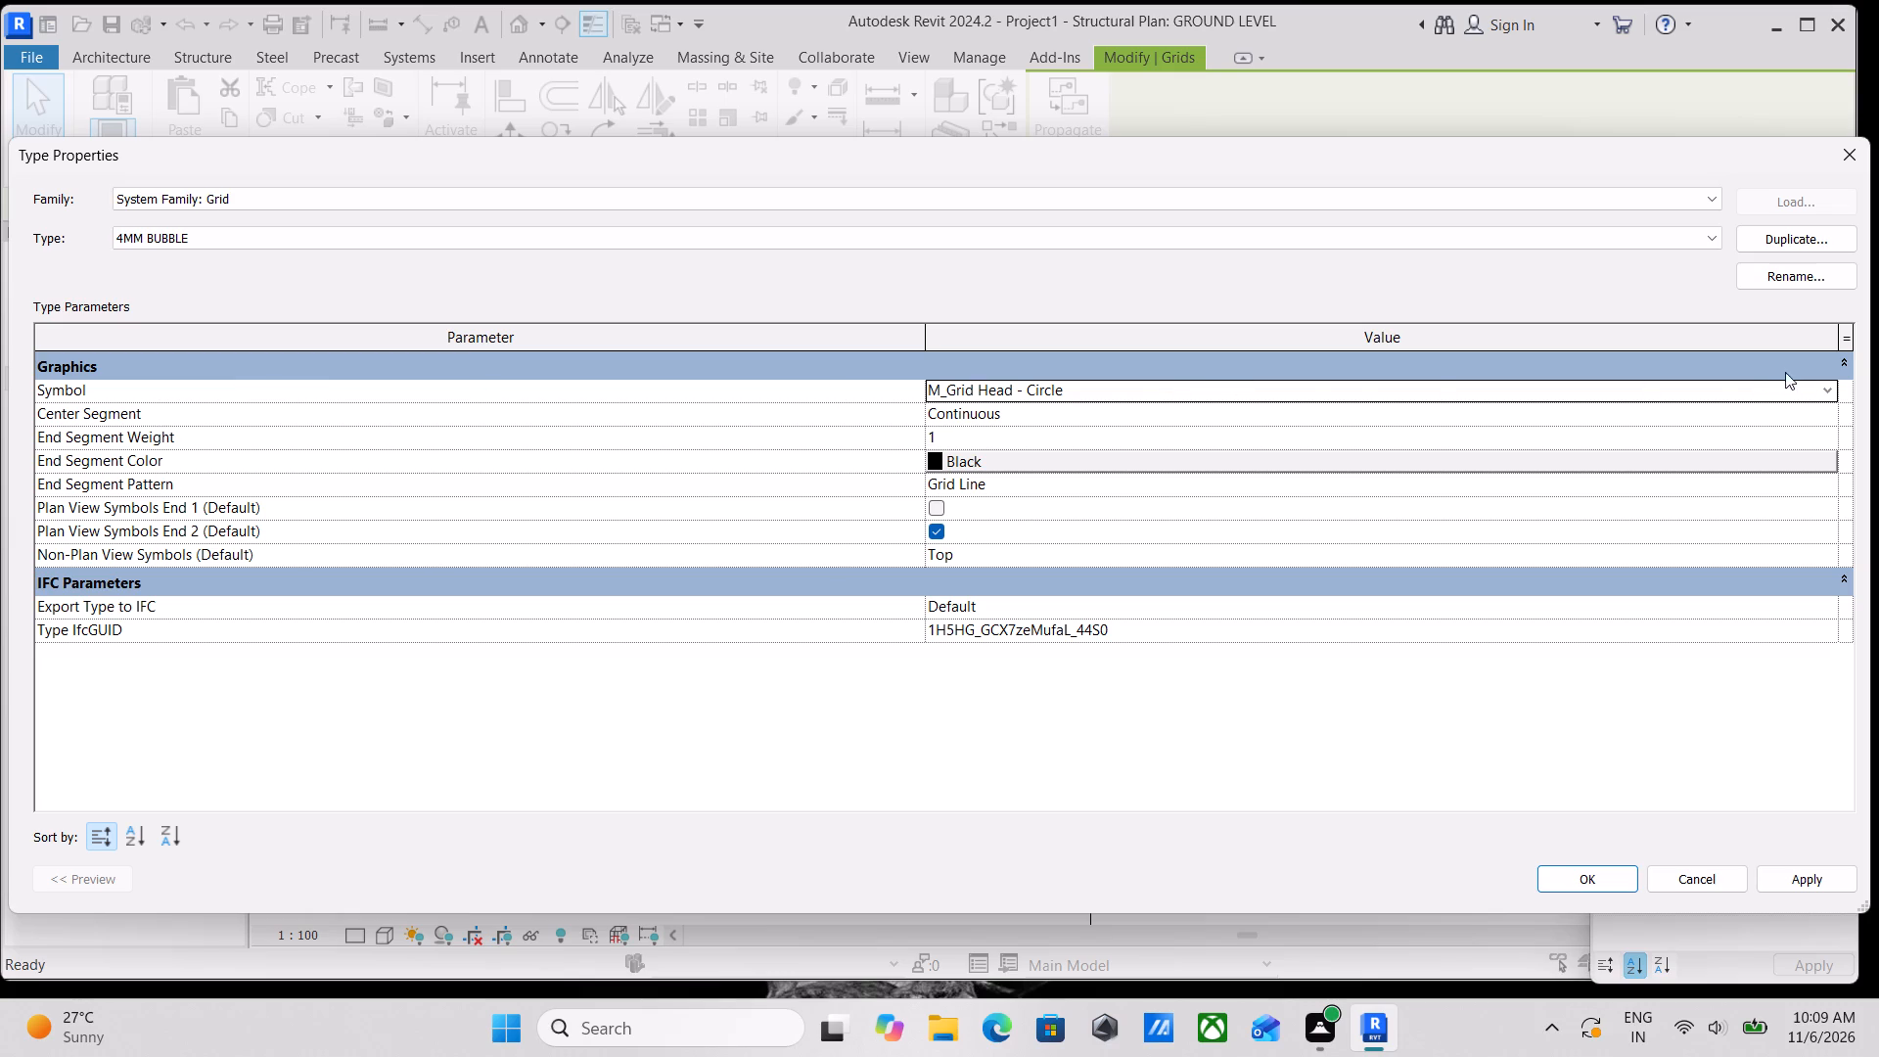
left_click(1828, 391)
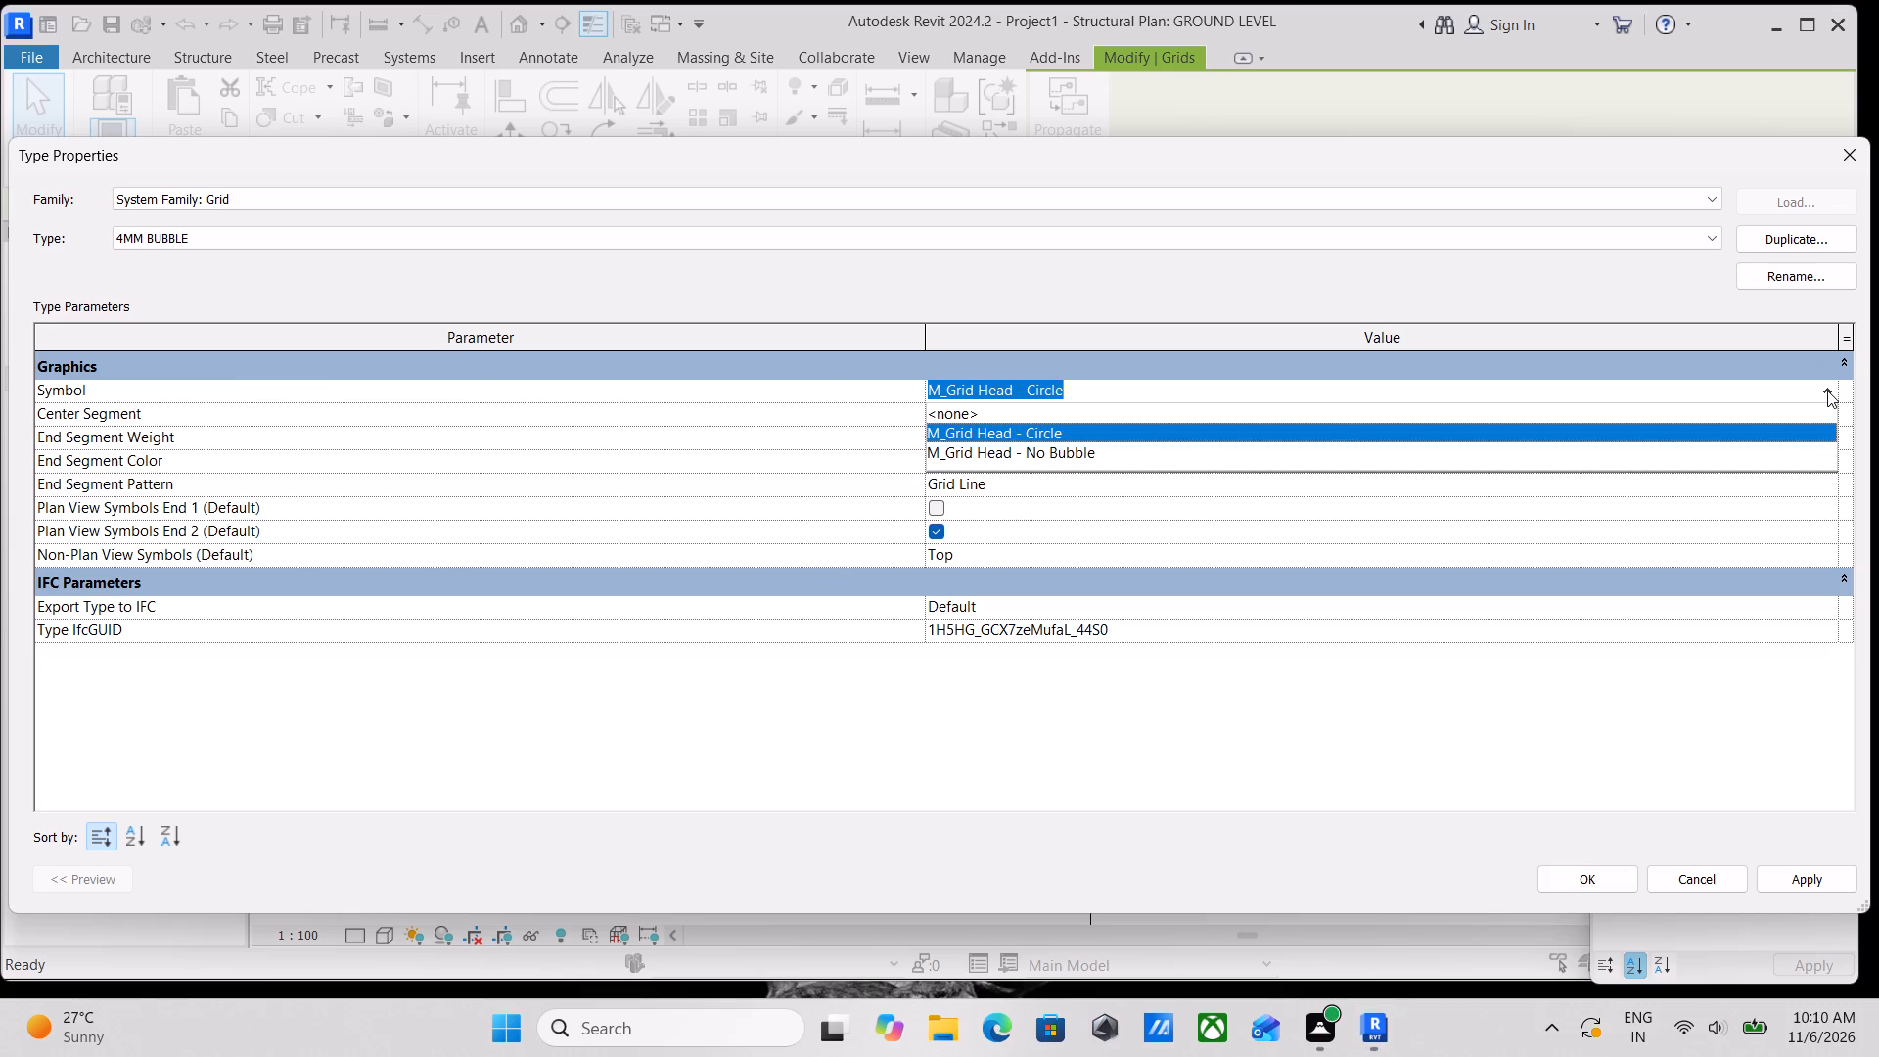
left_click(1827, 391)
scroll(1505, 475, "down", 4)
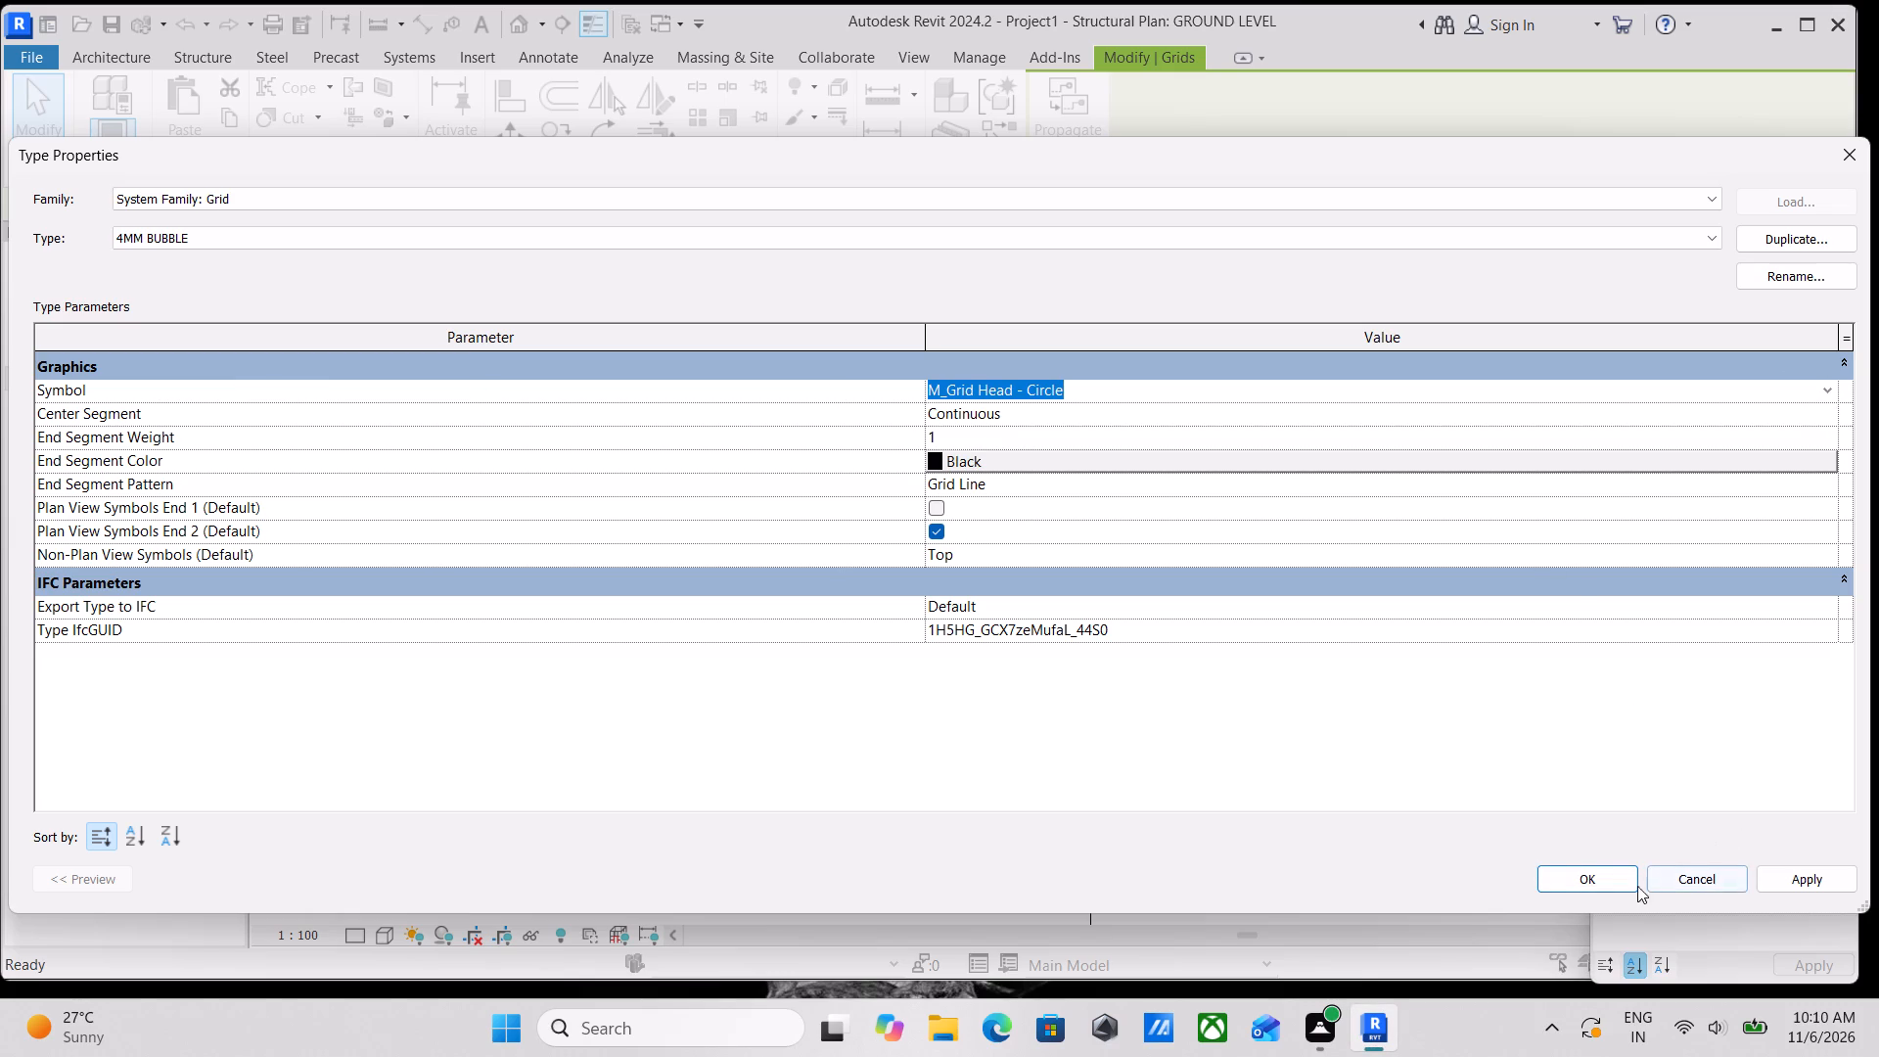
left_click(1582, 873)
Expand the project's families and look through the categories for the grid head symbol.
scroll(1629, 551, "down", 2)
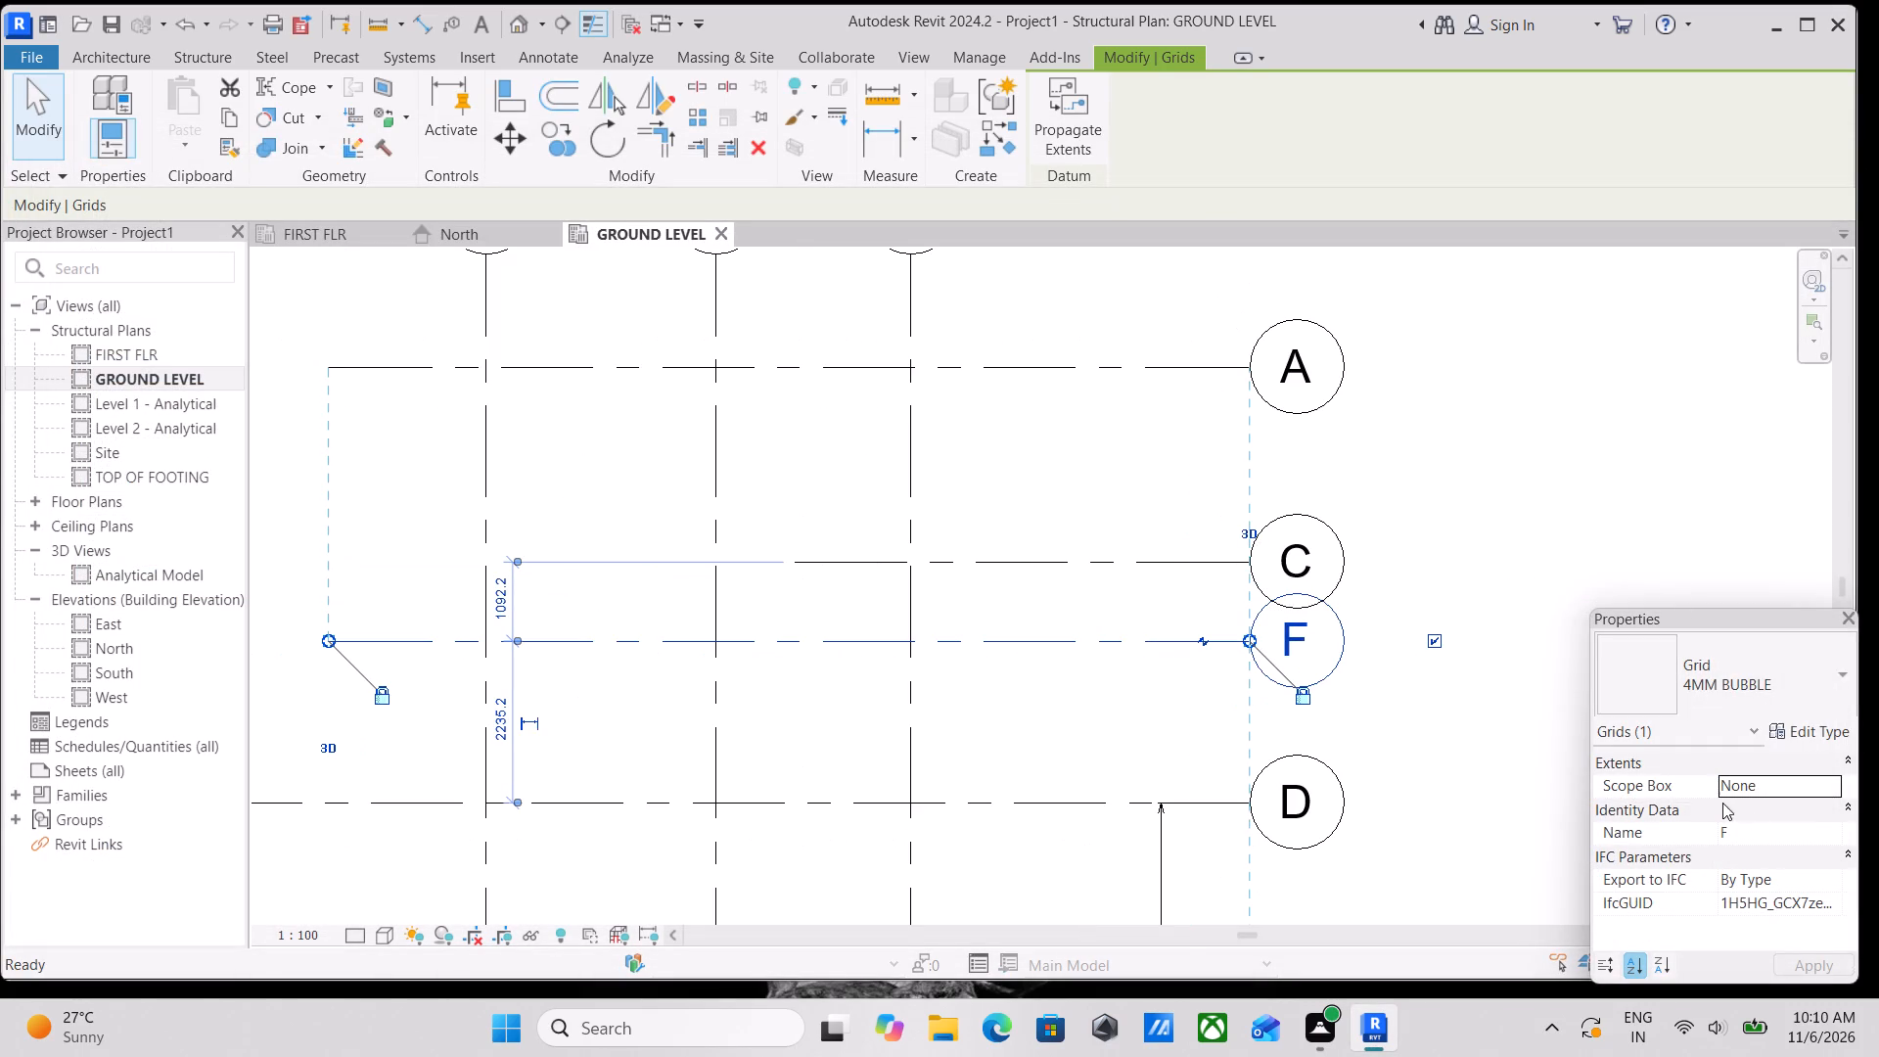
scroll(86, 625, "down", 1)
left_click(11, 793)
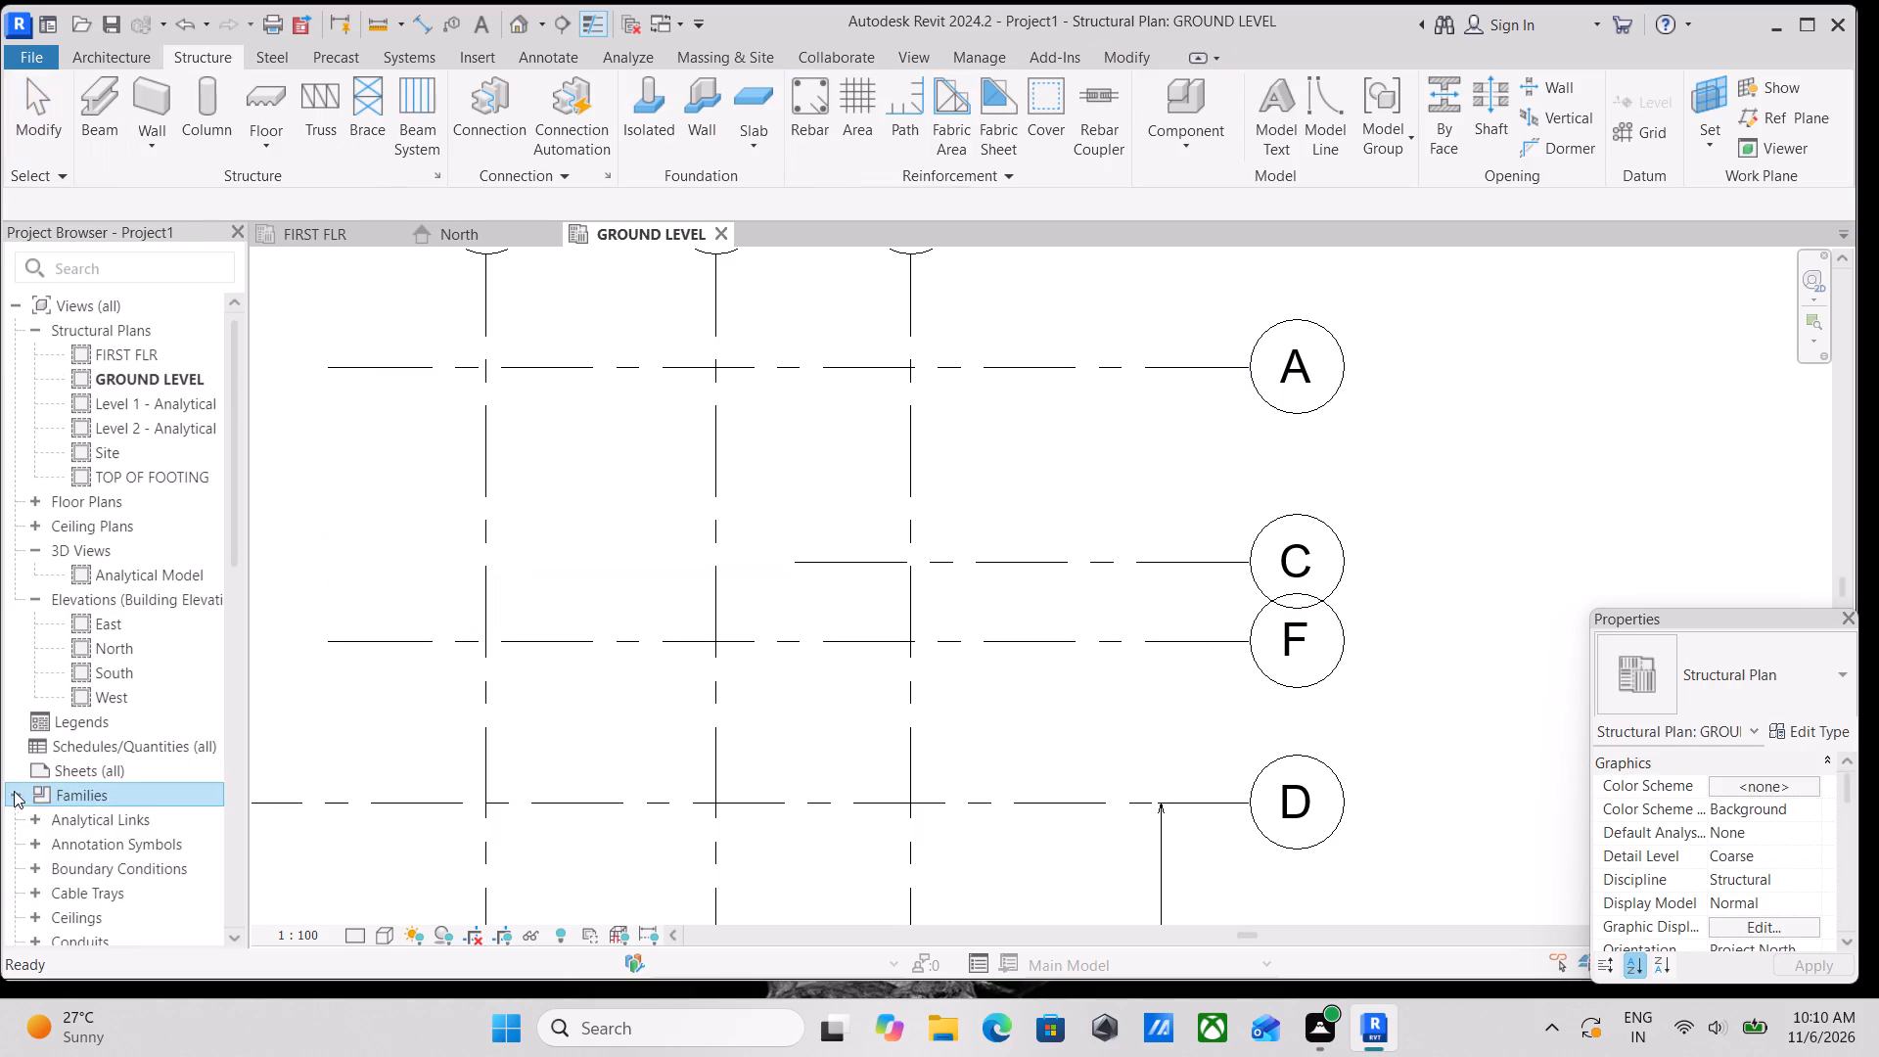
scroll(46, 800, "down", 4)
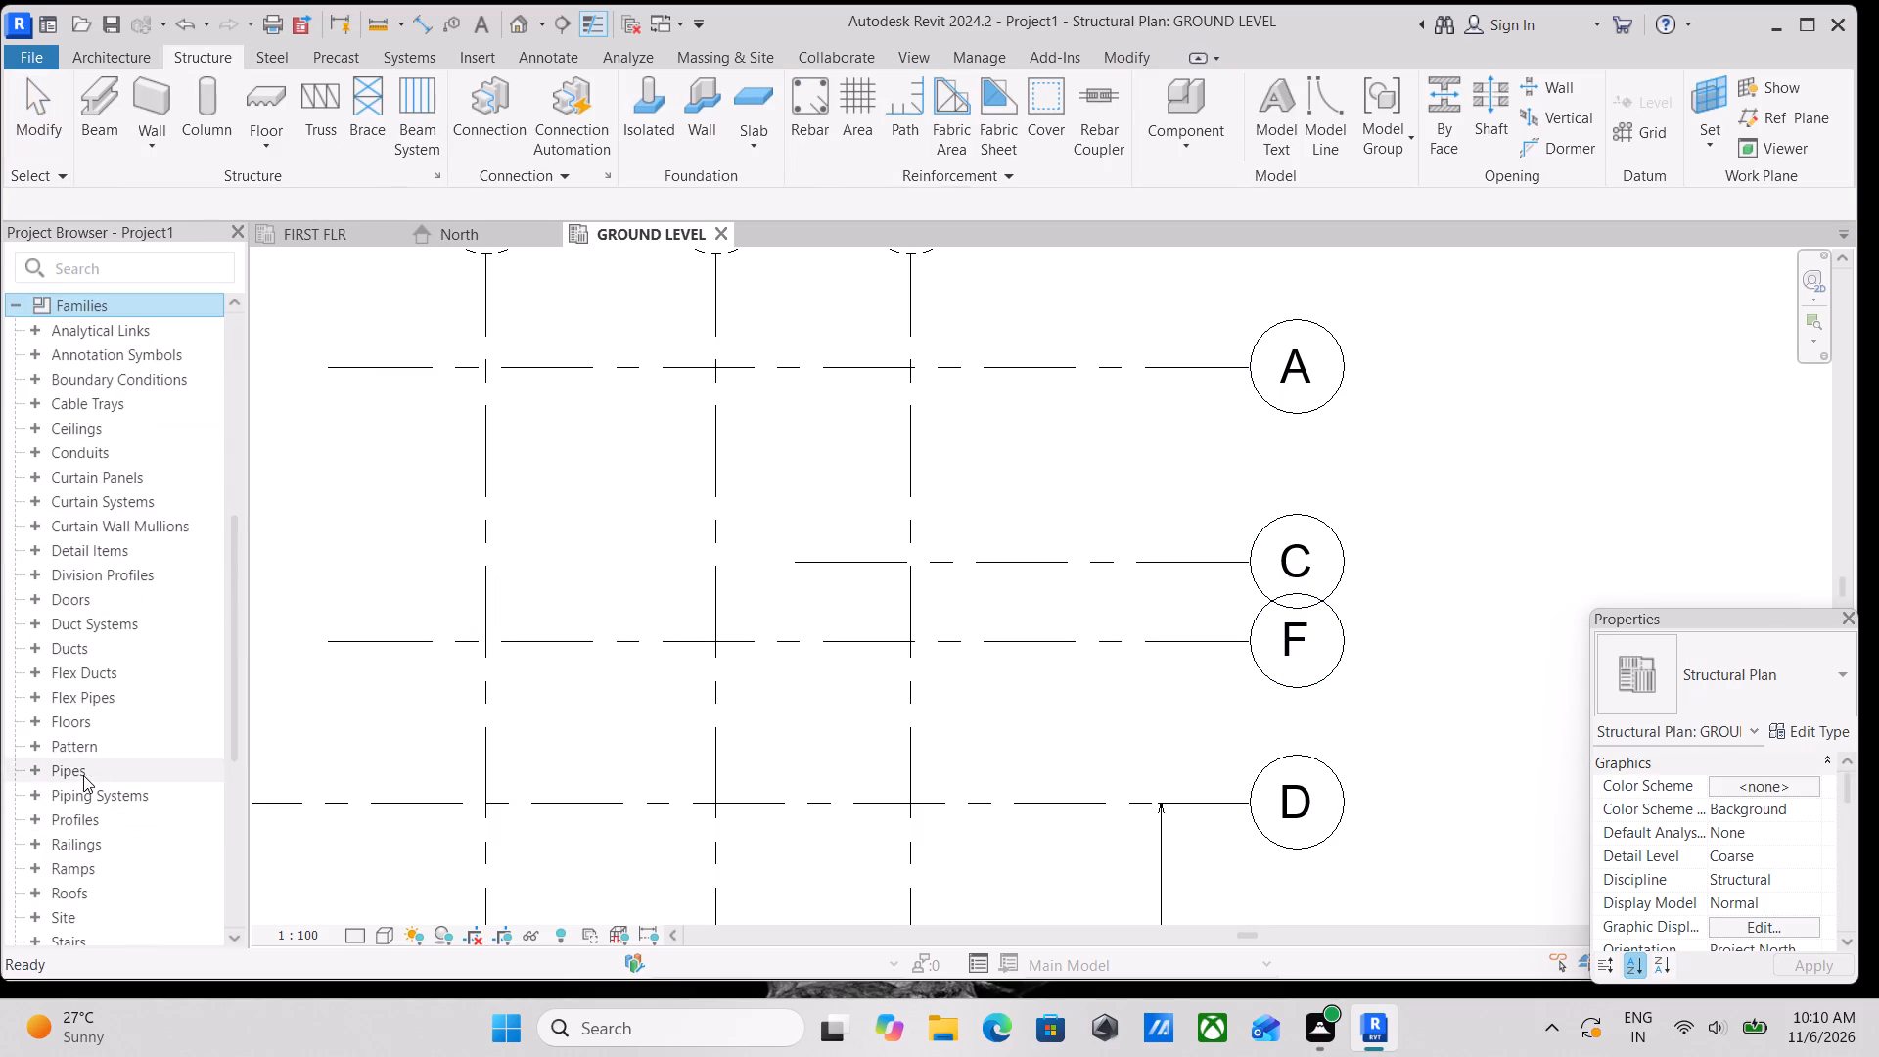
scroll(75, 467, "up", 2)
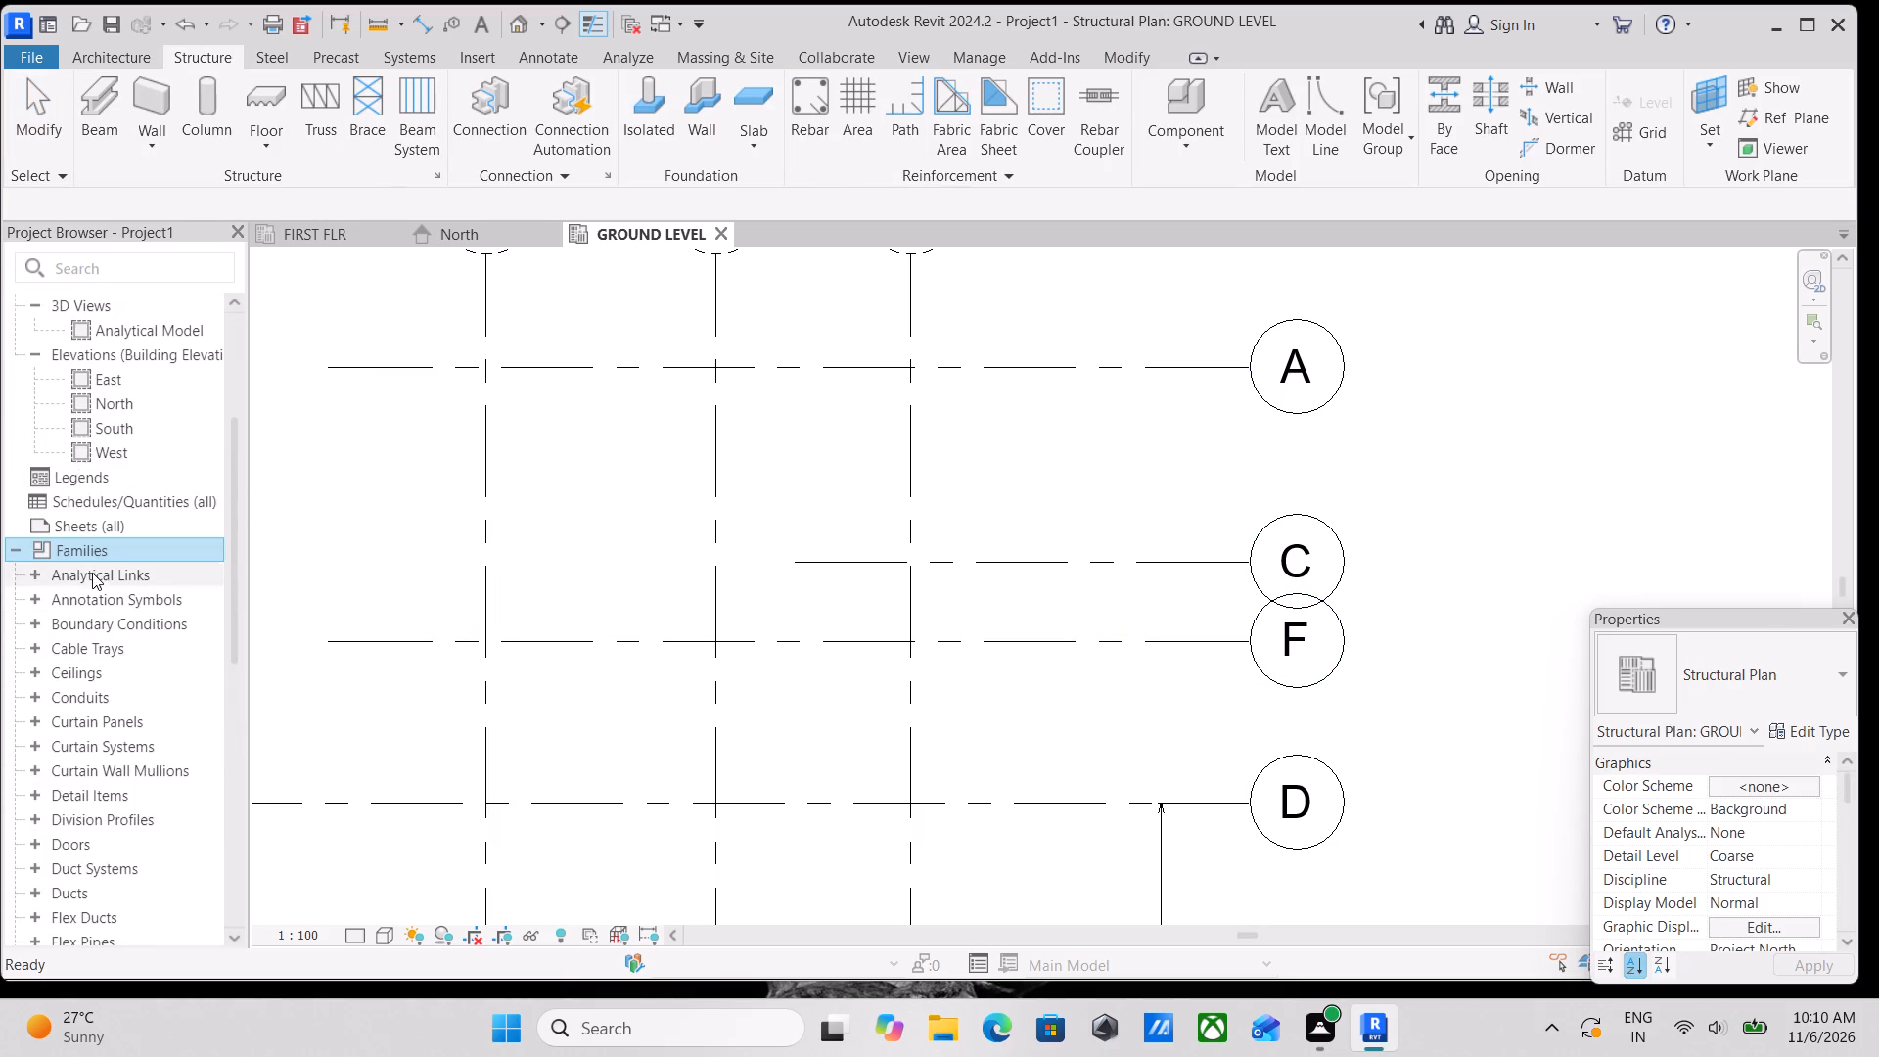
scroll(92, 573, "down", 1)
scroll(92, 573, "up", 1)
scroll(92, 573, "down", 3)
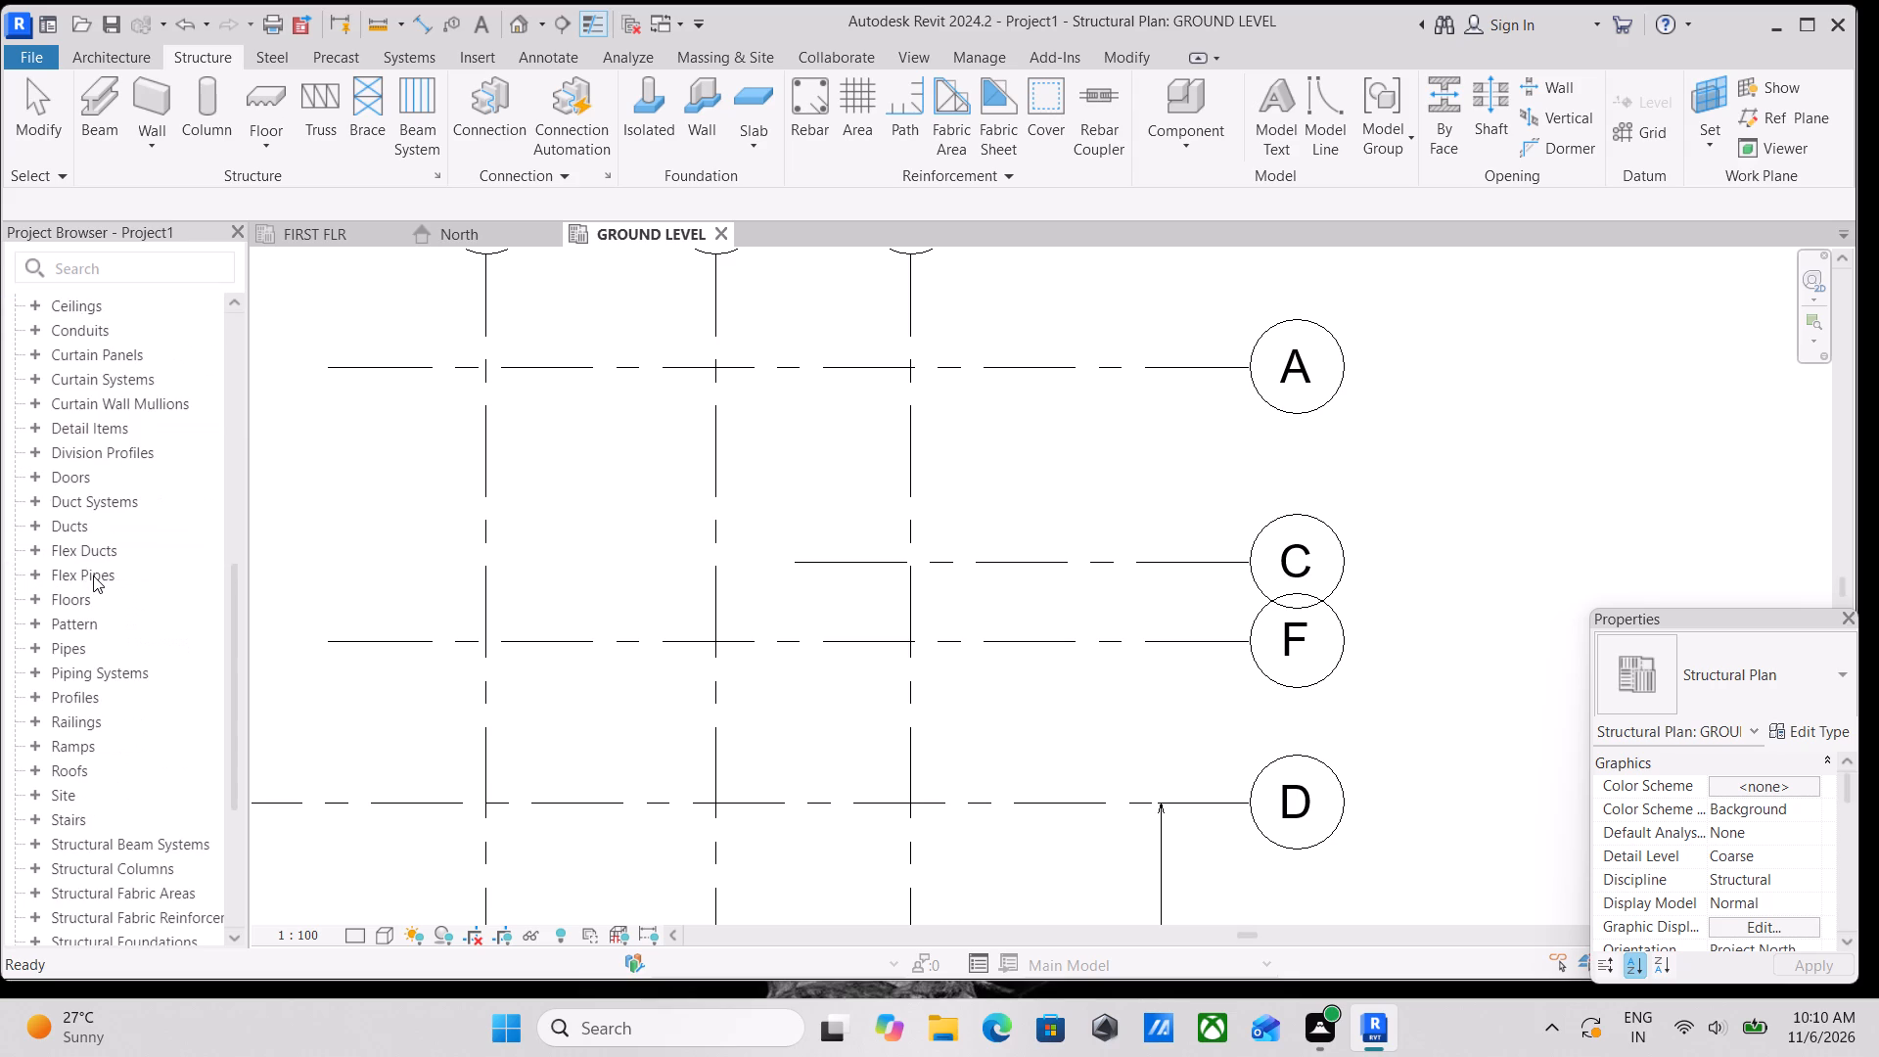
scroll(93, 575, "down", 3)
scroll(95, 813, "up", 1)
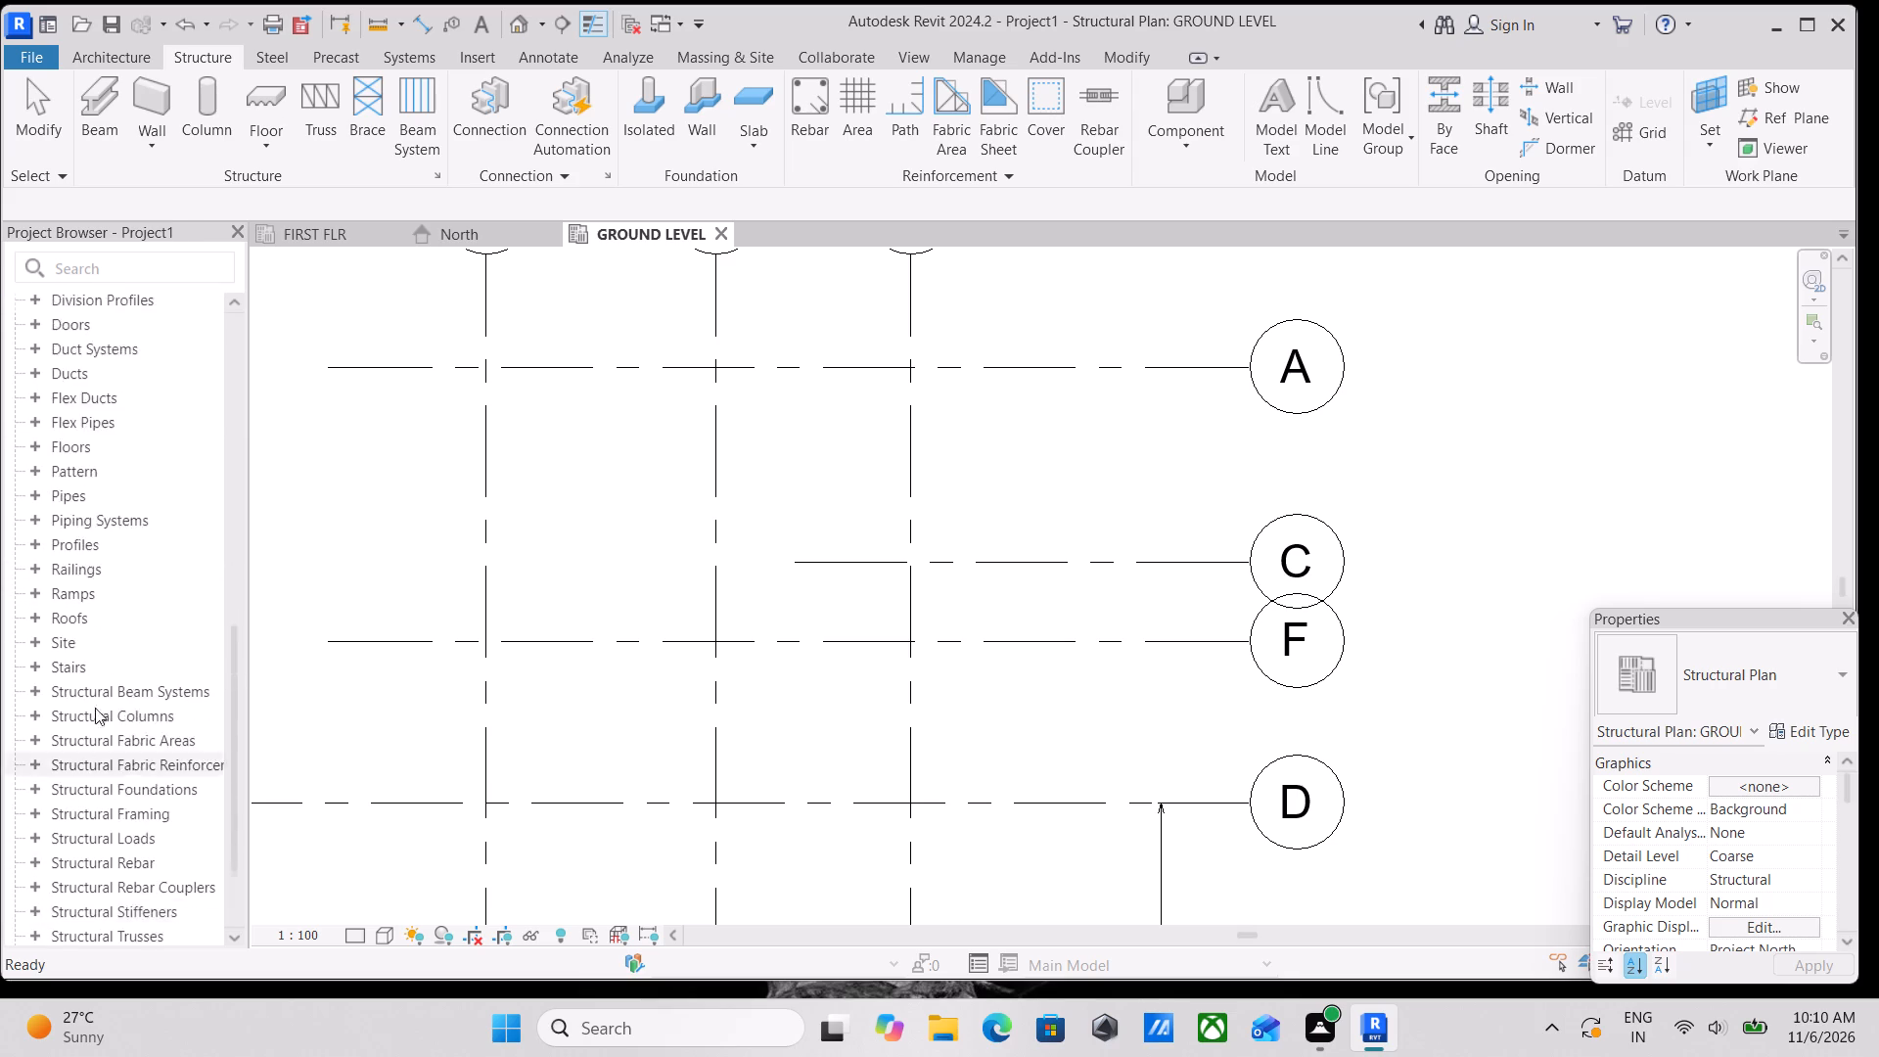
scroll(95, 708, "up", 1)
scroll(66, 576, "up", 1)
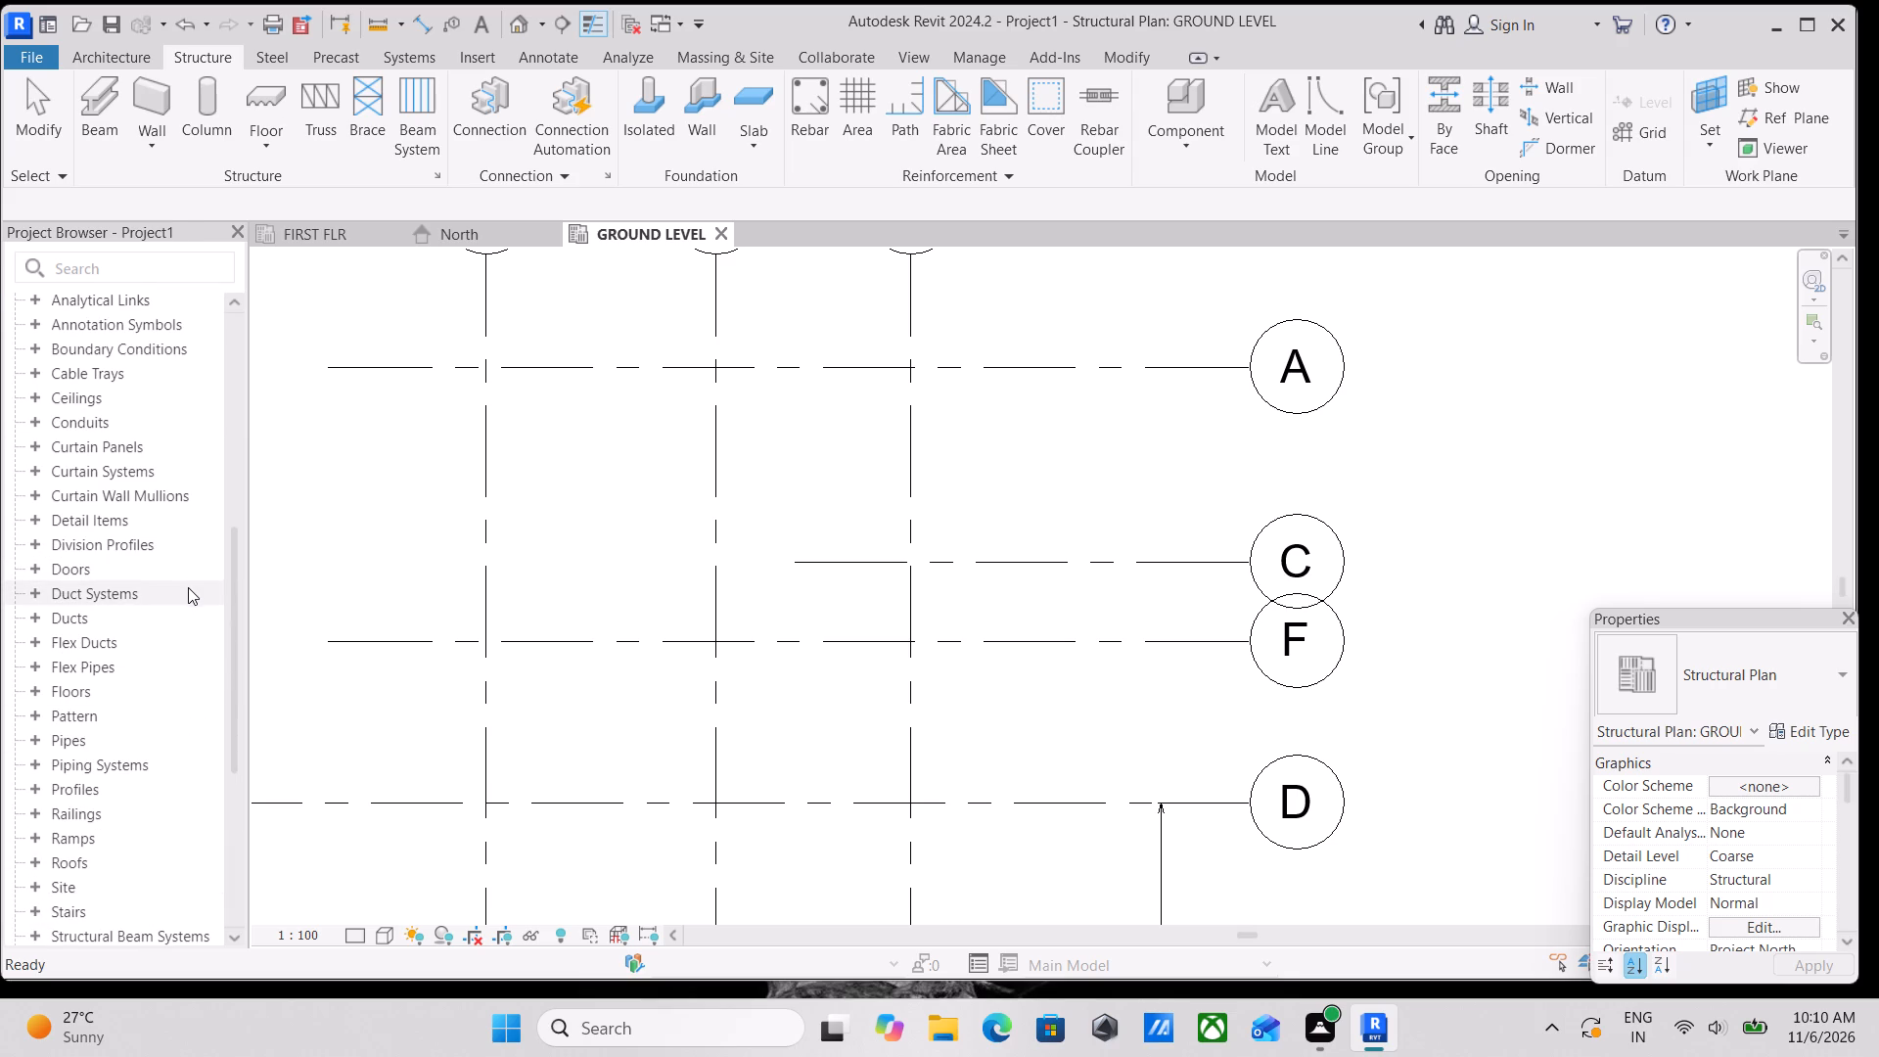
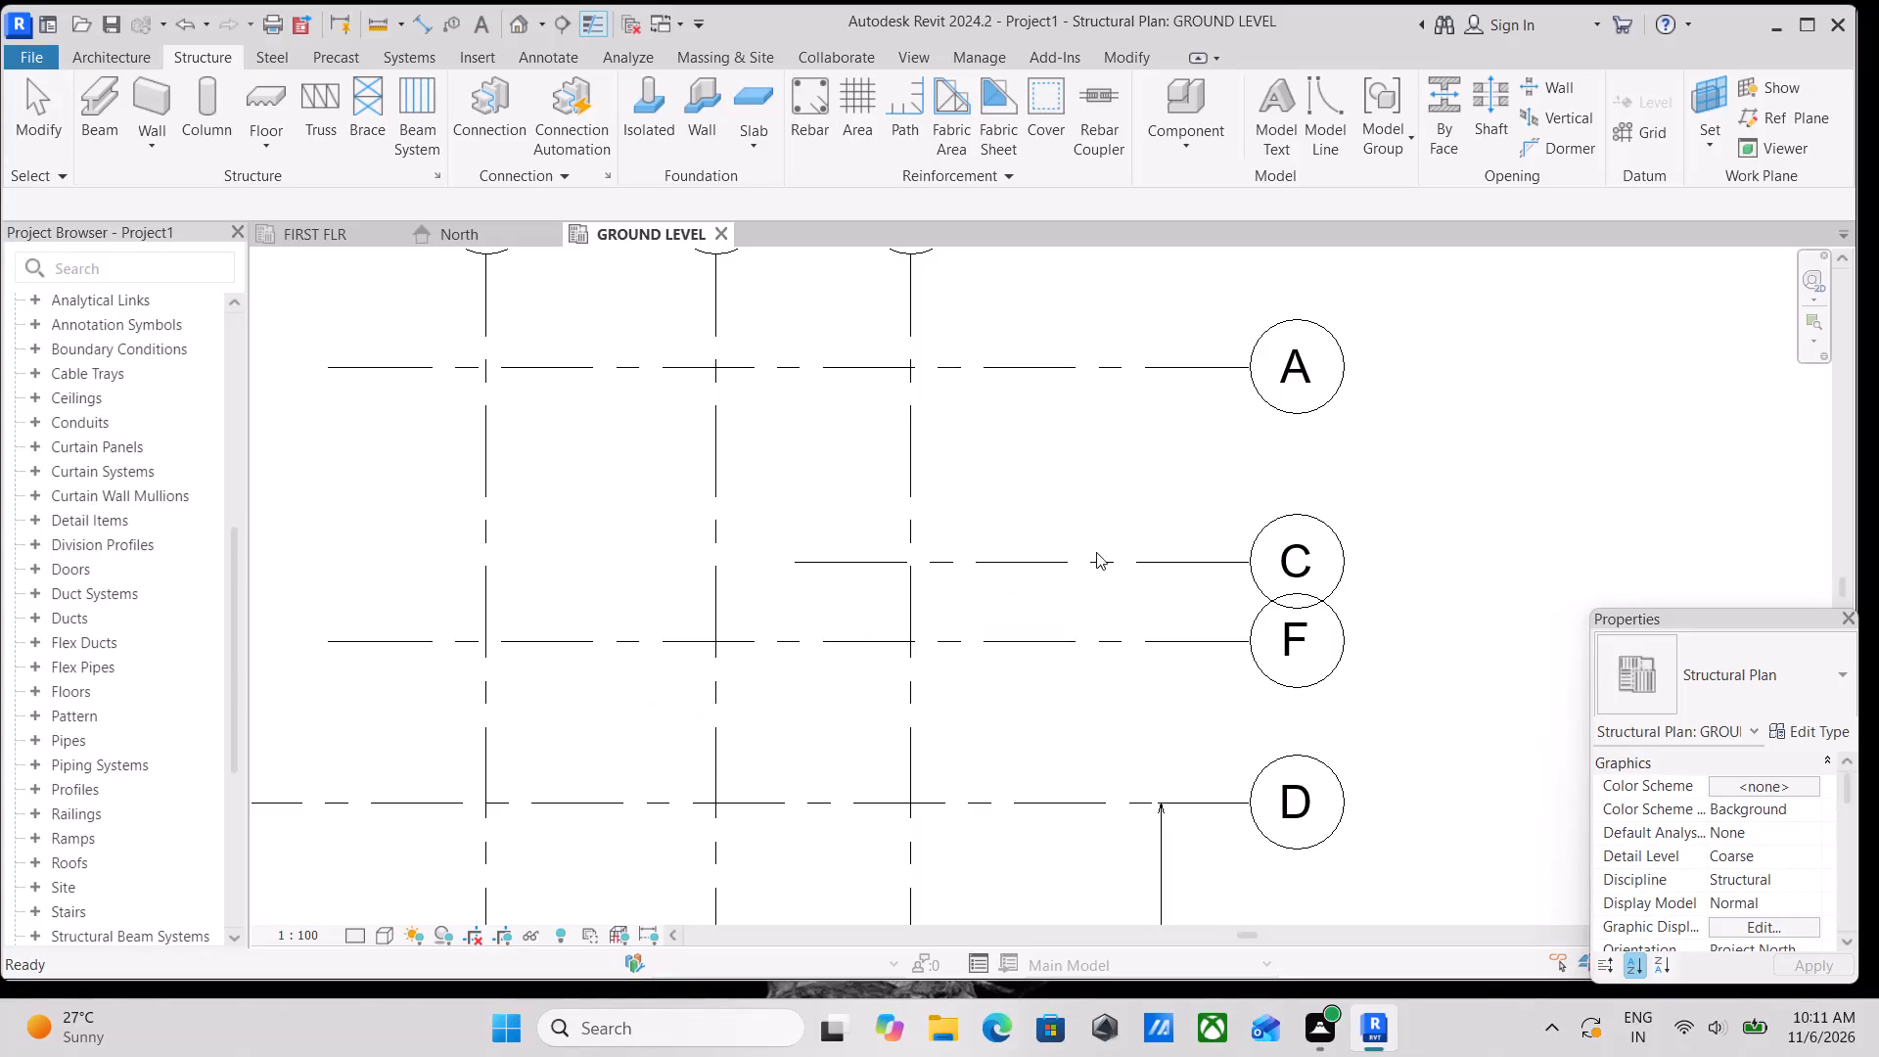
Open the type properties of grid F's 4MM BUBBLE type and review the available Symbol choices, keeping M_Grid Head - Circle.
key("Escape")
scroll(1131, 302, "up", 3)
left_click(1171, 392)
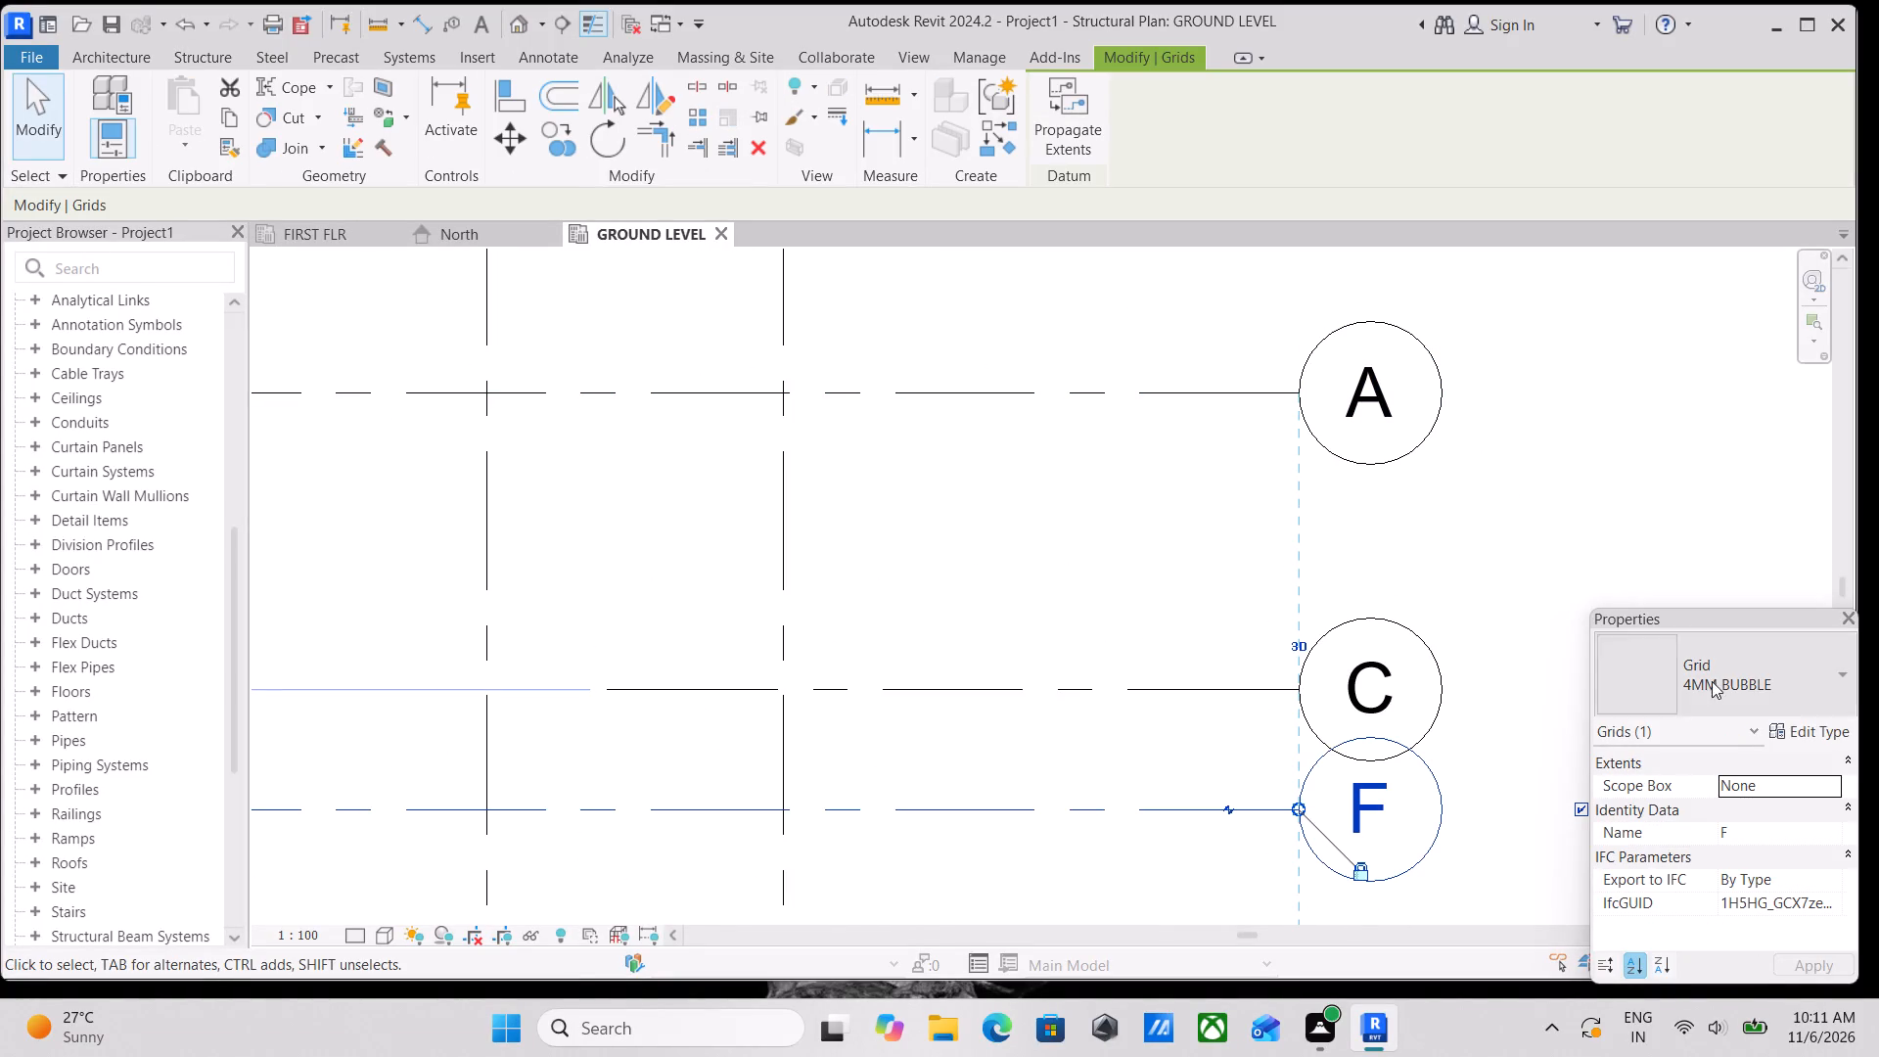
scroll(1761, 802, "down", 3)
left_click(1814, 728)
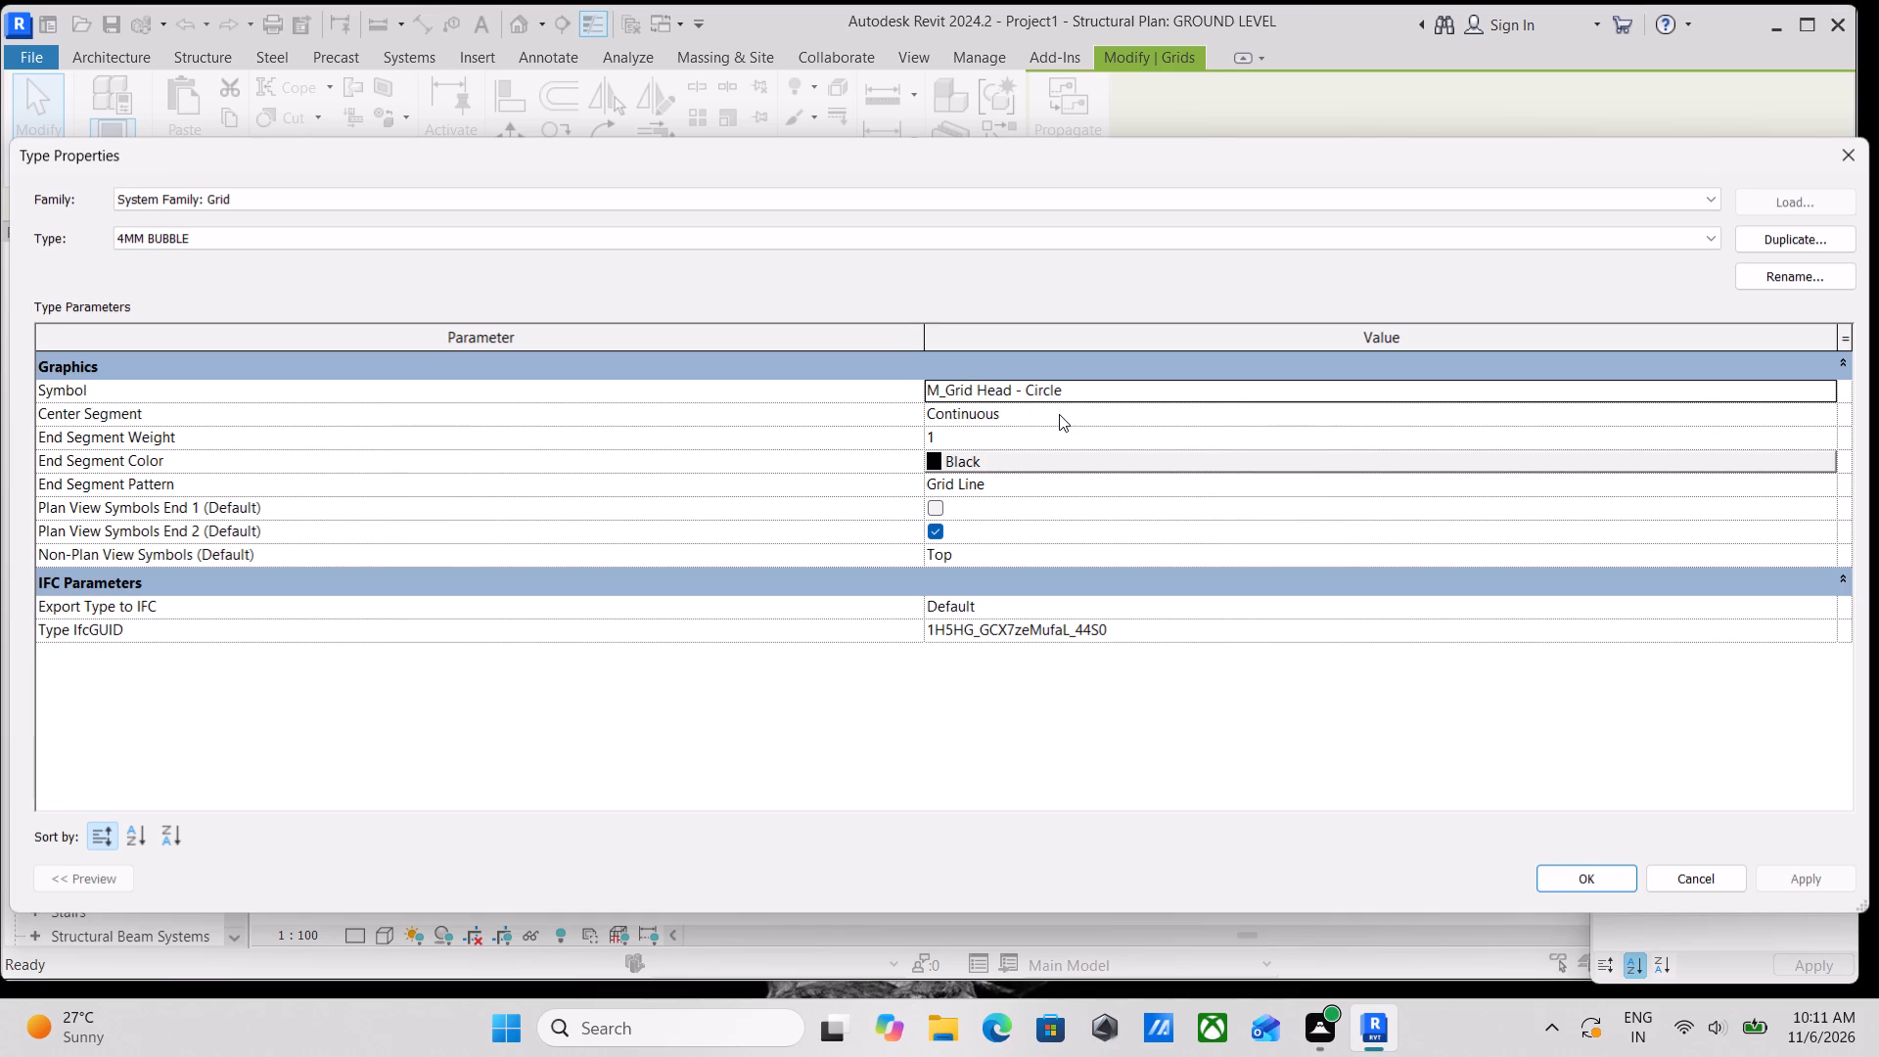
scroll(1074, 511, "down", 3)
scroll(1036, 655, "up", 2)
left_click(1138, 387)
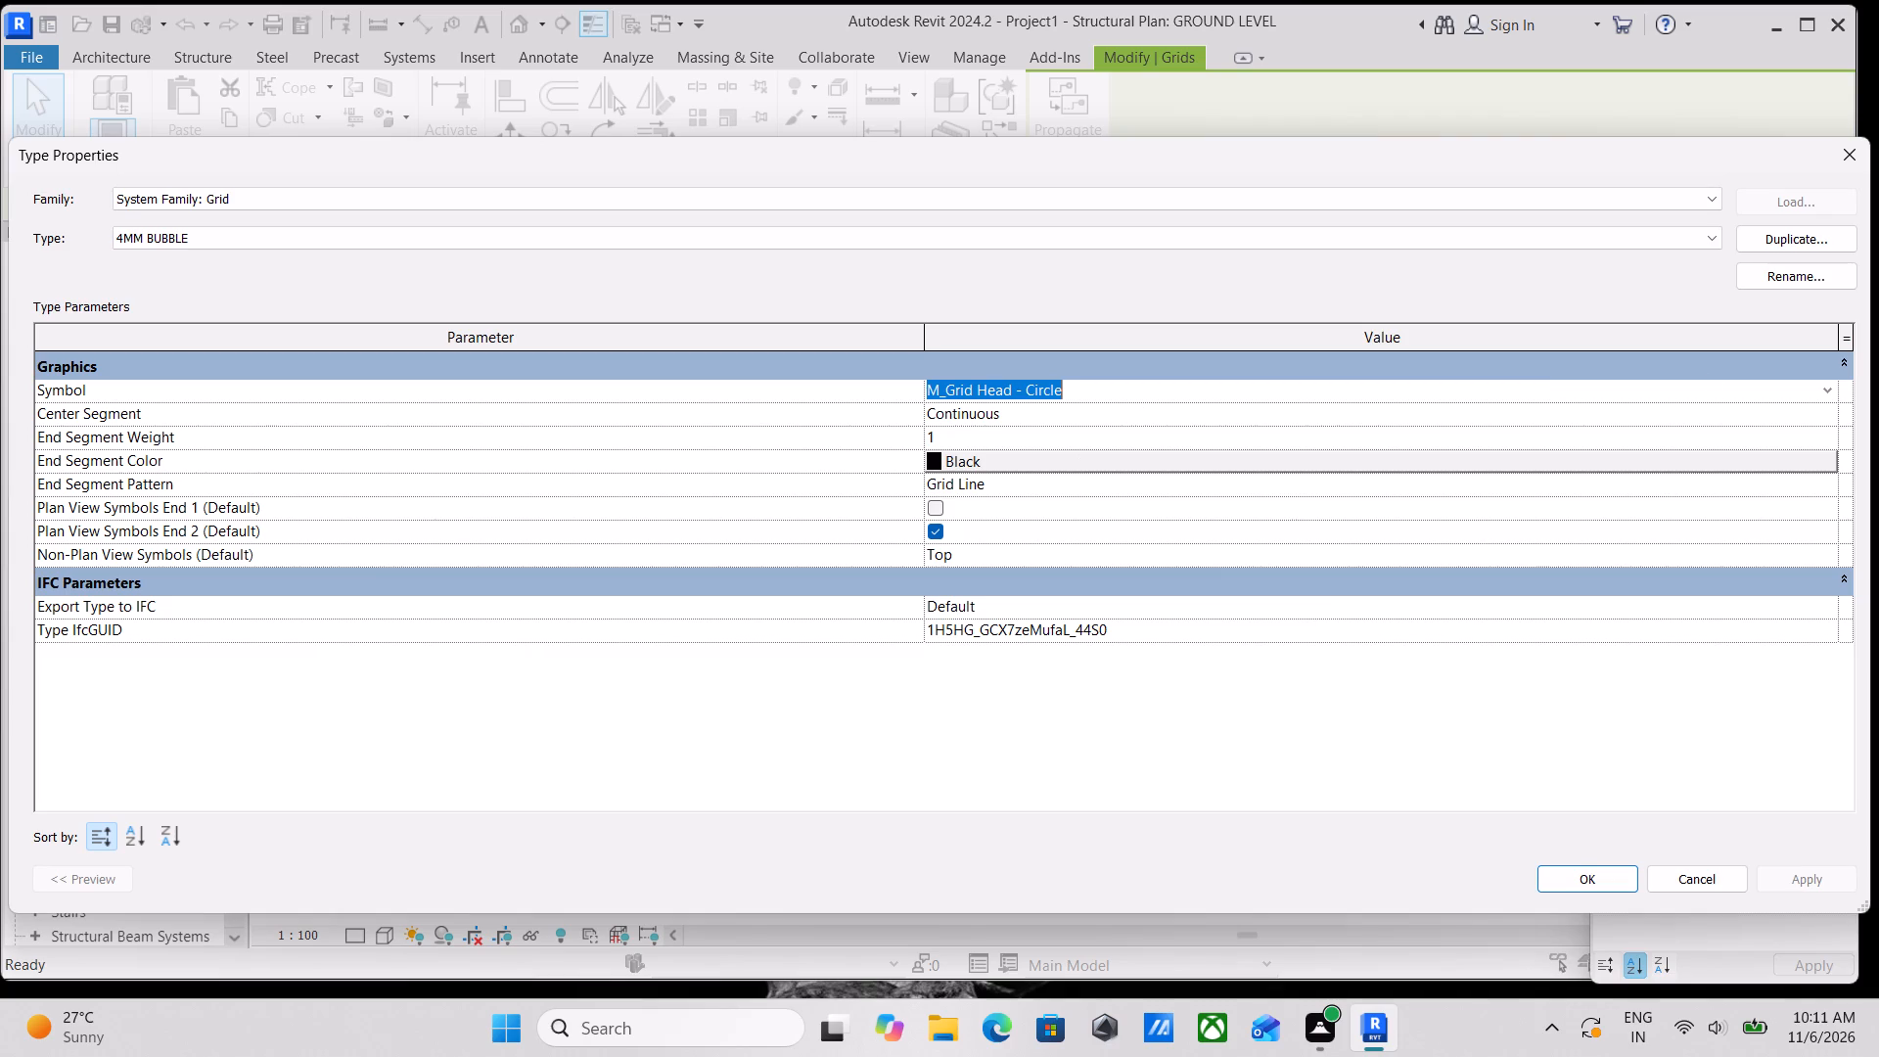
left_click(1830, 384)
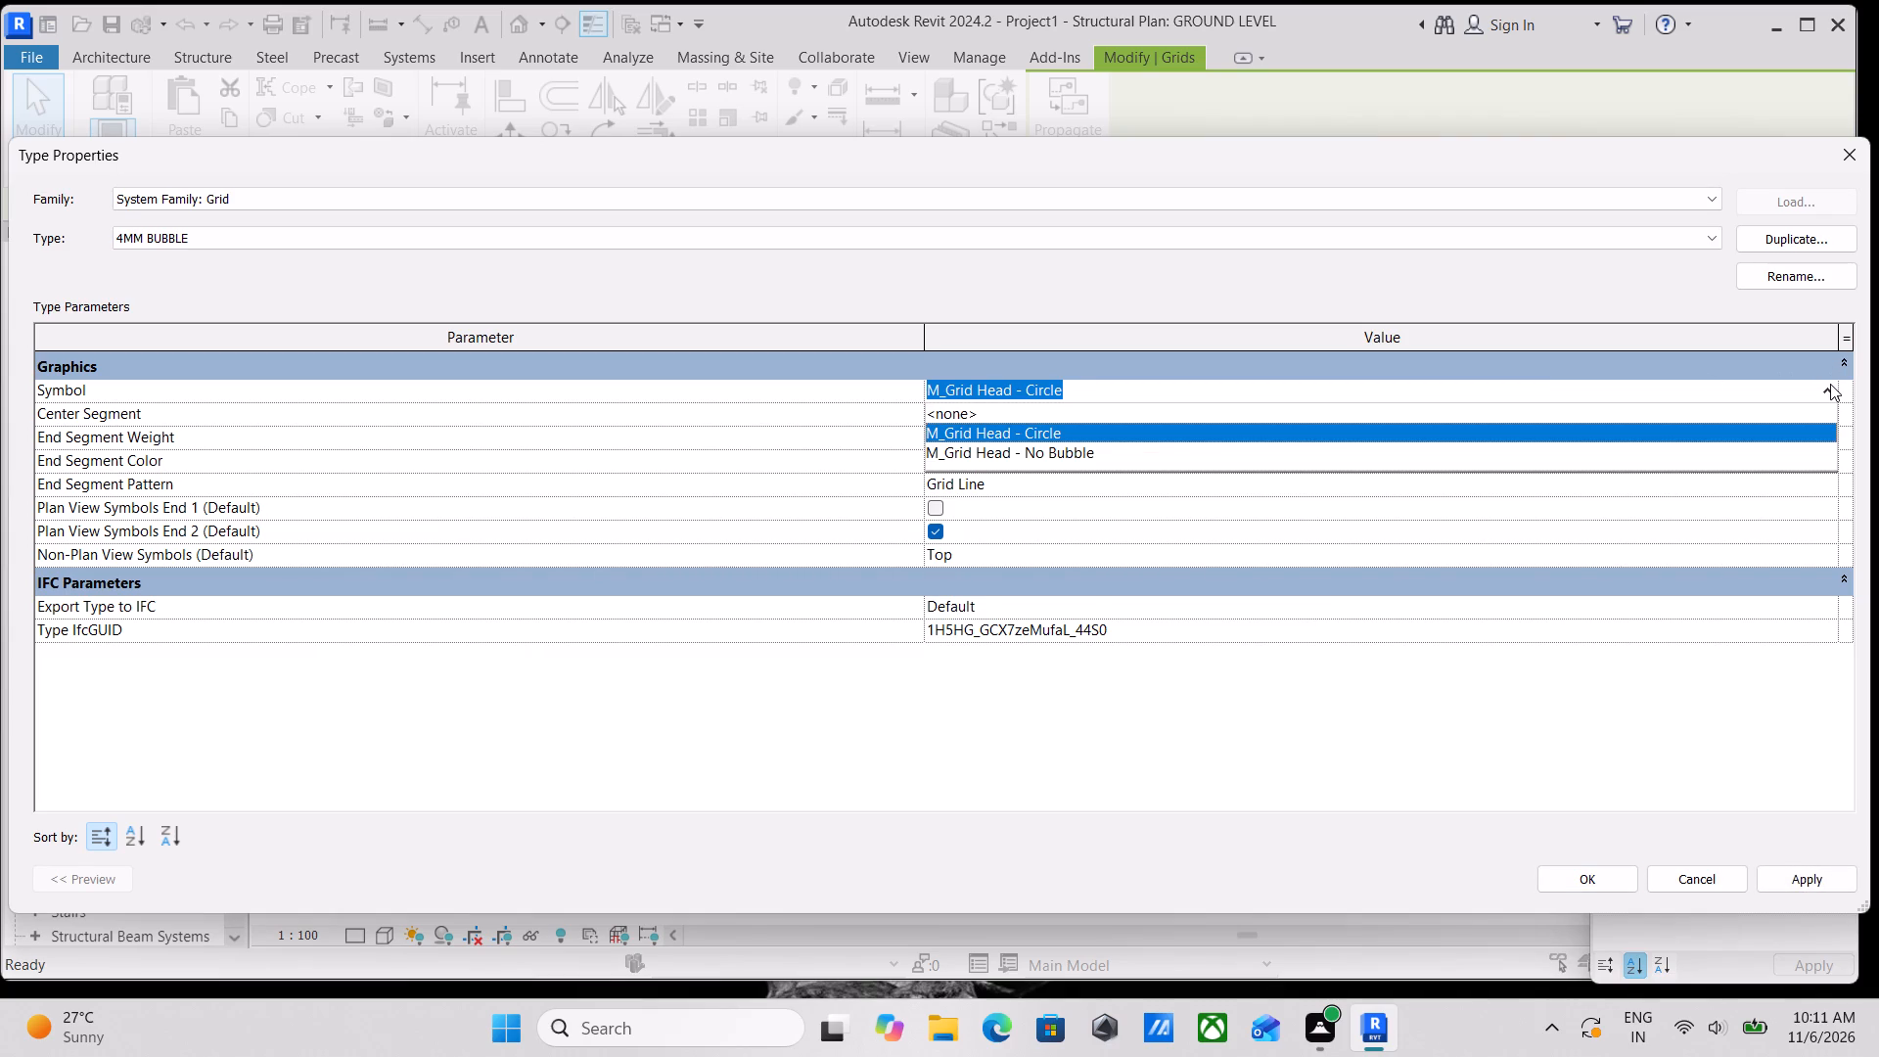
left_click(1830, 384)
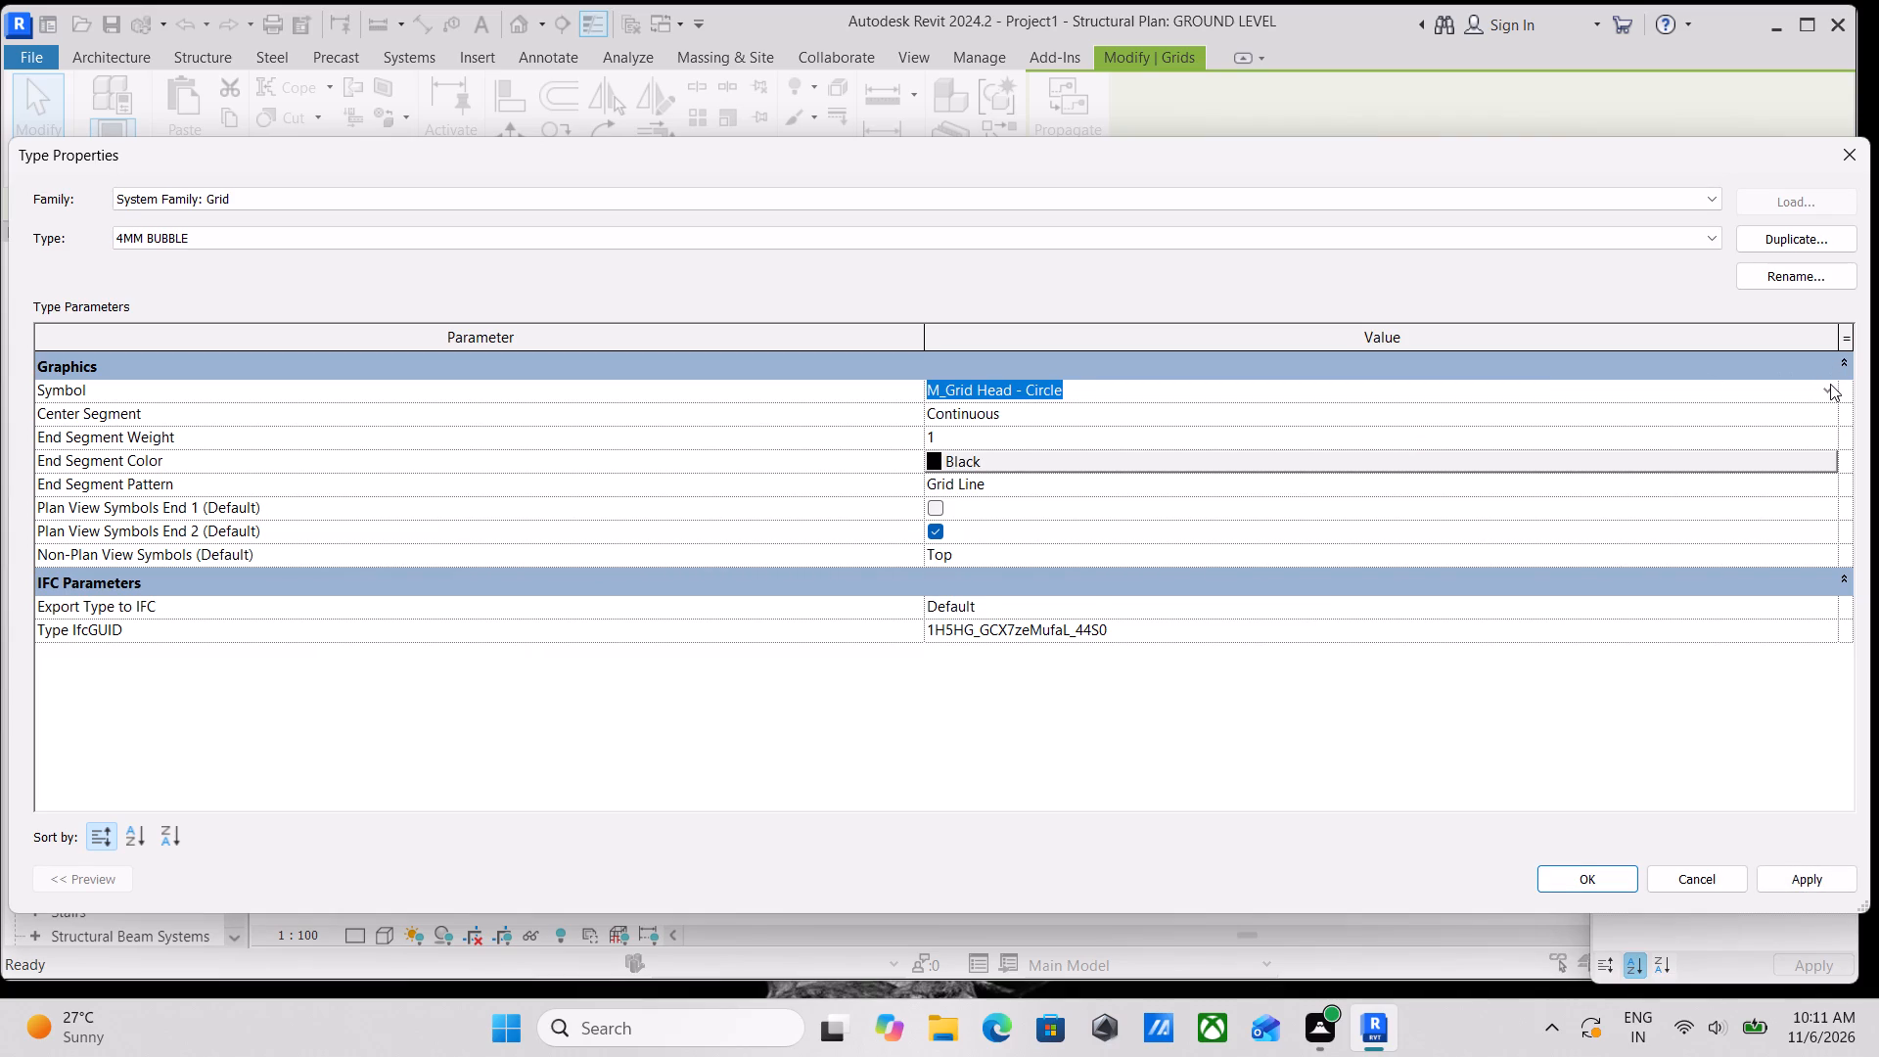
left_click(1830, 384)
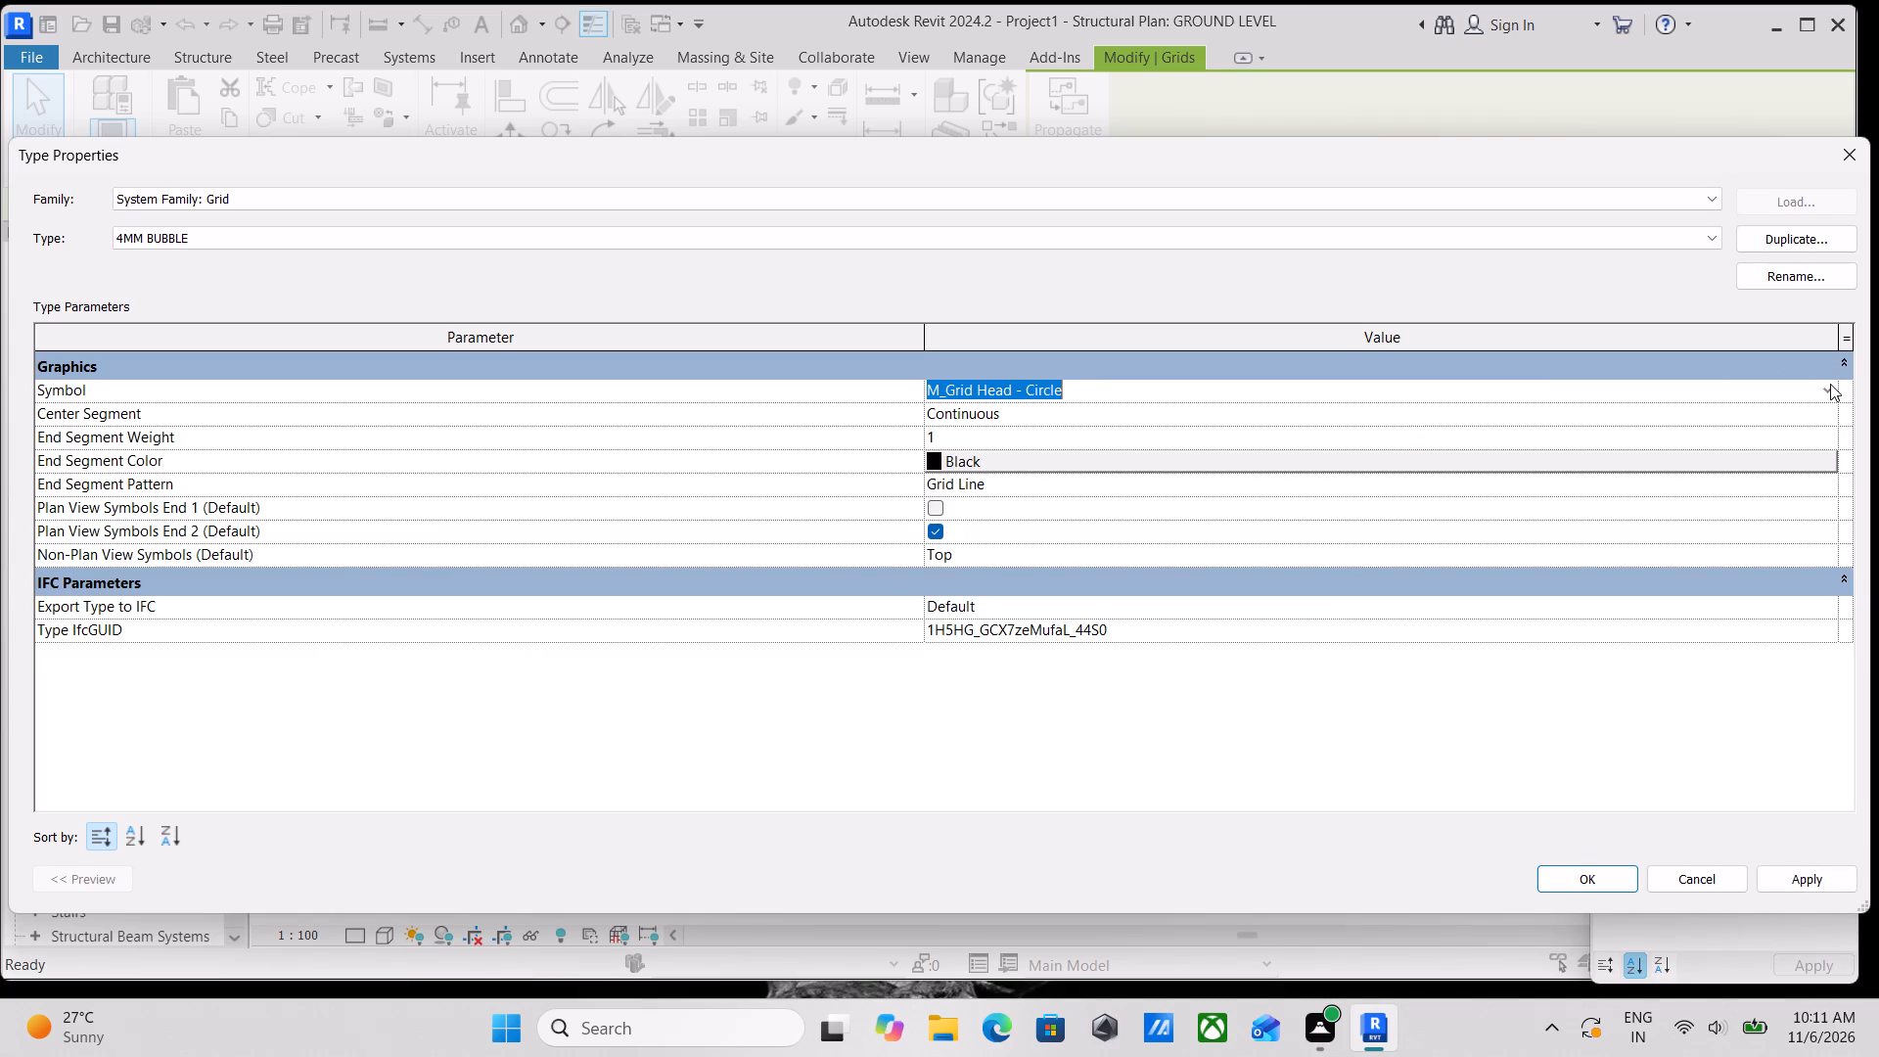
left_click(950, 426)
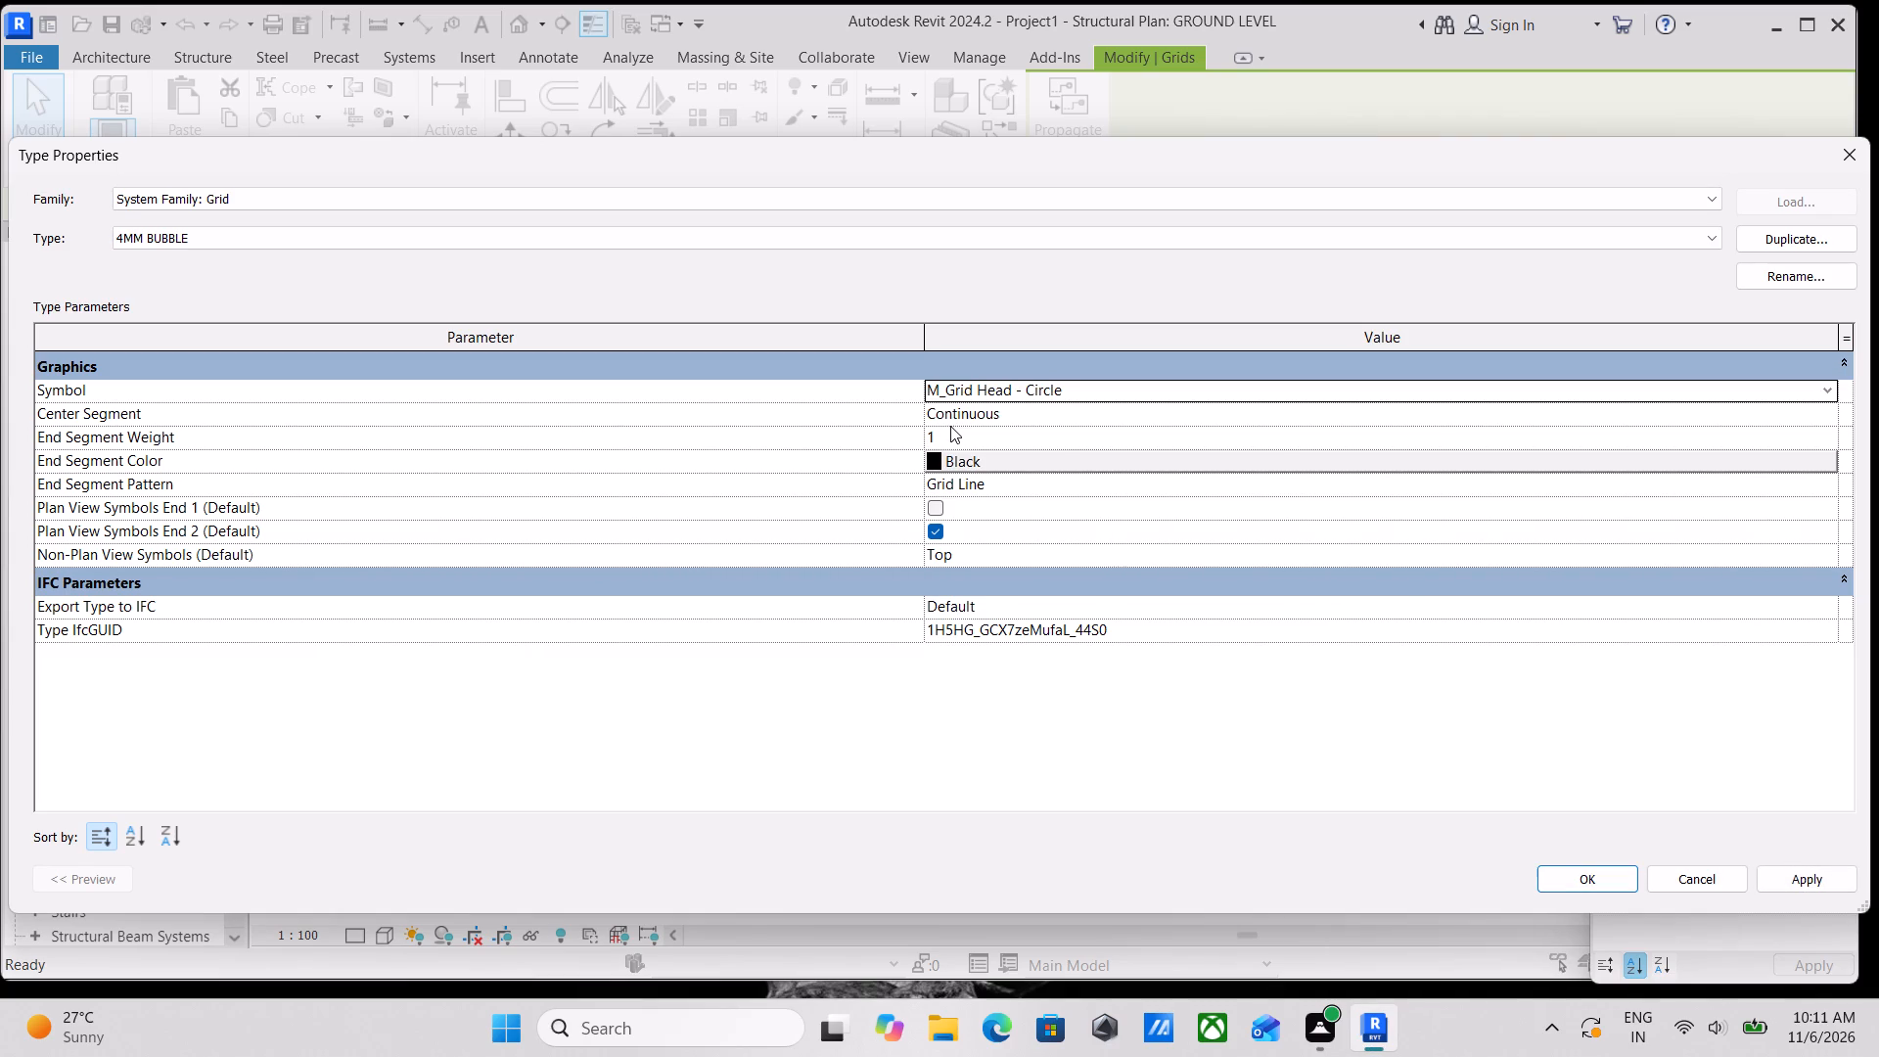
triple_click(965, 389)
left_click(917, 391)
double_click(570, 399)
double_click(603, 390)
left_click(1061, 393)
Review the Center Segment options of the 4MM BUBBLE type, keep Continuous, and close the type properties without applying.
left_click(1071, 419)
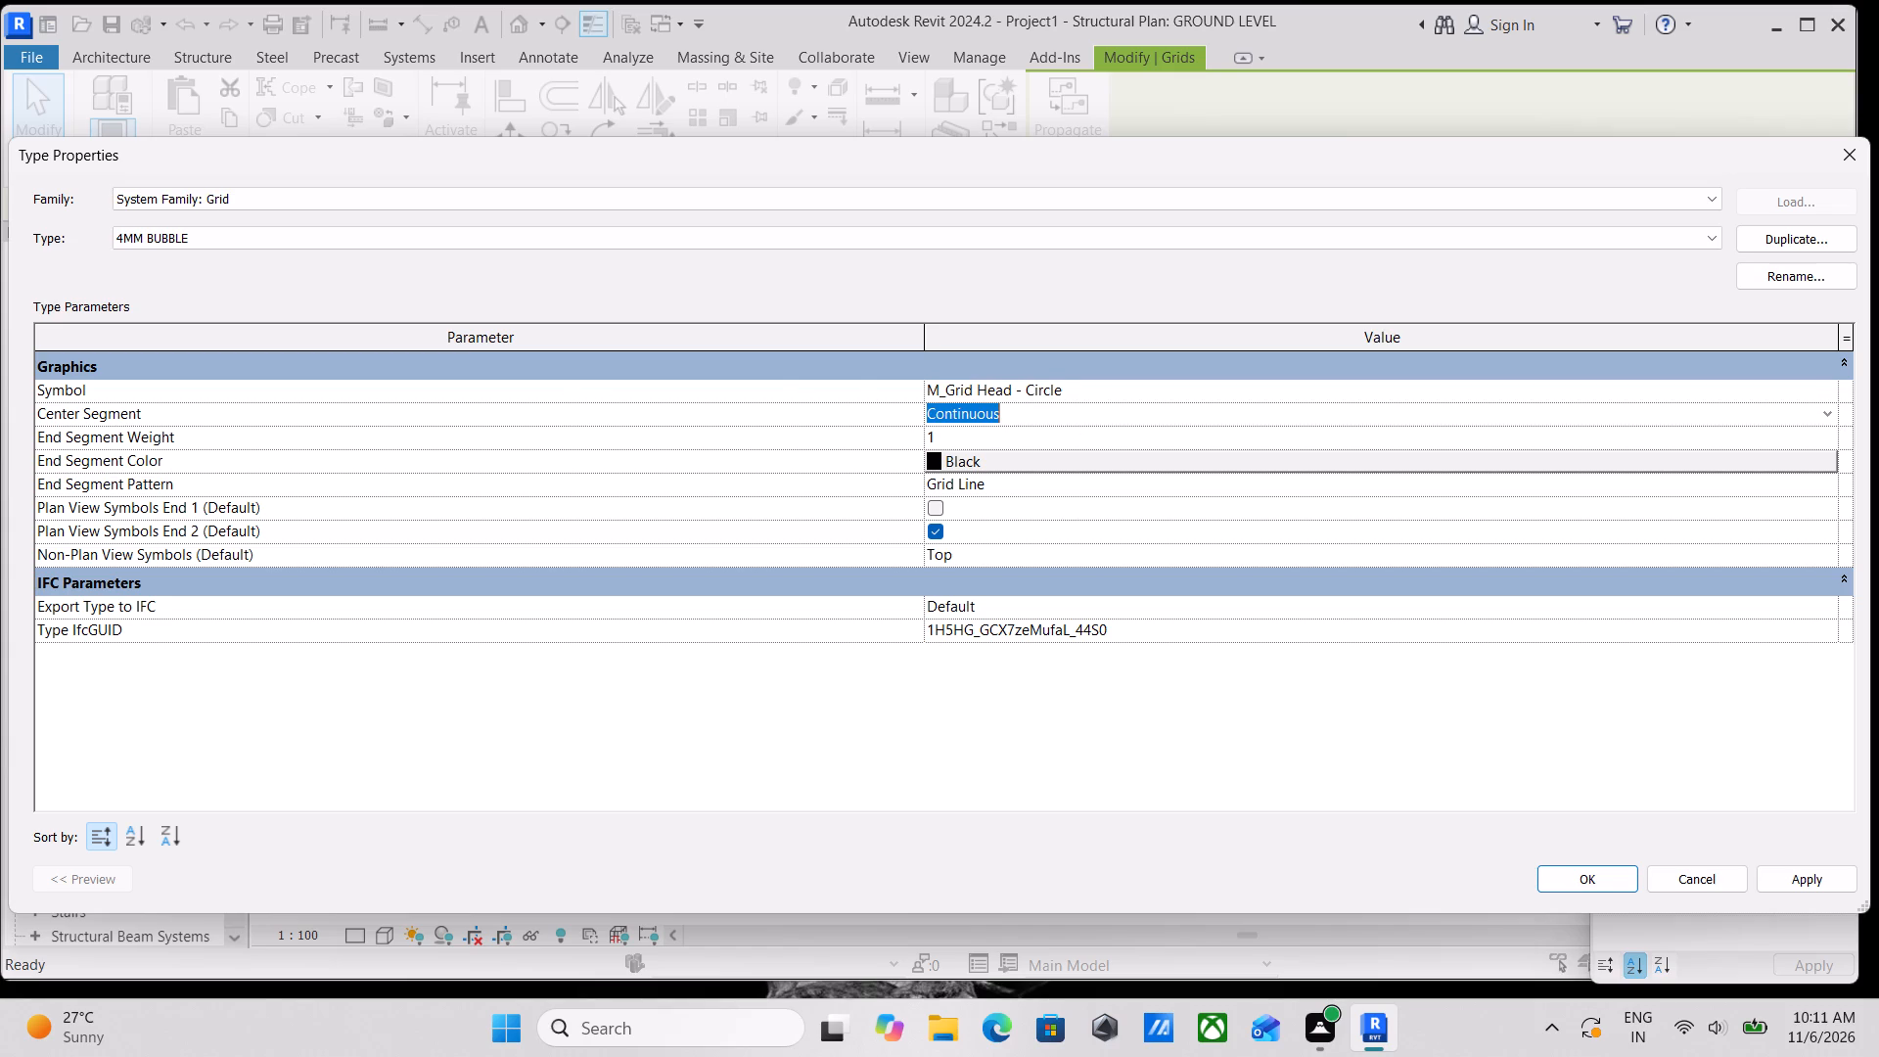
left_click(1828, 422)
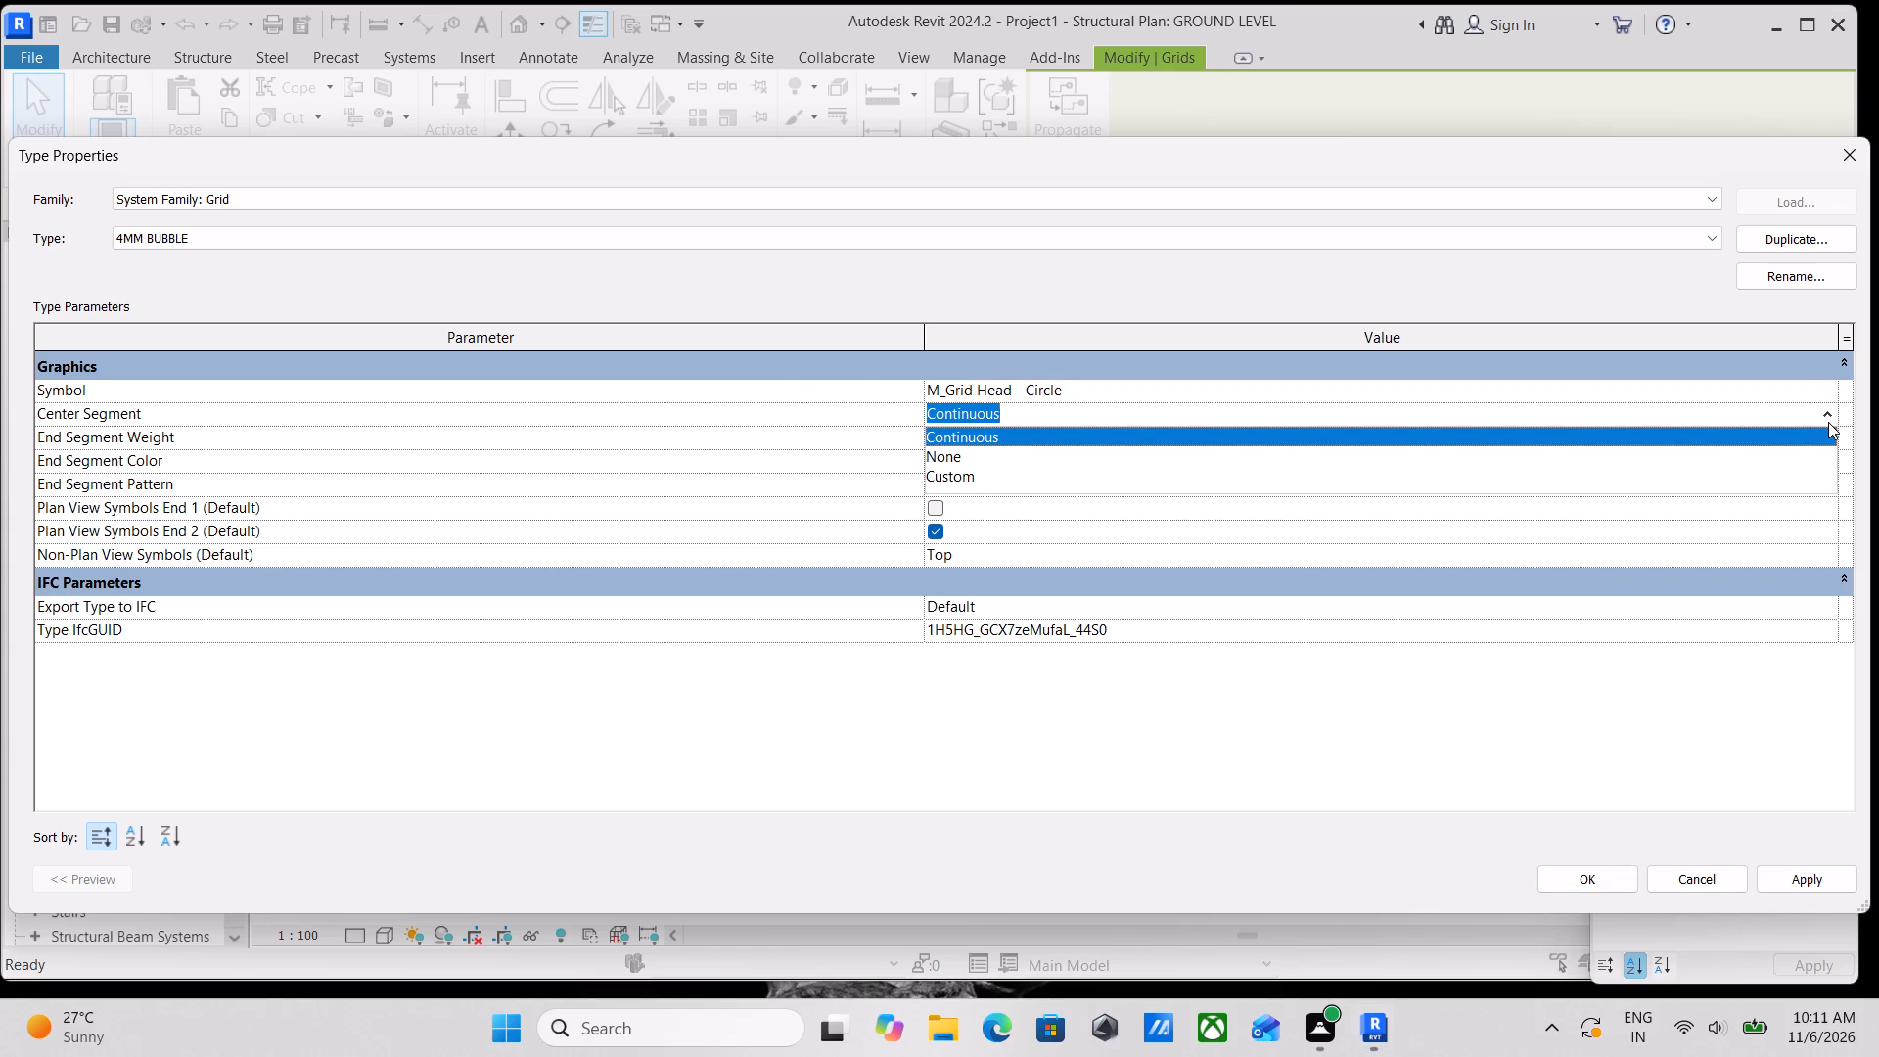
left_click(1828, 422)
left_click(1828, 422)
left_click(1801, 439)
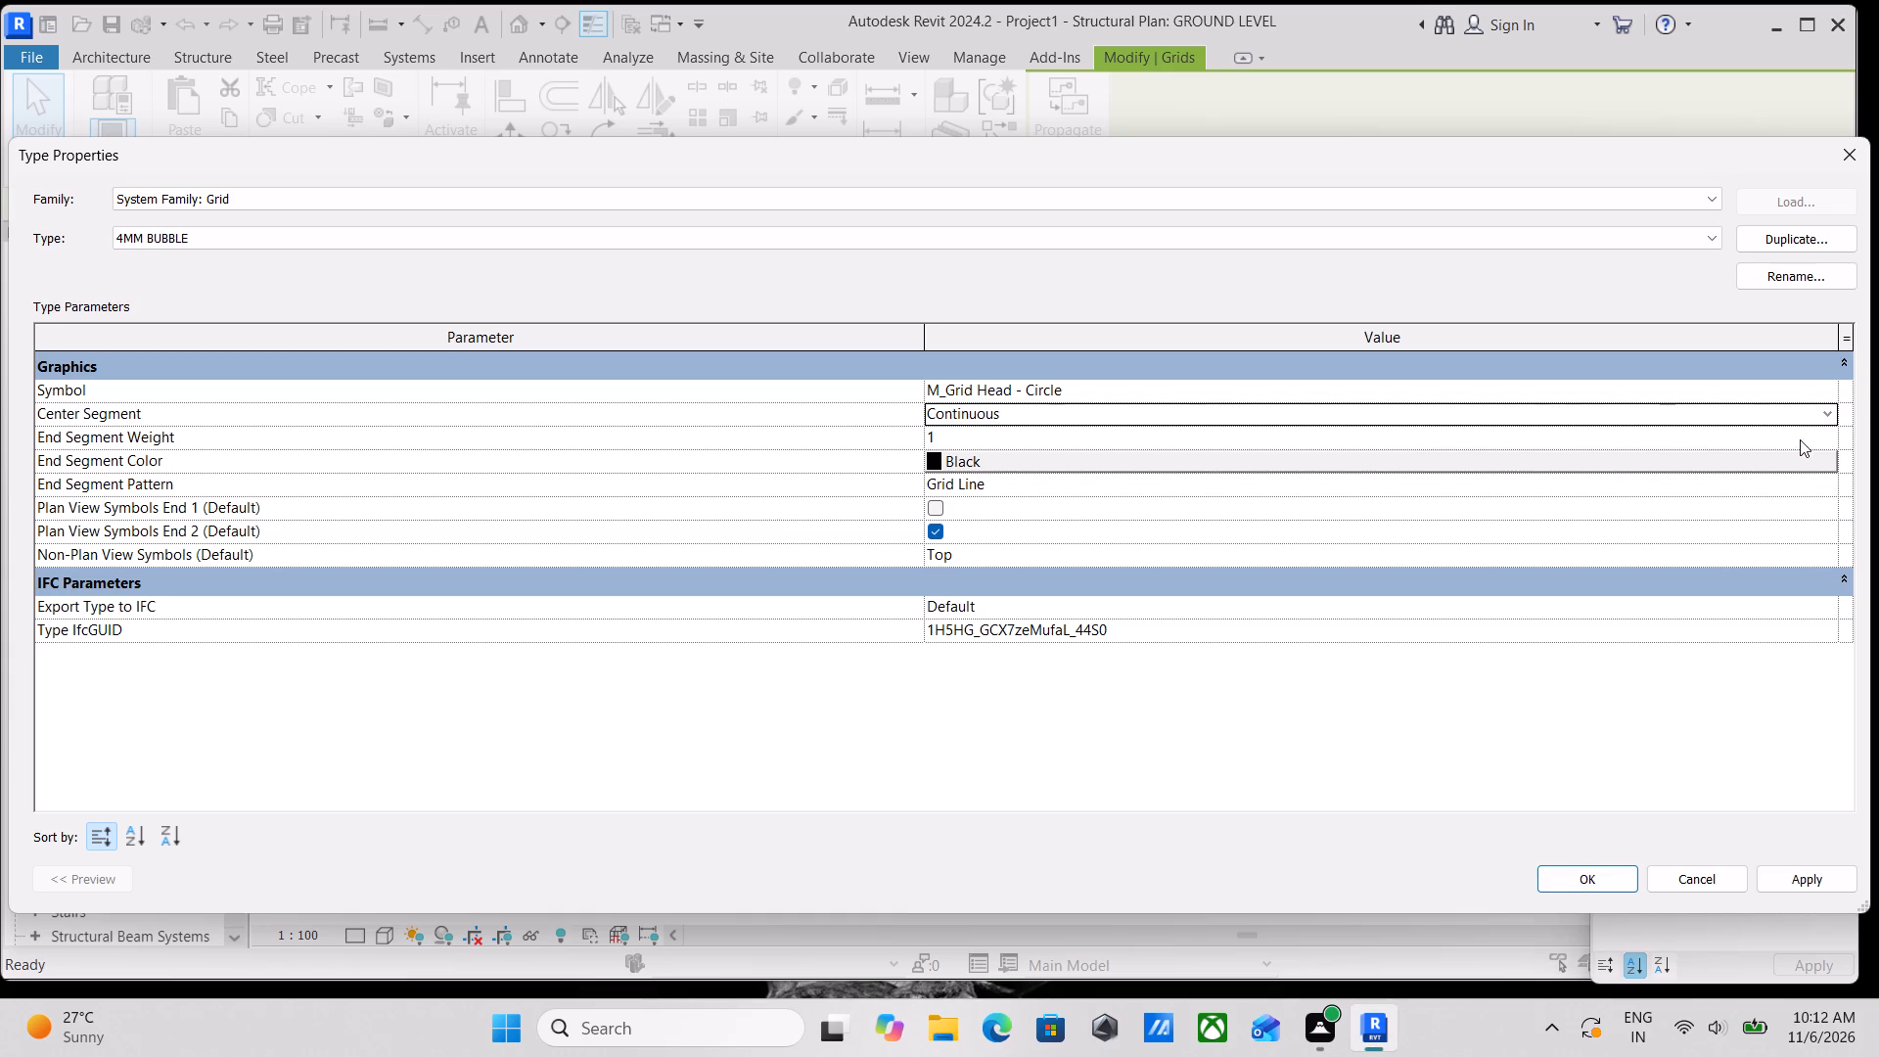
scroll(1106, 488, "down", 2)
scroll(897, 544, "down", 1)
scroll(438, 652, "up", 2)
scroll(1563, 622, "up", 3)
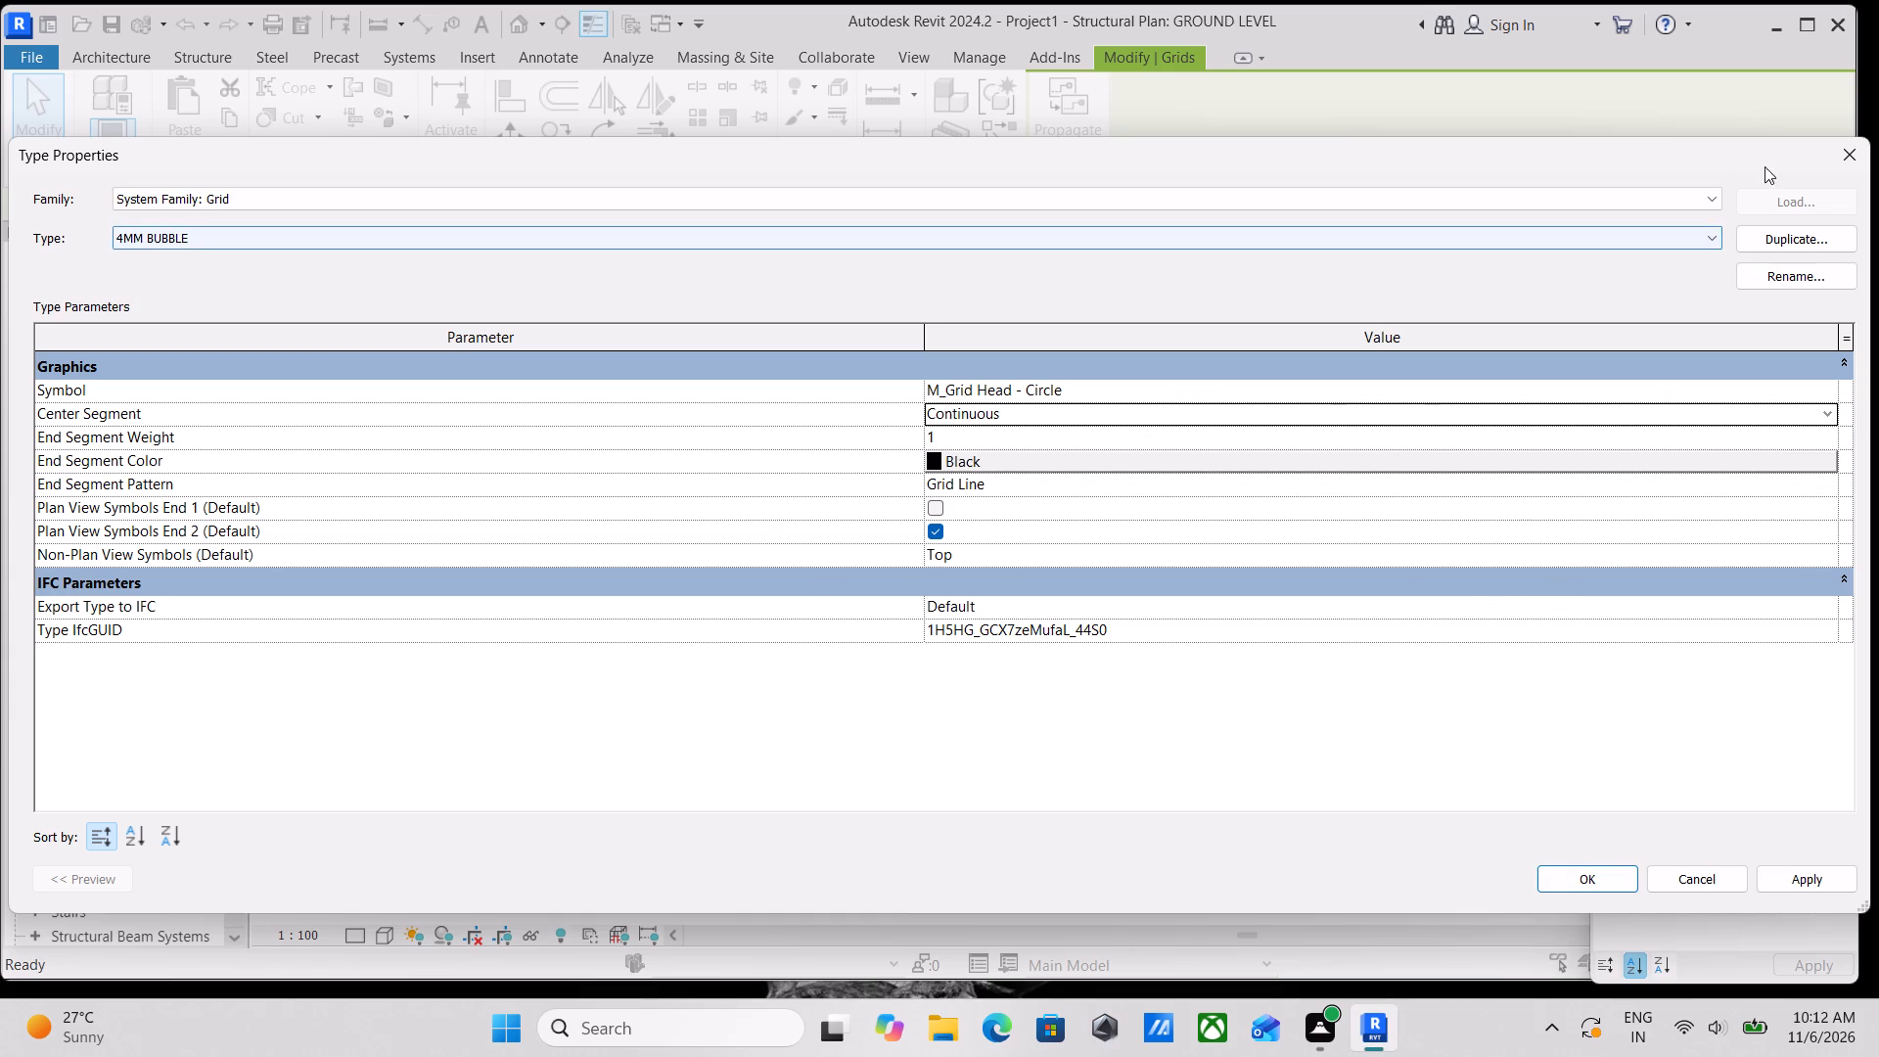
left_click(1848, 154)
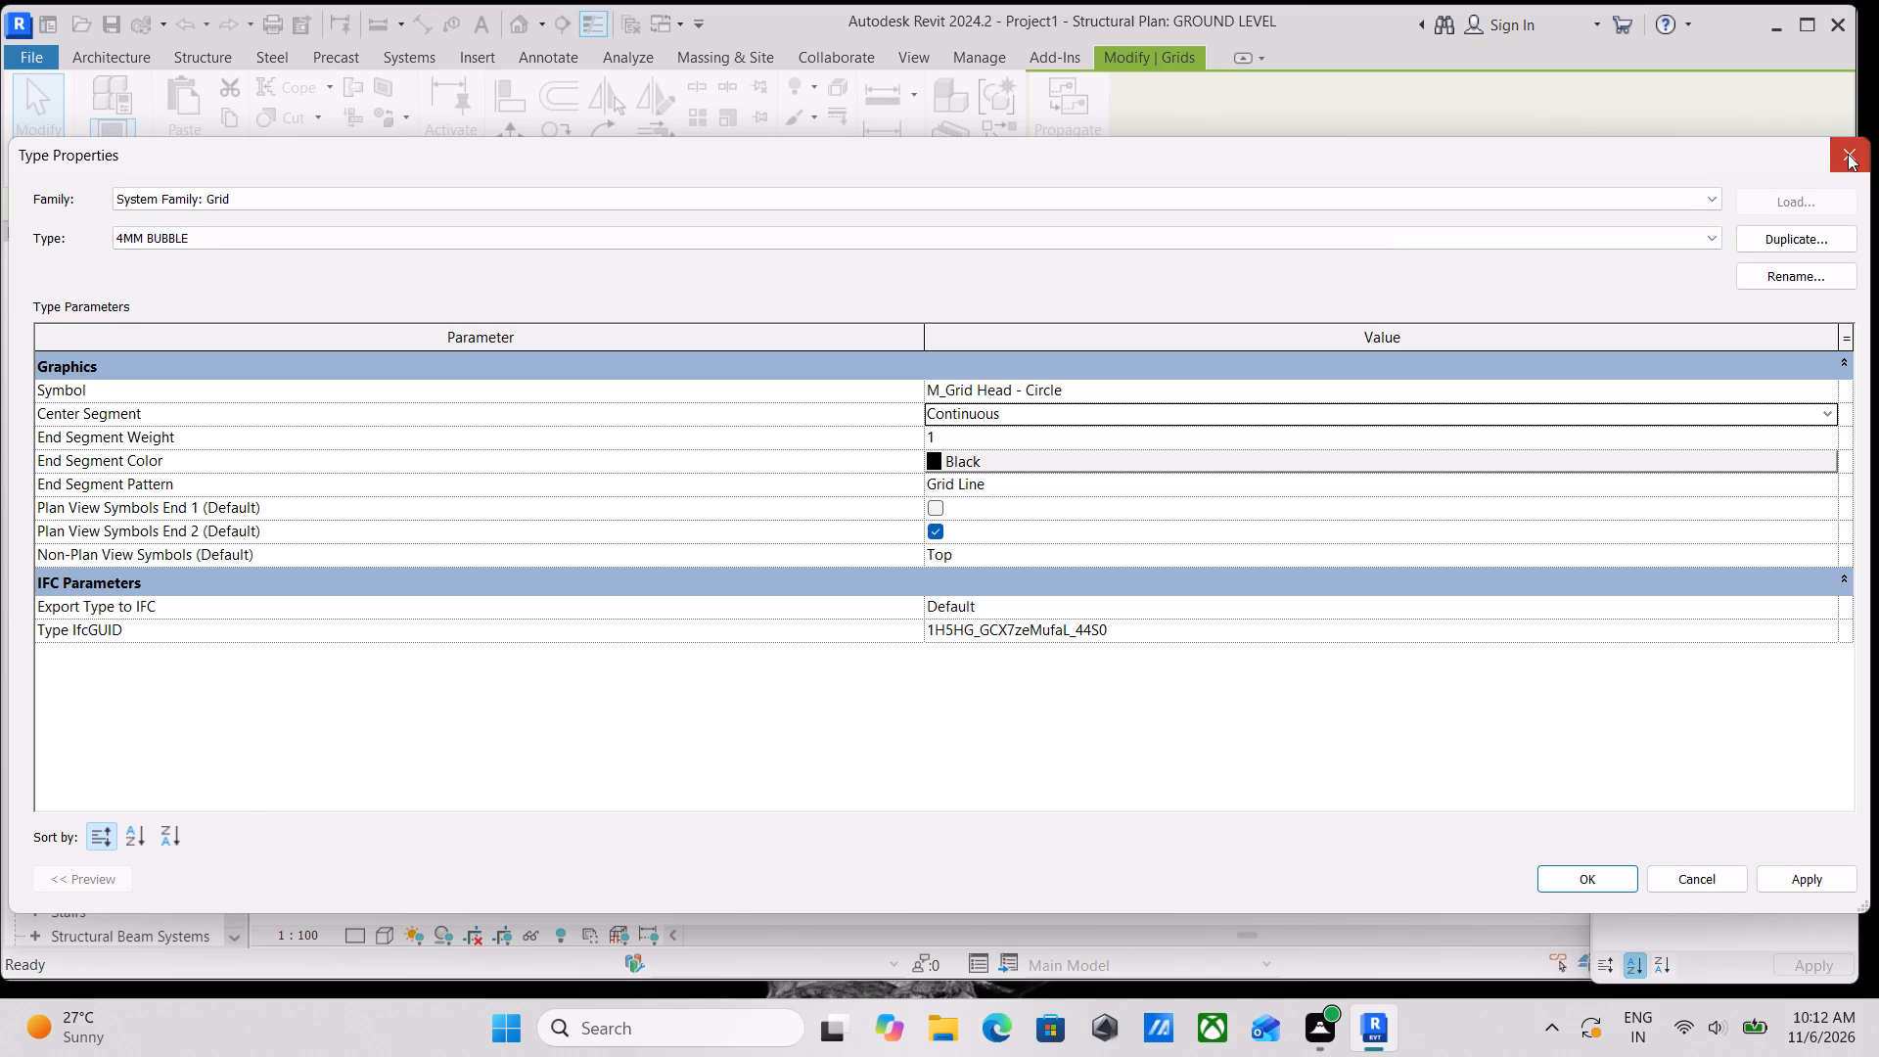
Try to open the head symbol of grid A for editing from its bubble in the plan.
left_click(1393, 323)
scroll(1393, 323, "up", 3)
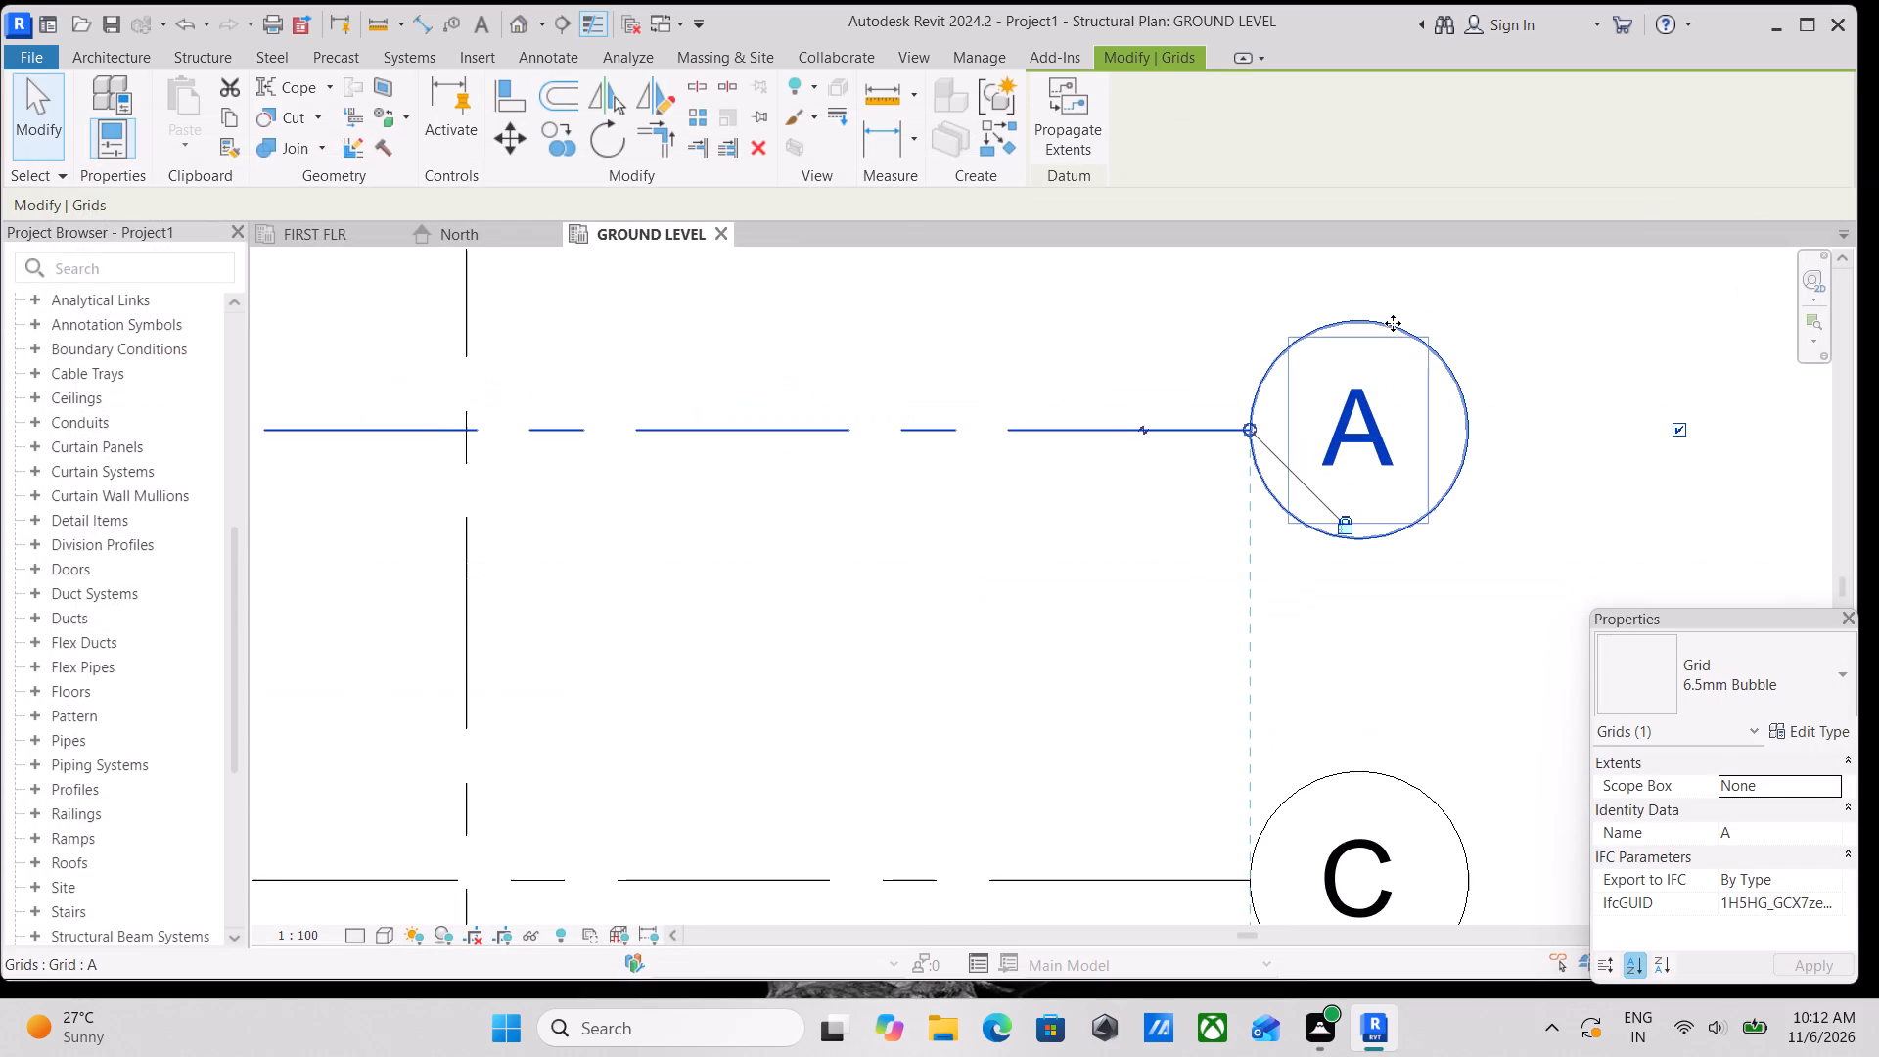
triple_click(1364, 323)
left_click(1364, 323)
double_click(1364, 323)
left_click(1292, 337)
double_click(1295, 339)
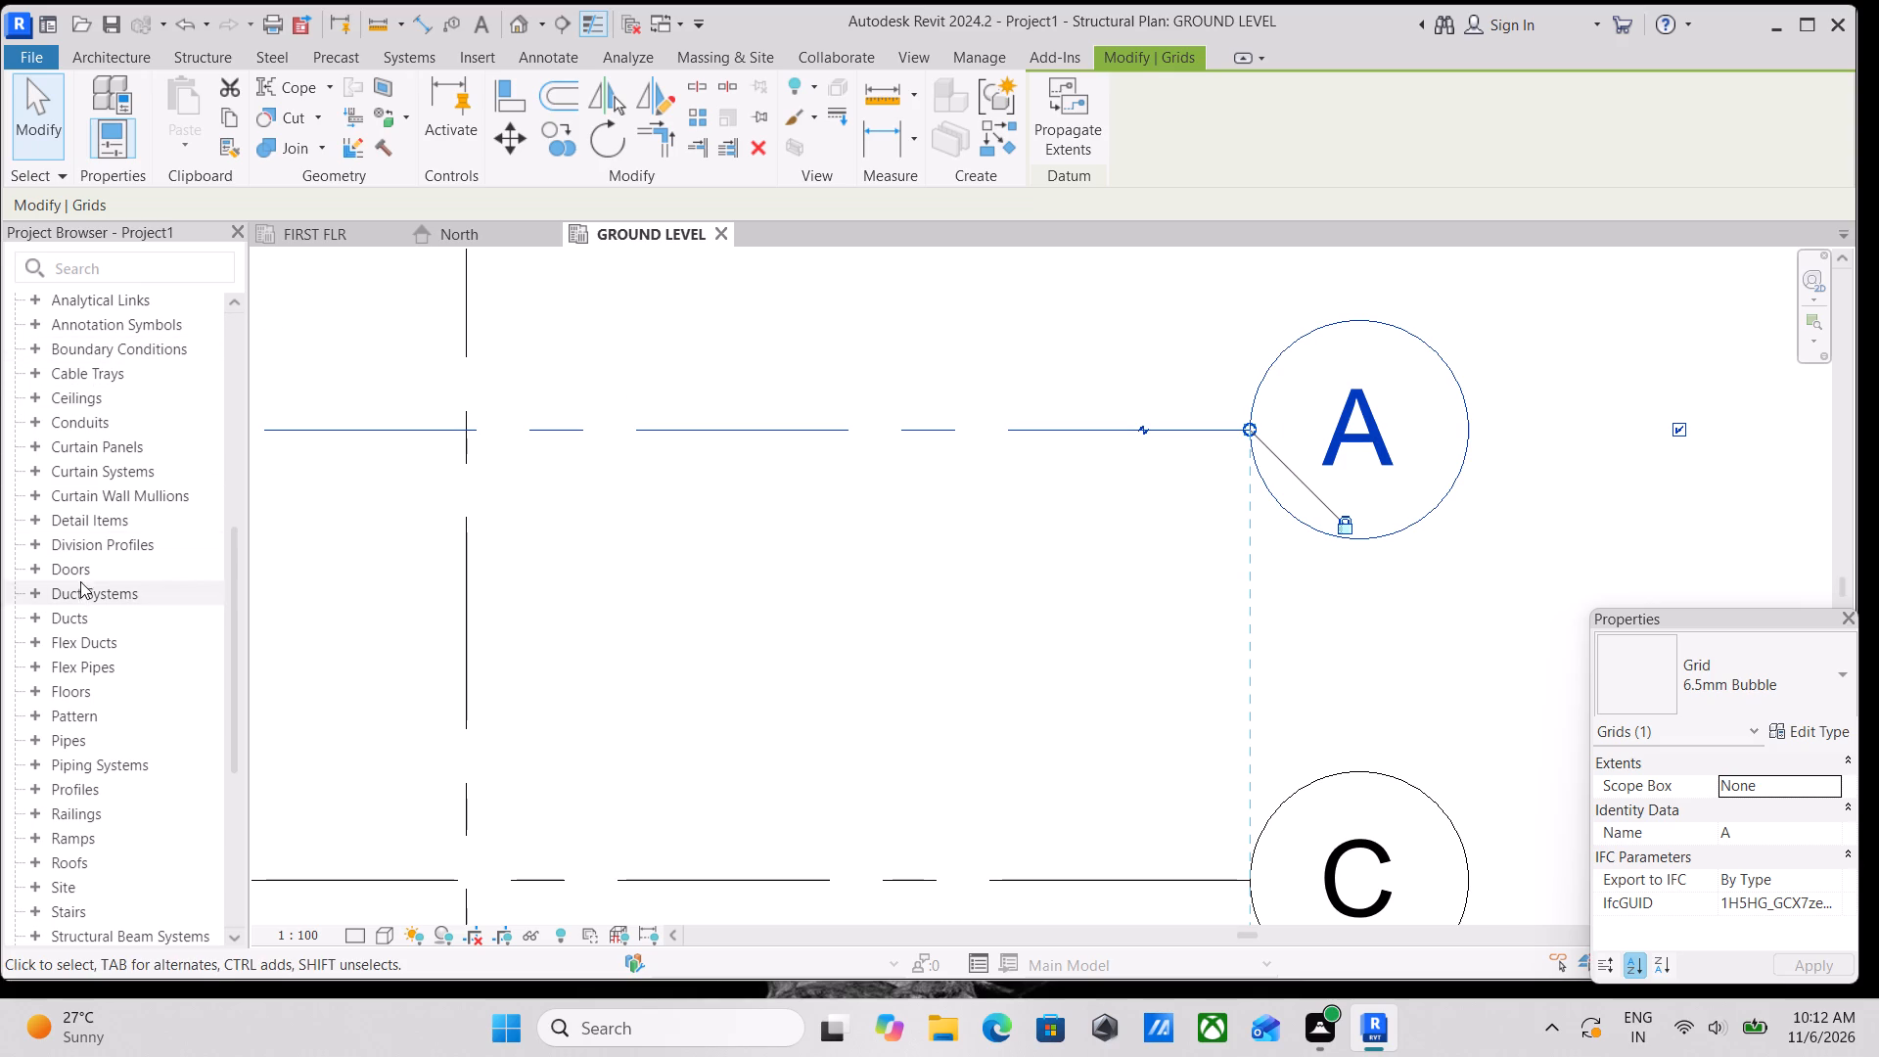
Find the Annotation Symbols category among the project's families and expand it.
scroll(48, 458, "up", 2)
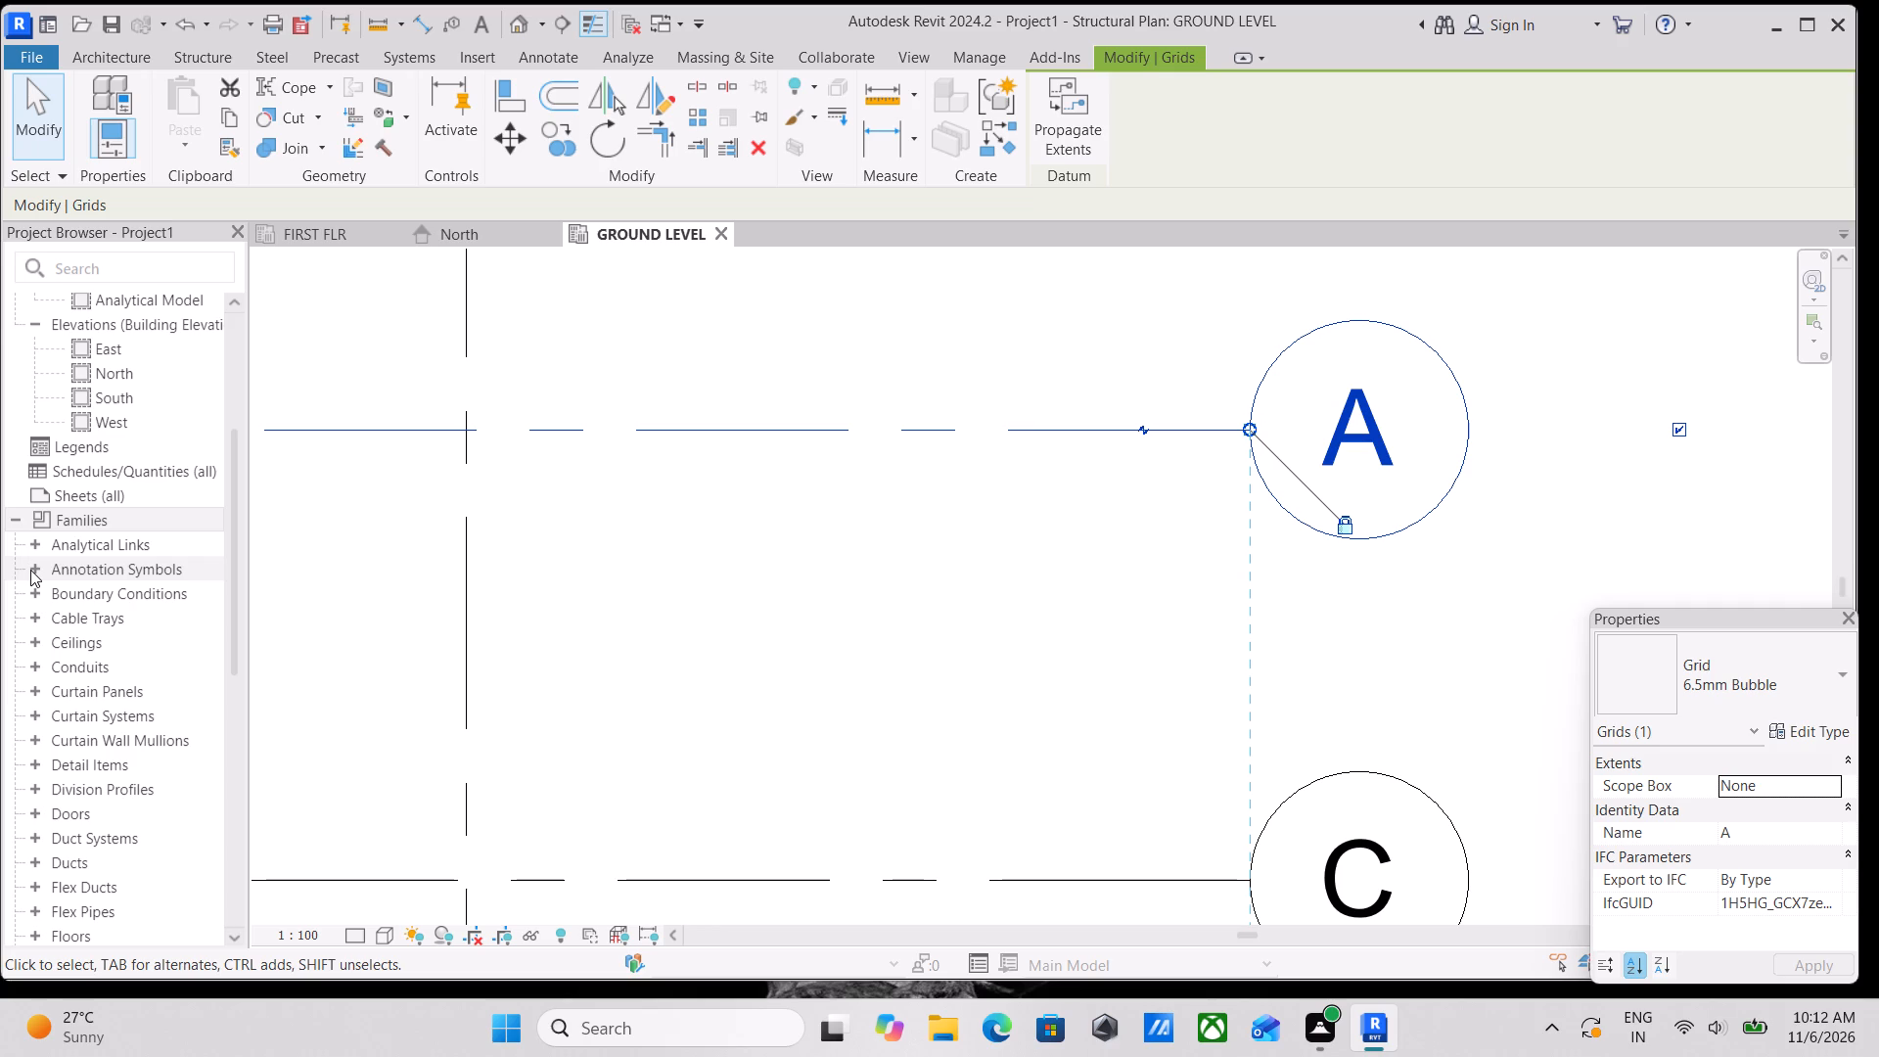
scroll(30, 570, "down", 3)
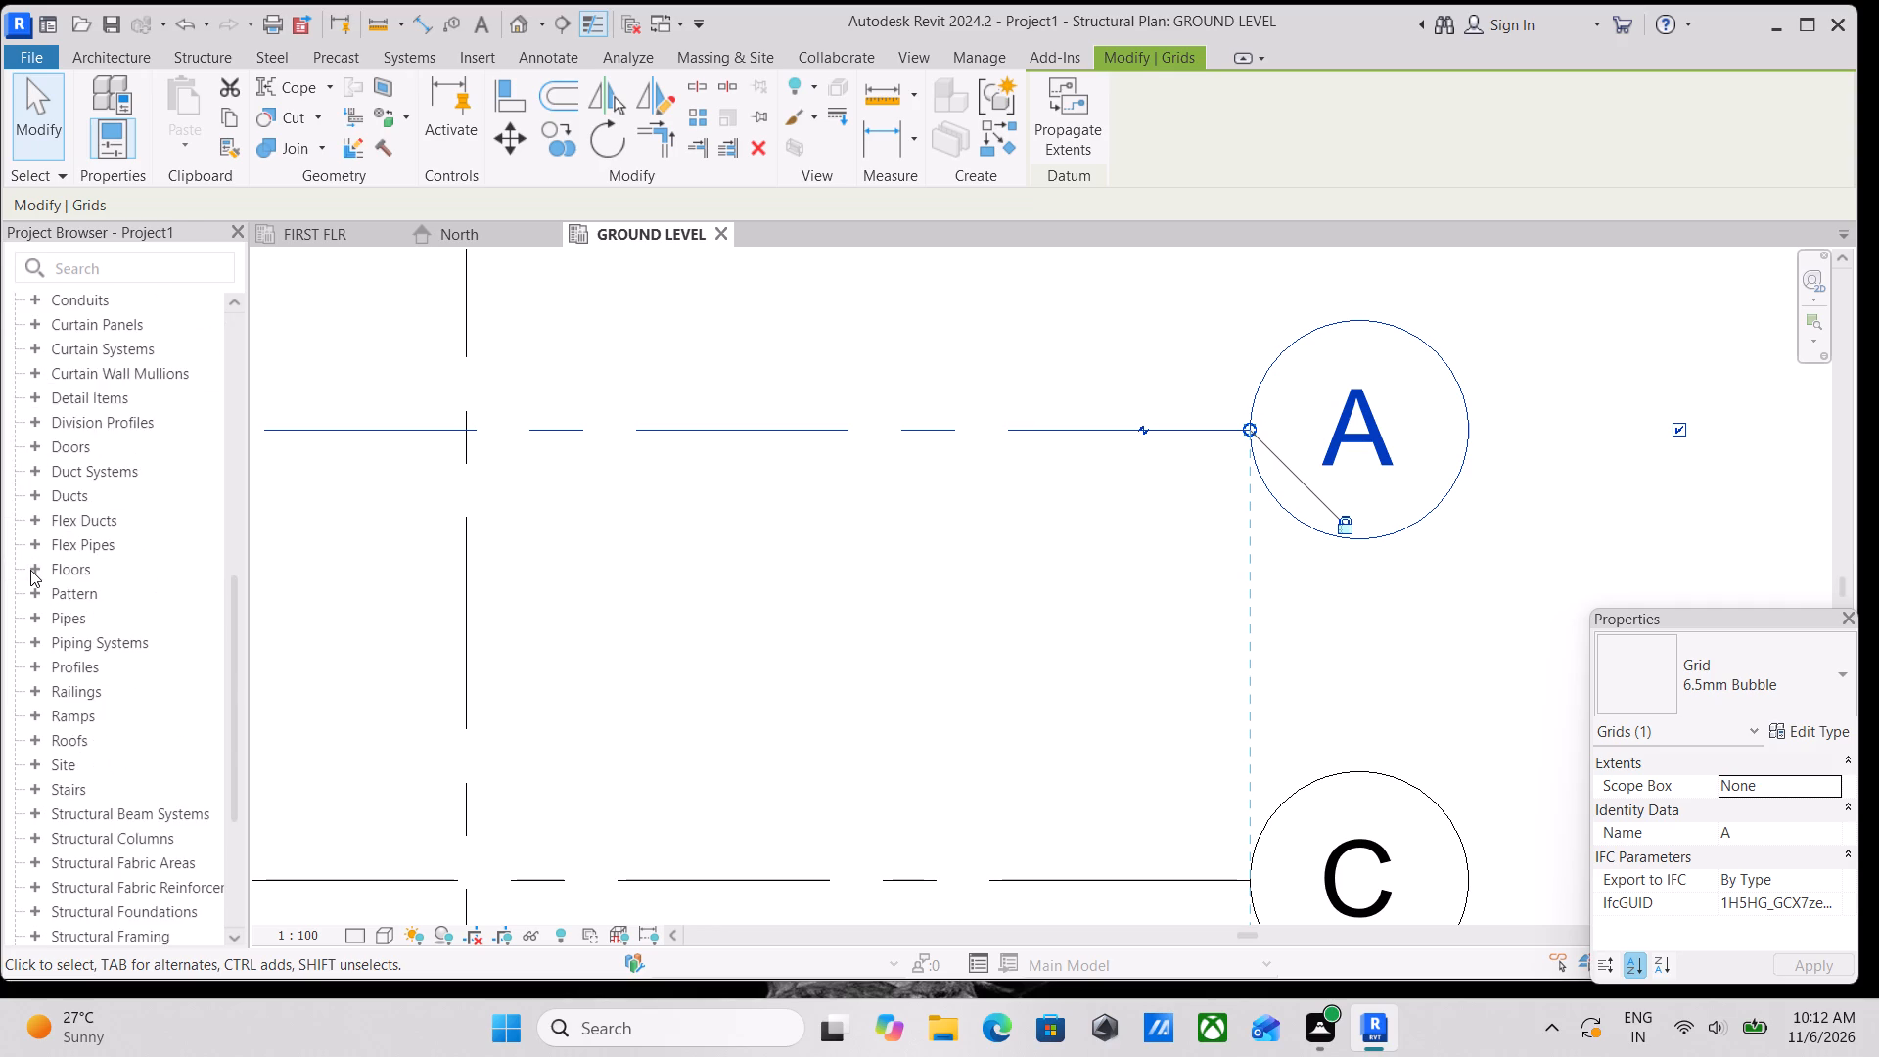
scroll(30, 570, "down", 8)
scroll(30, 570, "up", 6)
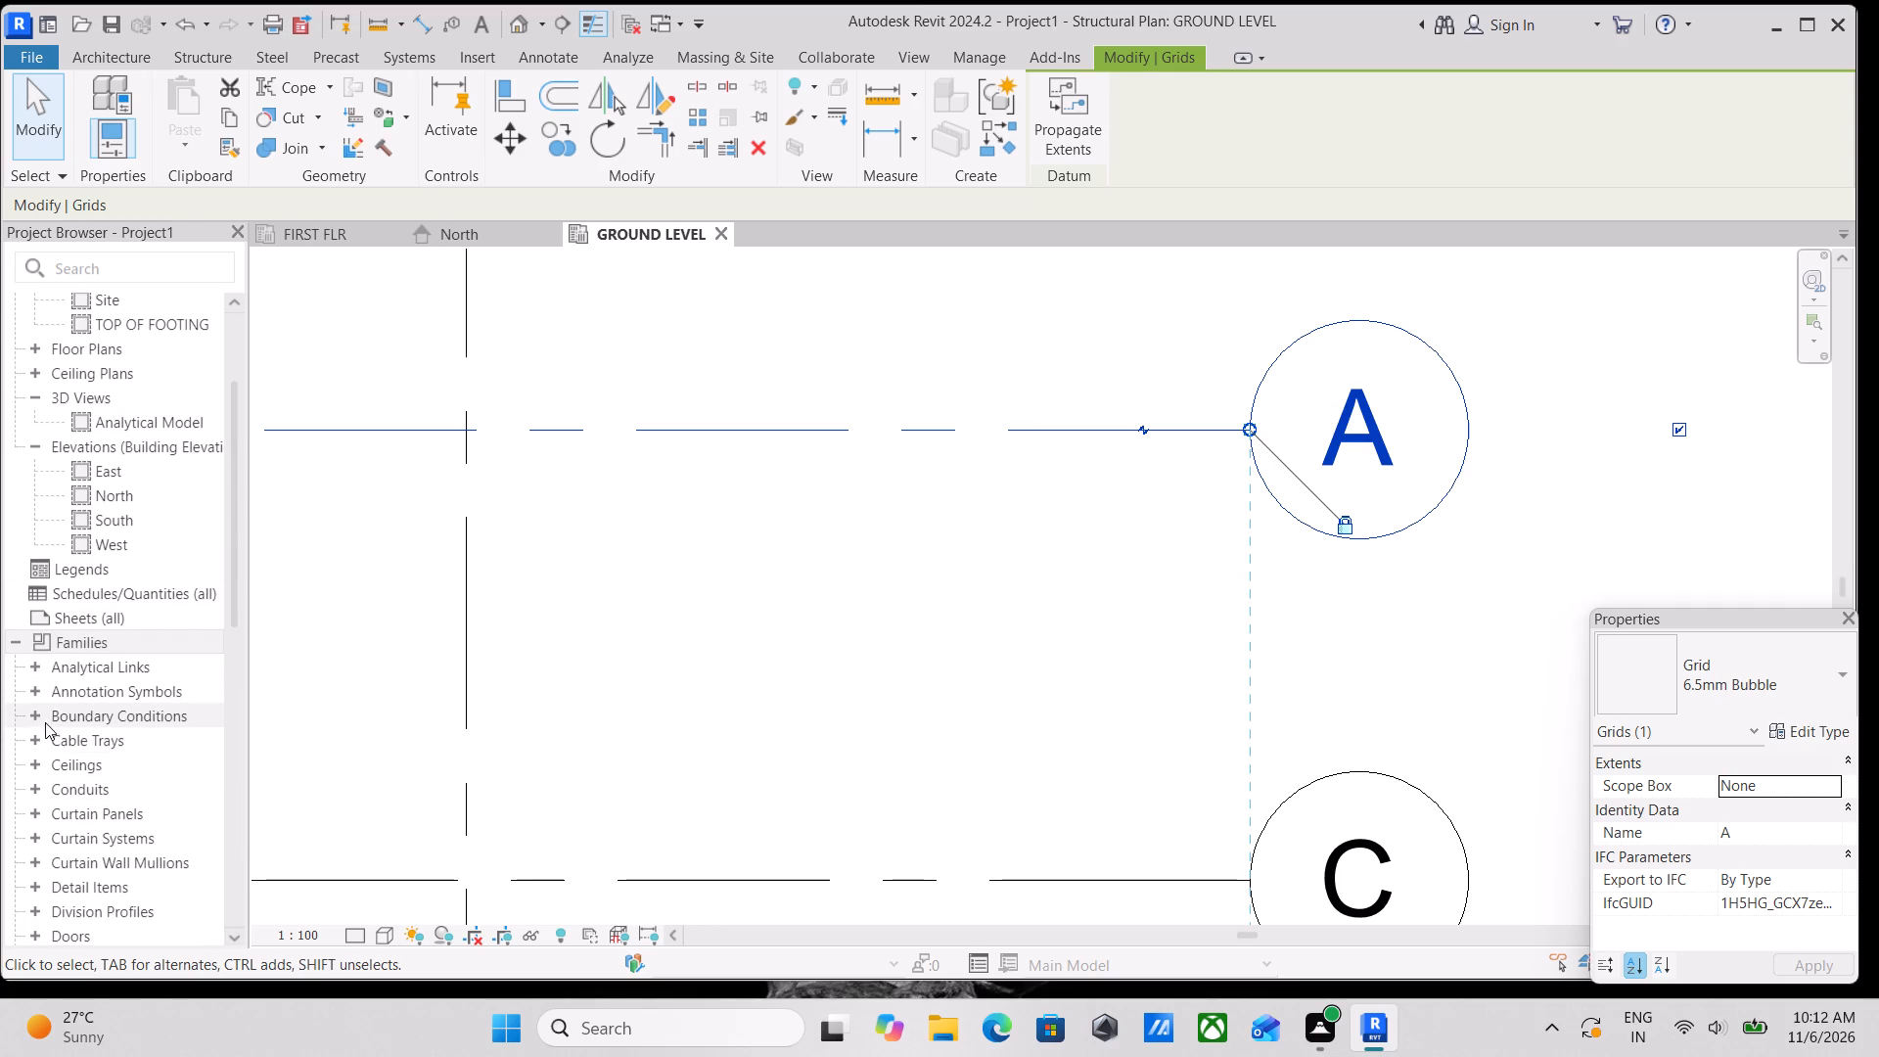
left_click(34, 692)
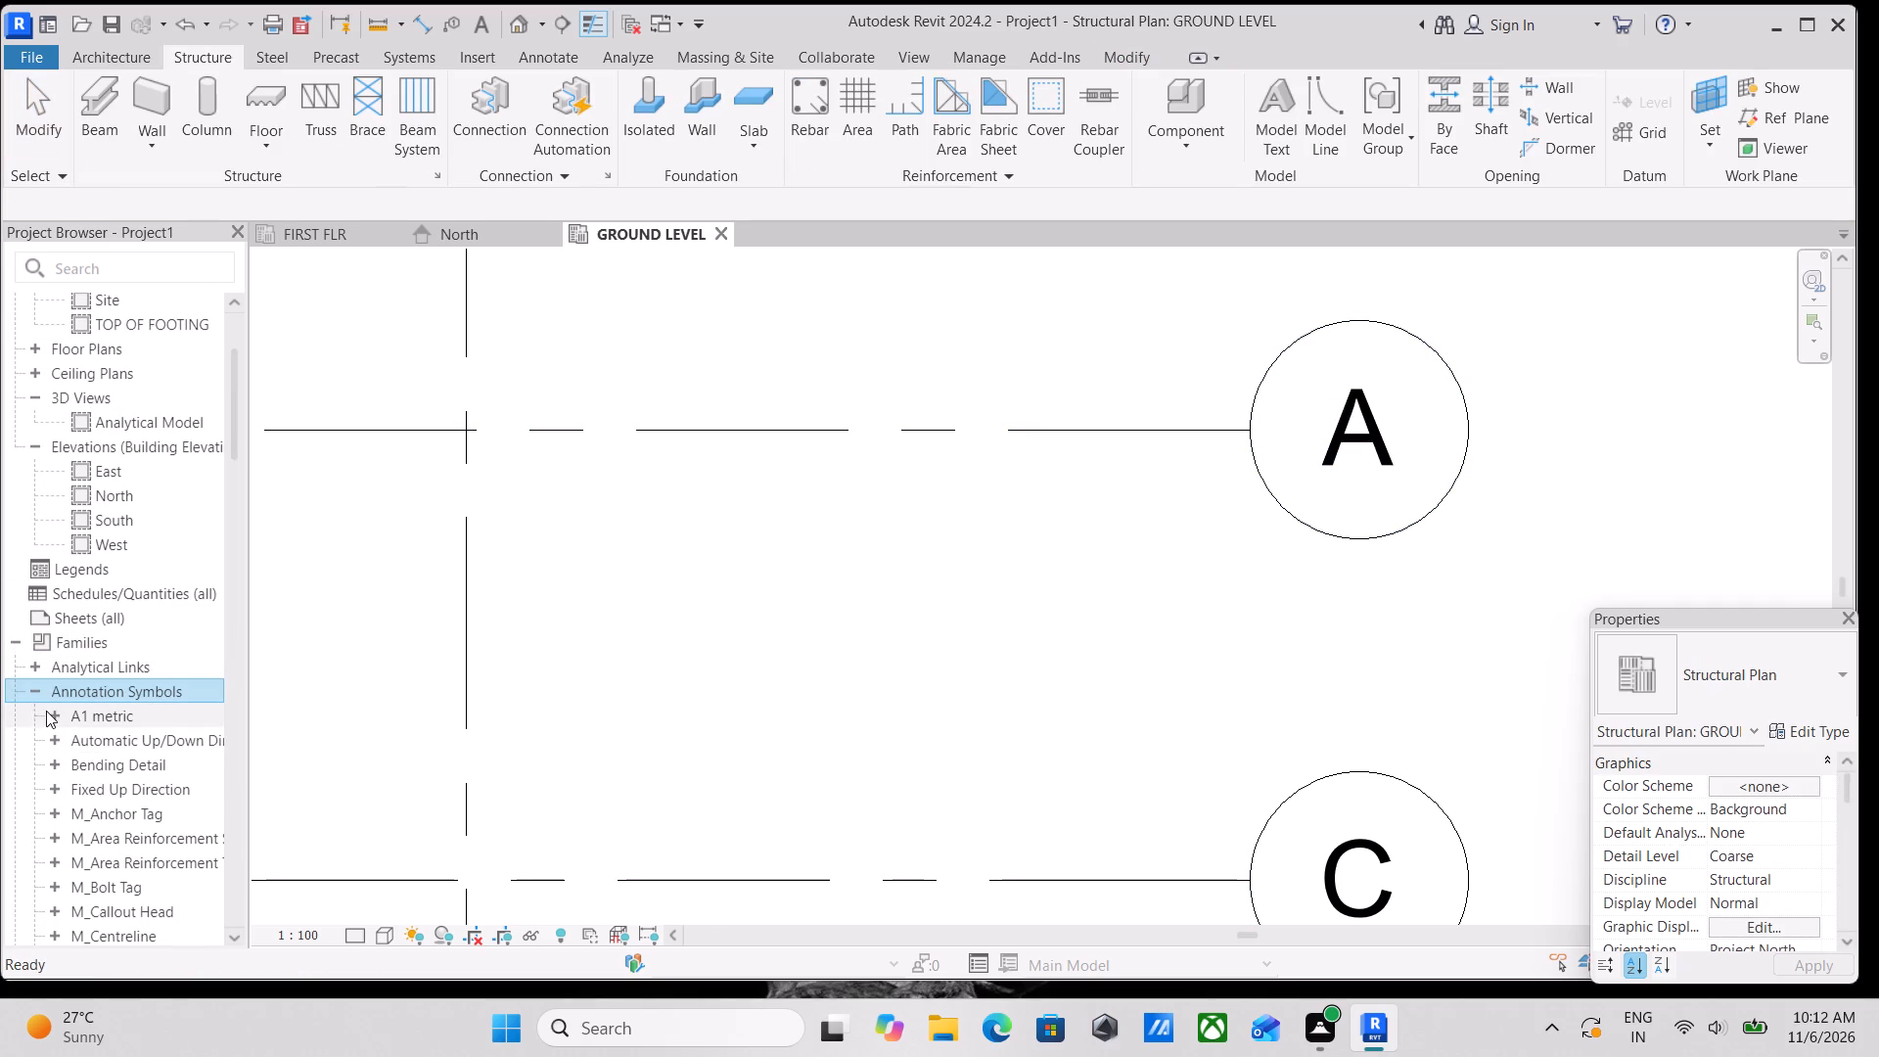
Find the M_Grid Head - Circle family among the annotation symbols in the project's families and expand it.
scroll(84, 782, "down", 1)
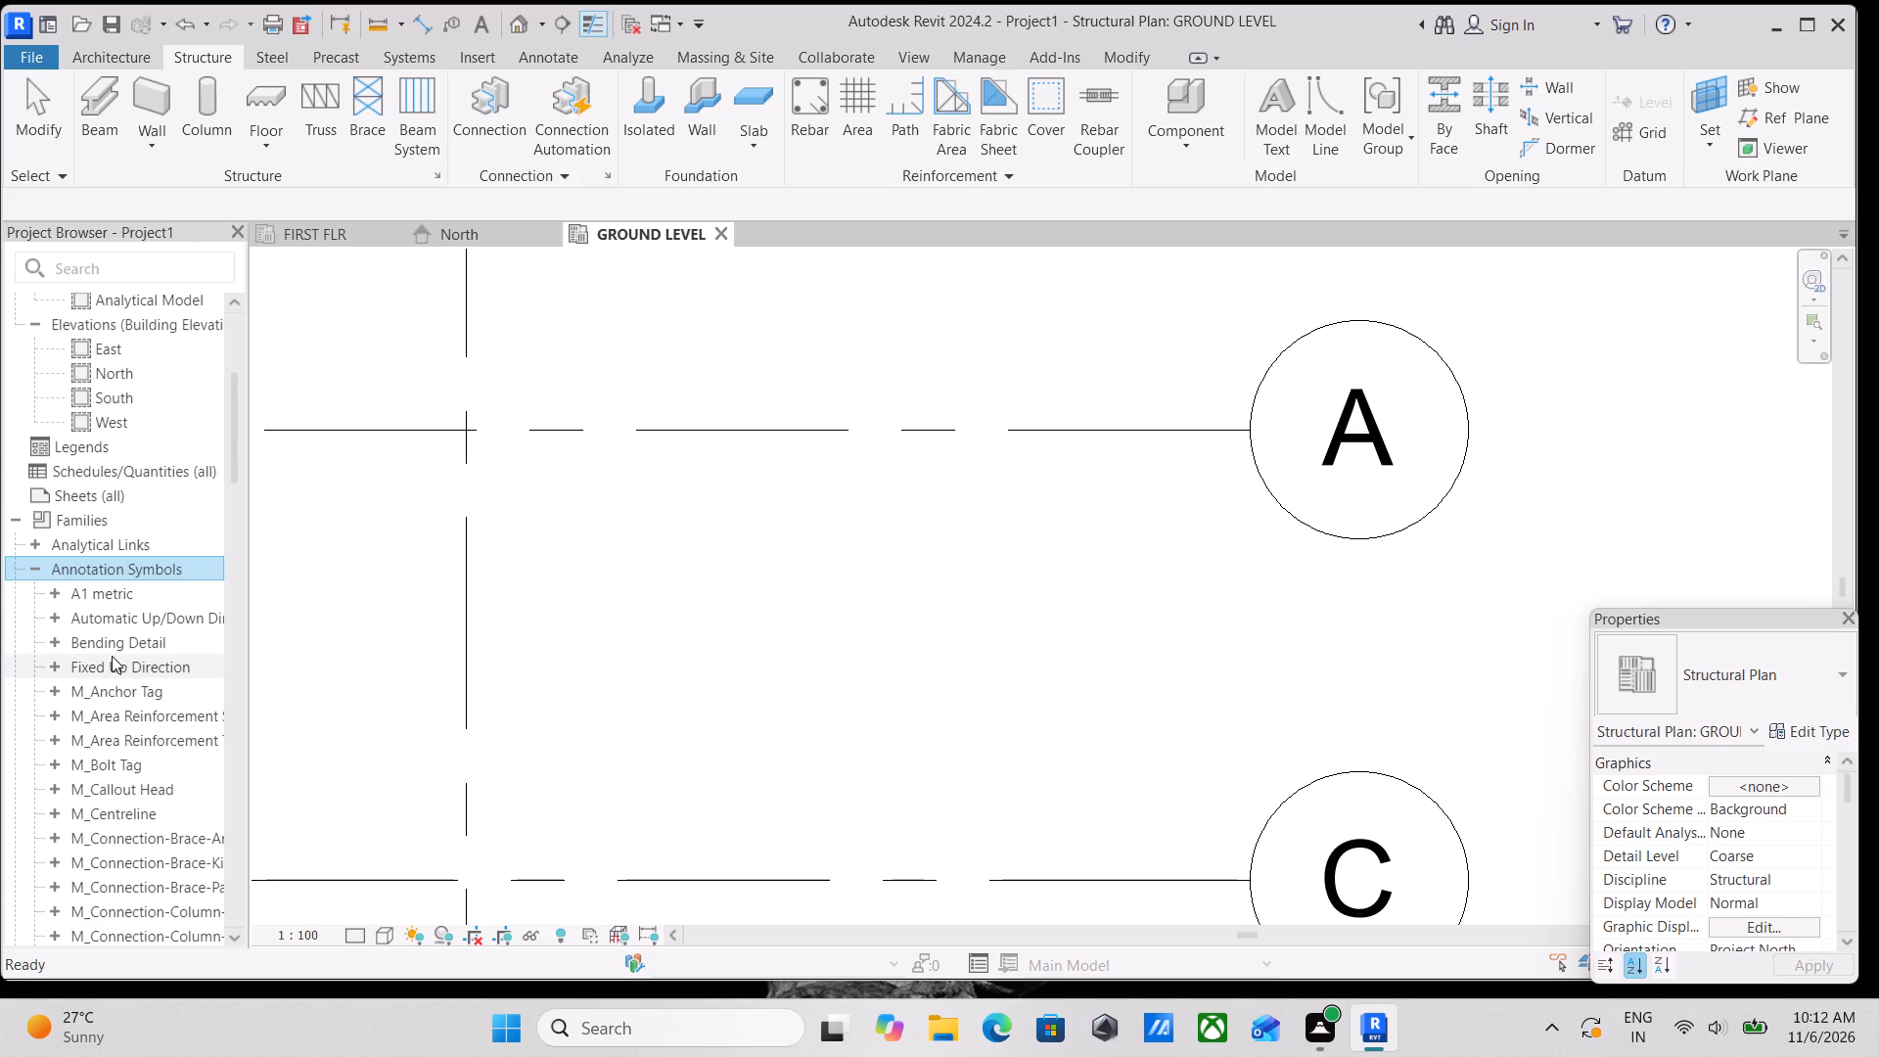
scroll(110, 665, "down", 1)
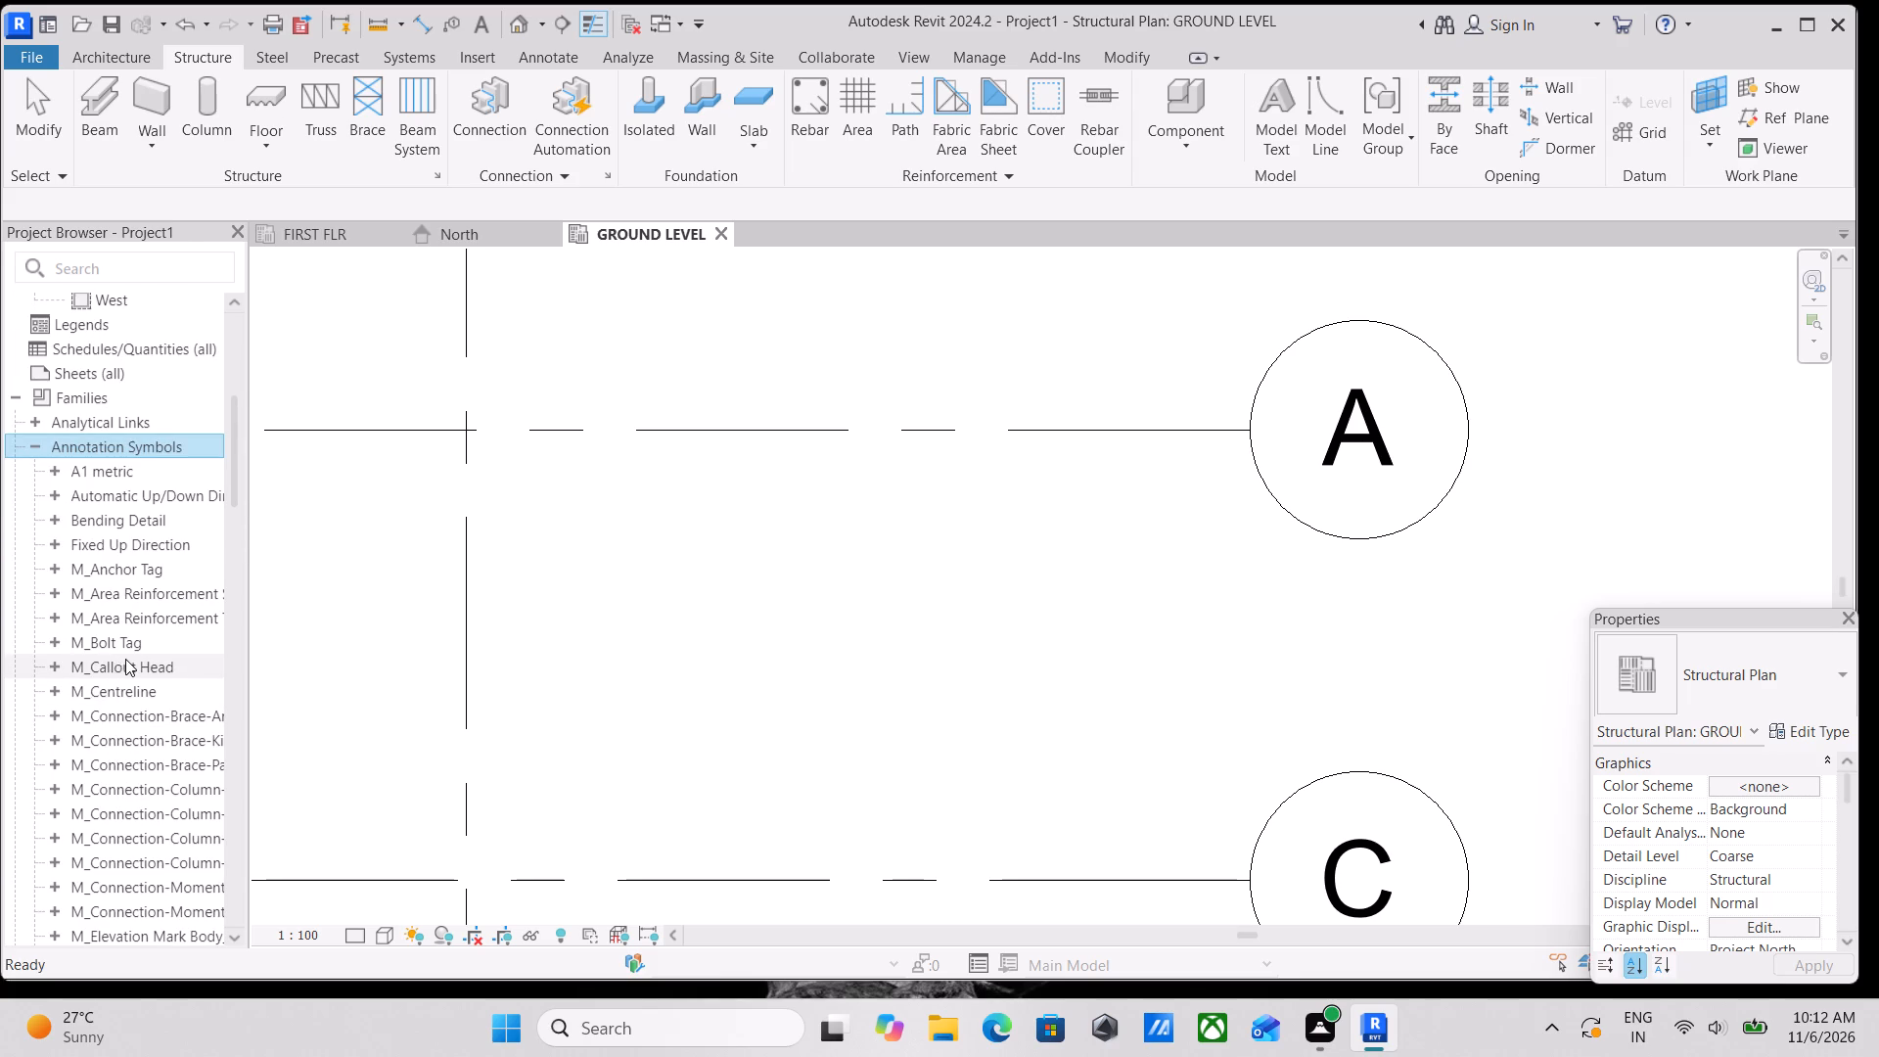
scroll(125, 659, "down", 1)
scroll(125, 659, "up", 2)
scroll(125, 659, "down", 2)
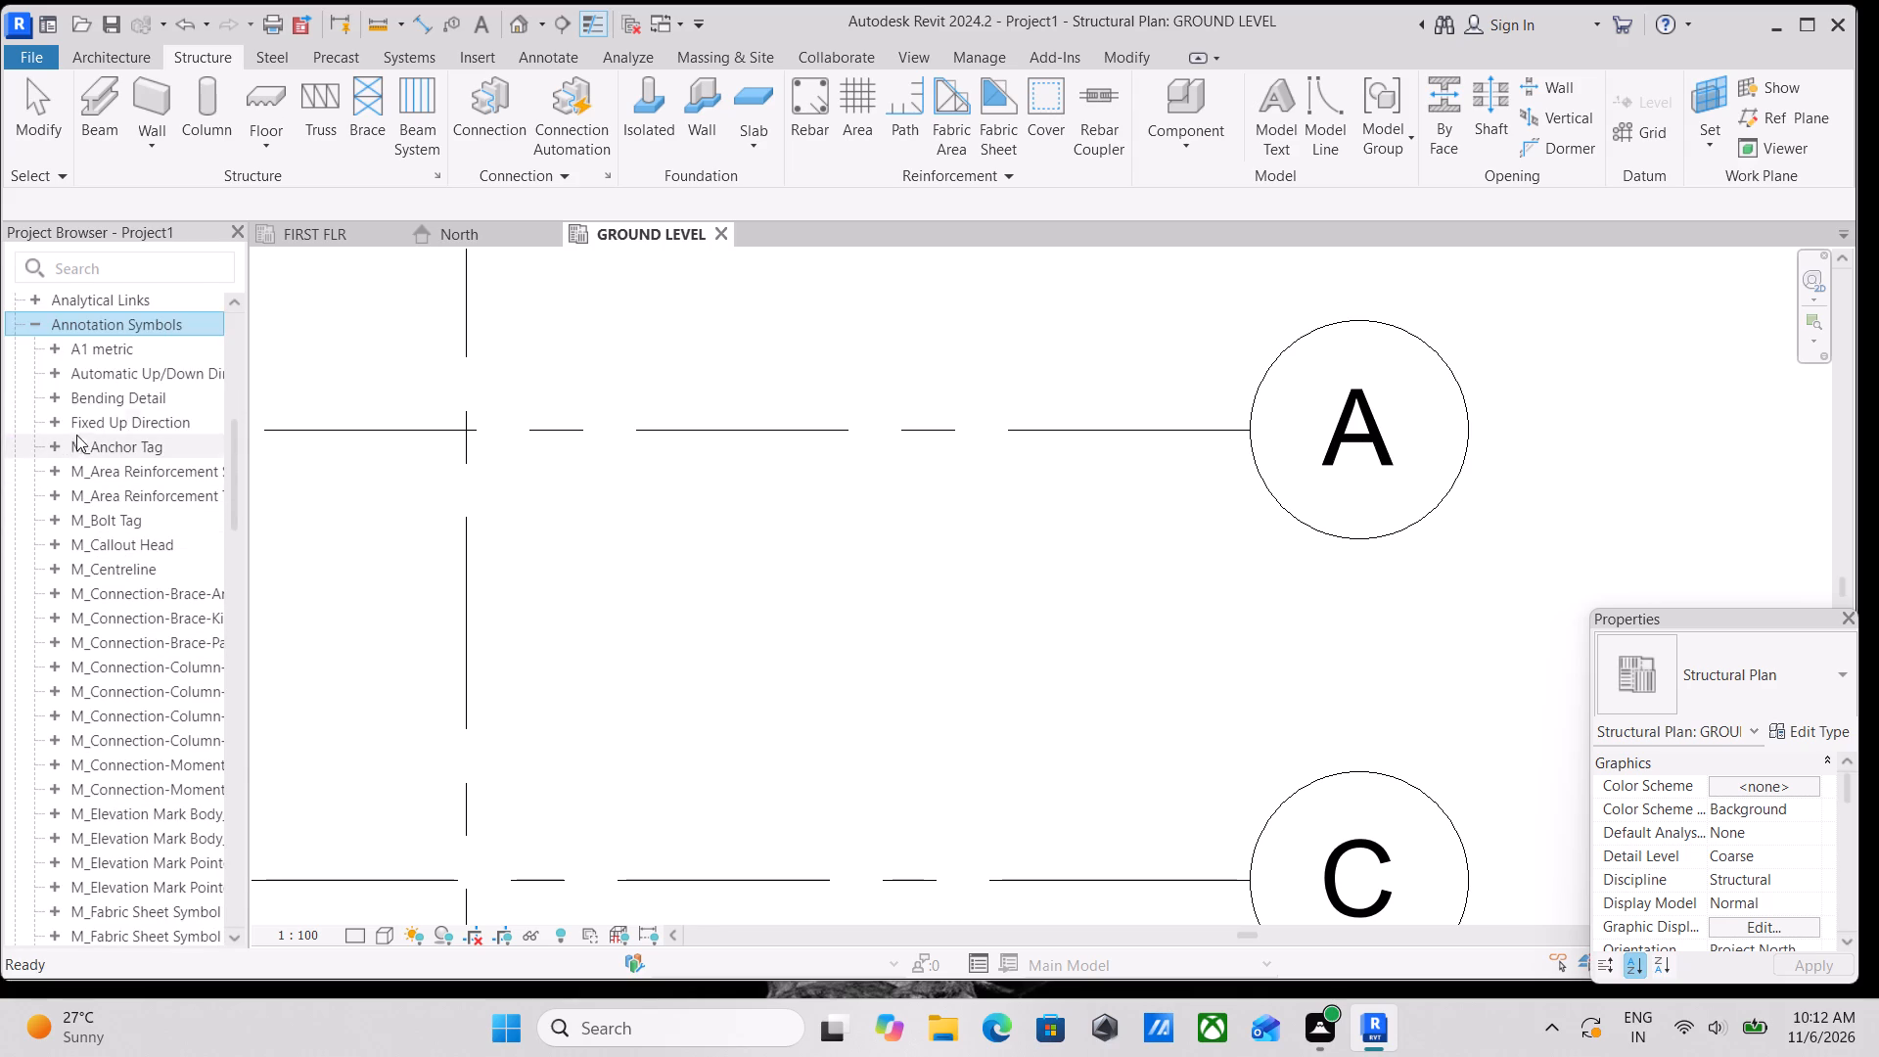
scroll(79, 379, "down", 3)
scroll(79, 482, "up", 2)
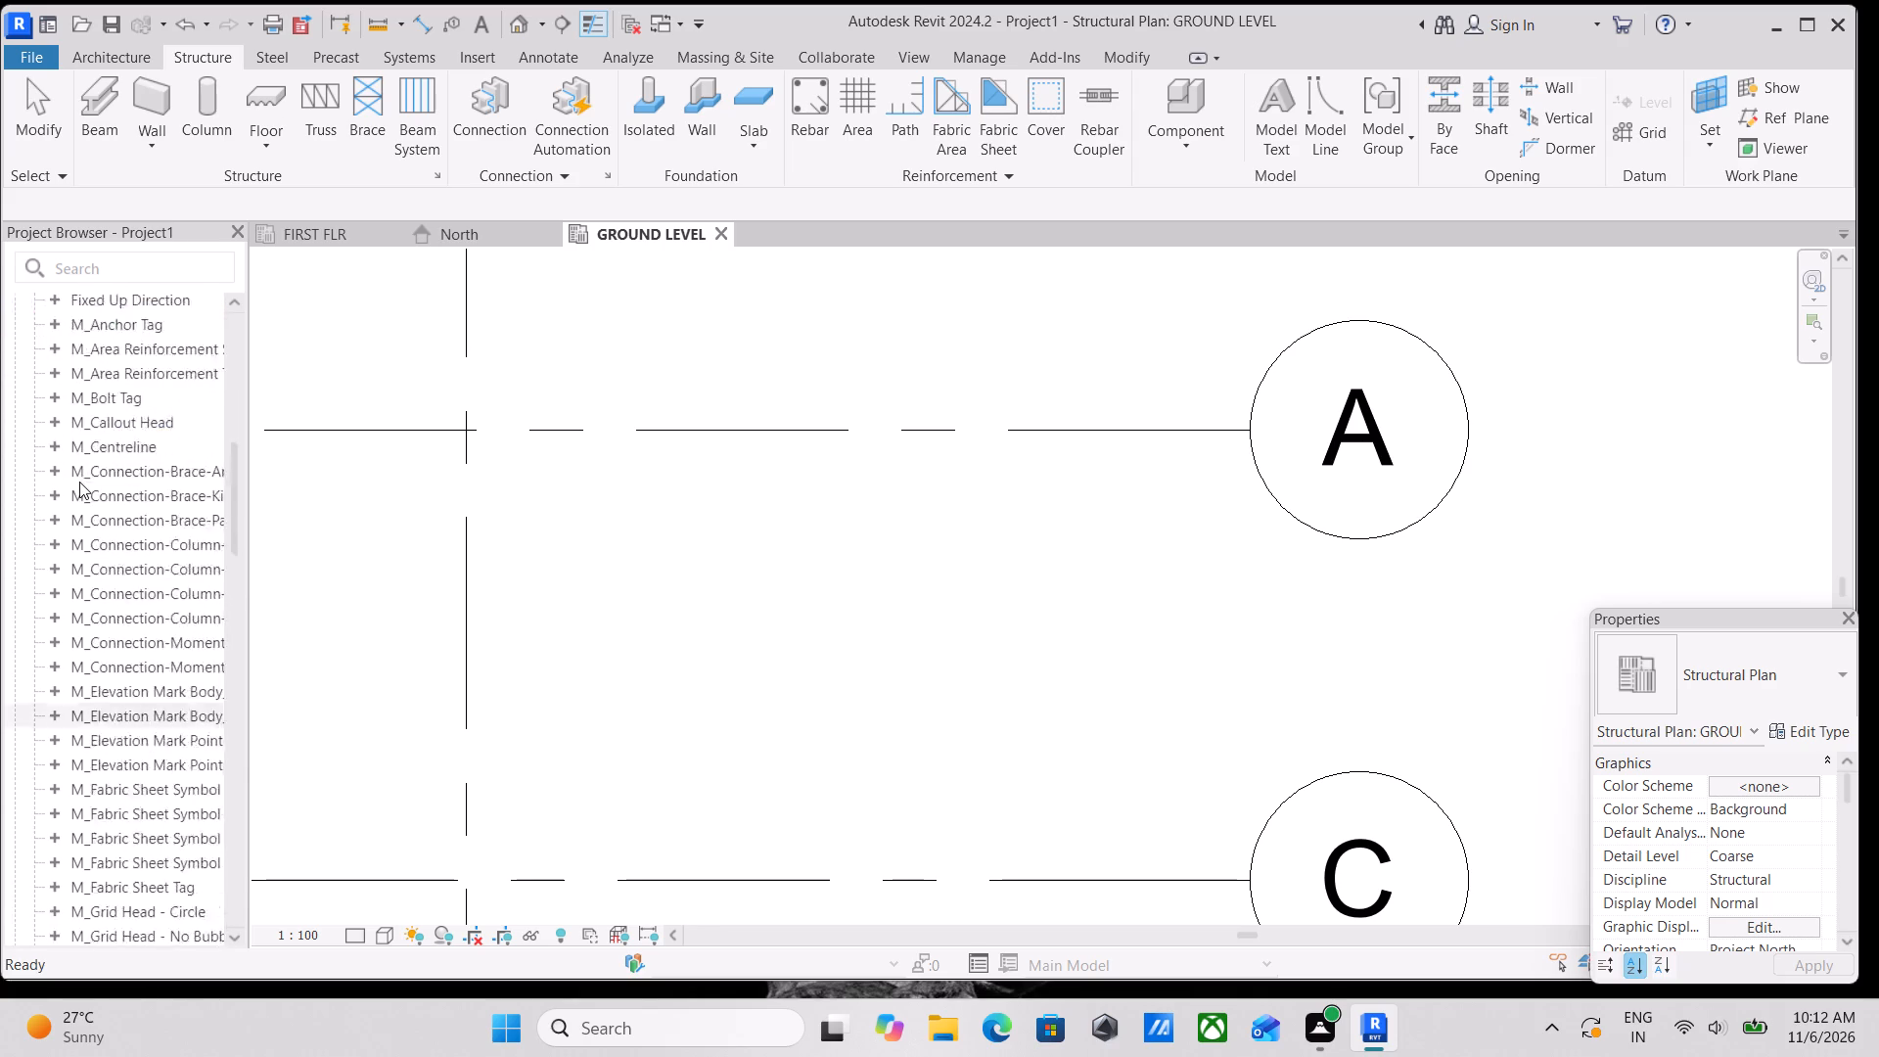
scroll(79, 482, "up", 2)
scroll(111, 573, "down", 3)
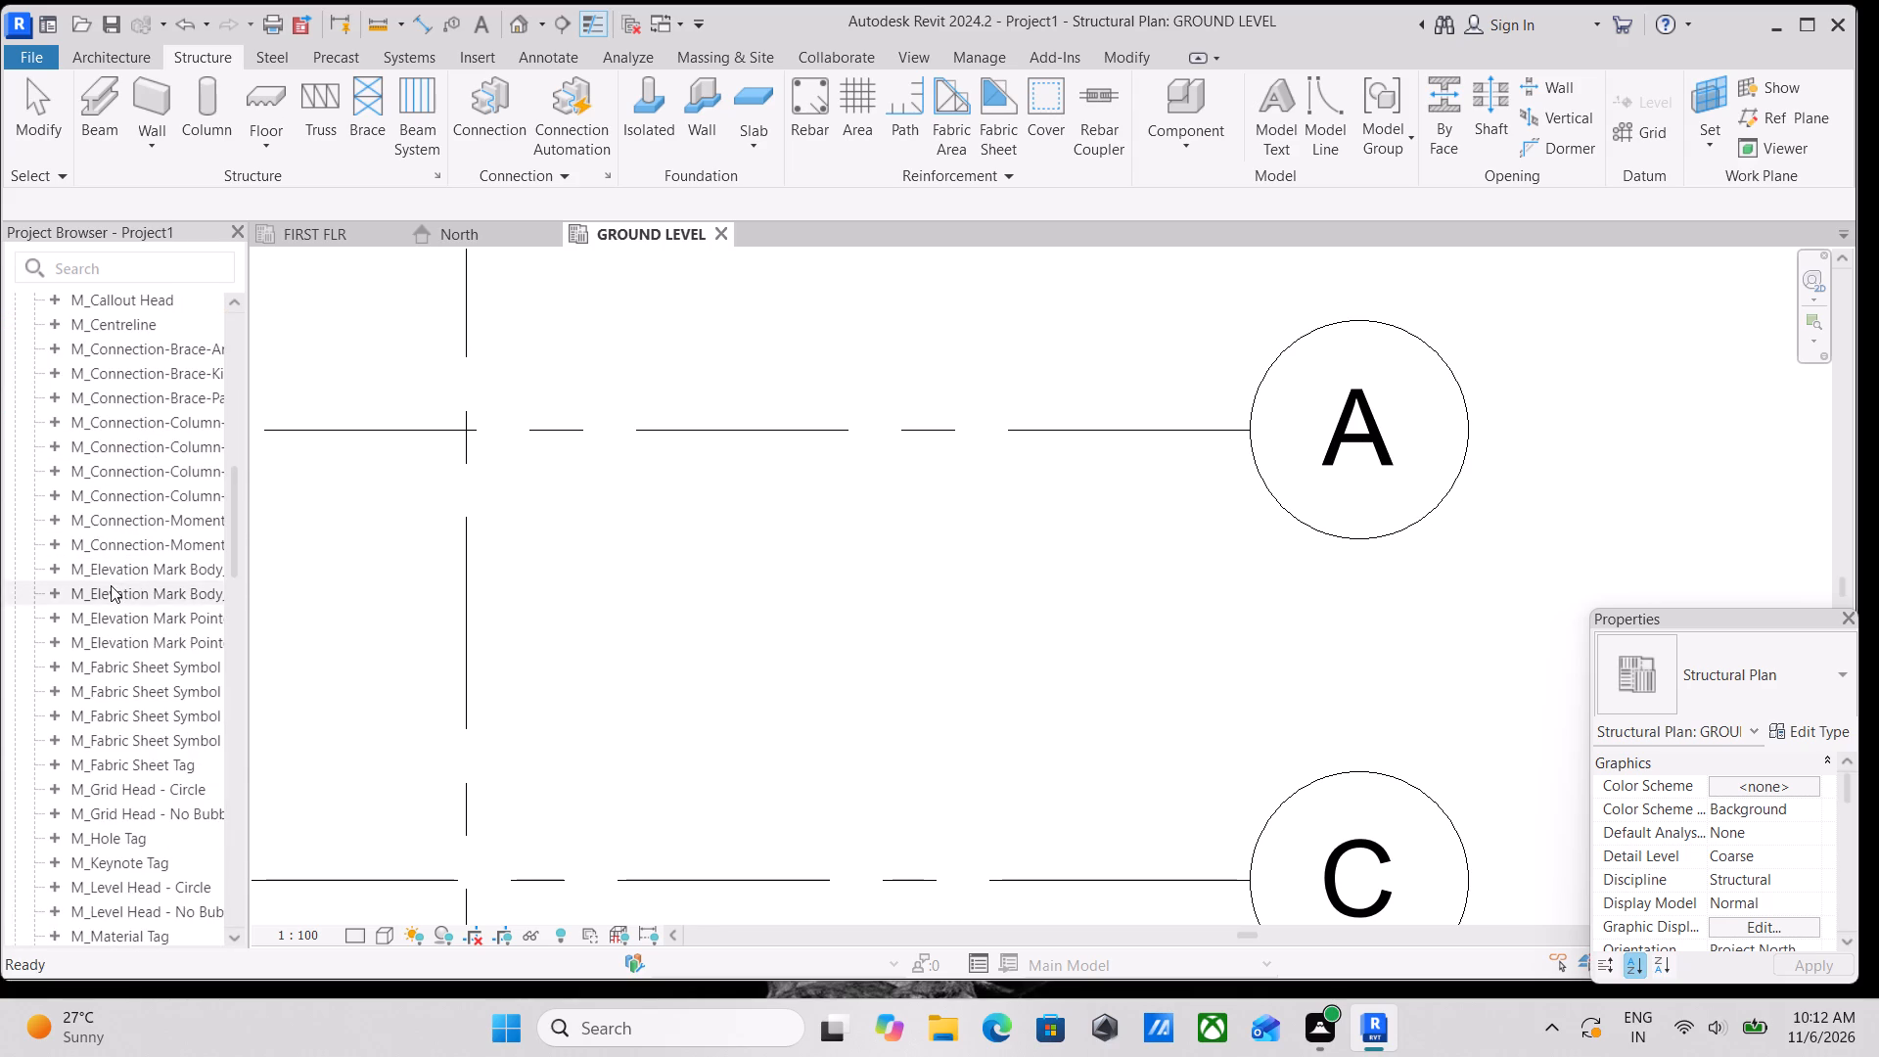
scroll(114, 653, "down", 10)
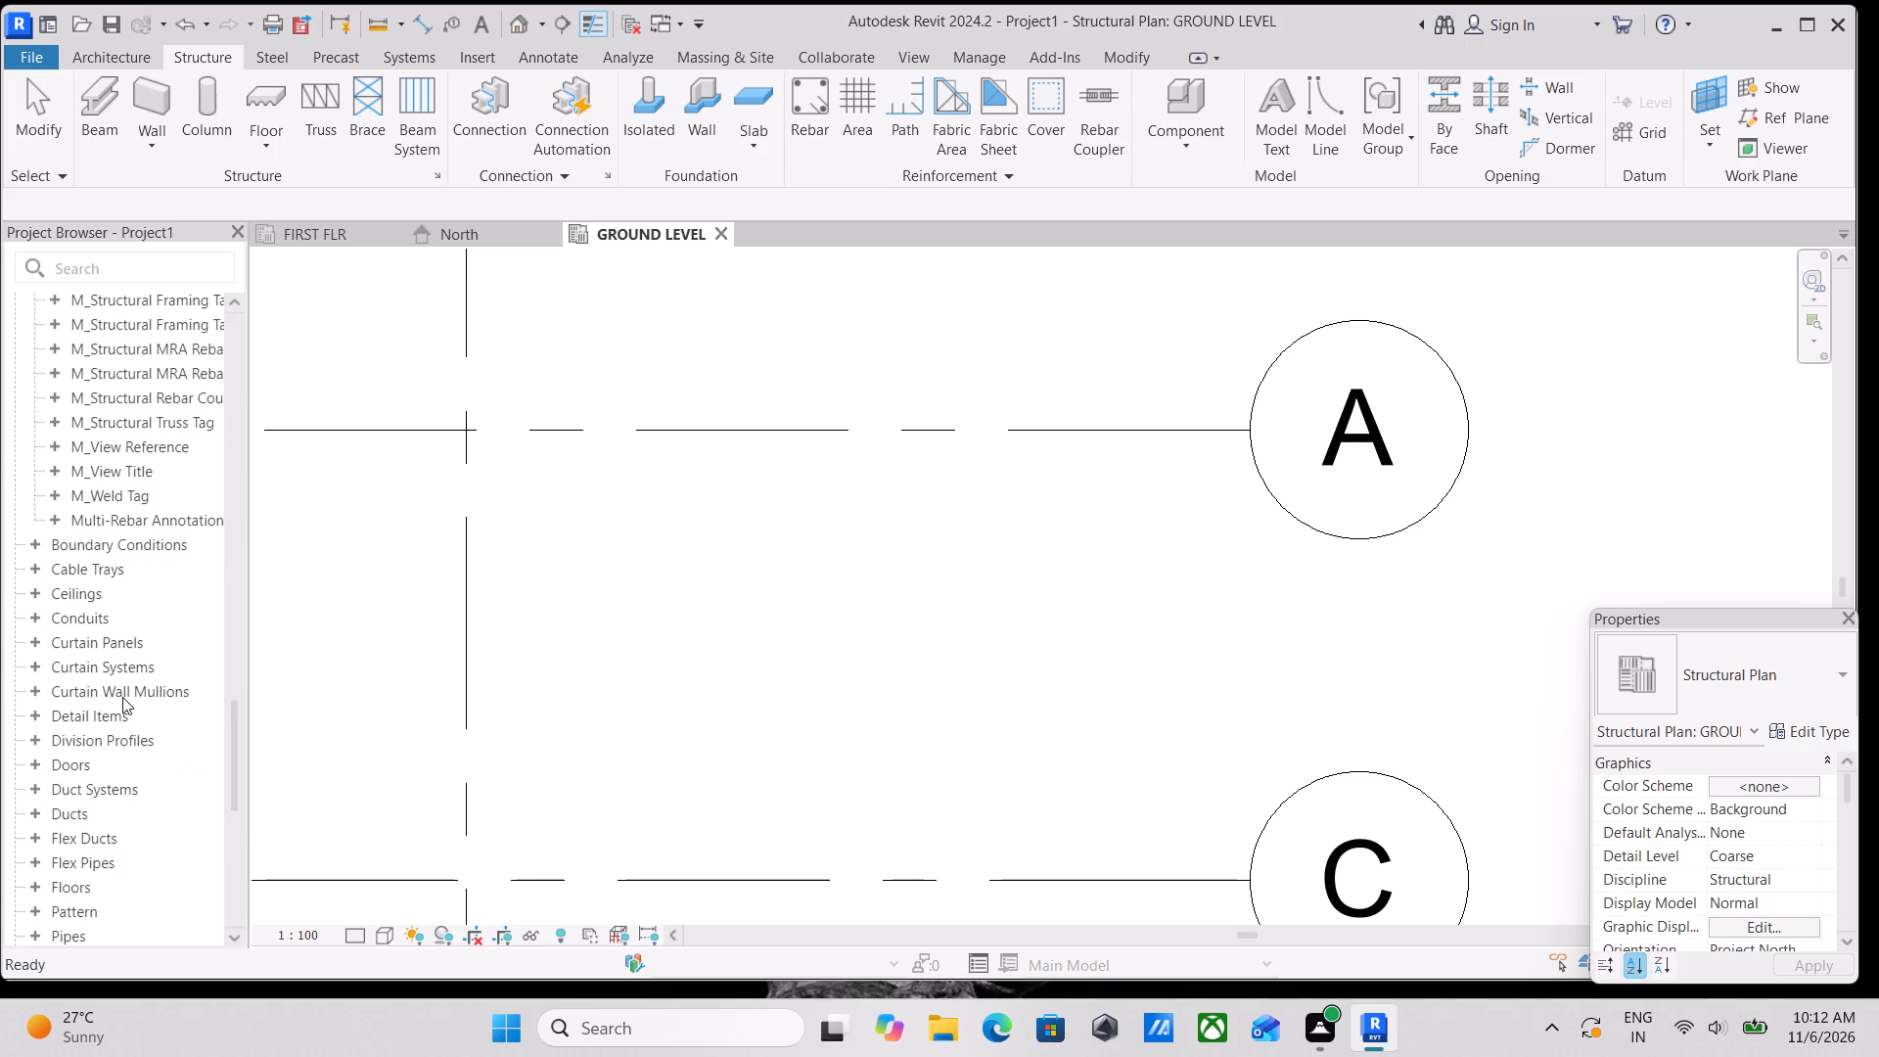
scroll(122, 697, "down", 1)
scroll(121, 609, "up", 1)
scroll(114, 587, "down", 1)
scroll(114, 587, "up", 8)
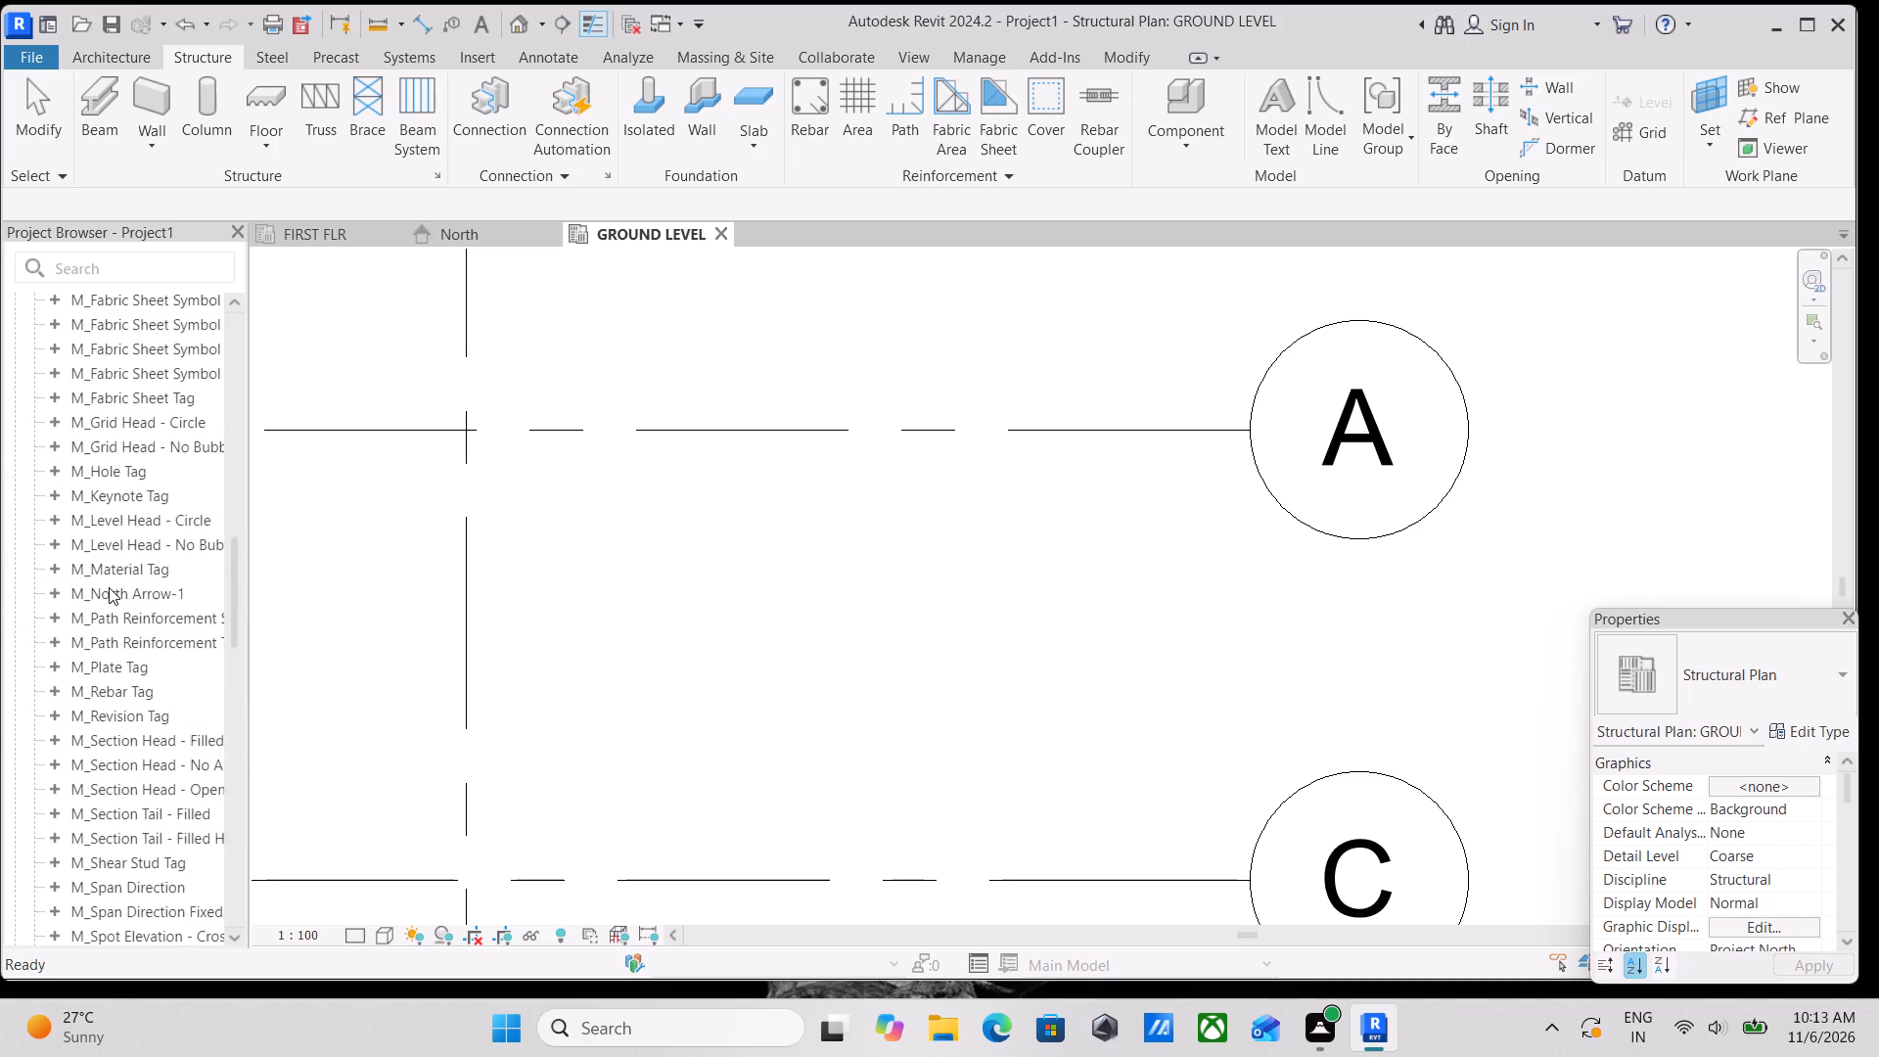
scroll(109, 587, "up", 2)
scroll(109, 587, "down", 2)
left_click(53, 515)
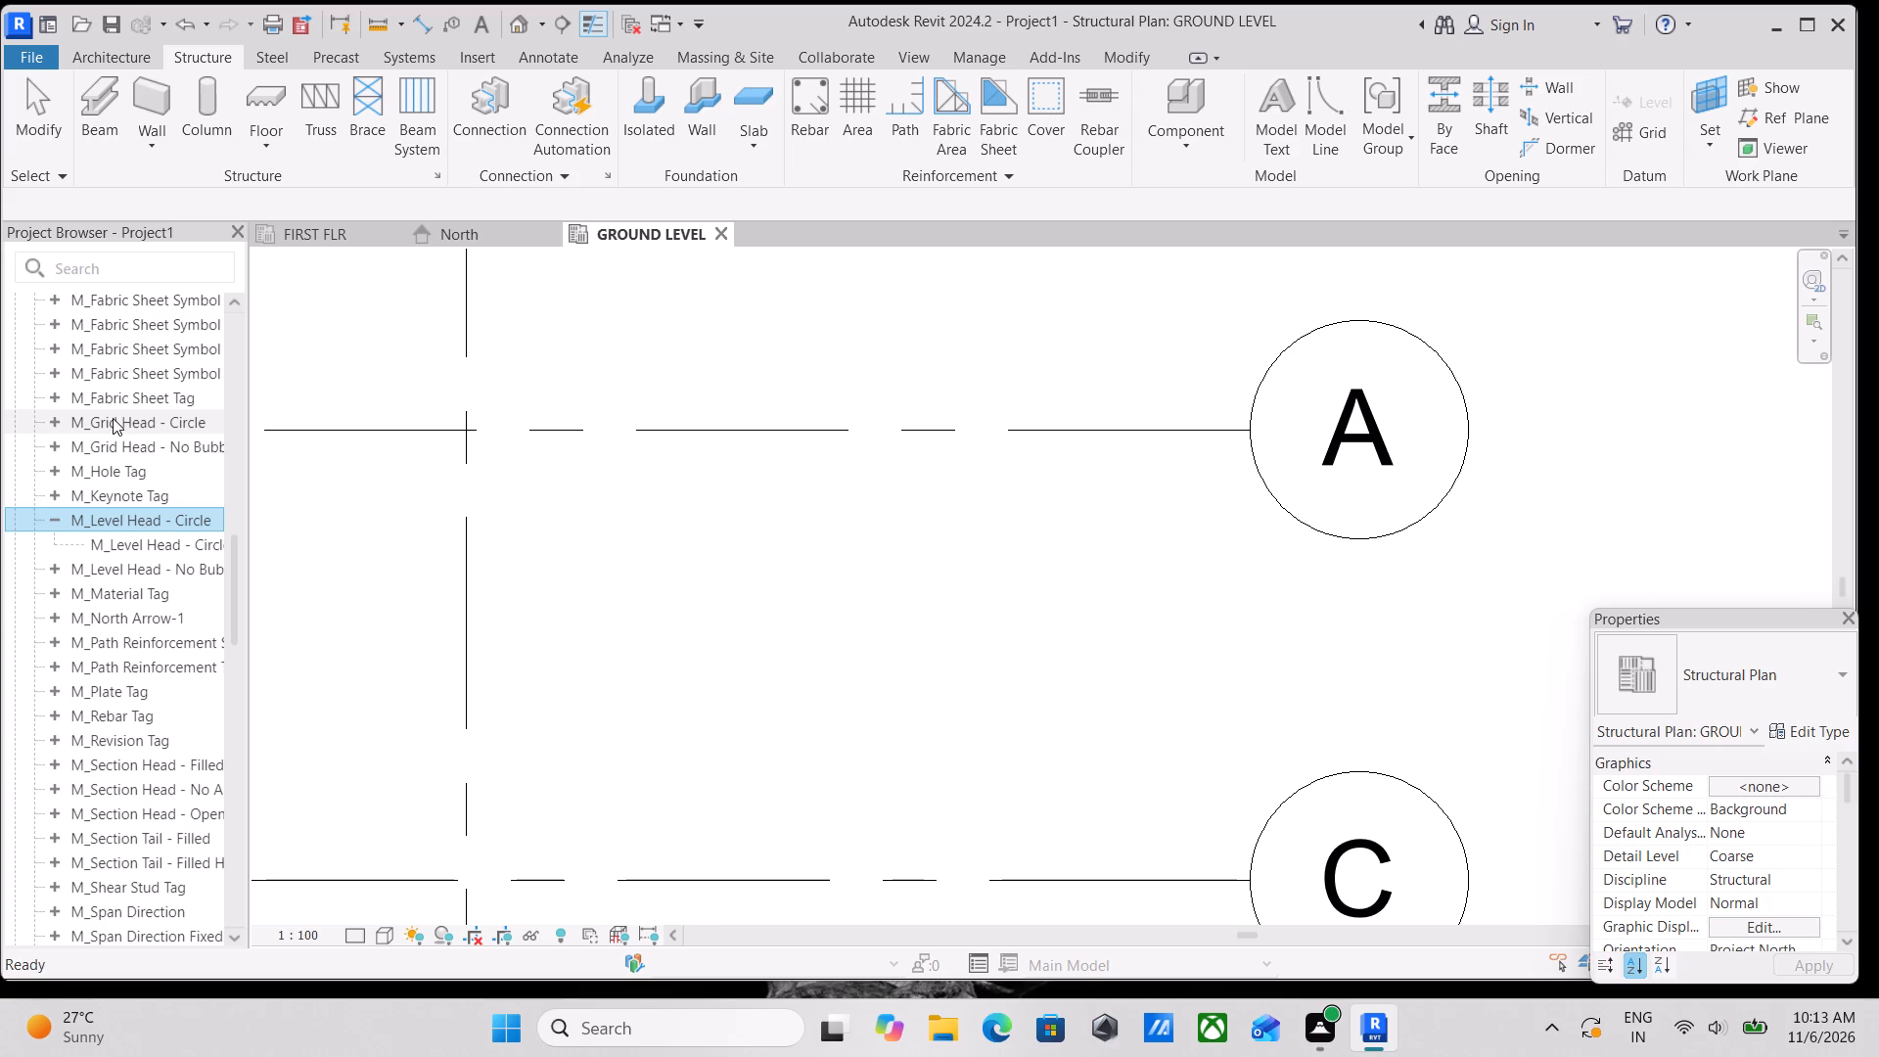
left_click(50, 422)
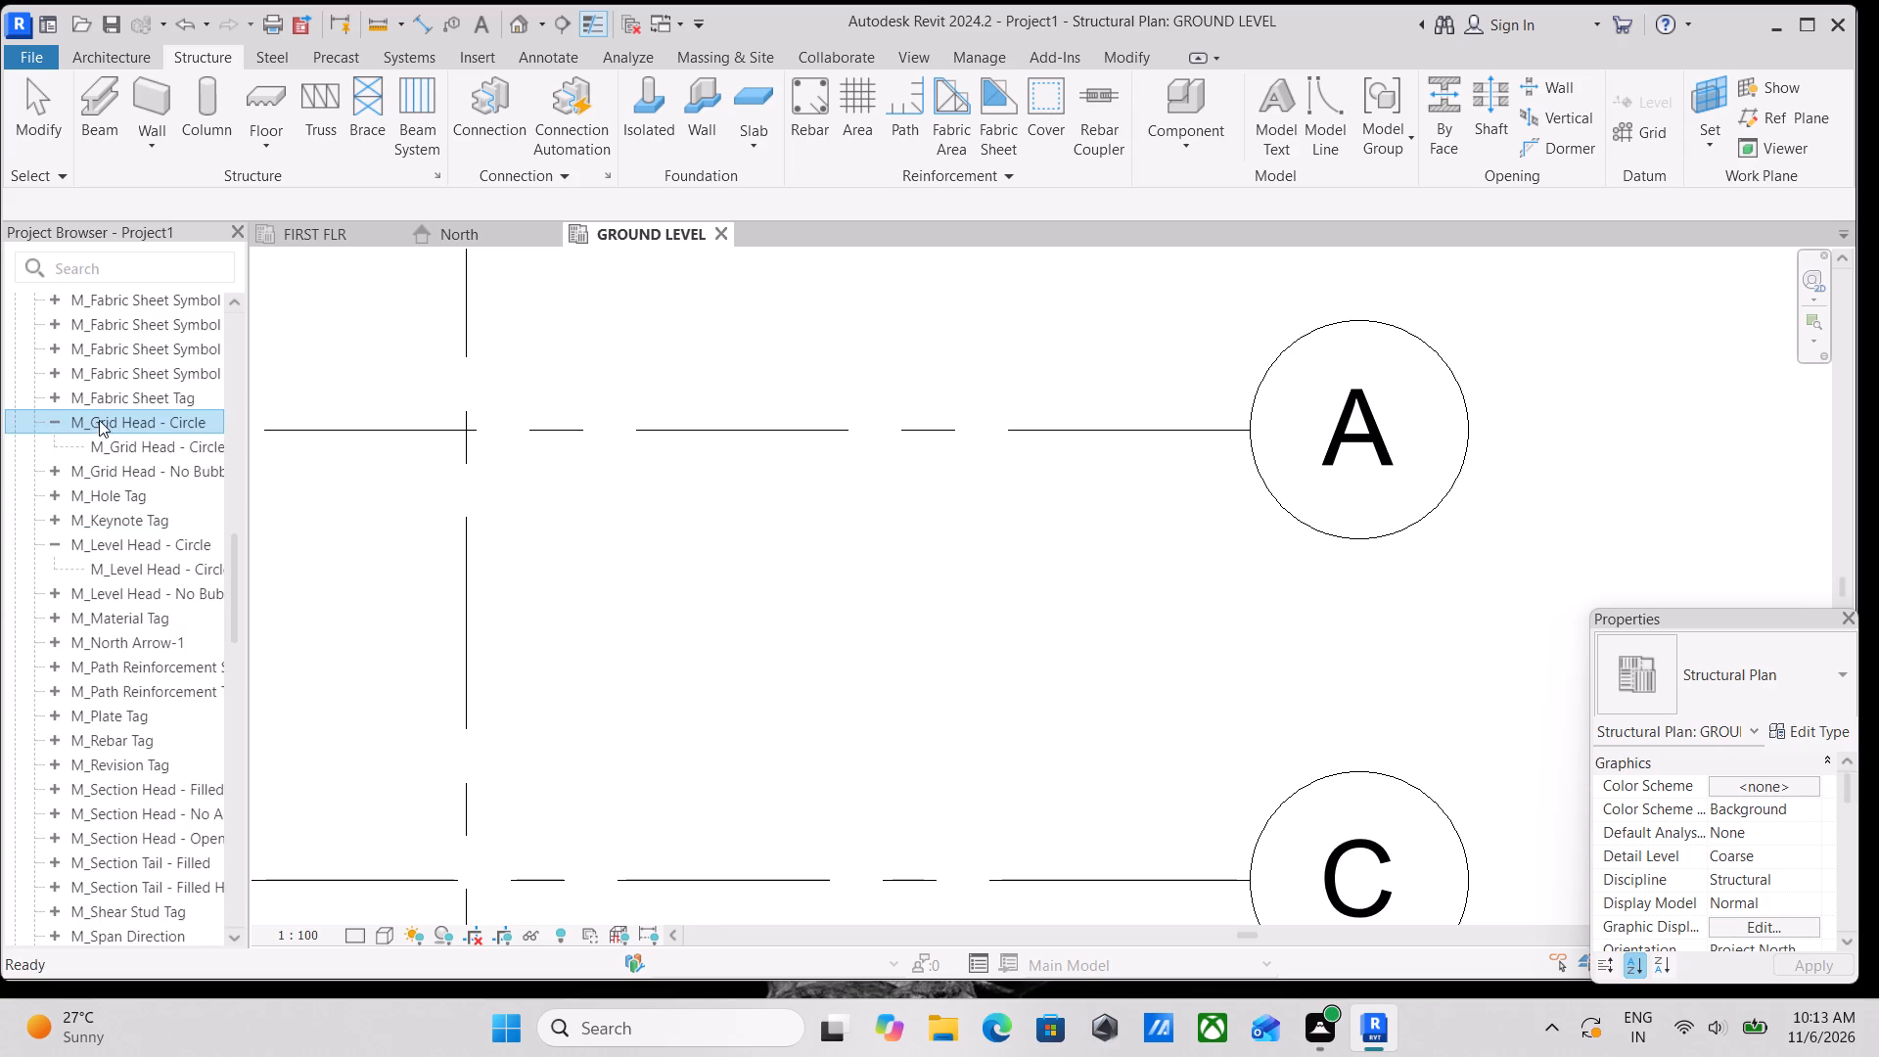
Open the type properties of the M_Grid Head - Circle type within the M_Grid Head - Circle family.
left_click(152, 444)
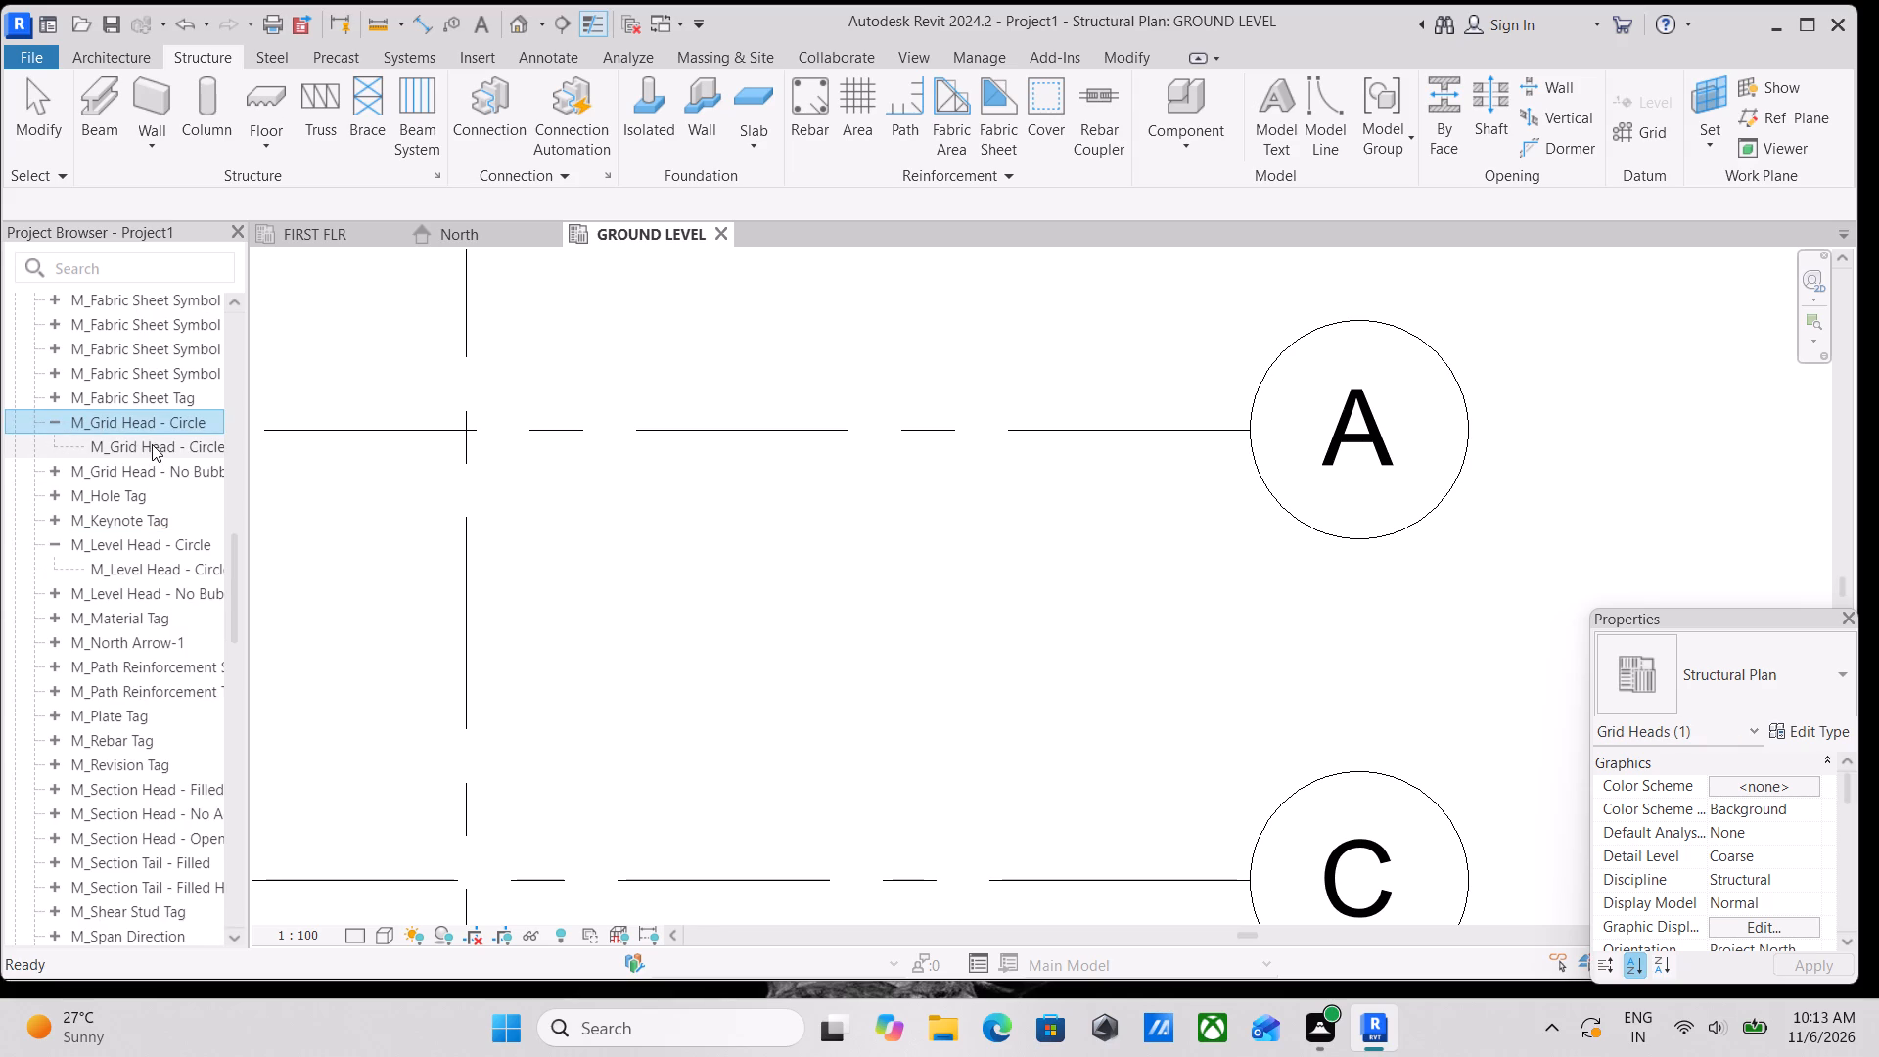
left_click(152, 444)
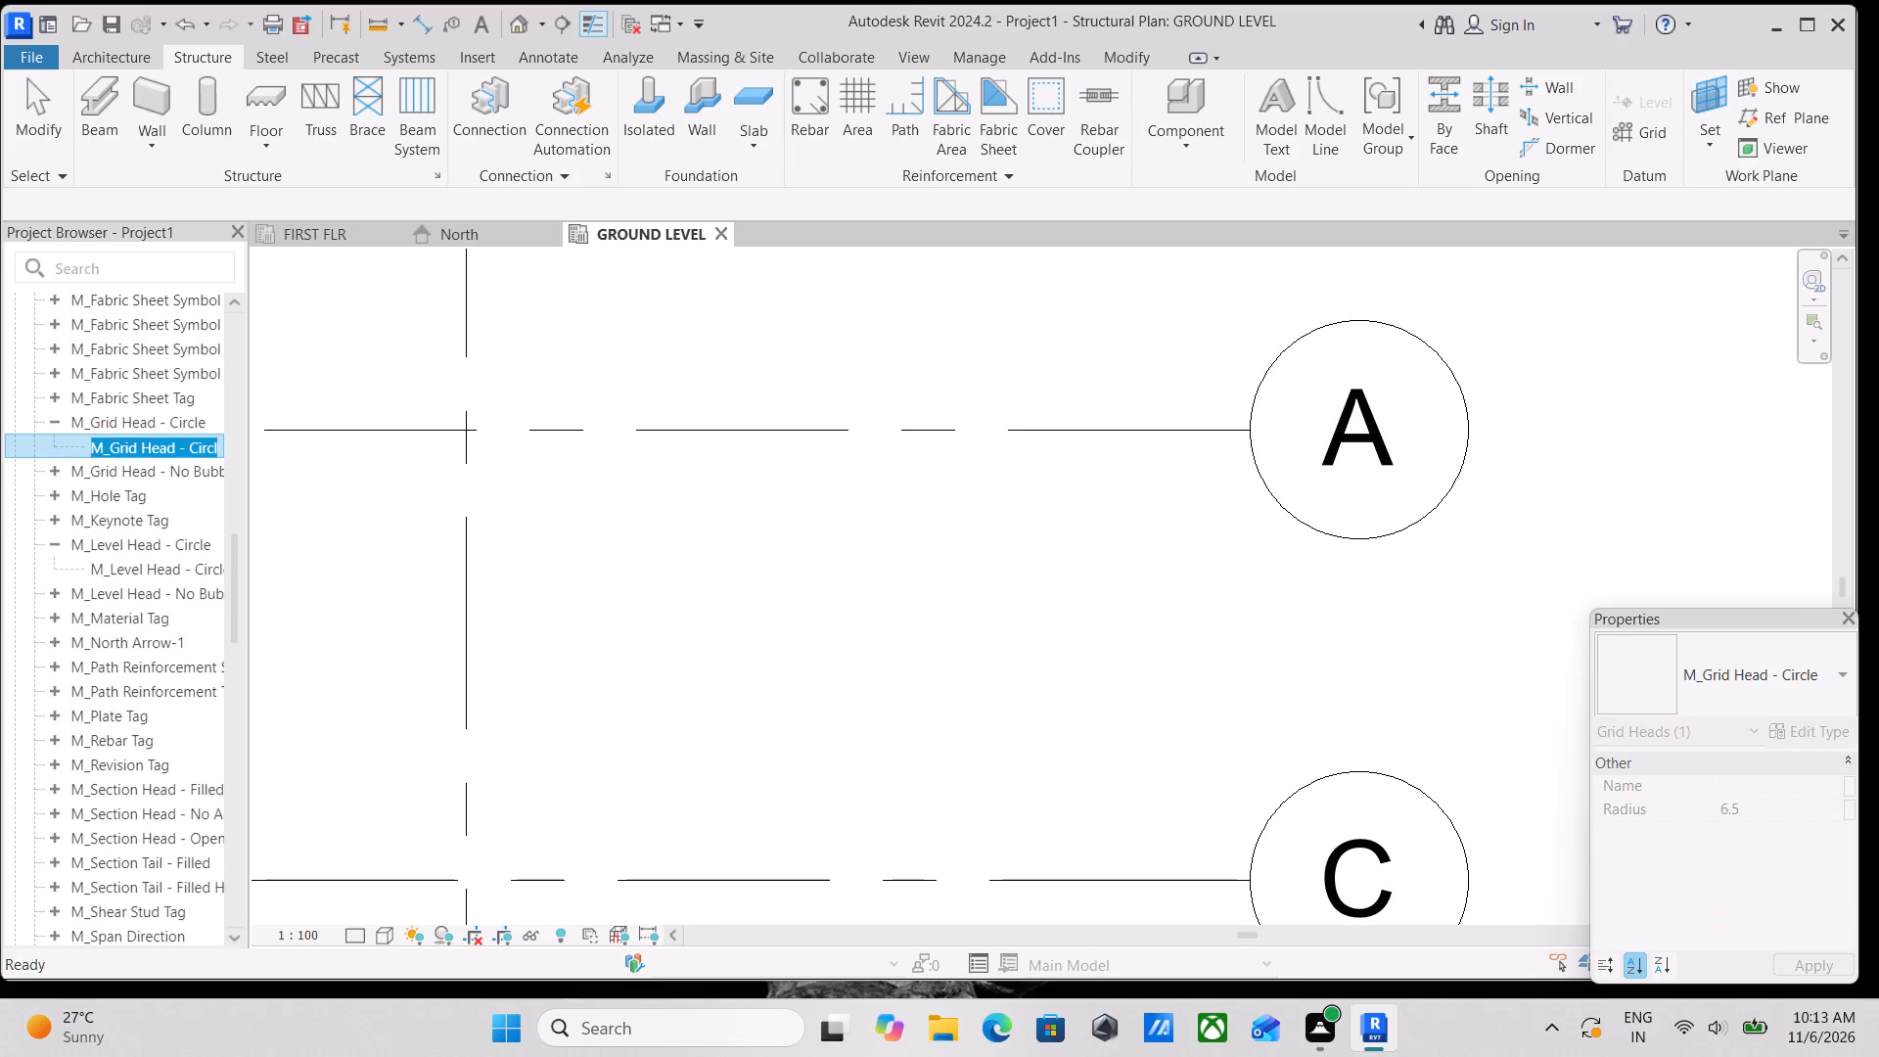
left_click(85, 445)
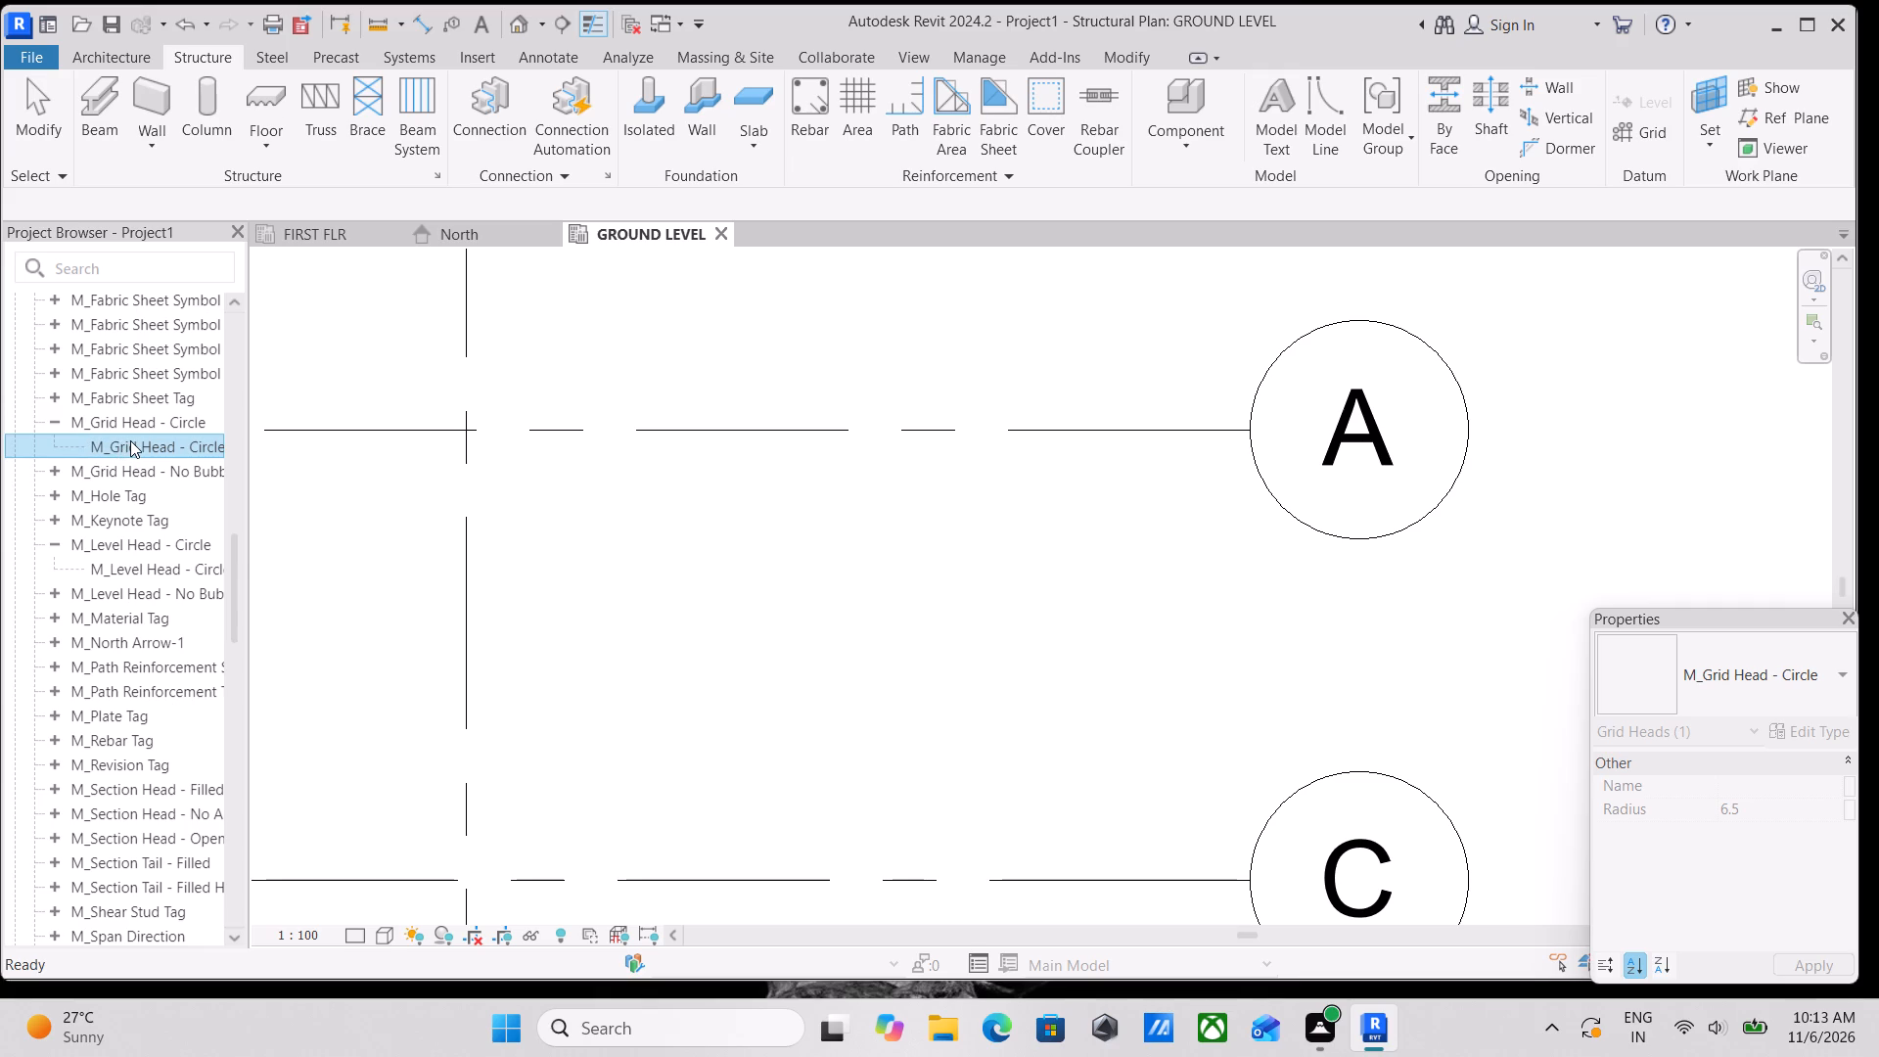
right_click(130, 440)
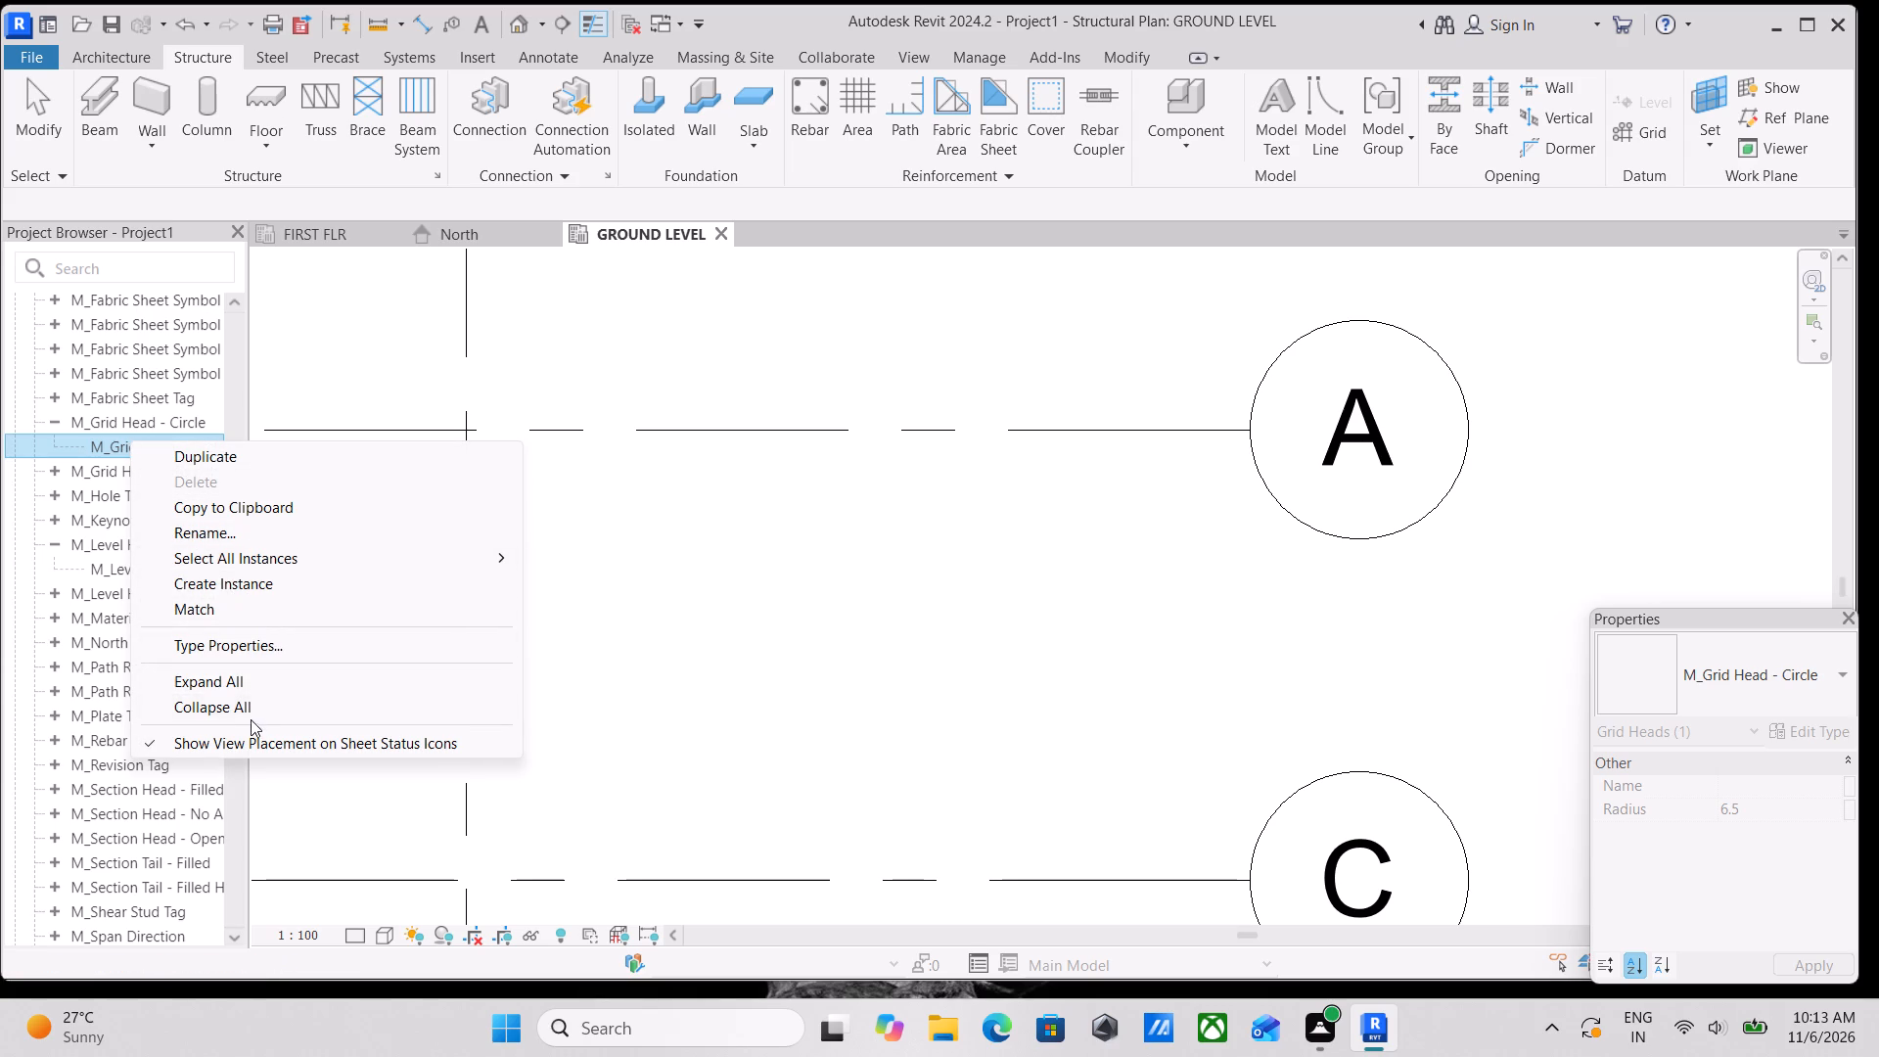
scroll(278, 699, "down", 1)
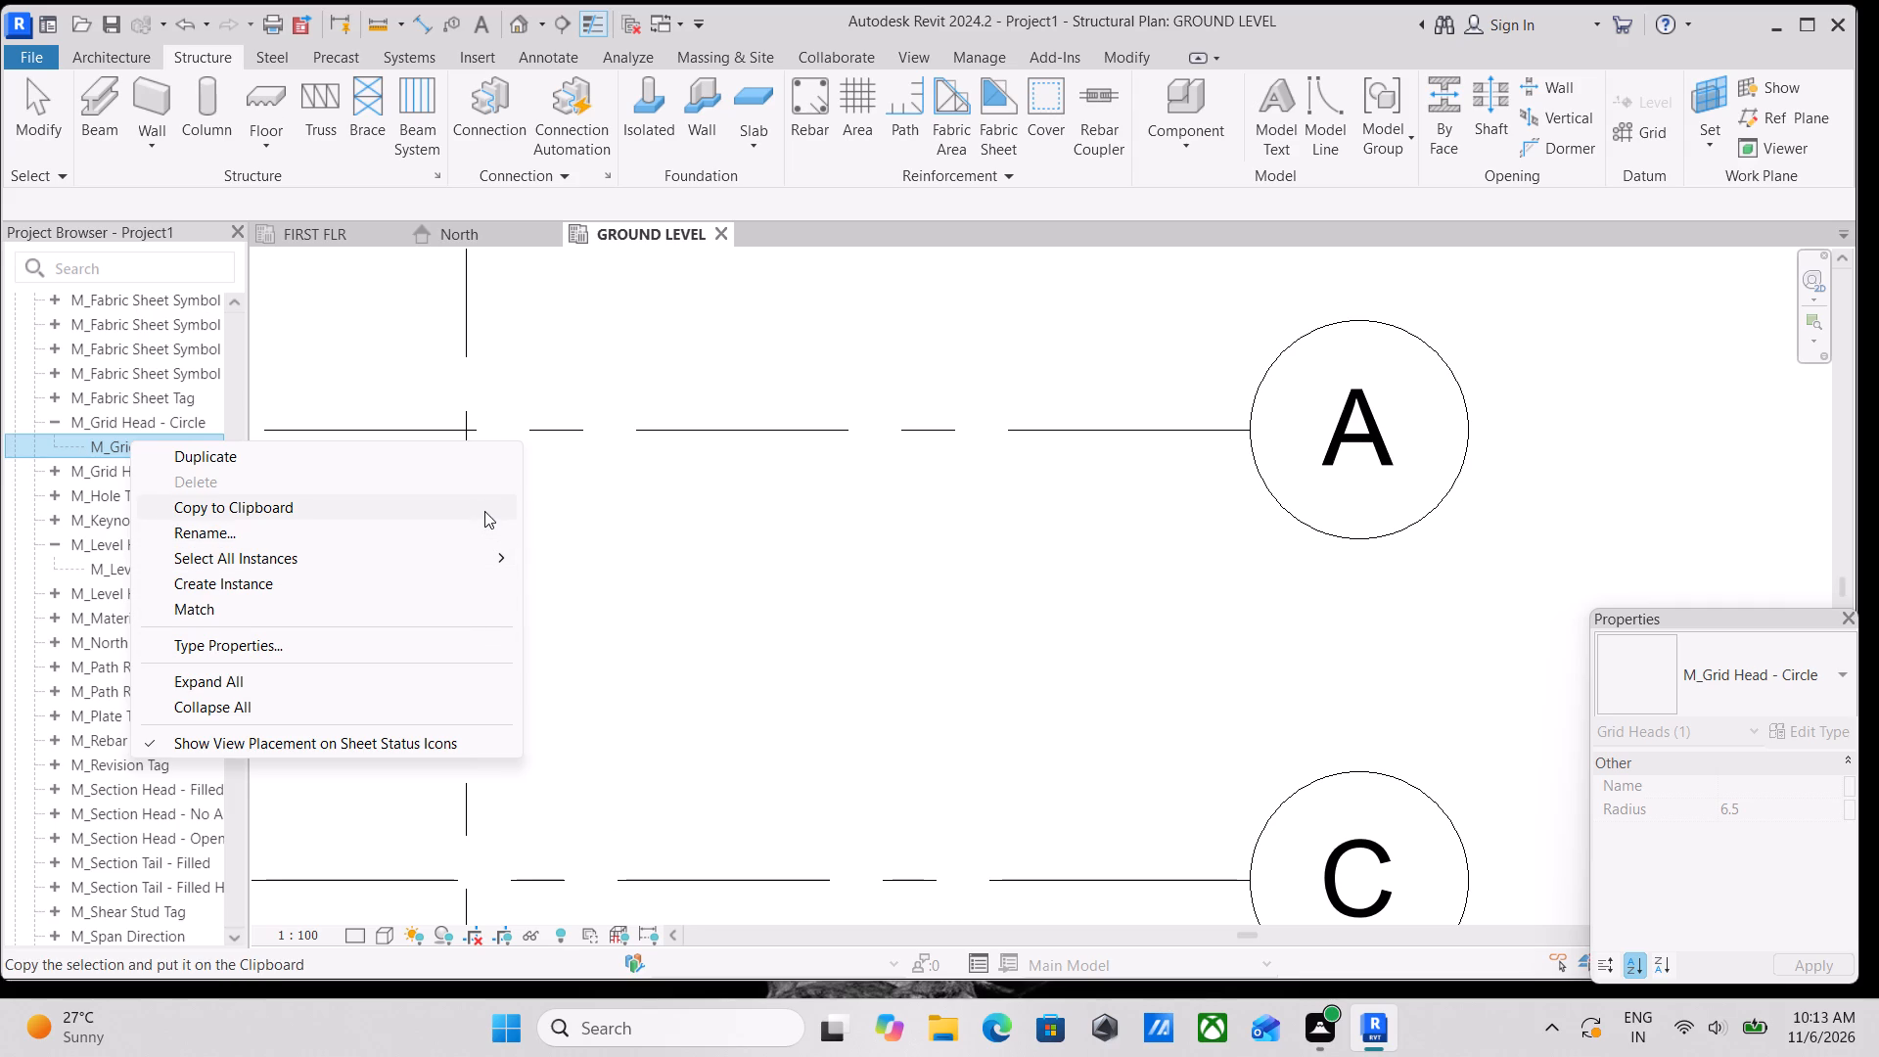
left_click(80, 442)
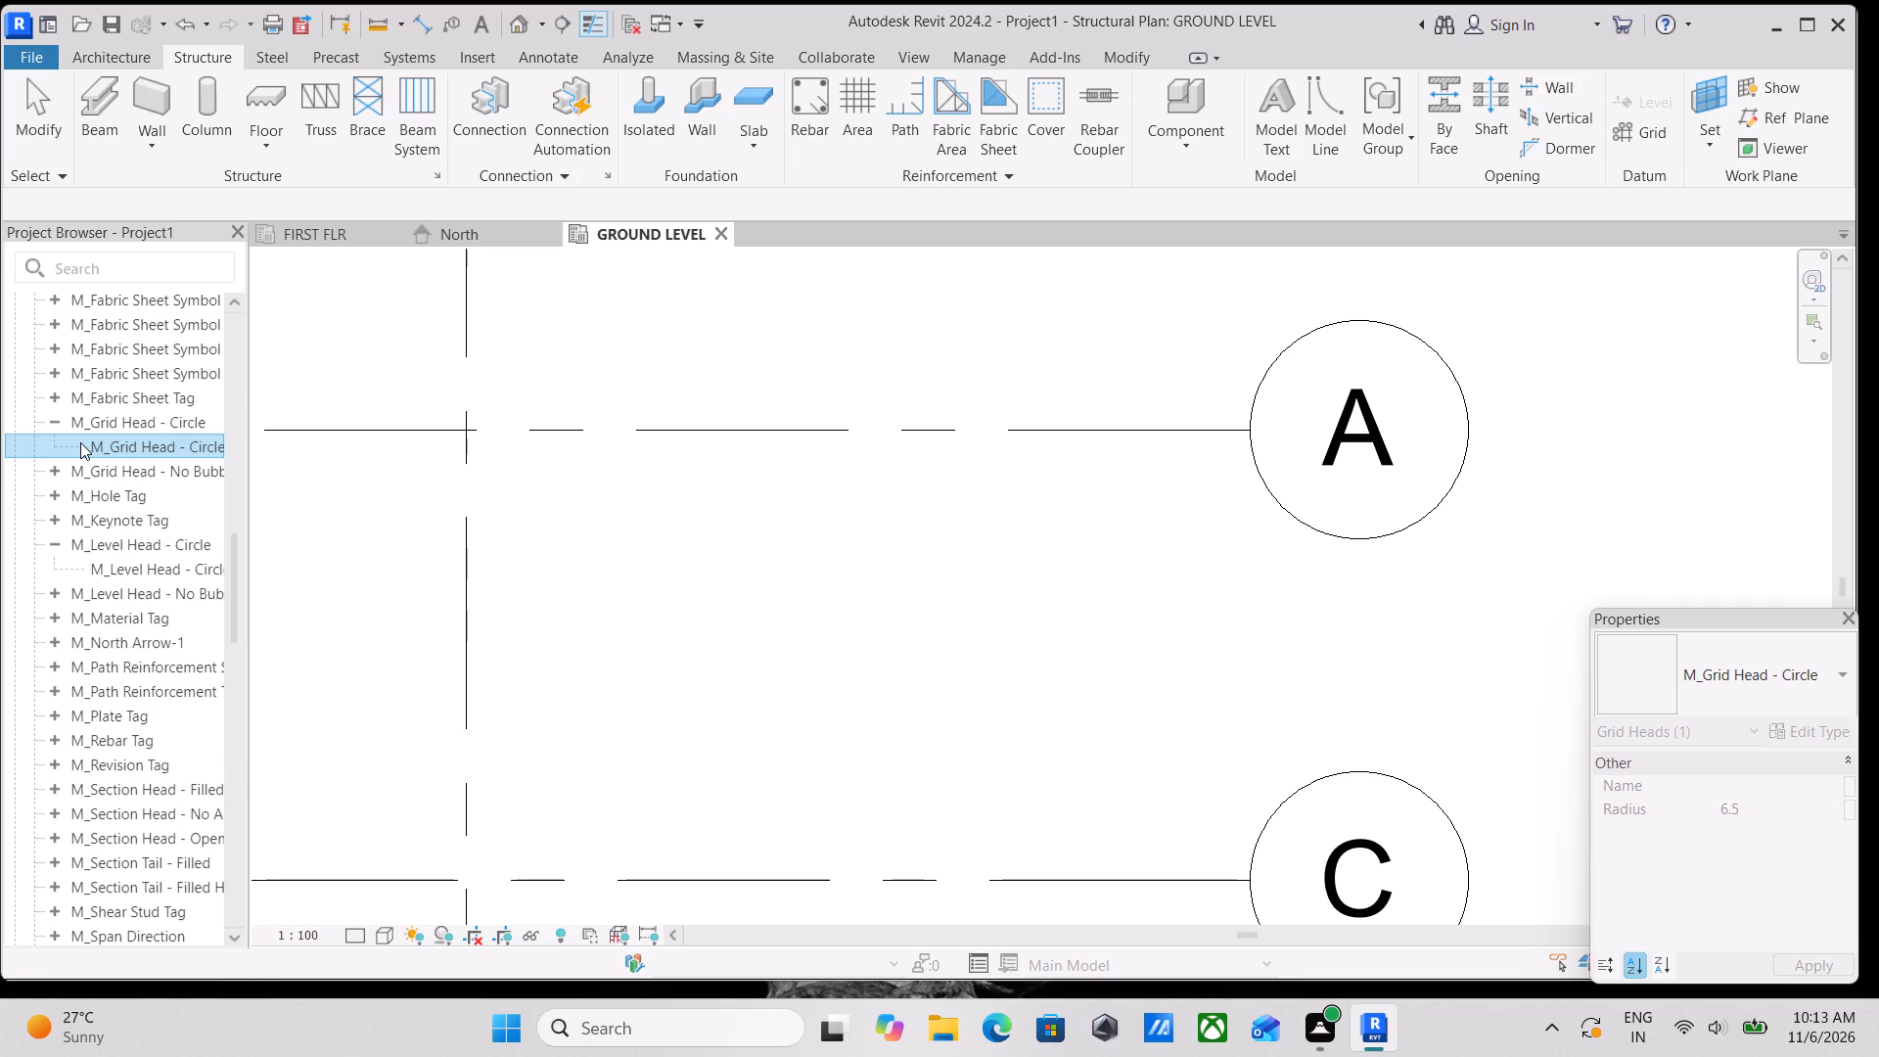
left_click(69, 426)
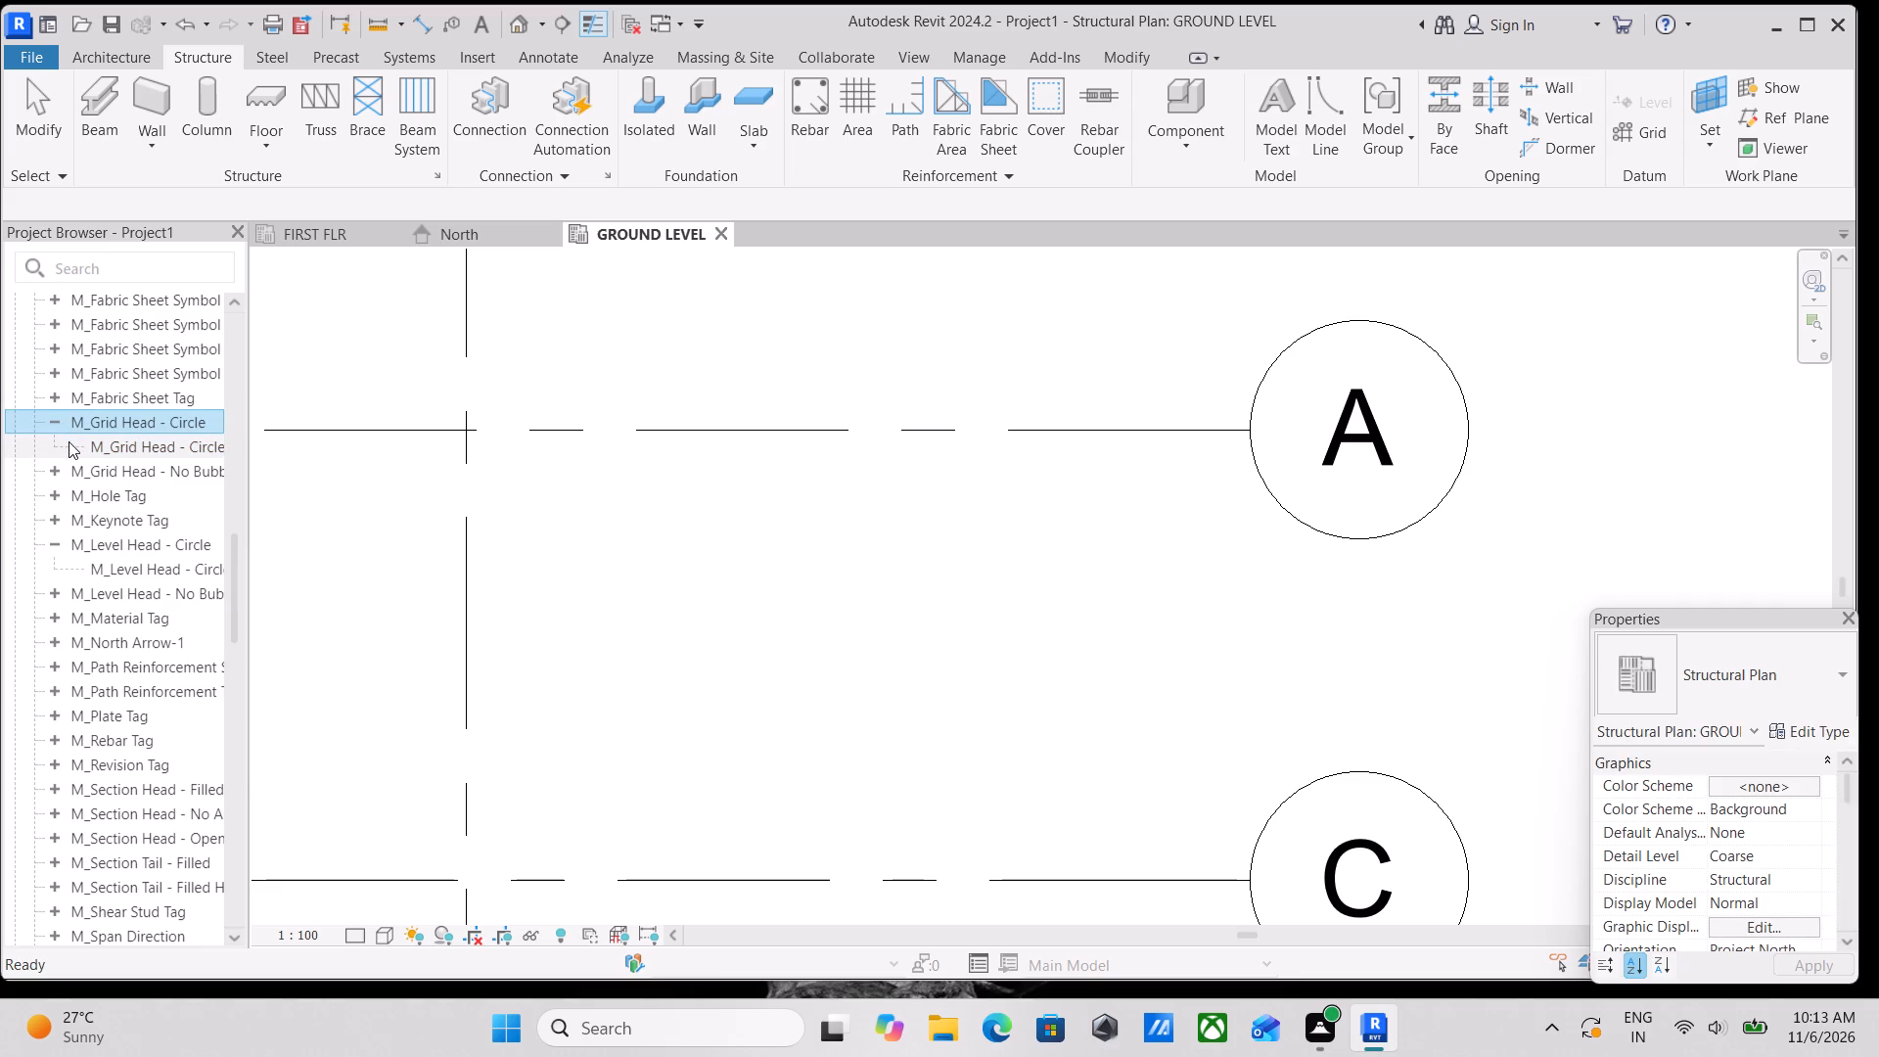
left_click(118, 452)
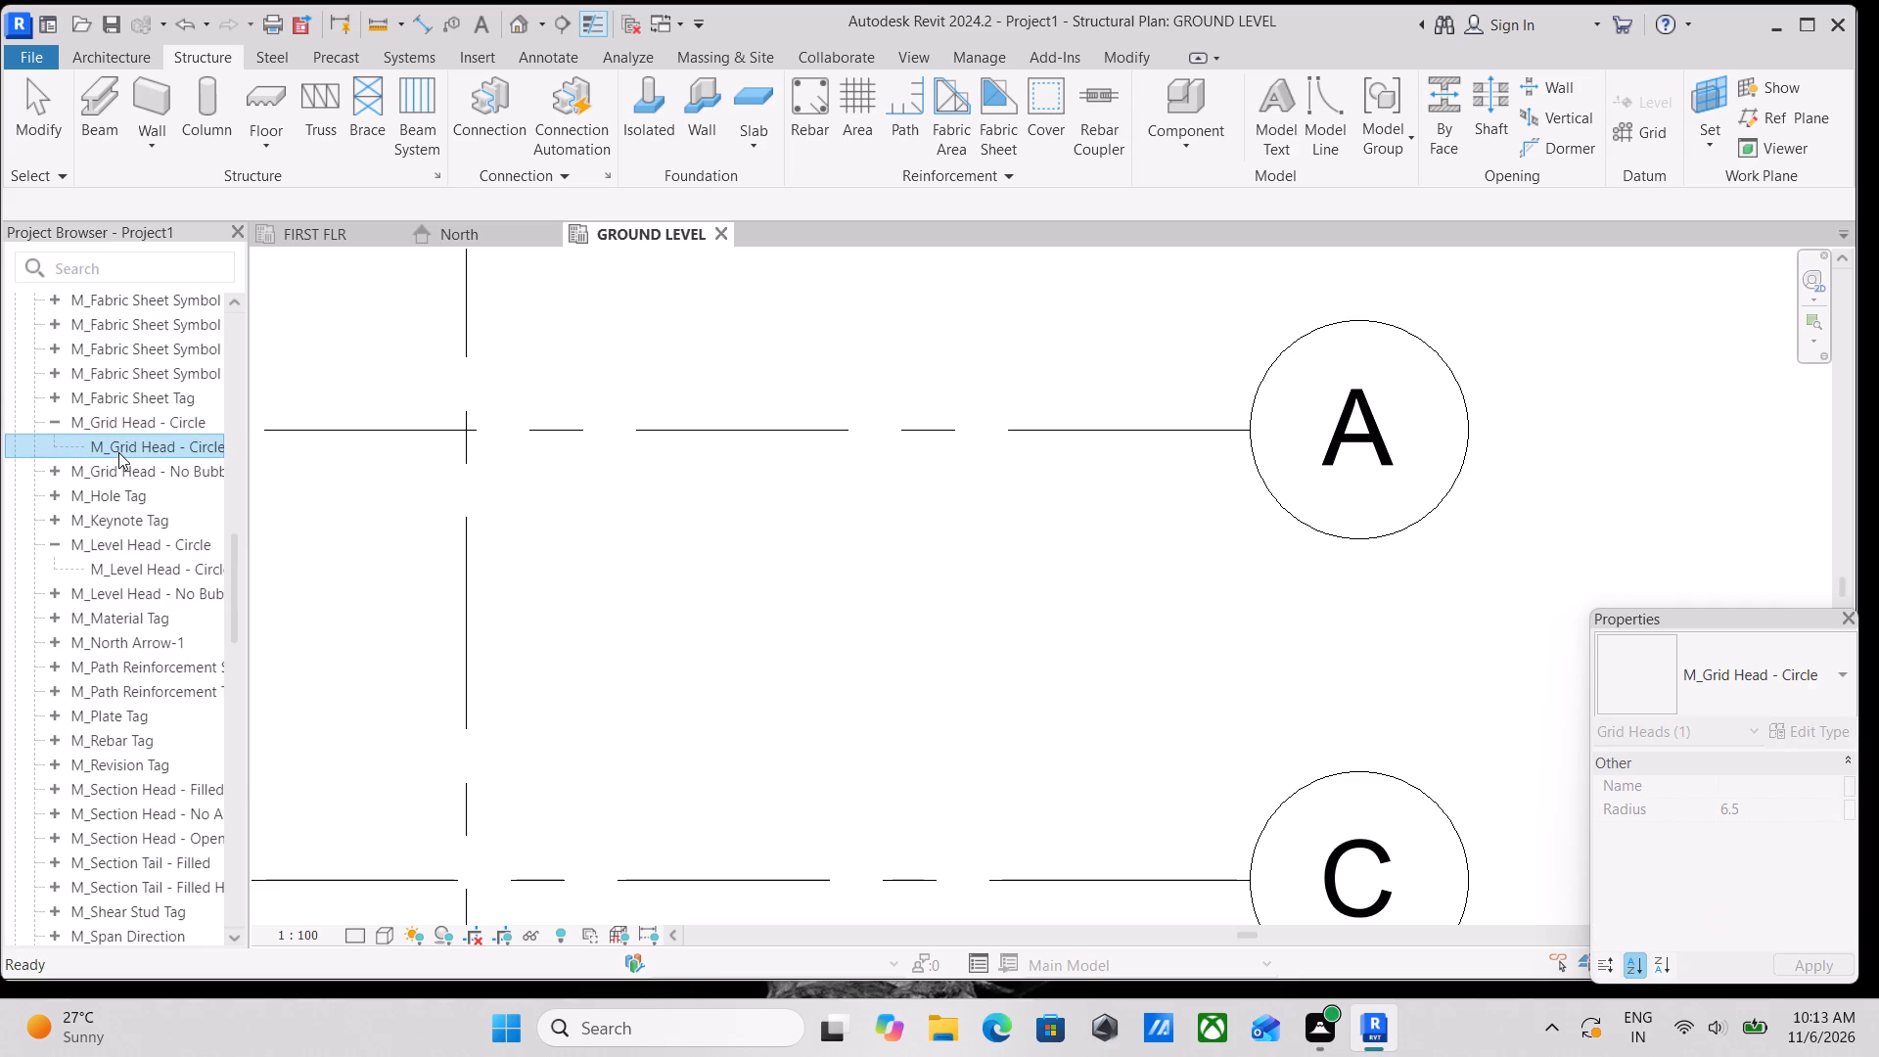
left_click(118, 452)
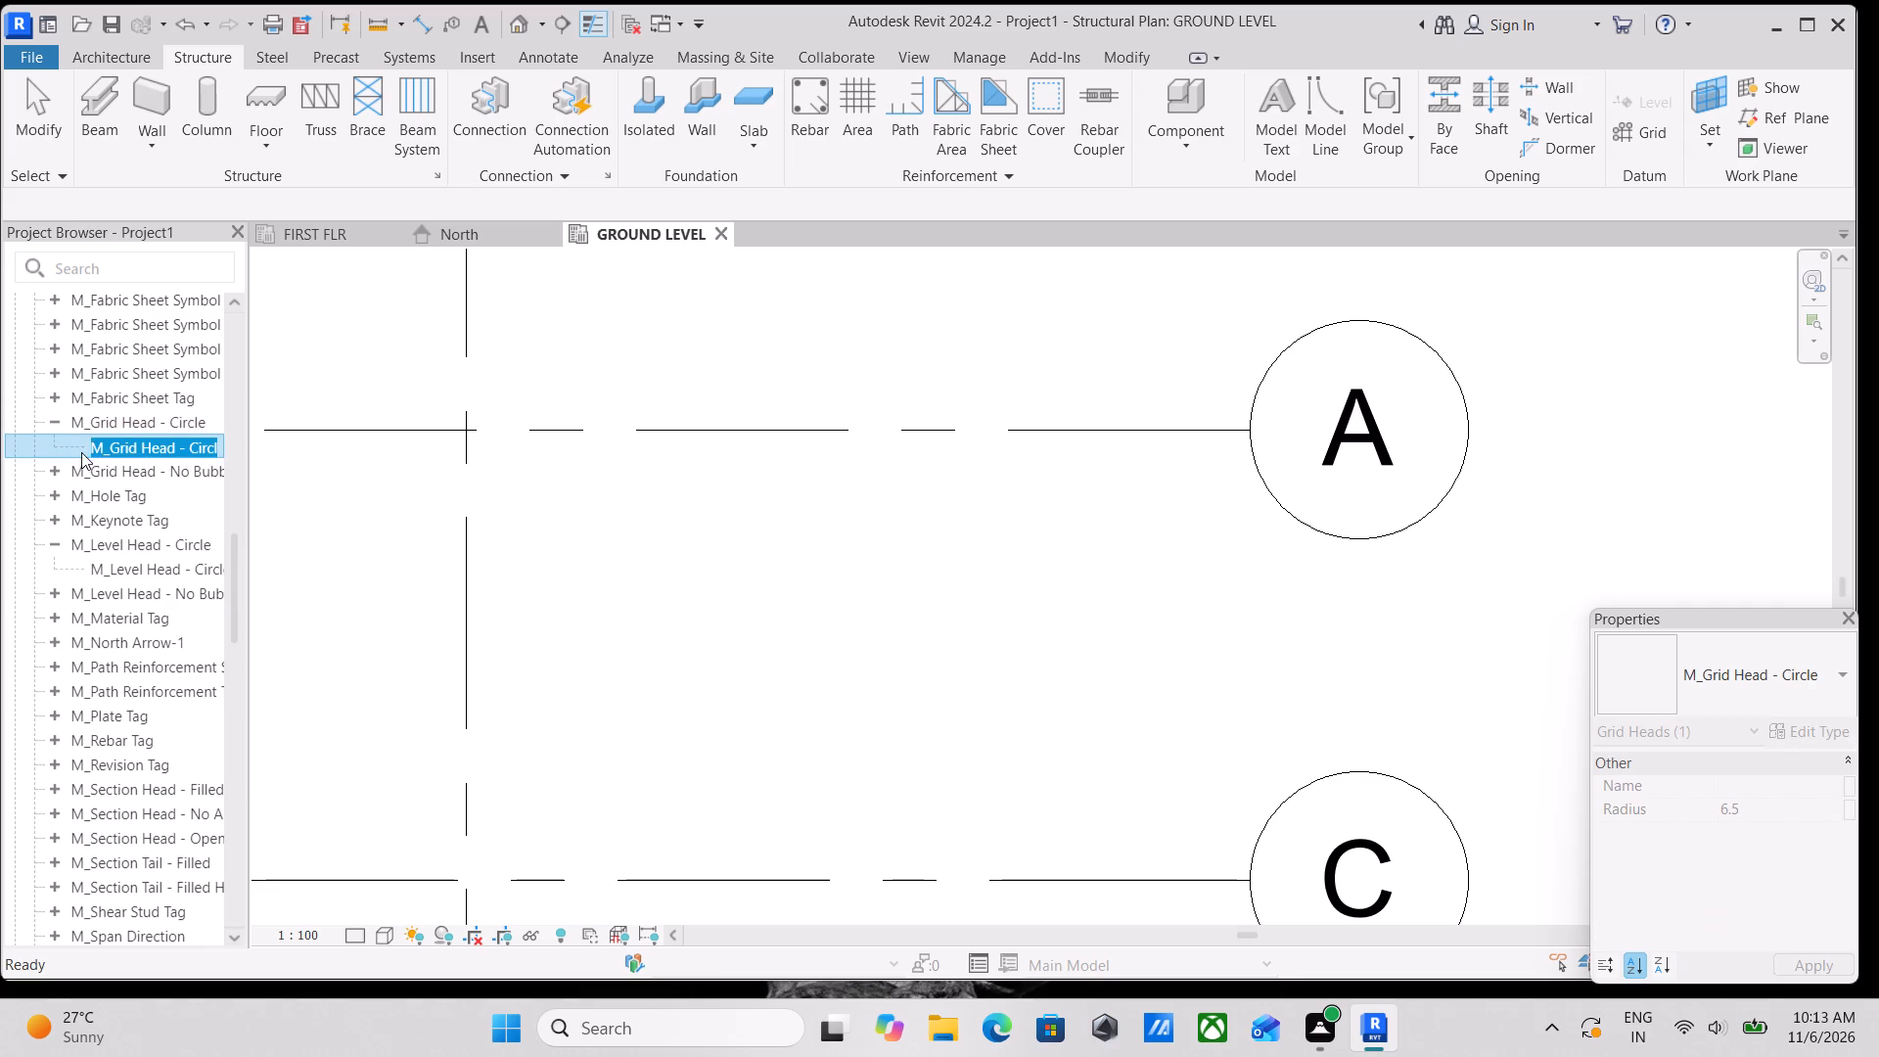
triple_click(57, 438)
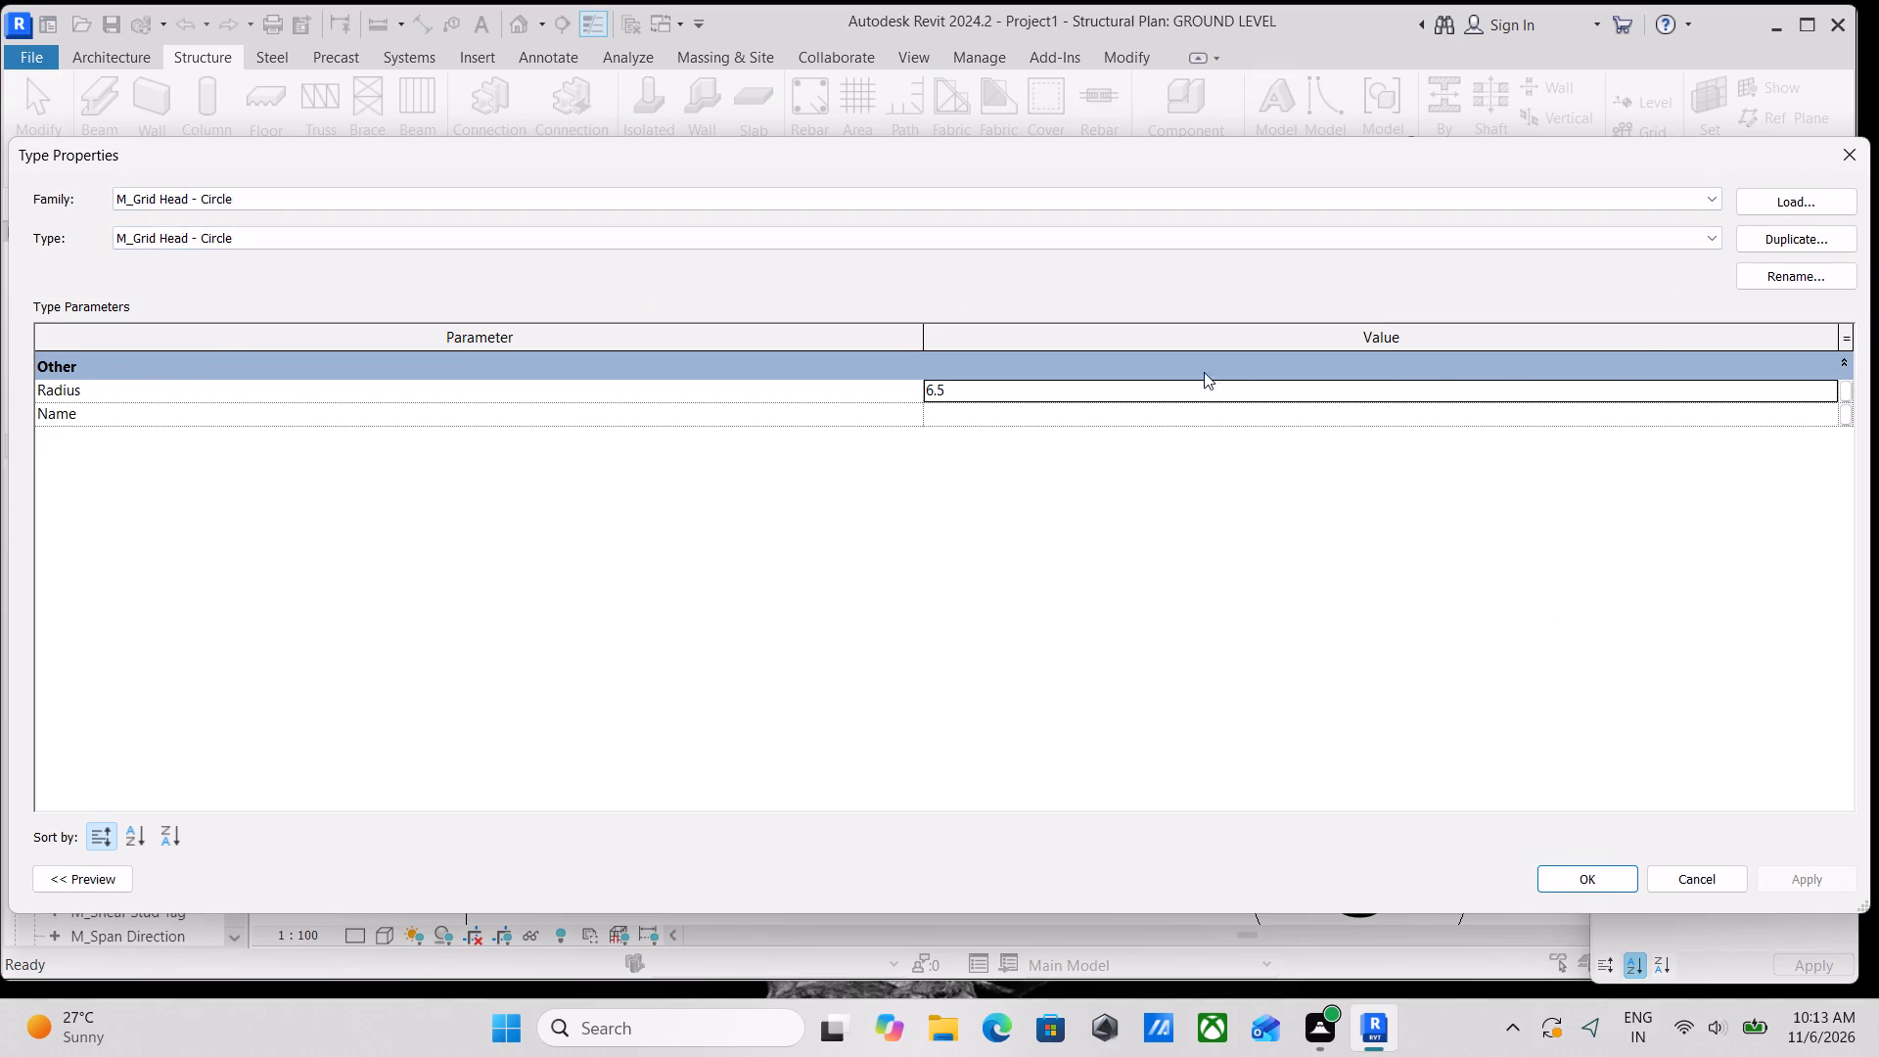
Duplicate the M_Grid Head - Circle type under the name GRID HEAD CIRLCLE 4MM.
left_click(1772, 231)
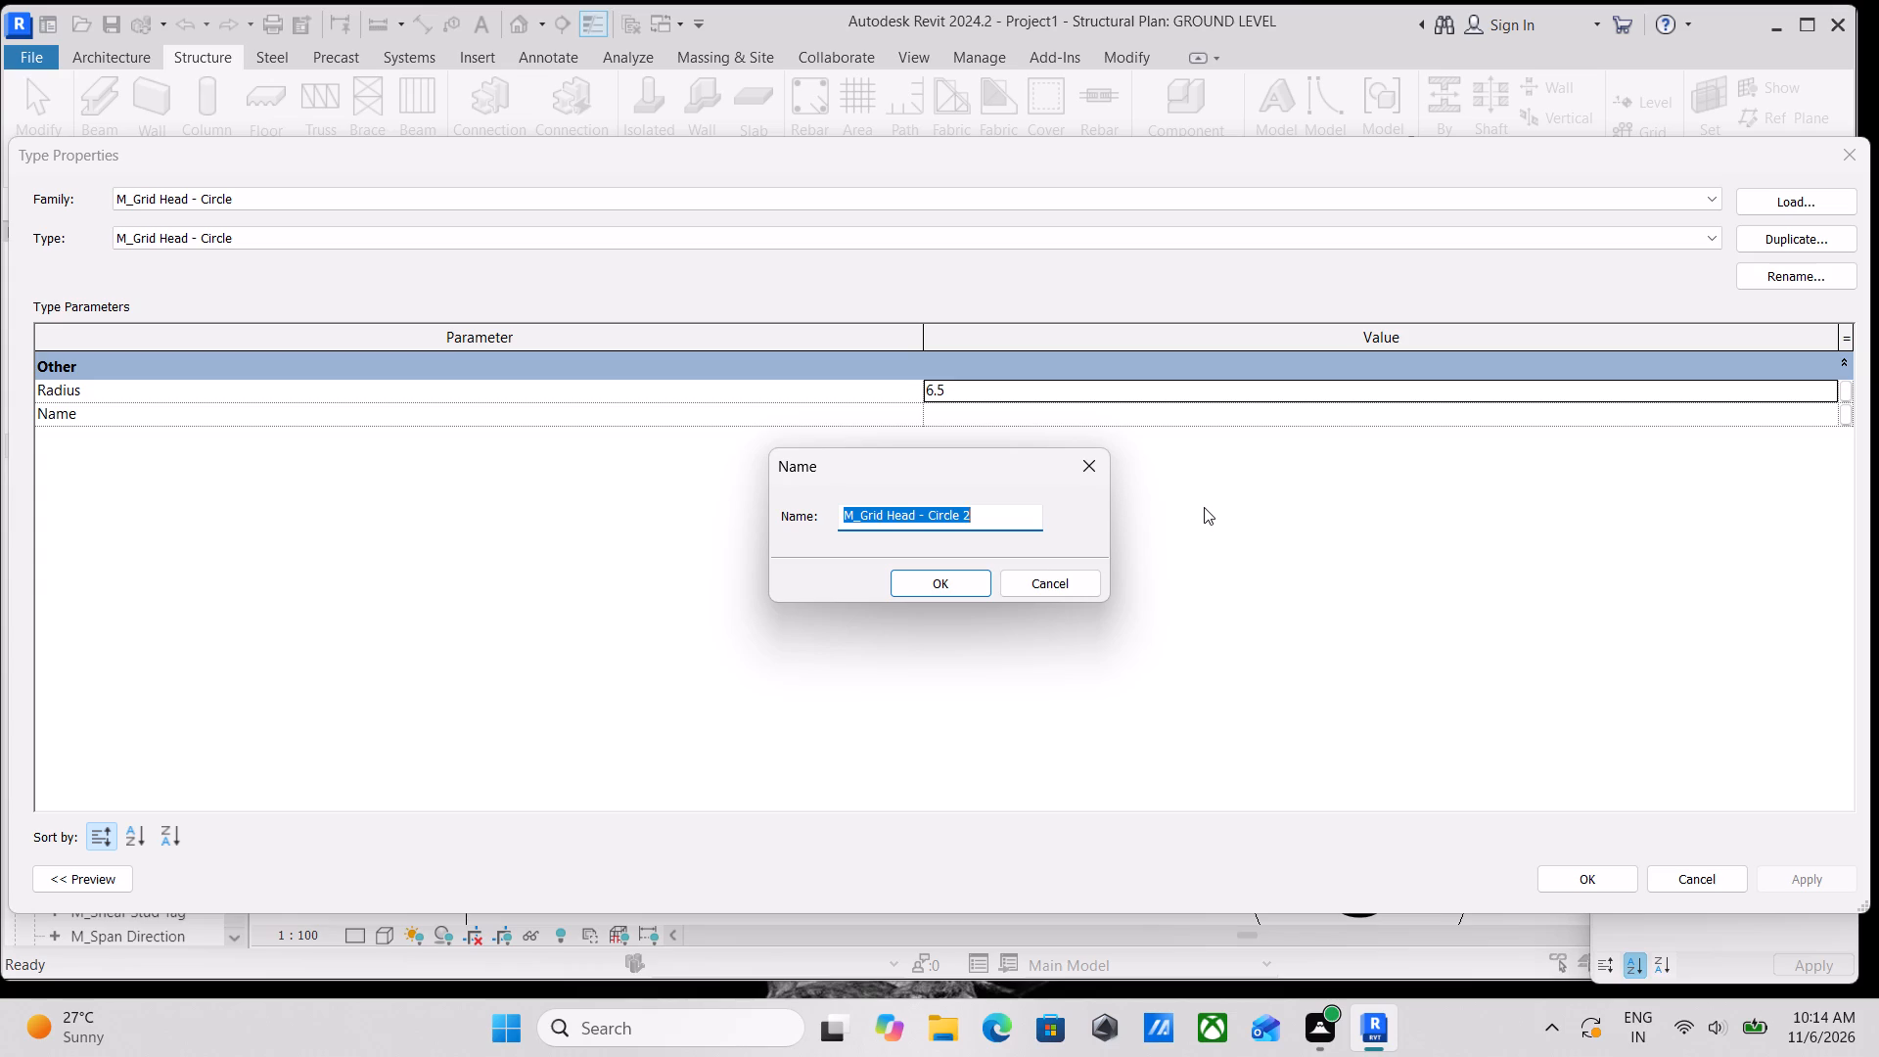
type("GR")
type("ID")
key("space")
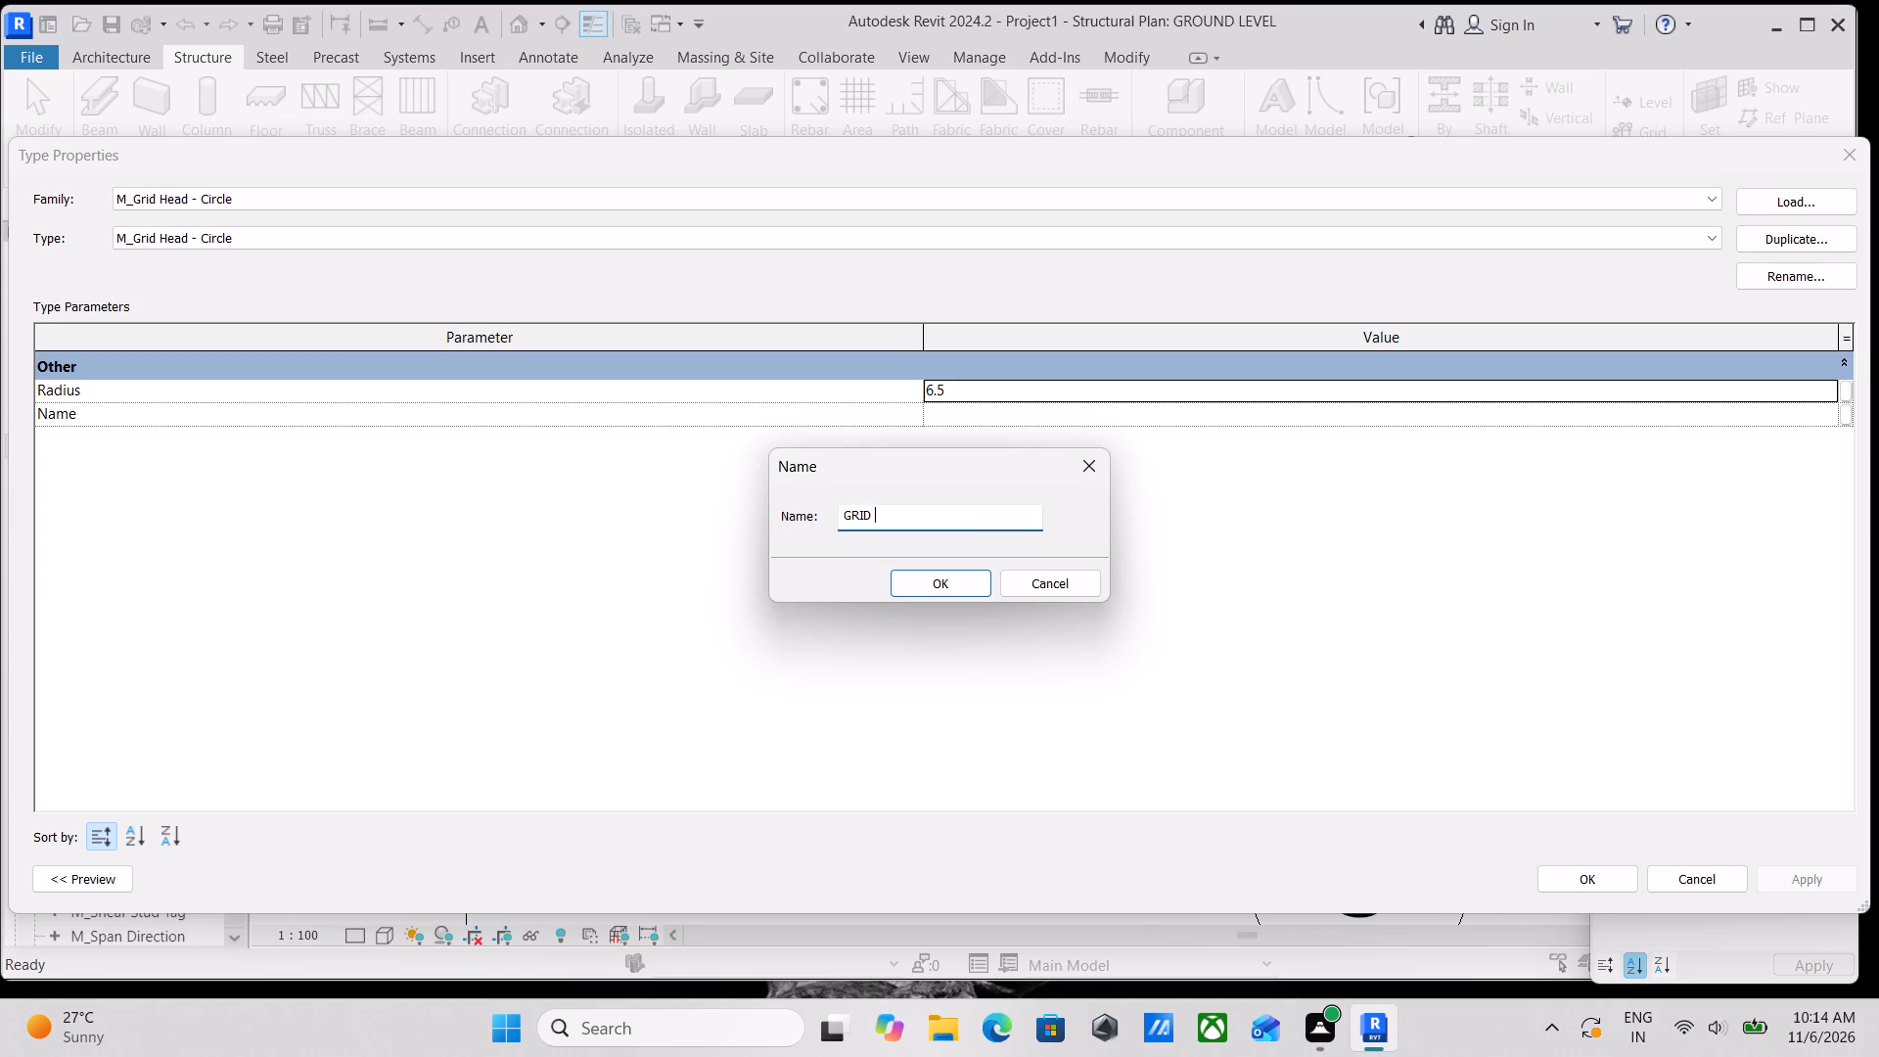
type("HEAD")
key("space")
type("CIR")
type("LCLE")
key("space")
key("4")
type("MM")
scroll(1204, 507, "up", 1)
left_click(947, 588)
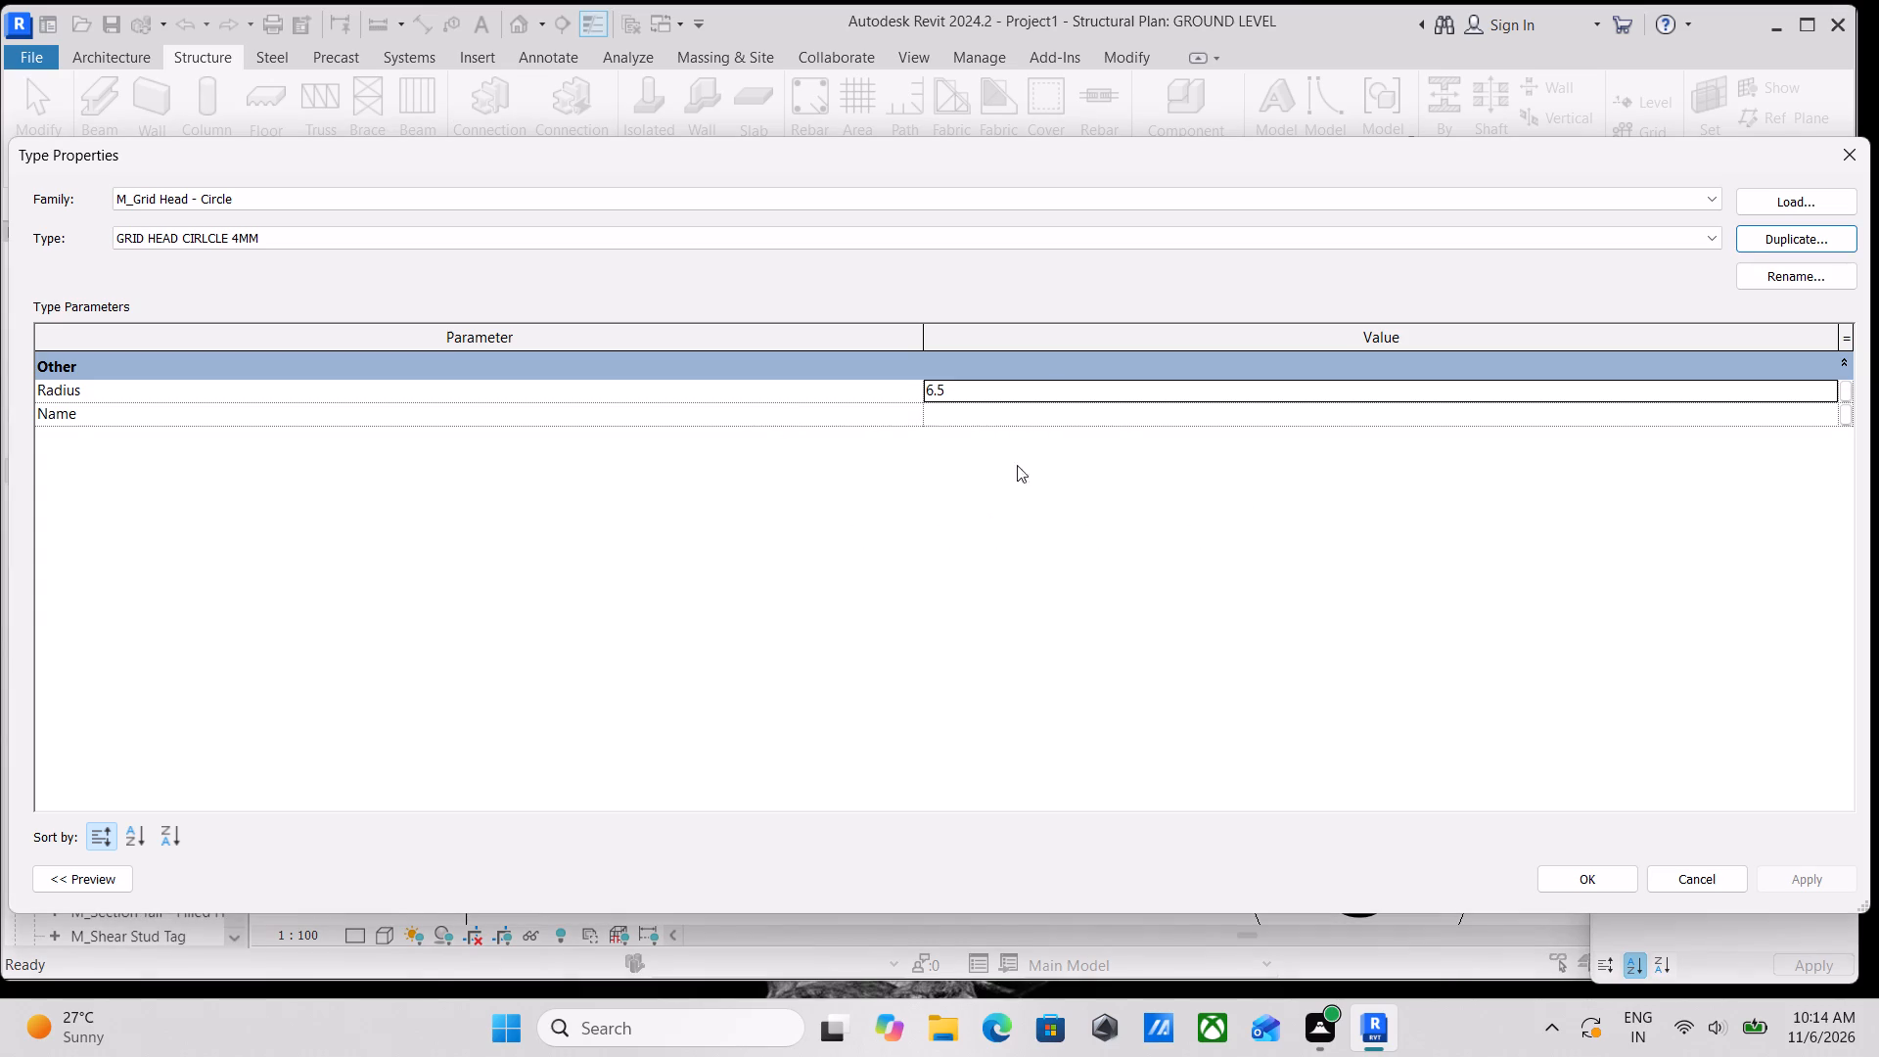
Set the Radius of the GRID HEAD CIRLCLE 4MM type to 4 mm, apply it and close the type properties.
left_click(979, 388)
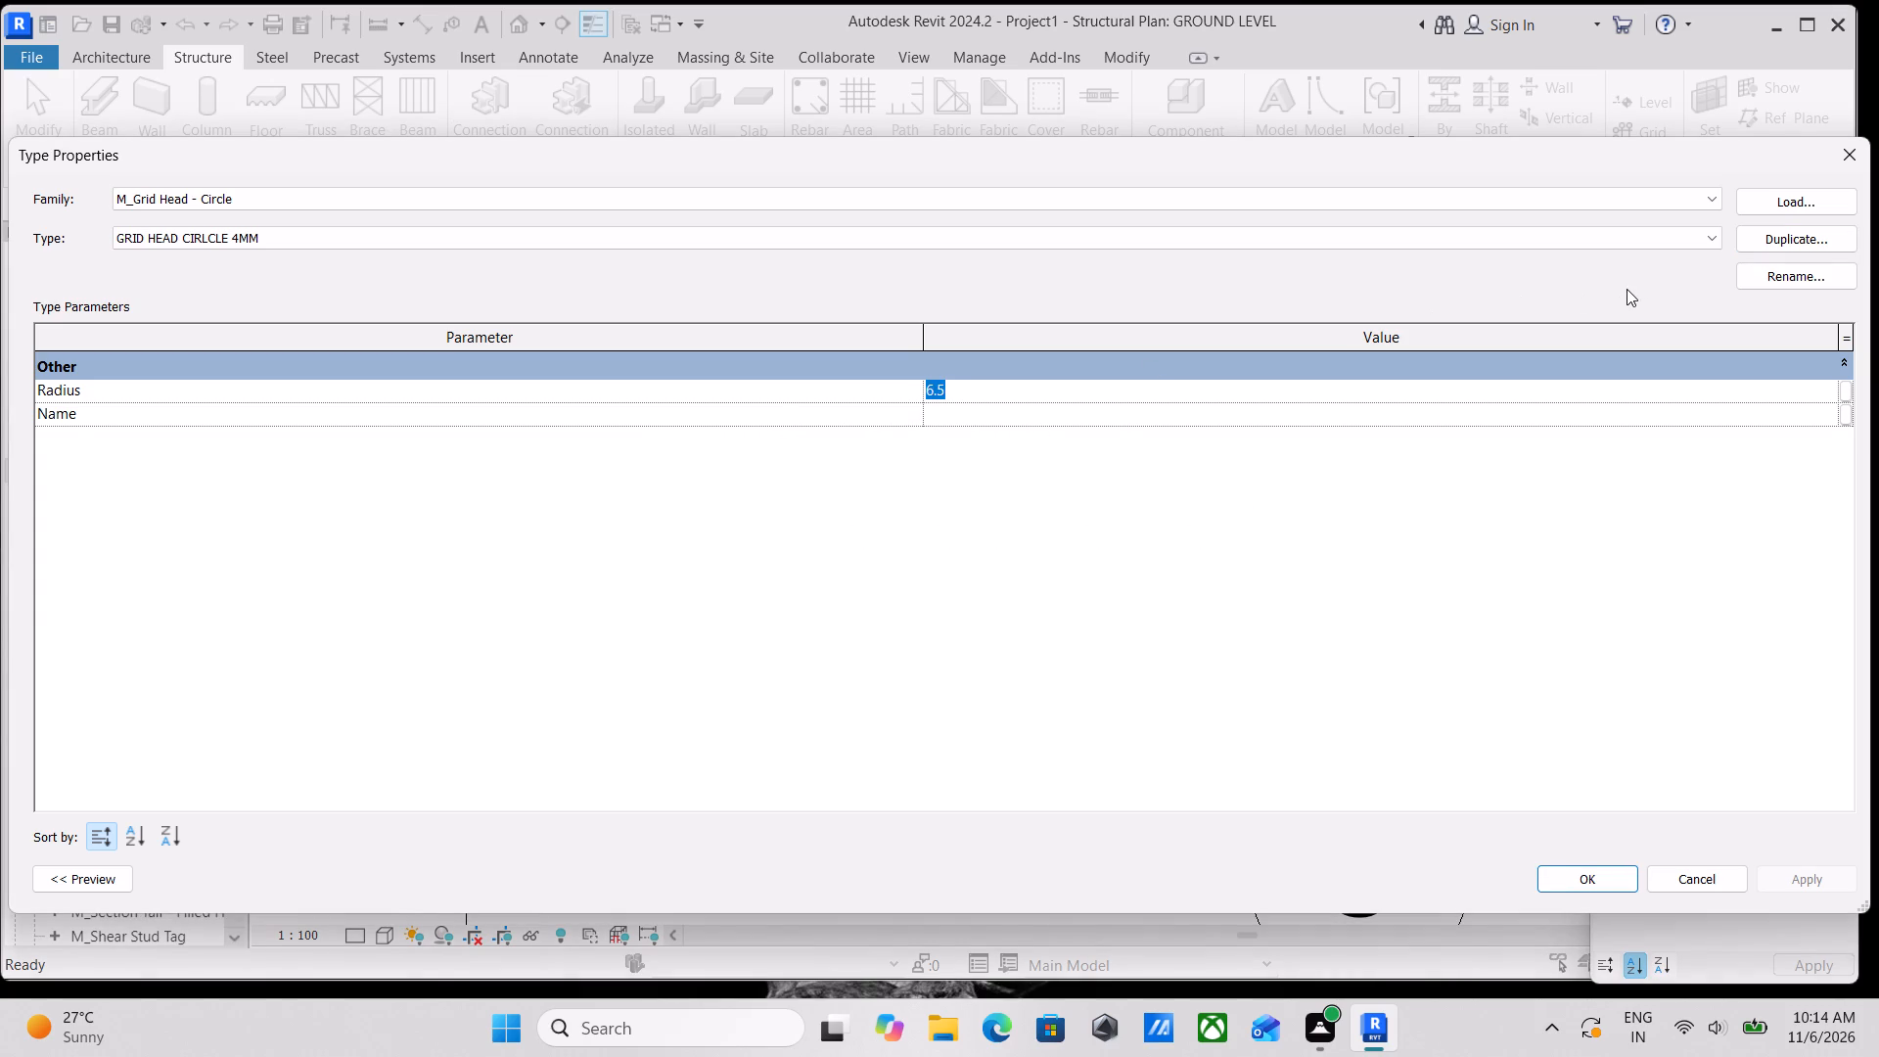
type("4MM")
left_click(1801, 871)
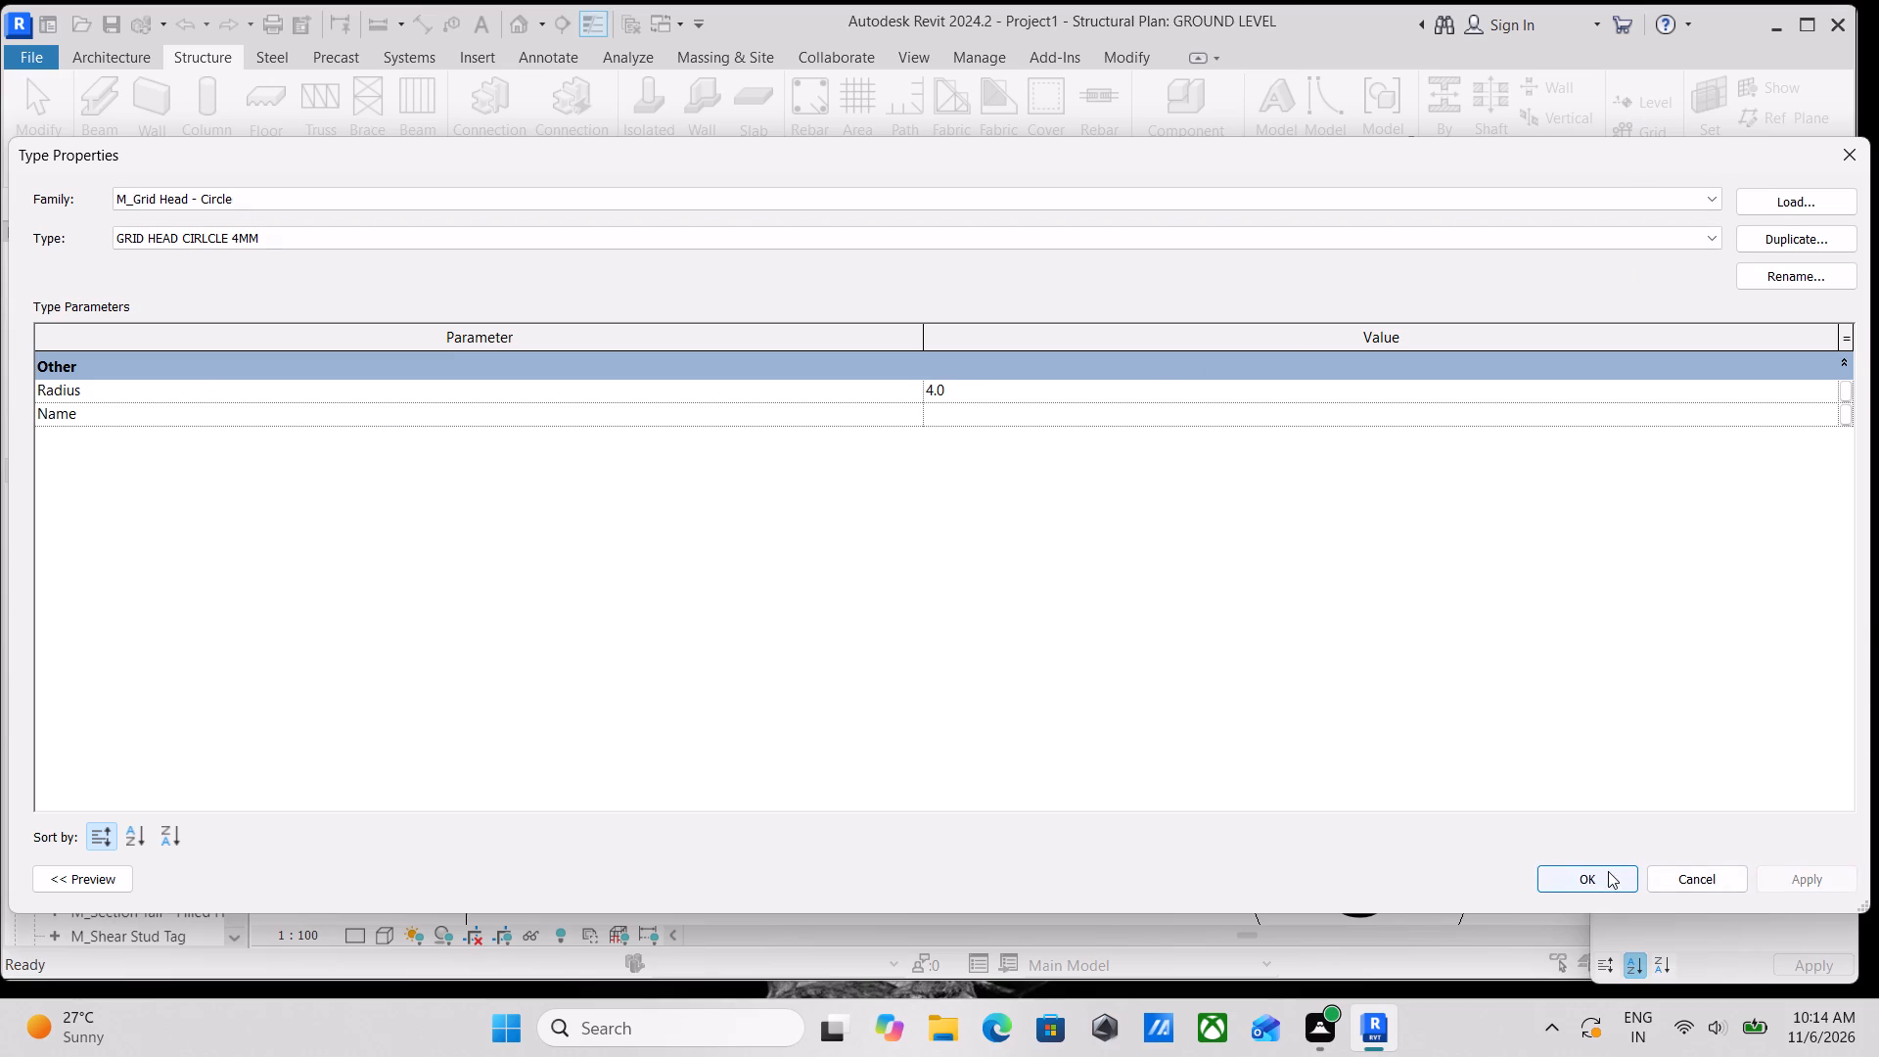
left_click(1608, 871)
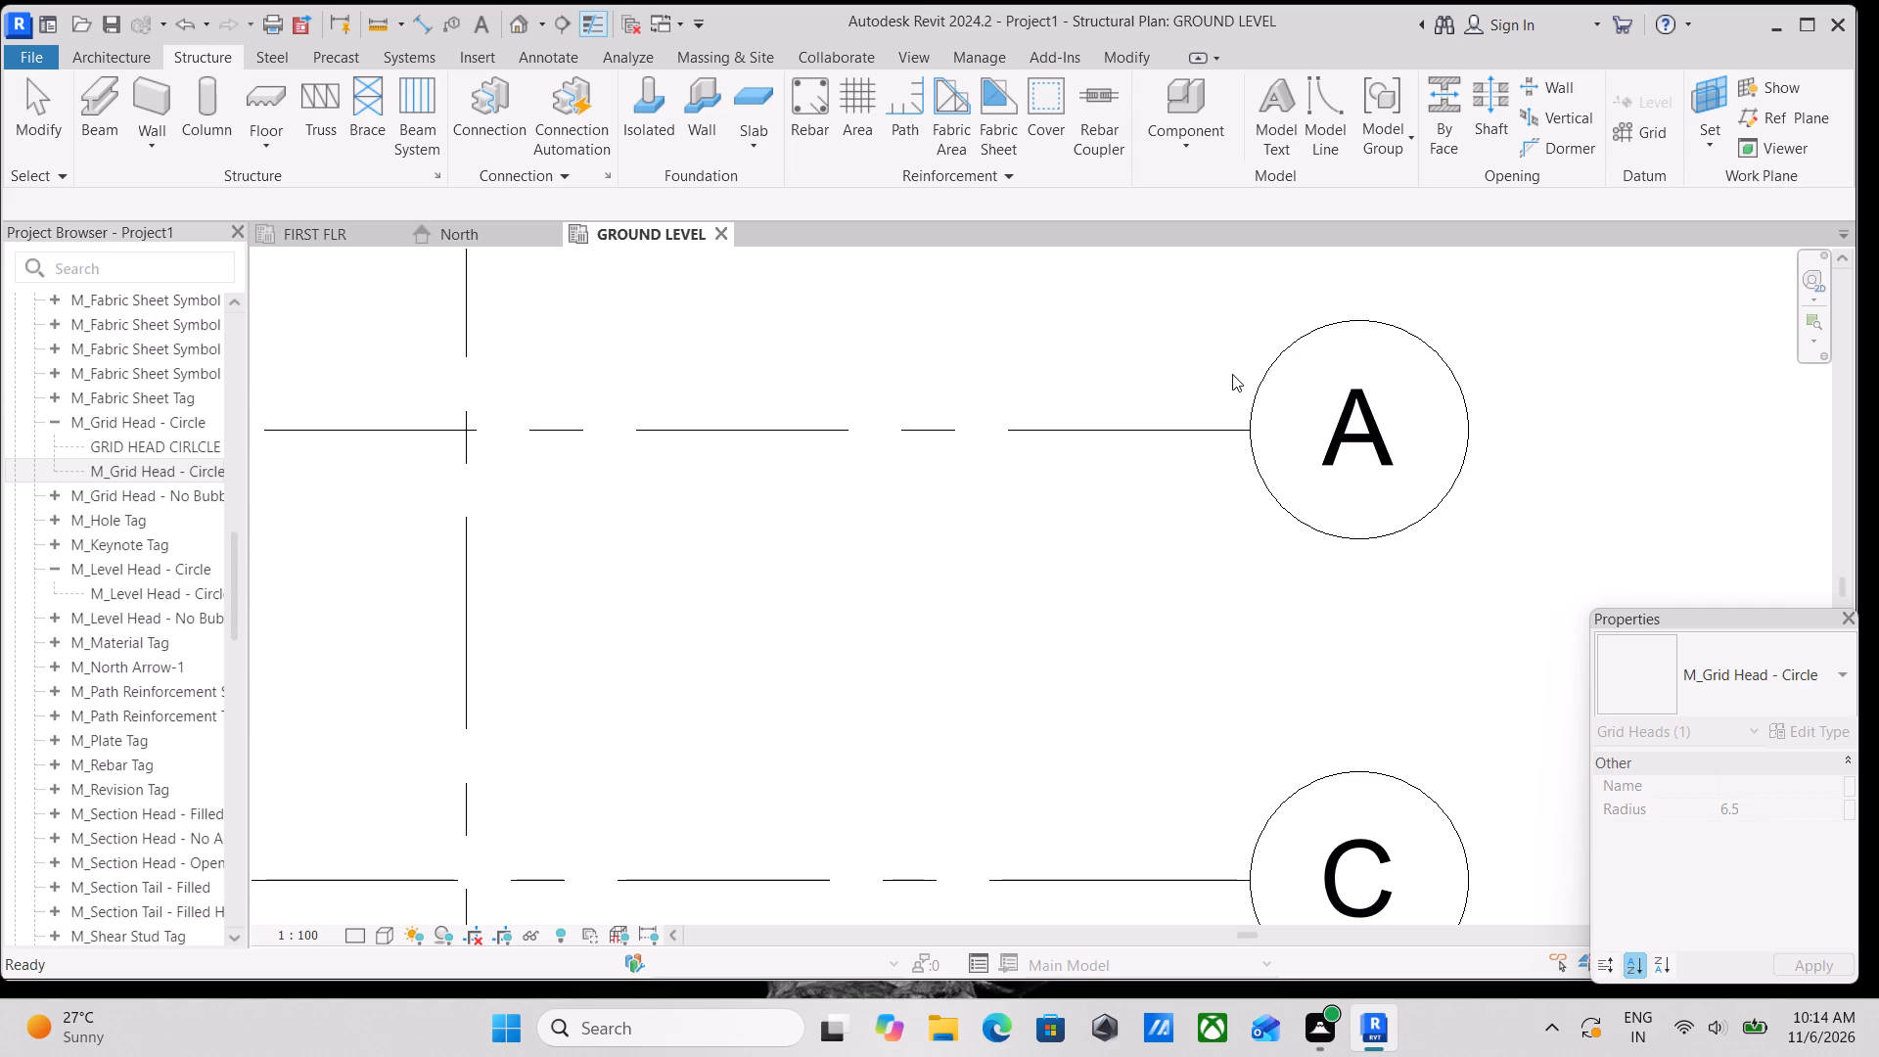
key("Escape")
Change grid A on the GROUND LEVEL plan to the 4MM BUBBLE grid type.
left_click(1300, 347)
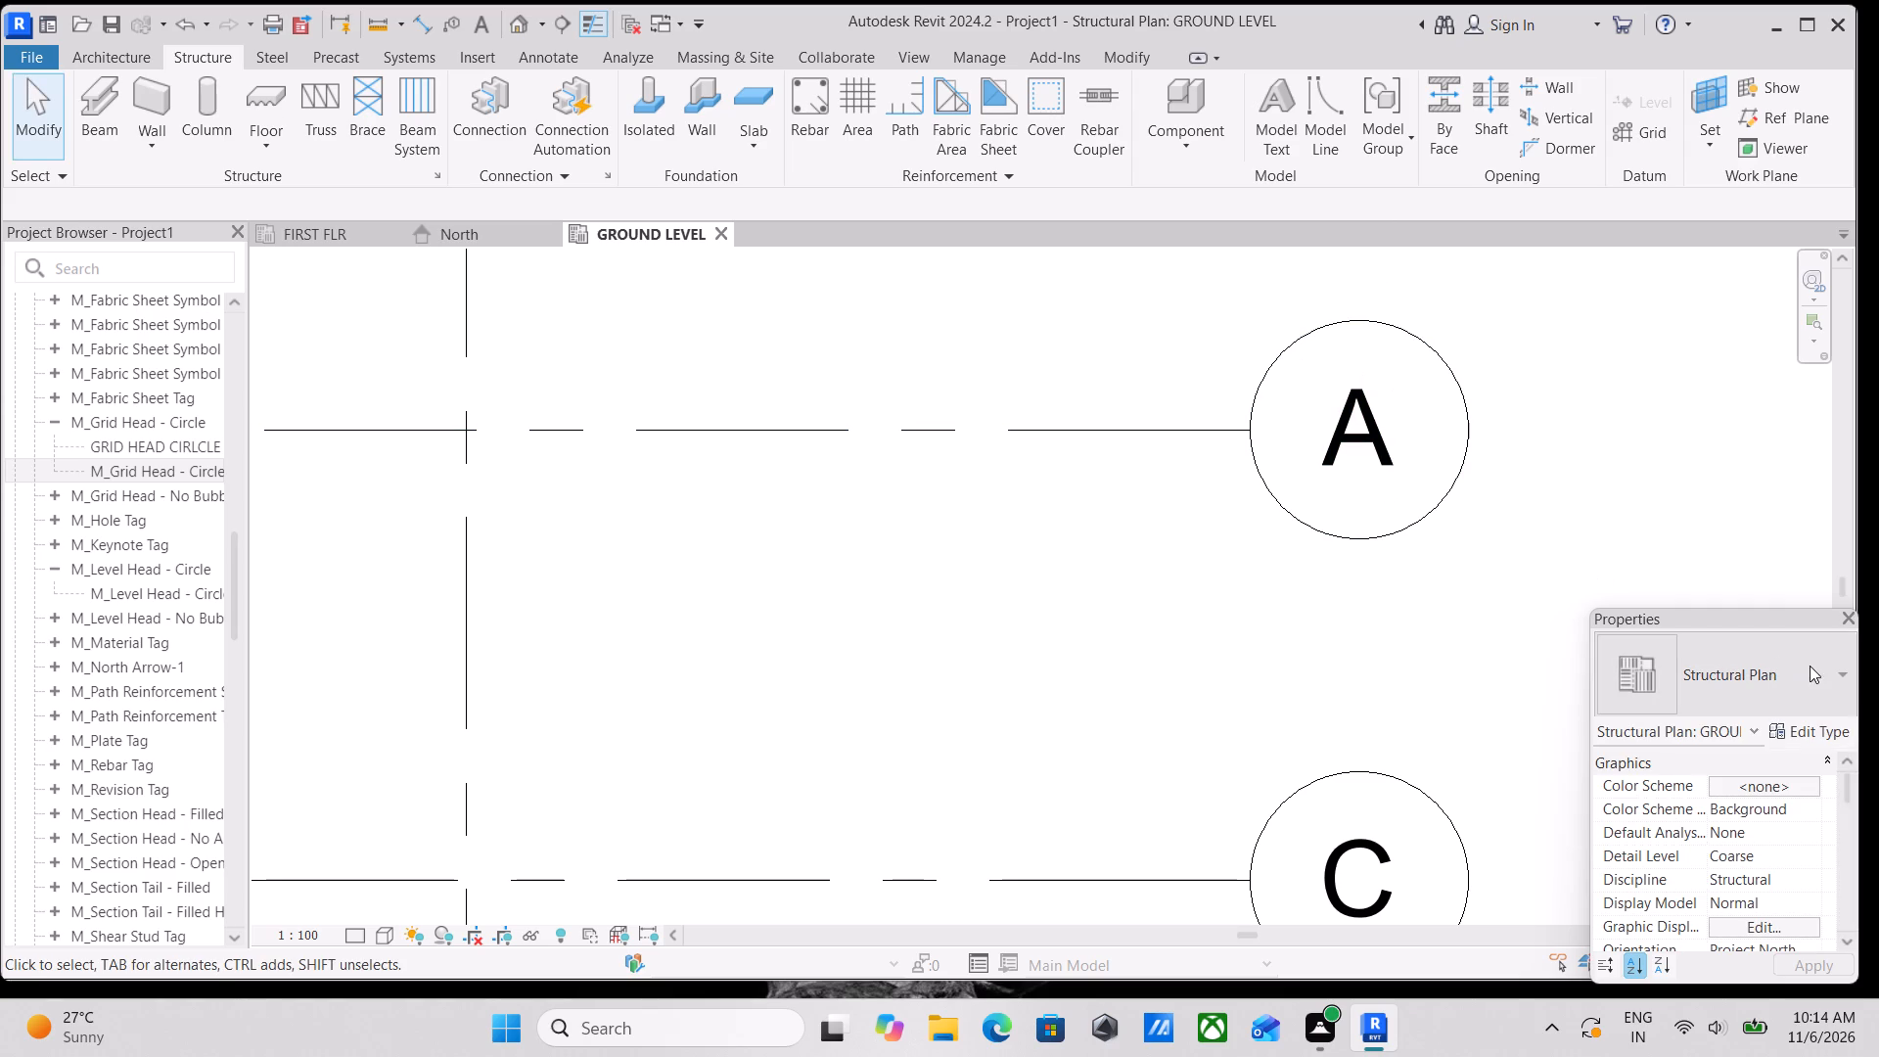
left_click(1344, 540)
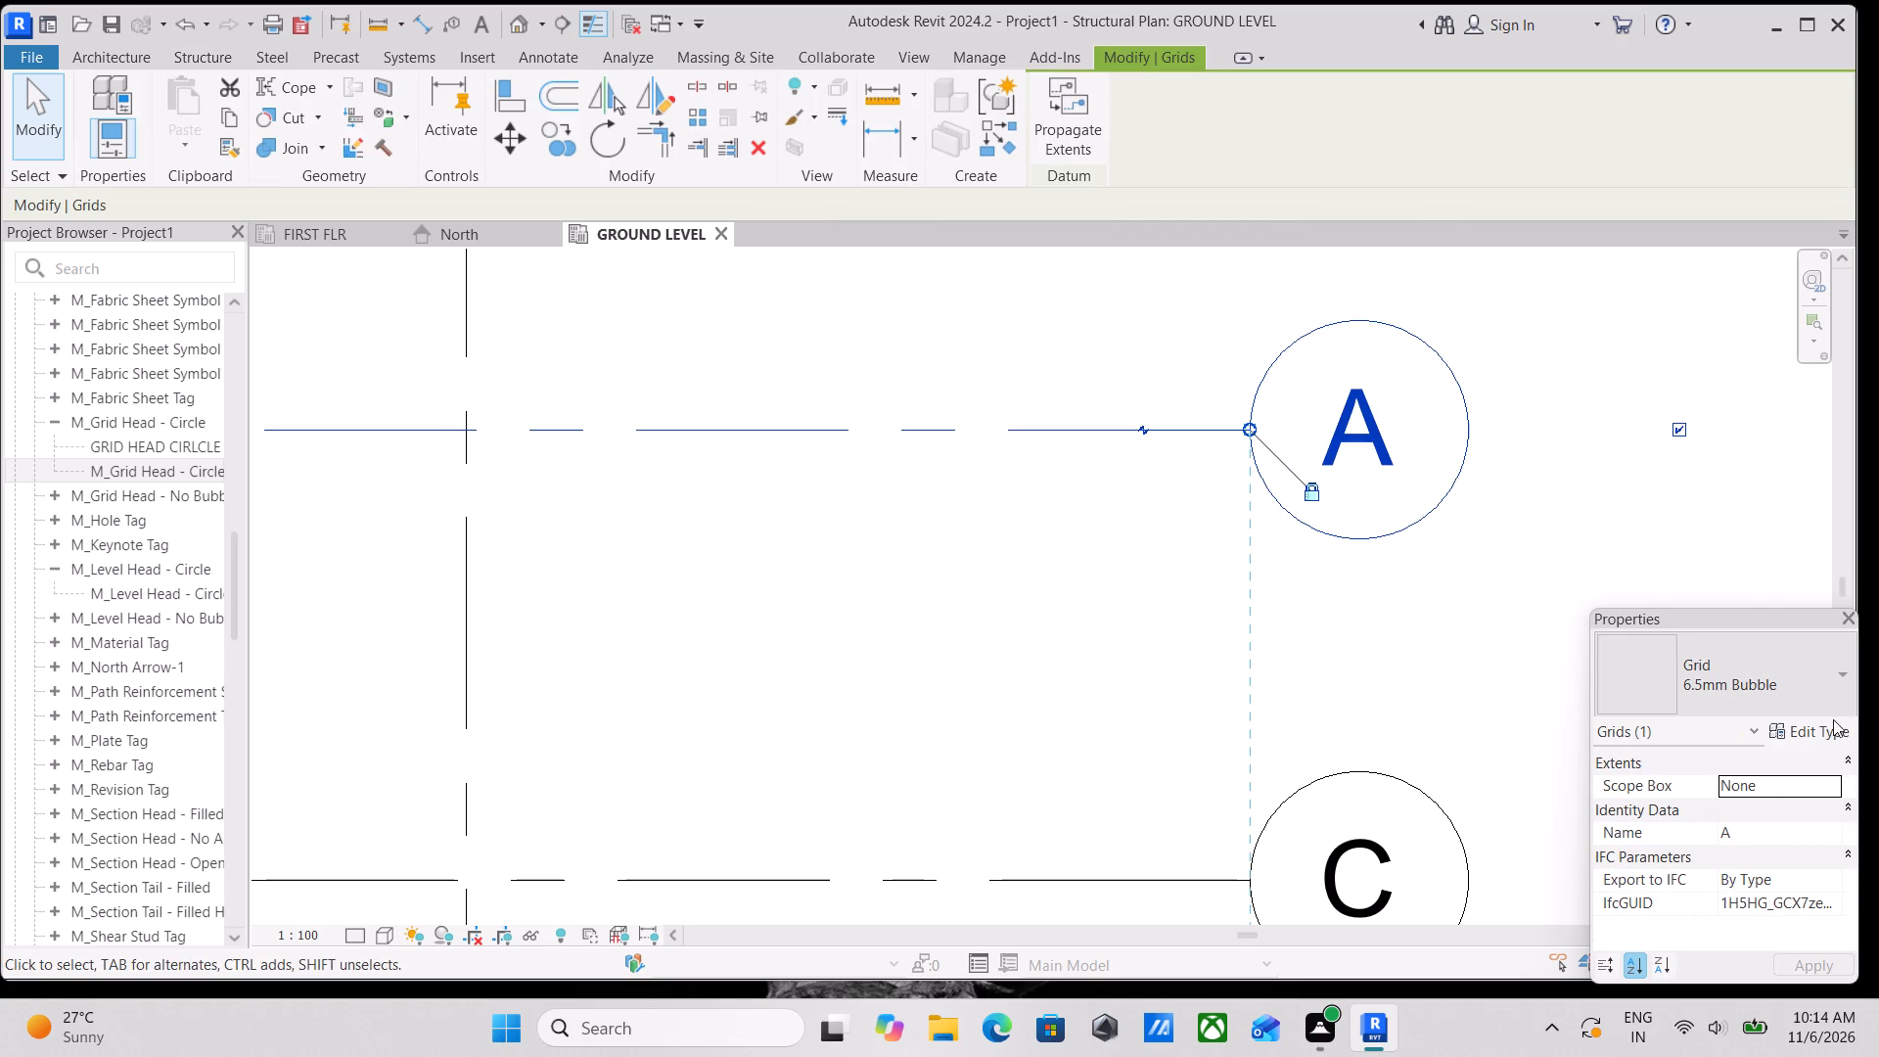
left_click(1826, 712)
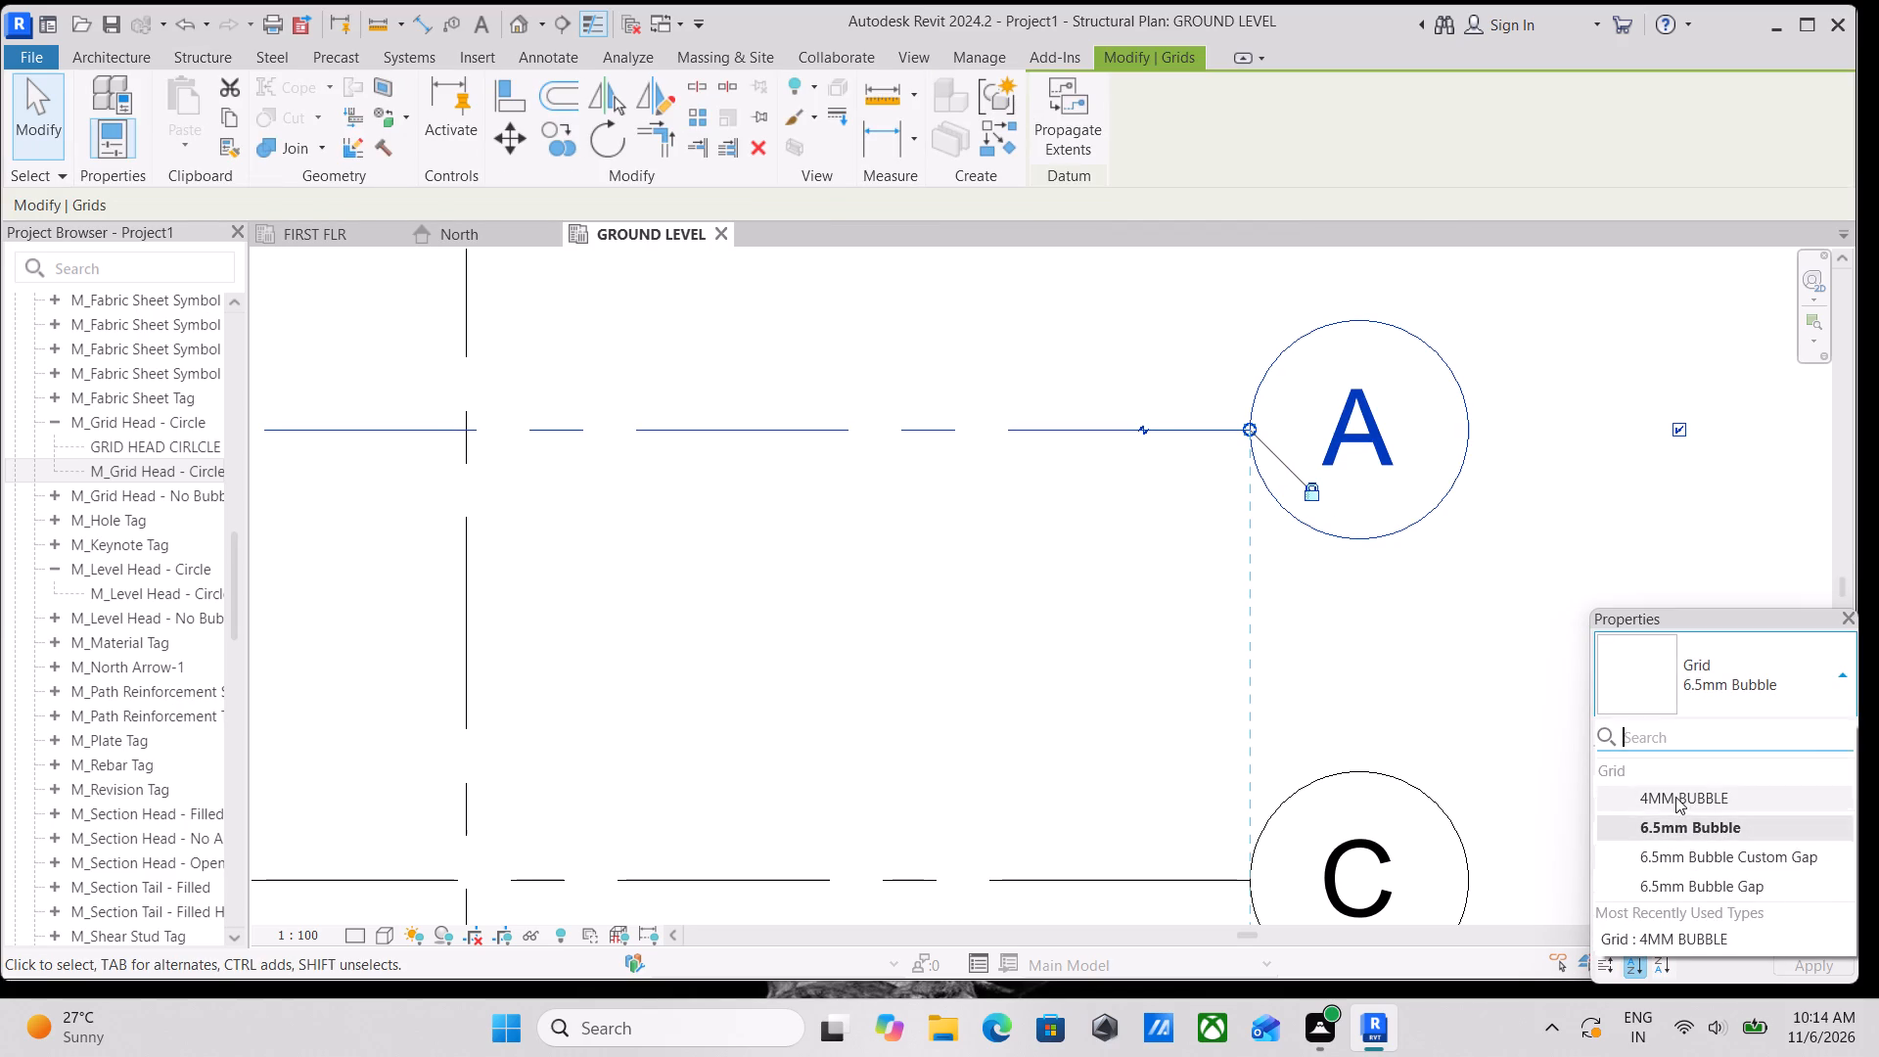
left_click(1675, 795)
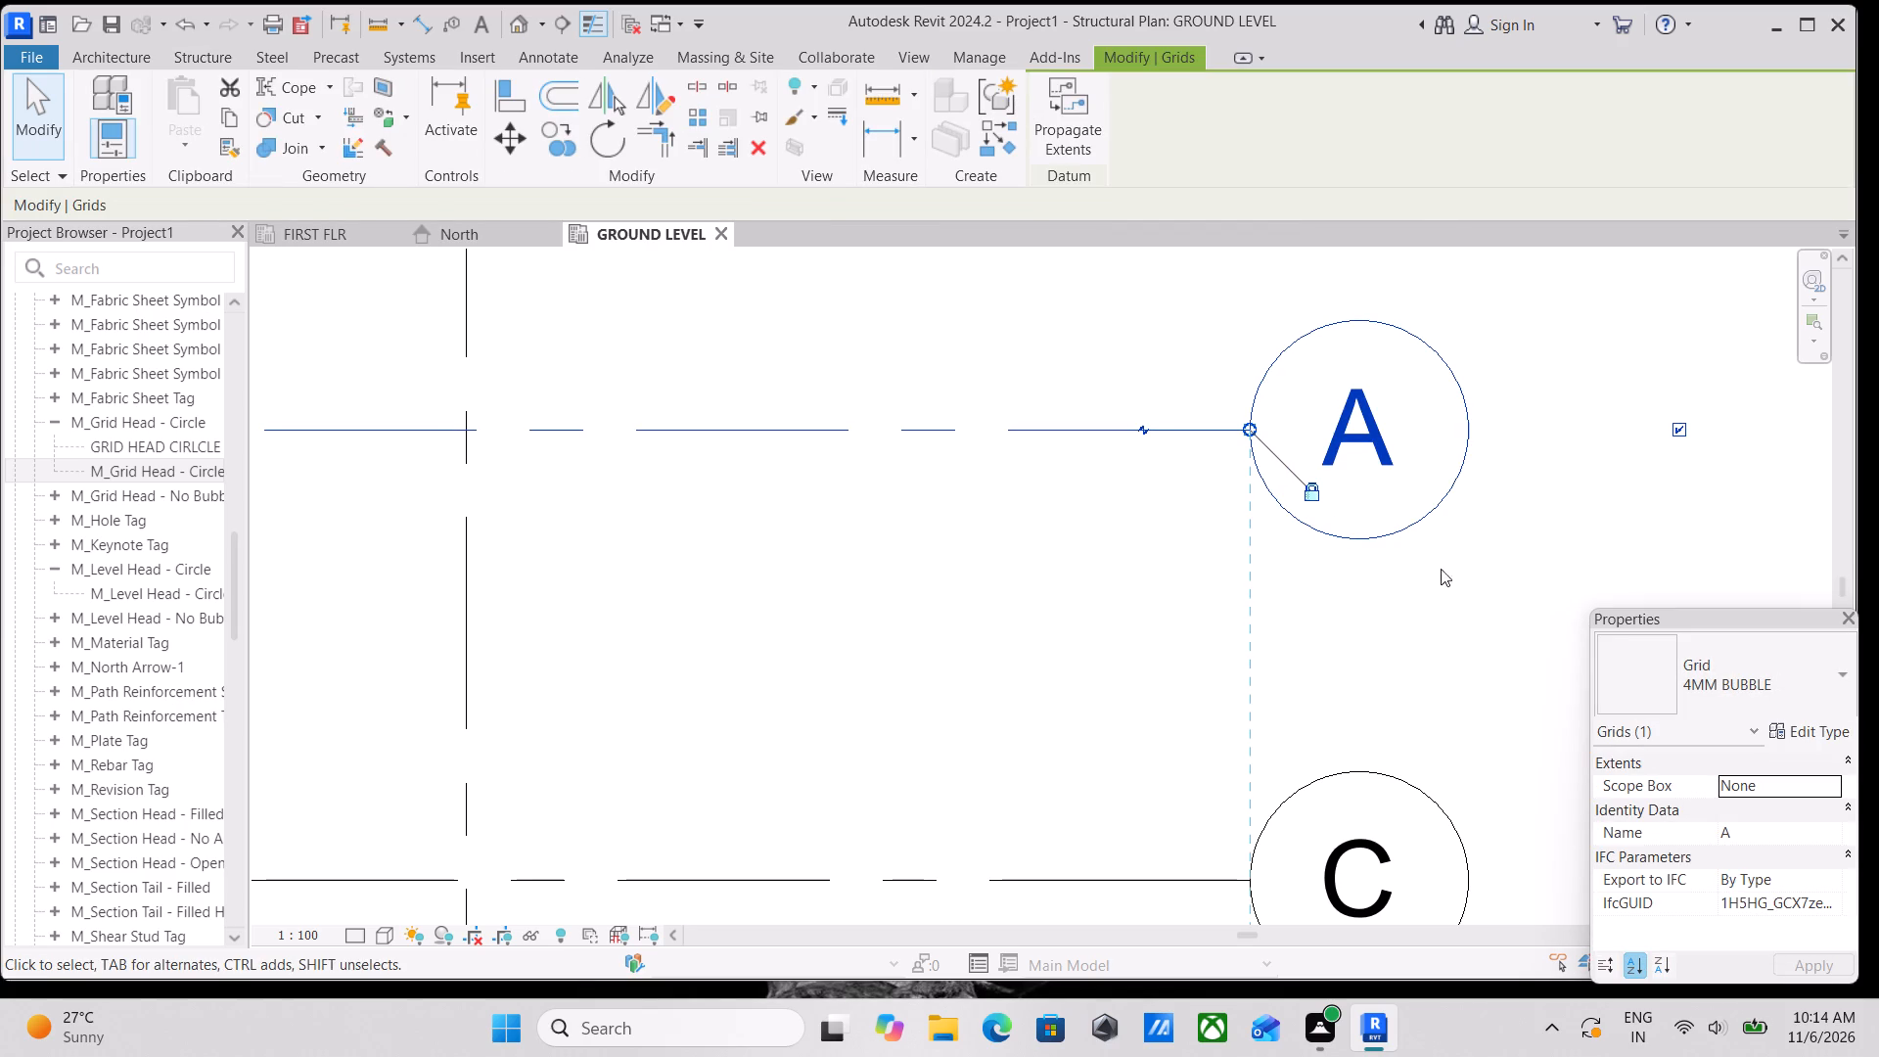
scroll(1371, 559, "down", 2)
key("Escape")
Change grid C to the 4MM BUBBLE grid type.
scroll(1398, 636, "down", 5)
middle_click_drag(1418, 668, 1406, 565)
scroll(1444, 696, "down", 4)
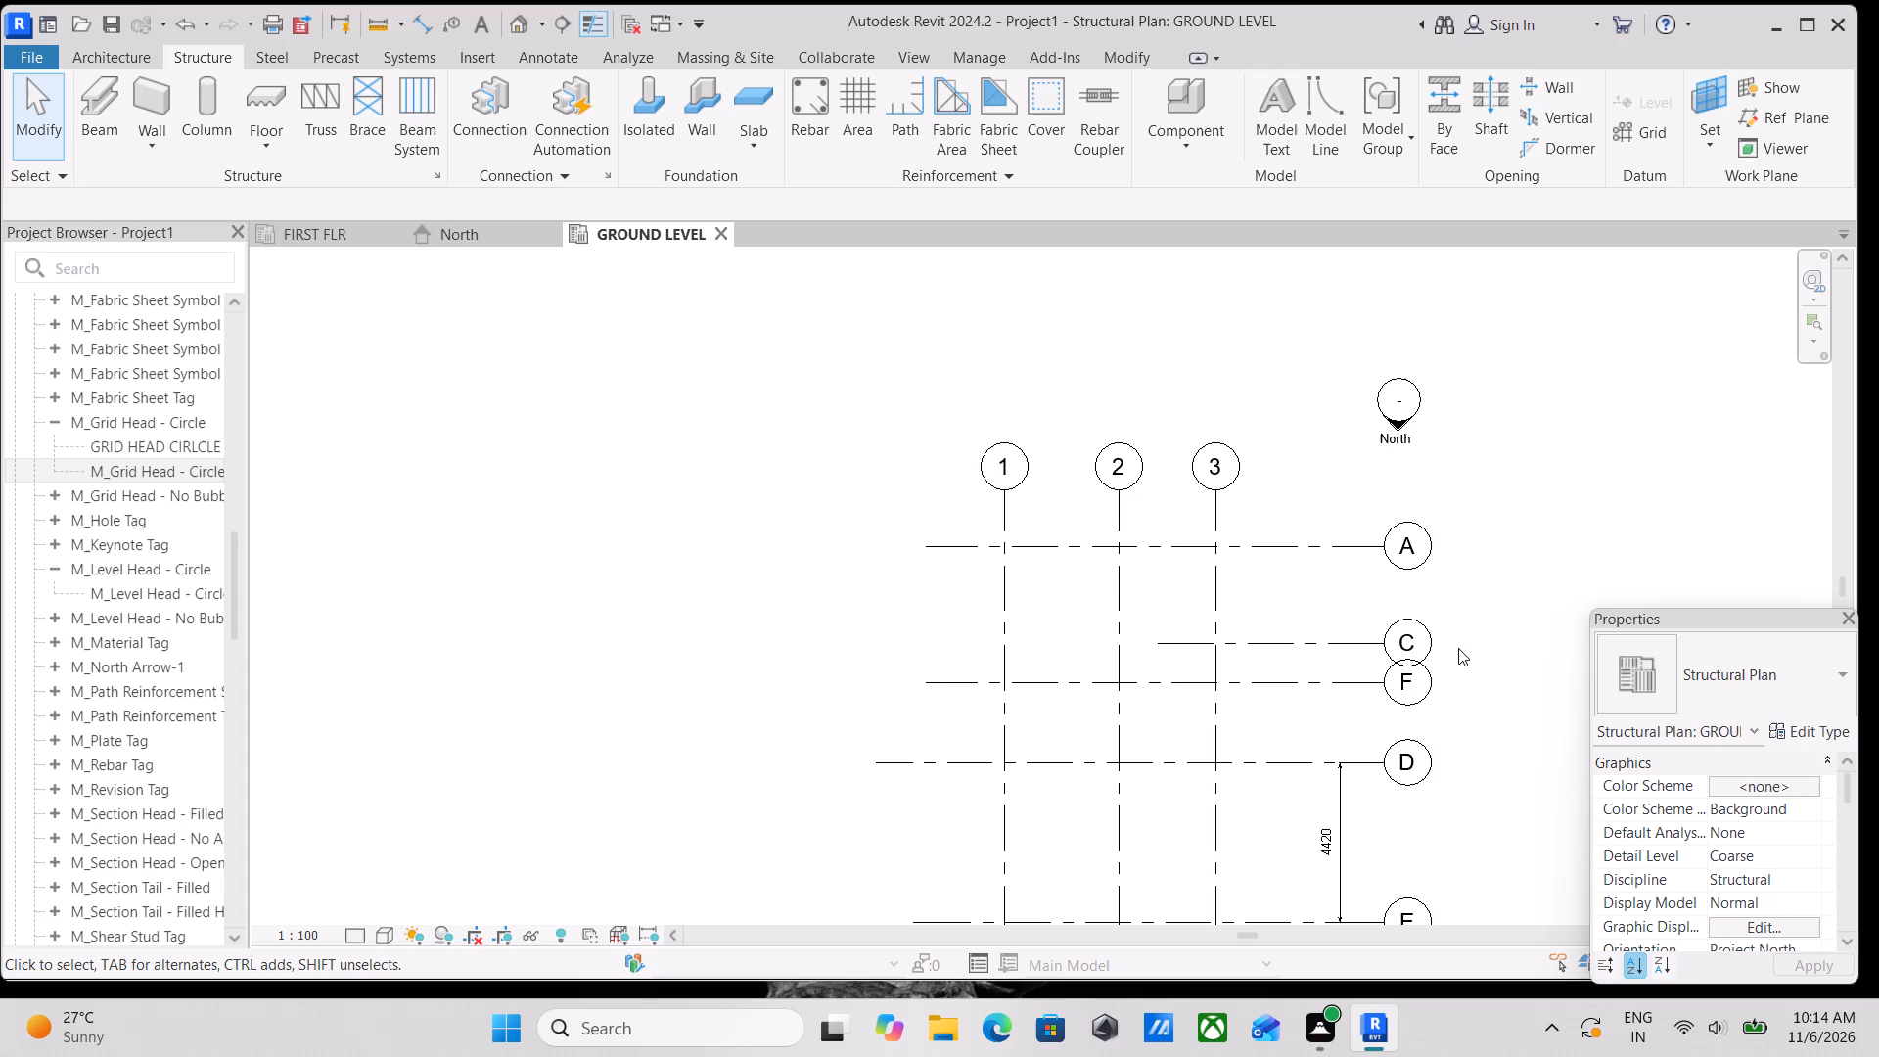
left_click(1428, 638)
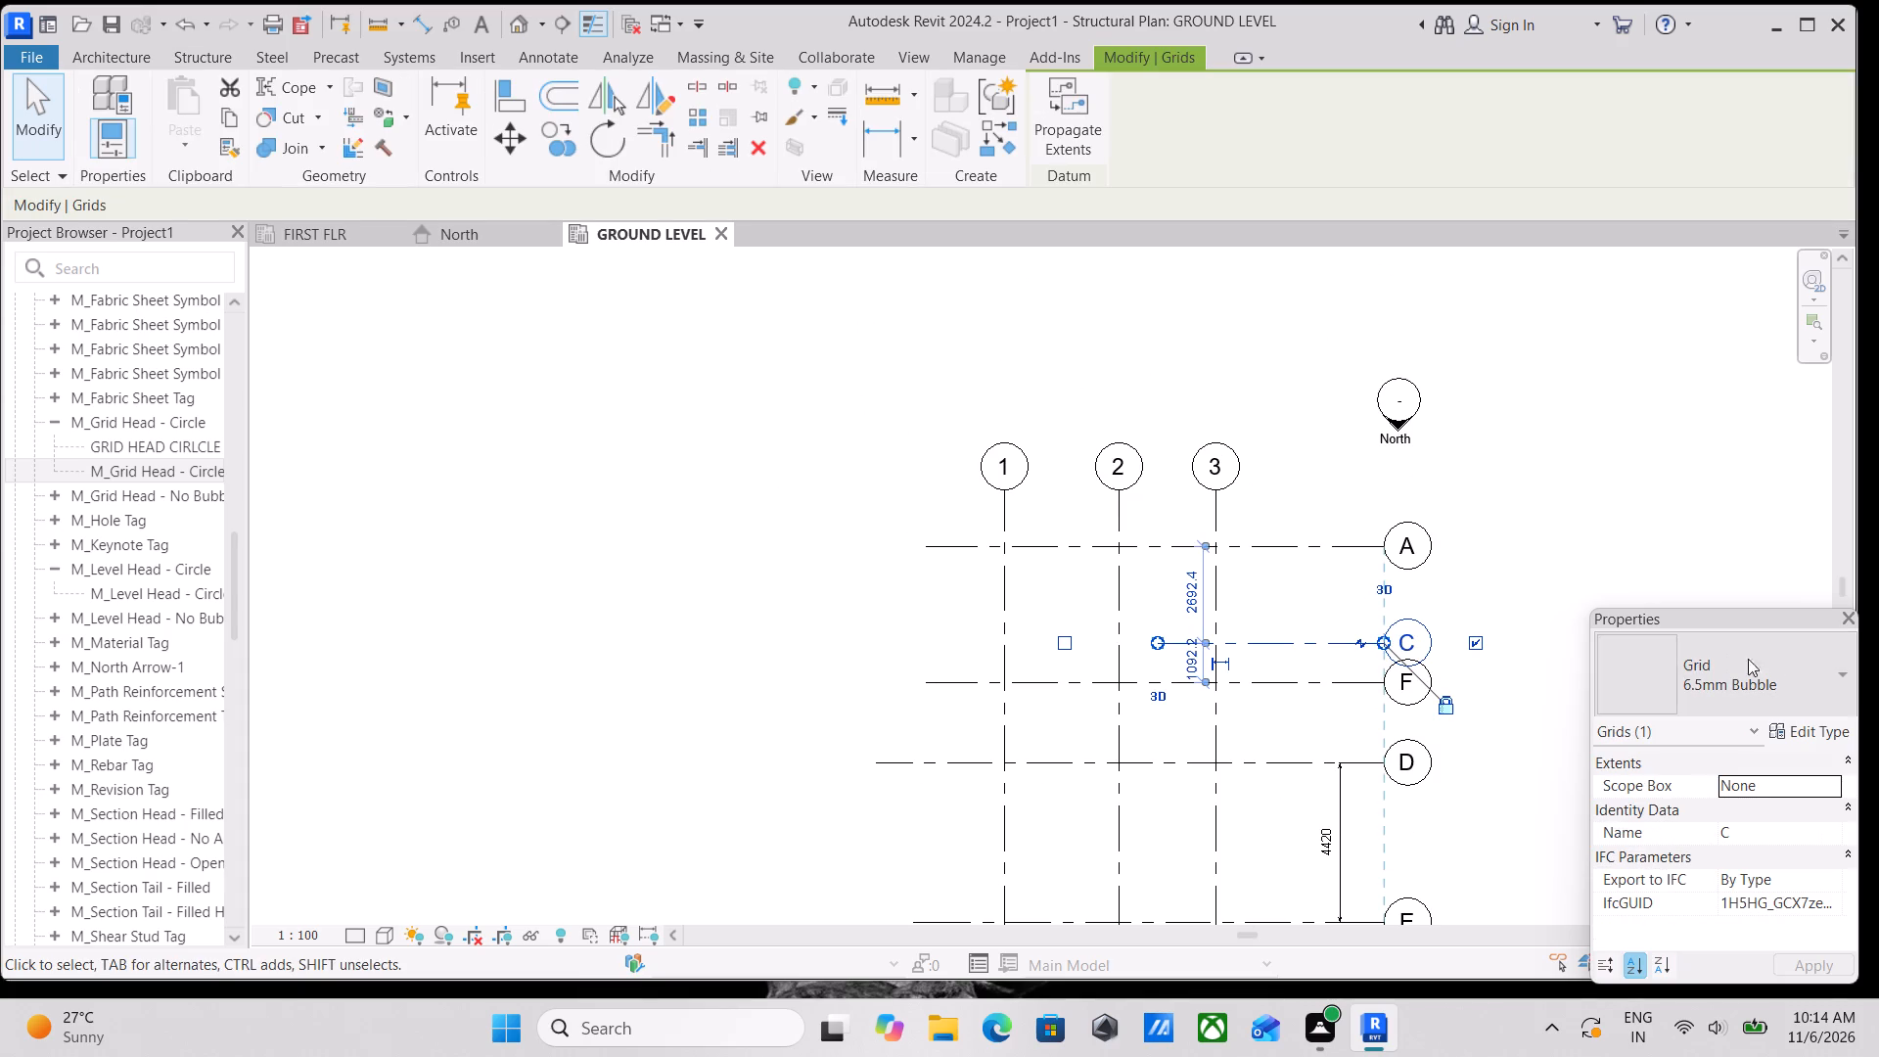
left_click(1794, 663)
left_click(1717, 797)
scroll(1429, 656, "up", 5)
middle_click_drag(1504, 668, 1247, 674)
left_click(1839, 681)
scroll(1743, 847, "down", 2)
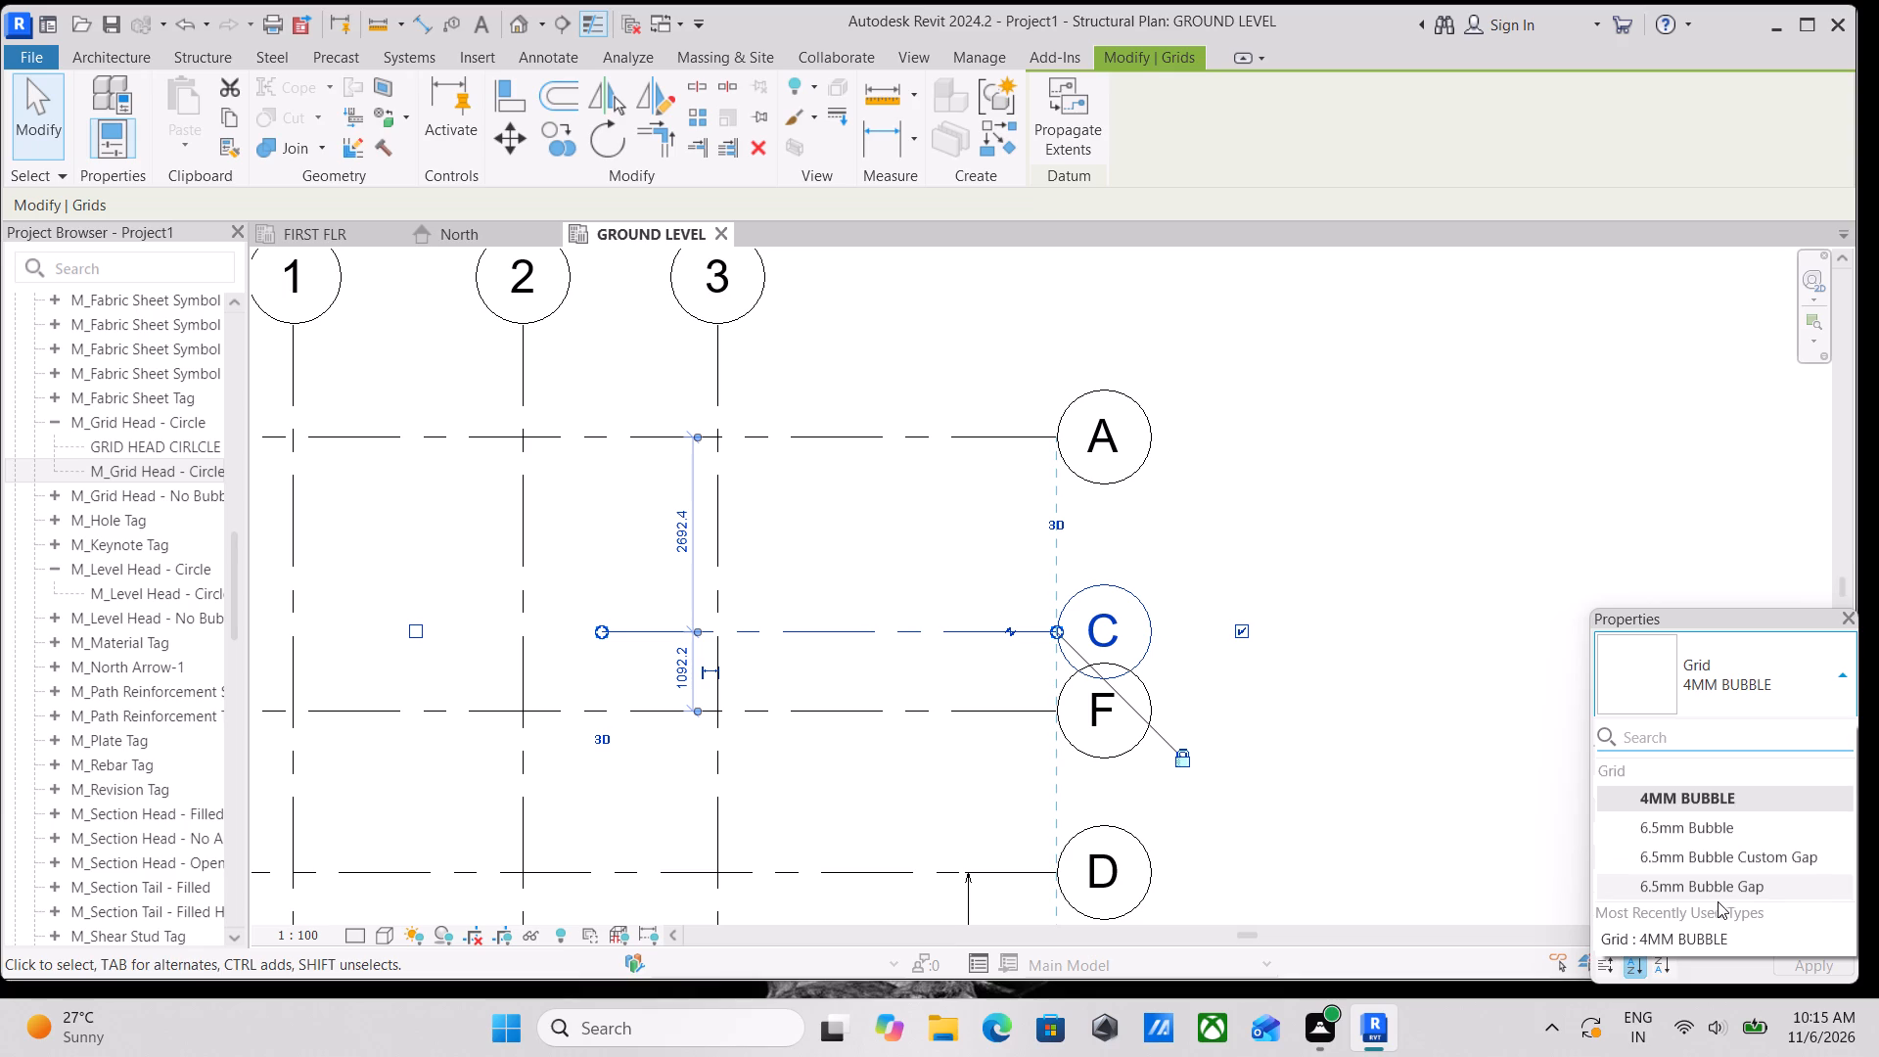
left_click(1752, 805)
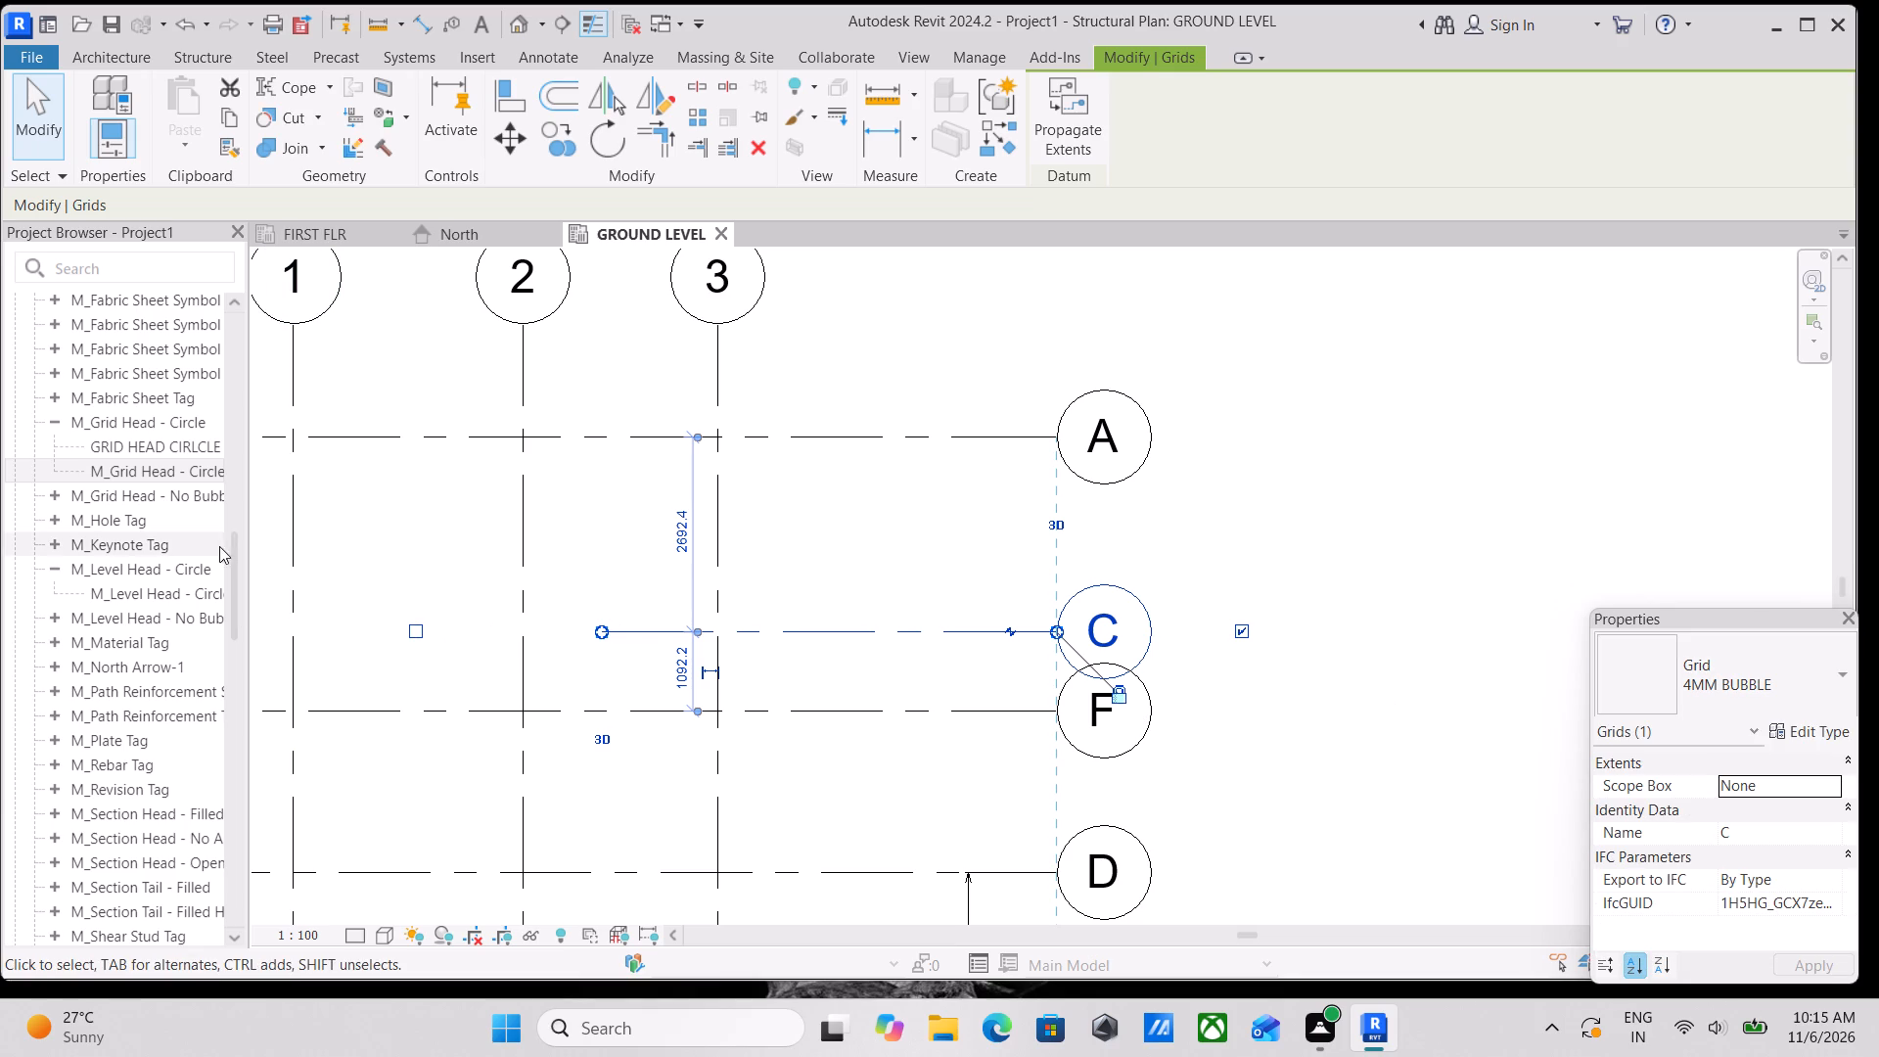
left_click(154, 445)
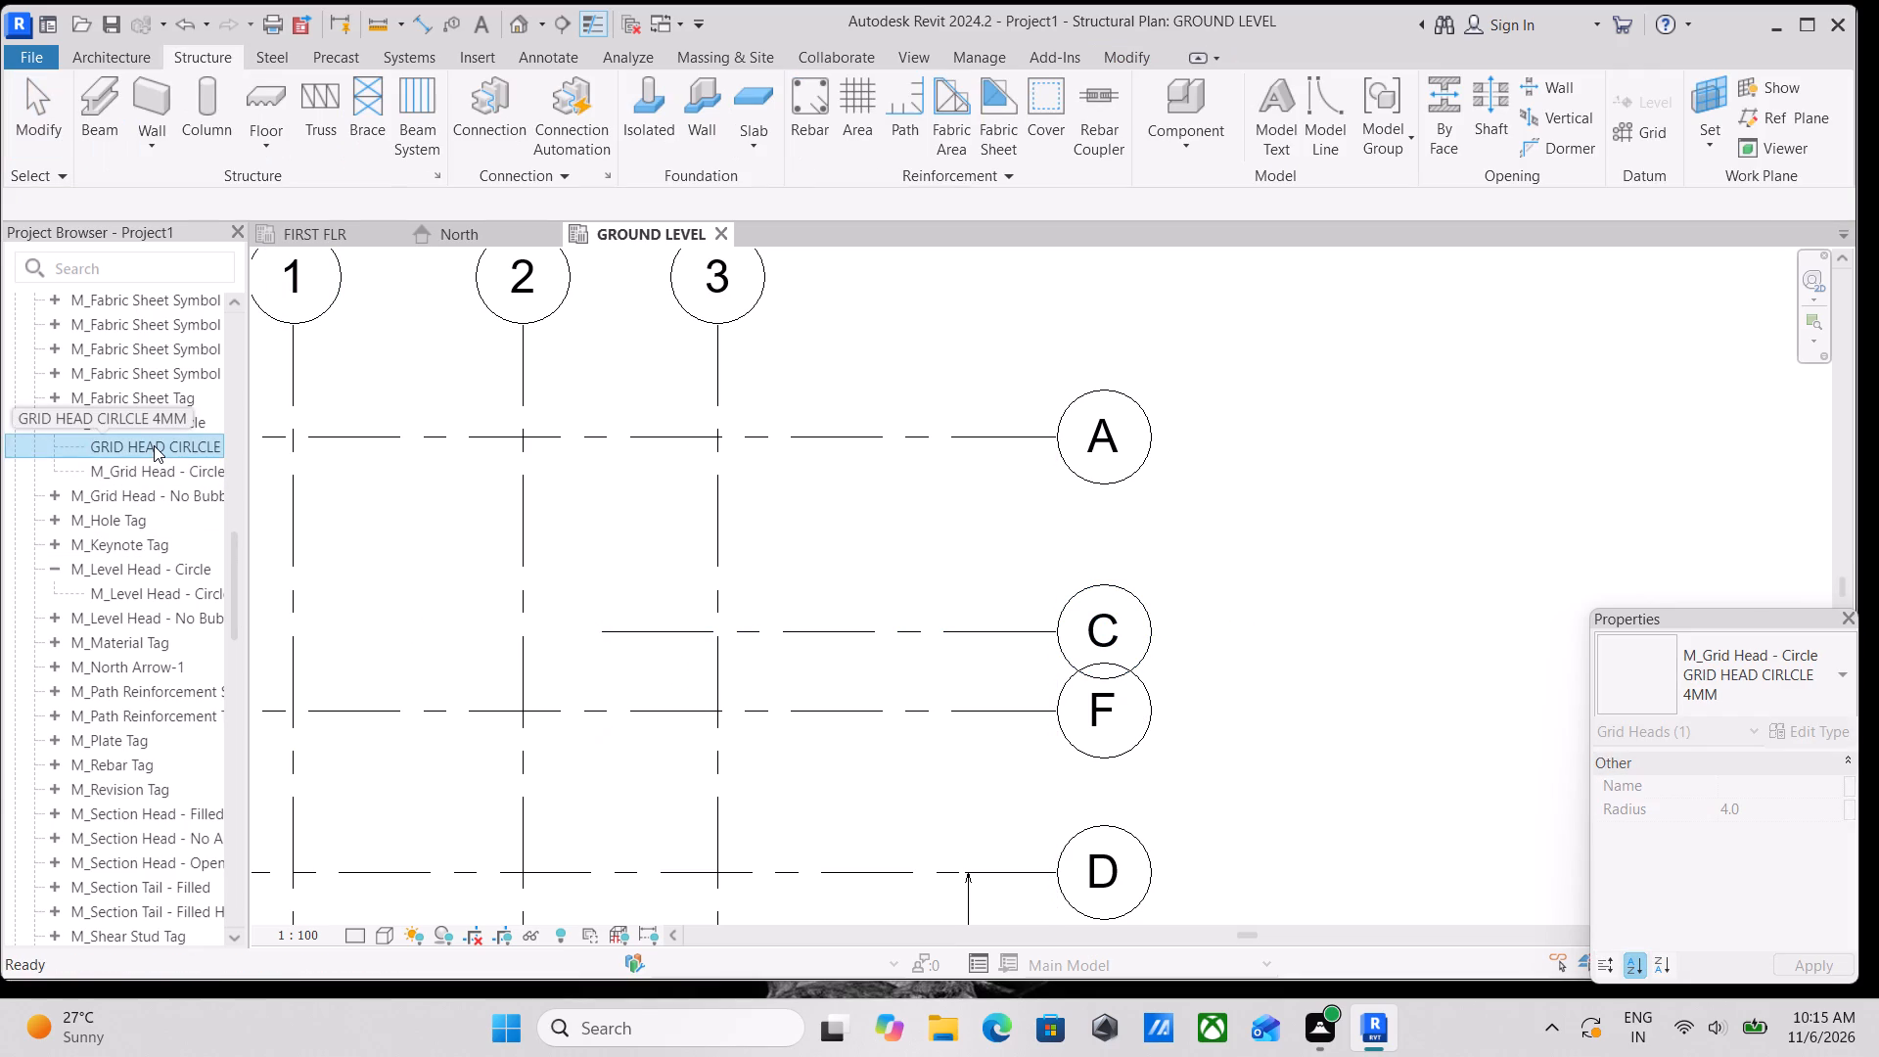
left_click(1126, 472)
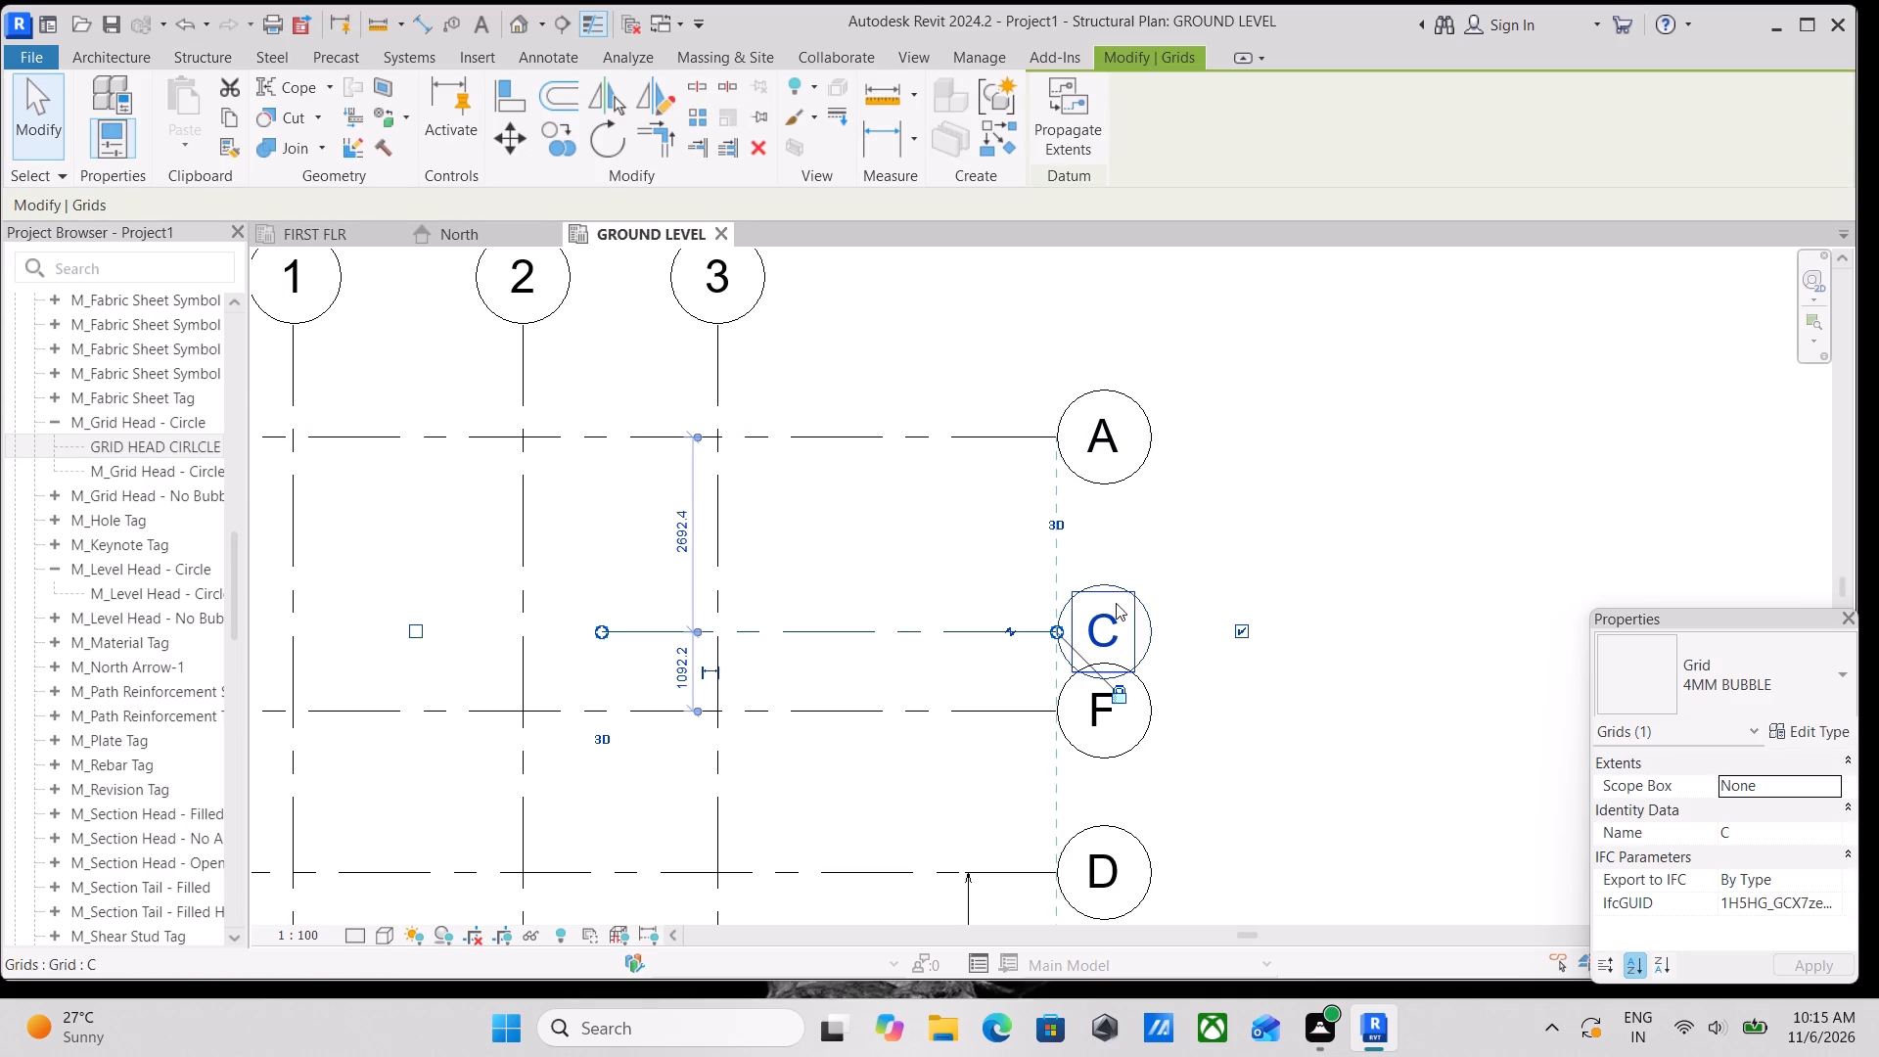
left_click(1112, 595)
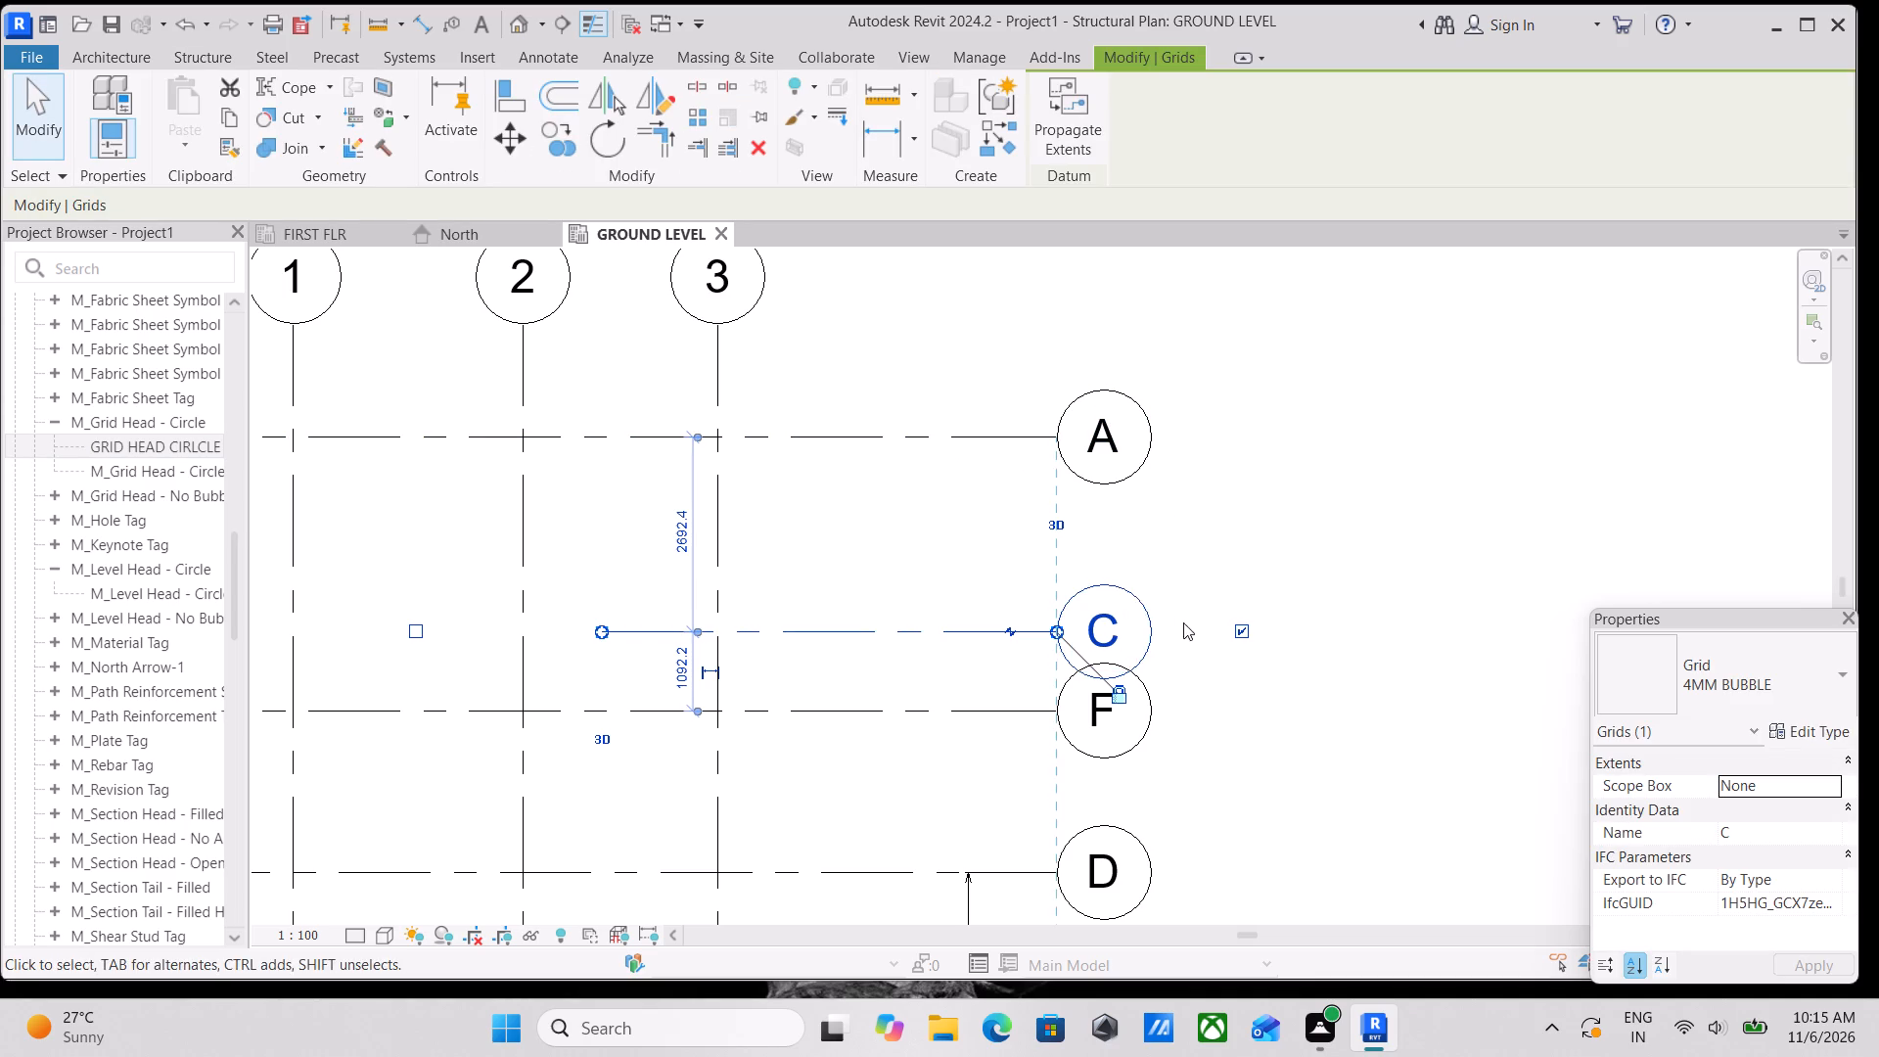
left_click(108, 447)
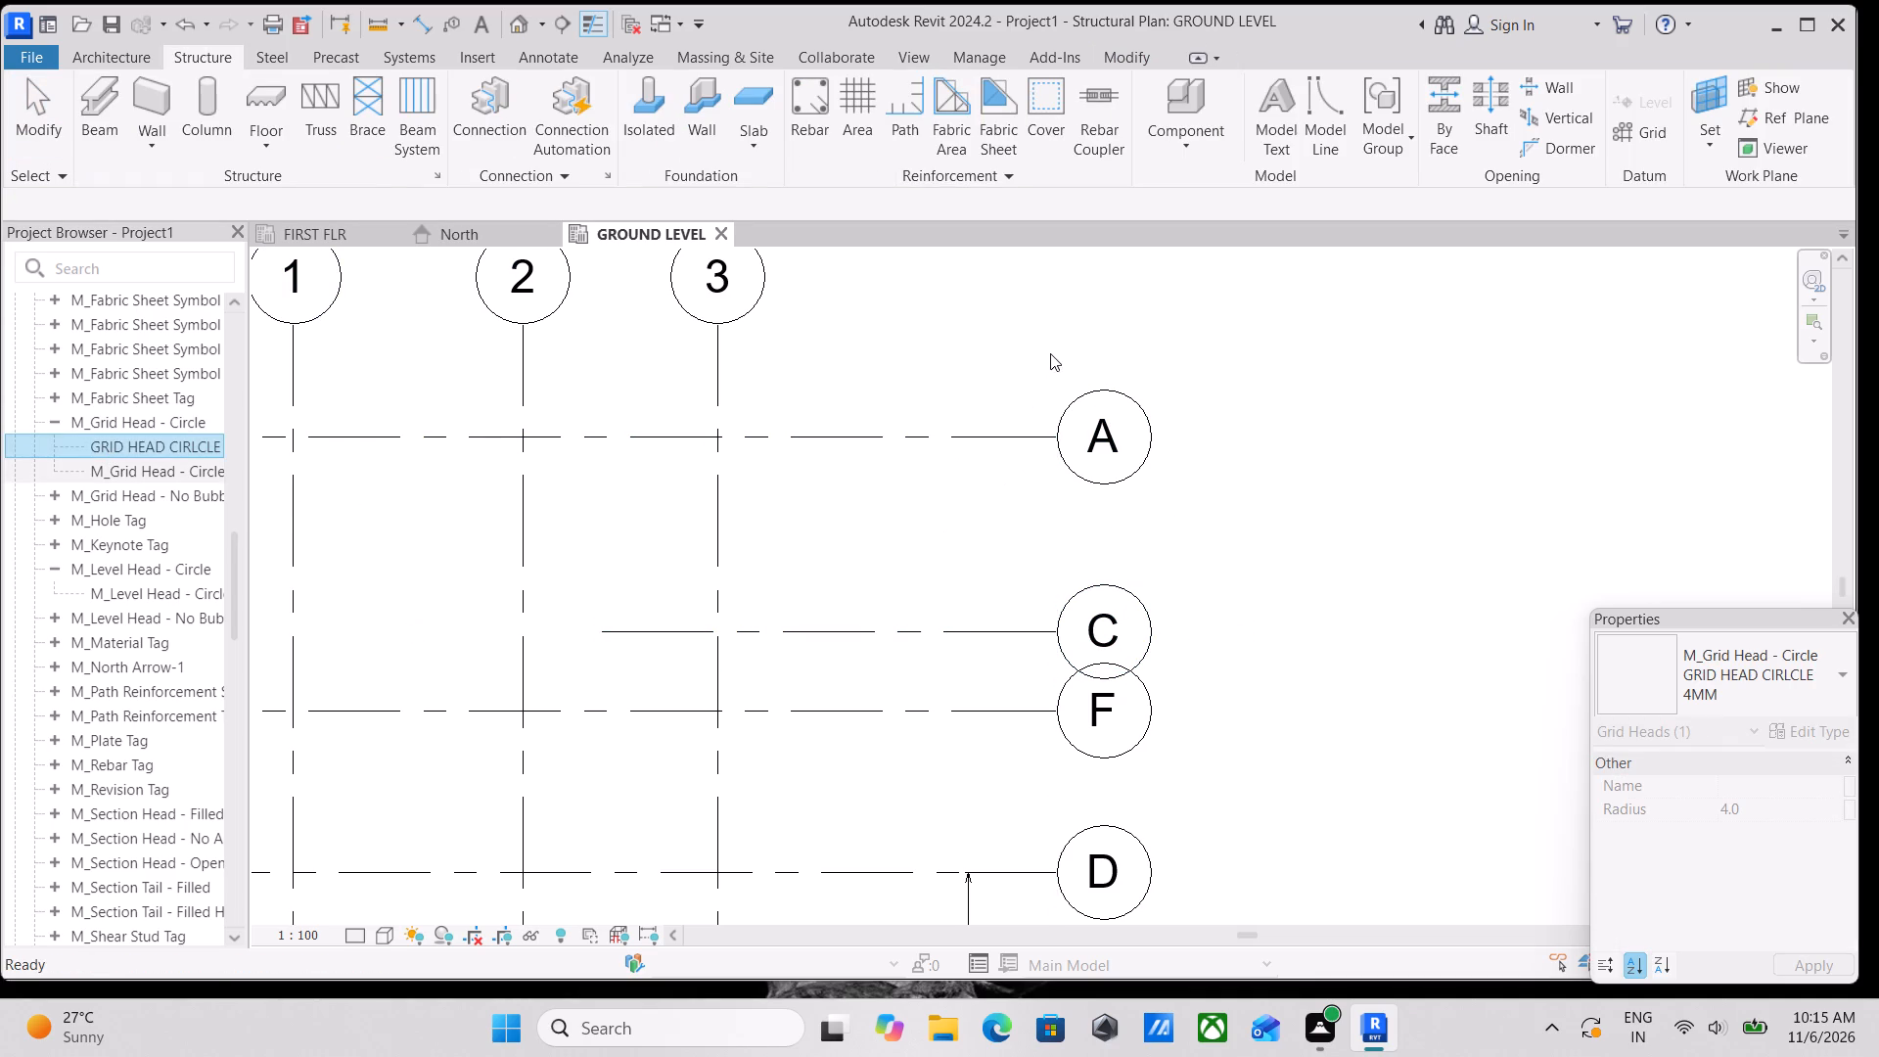
Select grids A, C, F and D together and assign them the 4MM BUBBLE grid type.
scroll(1050, 353, "down", 2)
left_click_drag(1099, 316, 1076, 580)
left_click_drag(1149, 860, 1169, 861)
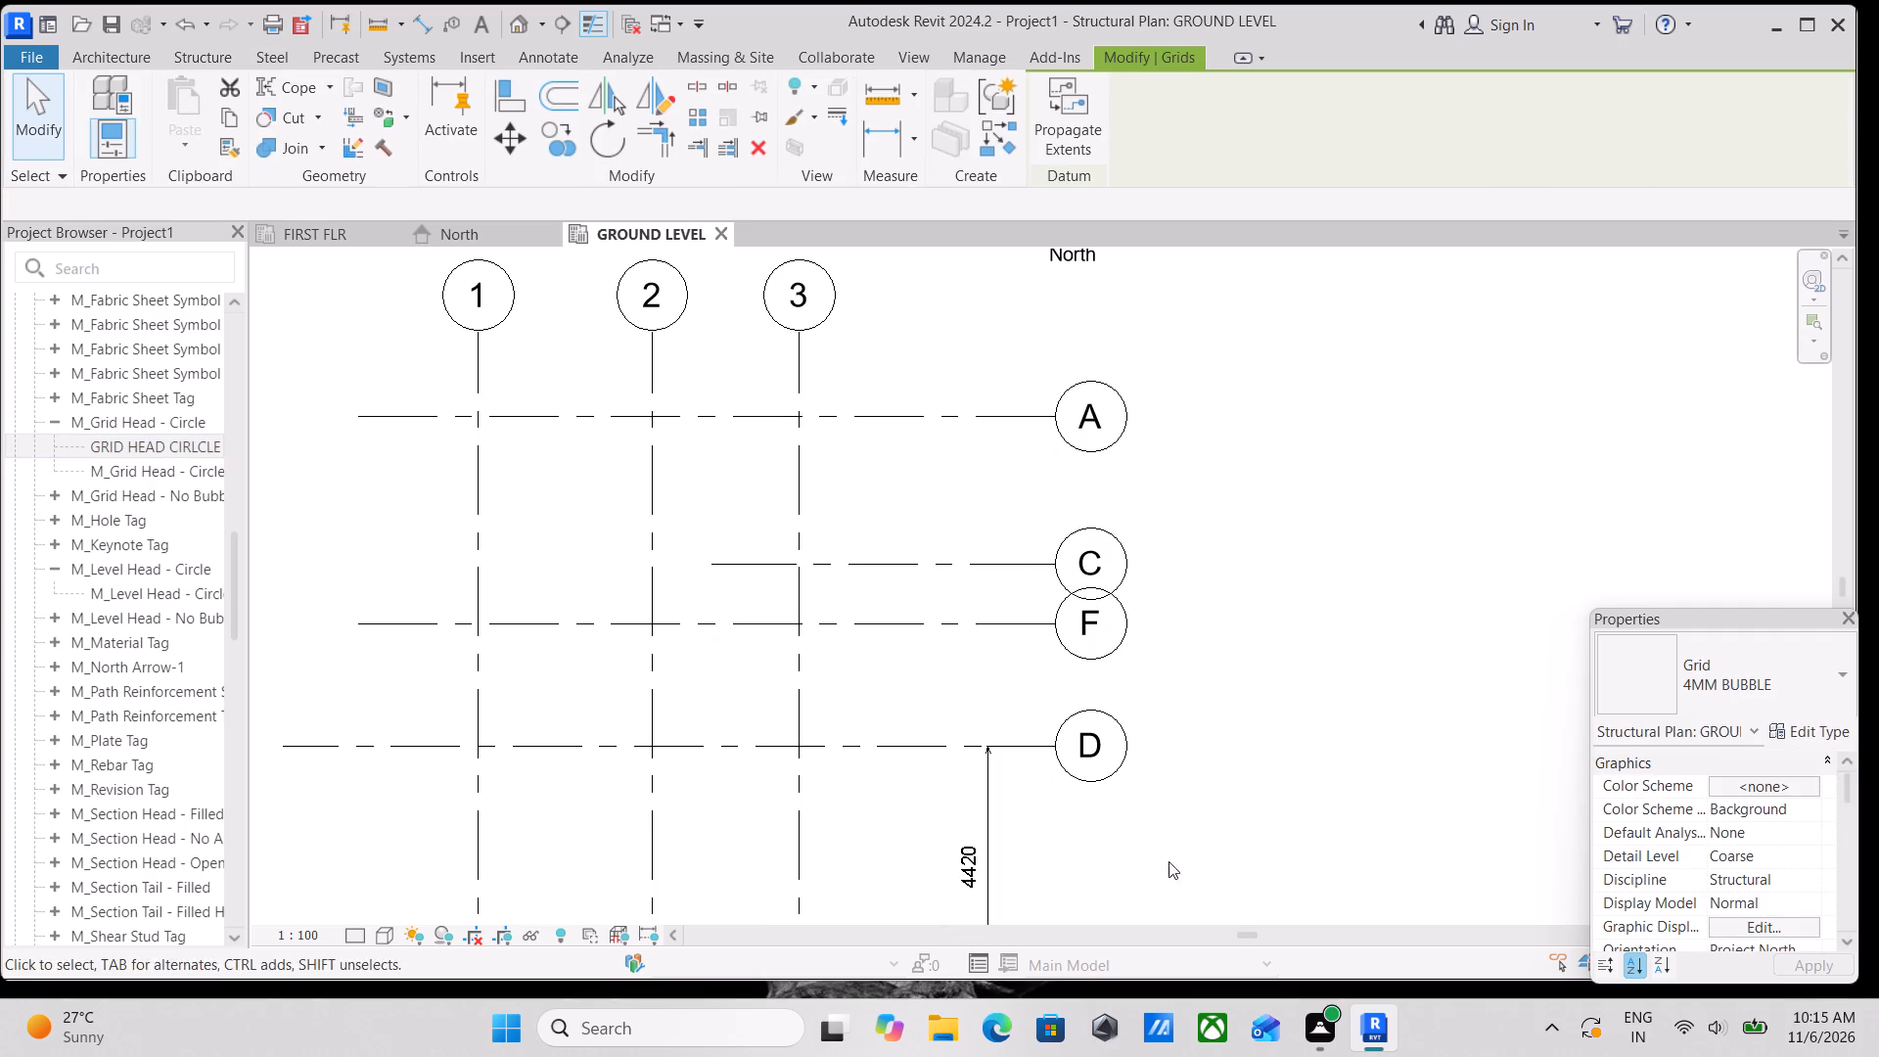
left_click_drag(1169, 861, 1072, 392)
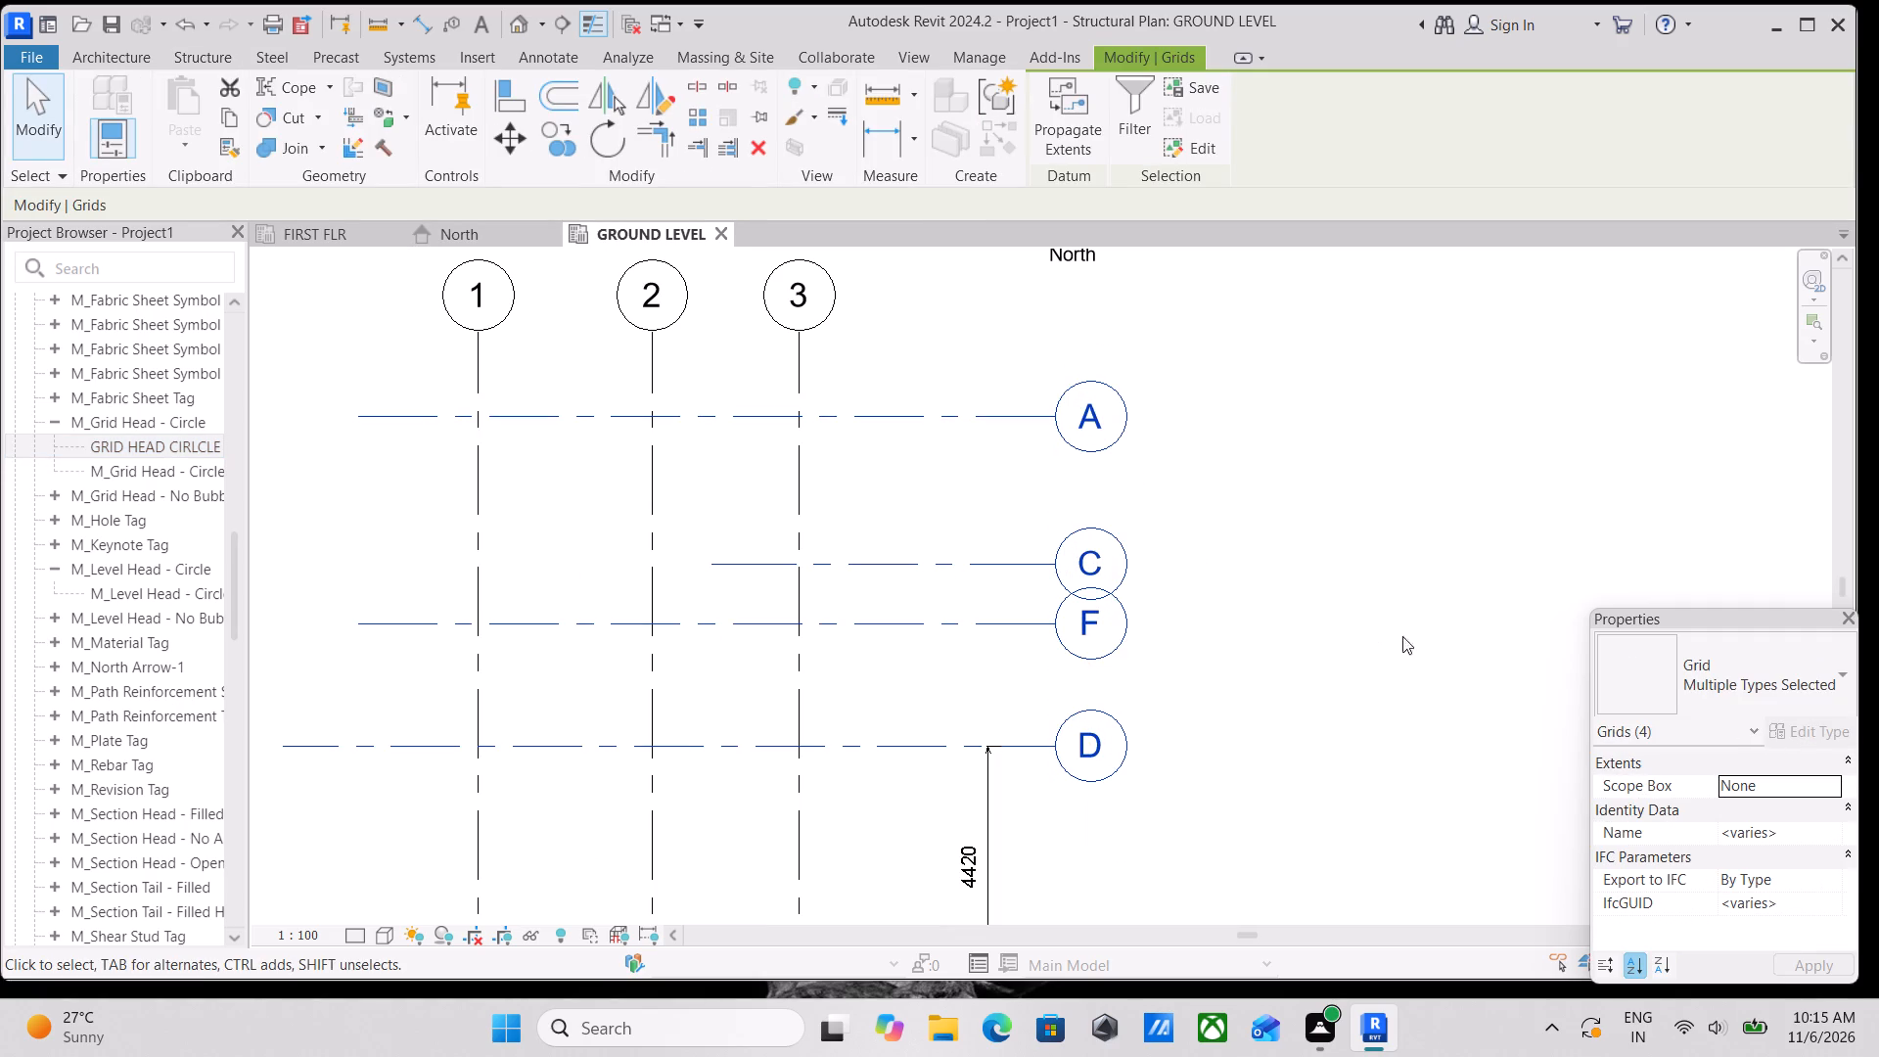
left_click(1827, 678)
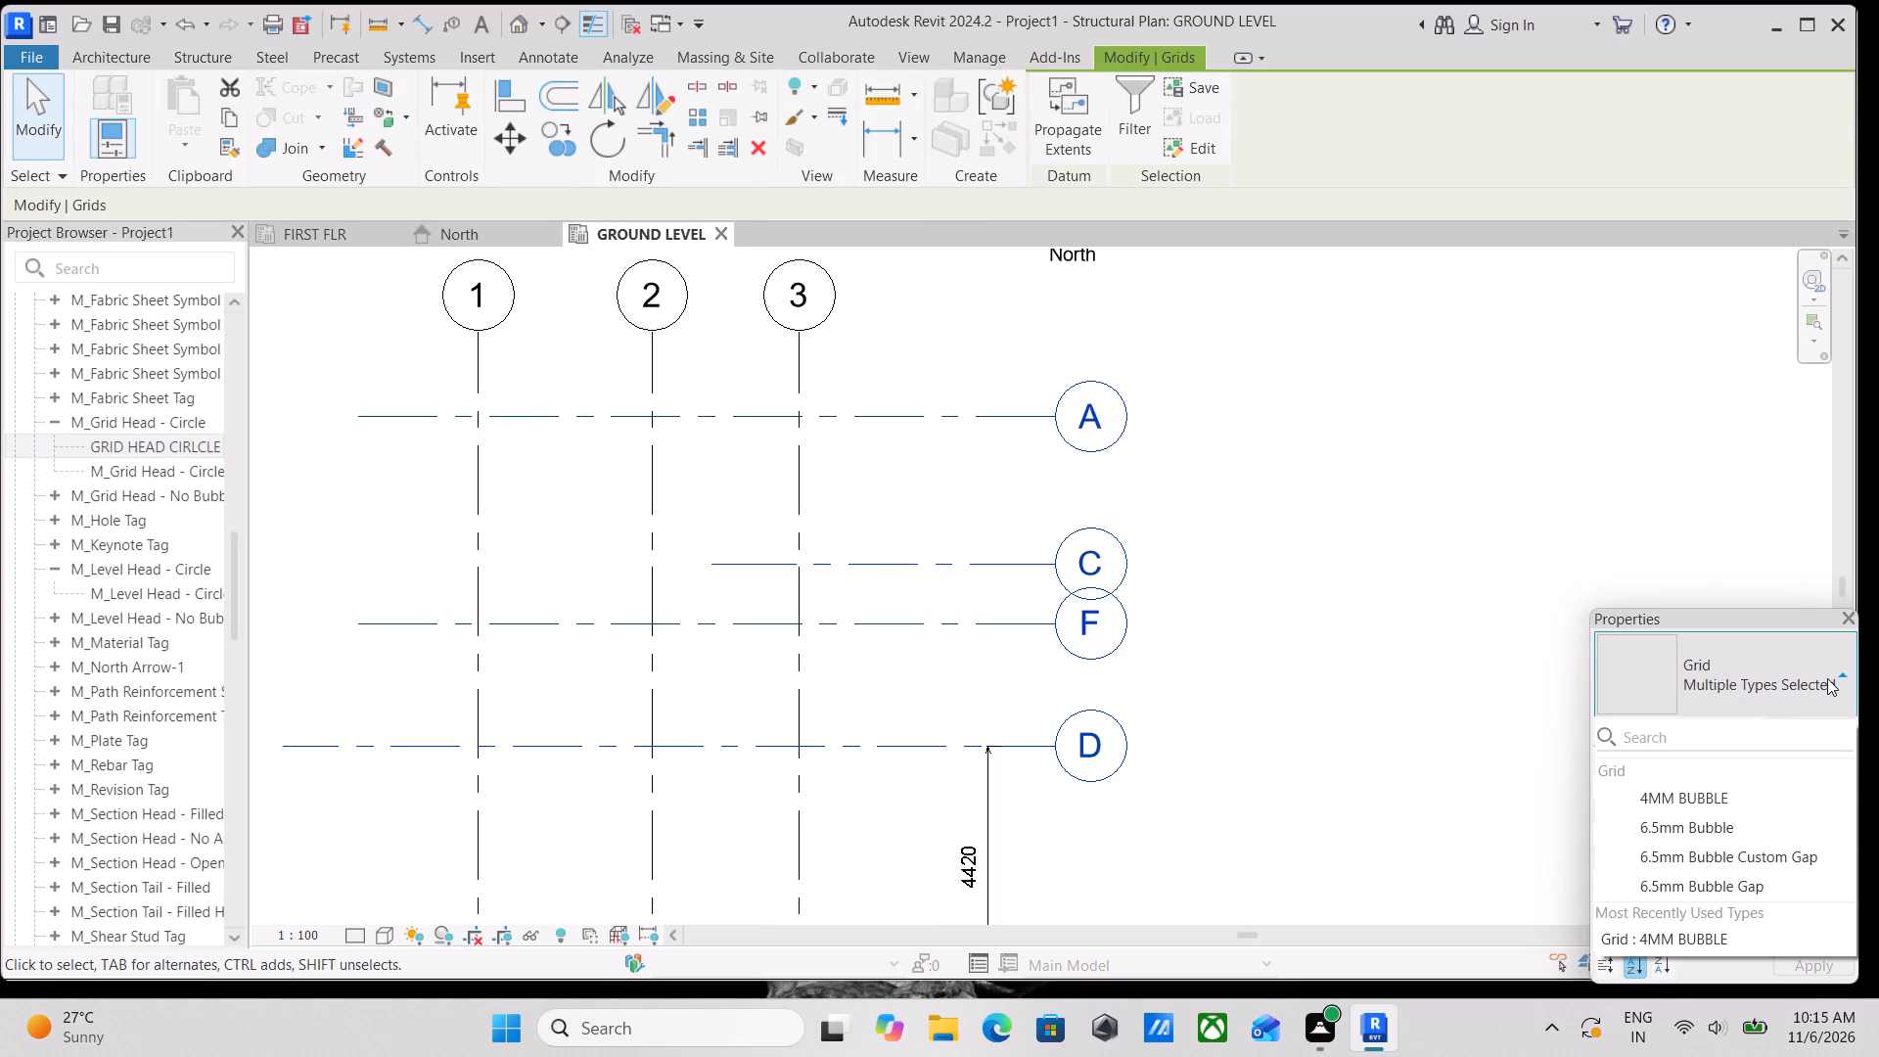
left_click(1827, 678)
left_click(1827, 678)
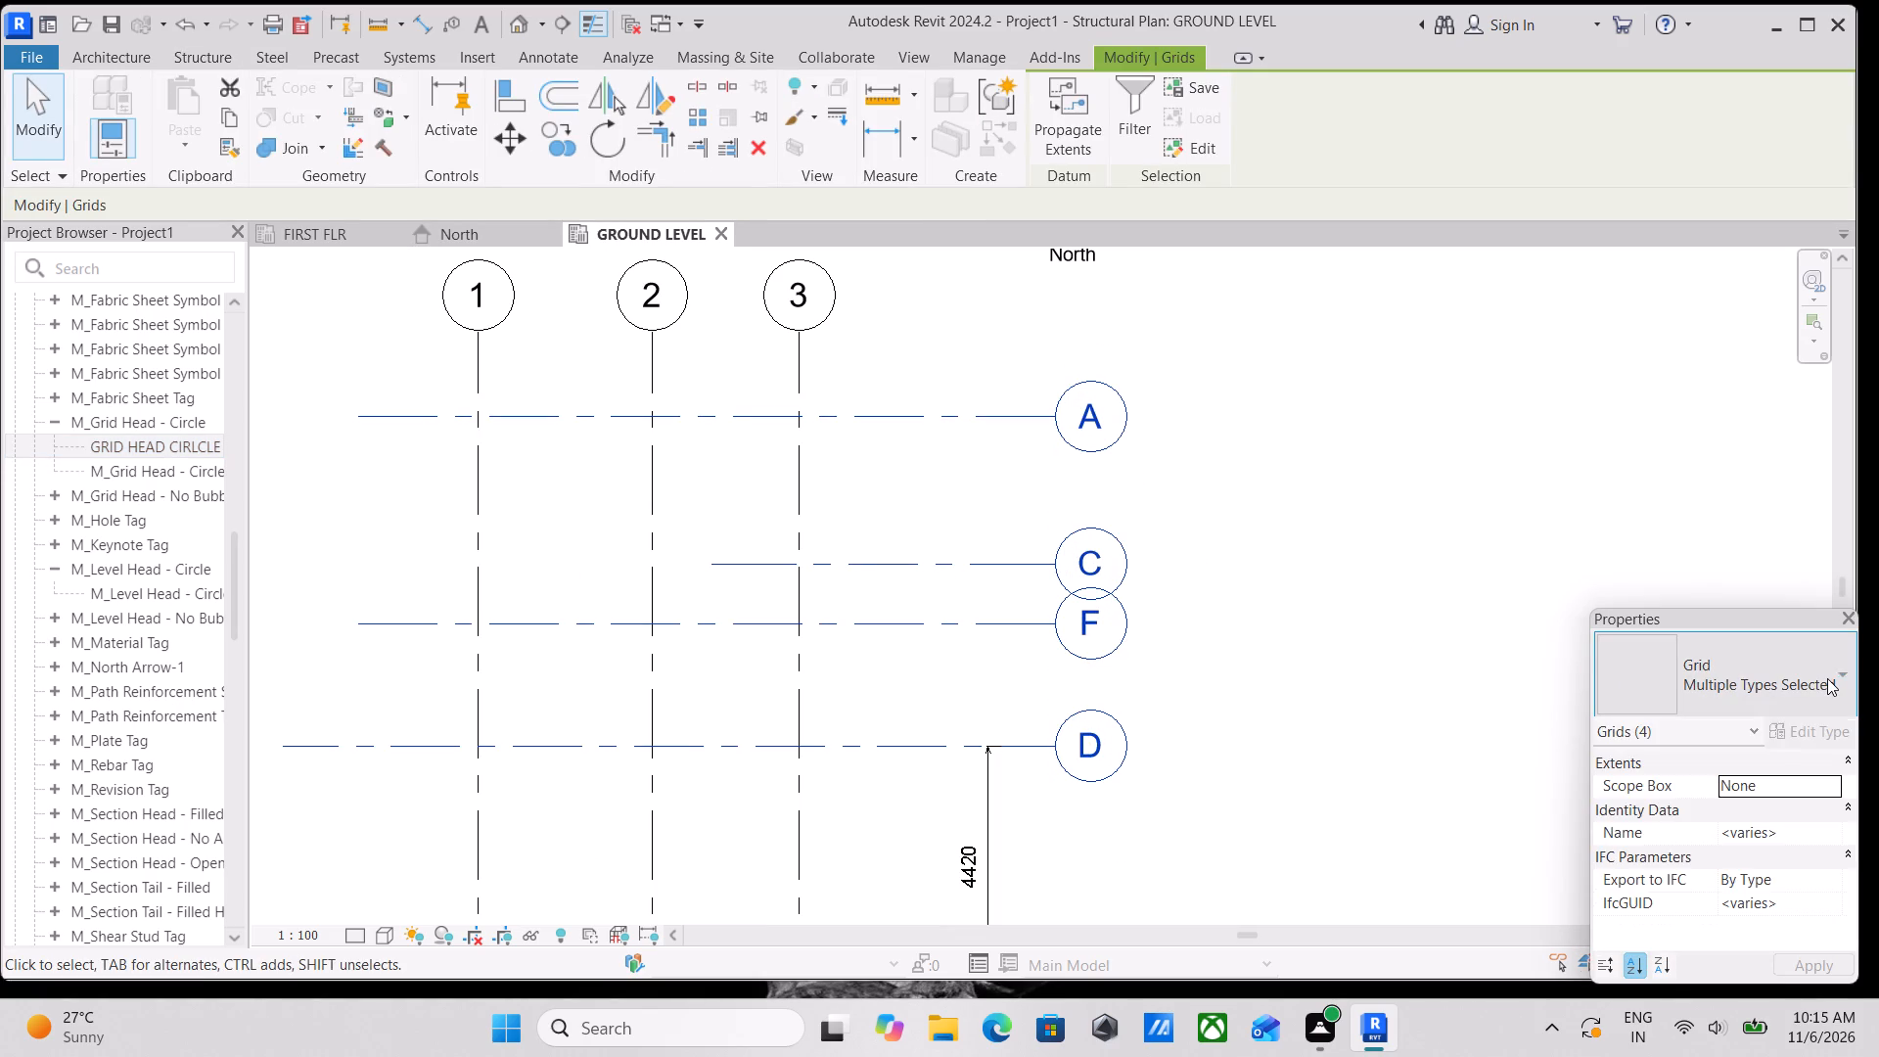
left_click(1679, 944)
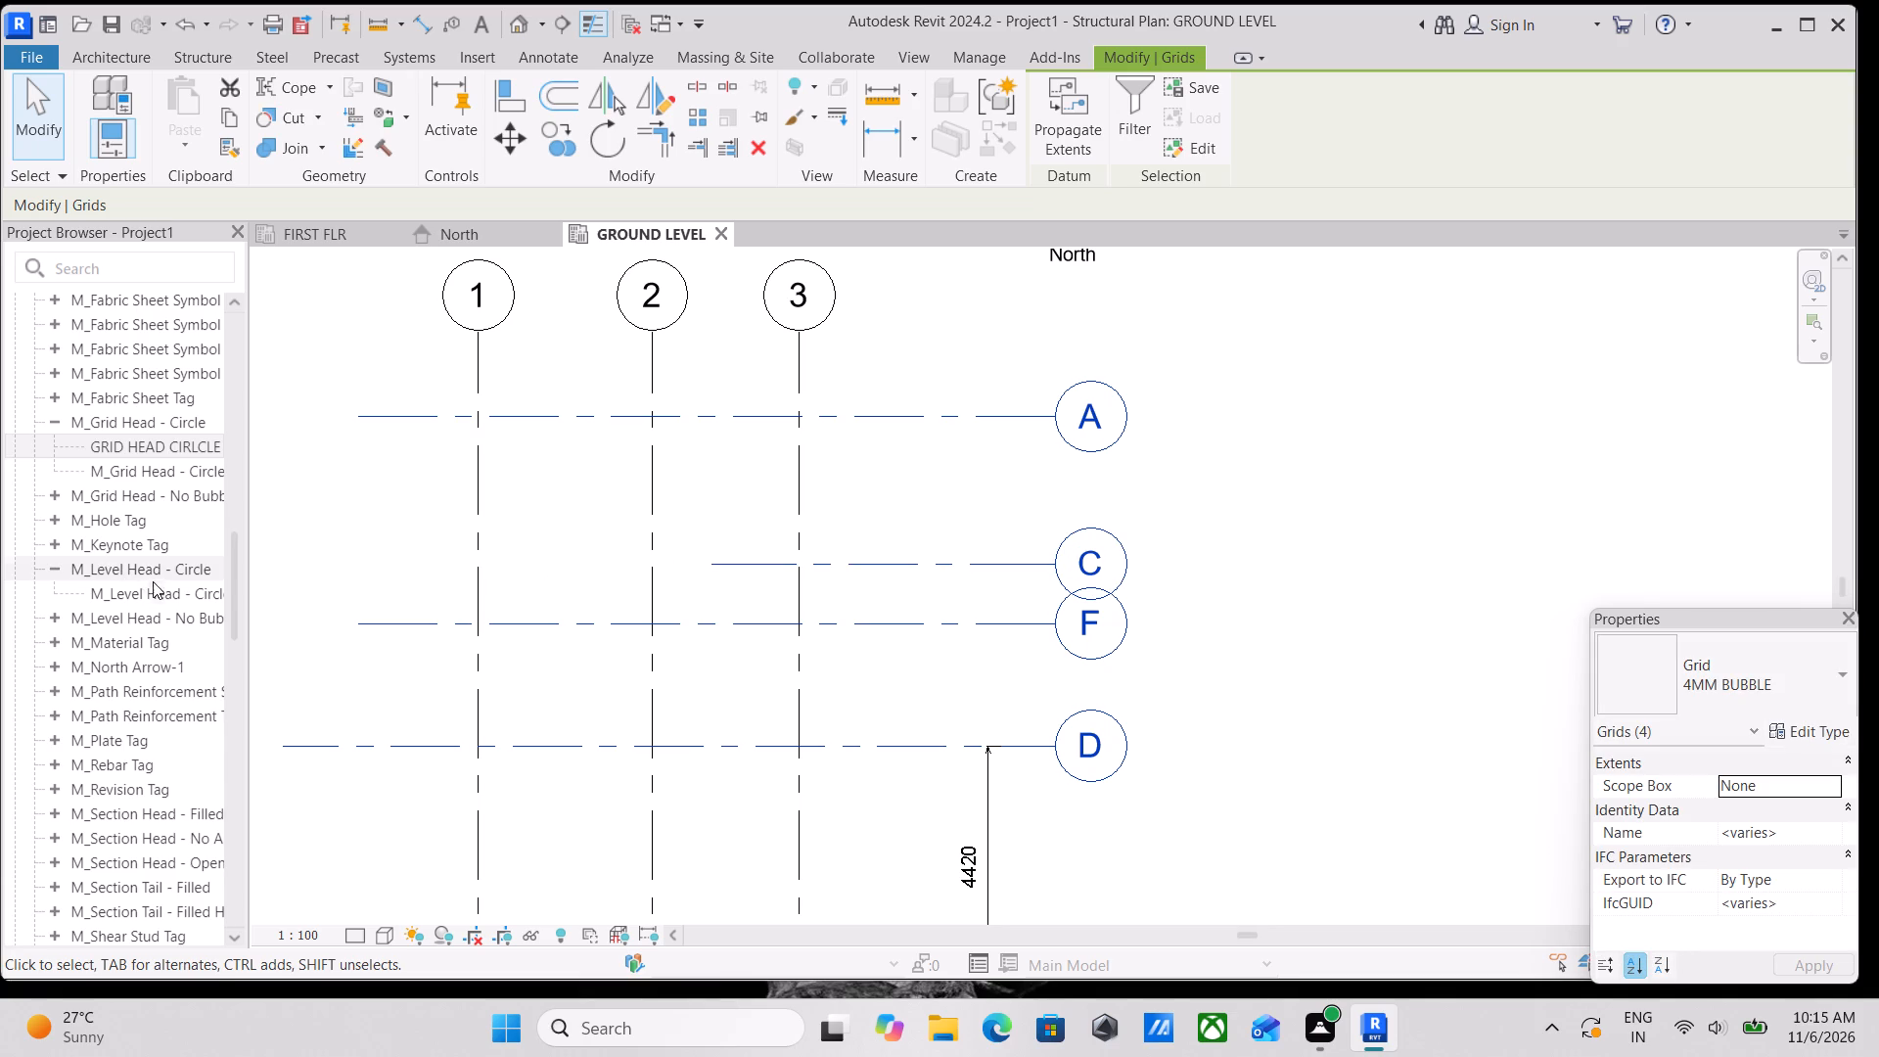
Open the type properties of GRID HEAD CIRLCLE 4MM and examine the options of its Name parameter.
scroll(165, 519, "up", 1)
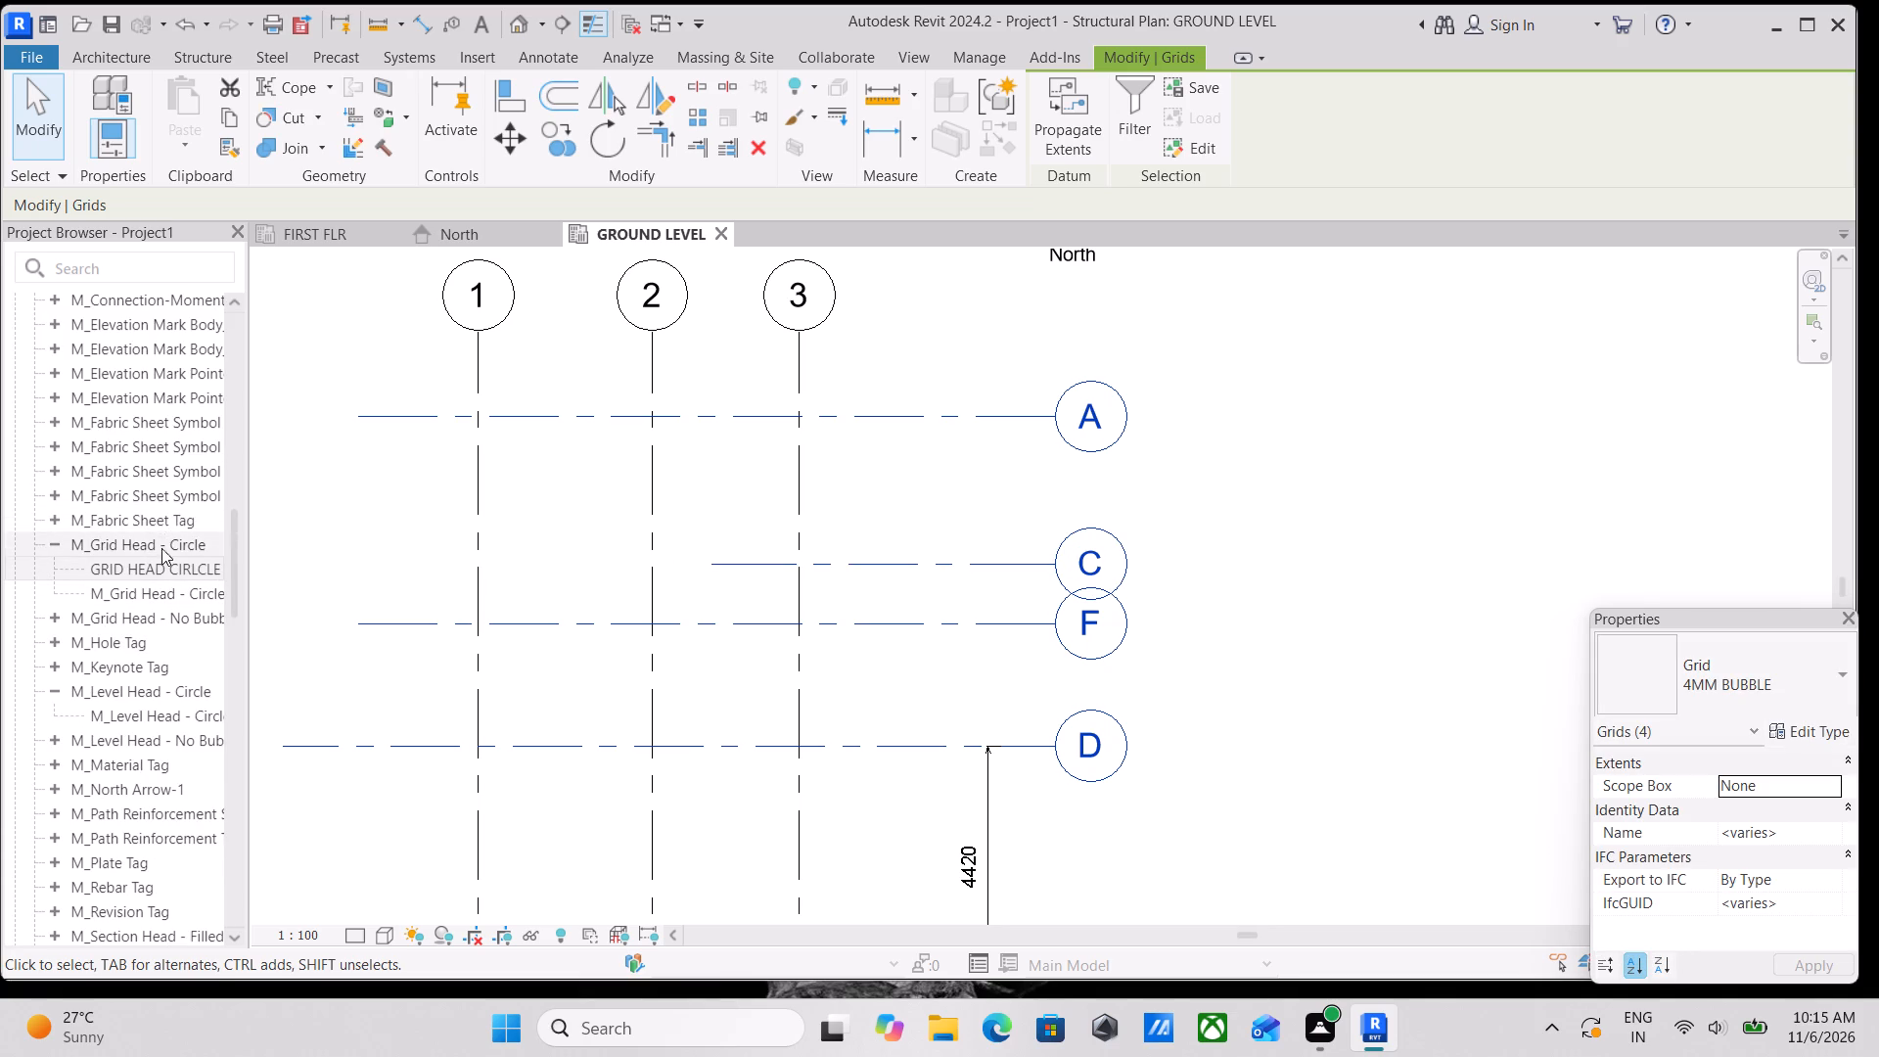
left_click(154, 569)
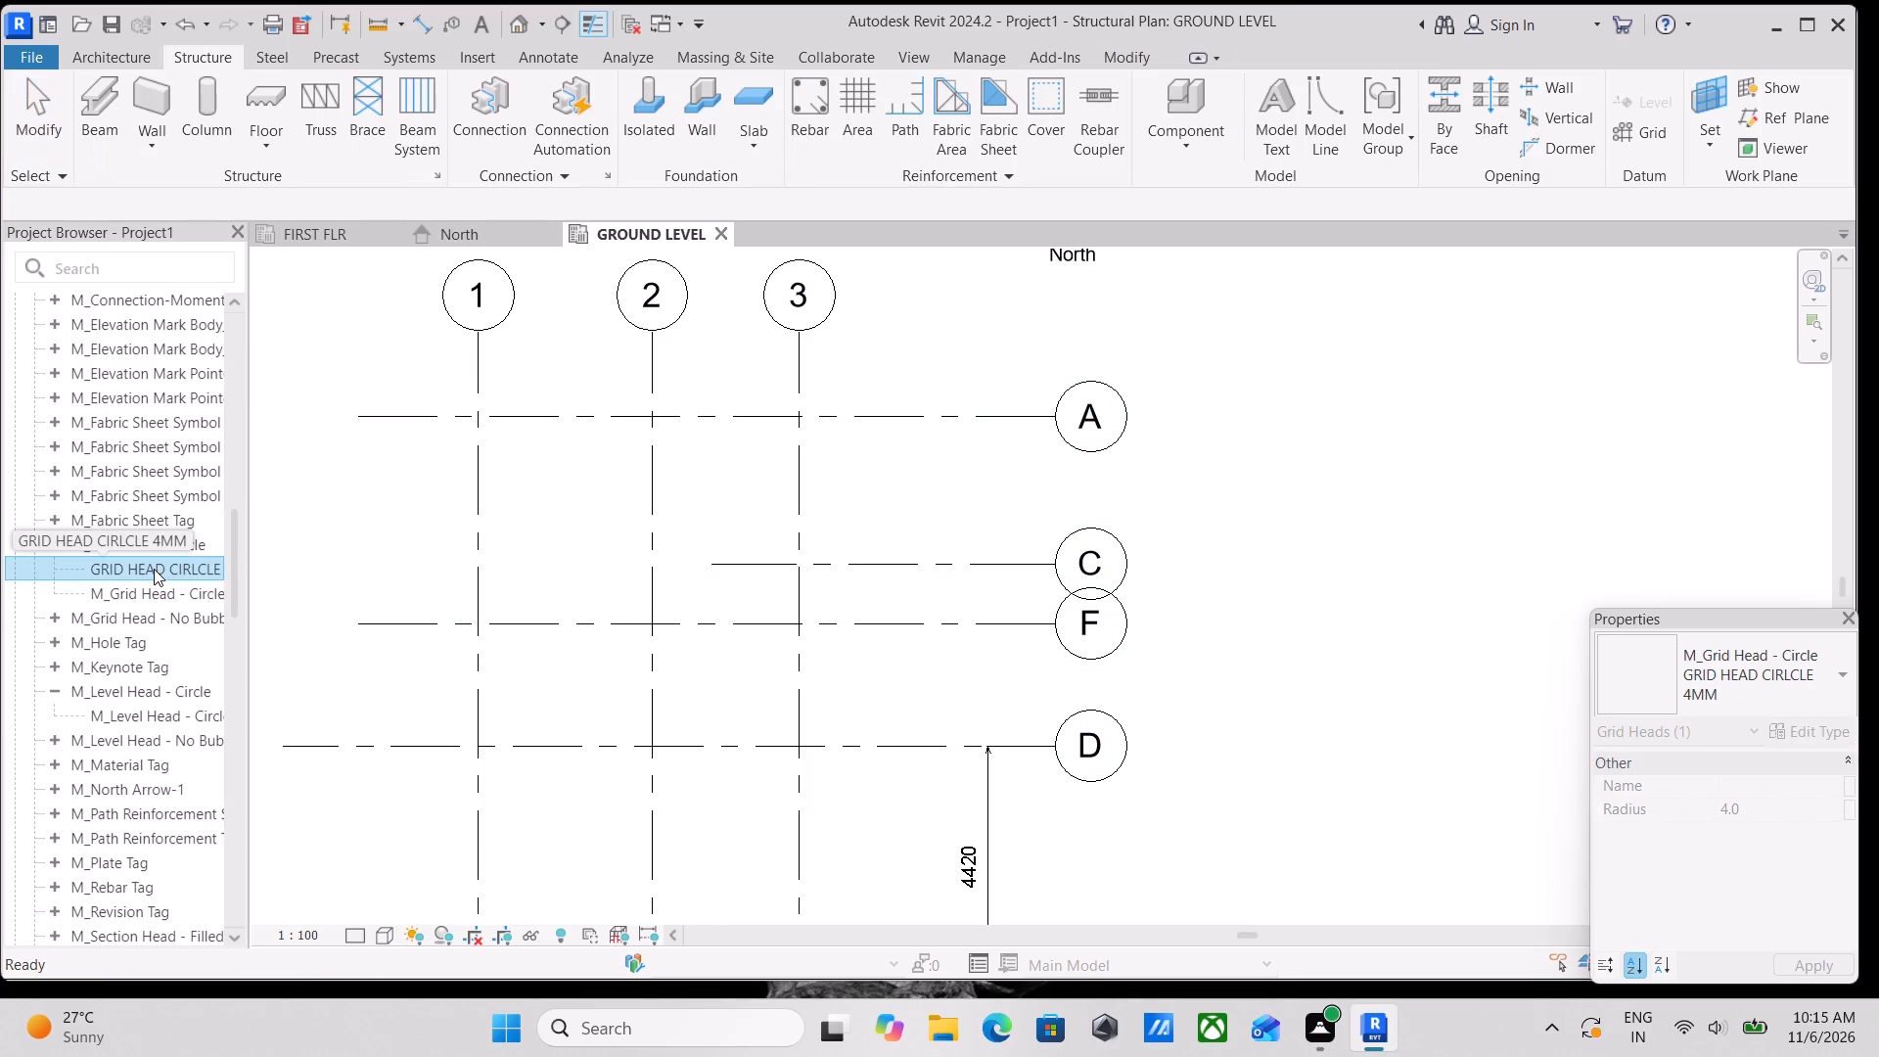
double_click(180, 569)
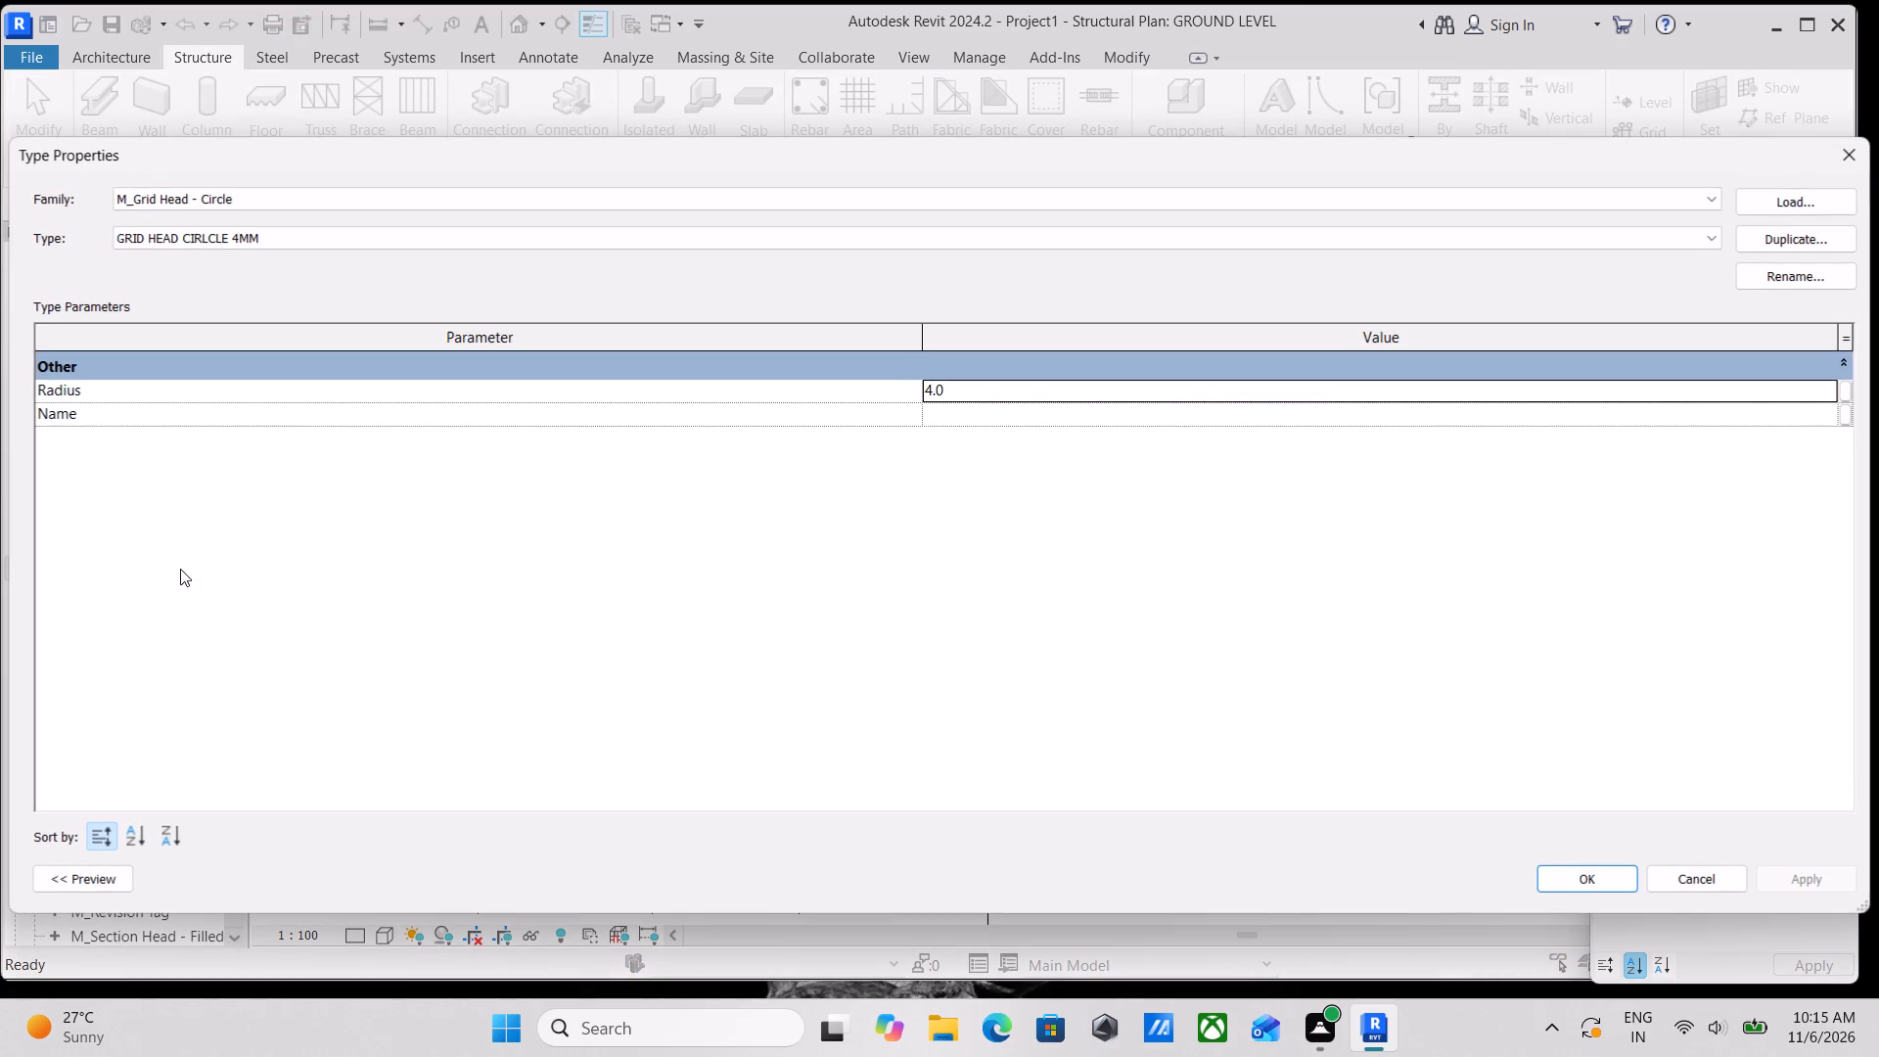
left_click(516, 440)
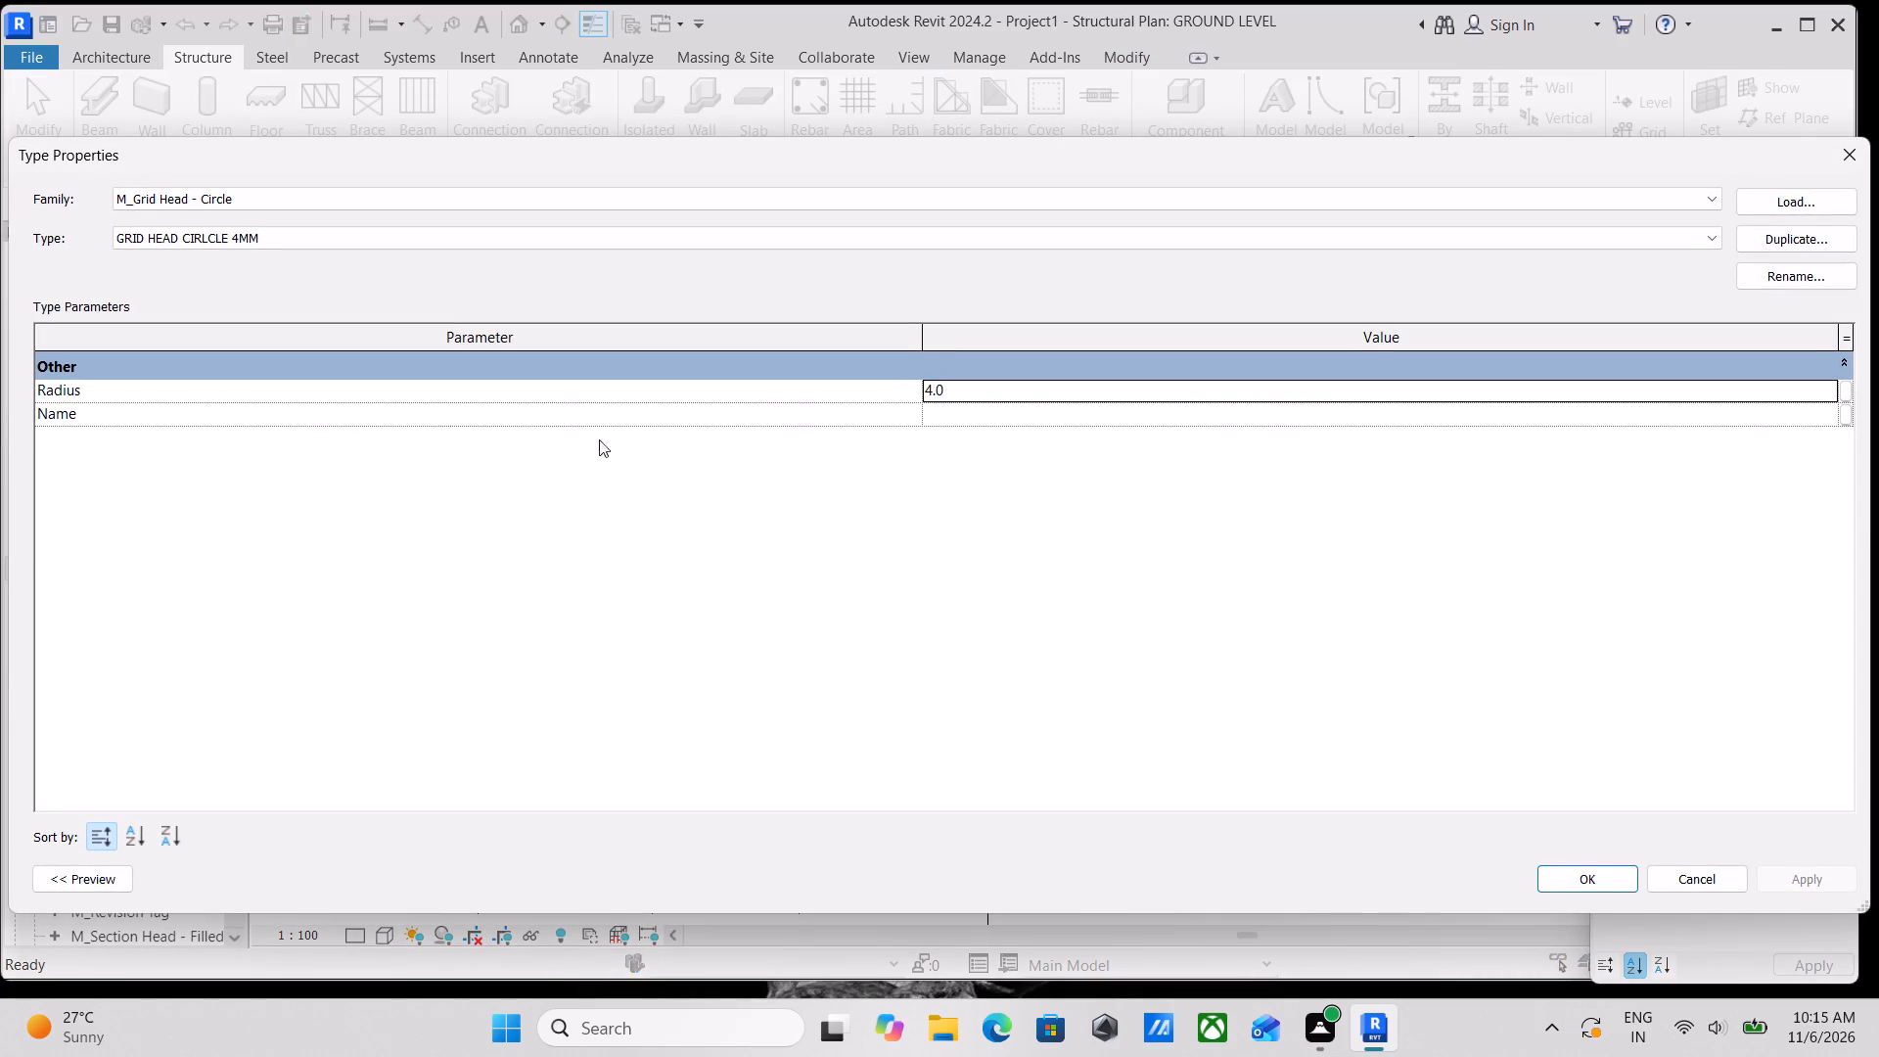
left_click(912, 405)
left_click(952, 414)
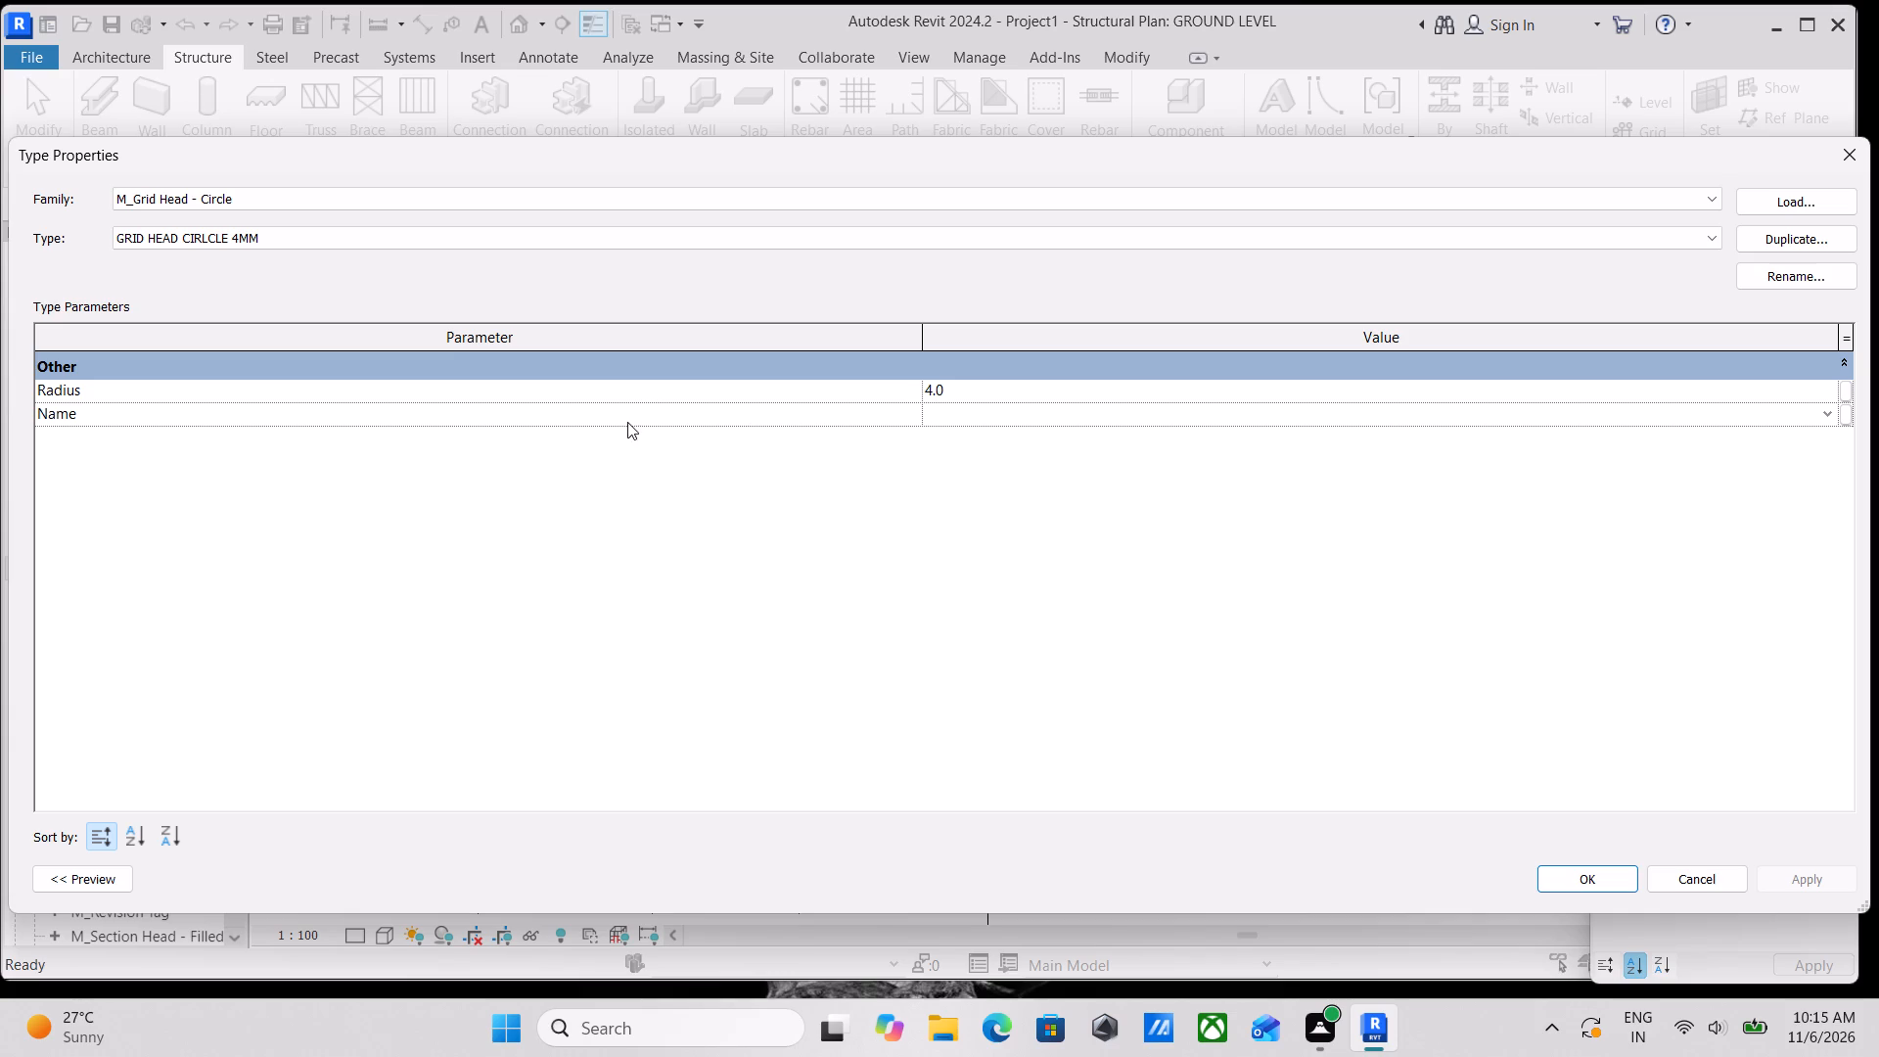
left_click(627, 422)
left_click(706, 418)
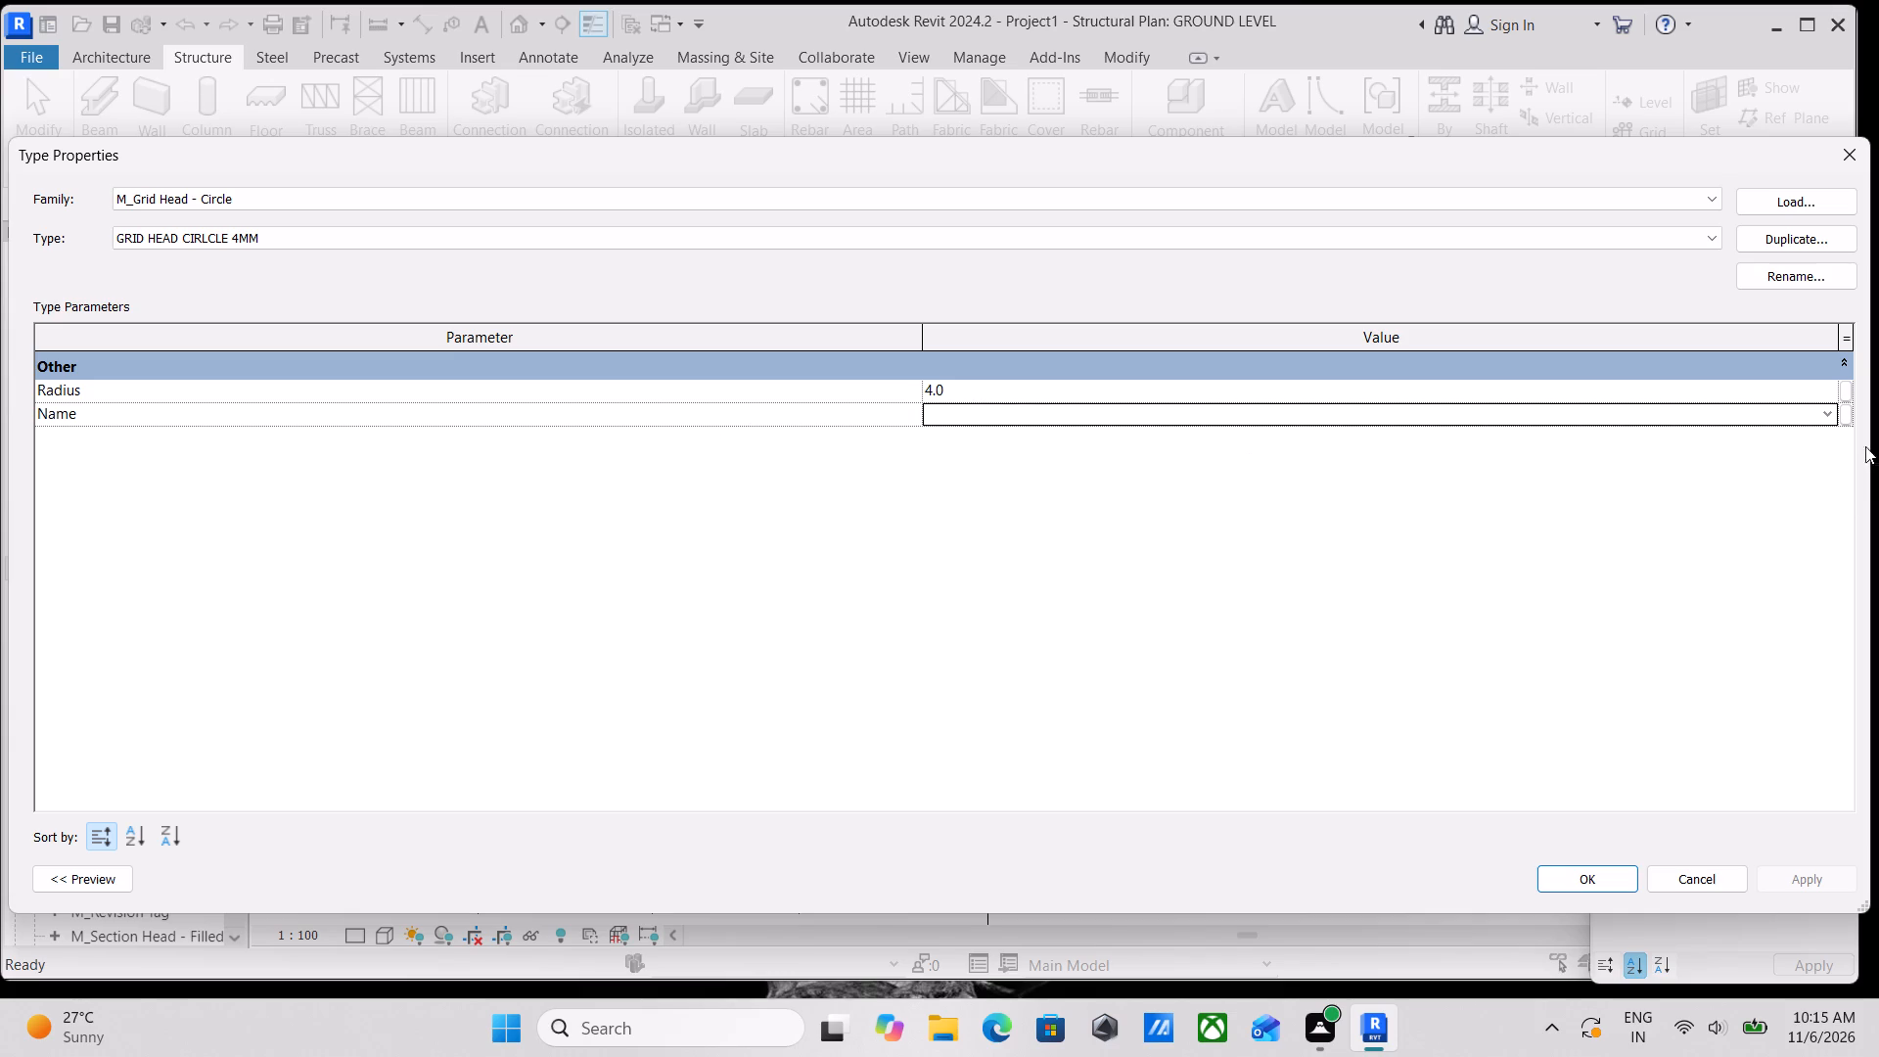
left_click(1829, 413)
double_click(1829, 413)
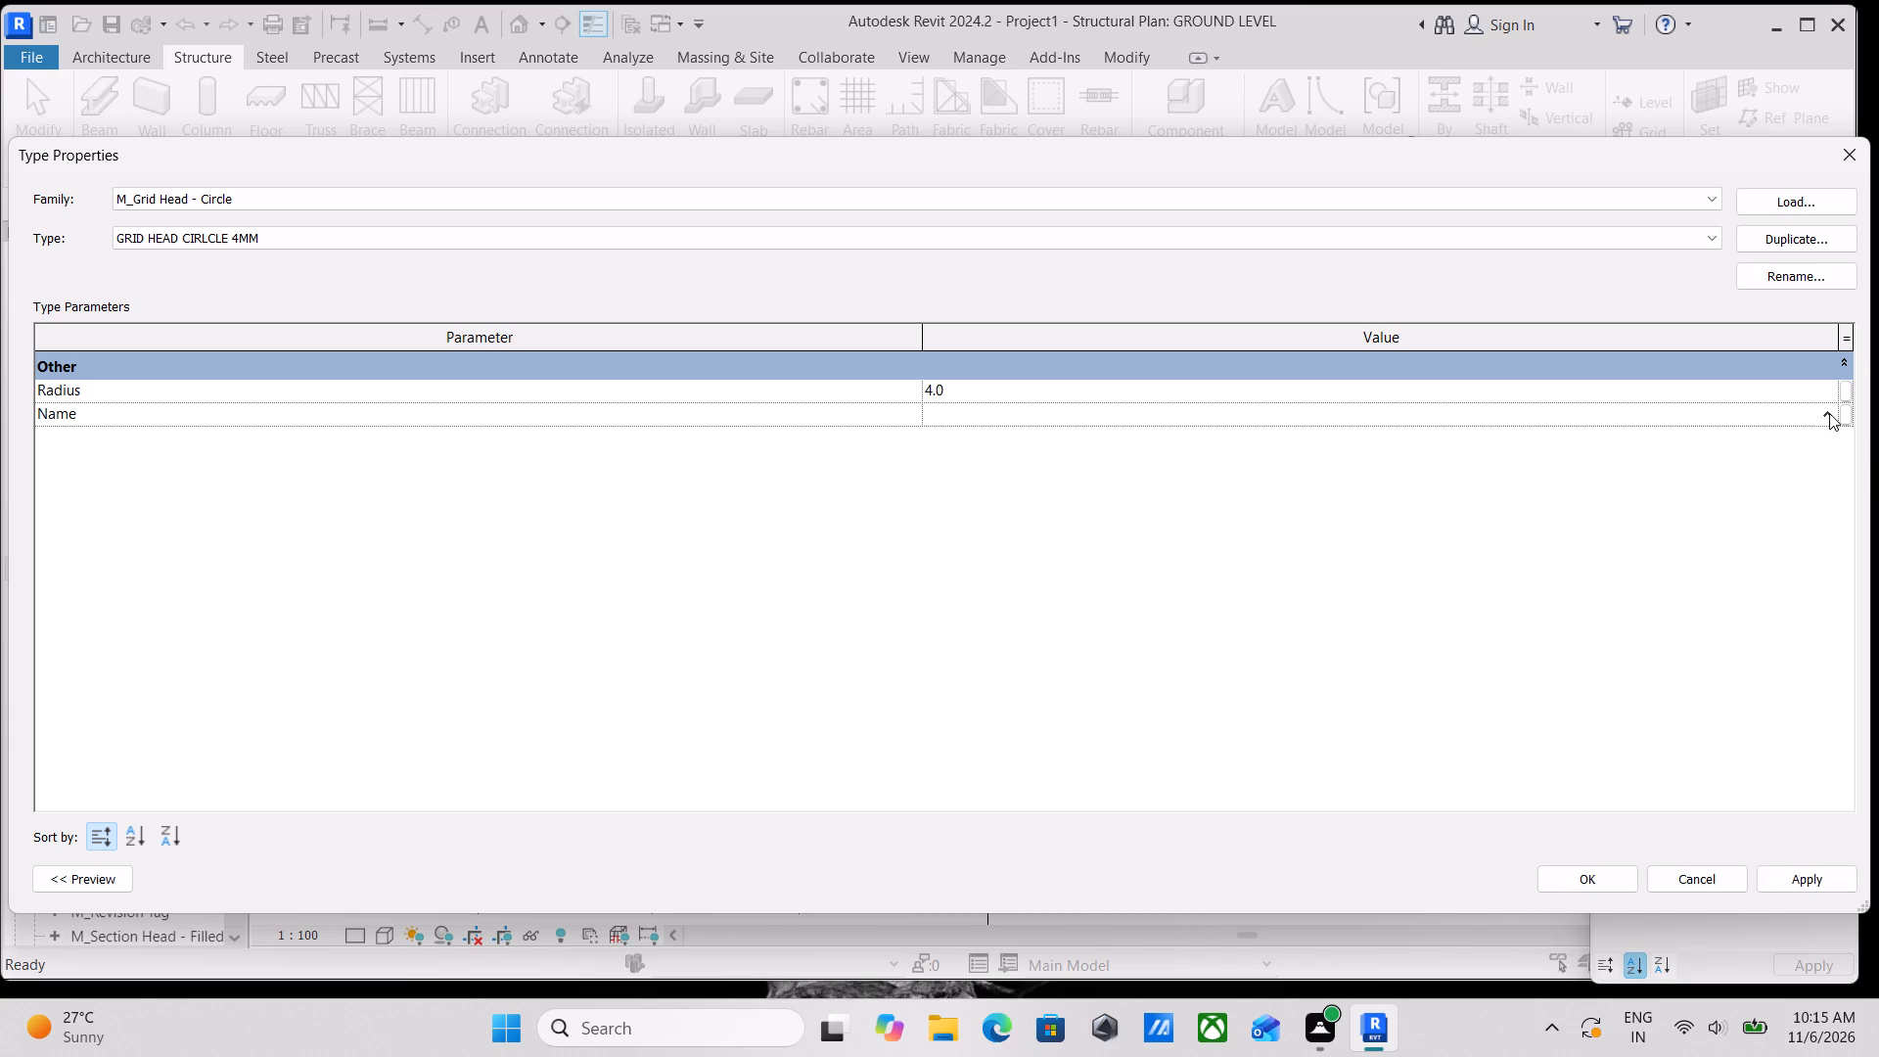
left_click(1841, 411)
left_click(1816, 411)
Re-enter the Radius of GRID HEAD CIRLCLE 4MM as 4 mm, apply it and close the type properties.
left_click(966, 382)
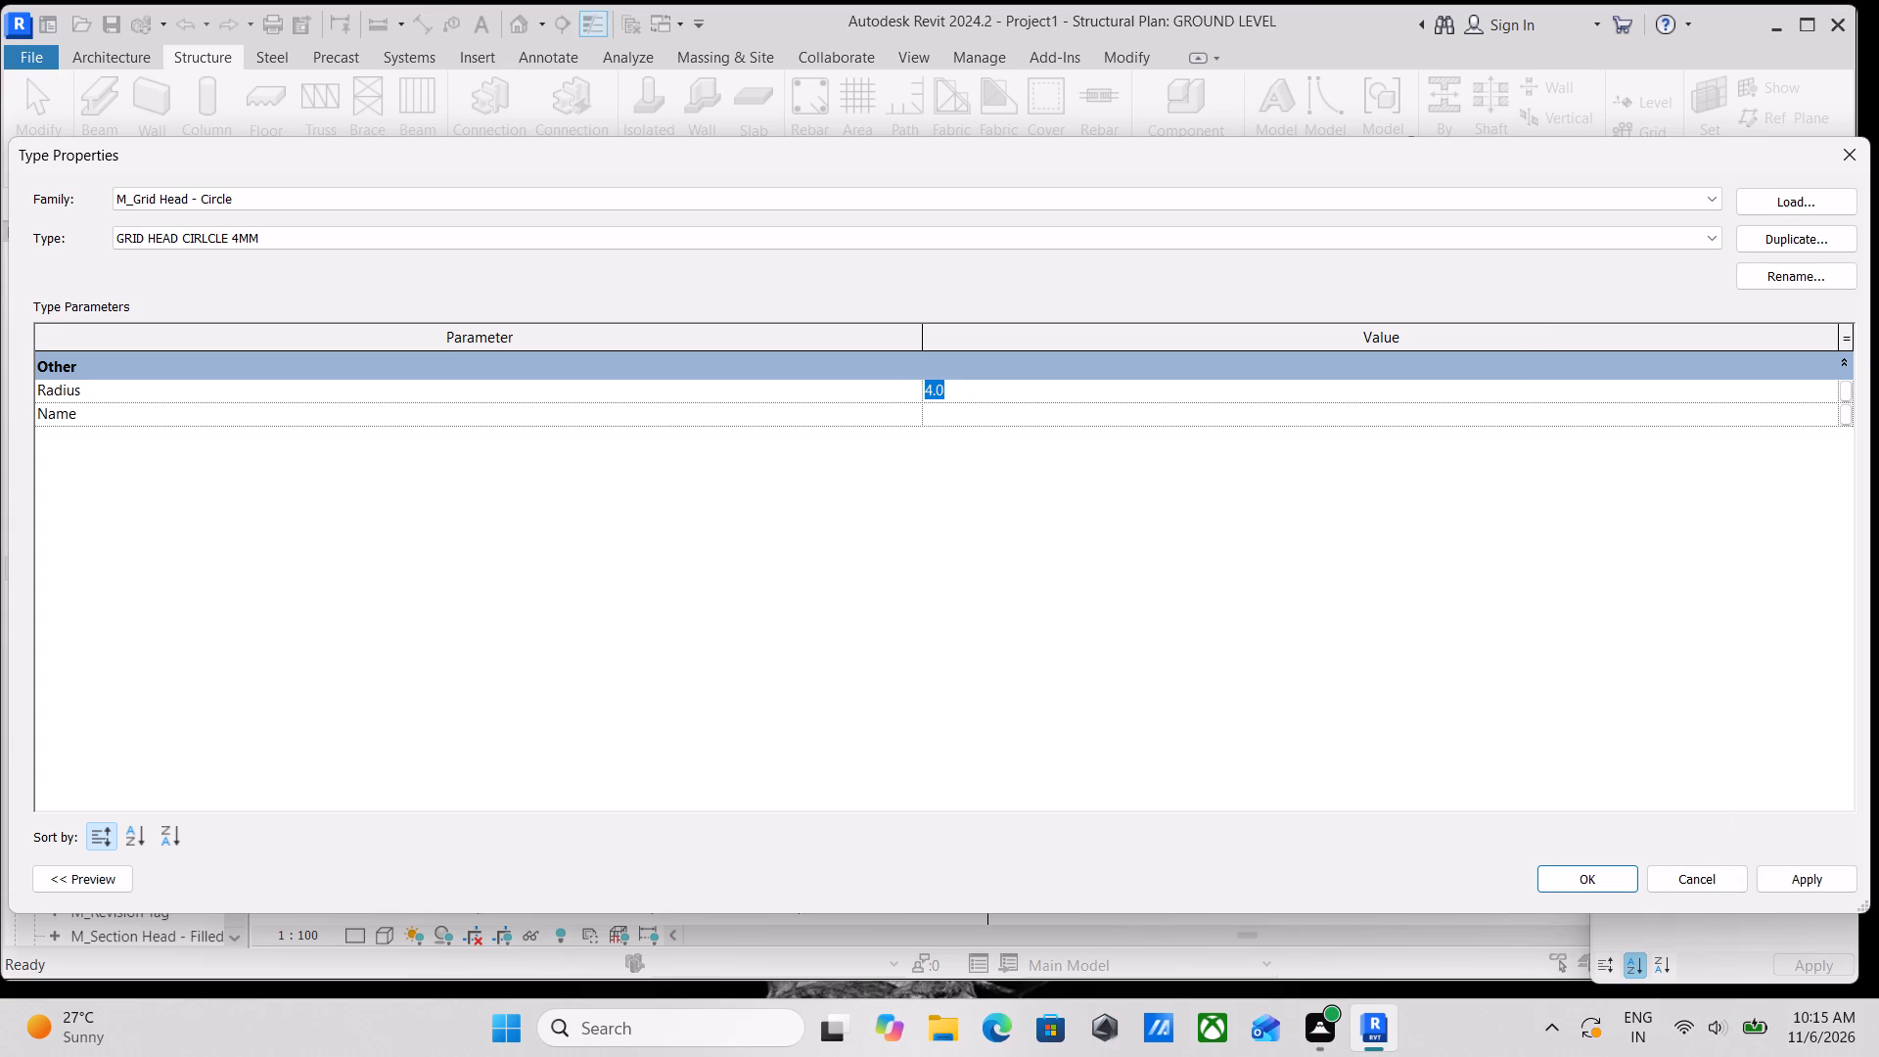
key("3")
key("BackSpace")
type("4MM")
key("Return")
left_click(1820, 869)
left_click(1598, 881)
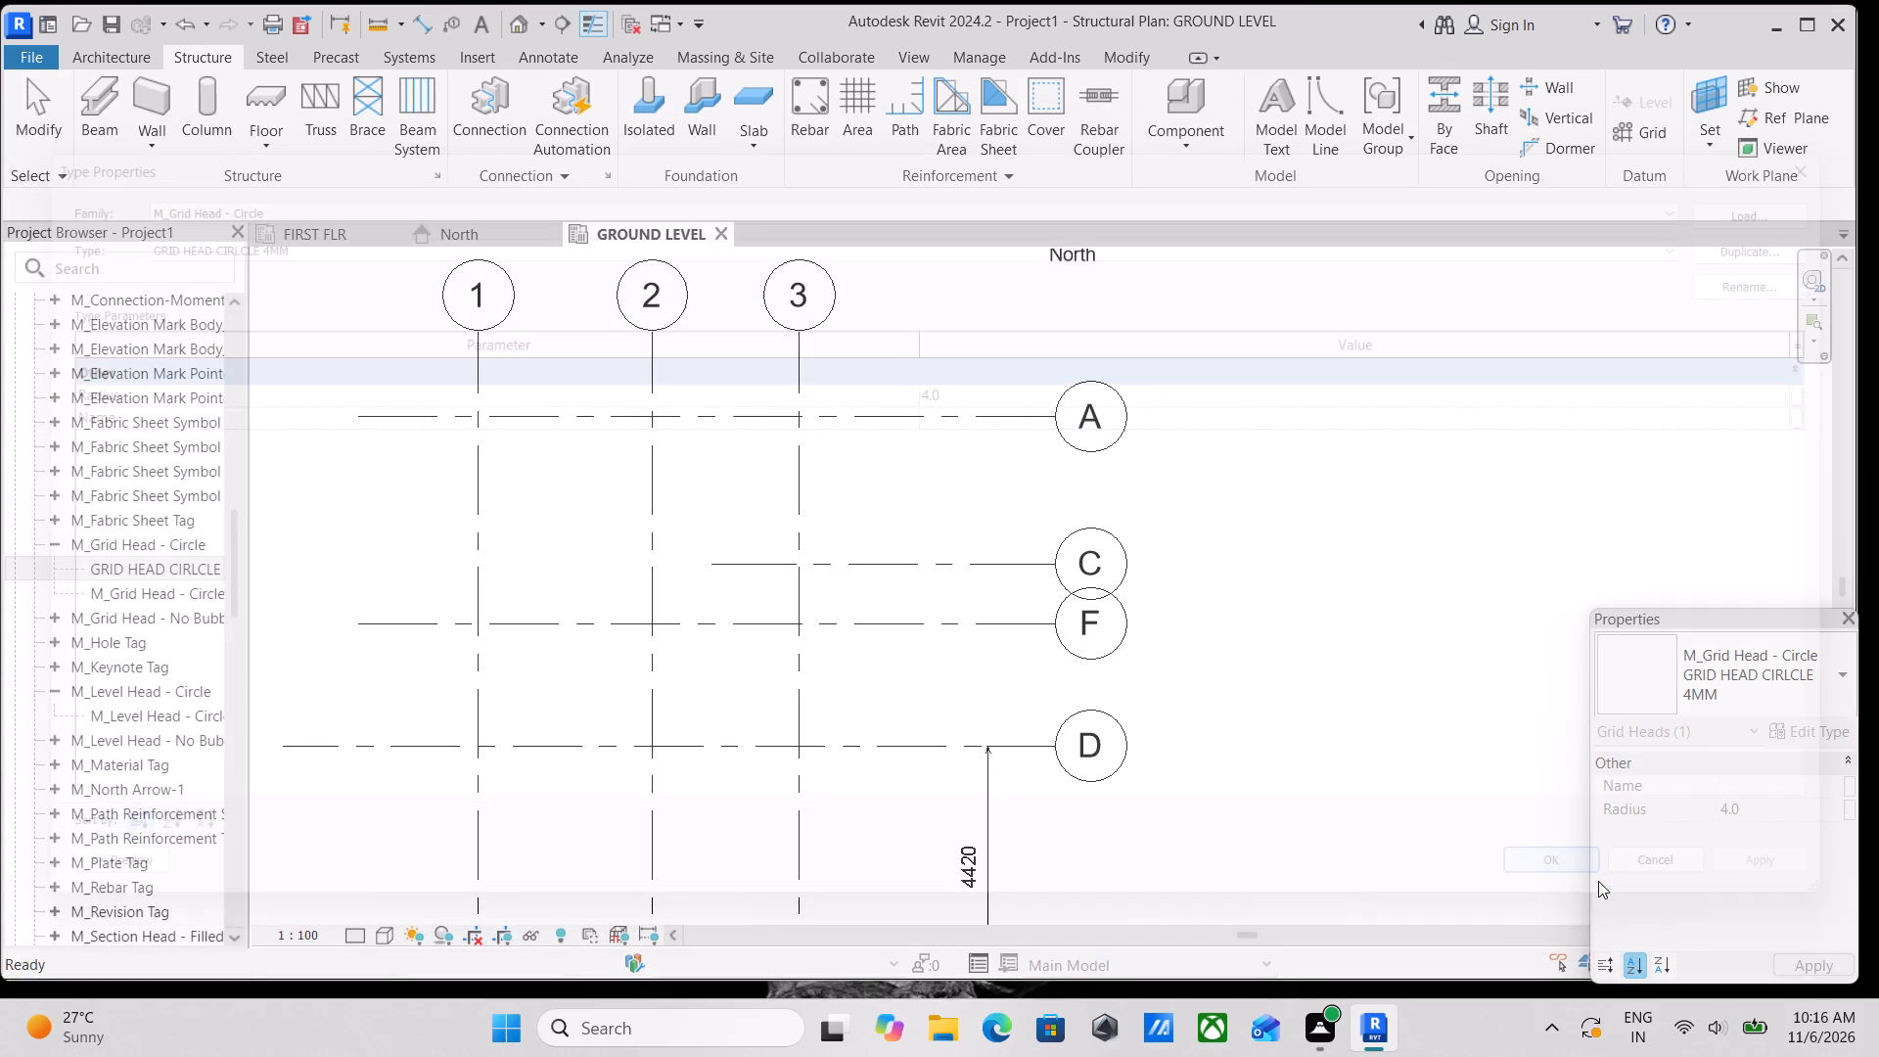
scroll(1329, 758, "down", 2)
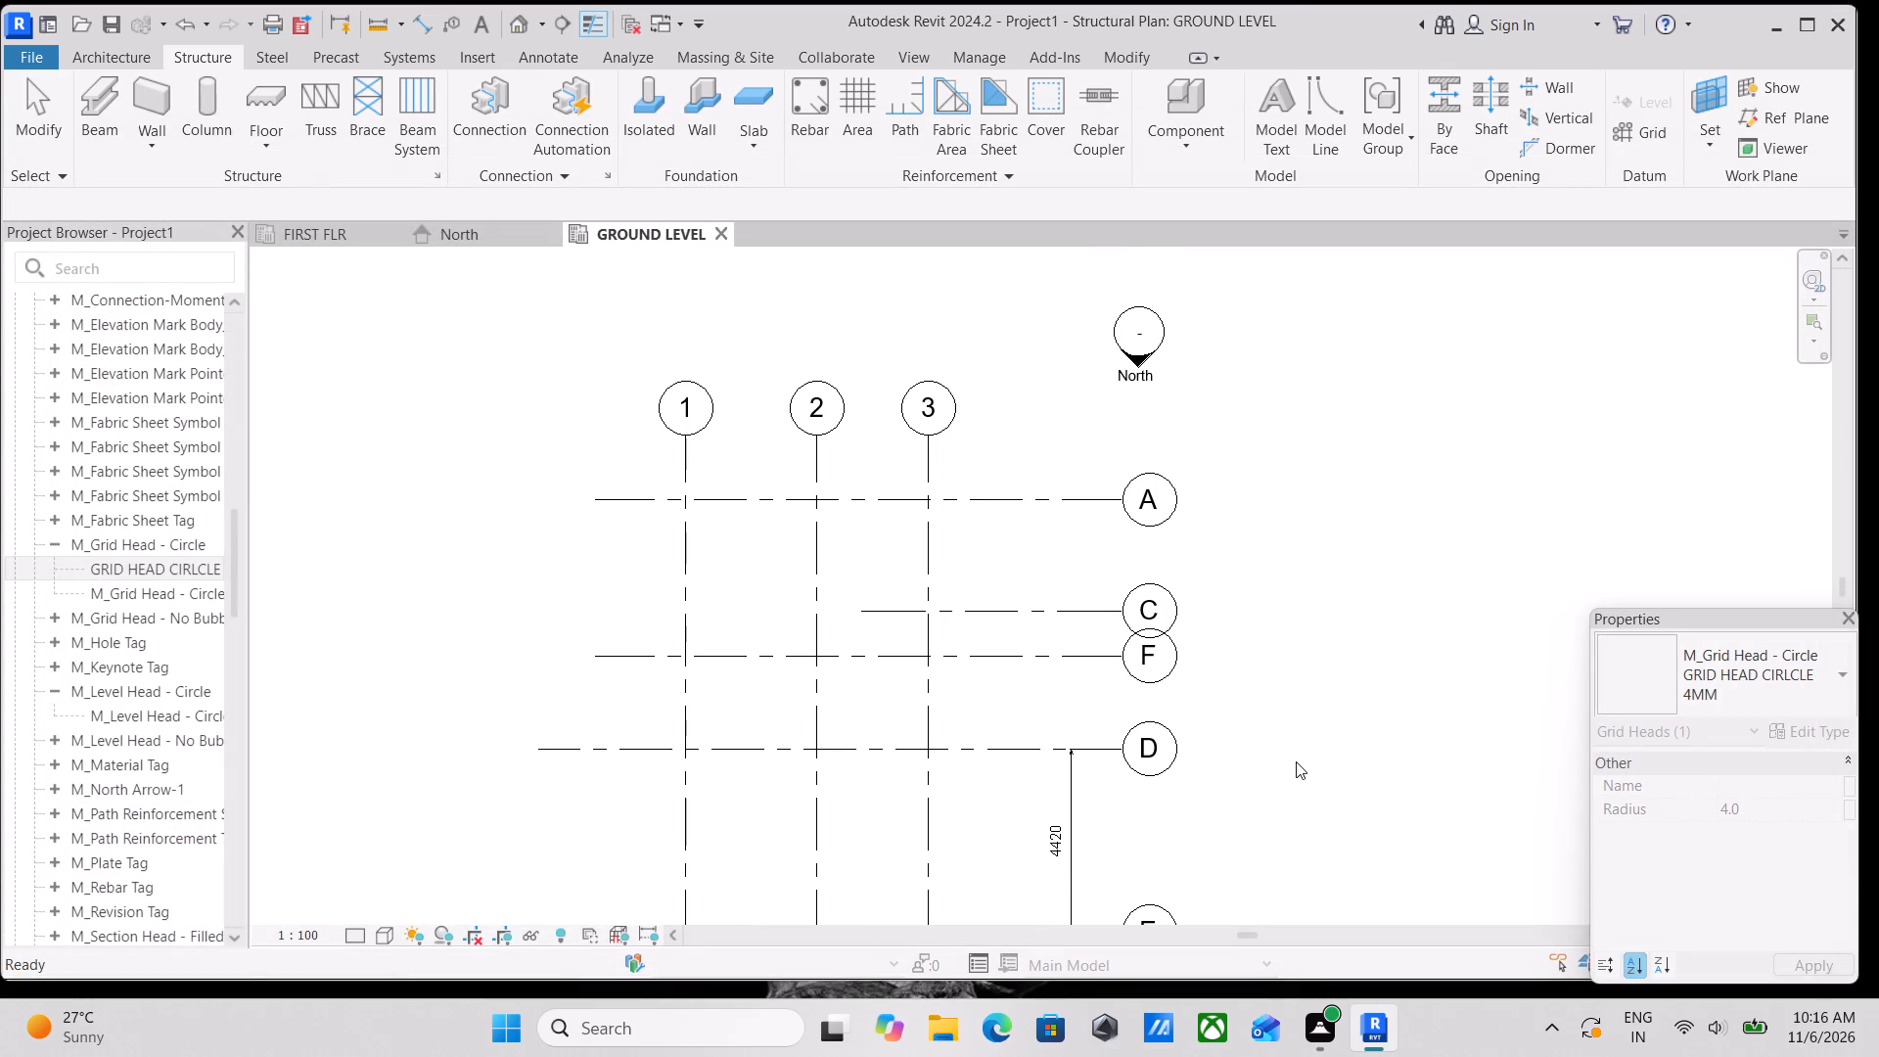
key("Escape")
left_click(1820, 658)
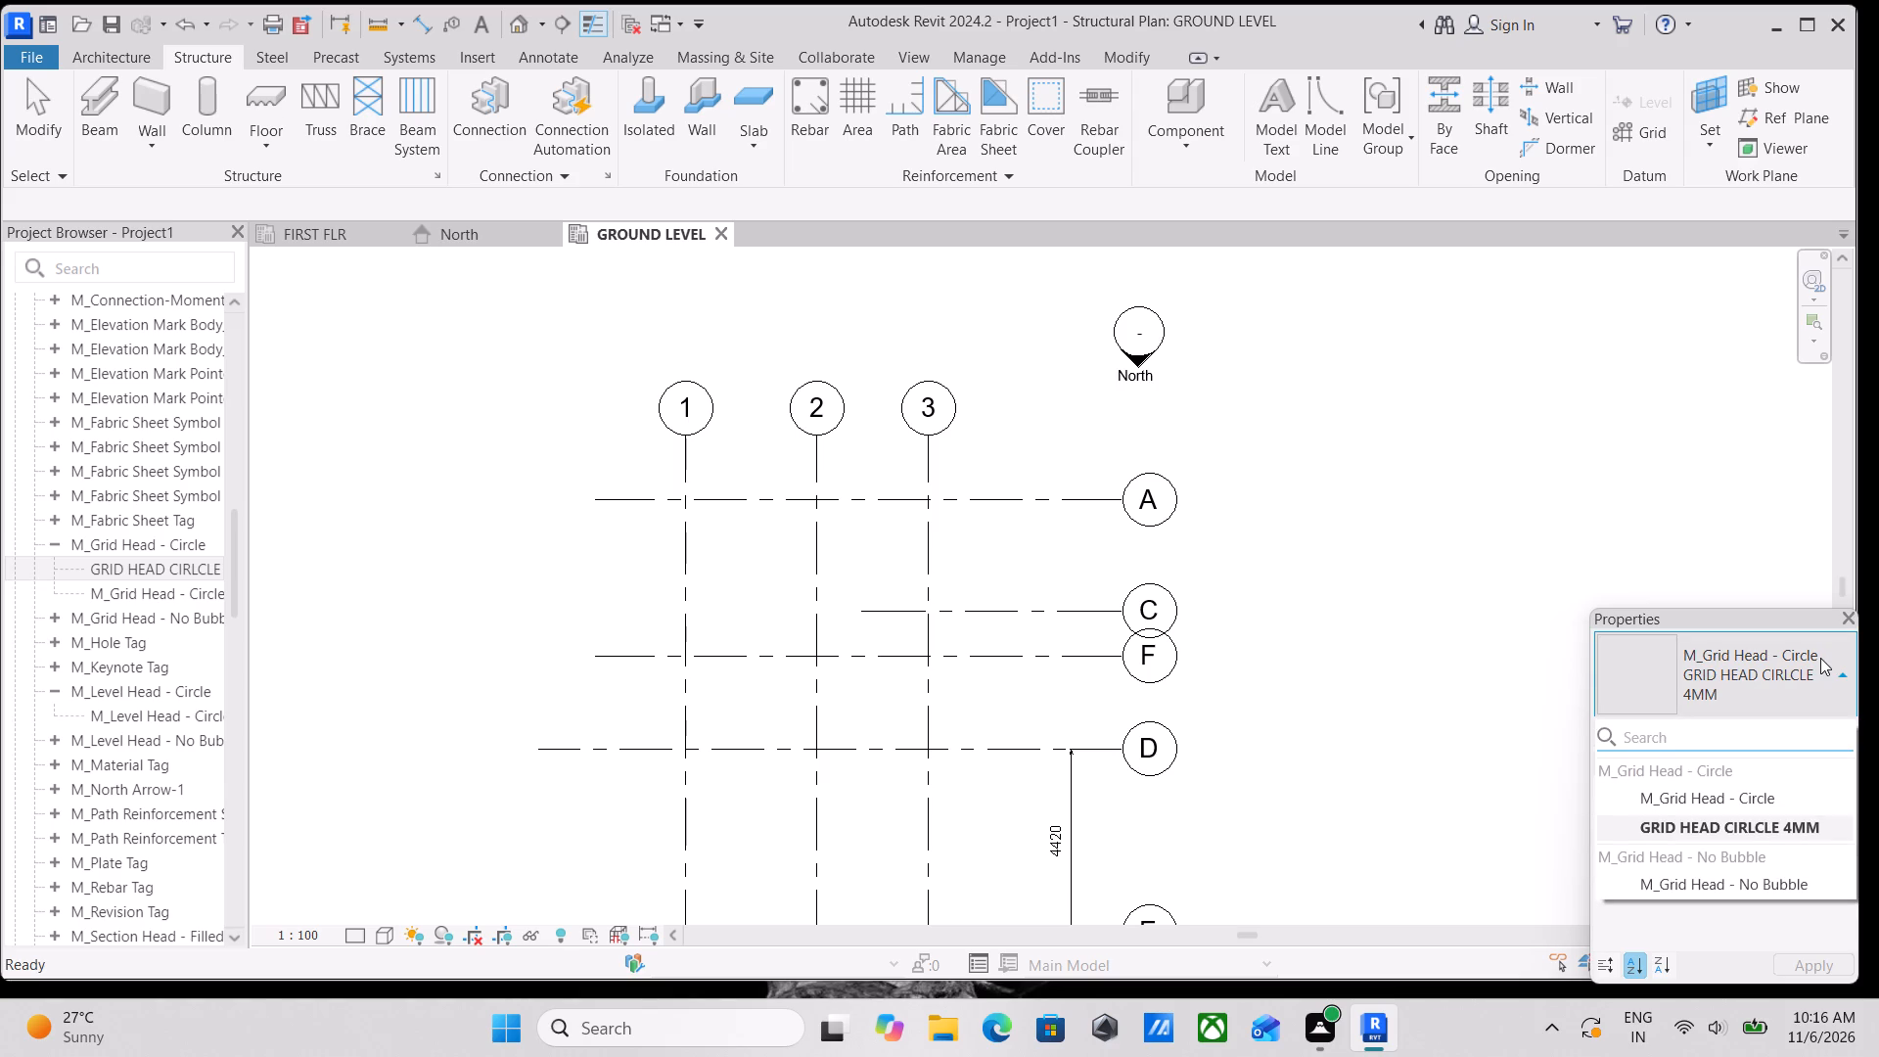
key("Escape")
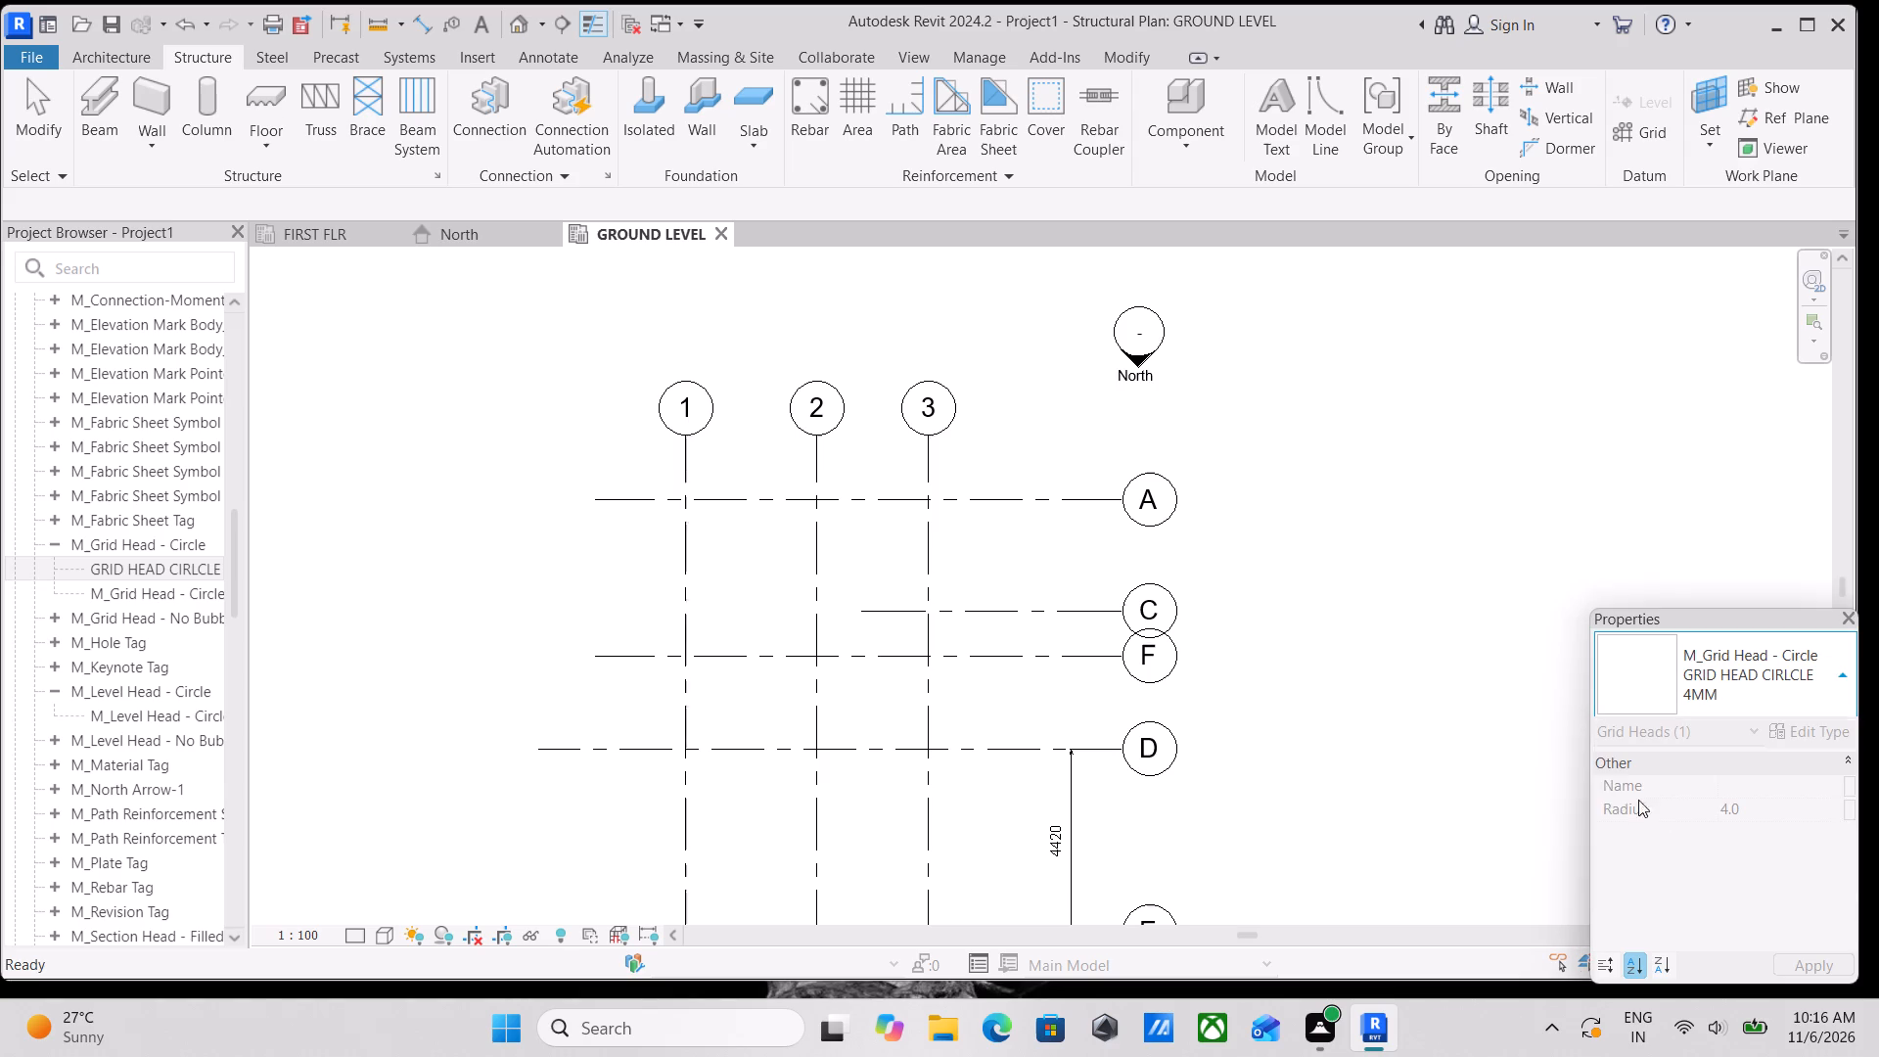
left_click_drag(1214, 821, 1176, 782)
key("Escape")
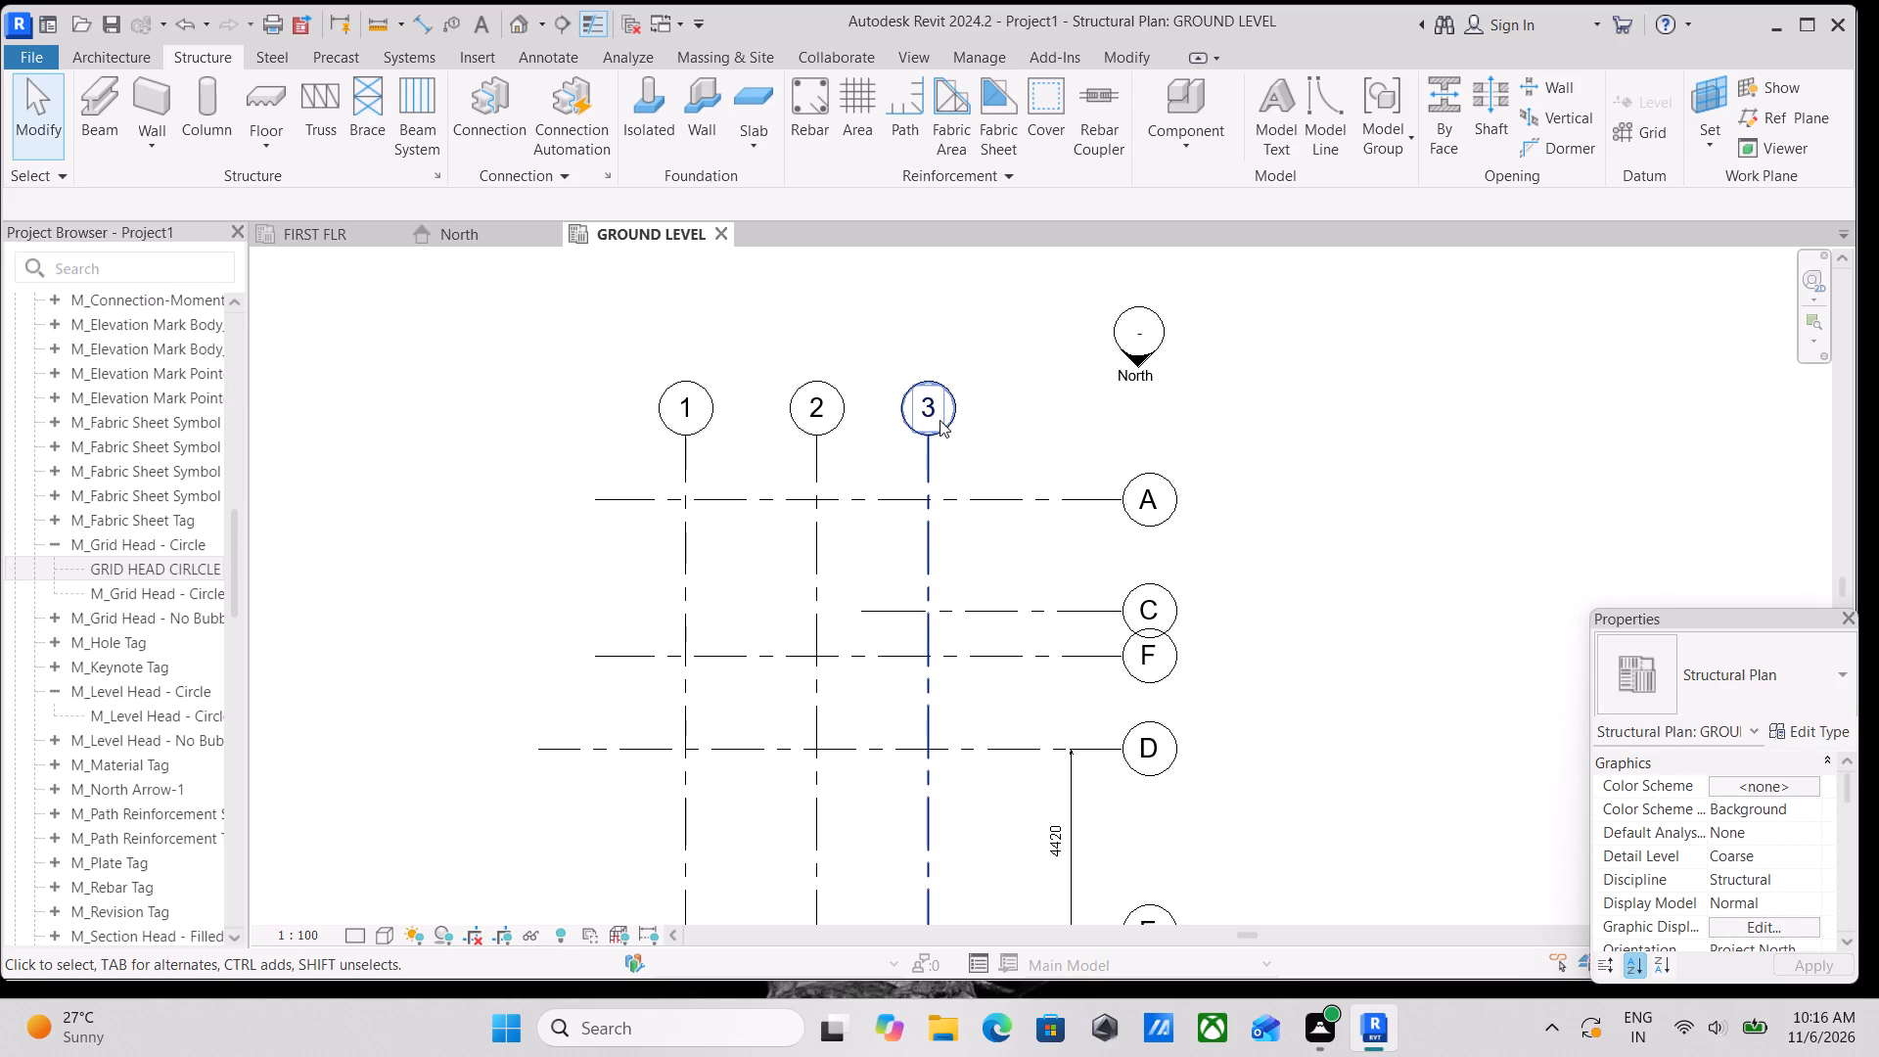
Change grid 3 to the 4MM BUBBLE grid type.
left_click(947, 424)
key("Escape")
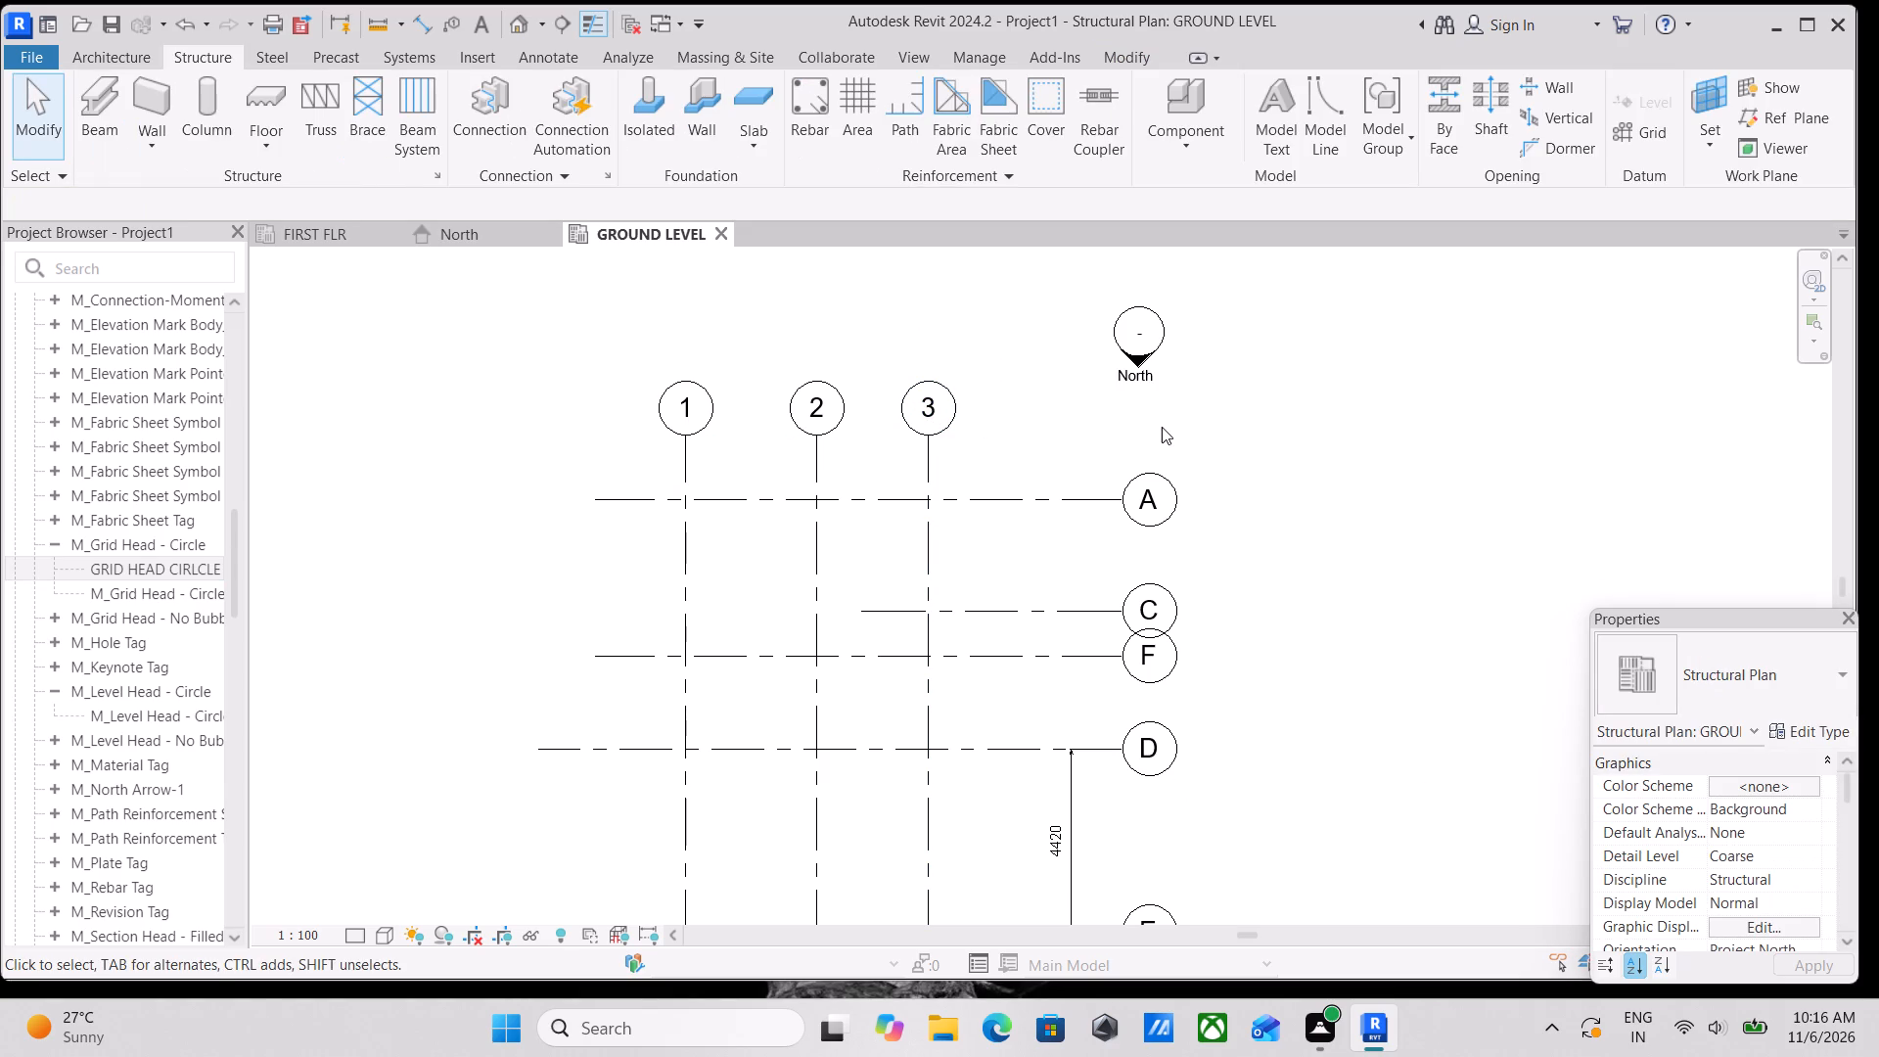
left_click(944, 422)
scroll(944, 422, "up", 2)
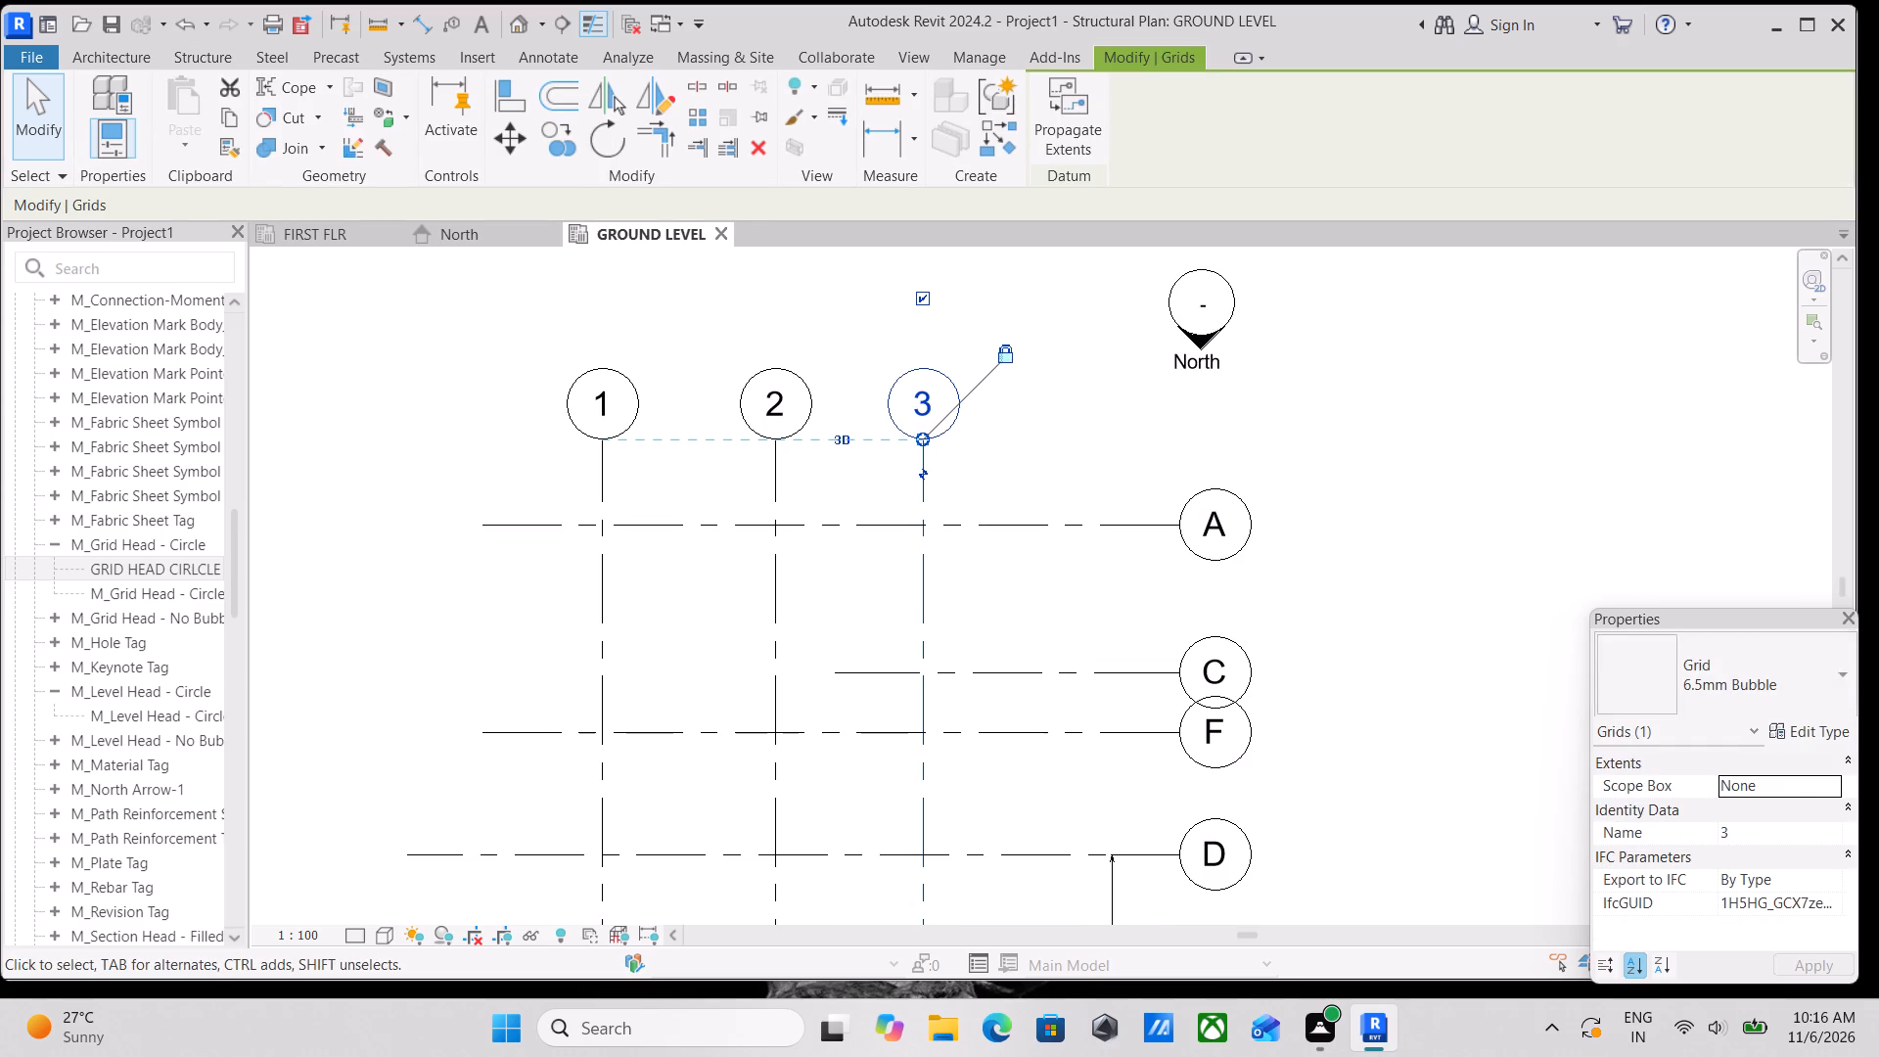
left_click(1777, 678)
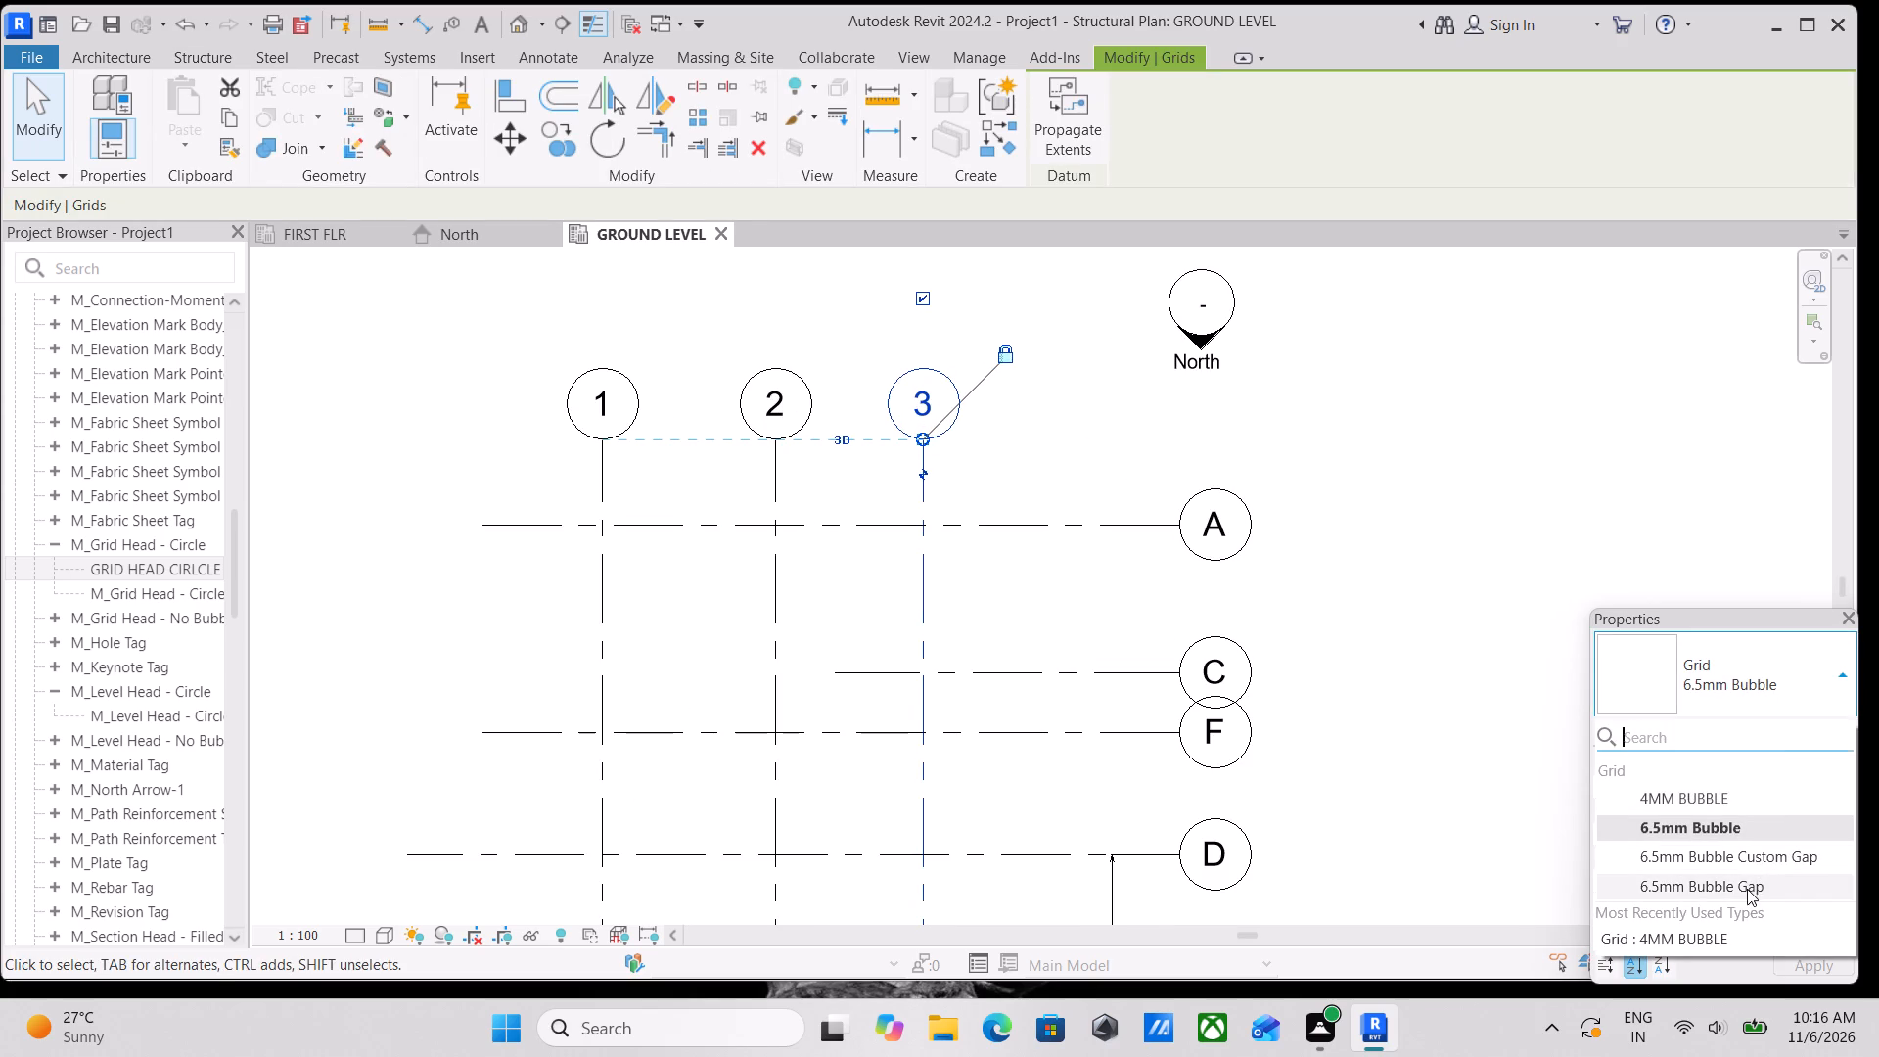
left_click(1684, 936)
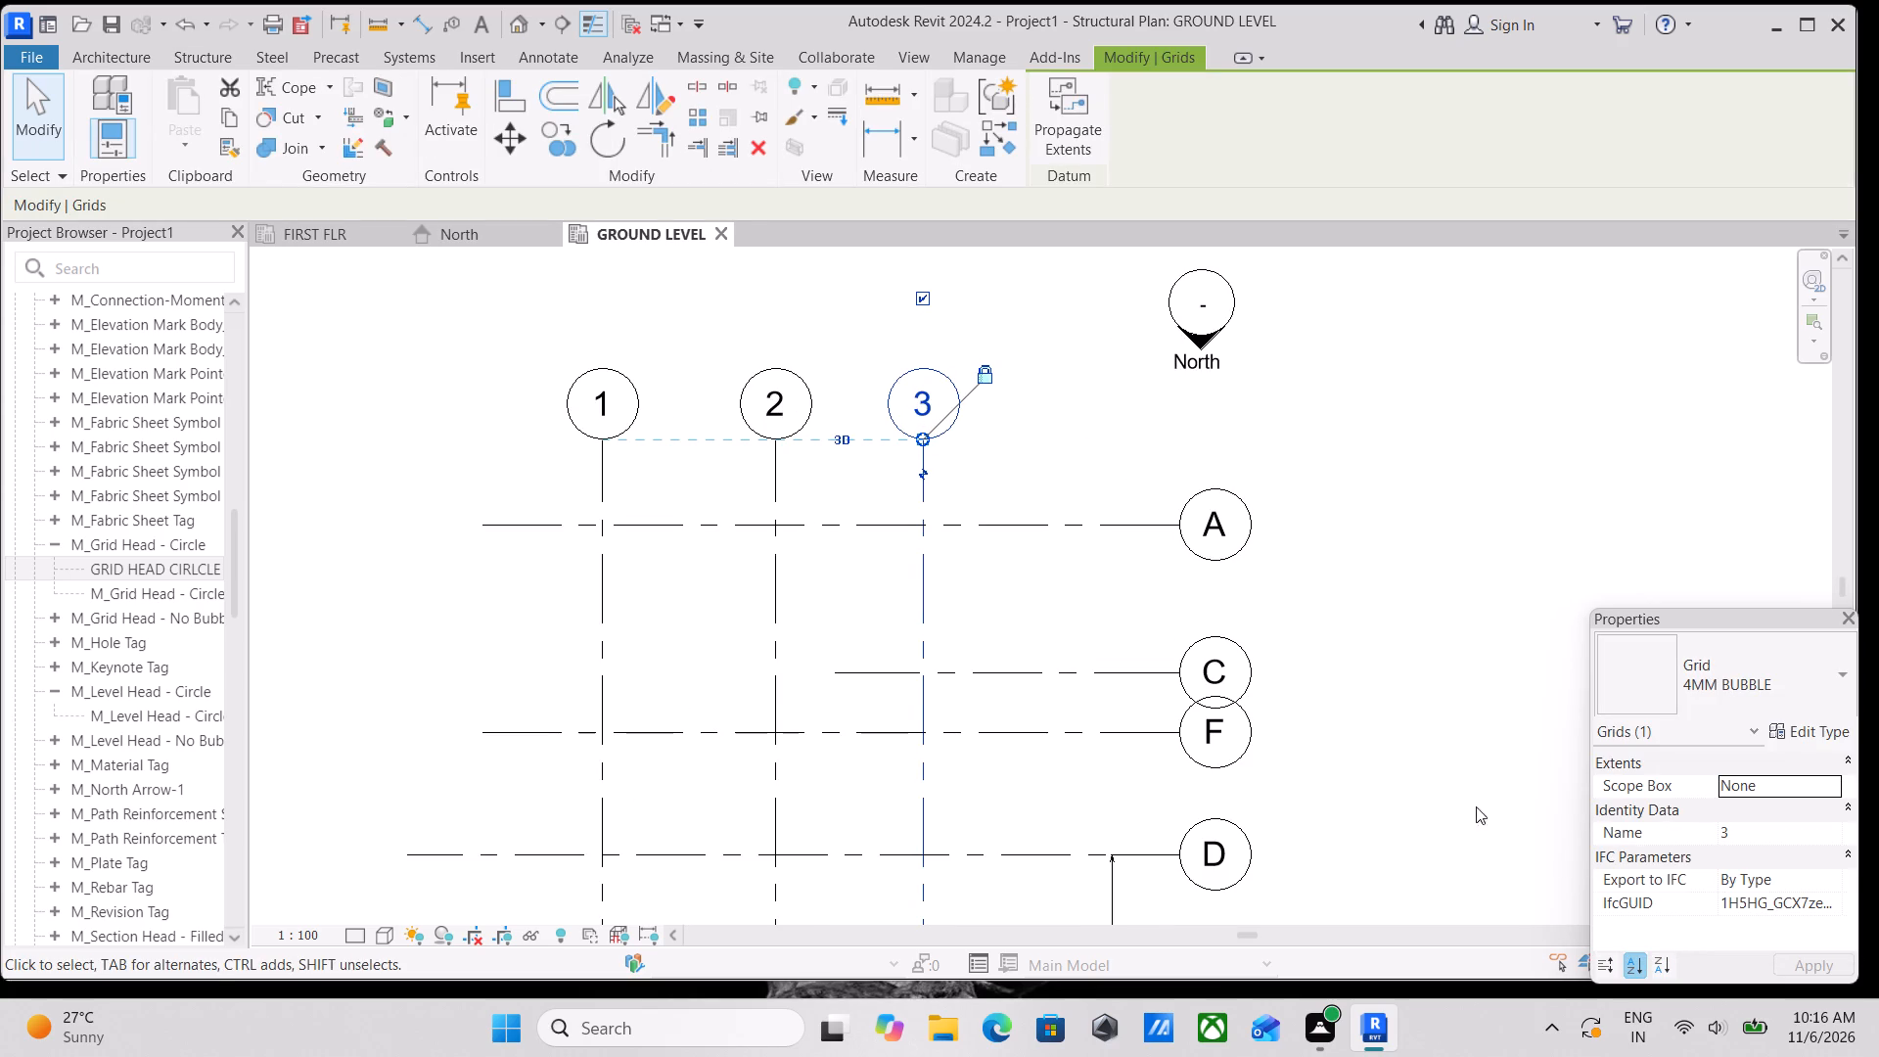
scroll(930, 466, "up", 5)
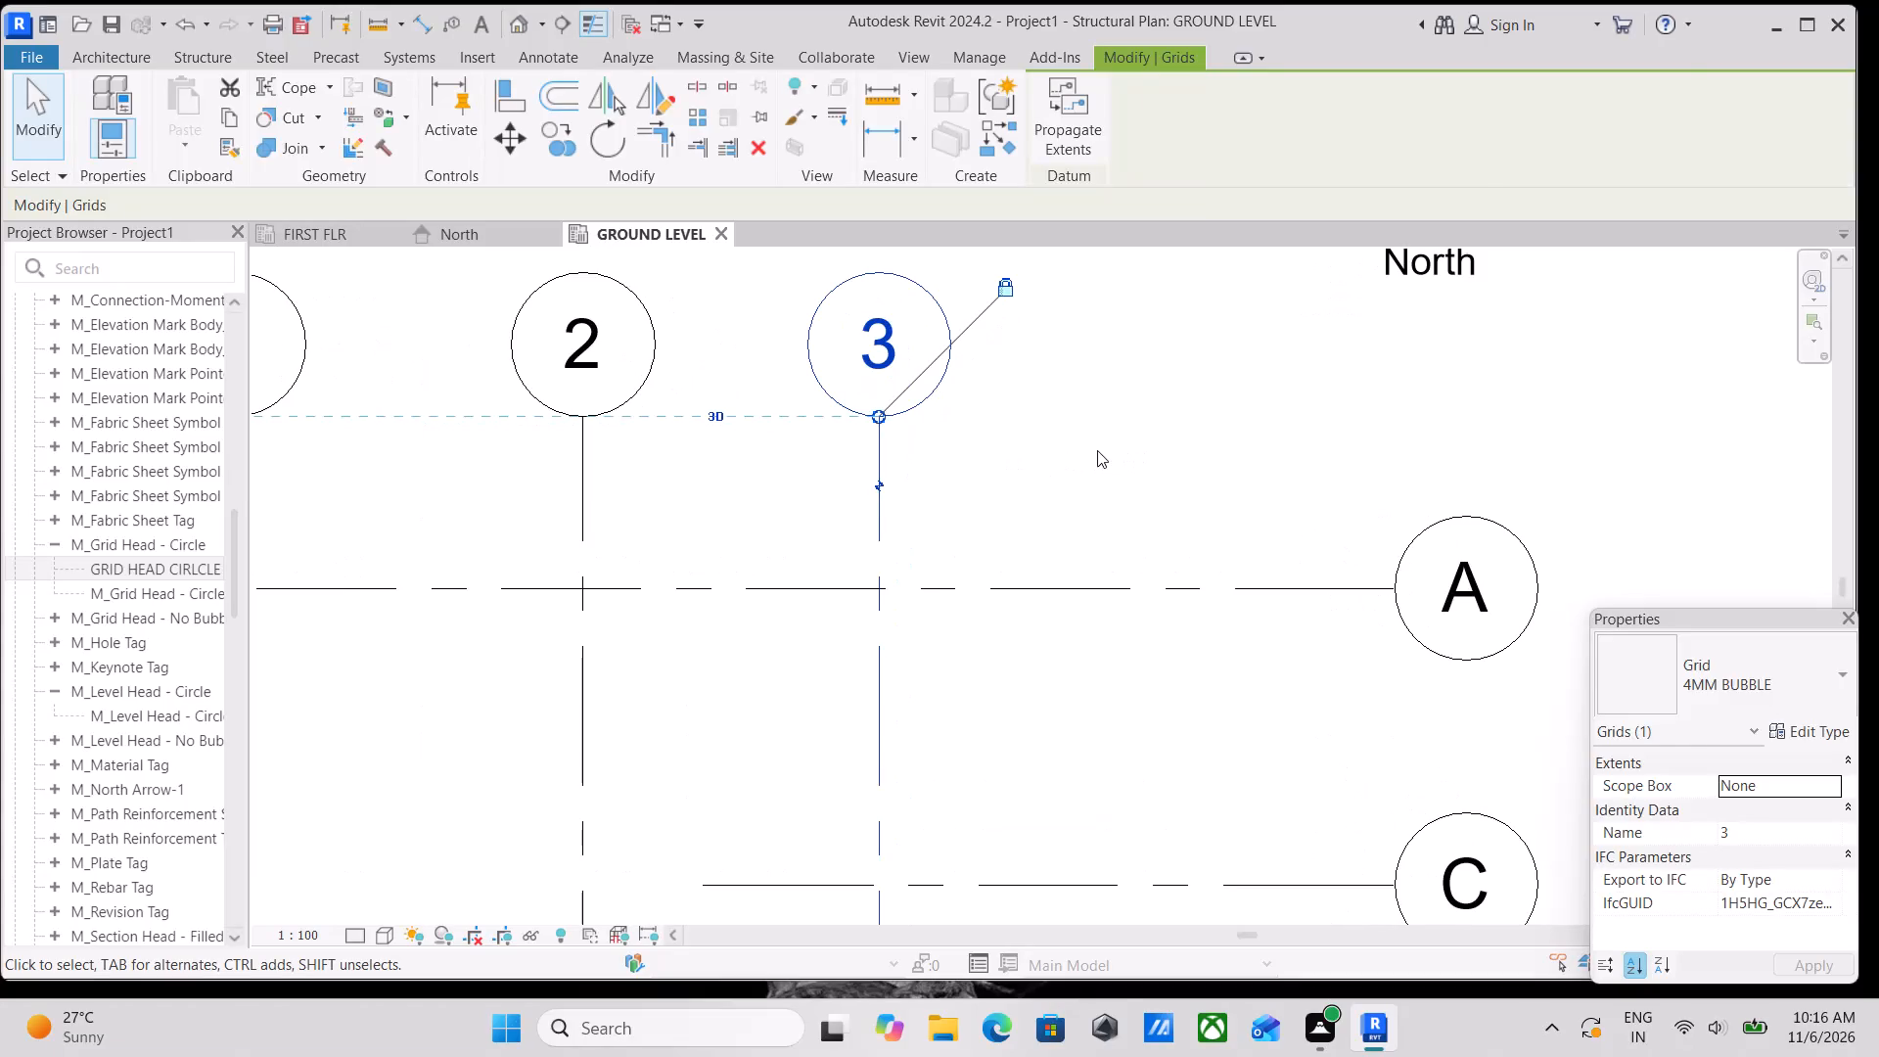
key("Escape")
scroll(1185, 464, "down", 3)
middle_click_drag(1101, 477, 1149, 475)
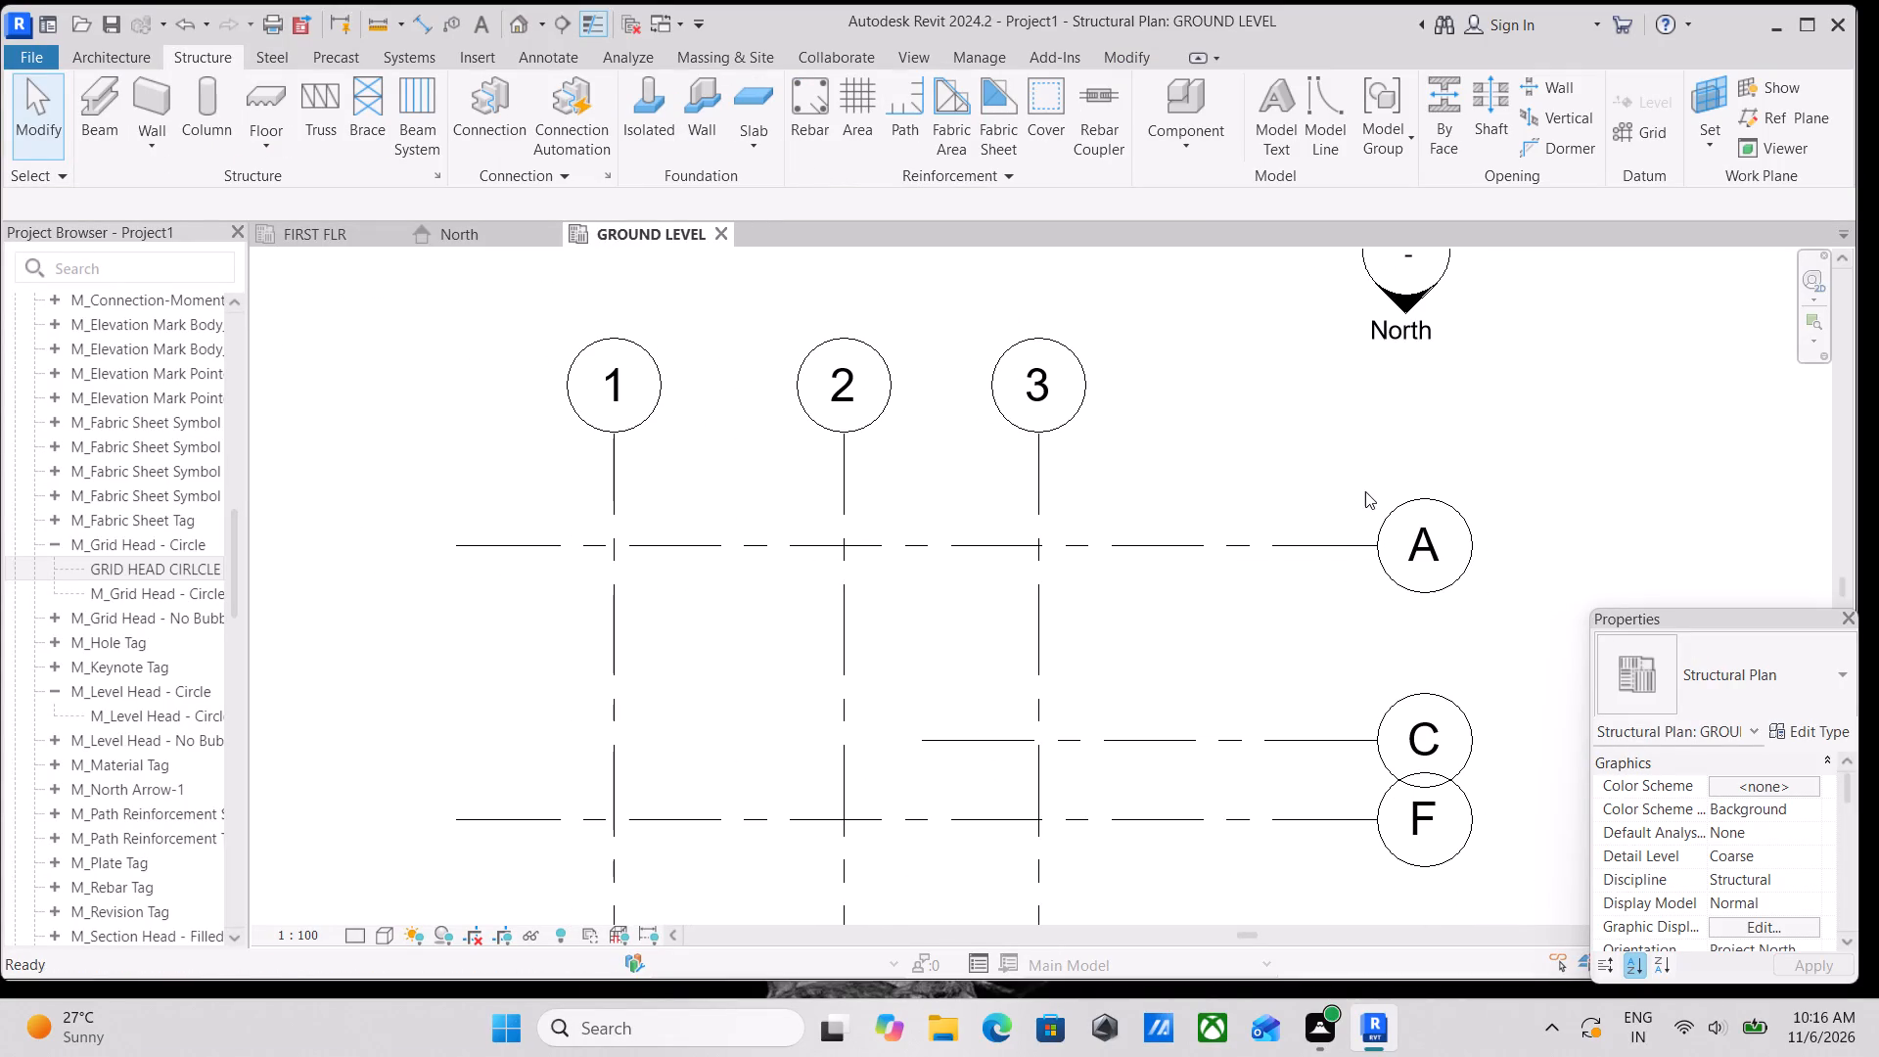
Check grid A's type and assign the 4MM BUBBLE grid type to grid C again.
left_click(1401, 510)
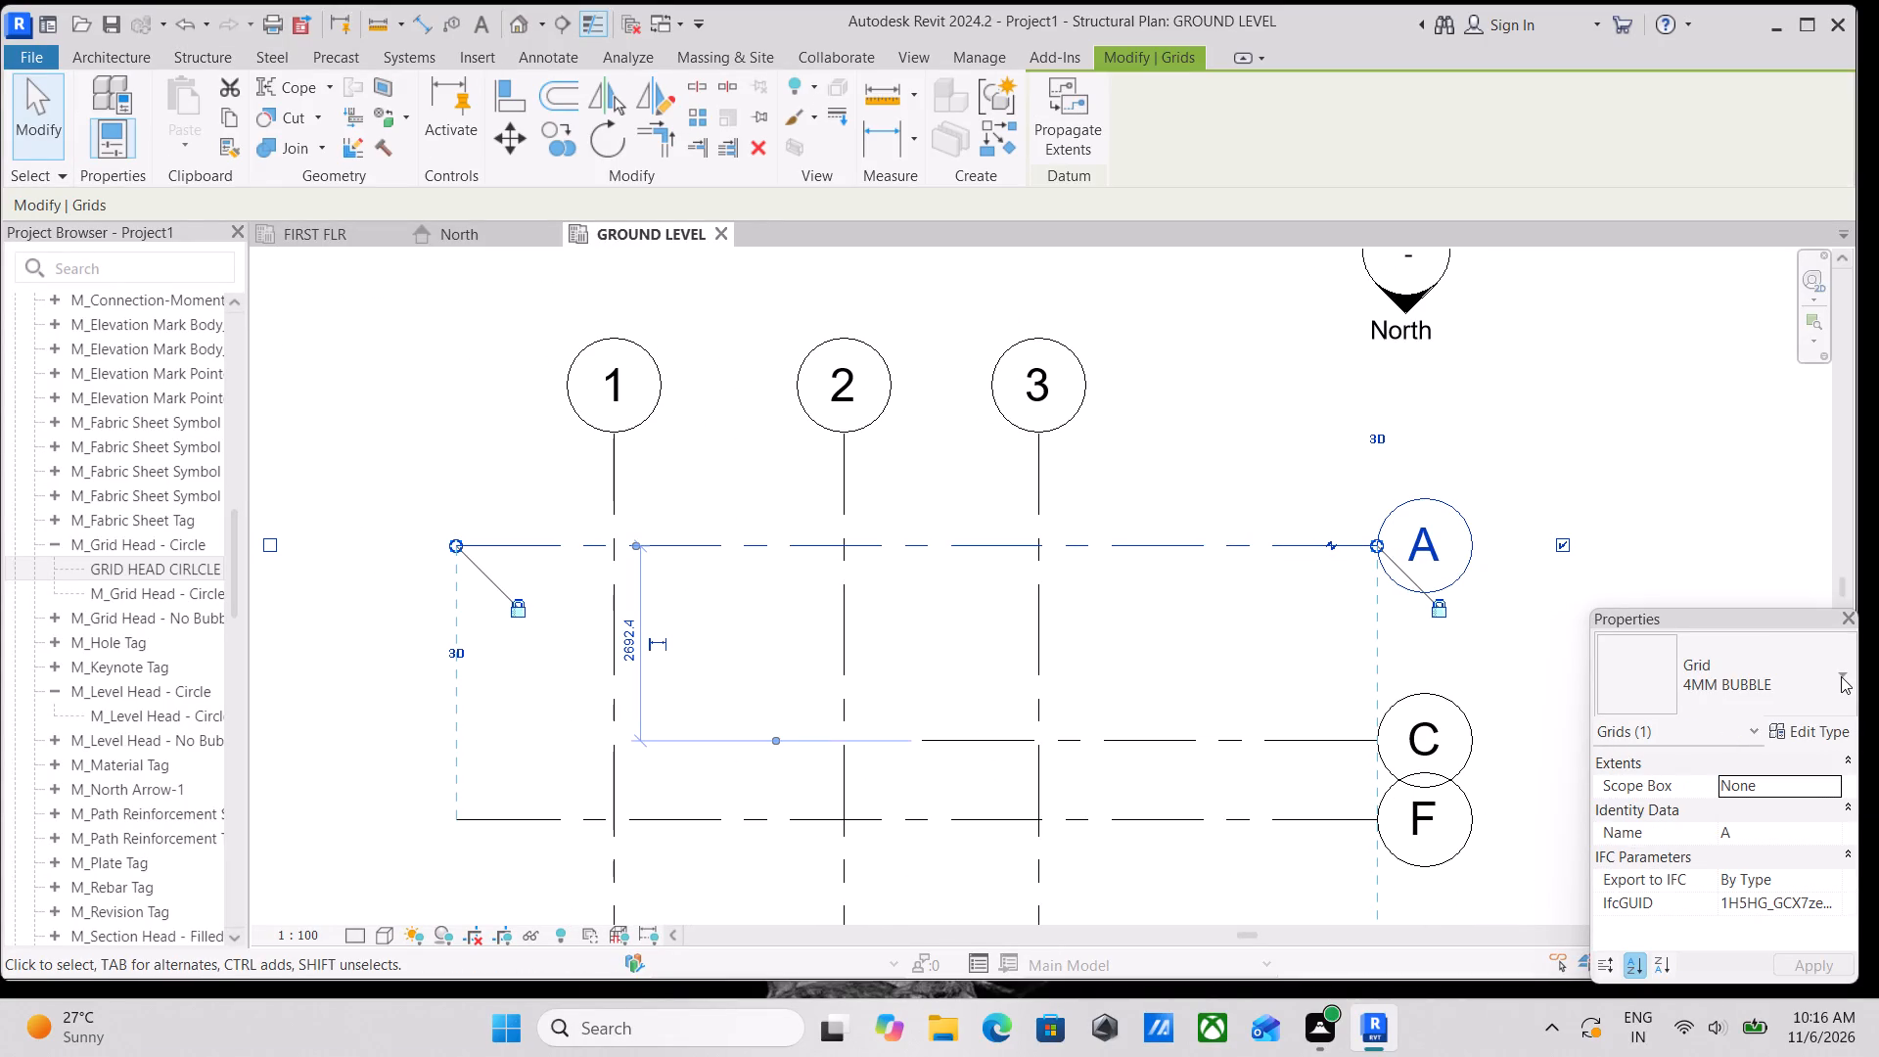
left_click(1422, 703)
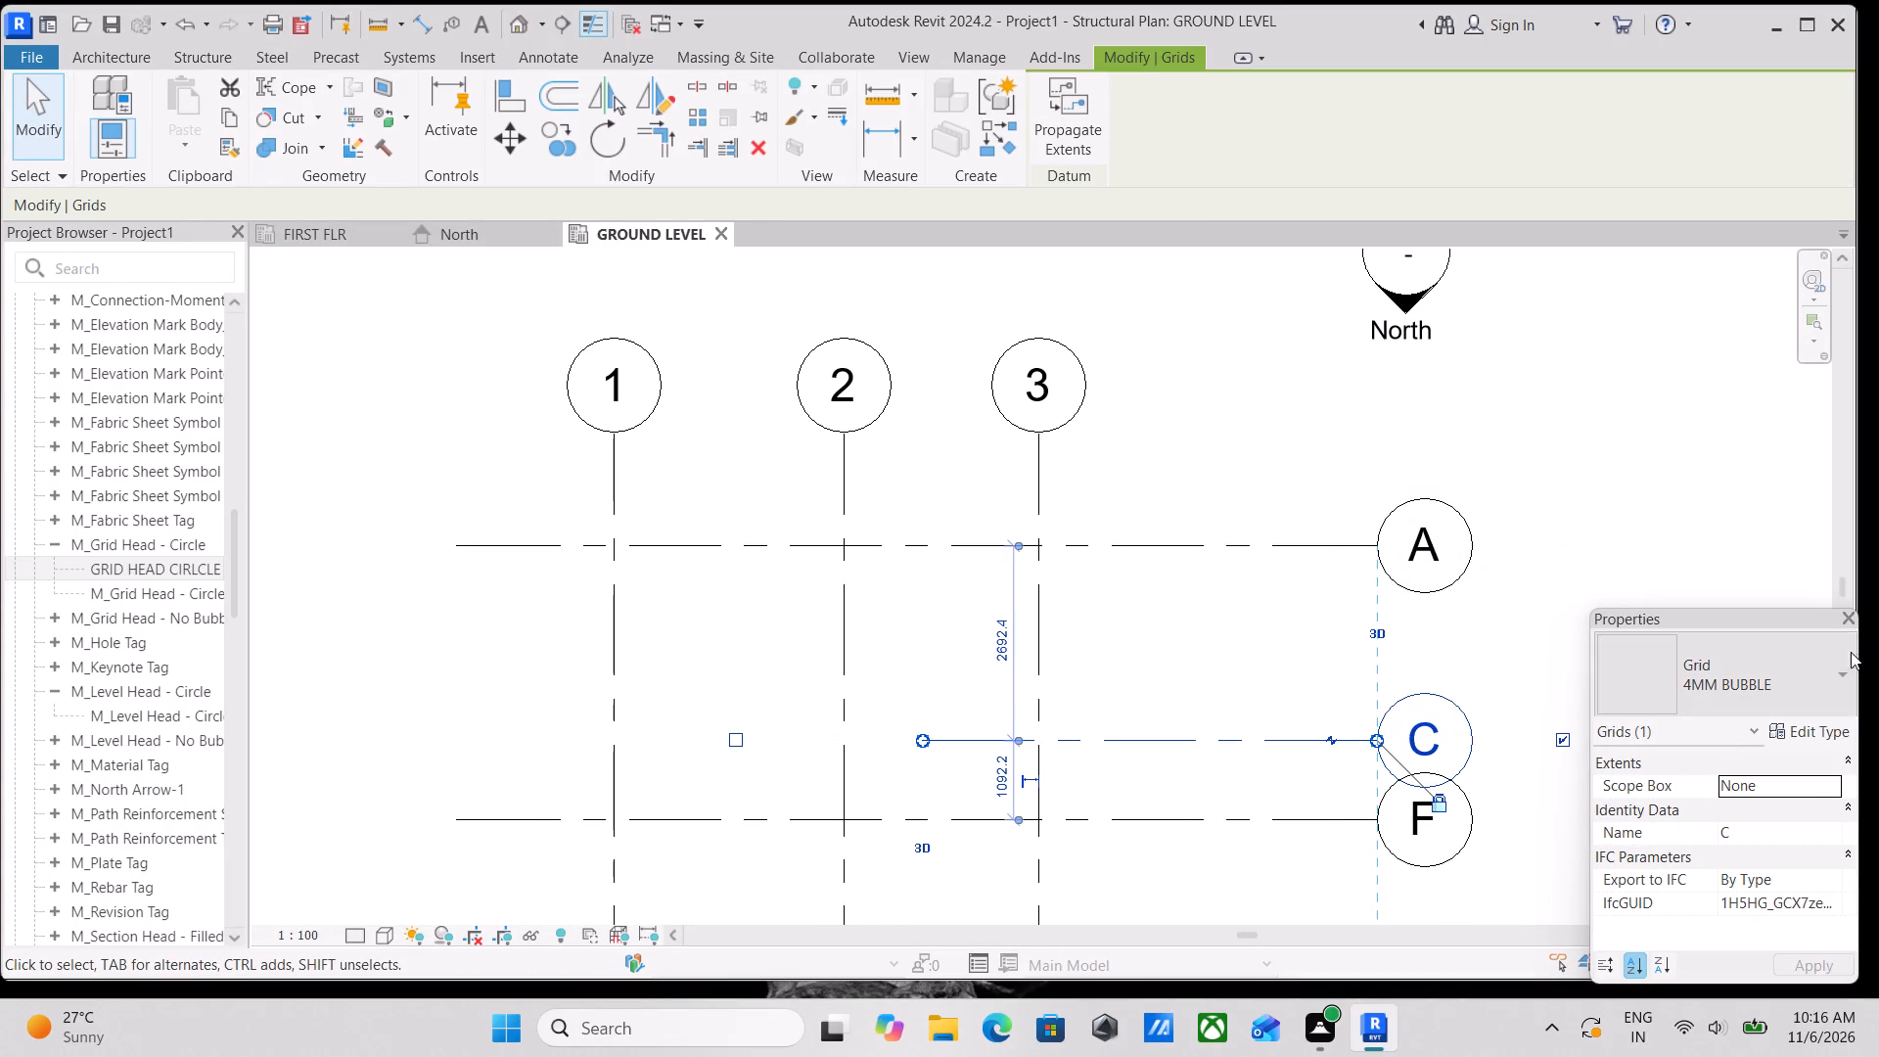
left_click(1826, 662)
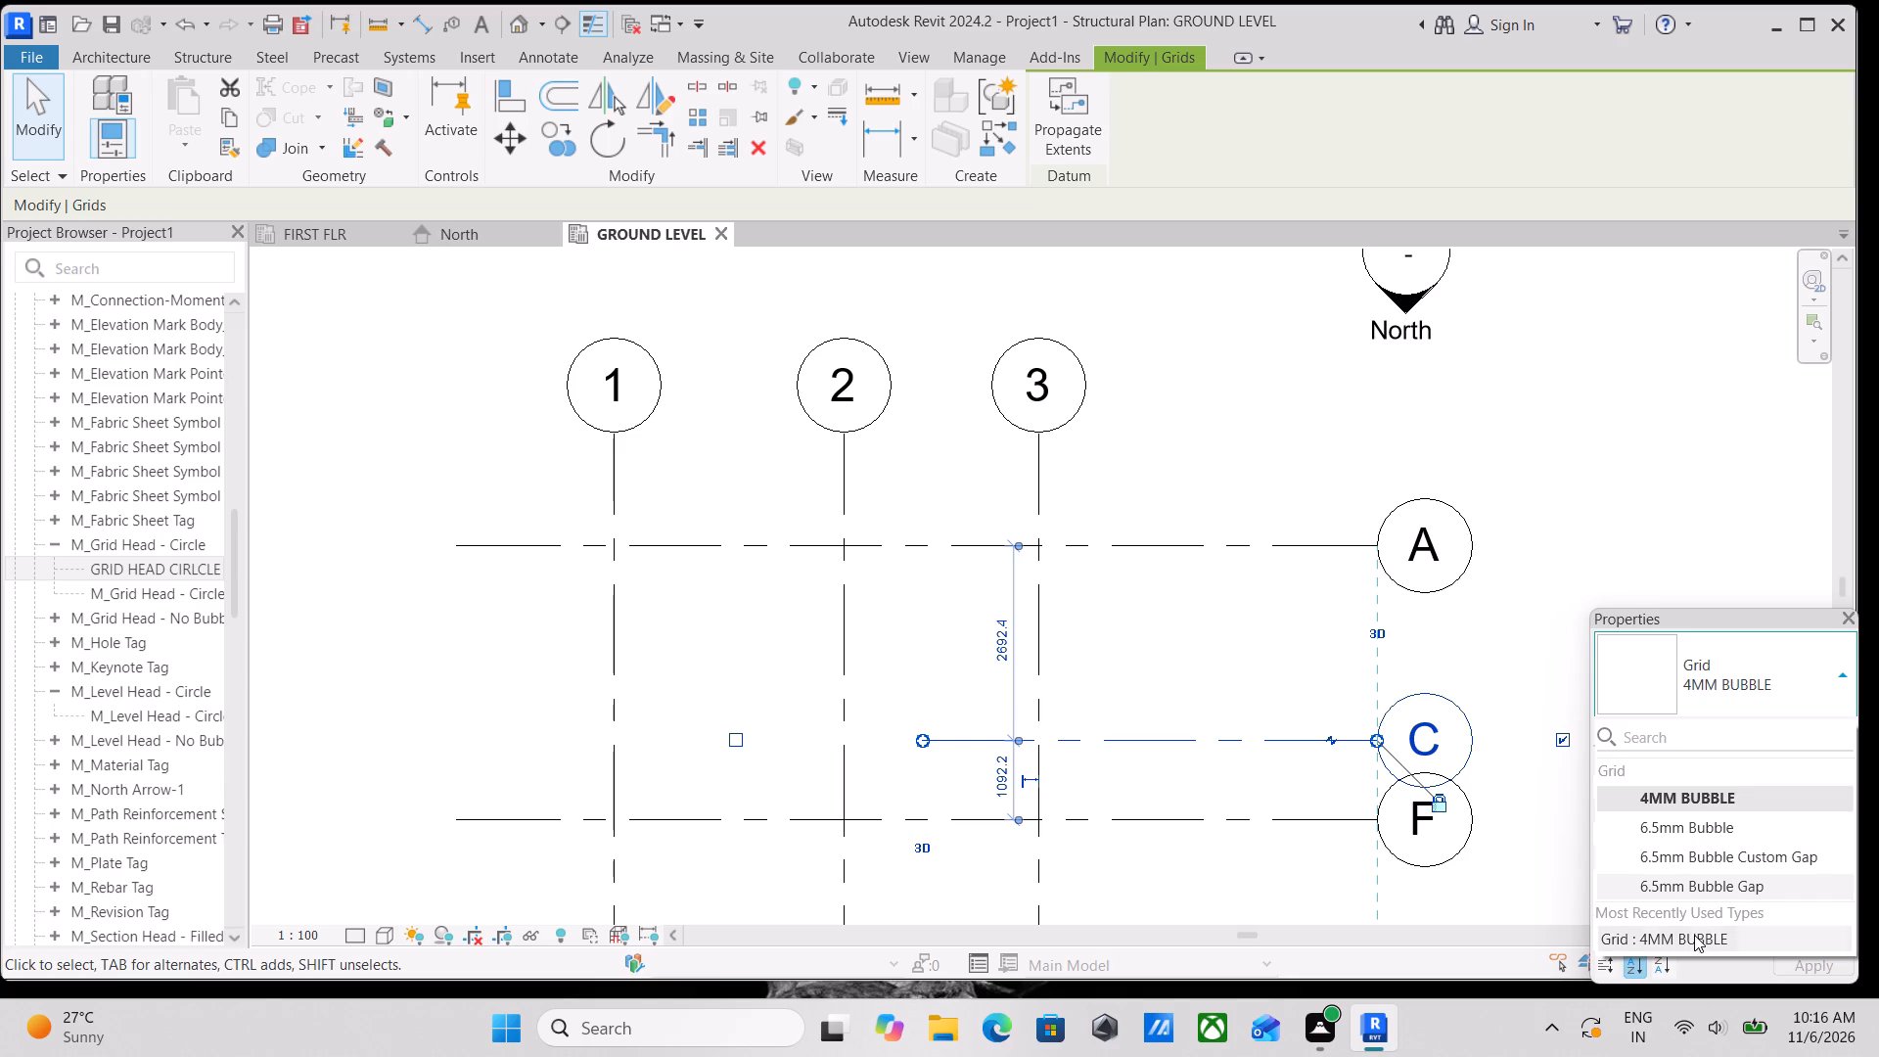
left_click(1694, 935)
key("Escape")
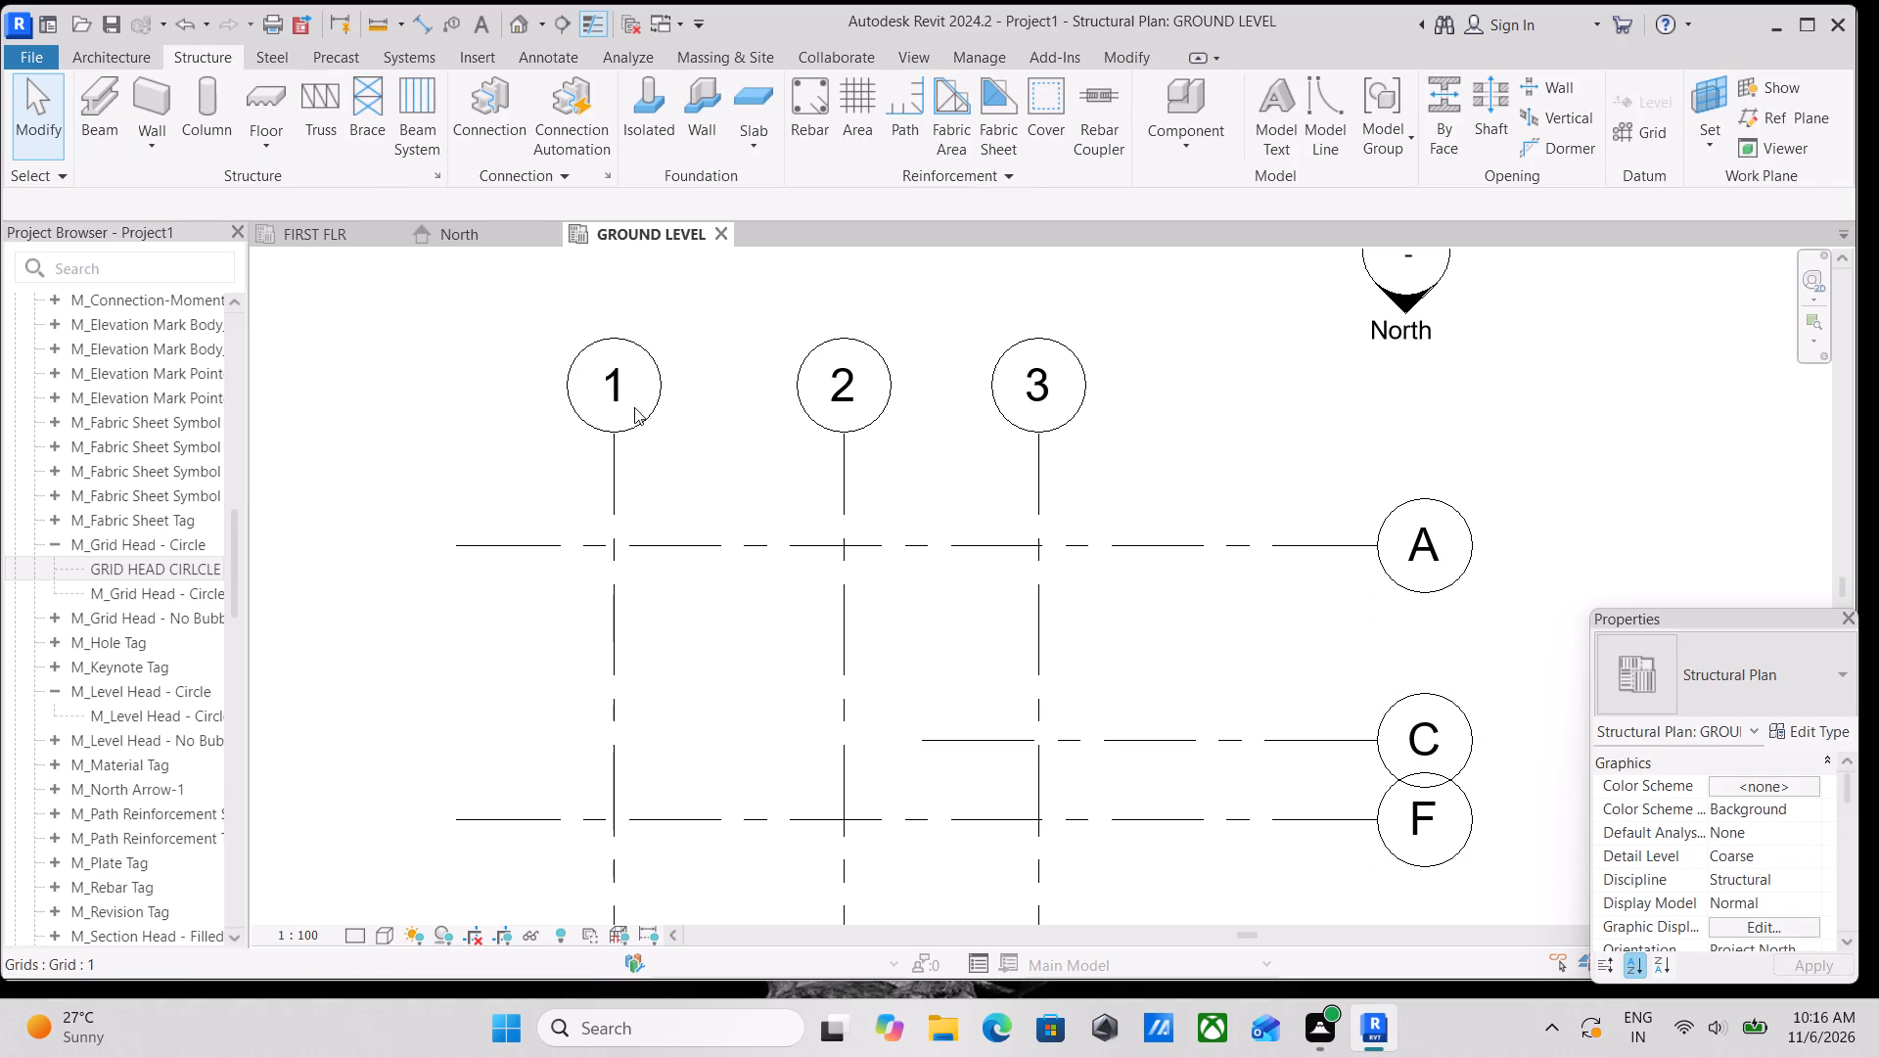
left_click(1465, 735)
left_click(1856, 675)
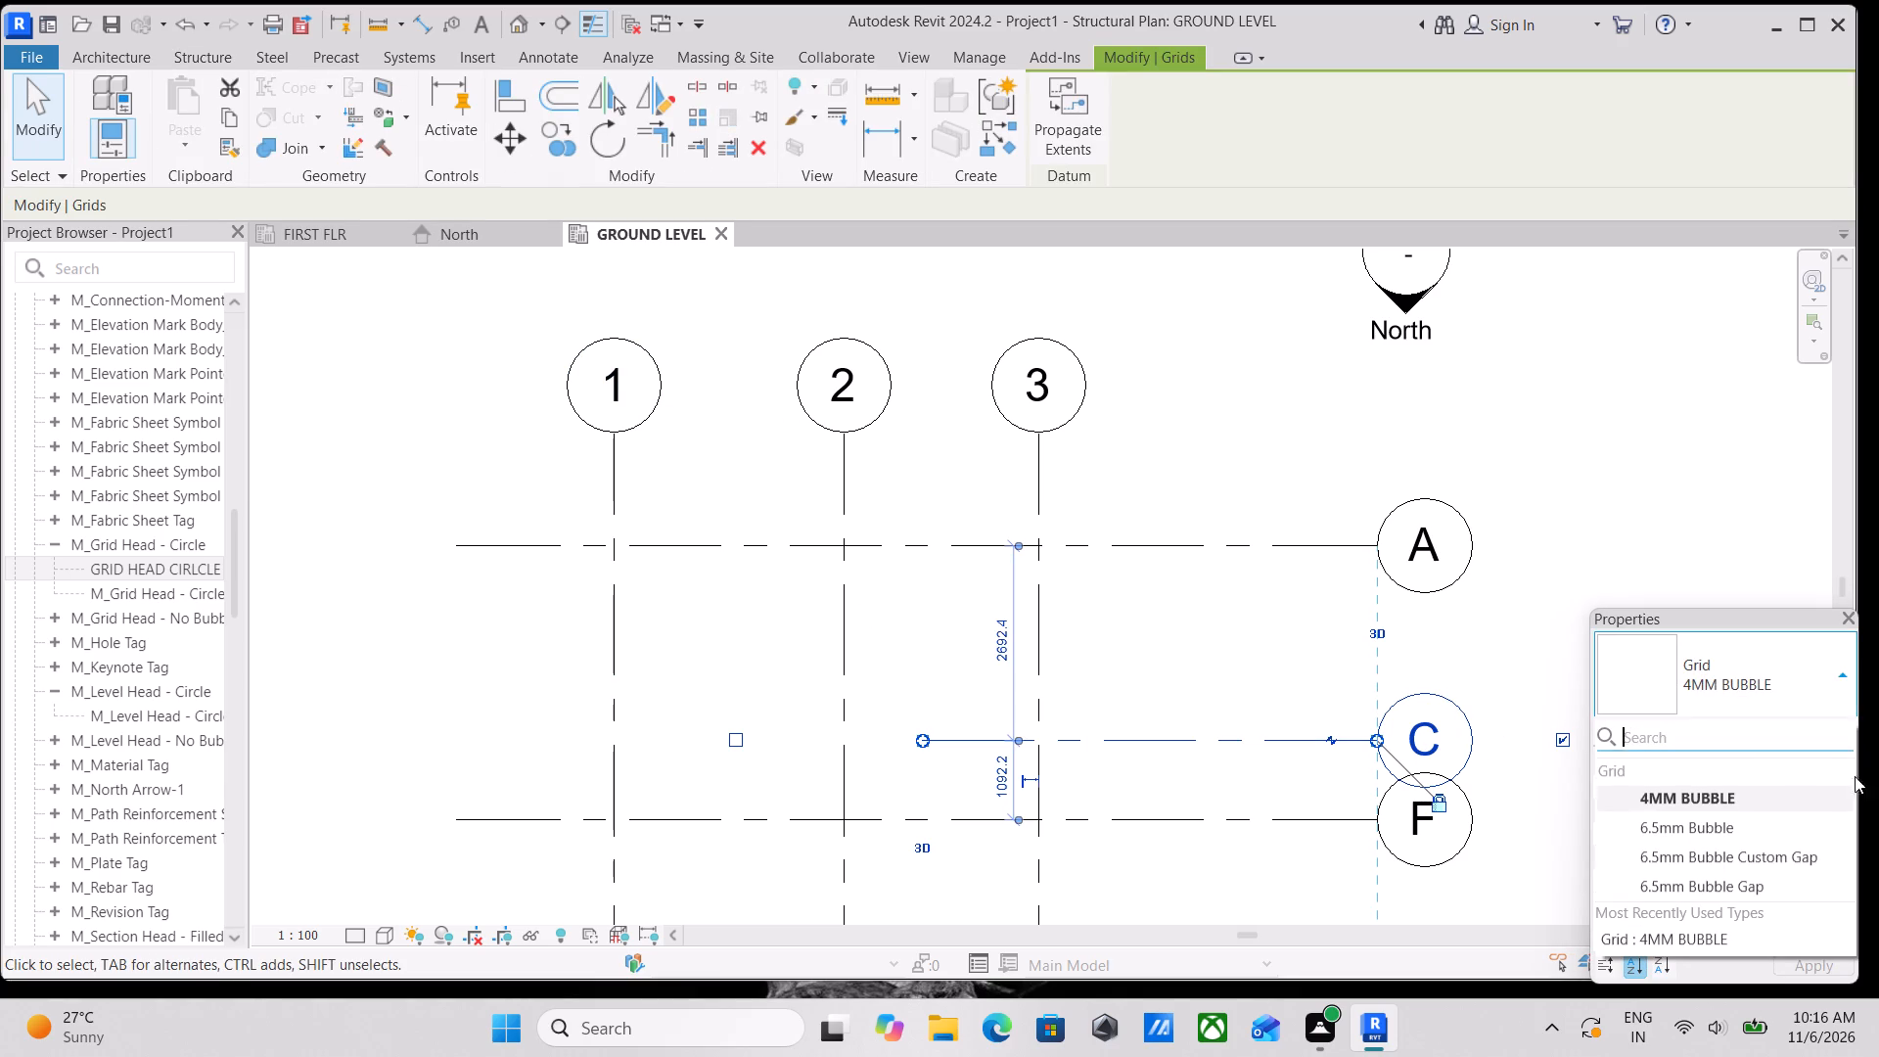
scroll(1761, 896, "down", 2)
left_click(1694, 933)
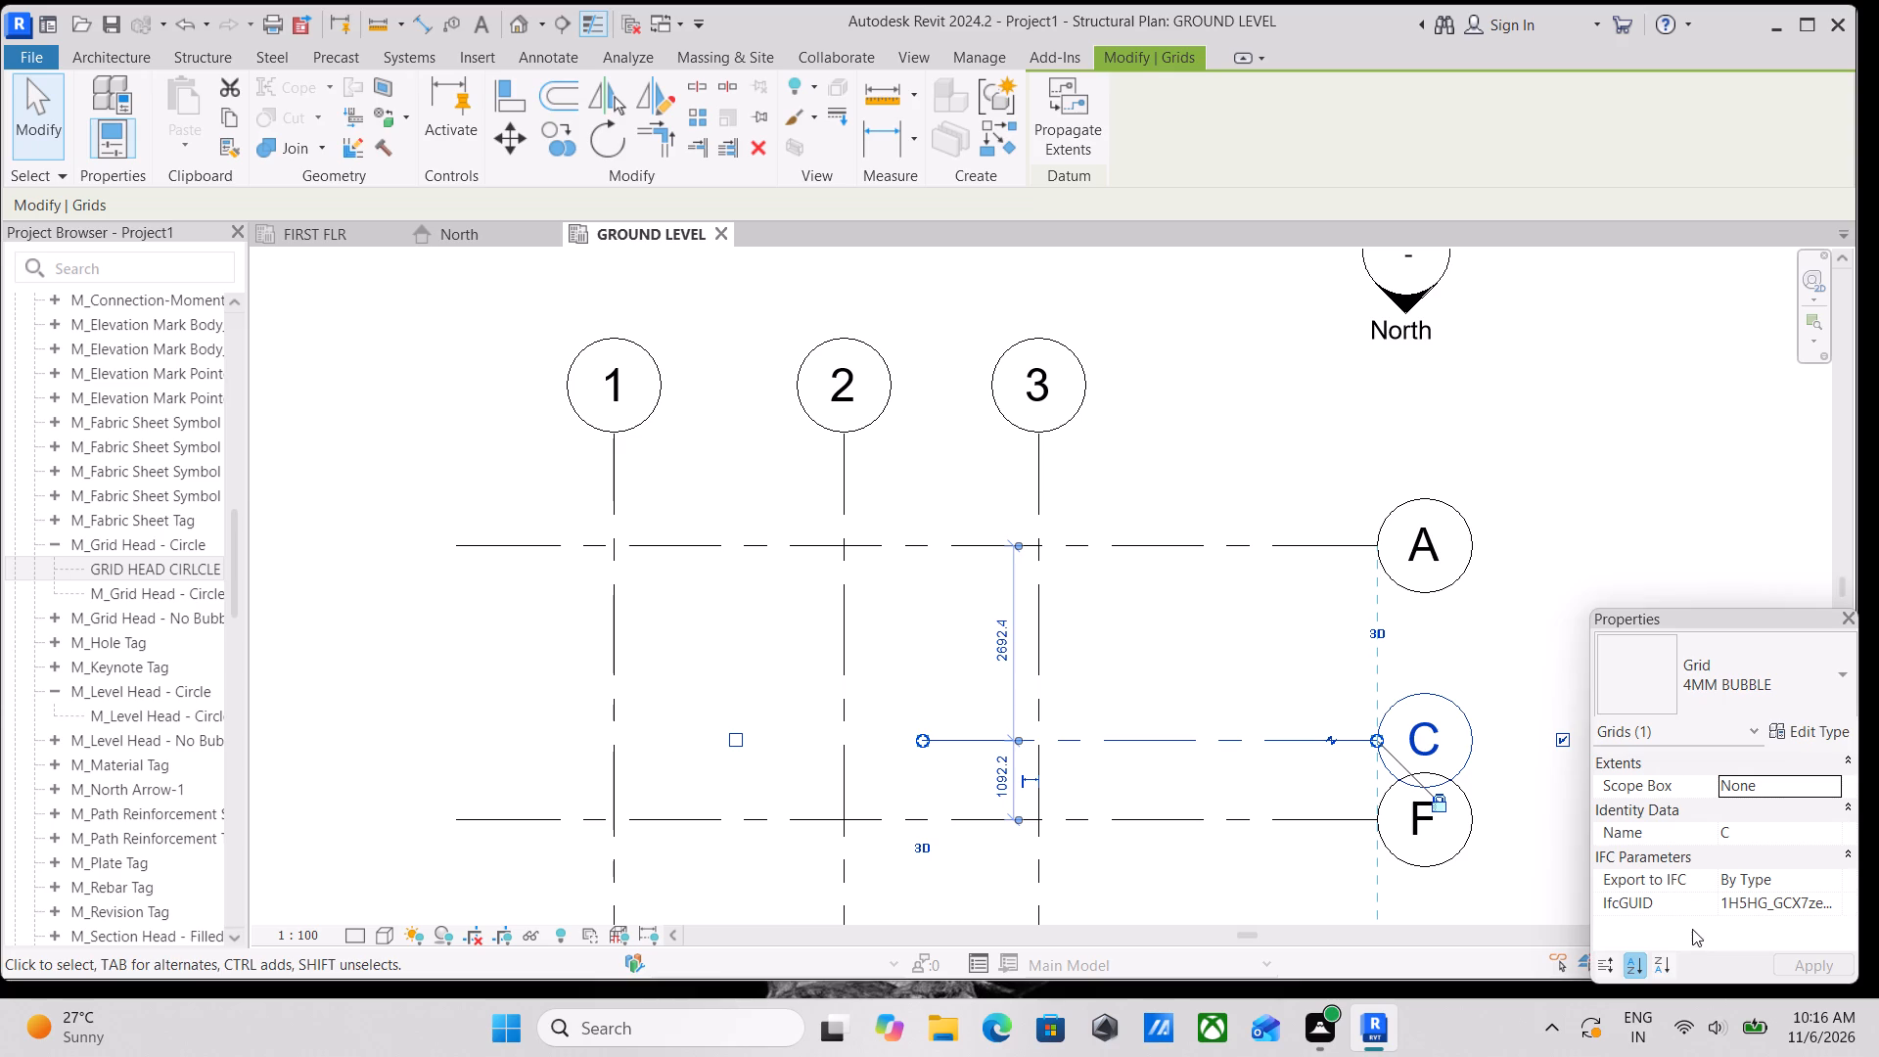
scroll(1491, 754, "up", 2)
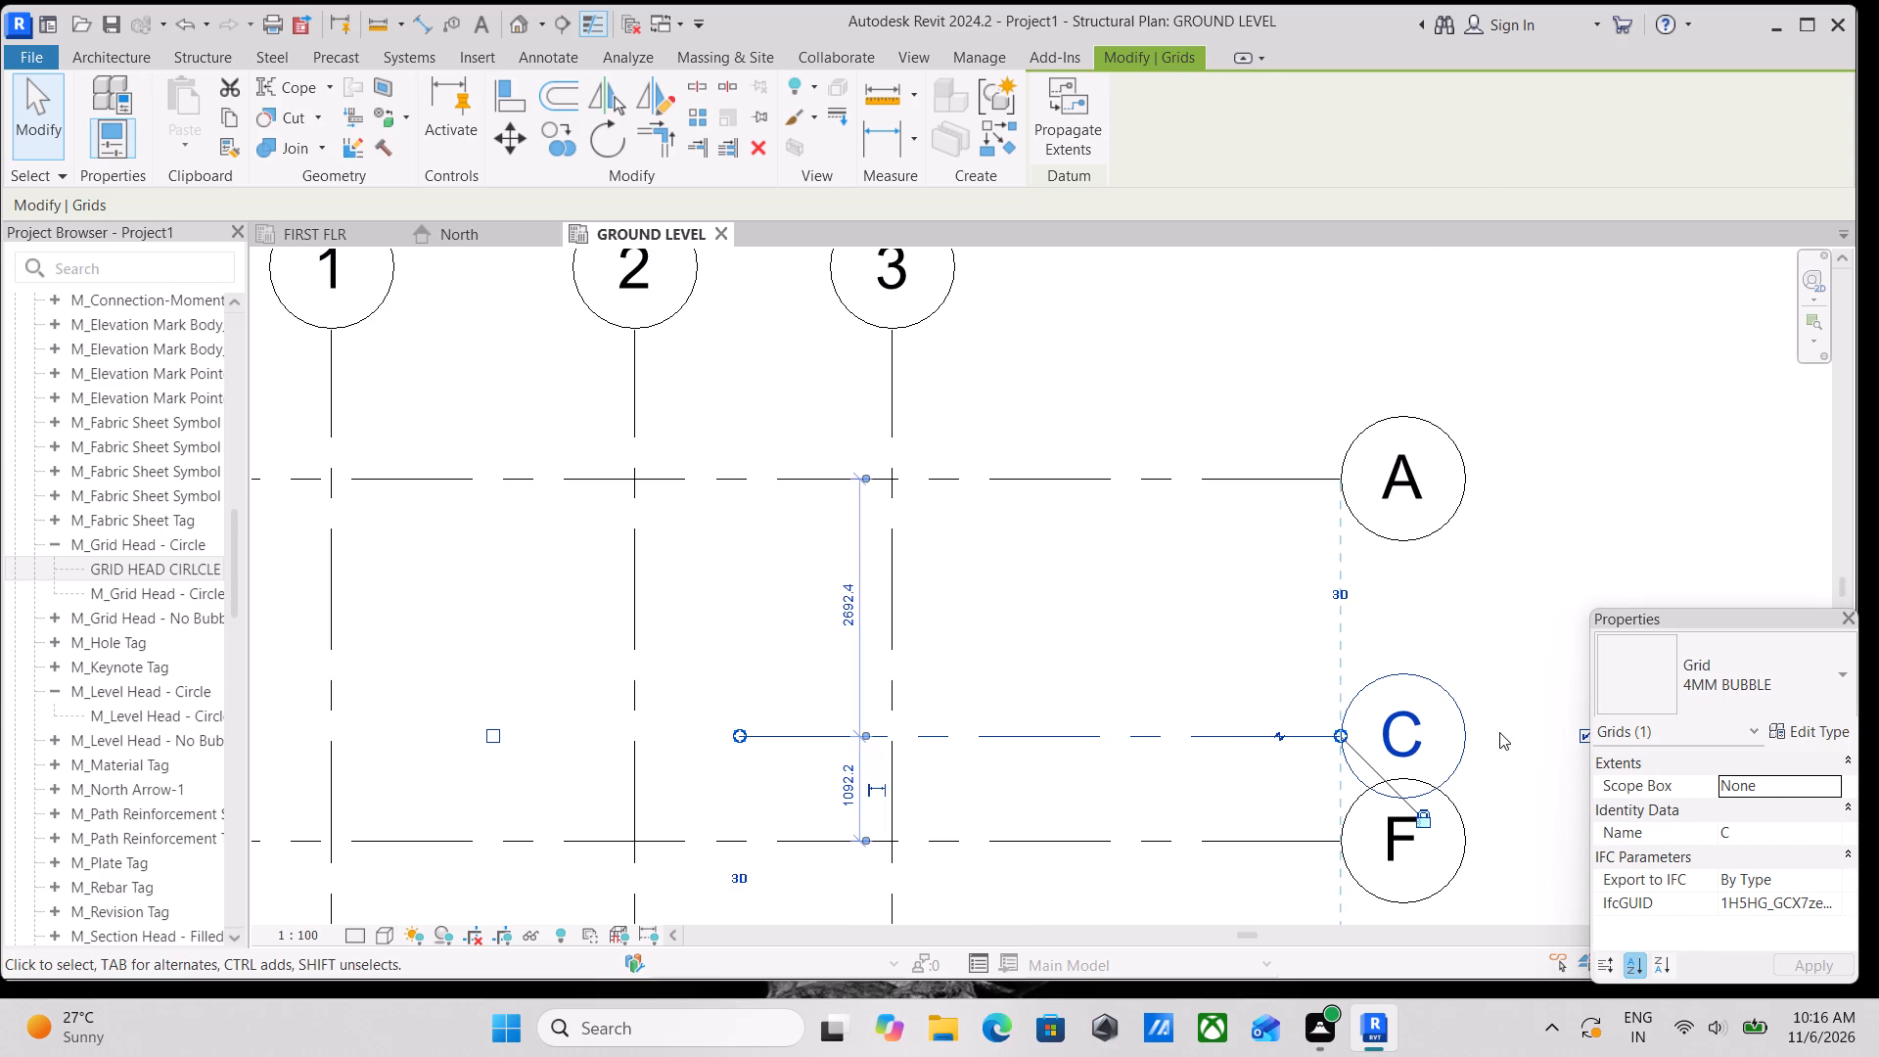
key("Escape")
Duplicate the GRID HEAD CIRLCLE 4MM type of the M_Grid Head - Circle family as GRID HEAD 2MM.
left_click(131, 568)
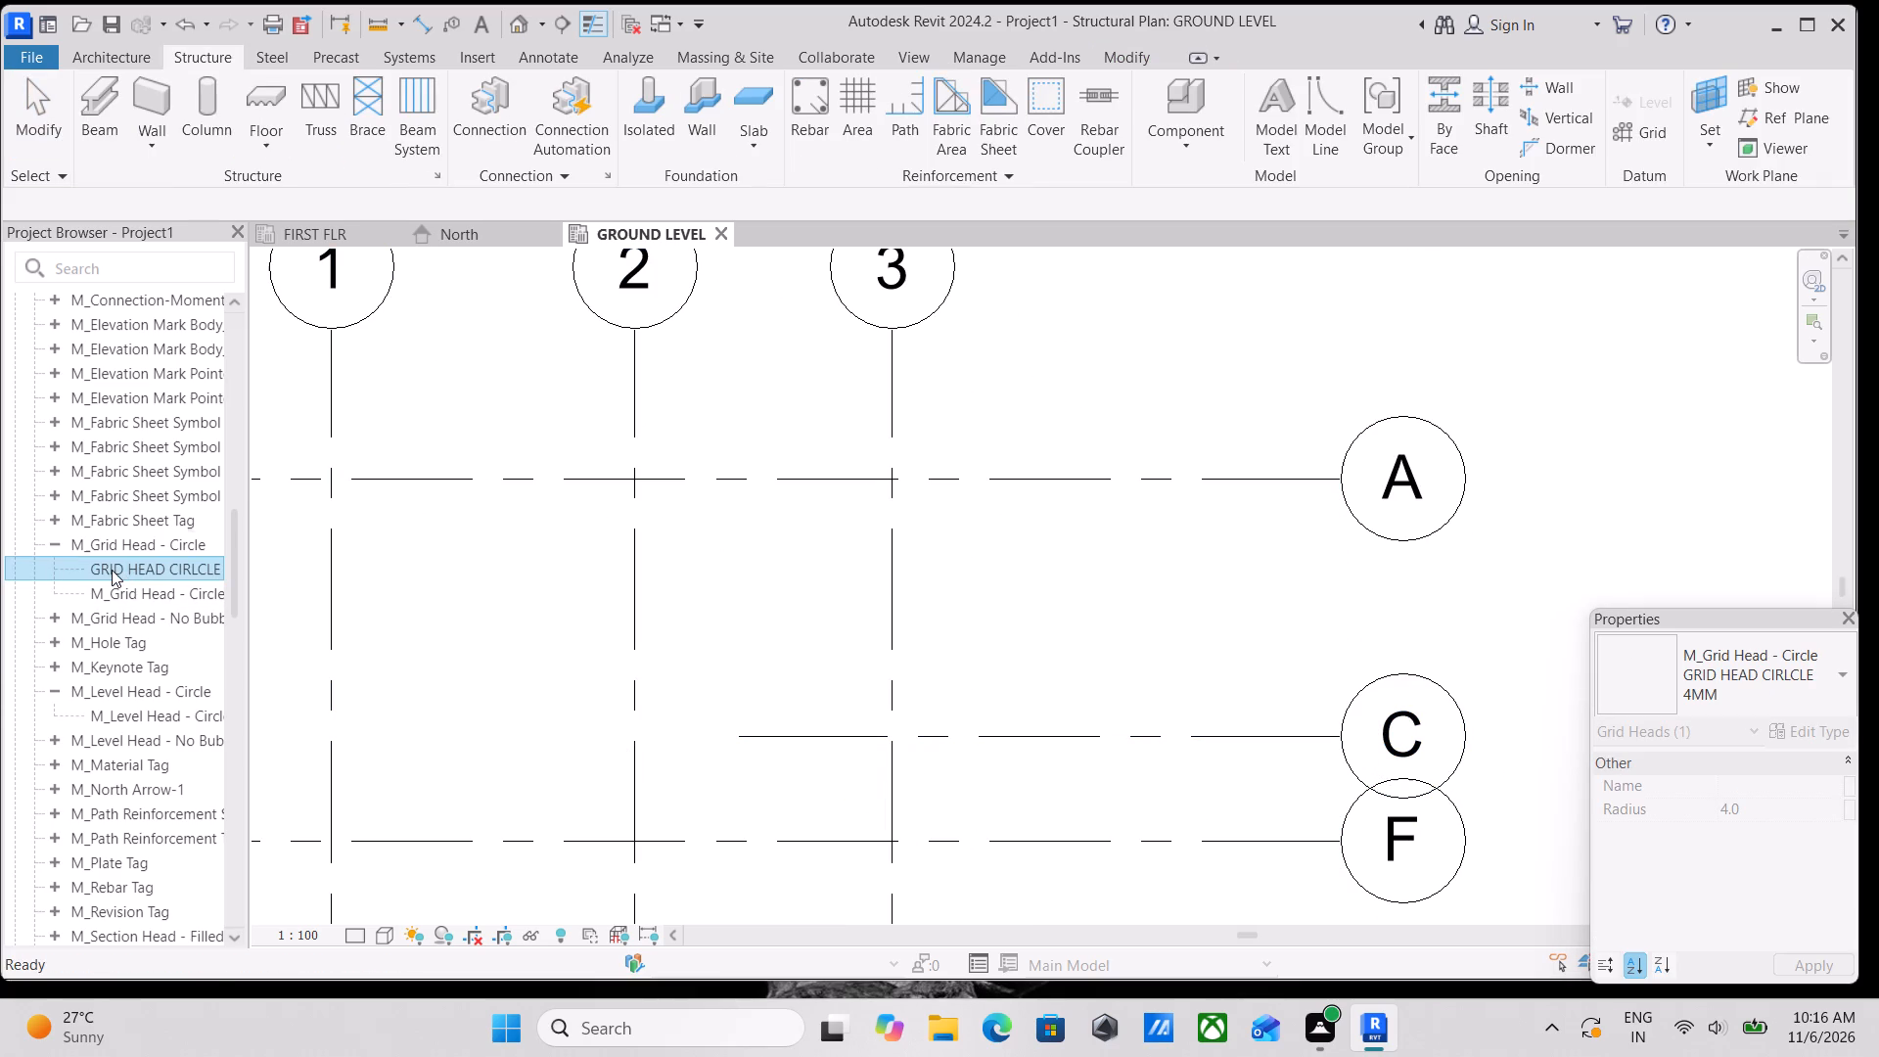
double_click(112, 570)
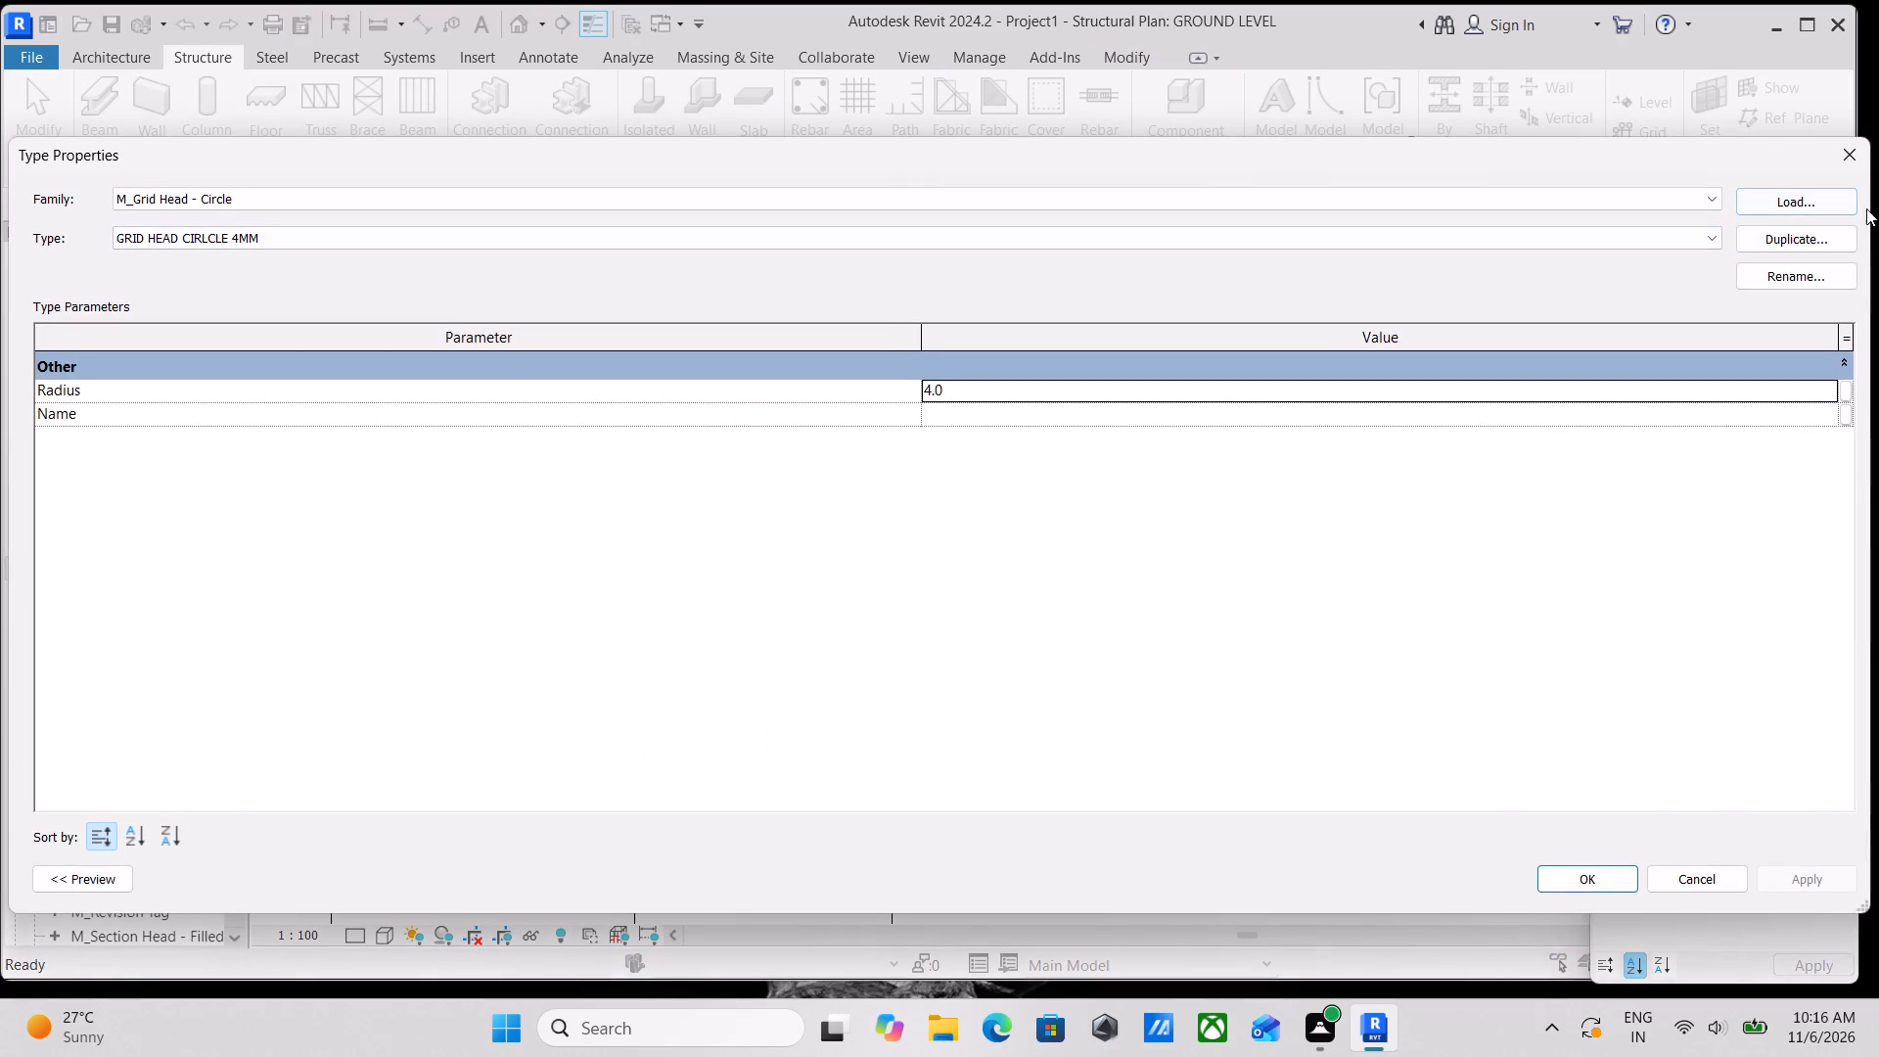
left_click(1802, 234)
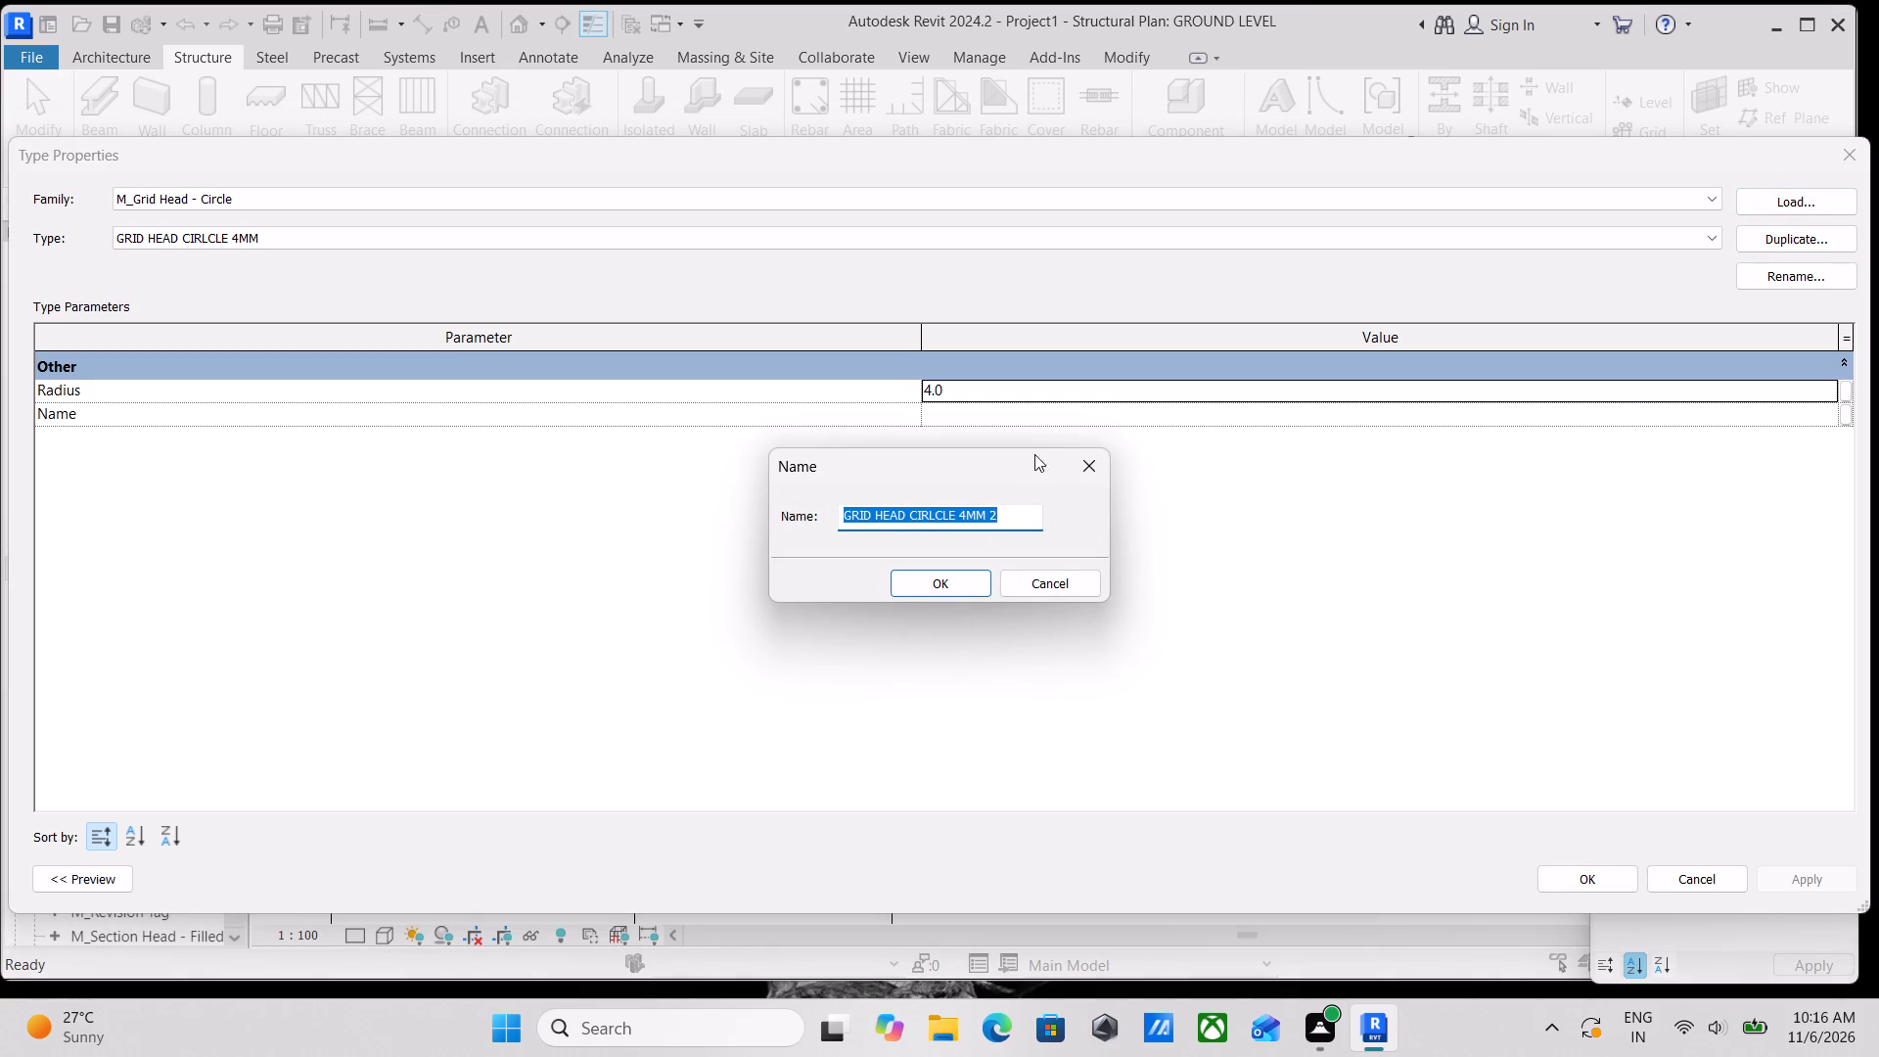
type("GRID HEAD")
key("space")
type("MM")
key("space")
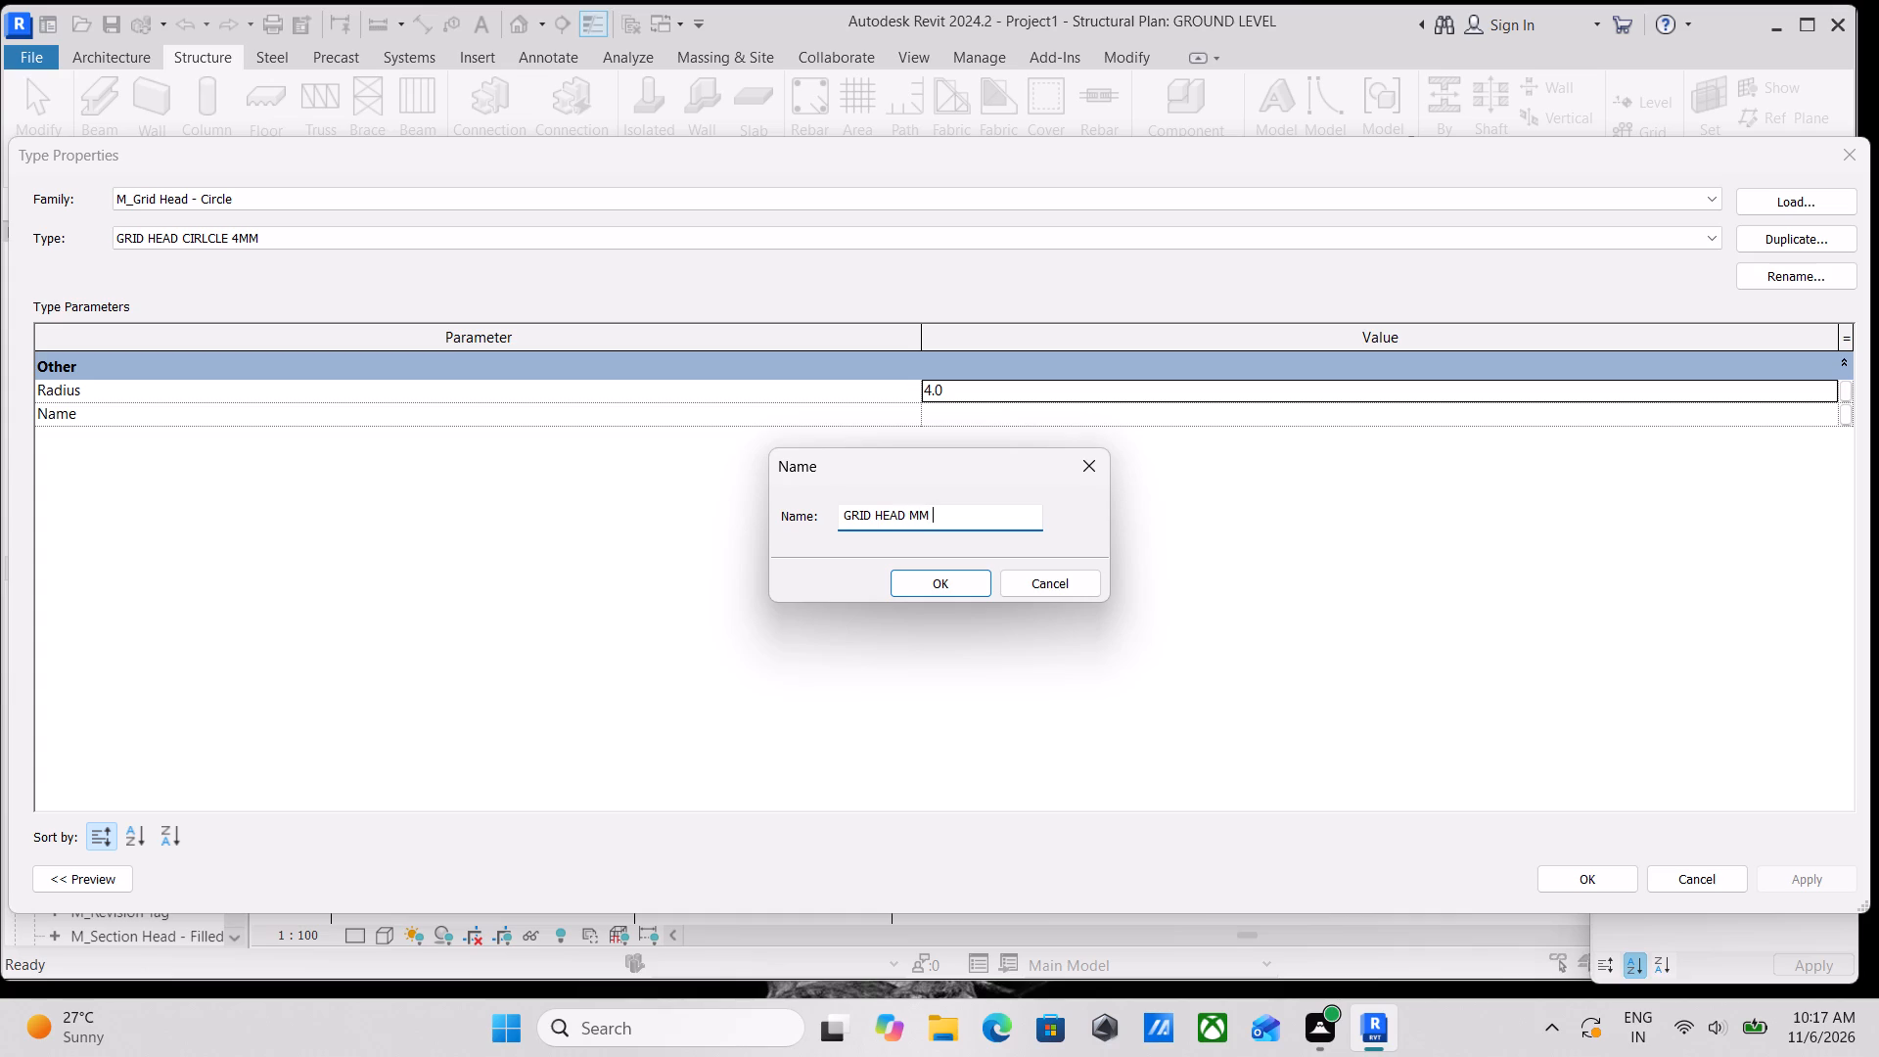
key("BackSpace")
key("BackSpace")
key("BackSpace")
key("2")
type("MM")
left_click(931, 574)
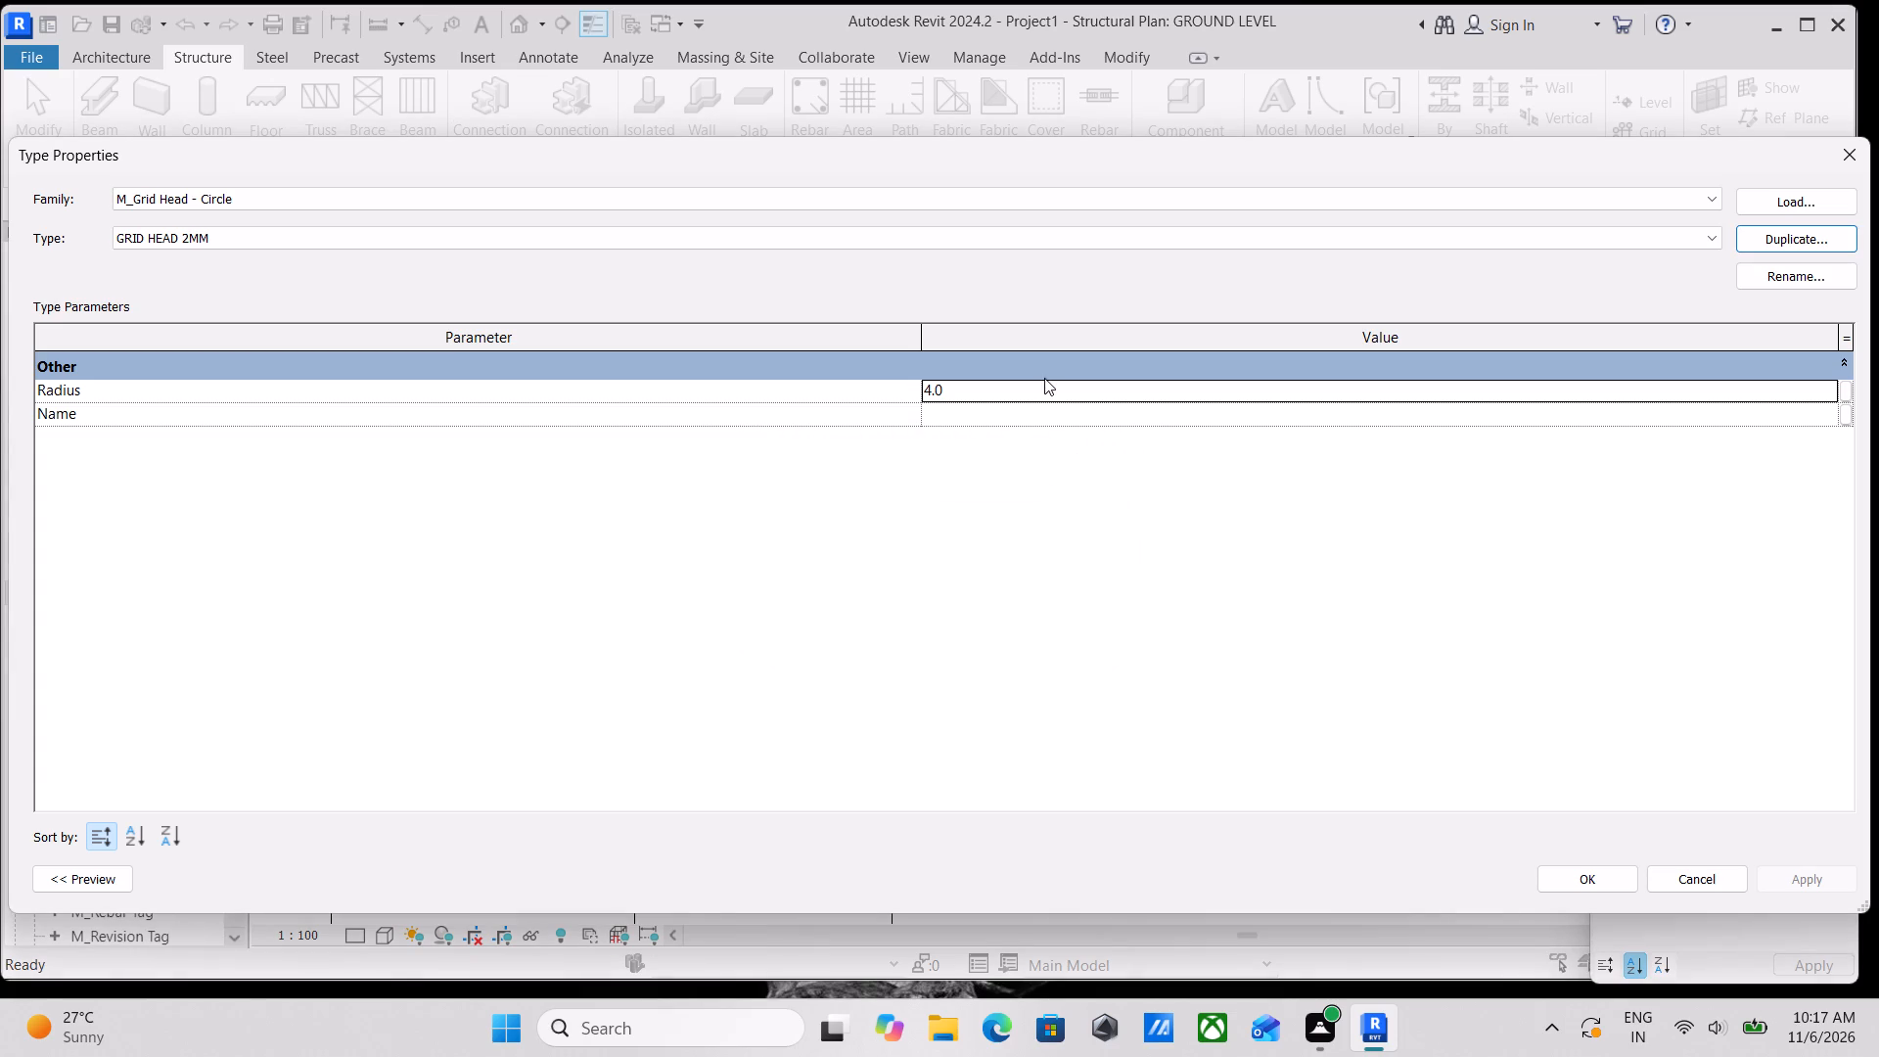
Set the Radius of GRID HEAD 2MM to 2 mm, apply it and close the type properties.
left_click(1044, 378)
left_click(1042, 387)
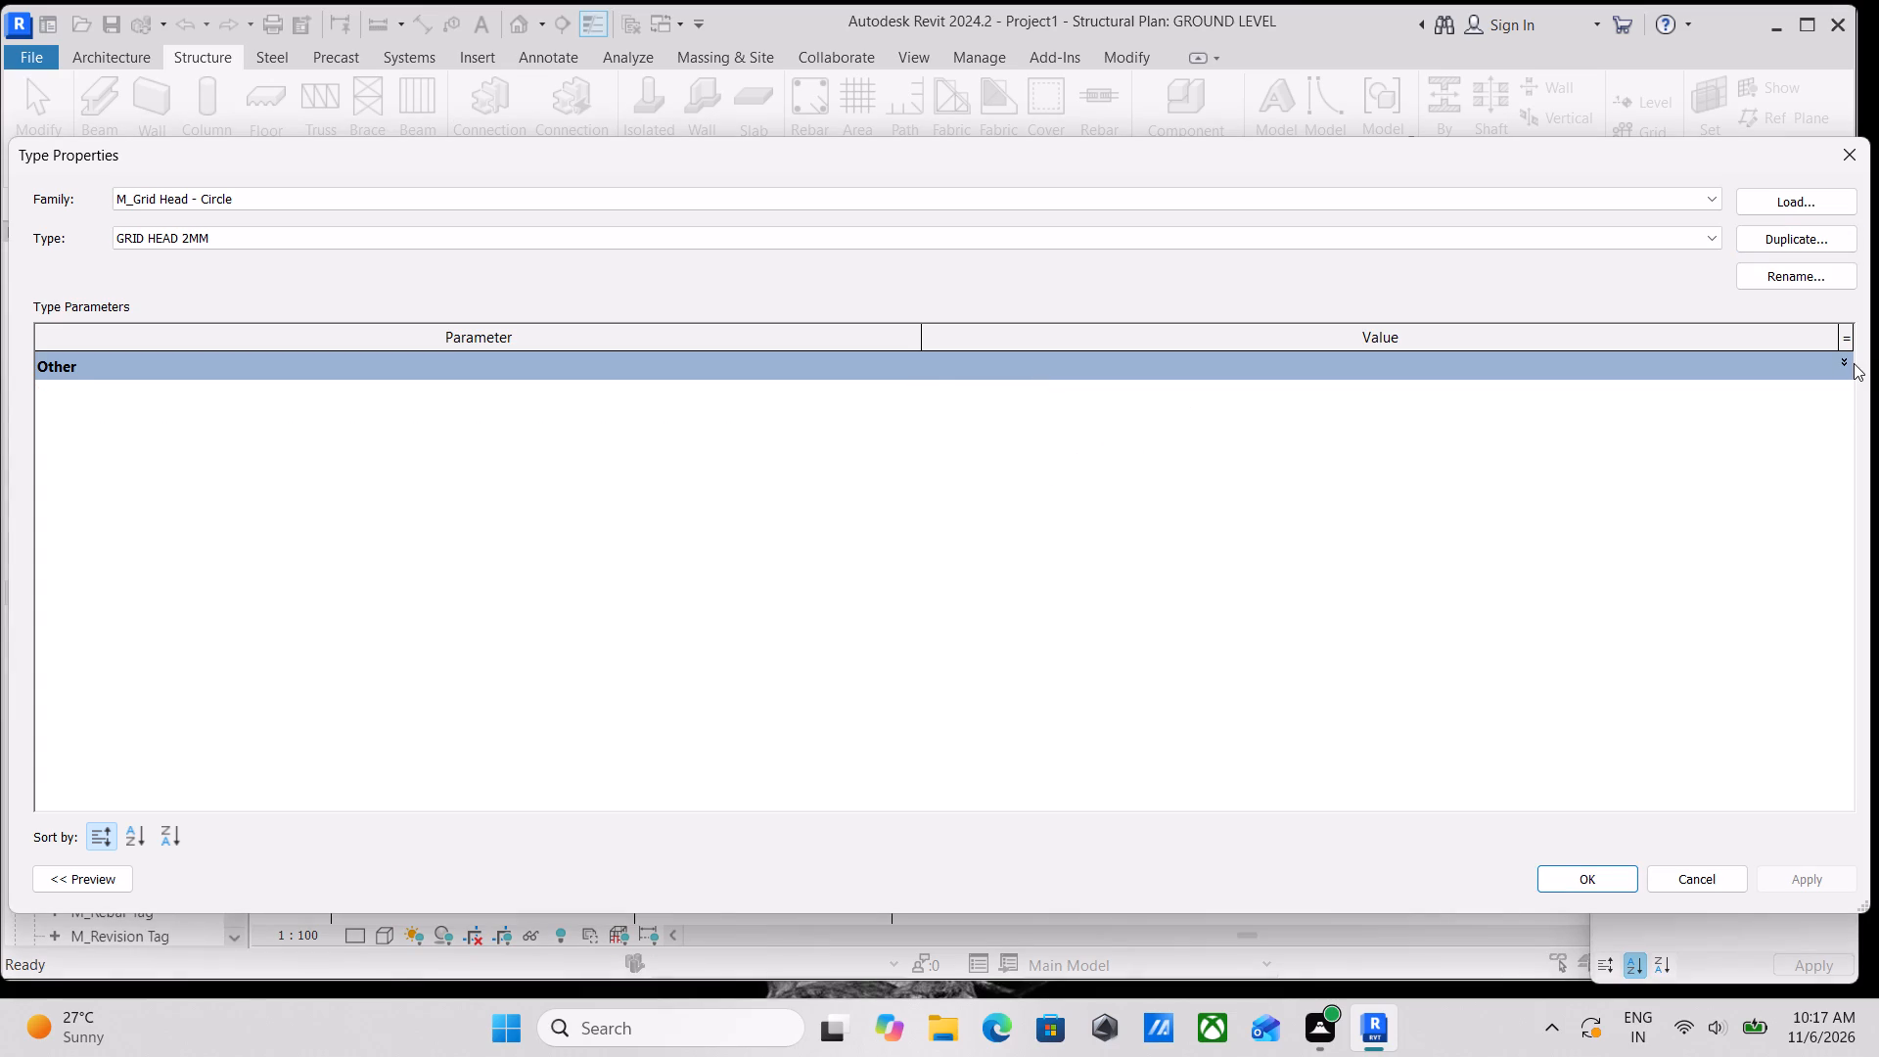
left_click(1854, 363)
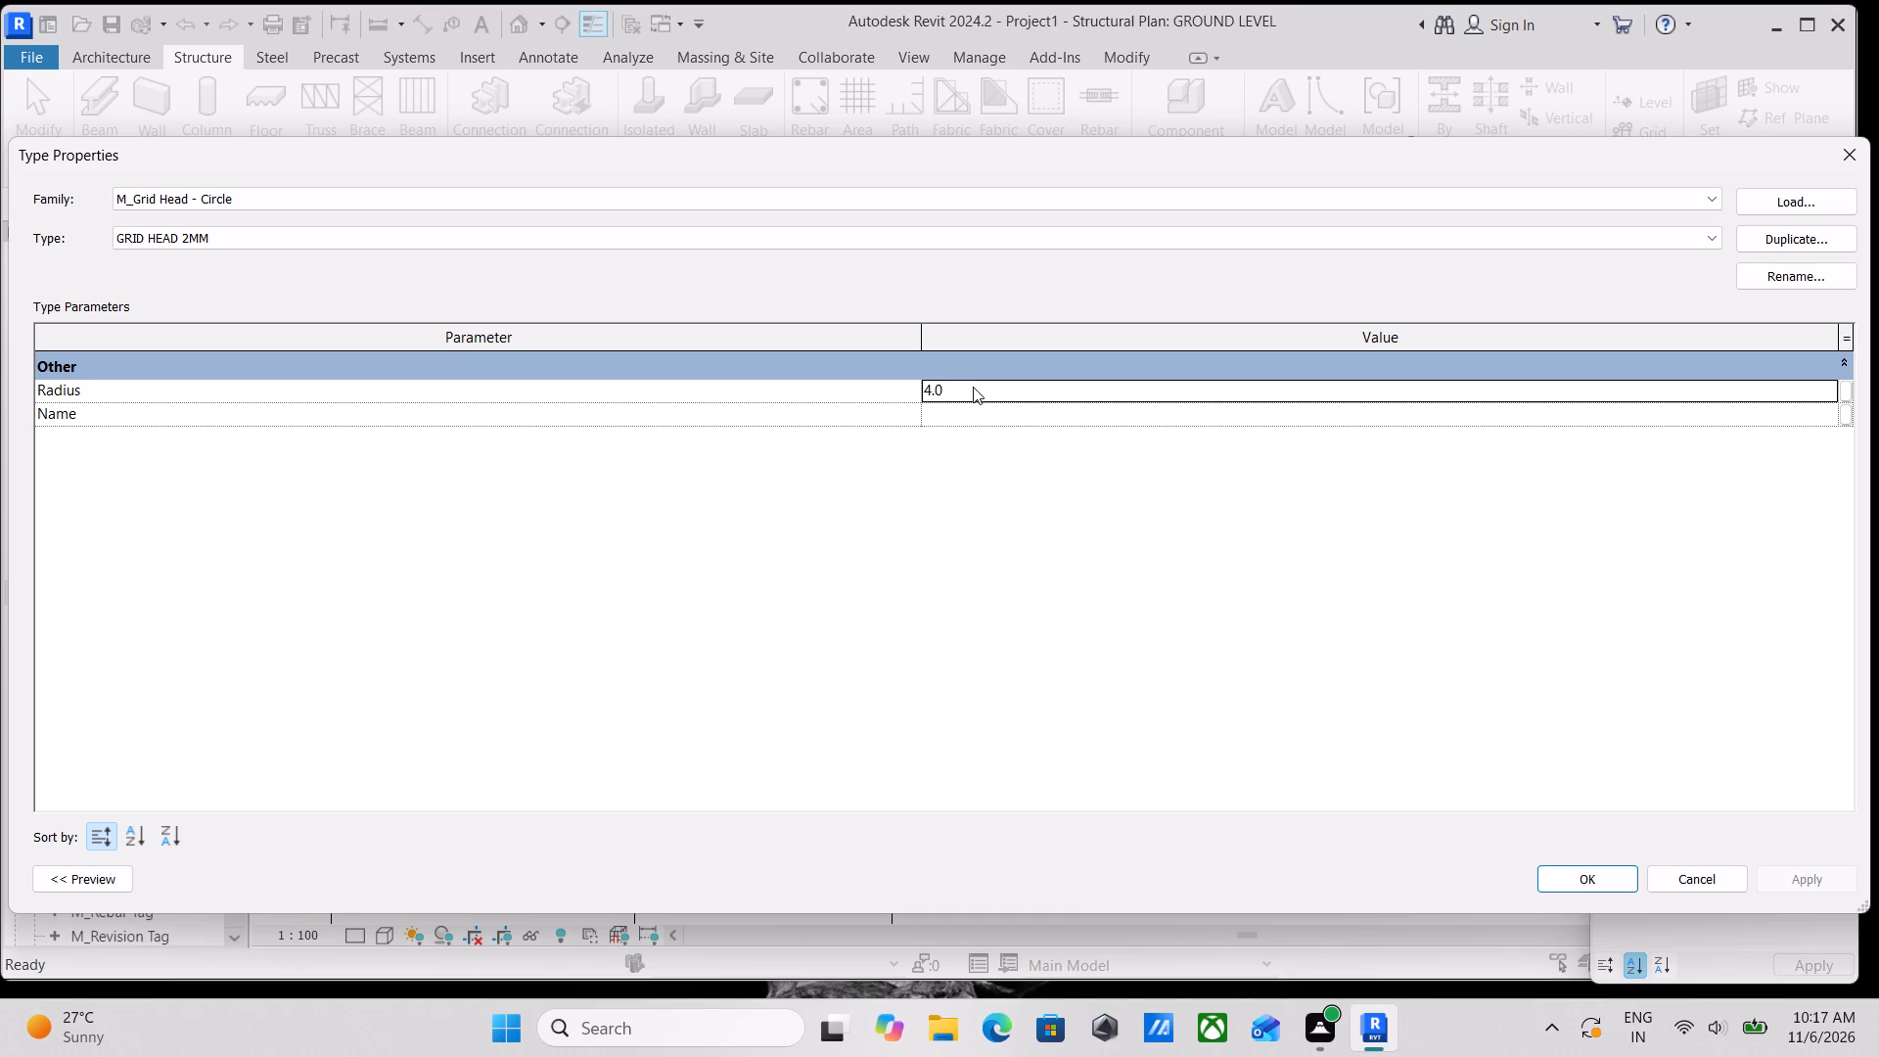
left_click(973, 387)
key("2")
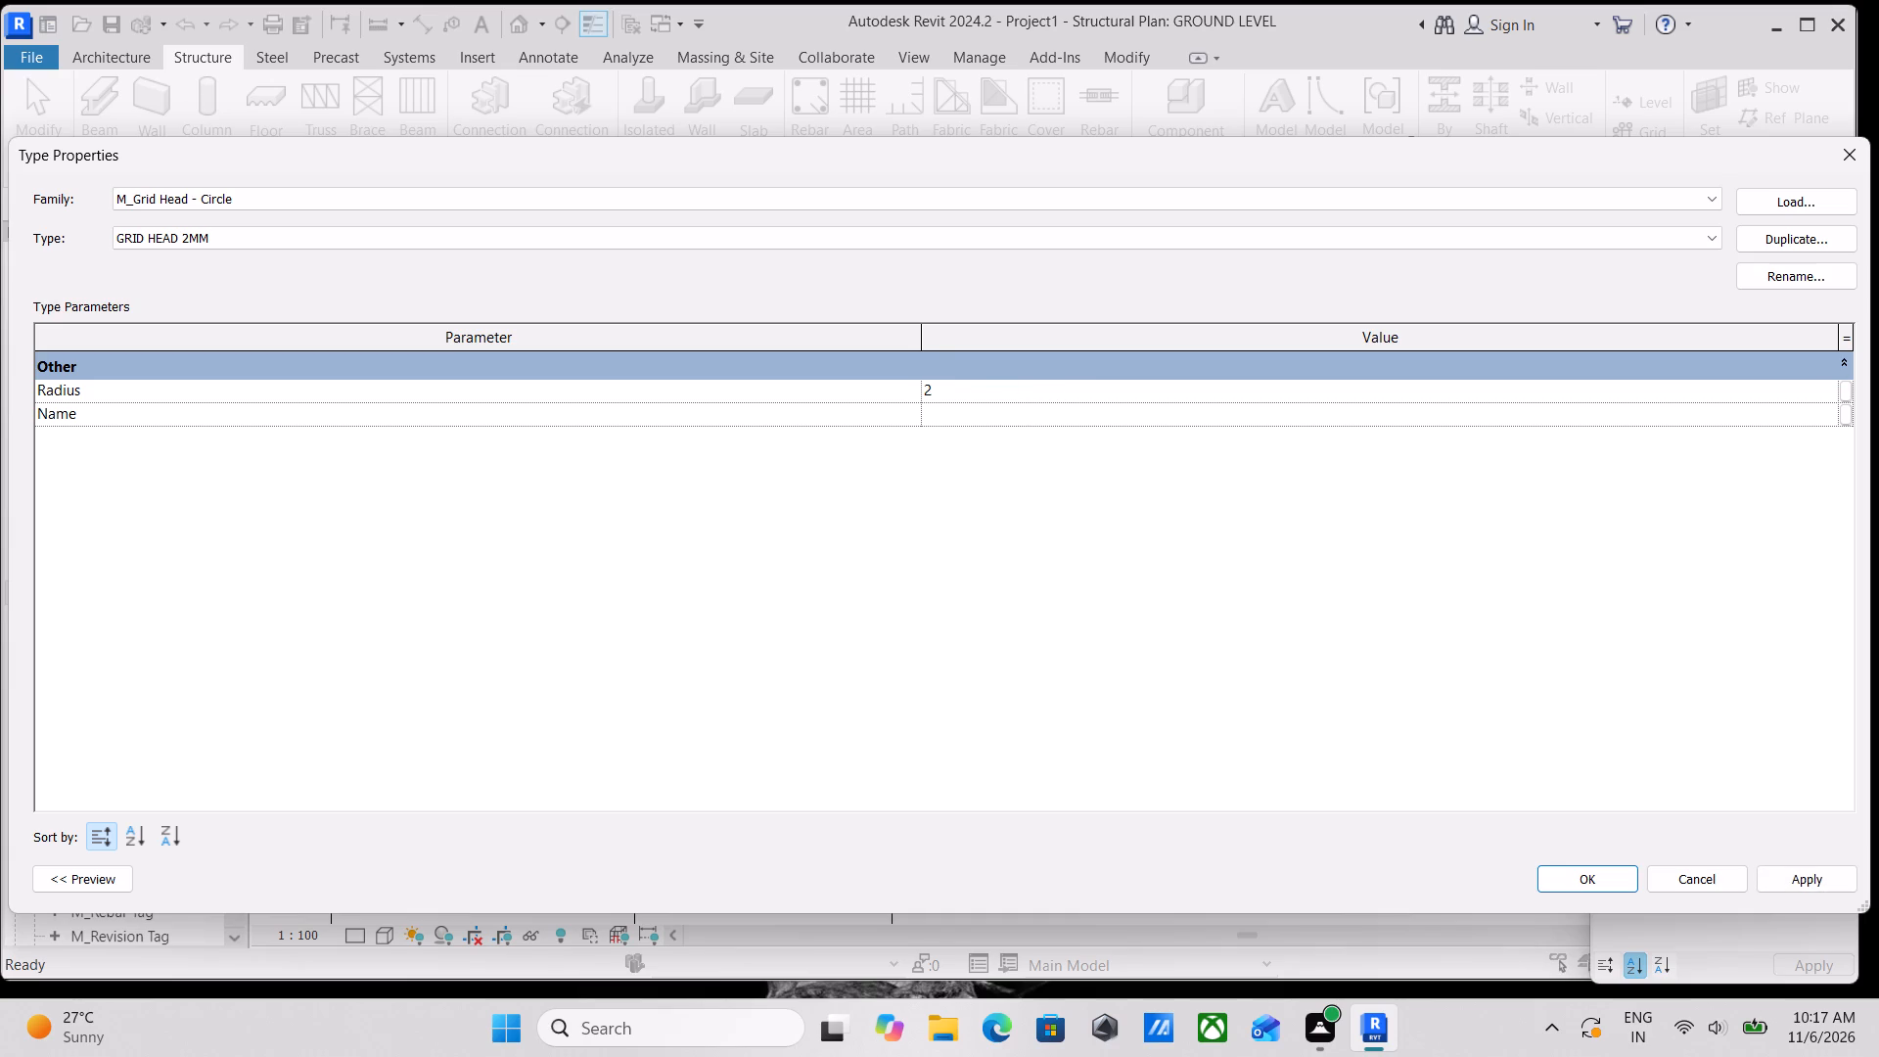
type("MM")
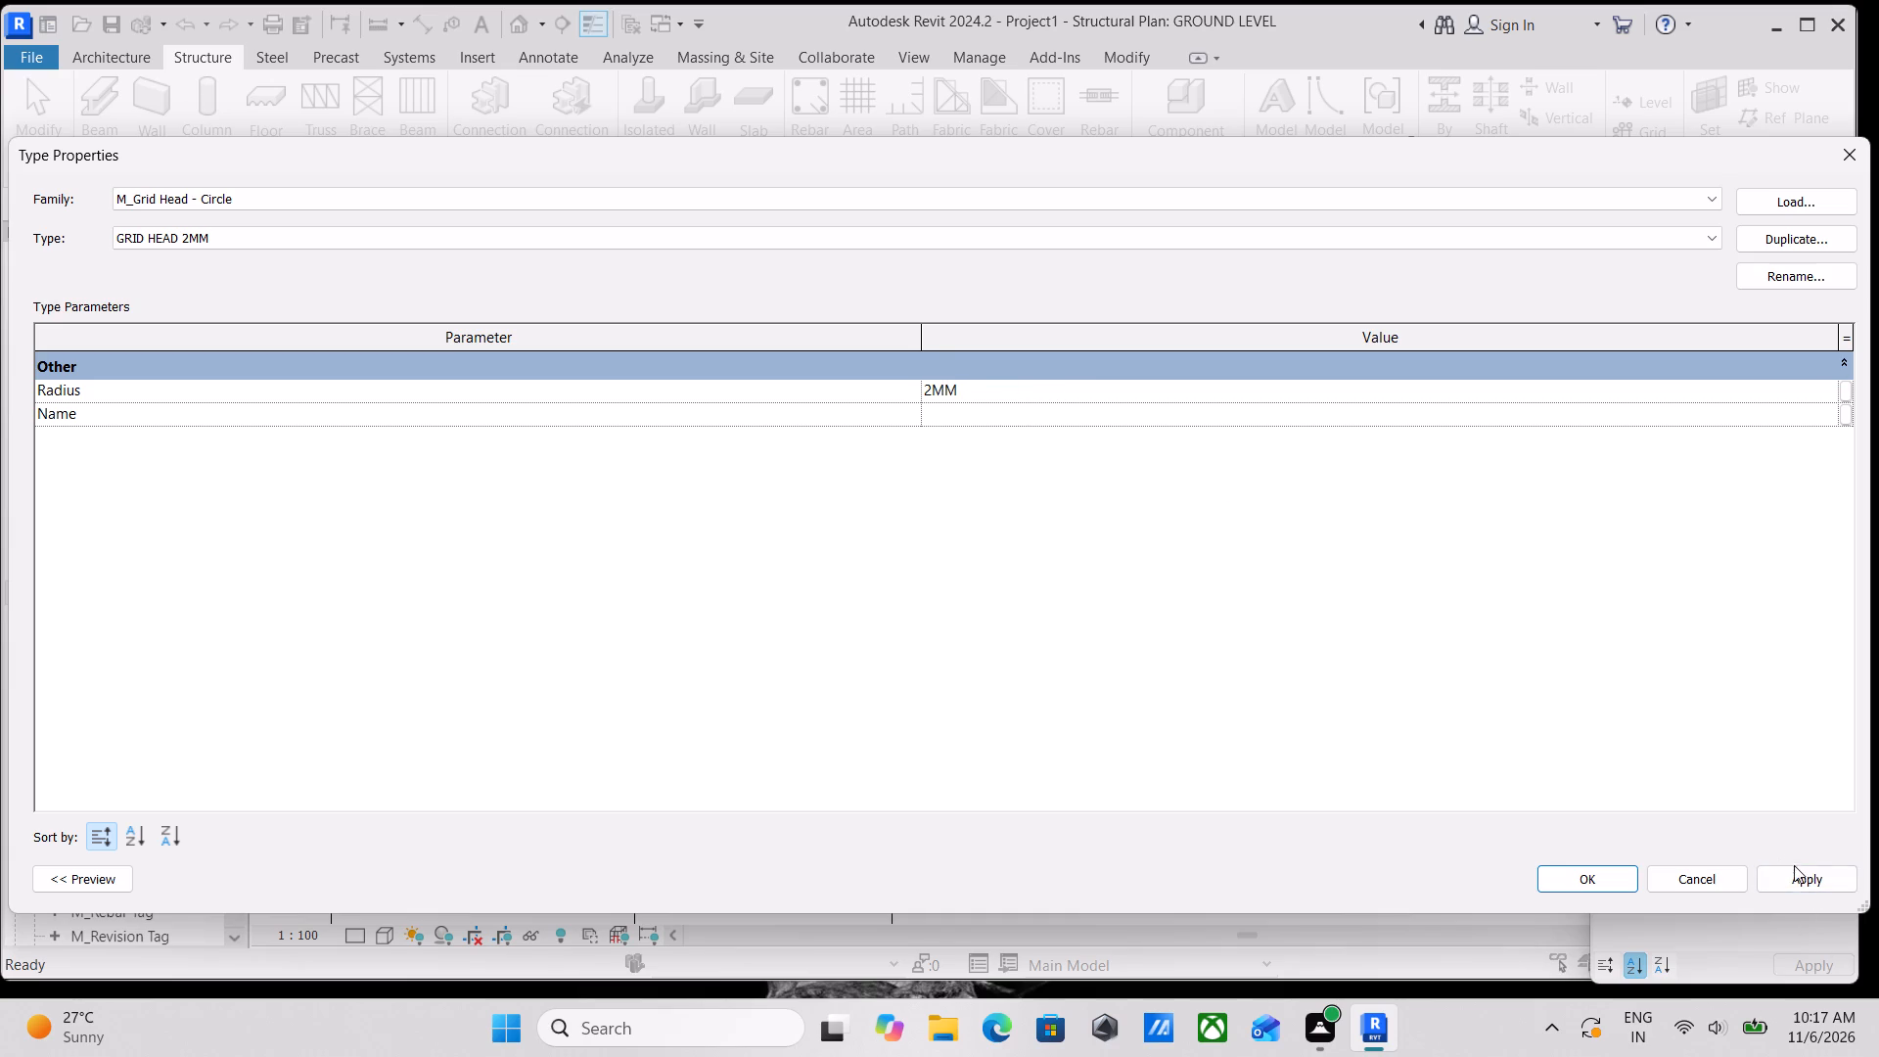
left_click(1797, 868)
left_click(1591, 870)
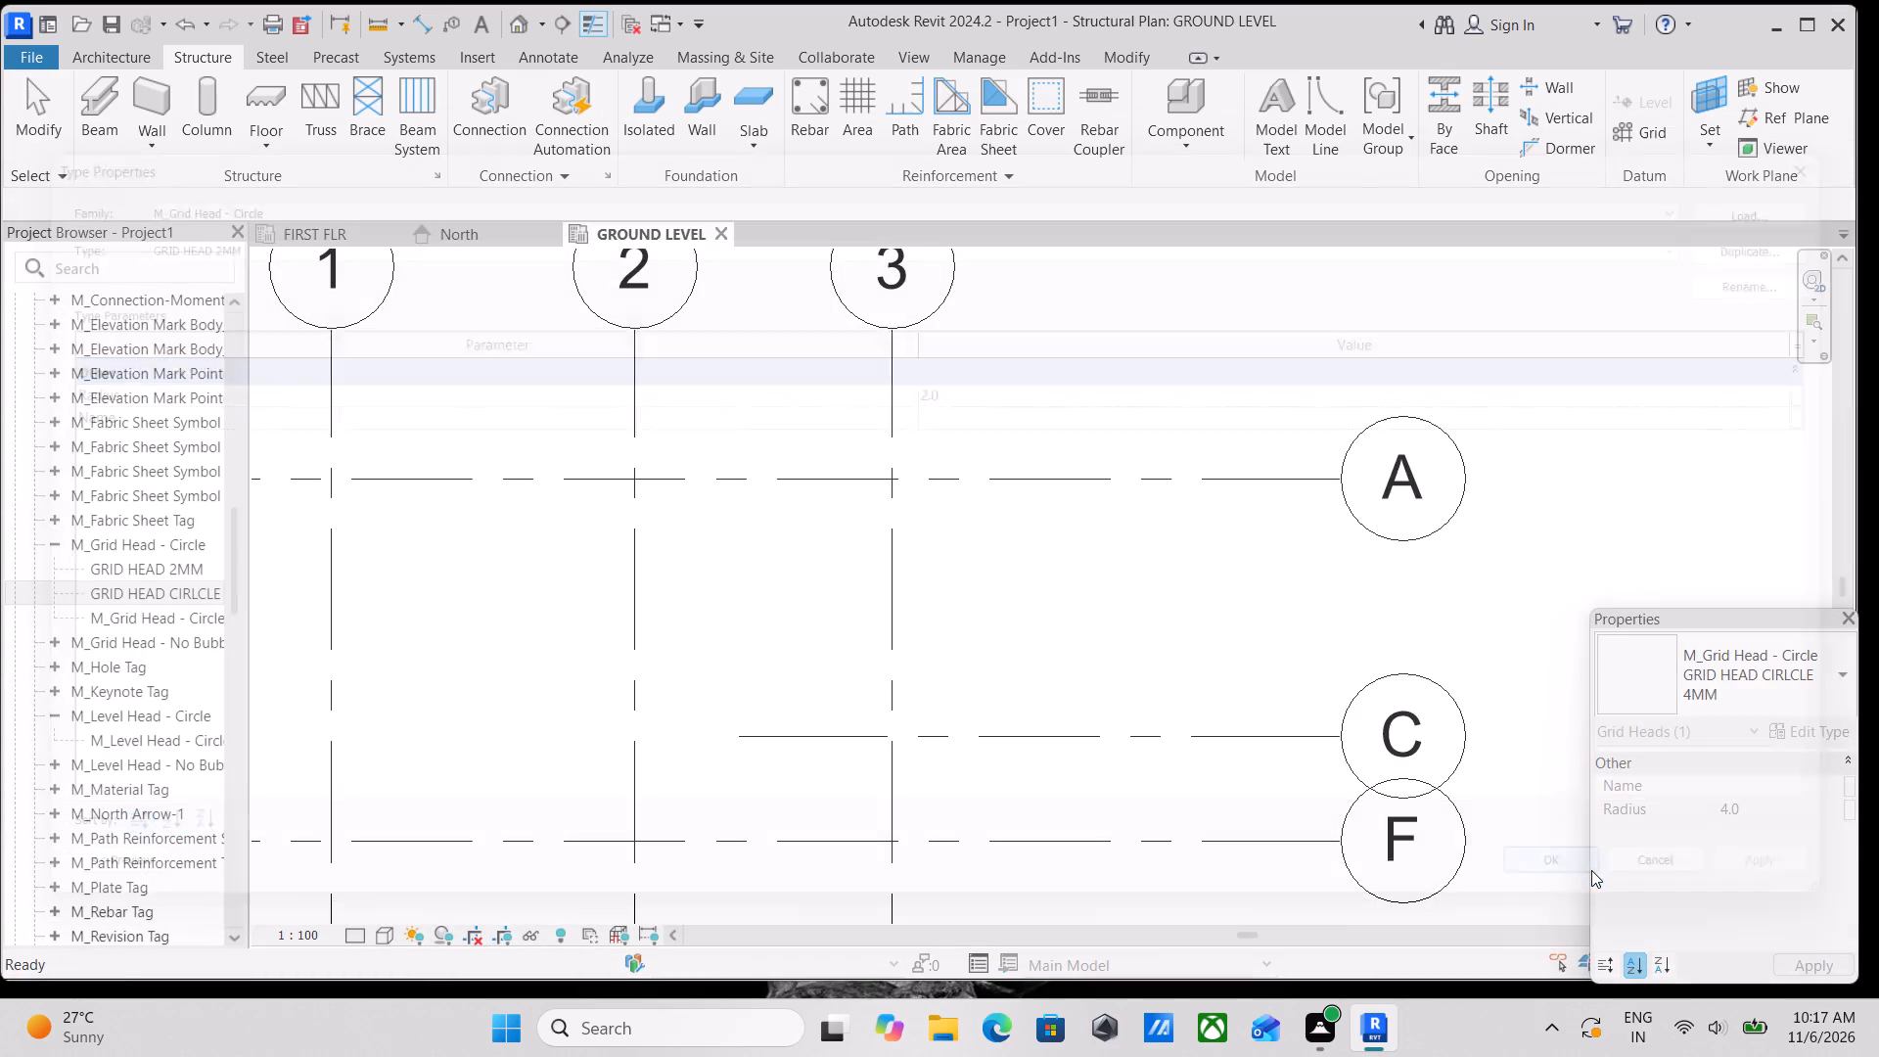
Compare the grid types available for grid A with the GRID HEAD 2MM type of the M_Grid Head - Circle family.
scroll(1200, 529, "down", 2)
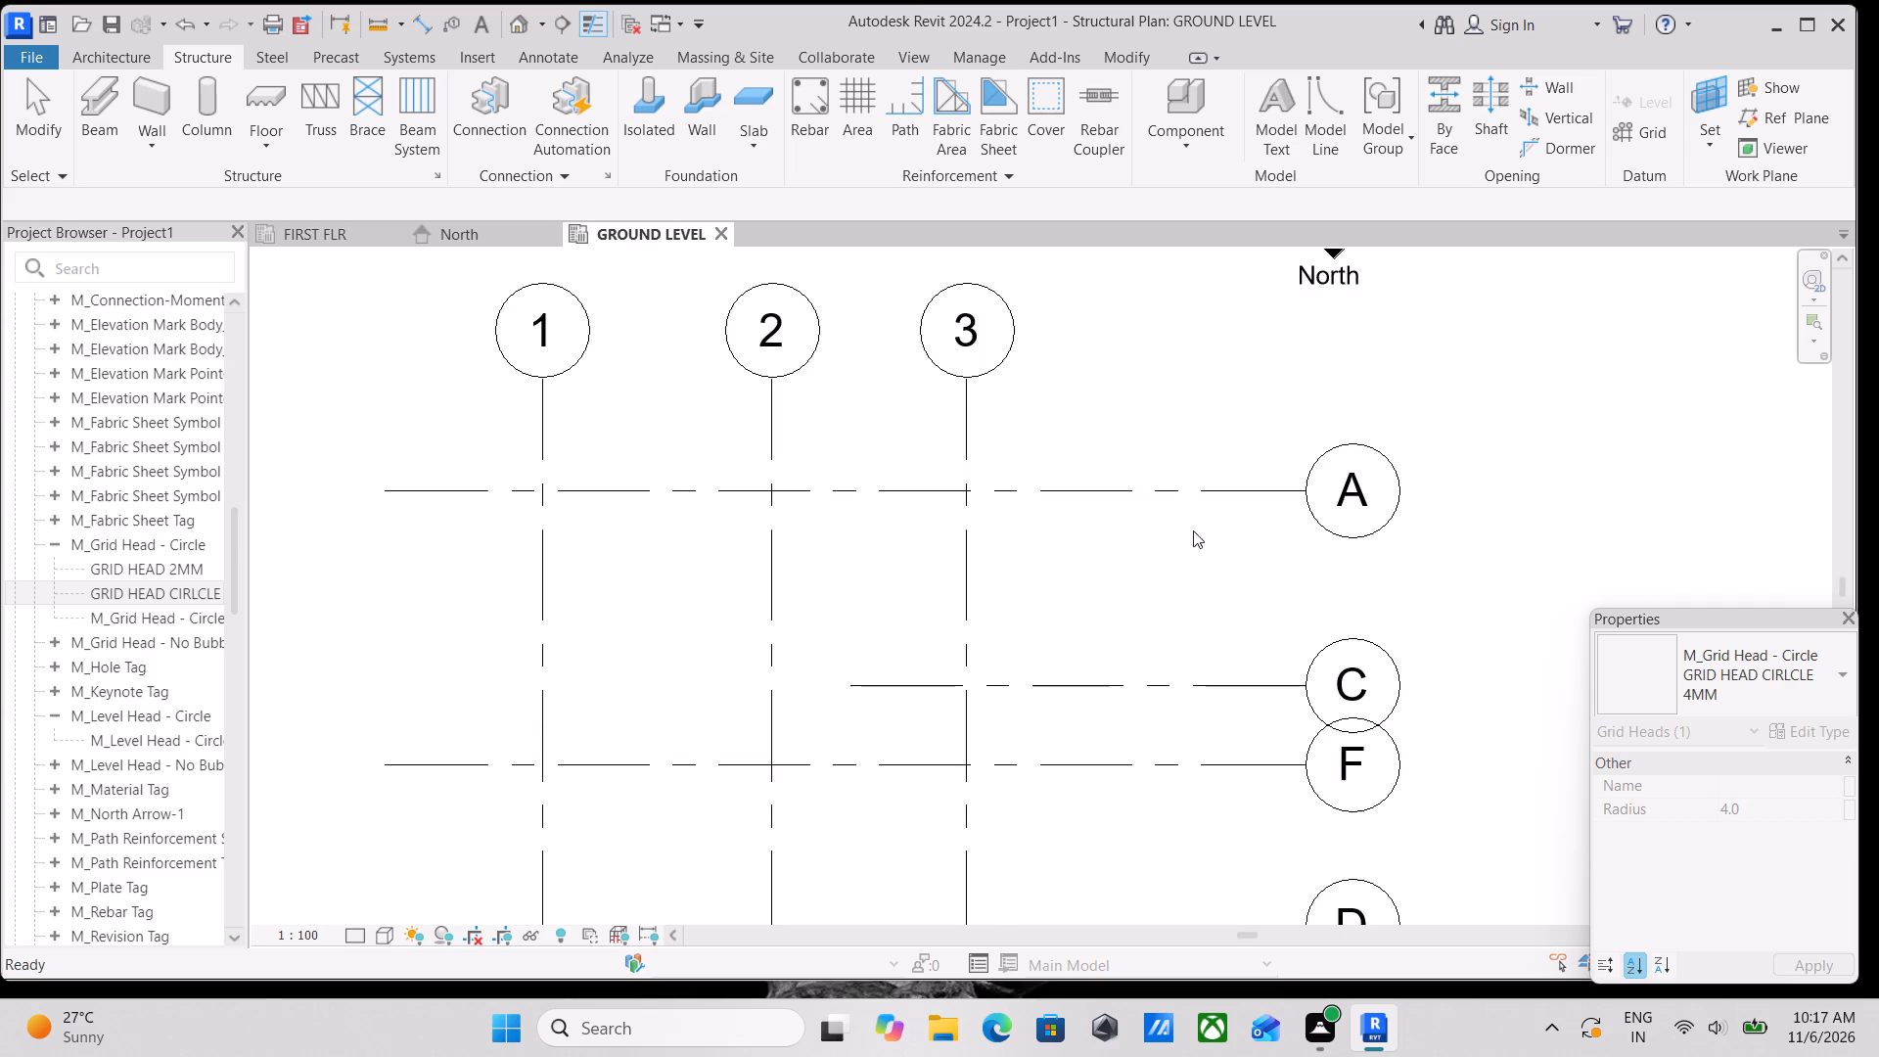
scroll(1225, 596, "down", 1)
scroll(1280, 648, "up", 3)
scroll(1407, 505, "down", 2)
middle_click_drag(1378, 544, 1383, 588)
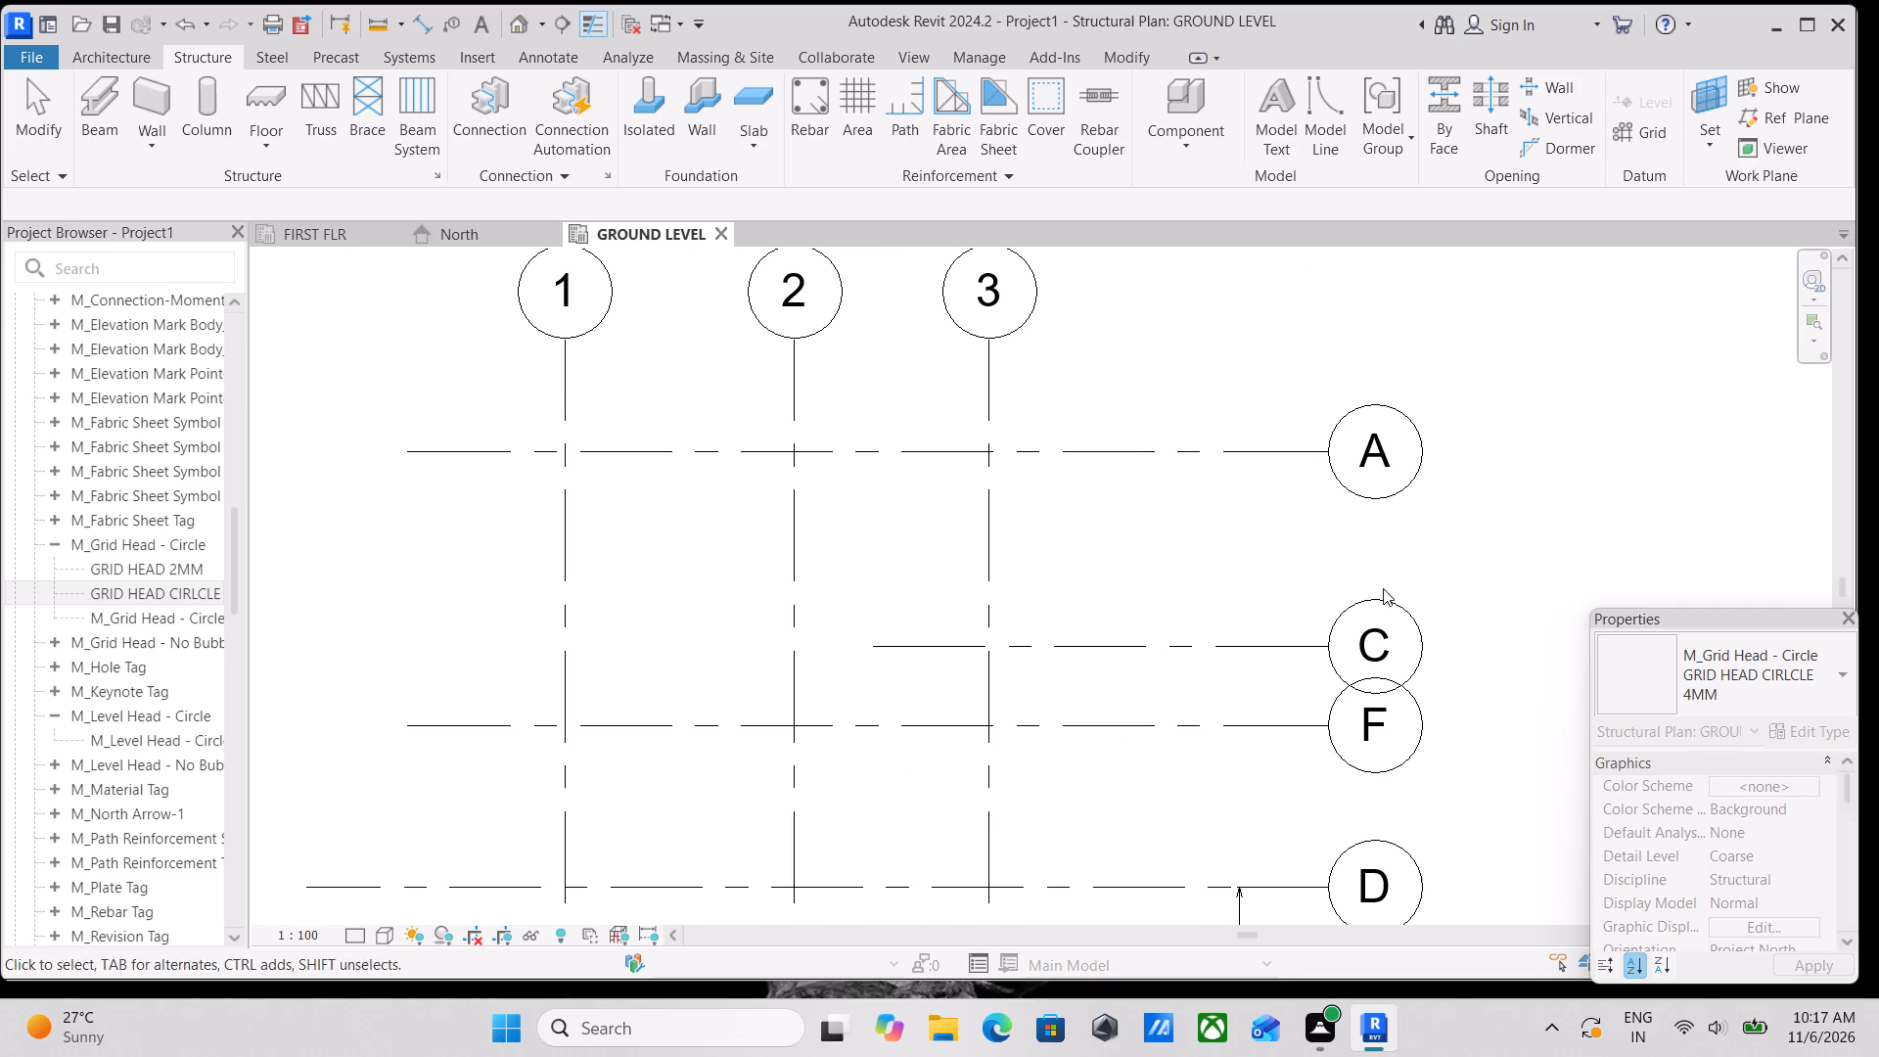
middle_click_drag(1383, 588, 1387, 590)
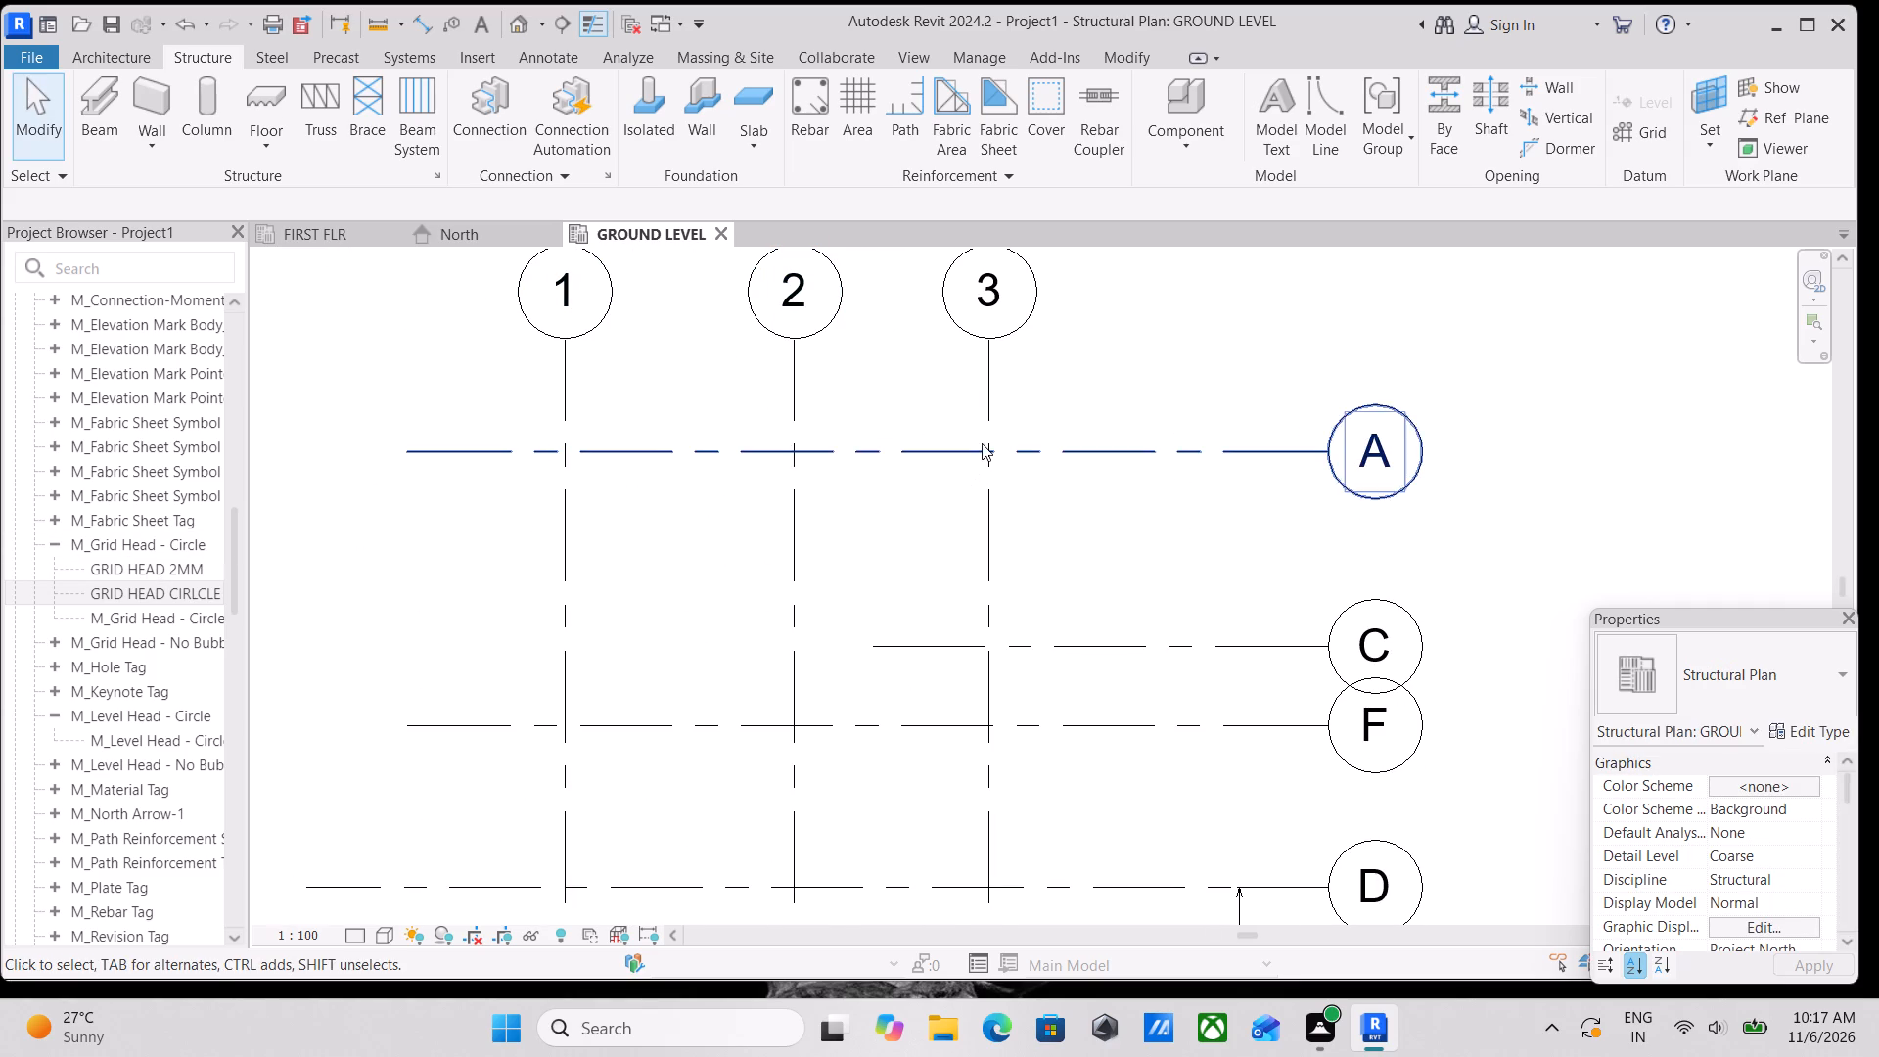
left_click(123, 570)
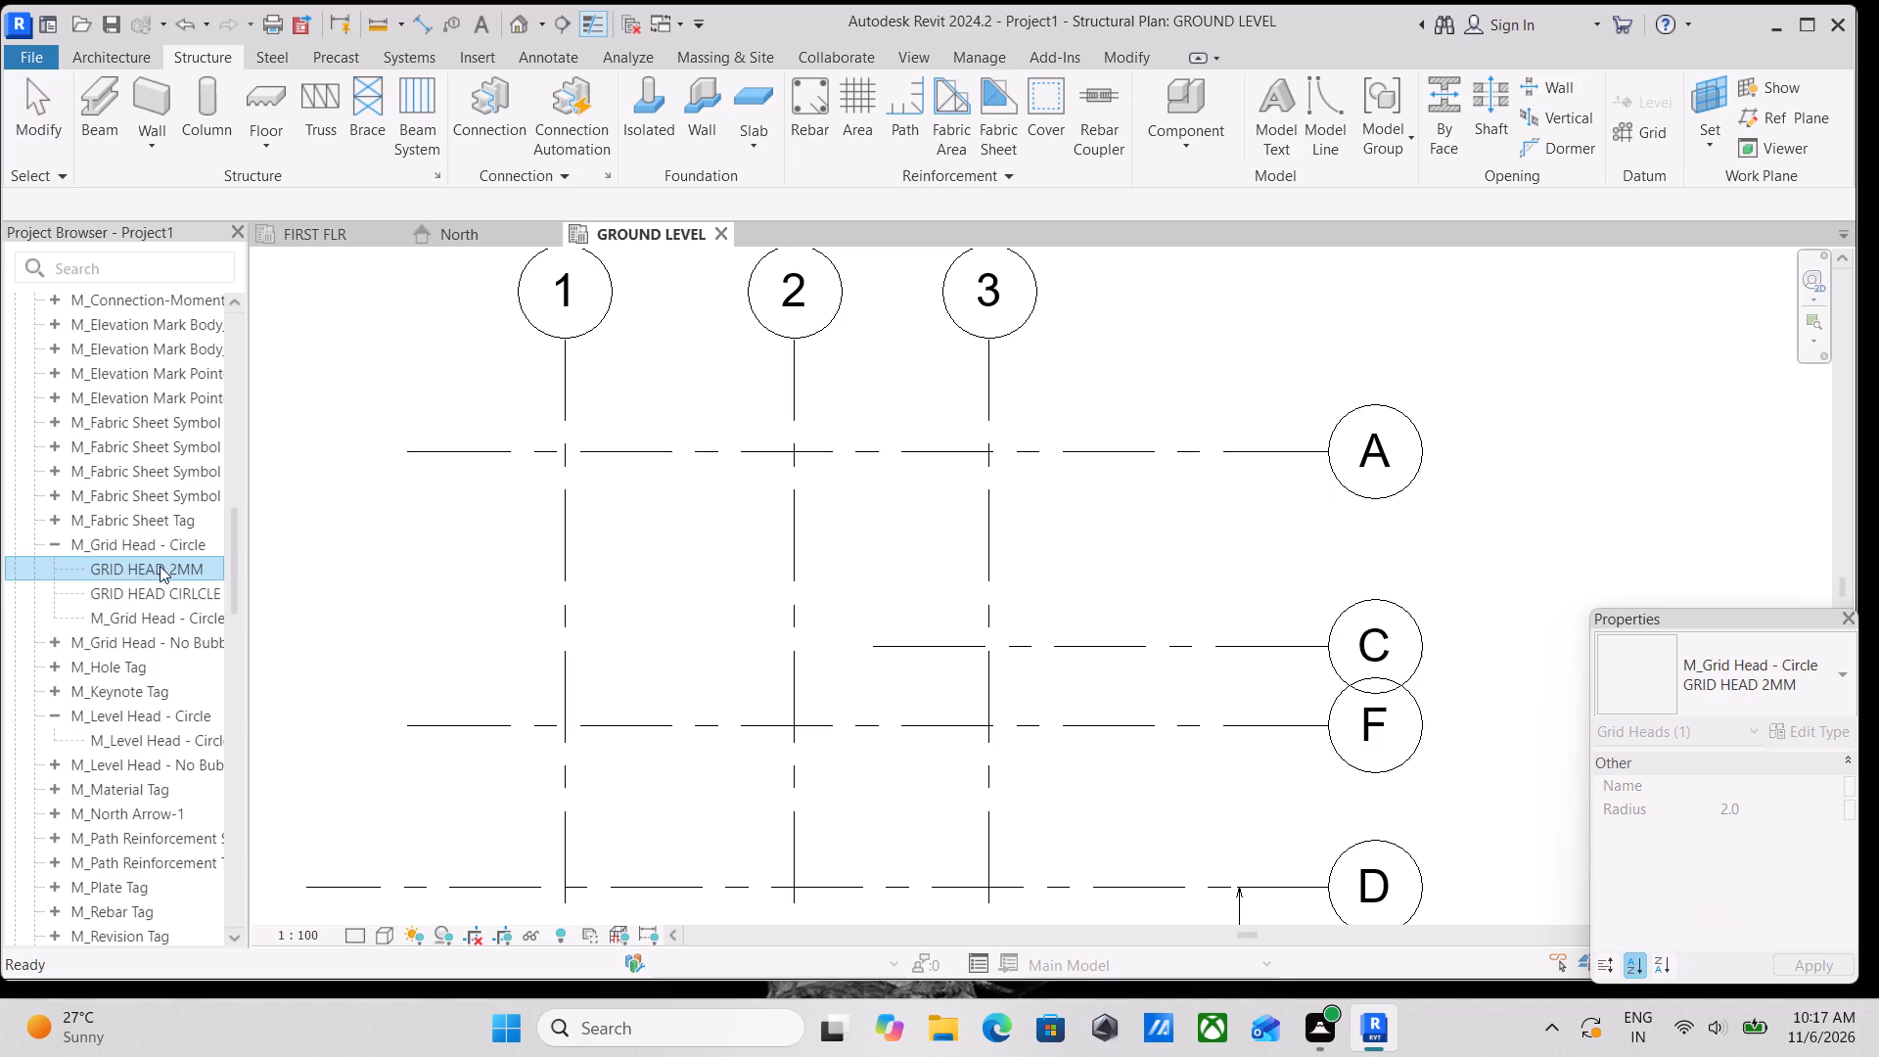
left_click_drag(1513, 390, 1290, 532)
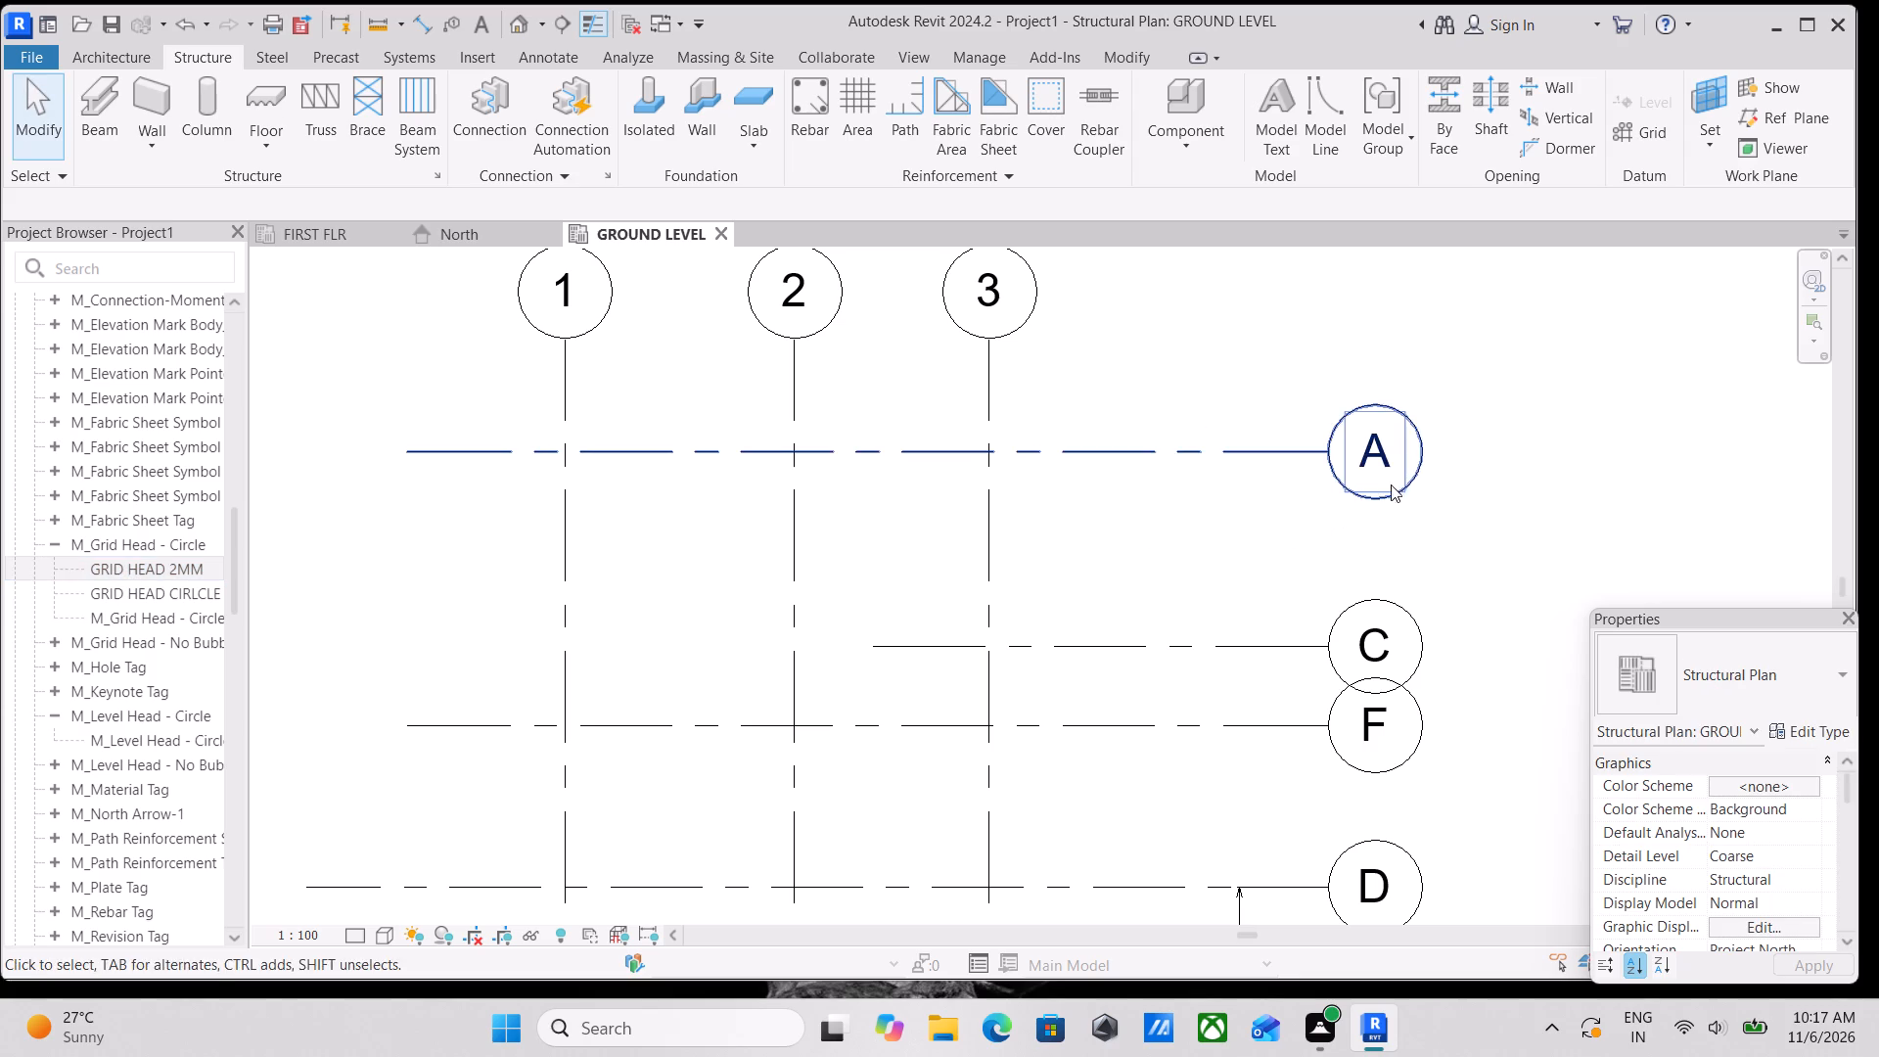
left_click_drag(1434, 548, 1352, 448)
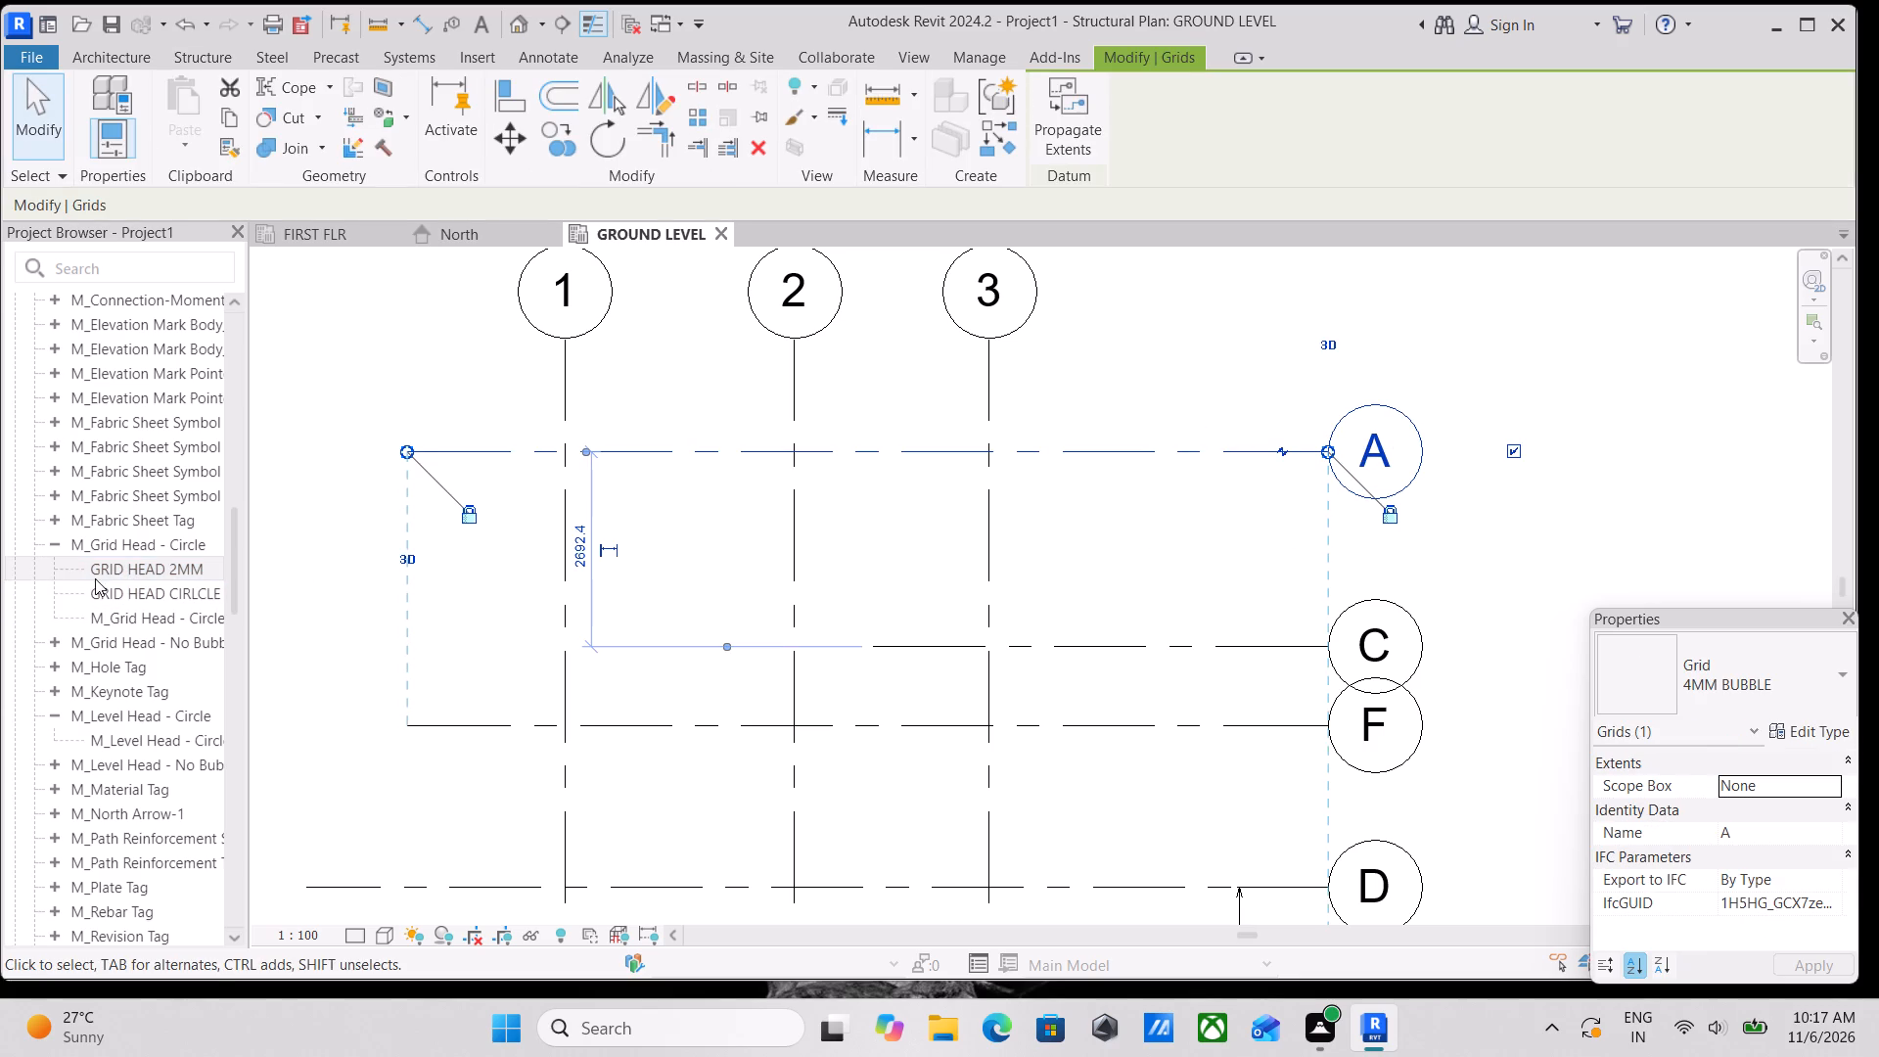
left_click(102, 576)
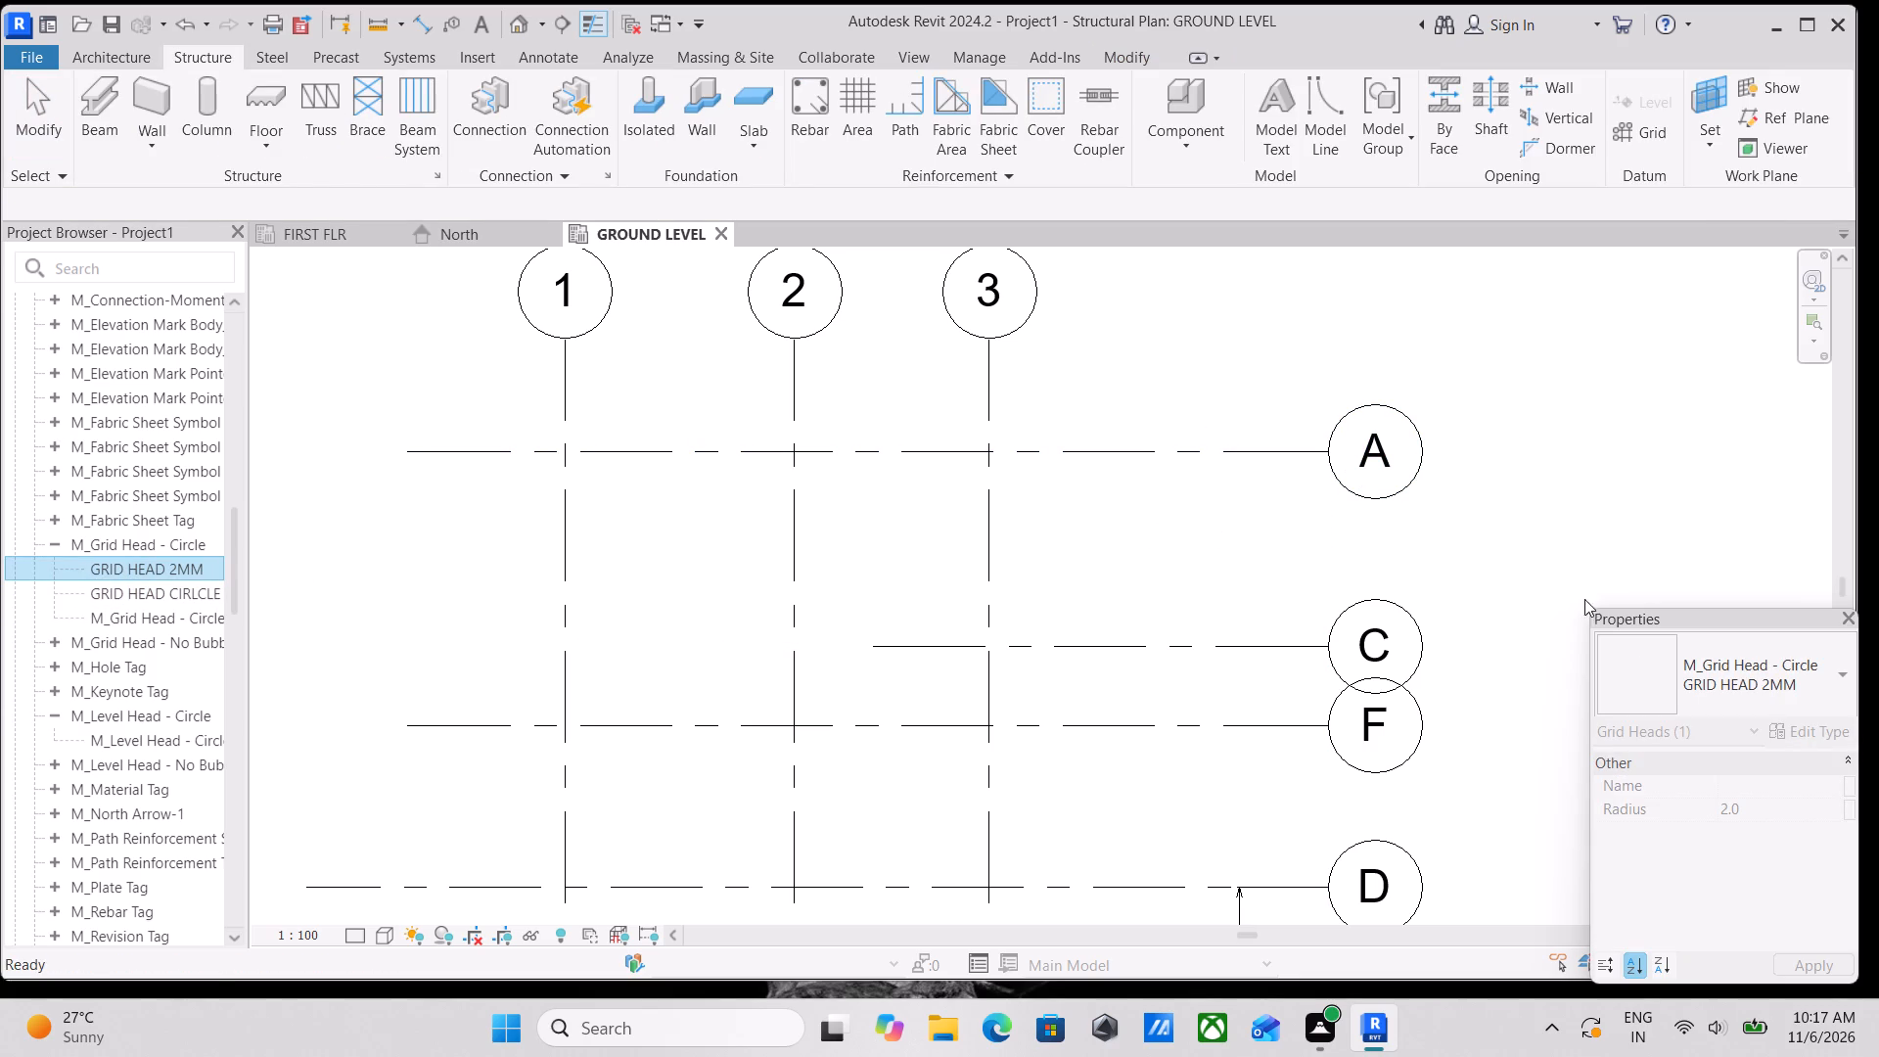
left_click(1408, 484)
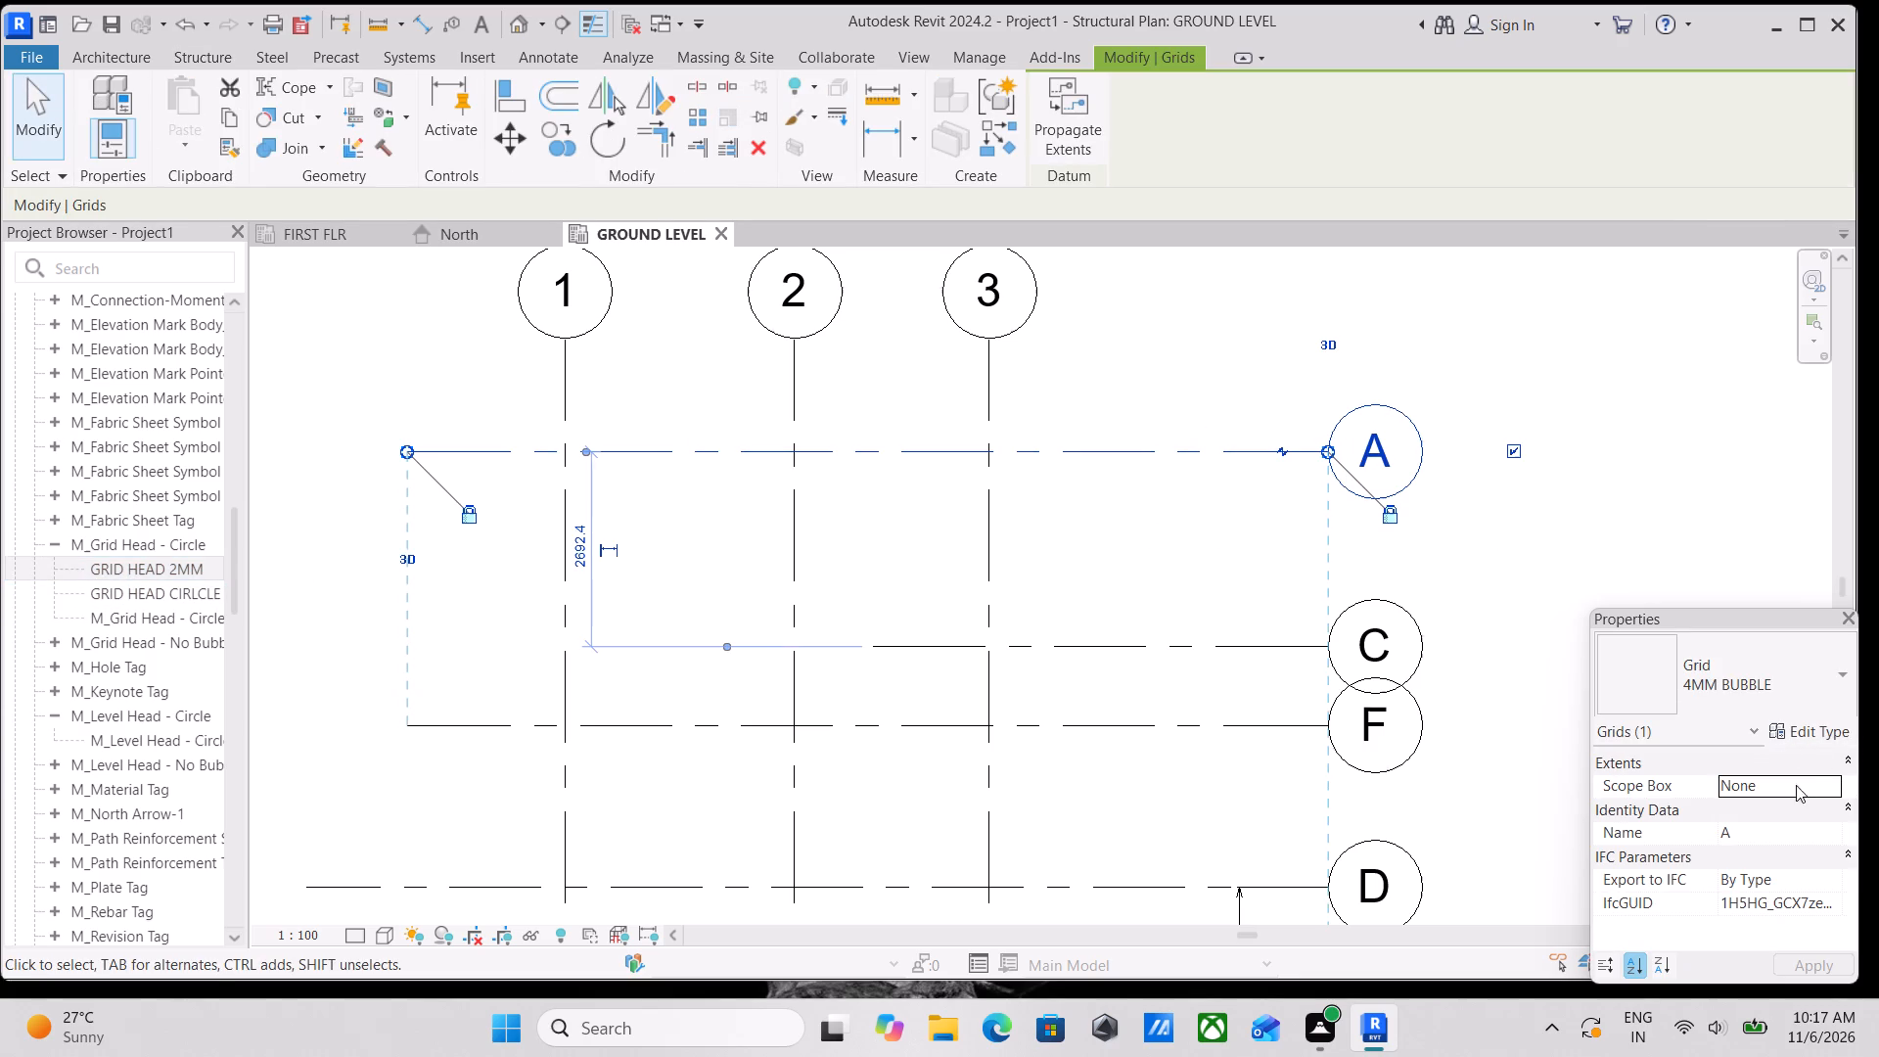
left_click(1844, 681)
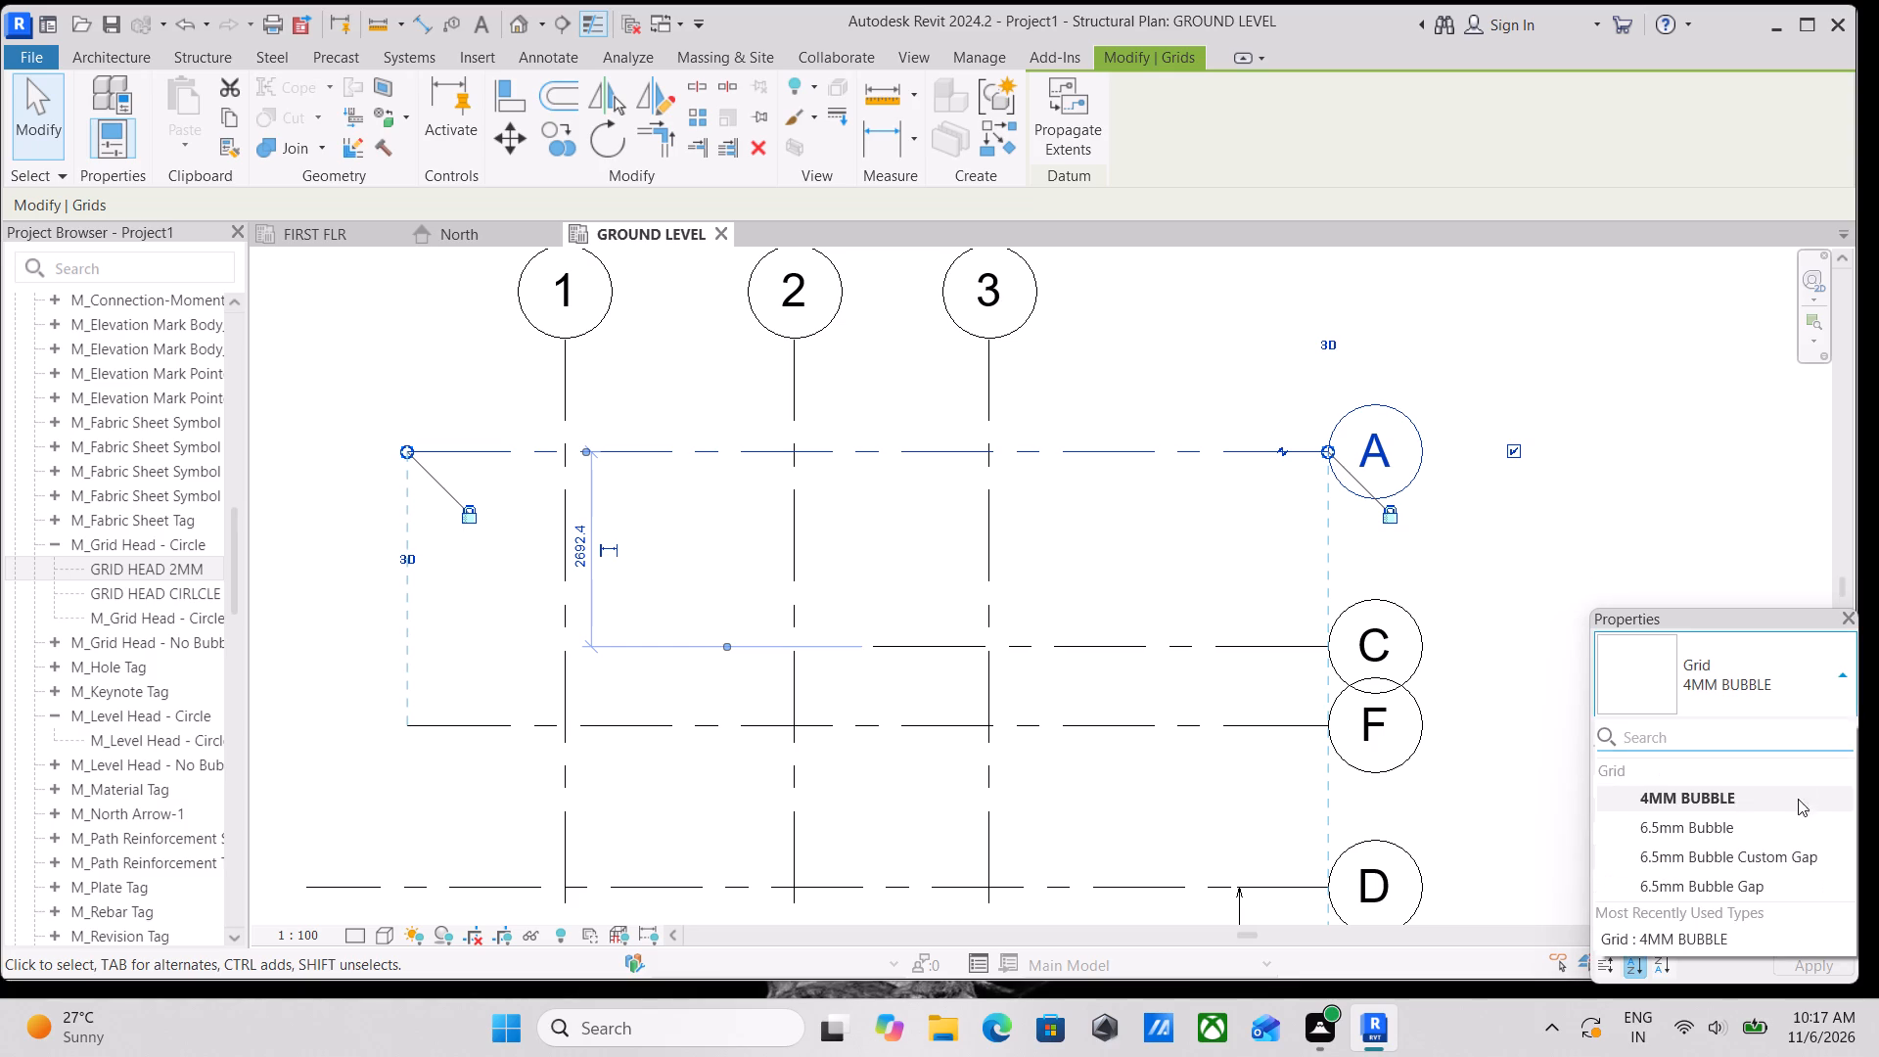
scroll(1739, 838, "down", 3)
scroll(1714, 919, "up", 3)
left_click(1820, 663)
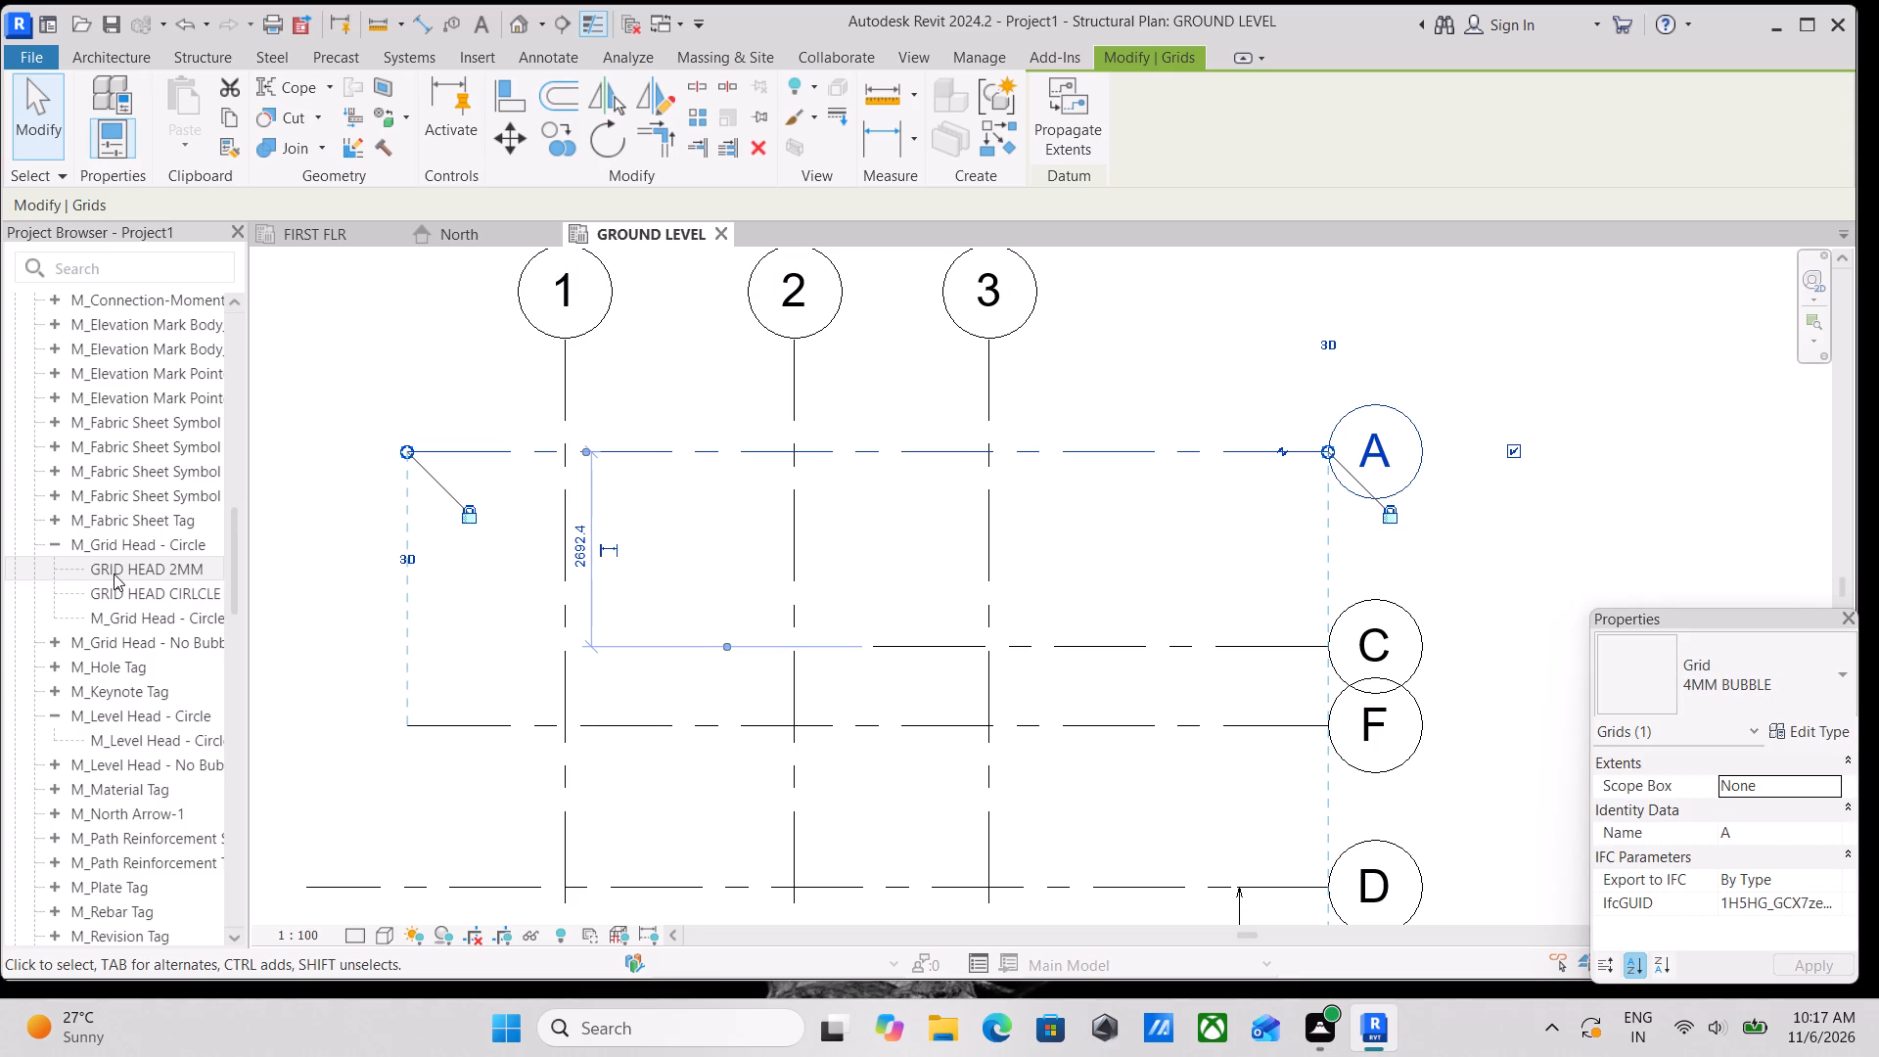
Review the type properties of GRID HEAD 2MM and close them.
triple_click(114, 566)
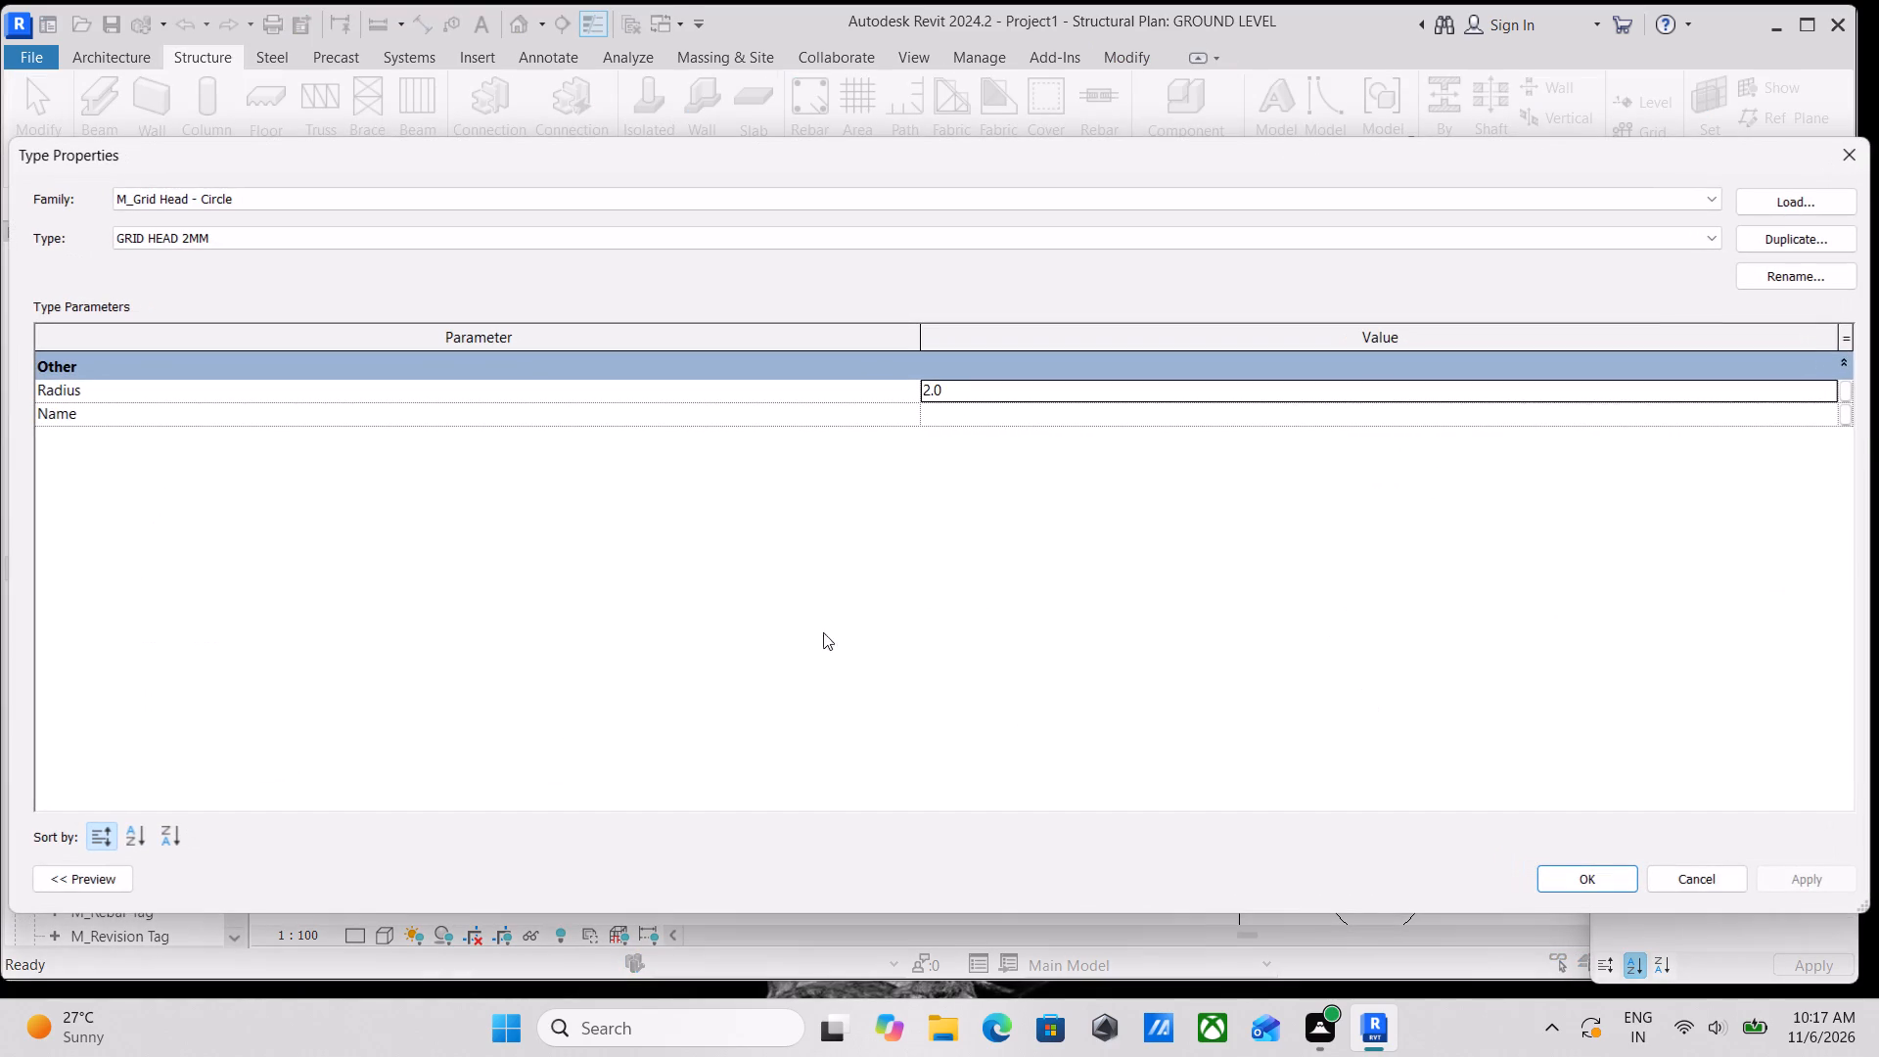
left_click(1862, 160)
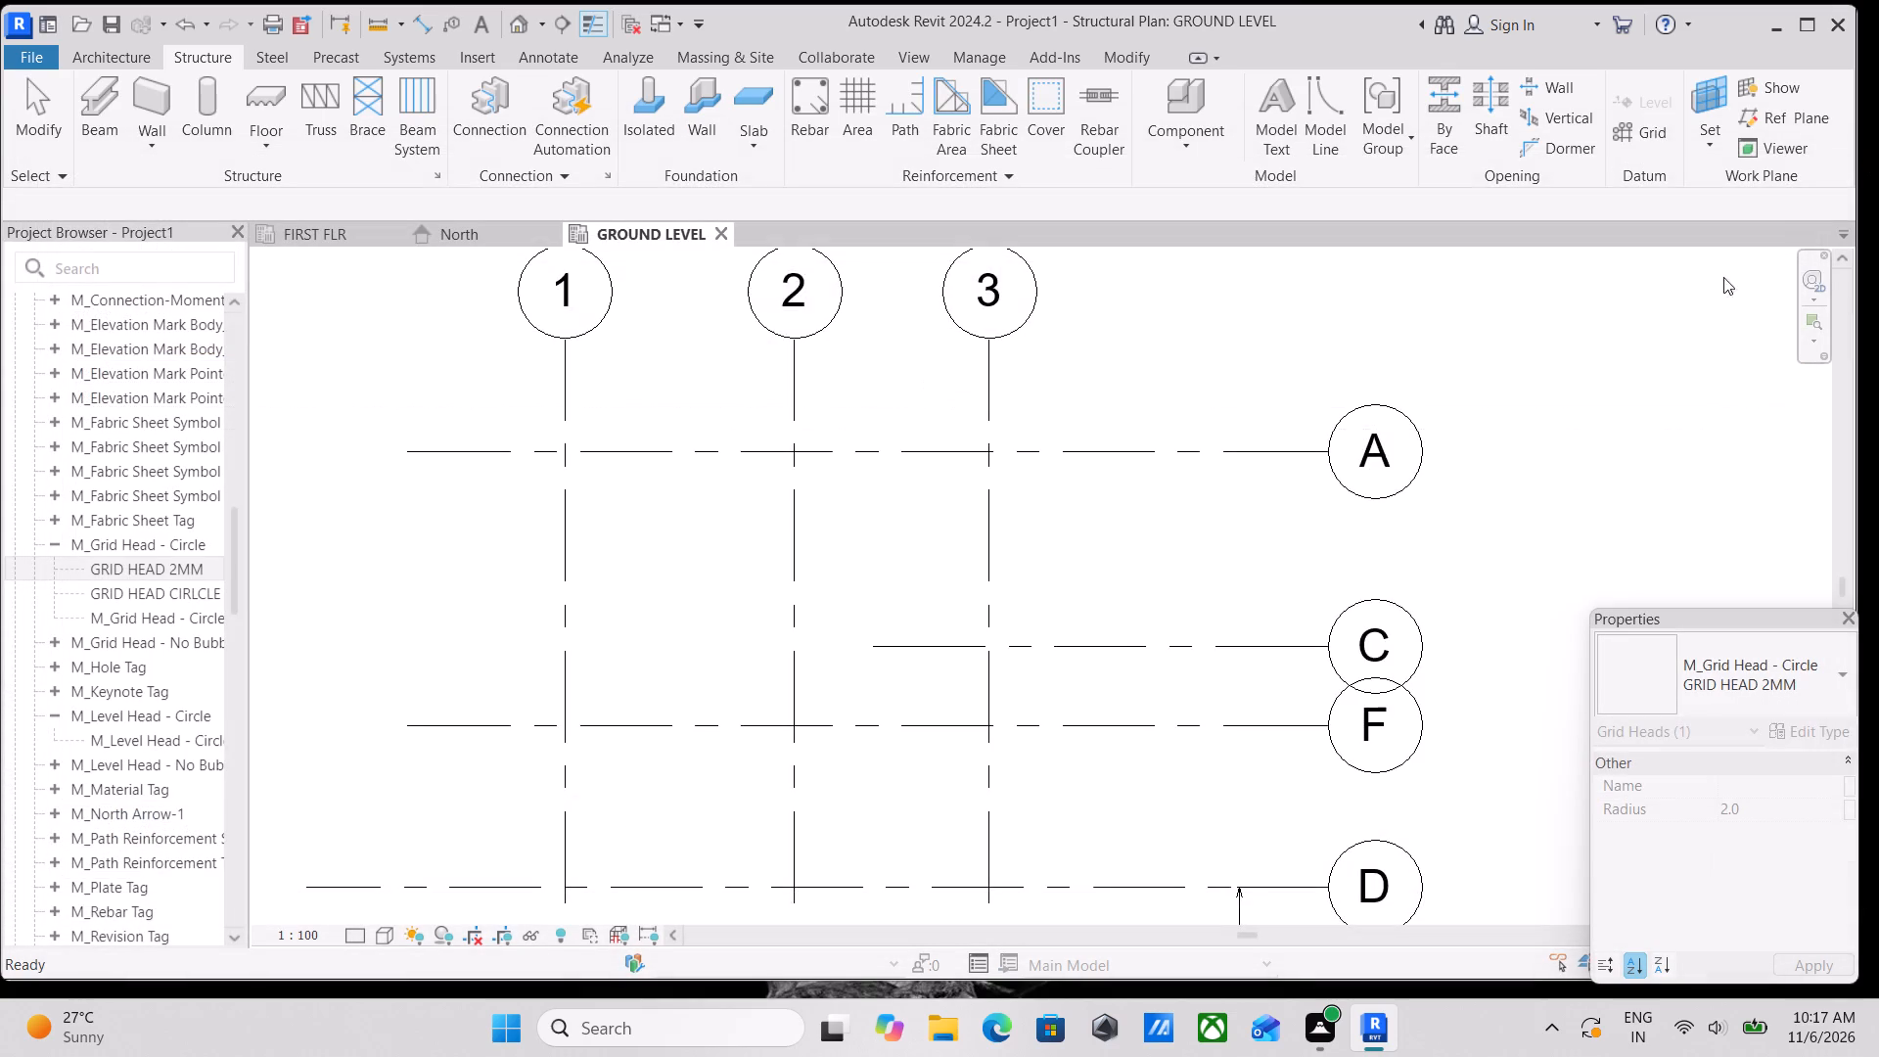
Delete all lettered and numbered grids in the GROUND LEVEL plan together with the dimension between grids D and E.
scroll(1332, 615, "down", 4)
left_click_drag(1469, 849, 1008, 563)
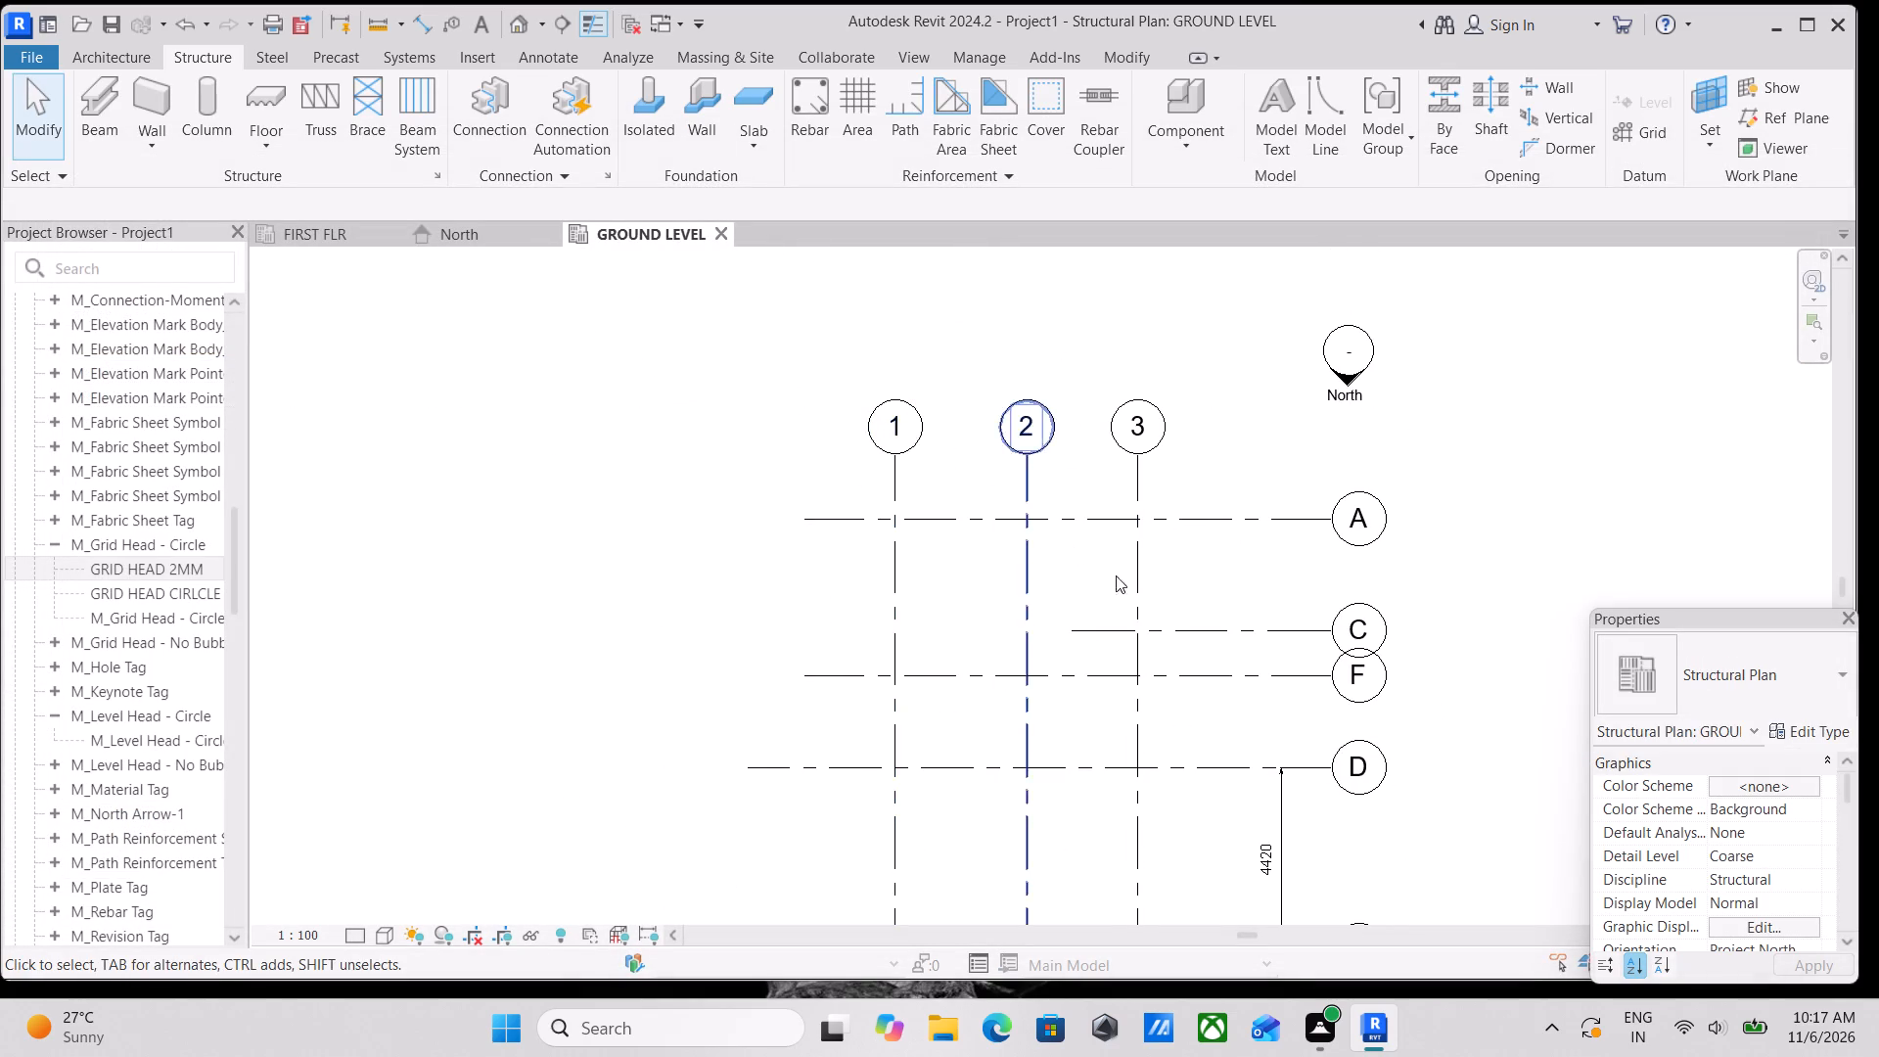
scroll(1145, 589, "down", 1)
left_click_drag(1402, 806, 916, 520)
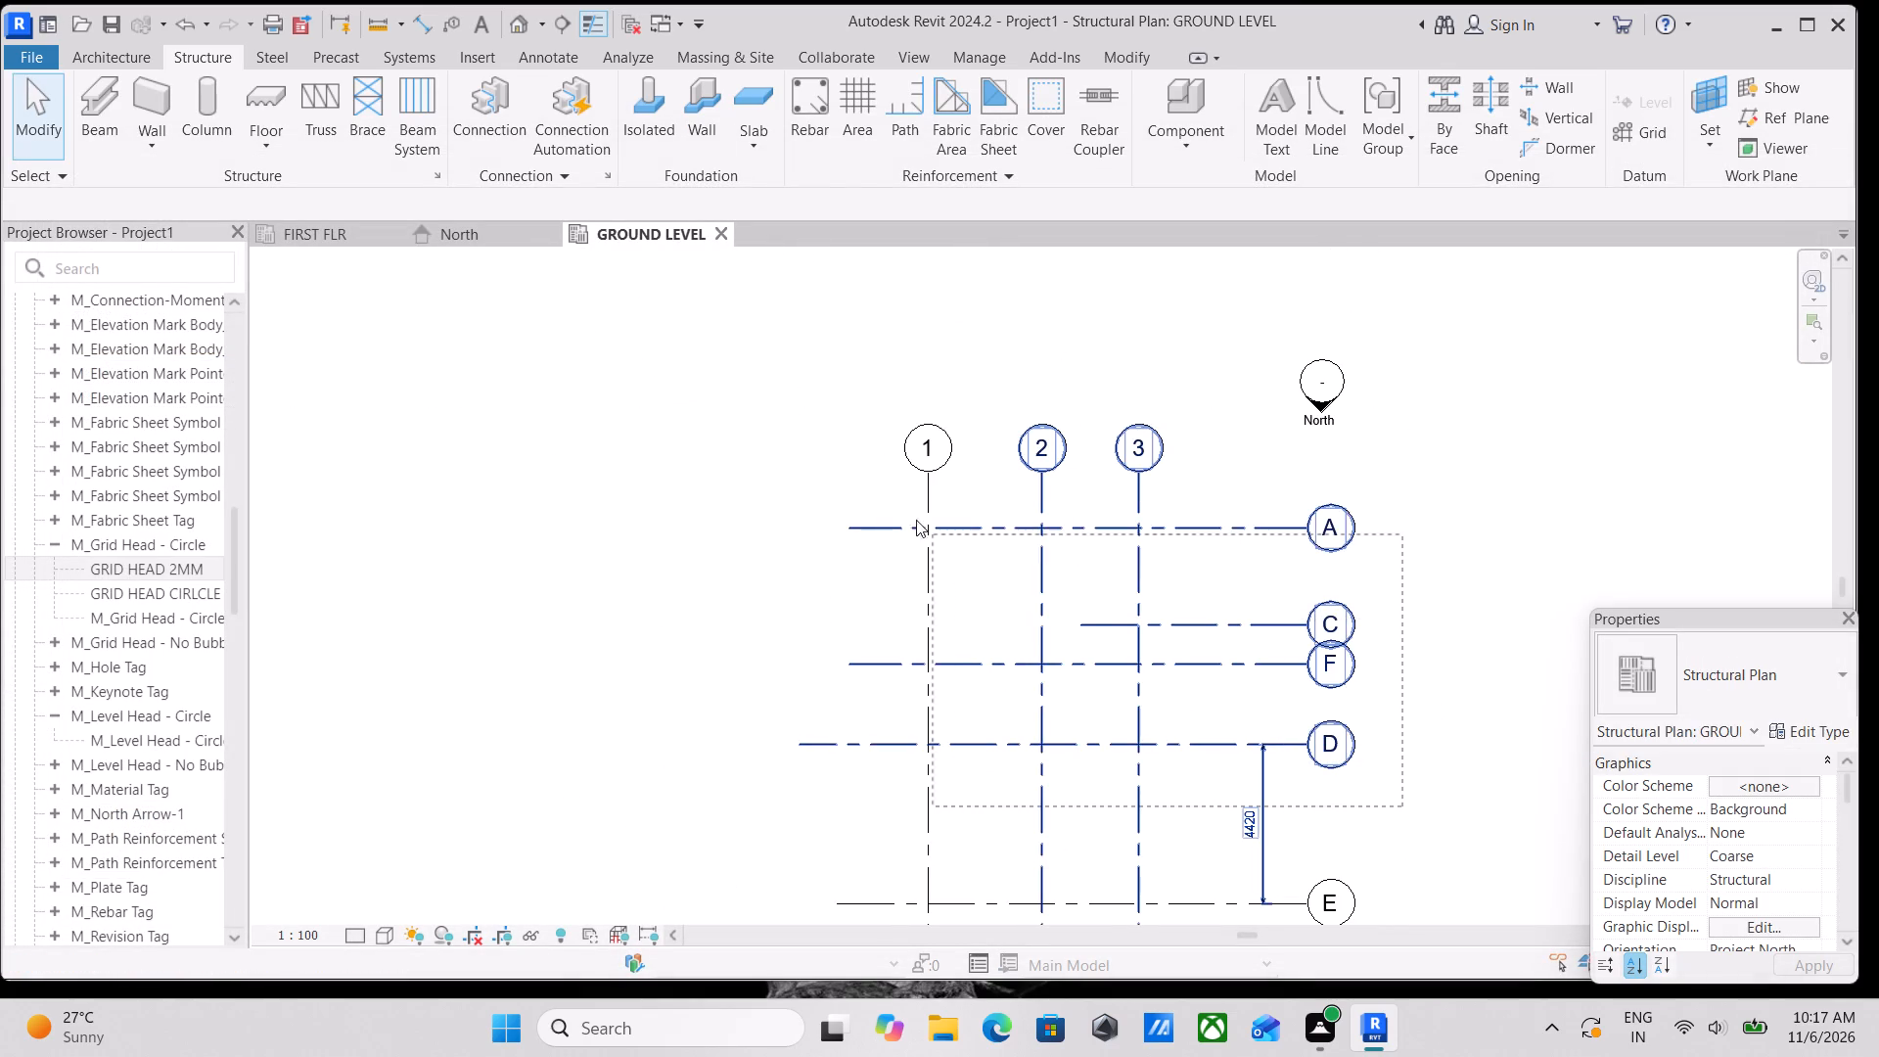
left_click_drag(916, 520, 855, 482)
right_click(855, 481)
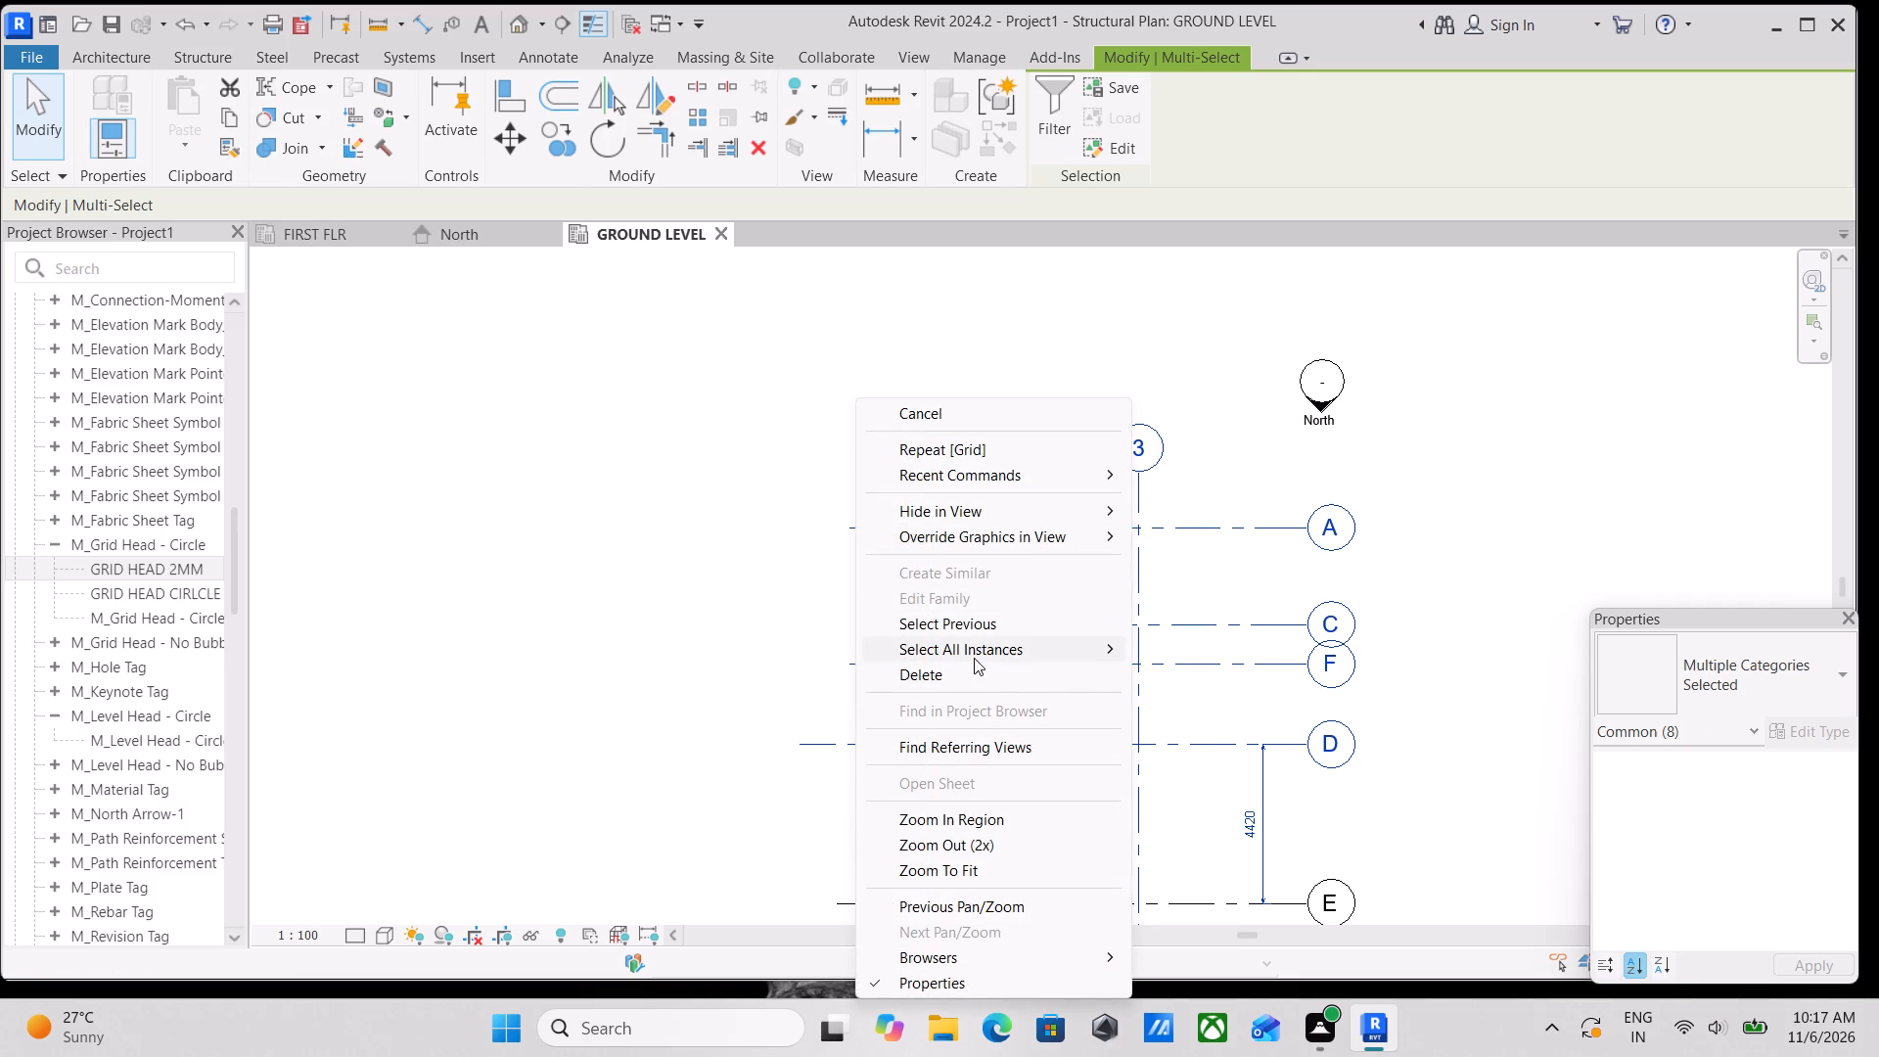
left_click(974, 666)
scroll(995, 568, "down", 3)
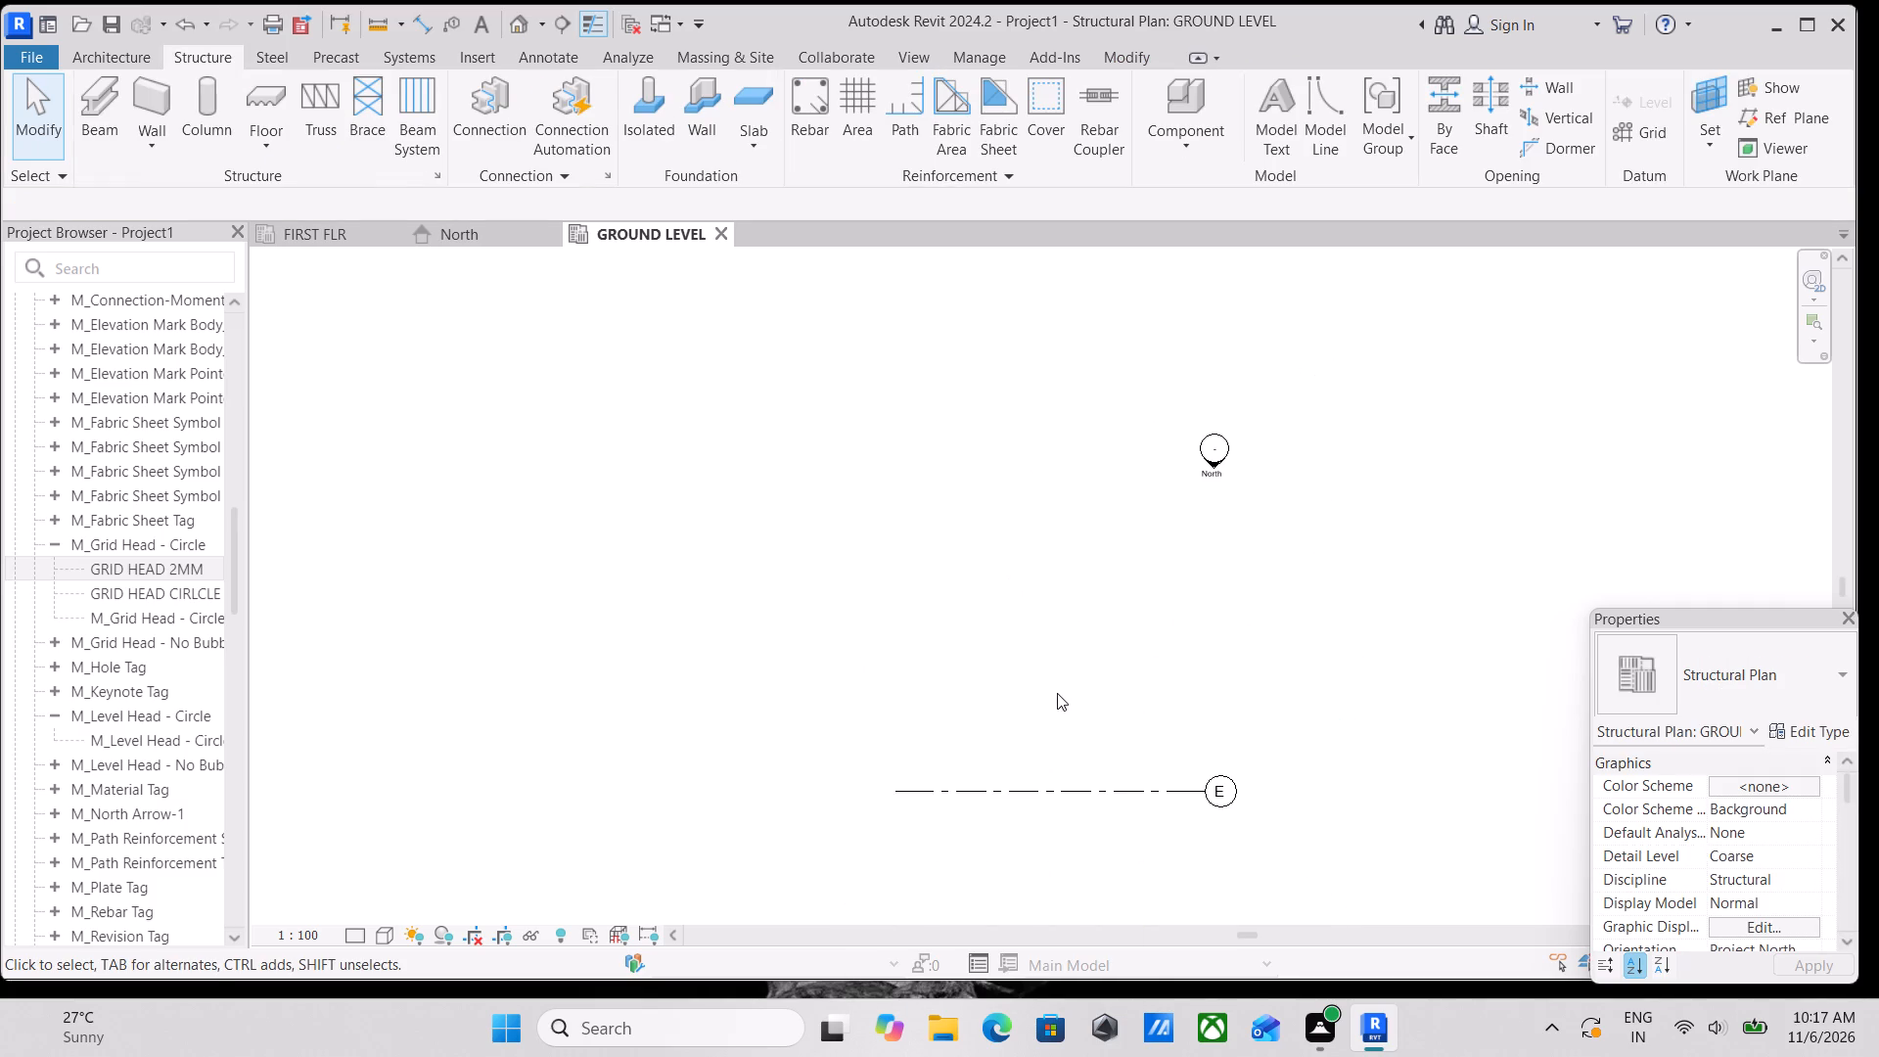
scroll(1057, 693, "down", 7)
scroll(1101, 733, "up", 3)
left_click_drag(1116, 774, 1029, 689)
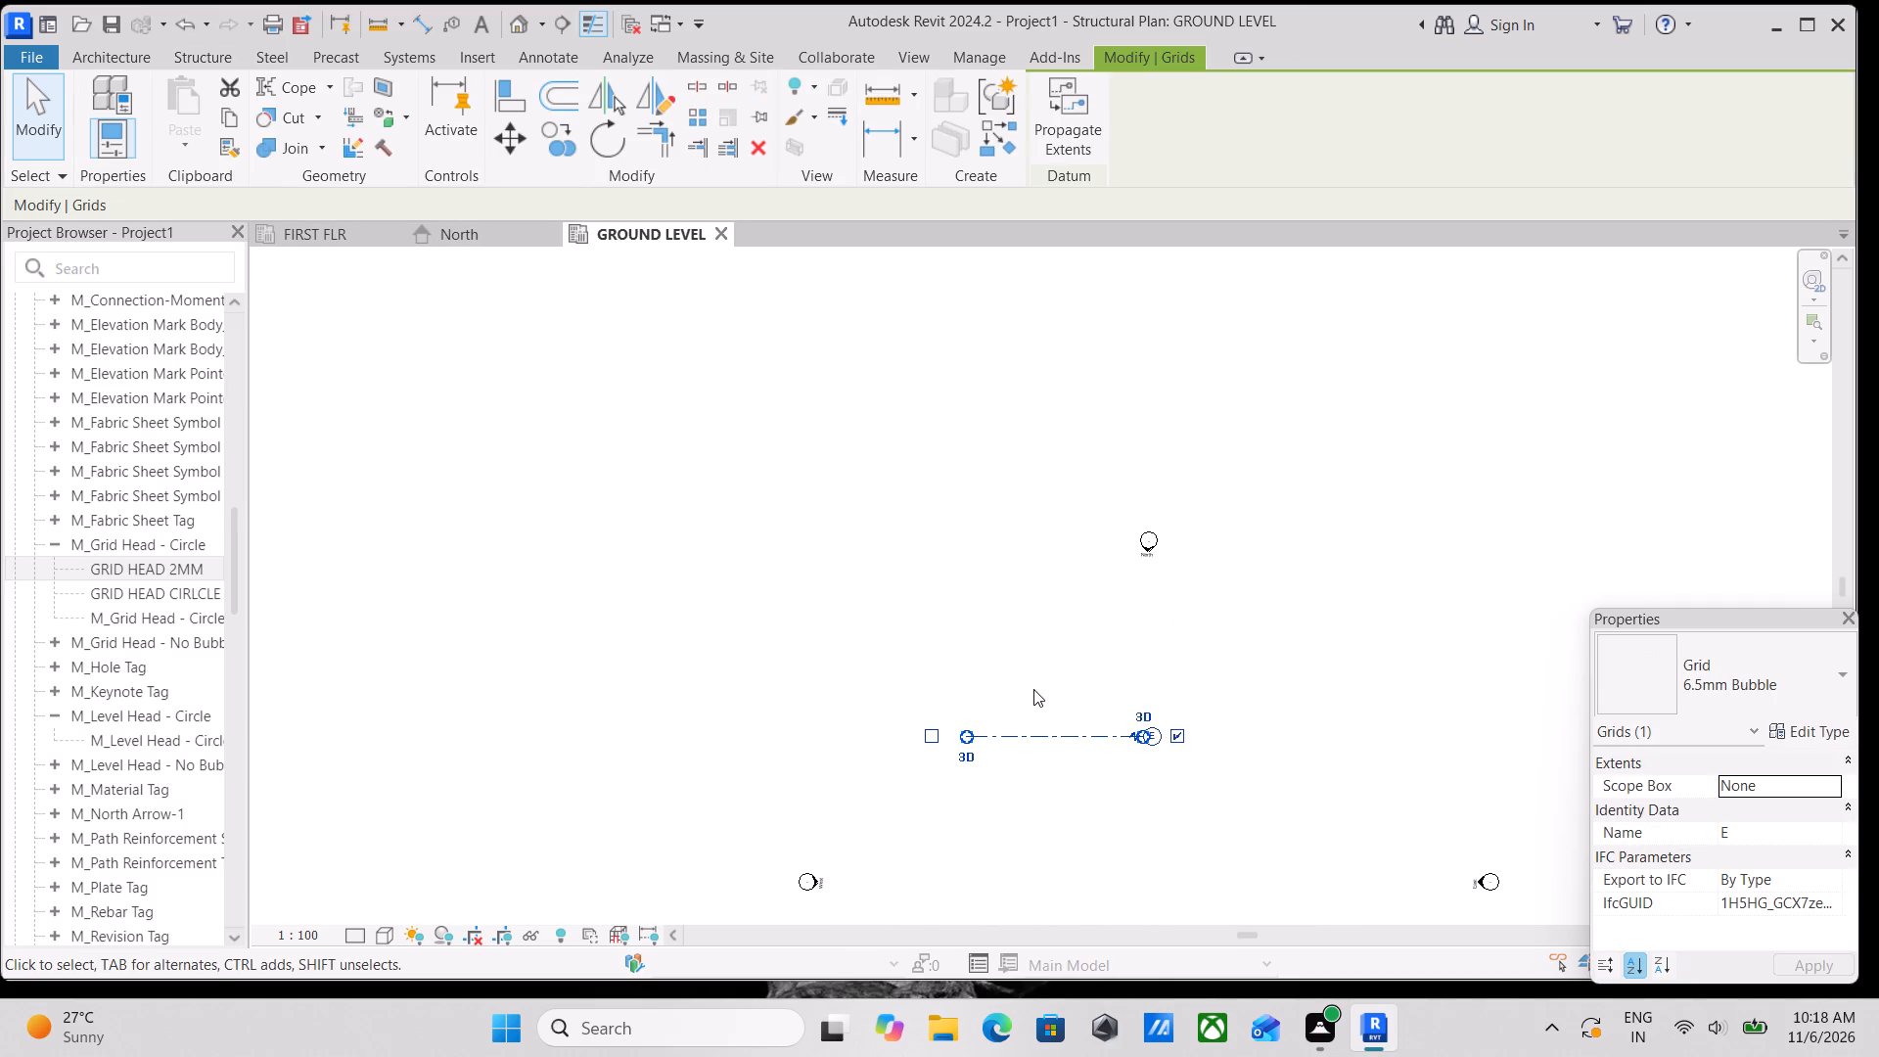
right_click(1033, 689)
left_click(1162, 671)
Draw one vertical 6.5mm Bubble grid line in the area between the elevation markers of the GROUND LEVEL plan.
middle_click_drag(1085, 810, 1069, 522)
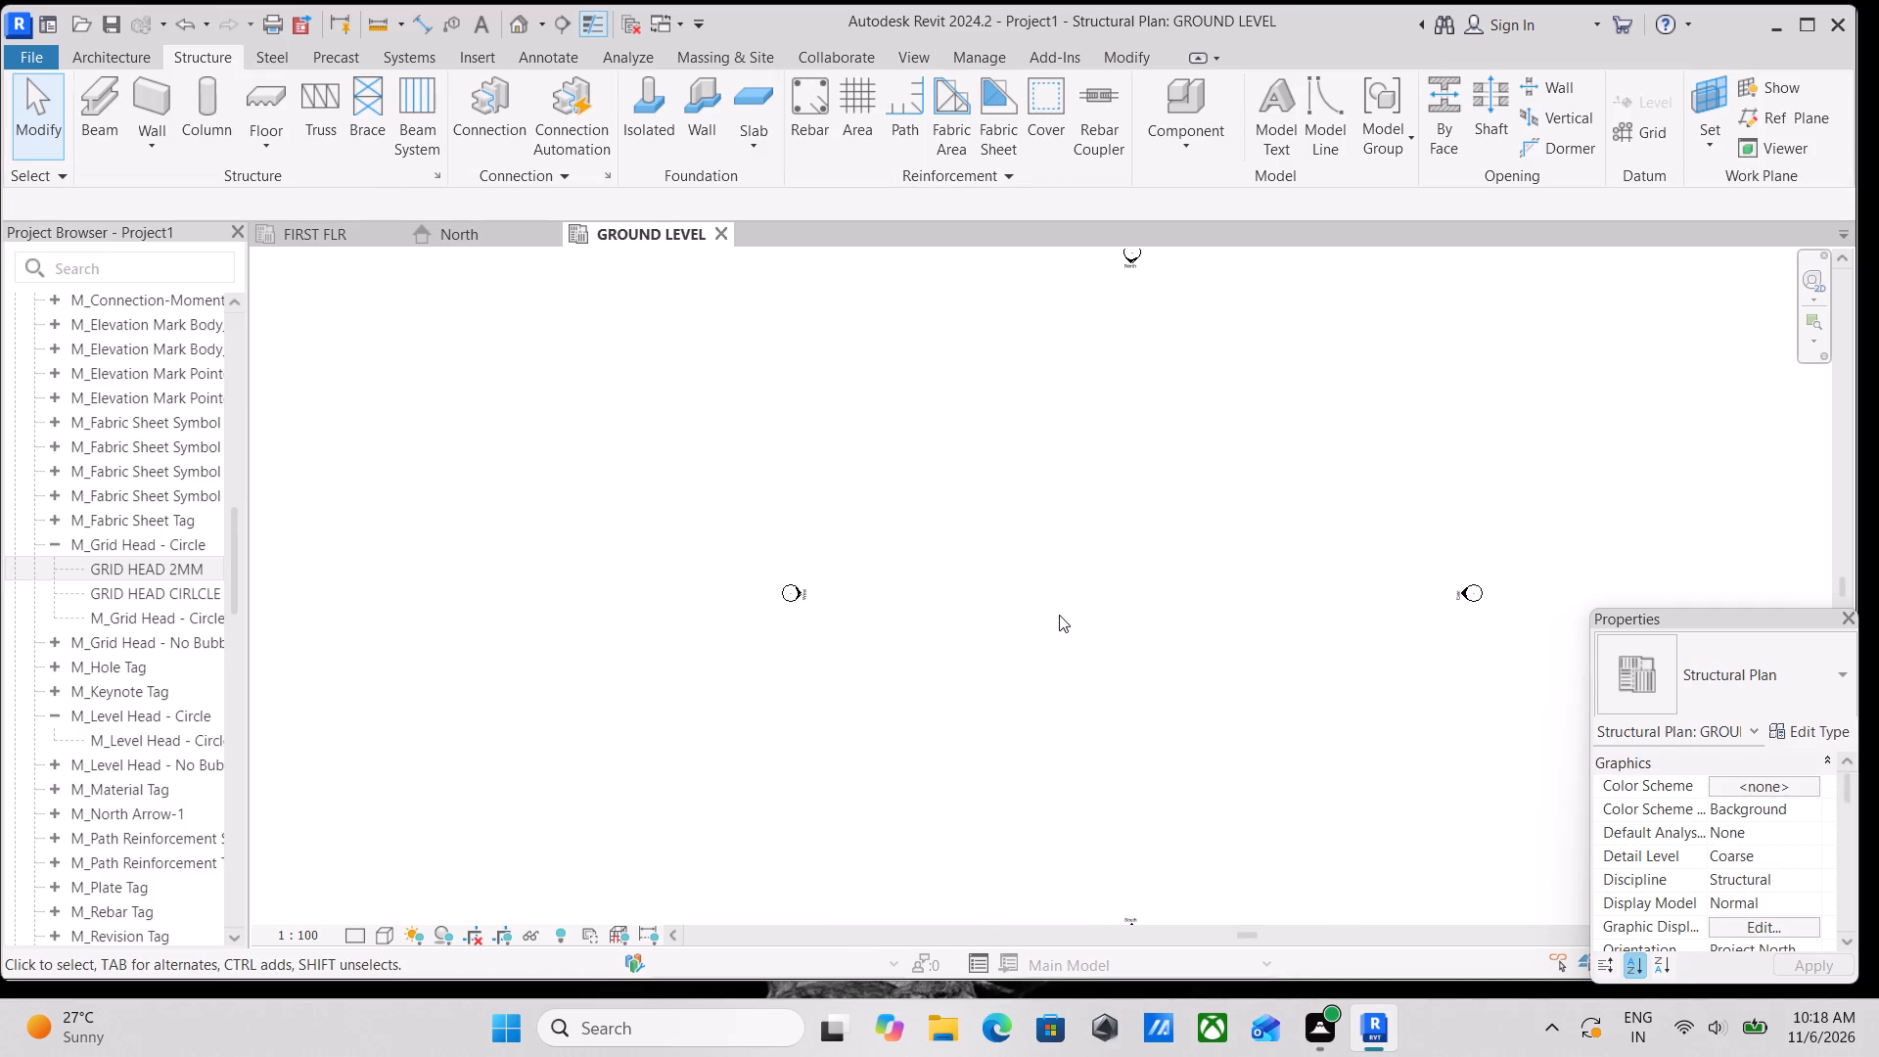
key("g")
key("t")
type("GR")
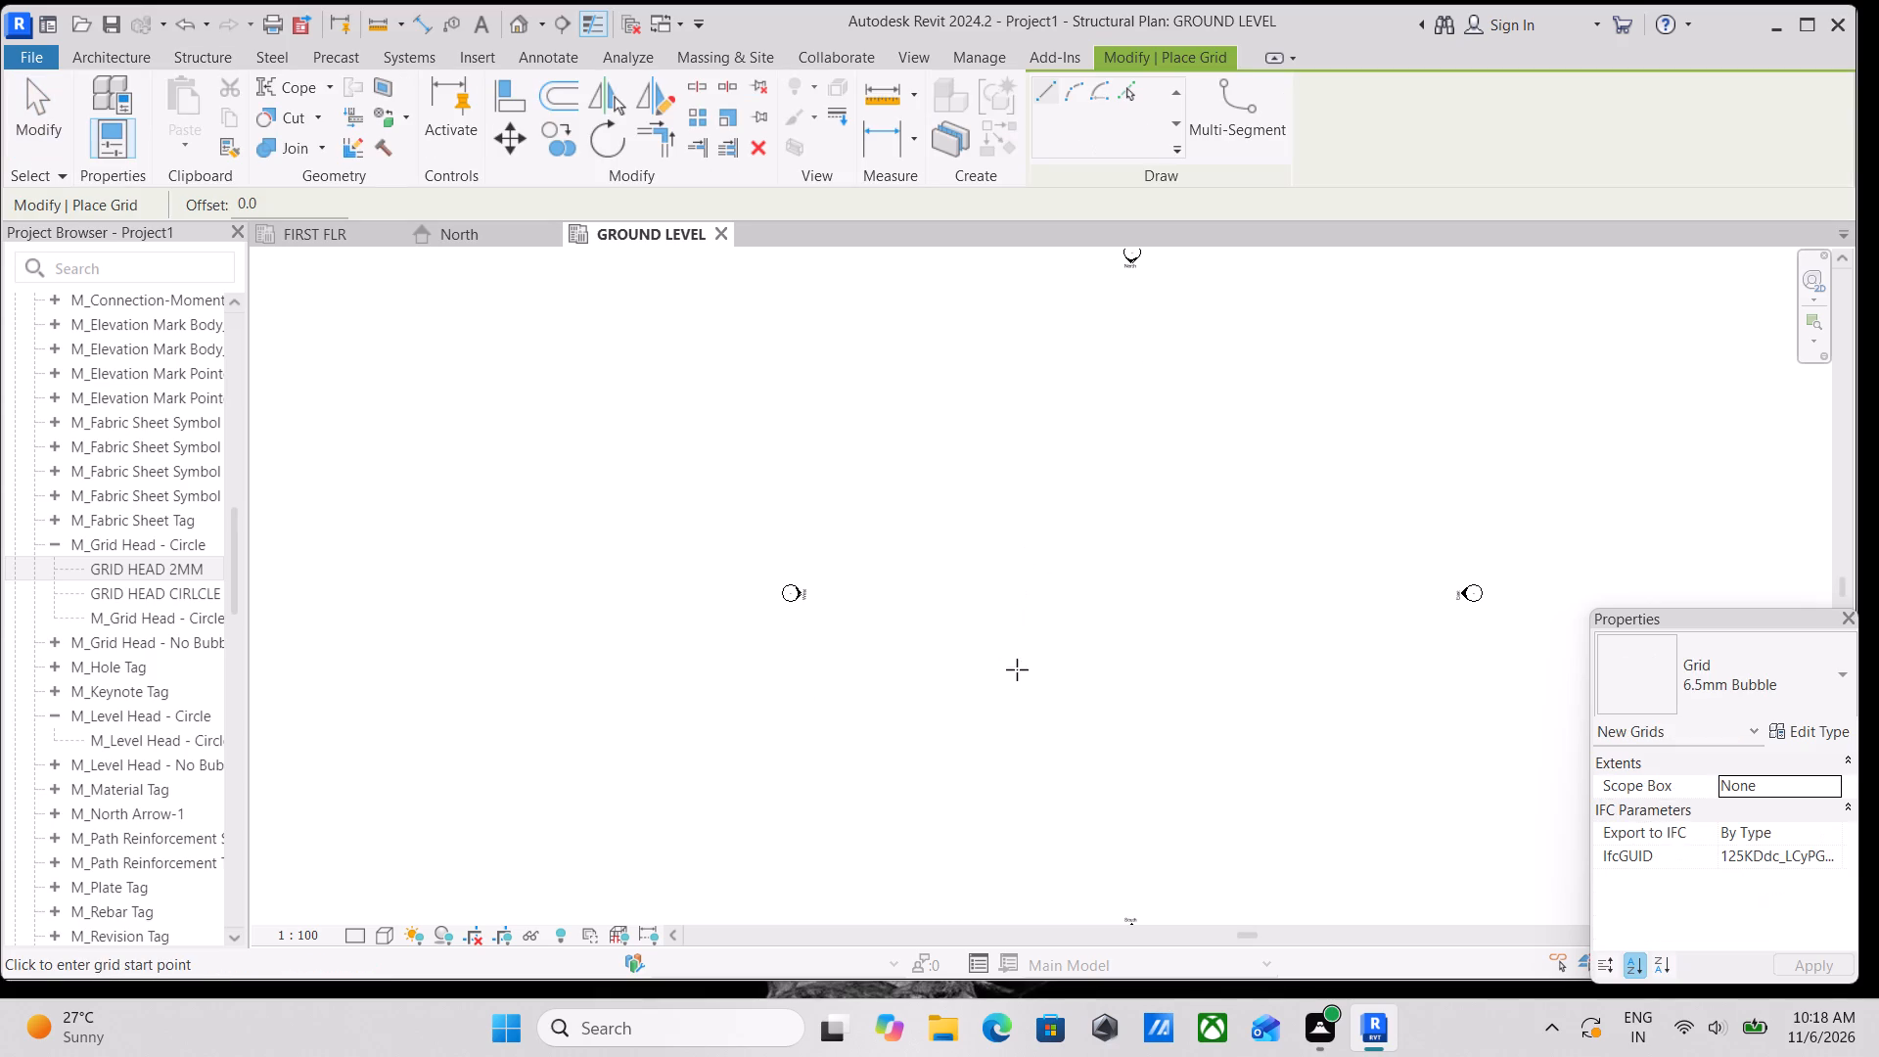
left_click(1018, 675)
middle_click_drag(1015, 495, 1024, 678)
scroll(1031, 596, "up", 6)
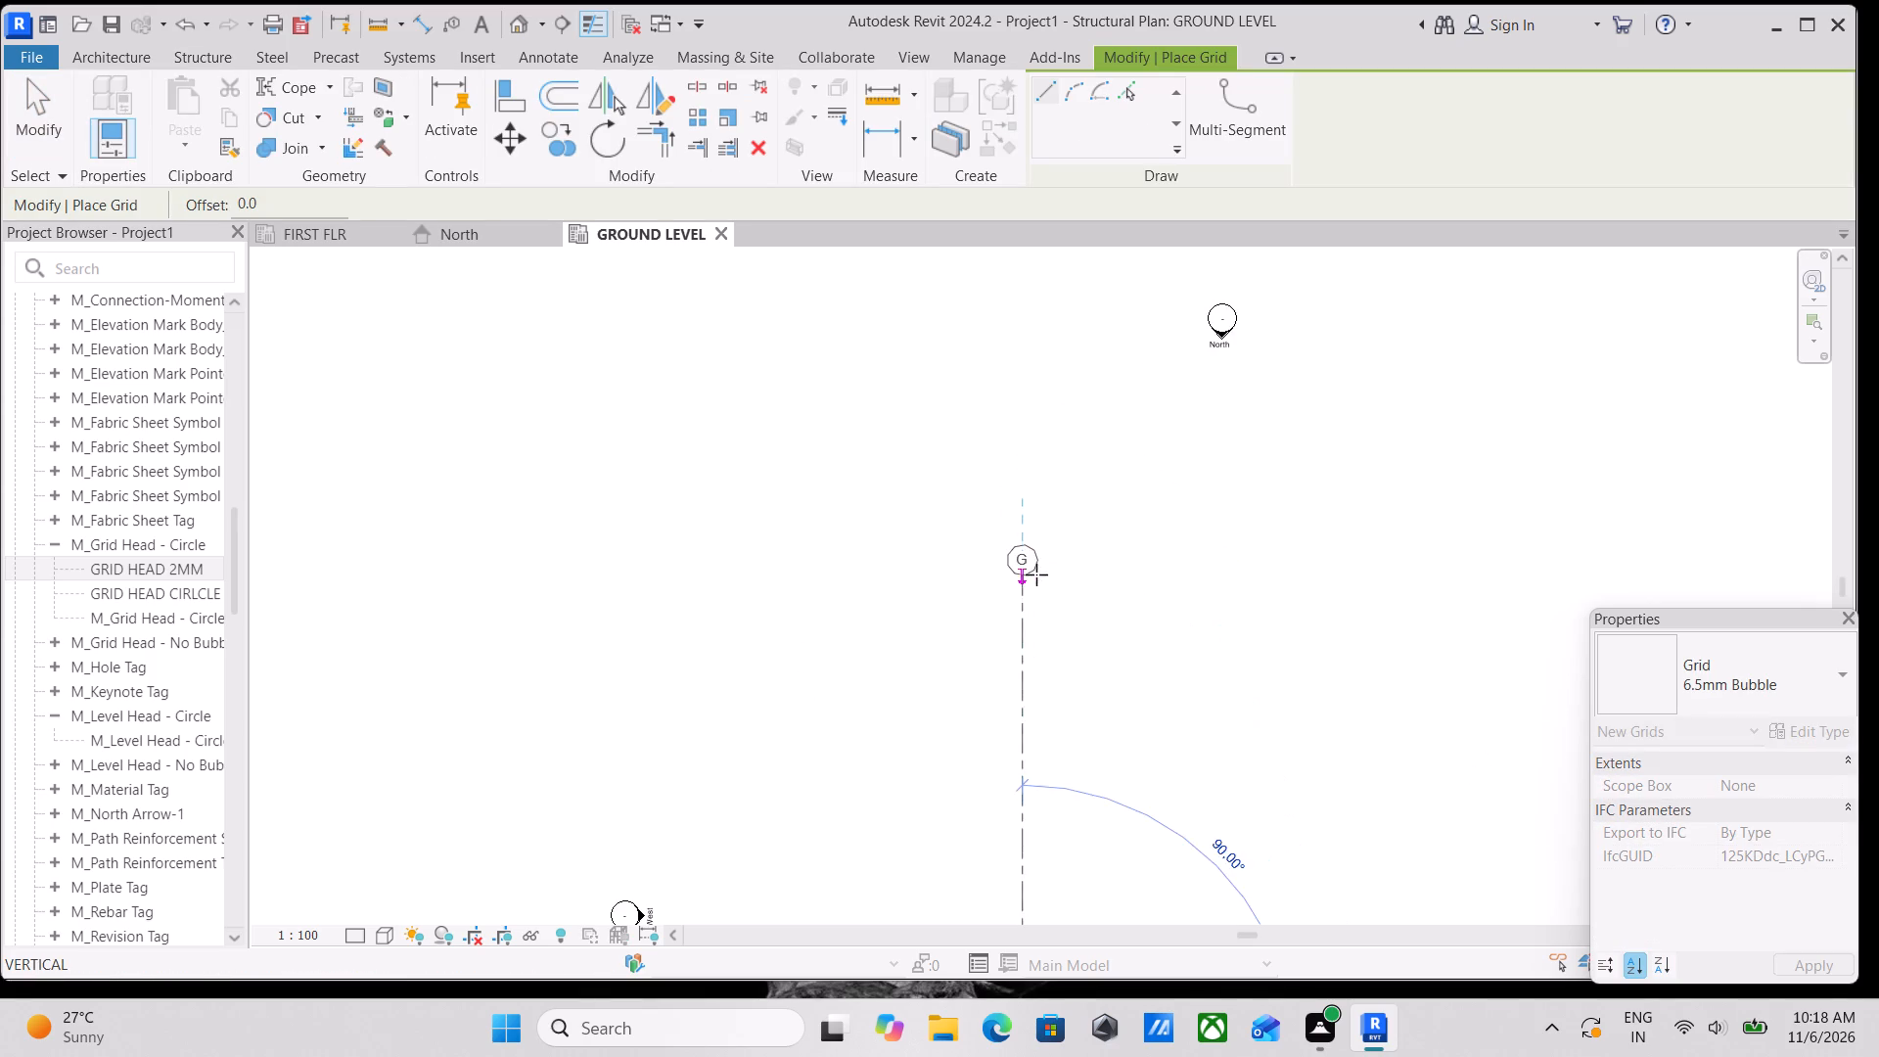
scroll(1036, 574, "up", 2)
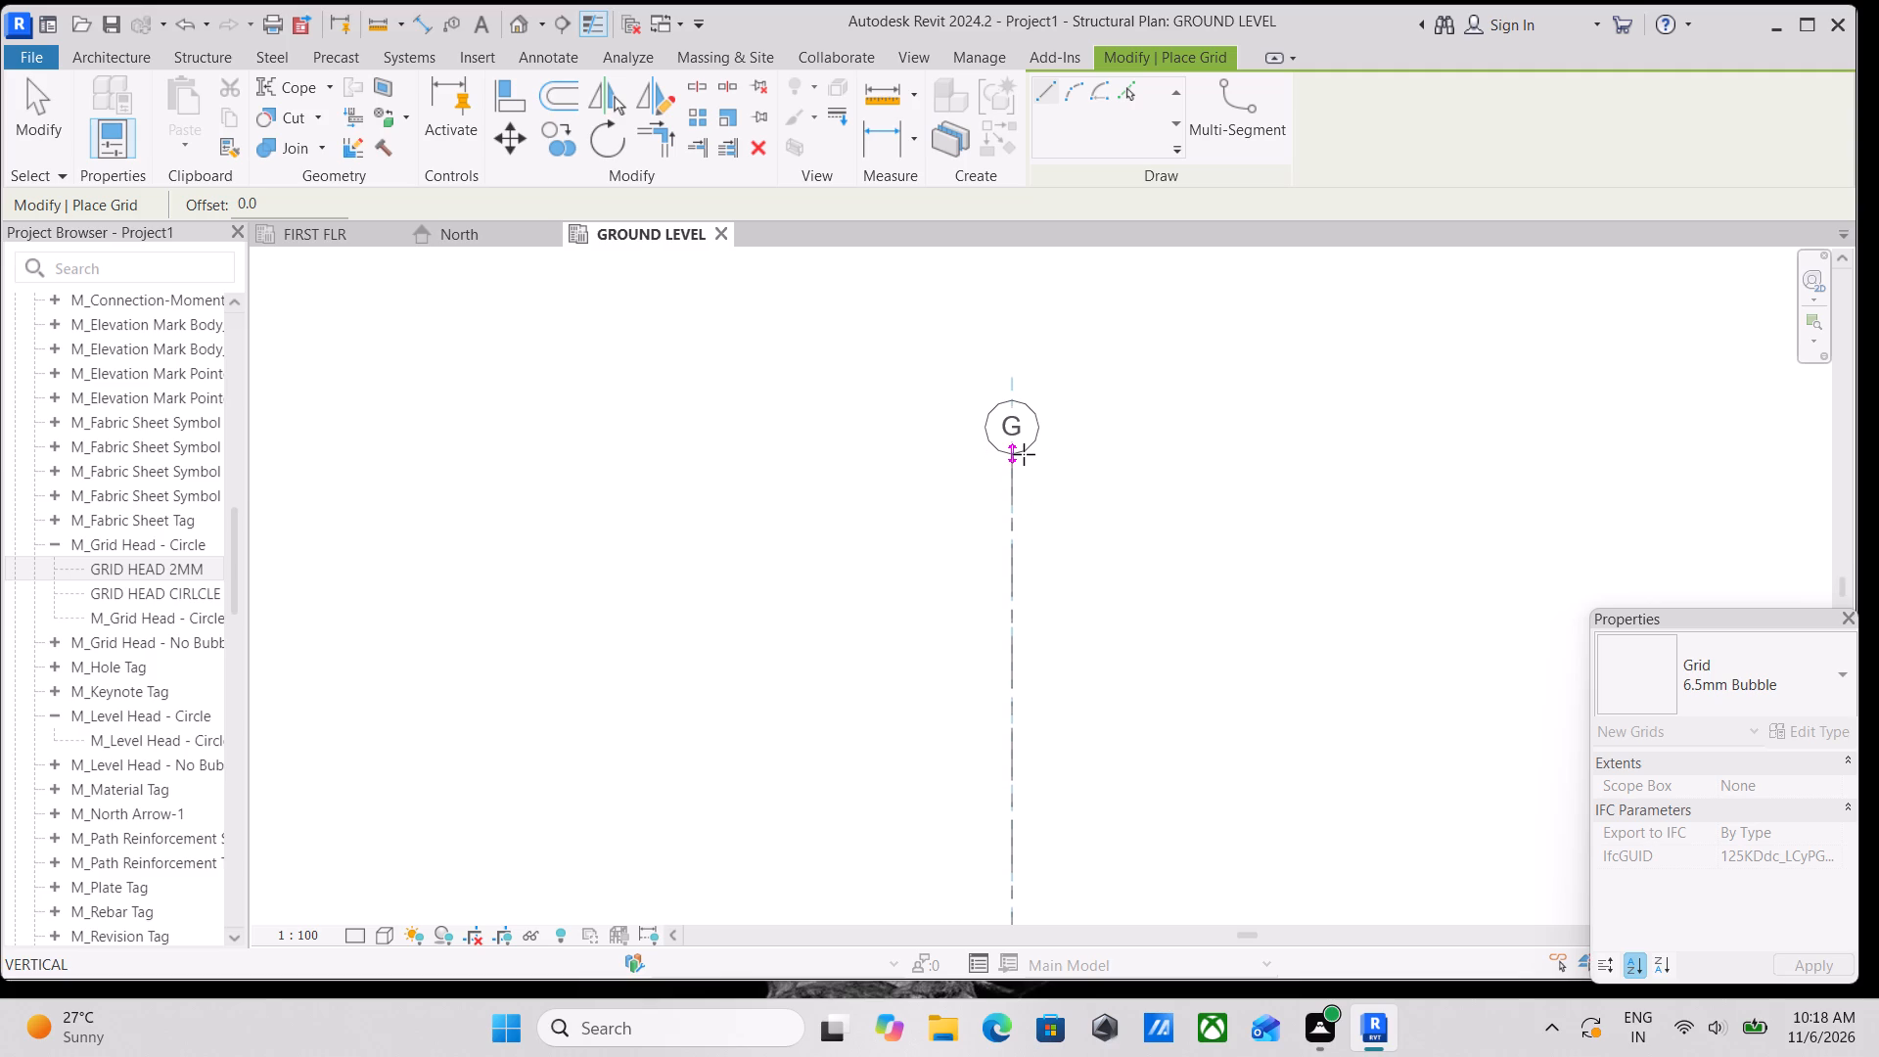
scroll(1024, 454, "down", 6)
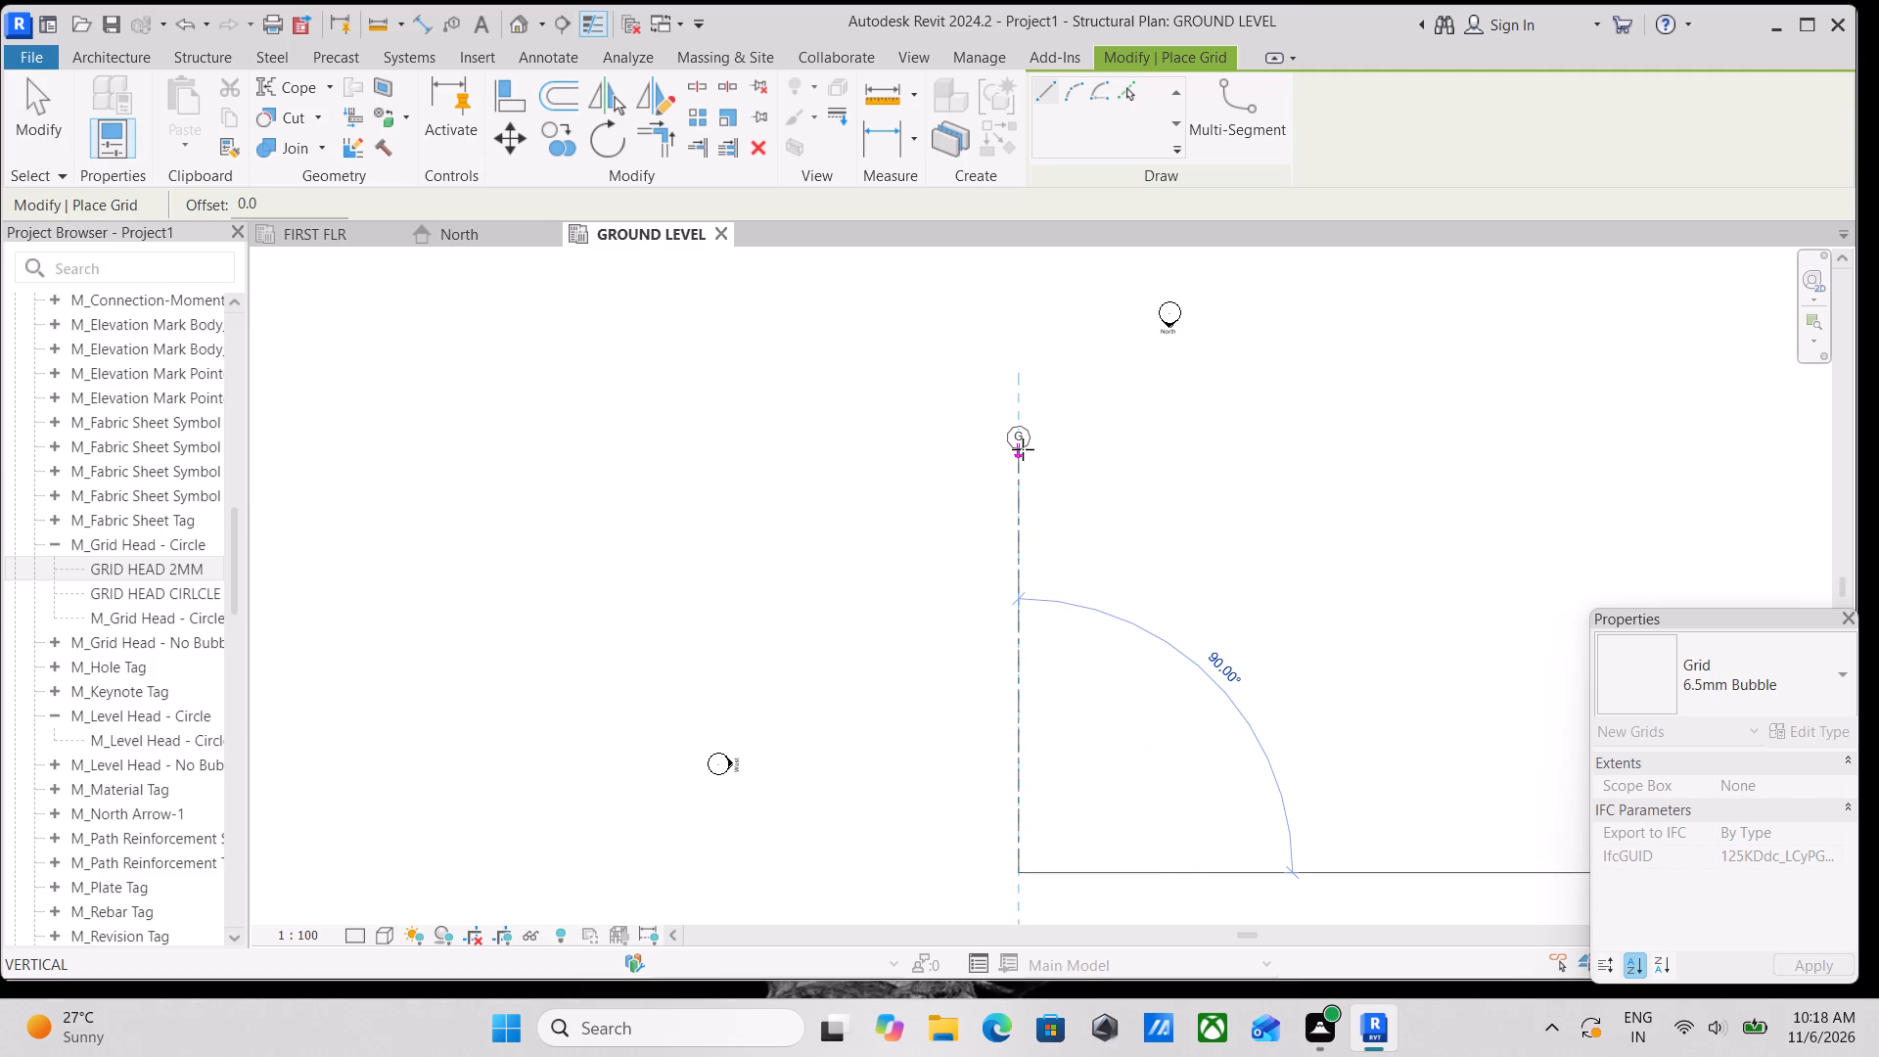
left_click(1023, 449)
scroll(1077, 429, "up", 6)
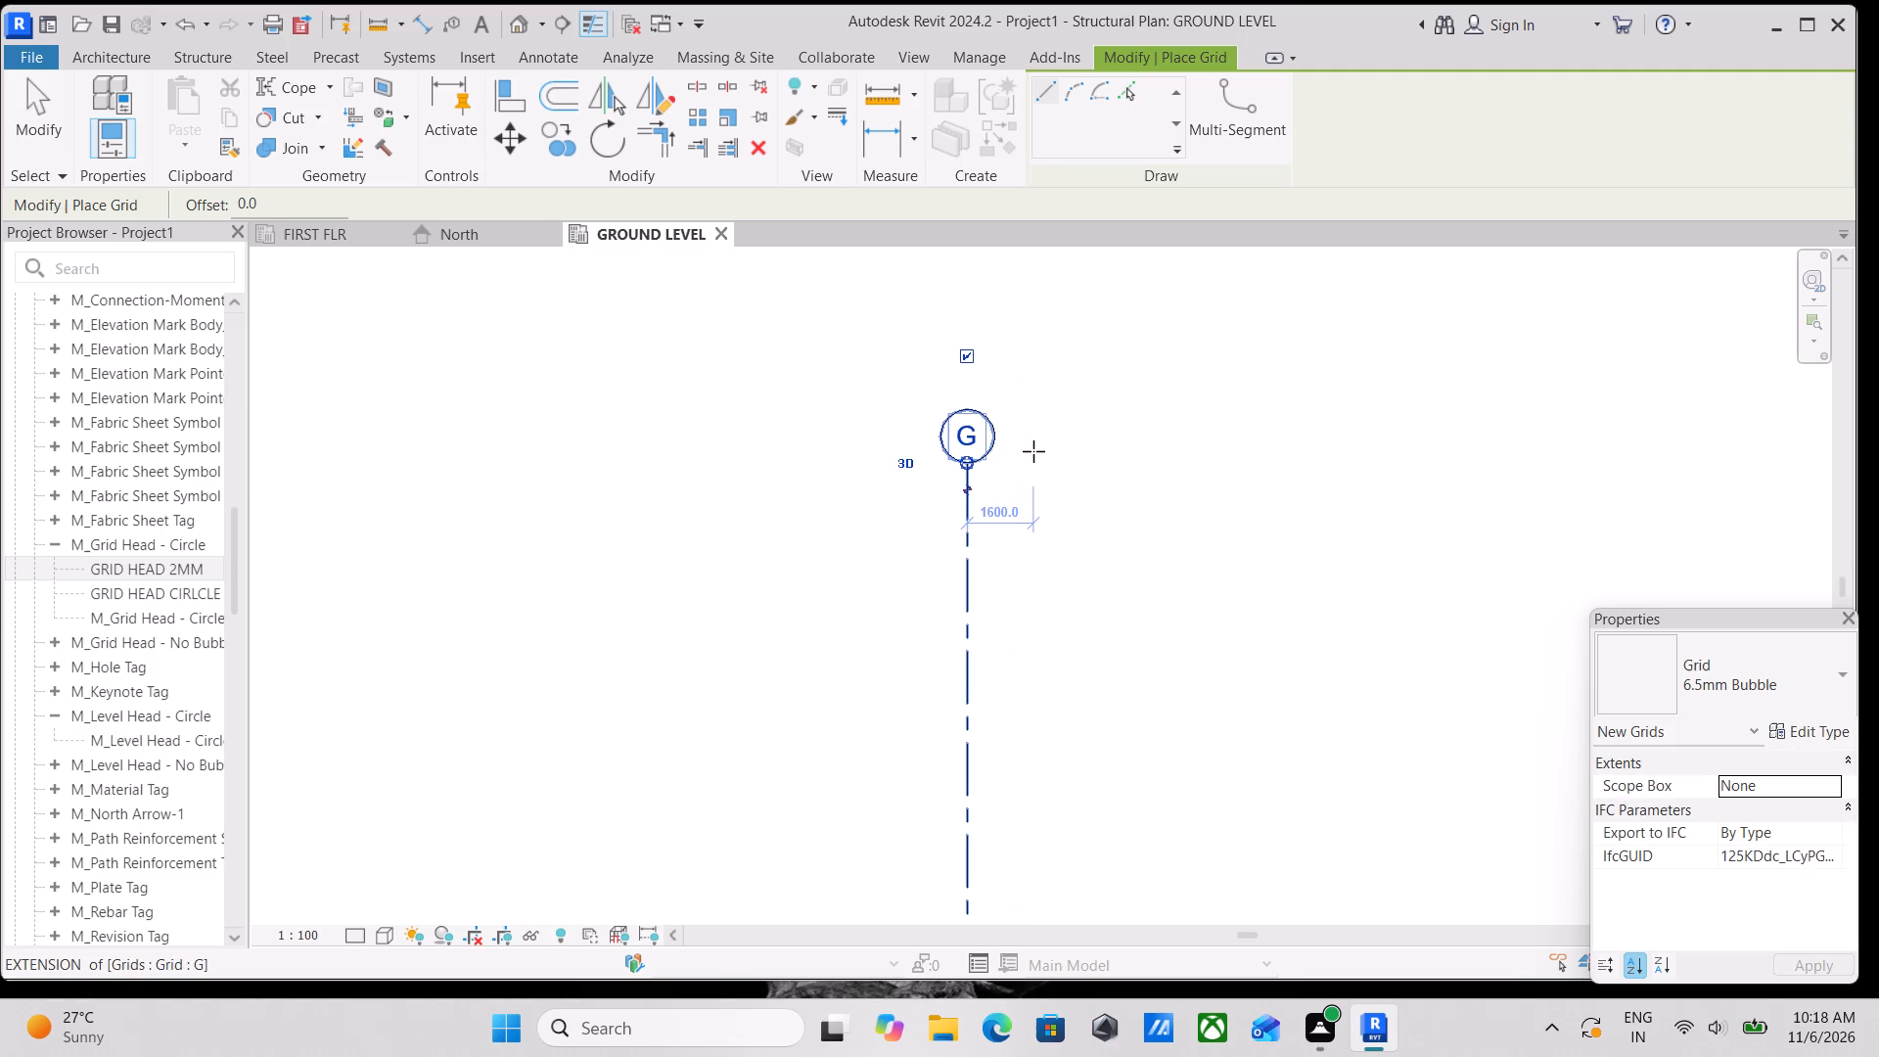
key("Escape")
key("Escape")
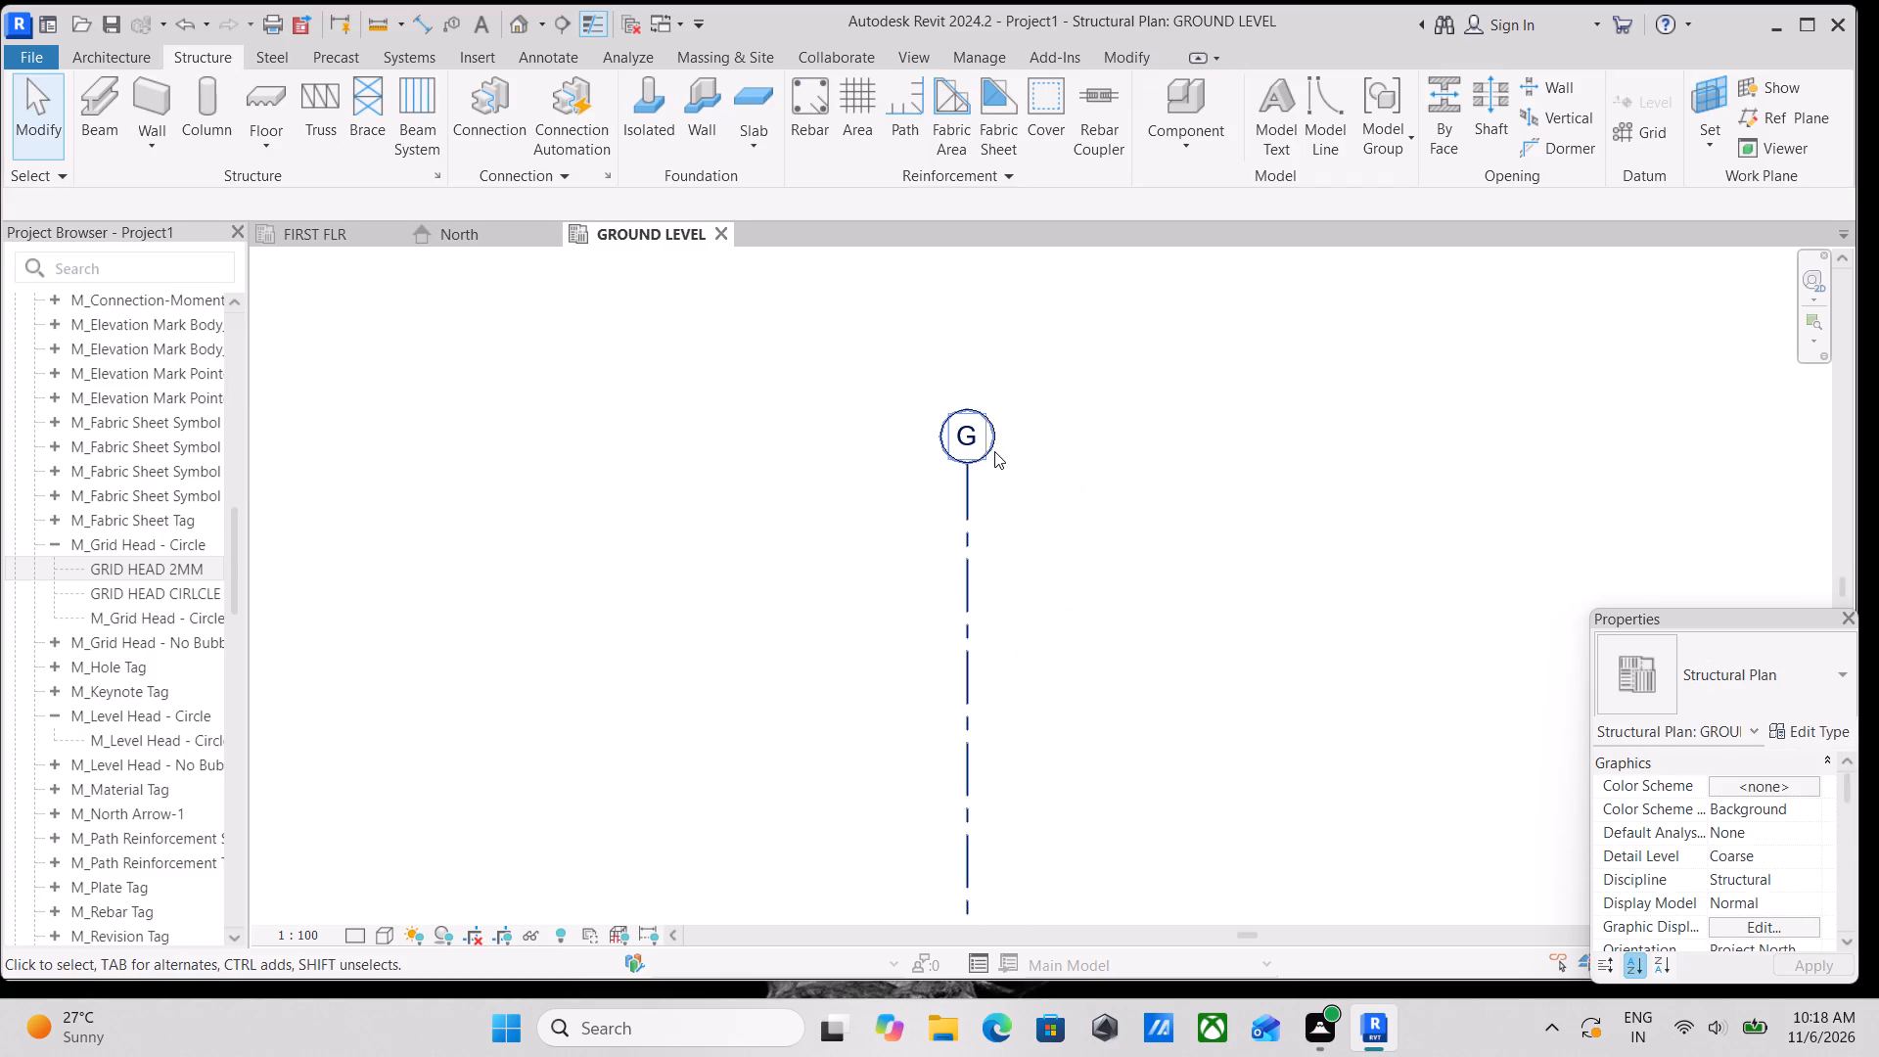
Examine the types available for grid G and look through the annotation families around M_Grid Head - Circle.
left_click(994, 450)
left_click(1793, 672)
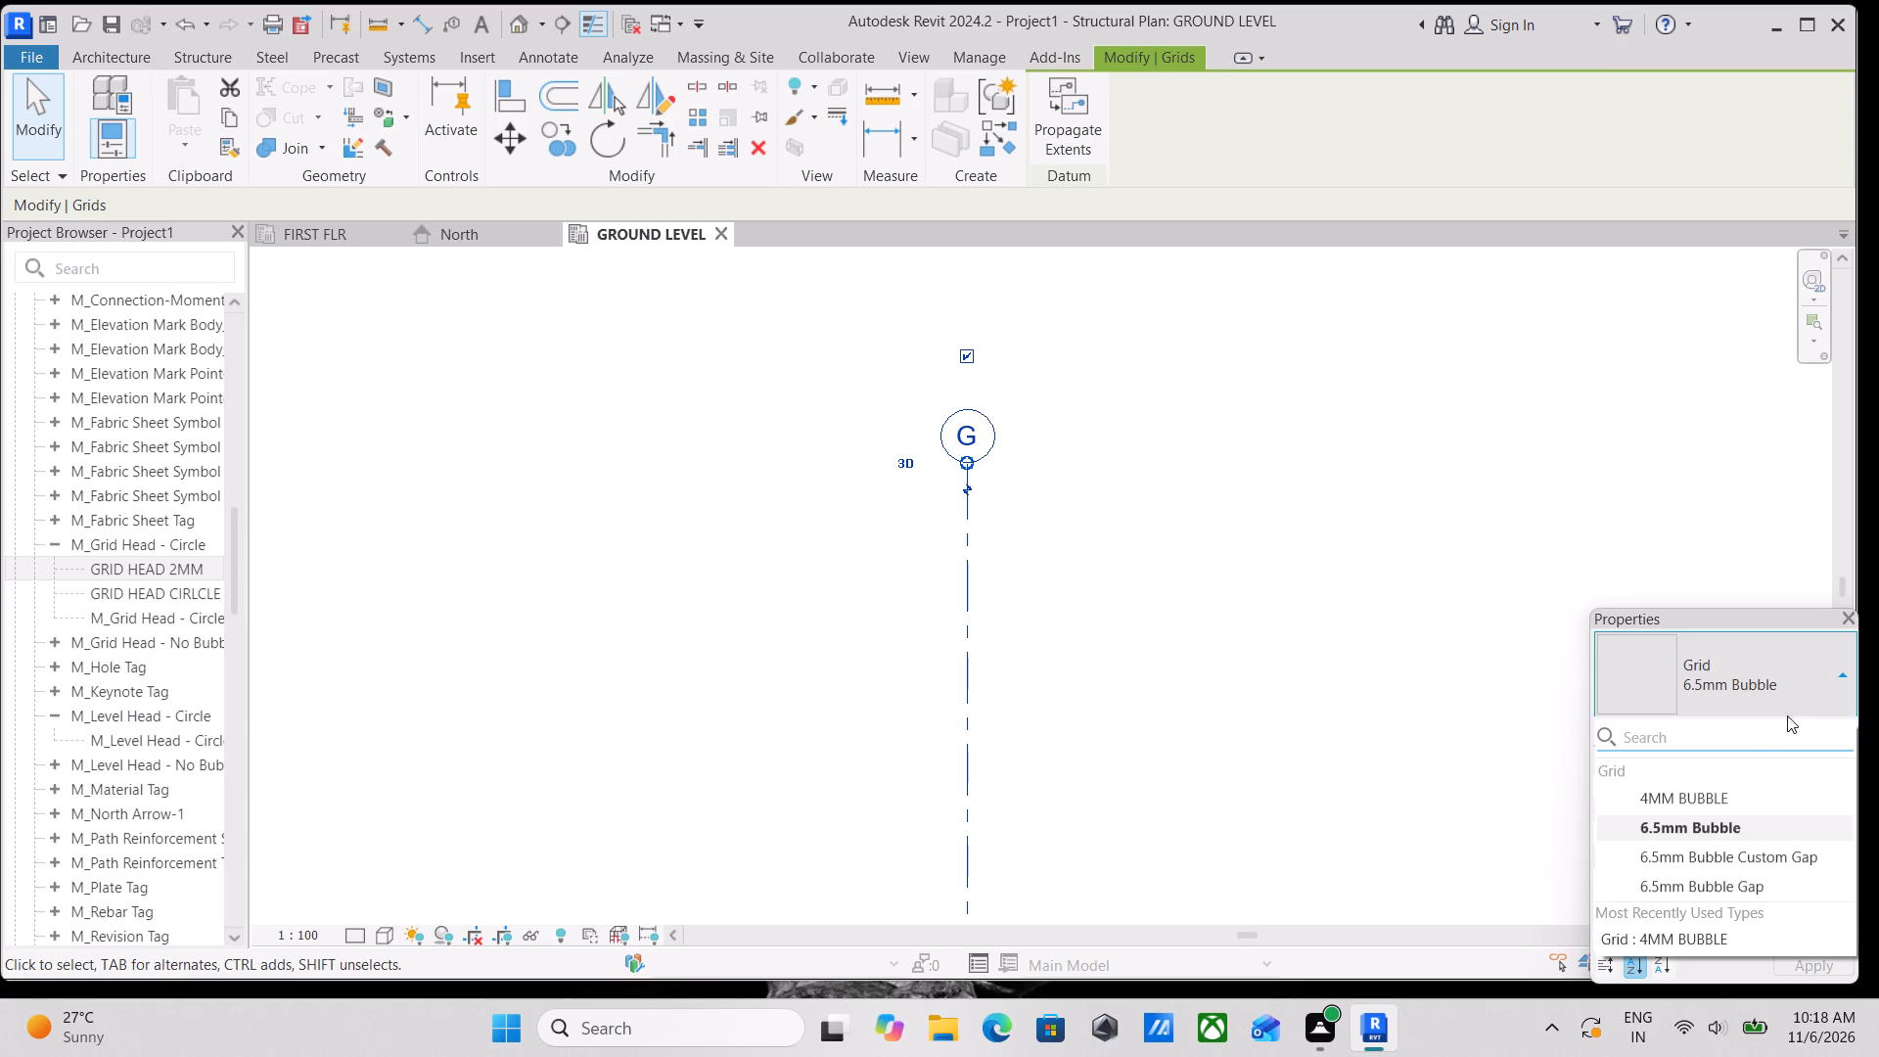
scroll(1709, 917, "down", 1)
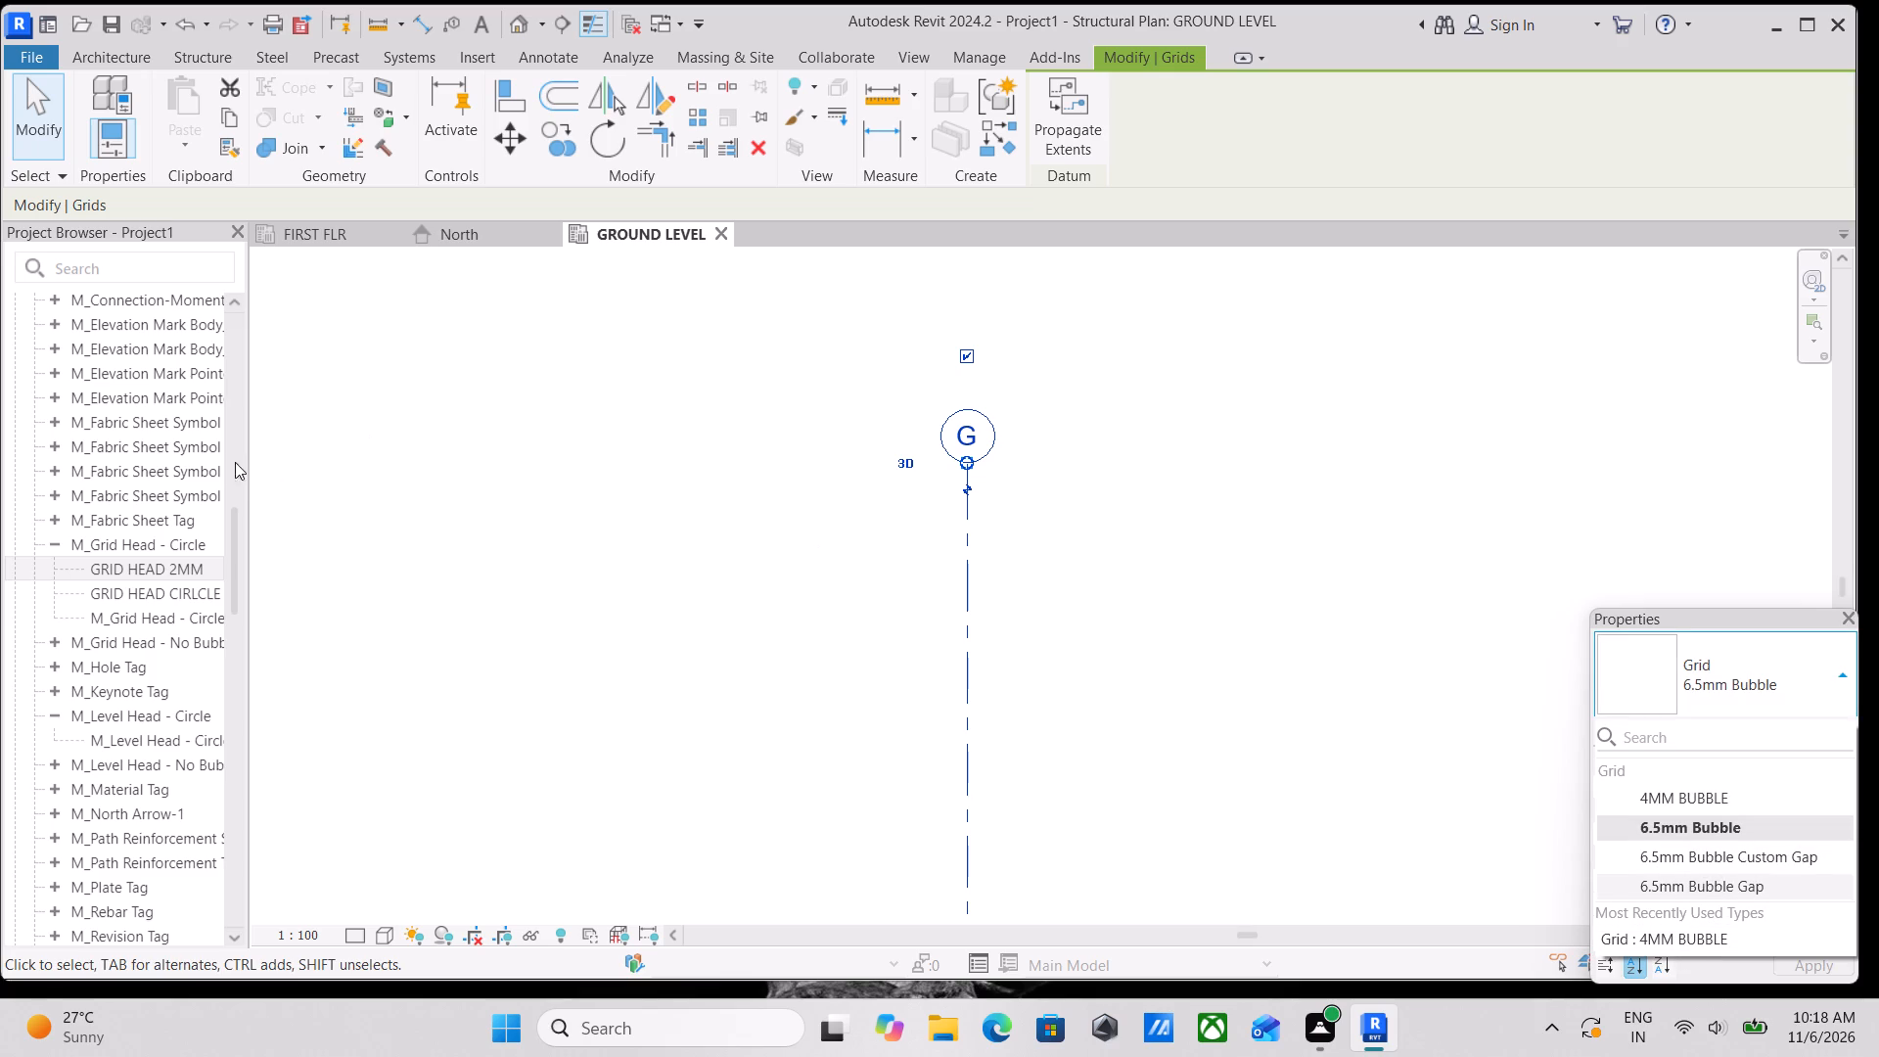
left_click(176, 593)
left_click(173, 564)
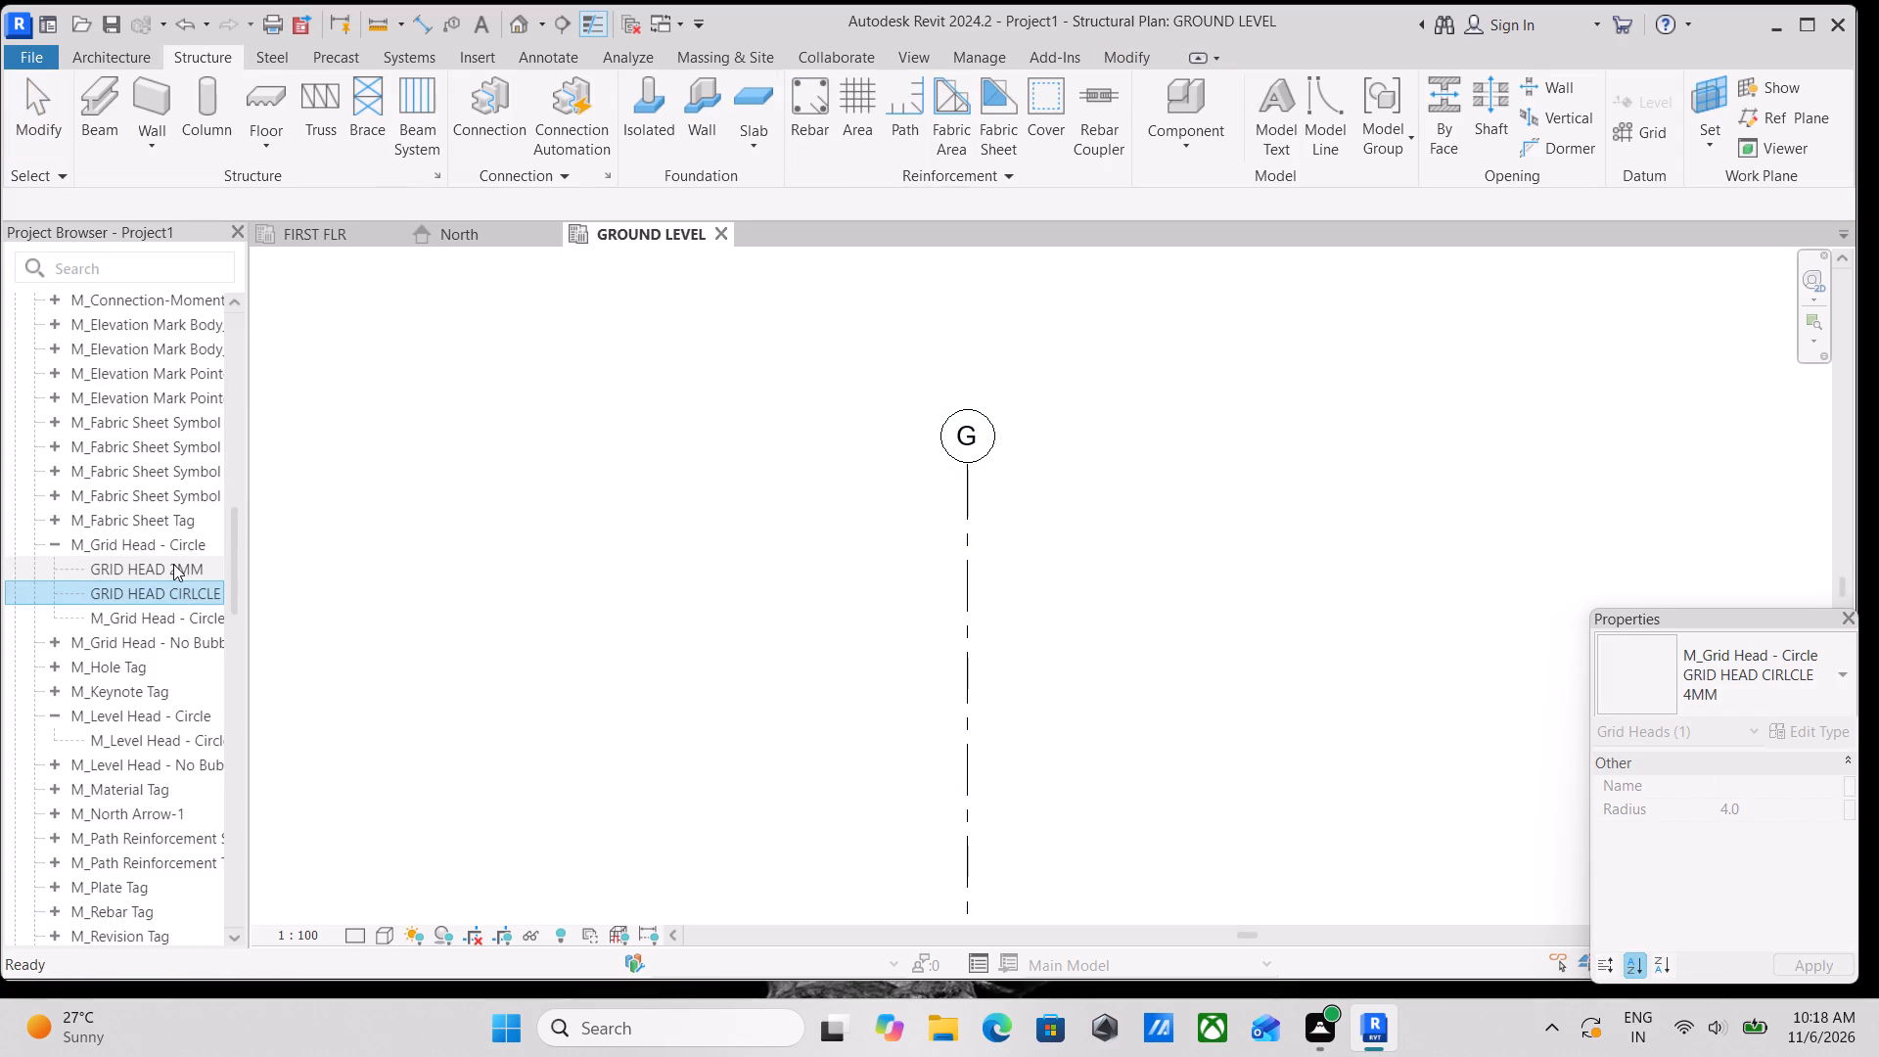
left_click(996, 437)
key("Escape")
scroll(1000, 437, "down", 2)
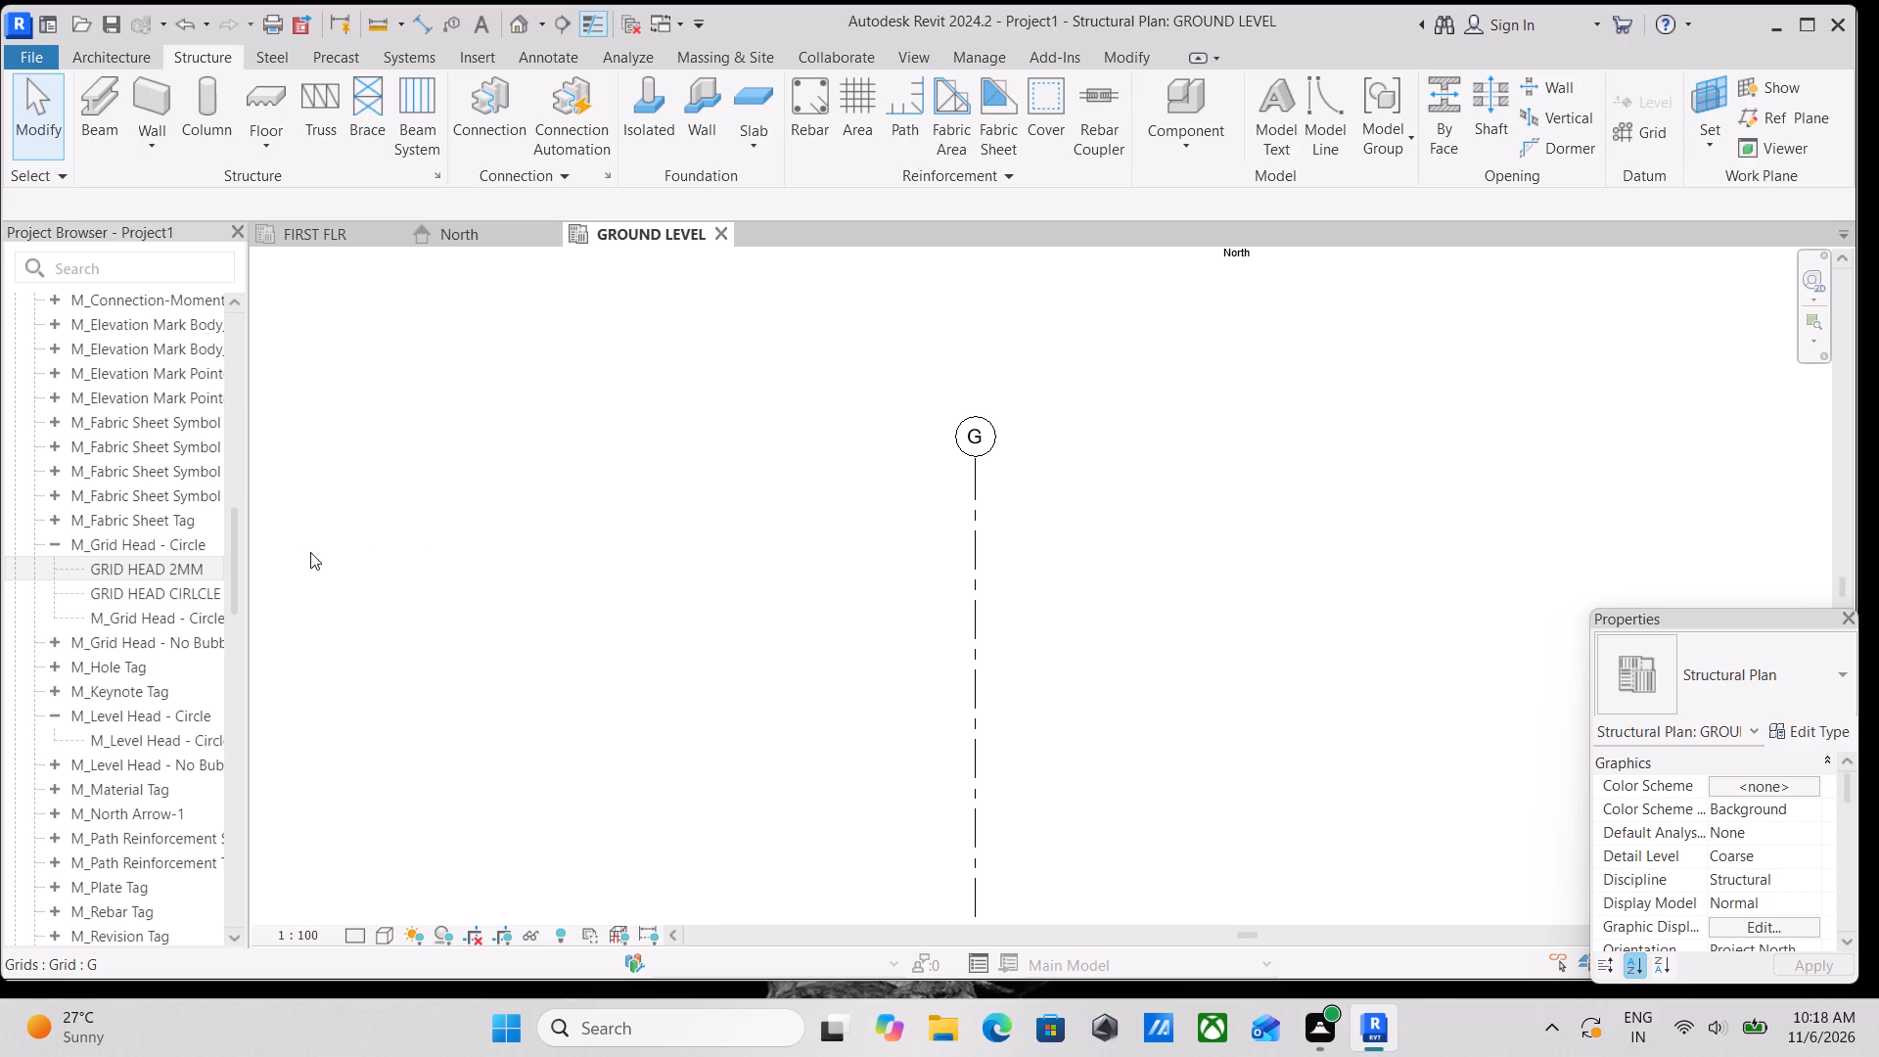
scroll(87, 546, "up", 2)
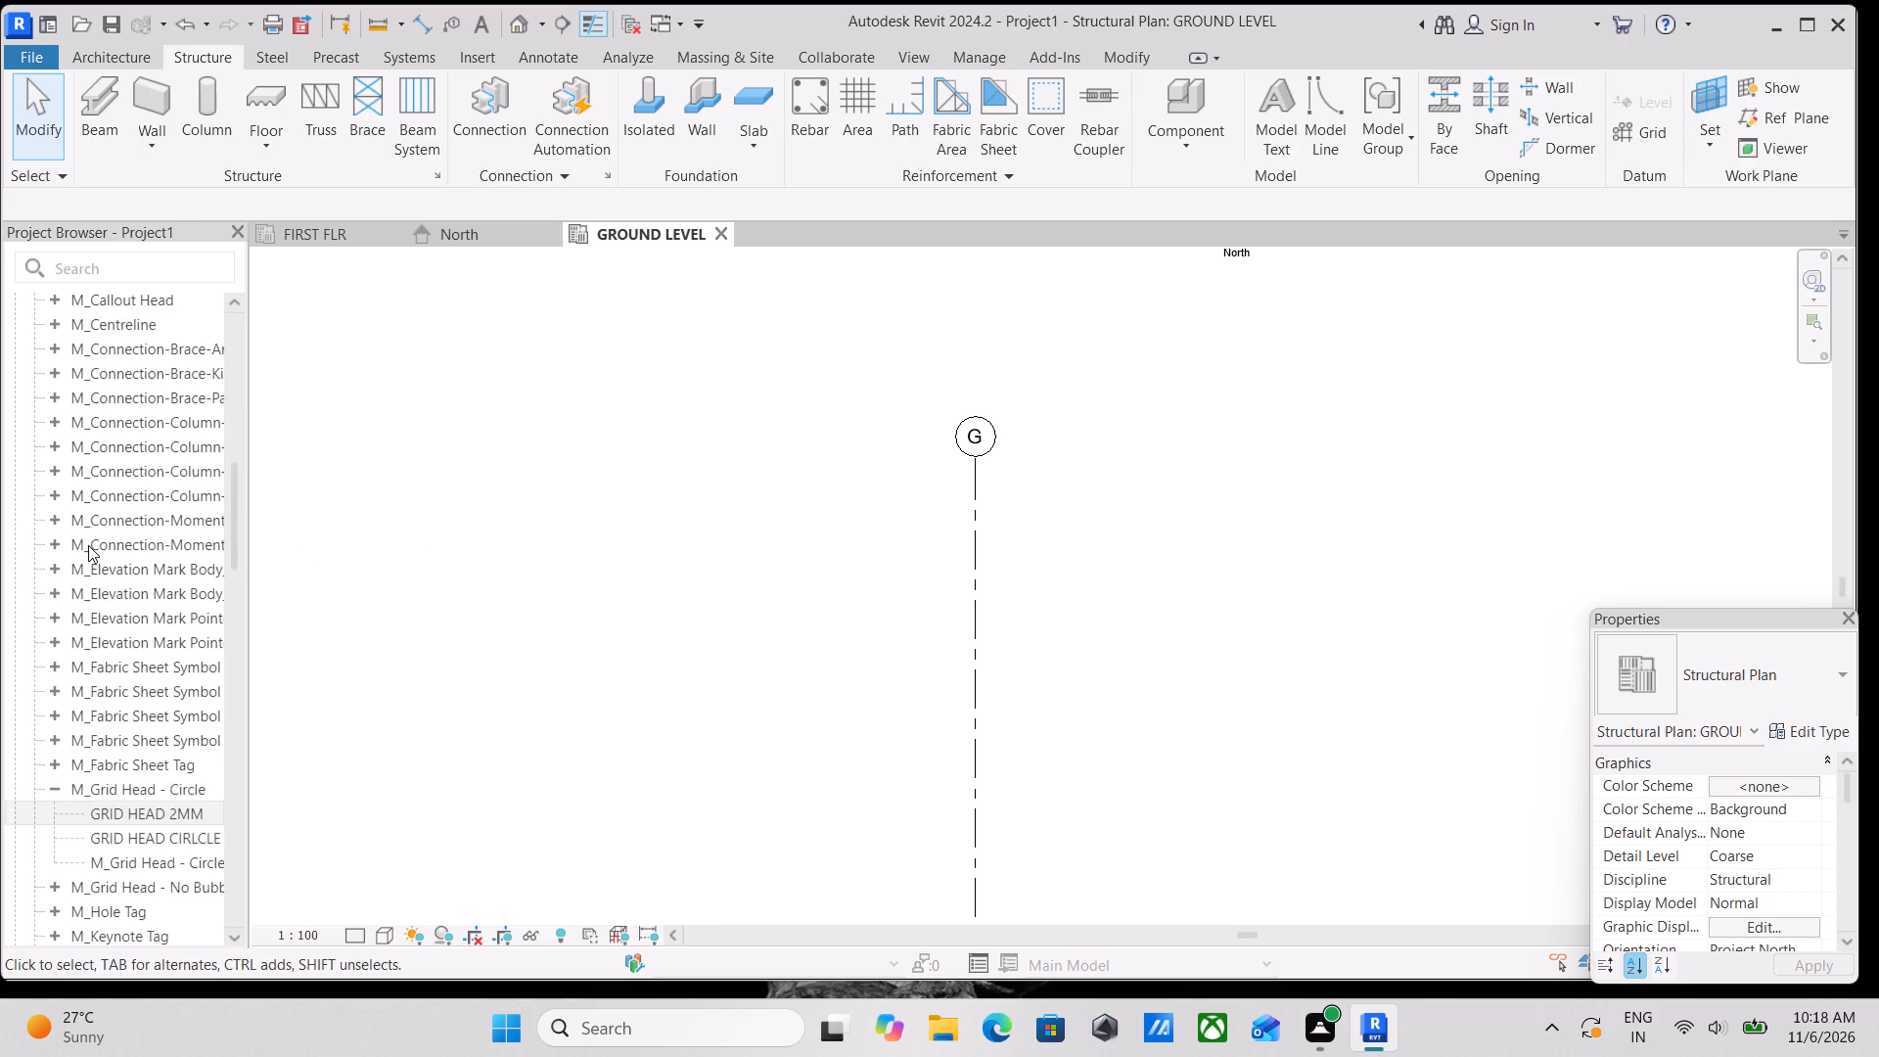
scroll(88, 545, "up", 3)
scroll(88, 545, "down", 4)
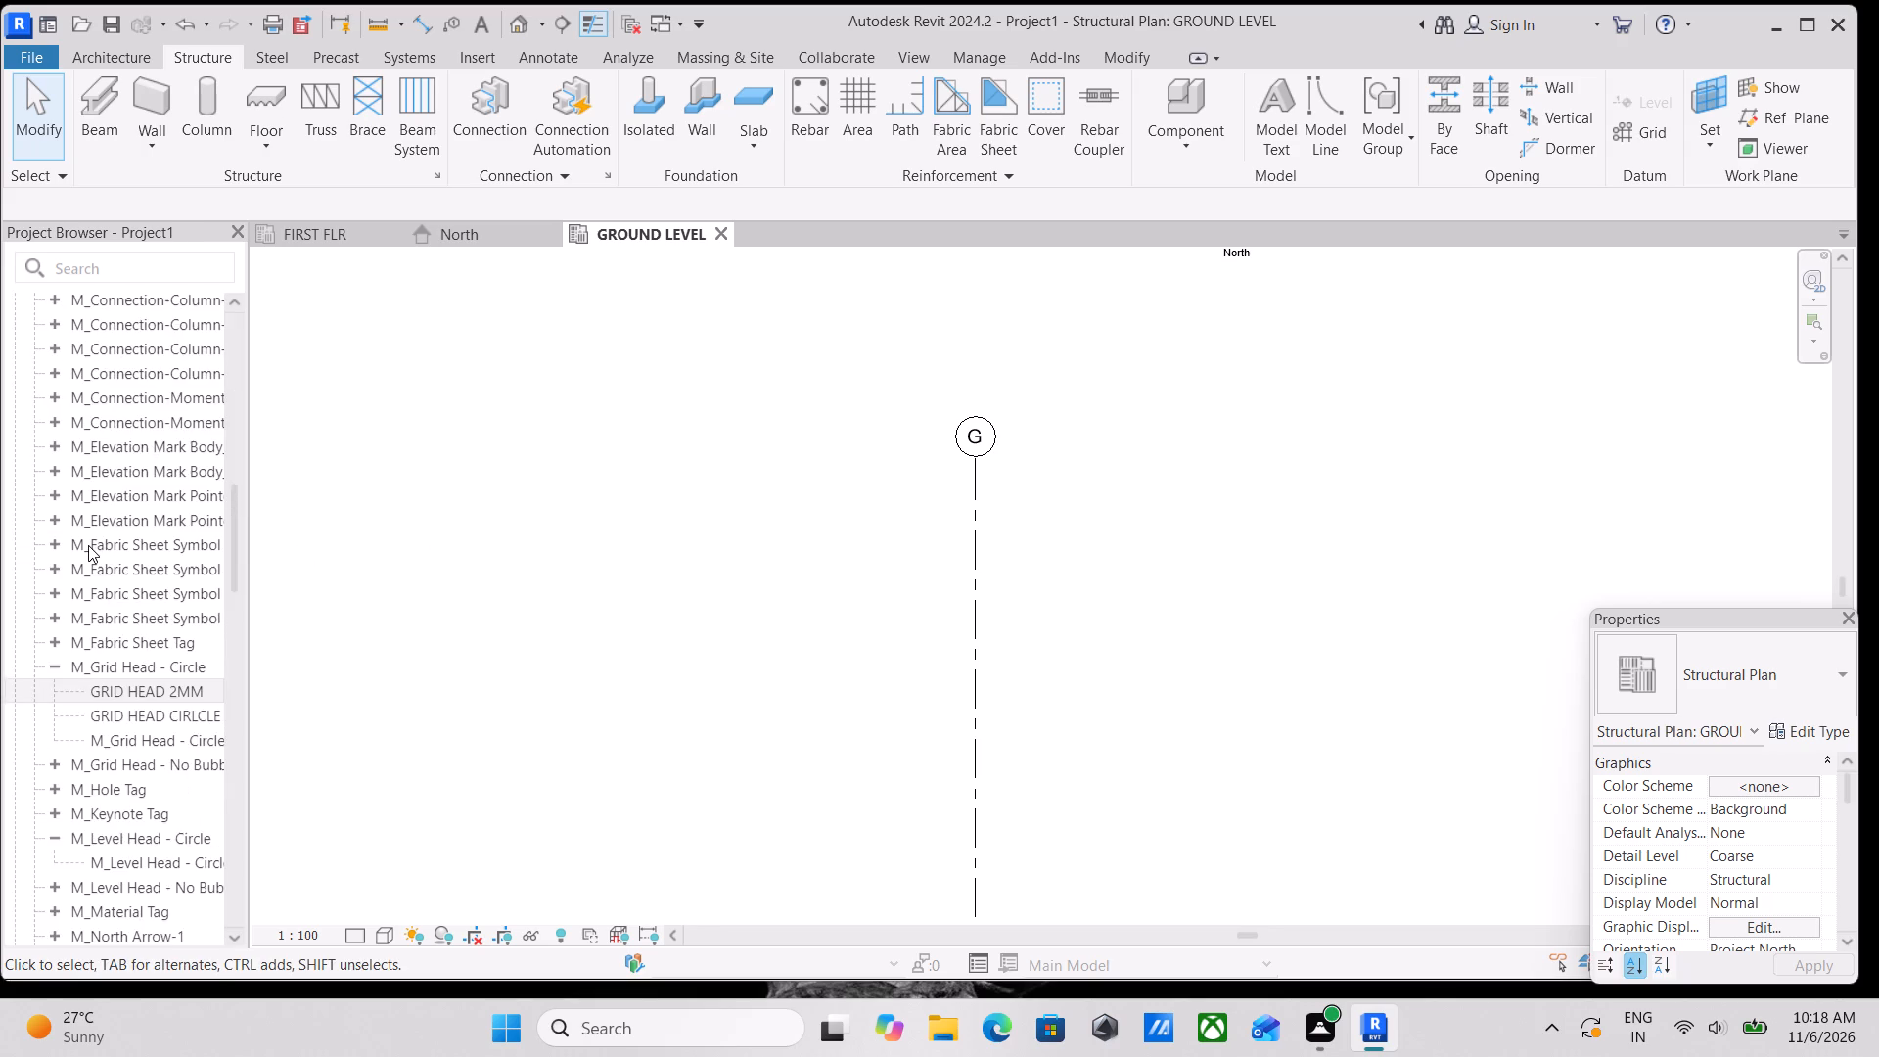
scroll(88, 545, "down", 2)
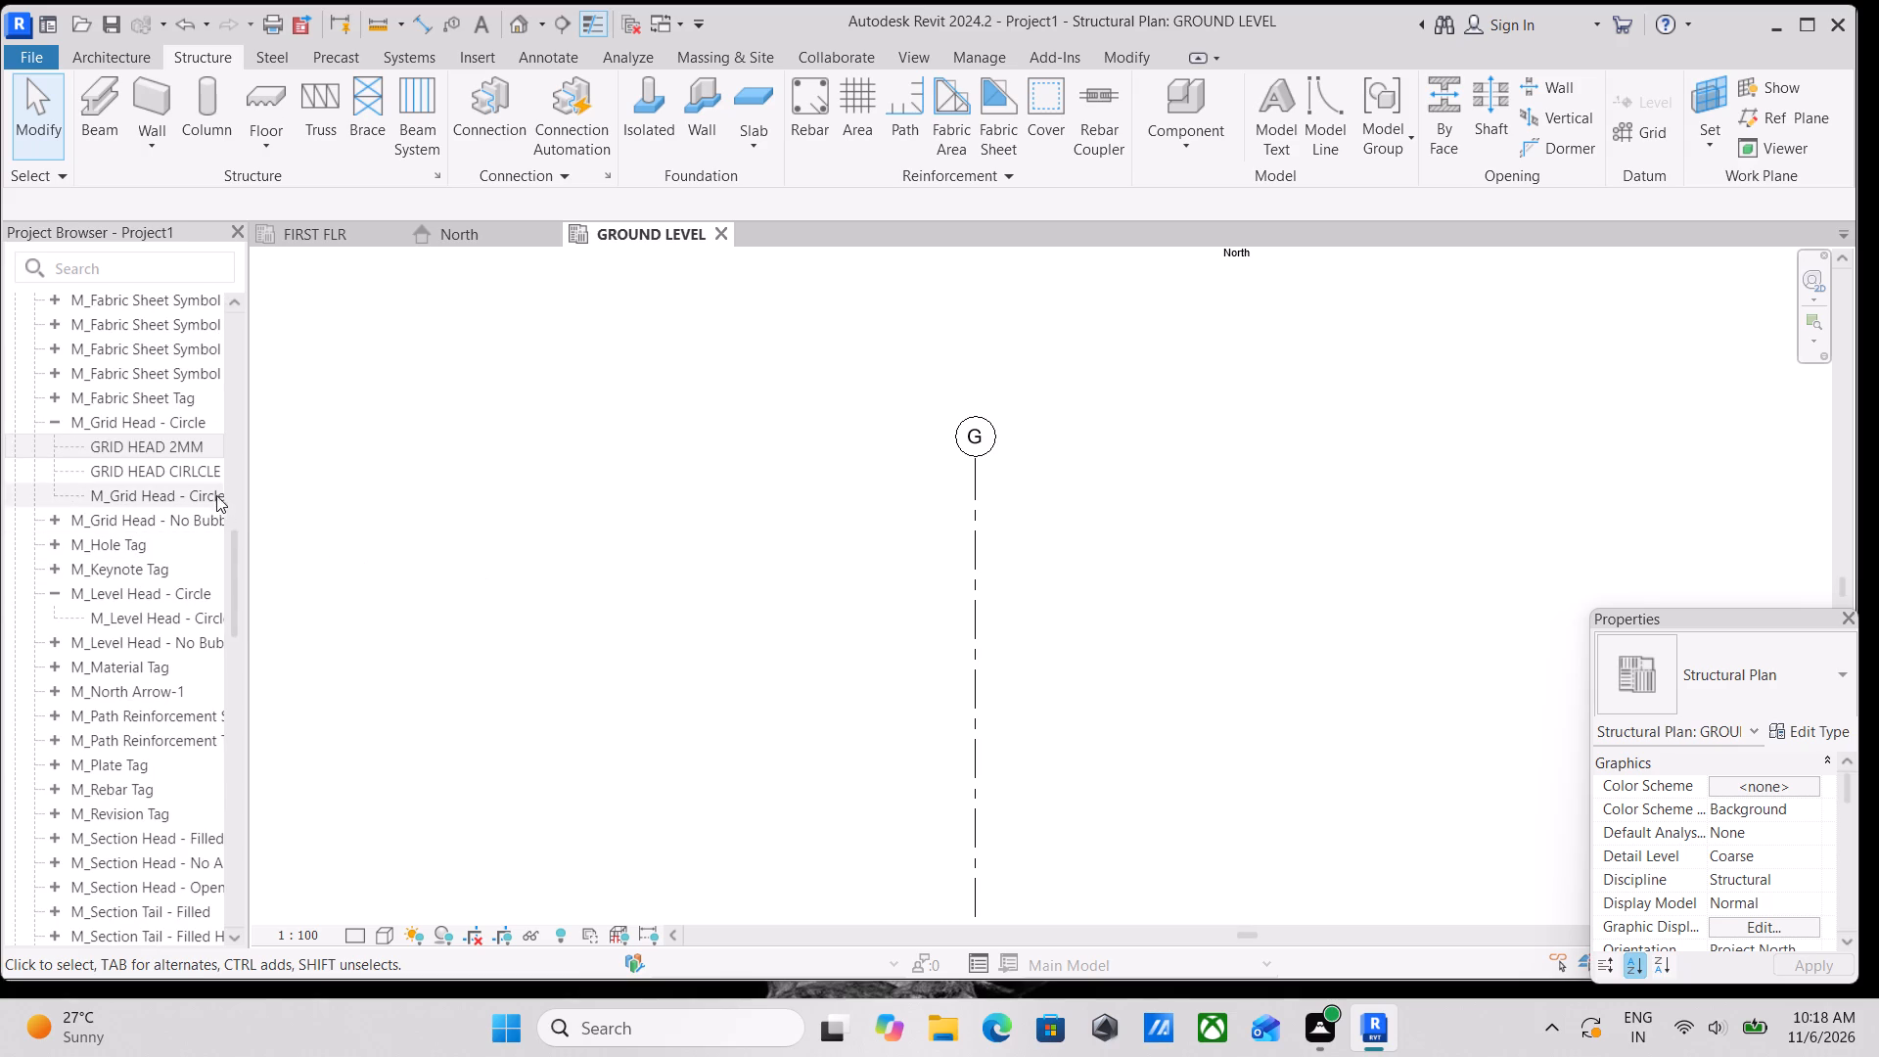
Examine the type properties of grid G's 6.5mm Bubble type and close them.
scroll(1178, 503, "up", 3)
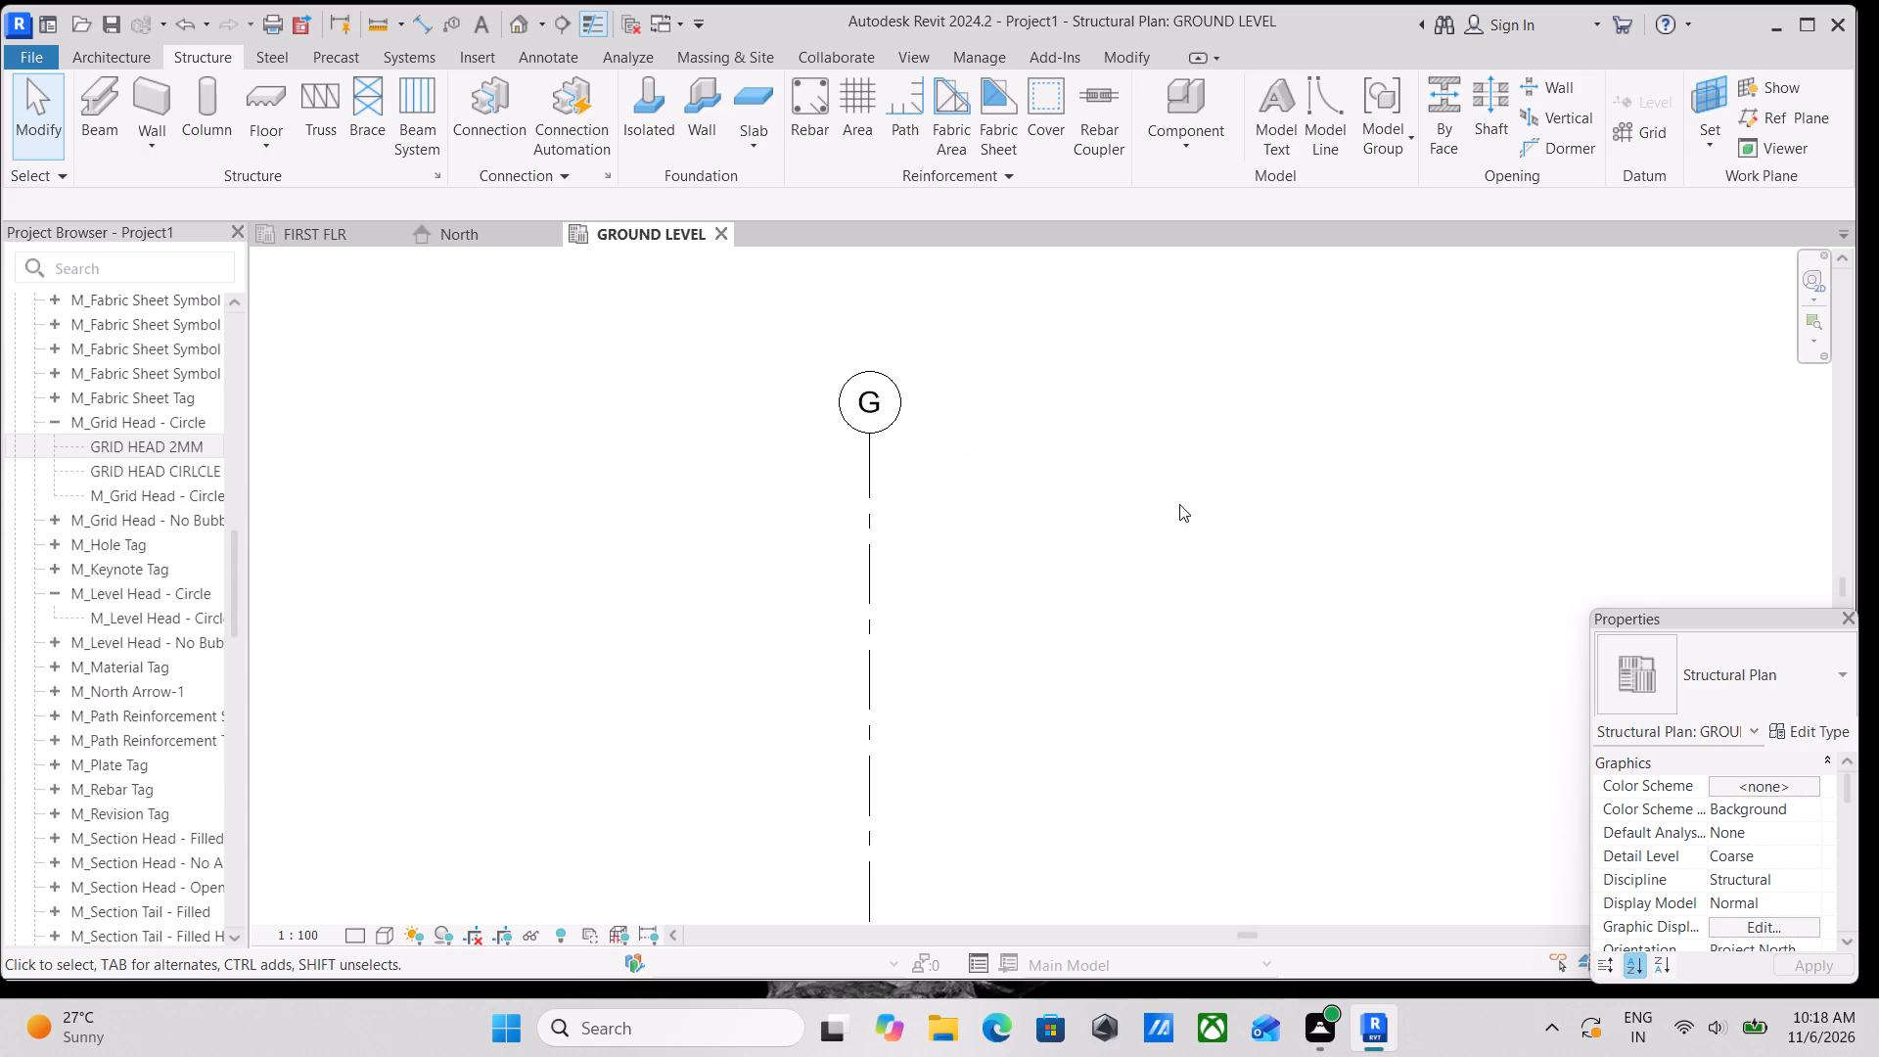
scroll(848, 406, "down", 2)
left_click(890, 411)
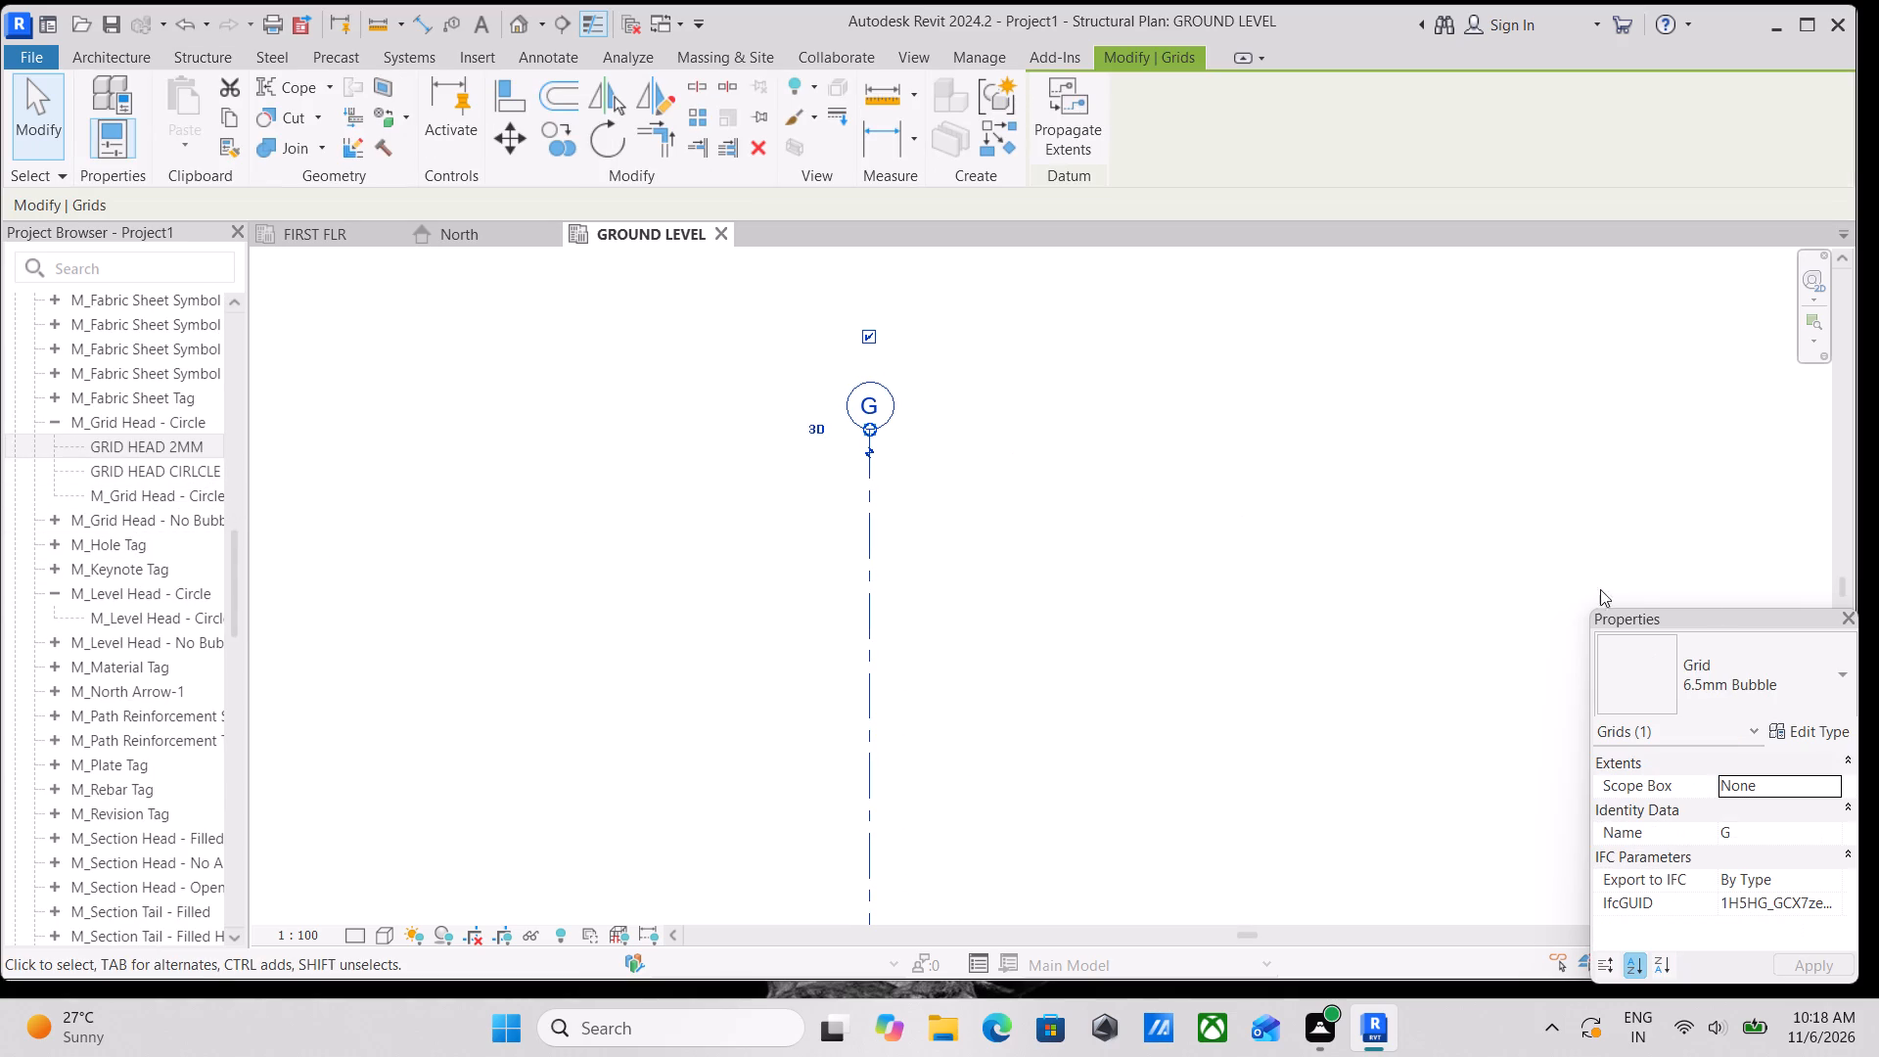
left_click(1800, 697)
left_click(1800, 697)
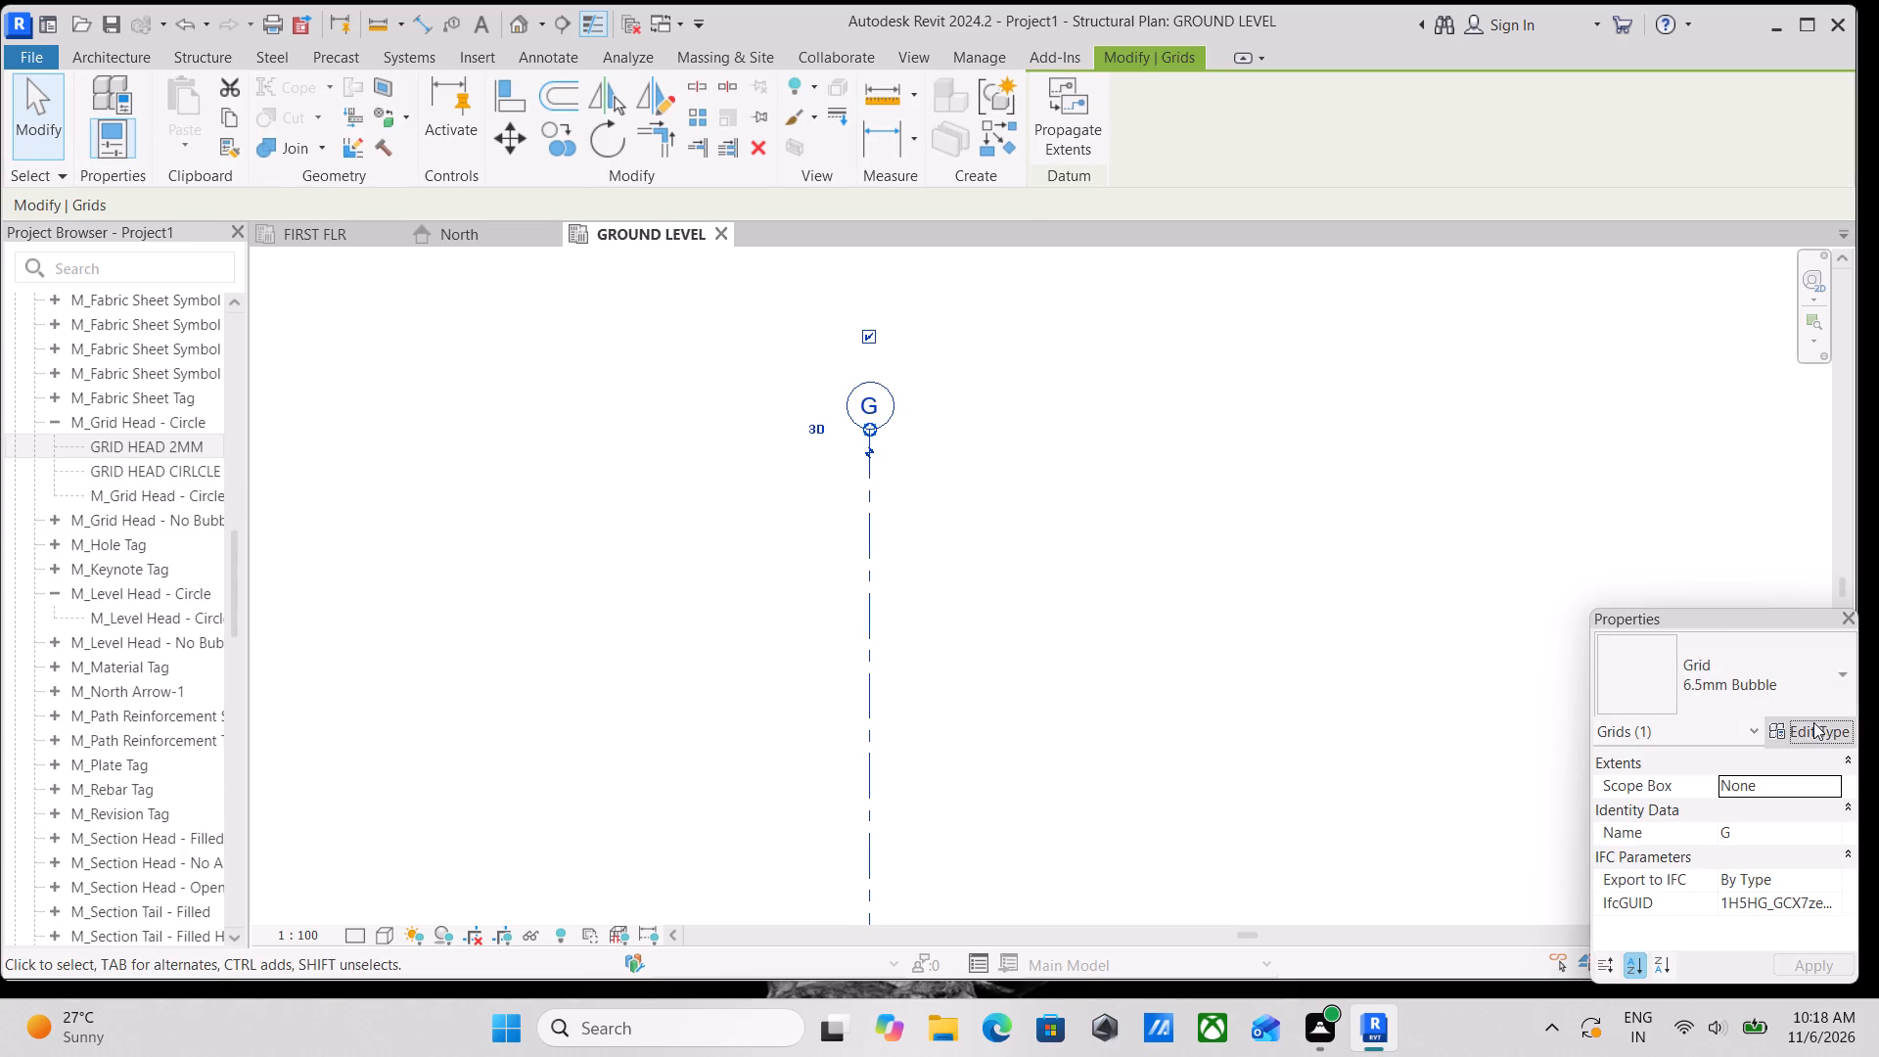
left_click(1813, 722)
scroll(889, 430, "down", 2)
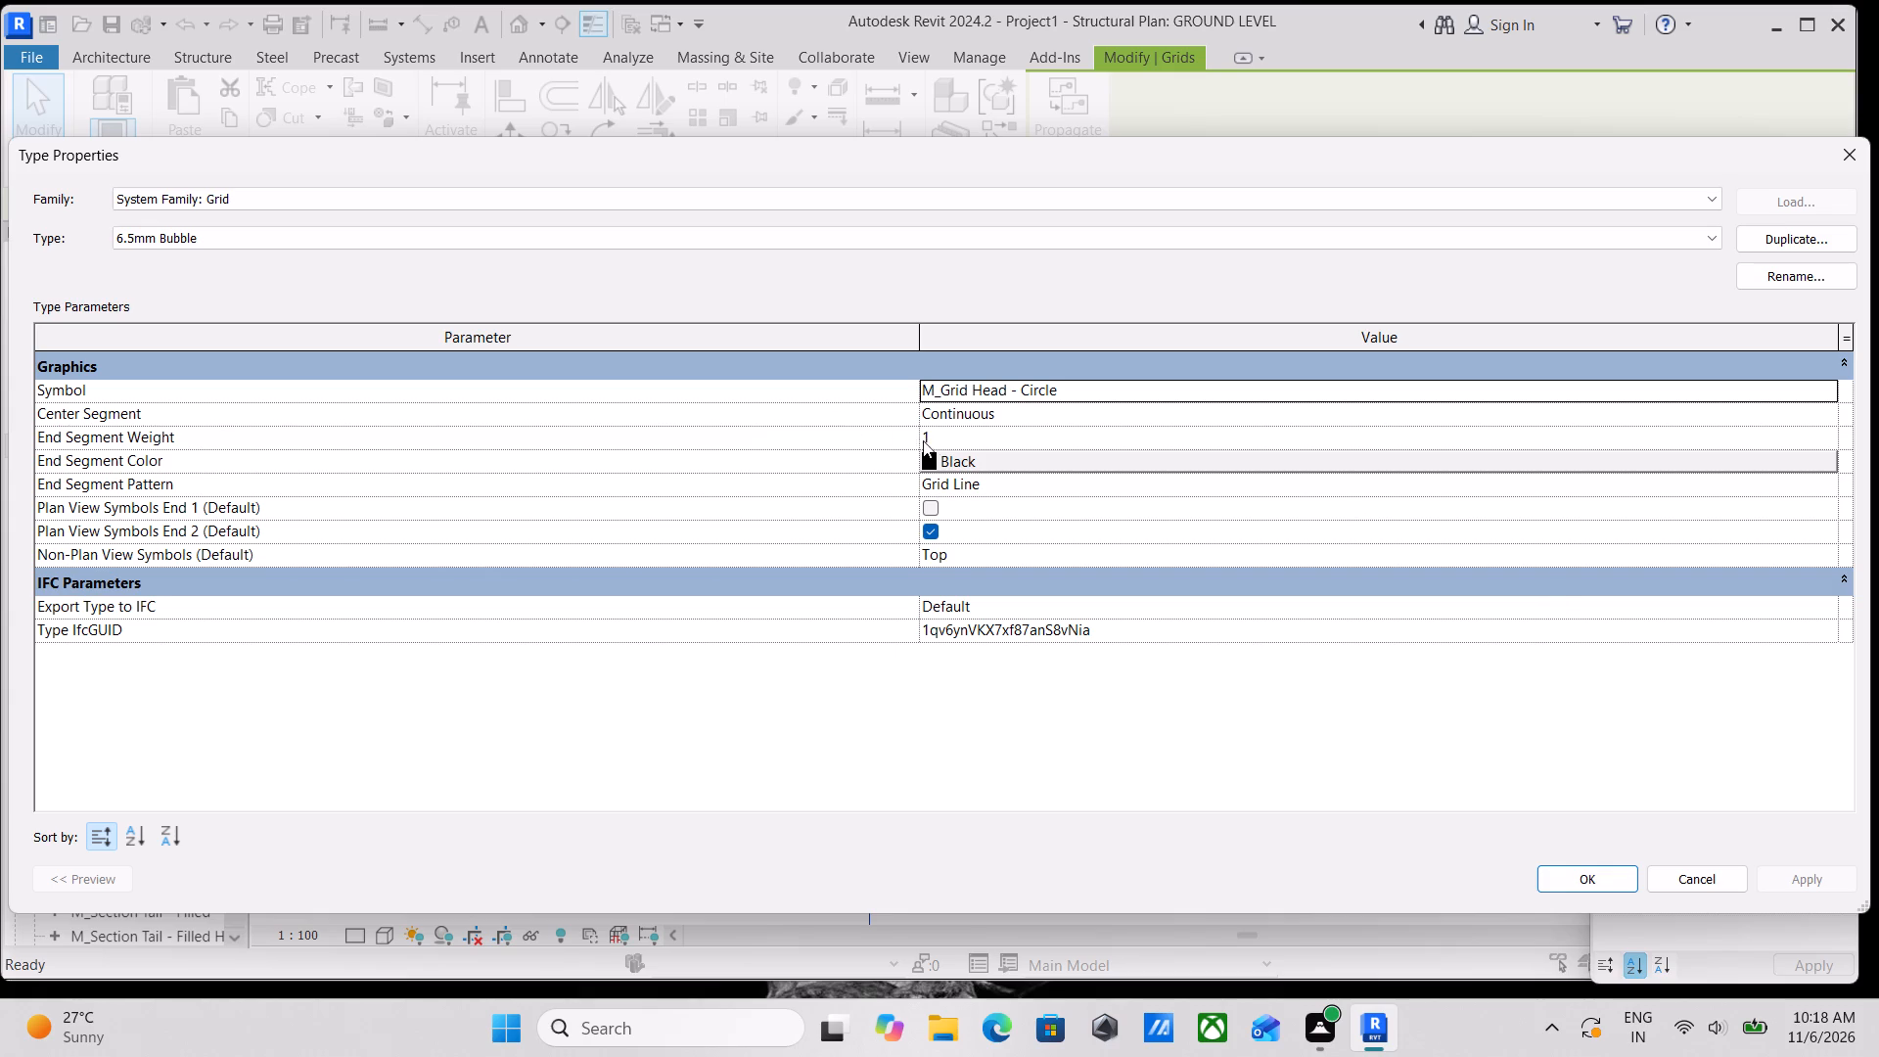
scroll(923, 440, "down", 2)
left_click(1847, 149)
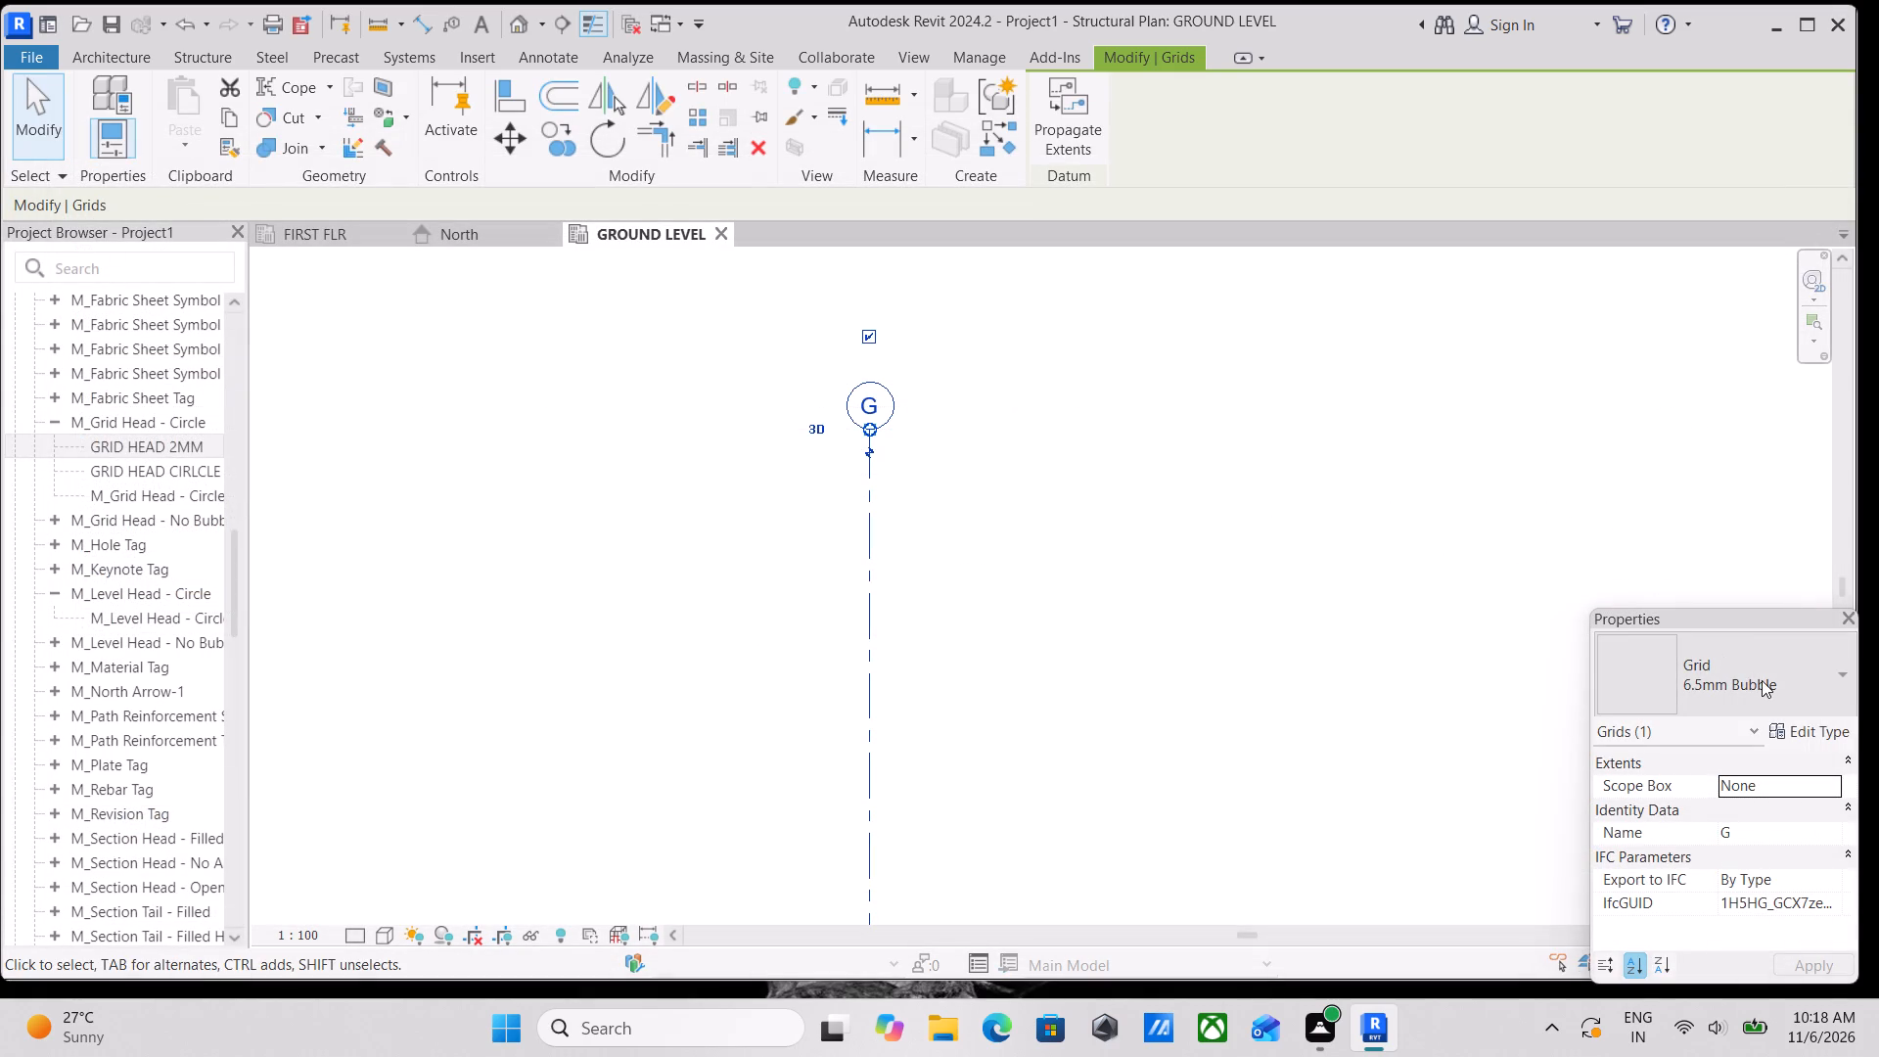
Review the type properties of the GRID HEAD 2MM type under M_Grid Head - Circle and close them.
left_click(86, 439)
left_click(49, 443)
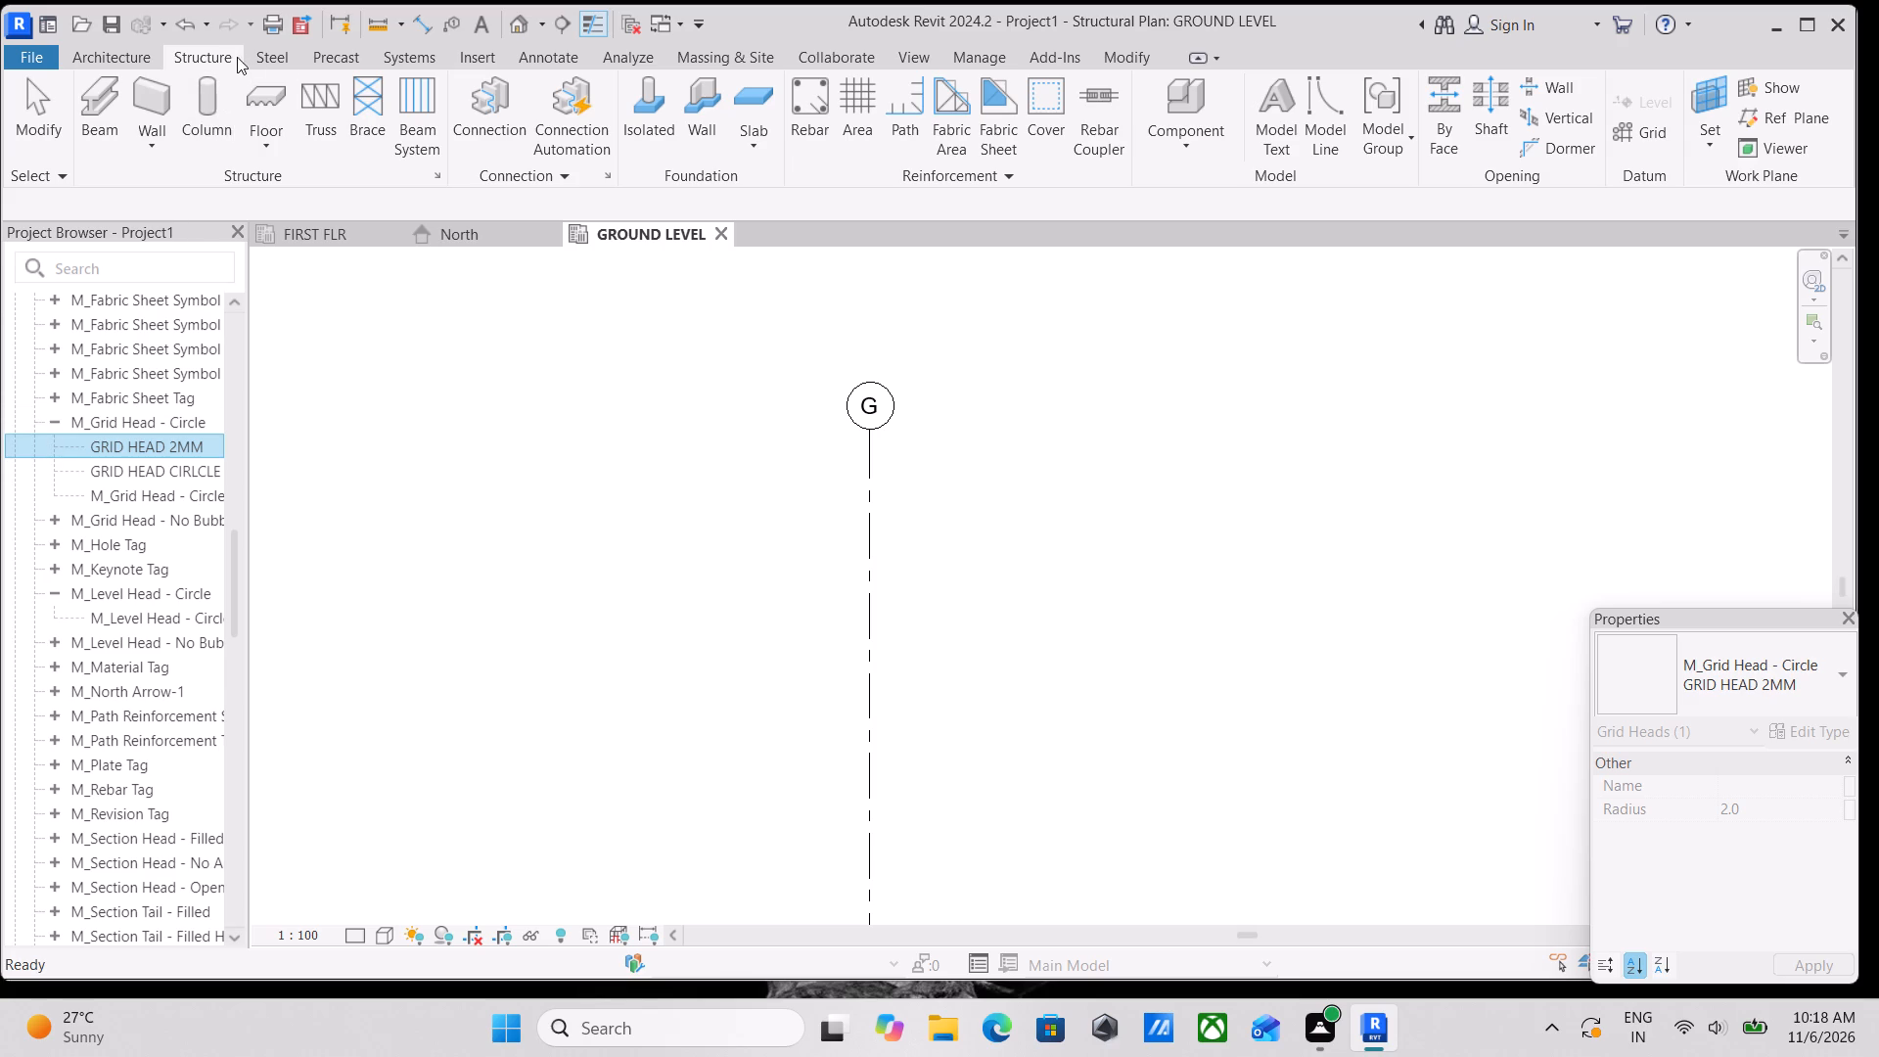
left_click(529, 56)
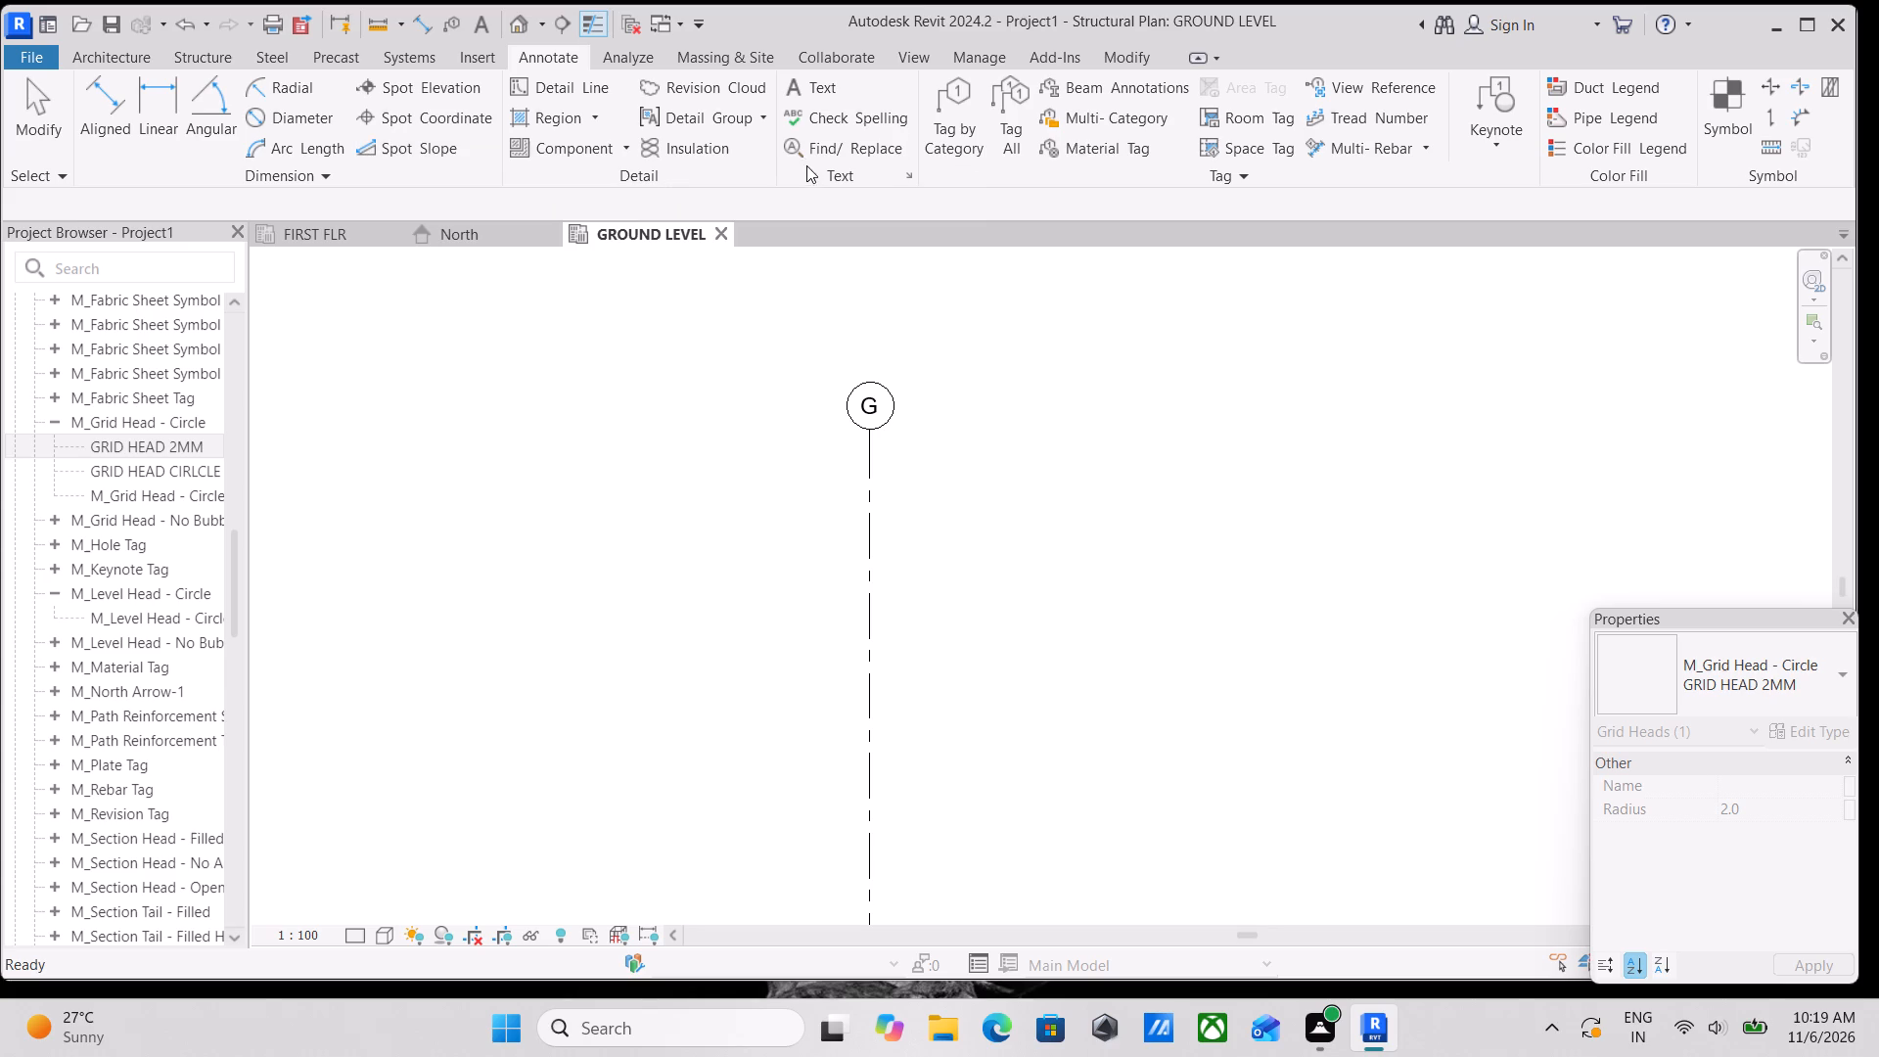
scroll(811, 149, "up", 1)
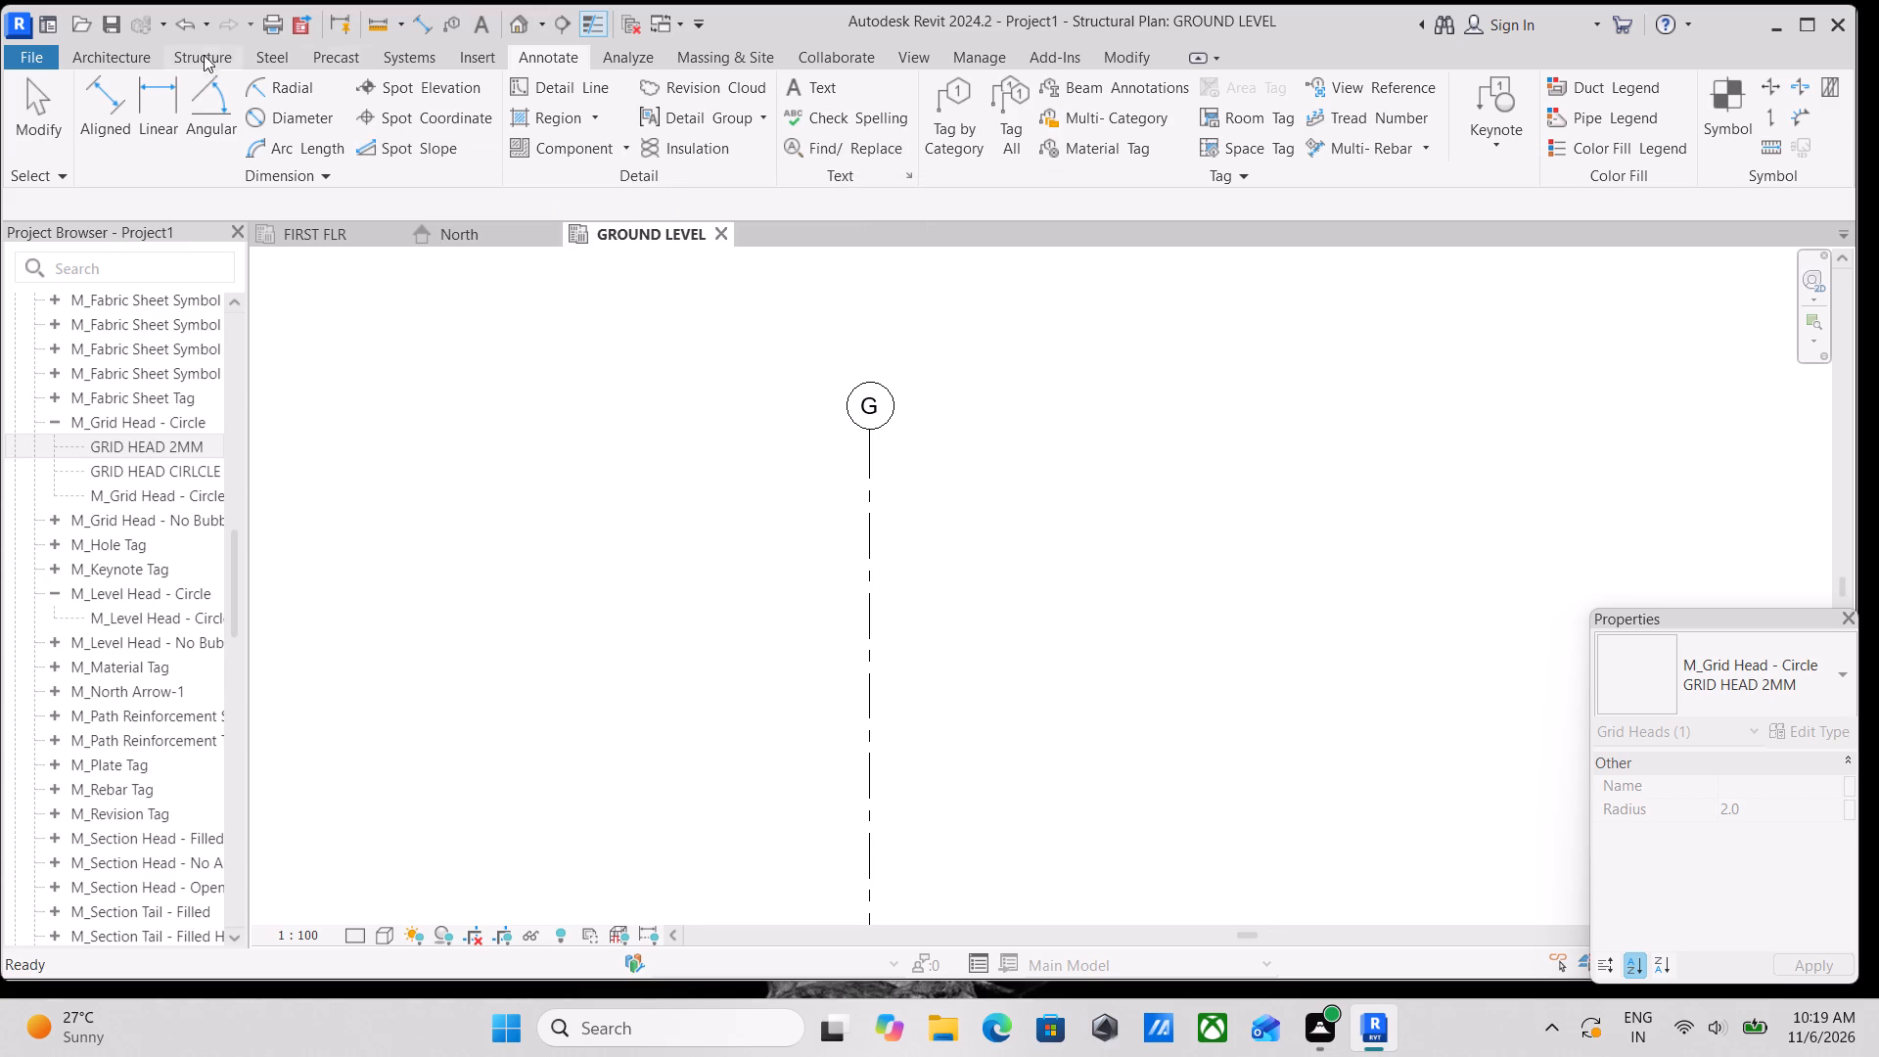
left_click(192, 54)
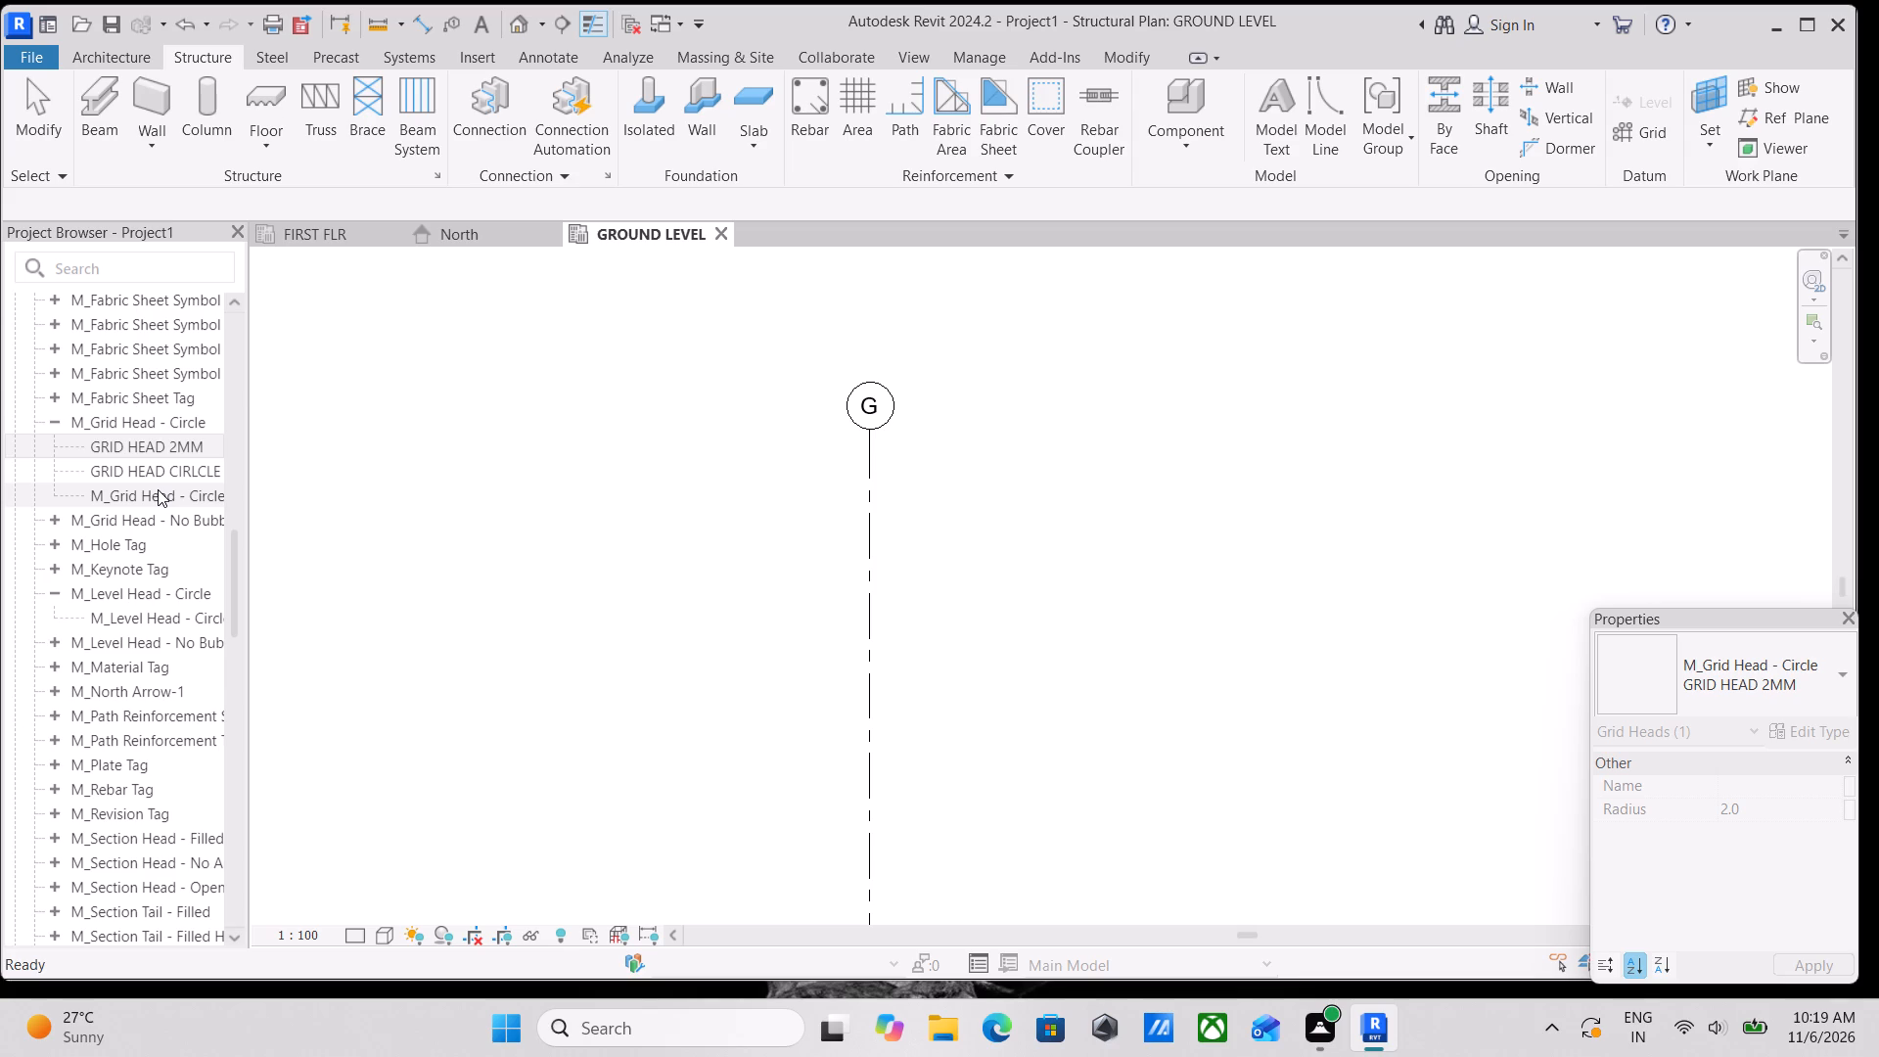
triple_click(95, 446)
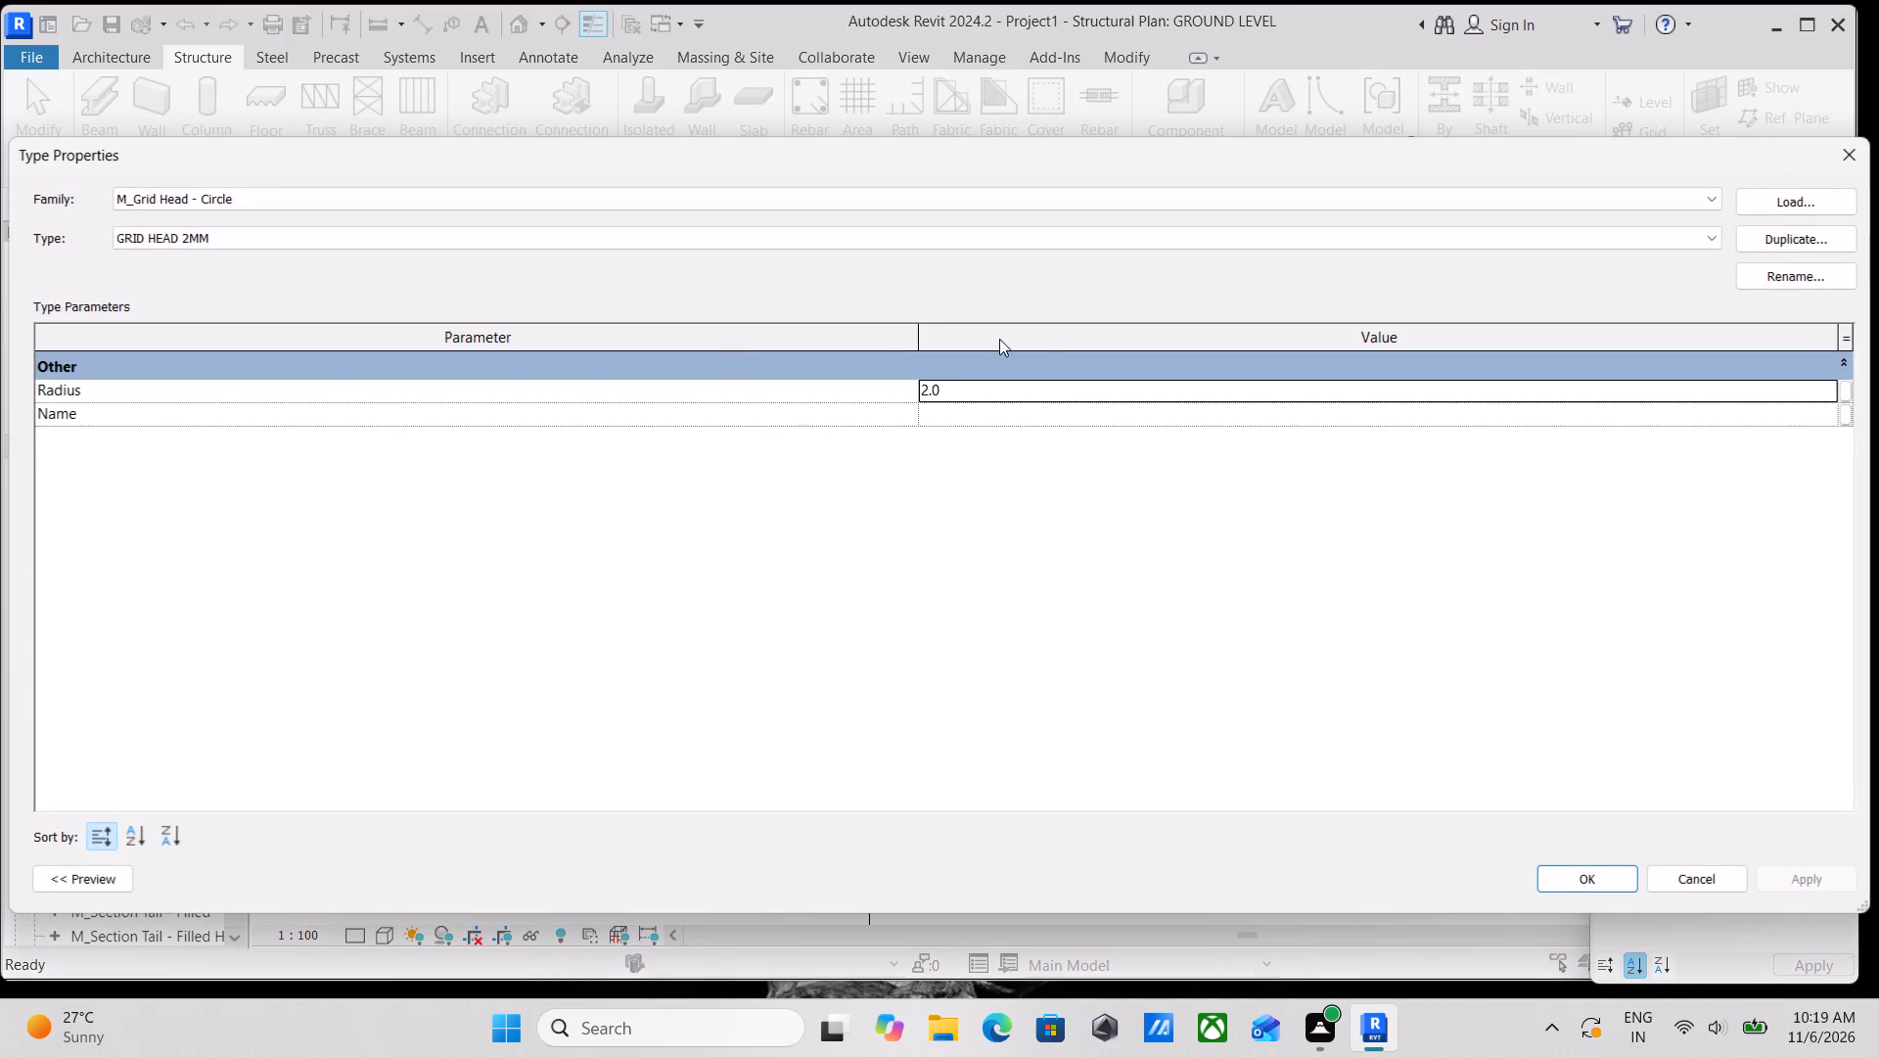
left_click(1841, 156)
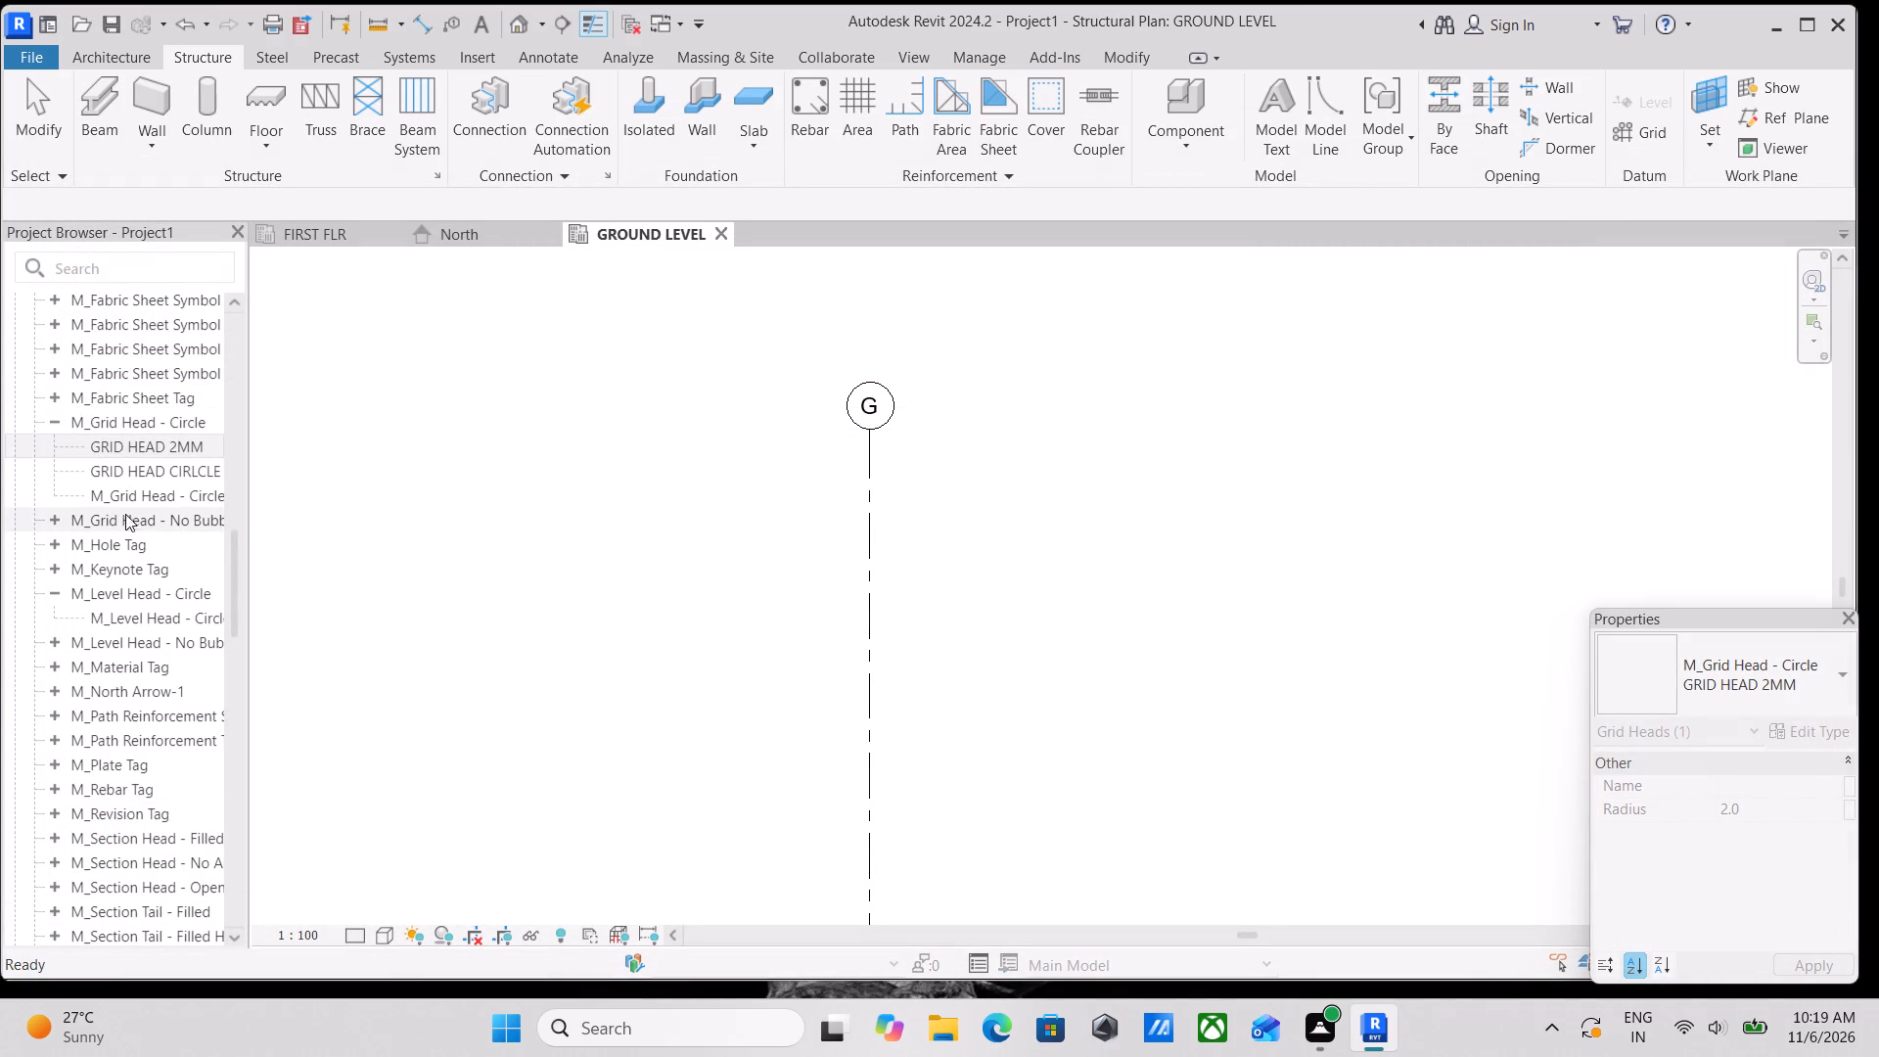
Browse the US family library from the GRID HEAD 2MM type properties for a family to load.
double_click(128, 442)
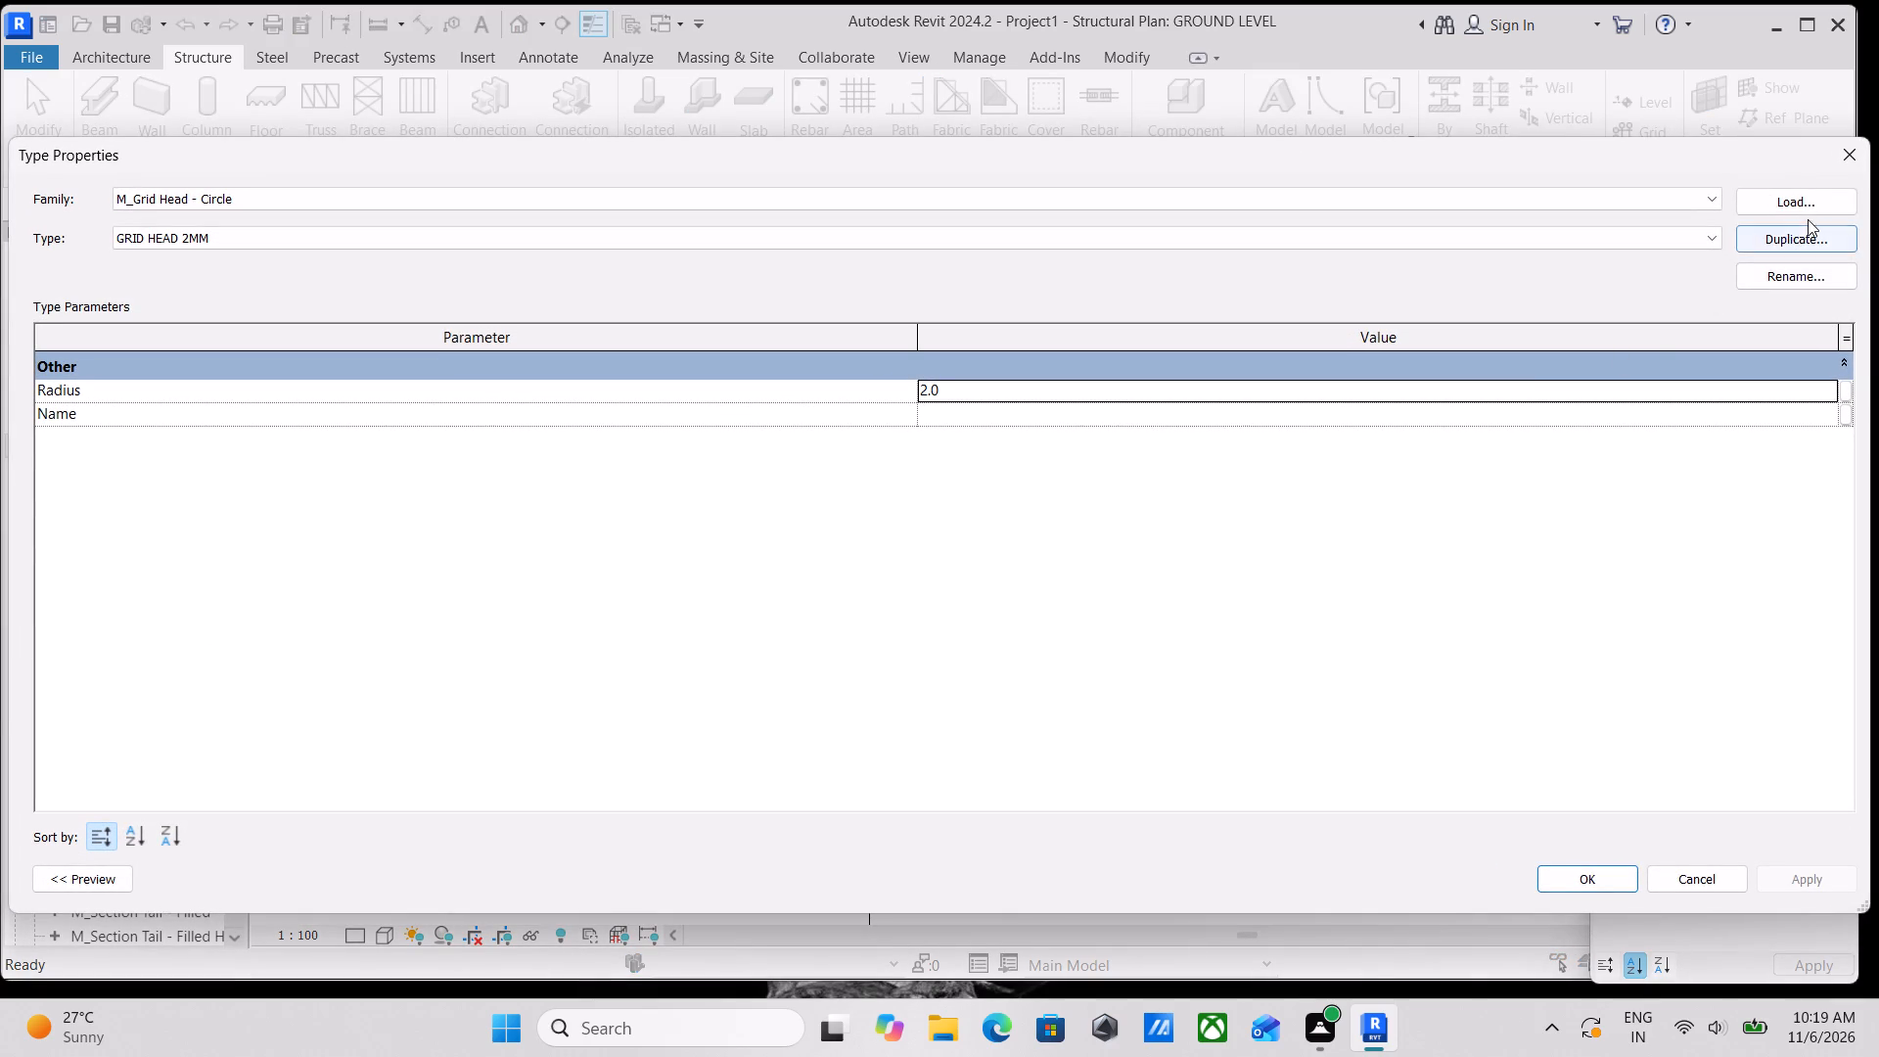
left_click(1815, 200)
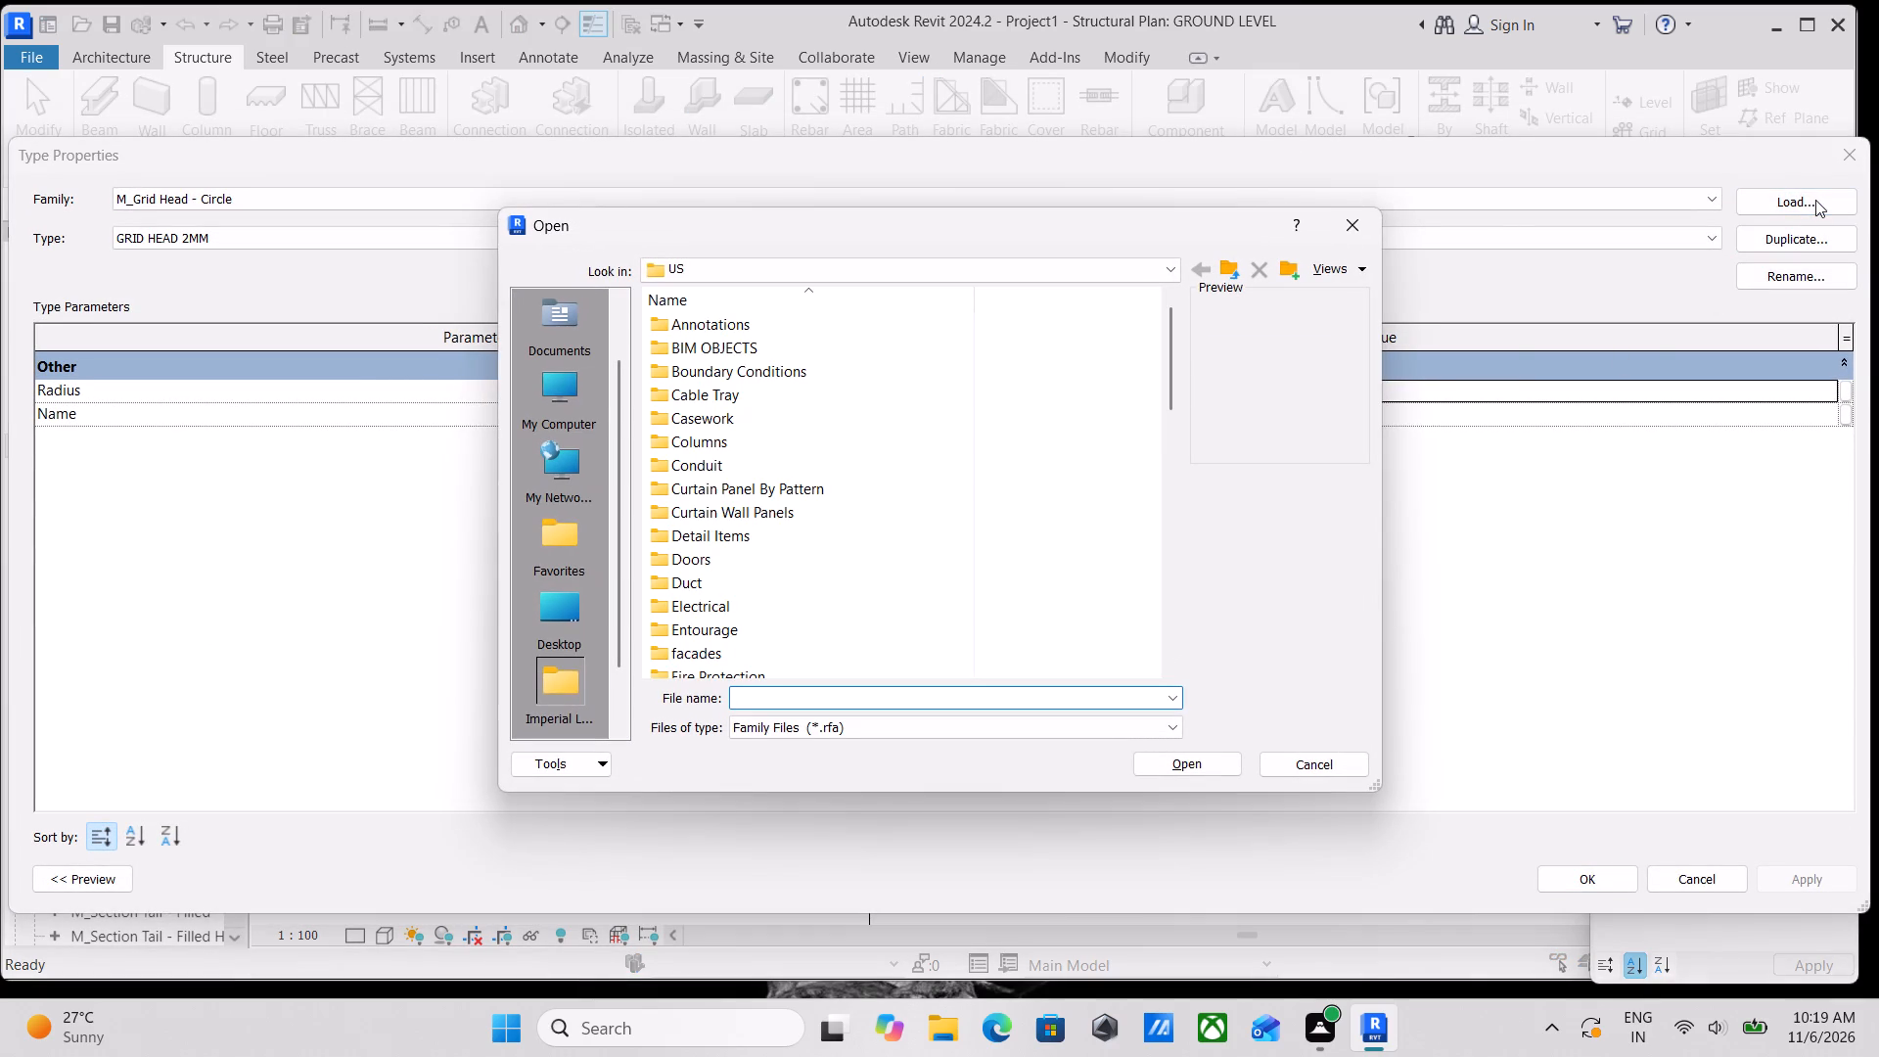
scroll(863, 498, "down", 4)
scroll(755, 553, "down", 12)
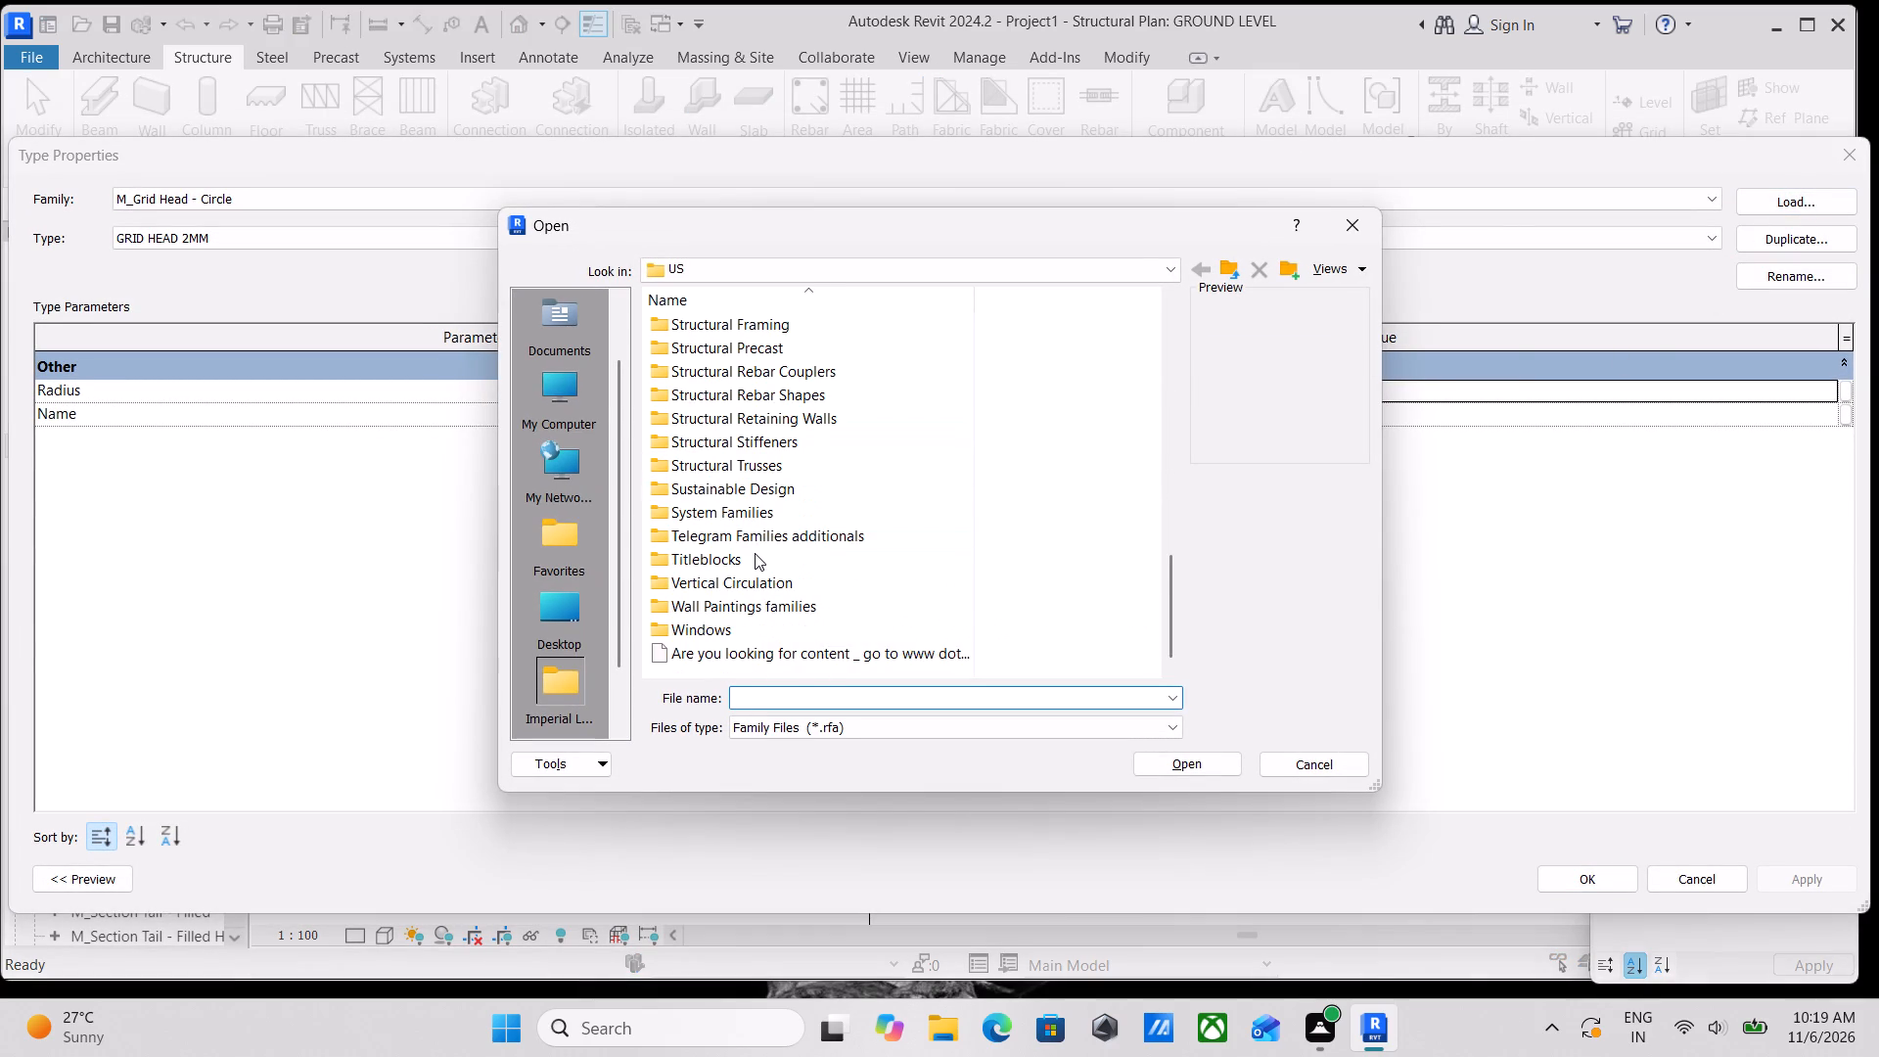
scroll(755, 553, "down", 5)
scroll(755, 553, "up", 5)
scroll(755, 553, "down", 10)
left_click(1361, 233)
scroll(799, 421, "down", 2)
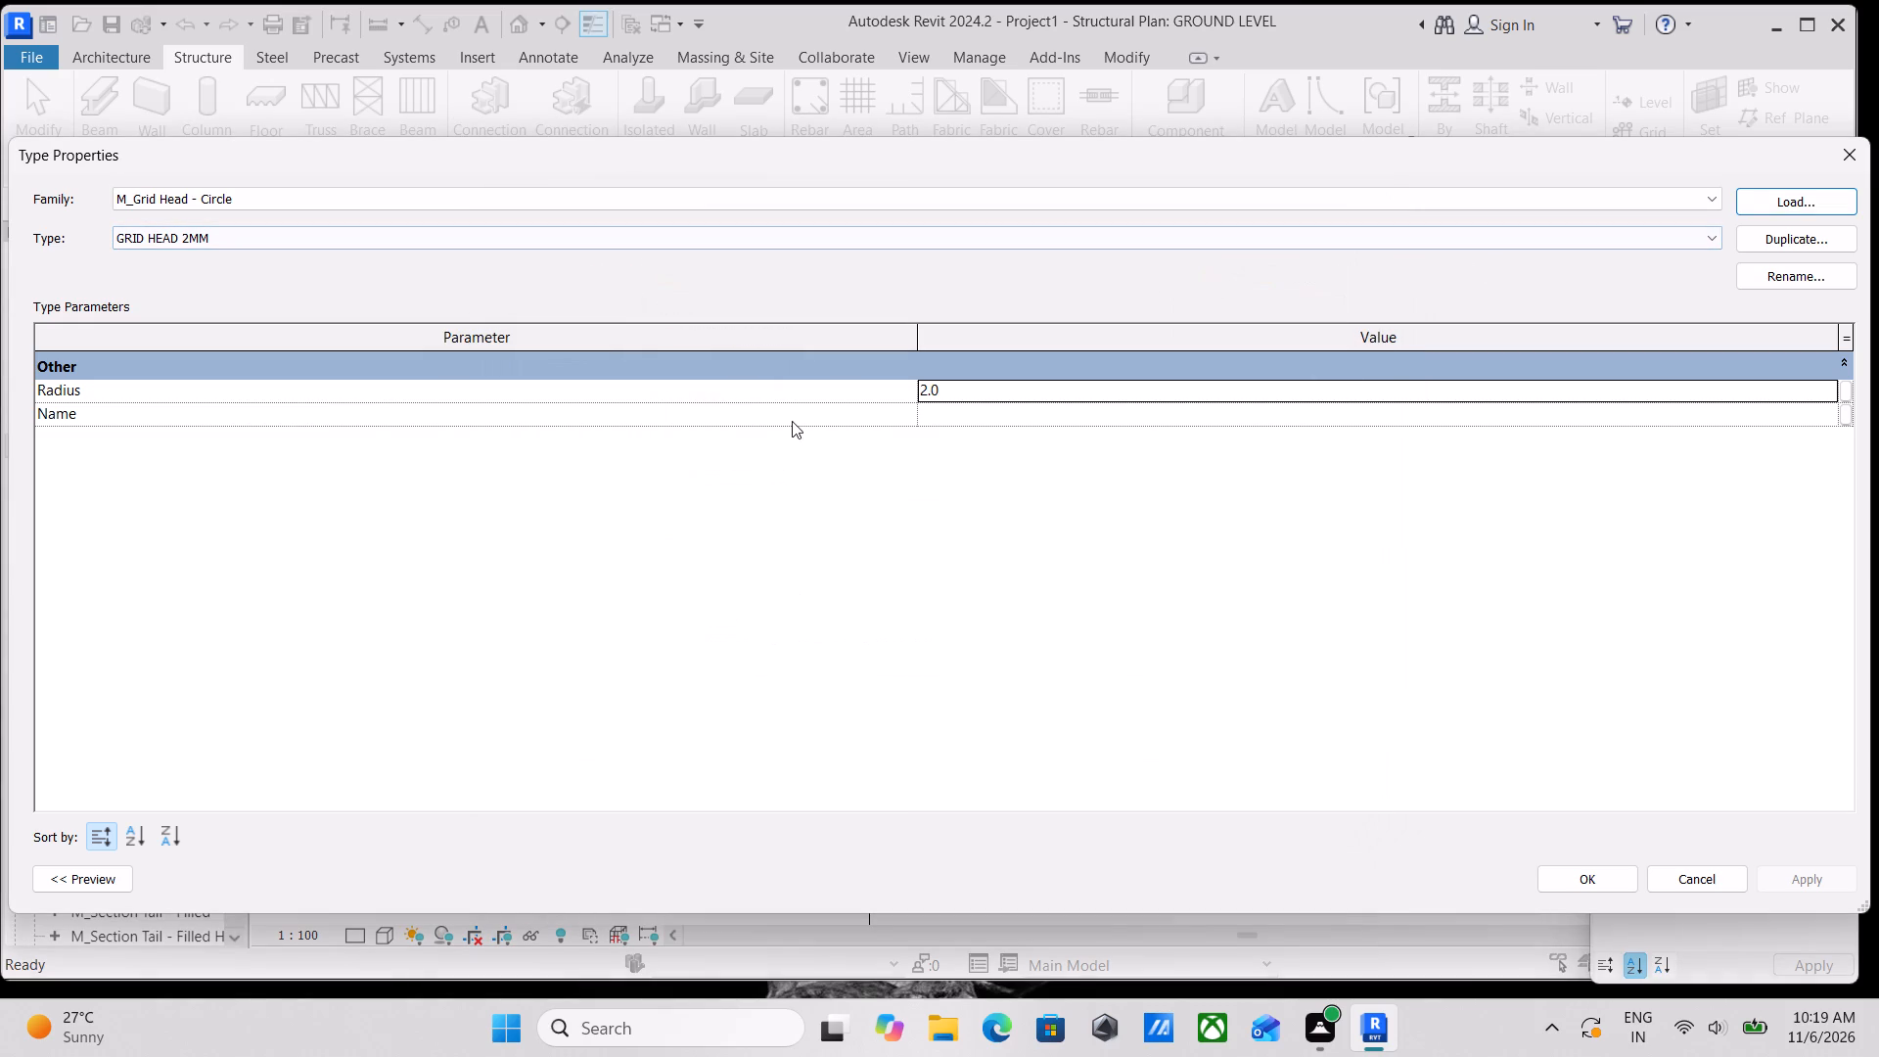
scroll(792, 421, "down", 2)
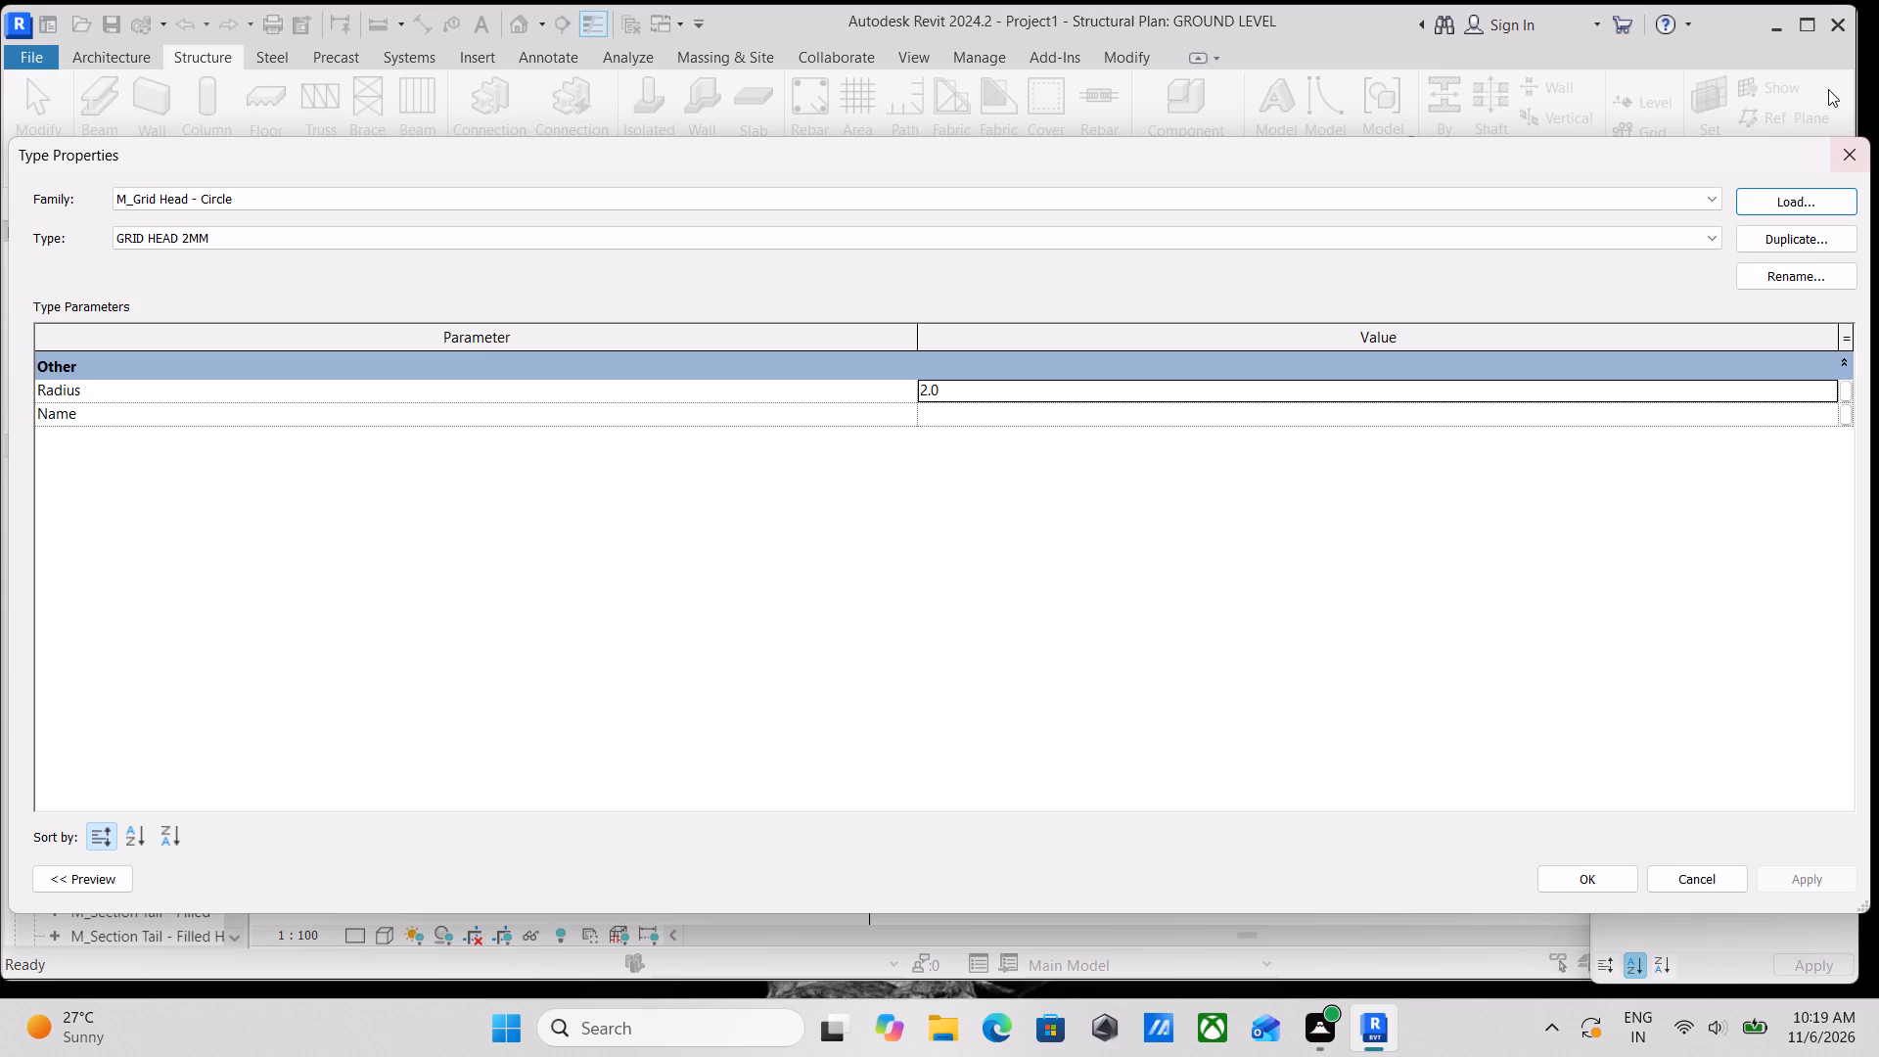
left_click(1856, 158)
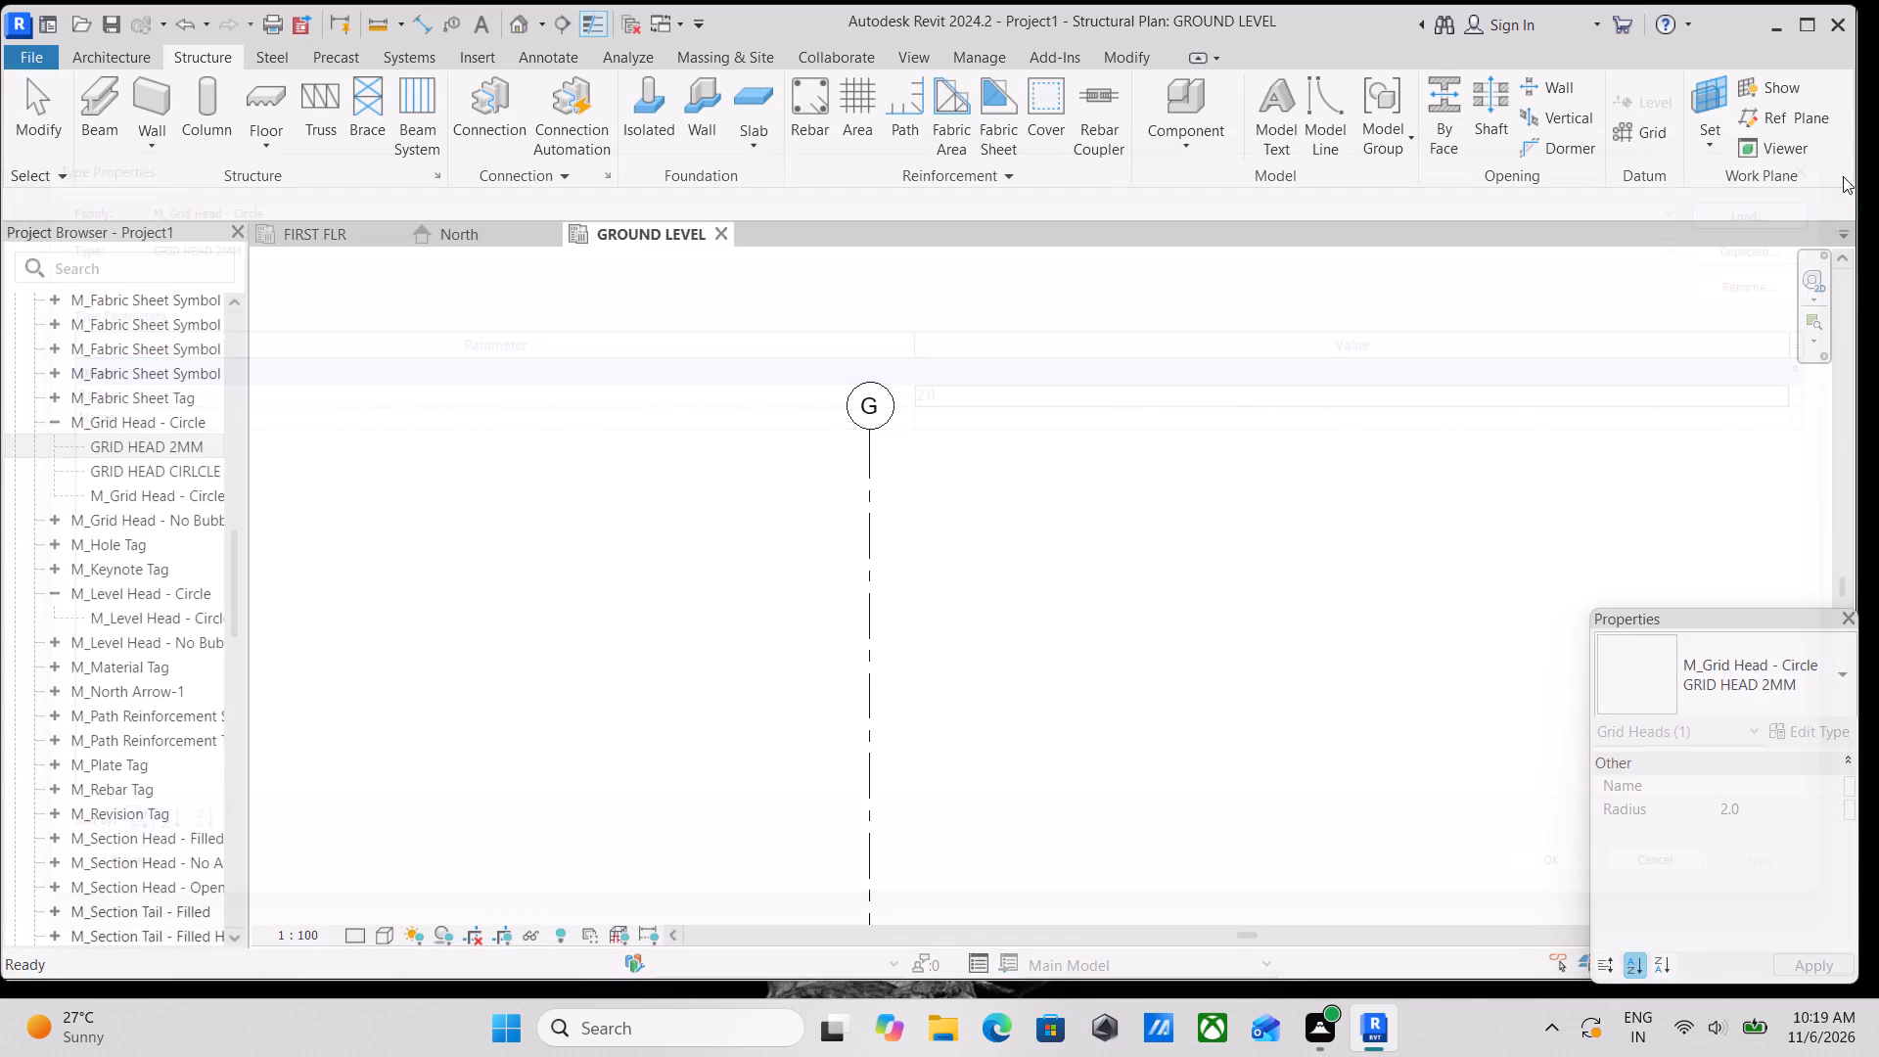
Change grid G to the 4MM BUBBLE grid type.
scroll(1197, 549, "up", 2)
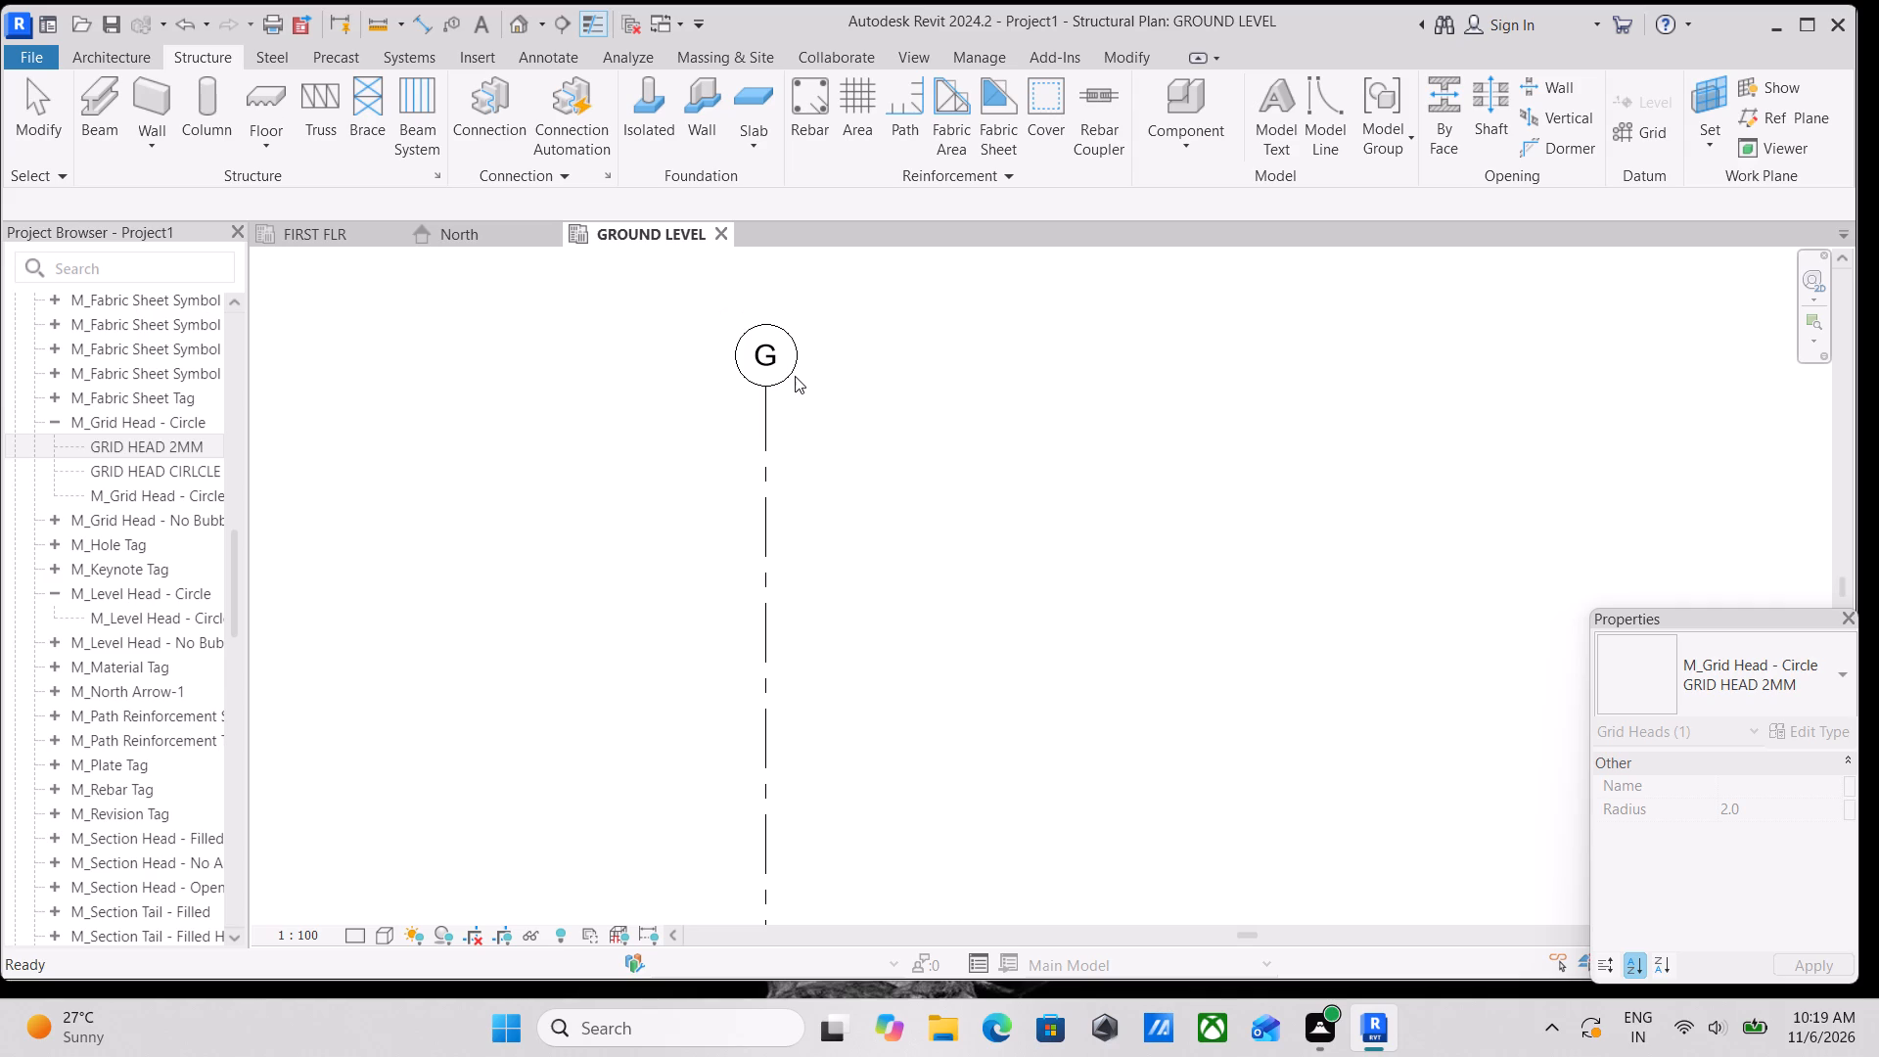
left_click(795, 376)
left_click(786, 369)
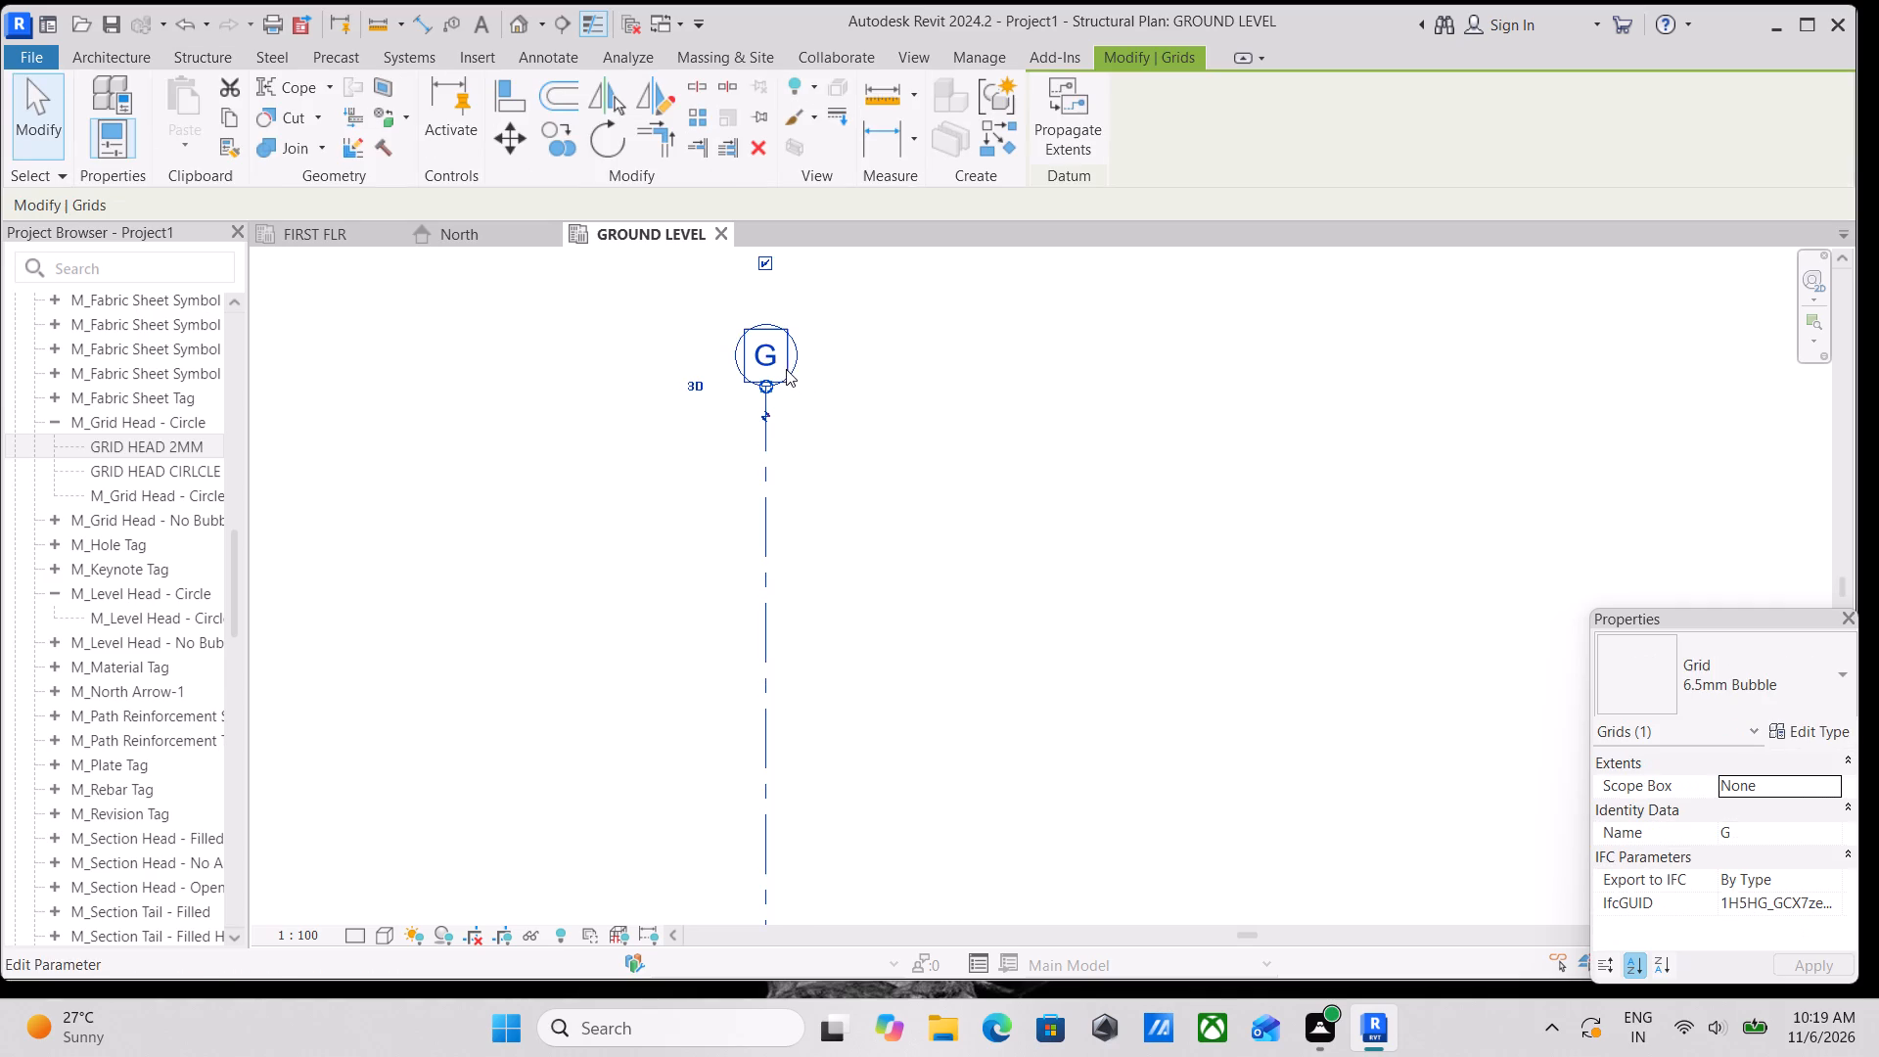
left_click(1813, 640)
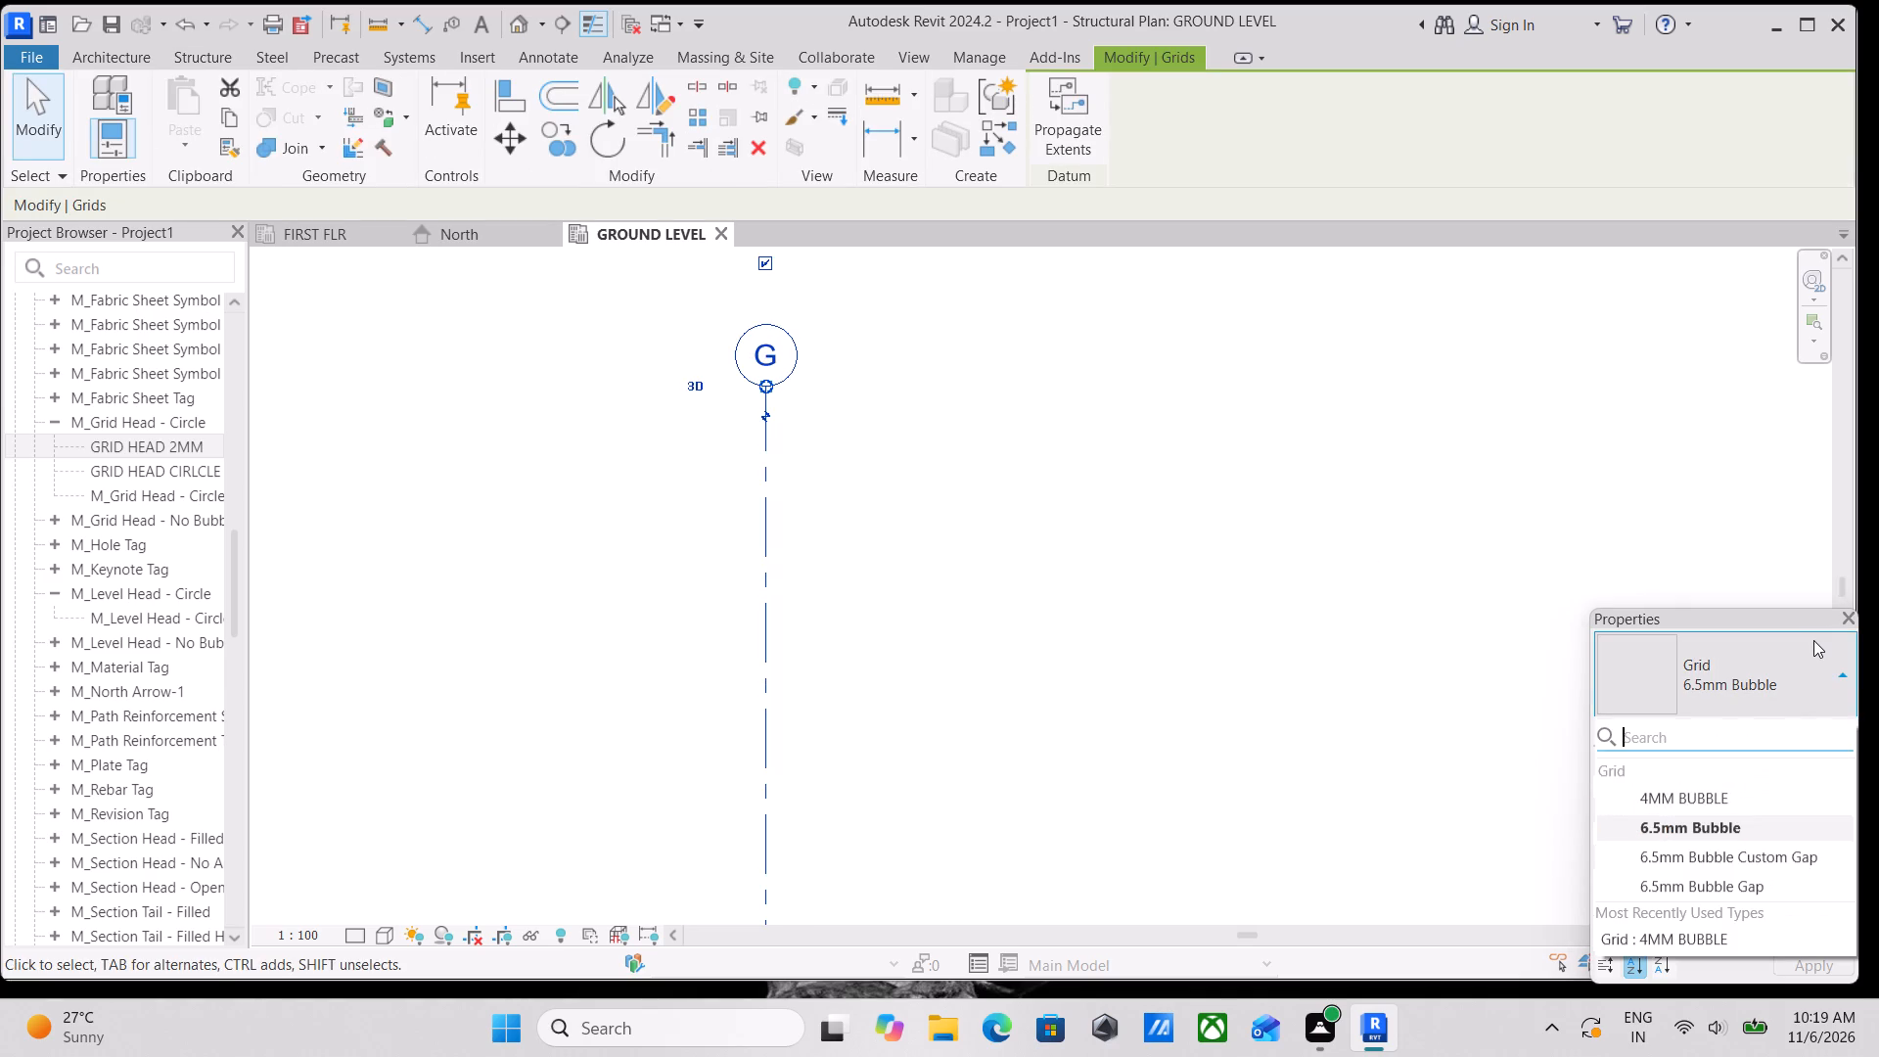
left_click(1679, 801)
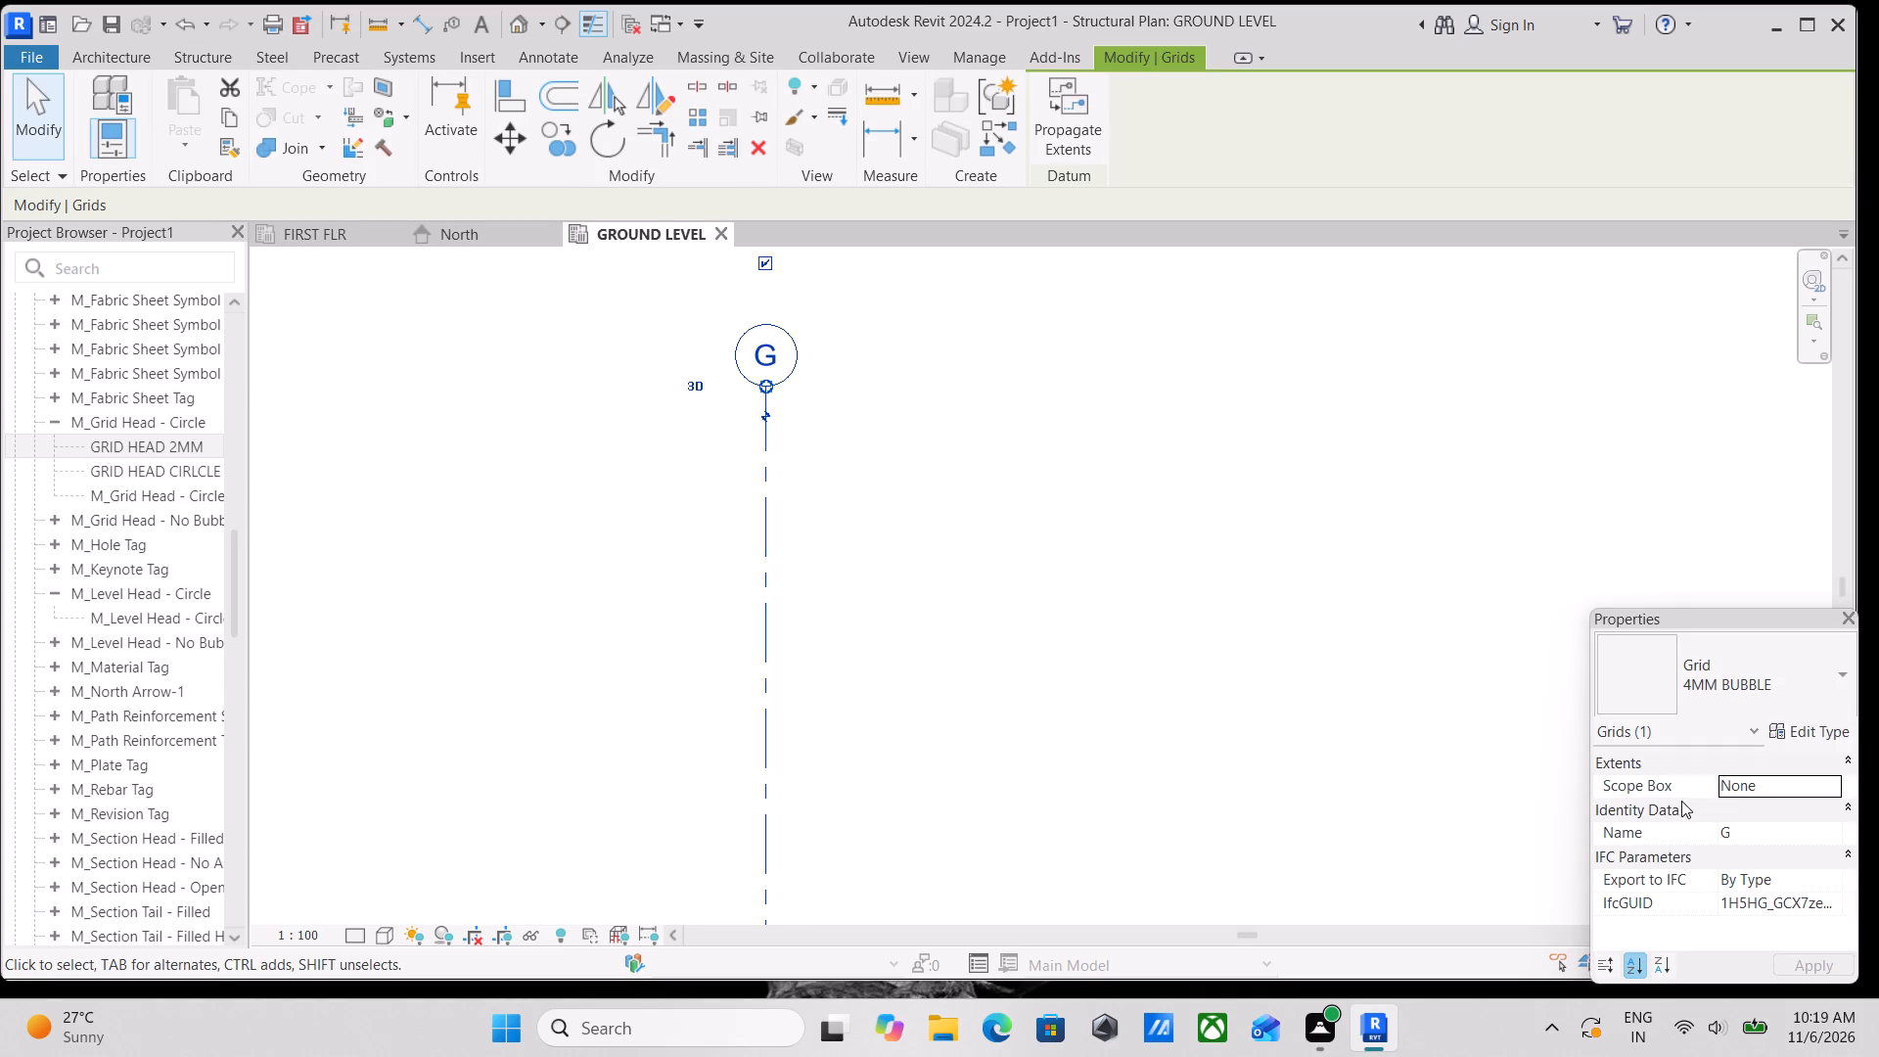
Set the 4MM BUBBLE type's symbol to M_Grid Head - Circle : GRID HEAD 2MM.
left_click(1810, 733)
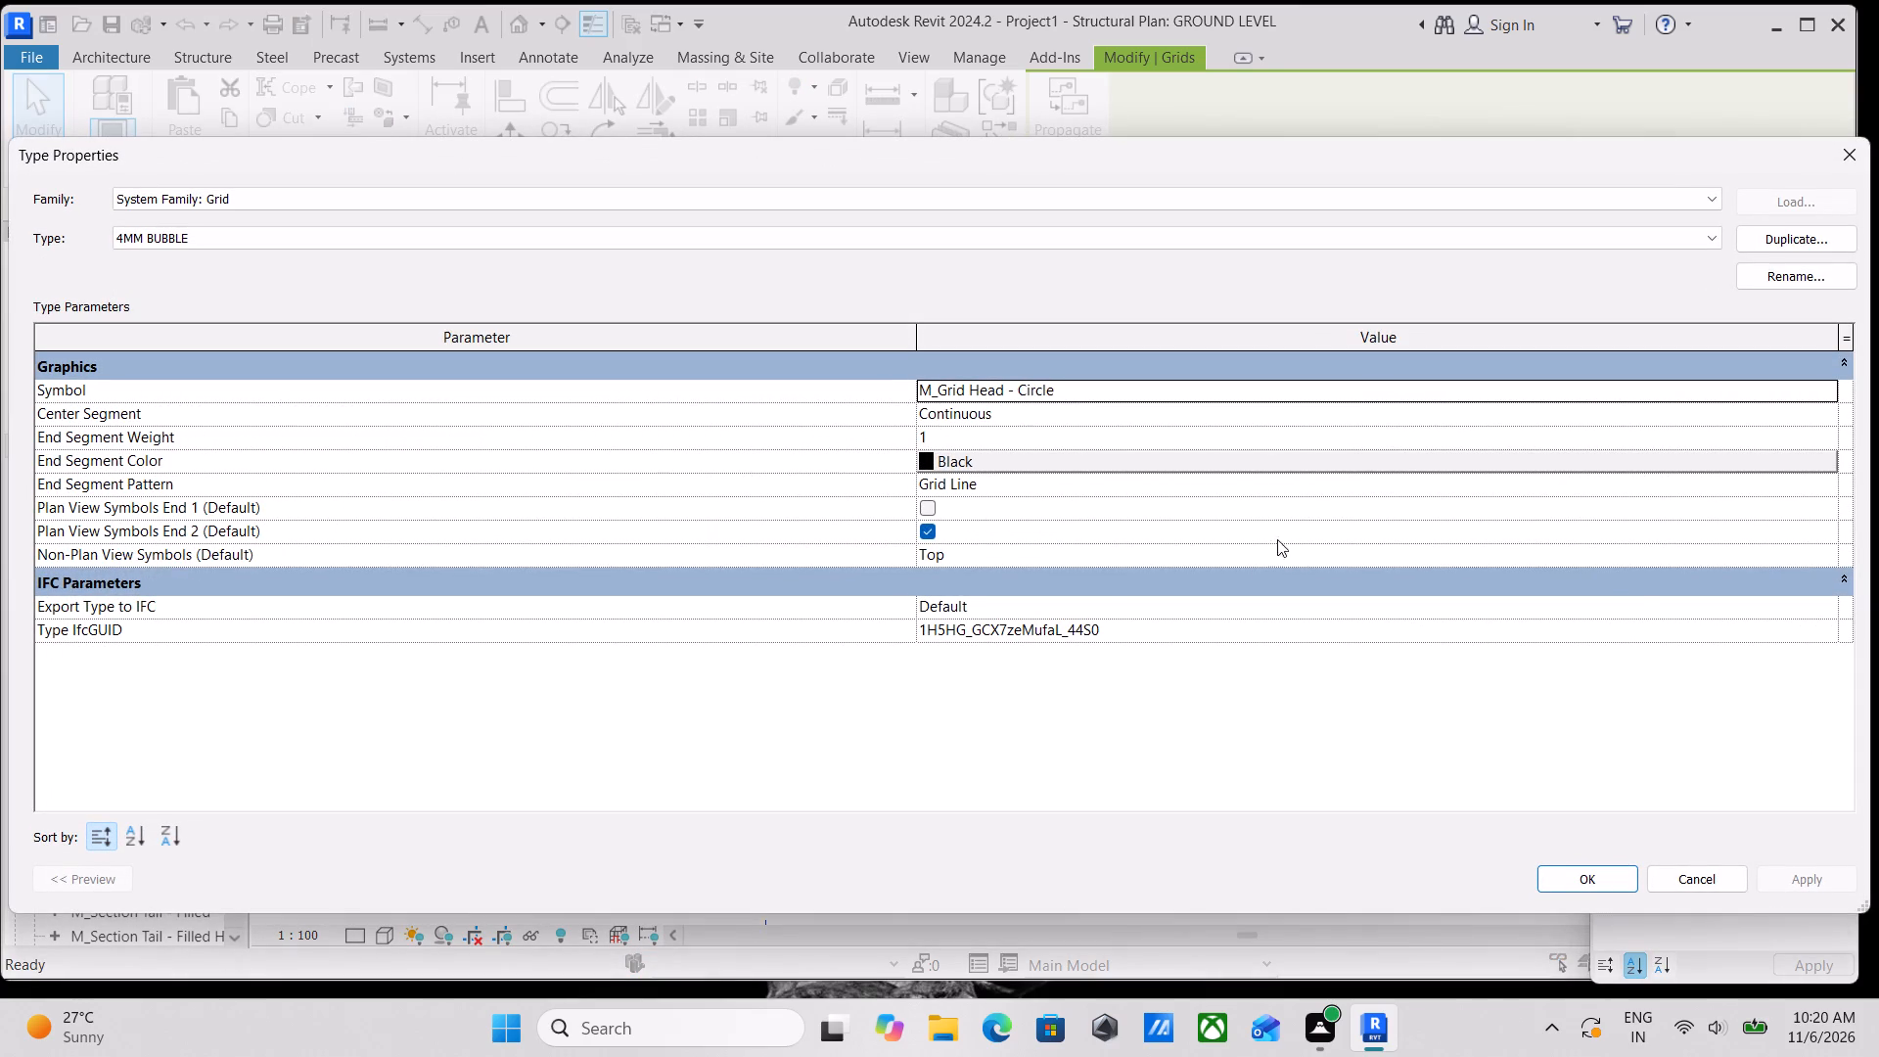
scroll(1455, 410, "down", 3)
scroll(1211, 571, "up", 1)
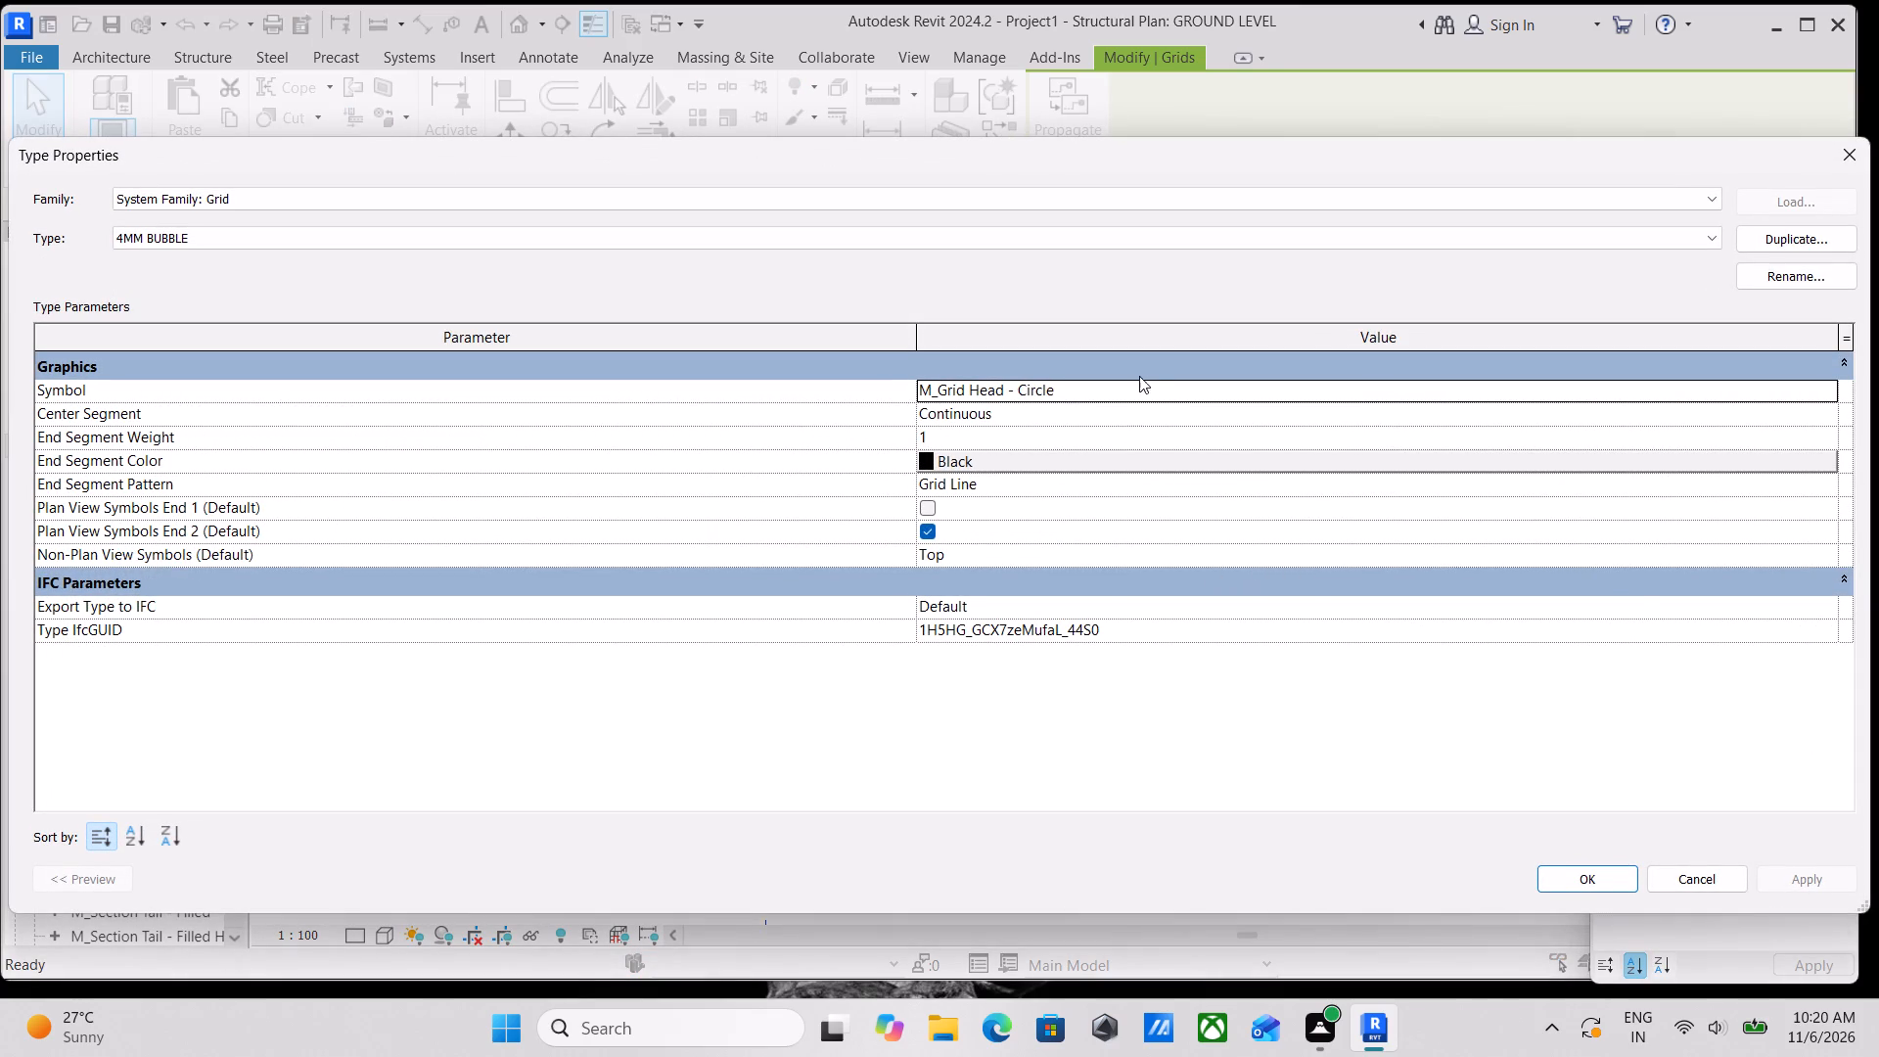
left_click(1131, 388)
left_click(1825, 392)
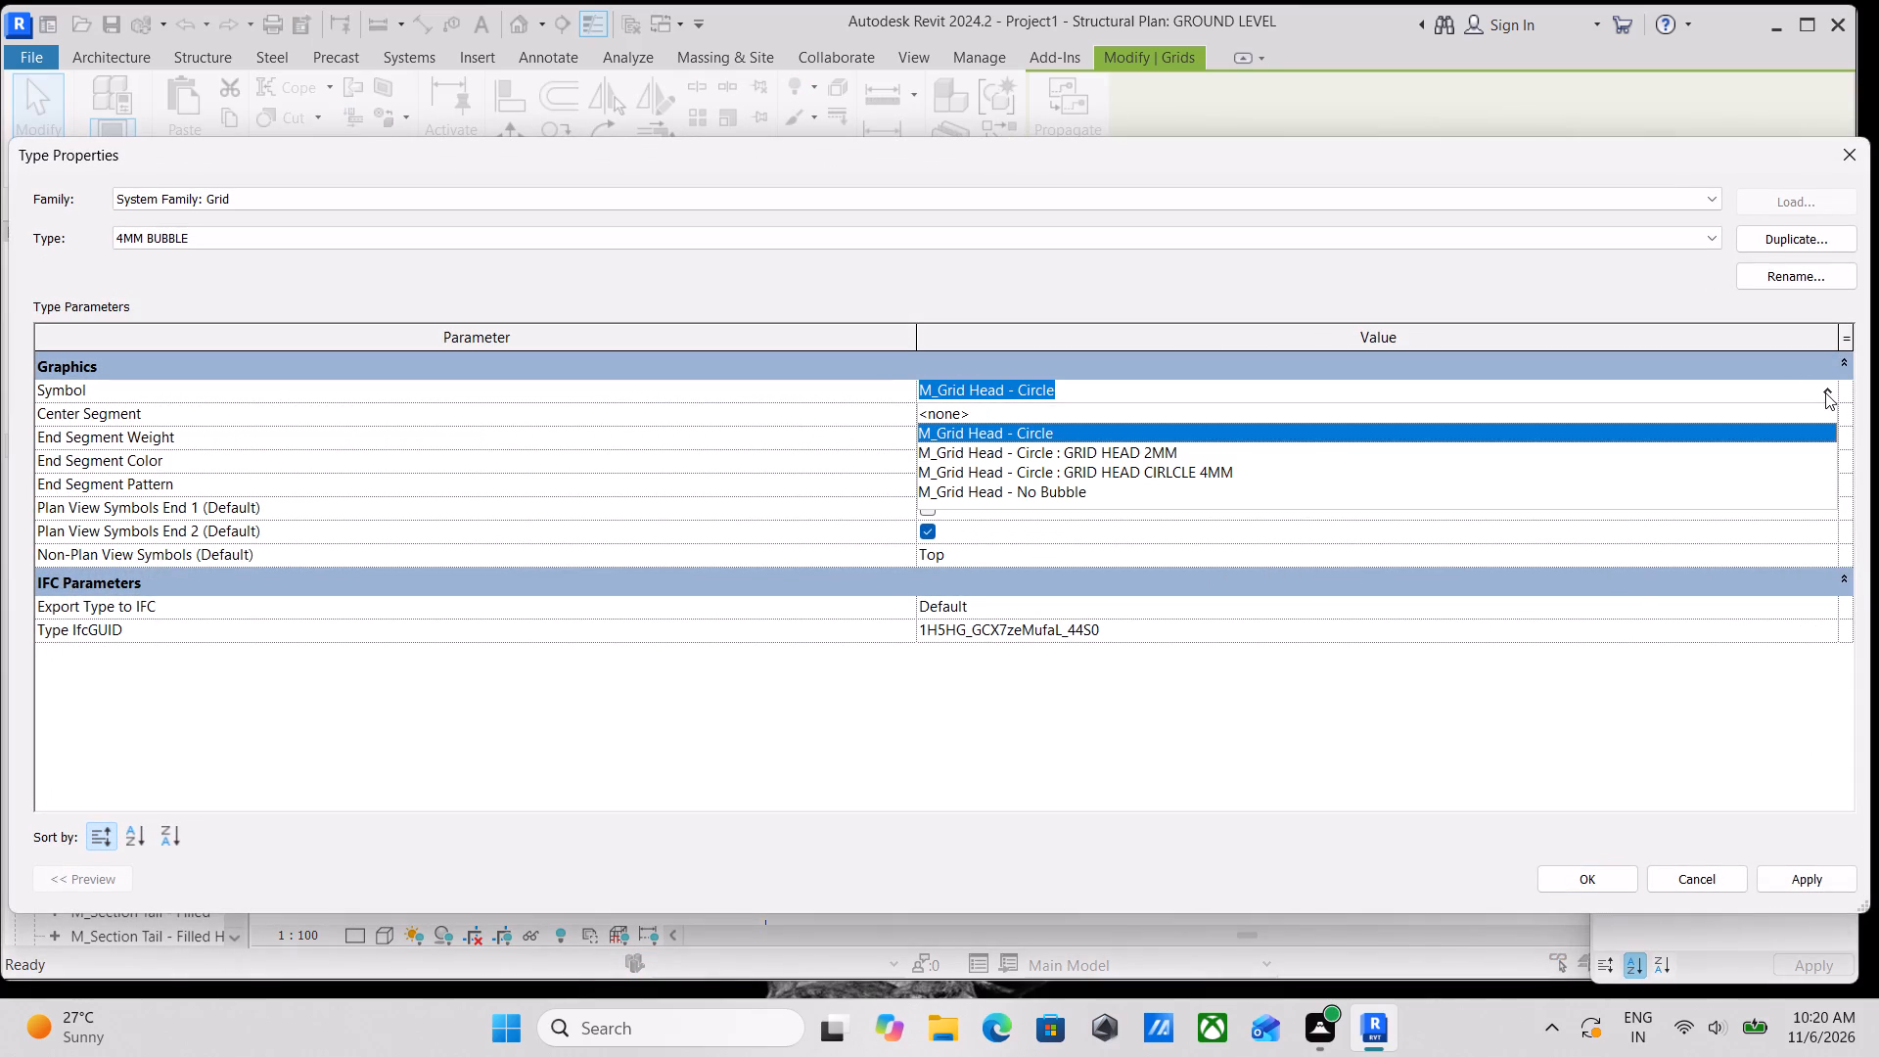
left_click(1114, 446)
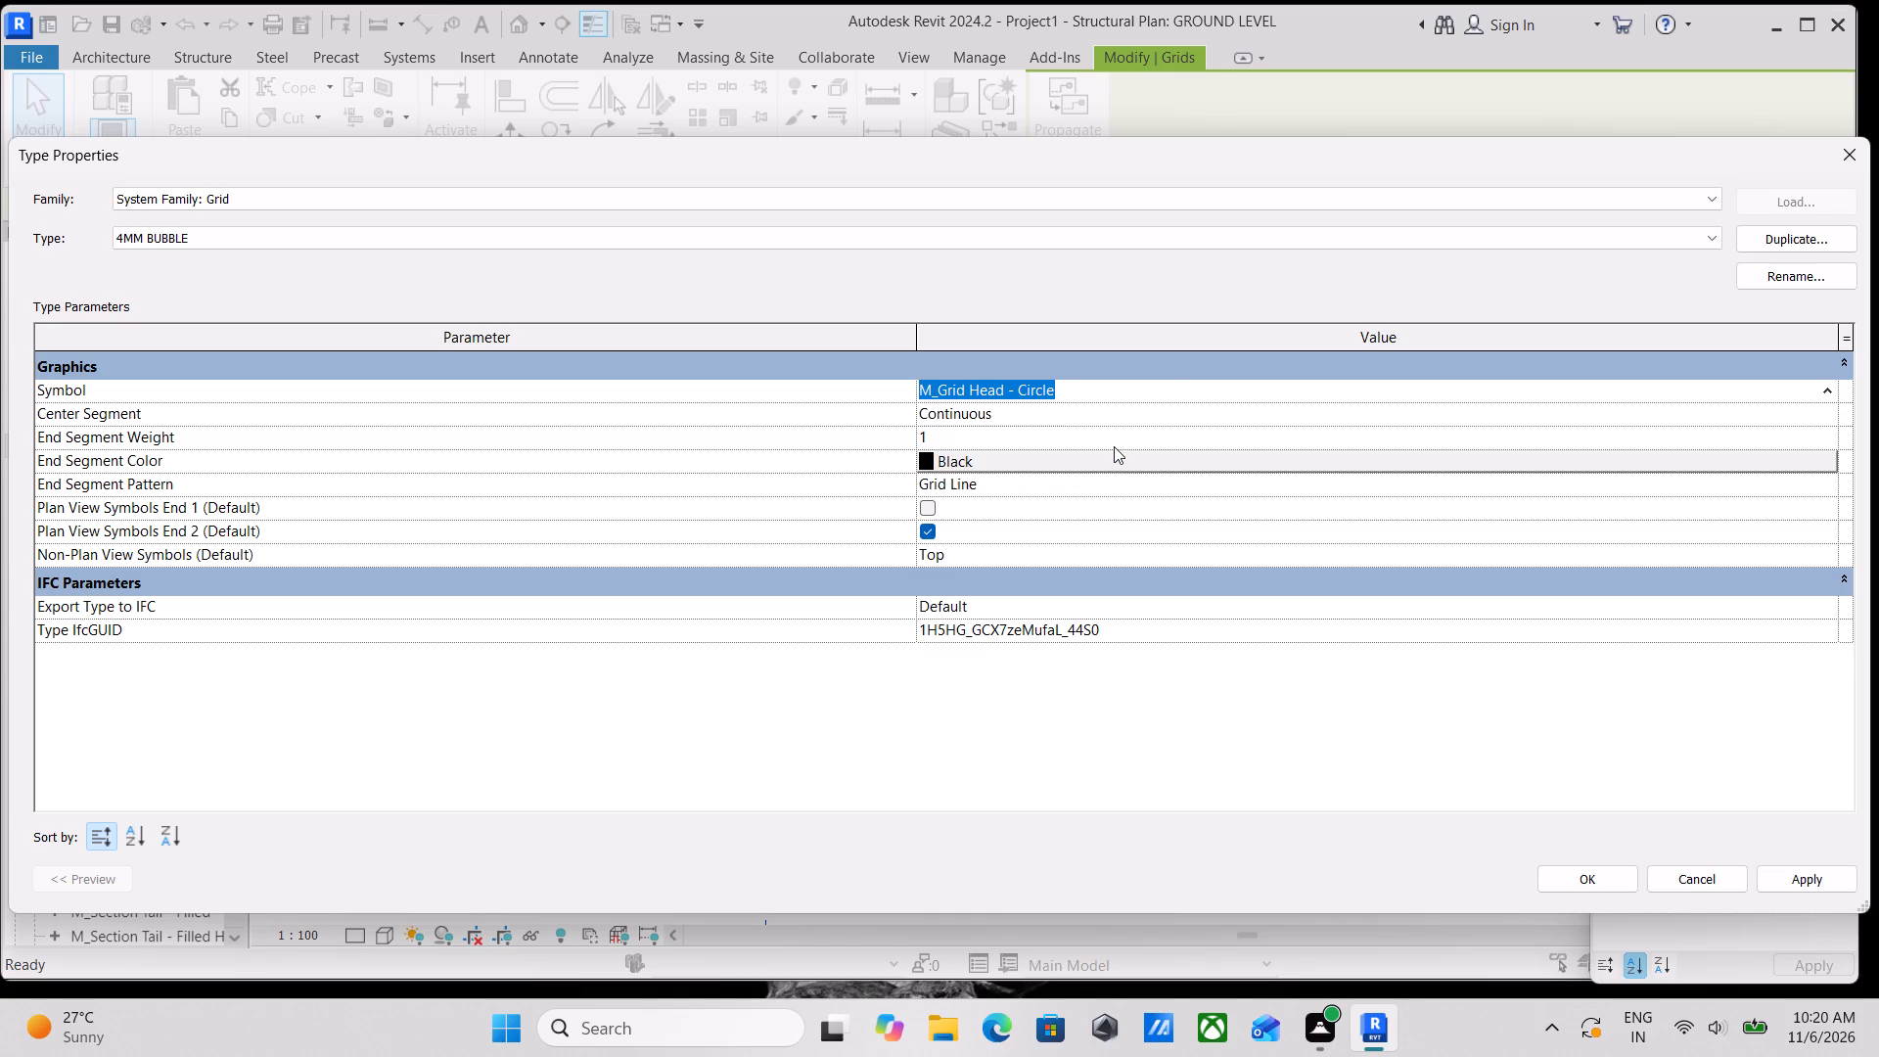
left_click(1799, 879)
left_click(1577, 873)
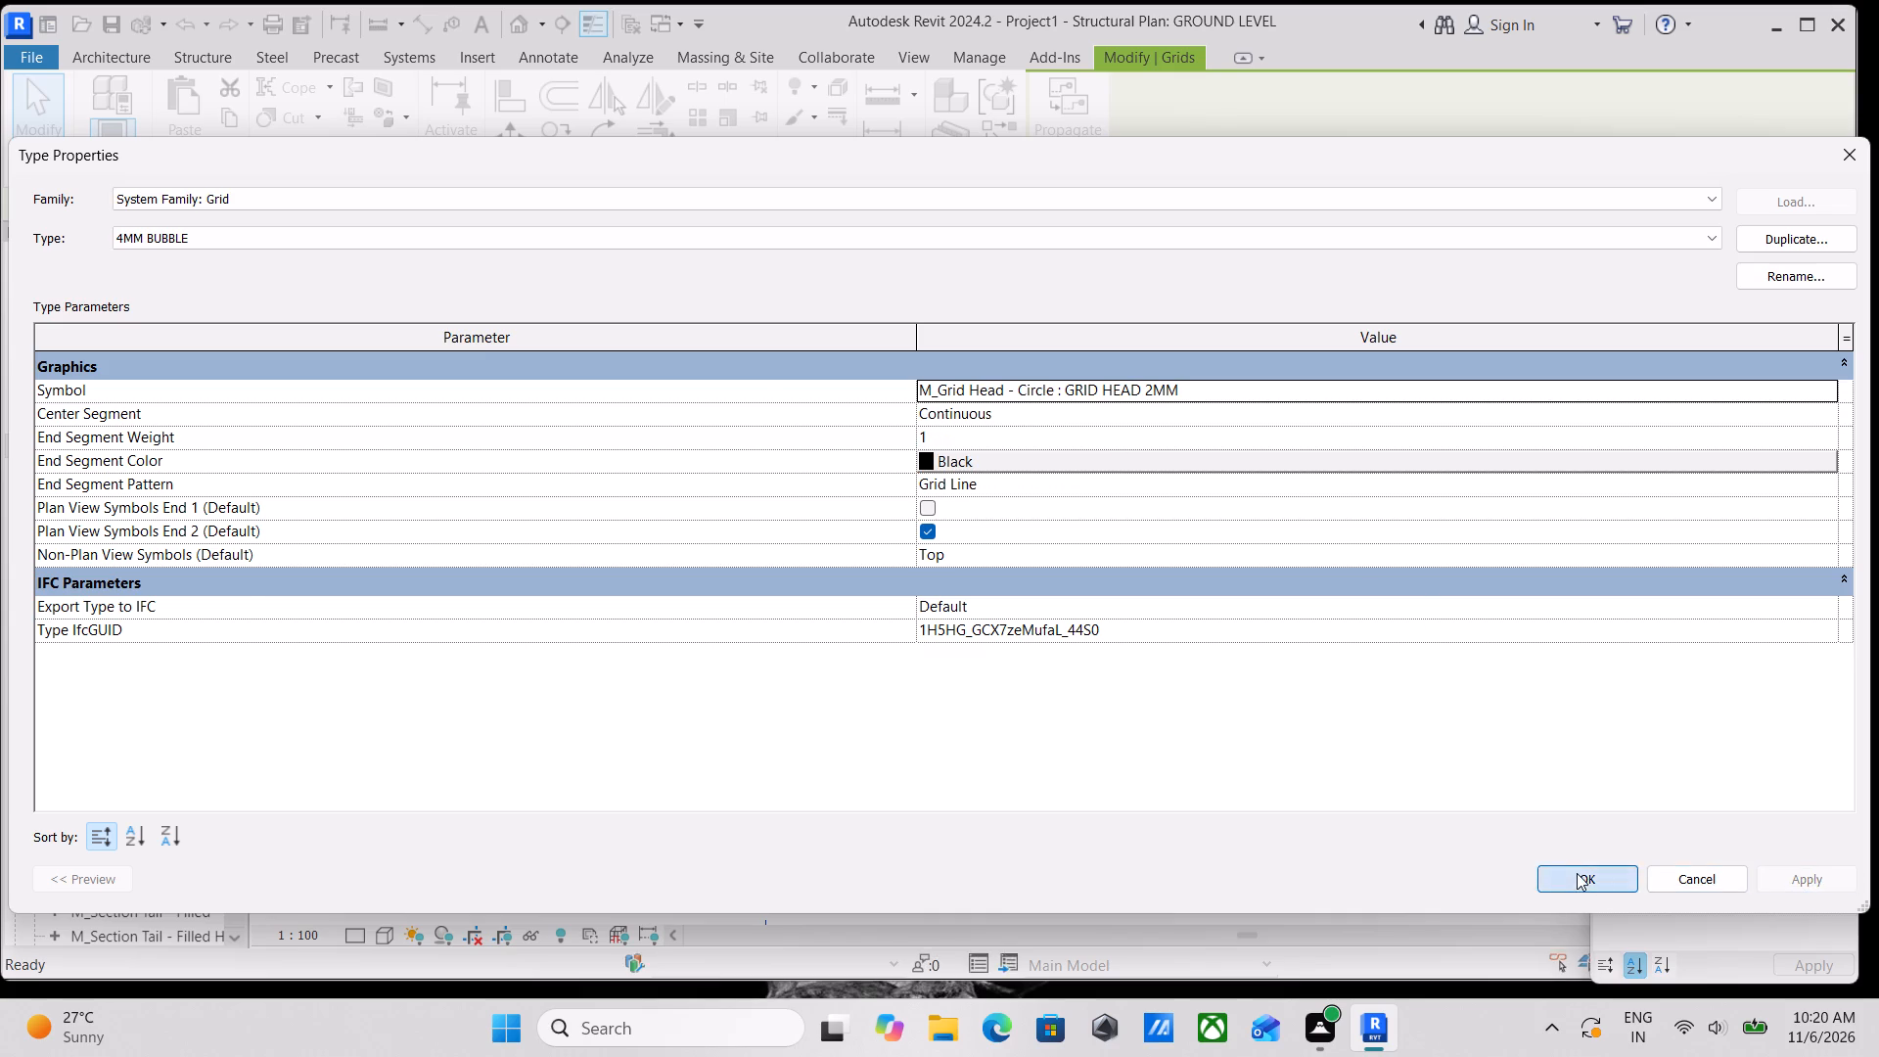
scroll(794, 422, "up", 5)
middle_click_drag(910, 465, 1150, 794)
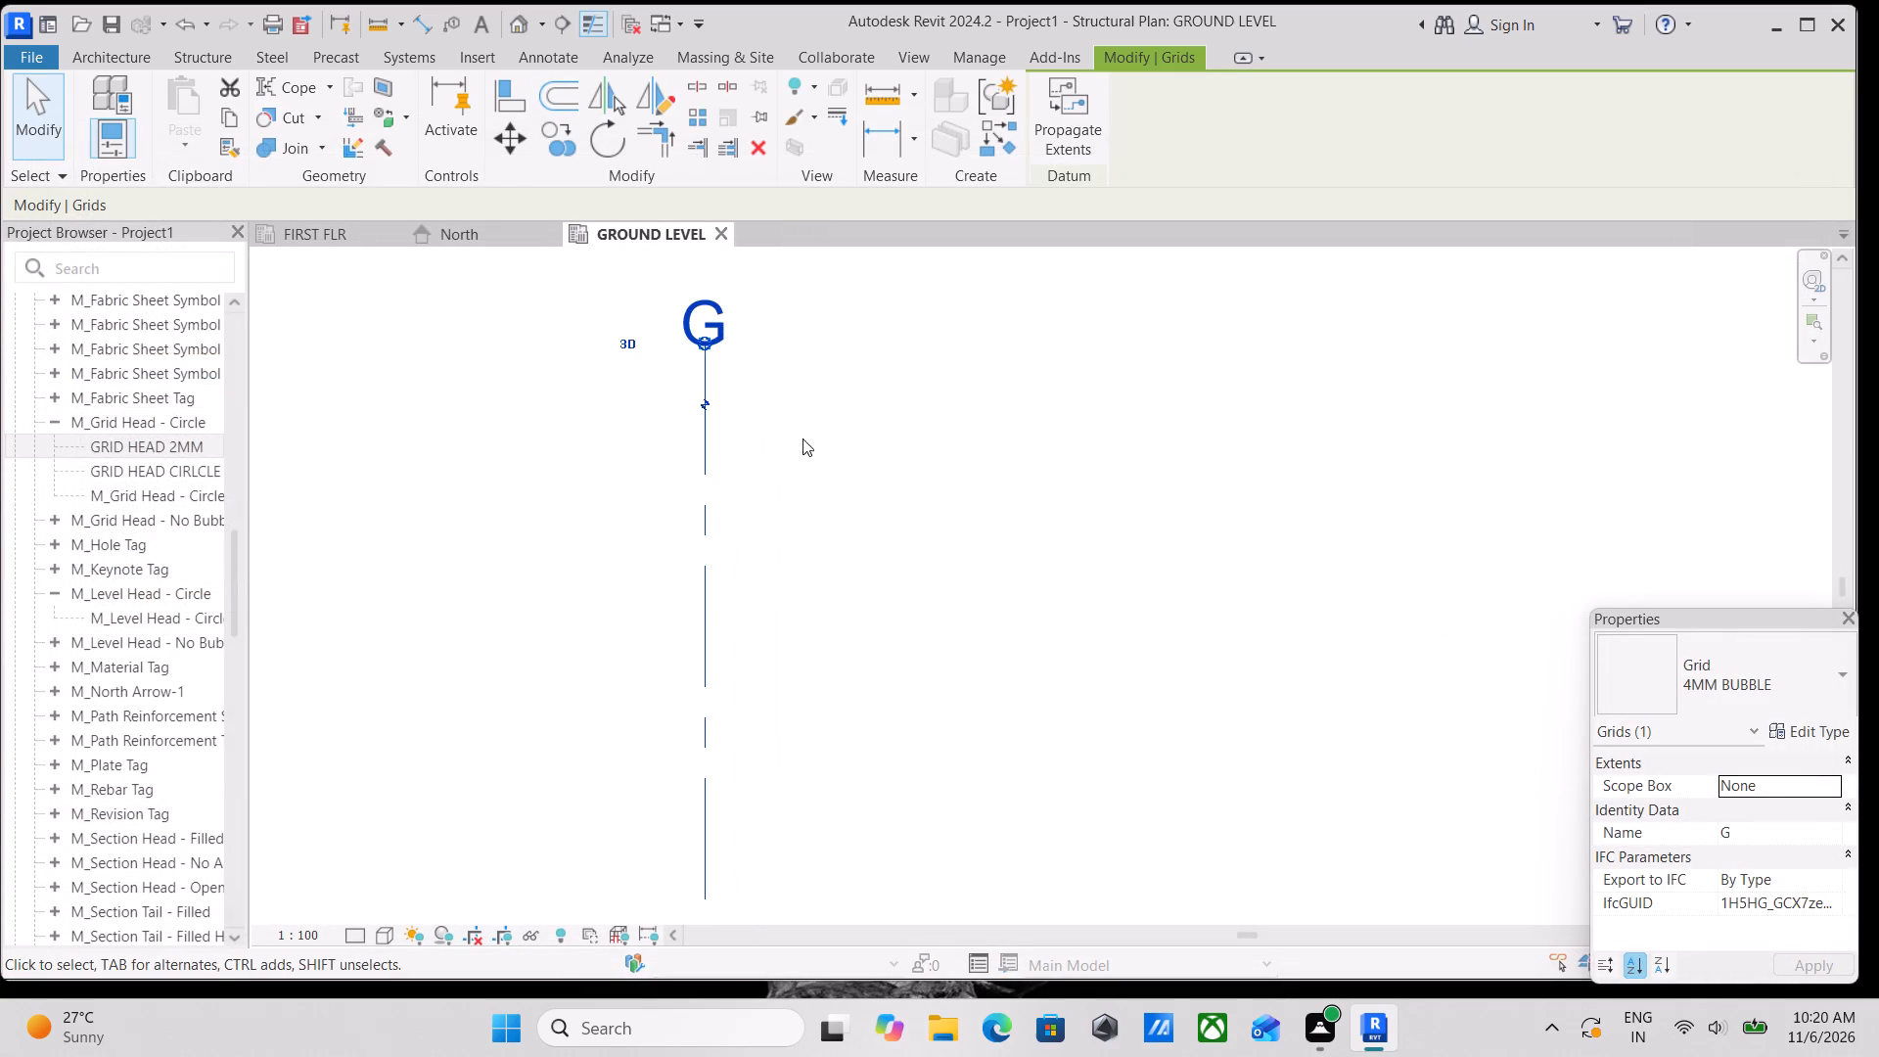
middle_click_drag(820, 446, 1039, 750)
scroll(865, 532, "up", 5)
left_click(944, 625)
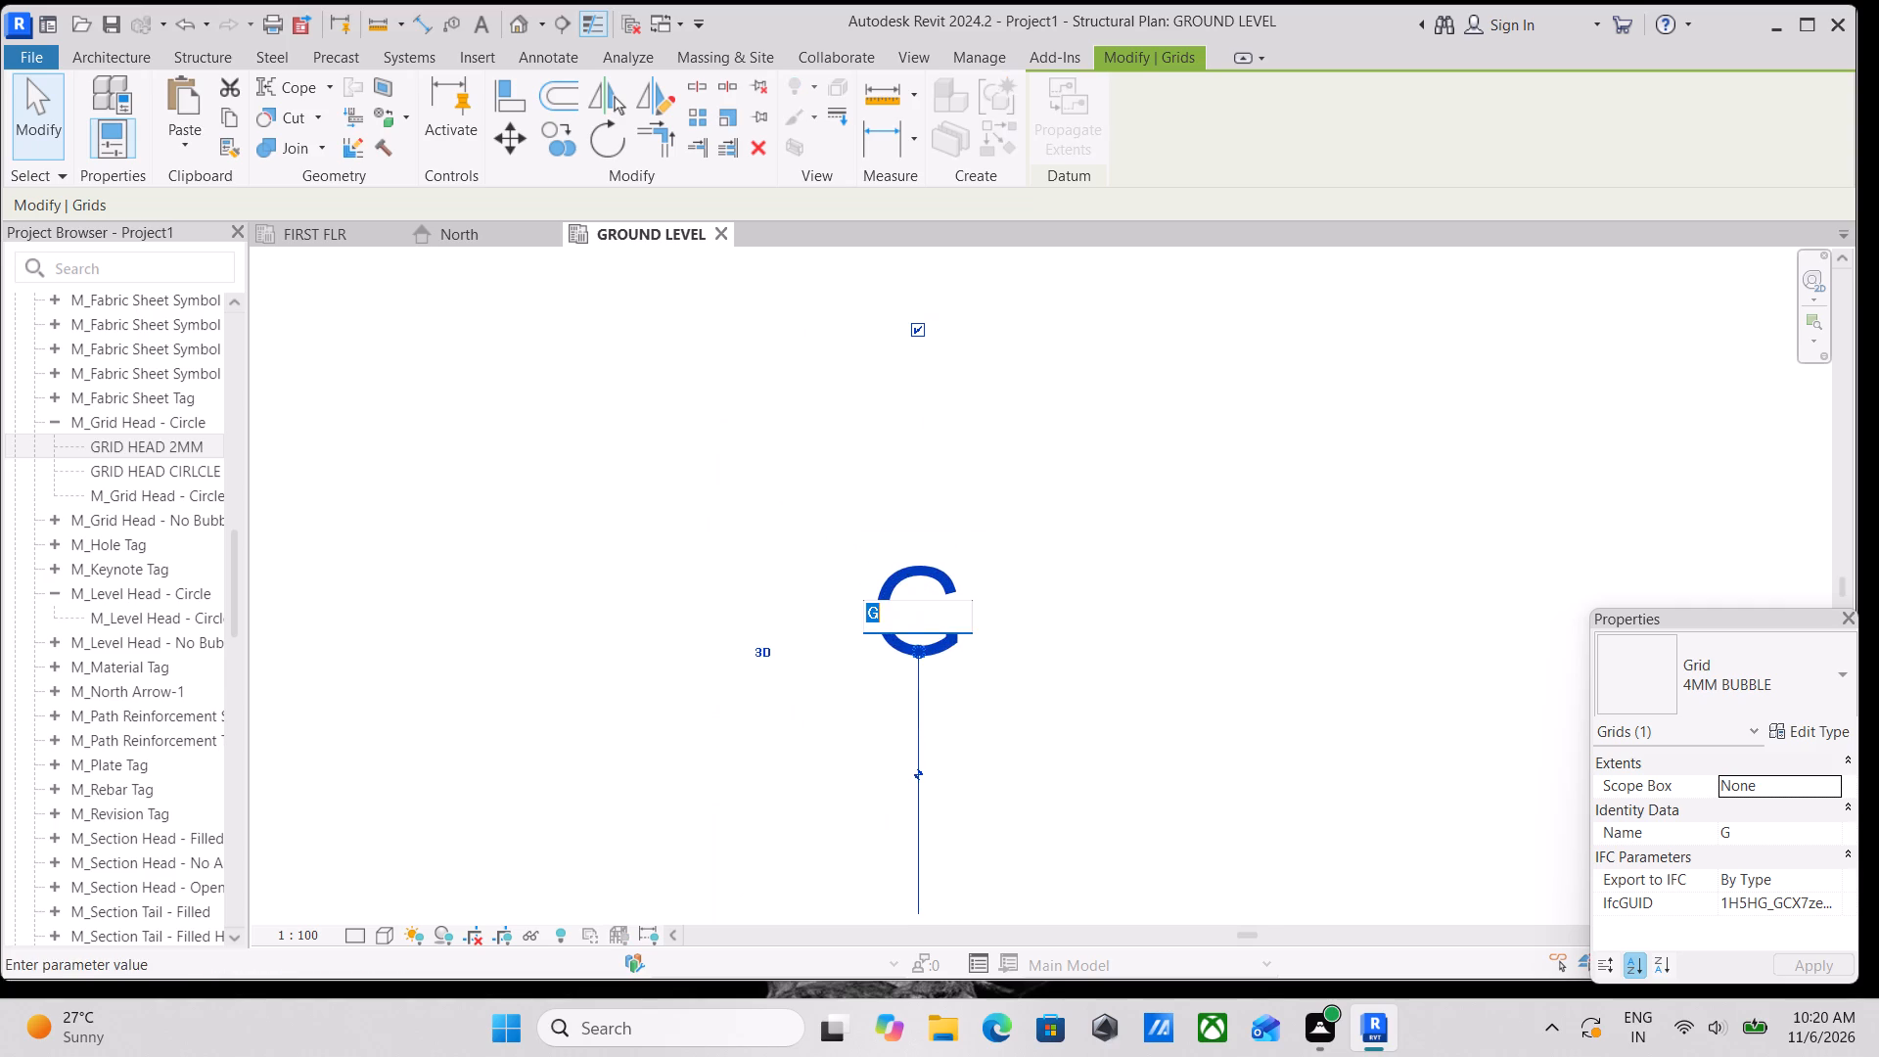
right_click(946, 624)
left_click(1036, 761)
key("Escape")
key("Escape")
Delete grid G from the GROUND LEVEL plan.
left_click(964, 633)
right_click(964, 633)
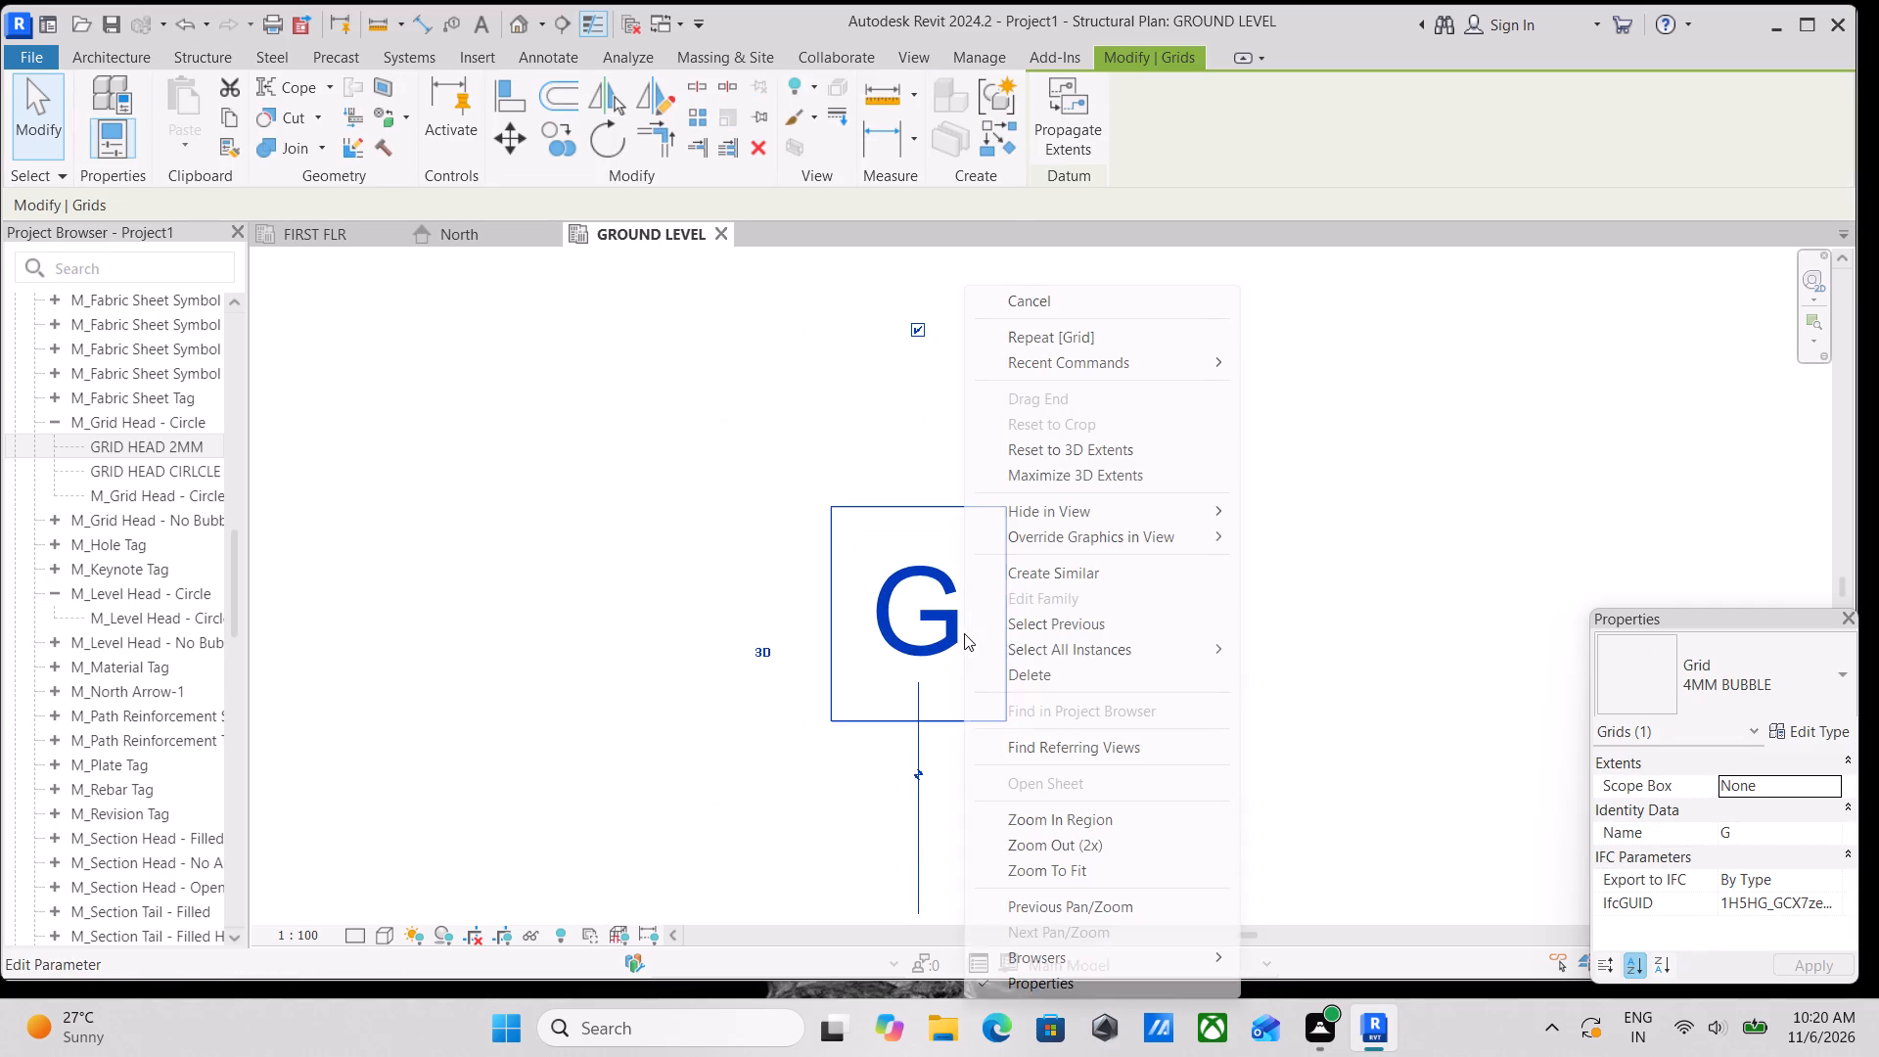
left_click(1063, 675)
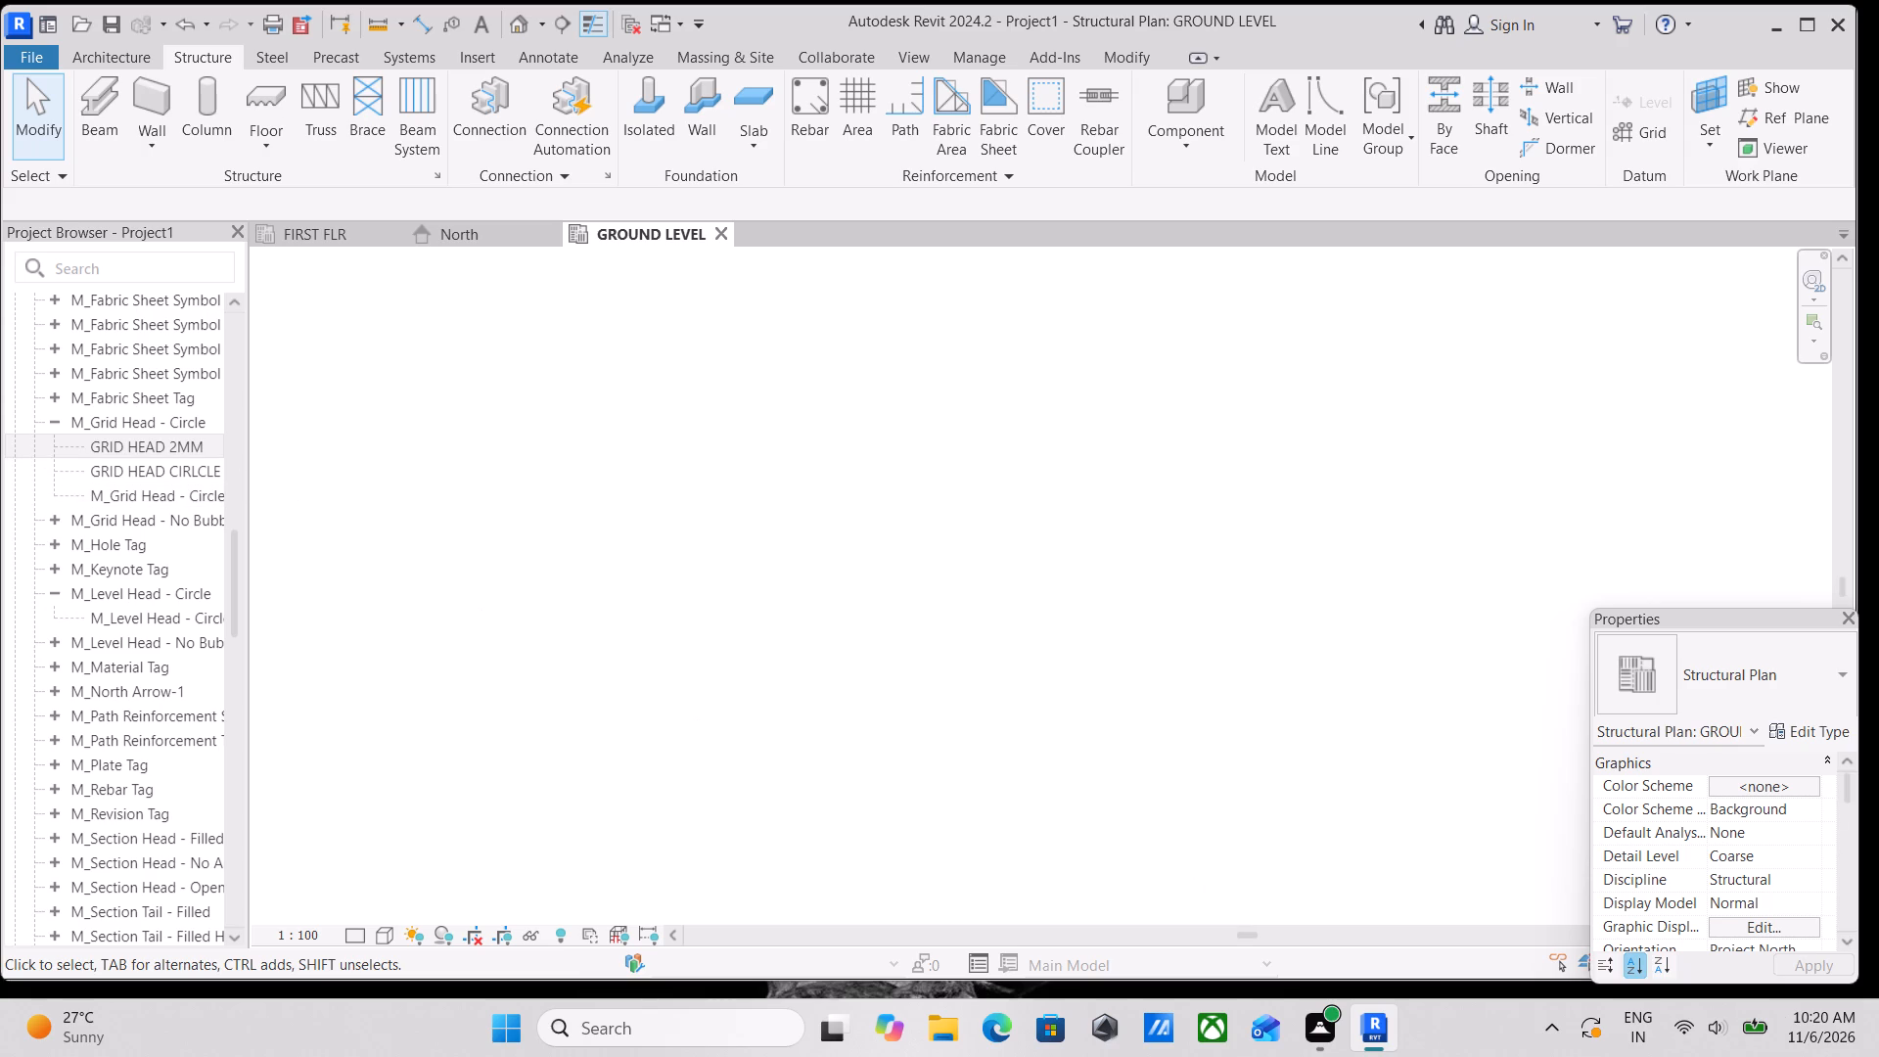
Draw one vertical 6.5mm Bubble grid line in the GROUND LEVEL plan, between the West and North elevation markers.
scroll(982, 709, "down", 14)
scroll(1199, 747, "down", 2)
middle_click_drag(1199, 747, 1191, 642)
type("GR")
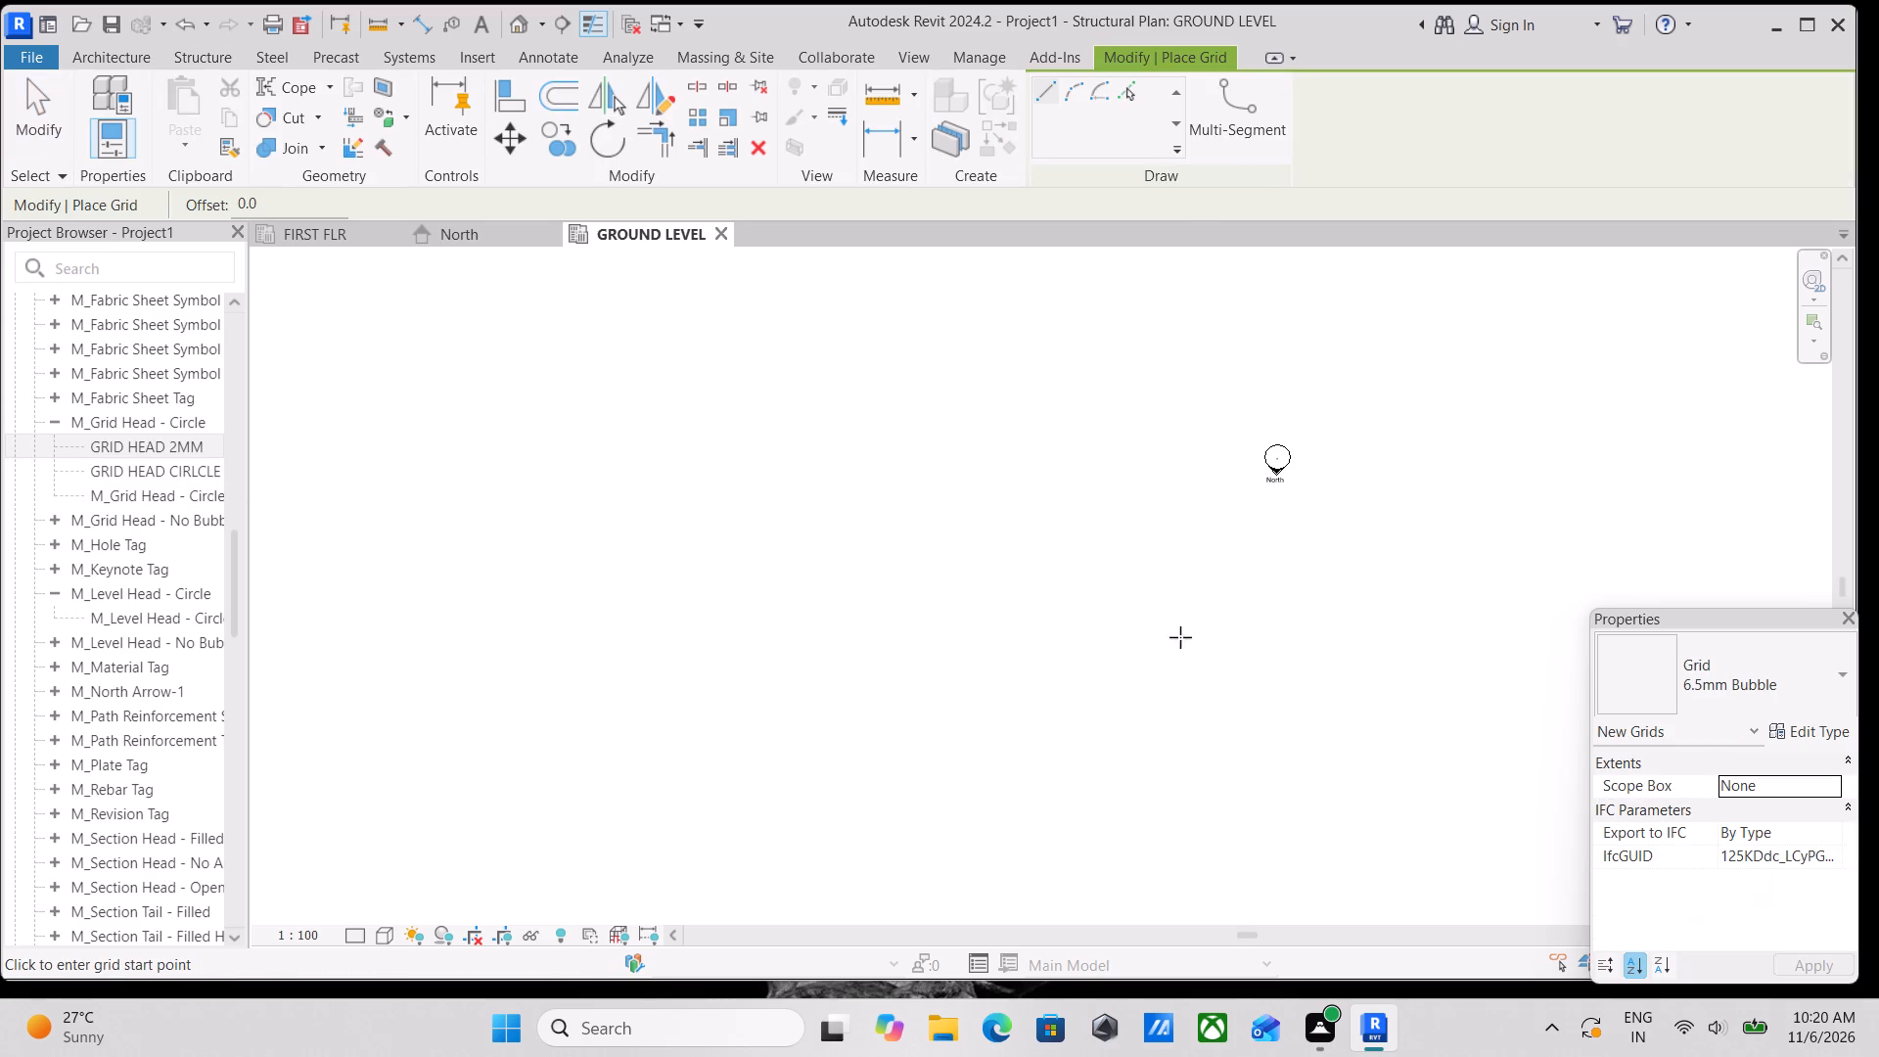
scroll(1135, 652, "down", 3)
middle_click_drag(1144, 642, 1197, 579)
scroll(1220, 648, "down", 6)
middle_click_drag(1189, 714, 1009, 640)
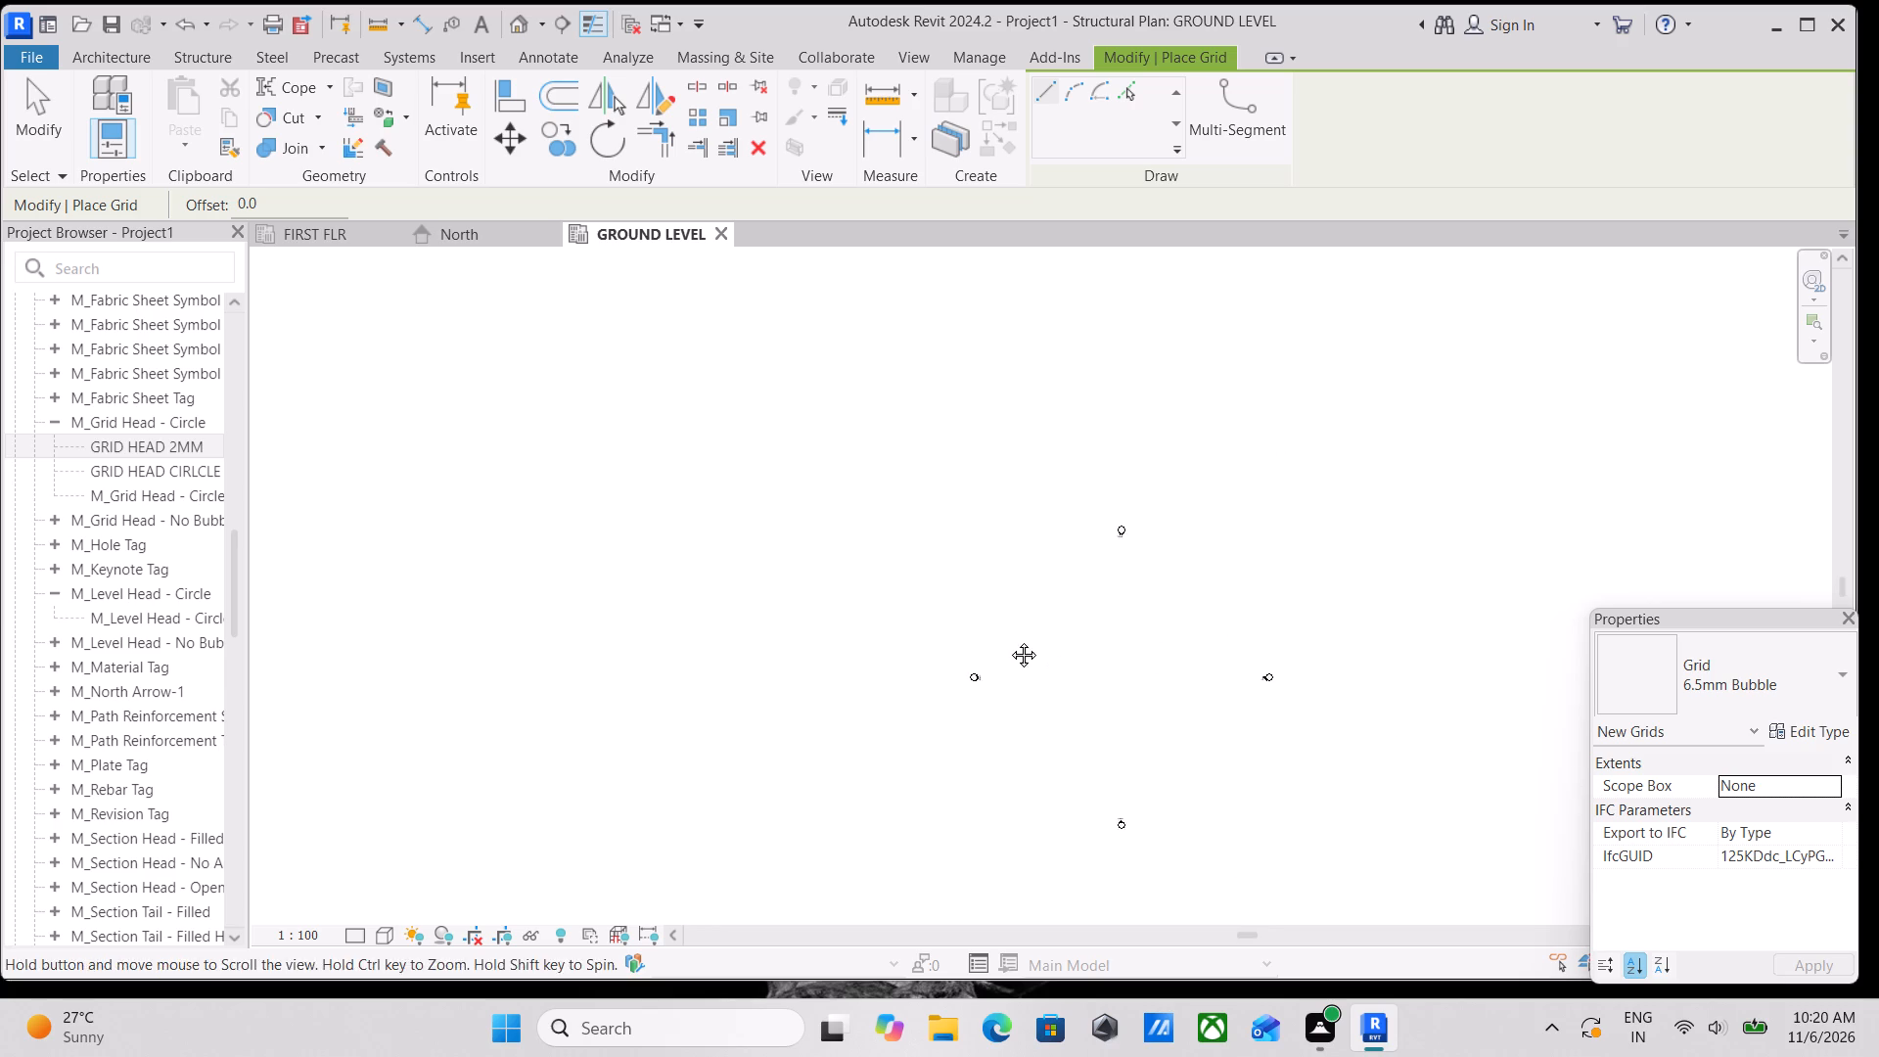
middle_click_drag(1009, 640, 1006, 638)
scroll(1077, 646, "up", 6)
middle_click_drag(1073, 666, 1149, 647)
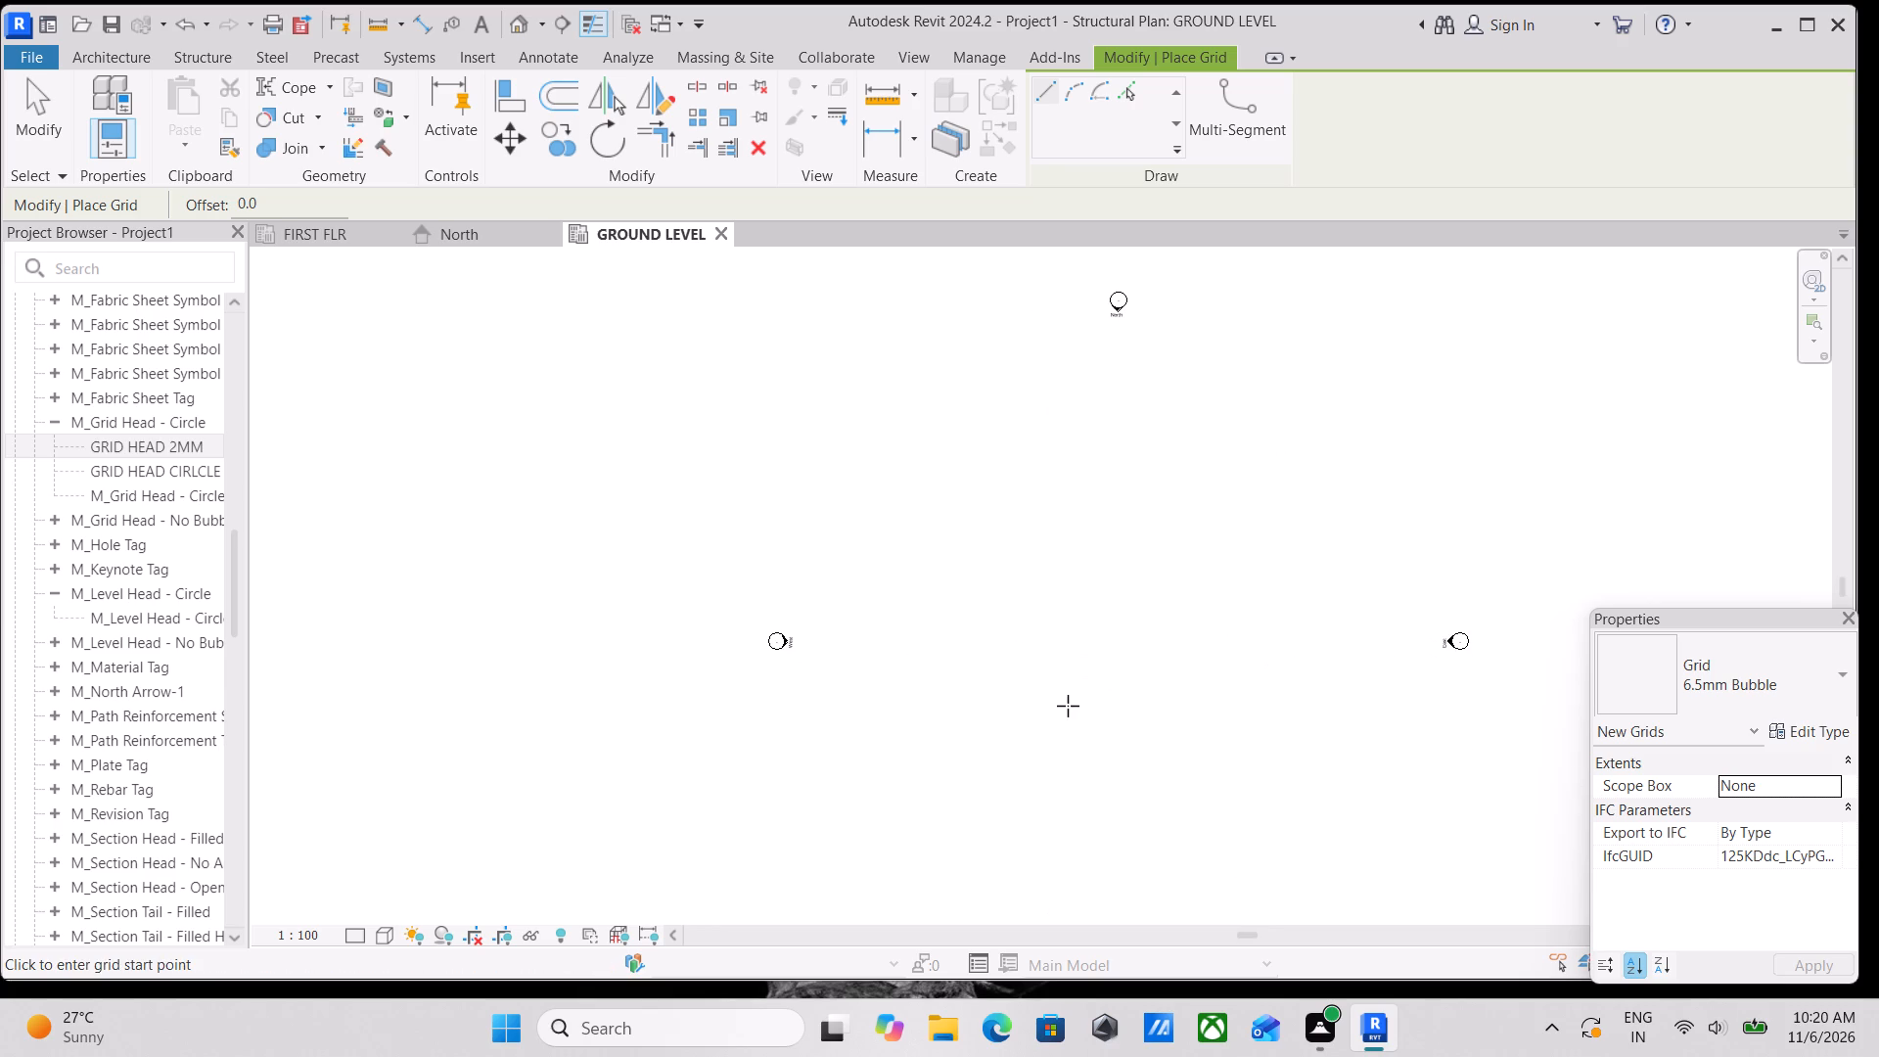
scroll(1065, 712, "up", 3)
scroll(1084, 709, "down", 1)
middle_click_drag(1084, 709, 1096, 664)
scroll(1091, 682, "down", 2)
scroll(1044, 749, "down", 2)
middle_click_drag(1043, 736, 1067, 658)
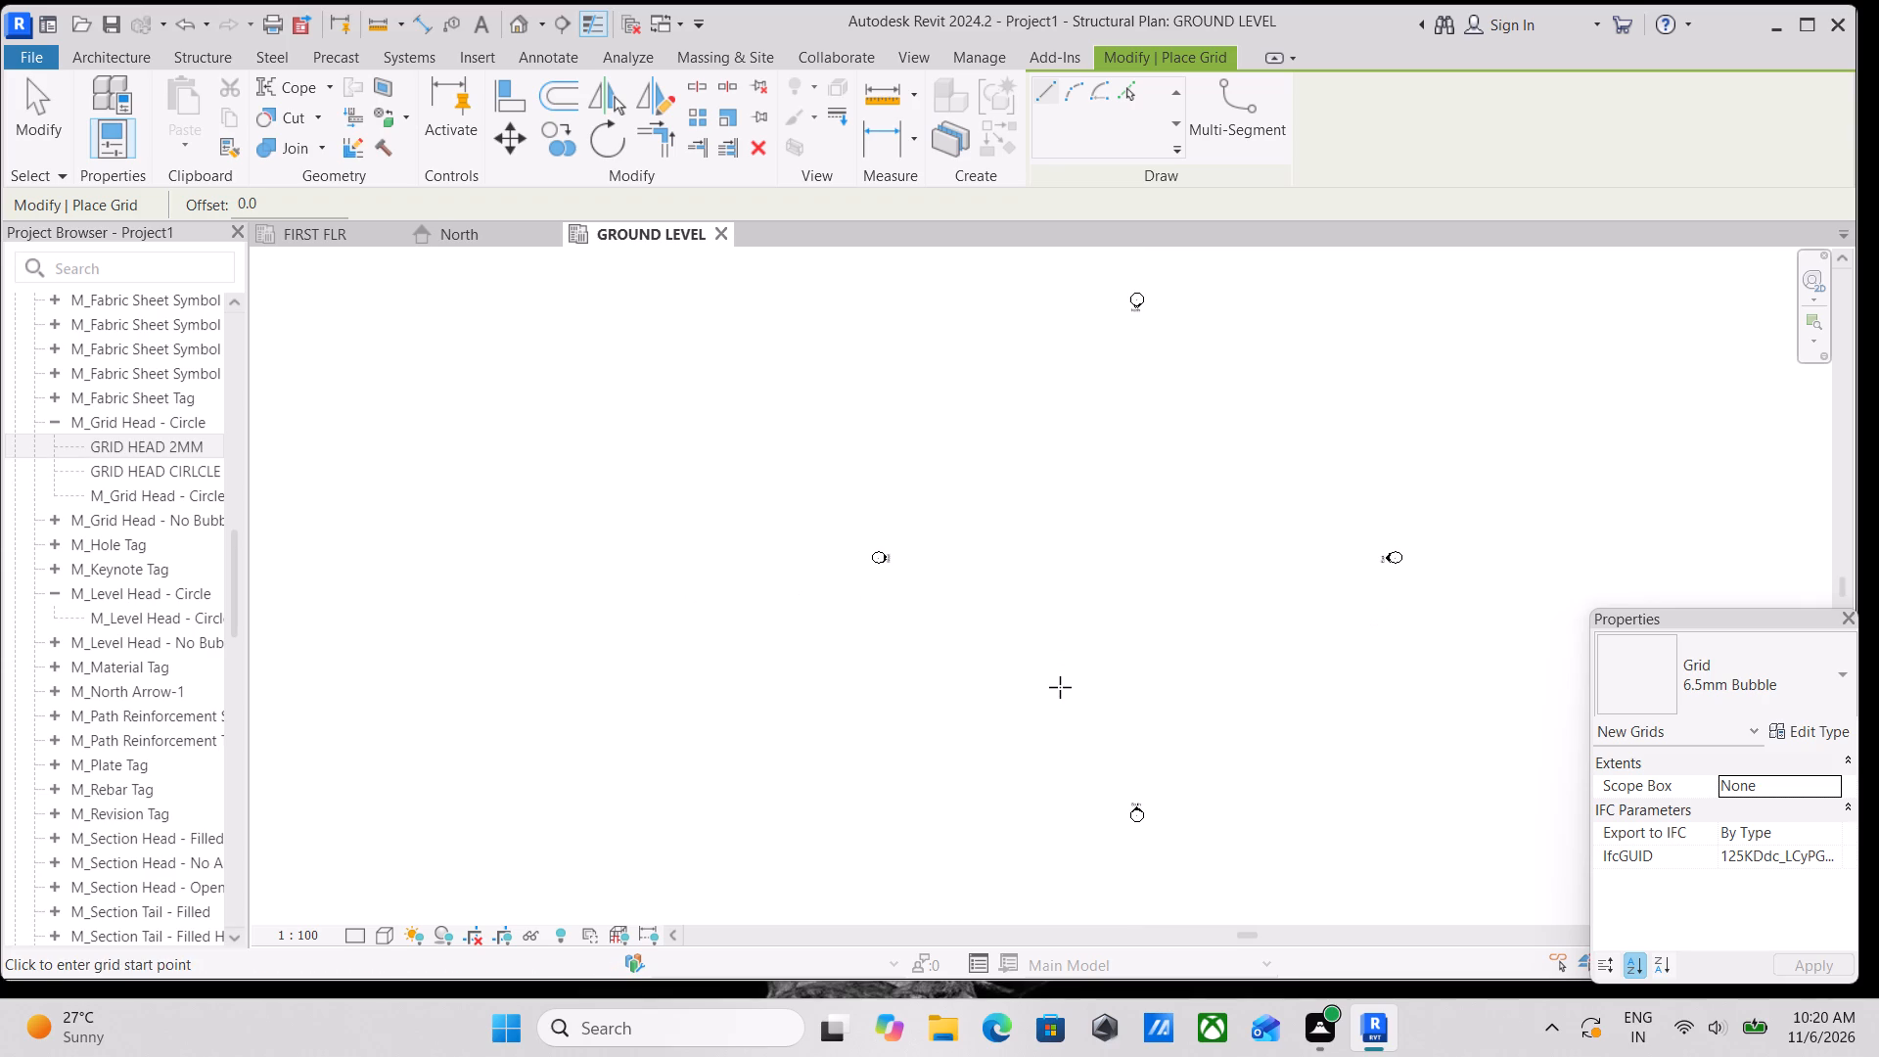
left_click(1028, 689)
middle_click_drag(1039, 611, 1057, 729)
middle_click_drag(1043, 658, 1058, 755)
scroll(1036, 638, "up", 6)
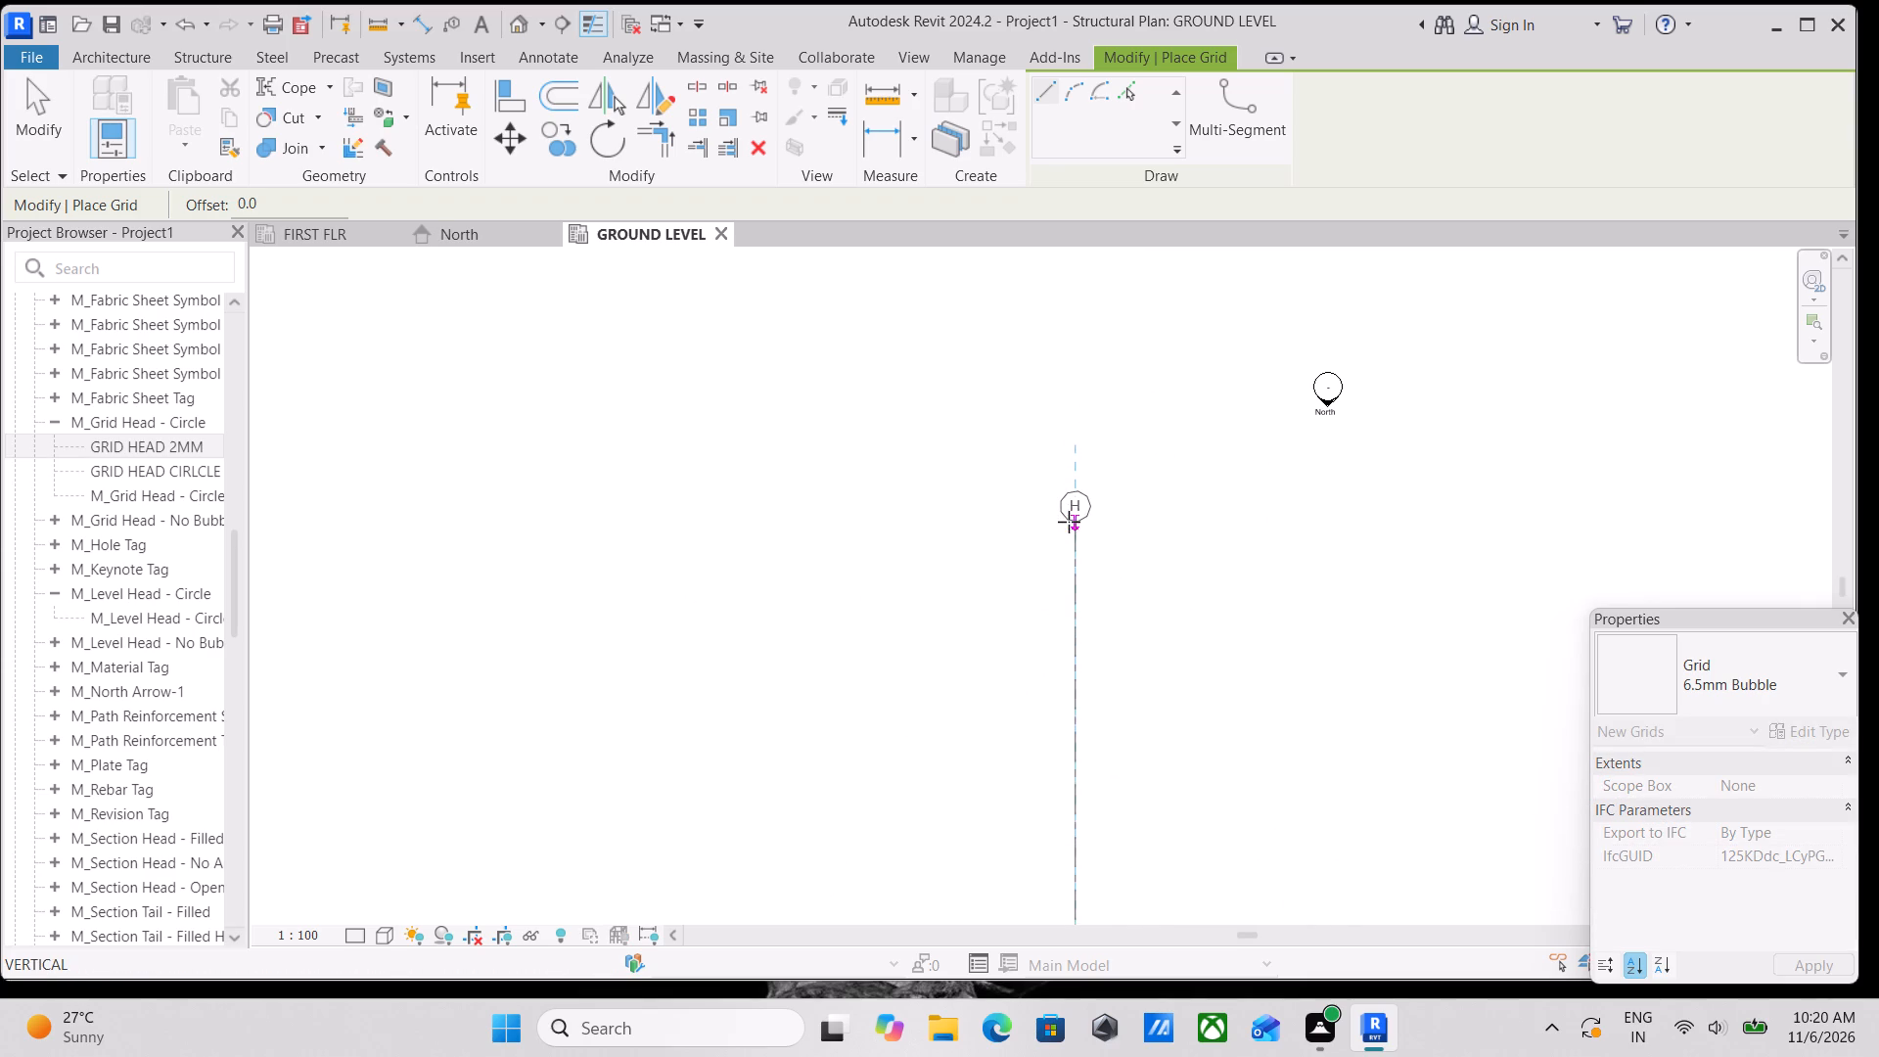
left_click(1067, 534)
scroll(1223, 727, "down", 2)
middle_click_drag(1218, 710, 1221, 549)
middle_click_drag(1236, 658, 974, 713)
key("Escape")
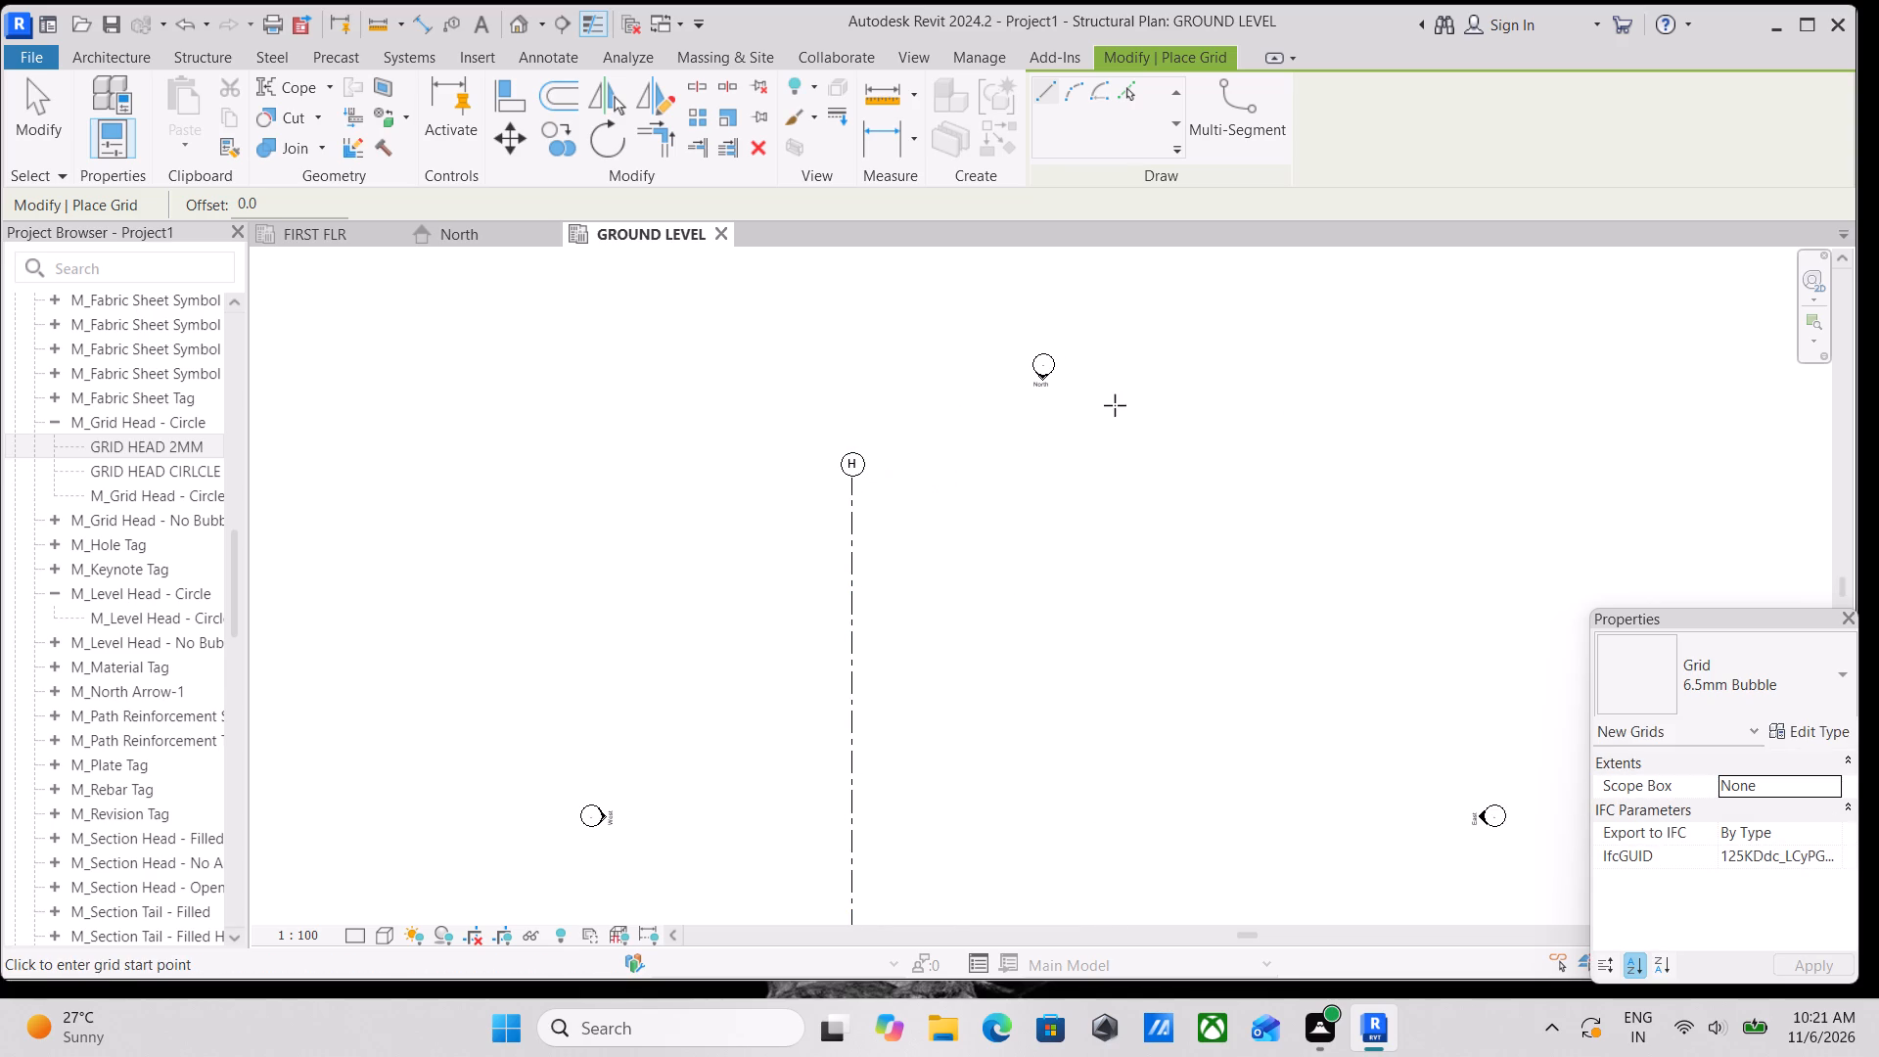
scroll(953, 539, "up", 1)
scroll(876, 432, "up", 2)
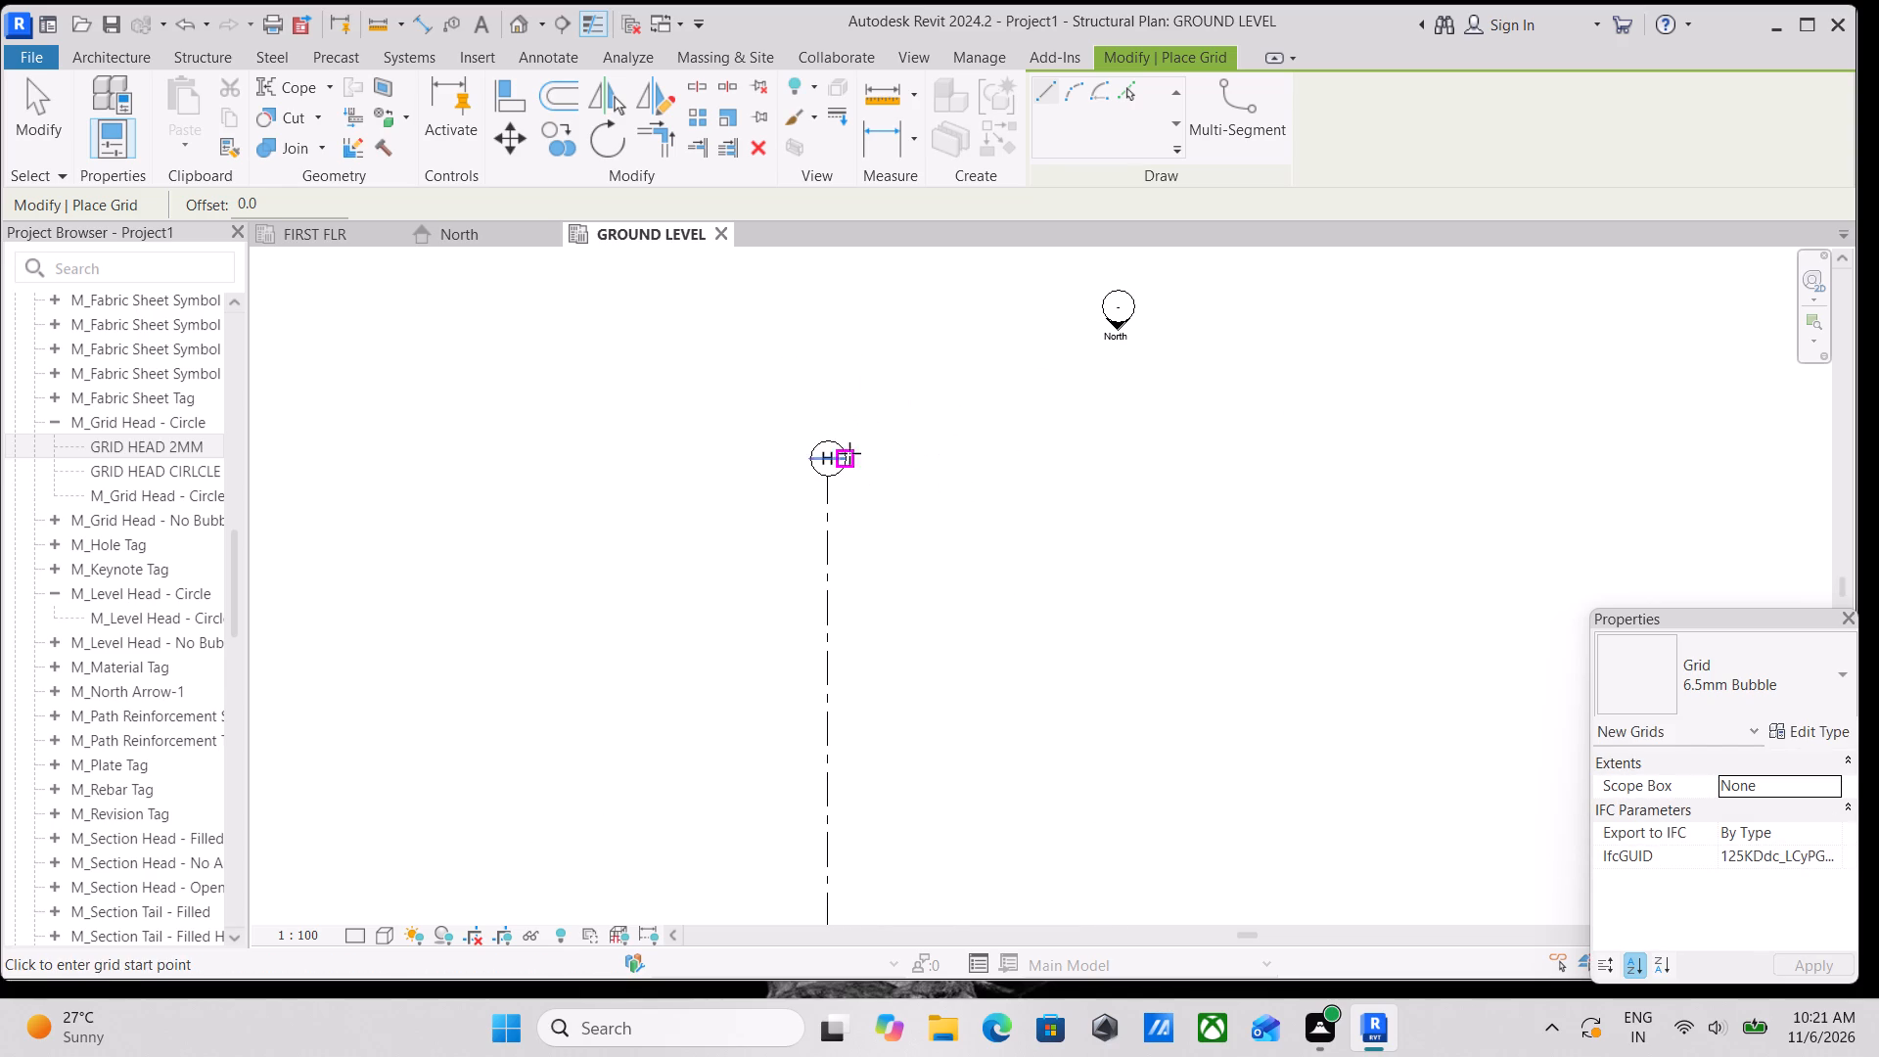
key("Escape")
scroll(840, 460, "up", 5)
key("Escape")
key("Escape")
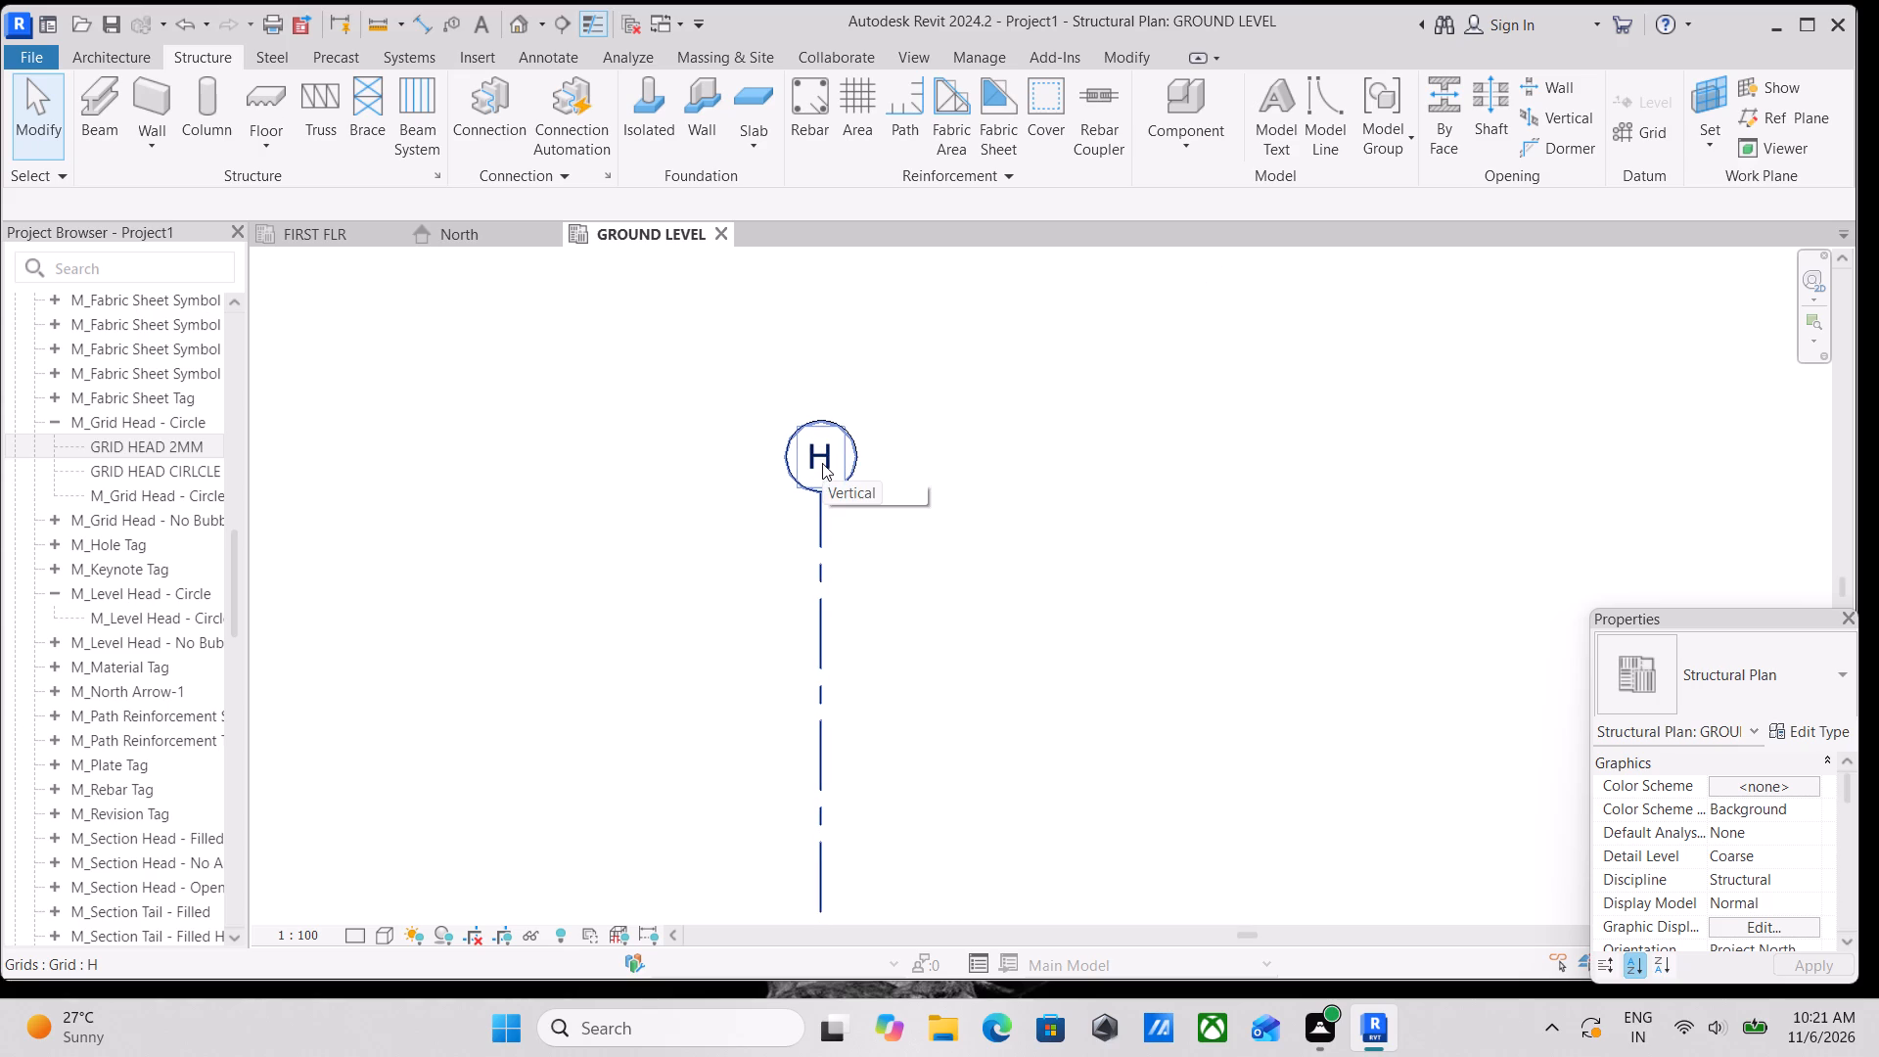
Rename the new vertical grid as A.
double_click(822, 463)
key("a")
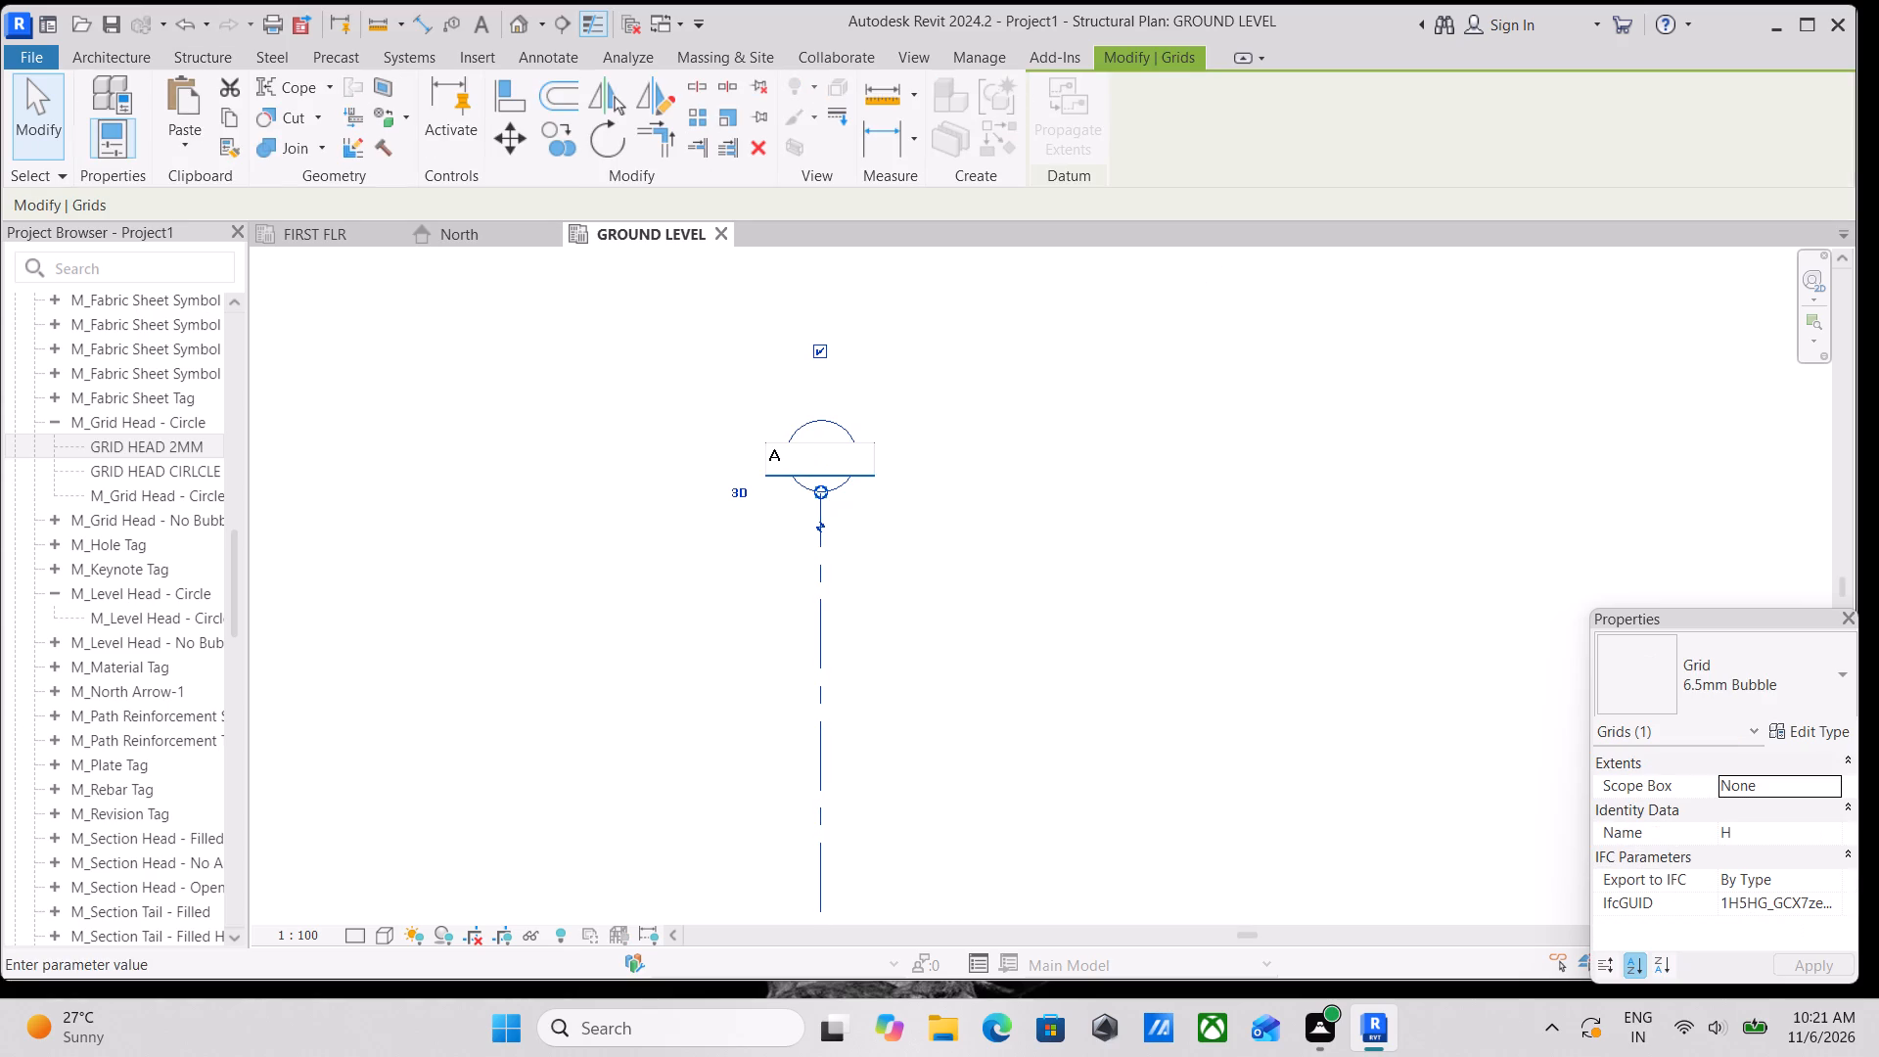
key("Return")
key("Escape")
Add a second vertical grid east of grid A by picking grid A with an offset of 10'5.
scroll(1005, 547, "down", 3)
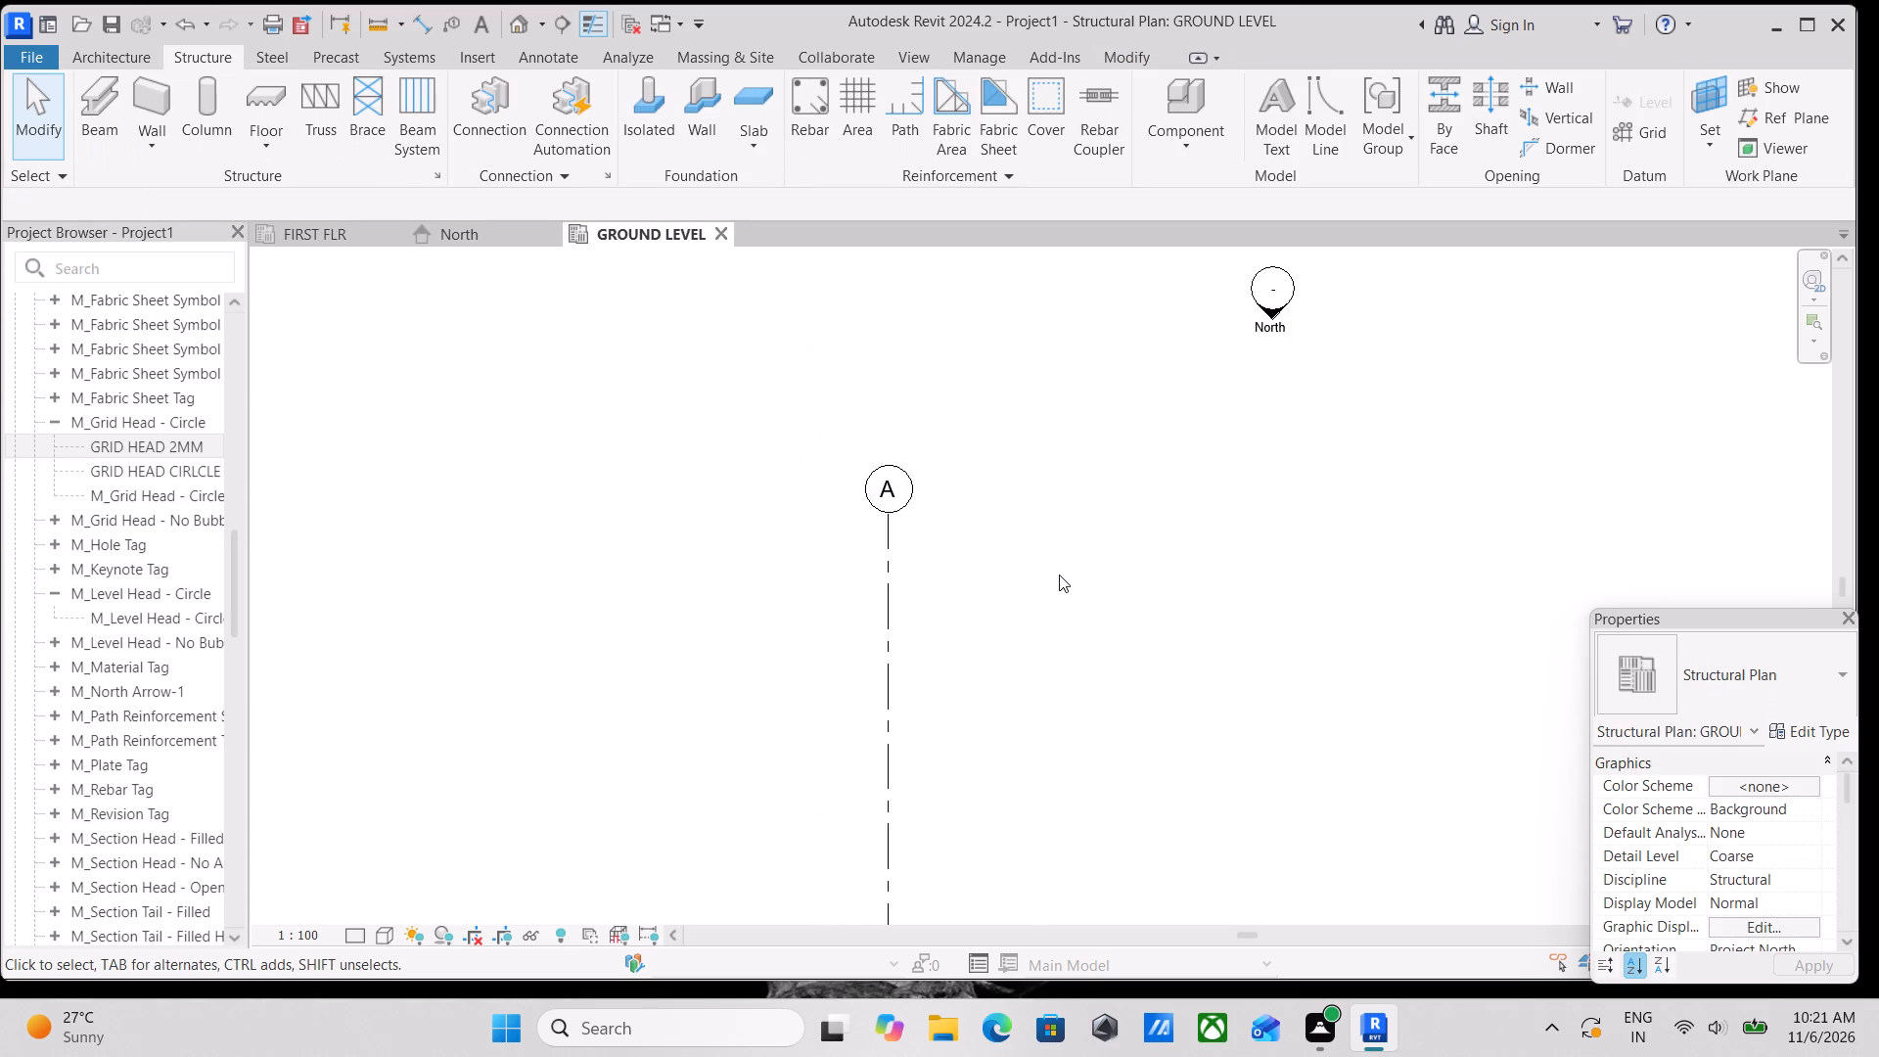
scroll(1059, 574, "down", 2)
middle_click_drag(1059, 574, 1162, 407)
scroll(1122, 483, "down", 2)
middle_click_drag(1120, 483, 976, 472)
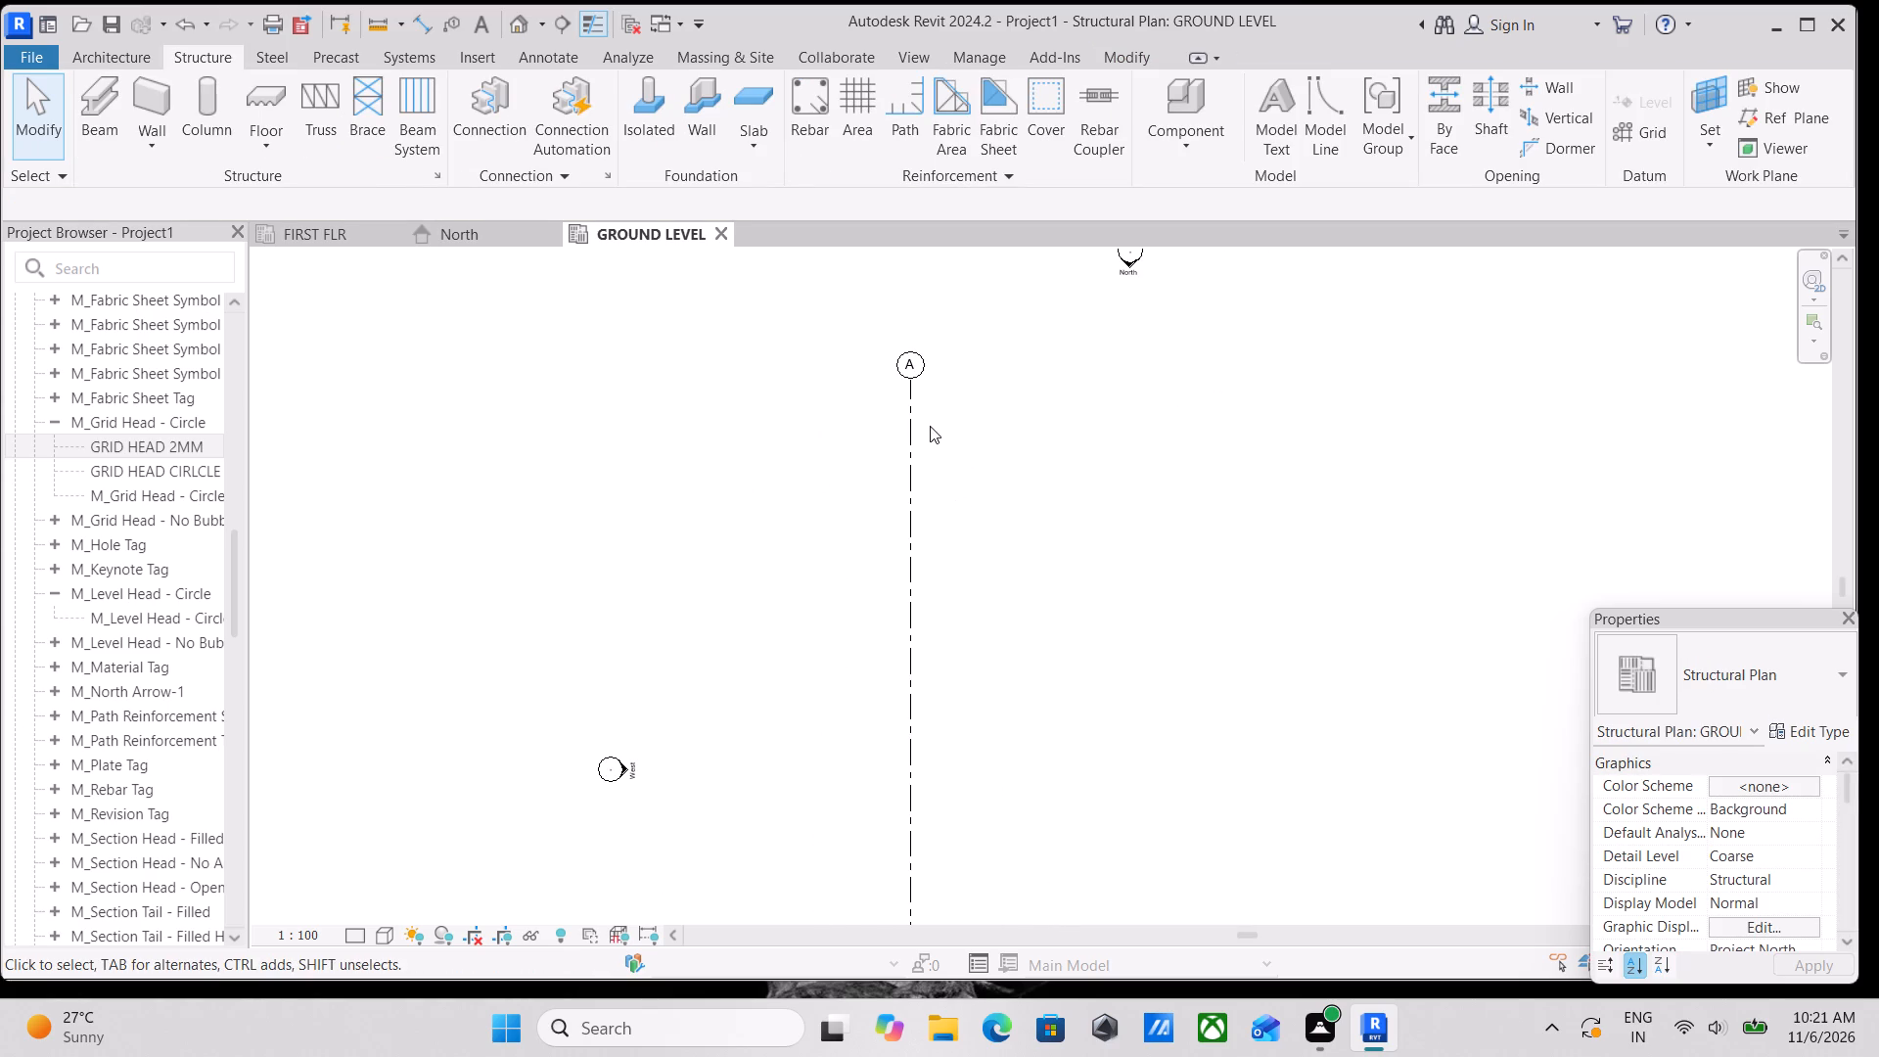
middle_click_drag(933, 423, 1080, 322)
scroll(1128, 424, "down", 1)
middle_click_drag(1128, 424, 830, 430)
middle_click_drag(876, 481, 885, 501)
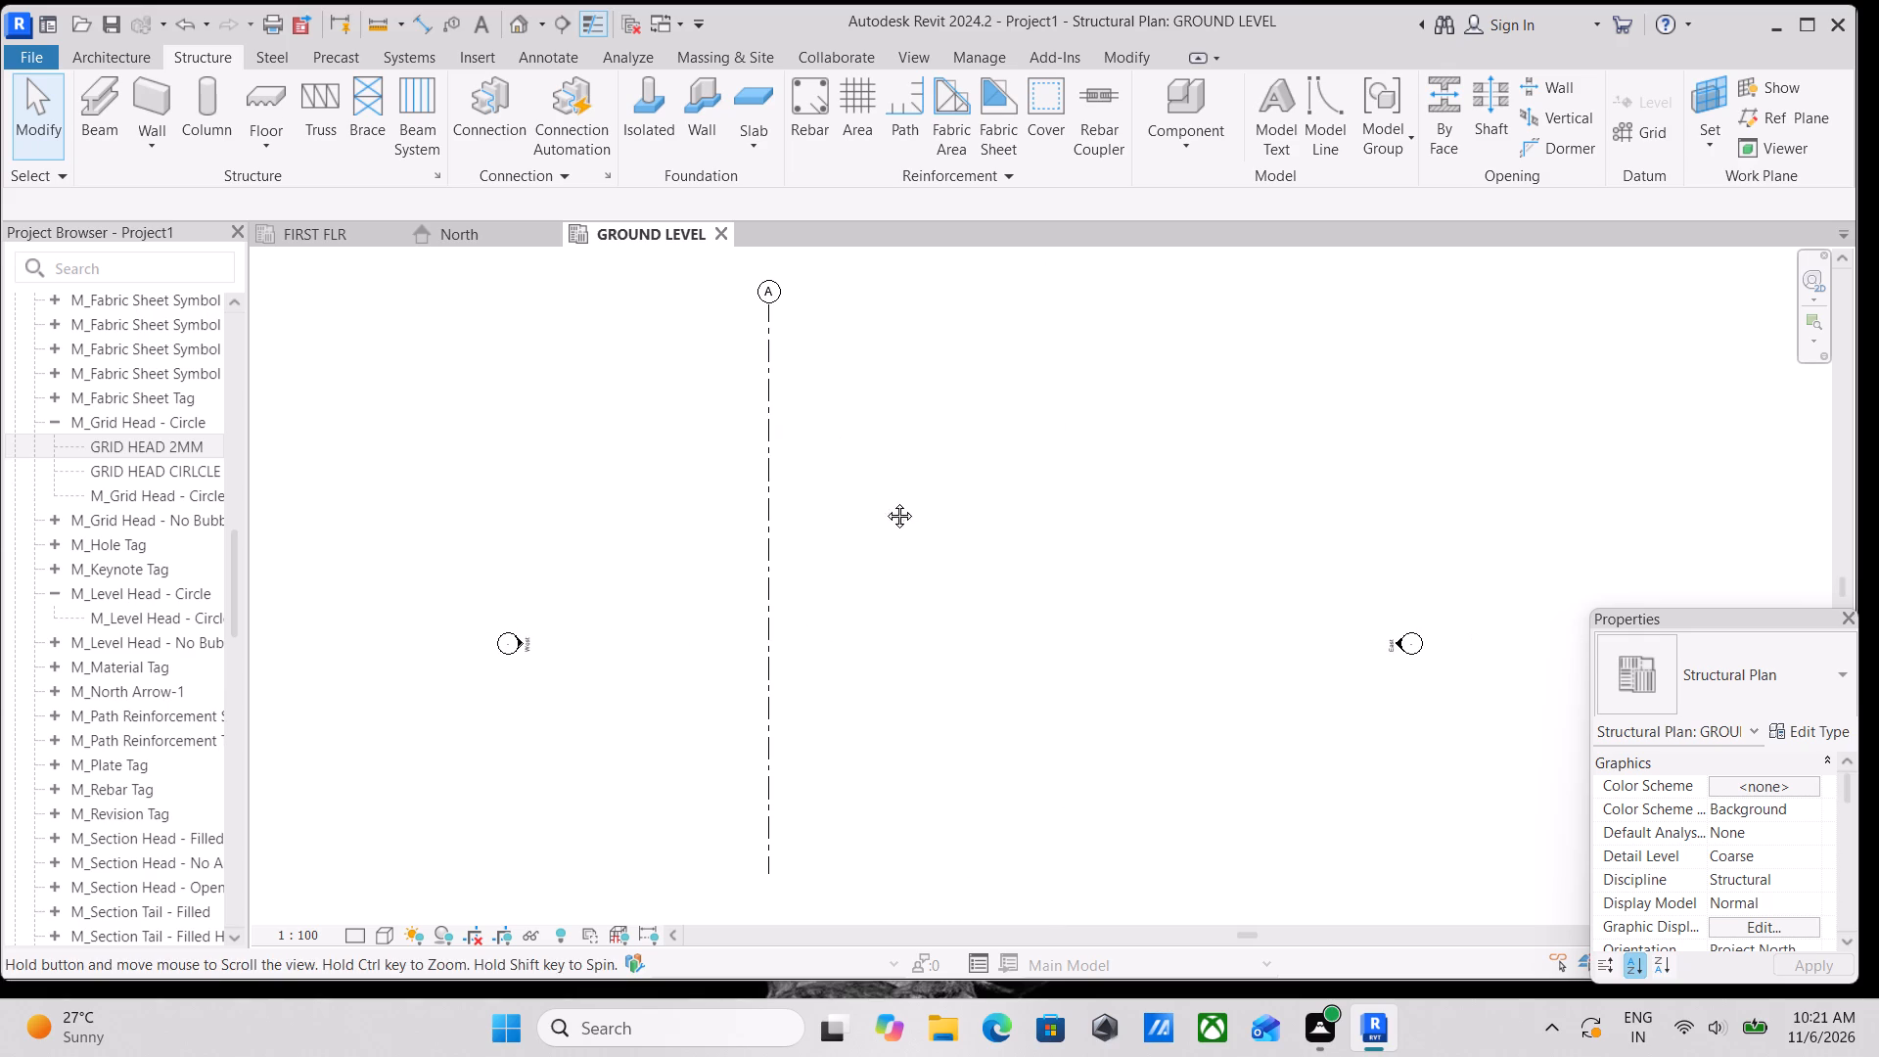
middle_click_drag(885, 501, 904, 527)
scroll(904, 518, "up", 1)
middle_click_drag(875, 472, 987, 612)
scroll(987, 612, "up", 4)
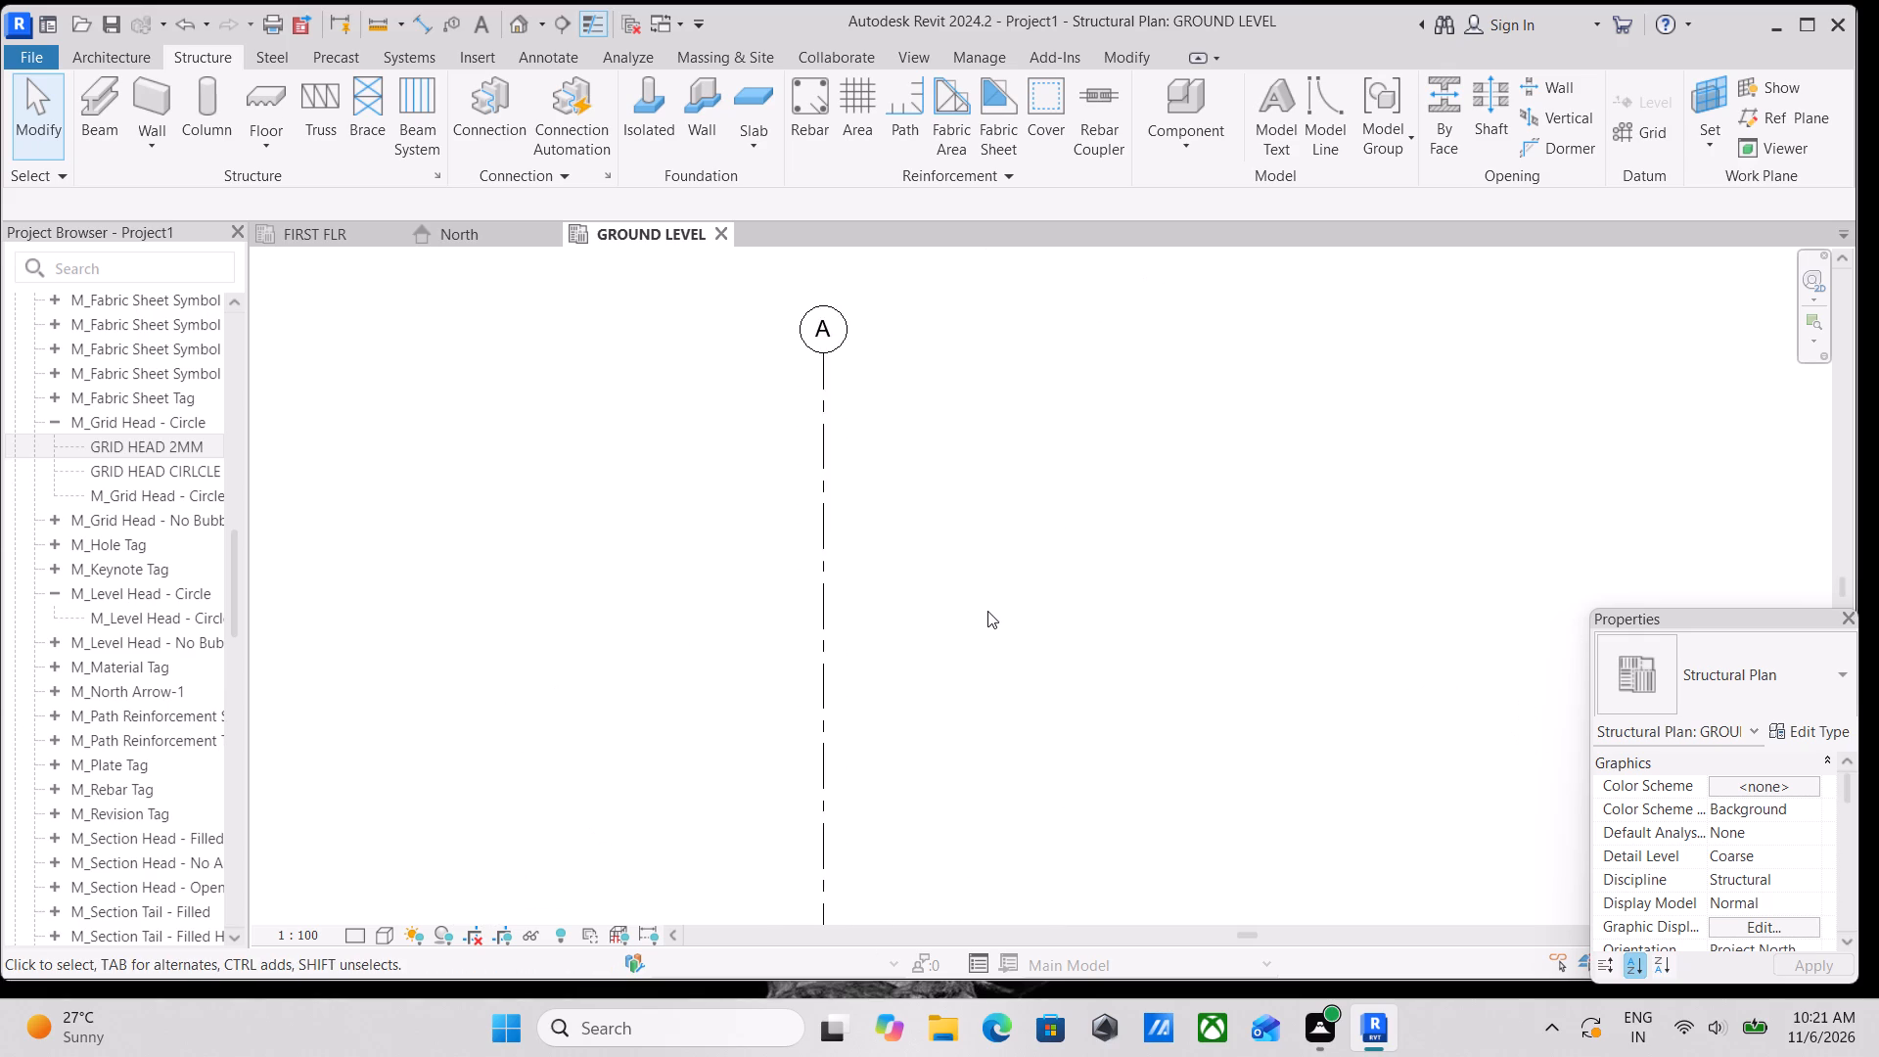
scroll(987, 611, "up", 1)
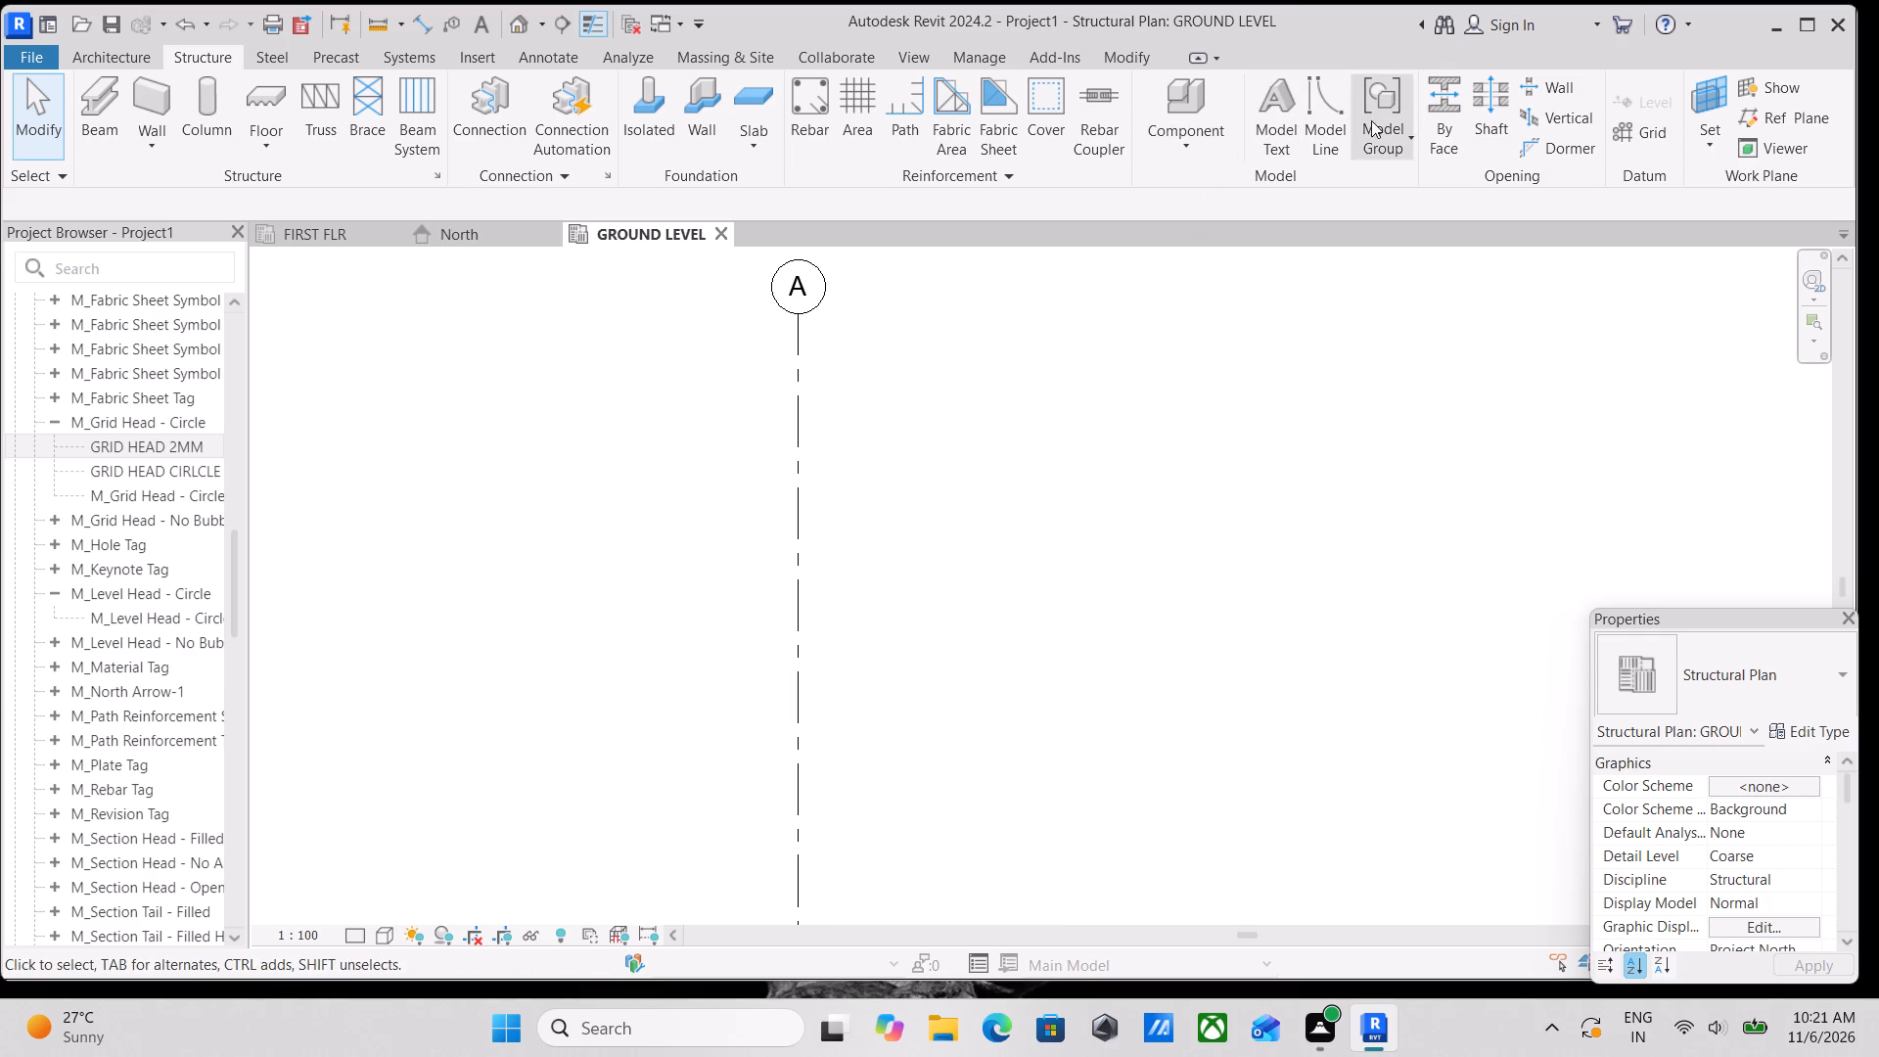
type("GR")
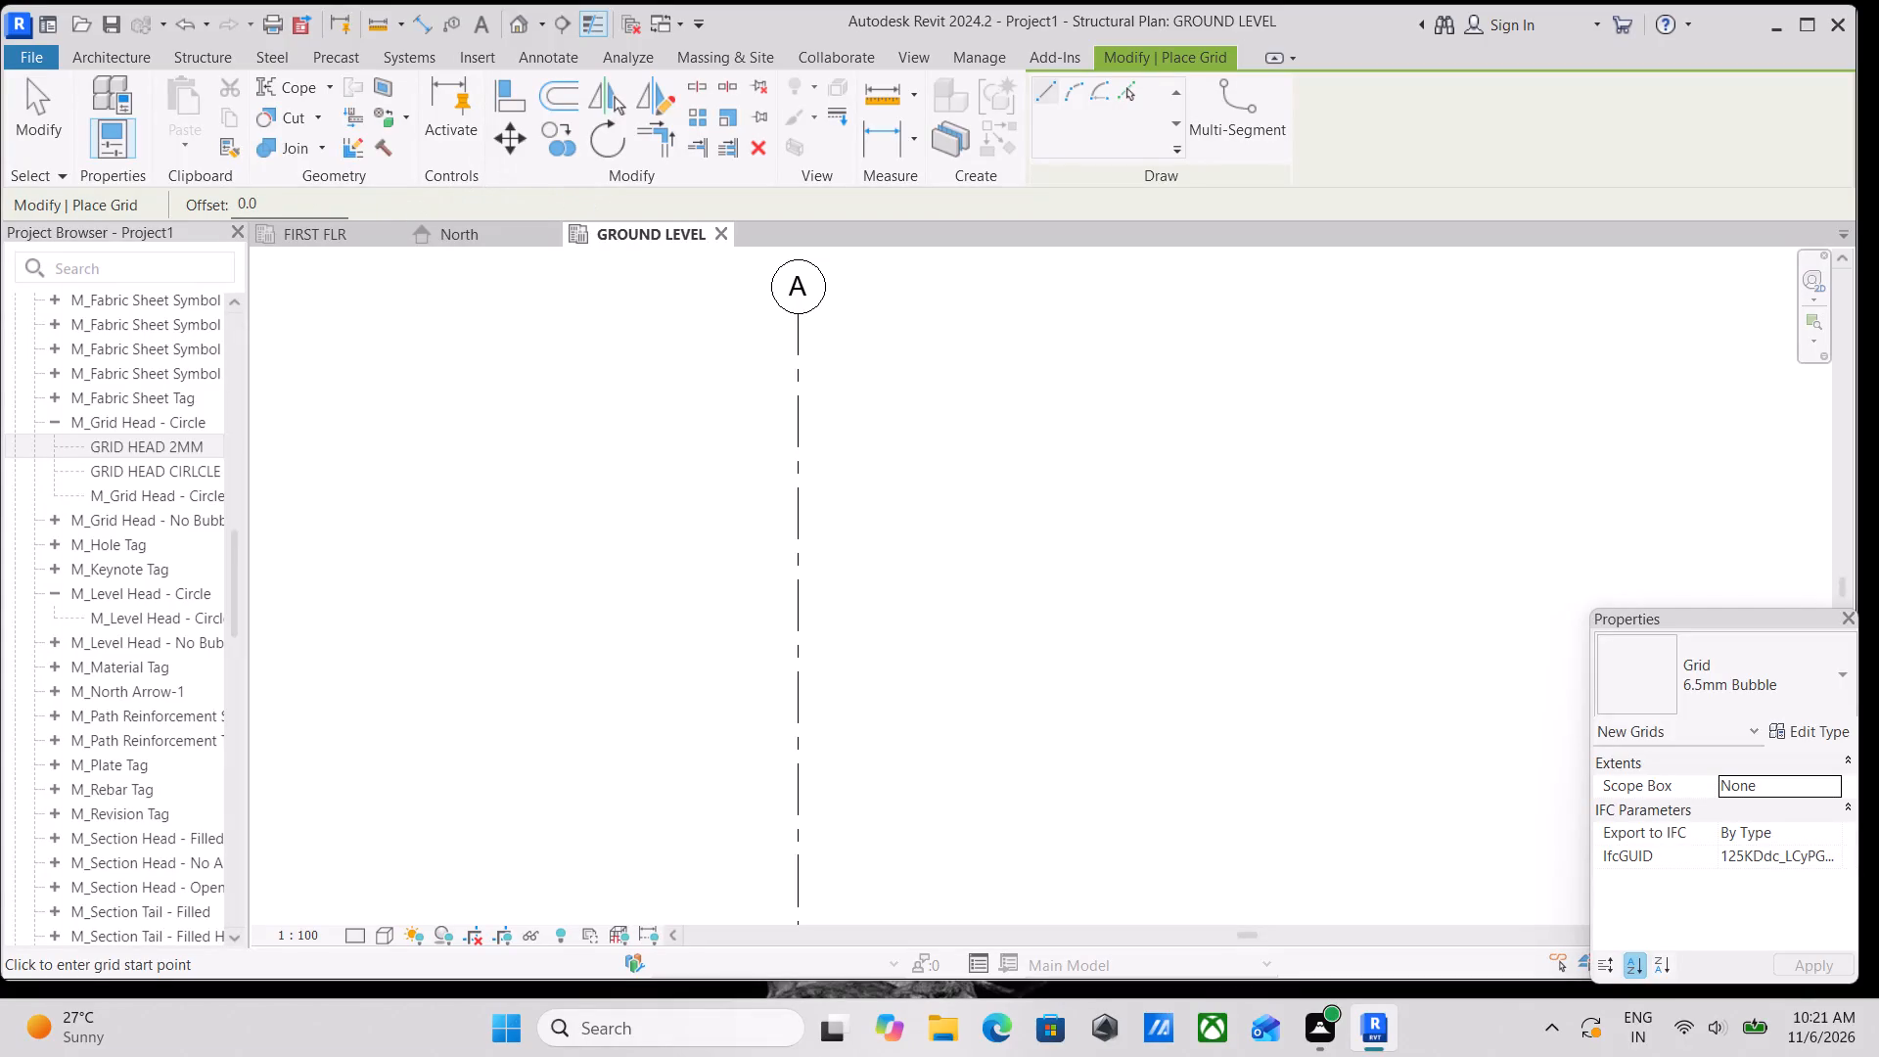
left_click_drag(261, 201, 115, 202)
key("1")
type("0'")
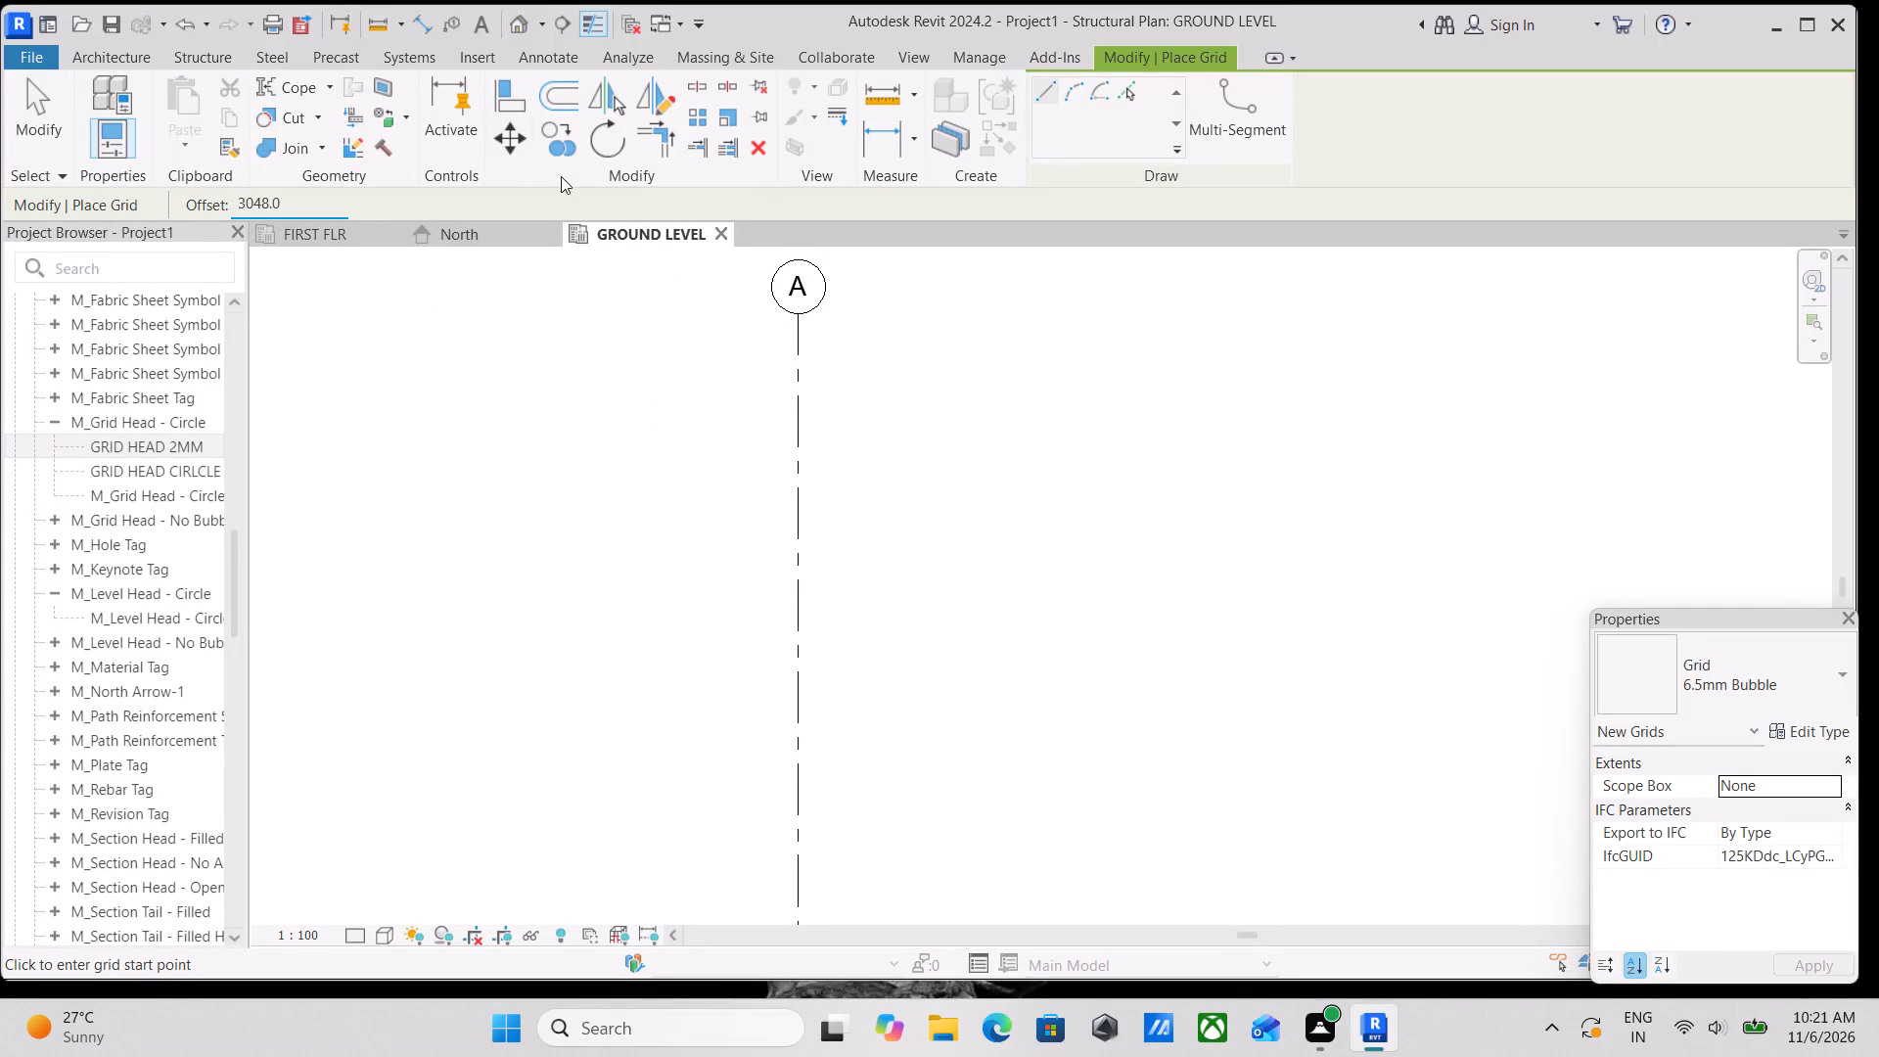
left_click_drag(291, 206, 185, 207)
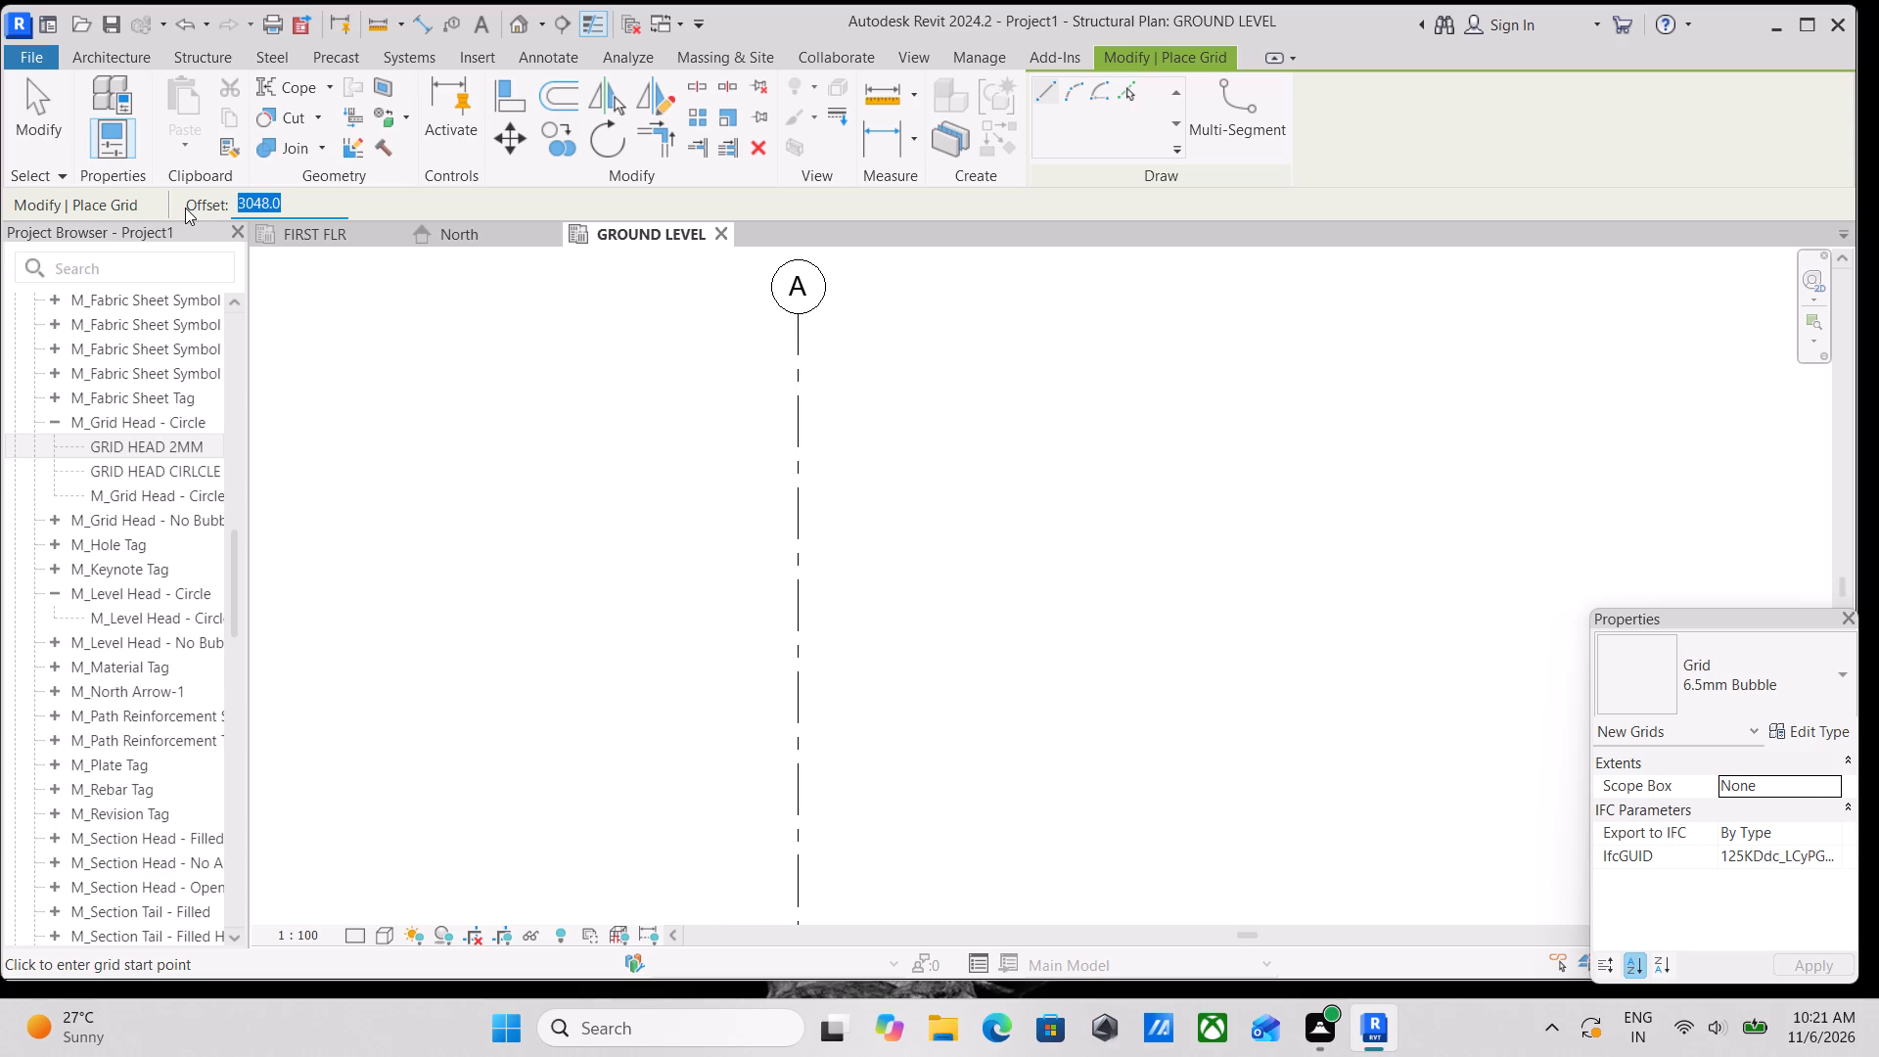
type("10")
key("apostrophe")
key("5")
key("Return")
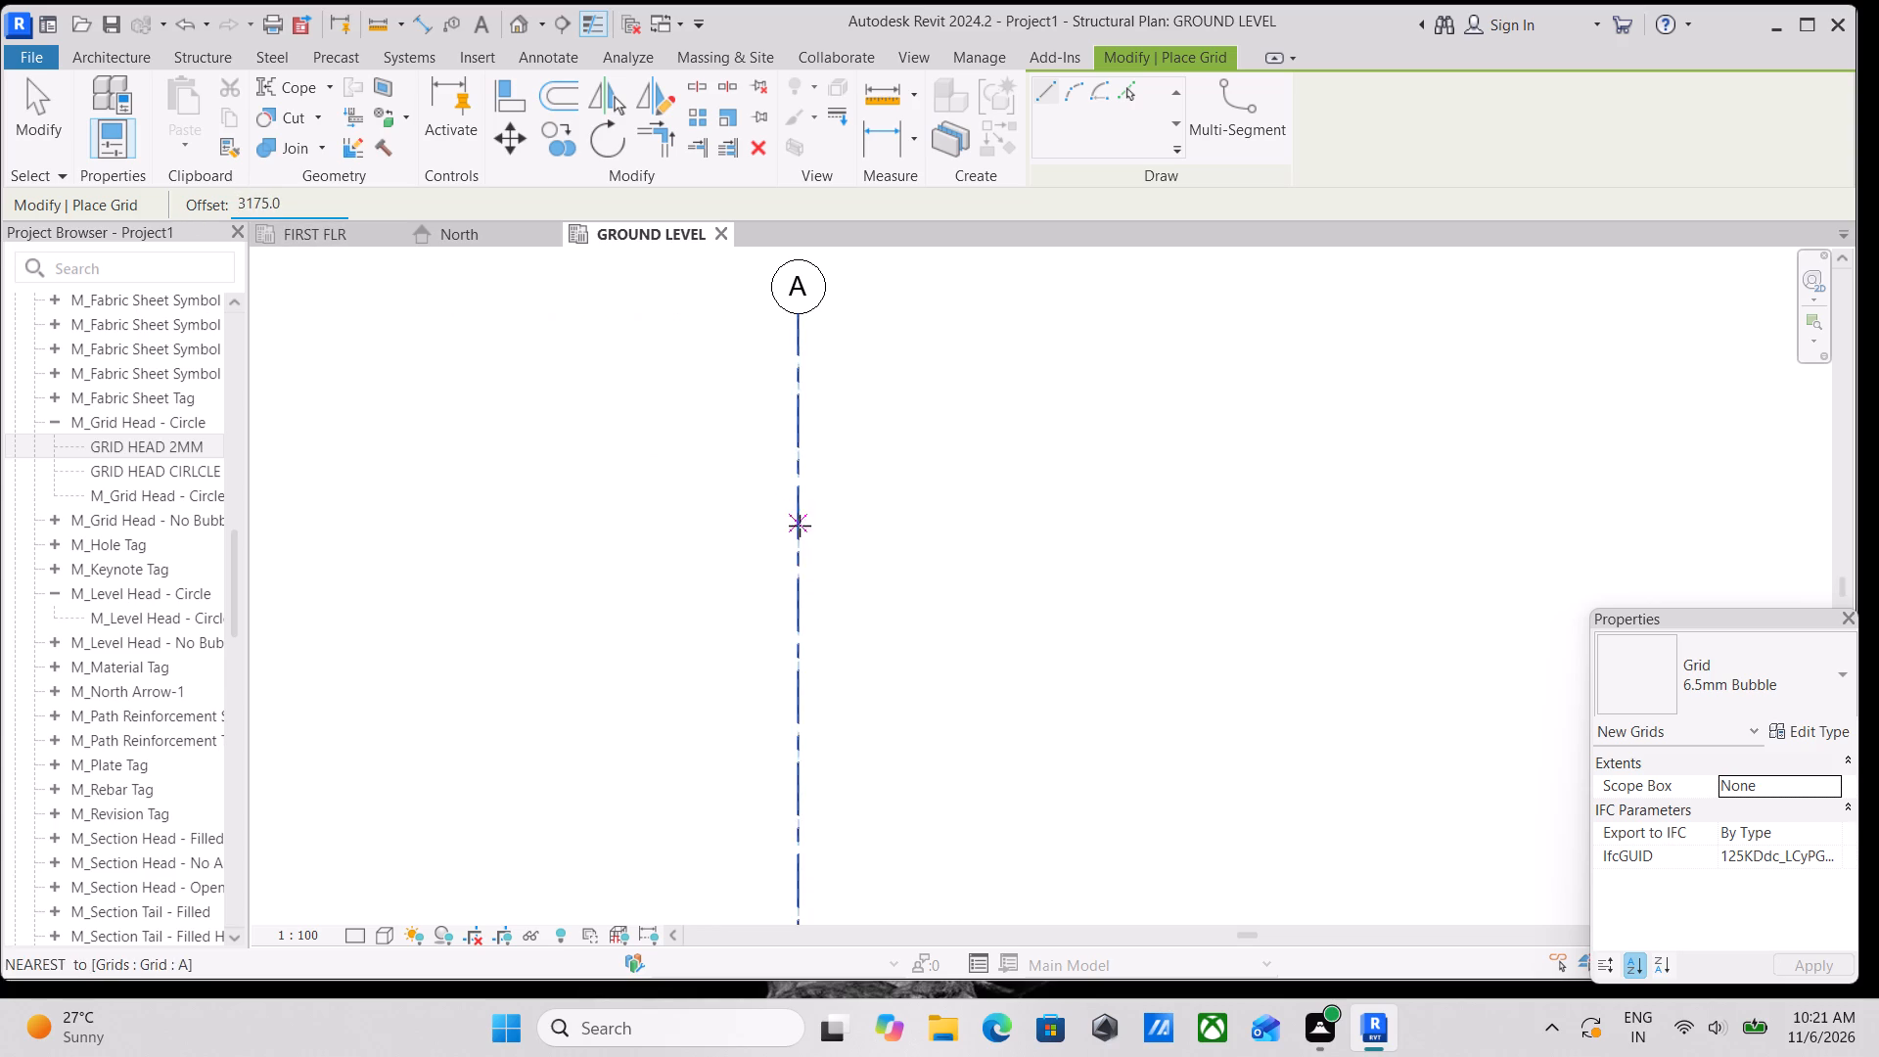
left_click(1127, 96)
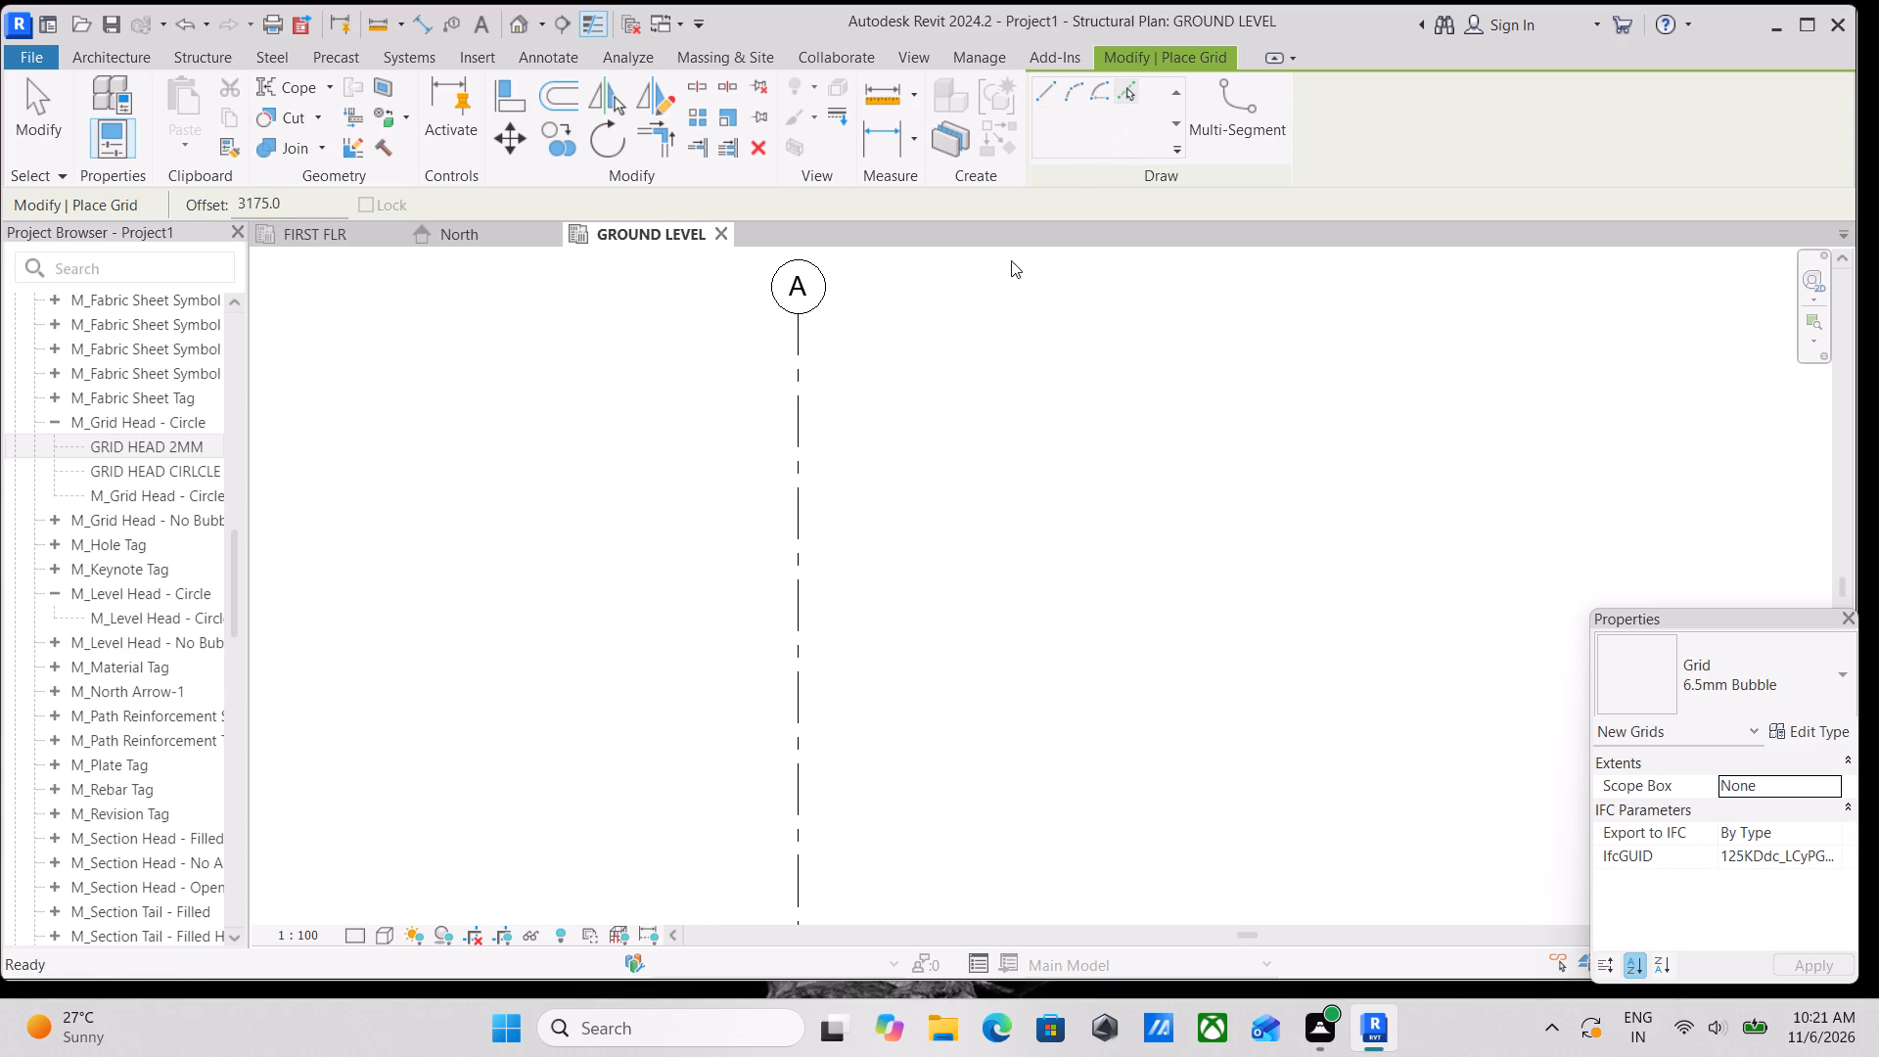
left_click(799, 517)
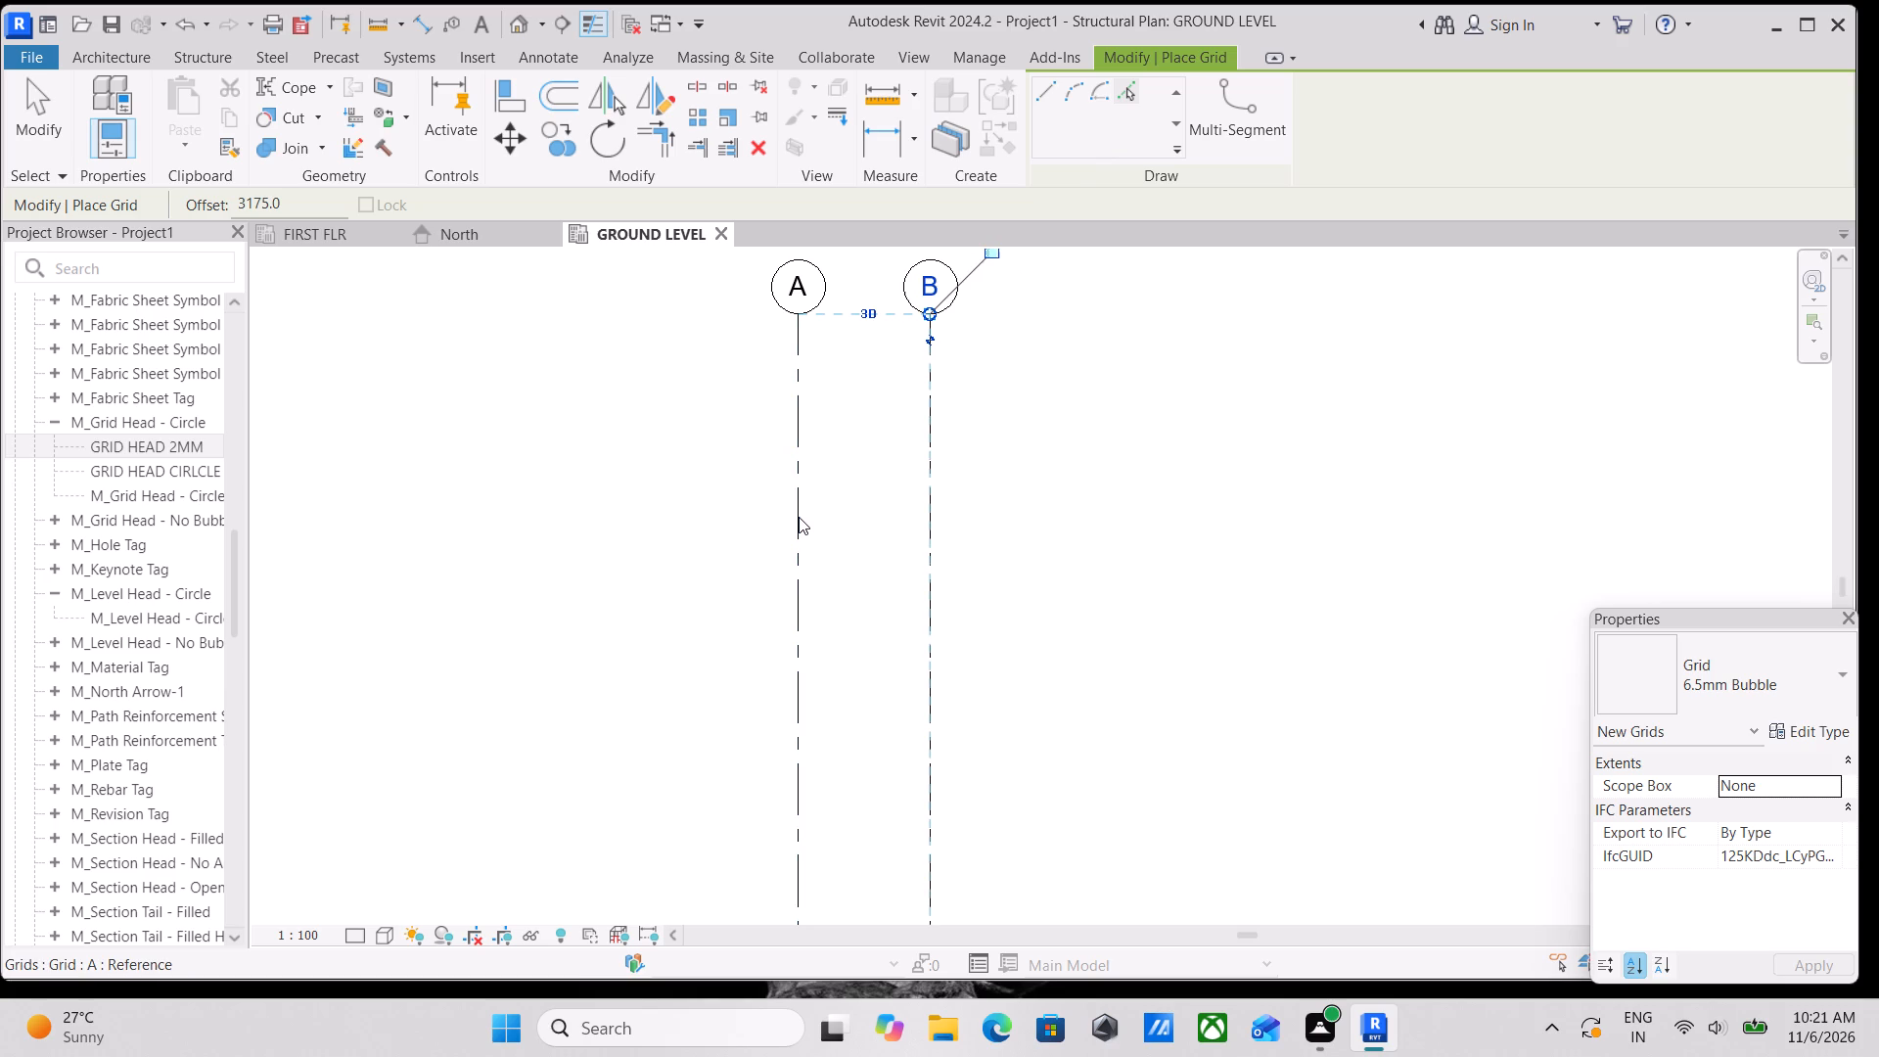
Add a third vertical grid east of grid B by picking grid B with an offset of 8'10.
middle_click_drag(1026, 488, 686, 509)
middle_click_drag(803, 493, 1072, 493)
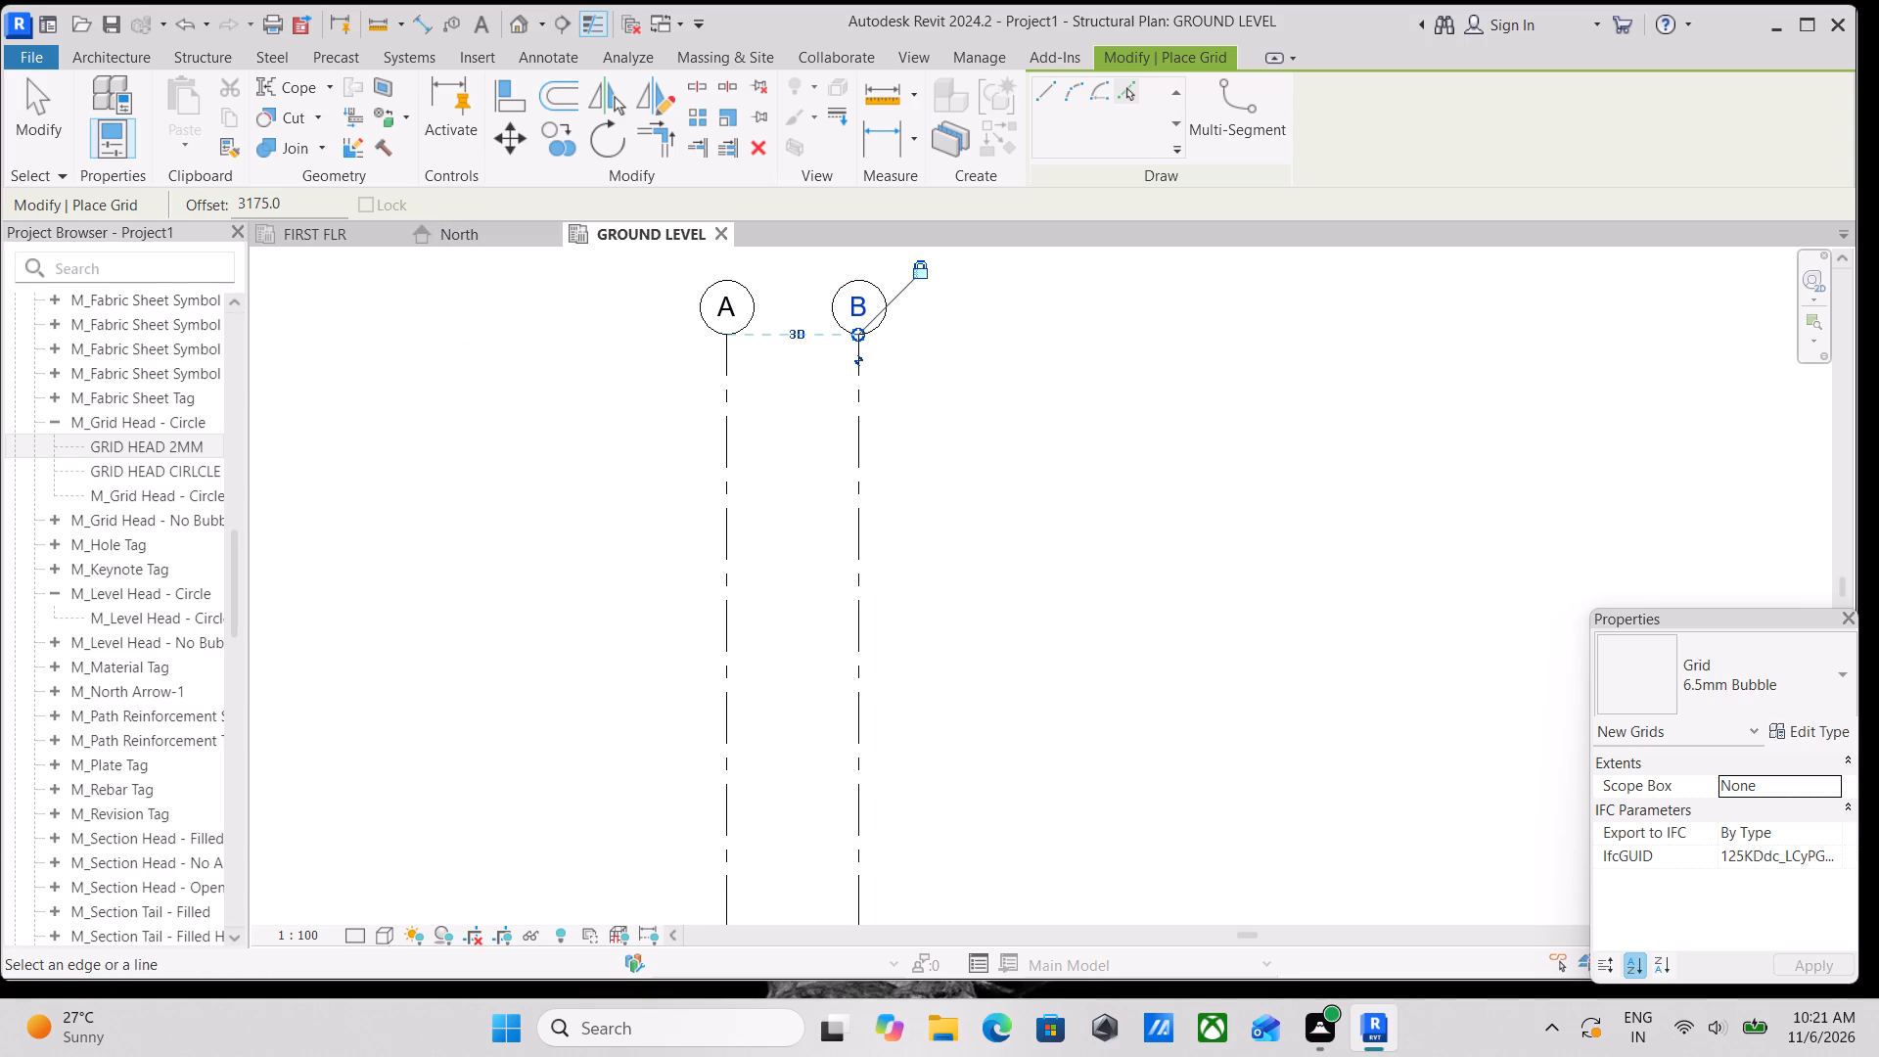
left_click_drag(292, 197, 214, 206)
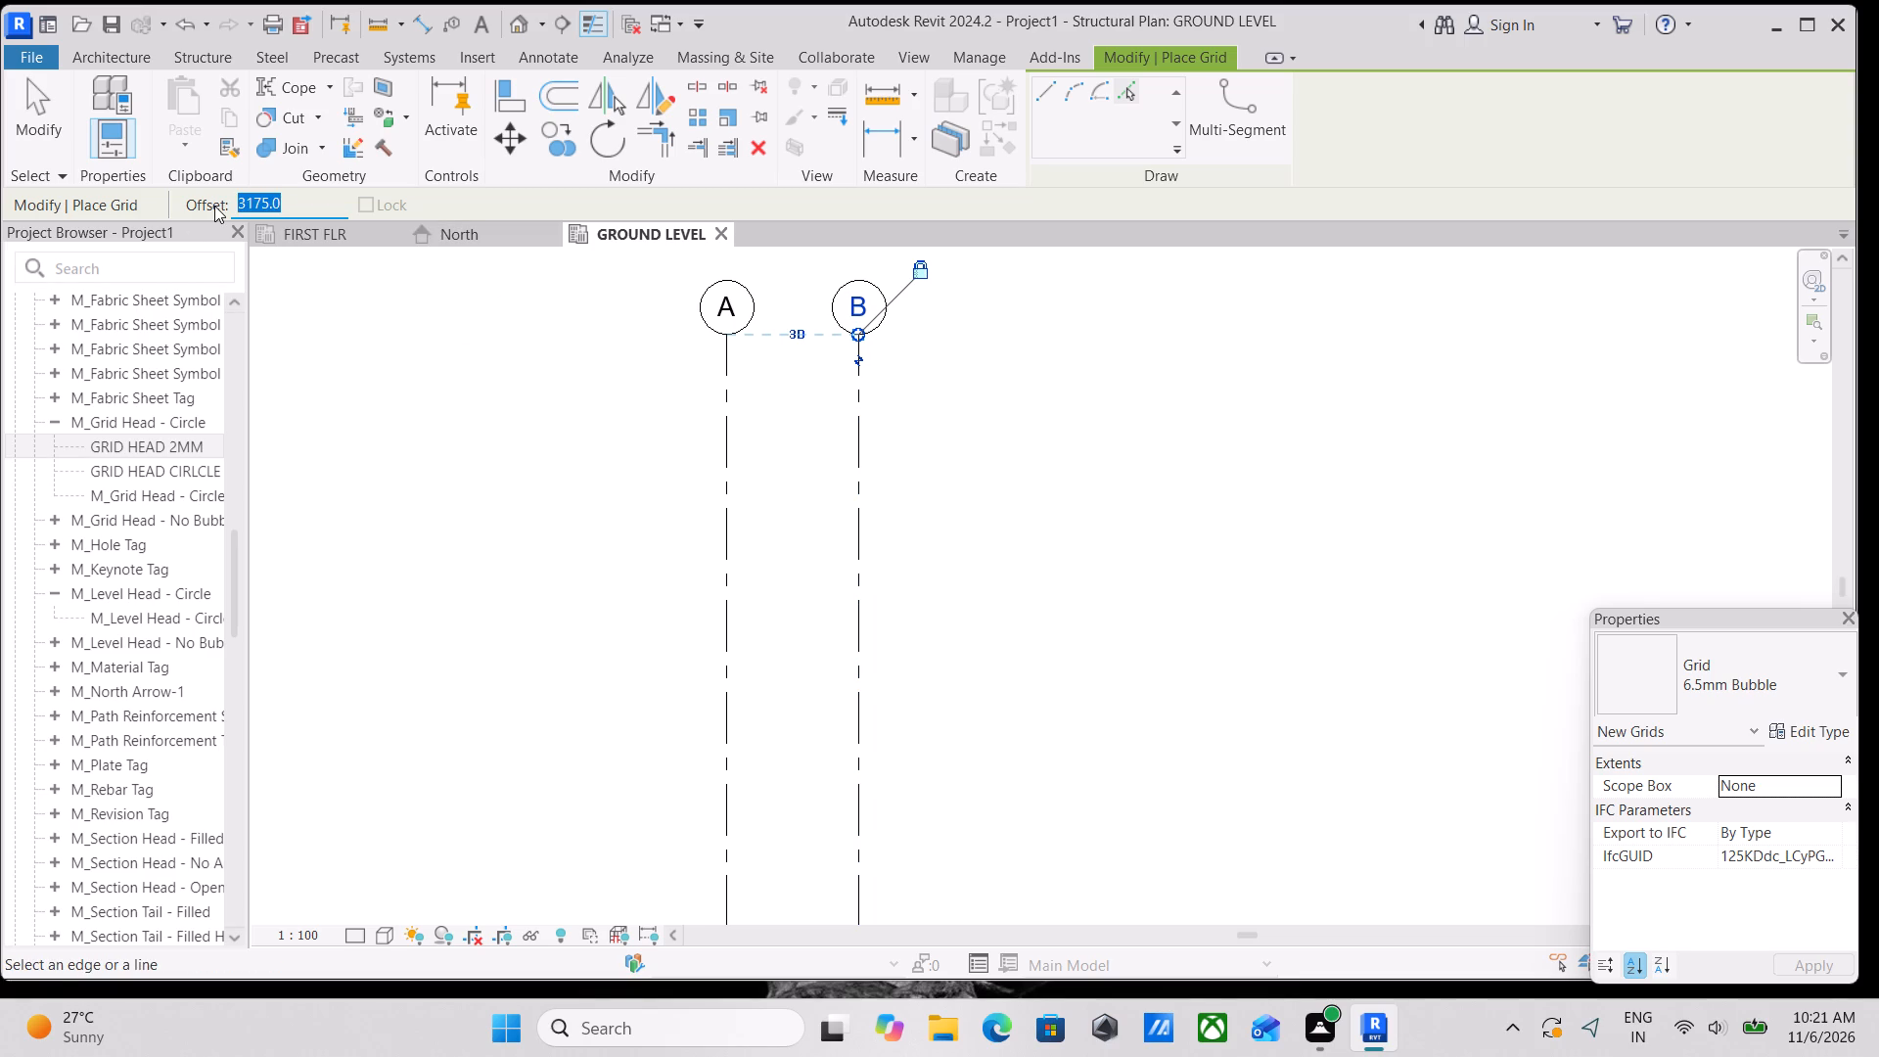
type("8'")
key("1")
key("0")
key("Return")
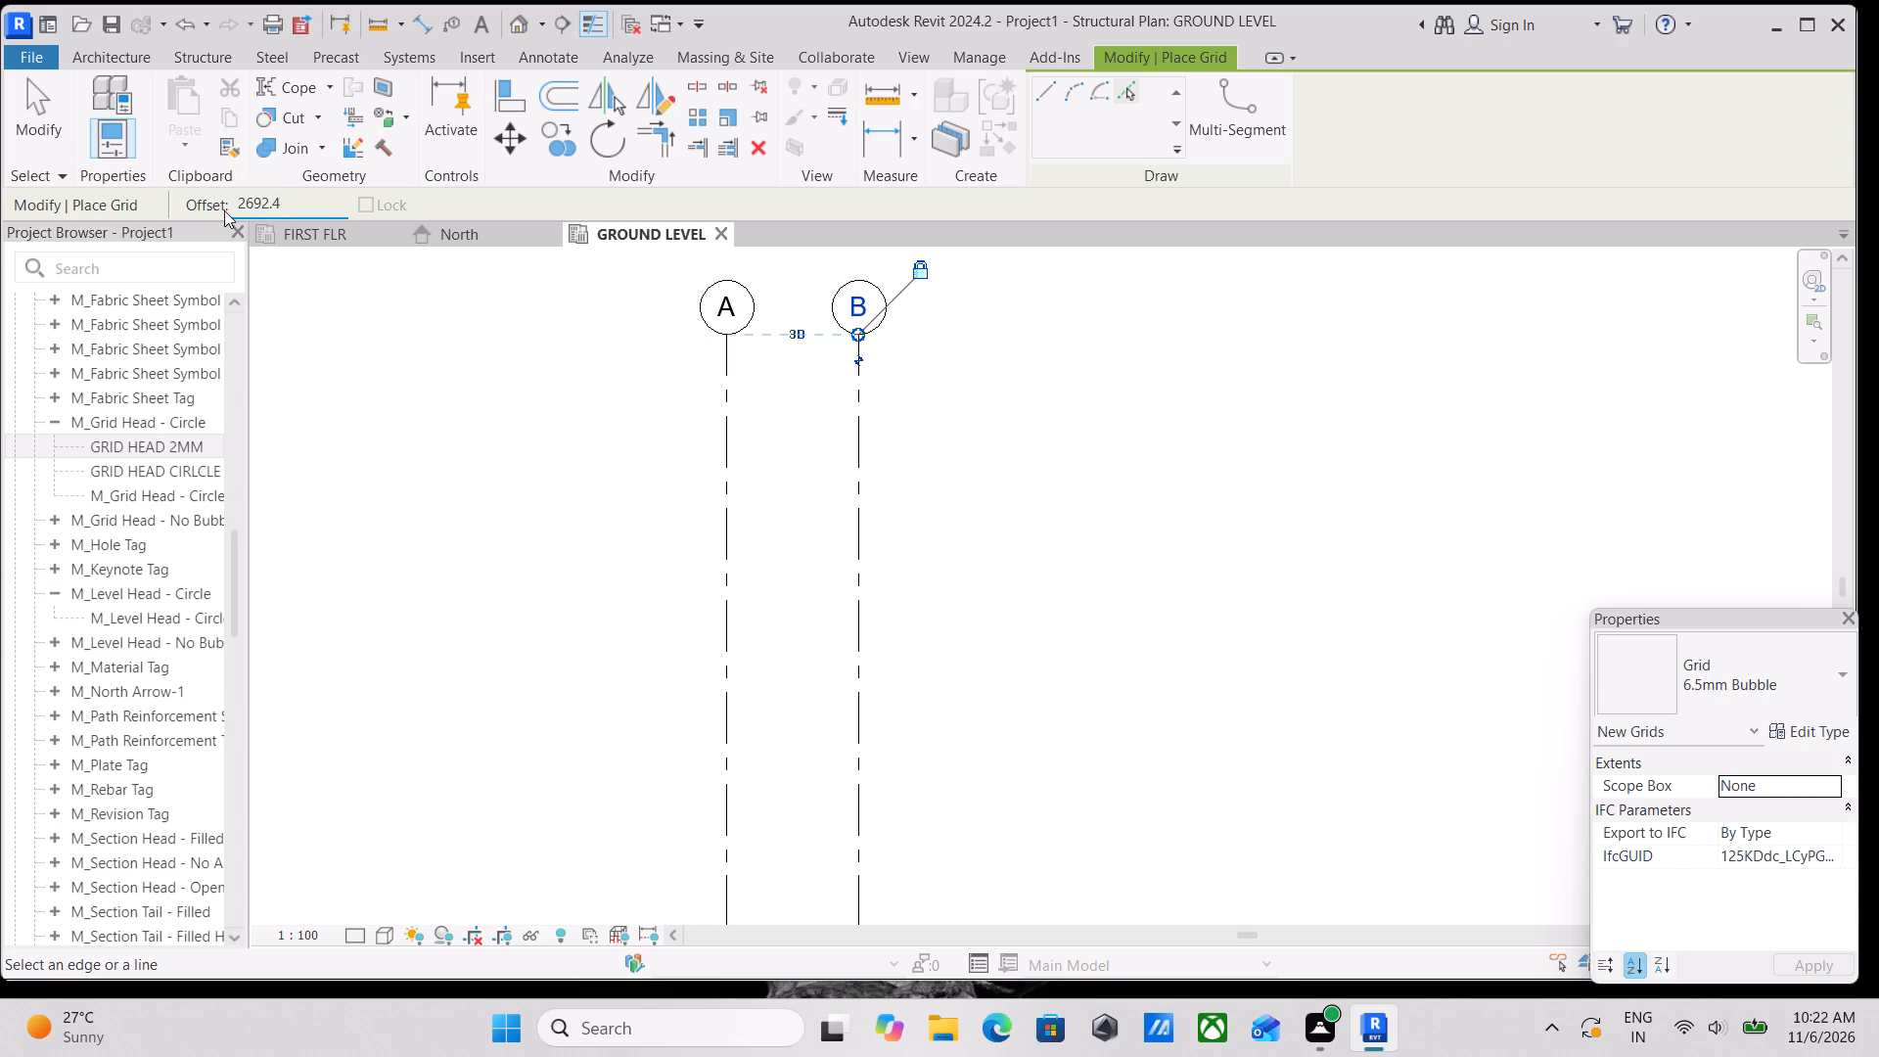
left_click(861, 578)
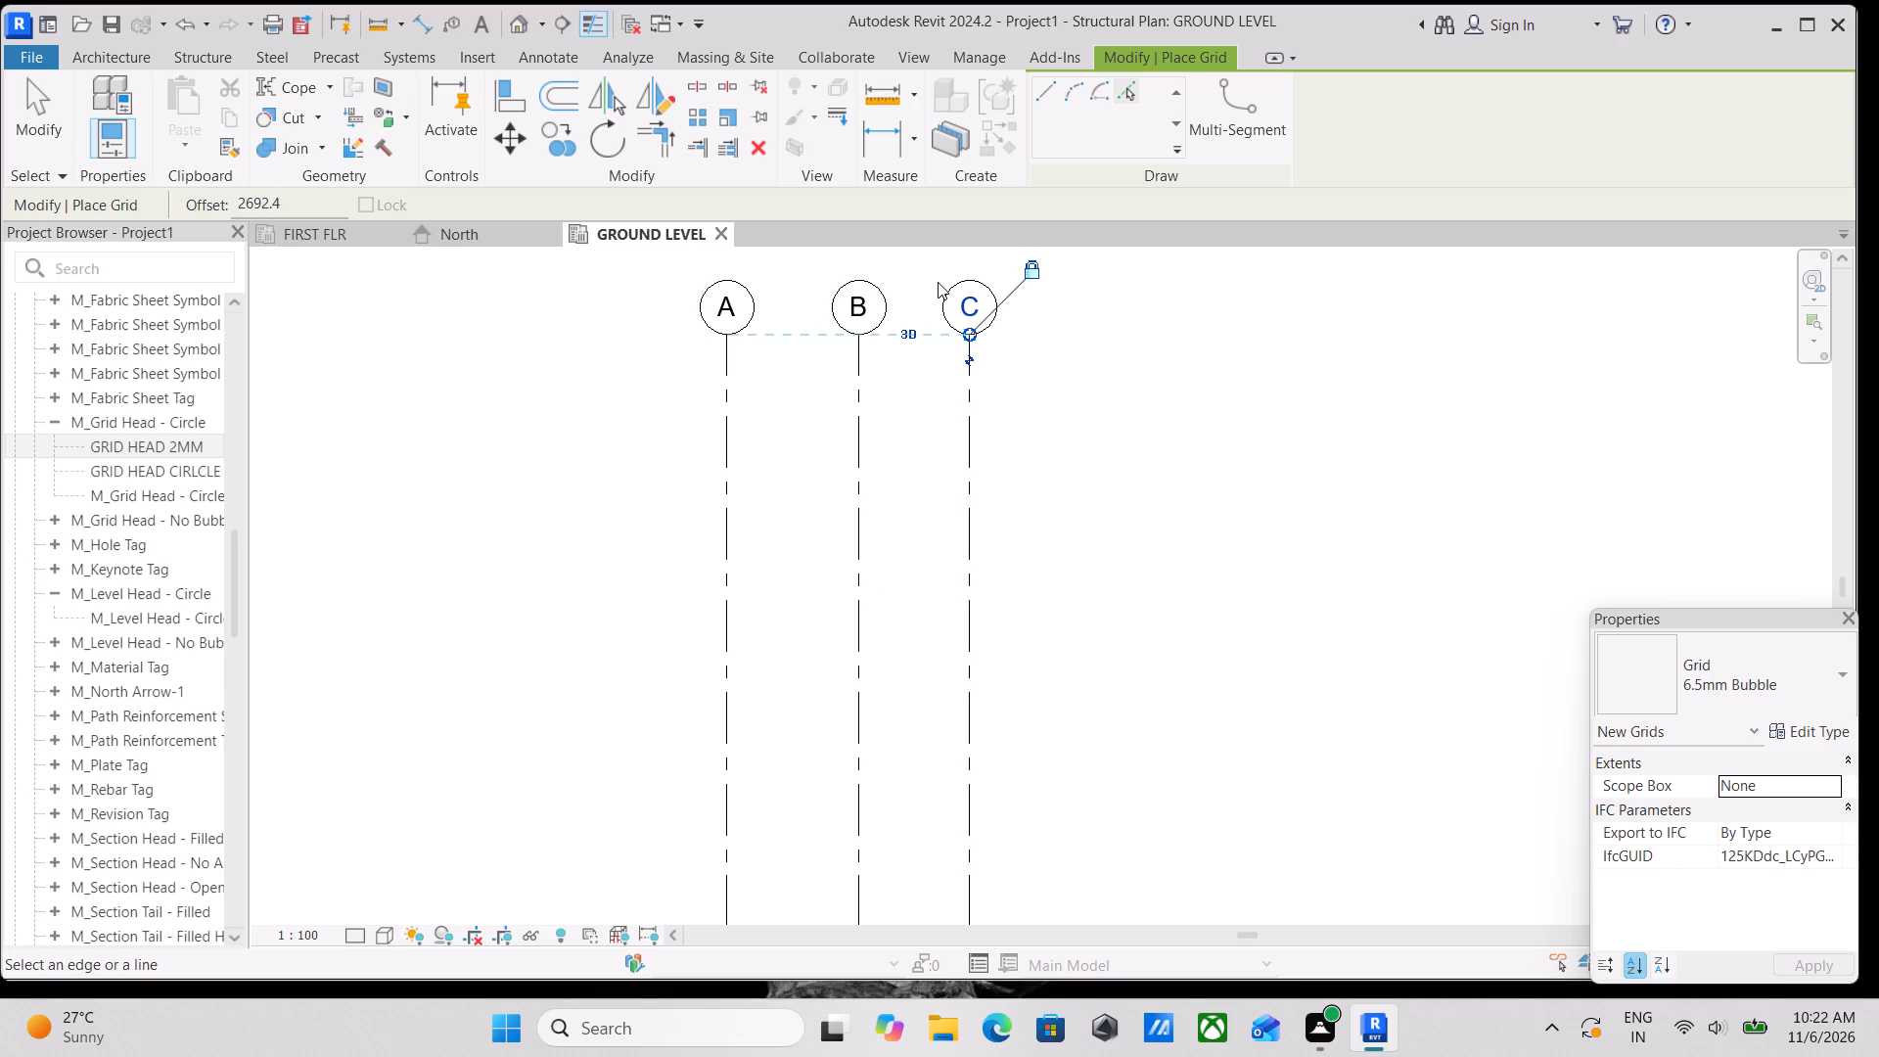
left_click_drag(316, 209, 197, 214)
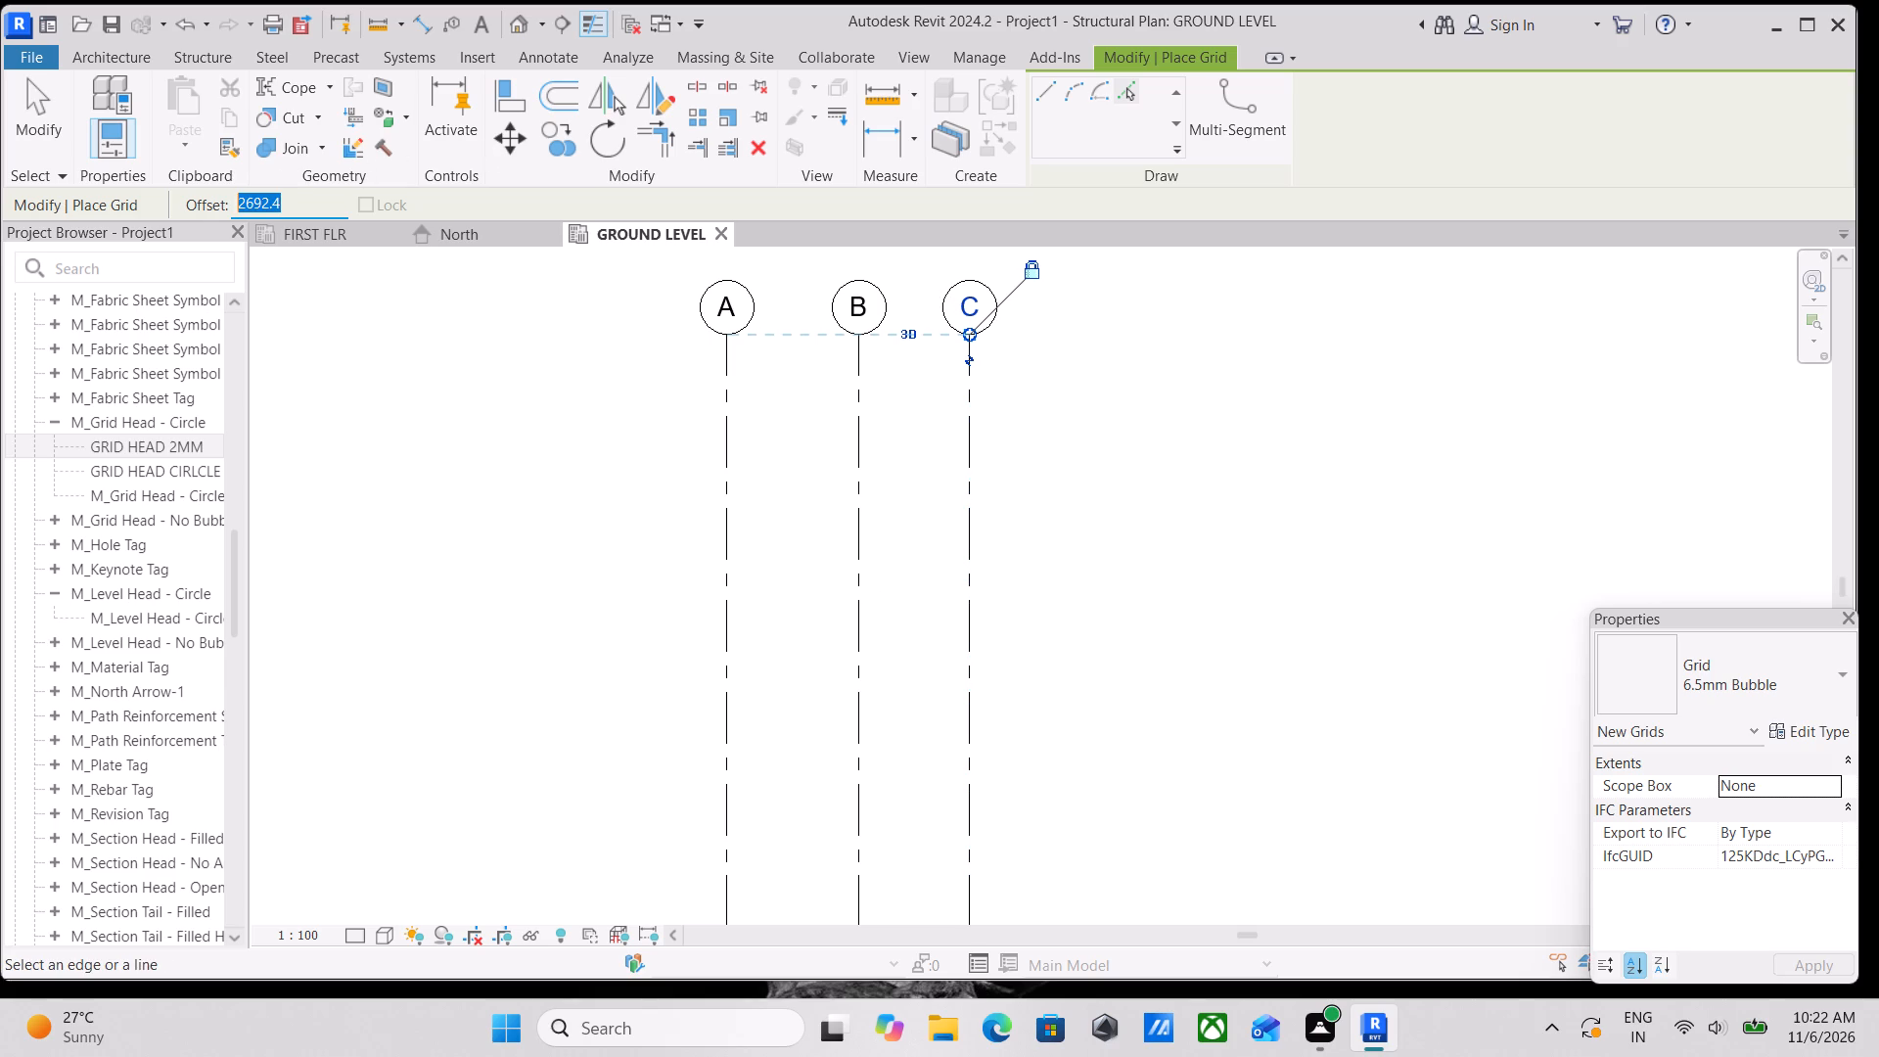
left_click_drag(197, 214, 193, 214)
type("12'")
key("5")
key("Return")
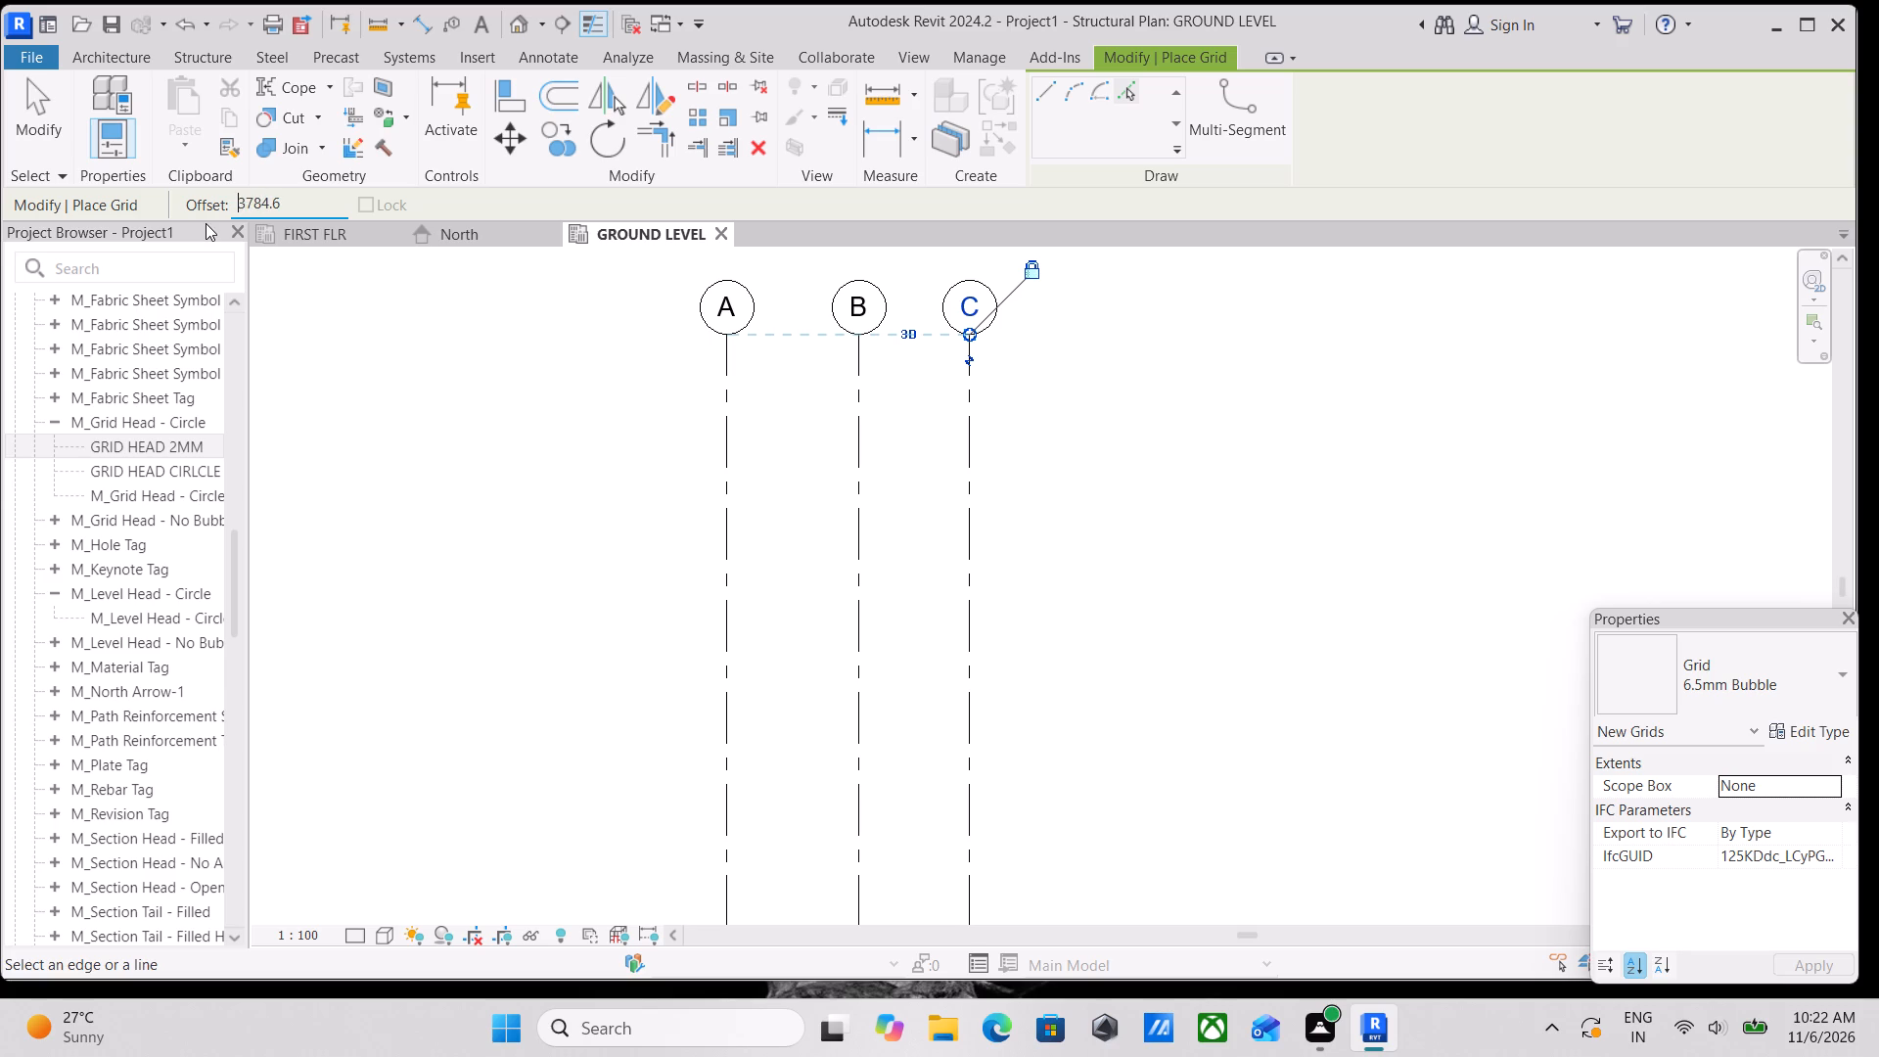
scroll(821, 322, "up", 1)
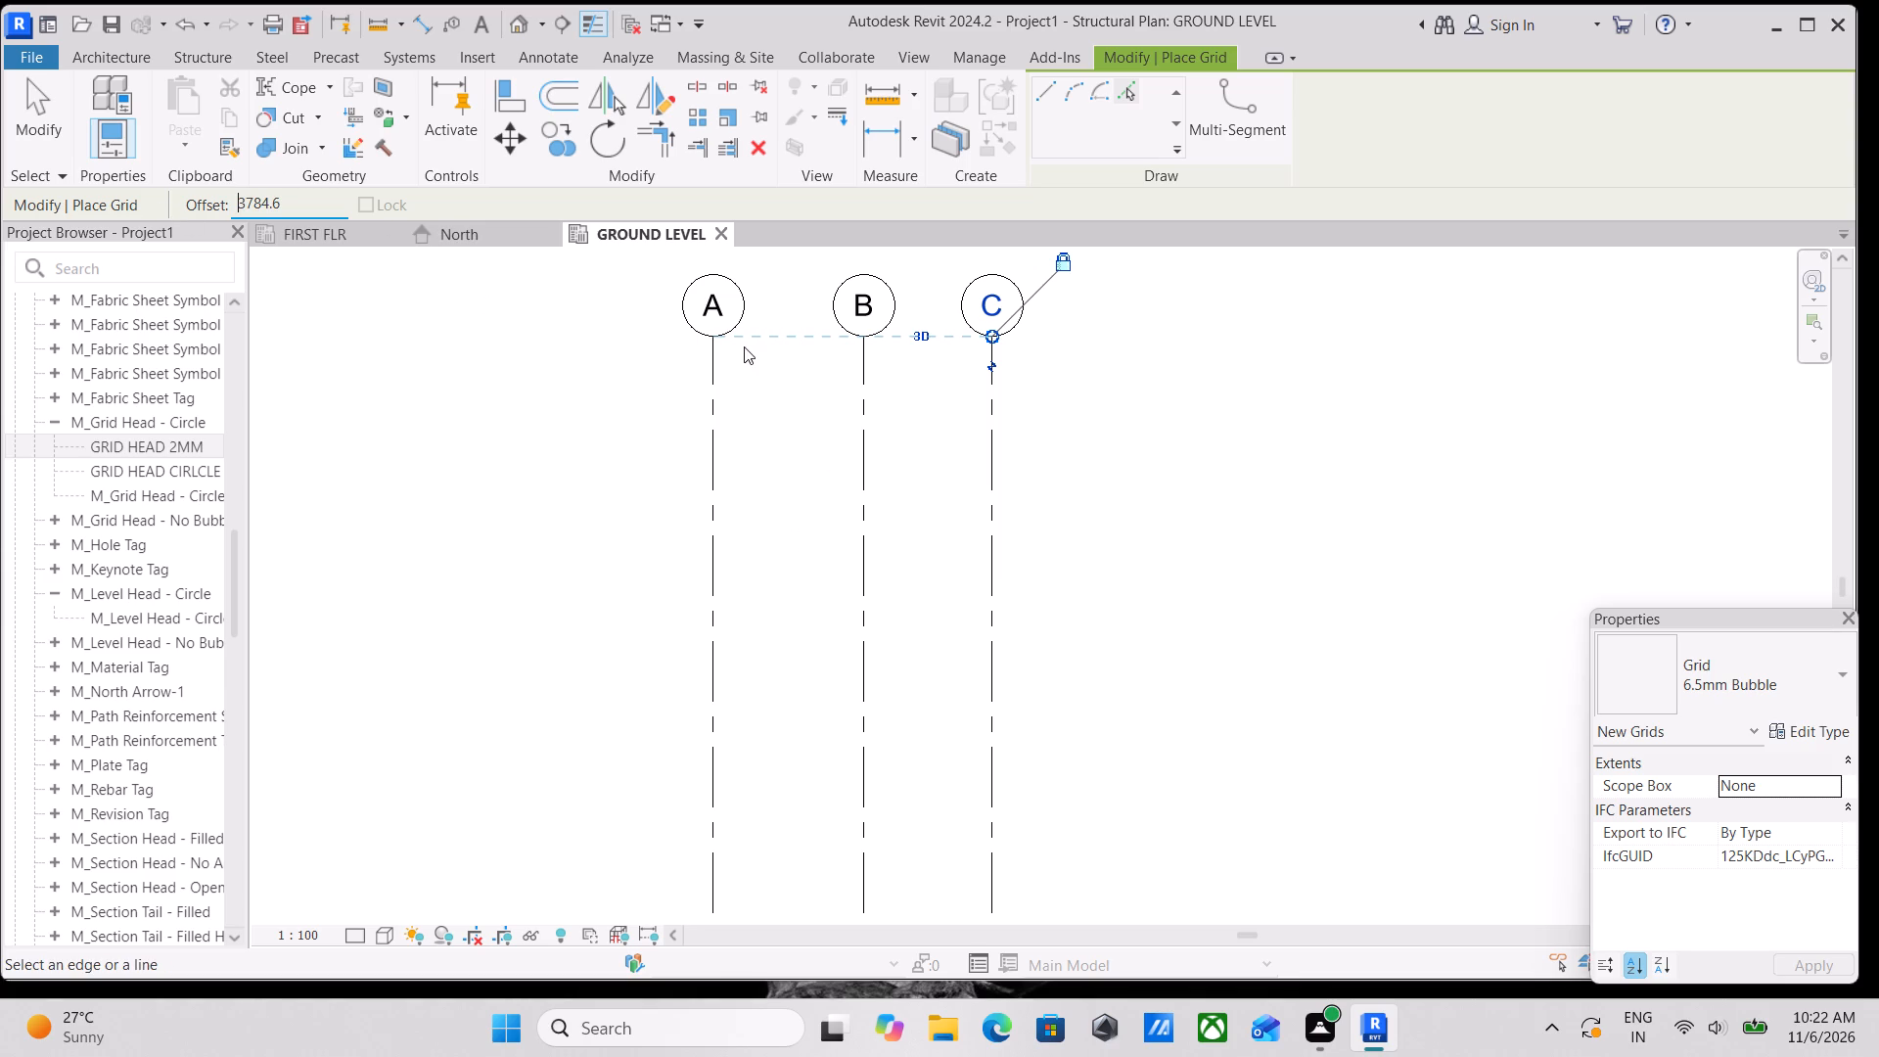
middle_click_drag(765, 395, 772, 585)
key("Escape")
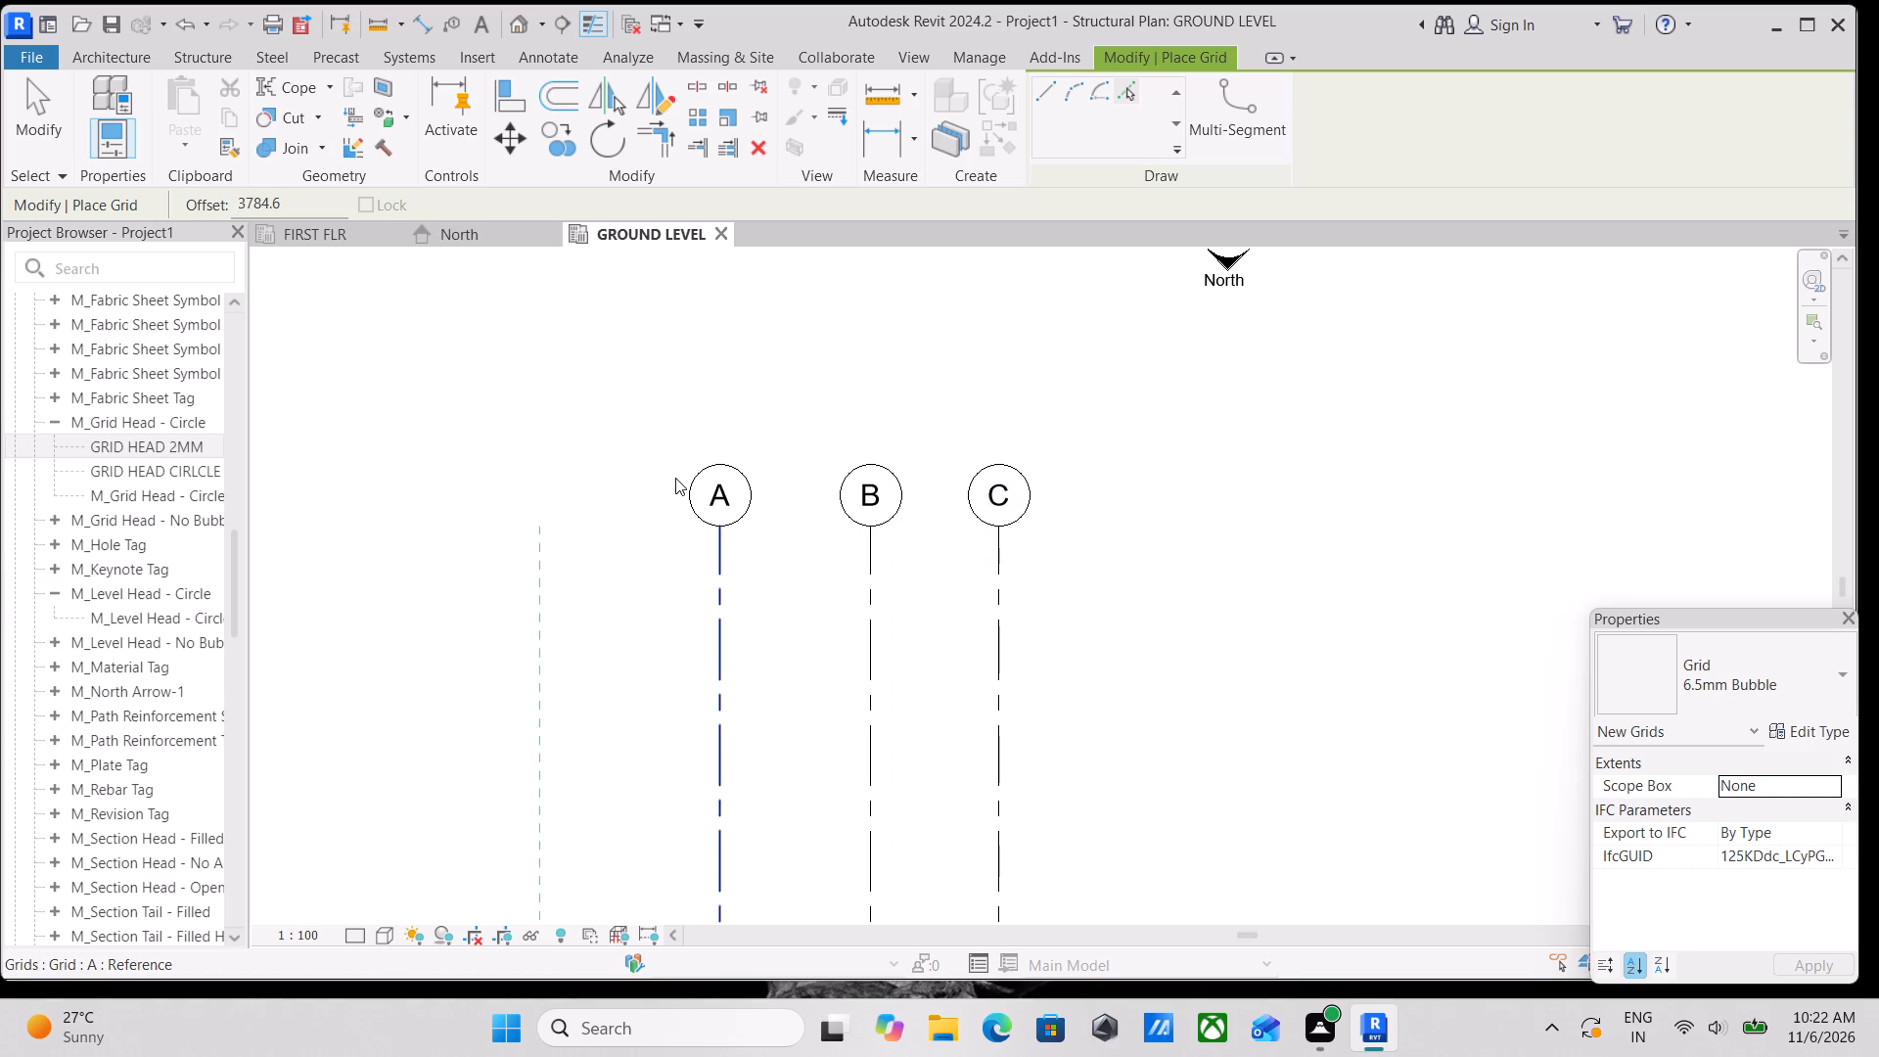
Draw a horizontal grid line with offset 0 across grids A, B and C, just below their bubbles.
key("g")
key("r")
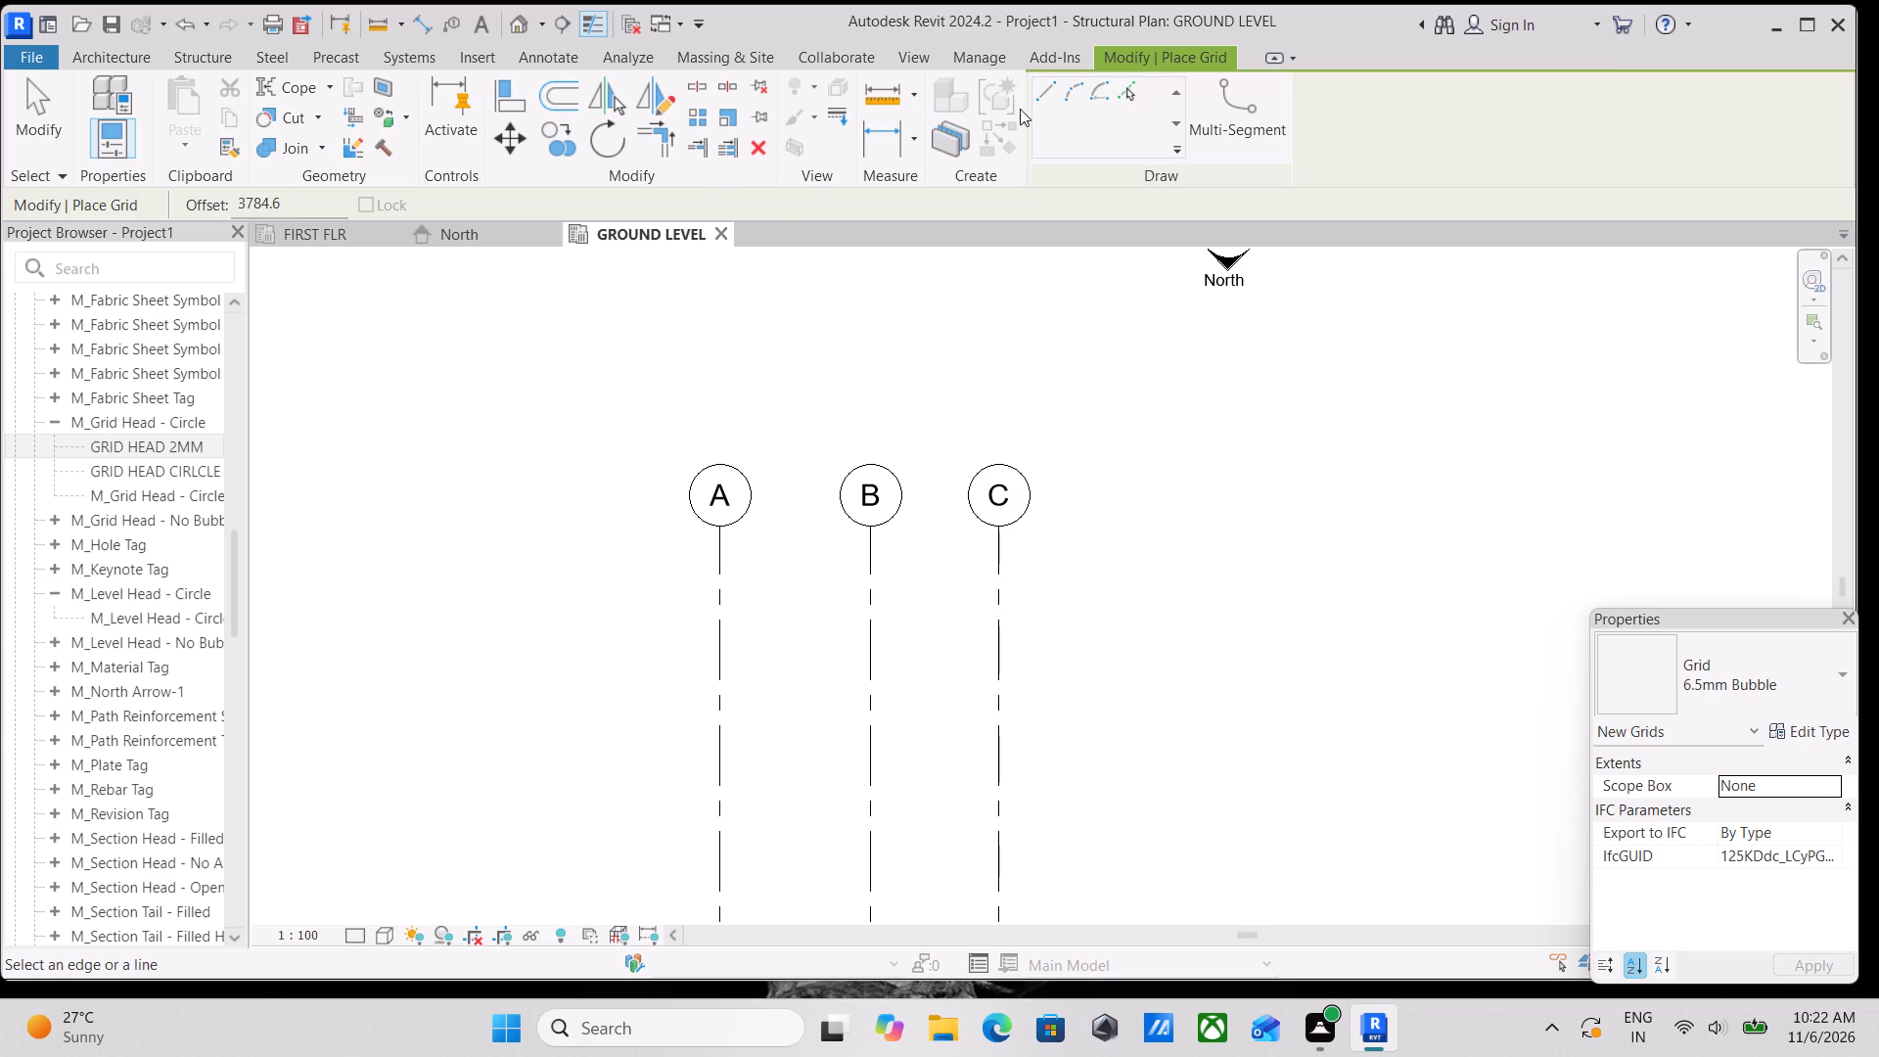
left_click(1041, 93)
scroll(674, 567, "up", 2)
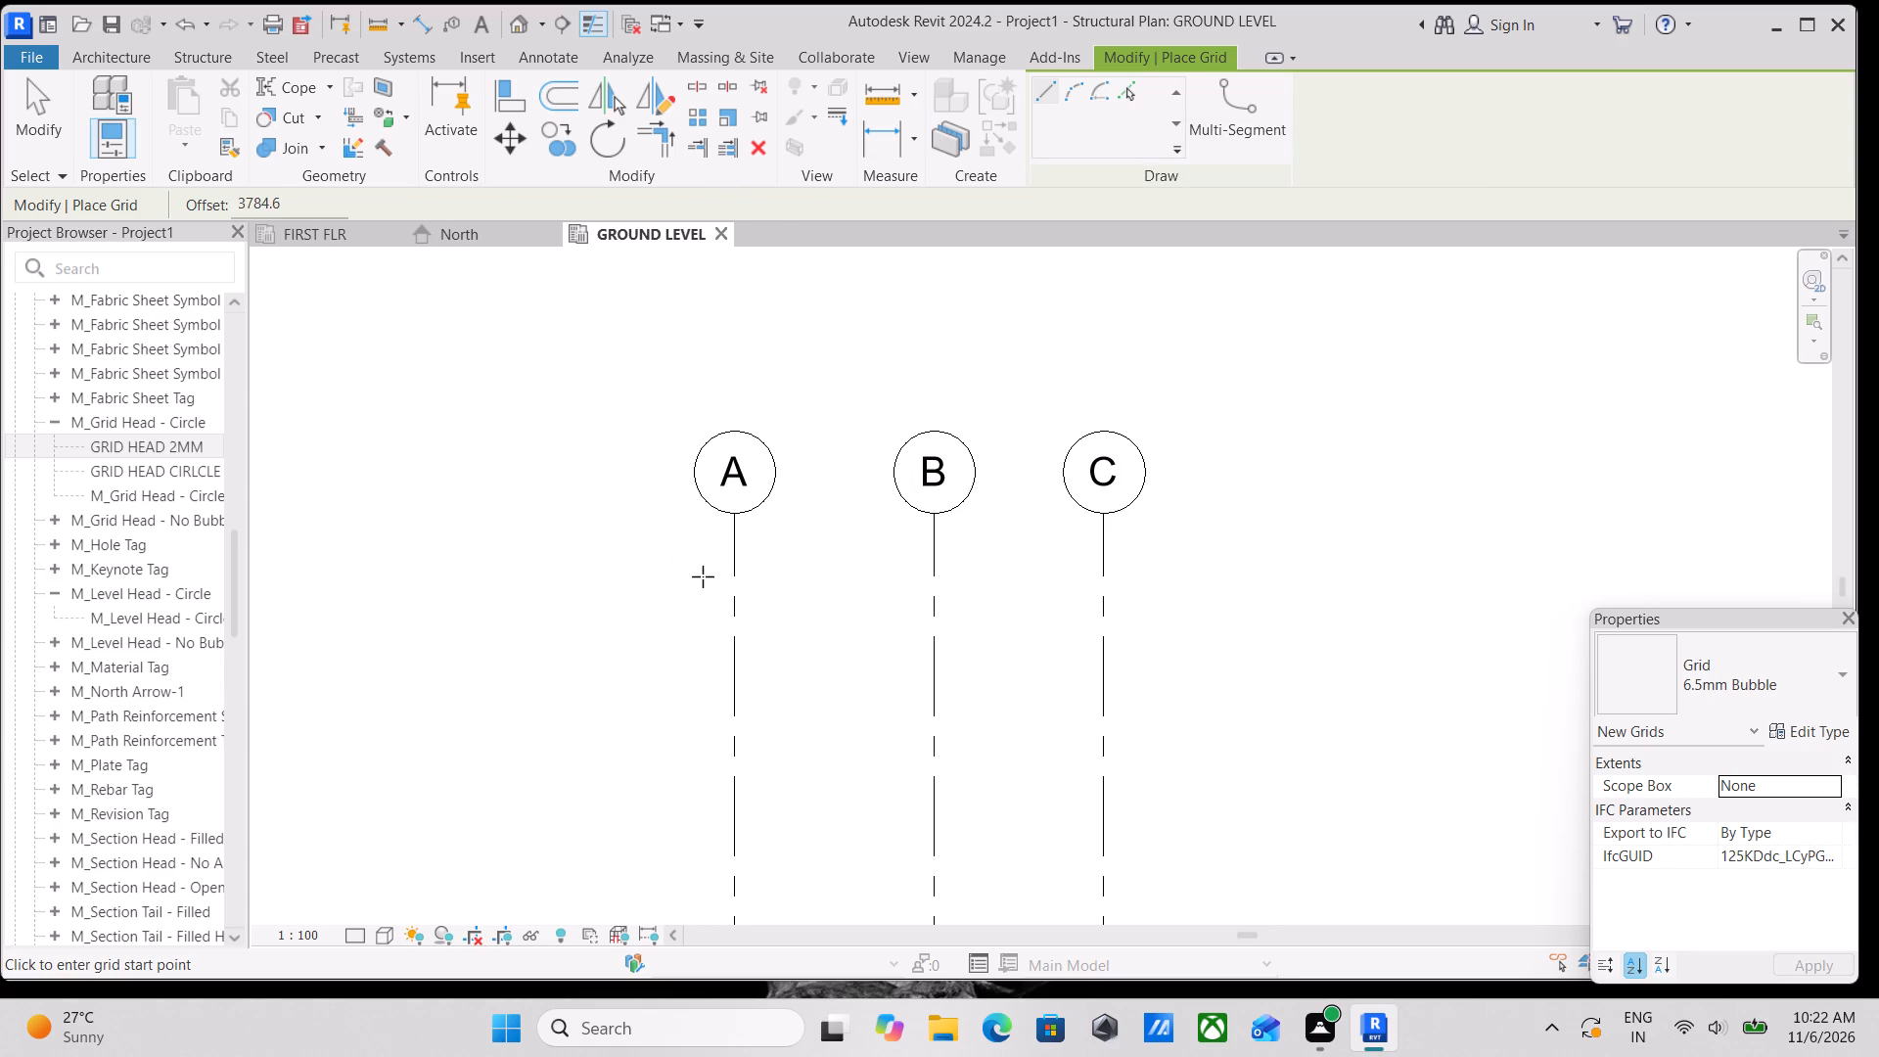
left_click(703, 581)
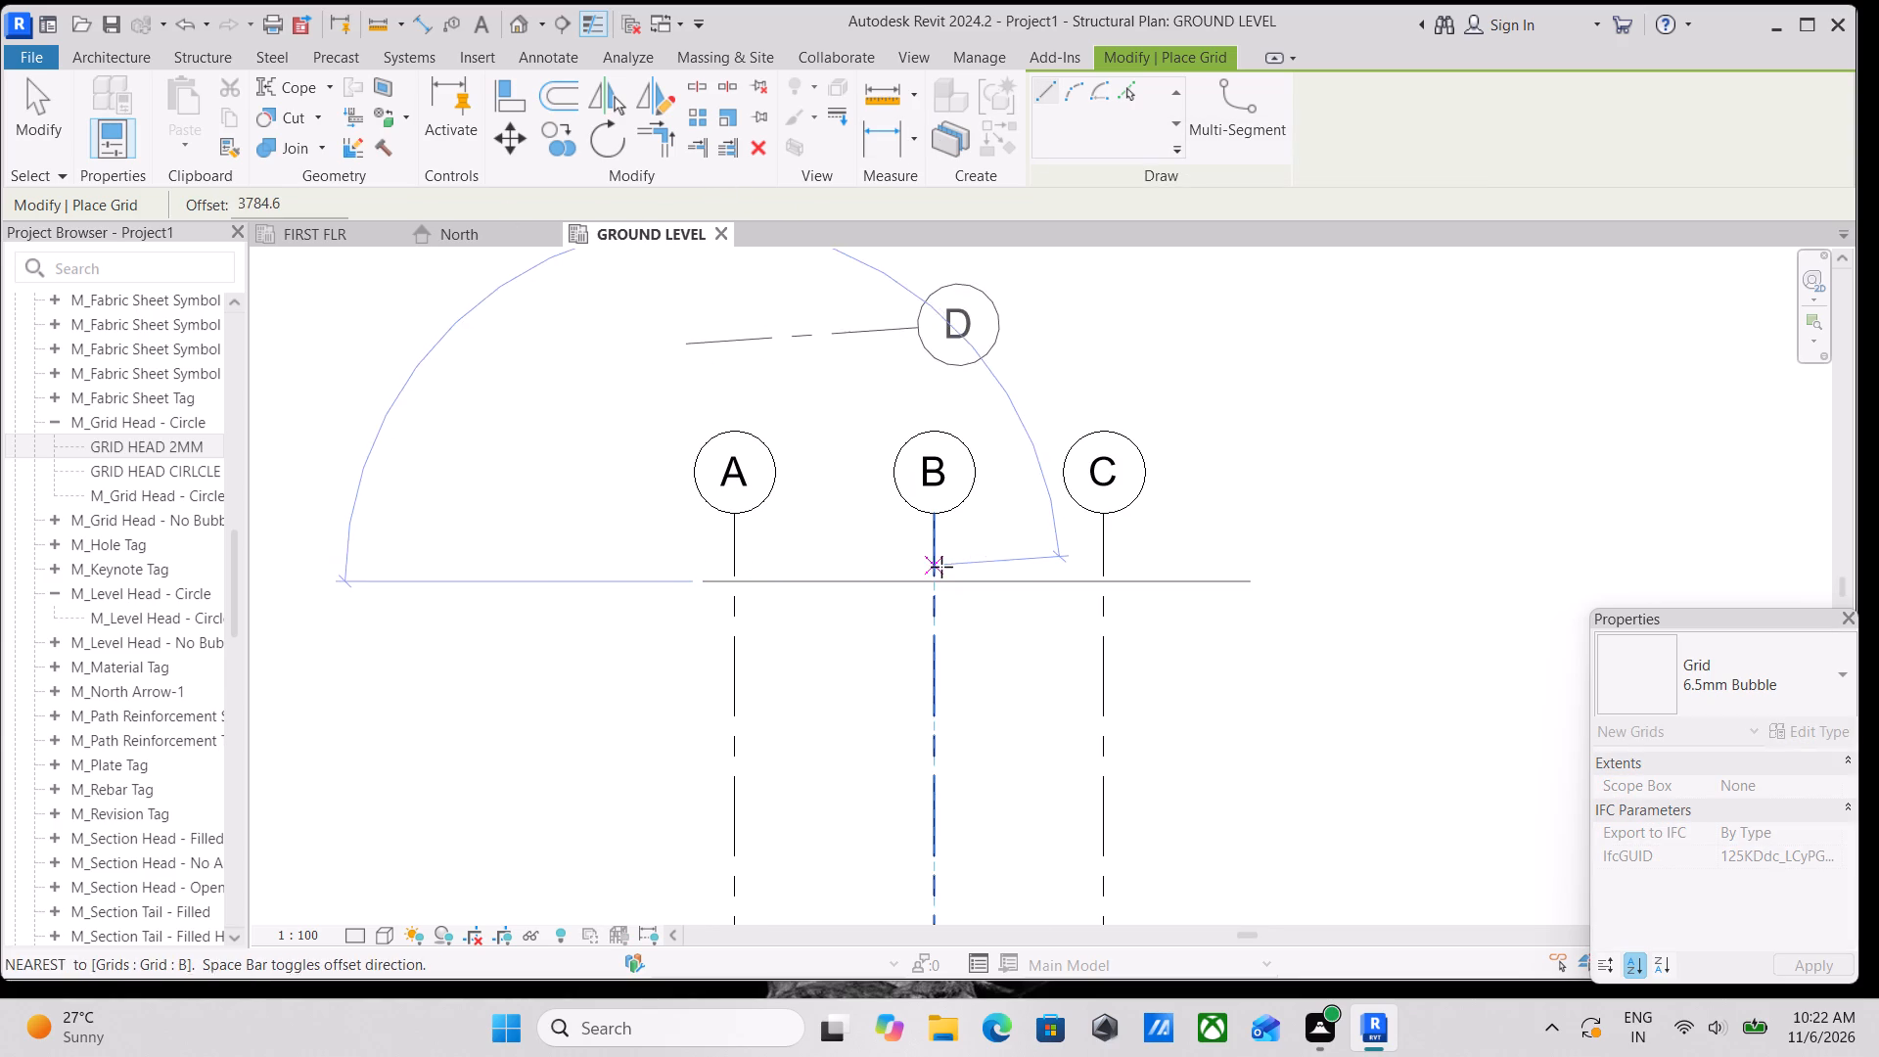
key("Escape")
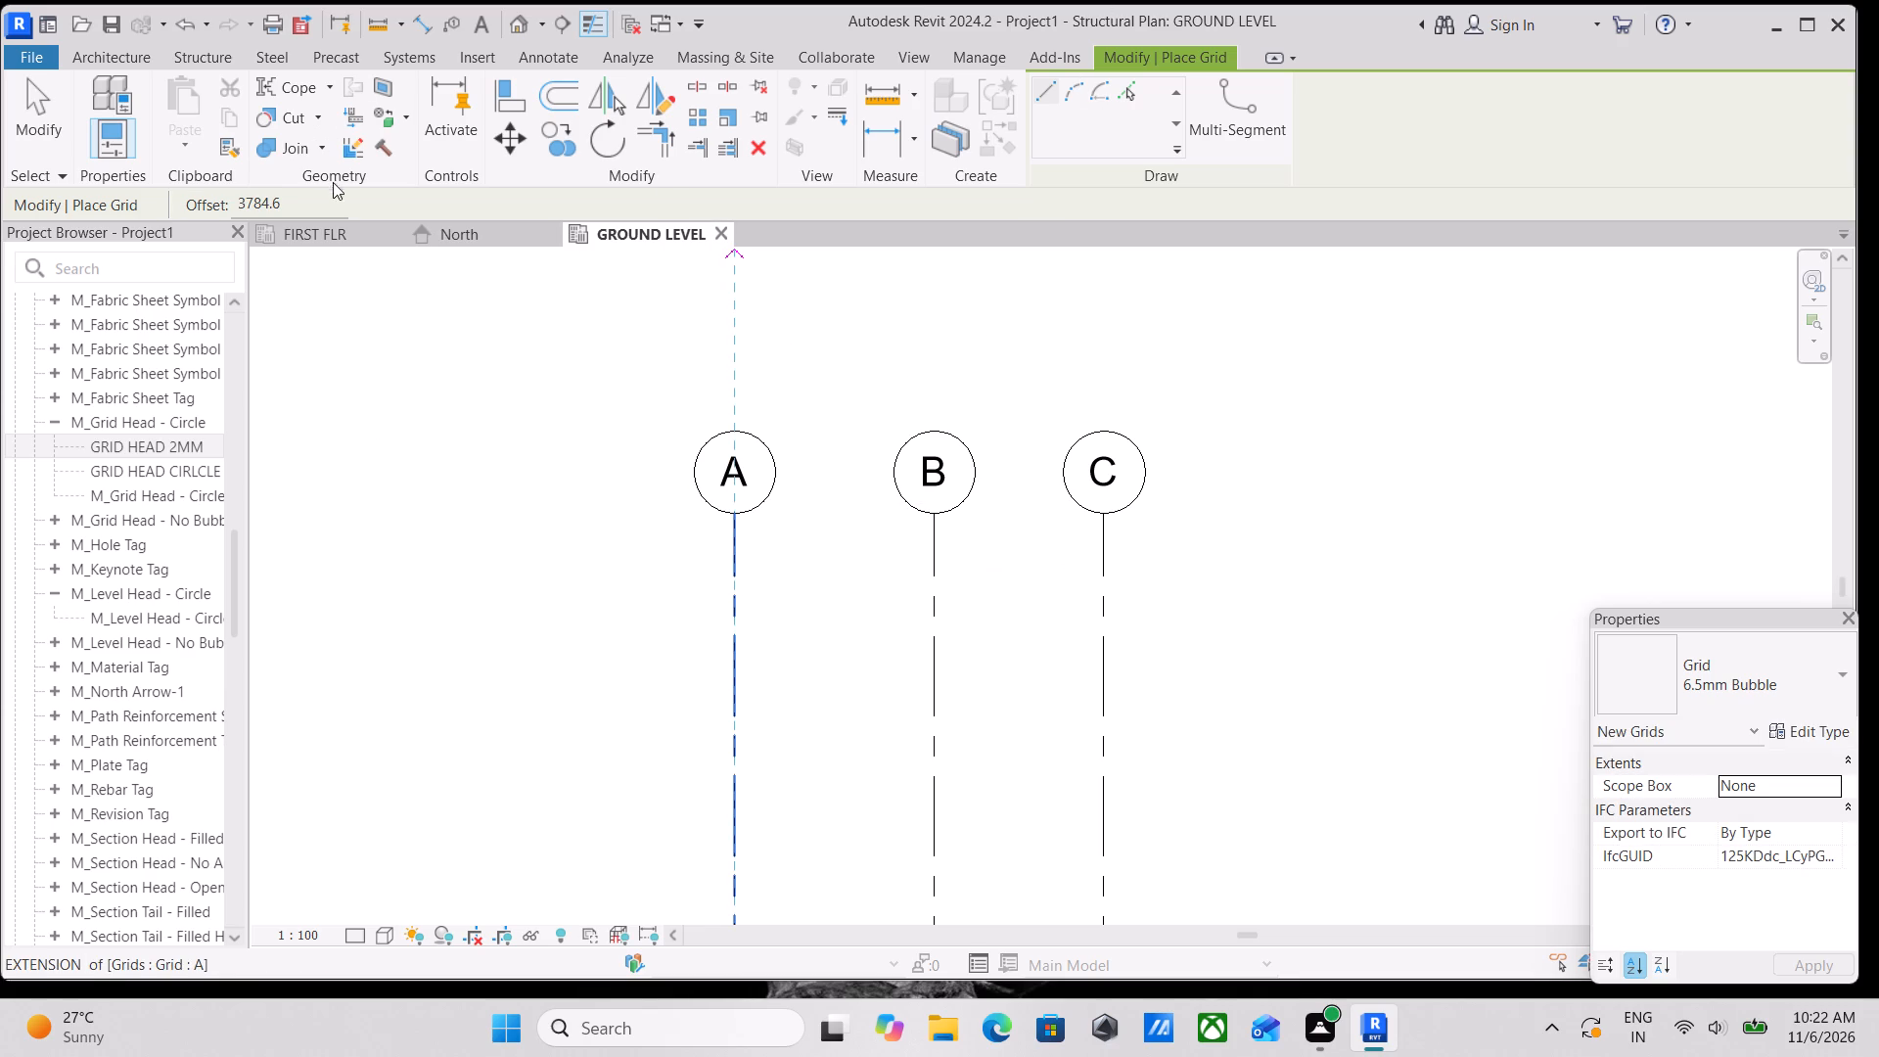
left_click_drag(307, 194, 48, 197)
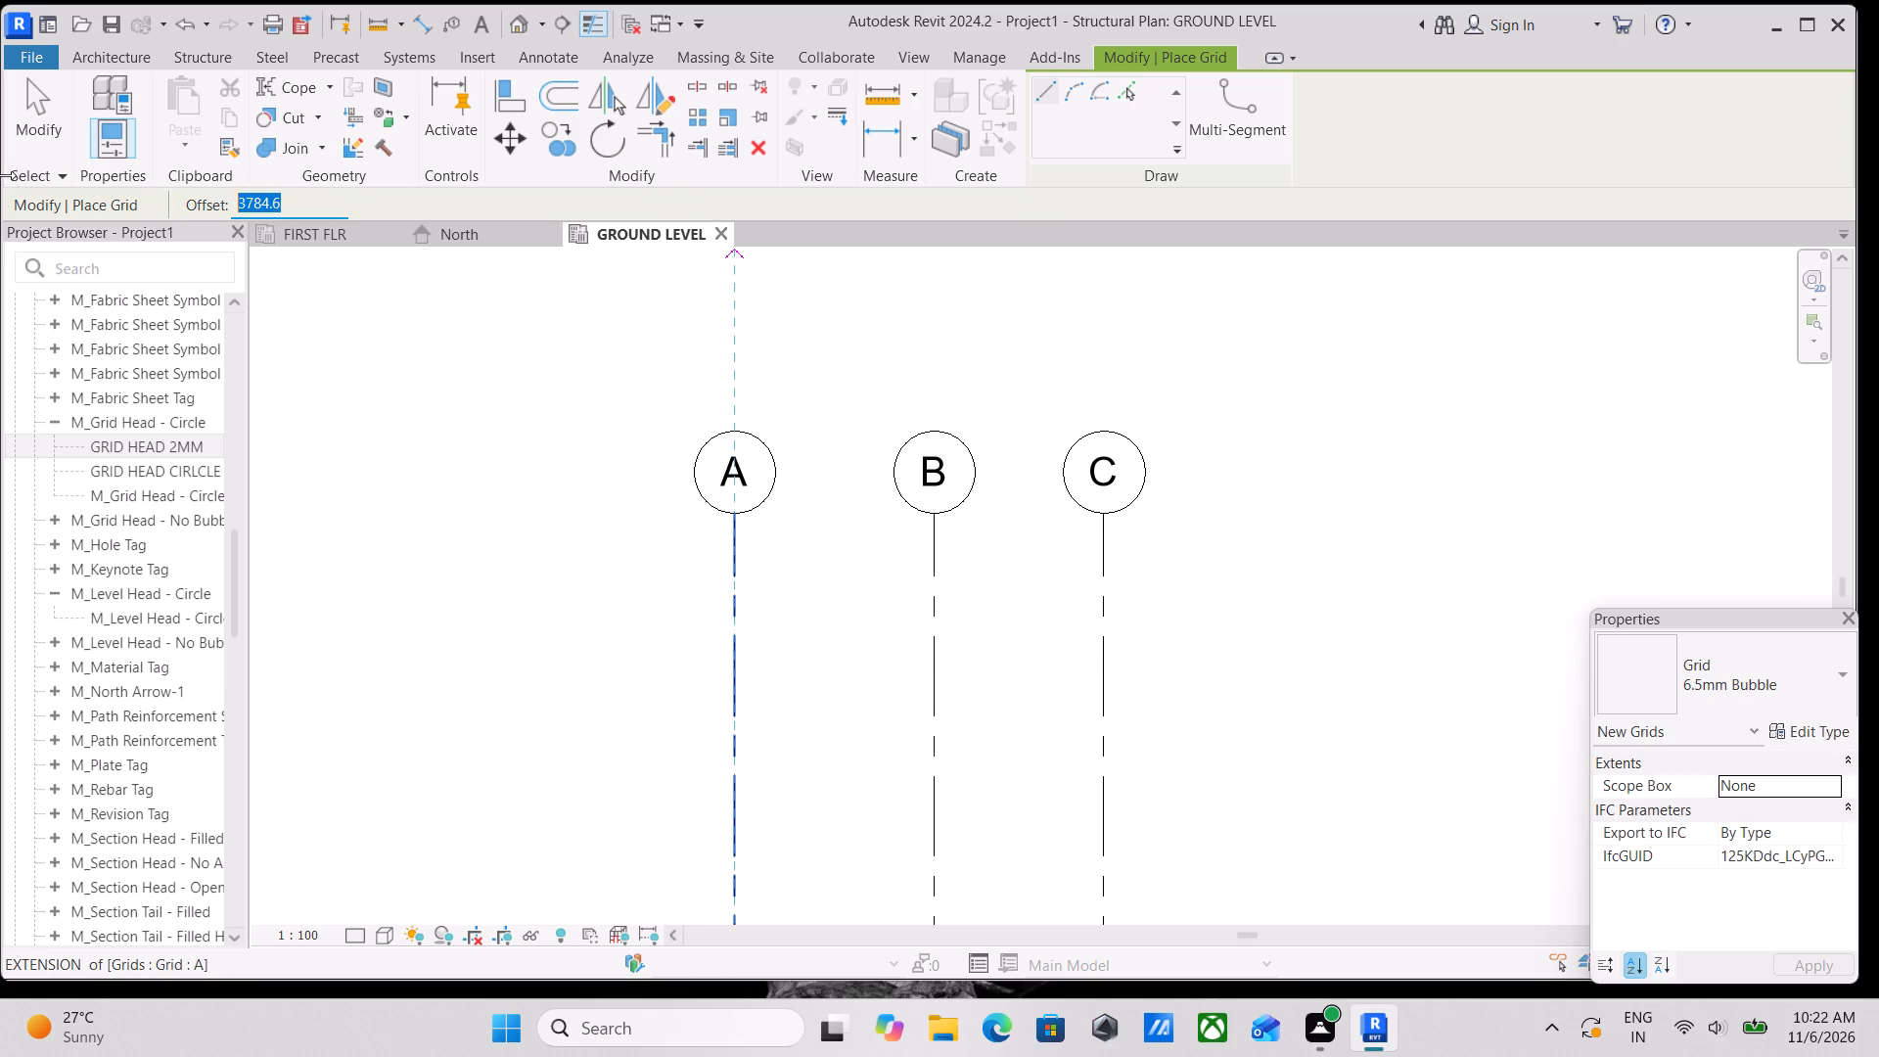
key("0")
key("Return")
left_click(706, 555)
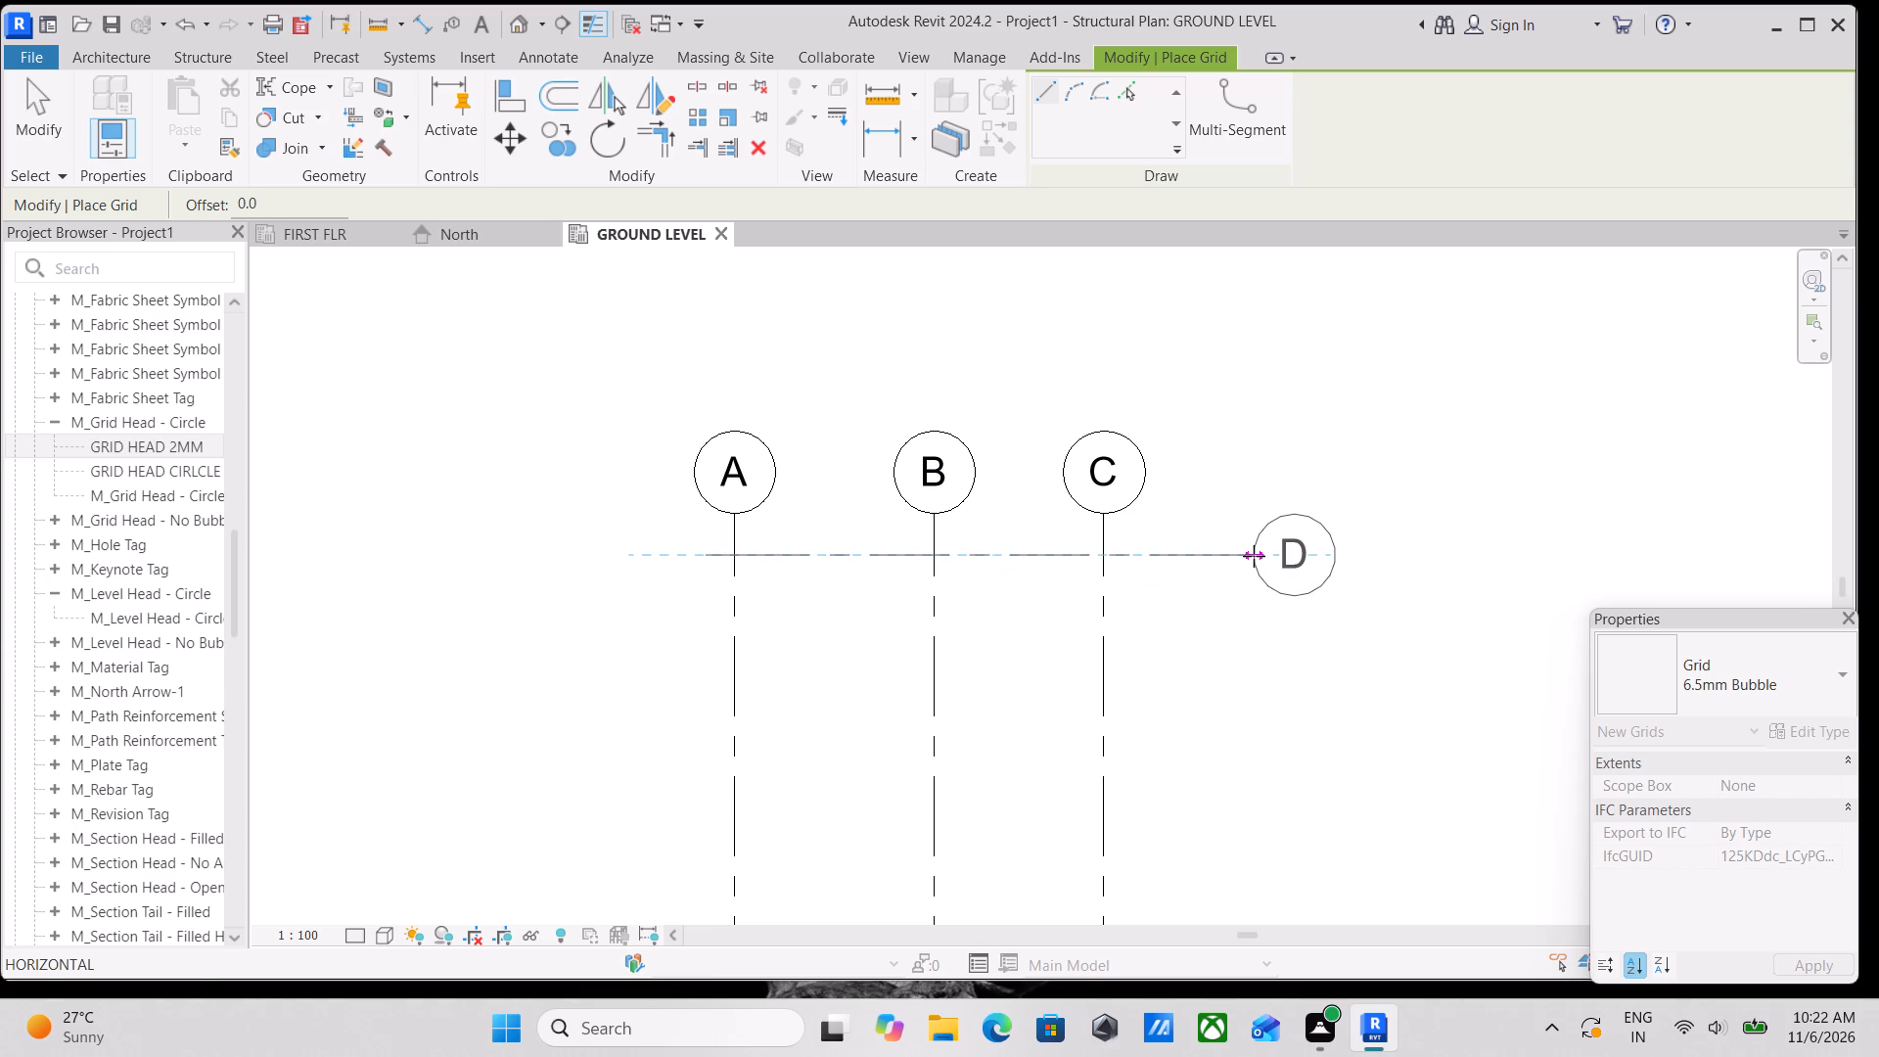
left_click(1254, 556)
key("Escape")
scroll(1331, 556, "up", 2)
key("Escape")
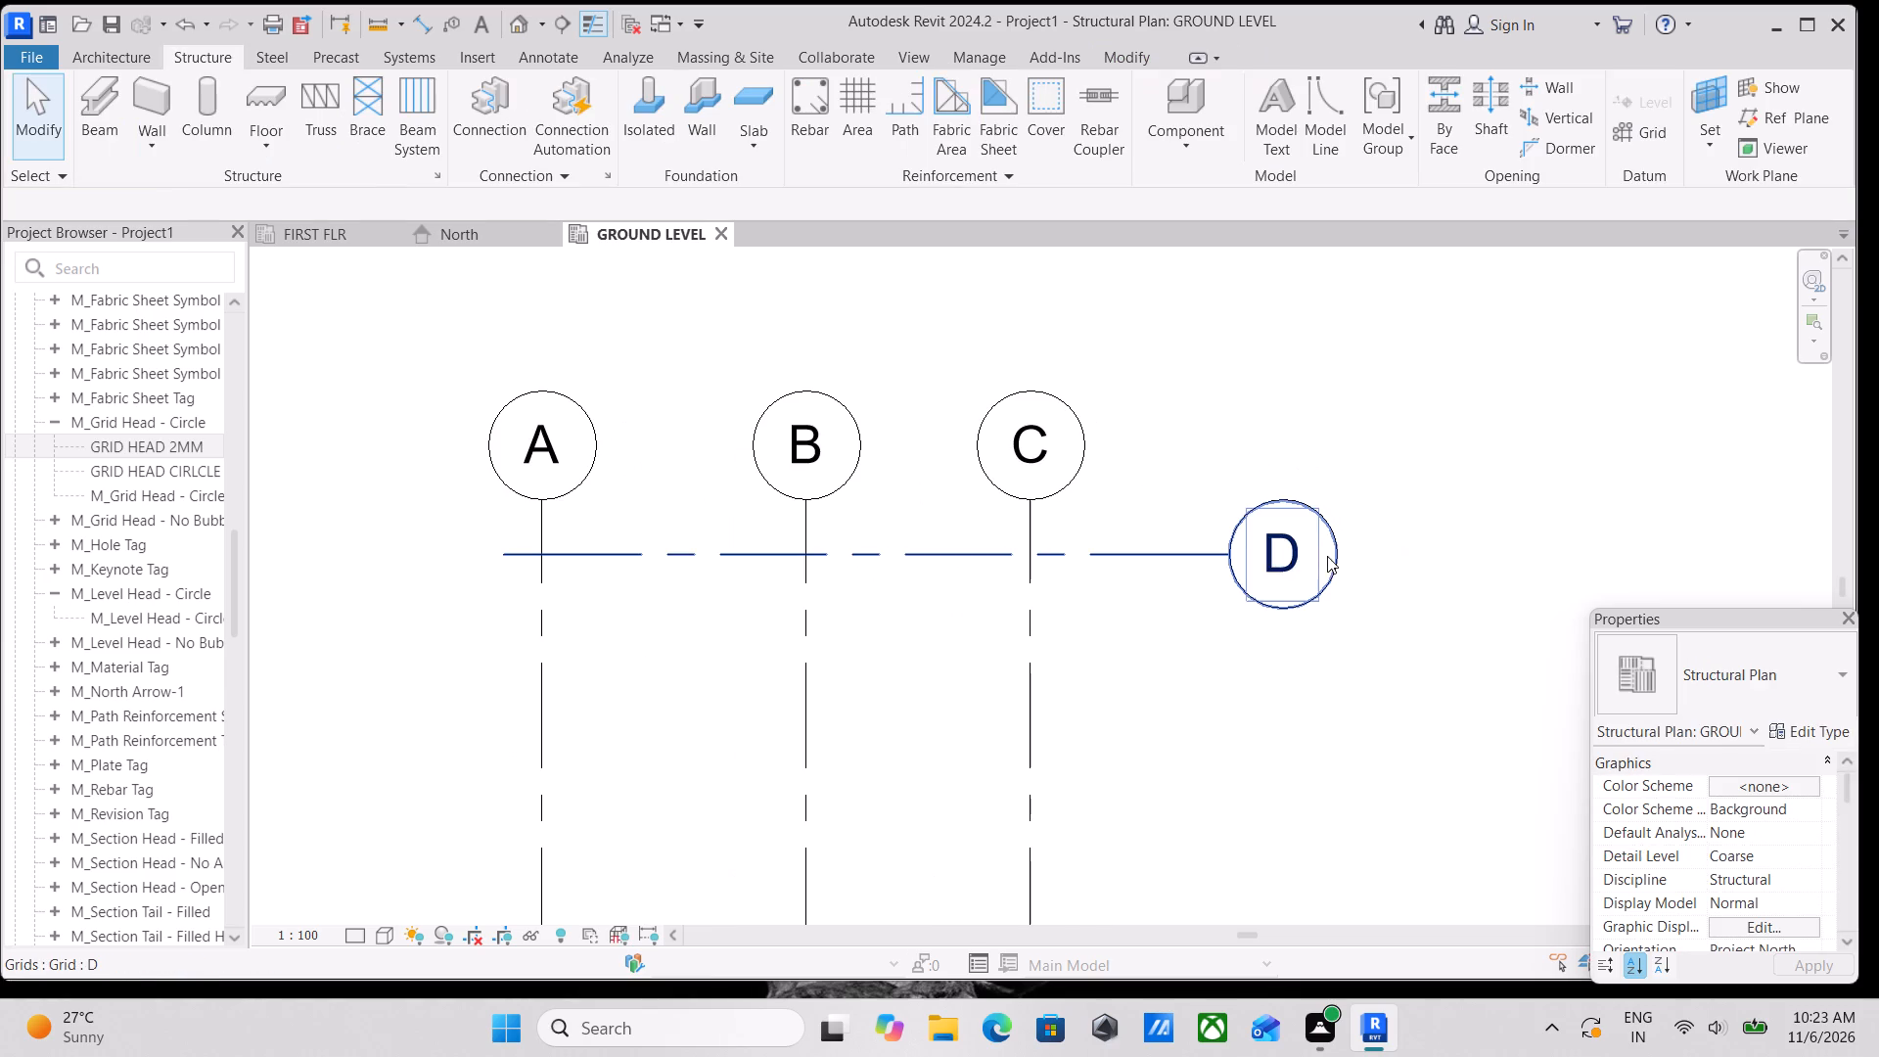
key("Escape")
key("Escape")
Rename the new horizontal grid as 1.
double_click(1290, 546)
key("a")
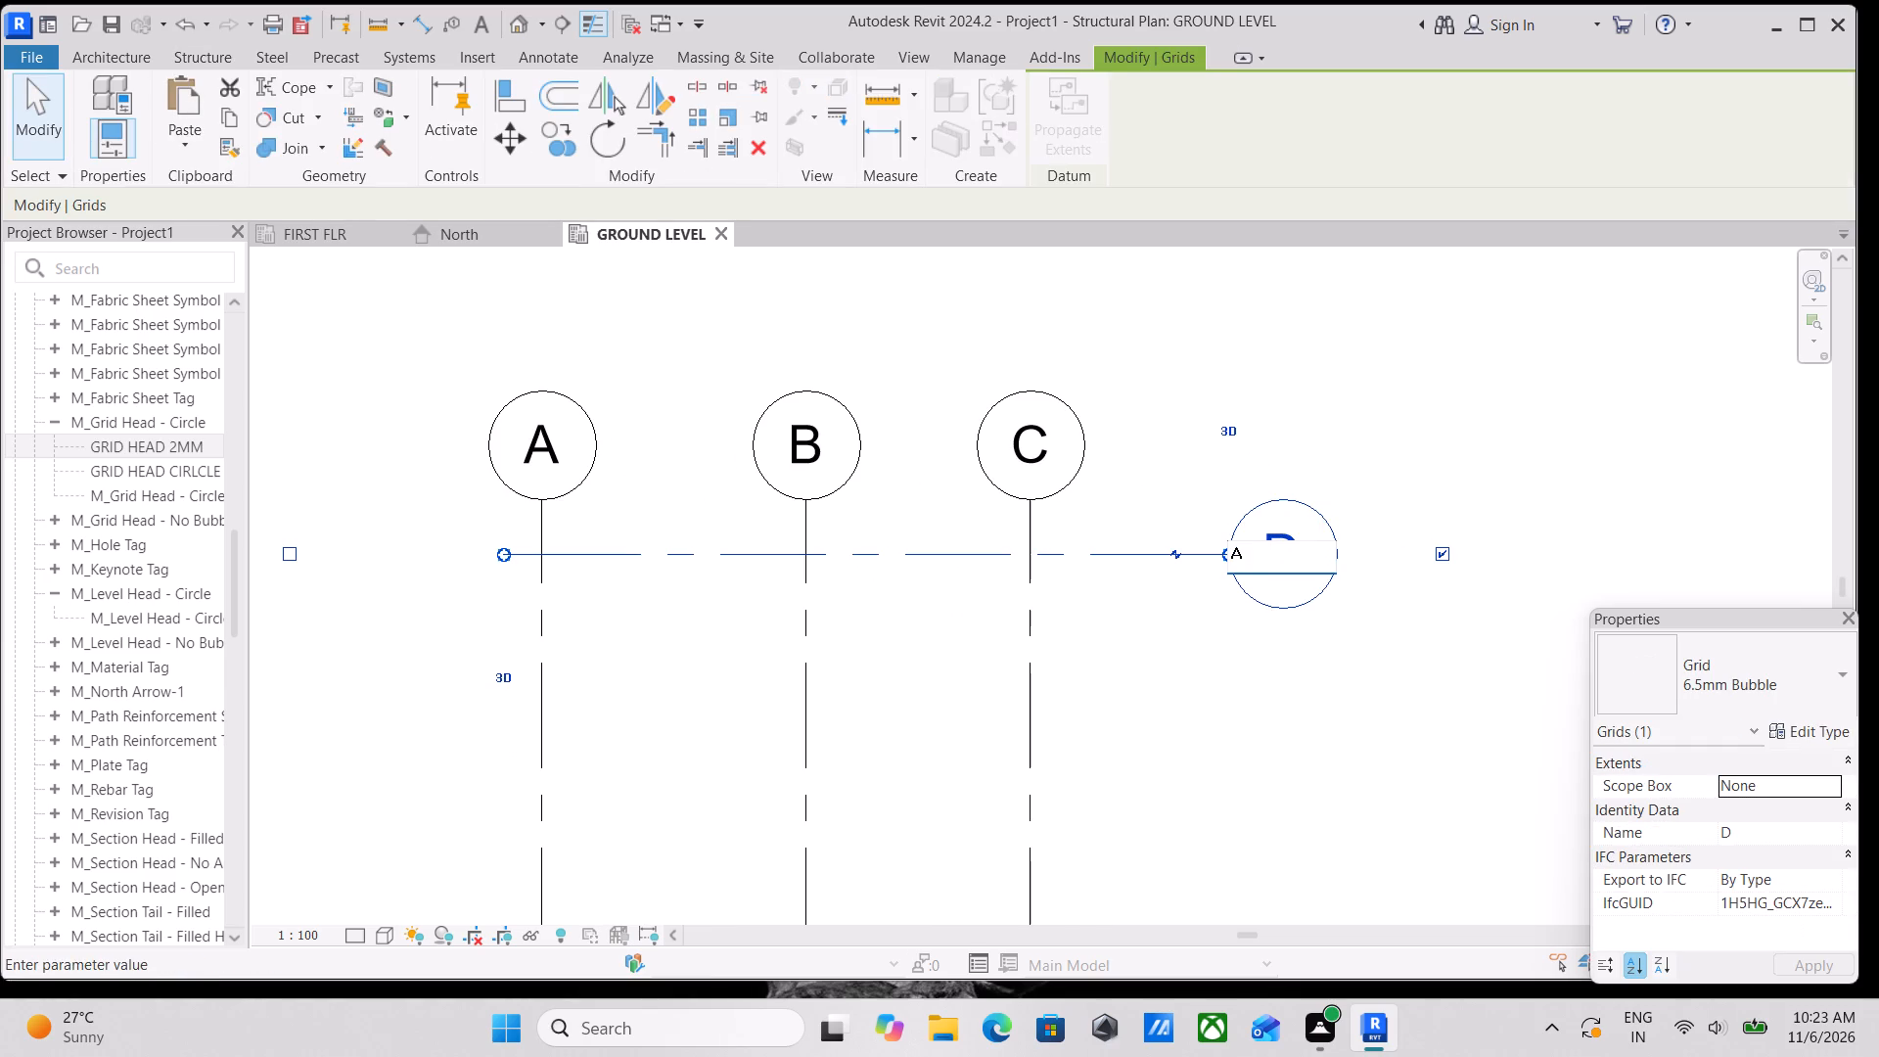
key("BackSpace")
key("1")
key("Return")
key("Escape")
Add a second horizontal grid south of grid 1 by picking grid 1 with an offset of 12'5.
scroll(1290, 546, "down", 3)
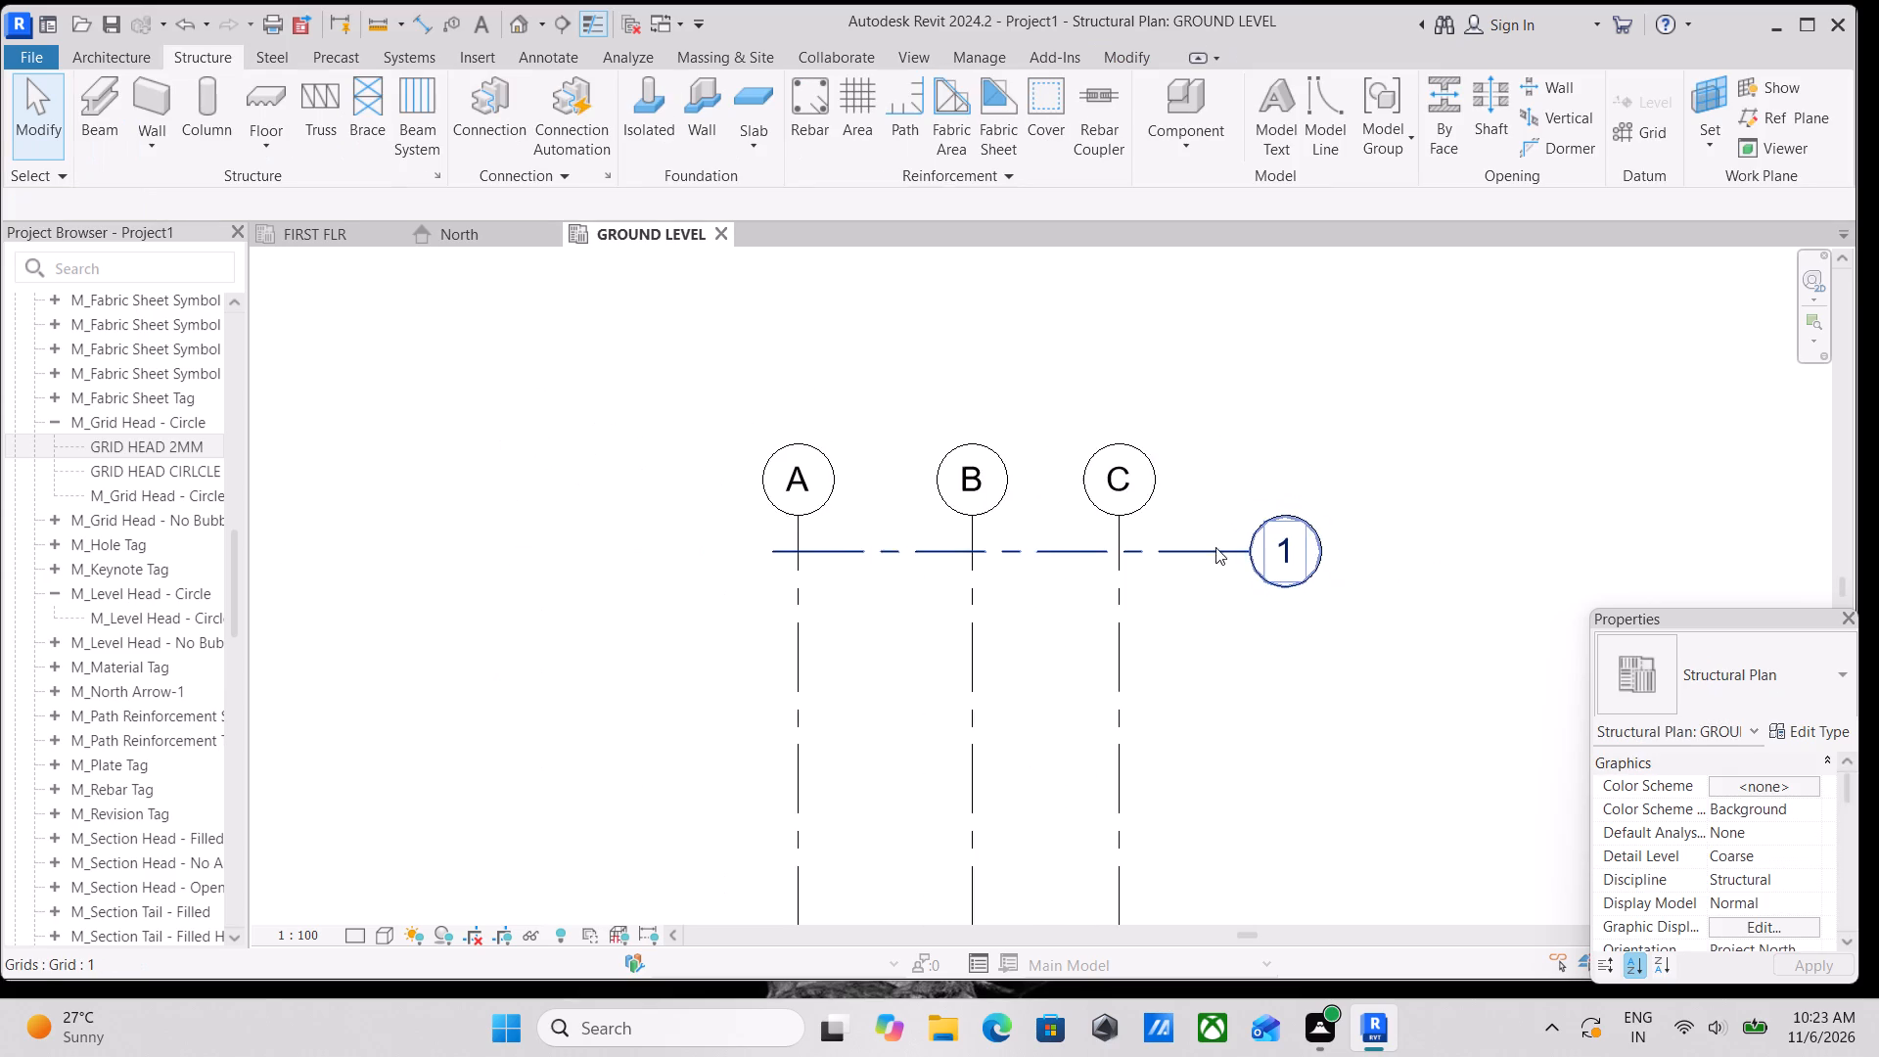
scroll(890, 549, "down", 2)
scroll(804, 551, "up", 7)
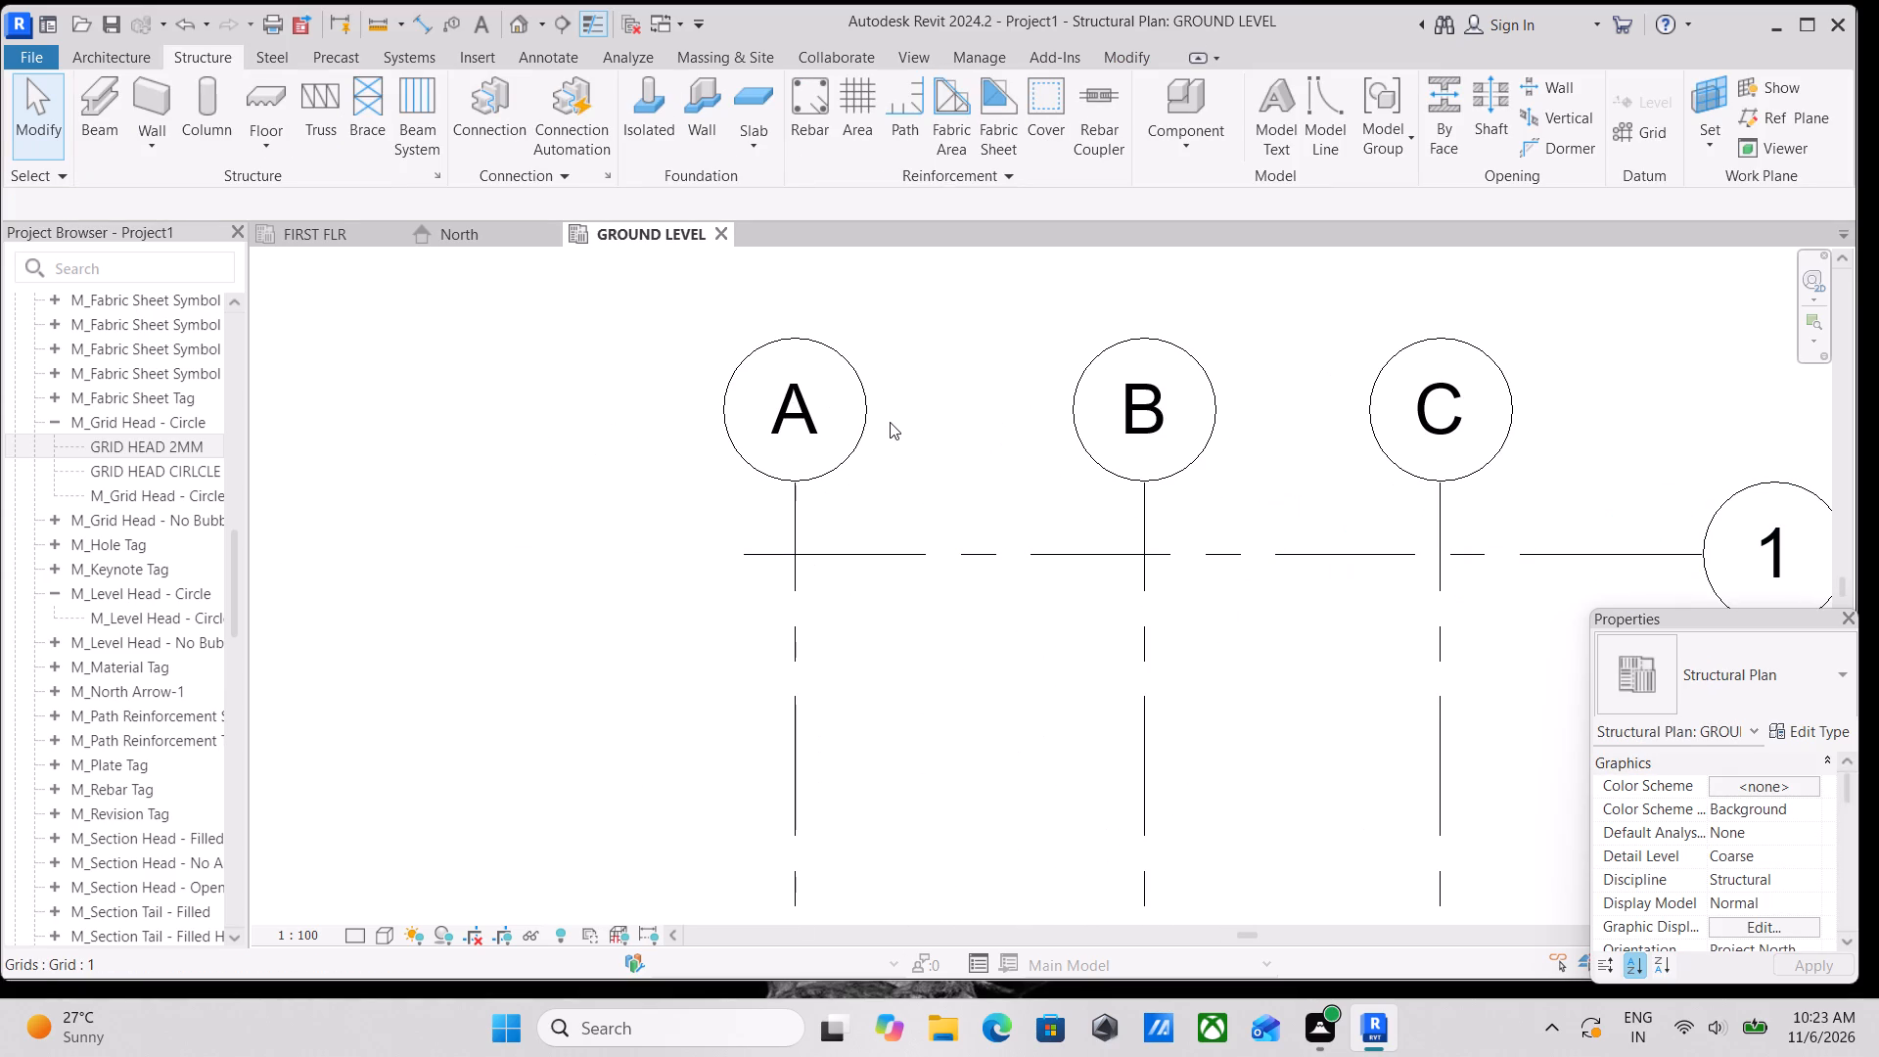
type("GR")
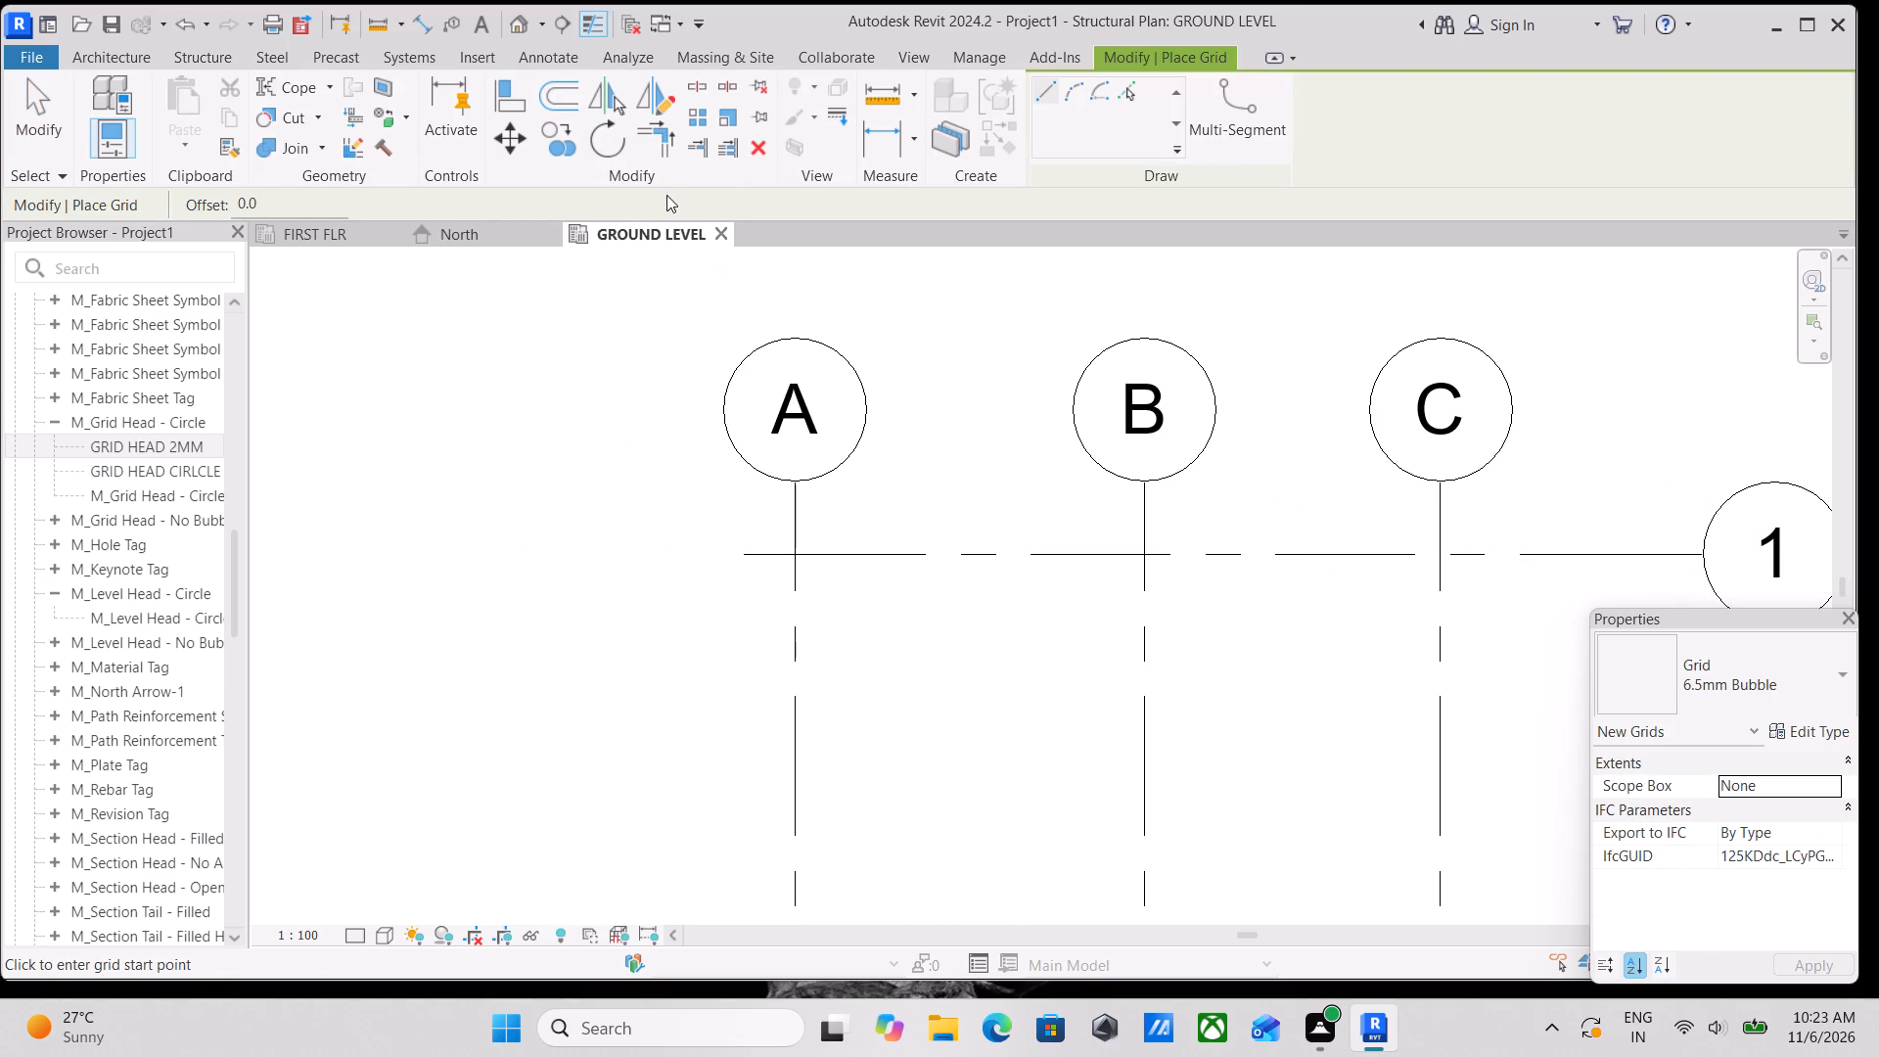
left_click_drag(260, 209, 107, 208)
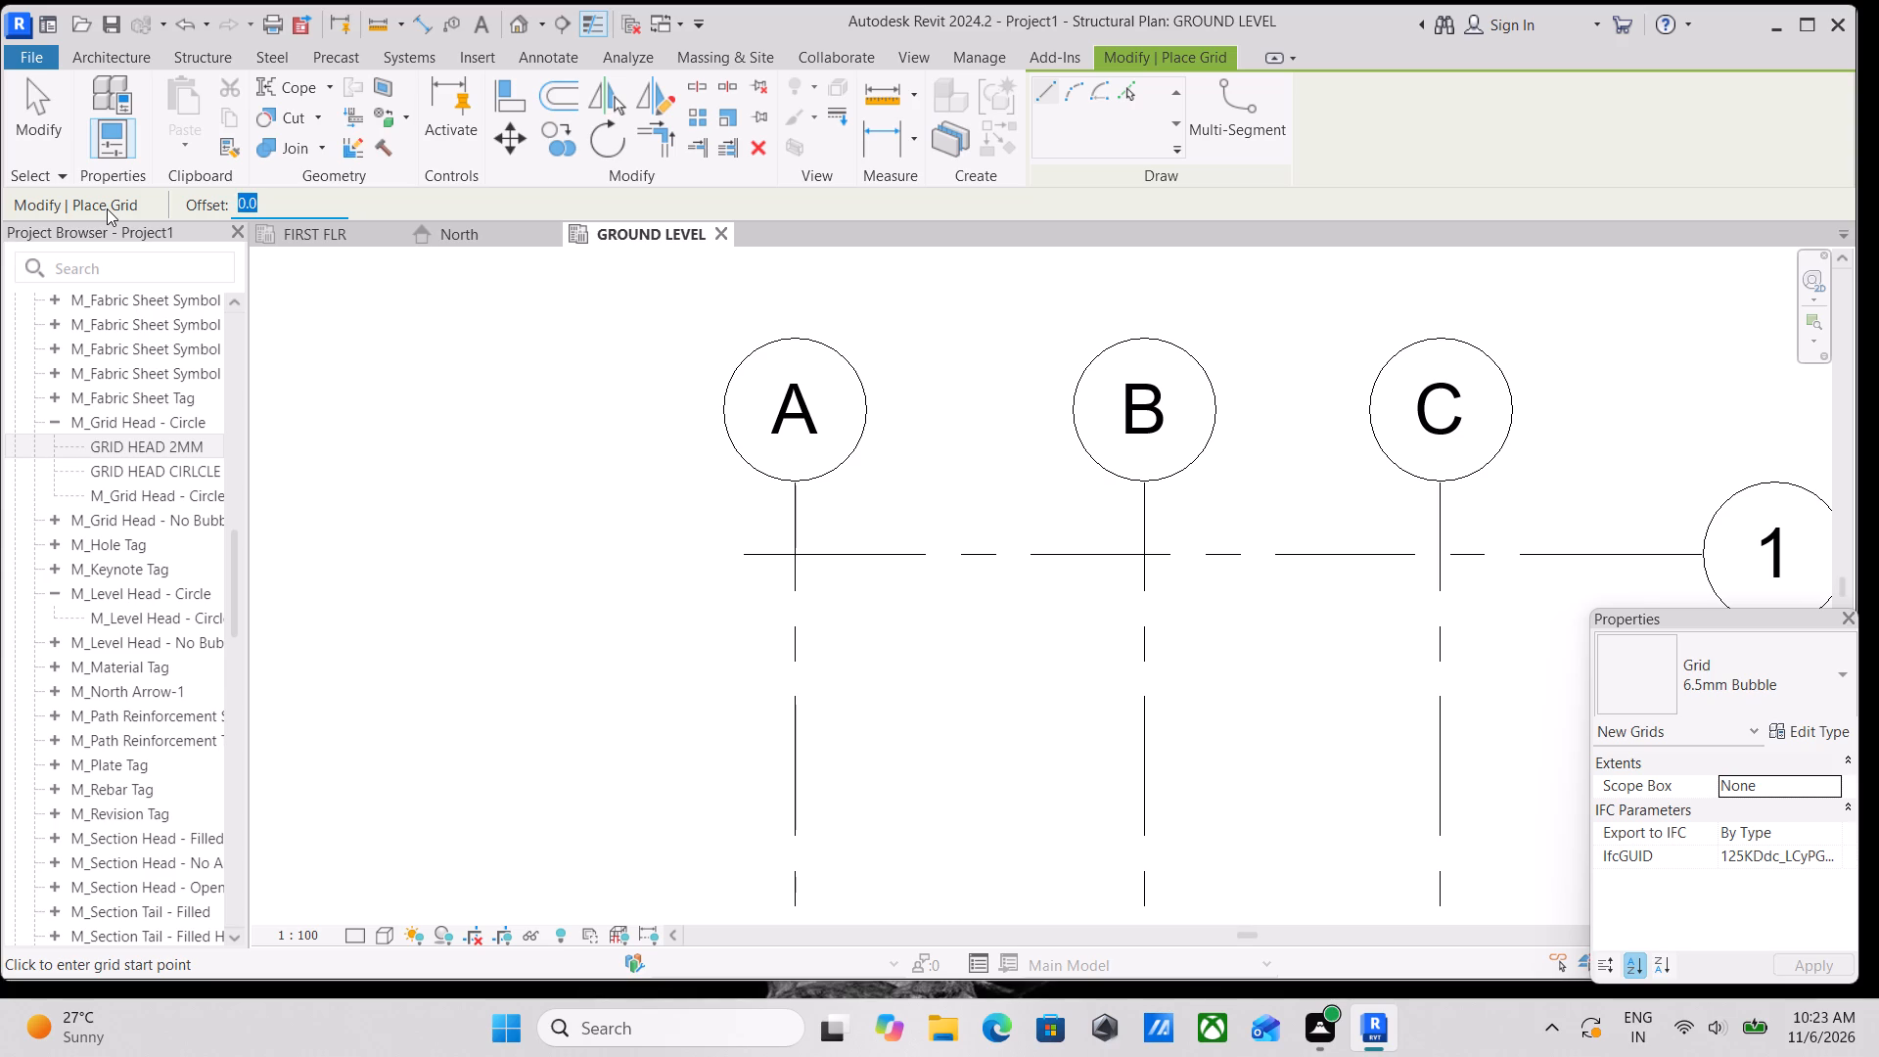
type("12")
key("apostrophe")
key("5")
key("Return")
left_click(1129, 90)
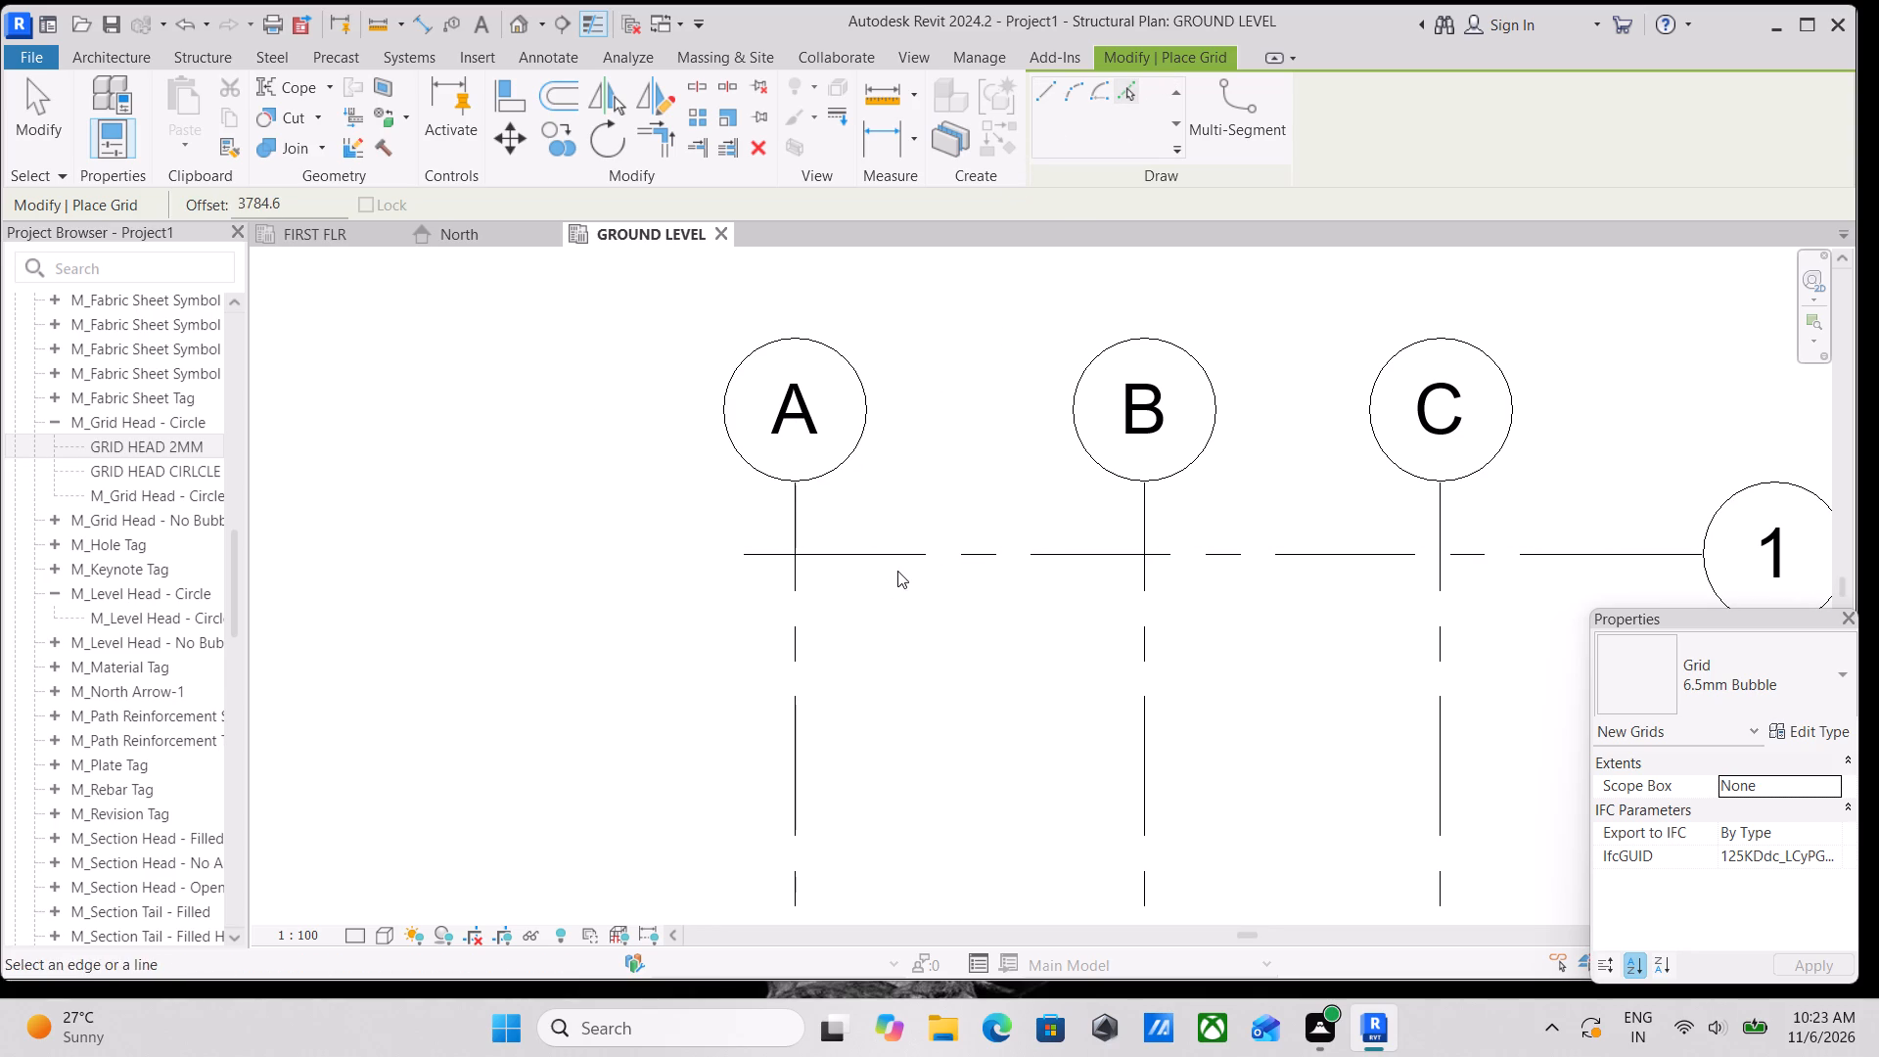
scroll(903, 563, "down", 3)
middle_click_drag(908, 552, 940, 432)
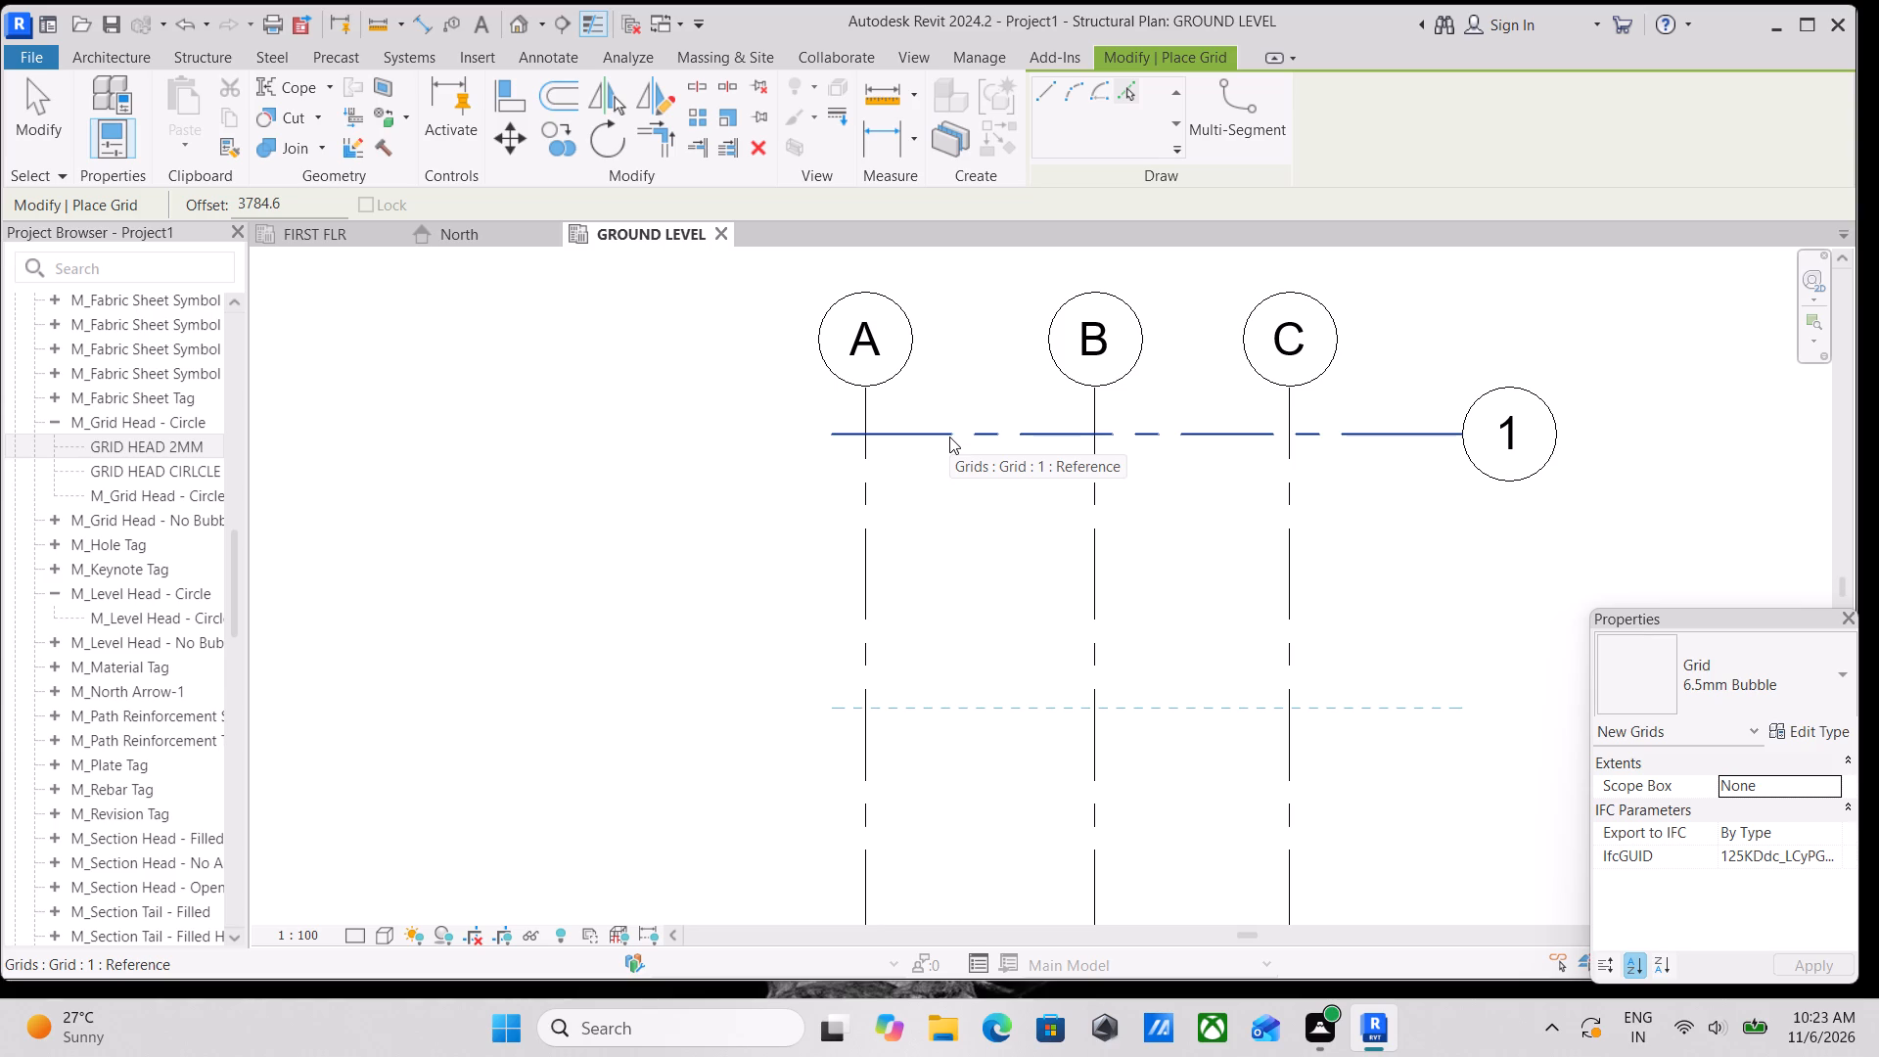
left_click(949, 437)
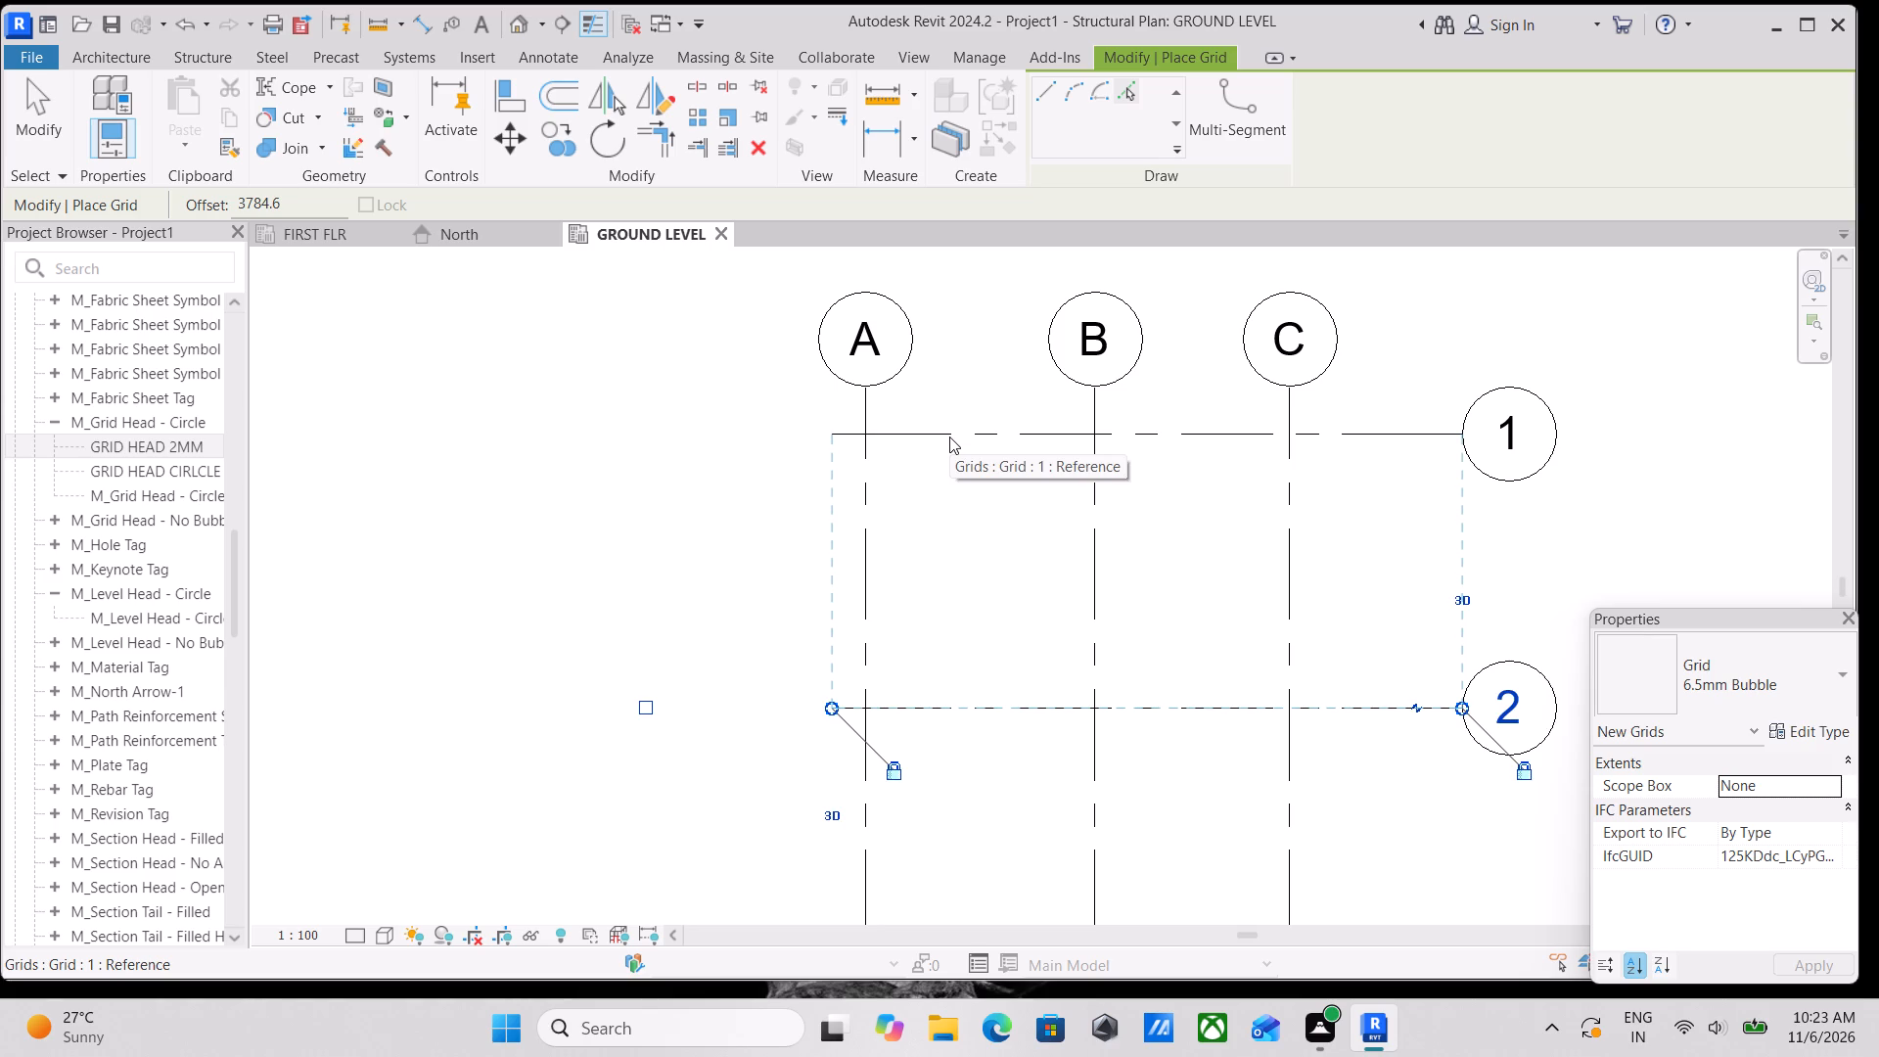
key("Escape")
Add a third horizontal grid south of grid 2 by picking grid 2 with an offset of 7'4.
scroll(943, 565, "down", 1)
middle_click_drag(941, 545, 954, 465)
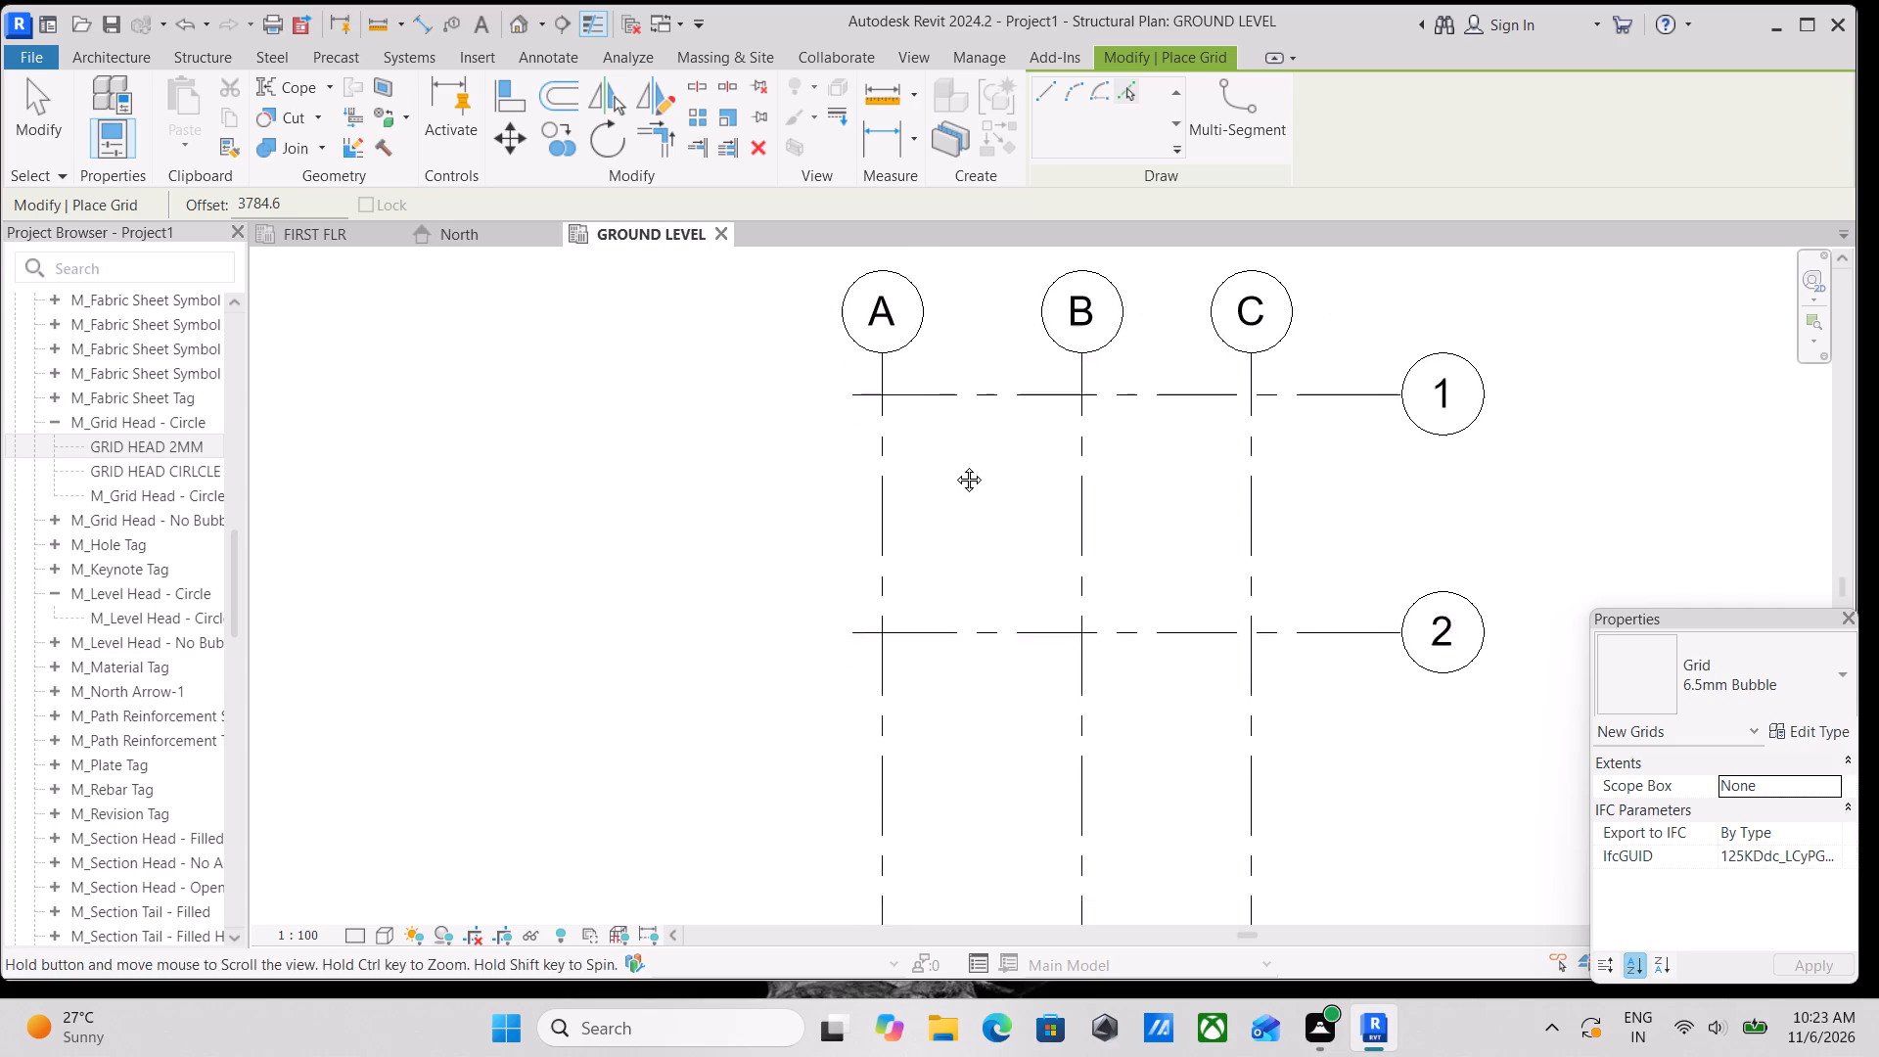
middle_click_drag(954, 465, 959, 448)
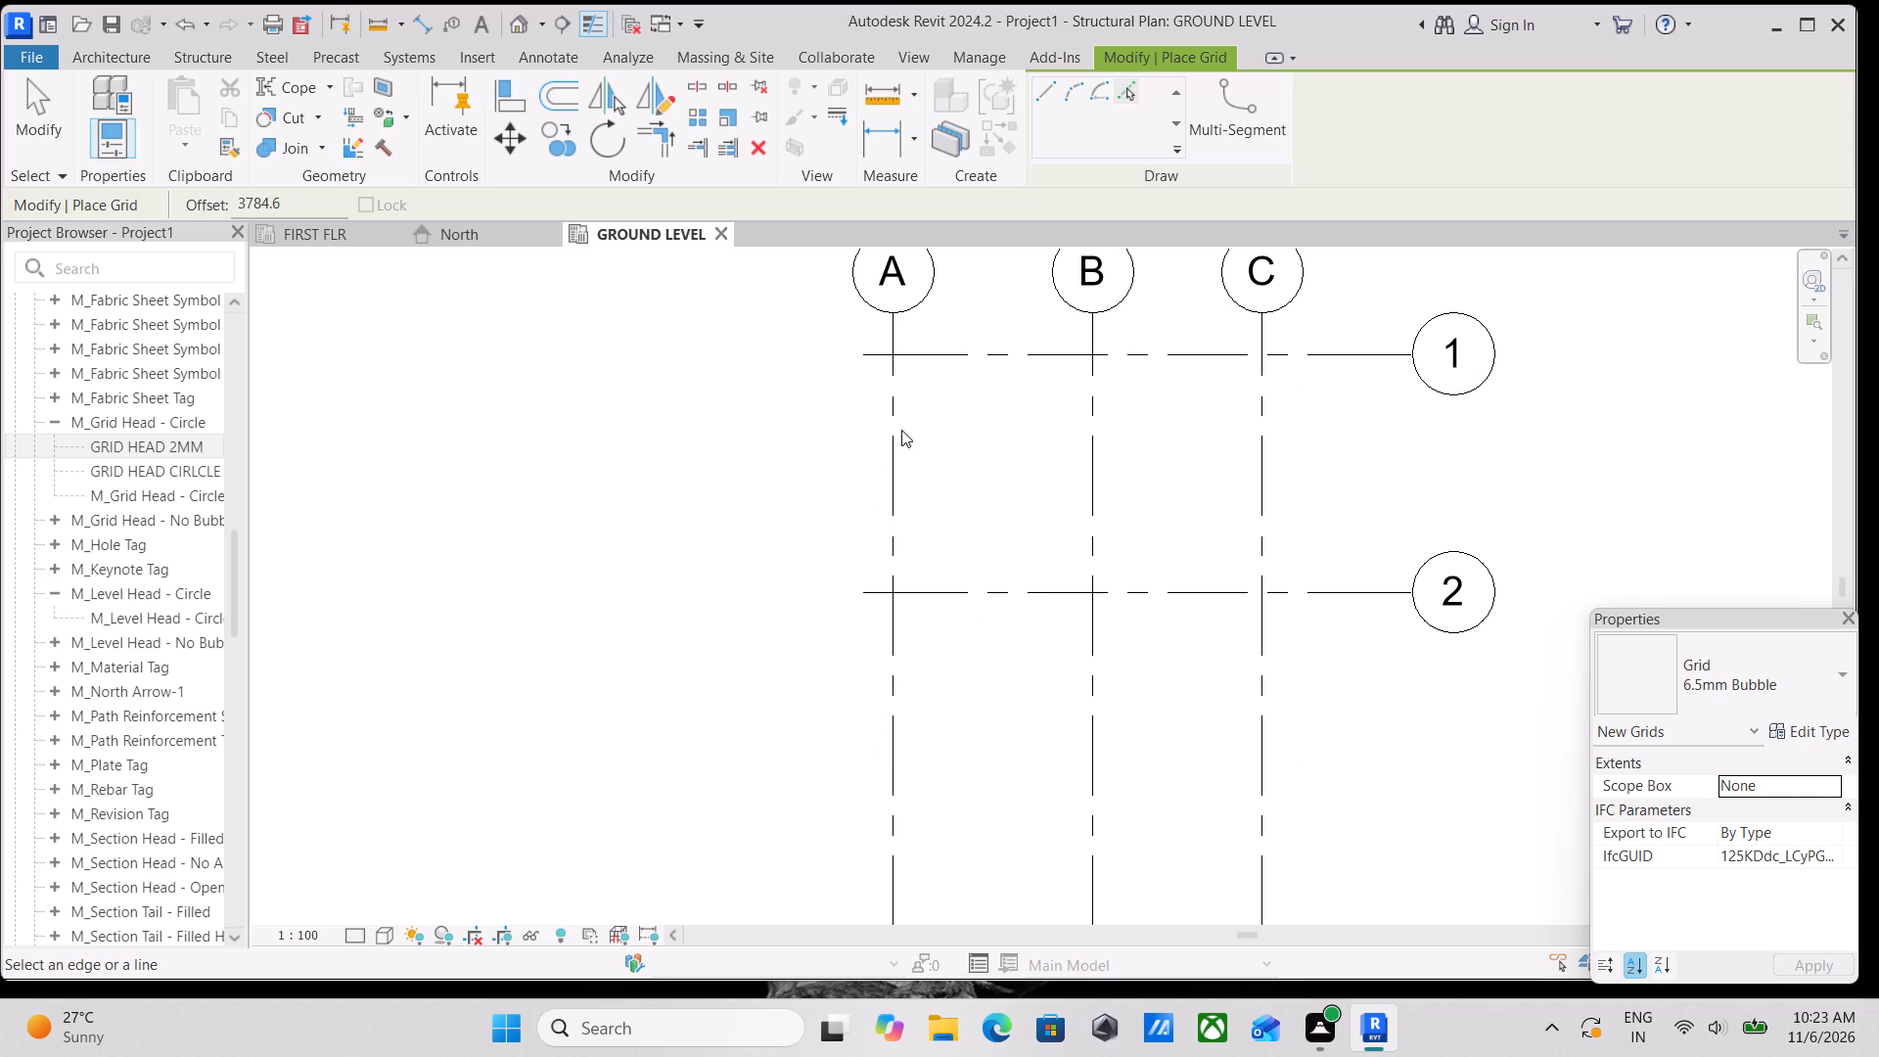
left_click_drag(303, 205, 92, 206)
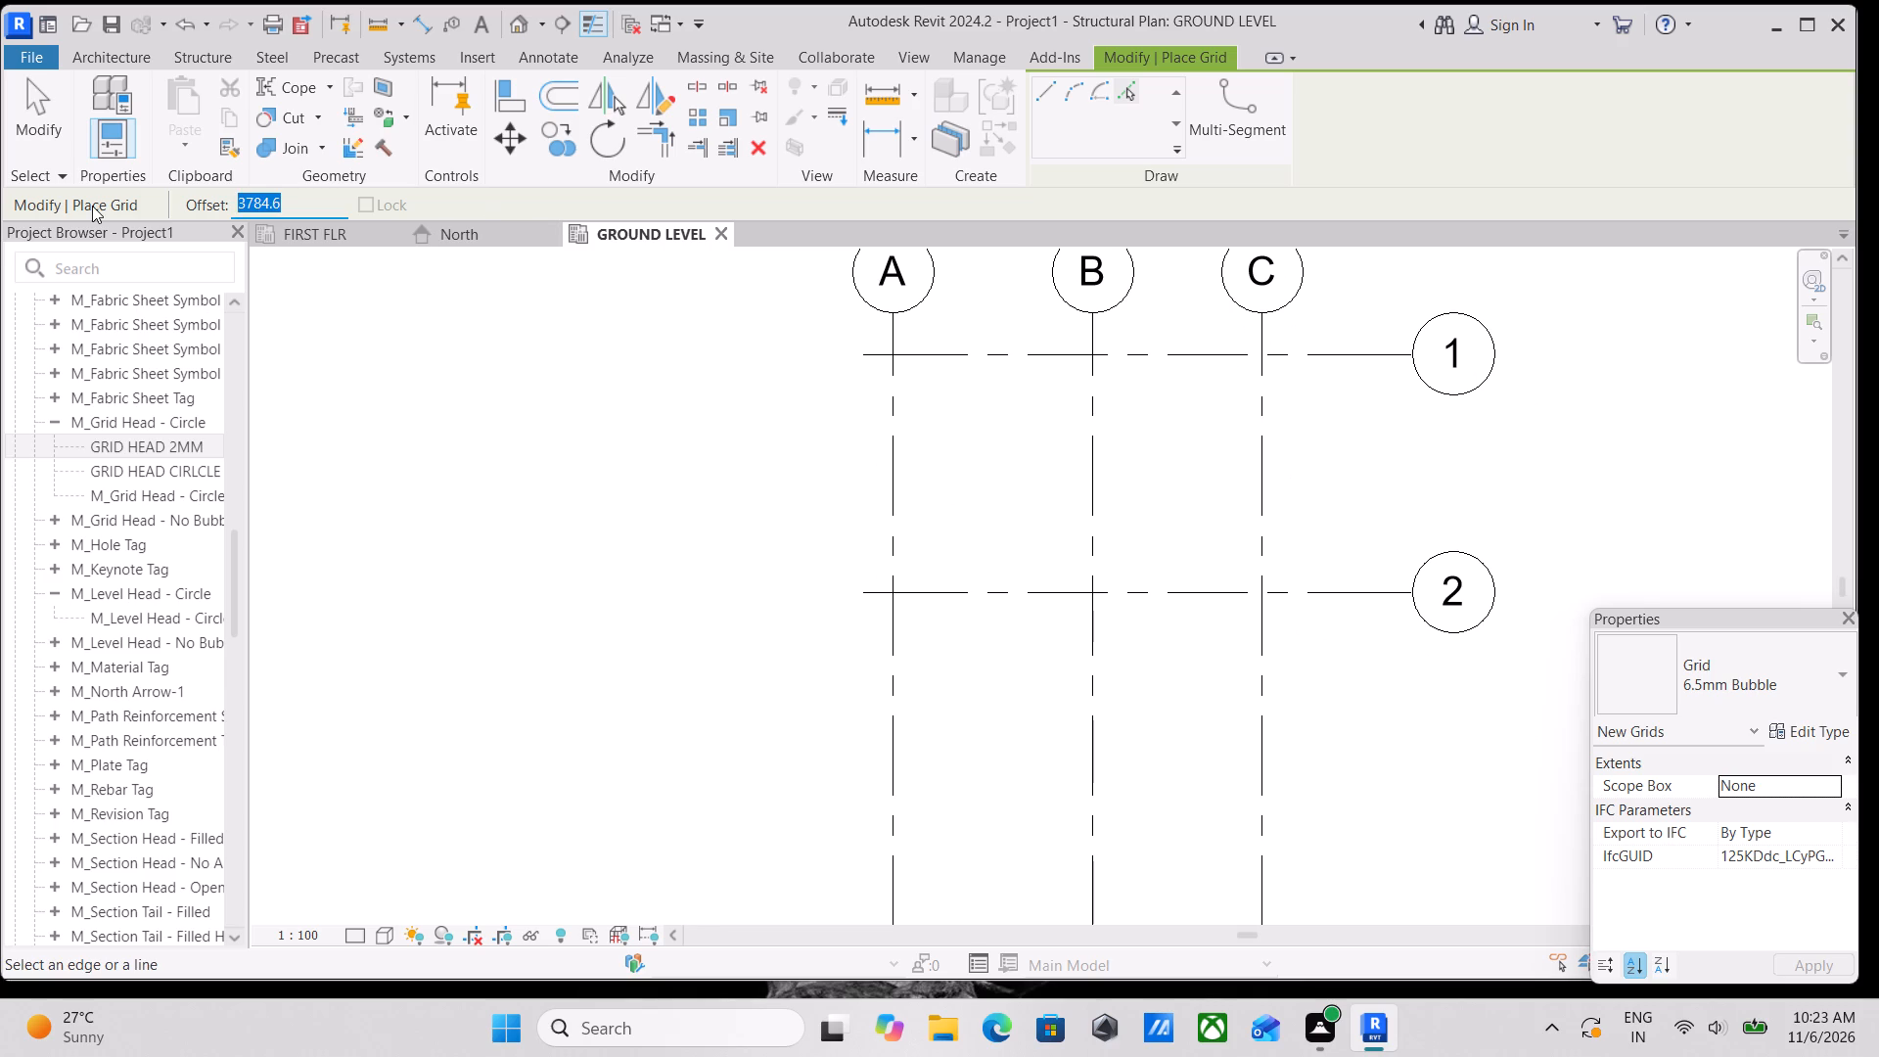
type("7'")
key("4")
key("Return")
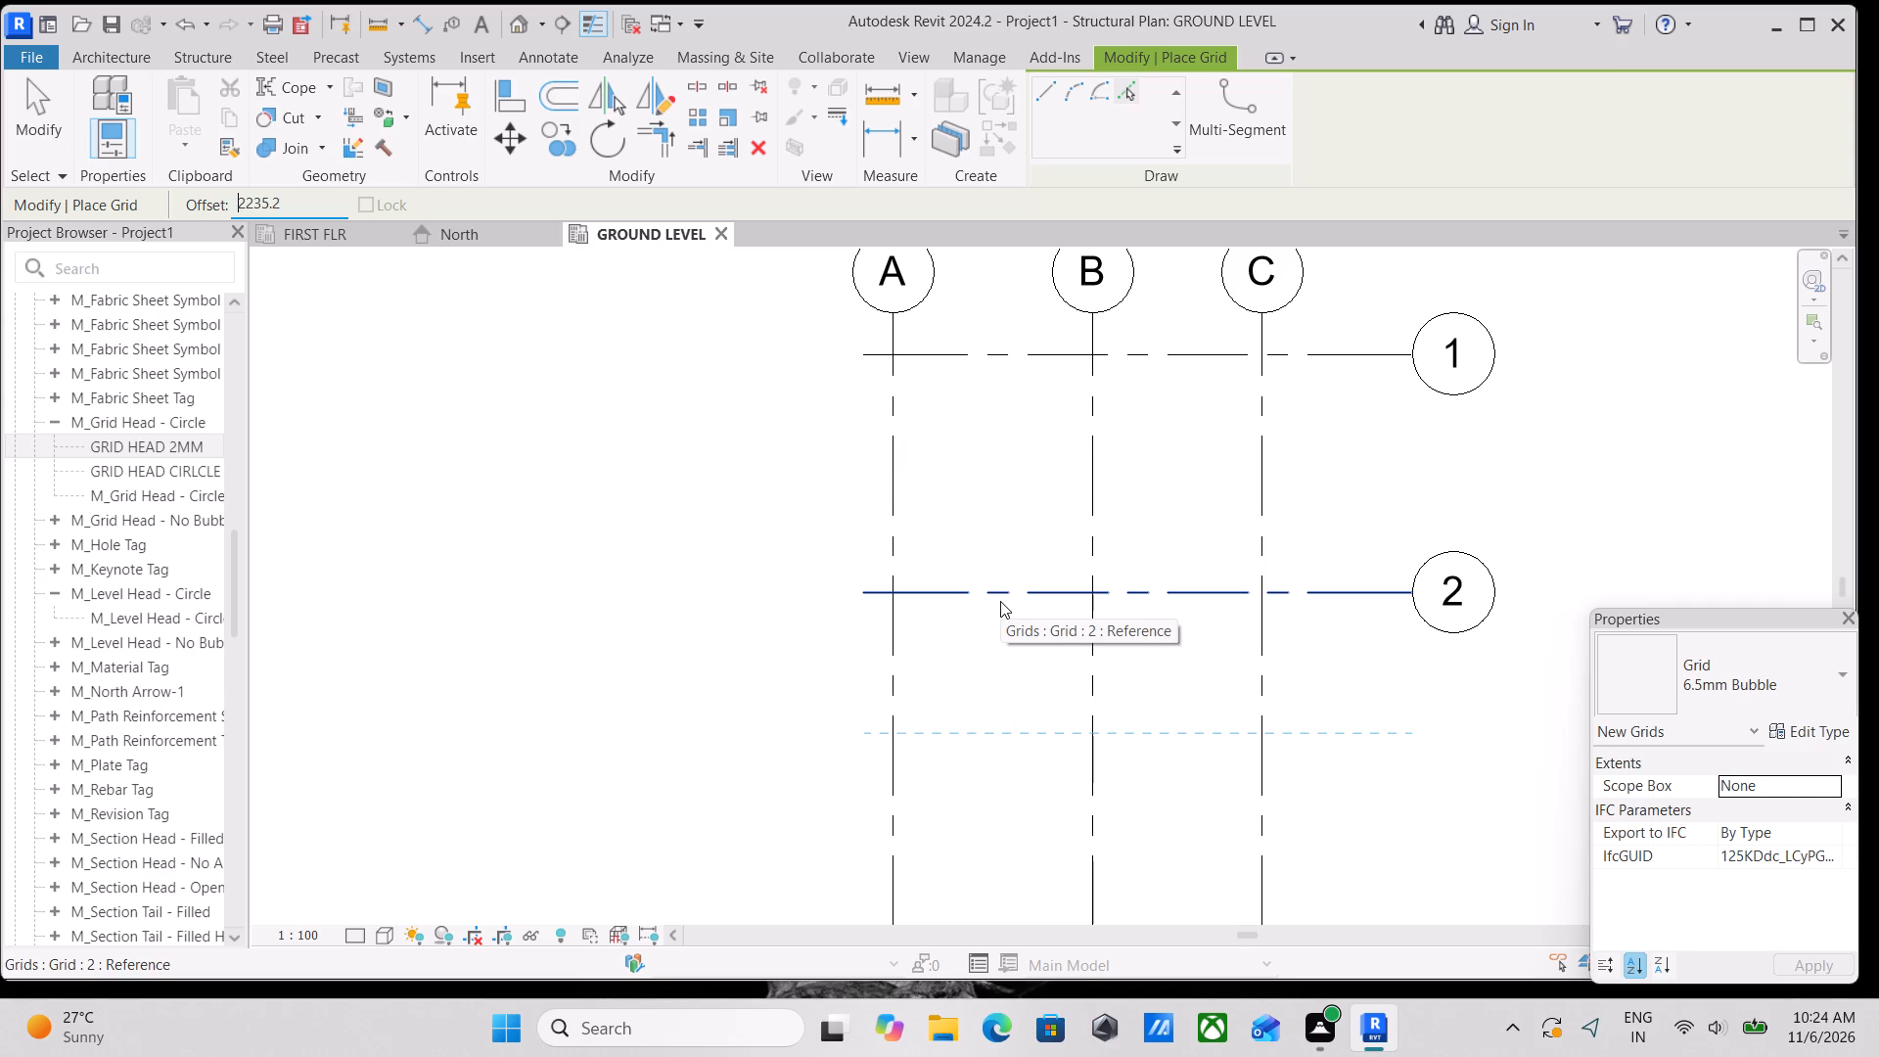
left_click(1000, 601)
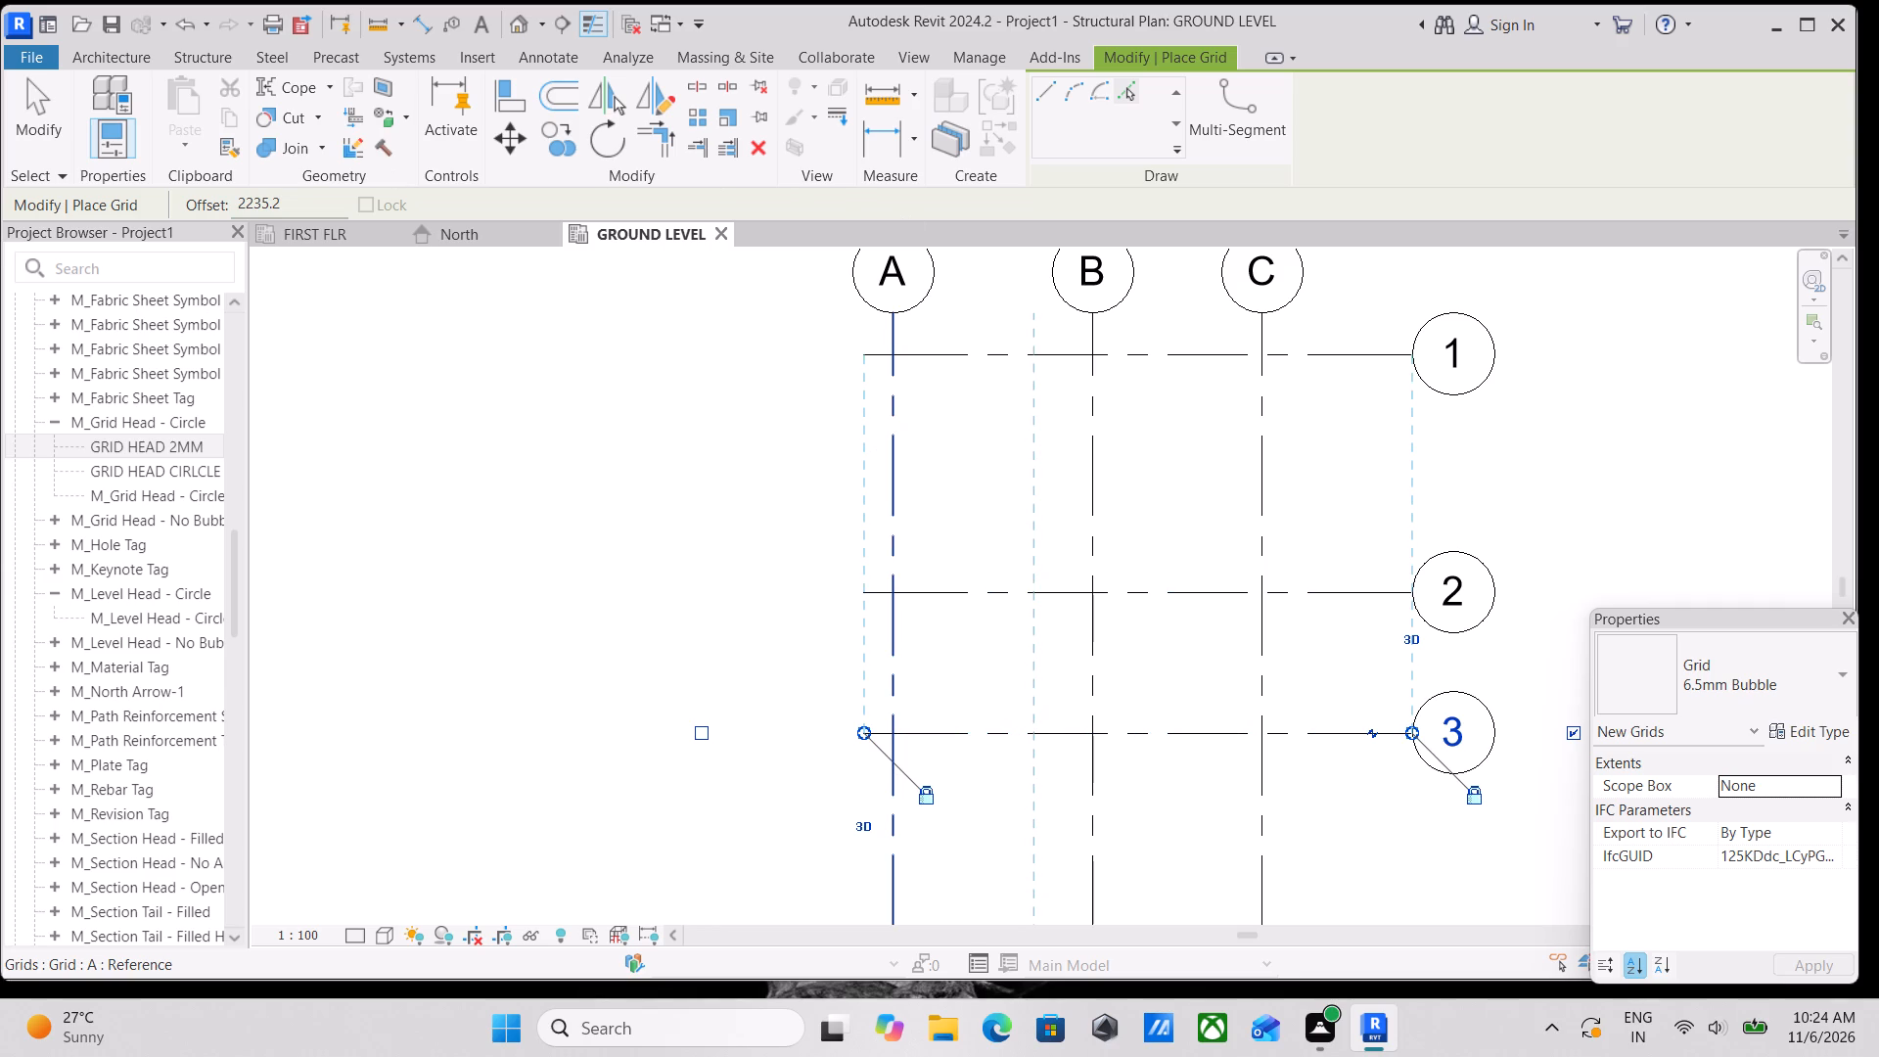
Add a fourth horizontal grid south of grid 3 by picking grid 3 with an offset of 14'6.
left_click_drag(307, 211, 127, 223)
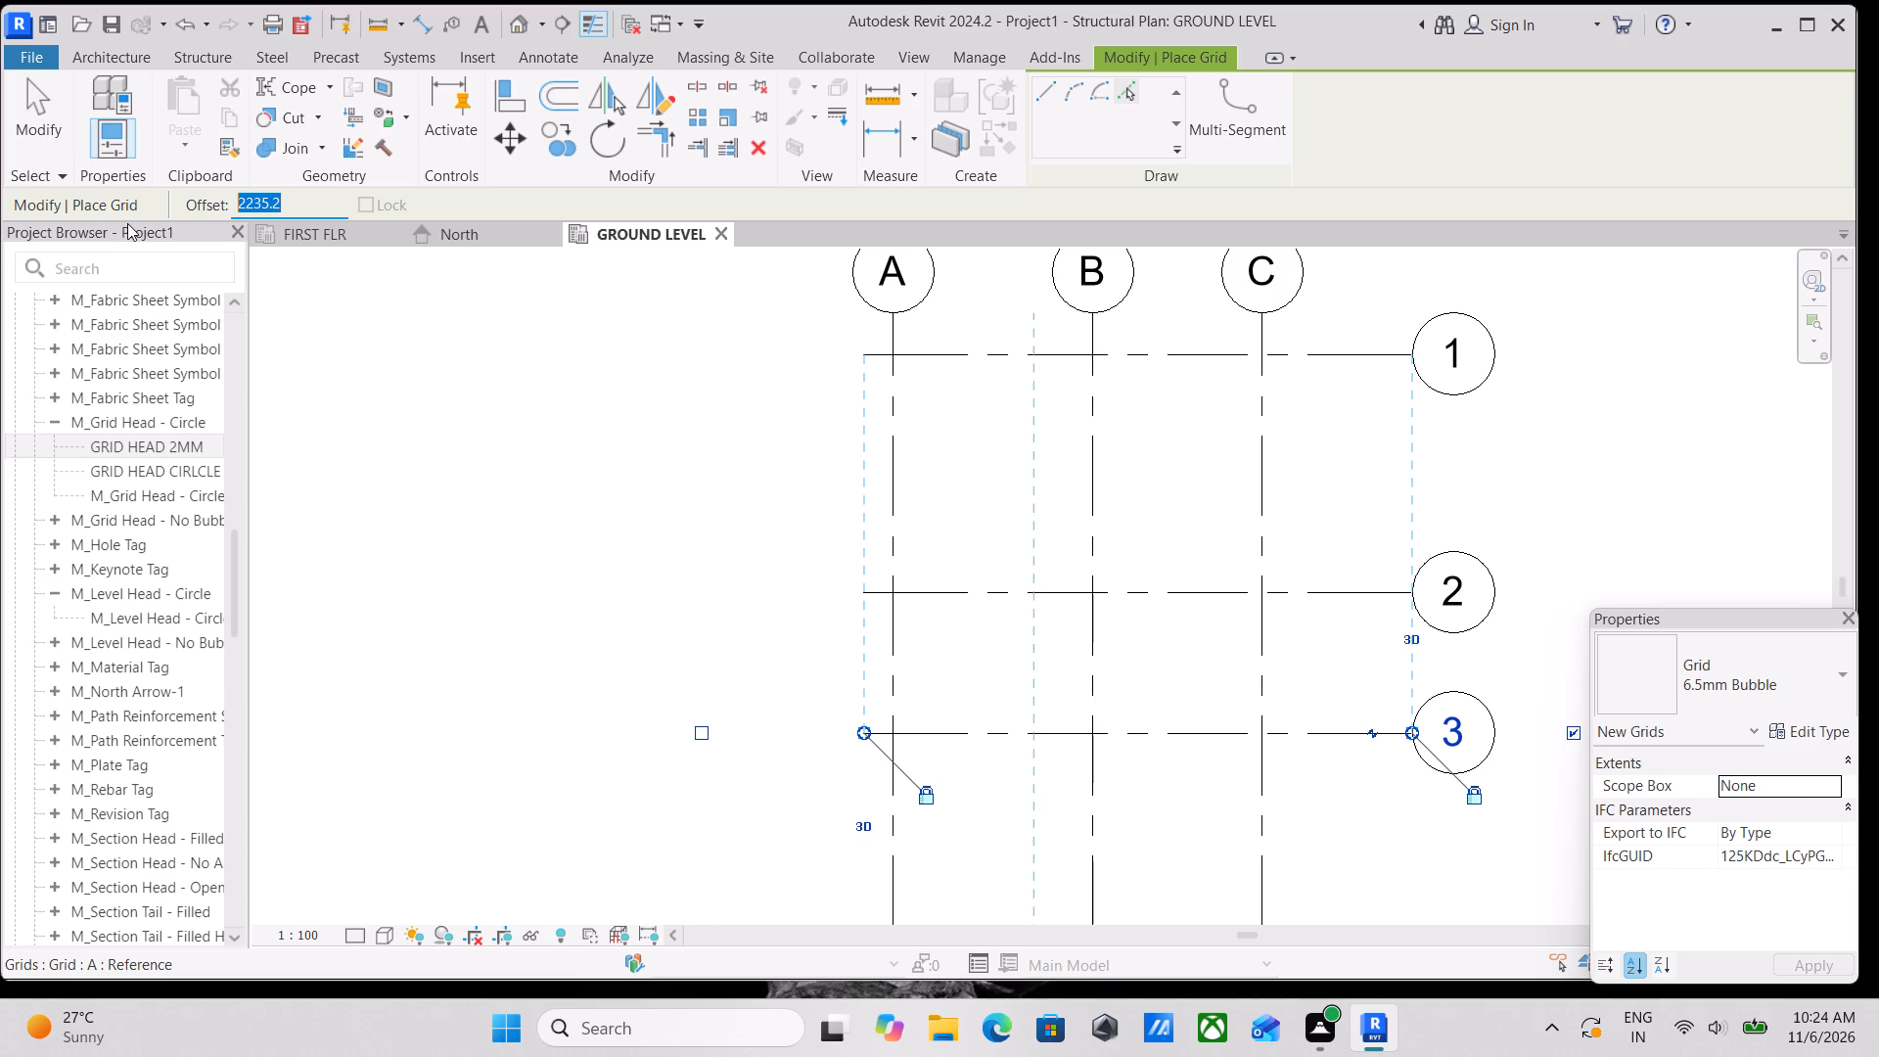
type("14'6")
key("Return")
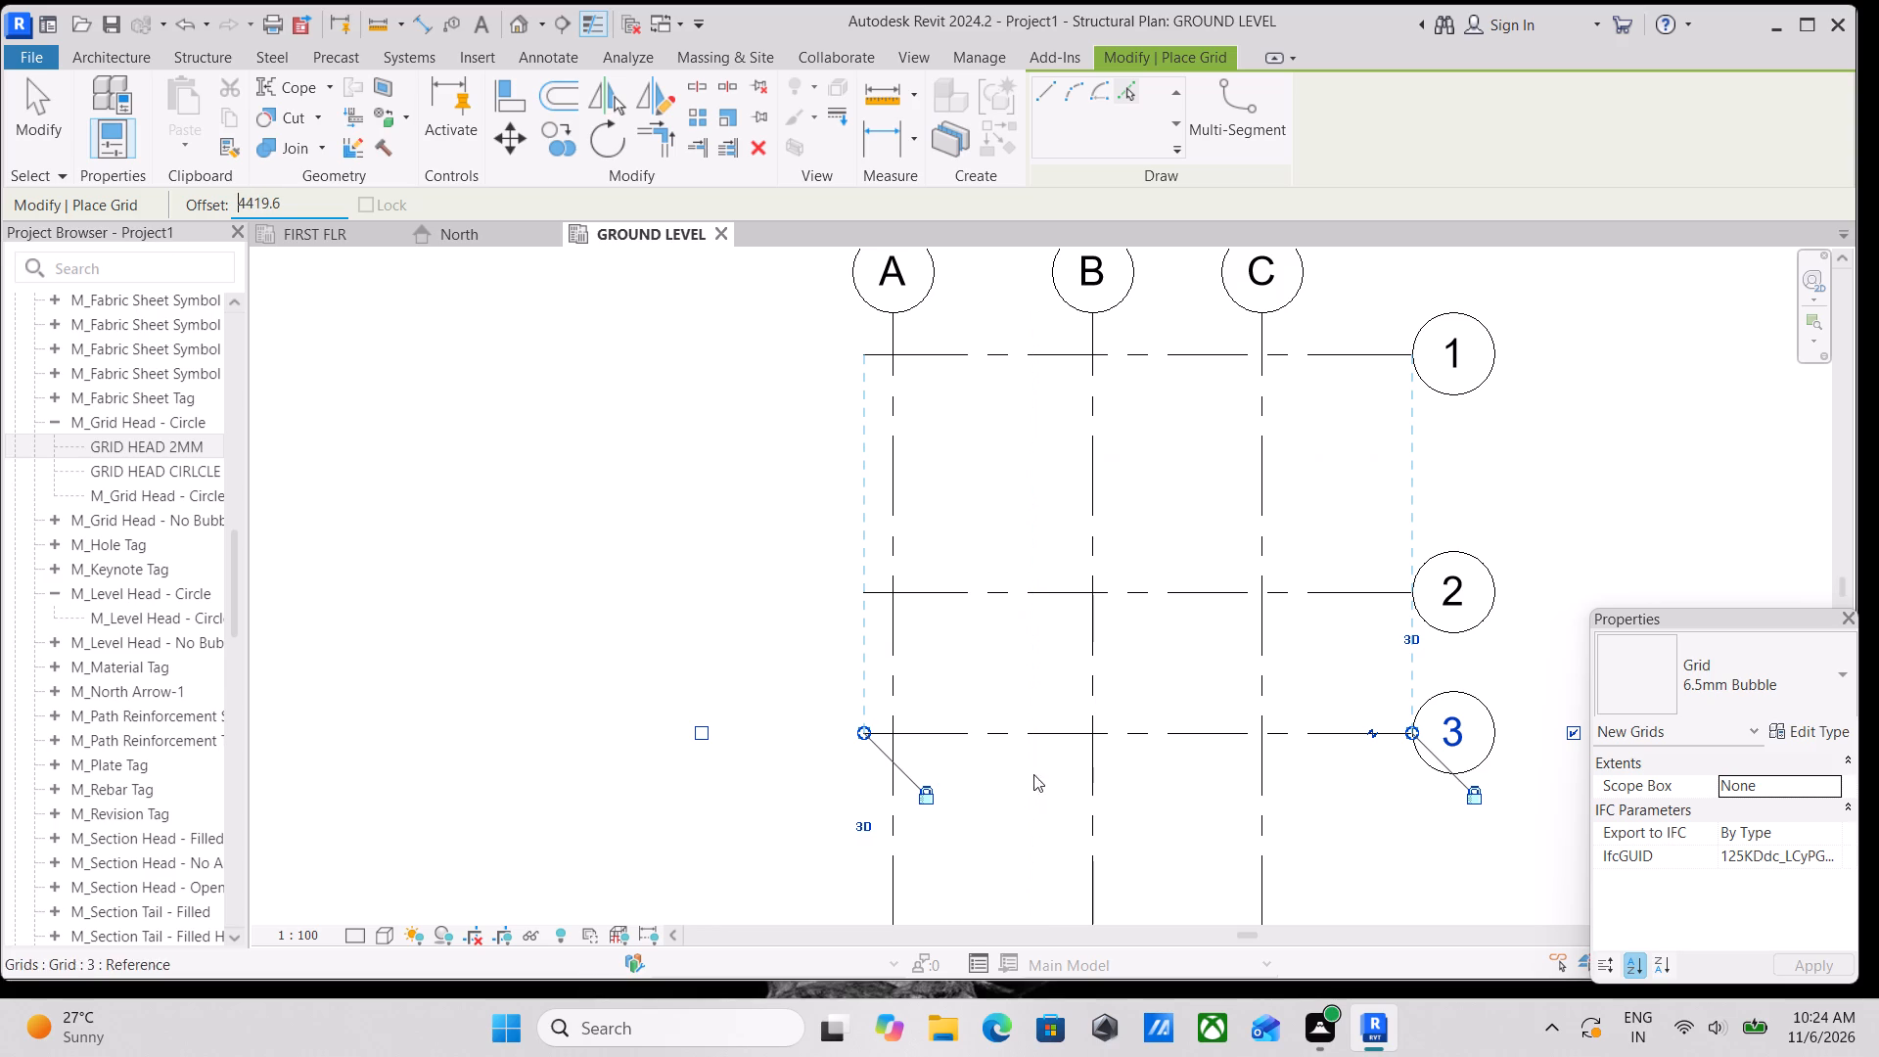
scroll(1000, 729, "down", 2)
middle_click_drag(1032, 518, 1038, 441)
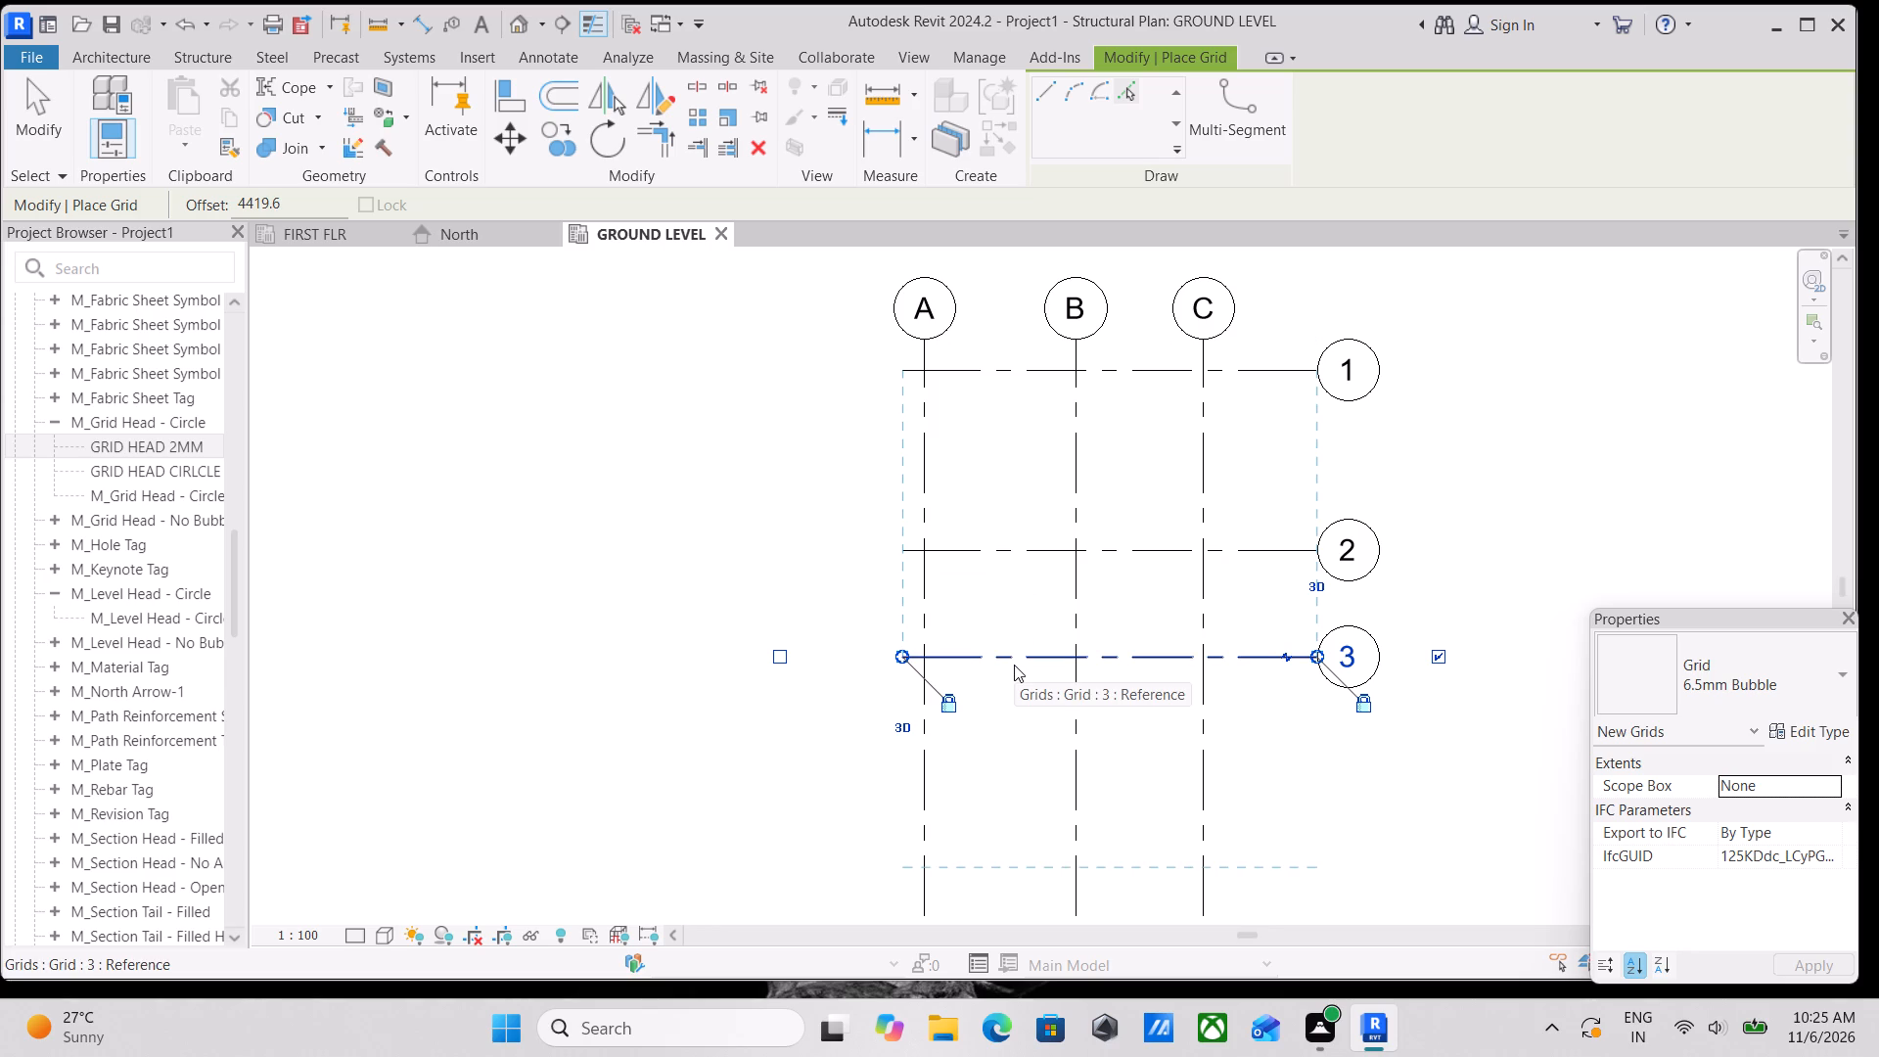
left_click(1014, 665)
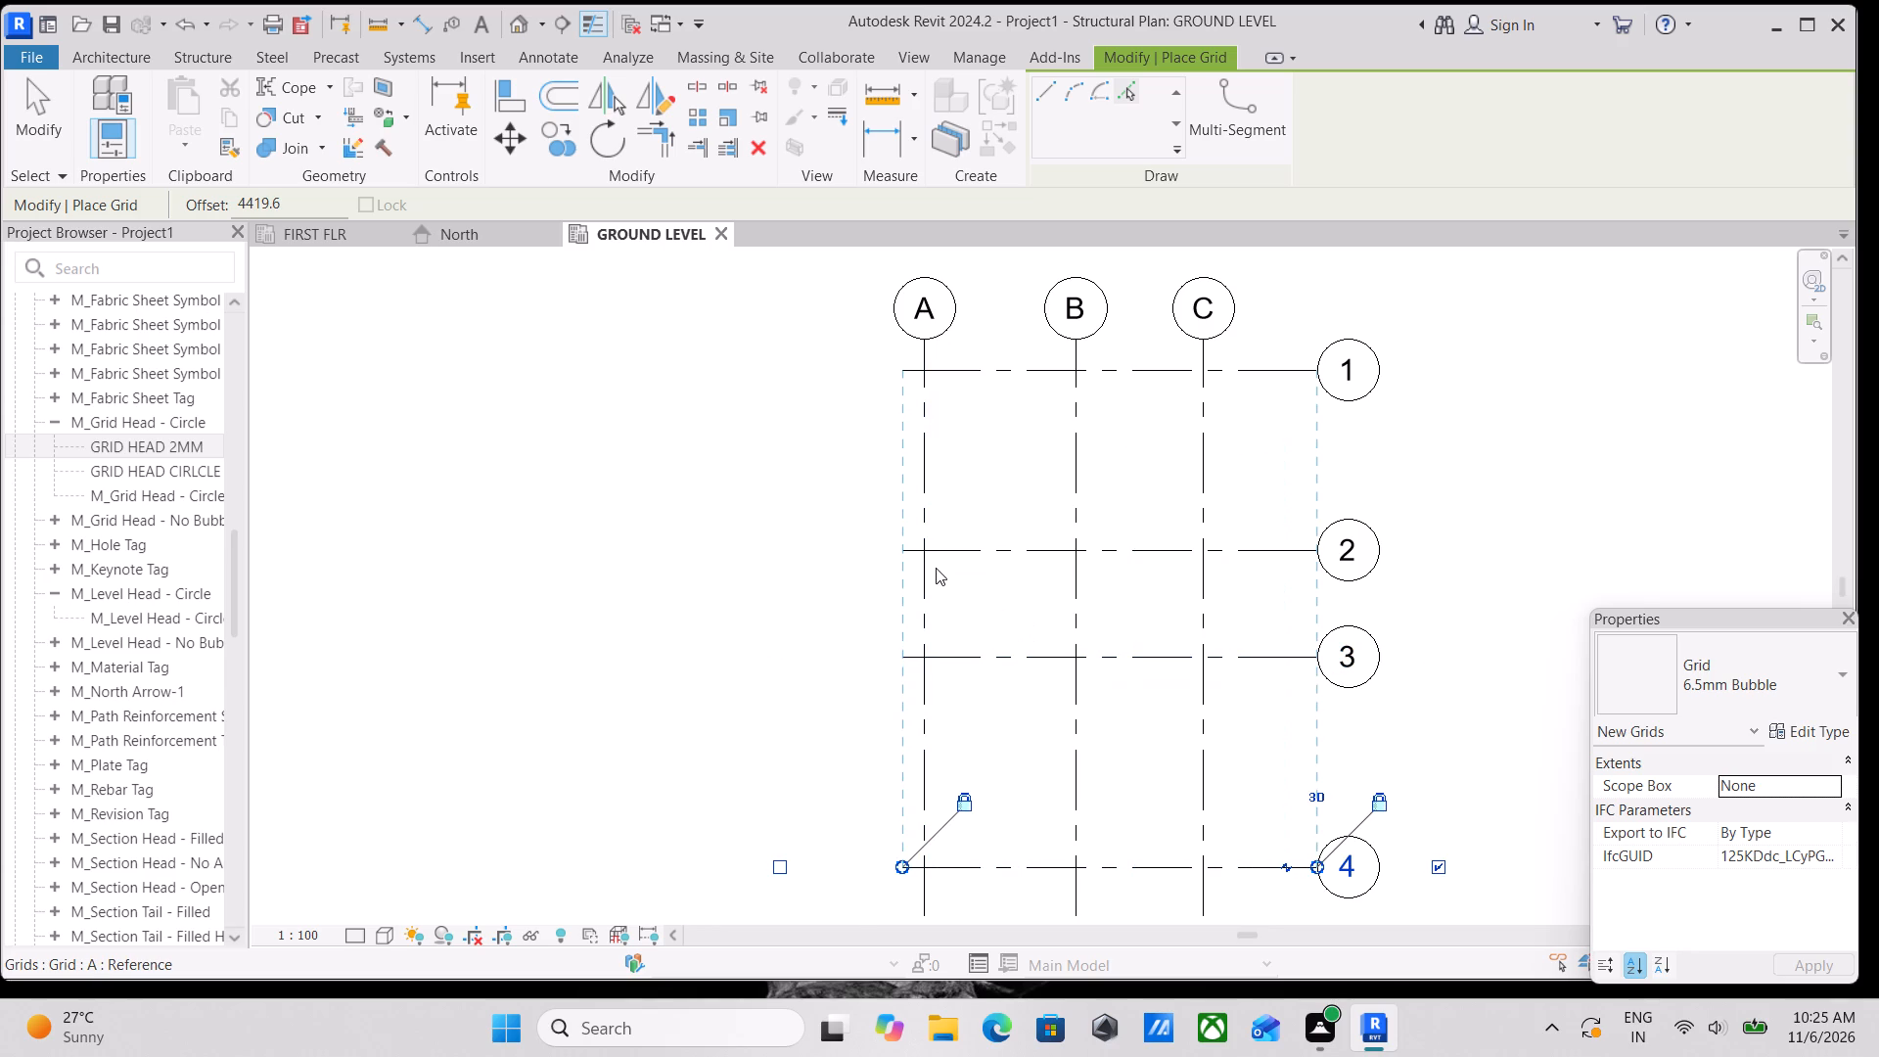
Add a horizontal grid between grids 1 and 2 by picking grid 1 with an offset of 8'10 to the south.
scroll(1207, 589, "up", 1)
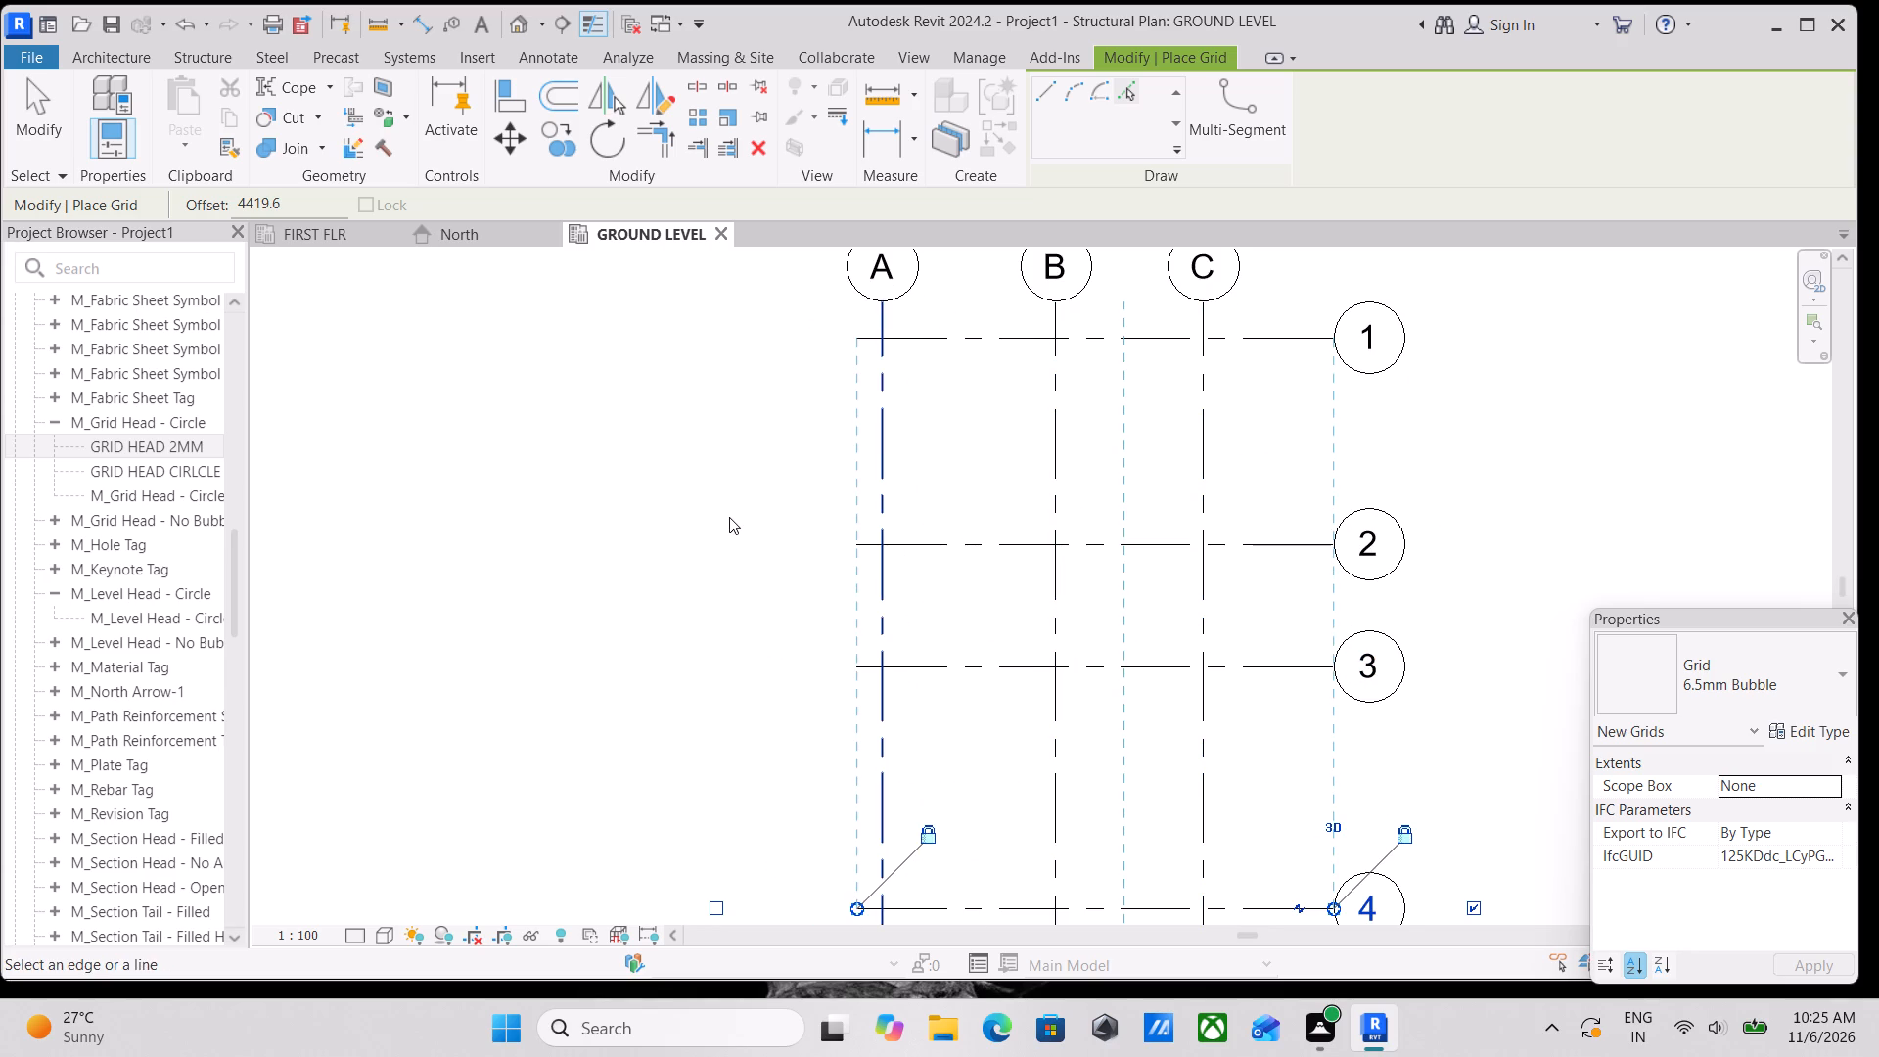
scroll(896, 448, "up", 2)
middle_click_drag(1000, 467, 1095, 694)
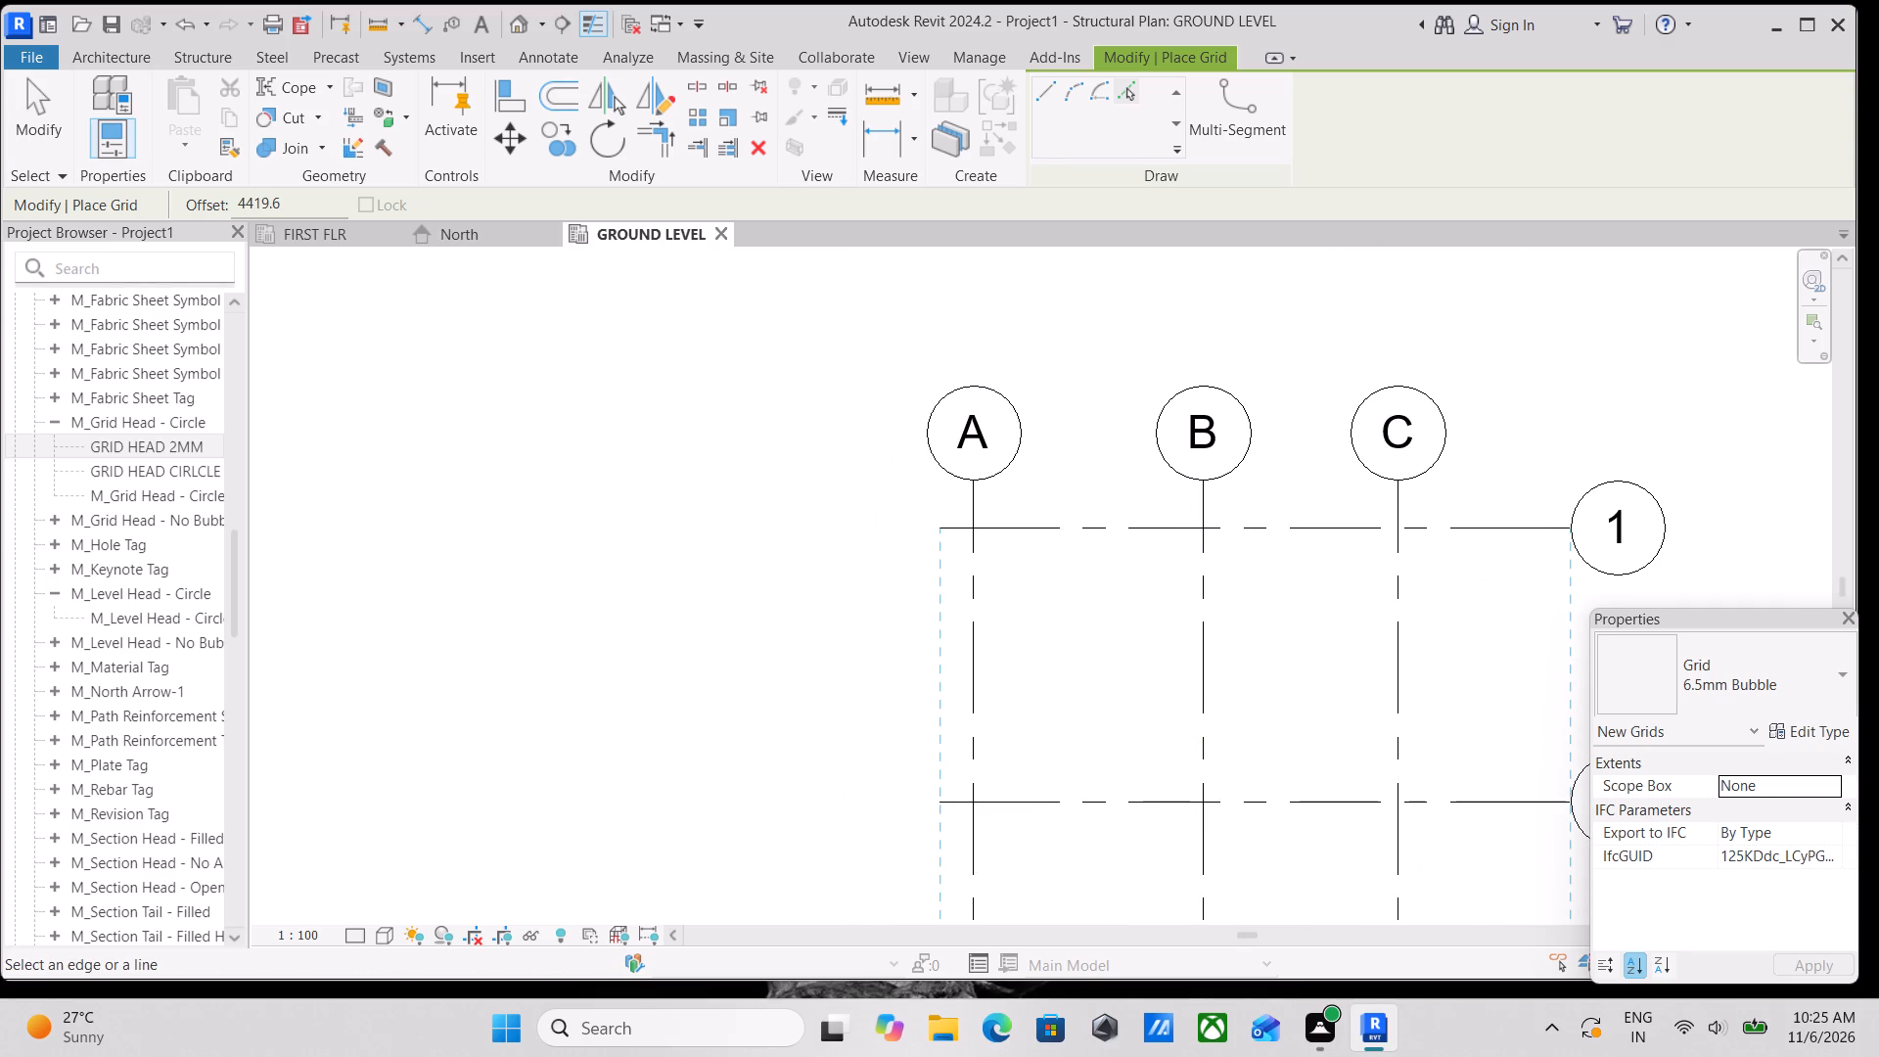
left_click_drag(312, 207, 161, 207)
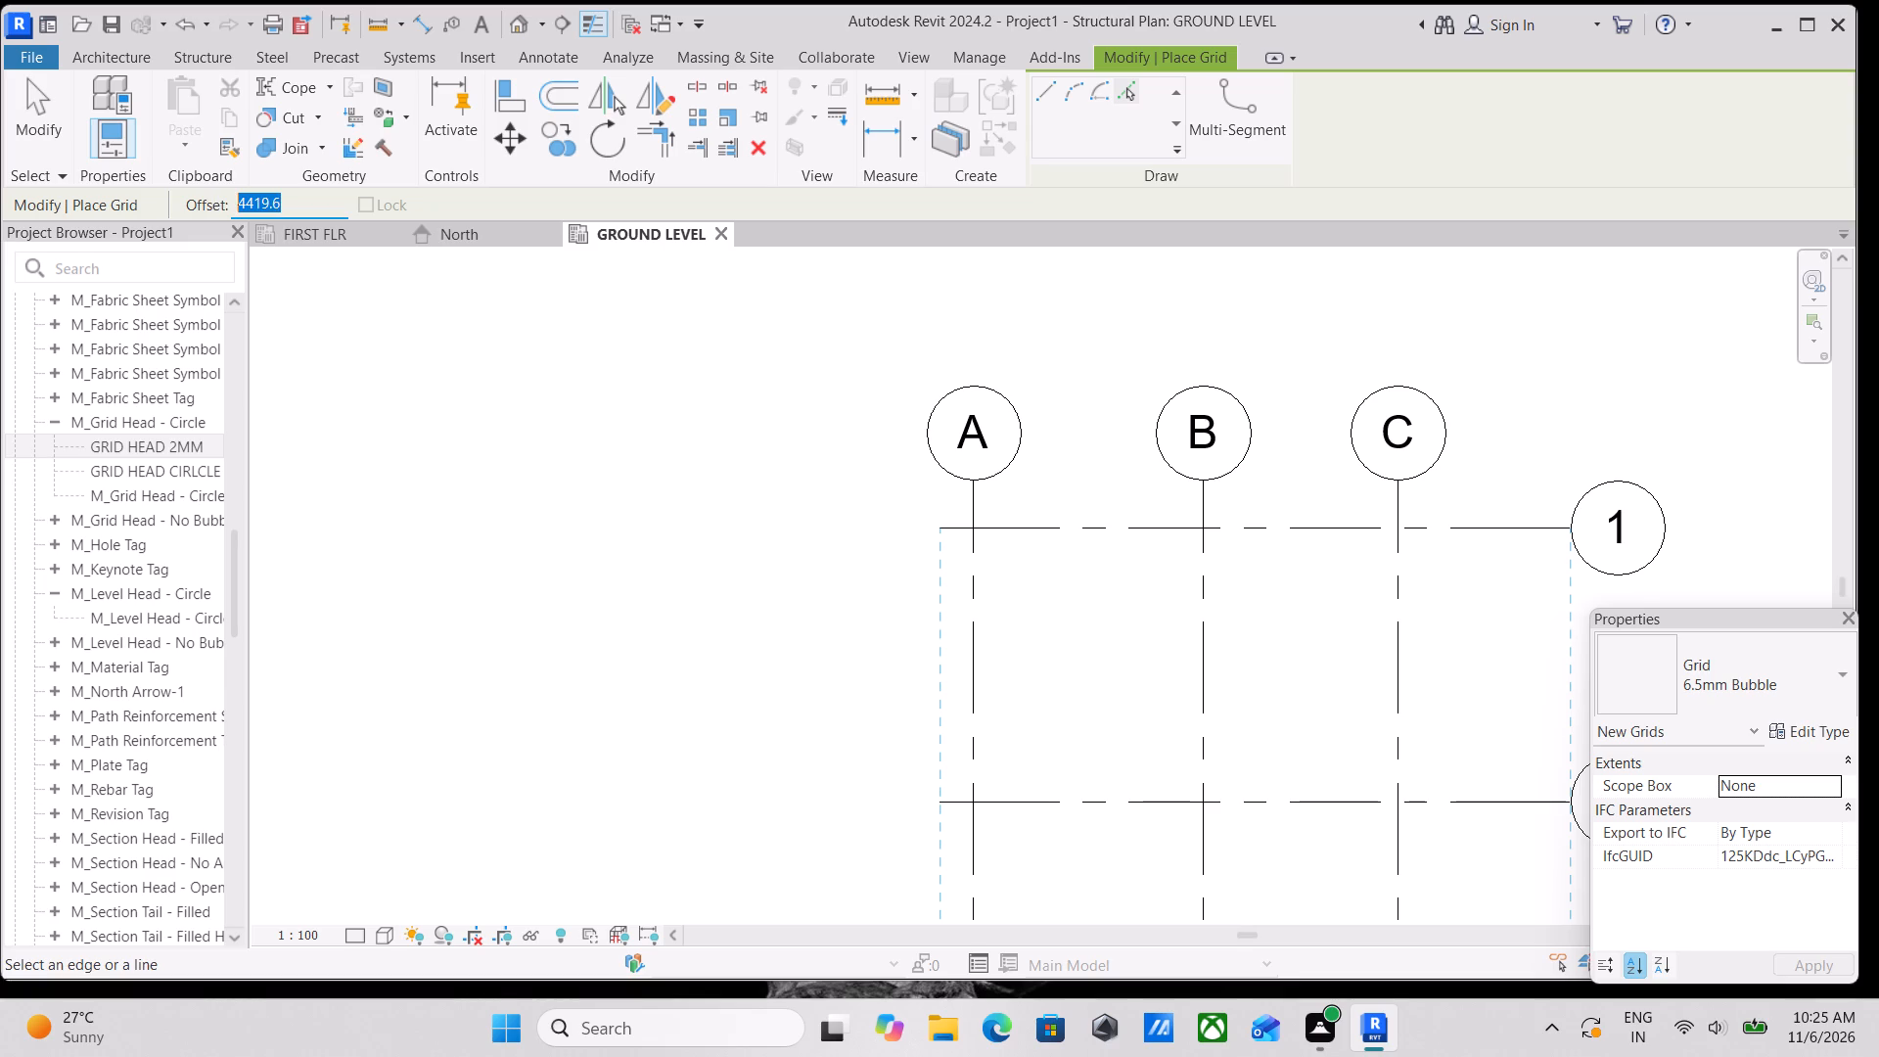
left_click_drag(161, 207, 148, 207)
type("8'")
type("10")
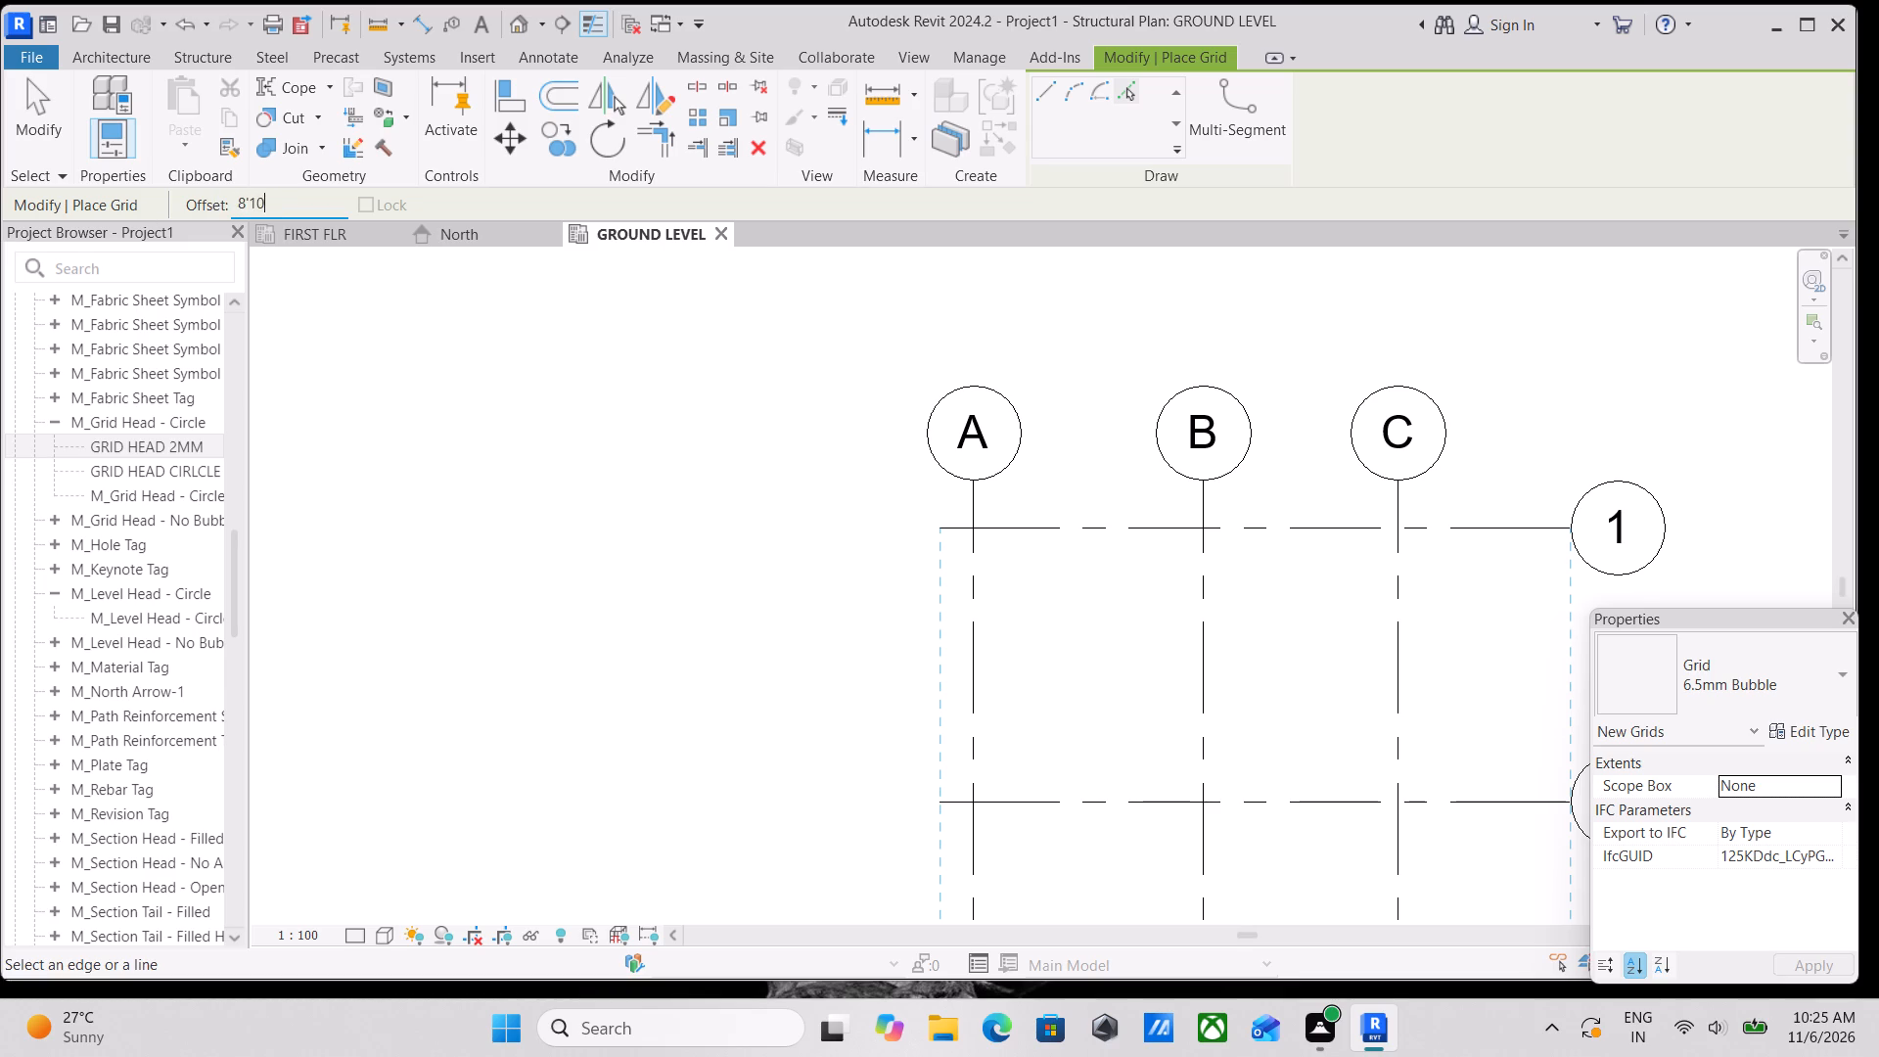
key("Return")
scroll(1442, 564, "down", 2)
middle_click_drag(1437, 581, 983, 463)
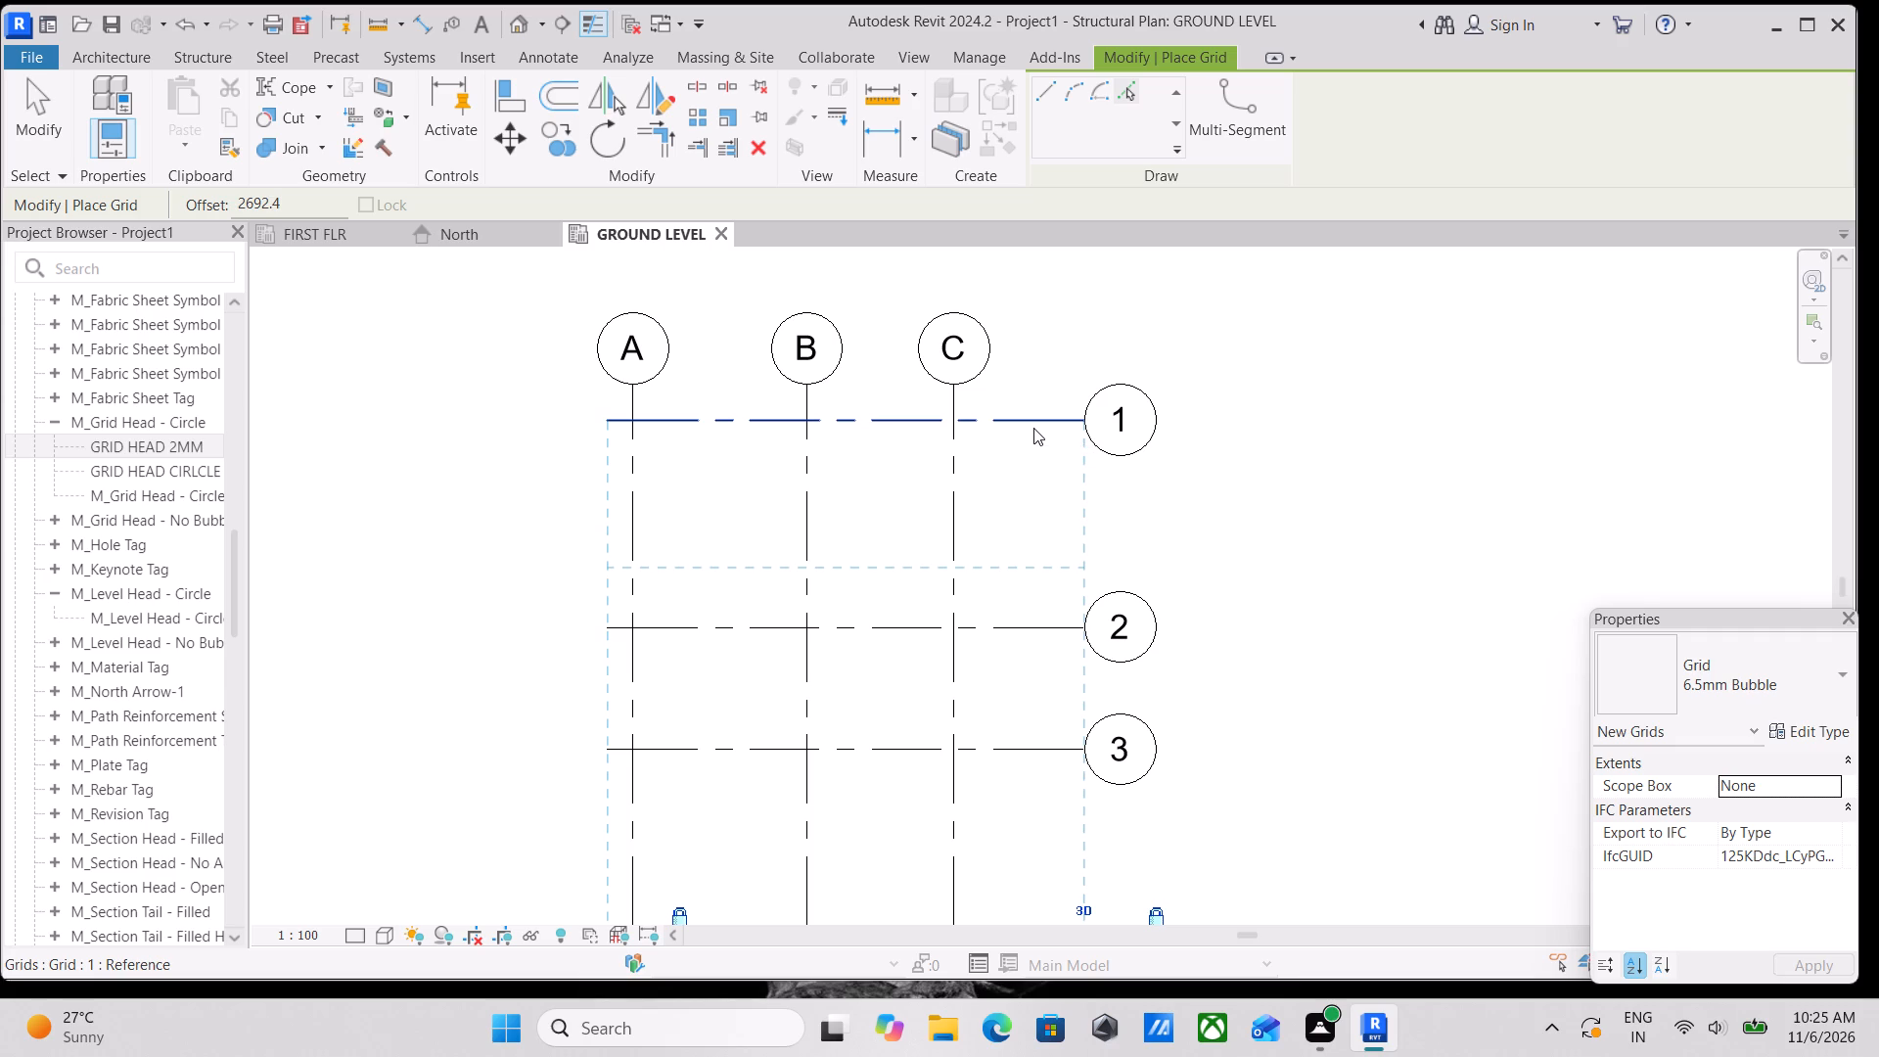
left_click(1033, 428)
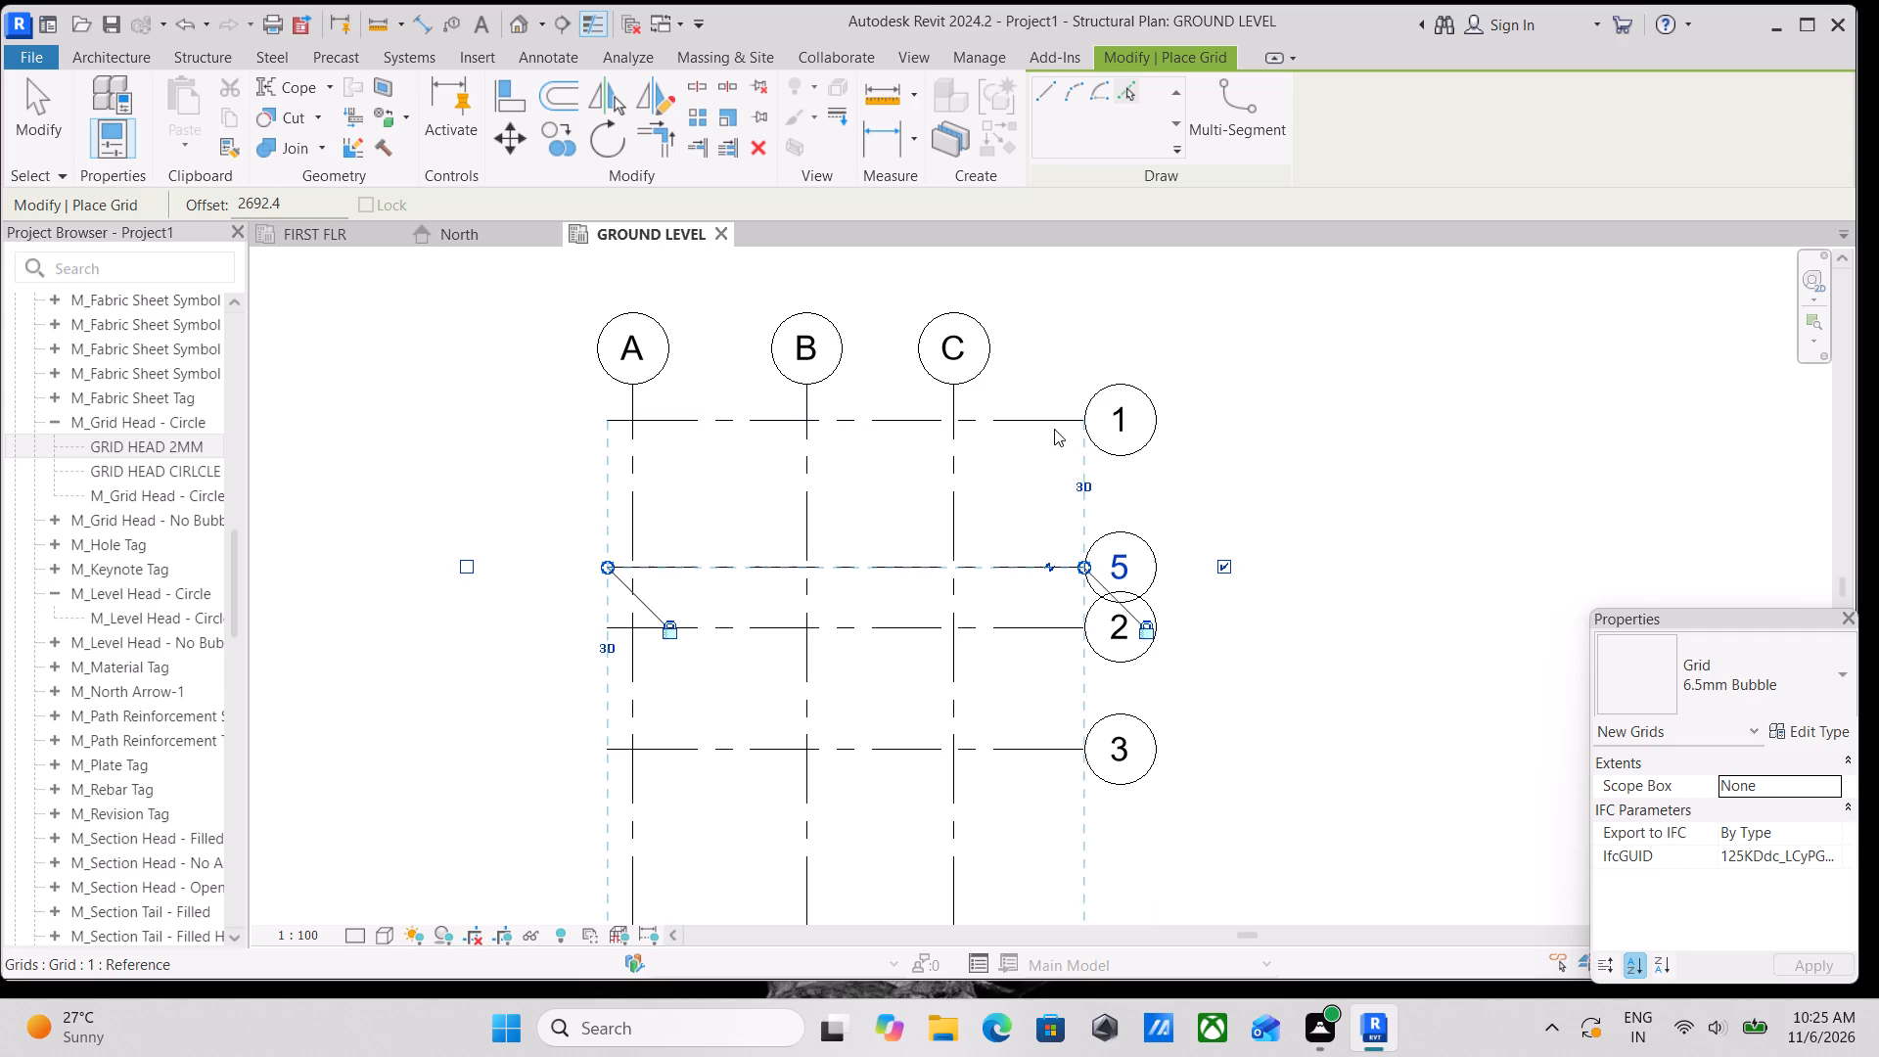
key("Escape")
key("Escape")
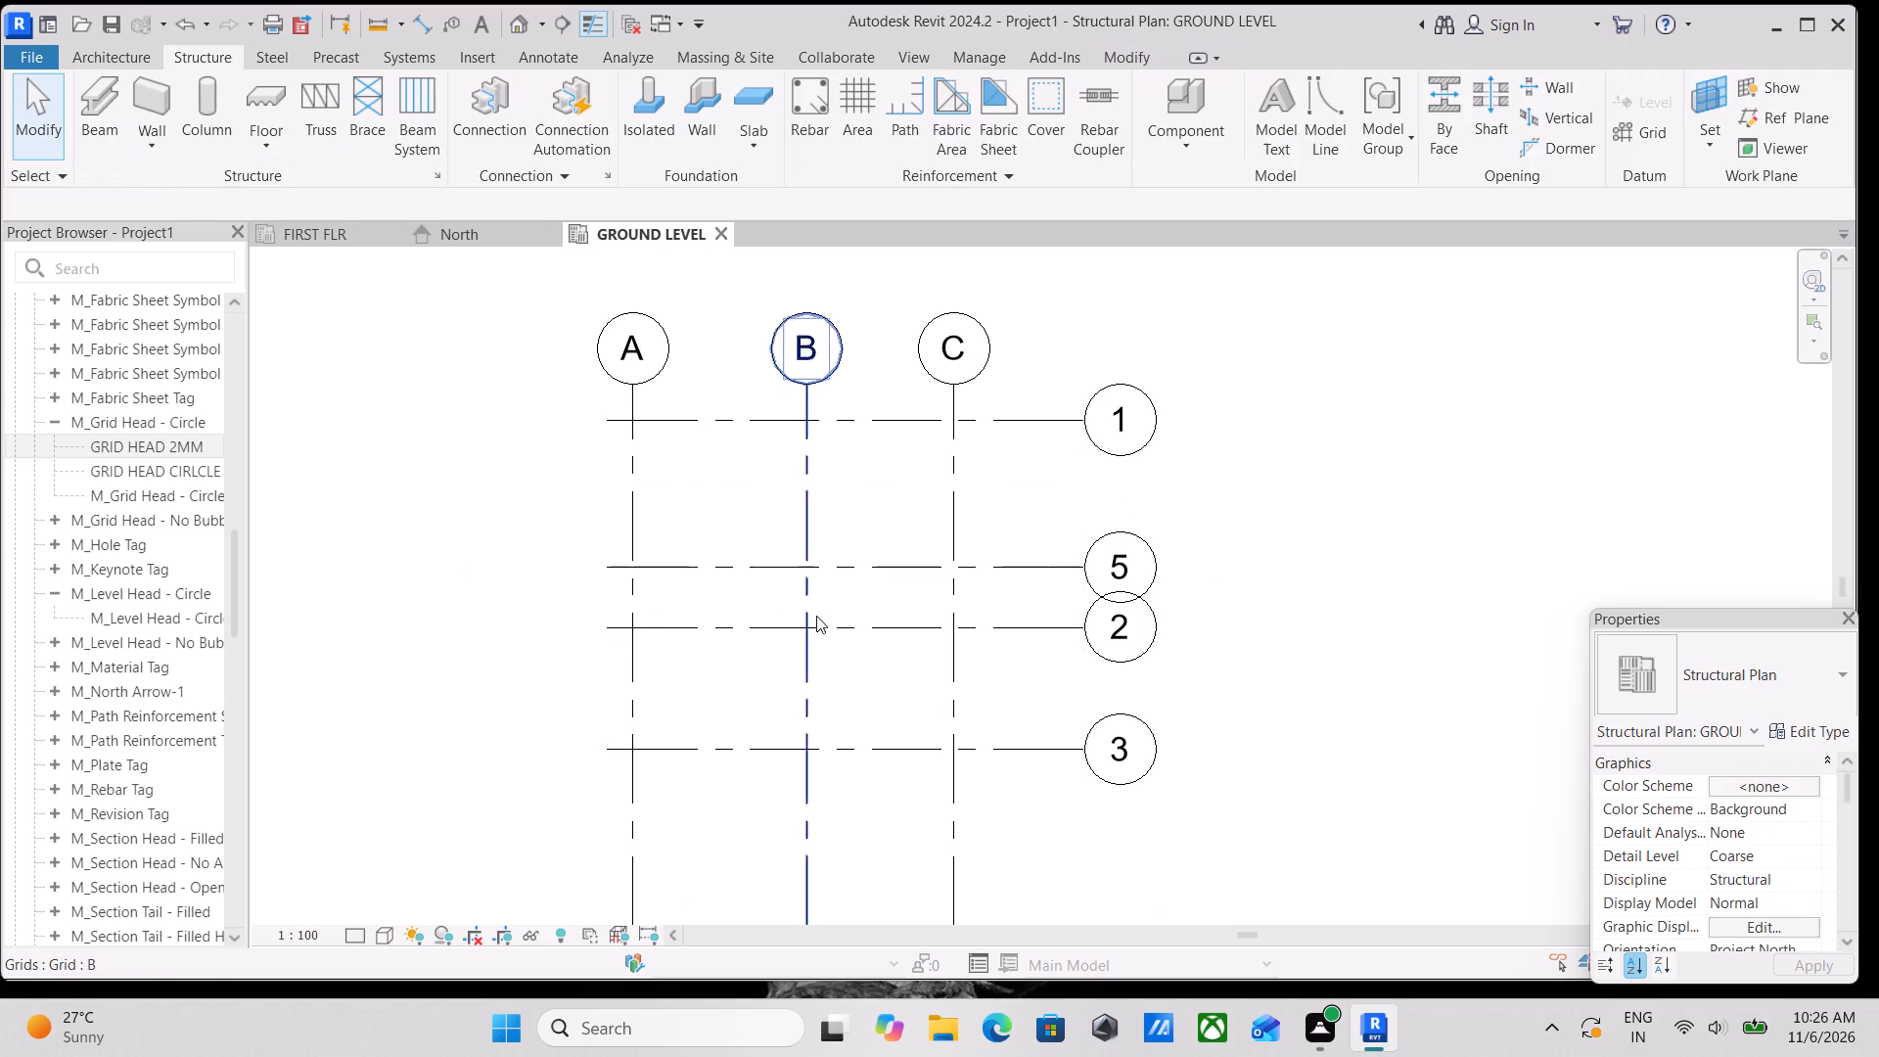
Unlock the west end of the new grid between grids 1 and 2 and shorten it to end between grids B and C.
scroll(816, 616, "up", 2)
key("Escape")
key("Escape")
key("Escape")
key("Escape")
key("Escape")
left_click(894, 553)
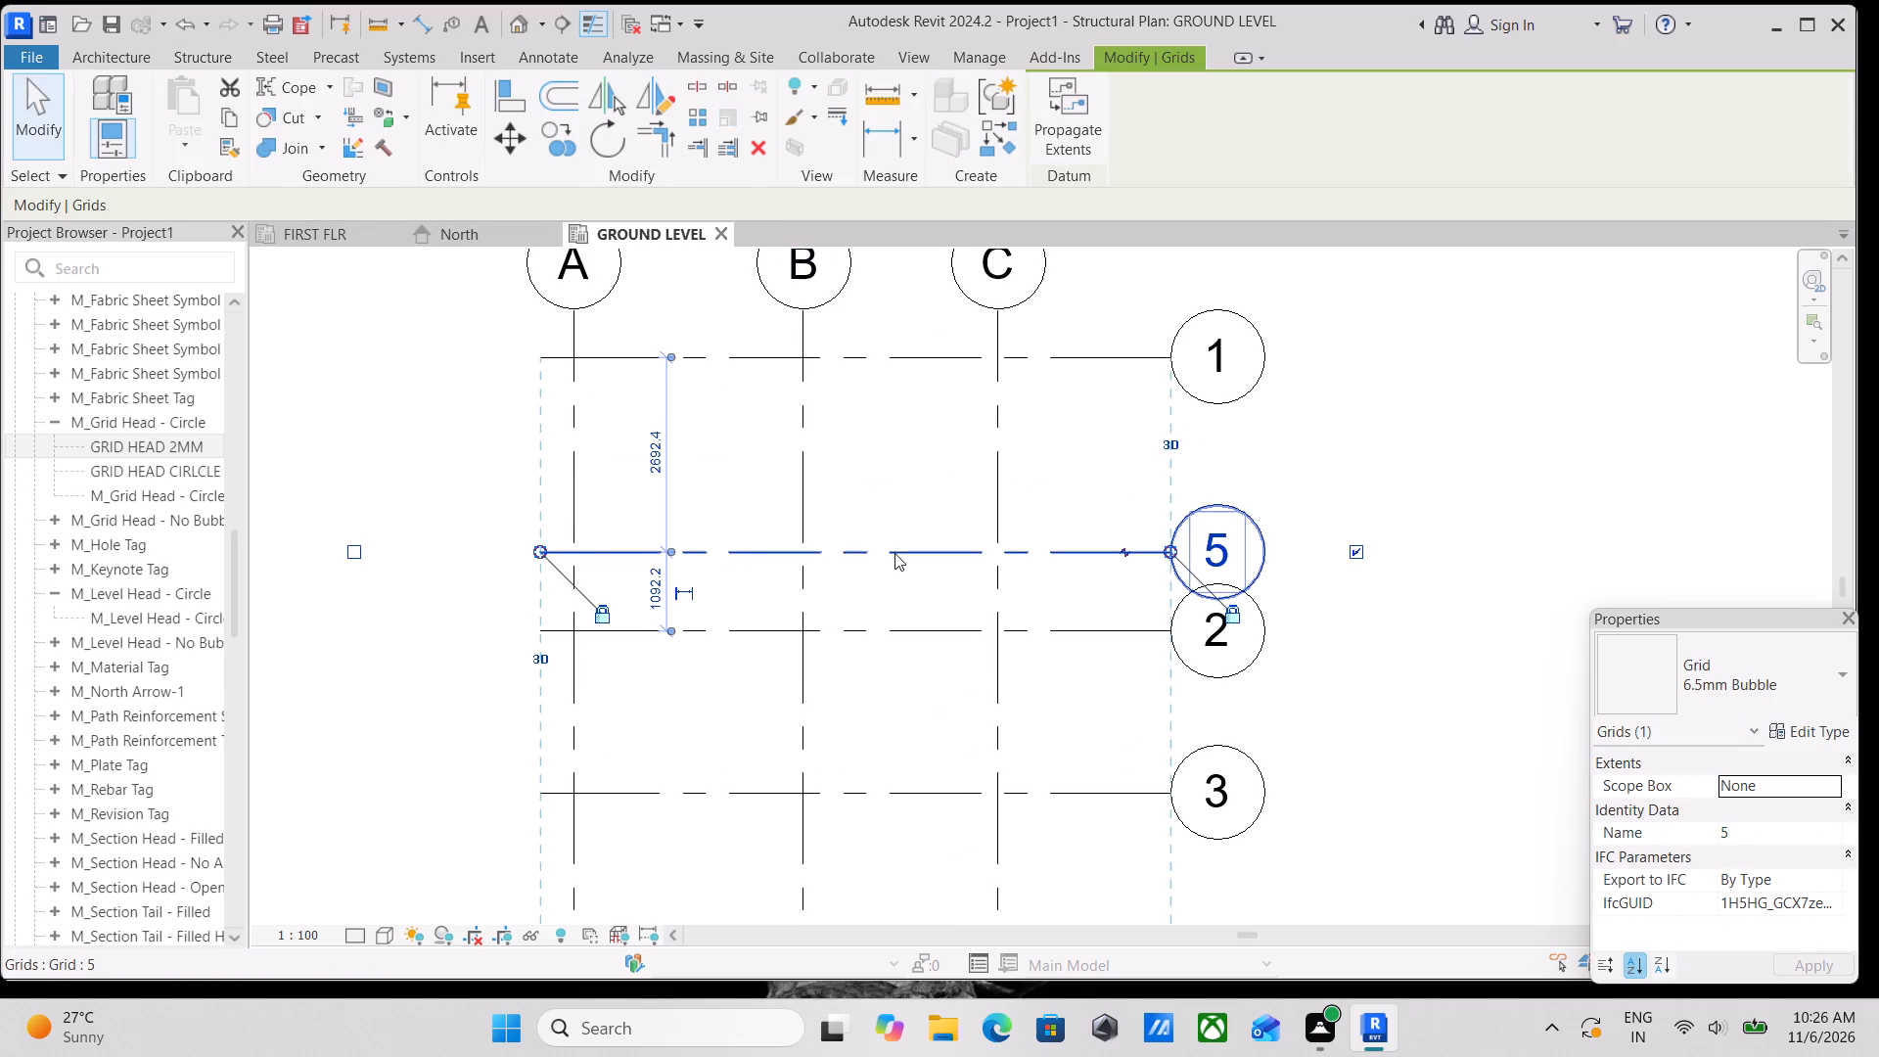
left_click(539, 550)
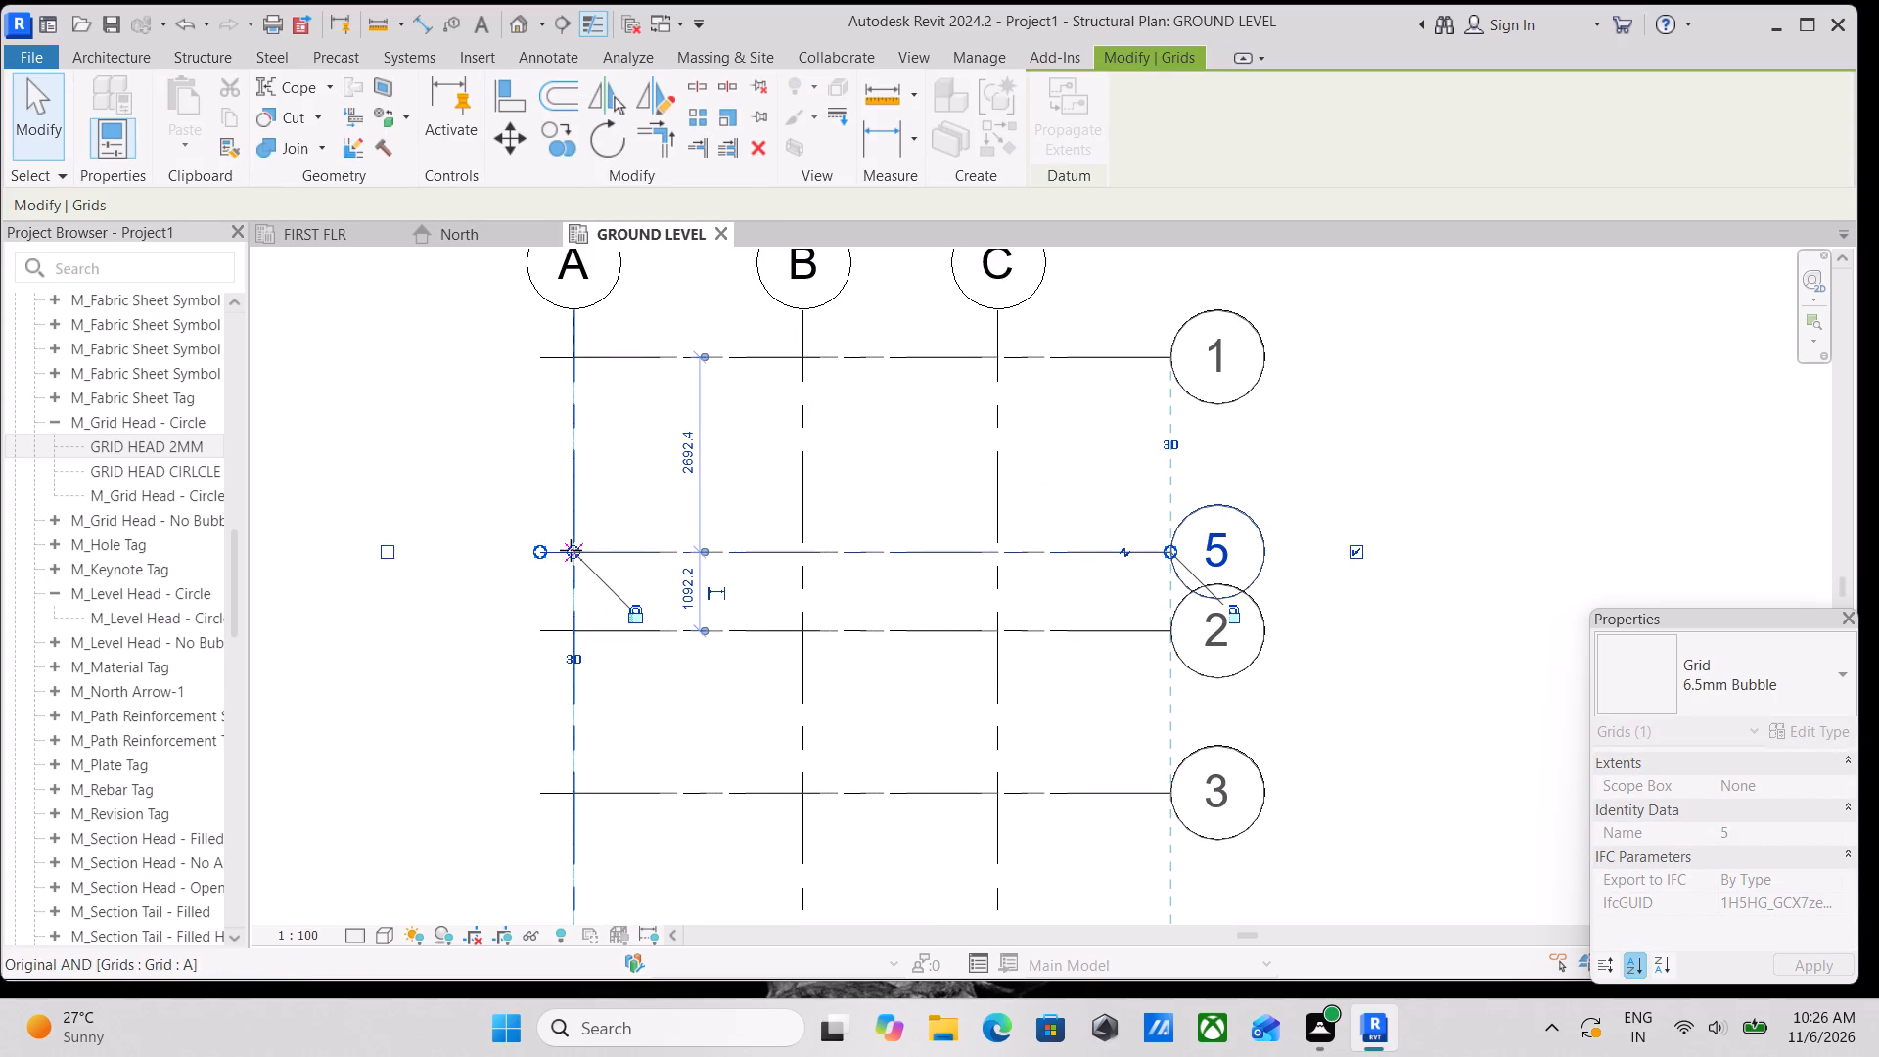
left_click(604, 605)
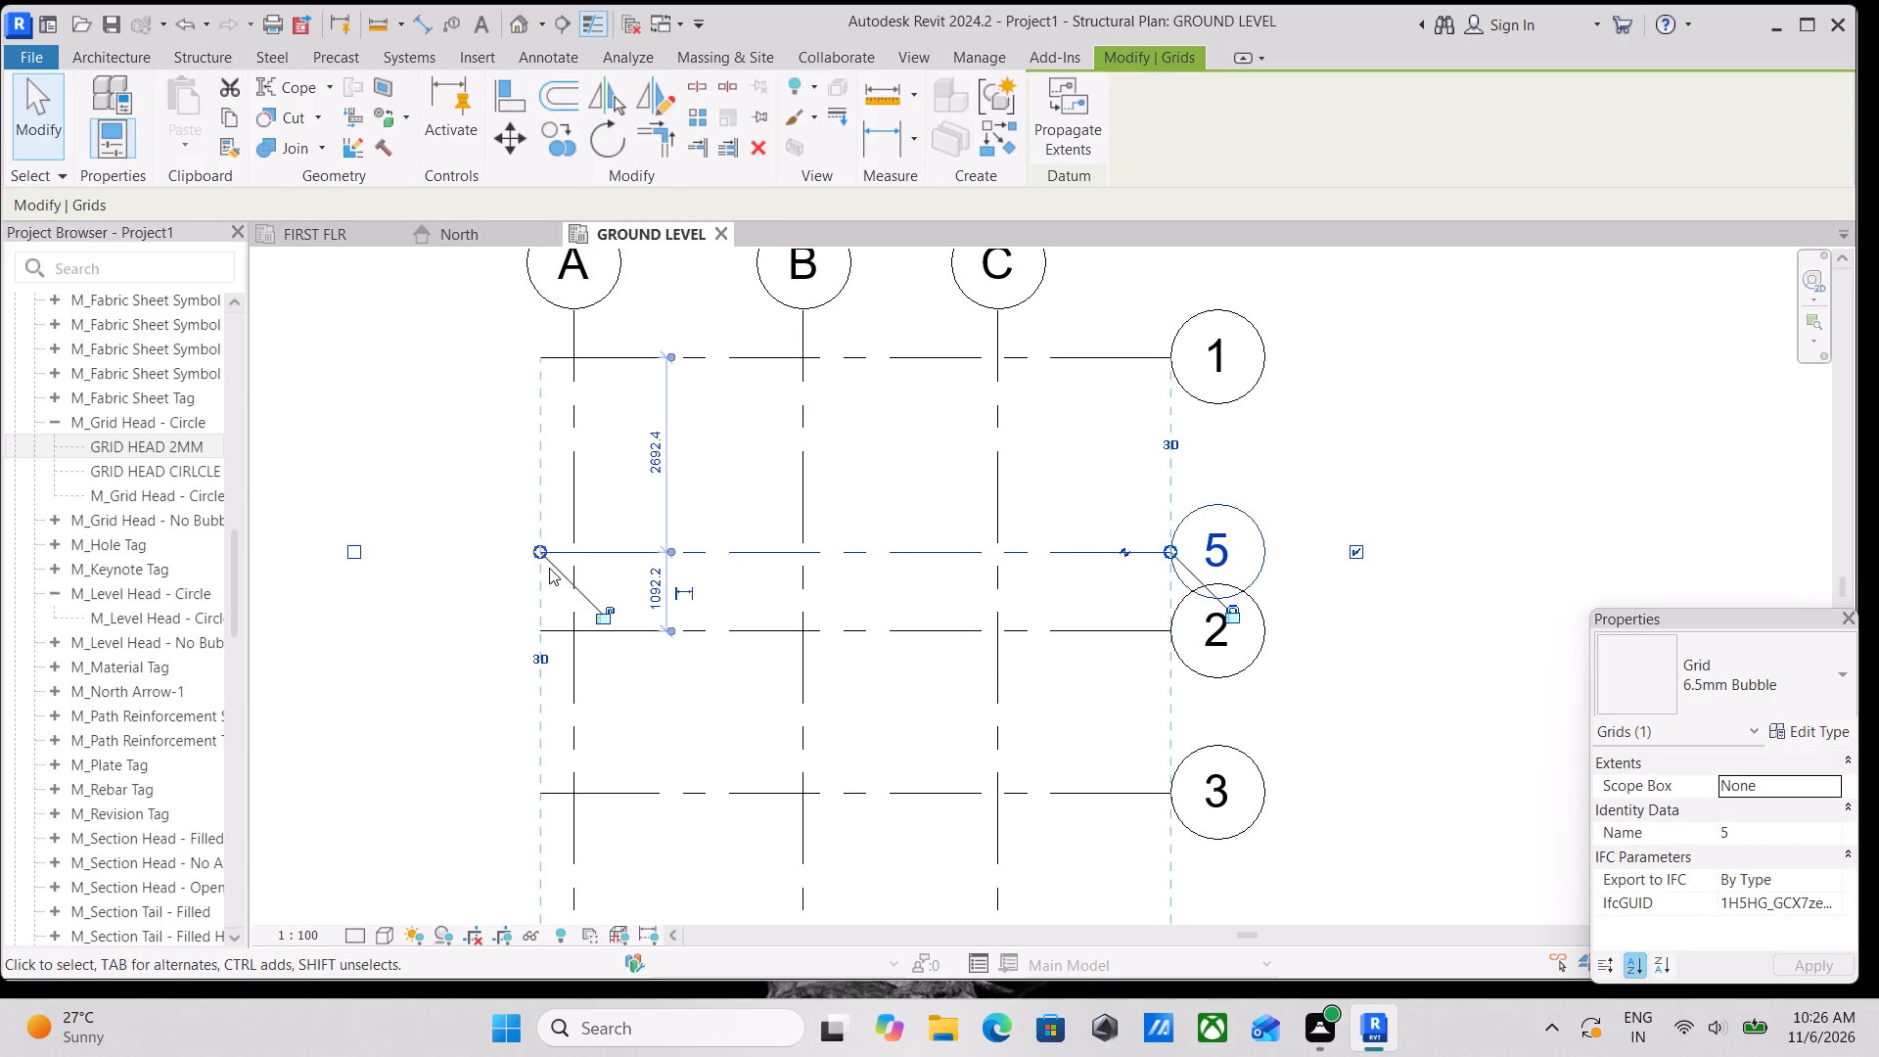
left_click_drag(537, 554, 904, 555)
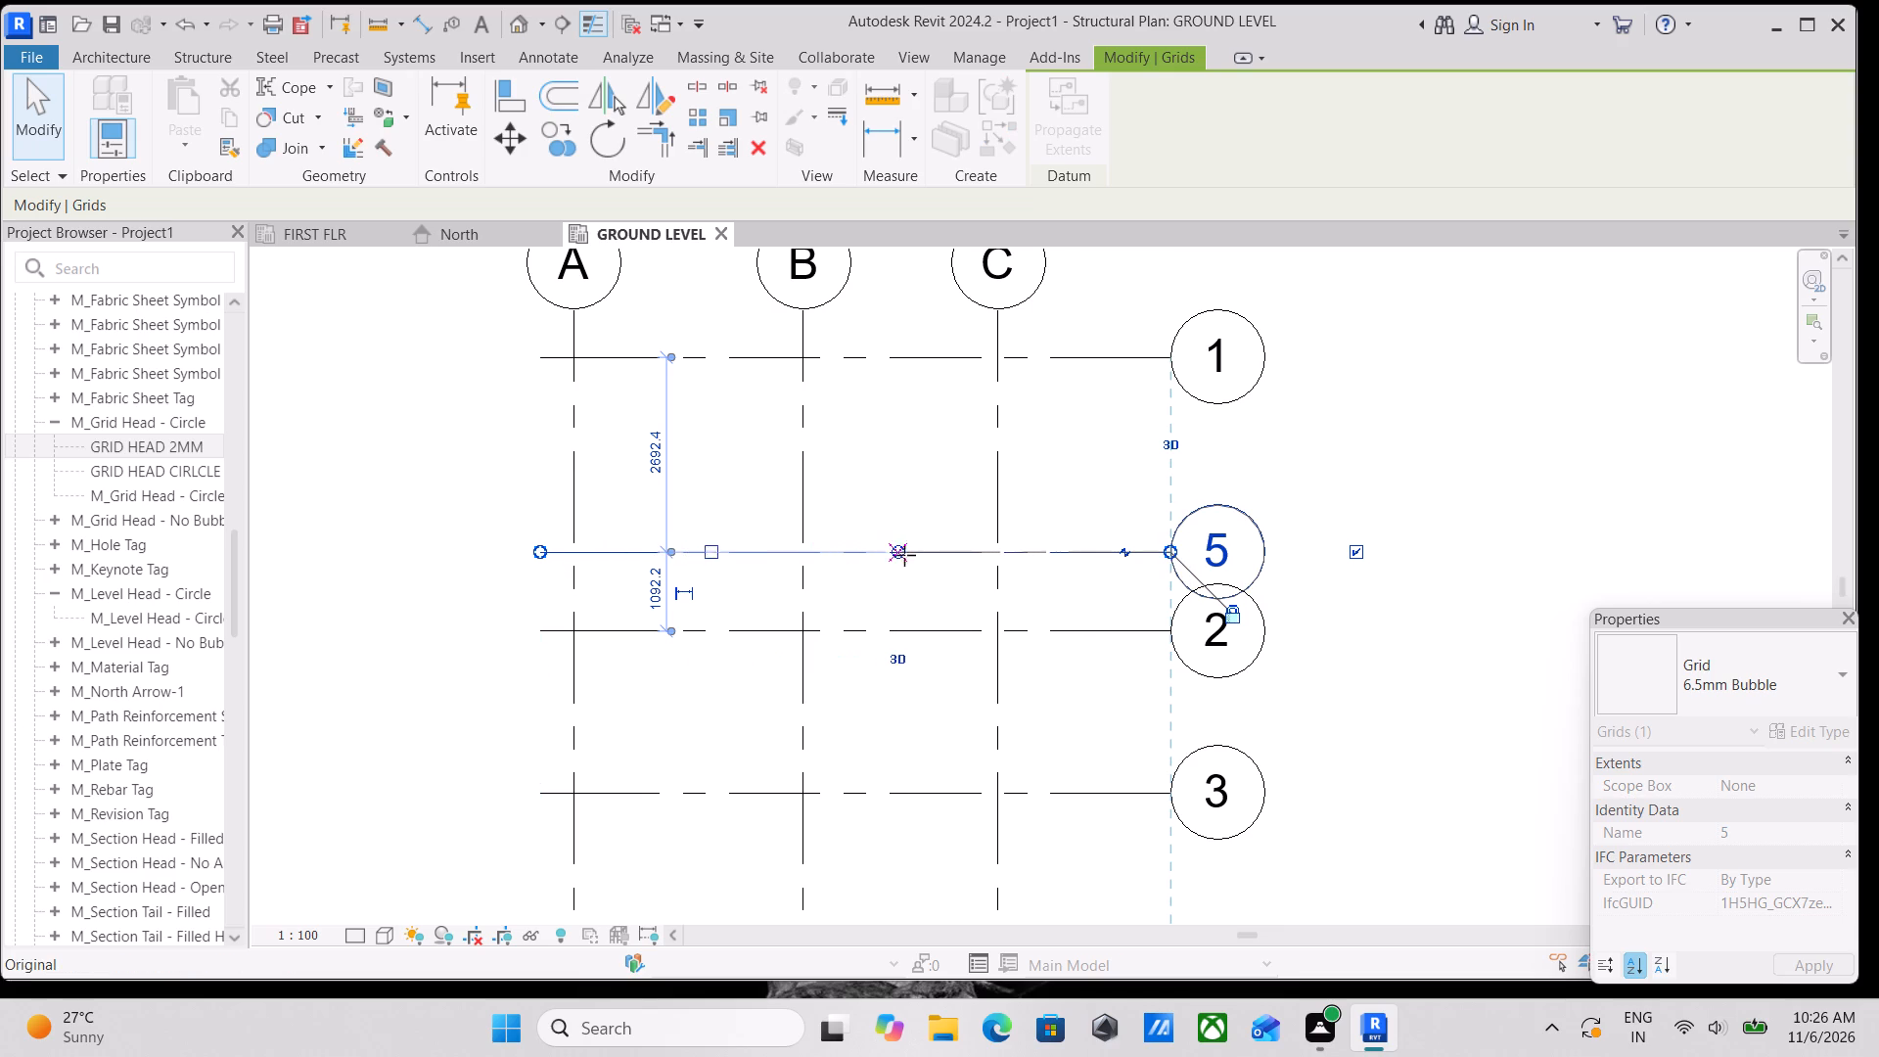
left_click_drag(904, 555, 934, 556)
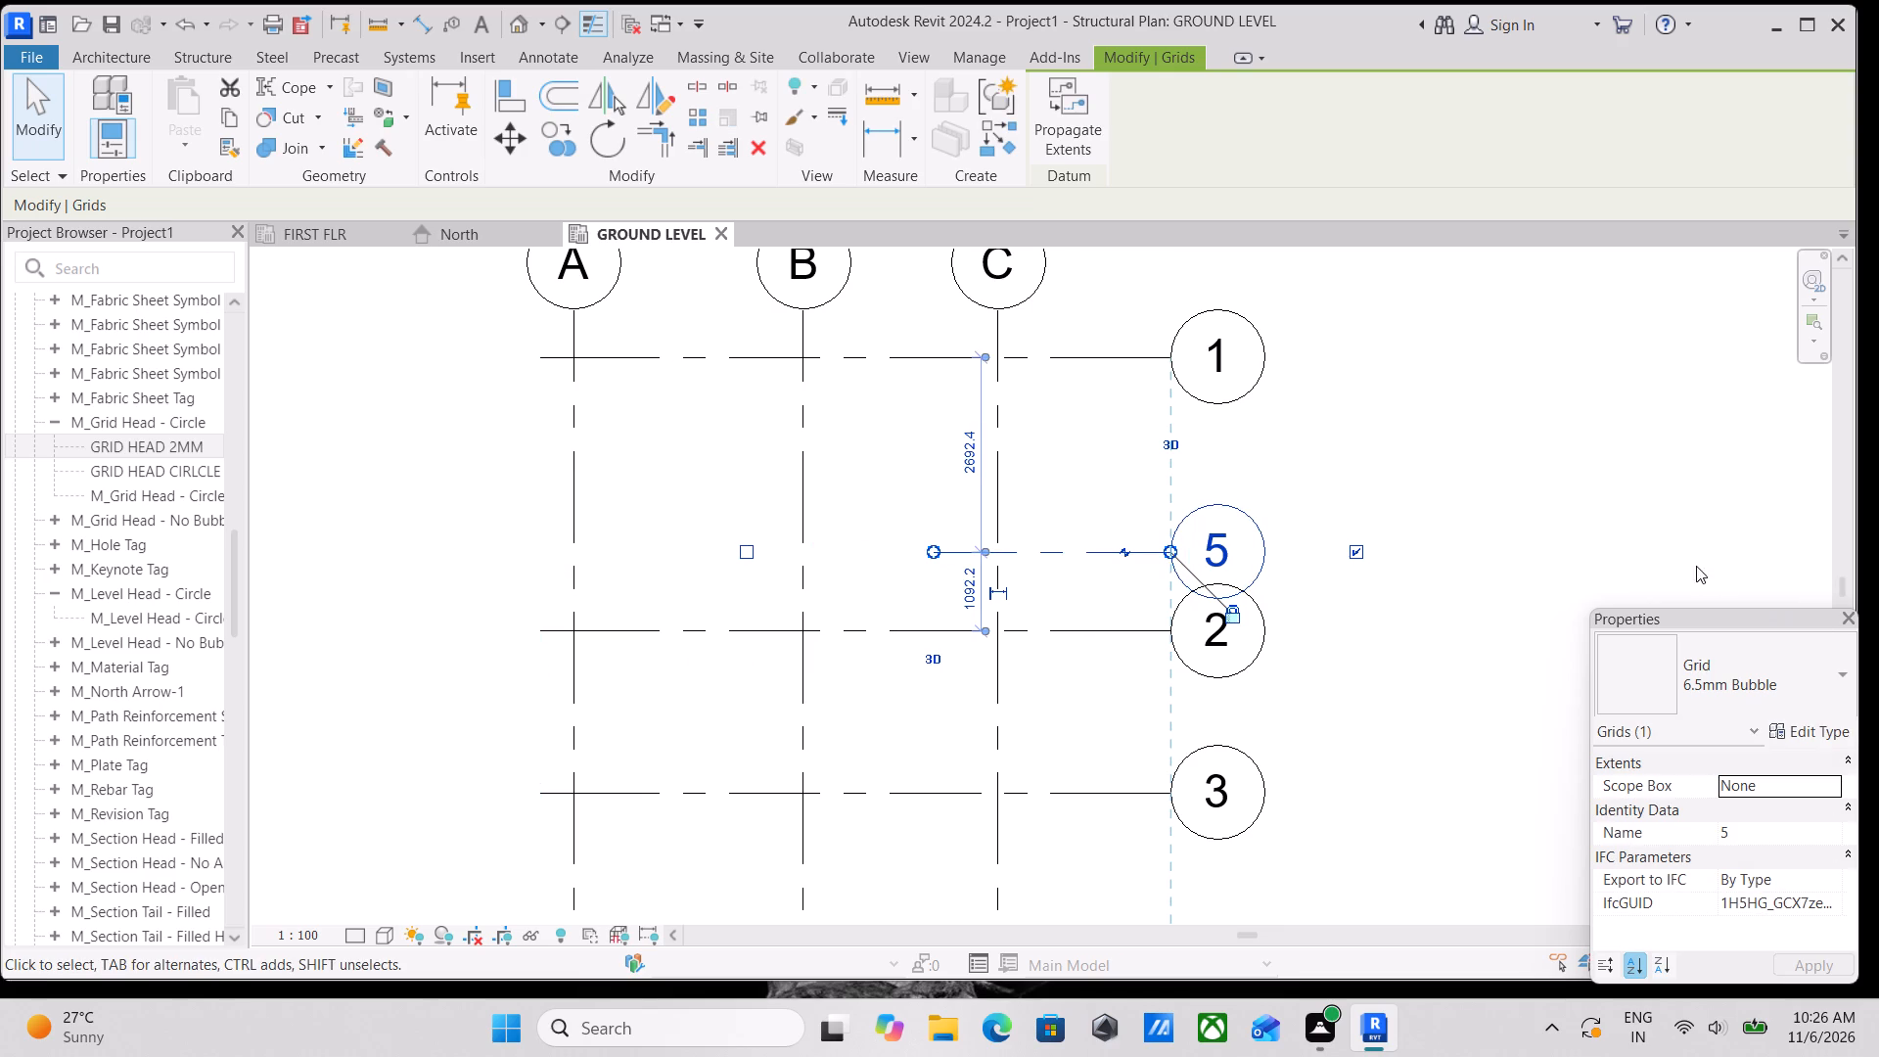
scroll(1234, 530, "up", 2)
key("Escape")
Select the shortened grid between grids 1 and 2.
scroll(1281, 564, "down", 2)
middle_click_drag(1335, 600, 1273, 581)
left_click(1222, 516)
left_click(1214, 521)
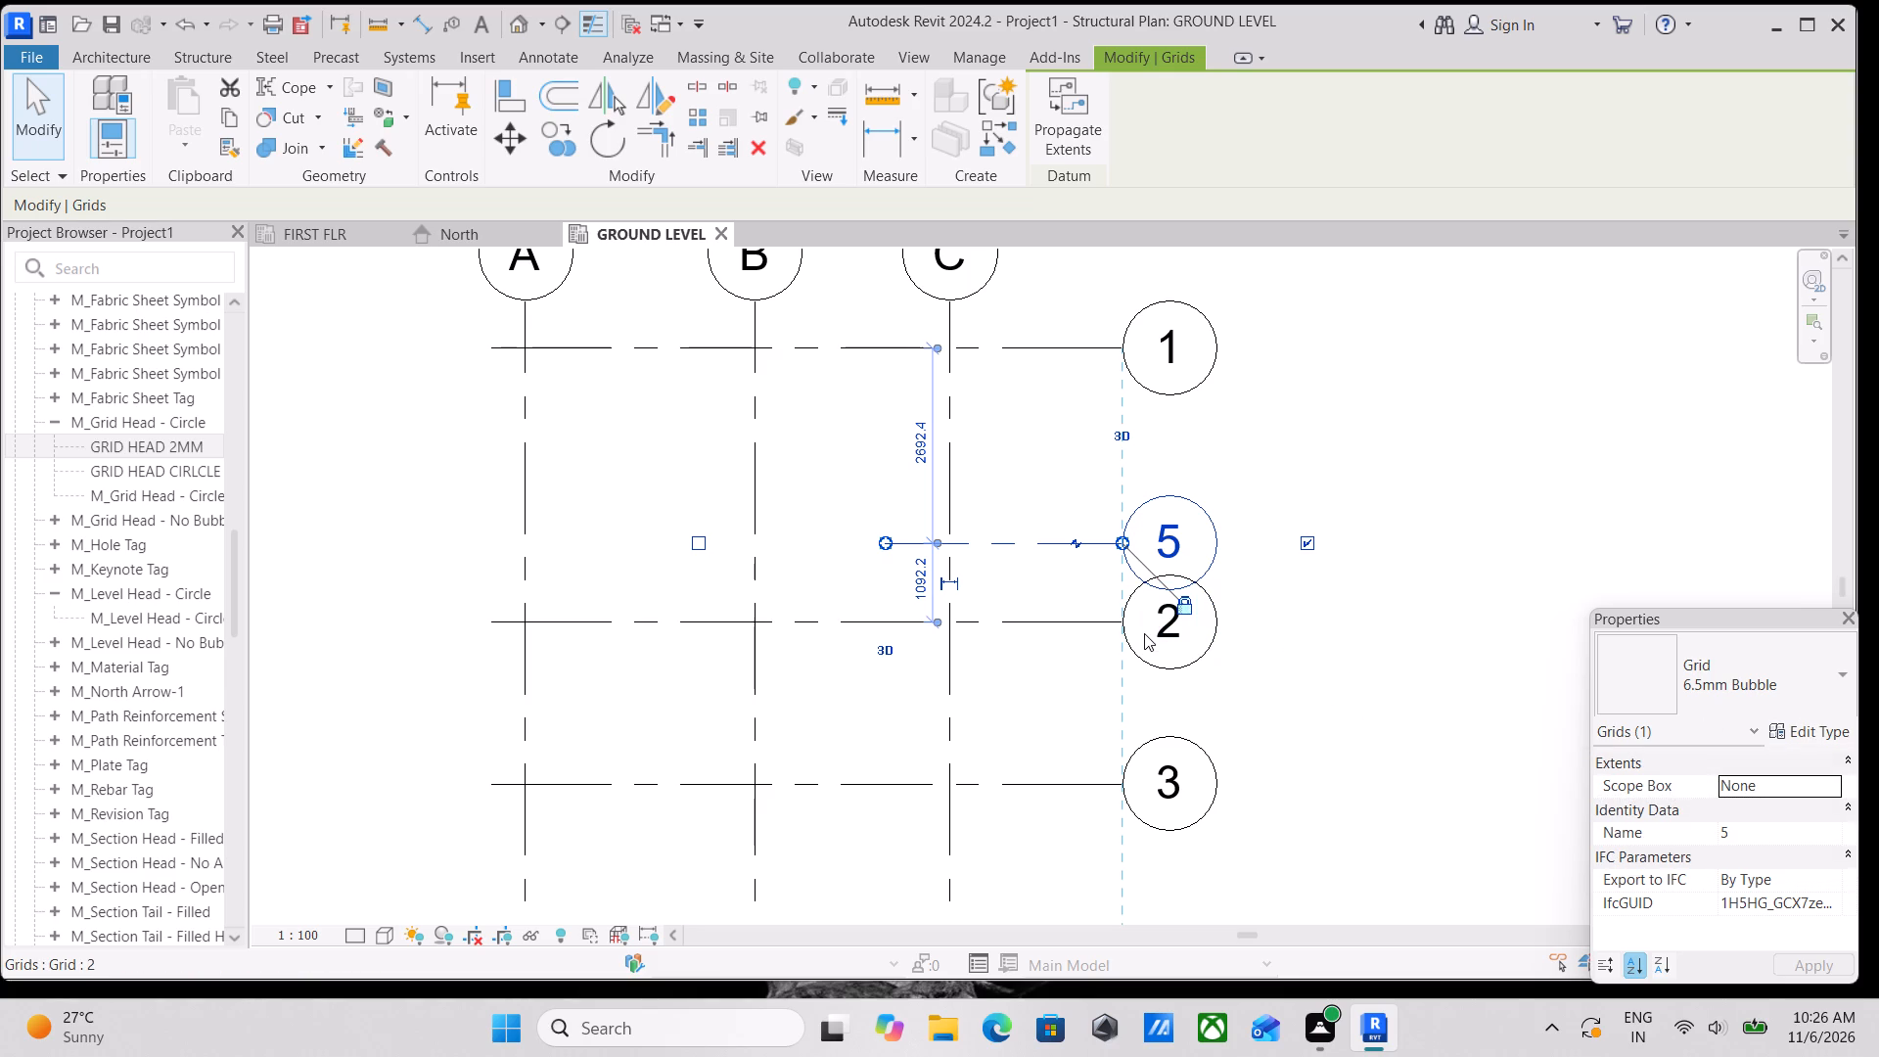
scroll(1115, 584, "down", 2)
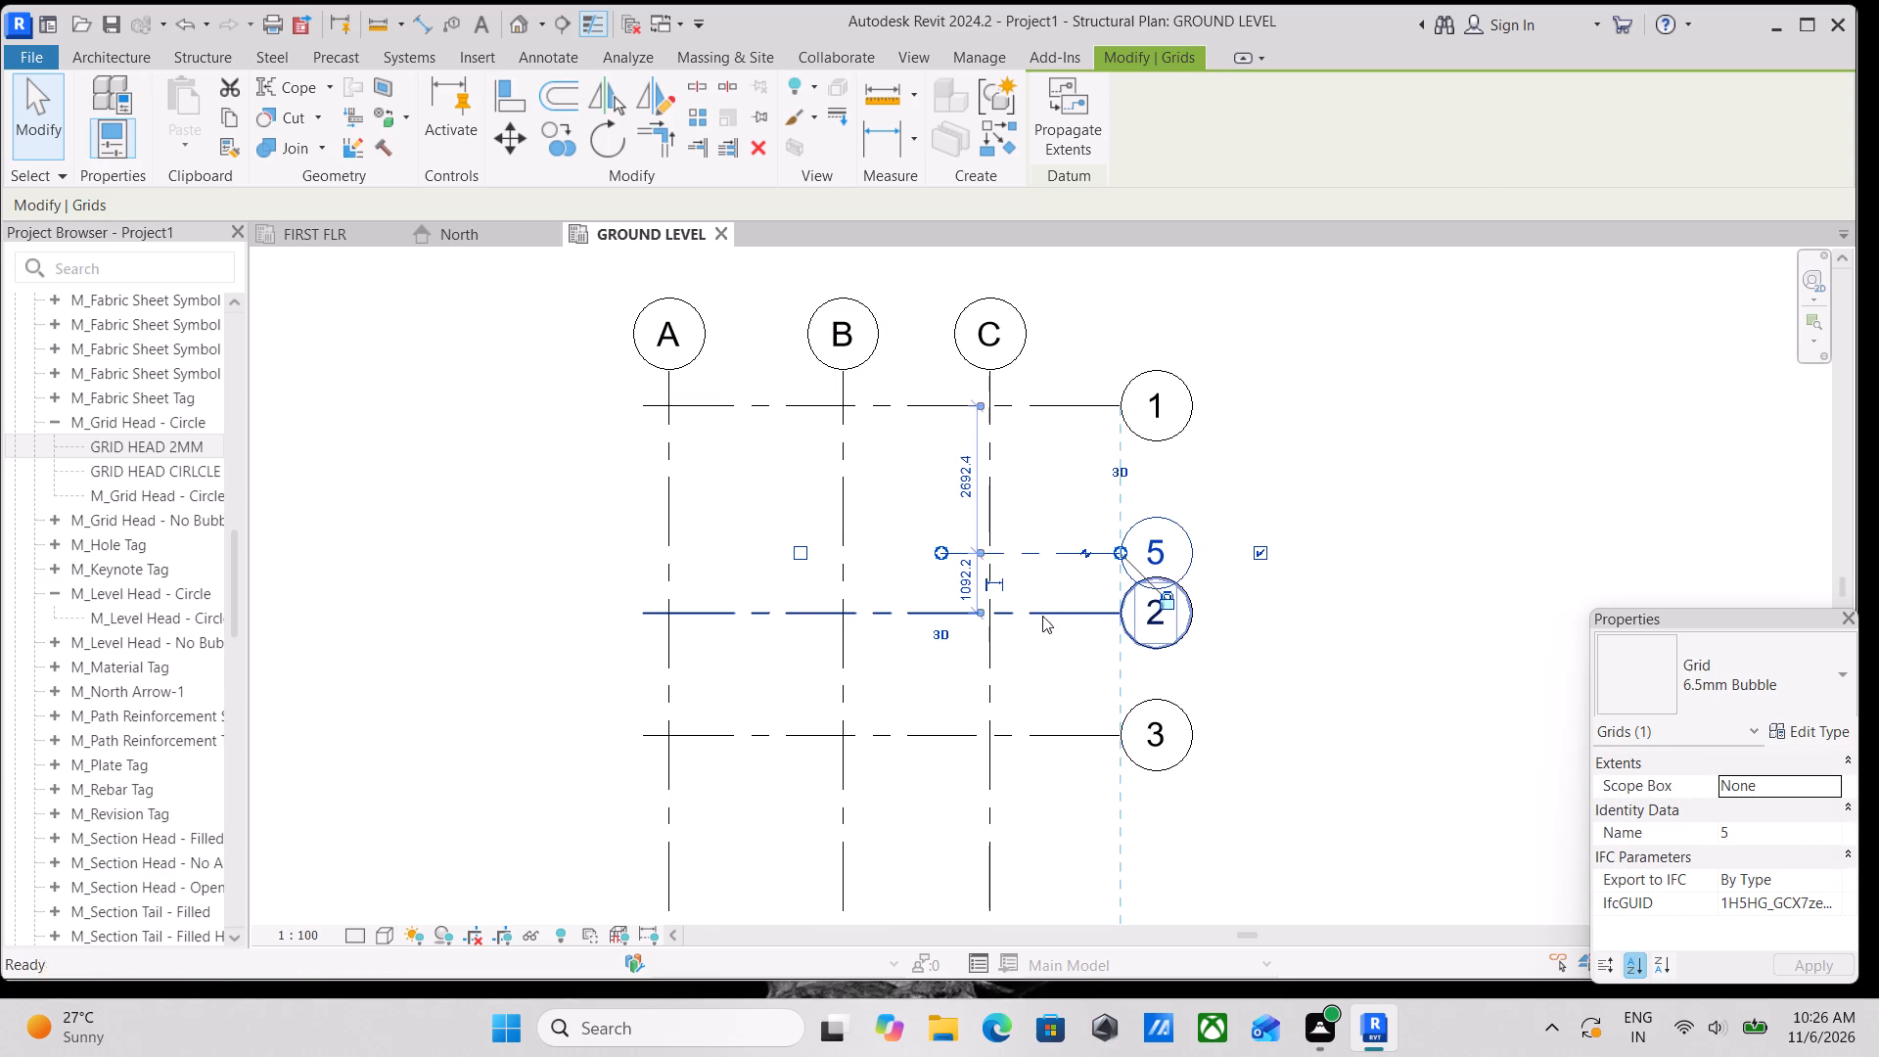
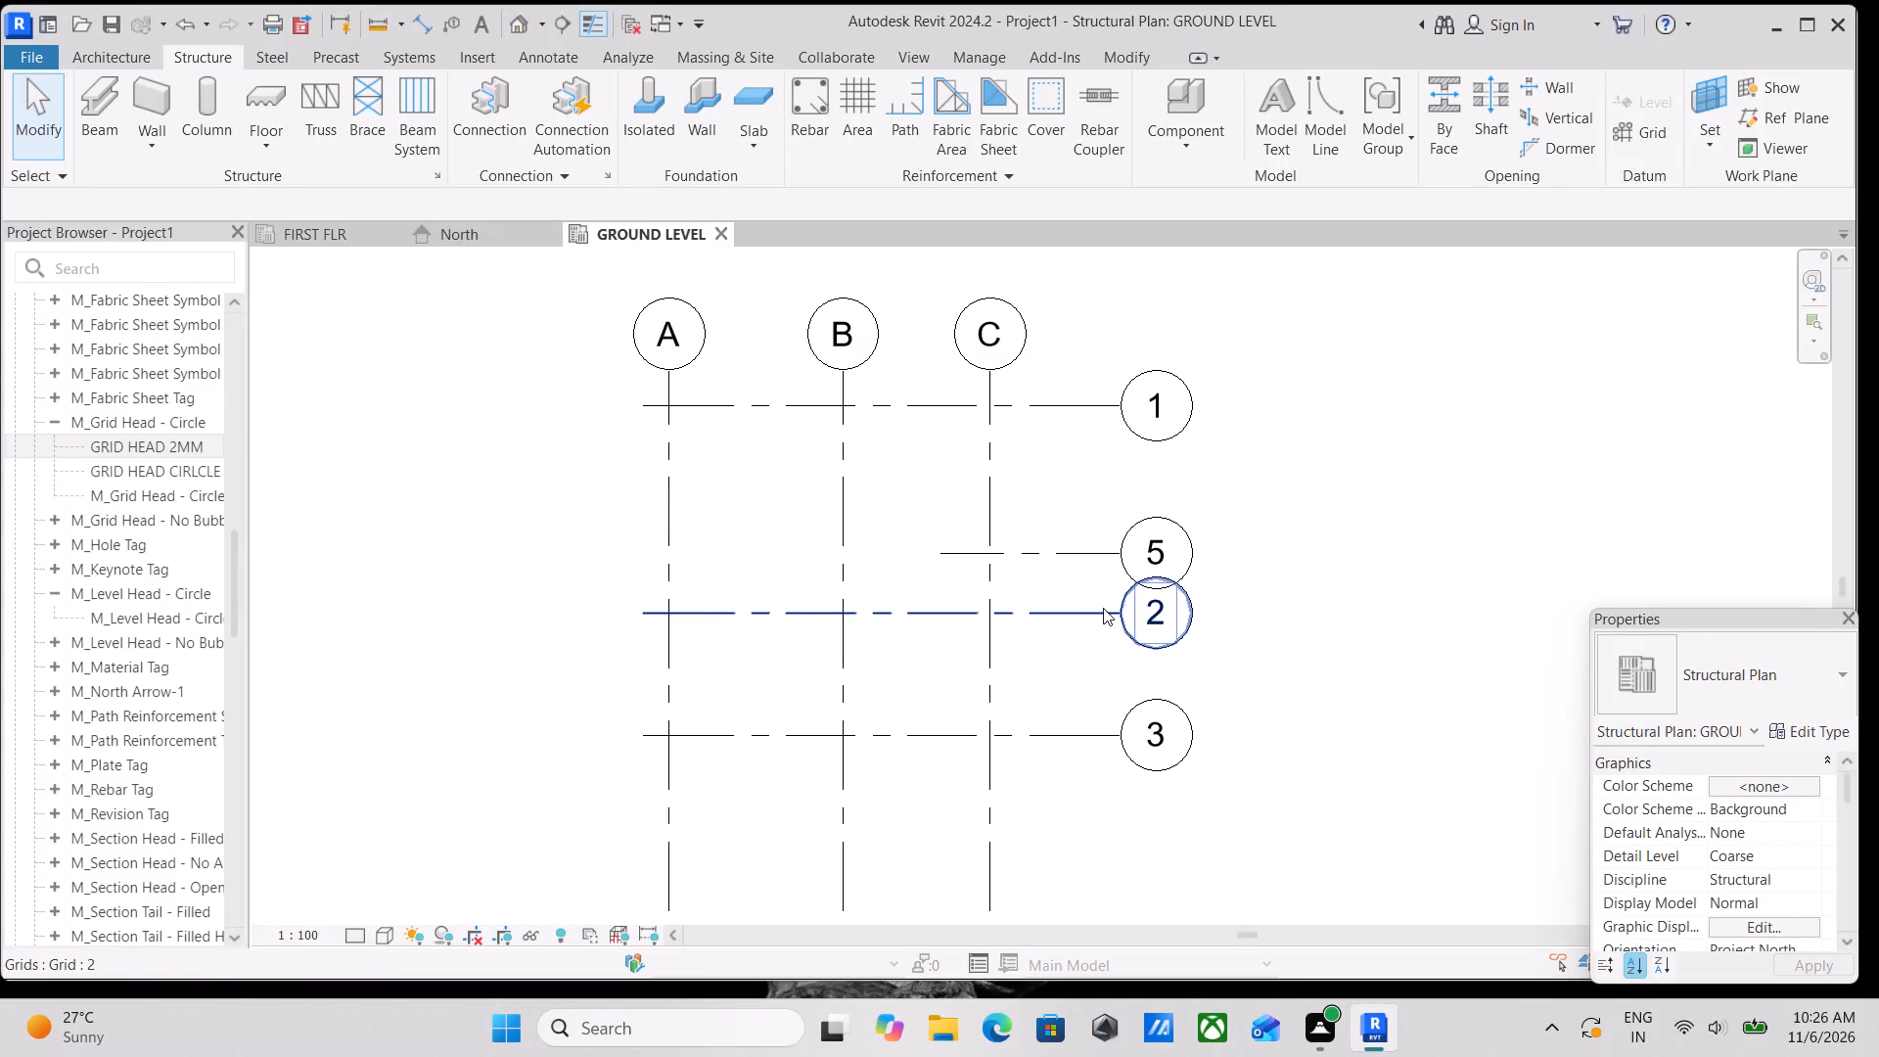
Add a horizontal grid between grids 3 and 4 by picking grid 3 with an offset of 7'9 to the south.
middle_click_drag(1065, 674, 1196, 546)
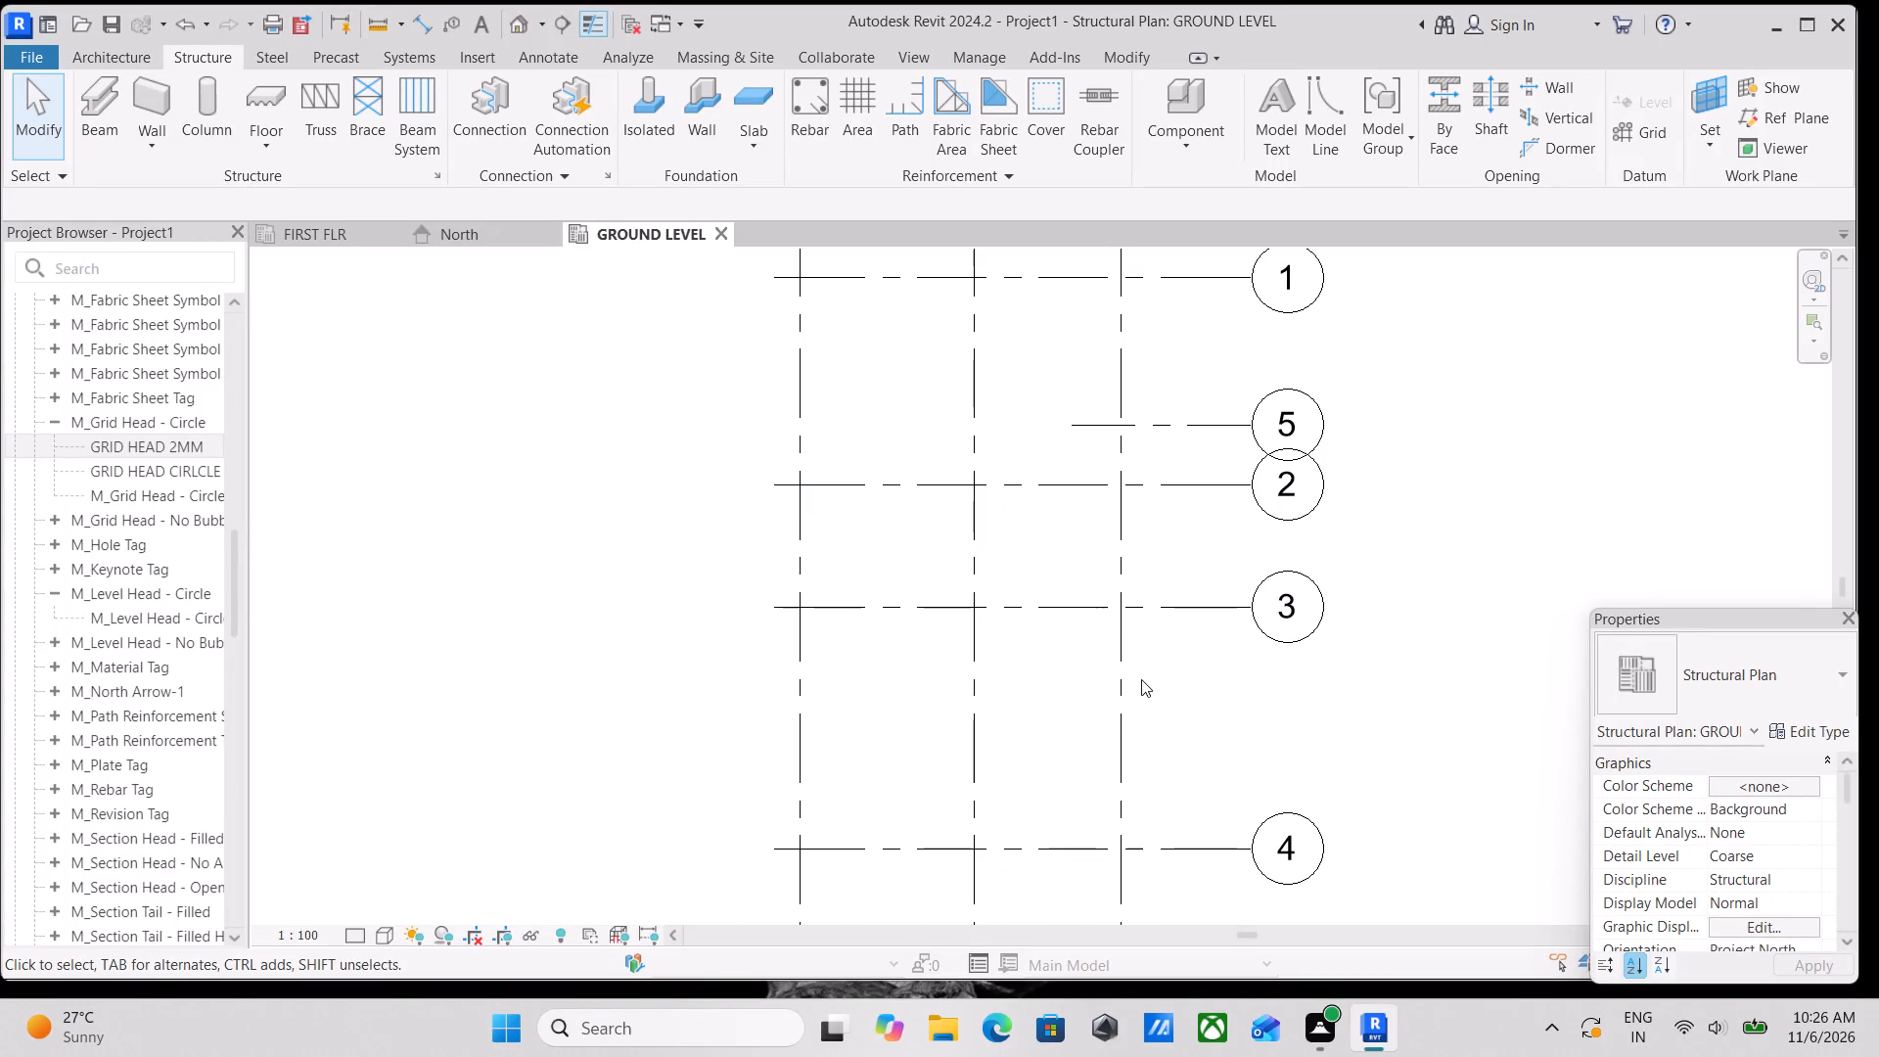
scroll(1014, 632, "up", 1)
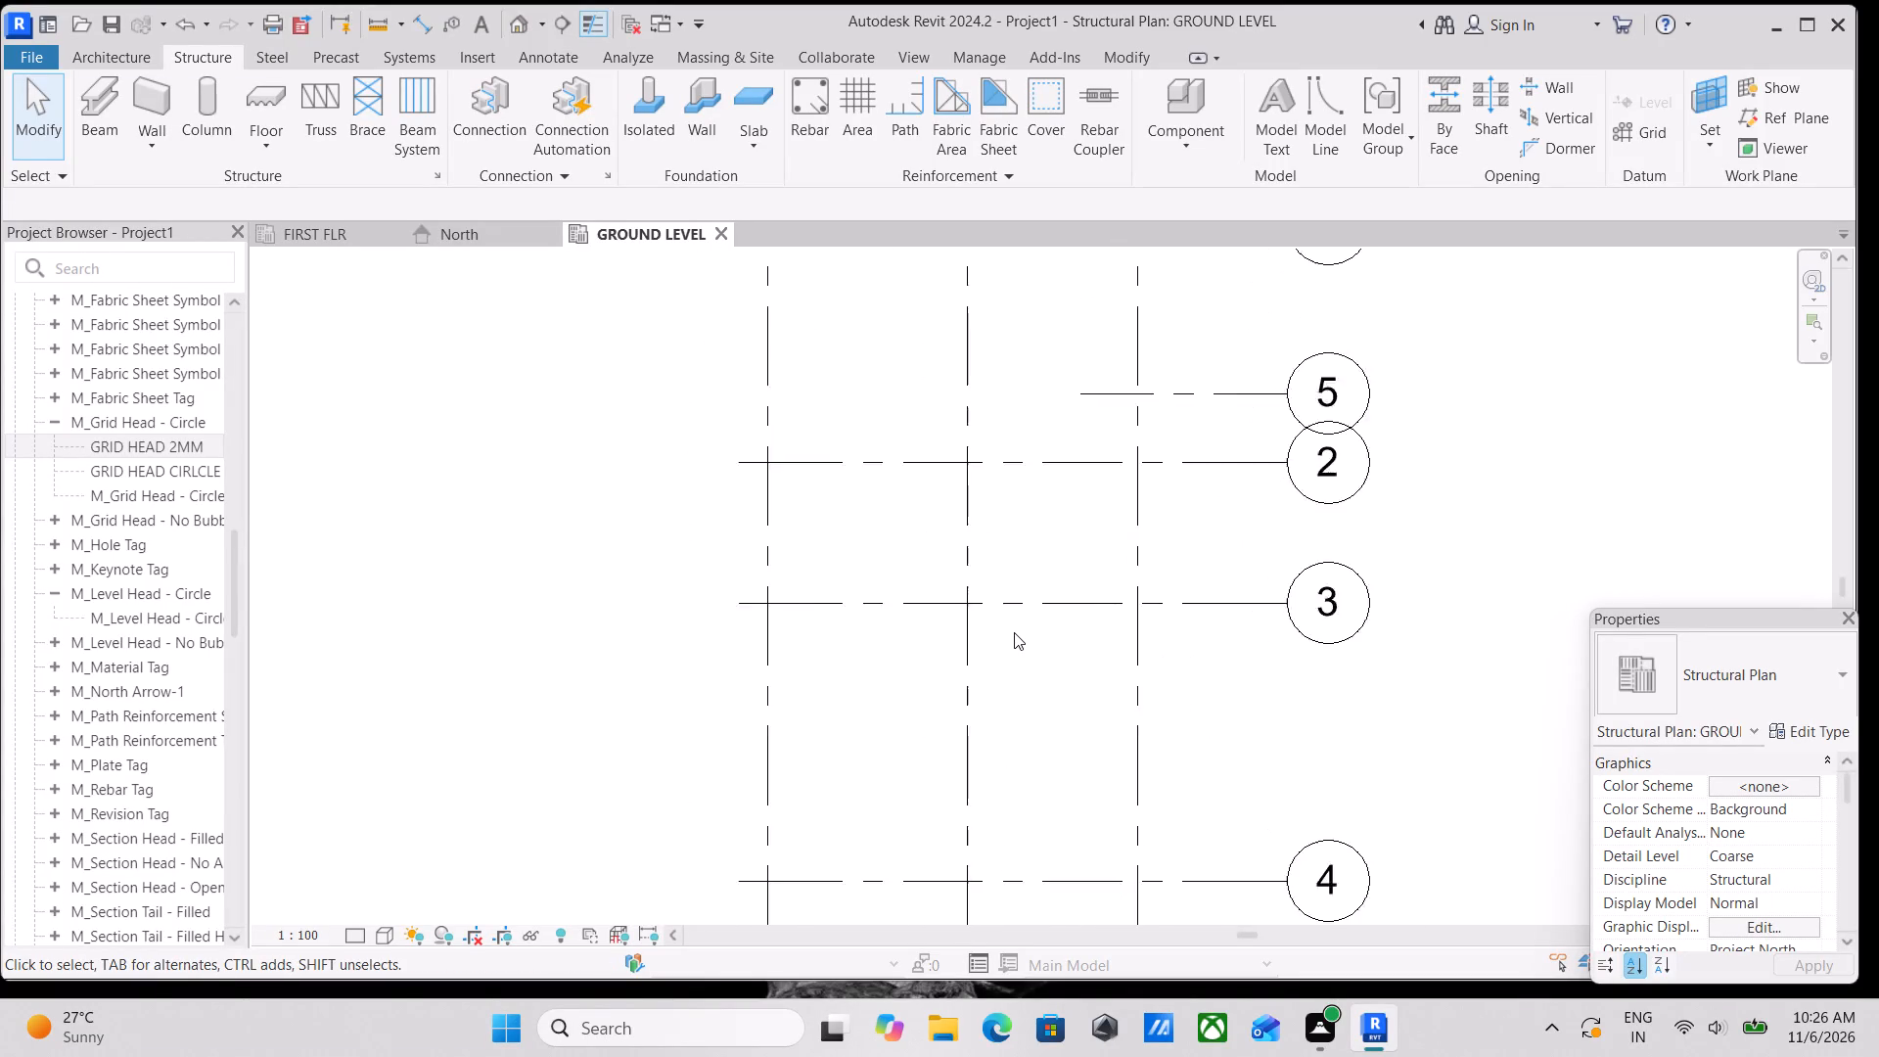
scroll(1014, 632, "up", 1)
type("GR")
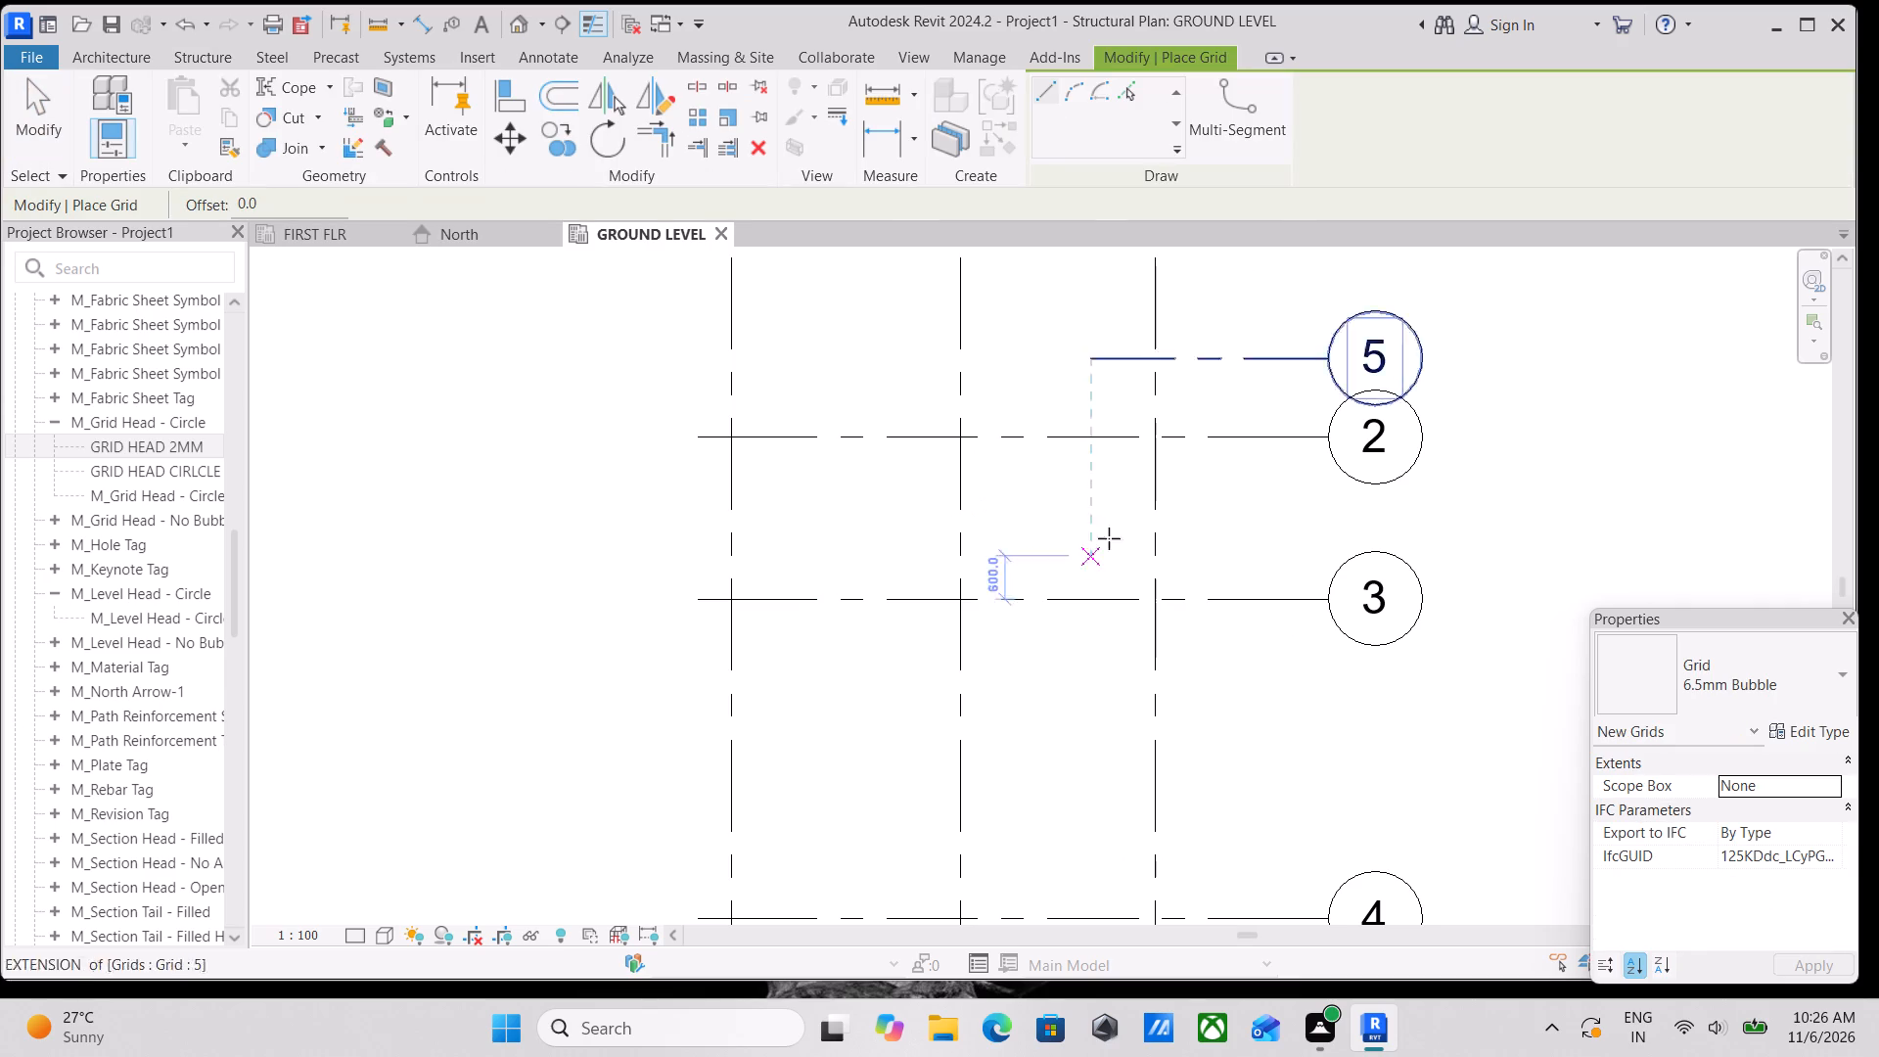
left_click(1134, 88)
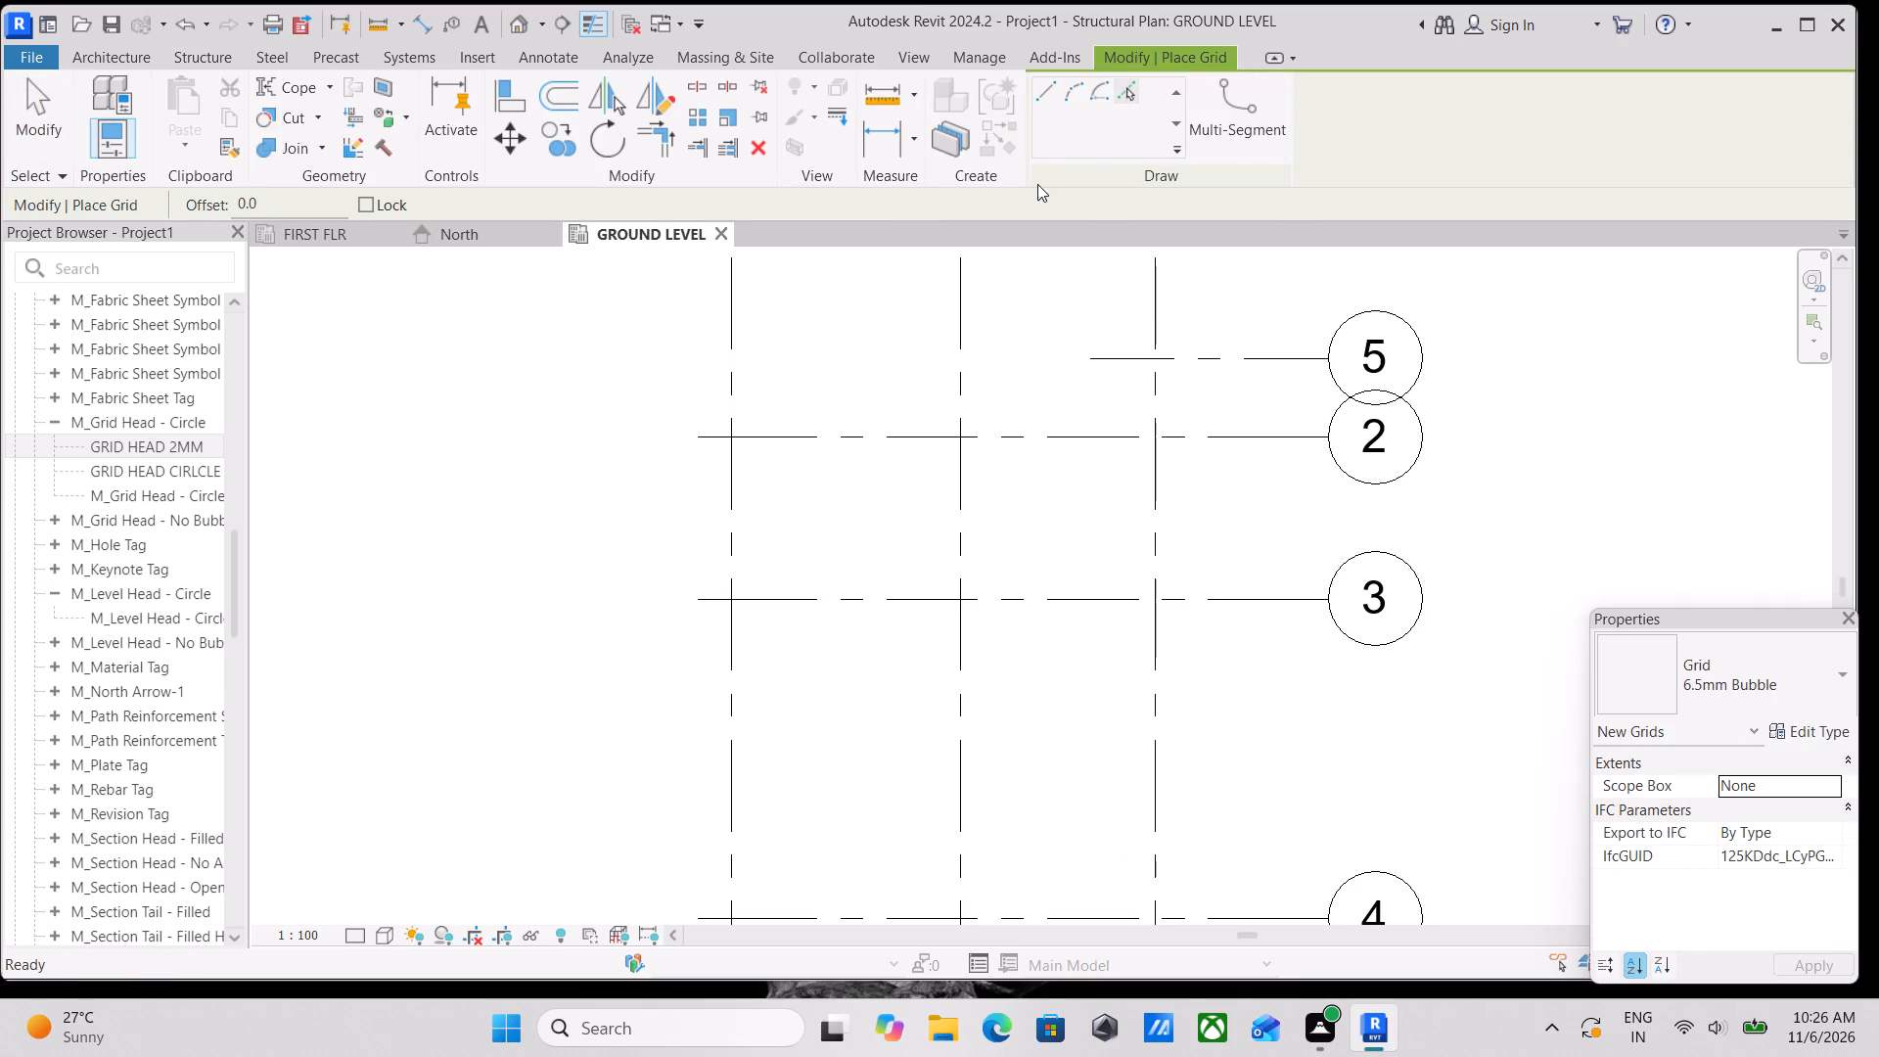
left_click_drag(257, 205, 31, 211)
key("7")
key("apostrophe")
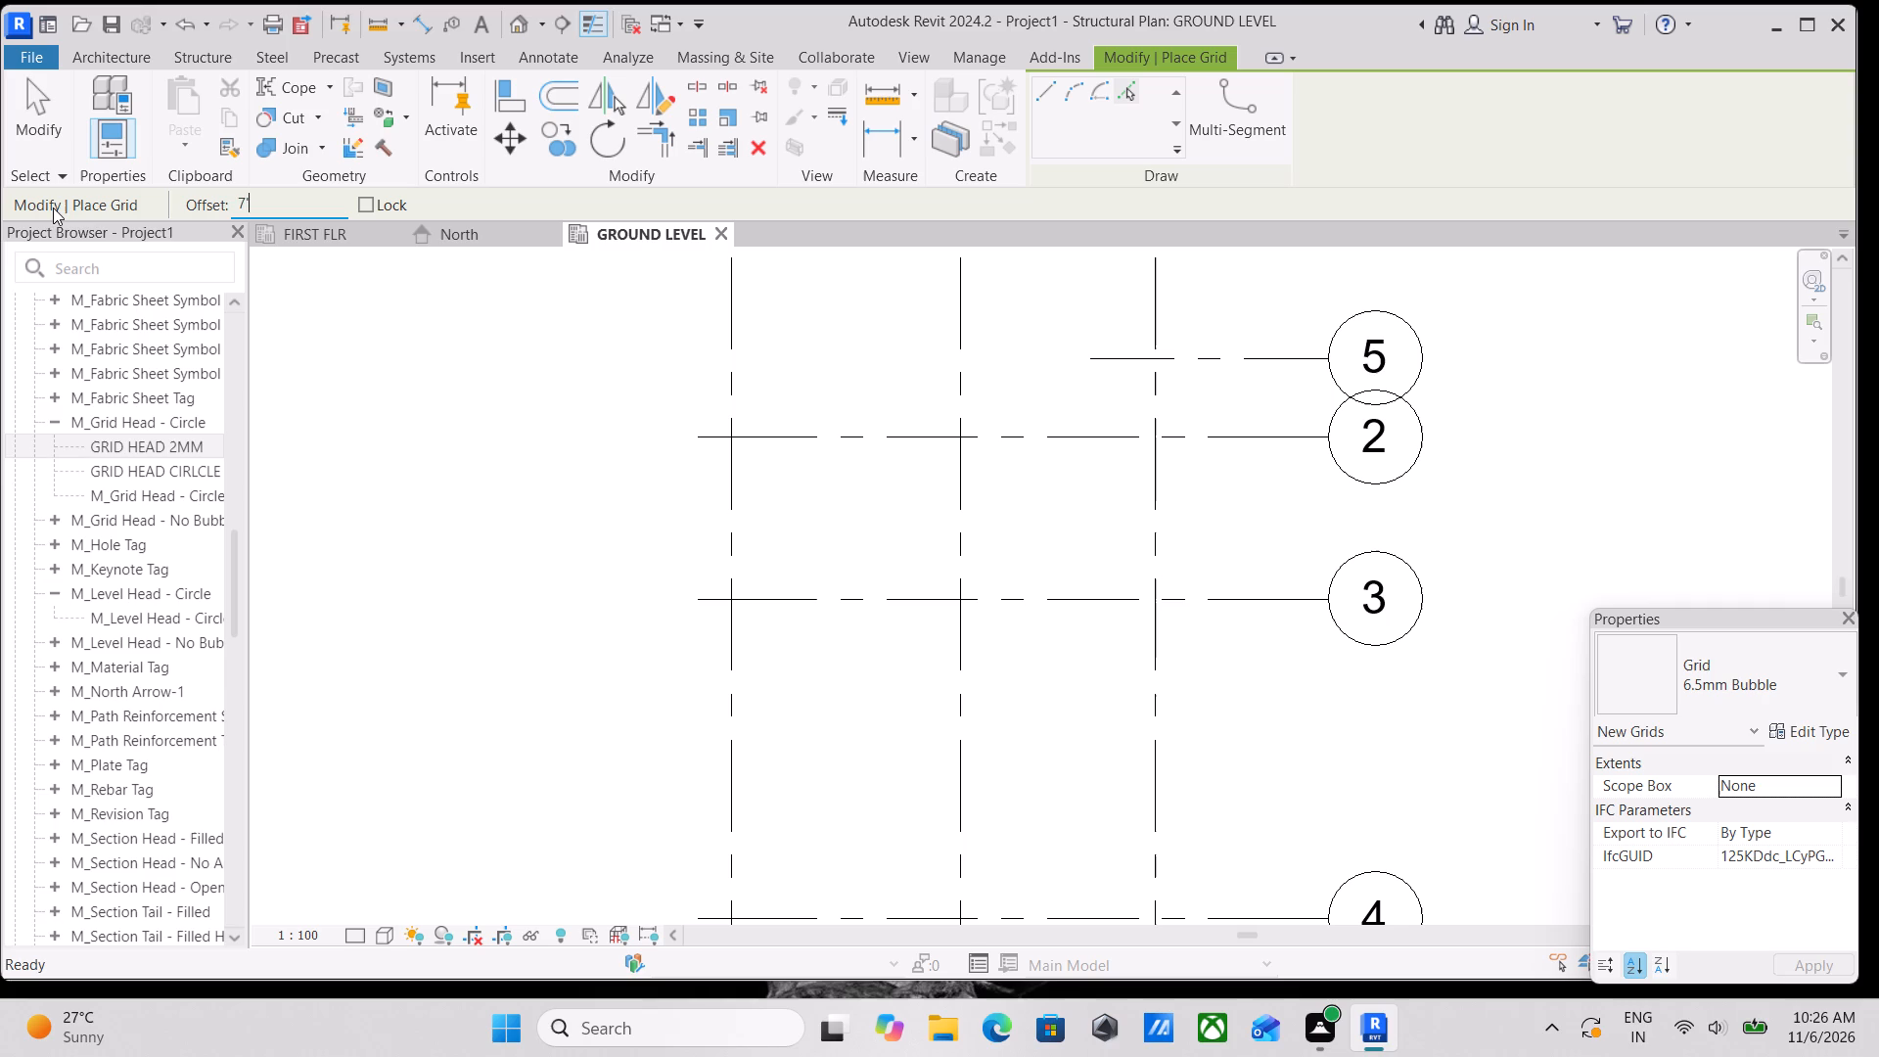
key("9")
key("Return")
left_click(1040, 602)
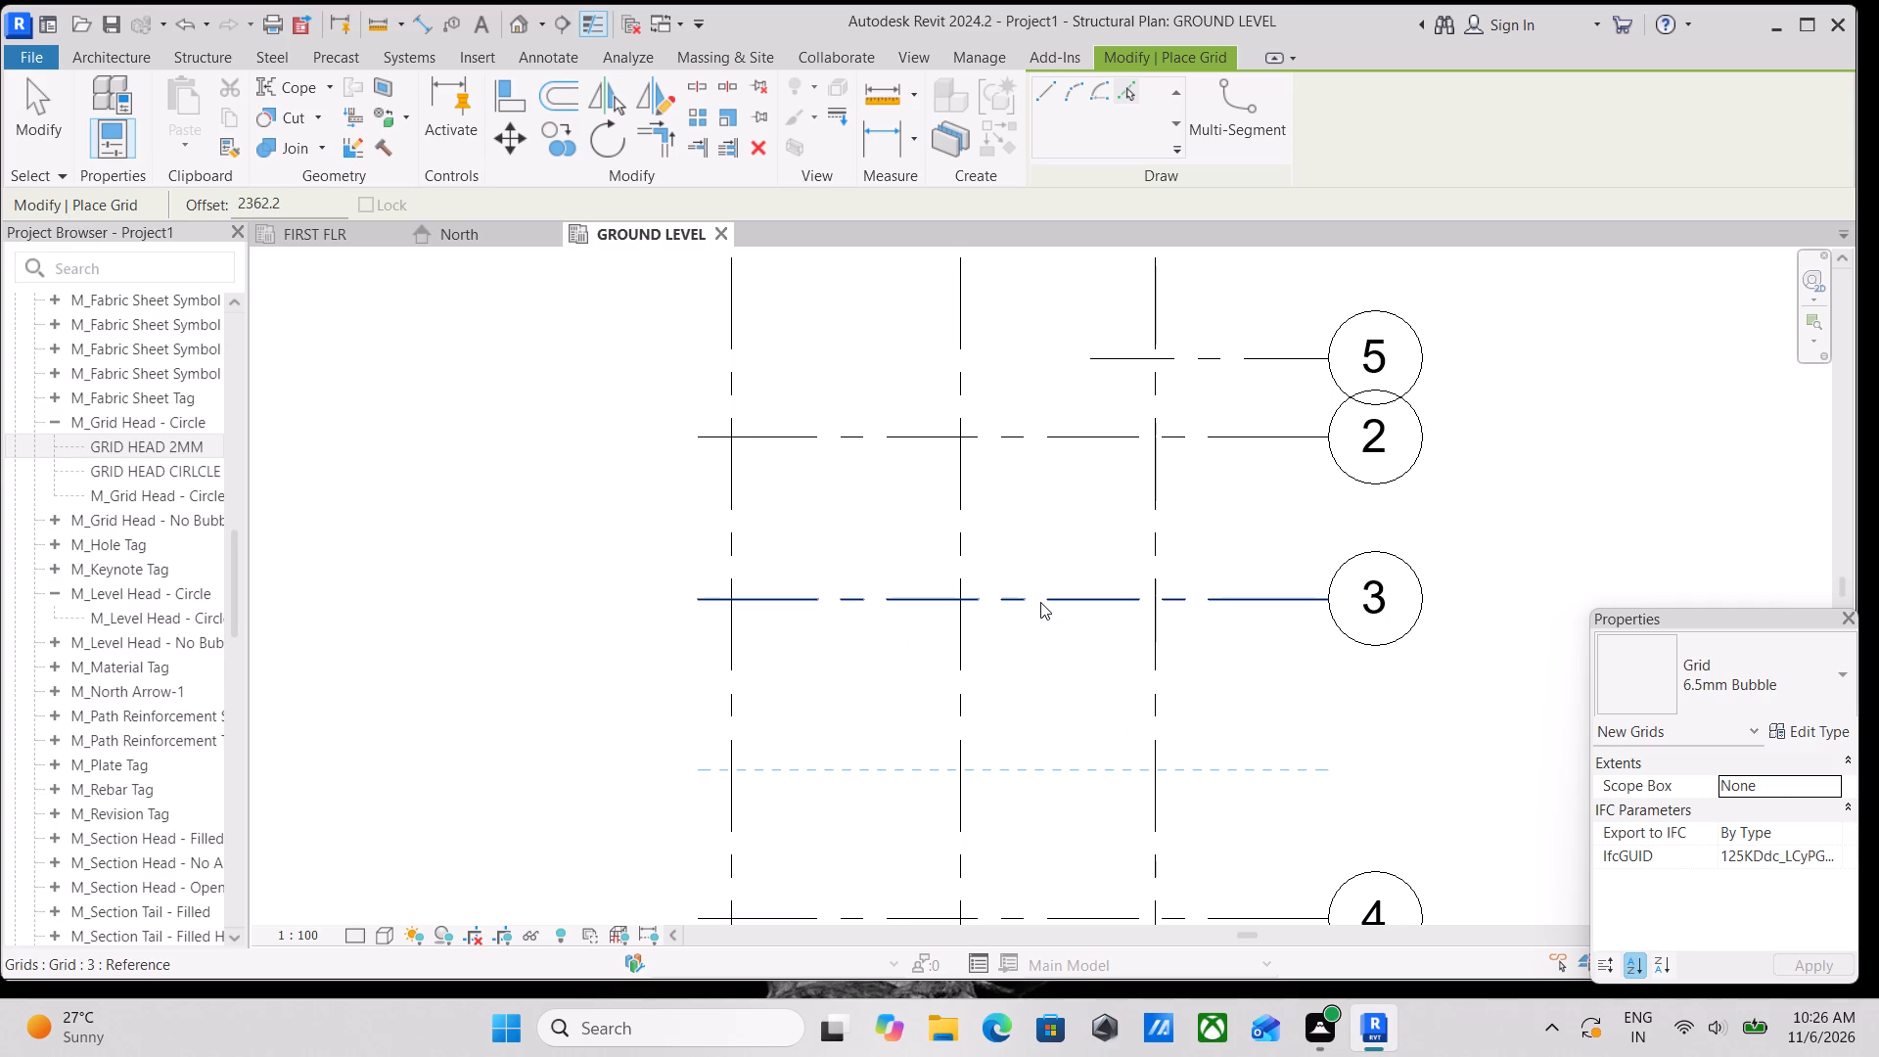
key("Escape")
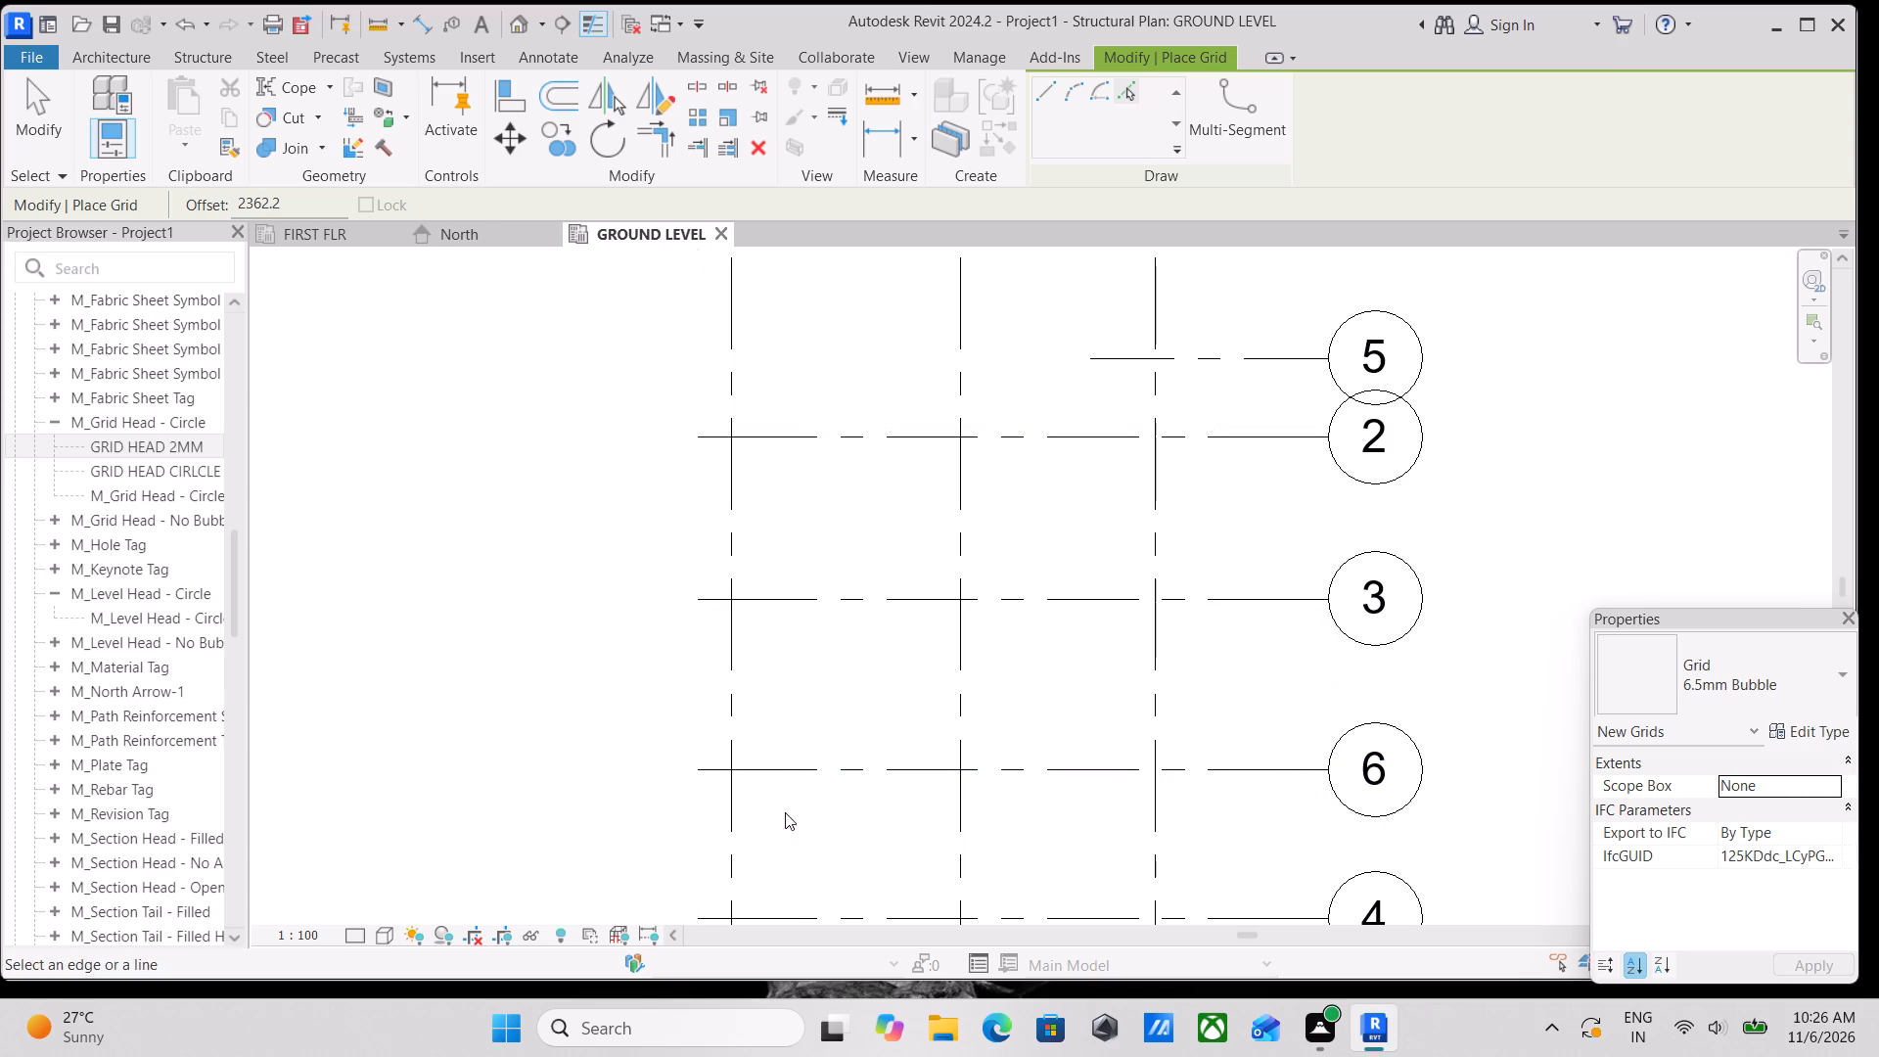
key("Escape")
key("Escape")
key("Escape")
Unlock the west end of the new grid between grids 3 and 4 and shorten it to end between grids A and B.
scroll(875, 707, "down", 2)
middle_click_drag(875, 693, 891, 607)
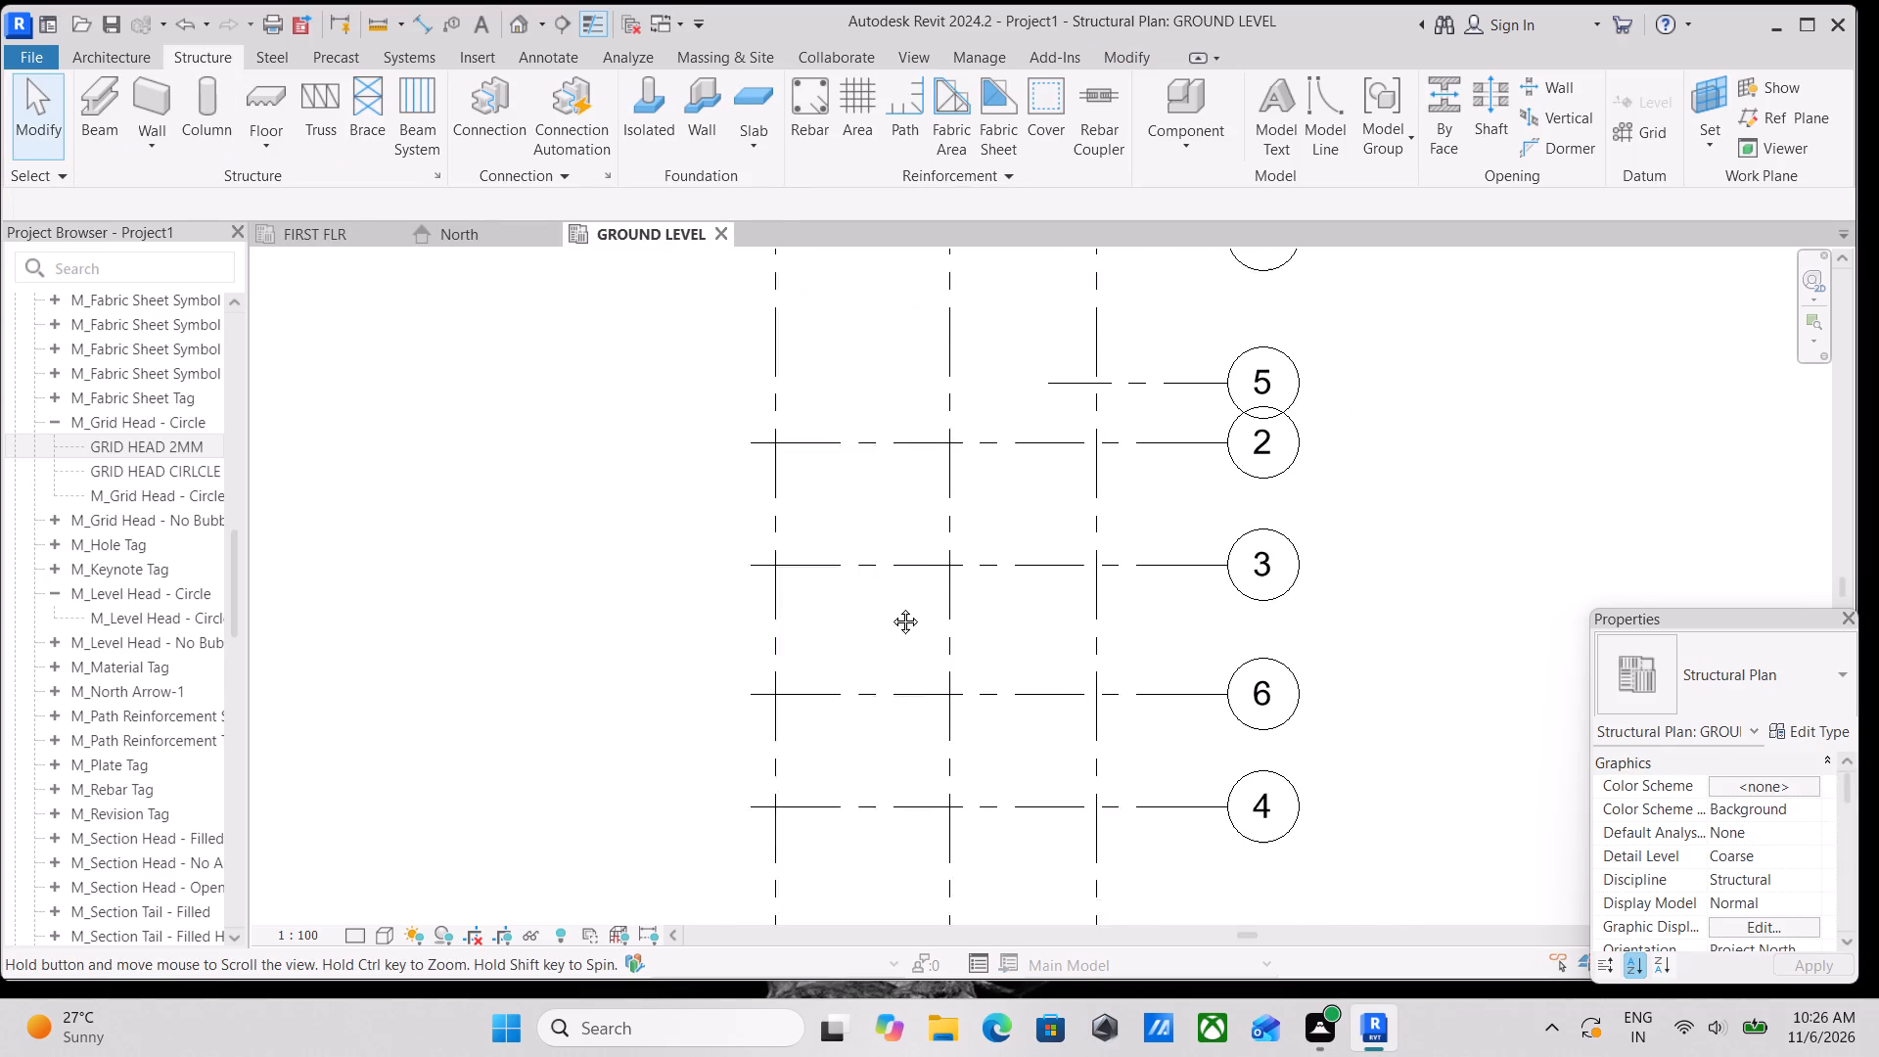
middle_click_drag(891, 607, 902, 566)
left_click(854, 629)
left_click(830, 683)
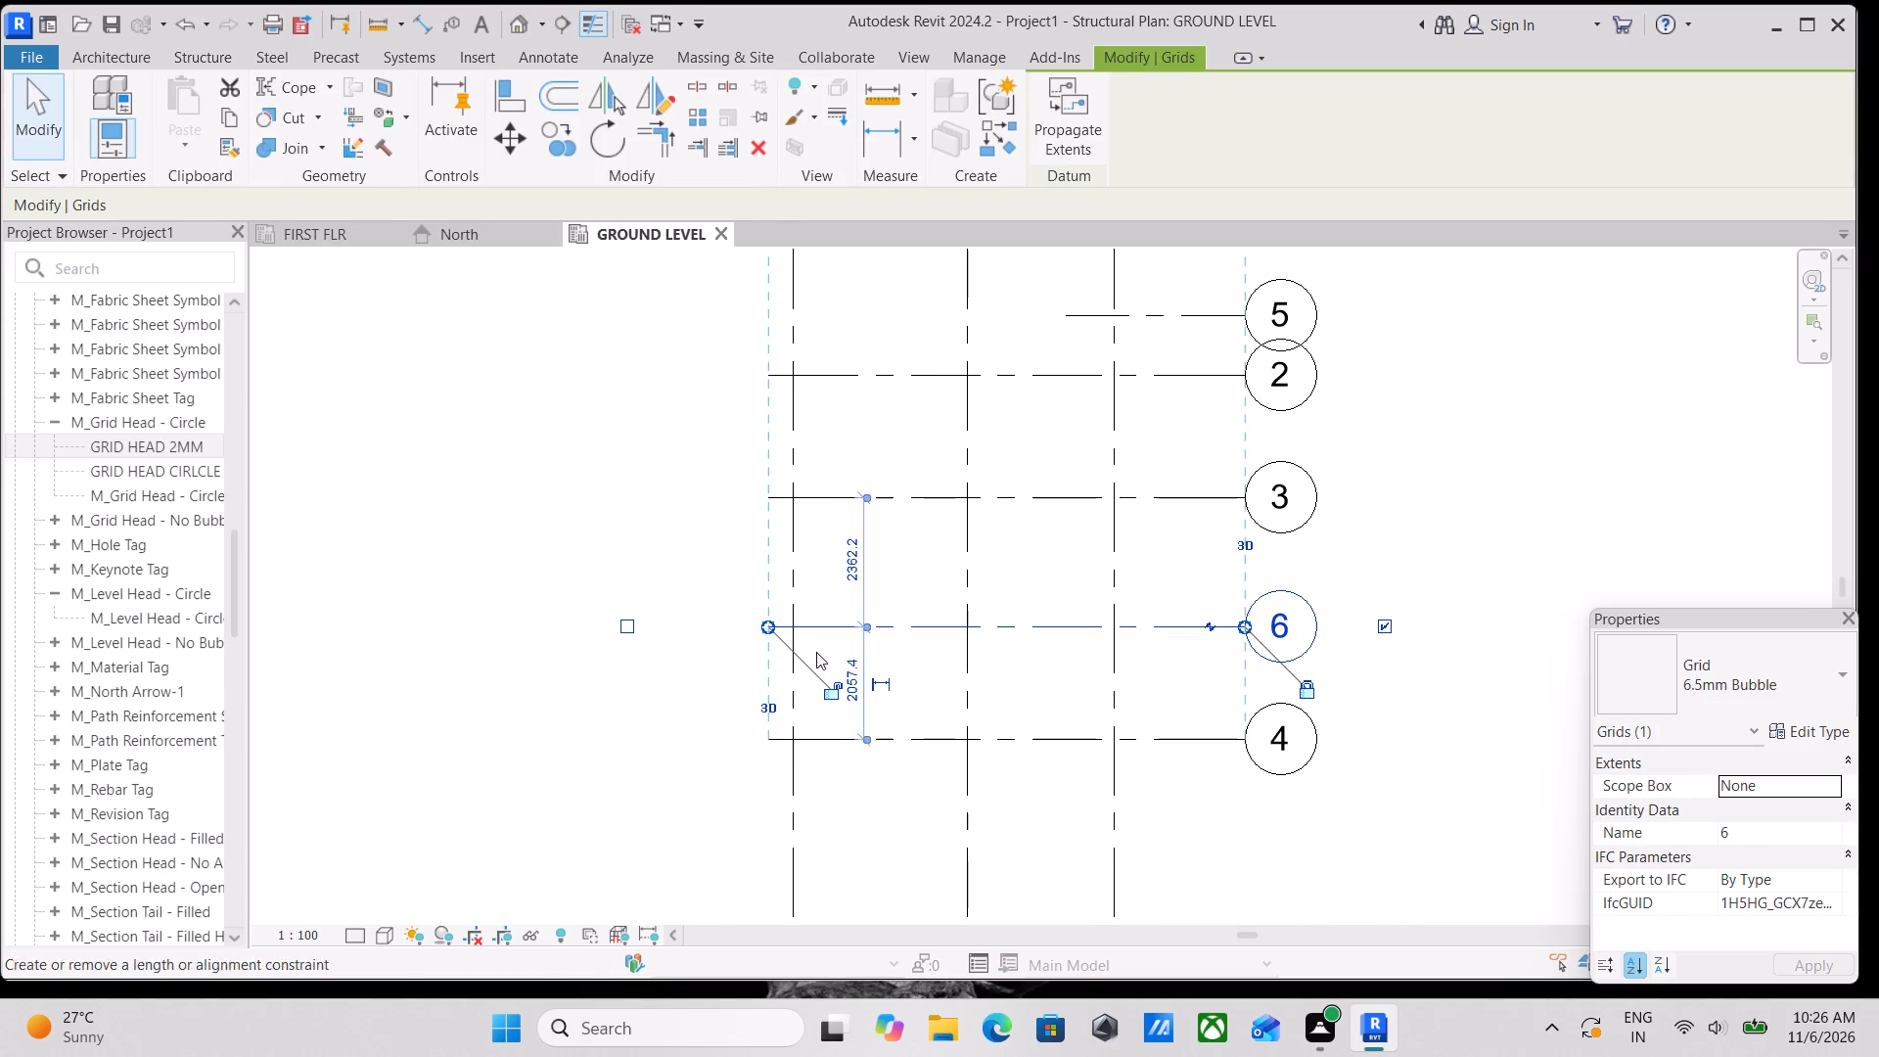
left_click_drag(769, 627, 884, 629)
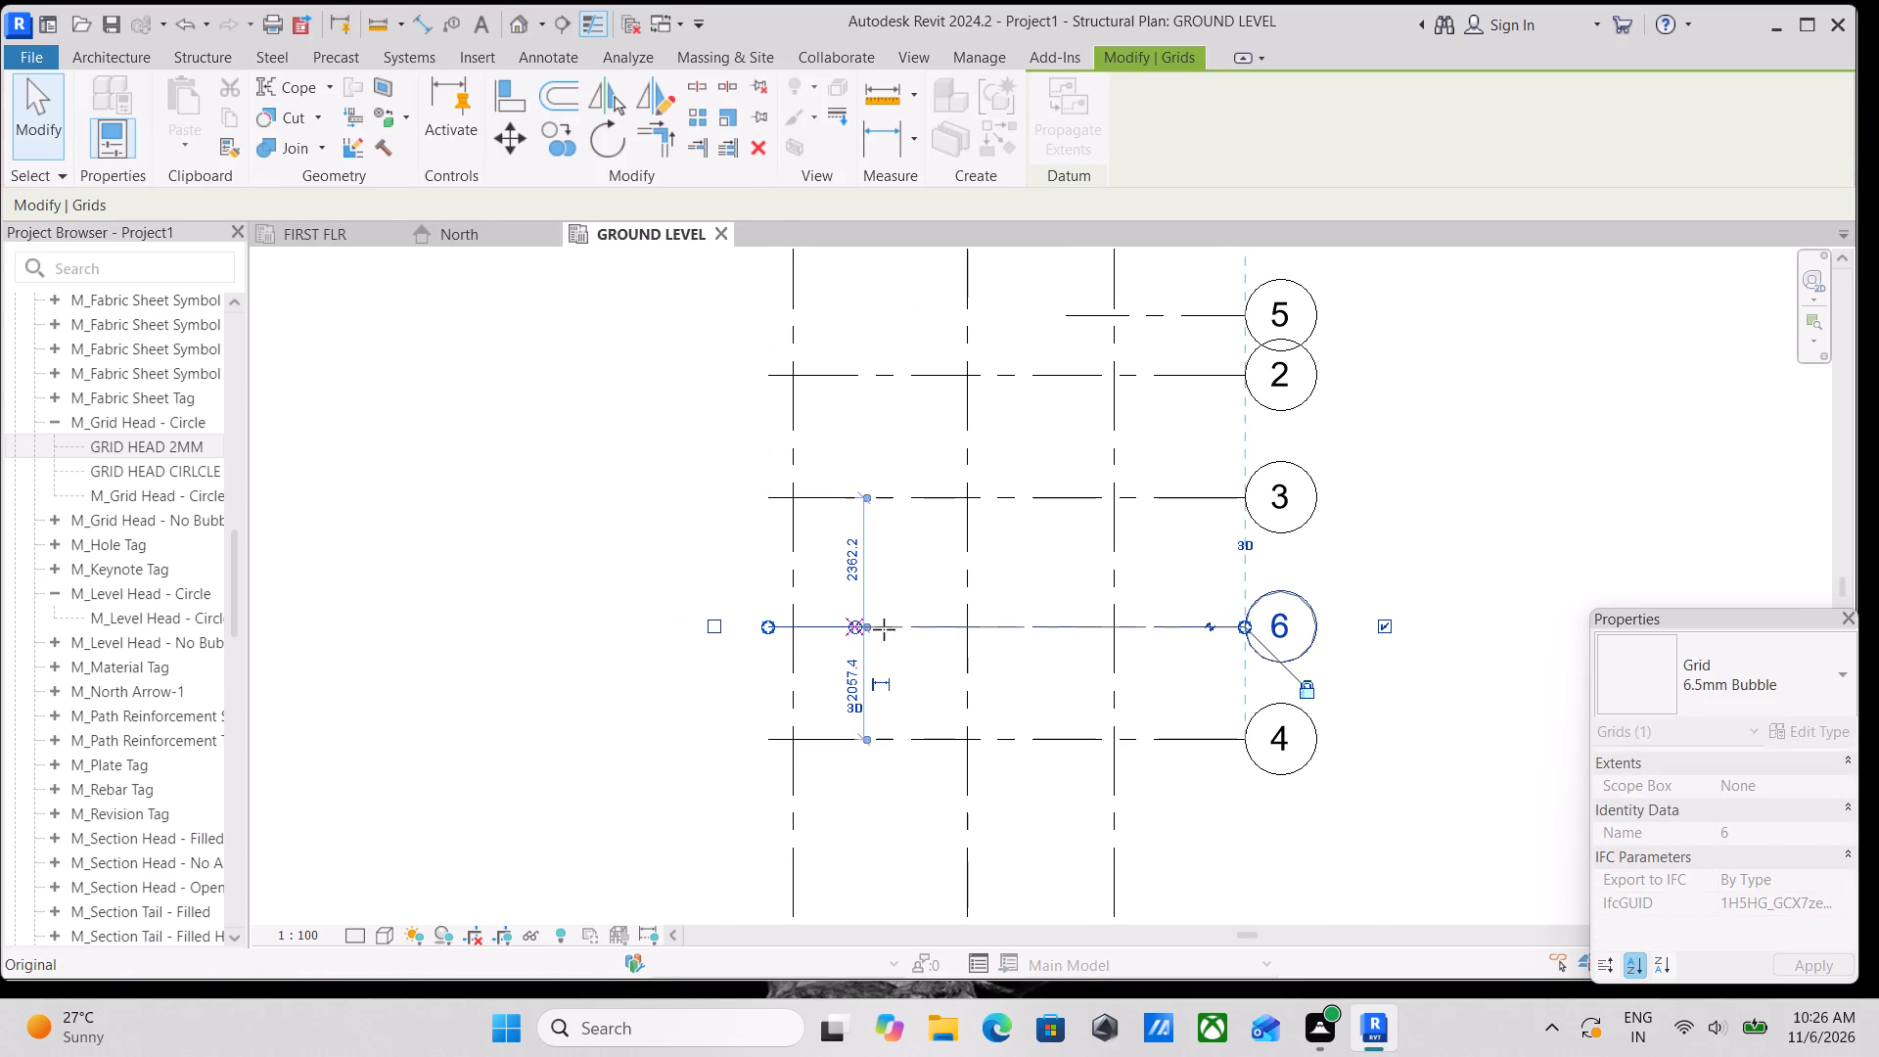
left_click_drag(884, 629, 888, 629)
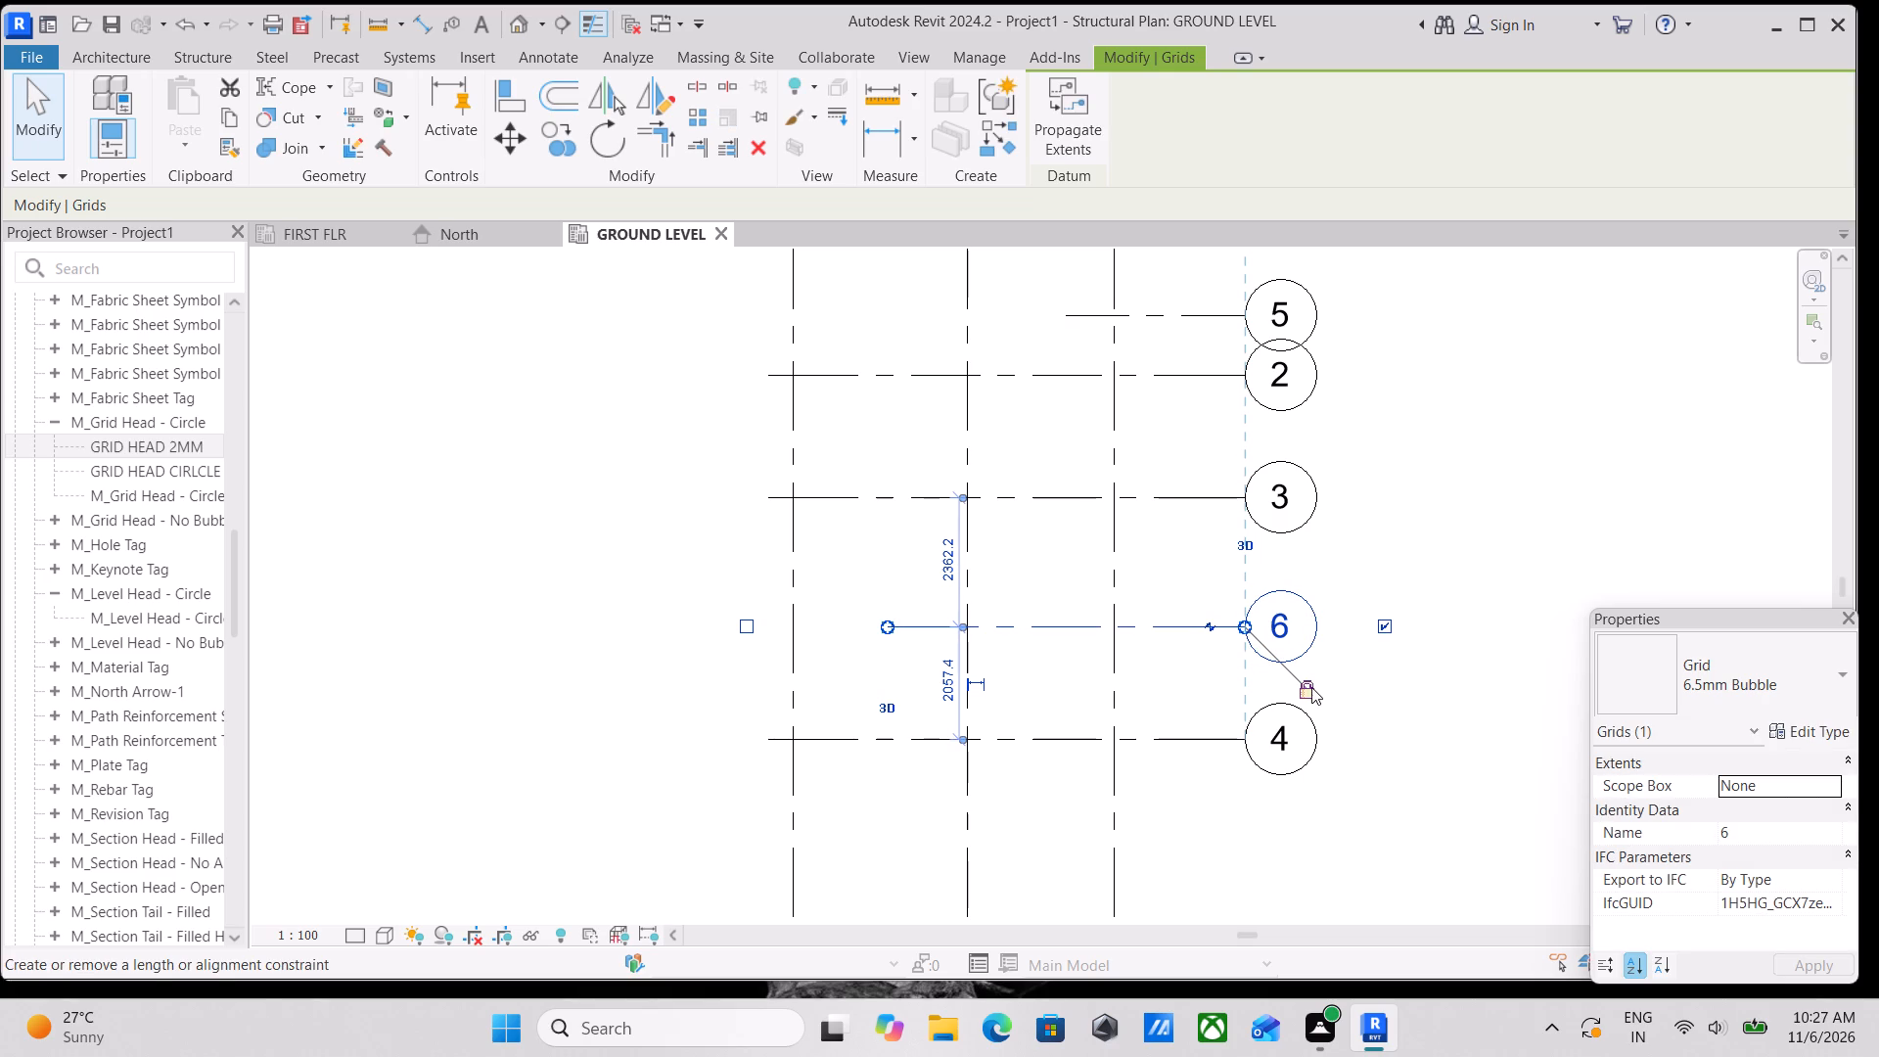
Unlock the bubble end of grid 6 and shorten it to end between grids B and C, aligned with grid 5's west end.
left_click(1311, 687)
left_click_drag(1246, 627, 1231, 627)
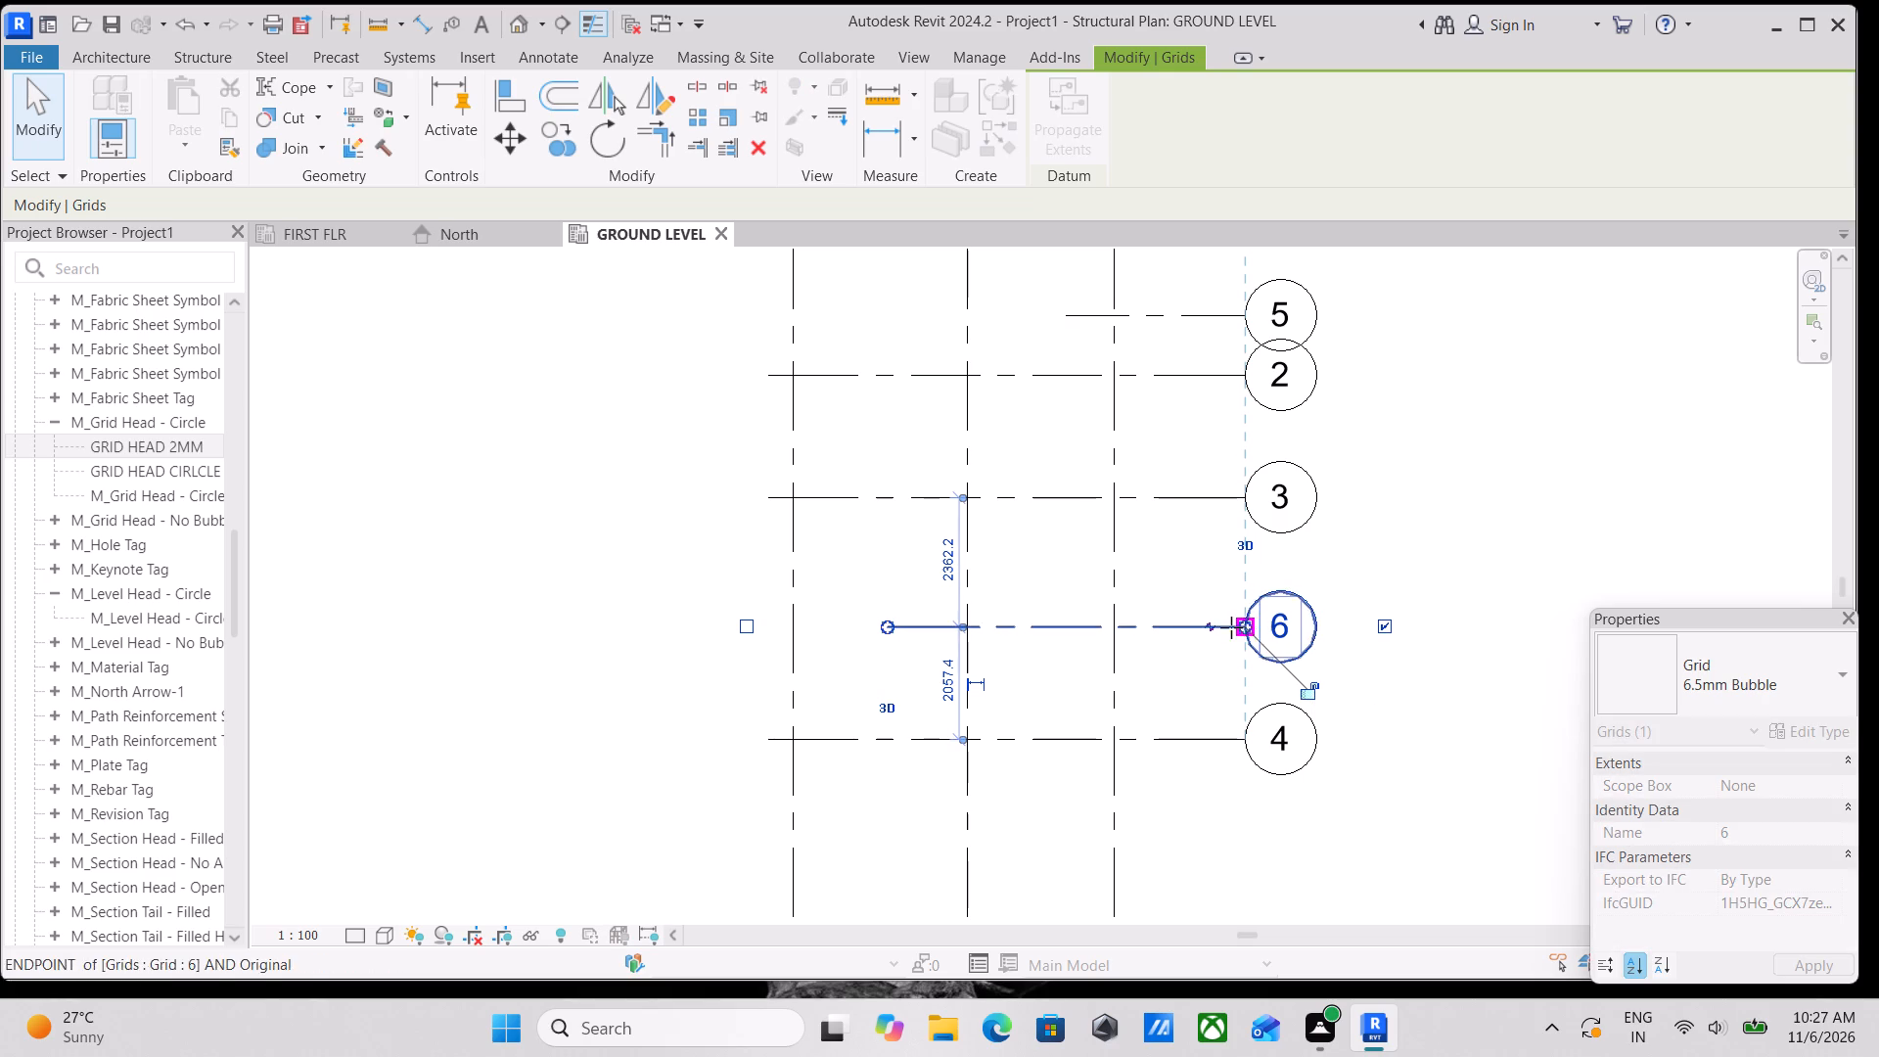
left_click_drag(1231, 627, 1162, 620)
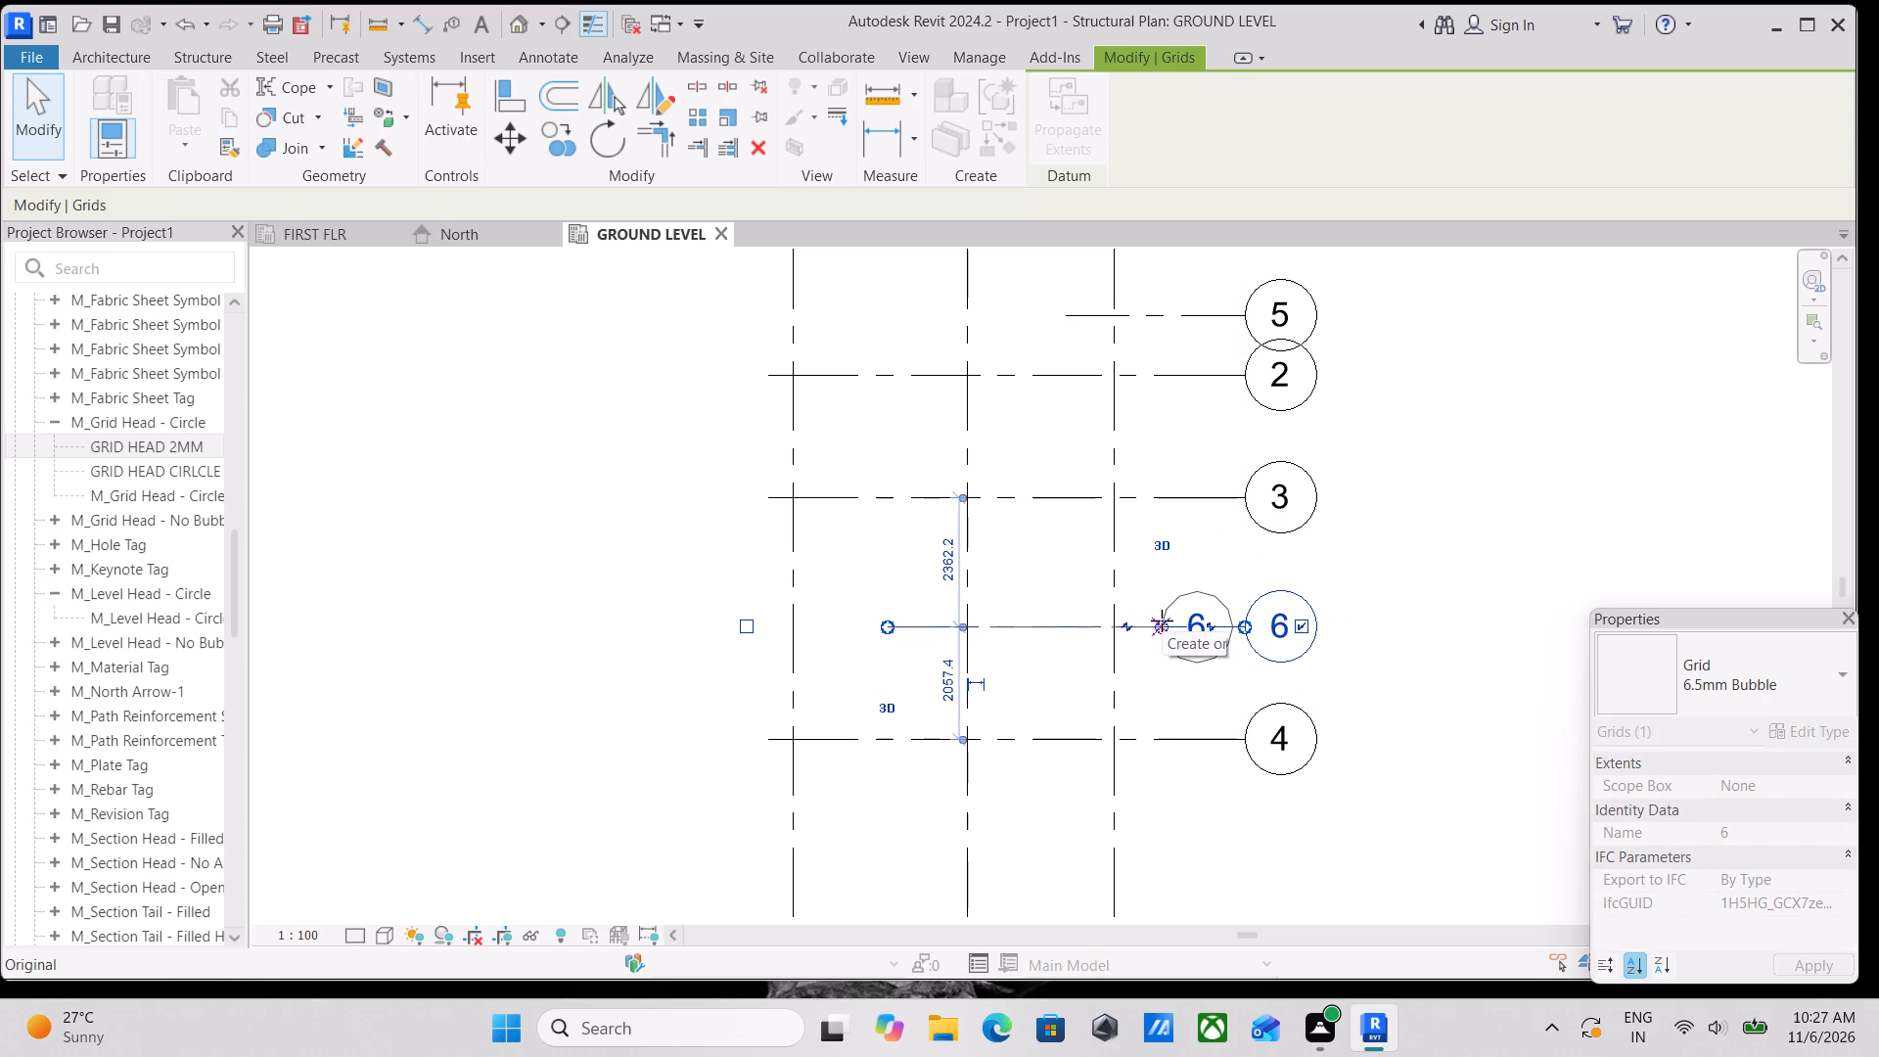
left_click_drag(1162, 620, 1107, 618)
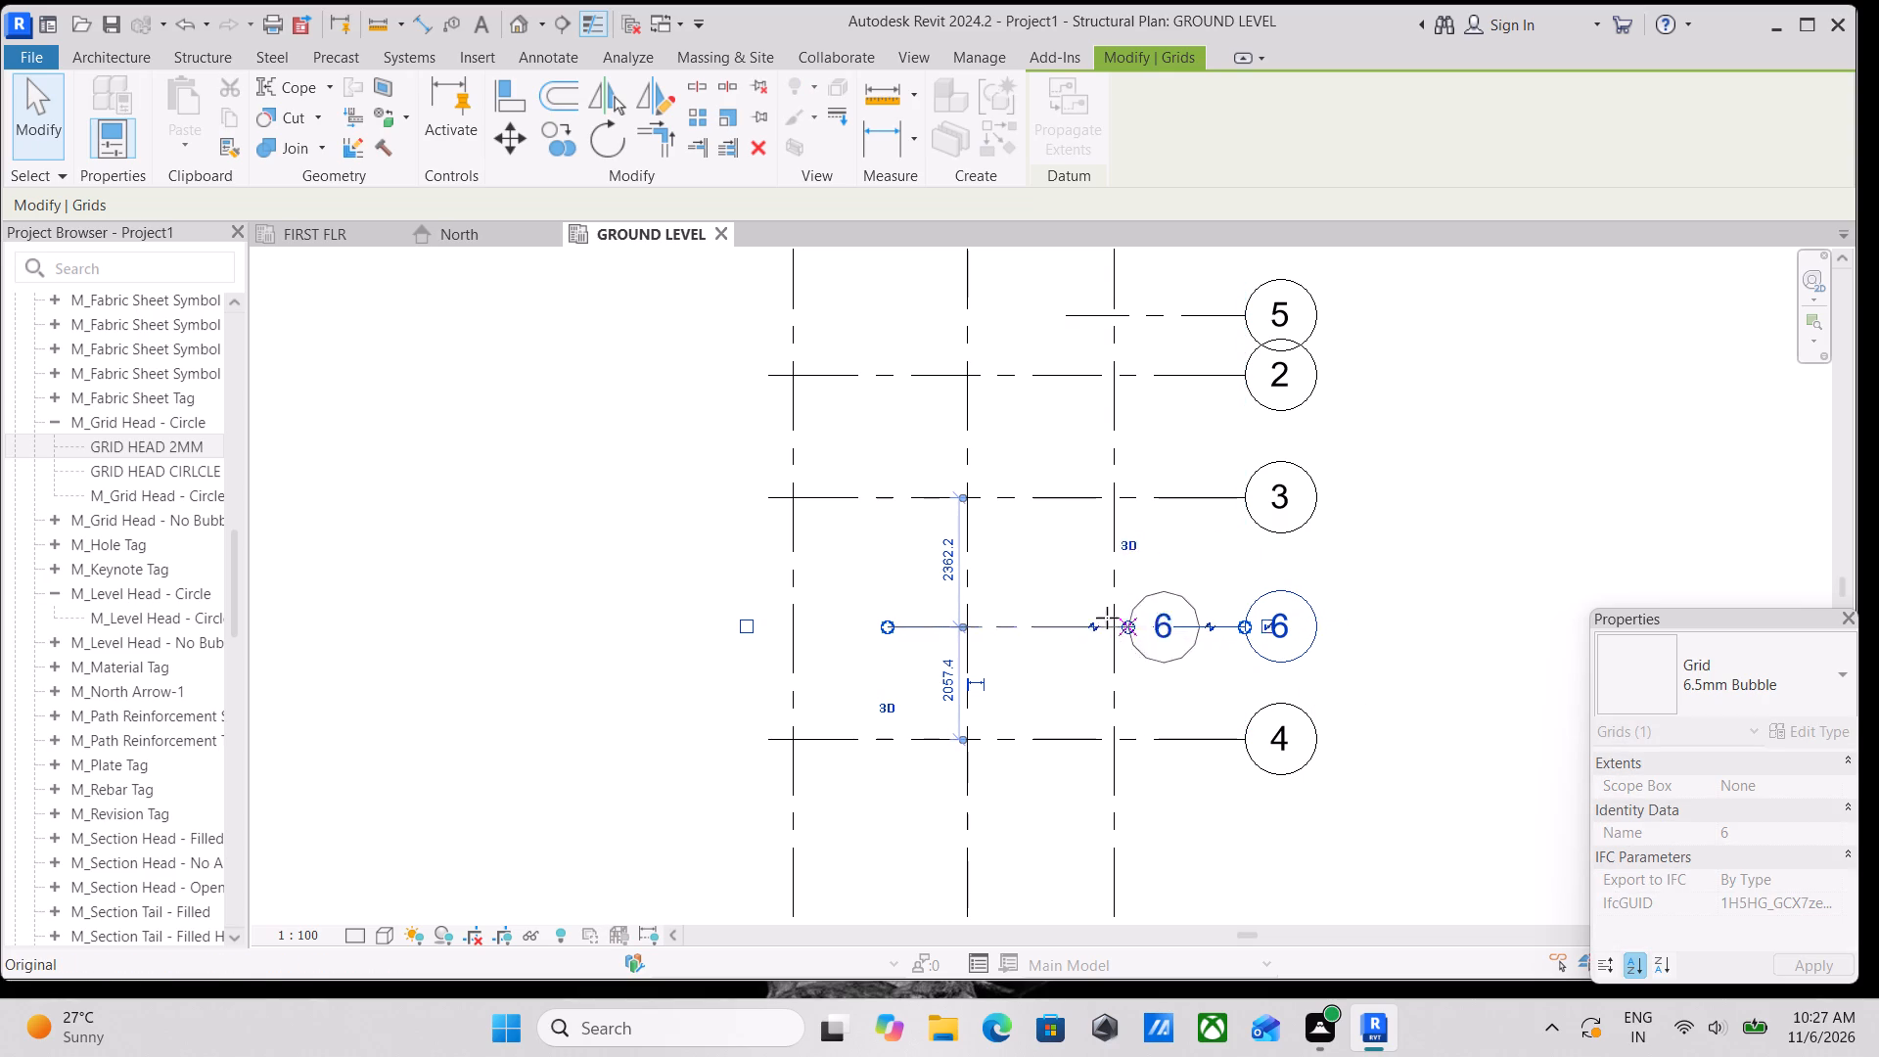
left_click_drag(1107, 618, 1057, 615)
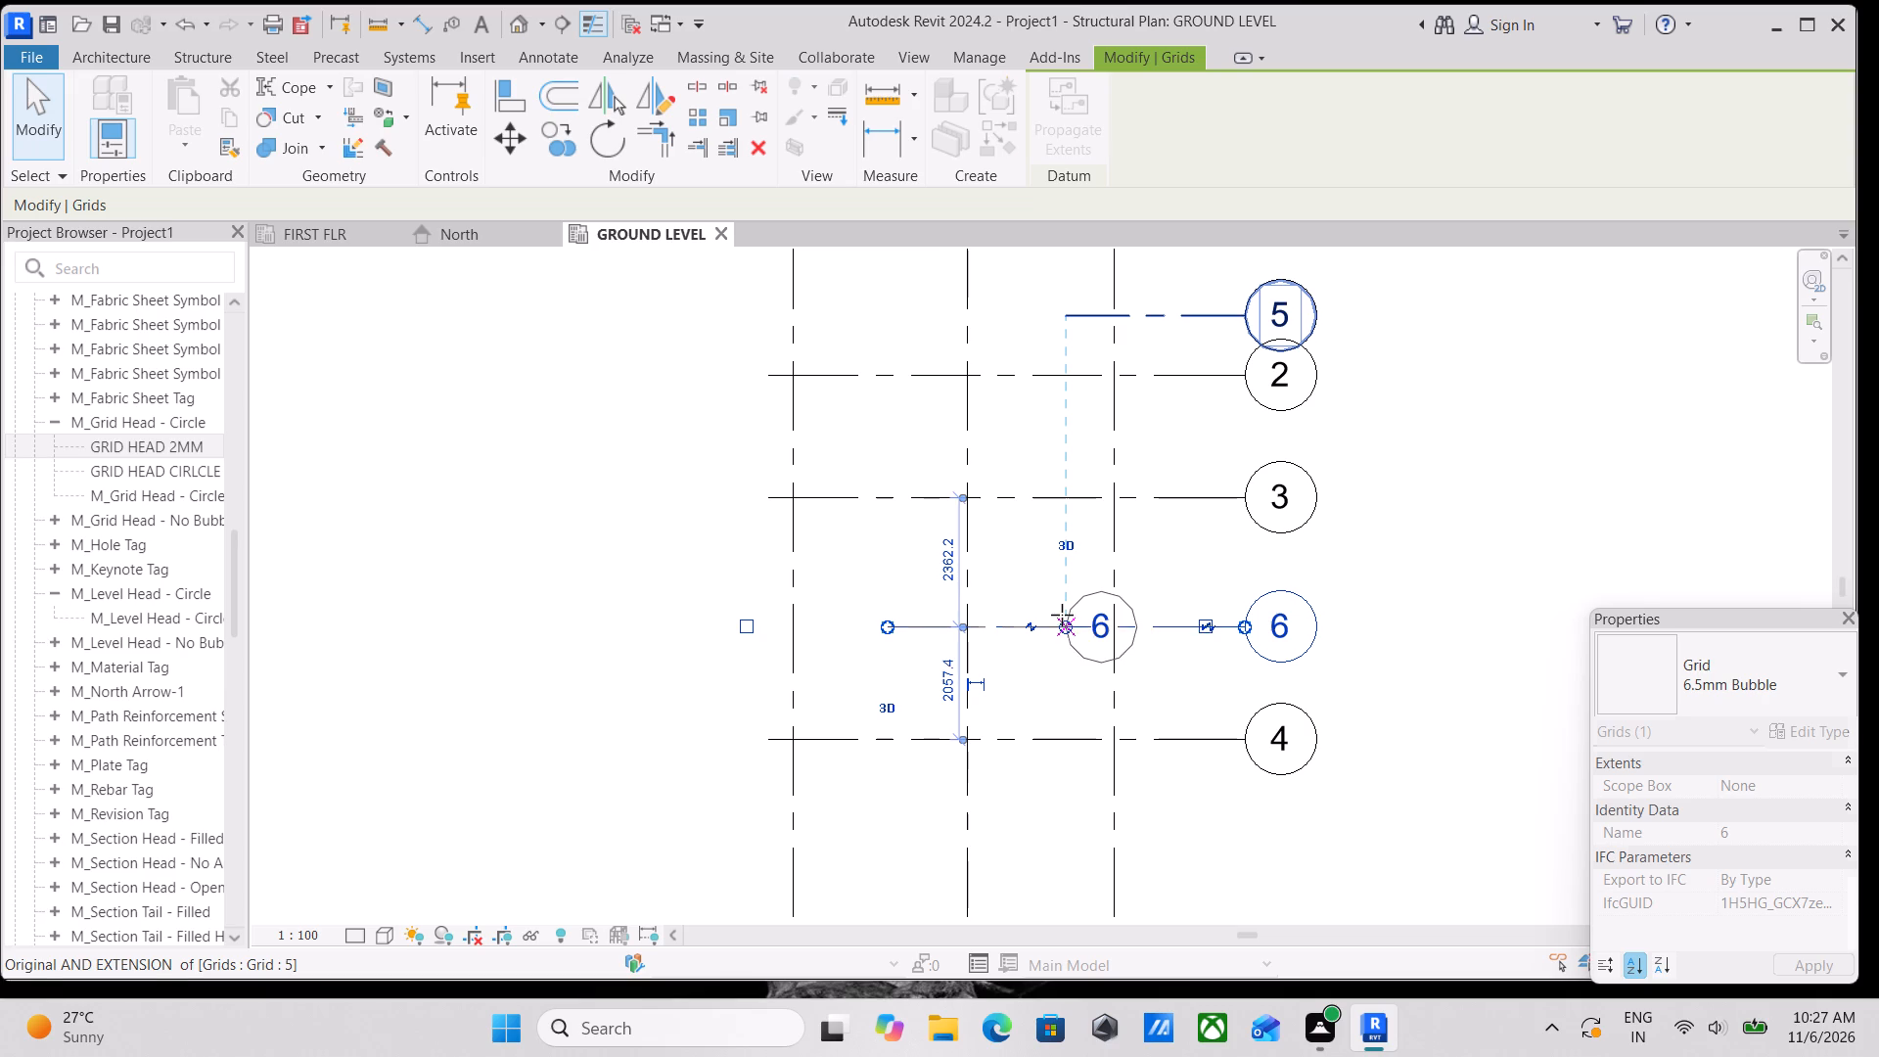
scroll(1049, 618, "up", 6)
key("Escape")
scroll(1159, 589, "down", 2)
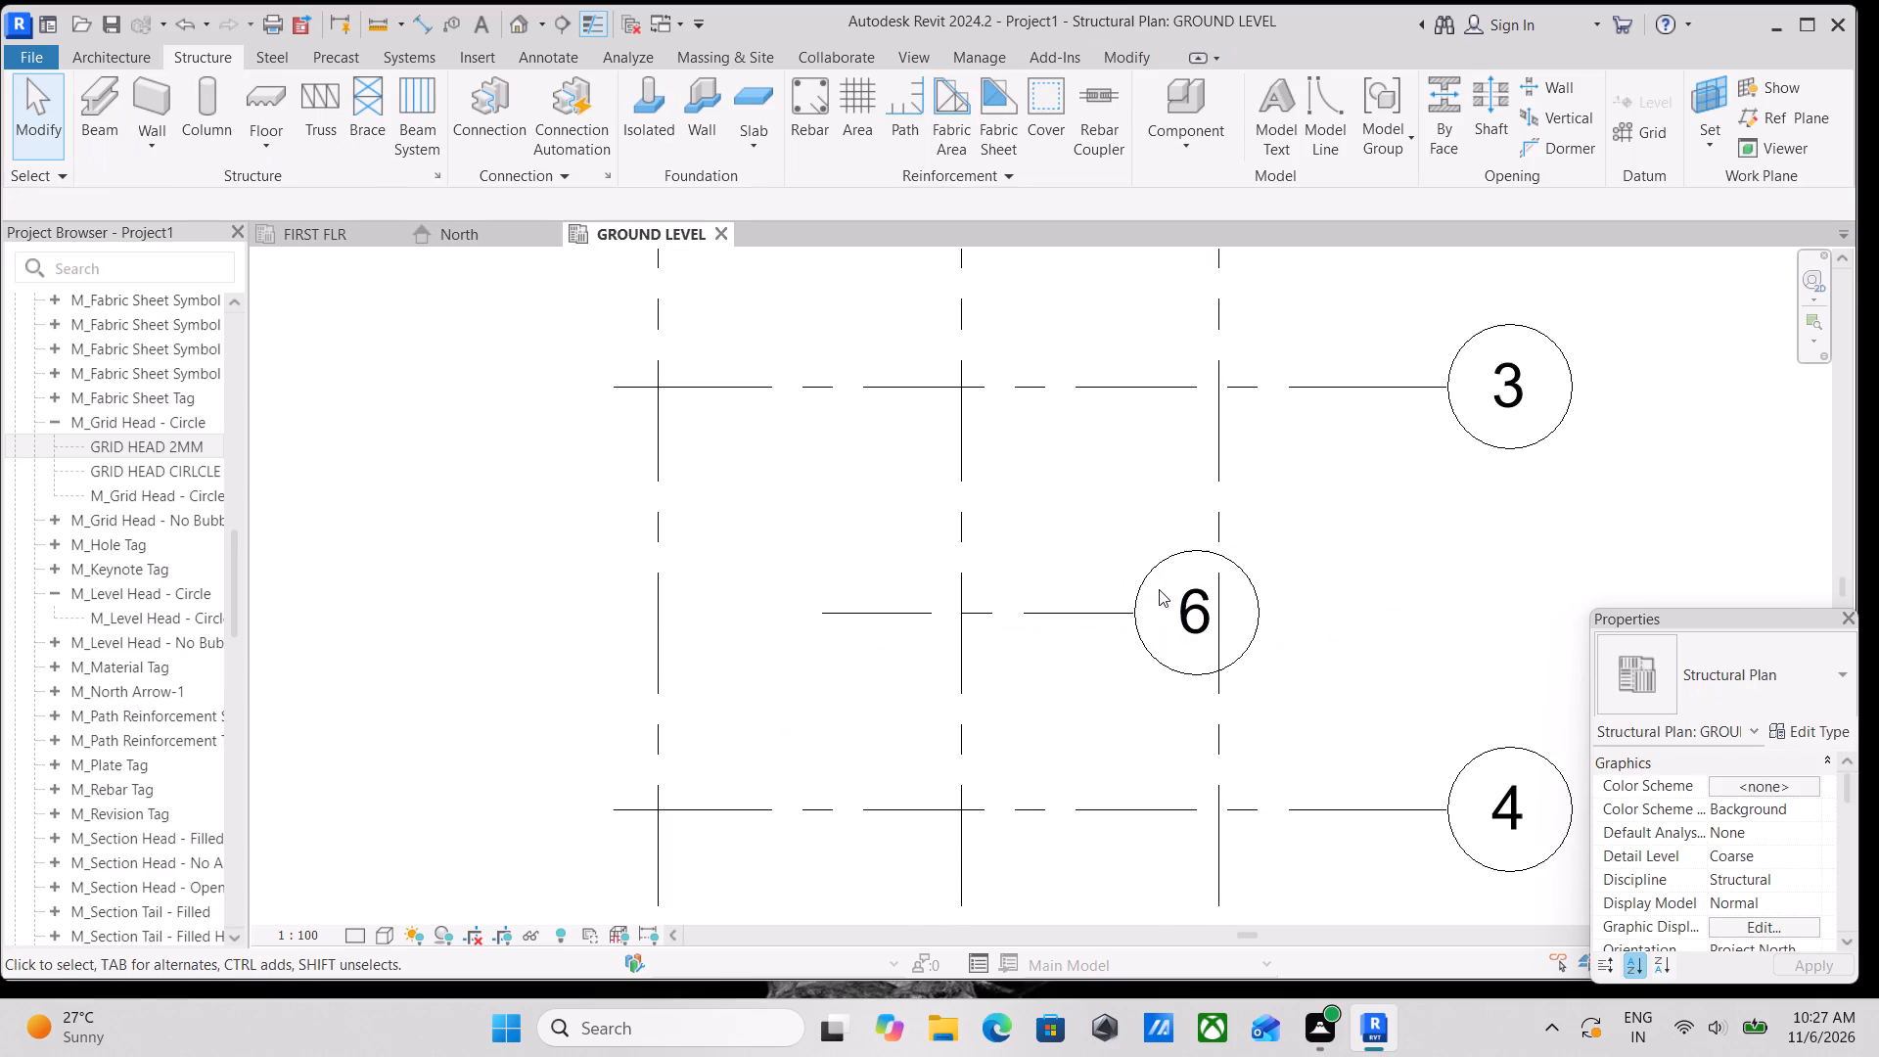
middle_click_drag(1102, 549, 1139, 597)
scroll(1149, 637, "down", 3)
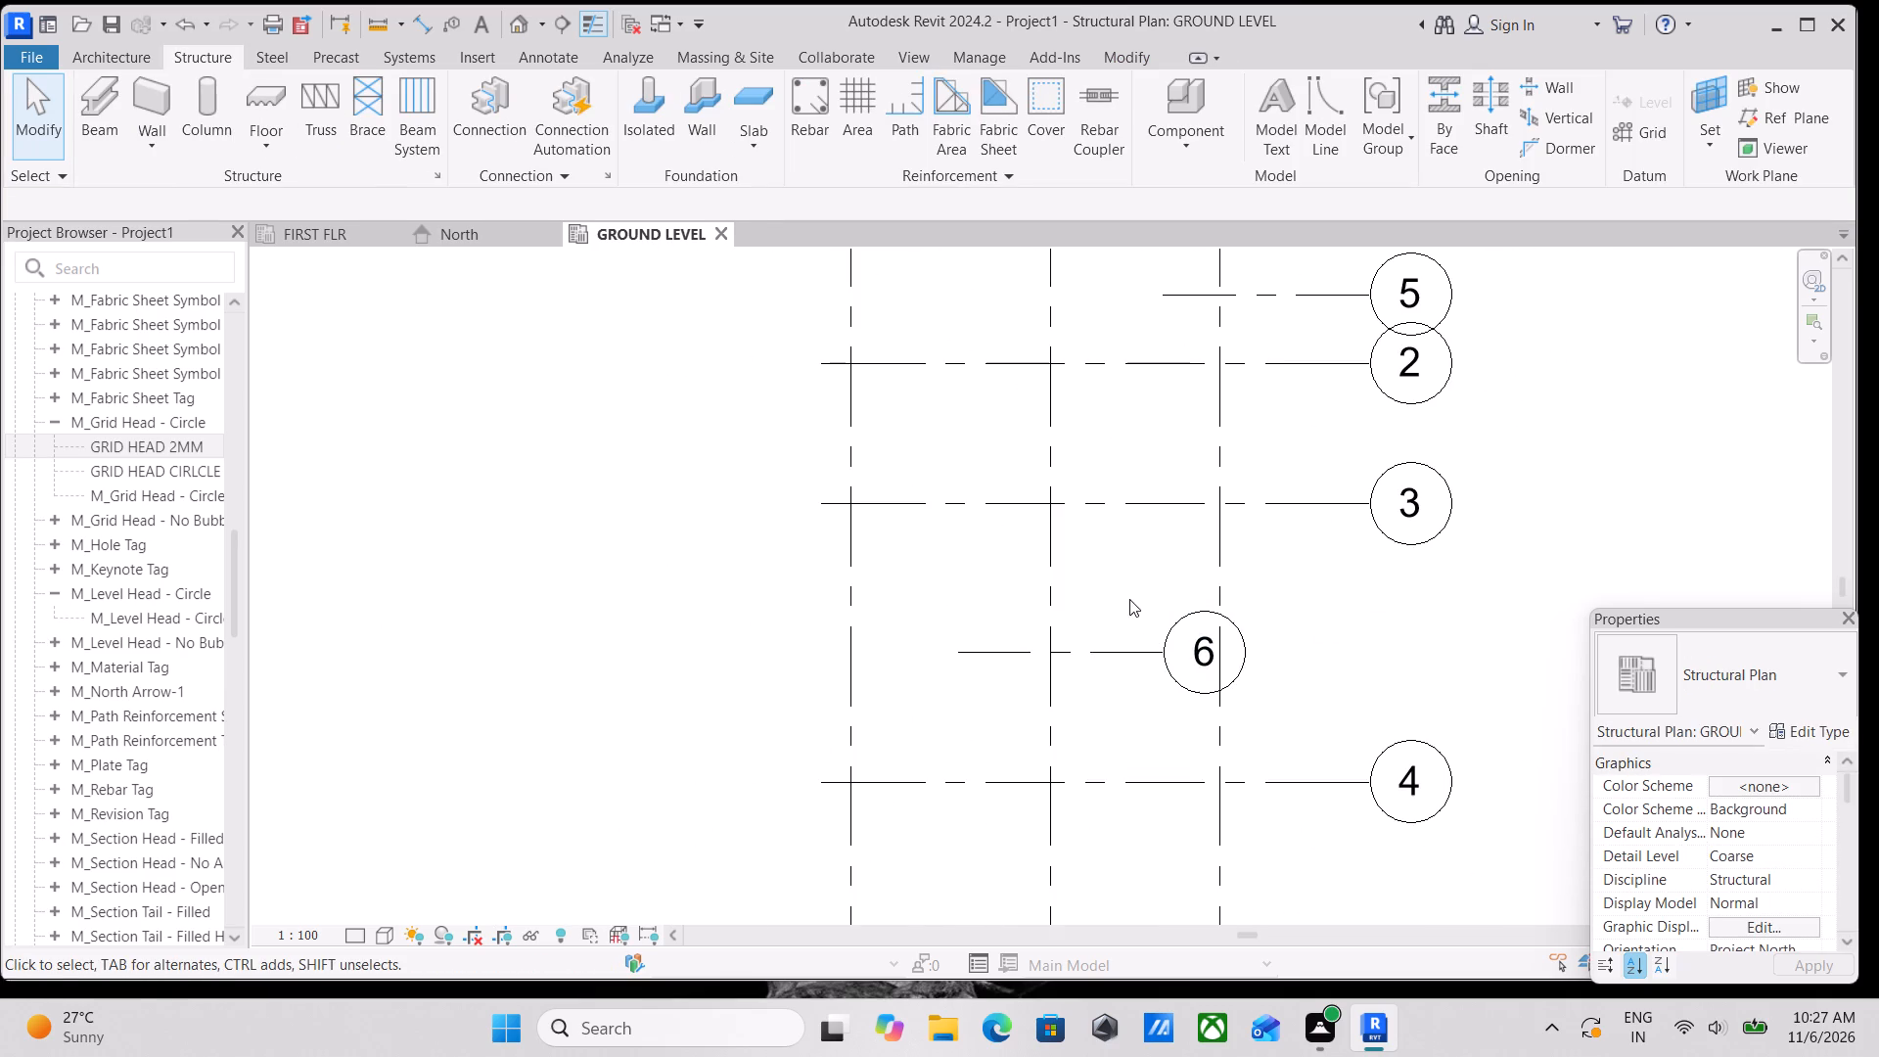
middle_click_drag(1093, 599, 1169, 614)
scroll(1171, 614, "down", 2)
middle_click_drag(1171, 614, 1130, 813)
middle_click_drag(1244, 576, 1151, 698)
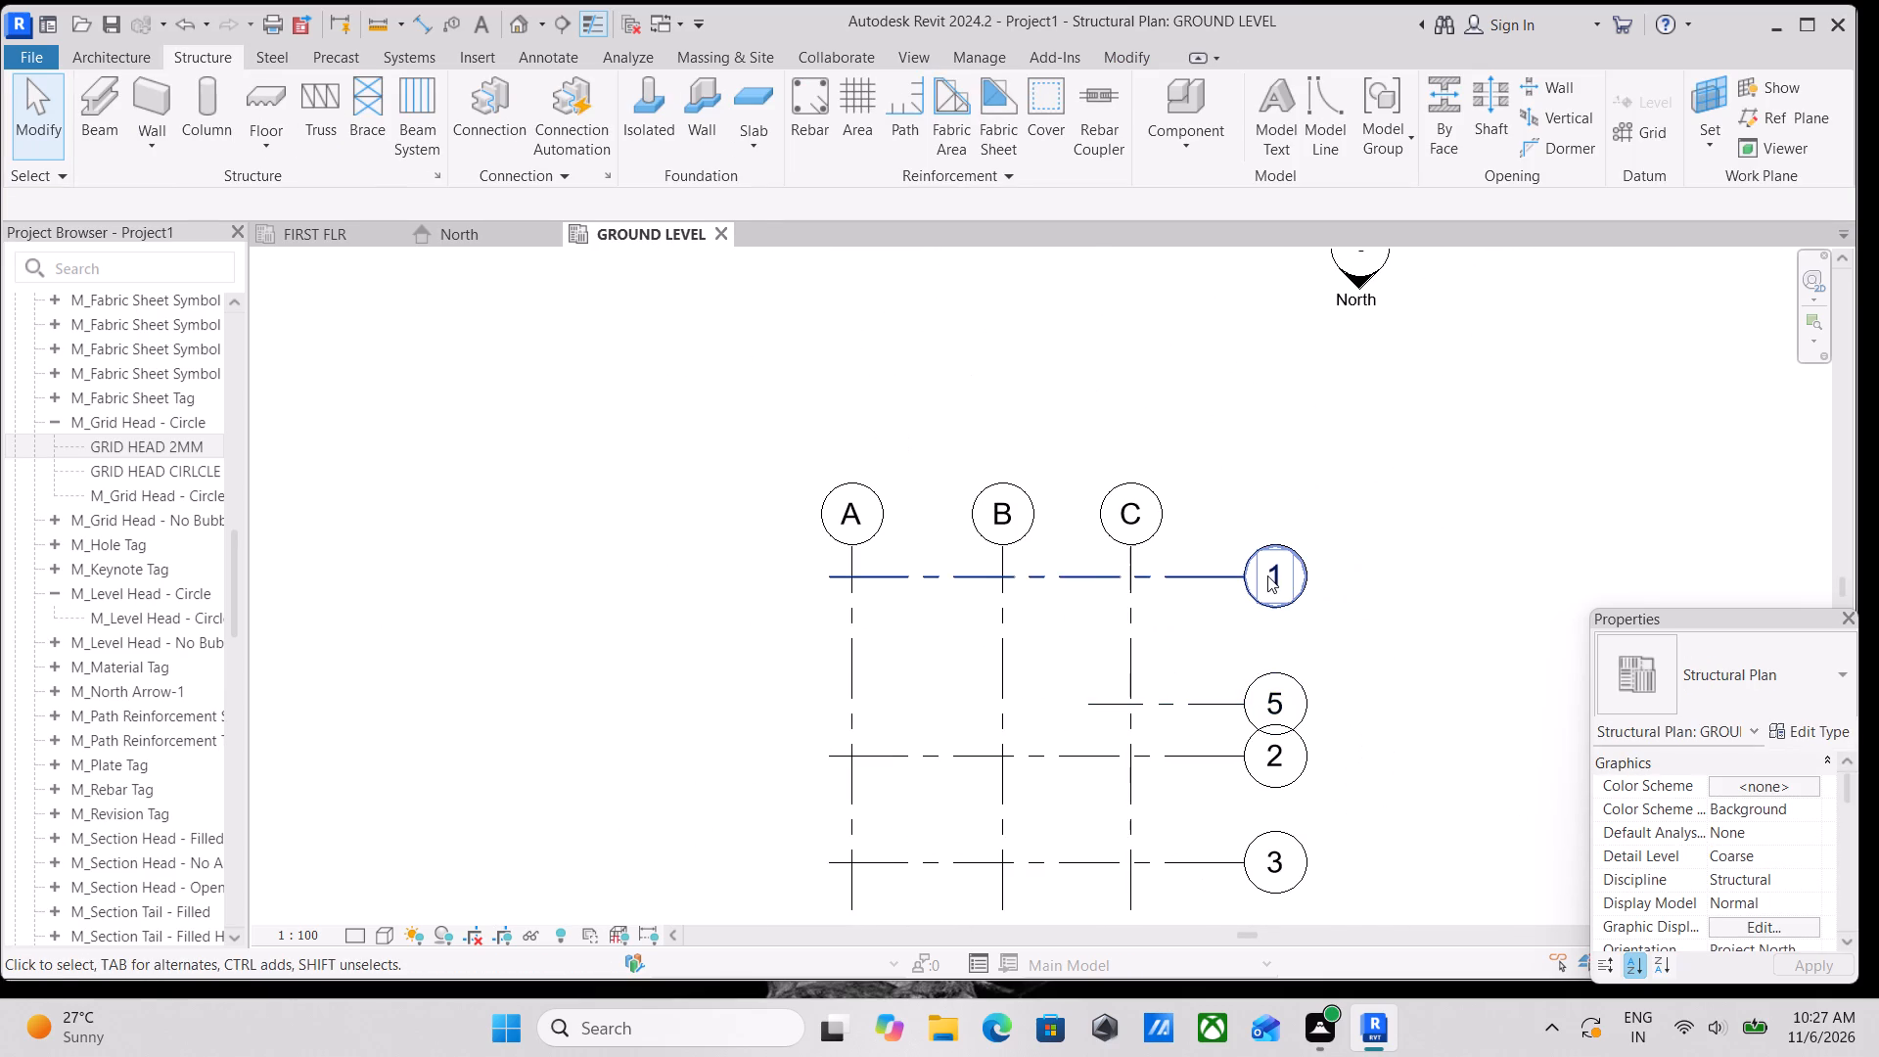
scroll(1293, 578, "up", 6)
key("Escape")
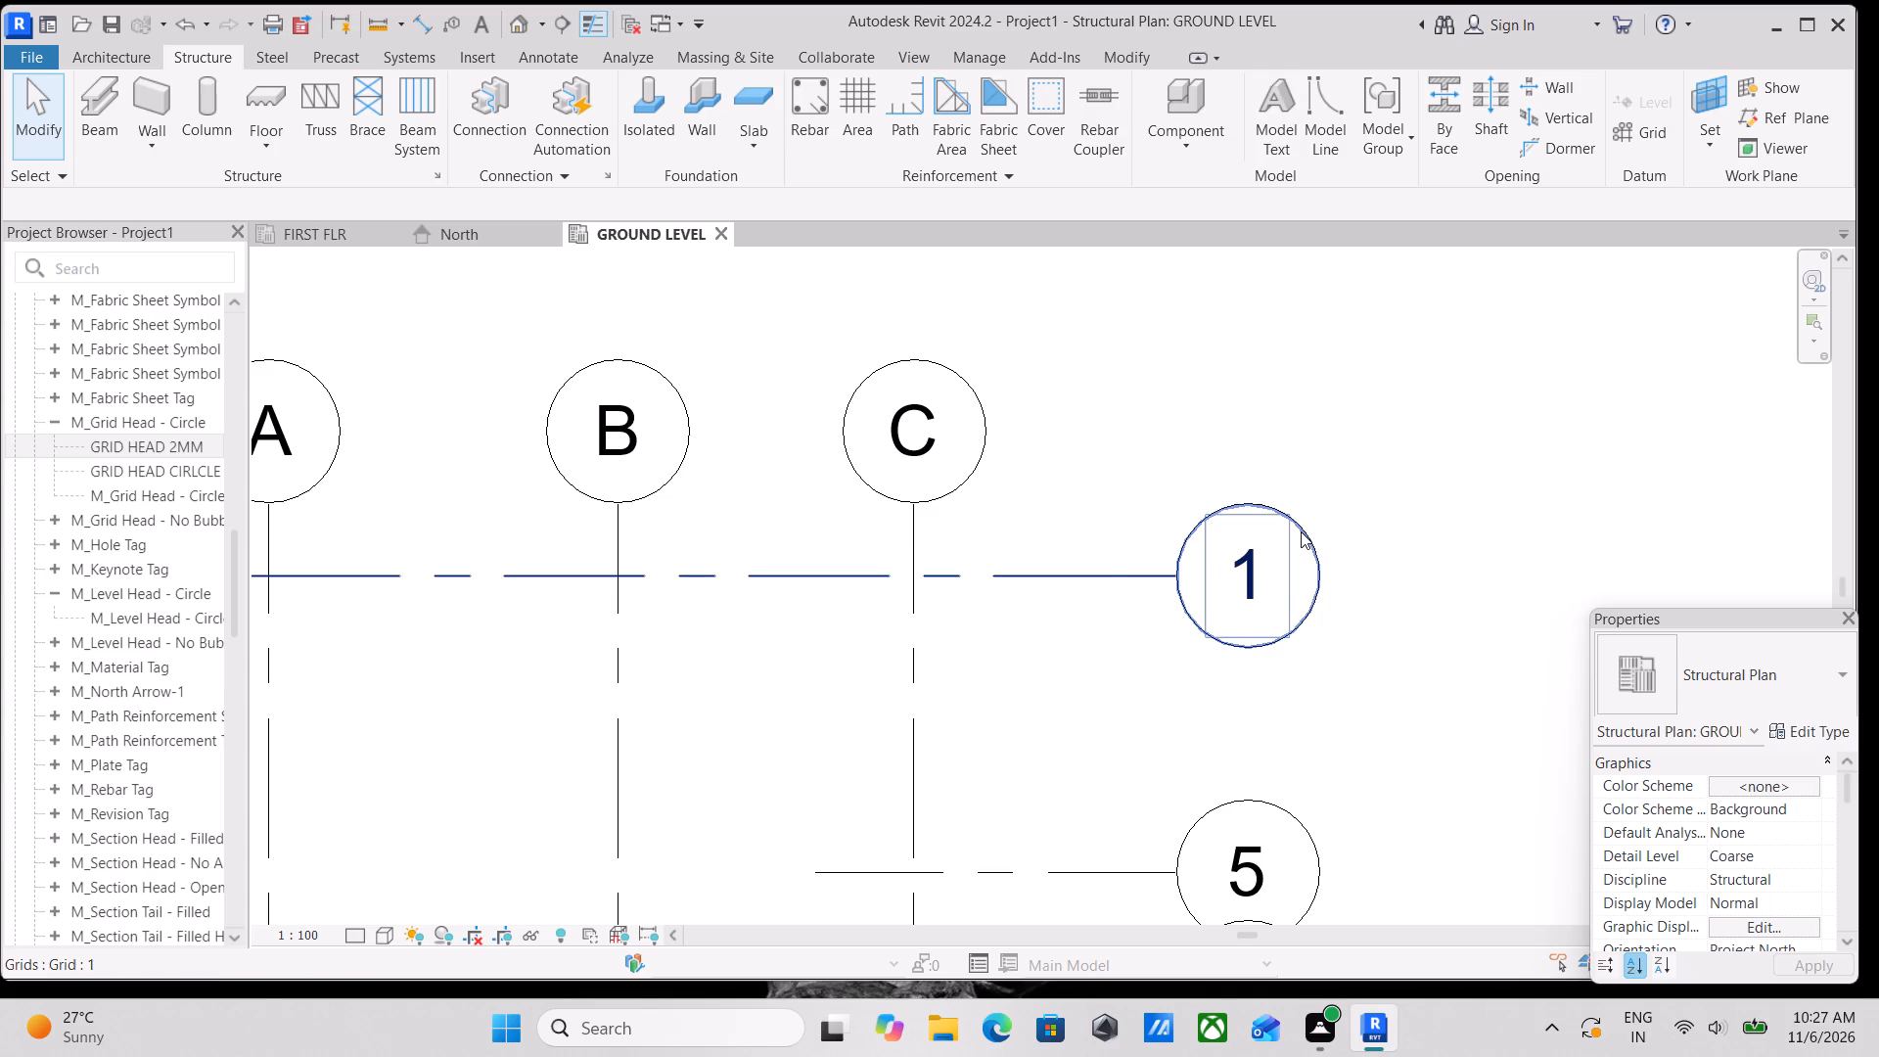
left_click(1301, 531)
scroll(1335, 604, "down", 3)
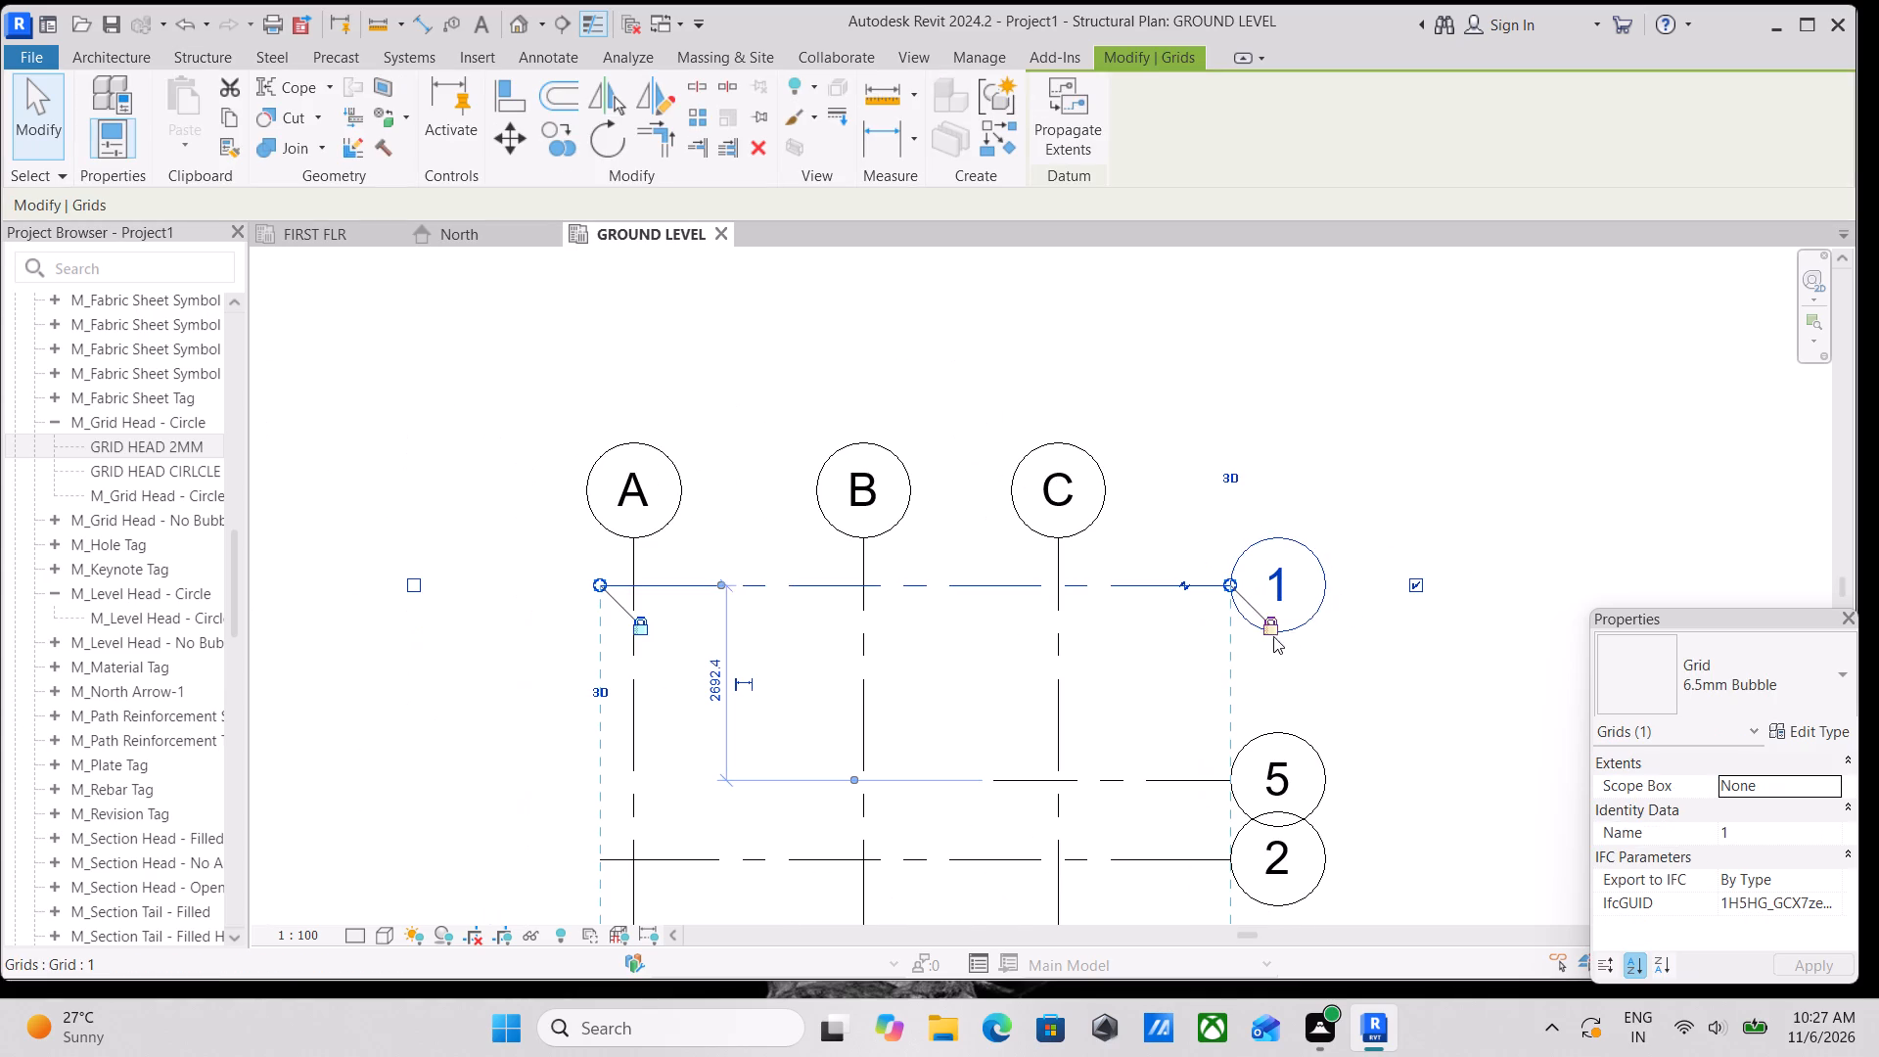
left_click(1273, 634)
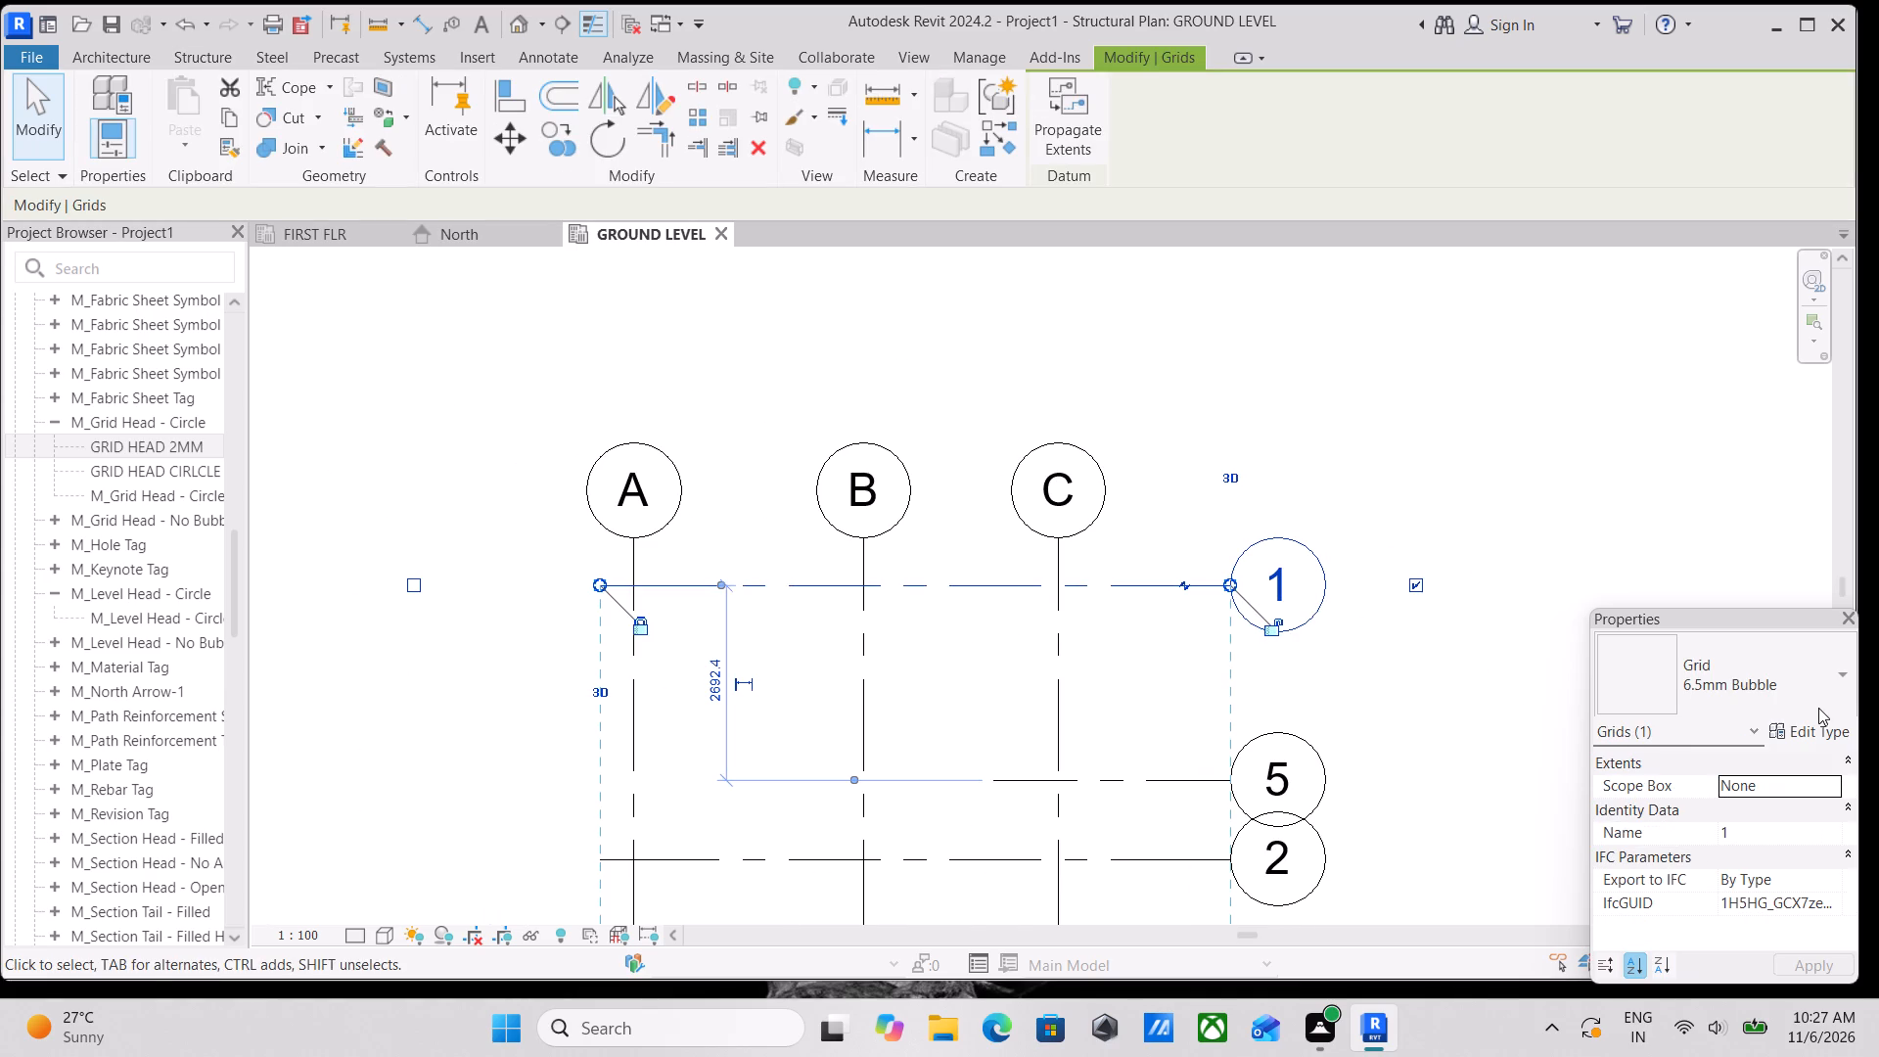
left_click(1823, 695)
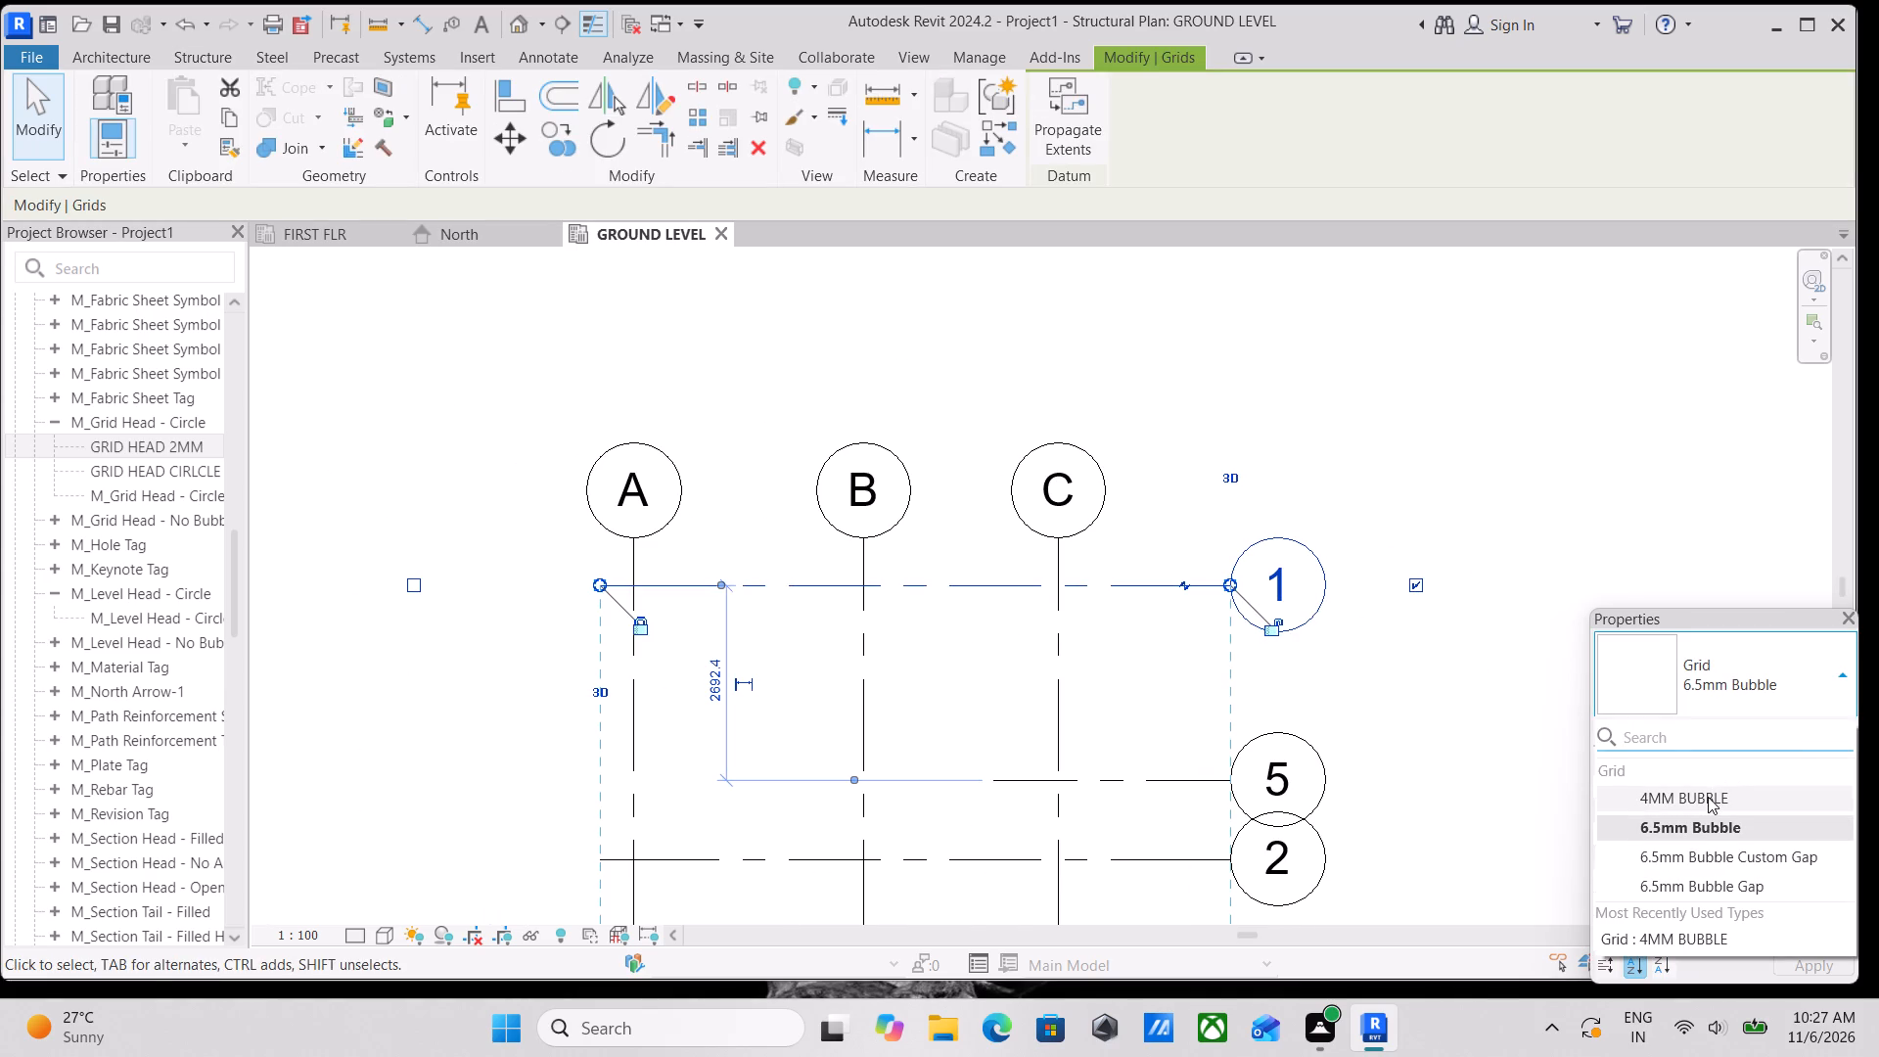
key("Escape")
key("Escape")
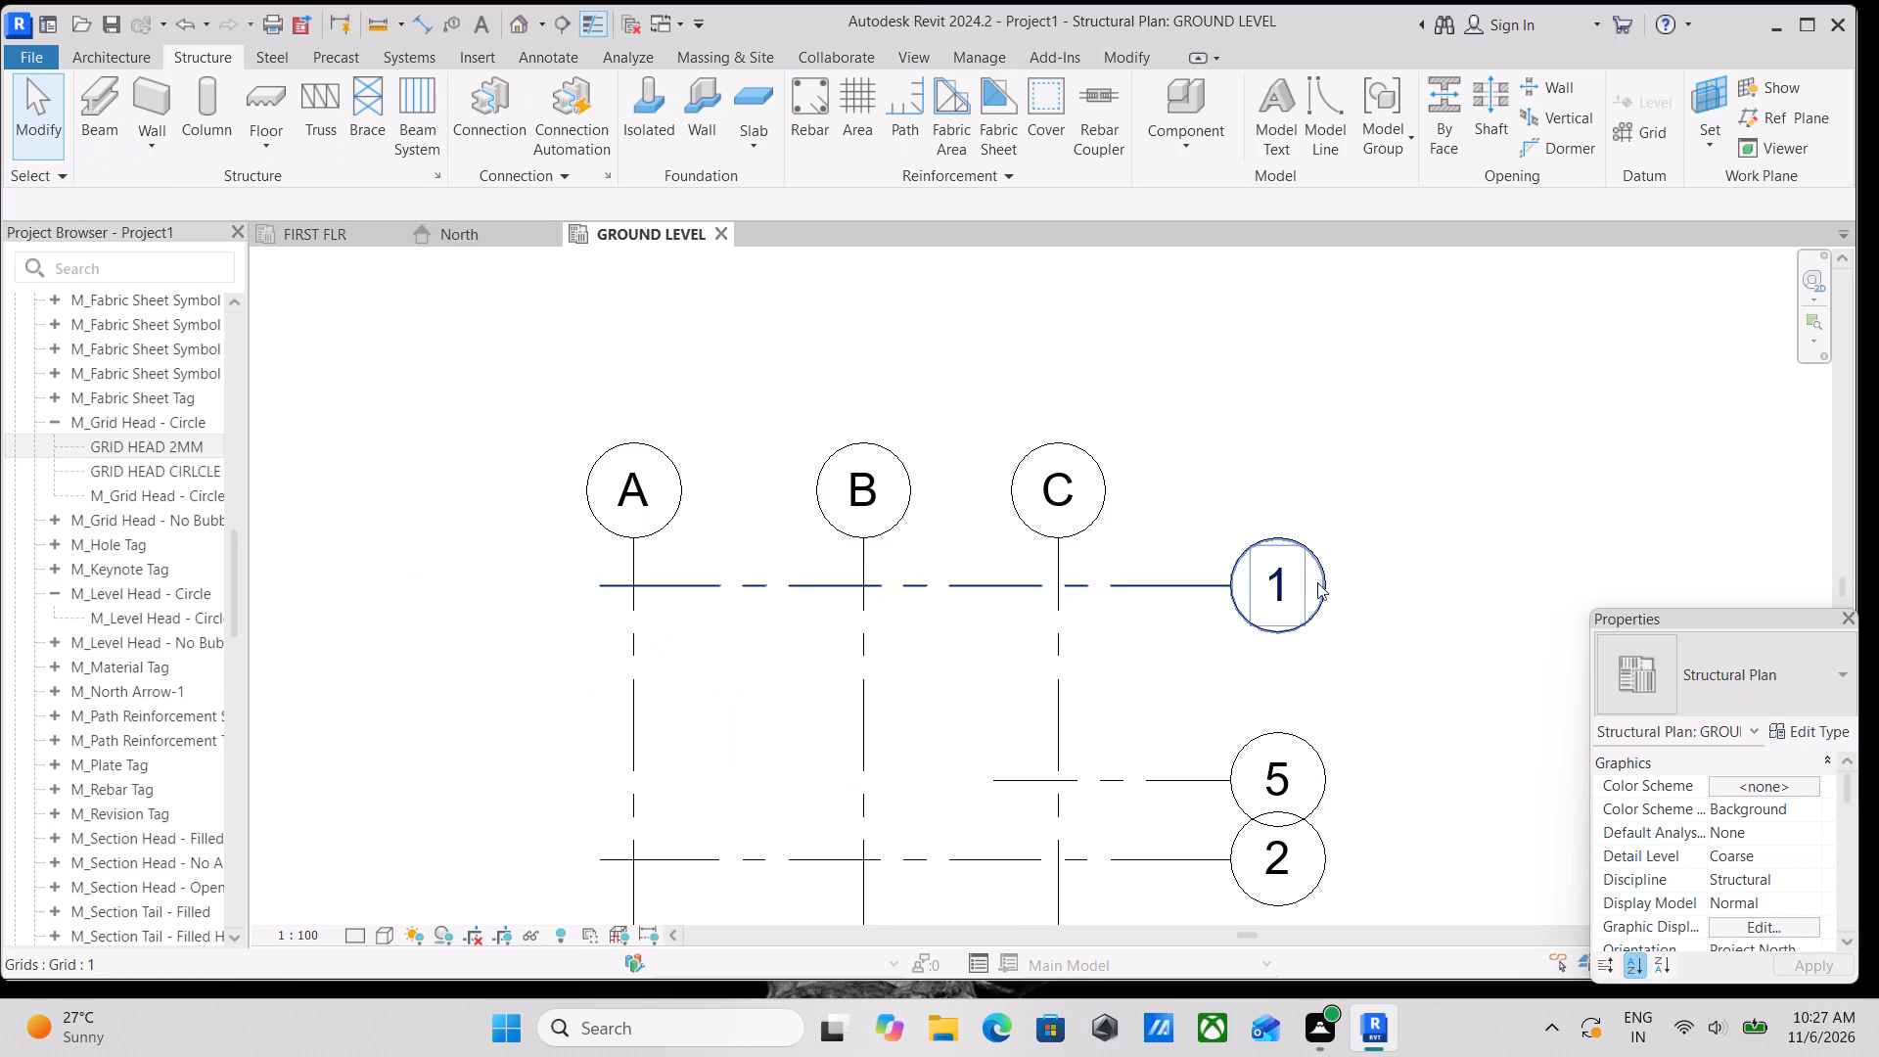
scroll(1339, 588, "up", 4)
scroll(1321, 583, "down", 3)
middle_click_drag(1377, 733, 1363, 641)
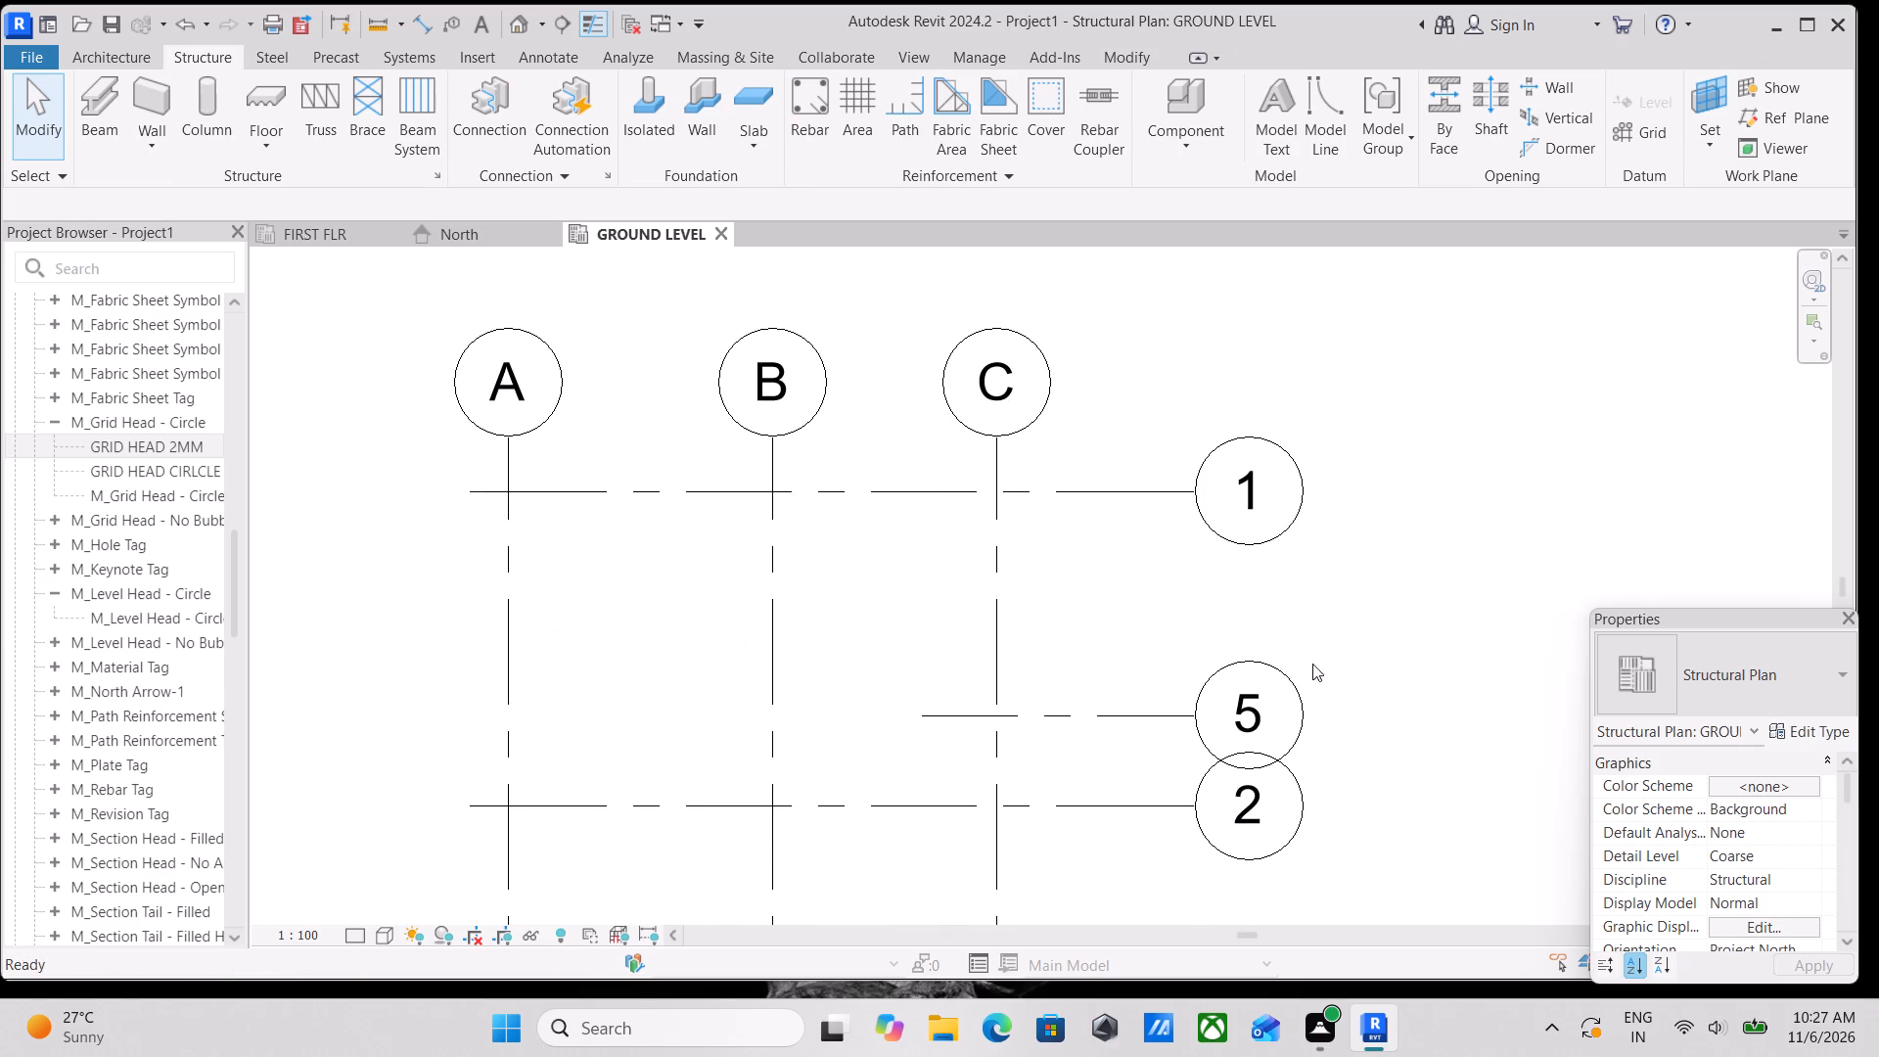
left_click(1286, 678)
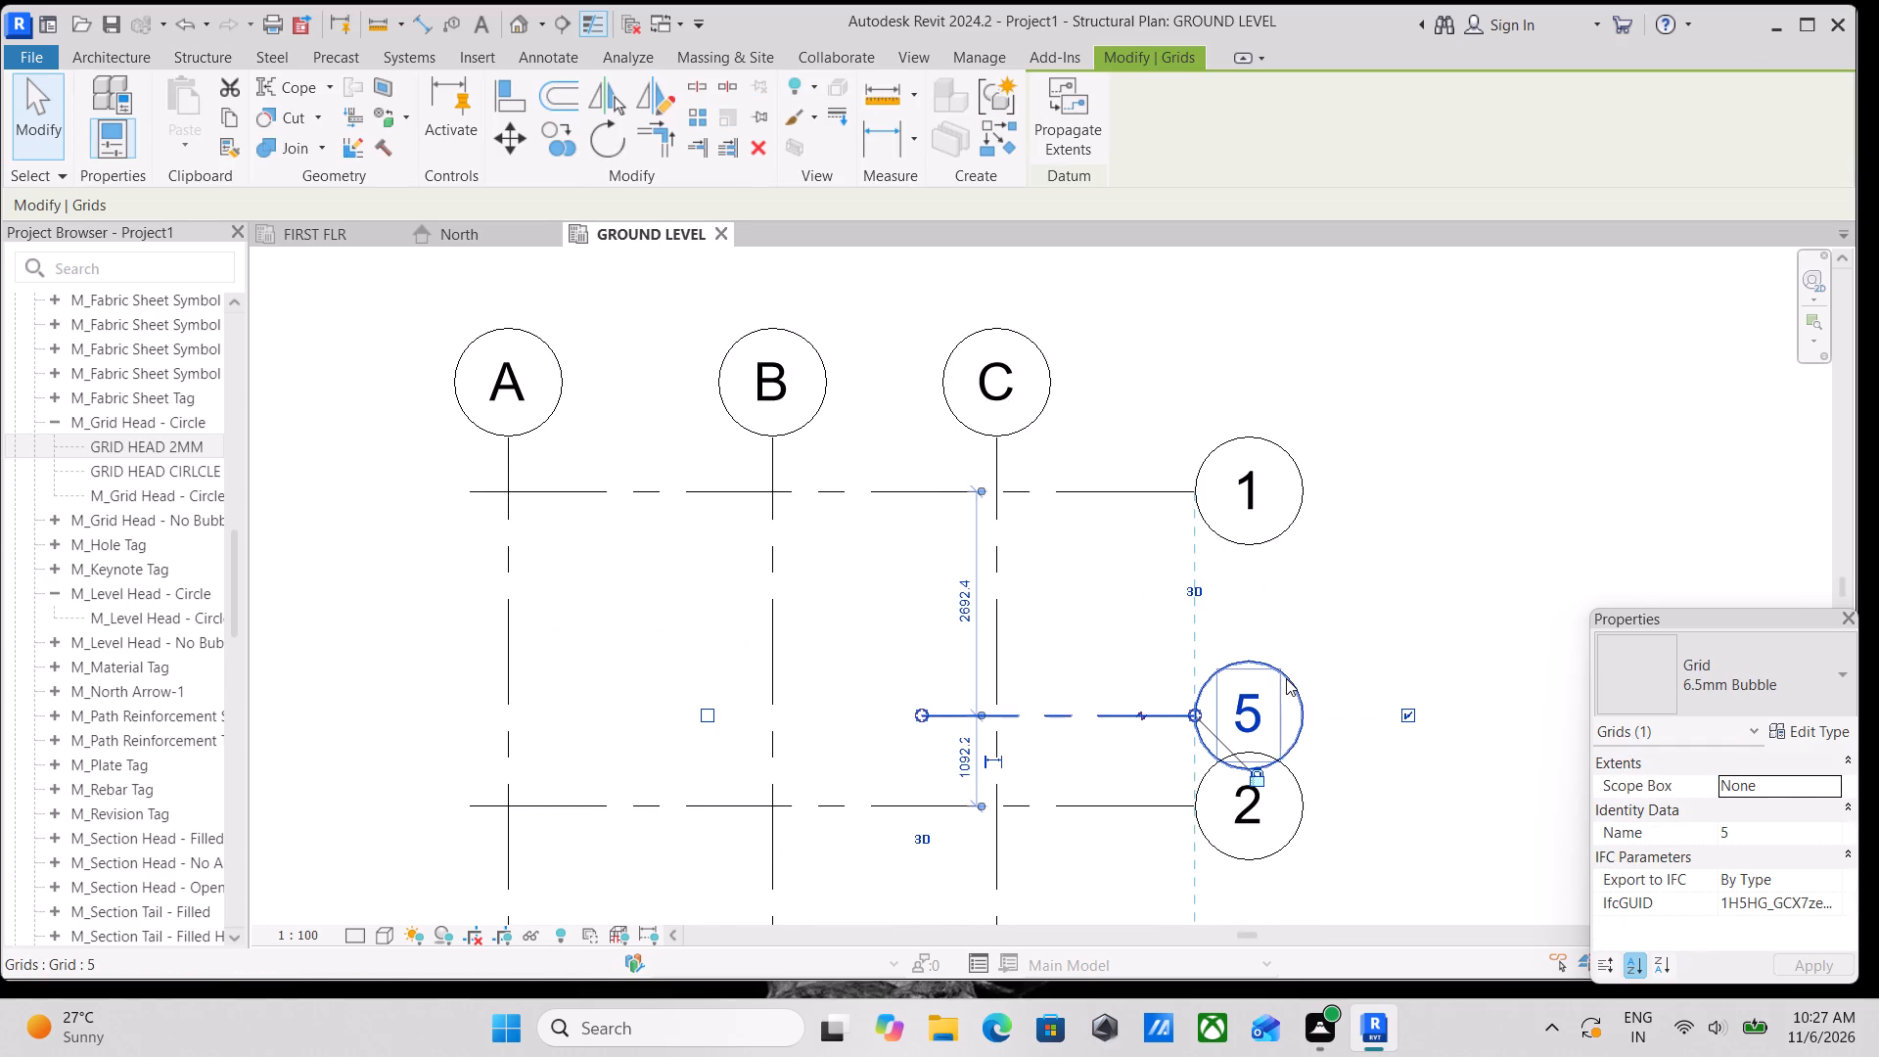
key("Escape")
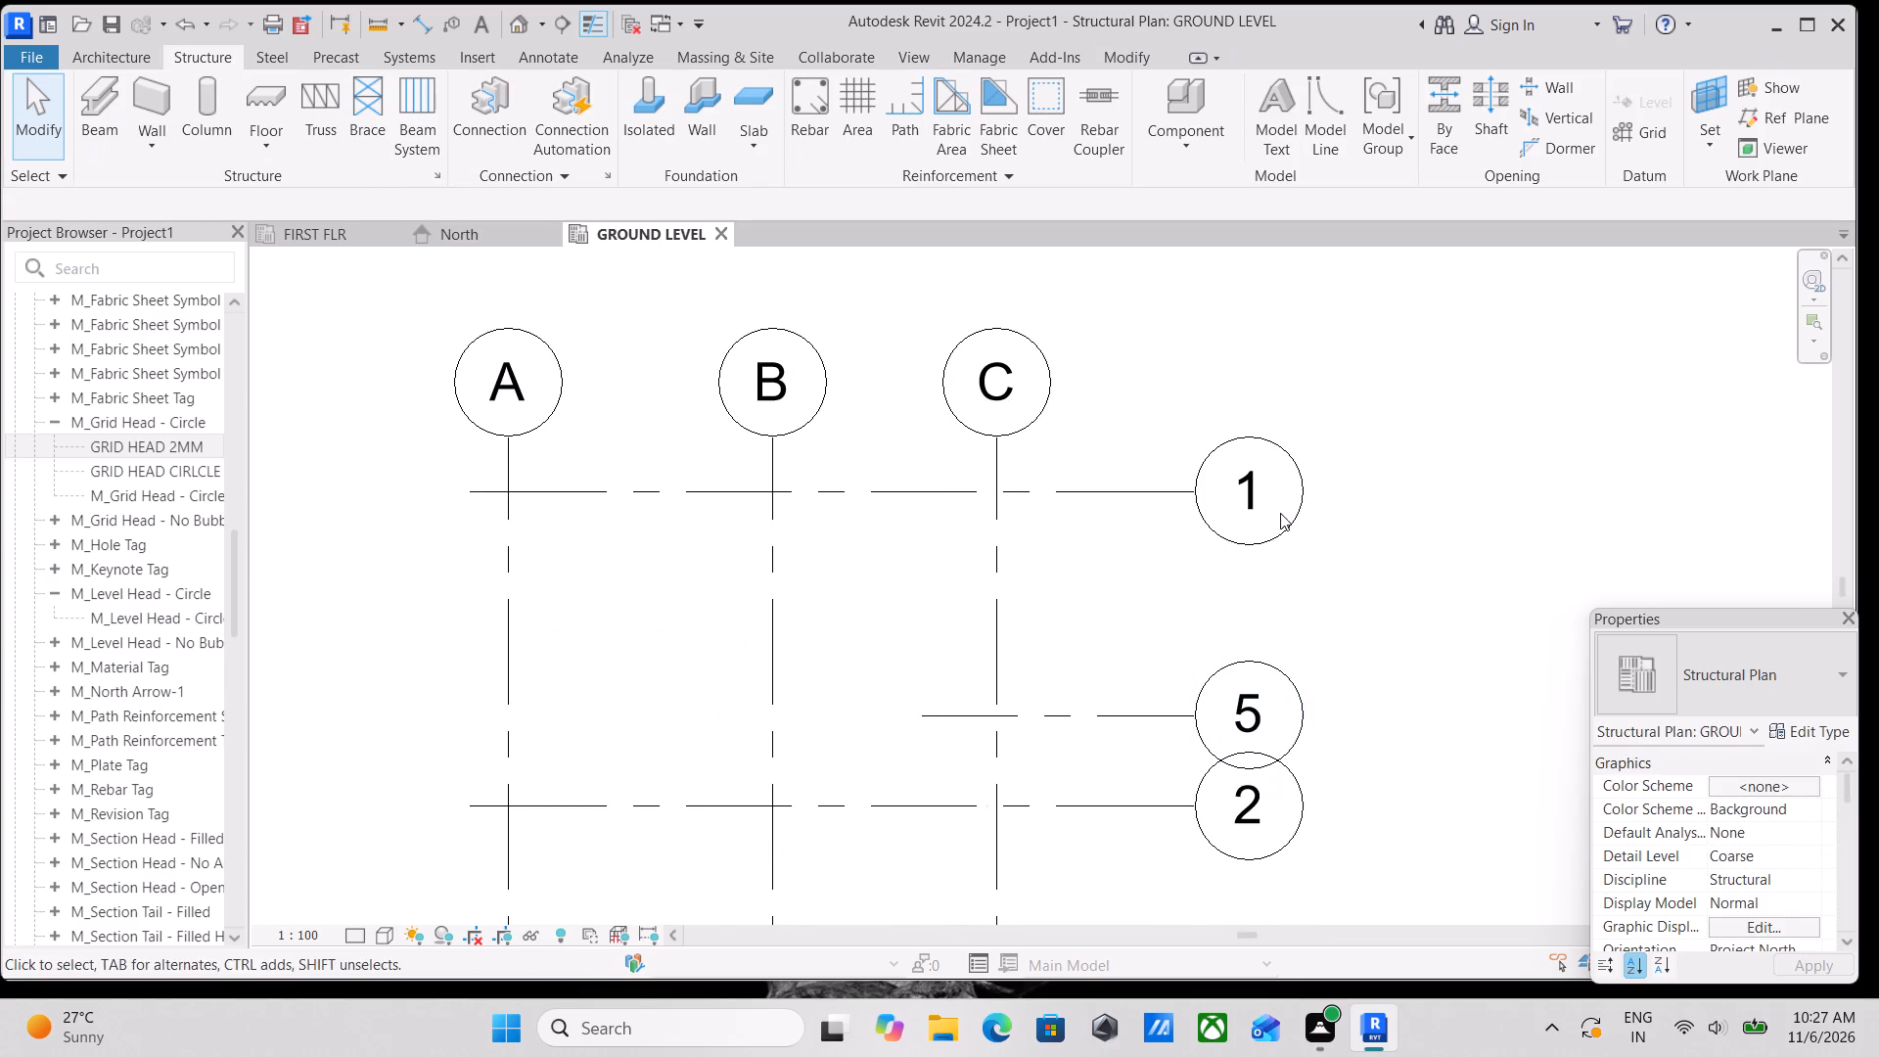
Unlock the bubble end of grid 1 and change the grid's type to 6.5mm Bubble Custom Gap.
left_click(1304, 518)
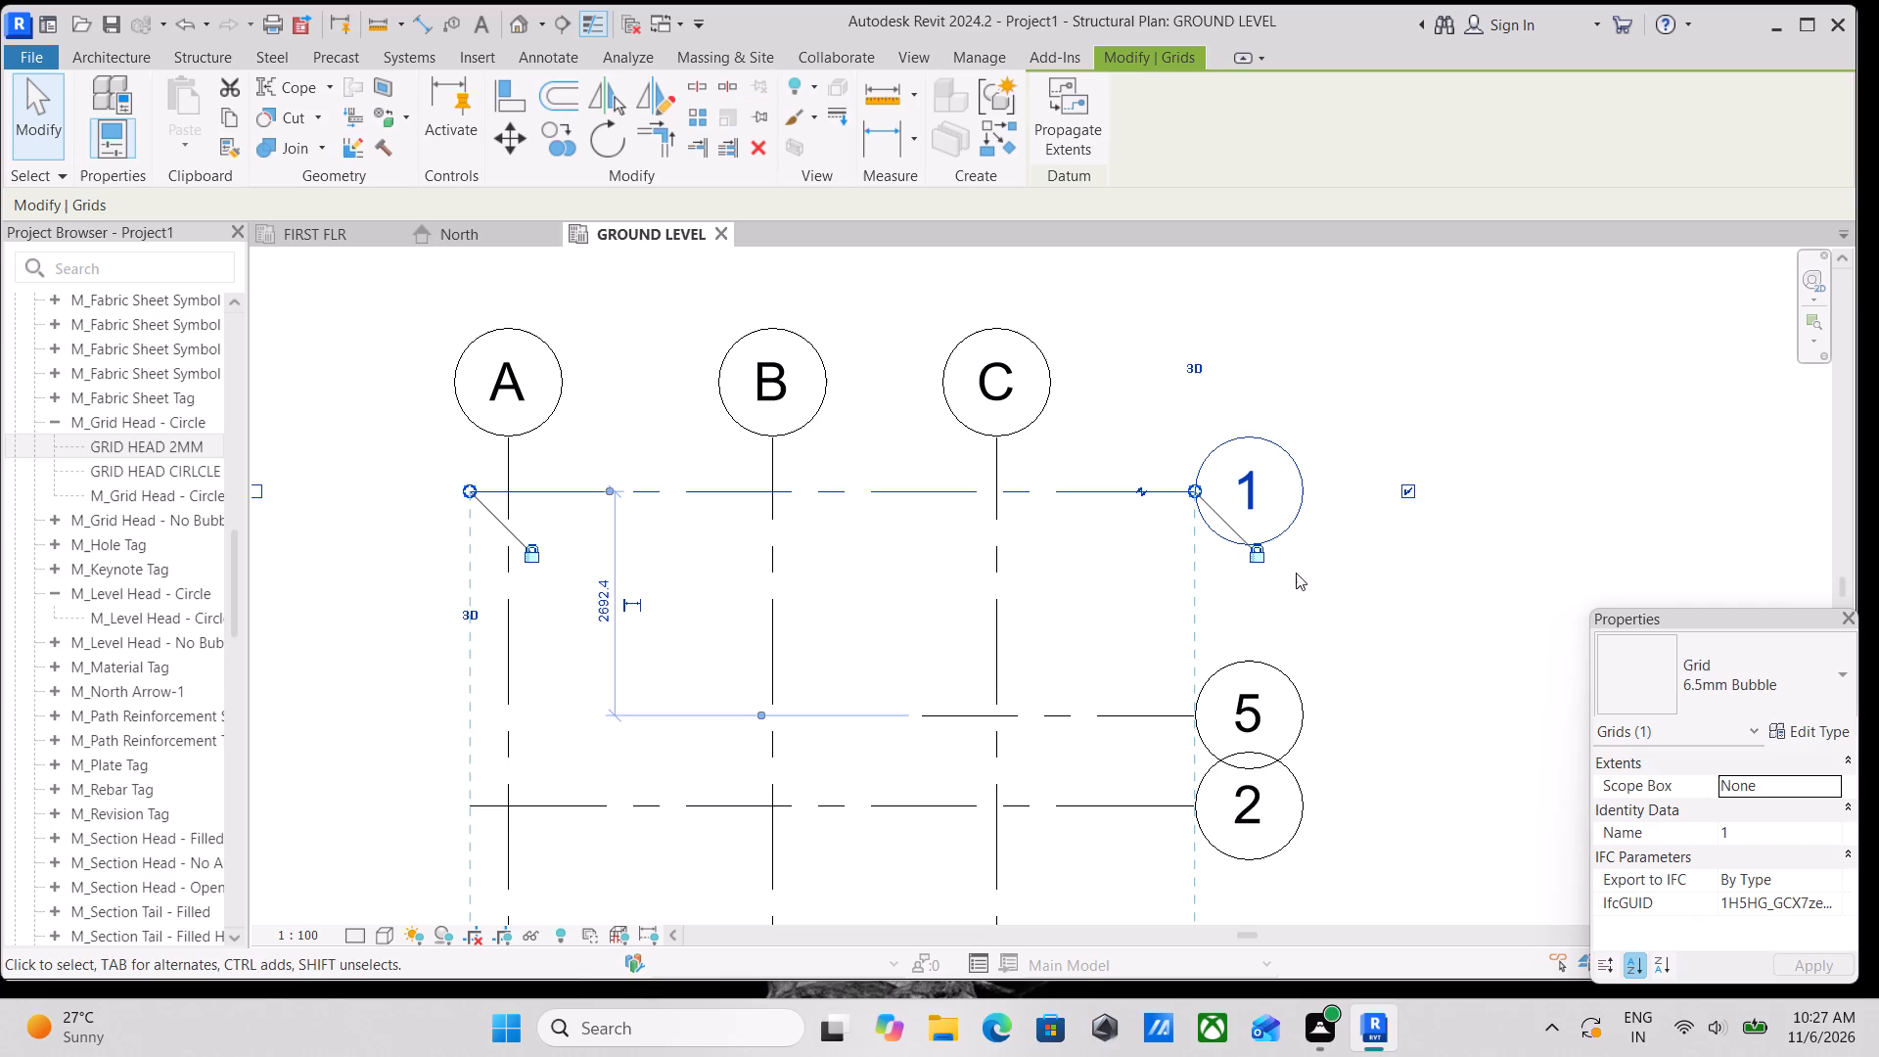
left_click(1249, 556)
left_click(1812, 686)
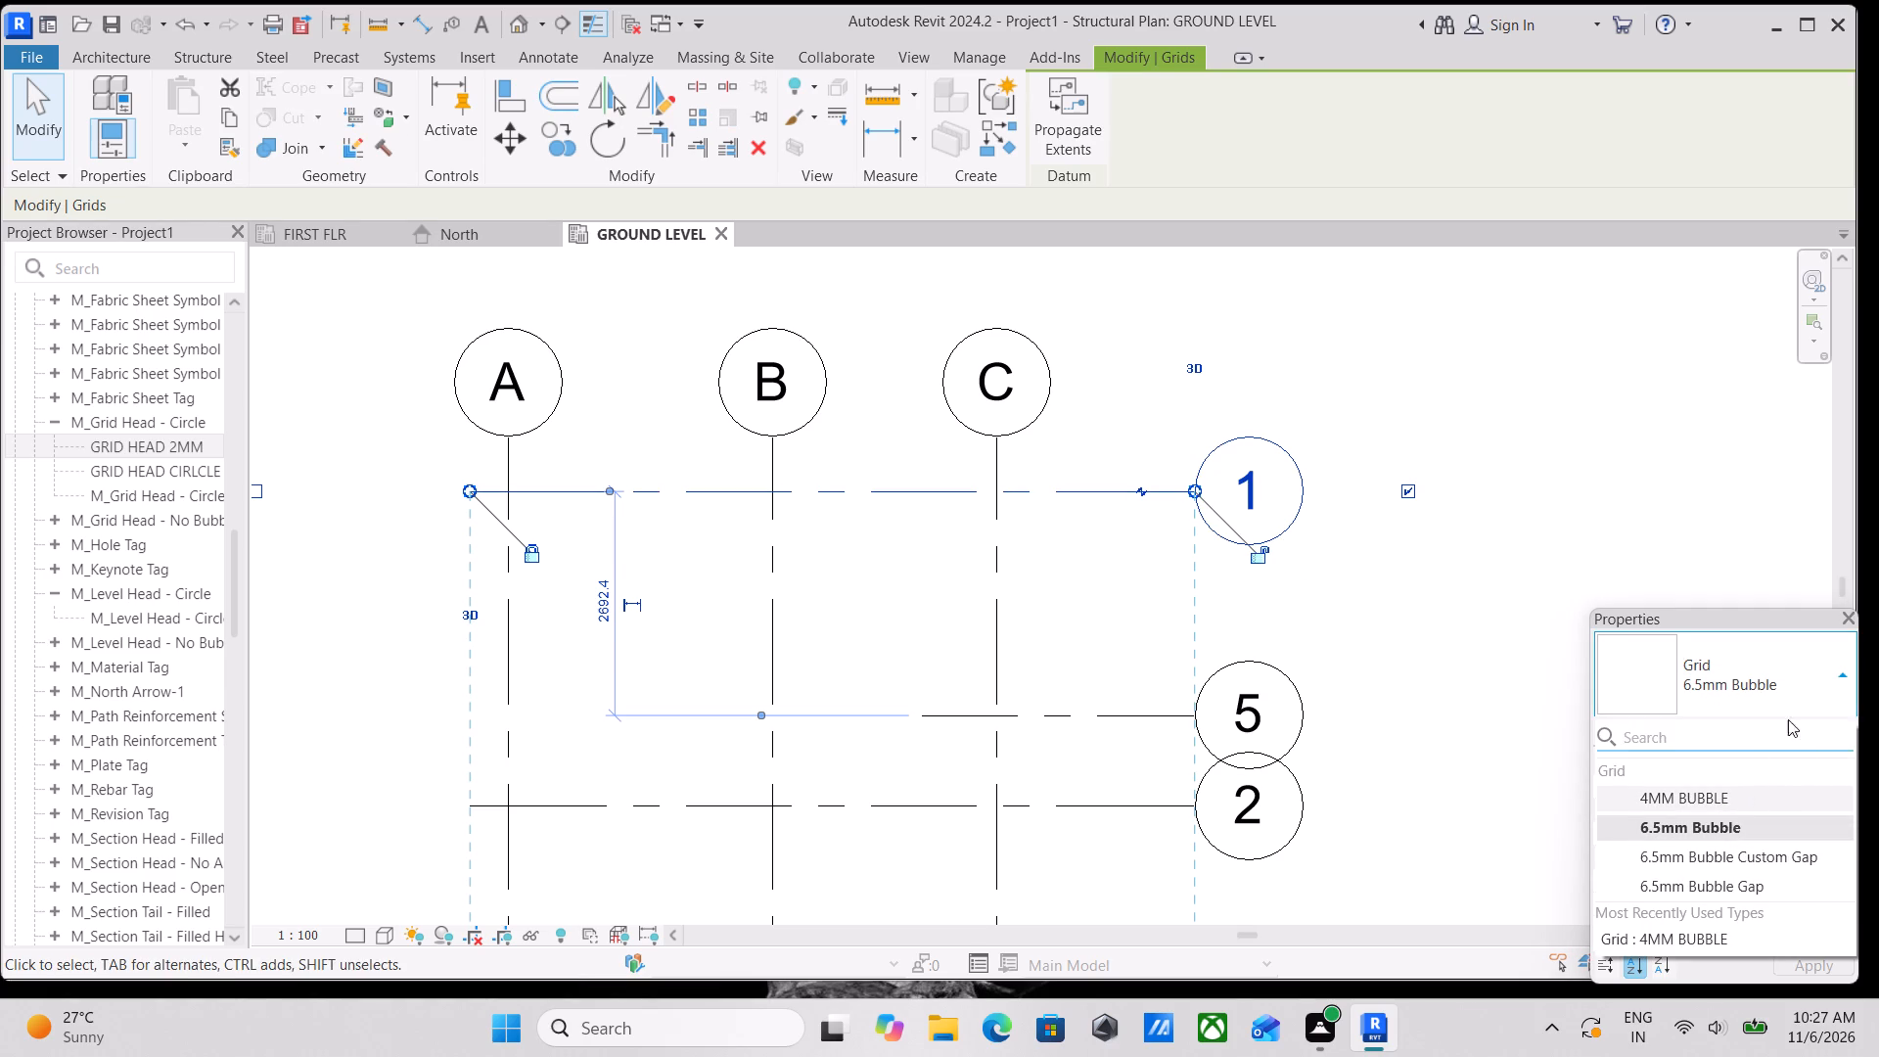
double_click(1811, 685)
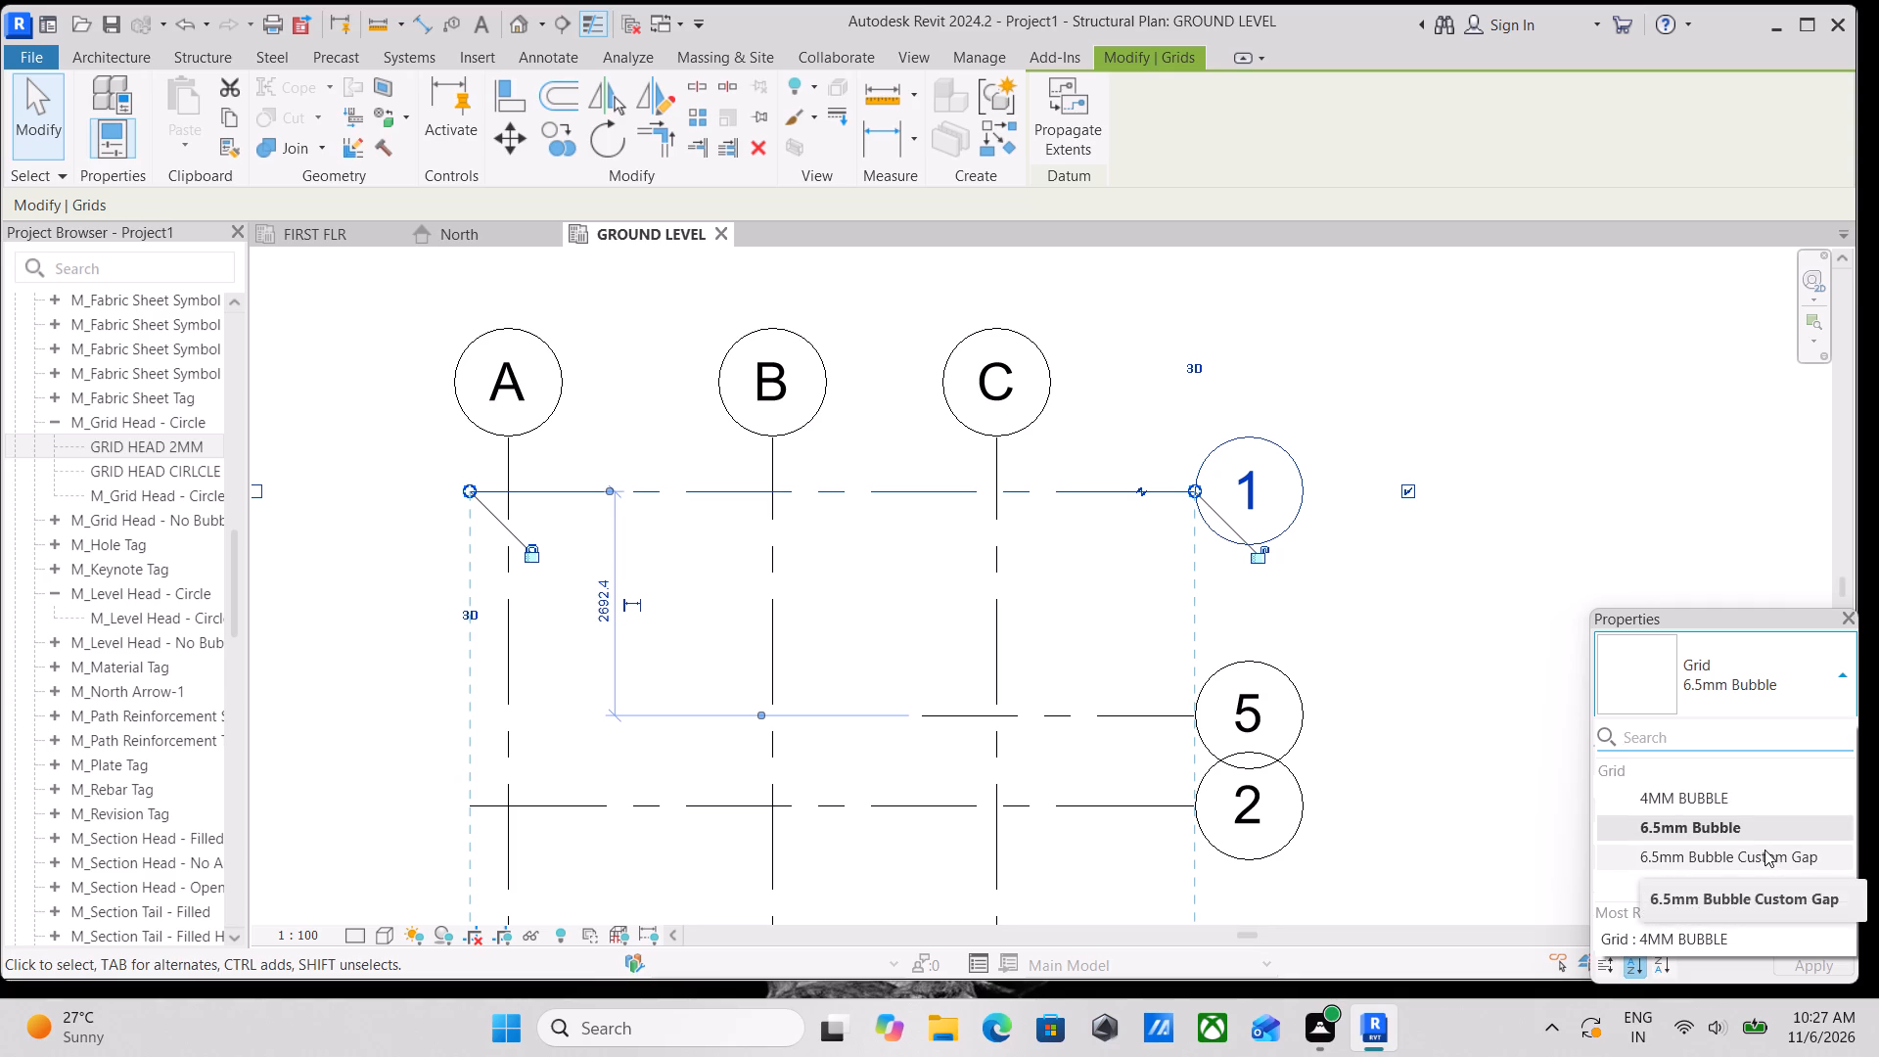
left_click(1764, 850)
Set the symbol of grid type 6.5mm Bubble Custom Gap to M_Grid Head - Circle : GRID HEAD CIRLCLE 4MM.
left_click(1826, 737)
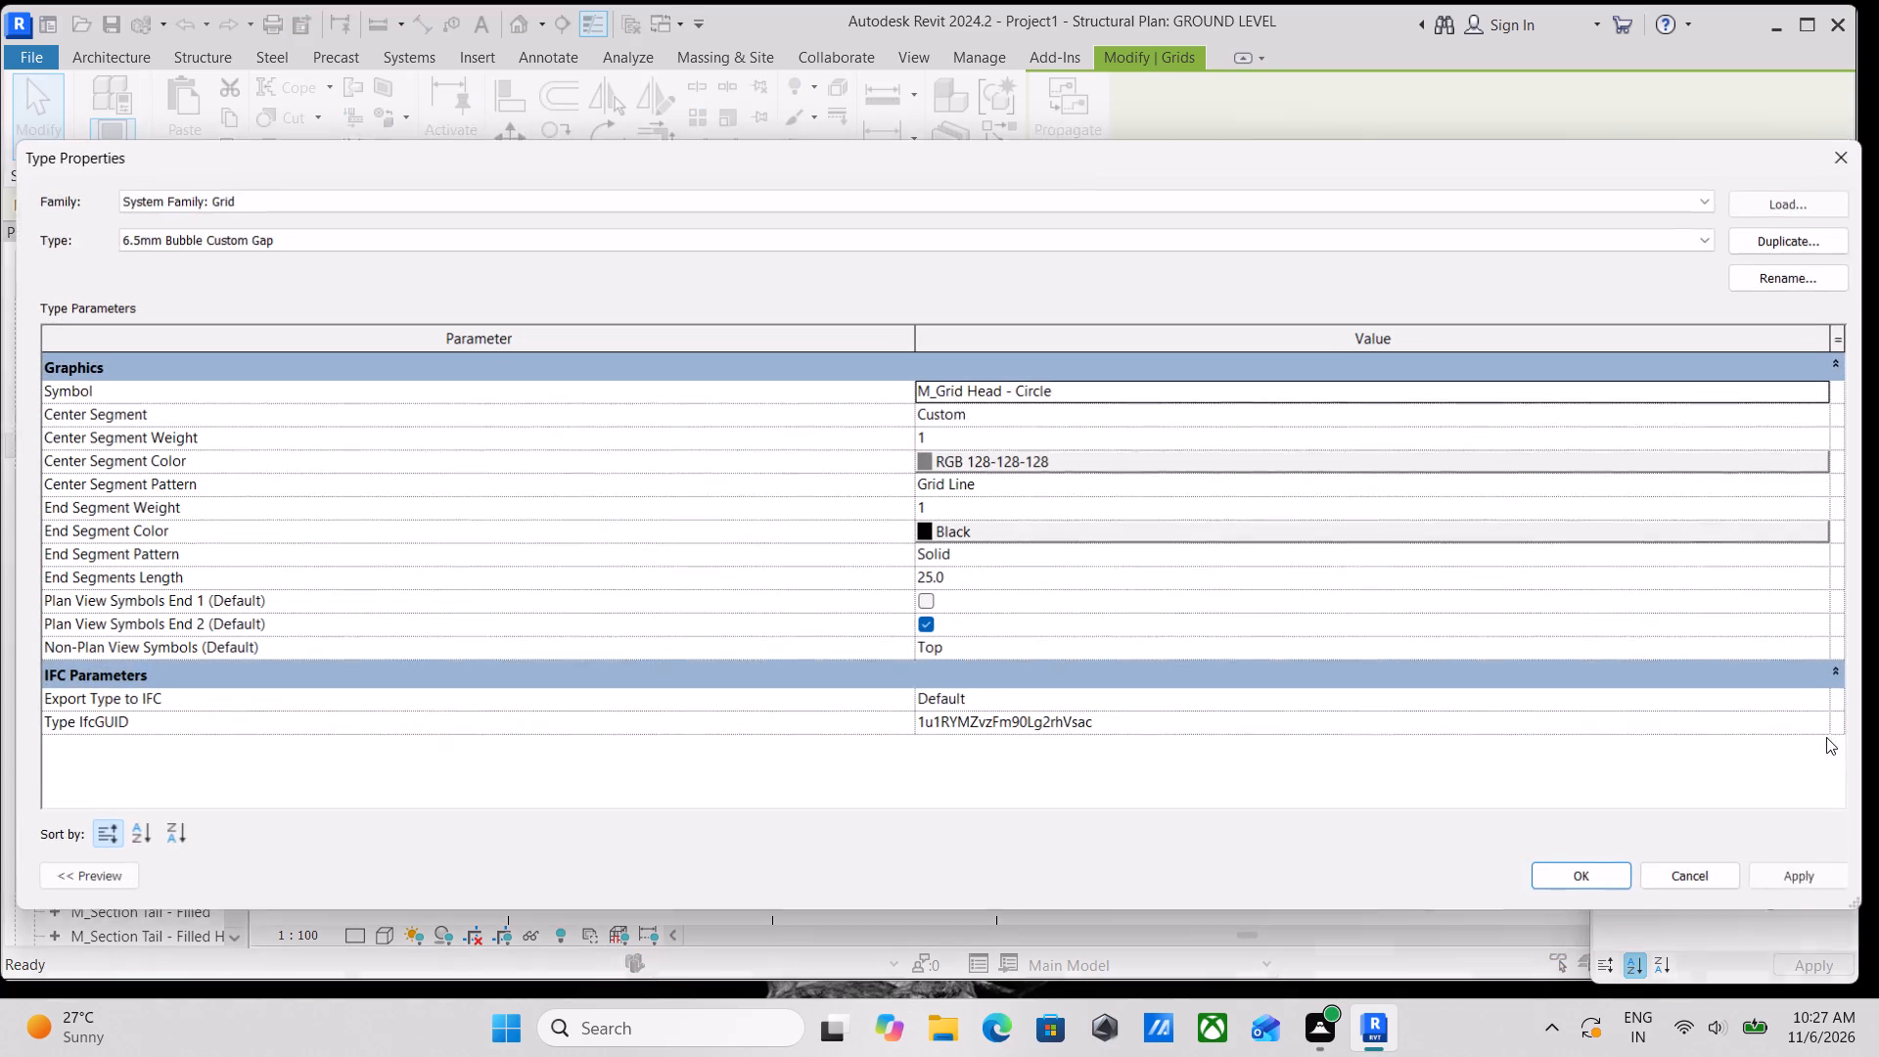
left_click(1813, 392)
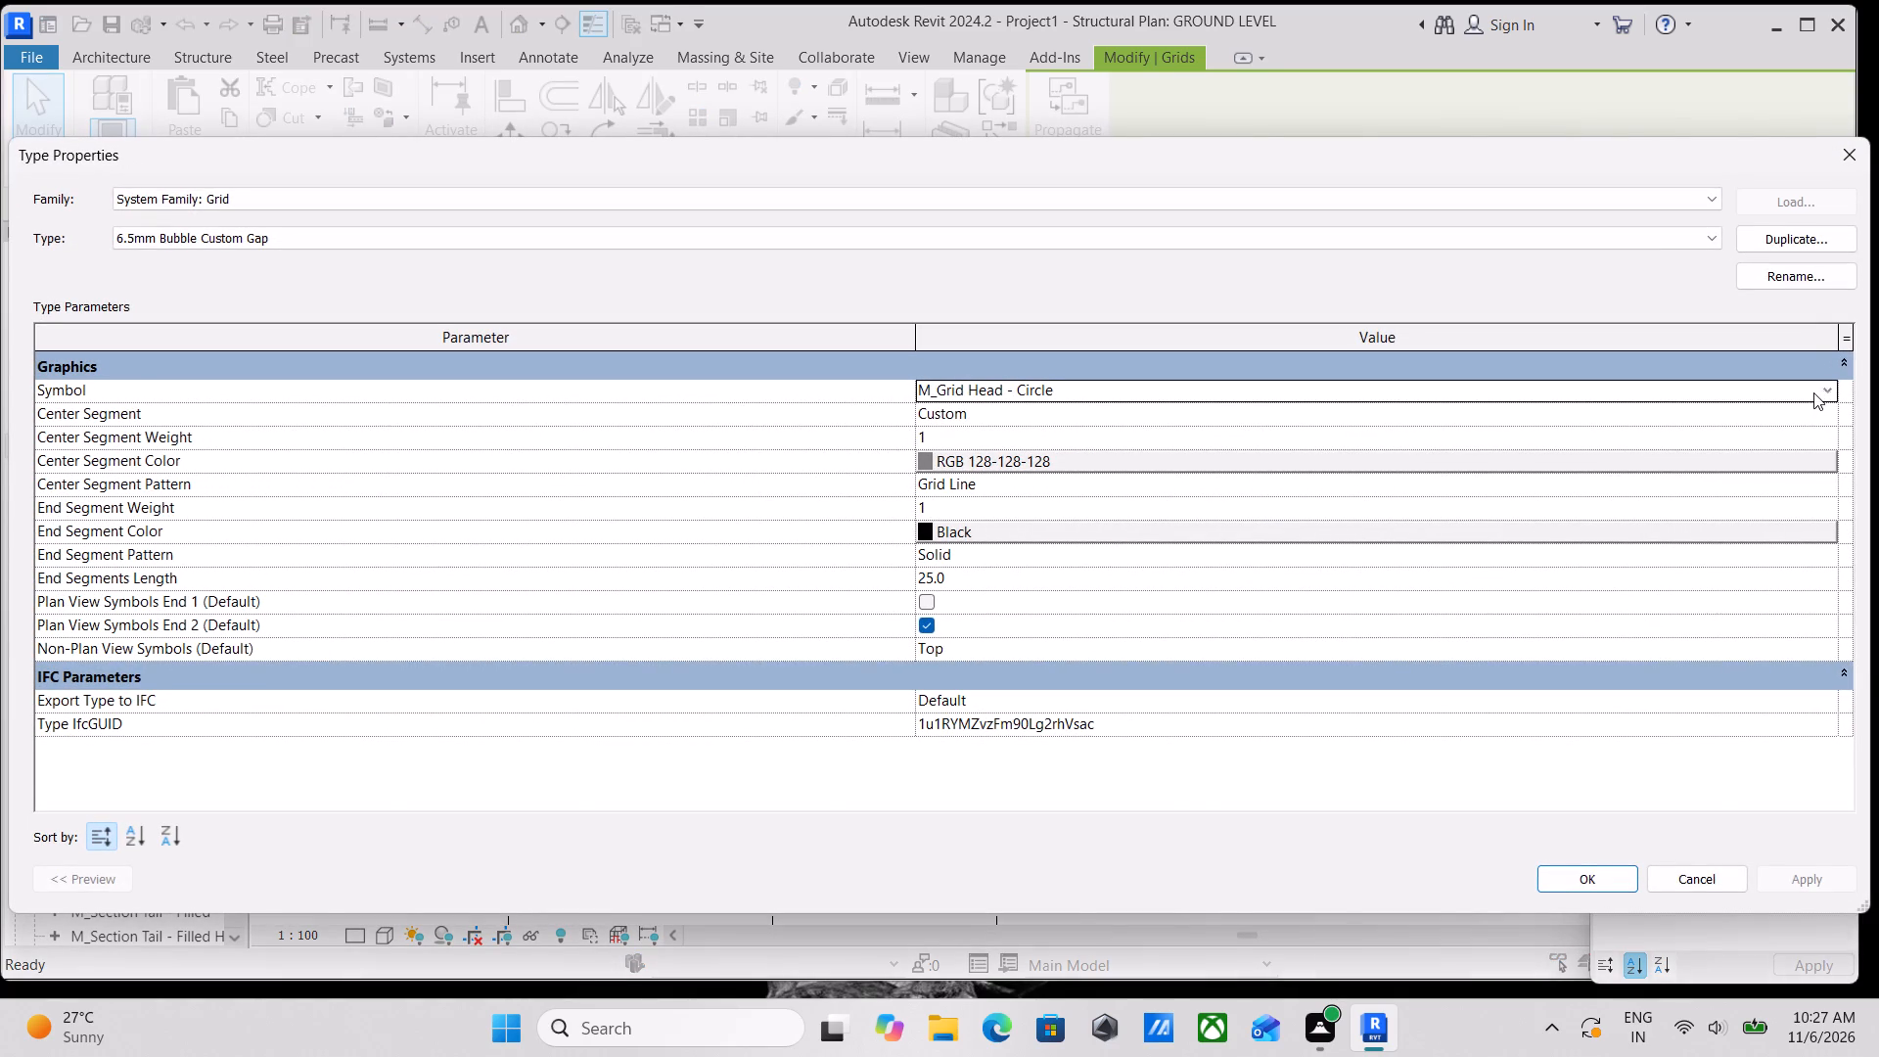
left_click(1833, 392)
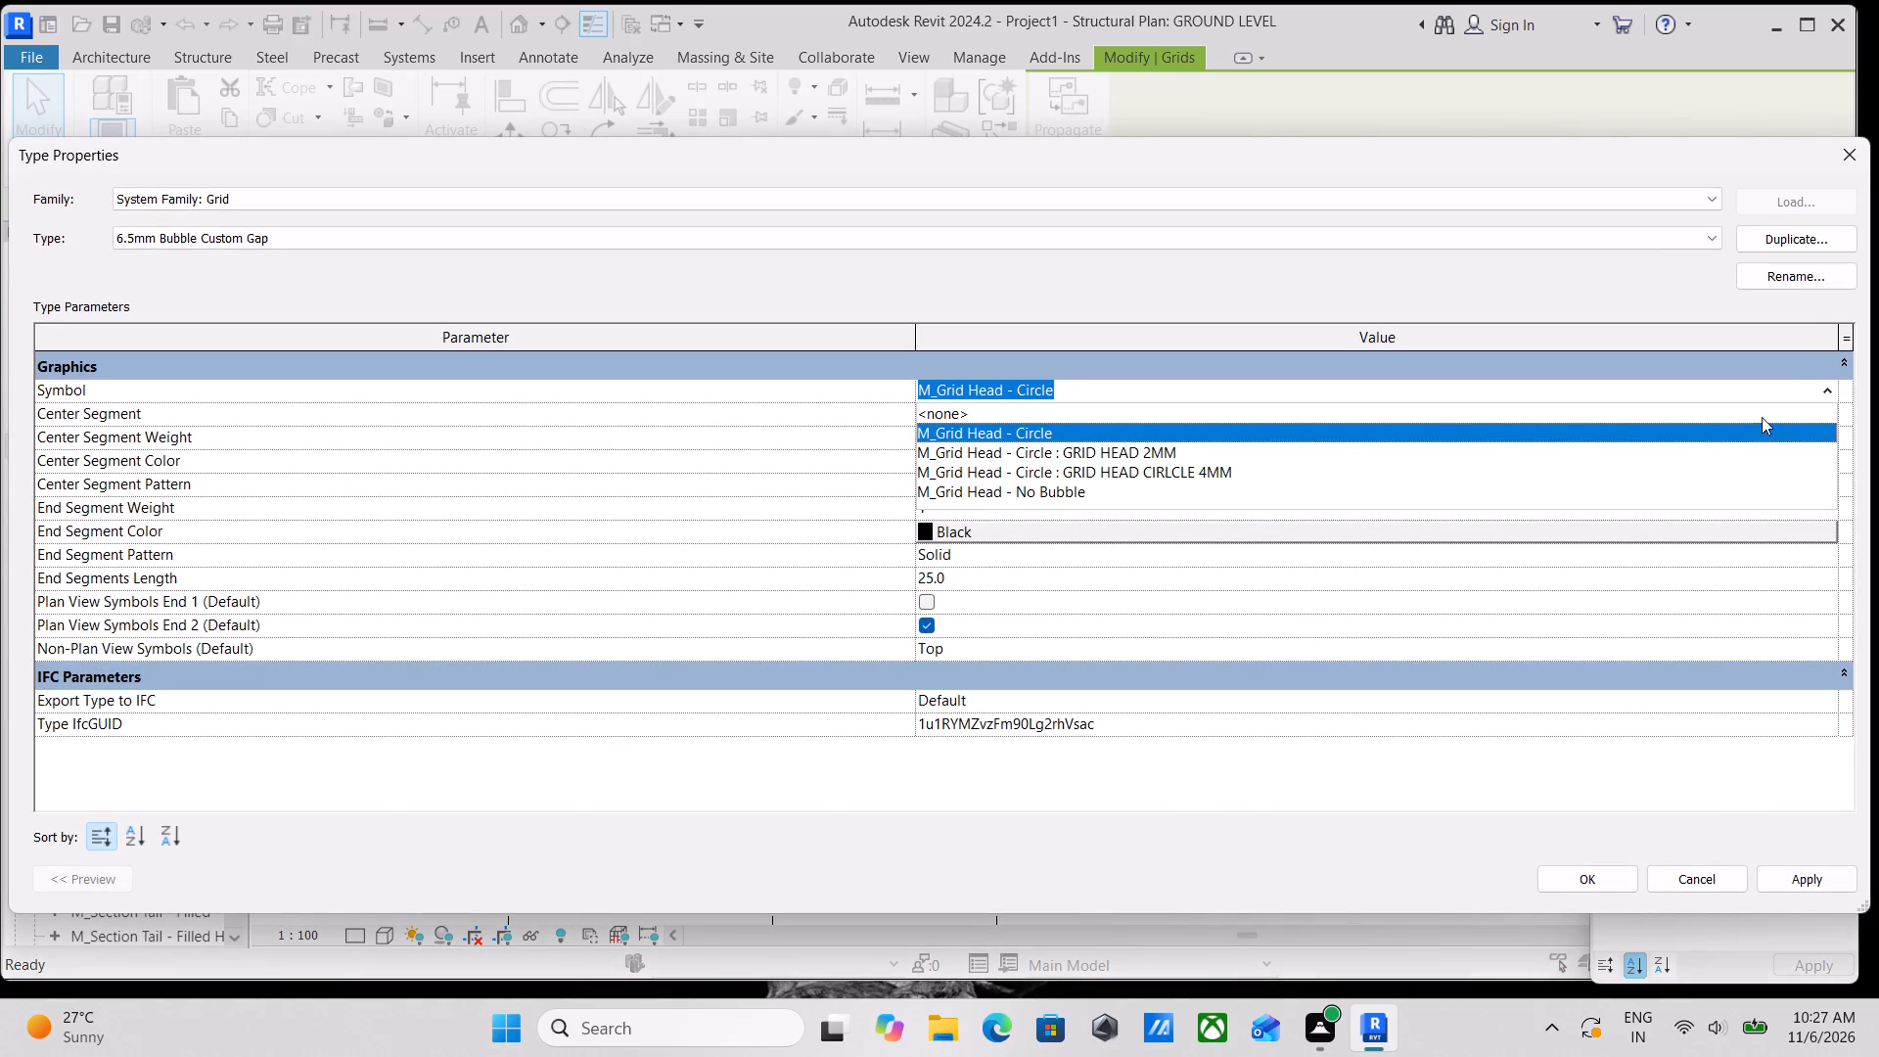
left_click(1167, 466)
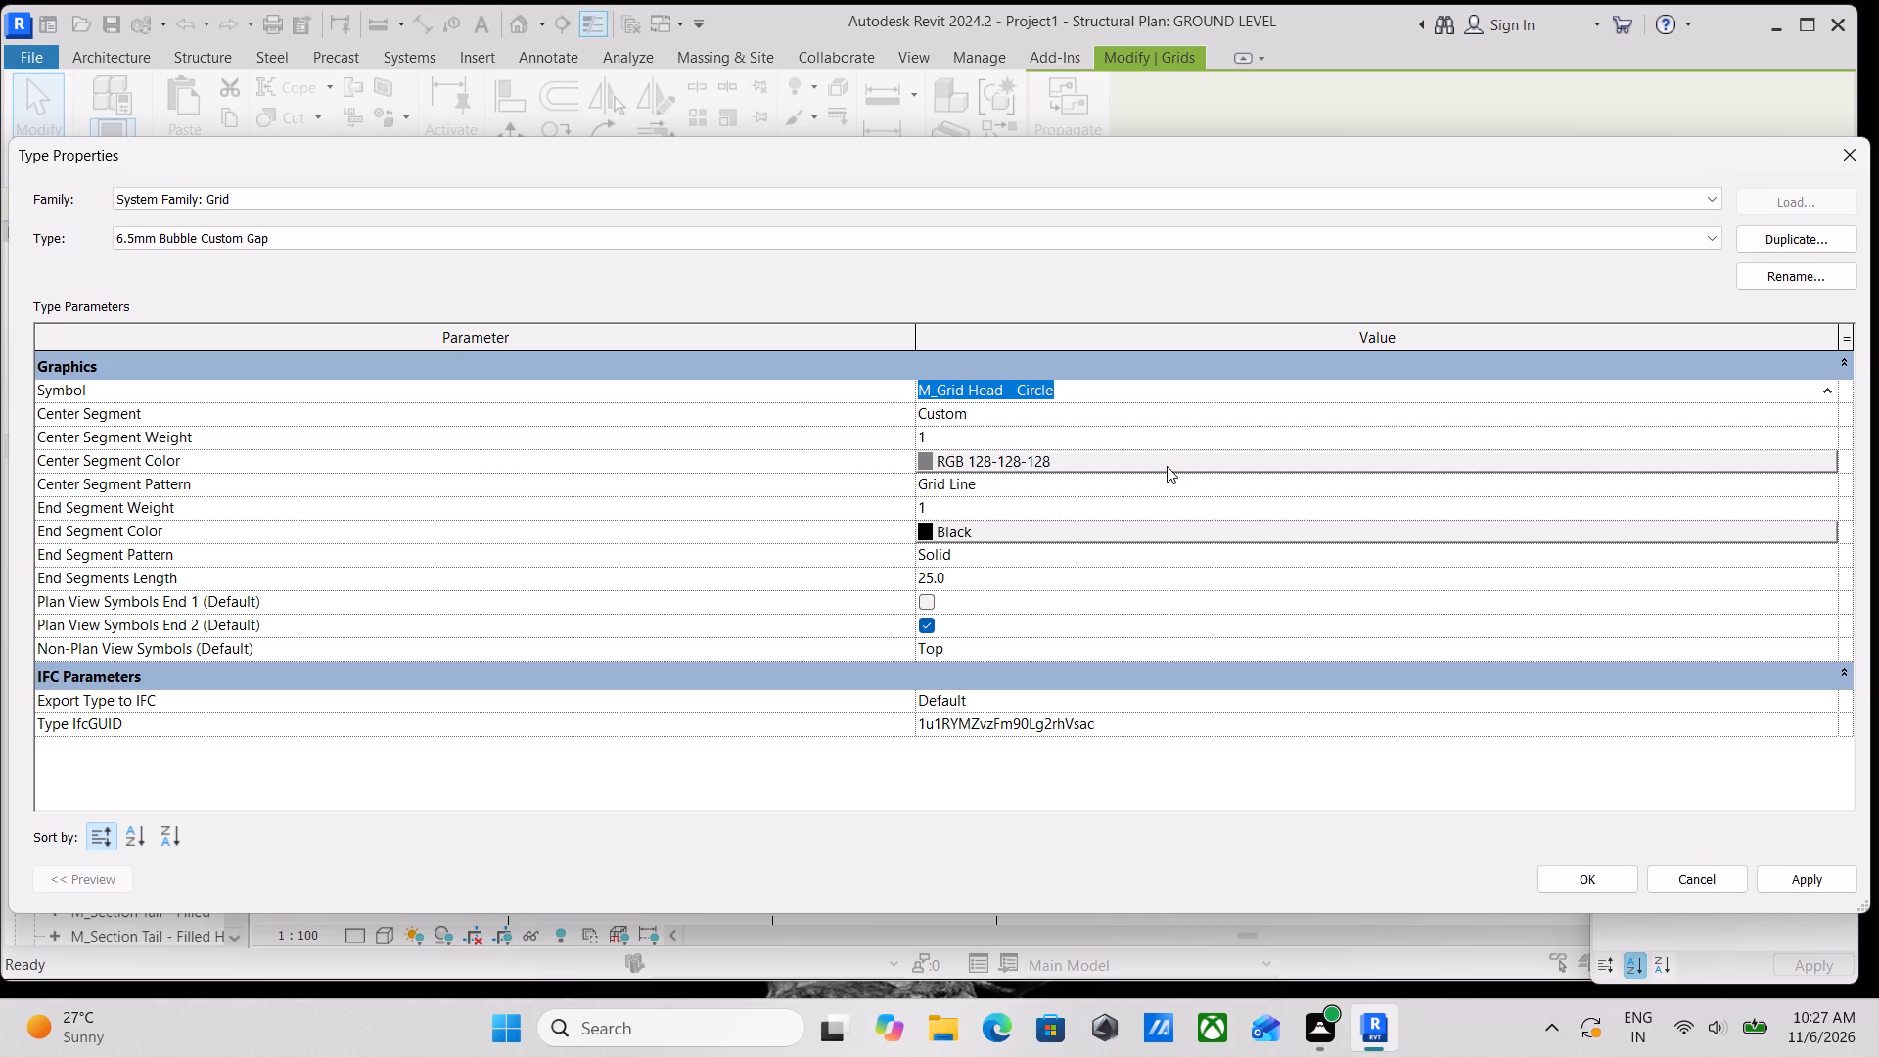
left_click(1797, 883)
left_click(1594, 879)
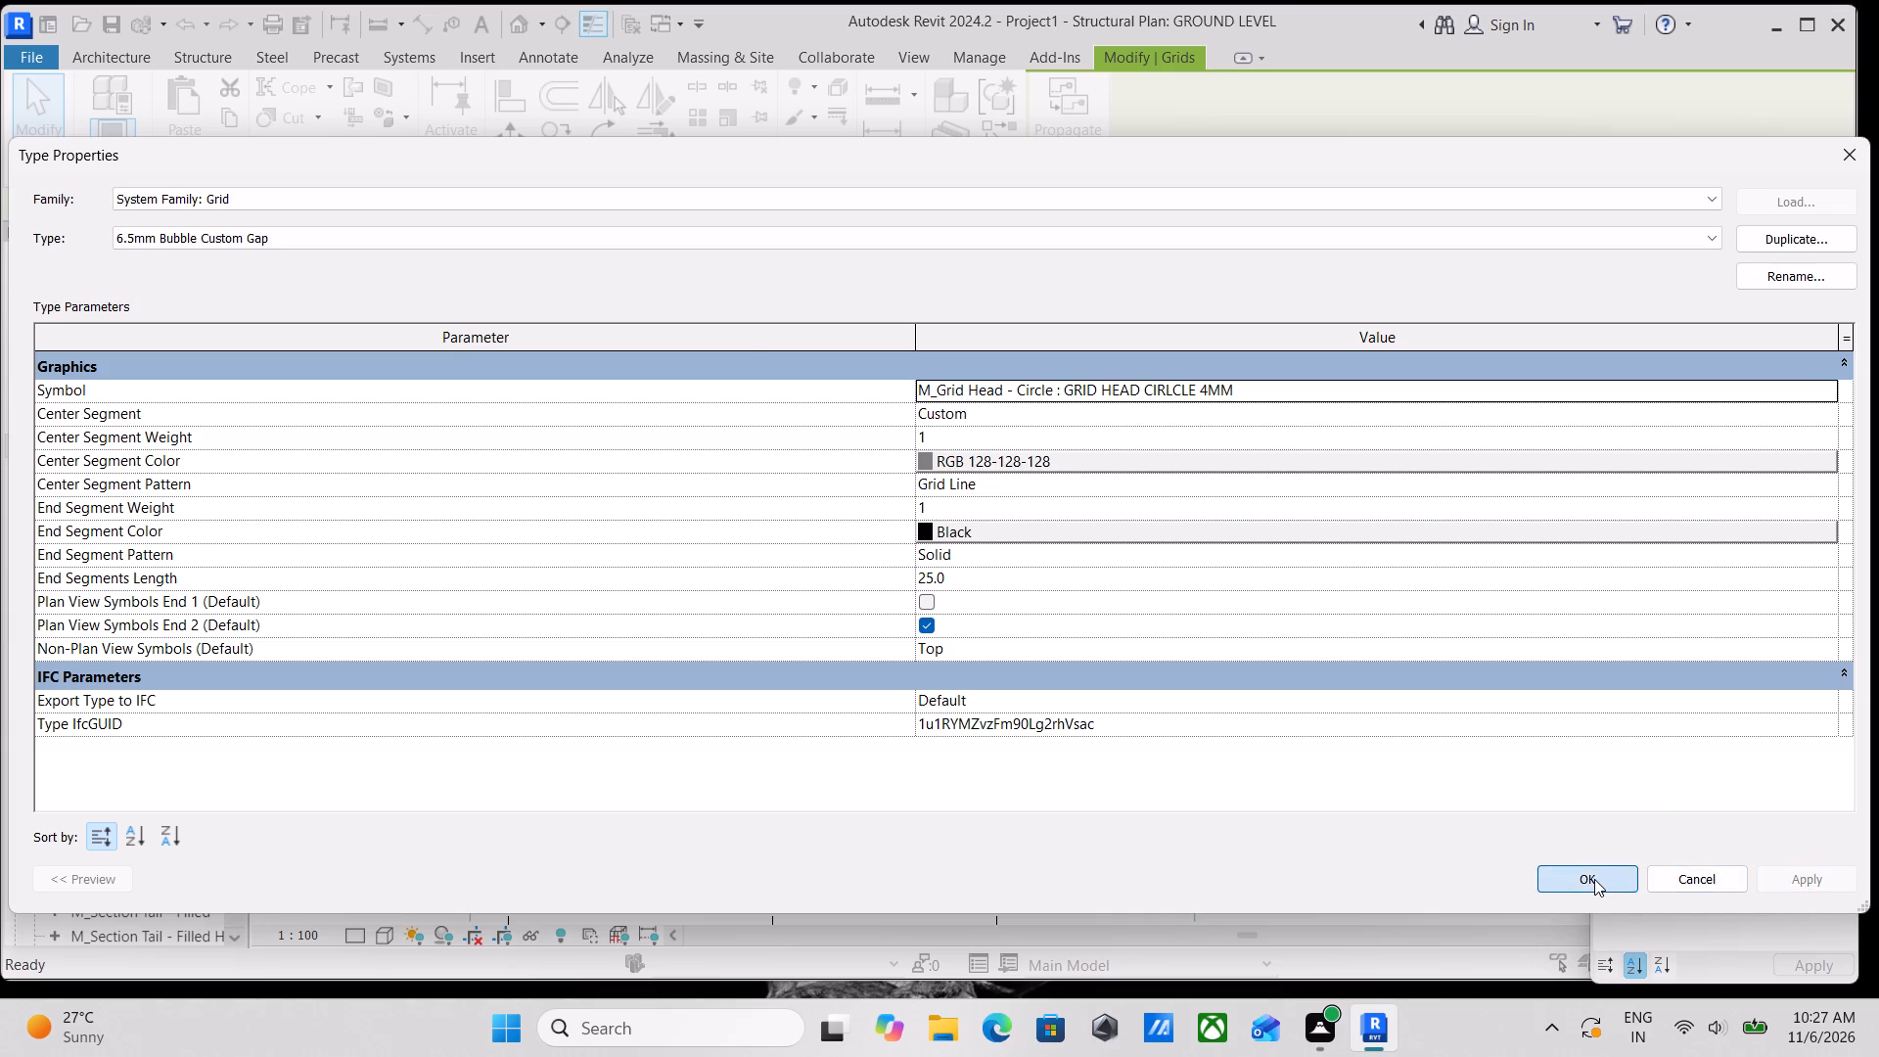
scroll(1352, 583, "down", 1)
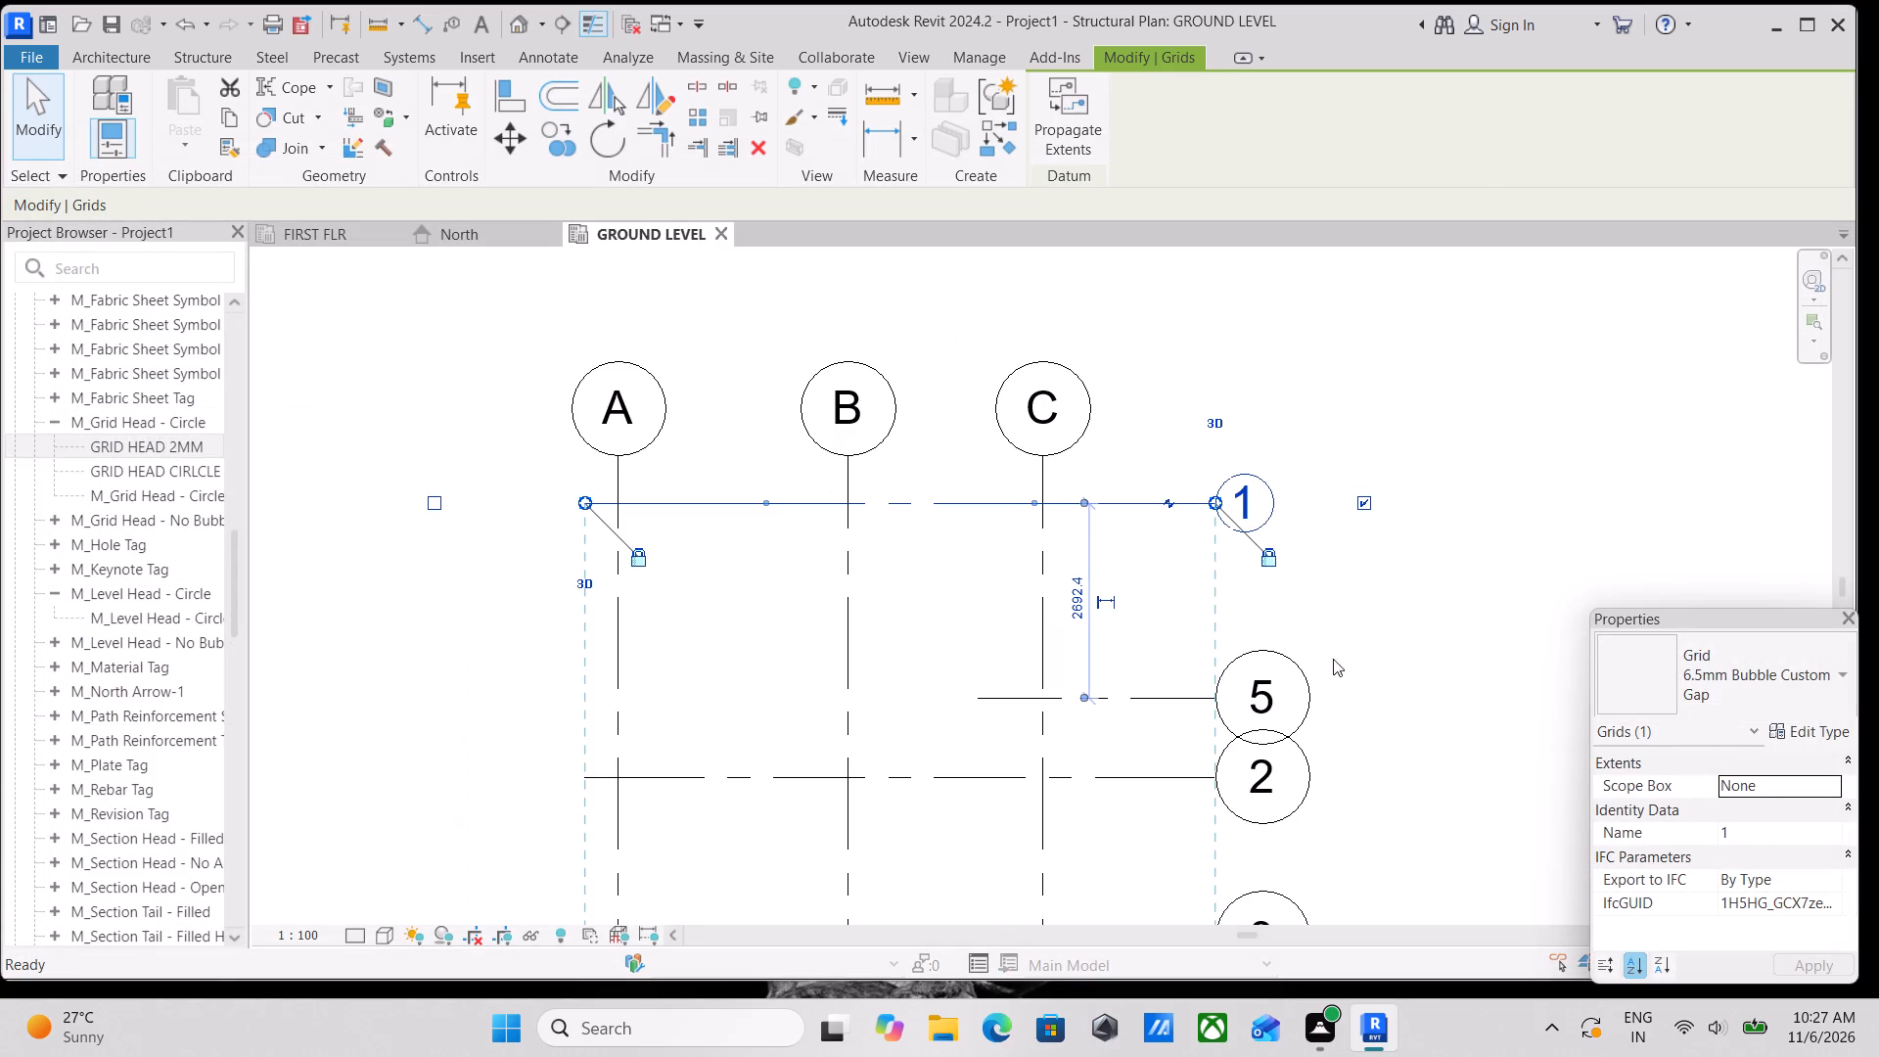
key("Escape")
Using grid 5, set the 6.5mm Bubble type's symbol to M_Grid Head - Circle : GRID HEAD CIRLCLE 4MM.
middle_click_drag(1324, 681, 1359, 588)
left_click(1319, 695)
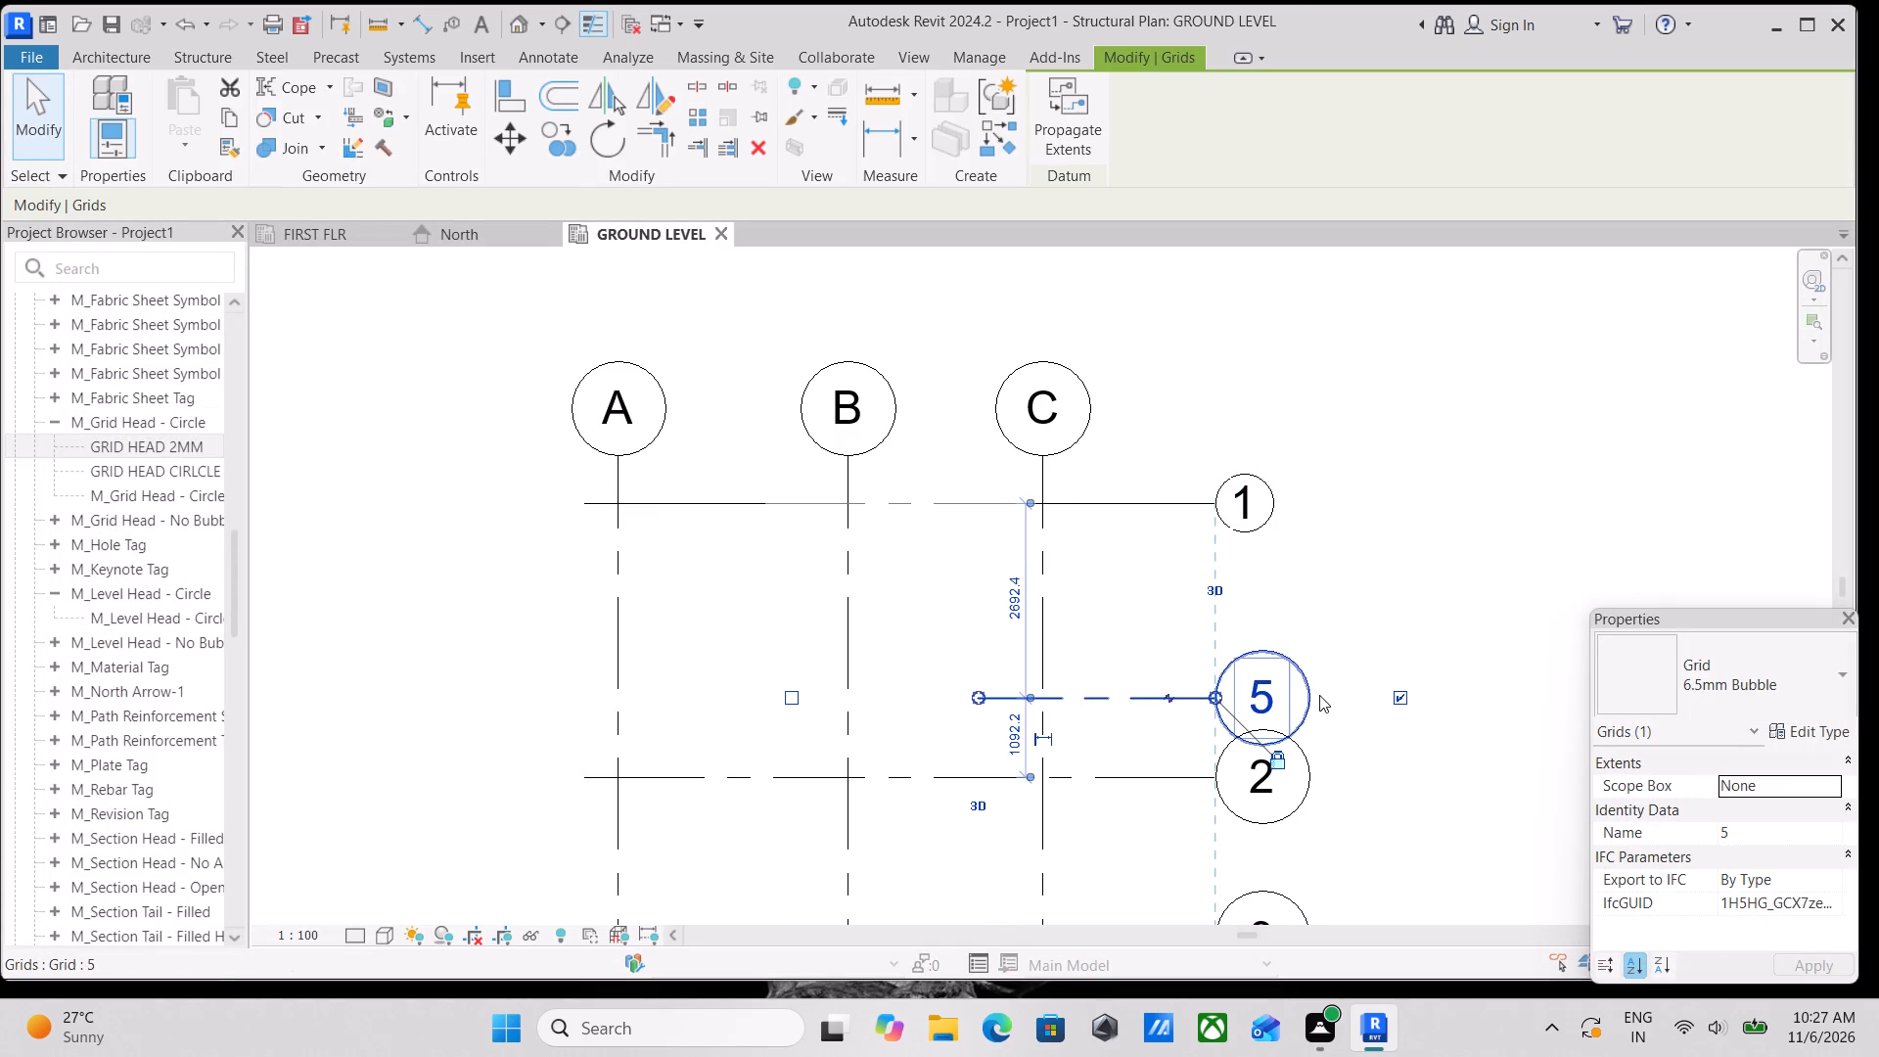
left_click(1844, 732)
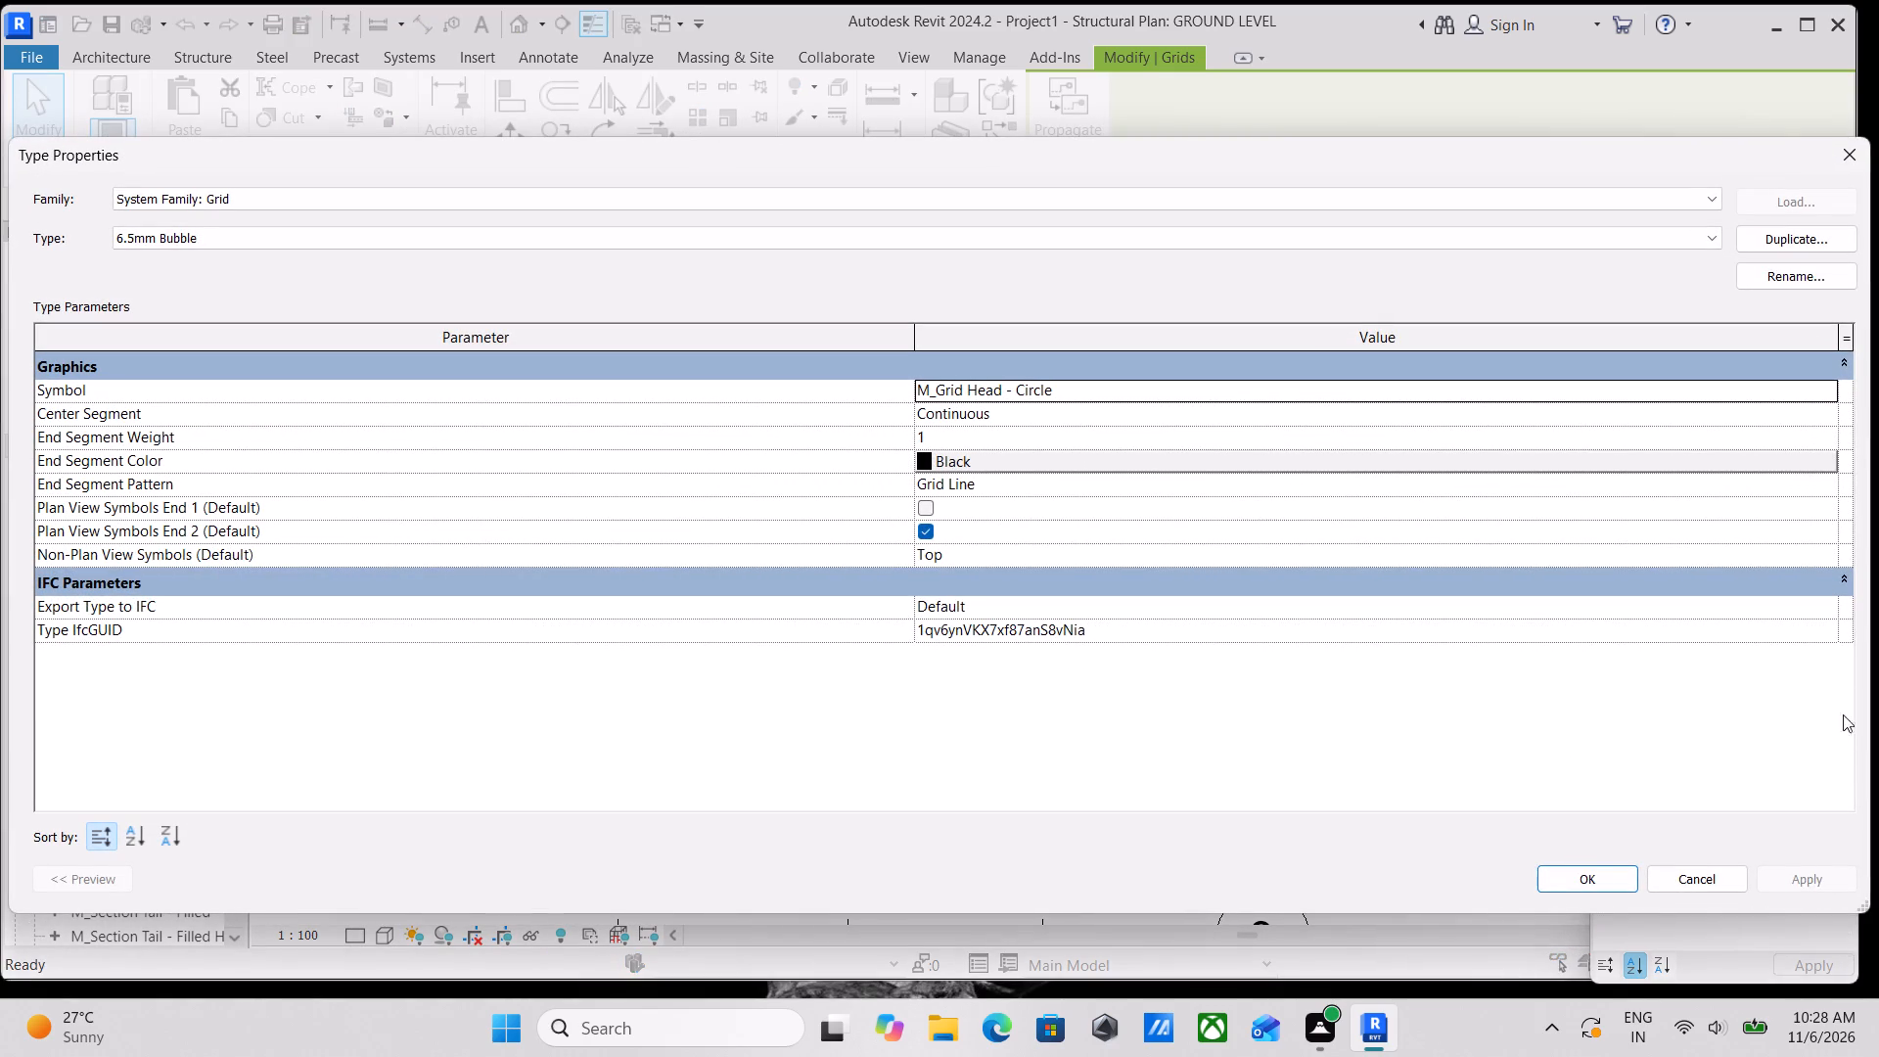
left_click(1825, 391)
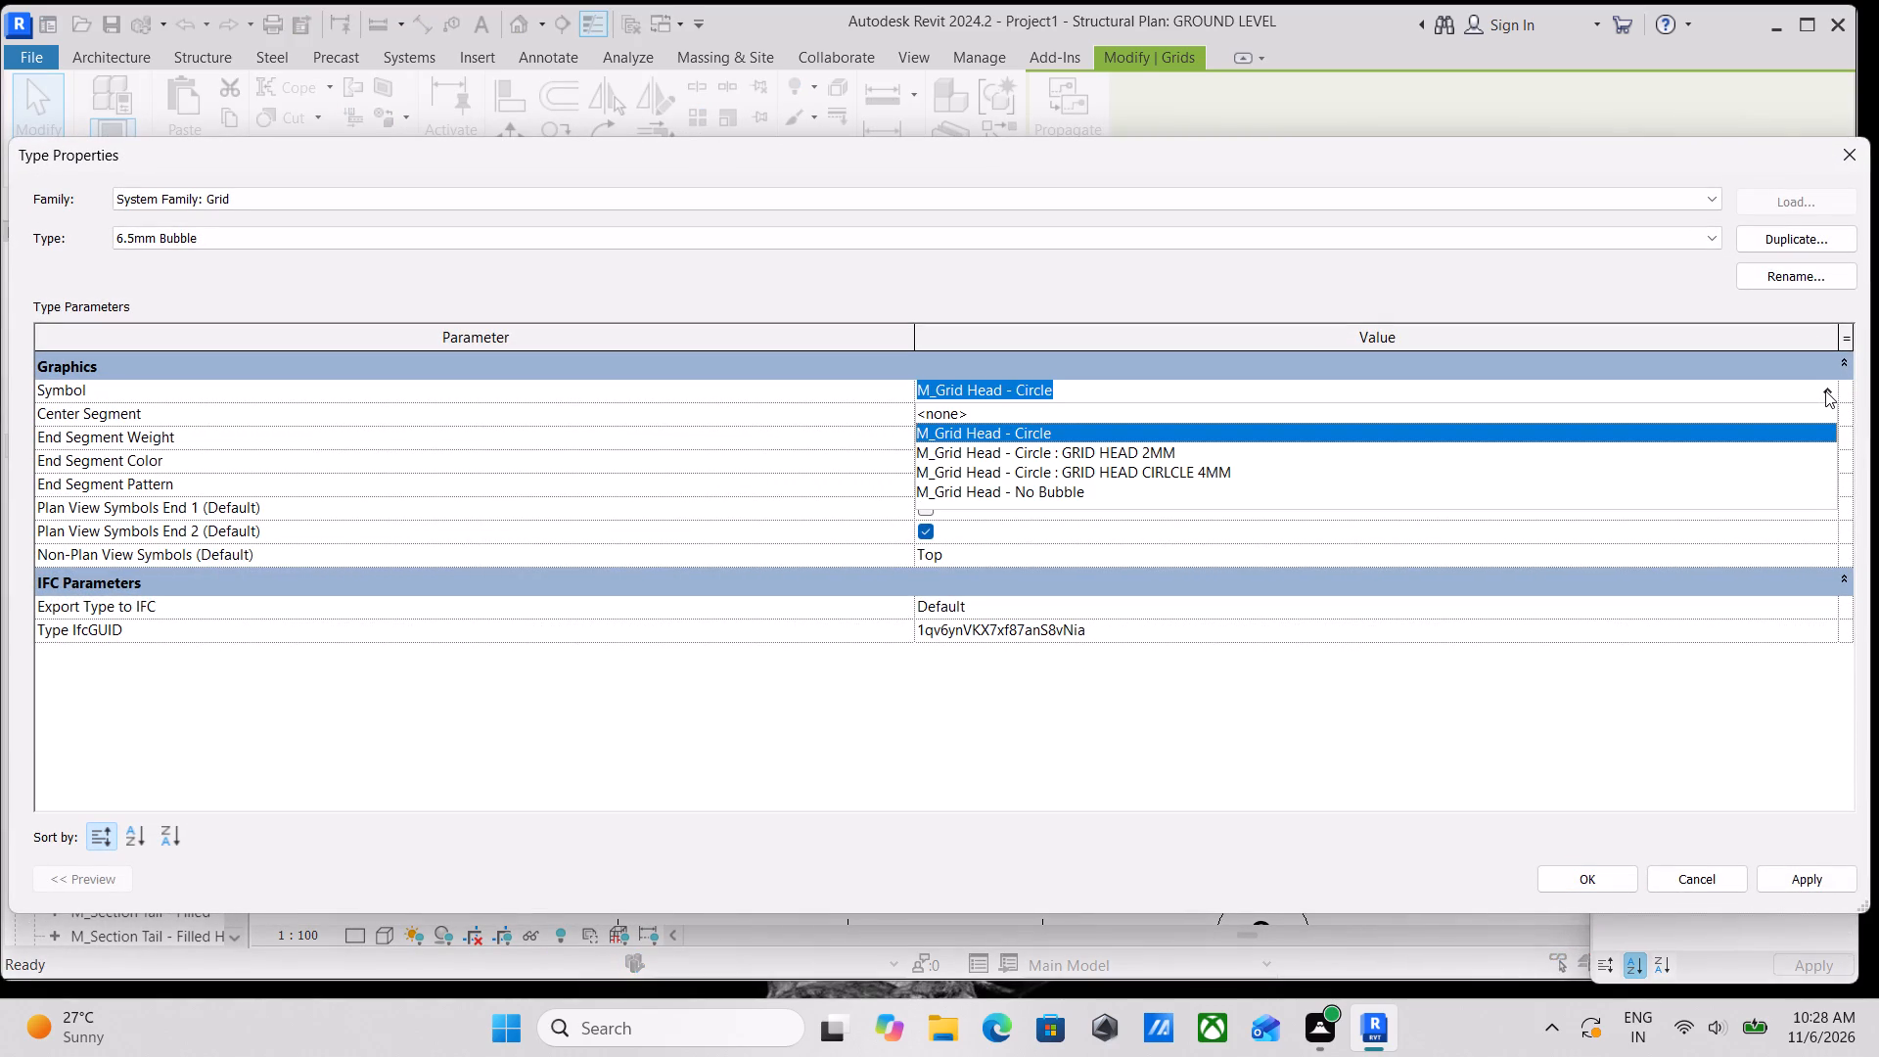
left_click(1220, 467)
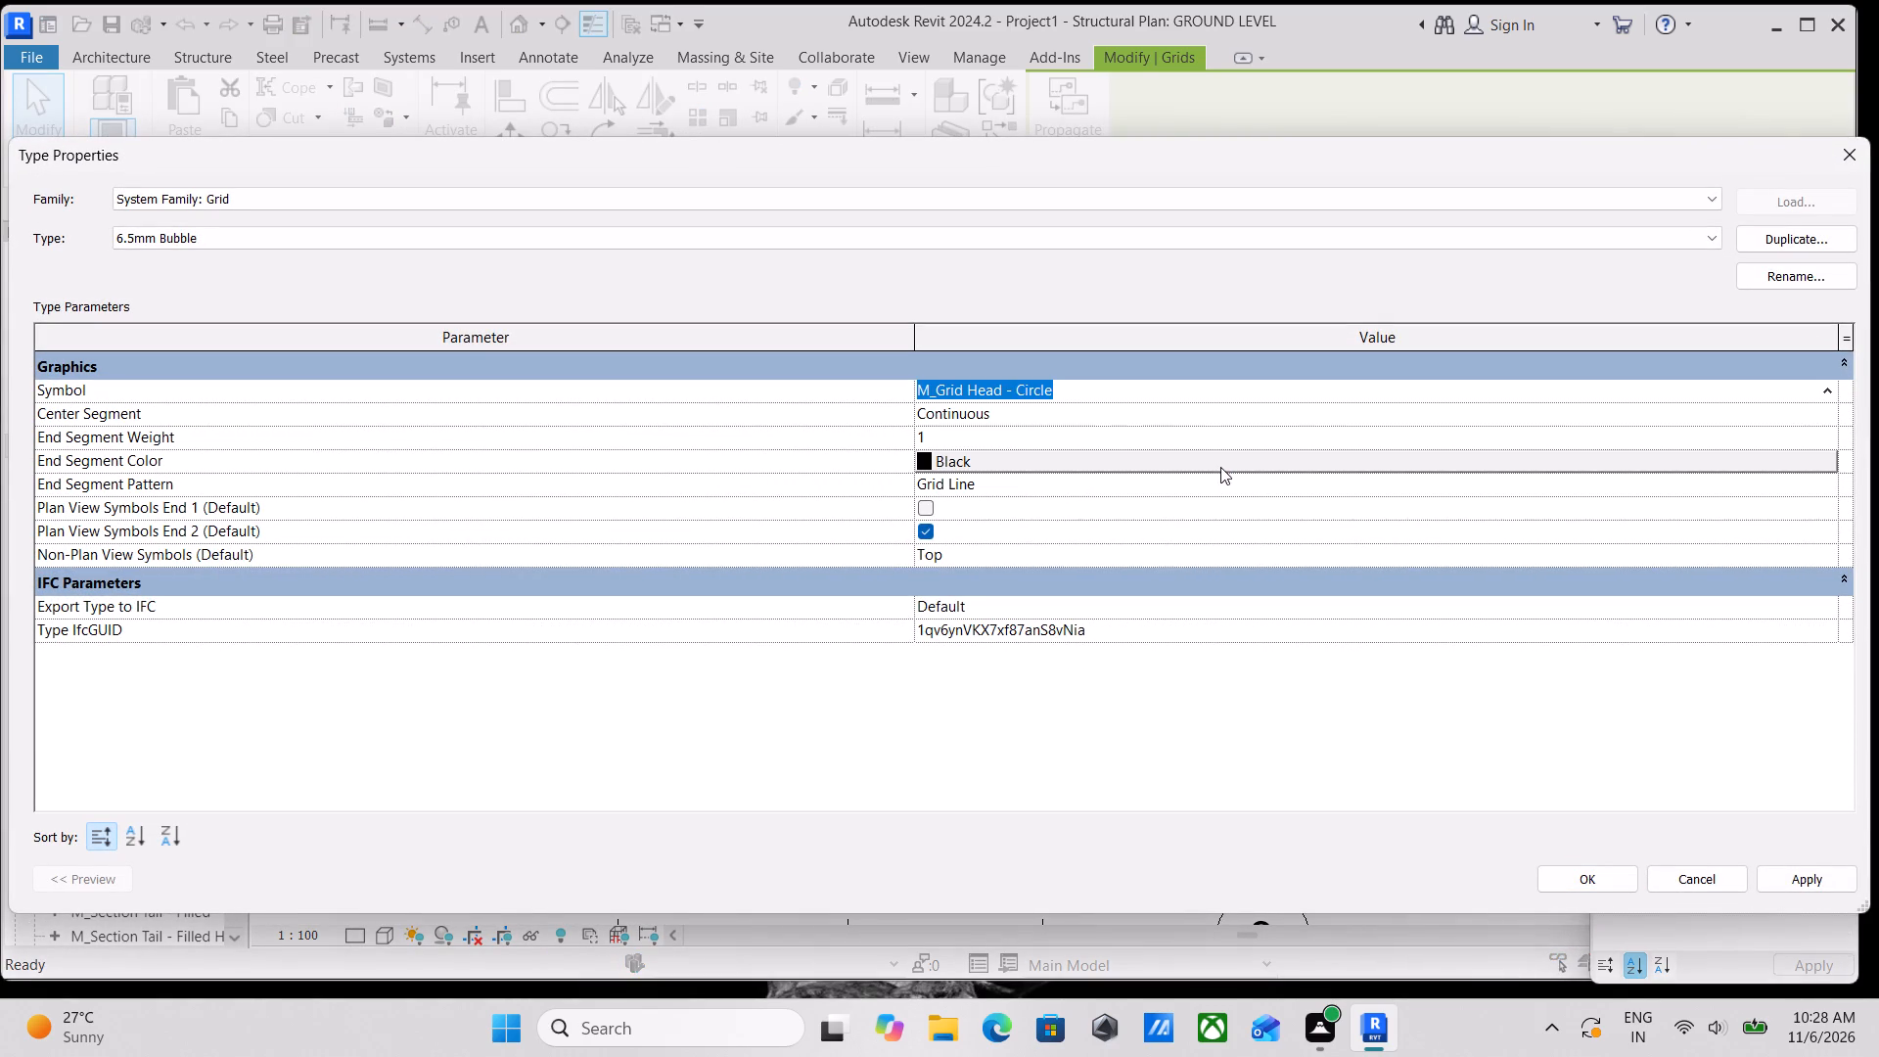
left_click(1809, 874)
left_click(1581, 872)
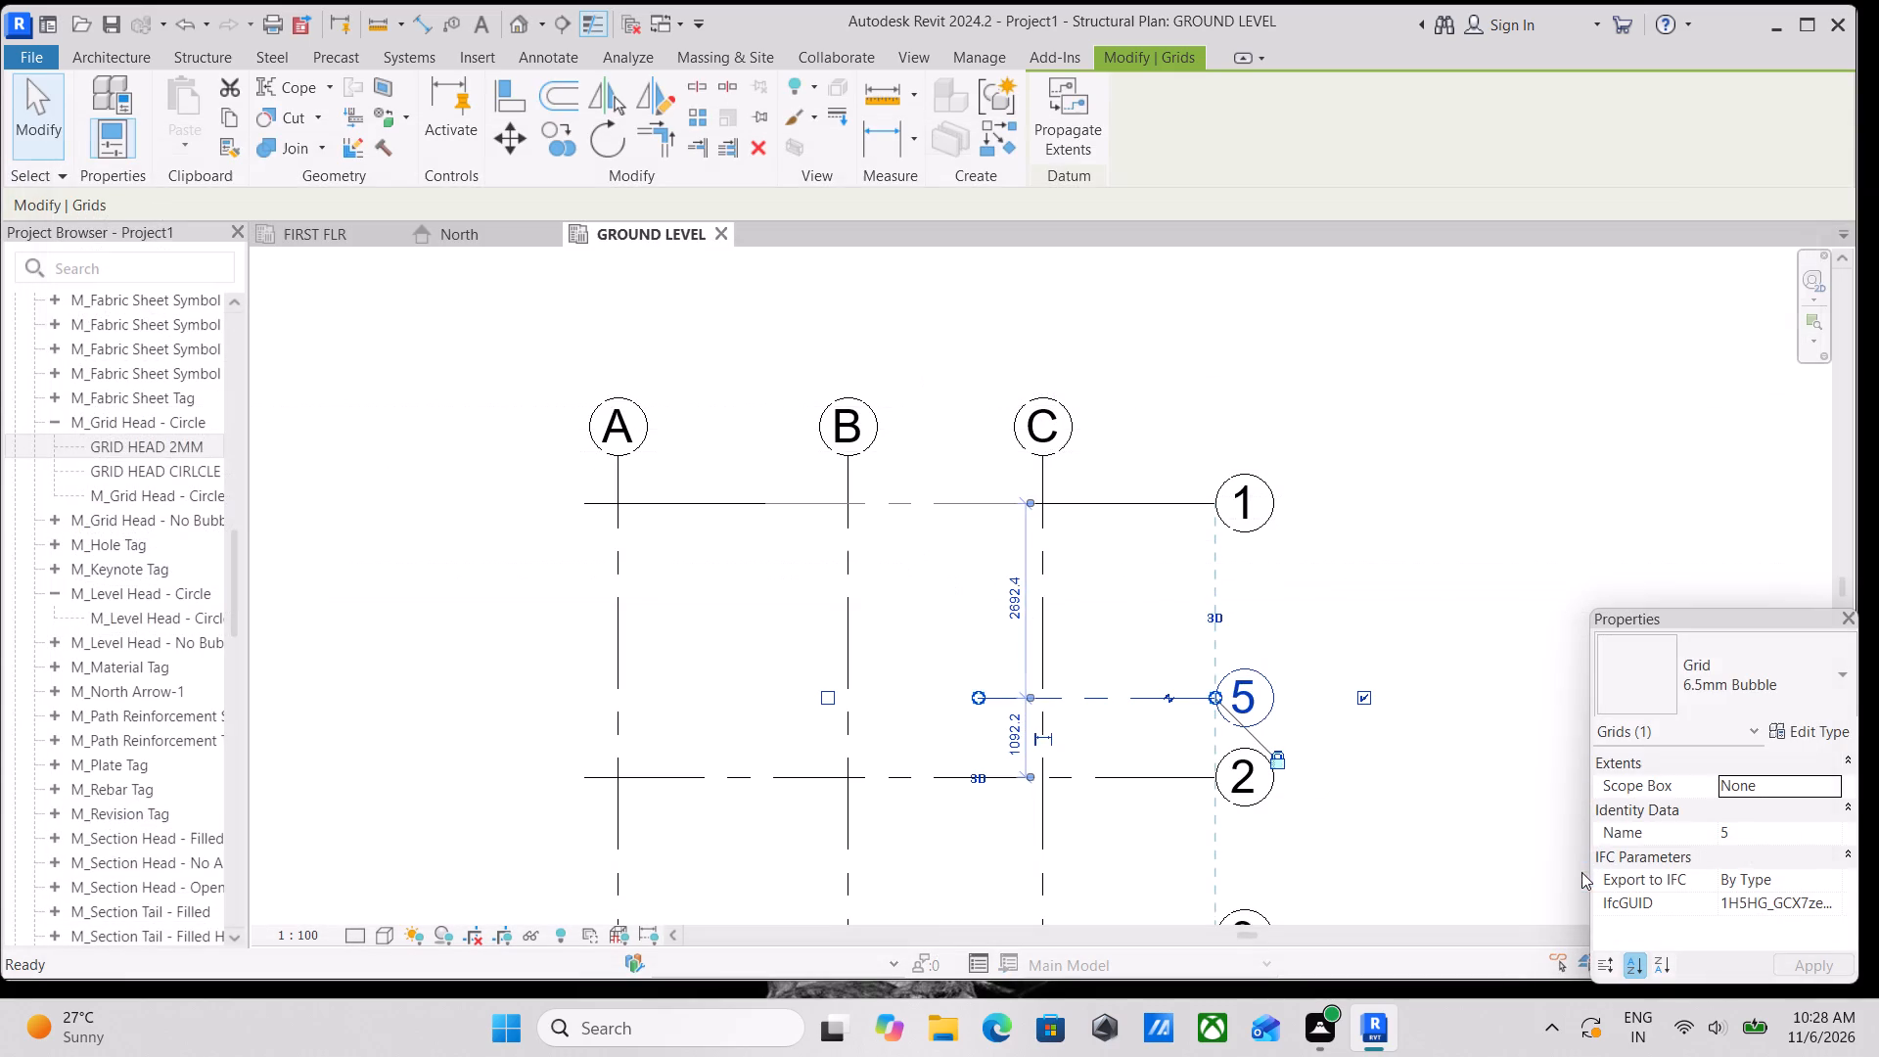
scroll(1541, 765, "down", 2)
middle_click_drag(1406, 737, 1446, 650)
scroll(1395, 678, "down", 2)
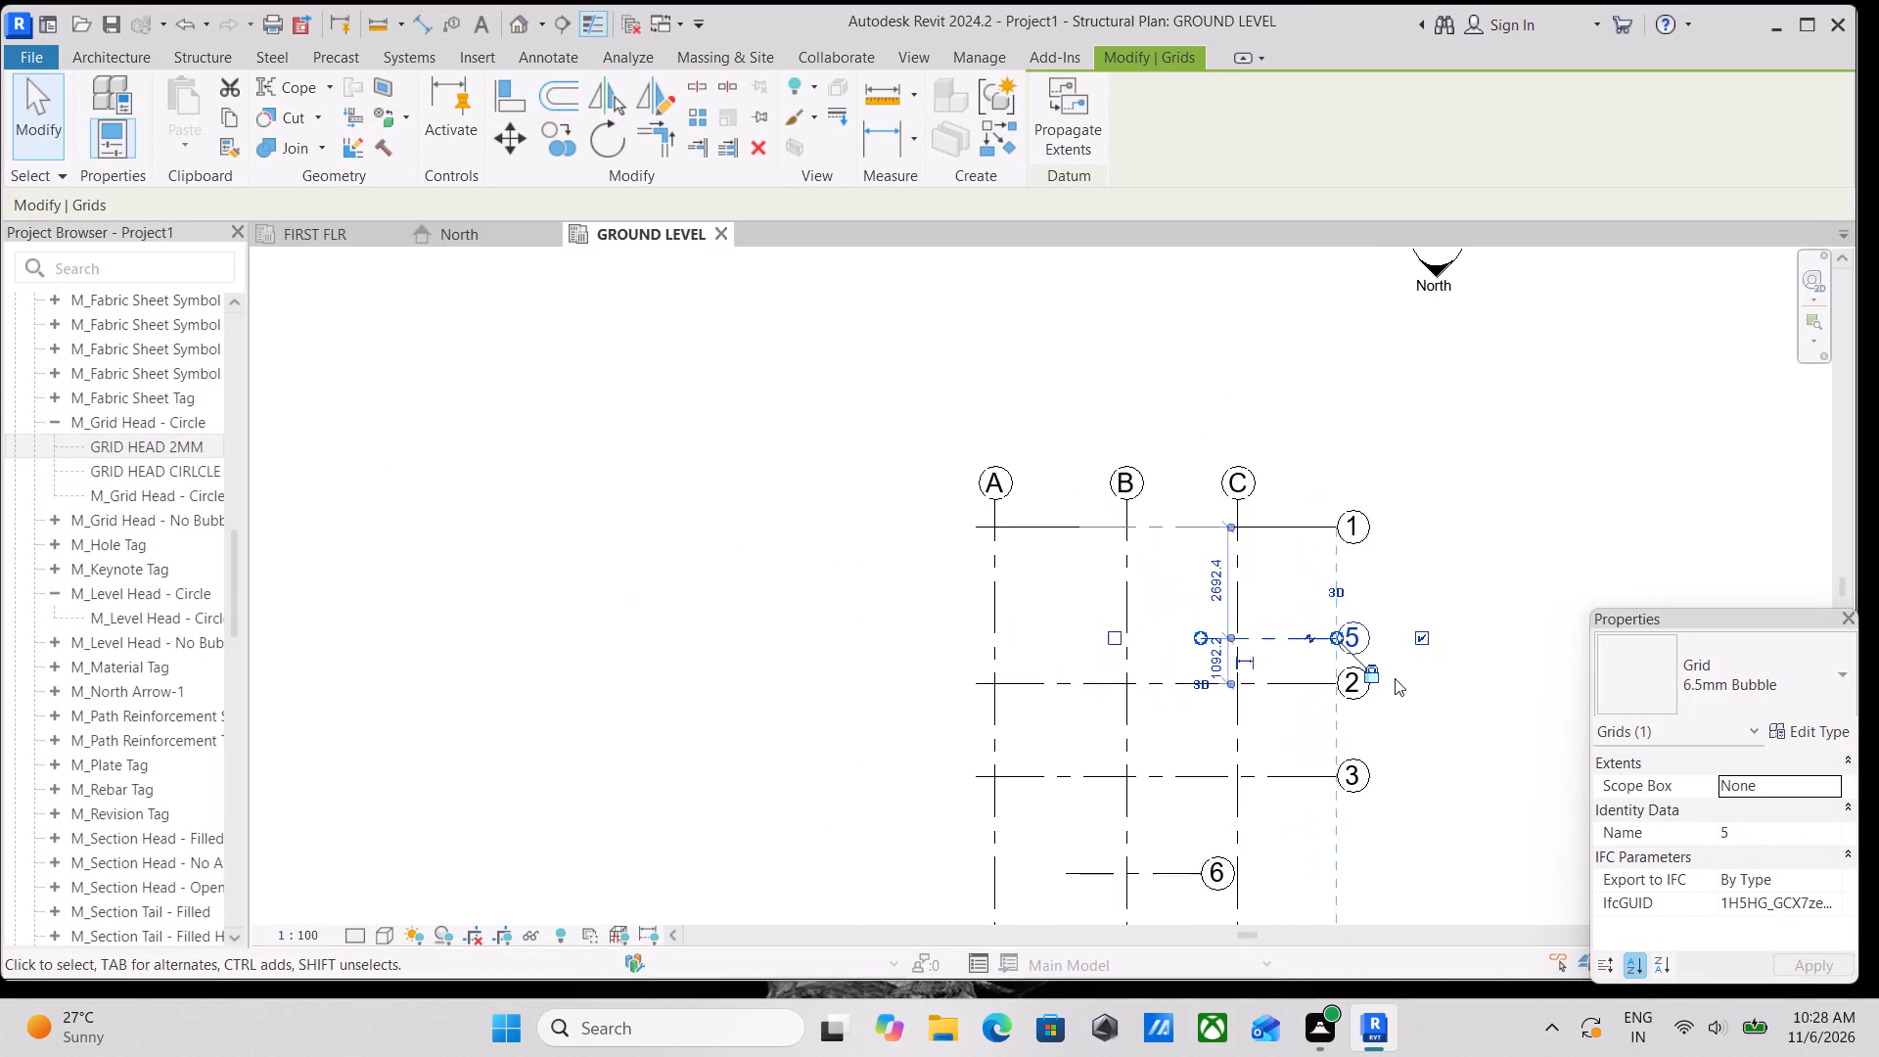
middle_click_drag(1395, 678, 1472, 579)
key("Escape")
Select grid 3 and inspect its bubble and extents against the neighbouring grids.
scroll(1445, 690, "up", 9)
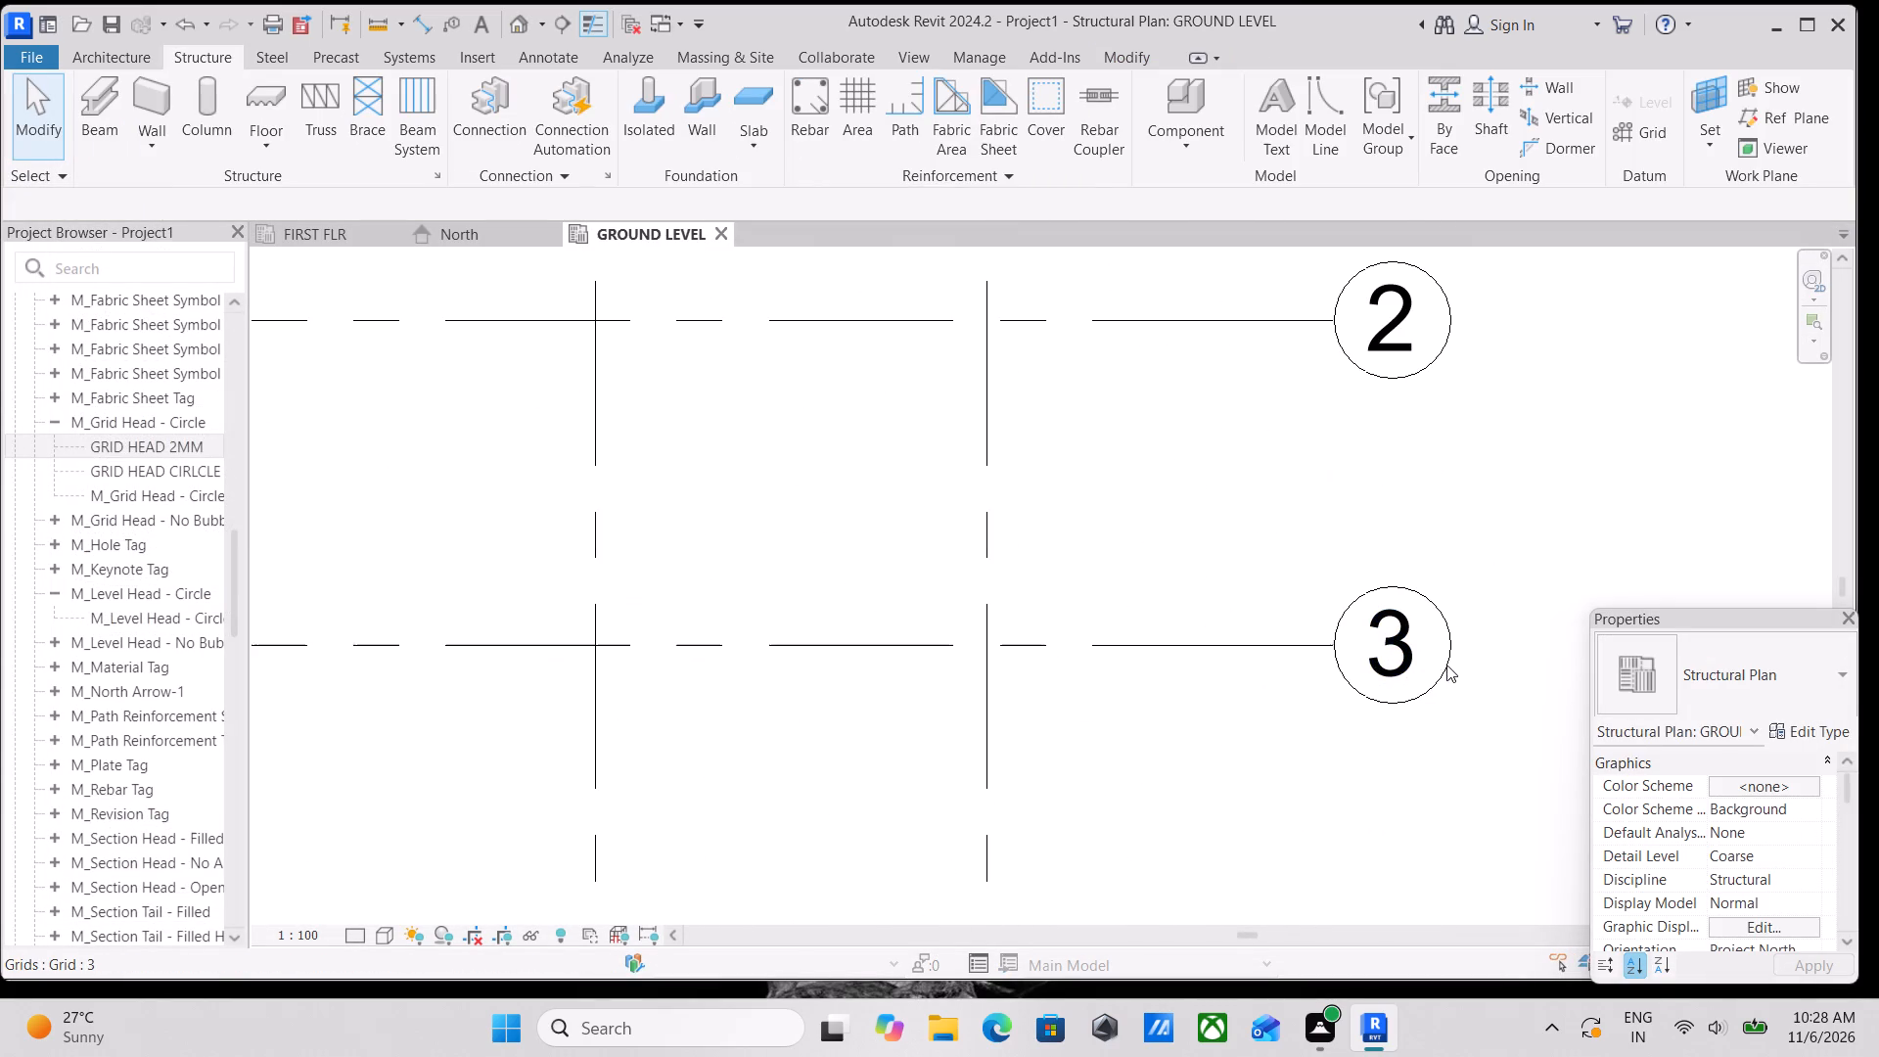
left_click(1445, 659)
scroll(1445, 658, "down", 3)
scroll(1708, 725, "down", 2)
scroll(1553, 703, "down", 2)
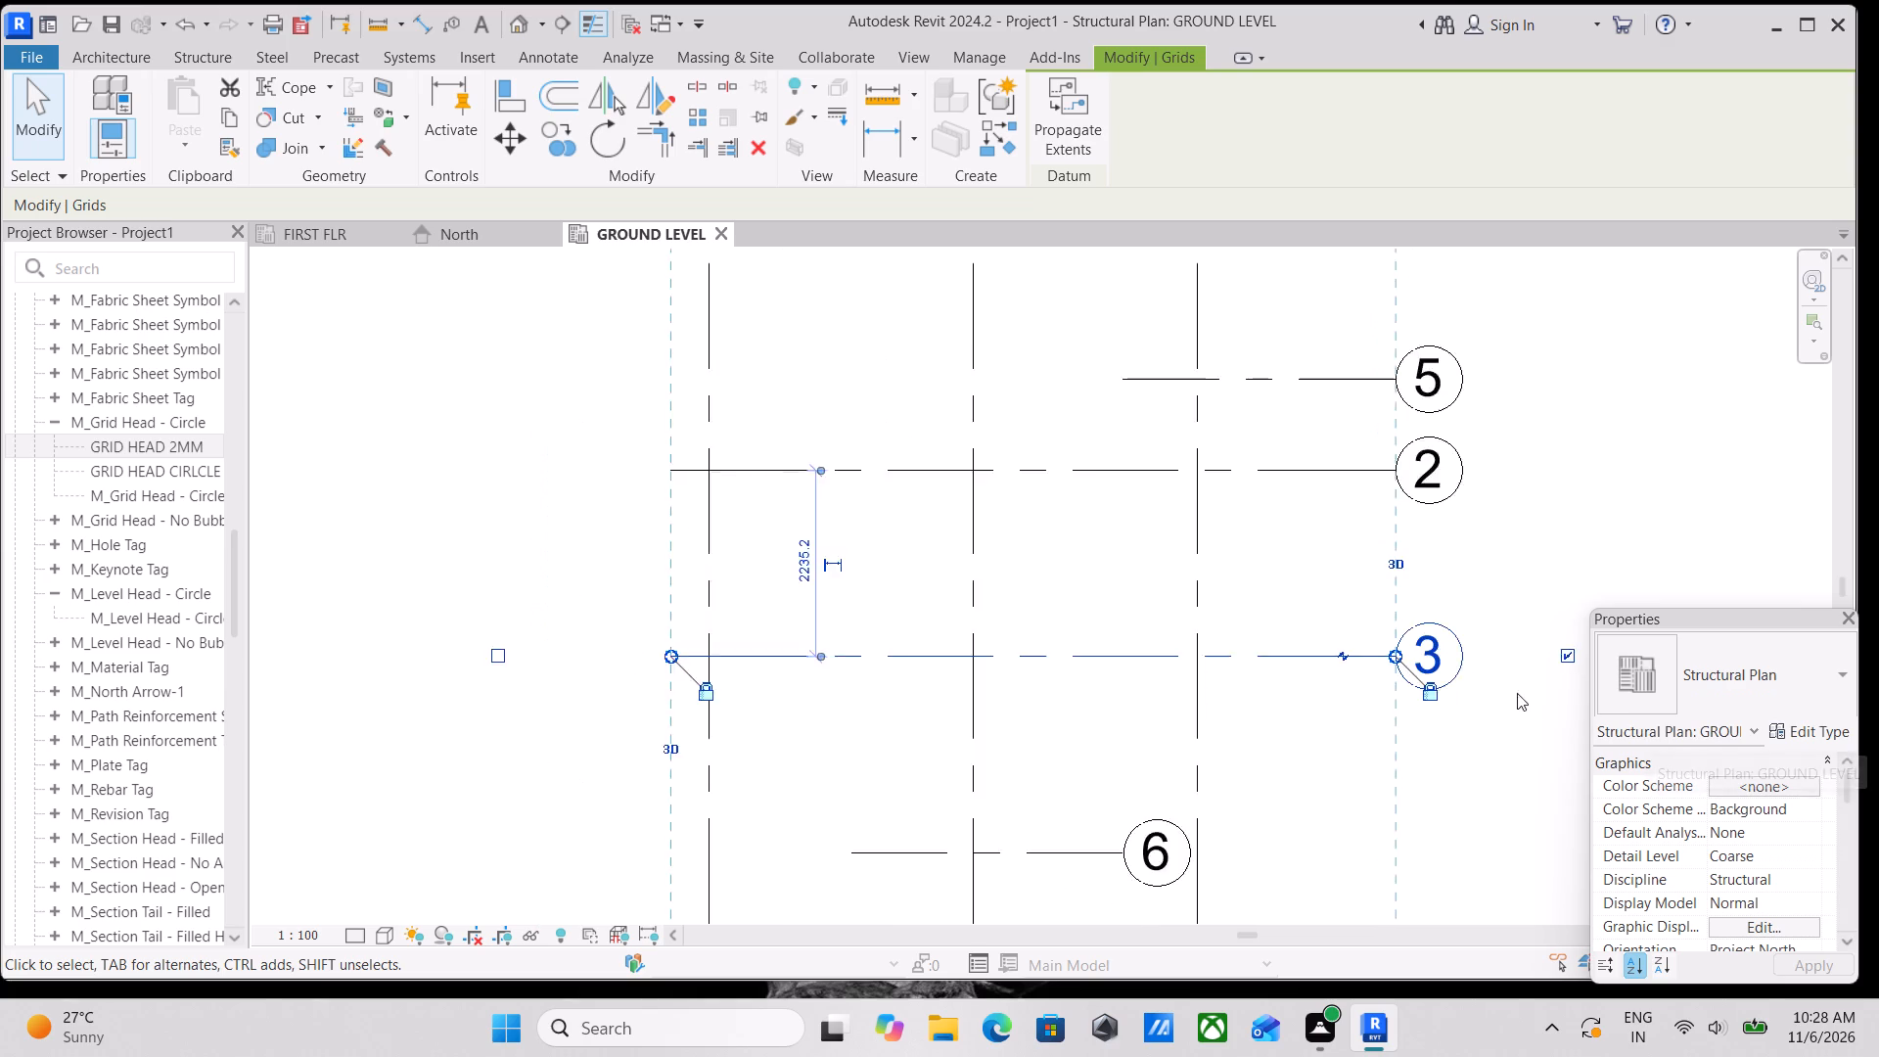
middle_click_drag(1500, 668, 1266, 537)
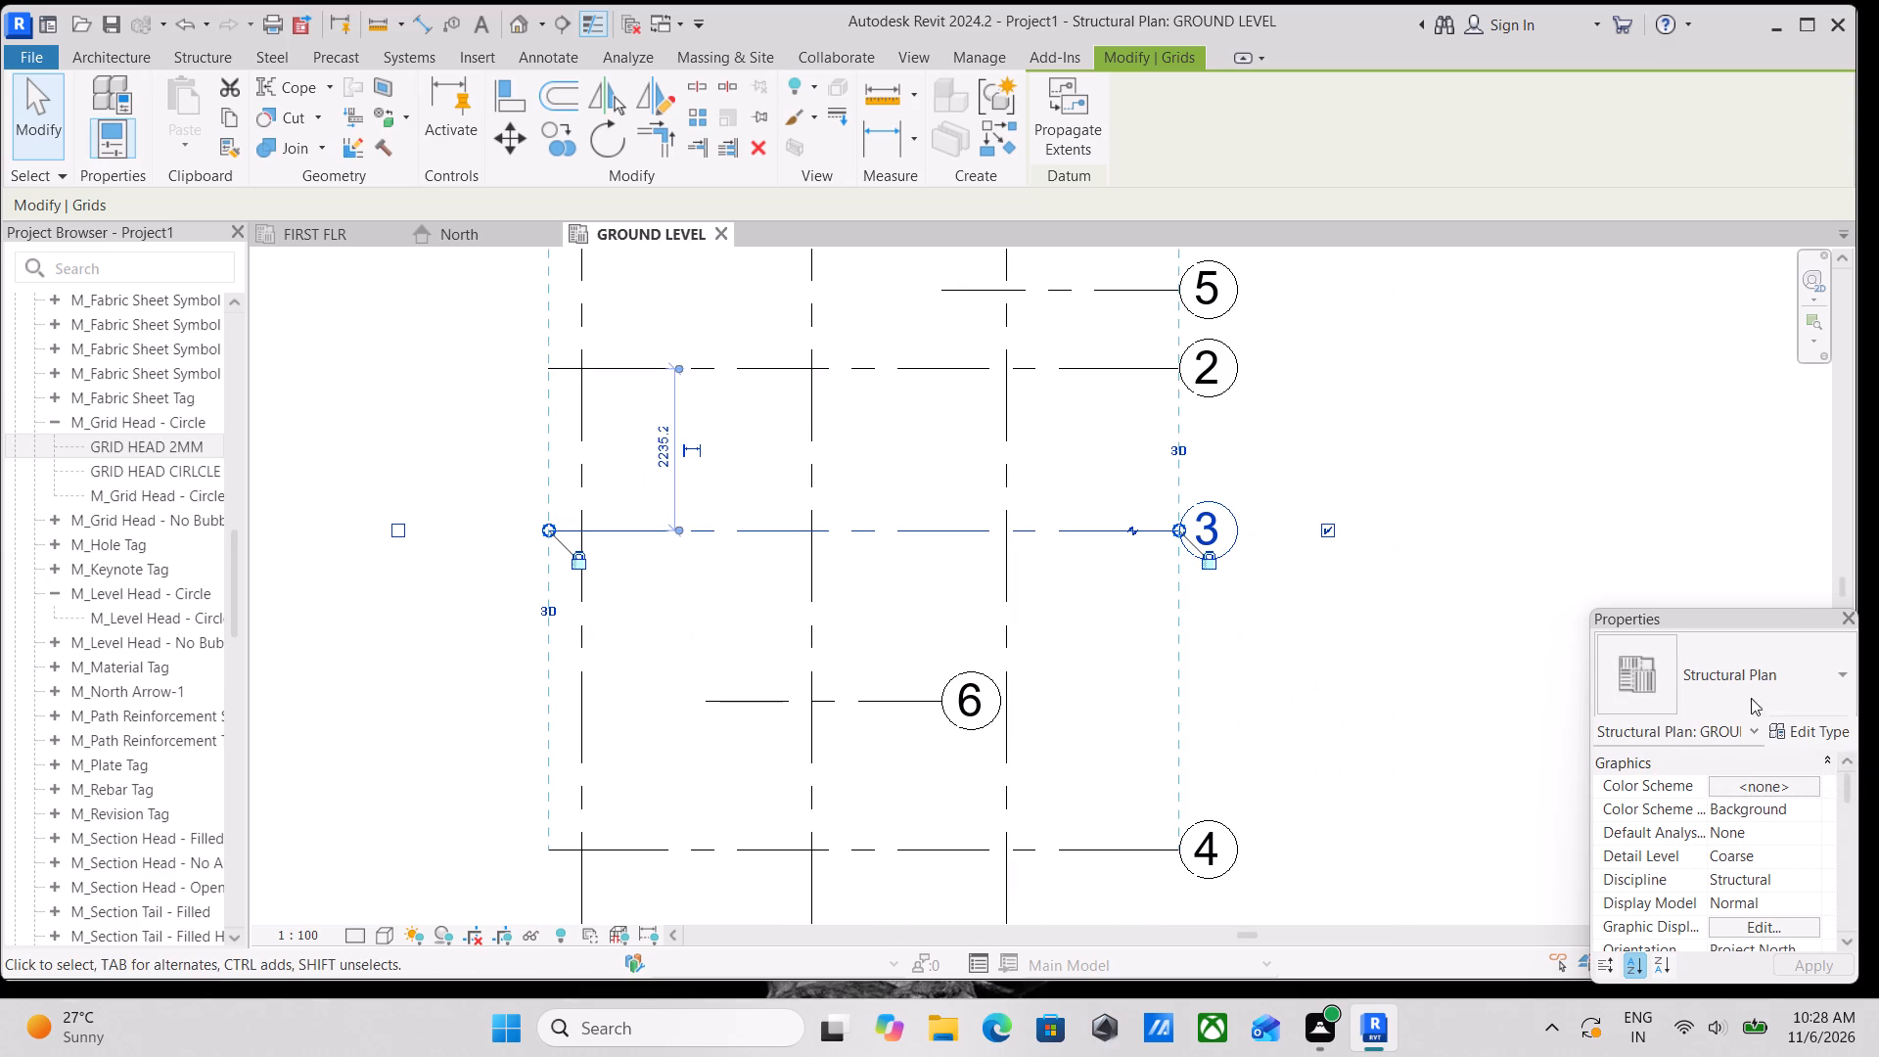
scroll(1243, 478, "up", 5)
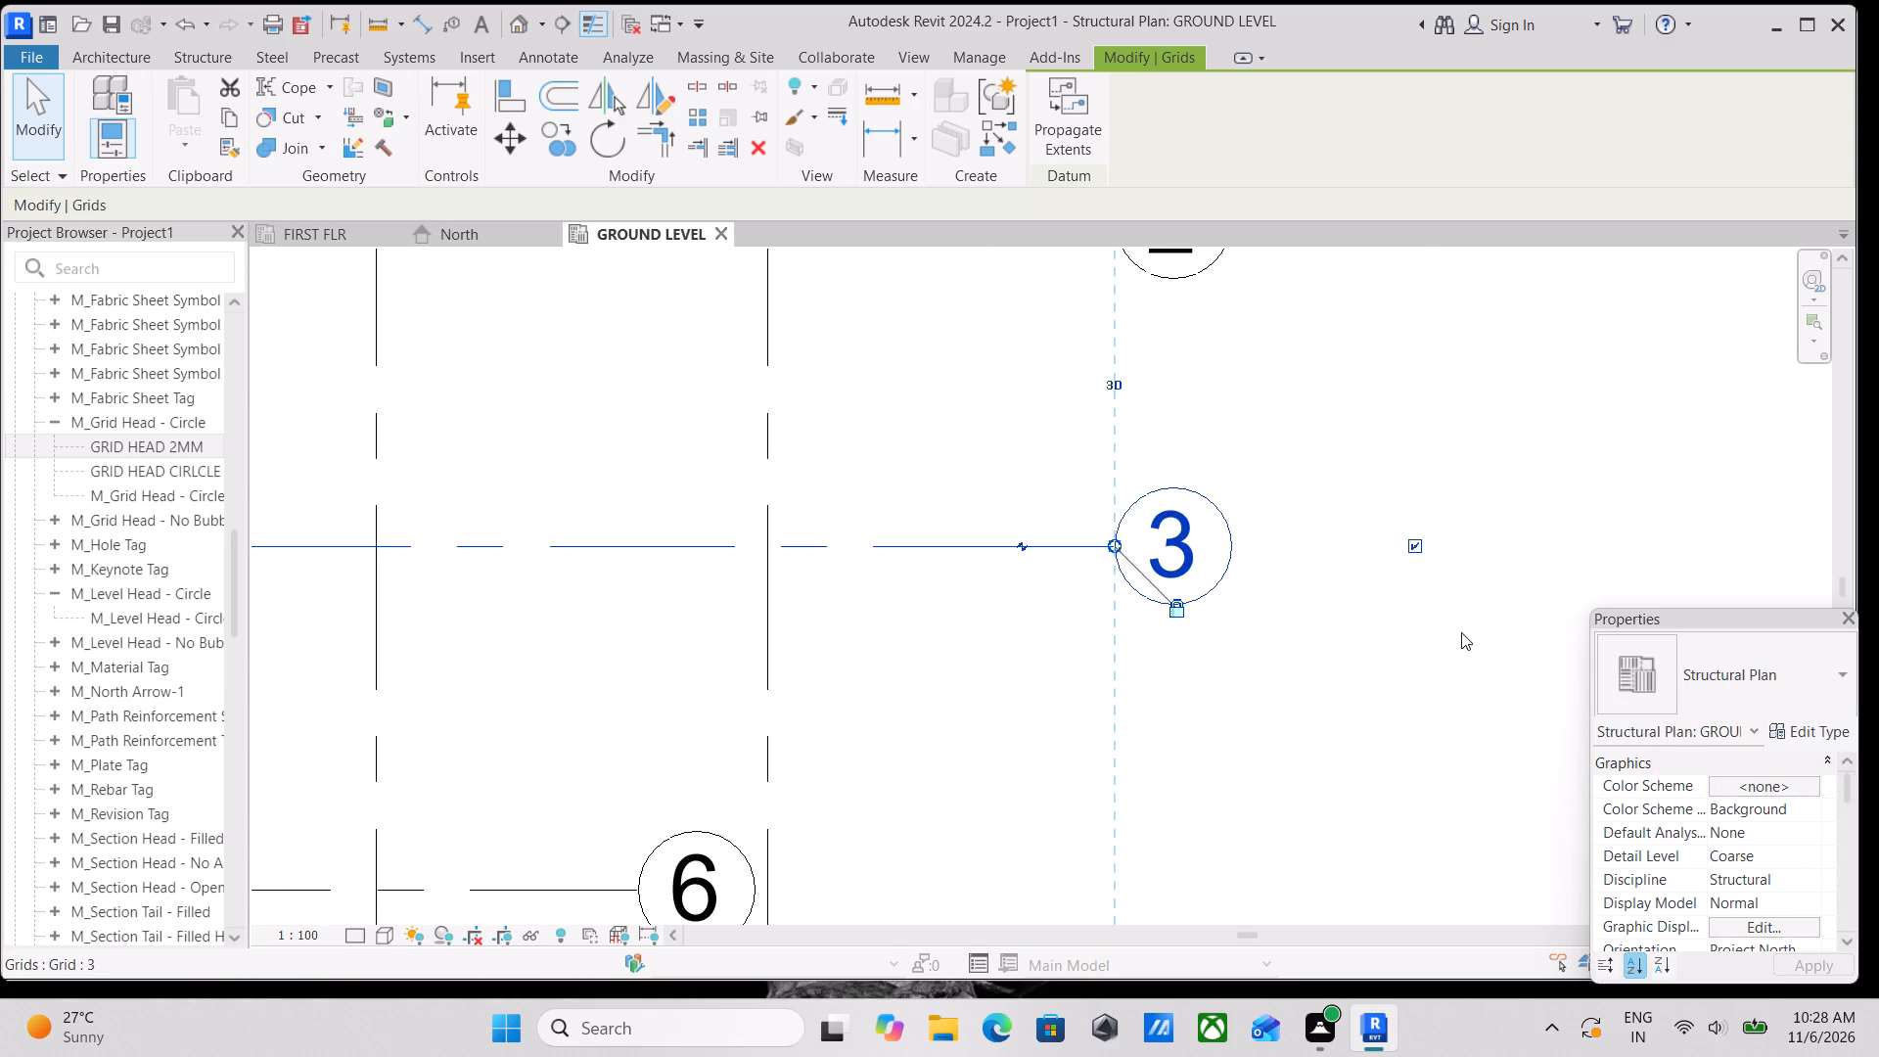
scroll(1283, 635, "down", 5)
middle_click_drag(1284, 645, 1314, 587)
scroll(1327, 617, "down", 2)
middle_click_drag(1327, 620, 1328, 552)
key("Escape")
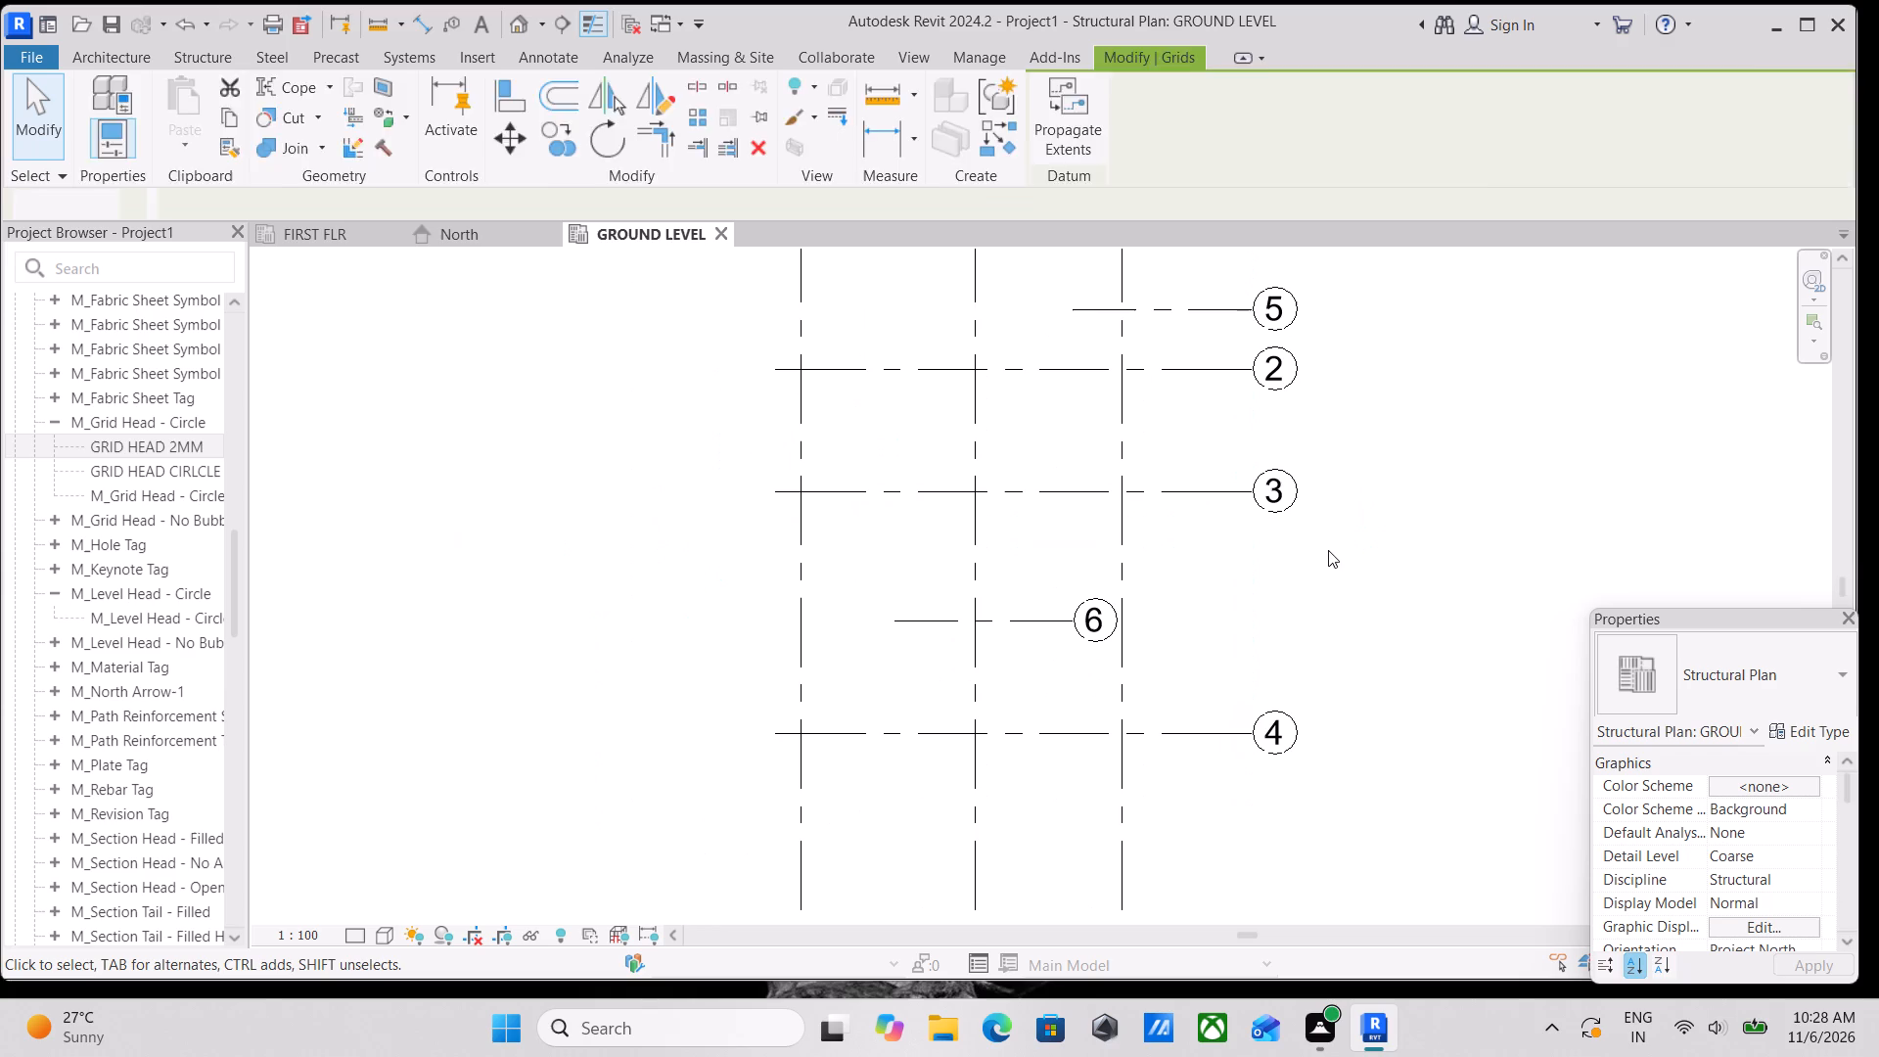
Review the bubbles and line patterns of all lettered and numbered grids on the GROUND LEVEL plan, and look through the project's views.
scroll(1195, 599, "down", 3)
middle_click_drag(1198, 614, 1242, 676)
middle_click_drag(1288, 737, 1316, 780)
middle_click_drag(1237, 667, 1260, 751)
scroll(1234, 633, "up", 3)
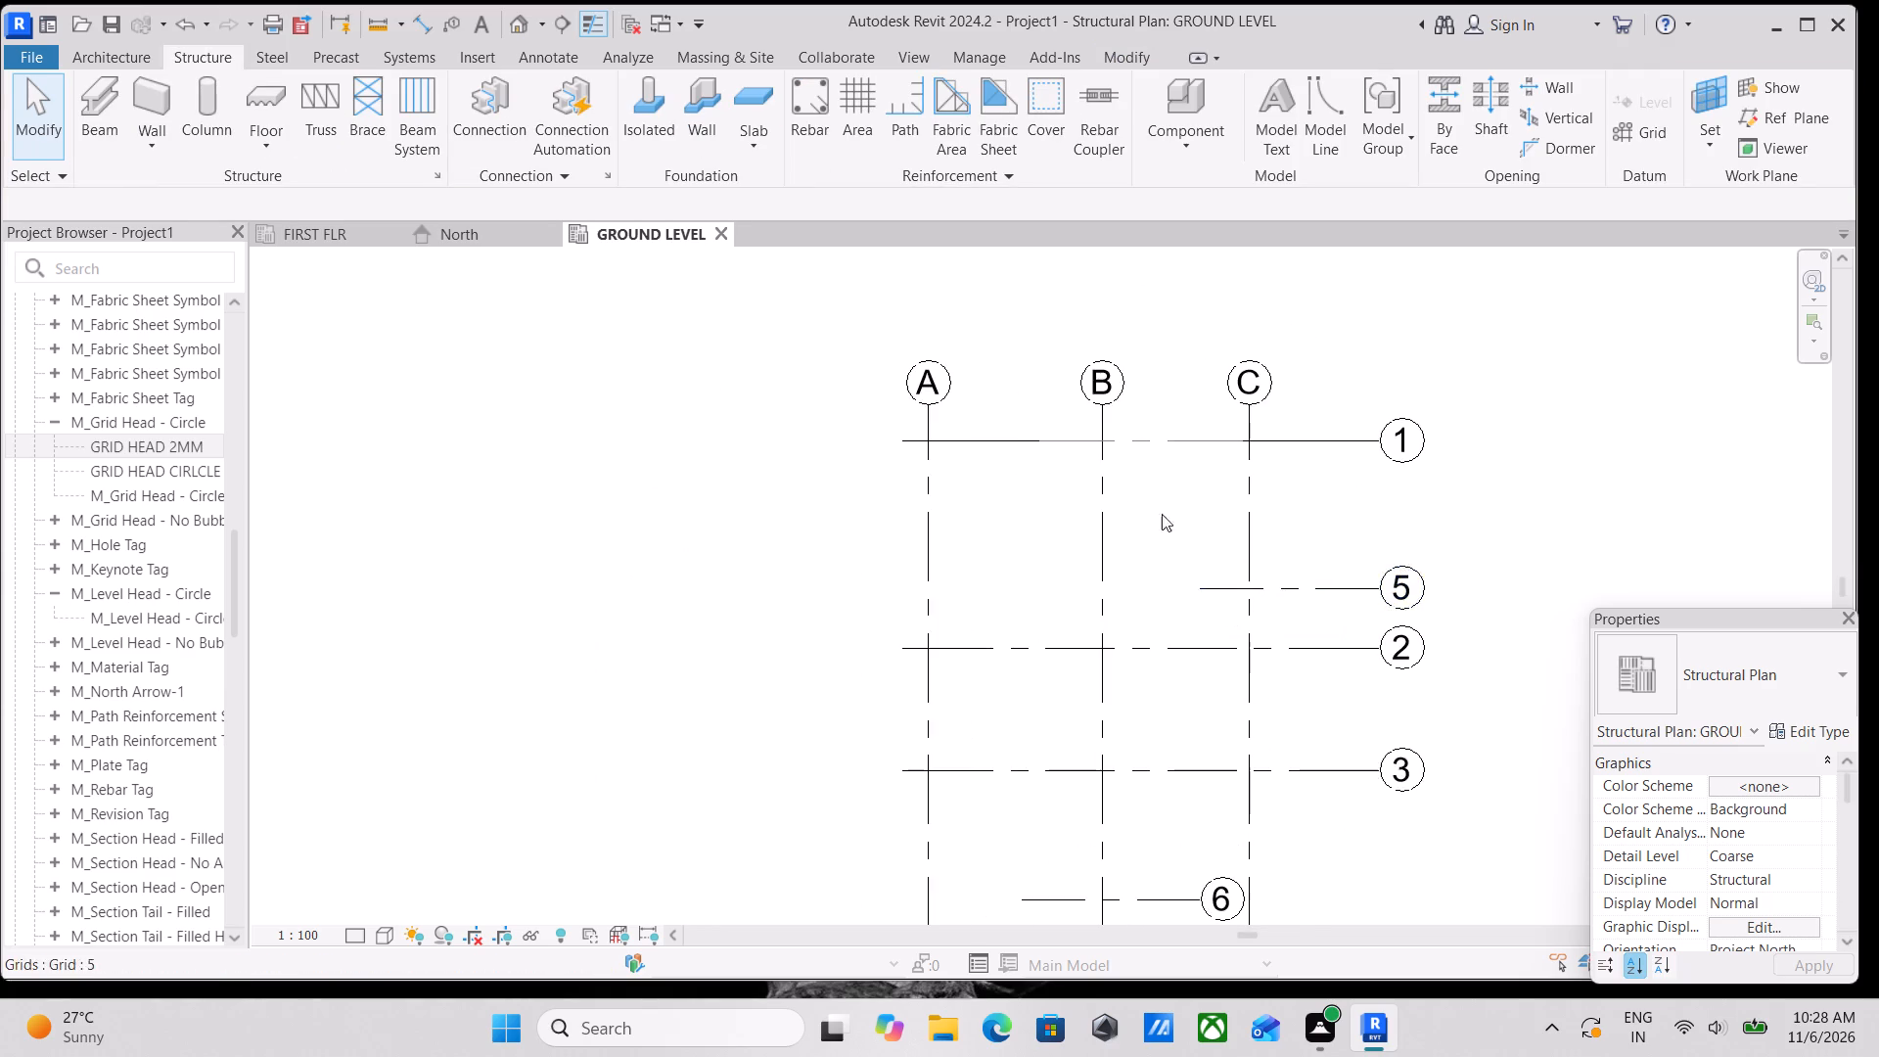
scroll(1099, 474, "up", 2)
scroll(1379, 530, "down", 2)
middle_click_drag(1379, 530, 1191, 566)
scroll(1350, 532, "down", 1)
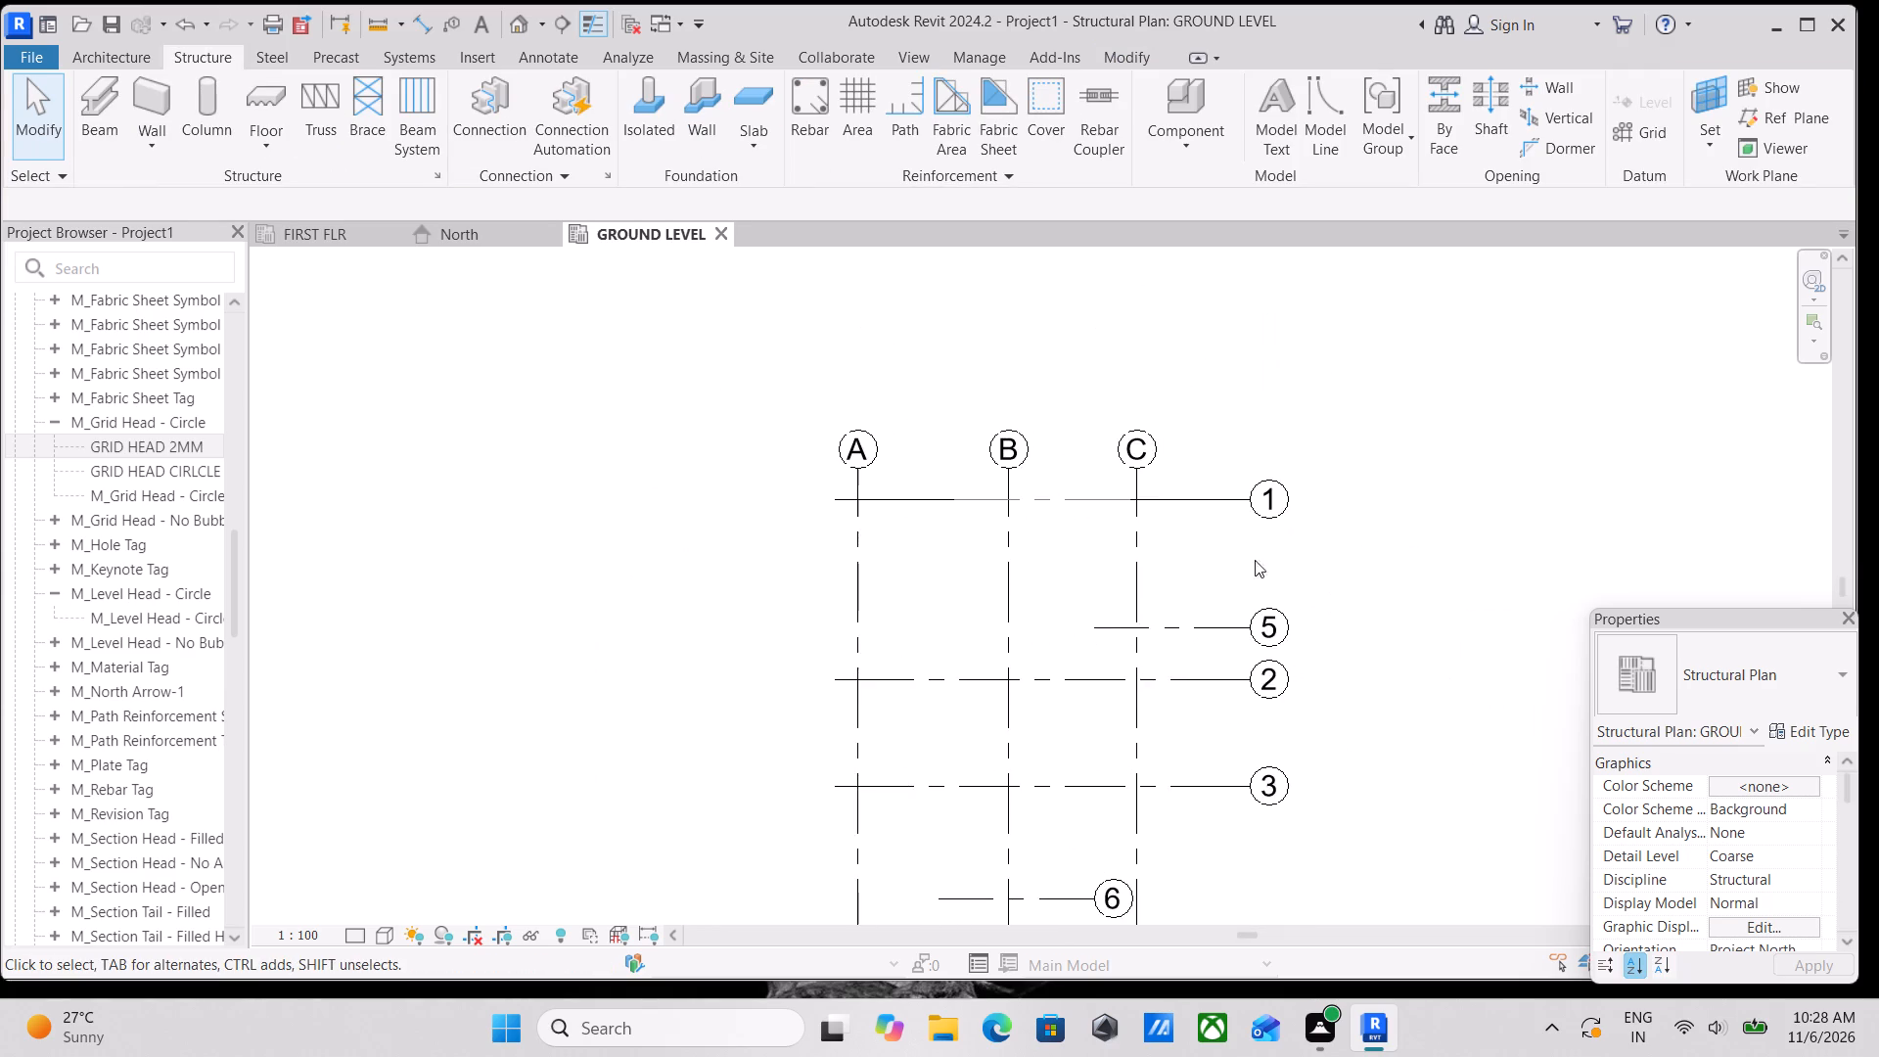
scroll(1316, 557, "up", 3)
scroll(1248, 473, "up", 4)
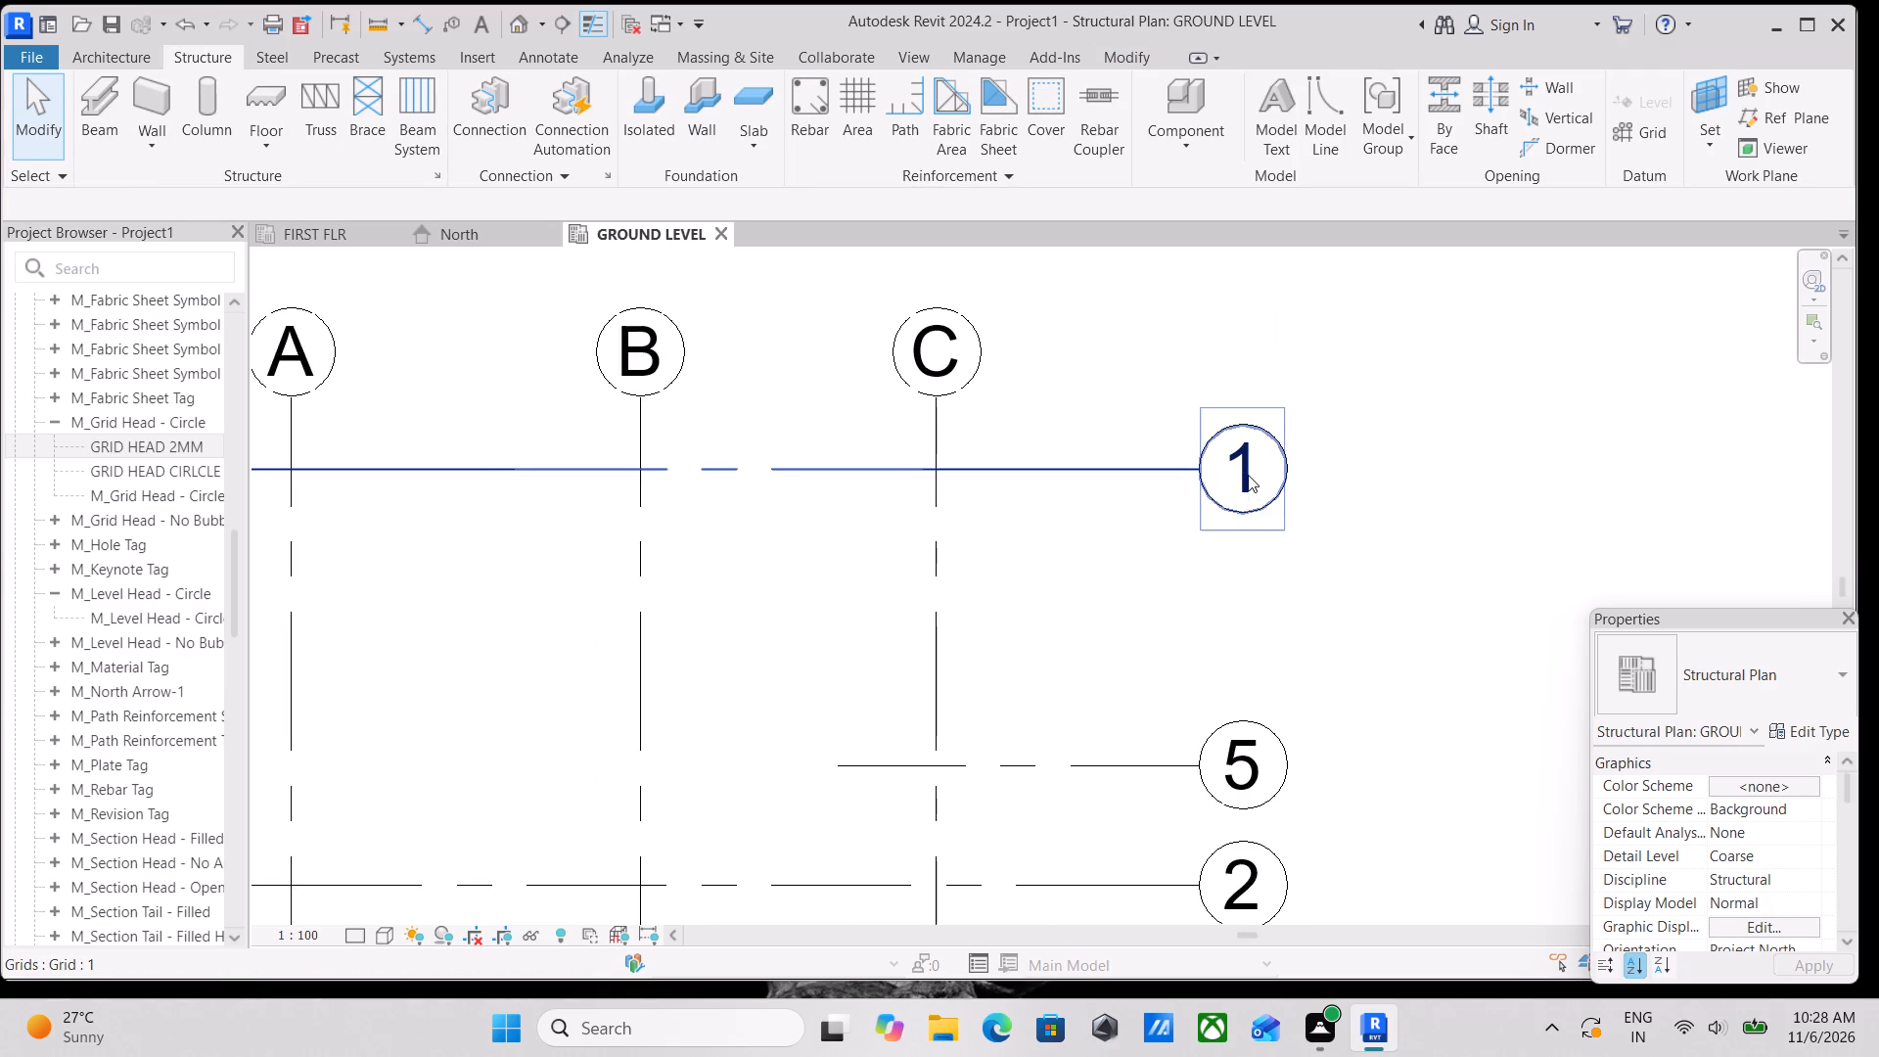
scroll(1248, 475, "up", 1)
scroll(78, 504, "up", 3)
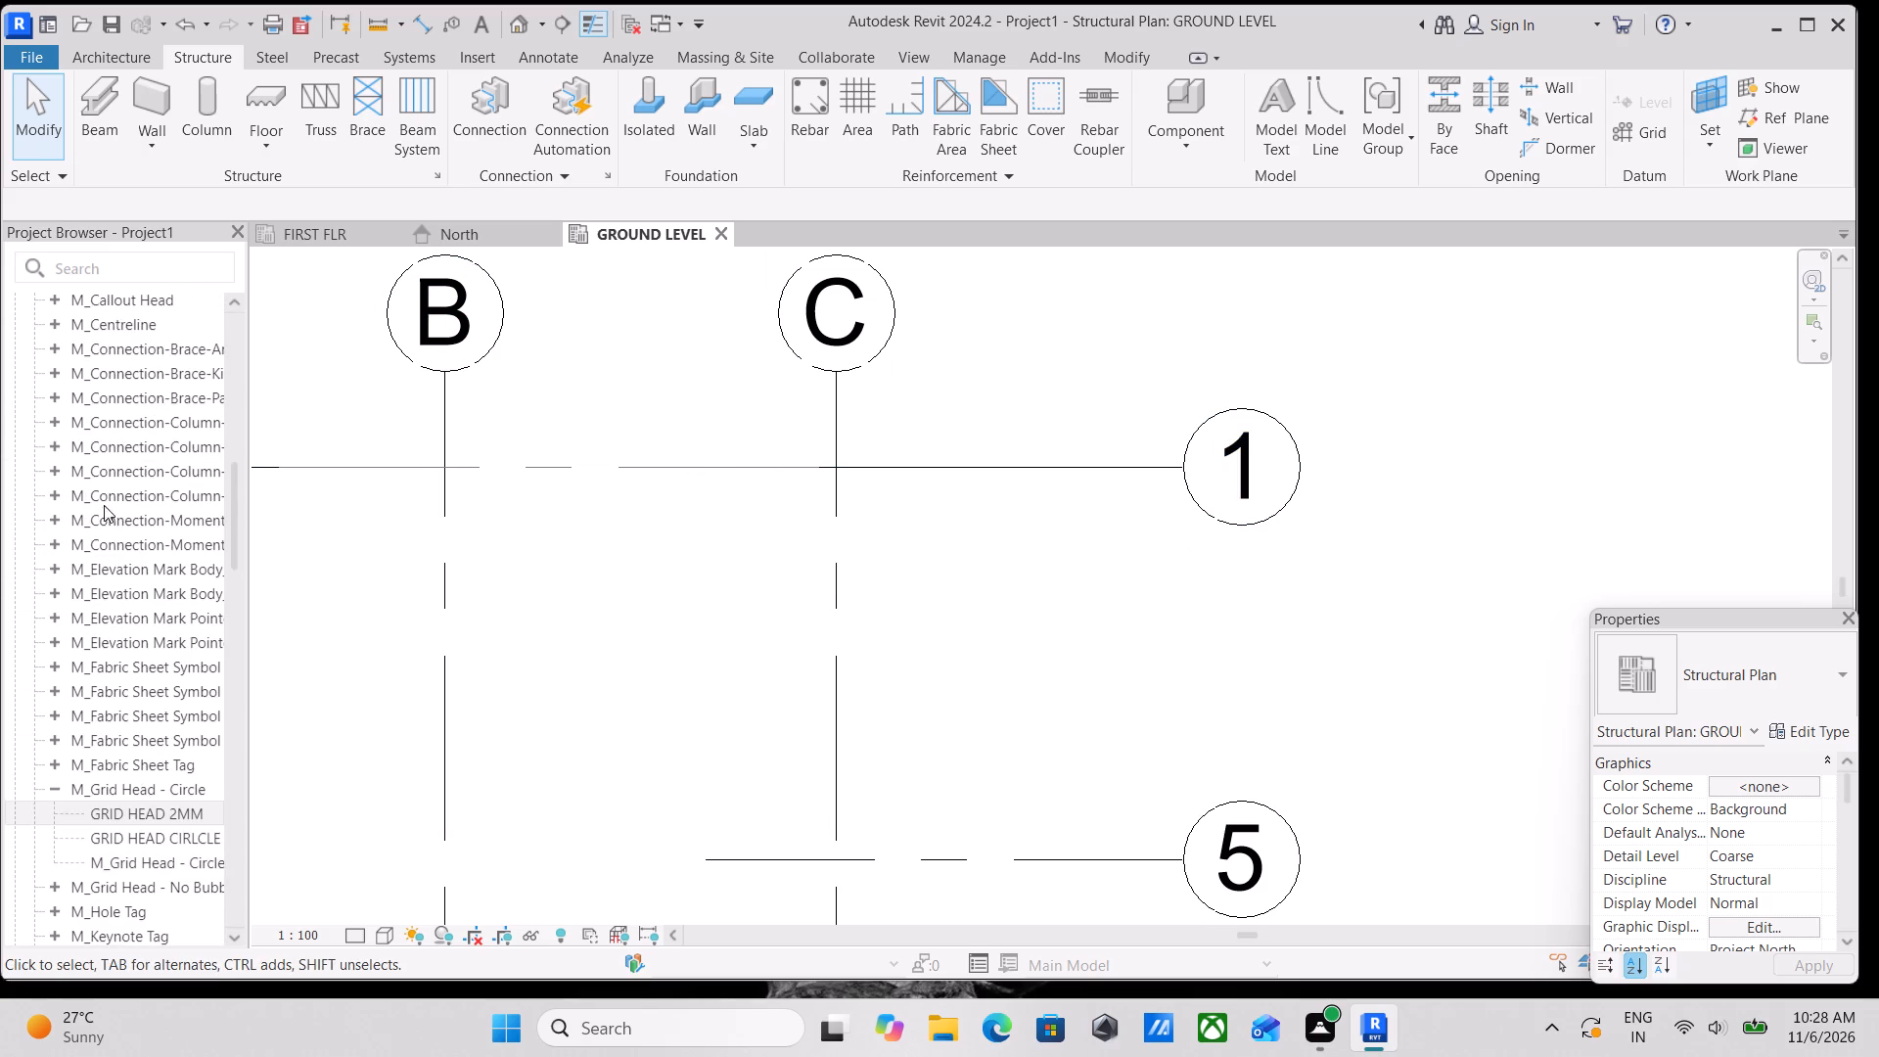
scroll(122, 508, "up", 8)
scroll(143, 567, "down", 3)
scroll(129, 650, "up", 3)
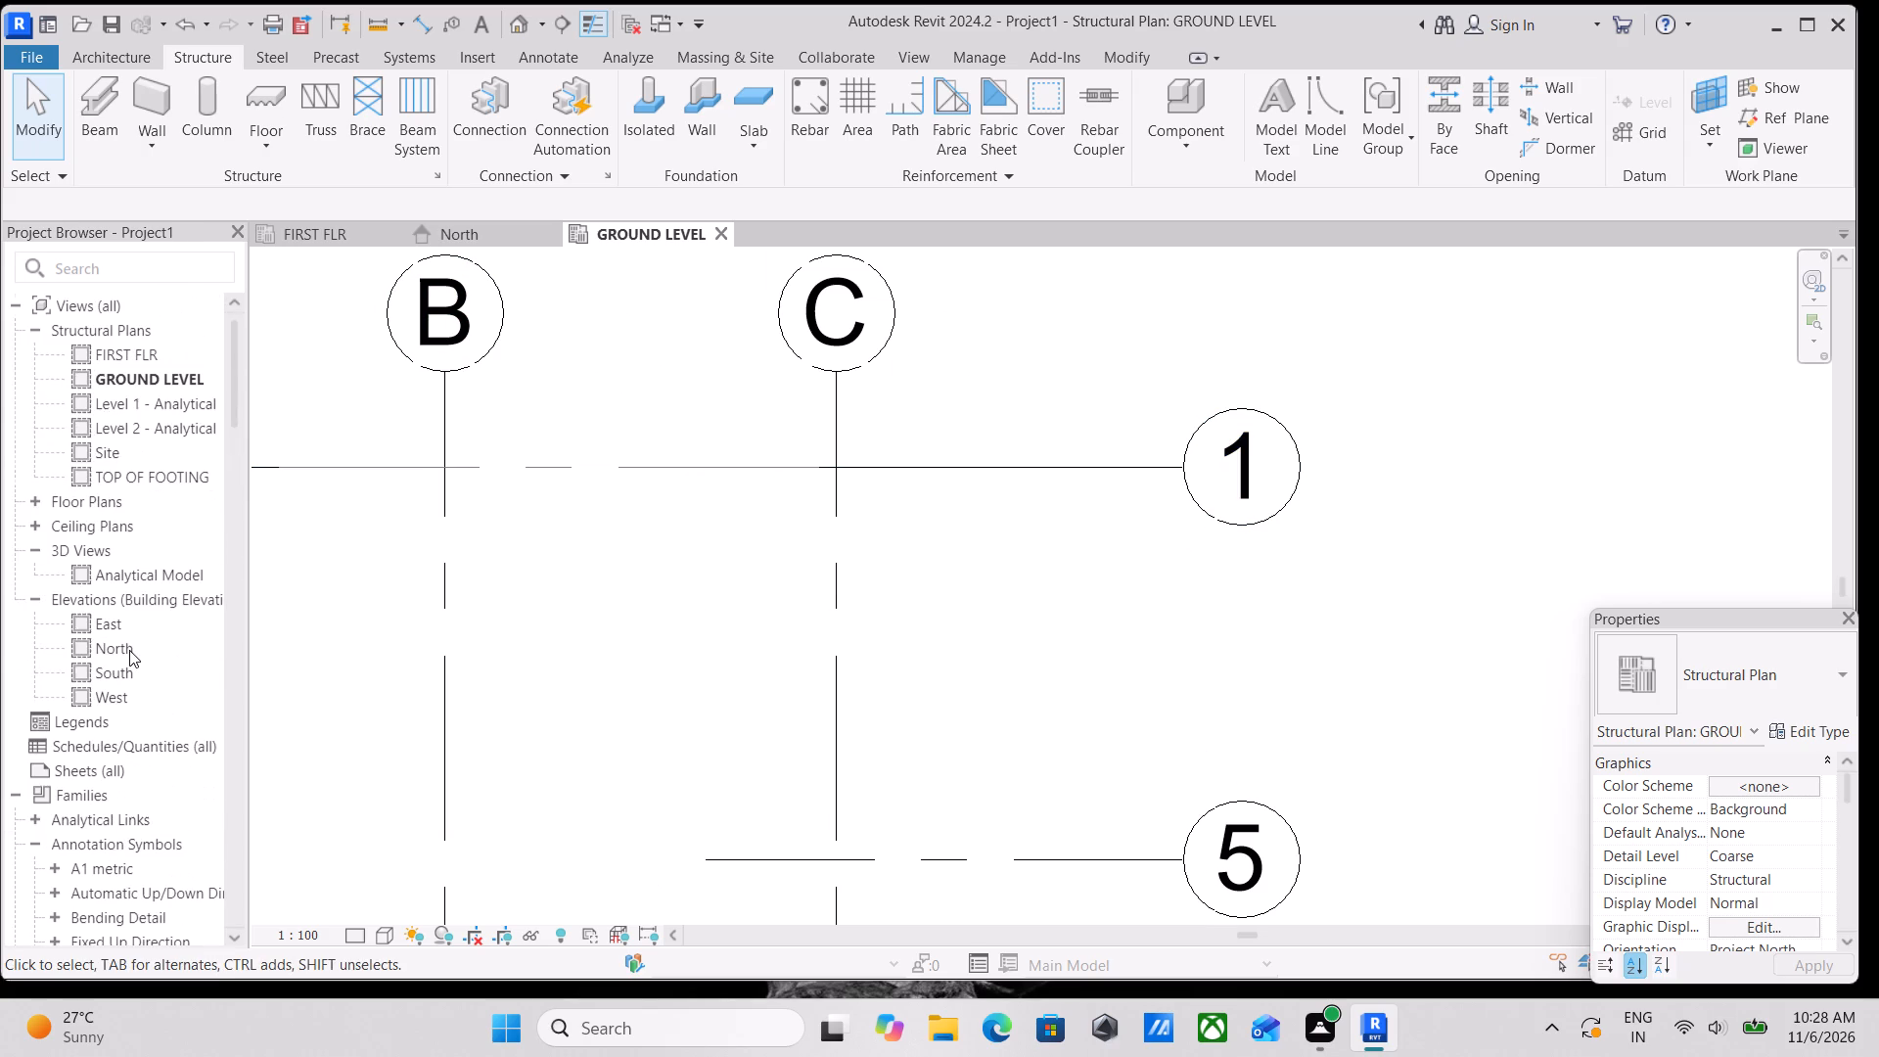
scroll(129, 650, "up", 1)
scroll(977, 523, "up", 3)
scroll(977, 523, "down", 8)
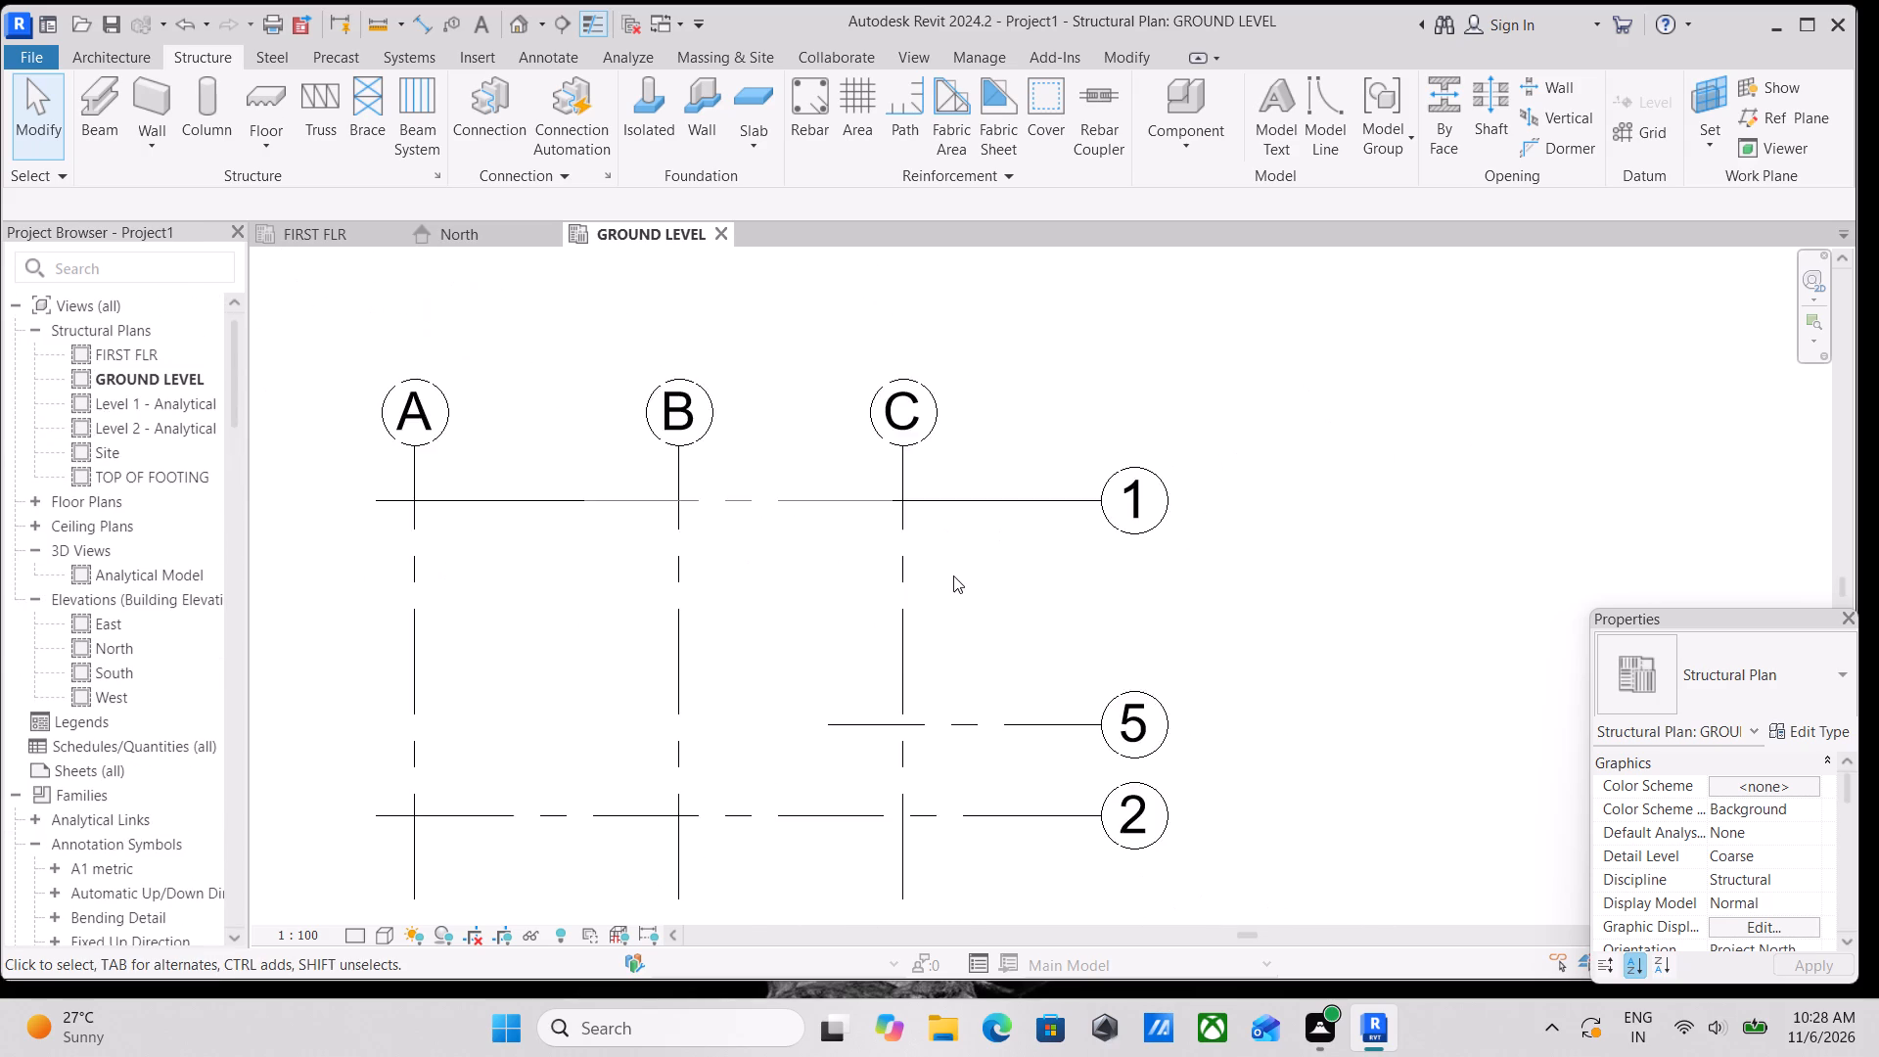
scroll(953, 575, "down", 1)
middle_click_drag(953, 575, 1057, 466)
scroll(1081, 477, "down", 1)
scroll(1231, 538, "down", 2)
middle_click_drag(1231, 538, 1290, 512)
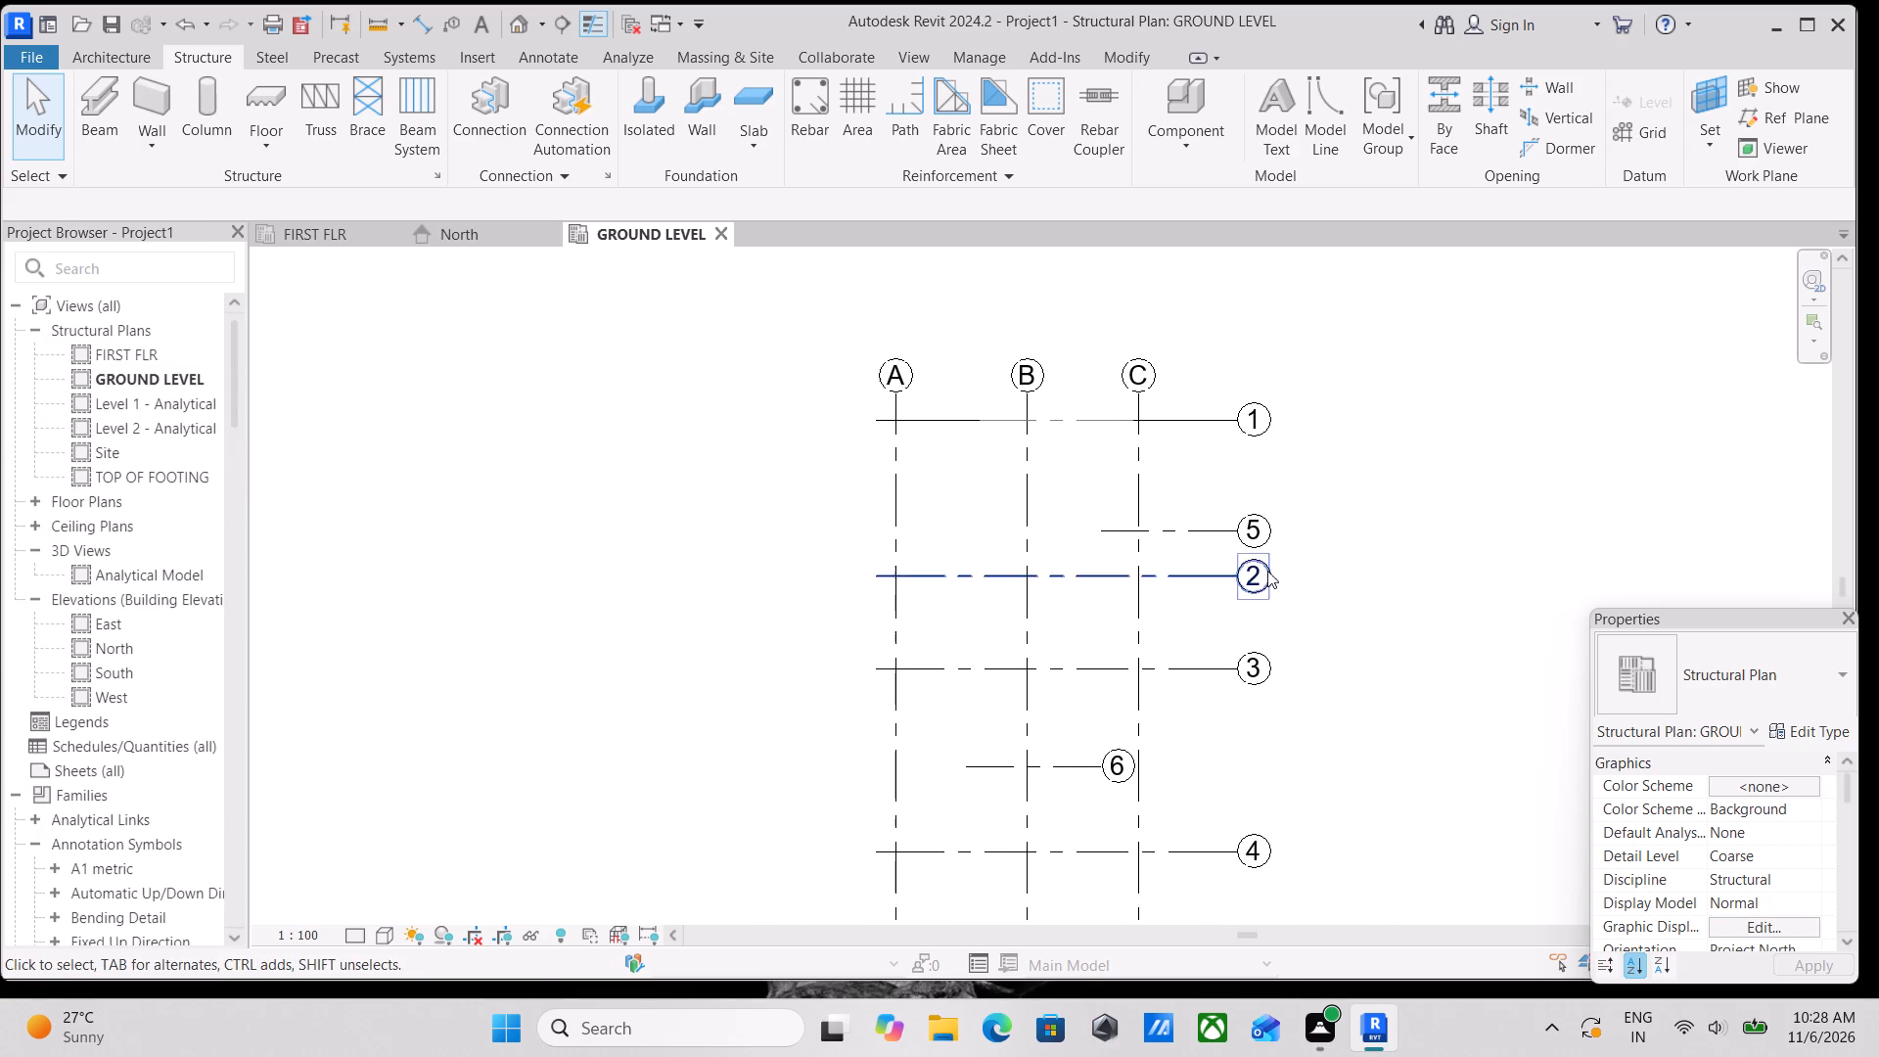
middle_click_drag(1045, 745, 1118, 684)
scroll(1064, 634, "down", 1)
middle_click_drag(1063, 634, 1166, 596)
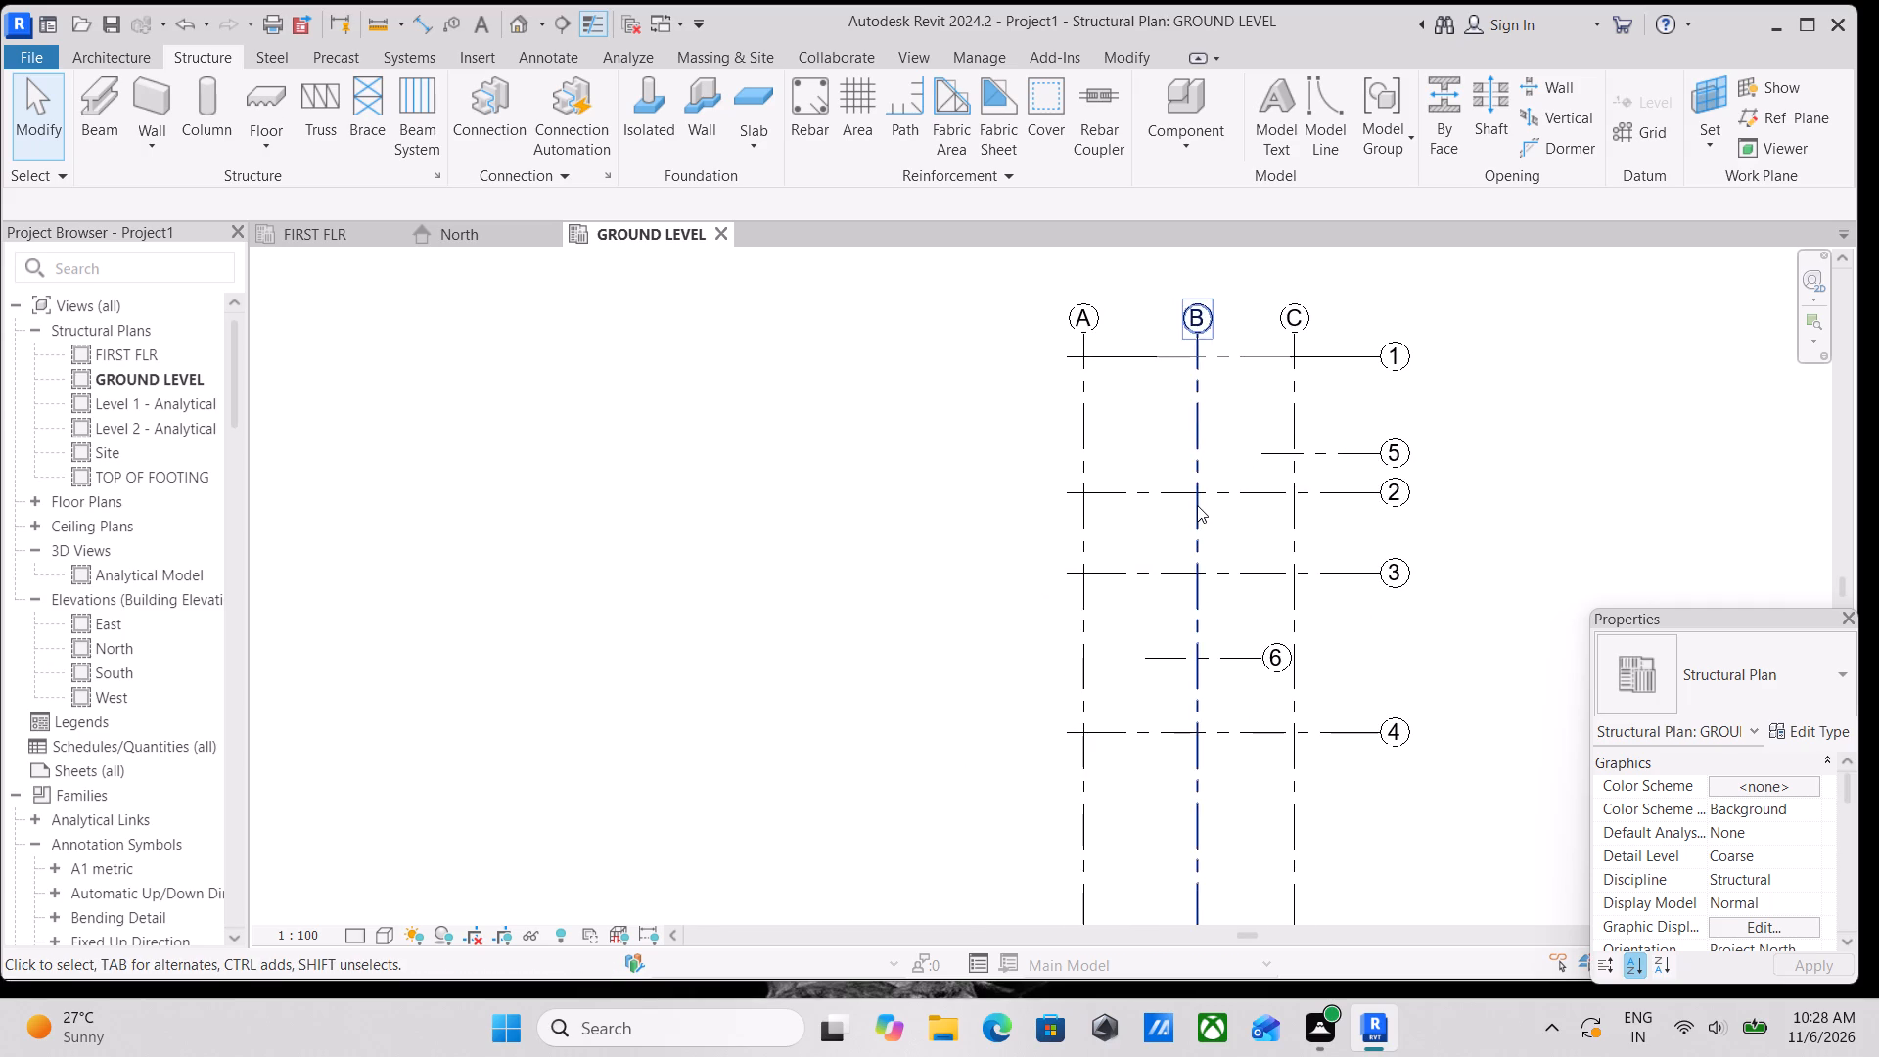
scroll(1197, 505, "up", 2)
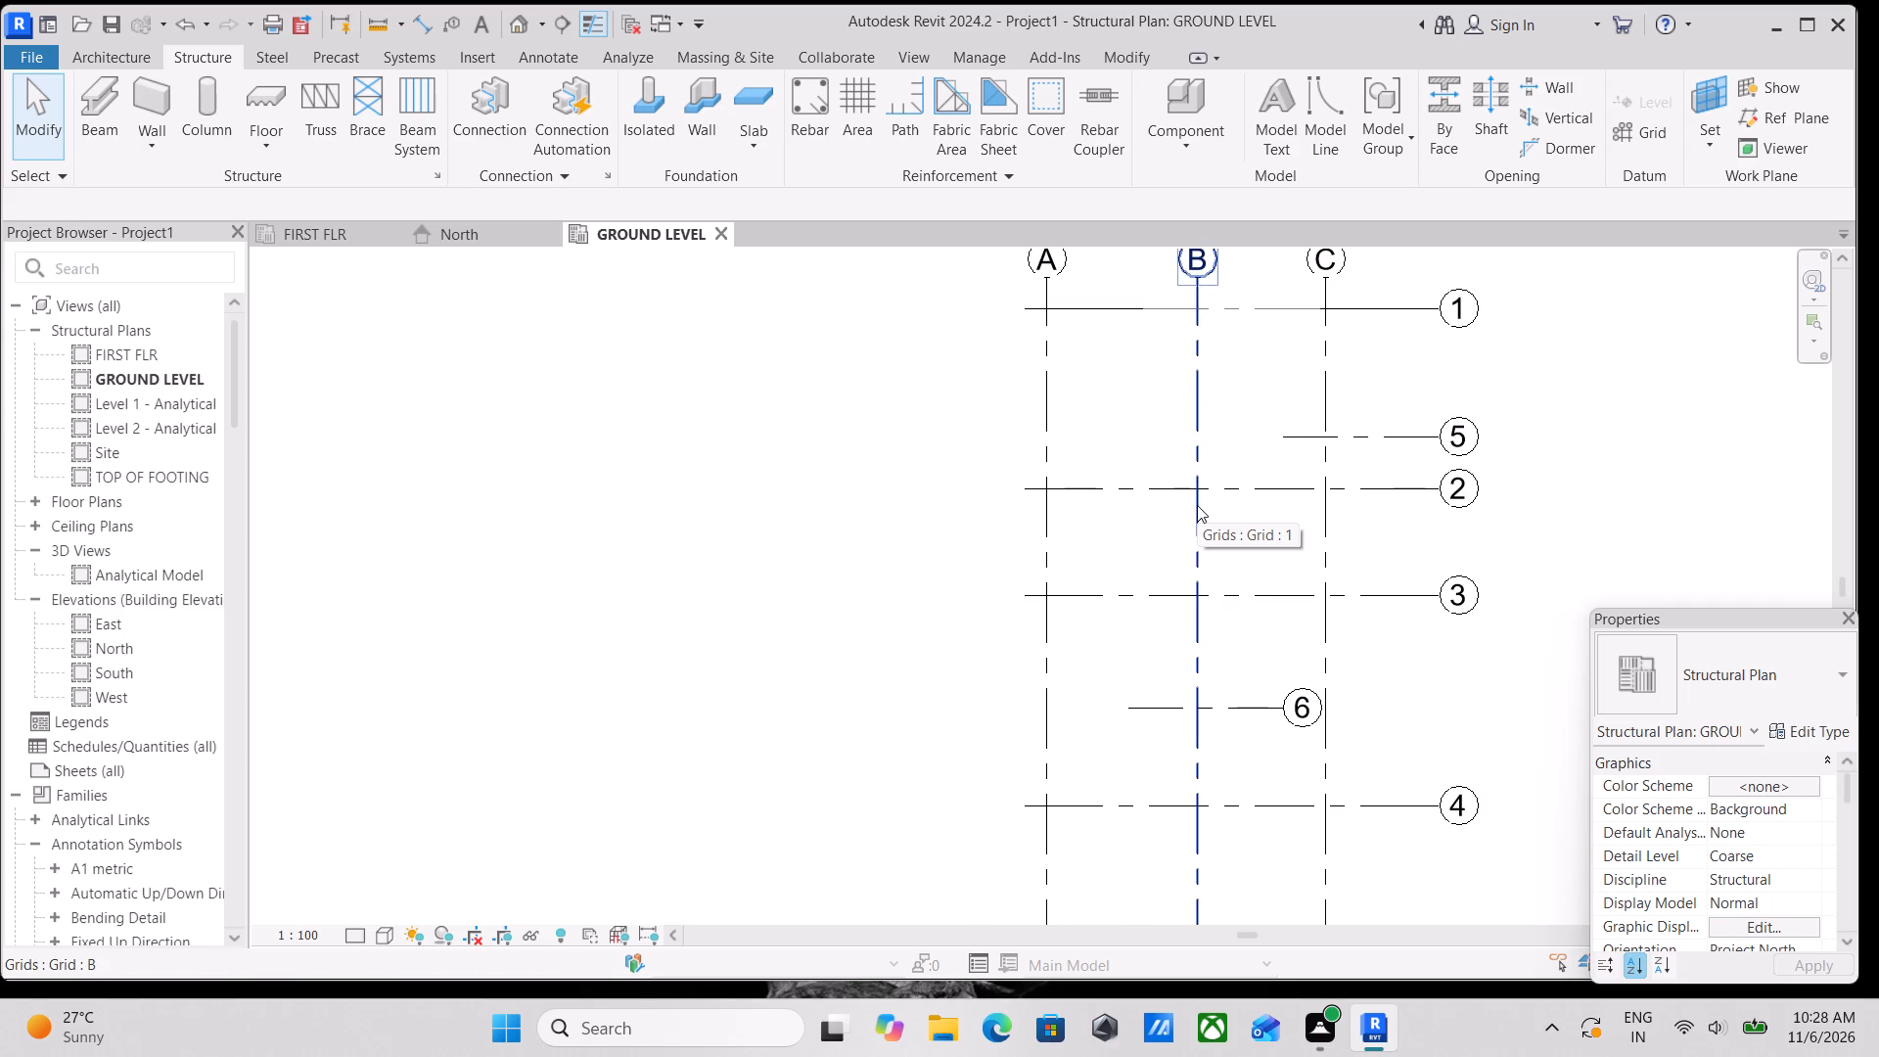
scroll(1262, 521, "down", 2)
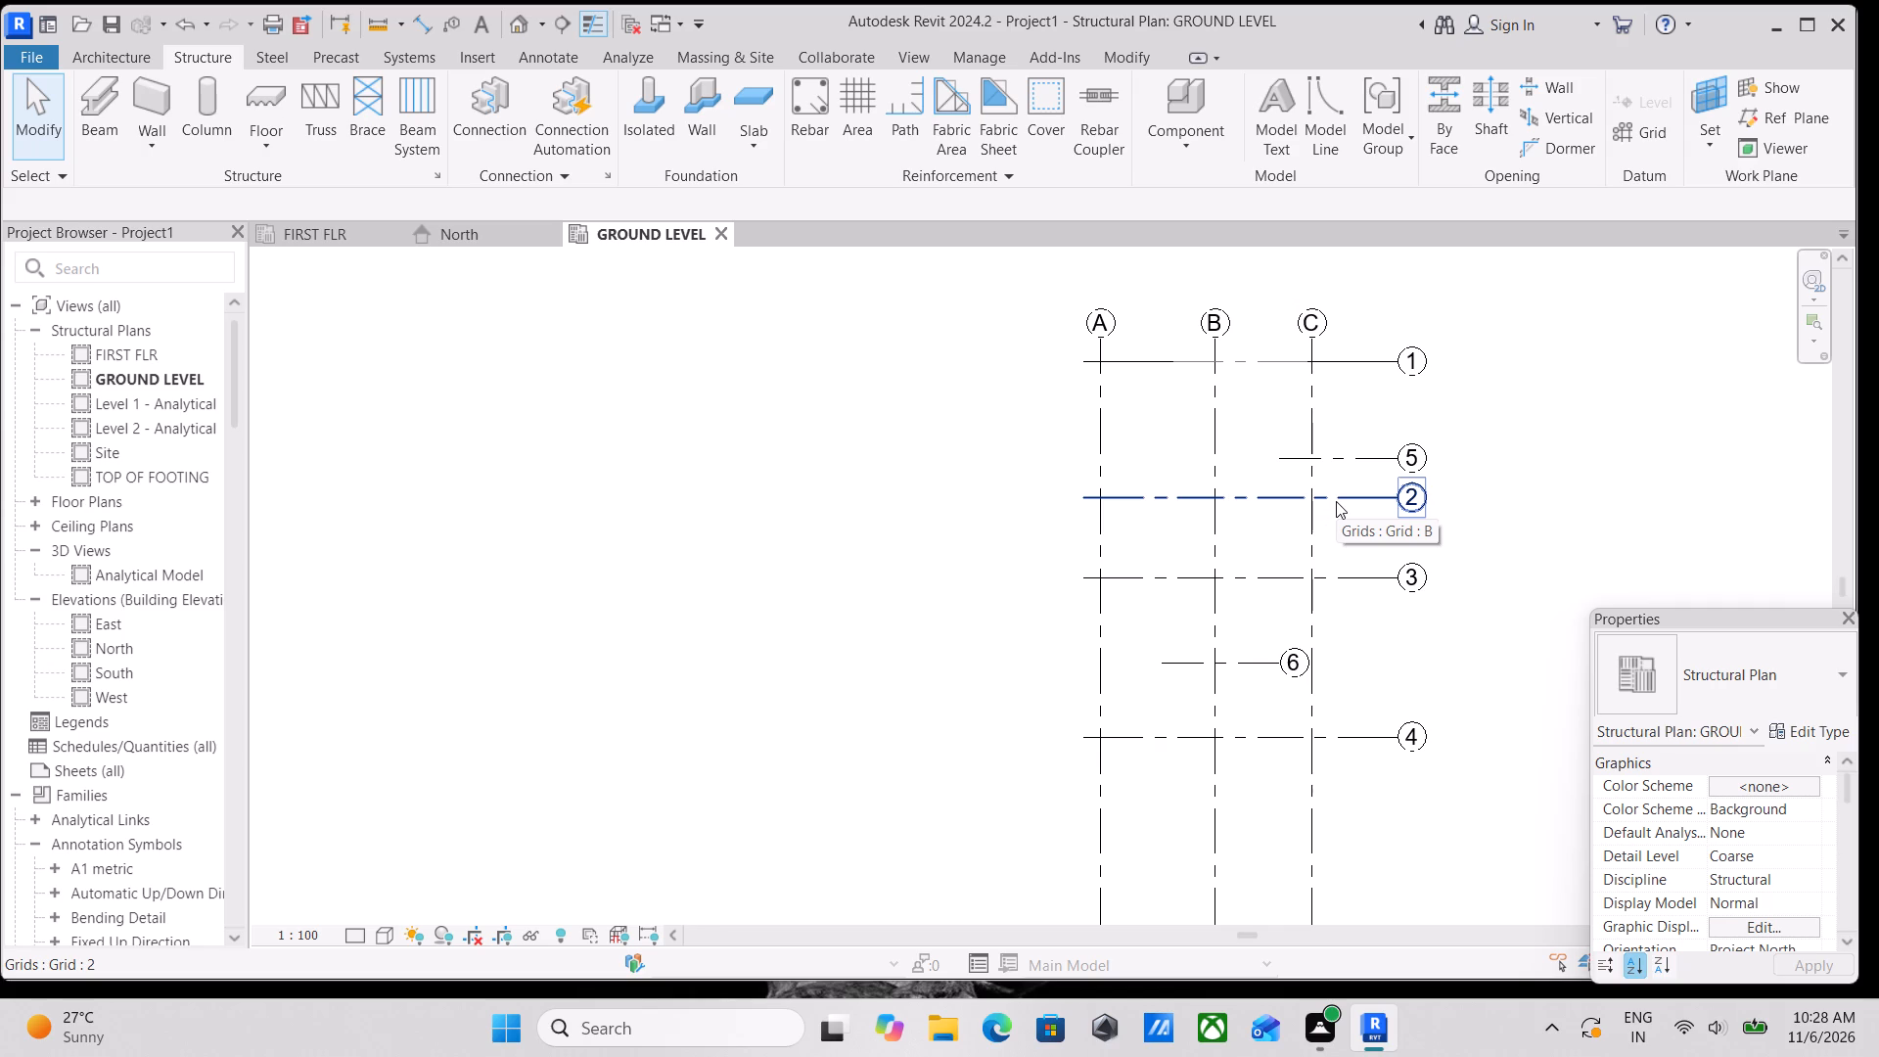
Extend grid 1's locked west end slightly farther west beyond grid A, together with the horizontal grids aligned to it.
scroll(1196, 385, "up", 2)
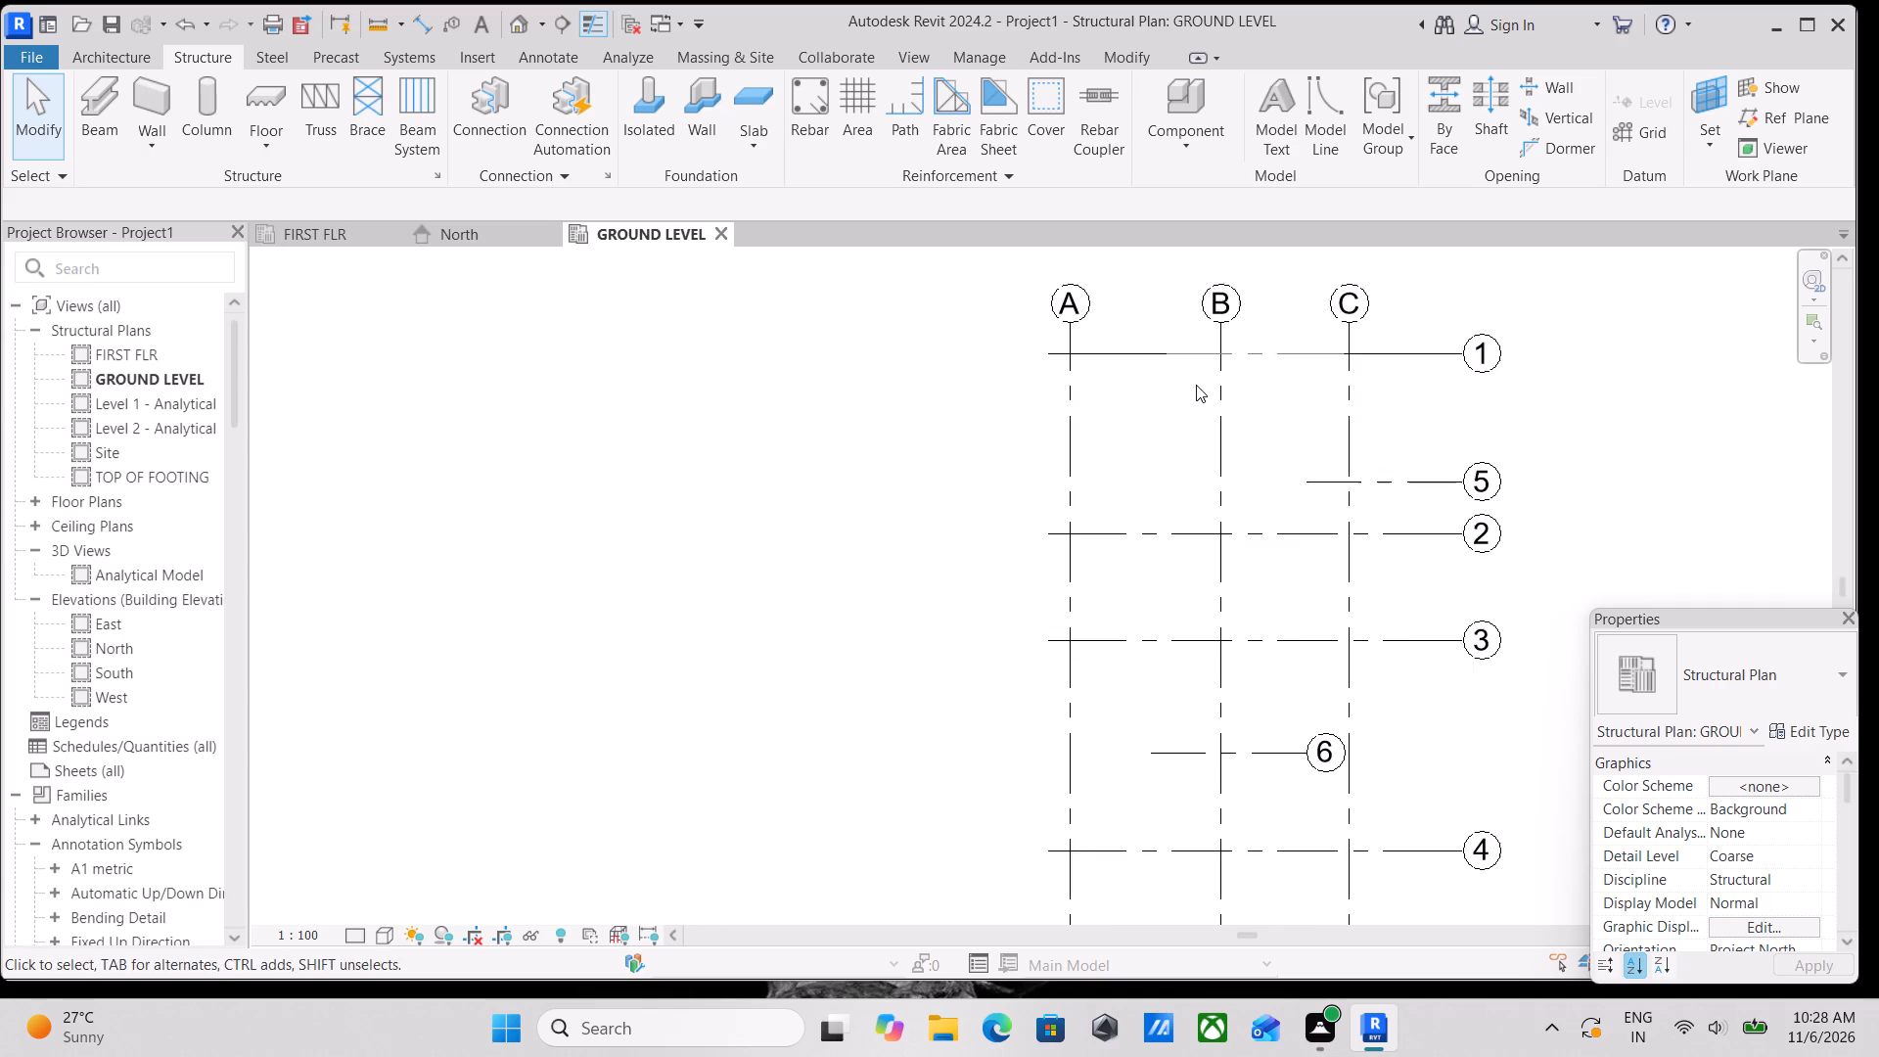
scroll(1156, 299, "up", 3)
middle_click_drag(1137, 427, 1156, 668)
left_click(1095, 593)
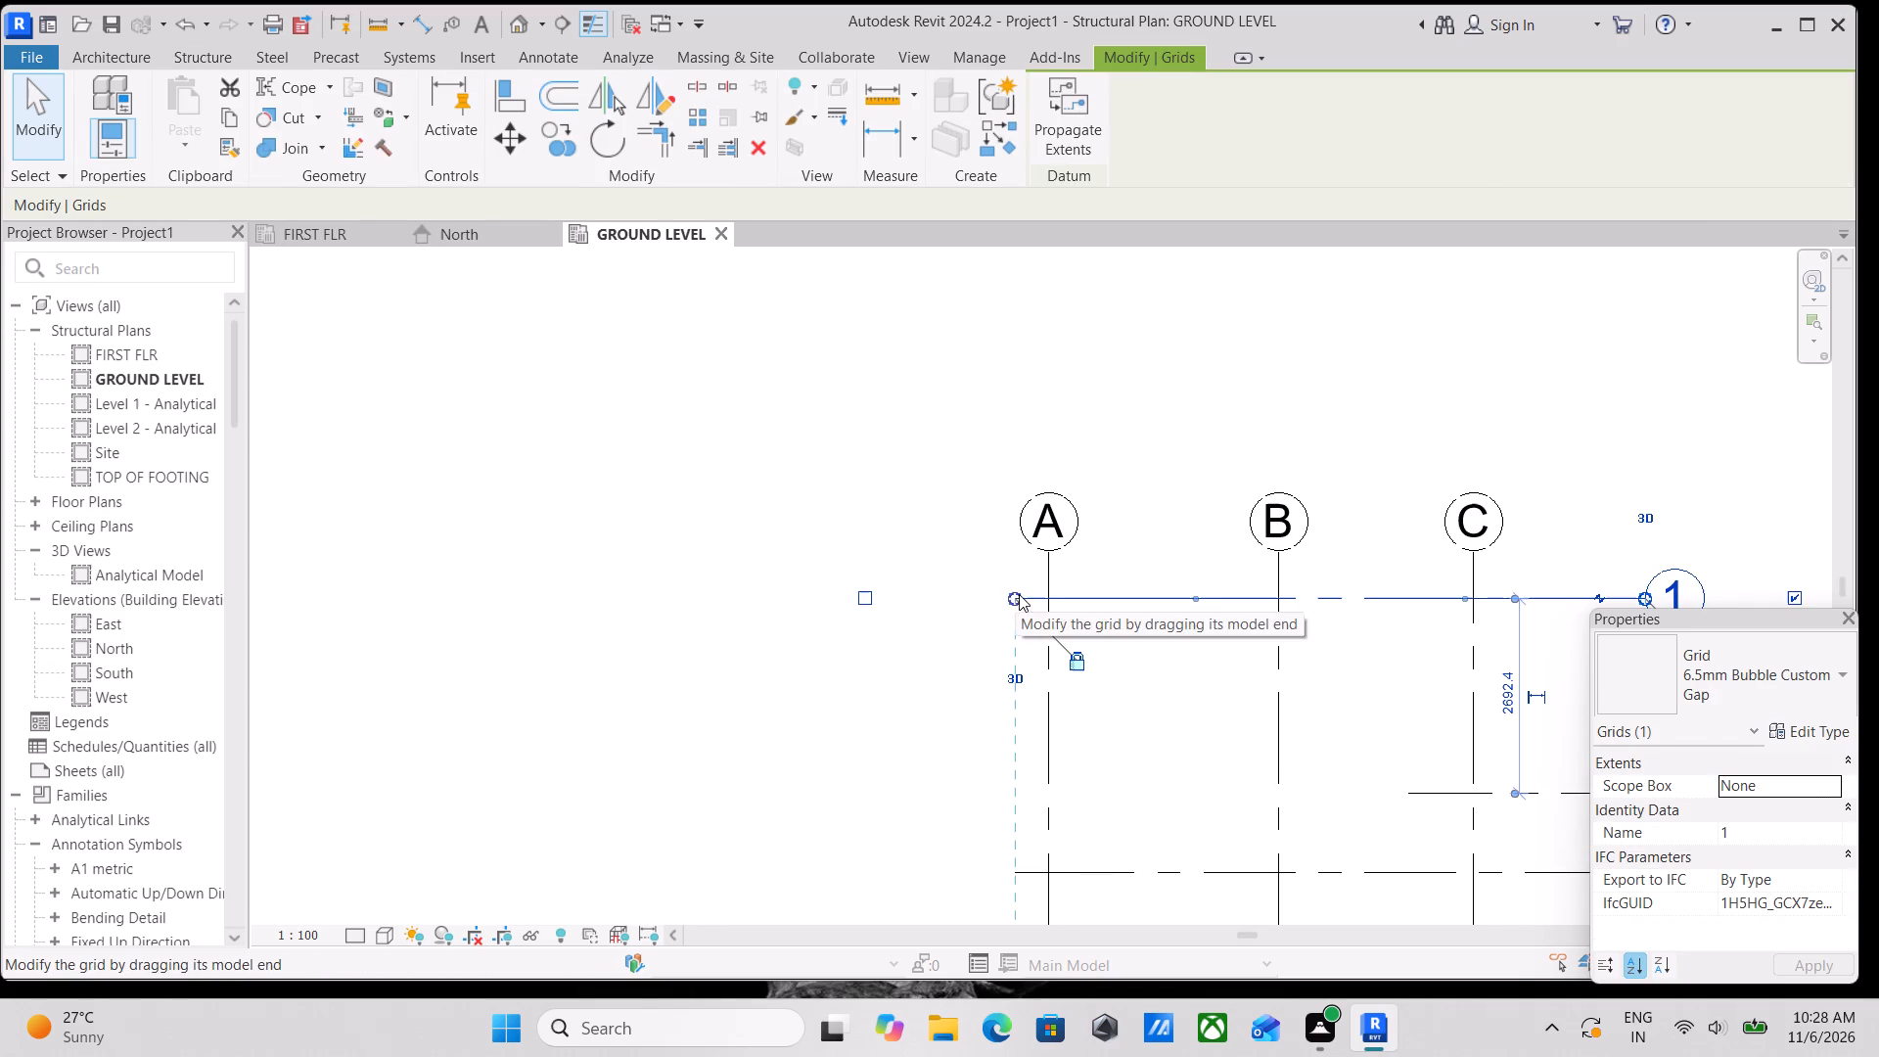
key("Escape")
left_click(1017, 597)
scroll(1066, 607, "down", 3)
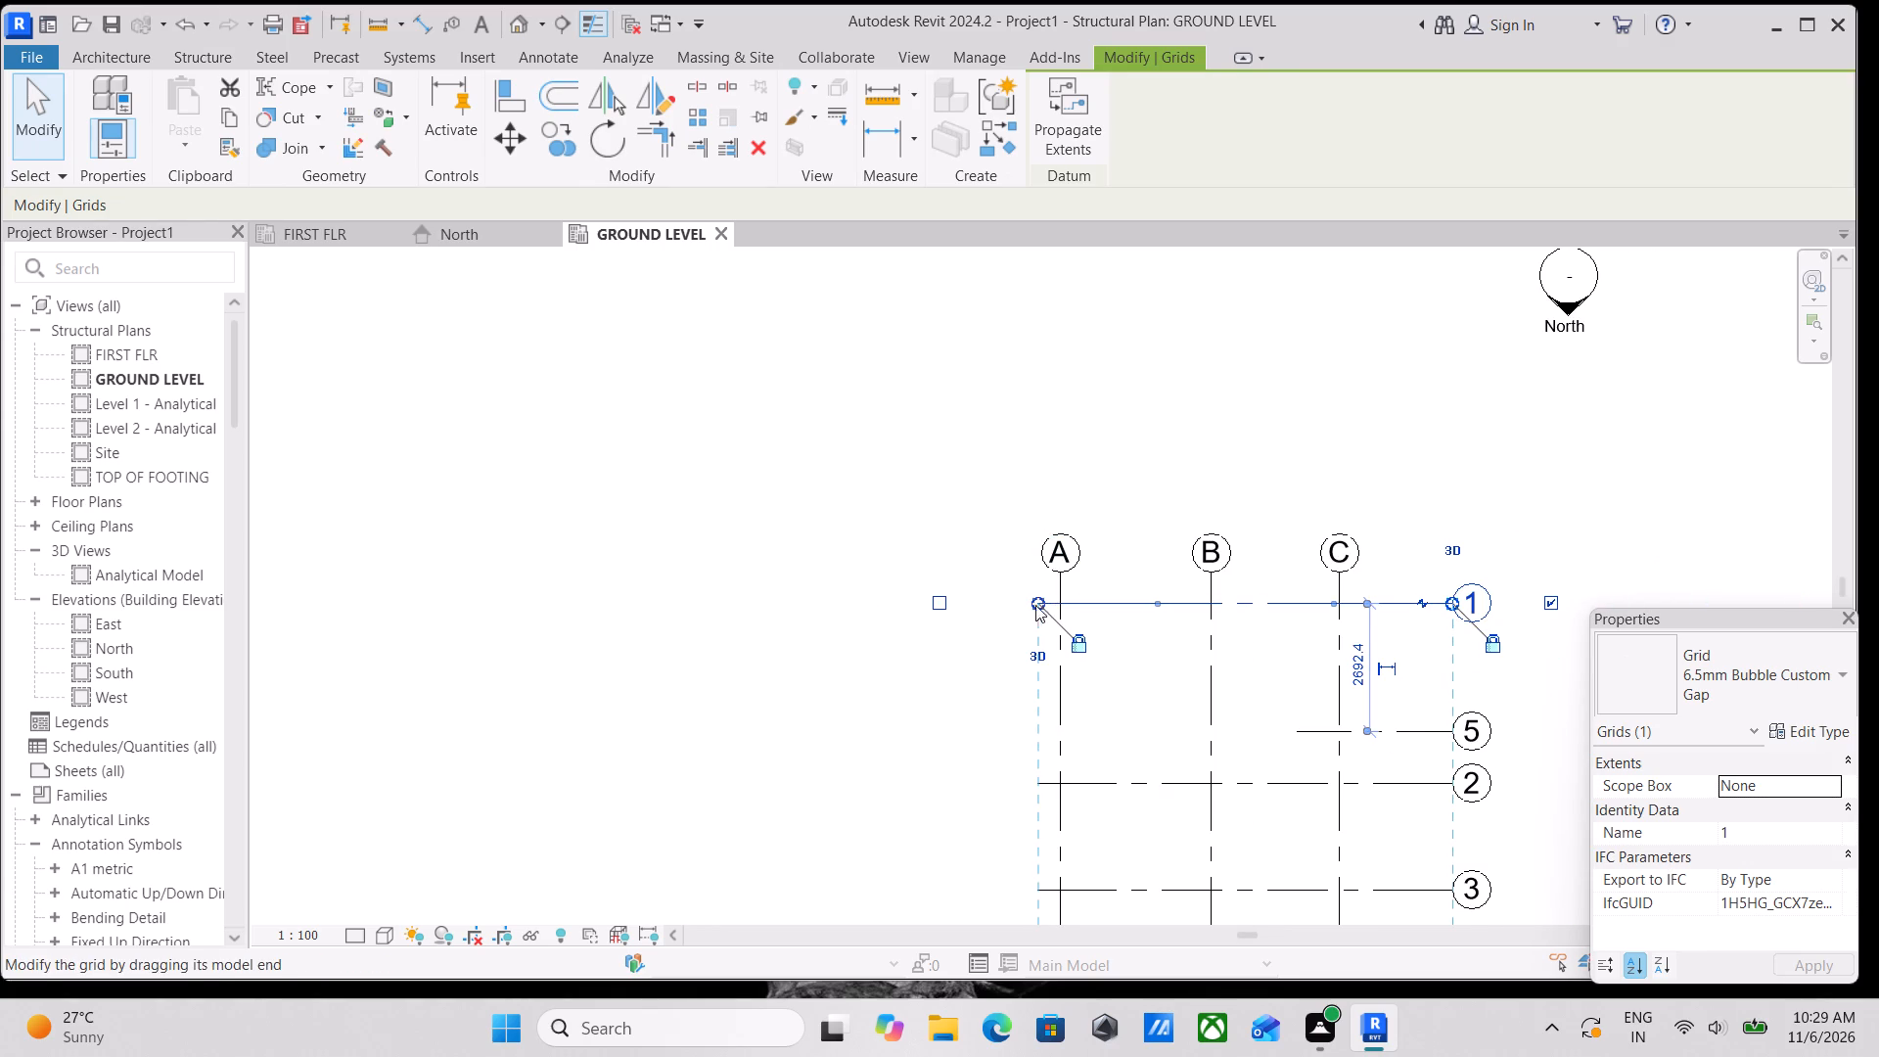
scroll(1080, 636, "down", 5)
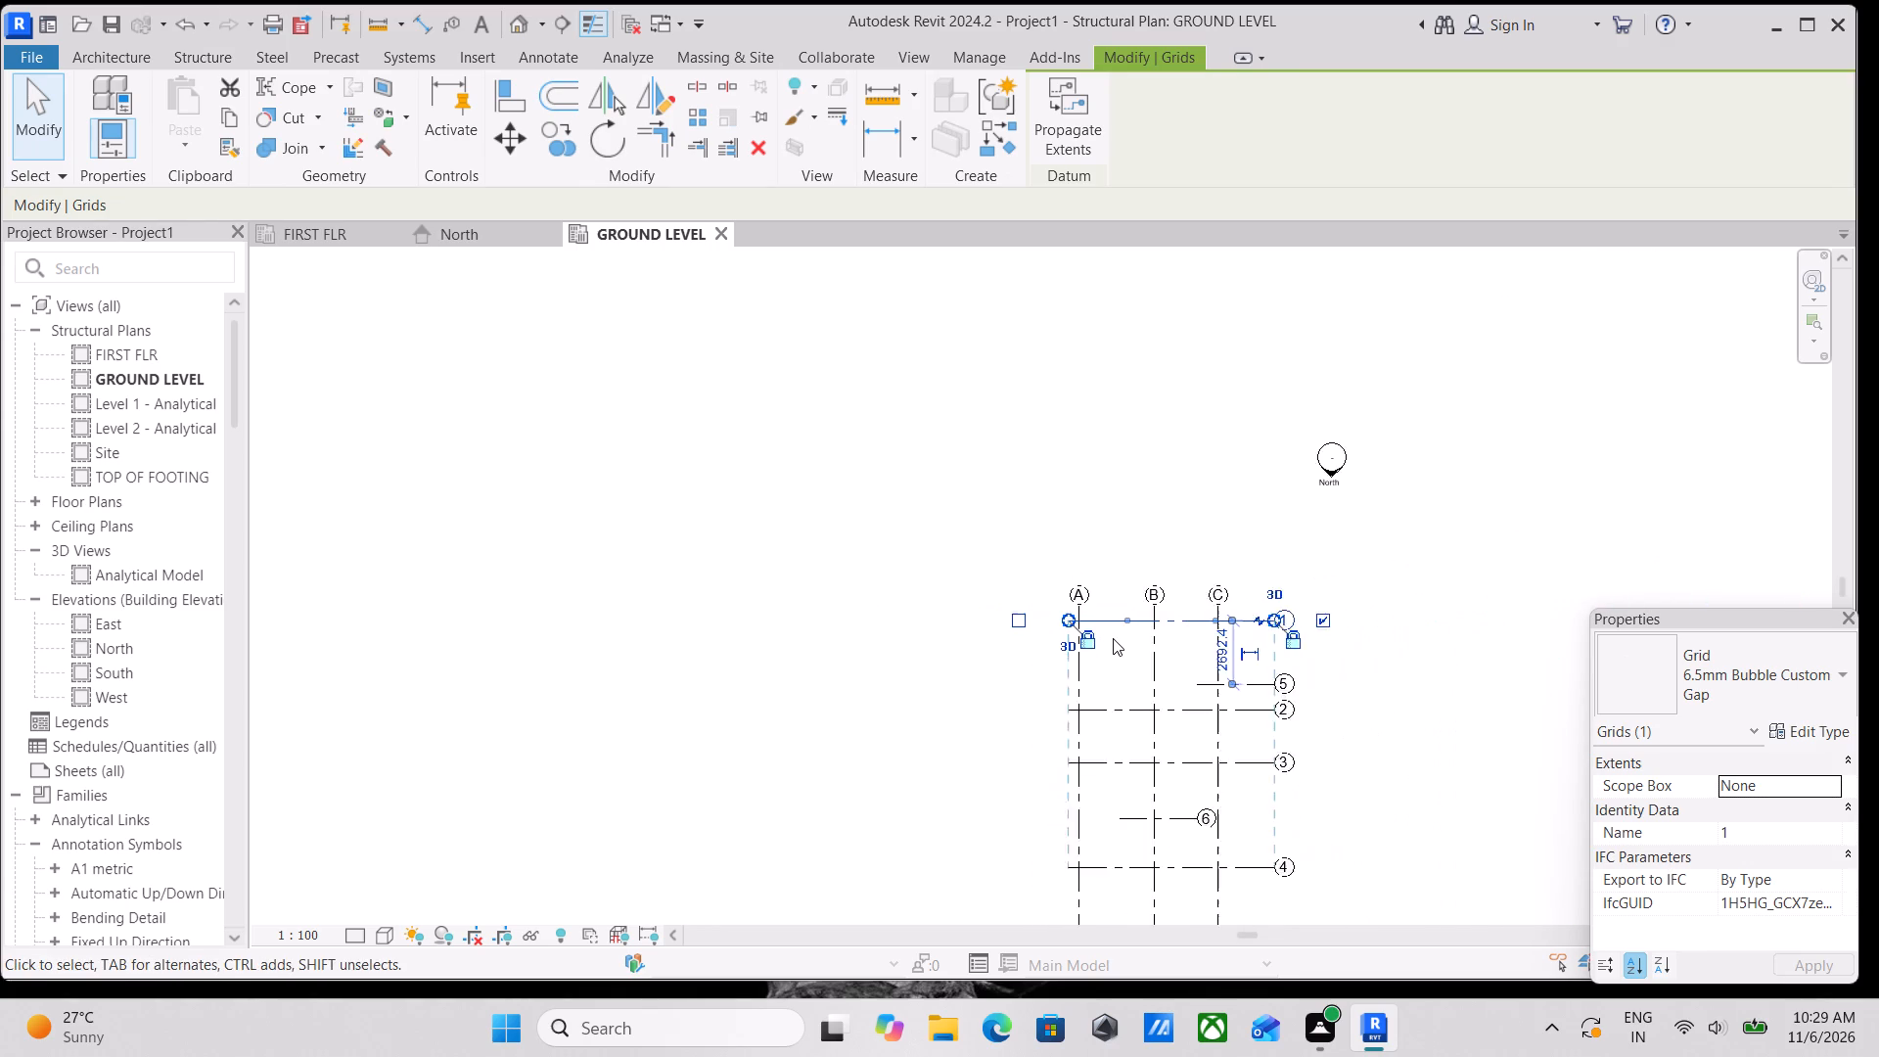
scroll(1113, 638, "down", 1)
scroll(1089, 637, "up", 6)
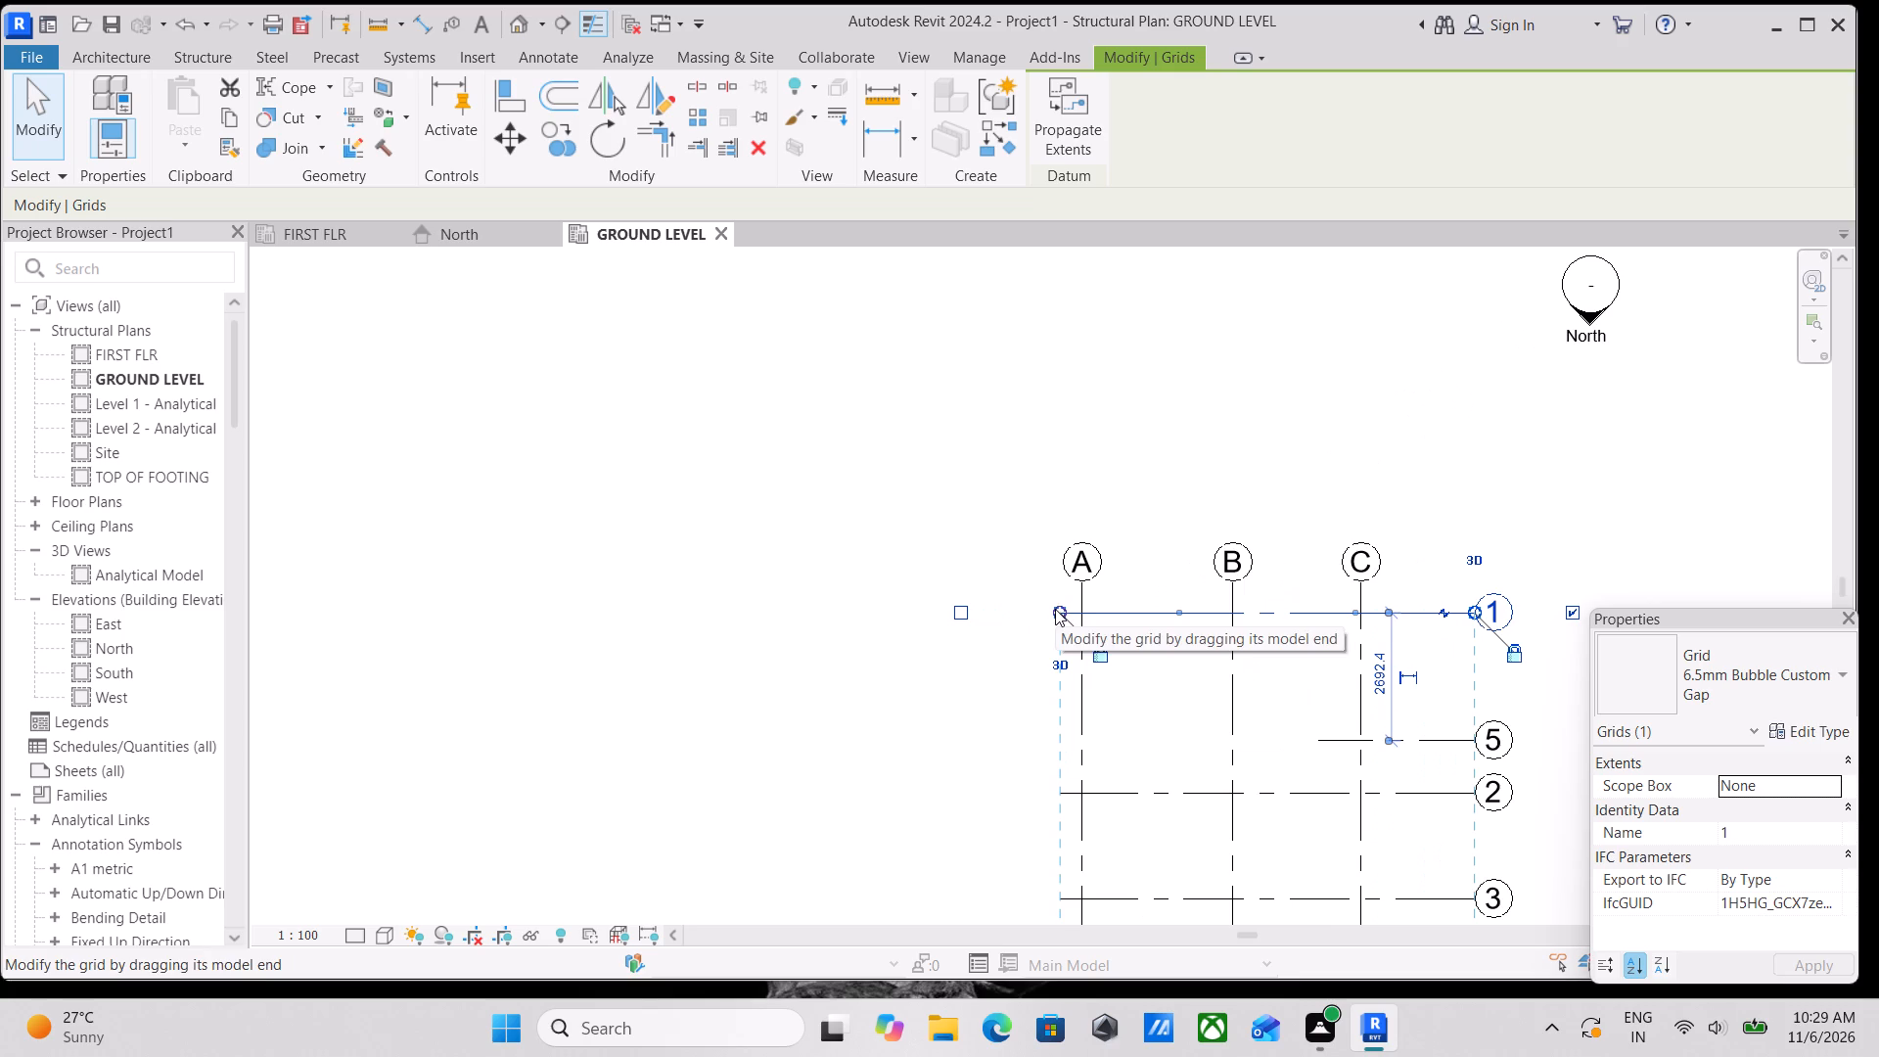
left_click_drag(1055, 609, 1032, 609)
key("Escape")
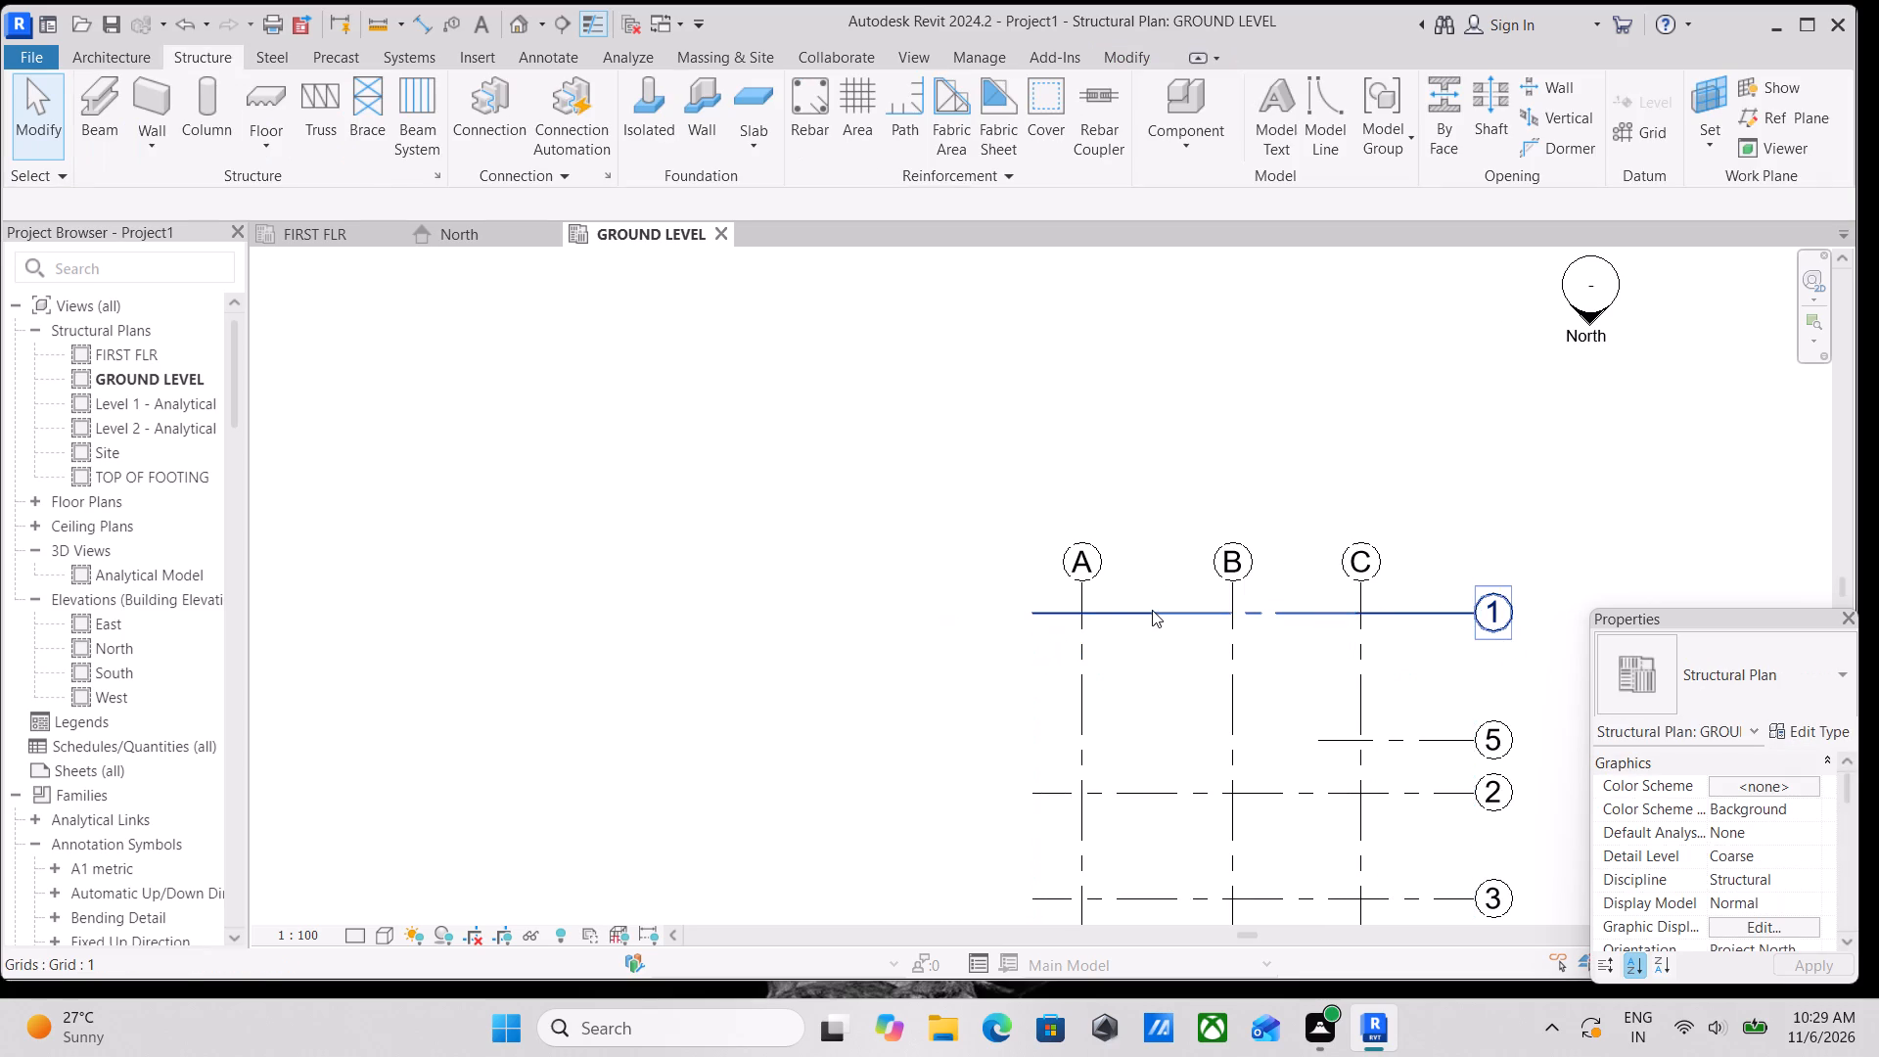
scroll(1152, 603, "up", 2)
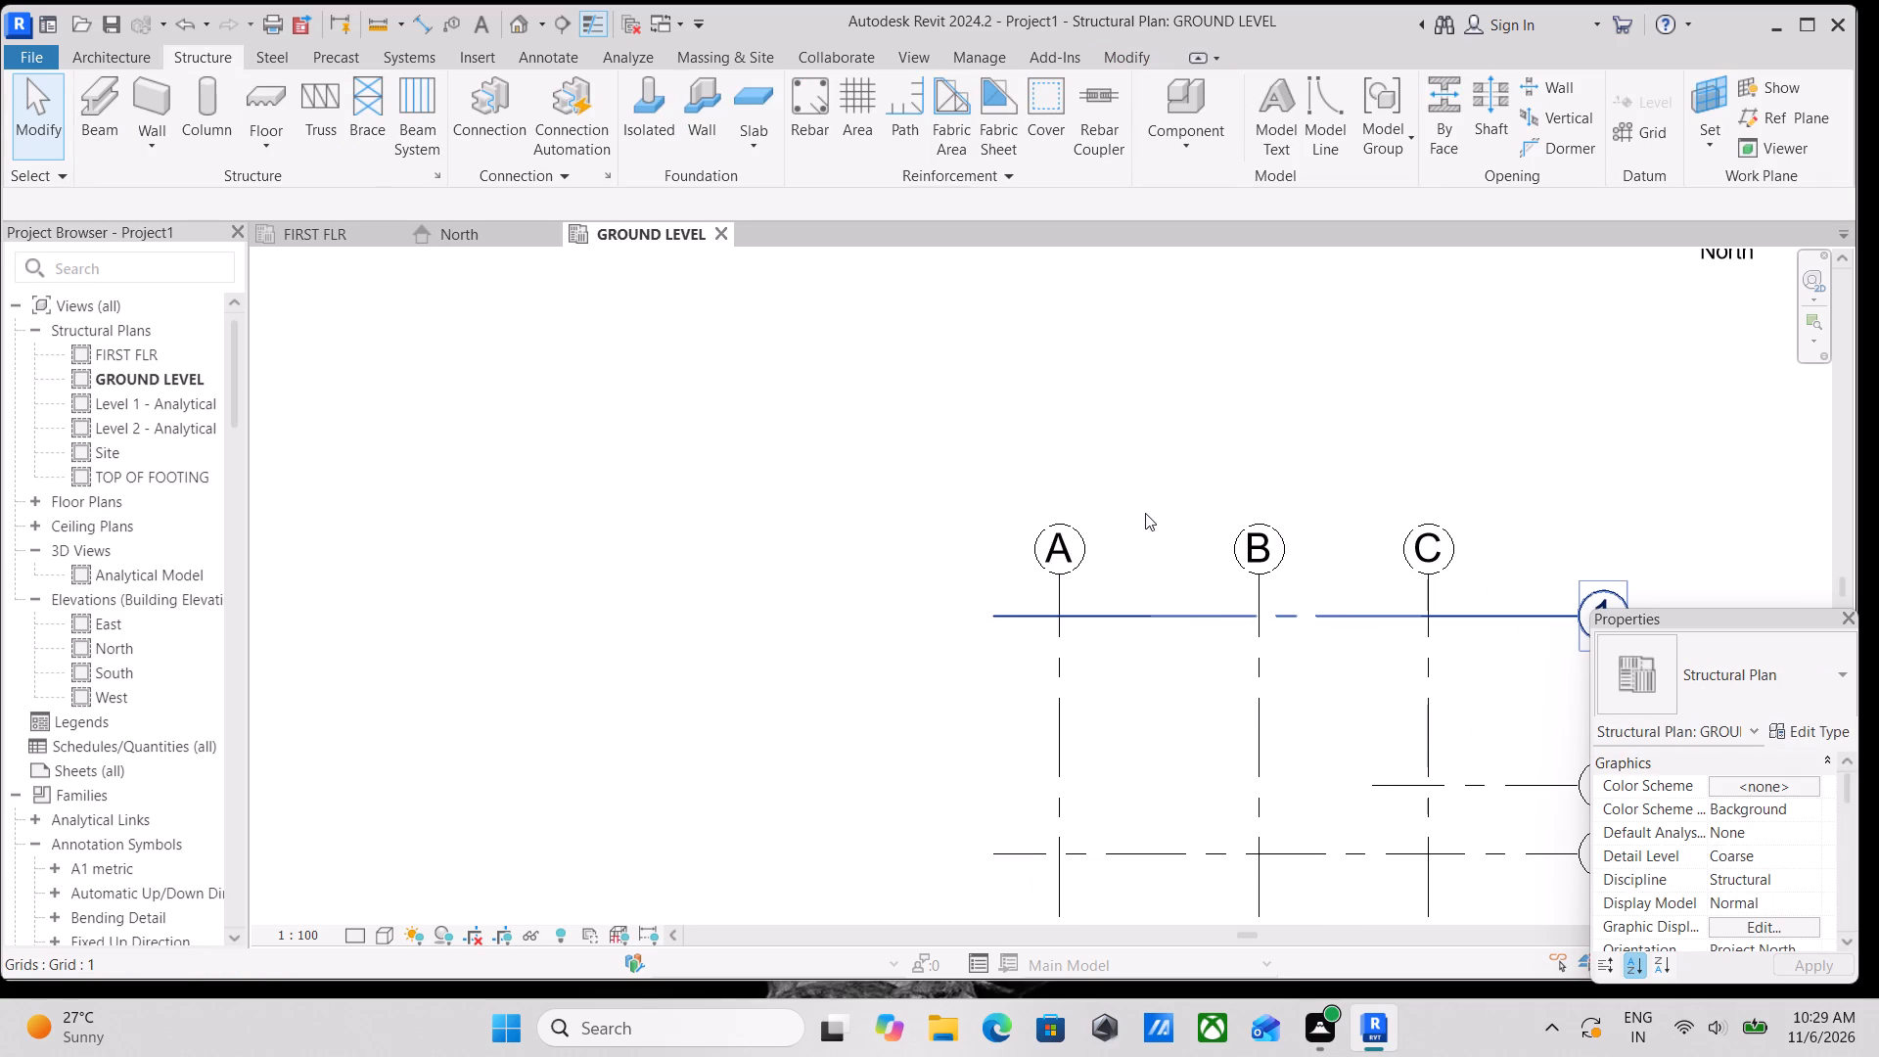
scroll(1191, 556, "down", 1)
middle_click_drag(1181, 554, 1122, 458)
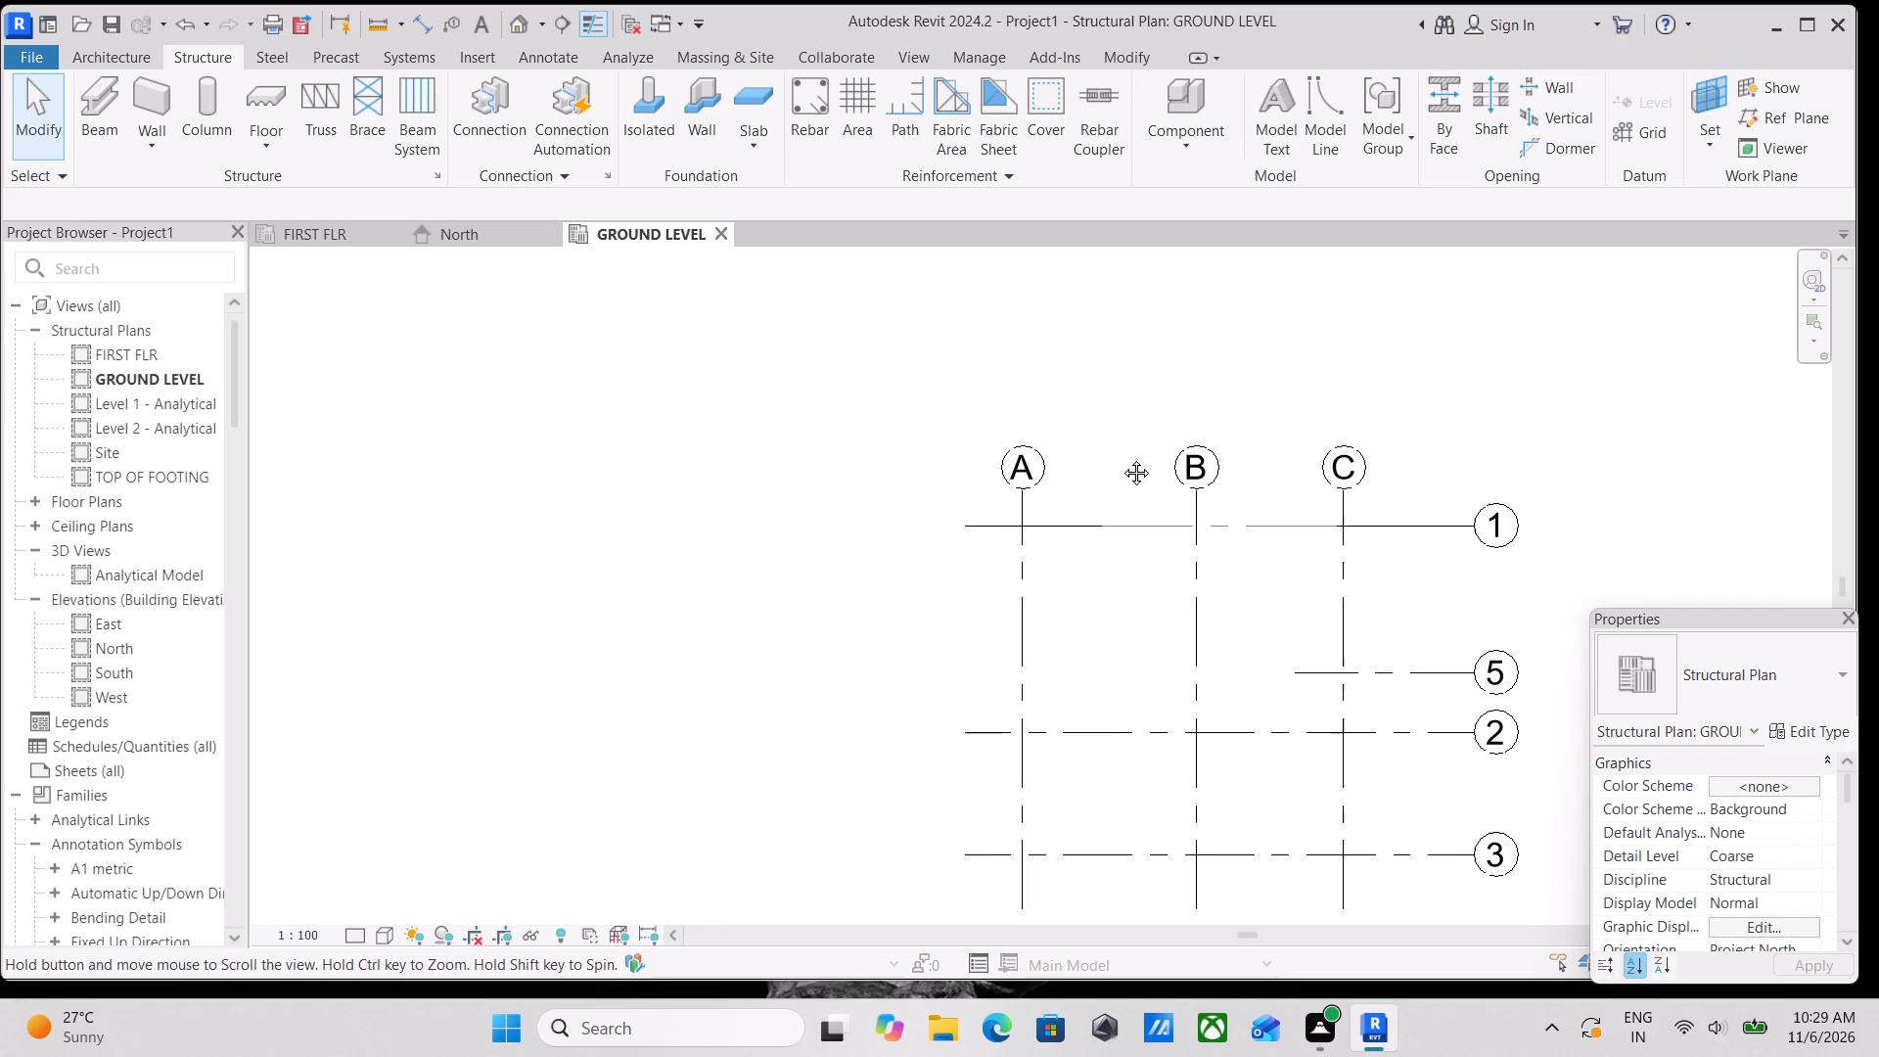
Extend grid A's locked north end slightly farther north of grid 1, together with the aligned grids B and C.
middle_click_drag(1122, 458, 1121, 454)
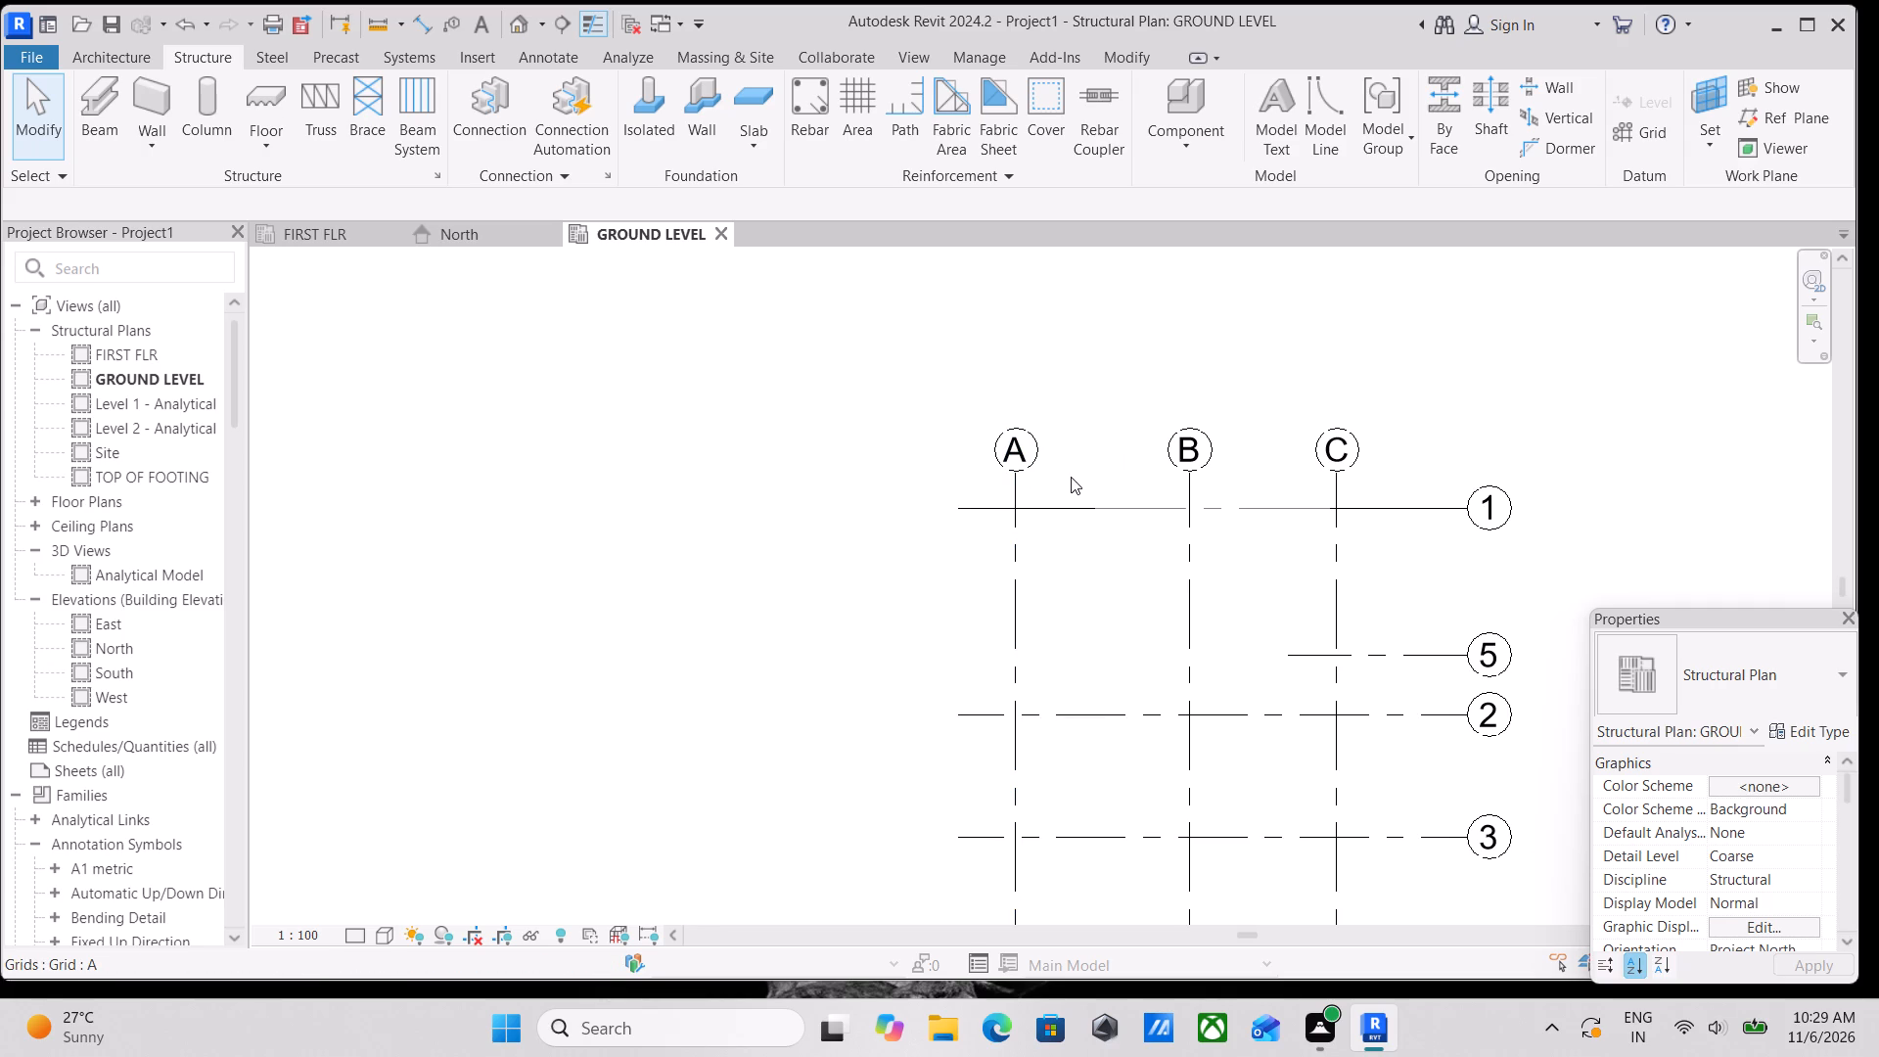
scroll(1153, 670, "down", 3)
middle_click_drag(1143, 672, 1144, 445)
middle_click_drag(1159, 581, 1177, 498)
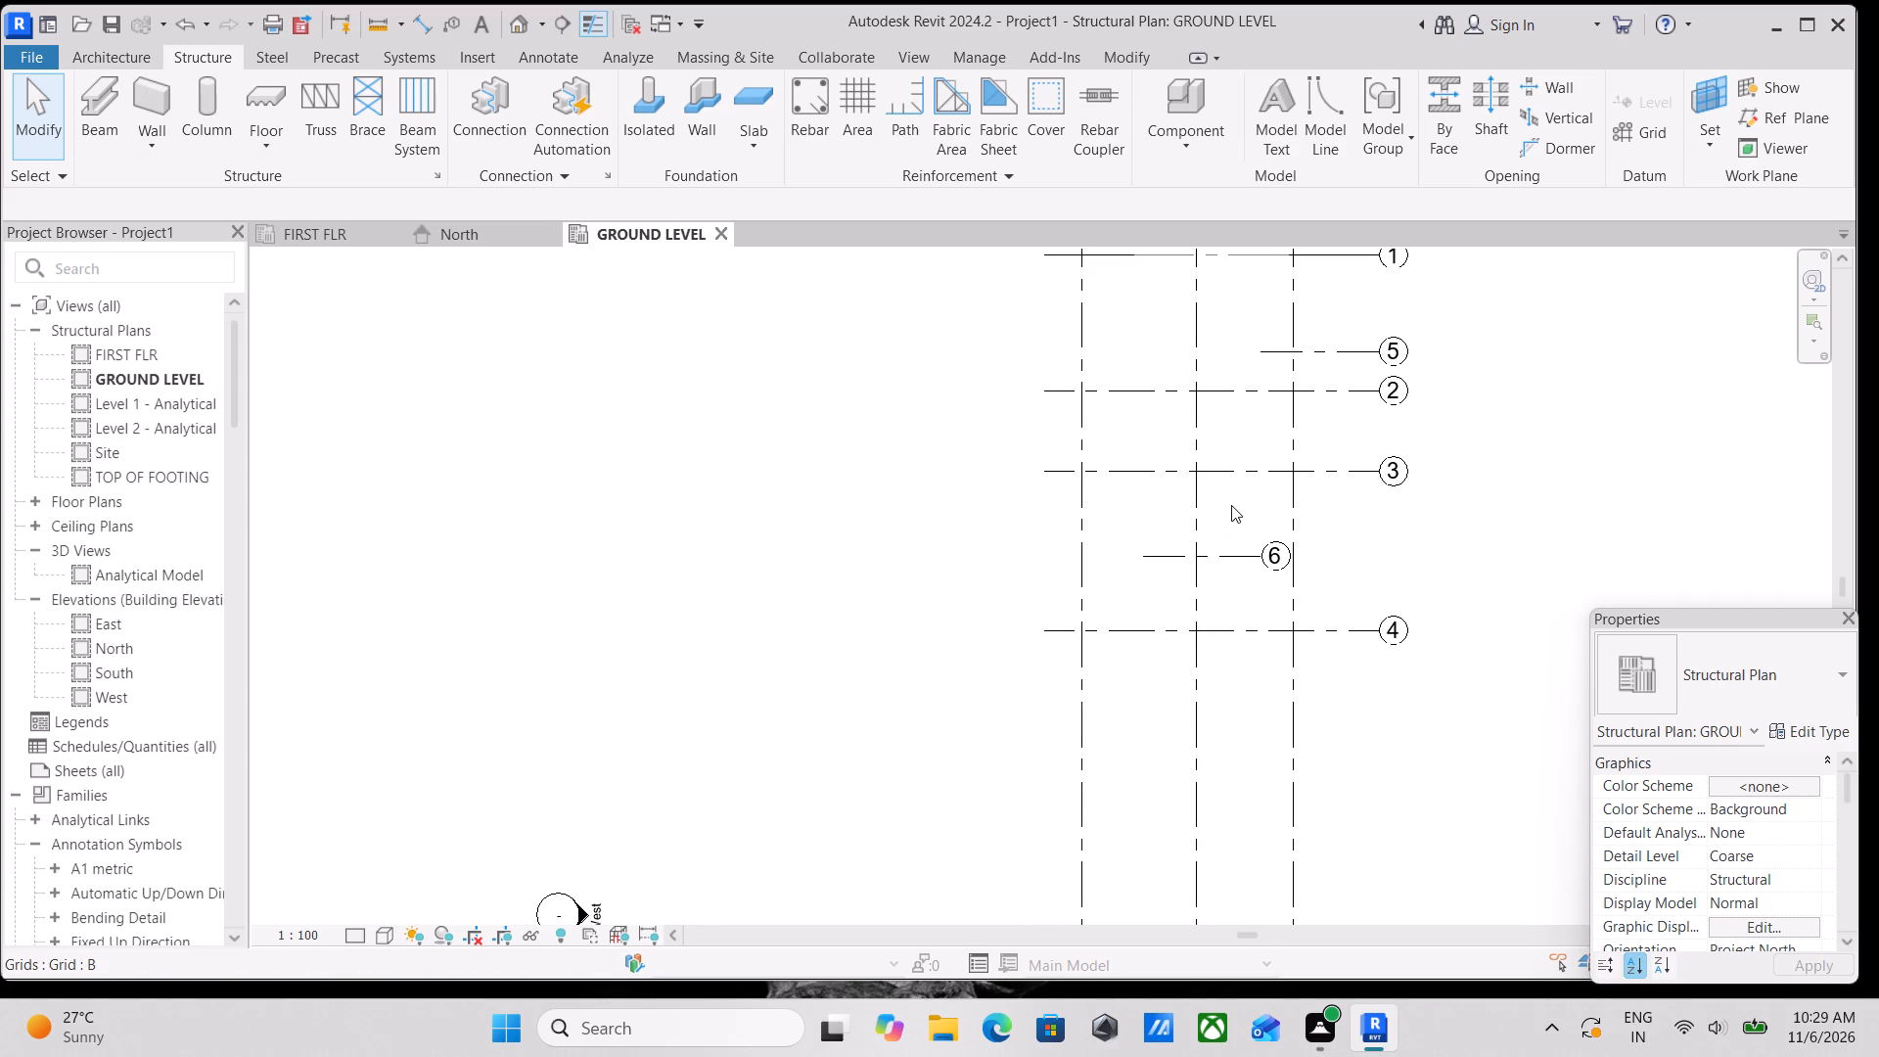
middle_click_drag(1148, 481, 1150, 647)
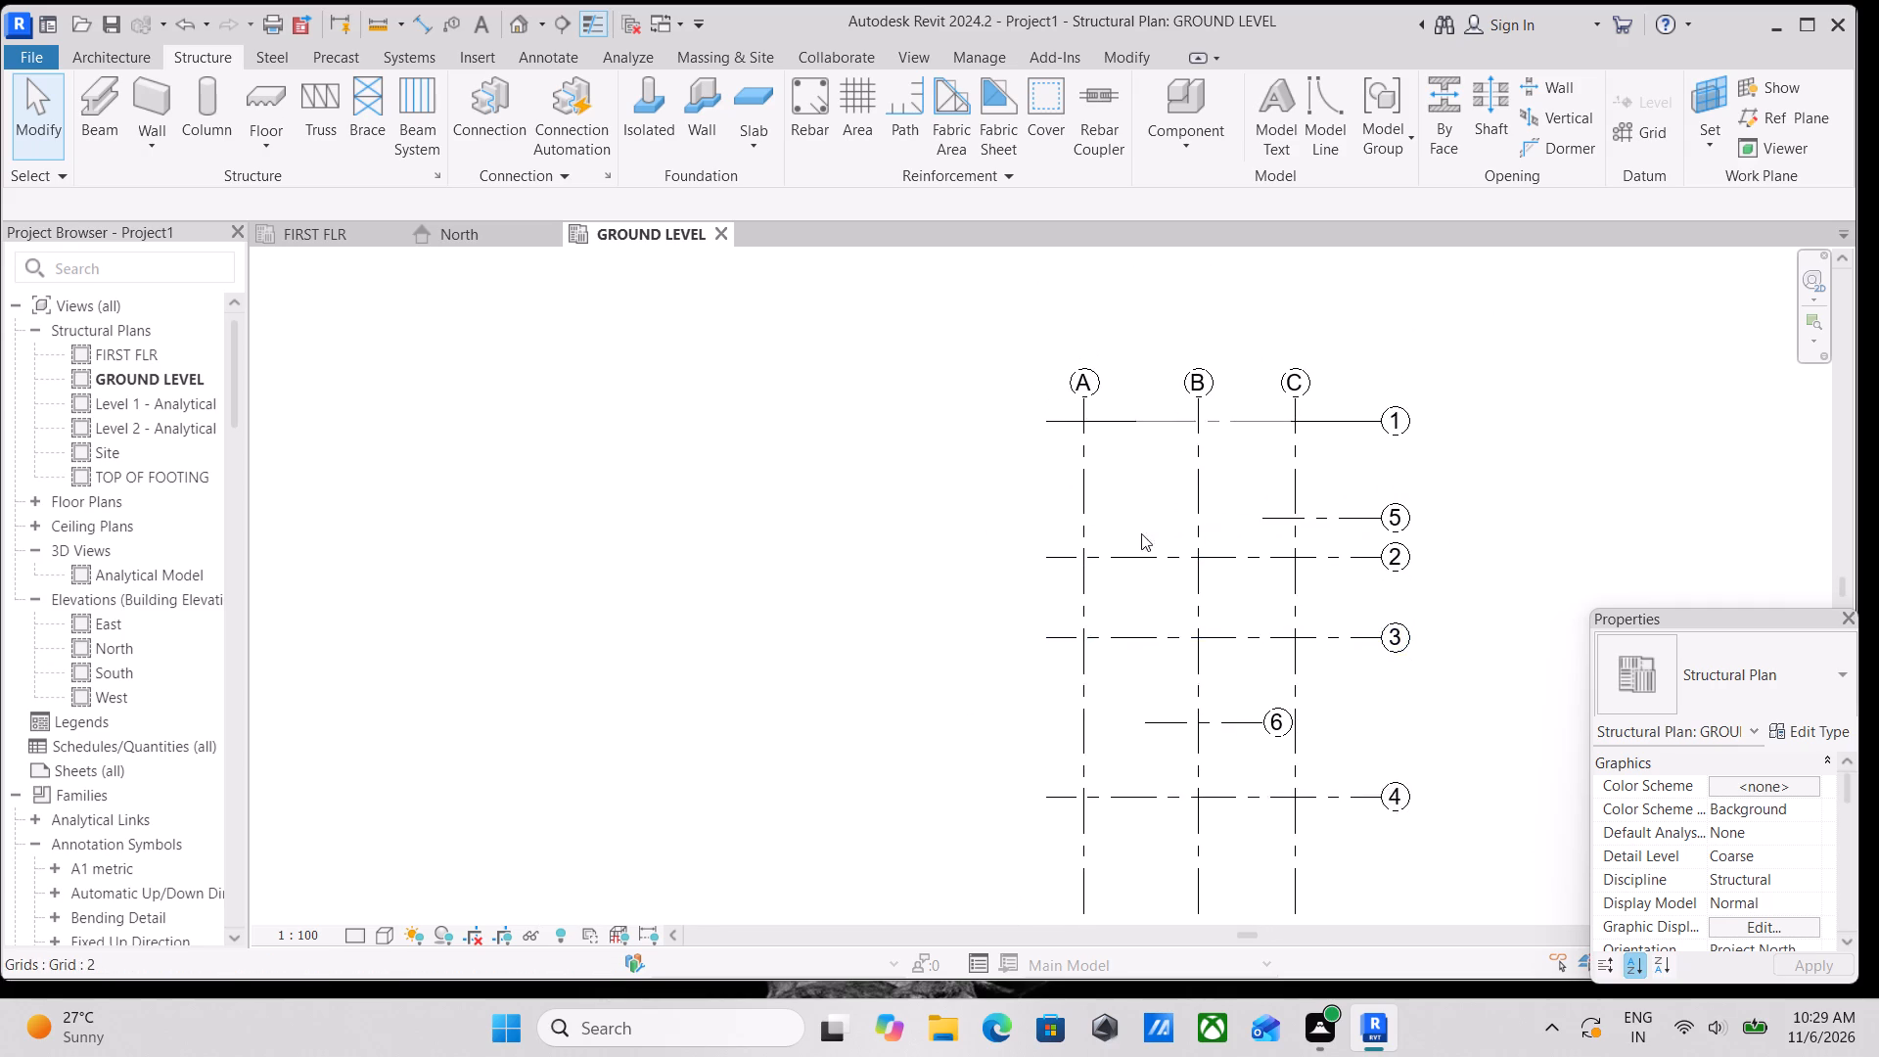
middle_click_drag(1141, 533, 1149, 672)
middle_click_drag(1169, 557, 1168, 681)
scroll(1203, 669, "up", 2)
middle_click_drag(1249, 682, 1069, 542)
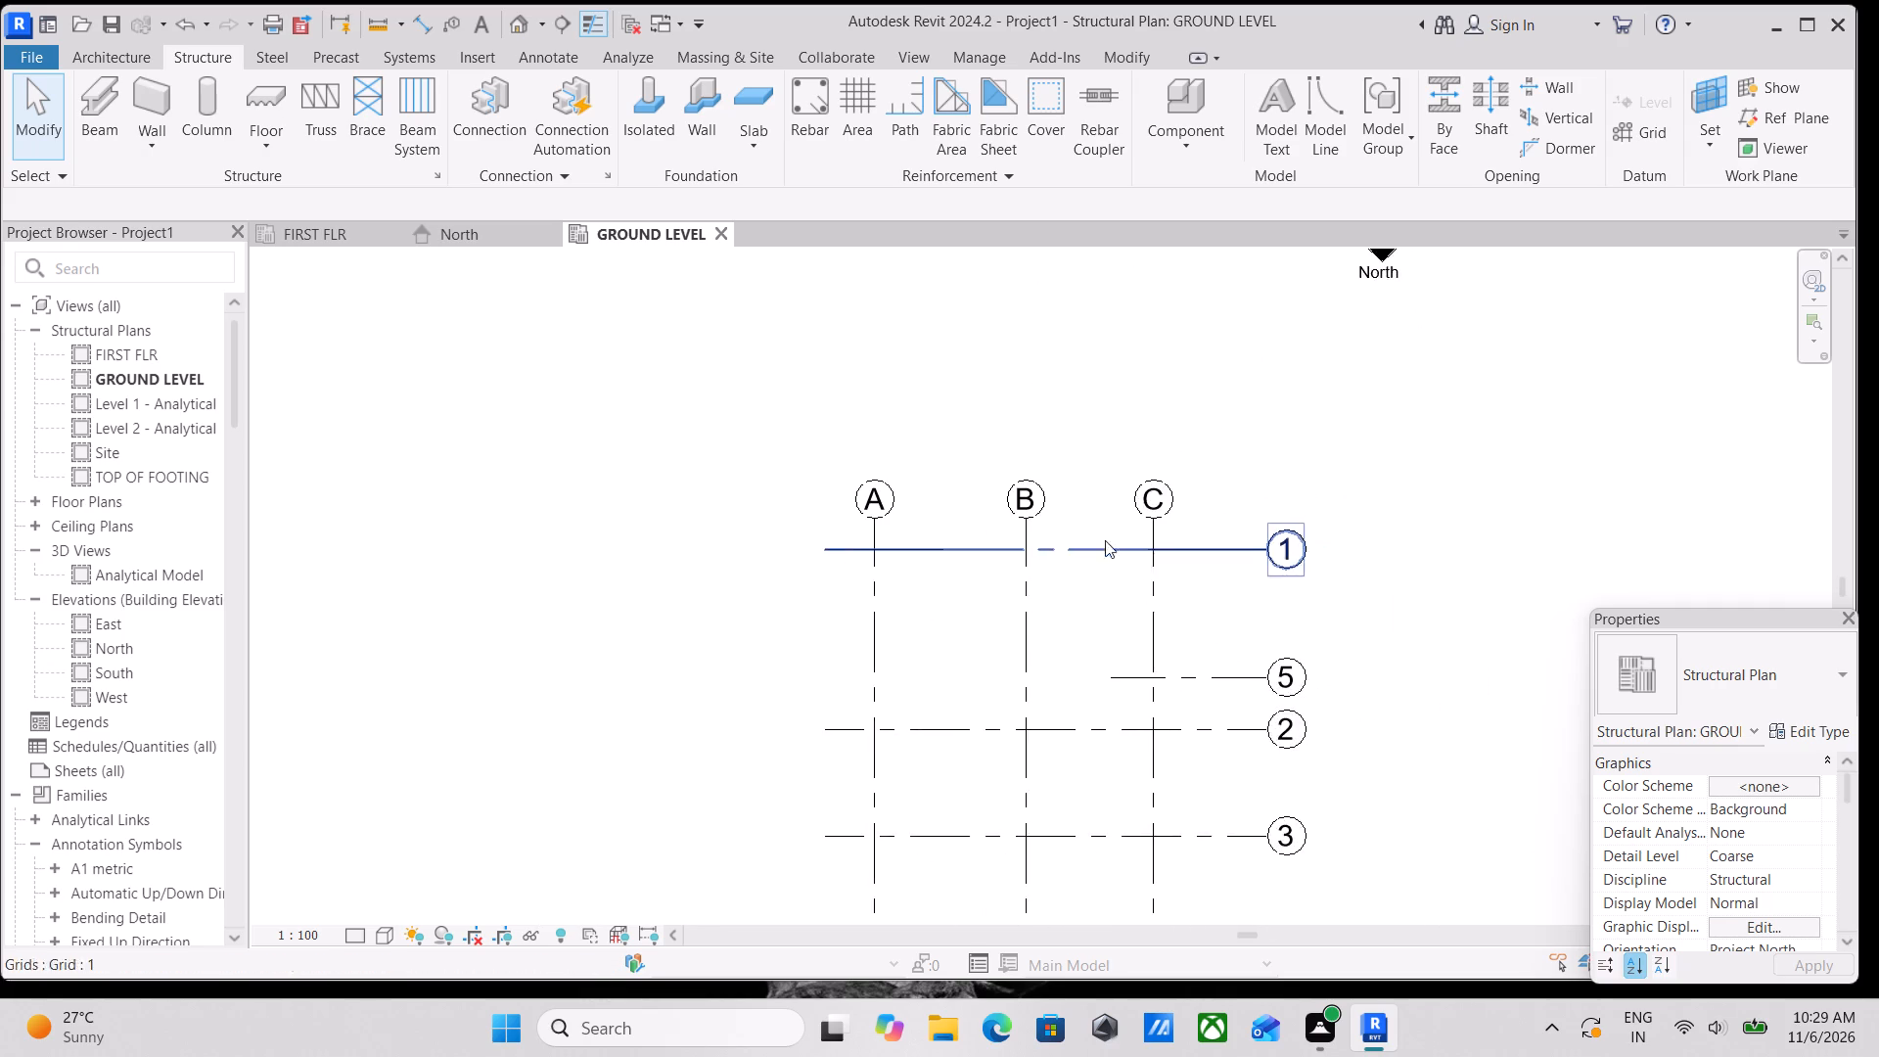
scroll(1249, 591, "up", 3)
scroll(925, 498, "up", 2)
scroll(895, 478, "down", 1)
middle_click_drag(897, 482, 1030, 560)
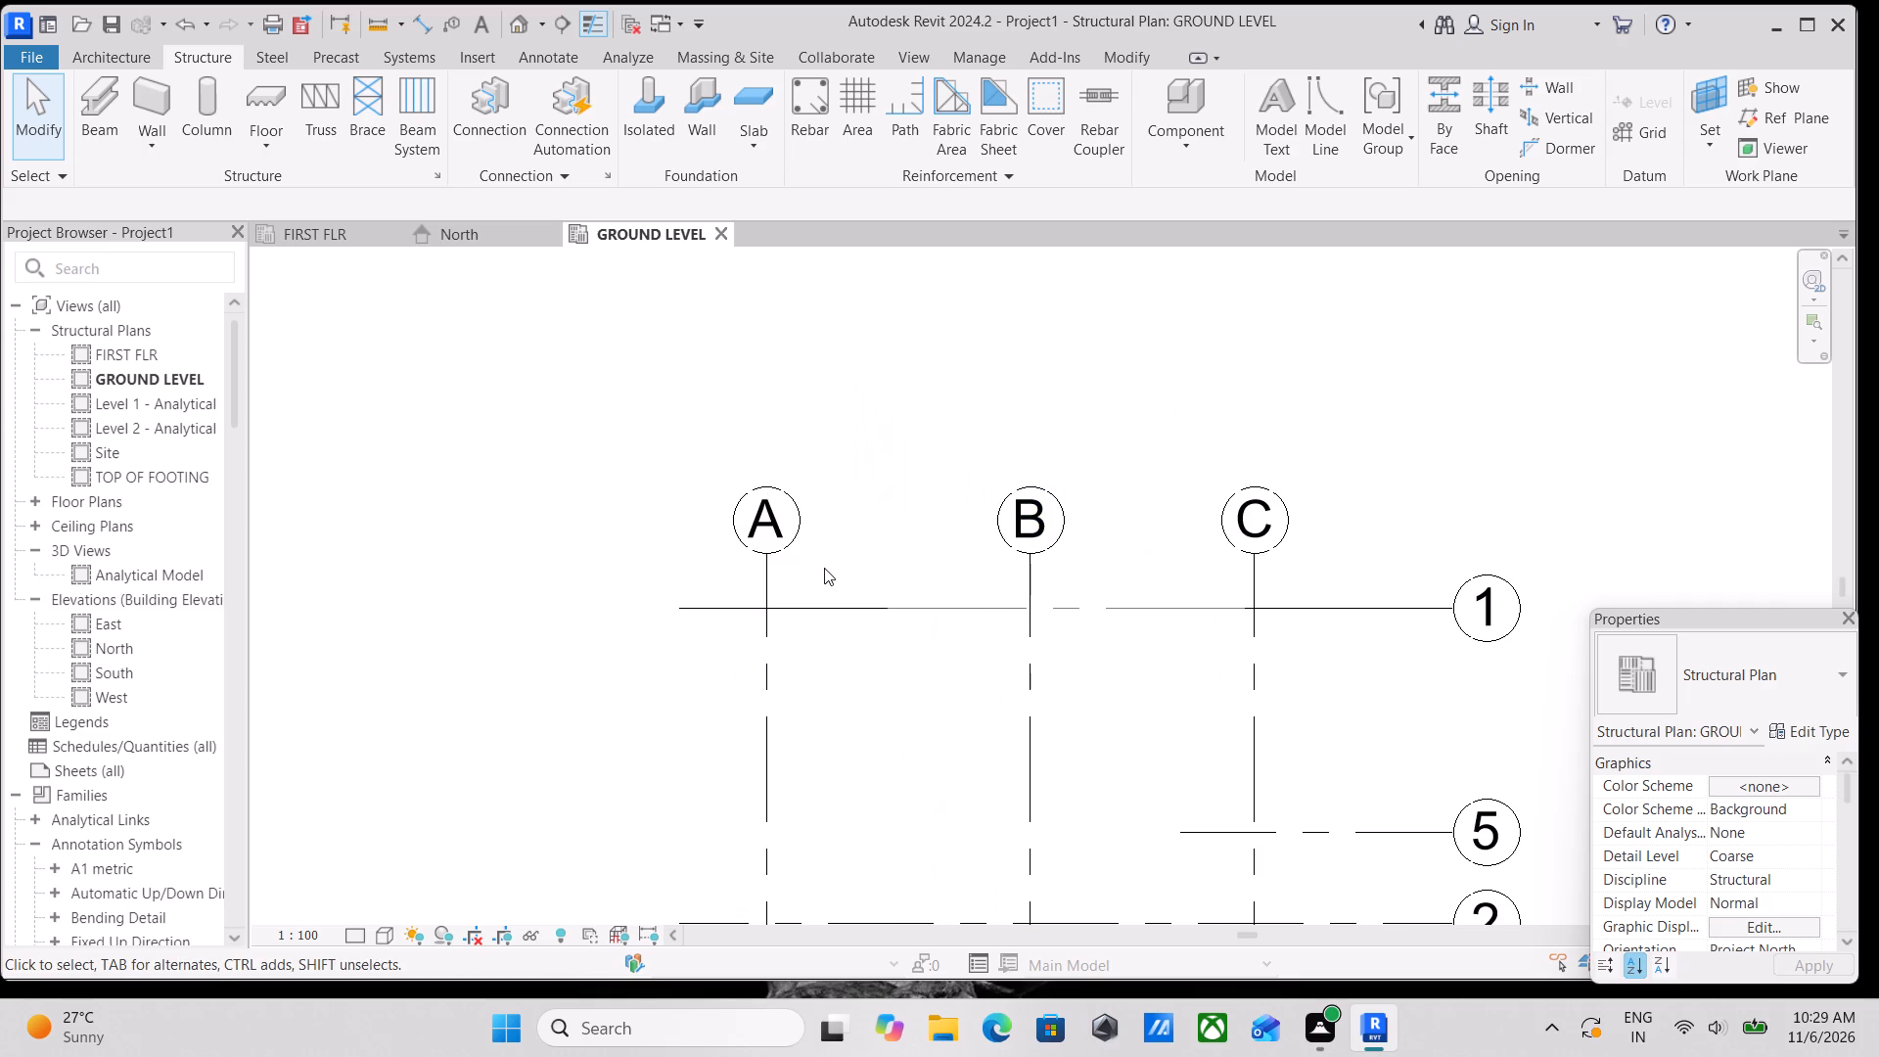
left_click(784, 532)
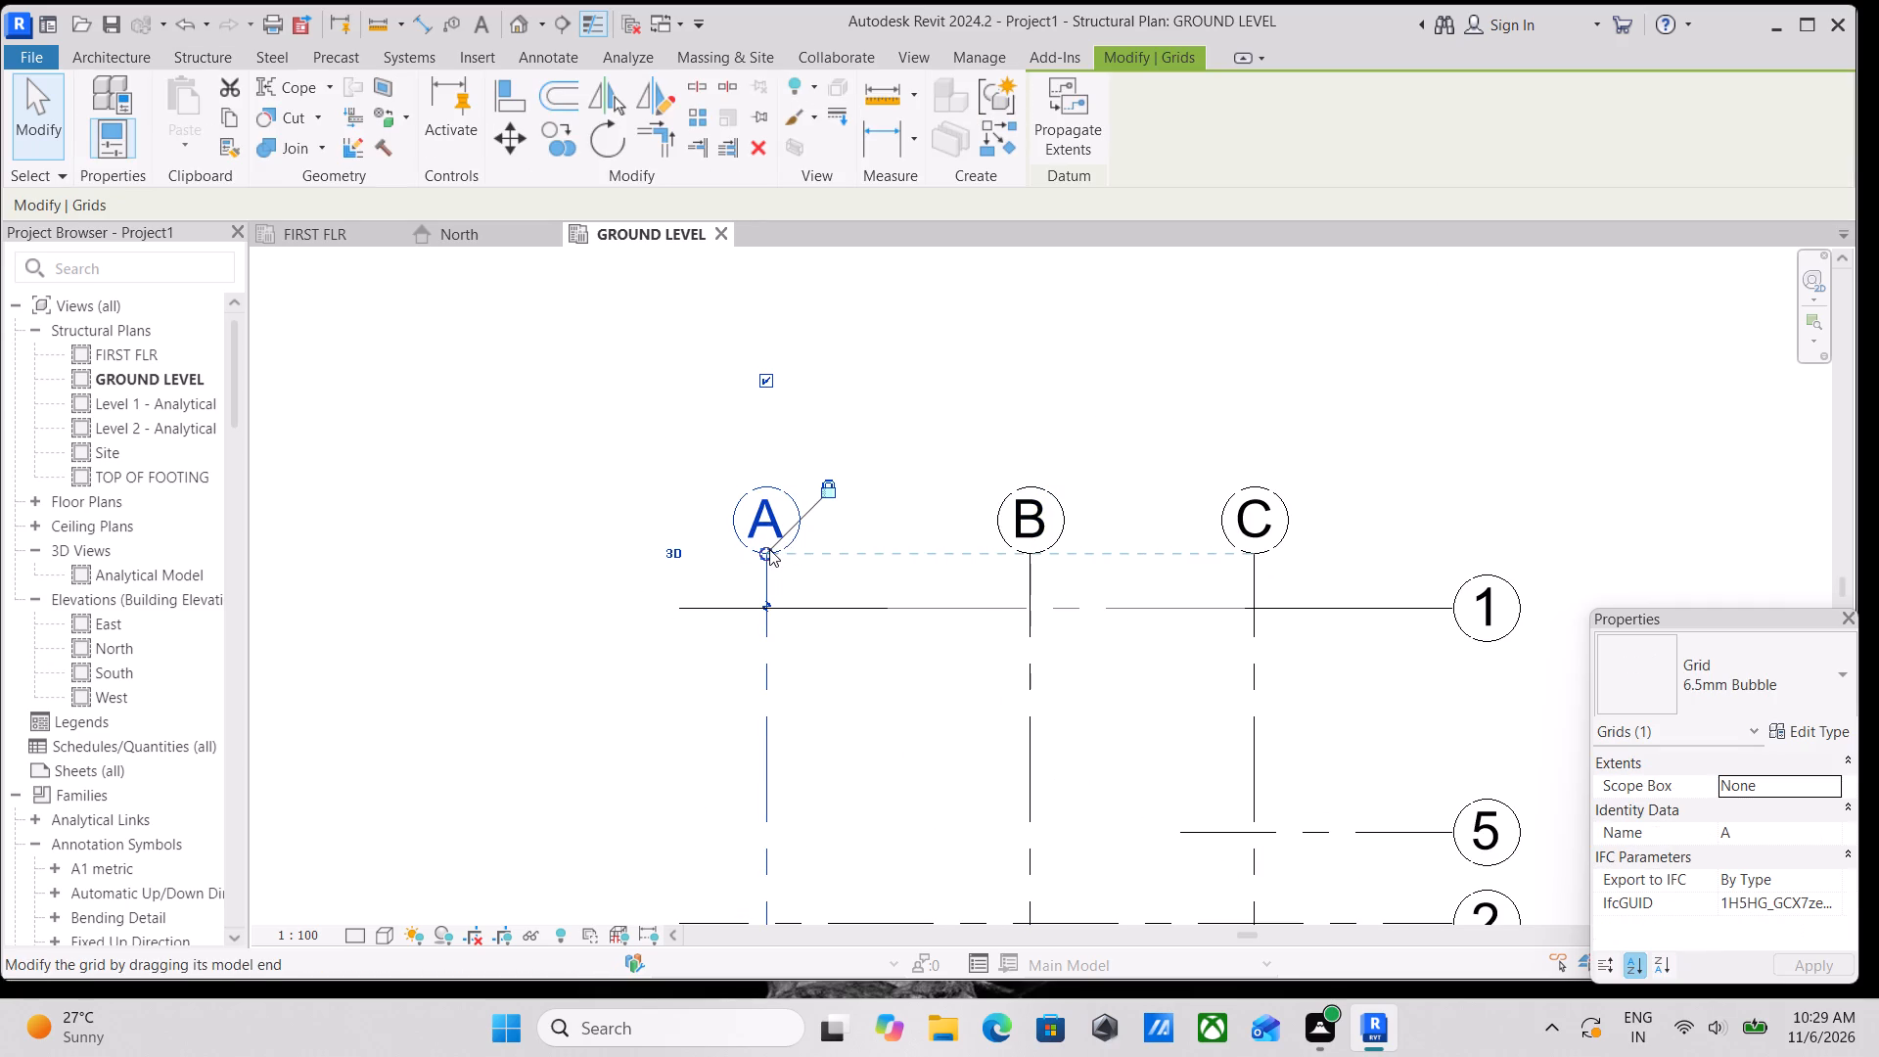
left_click_drag(769, 549, 765, 527)
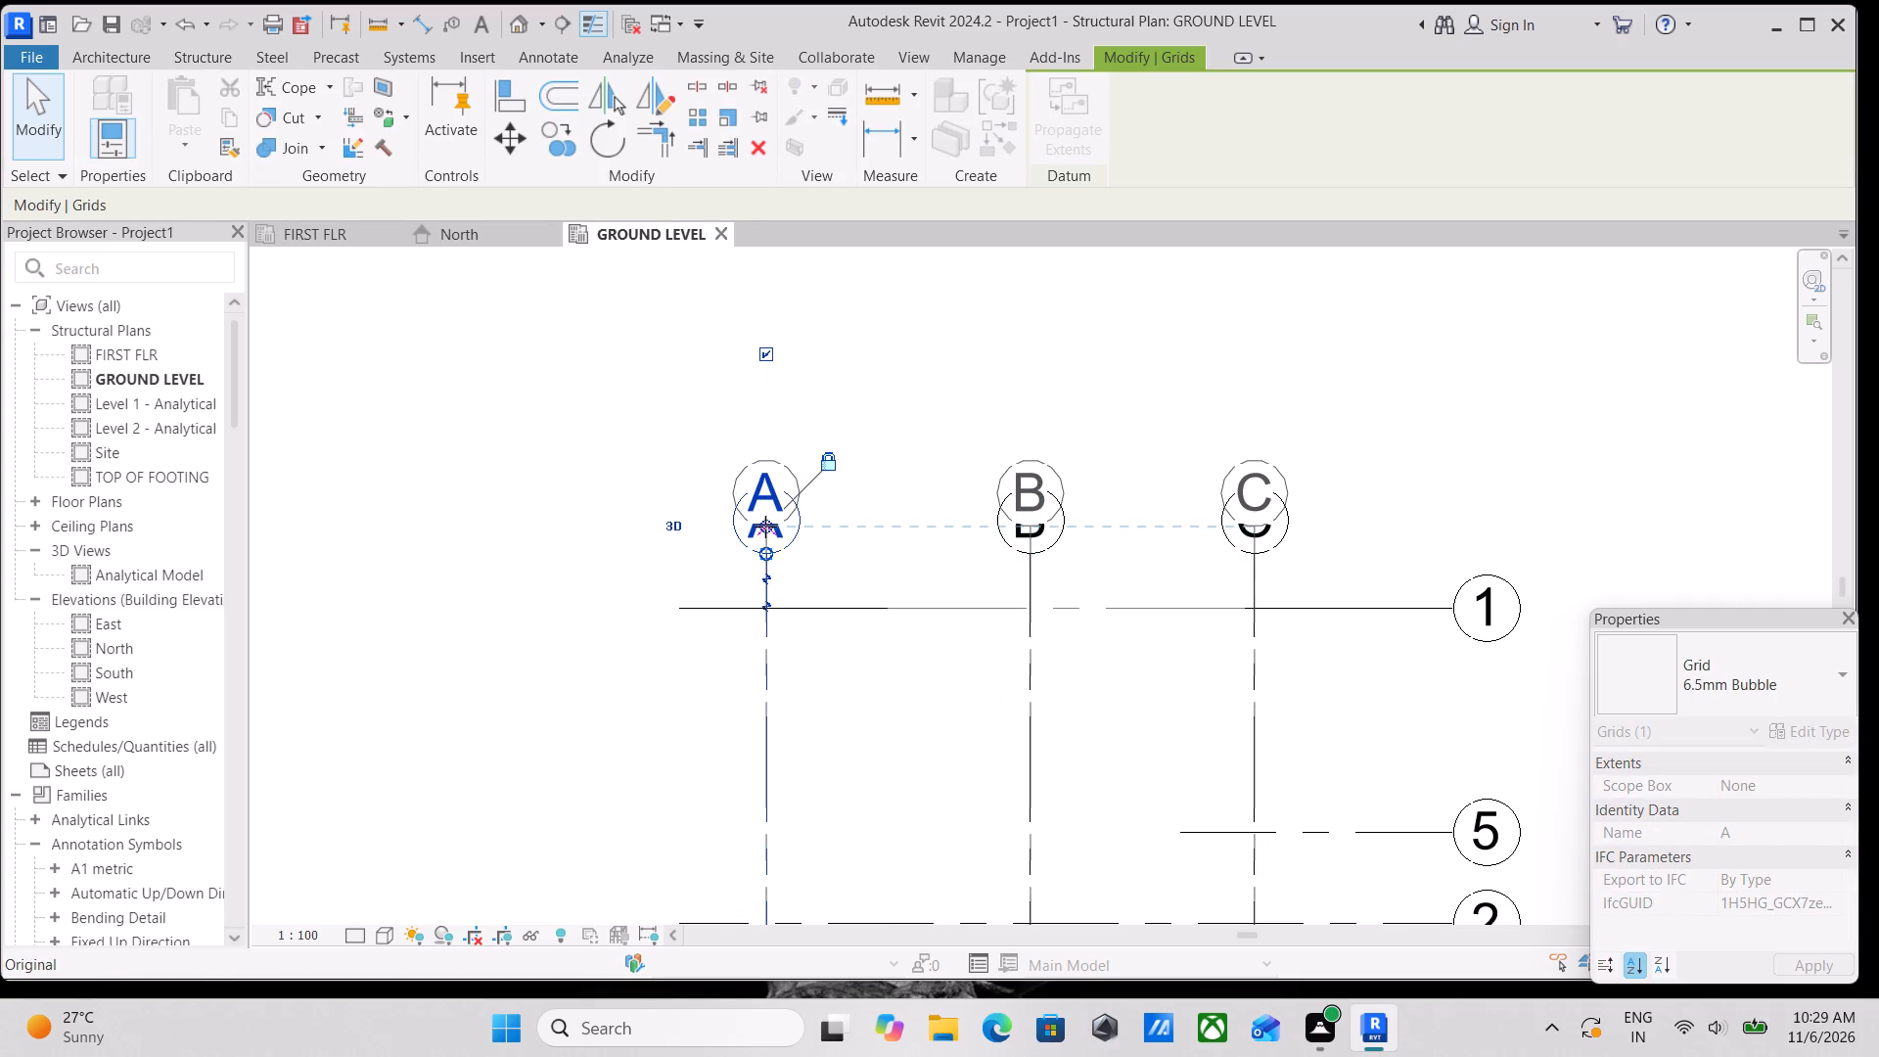
left_click_drag(765, 527, 765, 529)
scroll(889, 557, "down", 2)
middle_click_drag(890, 561, 949, 545)
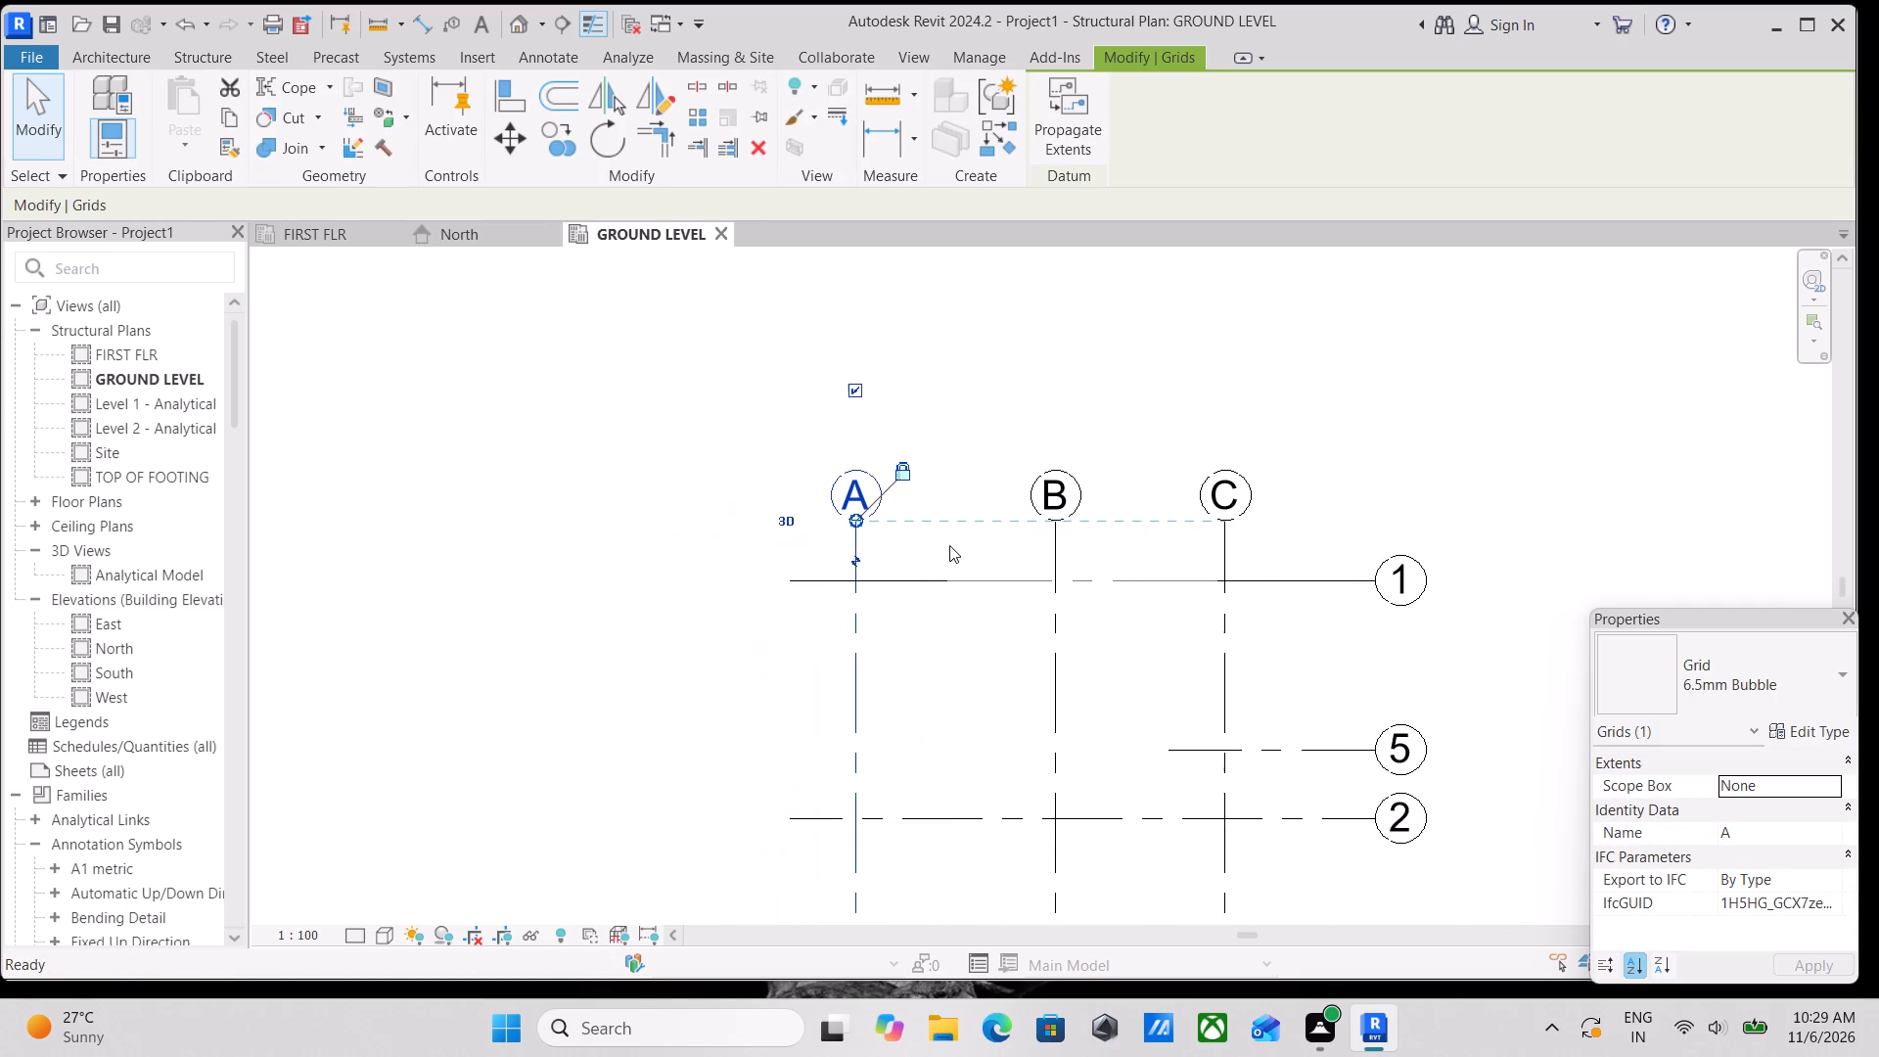
key("Escape")
Examine the grid bubbles and line extents around grids A to C and 1 to 6 on the GROUND LEVEL plan.
scroll(965, 577, "down", 4)
middle_click_drag(962, 615, 961, 598)
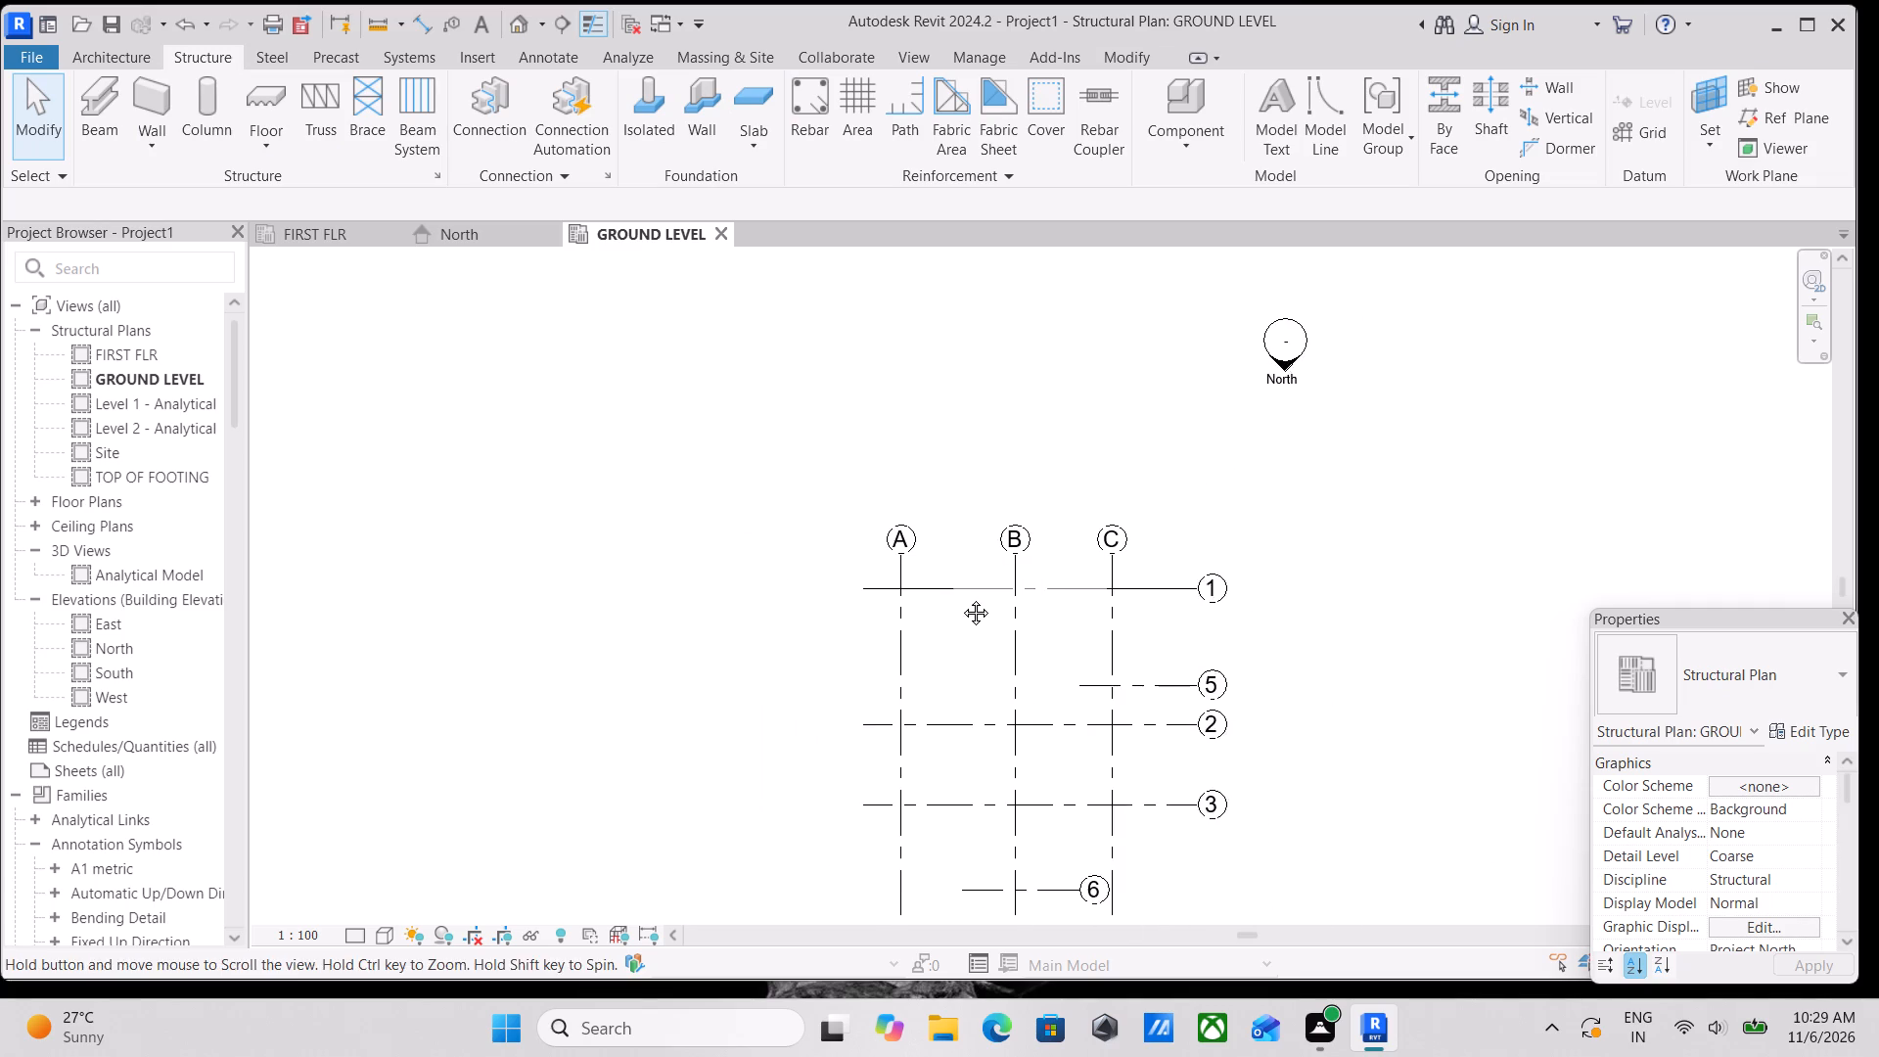
middle_click_drag(961, 598, 964, 577)
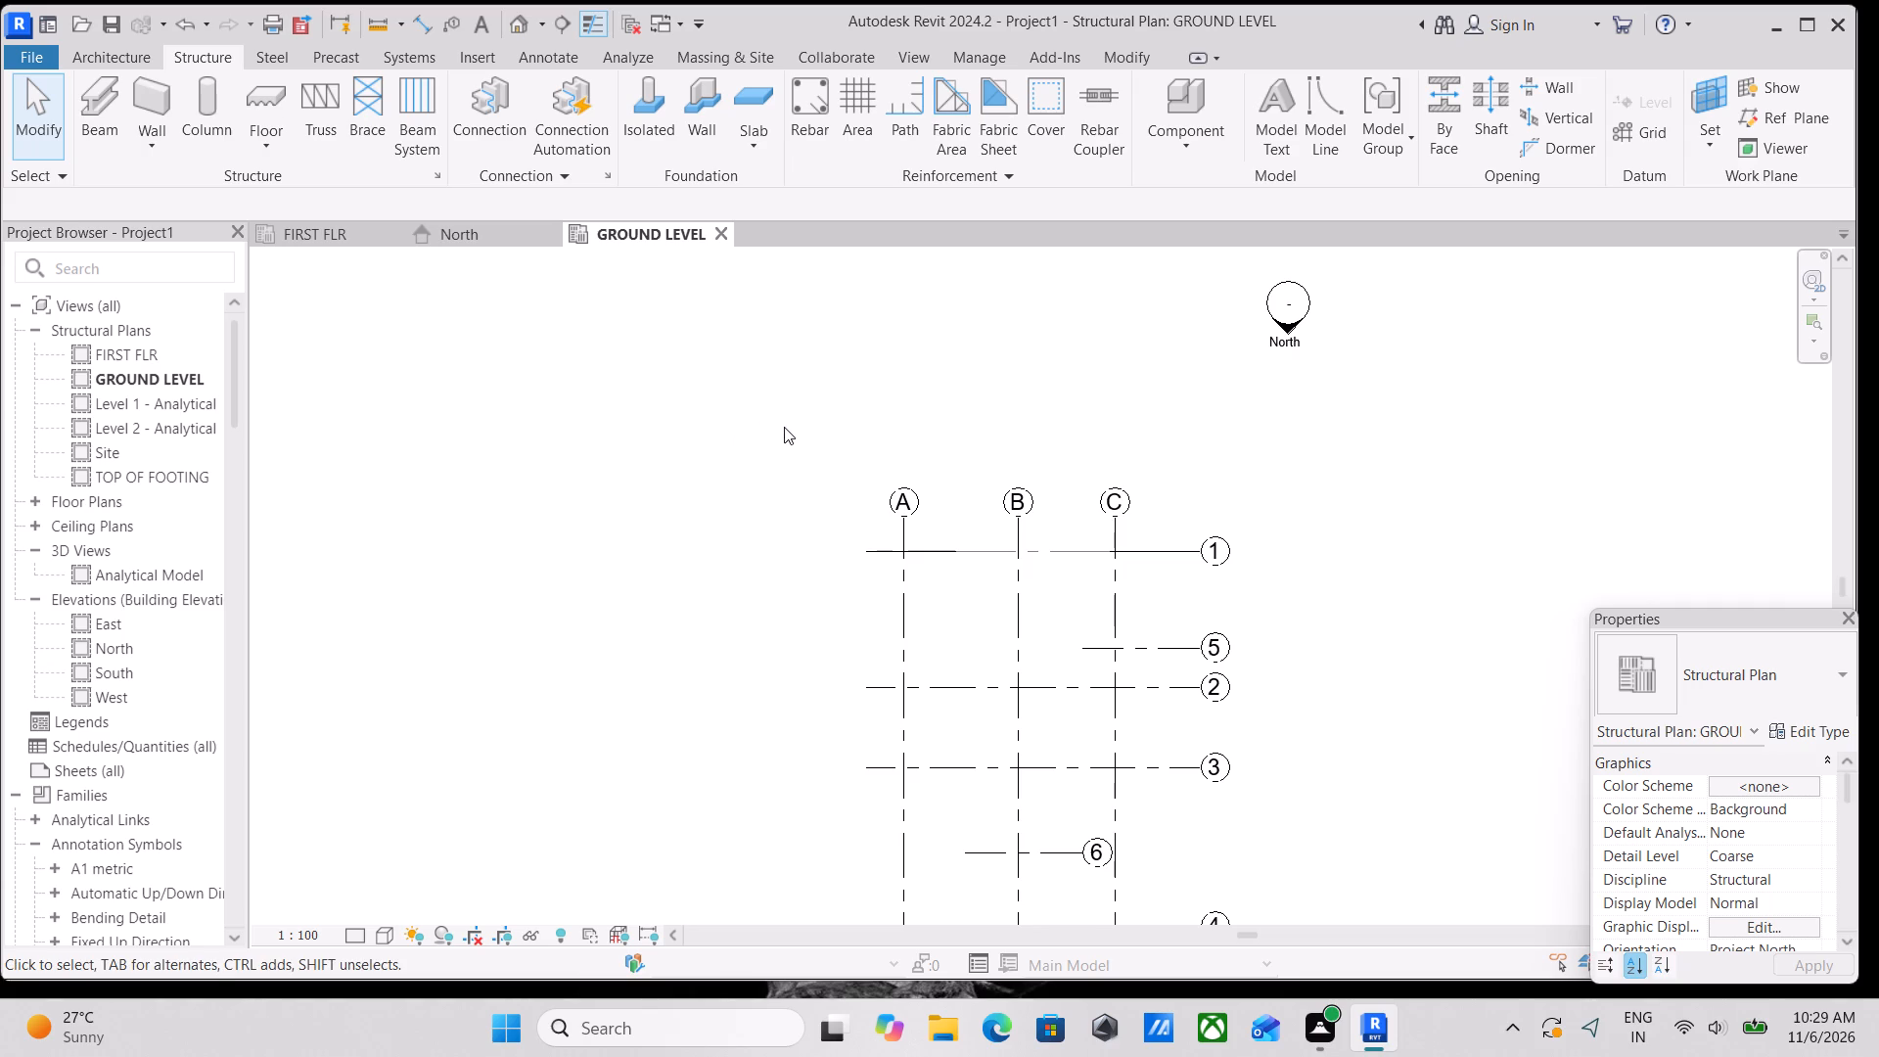
scroll(979, 569, "up", 3)
scroll(1187, 605, "down", 1)
middle_click_drag(1187, 605, 1223, 578)
scroll(1024, 527, "up", 2)
scroll(1017, 623, "up", 1)
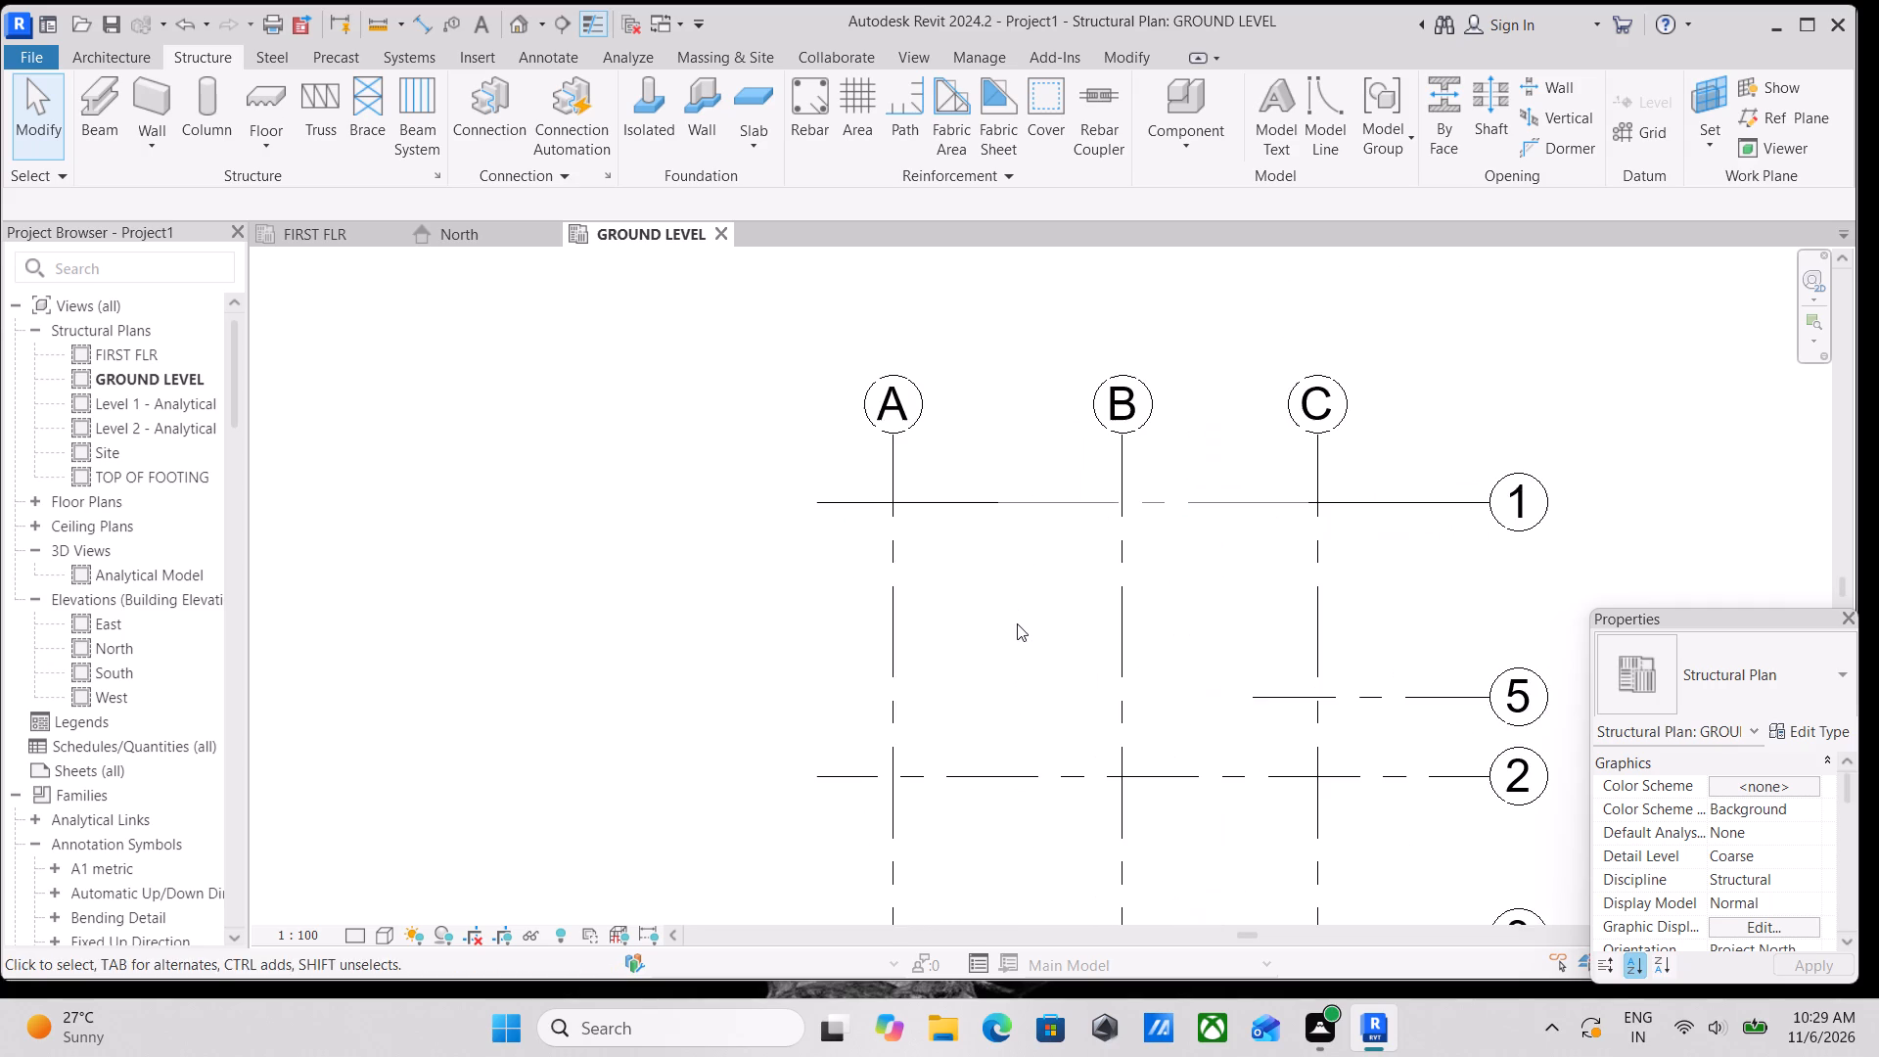
middle_click_drag(1014, 623, 943, 701)
scroll(943, 701, "up", 1)
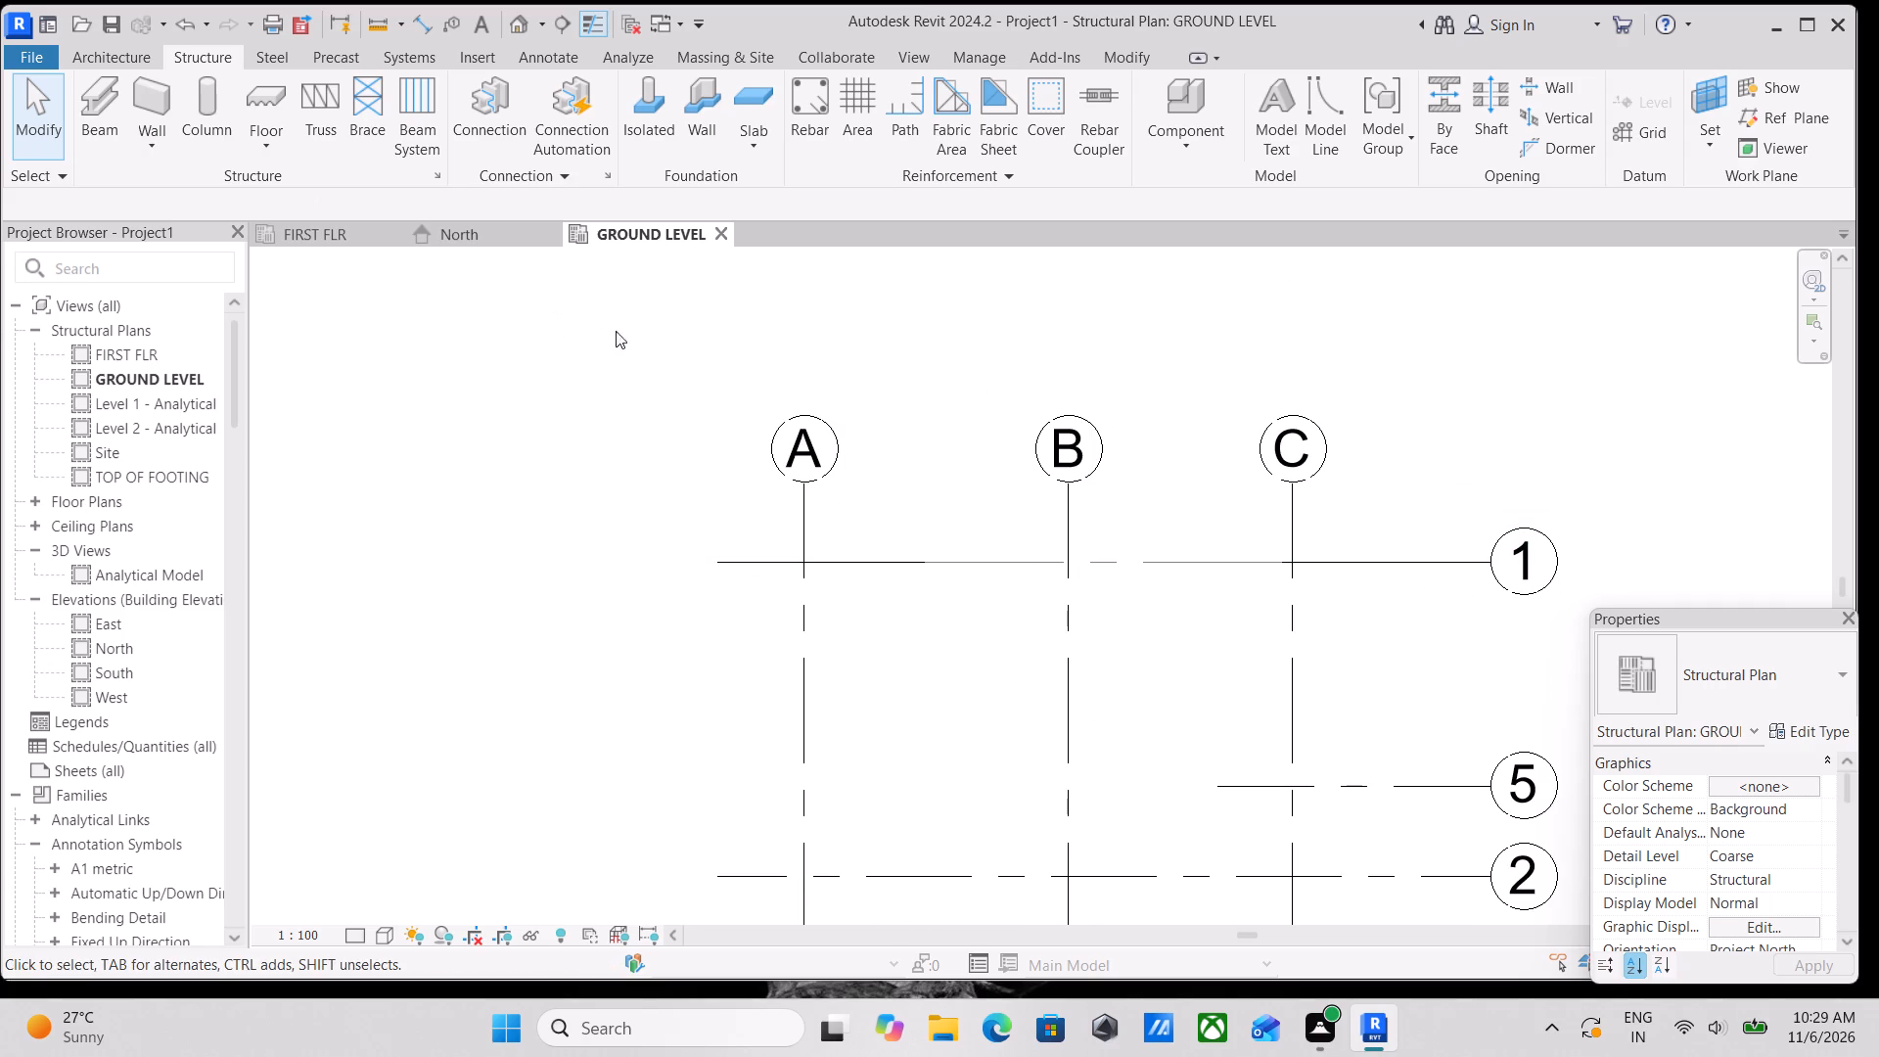
scroll(829, 505, "down", 2)
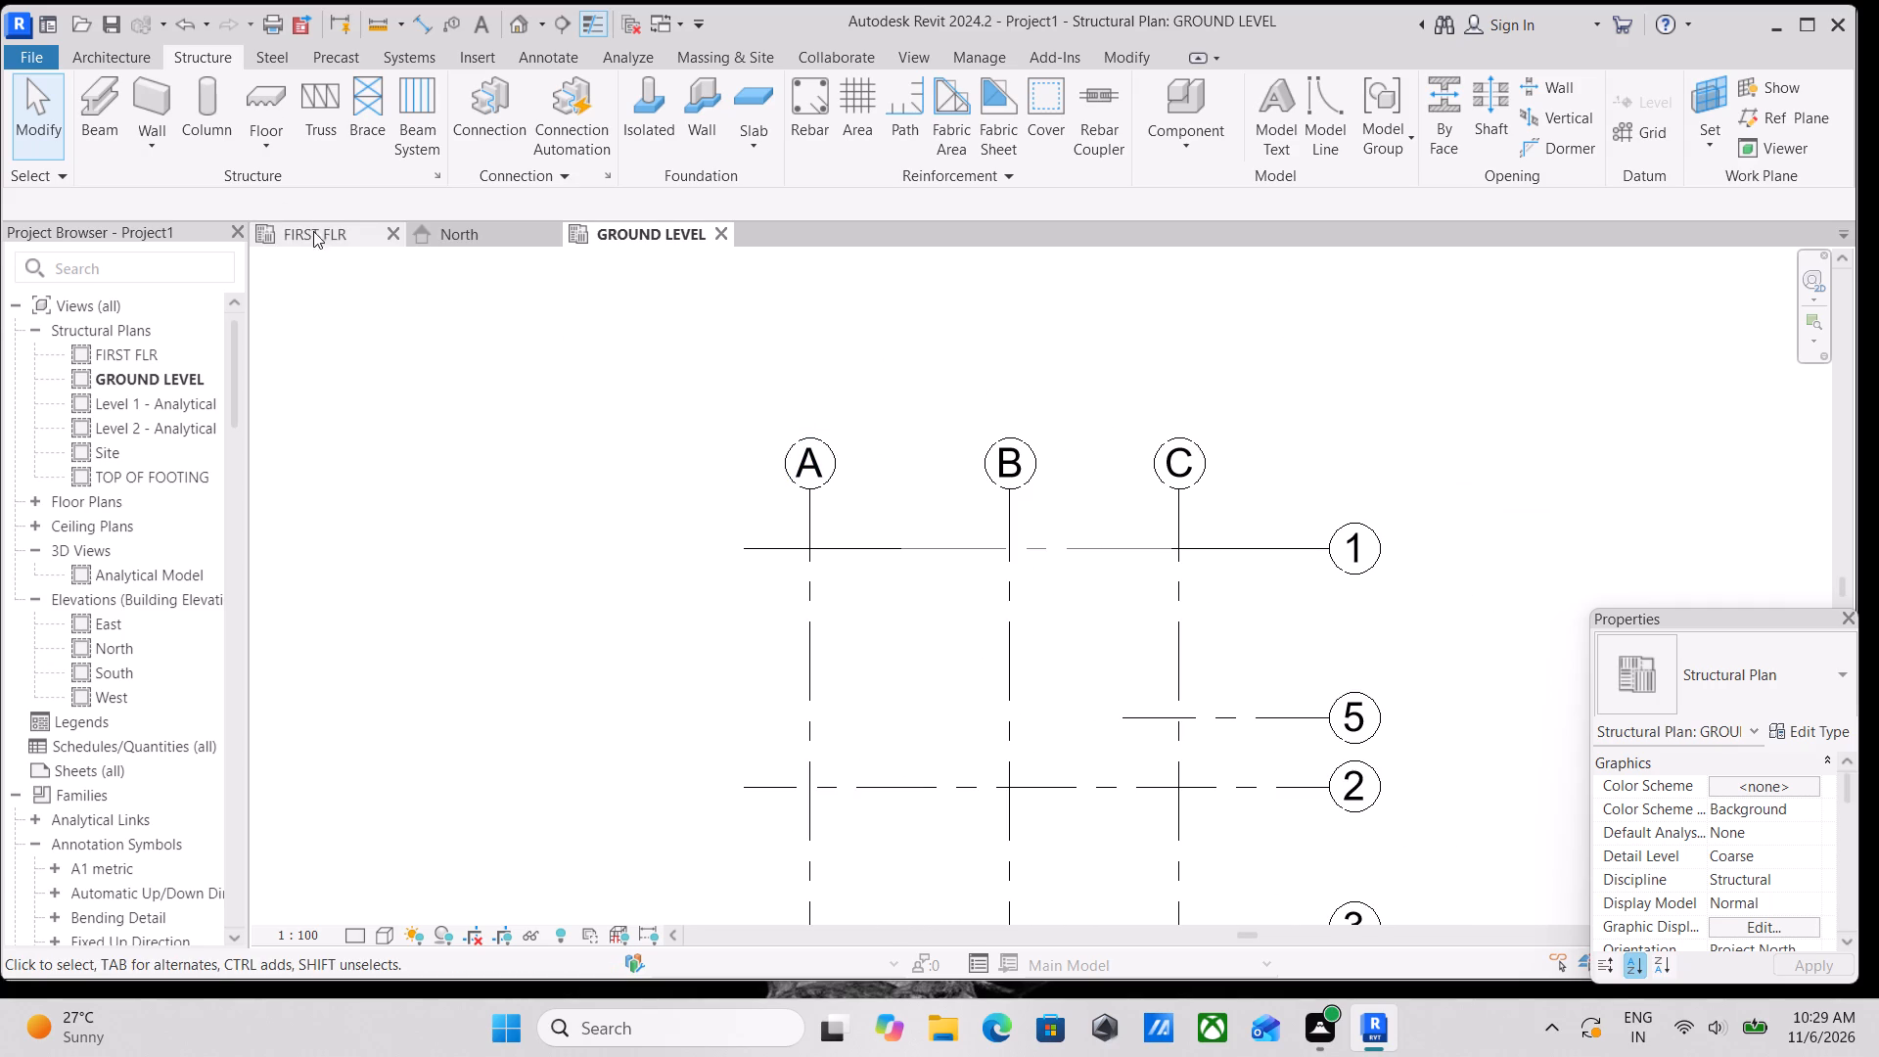
Open the TOP OF FOOTING structural plan, compare its grids with the FIRST FLR plan, and return to TOP OF FOOTING.
double_click(148, 472)
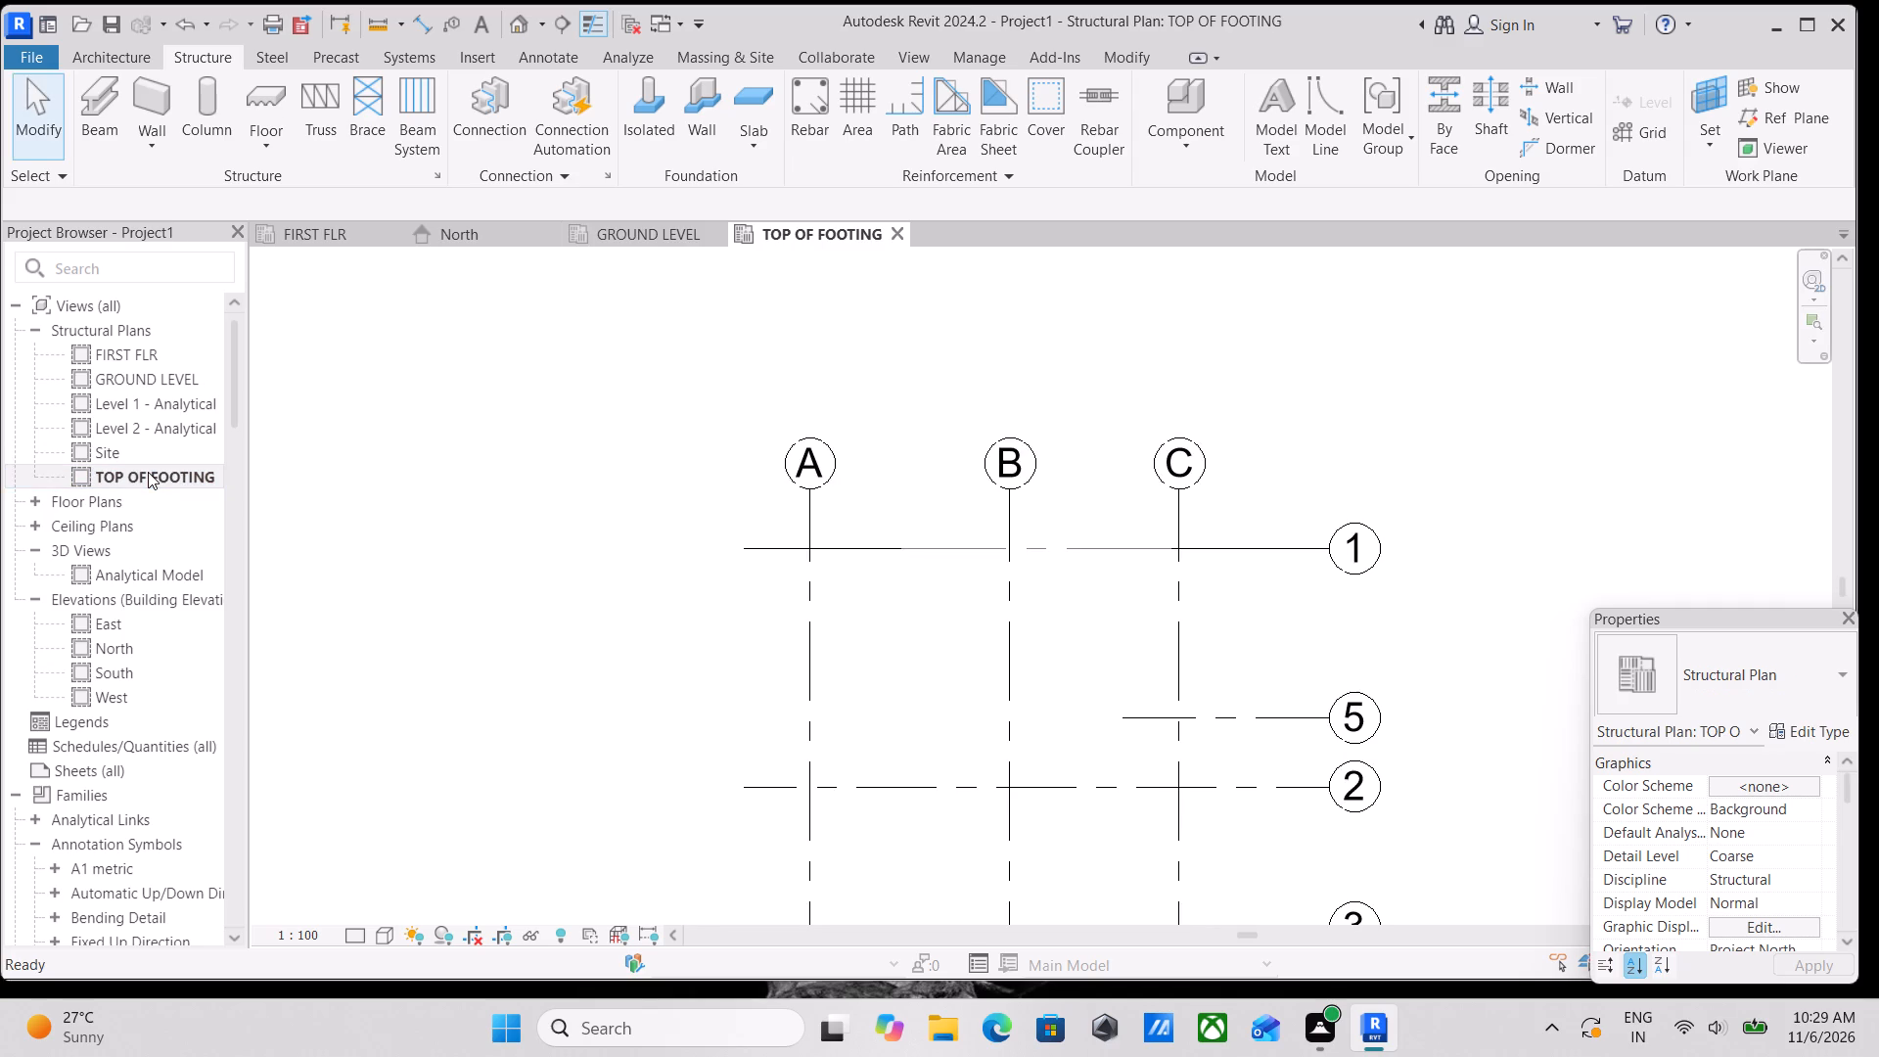
double_click(148, 472)
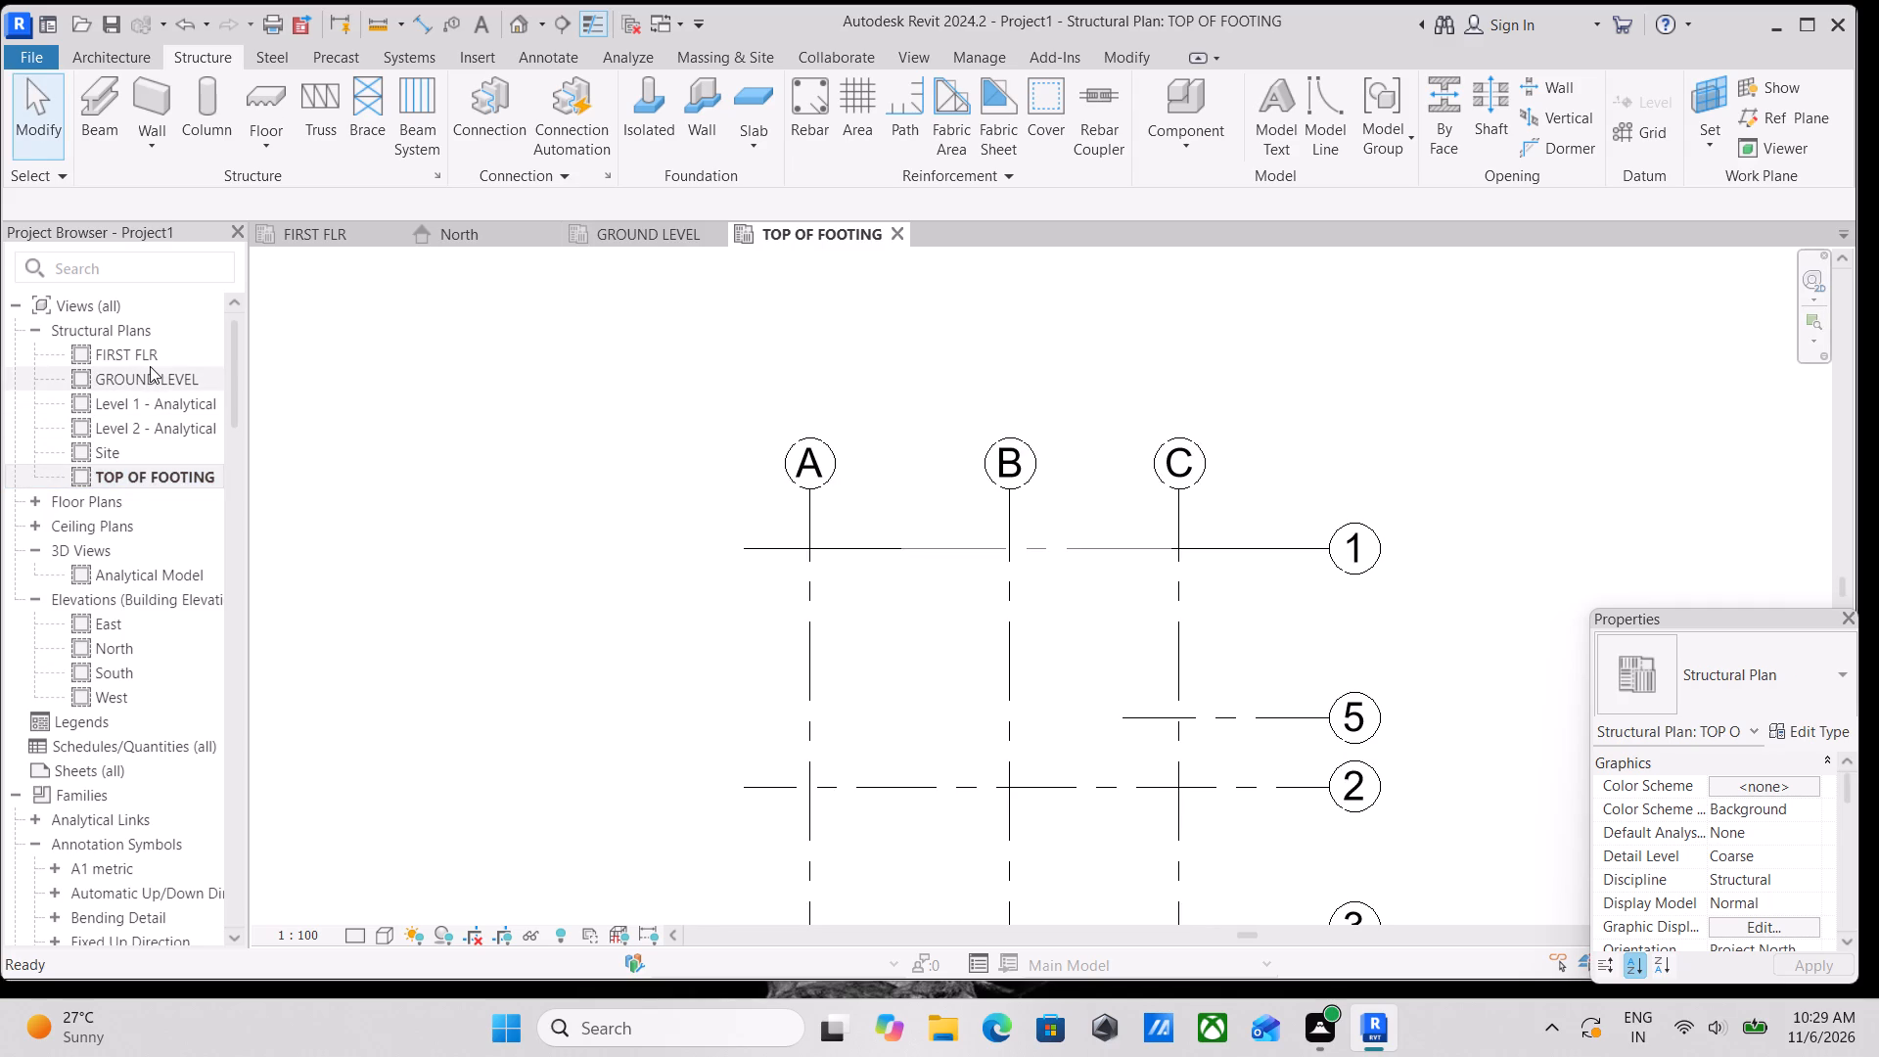
double_click(150, 358)
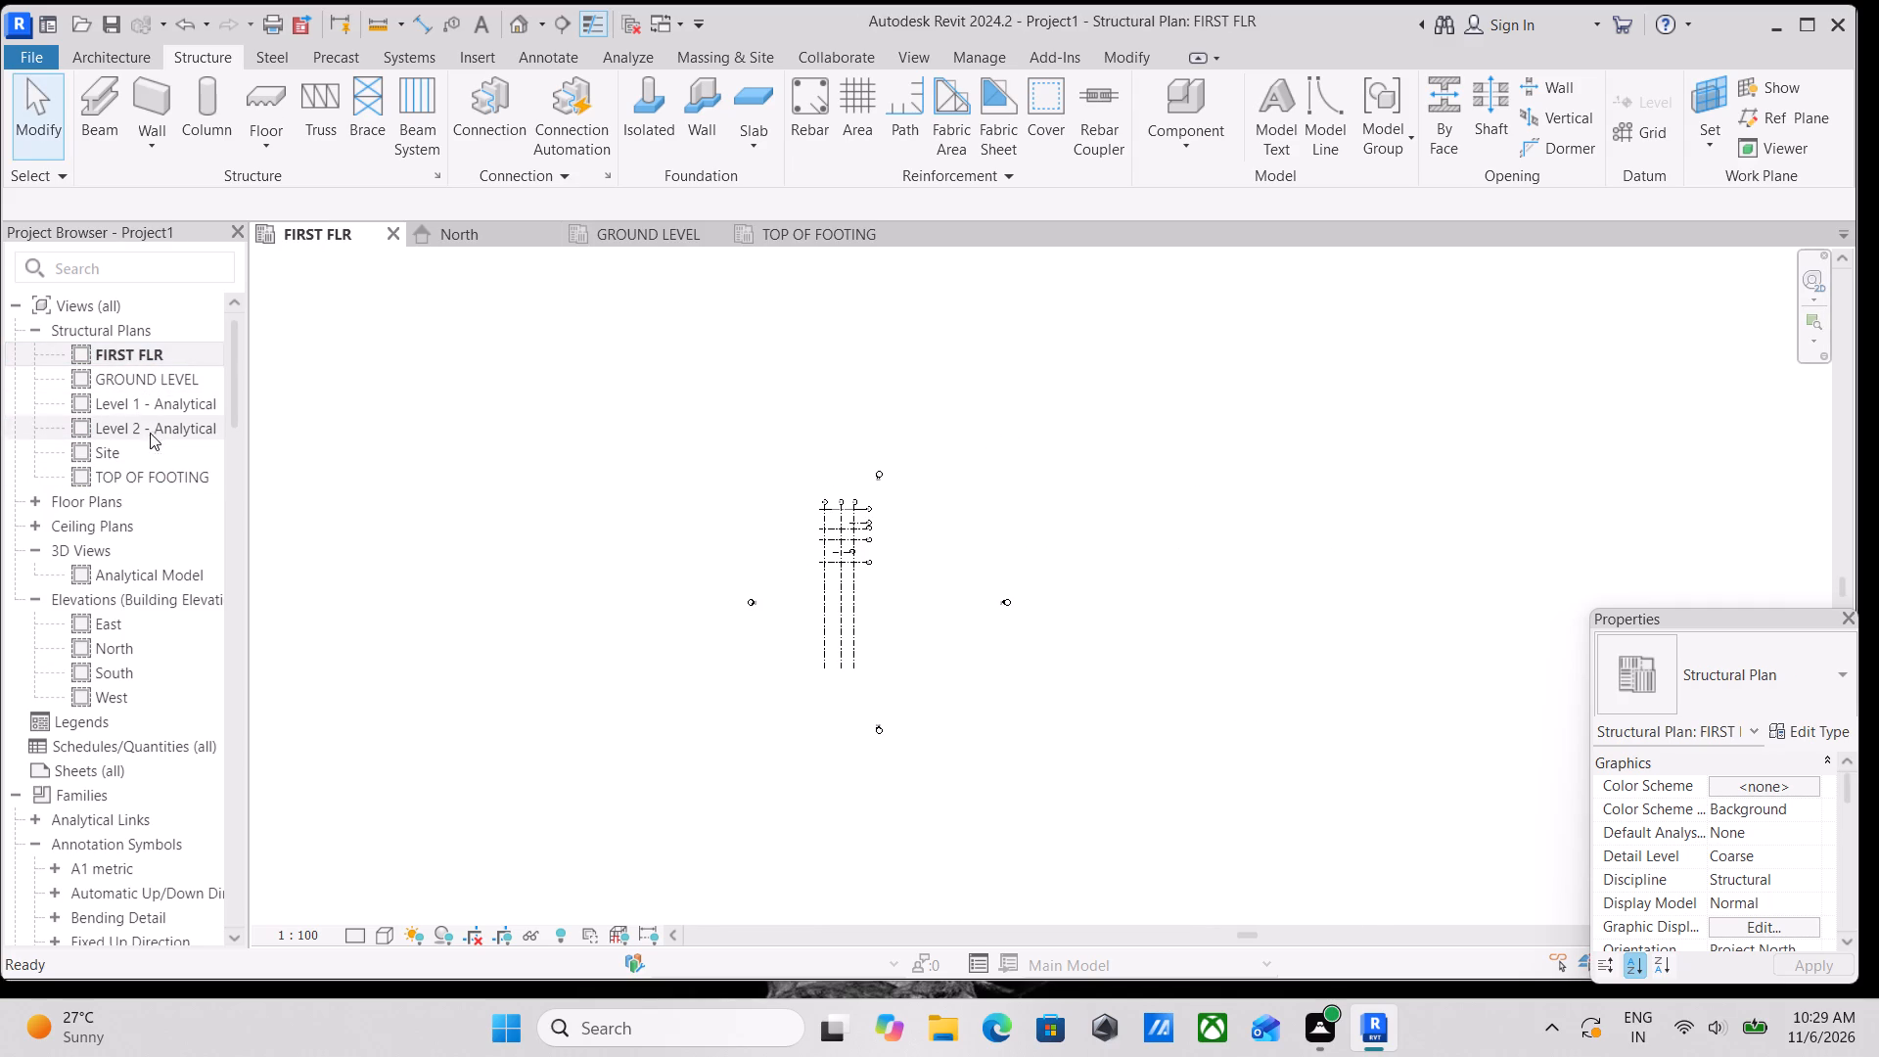
double_click(154, 474)
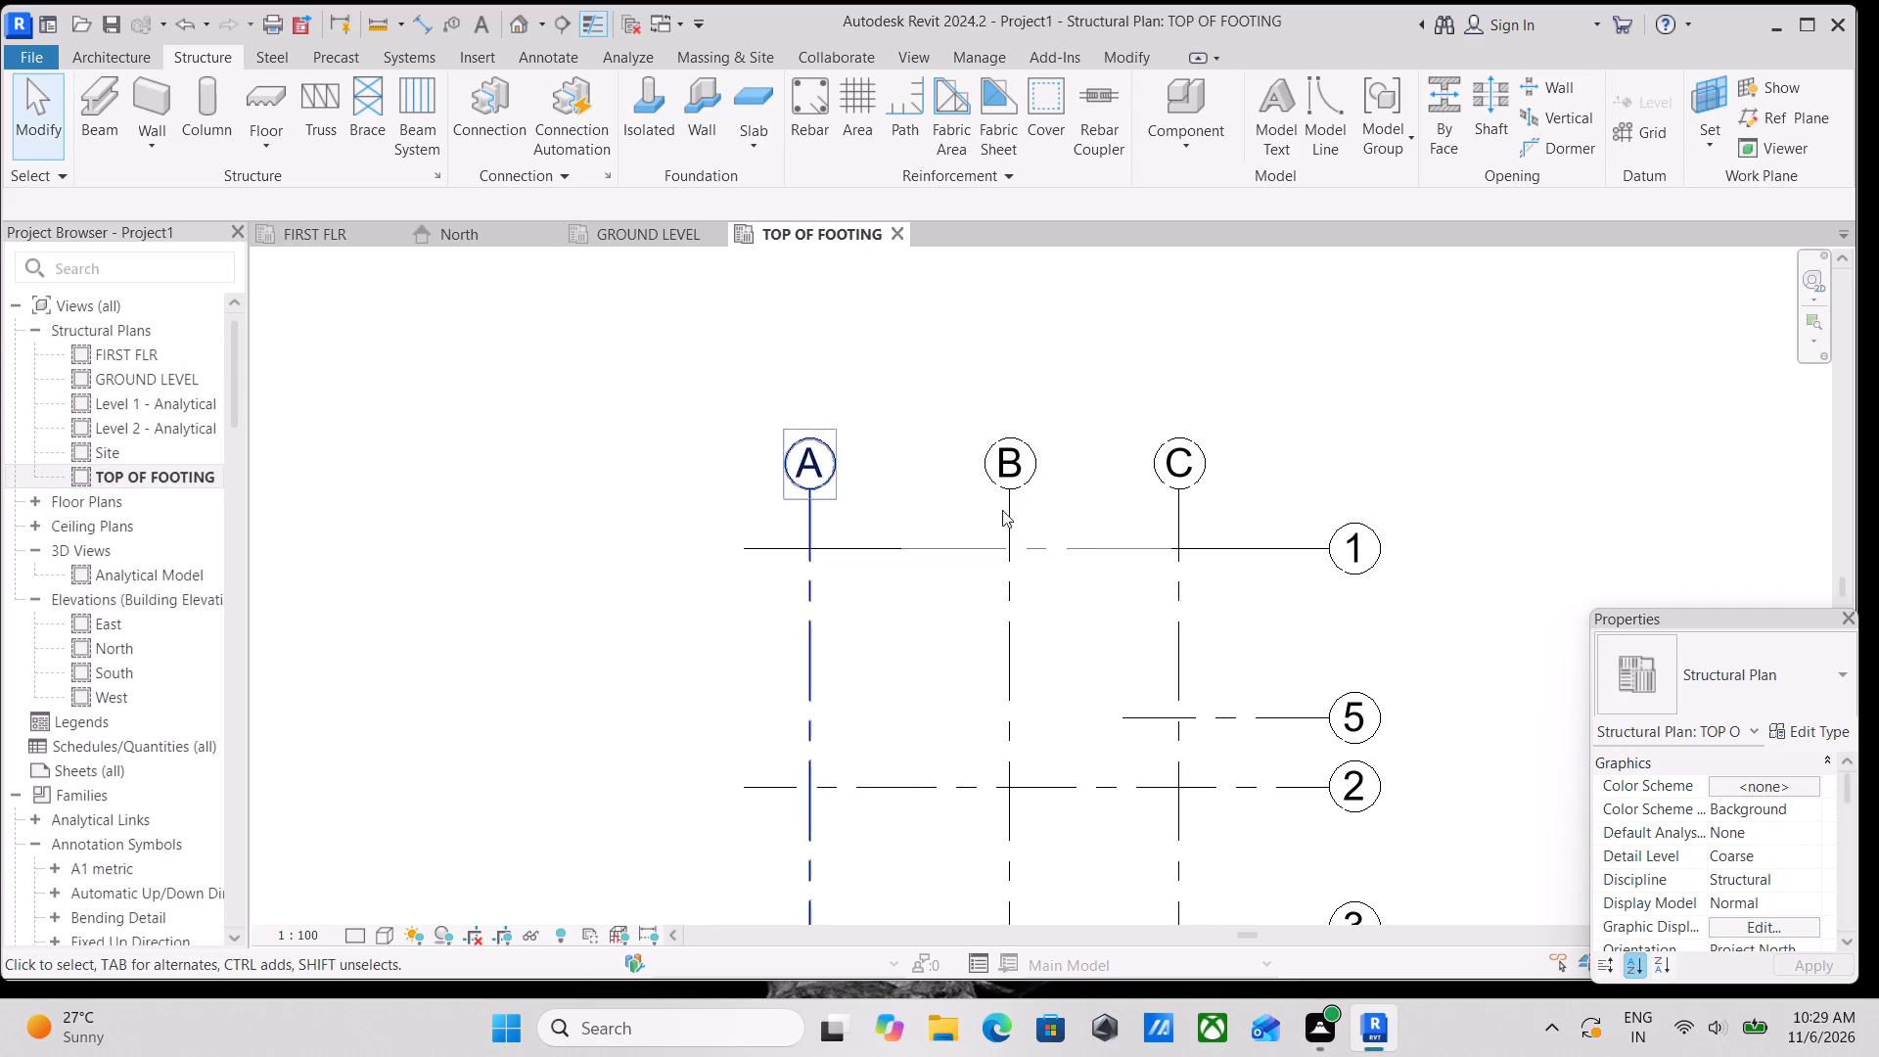
scroll(1050, 543, "up", 2)
scroll(1125, 634, "up", 2)
middle_click_drag(1070, 596, 851, 574)
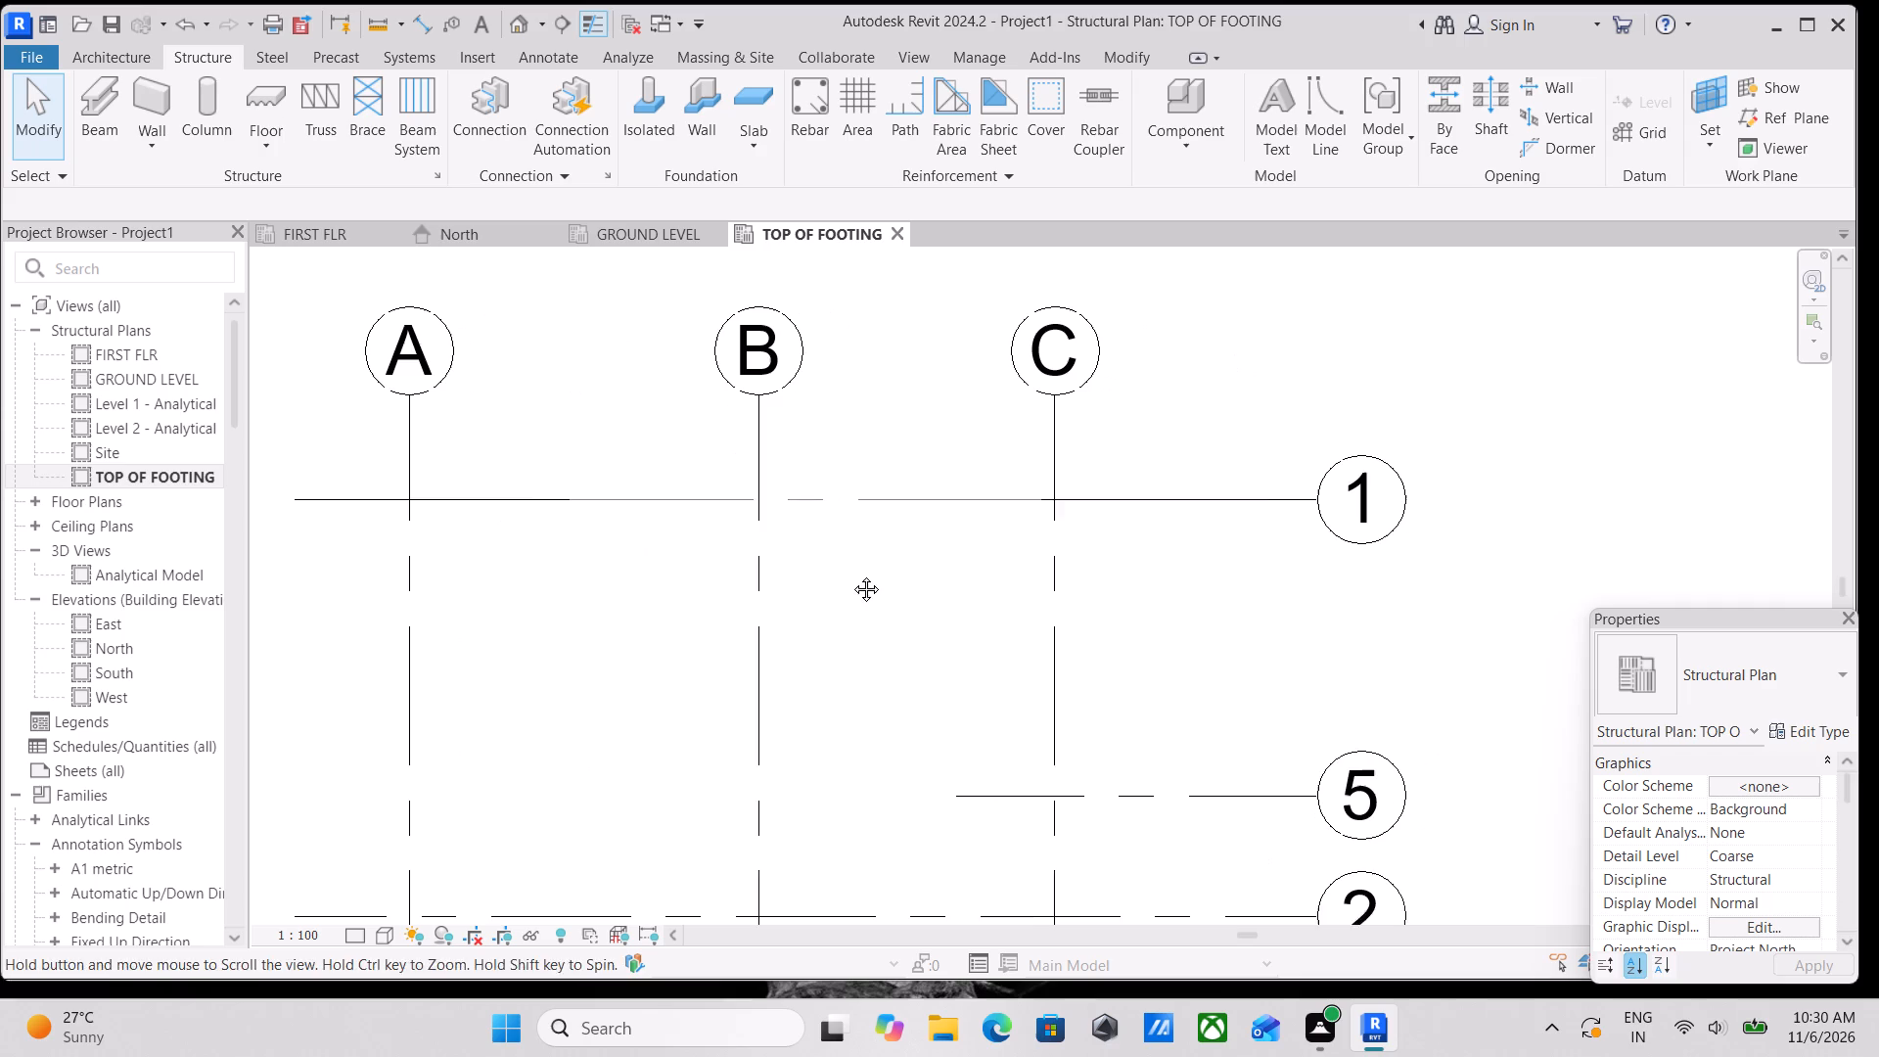
middle_click_drag(851, 574, 850, 574)
scroll(858, 559, "down", 1)
middle_click_drag(858, 559, 939, 566)
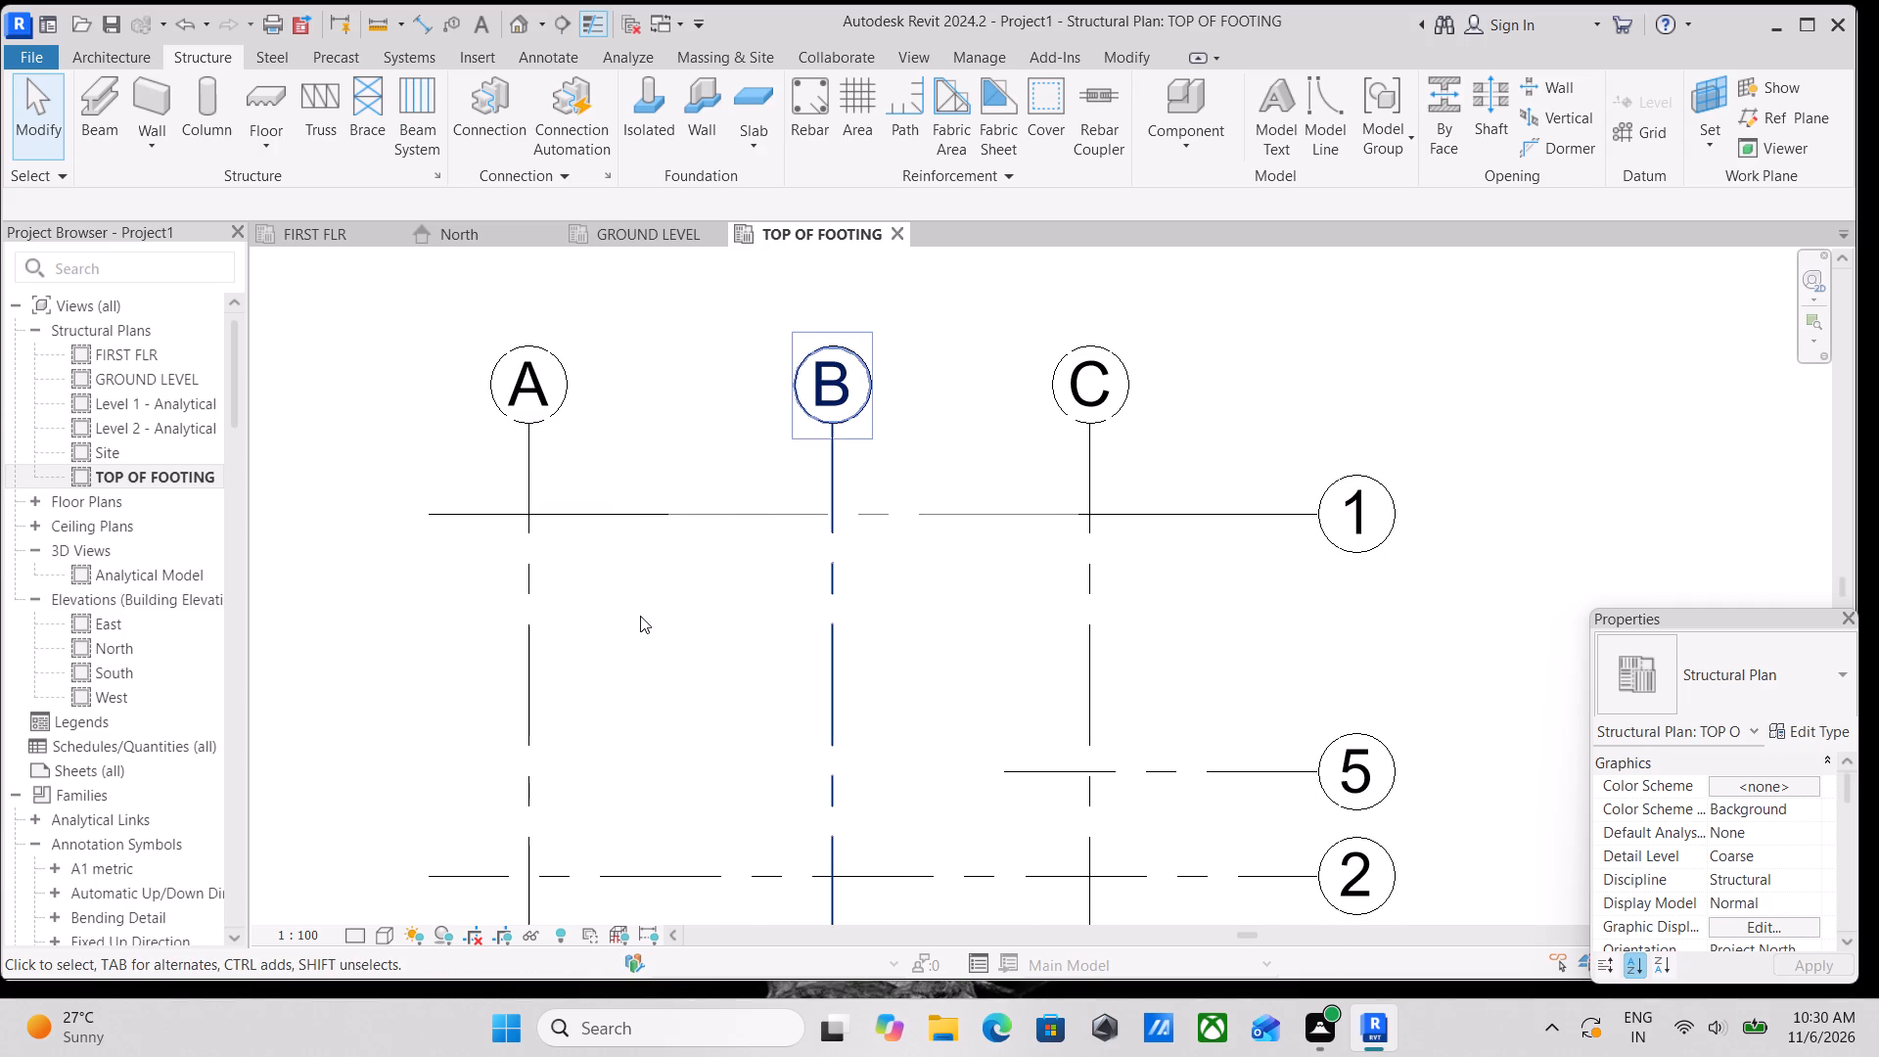
scroll(645, 629, "up", 2)
middle_click_drag(619, 630, 807, 688)
middle_click_drag(790, 633, 820, 680)
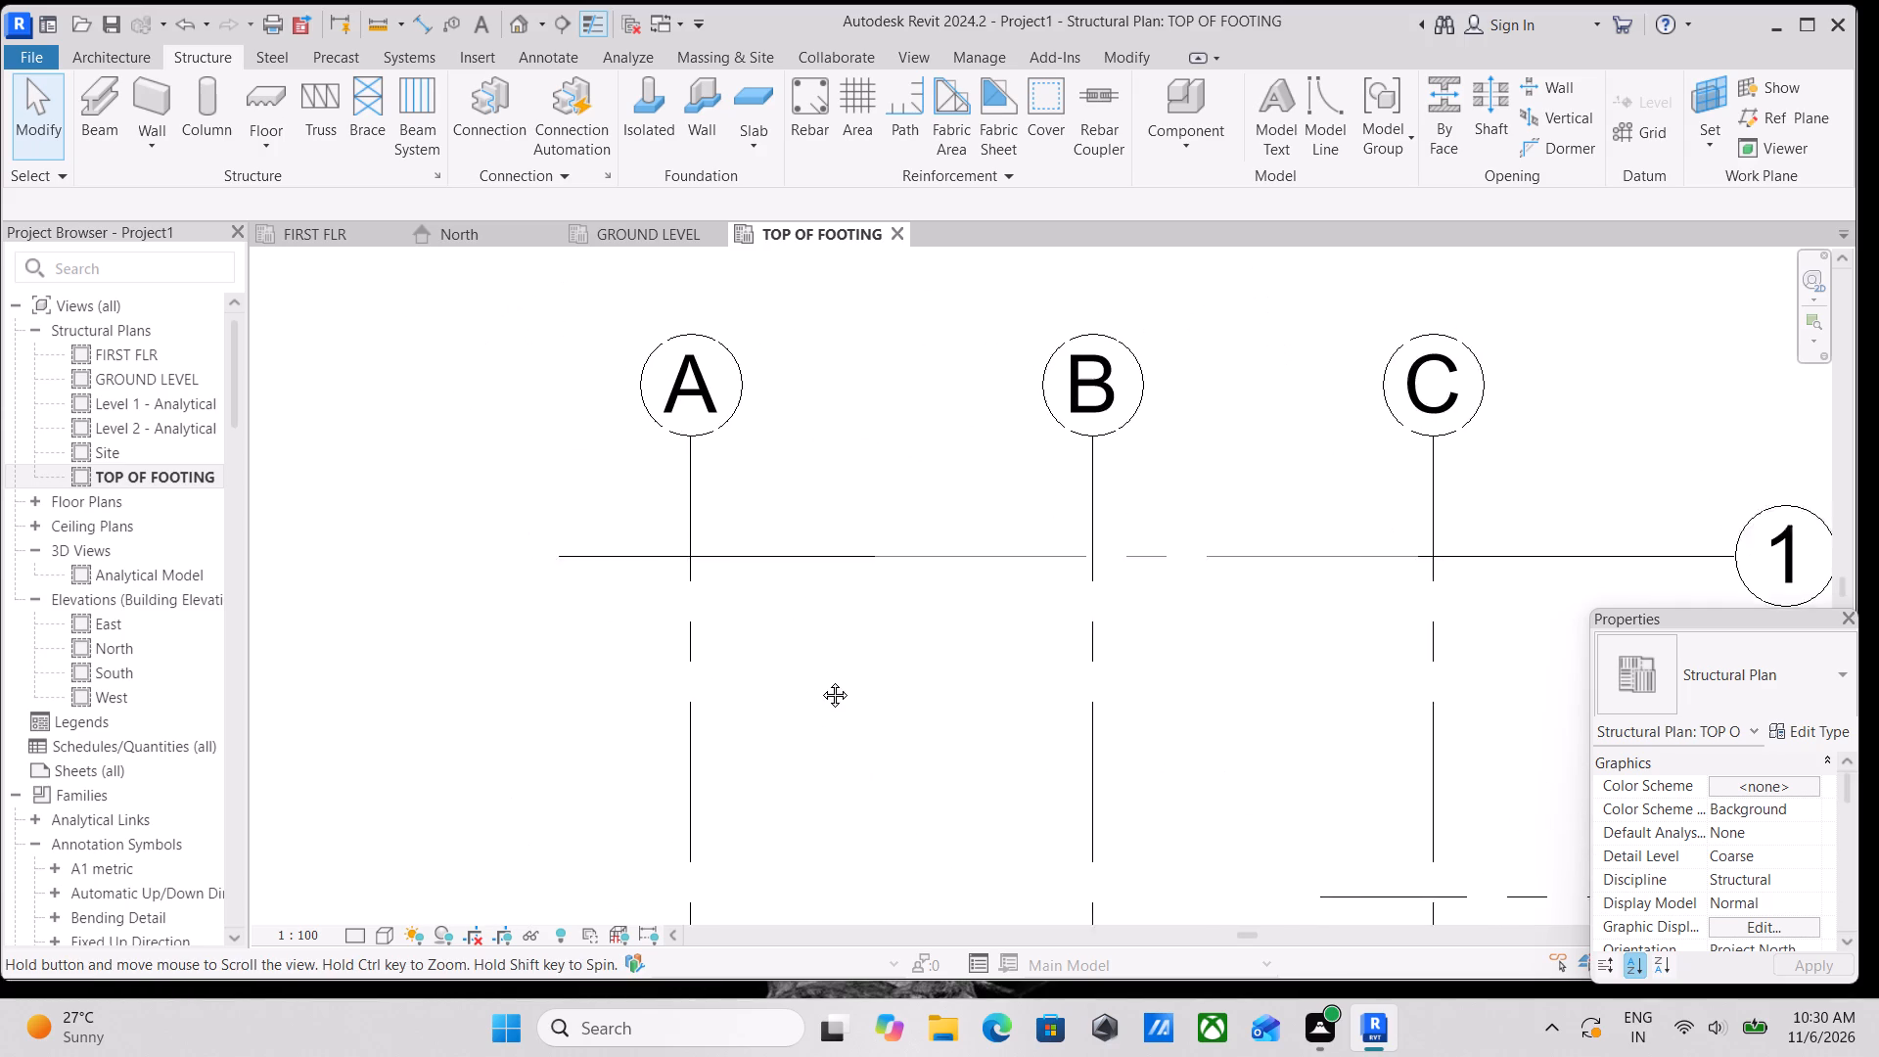
middle_click_drag(820, 680, 822, 682)
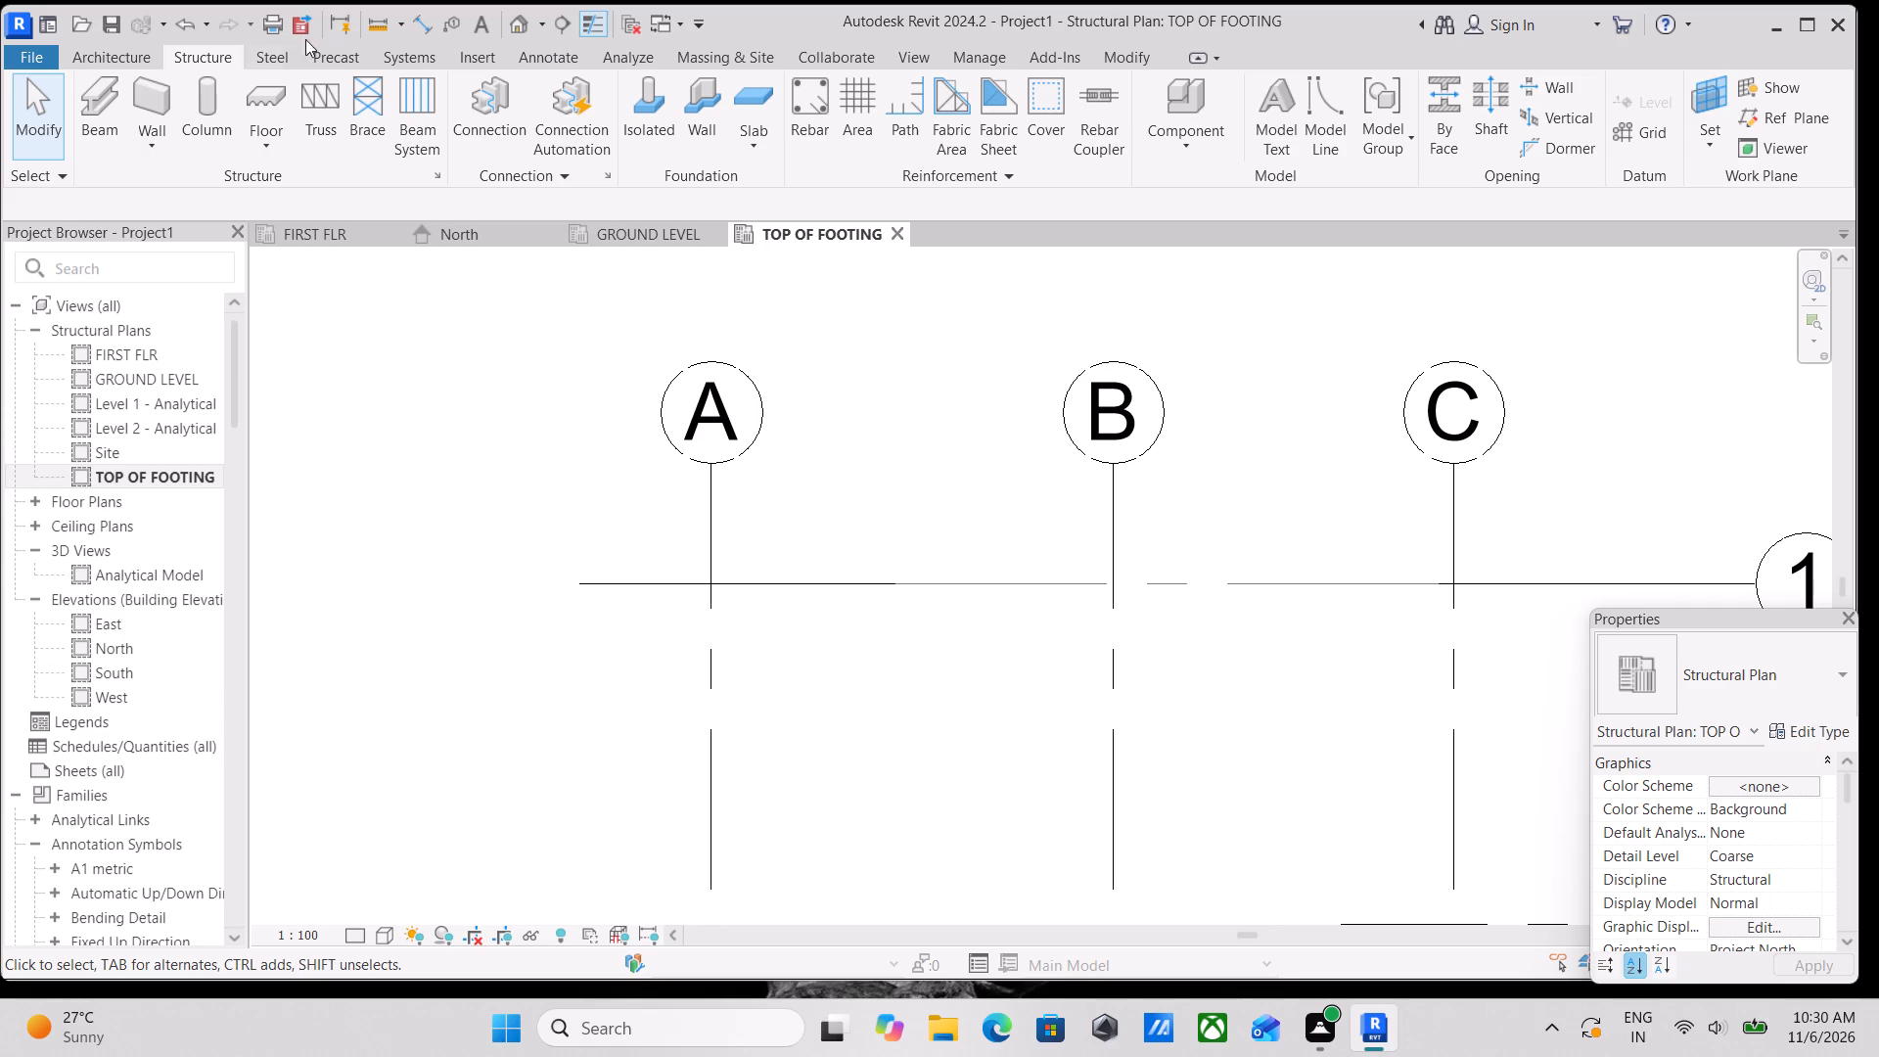
Start an isolated foundation and duplicate the M_Footing-Rectangular 1800 x 1200 x 450mm type as 500 MM X 500 MM X 450MM.
left_click(630, 137)
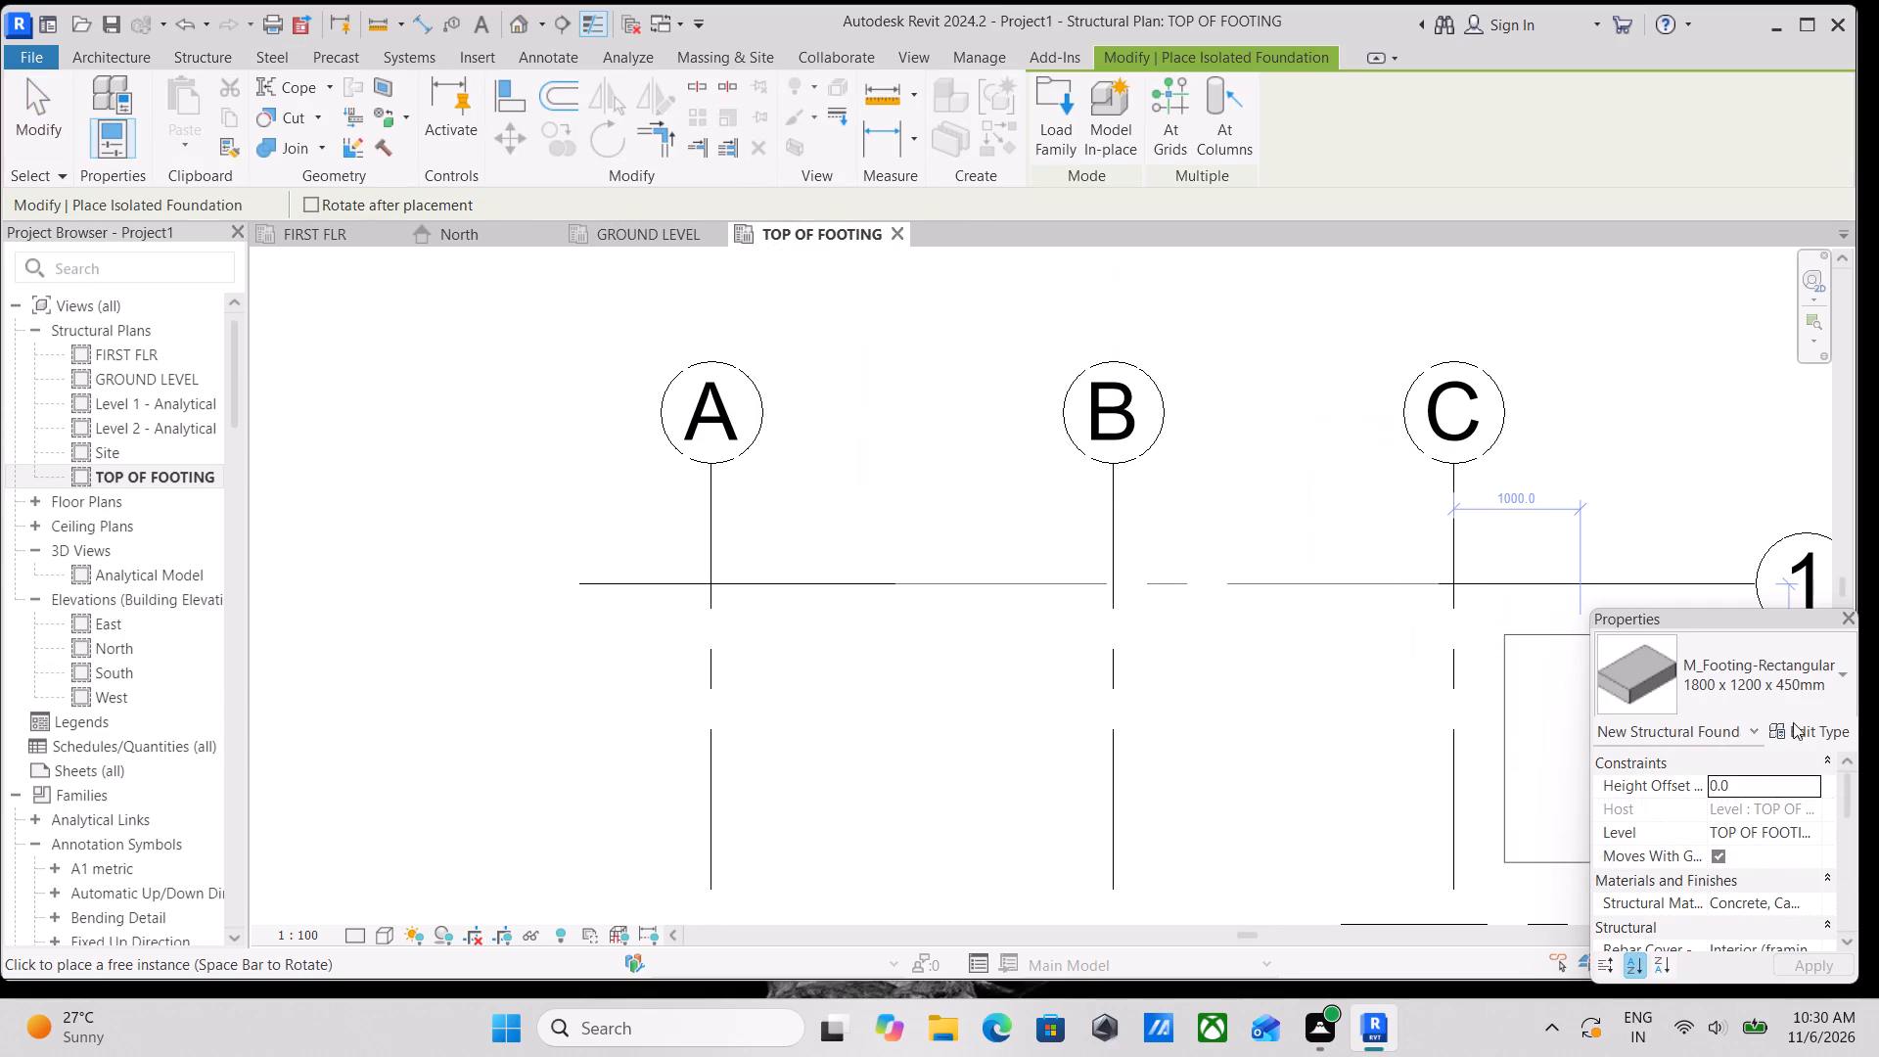
left_click(1829, 722)
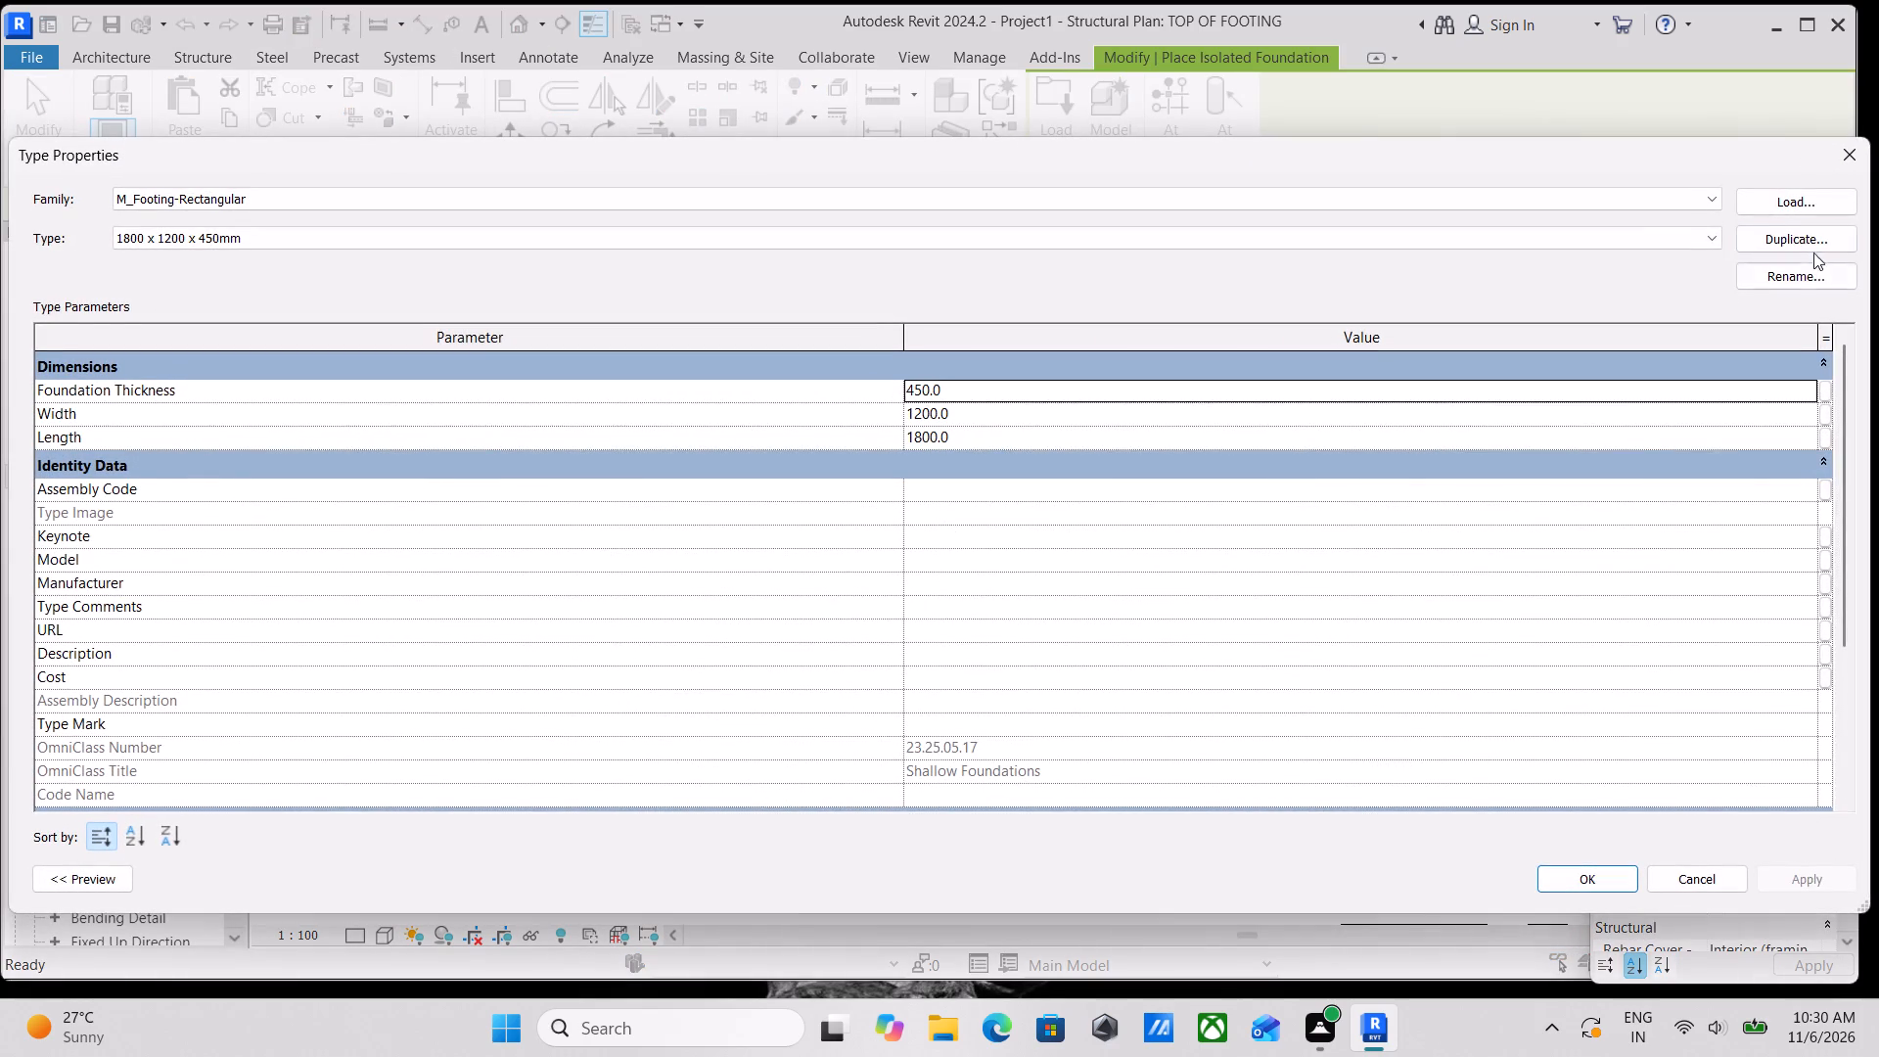
left_click(1805, 238)
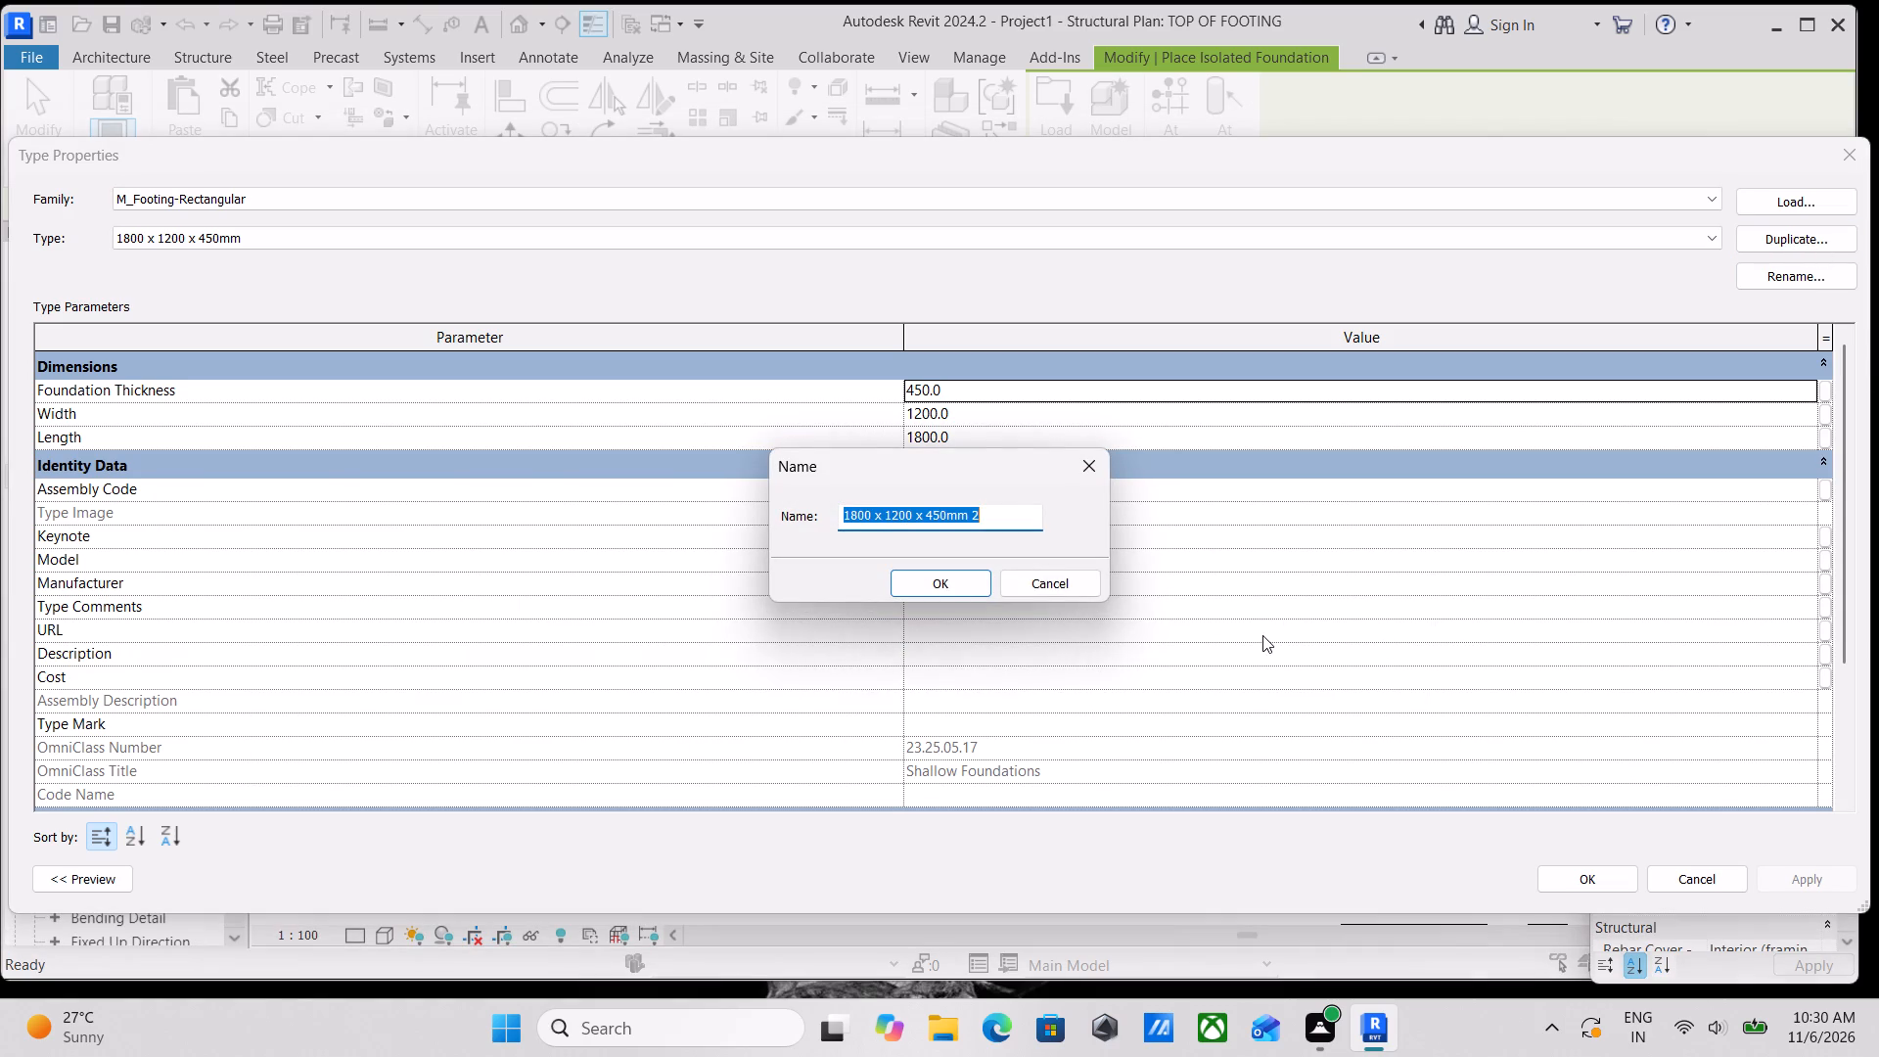
type("500")
key("0")
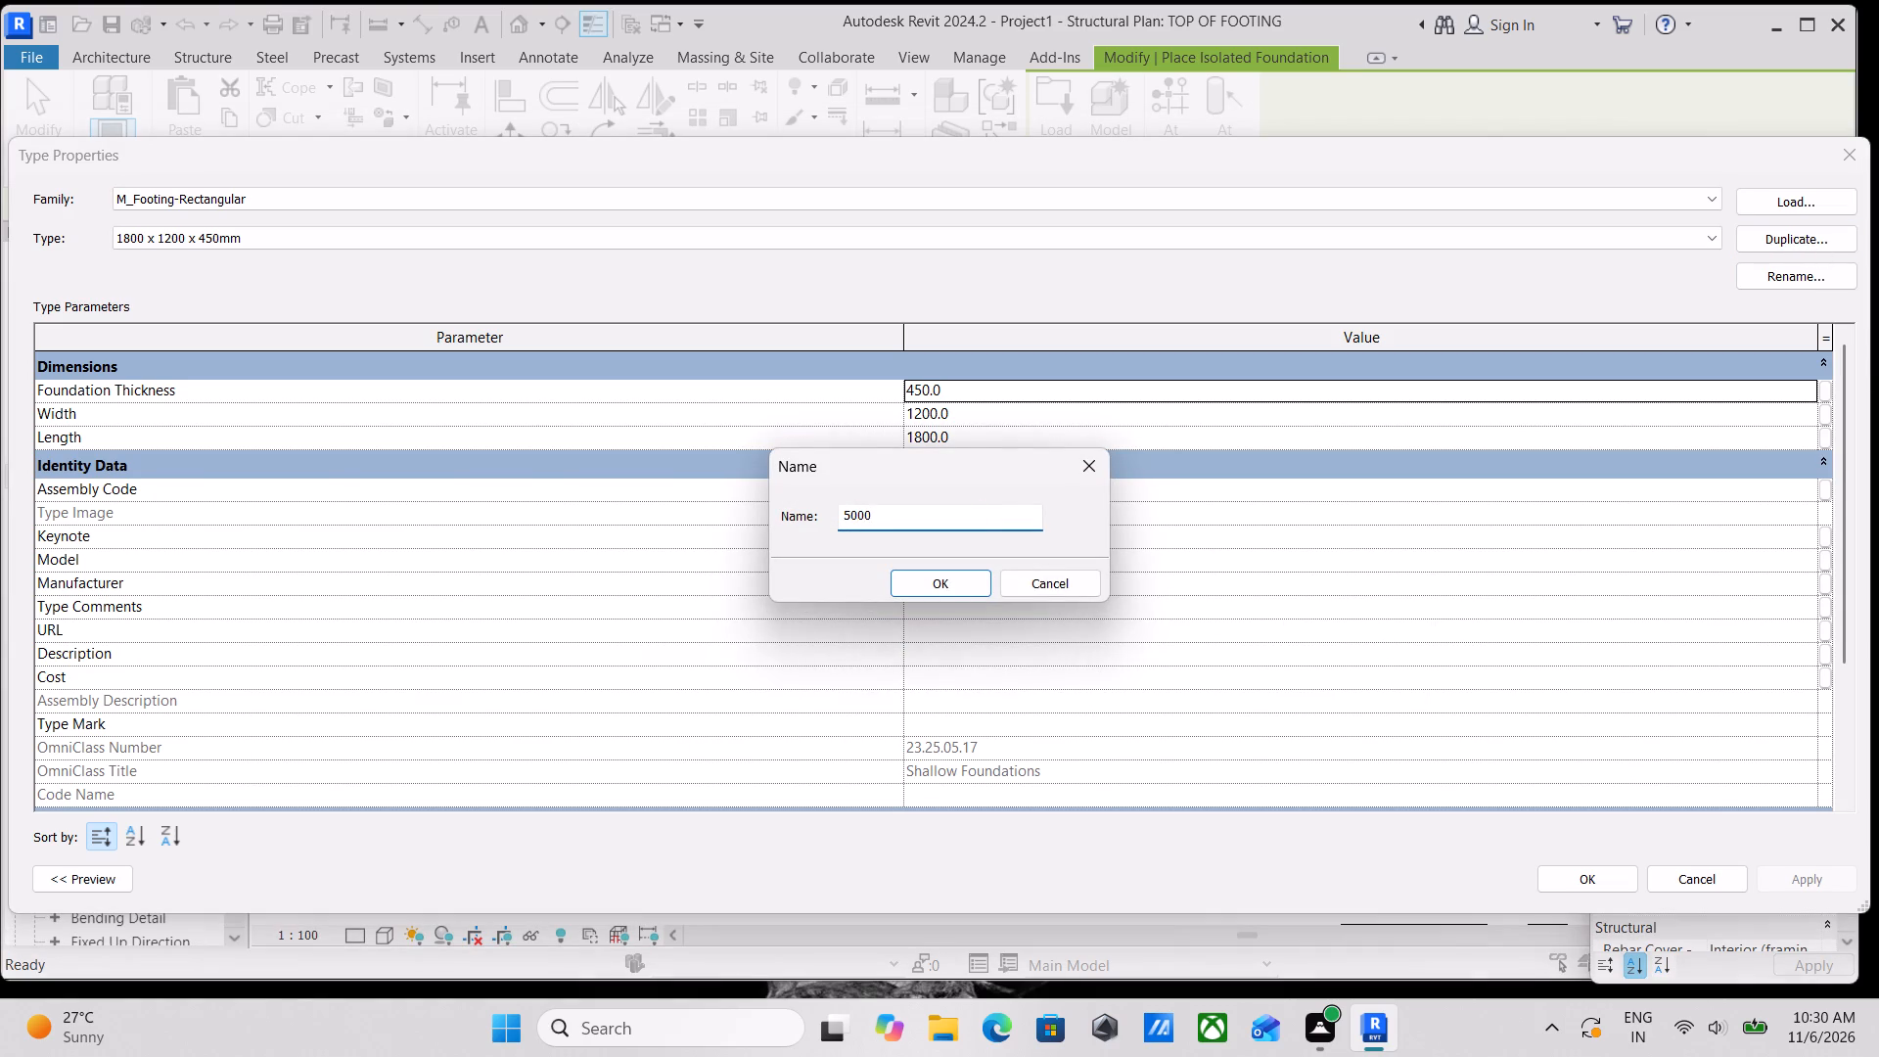
key("BackSpace")
key("space")
type("MM")
key("space")
type("X")
key("BackSpace")
key("BackSpace")
key("BackSpace")
key("BackSpace")
key("BackSpace")
key("space")
type("MM")
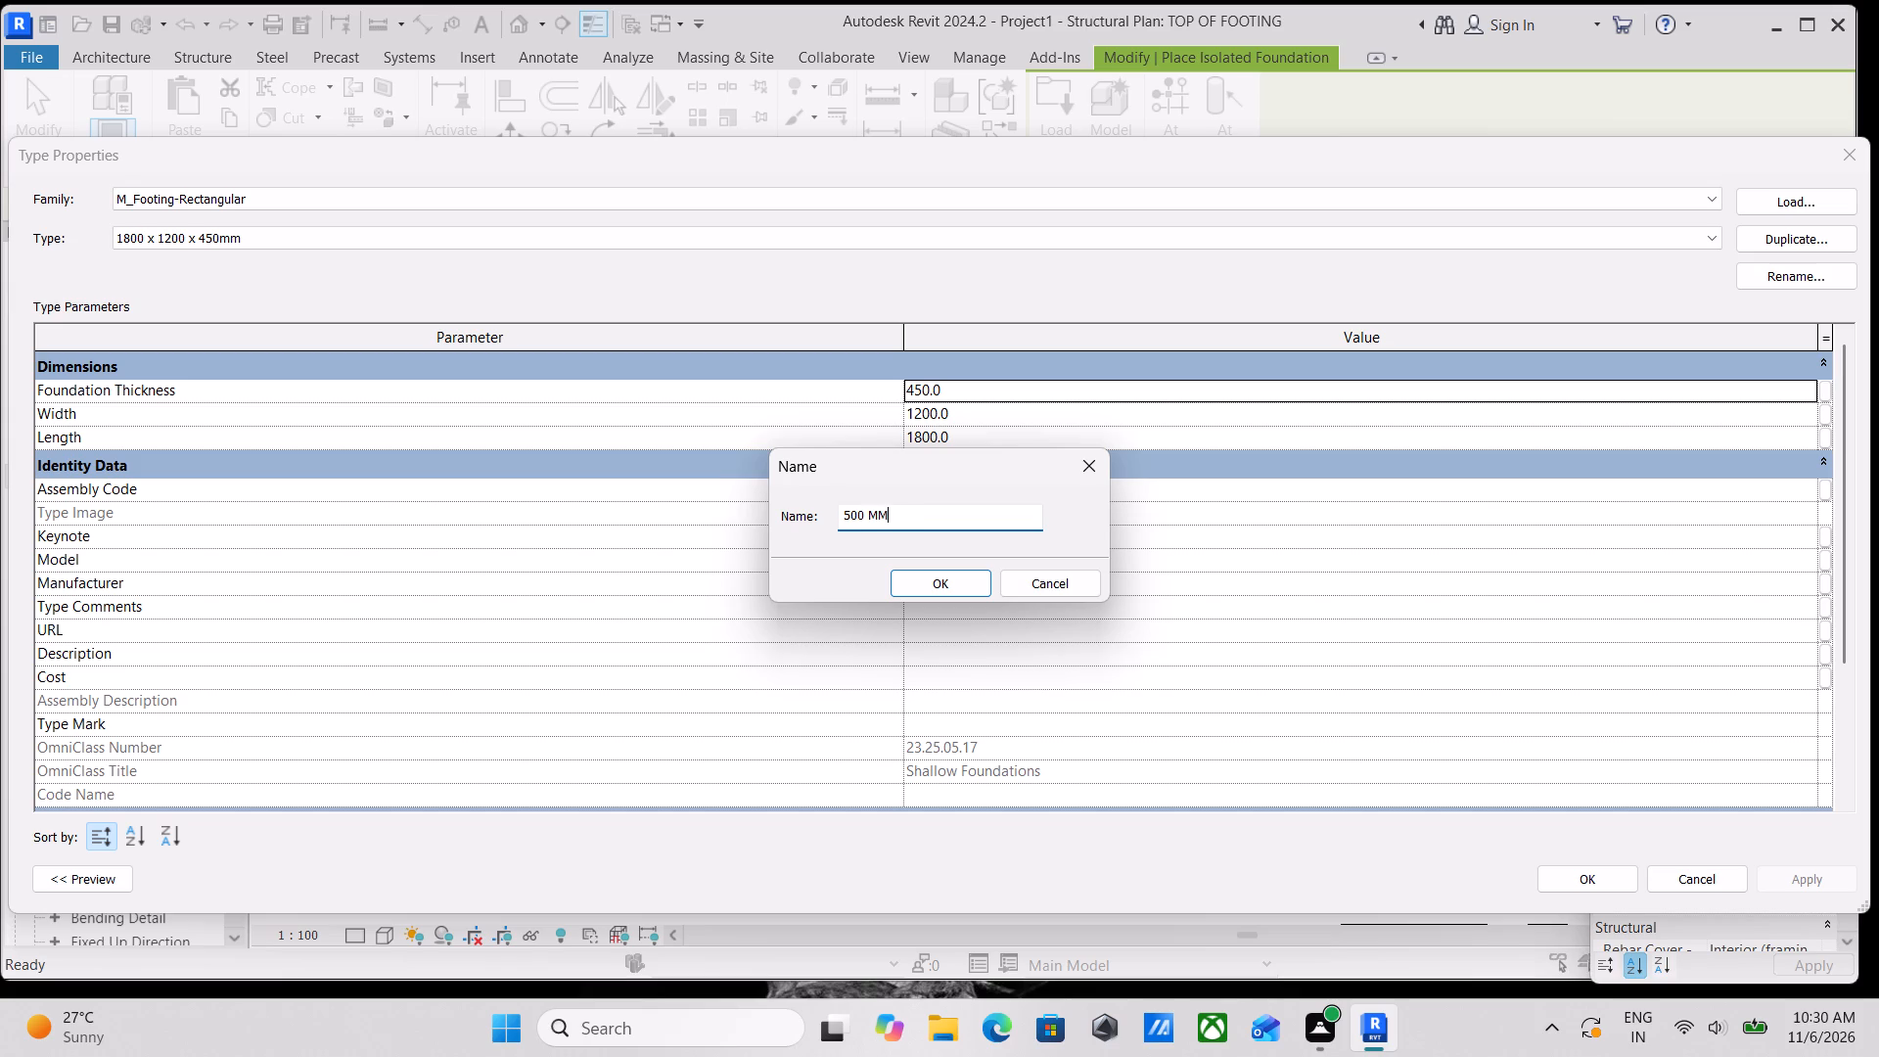
key("space")
type("X")
key("space")
type("500")
key("space")
type("MM X")
key("space")
type("450MM")
left_click(943, 582)
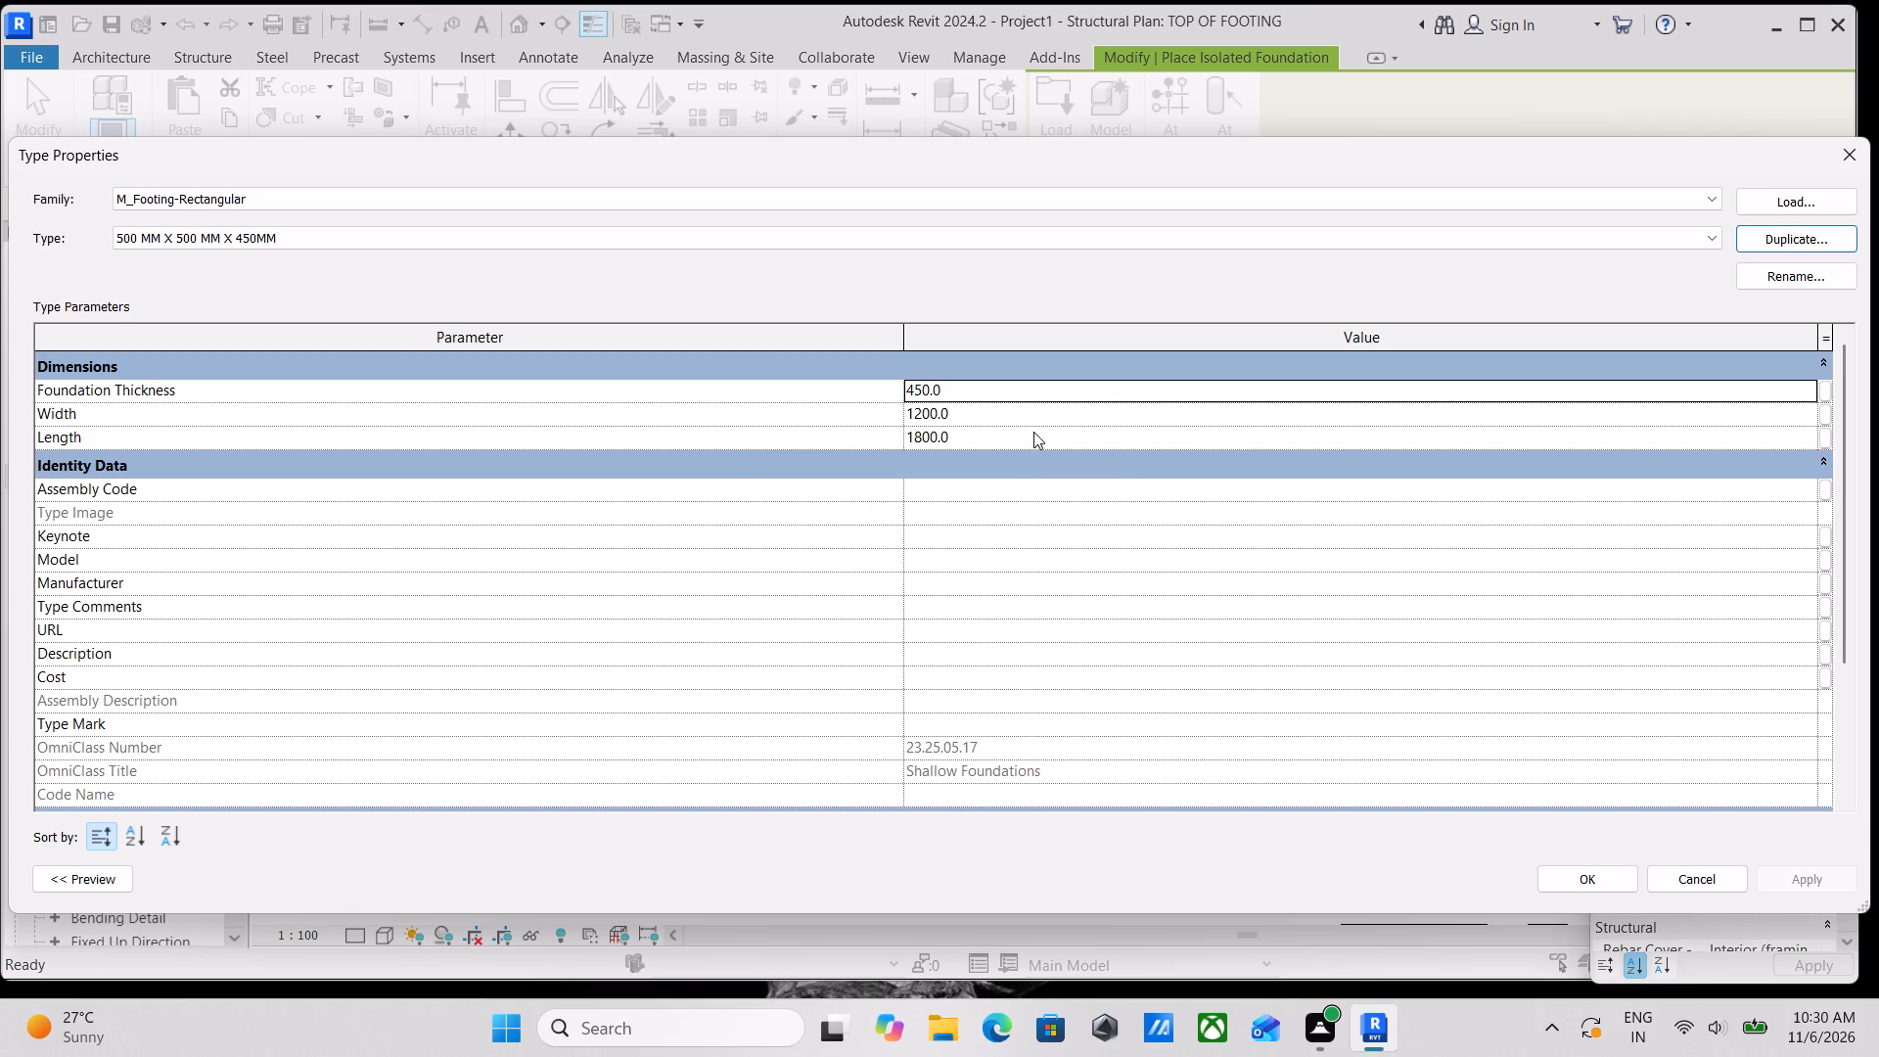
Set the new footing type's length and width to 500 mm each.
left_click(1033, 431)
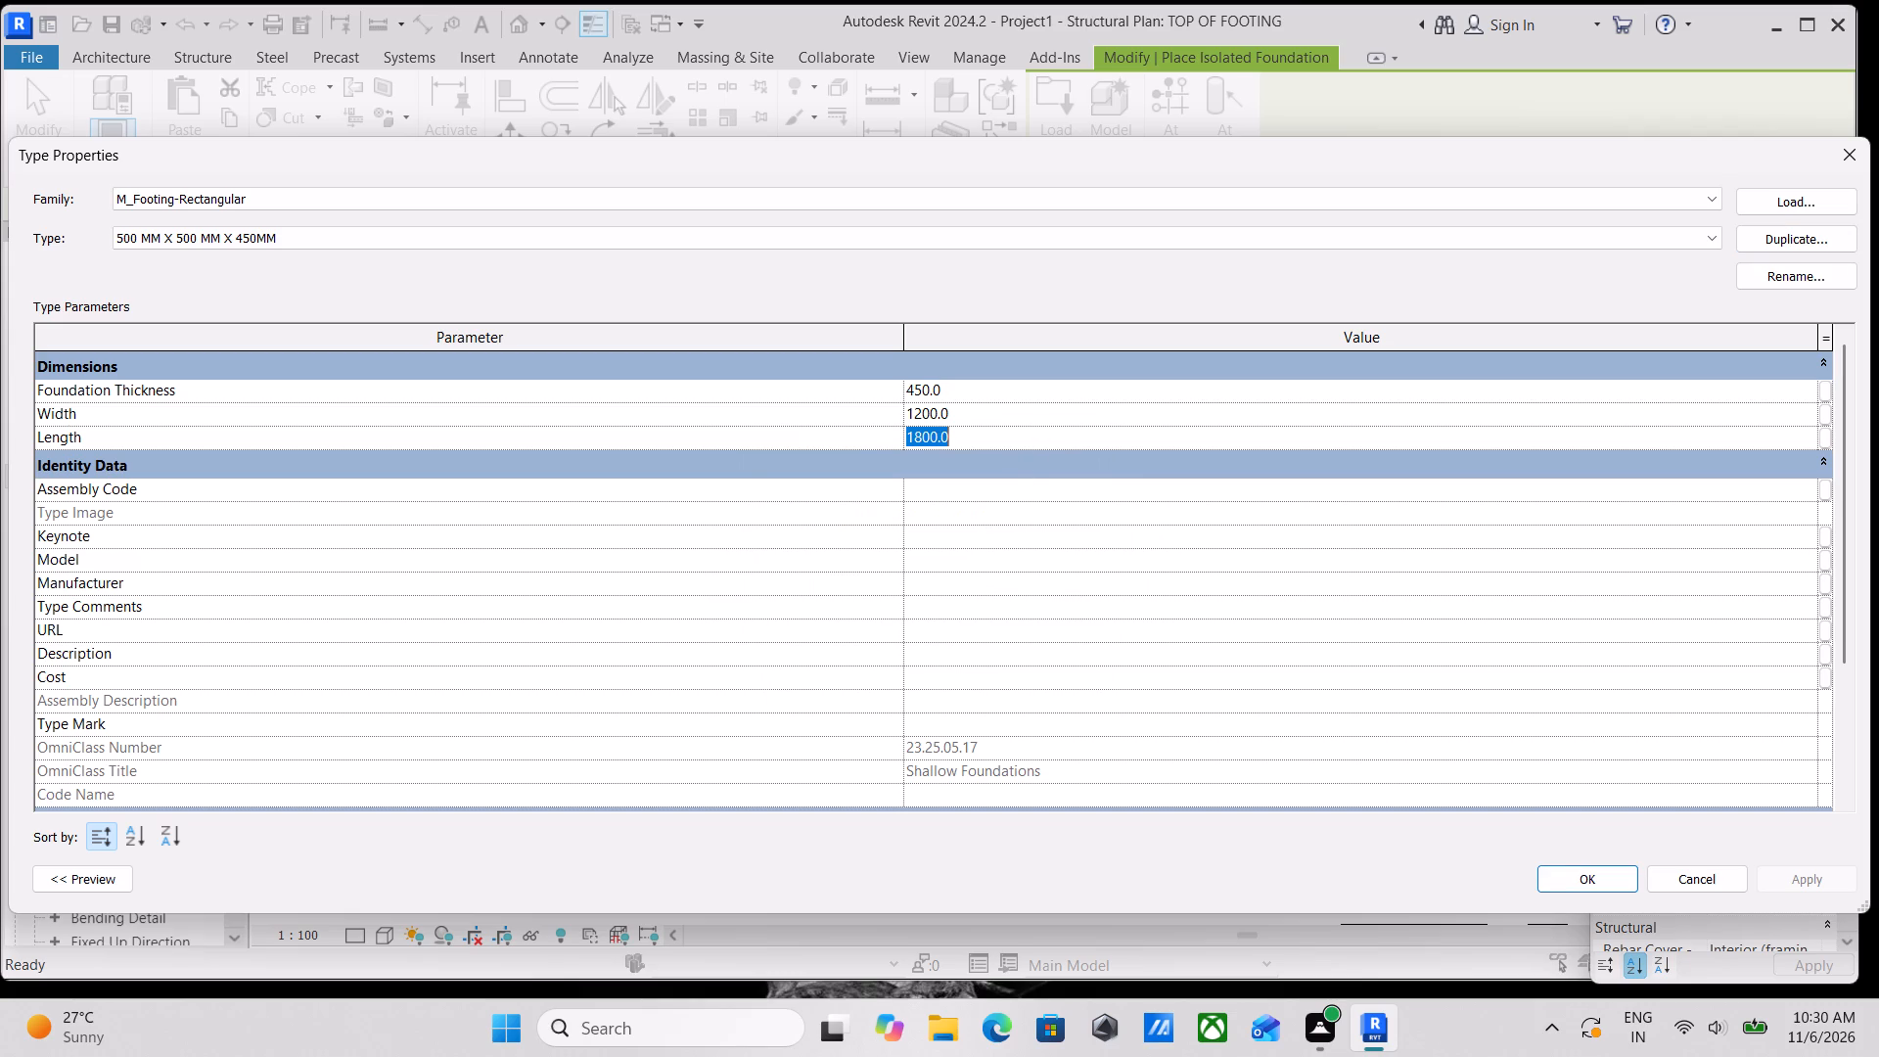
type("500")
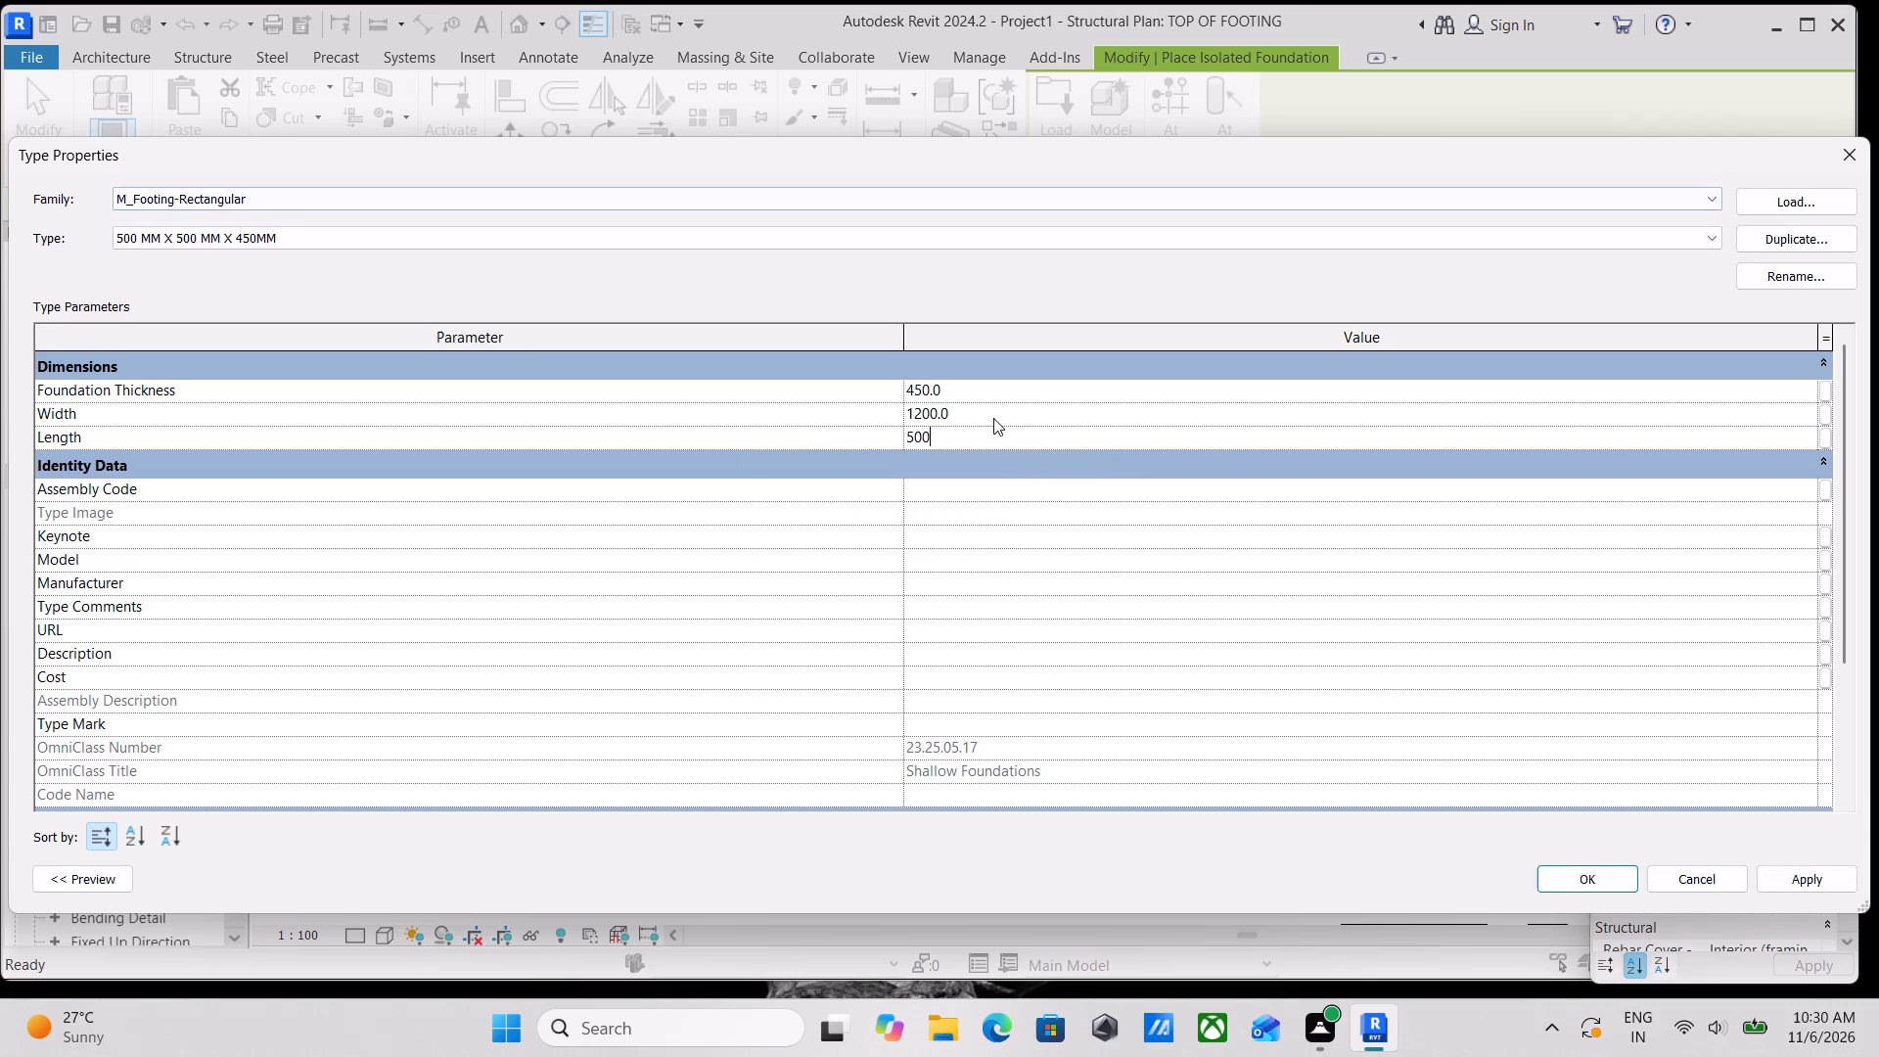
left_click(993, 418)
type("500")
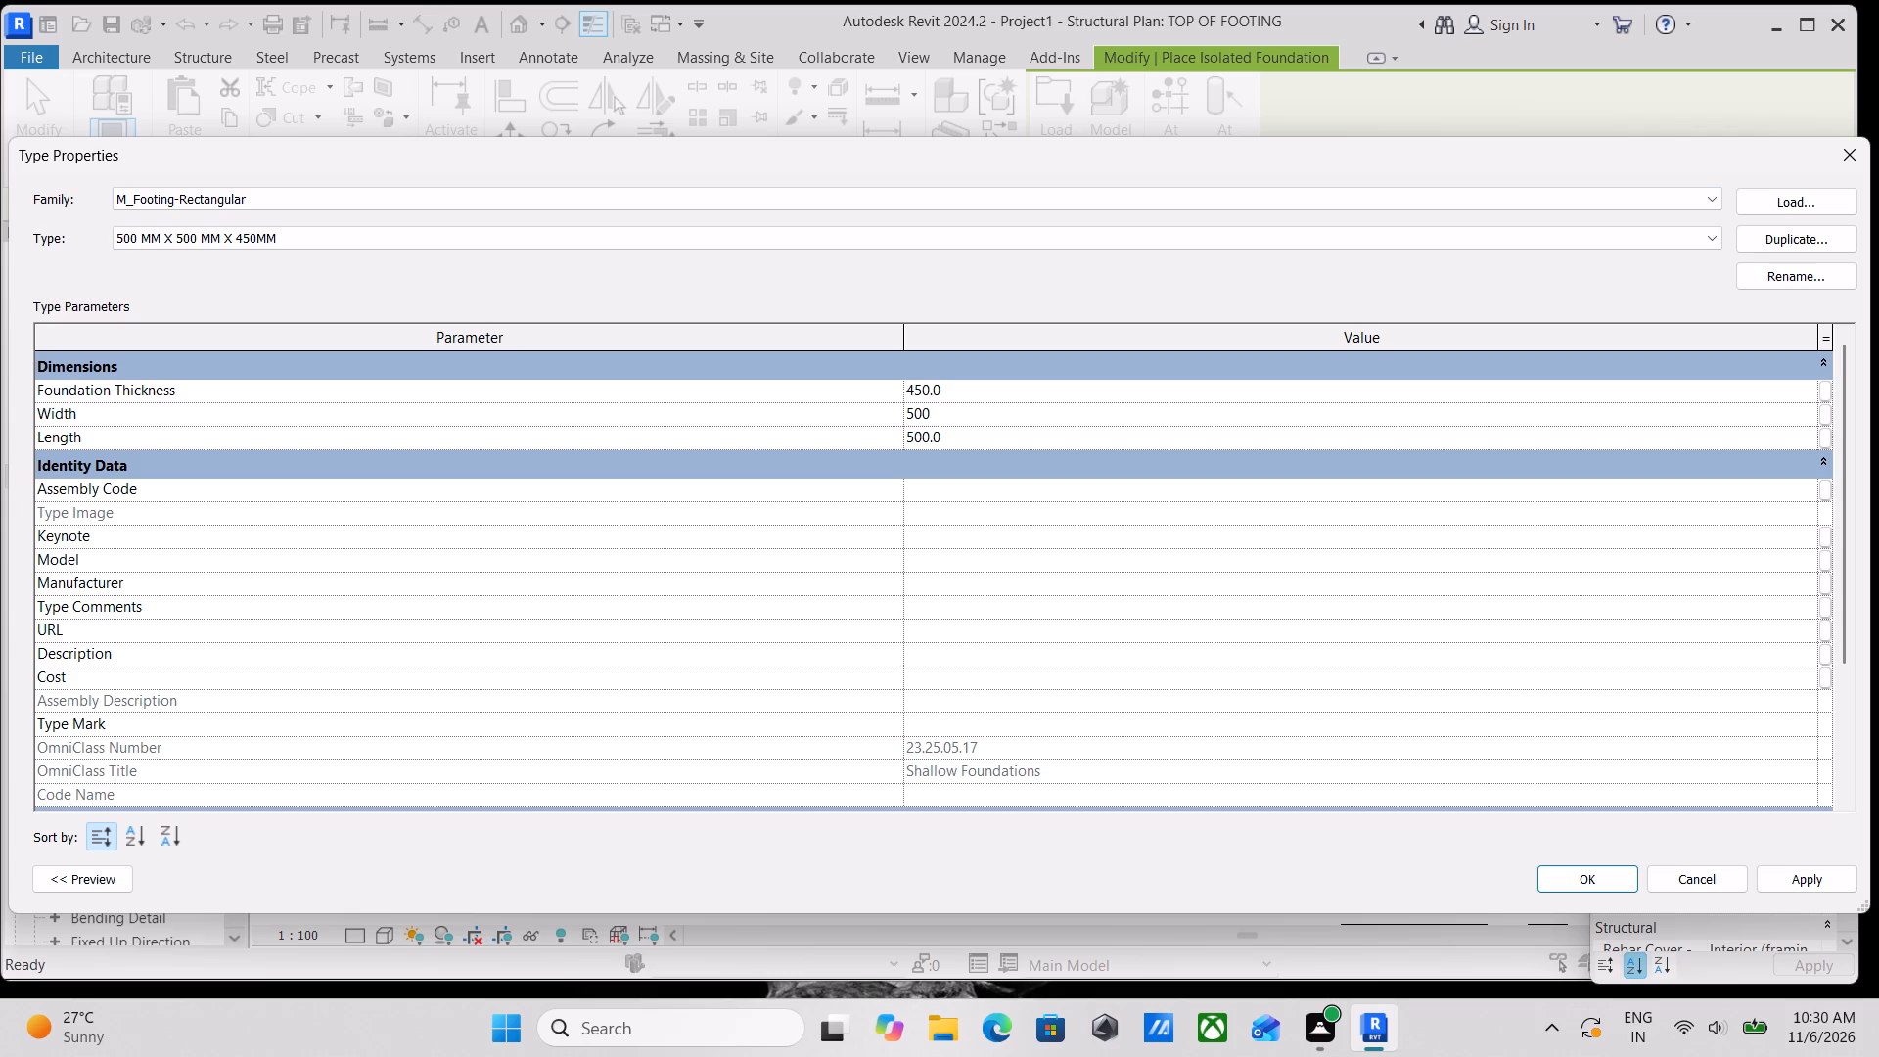
Set the footing type's width and length to 600 mm each.
left_click_drag(958, 421, 869, 424)
type("600")
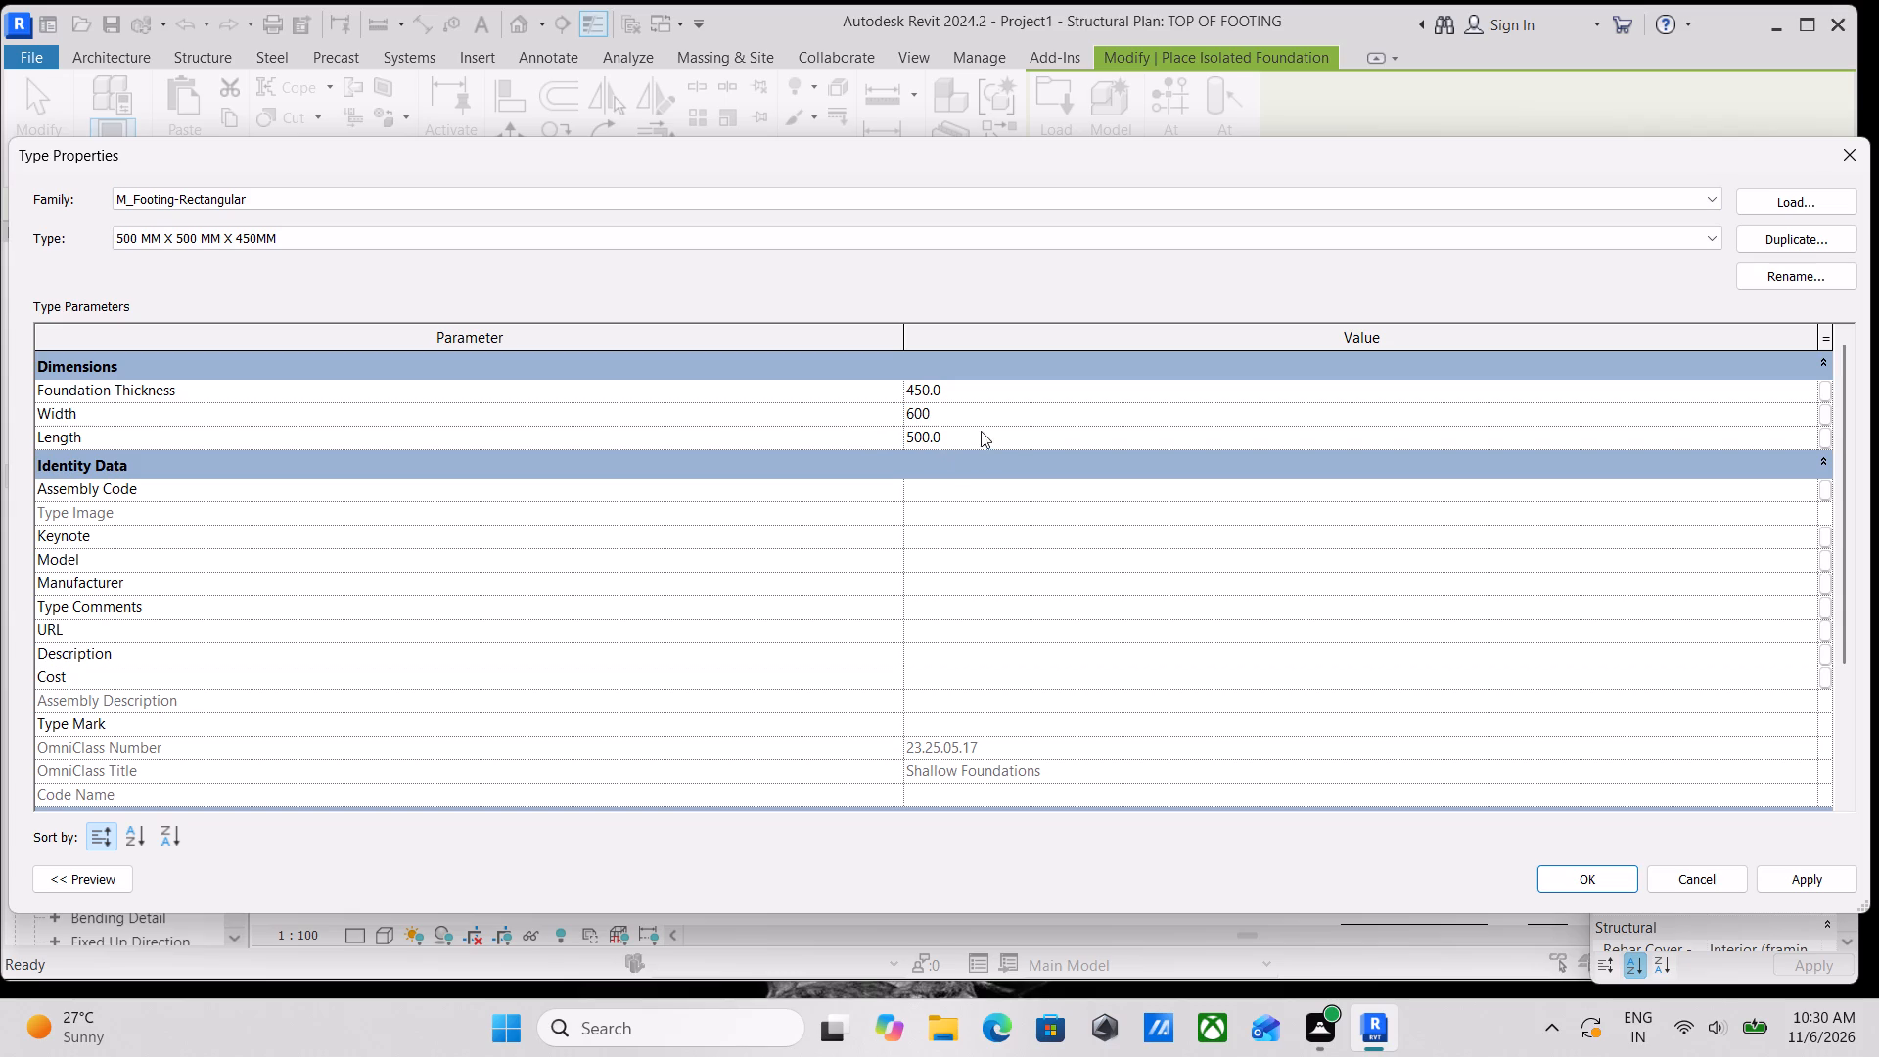
left_click(981, 431)
type("600")
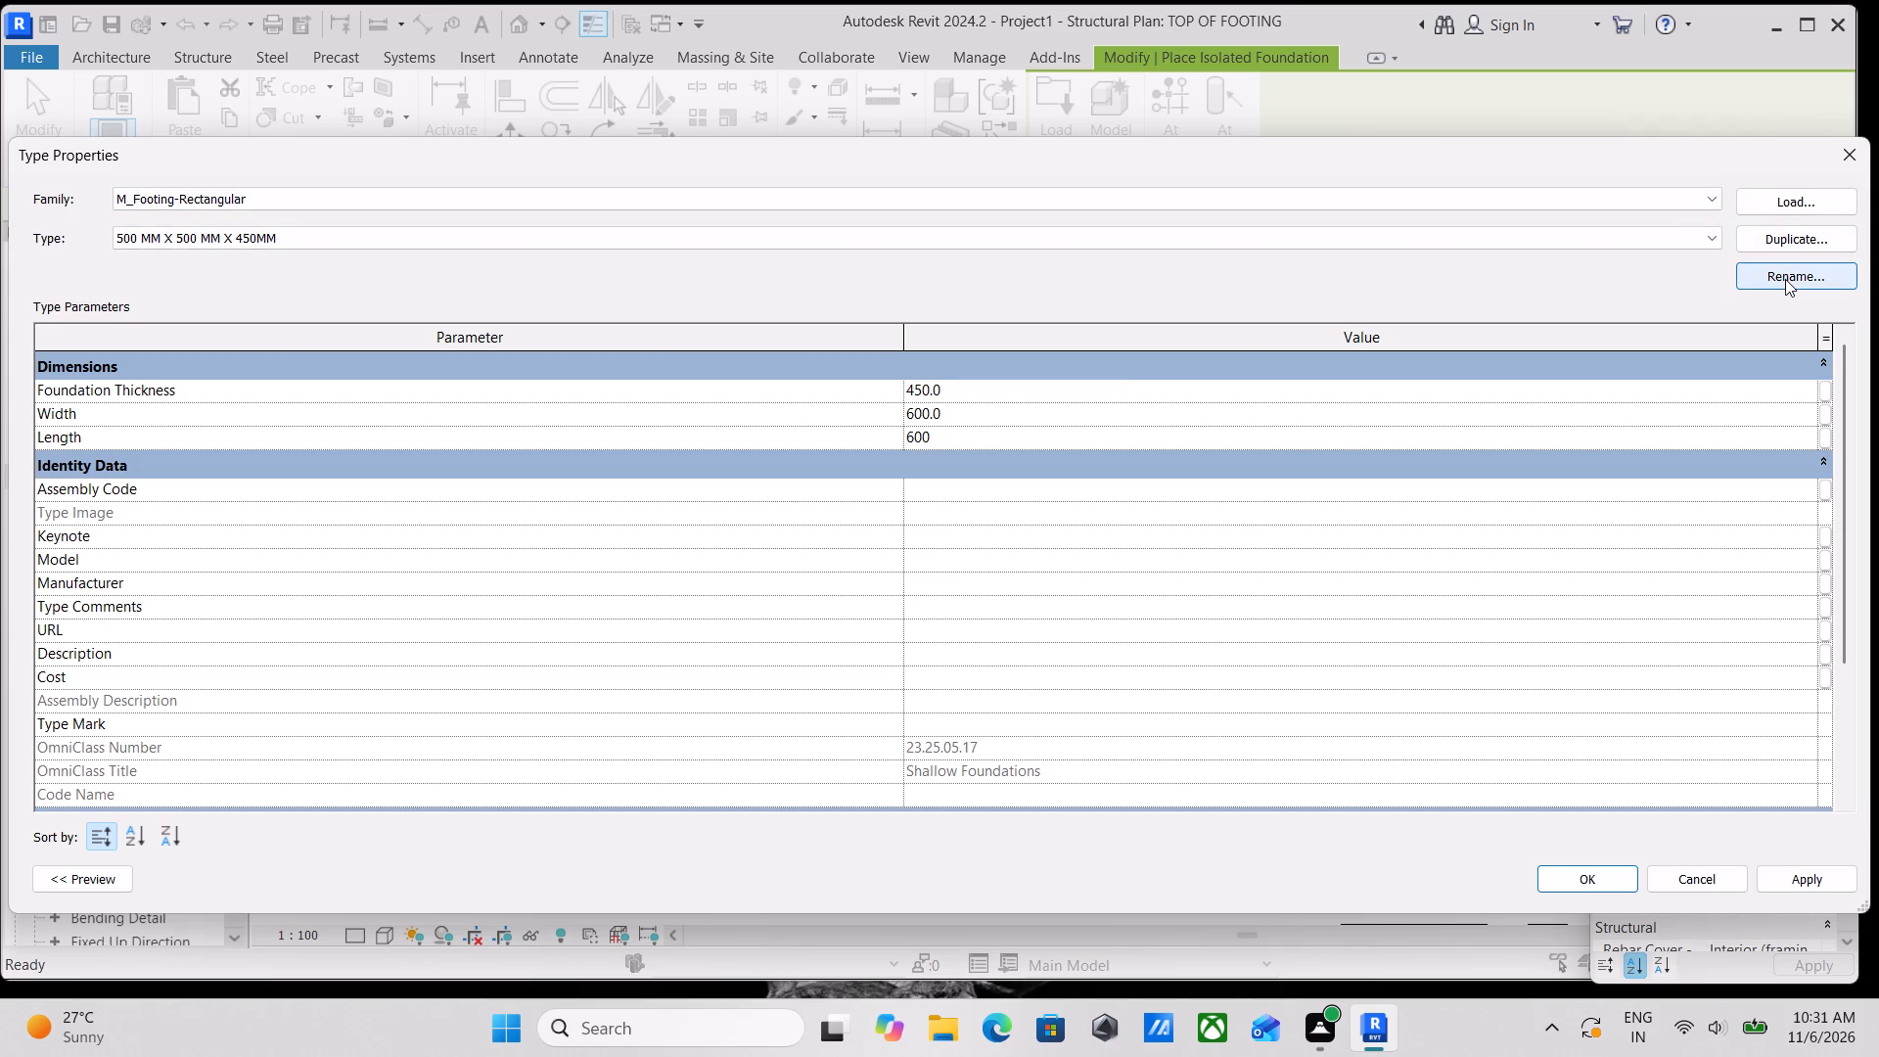
Rename the footing type as 600 MM X 600 MM X 450MM and apply the type properties.
left_click(1785, 279)
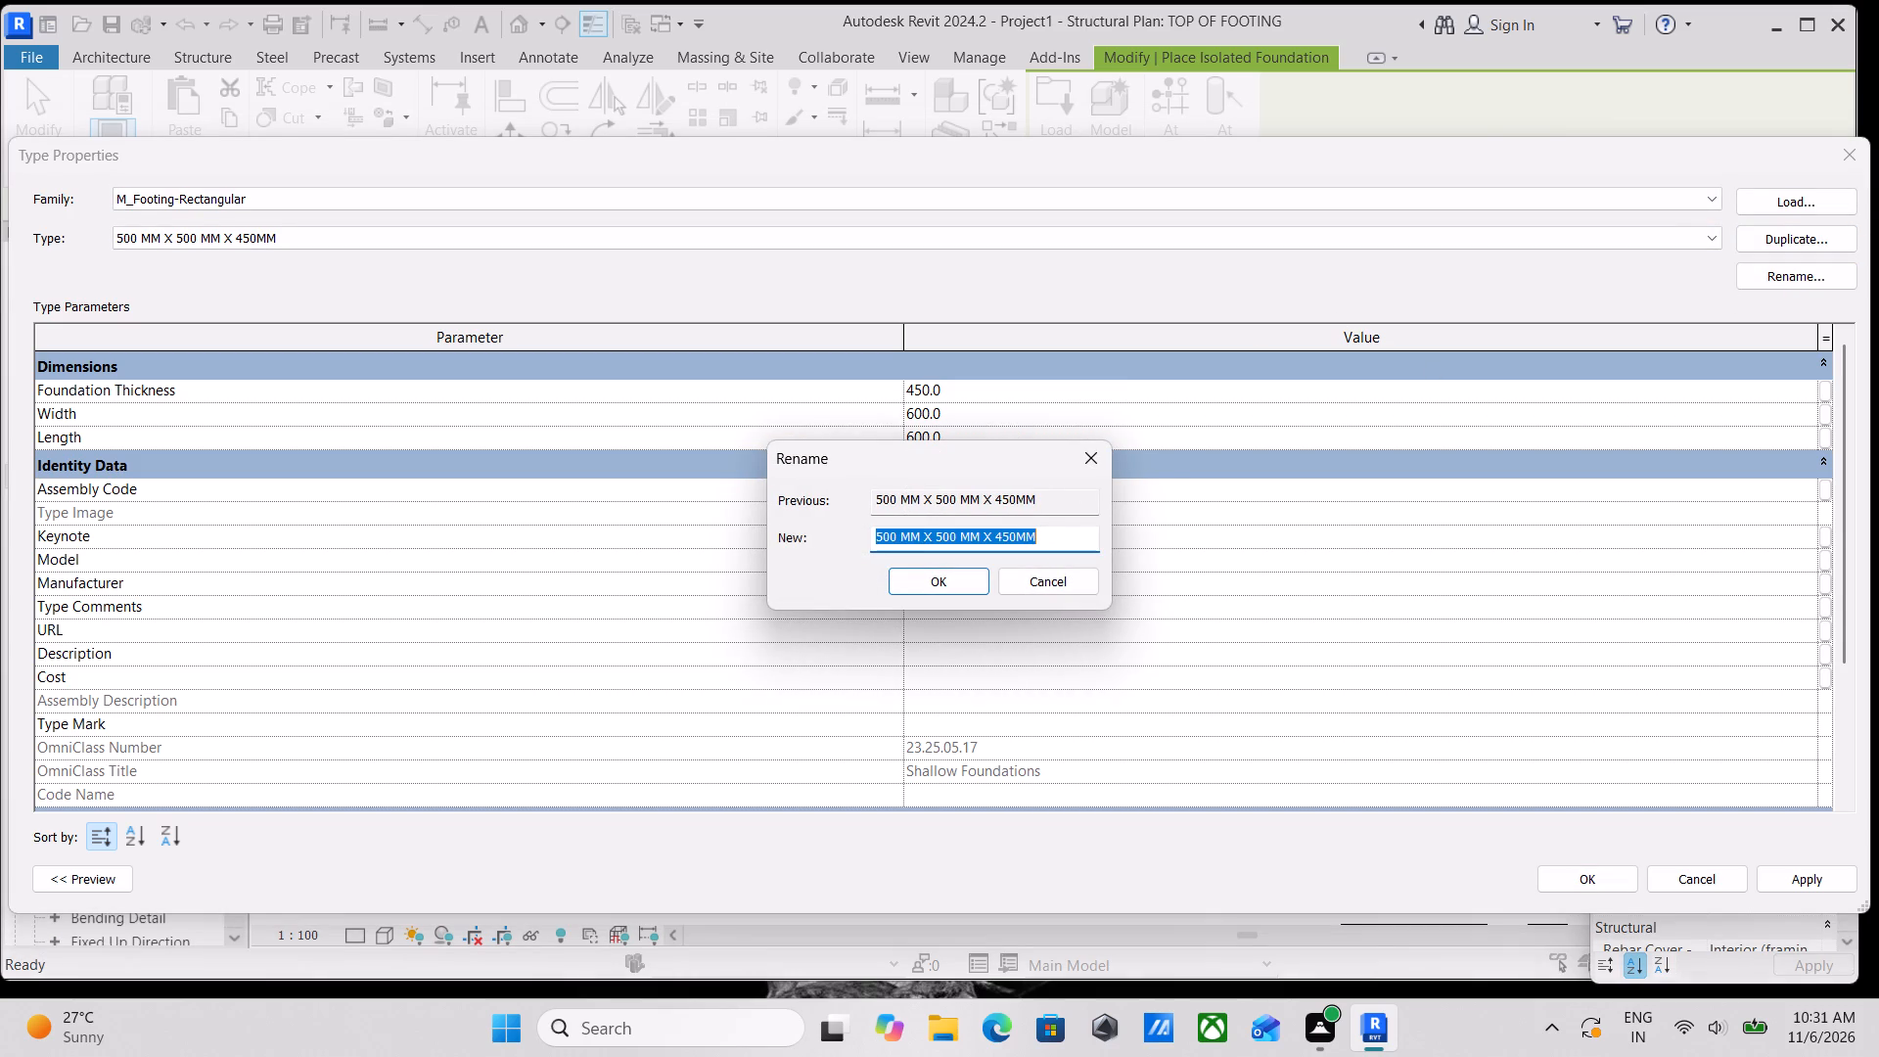
left_click(881, 528)
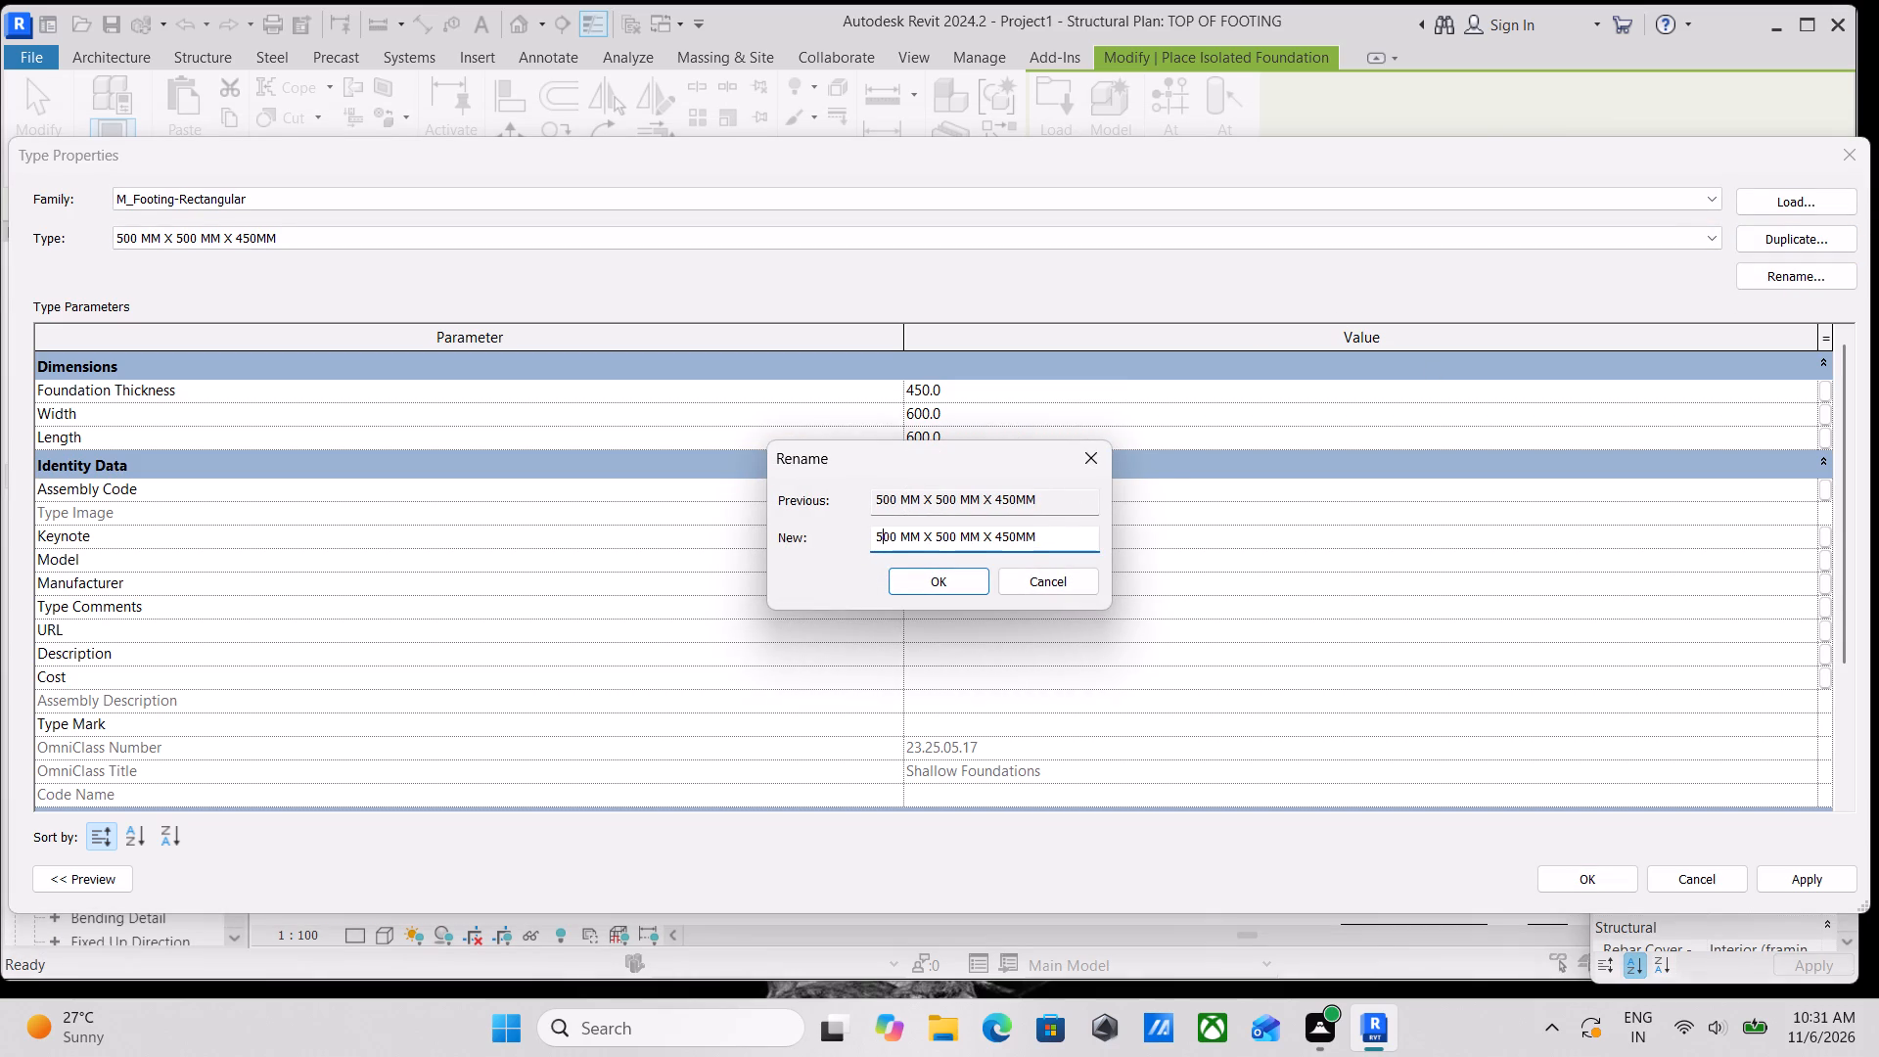
key("BackSpace")
key("6")
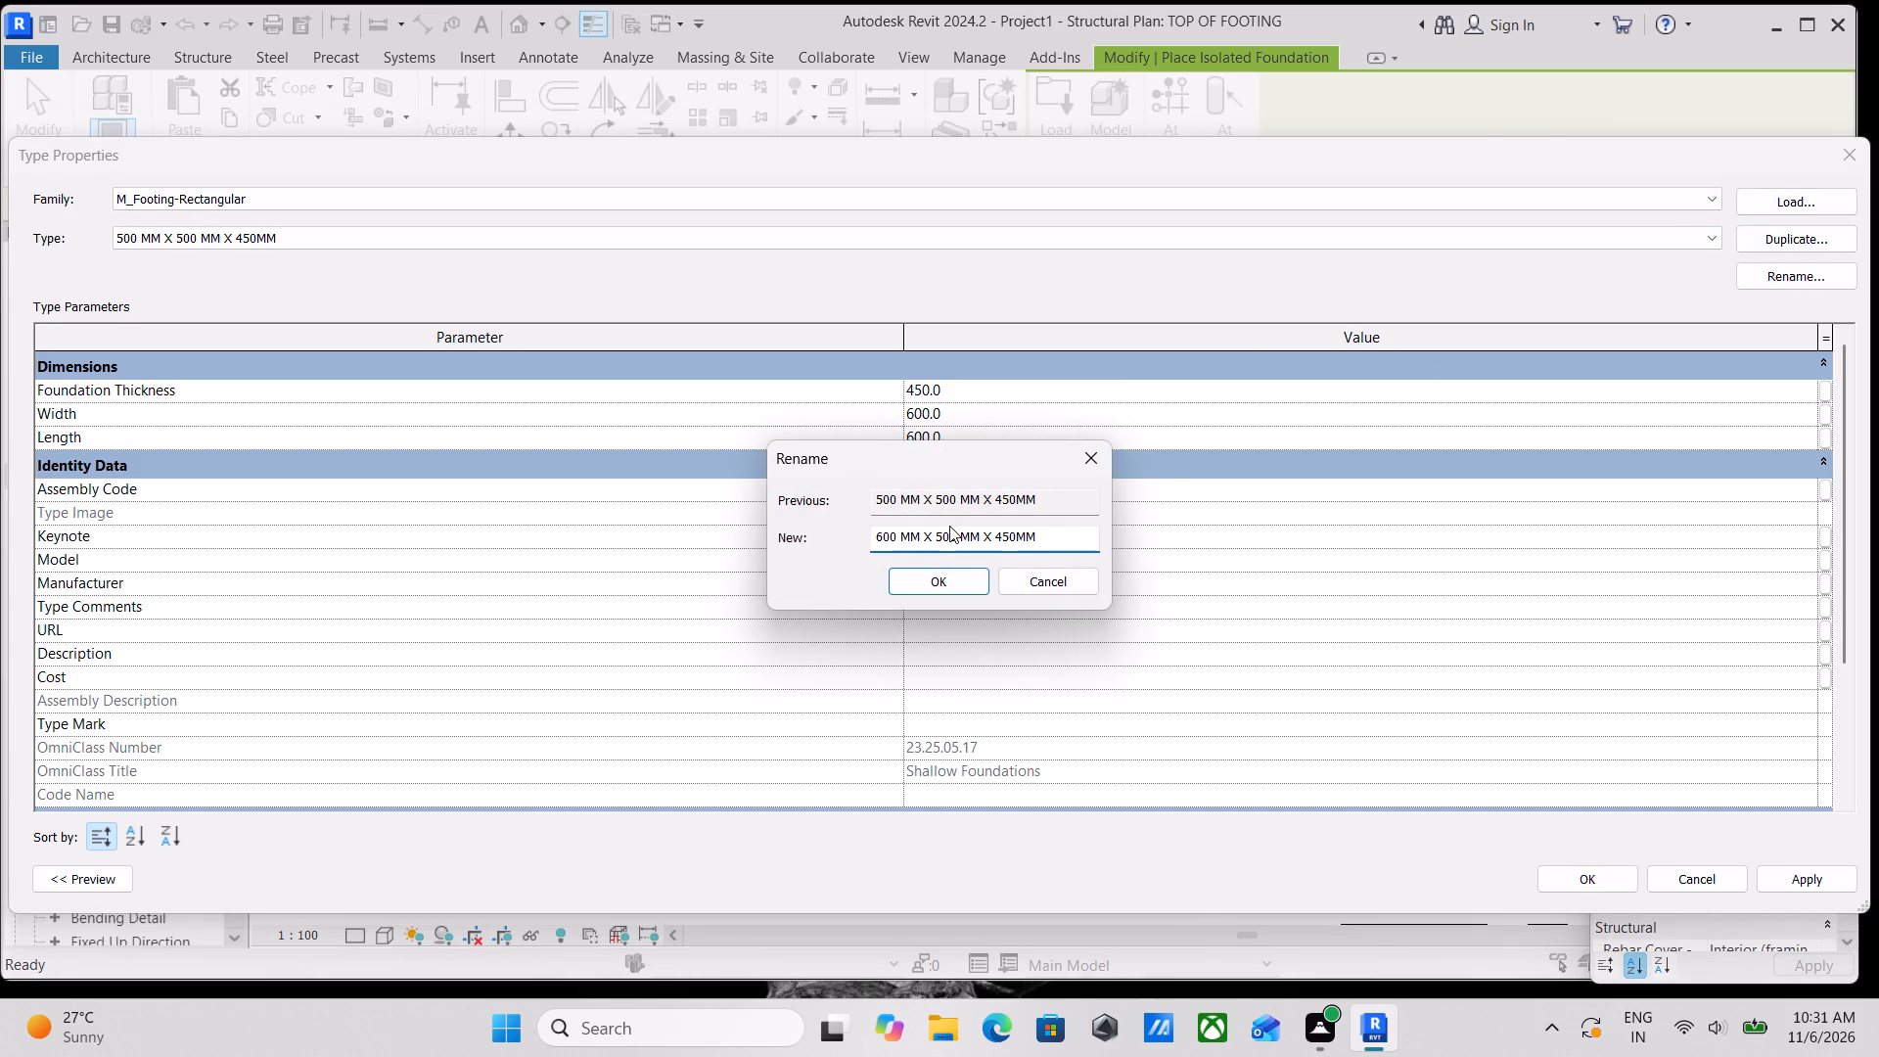
left_click(941, 537)
key("6")
key("BackSpace")
key("BackSpace")
key("6")
left_click(946, 582)
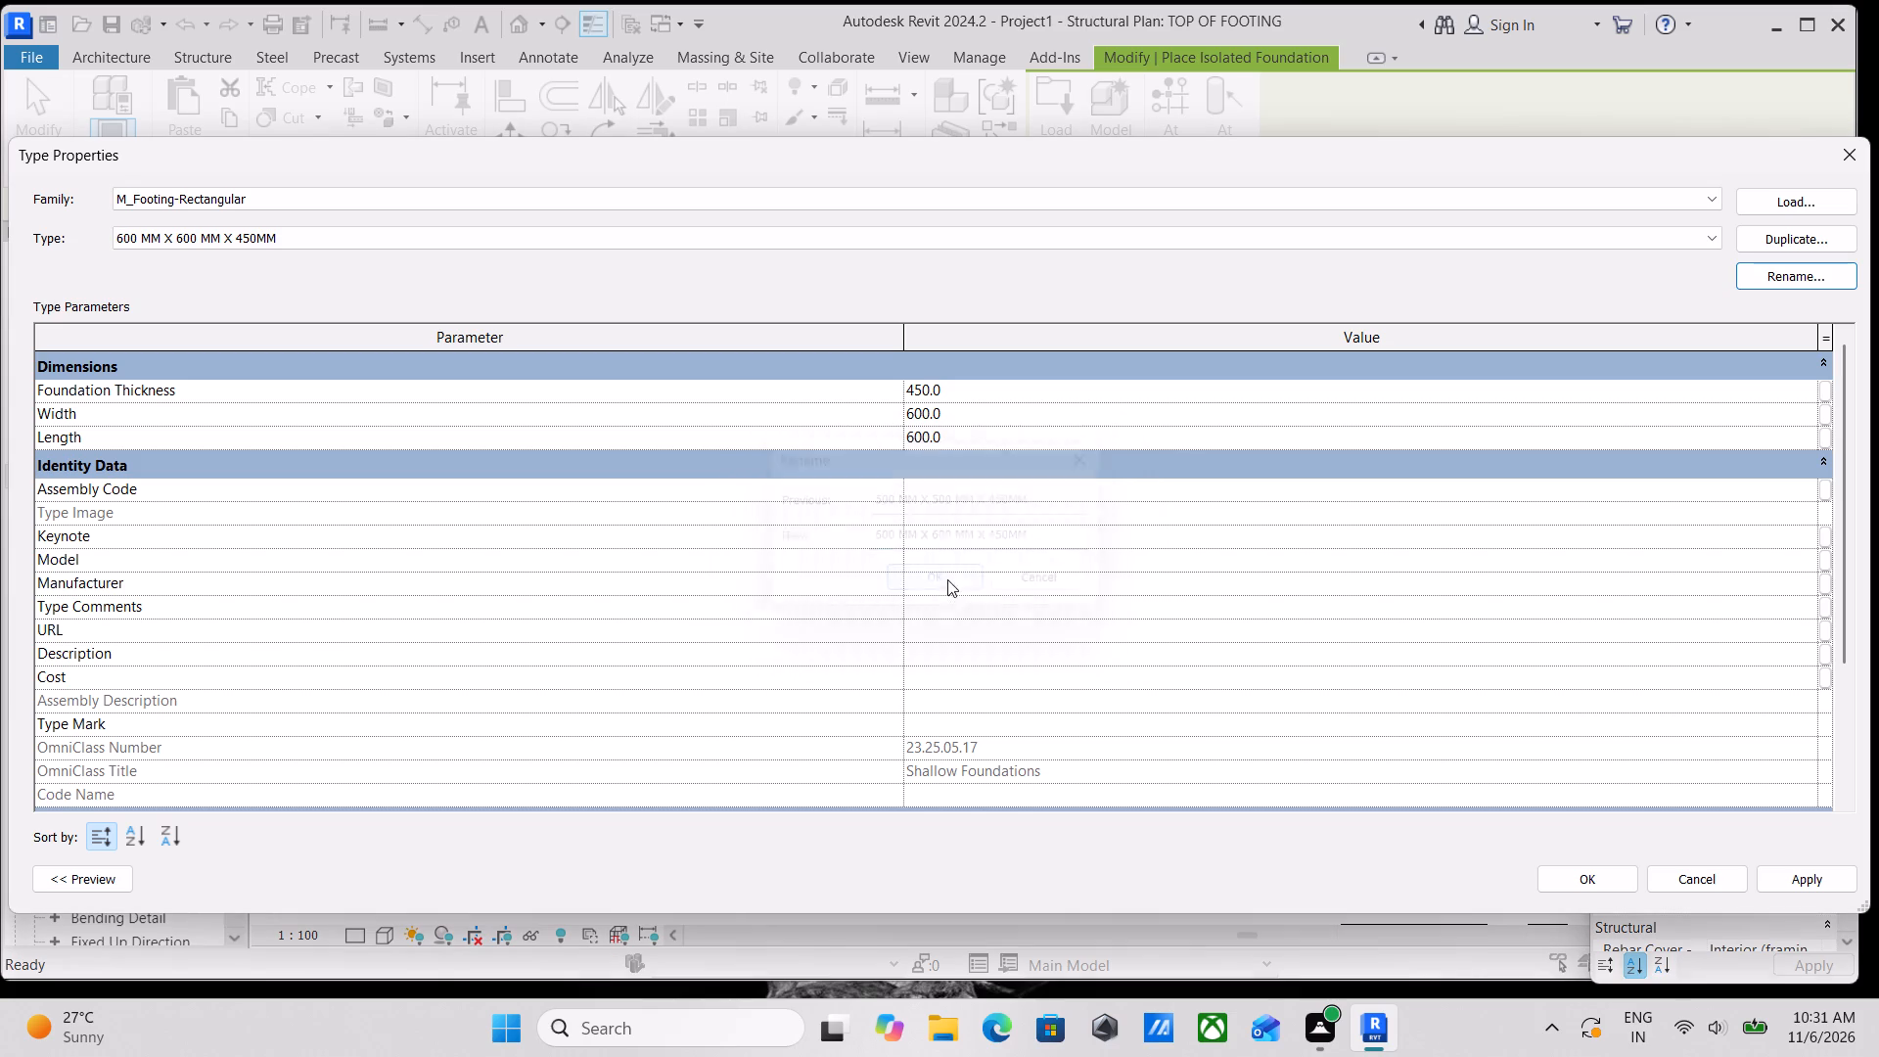
left_click(1821, 881)
left_click(1595, 878)
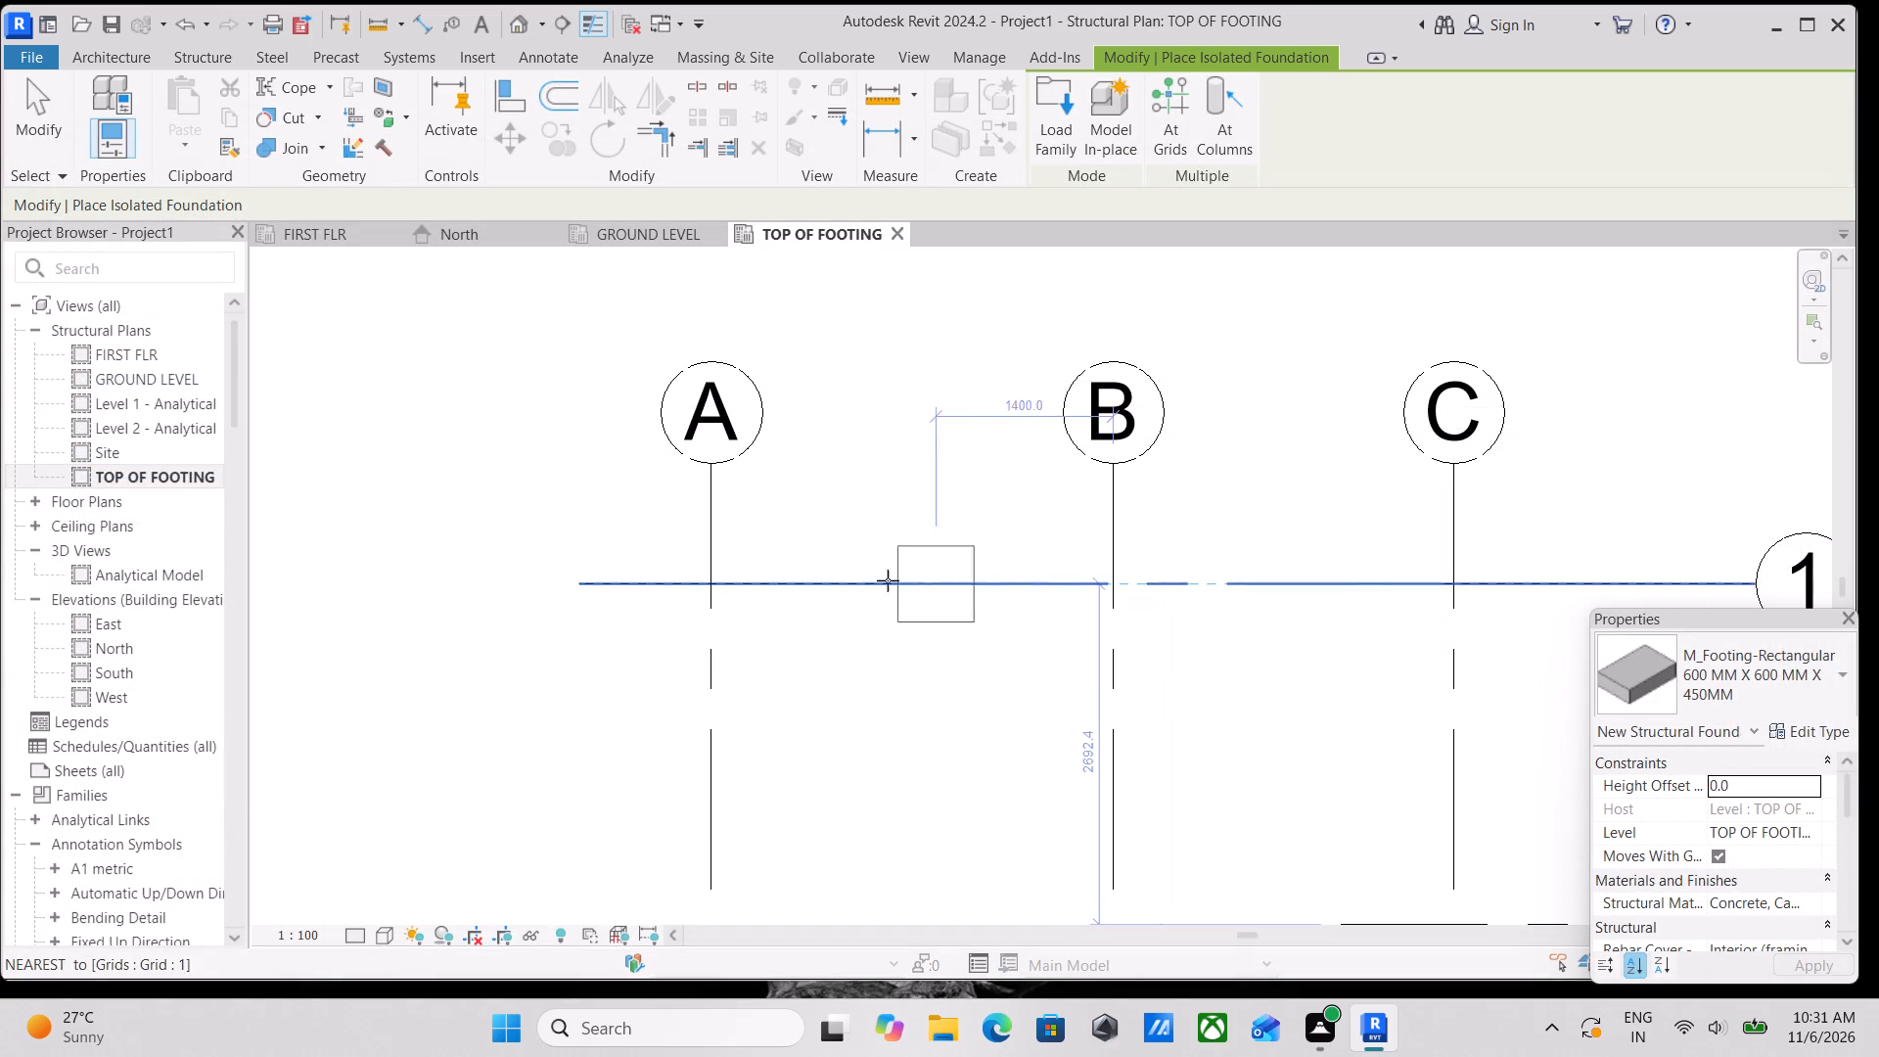
Place three footings centred 300 mm south of grid 1: just east of grid A, centred on B, and 300 mm west of C.
scroll(735, 605, "up", 2)
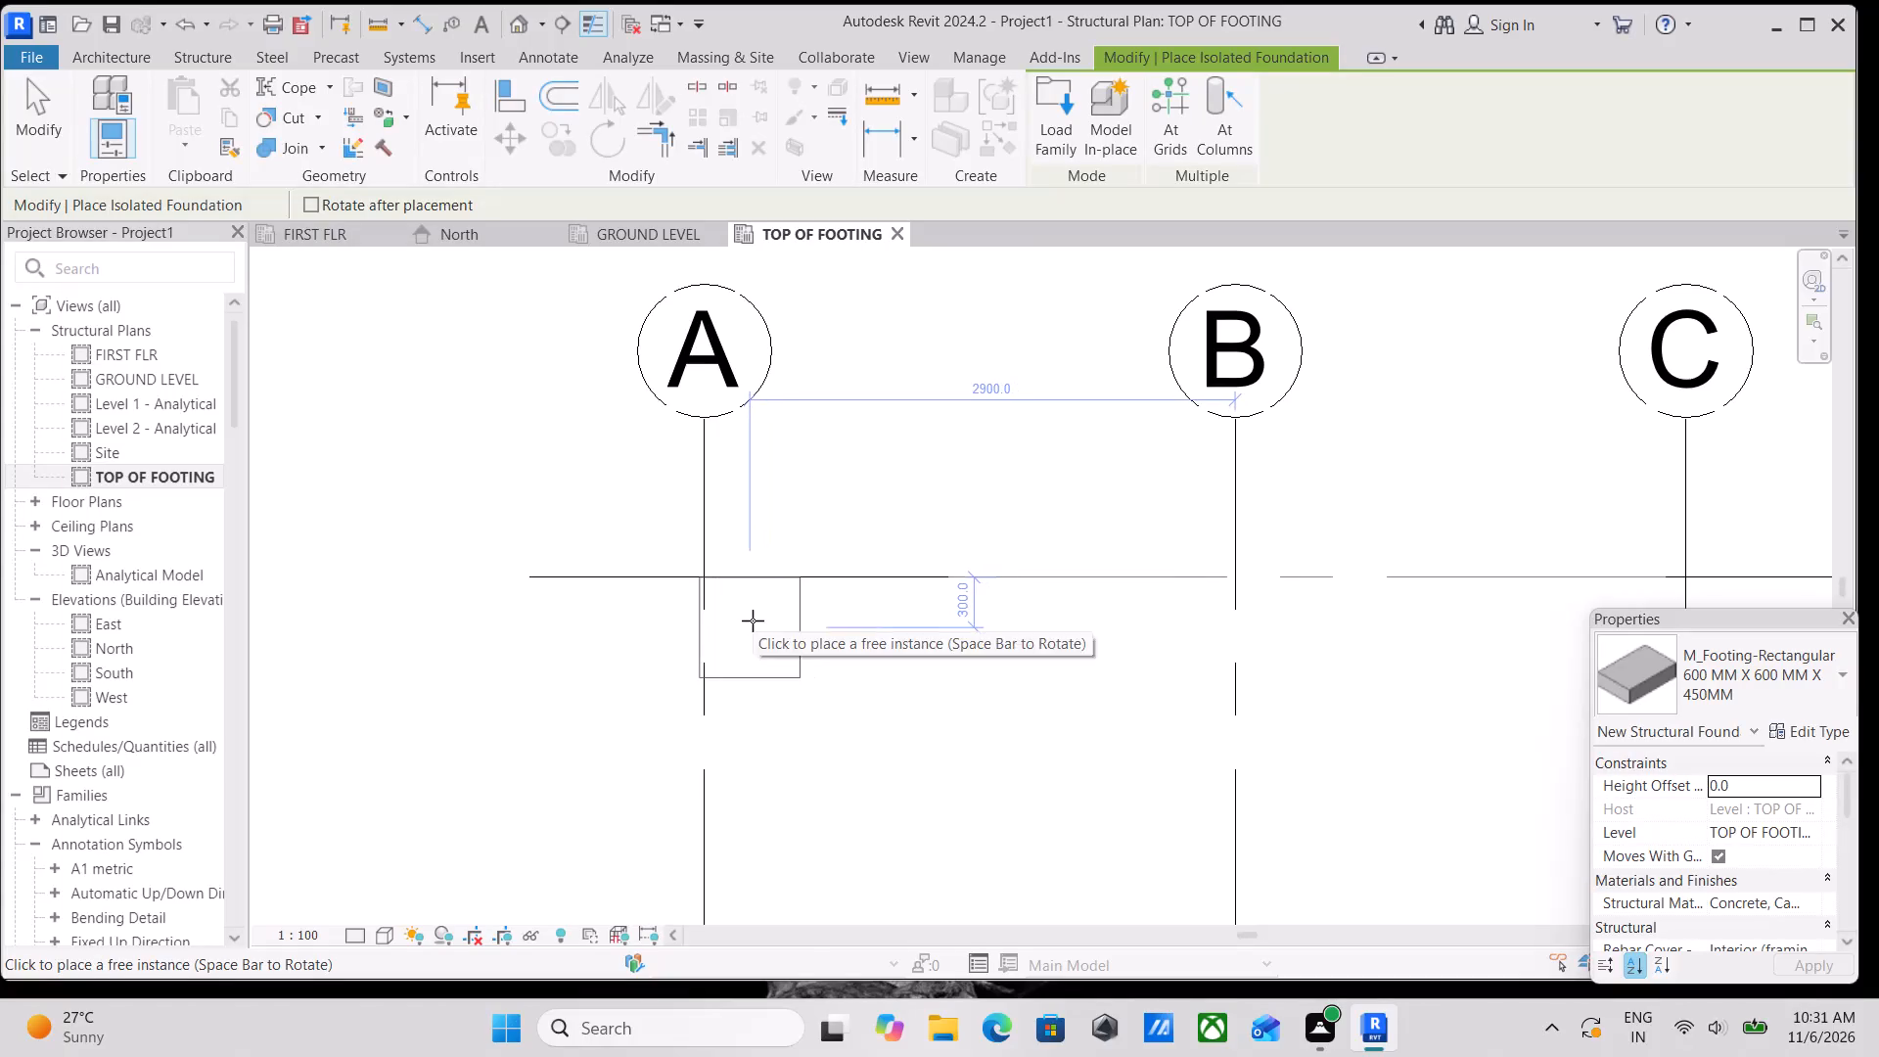
scroll(755, 622, "up", 2)
scroll(755, 622, "down", 3)
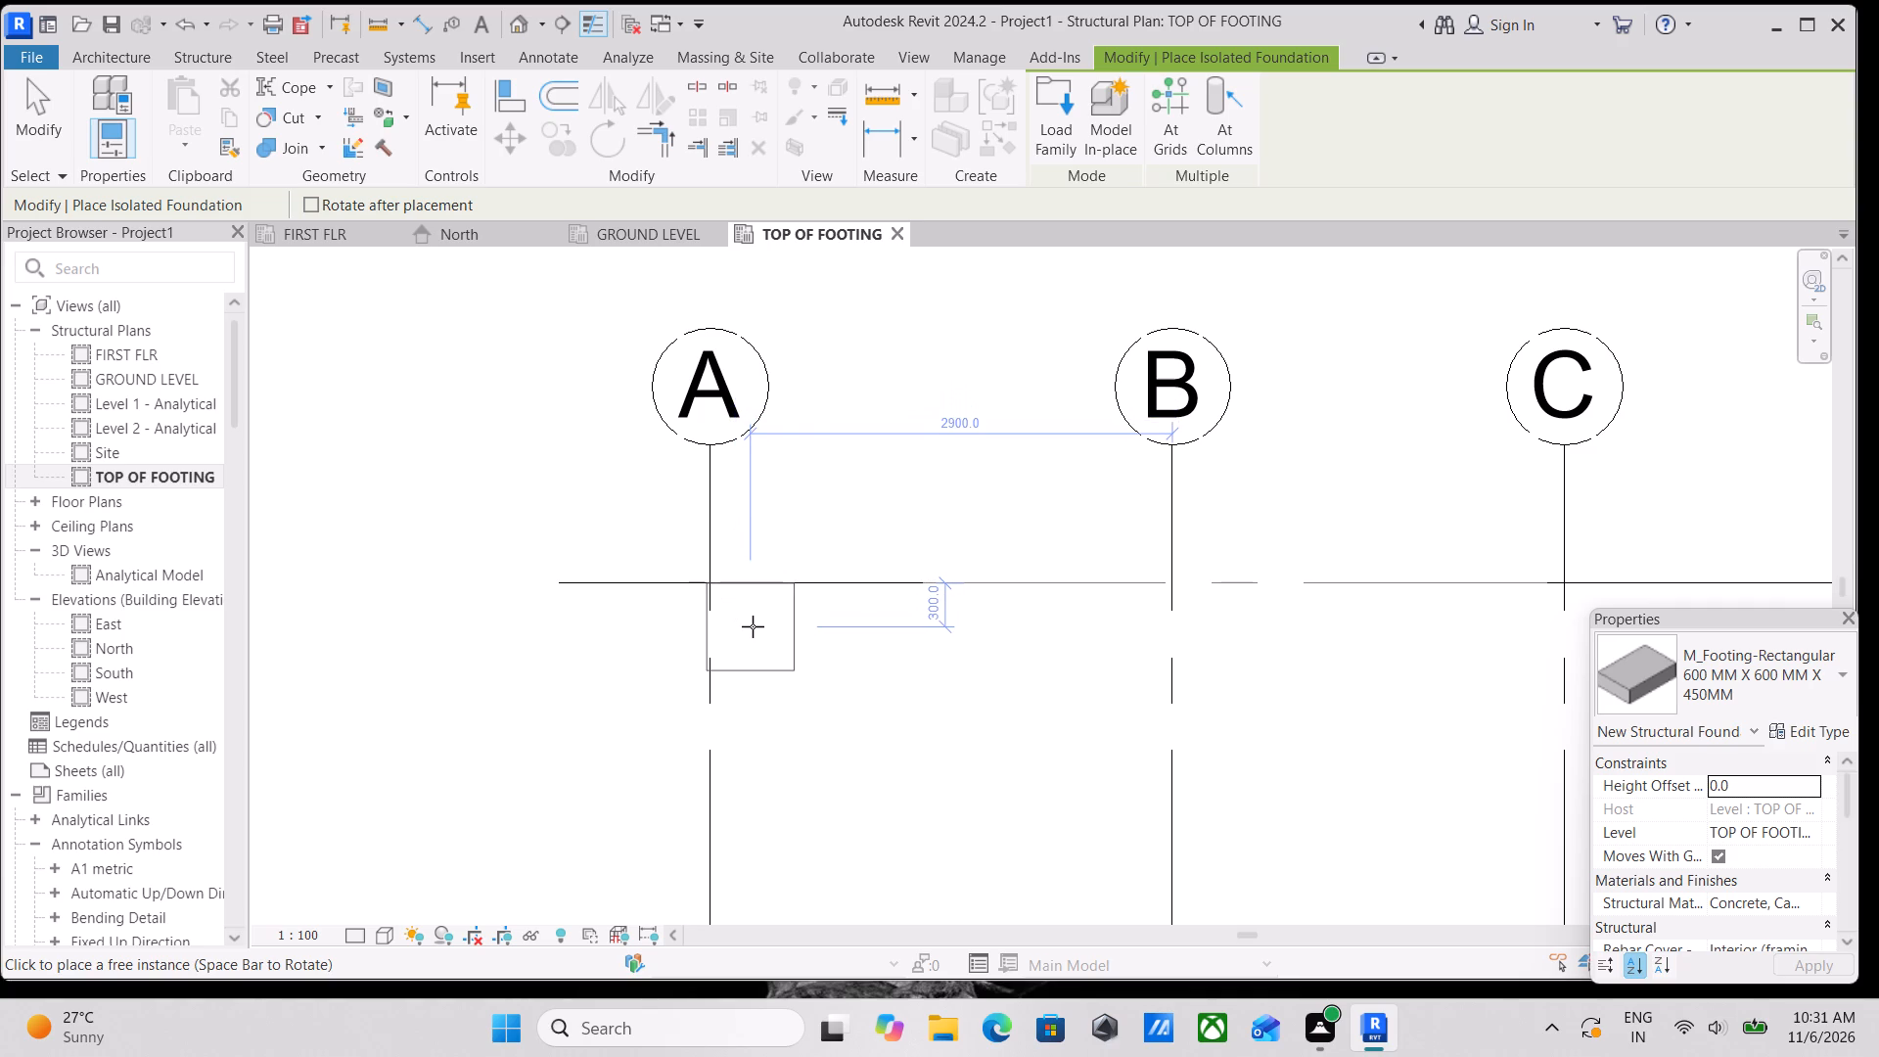
left_click(753, 626)
middle_click_drag(939, 639, 702, 642)
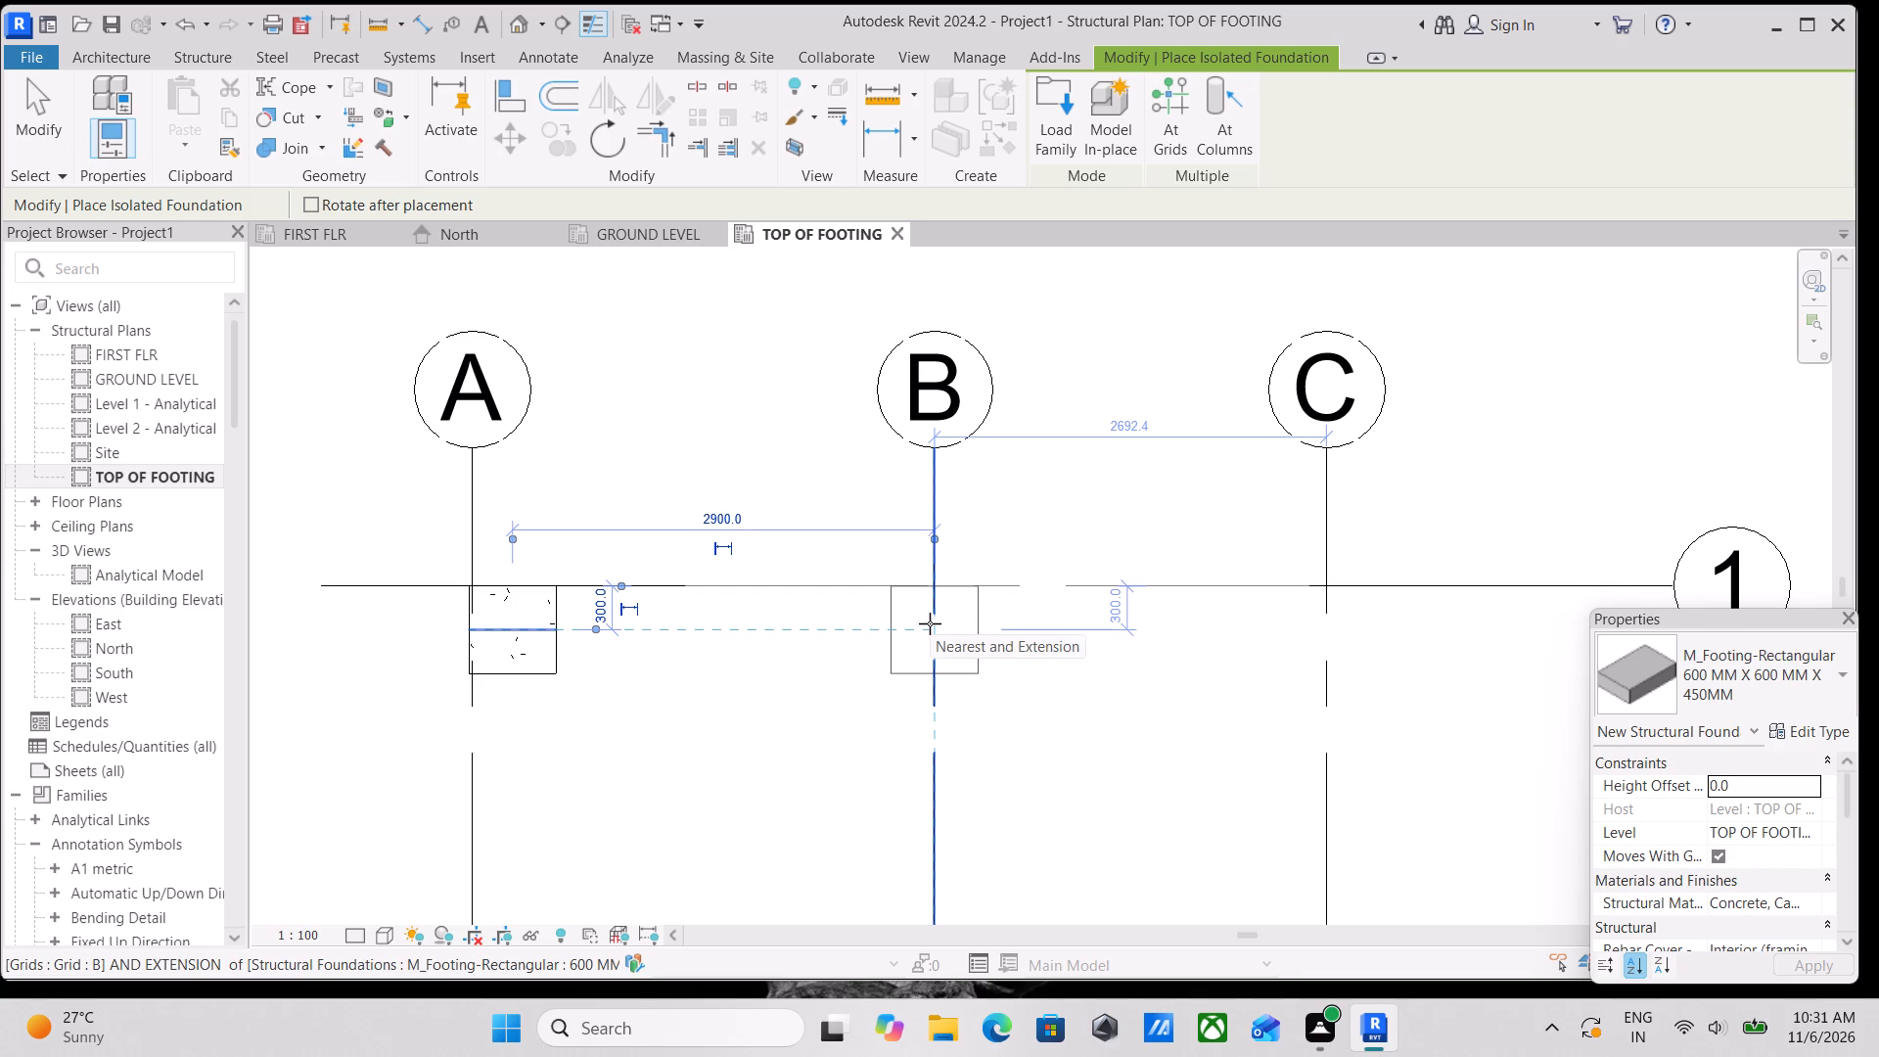
left_click(930, 623)
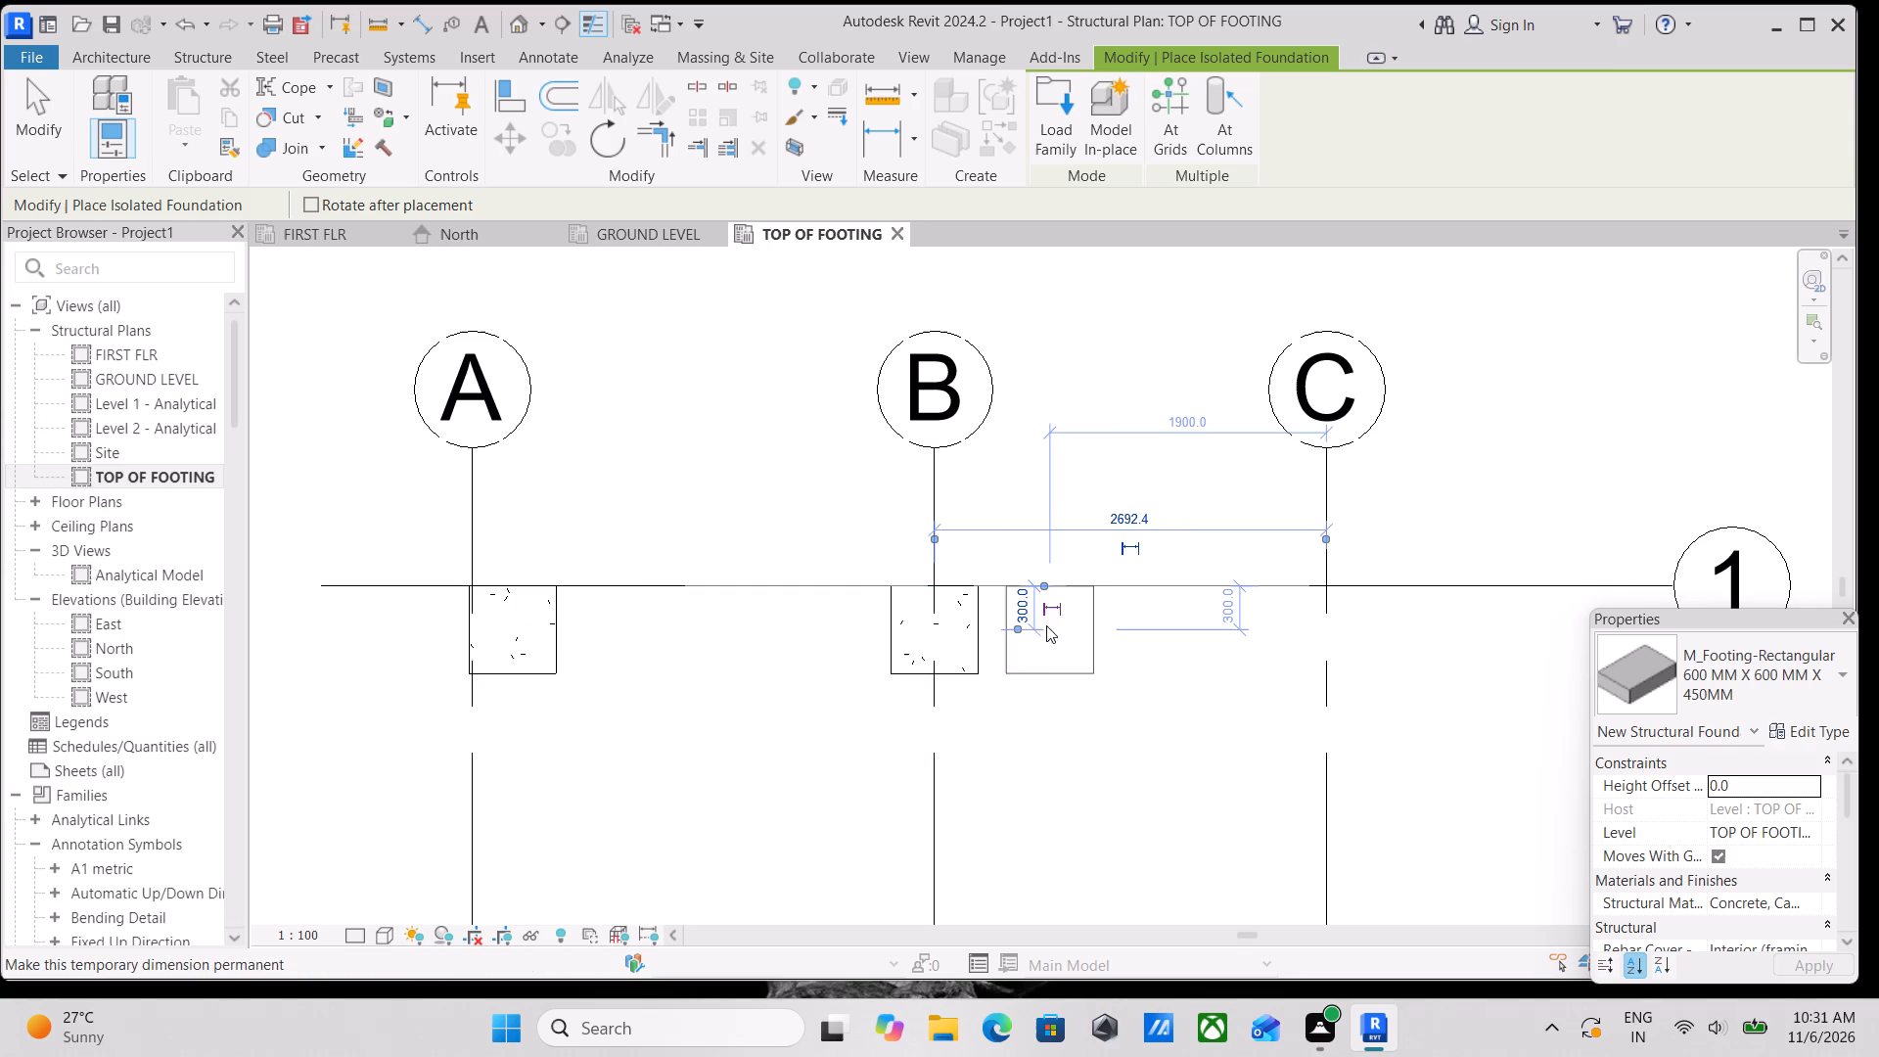
middle_click_drag(1045, 625, 787, 620)
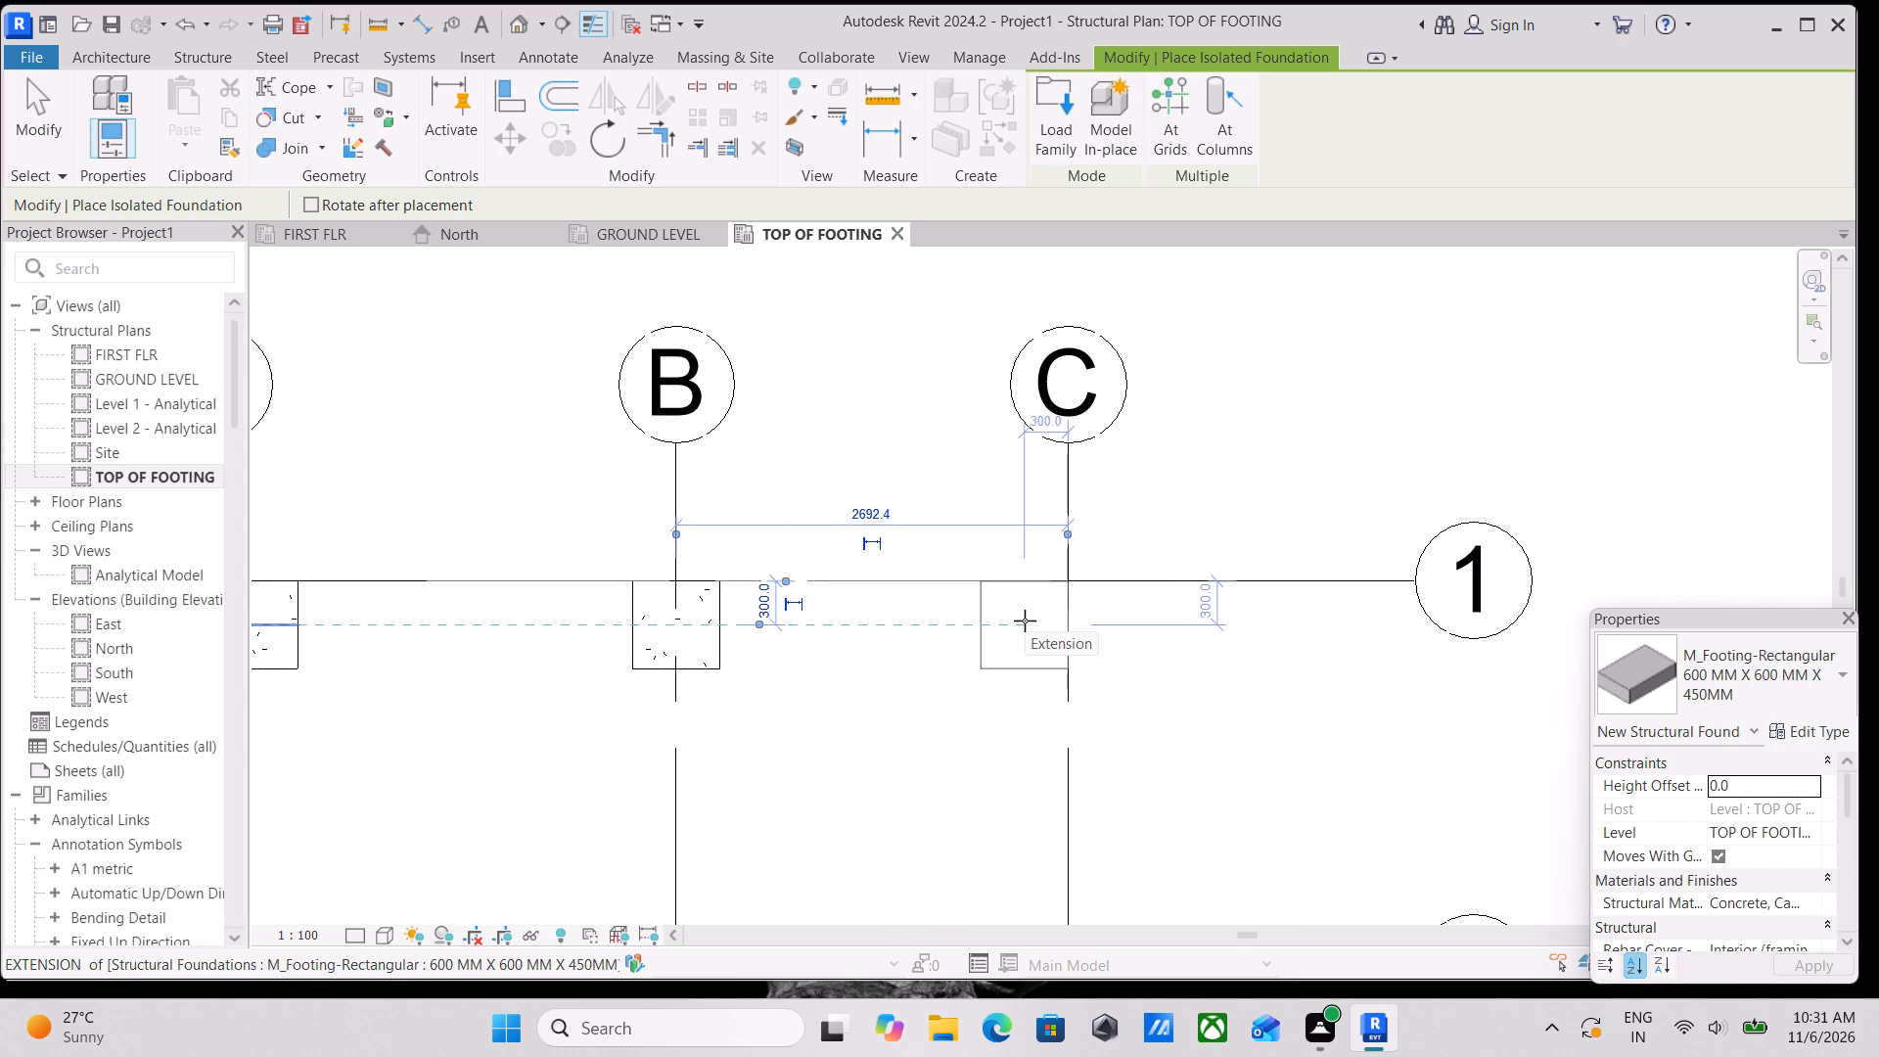
left_click(1025, 620)
Place a footing centred on grid 5, with its centre 300 mm west of grid C.
scroll(1026, 620, "down", 2)
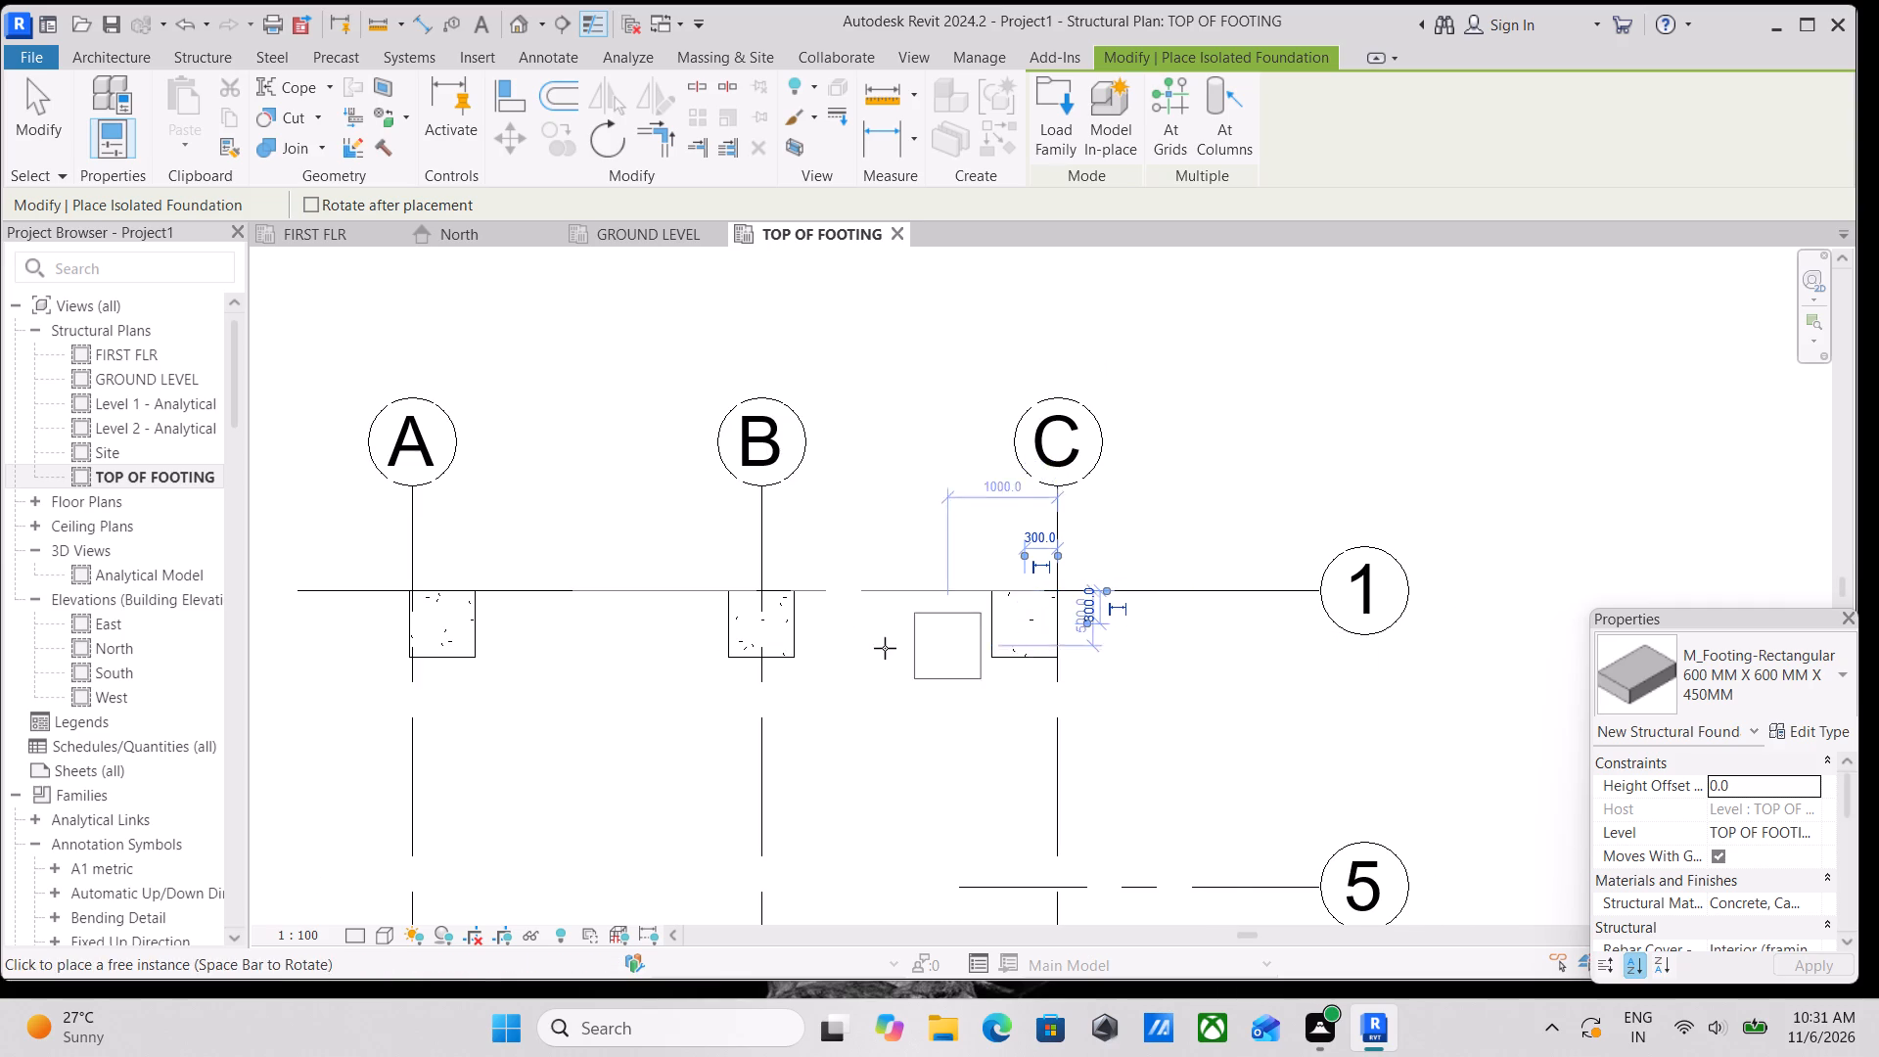
scroll(876, 654, "down", 2)
middle_click_drag(883, 634, 1053, 469)
scroll(1108, 629, "up", 5)
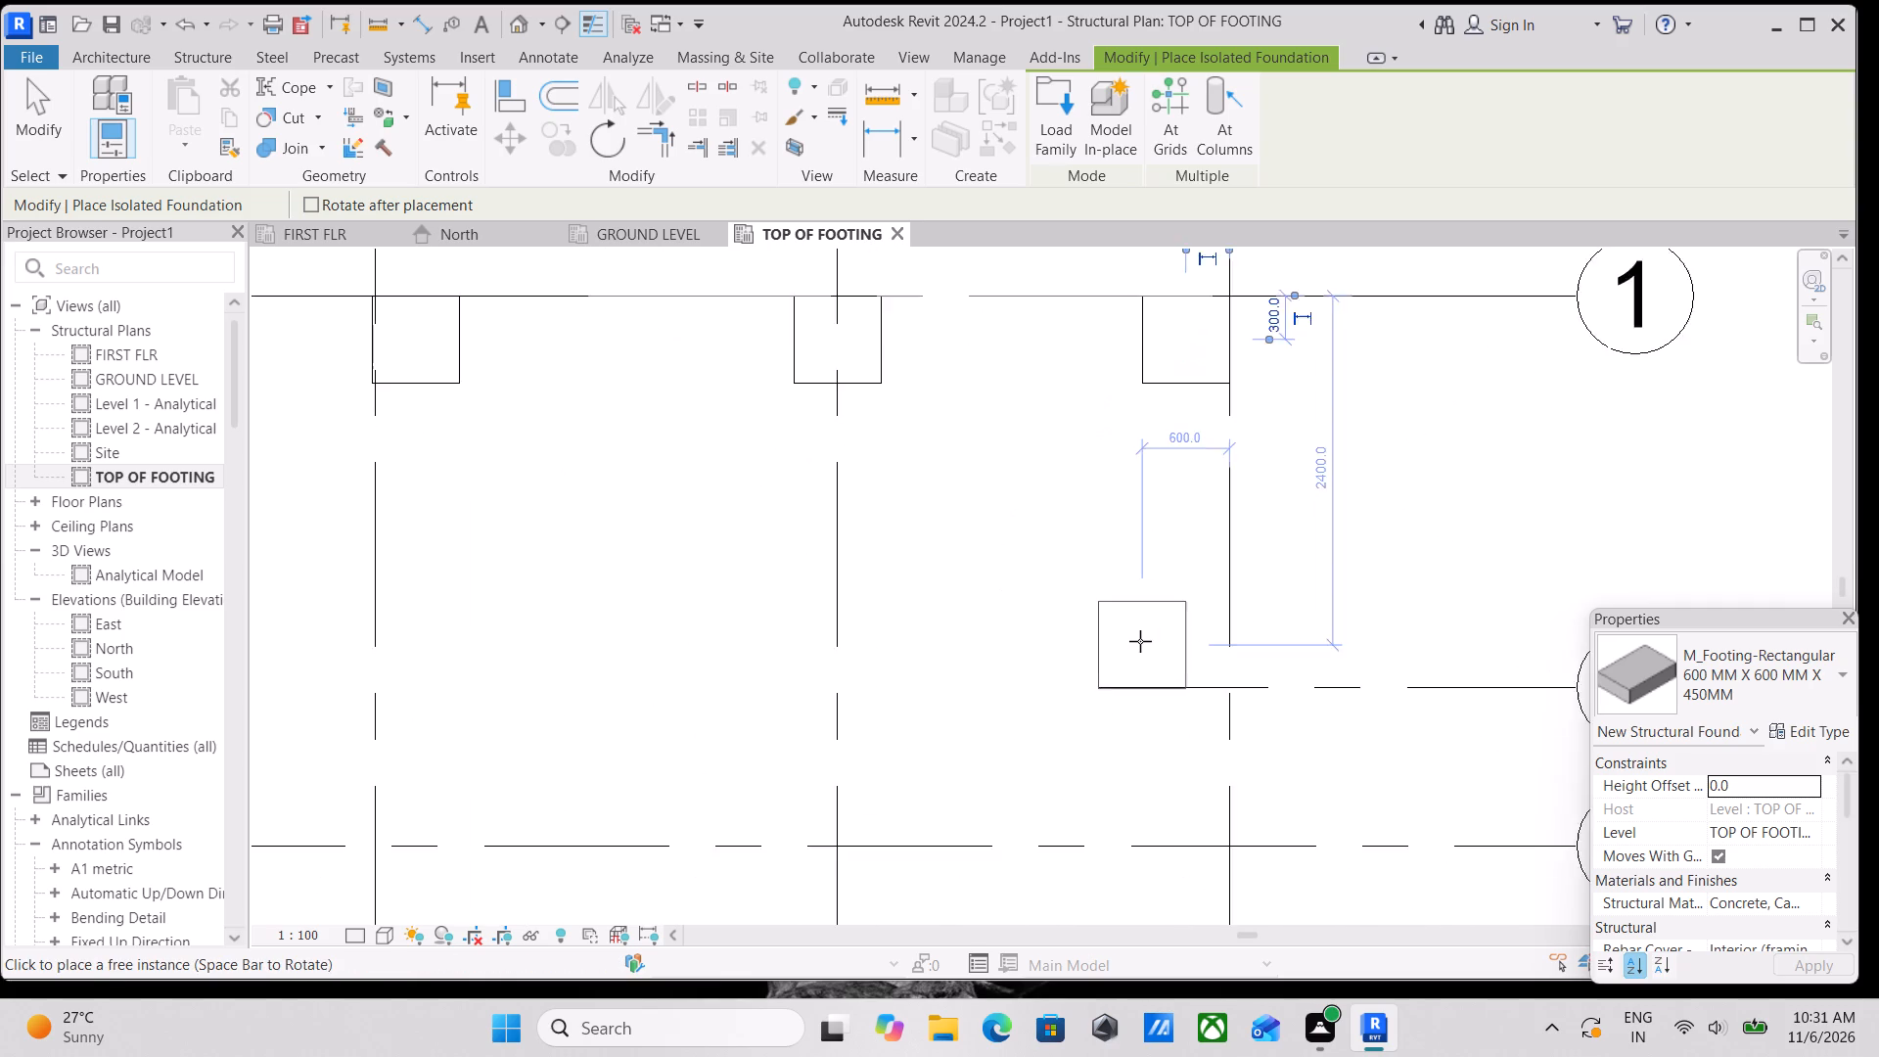
scroll(1238, 584, "down", 2)
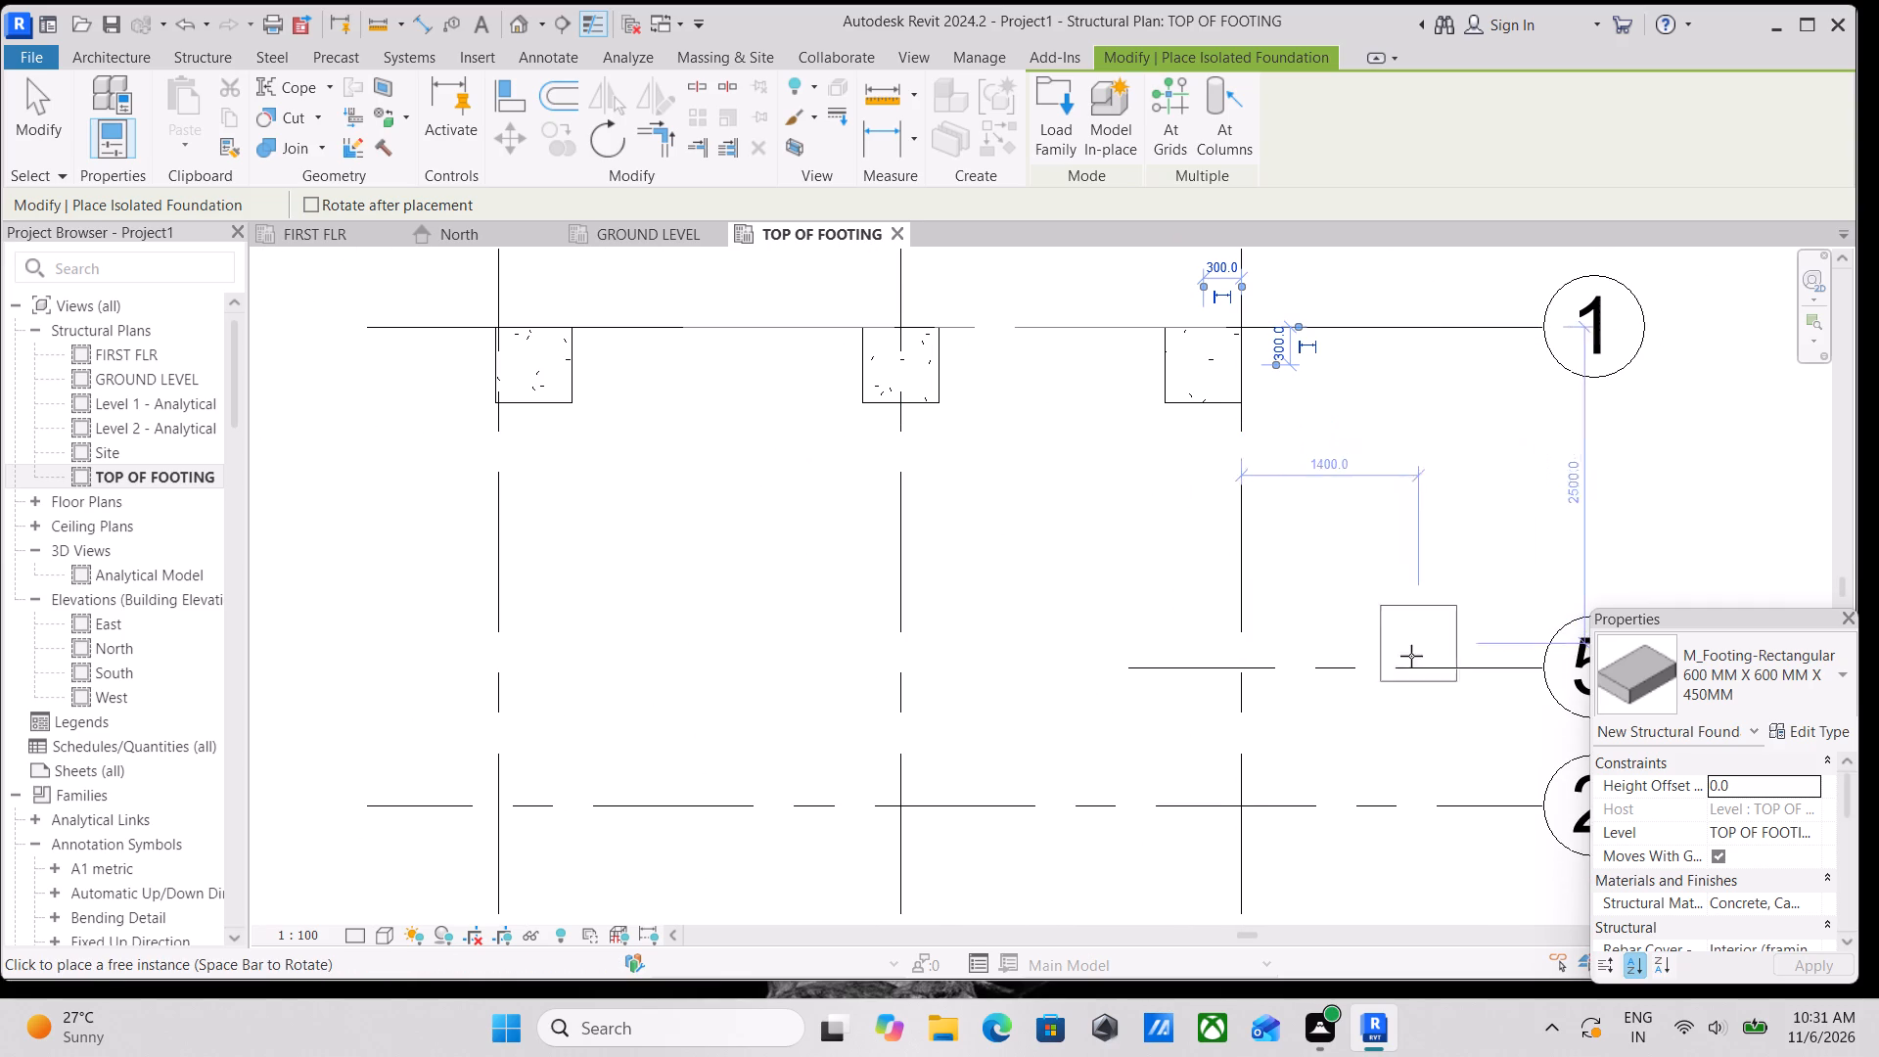
scroll(1320, 675, "up", 2)
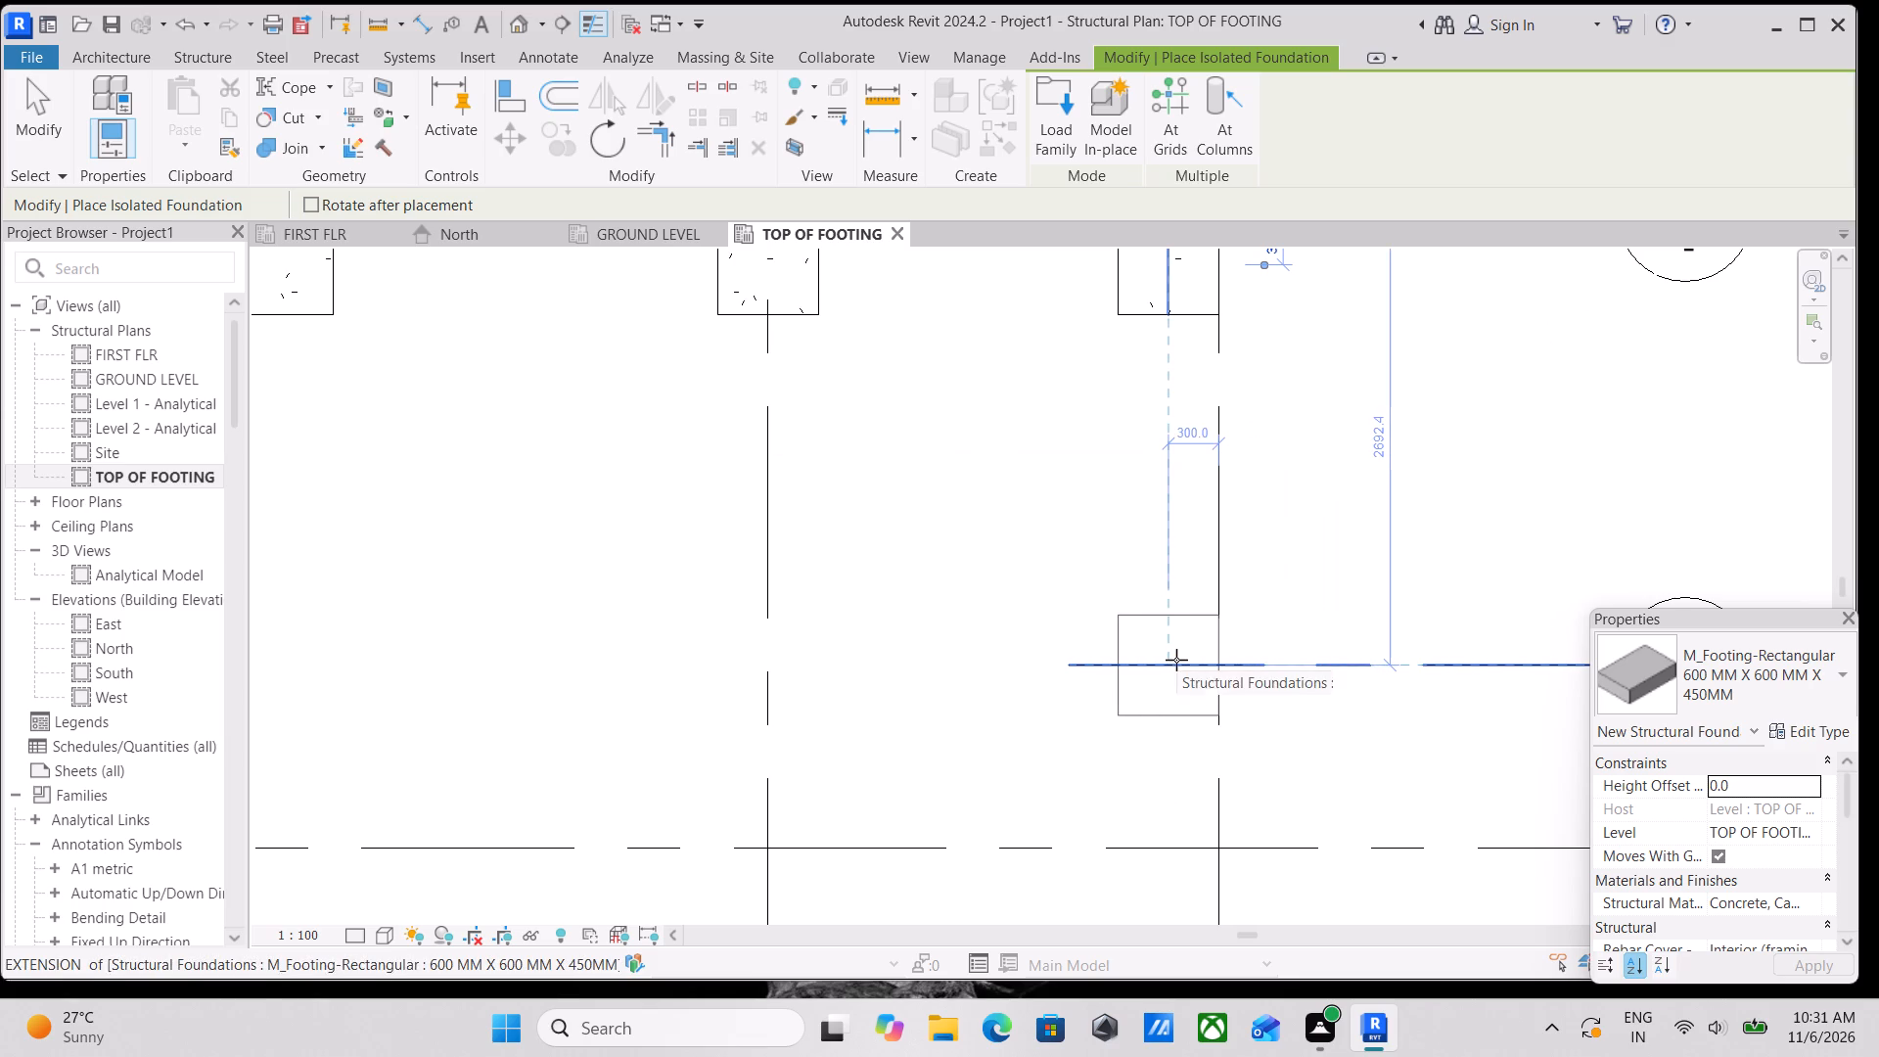
left_click(1176, 660)
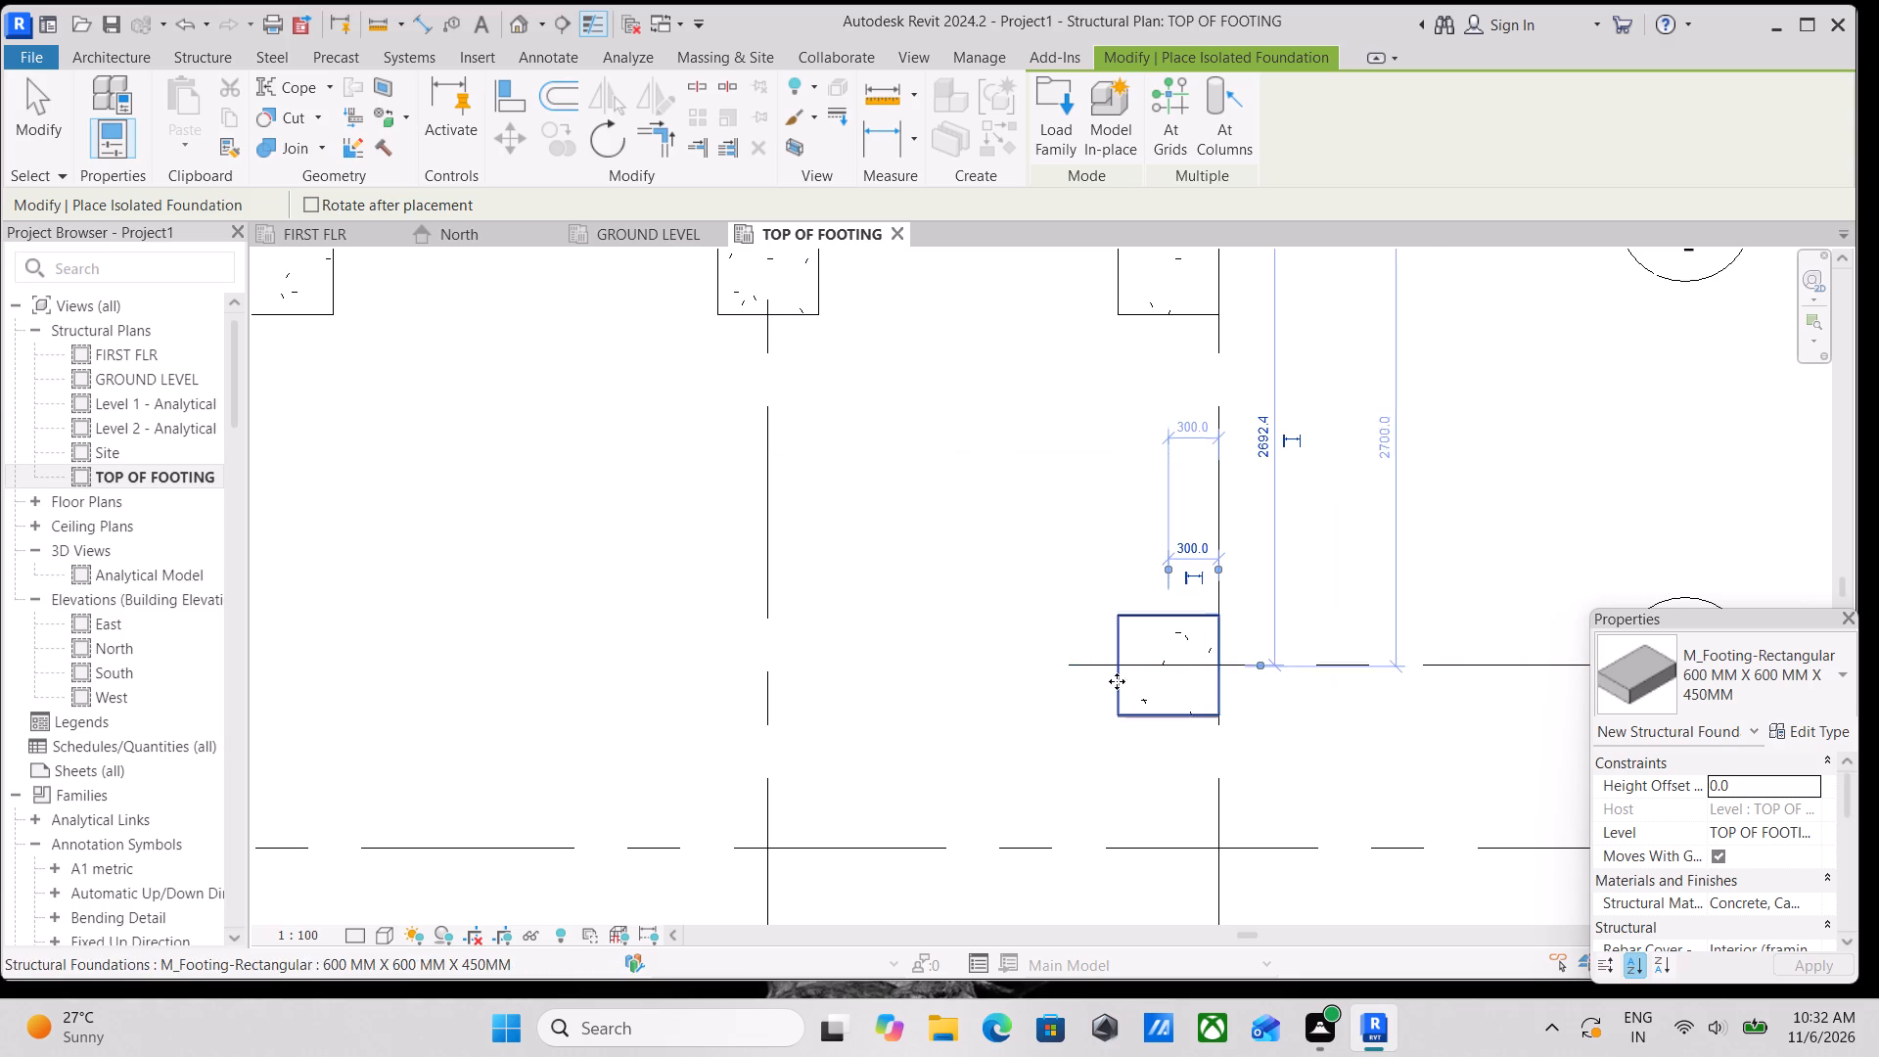
Place two footings on grid 2: one centred on grid B and one with its west edge along grid A.
middle_click_drag(1154, 738, 1147, 587)
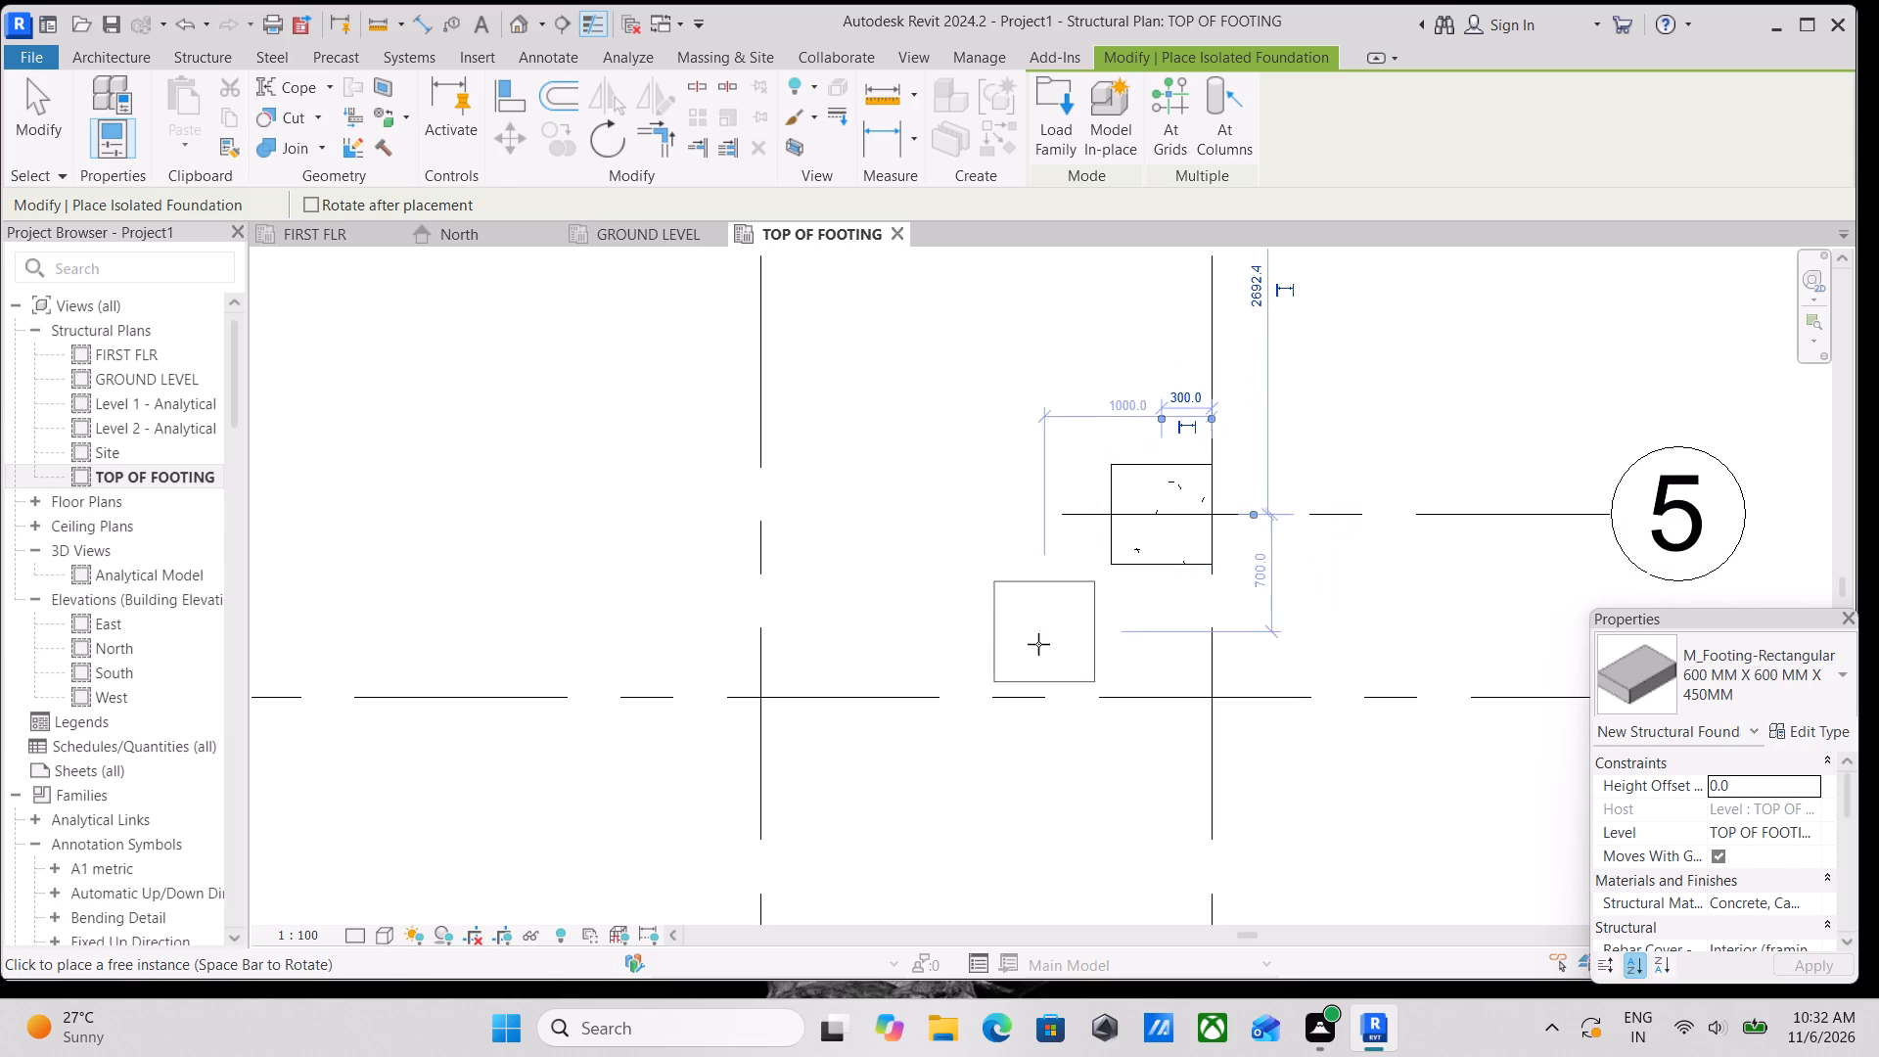
left_click(756, 697)
scroll(876, 556, "down", 3)
middle_click_drag(893, 582, 1122, 585)
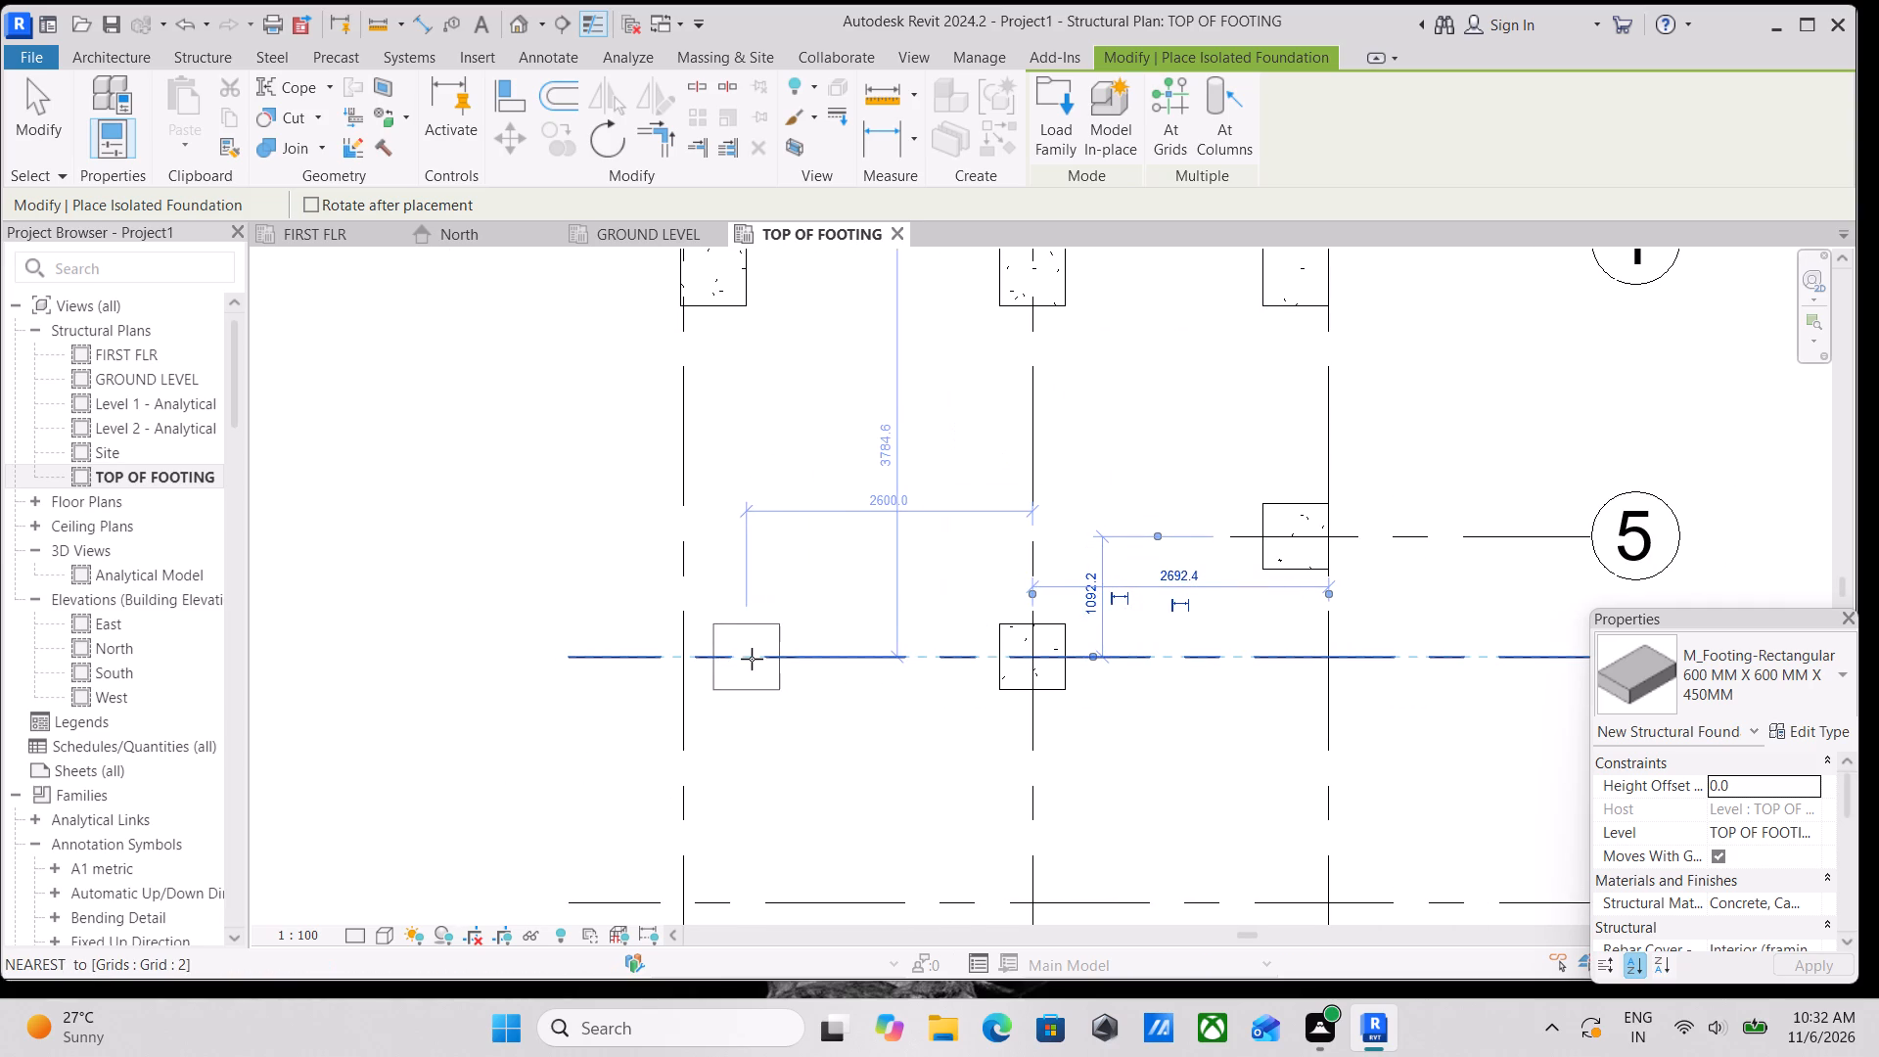
scroll(750, 667, "up", 2)
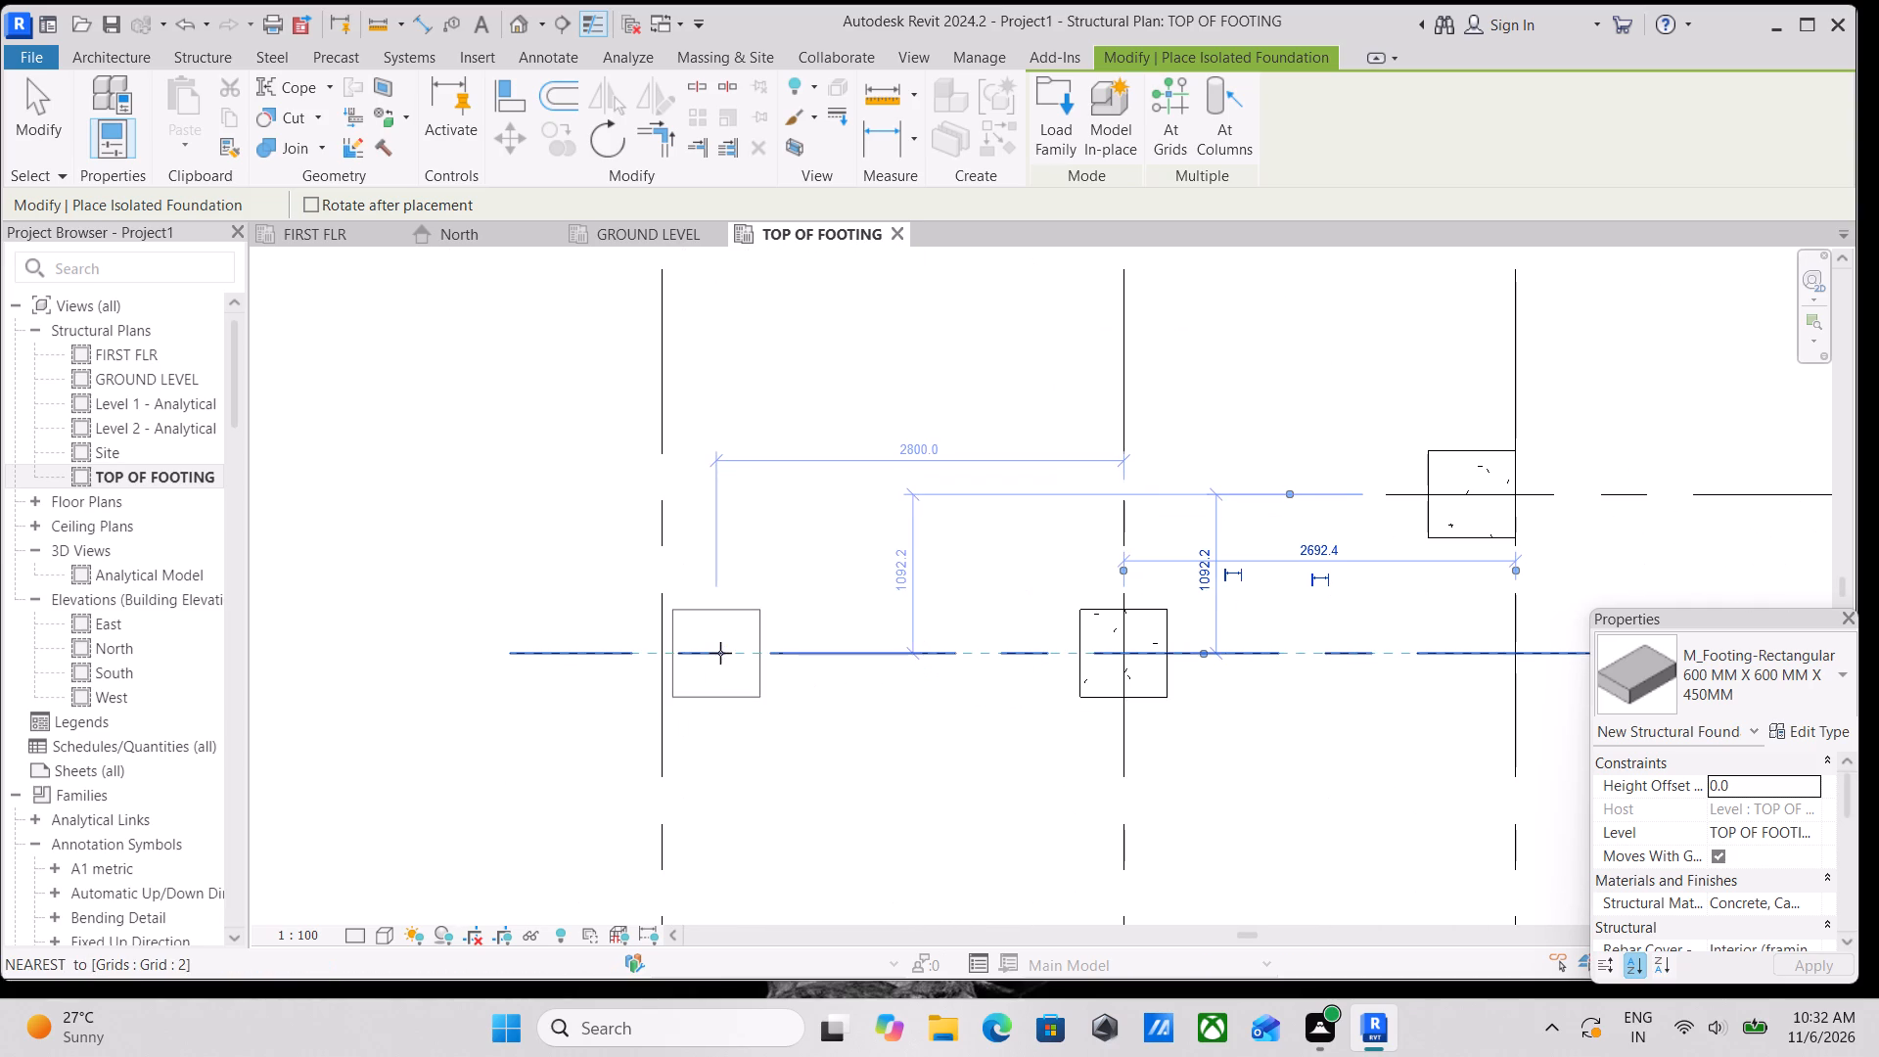
scroll(713, 652, "up", 5)
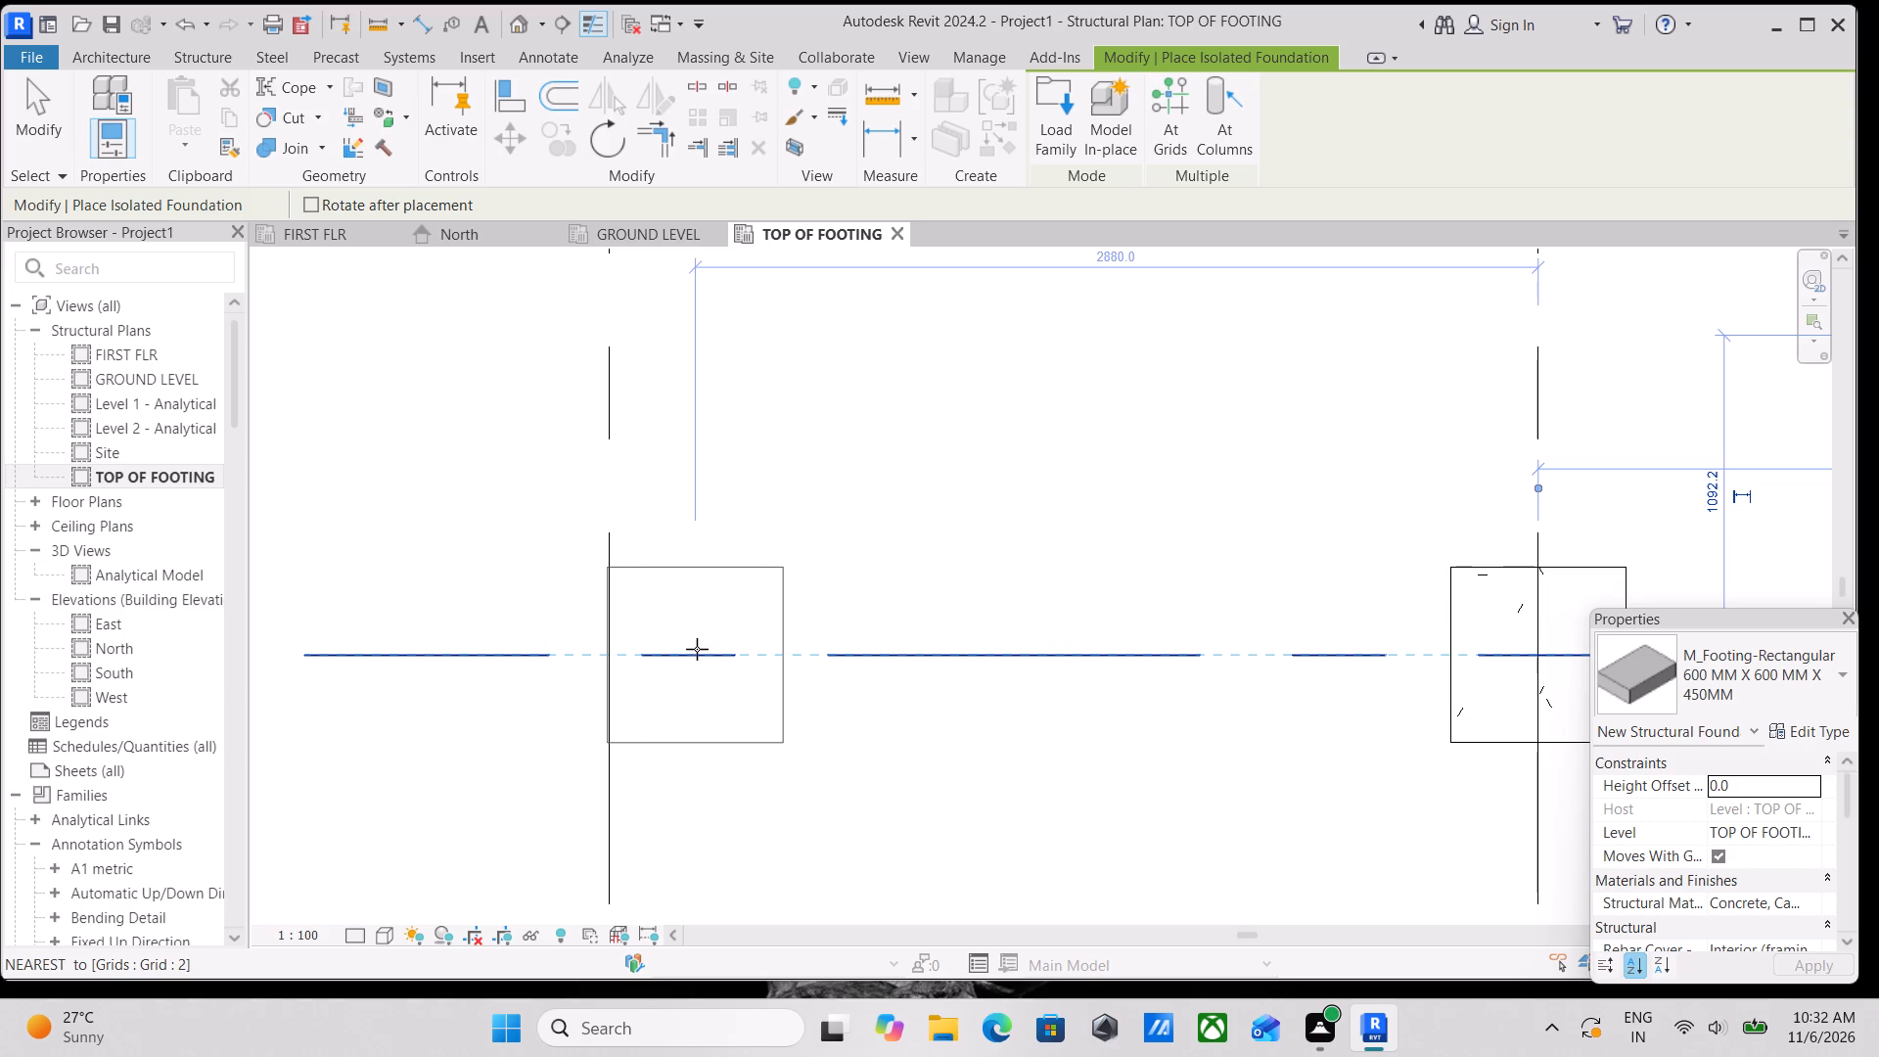
scroll(699, 645, "up", 3)
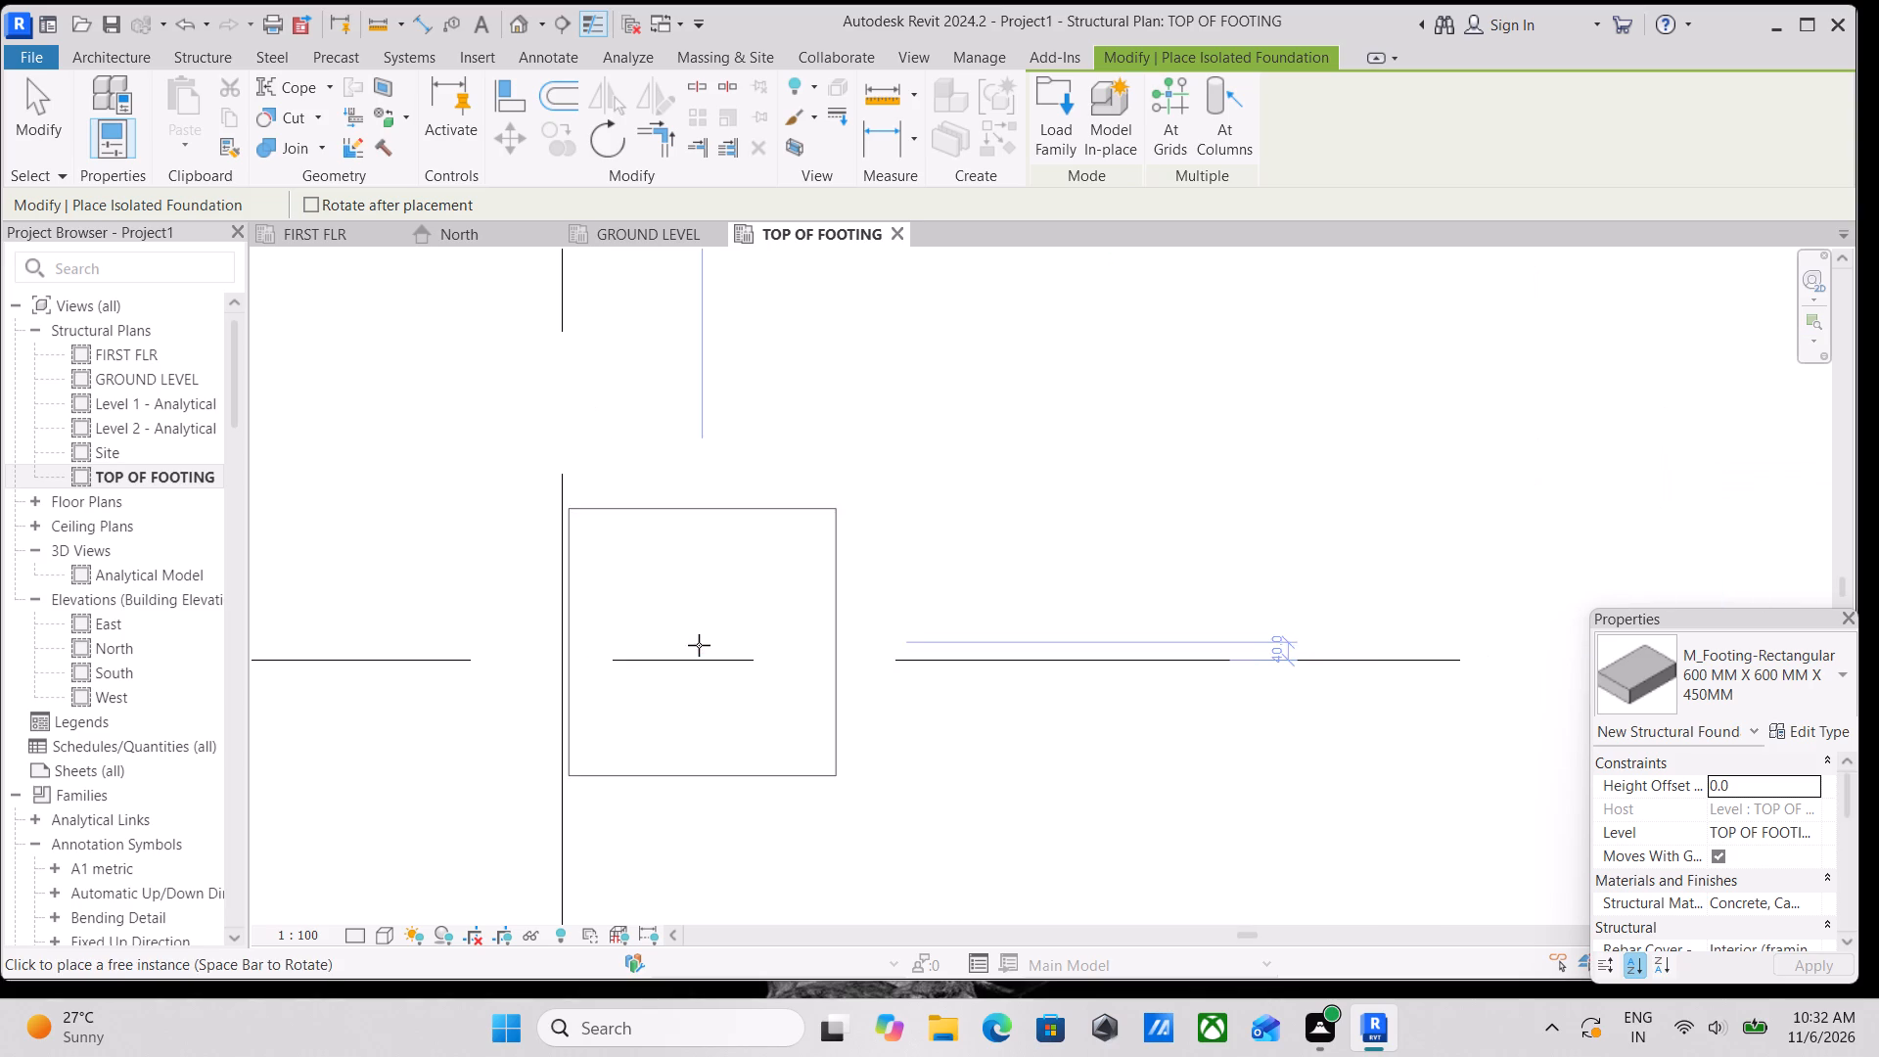
scroll(699, 645, "up", 2)
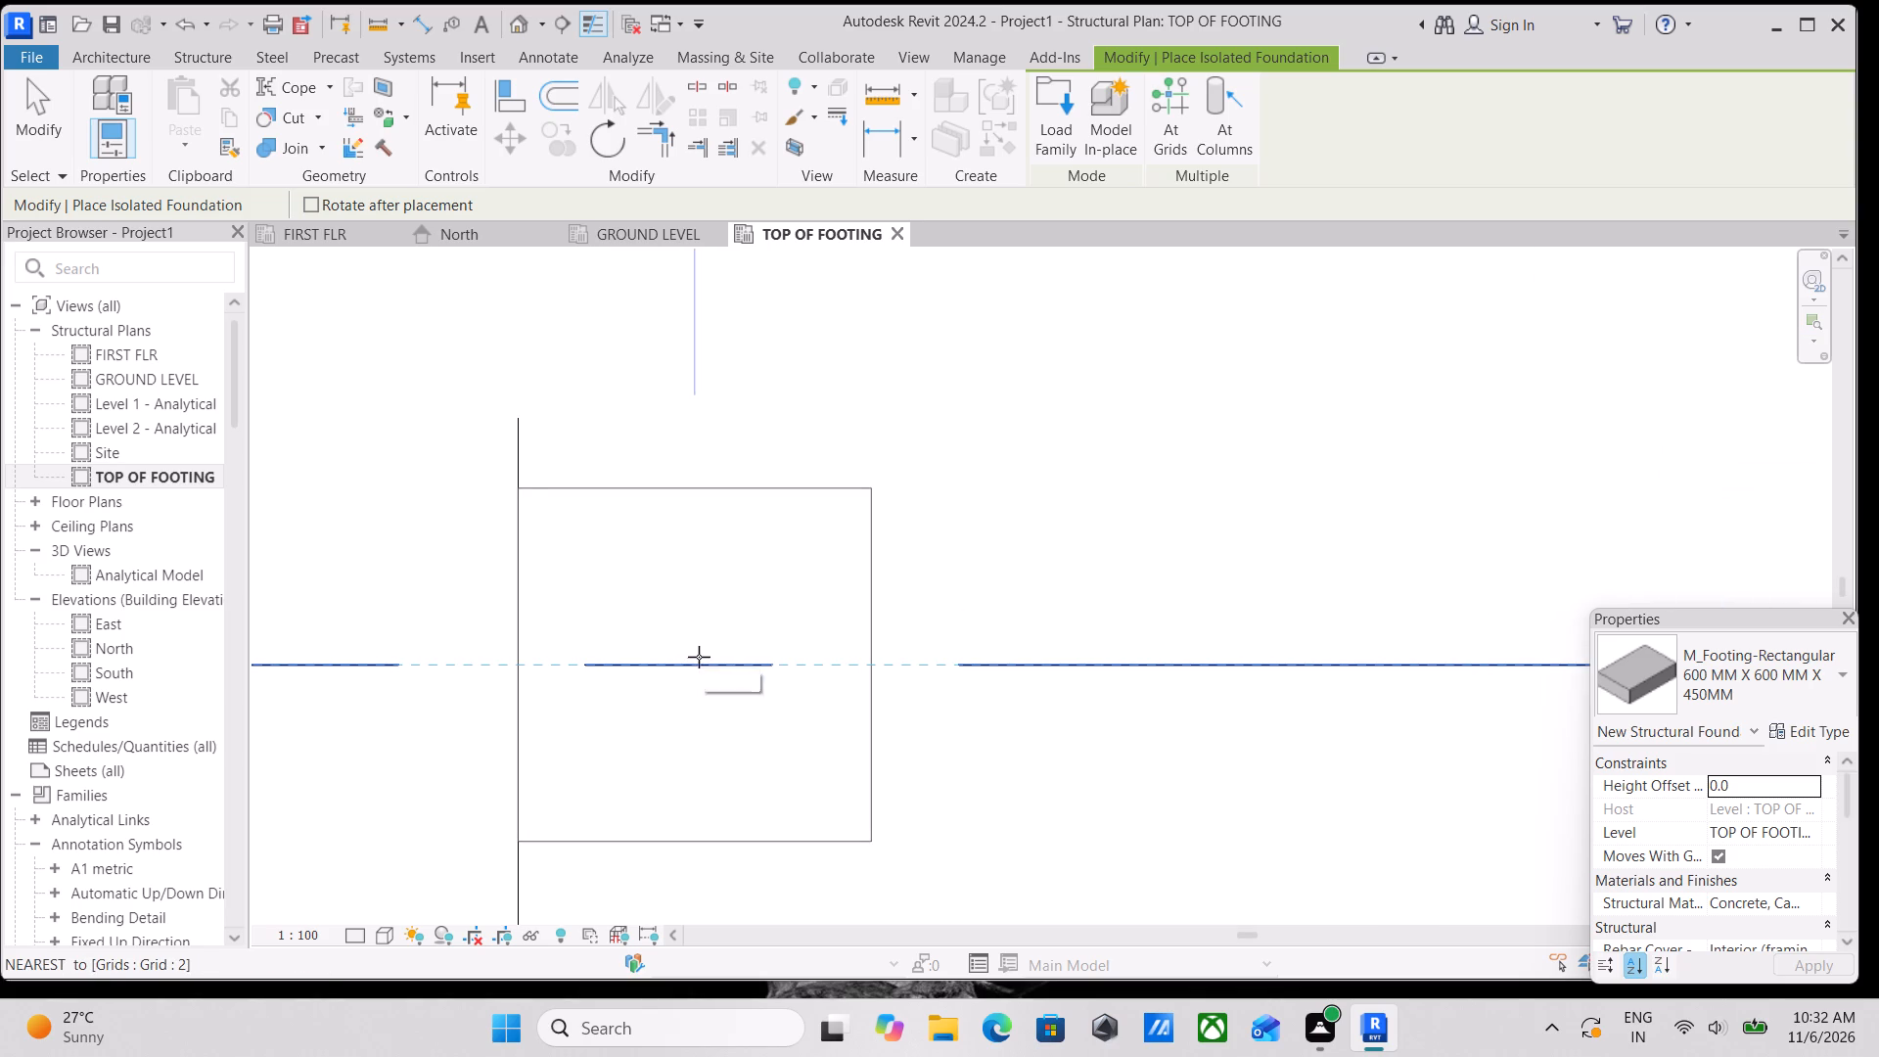
left_click(699, 657)
Place a footing centred on grid 3 with its west edge along grid A, its centre 2875 mm west of grid B.
scroll(865, 639, "down", 14)
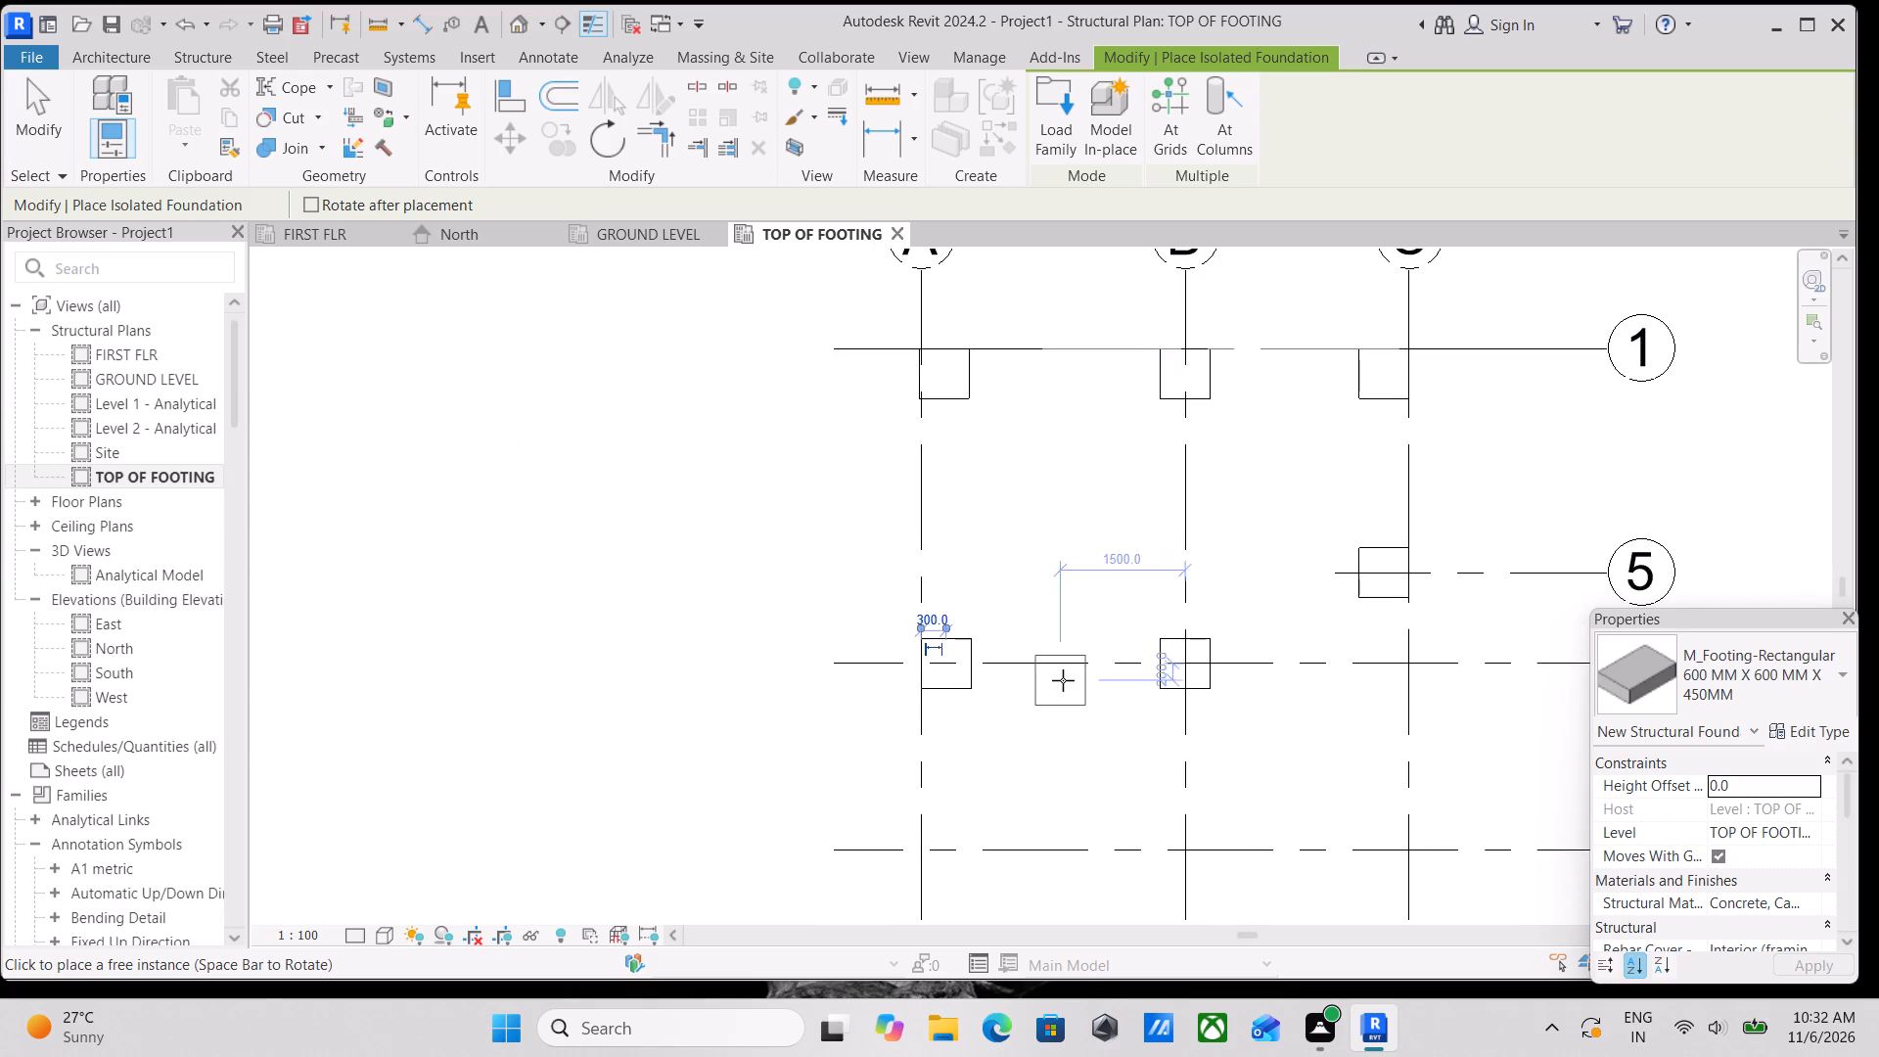
middle_click_drag(1061, 679, 958, 517)
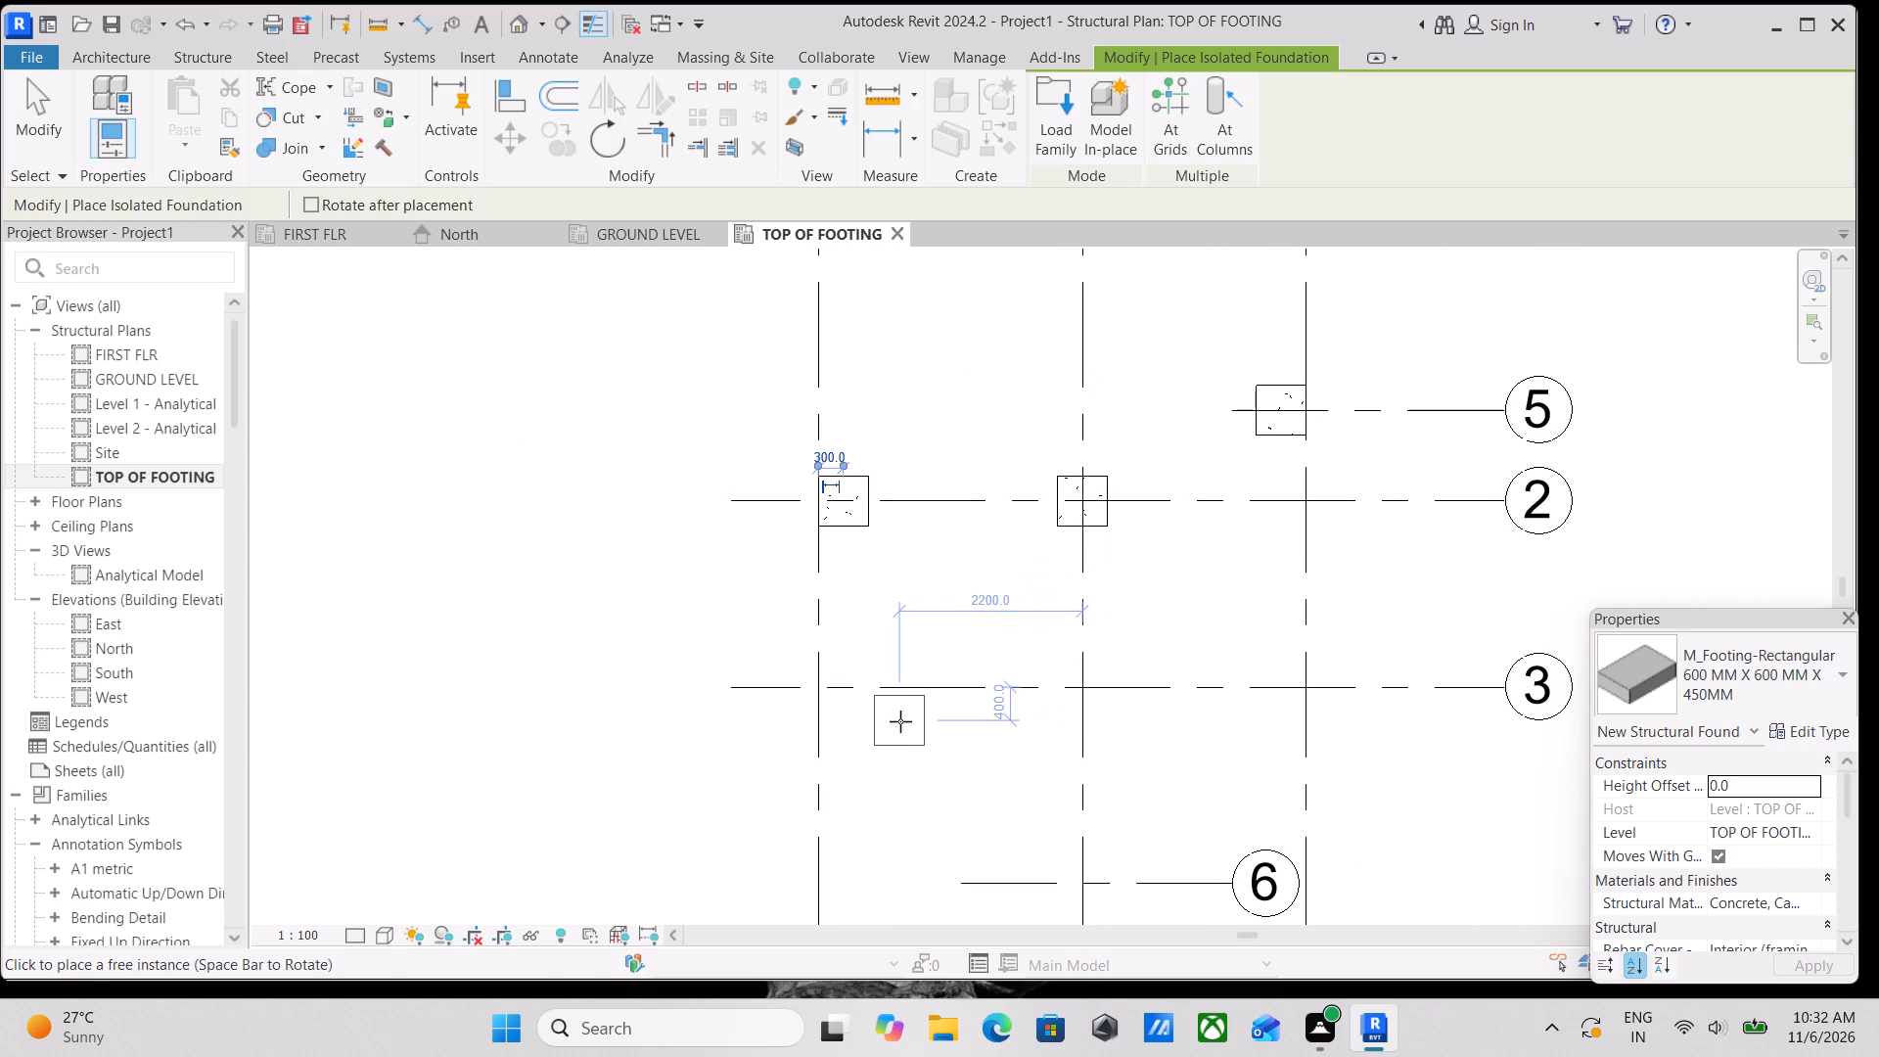
middle_click_drag(917, 745, 945, 539)
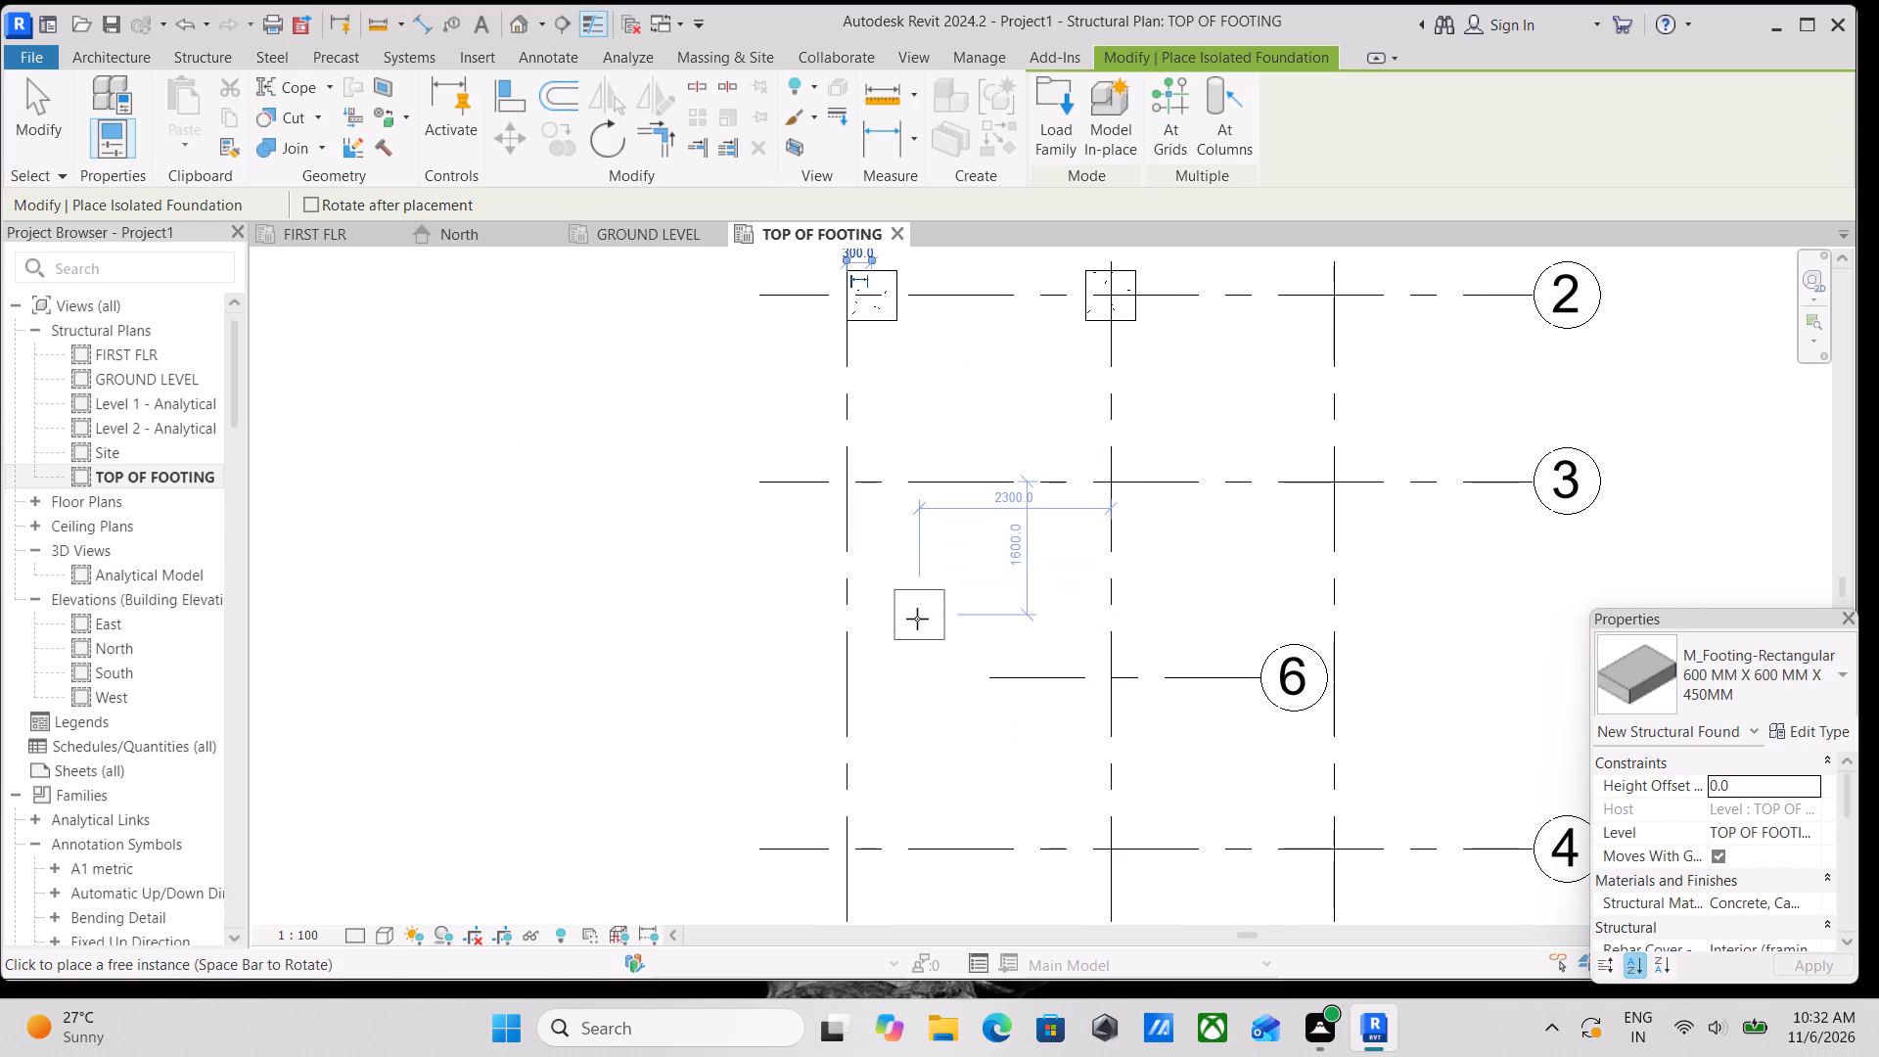
scroll(917, 619, "down", 3)
middle_click_drag(933, 629, 974, 845)
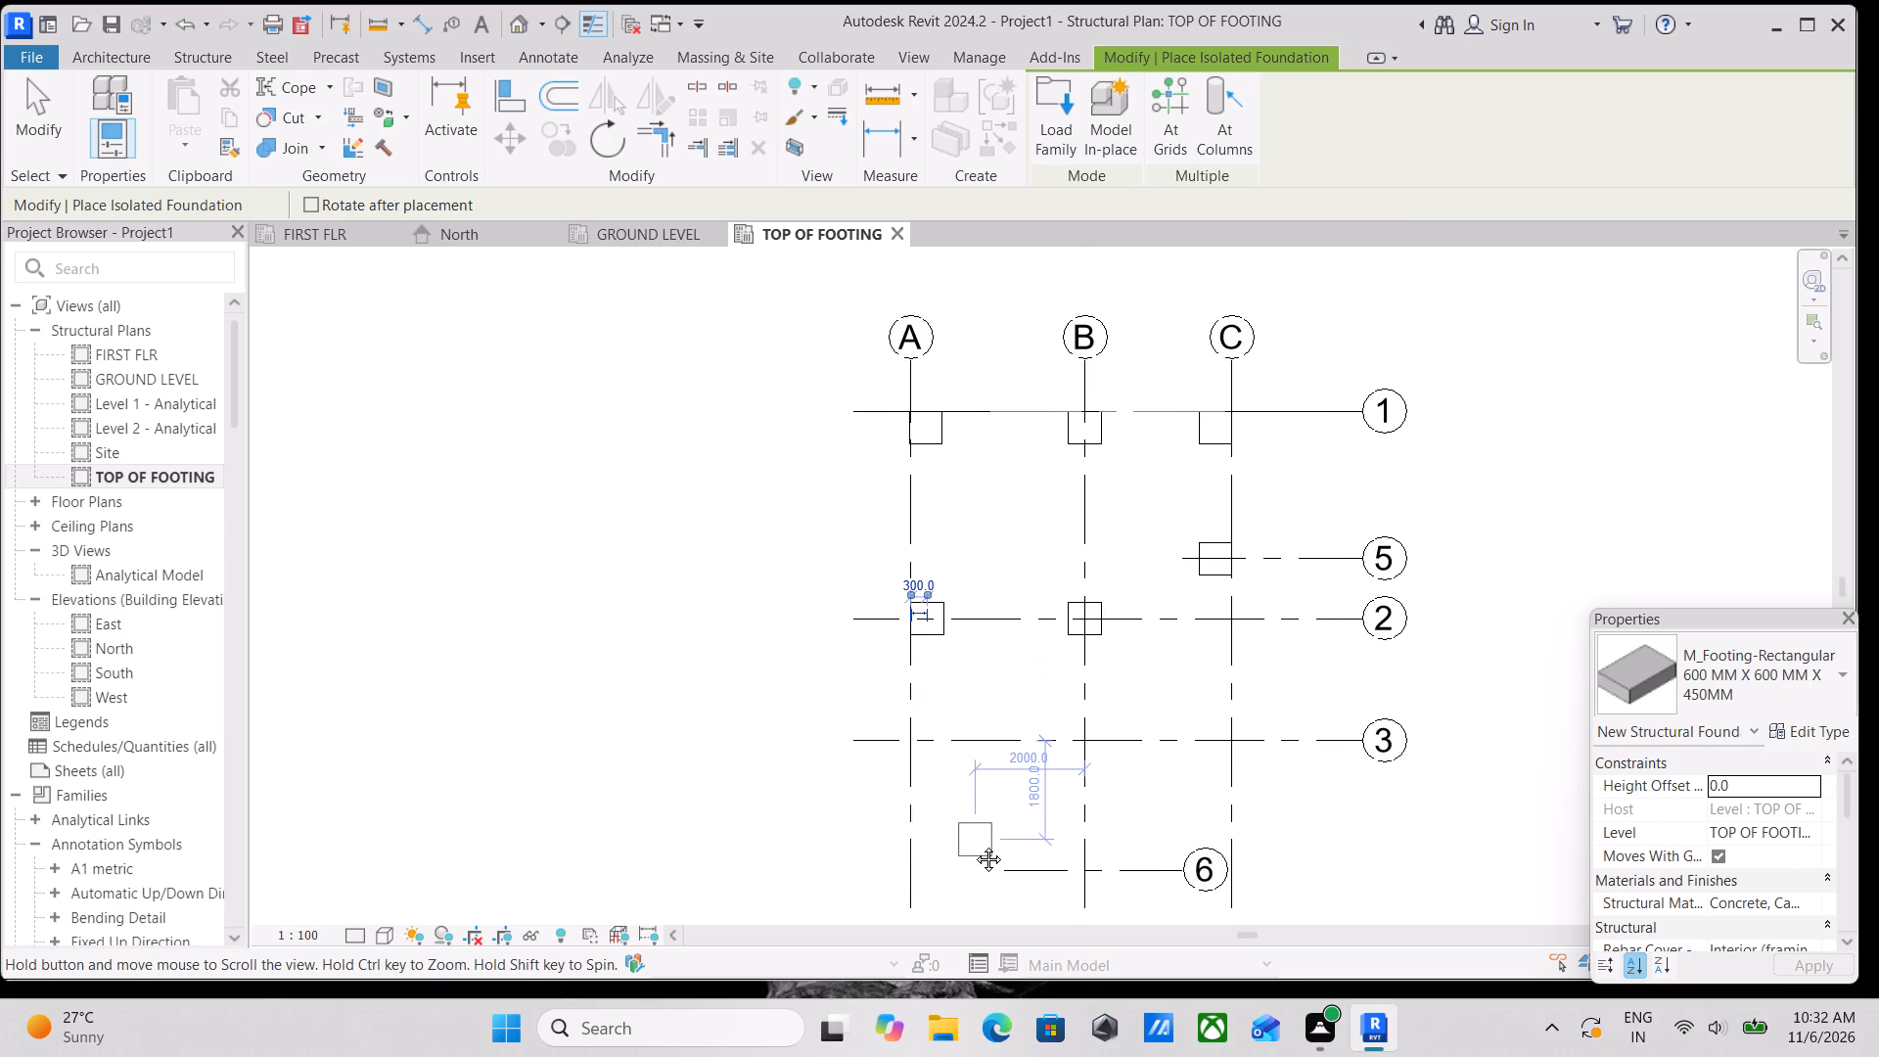
middle_click_drag(974, 845, 977, 749)
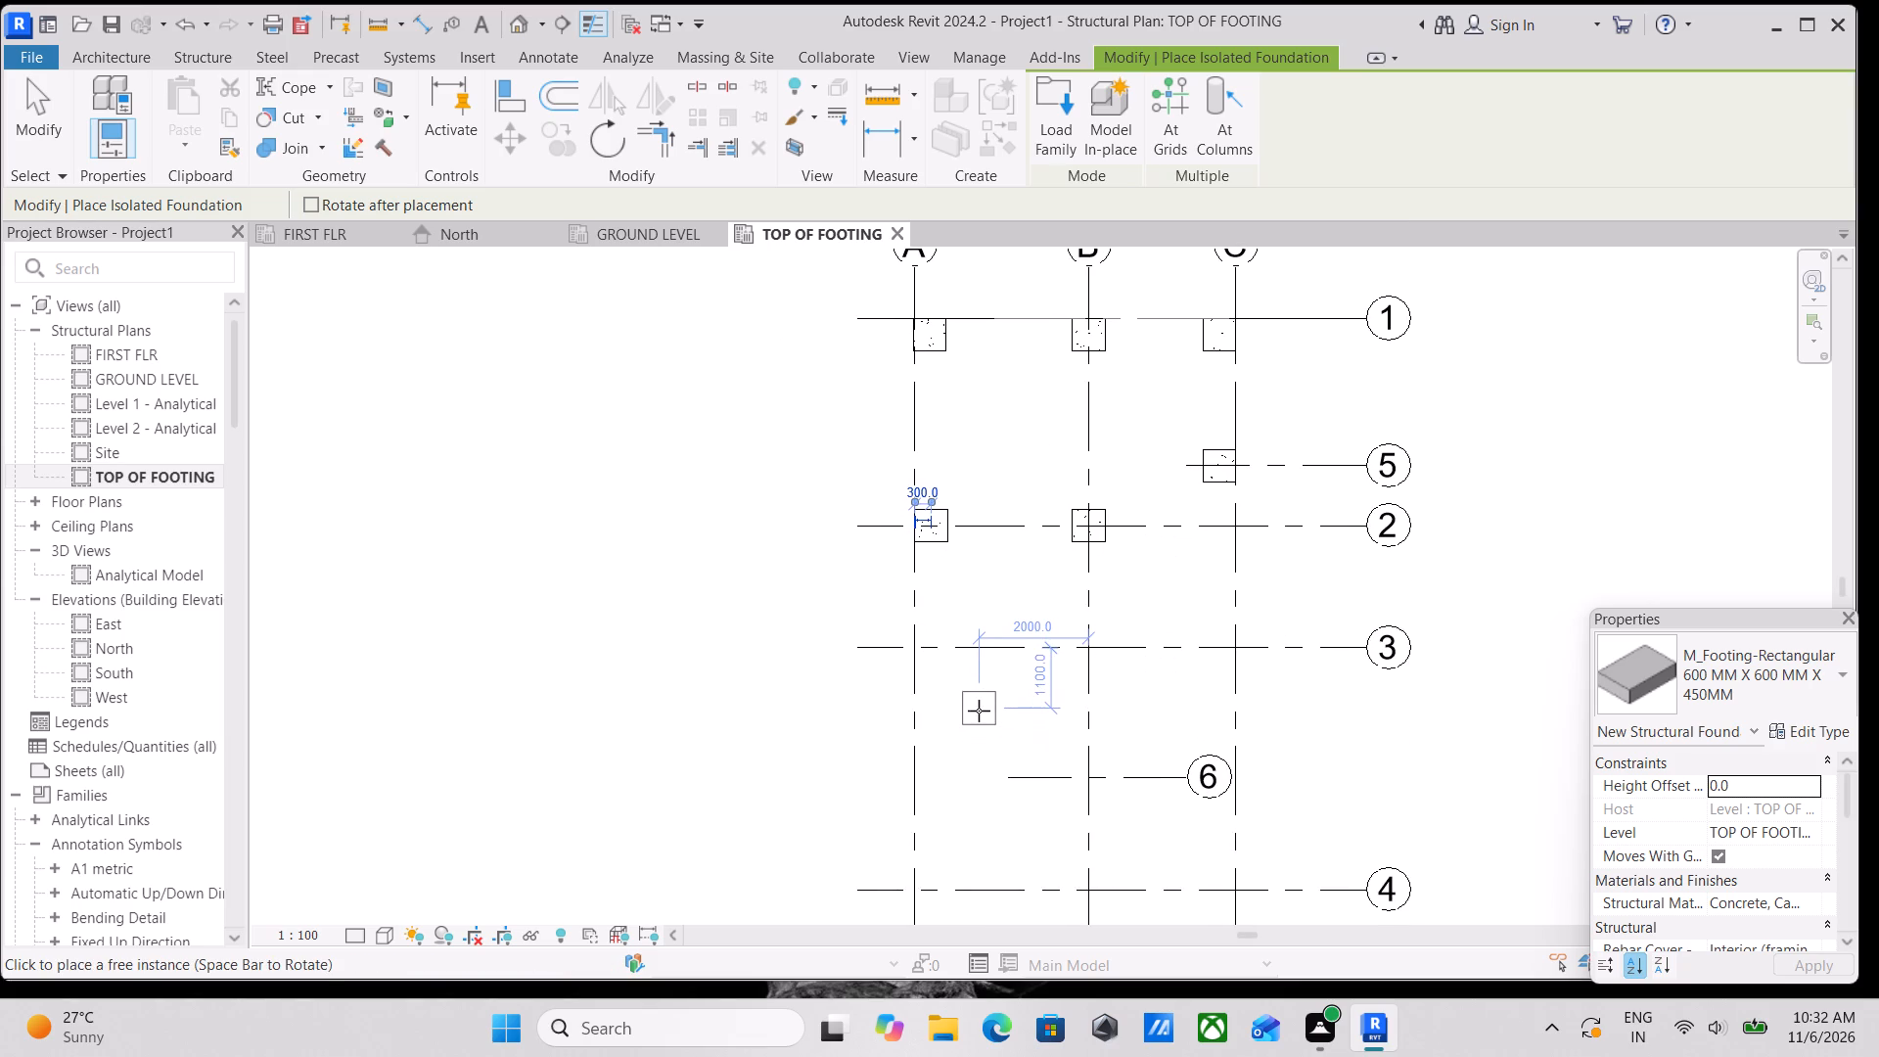
scroll(948, 655, "up", 5)
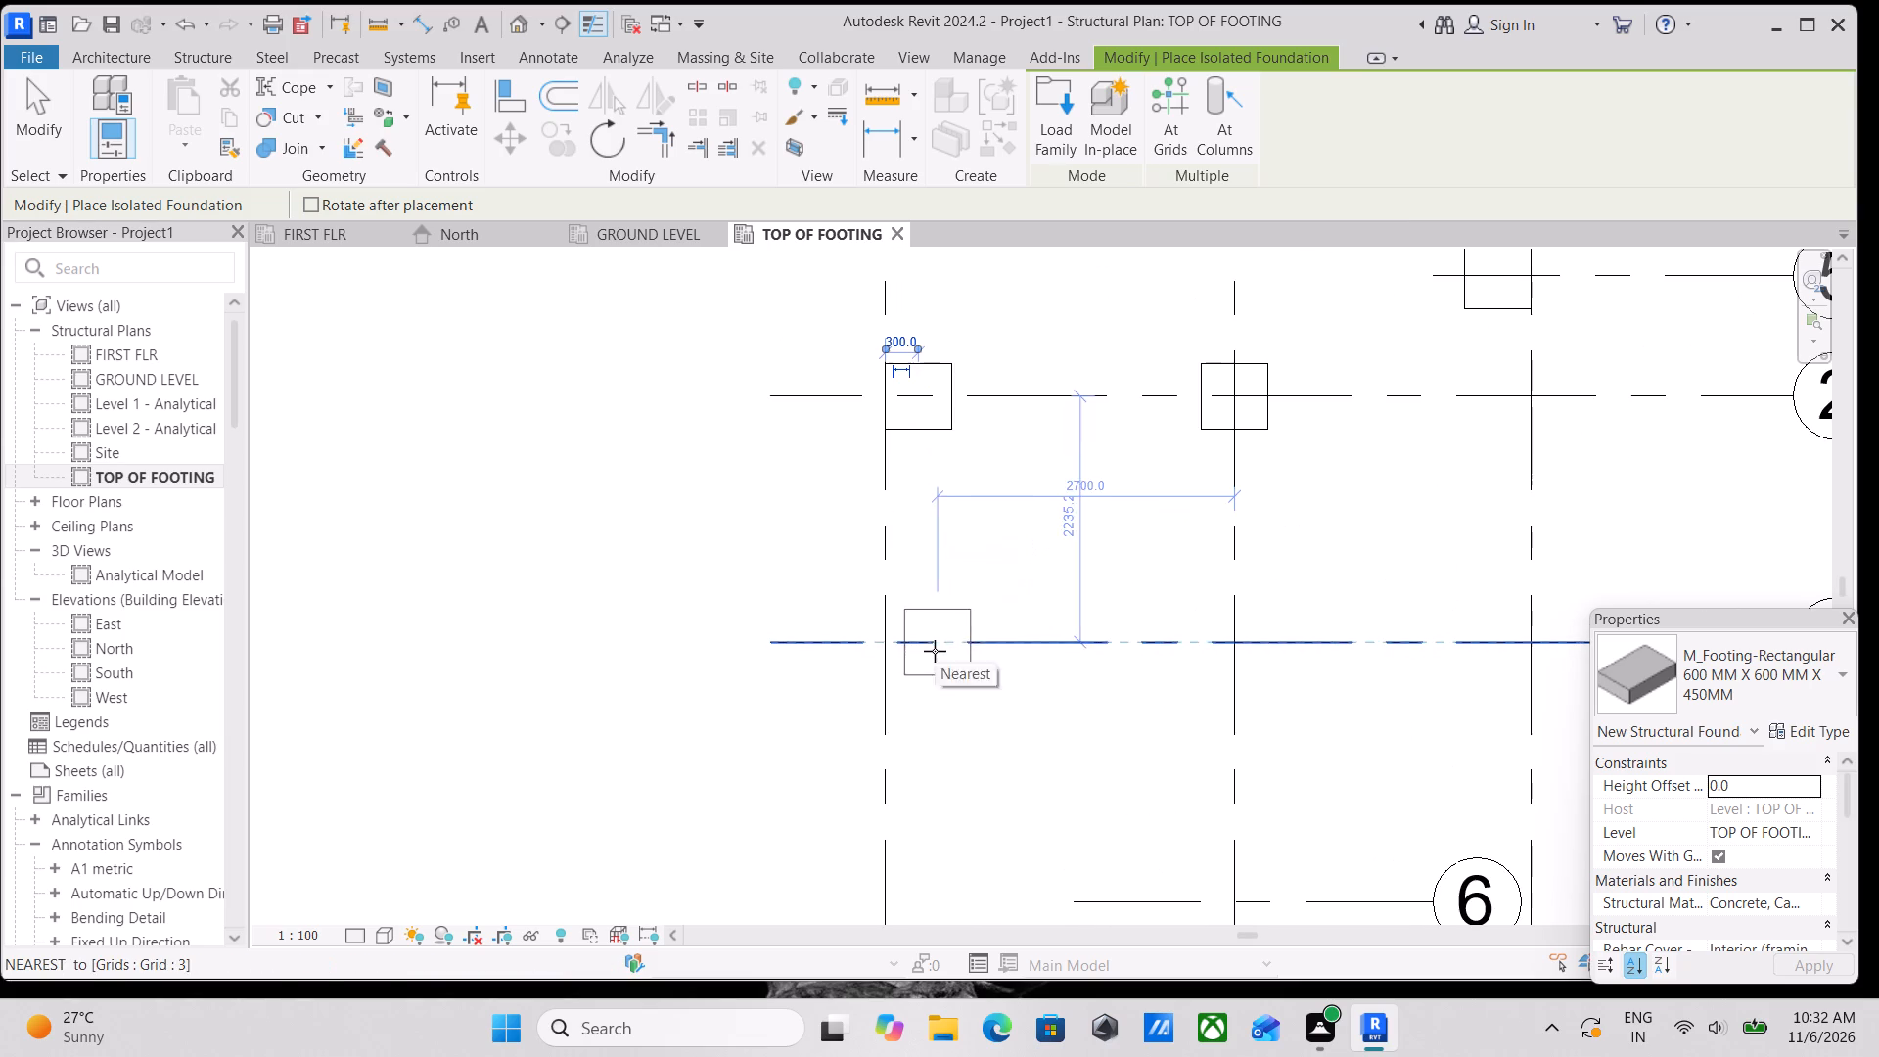
scroll(910, 636, "up", 4)
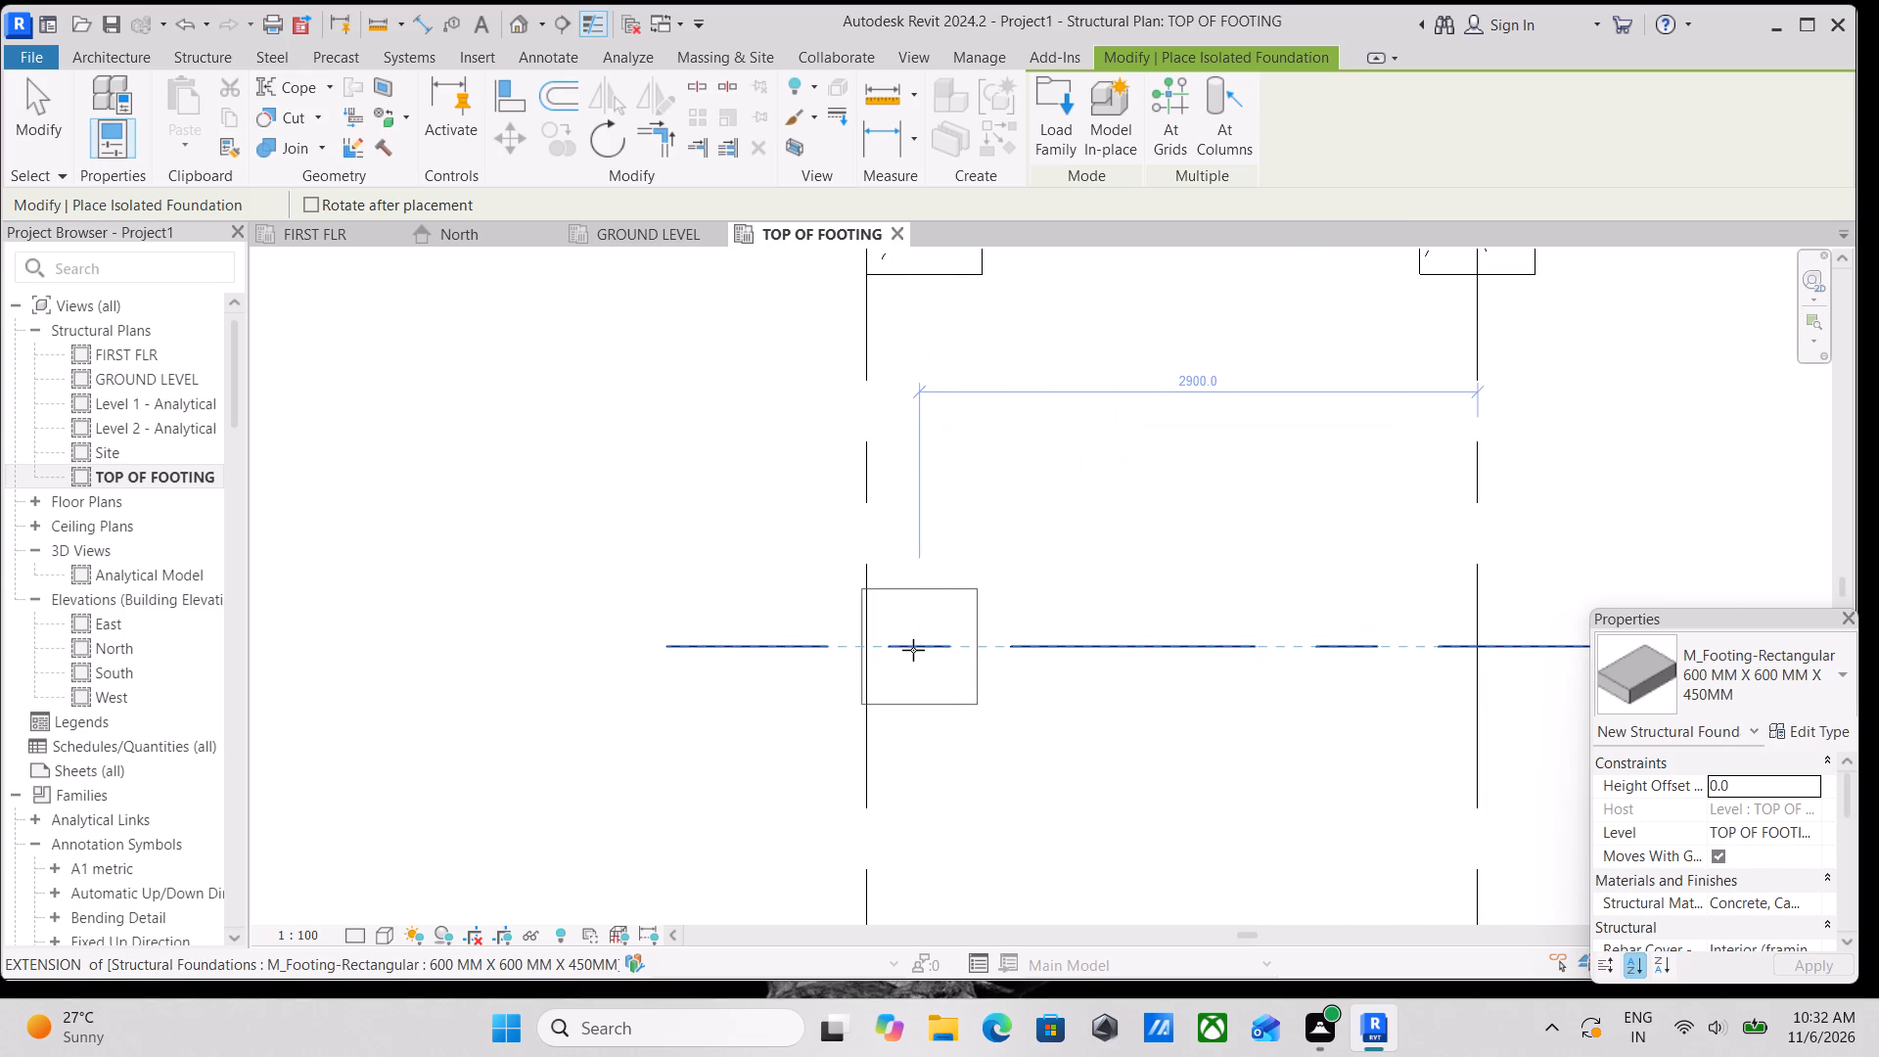
left_click(923, 650)
Place a footing at the A-4 intersection, with its centre 300 mm east of grid A and 300 mm north of grid 4.
scroll(1022, 700, "down", 2)
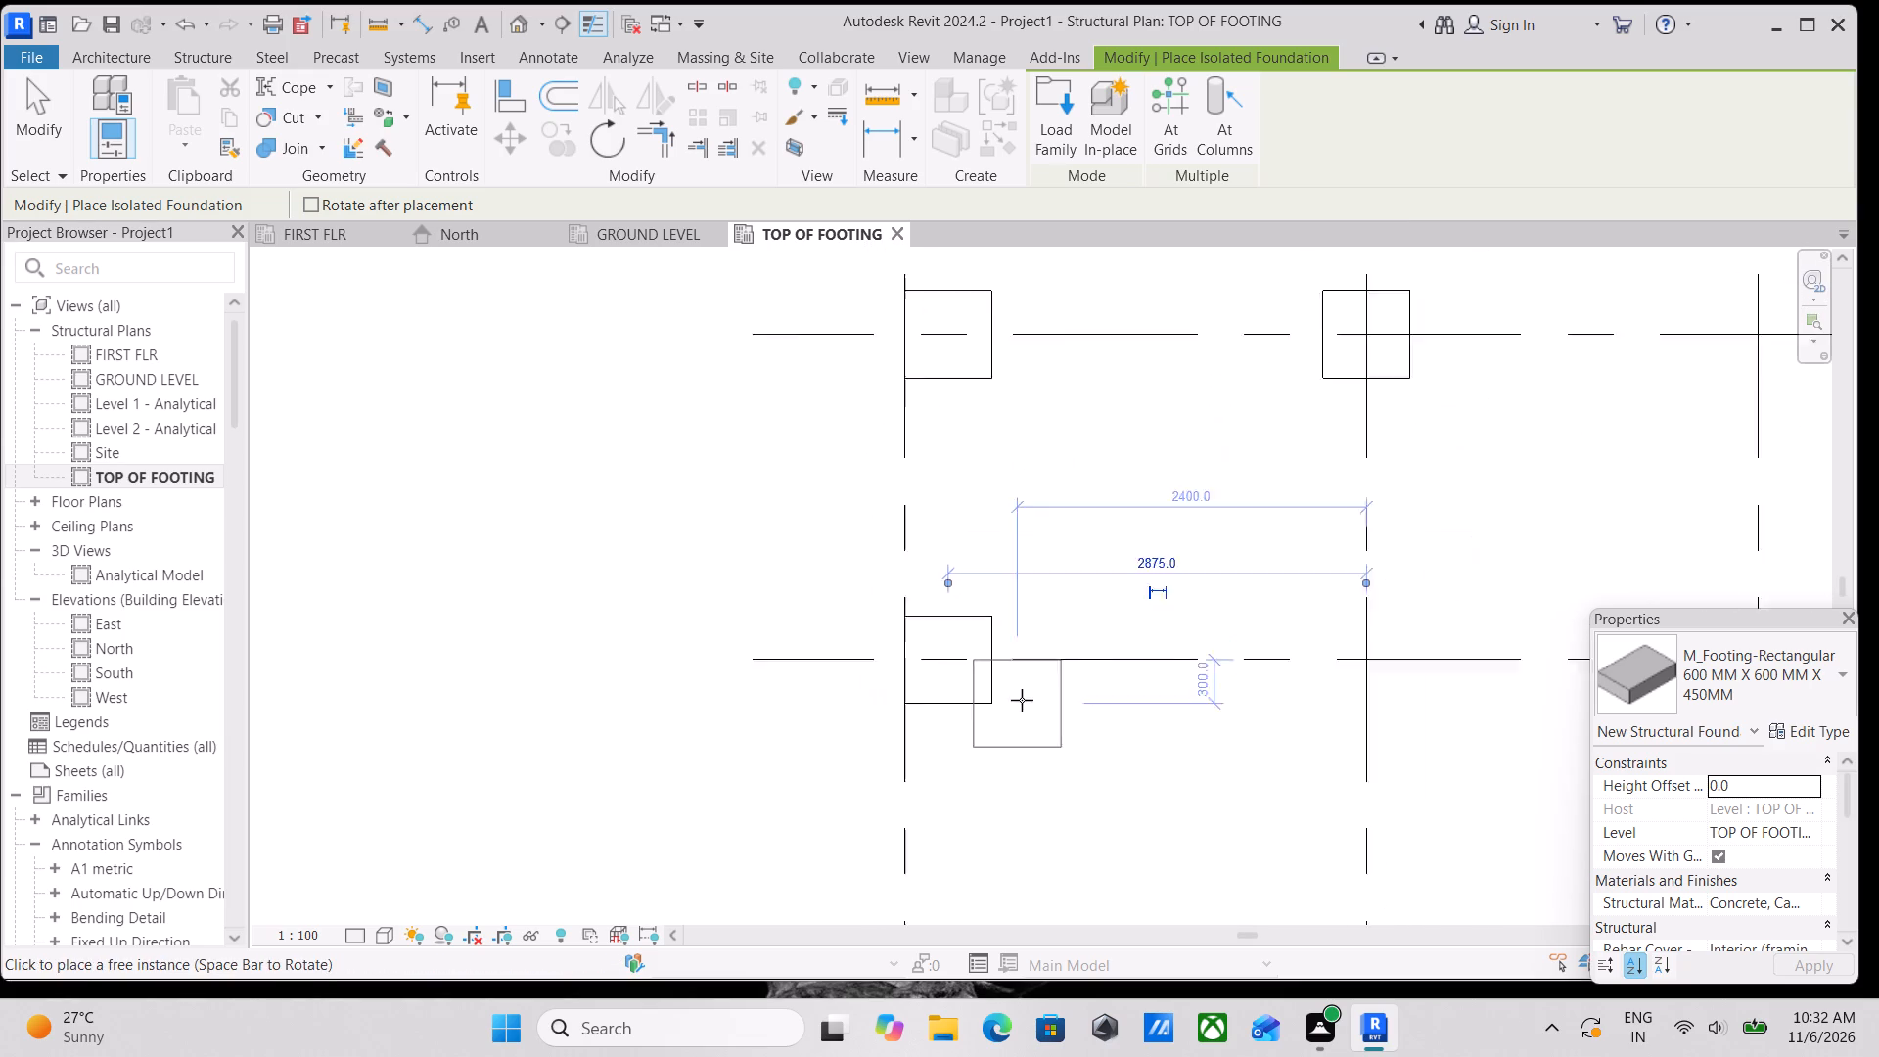
scroll(1022, 700, "down", 4)
middle_click_drag(1035, 741, 1022, 627)
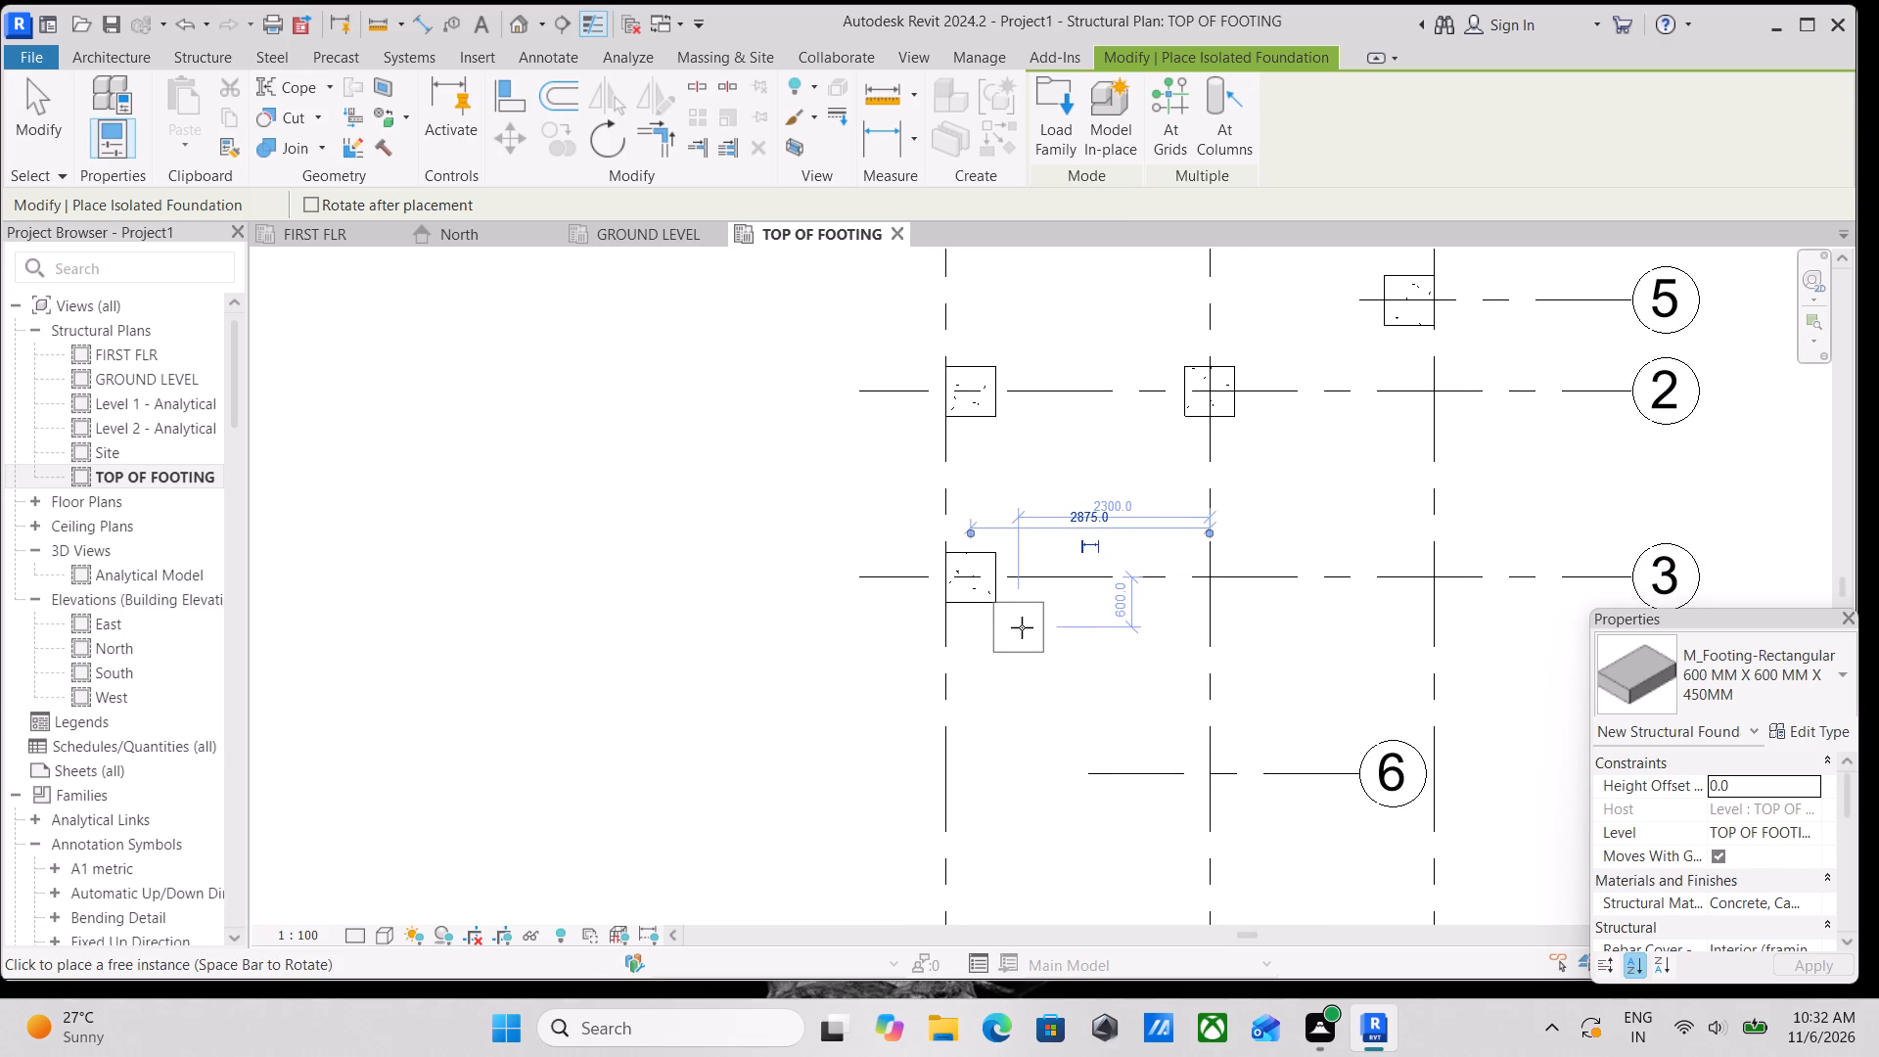
middle_click_drag(1032, 697, 1109, 564)
scroll(1064, 712, "up", 3)
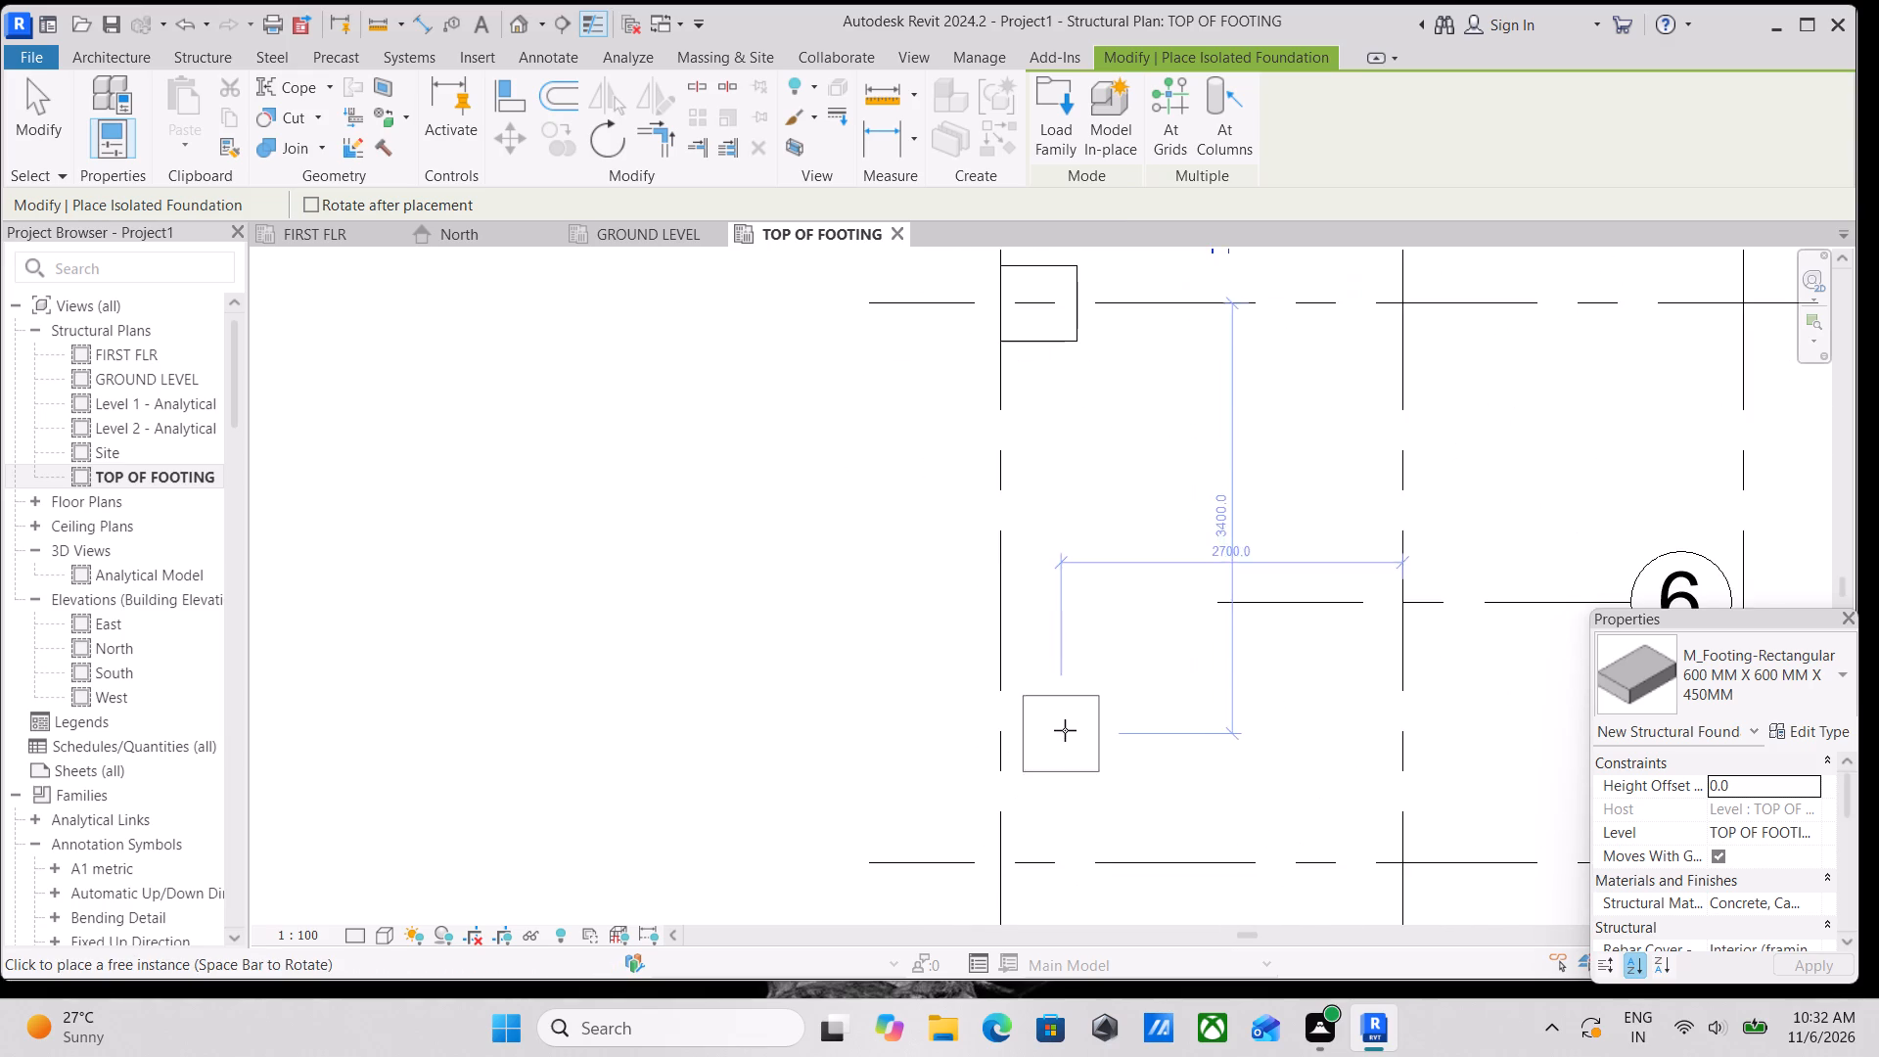
middle_click_drag(1077, 705, 1103, 602)
scroll(1087, 688, "up", 3)
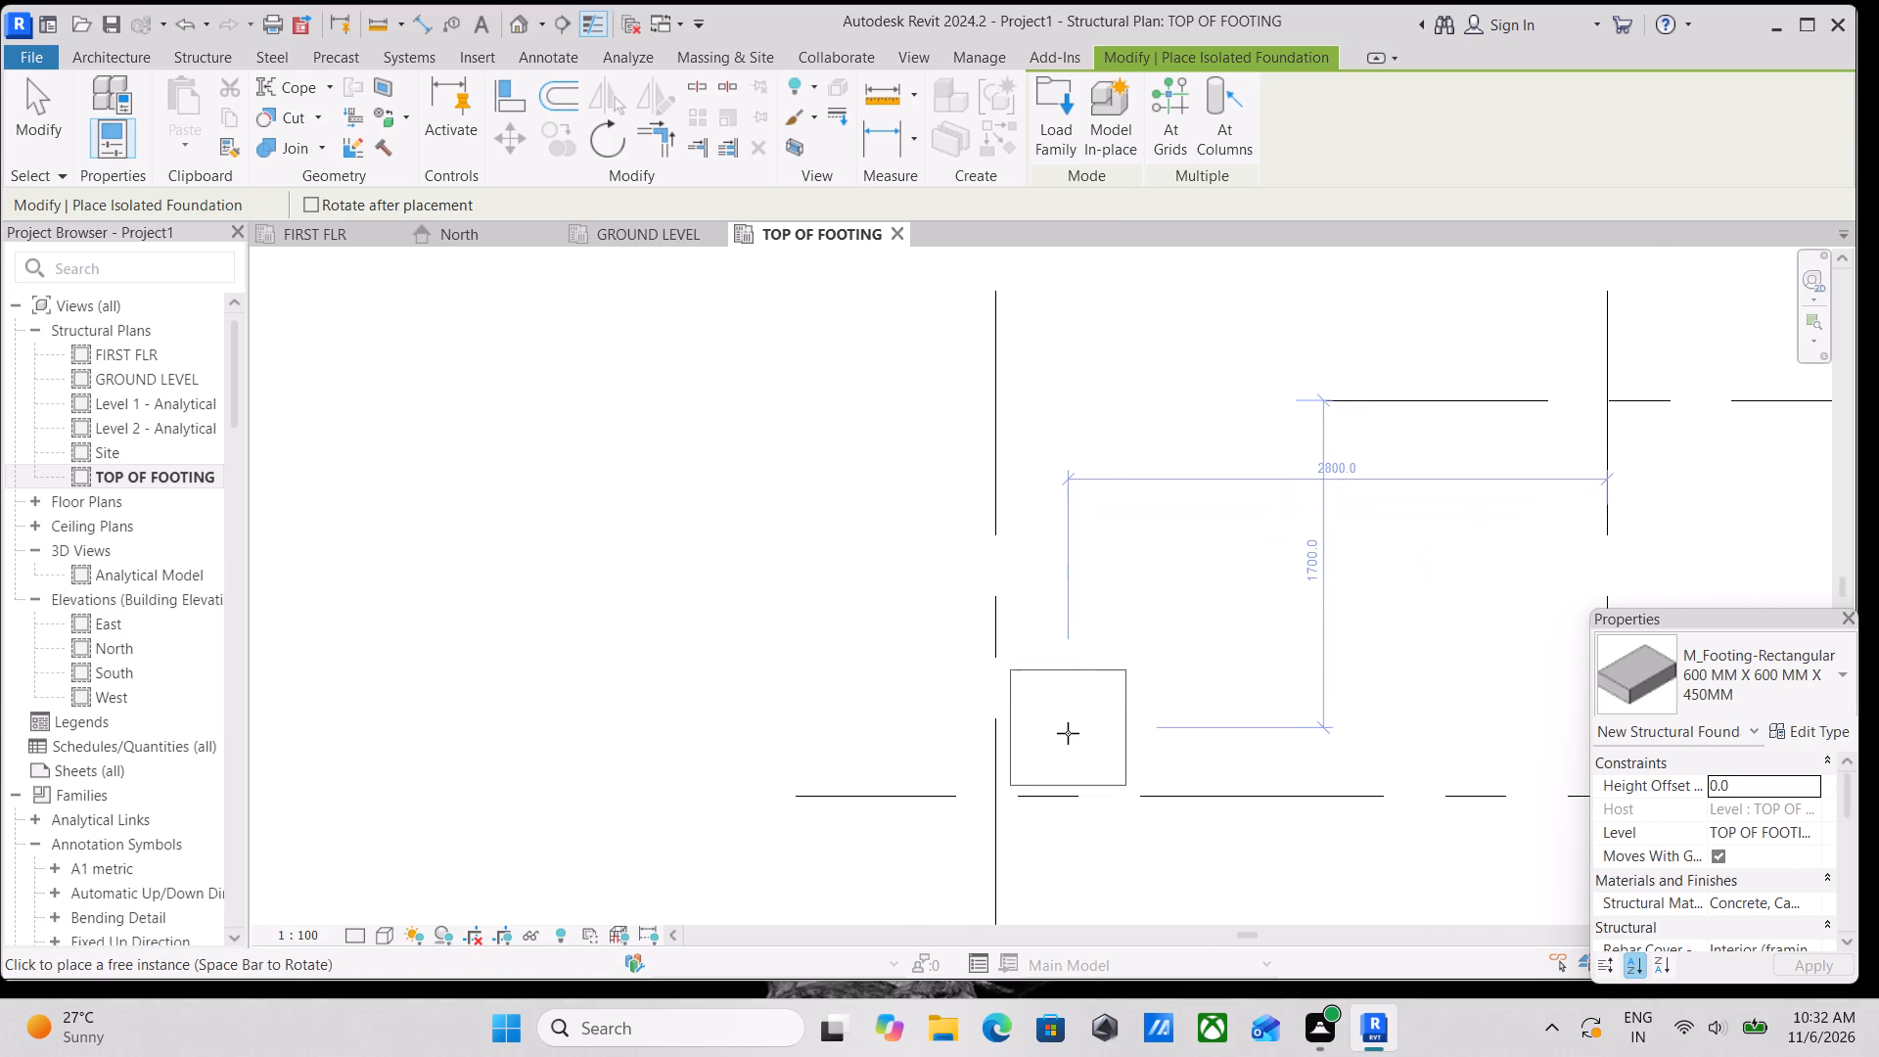
scroll(1053, 737, "up", 6)
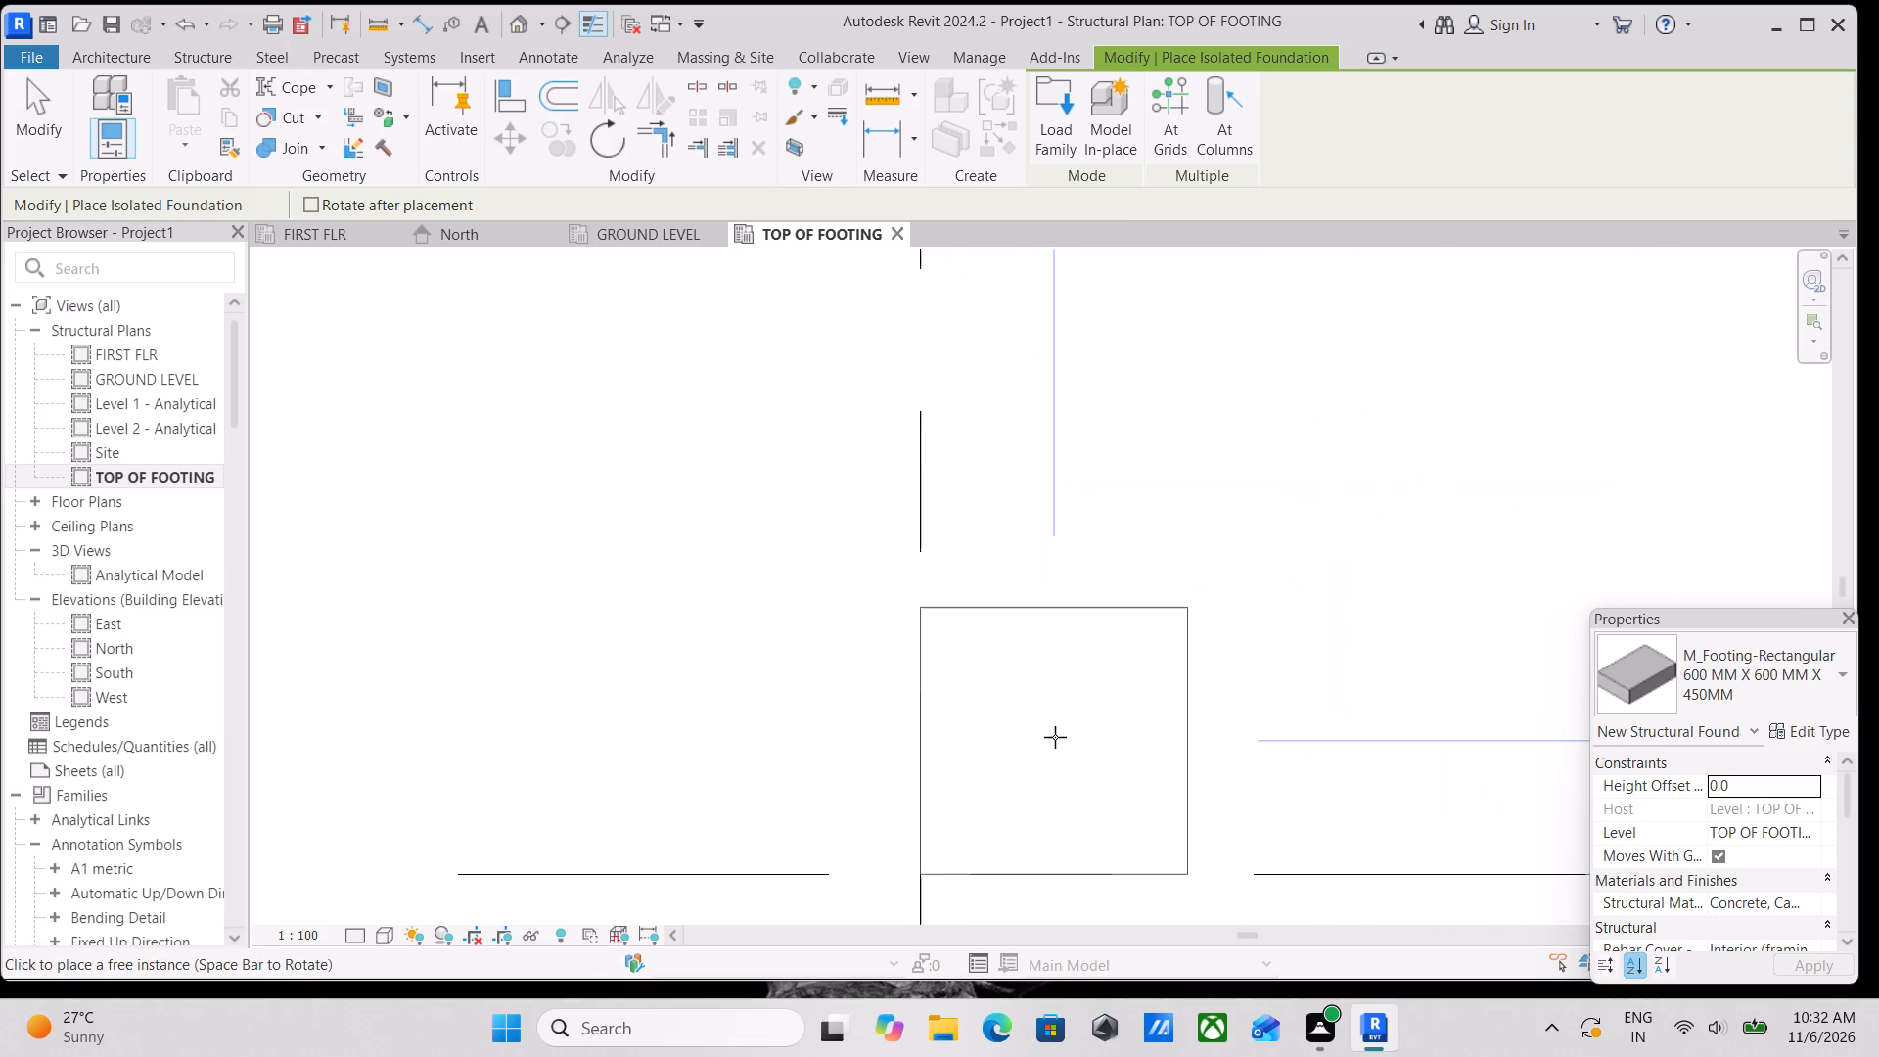
scroll(1055, 737, "down", 2)
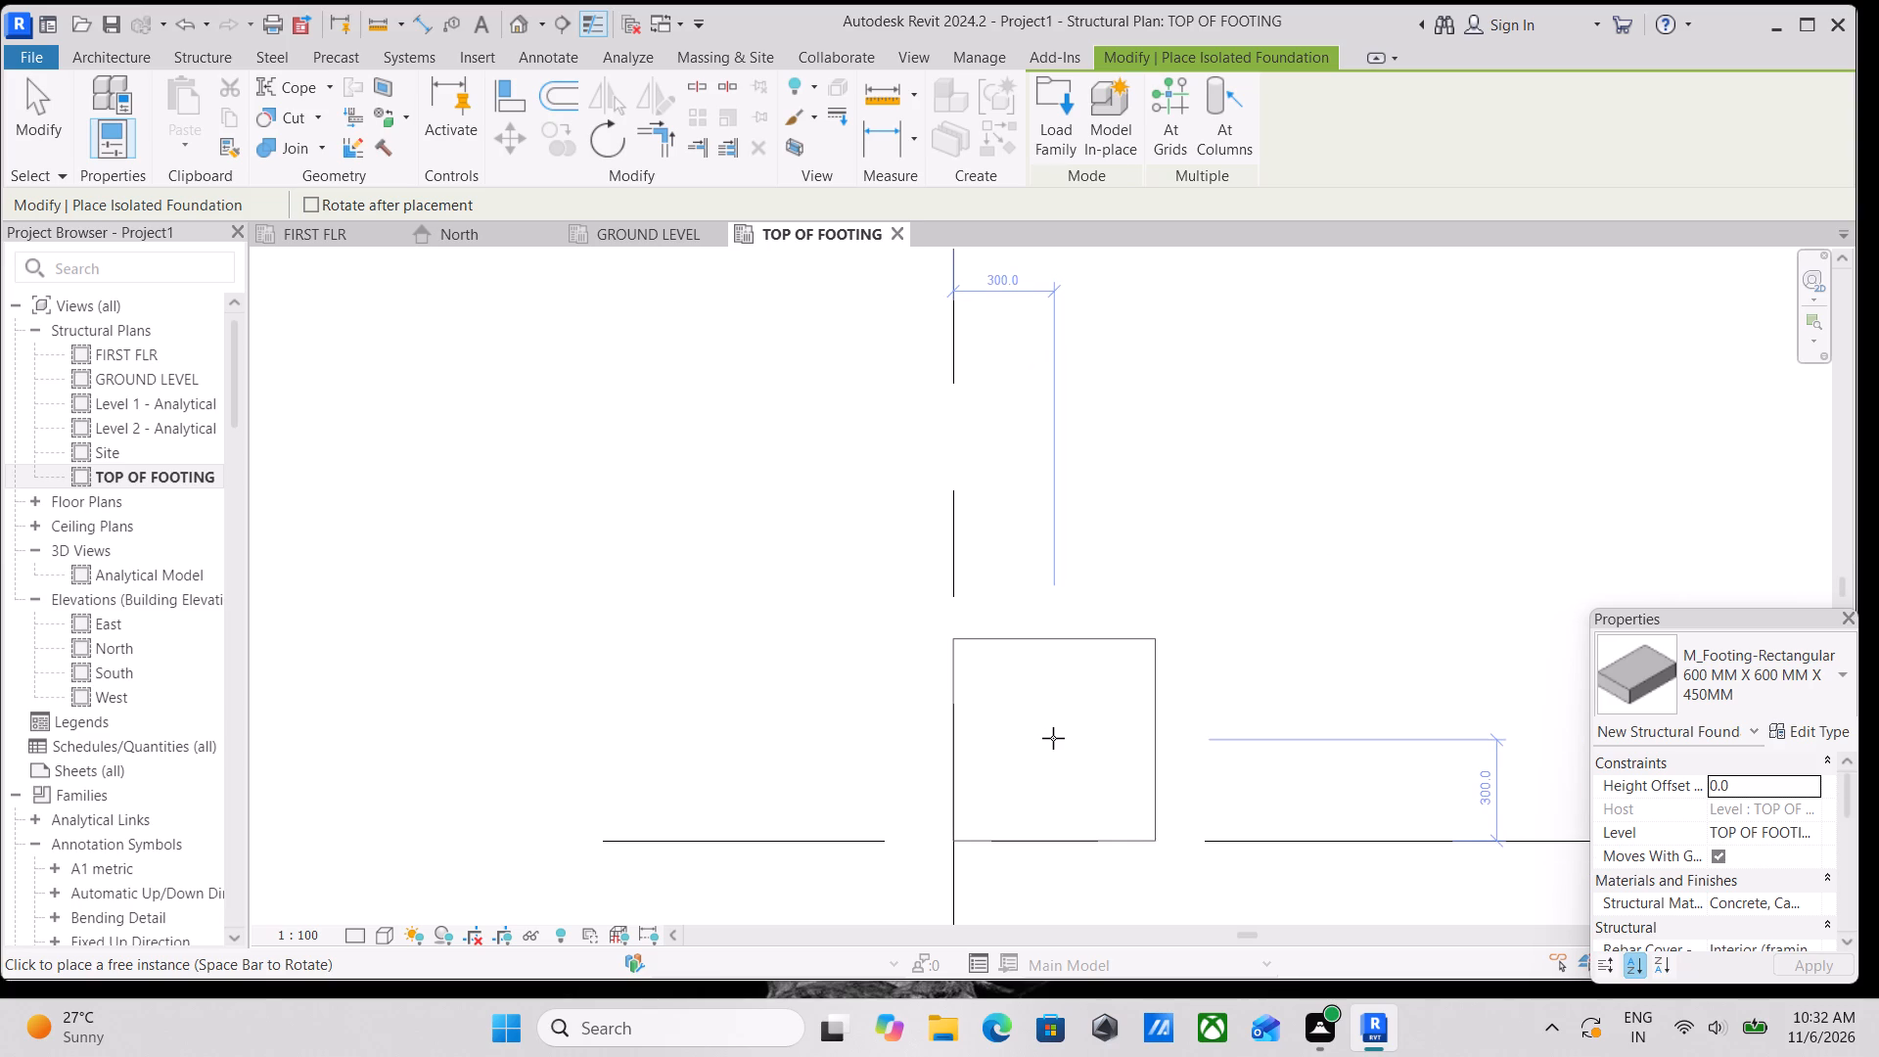
left_click(1055, 739)
Place two footings aligned with the A-4 footing: one centred on grid B and one with its centre 300 mm west of grid C.
scroll(1138, 642, "down", 3)
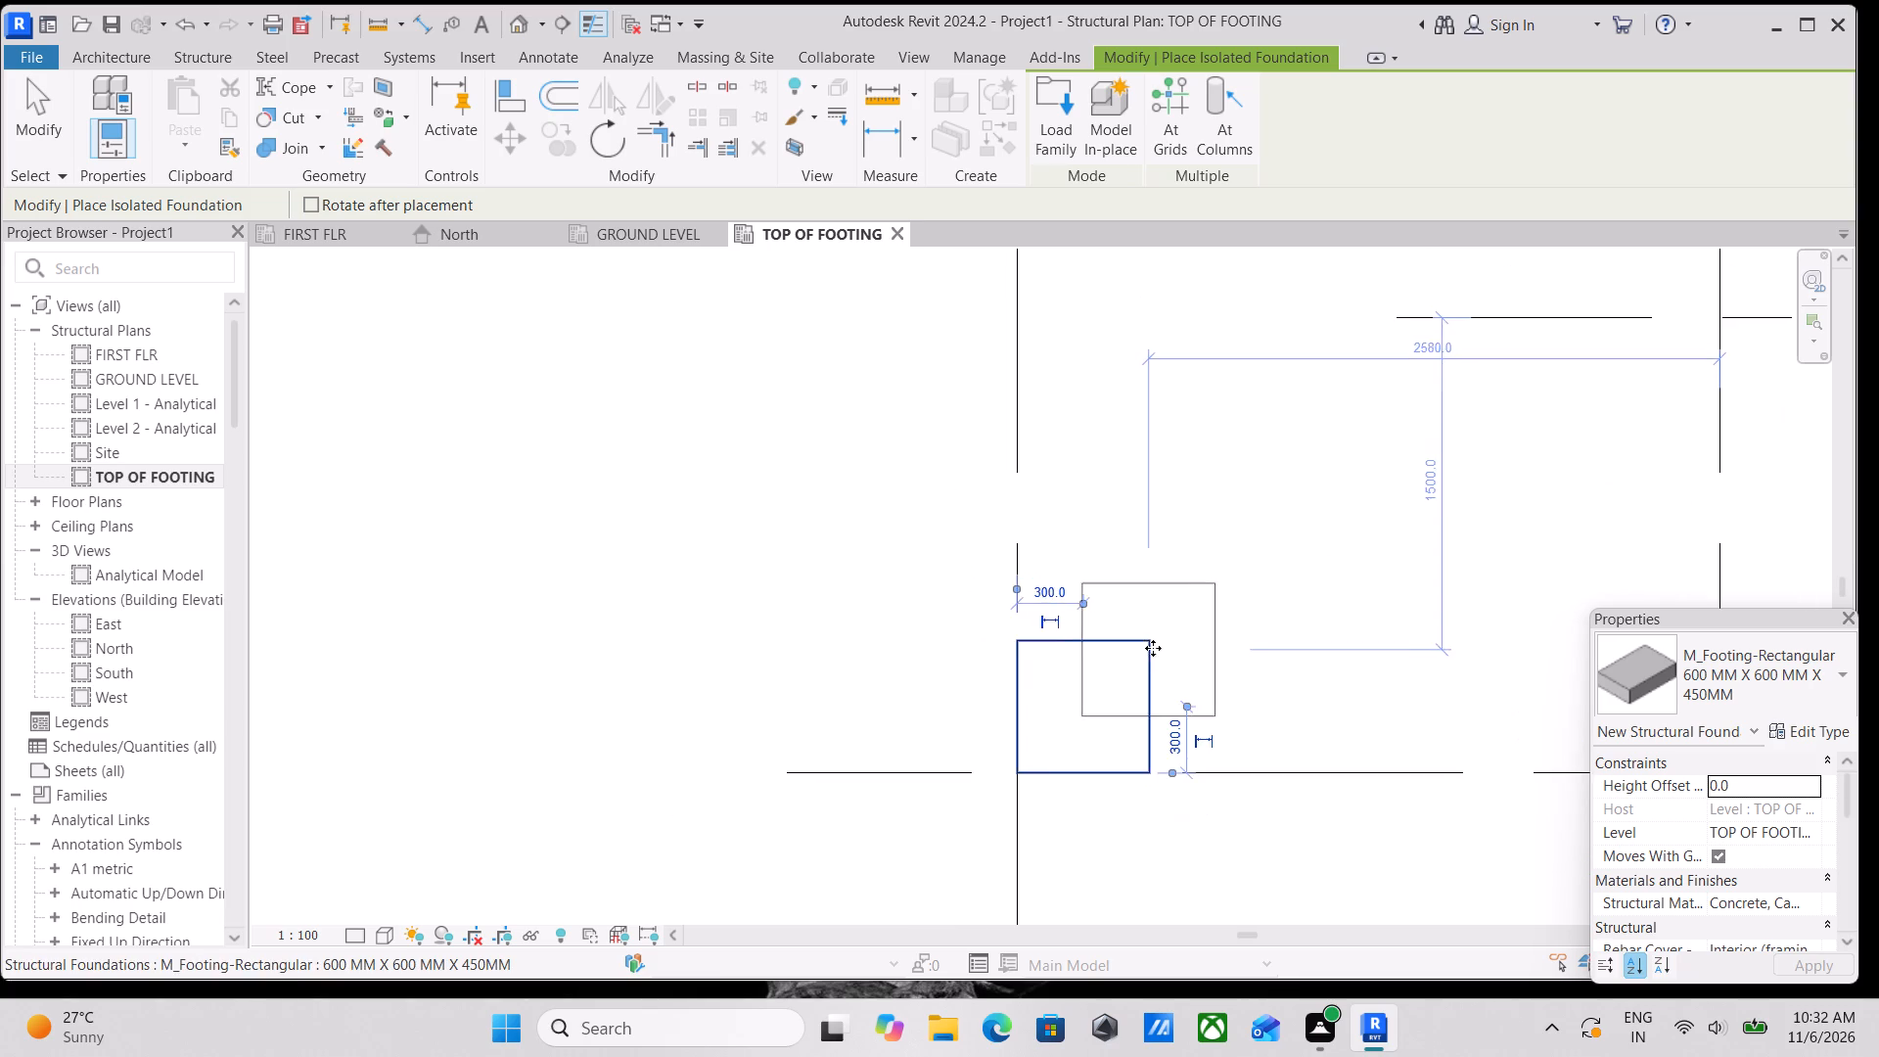
scroll(1153, 648, "down", 3)
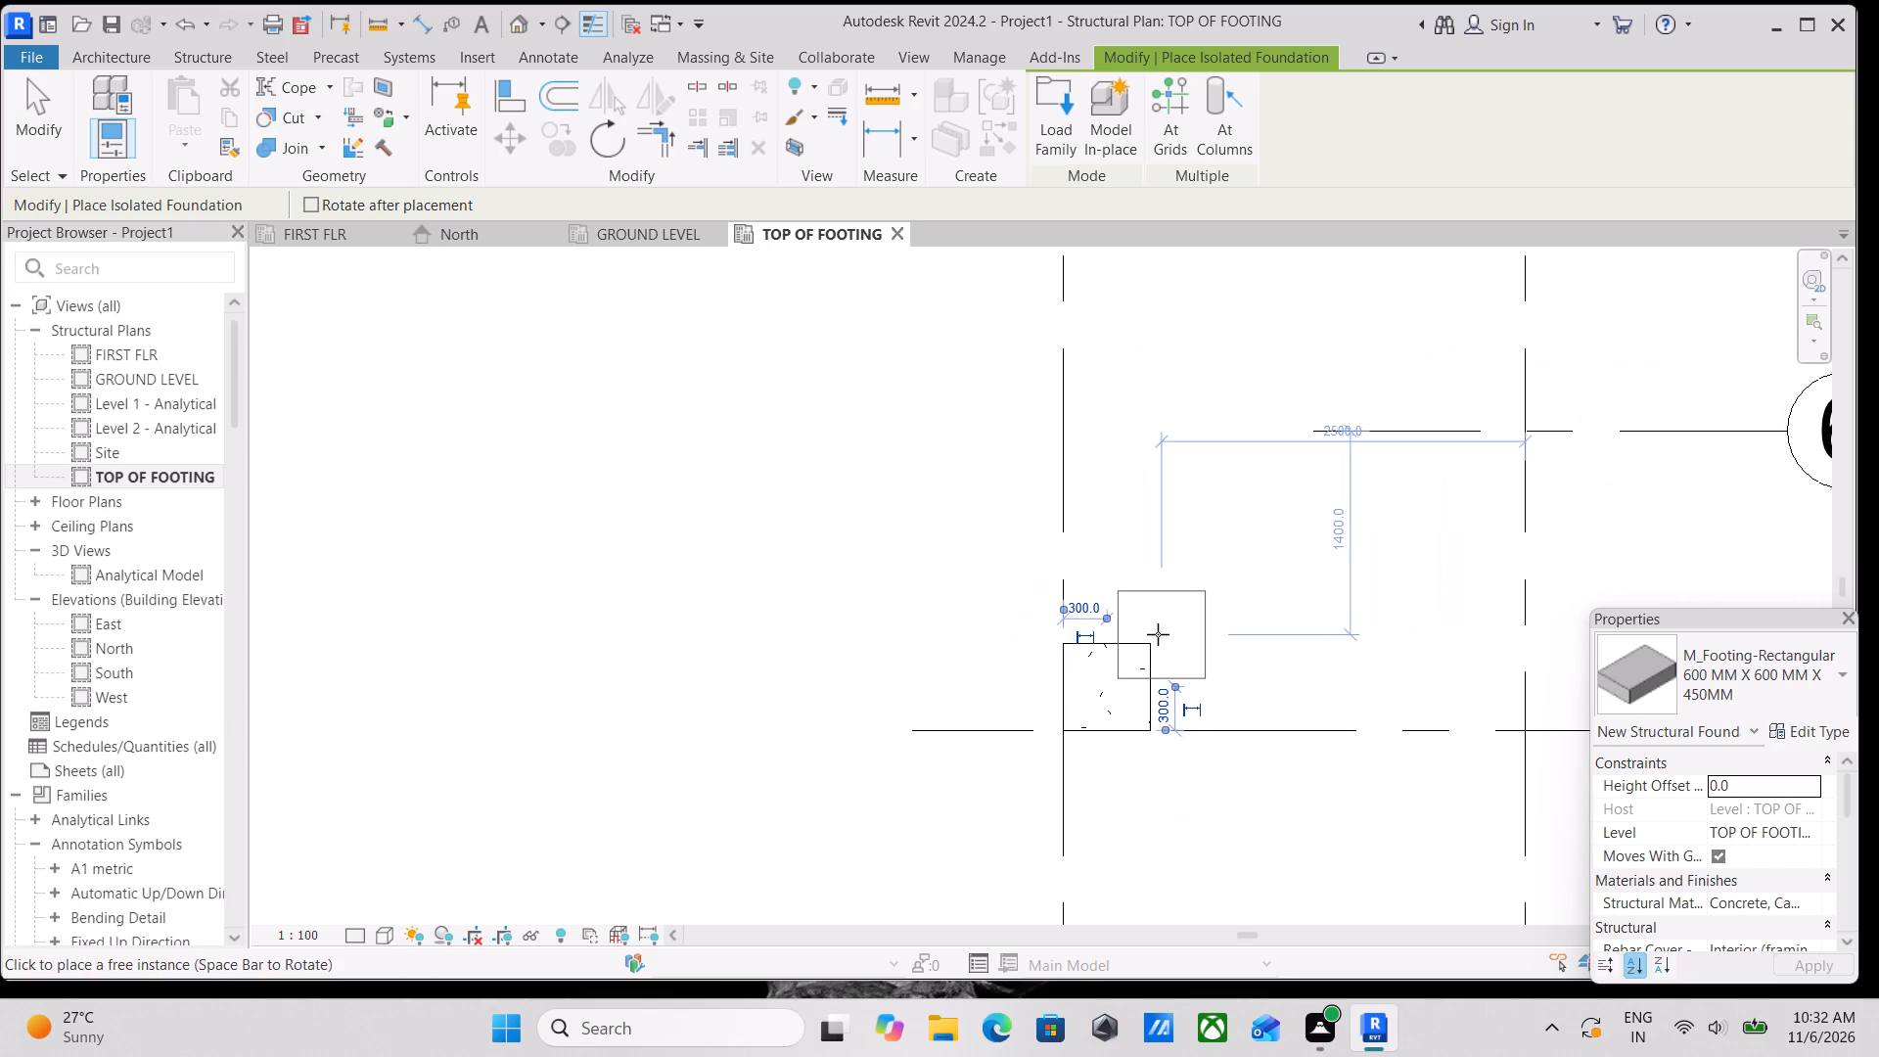
scroll(1274, 699, "down", 1)
middle_click_drag(1270, 699, 945, 681)
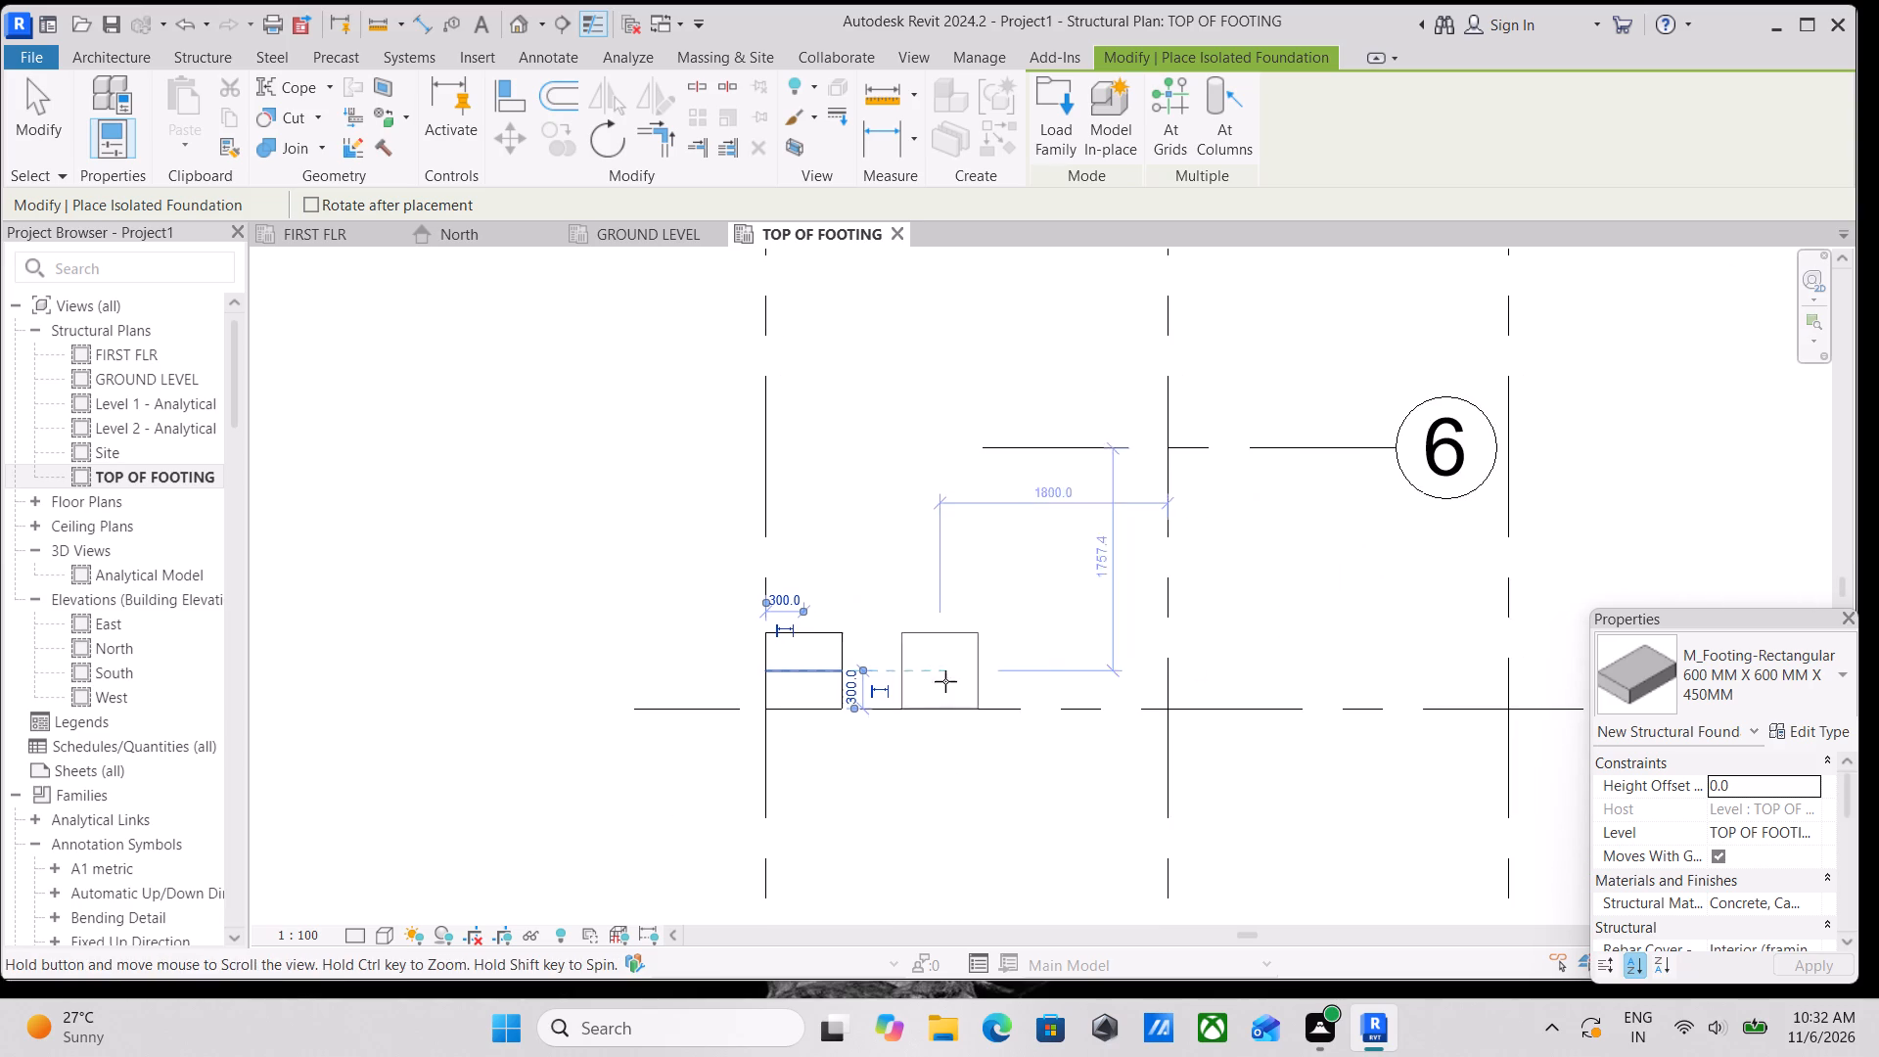
scroll(1190, 676, "up", 2)
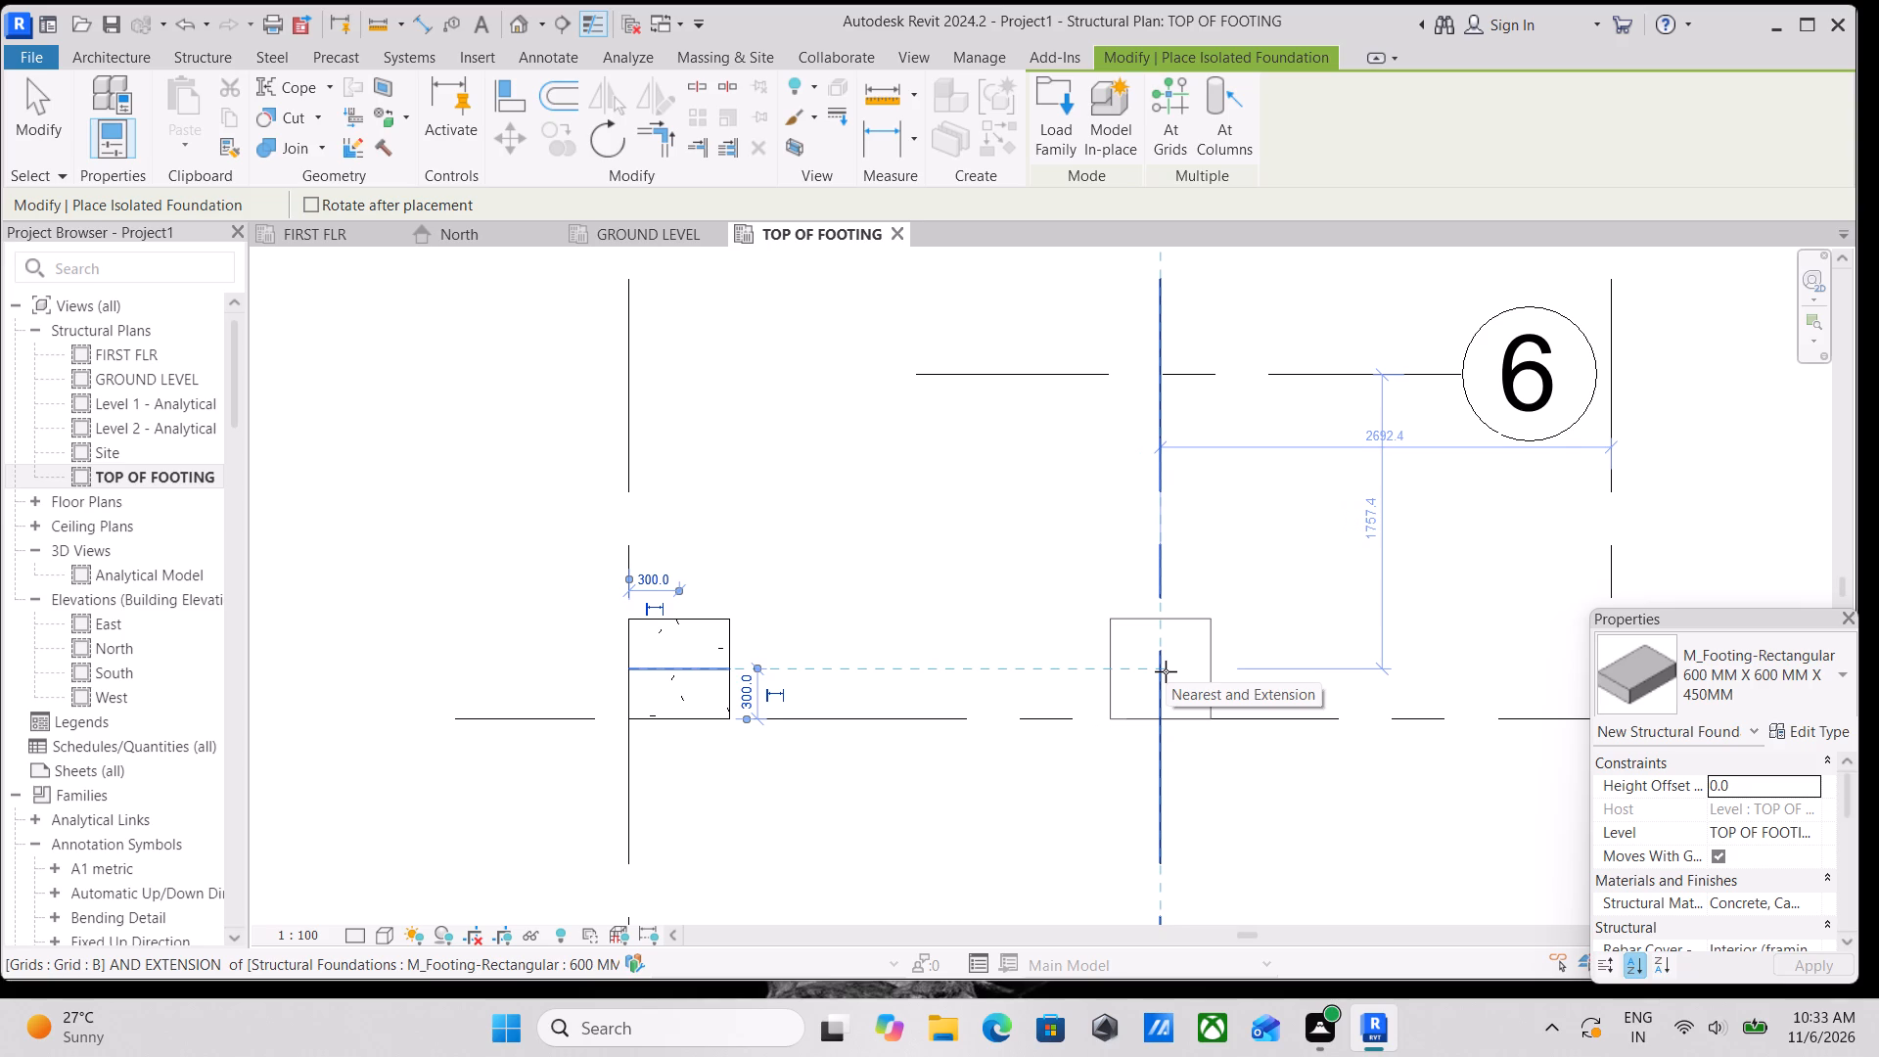
left_click(1166, 671)
scroll(1400, 653, "down", 1)
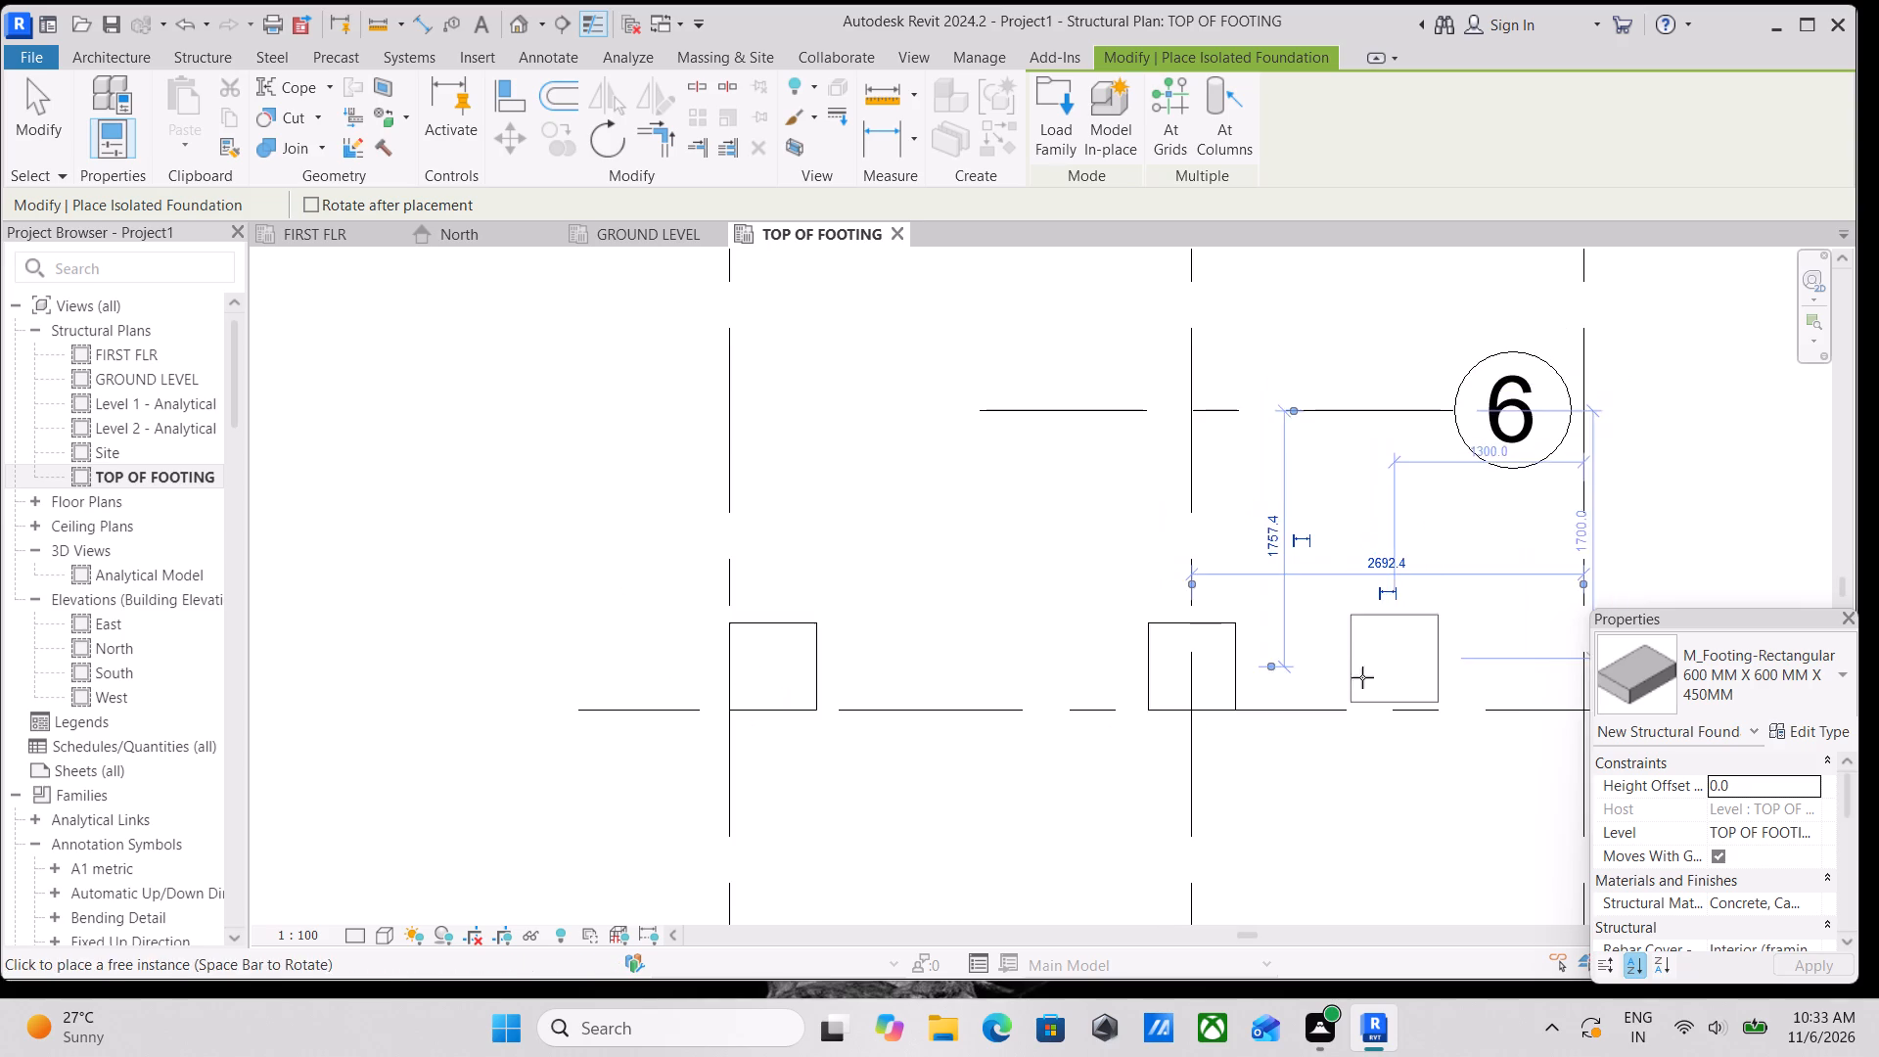
middle_click_drag(1307, 708, 1010, 883)
middle_click_drag(1138, 788, 1174, 647)
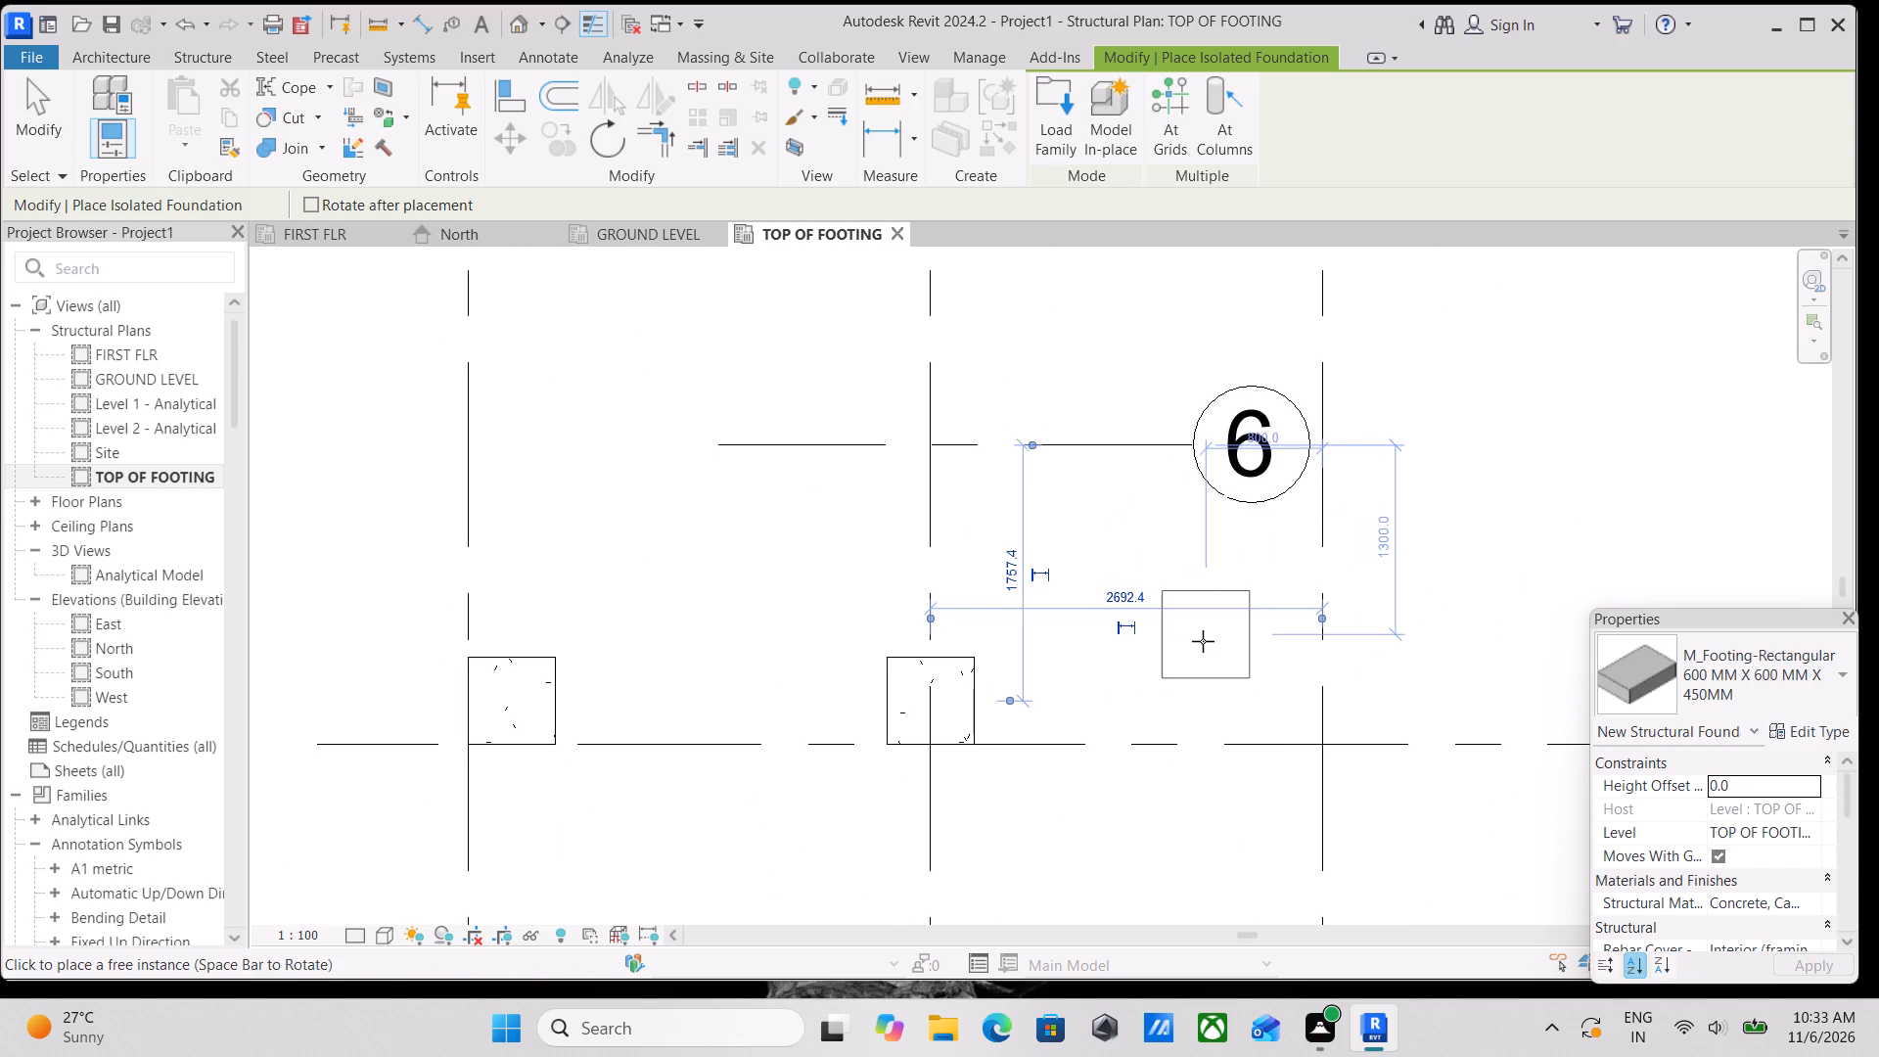
scroll(1246, 663, "up", 2)
scroll(1309, 715, "up", 3)
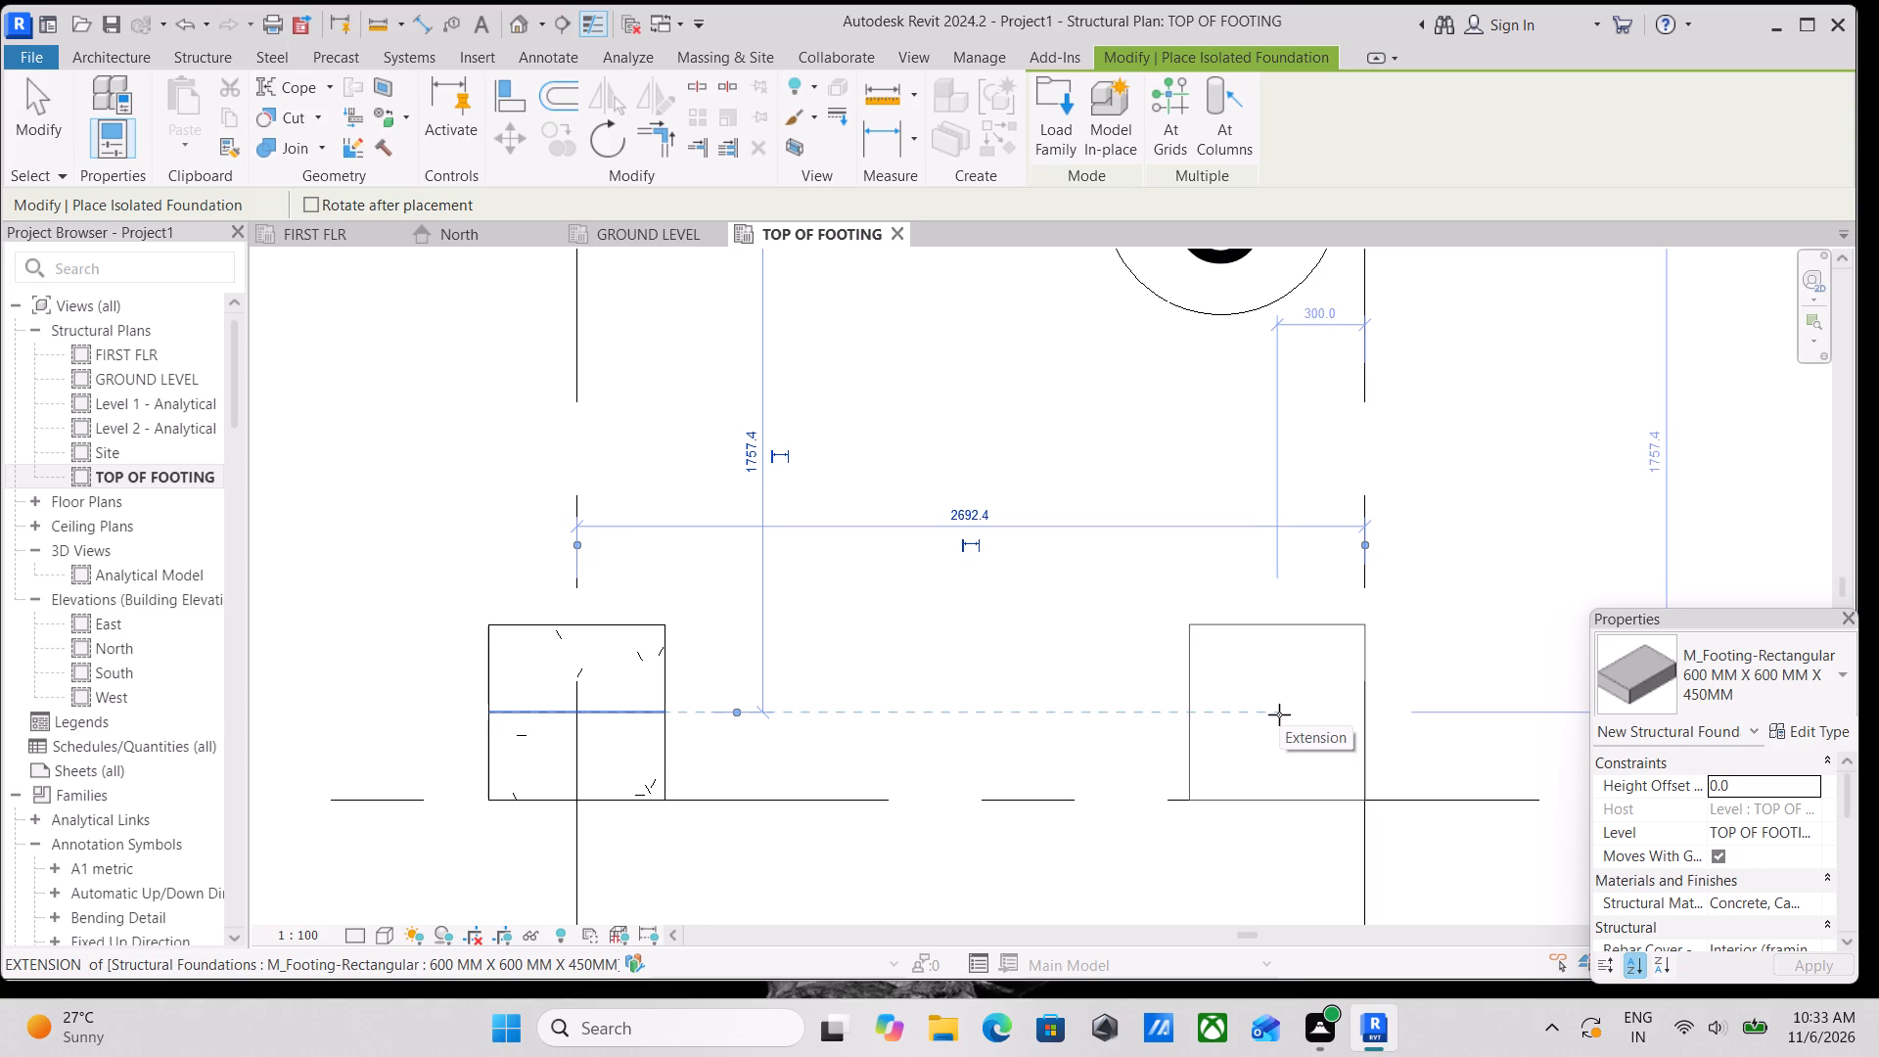
left_click(1279, 714)
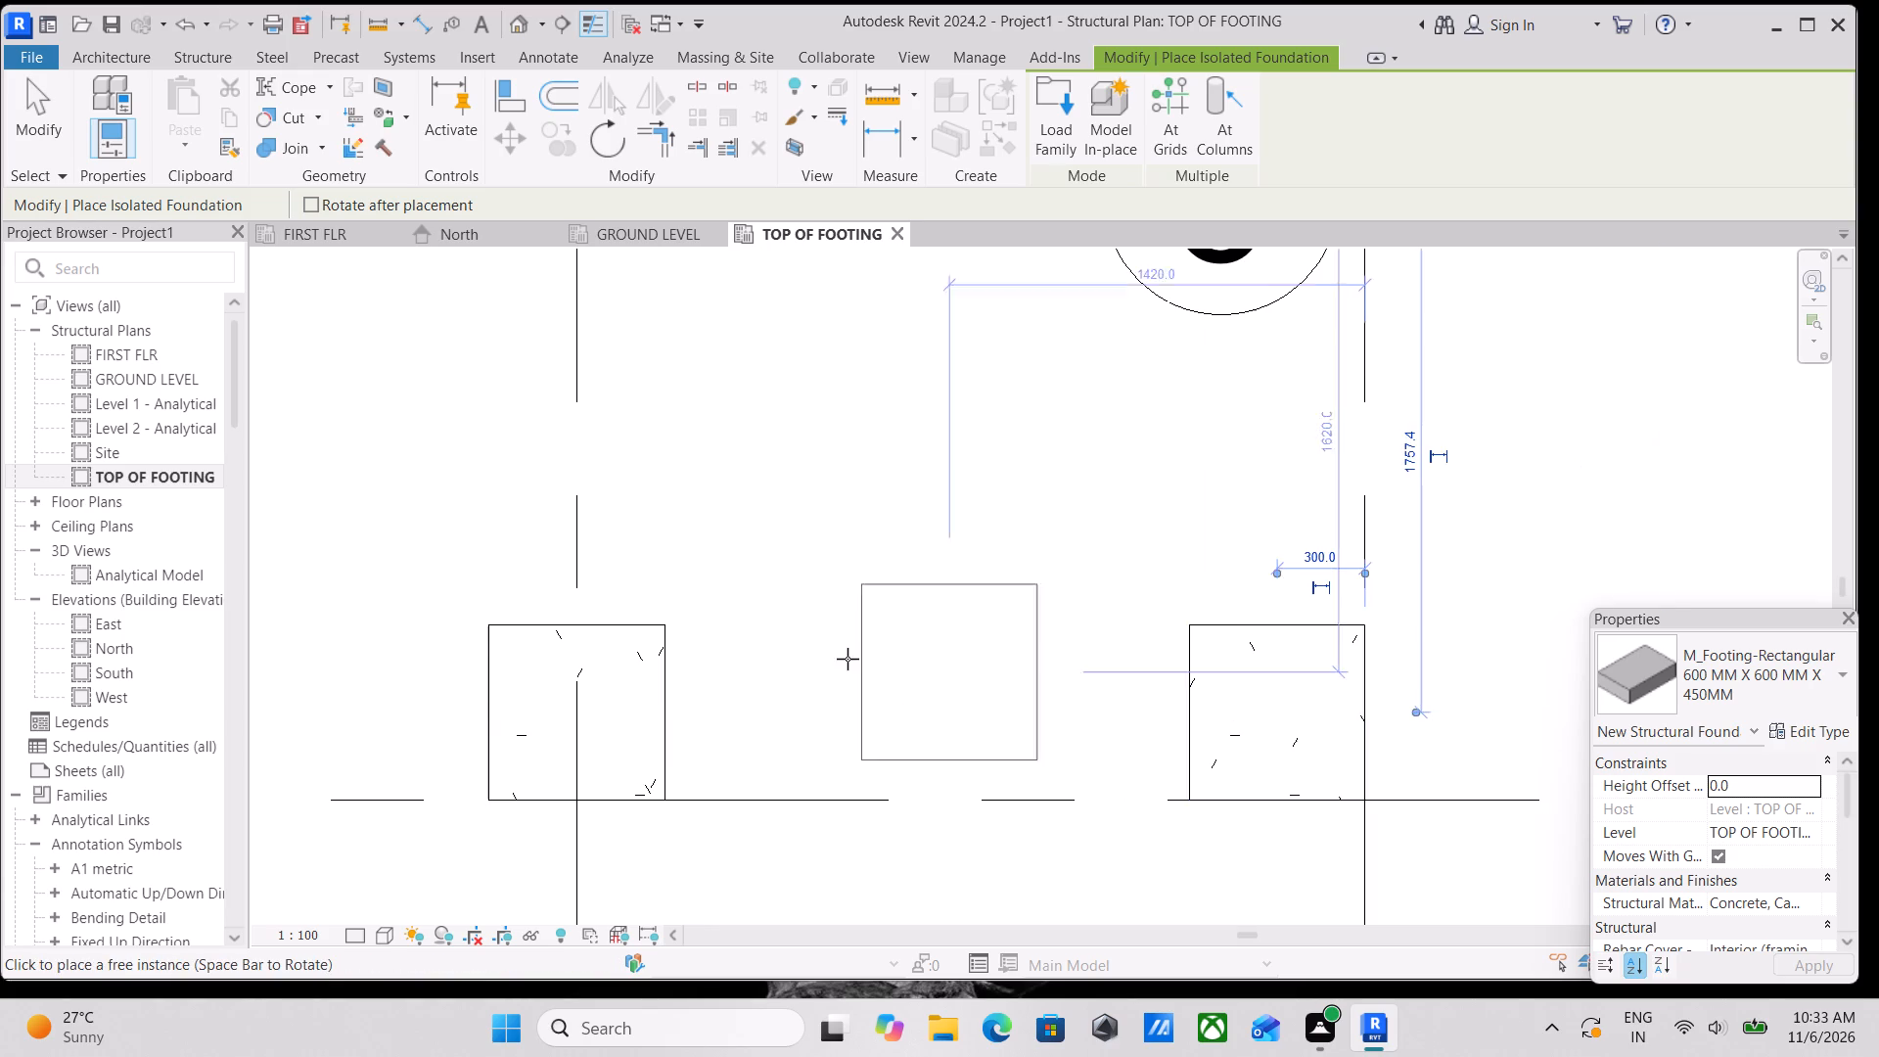
Place a footing centred on the intersection of grids B and 6.
scroll(925, 683, "down", 4)
middle_click_drag(955, 685, 1246, 817)
scroll(1173, 689, "down", 1)
middle_click_drag(1189, 709, 1241, 821)
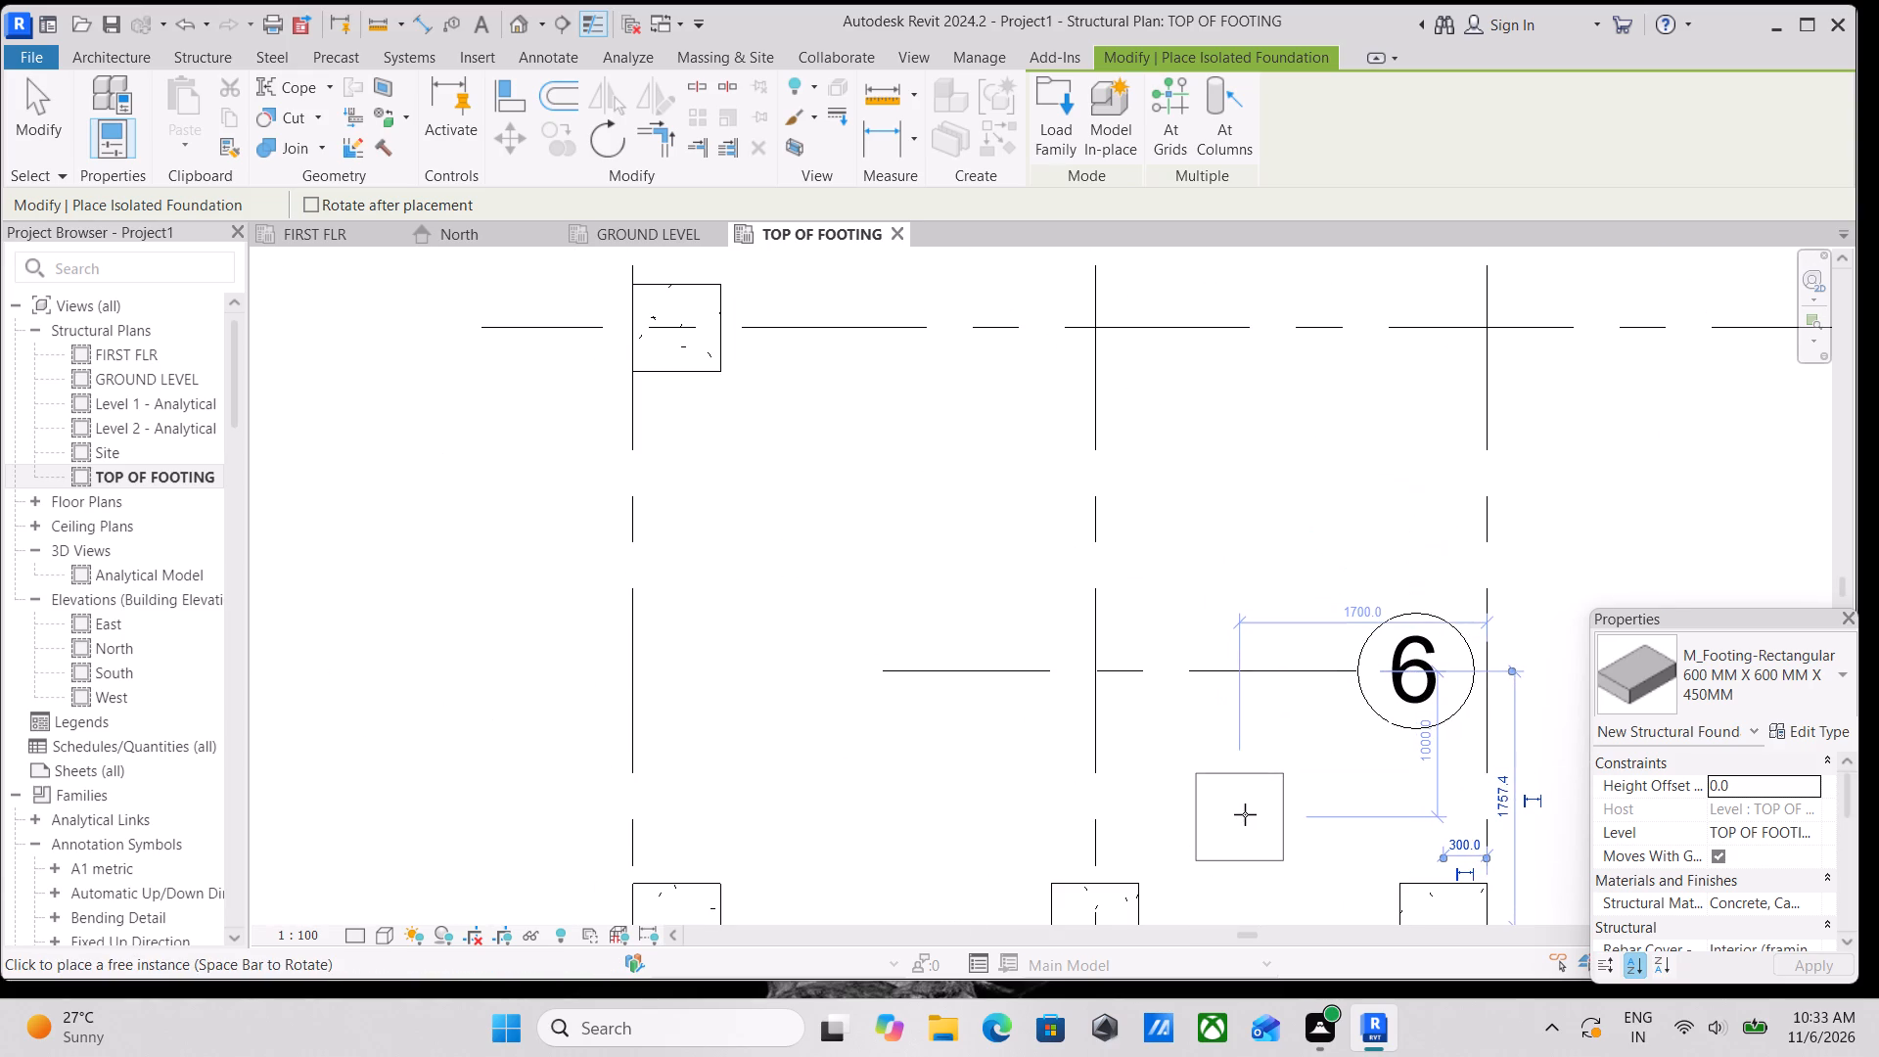
middle_click_drag(1252, 803, 1346, 921)
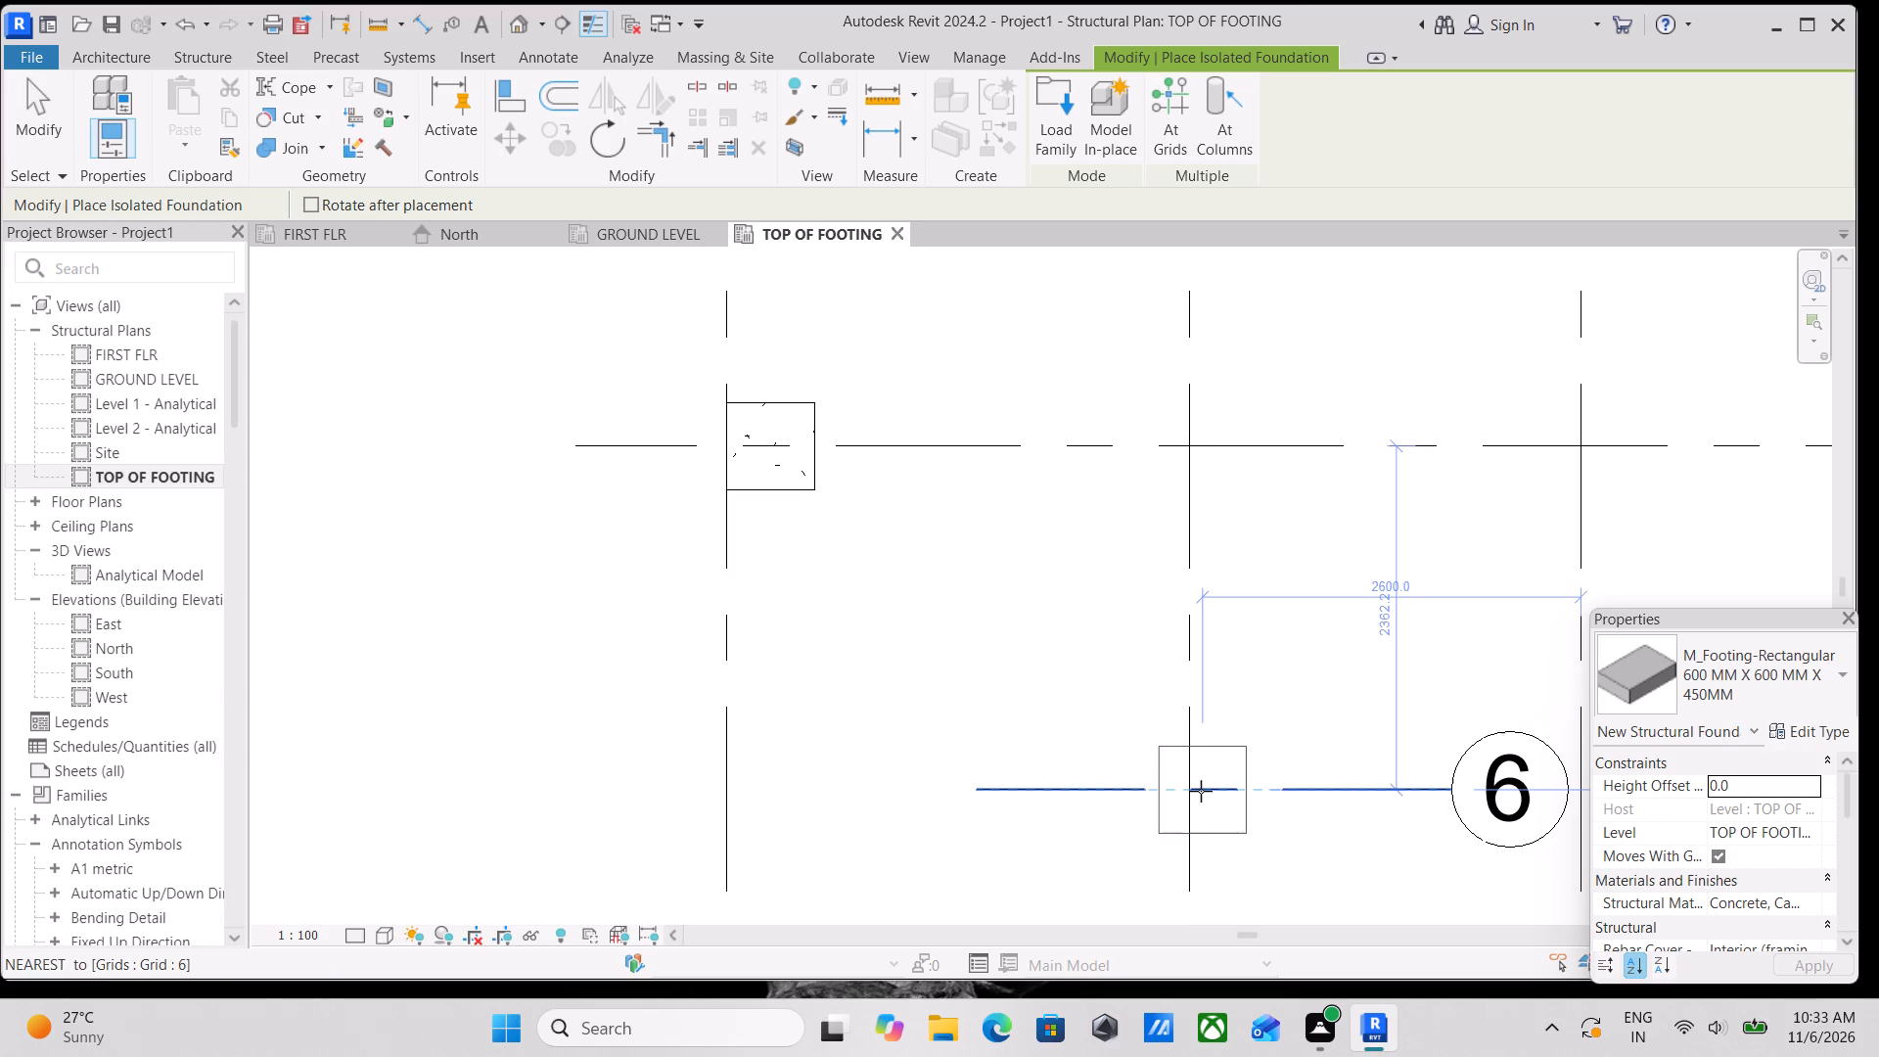
left_click(1188, 791)
Place a footing centred on the intersection of grids B and 3.
scroll(1224, 636, "down", 1)
middle_click_drag(1223, 639, 1220, 826)
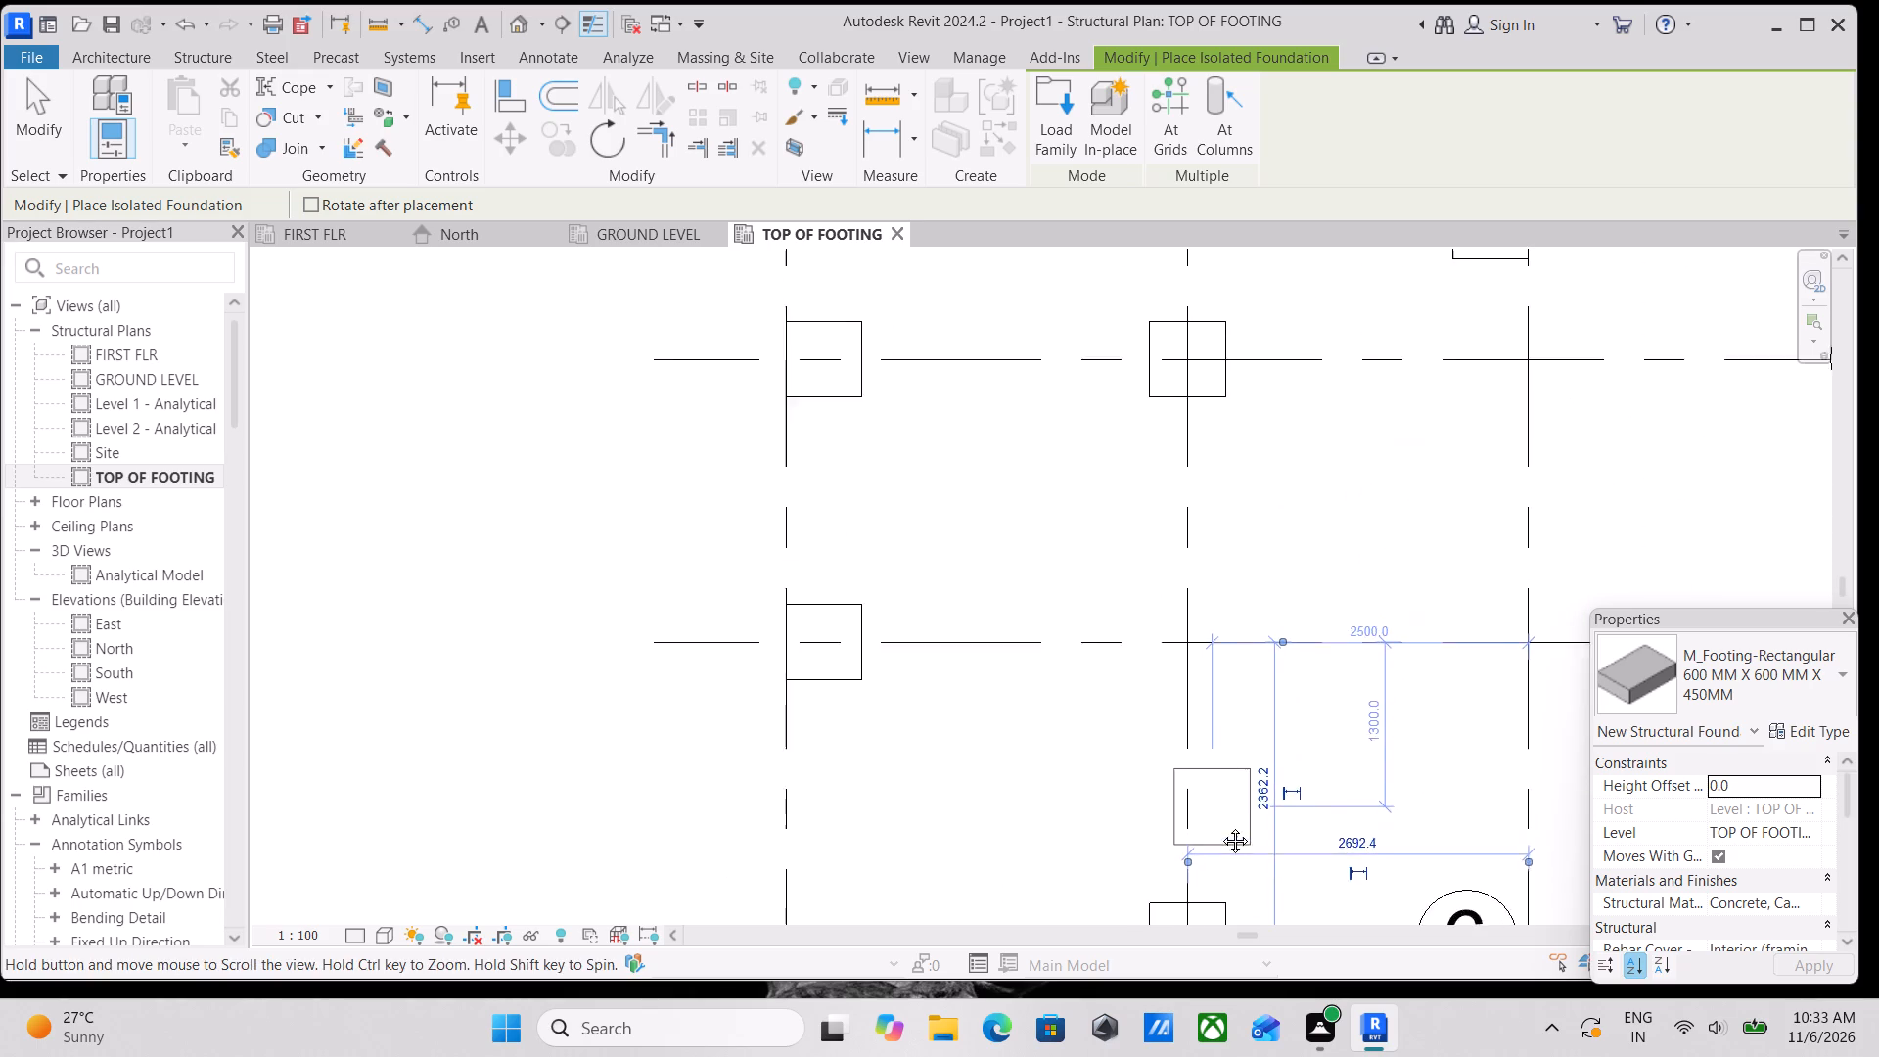
middle_click_drag(1220, 826, 1221, 832)
scroll(1322, 723, "down", 1)
middle_click_drag(1322, 725, 1350, 841)
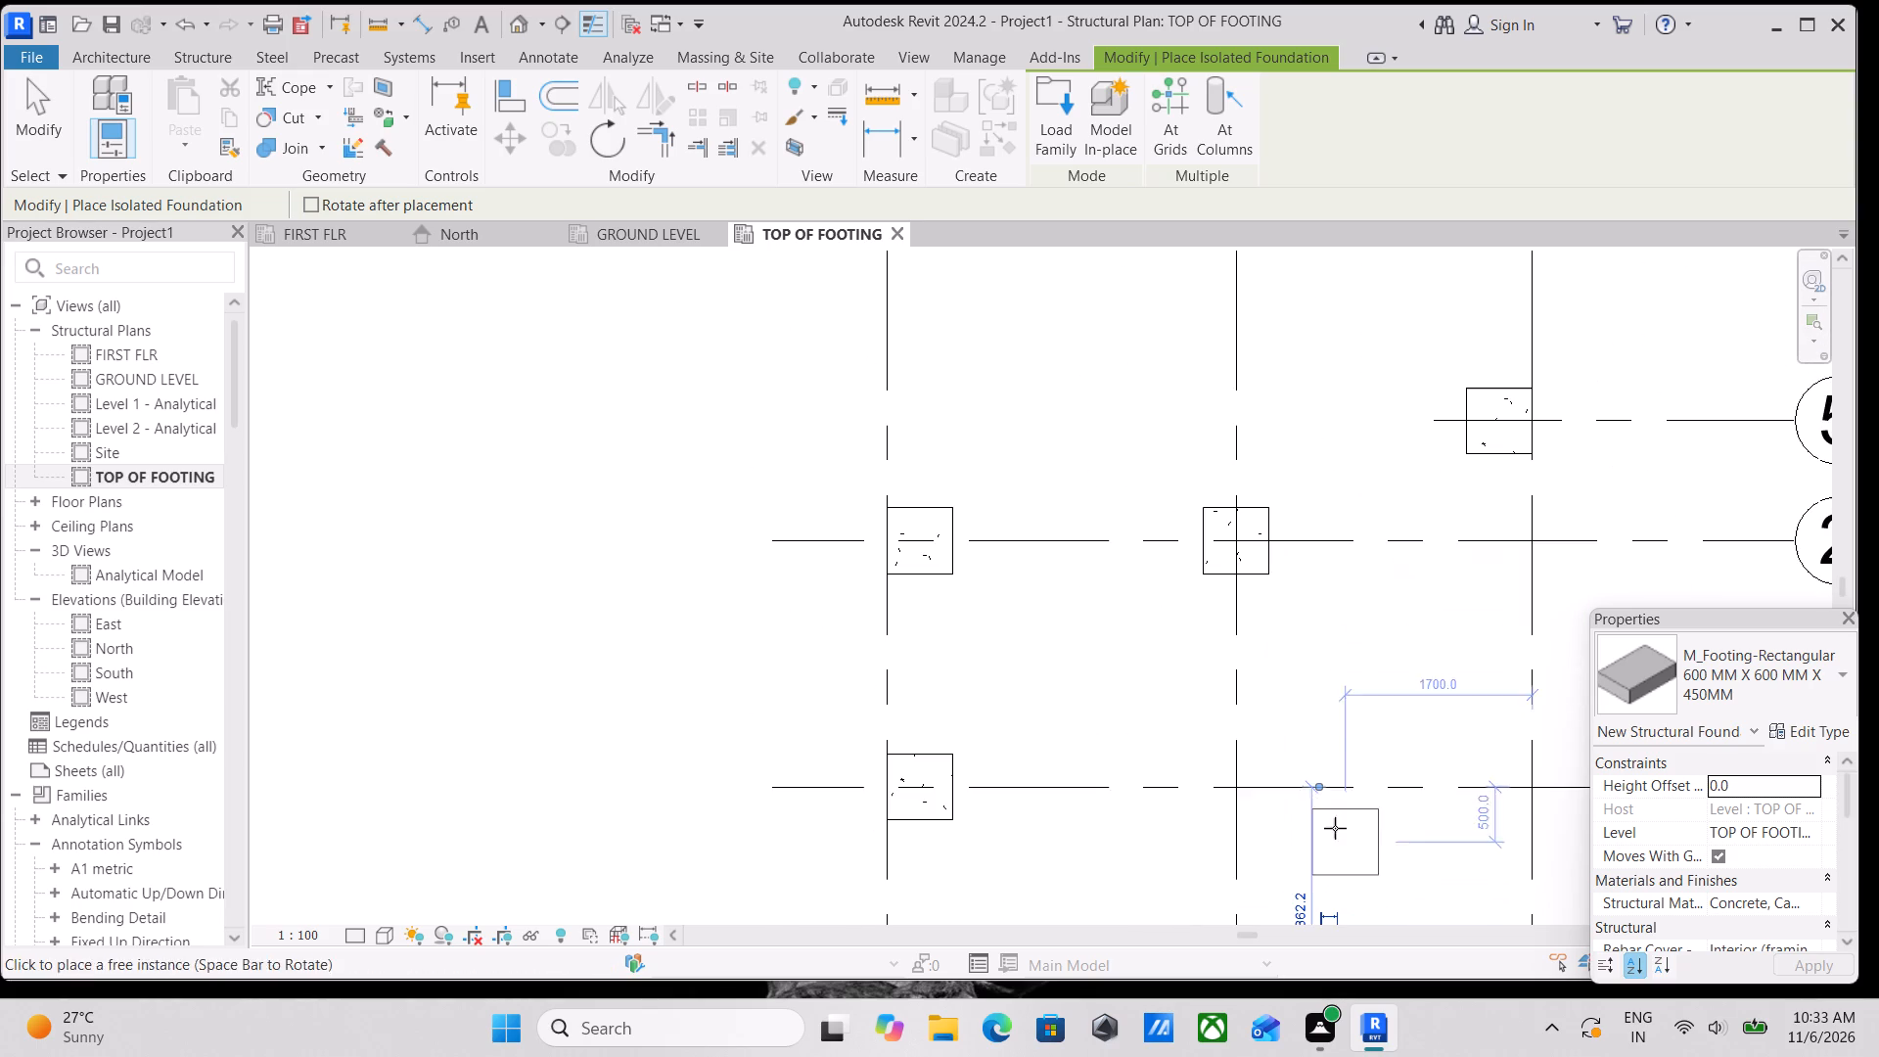
scroll(1244, 783, "up", 3)
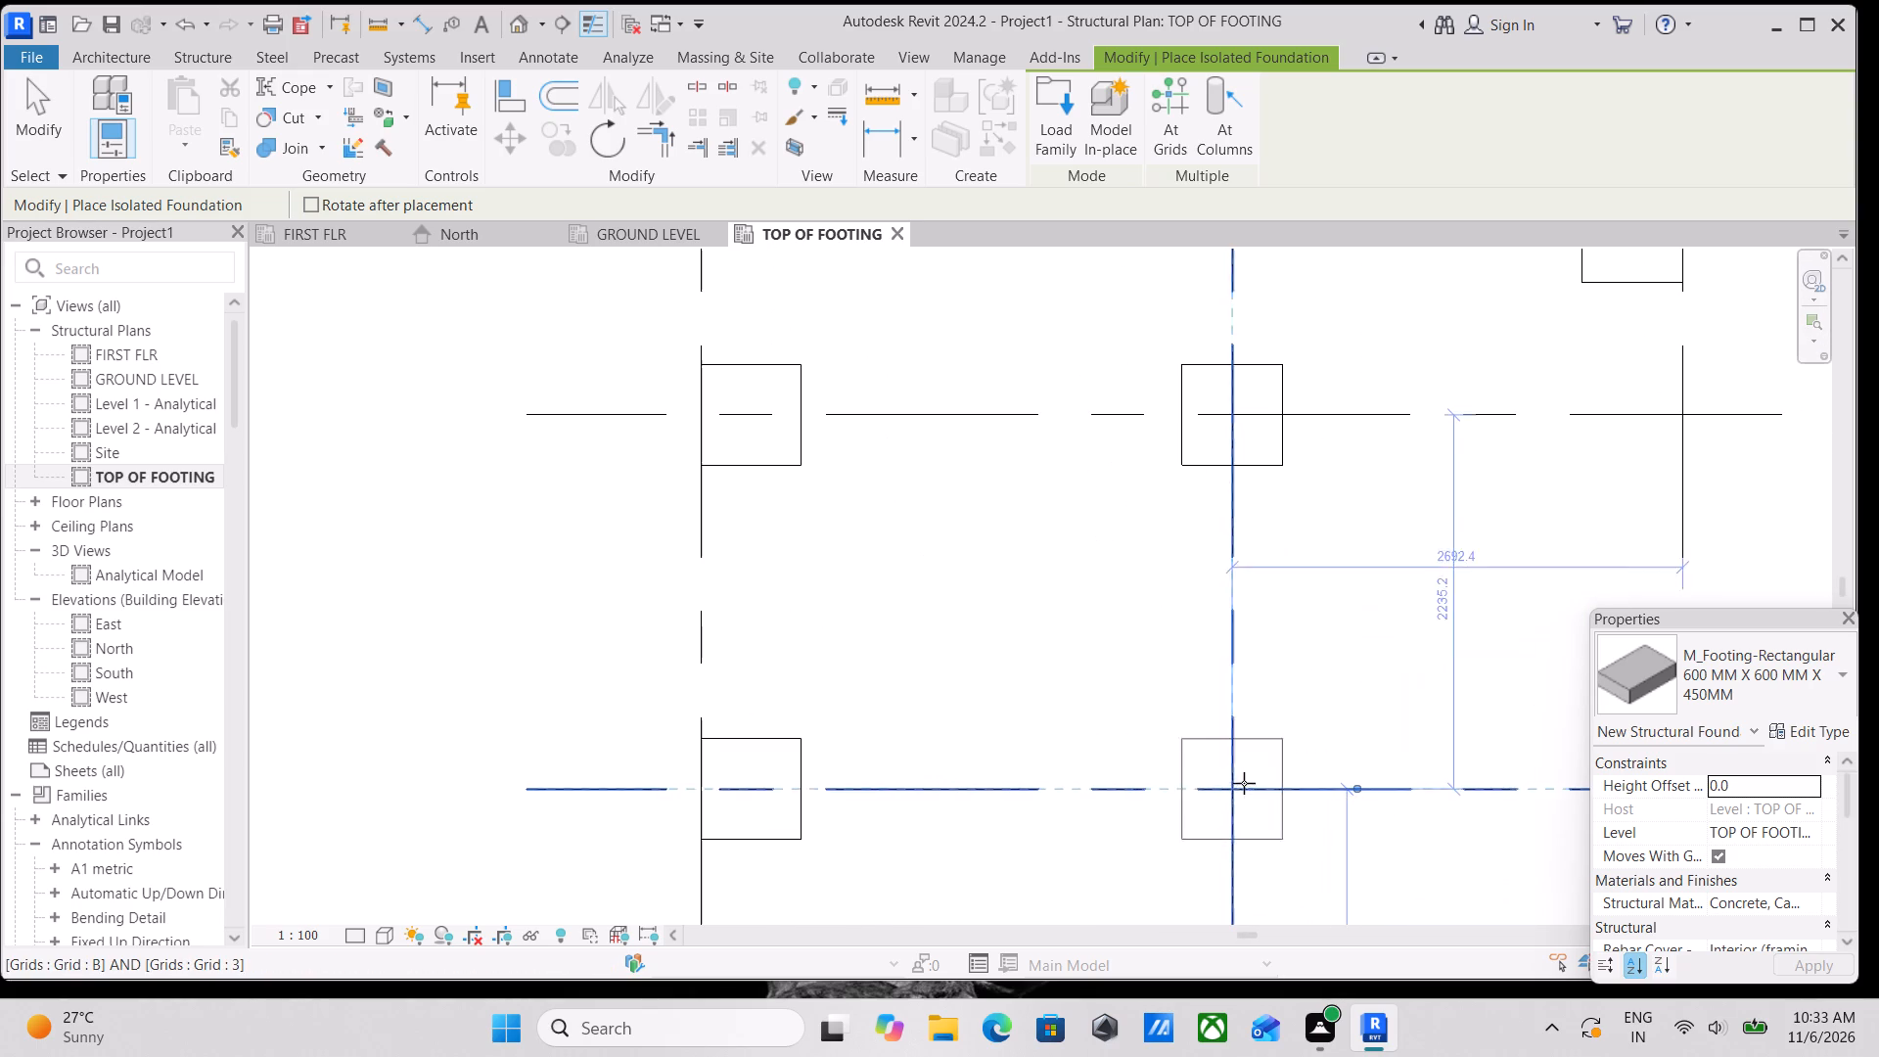
left_click(1237, 787)
Place a footing centred on grid 3 with its centre 300 mm west of grid C, and finish footing placement.
scroll(1277, 740, "down", 2)
middle_click_drag(1218, 757, 871, 776)
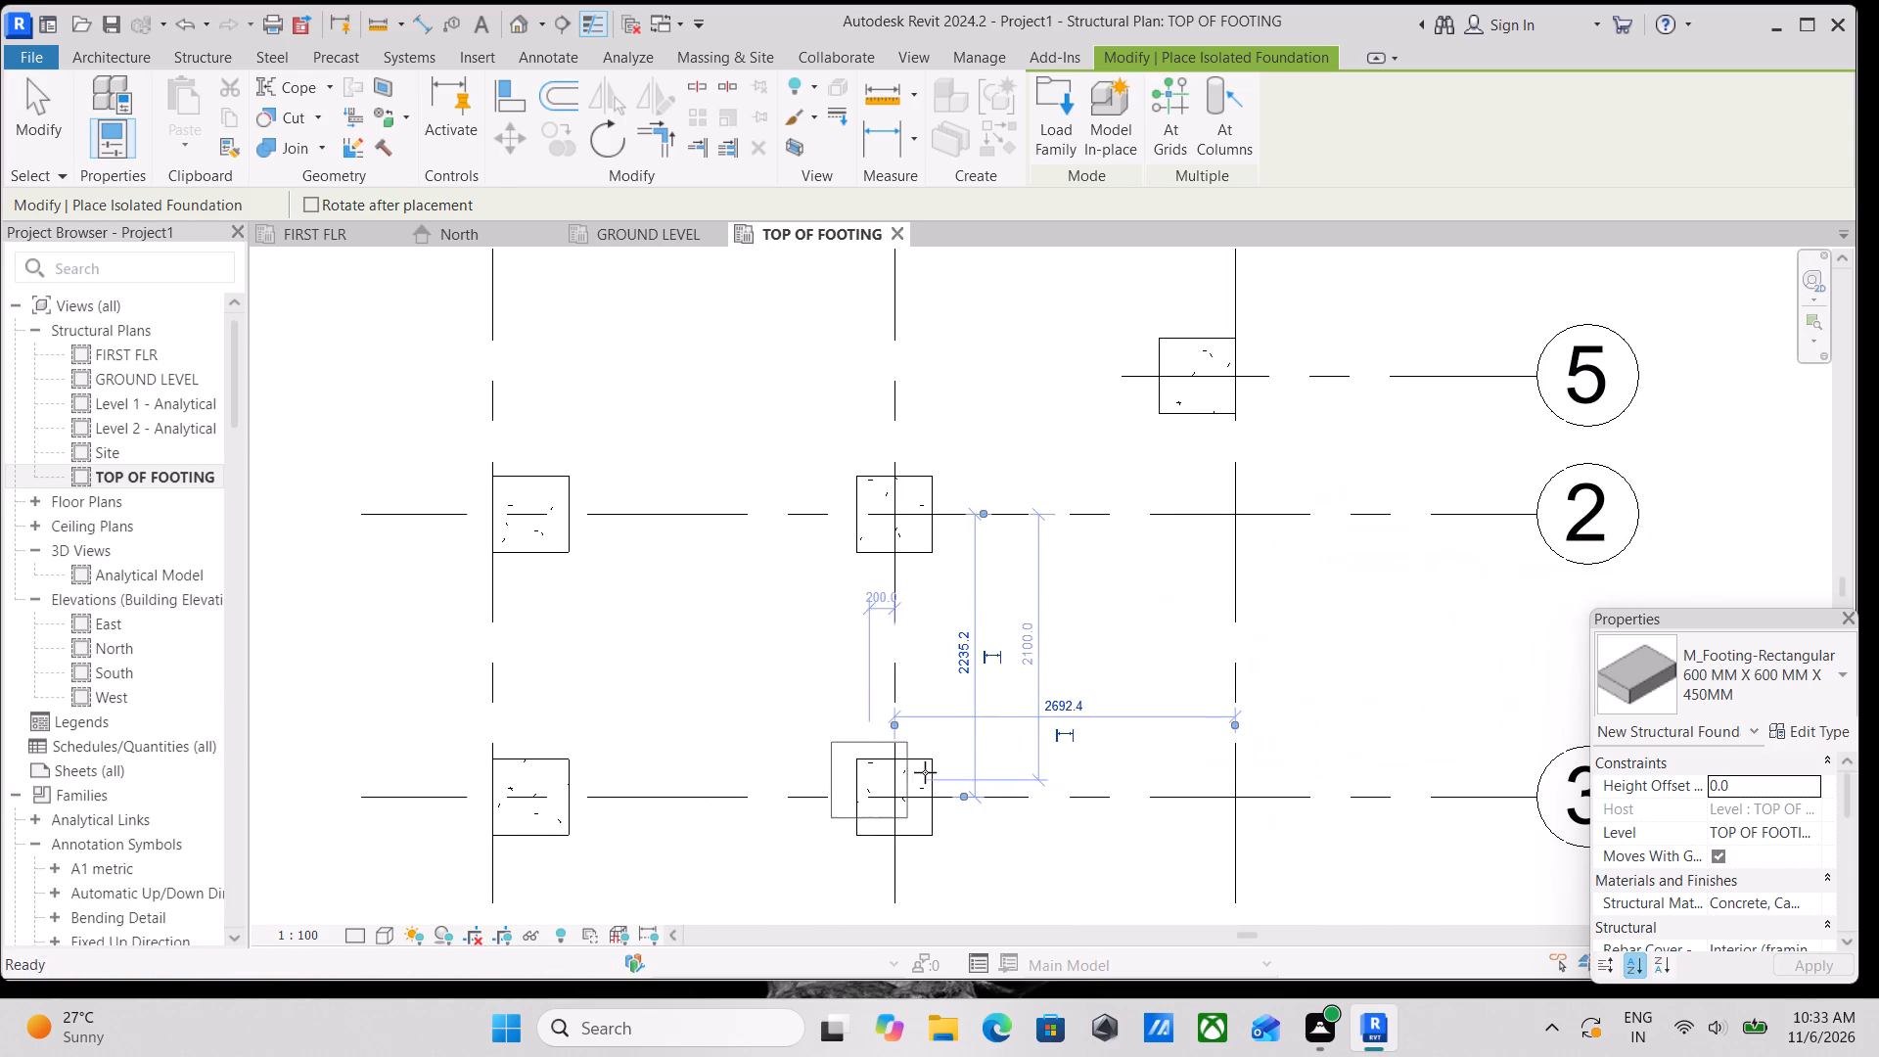
scroll(1125, 794, "up", 5)
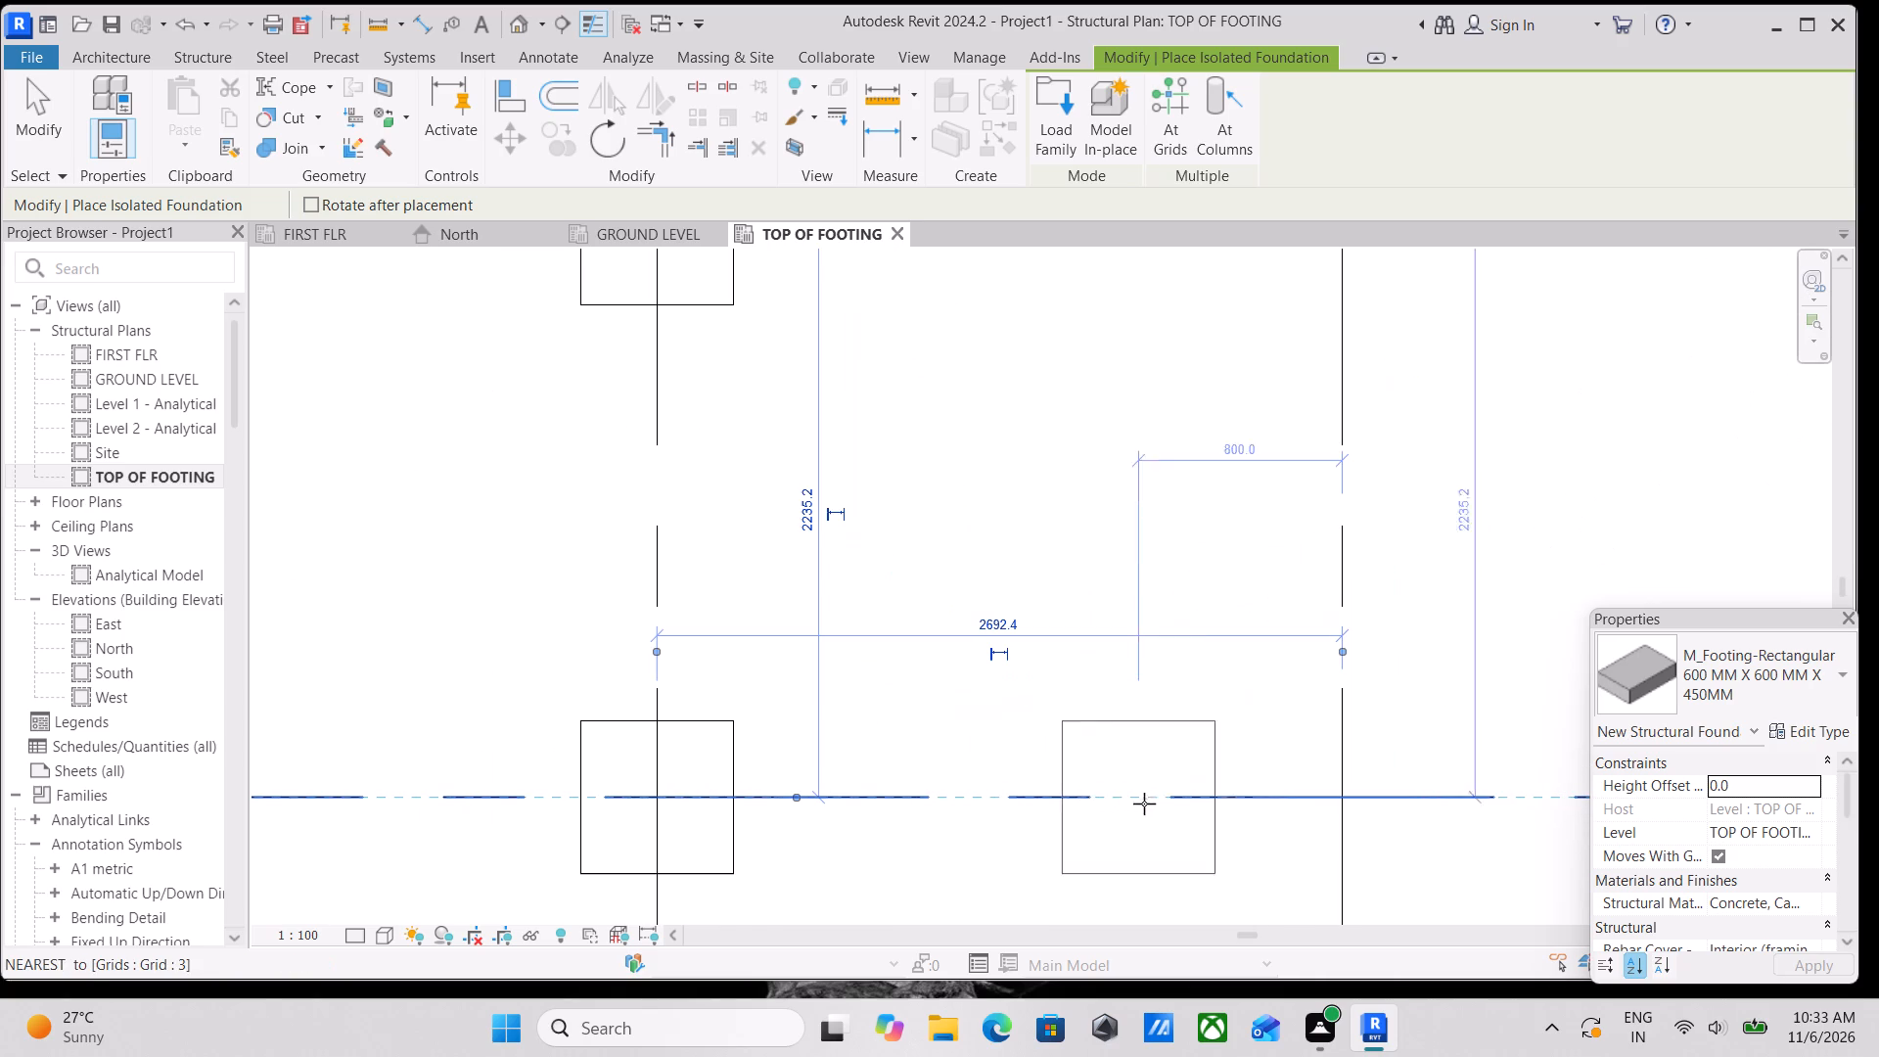
left_click(1264, 790)
scroll(1194, 796, "down", 6)
middle_click_drag(1183, 823, 1205, 979)
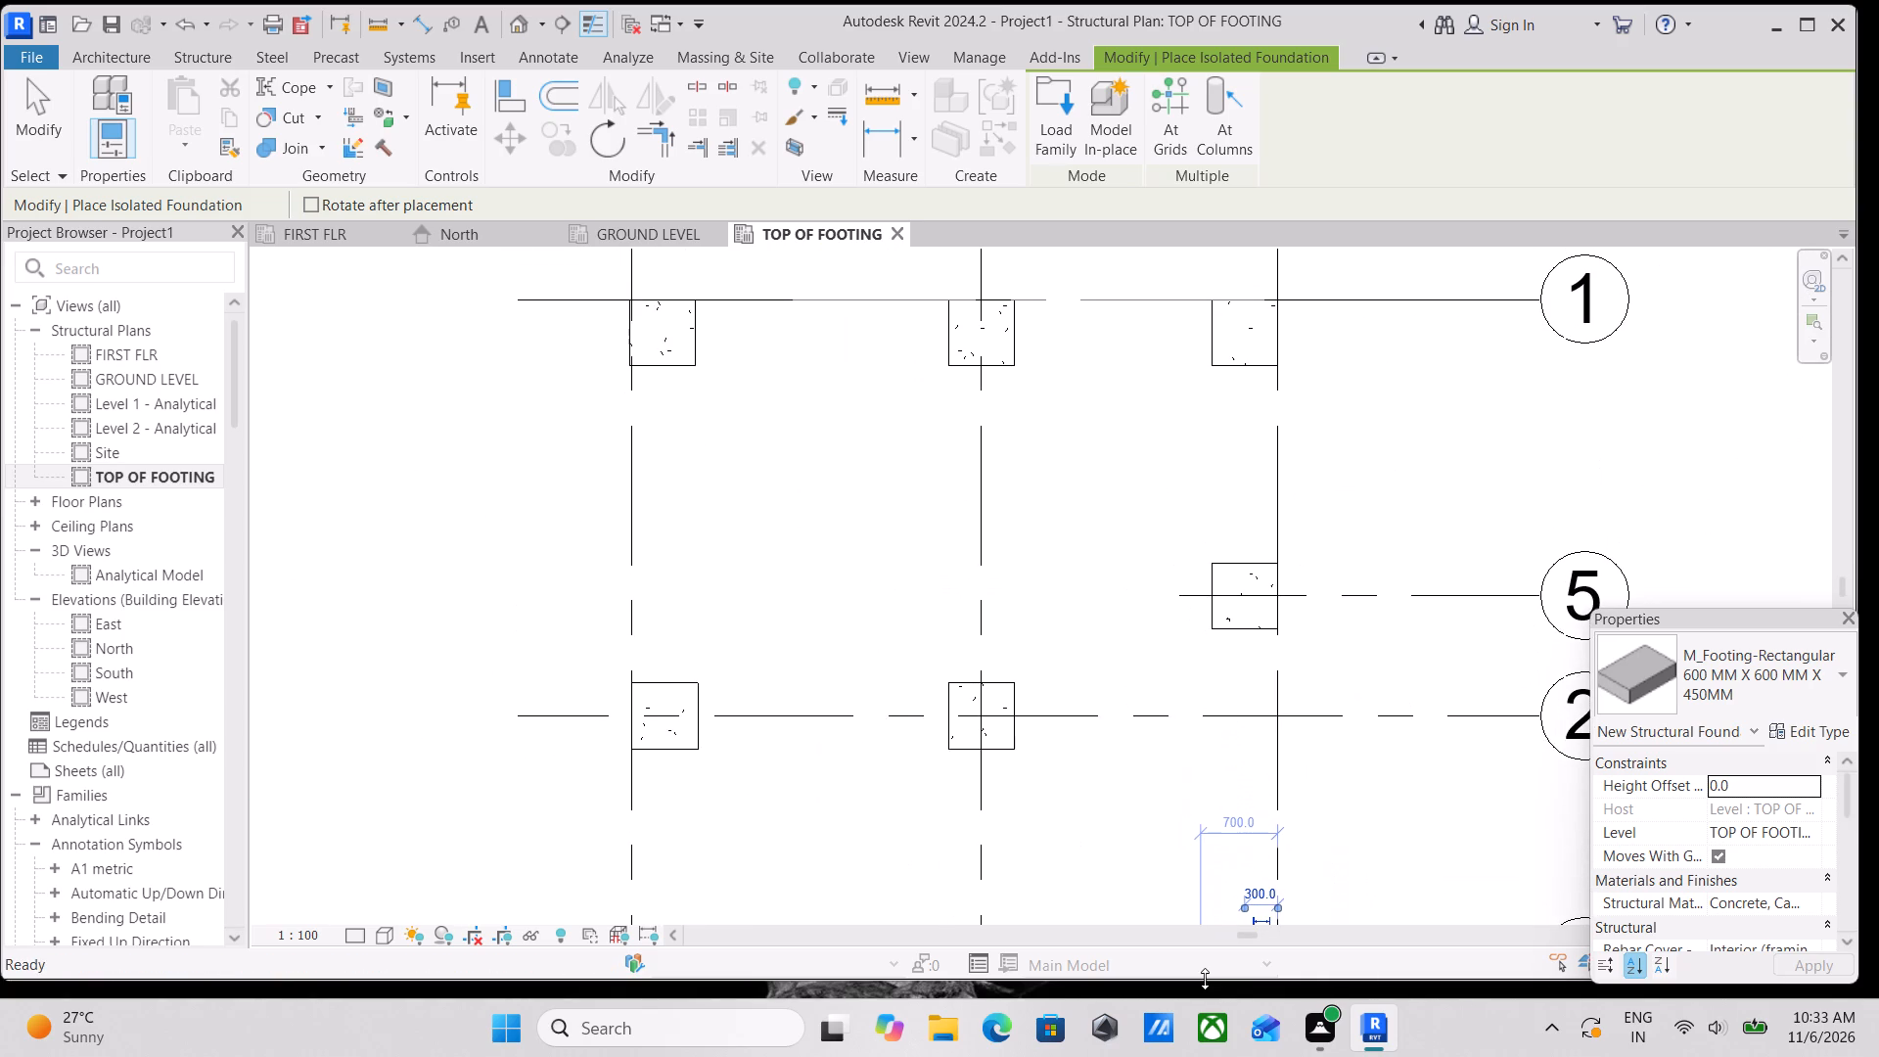
scroll(1214, 861, "down", 1)
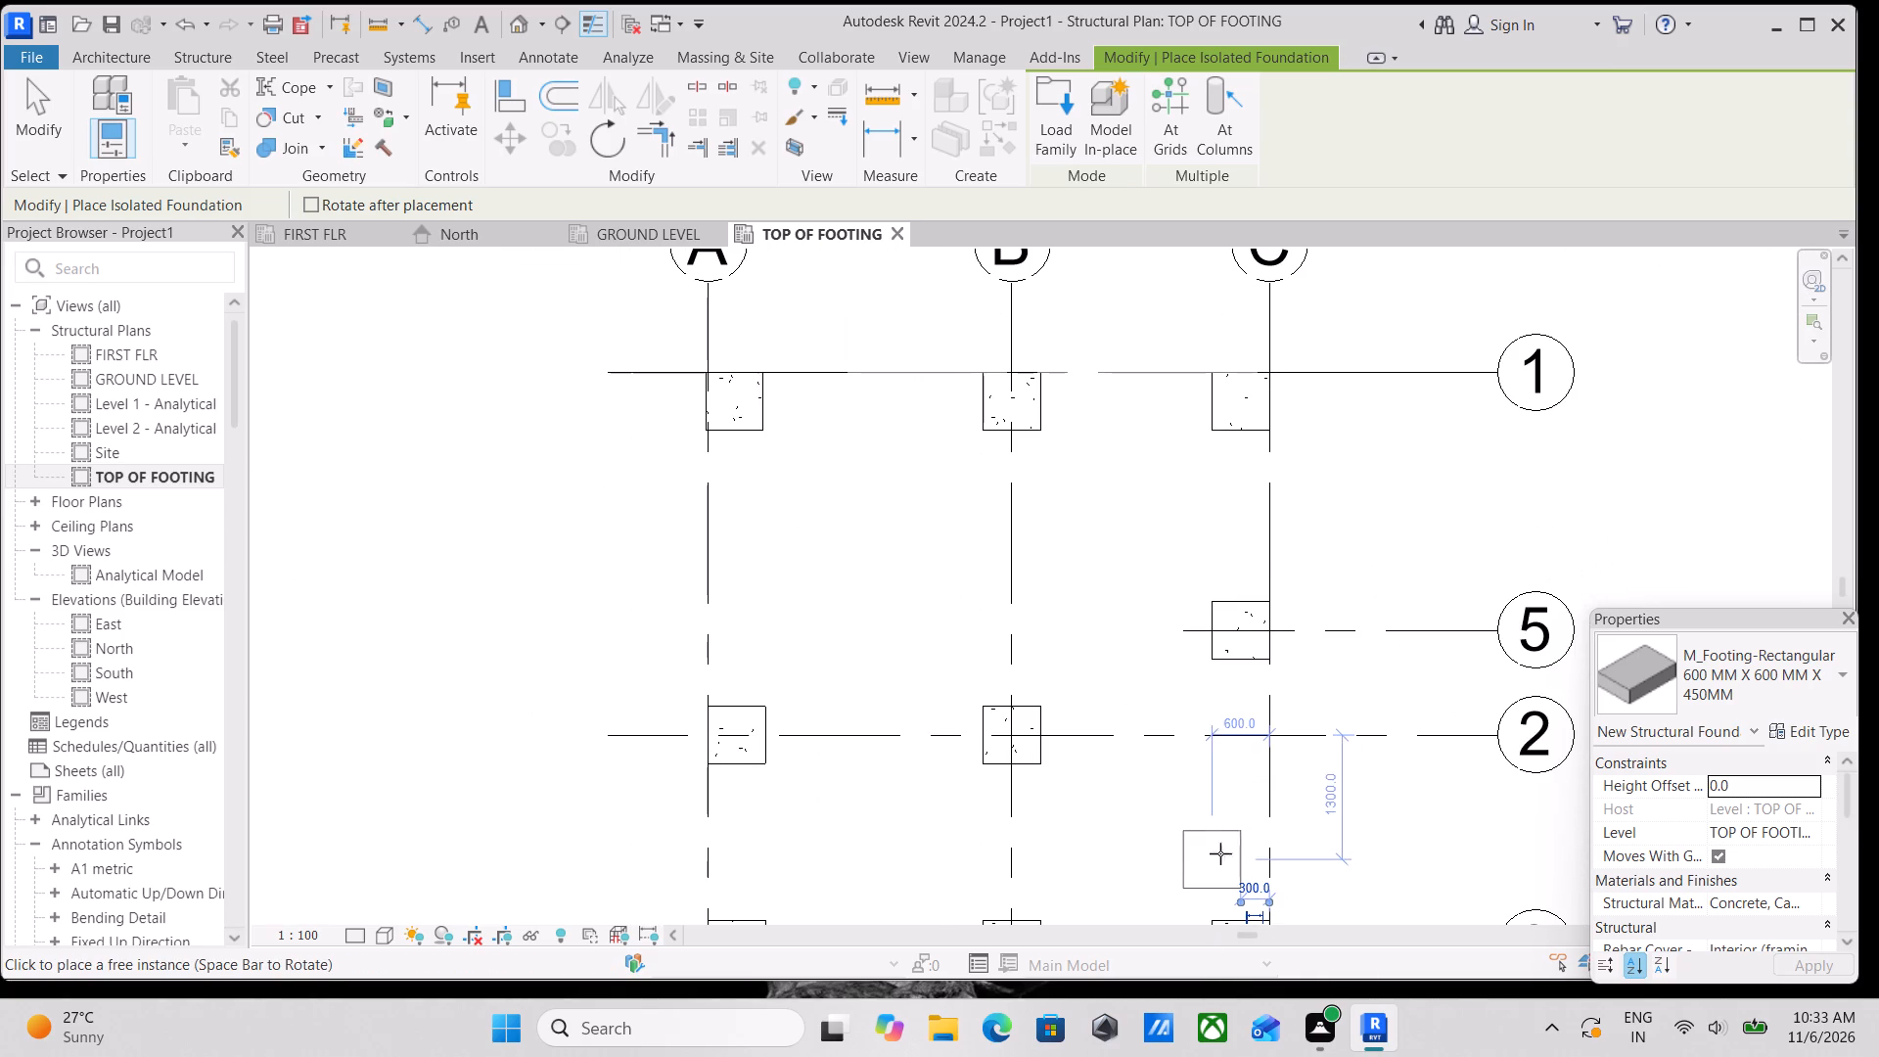
key("Escape")
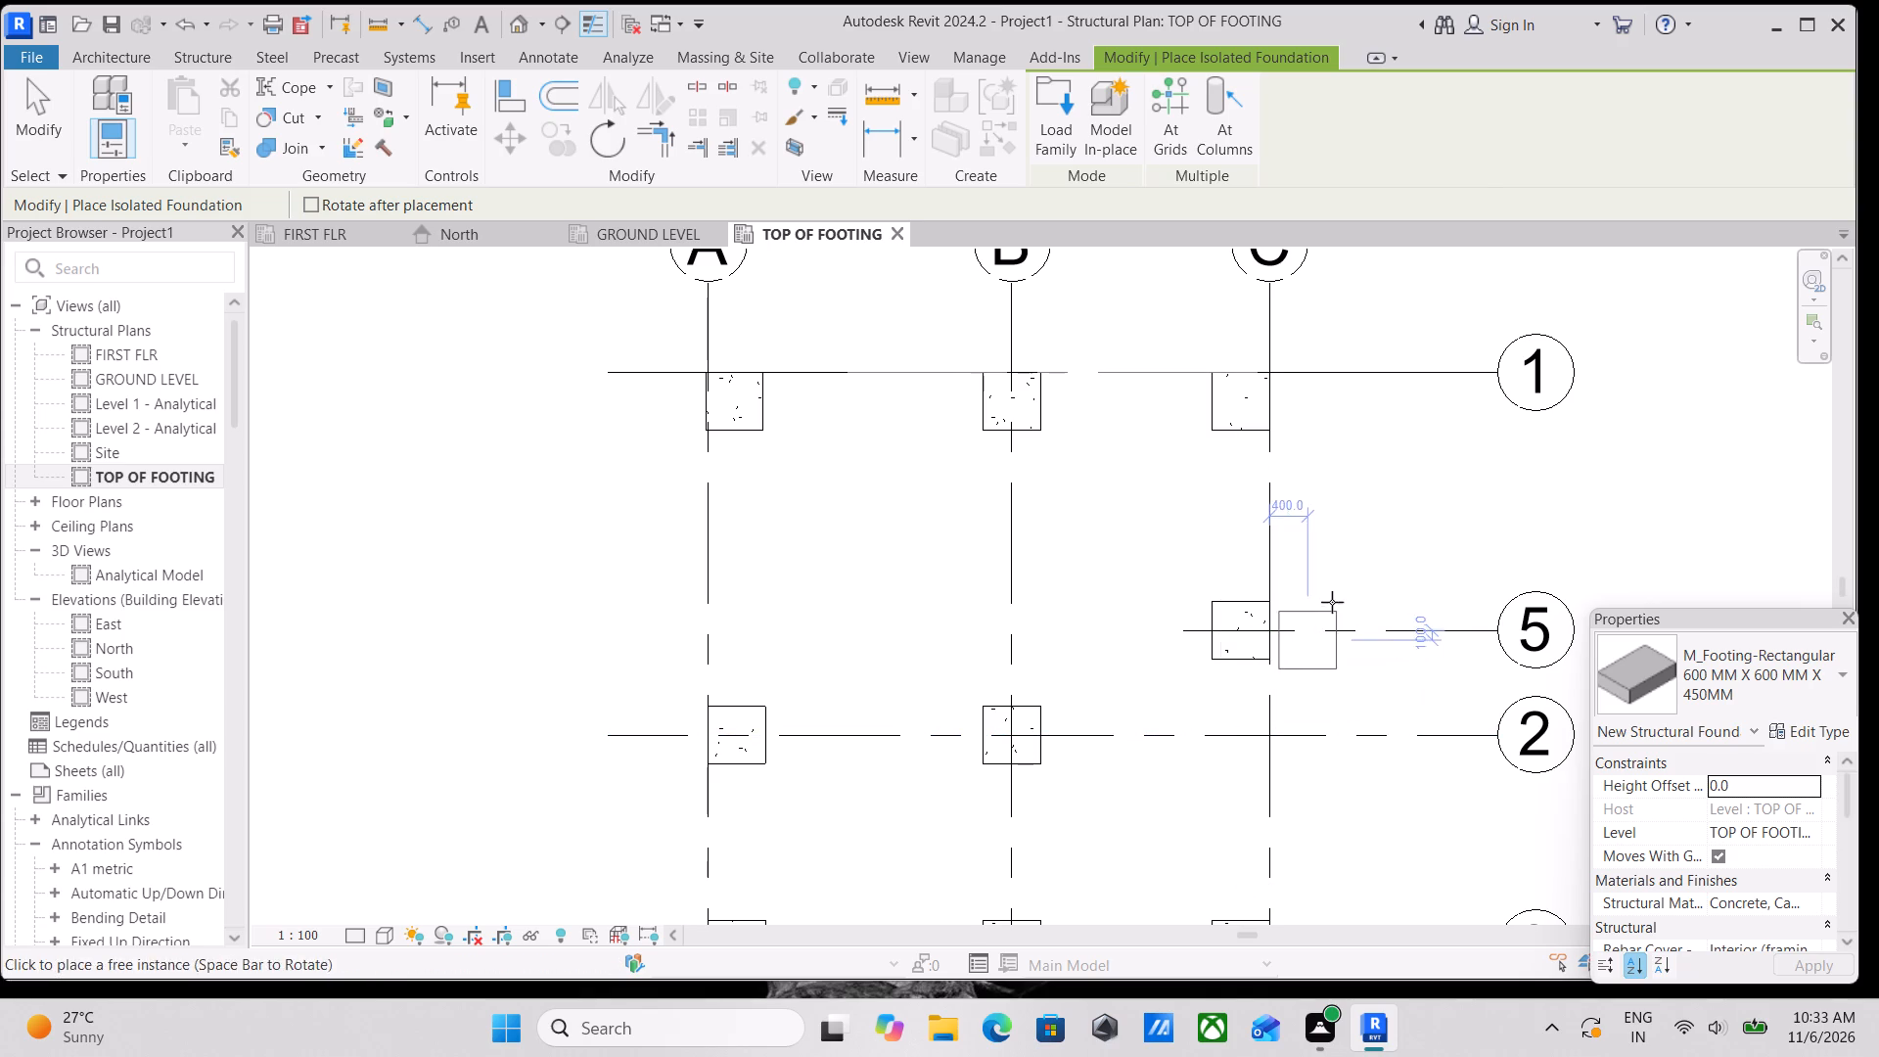
key("Escape")
key("Escape")
Extend the west end of grid 5 farther past the footing, to a point between grids B and C.
scroll(1199, 624, "down", 3)
scroll(1189, 629, "up", 1)
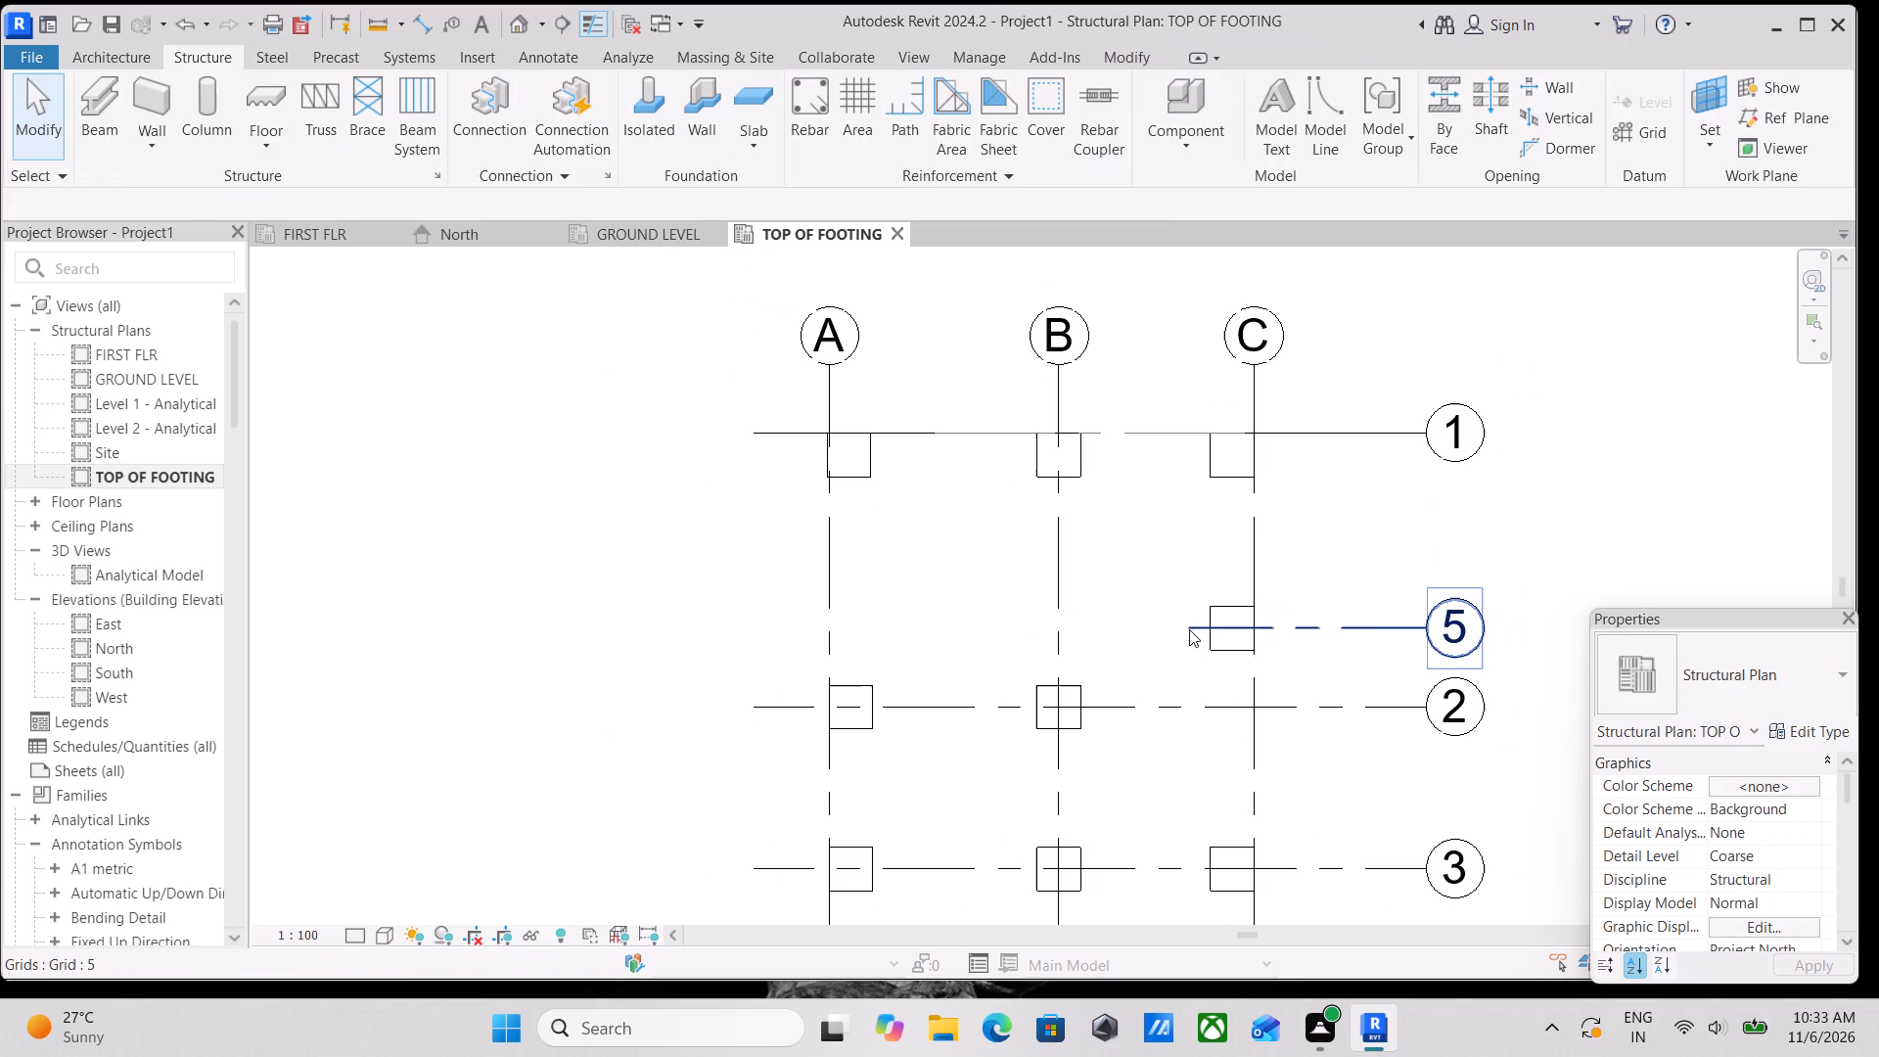
left_click(1189, 629)
left_click_drag(1187, 629, 1127, 631)
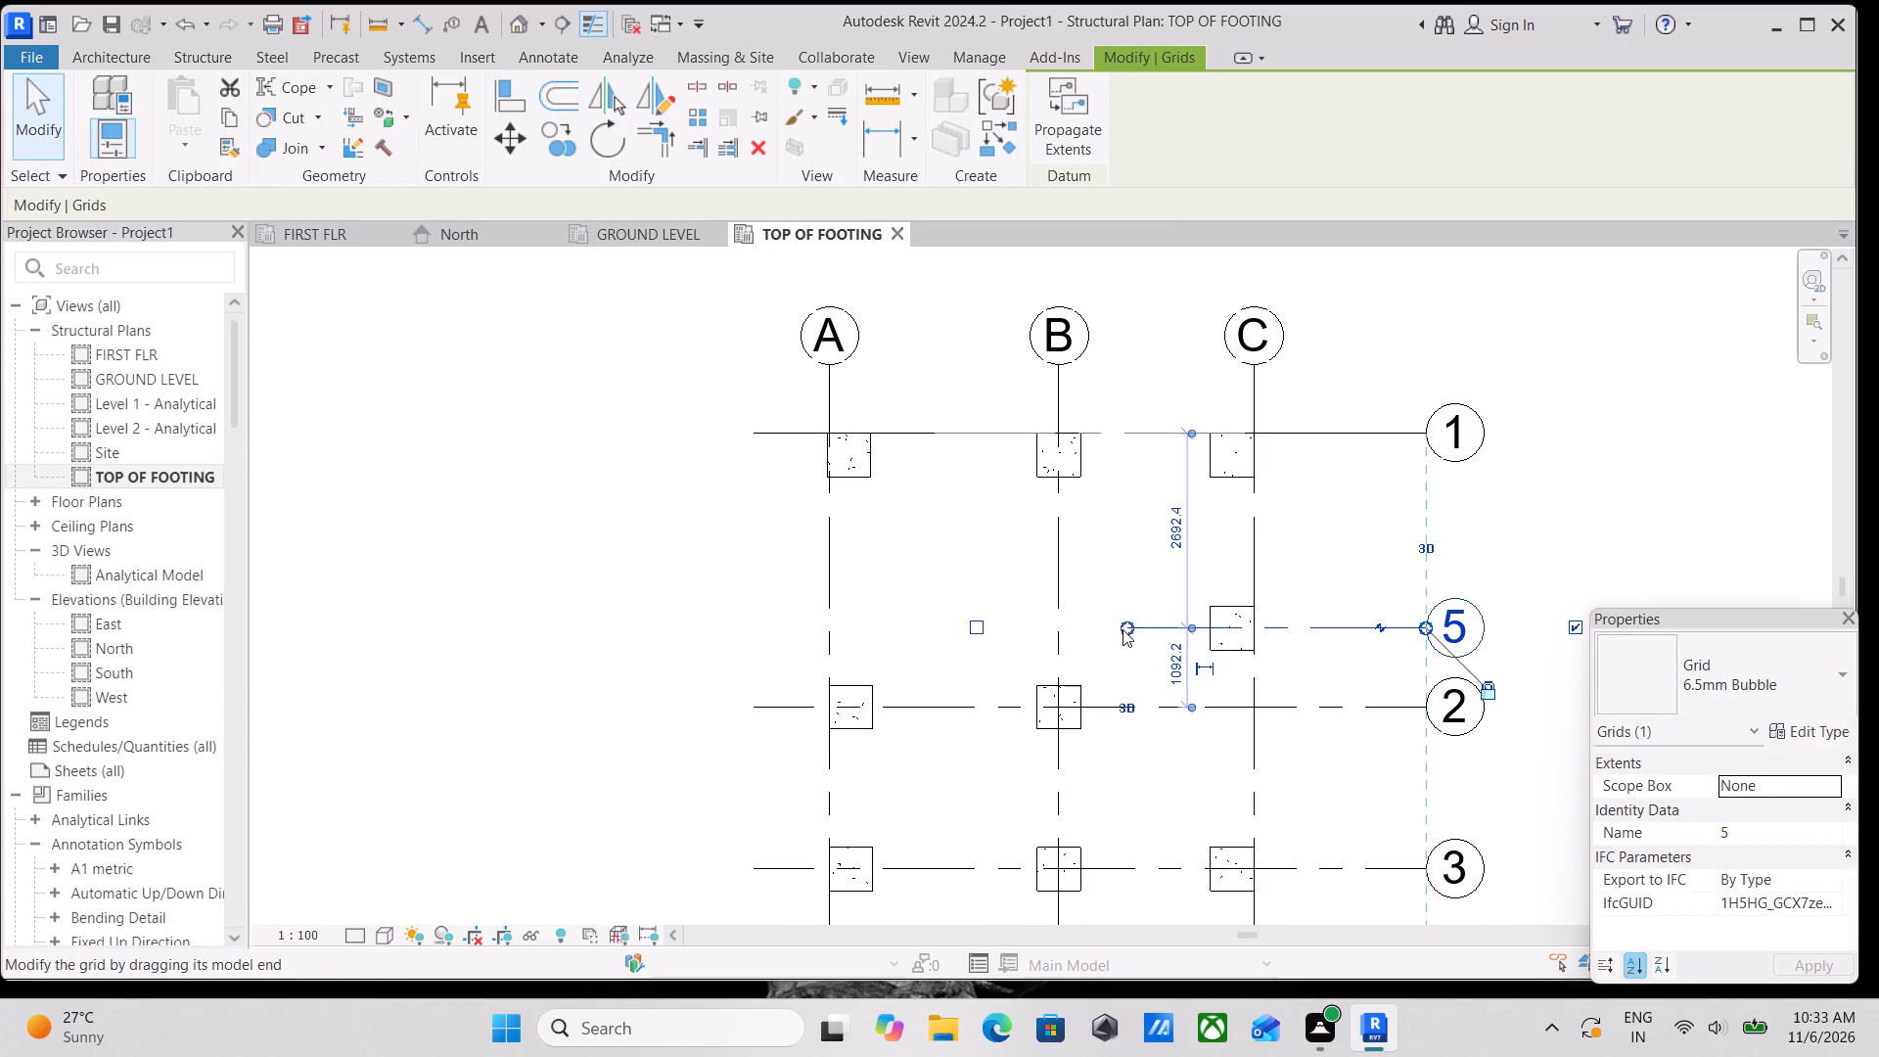
key("Escape")
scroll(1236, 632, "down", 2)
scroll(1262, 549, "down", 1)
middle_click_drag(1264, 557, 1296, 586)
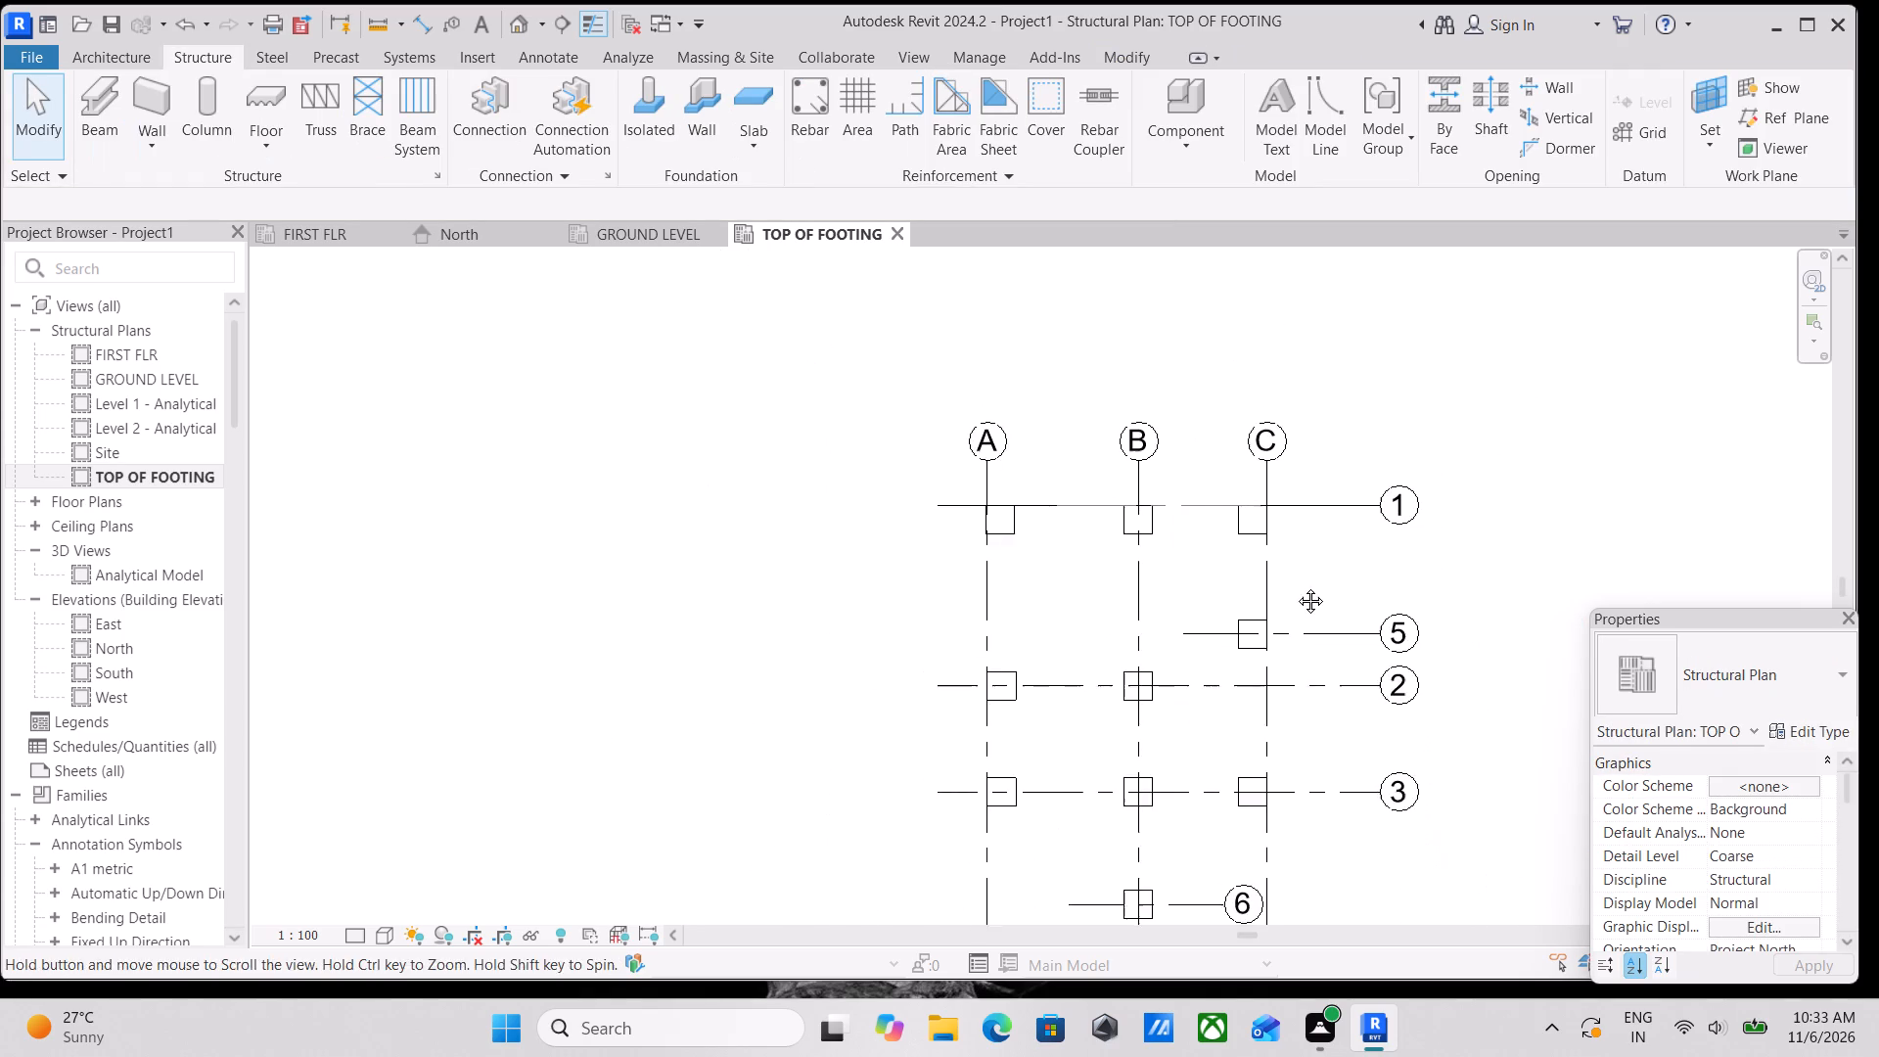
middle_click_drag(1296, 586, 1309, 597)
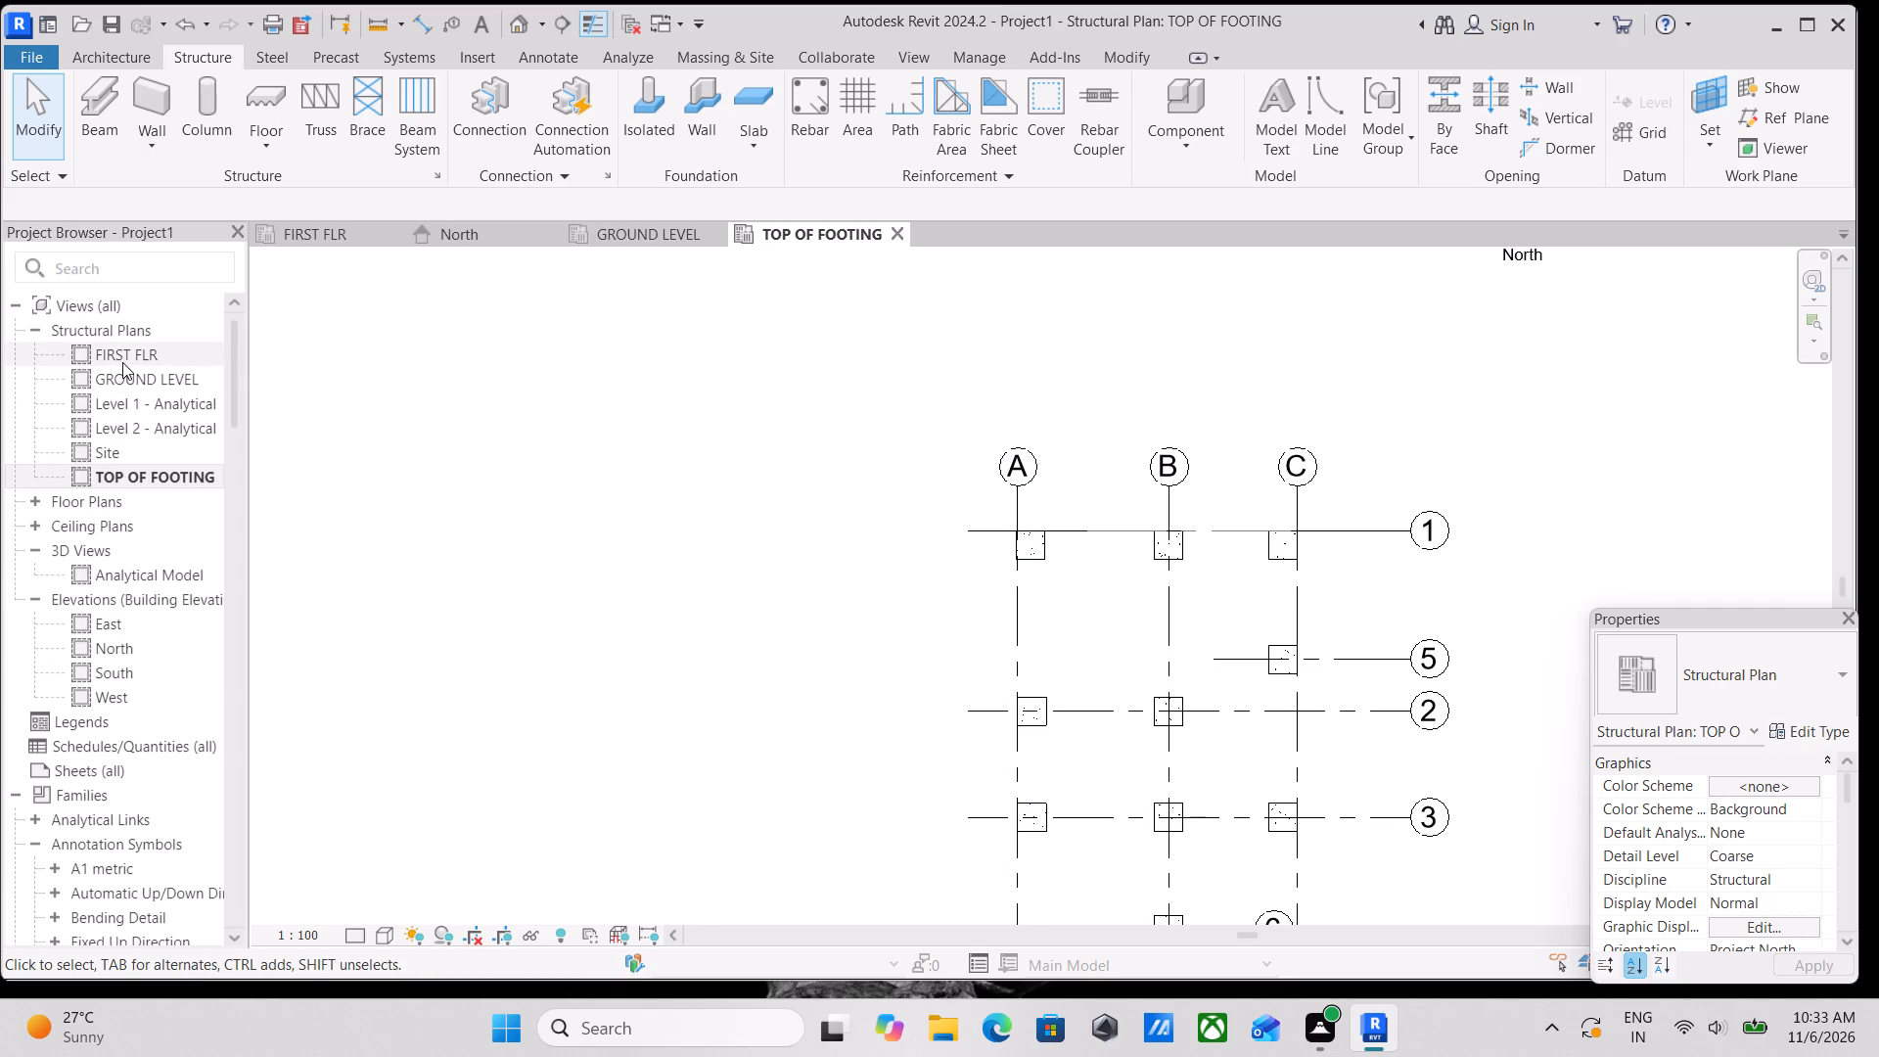
Open the default 3D view of the model.
scroll(807, 567, "down", 2)
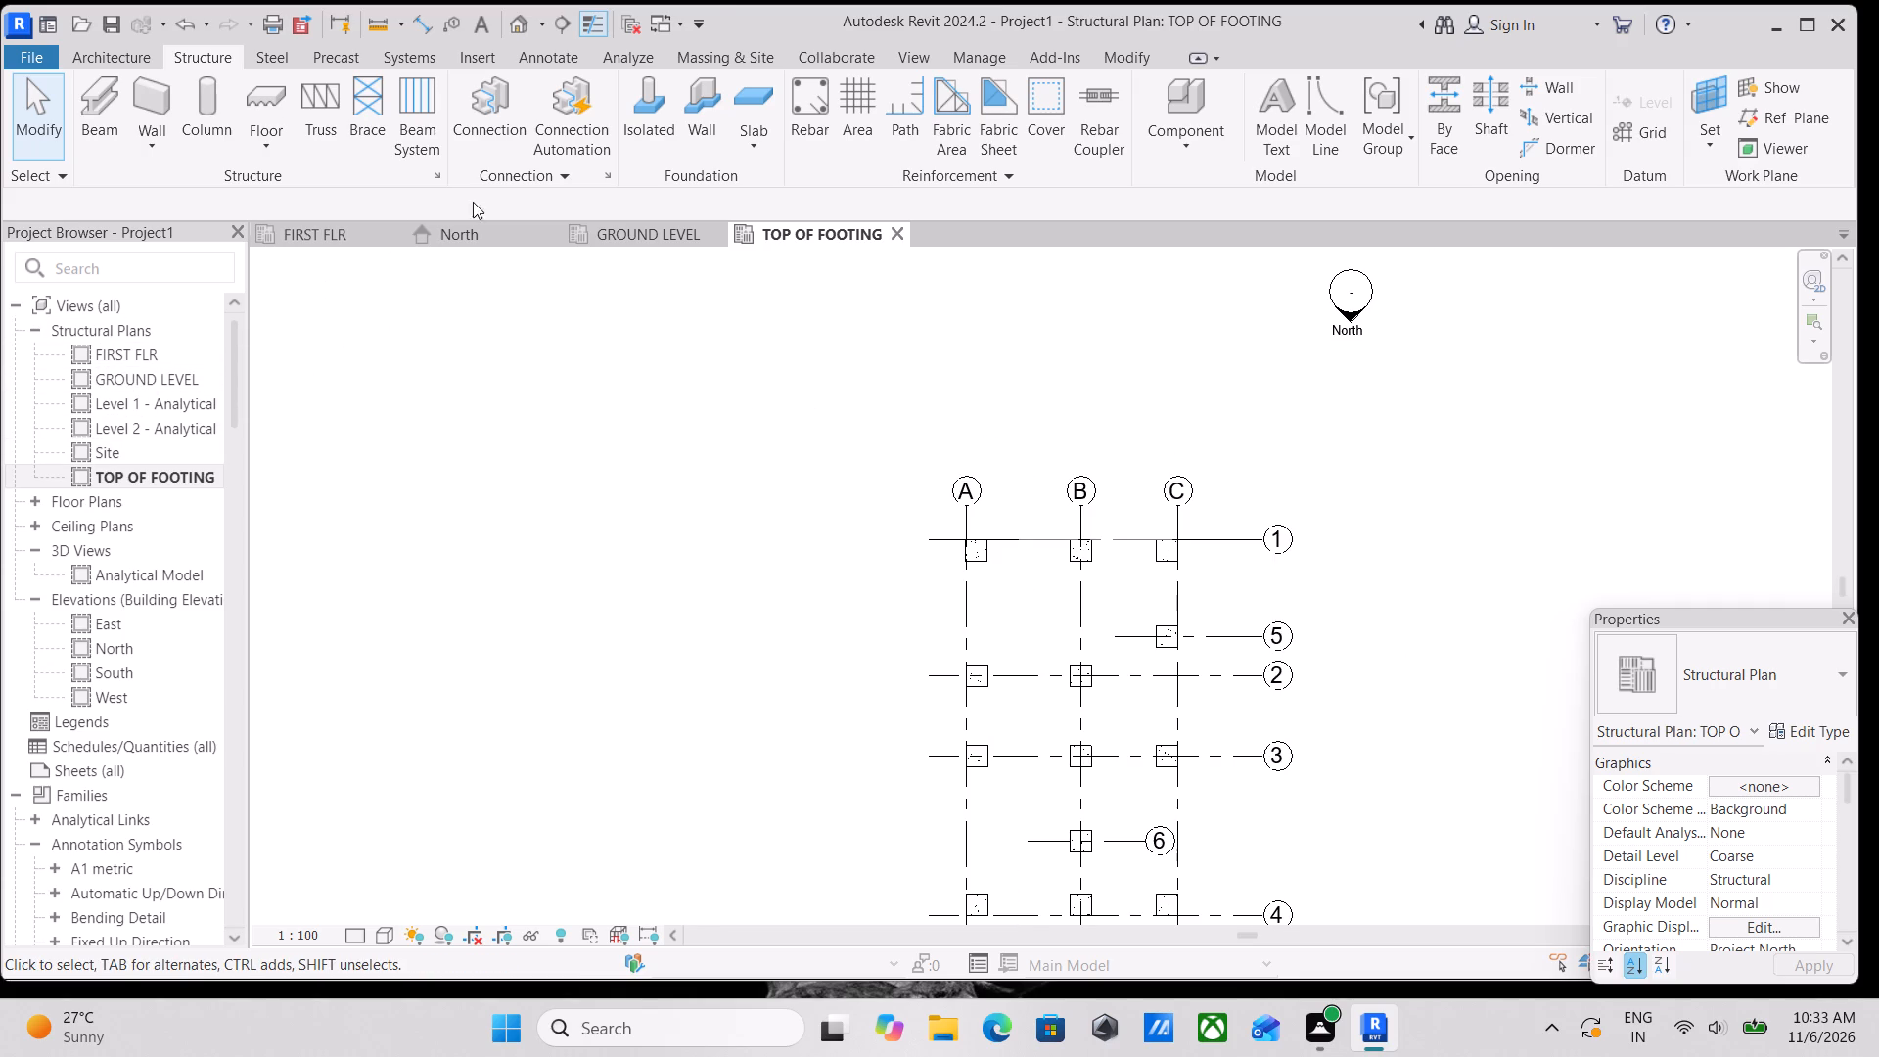
left_click(524, 24)
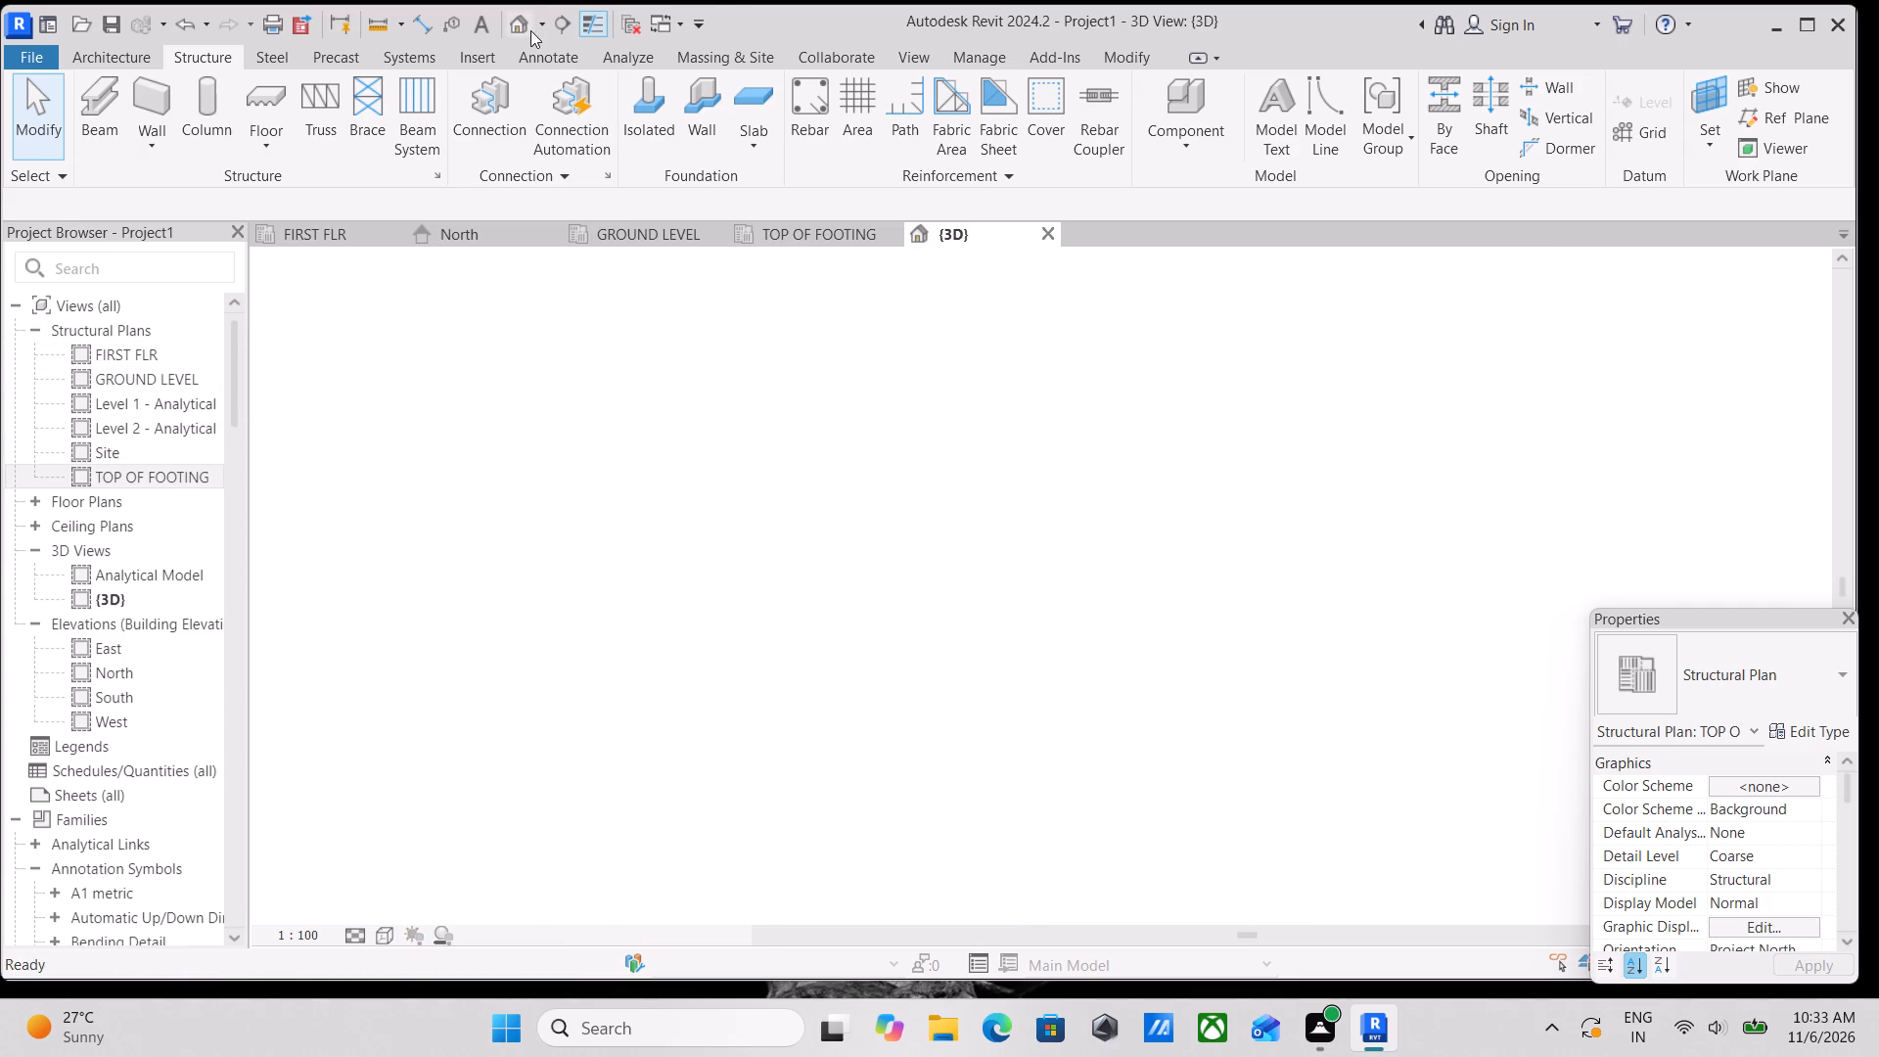
Switch the 3D view's visual style to Shaded so the footings display as solid blocks.
scroll(999, 489, "up", 11)
scroll(1044, 579, "down", 2)
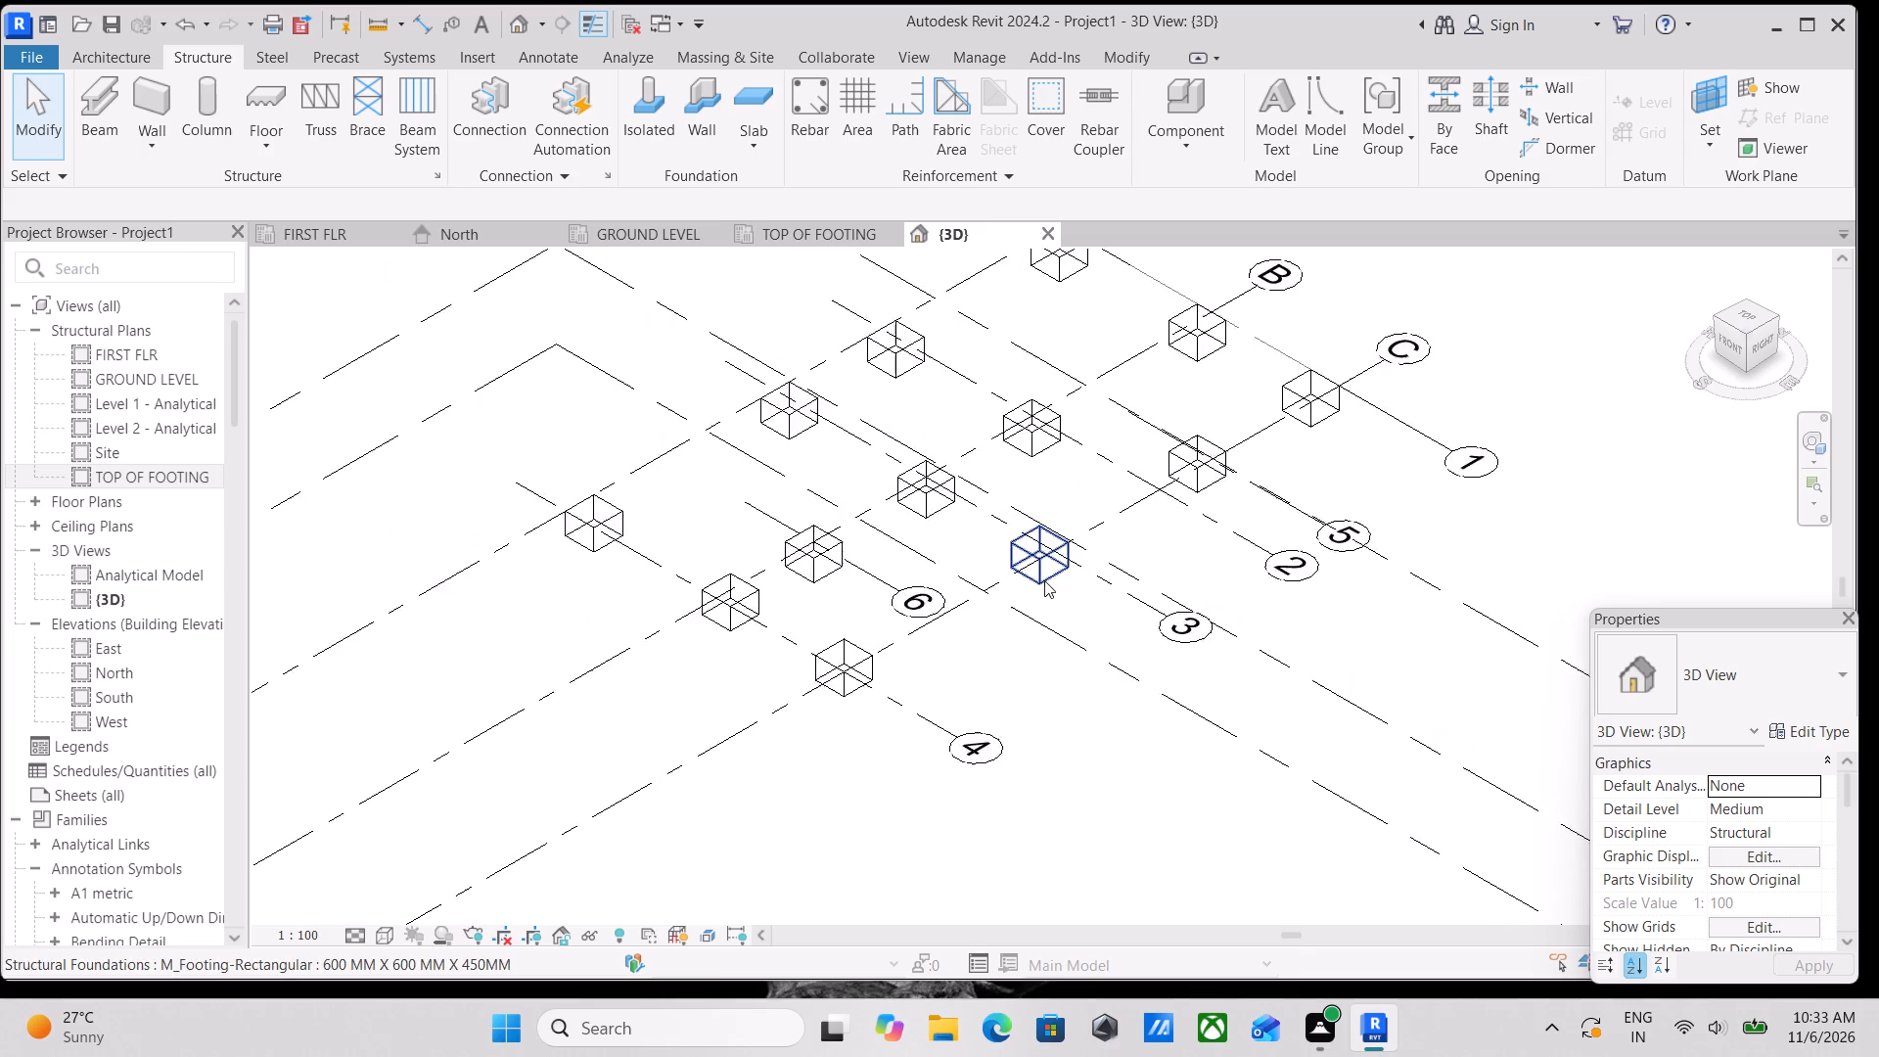
scroll(1044, 580, "down", 1)
middle_click_drag(1049, 659, 1234, 363, "shift")
middle_click_drag(1007, 650, 1213, 322)
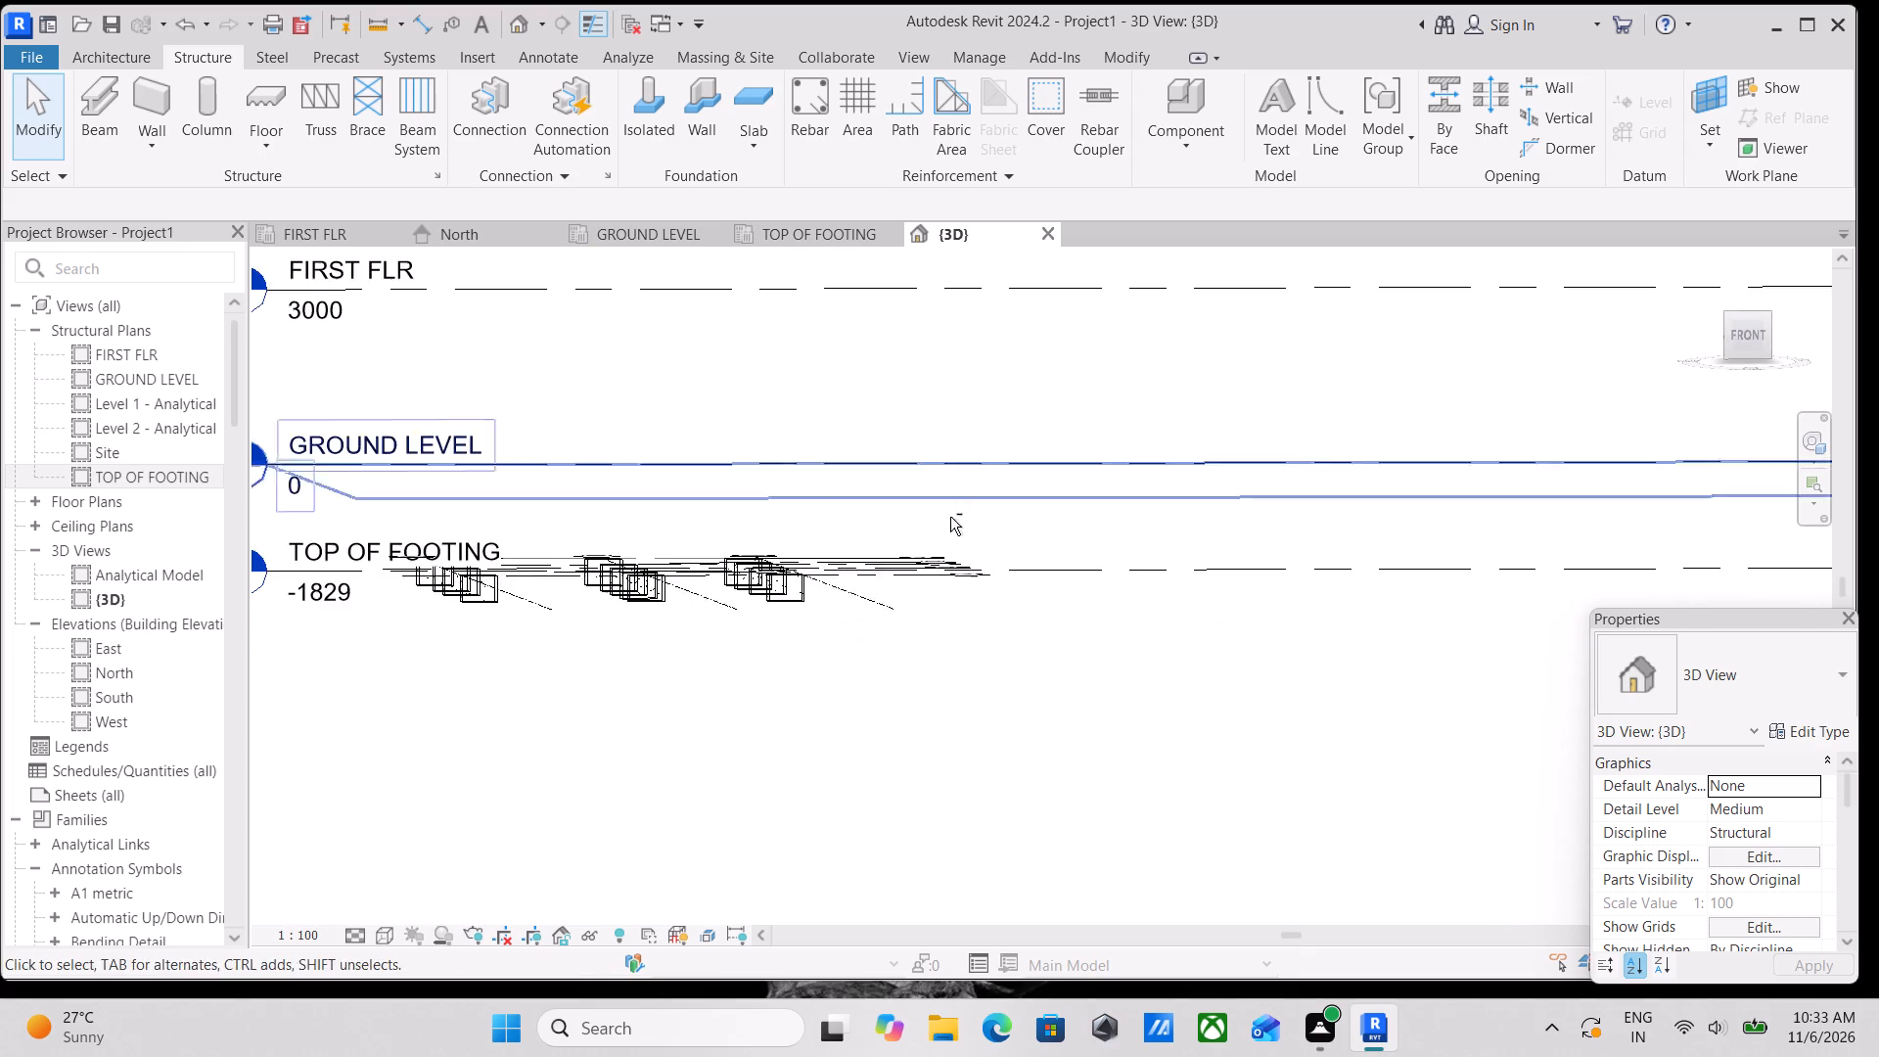
middle_click_drag(950, 517, 705, 630, "shift")
scroll(839, 657, "up", 2)
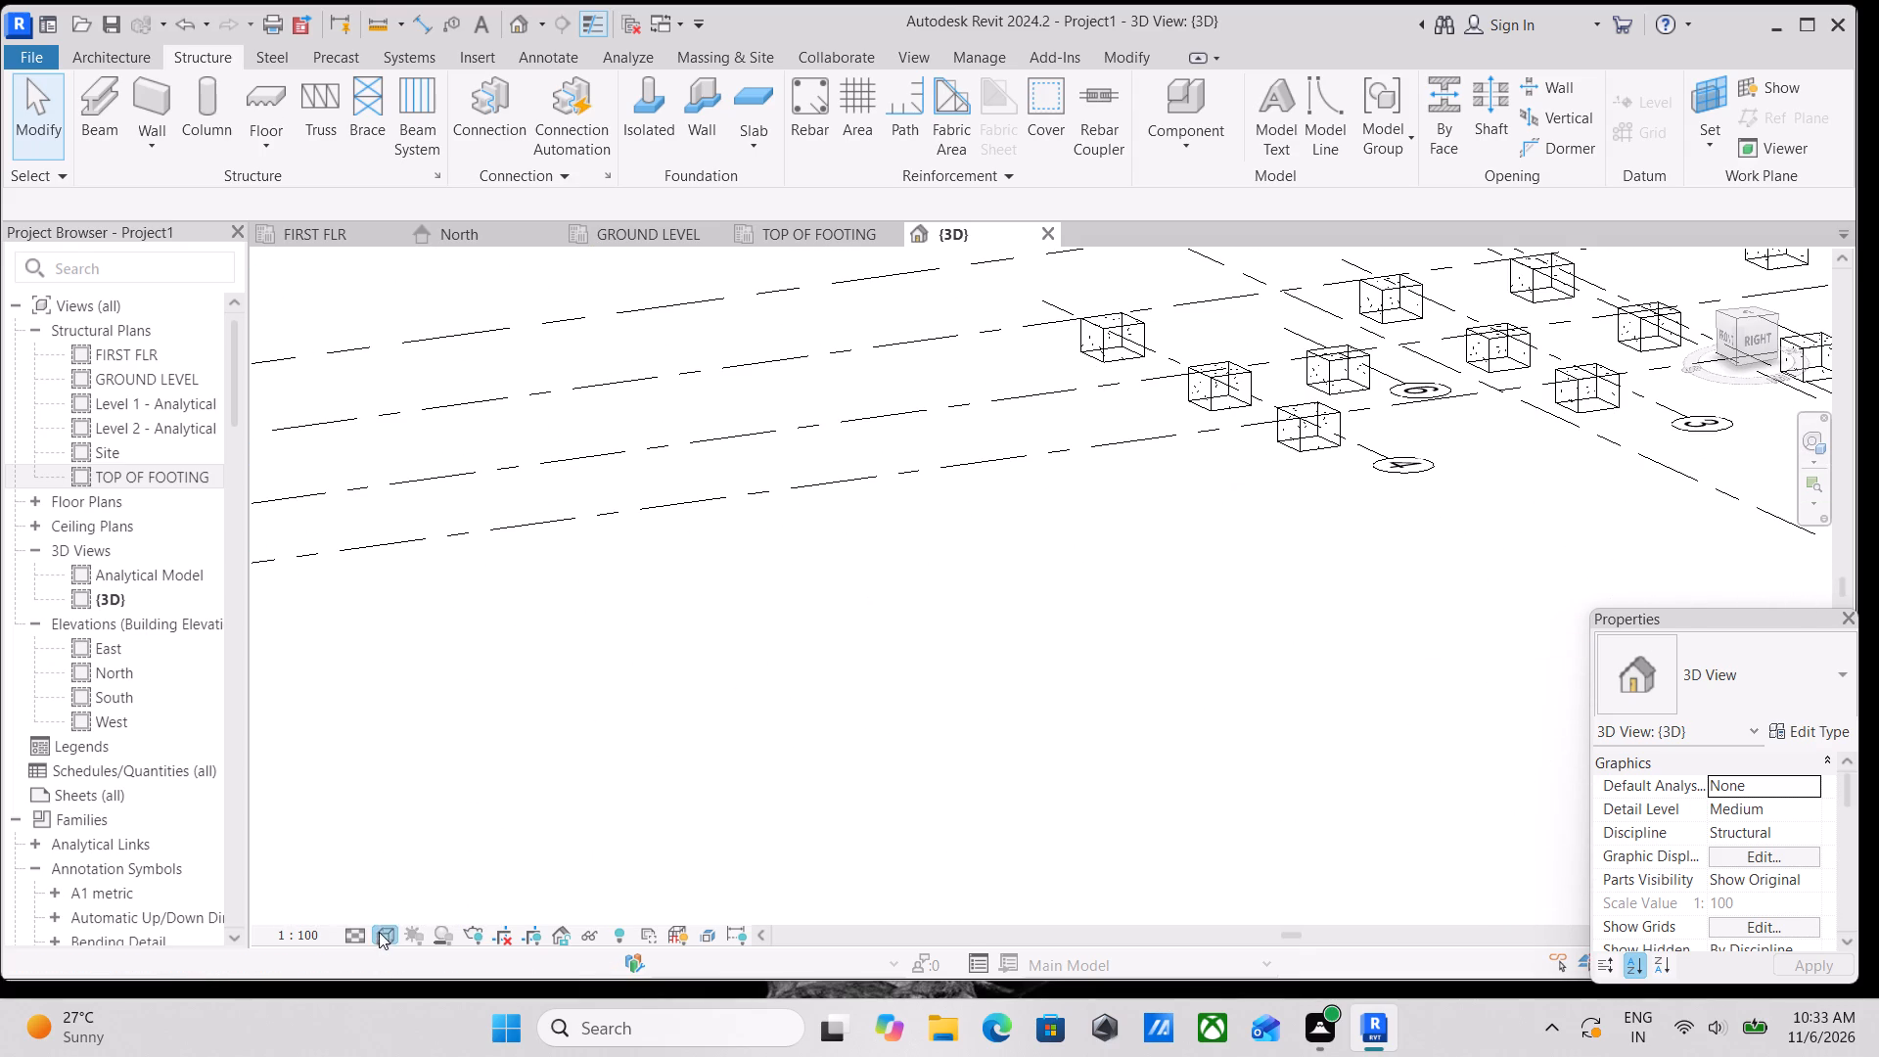
left_click(379, 932)
left_click(446, 830)
Orient the 3D view to look straight down from the top.
scroll(950, 574, "down", 5)
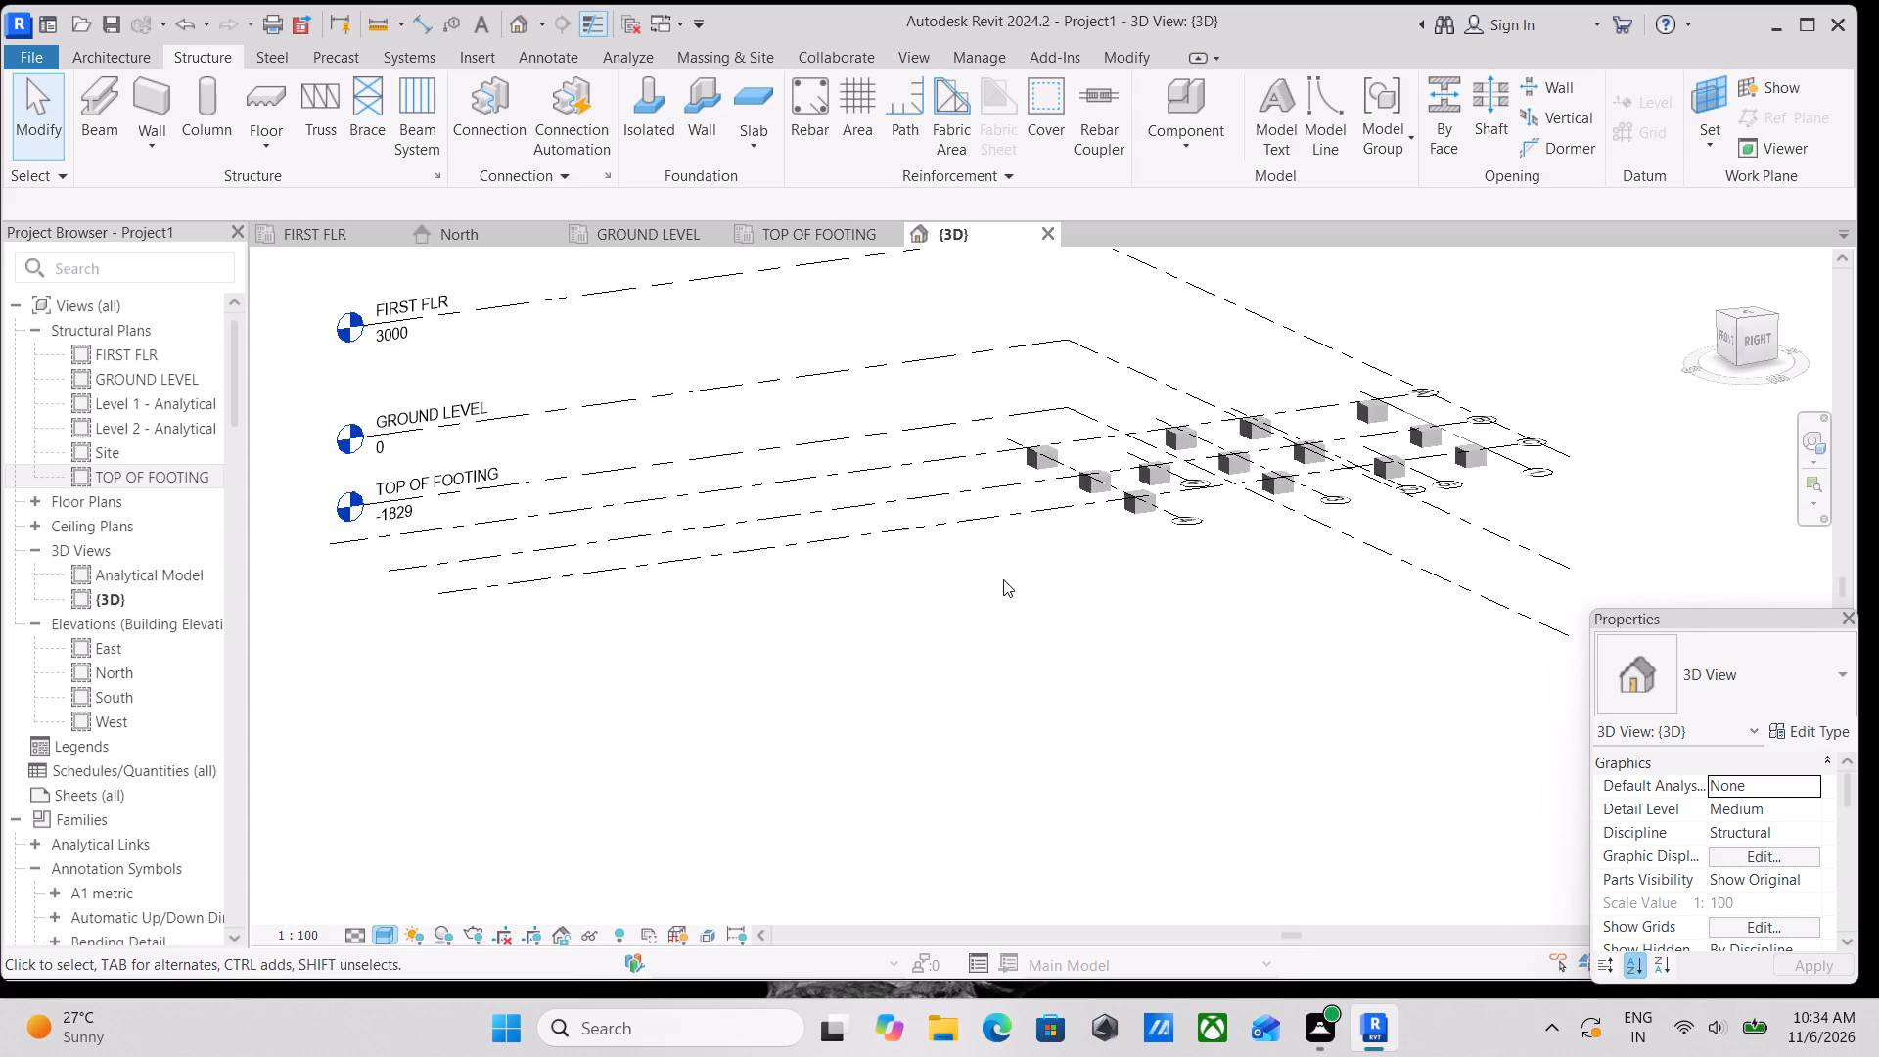
middle_click_drag(1015, 580, 1272, 677)
middle_click_drag(1069, 598, 1079, 843, "shift")
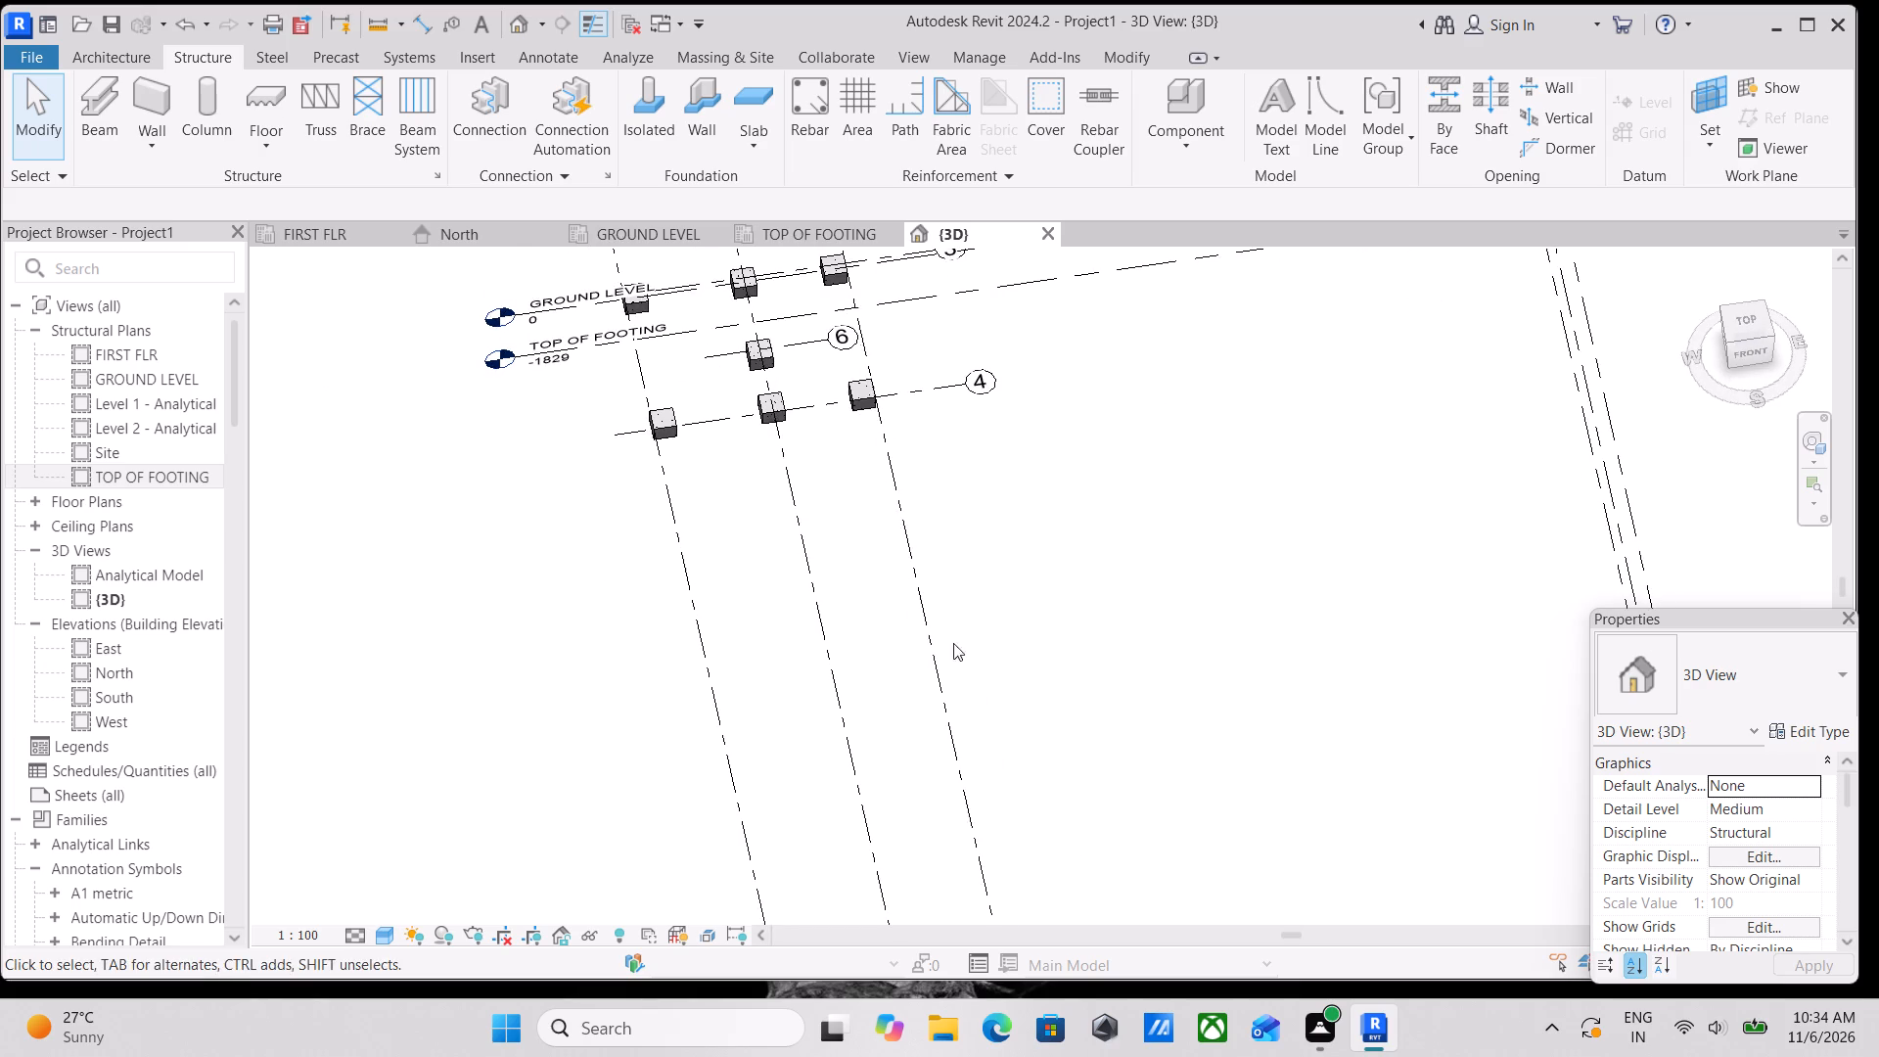
middle_click_drag(902, 523, 938, 706)
middle_click_drag(953, 546, 855, 615, "shift")
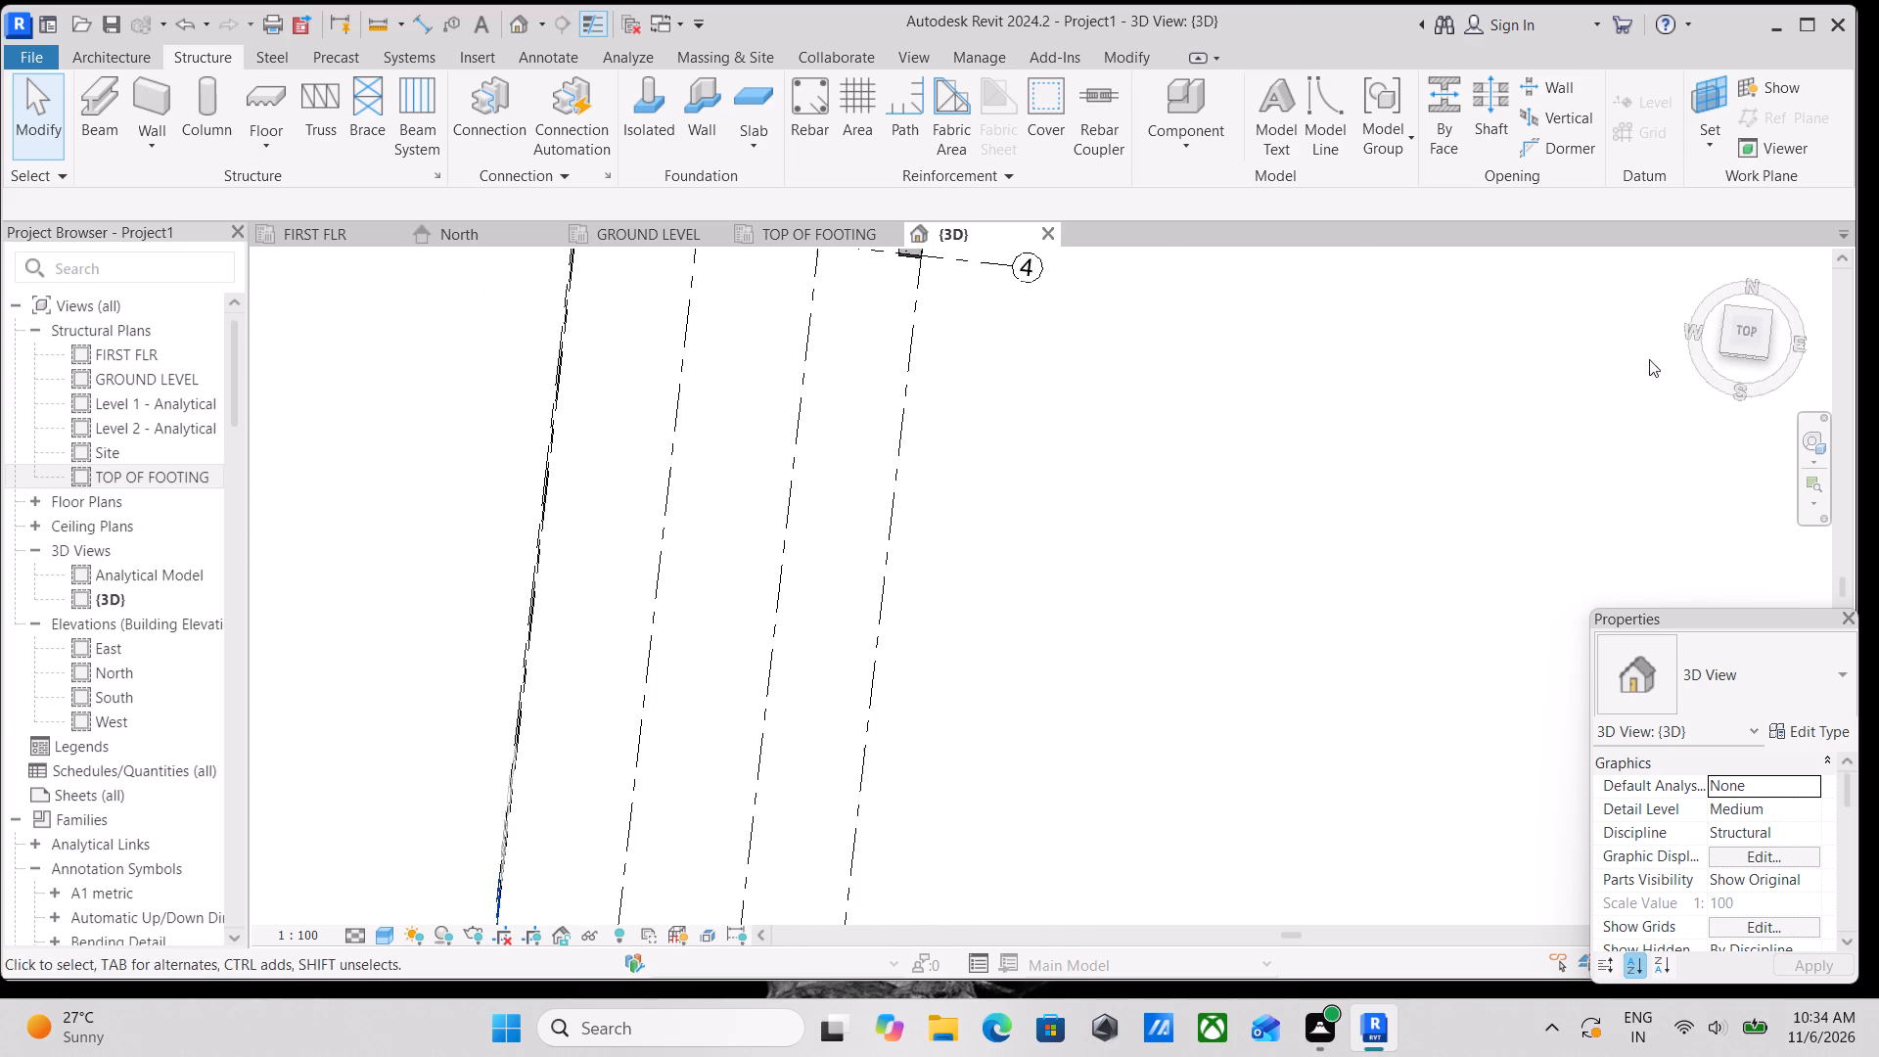
left_click(1752, 326)
Examine the footing positions relative to grids A to C and 1 to 6 from above.
scroll(995, 473, "up", 5)
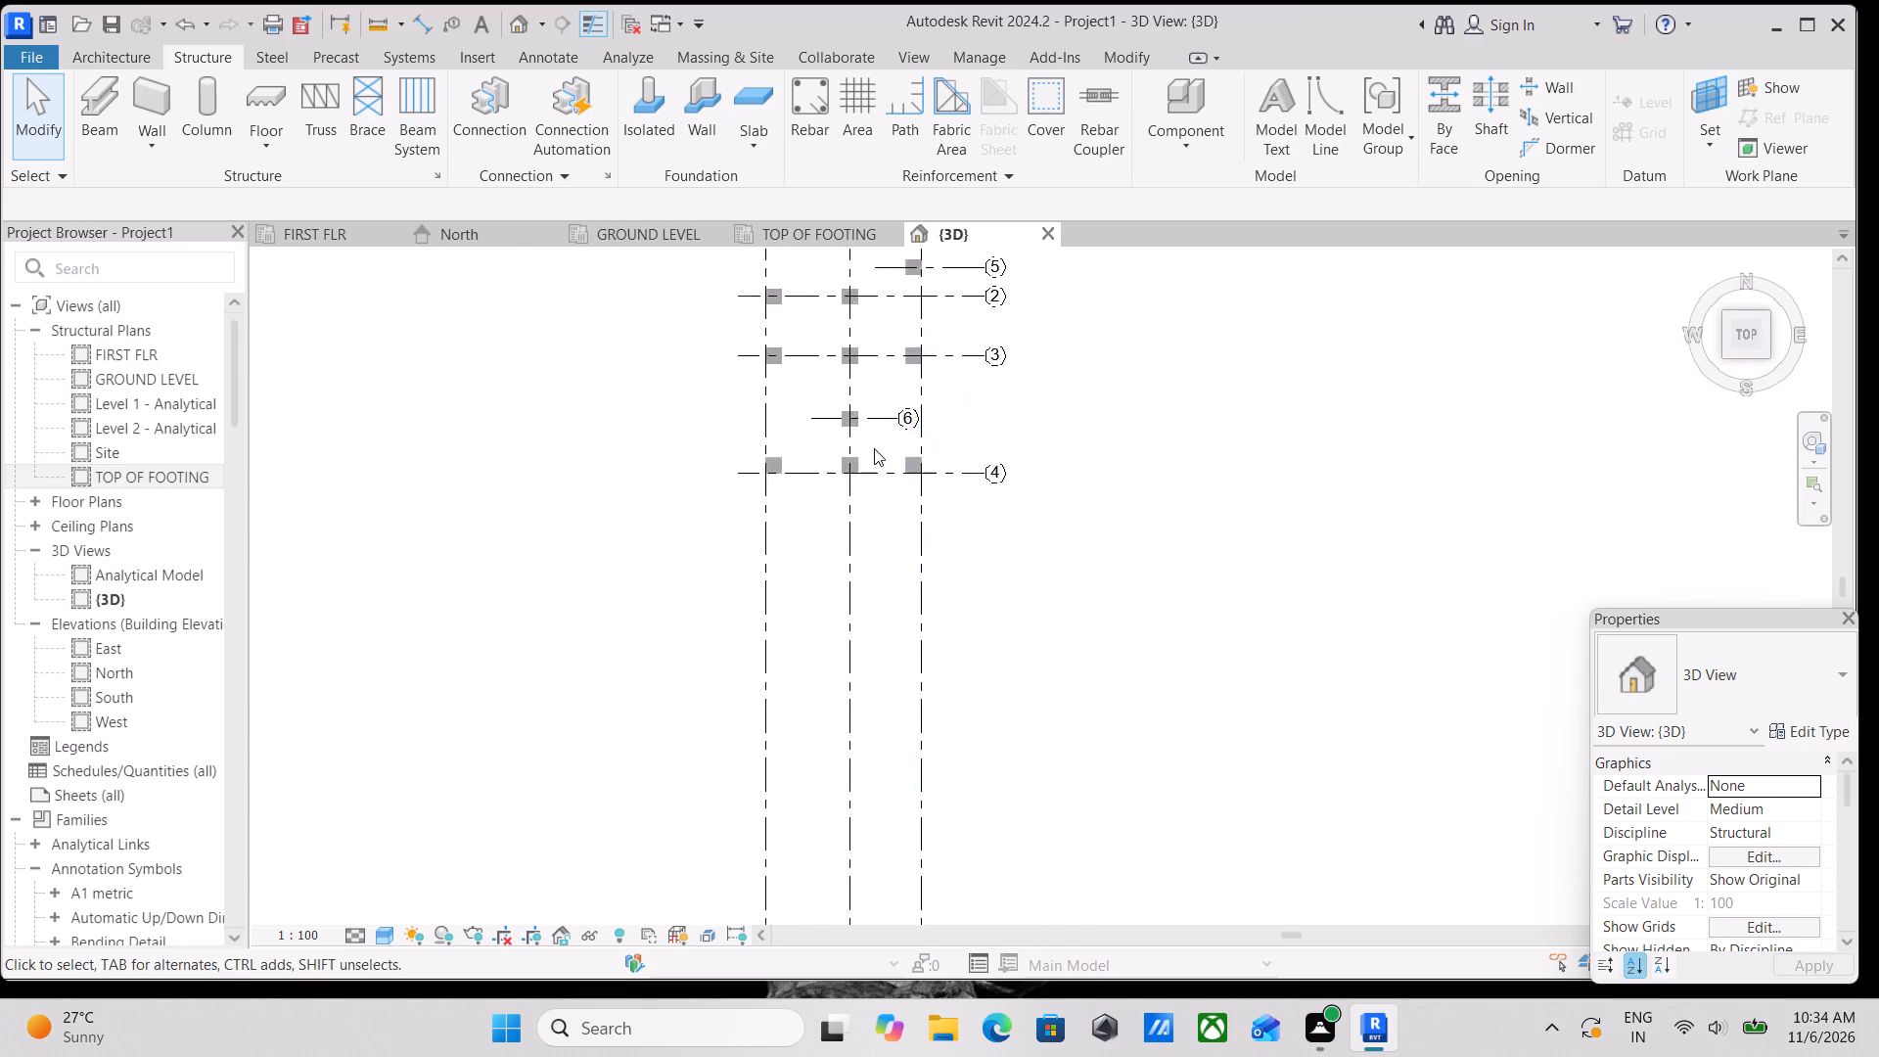
scroll(874, 448, "up", 6)
middle_click_drag(906, 388, 1031, 710)
key("Escape")
scroll(981, 589, "down", 4)
middle_click_drag(977, 589, 974, 653)
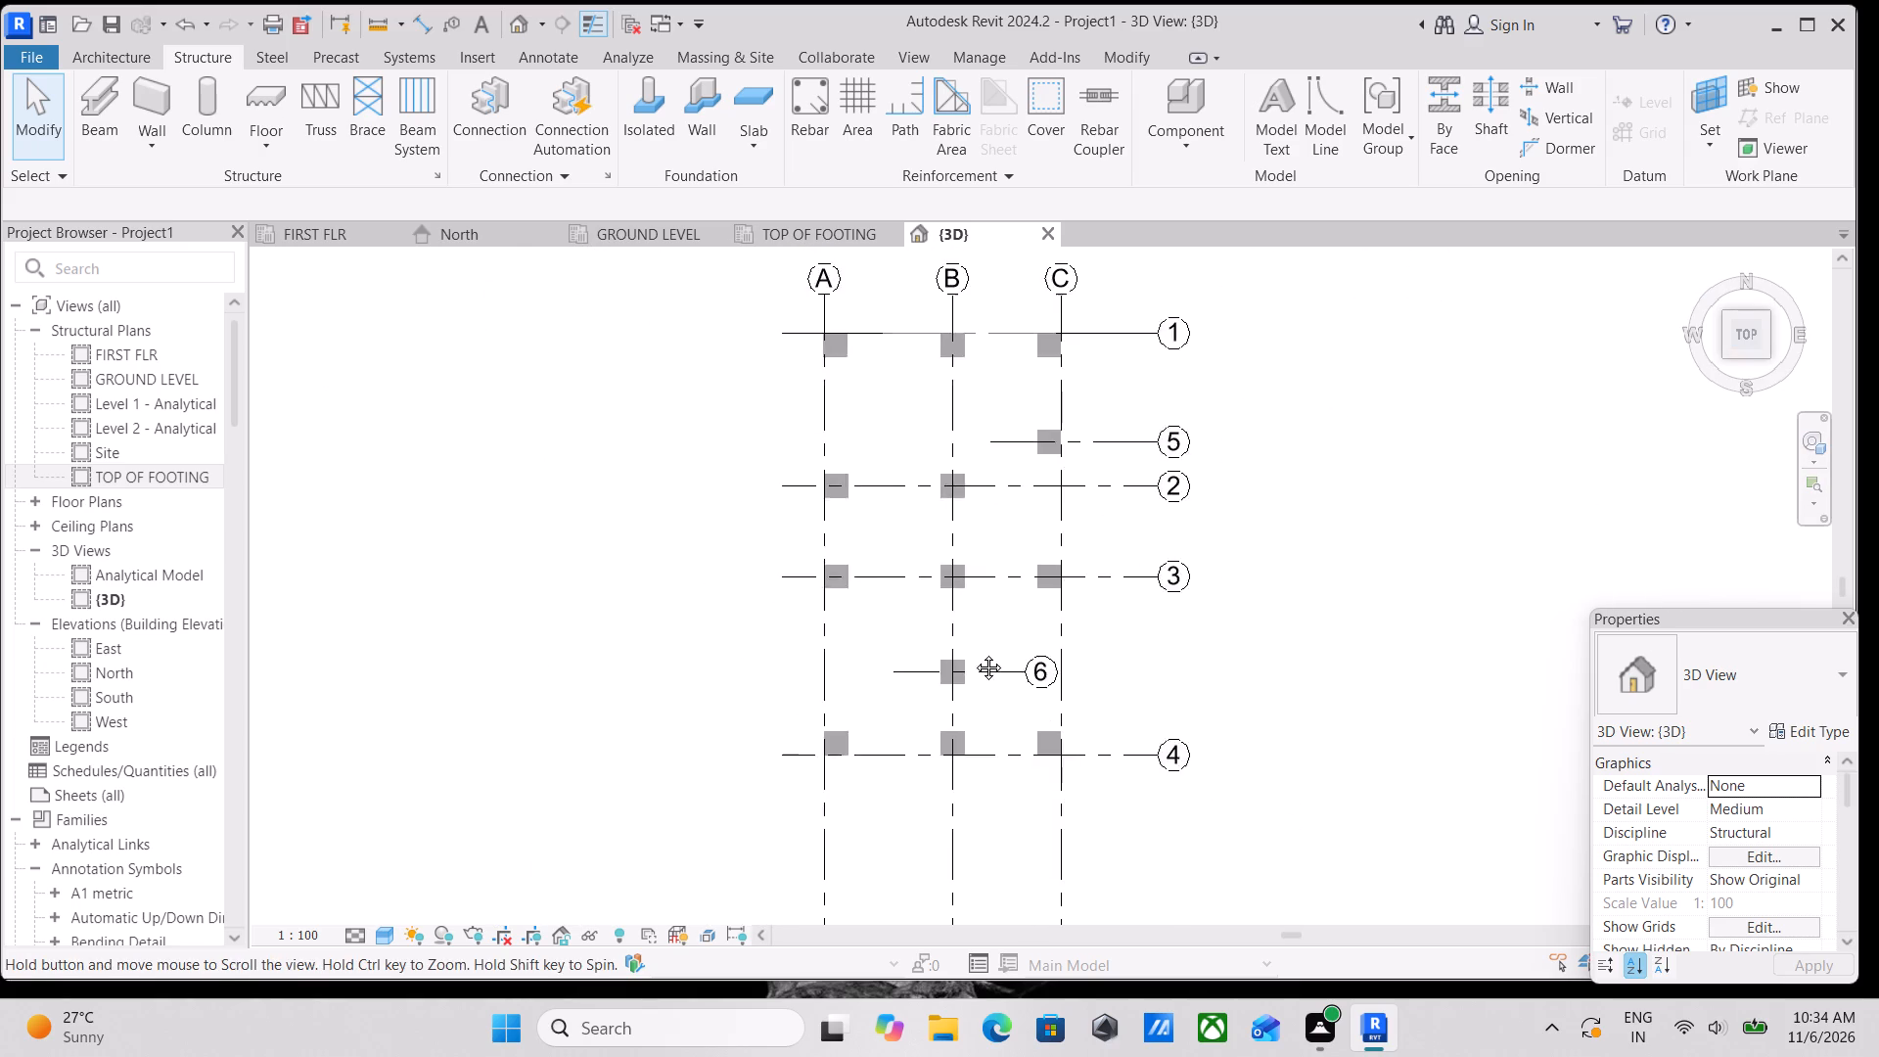
middle_click_drag(974, 653, 987, 738)
scroll(1039, 666, "up", 3)
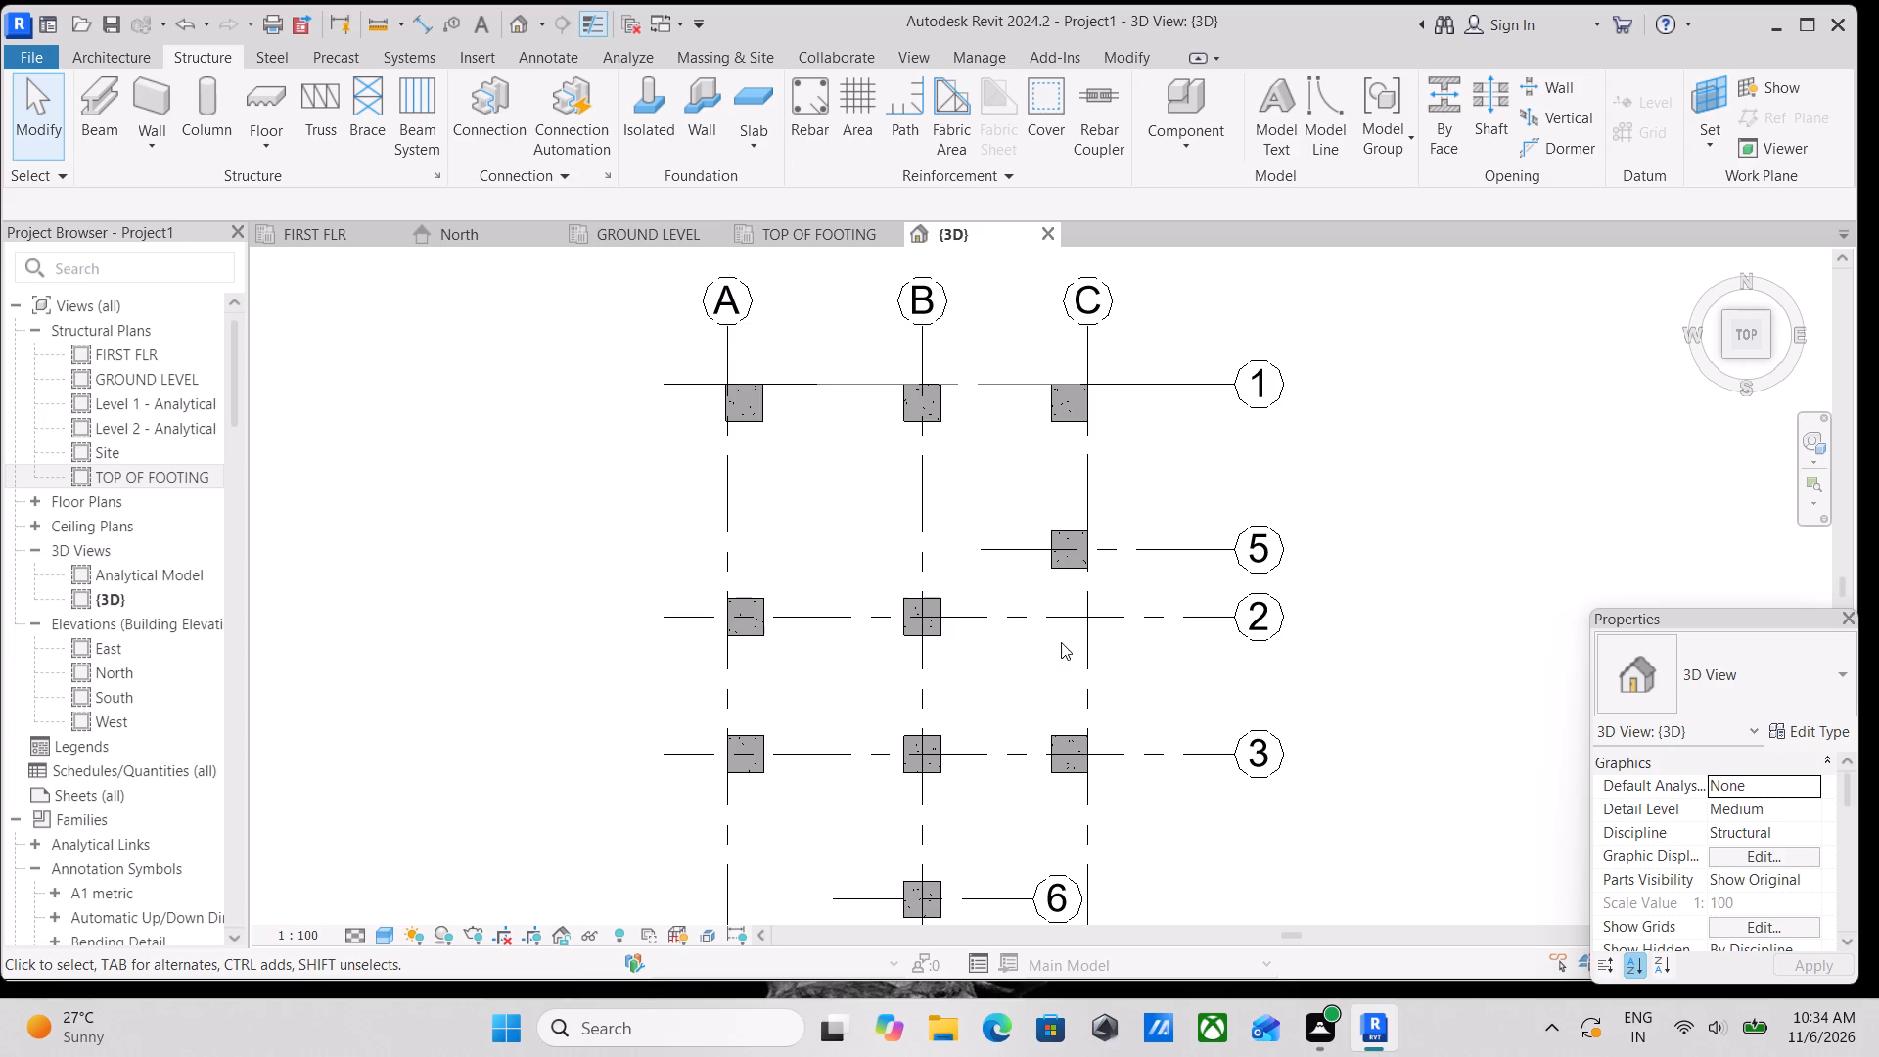
scroll(1066, 656, "down", 3)
middle_click_drag(1053, 661, 1167, 668)
scroll(965, 524, "up", 2)
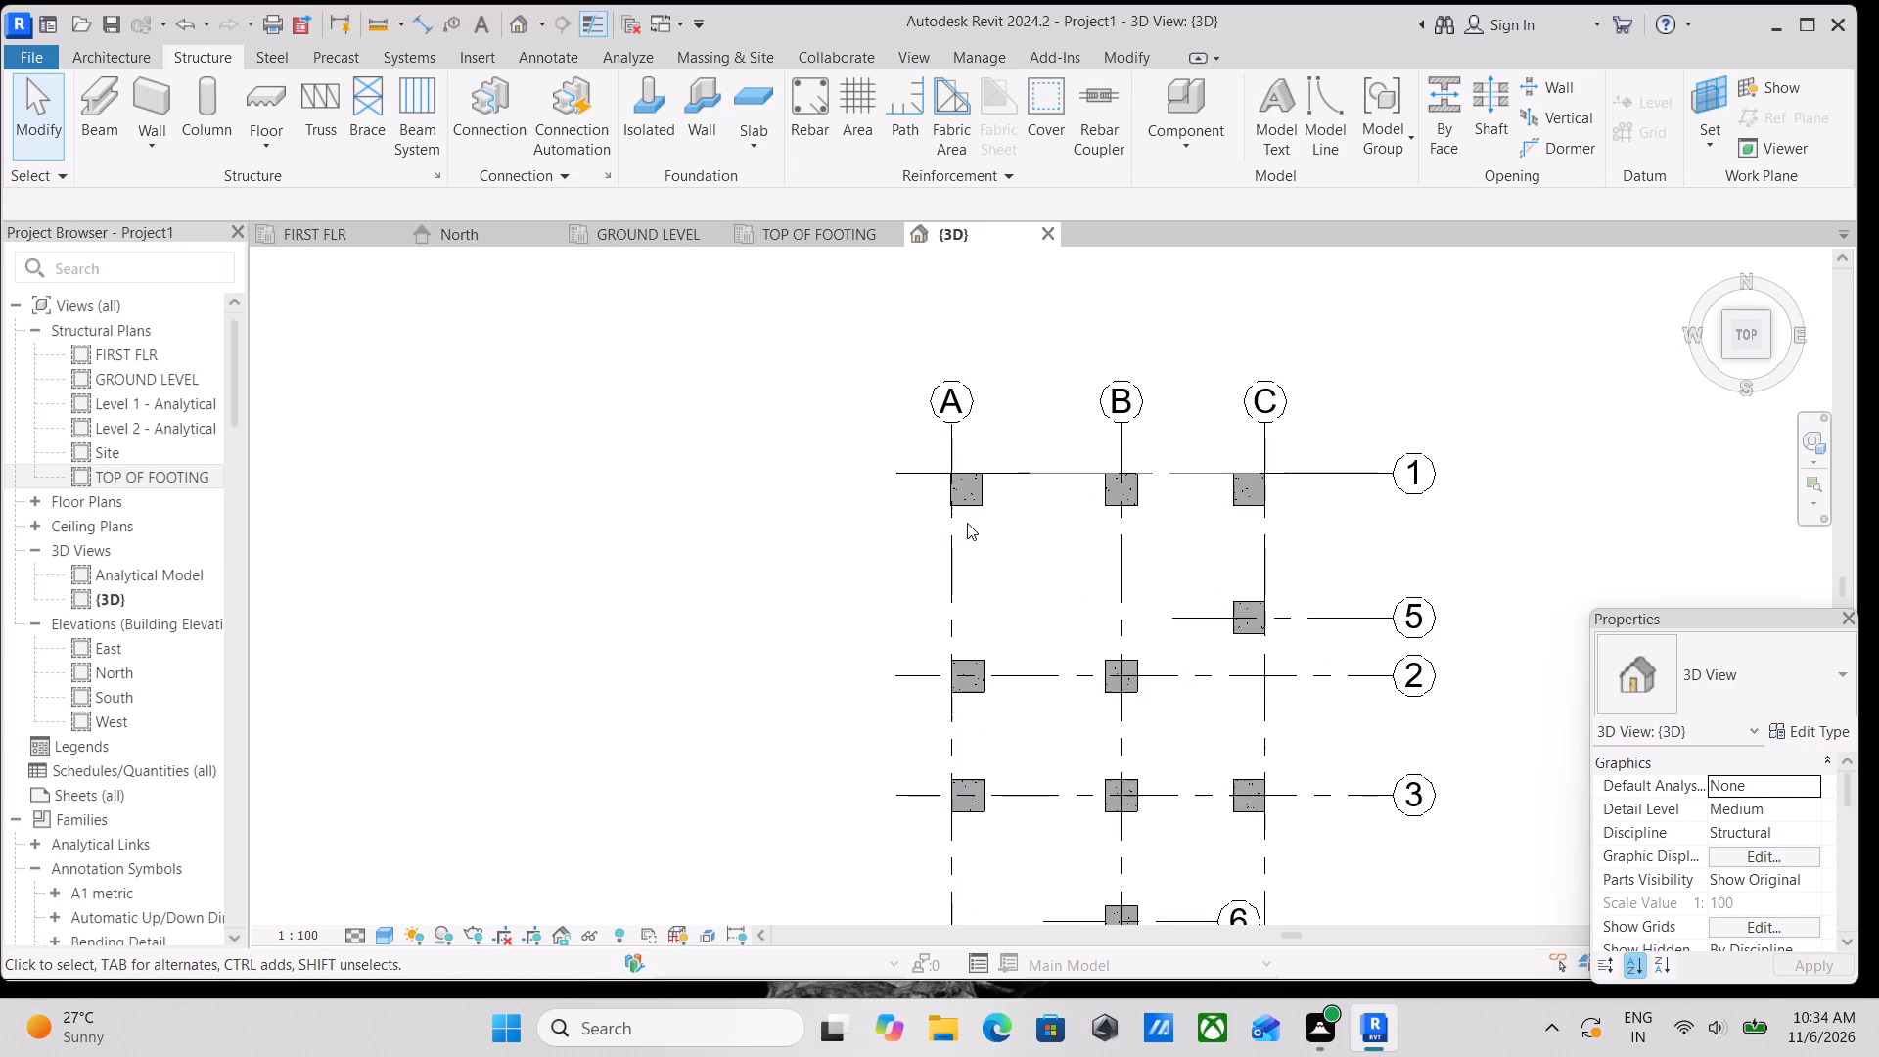
scroll(967, 523, "up", 4)
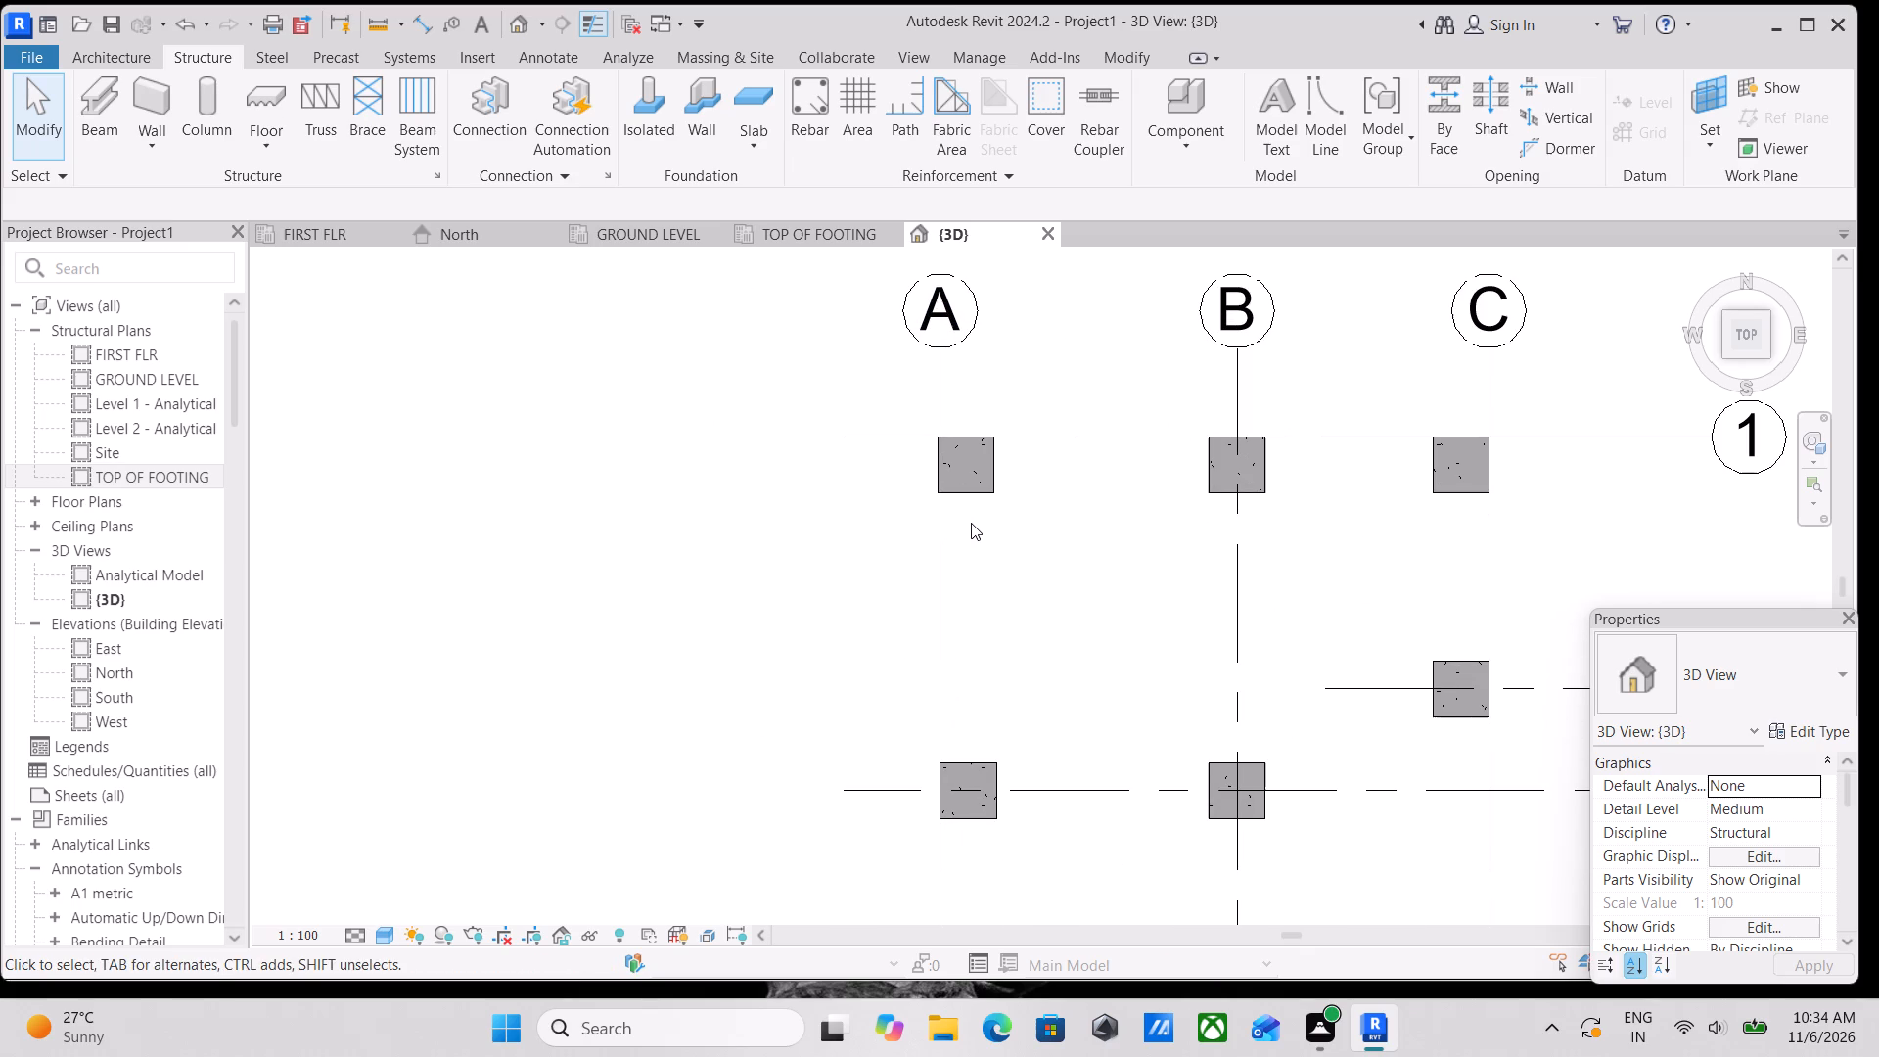
scroll(971, 523, "up", 7)
scroll(985, 473, "down", 1)
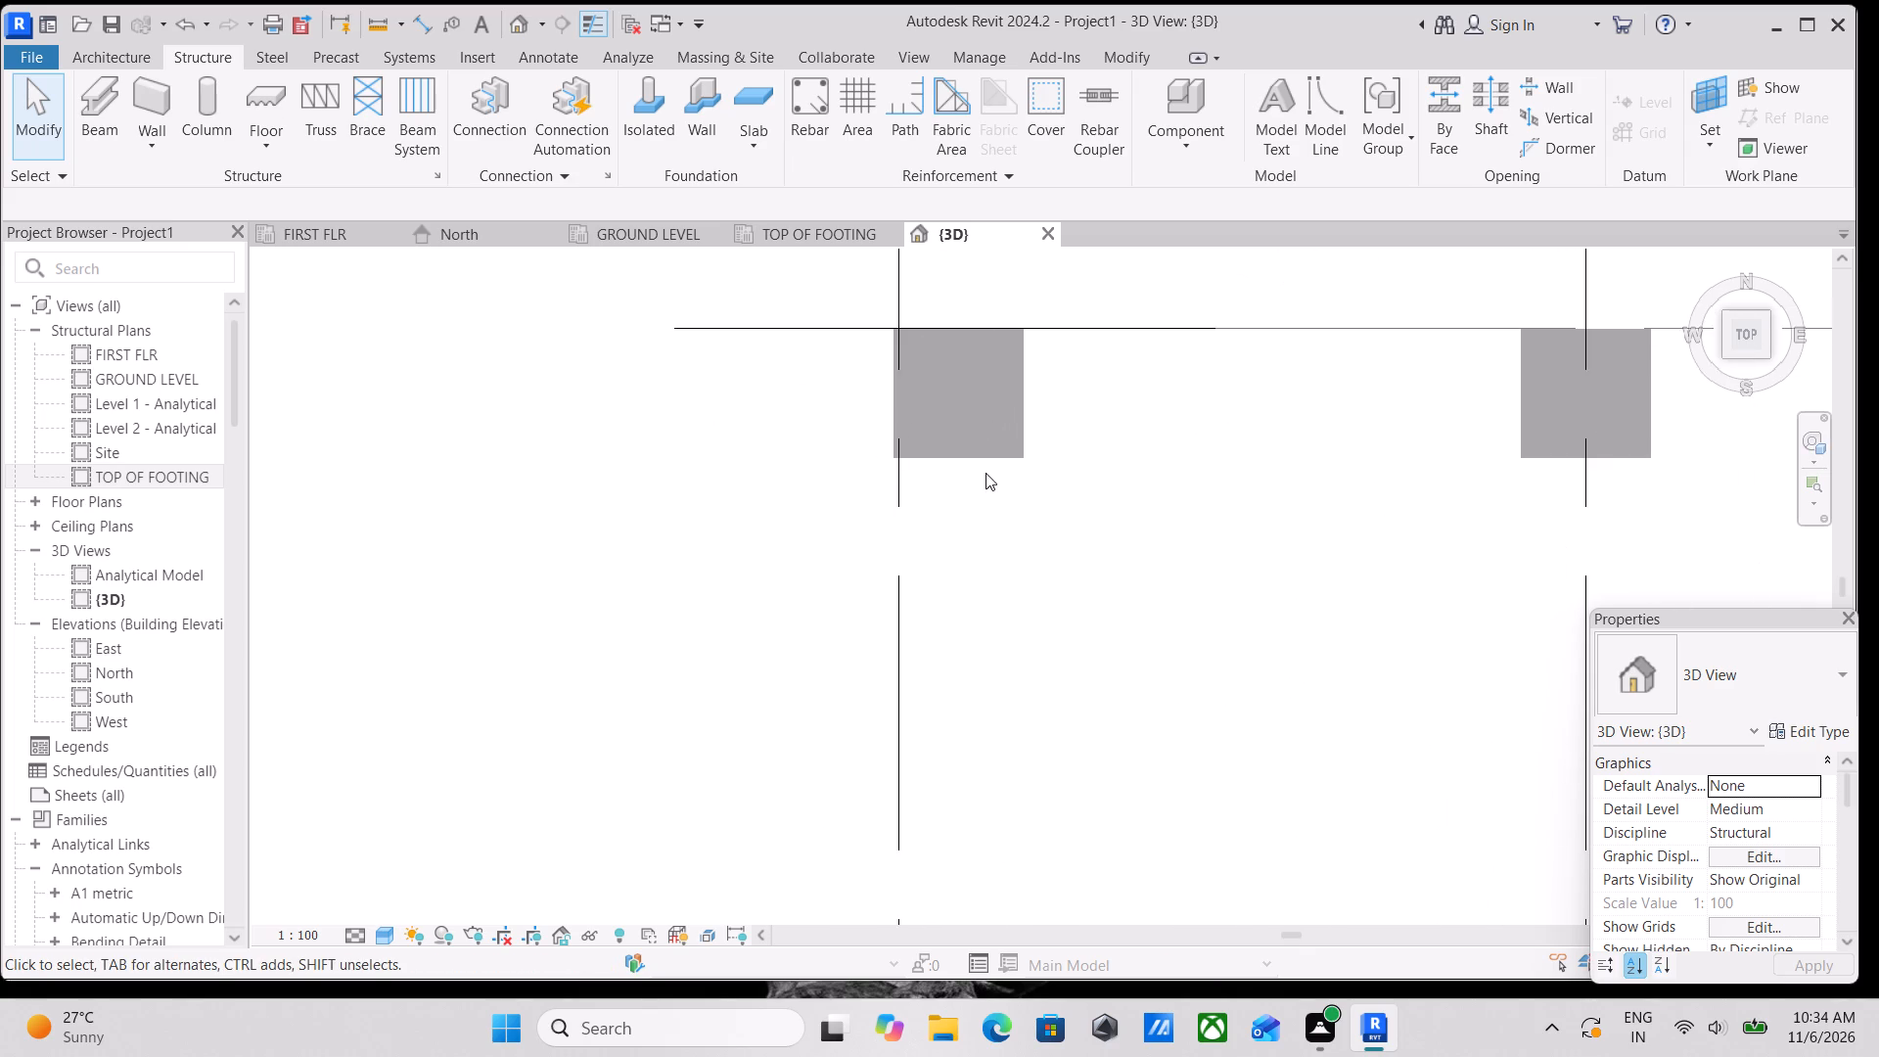
middle_click_drag(985, 473, 1019, 542)
scroll(1054, 516, "down", 3)
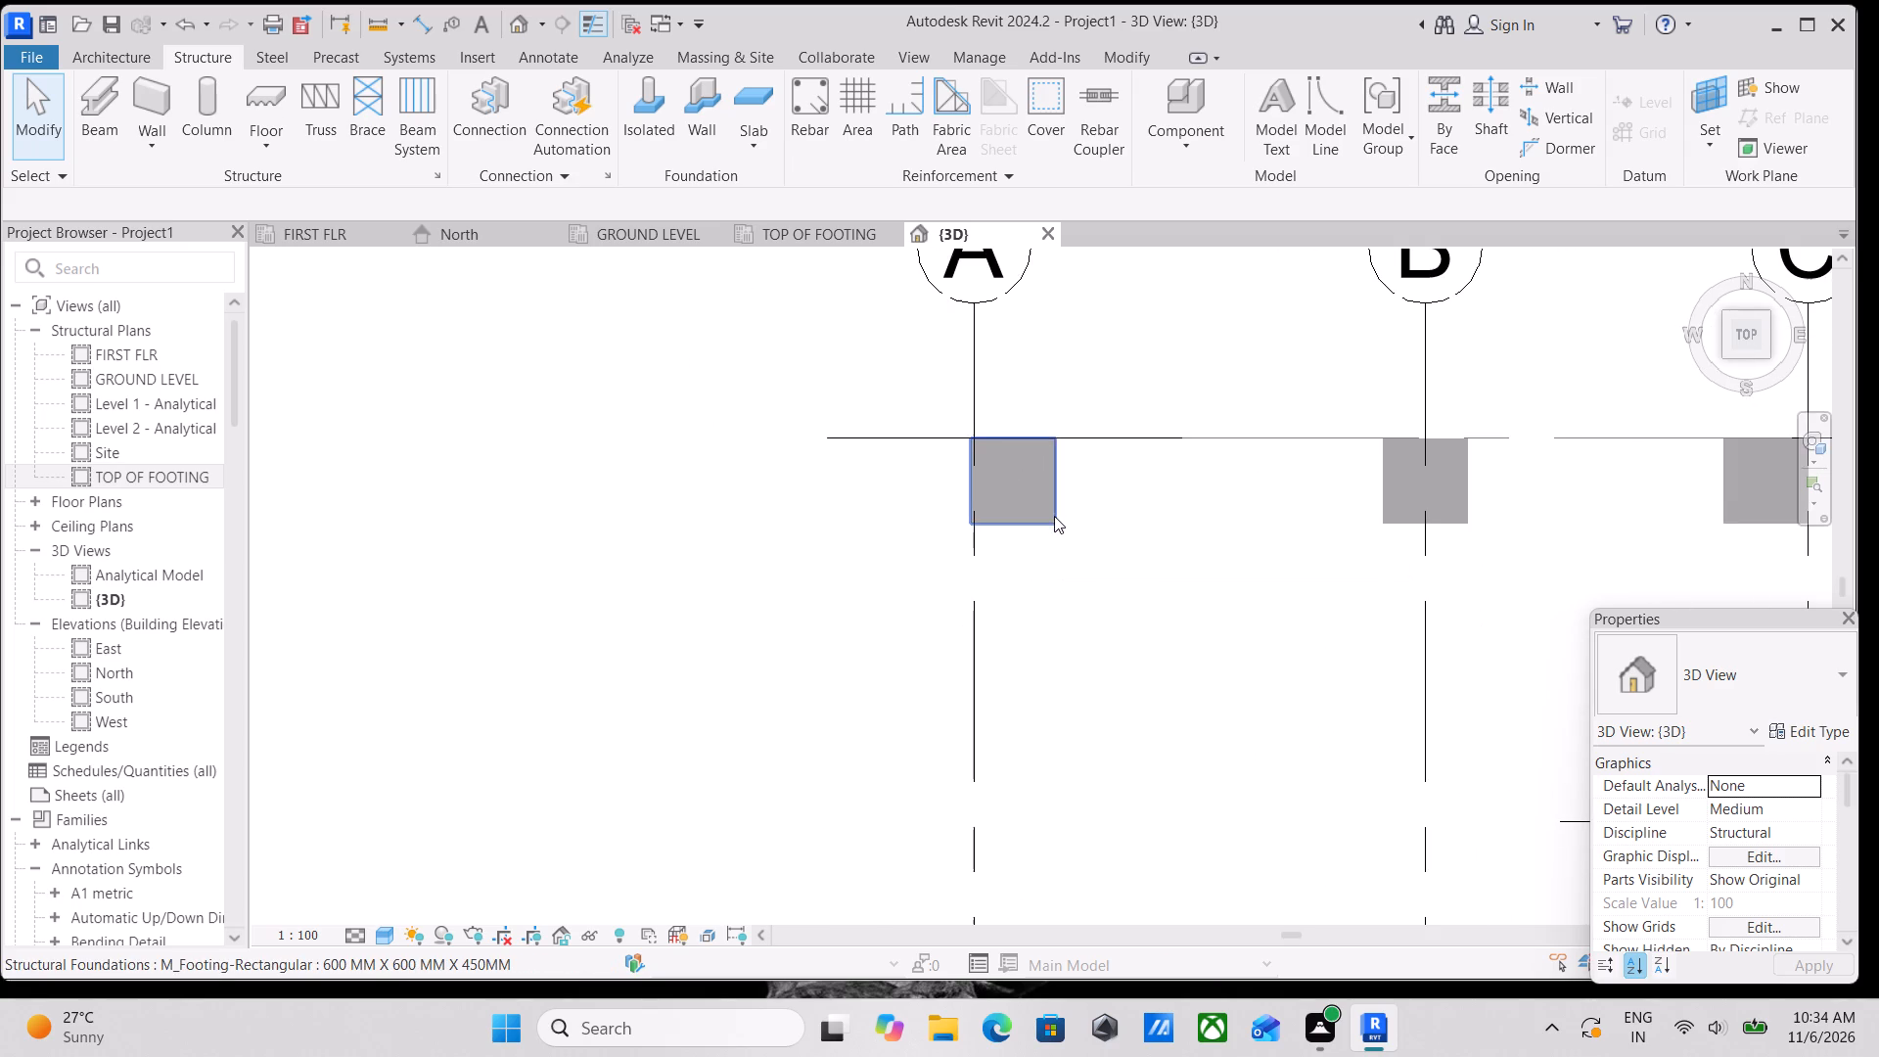
scroll(1054, 516, "down", 7)
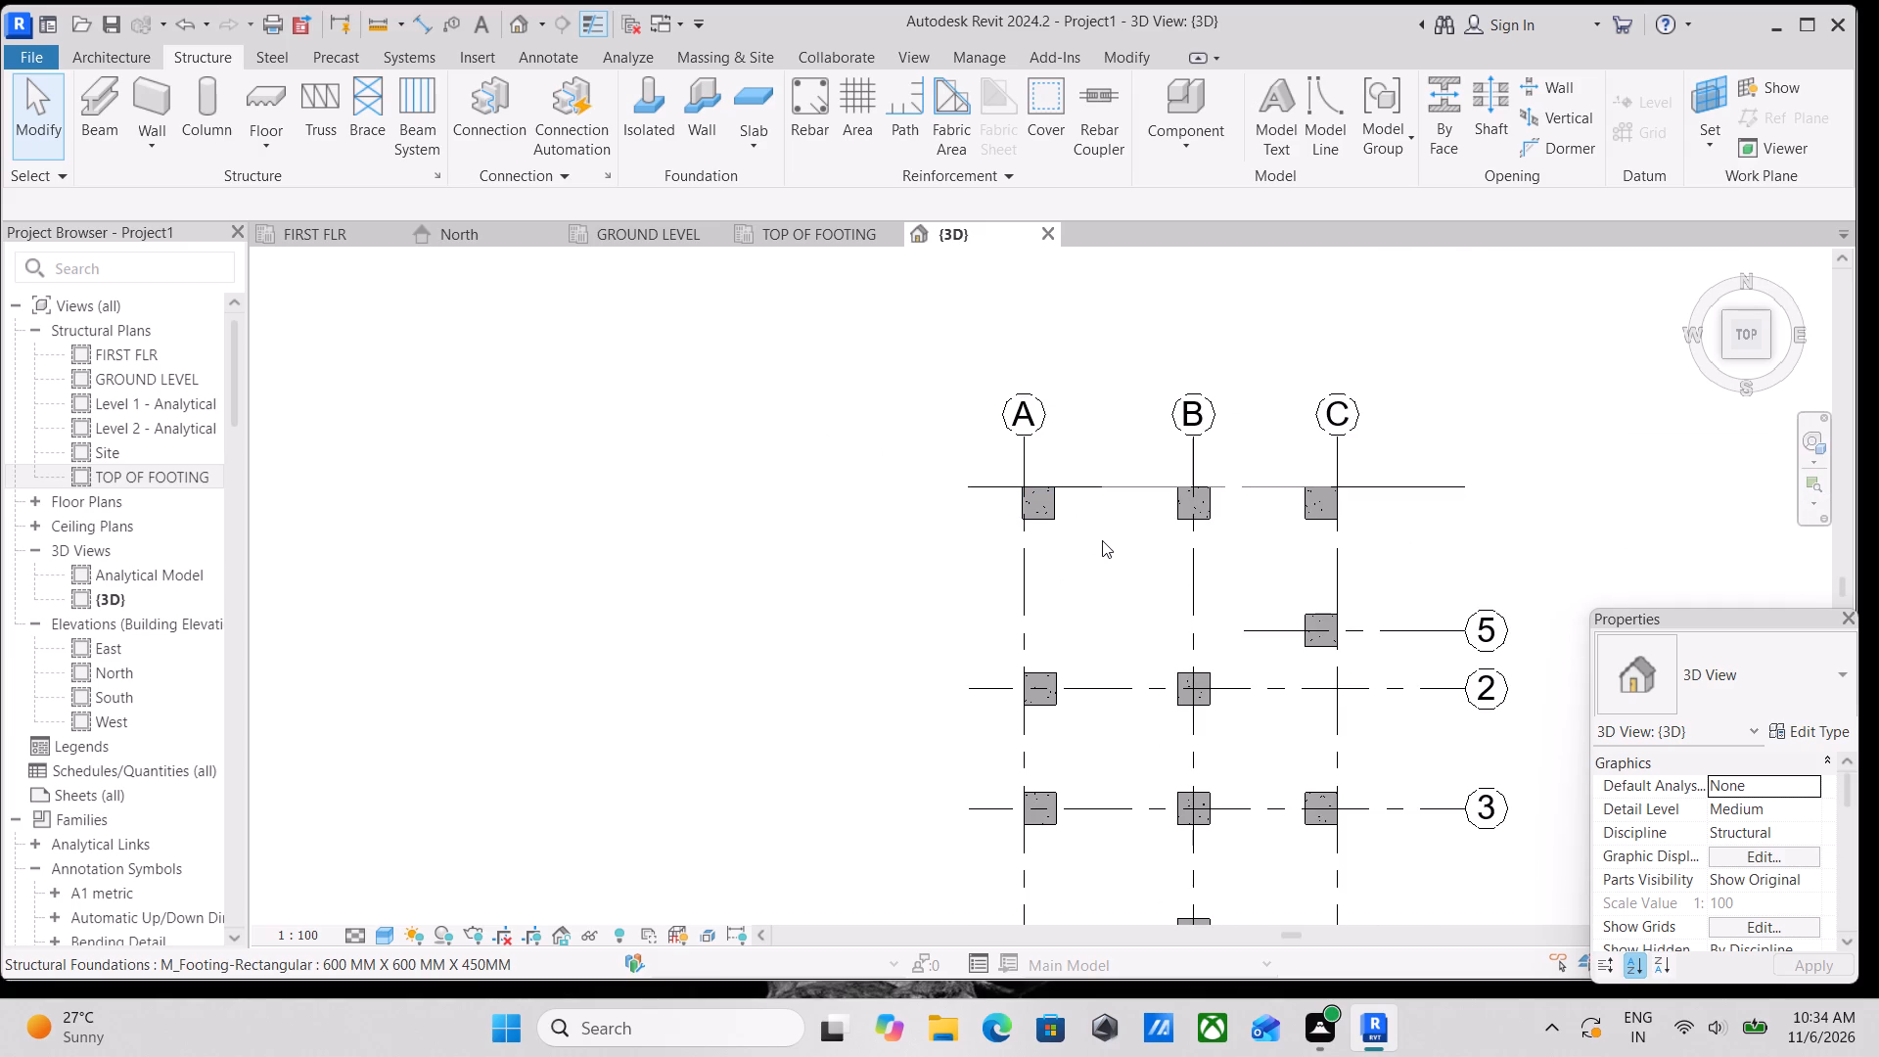
scroll(1069, 502, "up", 3)
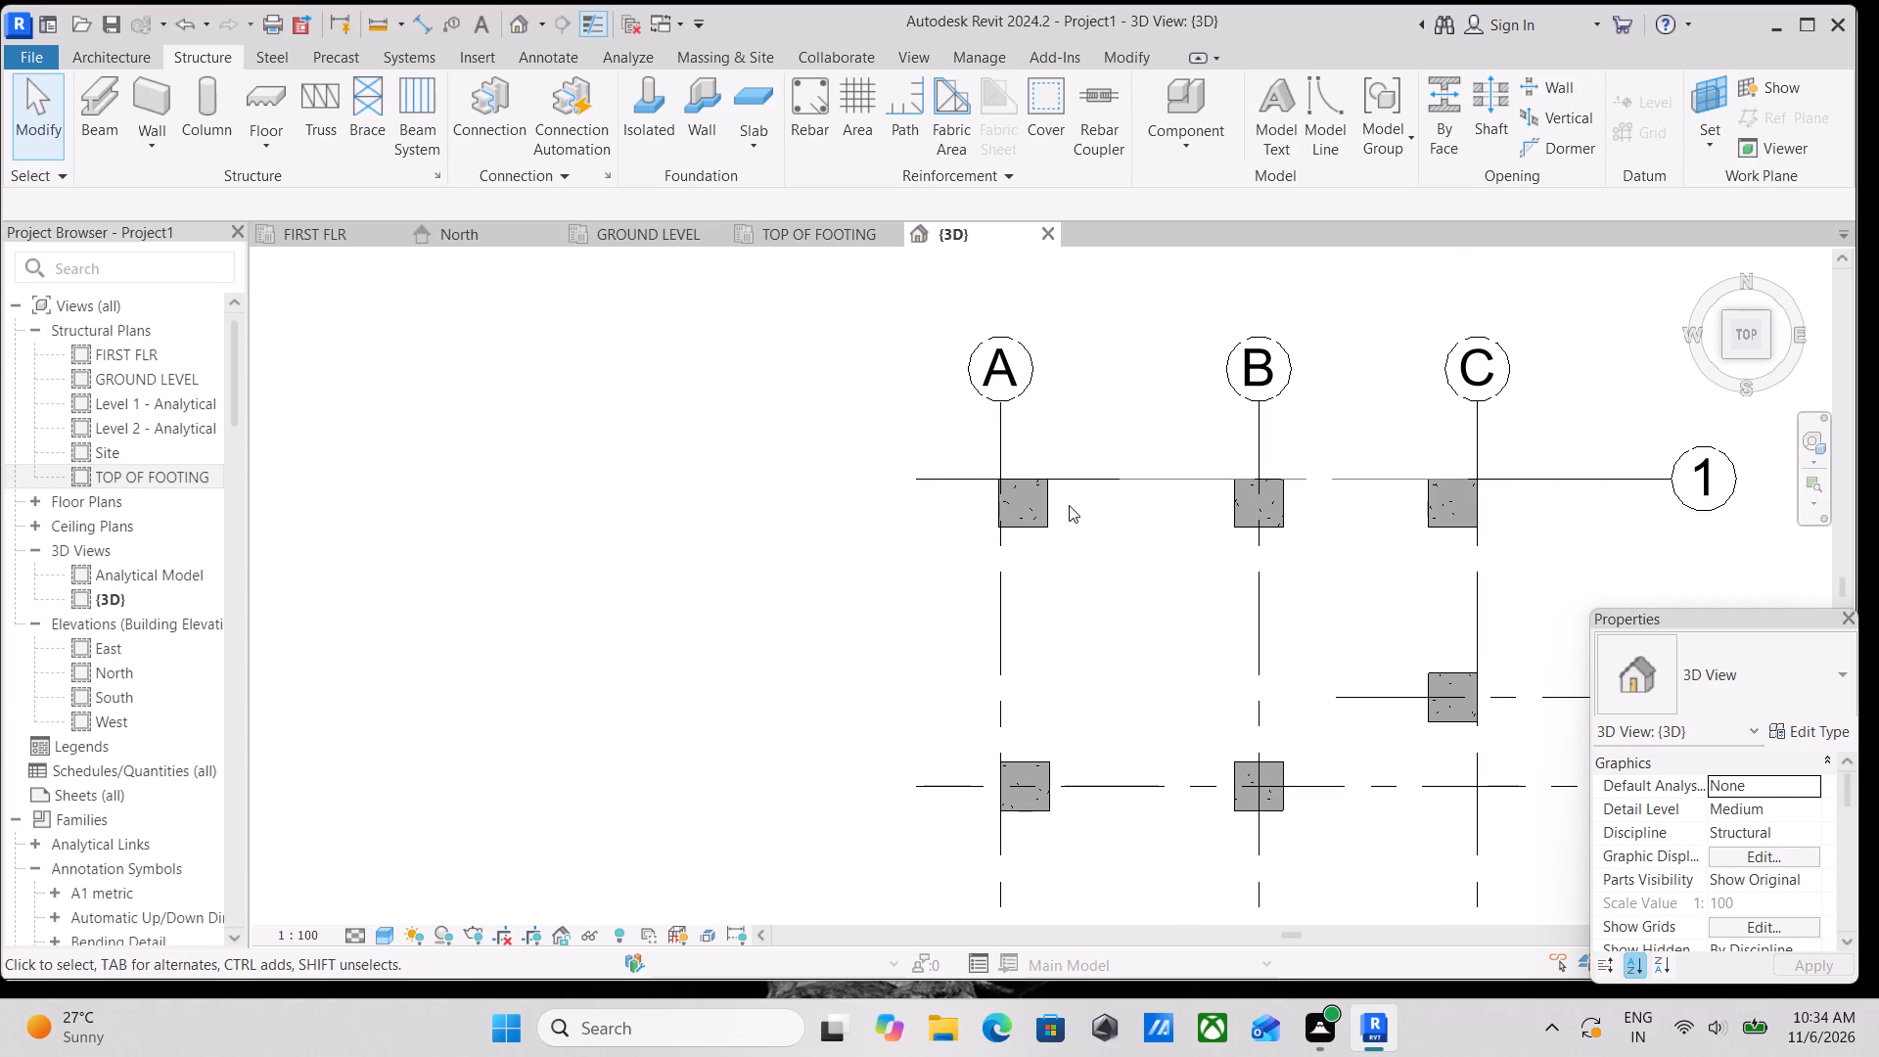
scroll(1044, 508, "up", 3)
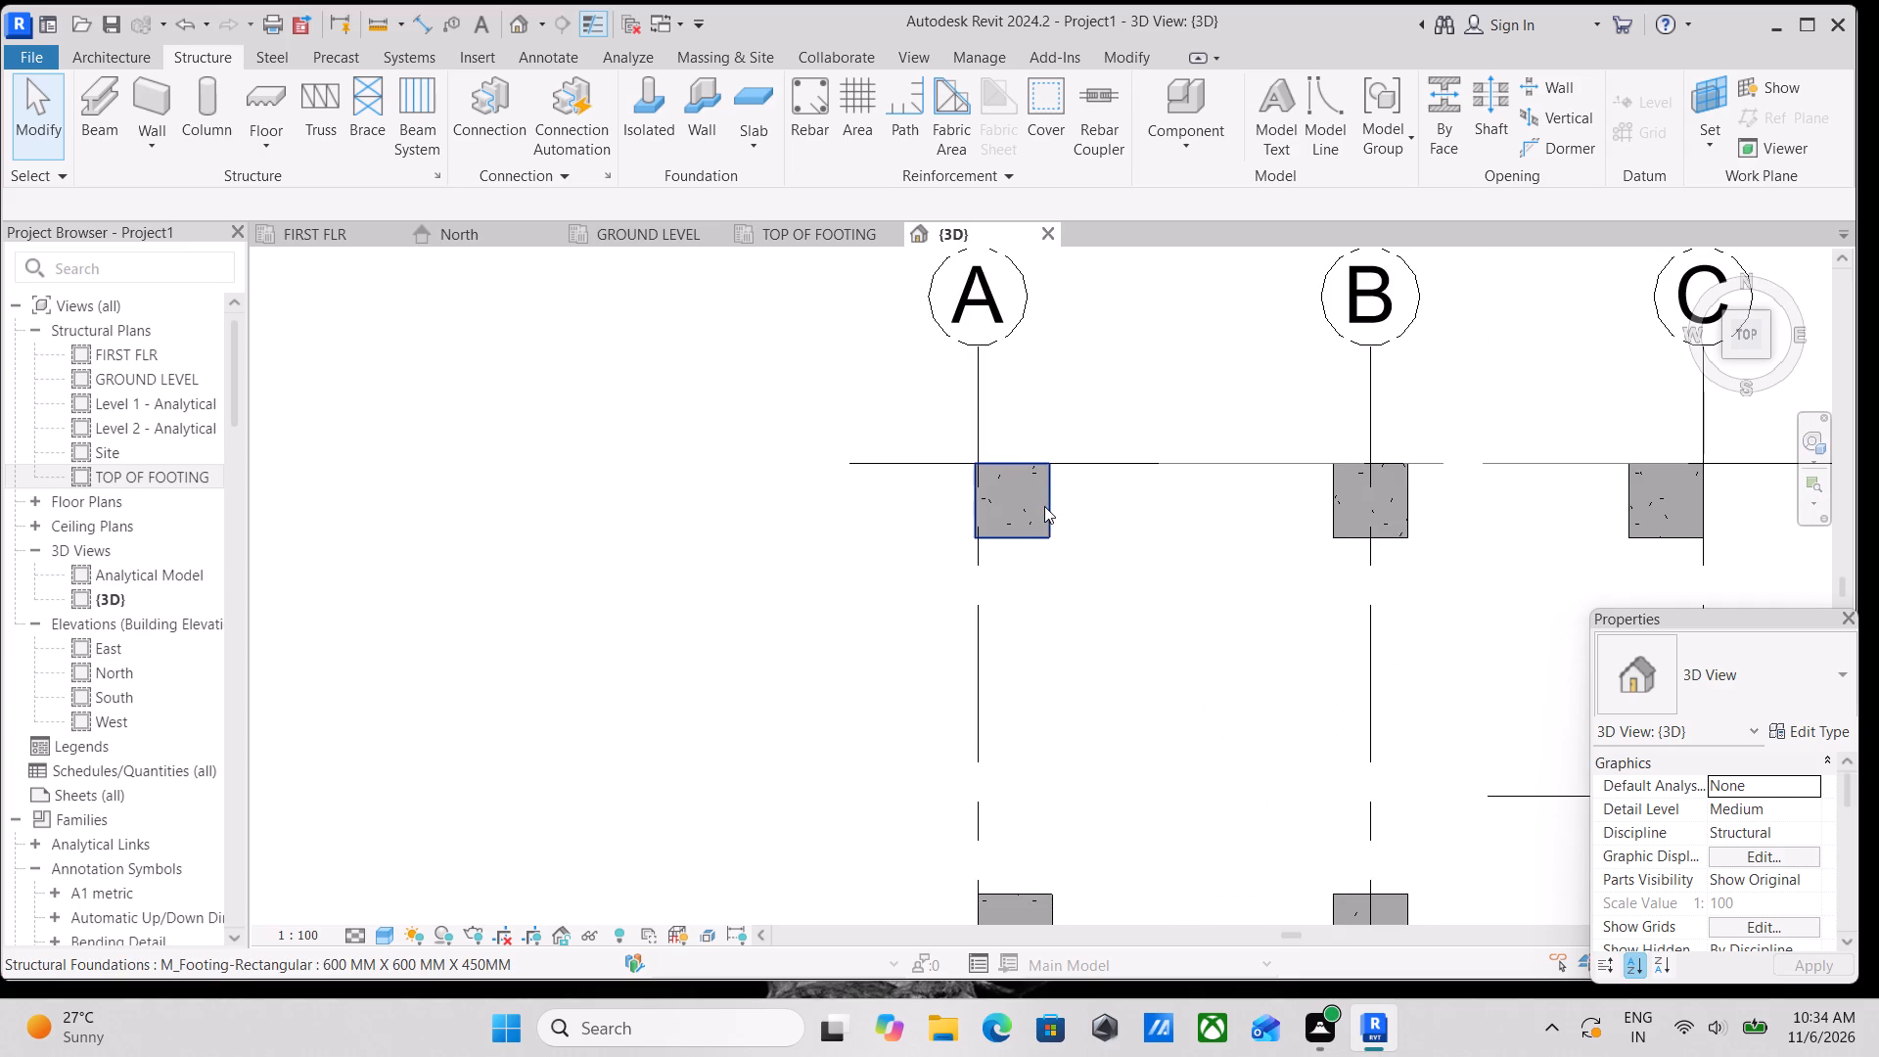
scroll(1055, 499, "down", 3)
scroll(1204, 508, "down", 2)
scroll(1246, 589, "down", 1)
middle_click_drag(1246, 589, 1316, 477)
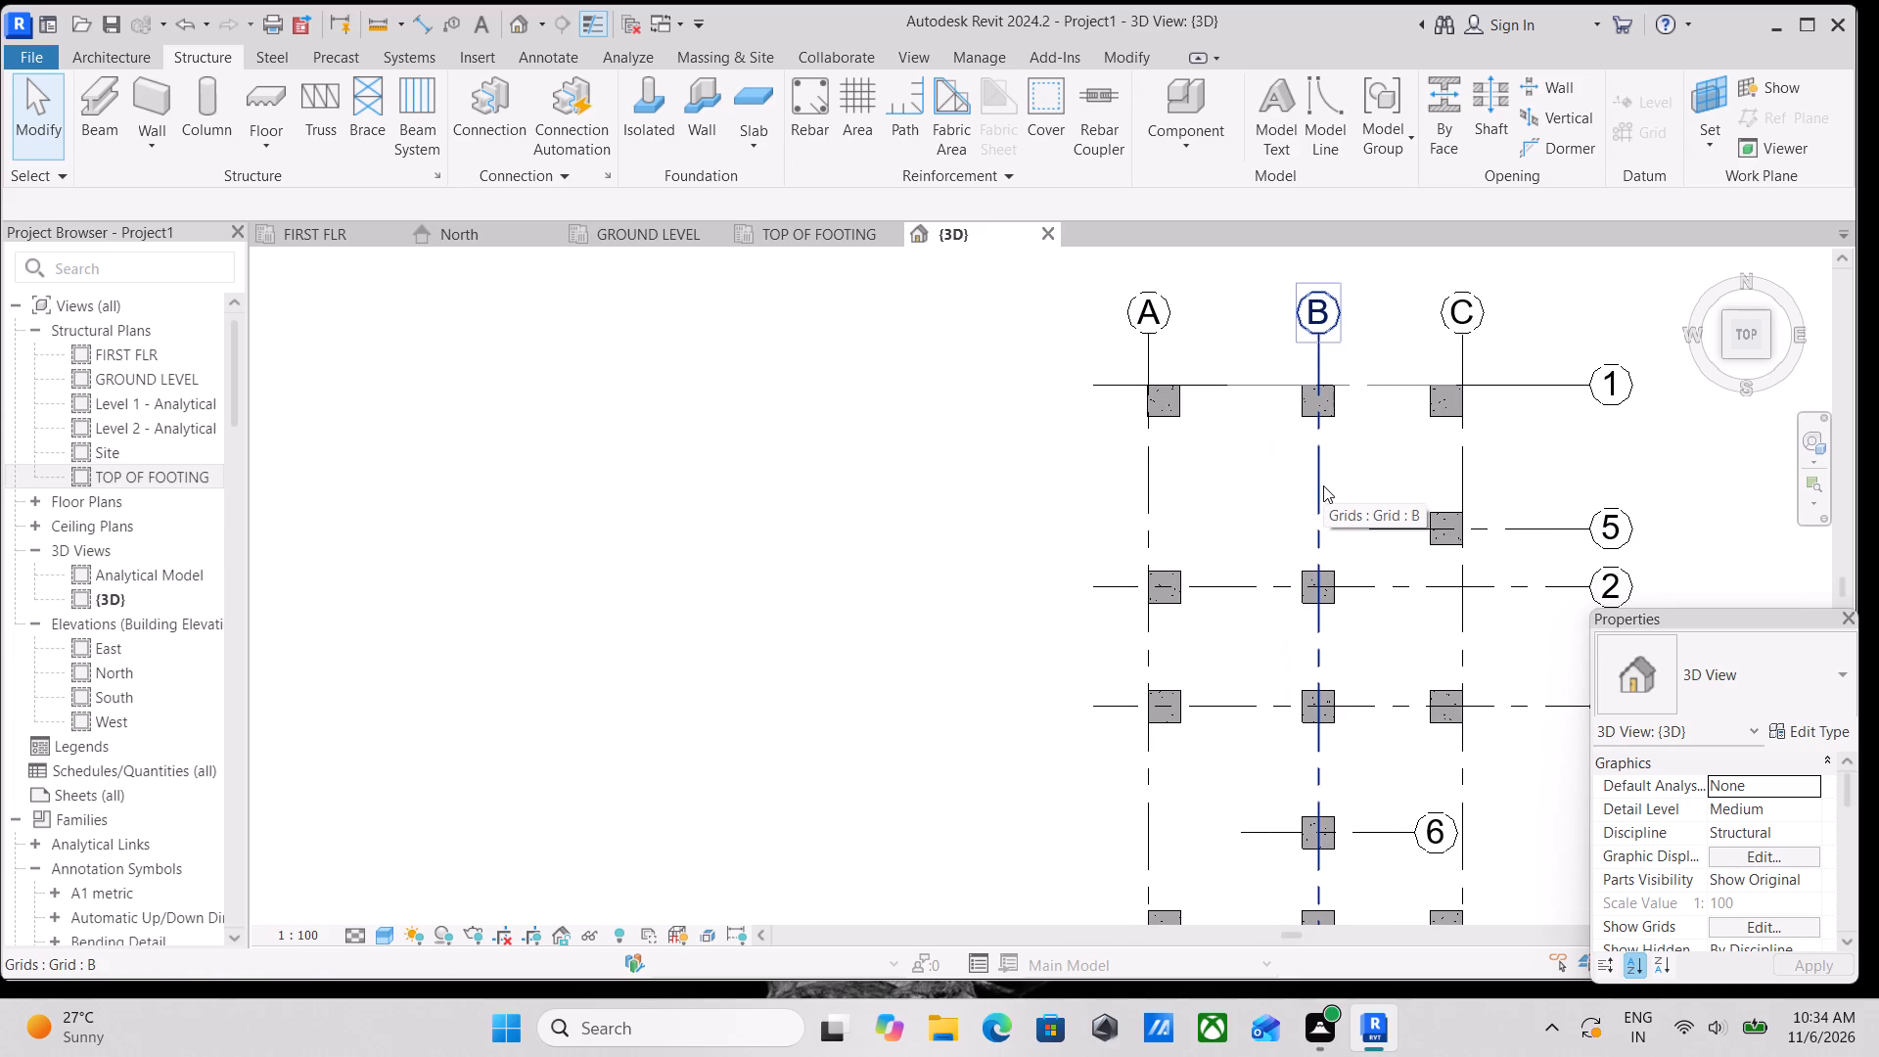
scroll(1323, 485, "down", 3)
middle_click_drag(1316, 626, 1326, 512)
scroll(1353, 588, "up", 2)
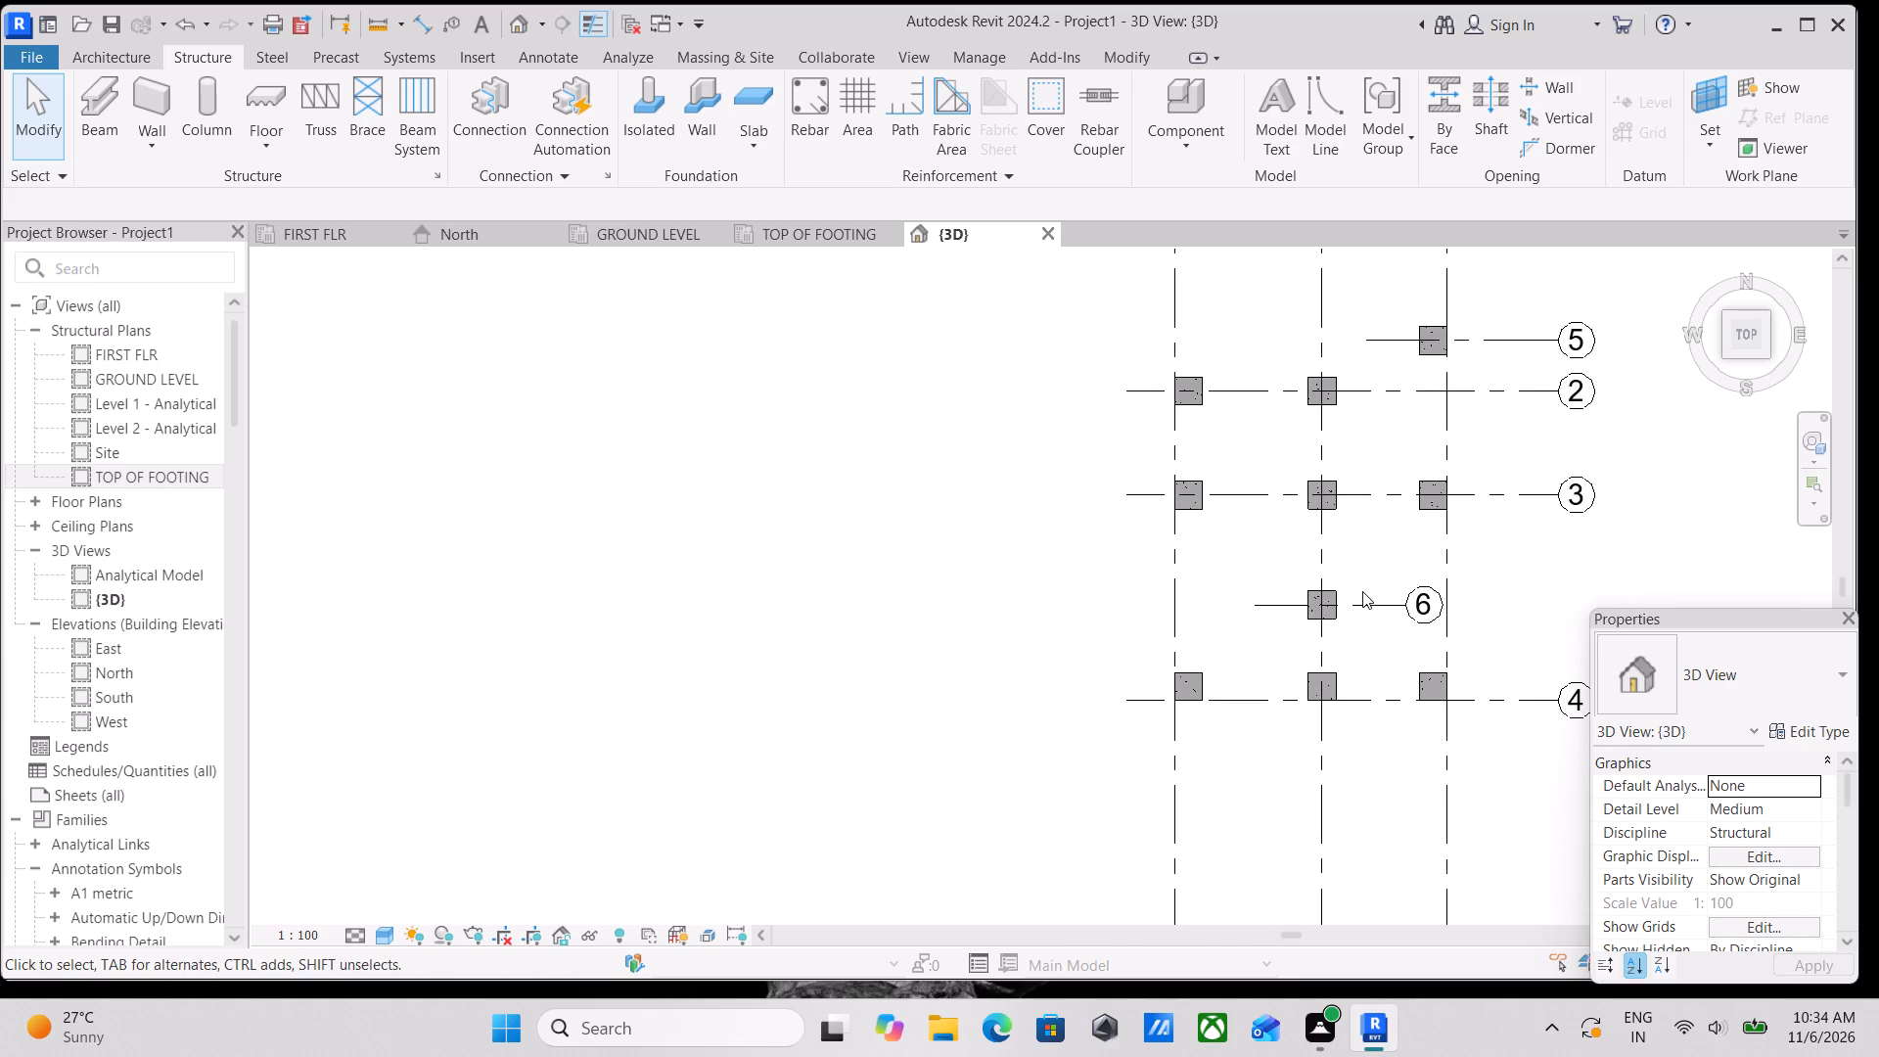
middle_click_drag(1505, 590, 1294, 815)
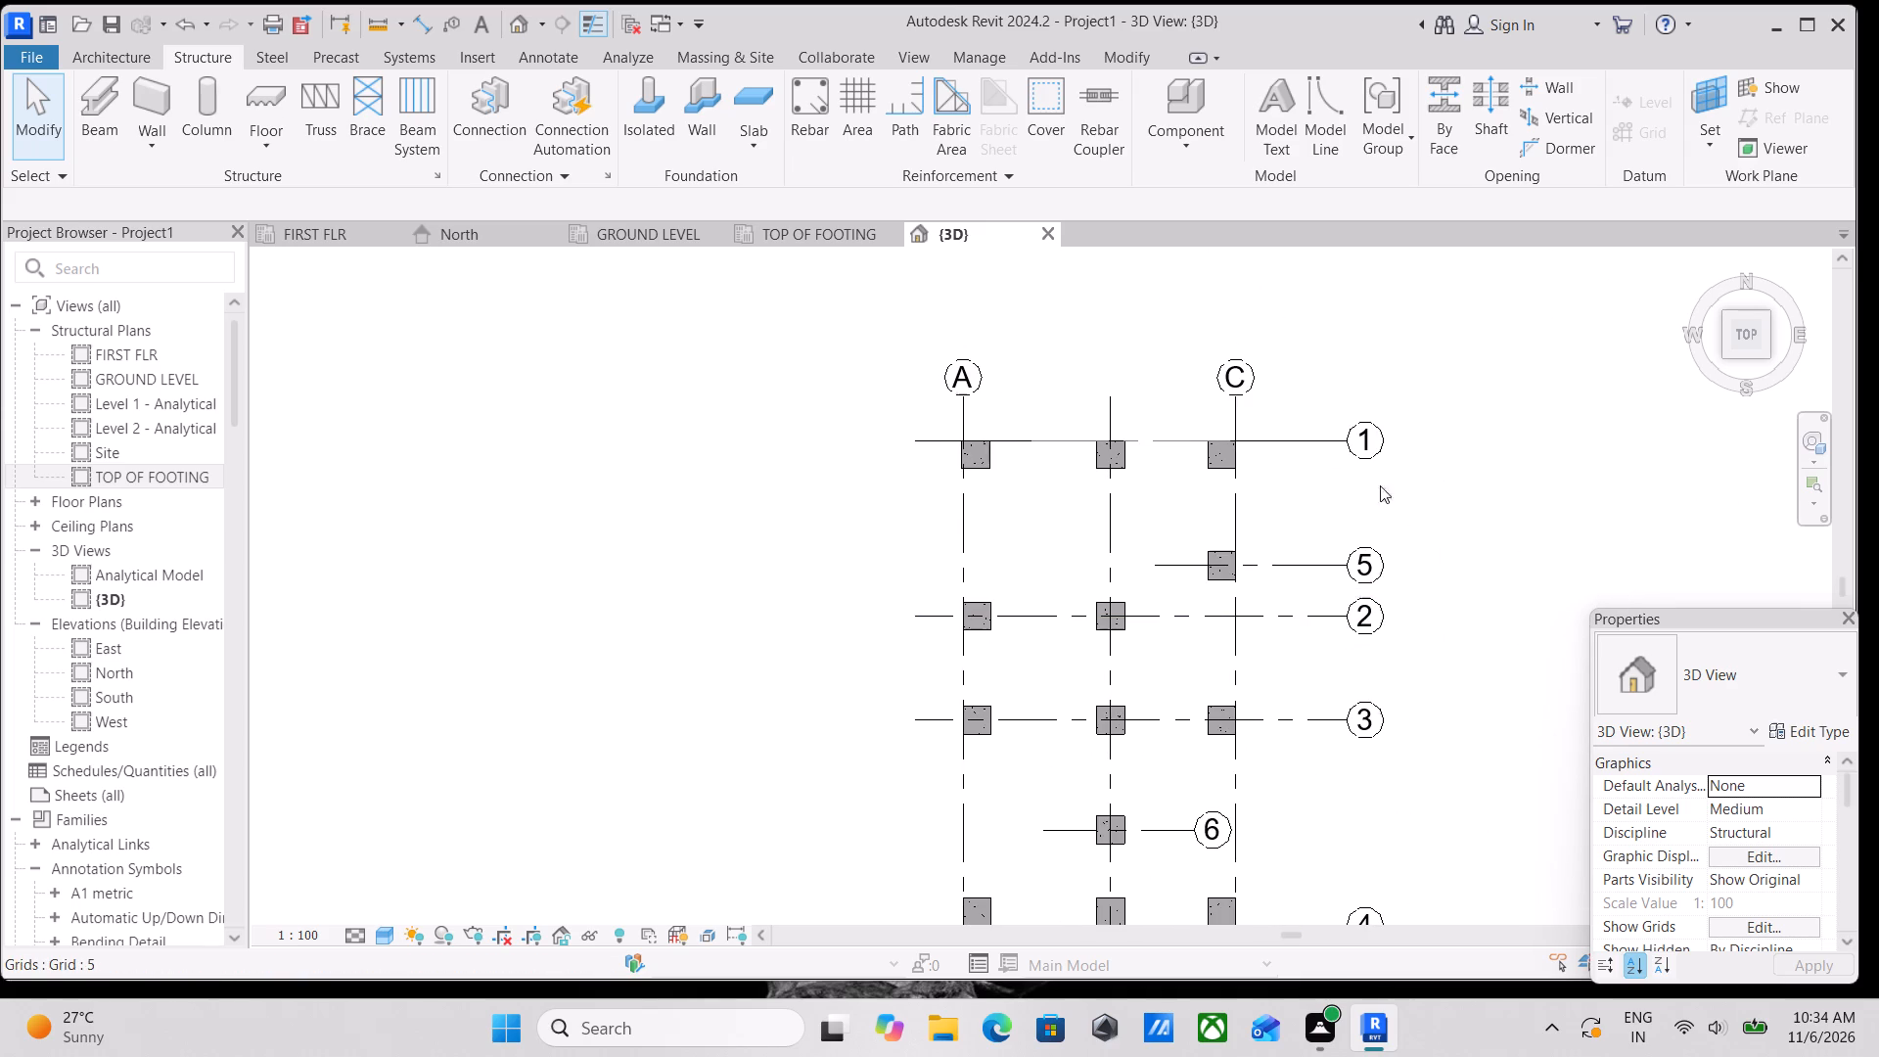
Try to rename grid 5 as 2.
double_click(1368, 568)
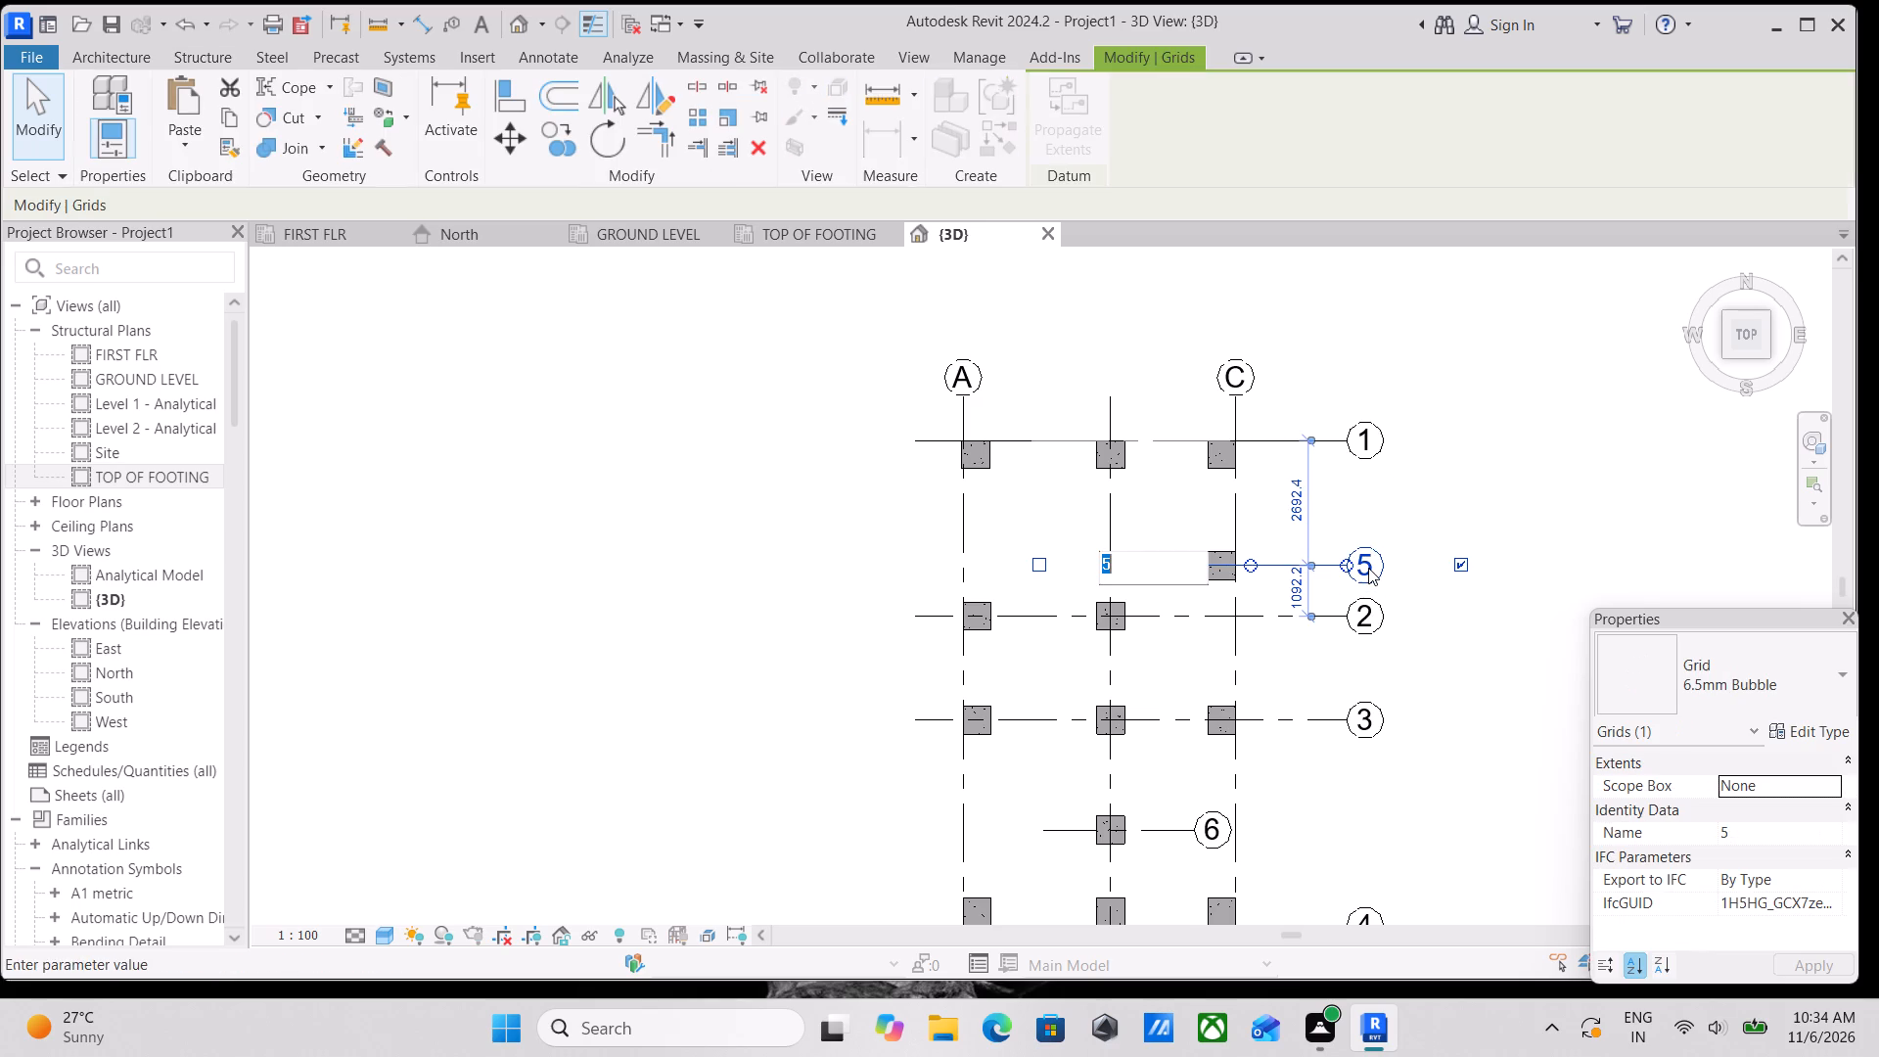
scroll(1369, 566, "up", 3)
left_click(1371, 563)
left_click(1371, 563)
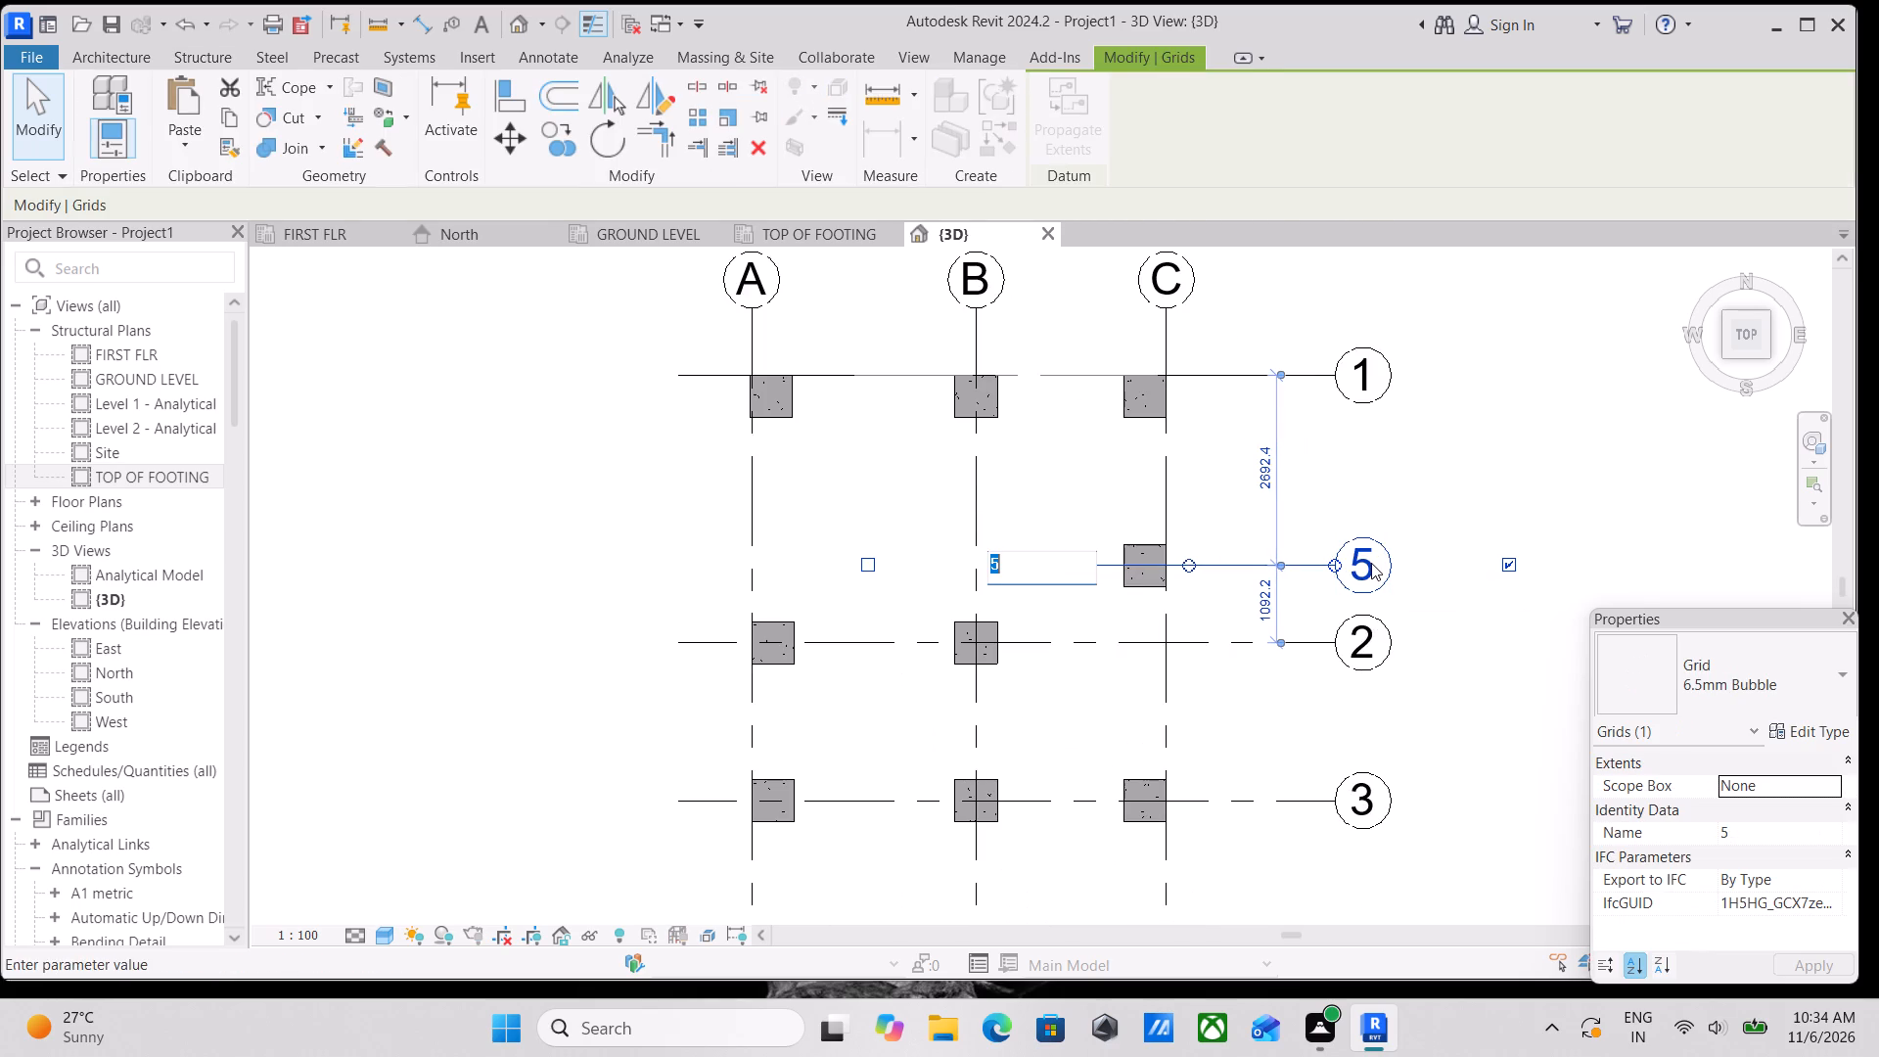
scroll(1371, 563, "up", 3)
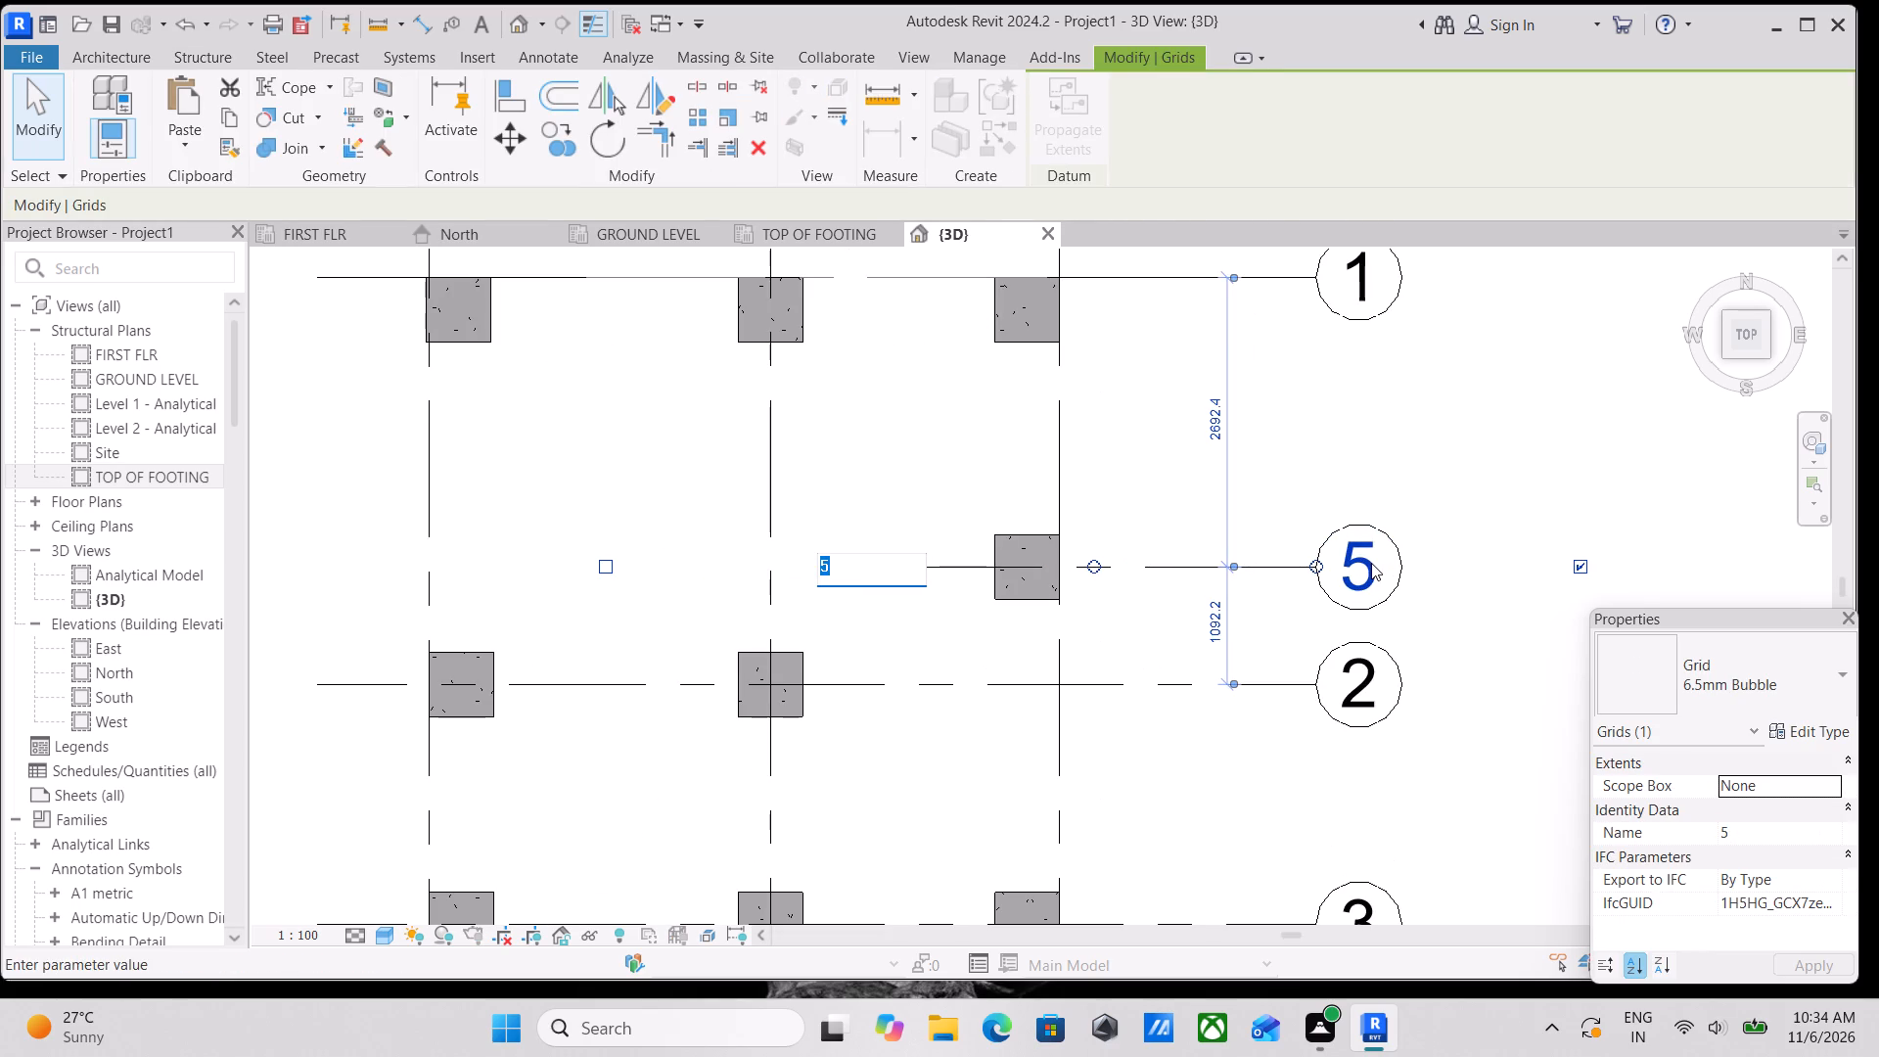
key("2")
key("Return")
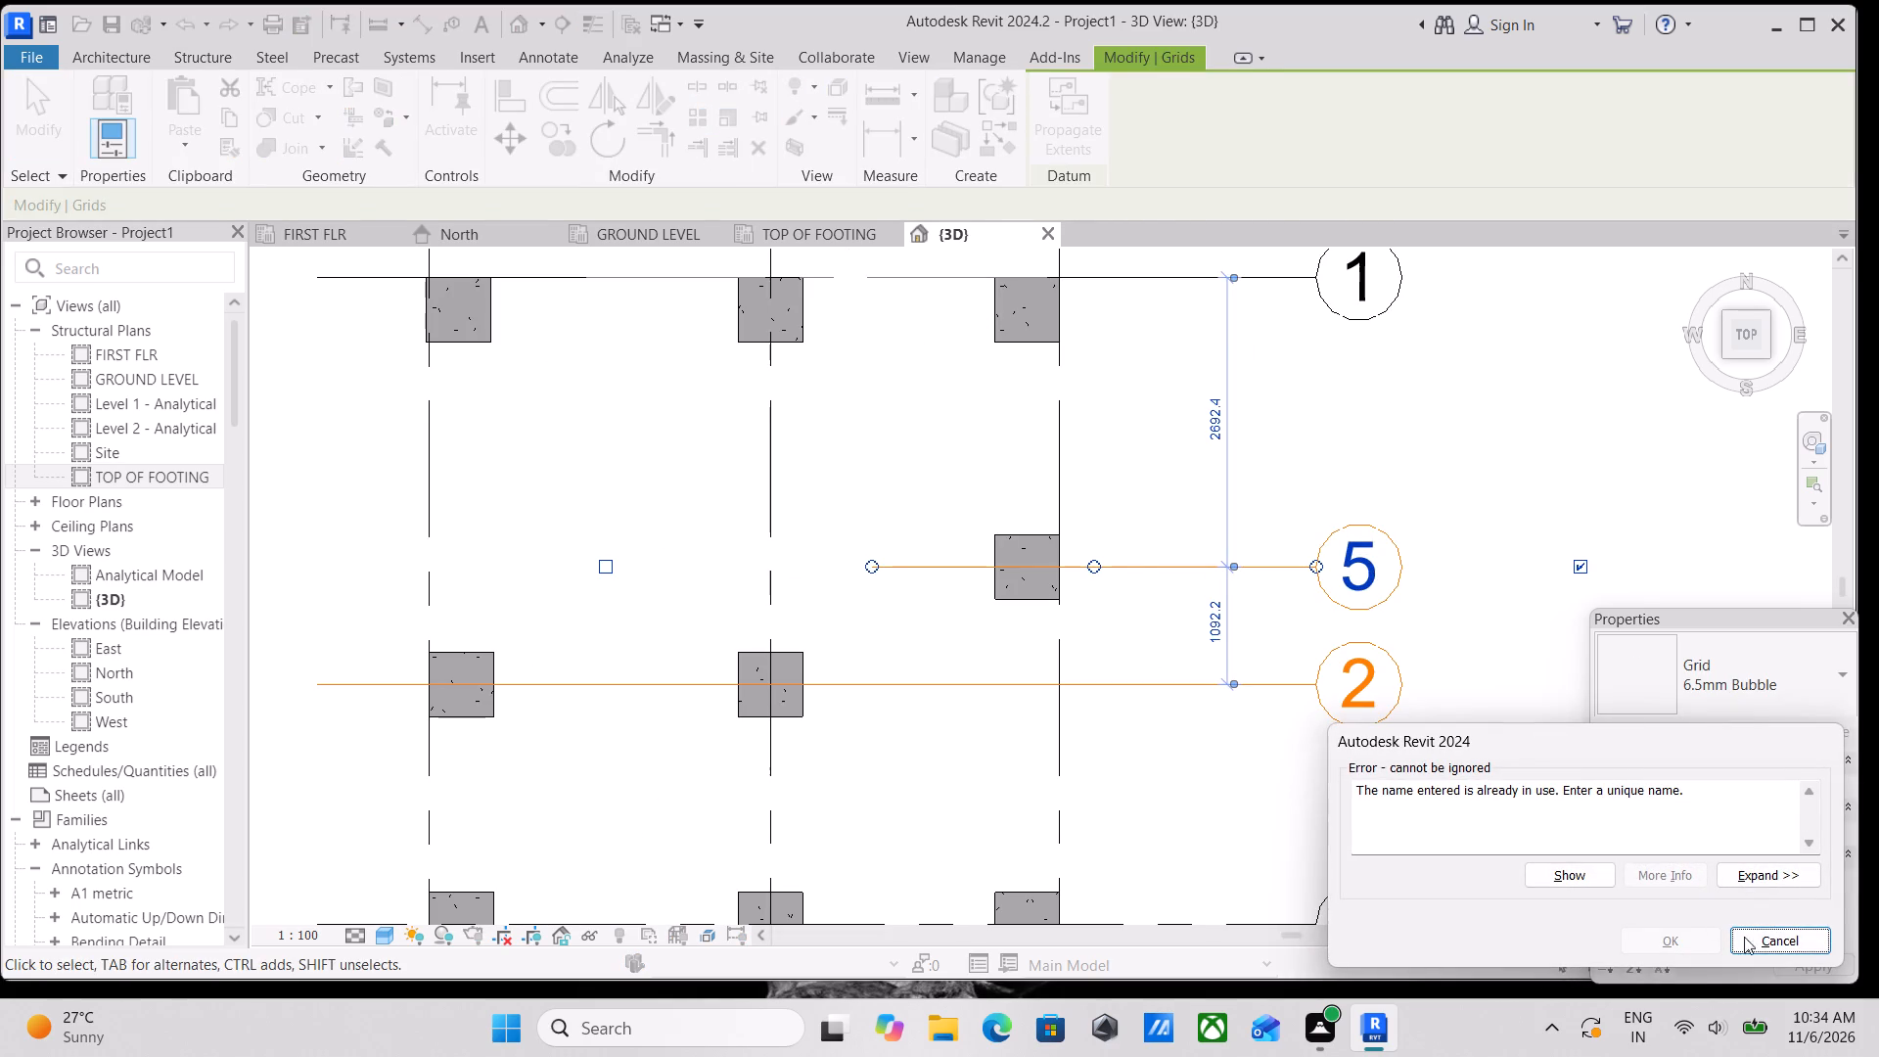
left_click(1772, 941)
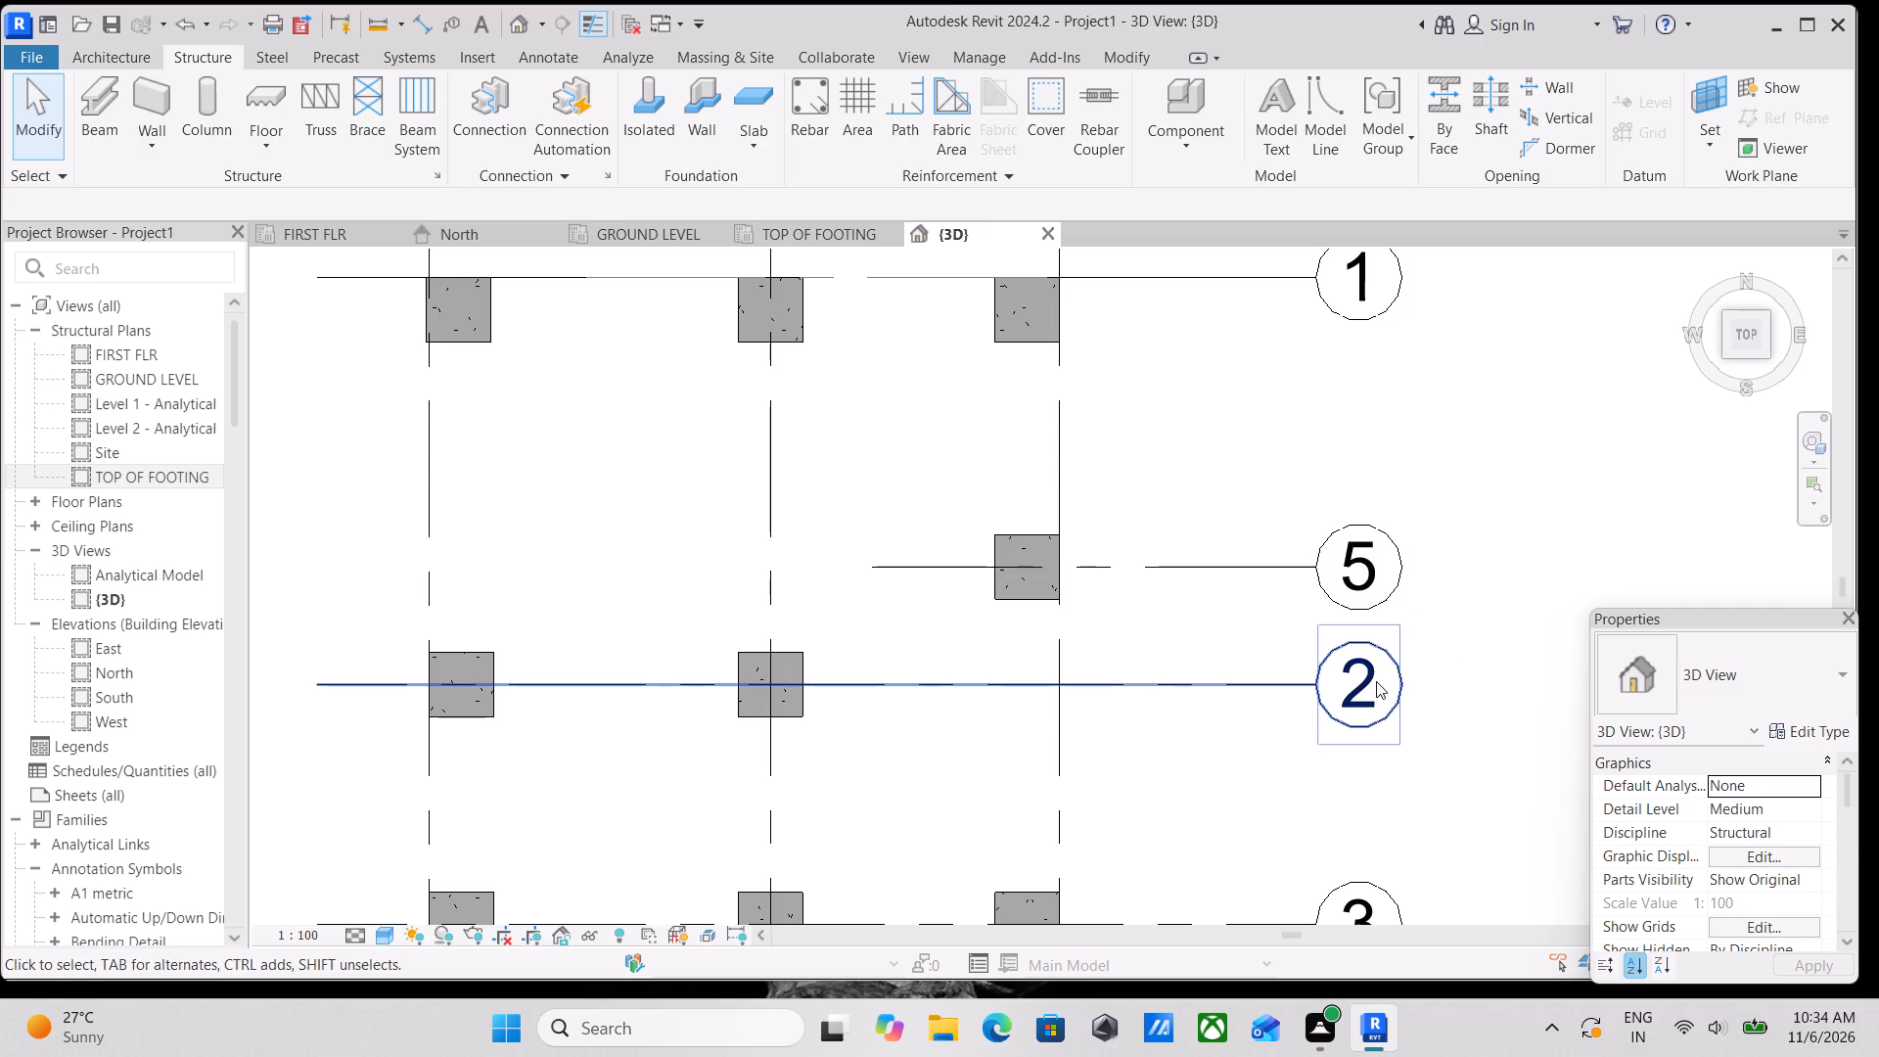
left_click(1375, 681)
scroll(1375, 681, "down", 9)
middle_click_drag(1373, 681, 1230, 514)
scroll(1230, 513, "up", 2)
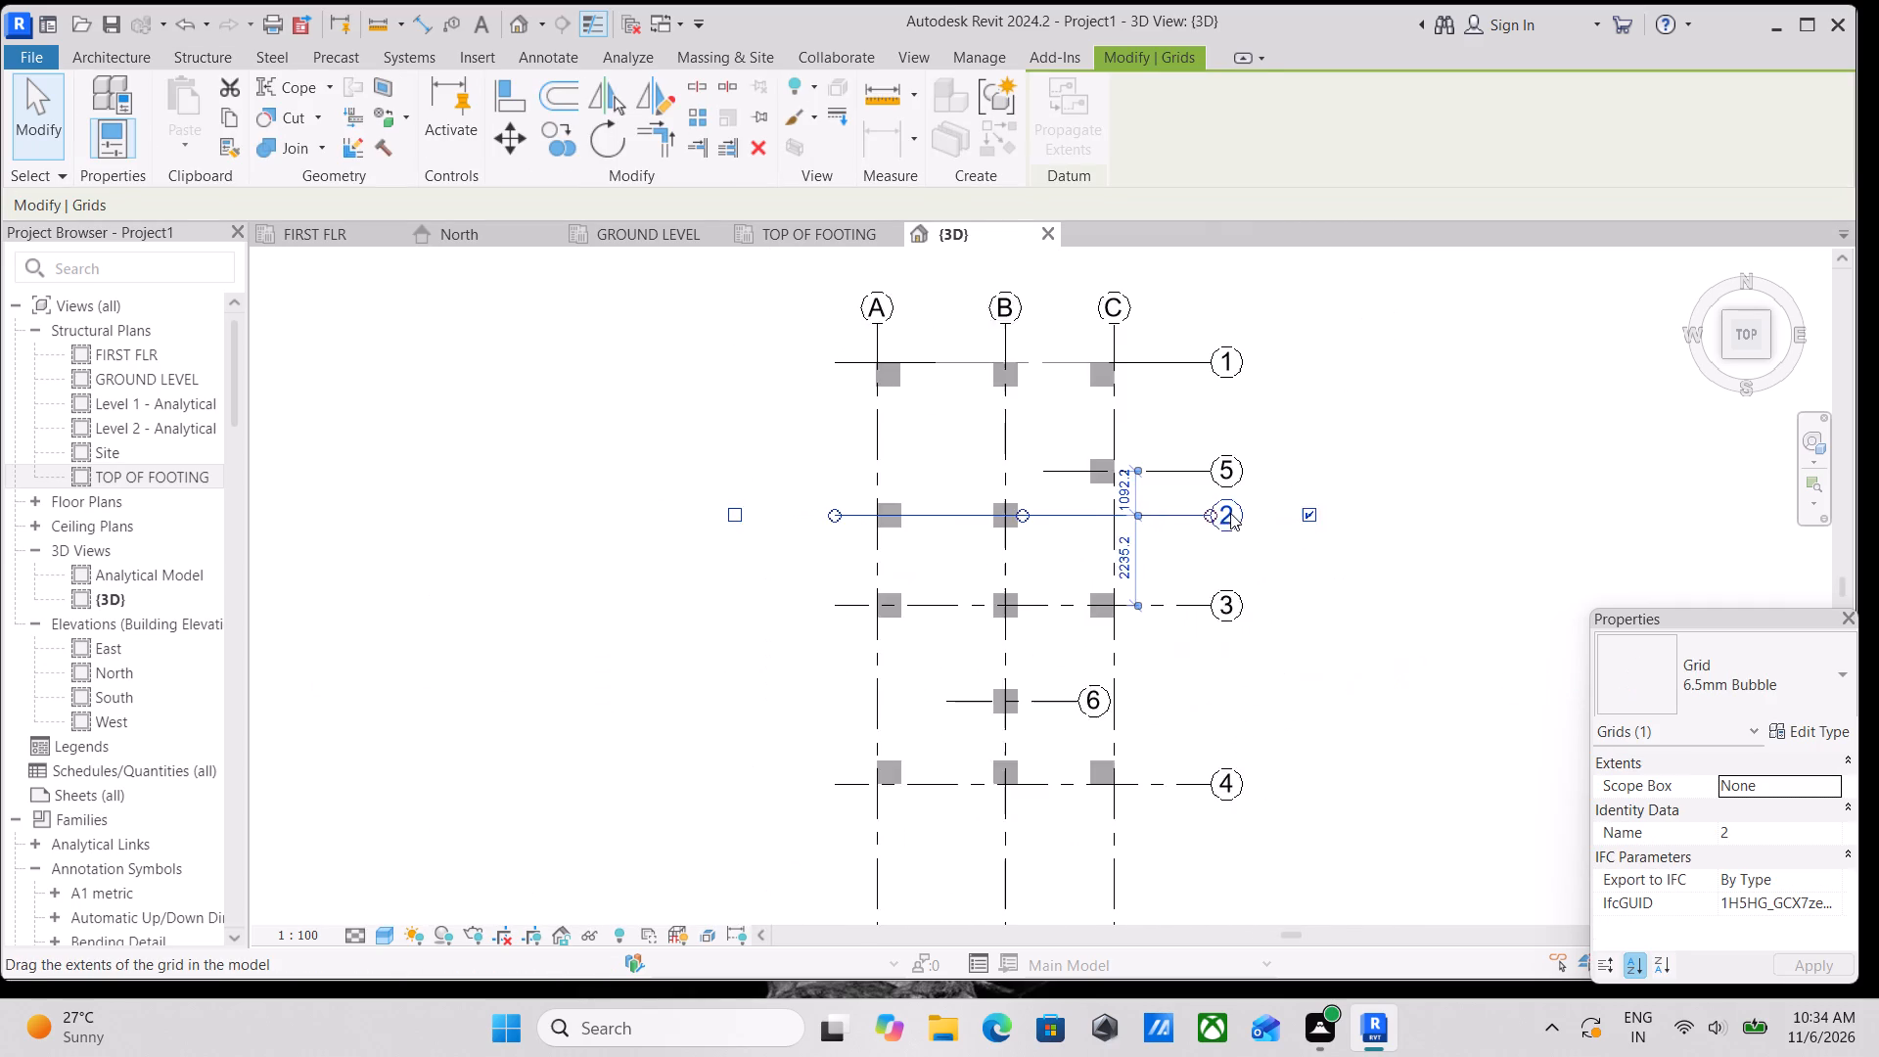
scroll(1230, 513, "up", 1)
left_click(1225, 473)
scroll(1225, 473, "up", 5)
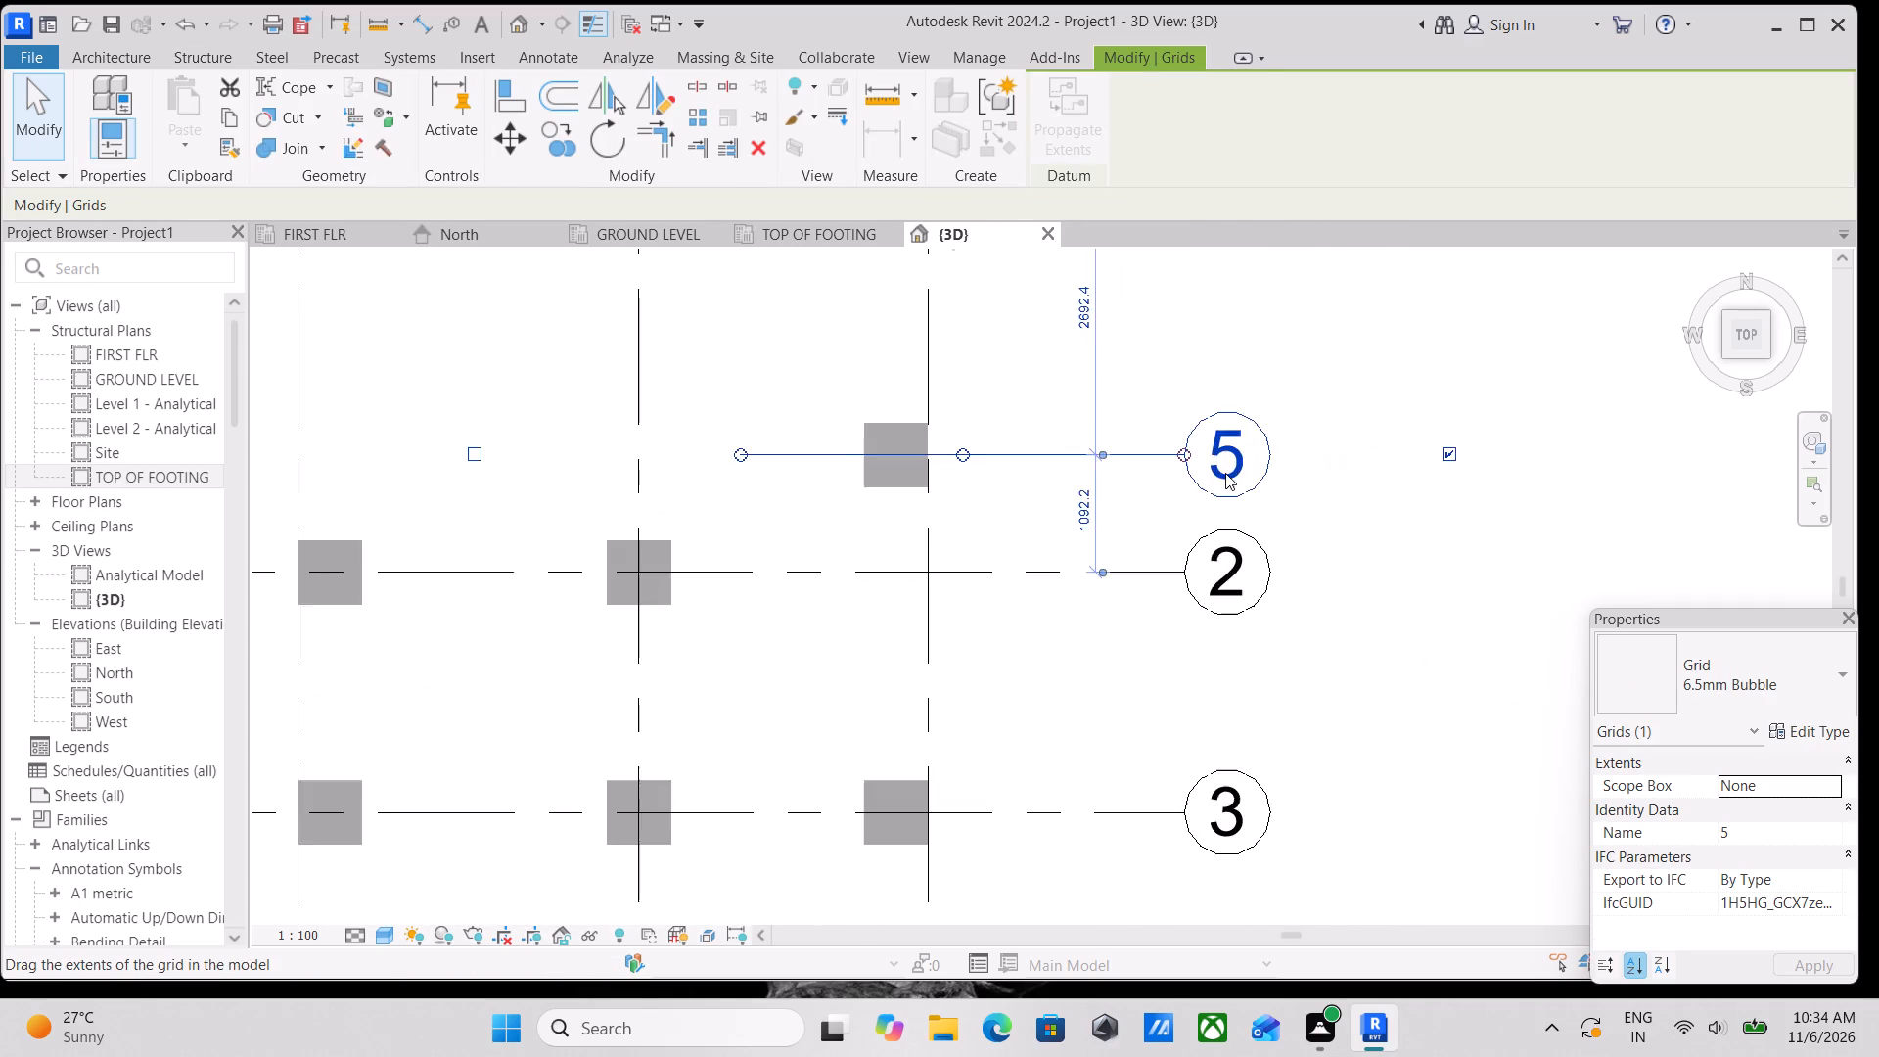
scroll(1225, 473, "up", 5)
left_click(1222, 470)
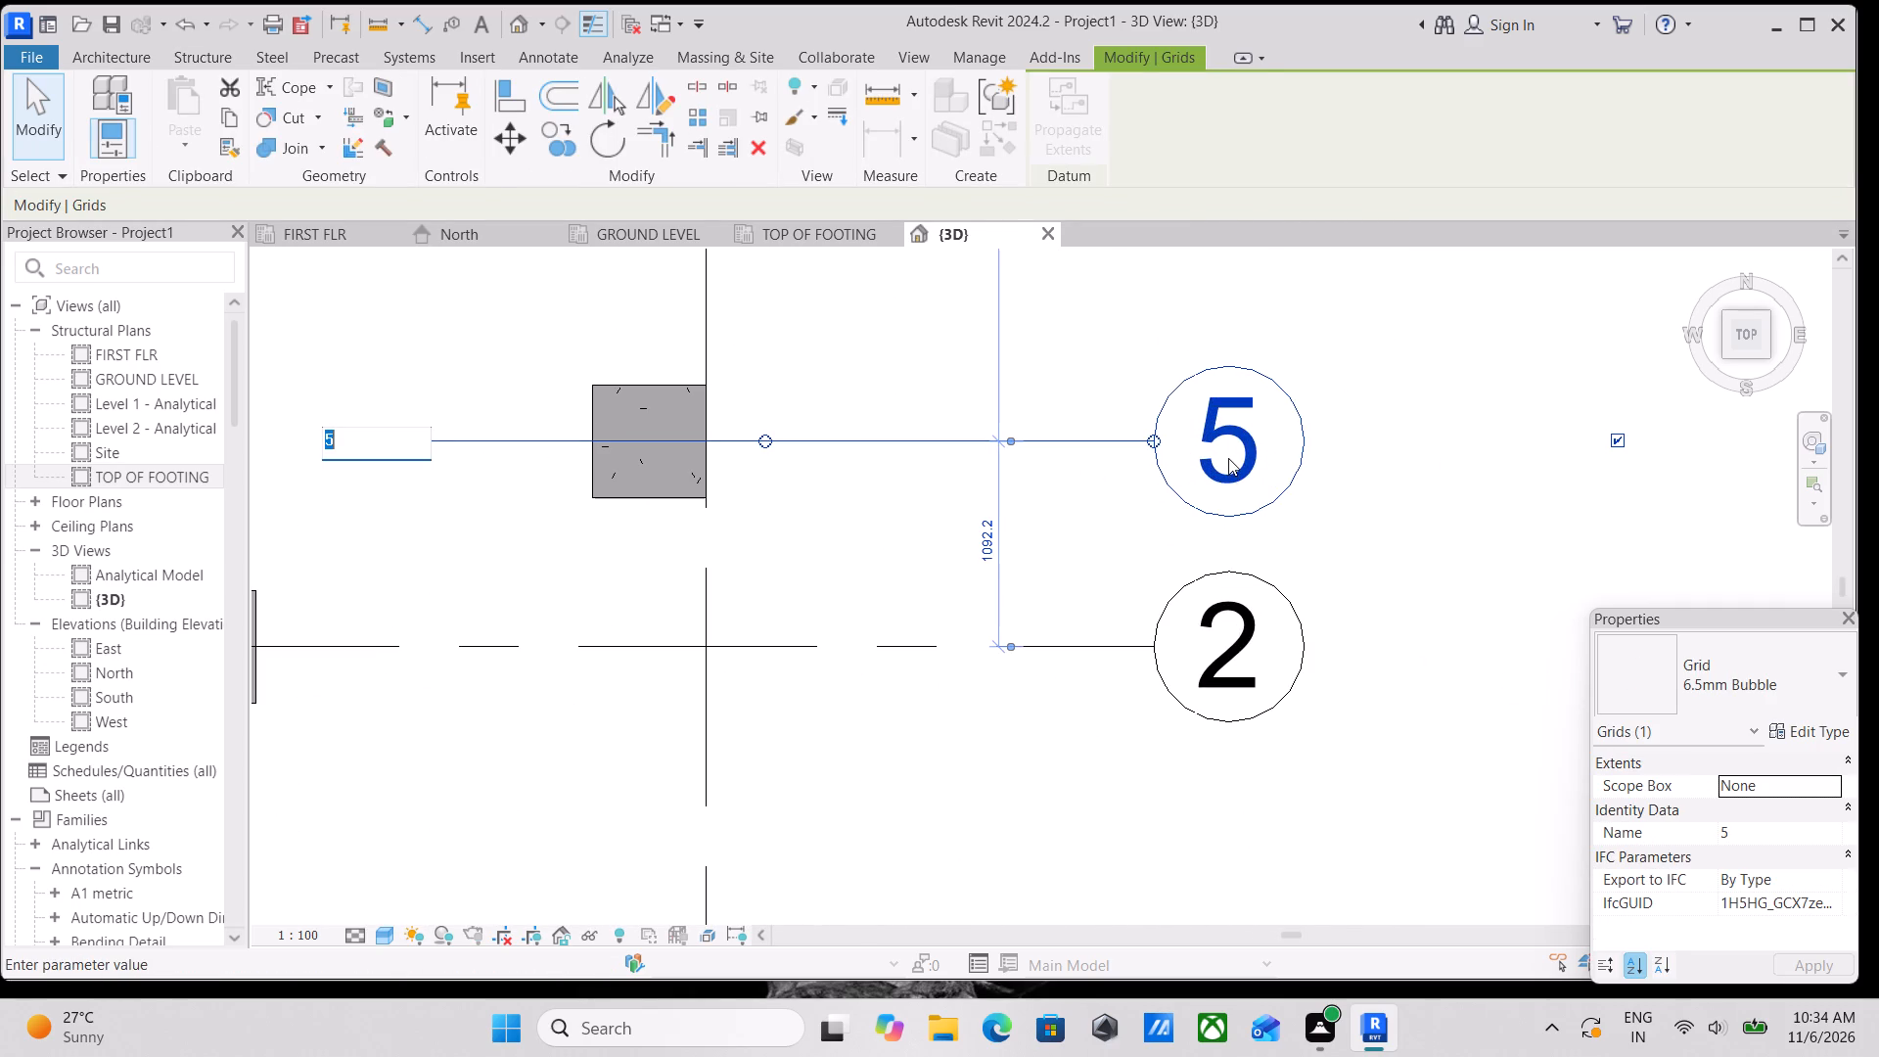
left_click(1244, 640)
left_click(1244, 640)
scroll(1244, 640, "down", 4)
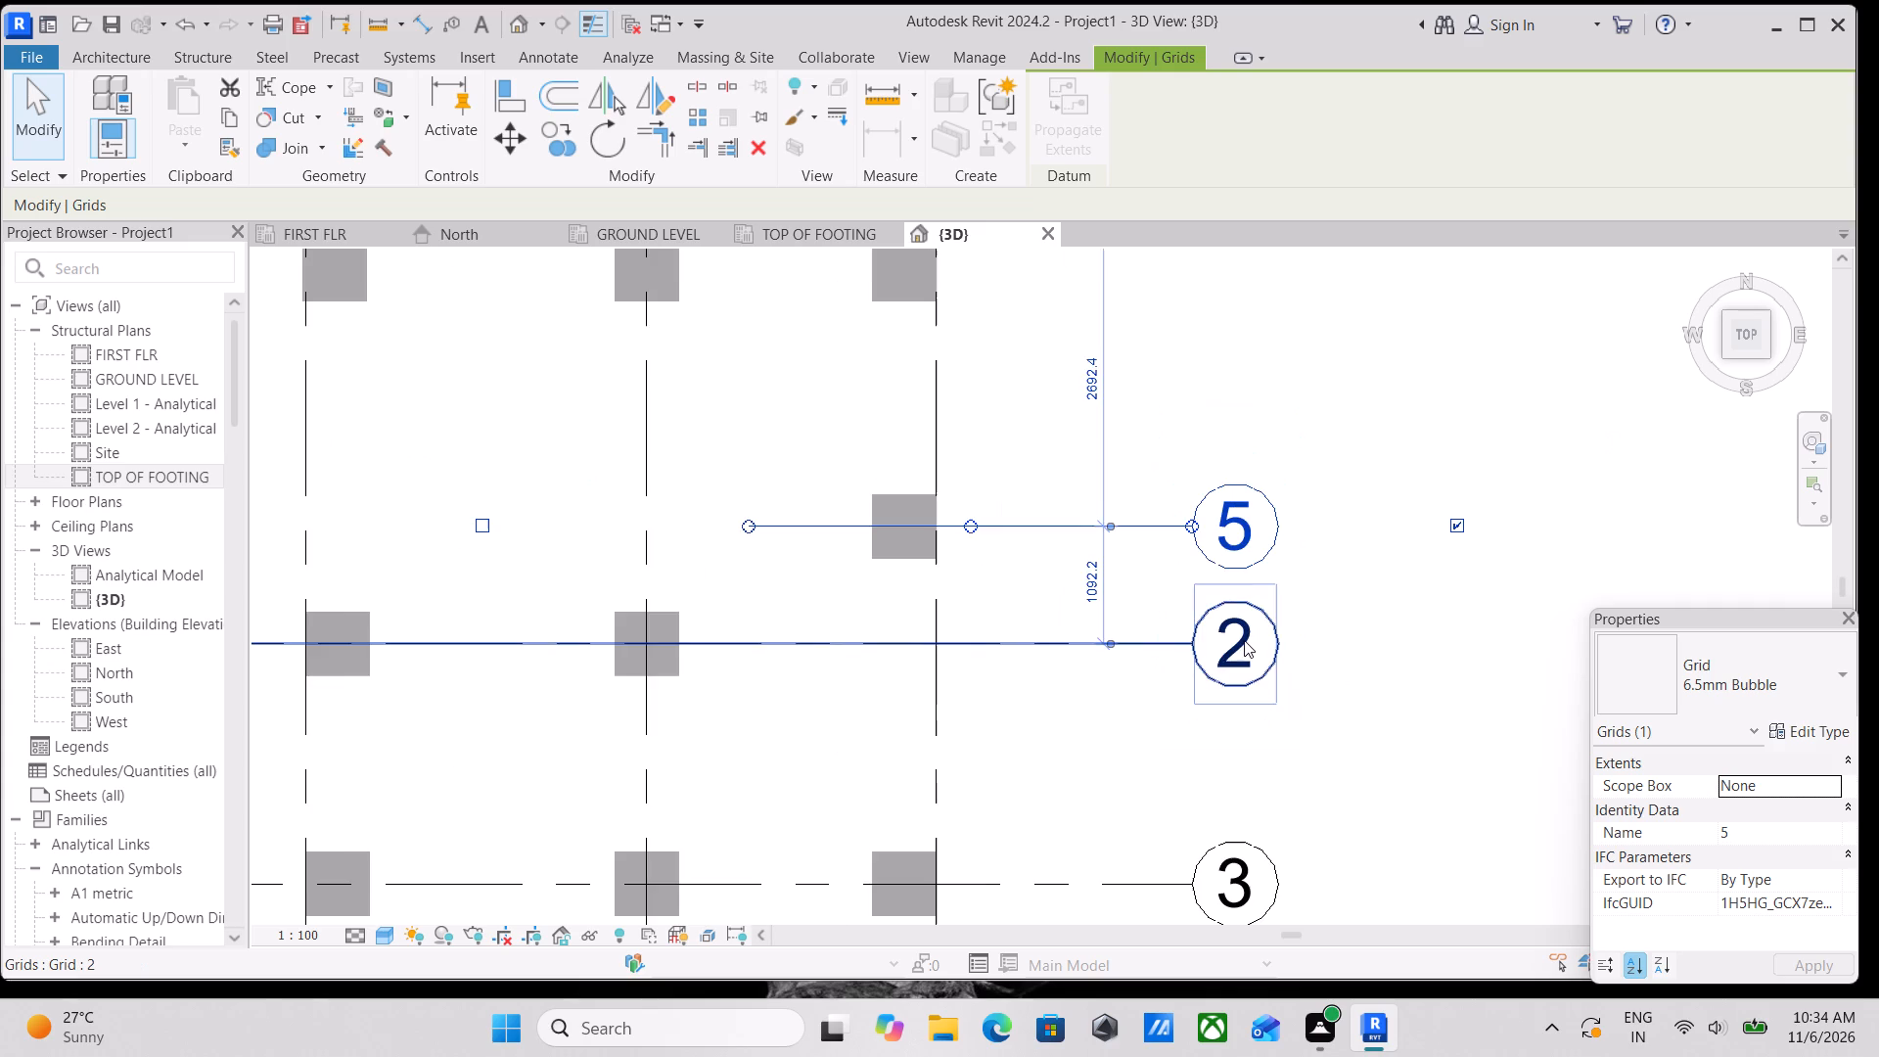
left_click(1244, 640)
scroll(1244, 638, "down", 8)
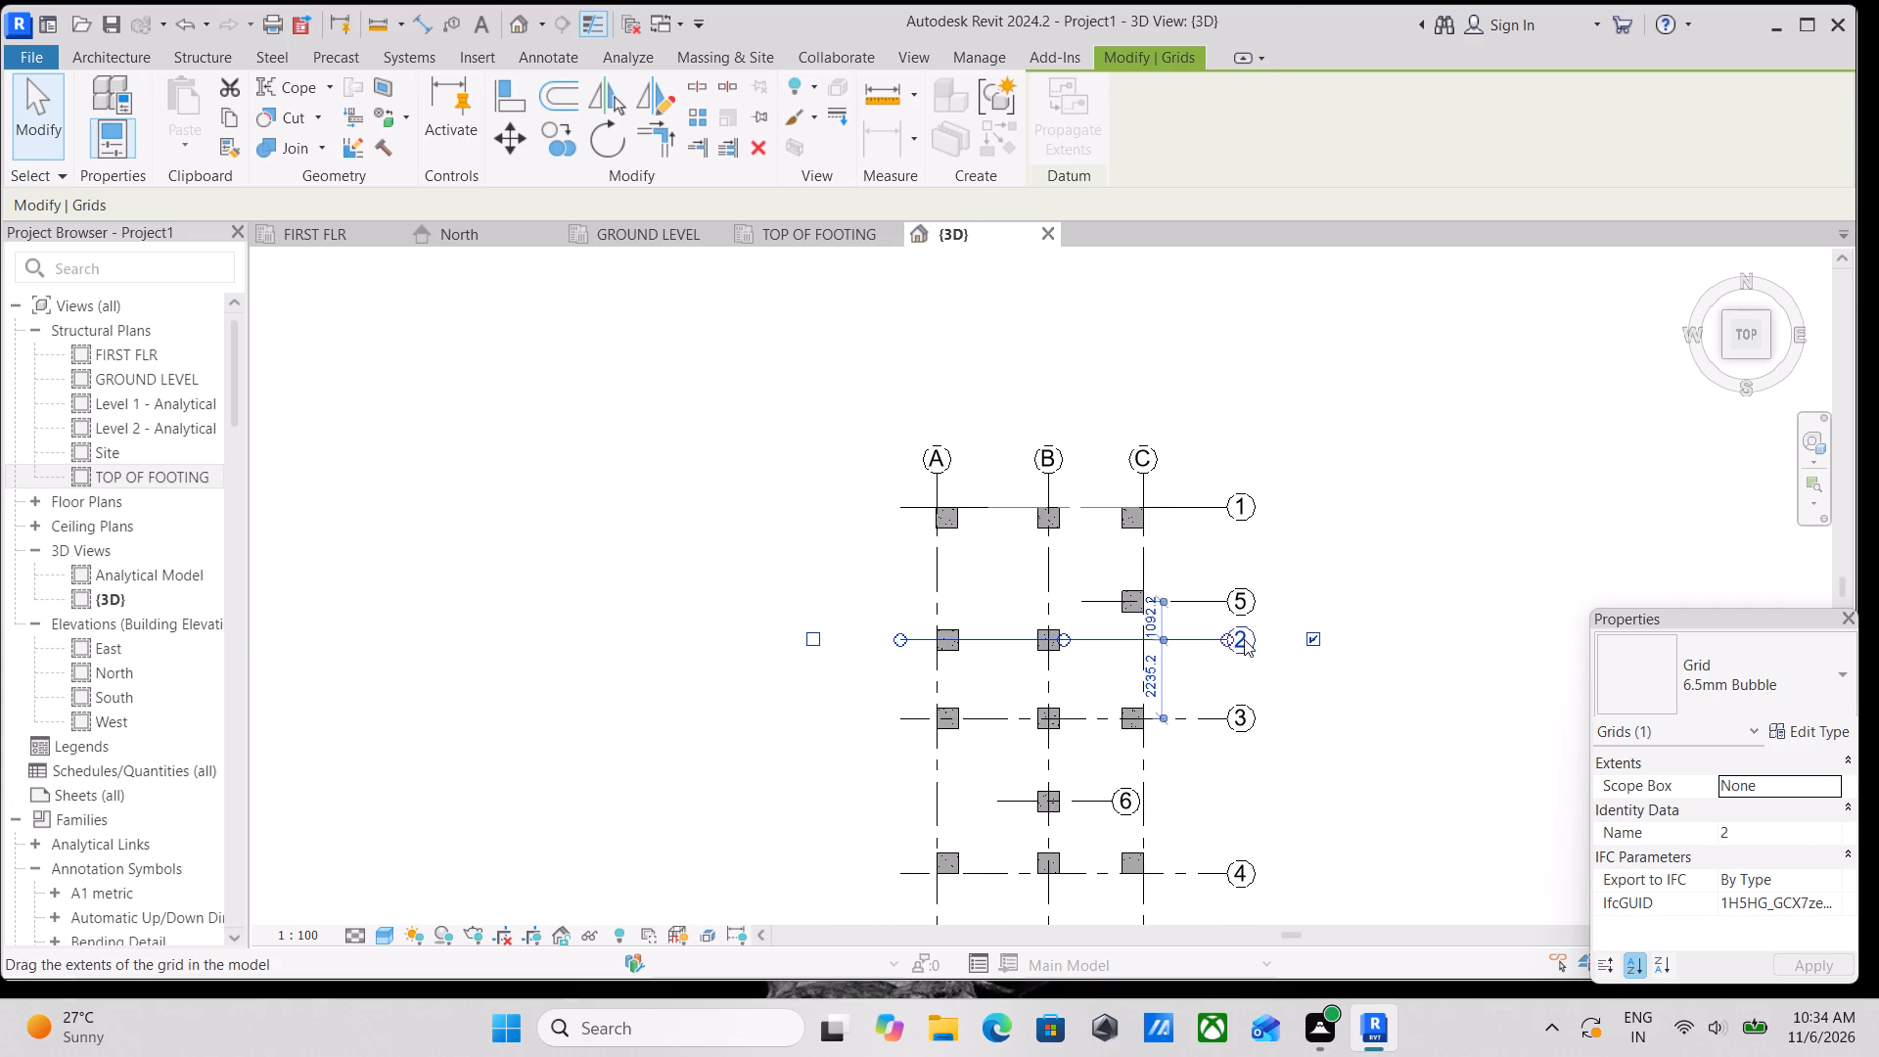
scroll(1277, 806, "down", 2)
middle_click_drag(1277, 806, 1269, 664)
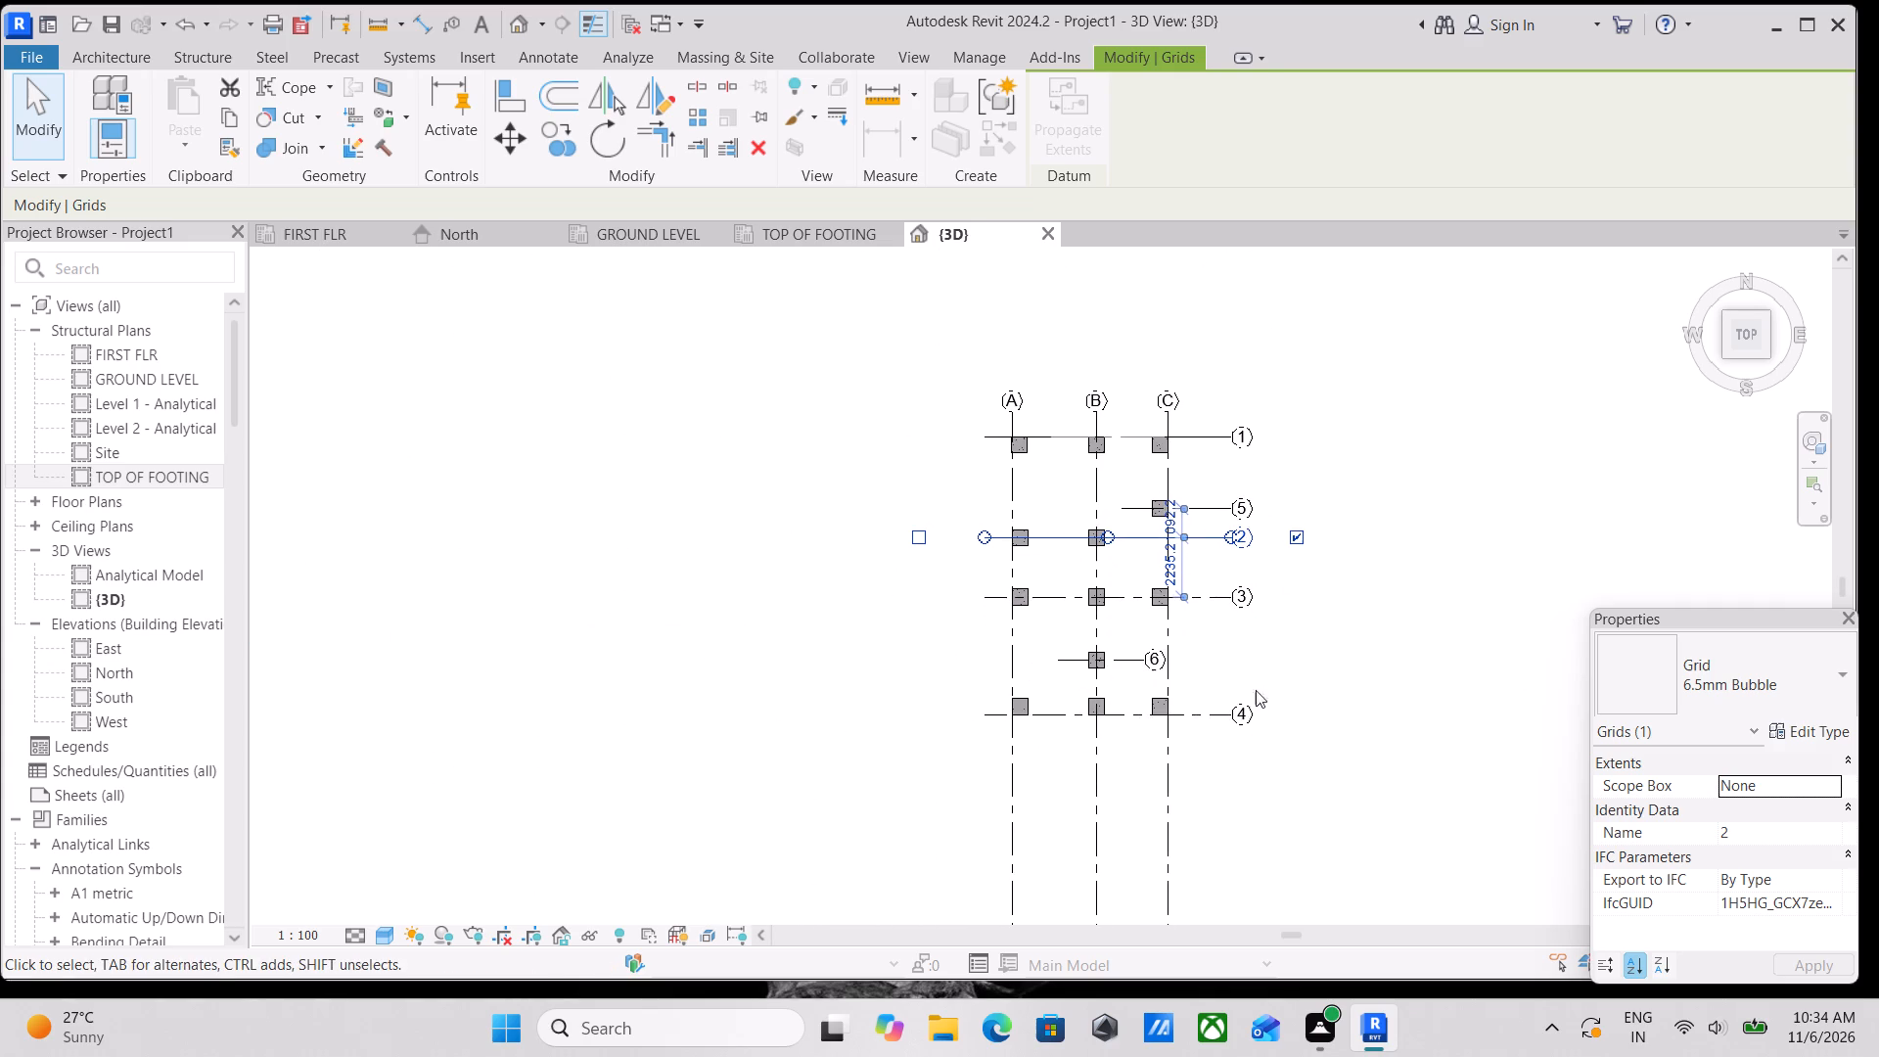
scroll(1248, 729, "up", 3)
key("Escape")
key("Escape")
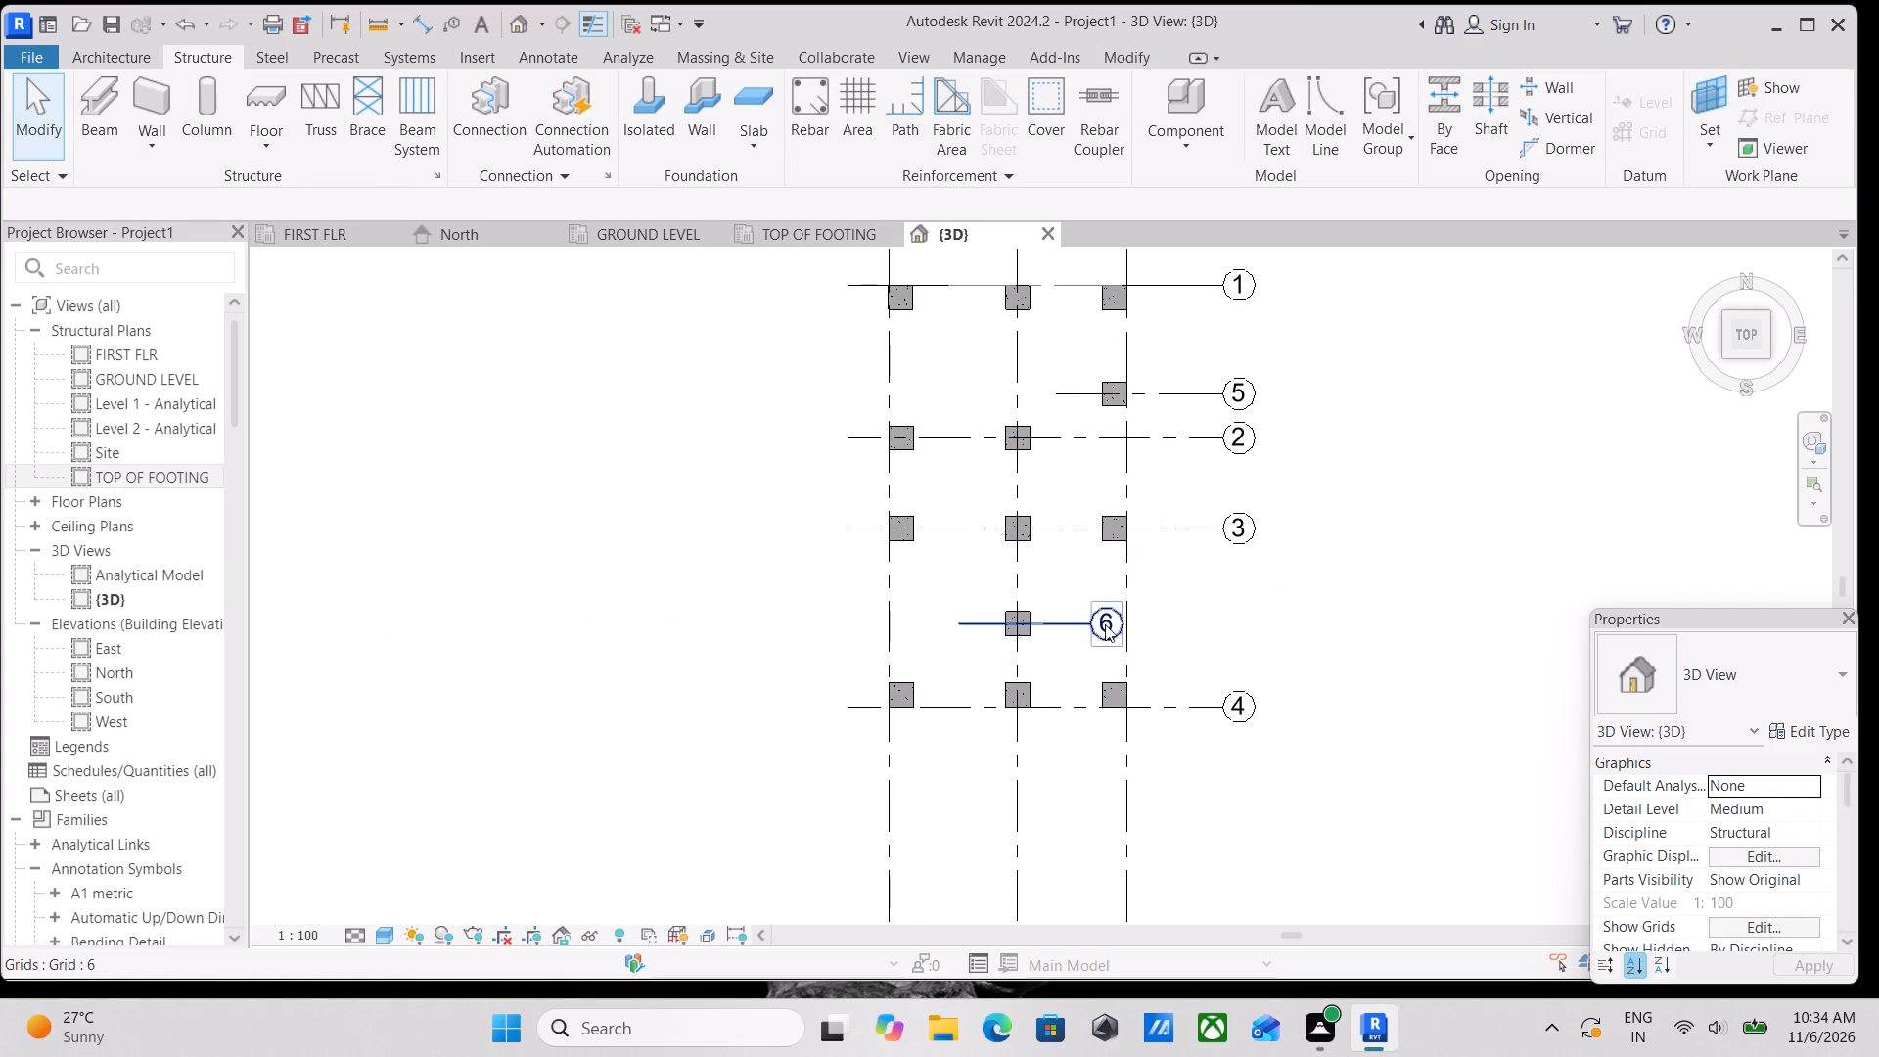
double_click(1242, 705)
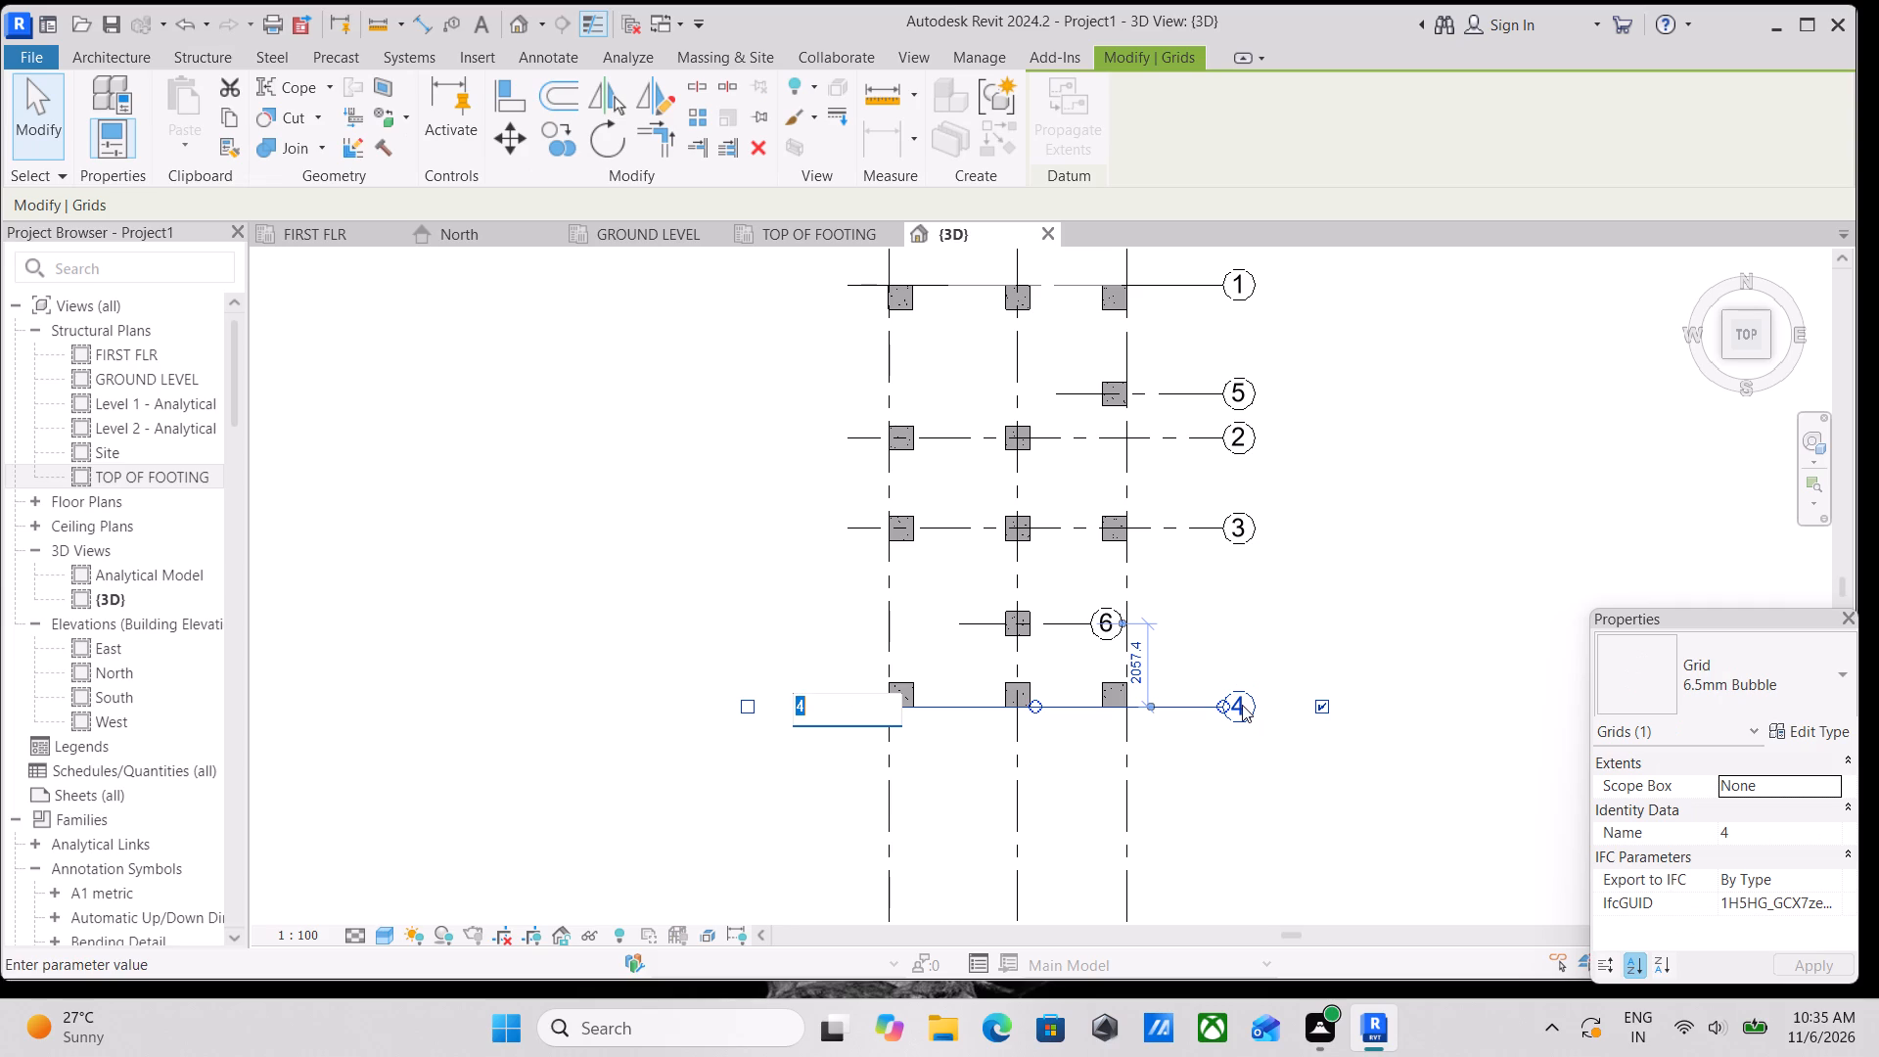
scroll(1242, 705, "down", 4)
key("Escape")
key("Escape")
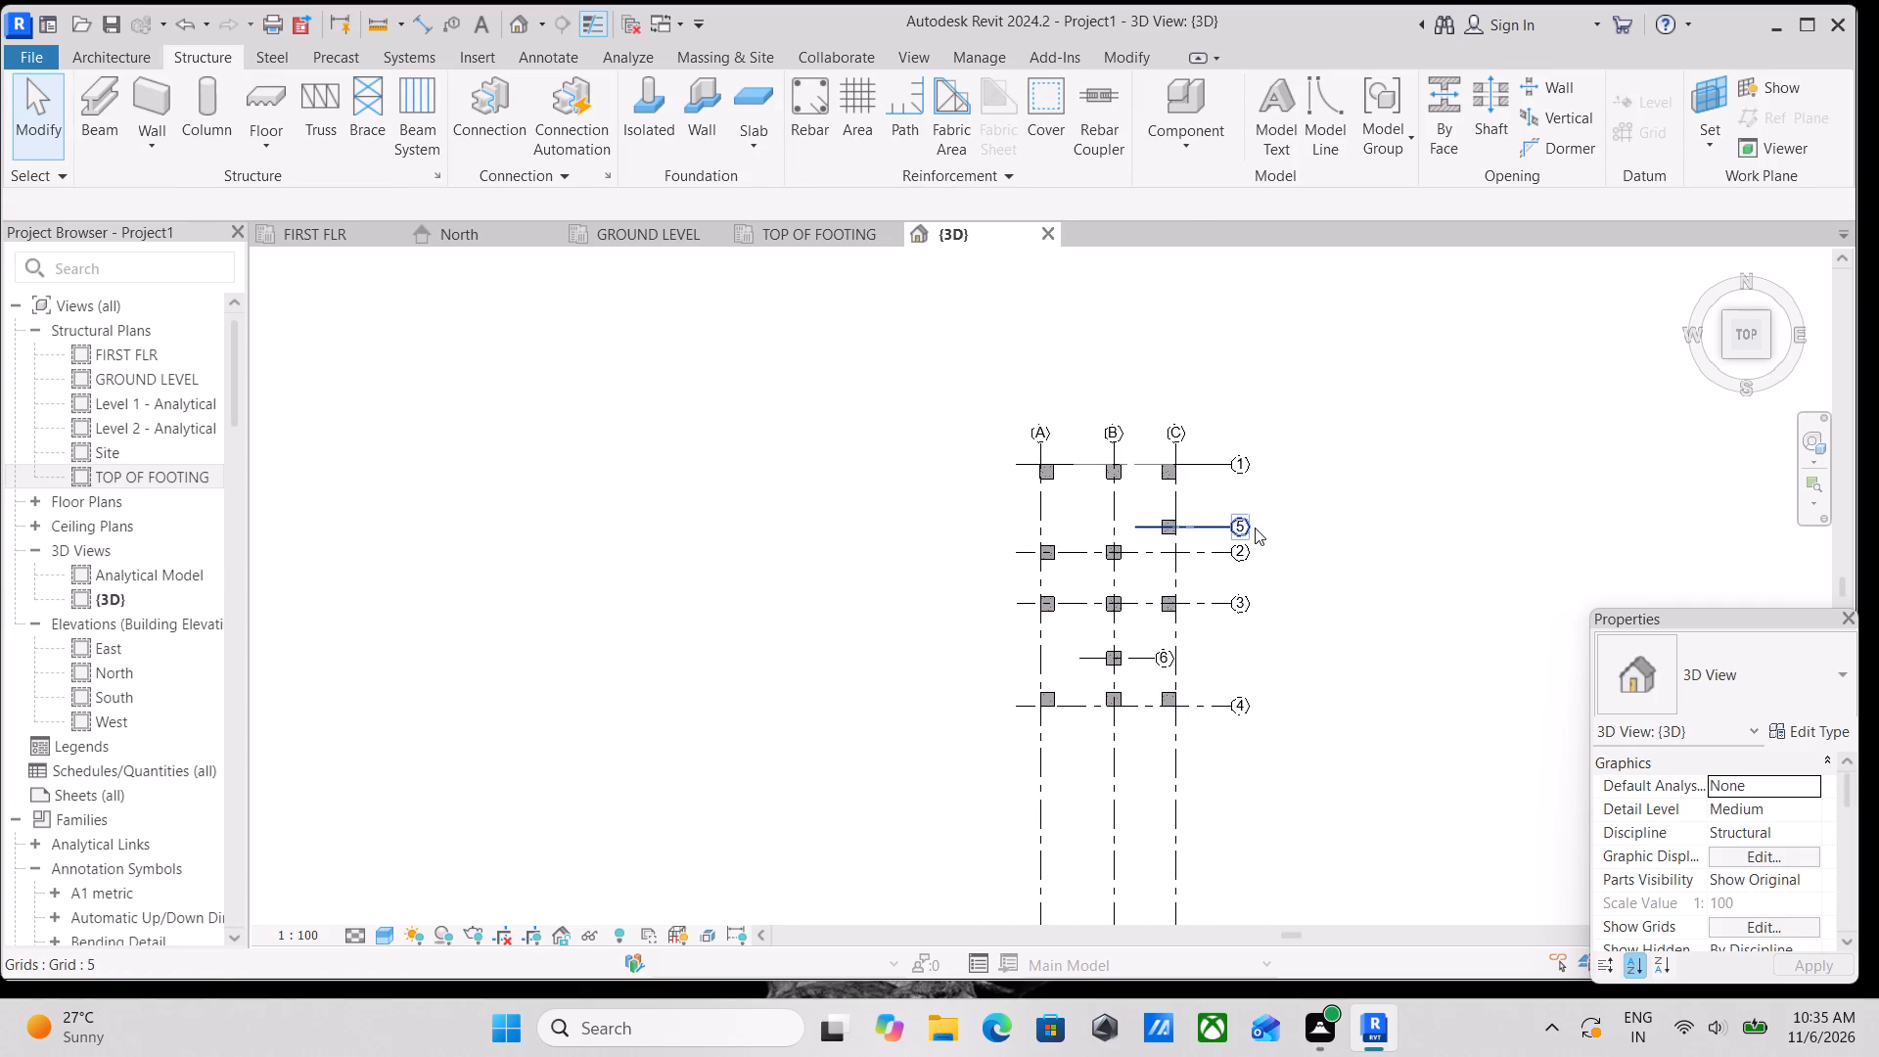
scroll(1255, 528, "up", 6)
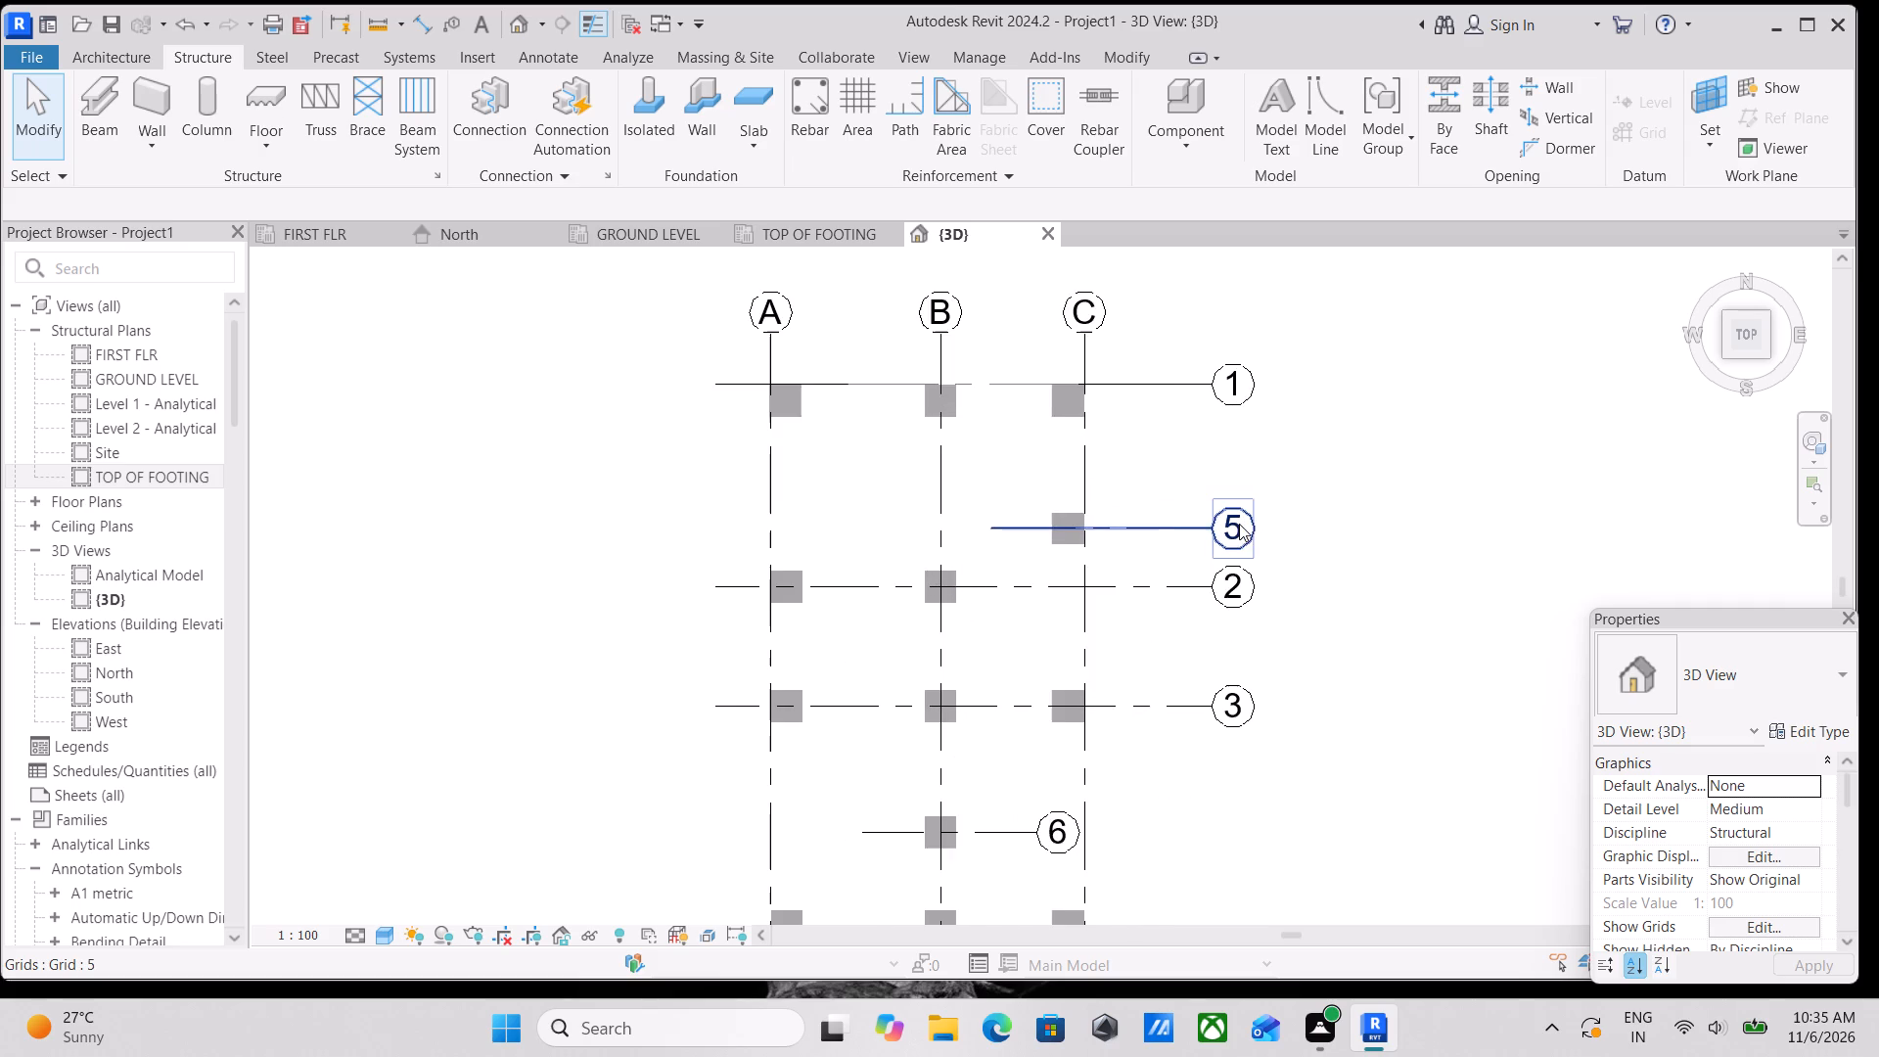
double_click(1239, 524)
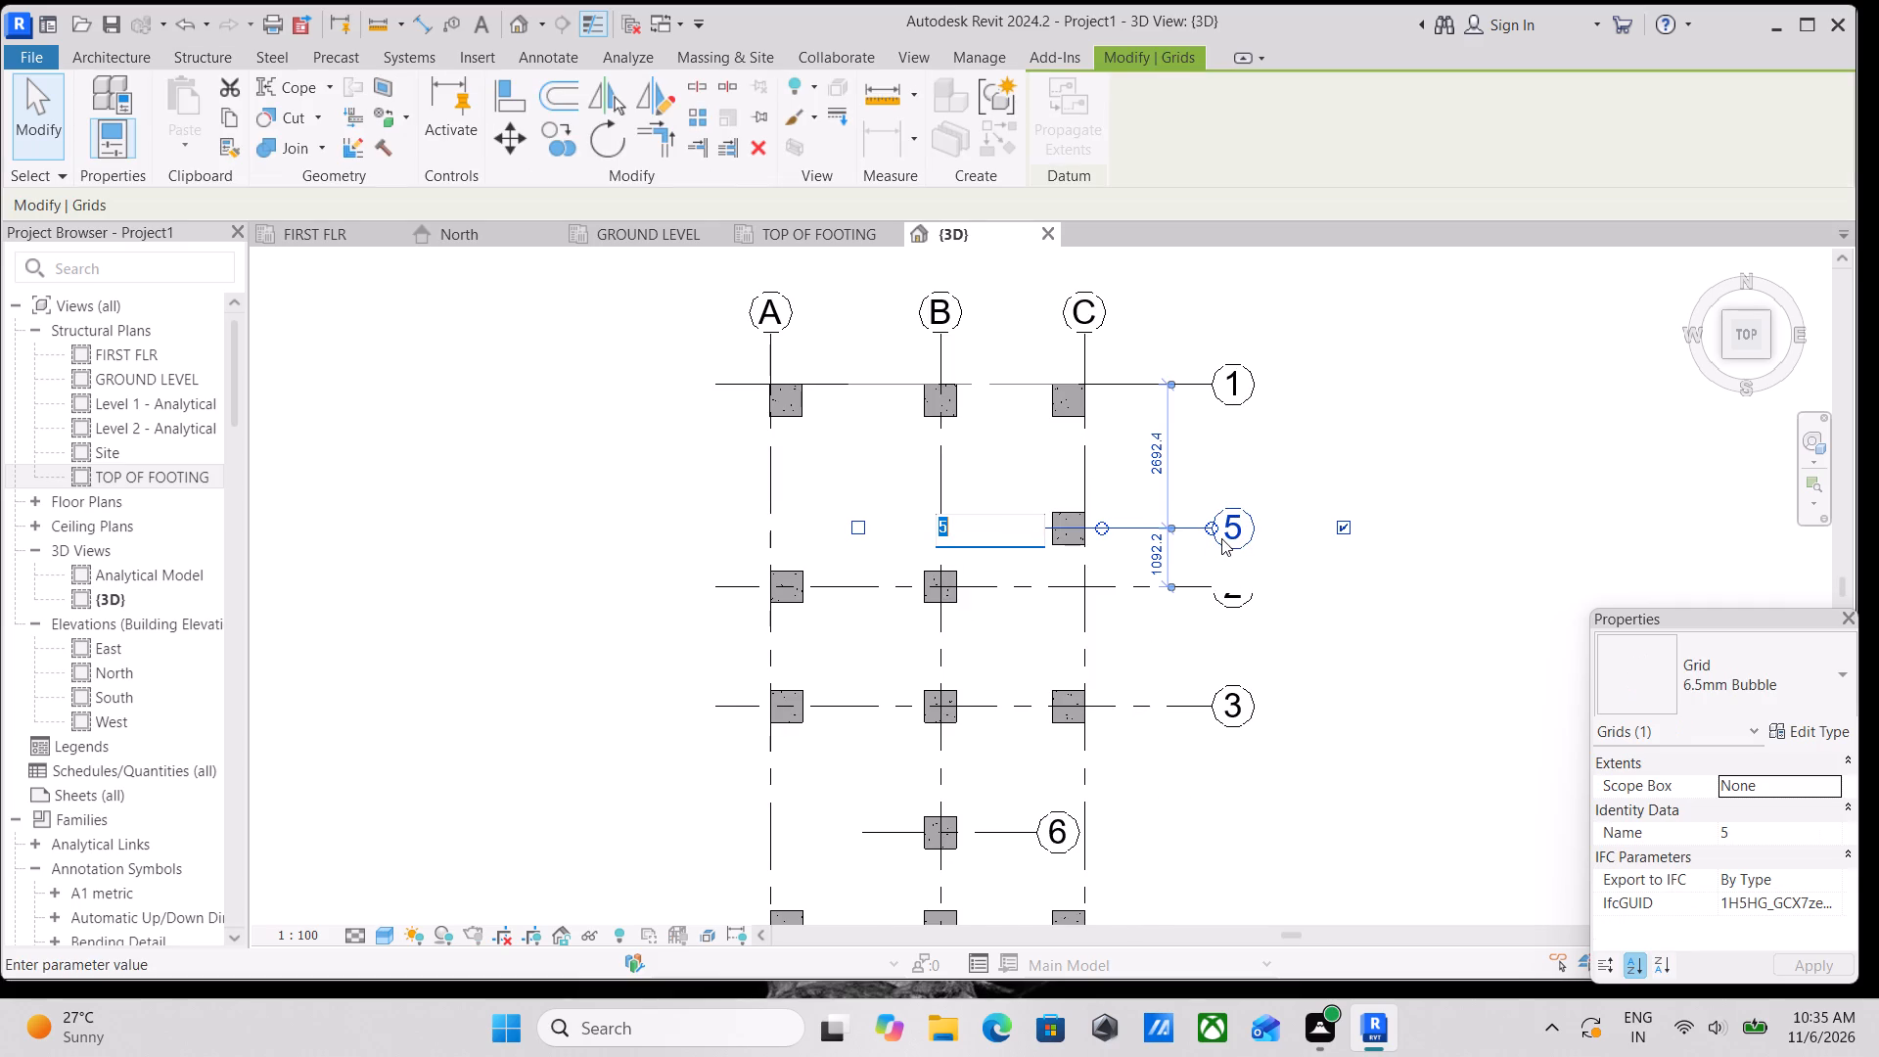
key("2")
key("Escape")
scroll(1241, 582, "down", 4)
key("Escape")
Examine the numbering order of grids 1 to 6 from above, focusing on where grids 5 and 6 fall.
scroll(1351, 536, "down", 2)
scroll(1292, 593, "up", 2)
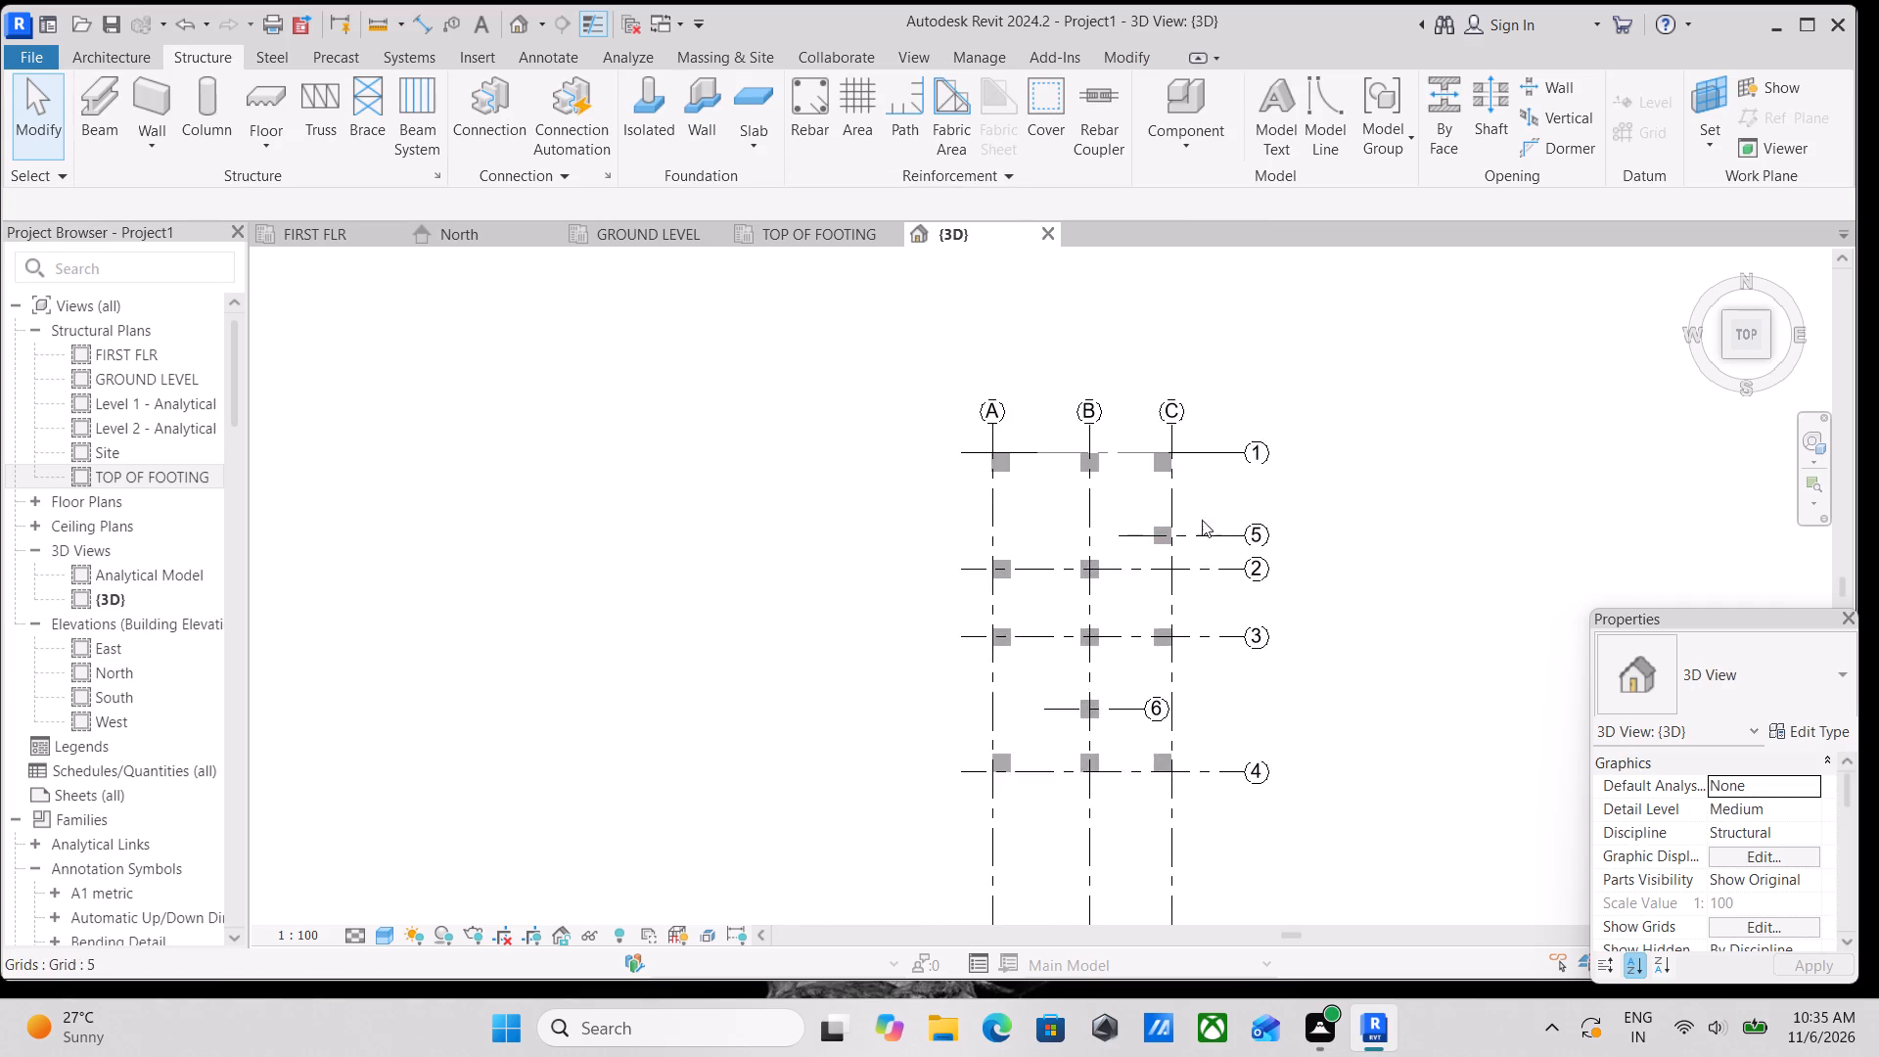
scroll(1202, 521, "up", 5)
middle_click_drag(1239, 629, 1212, 467)
scroll(1089, 692, "down", 2)
middle_click_drag(1089, 680, 1114, 594)
middle_click_drag(1133, 754, 1135, 821)
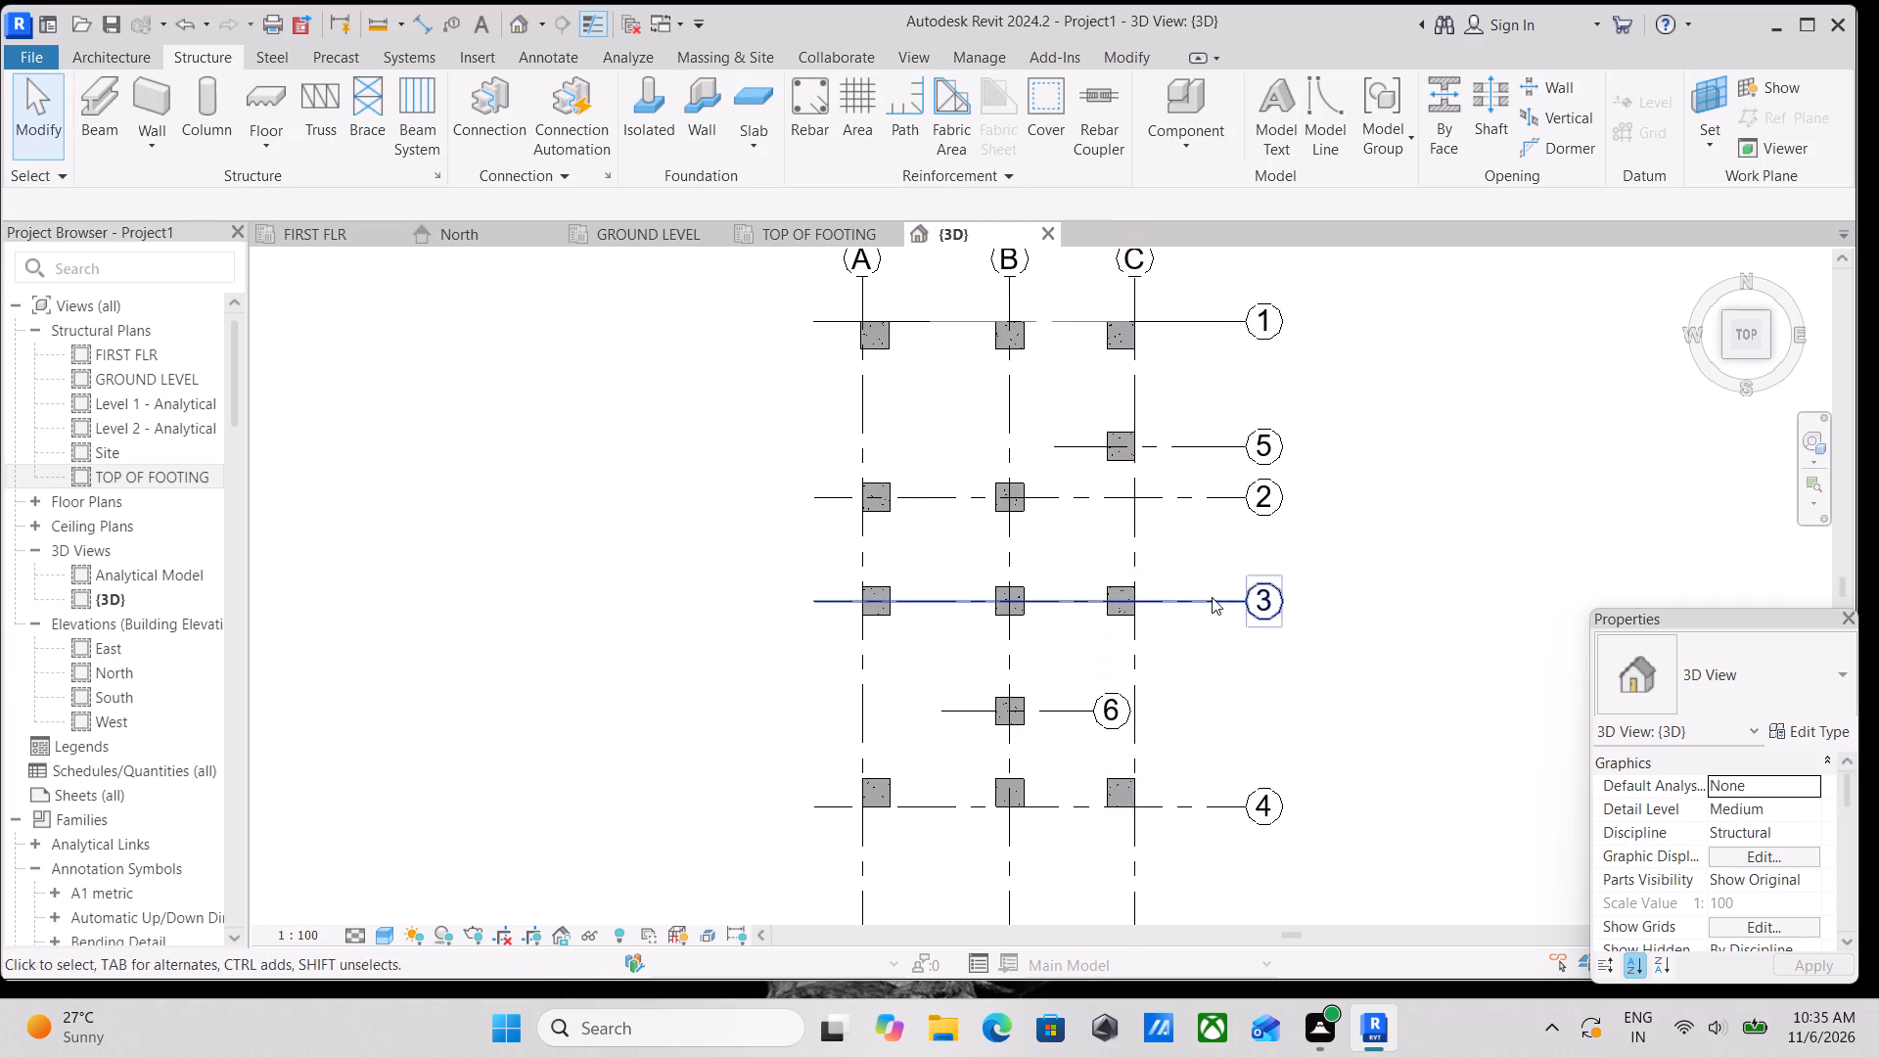
middle_click_drag(1215, 624, 1215, 761)
scroll(1265, 573, "up", 8)
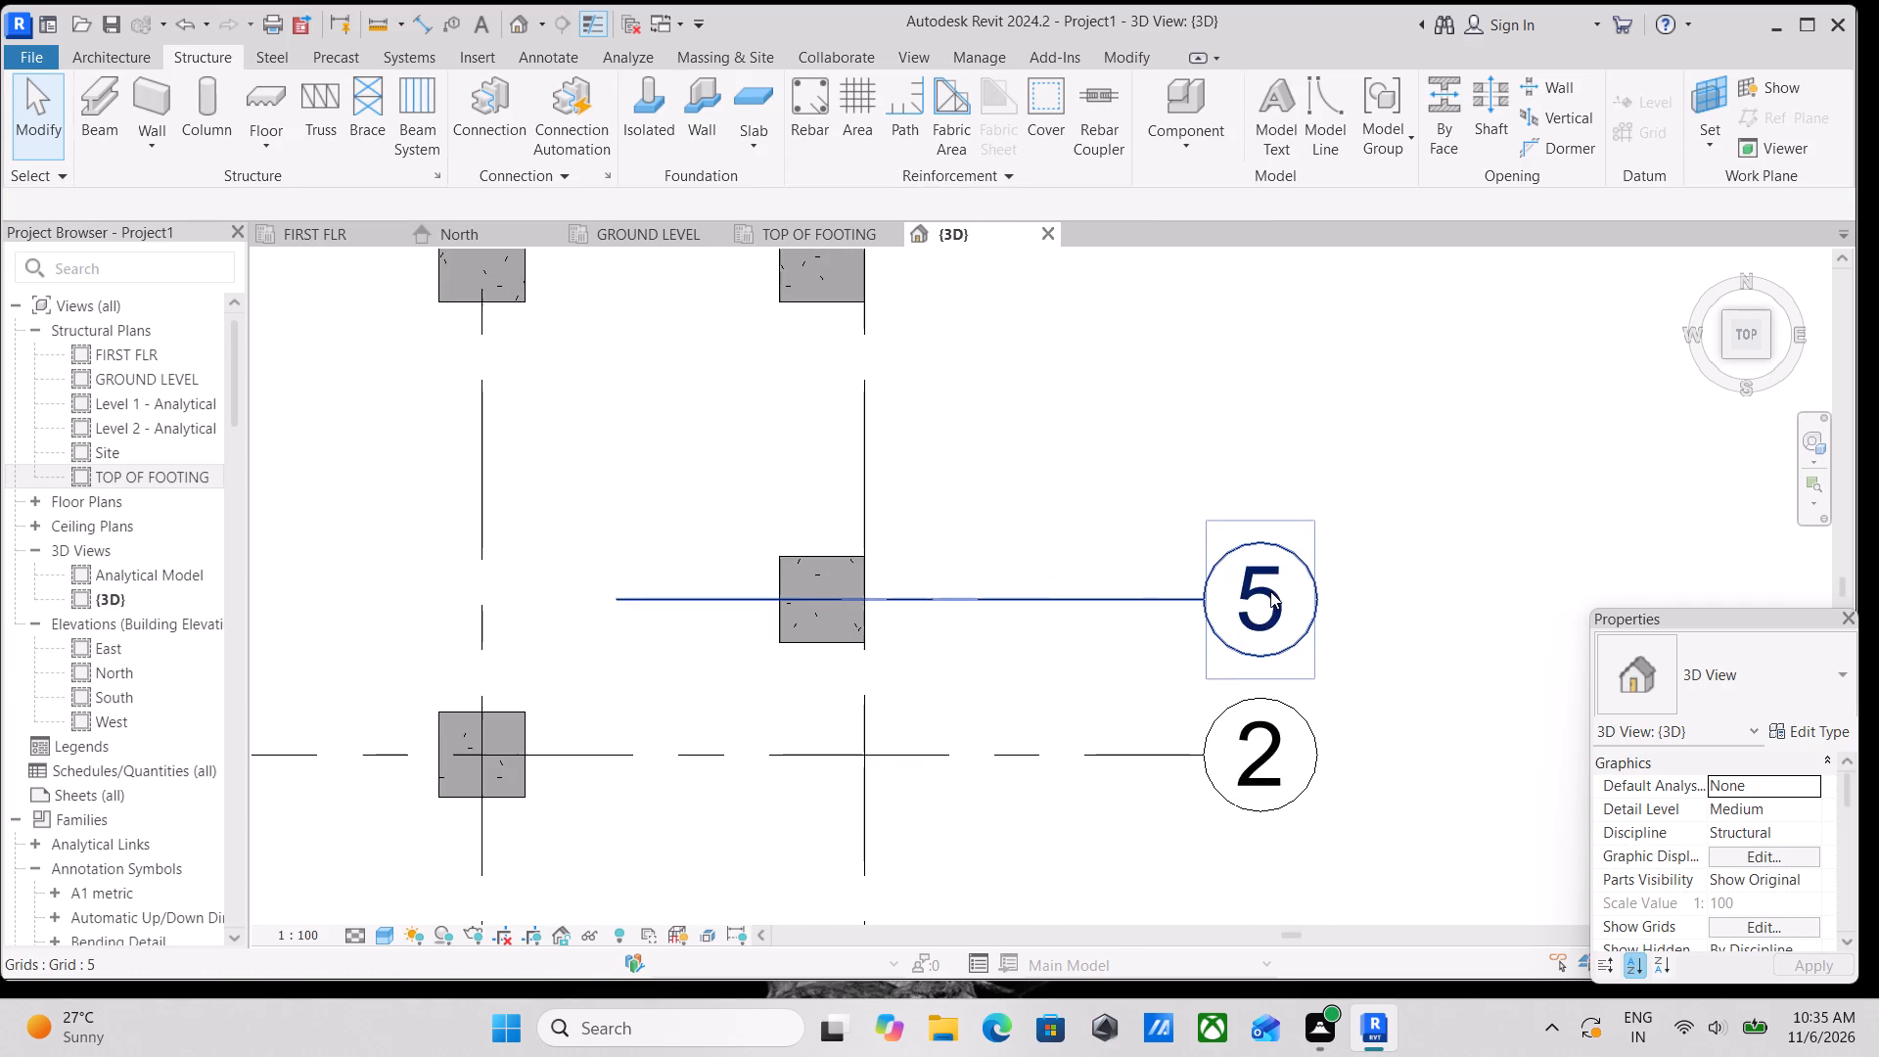
scroll(1270, 591, "down", 10)
scroll(1270, 591, "up", 7)
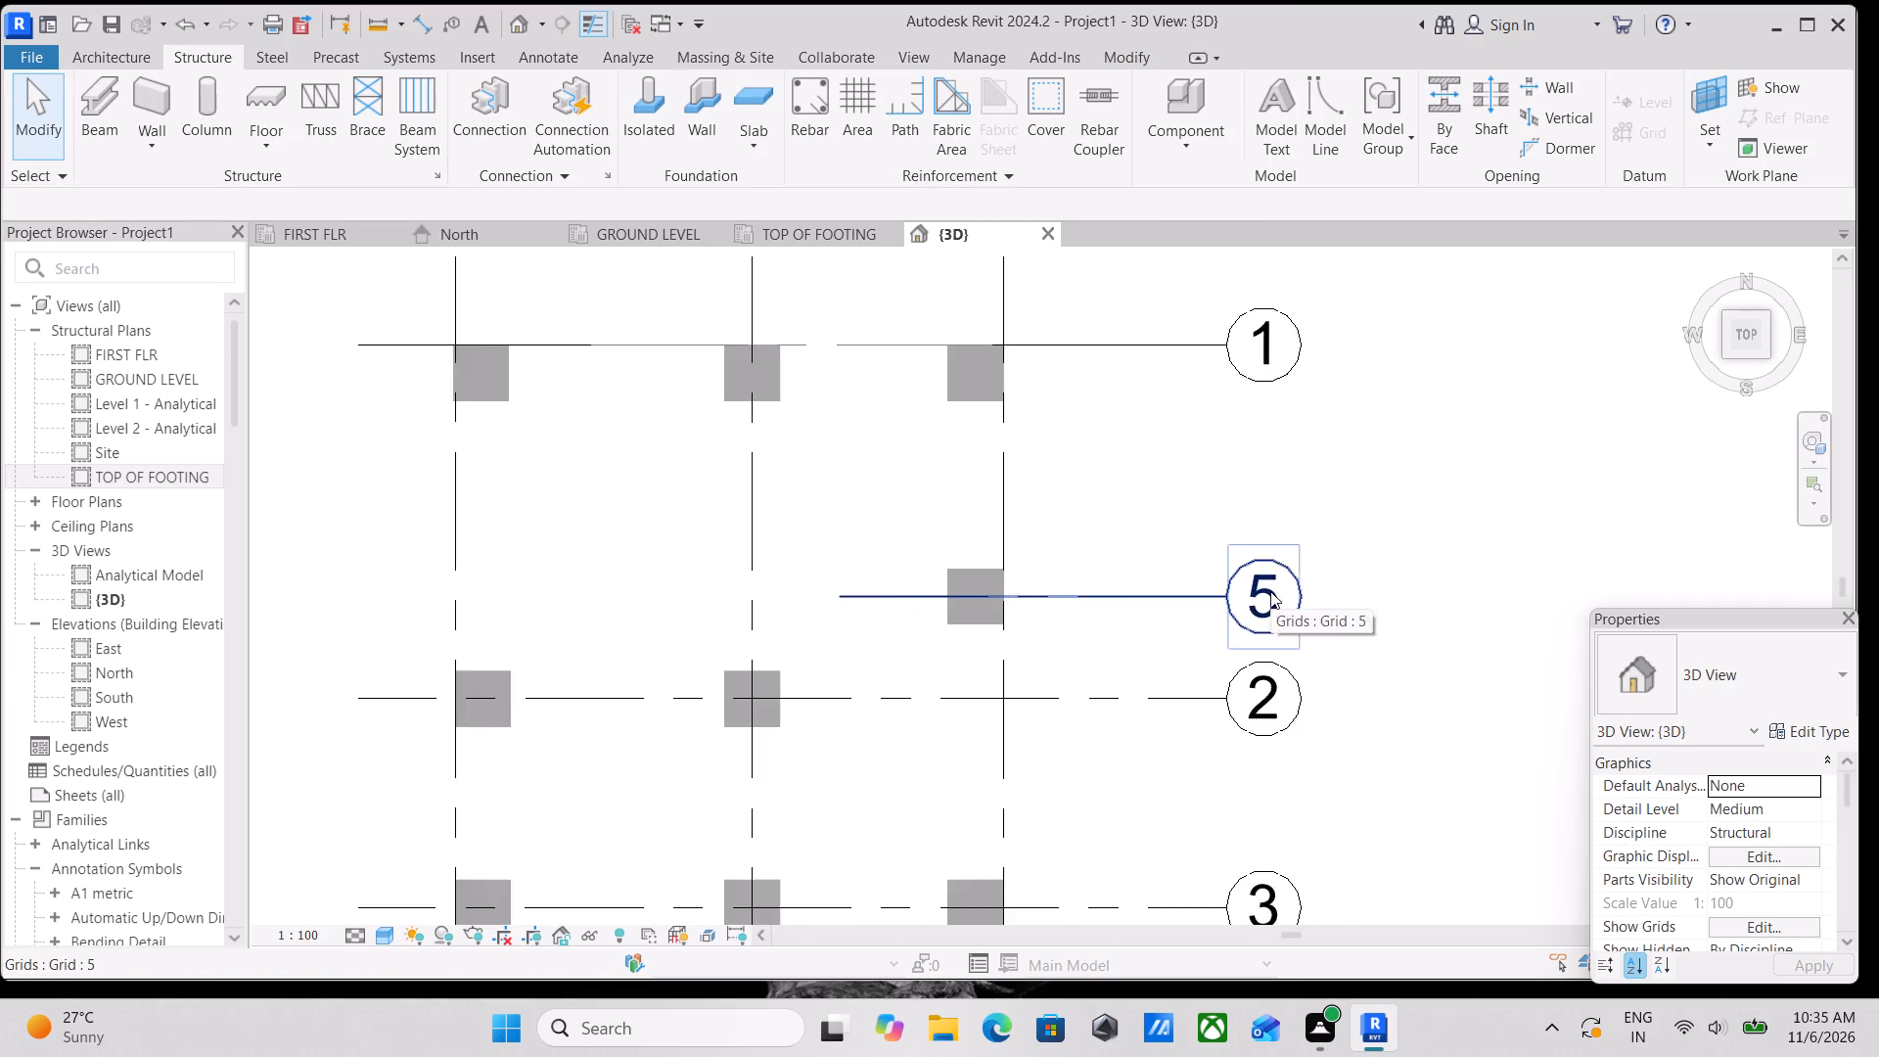
scroll(1271, 593, "up", 4)
middle_click_drag(1271, 593, 1077, 586)
scroll(1077, 584, "up", 1)
scroll(1104, 573, "down", 7)
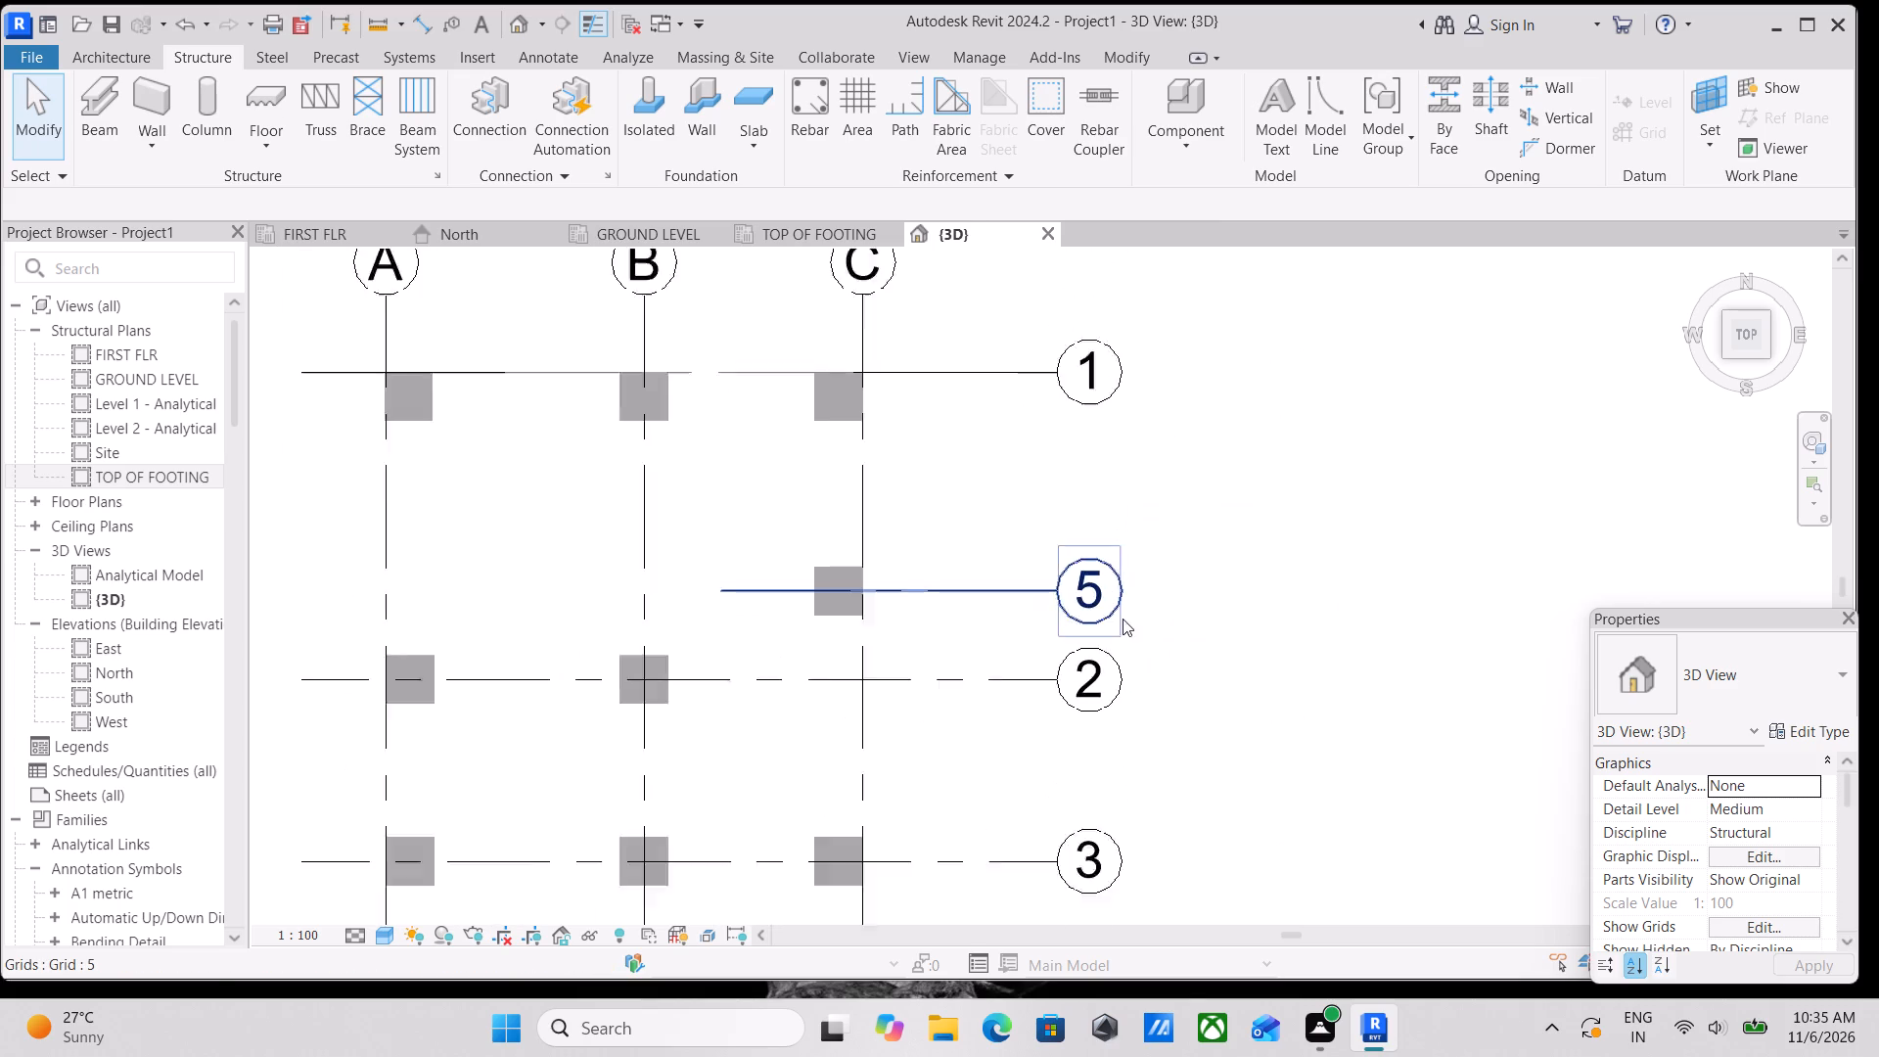
scroll(1123, 619, "down", 4)
middle_click_drag(1160, 653, 1155, 568)
middle_click_drag(1120, 741, 1145, 650)
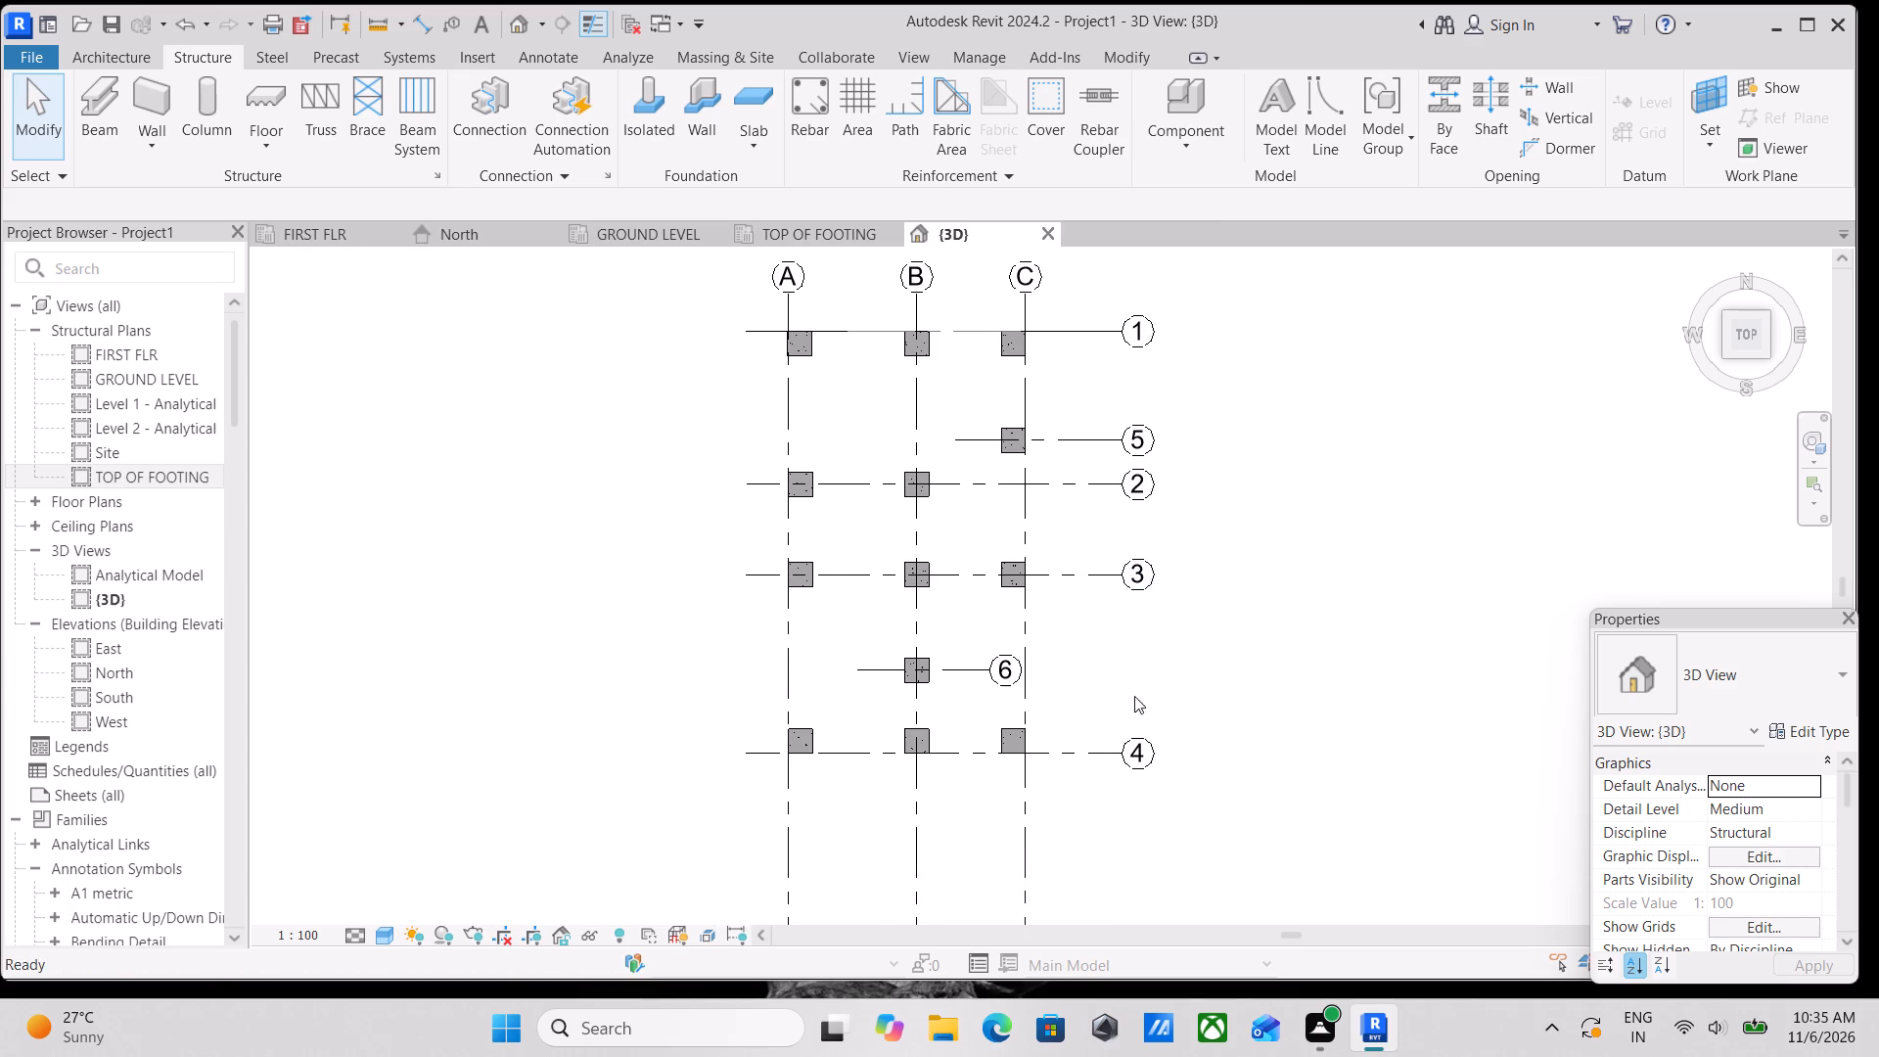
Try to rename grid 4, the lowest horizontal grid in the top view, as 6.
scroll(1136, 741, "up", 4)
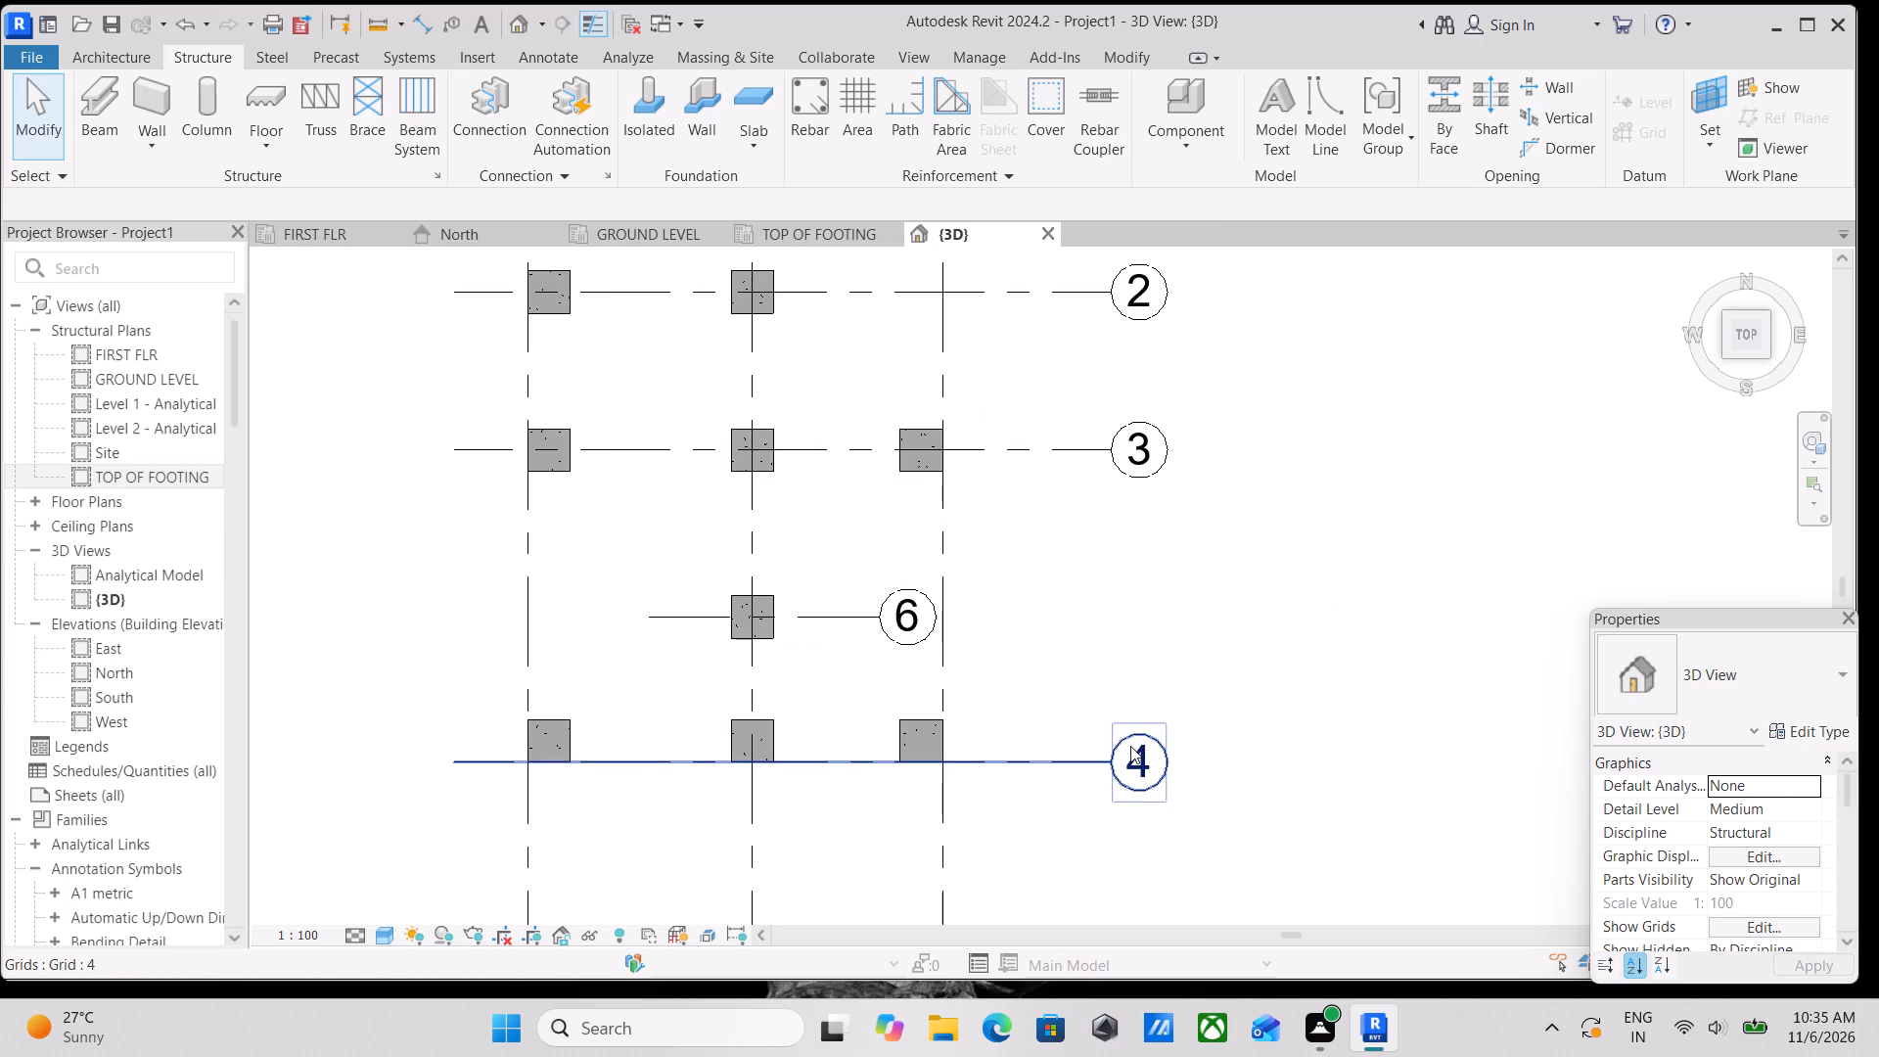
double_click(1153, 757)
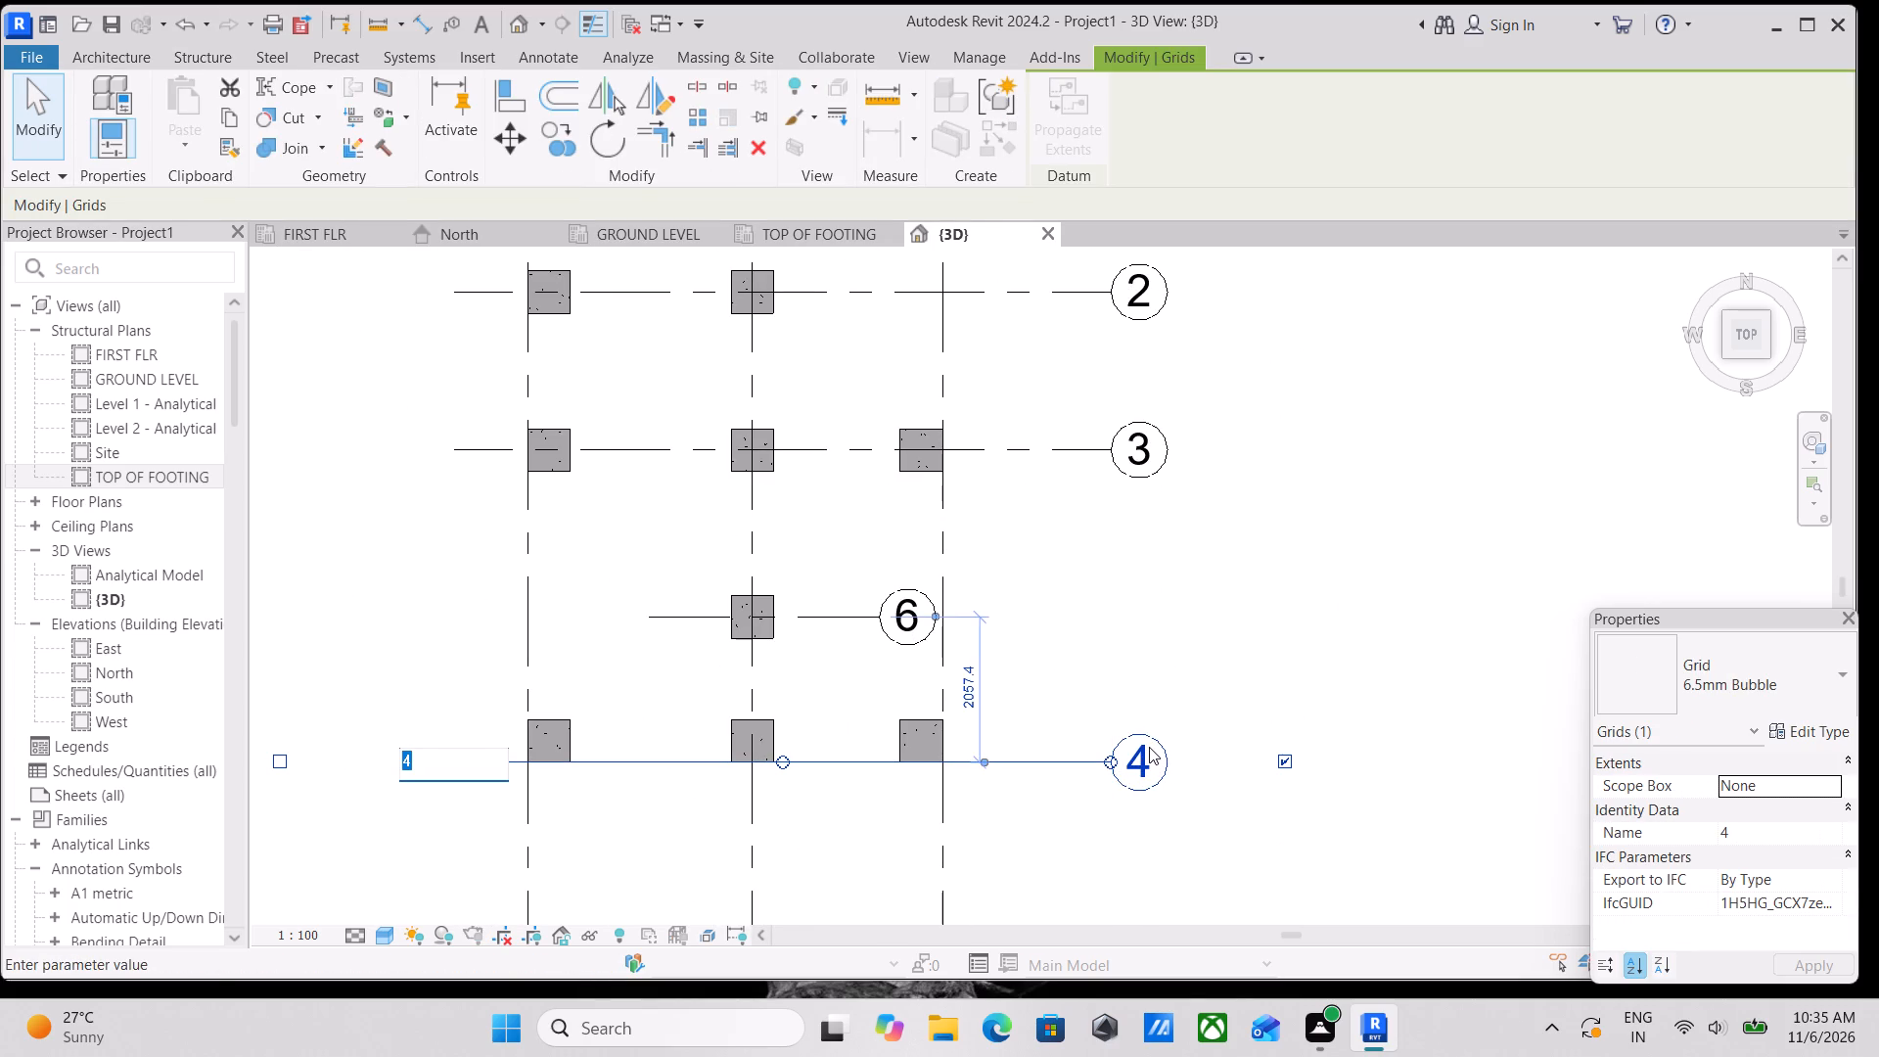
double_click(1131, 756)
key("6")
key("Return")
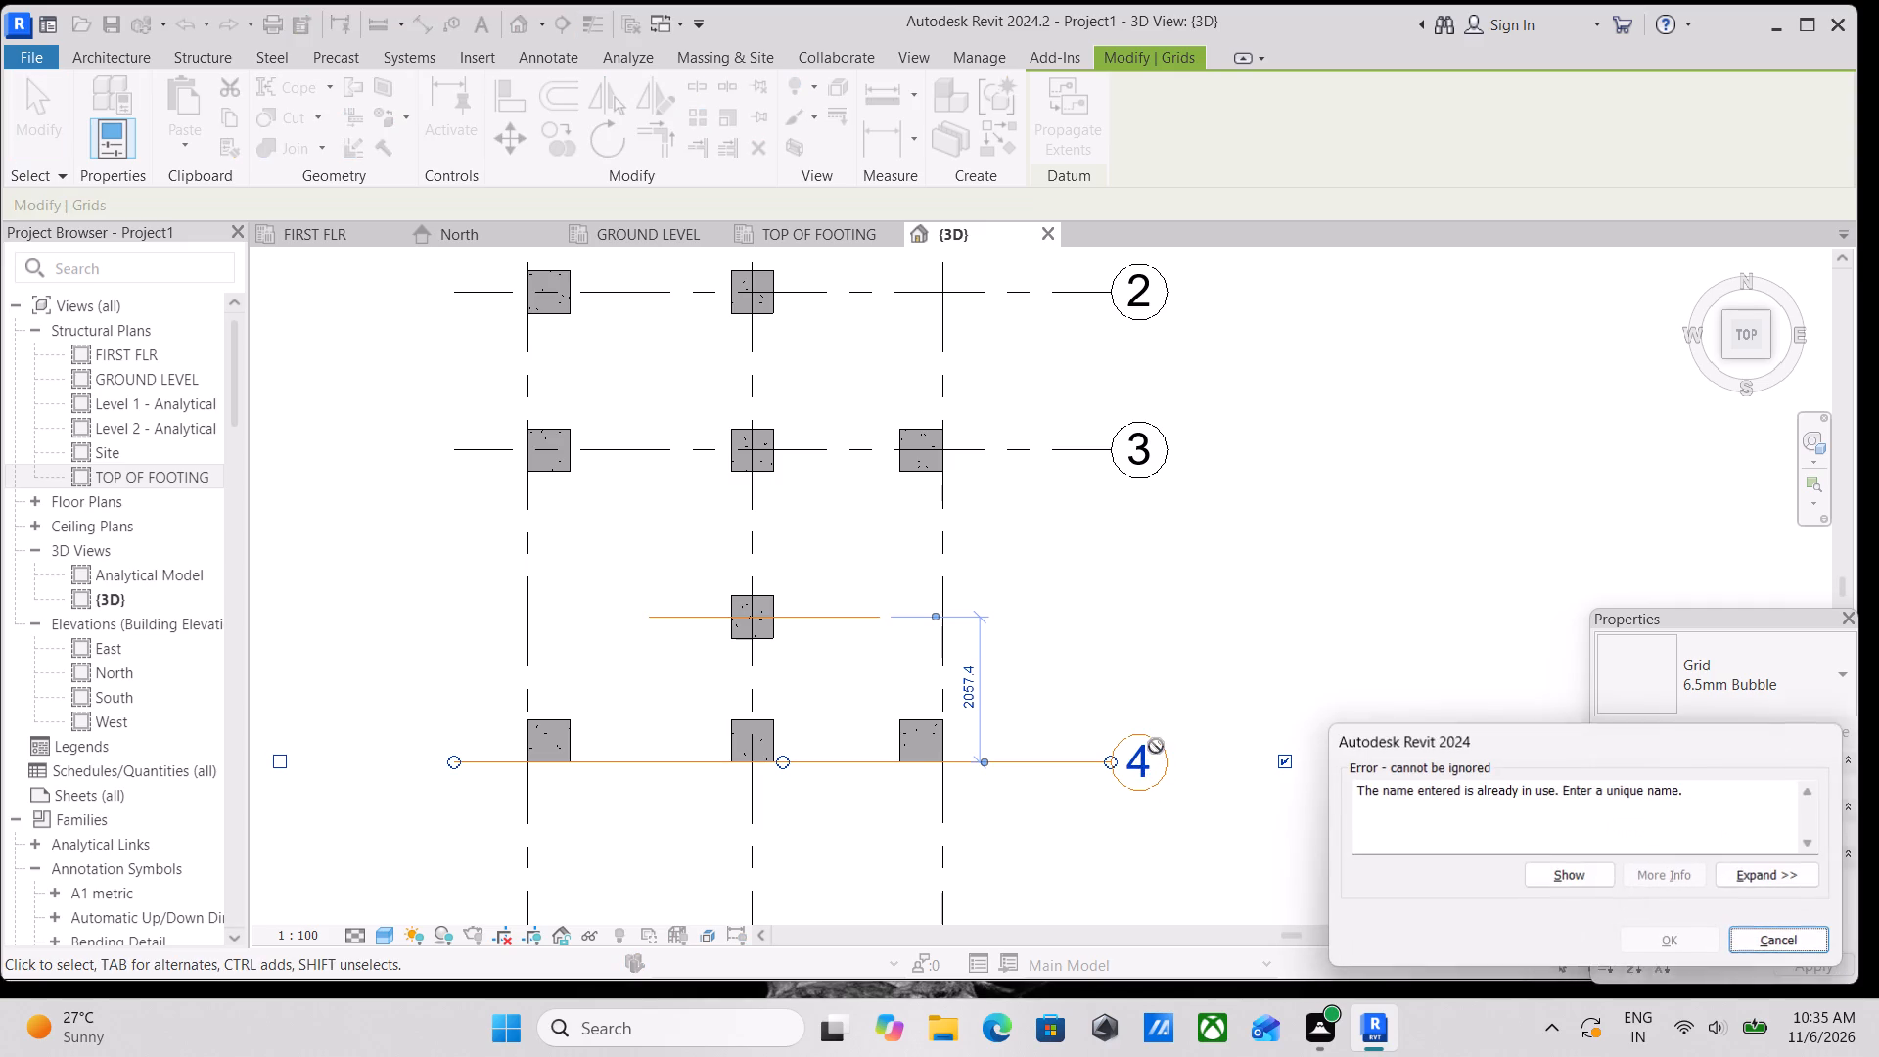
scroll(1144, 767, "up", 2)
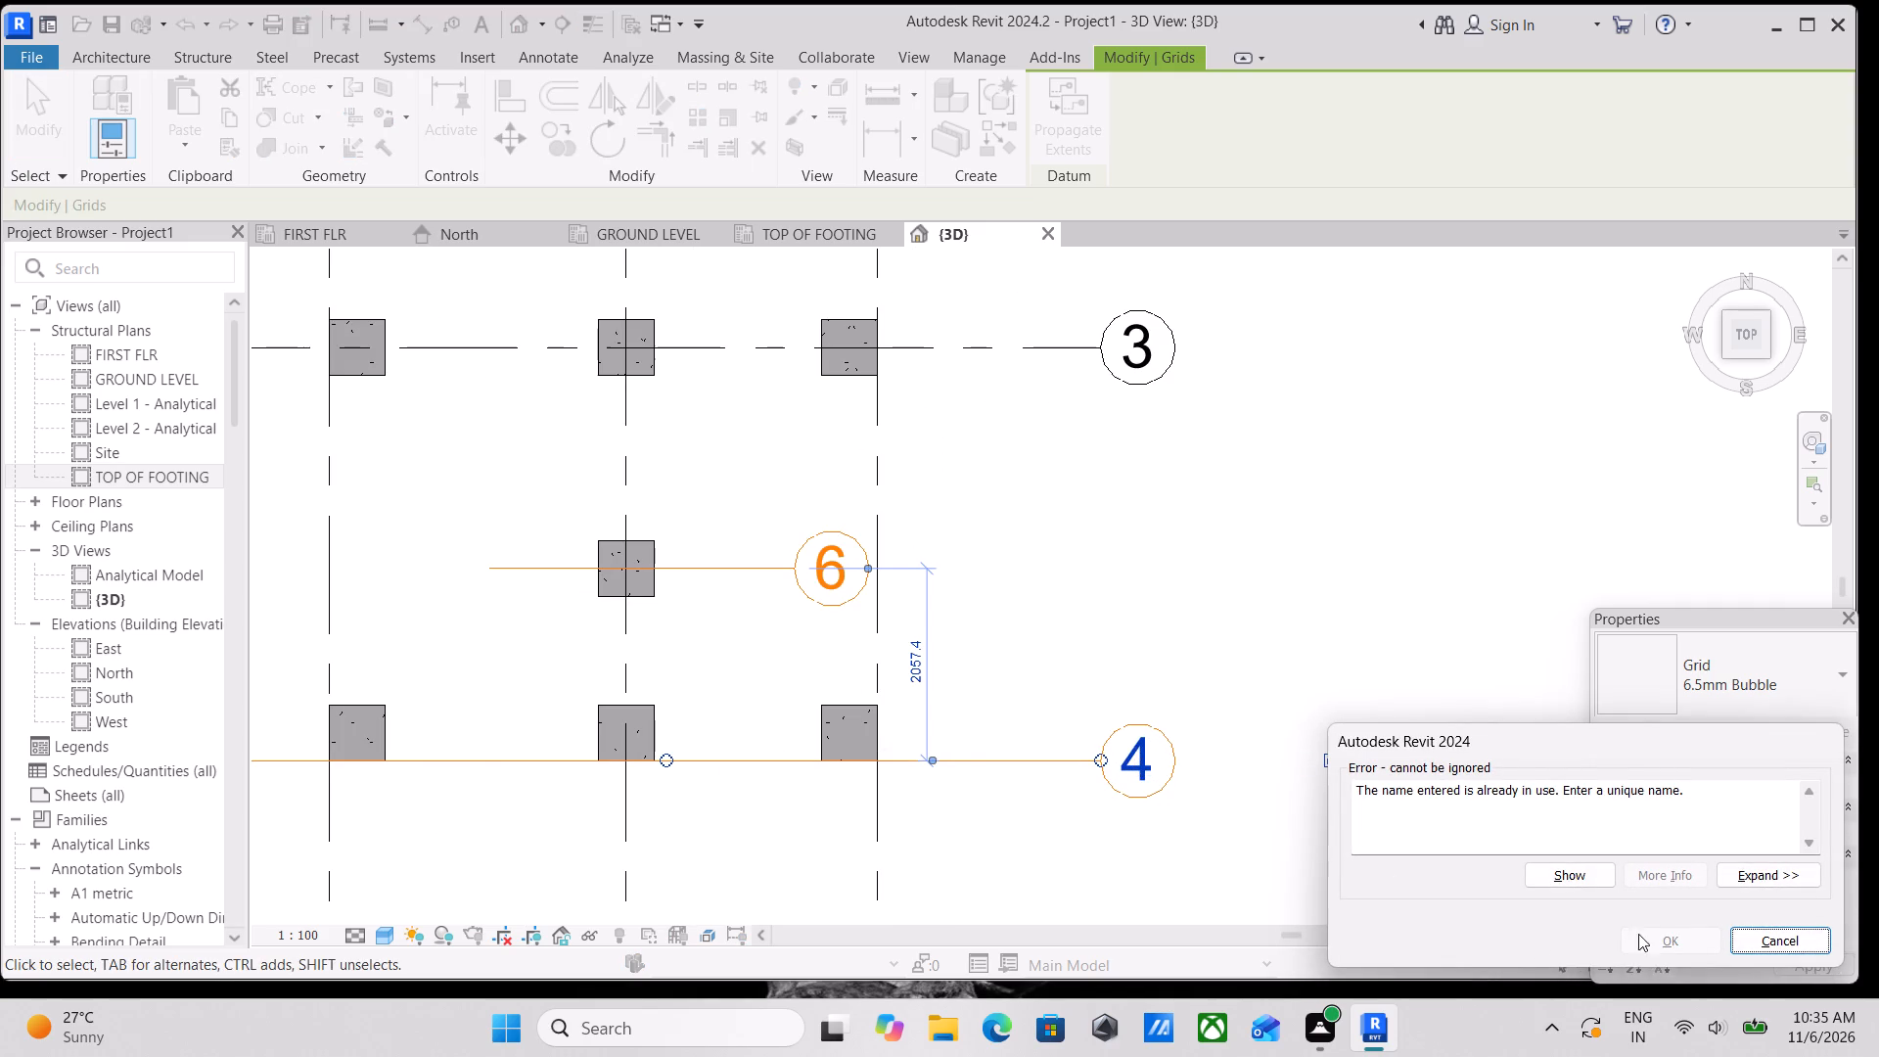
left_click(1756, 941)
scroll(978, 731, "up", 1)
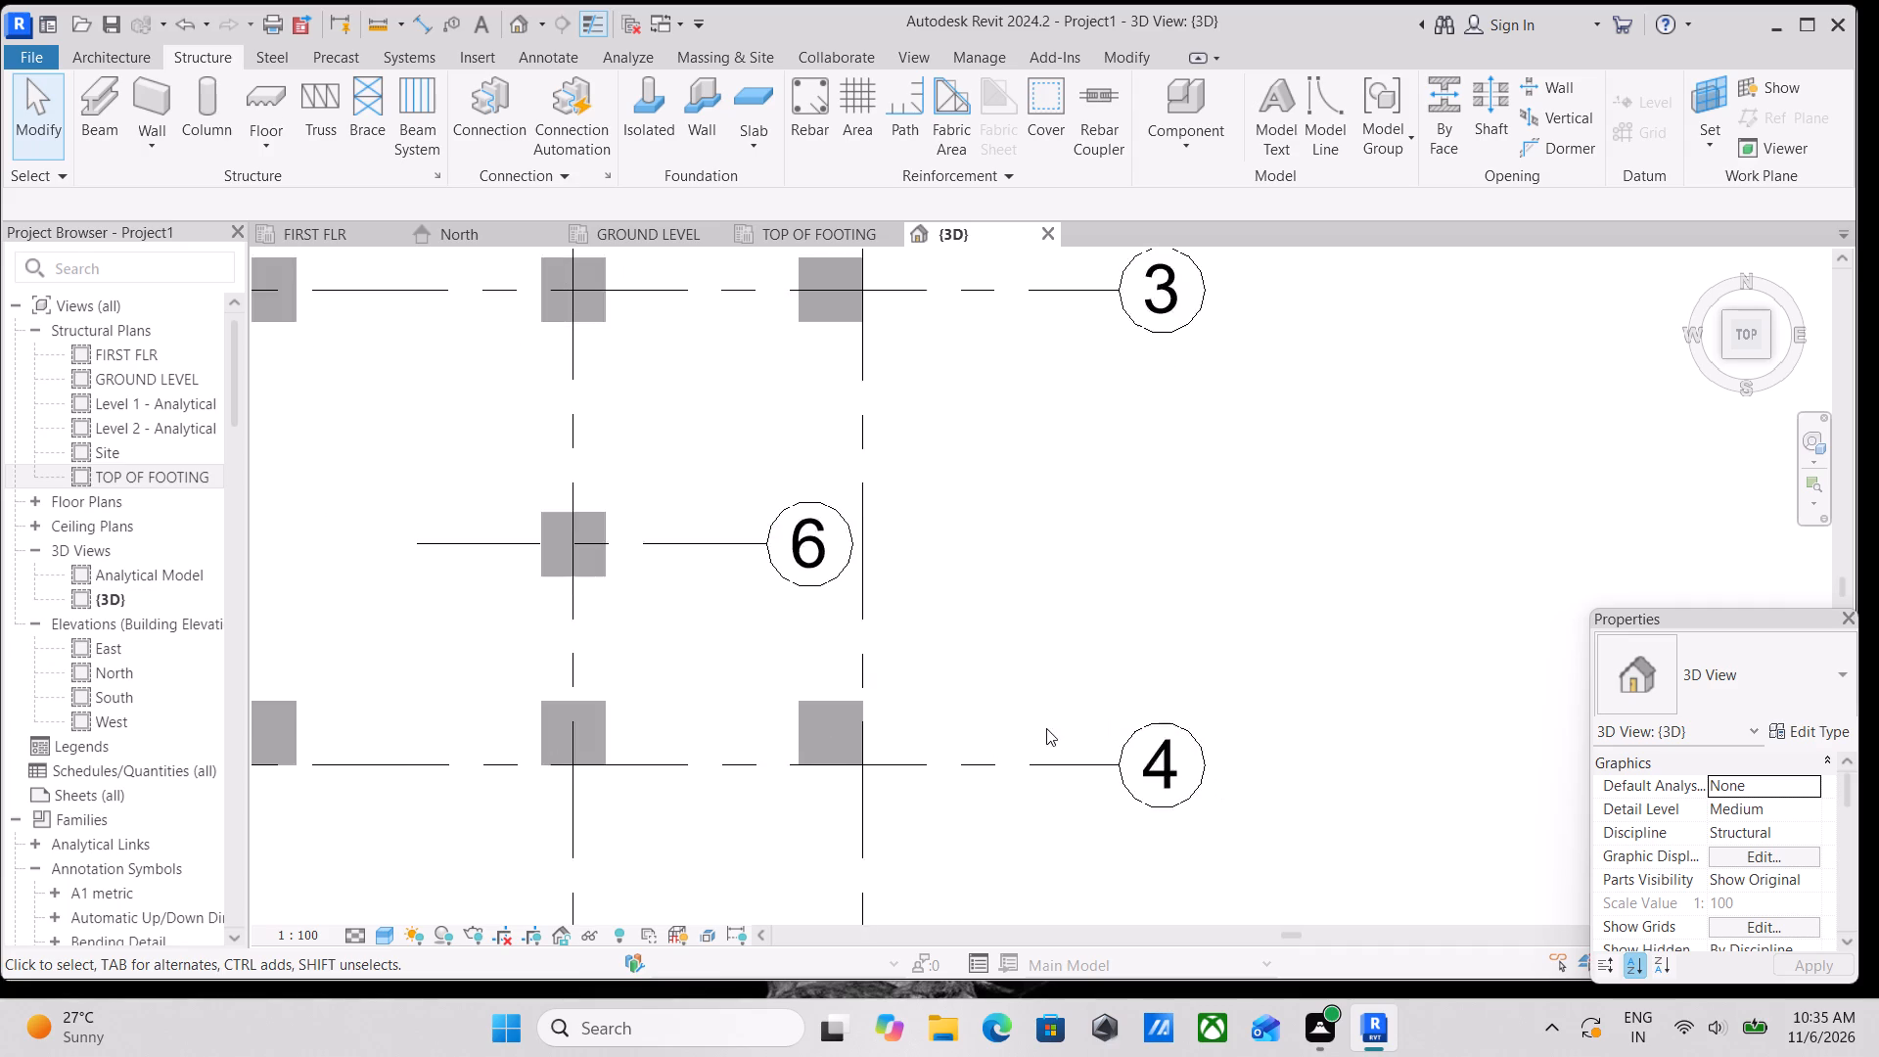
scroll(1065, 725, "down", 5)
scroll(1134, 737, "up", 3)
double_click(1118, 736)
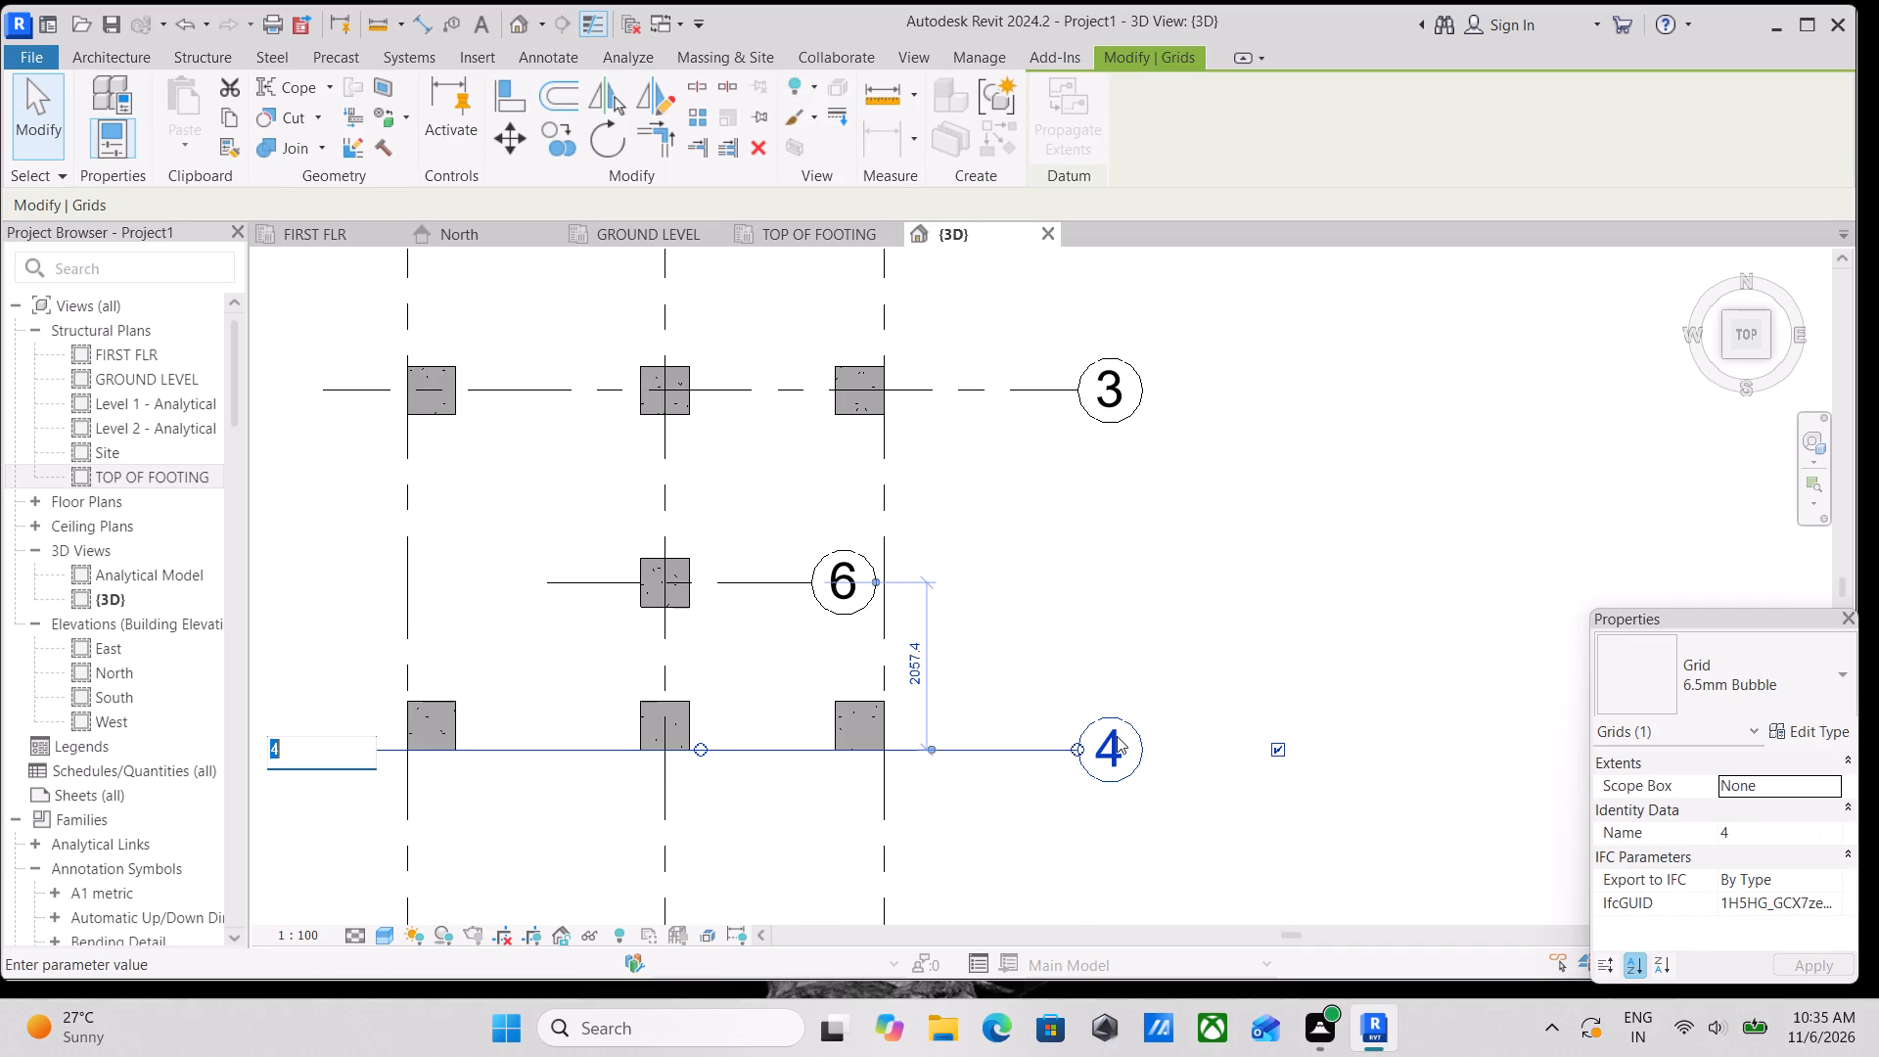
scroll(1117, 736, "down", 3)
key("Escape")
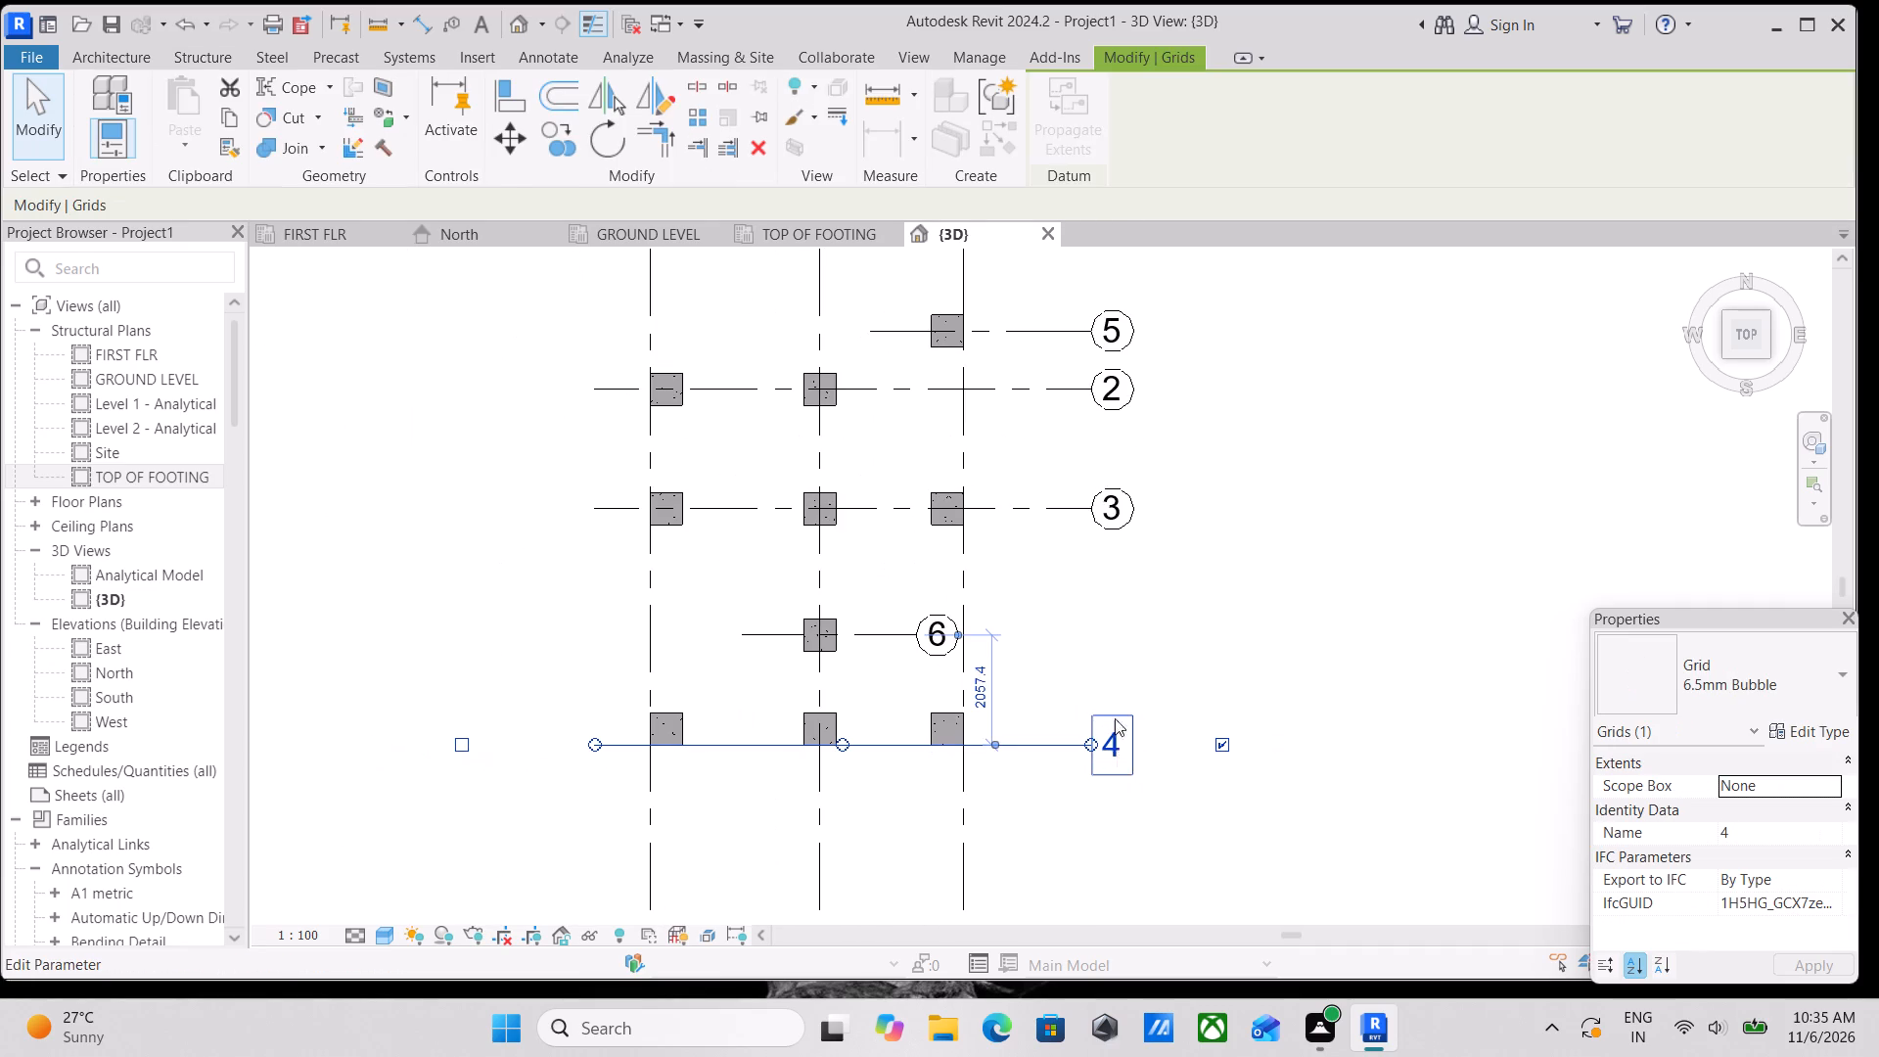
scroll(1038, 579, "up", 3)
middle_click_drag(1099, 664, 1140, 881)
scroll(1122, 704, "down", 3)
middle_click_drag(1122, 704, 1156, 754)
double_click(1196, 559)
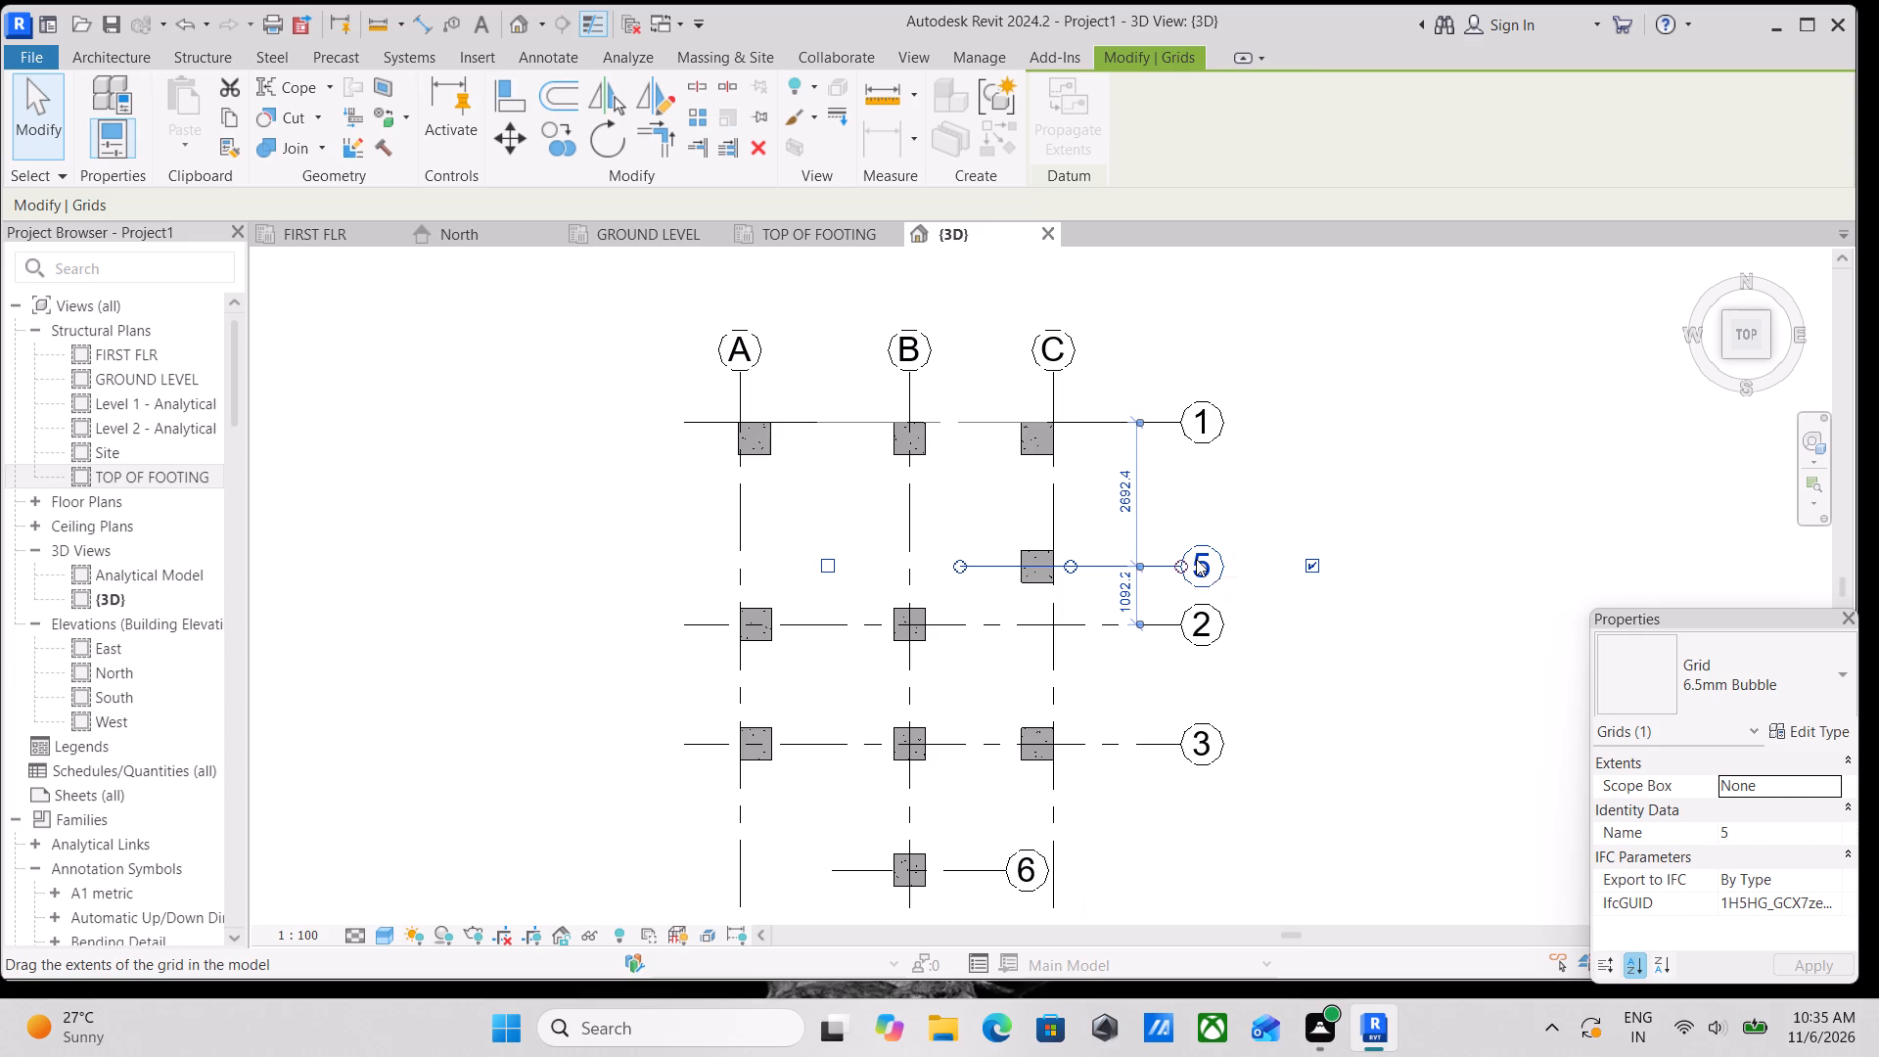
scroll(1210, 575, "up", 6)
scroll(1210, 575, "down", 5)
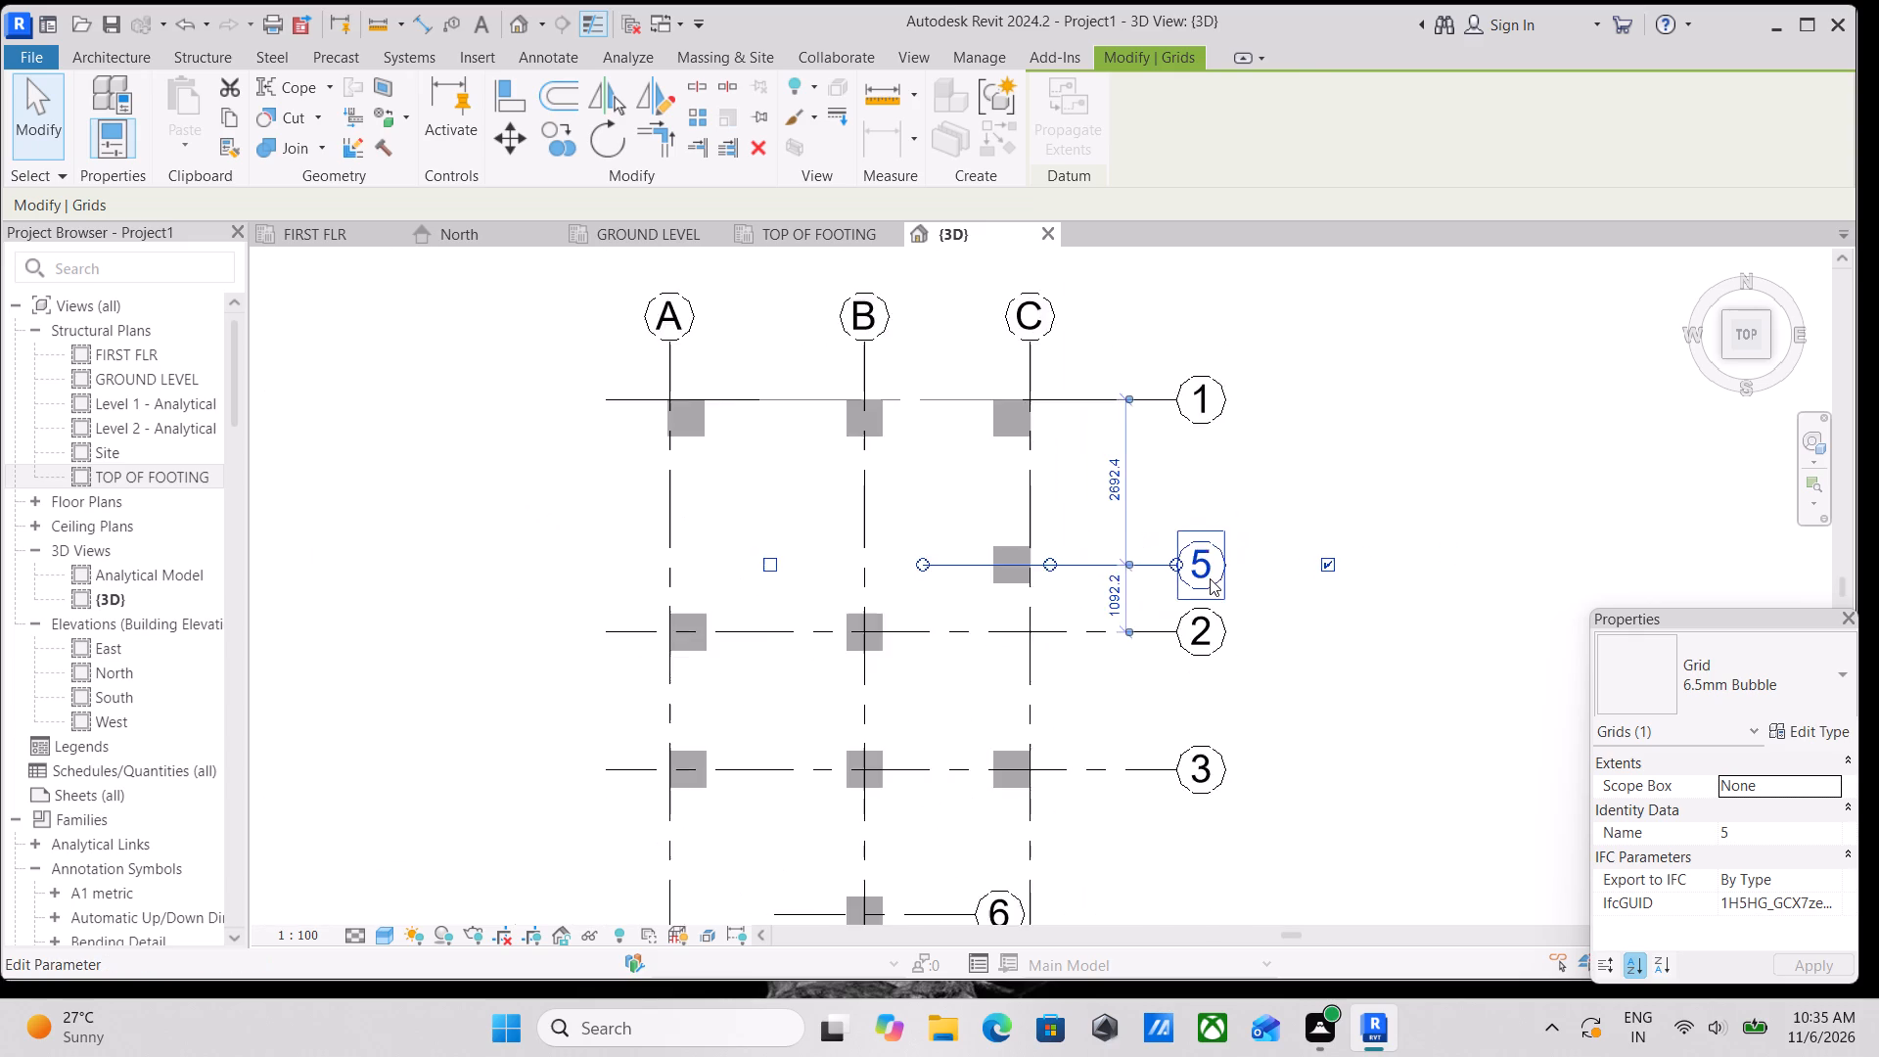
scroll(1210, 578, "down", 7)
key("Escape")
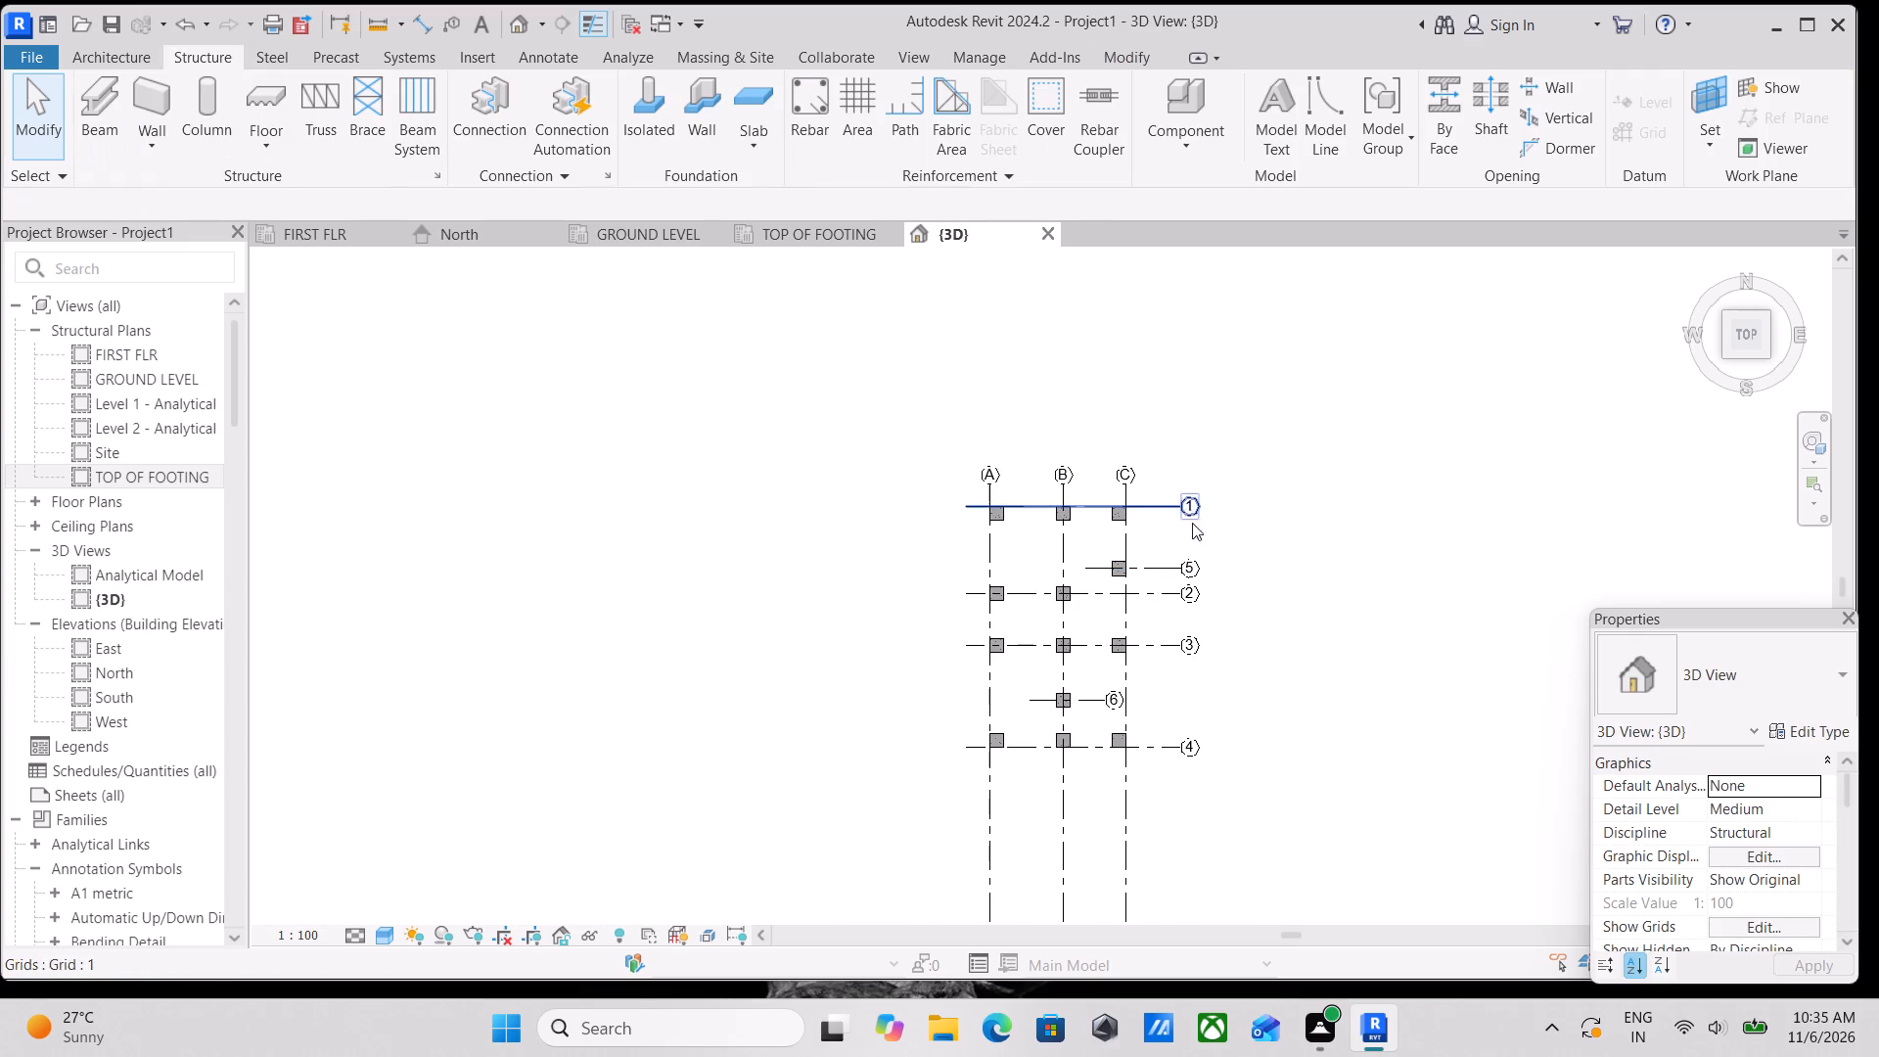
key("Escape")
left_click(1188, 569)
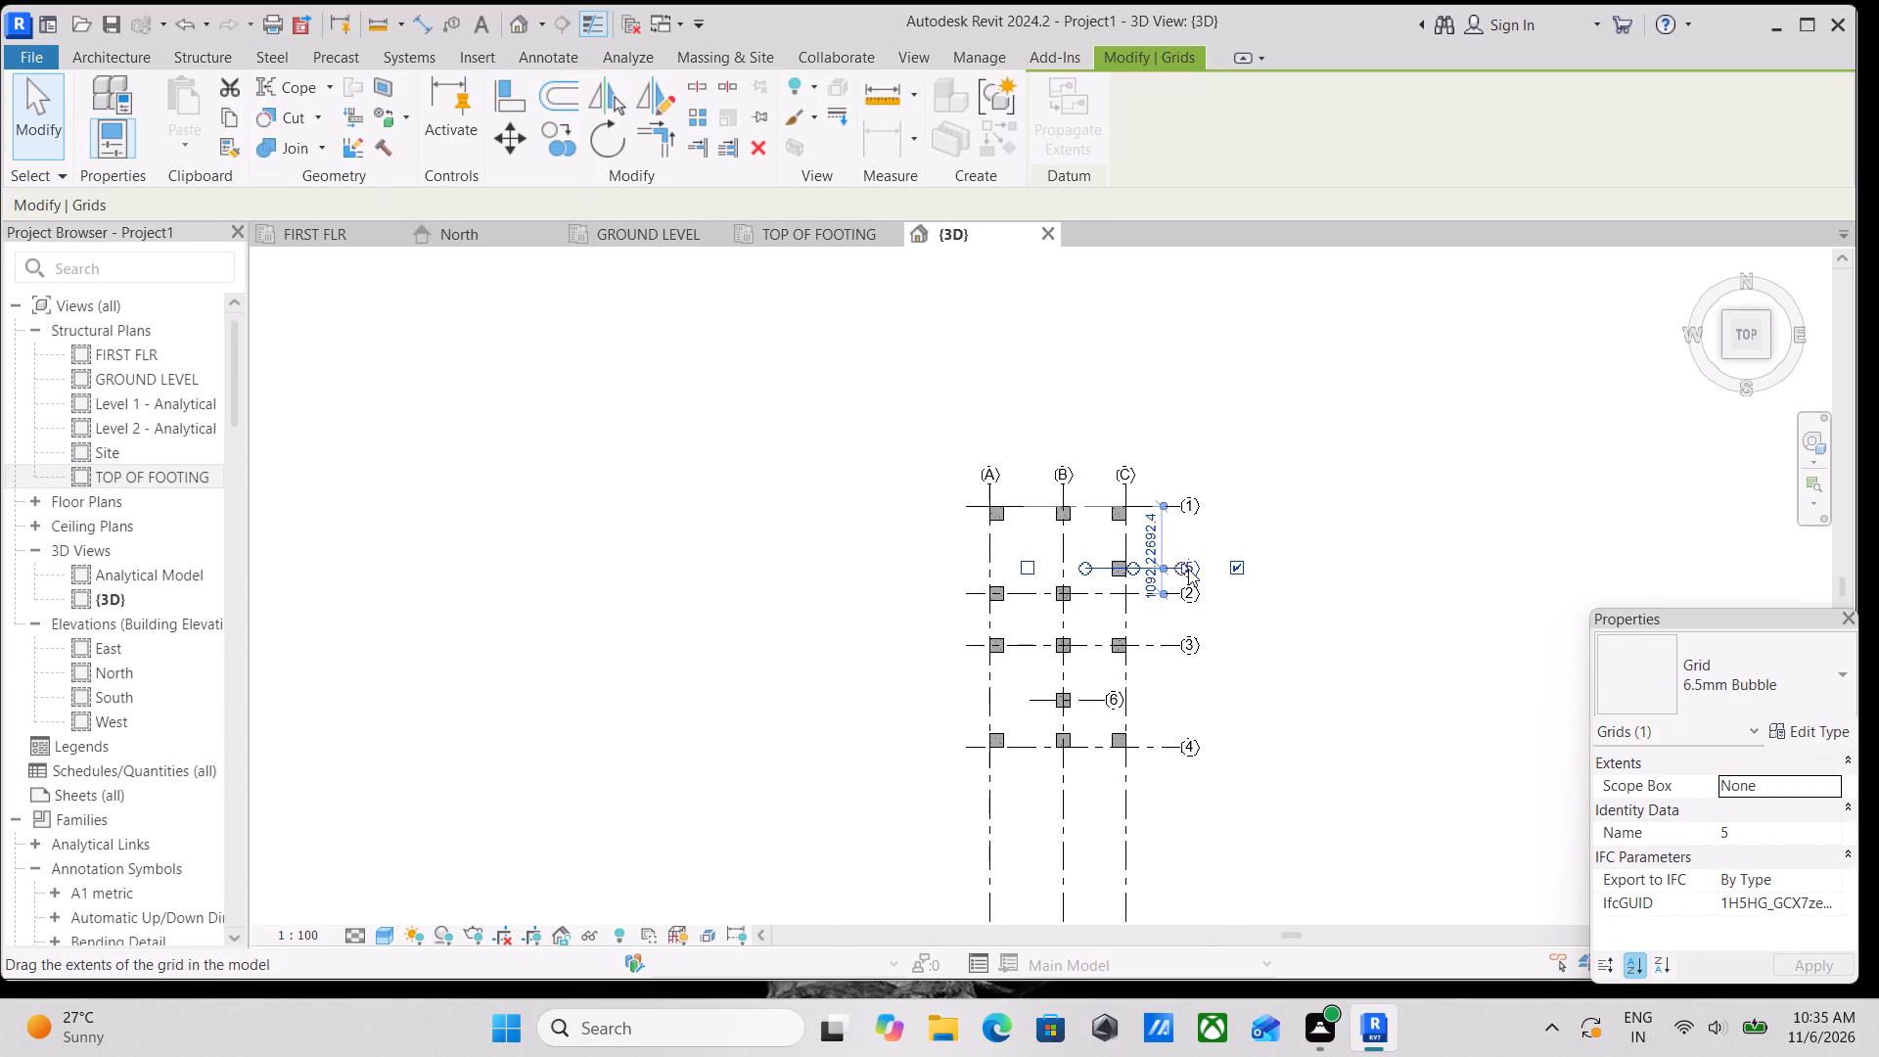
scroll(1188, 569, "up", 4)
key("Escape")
Examine the numbering of the lower grids 3, 6 and 4 in the top view.
scroll(1180, 621, "down", 4)
scroll(1124, 716, "up", 6)
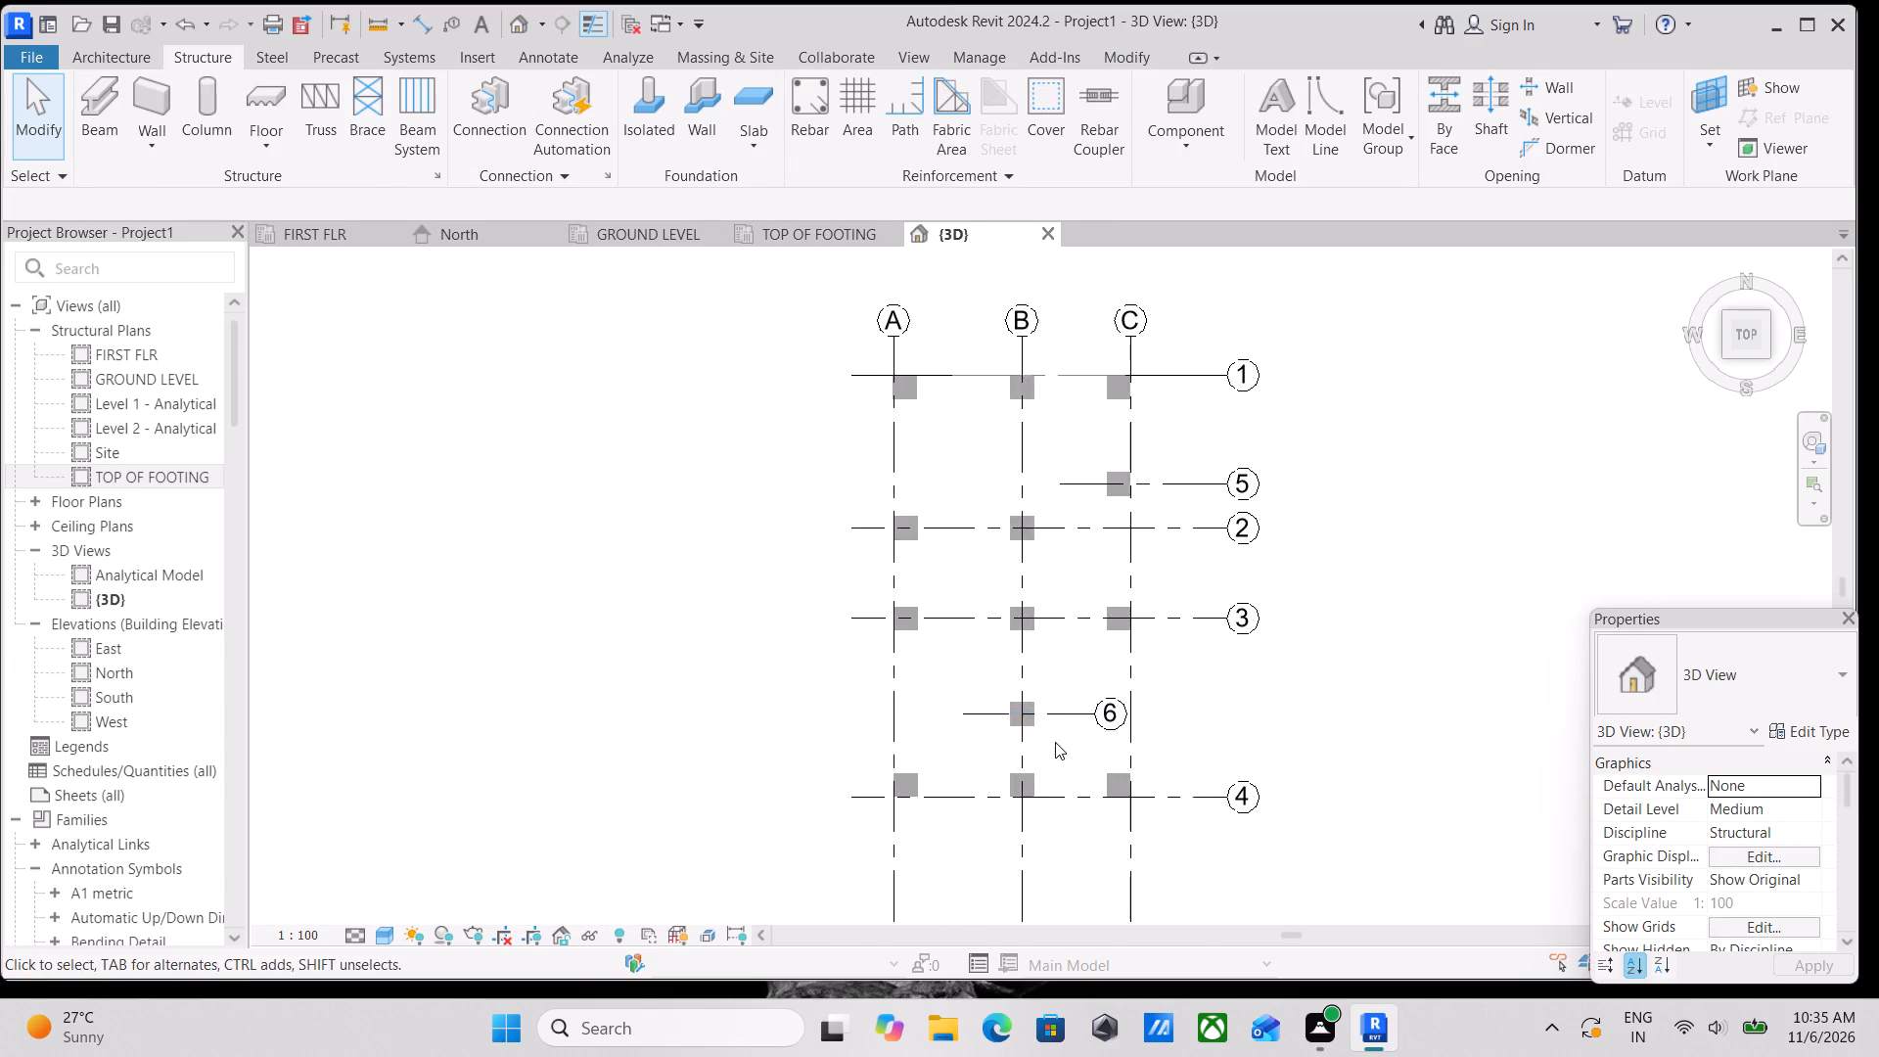
scroll(1055, 742, "up", 6)
scroll(1188, 708, "up", 3)
scroll(1188, 735, "down", 7)
middle_click(1195, 721)
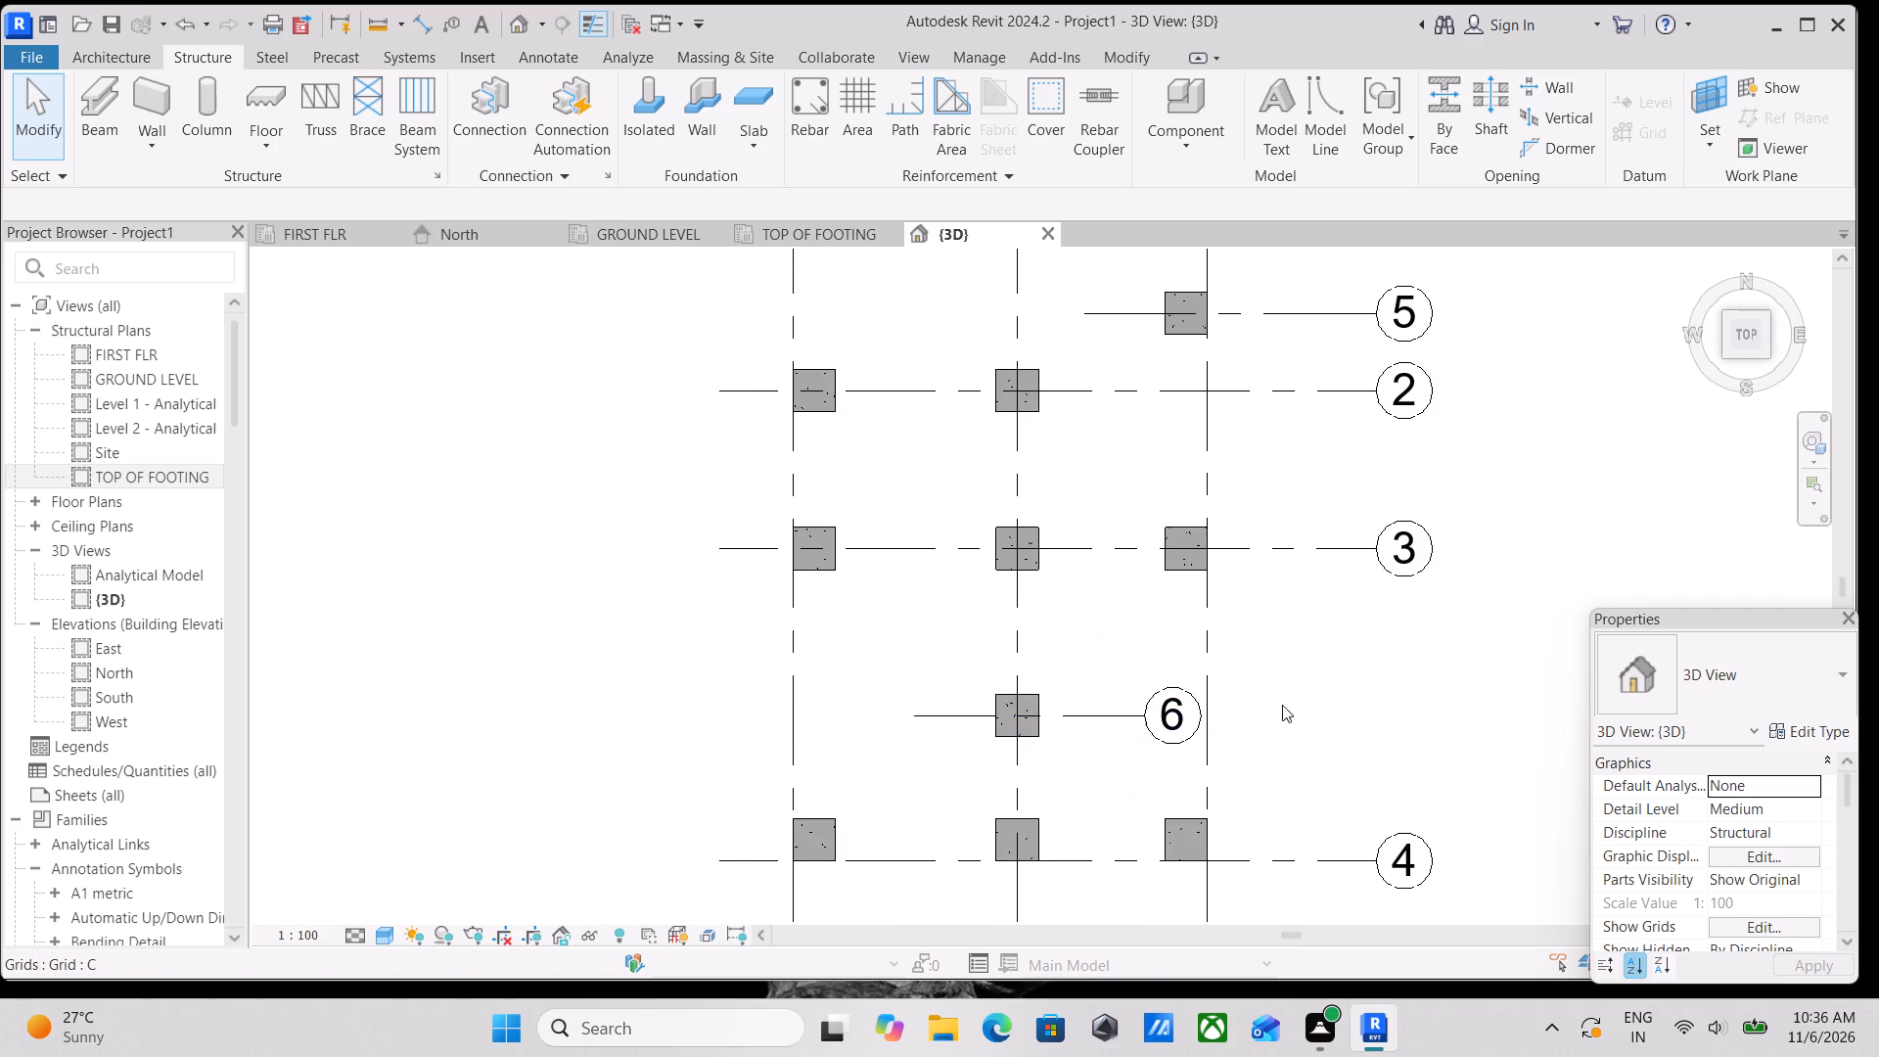
middle_click_drag(1282, 705, 1268, 528)
scroll(1366, 636, "up", 4)
scroll(1403, 660, "down", 2)
middle_click_drag(1403, 660, 1136, 649)
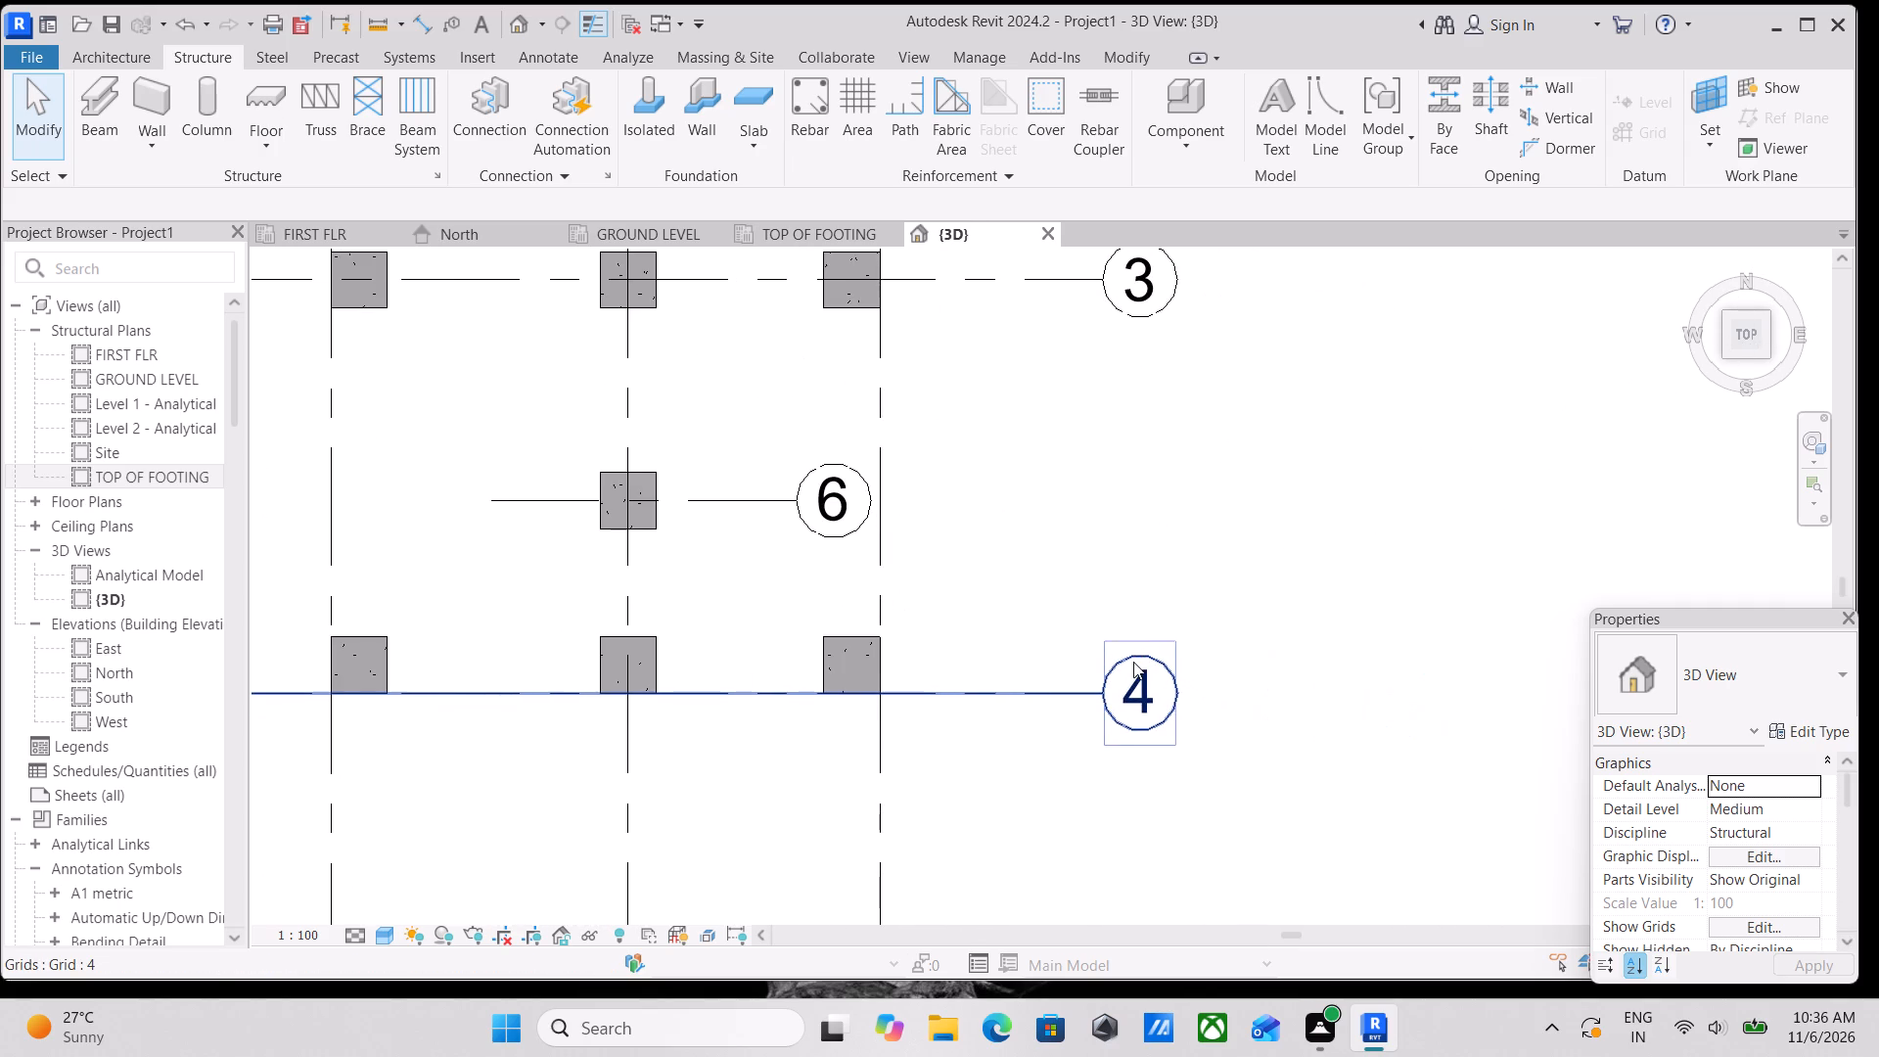
scroll(1139, 704, "up", 5)
scroll(1143, 709, "down", 4)
middle_click_drag(1143, 709, 1167, 789)
middle_click_drag(750, 510, 823, 595)
scroll(894, 643, "down", 3)
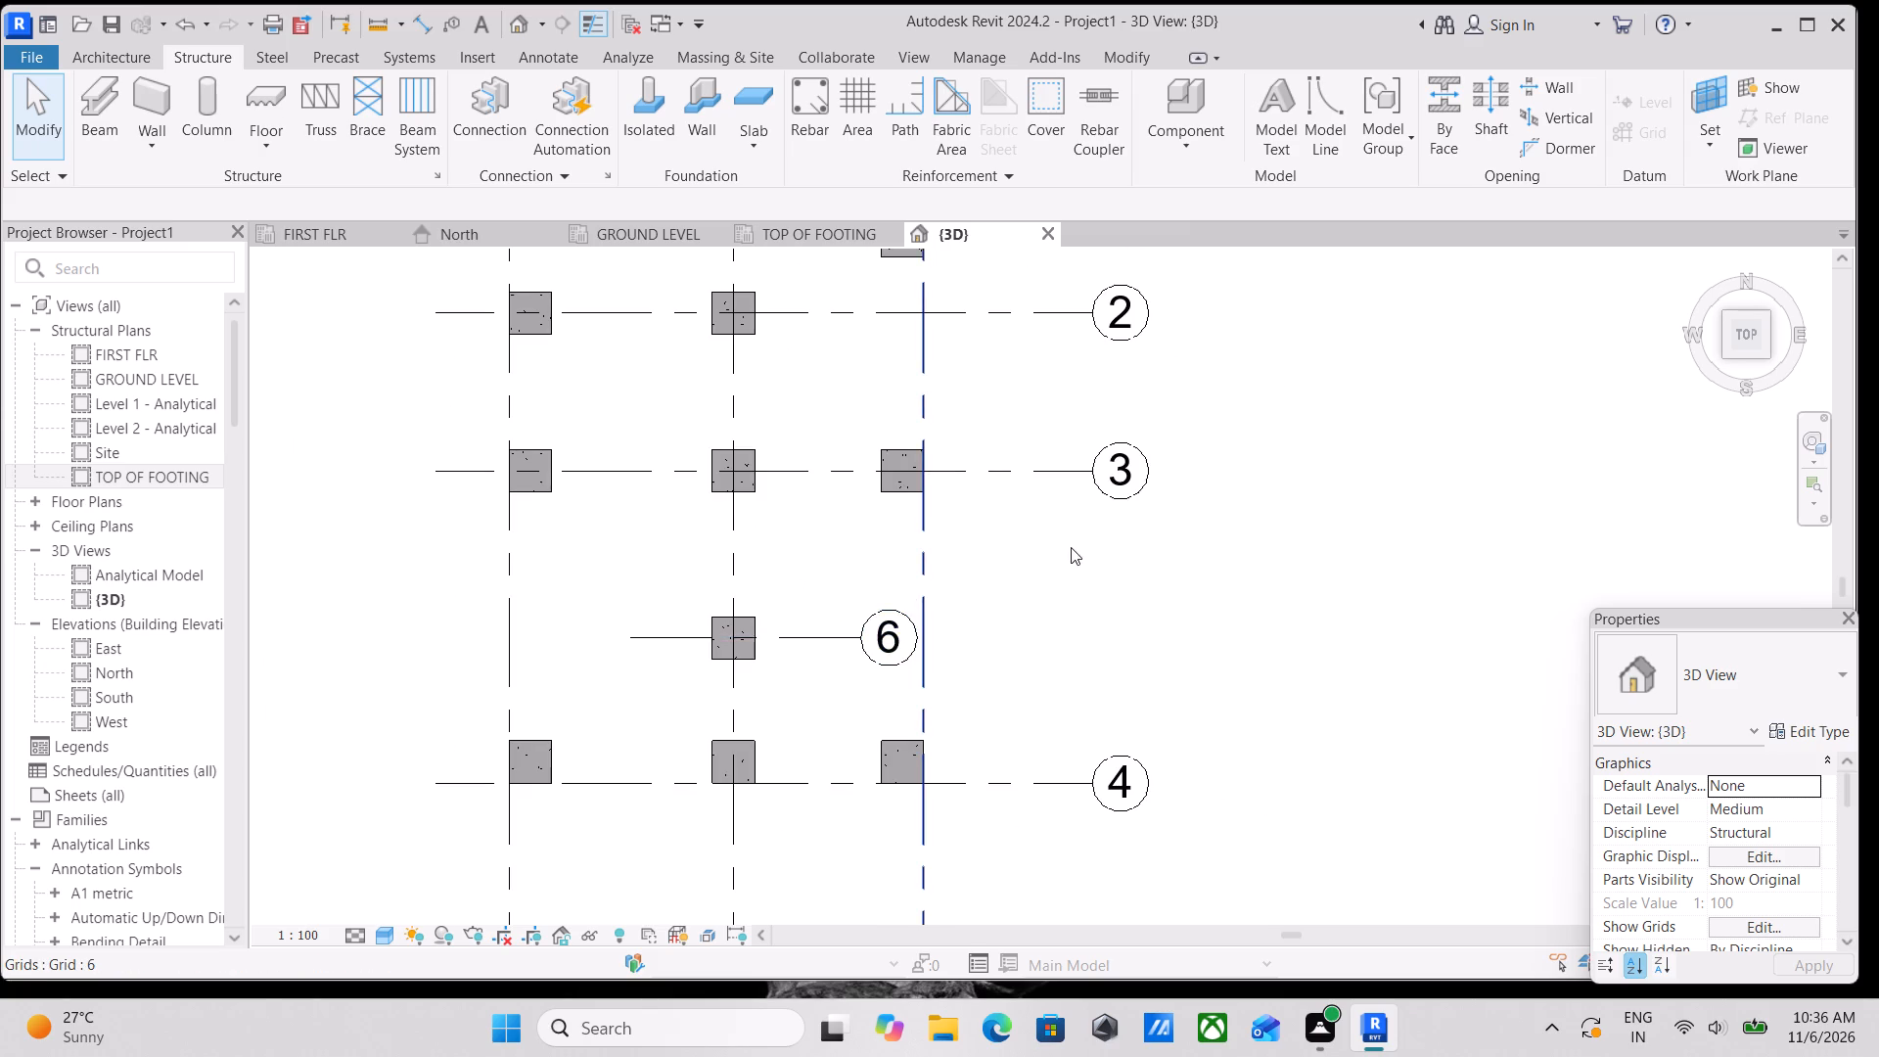
scroll(1091, 535, "down", 3)
scroll(947, 586, "up", 4)
scroll(1041, 560, "down", 4)
middle_click(1041, 560)
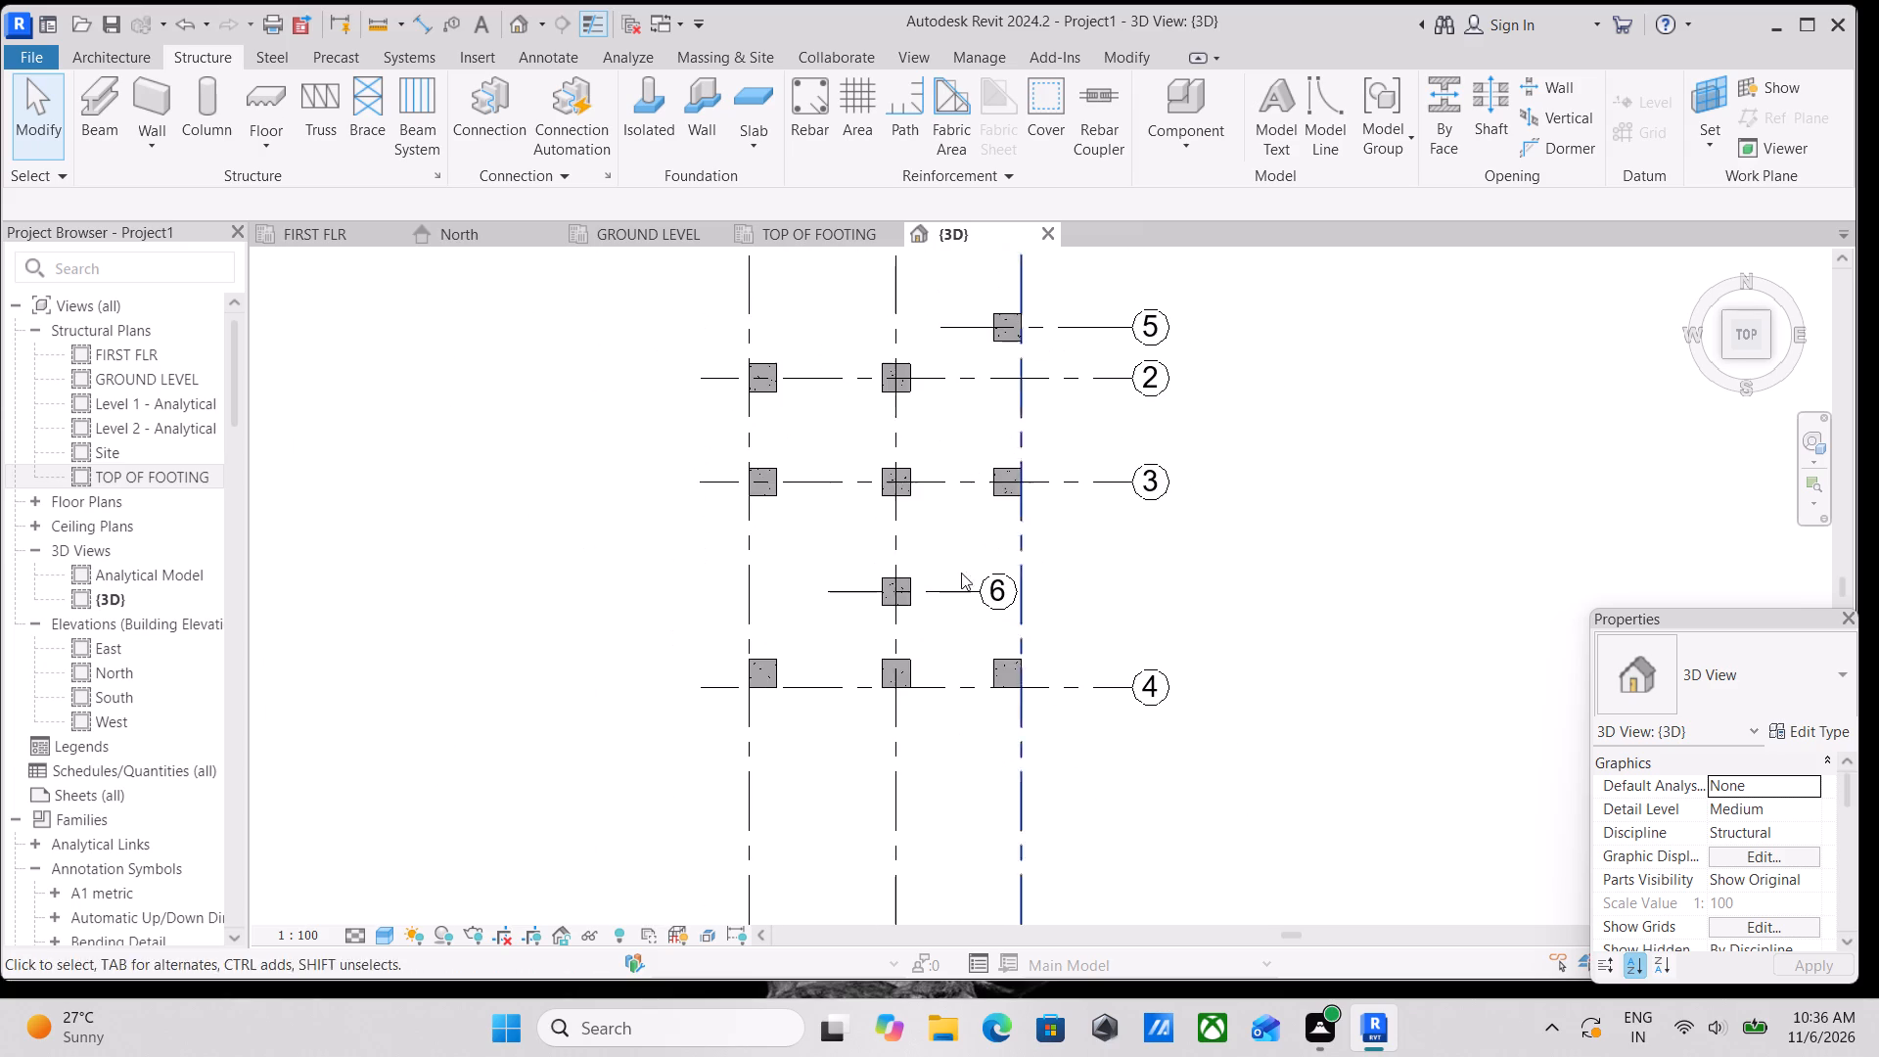
Rename grid 6, the short grid between grids 3 and 4, as 16.
scroll(967, 589, "up", 4)
double_click(1006, 585)
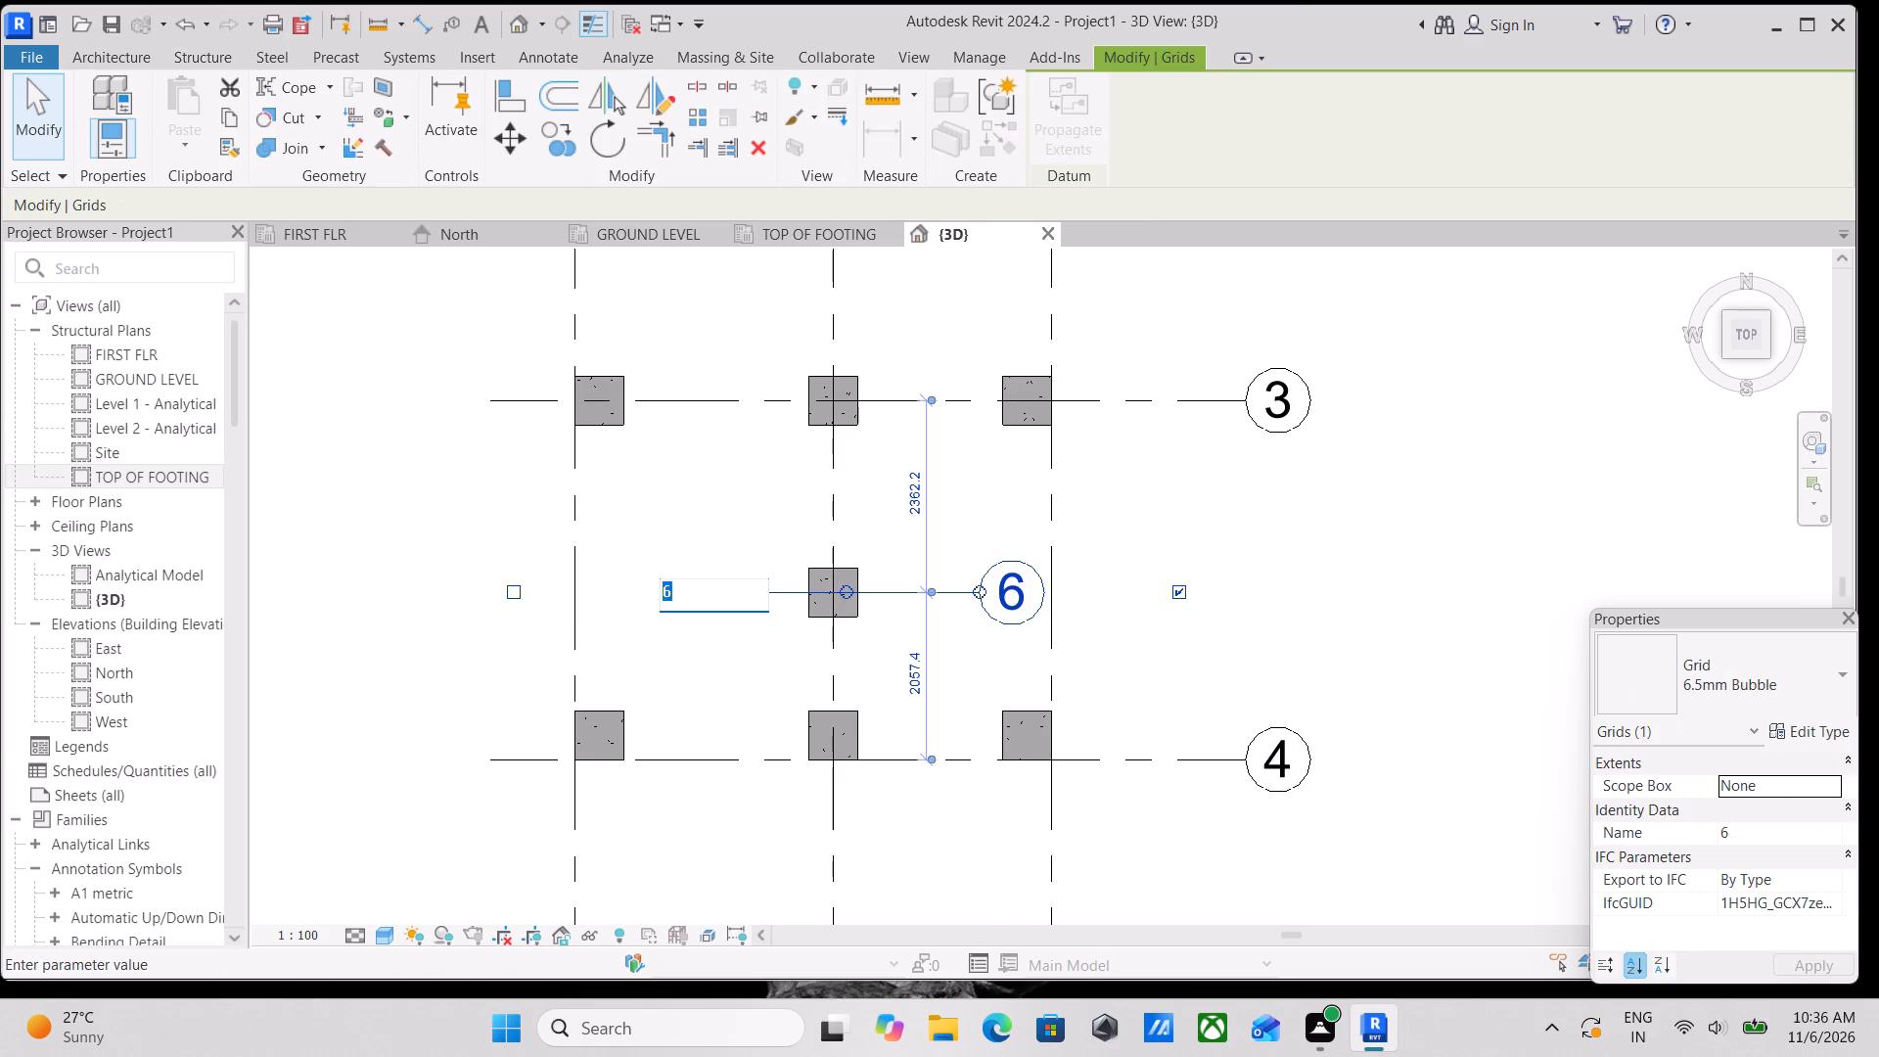
key("1")
key("6")
key("Return")
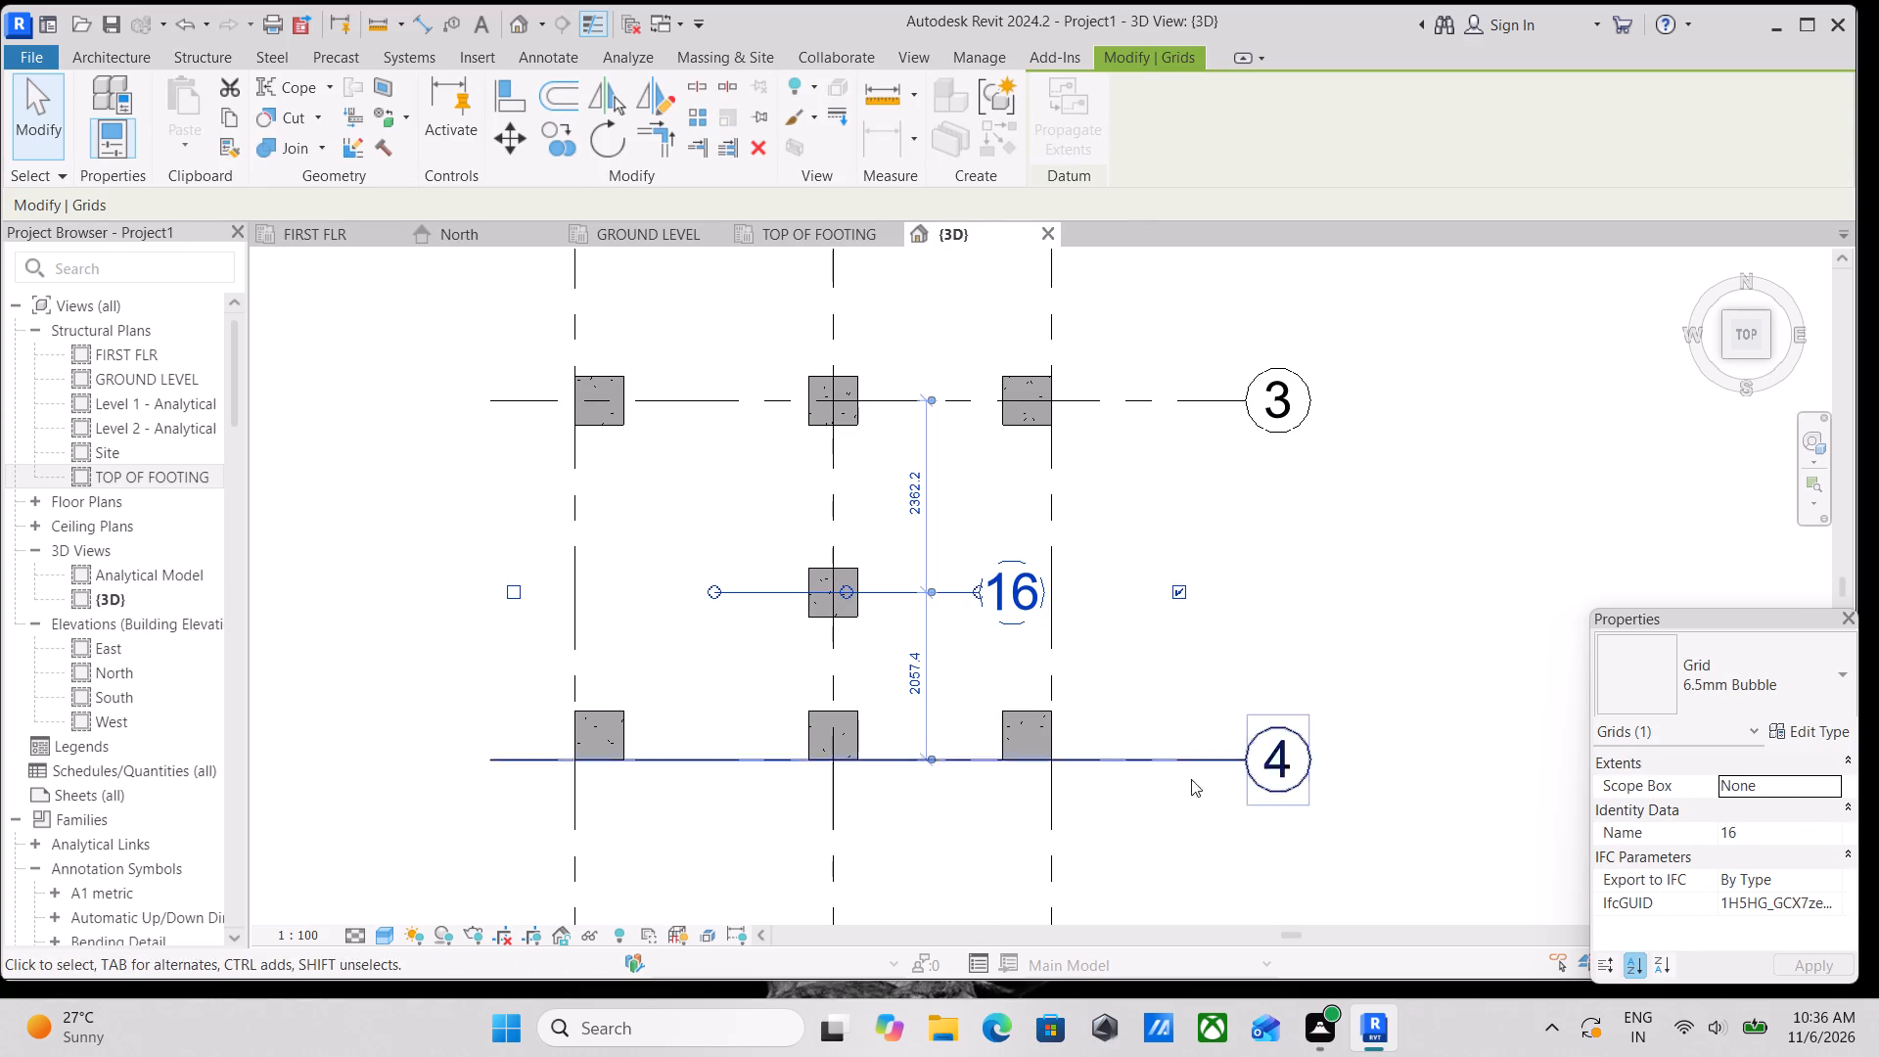
Rename grid 2, the full-length grid just below grid 5, as 12.
scroll(1204, 659, "down", 3)
middle_click_drag(1195, 621, 1190, 712)
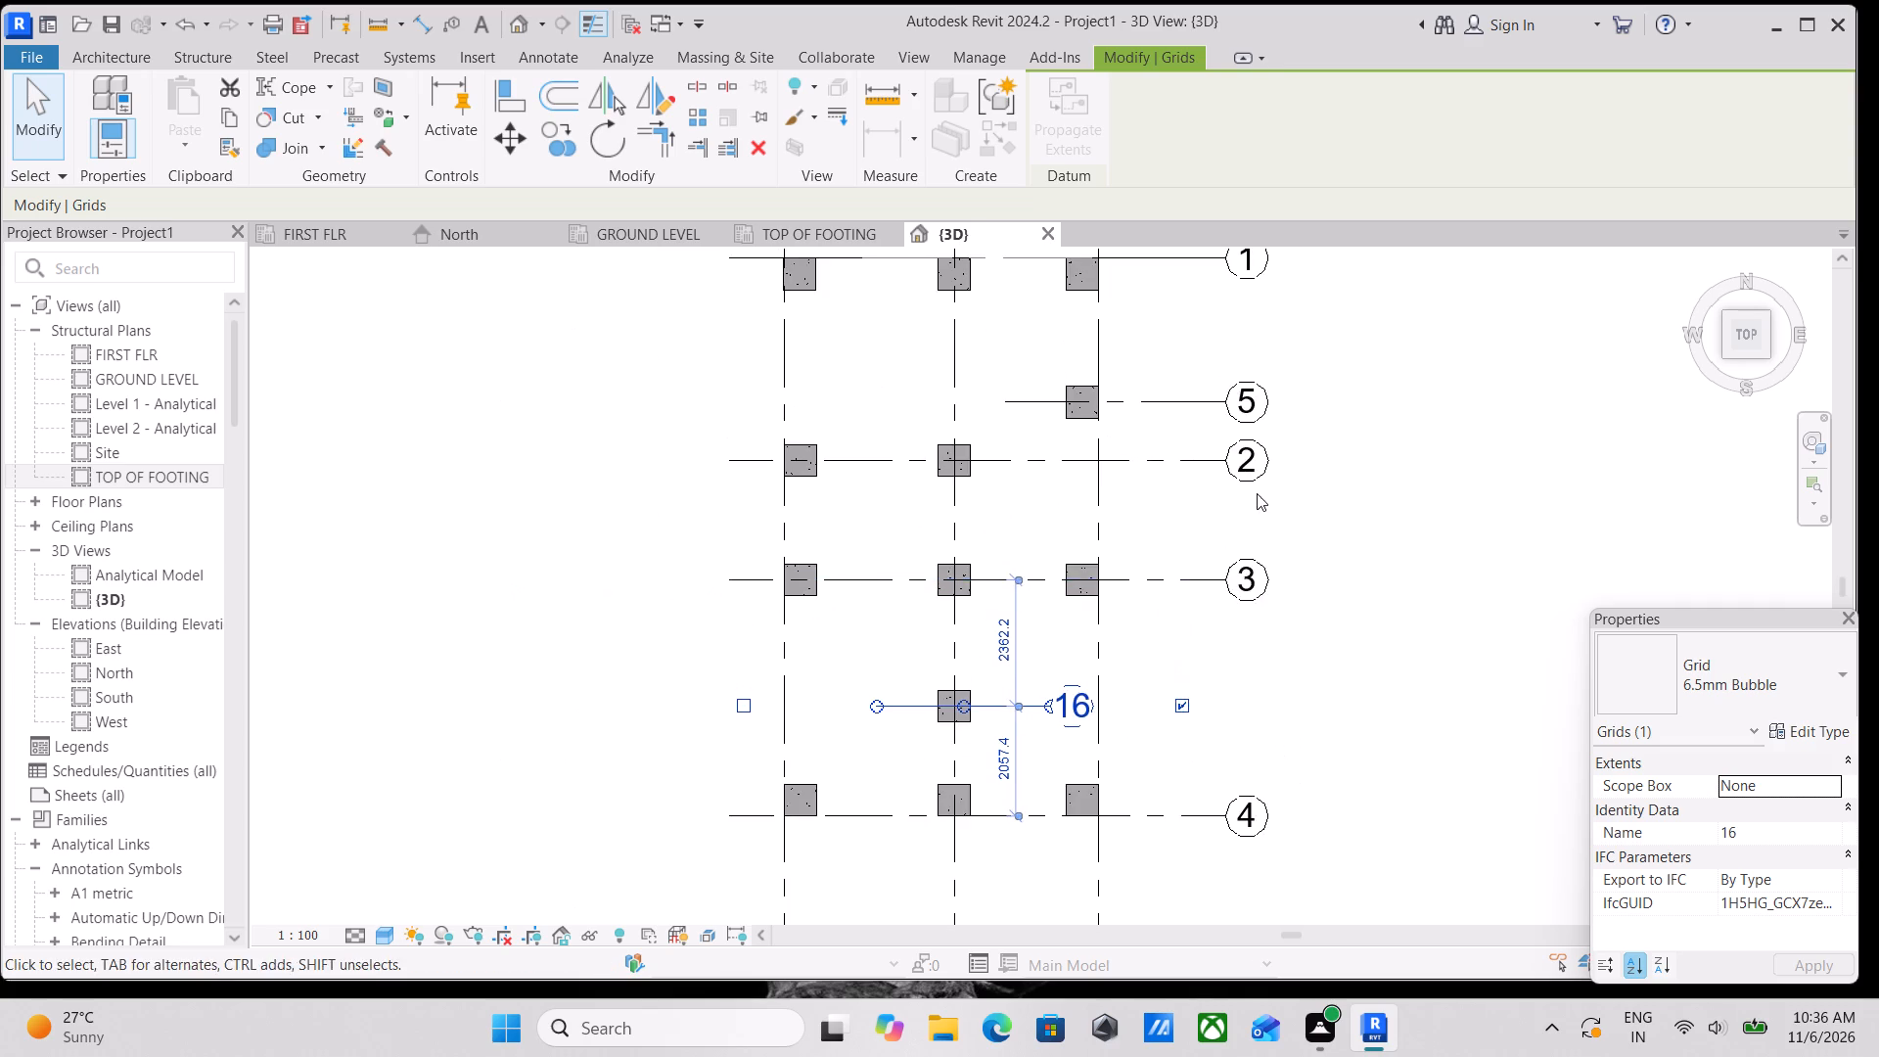
middle_click_drag(1257, 520, 1258, 612)
double_click(1247, 545)
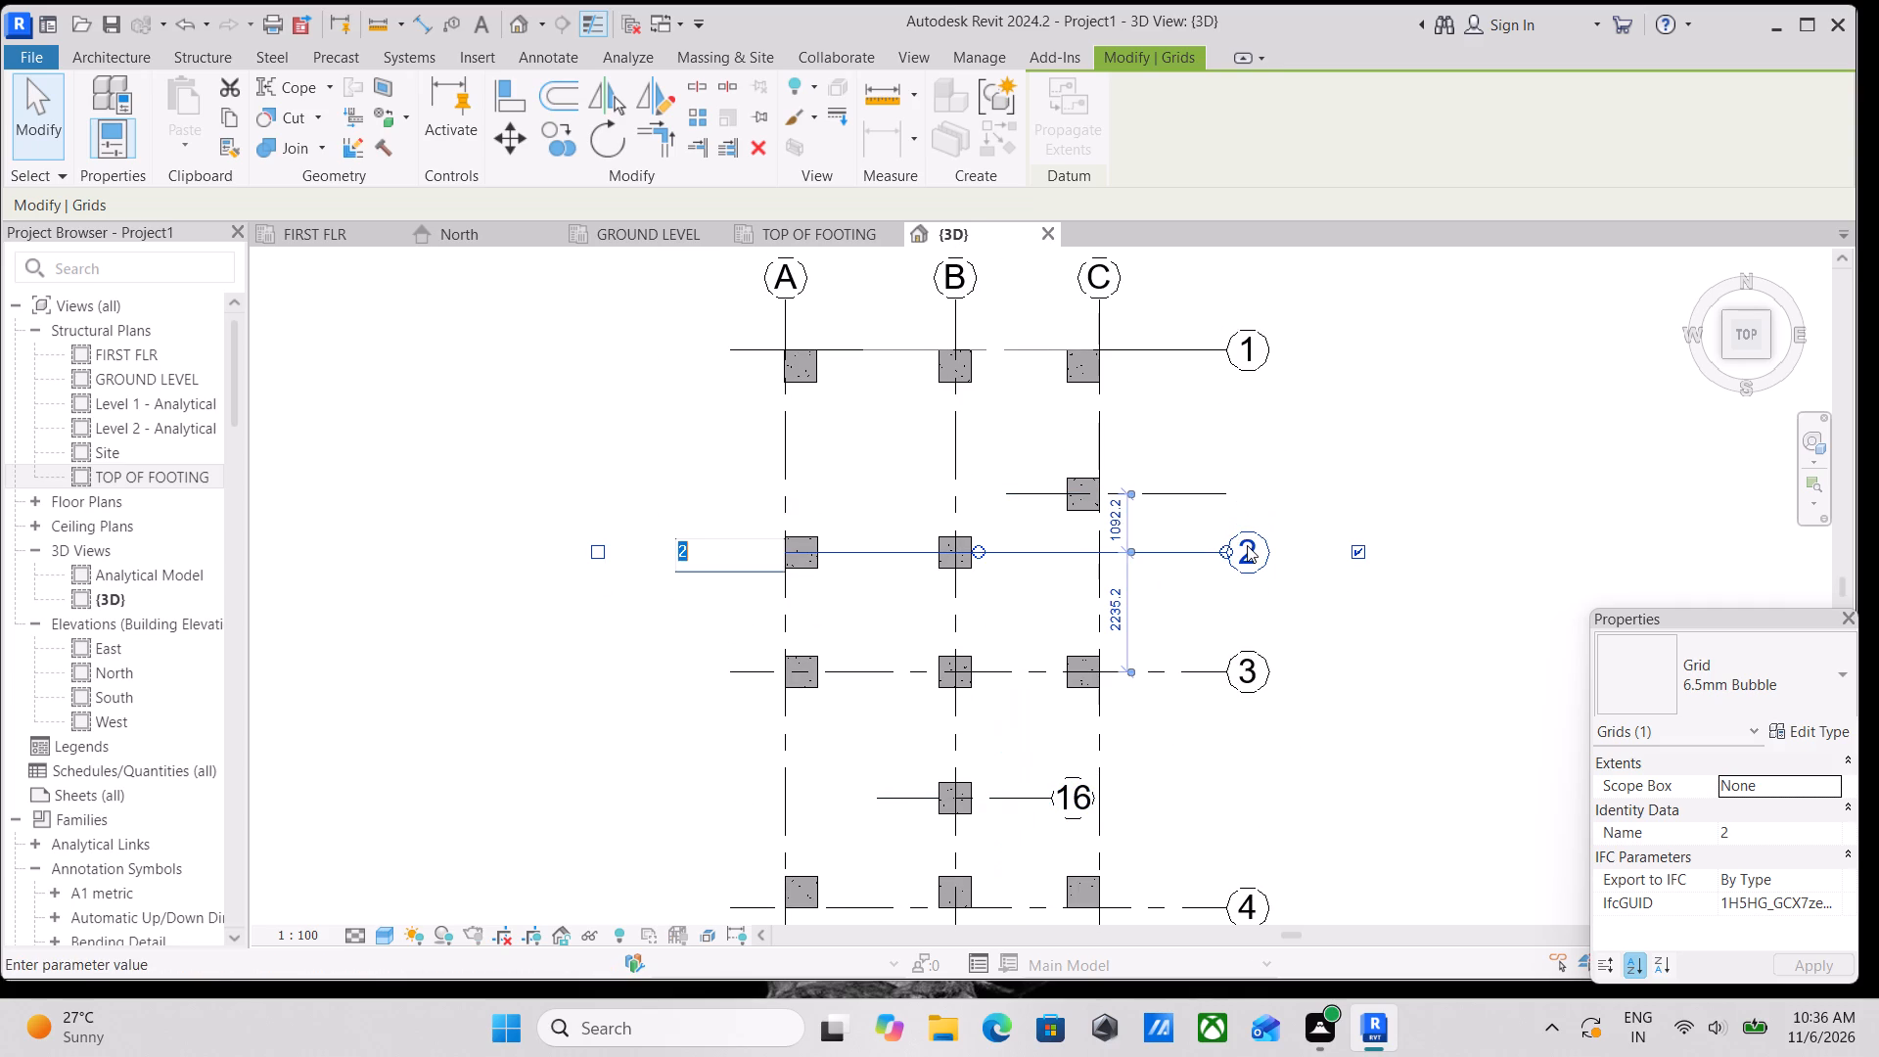
type("12")
key("Return")
Rename grid 3, the full-length grid just below grid 12, as 13.
double_click(1257, 675)
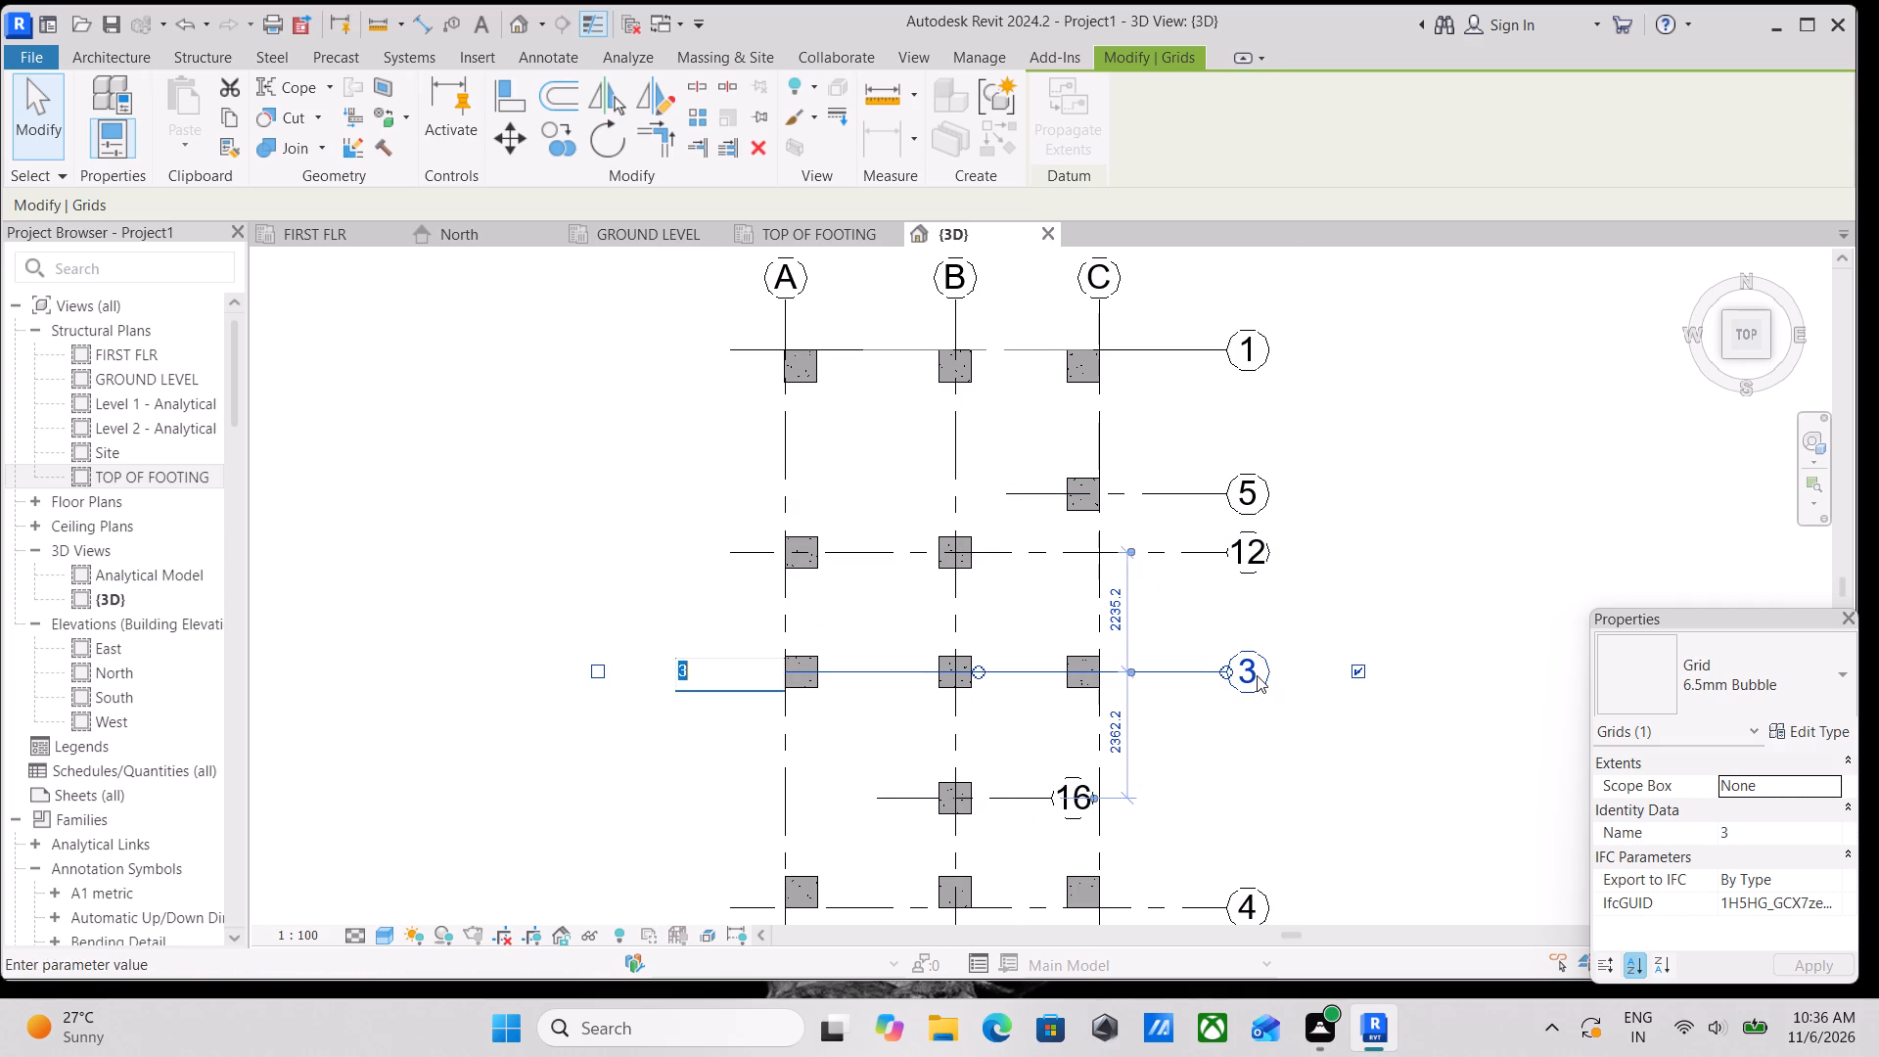
type("13")
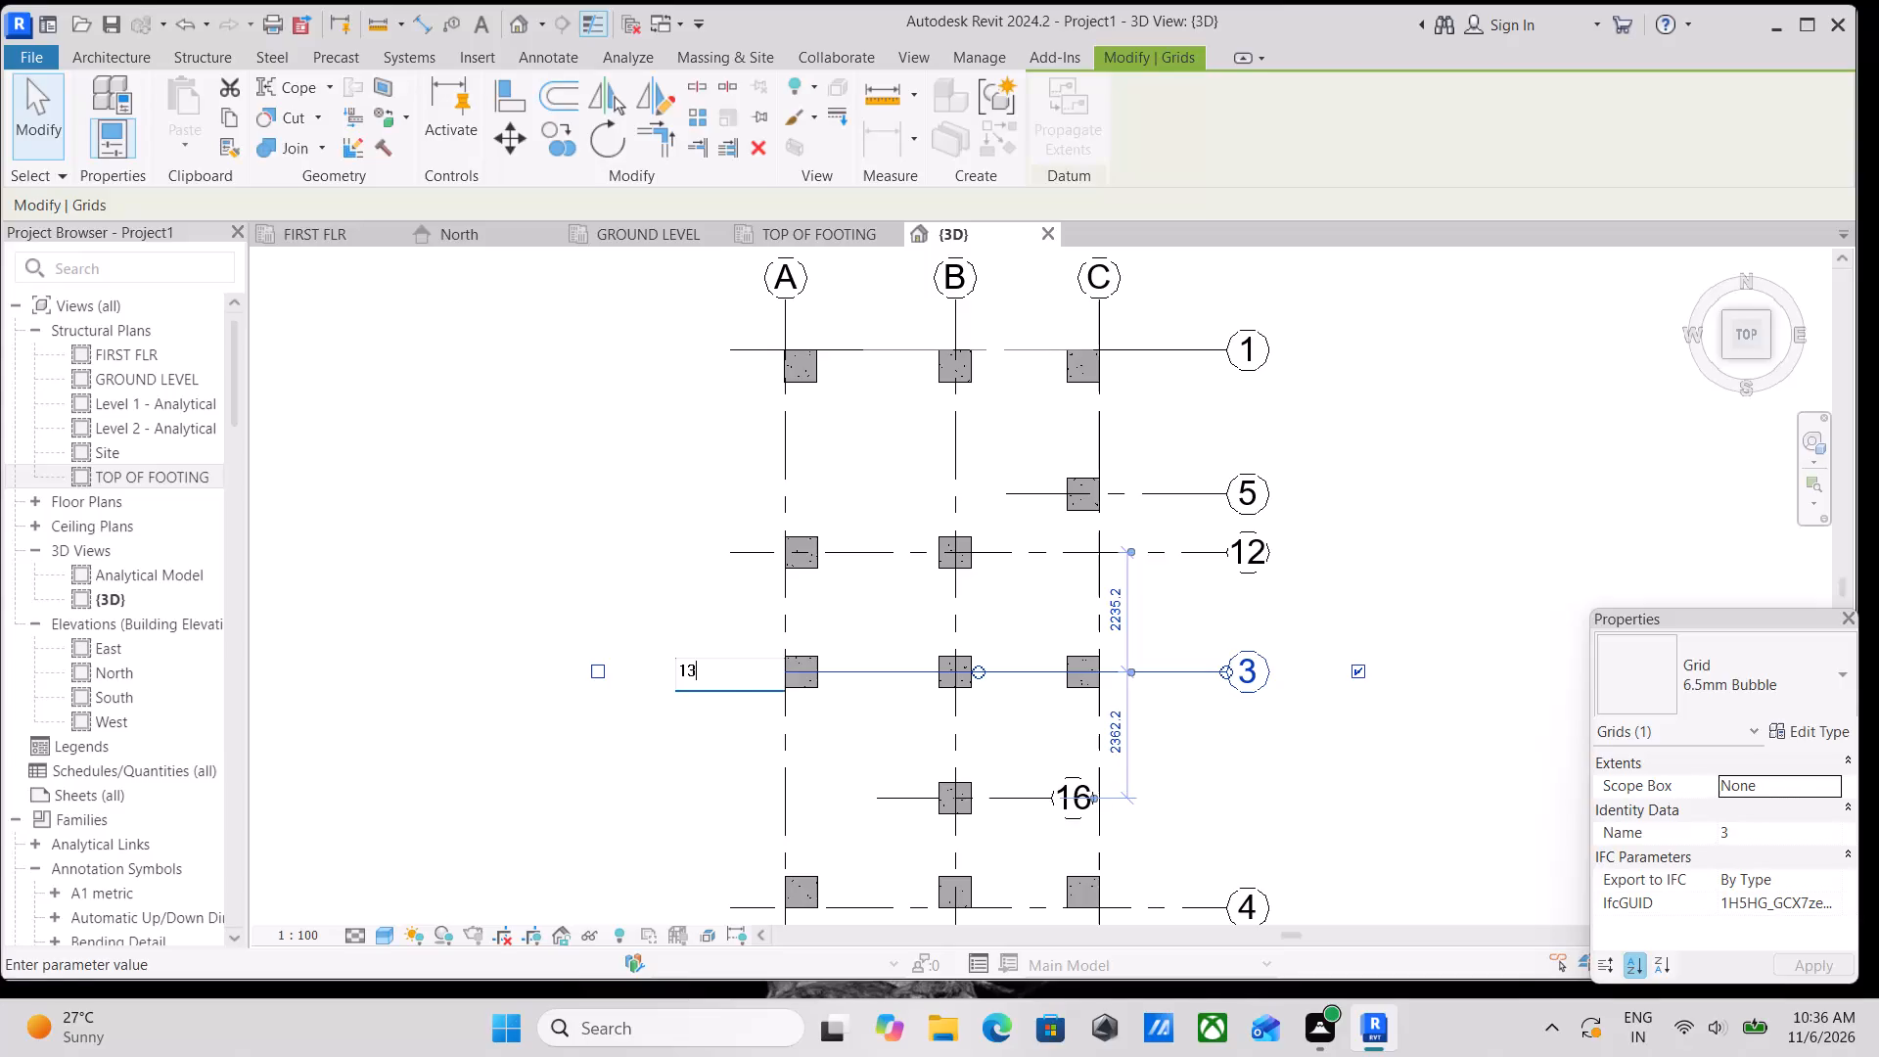
key("Return")
Rename grid 4, the lowest horizontal grid below grid 16, as 14.
scroll(1257, 658, "down", 3)
scroll(1260, 847, "up", 5)
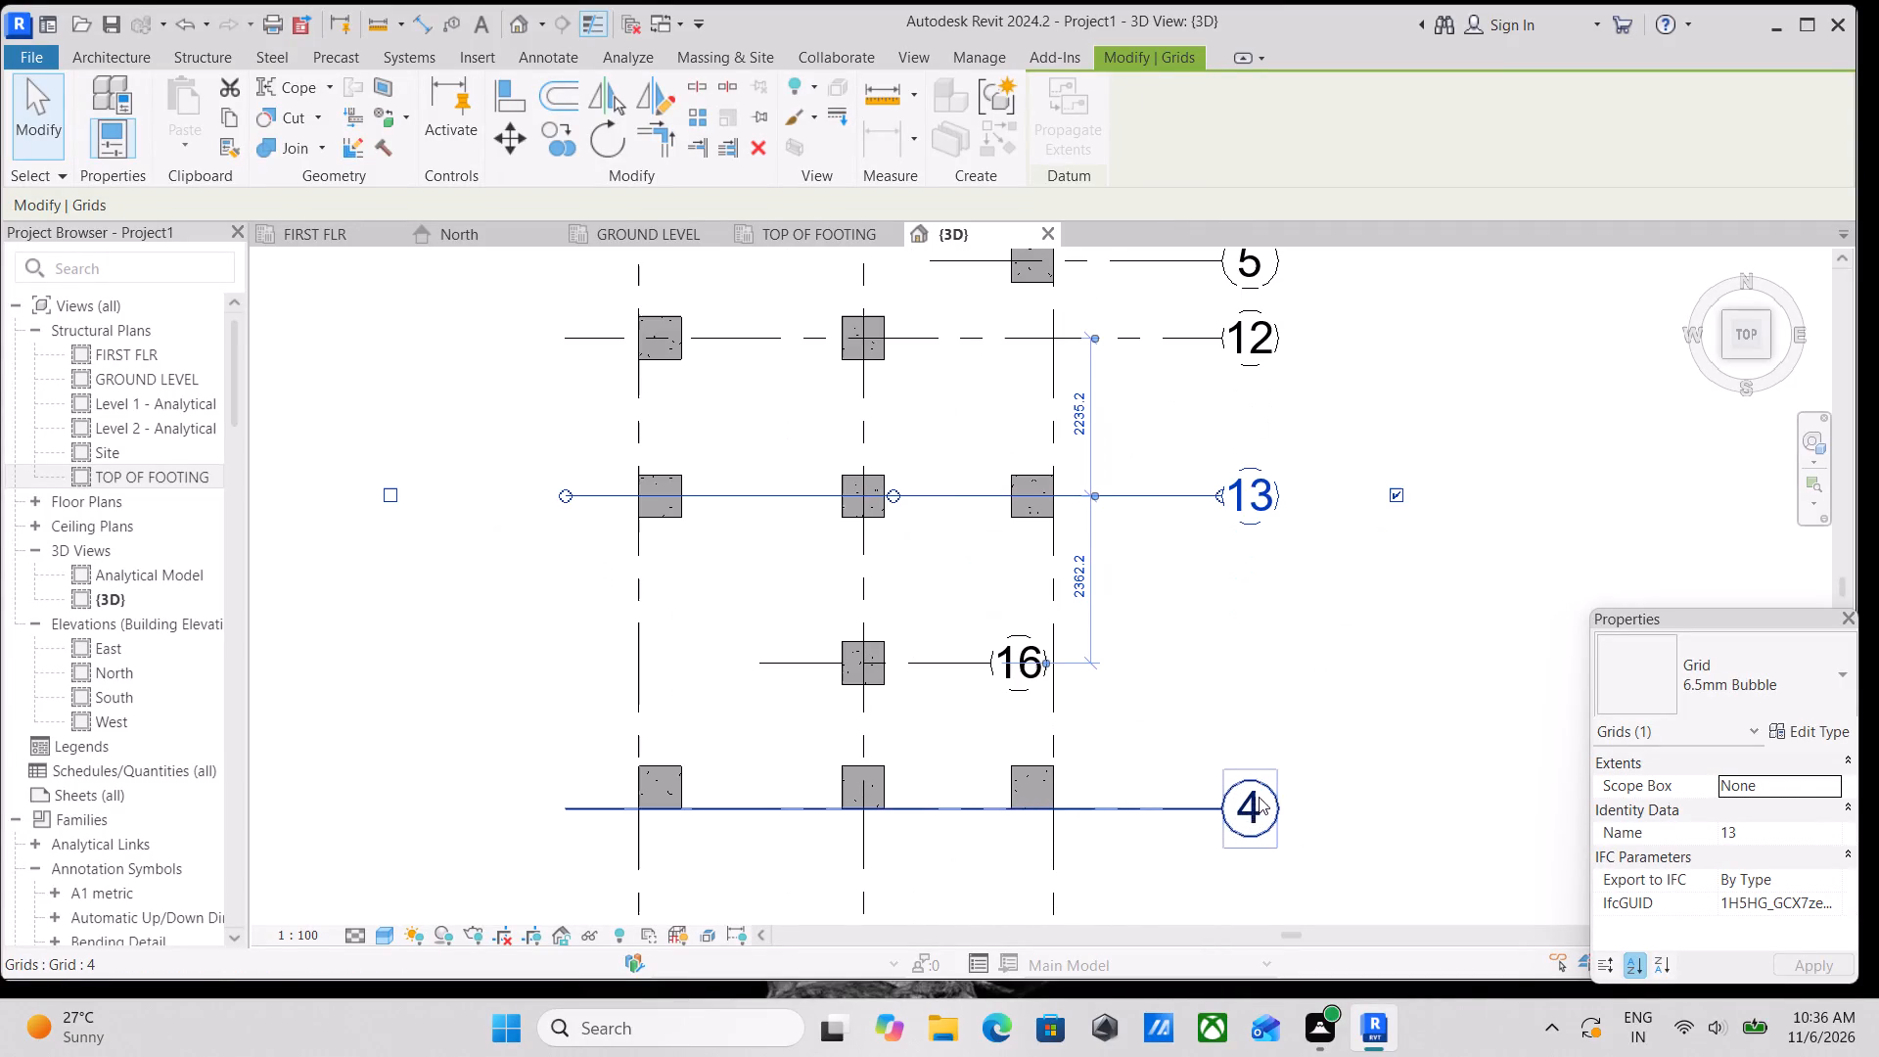
double_click(1247, 806)
type("14")
key("Return")
Rename grid 5, the short grid just below grid 1, as 2.
scroll(1252, 792, "down", 3)
middle_click_drag(1289, 659, 1305, 856)
scroll(1306, 840, "down", 1)
scroll(1279, 668, "up", 1)
double_click(1279, 676)
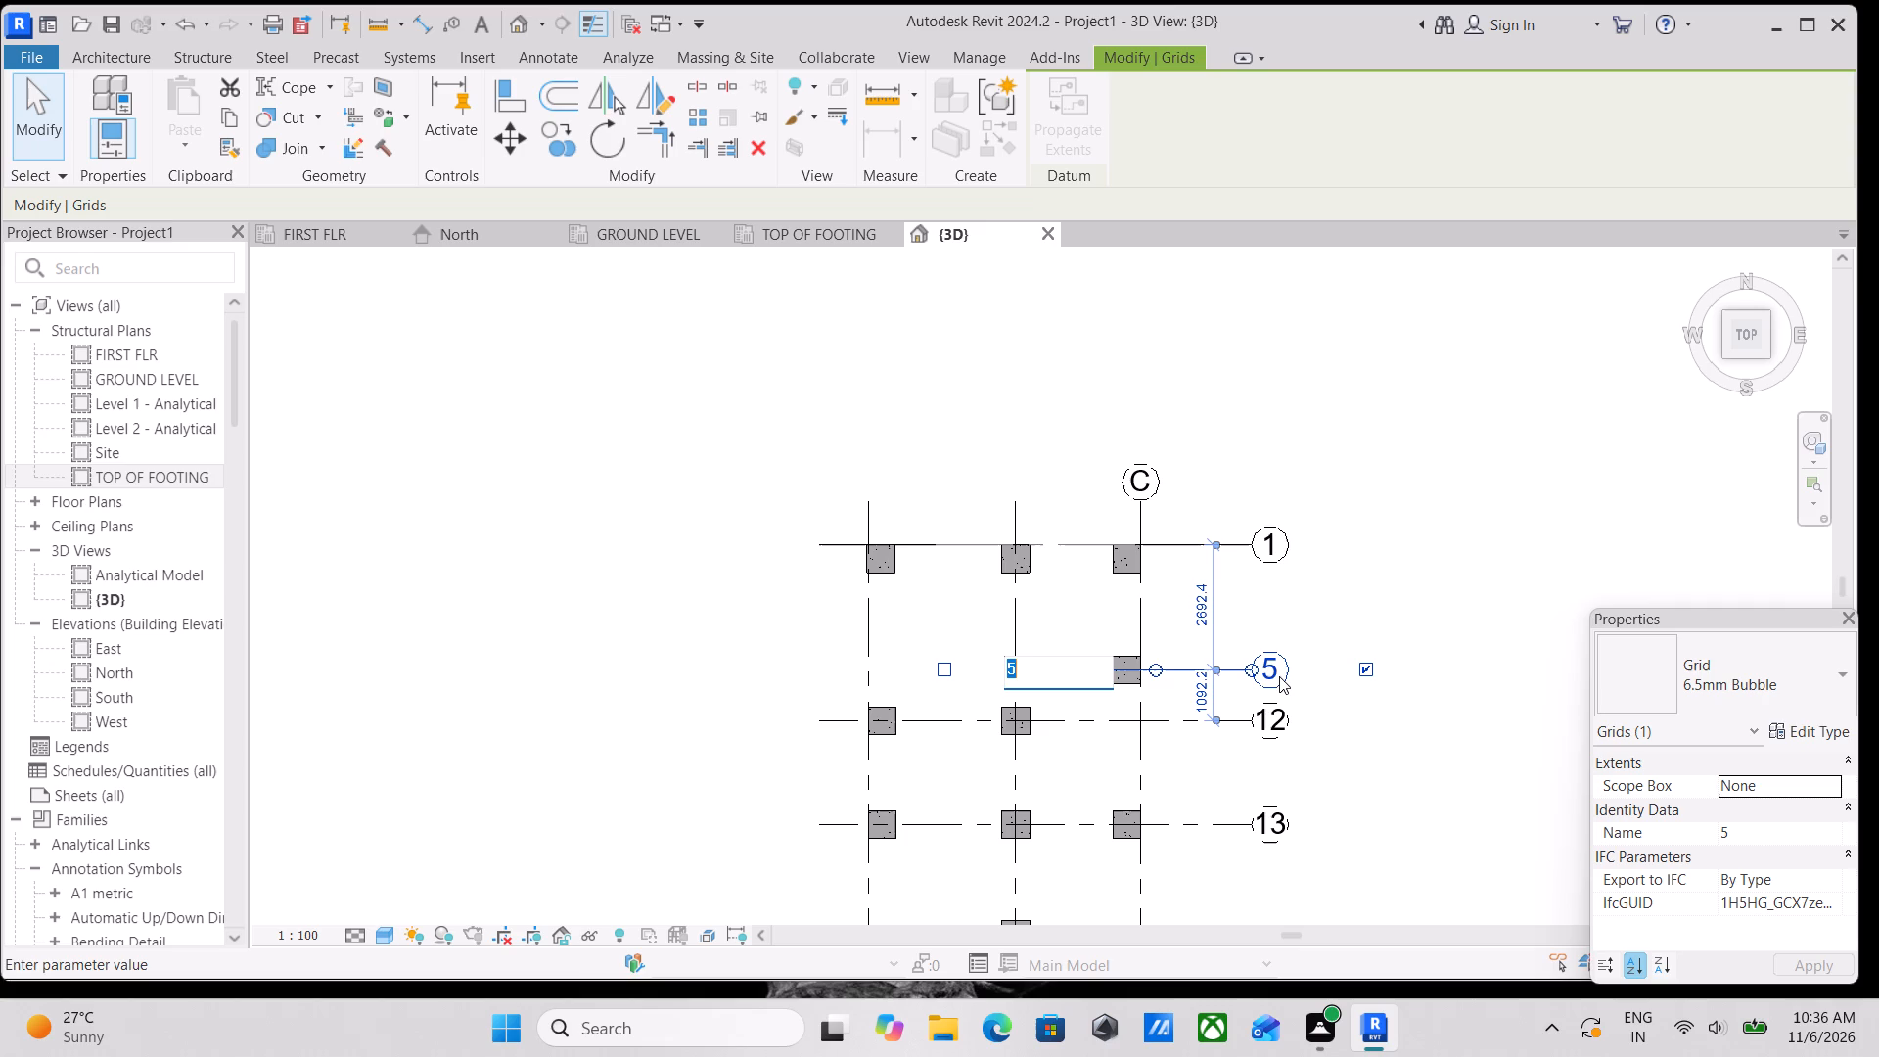
key("2")
key("Return")
Rename grid 12, the full-length grid just below grid 2, as 3.
double_click(1278, 716)
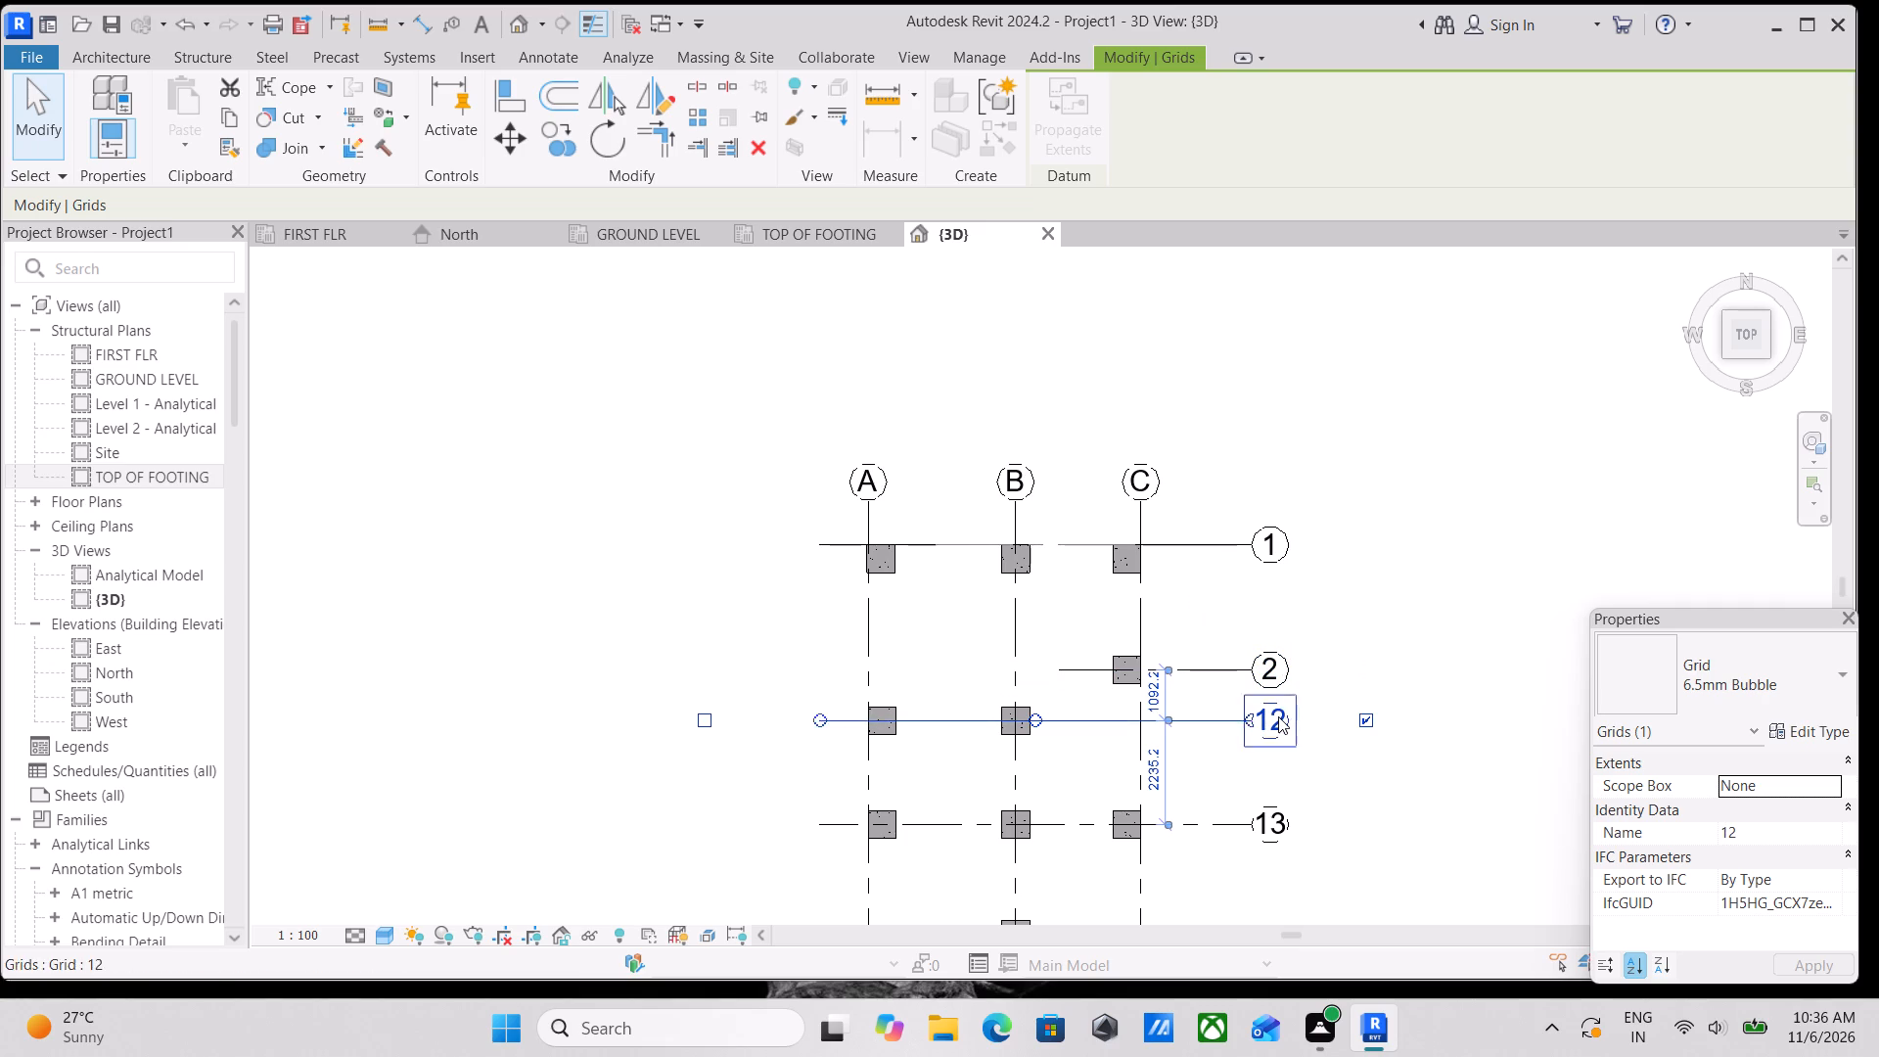
key("3")
key("Return")
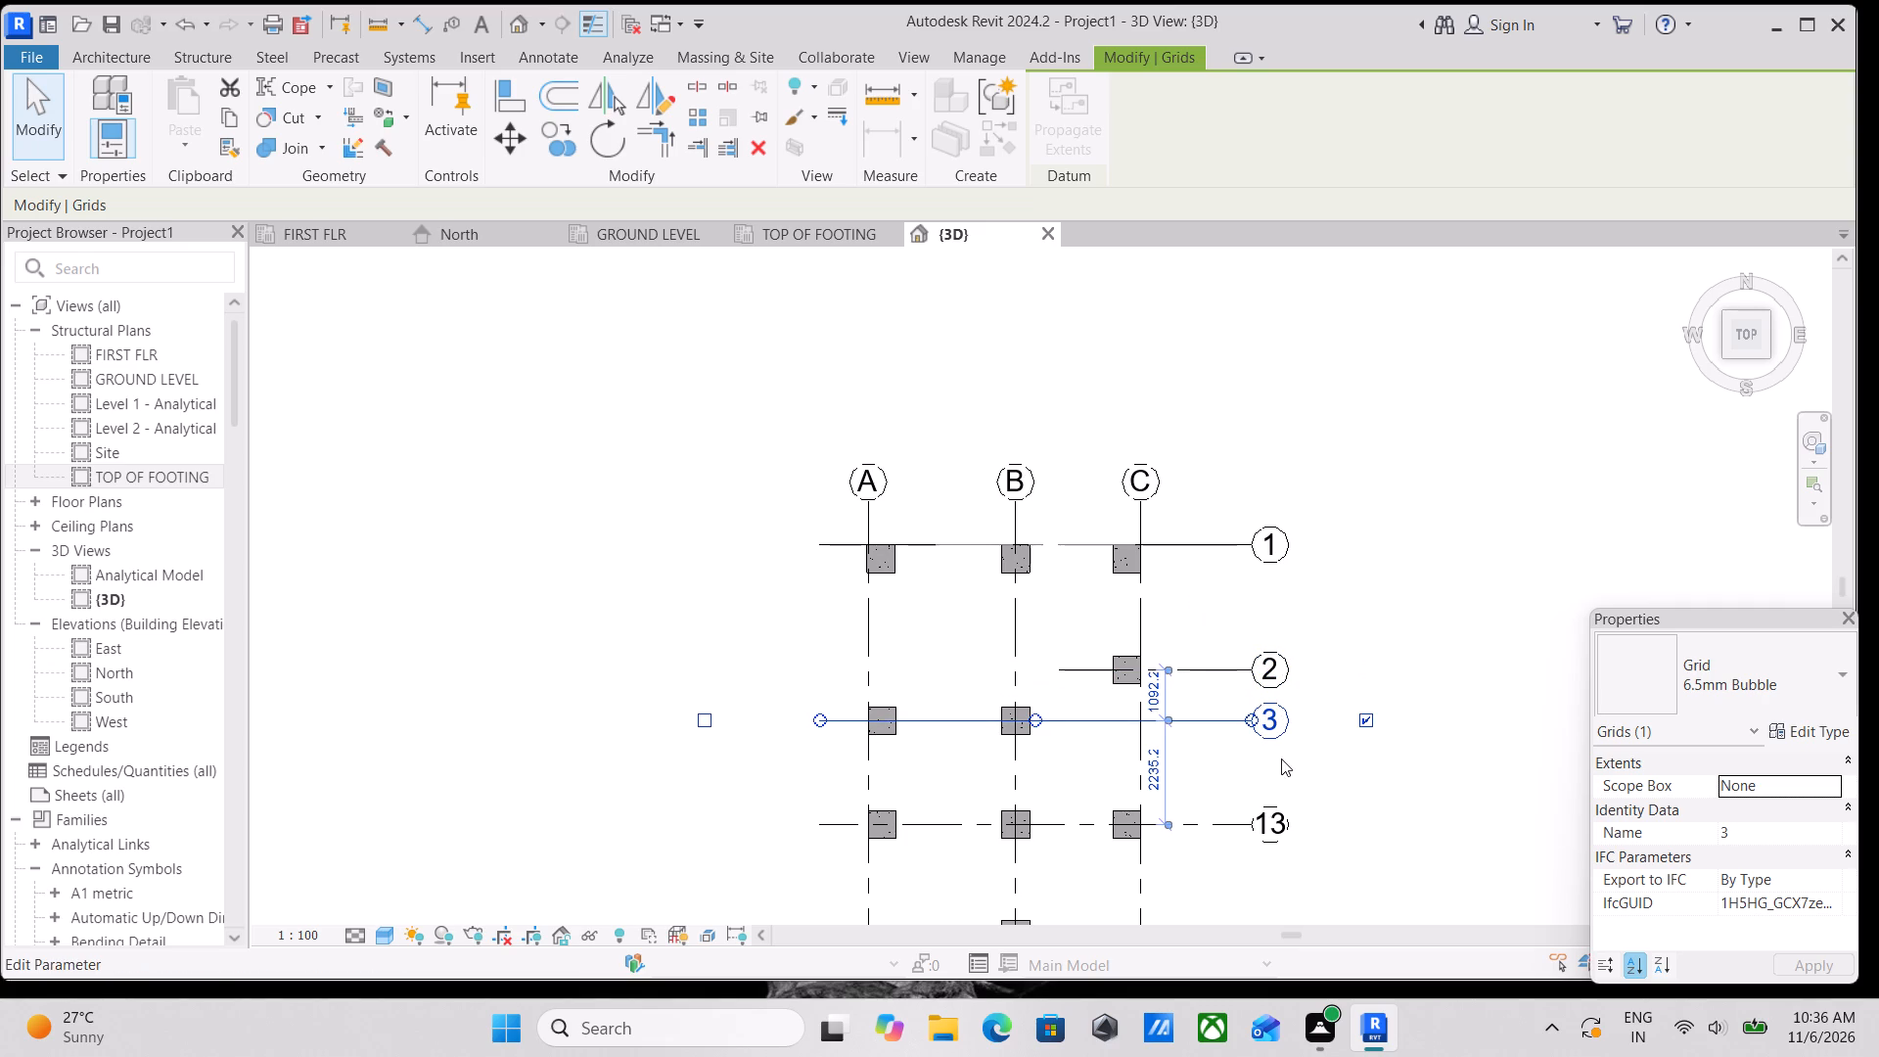
Rename grid 13, the full-length grid just below grid 3, as 4.
double_click(1264, 822)
left_click(1268, 820)
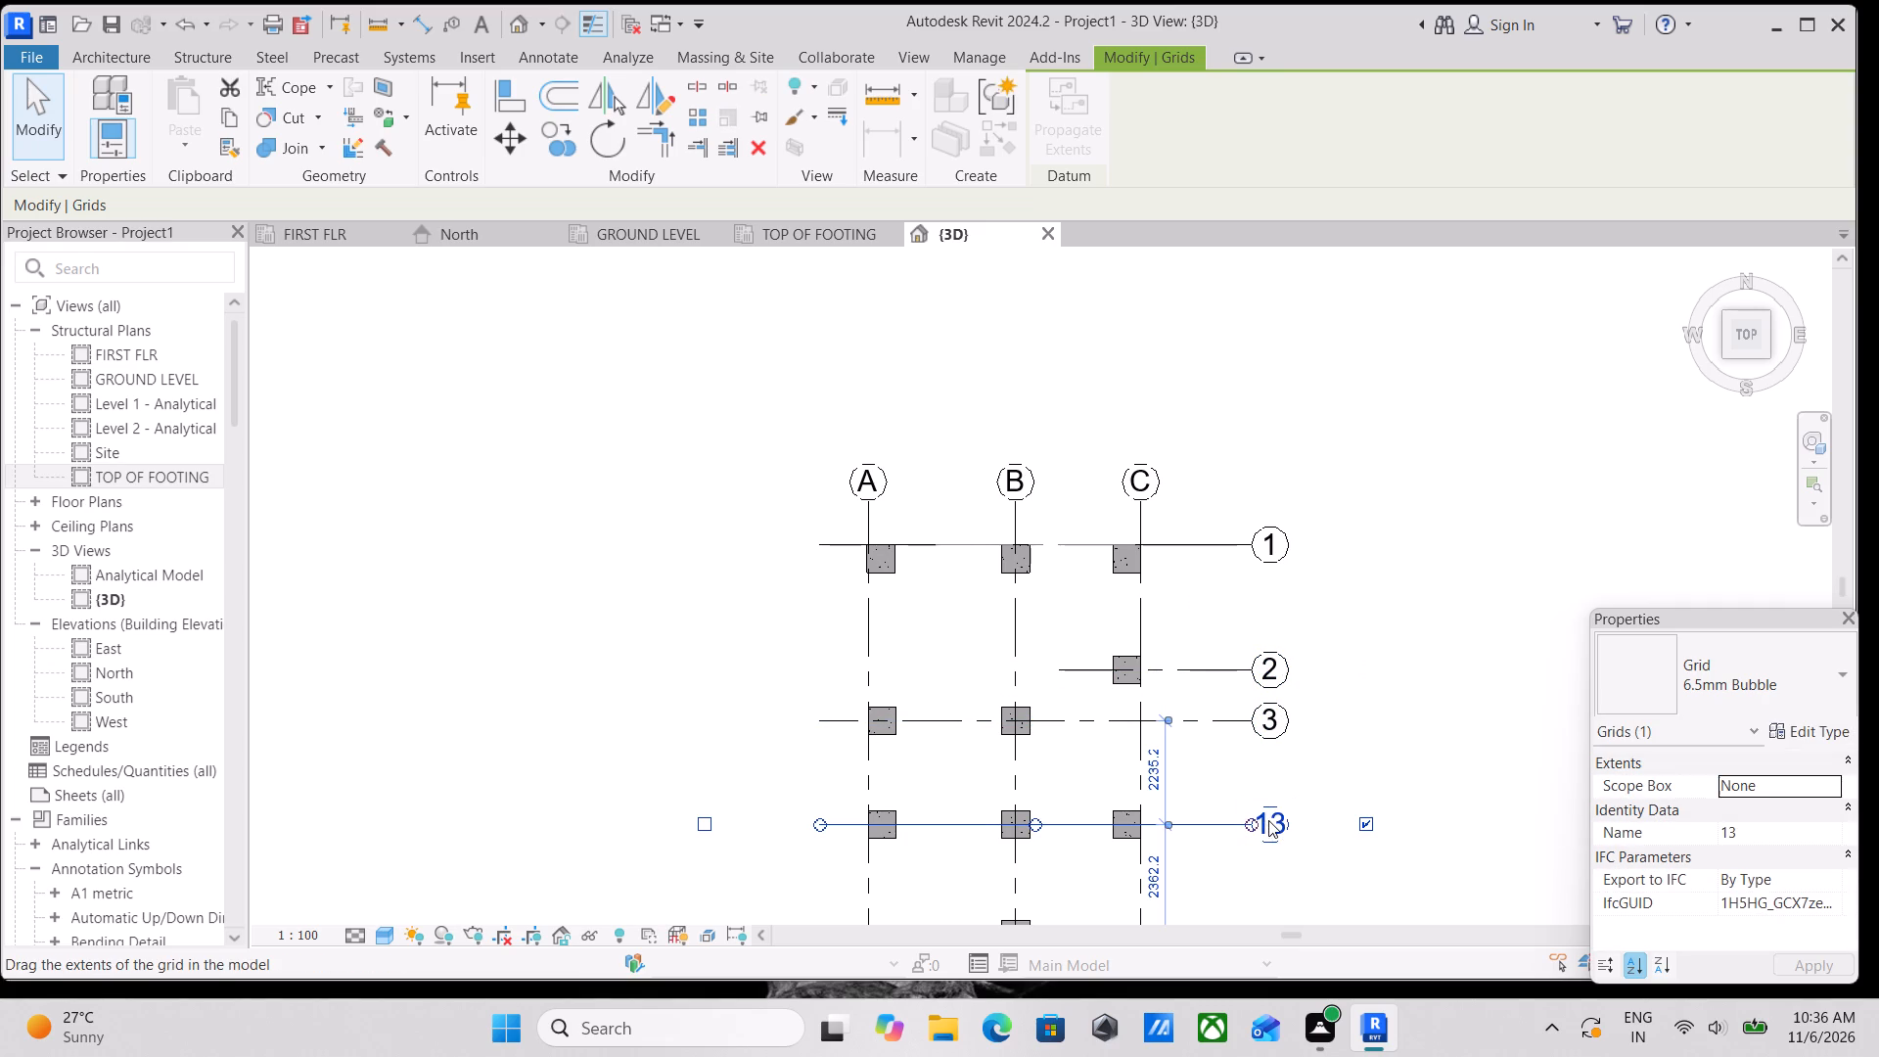
scroll(1269, 820, "up", 7)
left_click(1284, 823)
scroll(1286, 821, "down", 7)
middle_click_drag(1293, 815, 1223, 665)
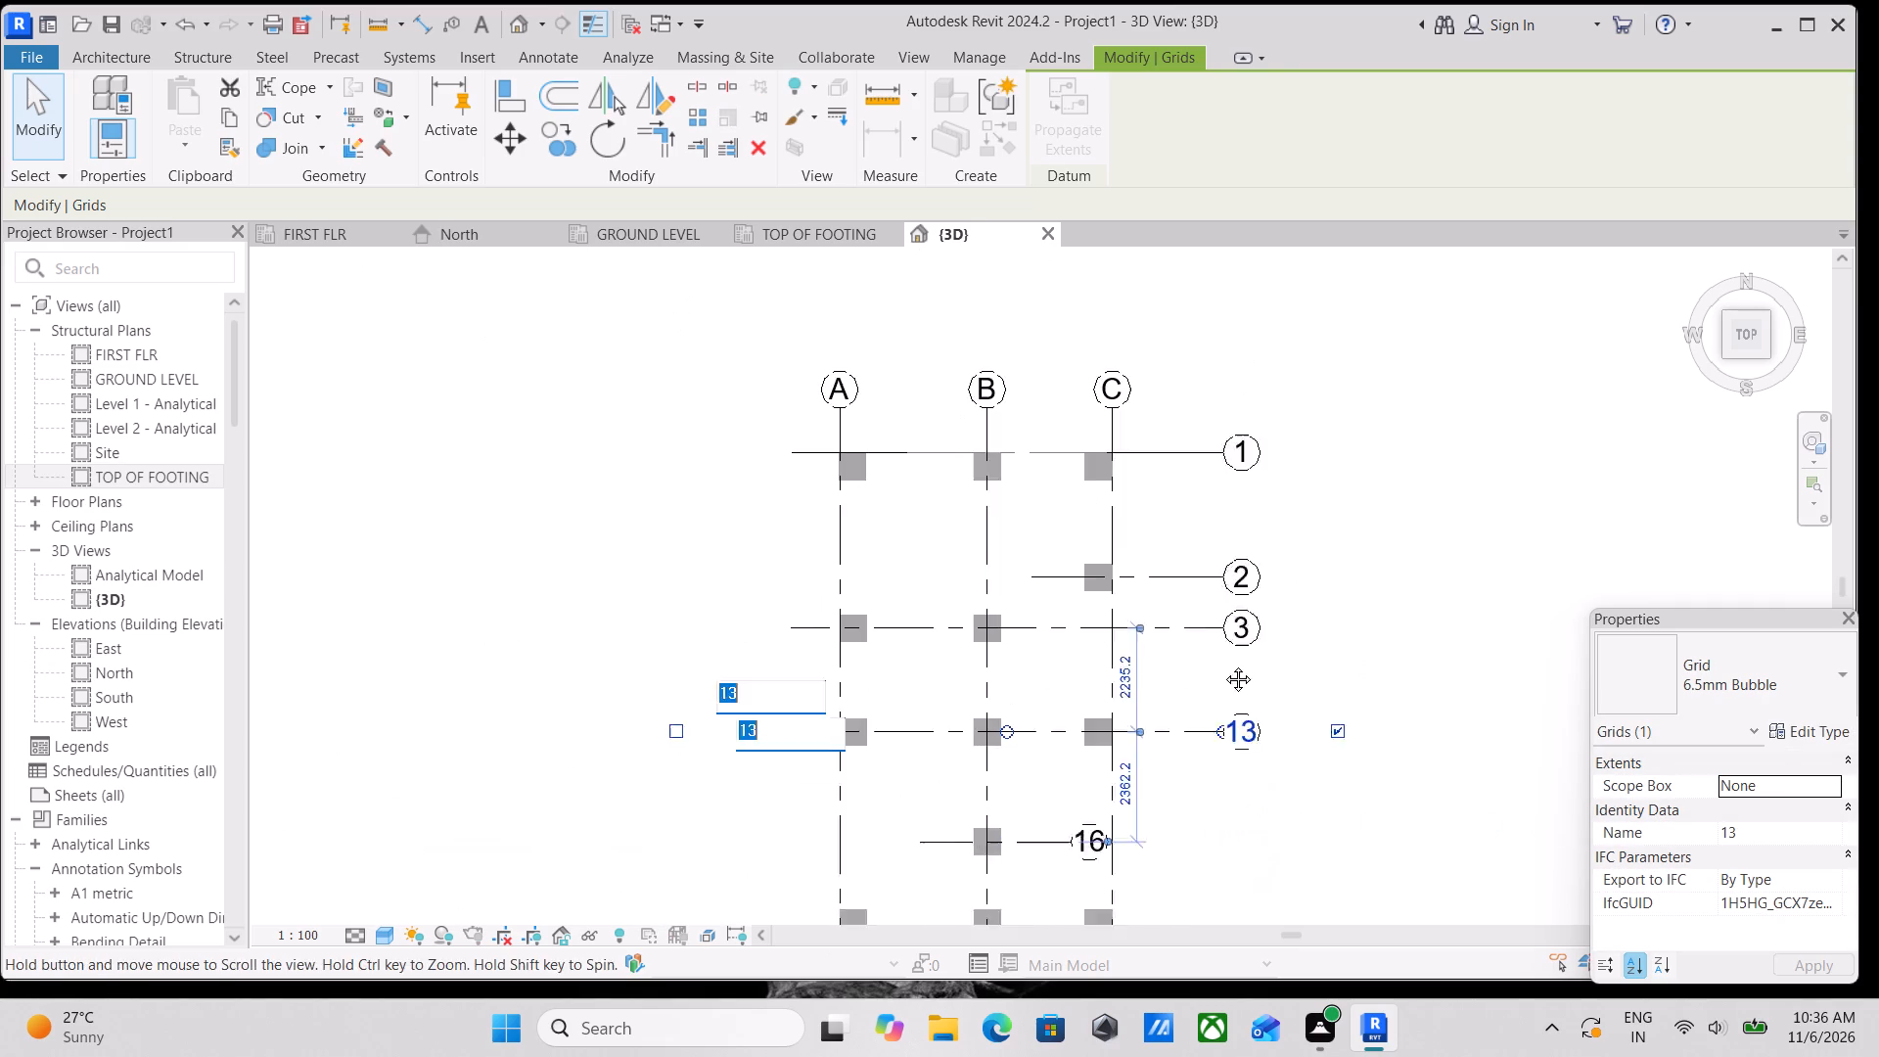
middle_click_drag(1223, 665, 1214, 641)
scroll(1273, 705, "up", 1)
key("Escape")
key("Escape")
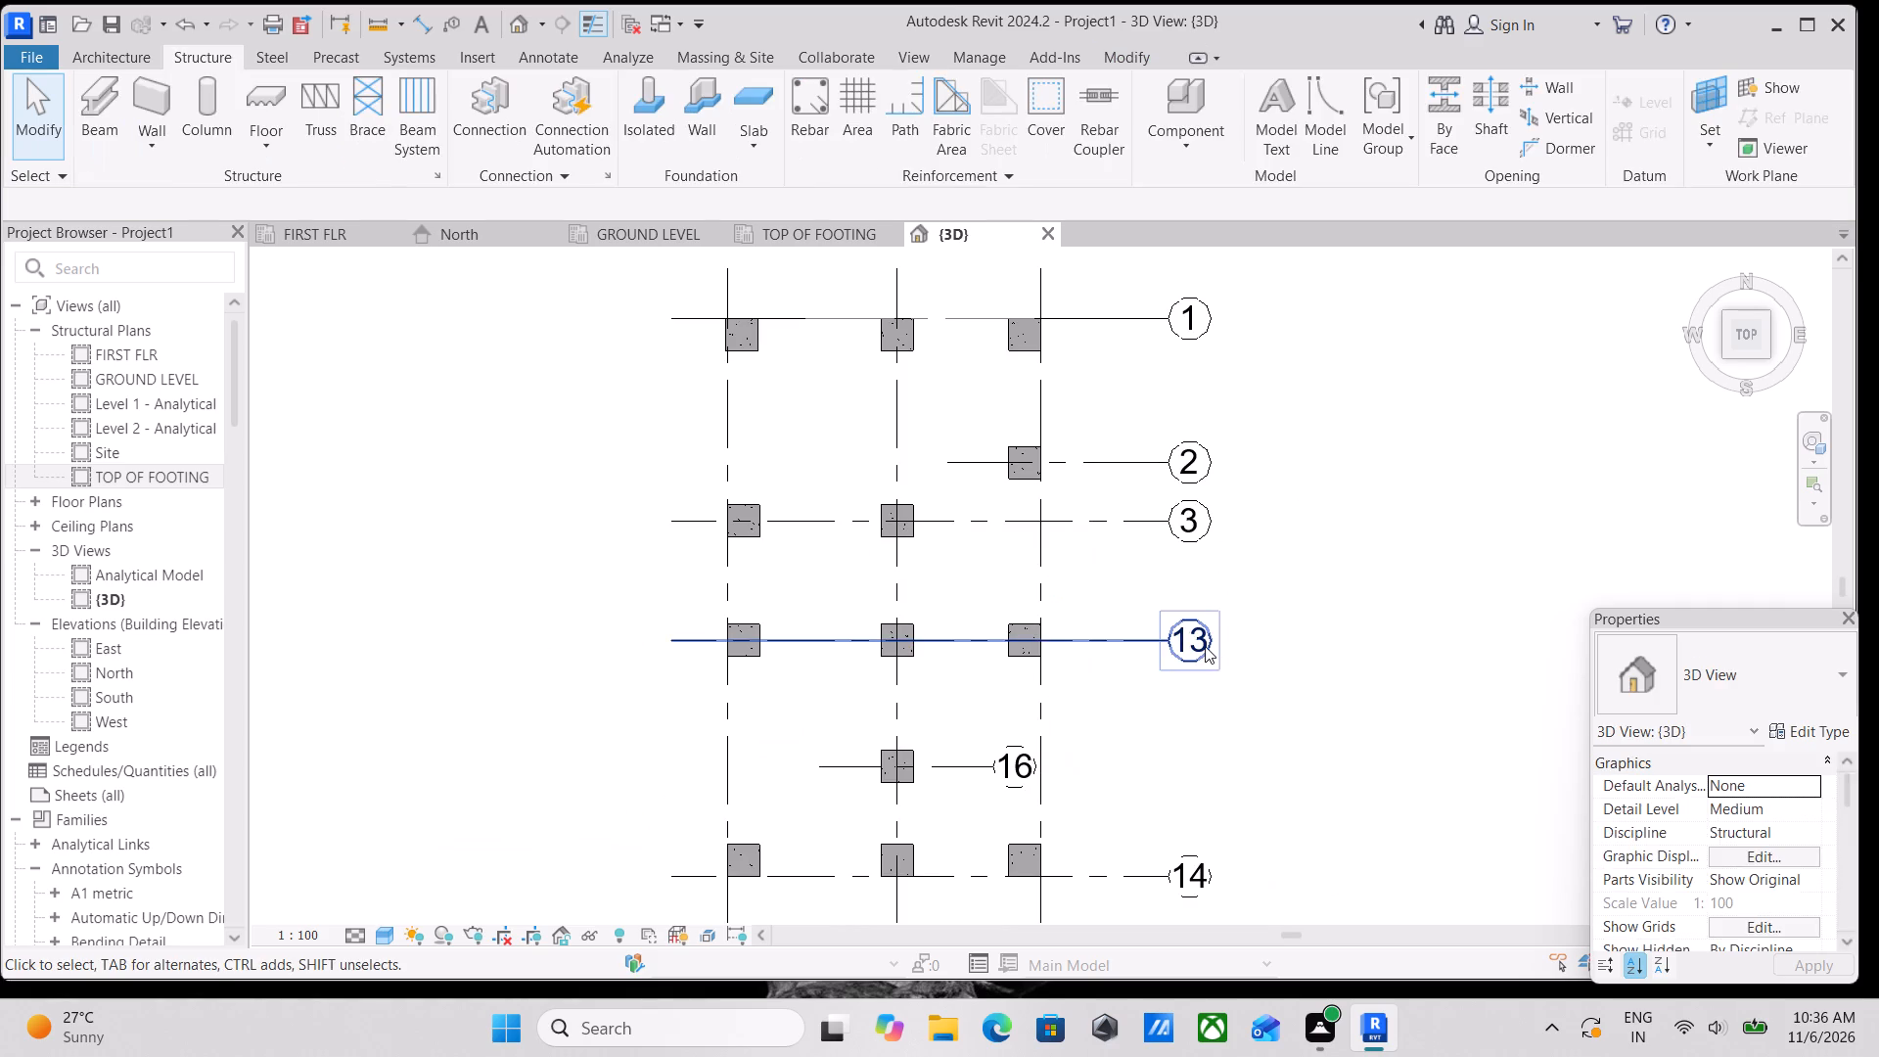
left_click(1205, 646)
double_click(1190, 640)
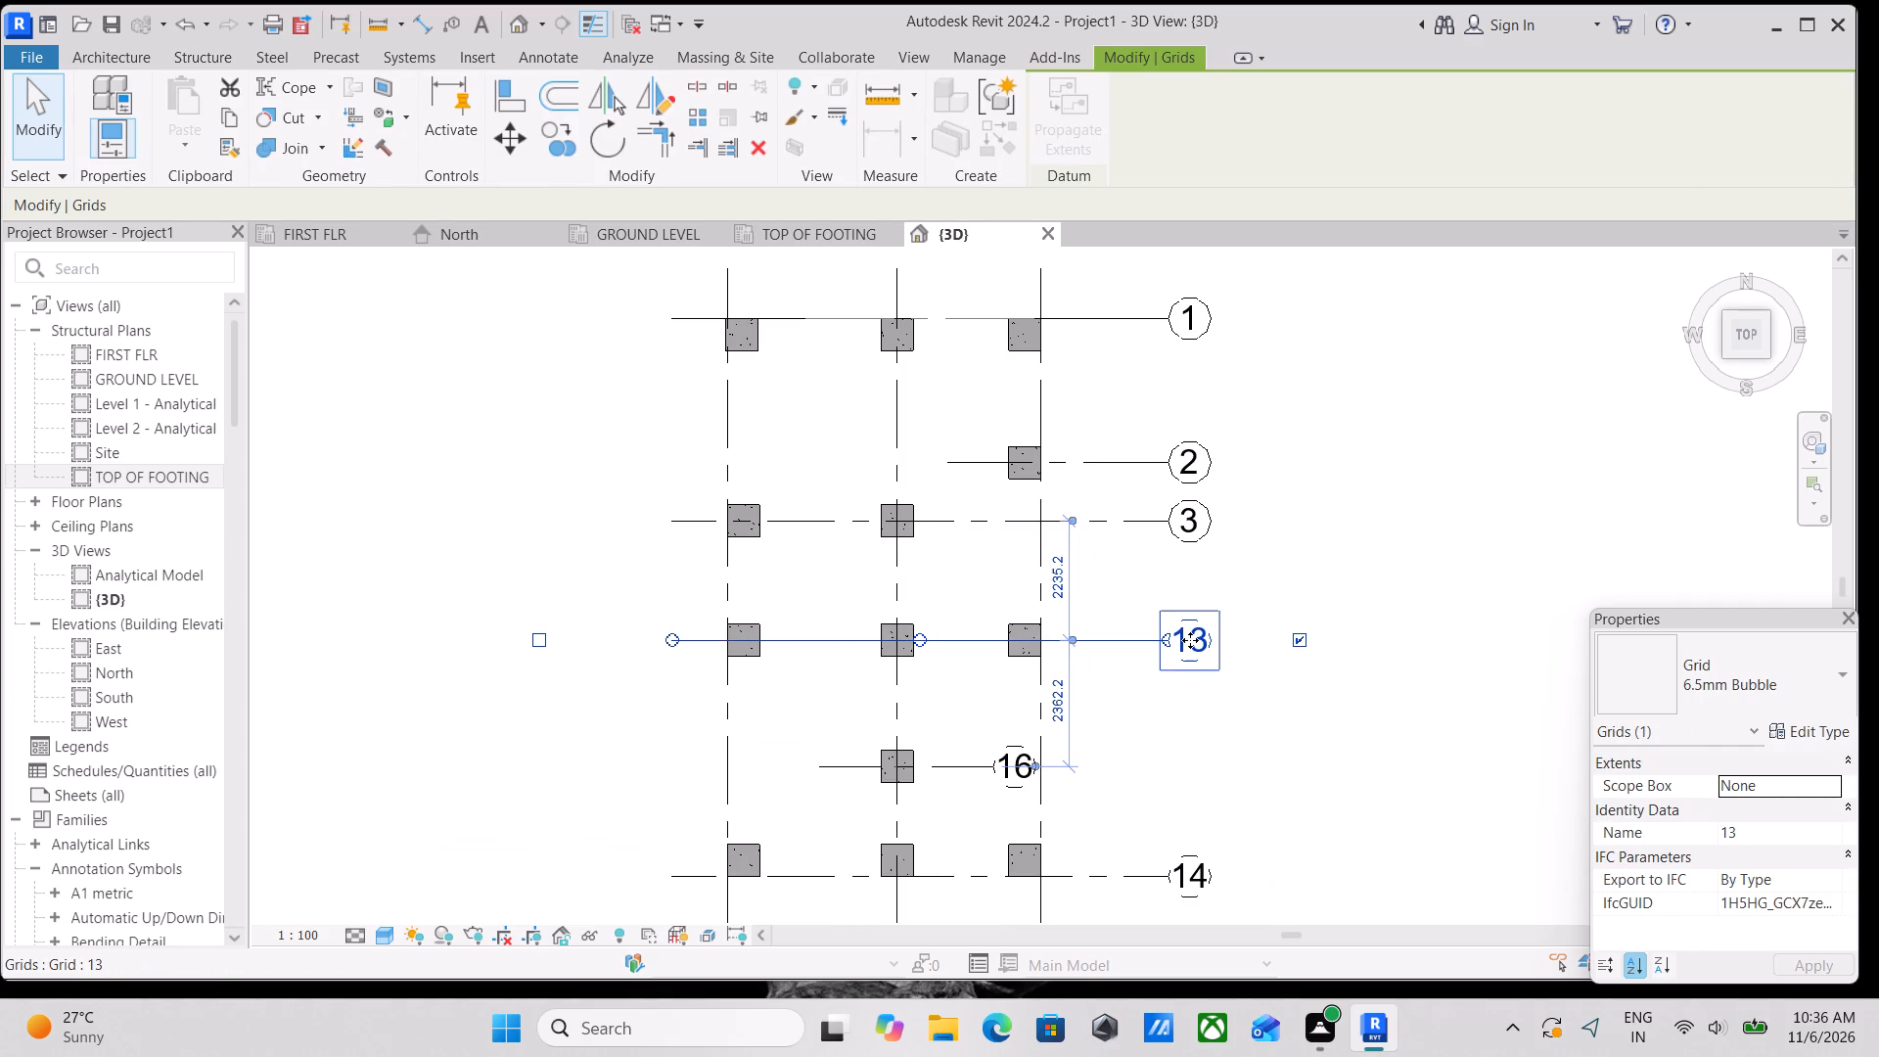
left_click(1190, 640)
key("4")
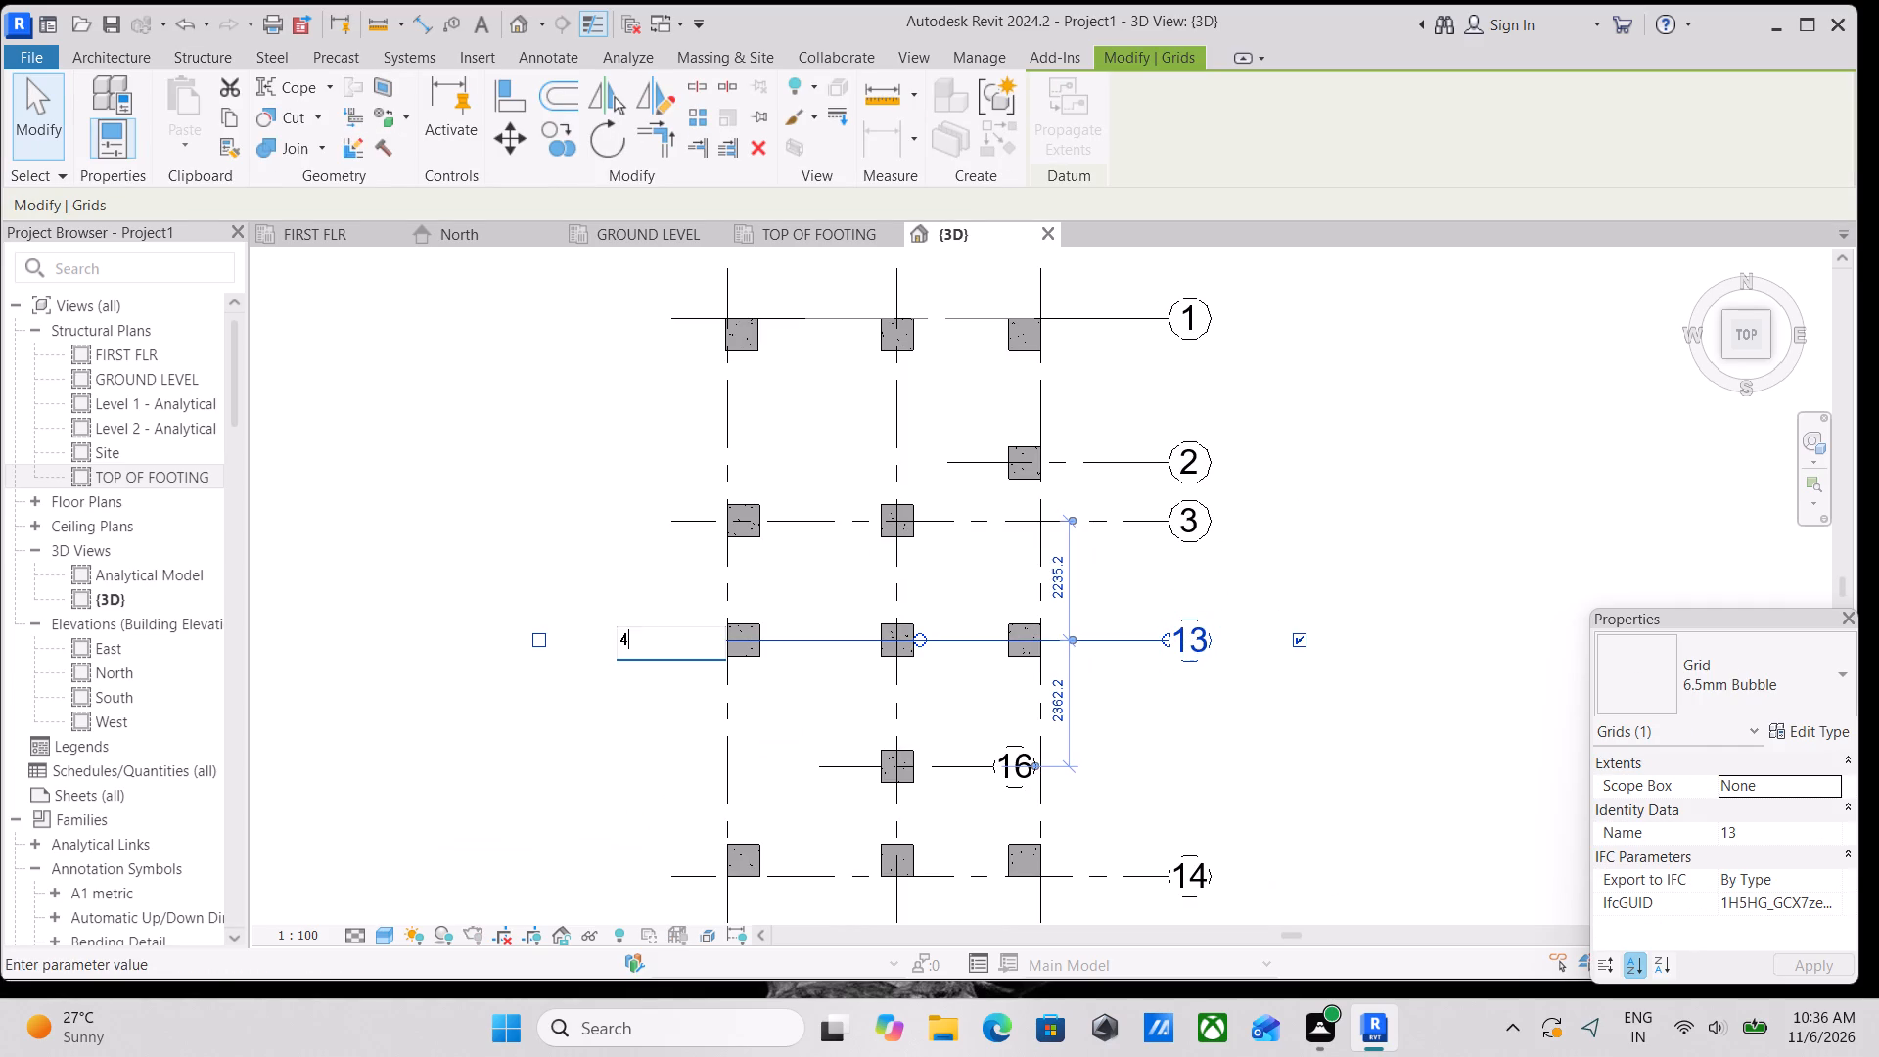
key("Return")
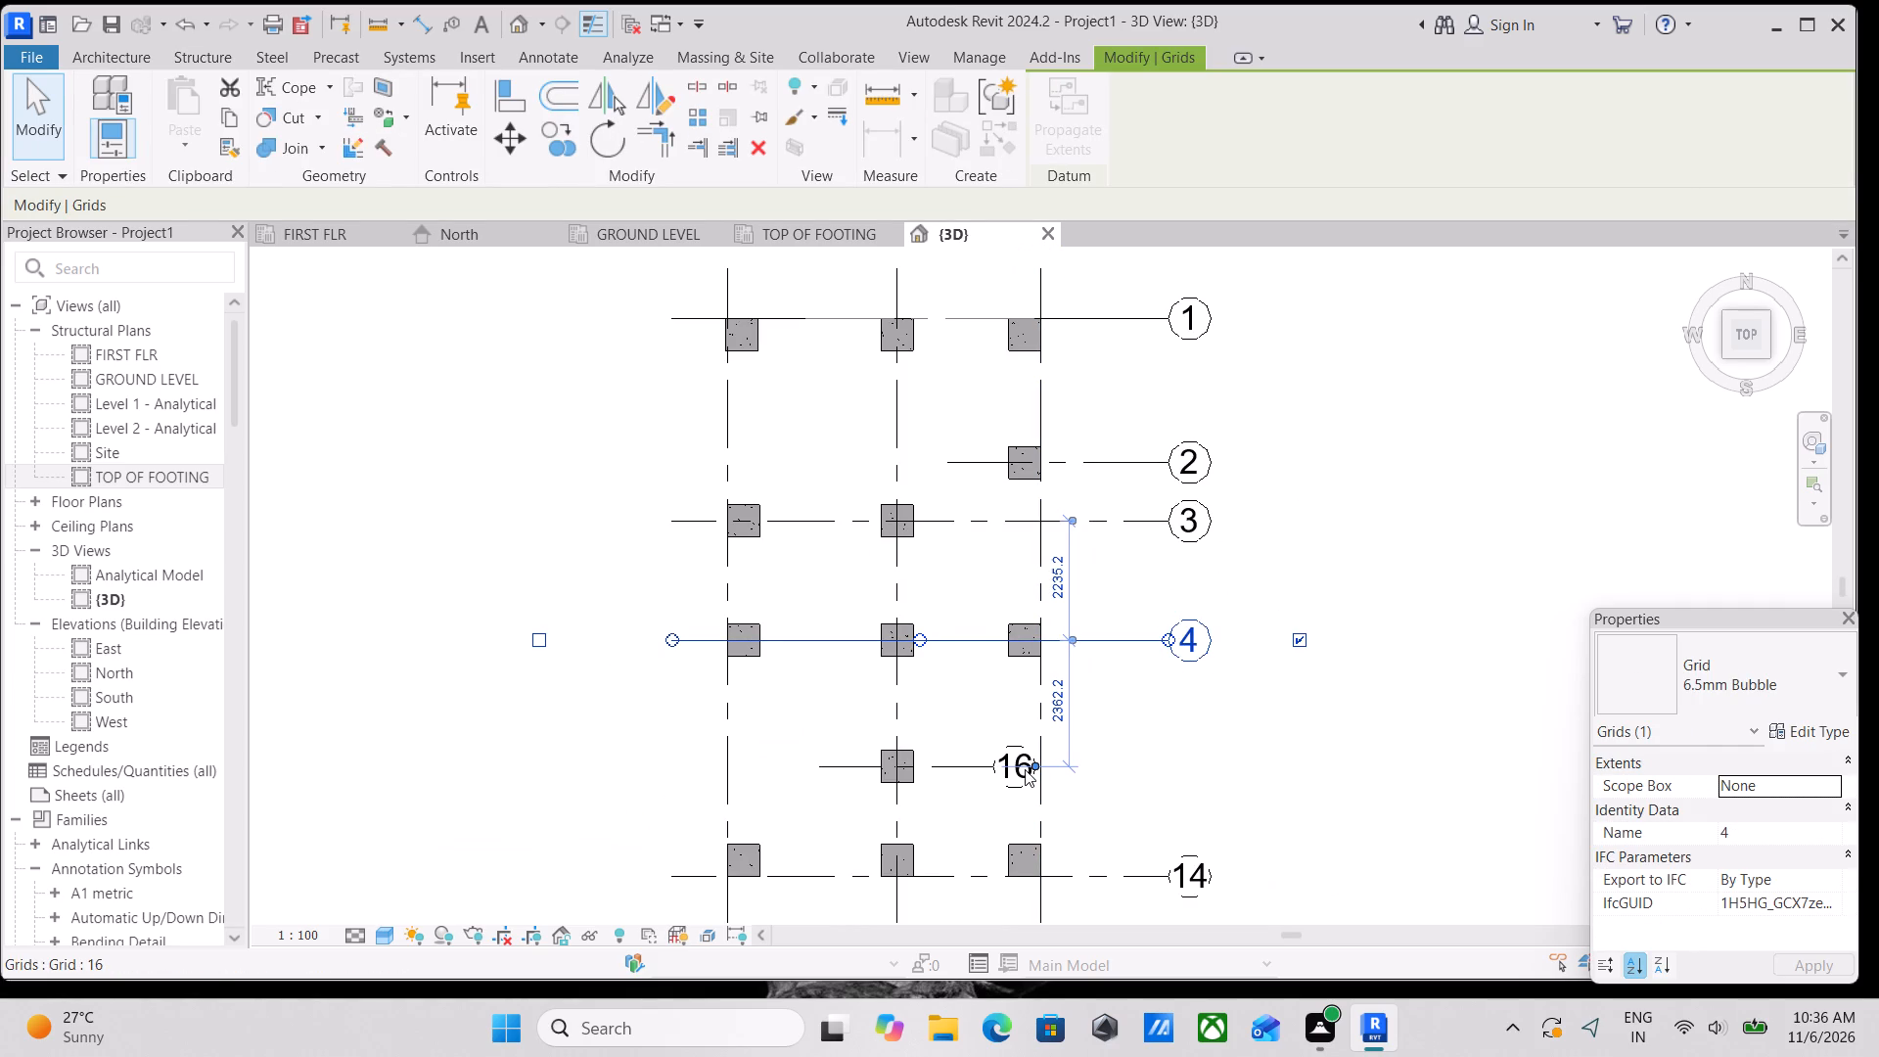
Rename grid 16, the short grid just below grid 4, as 5.
triple_click(1002, 770)
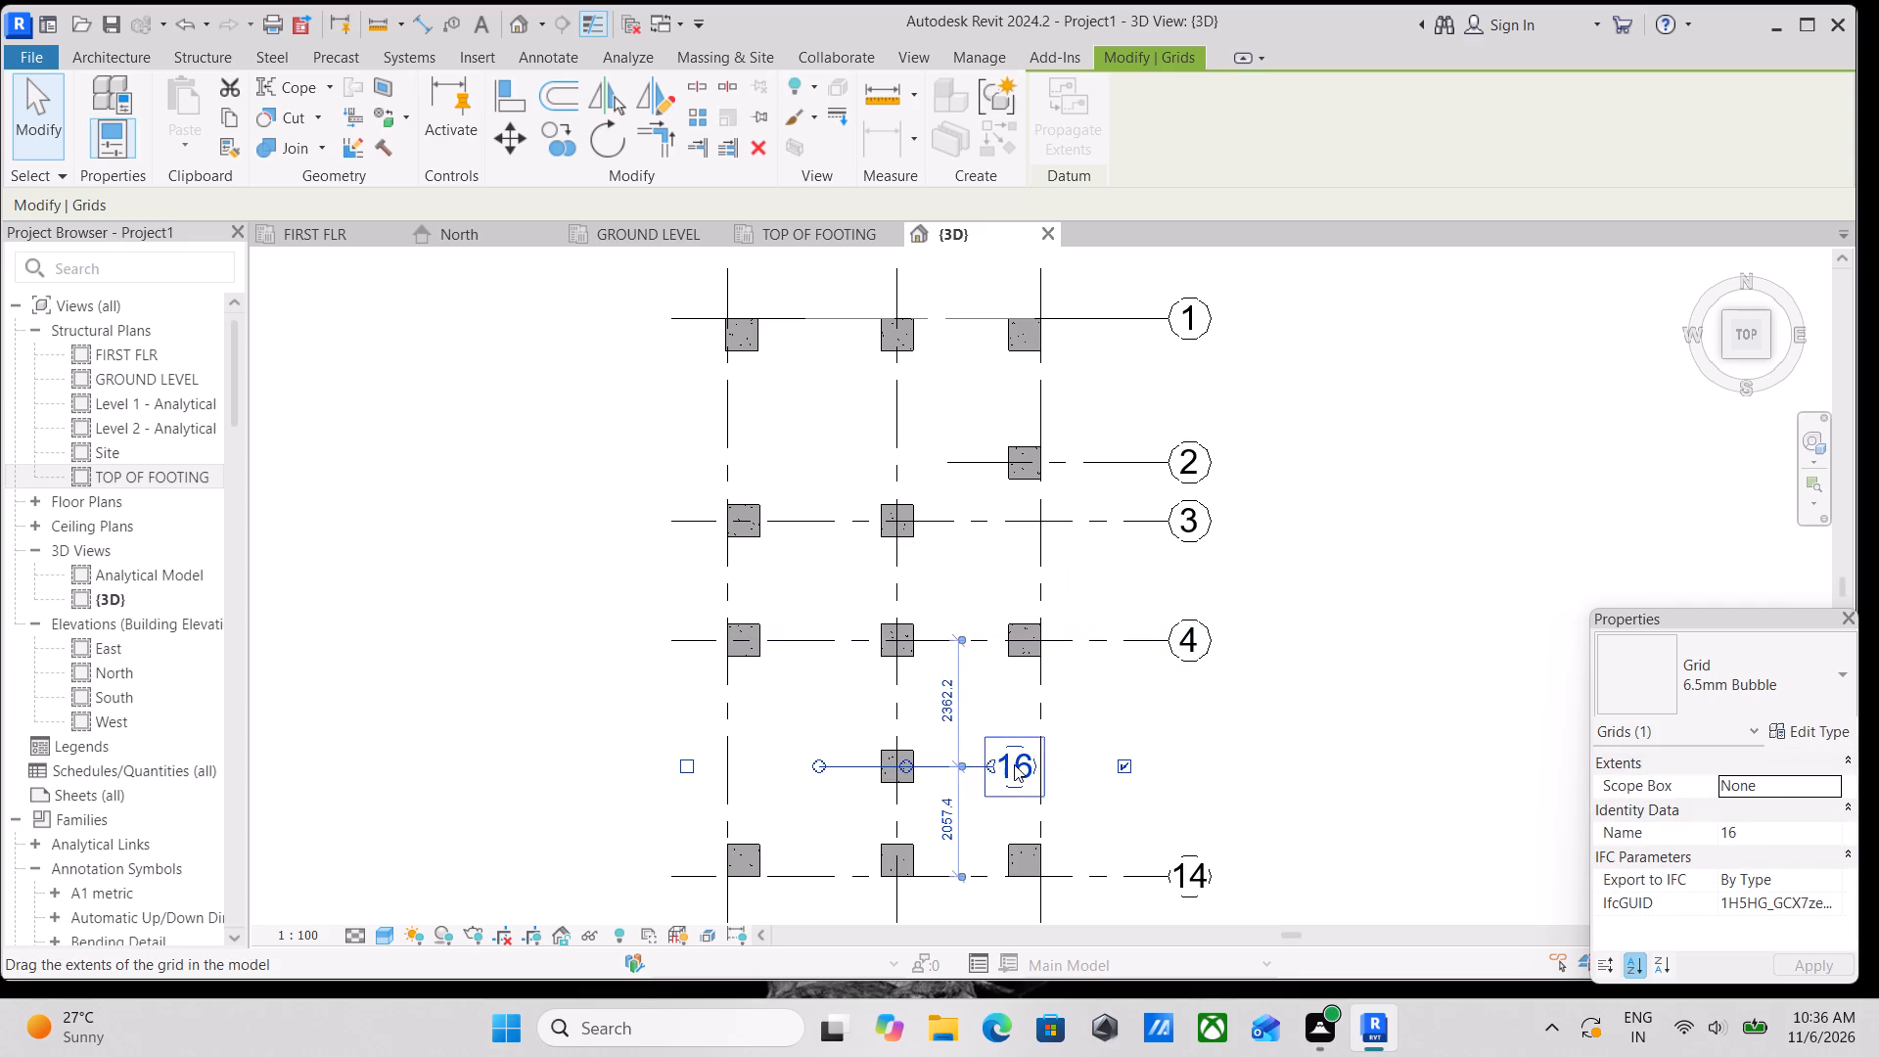
scroll(1014, 764, "down", 3)
double_click(1020, 765)
left_click(1020, 765)
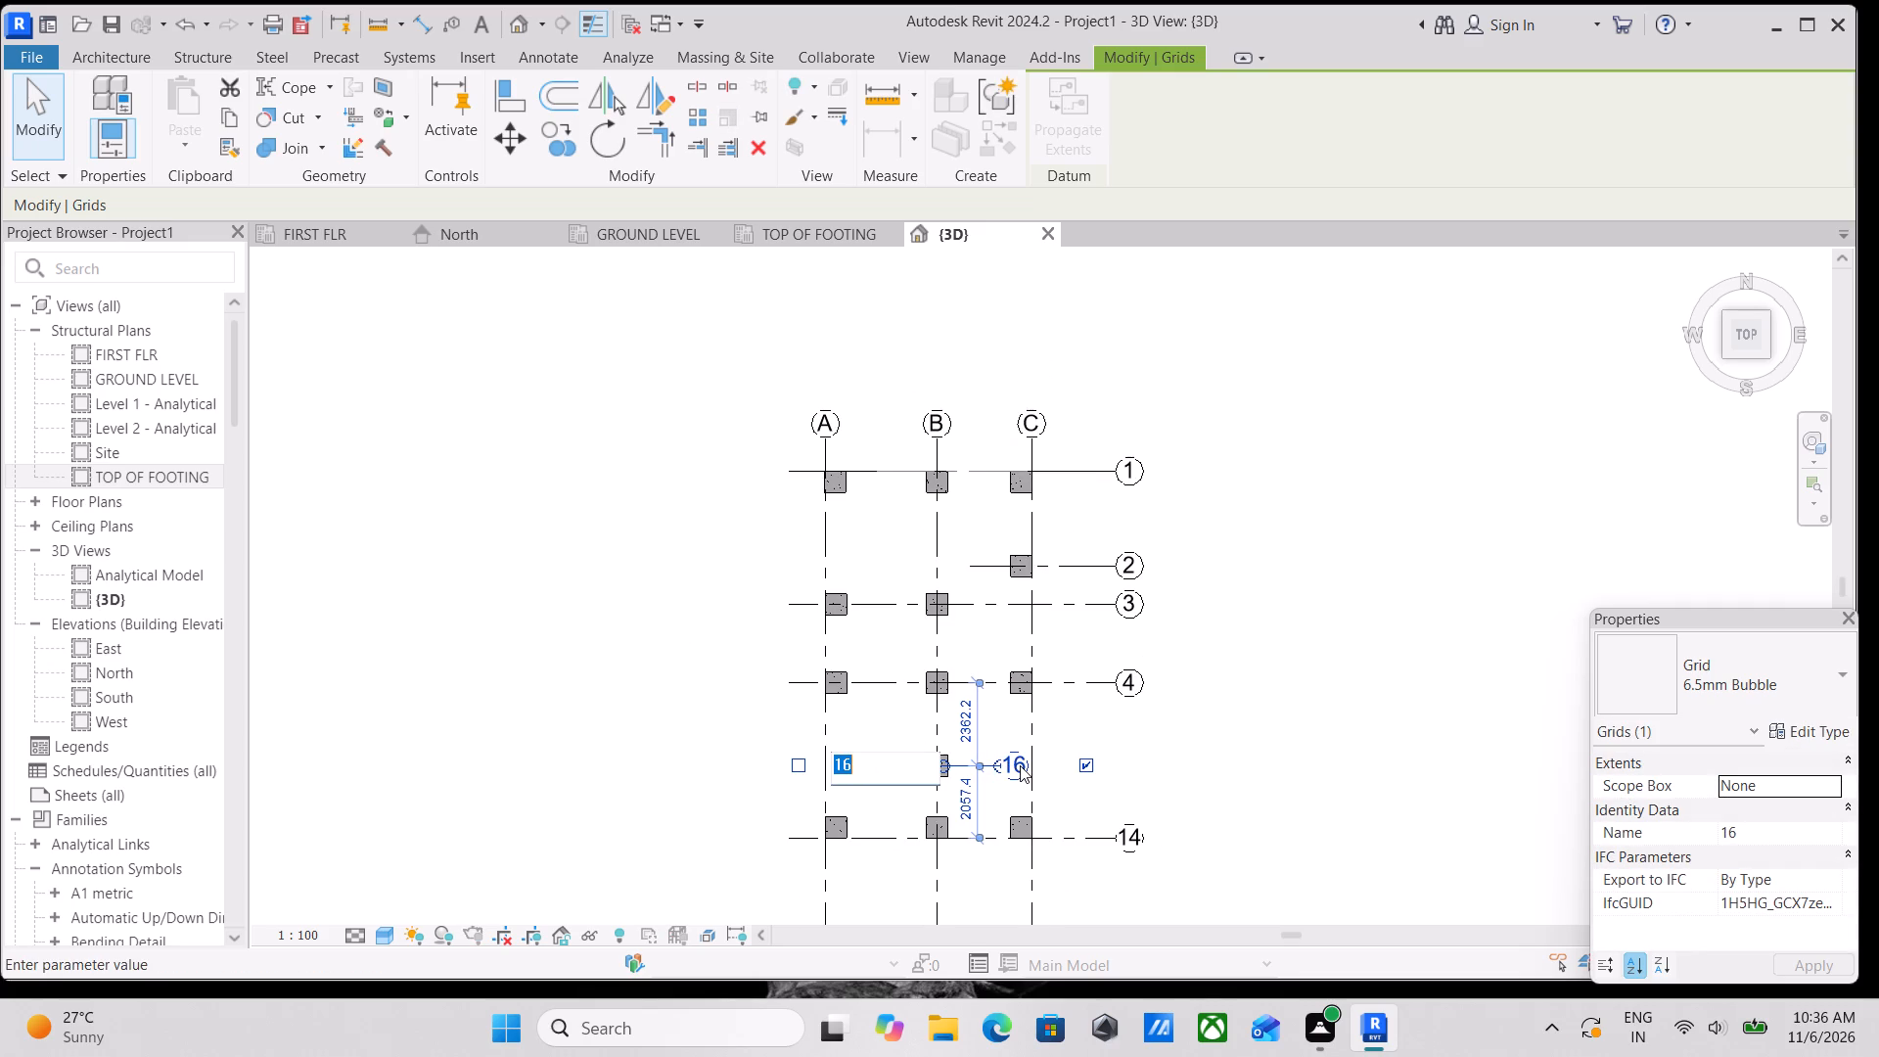
key("5")
key("Return")
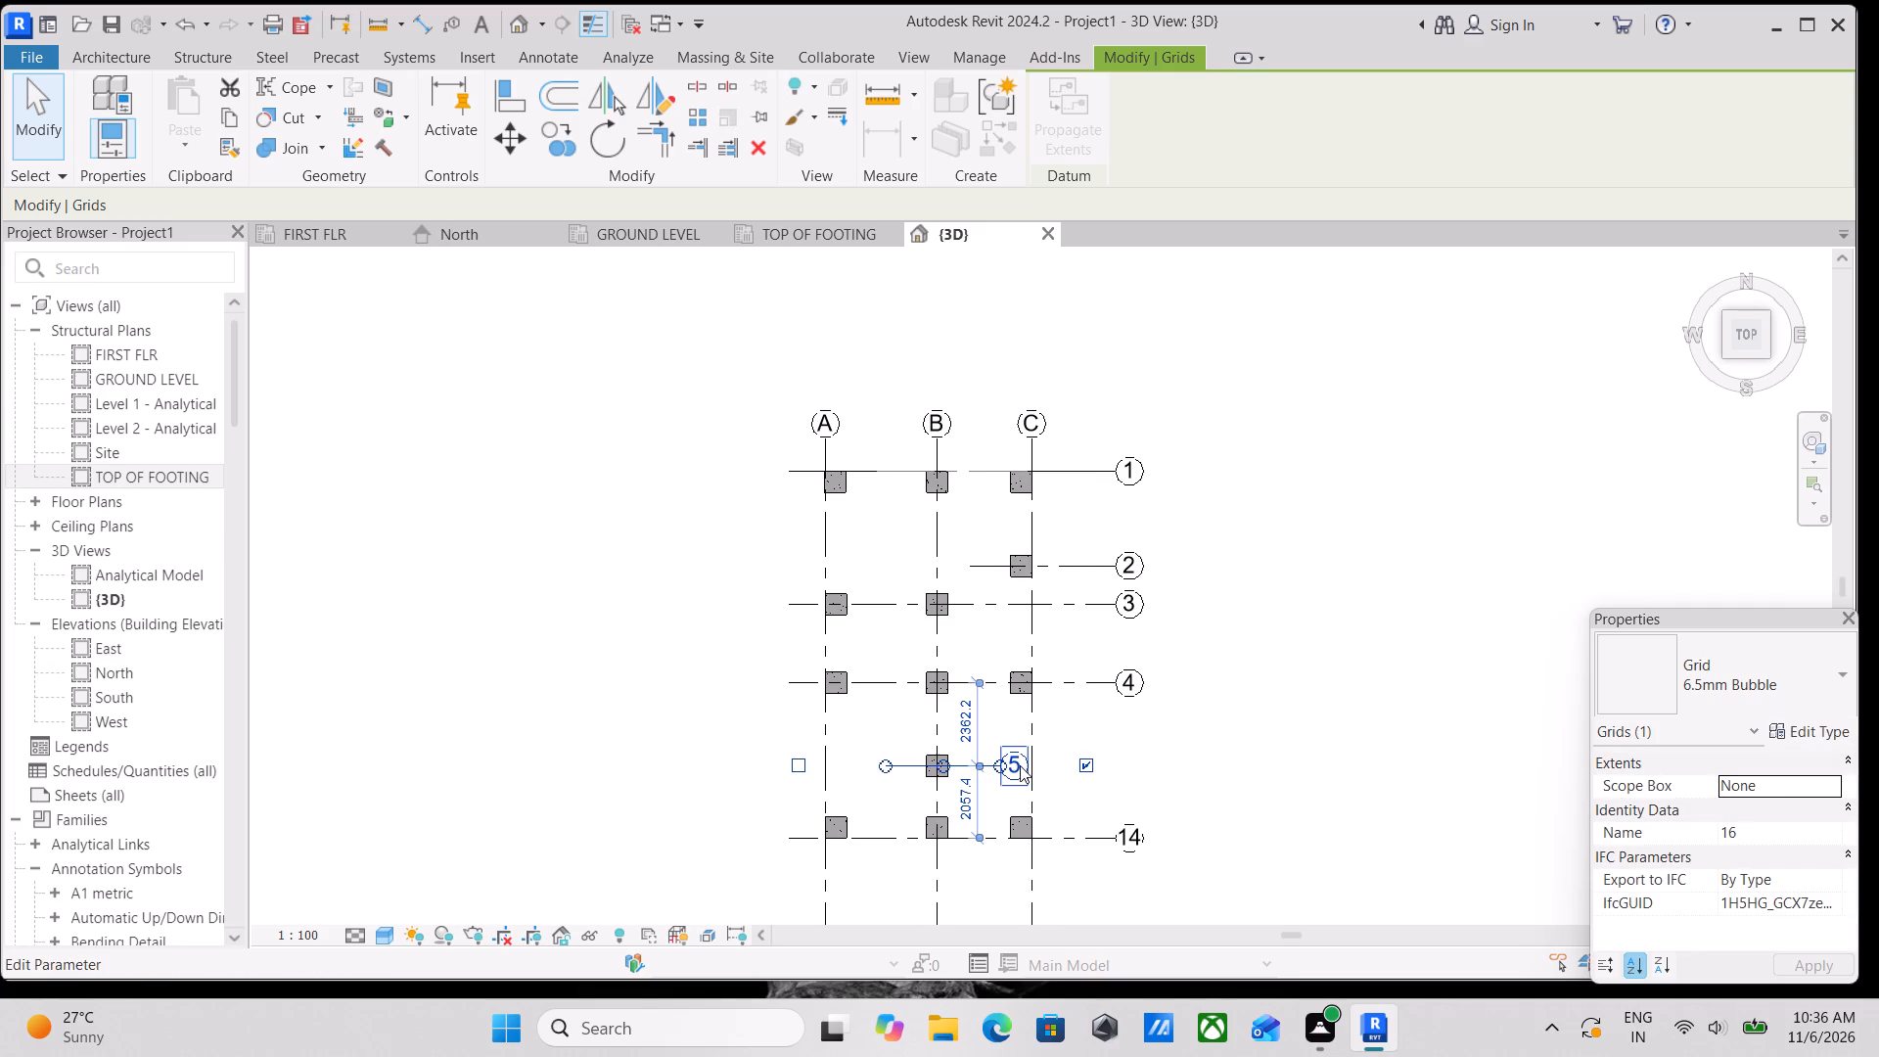
Rename grid 14, the lowest horizontal grid, as 6 and clear the selection.
double_click(1135, 846)
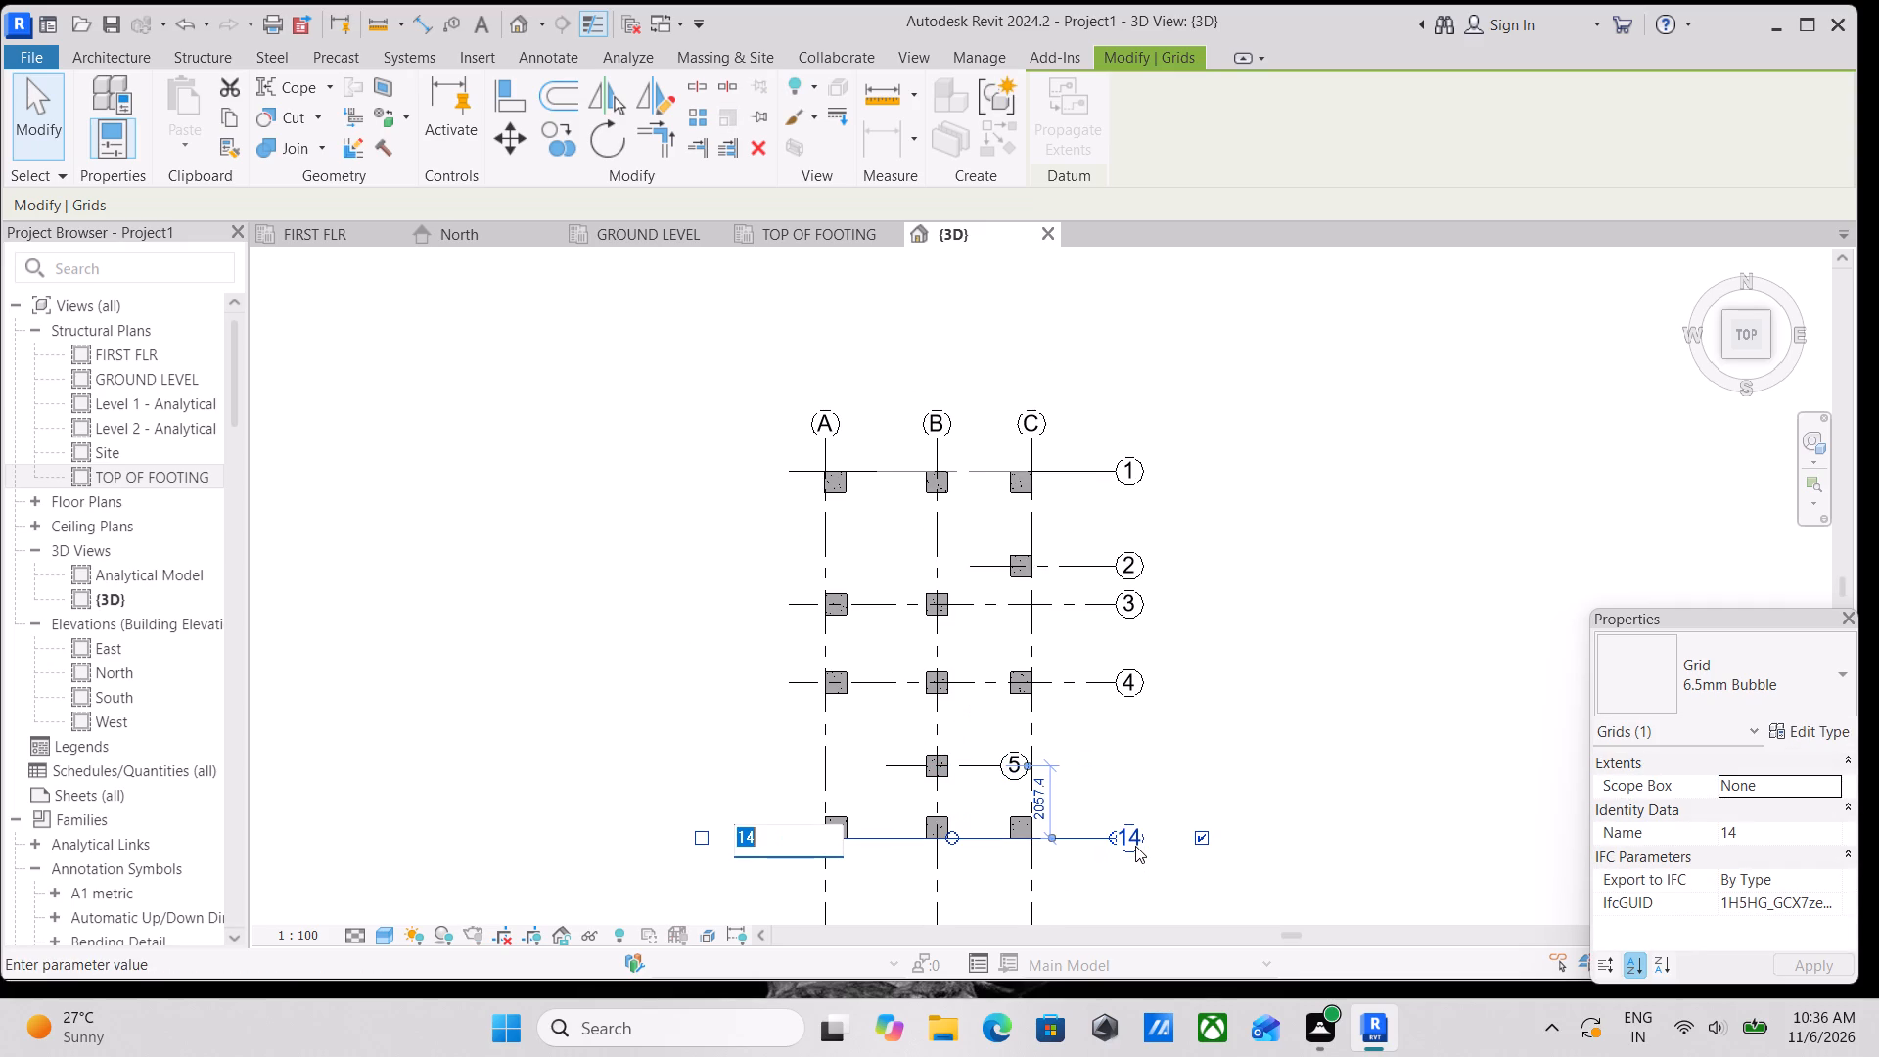
key("6")
key("Return")
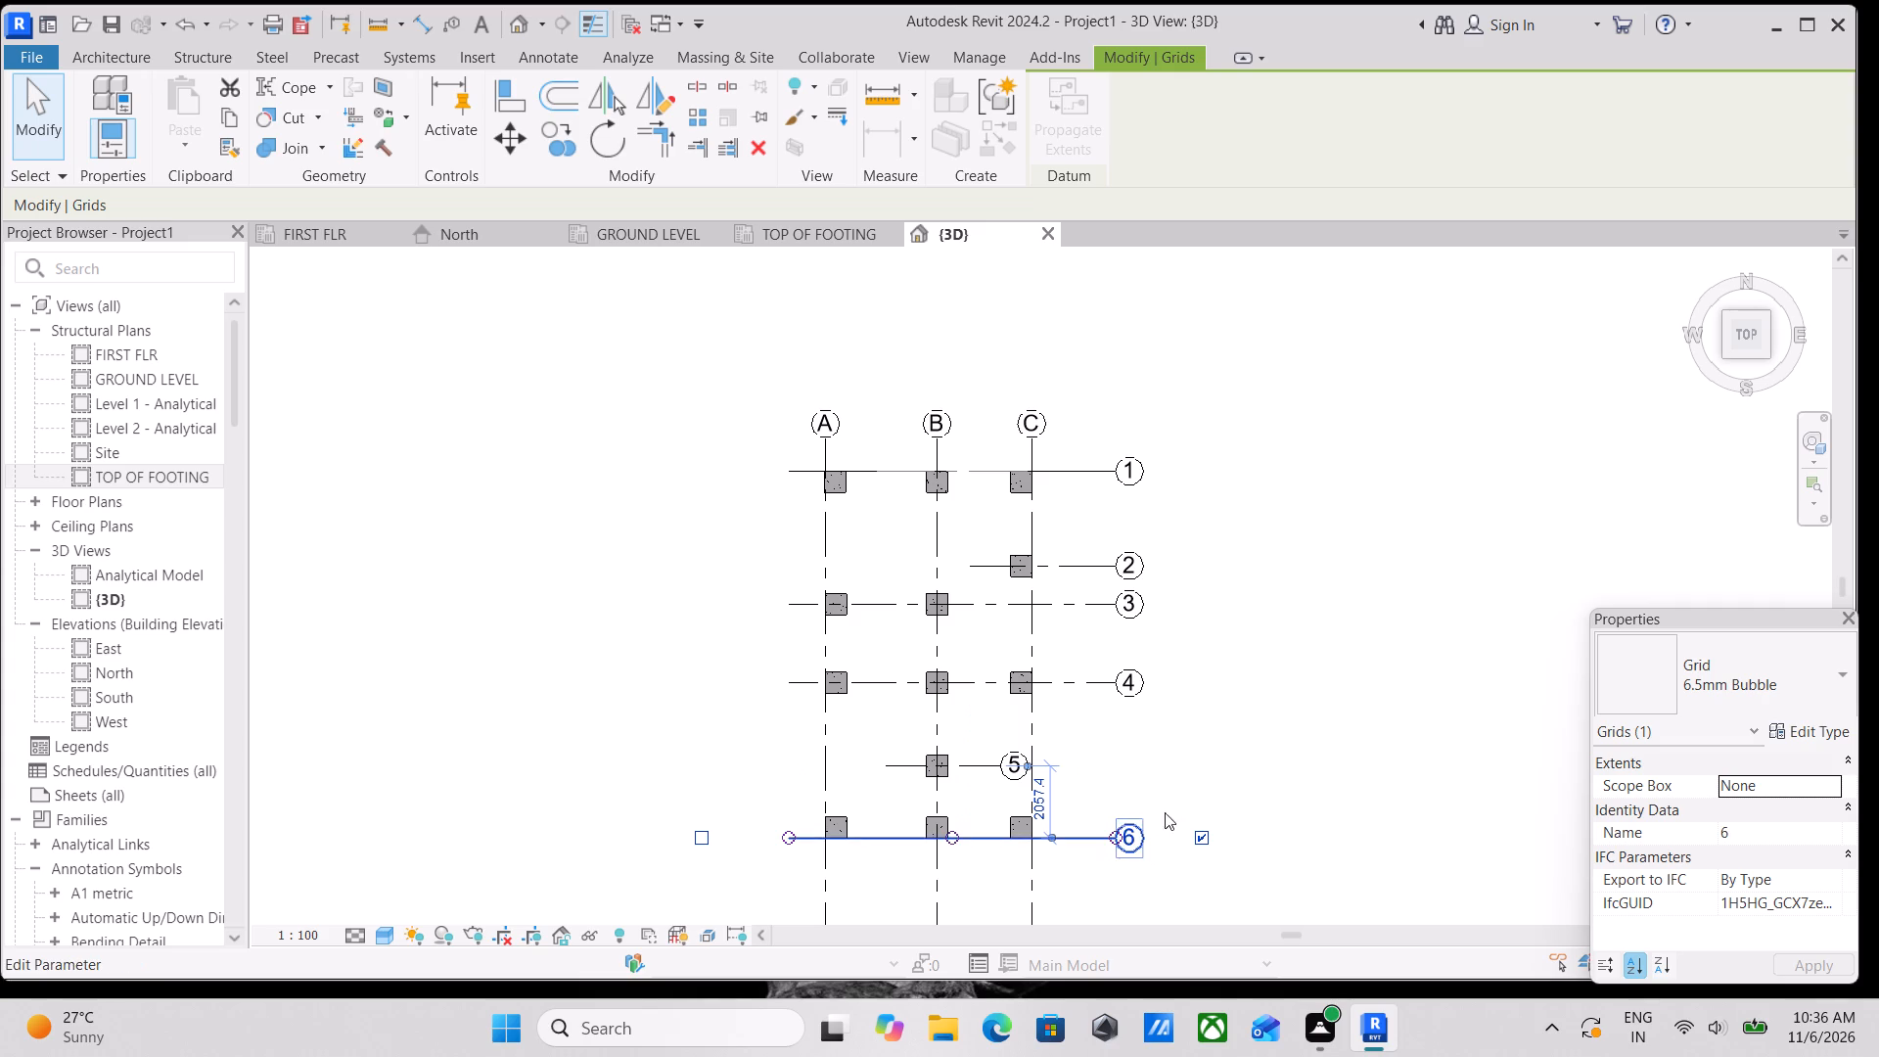
key("Escape")
scroll(1073, 757, "up", 2)
key("Escape")
Examine how the footings along grid 1 sit relative to grids A, B and C.
scroll(1084, 697, "down", 1)
middle_click_drag(1078, 697, 1155, 784)
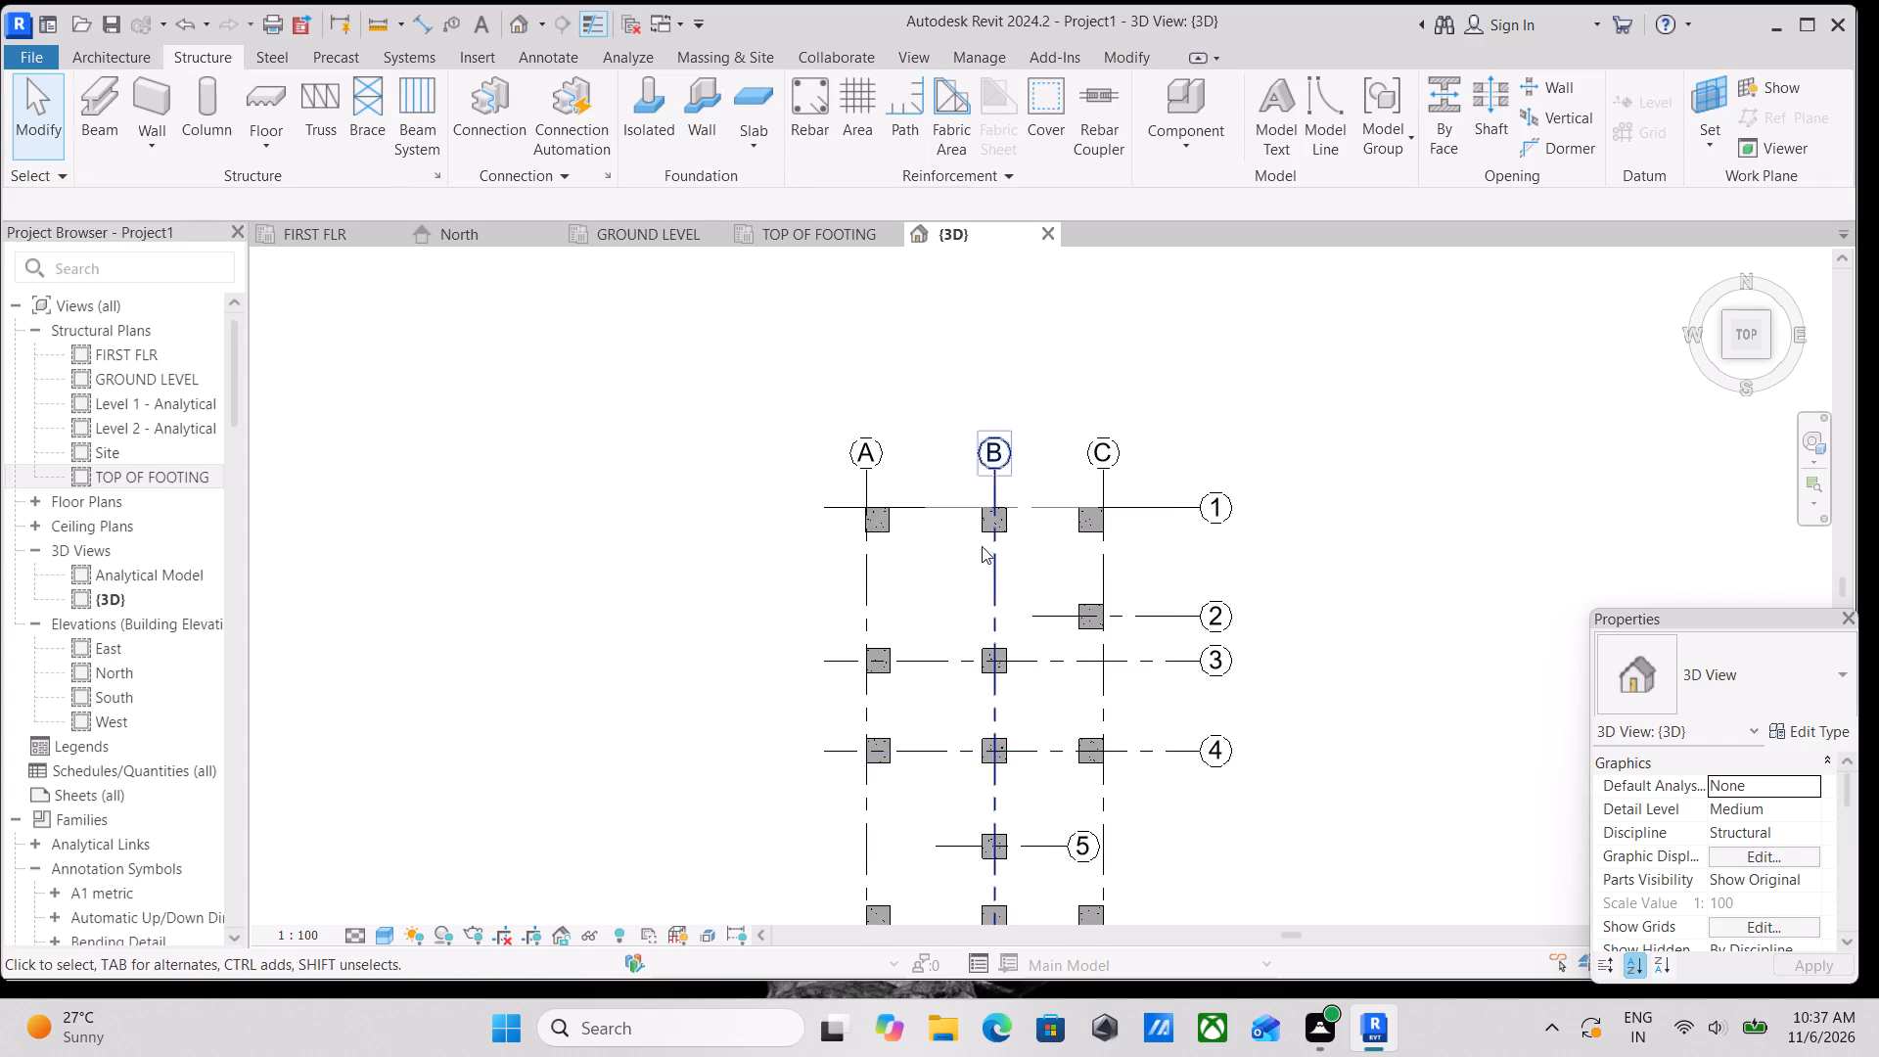
scroll(871, 503, "up", 3)
scroll(951, 570, "up", 3)
middle_click_drag(938, 572, 829, 638)
middle_click_drag(835, 604, 852, 653)
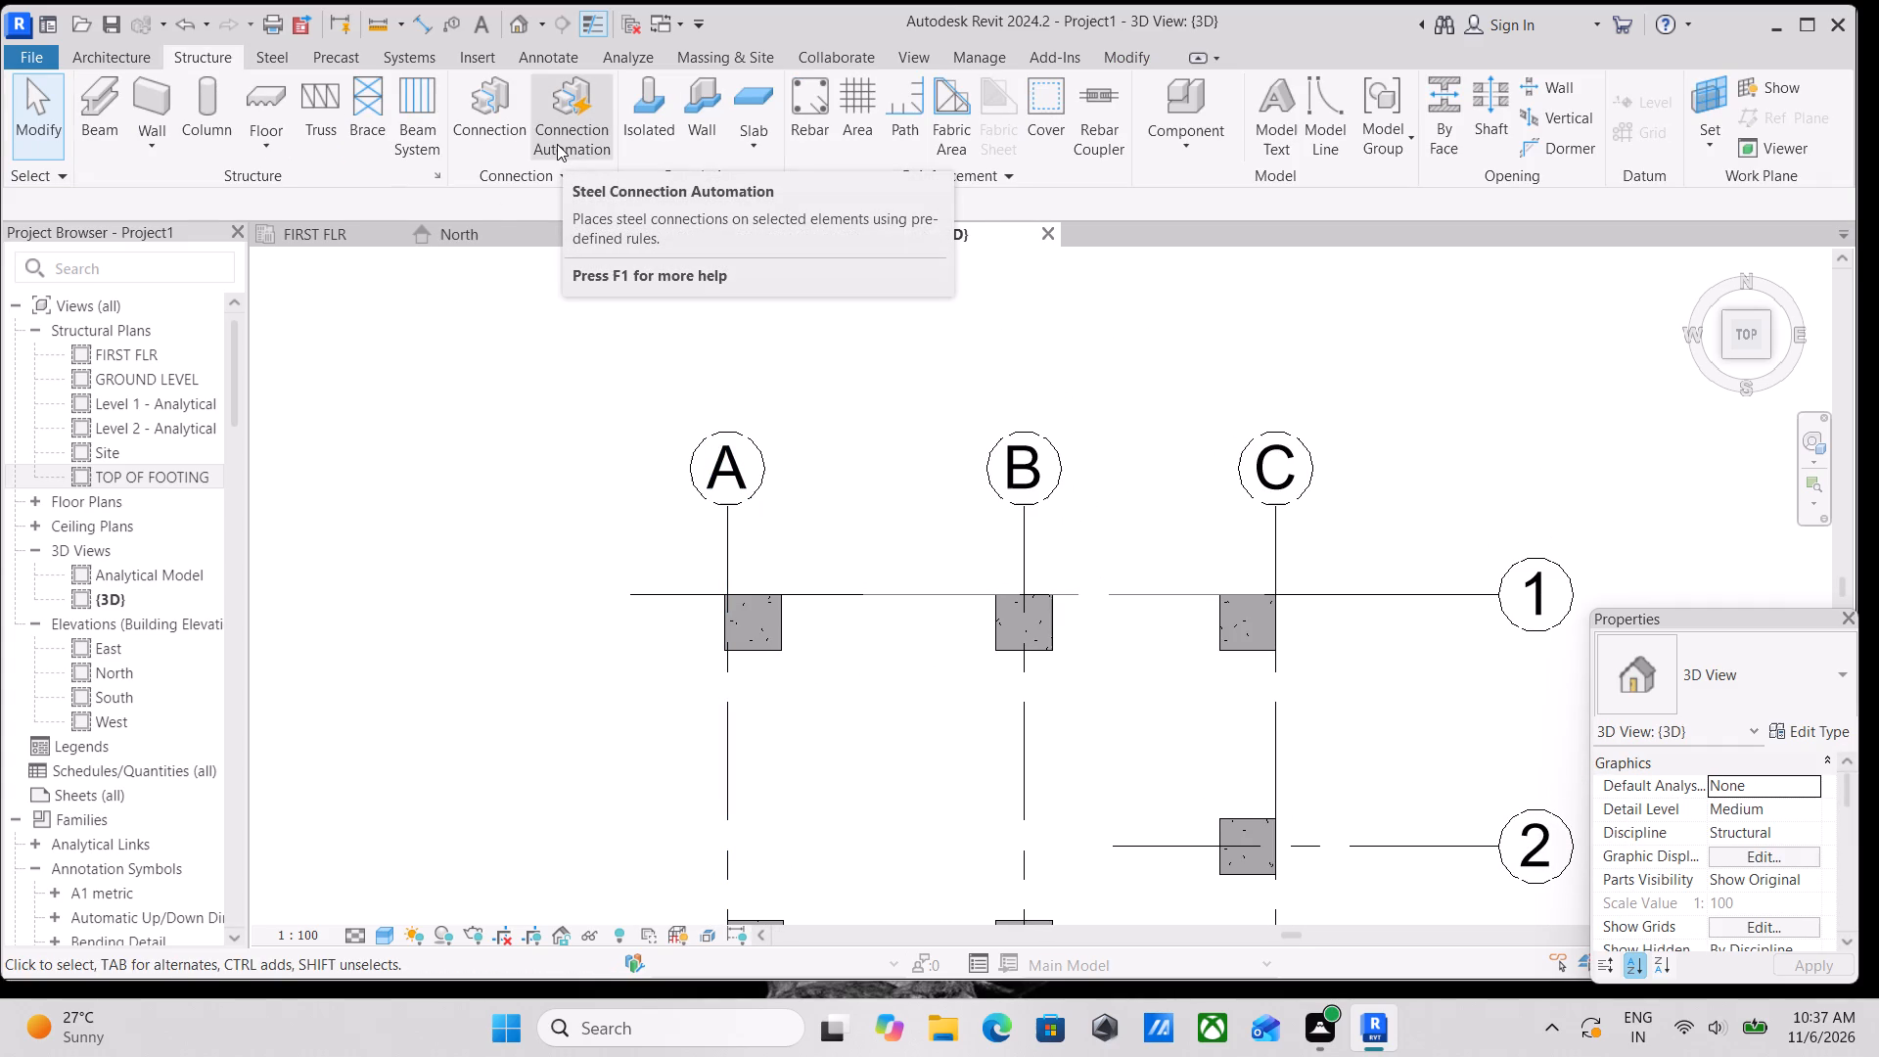
scroll(756, 669, "up", 3)
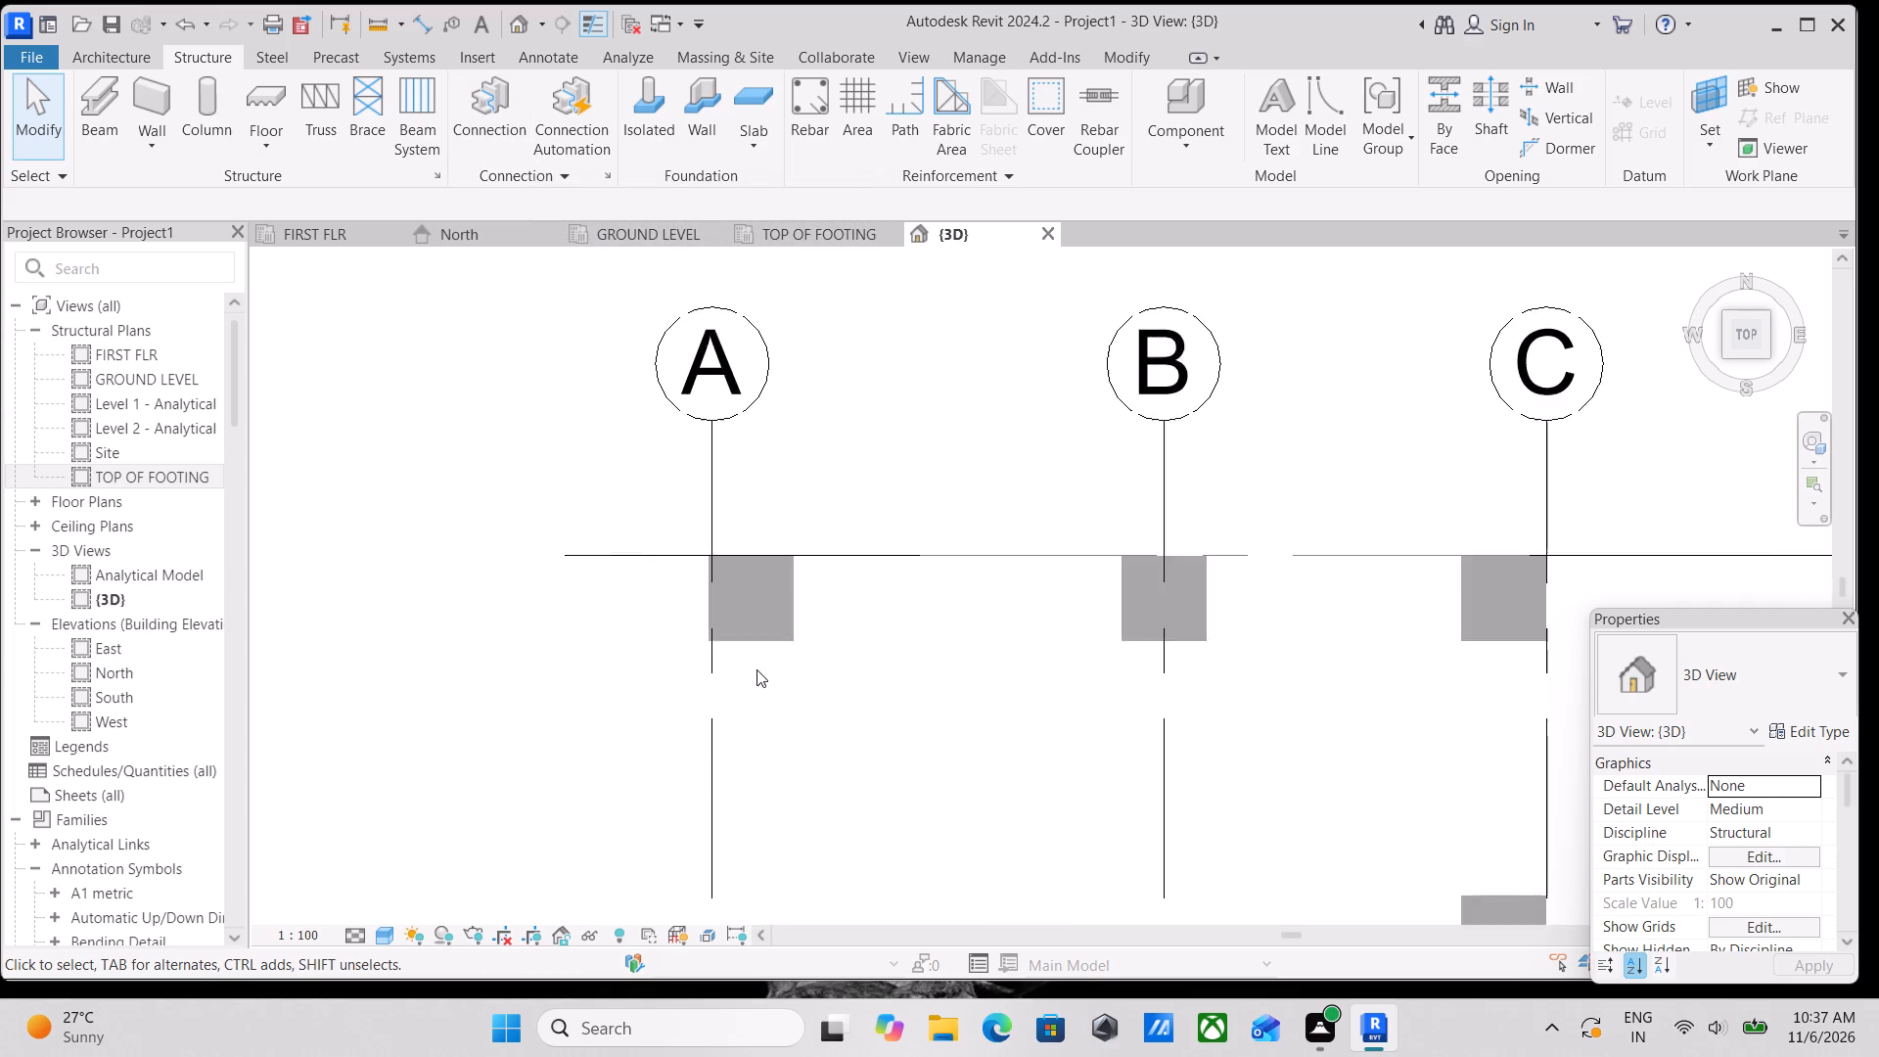
scroll(779, 662, "down", 2)
middle_click_drag(795, 654, 870, 615)
scroll(814, 492, "up", 3)
scroll(831, 577, "up", 2)
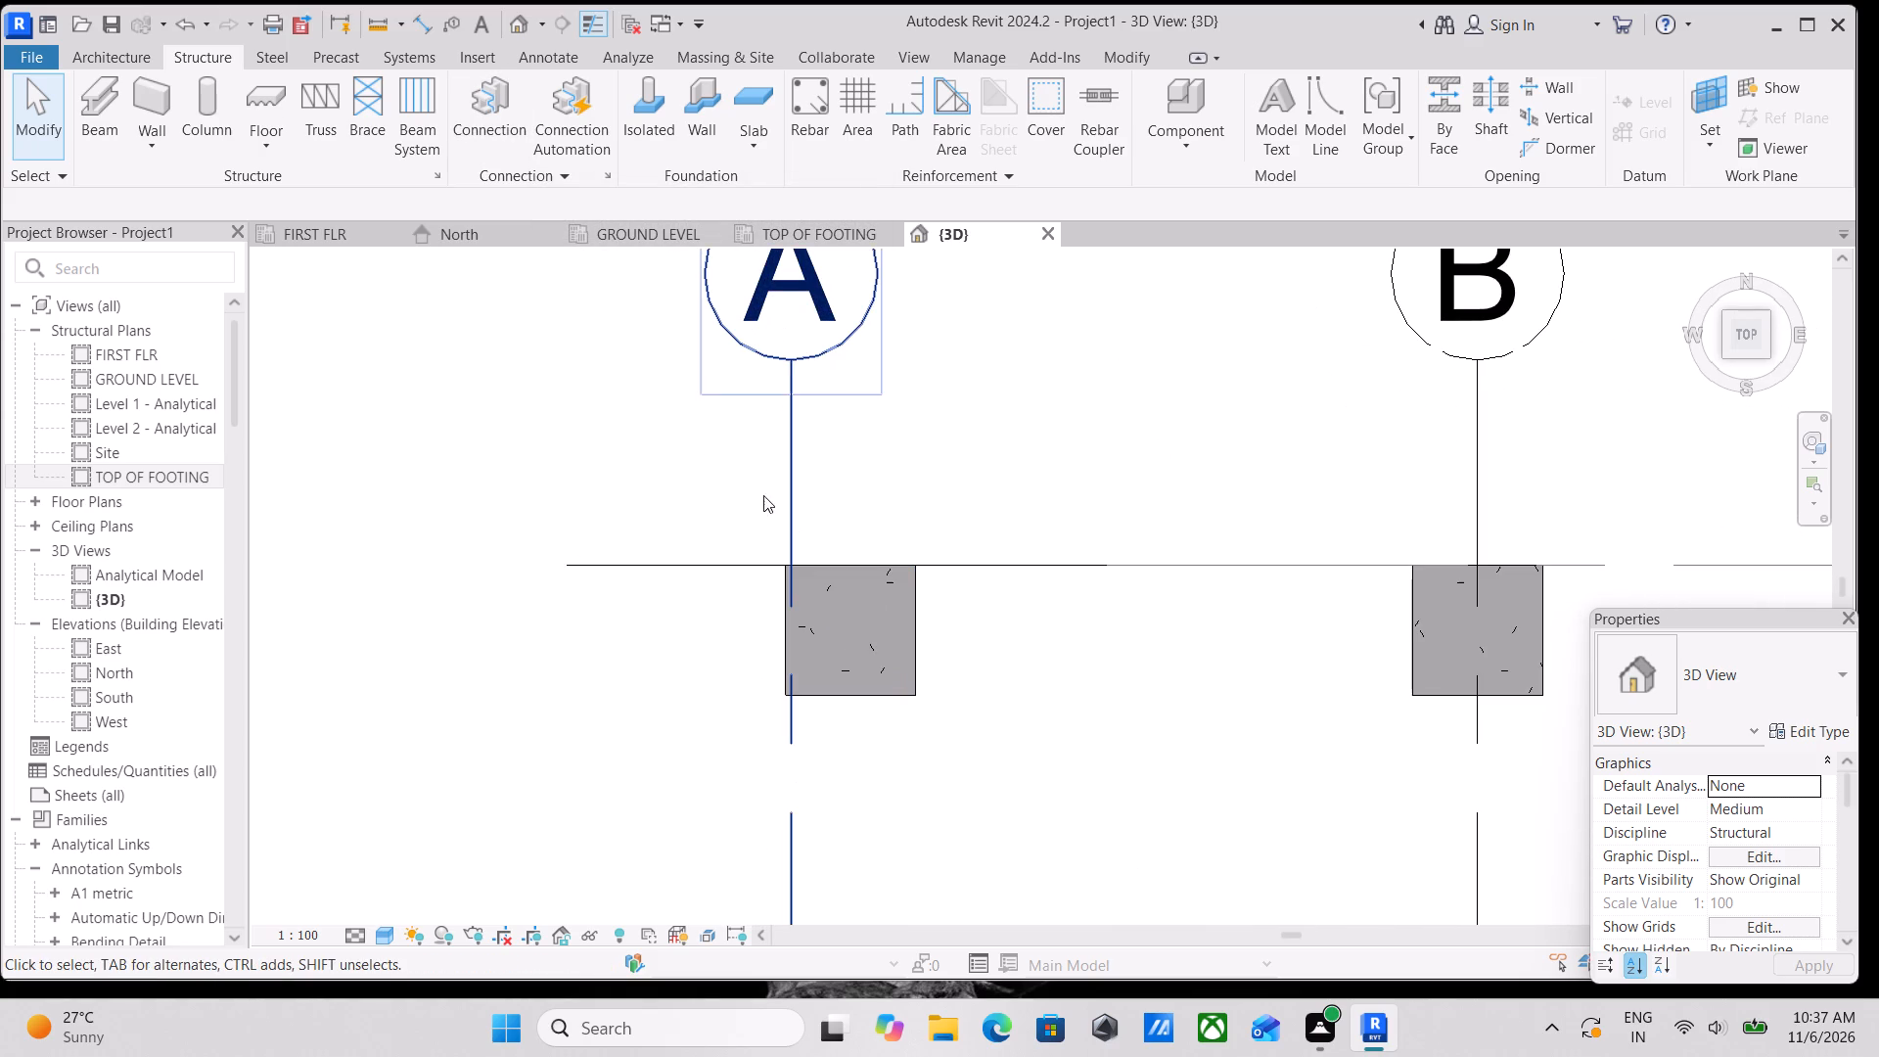
In the GROUND LEVEL structural plan, start a vertical structural column with the M_Concrete-Rectangular-Column 300 x 450mm type.
left_click(218, 127)
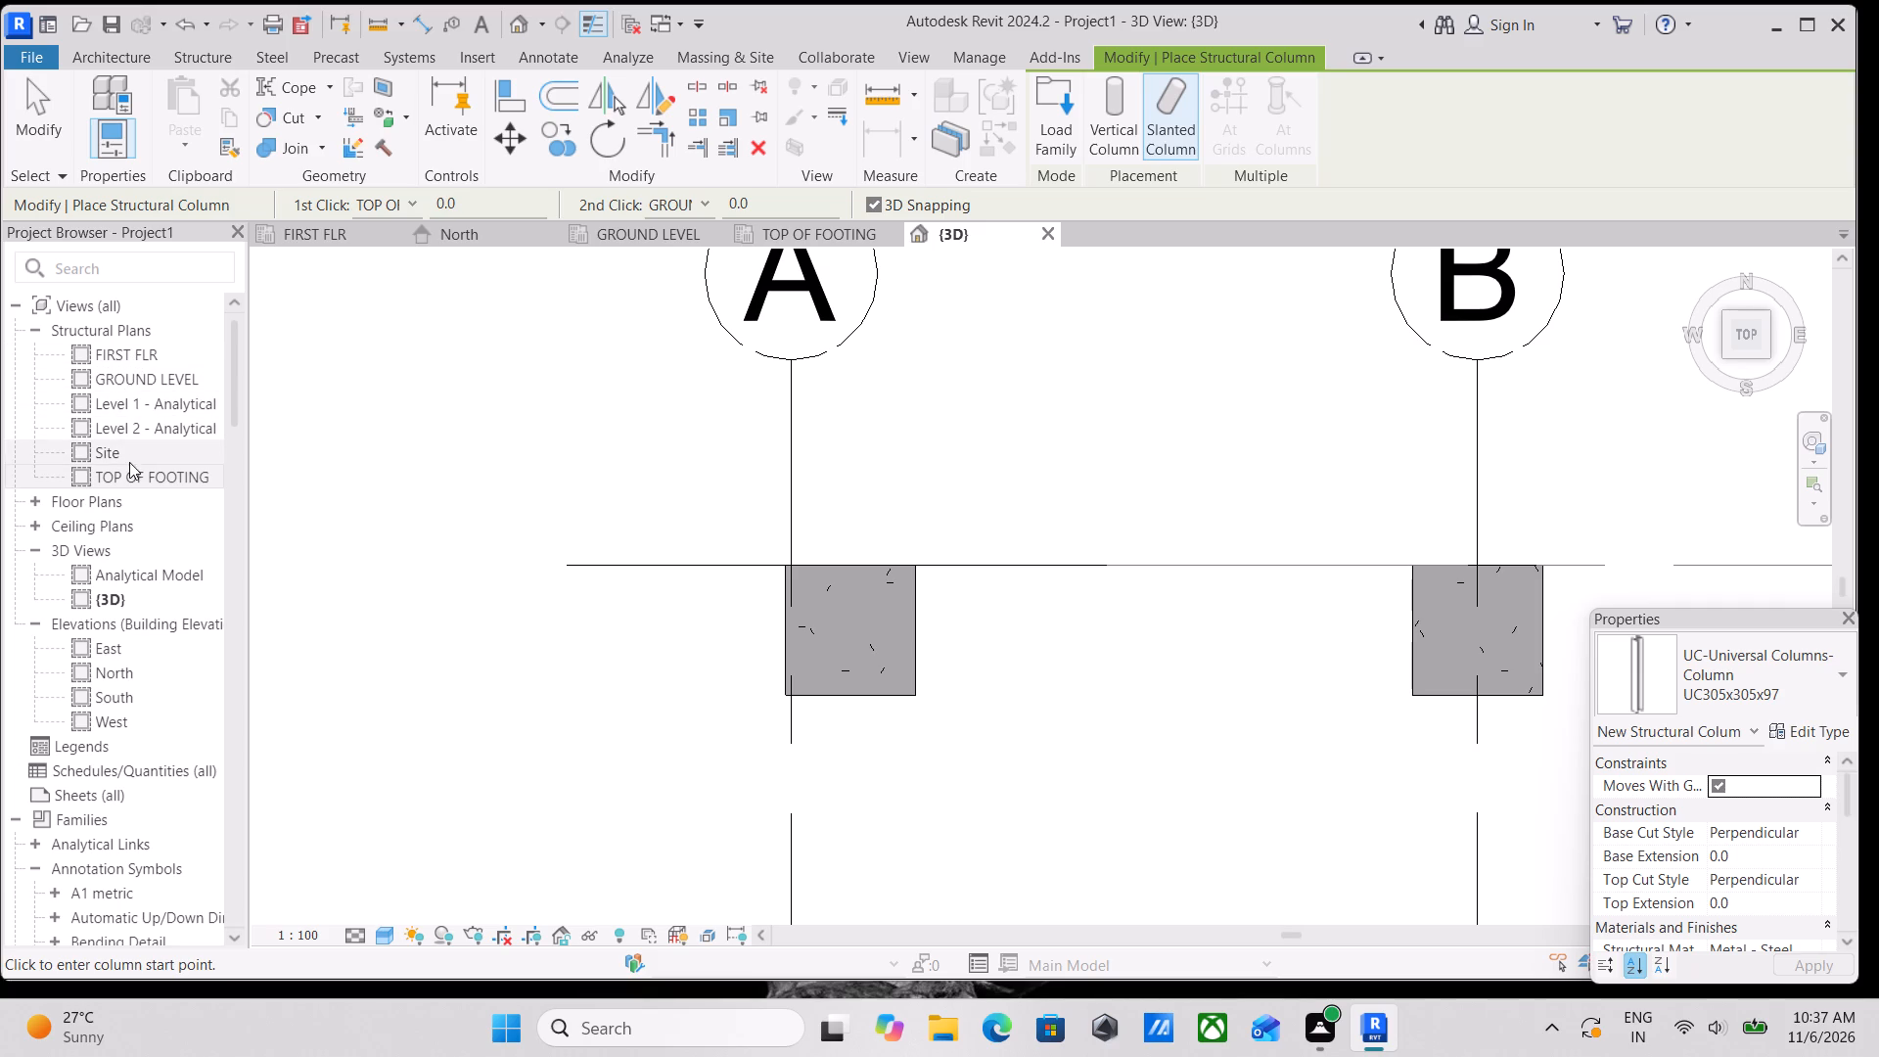
double_click(146, 377)
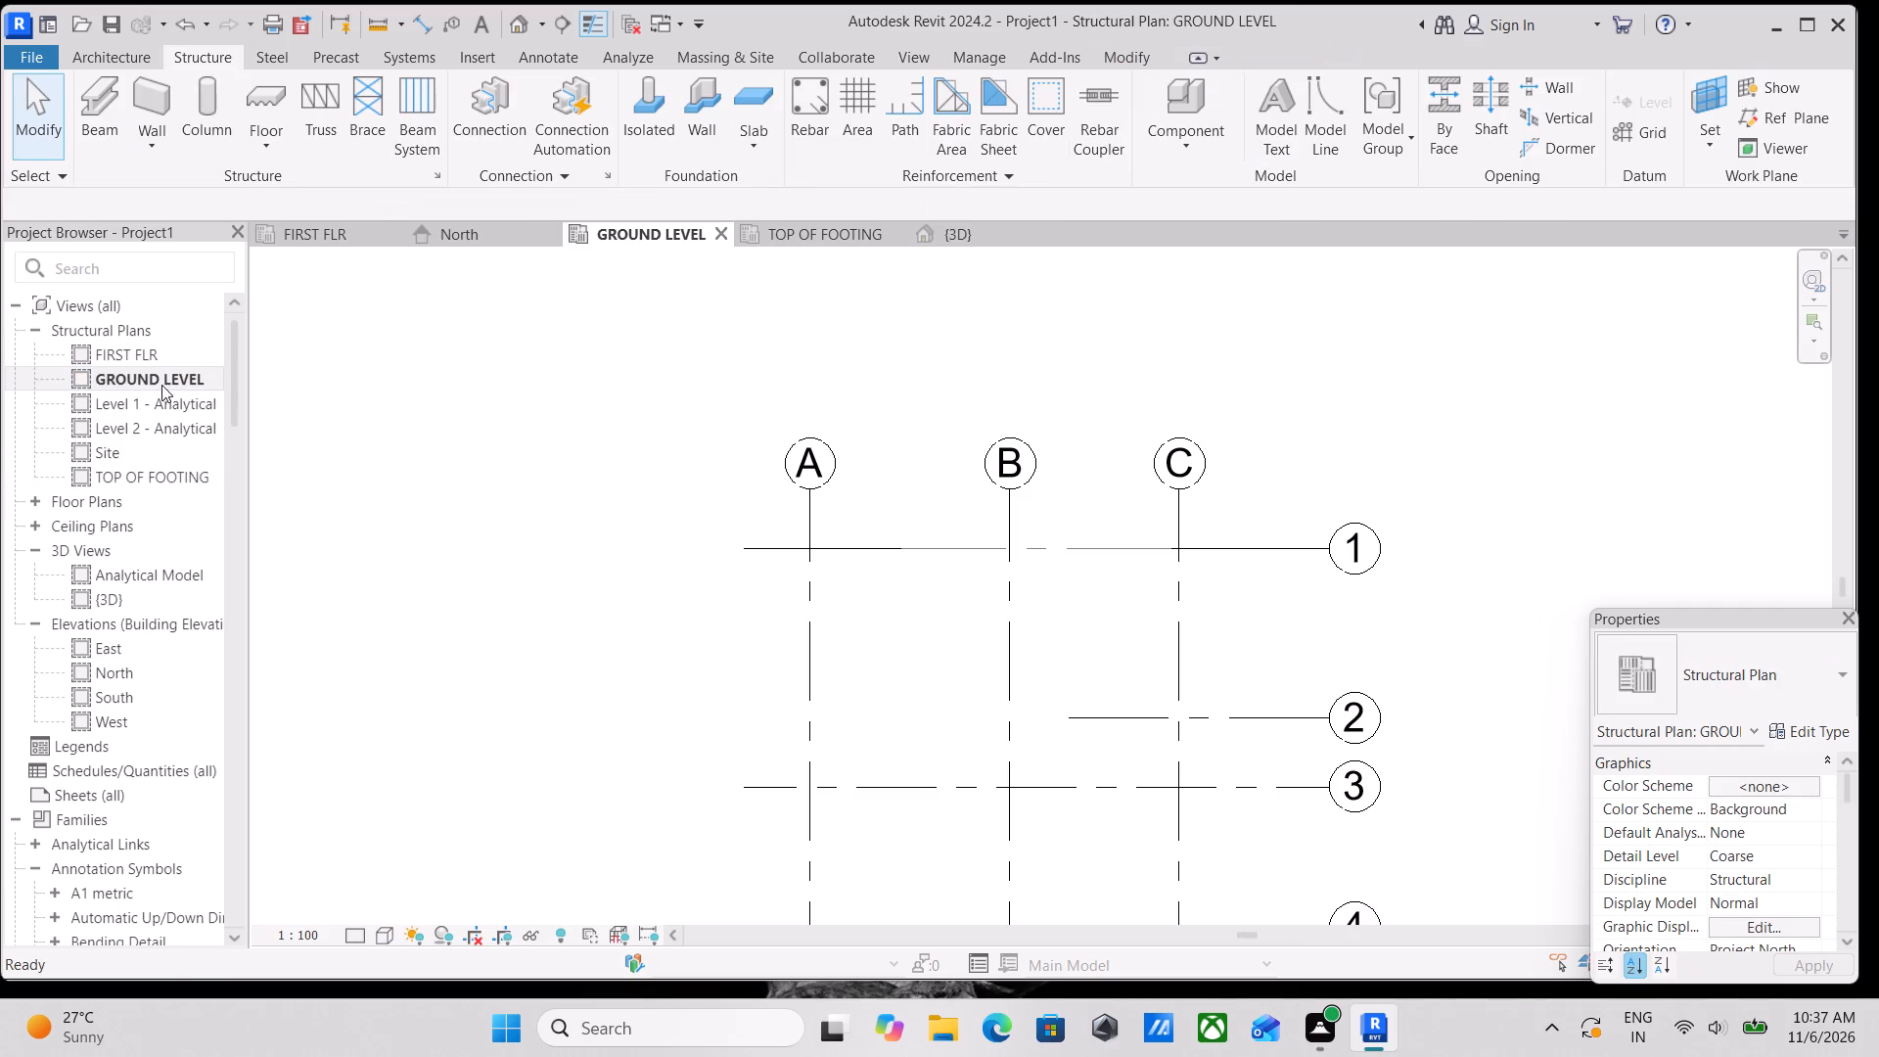
scroll(776, 541, "up", 4)
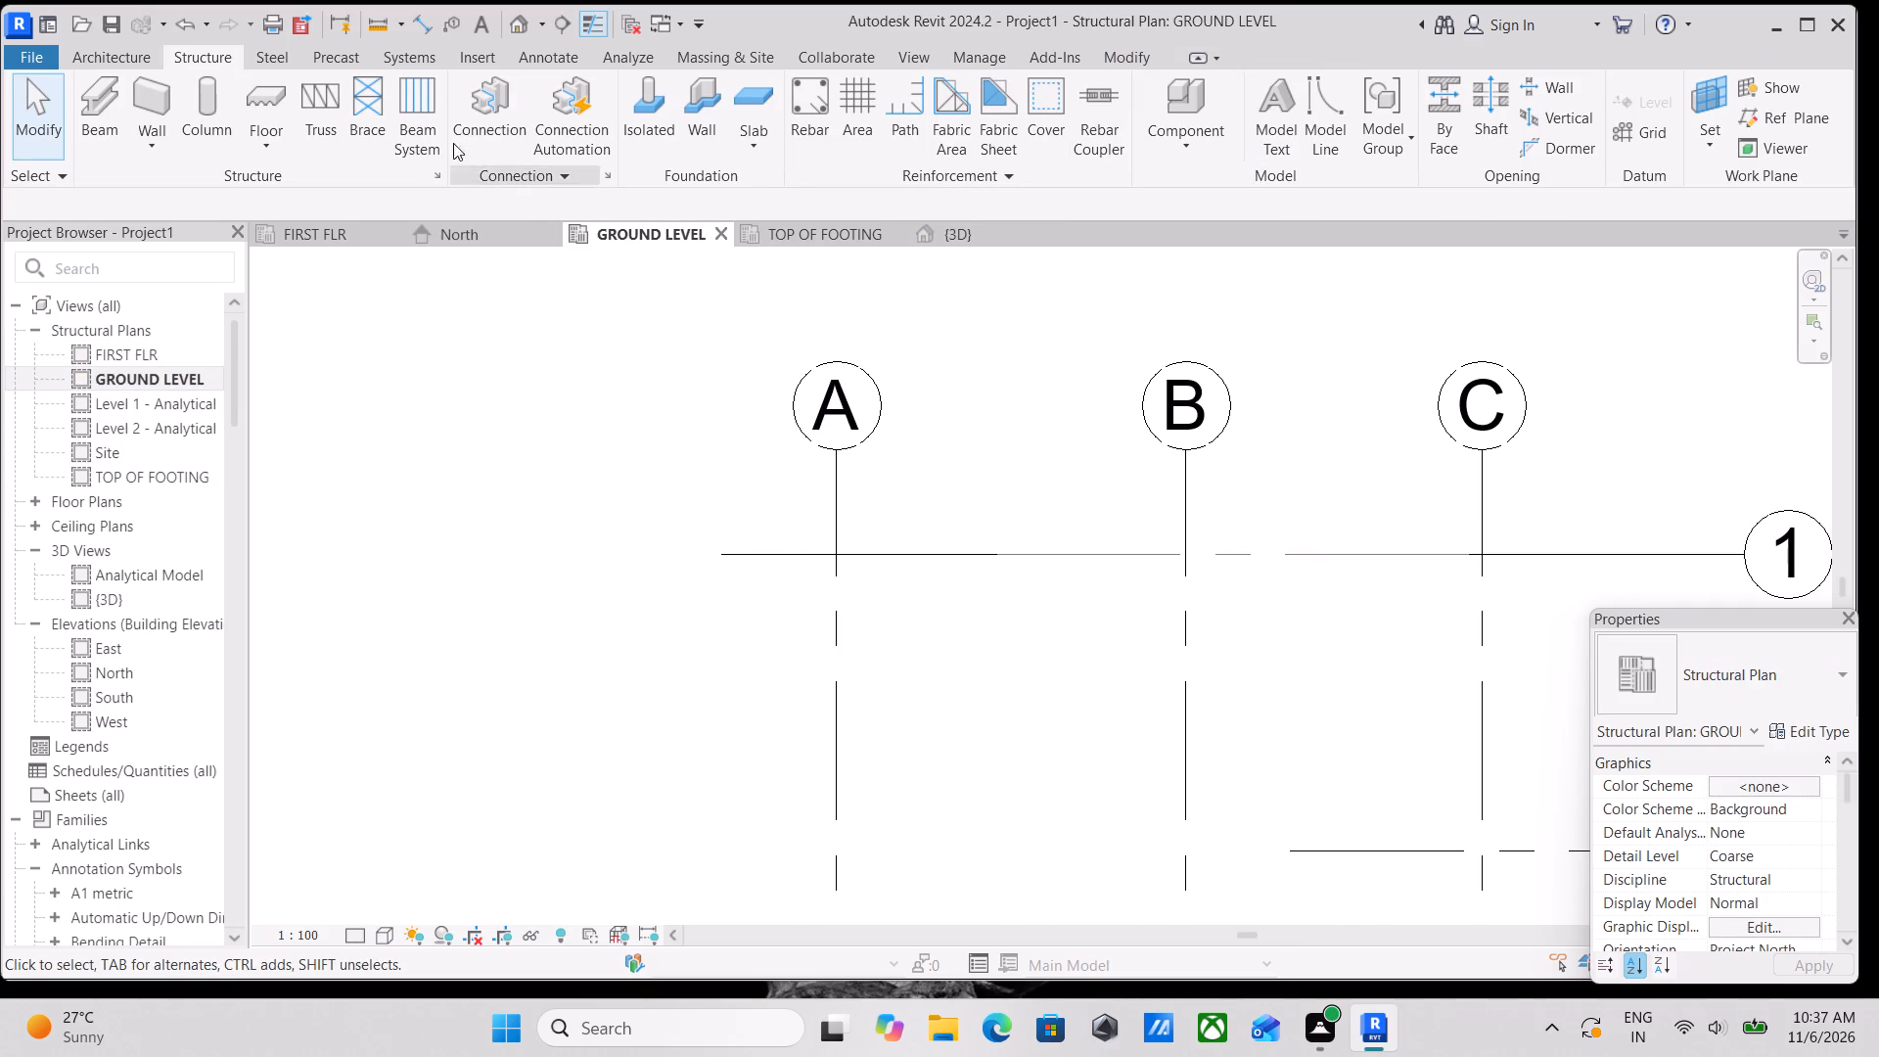
left_click(203, 126)
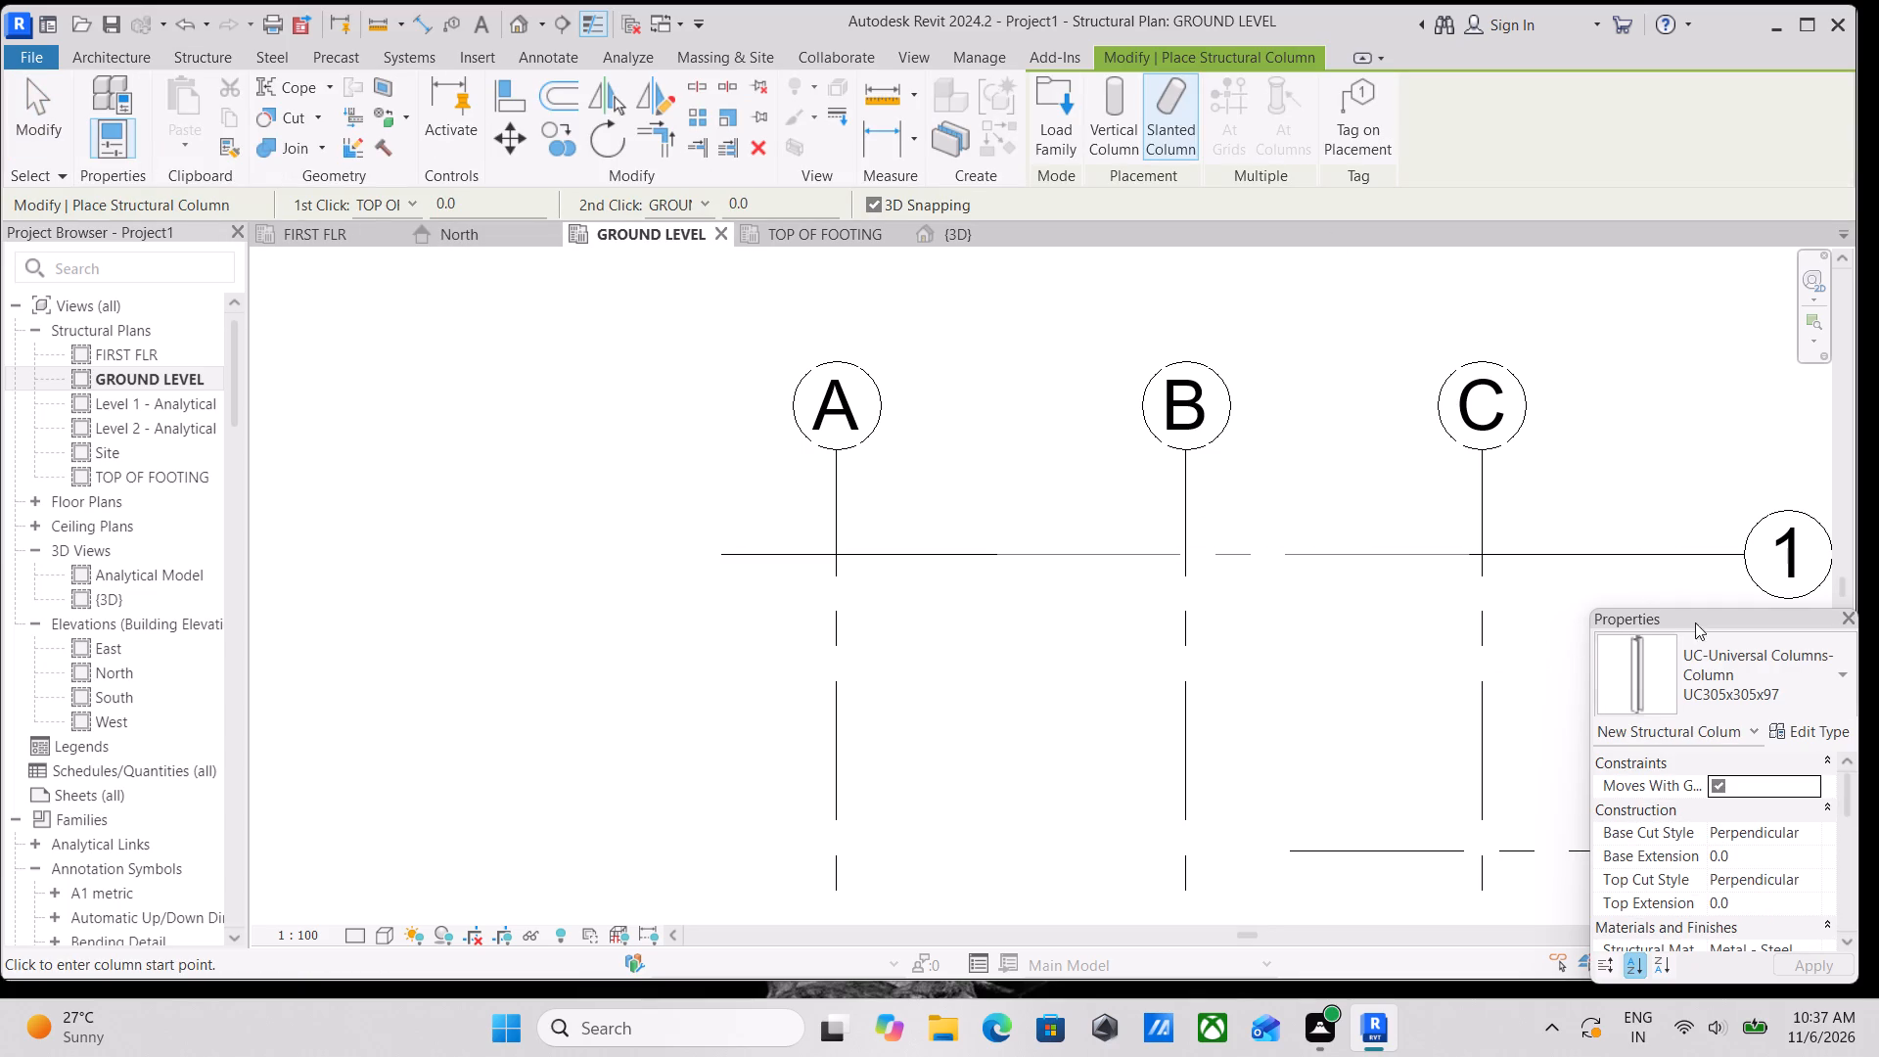
left_click(1123, 126)
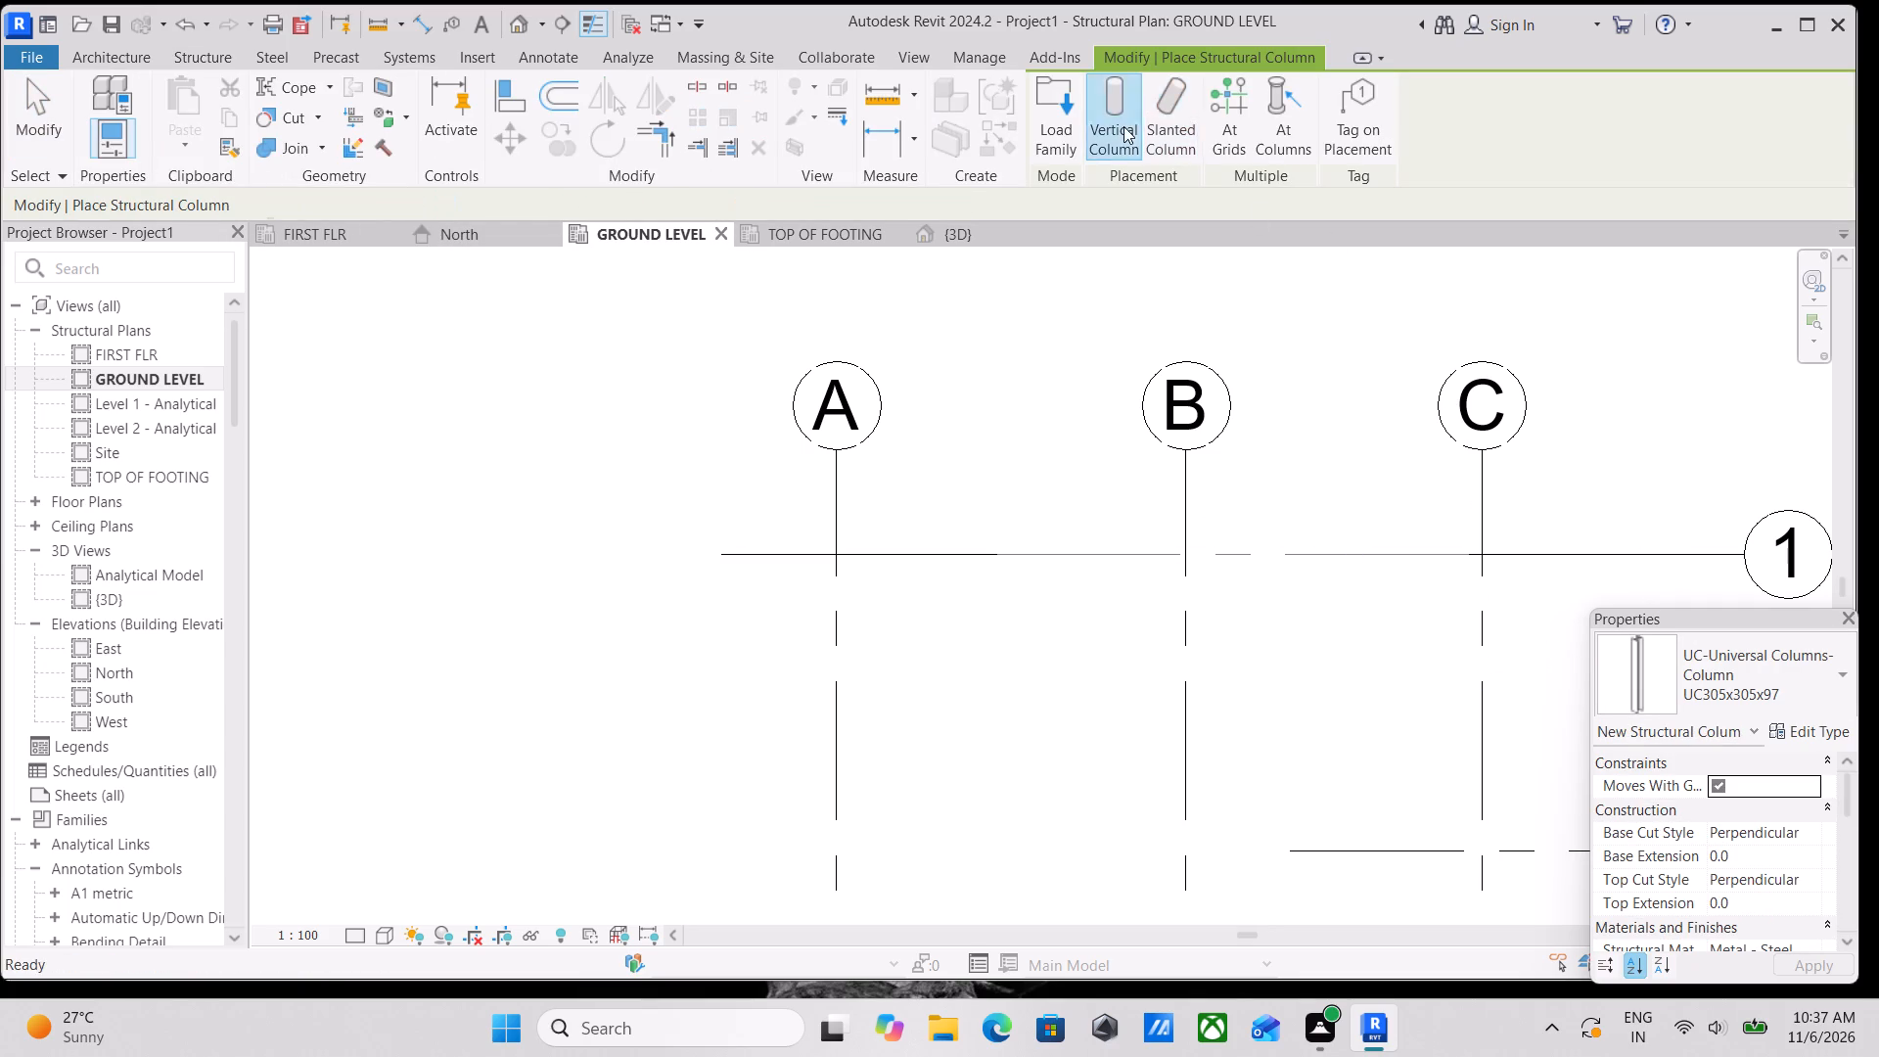
left_click(1846, 666)
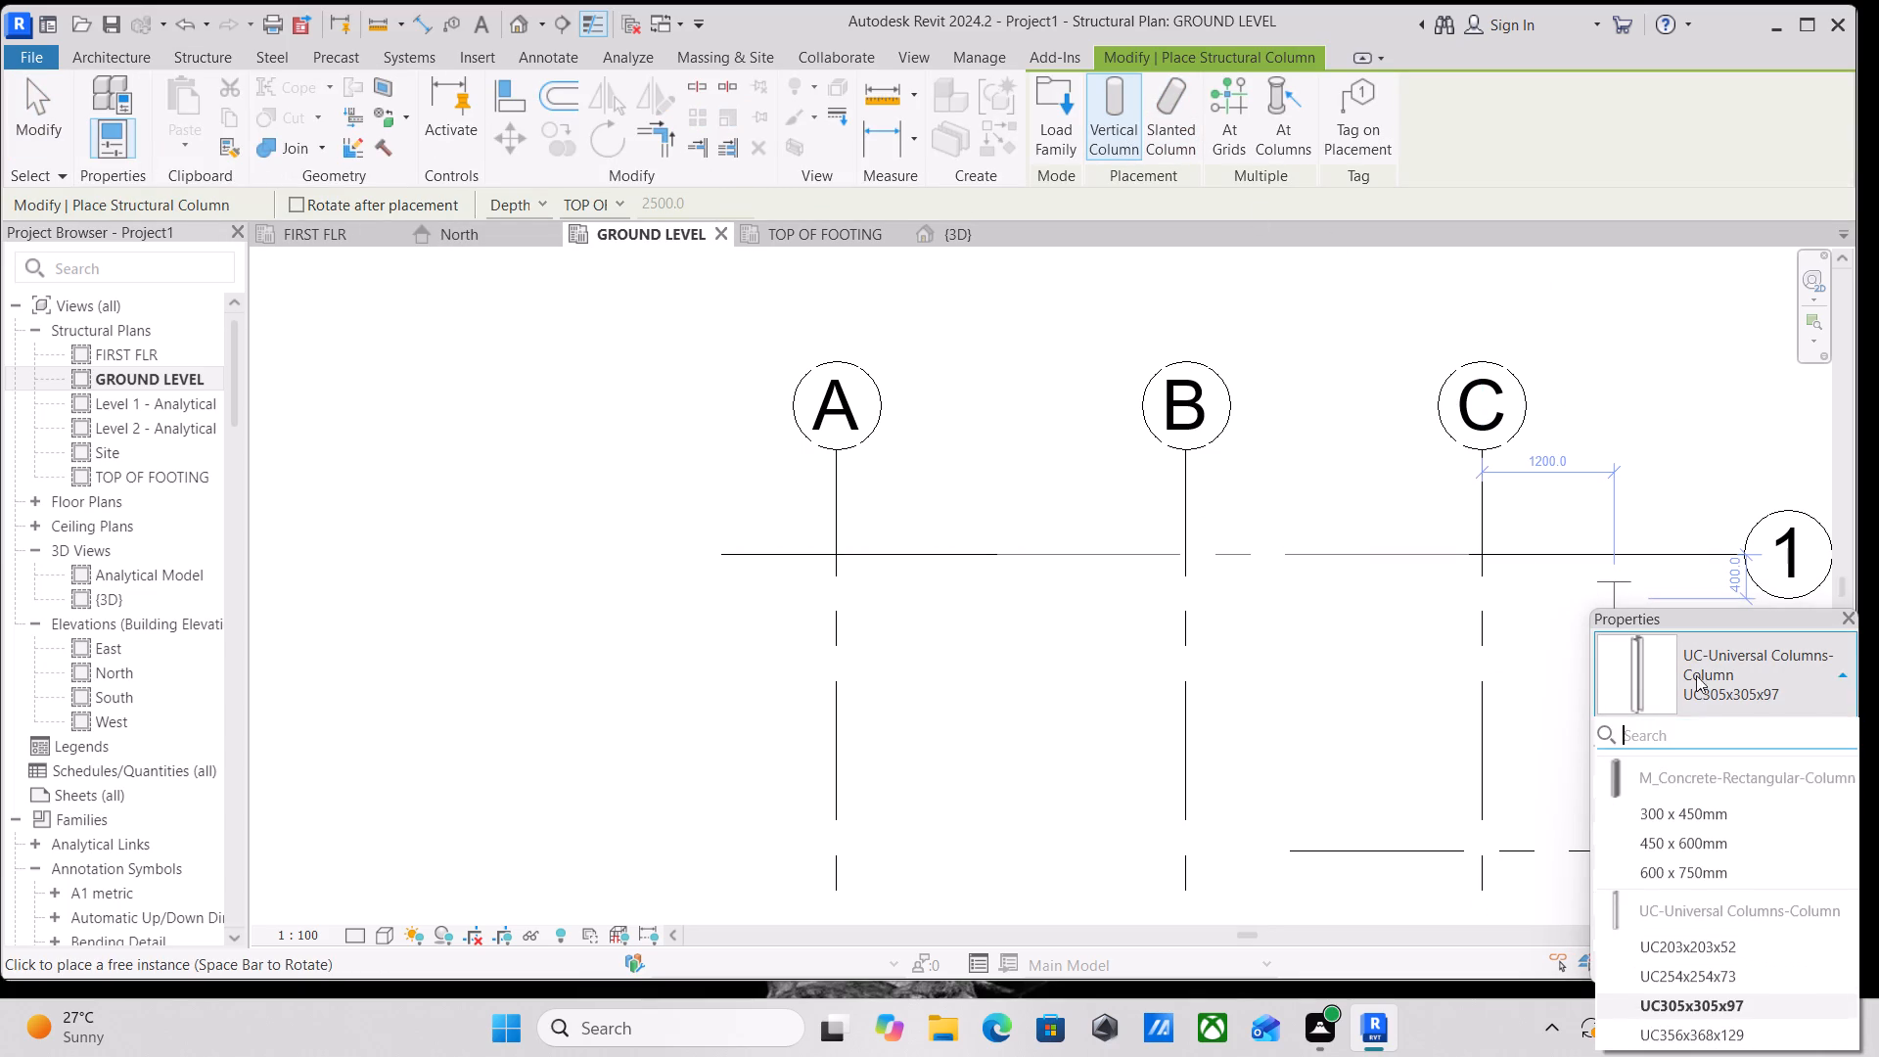
scroll(1592, 790, "down", 2)
left_click(1644, 810)
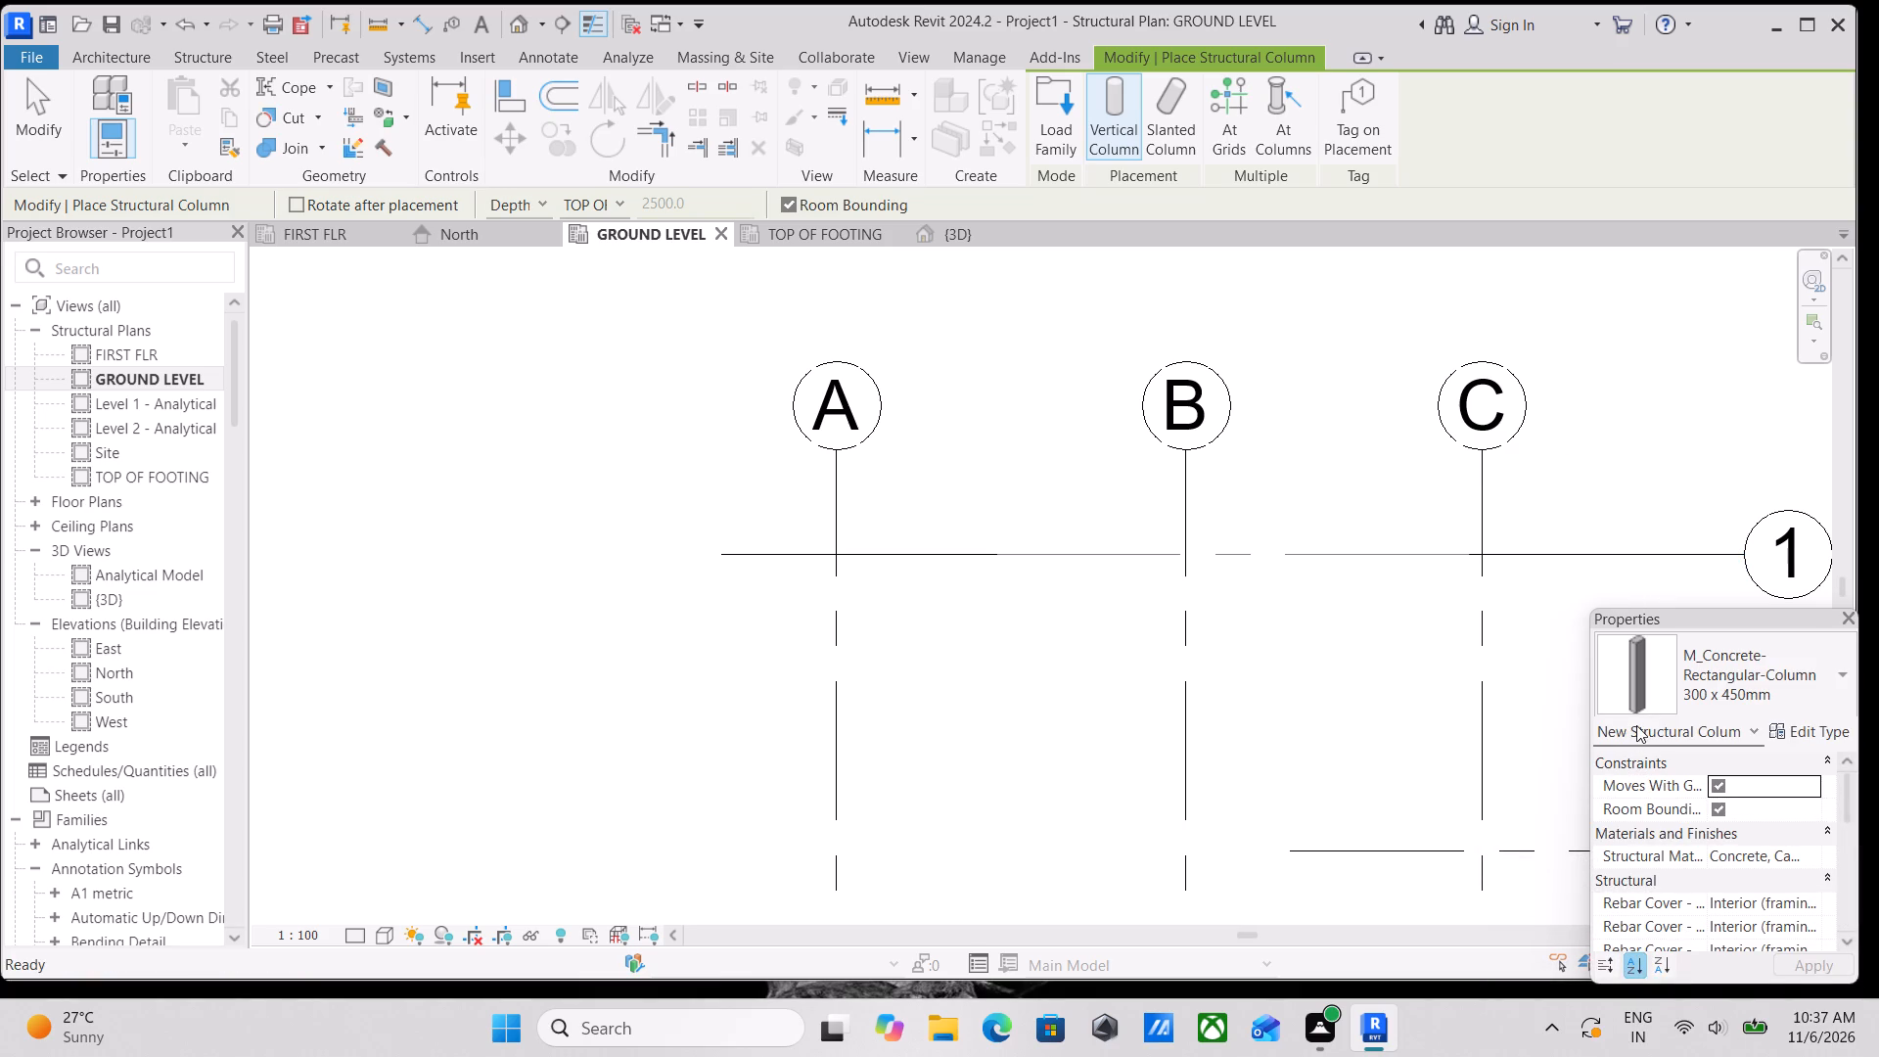
Duplicate the 300 x 450mm concrete column type under the name 200MM X 200MM.
left_click(1810, 733)
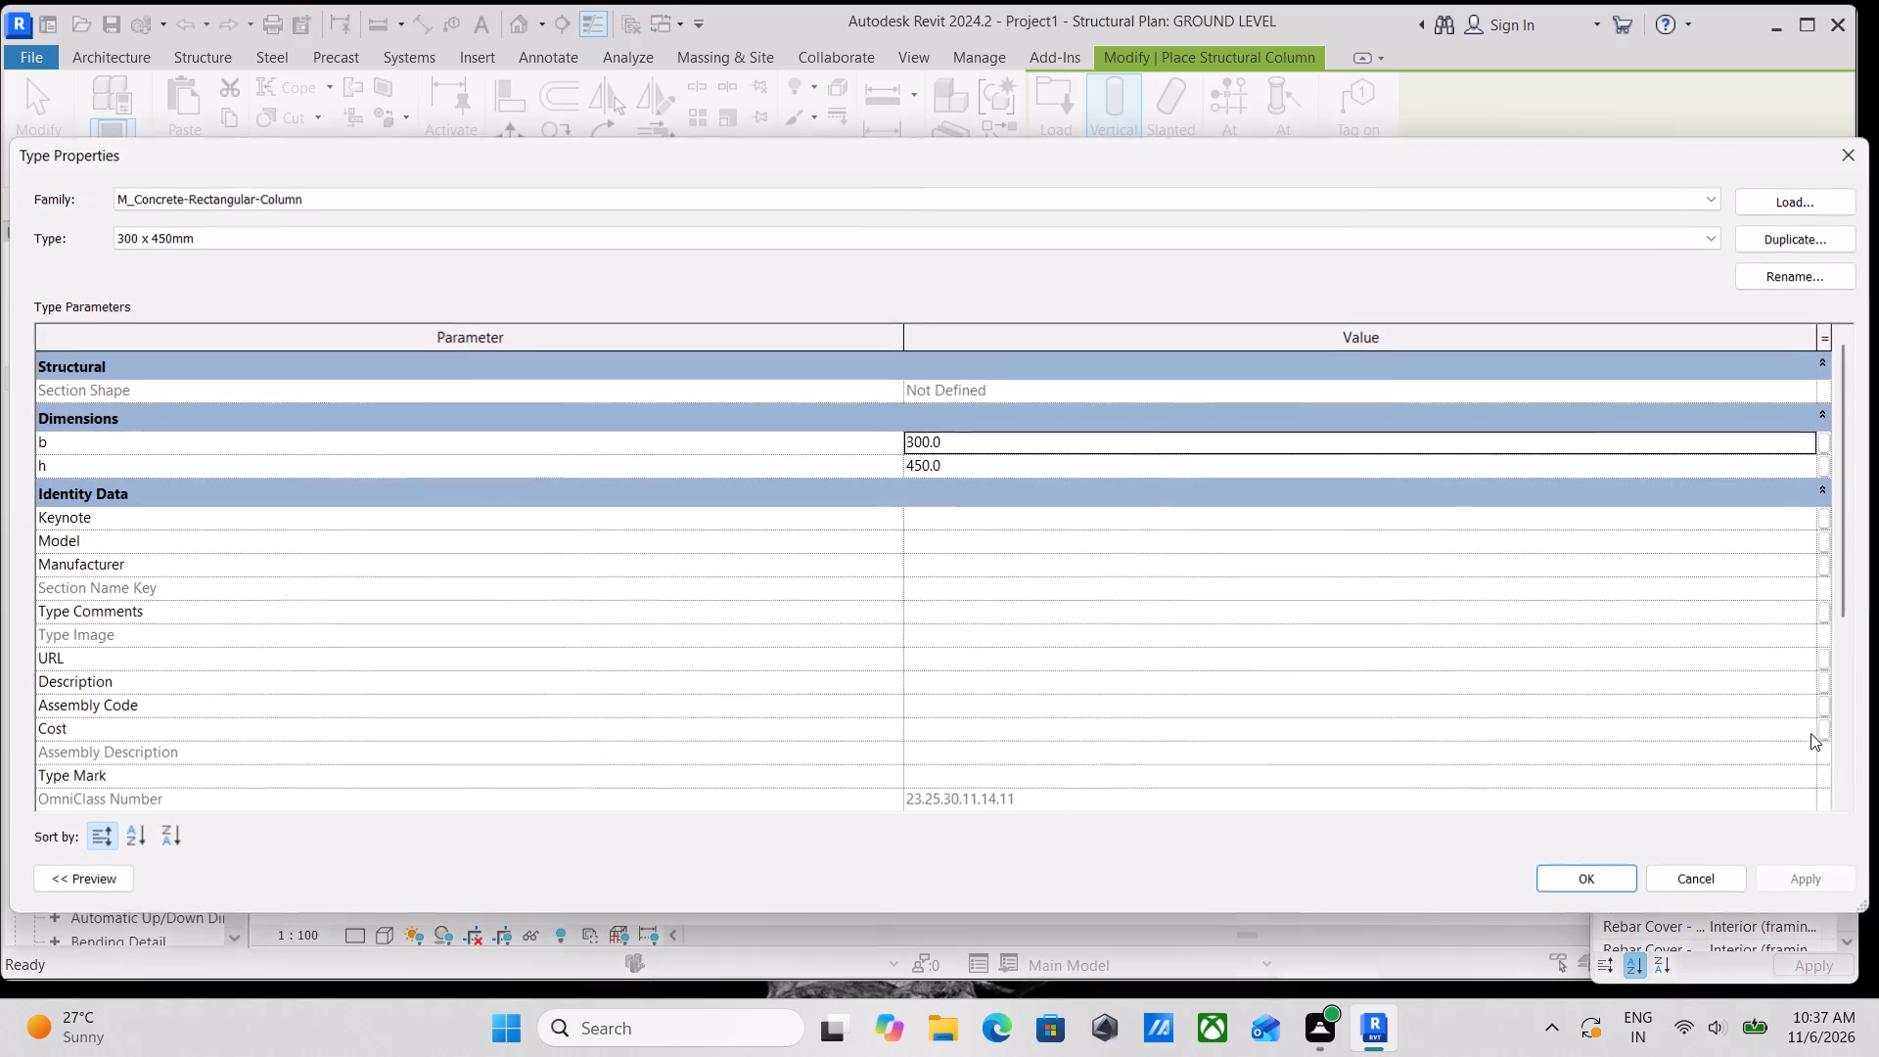
left_click(1794, 232)
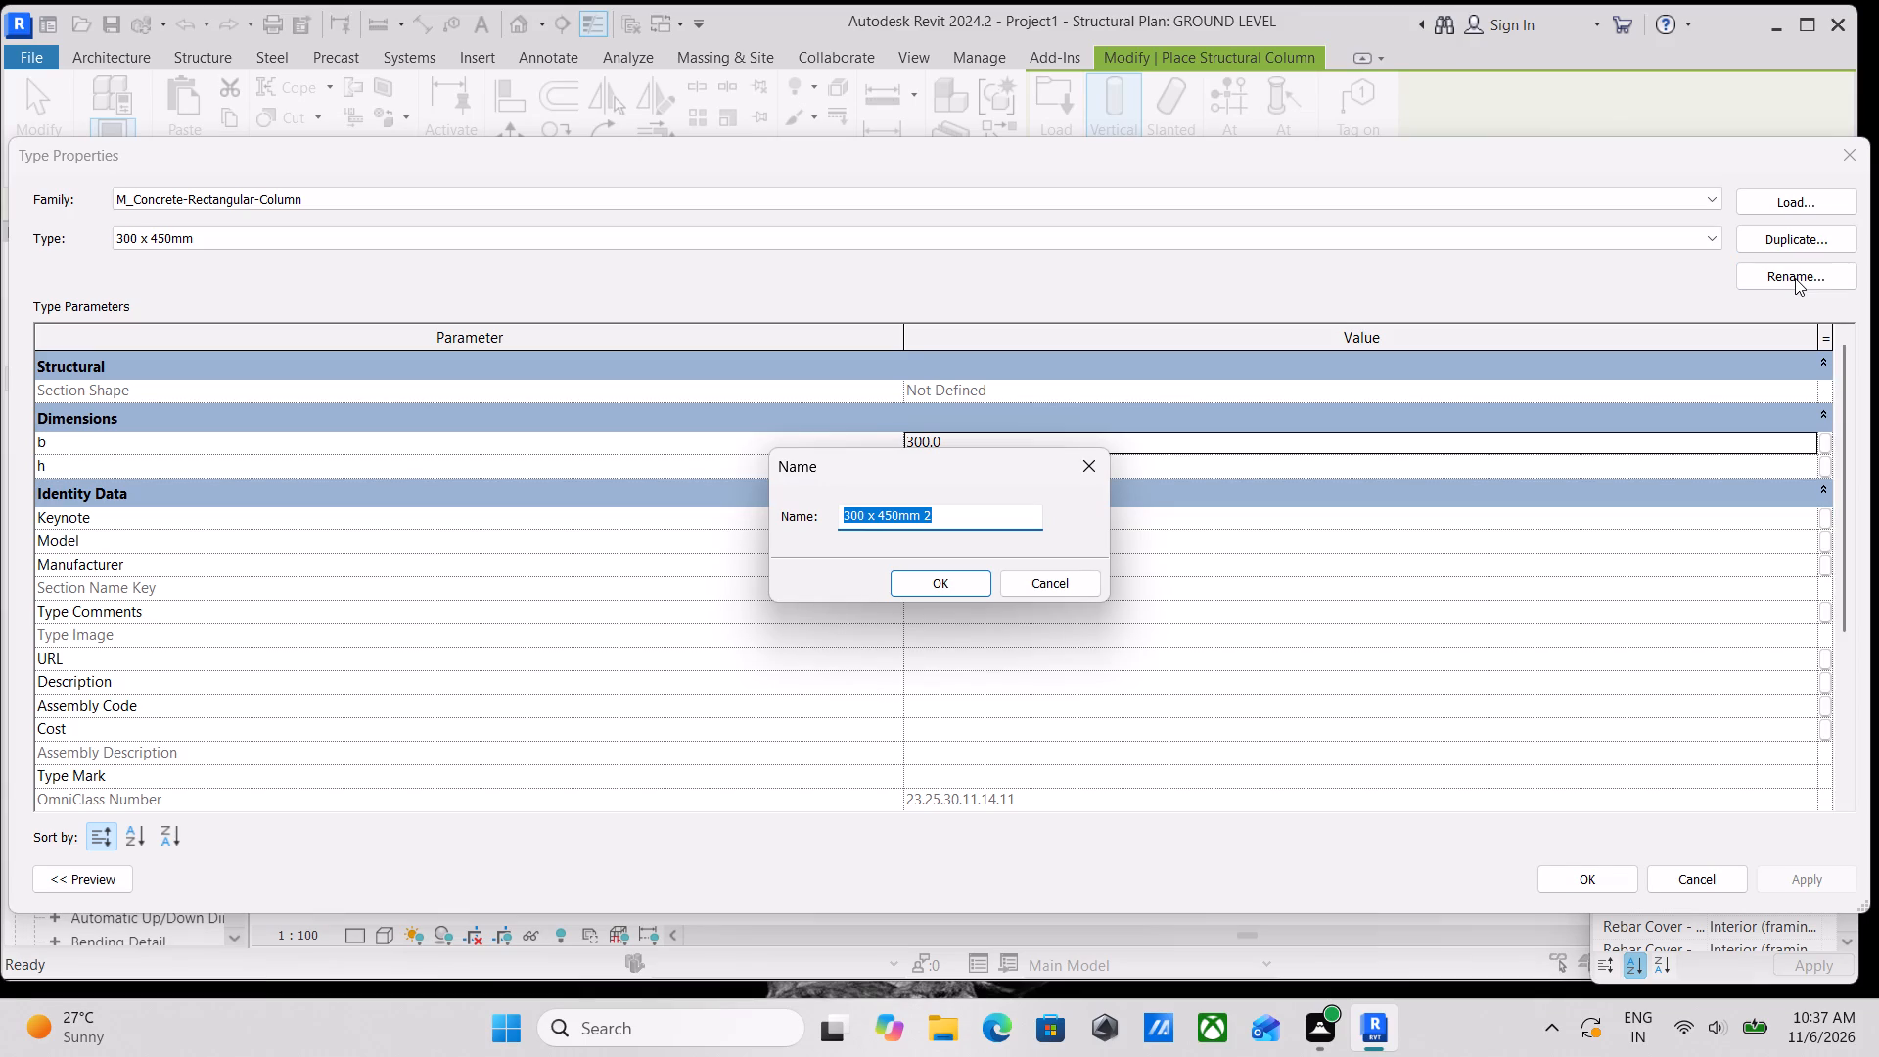
type("200")
type("MM")
key("space")
type("X")
key("space")
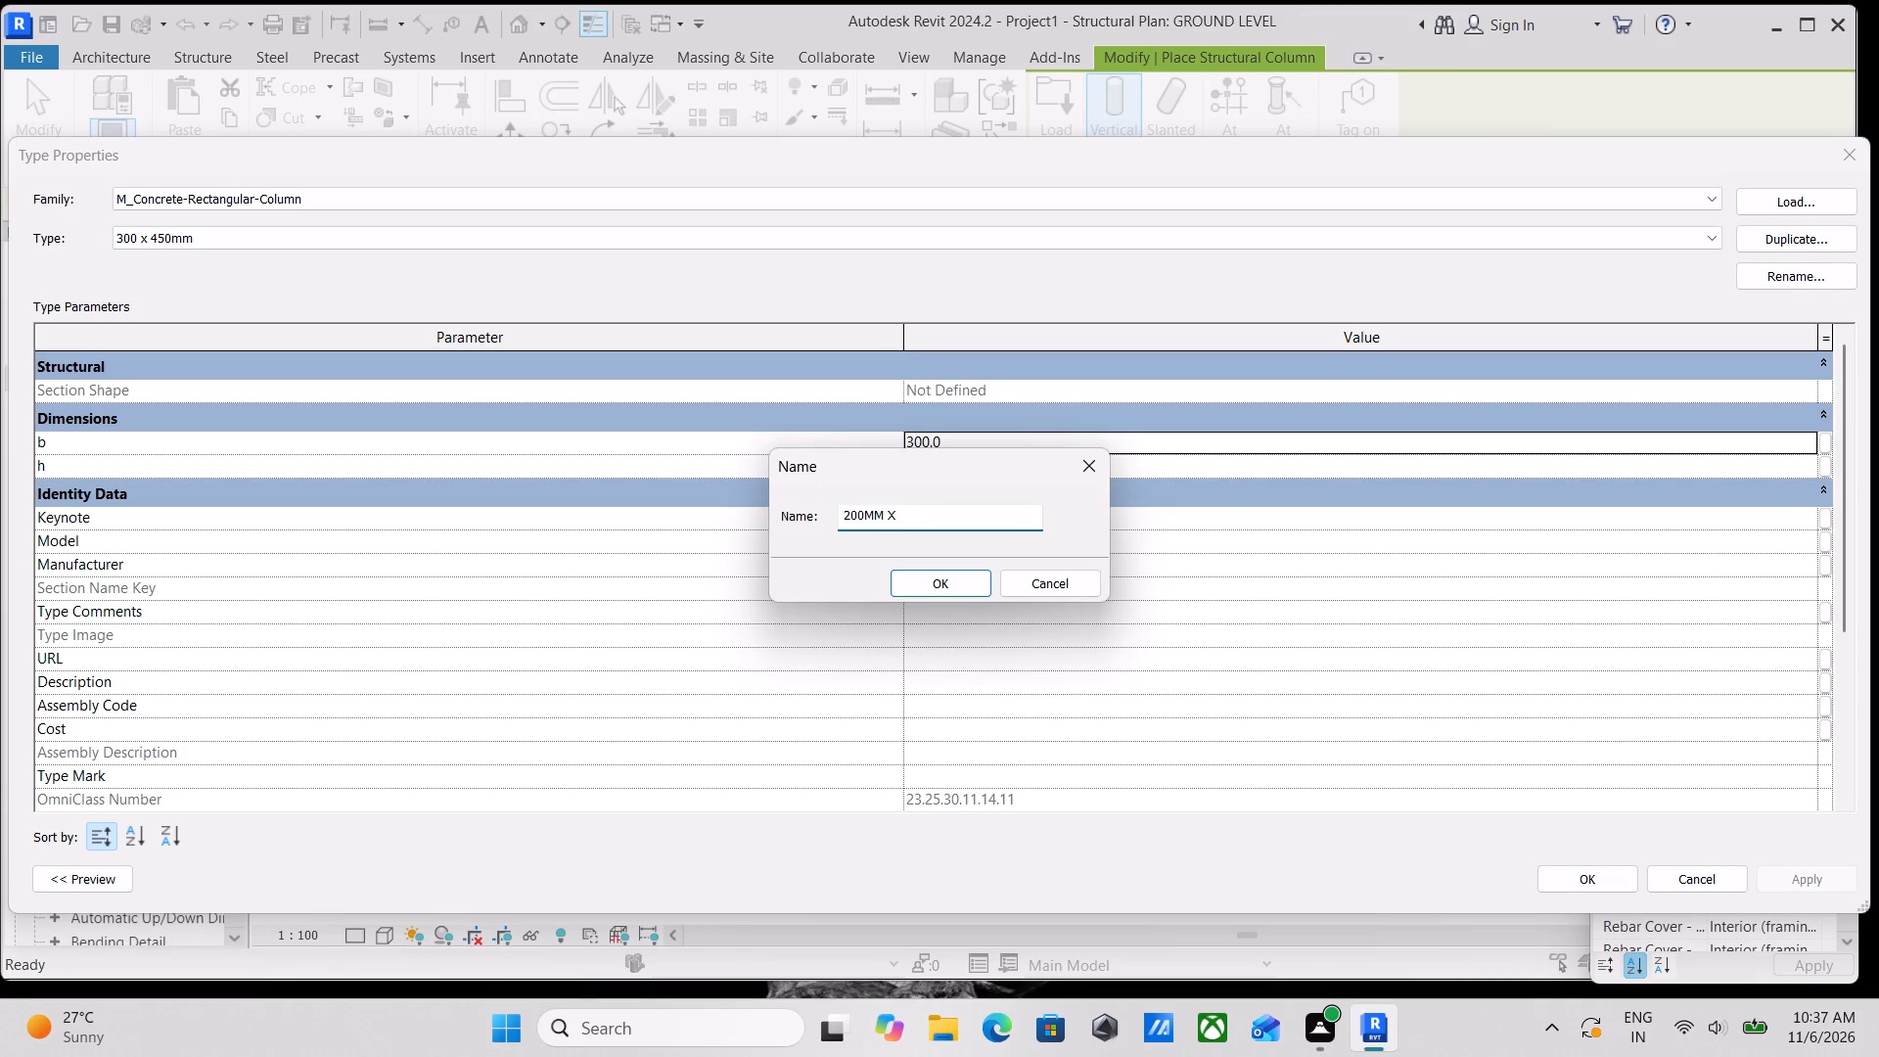
type("200")
type("MM")
key("space")
left_click(929, 585)
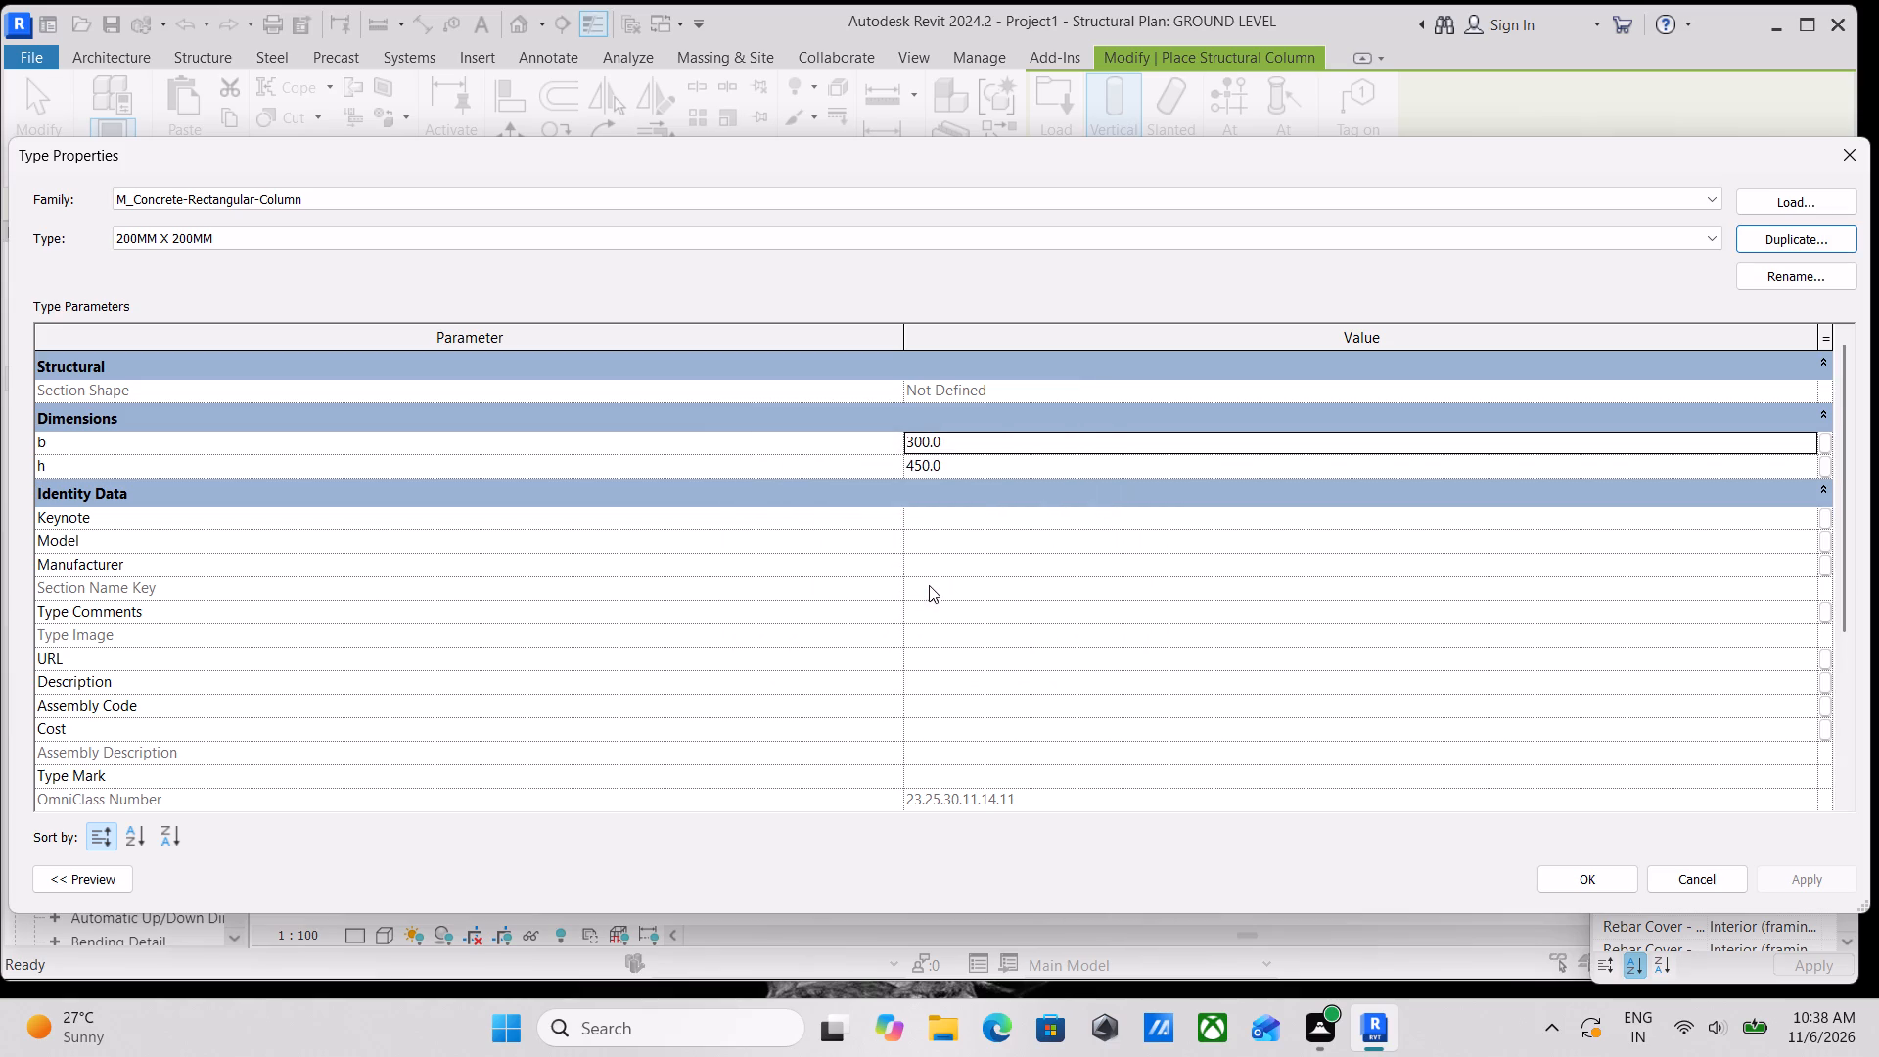
Set the 200MM X 200MM column type's b and h dimensions both to 200 mm and accept the type properties.
left_click(984, 442)
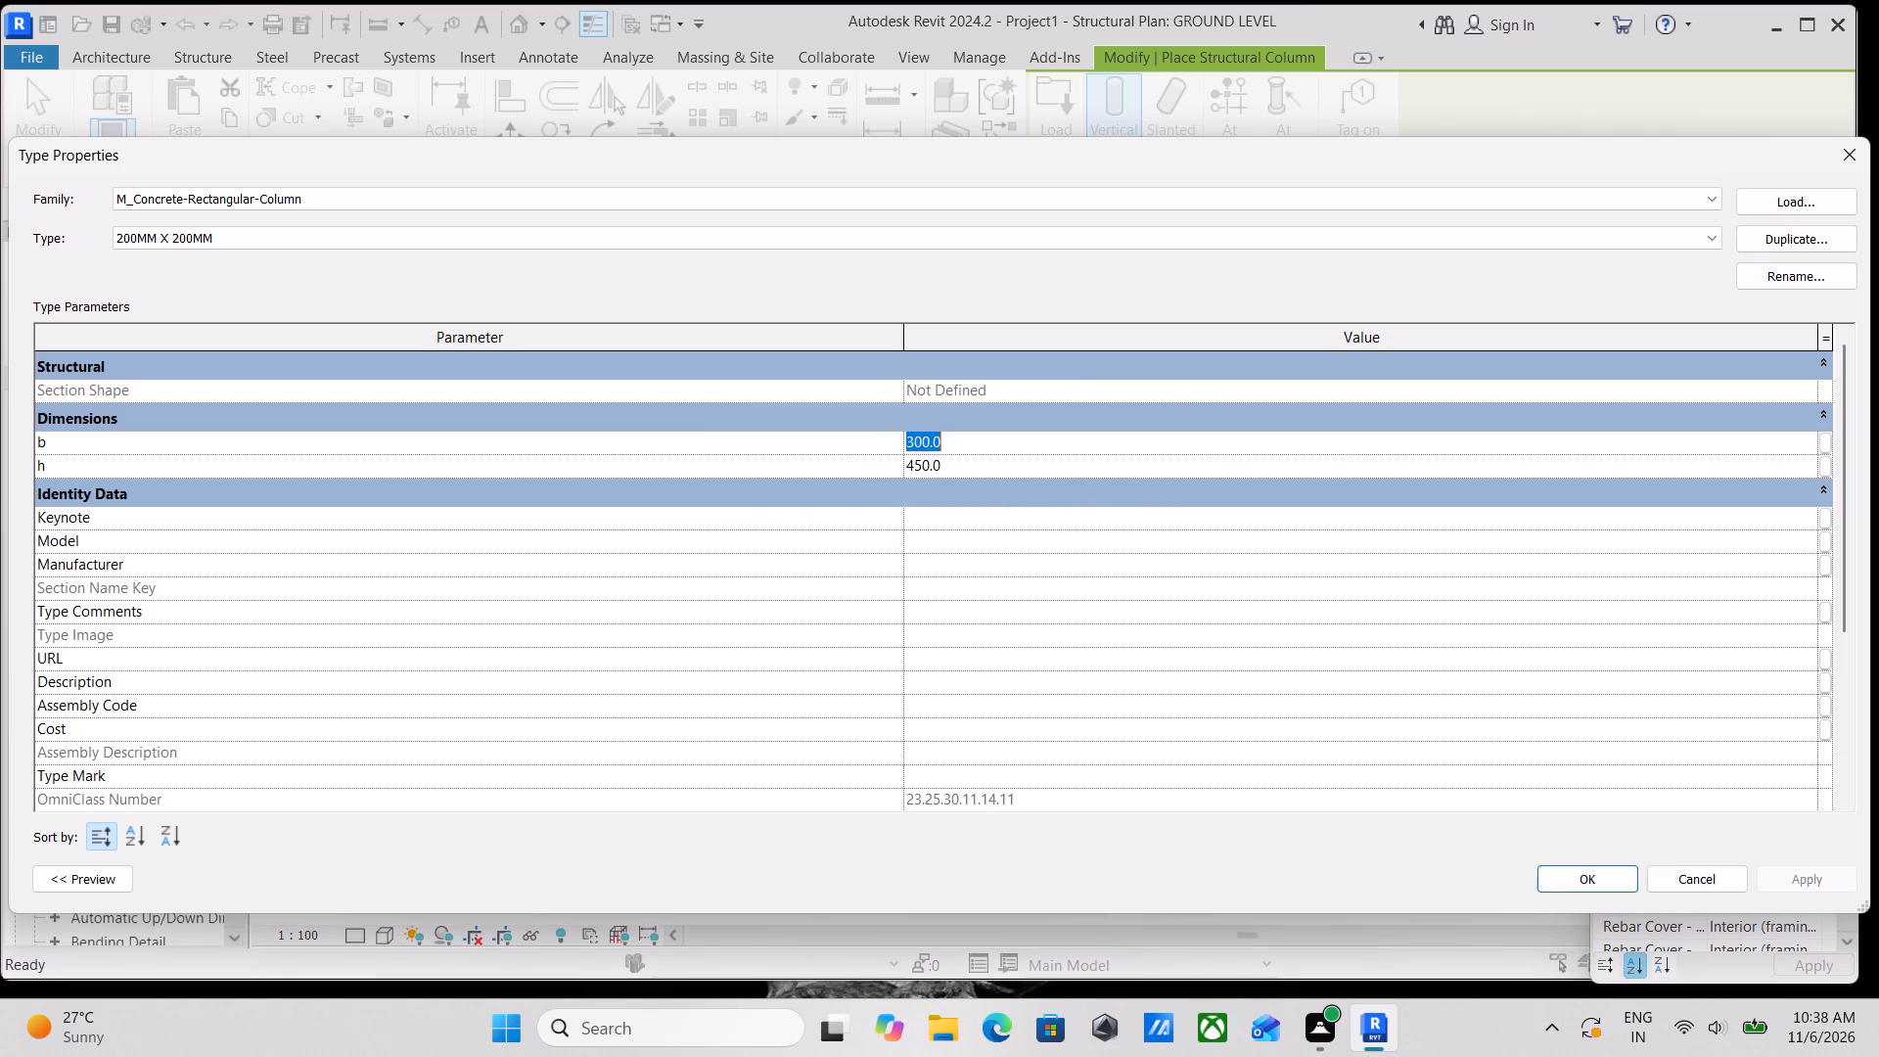
type("200")
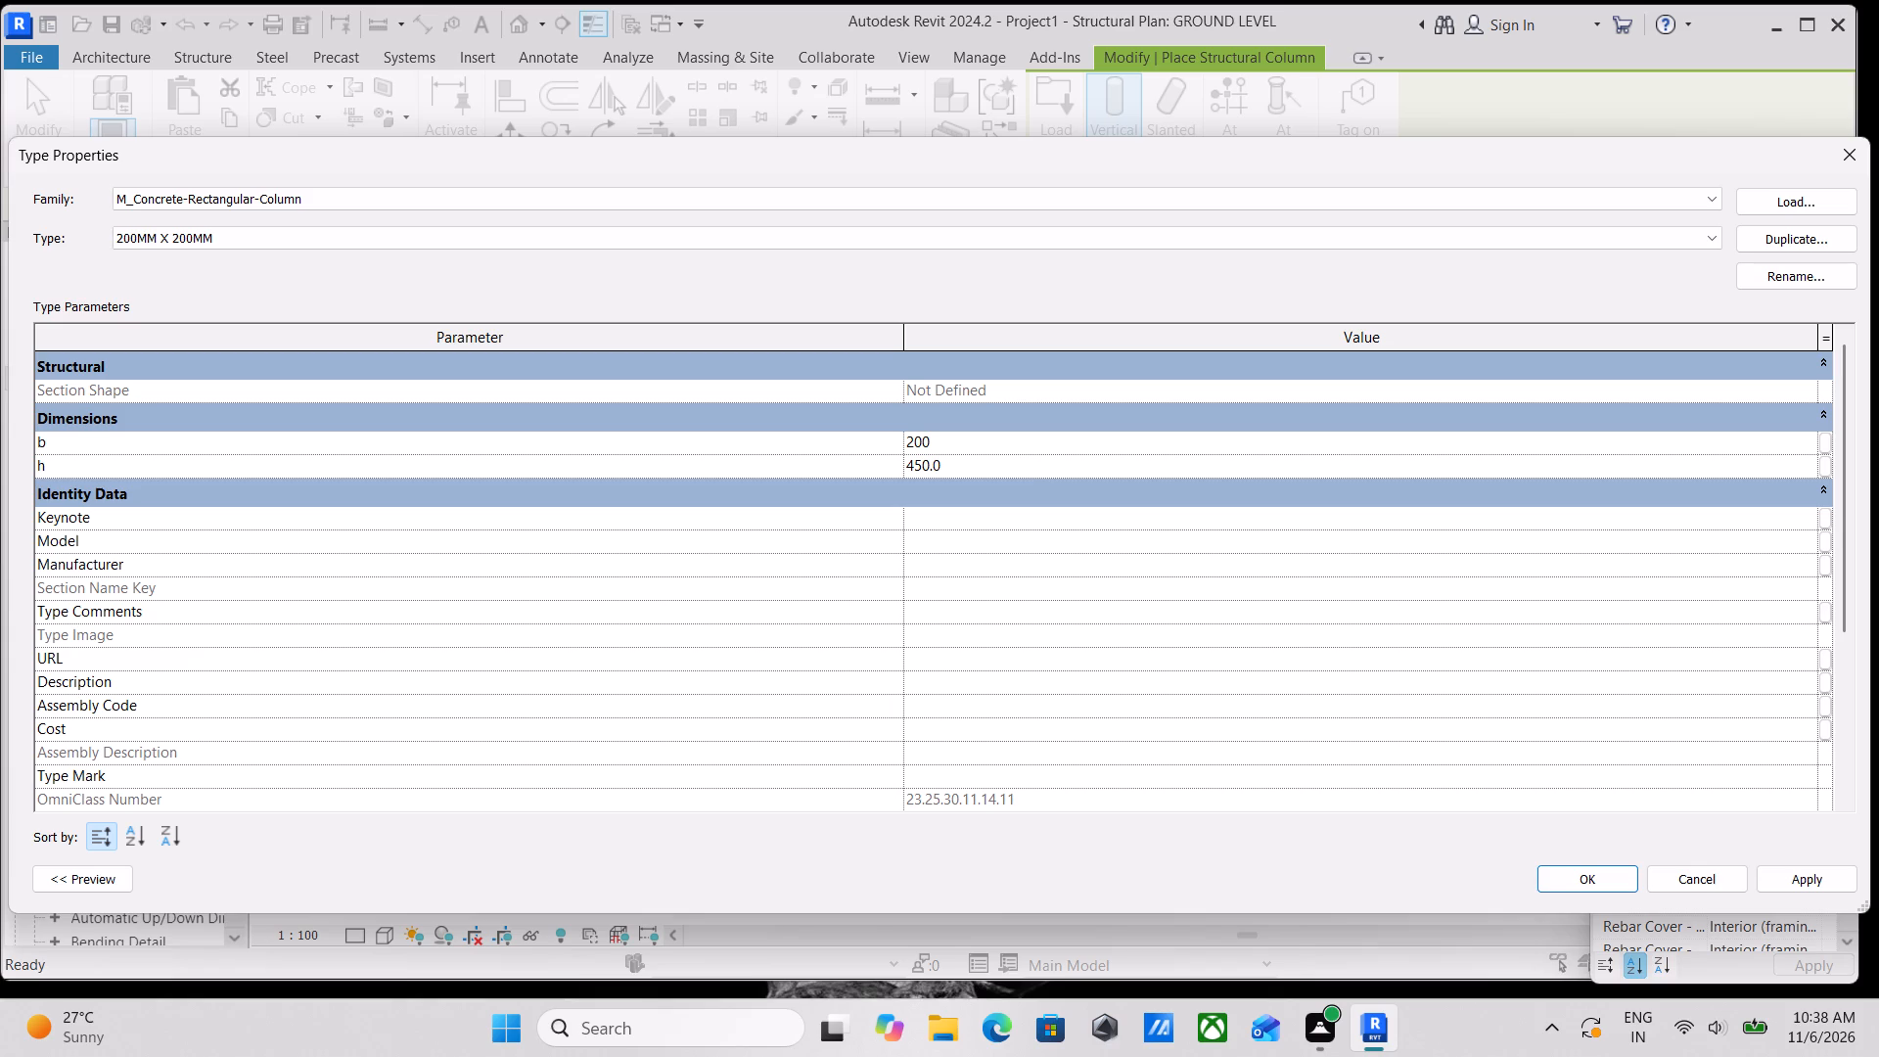
left_click(1021, 458)
key("2")
type("00")
left_click(1816, 877)
left_click(1574, 870)
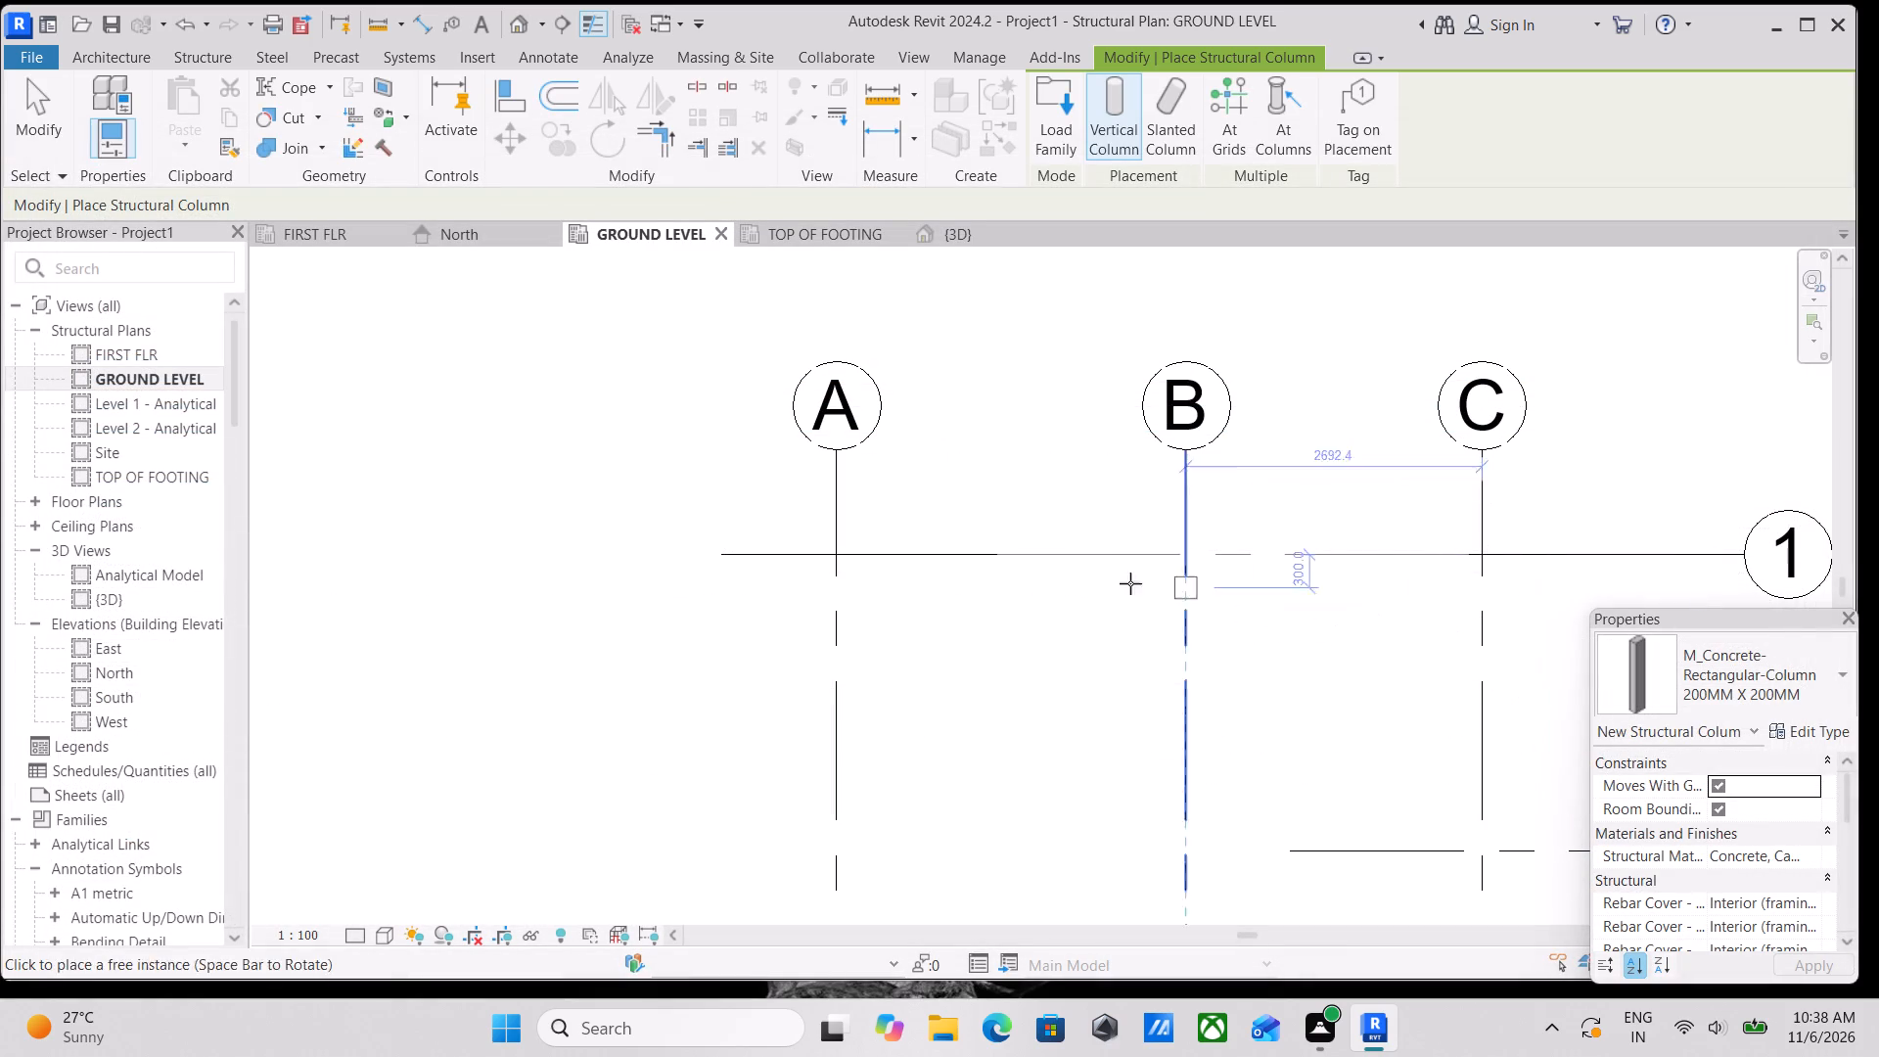
Place a 200MM X 200MM column inside the A/1 grid corner, centred 100 mm from both grids.
scroll(848, 557, "up", 6)
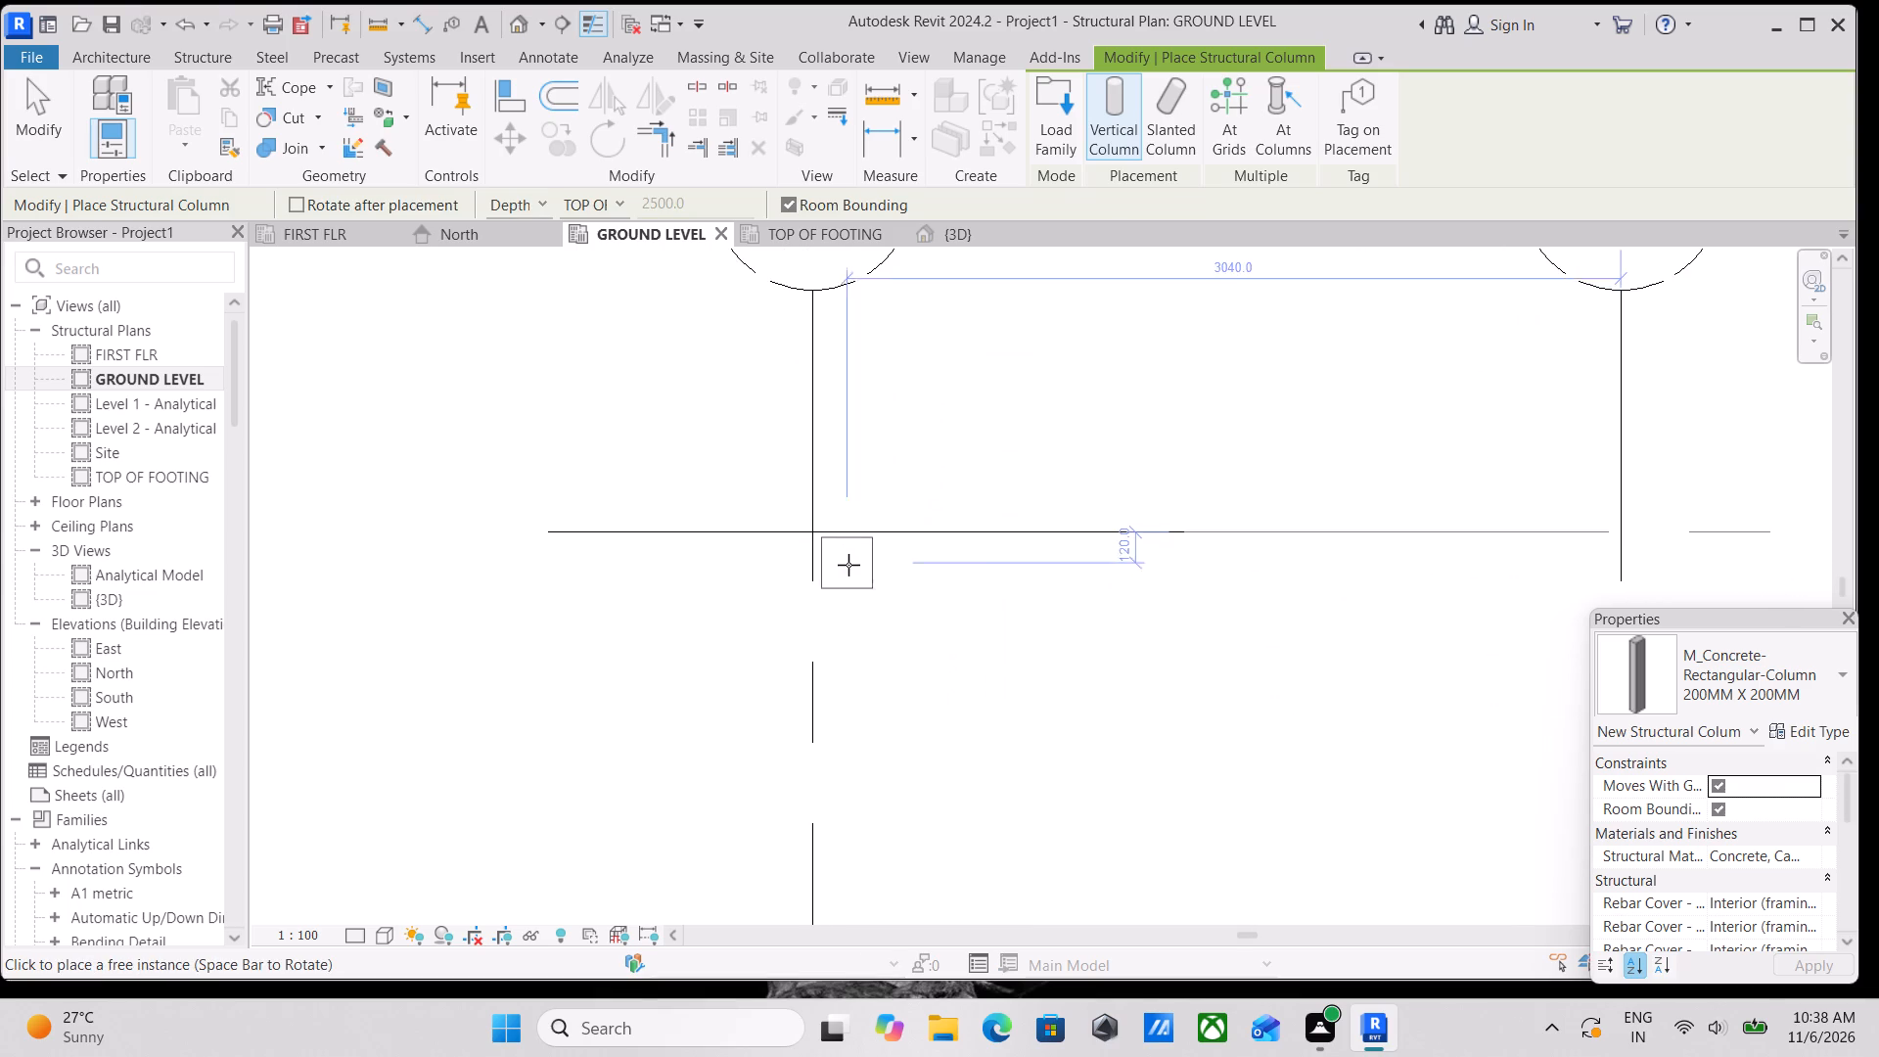
scroll(846, 566, "up", 2)
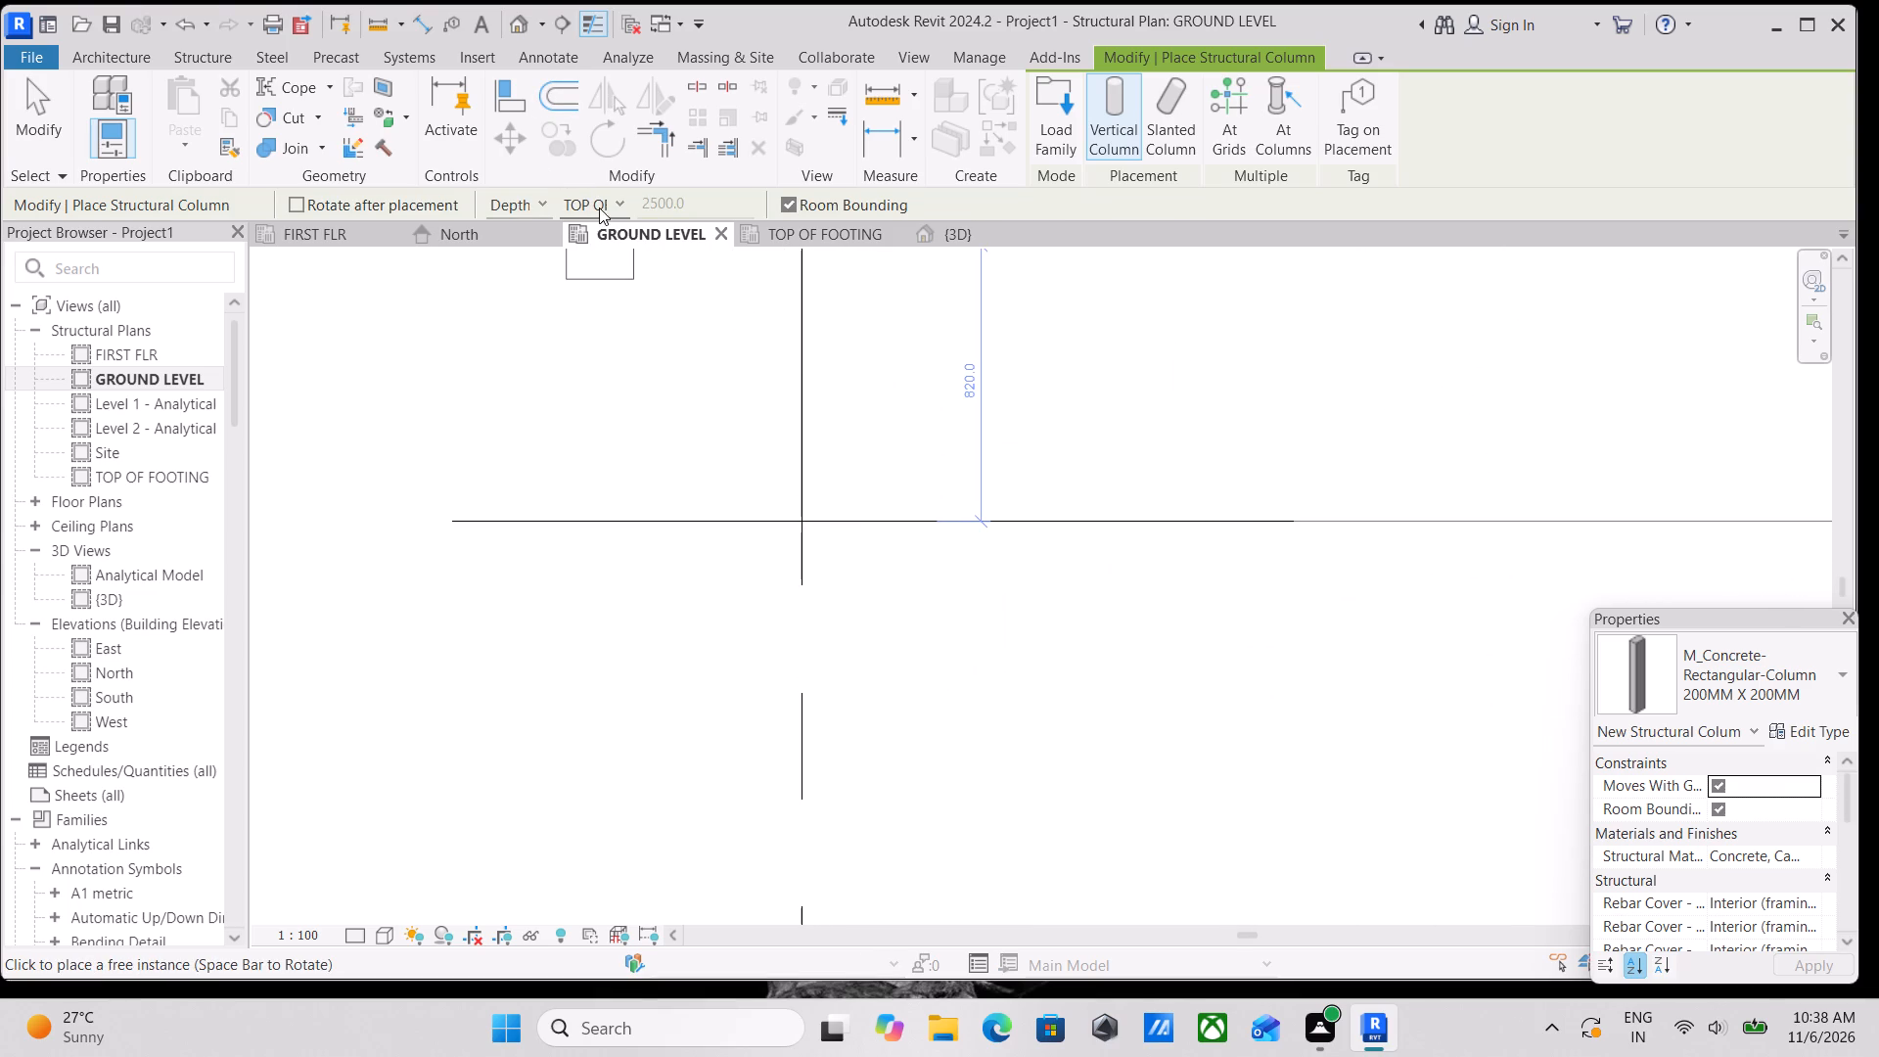
scroll(814, 525, "up", 2)
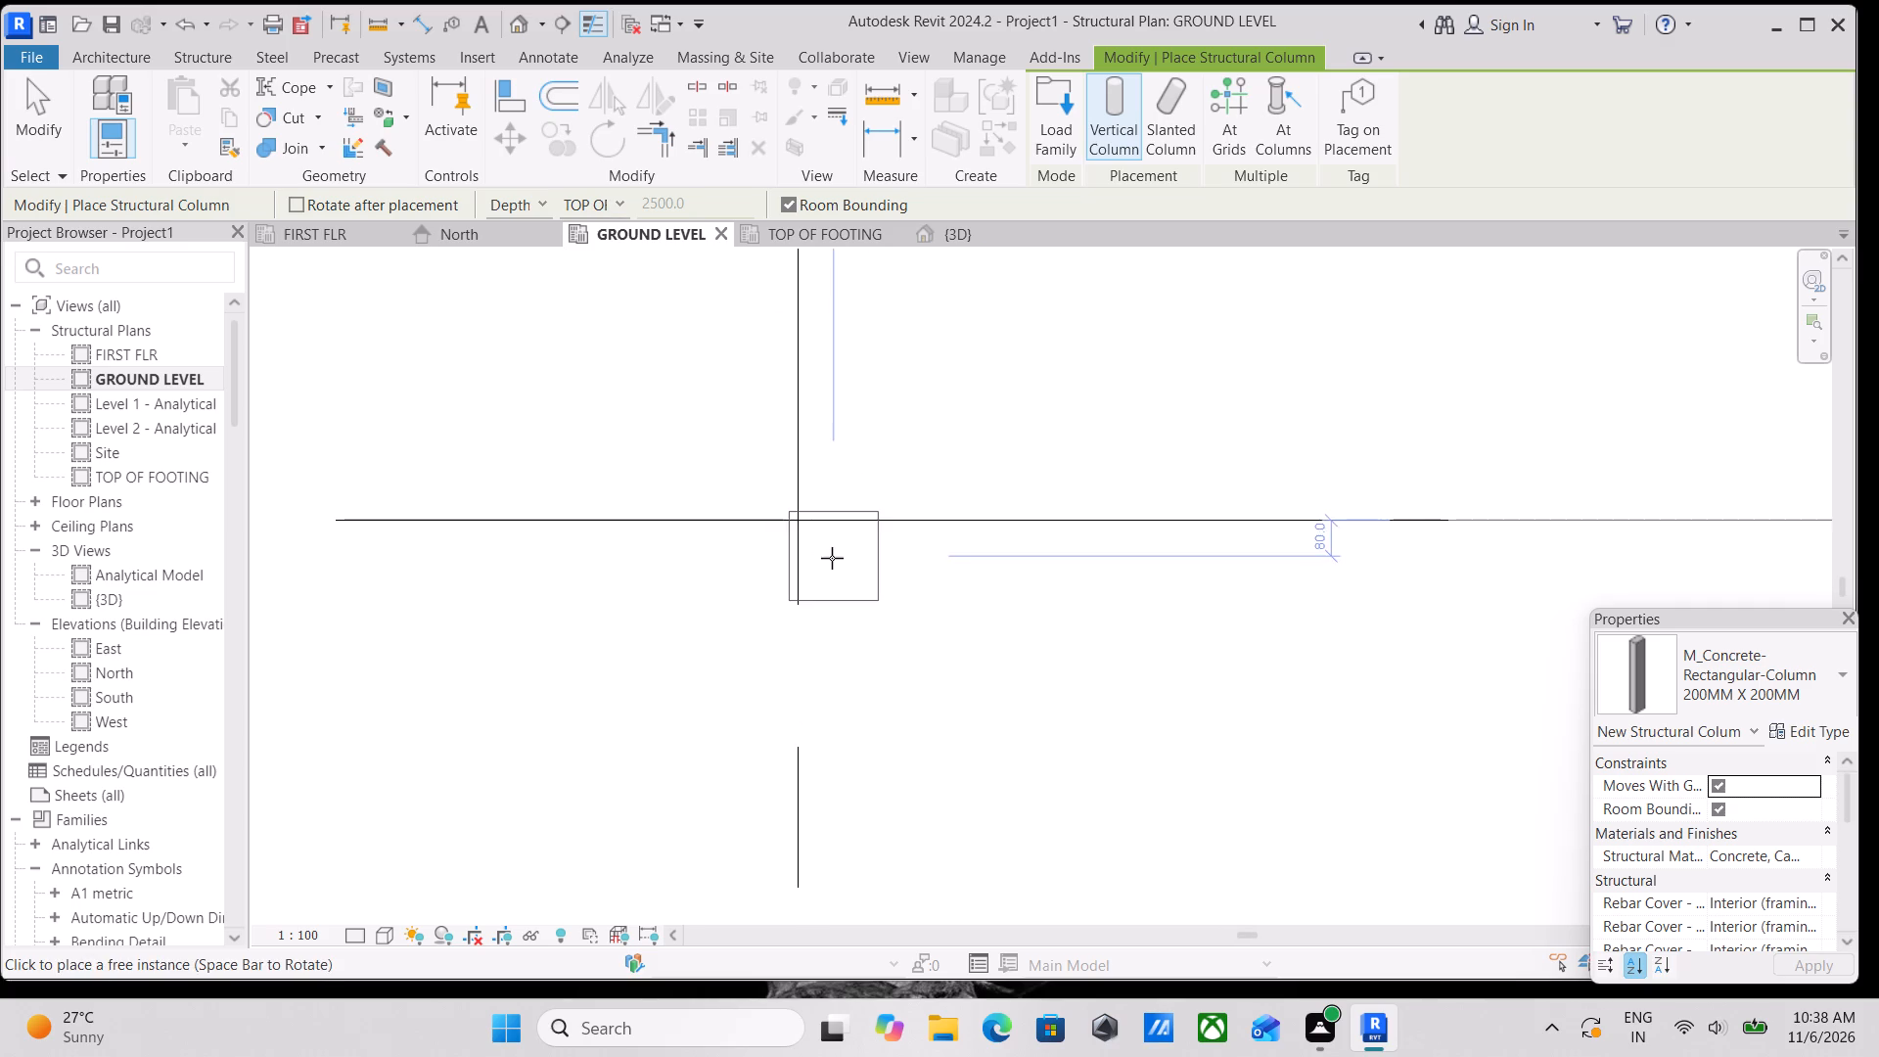
scroll(847, 568, "up", 2)
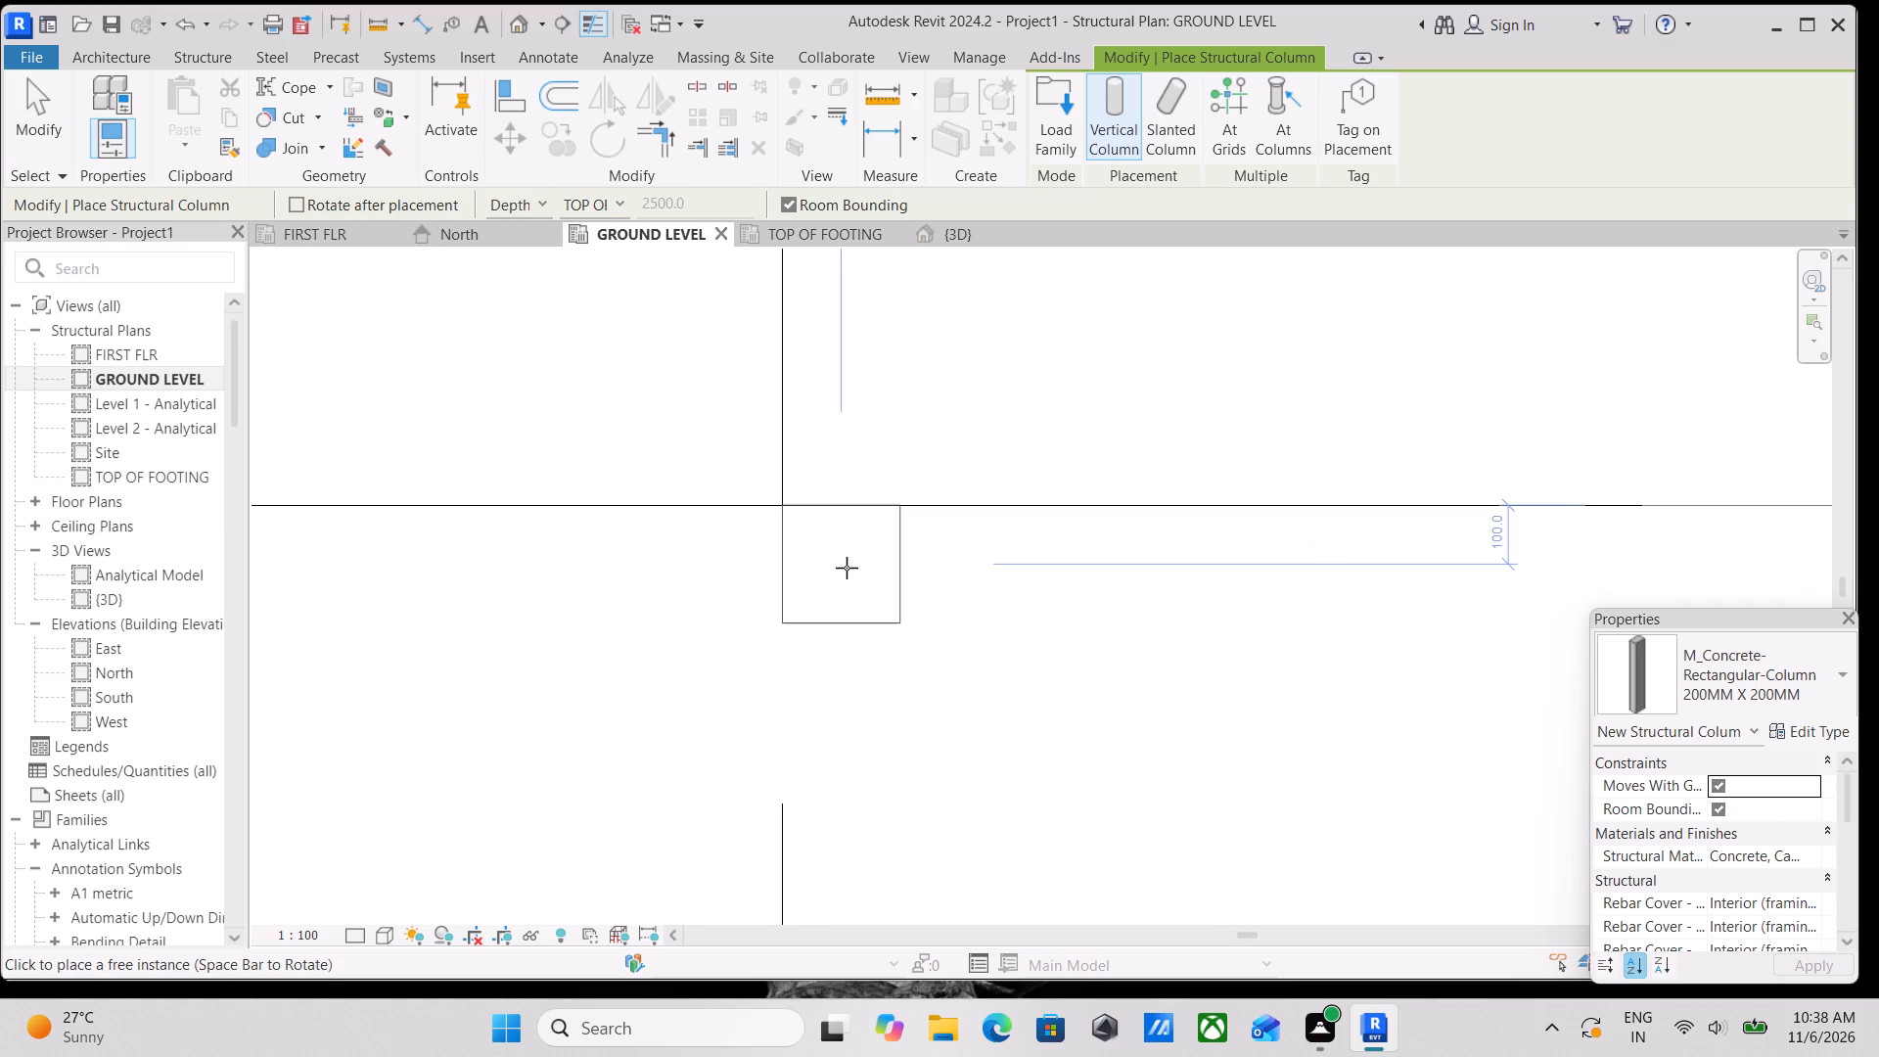
left_click(847, 568)
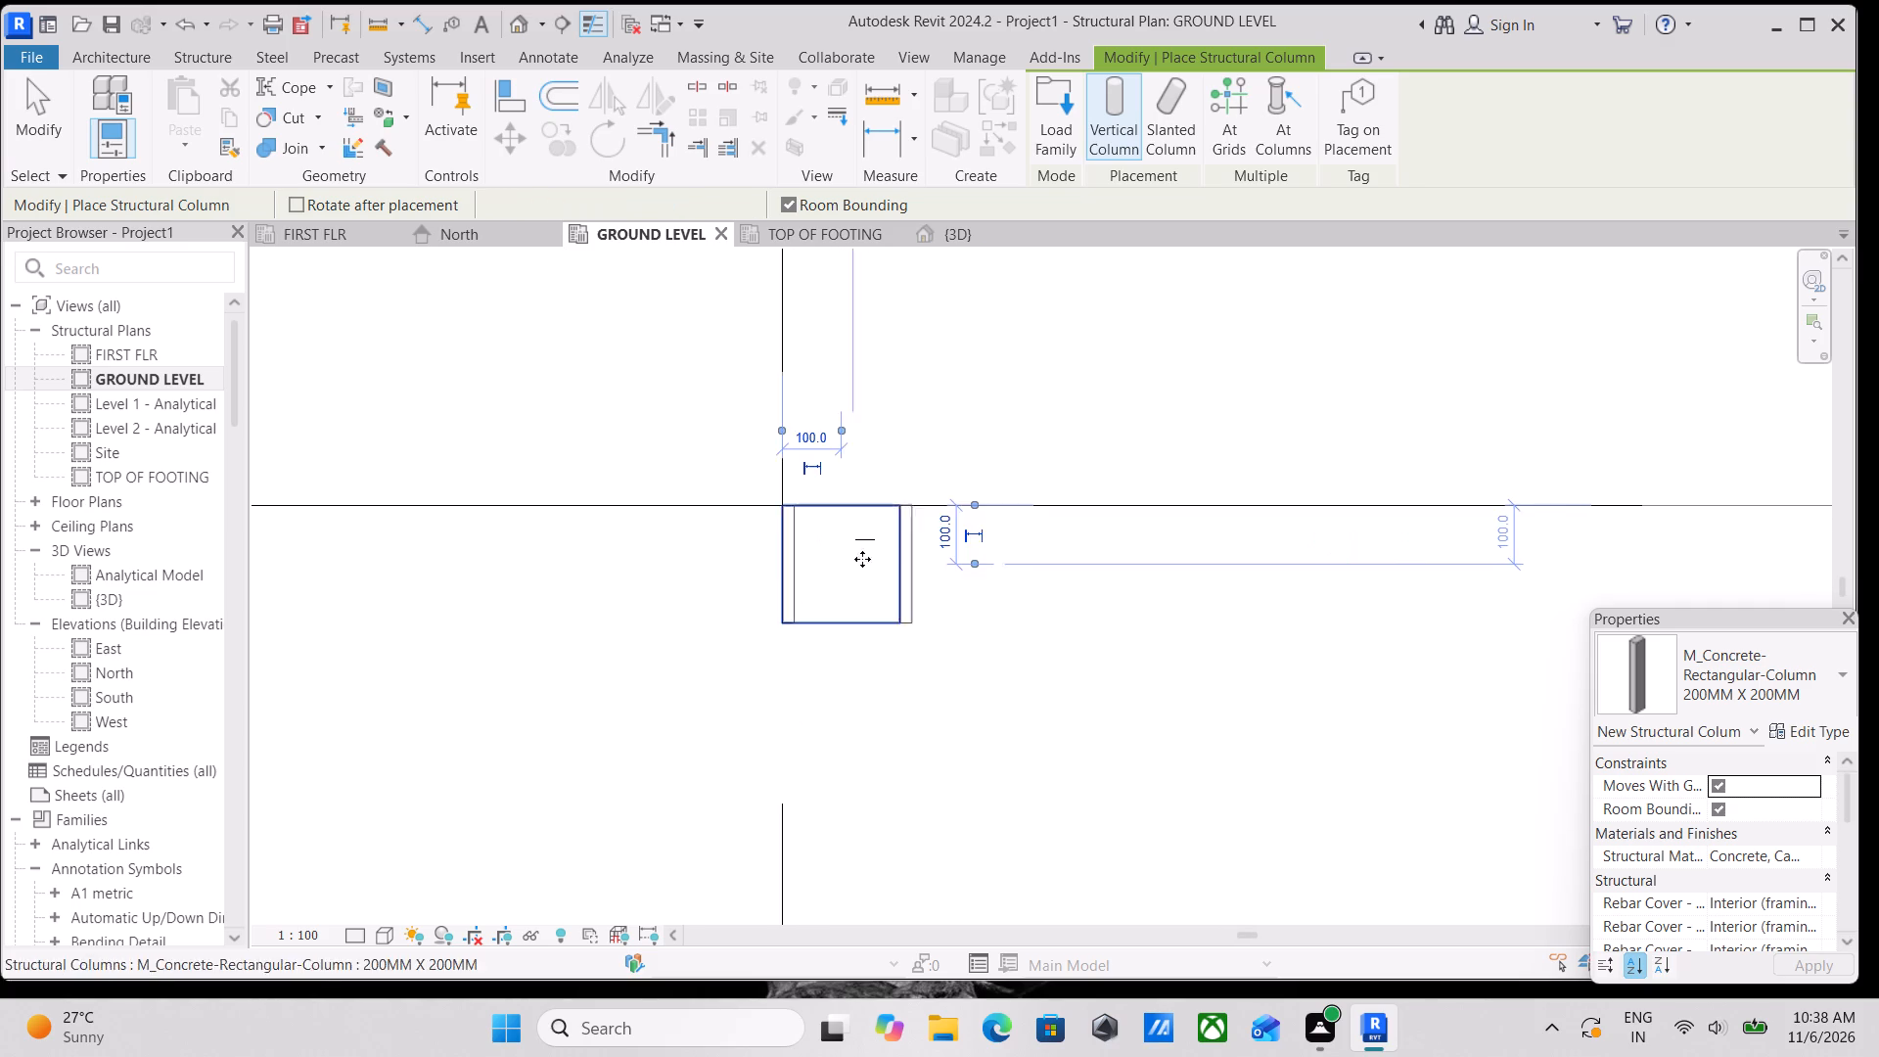
Place a 200MM X 200MM column centred on grid B, with its centre 100 mm below grid 1.
scroll(1129, 580, "down", 5)
middle_click_drag(1214, 598, 106, 512)
scroll(751, 513, "down", 1)
scroll(795, 498, "up", 3)
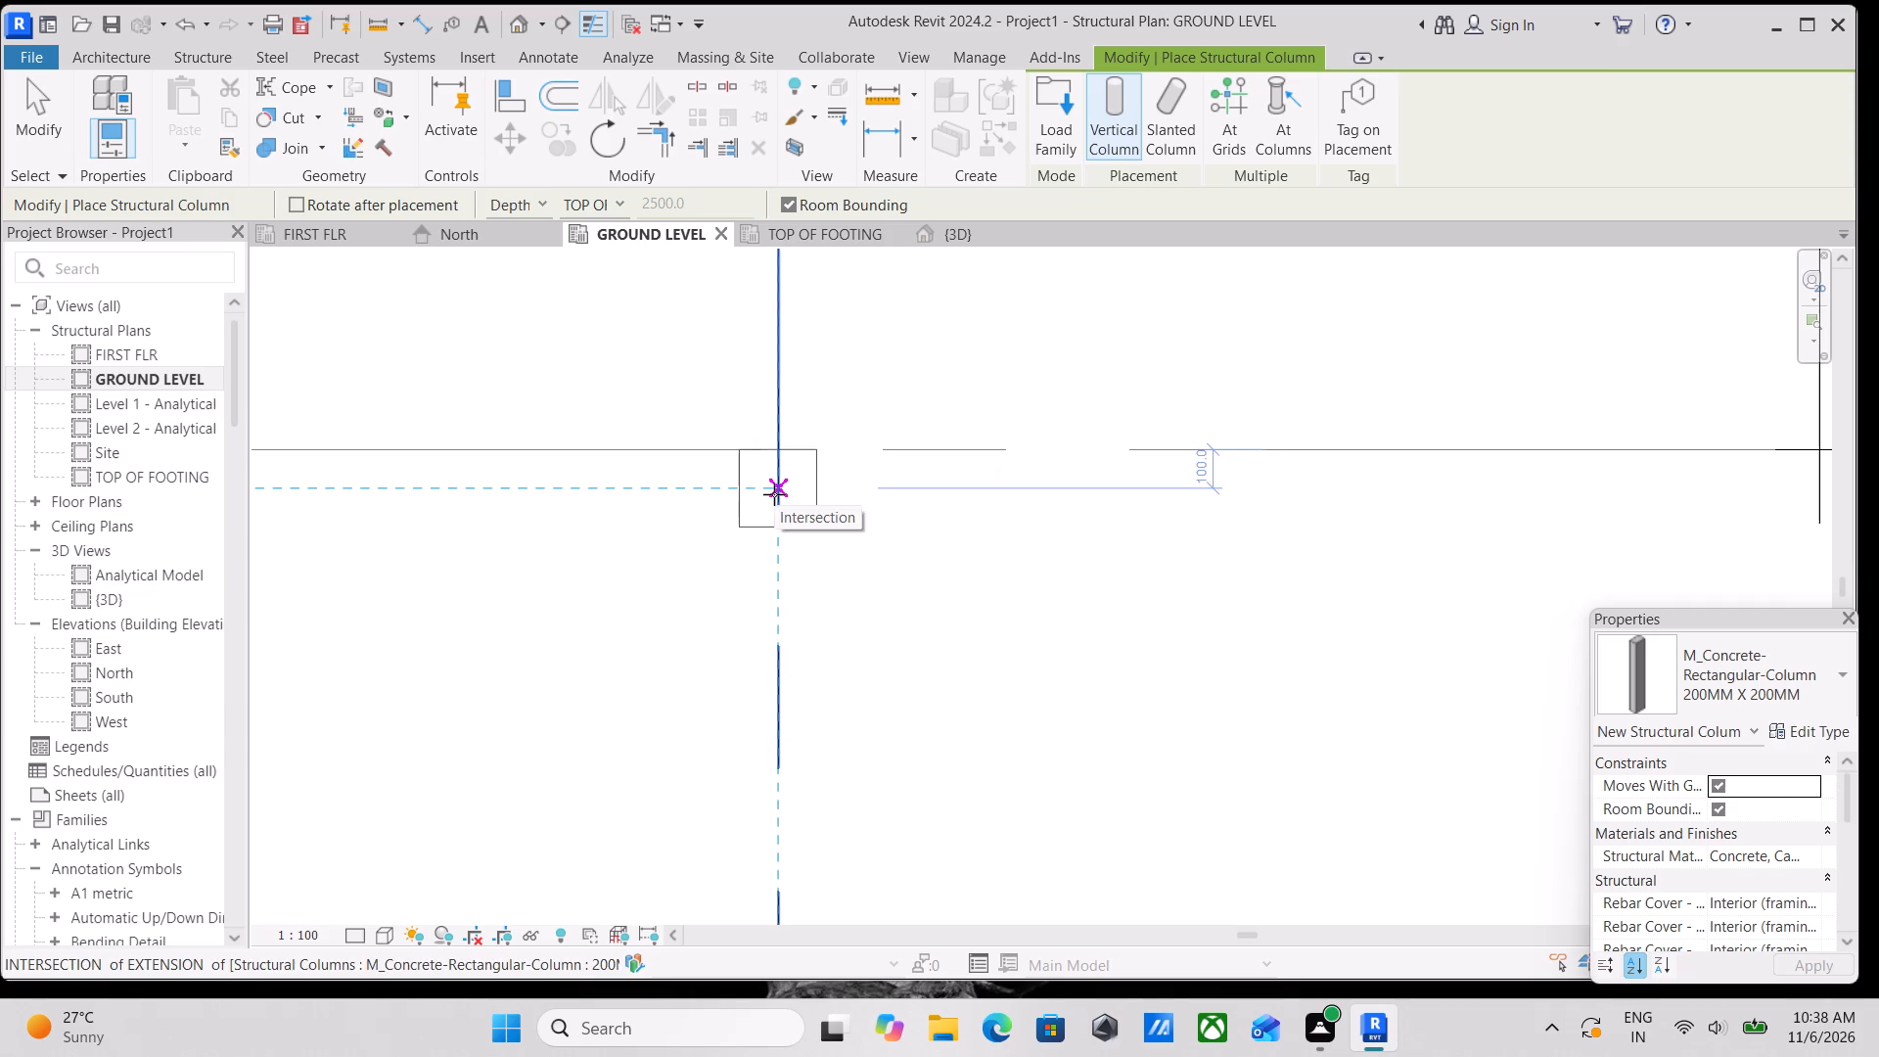
left_click(774, 494)
Place a 200MM X 200MM column inside the C/1 grid corner, centred 100 mm from both grids.
scroll(978, 532, "down", 6)
middle_click_drag(1065, 579, 831, 578)
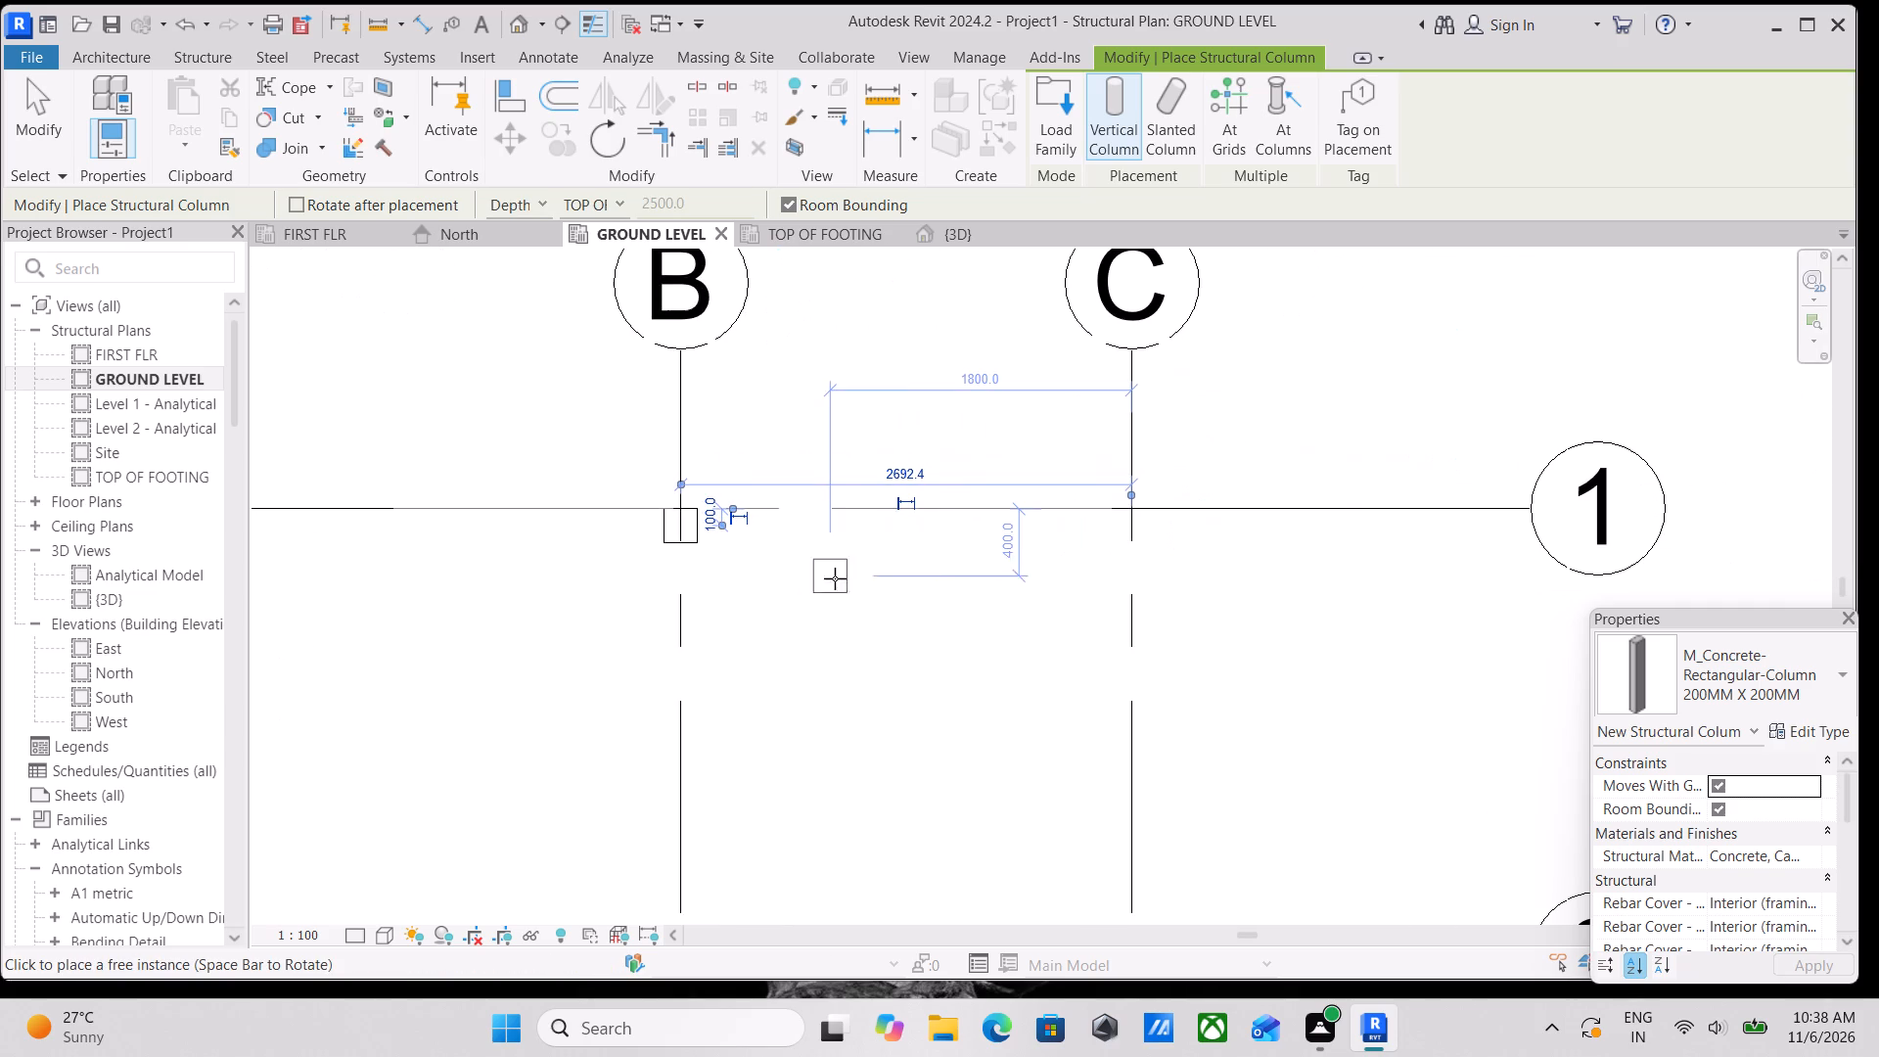
scroll(990, 552, "up", 2)
scroll(1071, 515, "up", 2)
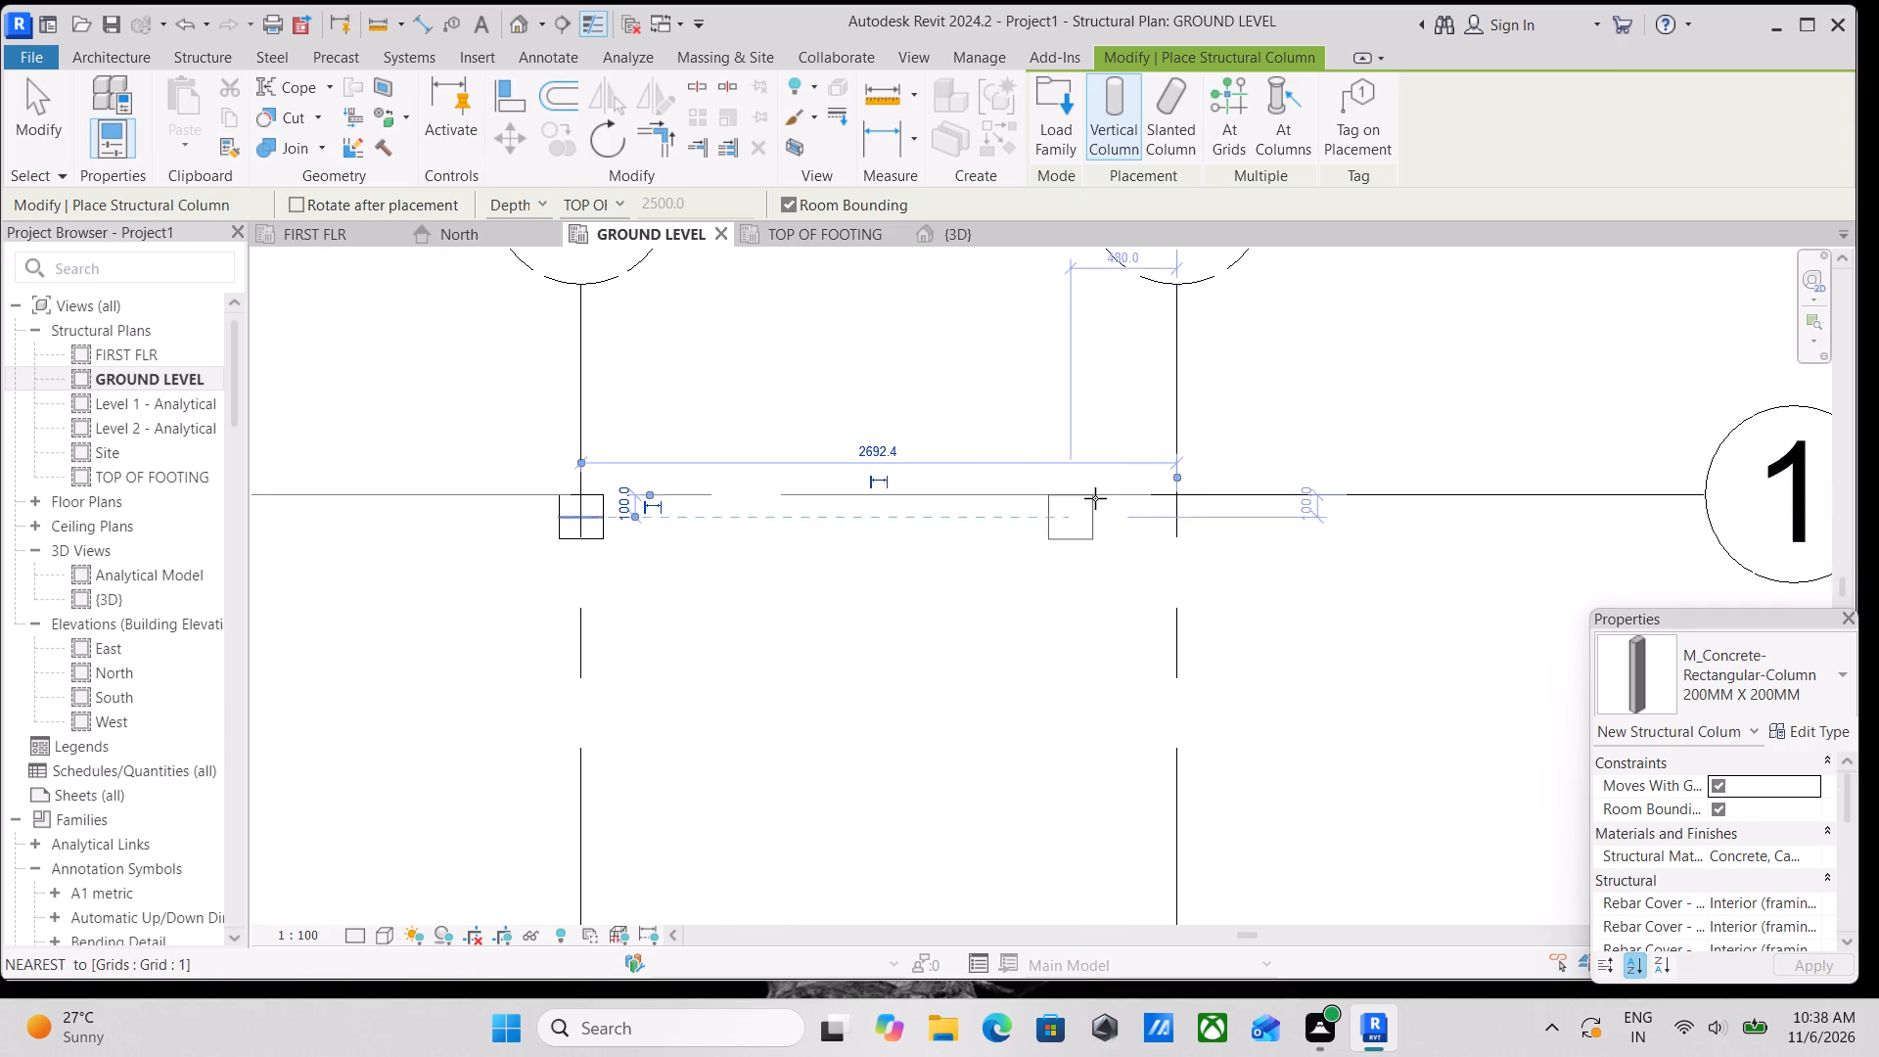
scroll(1095, 498, "up", 1)
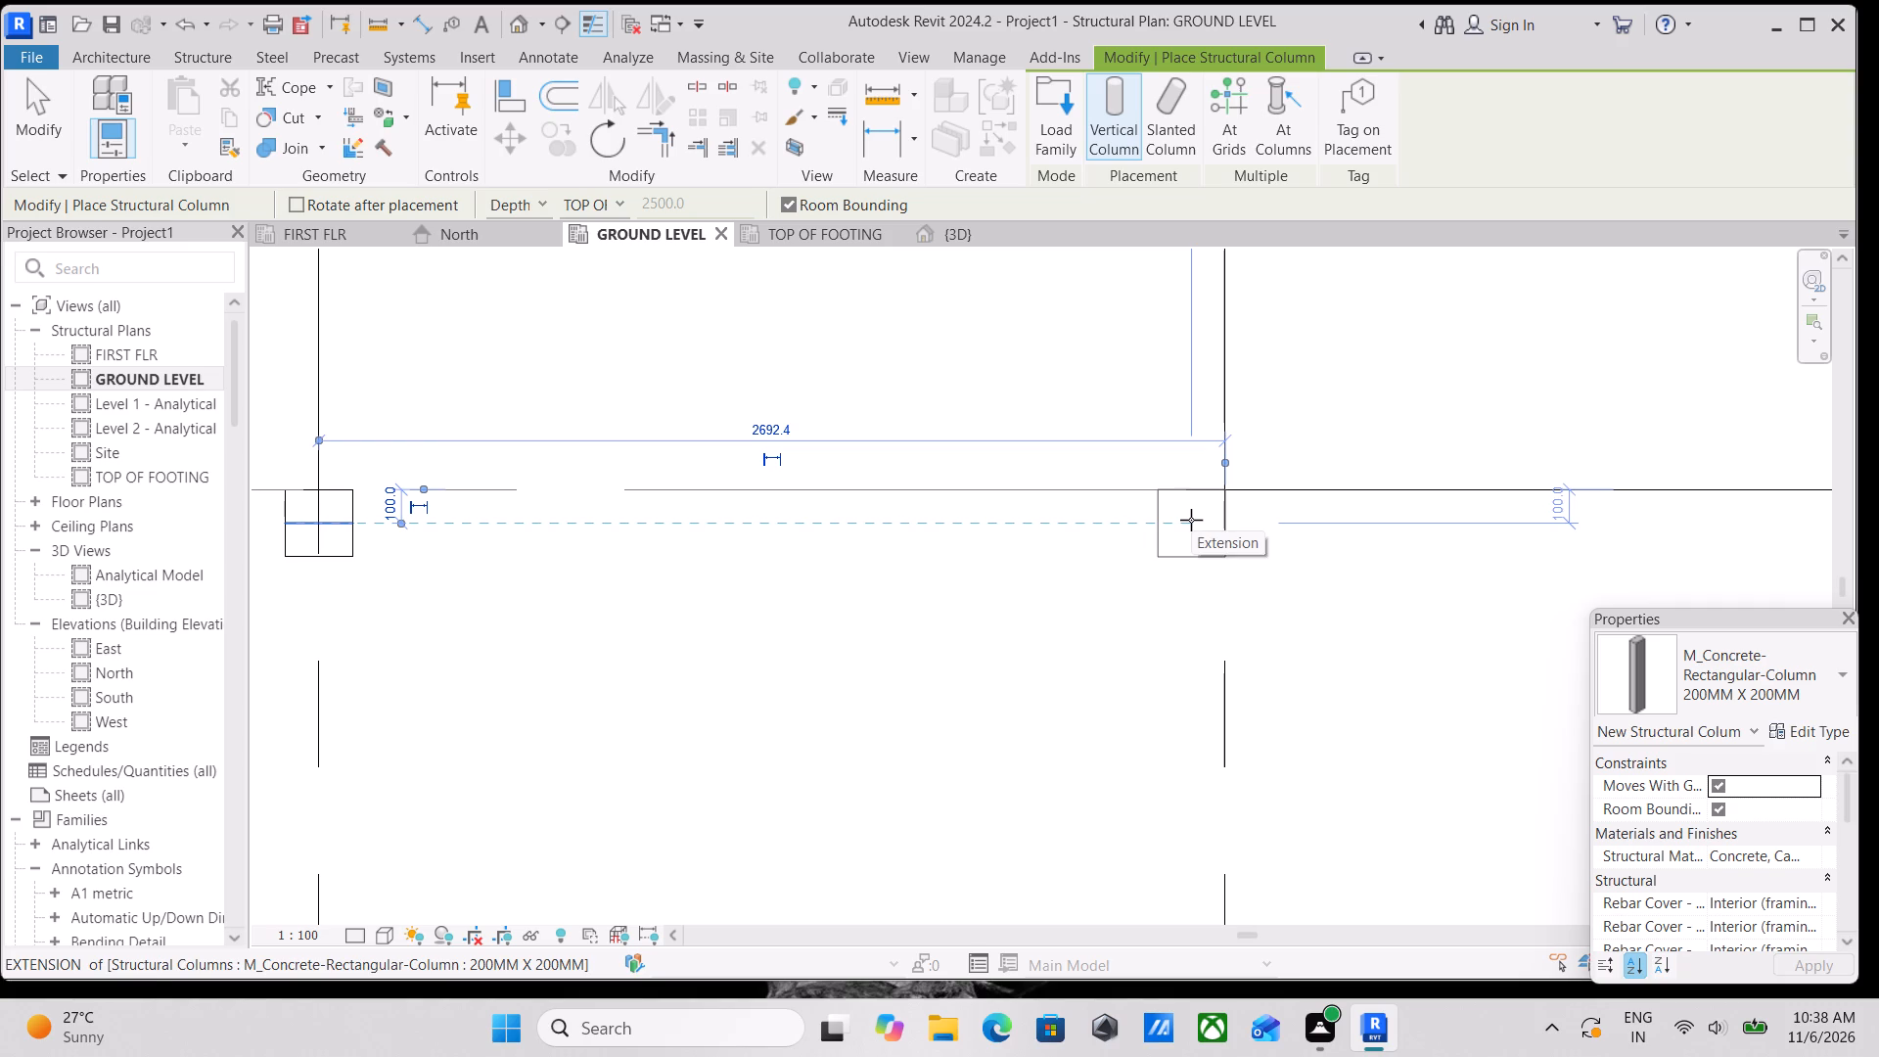
left_click(1191, 520)
Place a 200MM X 200MM column at A/3, centred on grid 3 with one face against the inner side of grid A.
scroll(1022, 617, "down", 8)
middle_click_drag(962, 626, 1210, 494)
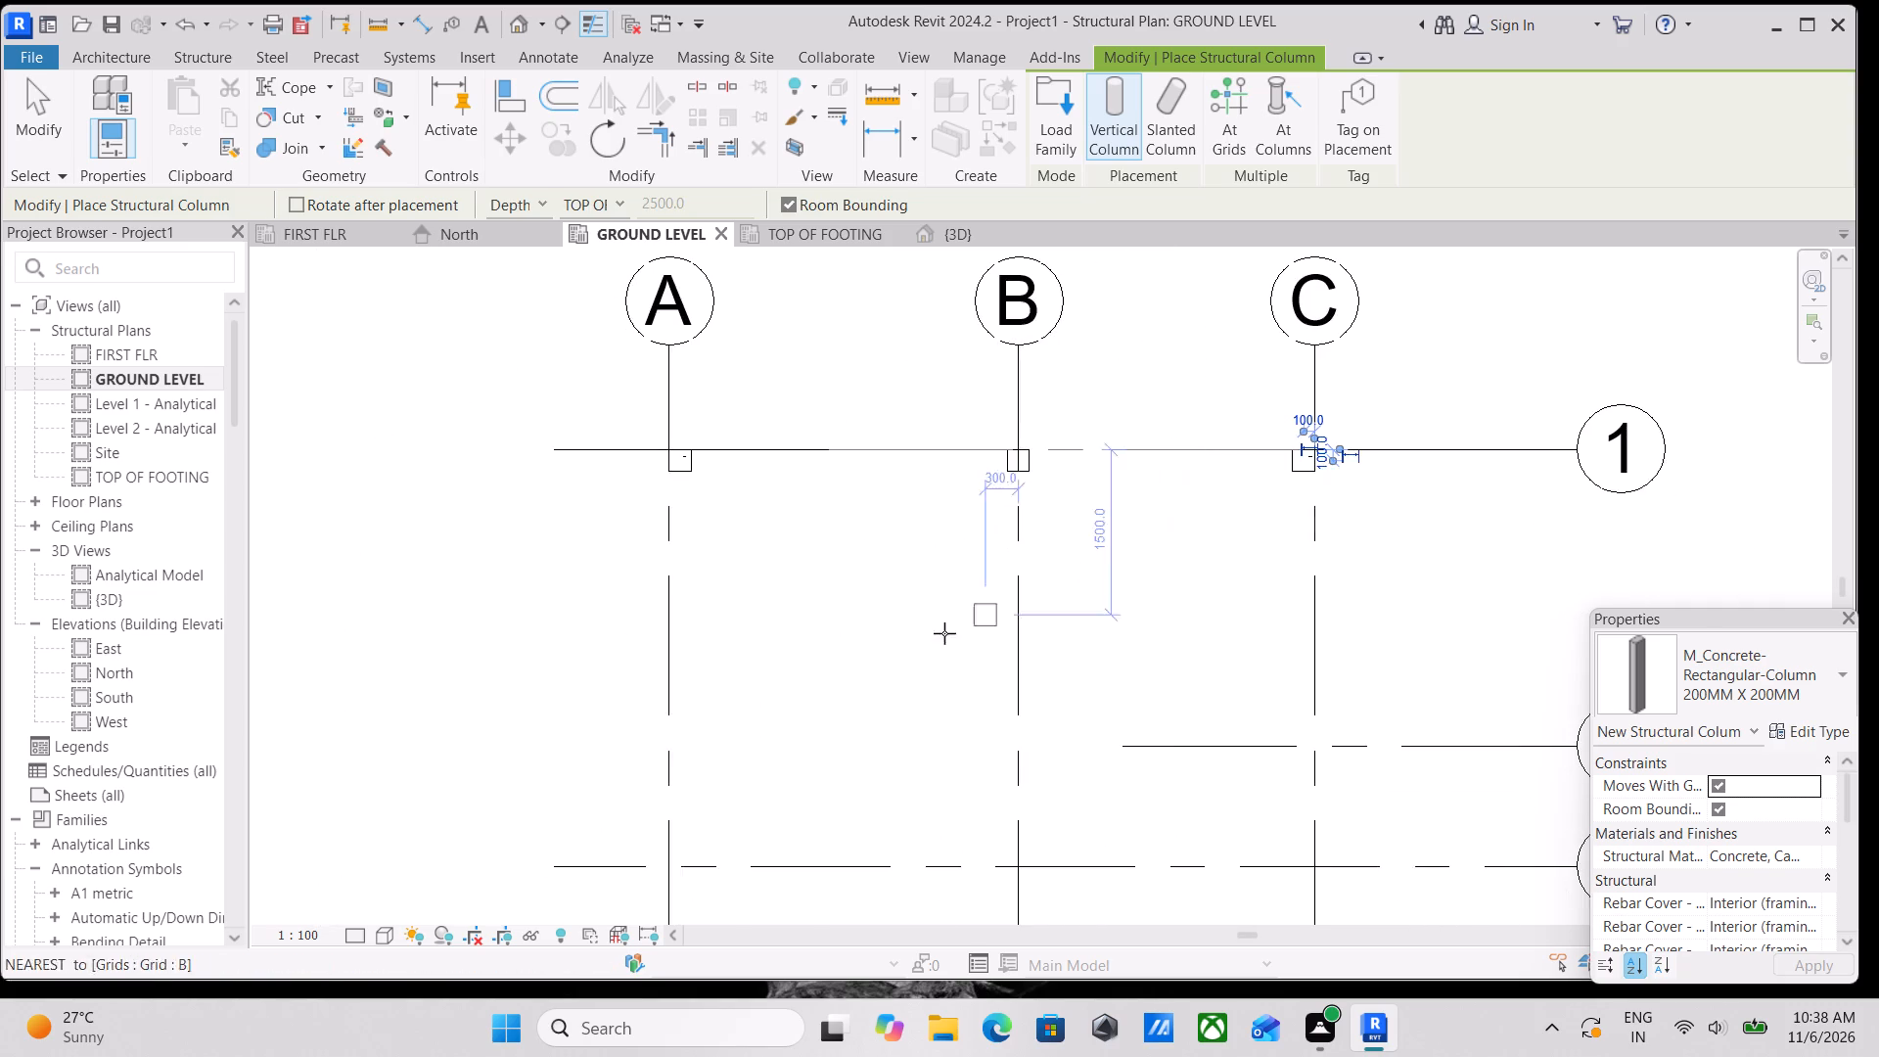
scroll(894, 659, "down", 3)
middle_click_drag(888, 718, 898, 606)
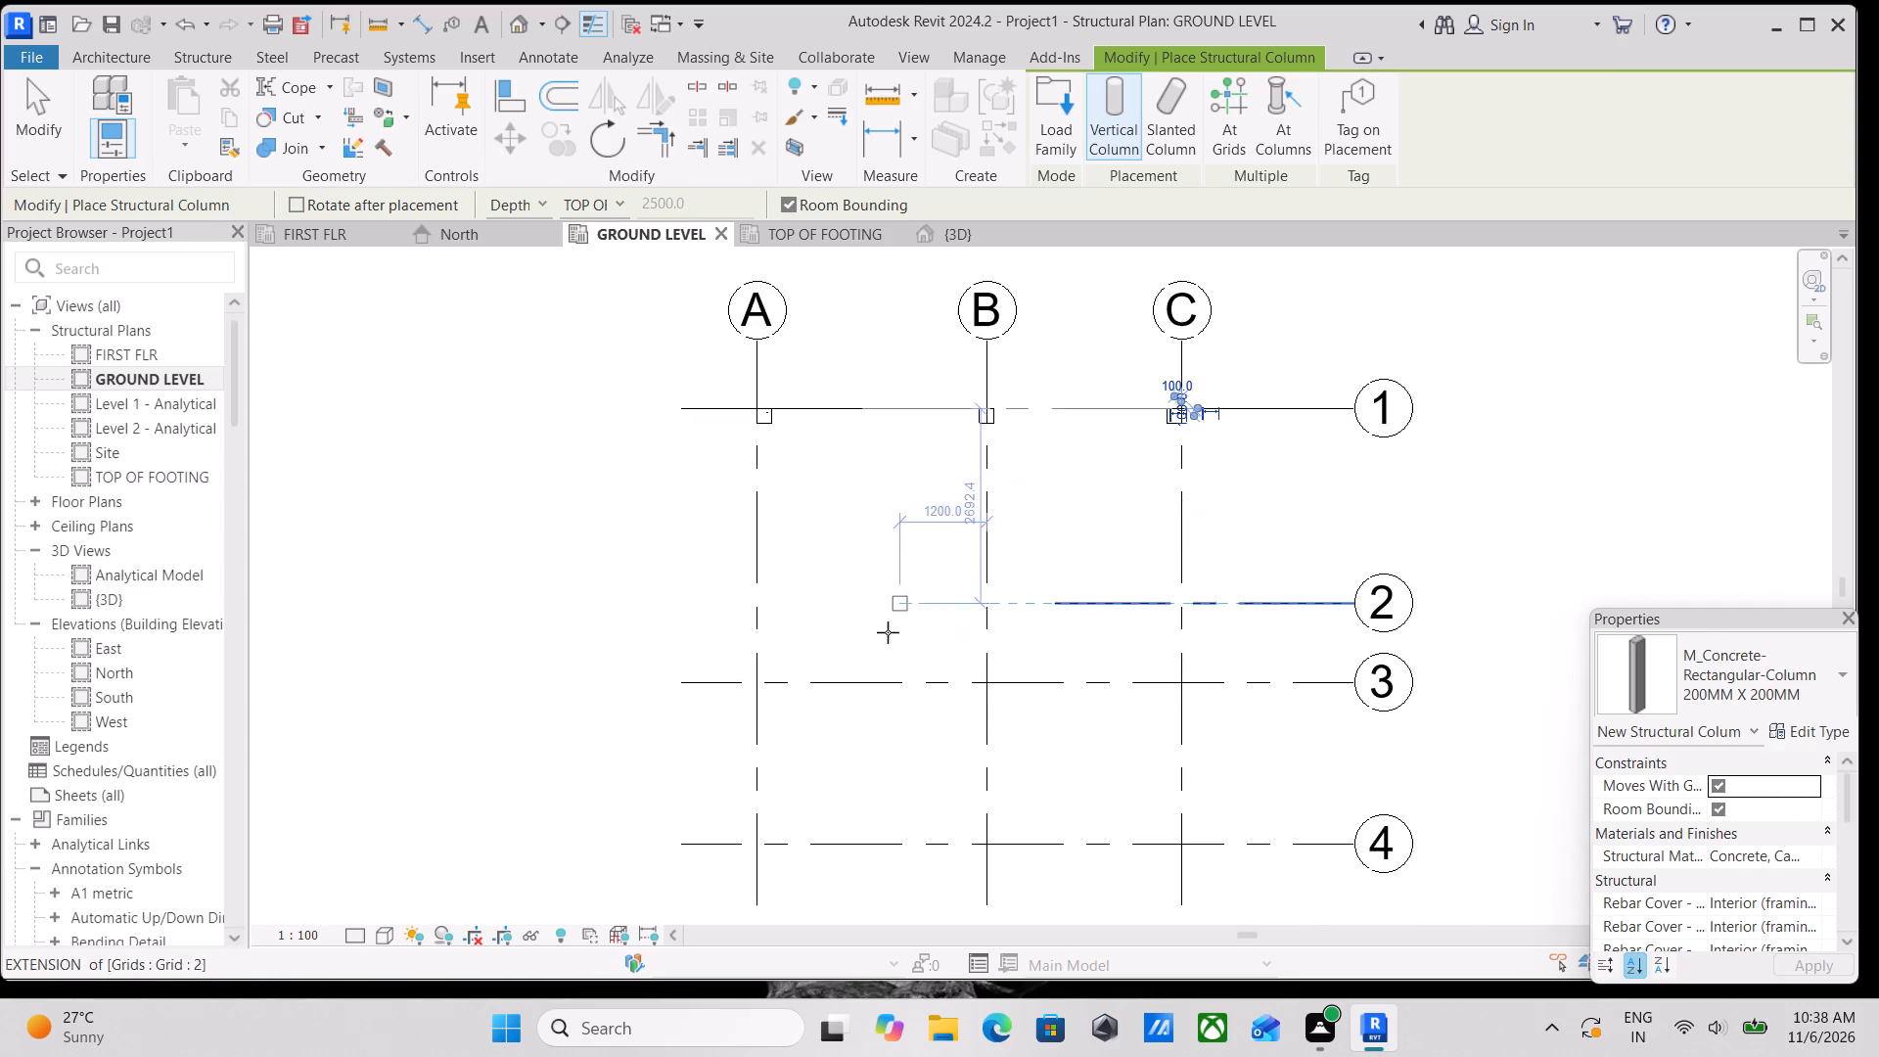
scroll(790, 703, "up", 10)
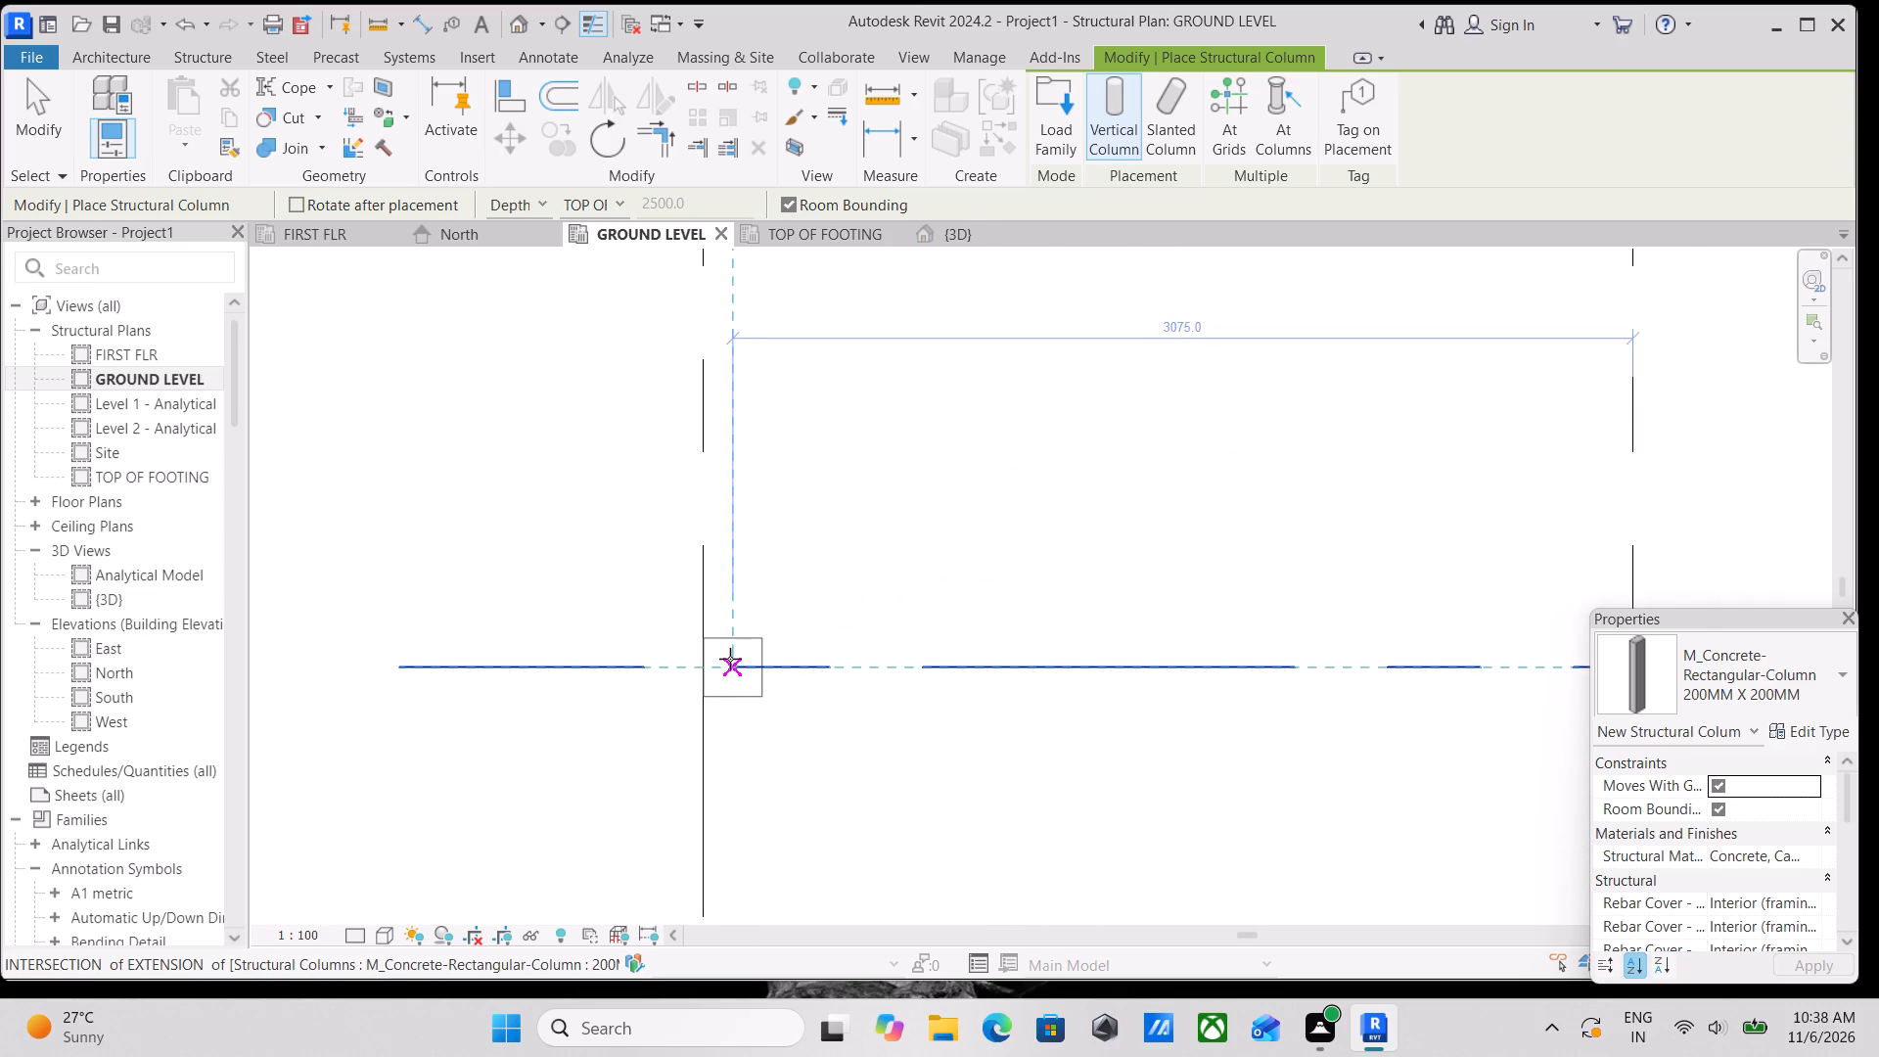
left_click(730, 659)
Place a 200MM X 200MM column centred on the intersection of grids B and 3.
scroll(956, 616, "down", 5)
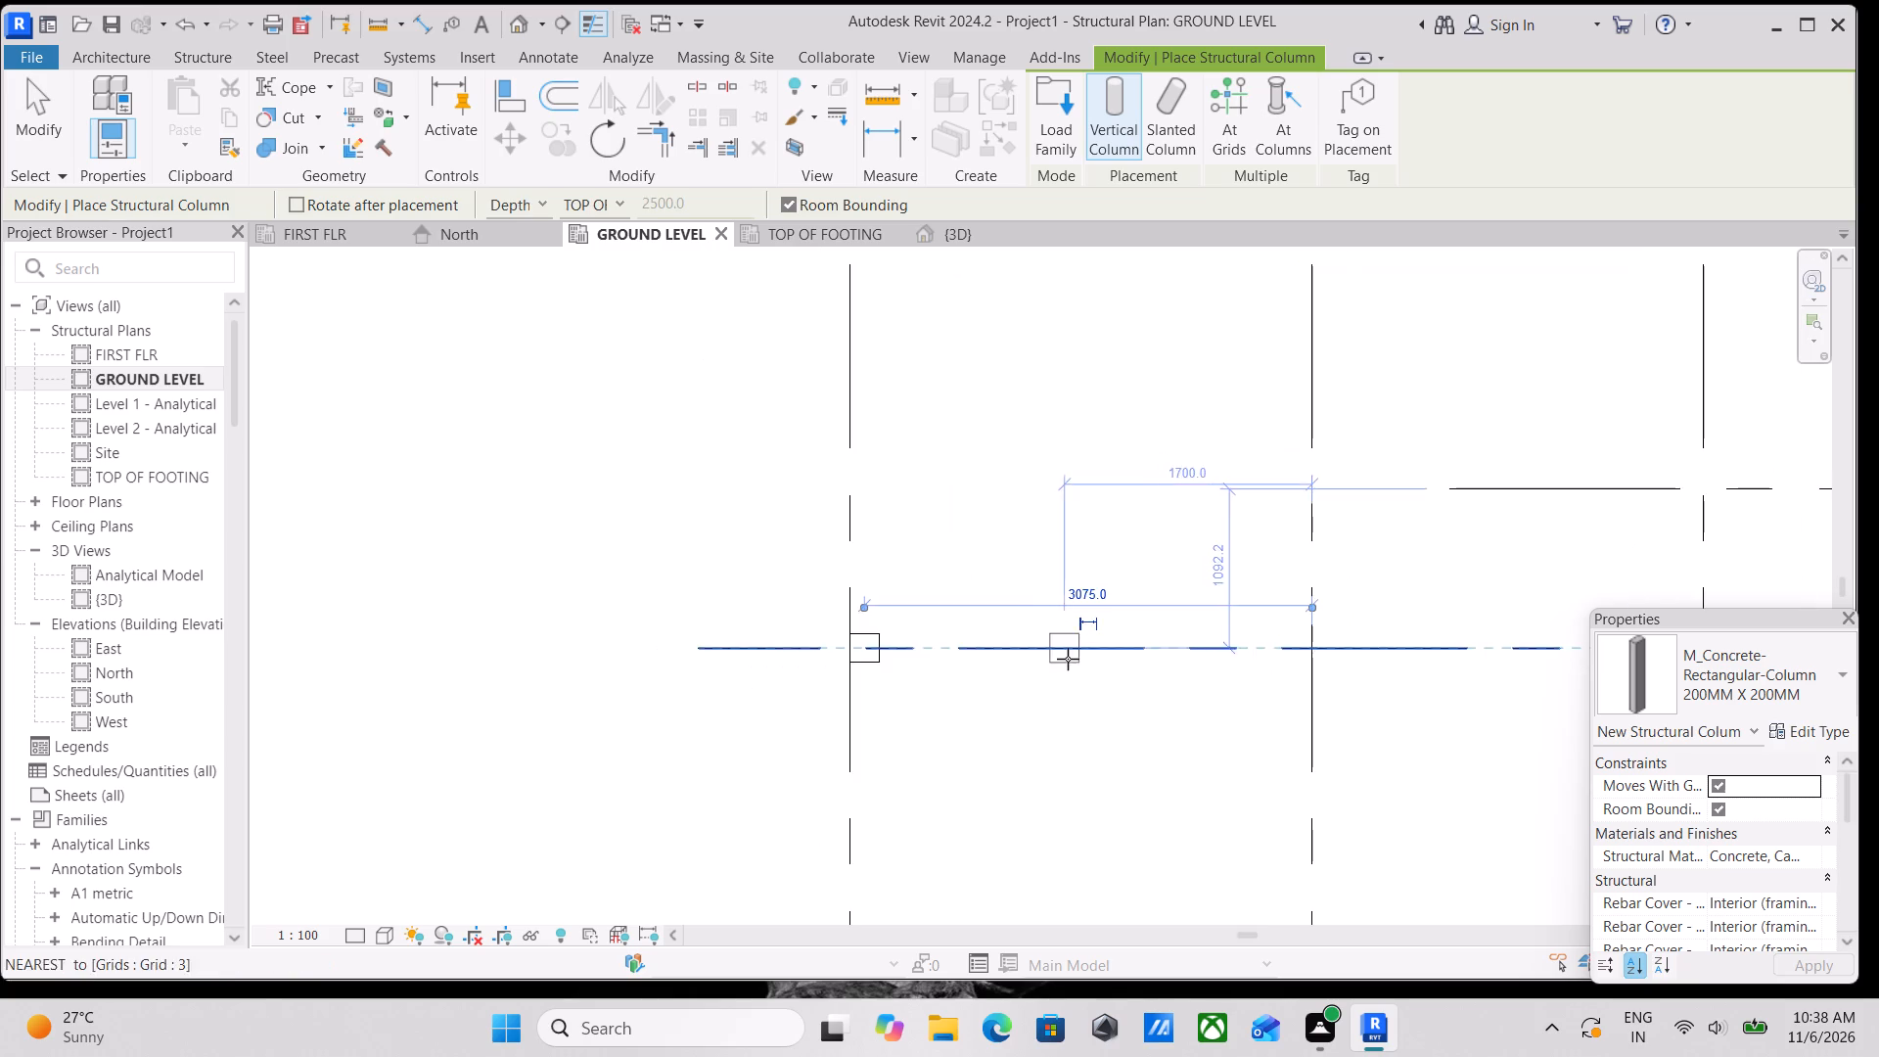
scroll(1068, 660, "down", 1)
middle_click_drag(1064, 660, 831, 729)
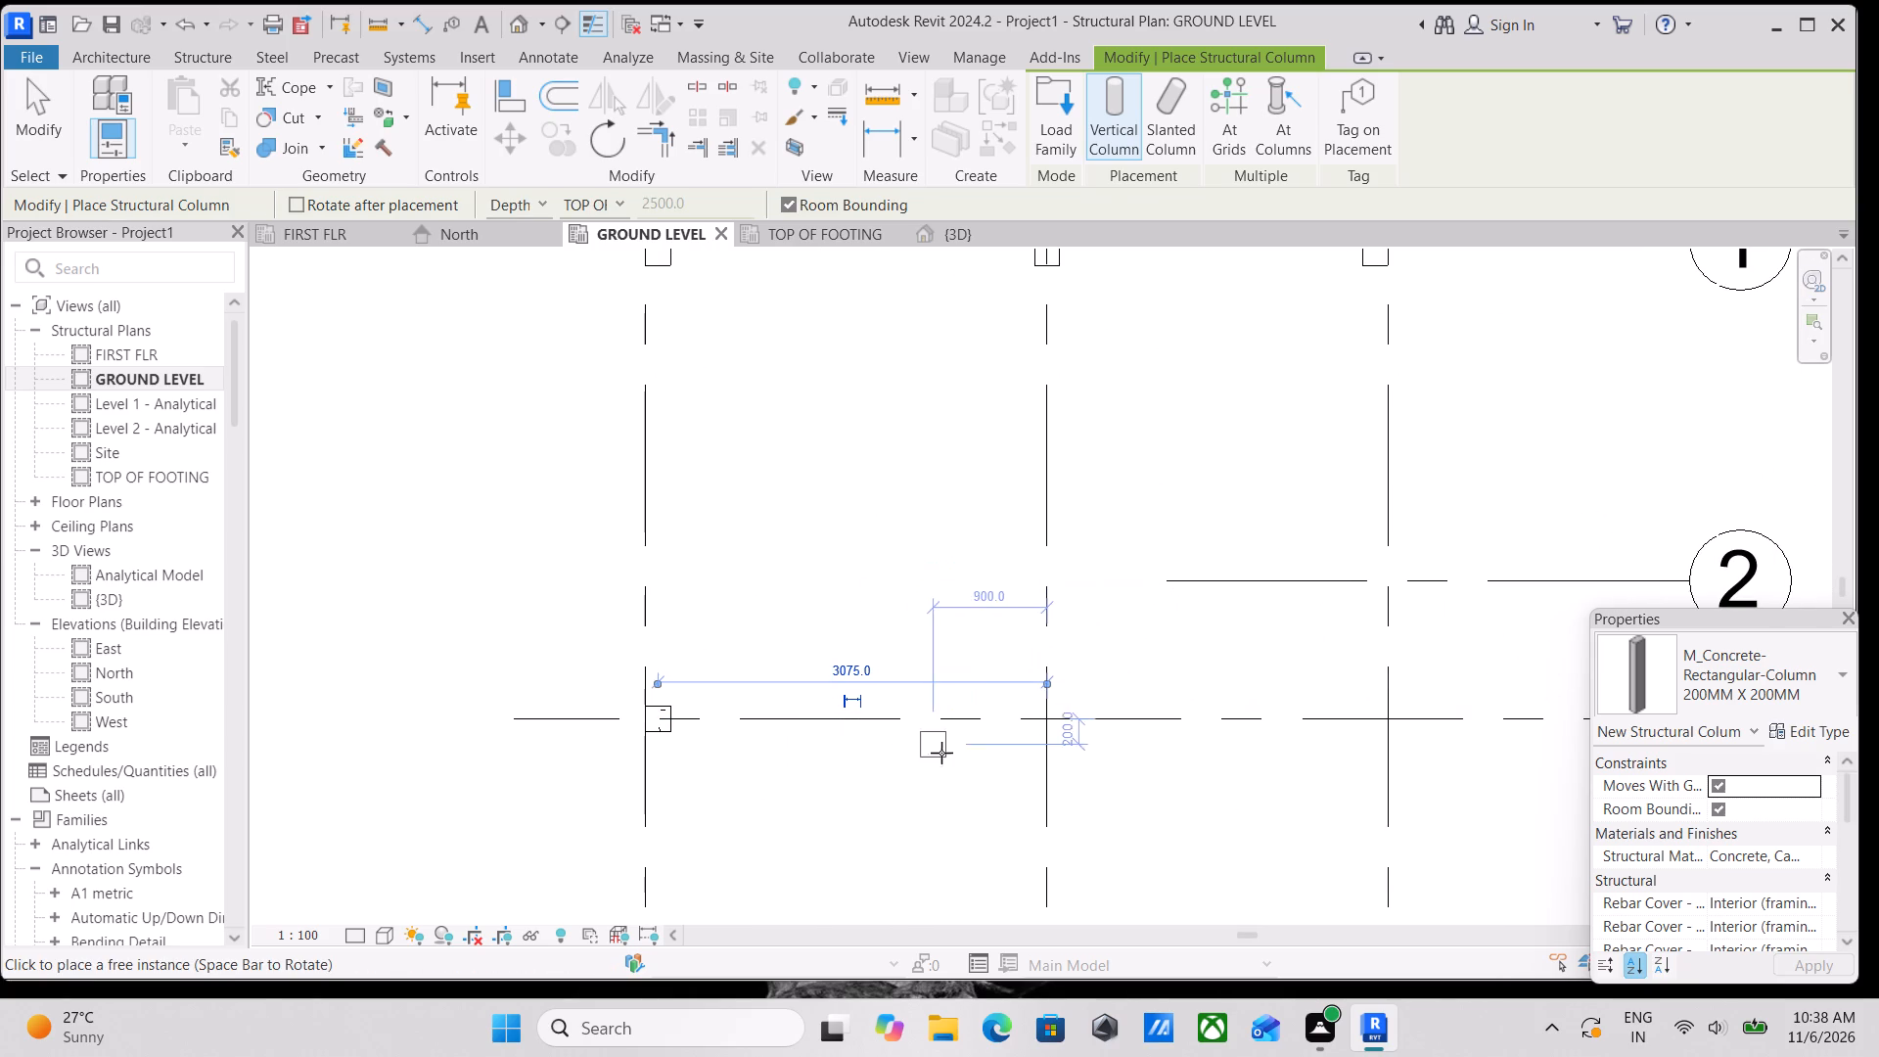
scroll(977, 744, "up", 1)
scroll(1061, 704, "up", 3)
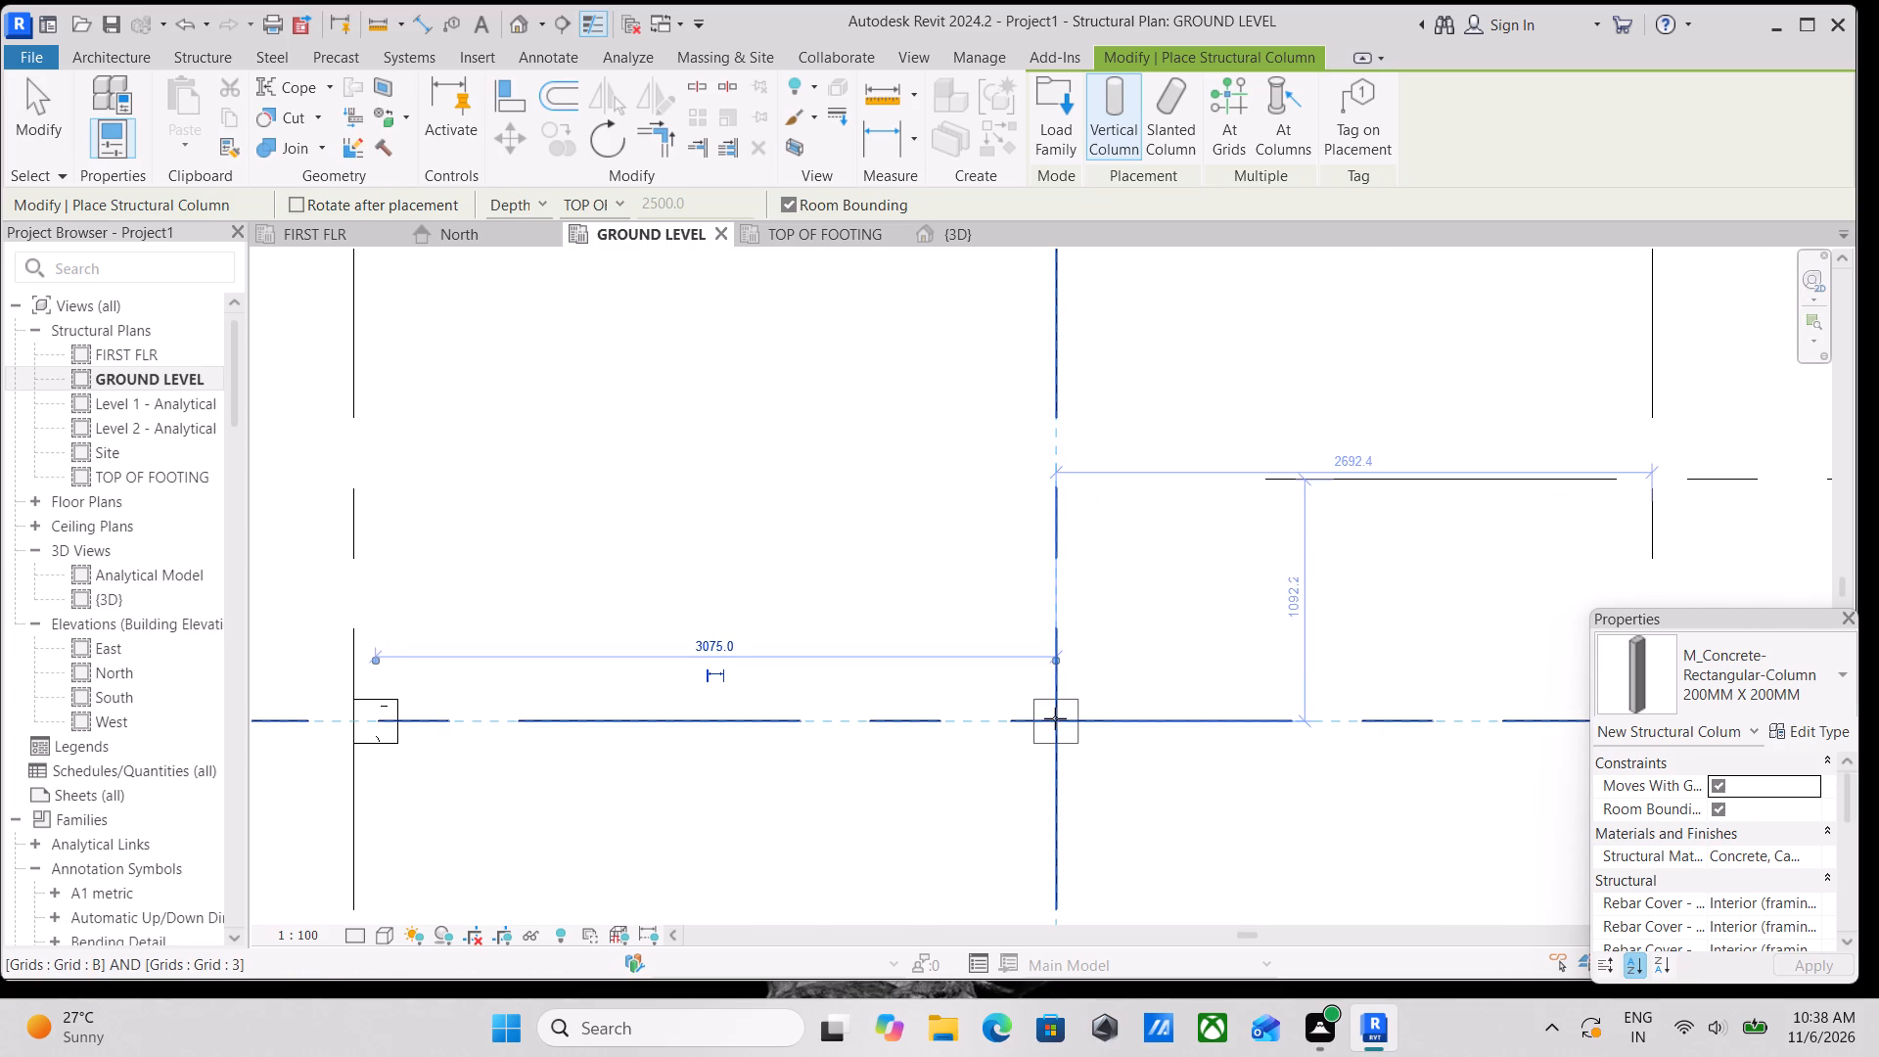
left_click(1055, 718)
Place a 200MM X 200MM column at C/3, centred on grid 3 and 100 mm inside grid C.
scroll(1162, 656, "down", 2)
middle_click_drag(1162, 656, 698, 667)
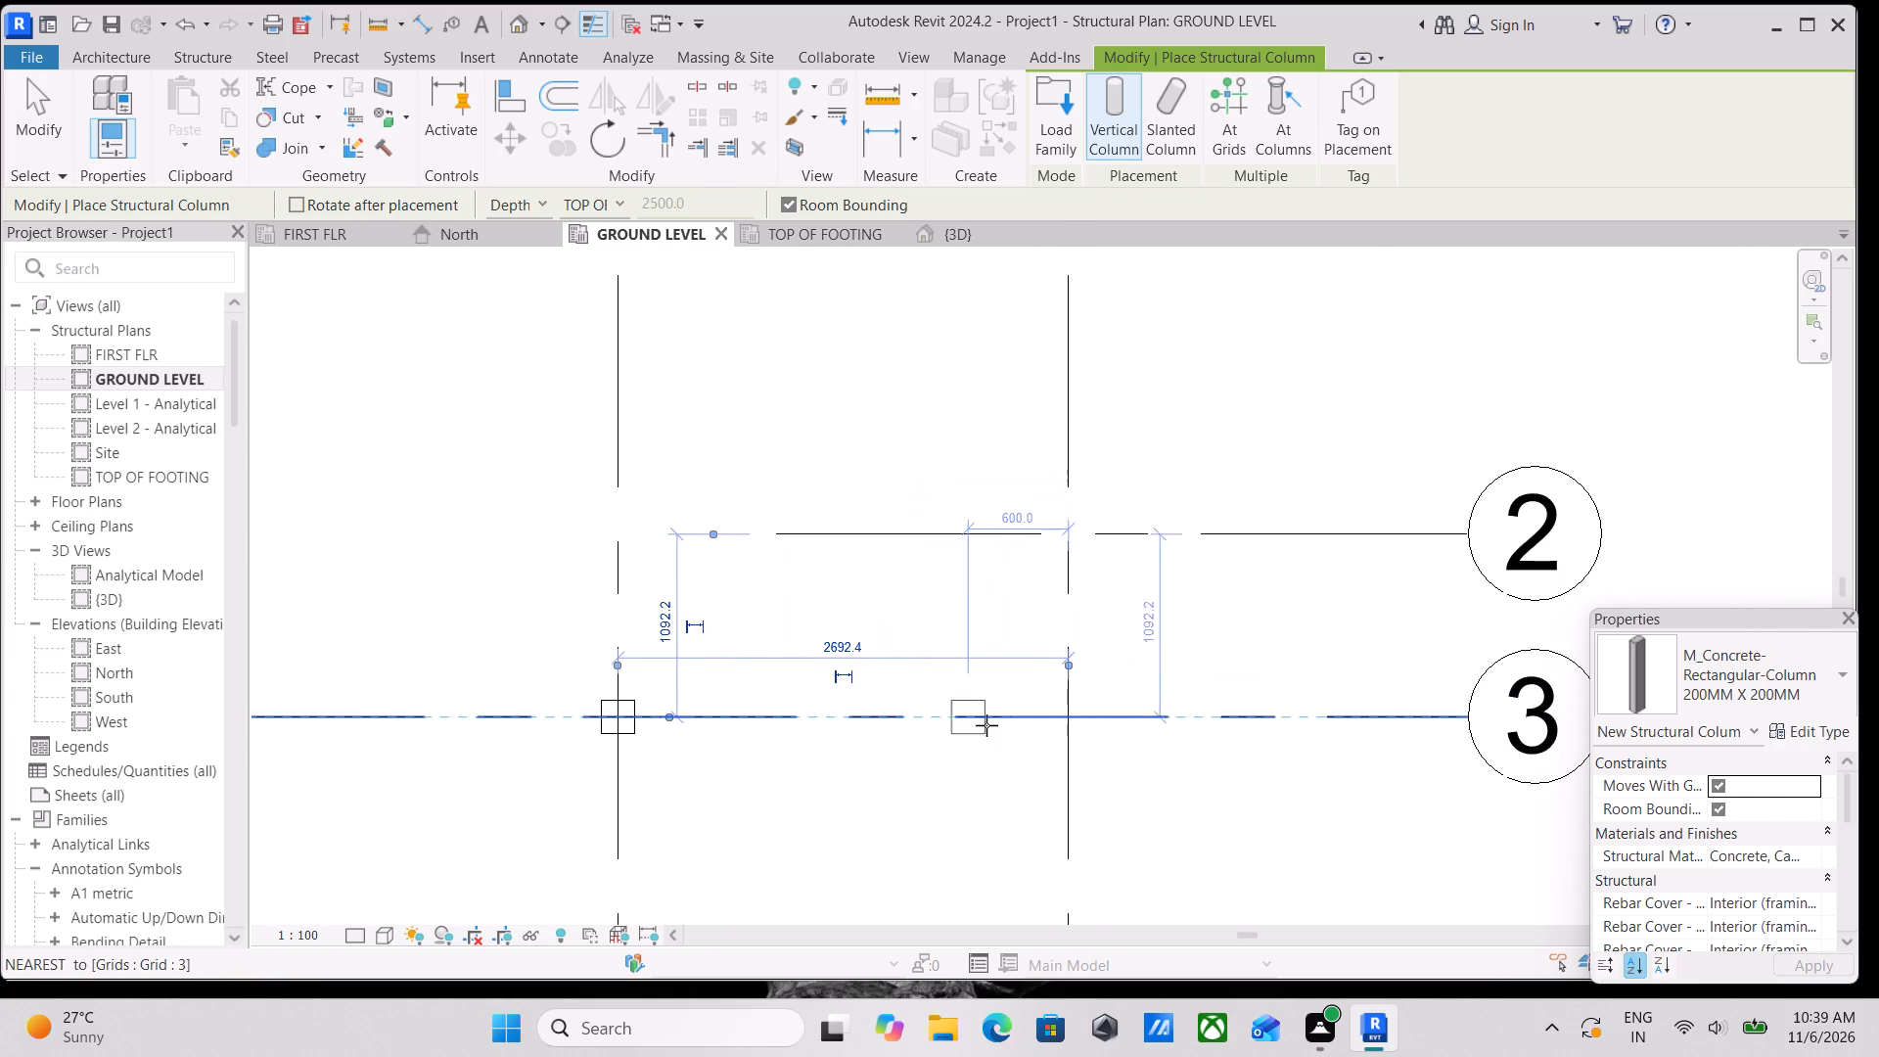
scroll(1007, 725, "up", 5)
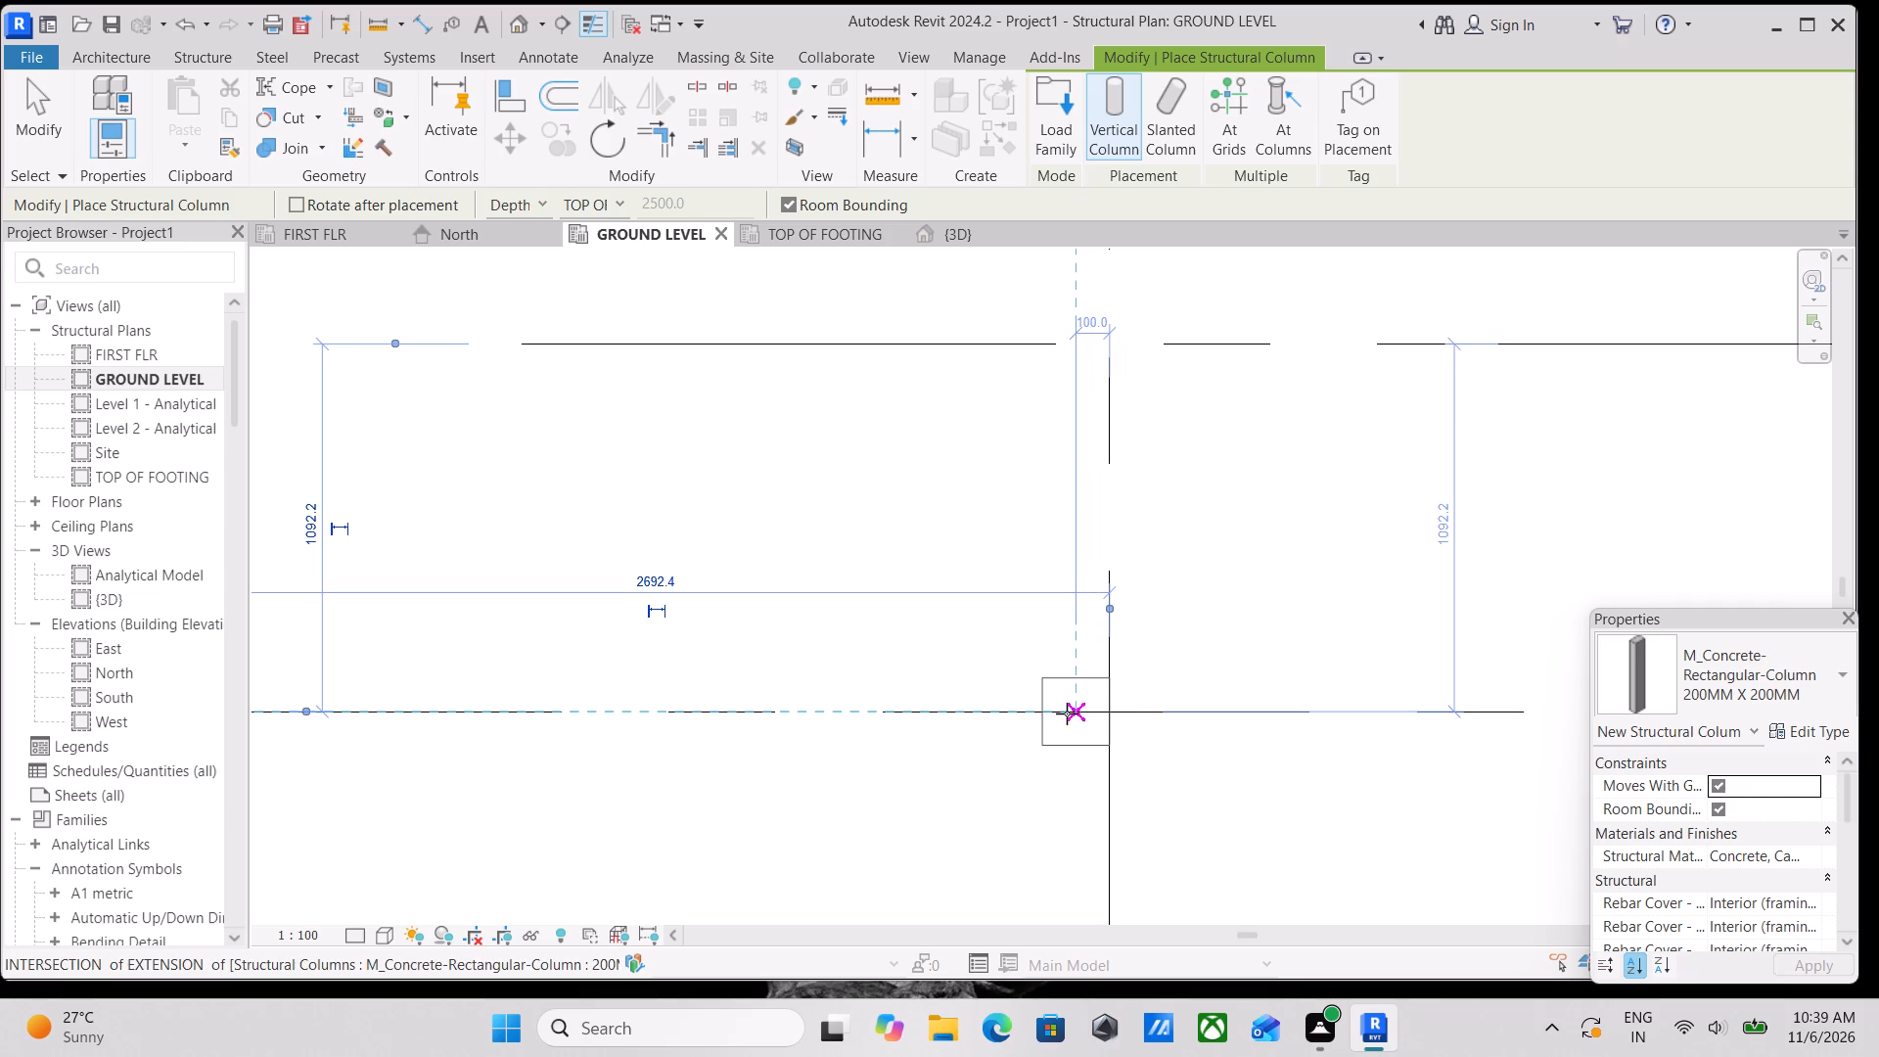
left_click(1067, 713)
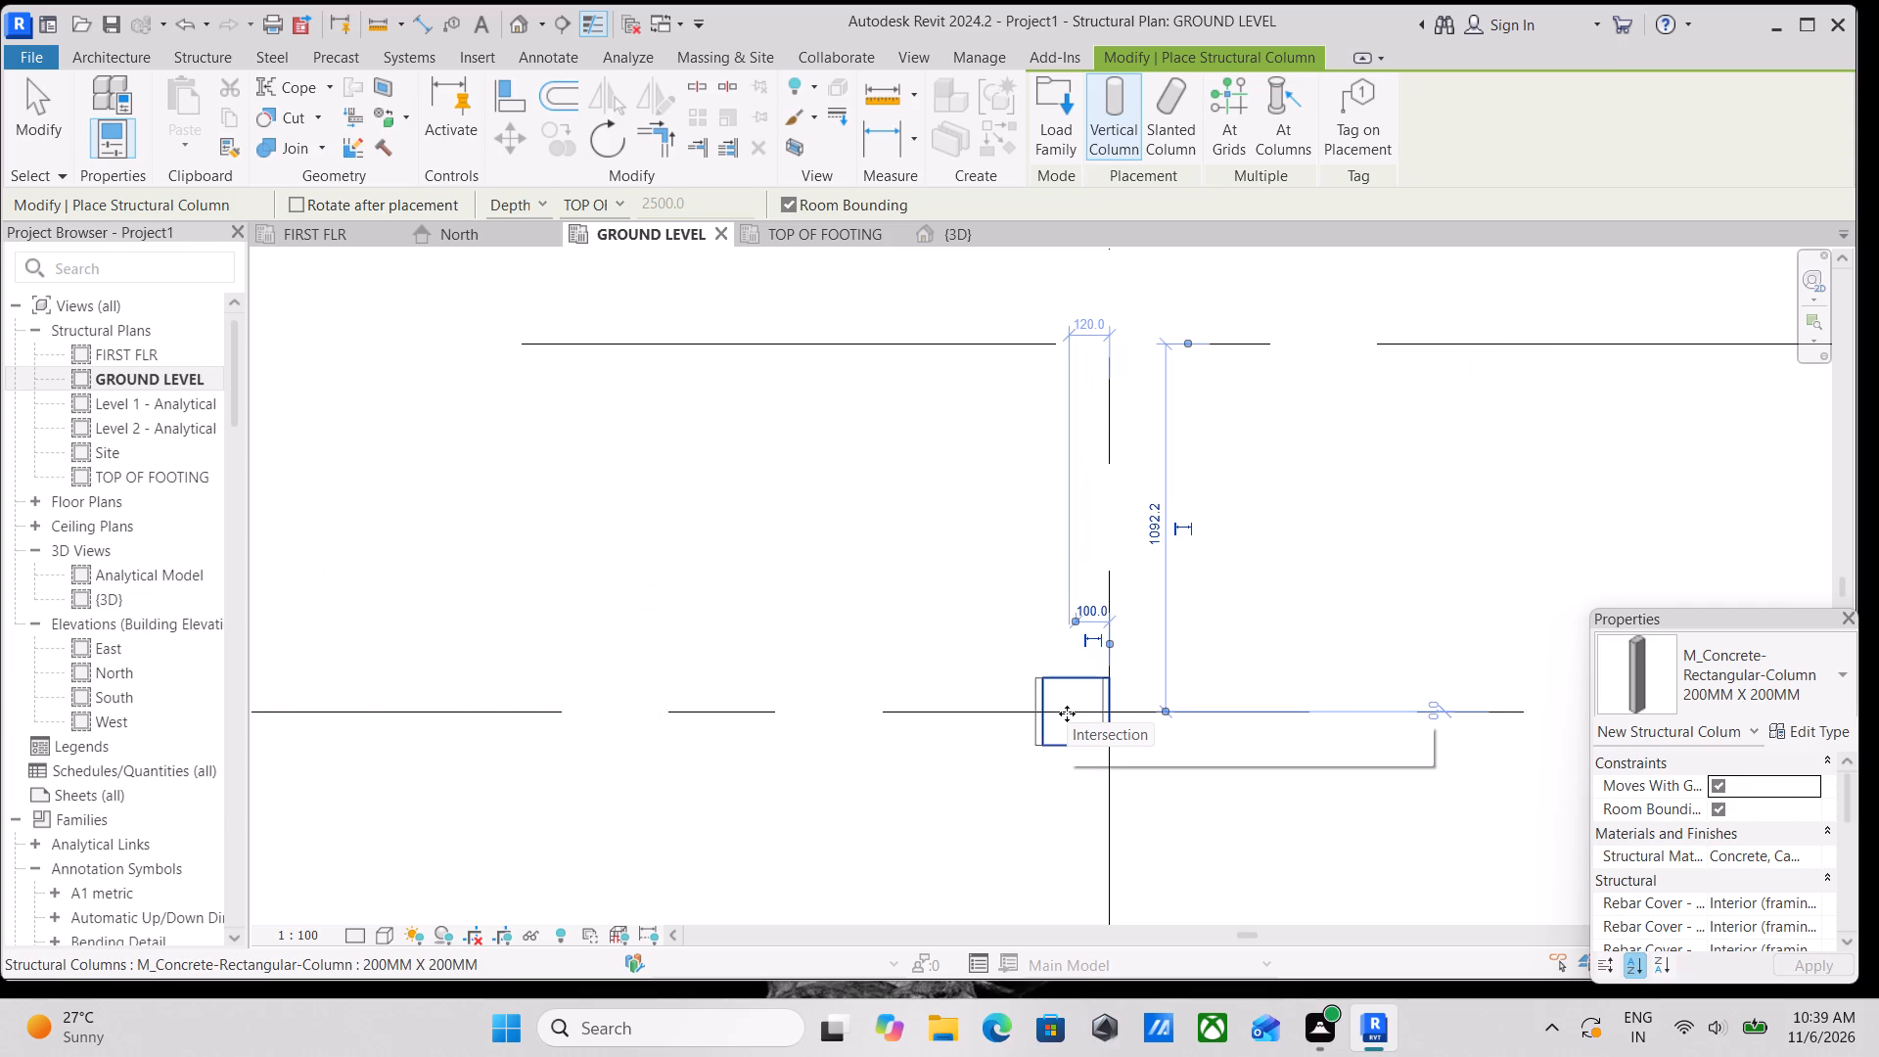
Place a 200MM X 200MM column at C/2, centred on grid 2 and 100 mm inside grid C, and end column placement.
scroll(1067, 713, "down", 4)
scroll(889, 740, "down", 3)
scroll(999, 570, "up", 2)
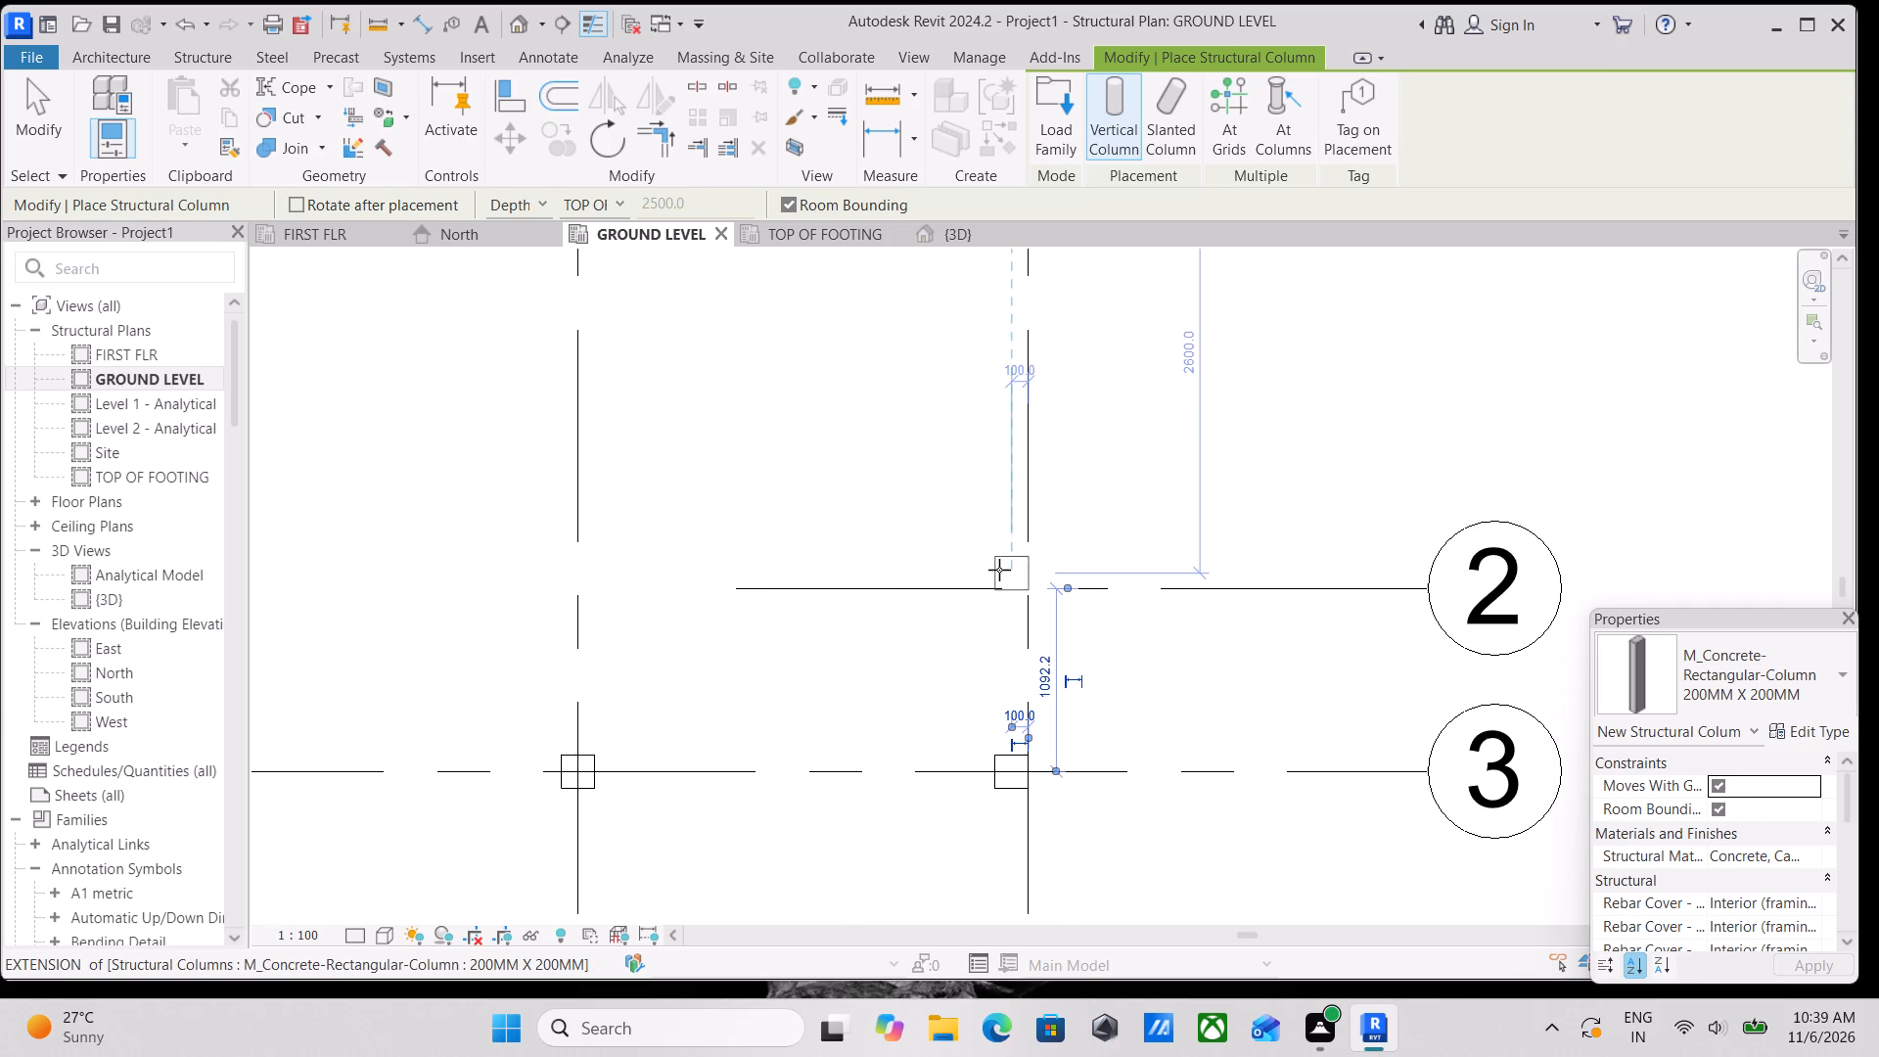
scroll(994, 571, "up", 3)
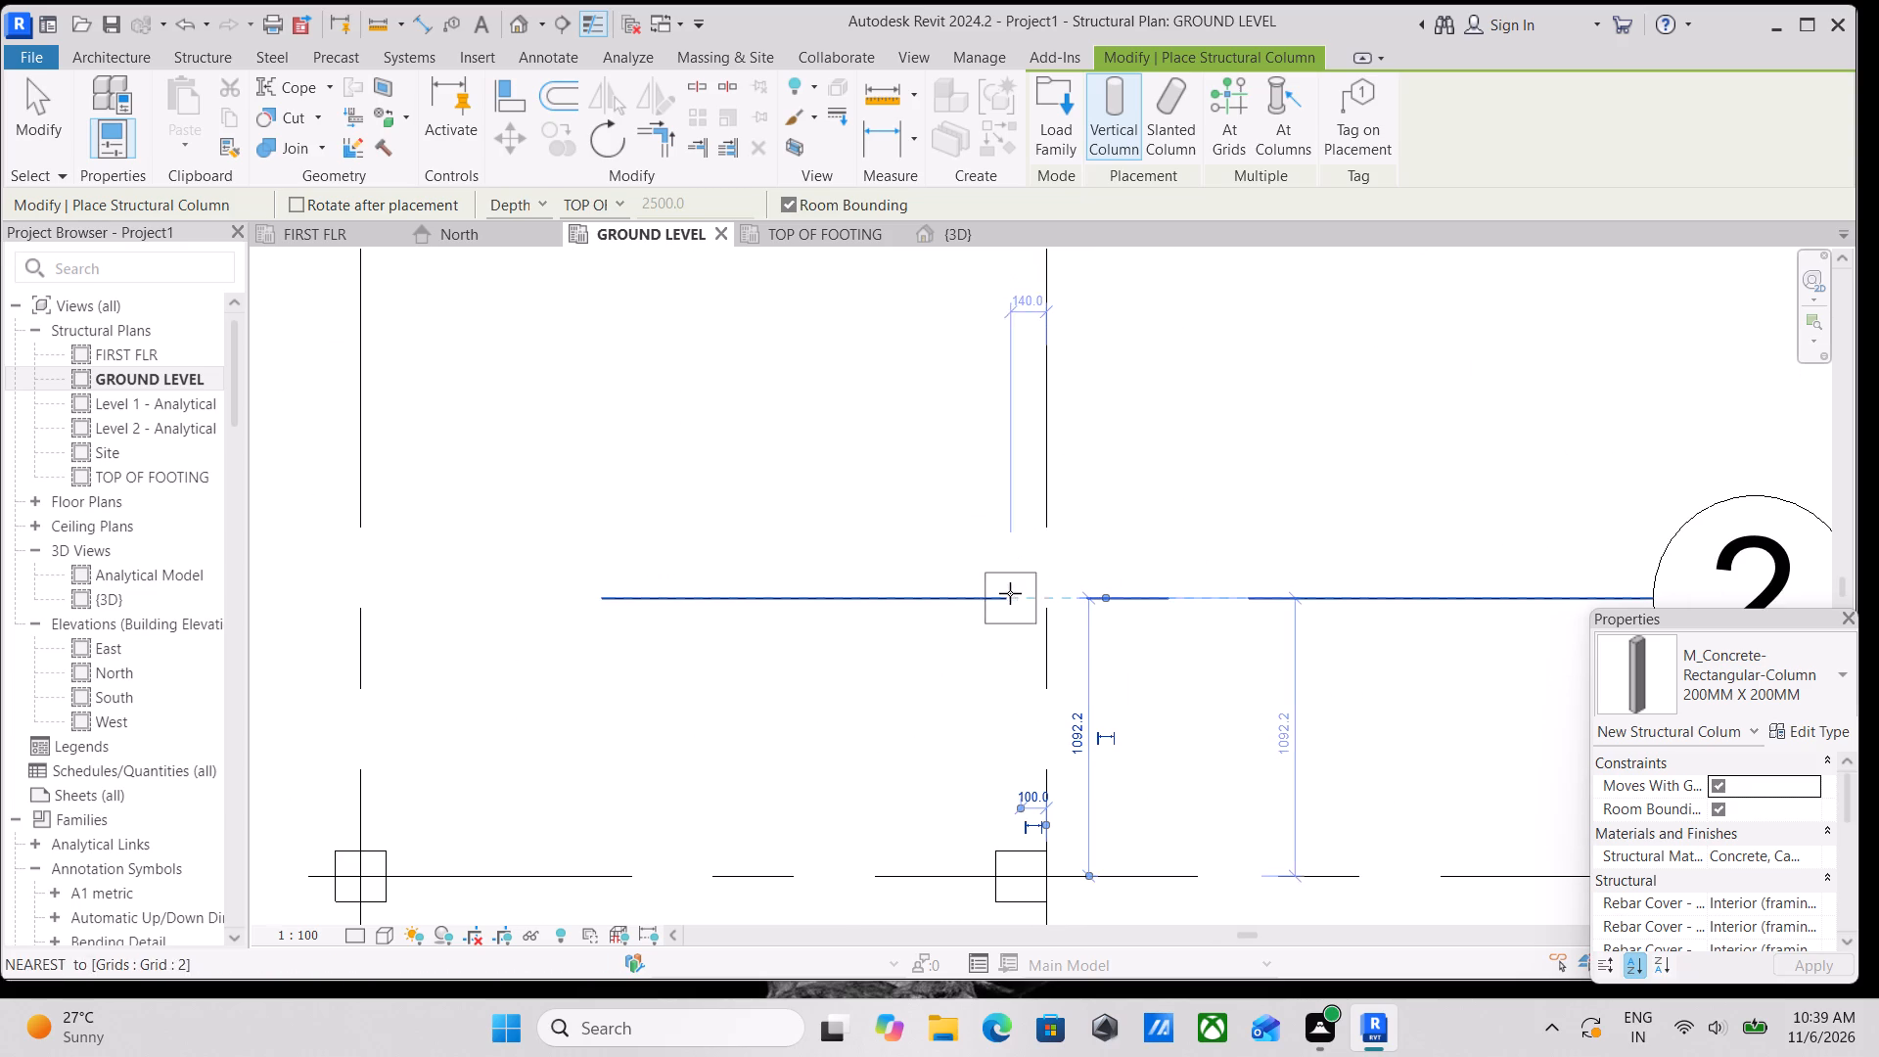
left_click(1031, 598)
scroll(839, 615, "down", 4)
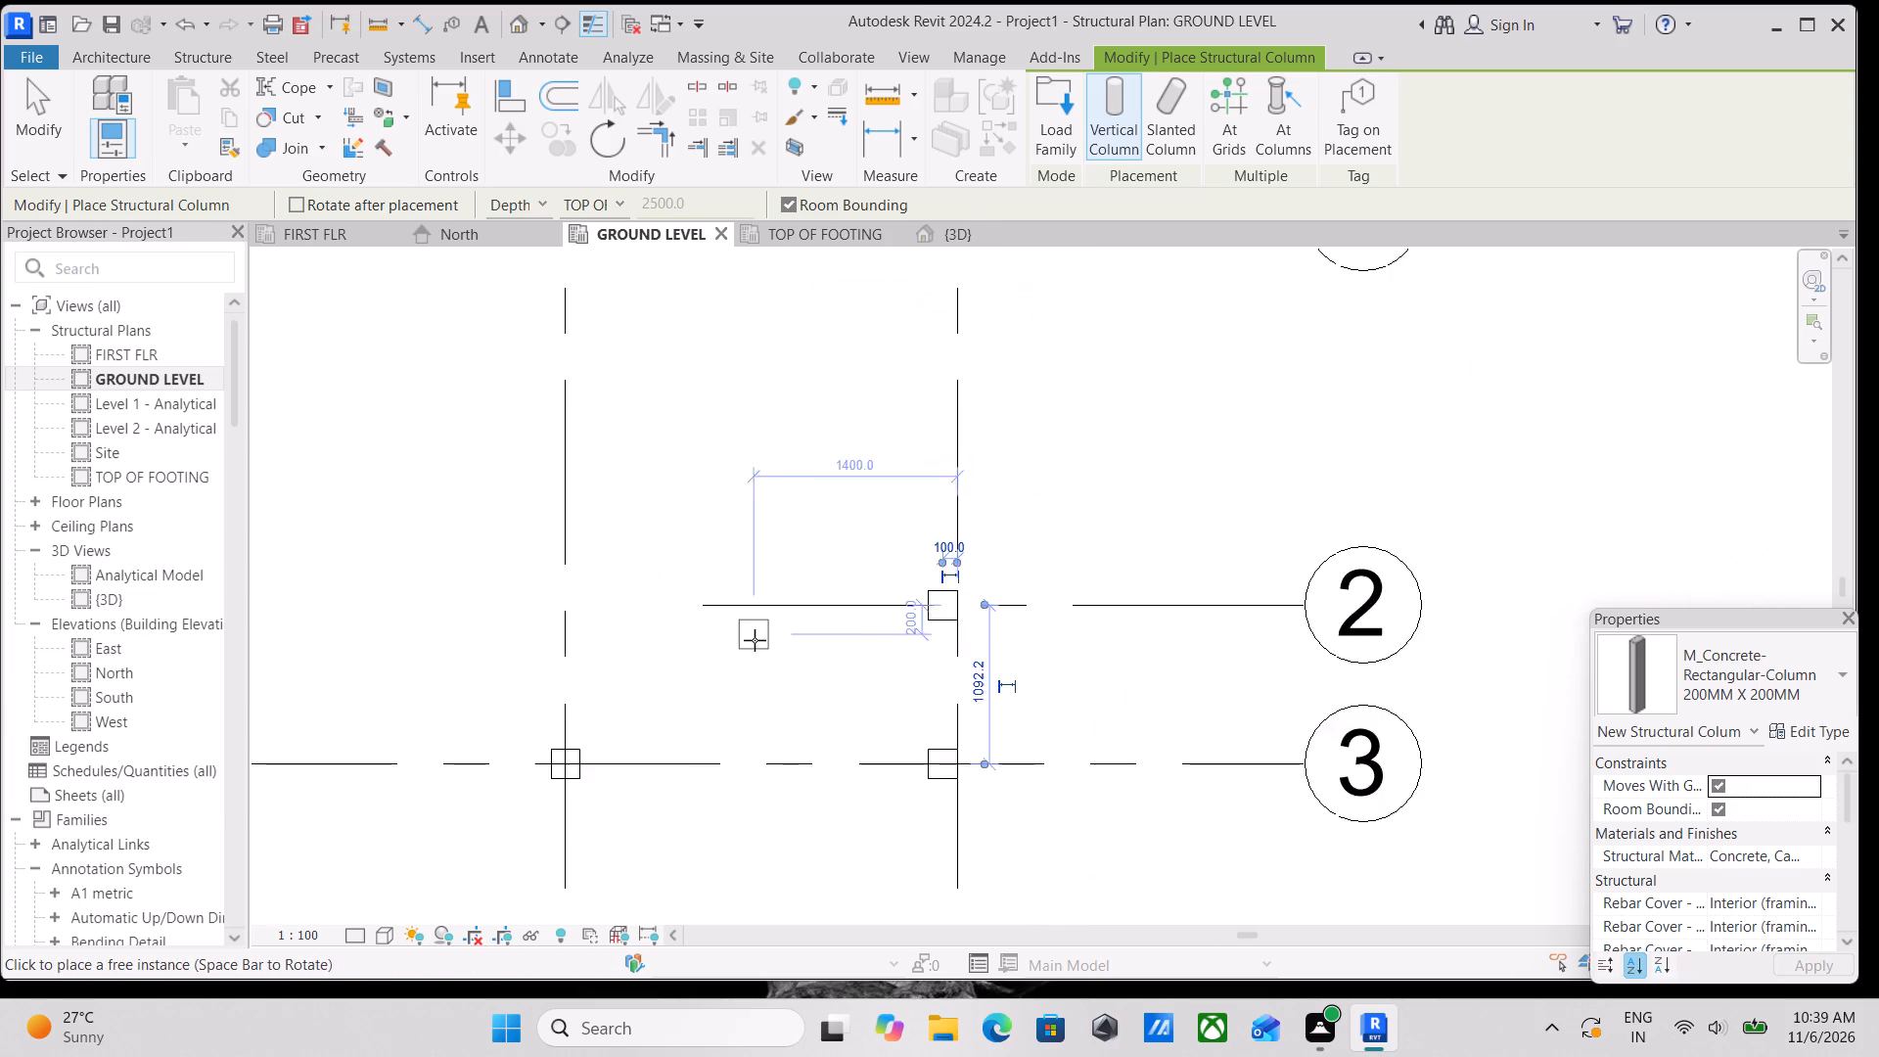
scroll(755, 640, "down", 3)
middle_click_drag(764, 620, 866, 492)
middle_click_drag(497, 760, 704, 627)
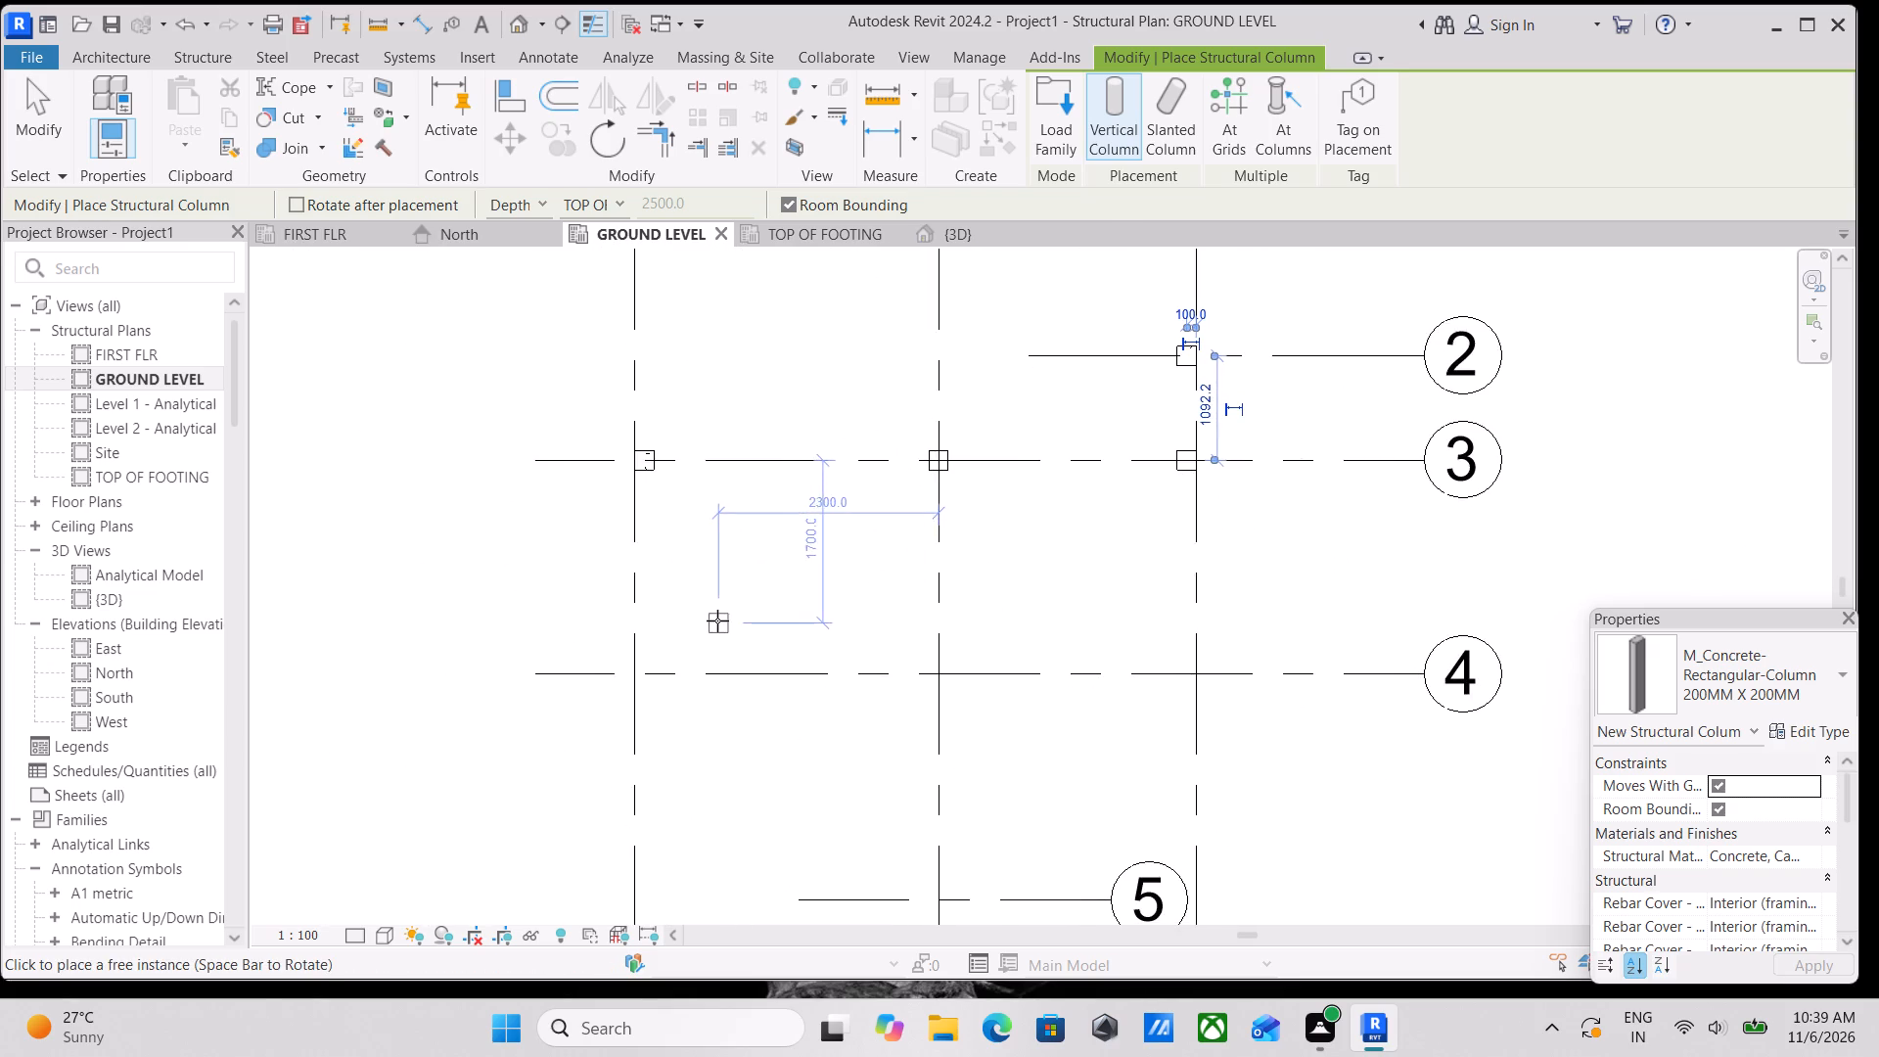
scroll(718, 620, "down", 2)
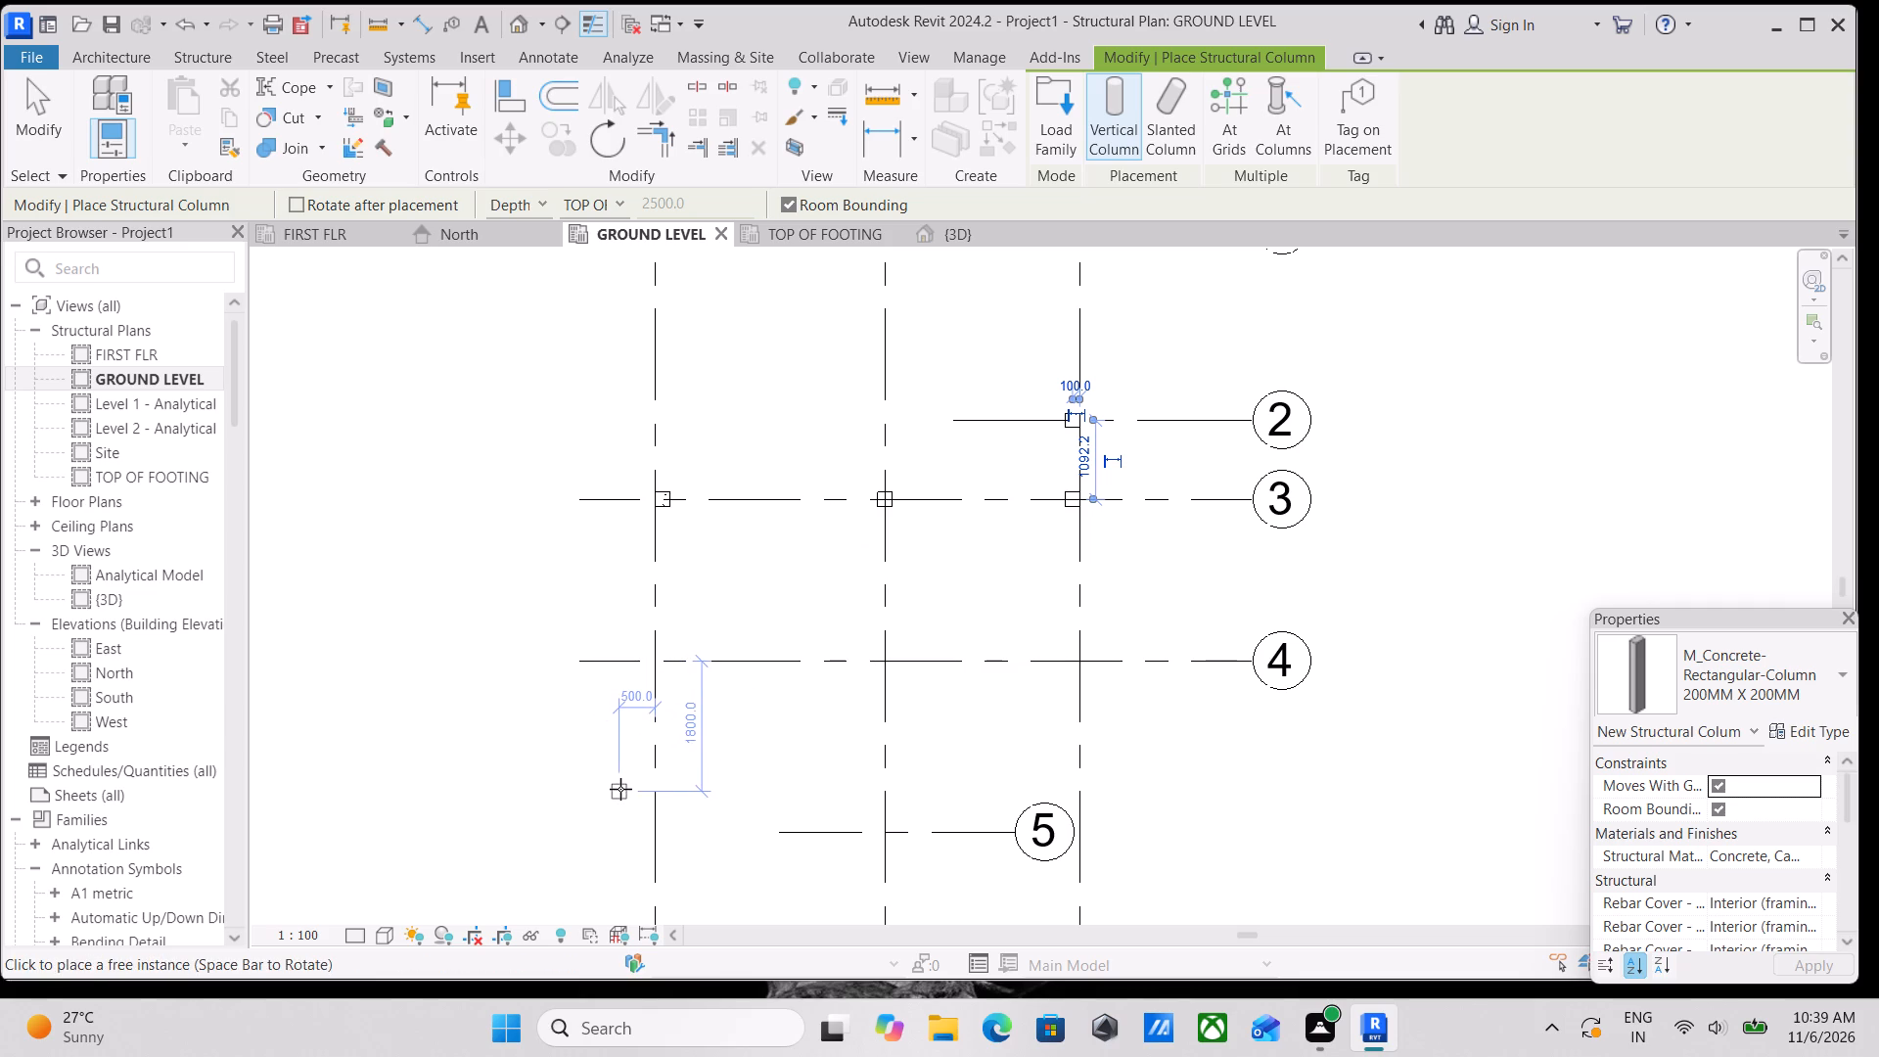
scroll(719, 721, "down", 2)
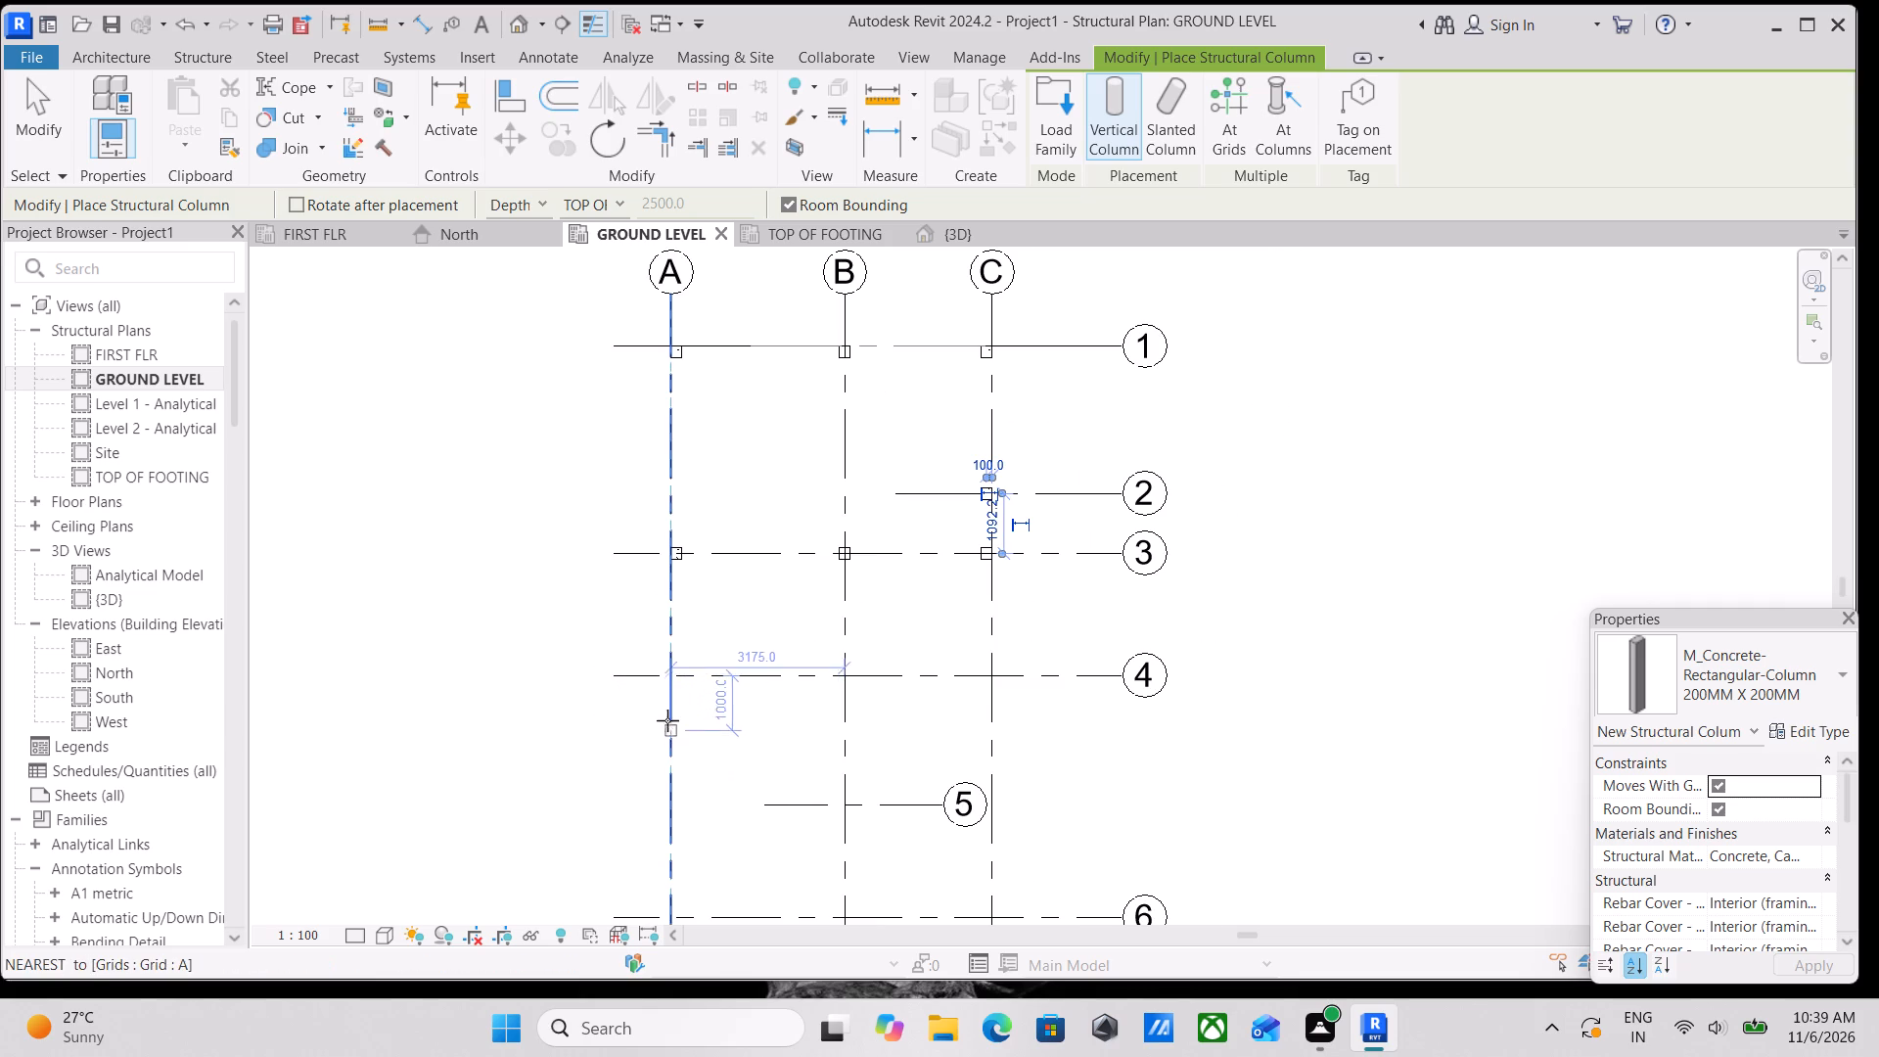
key("Escape")
key("Escape")
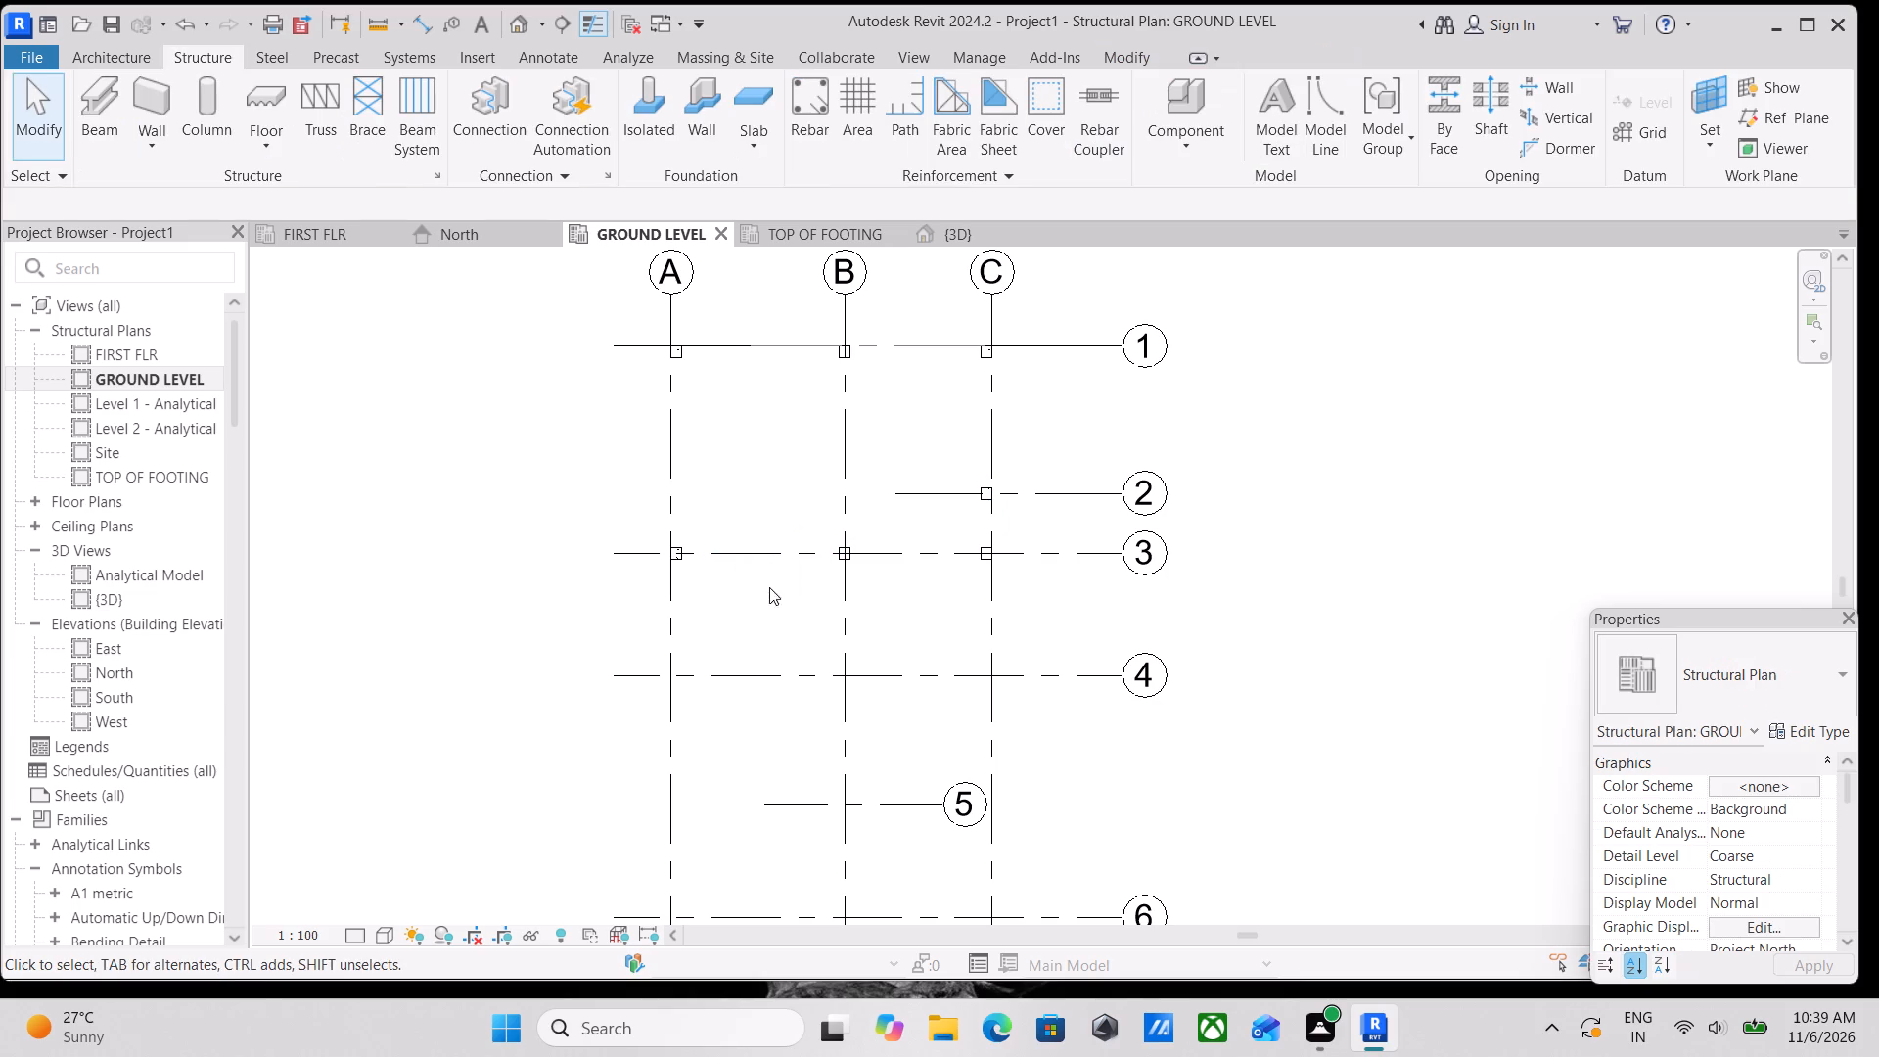
key("Escape")
Shorten the aligned lower ends of grids A, B and C so they finish just below grid 6.
left_click(848, 619)
scroll(851, 753, "down", 2)
scroll(851, 753, "up", 1)
scroll(851, 753, "down", 1)
middle_click_drag(848, 740, 844, 641)
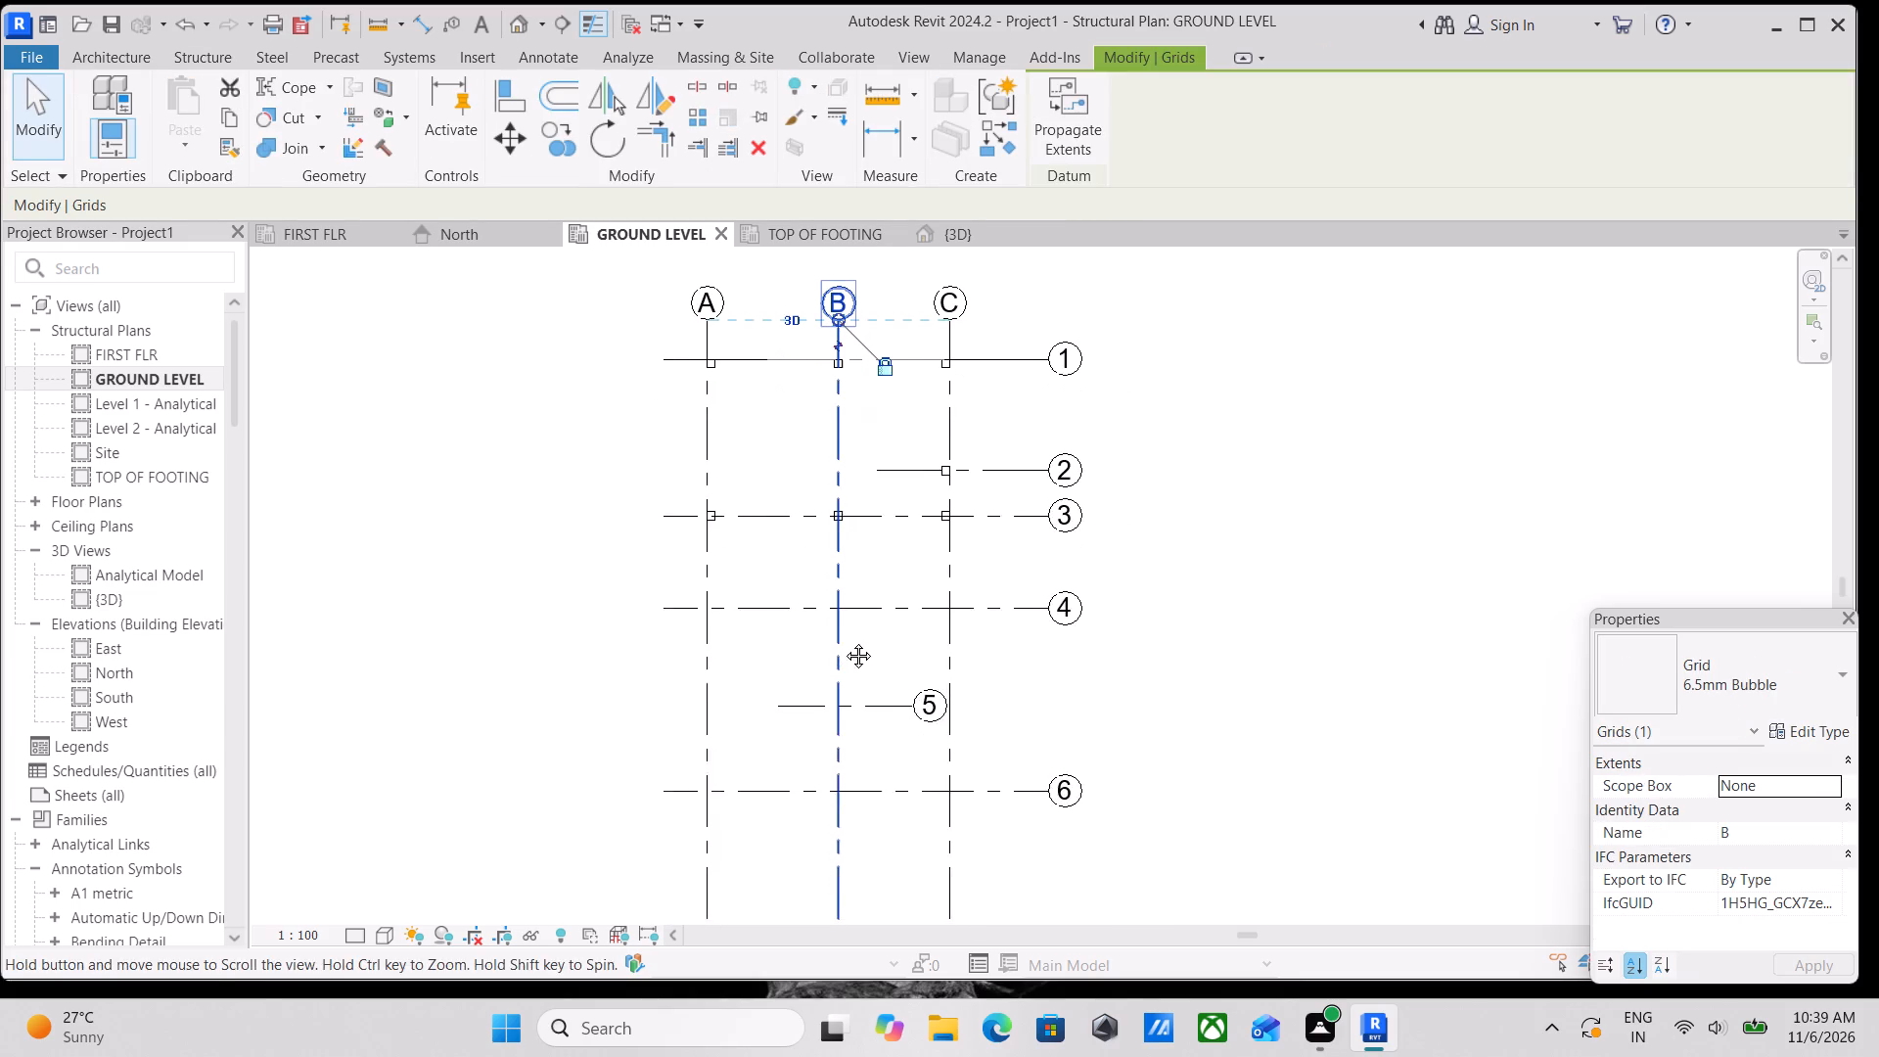
middle_click_drag(844, 641, 845, 623)
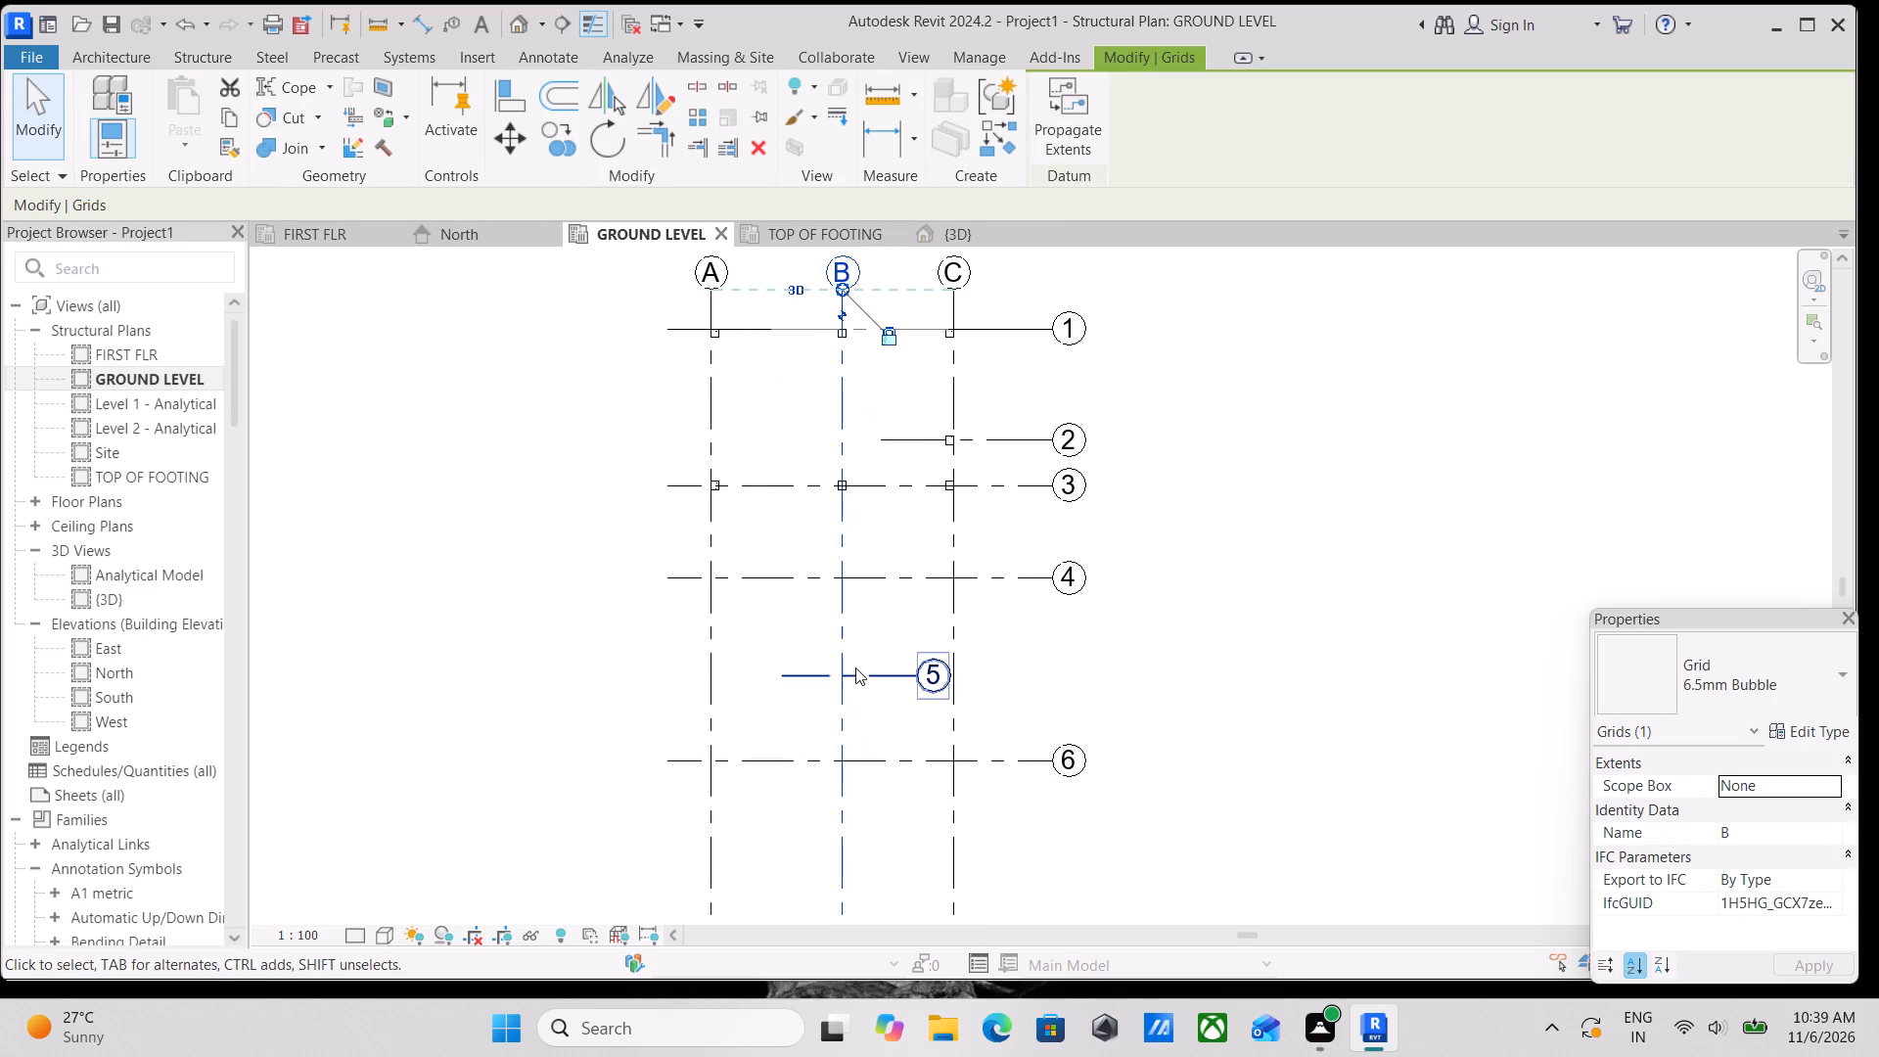
left_click(839, 629)
scroll(846, 651, "down", 1)
middle_click_drag(846, 651, 862, 514)
scroll(892, 799, "down", 2)
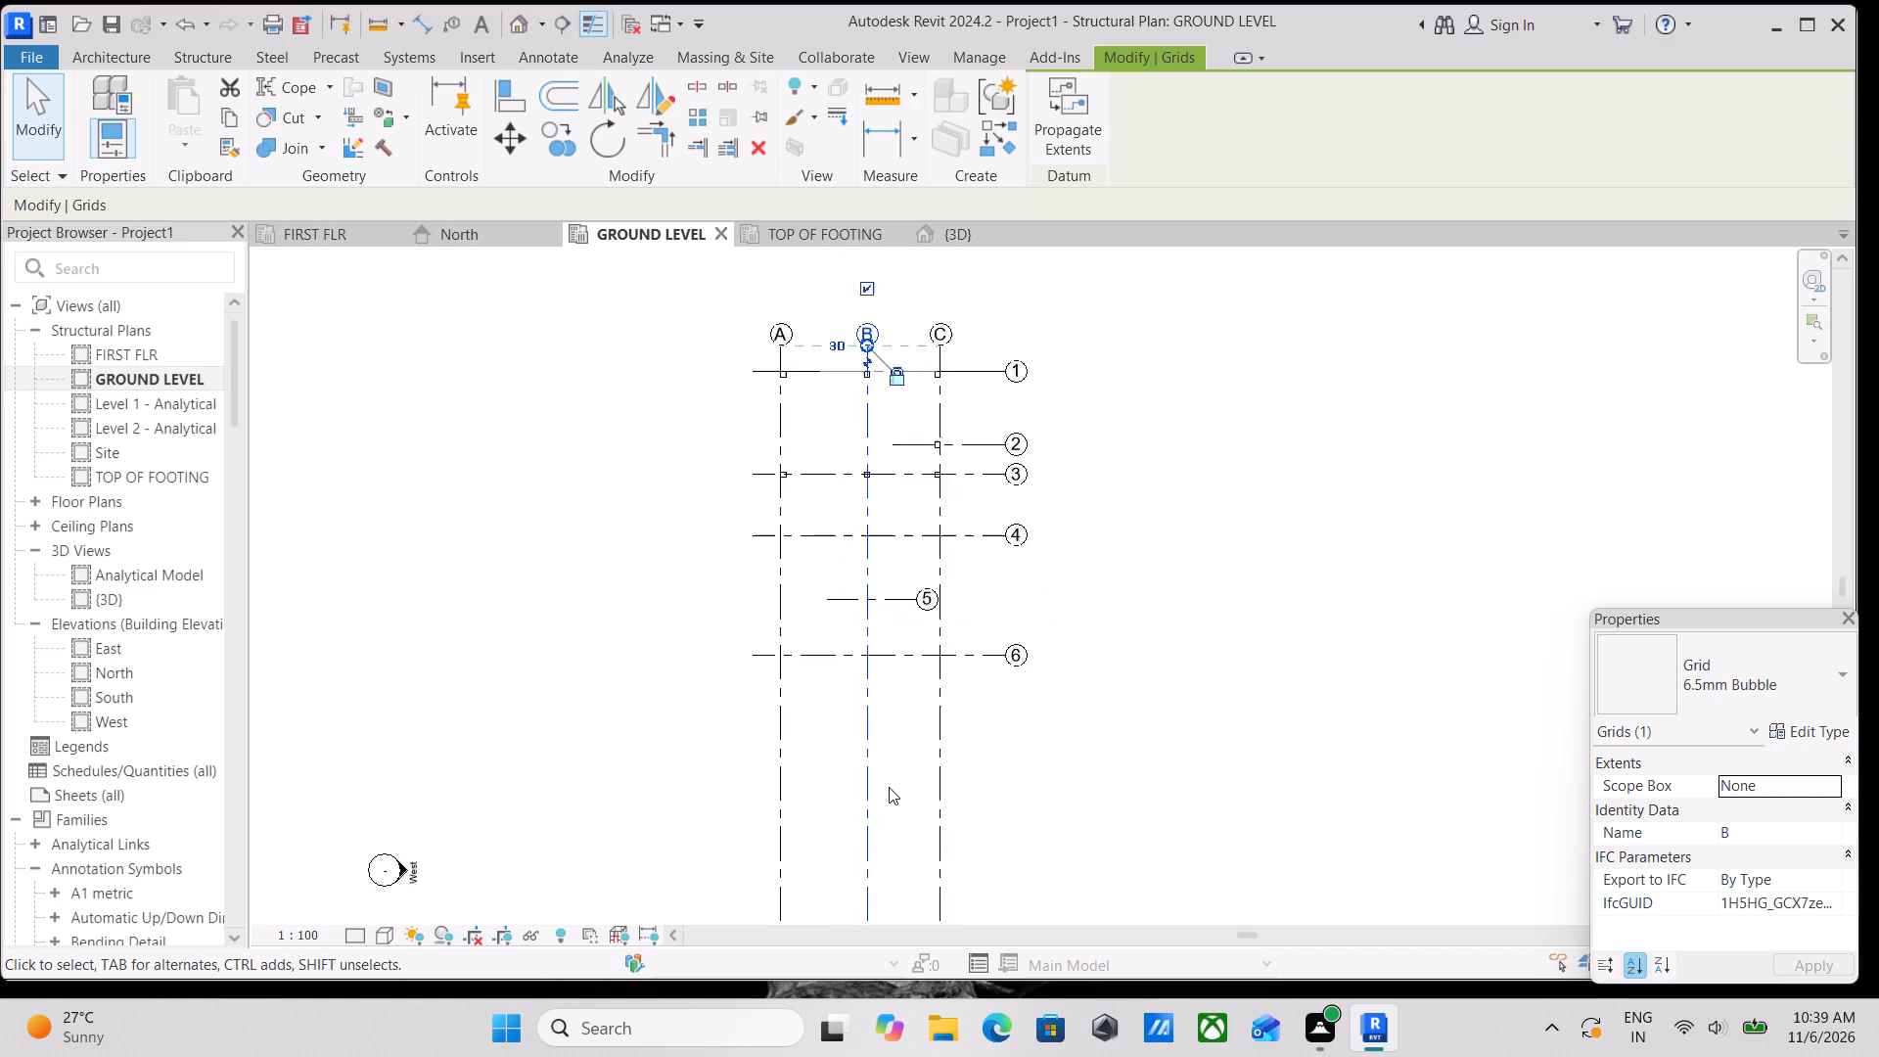
scroll(889, 787, "down", 7)
middle_click_drag(878, 827, 870, 648)
scroll(880, 813, "up", 3)
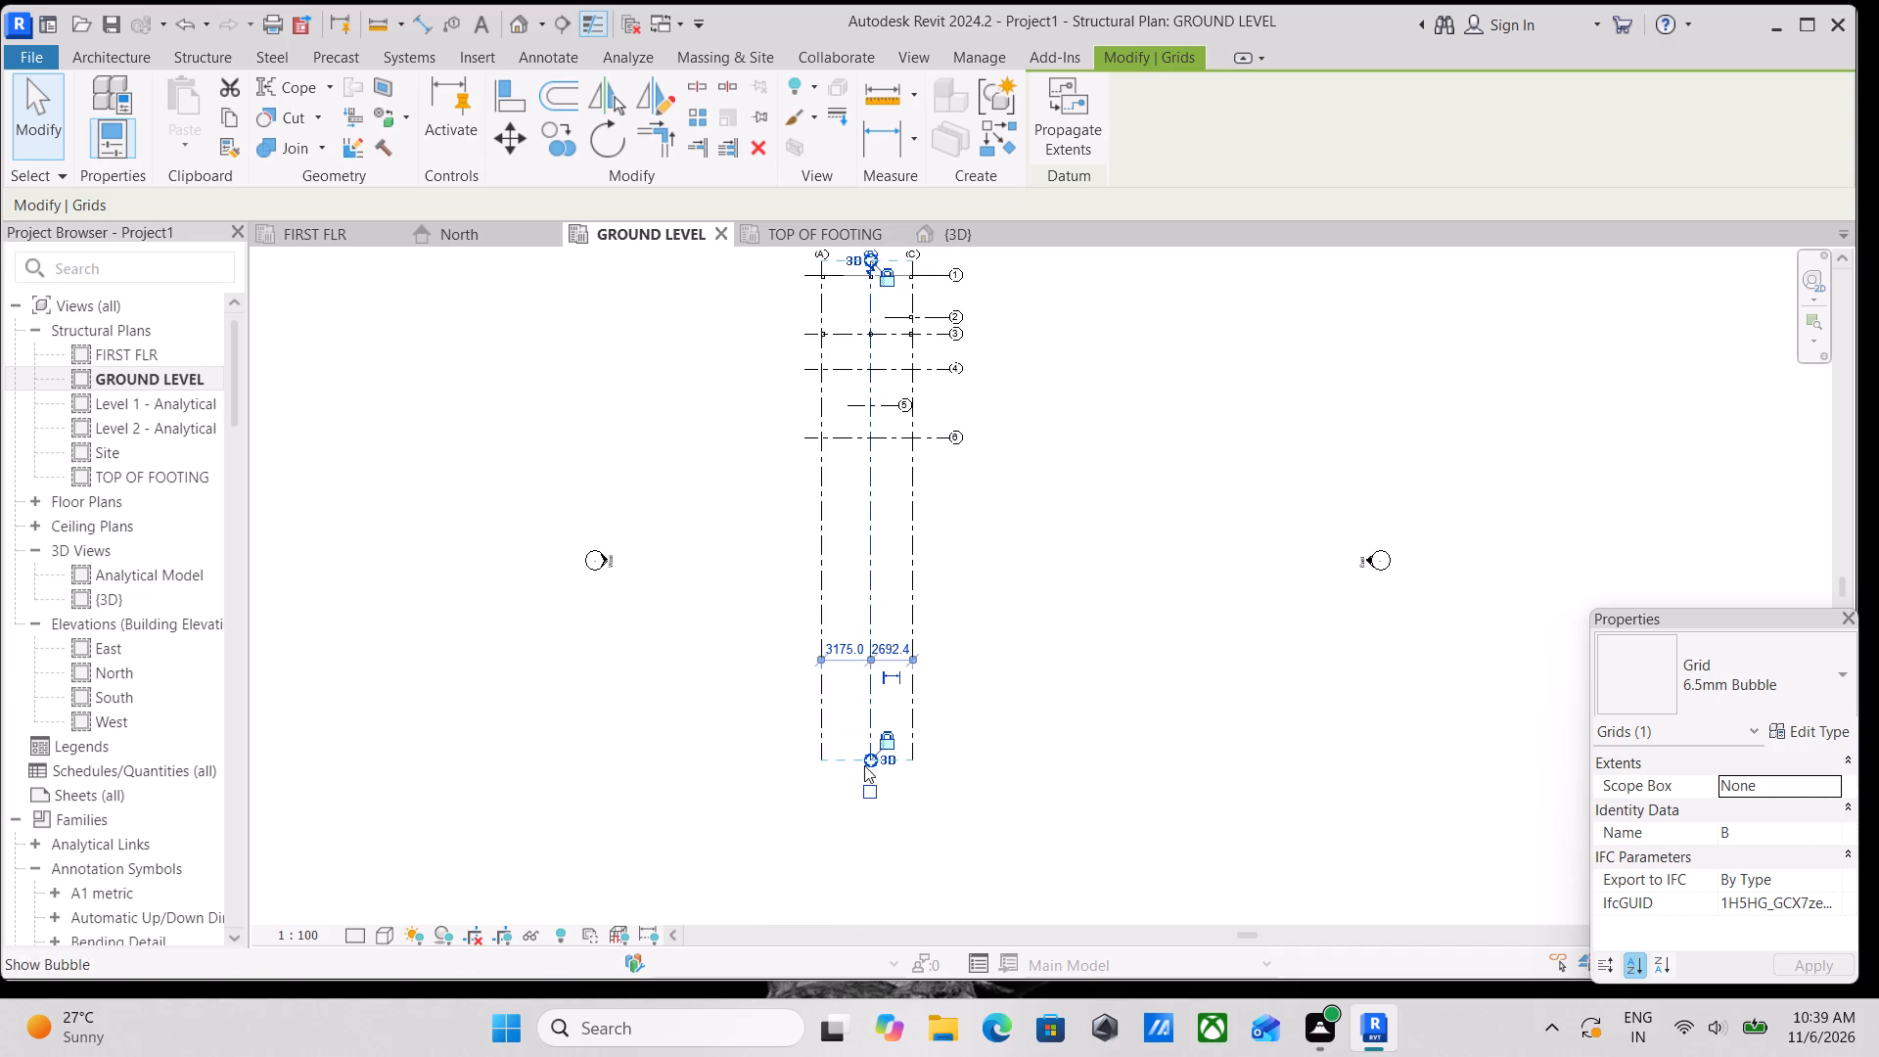
scroll(857, 742, "up", 7)
left_click(883, 782)
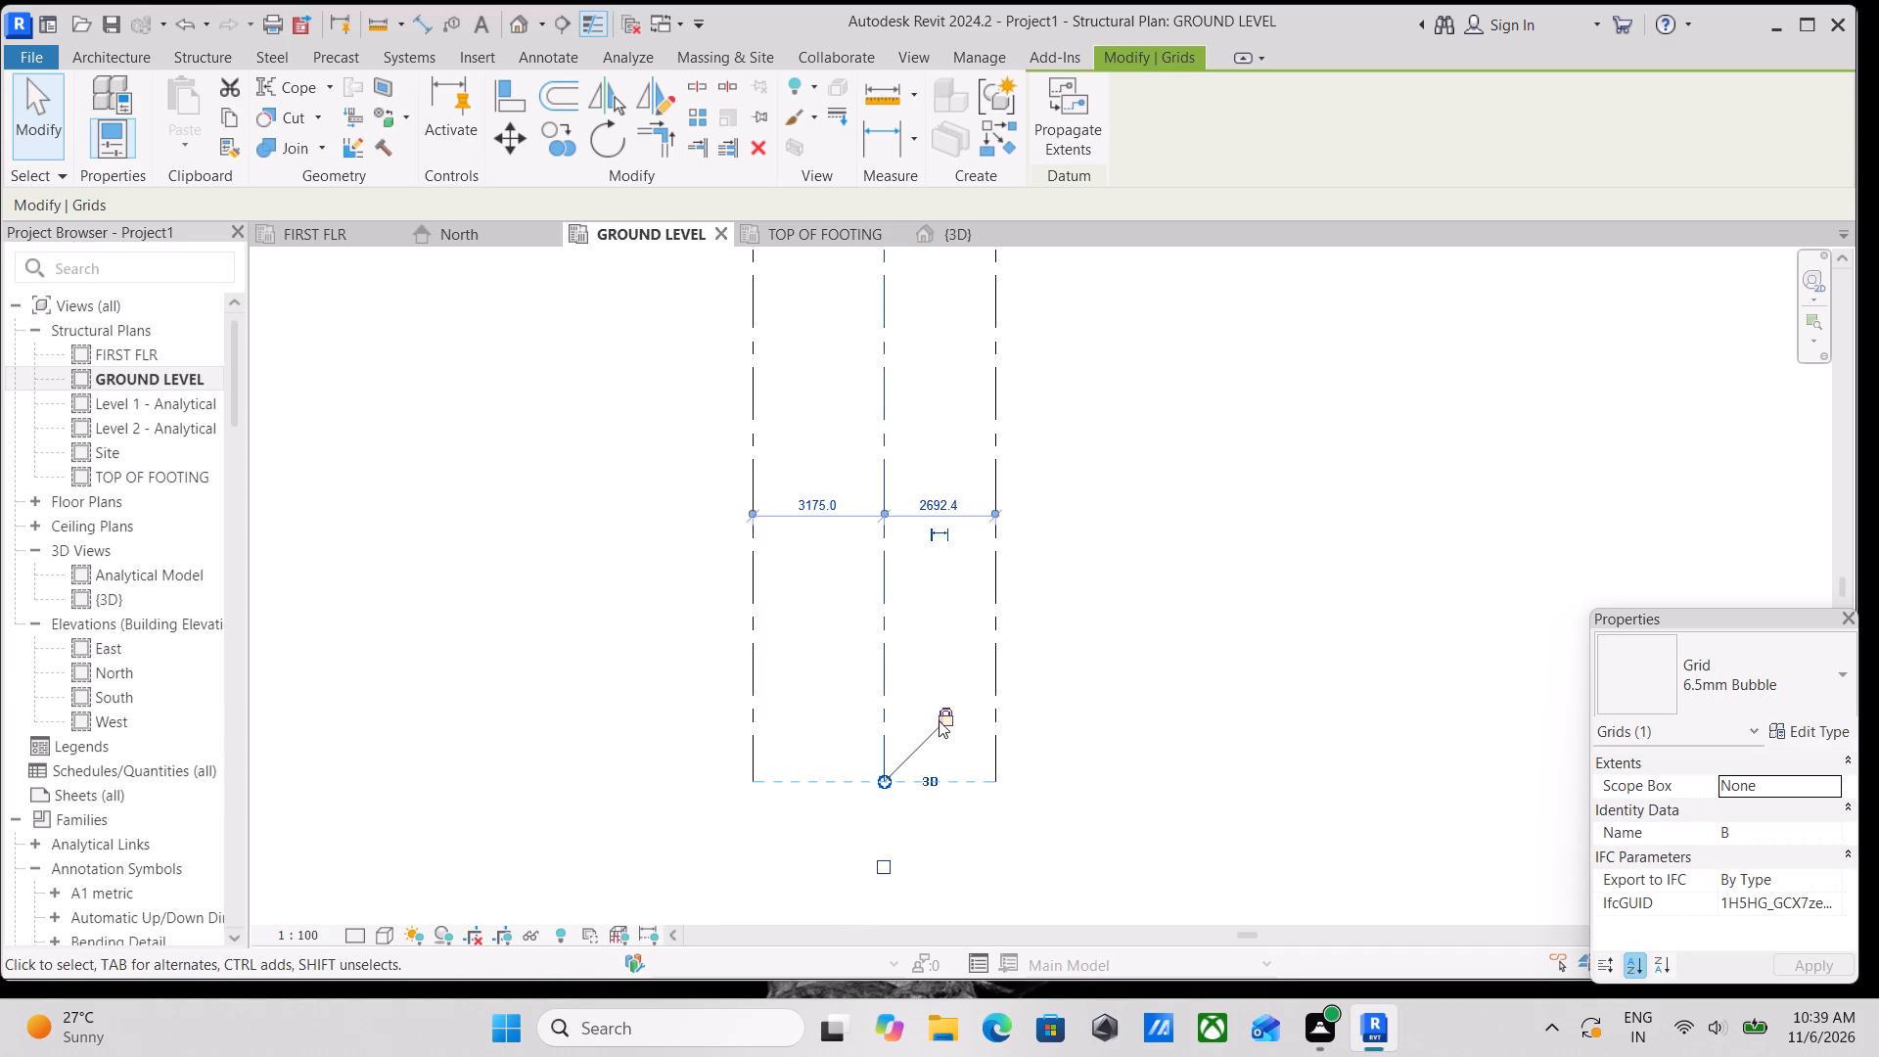
left_click(946, 716)
left_click(945, 712)
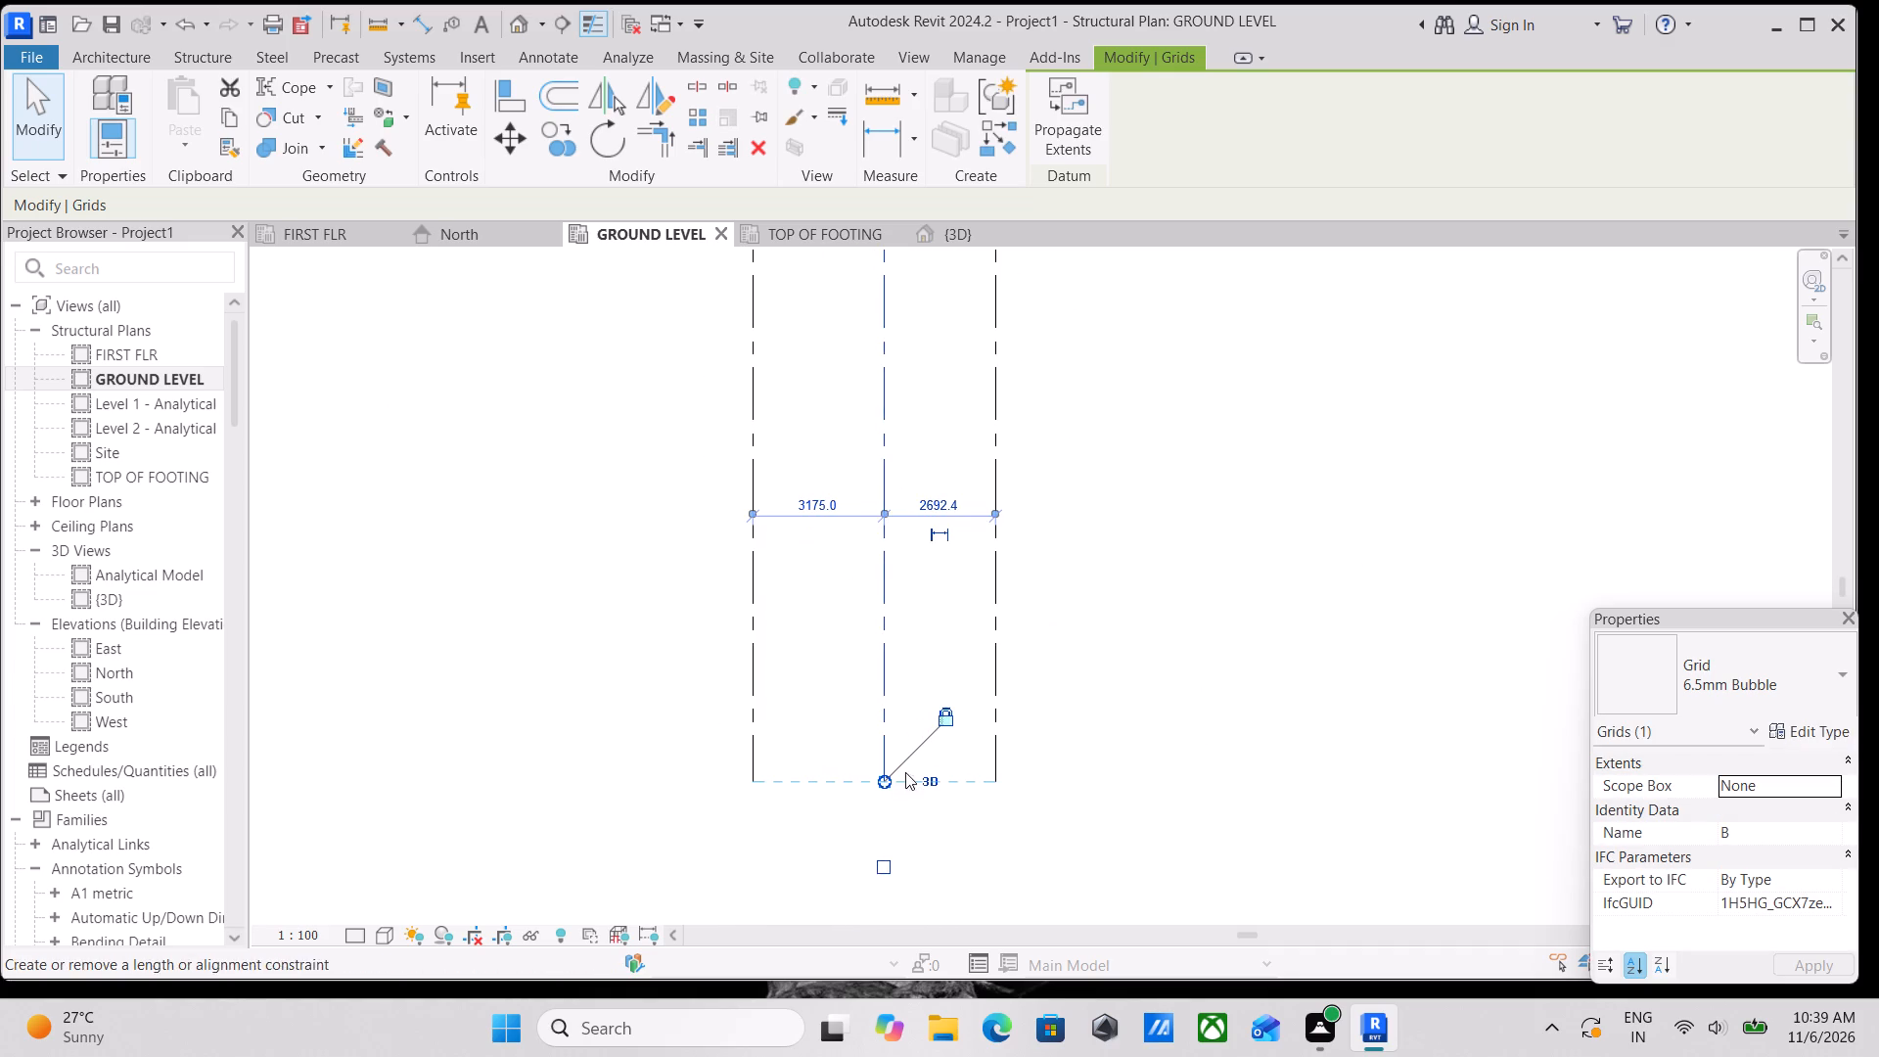
left_click_drag(884, 780, 875, 514)
scroll(833, 665, "down", 7)
middle_click_drag(829, 723, 832, 921)
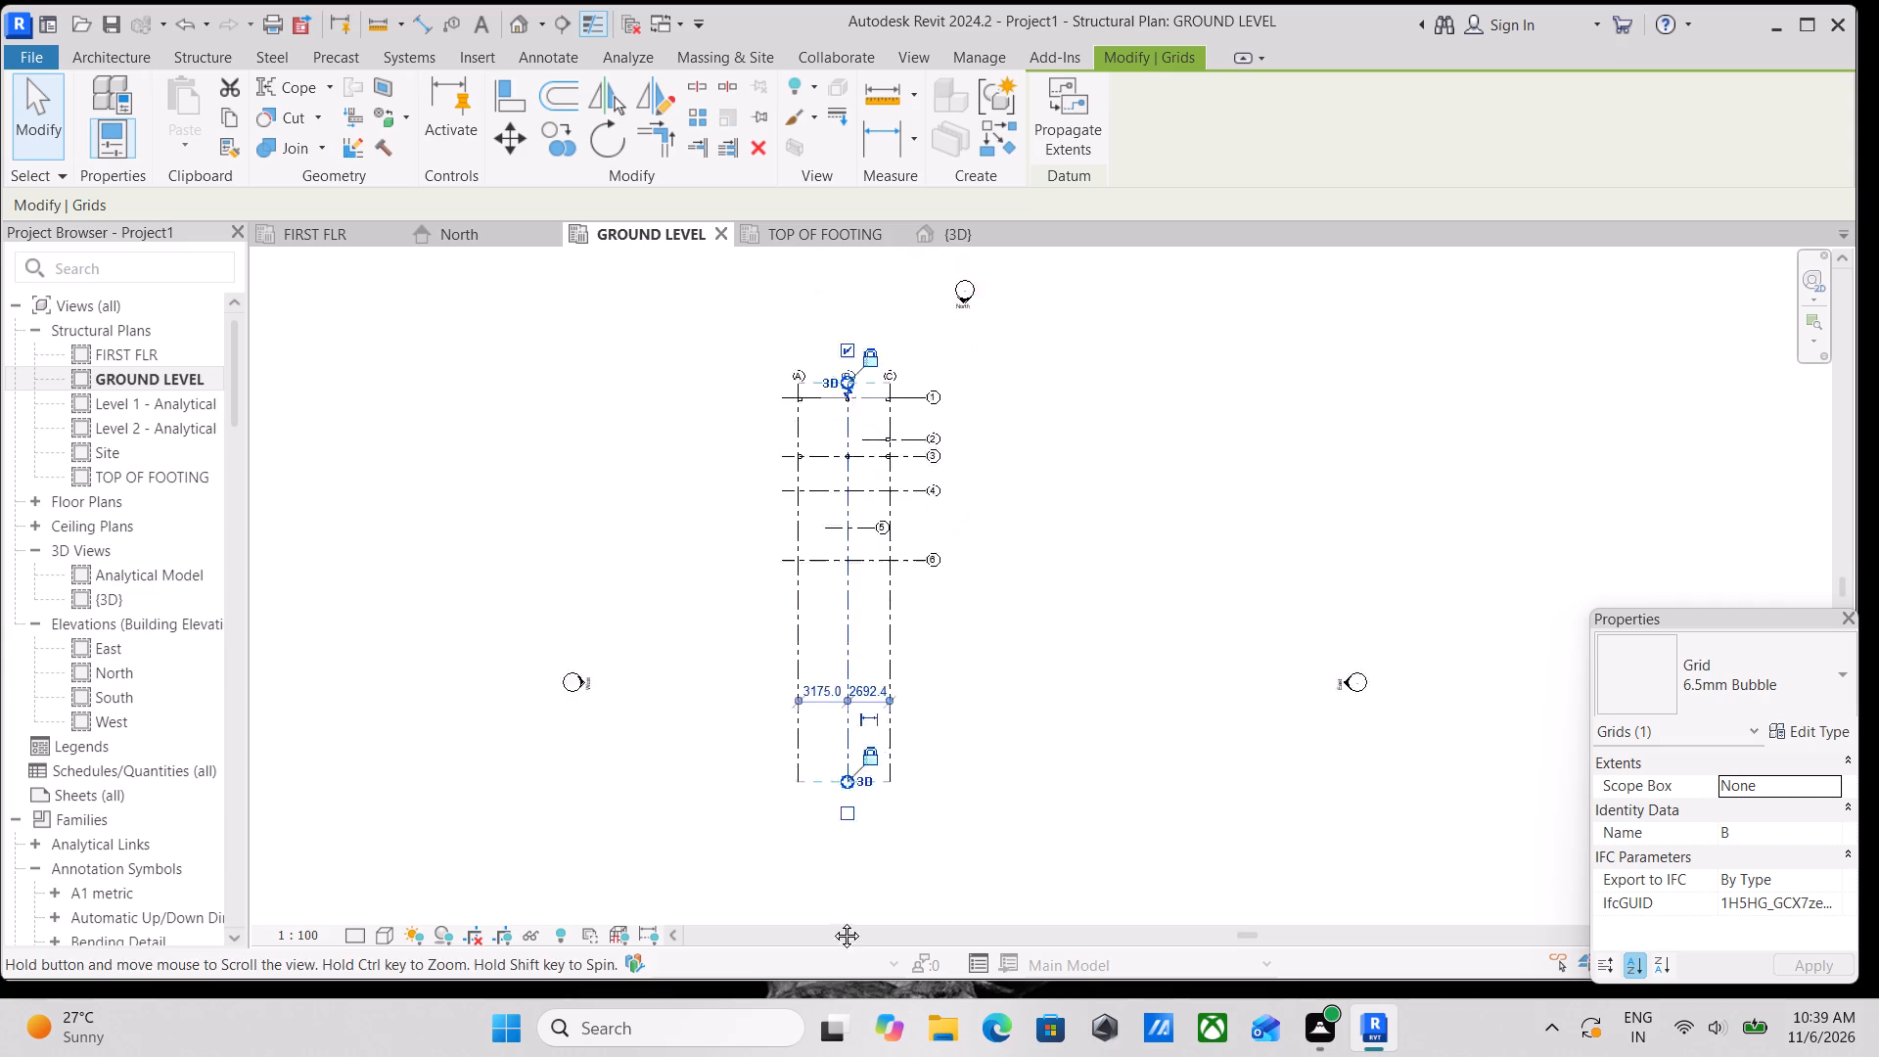
middle_click_drag(832, 921, 832, 925)
scroll(874, 831, "up", 3)
left_click_drag(846, 827, 850, 642)
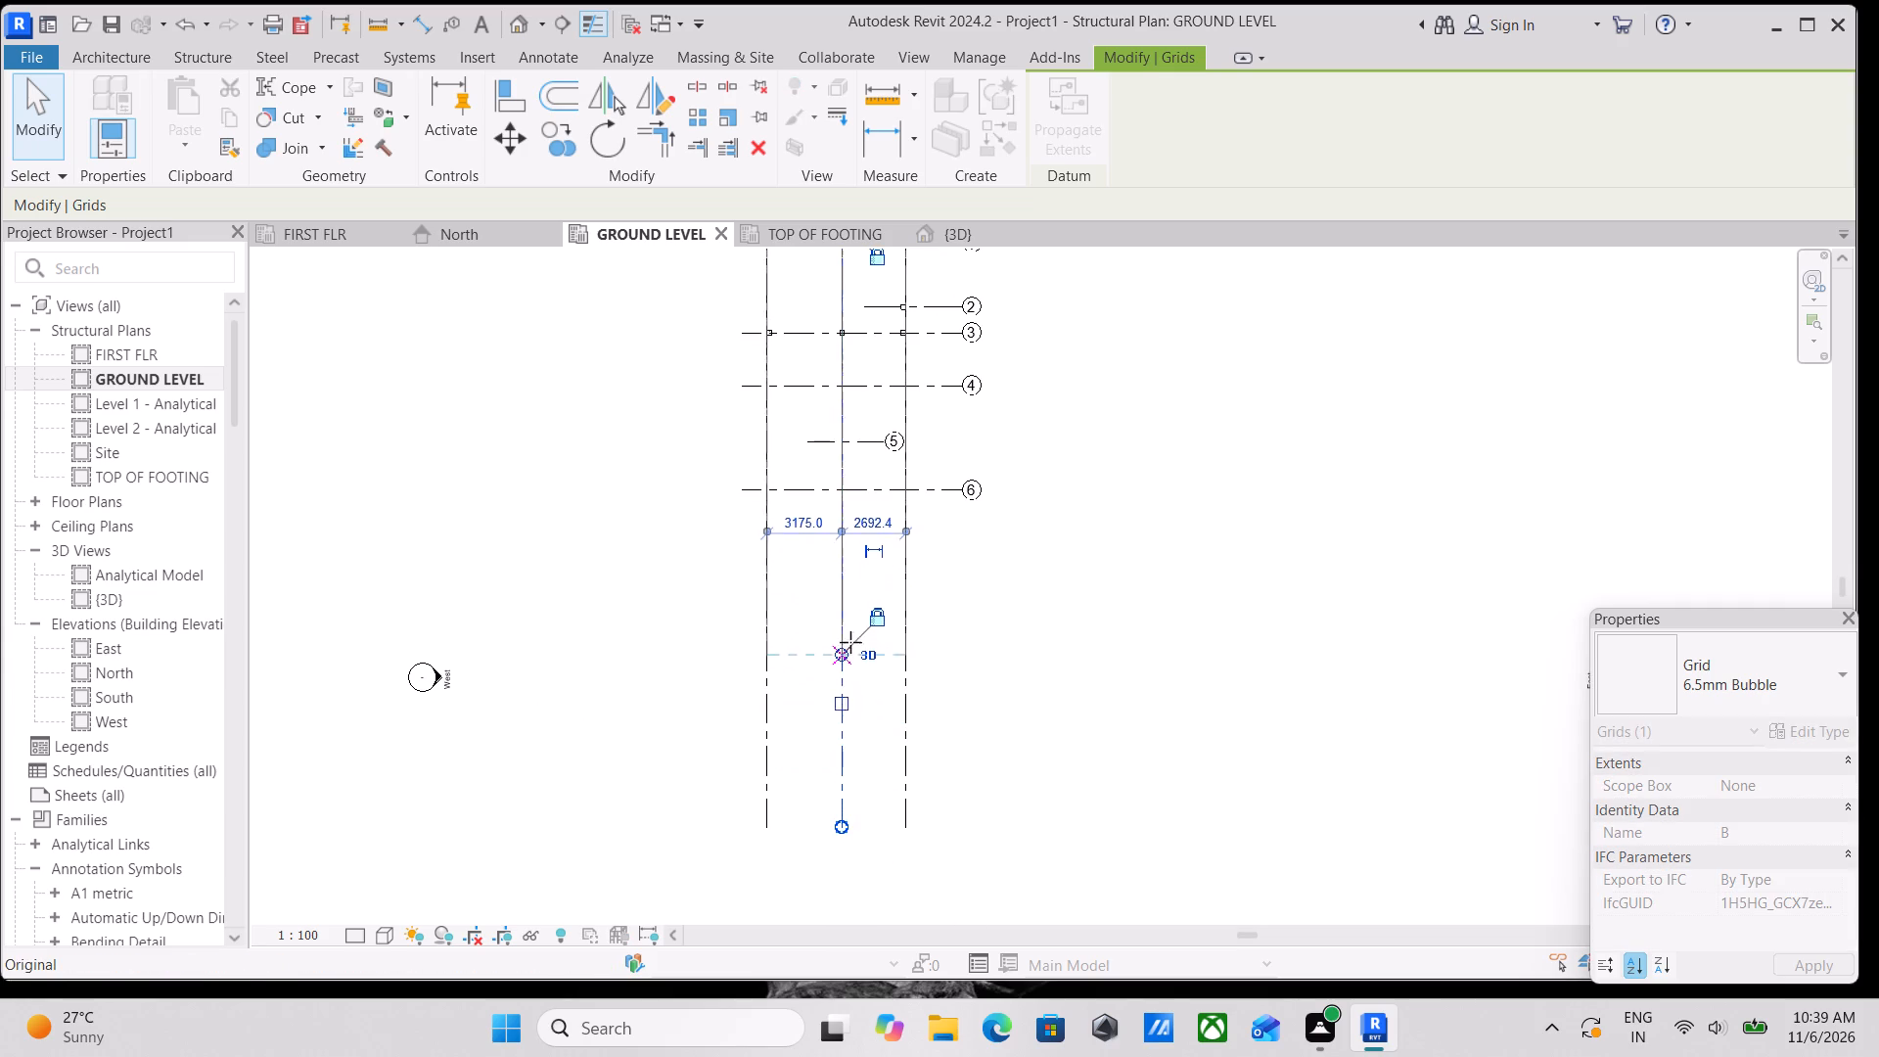
left_click_drag(850, 642, 847, 572)
middle_click_drag(781, 669, 731, 848)
scroll(782, 740, "up", 2)
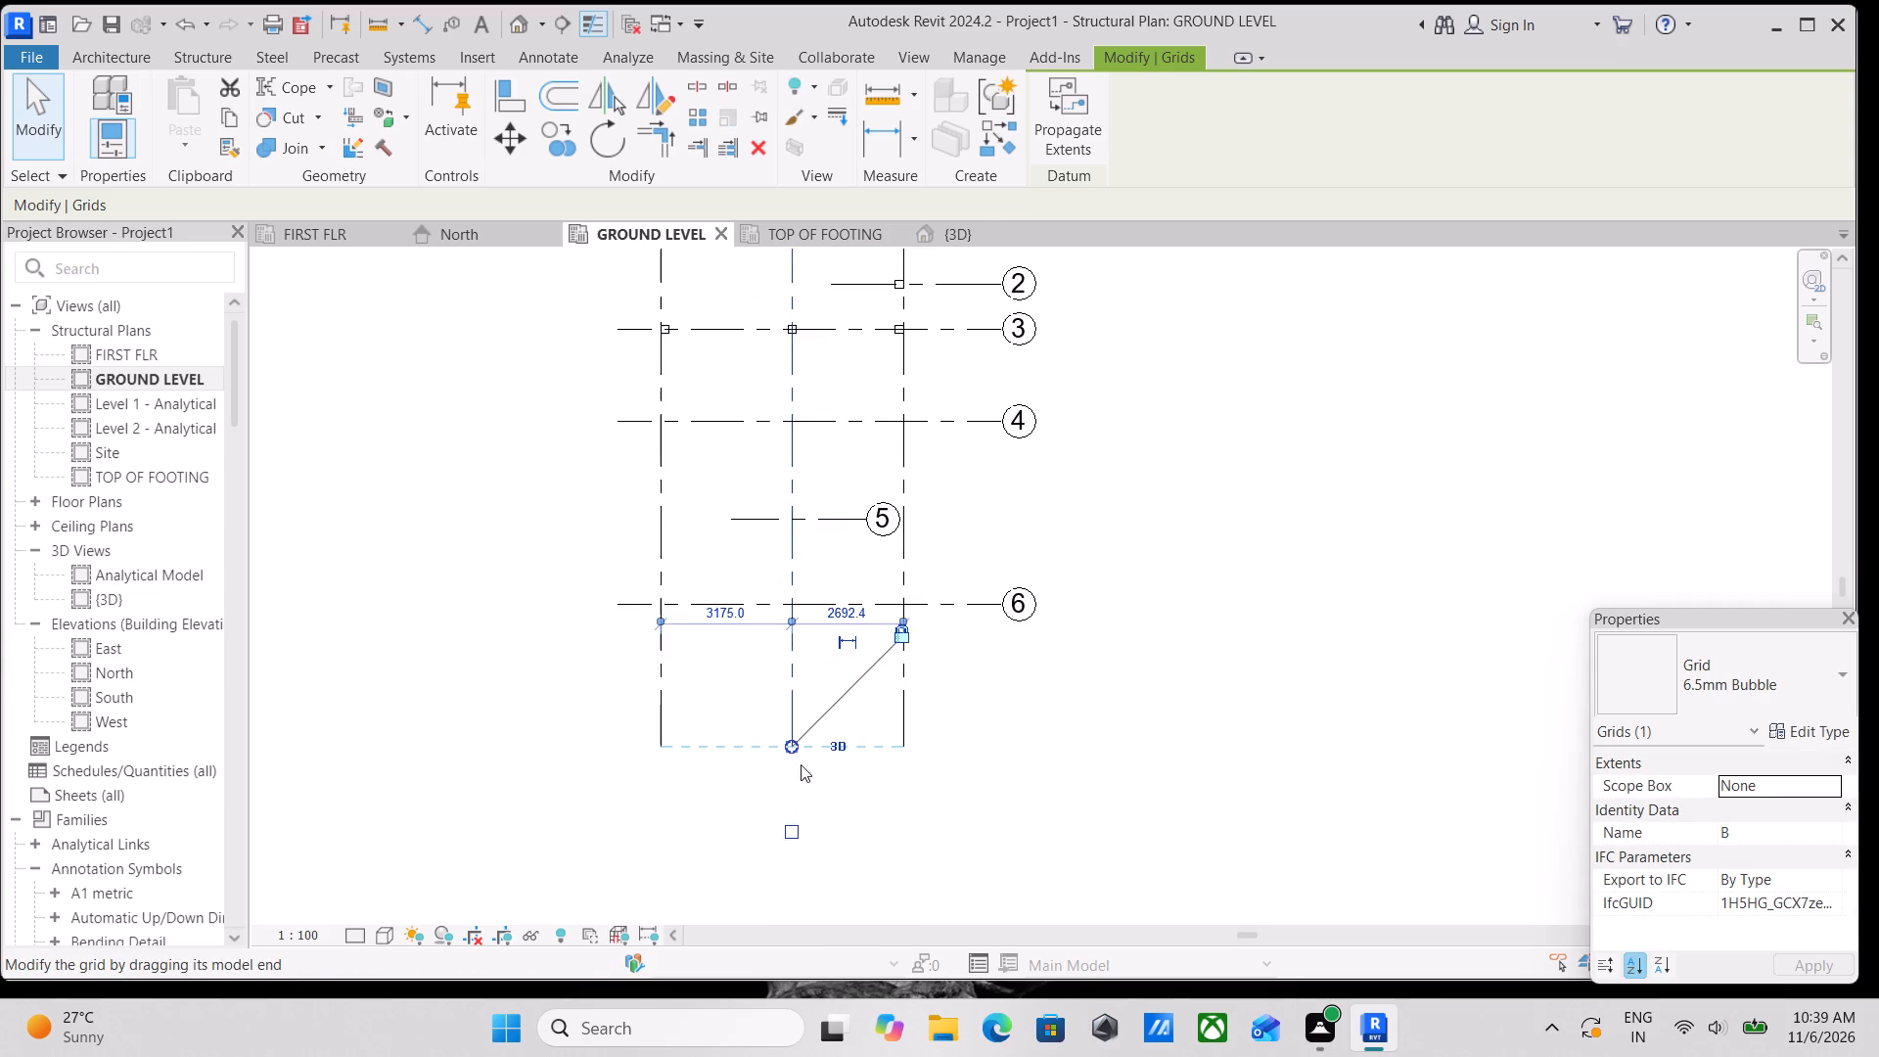
scroll(801, 764, "up", 4)
left_click_drag(780, 739, 792, 638)
Unlock grid B's lower end from grids A and C and shorten it to finish between grids 3 and 4.
left_click(851, 565)
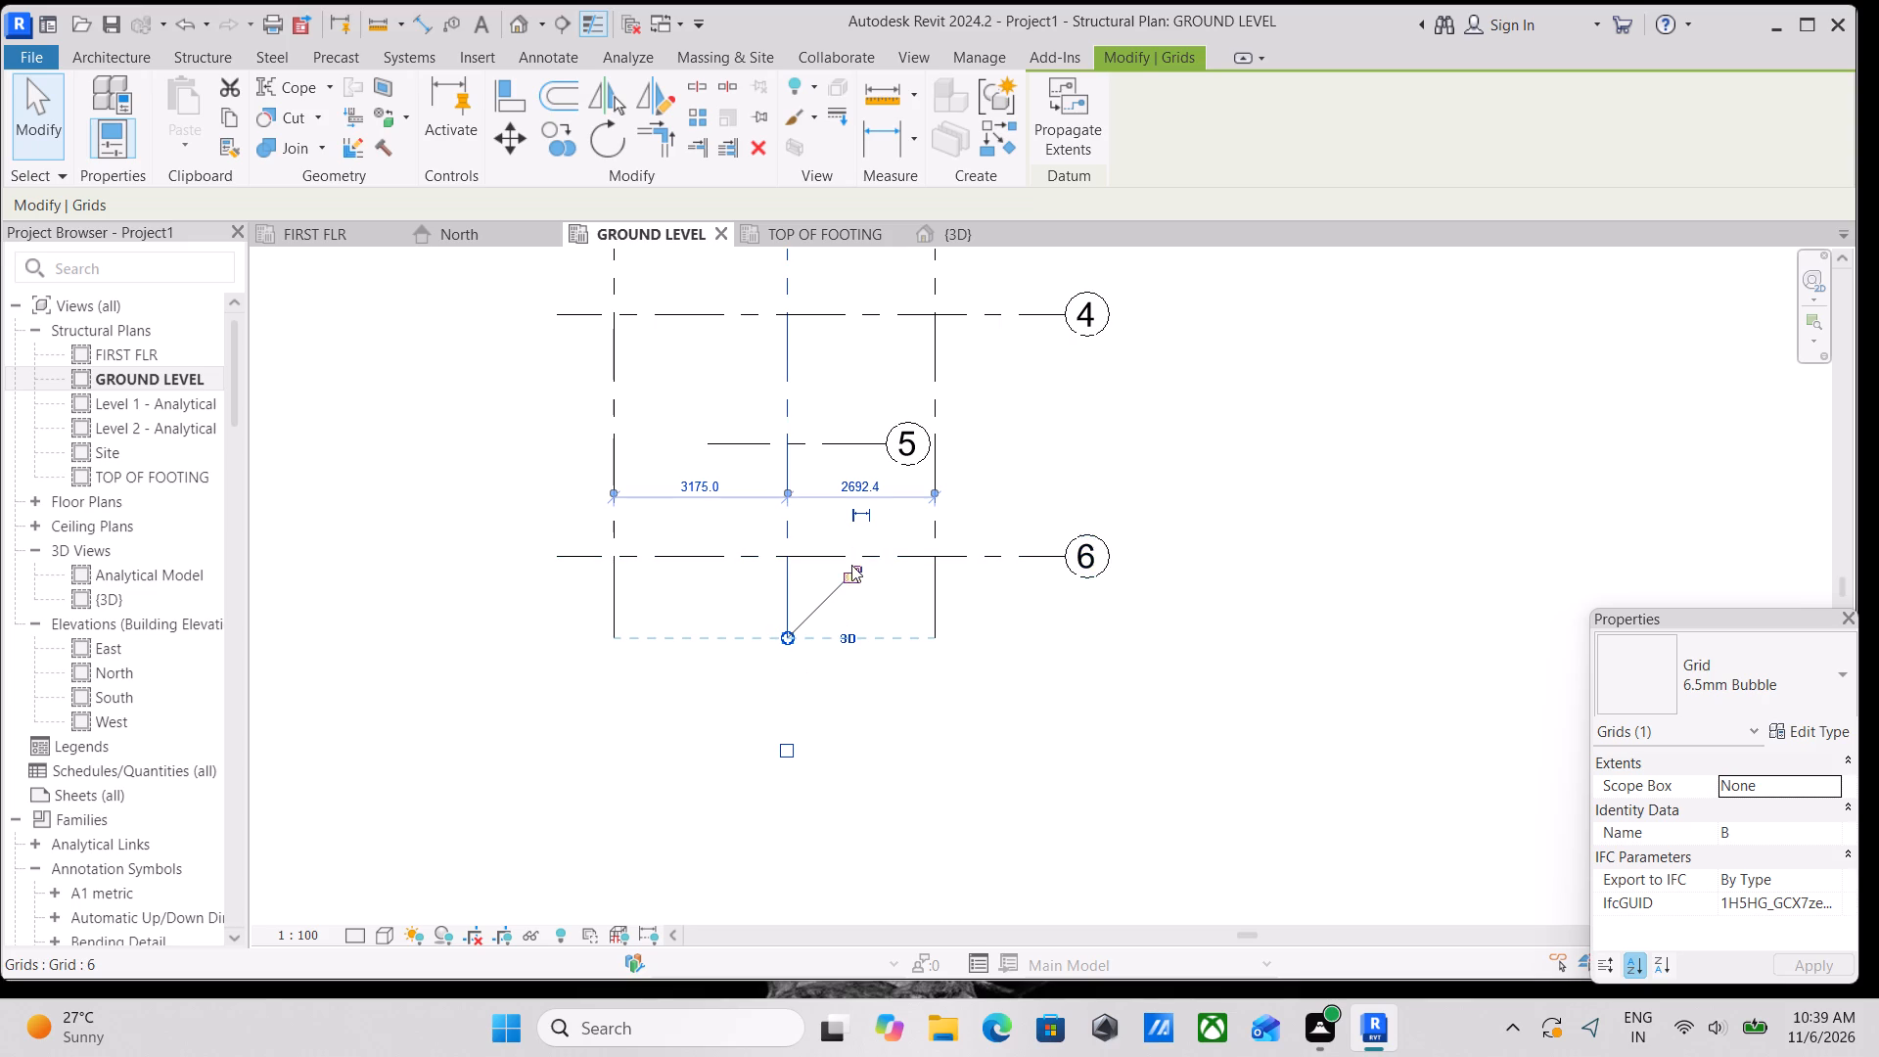
scroll(781, 643, "up", 3)
scroll(779, 653, "down", 2)
middle_click_drag(683, 699, 675, 923)
scroll(675, 923, "down", 1)
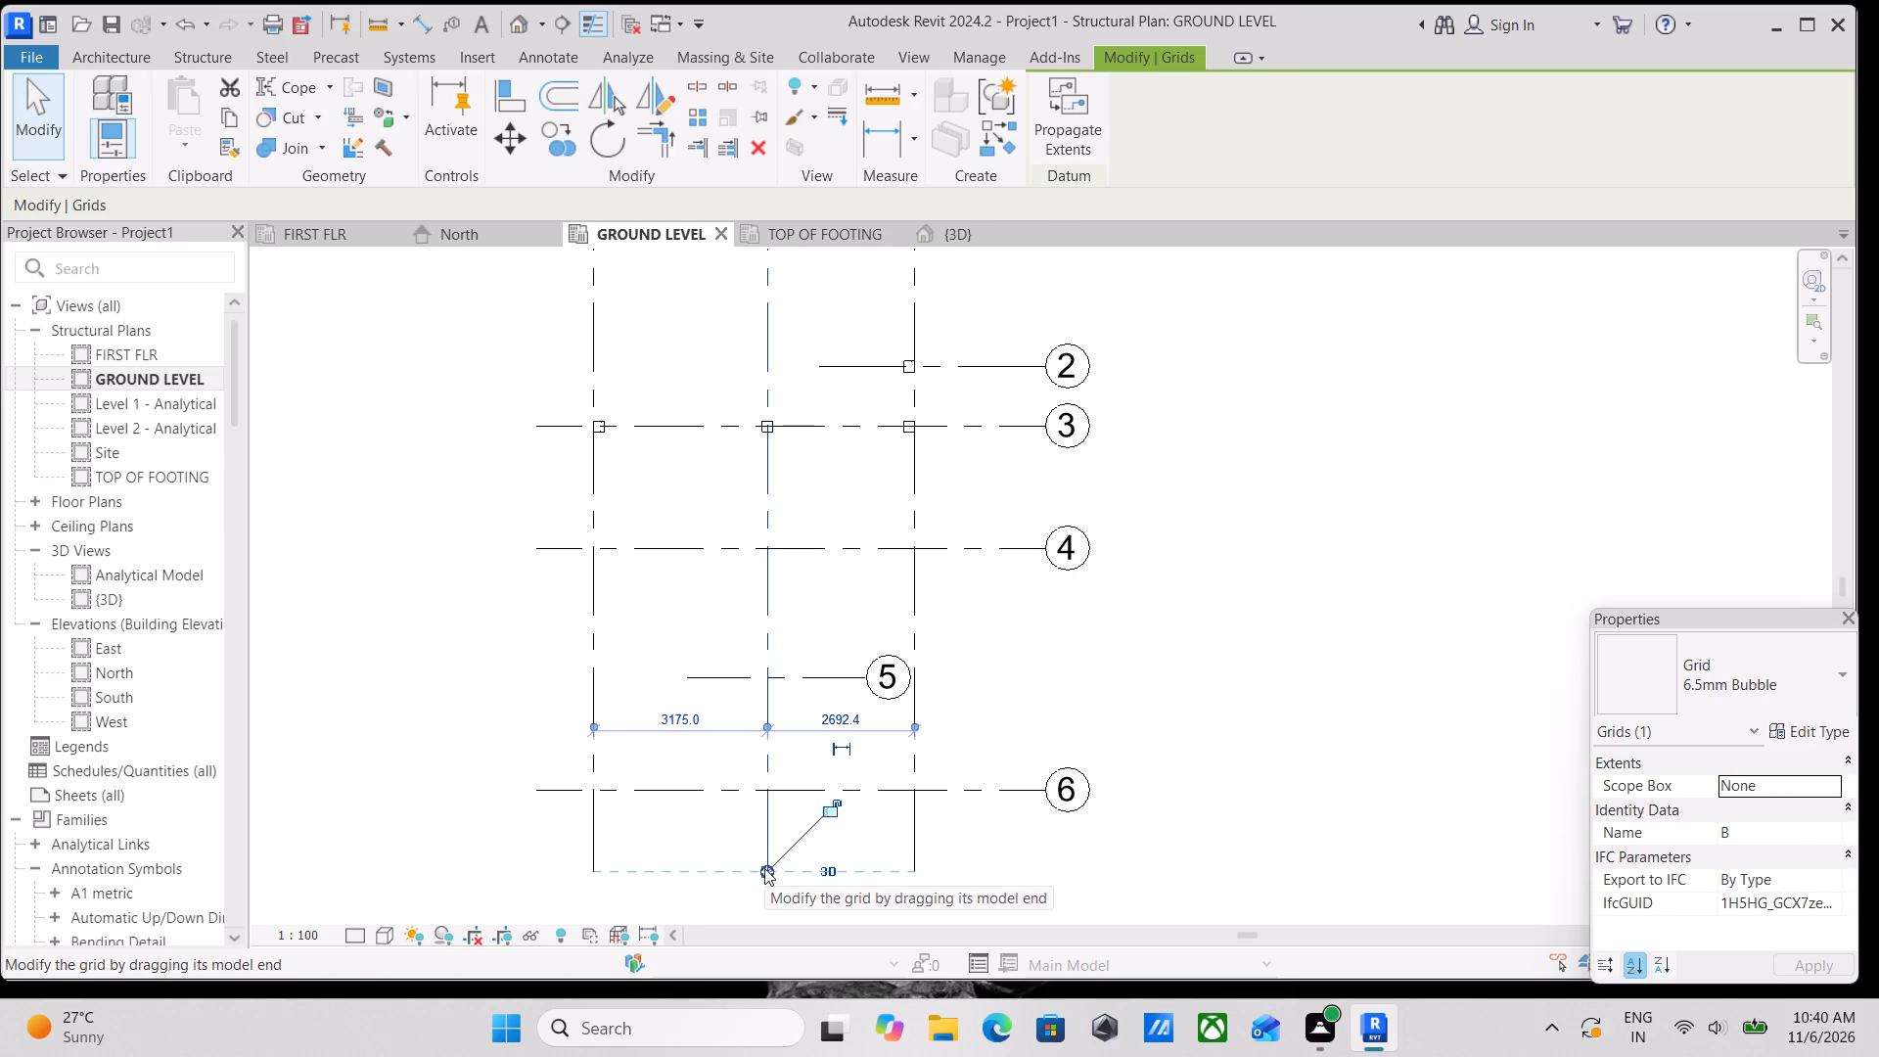
left_click_drag(764, 868, 764, 815)
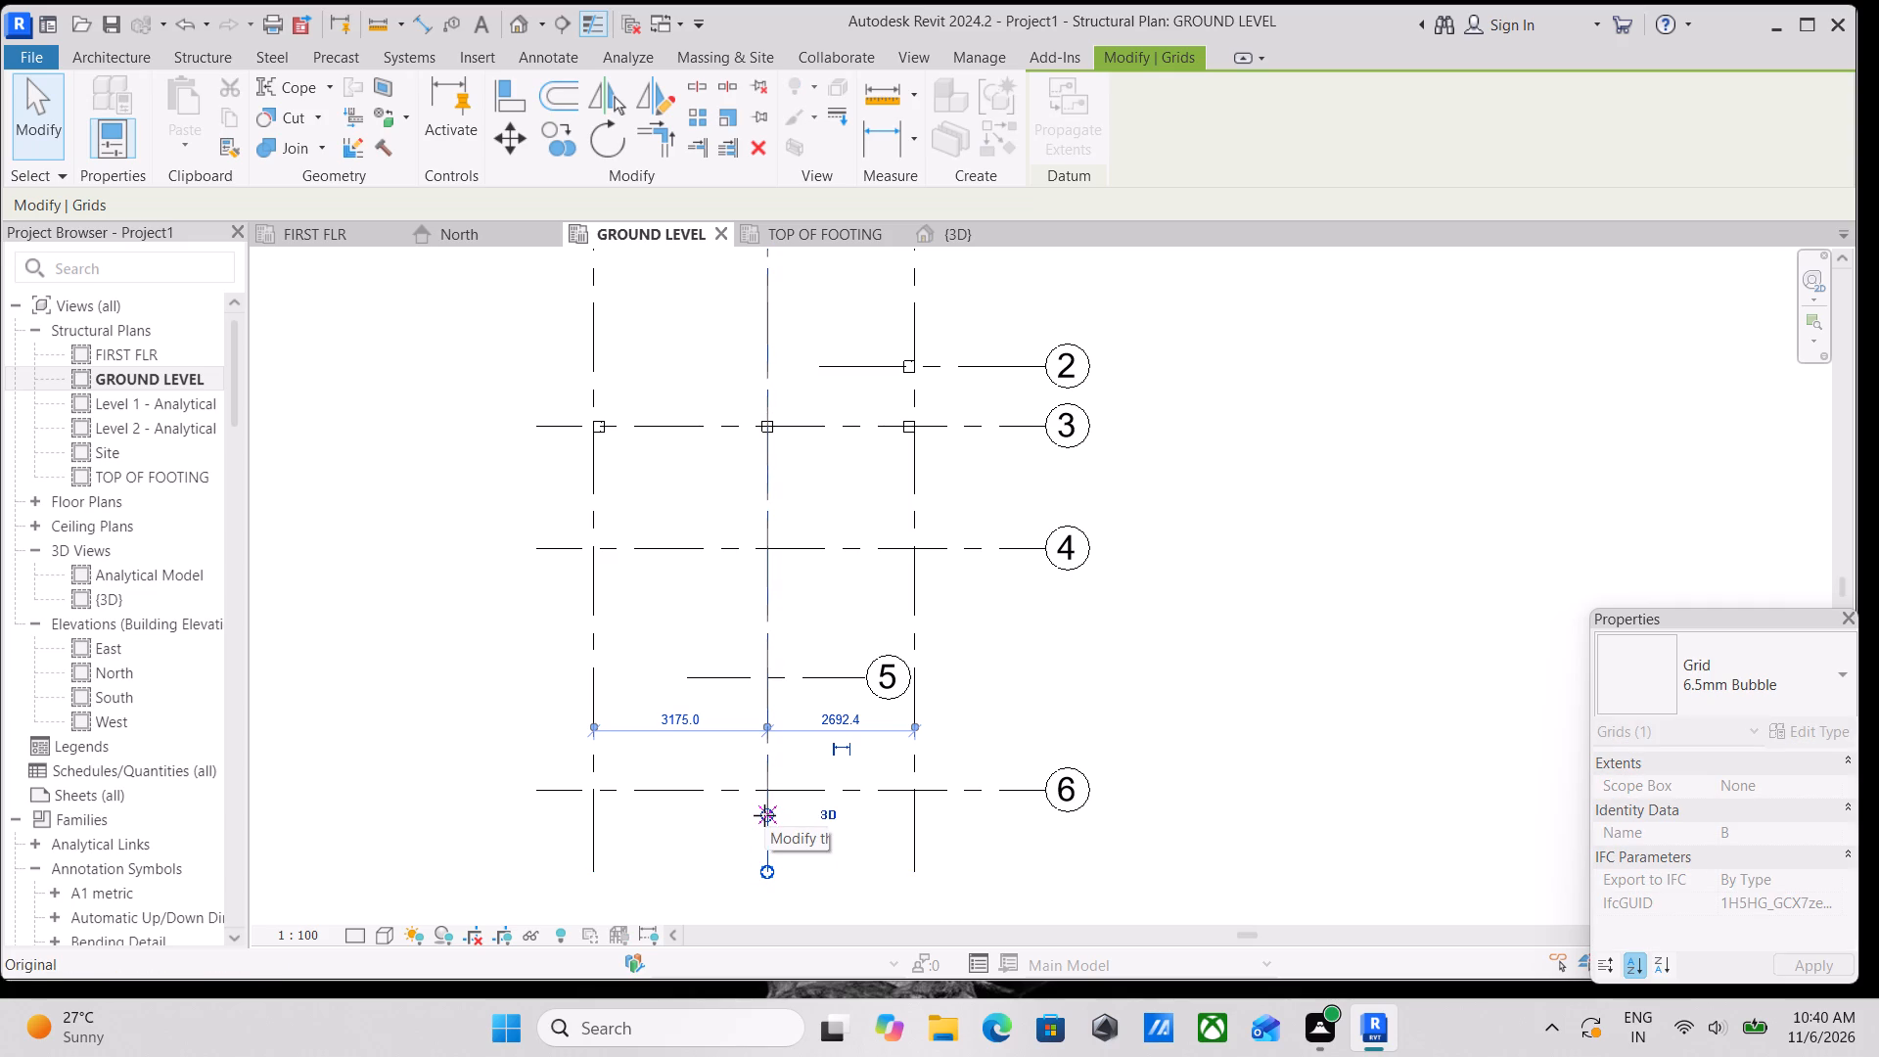
left_click_drag(764, 815, 756, 492)
left_click_drag(756, 492, 756, 484)
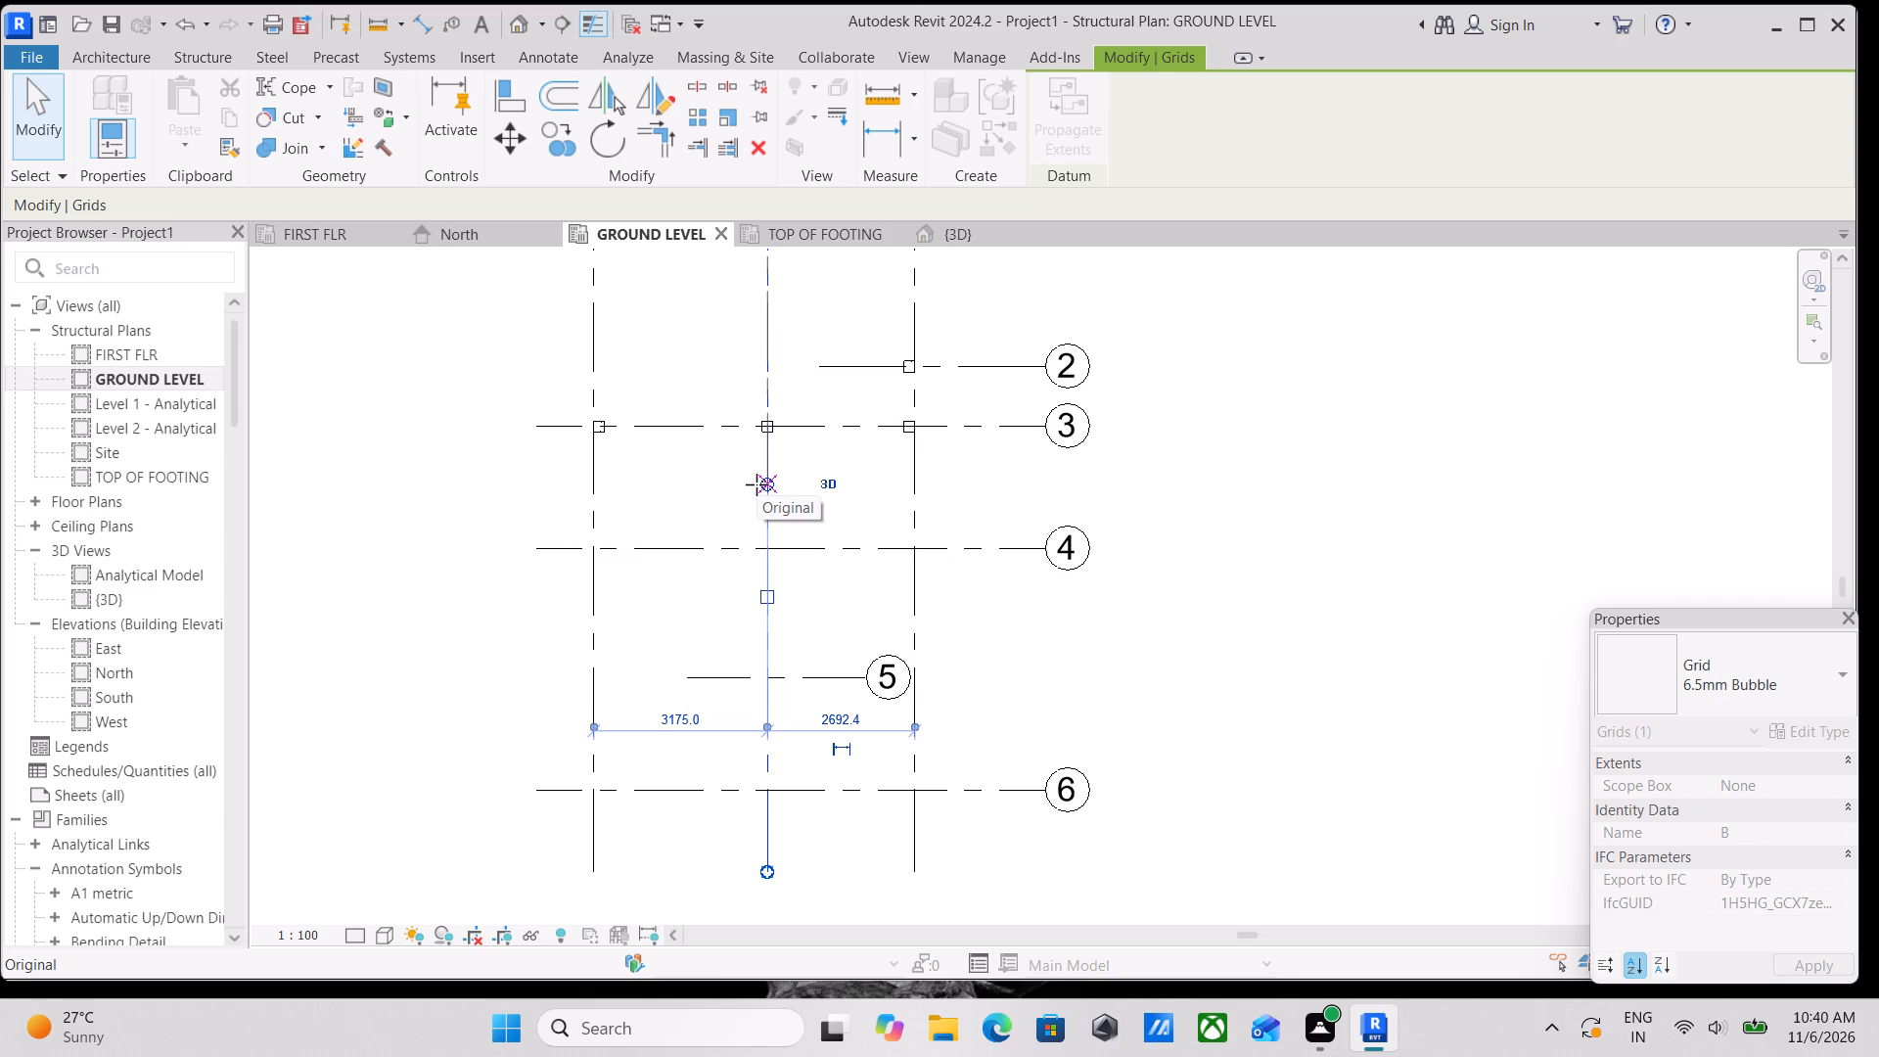
left_click_drag(756, 484, 756, 478)
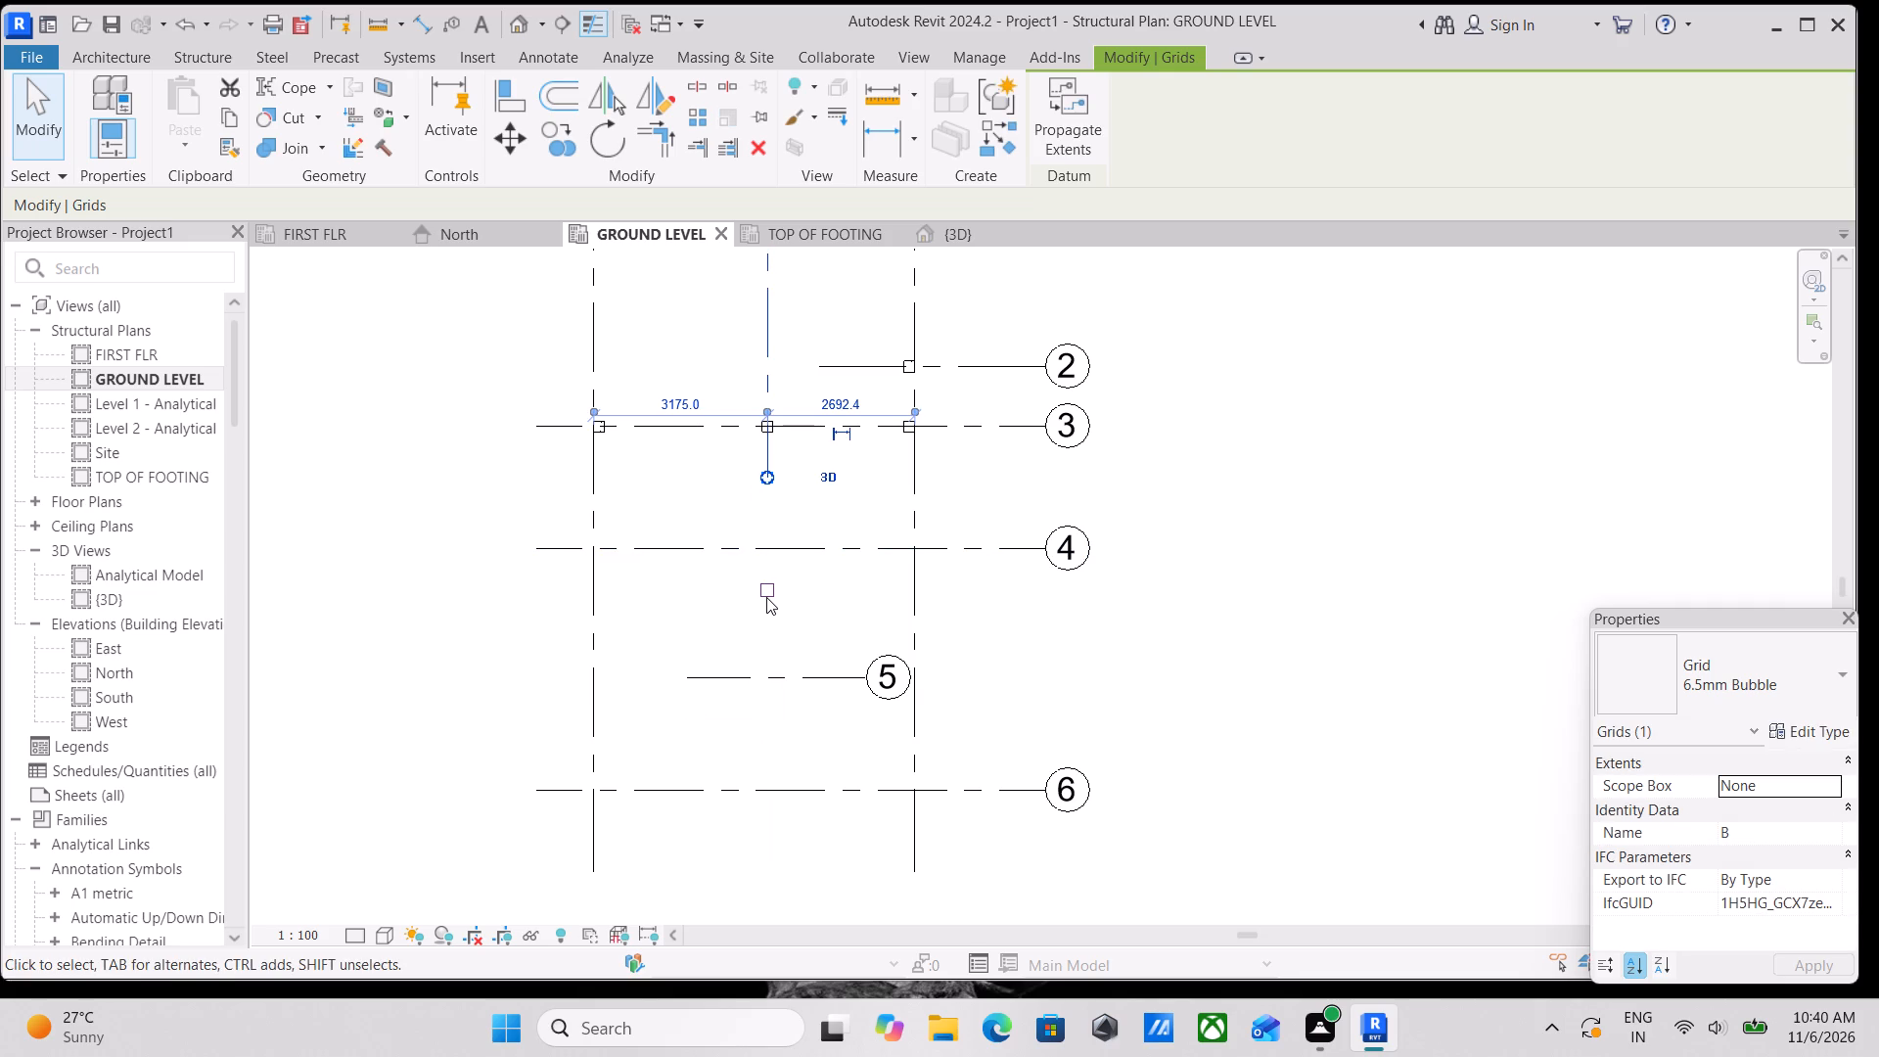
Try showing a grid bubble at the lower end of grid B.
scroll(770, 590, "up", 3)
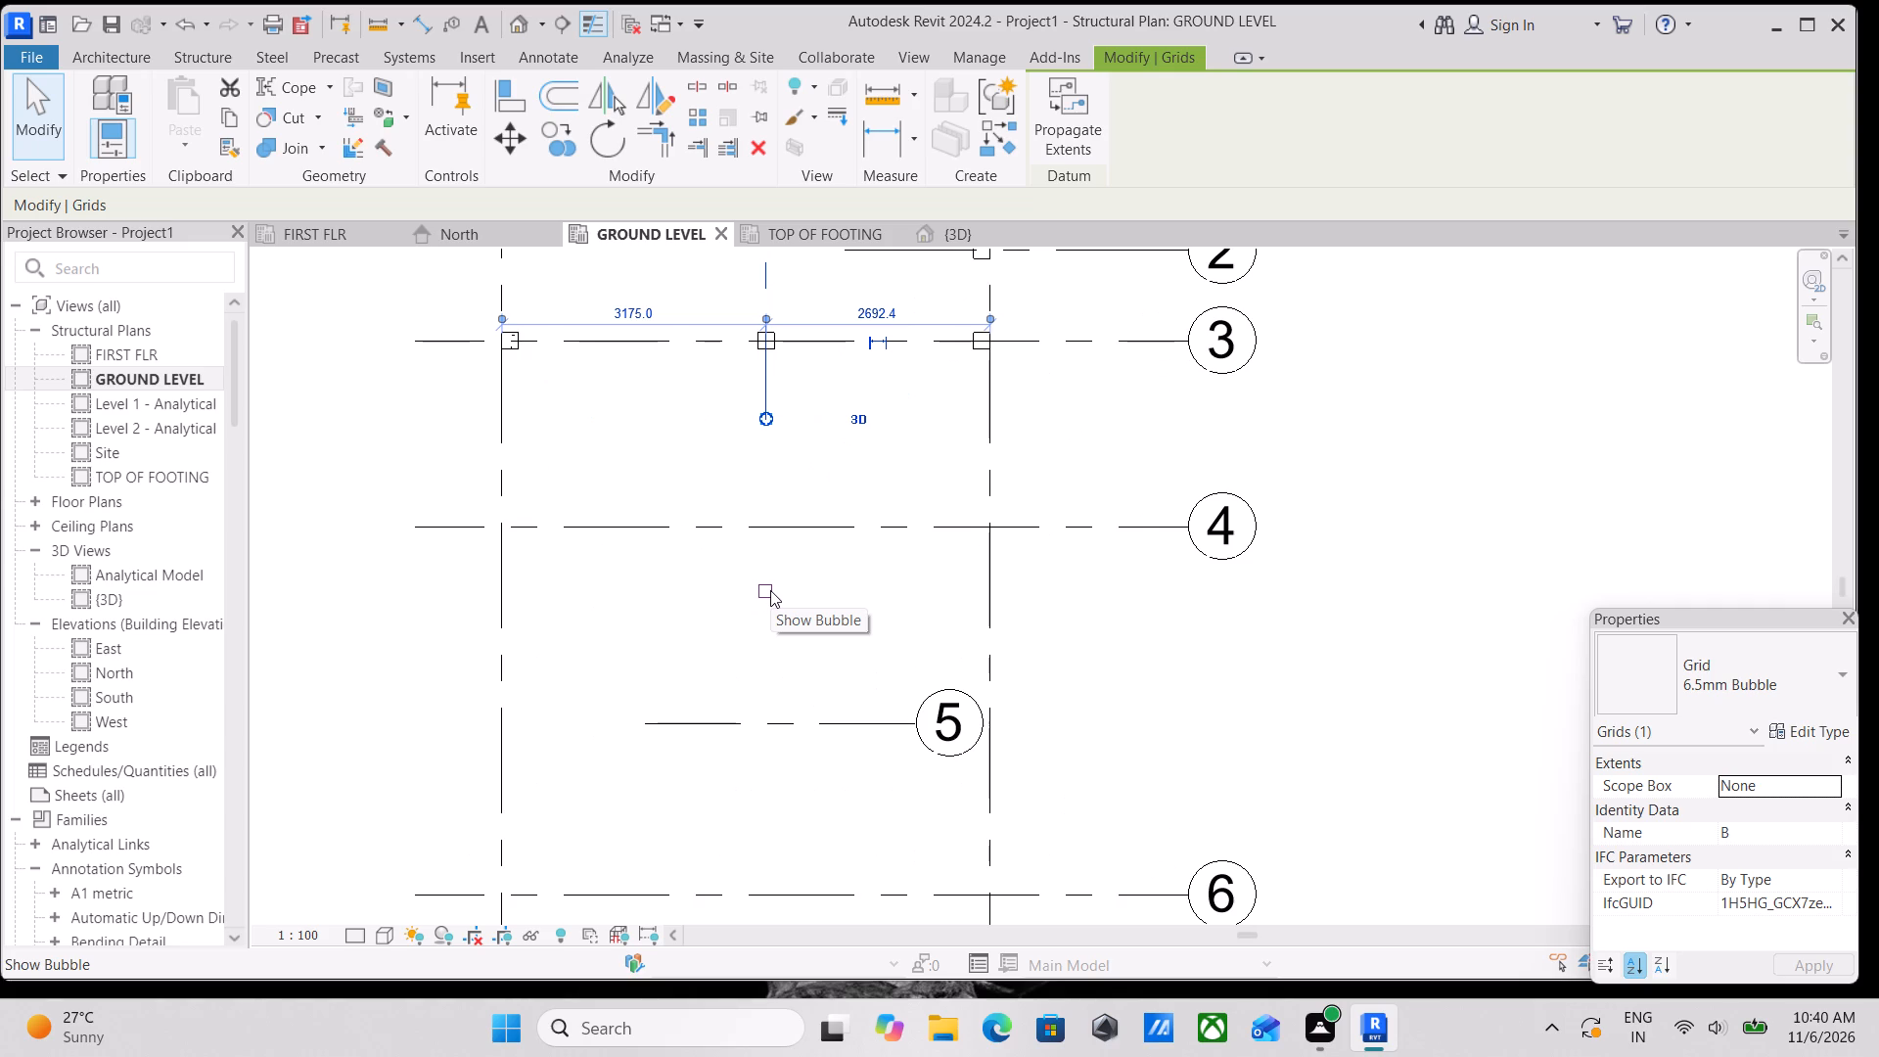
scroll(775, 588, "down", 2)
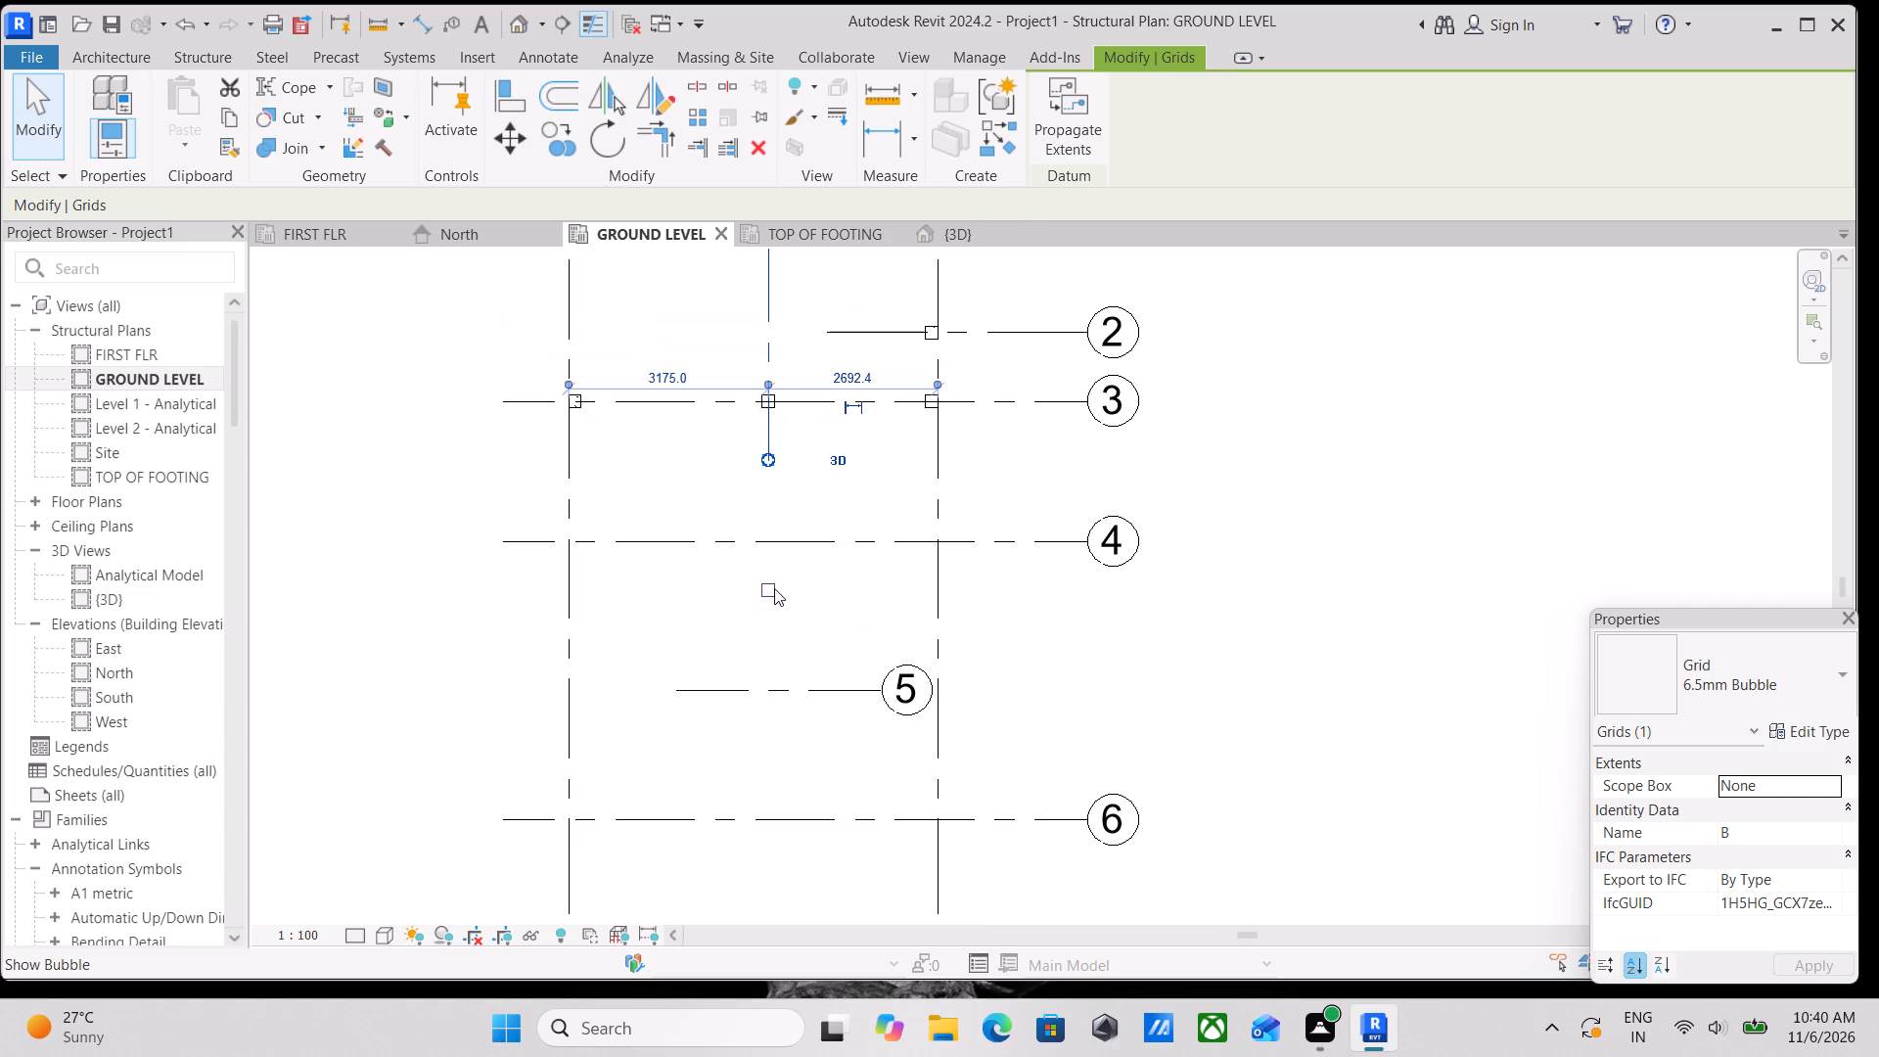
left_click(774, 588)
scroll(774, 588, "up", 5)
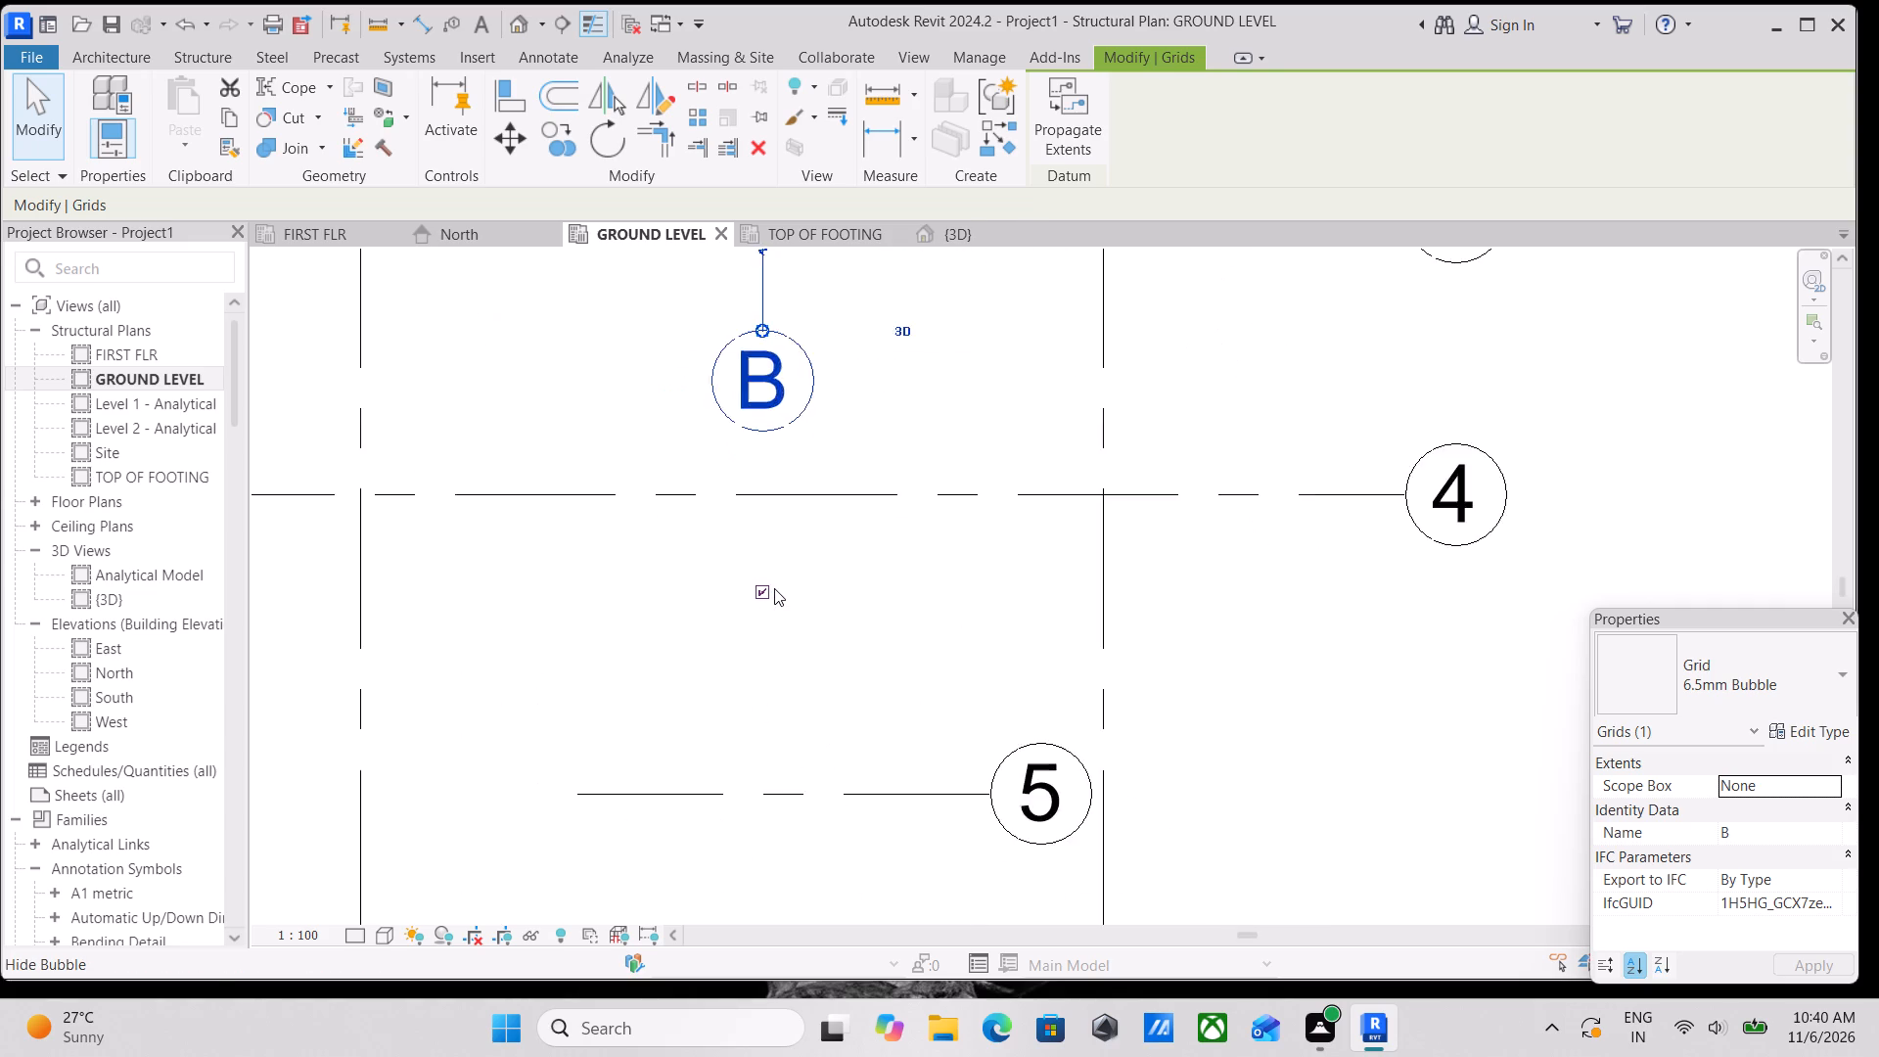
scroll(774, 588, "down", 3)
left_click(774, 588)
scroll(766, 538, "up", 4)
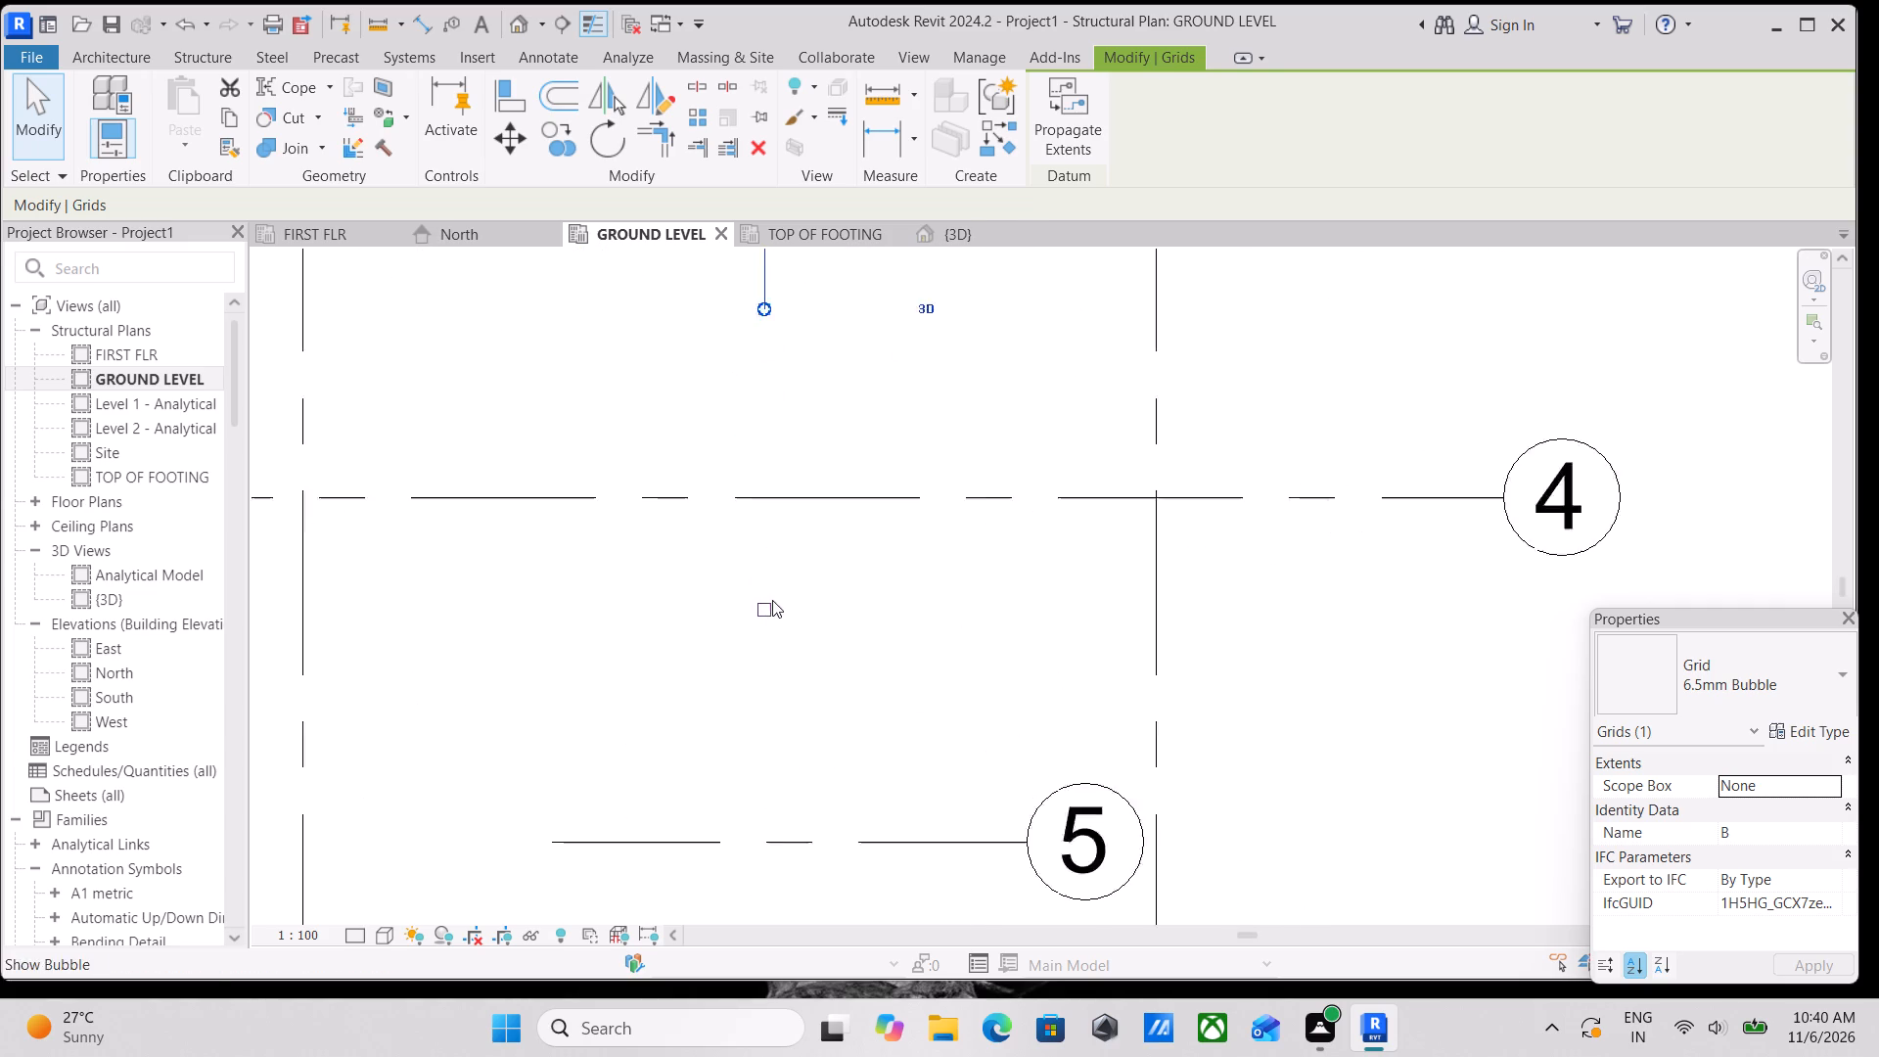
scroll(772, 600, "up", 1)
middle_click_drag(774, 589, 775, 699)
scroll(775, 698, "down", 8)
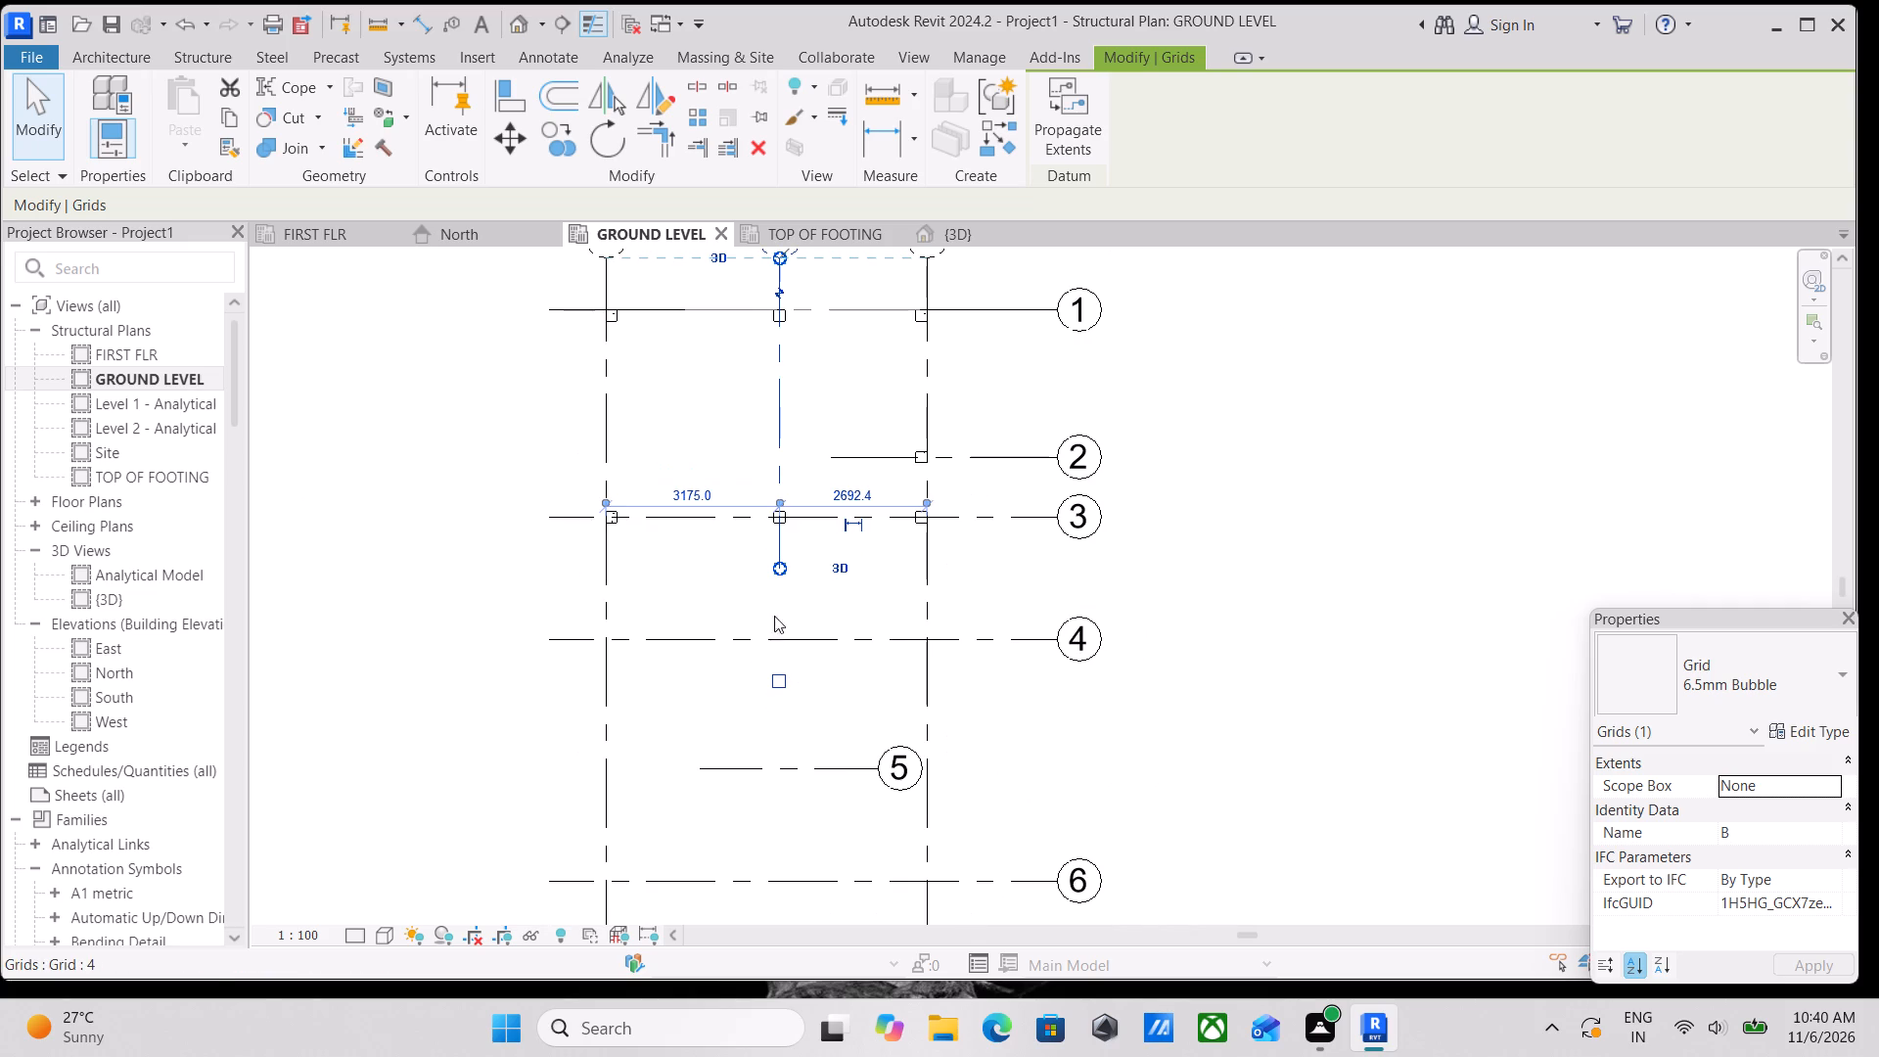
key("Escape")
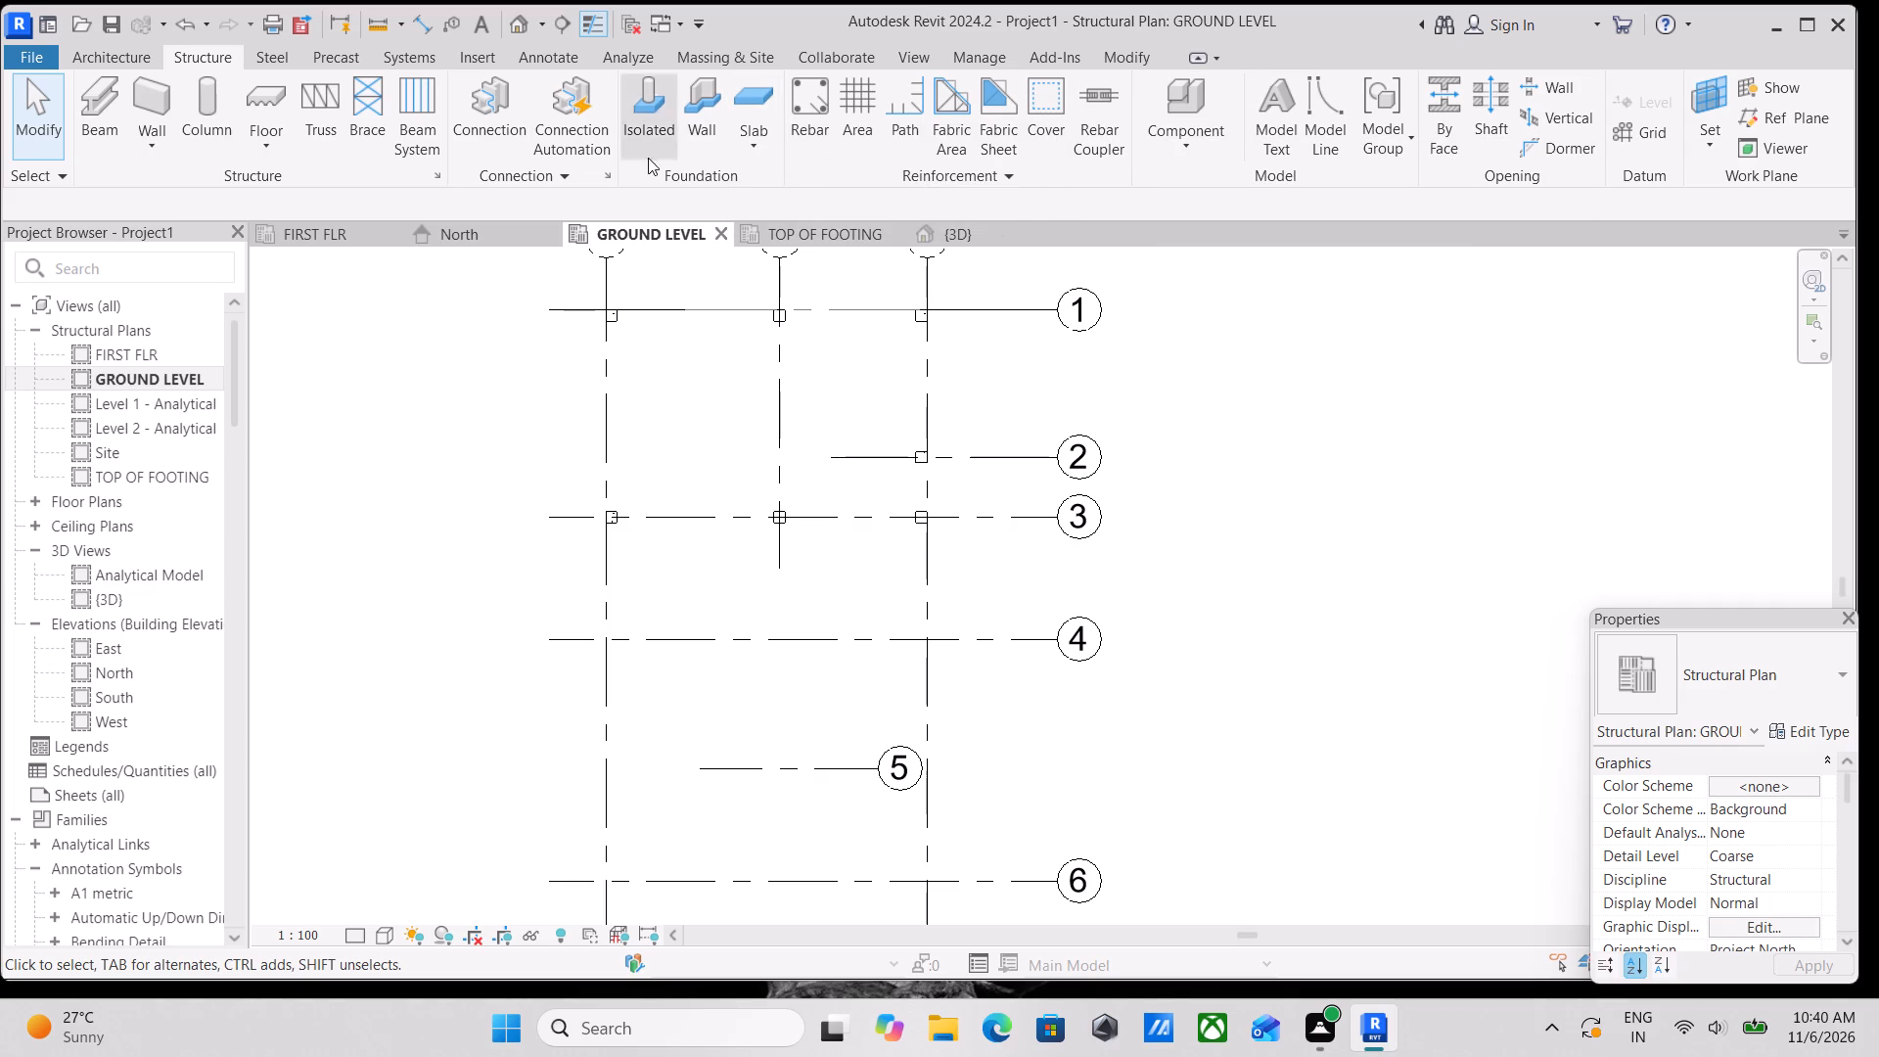
Add a grid line offset 2' from grid B on the side towards grid A, and end grid placement.
left_click(209, 117)
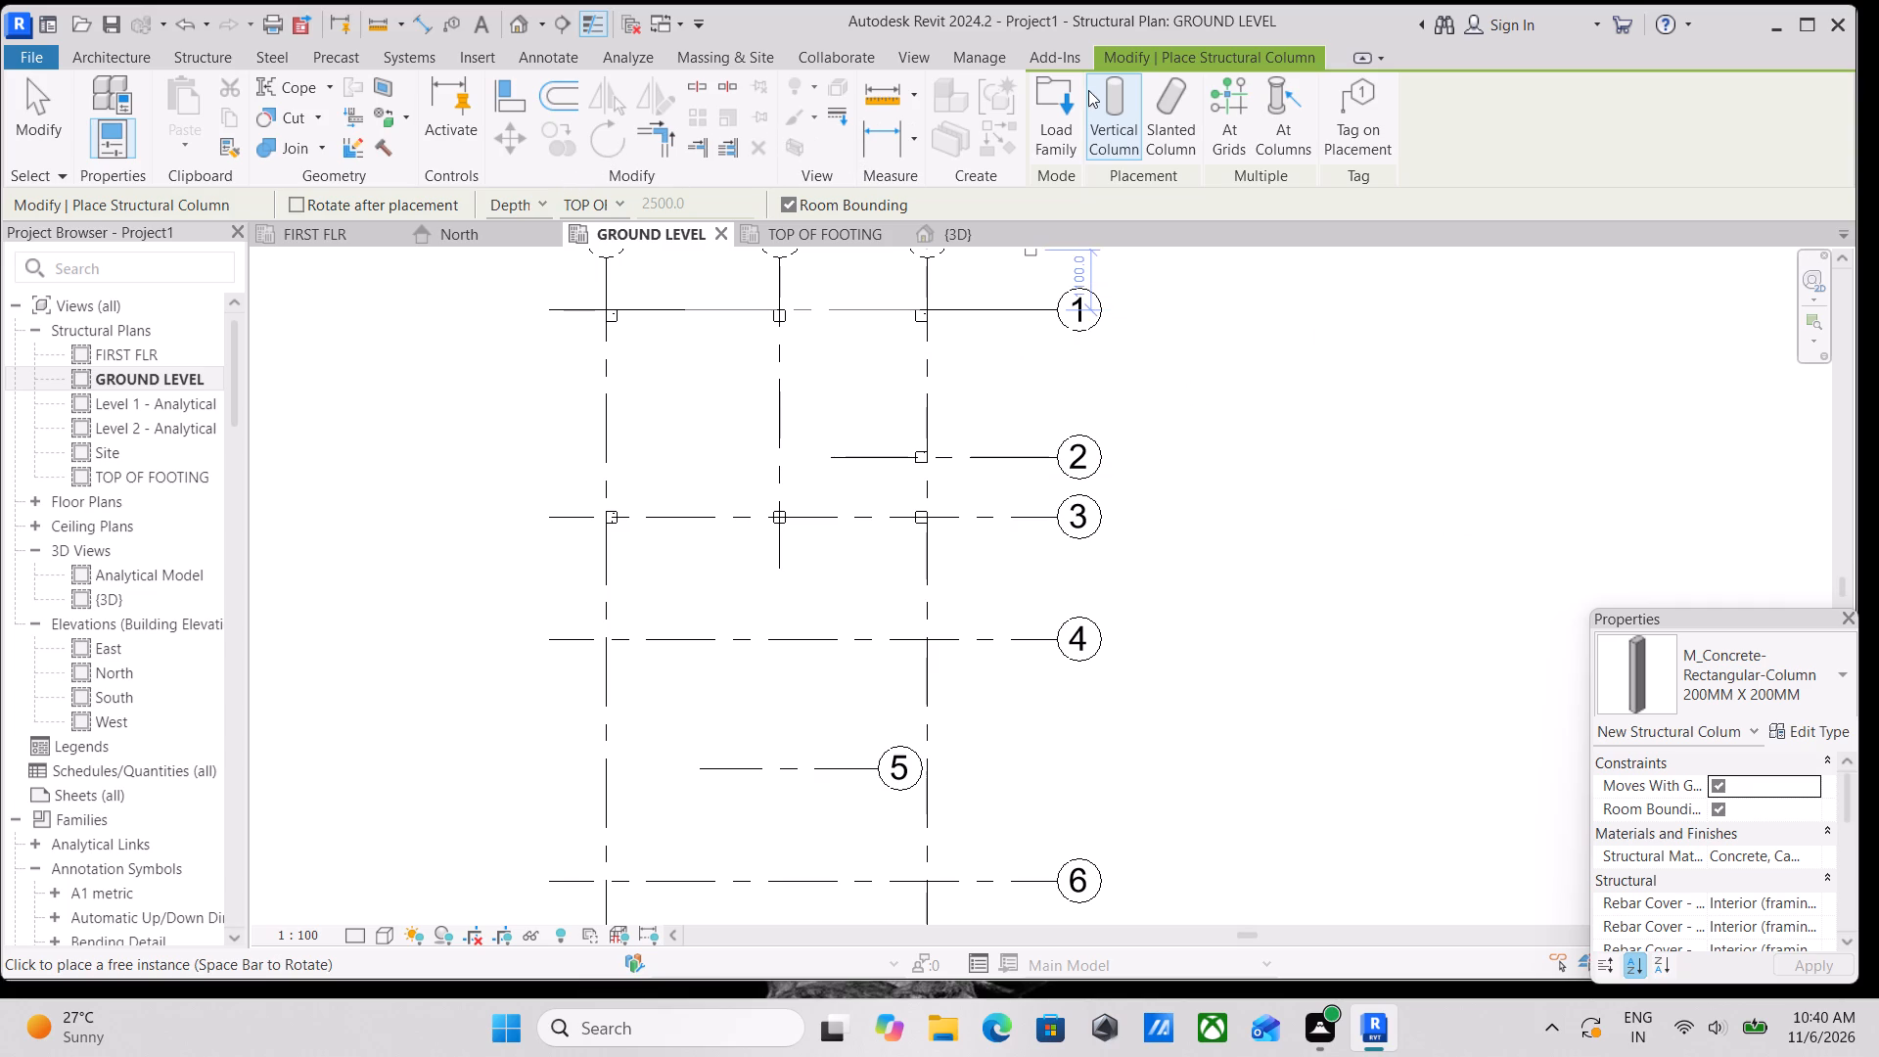
key("Escape")
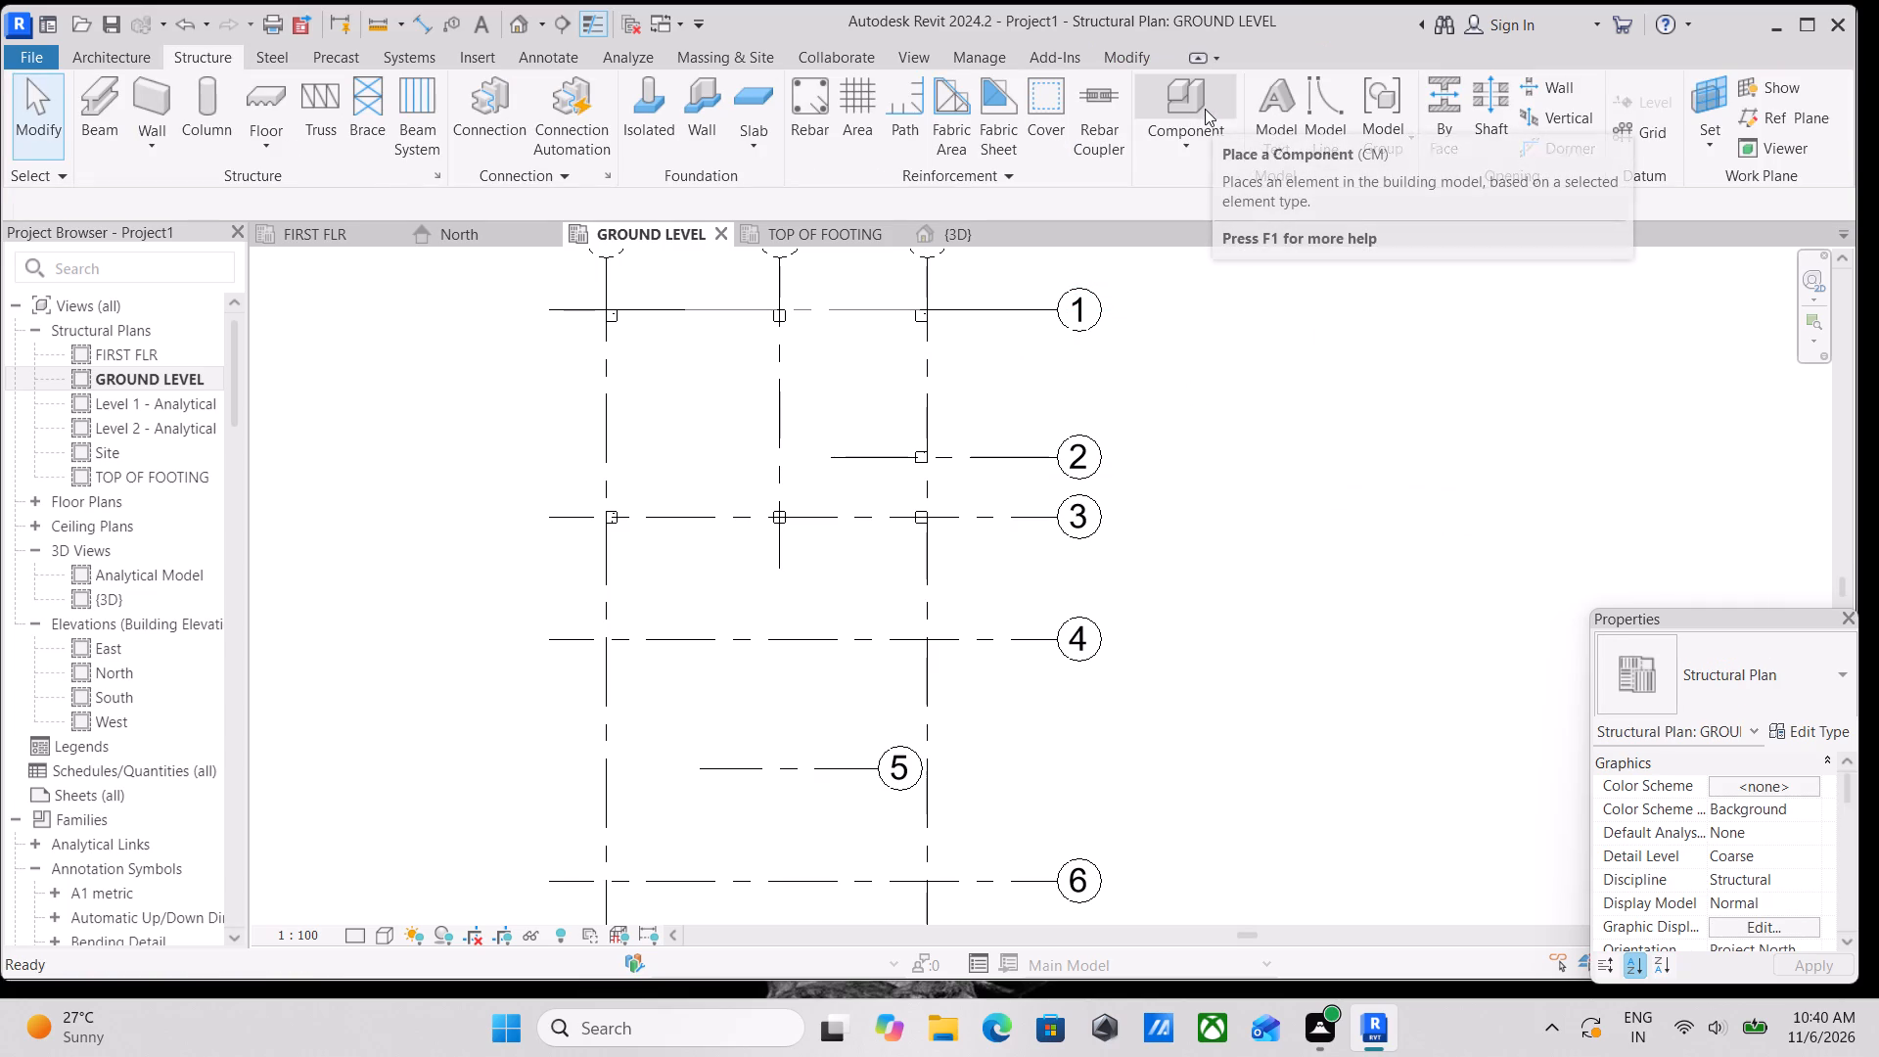
key("g")
key("r")
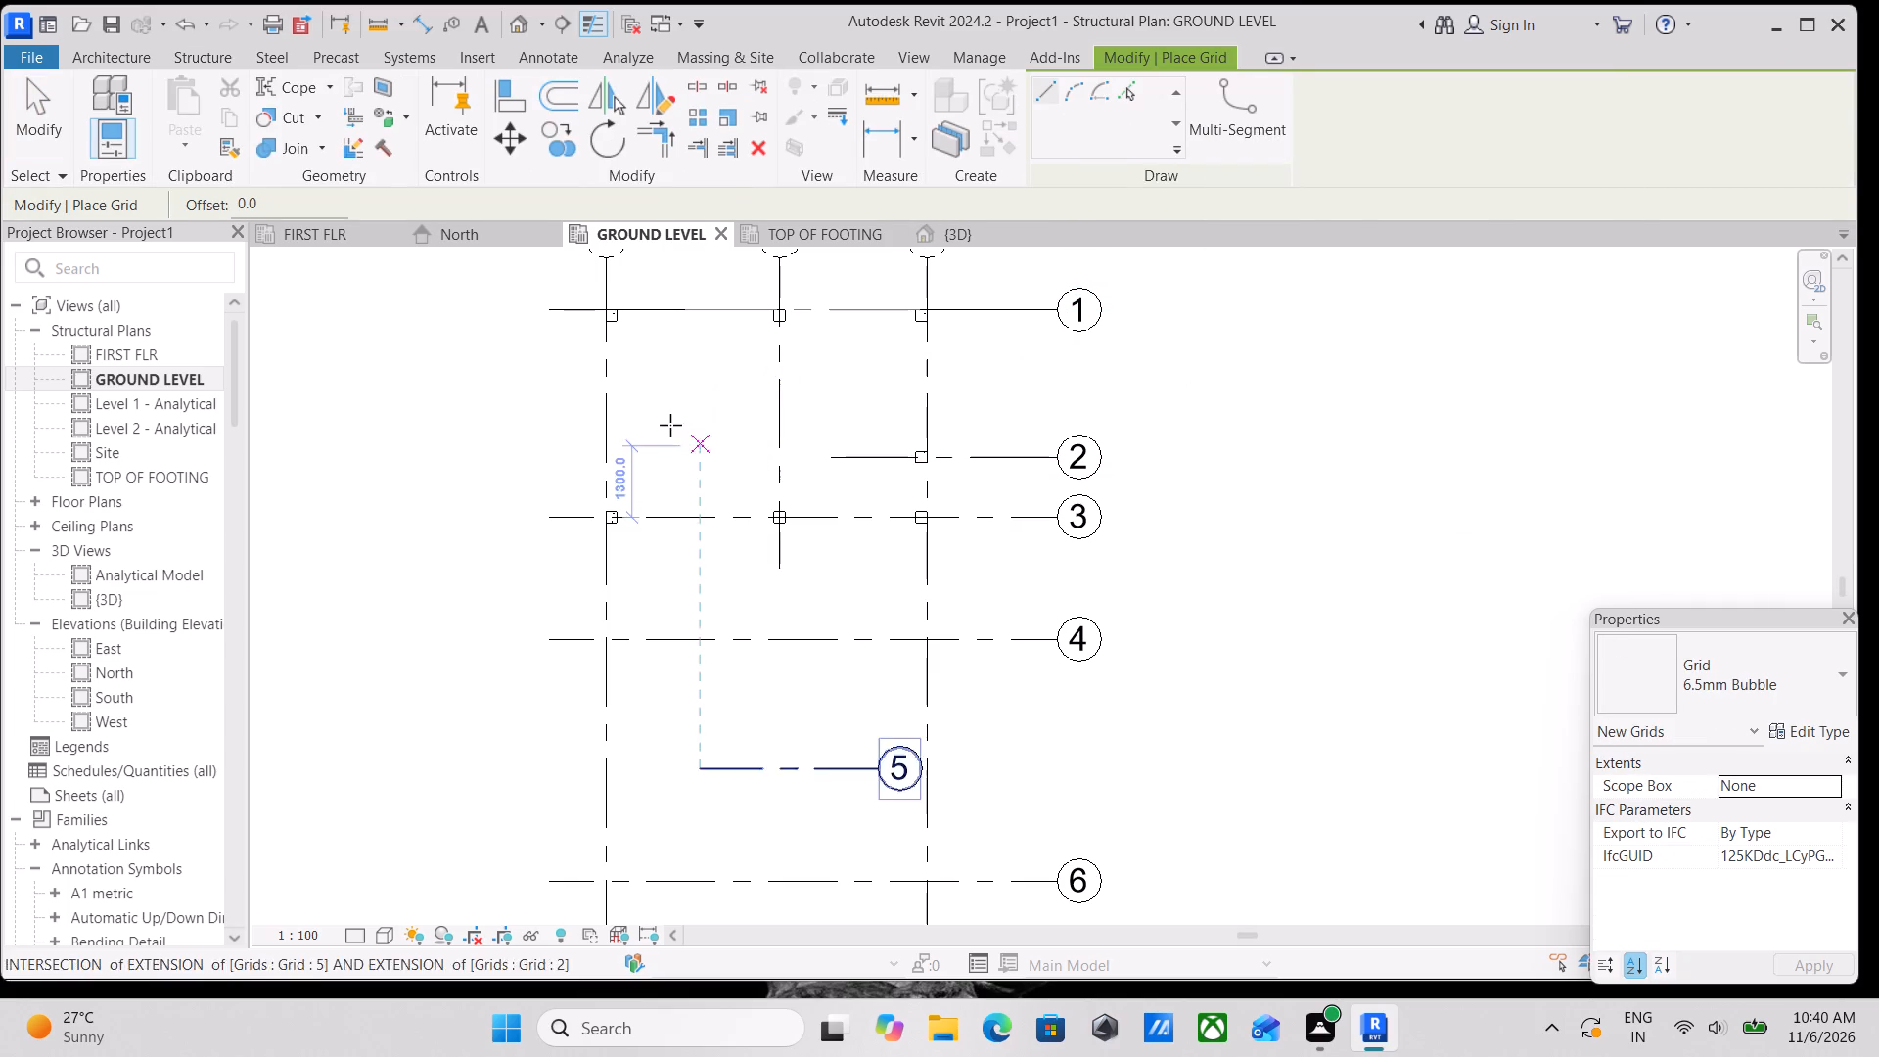
left_click(1116, 97)
left_click_drag(263, 204, 157, 217)
type("2'")
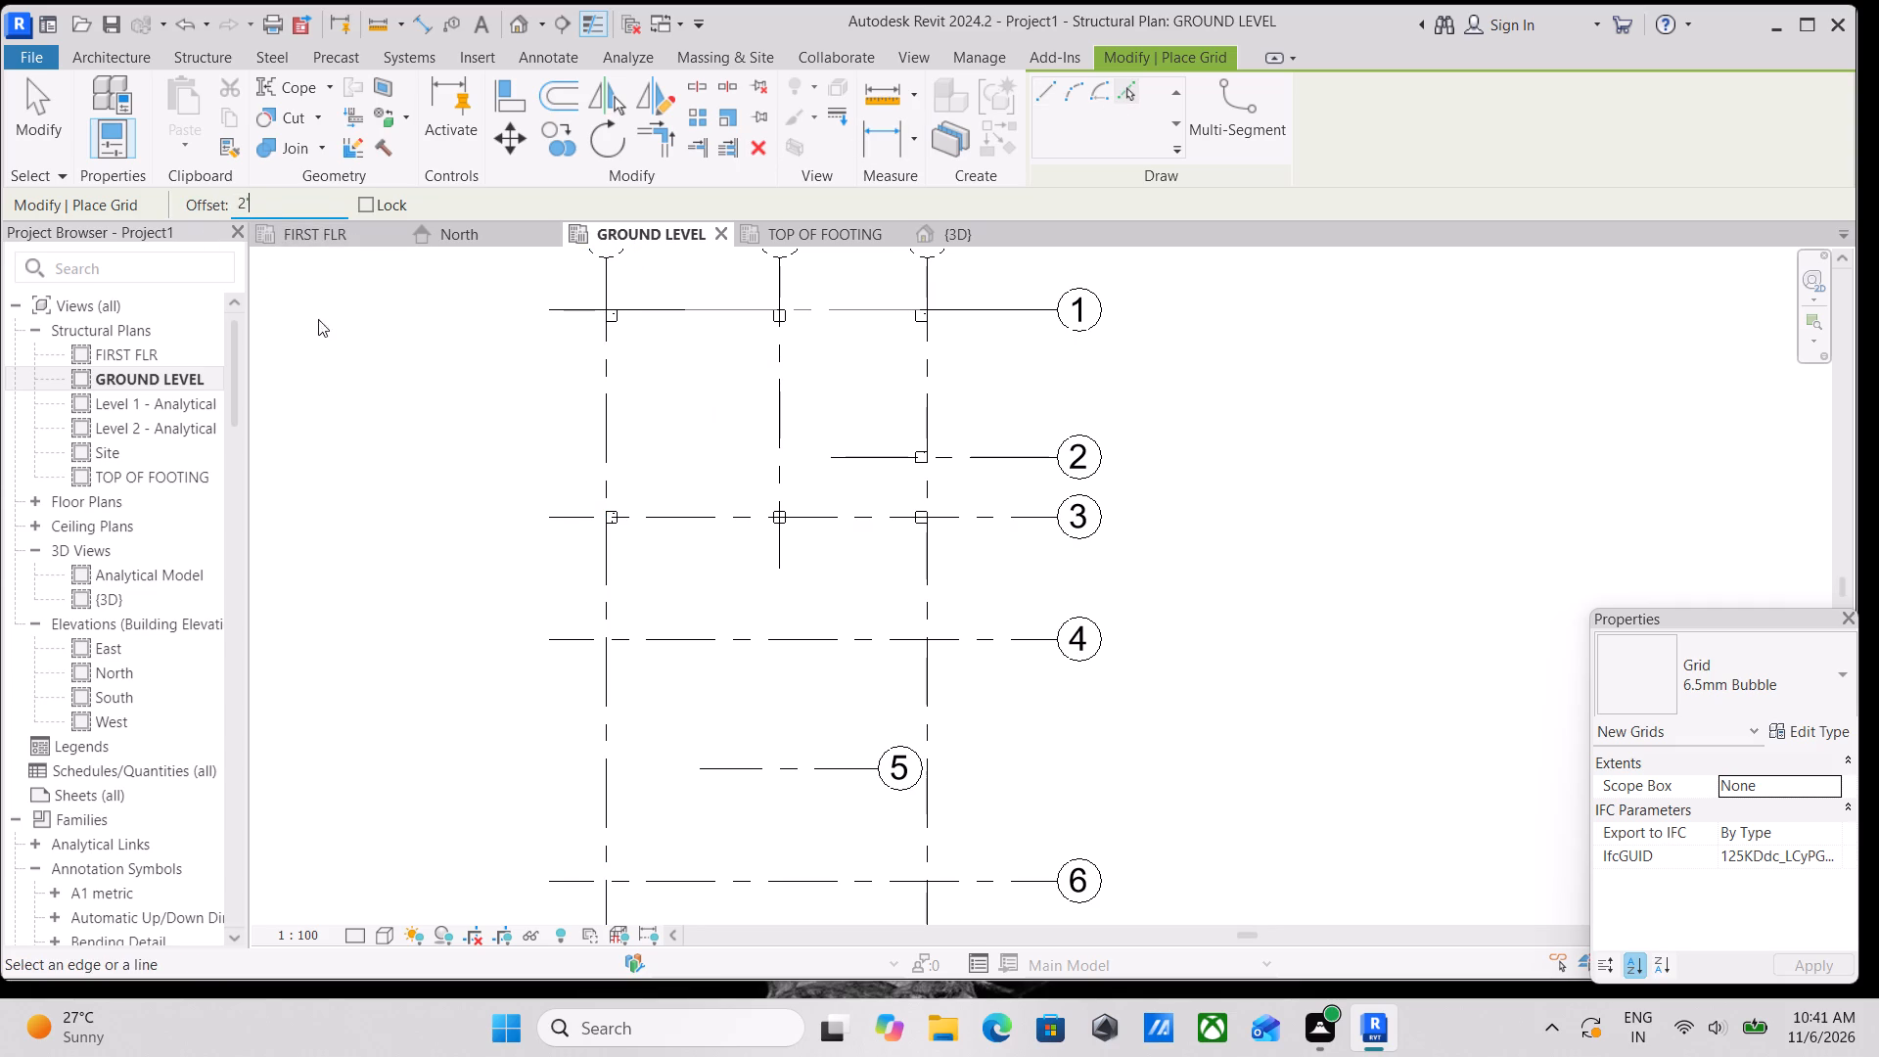
key("Return")
left_click(775, 567)
scroll(740, 599, "down", 4)
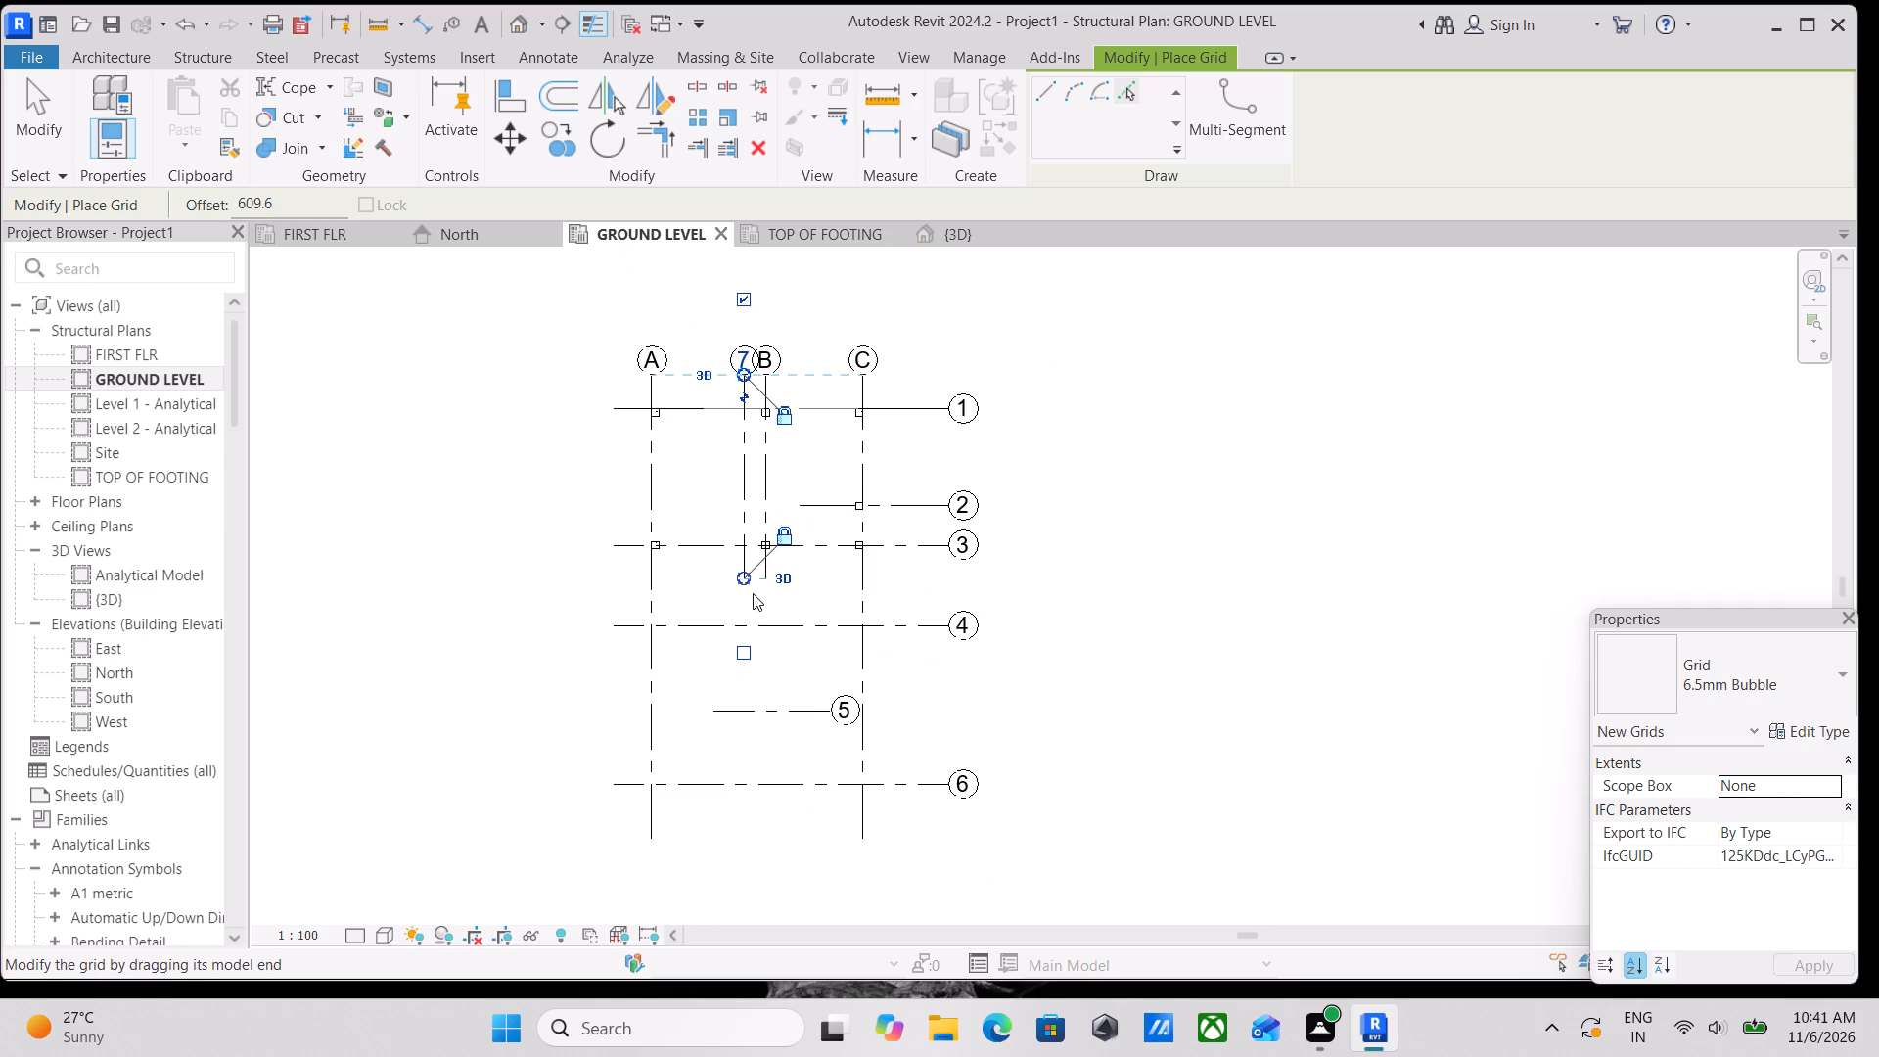
scroll(753, 593, "up", 2)
key("Escape")
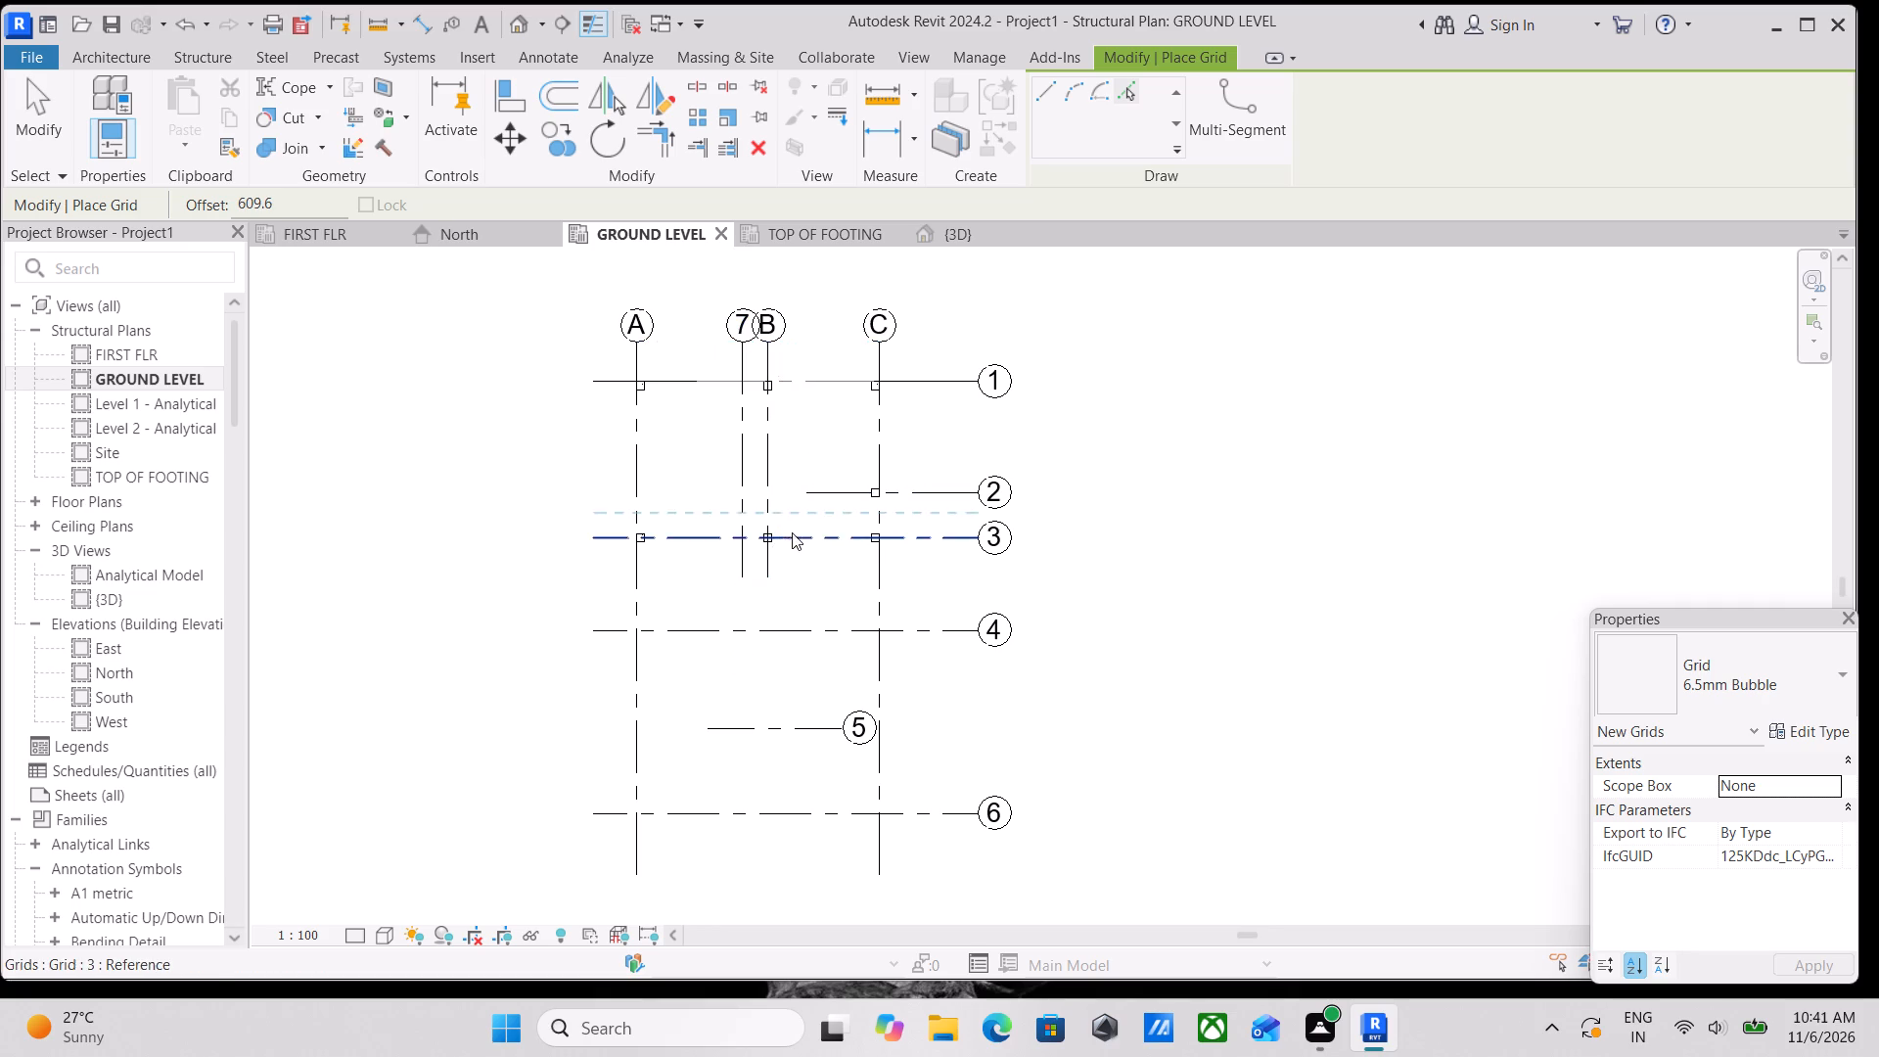
key("Escape")
scroll(757, 624, "up", 2)
scroll(777, 591, "down", 1)
middle_click_drag(777, 591, 790, 572)
key("Escape")
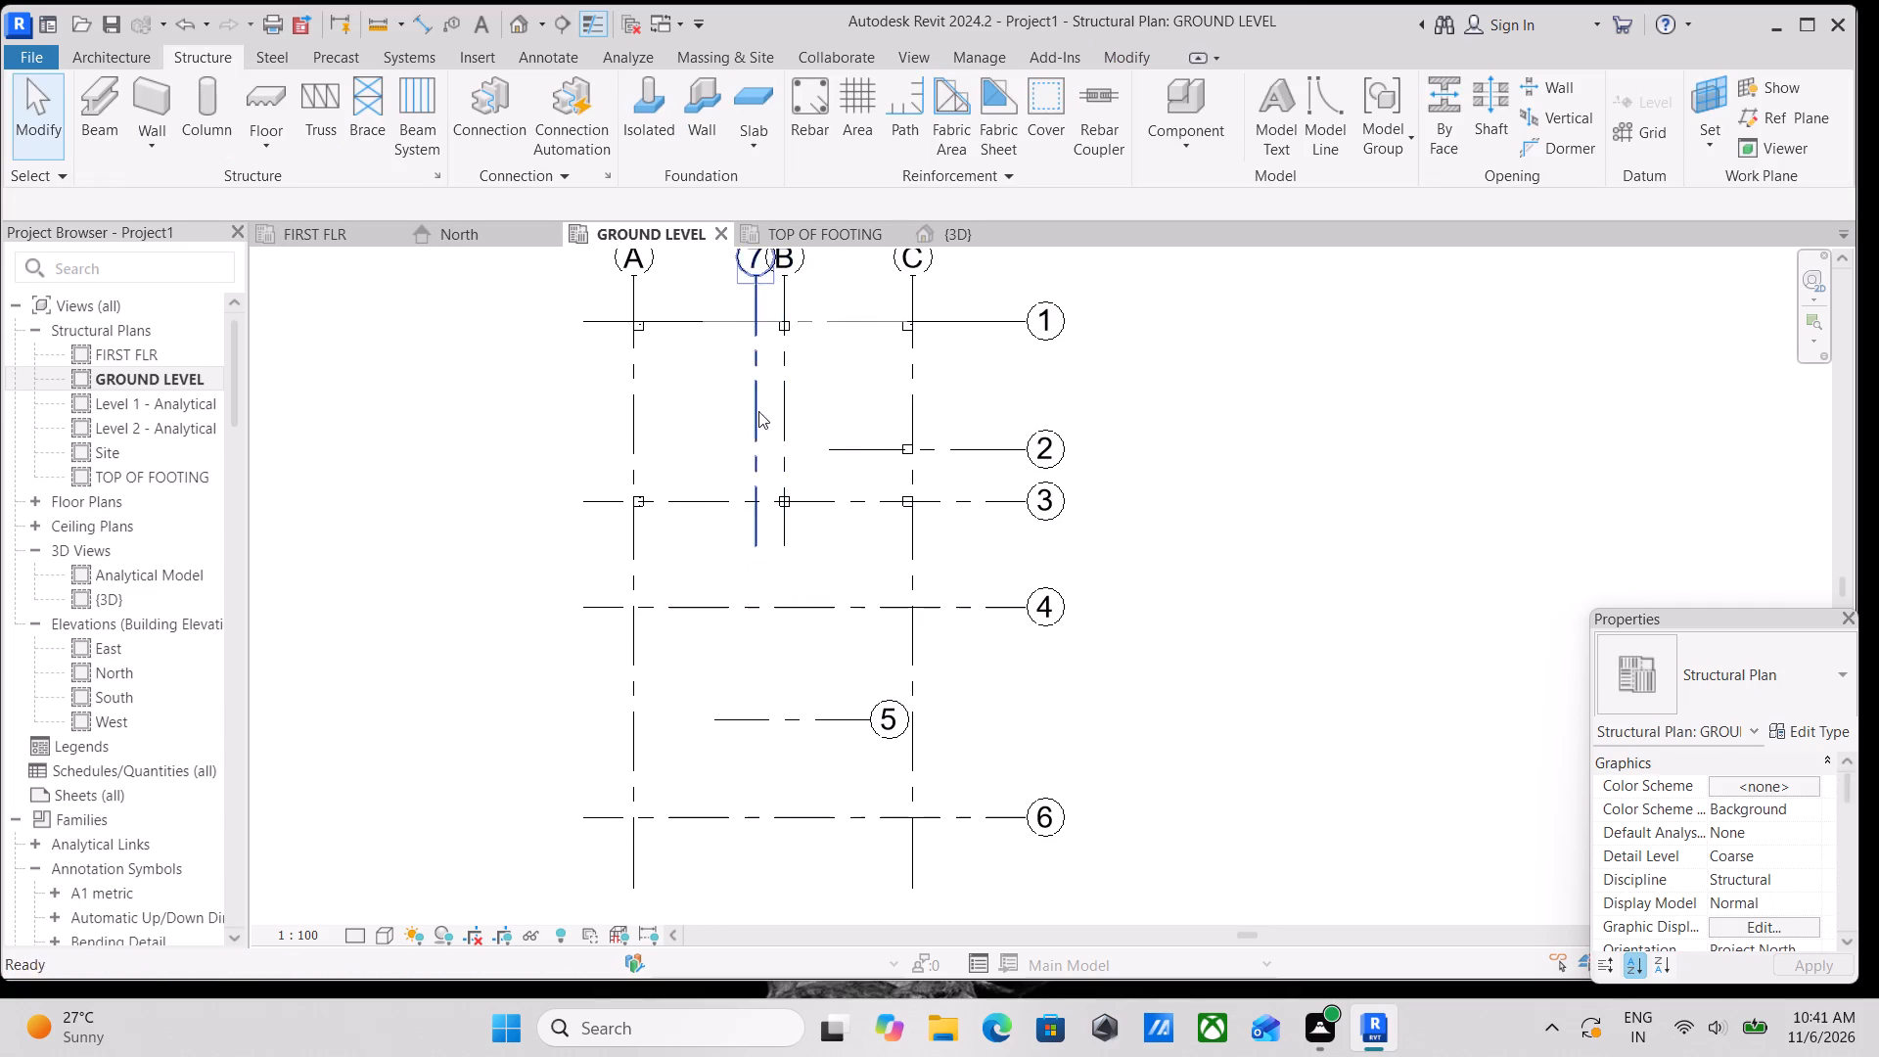
Make the temporary dimensions from the new grid beside B to grids A and B permanent.
scroll(760, 453, "up", 3)
key("Escape")
key("Escape")
scroll(757, 566, "down", 2)
key("Escape")
scroll(756, 572, "up", 1)
scroll(756, 572, "down", 1)
middle_click_drag(756, 572, 796, 536)
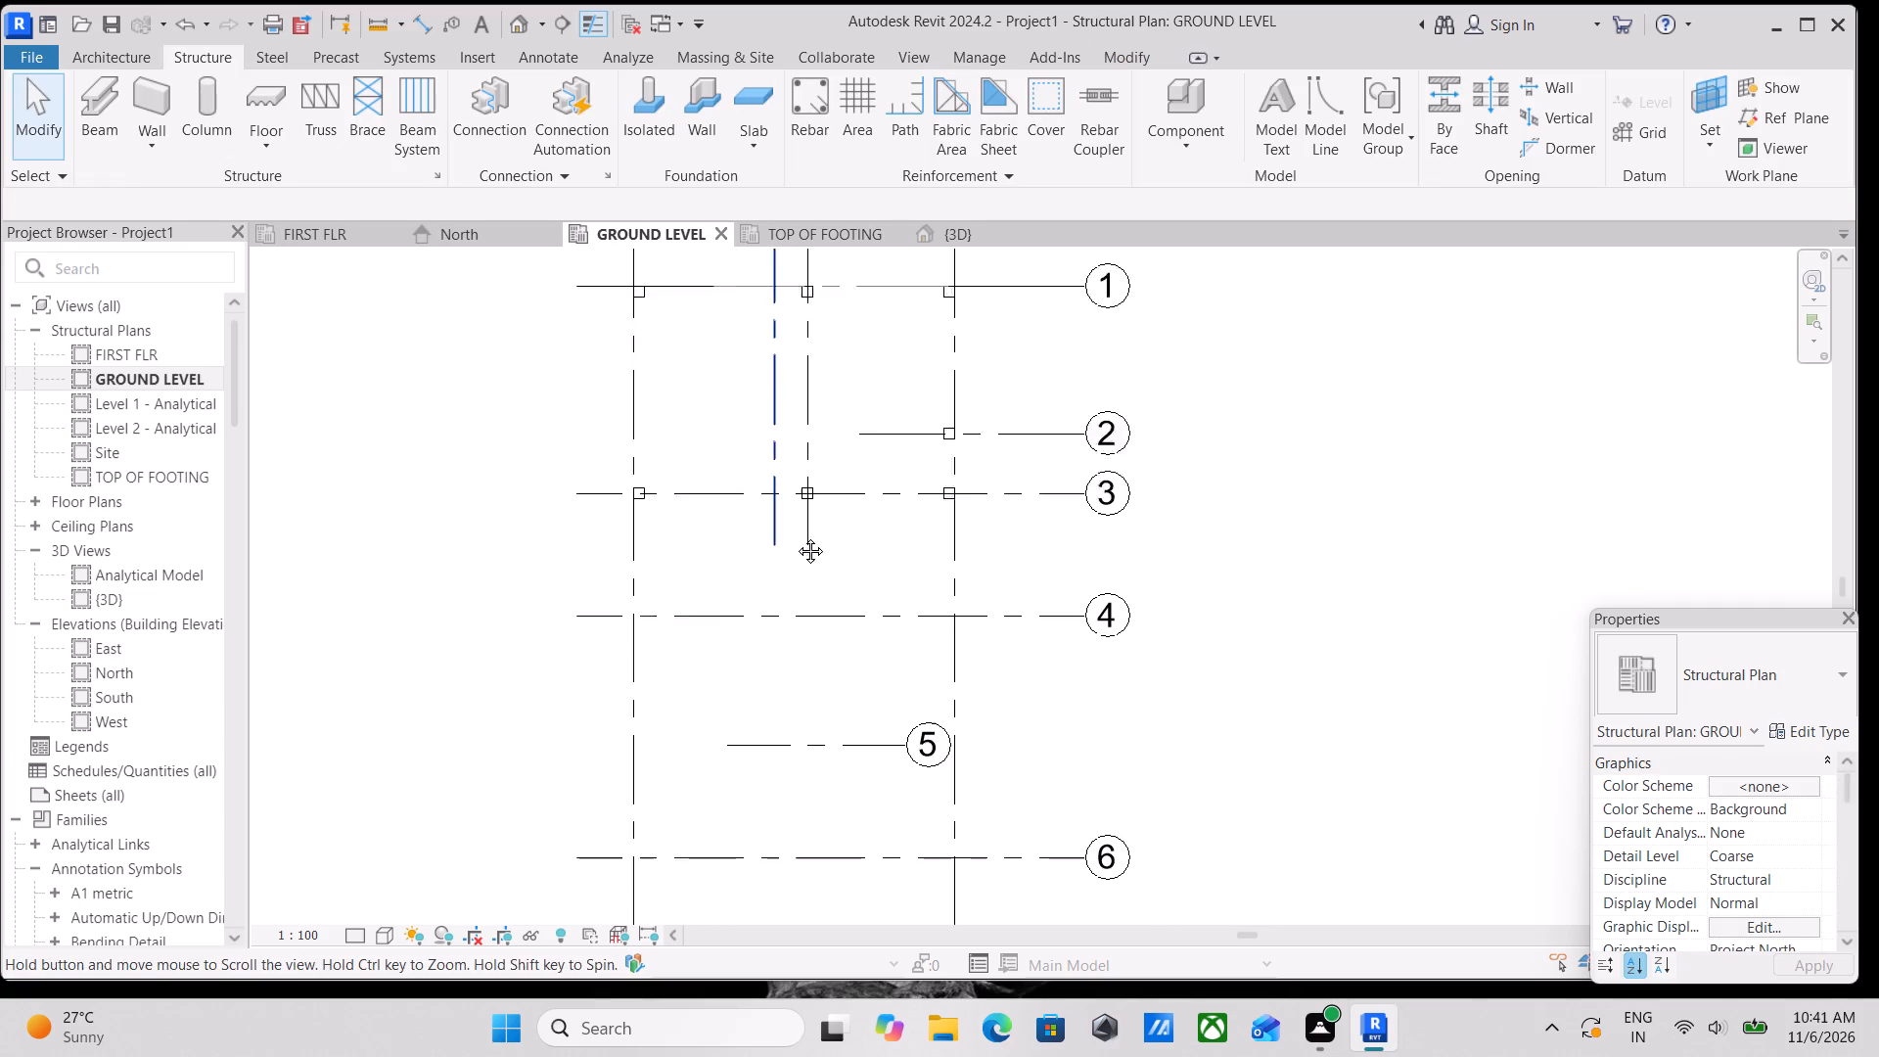
middle_click_drag(796, 536, 817, 507)
key("Escape")
key("Escape")
left_click(815, 497)
scroll(815, 531, "down", 5)
left_click(845, 493)
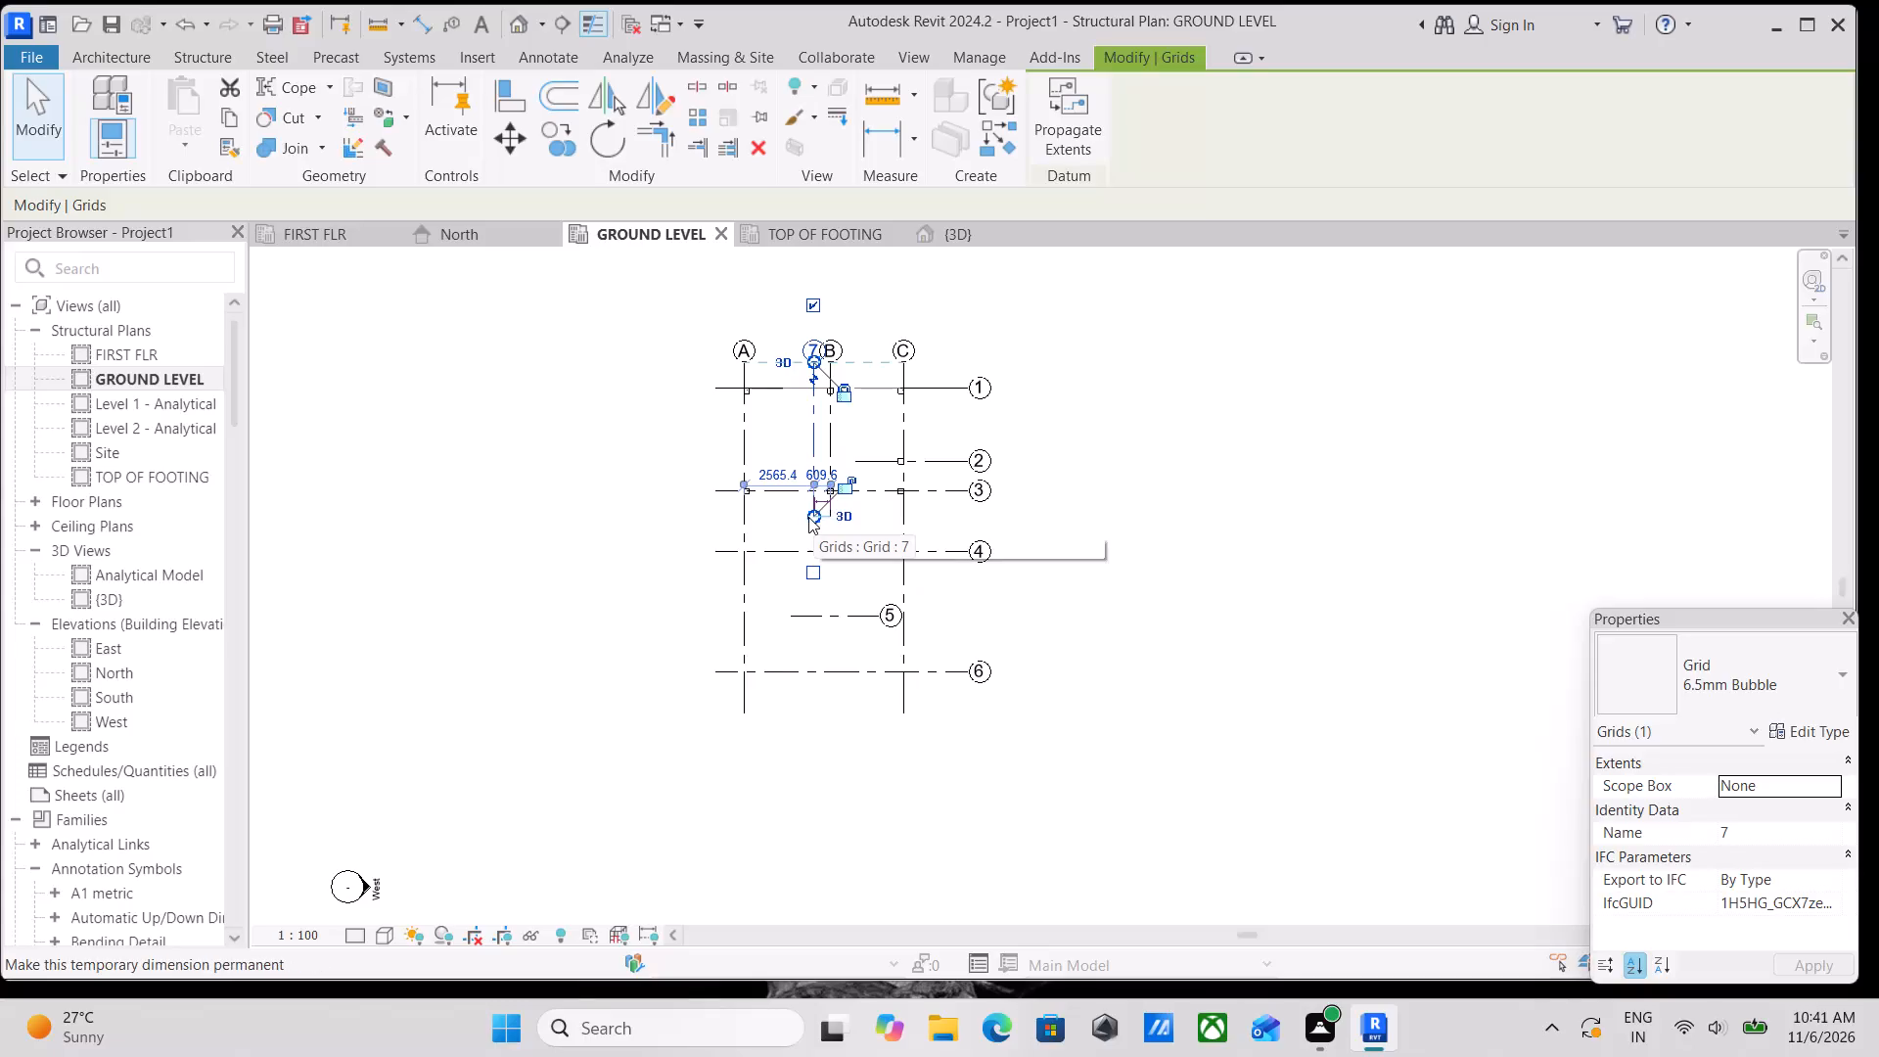
Unlock the lower end of the new grid beside B and extend it past grid 6, slightly beyond grids A and C.
left_click_drag(815, 517, 811, 574)
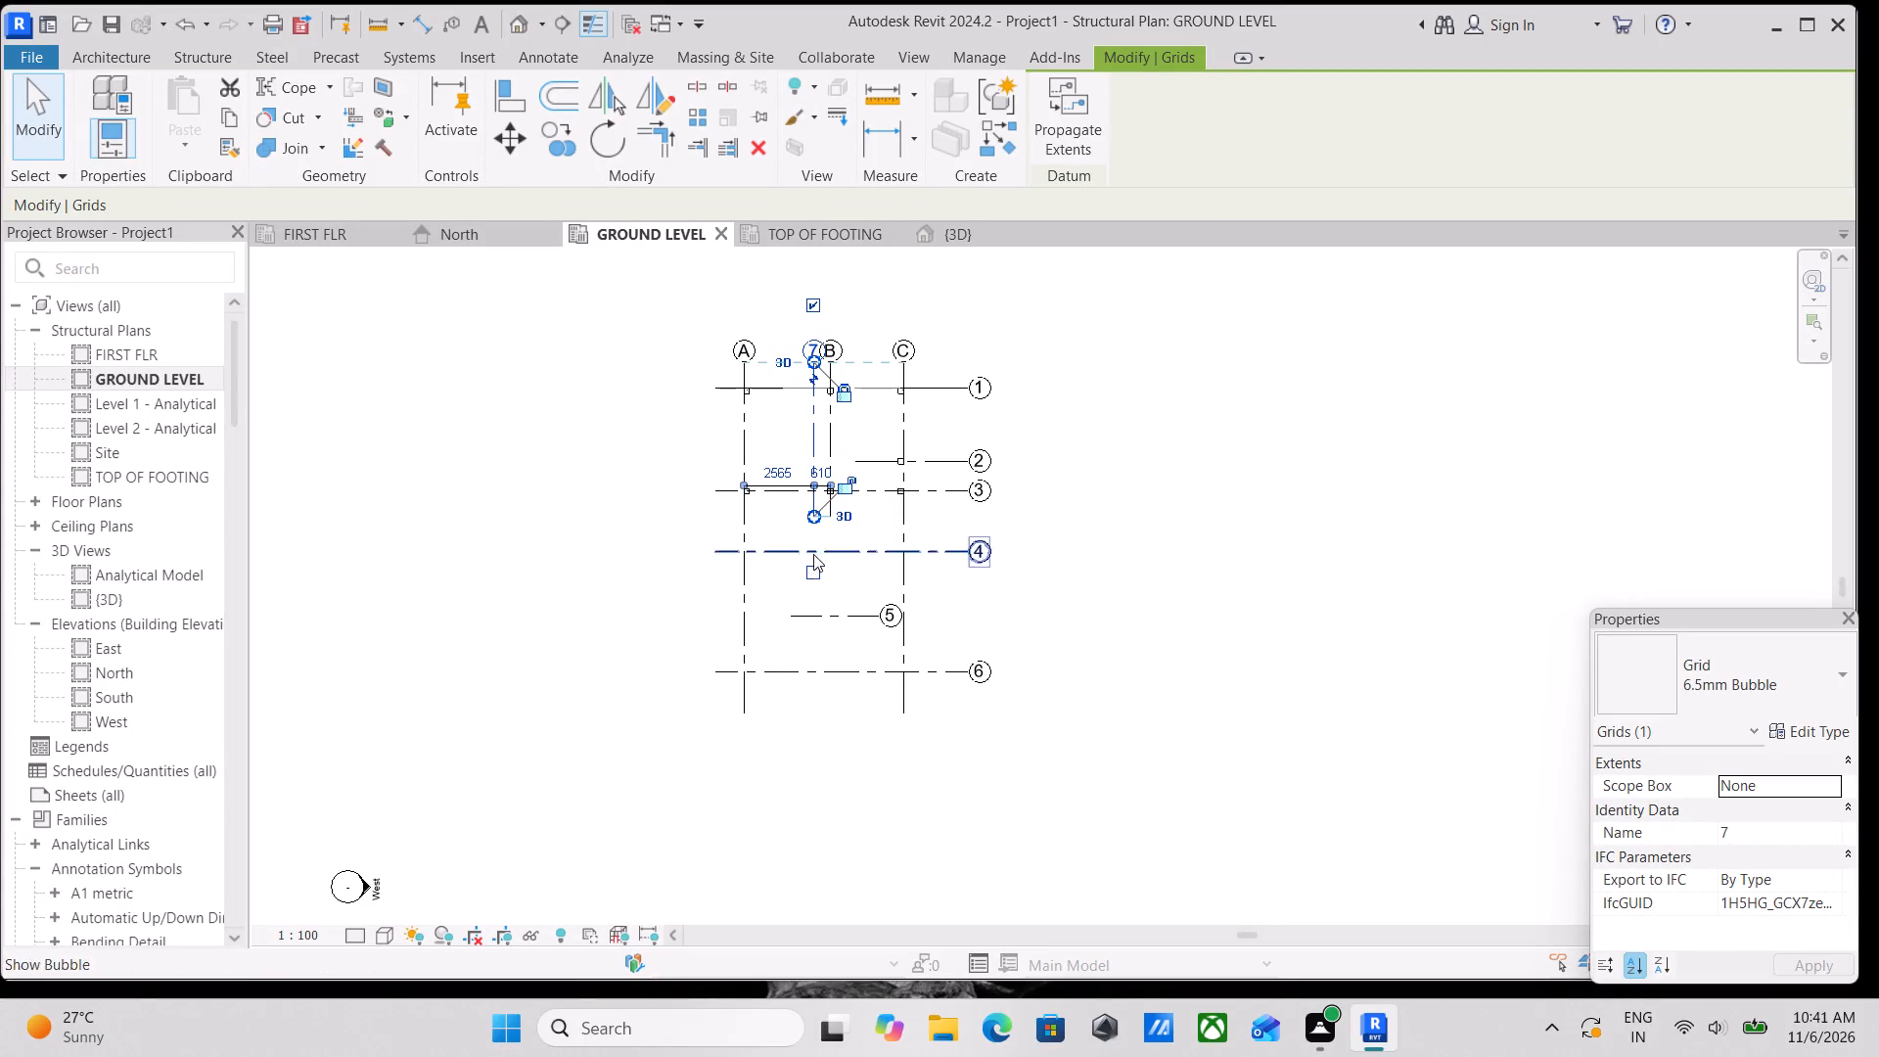
scroll(818, 503, "up", 9)
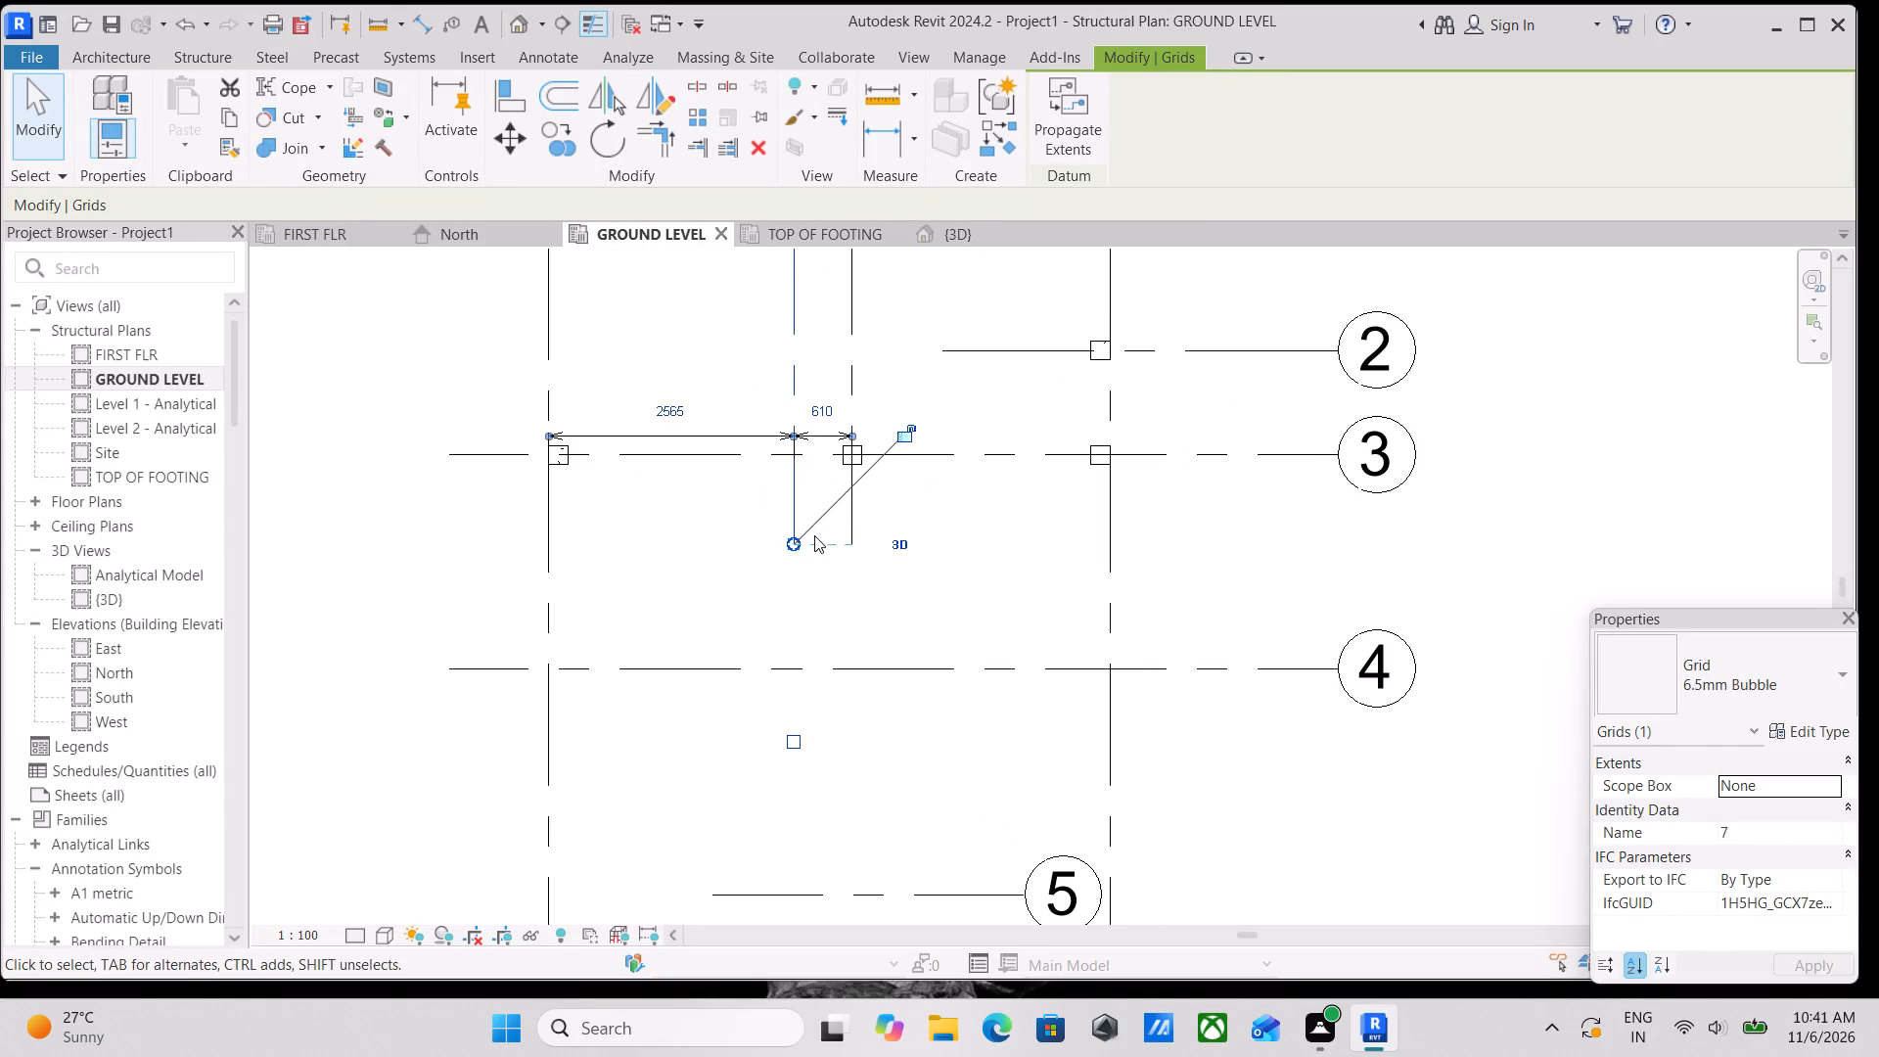
key("Escape")
key("Escape")
left_click(801, 521)
left_click(856, 483)
left_click_drag(794, 544, 794, 802)
scroll(799, 786, "down", 2)
middle_click_drag(799, 786, 818, 470)
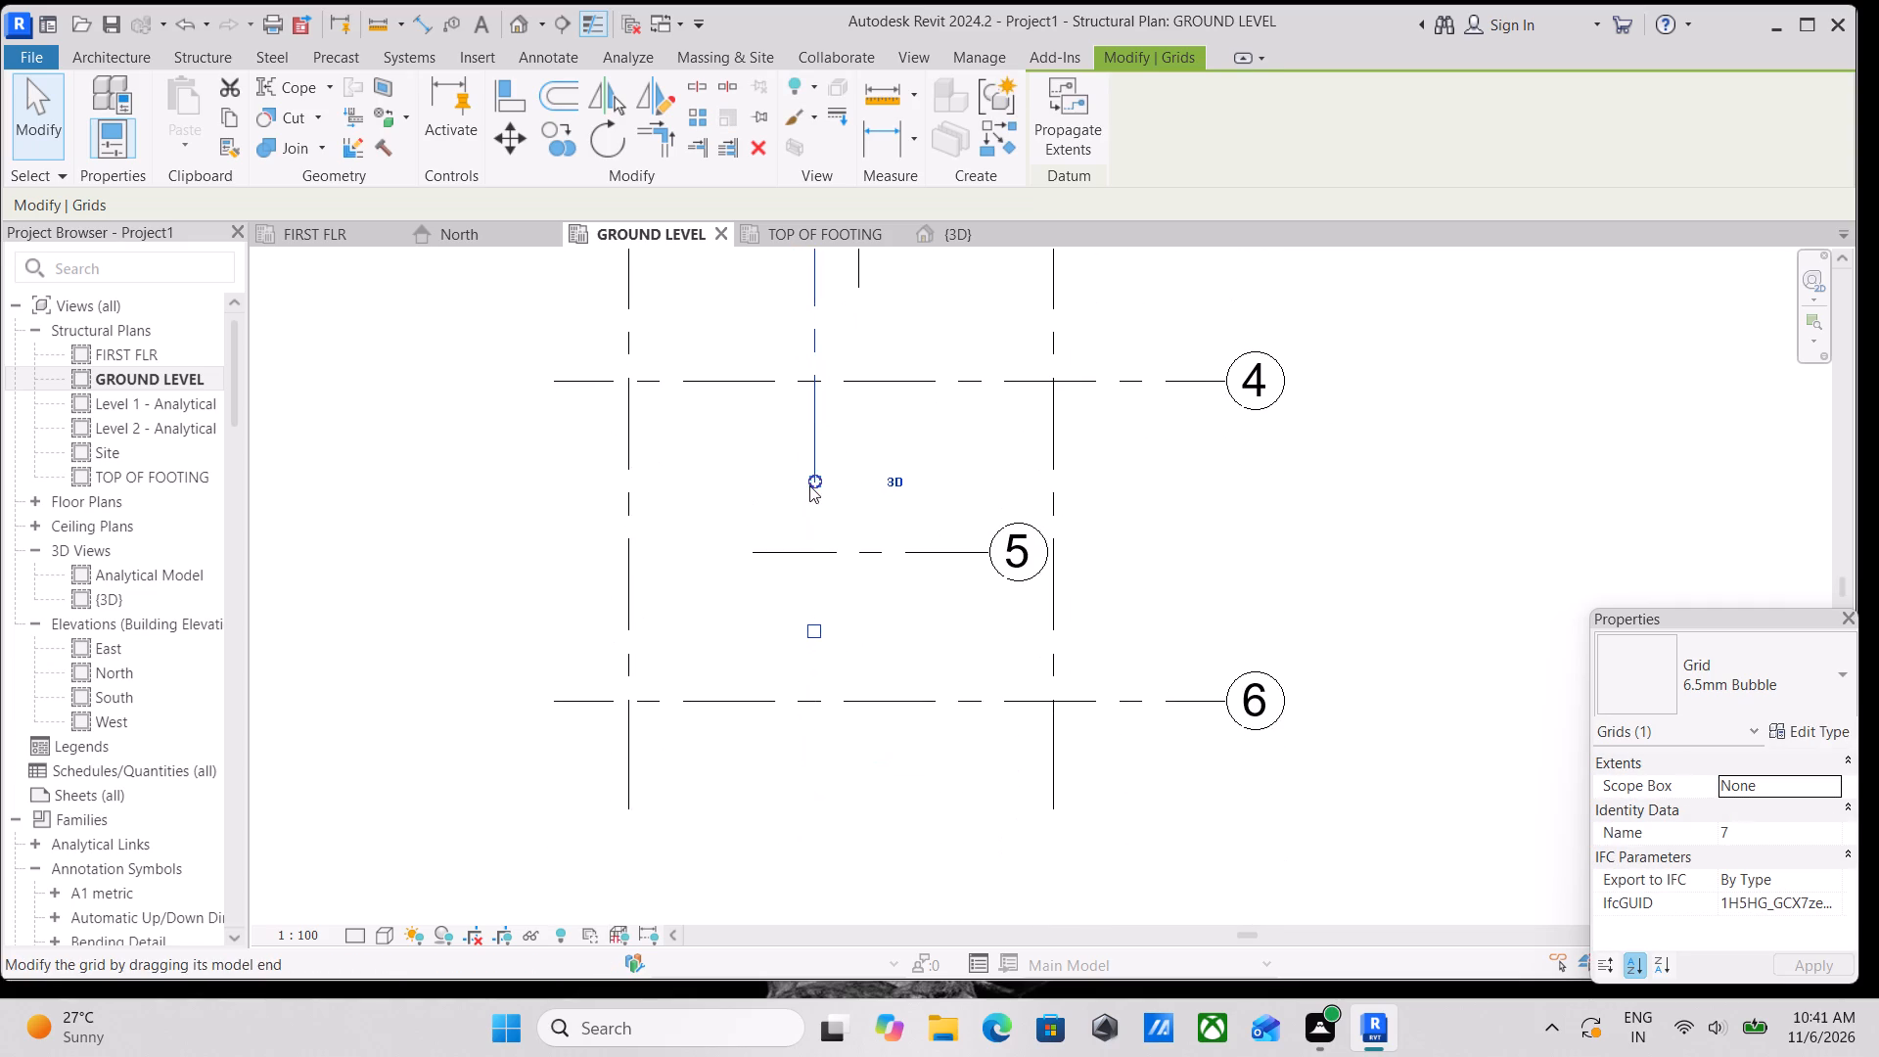
left_click_drag(813, 483, 837, 818)
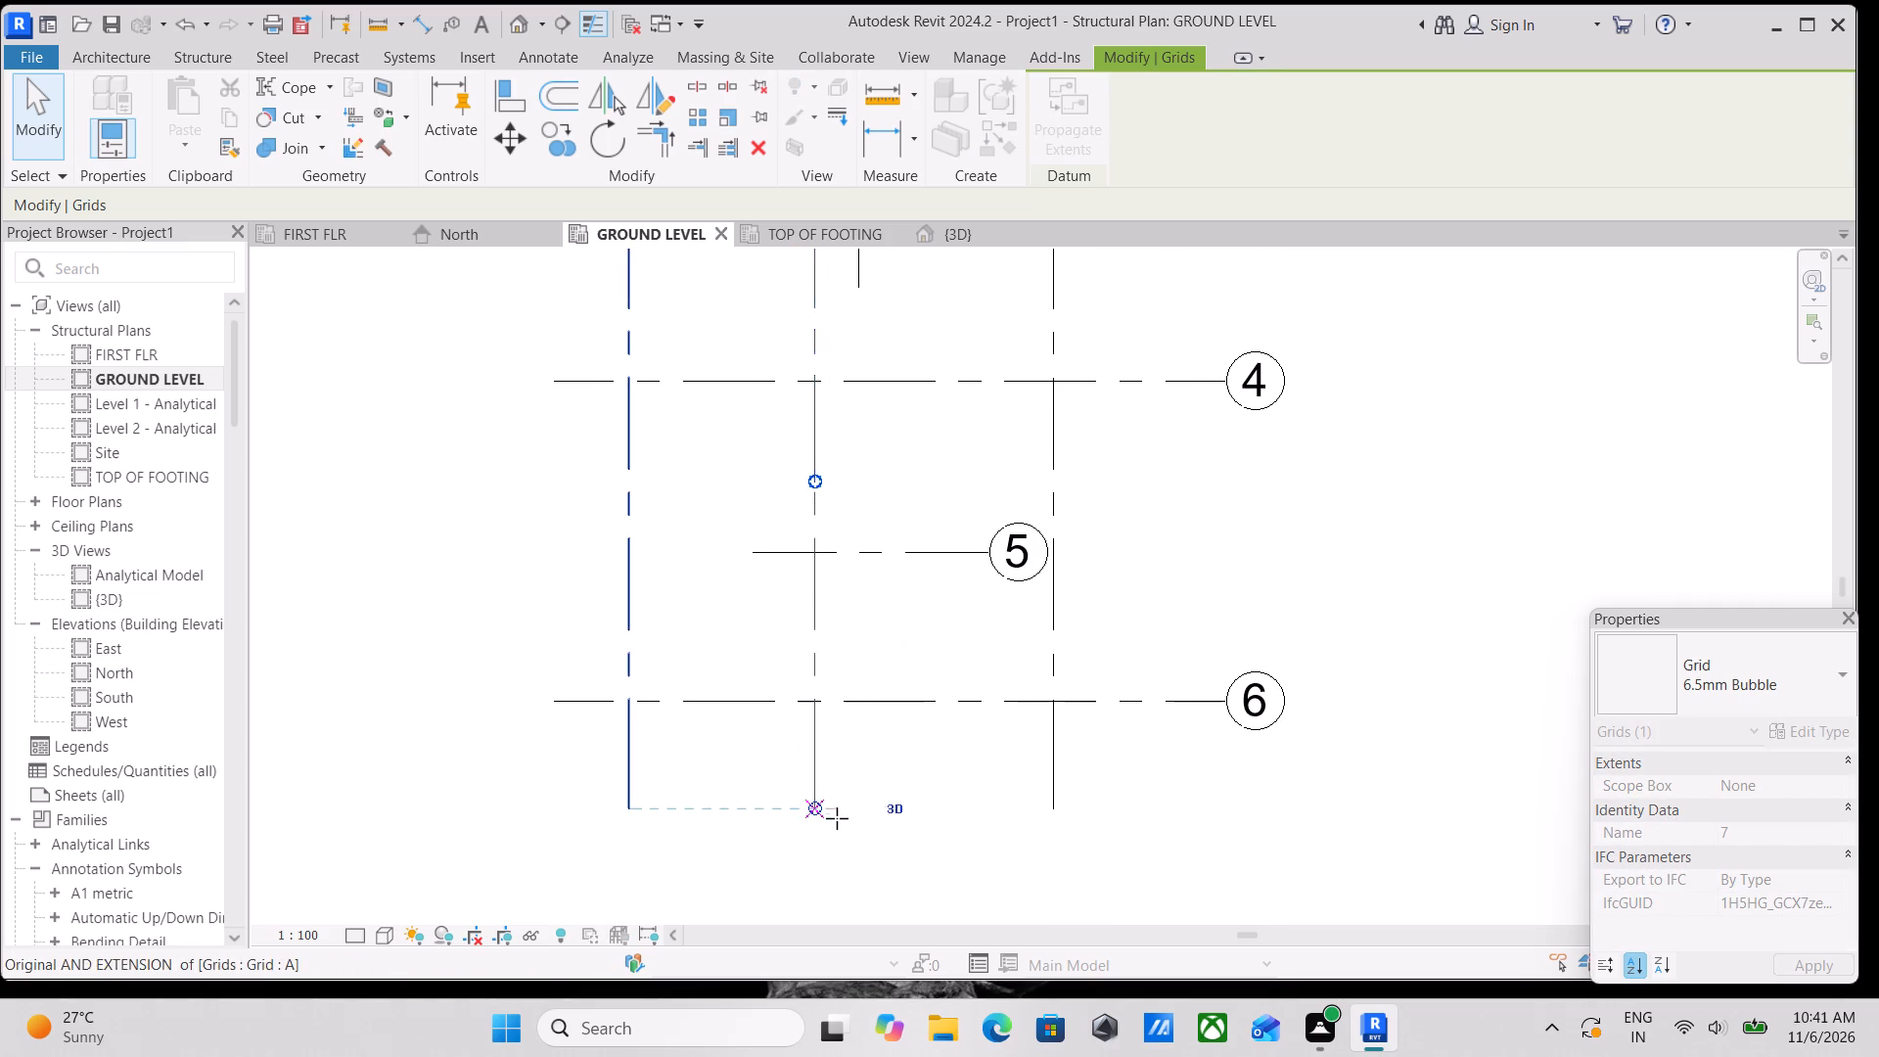
left_click_drag(837, 818, 834, 836)
Unlock the upper end of the new grid beside B from its alignment with grids A, B and C.
scroll(813, 514, "down", 3)
middle_click_drag(813, 514, 795, 702)
scroll(795, 700, "down", 1)
scroll(796, 644, "up", 1)
scroll(806, 505, "down", 1)
middle_click_drag(806, 520, 815, 646)
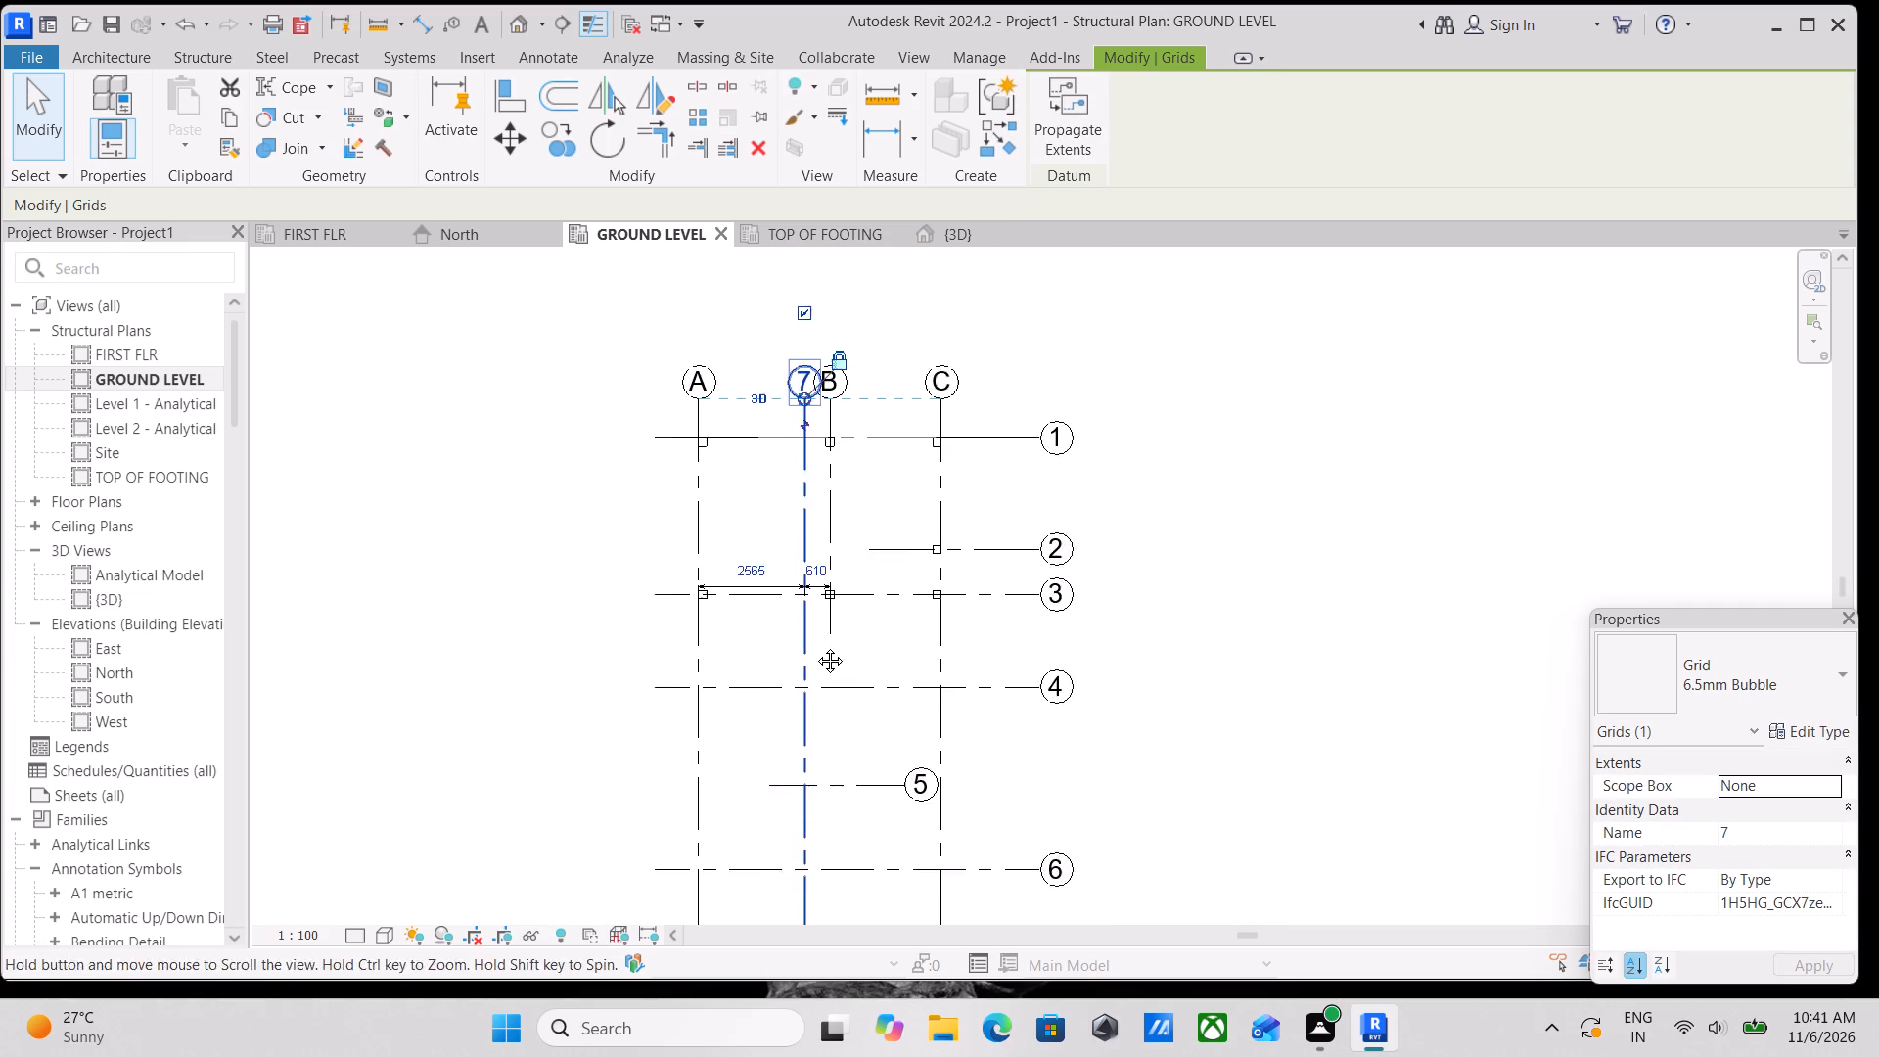
middle_click_drag(815, 646, 816, 657)
scroll(794, 395, "up", 10)
scroll(826, 478, "up", 3)
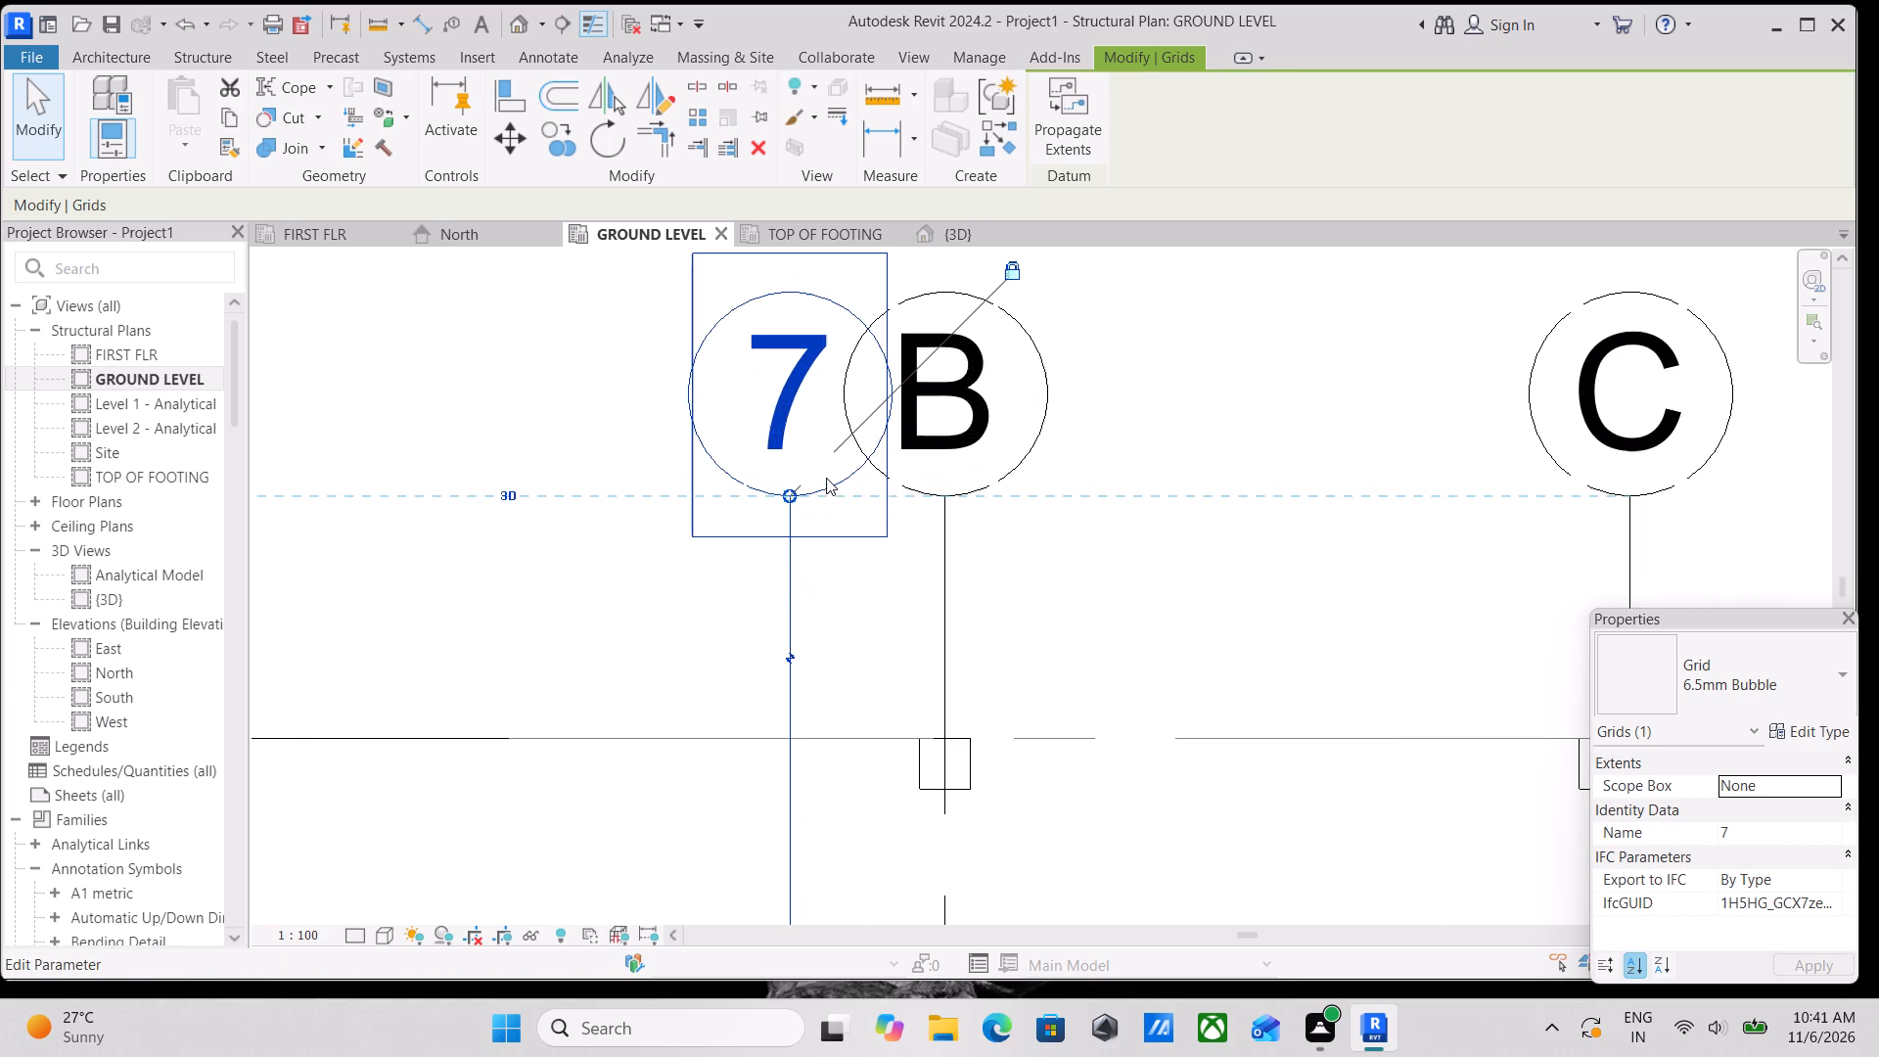
left_click(1008, 271)
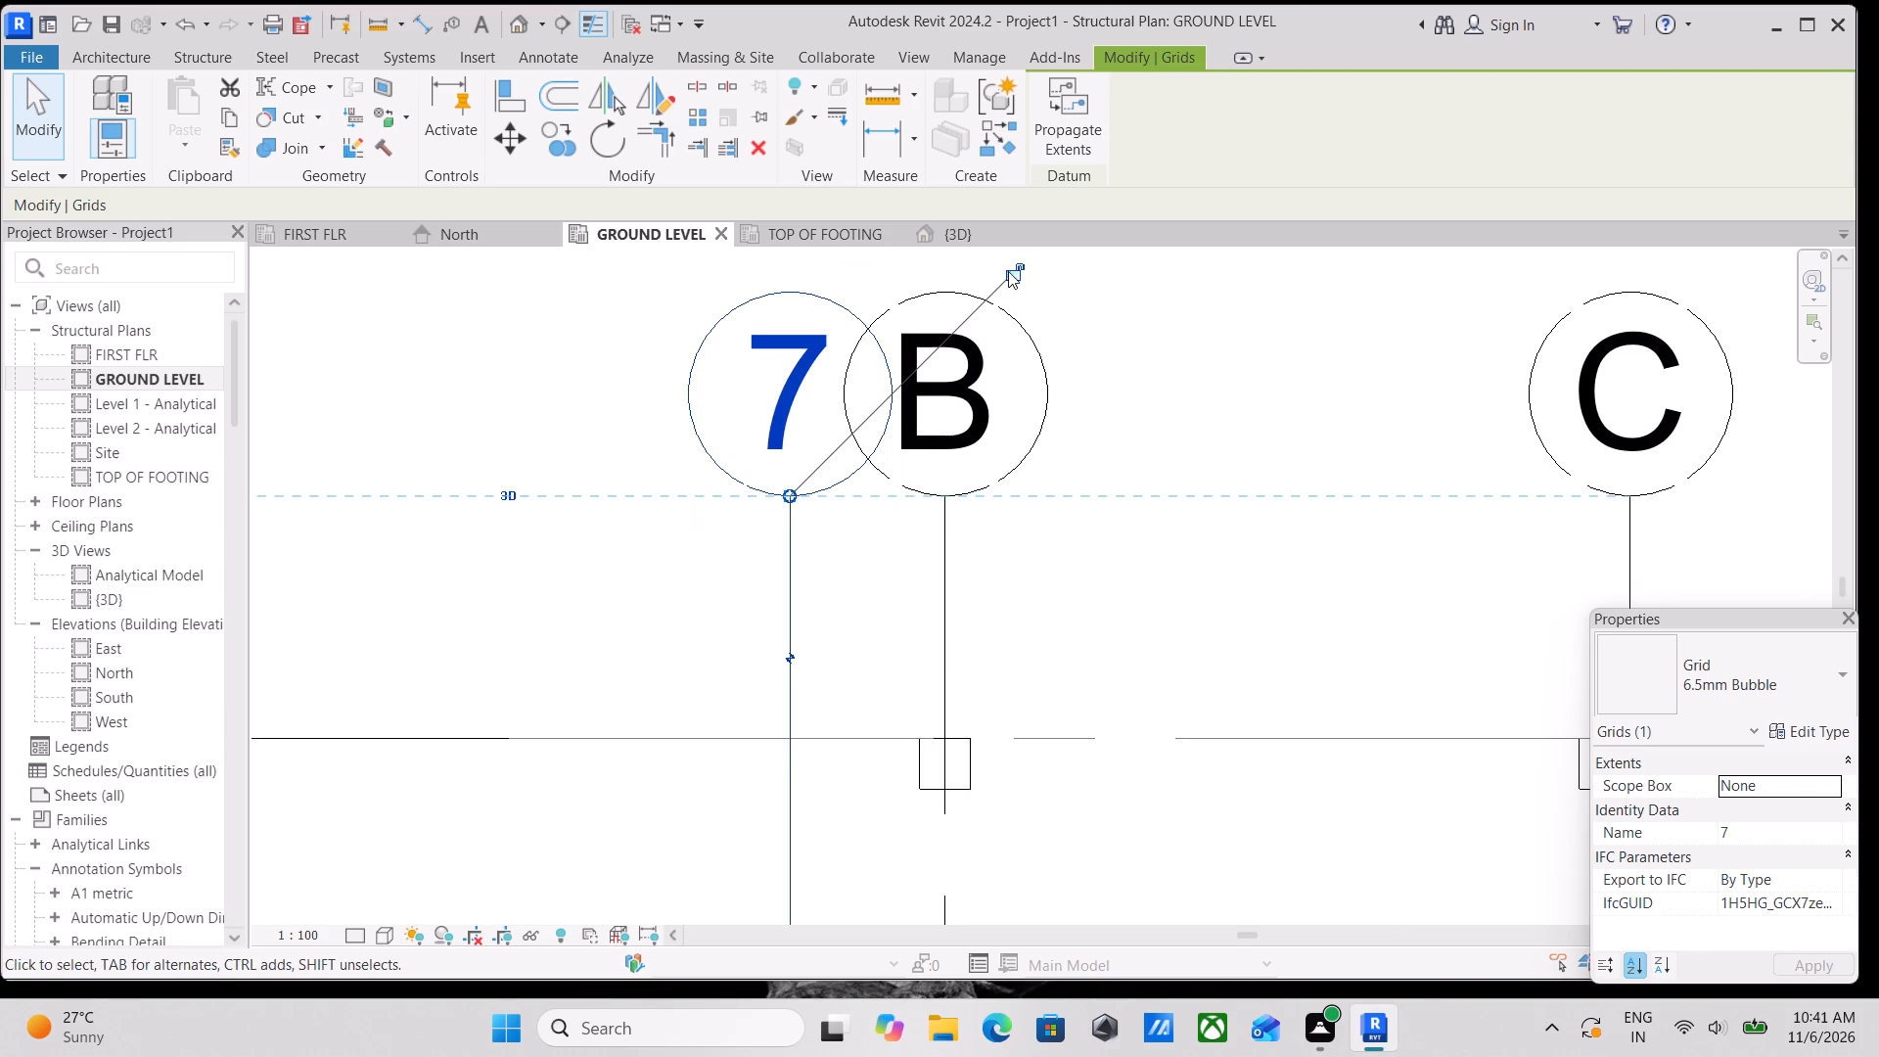
Hide the bubble at the upper end of the new grid beside B.
left_click(741, 308)
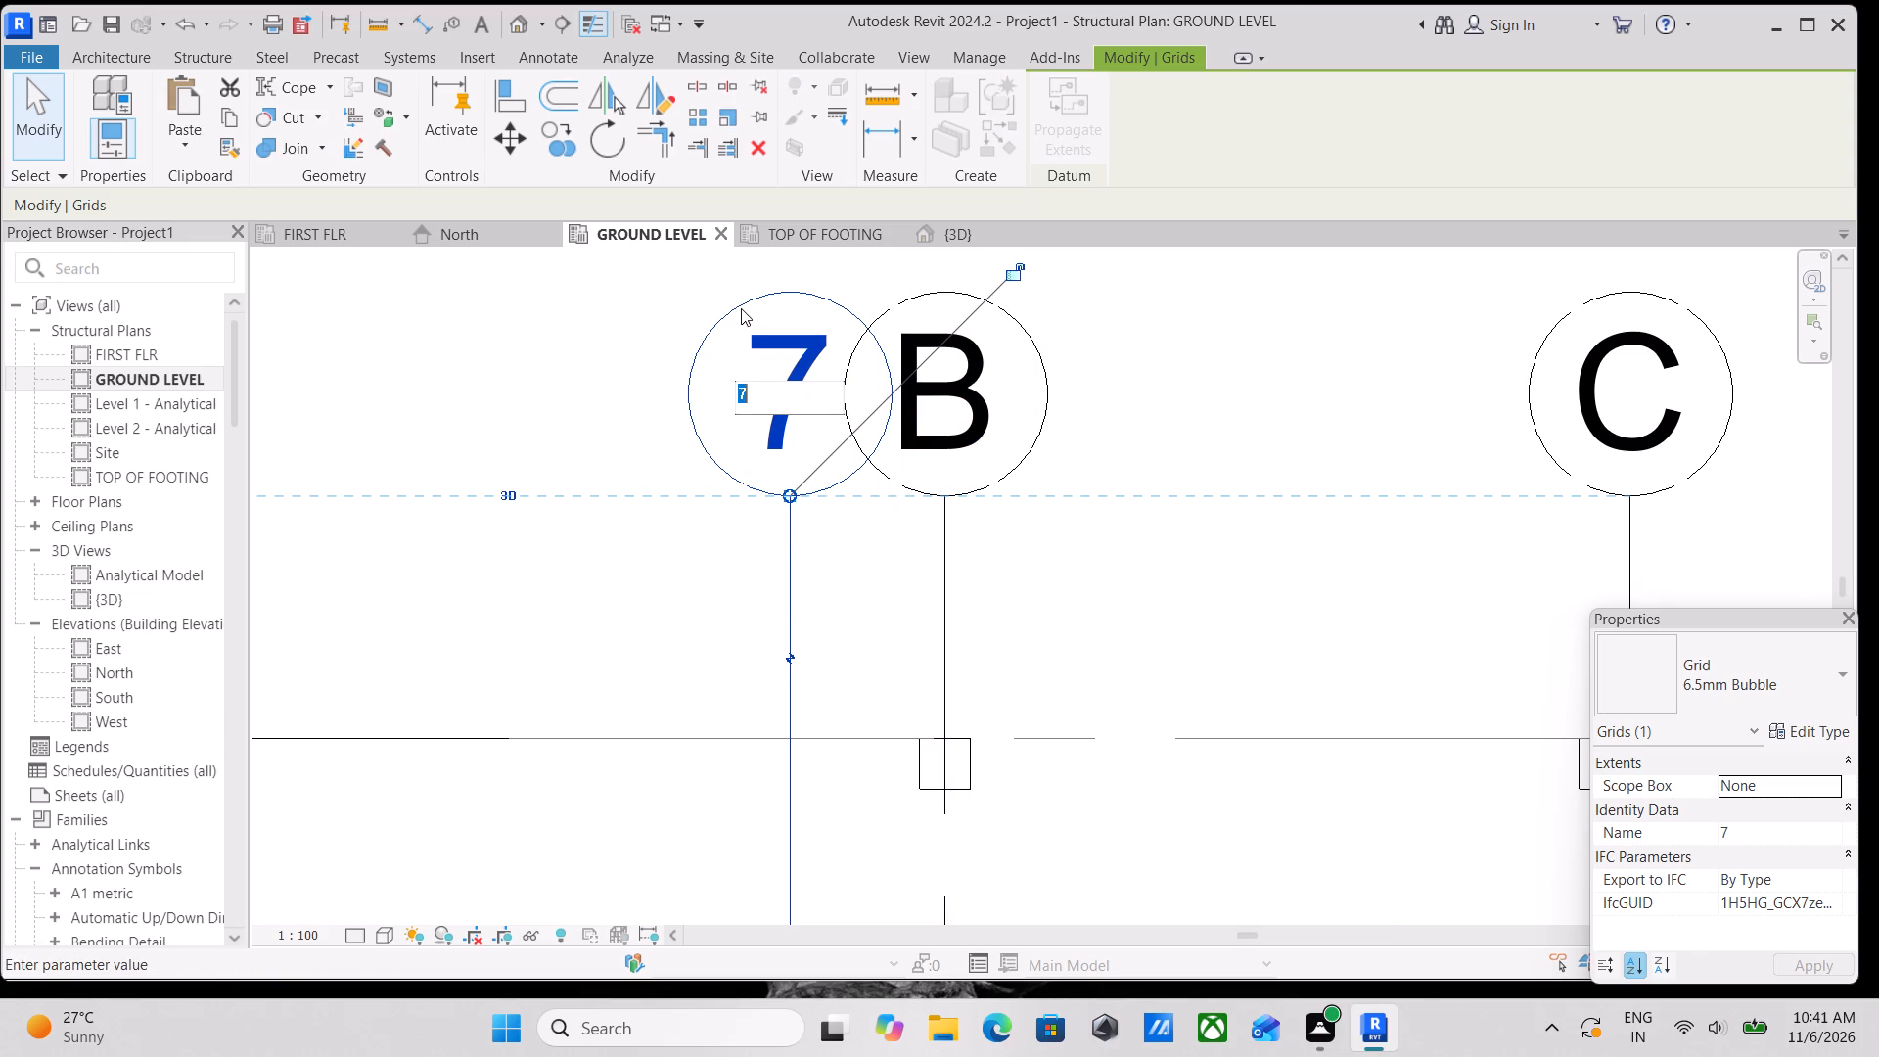
right_click(741, 308)
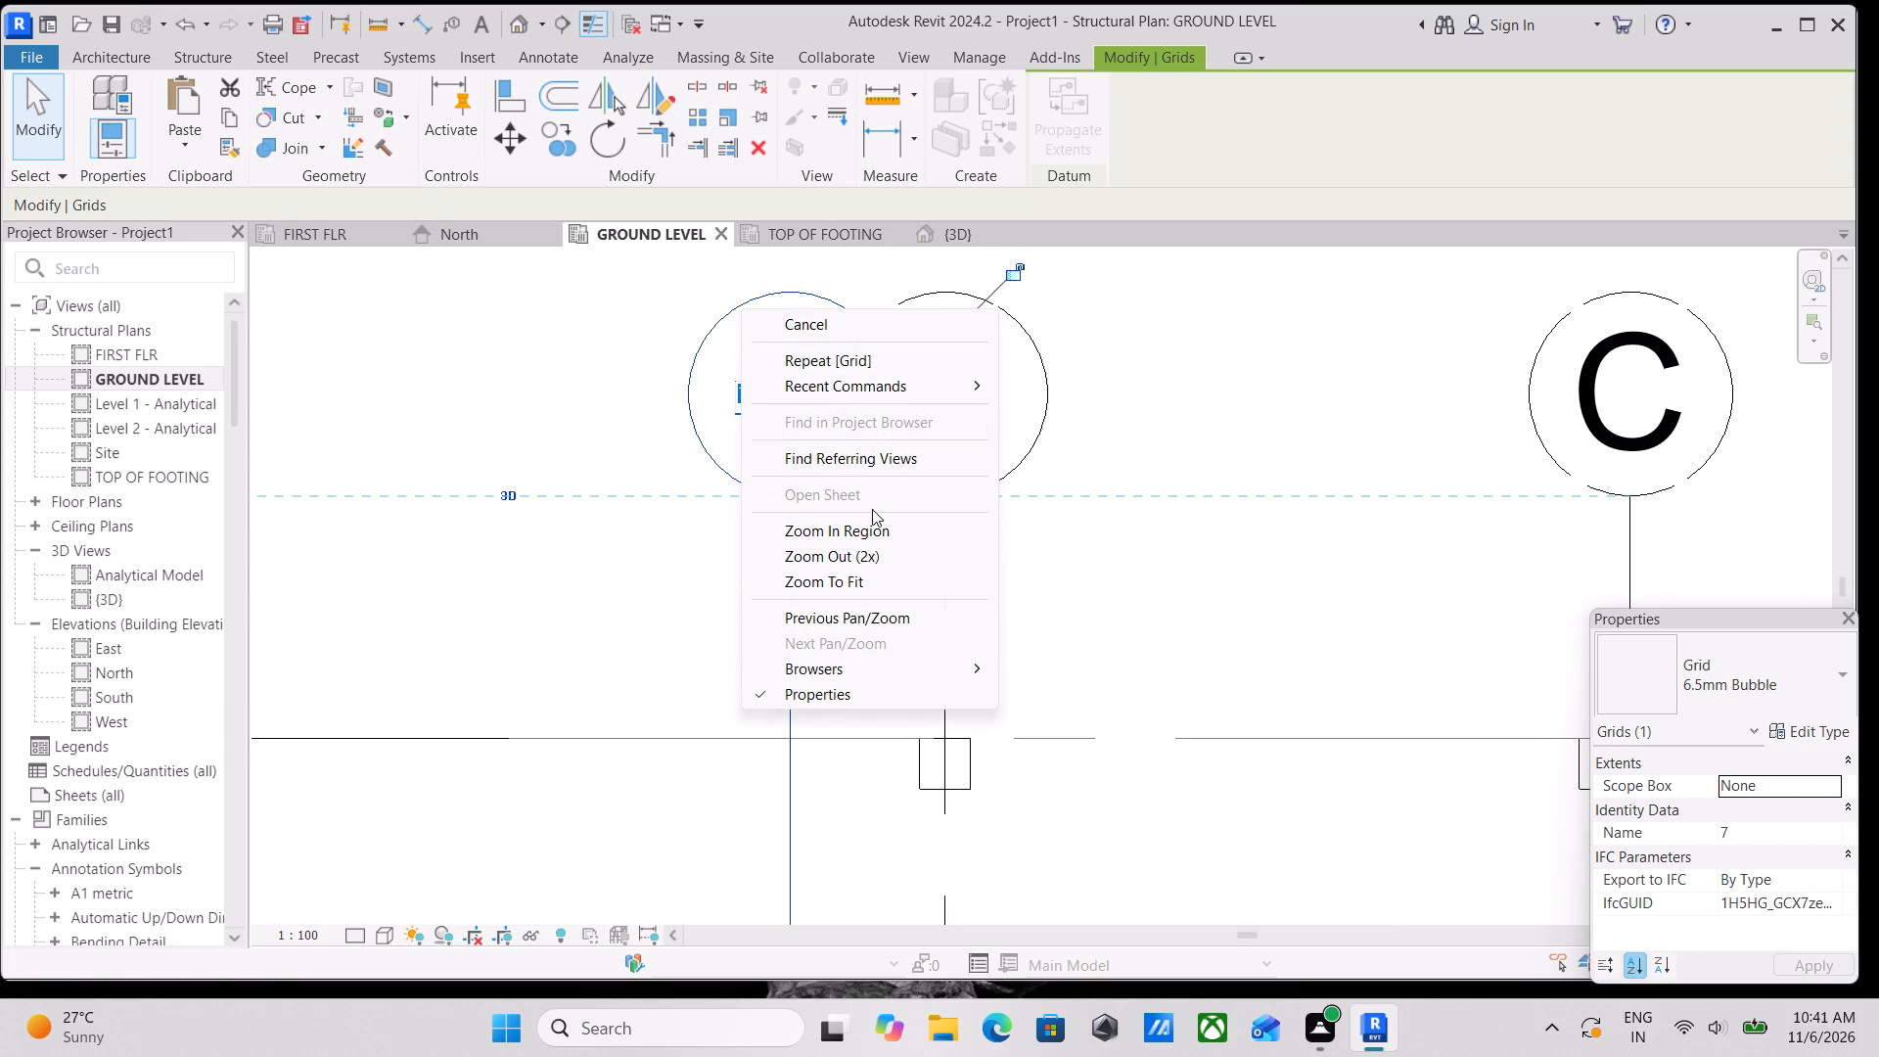
scroll(989, 299, "down", 3)
key("Escape")
scroll(1006, 318, "down", 4)
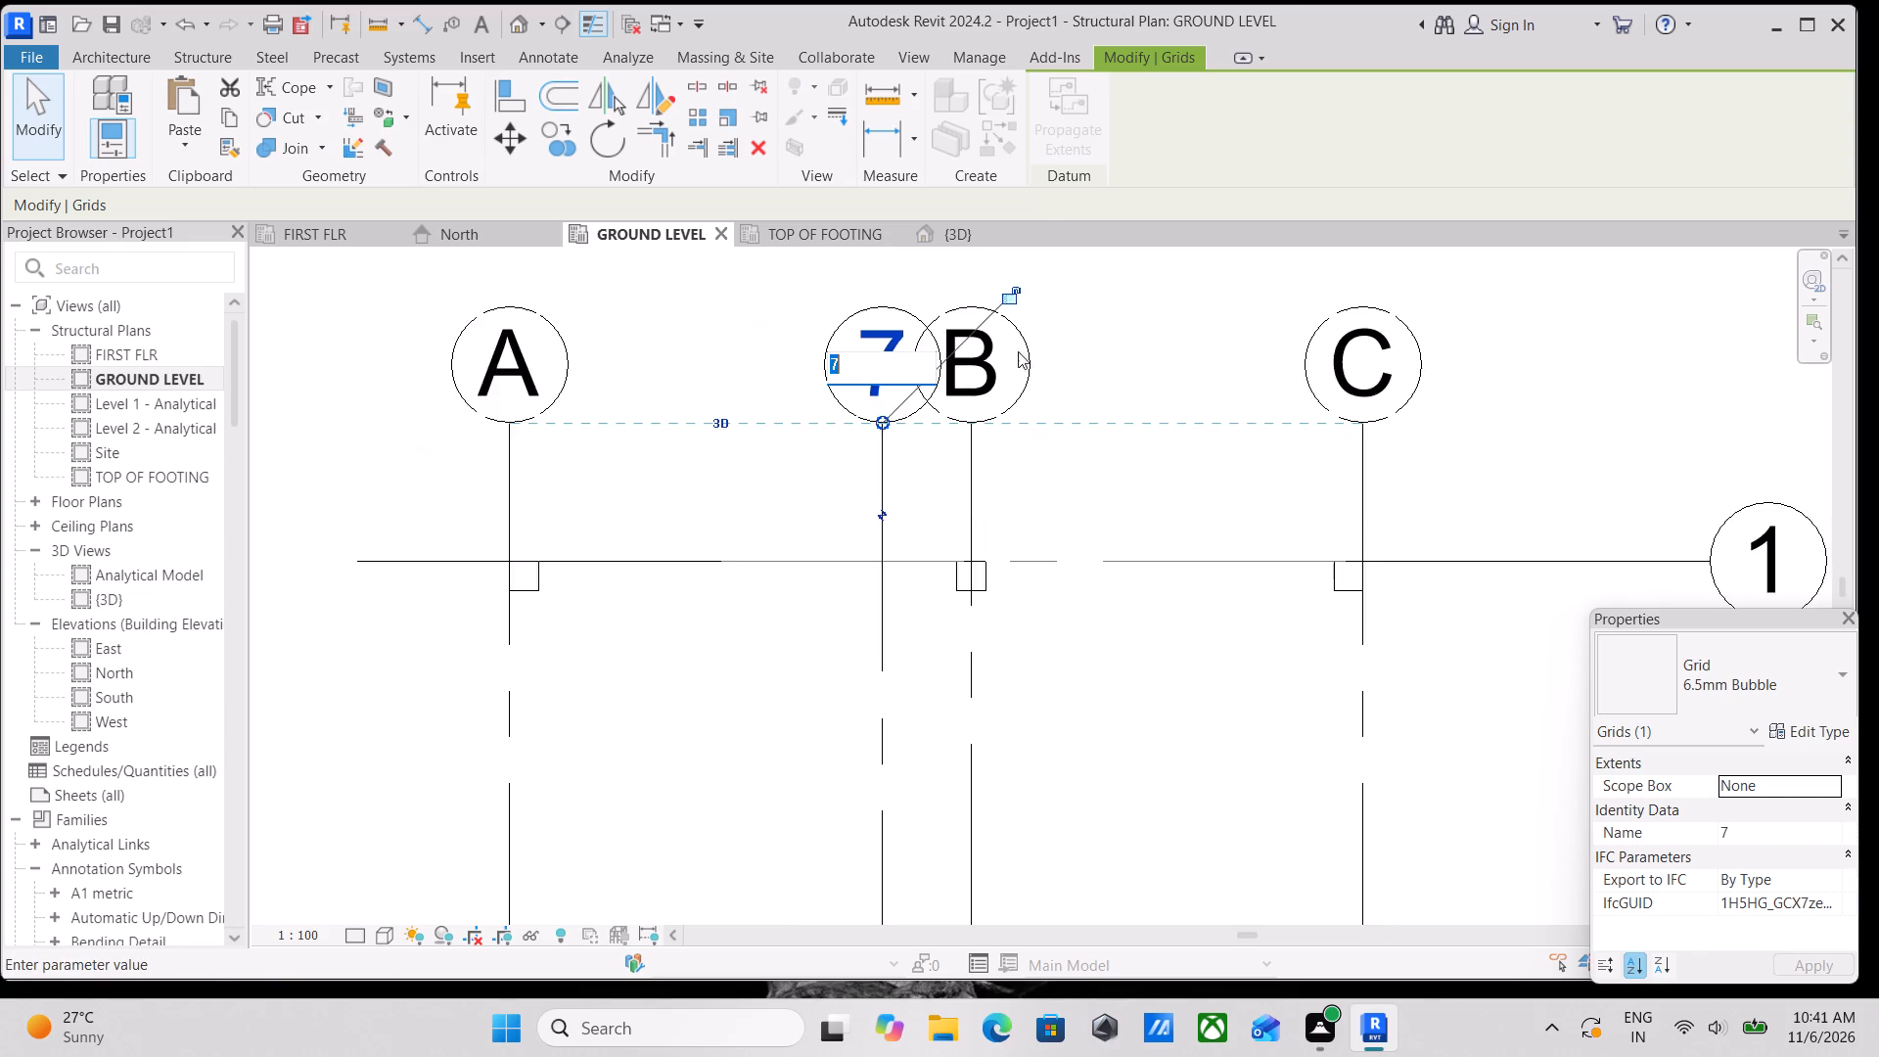
scroll(1018, 351, "down", 4)
middle_click_drag(1034, 353, 1045, 579)
scroll(1045, 579, "down", 1)
key("Escape")
left_click(972, 455)
Shorten the new grid from its upper end so it starts just below grid 4, between grids 4 and 5.
scroll(1075, 483, "down", 1)
middle_click_drag(1075, 483, 1063, 402)
middle_click_drag(983, 546, 973, 268)
scroll(974, 469, "down", 1)
scroll(976, 261, "up", 1)
scroll(957, 635, "down", 1)
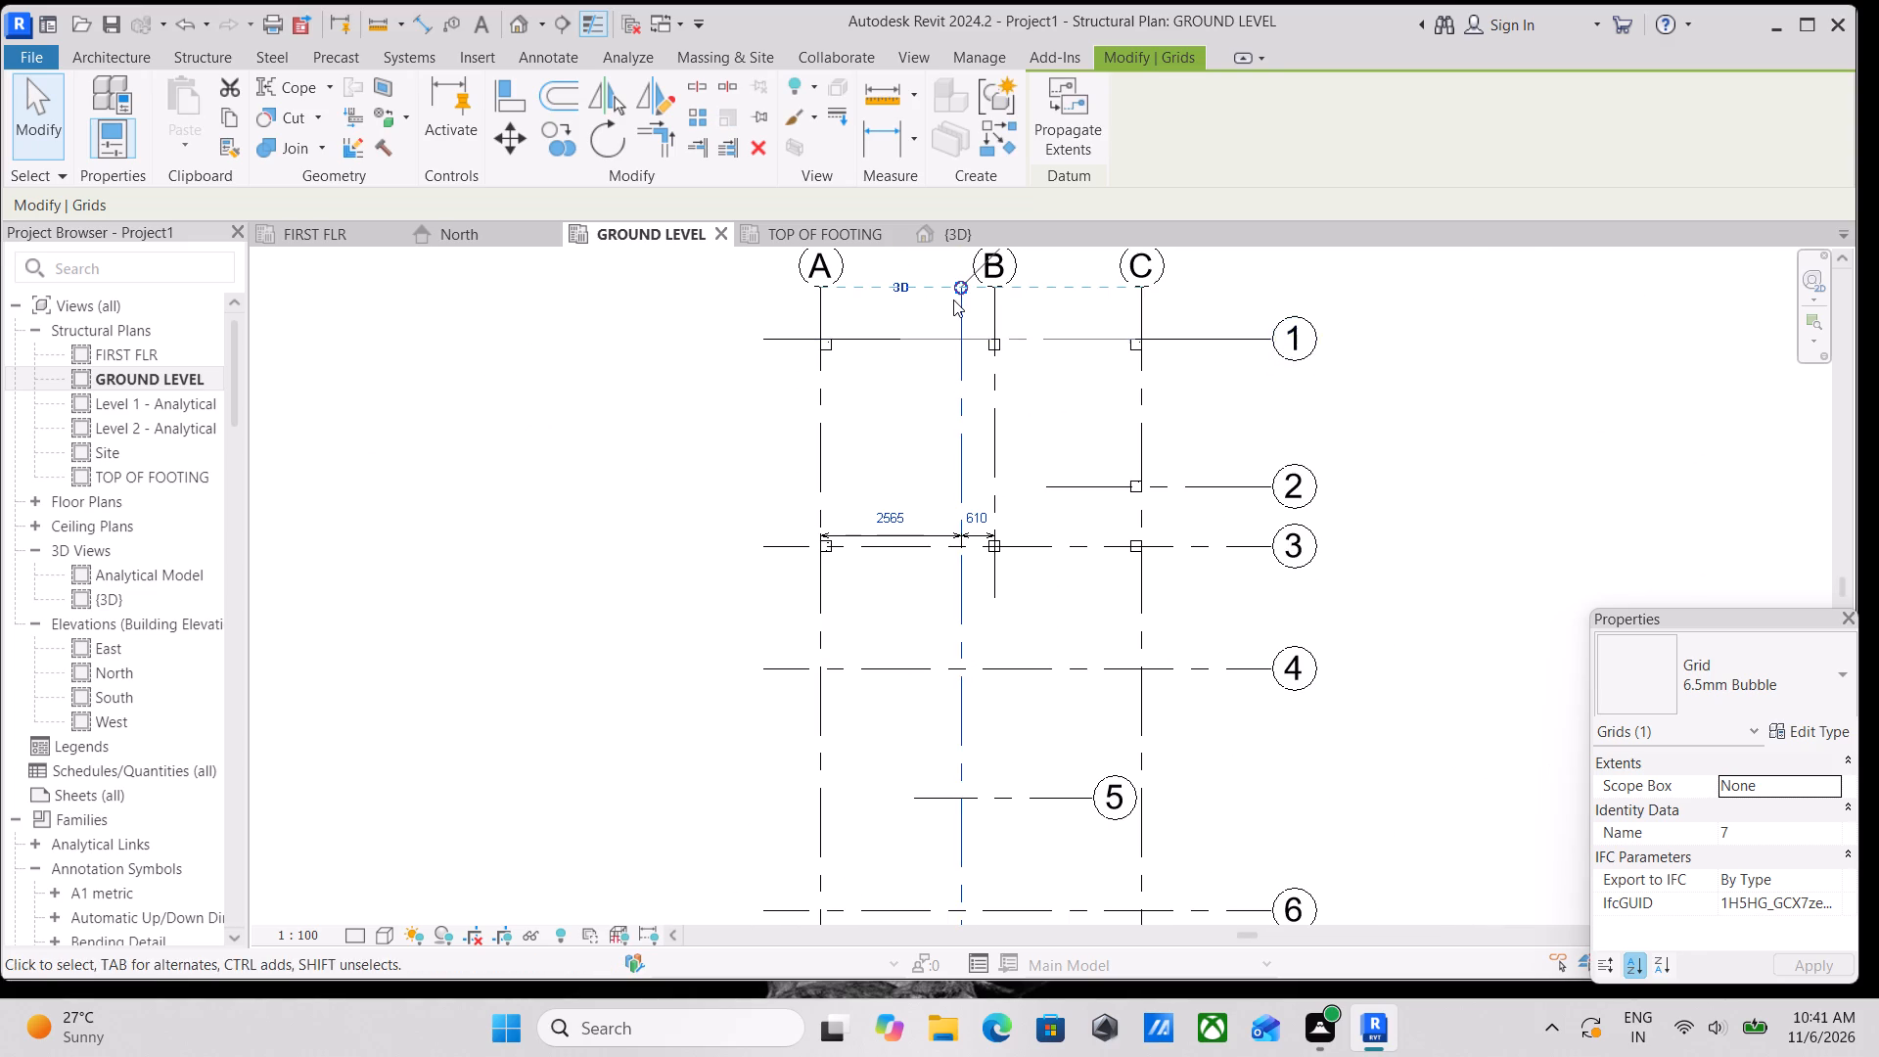
scroll(953, 299, "down", 2)
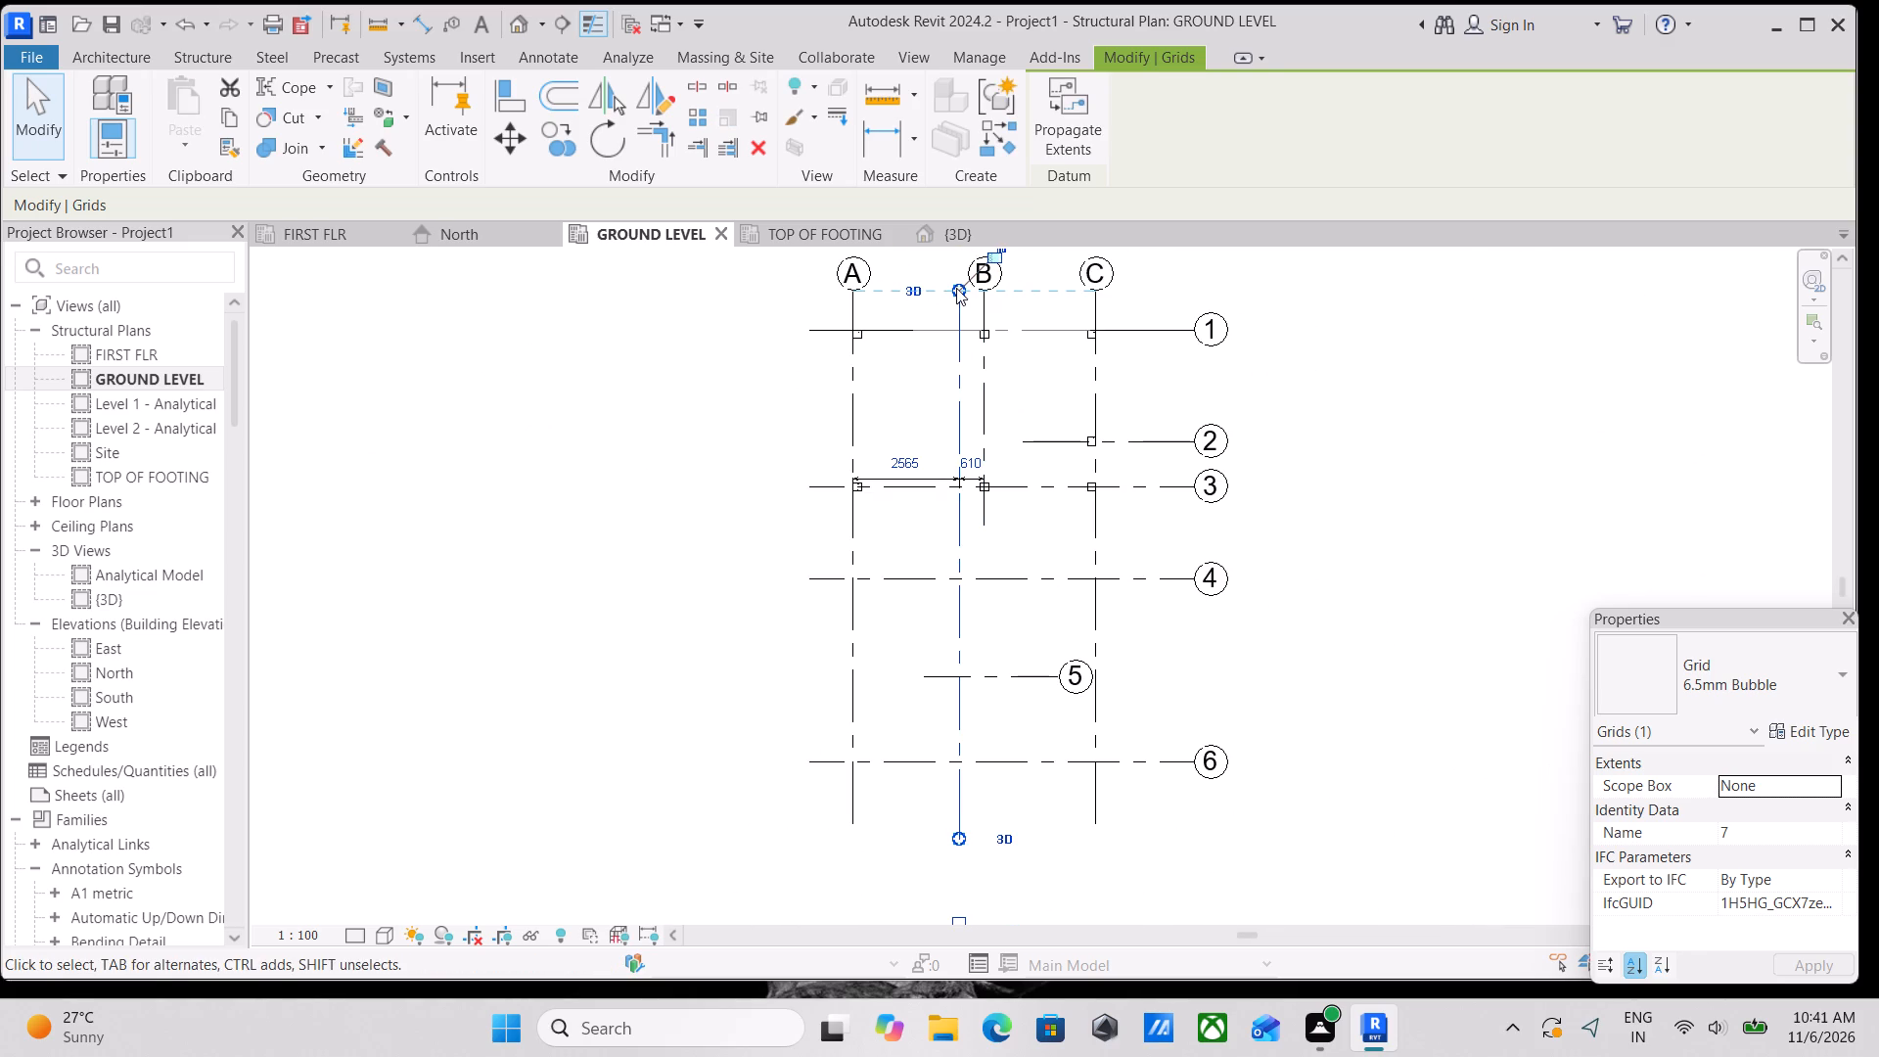
left_click_drag(956, 288, 972, 459)
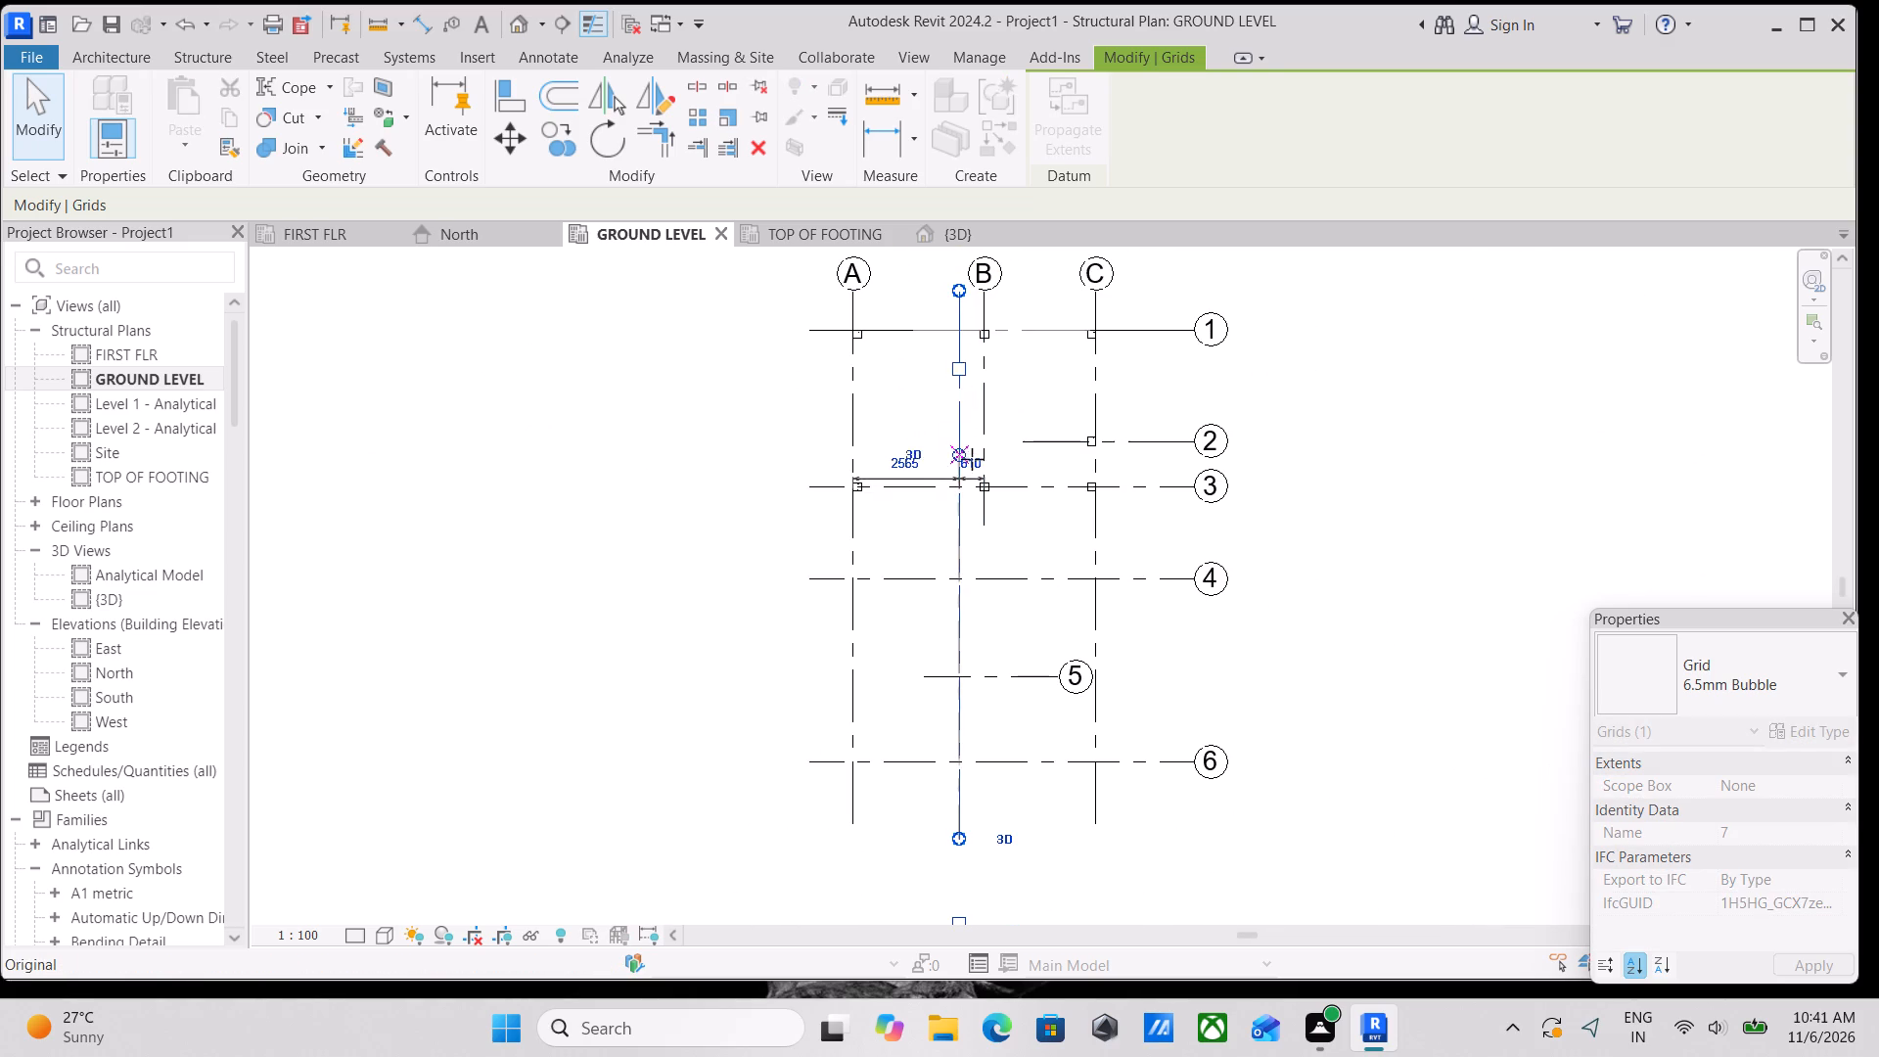
left_click_drag(972, 459, 963, 569)
left_click_drag(963, 569, 960, 611)
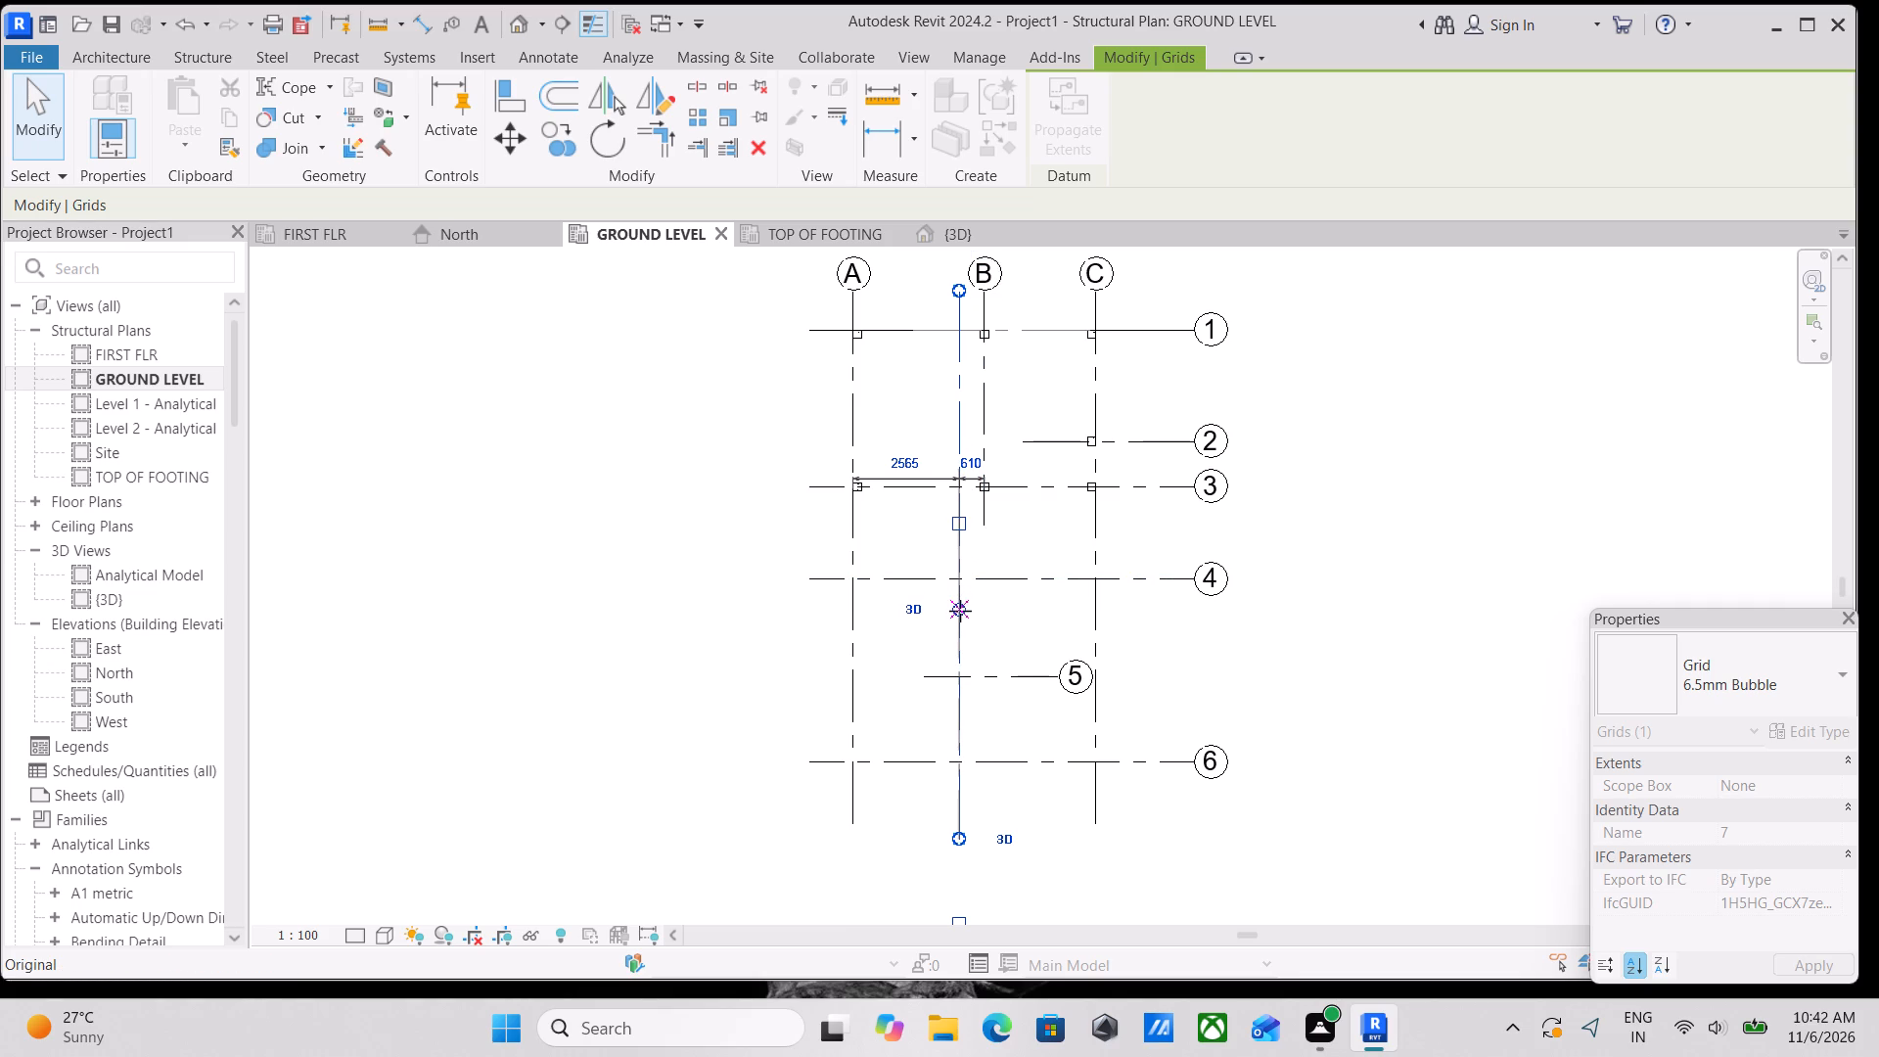
left_click_drag(960, 611, 960, 612)
Show the new grid's bubble at its lower end, below grid 6.
scroll(981, 601, "down", 1)
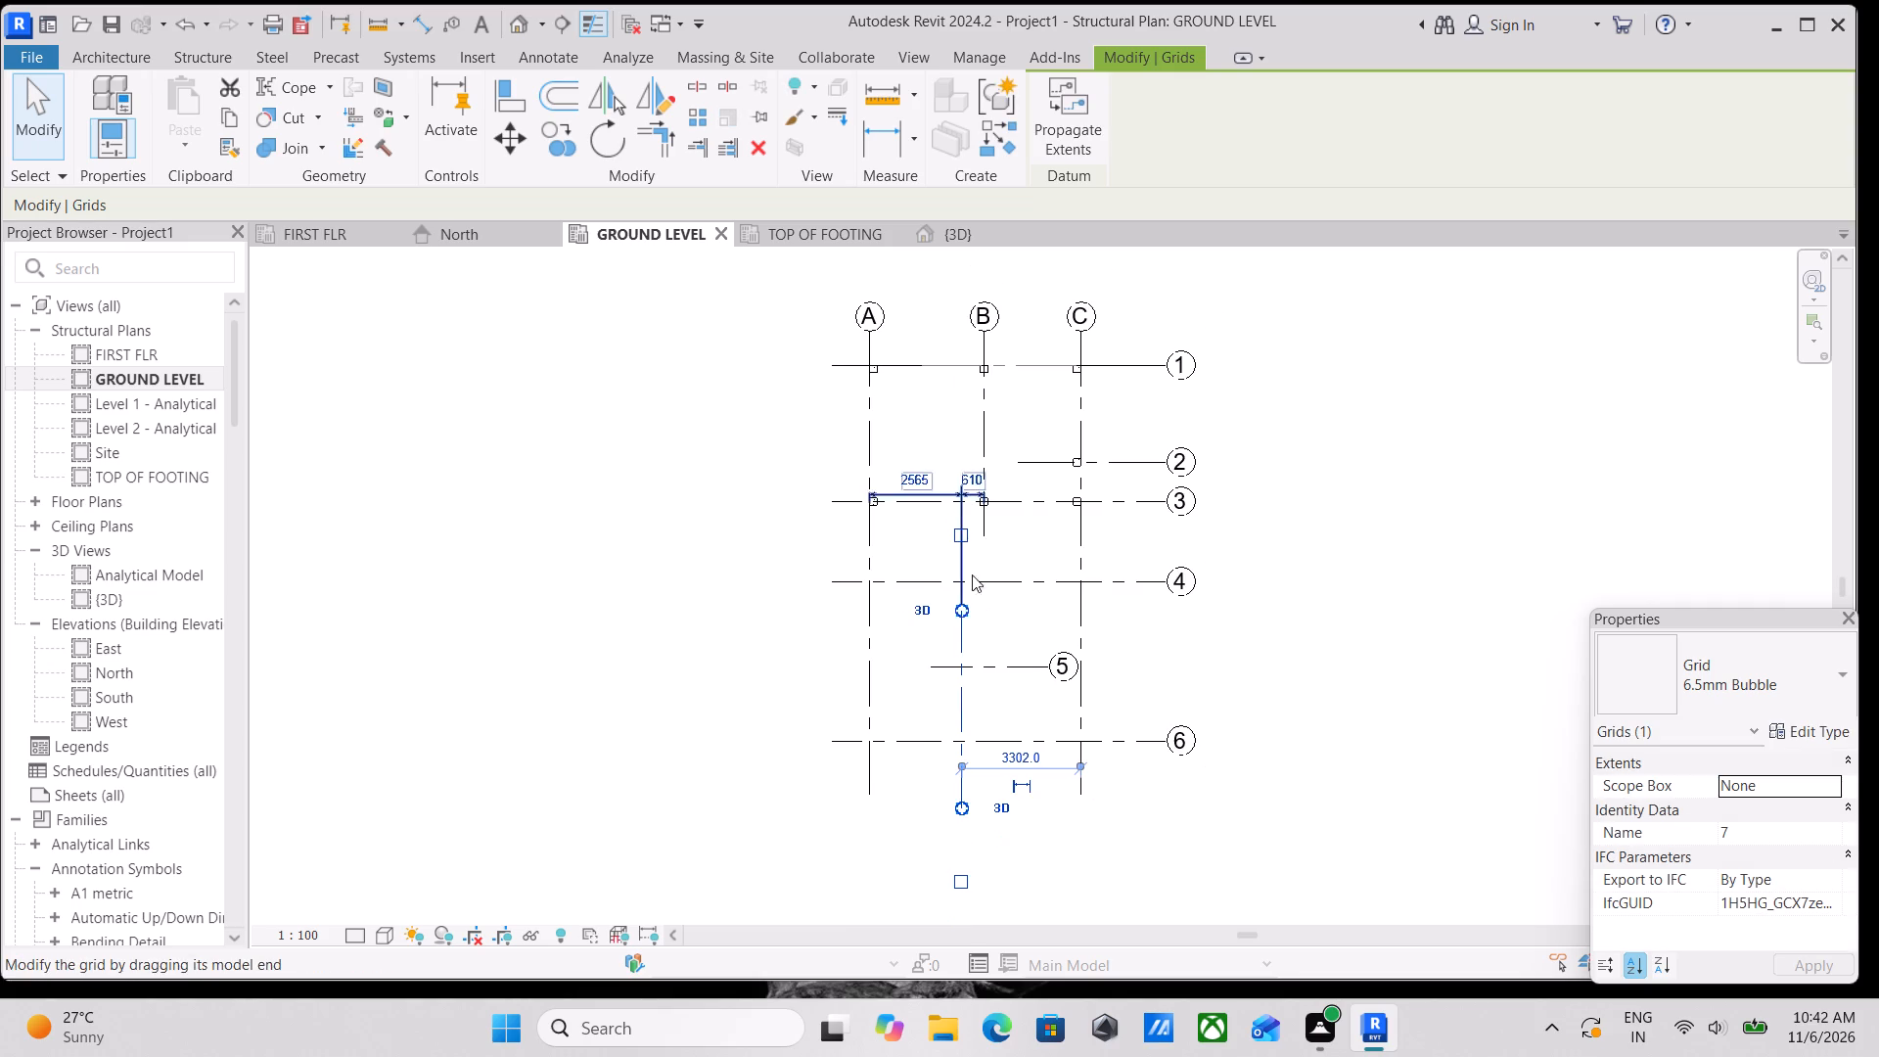
scroll(979, 571, "up", 4)
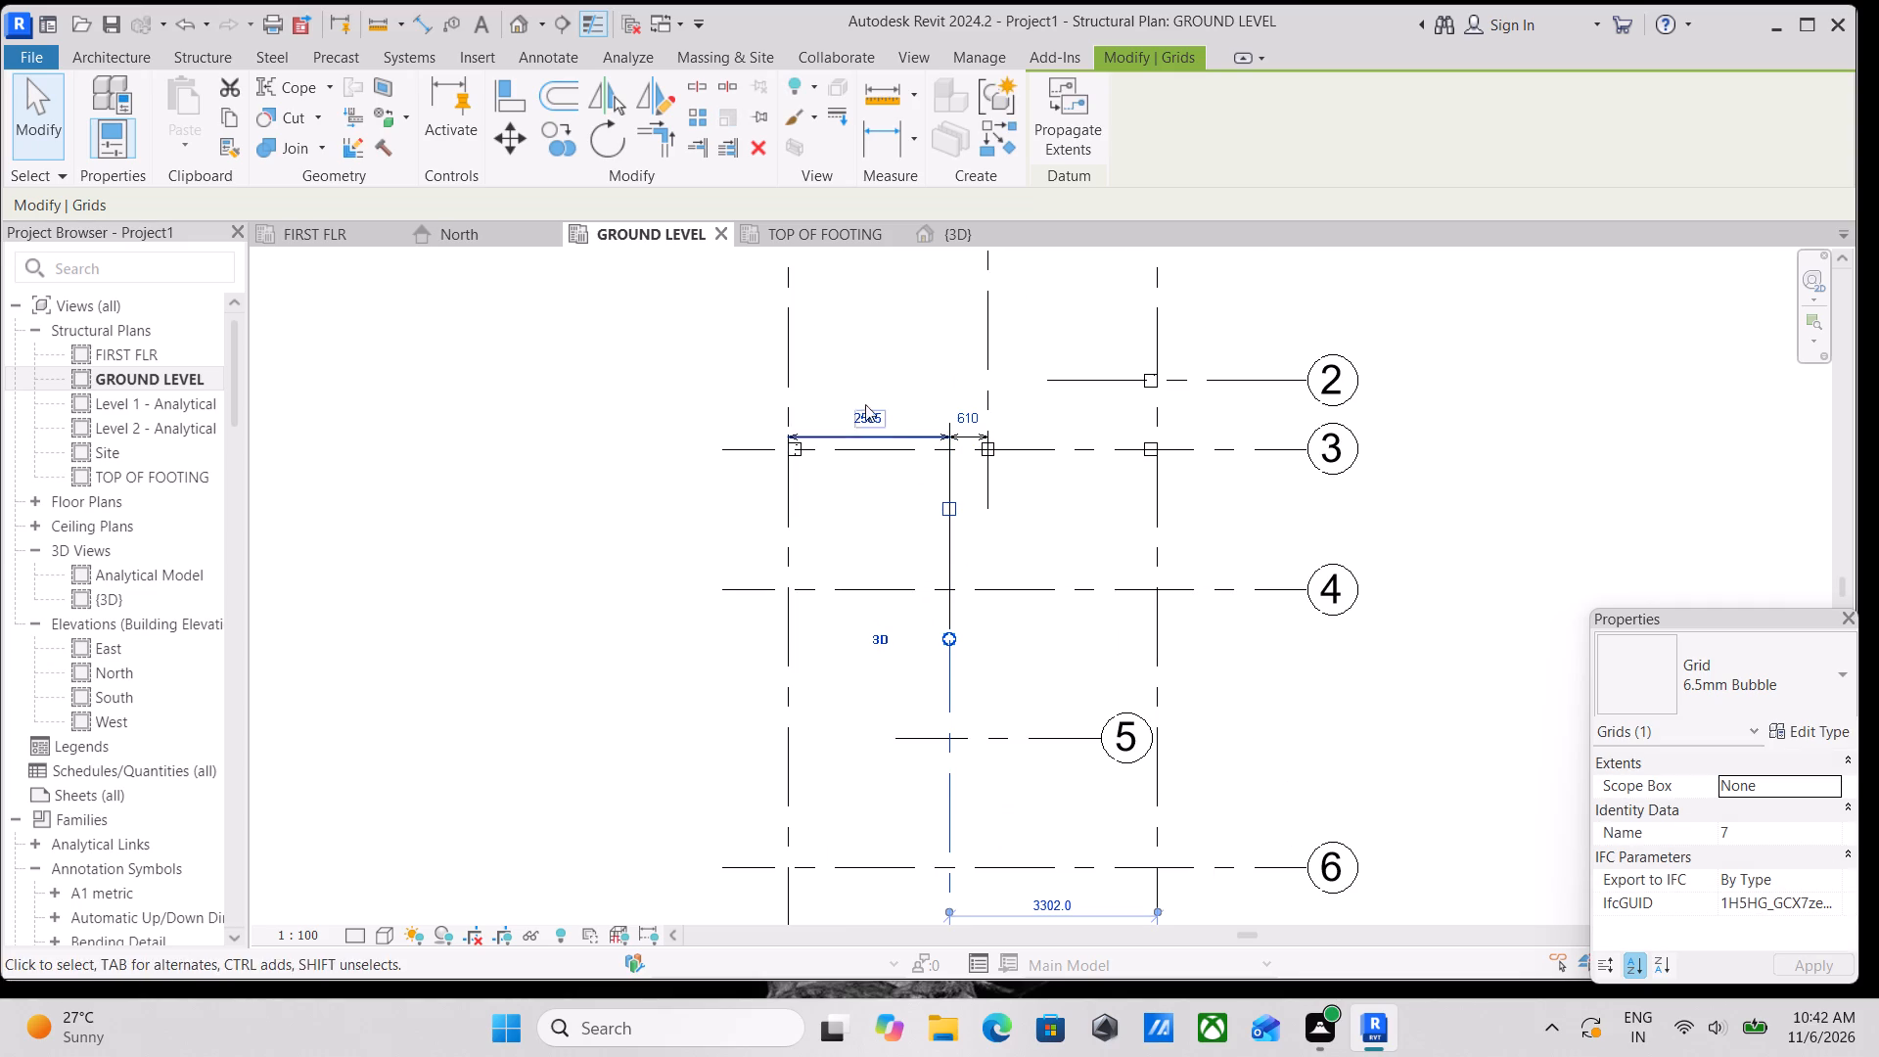
key("Escape")
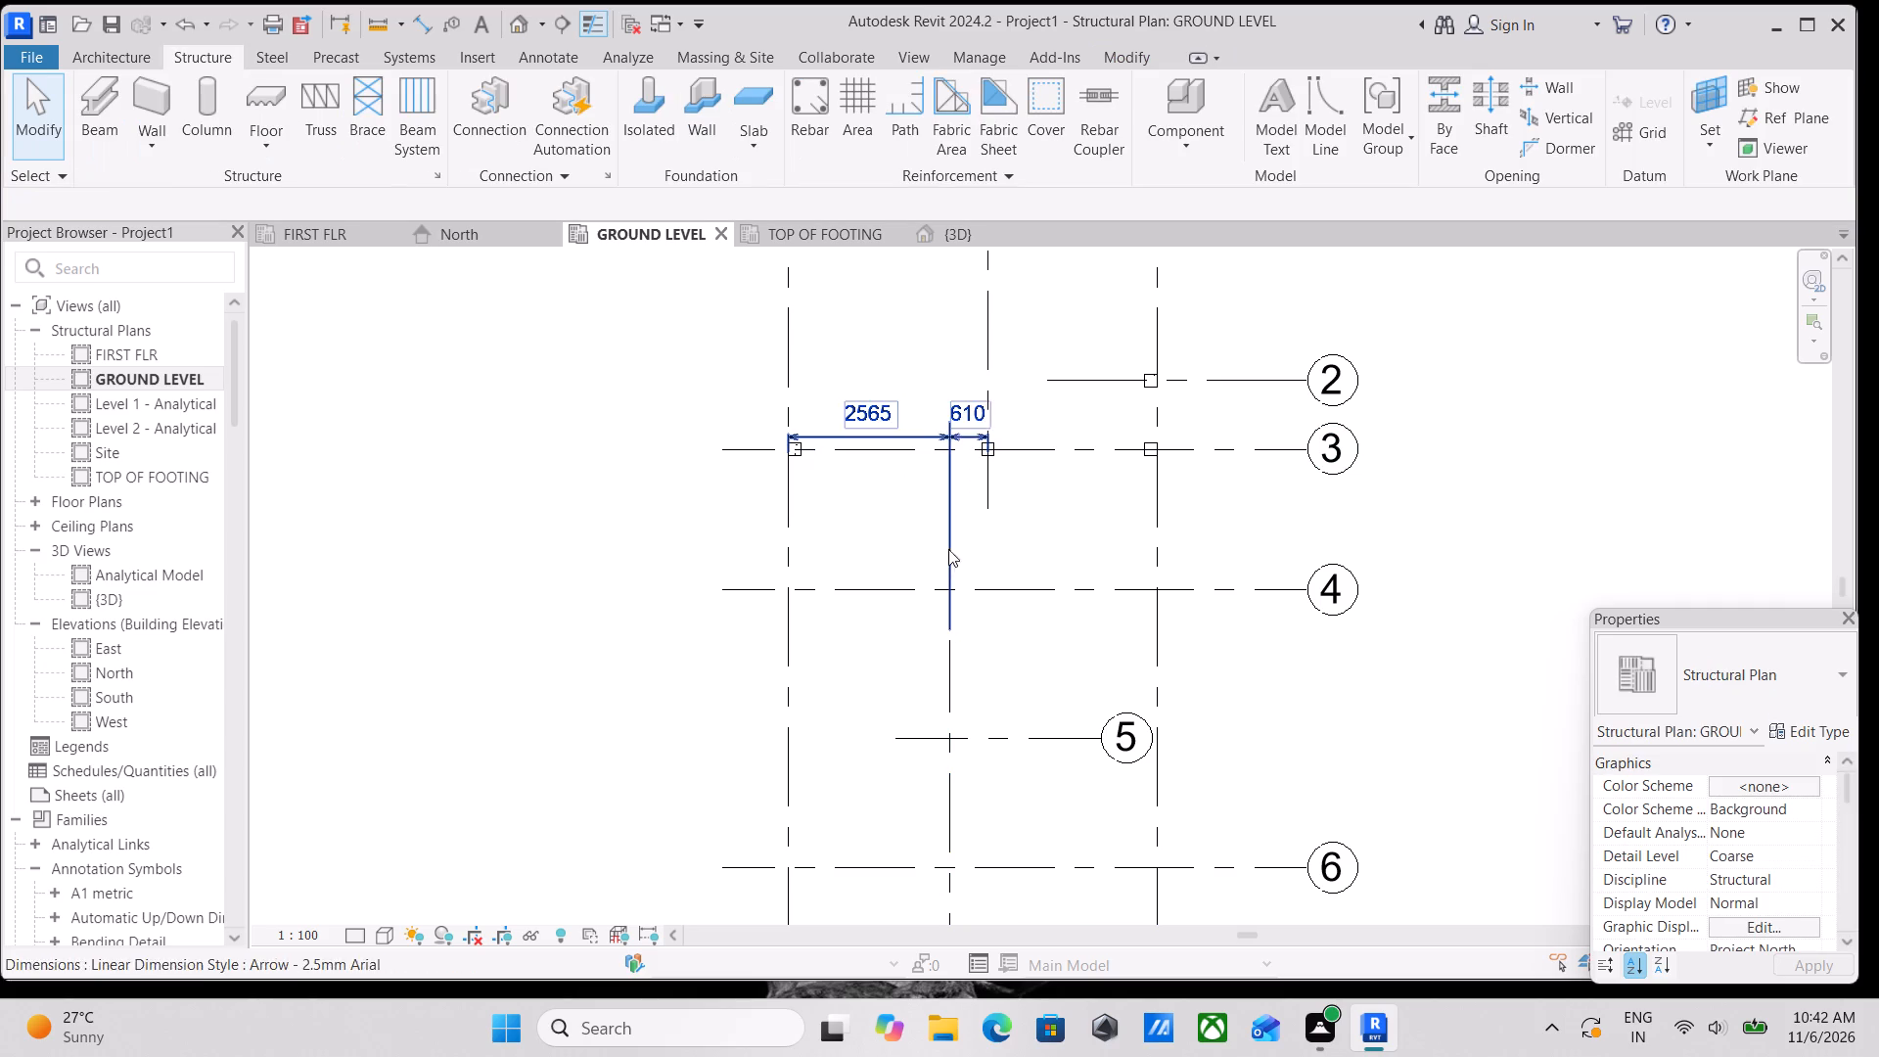
key("Escape")
left_click(939, 544)
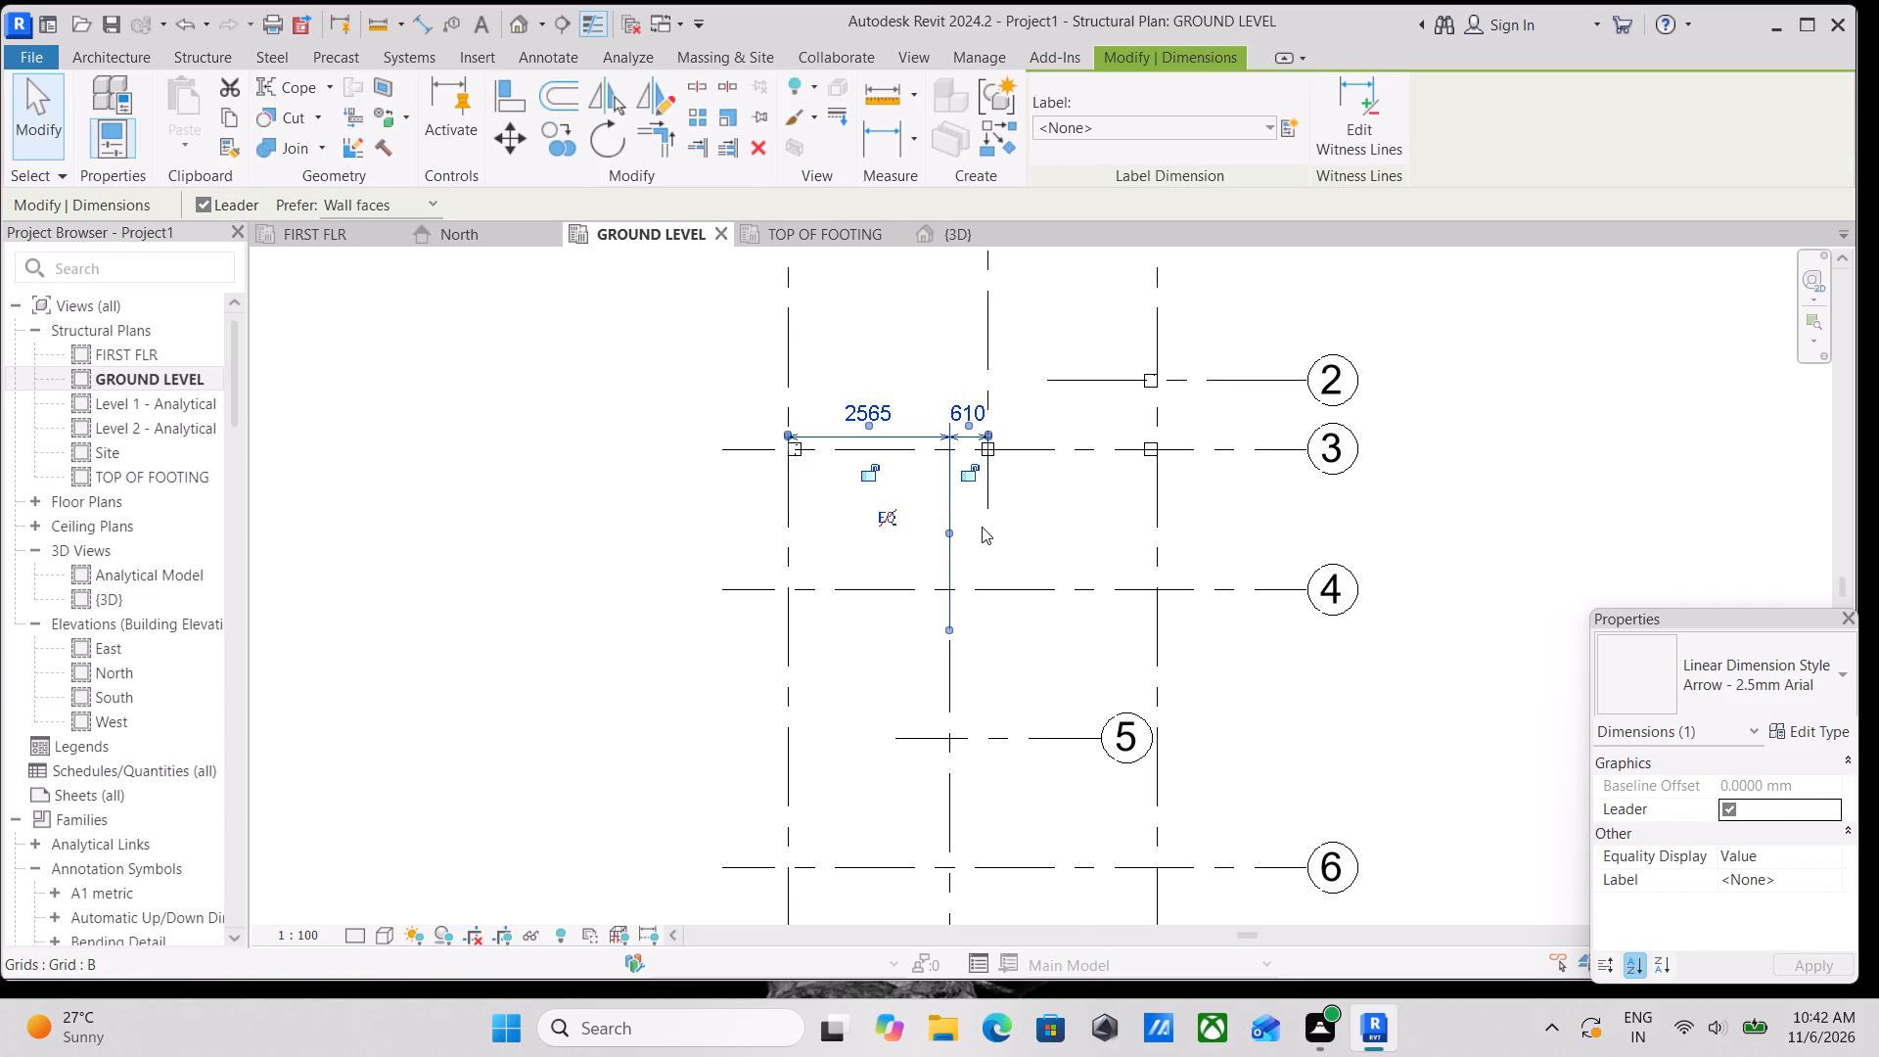
scroll(982, 527, "down", 1)
middle_click_drag(982, 528, 955, 458)
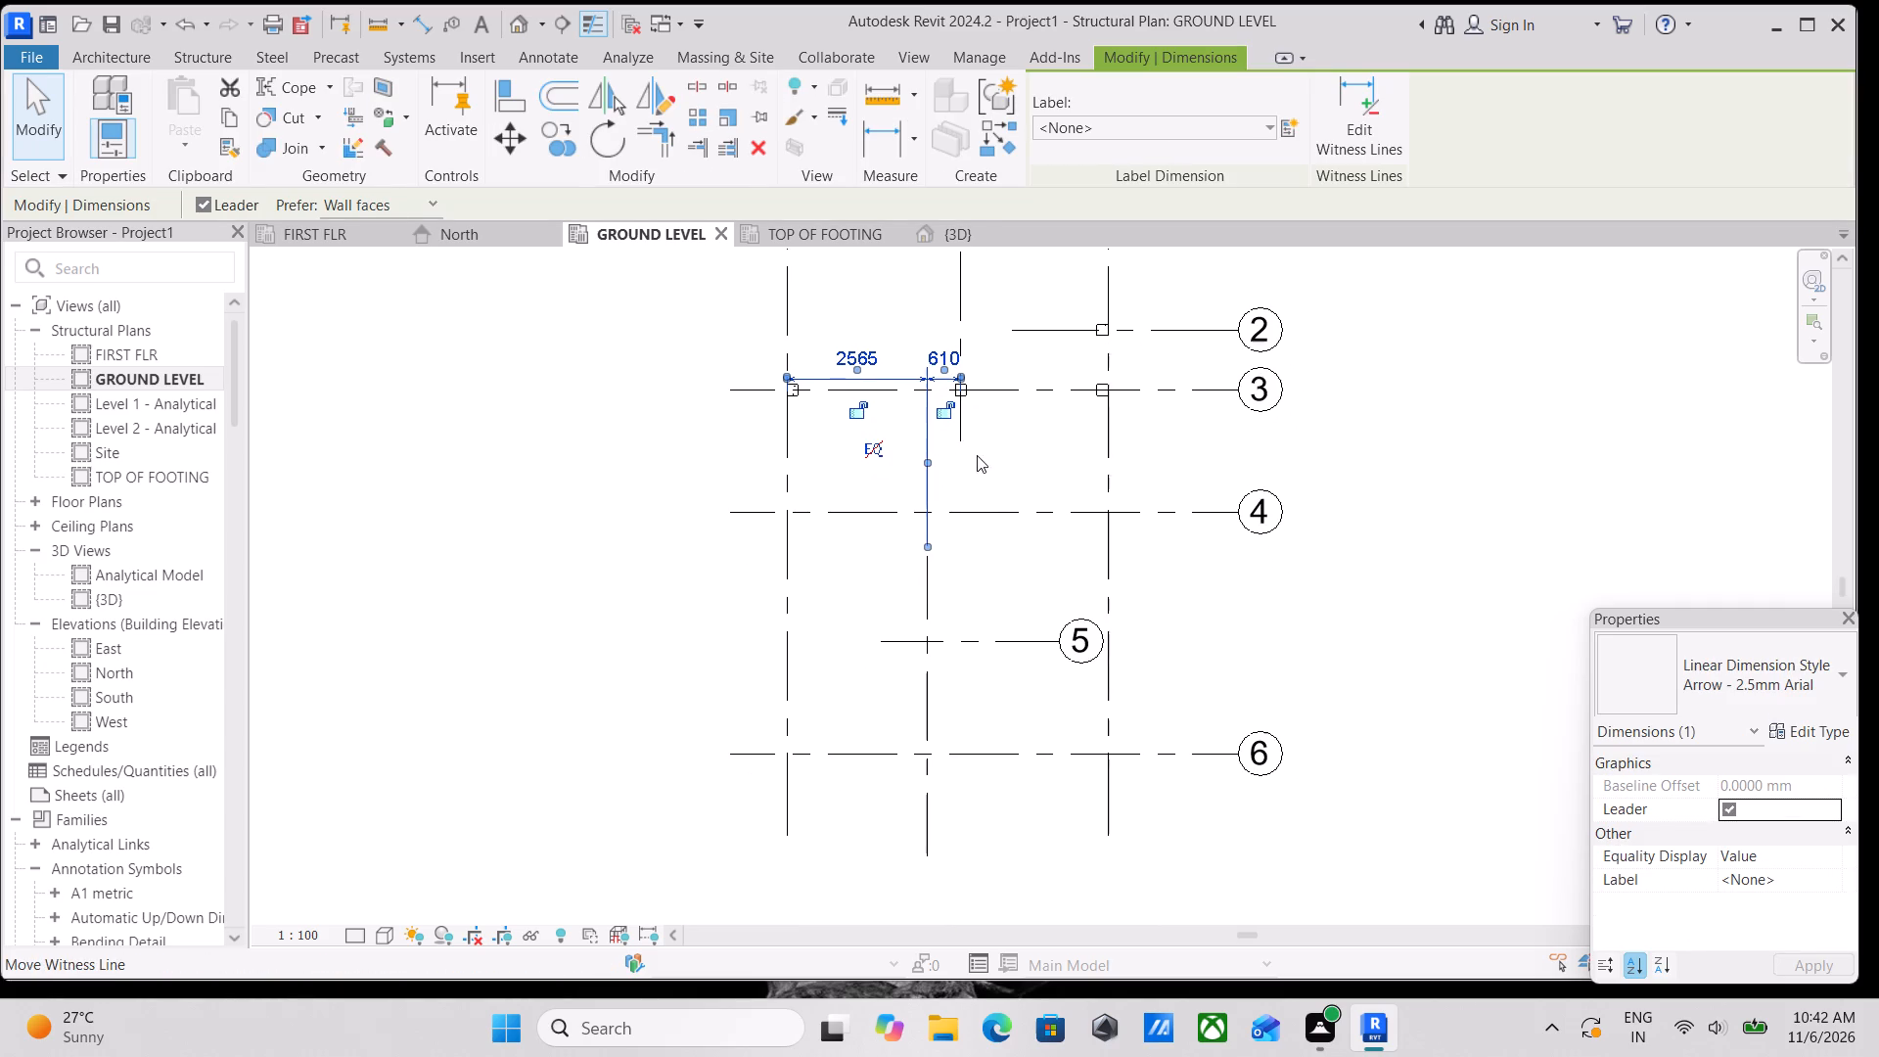
scroll(953, 465, "up", 1)
key("Escape")
middle_click_drag(952, 531, 780, 217)
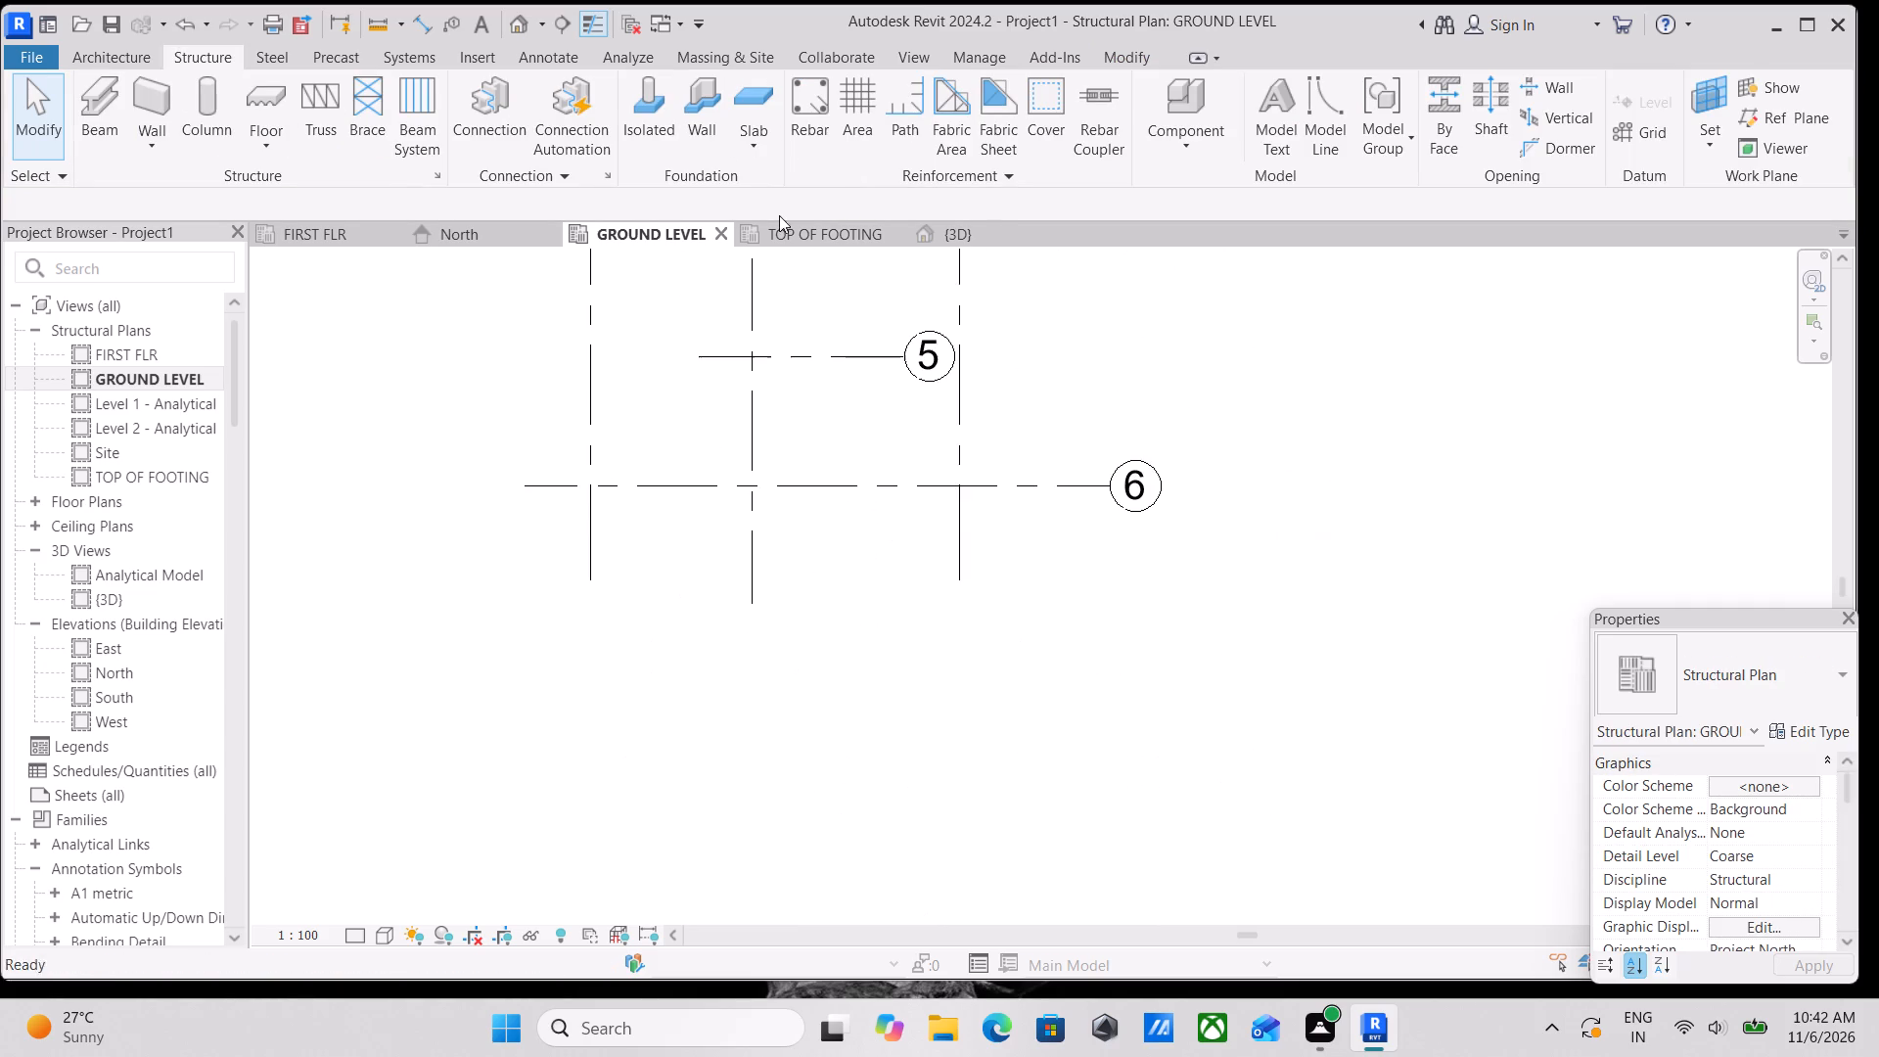
left_click(760, 574)
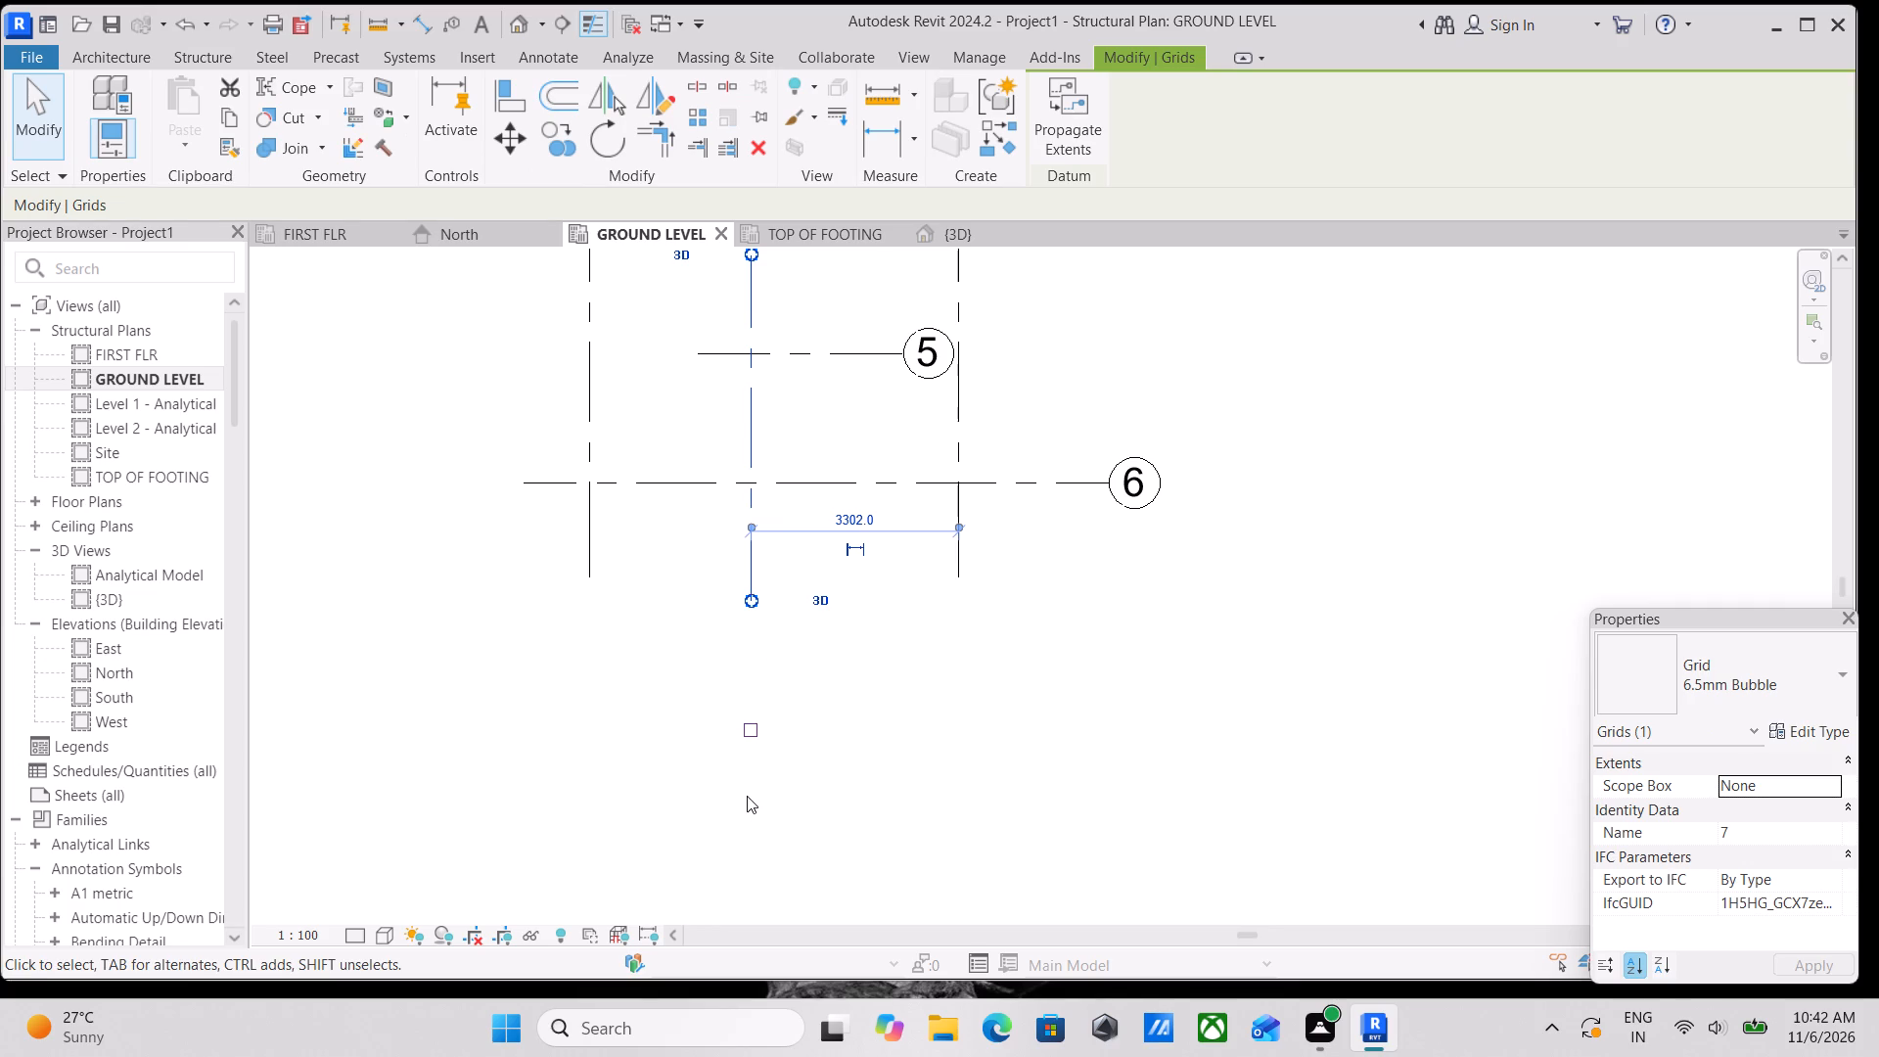
left_click(744, 729)
Rename the new grid as D and clear the selection.
scroll(798, 621, "down", 2)
middle_click_drag(810, 660, 818, 869)
scroll(818, 861, "down", 1)
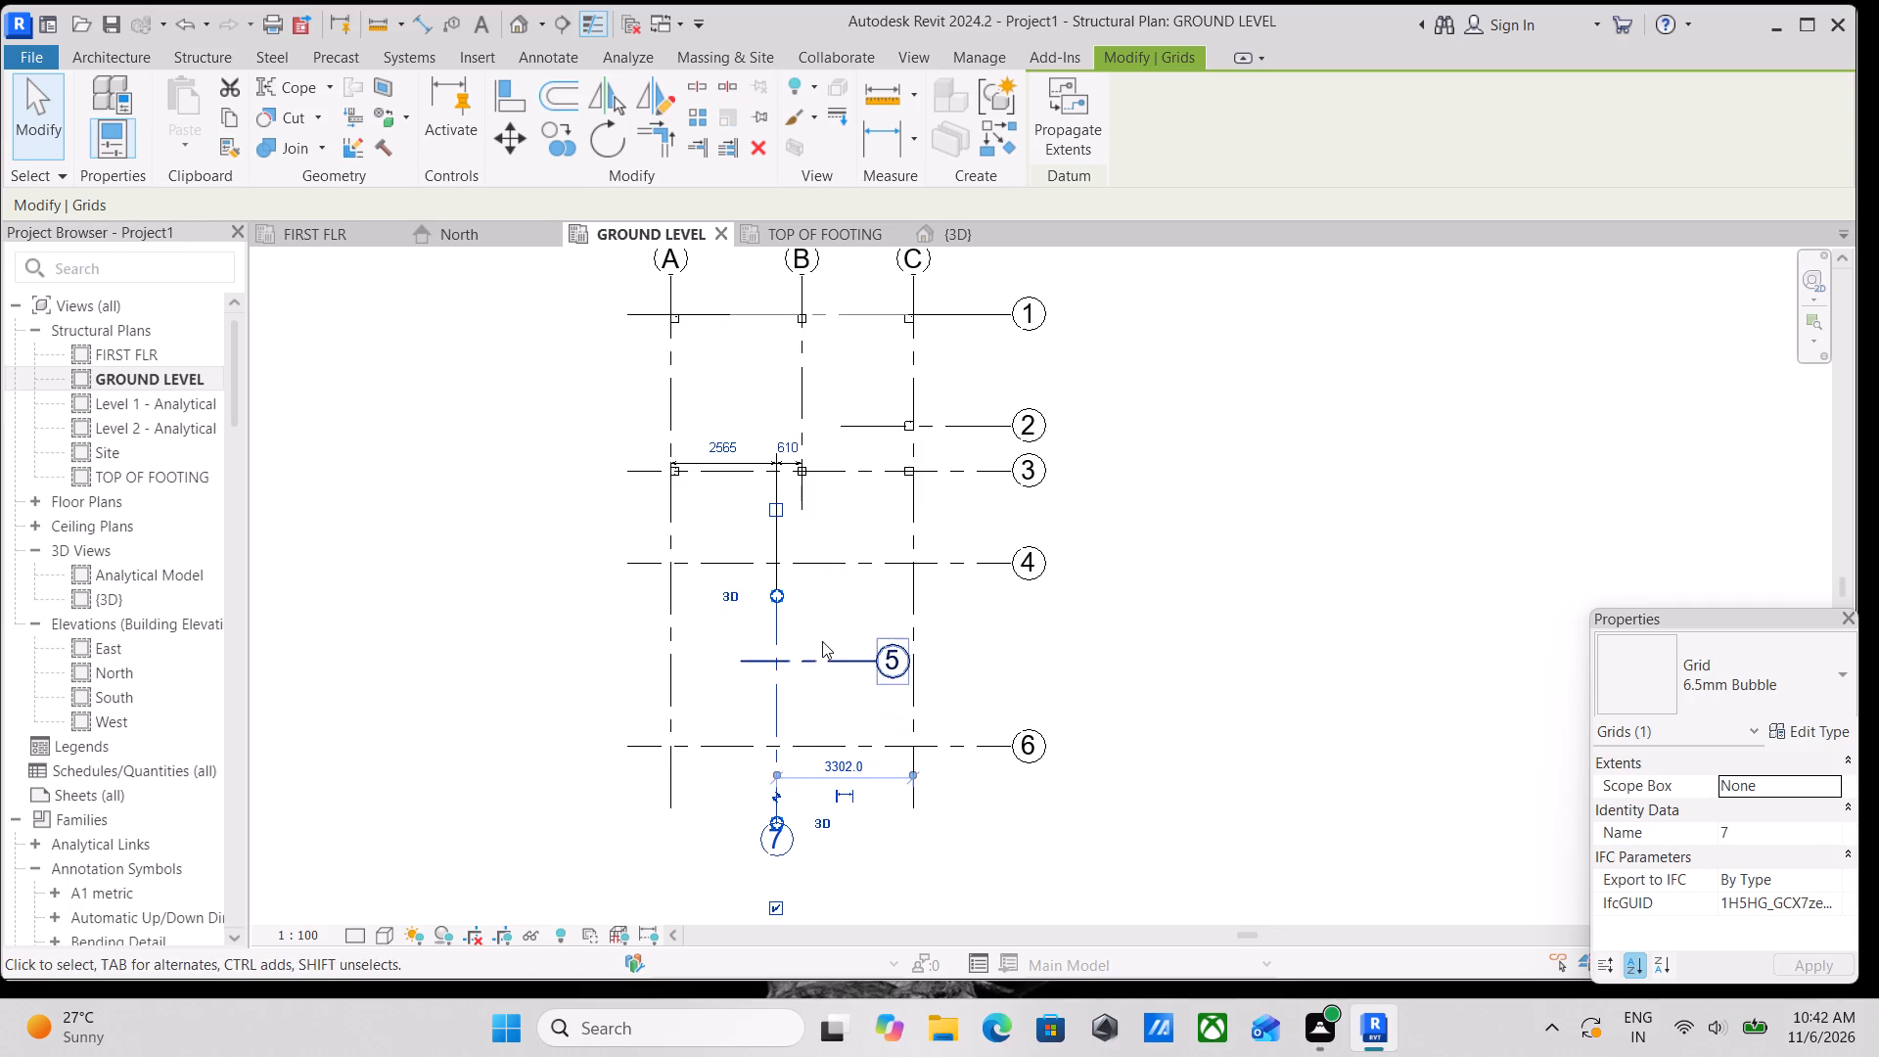
scroll(788, 784, "up", 5)
scroll(786, 794, "down", 6)
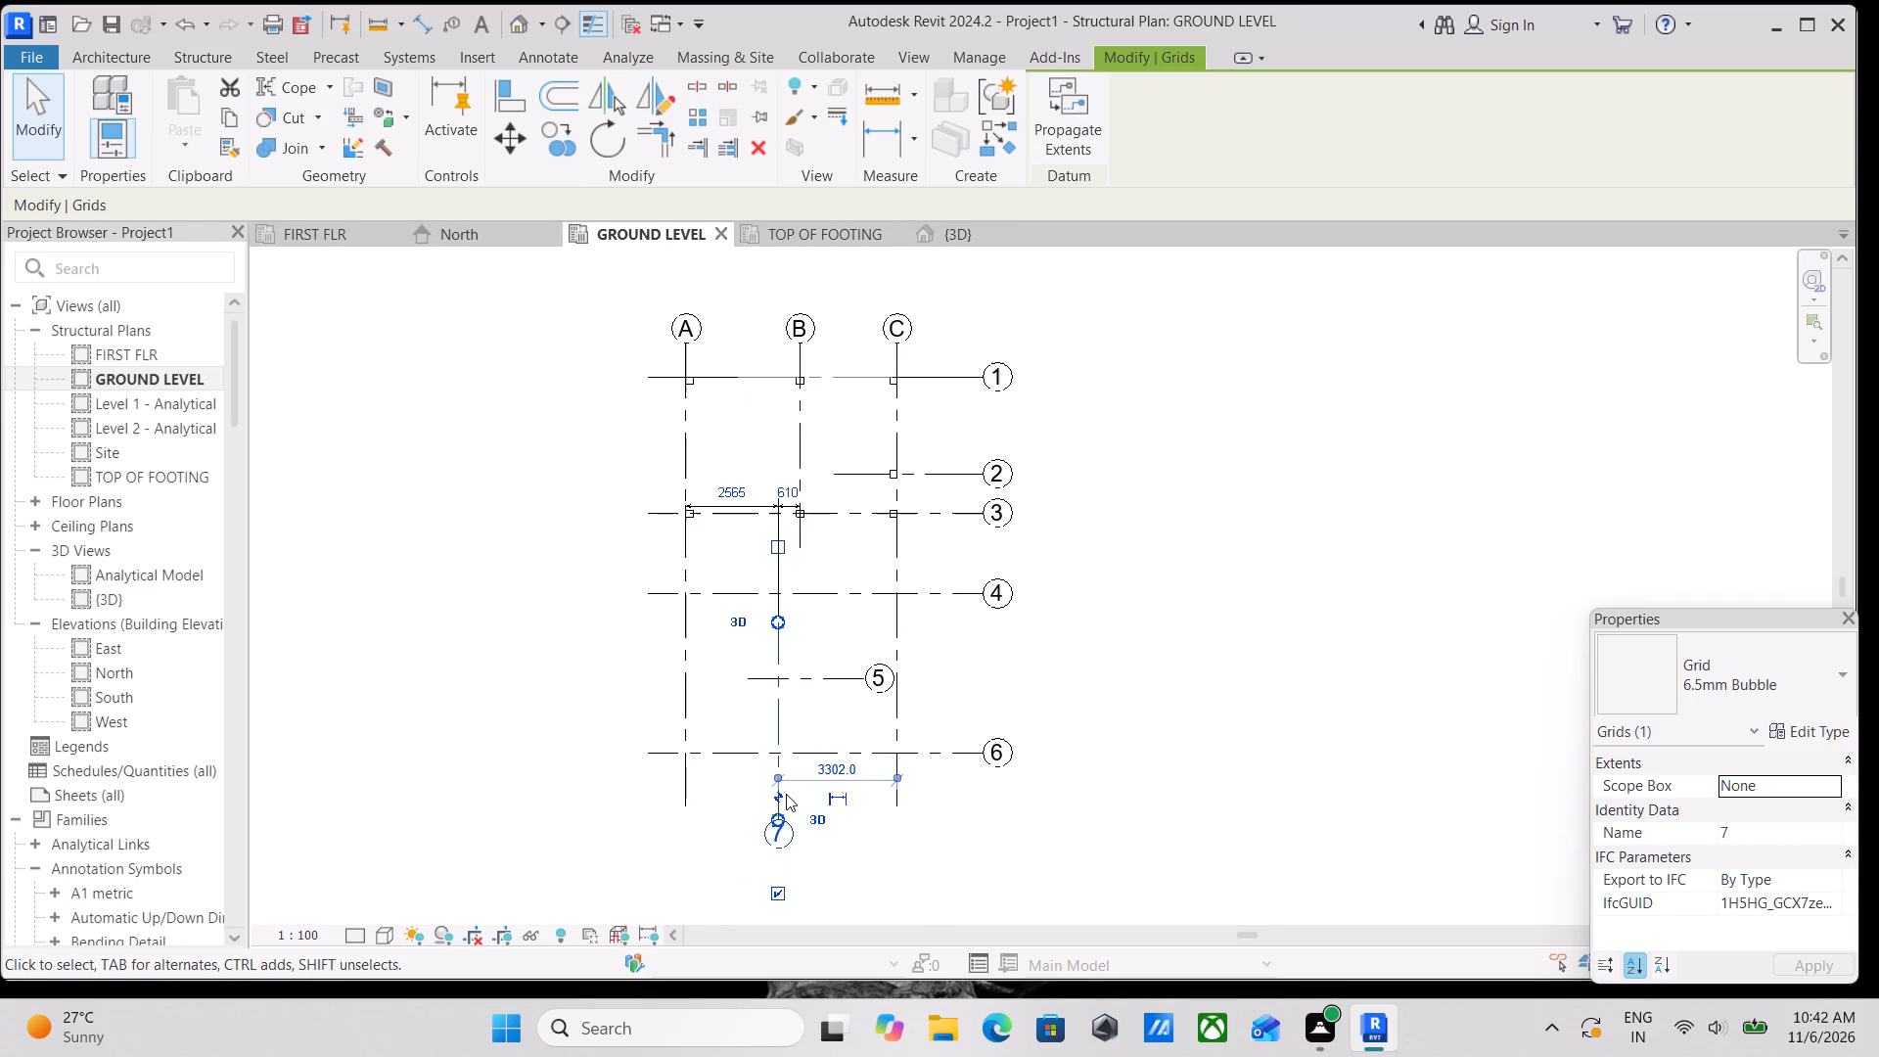
middle_click_drag(786, 794, 800, 588)
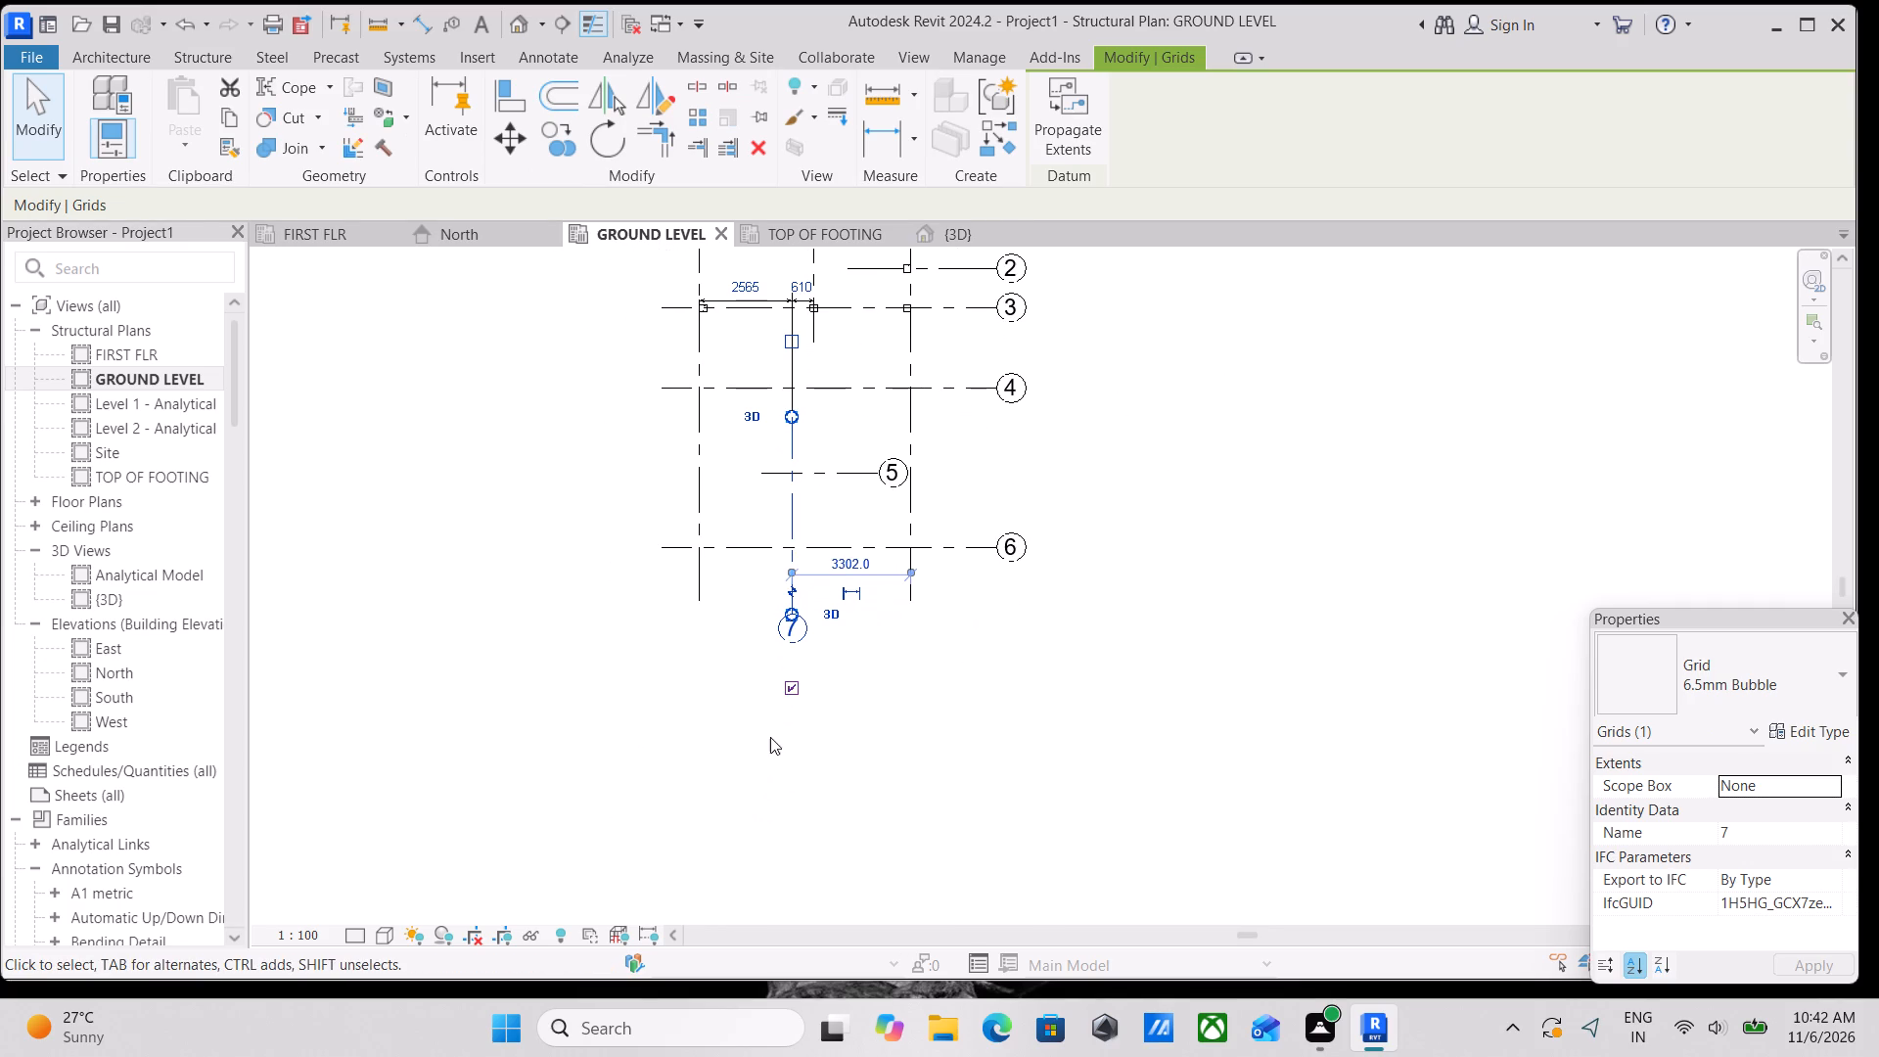
scroll(762, 722, "up", 3)
scroll(824, 637, "up", 2)
double_click(780, 586)
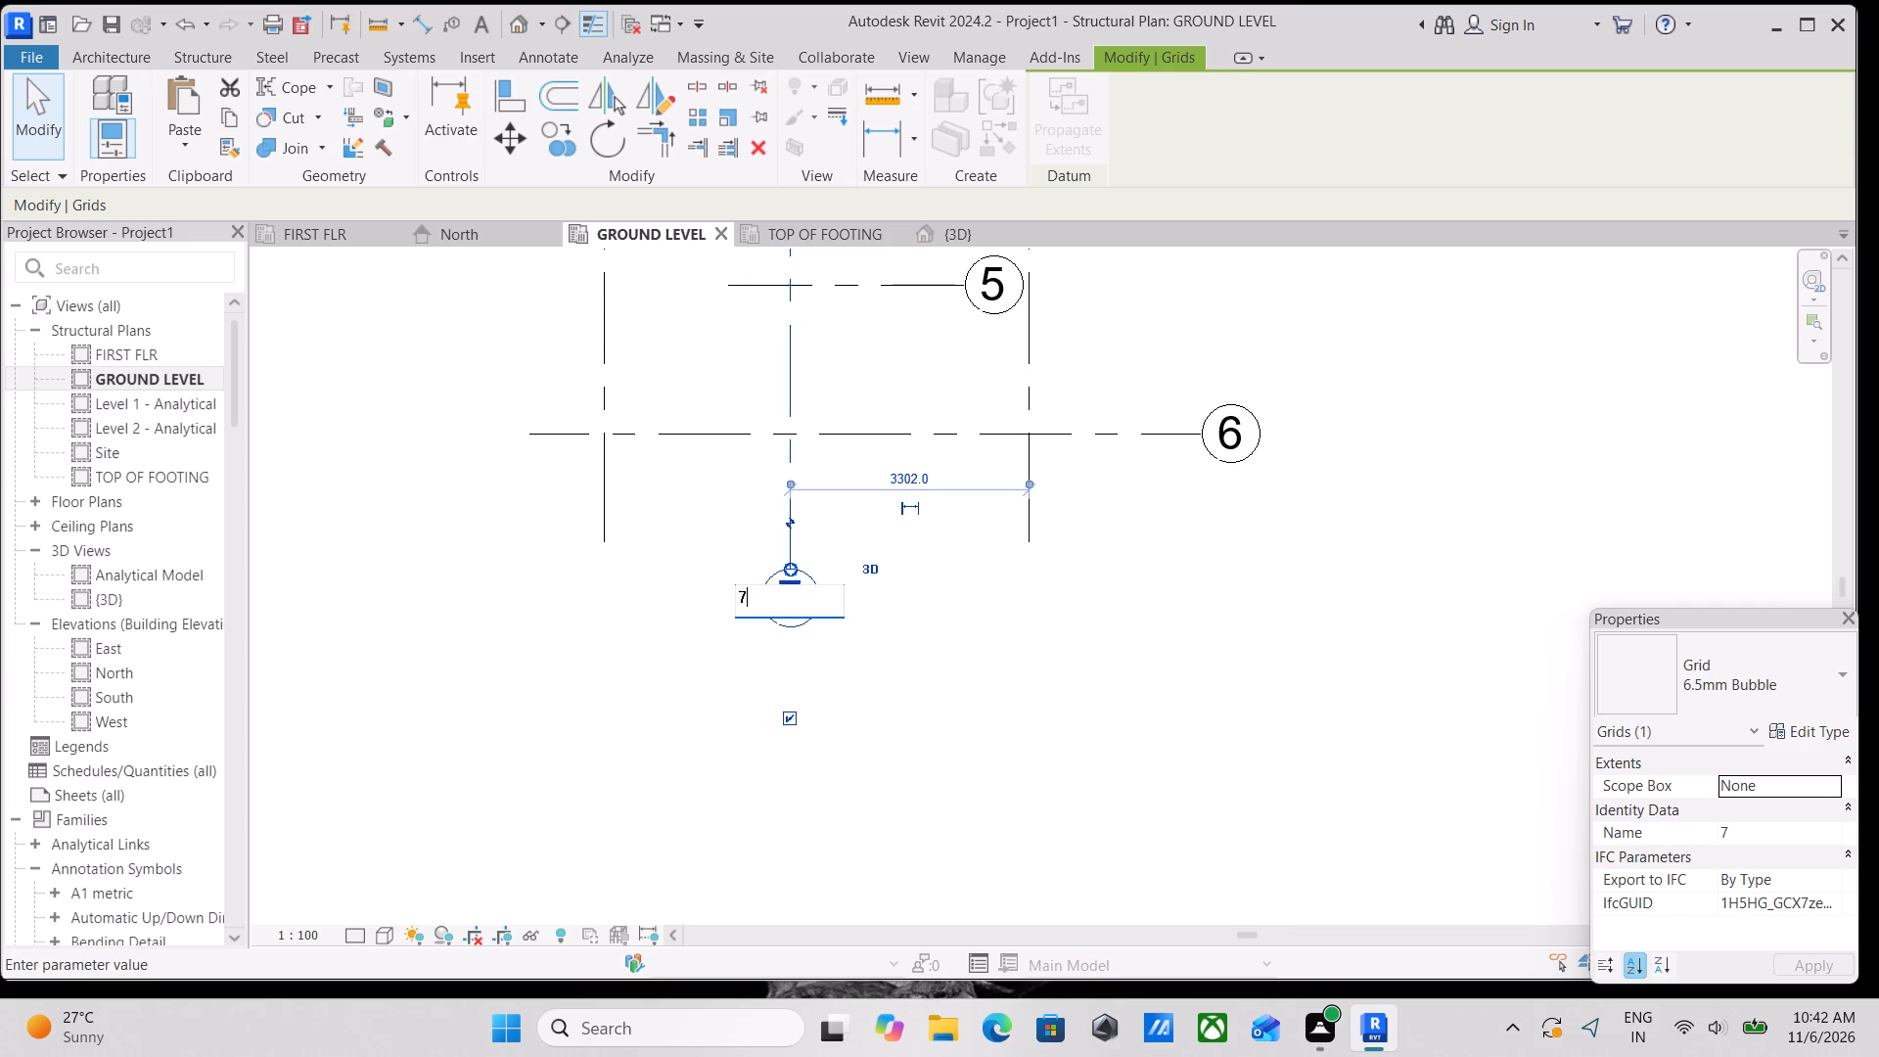
scroll(780, 586, "down", 5)
scroll(802, 602, "up", 1)
scroll(813, 609, "down", 5)
scroll(813, 609, "up", 8)
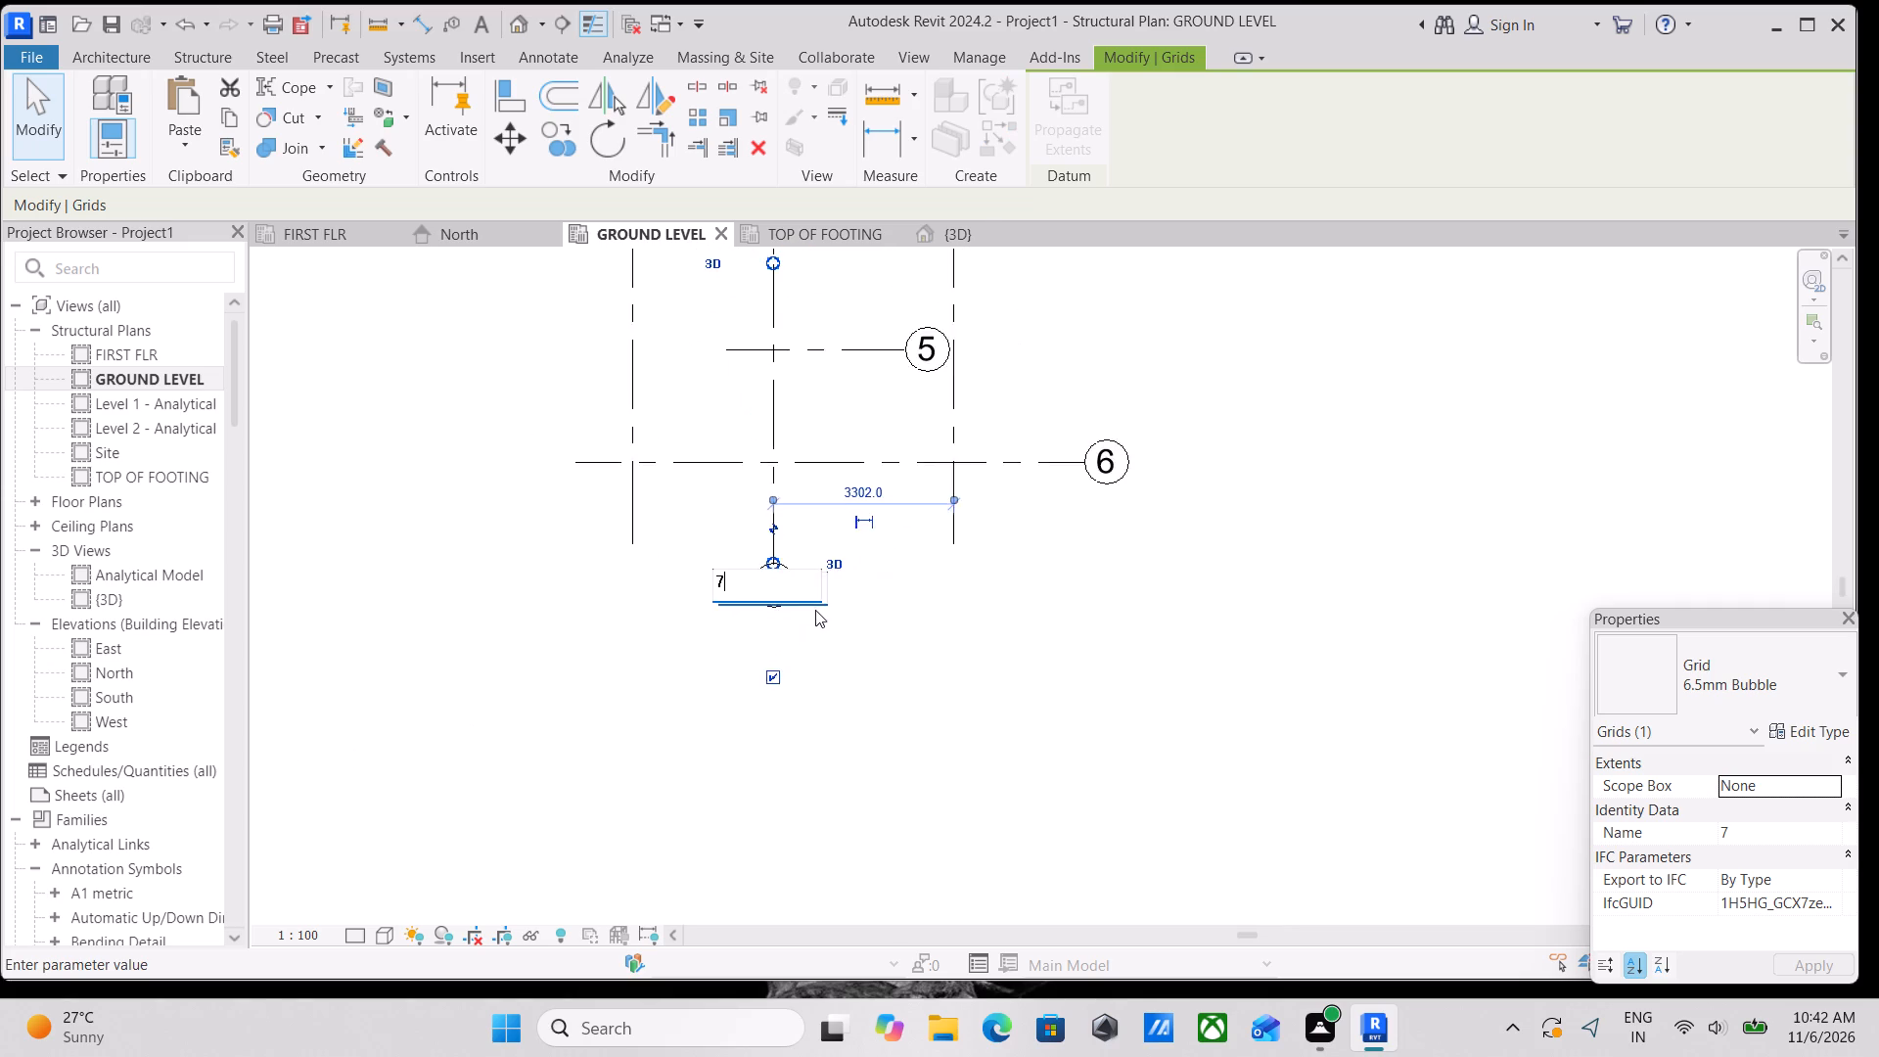
scroll(815, 610, "up", 2)
key("d")
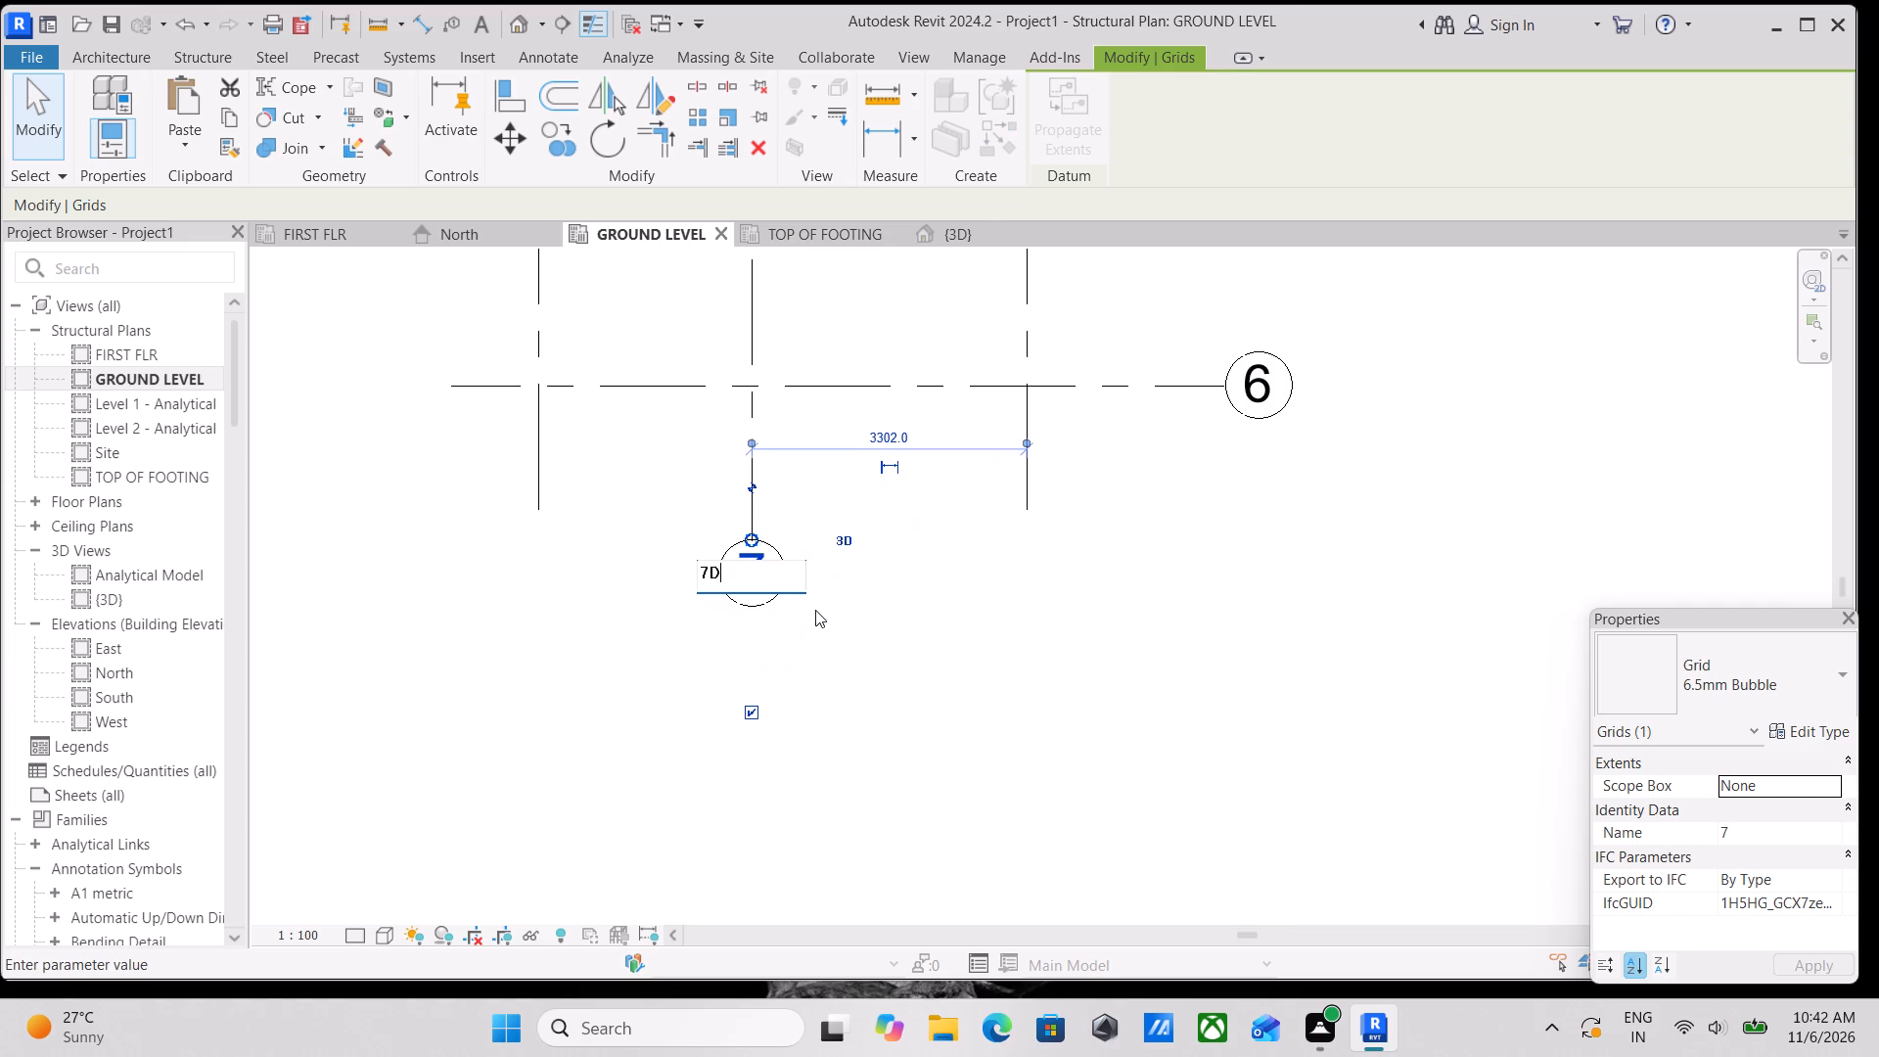
key("BackSpace")
key("BackSpace")
key("d")
key("Return")
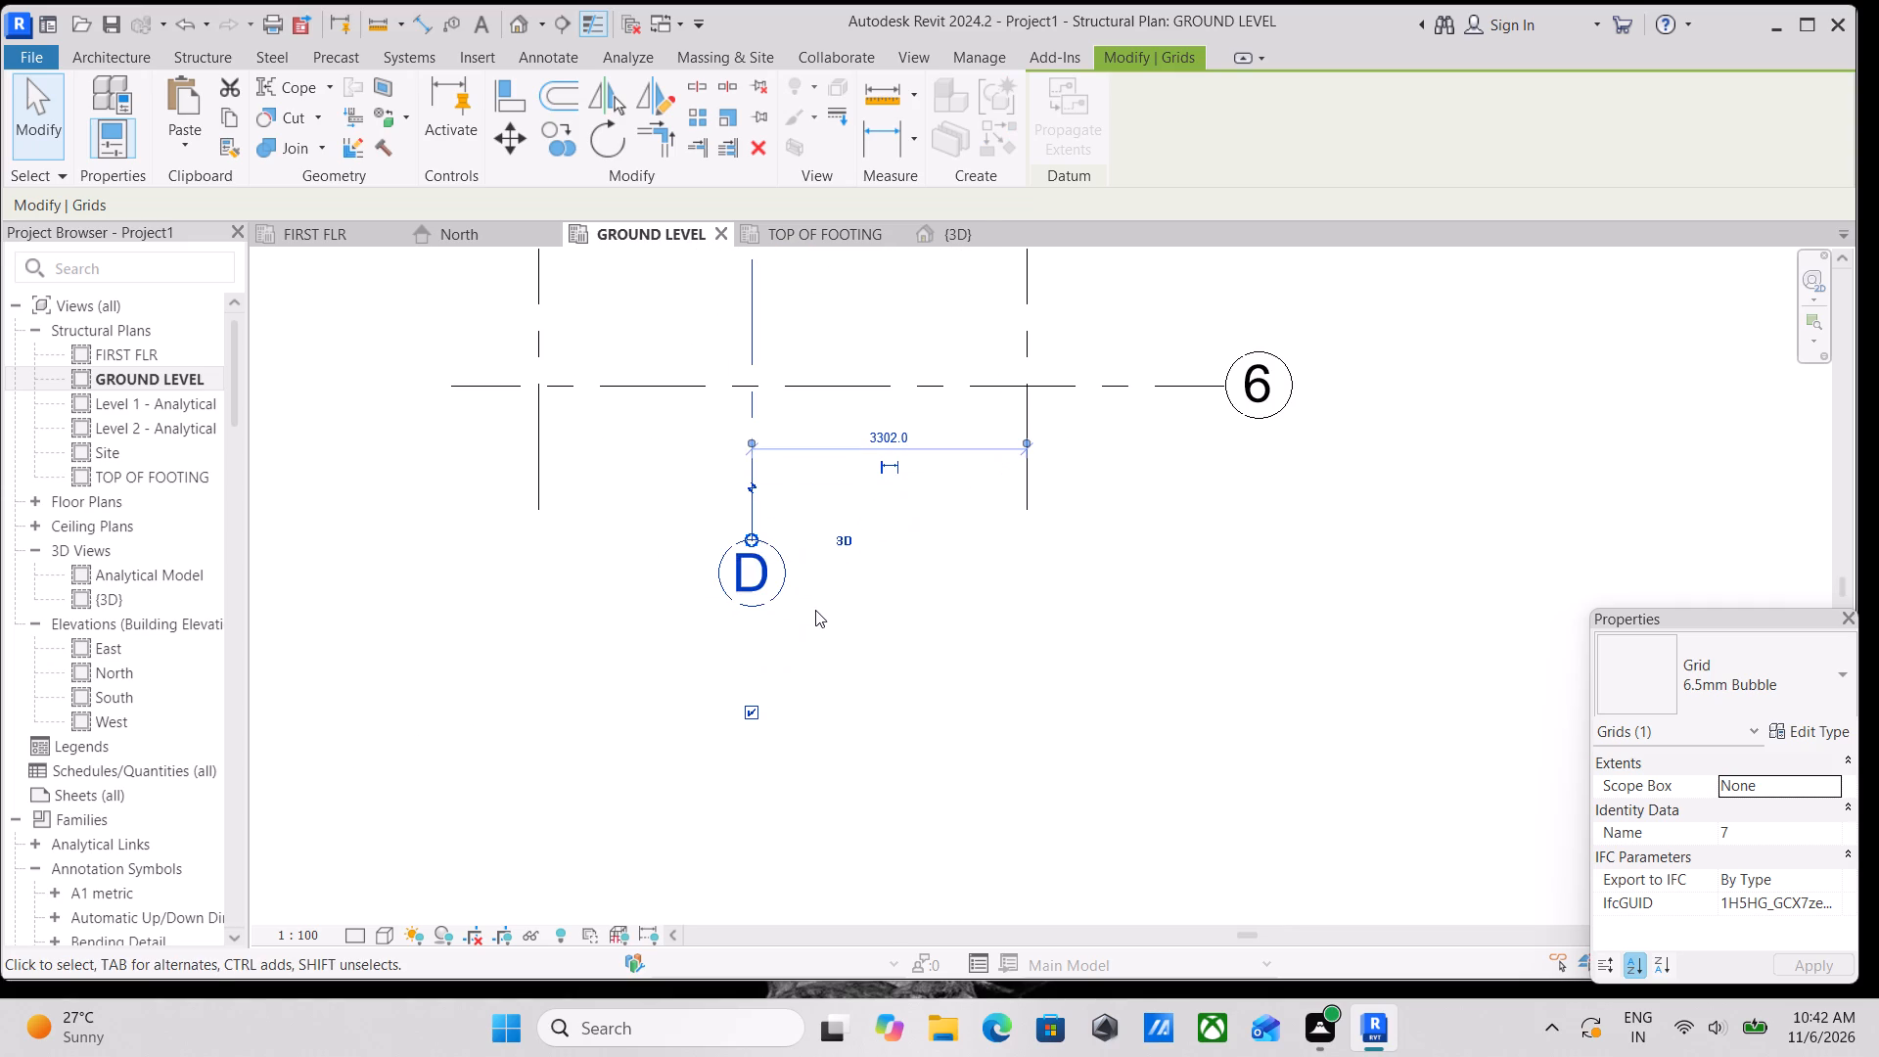
scroll(820, 556, "down", 6)
key("Escape")
middle_click_drag(818, 570, 862, 735)
key("Escape")
Examine the grid and column layout around grid D in the GROUND LEVEL plan.
scroll(826, 606, "up", 4)
scroll(843, 535, "down", 2)
middle_click_drag(843, 535, 875, 614)
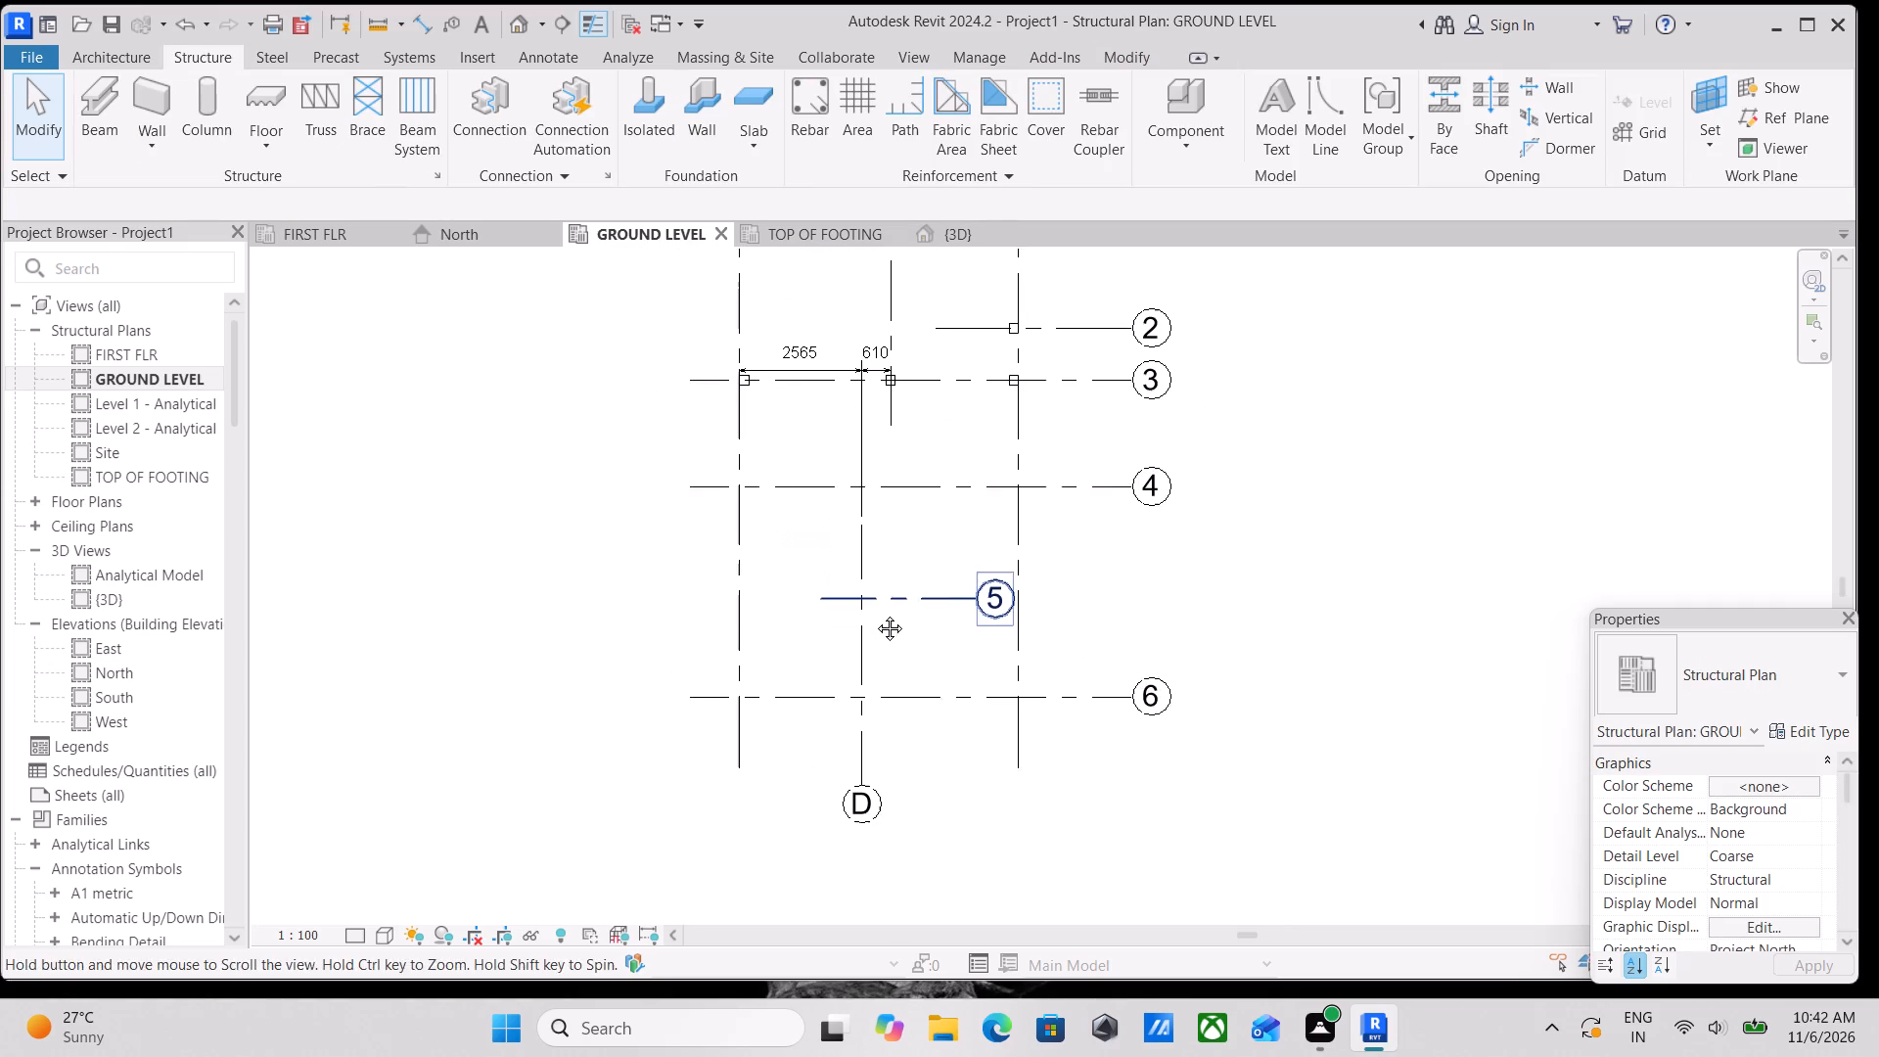
middle_click_drag(875, 614, 881, 643)
middle_click_drag(893, 486, 906, 564)
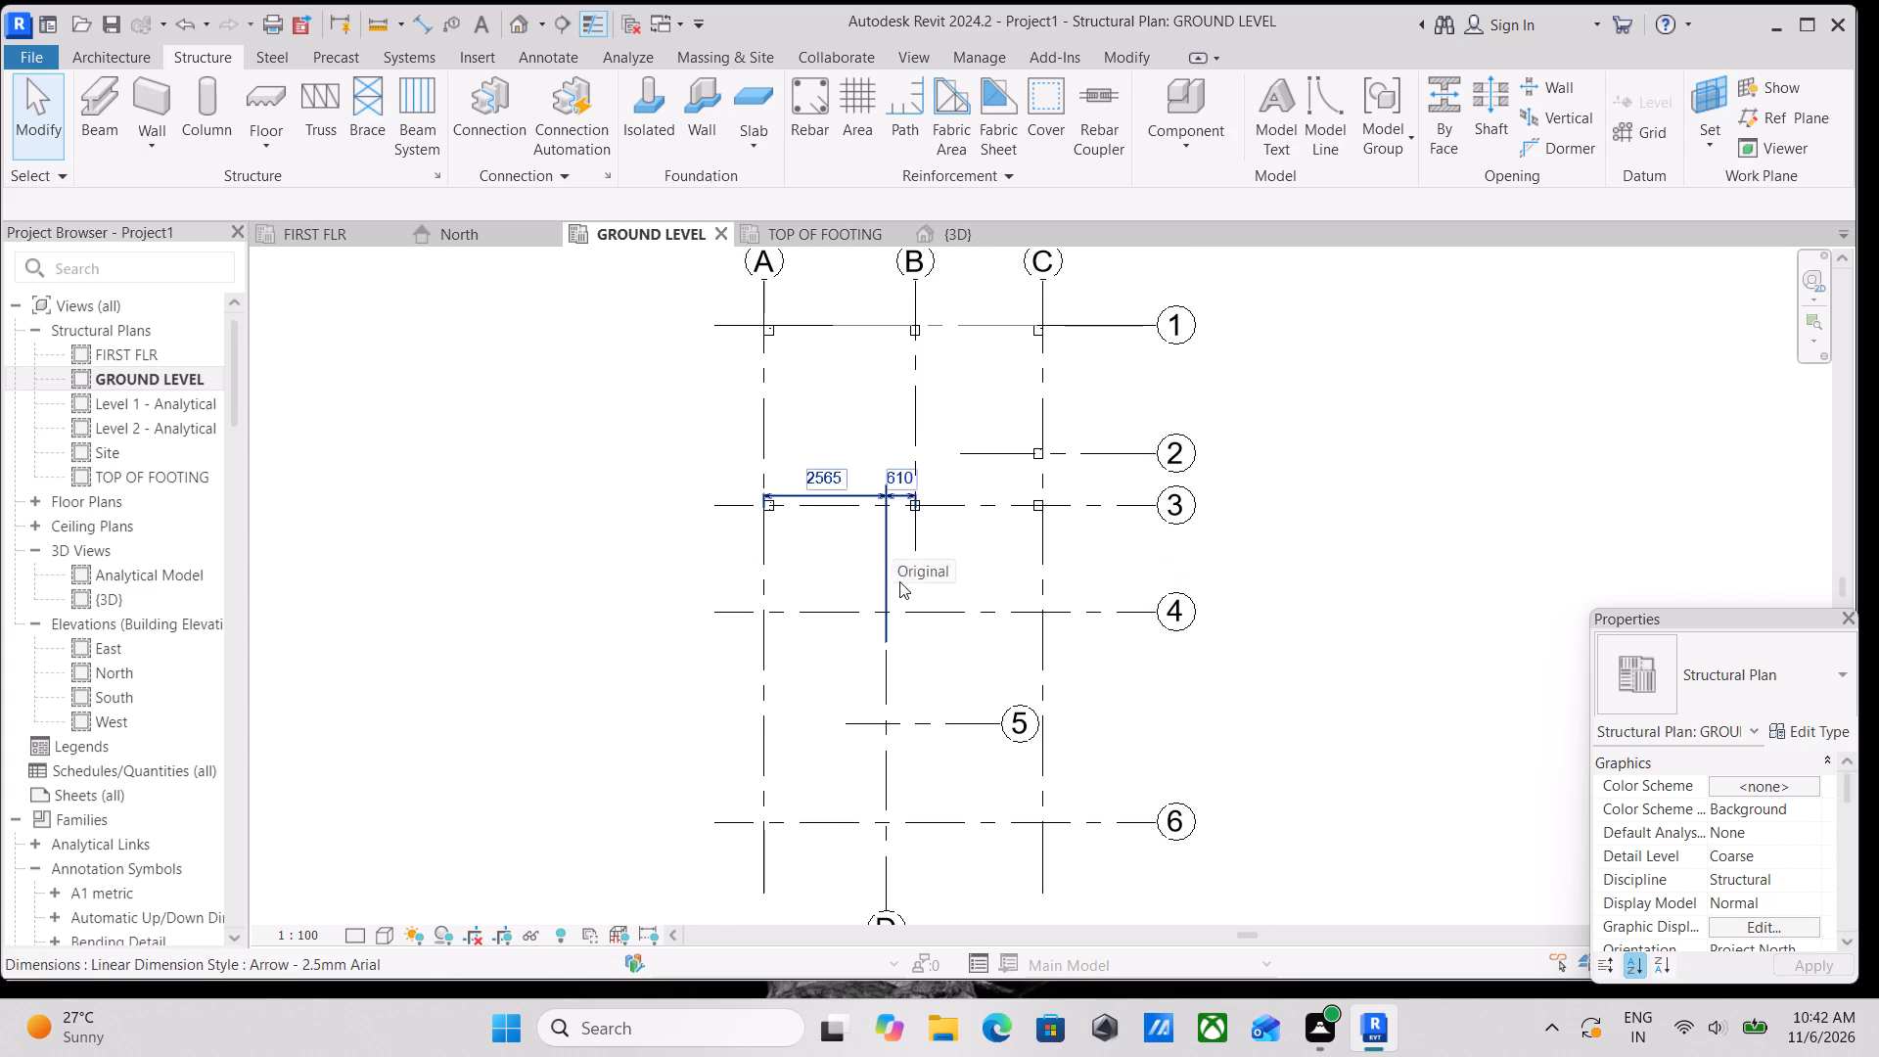
scroll(905, 634, "up", 2)
scroll(905, 619, "down", 2)
middle_click_drag(905, 619, 914, 672)
scroll(1048, 532, "up", 2)
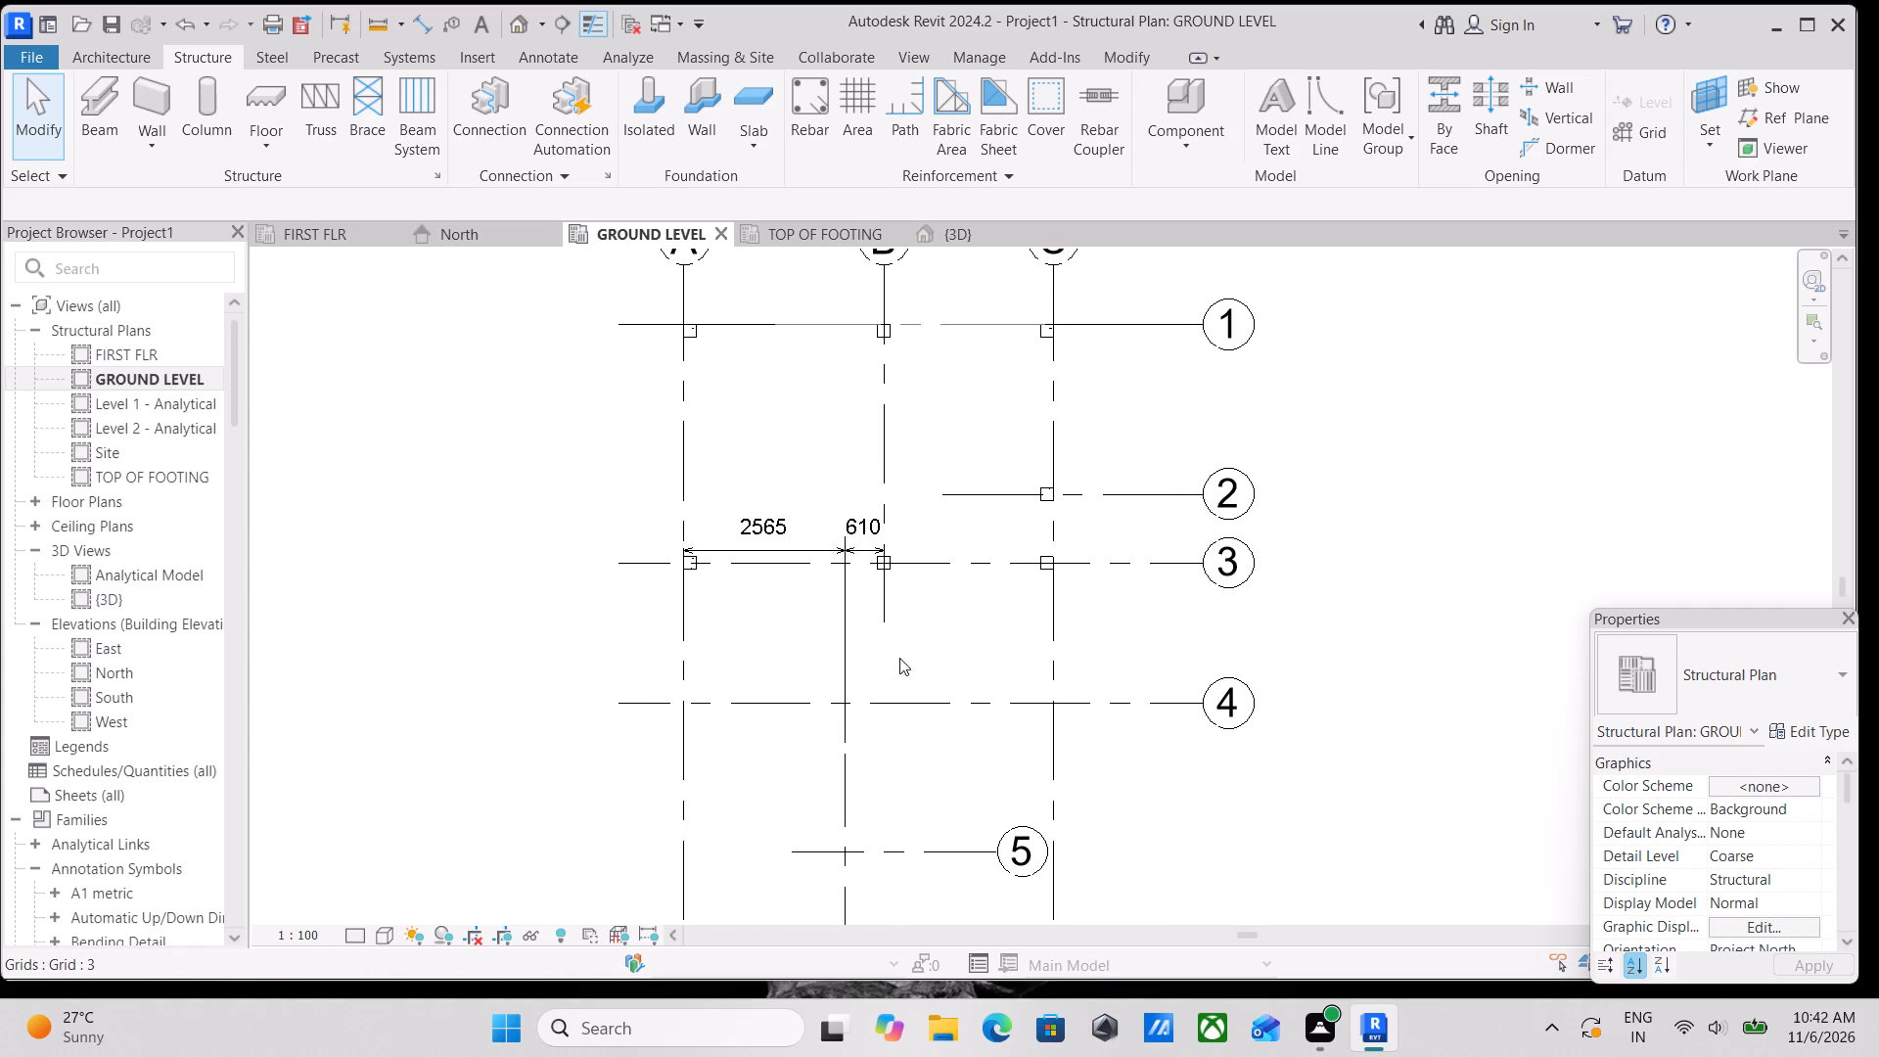
scroll(896, 656, "down", 1)
middle_click_drag(896, 627, 902, 494)
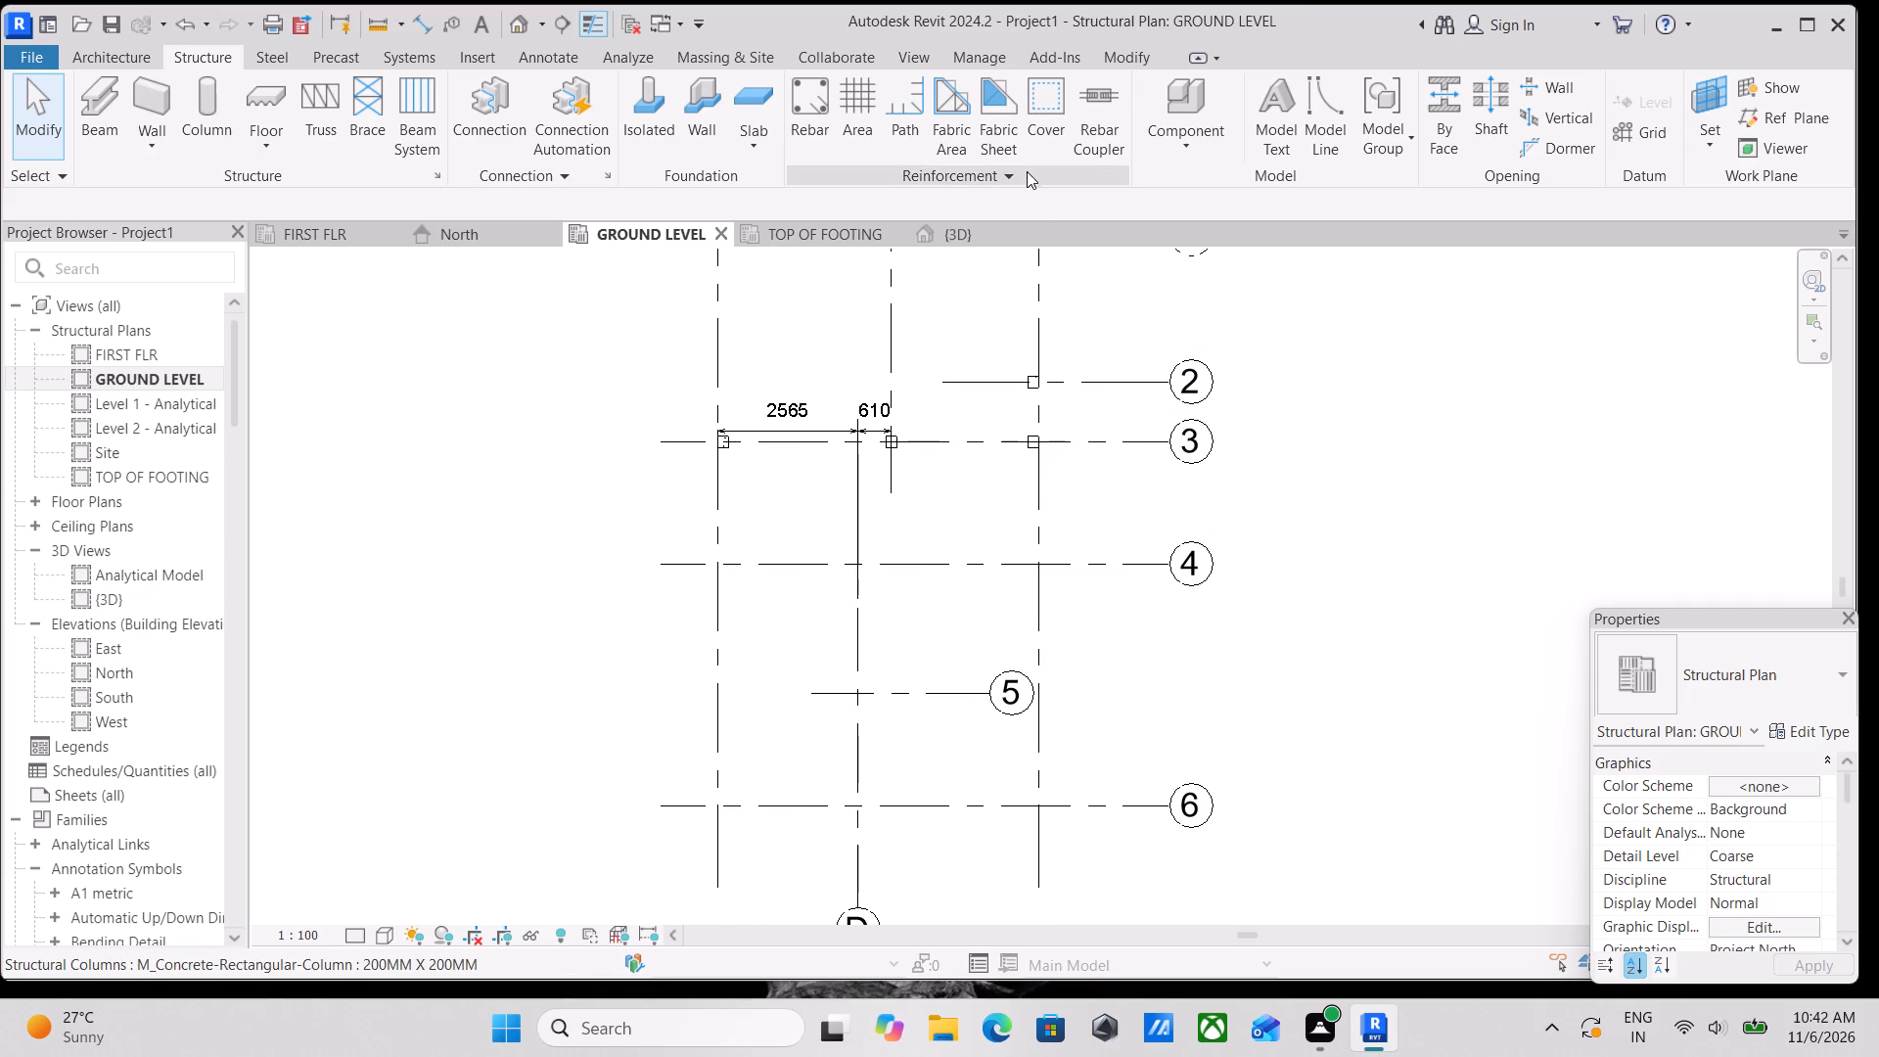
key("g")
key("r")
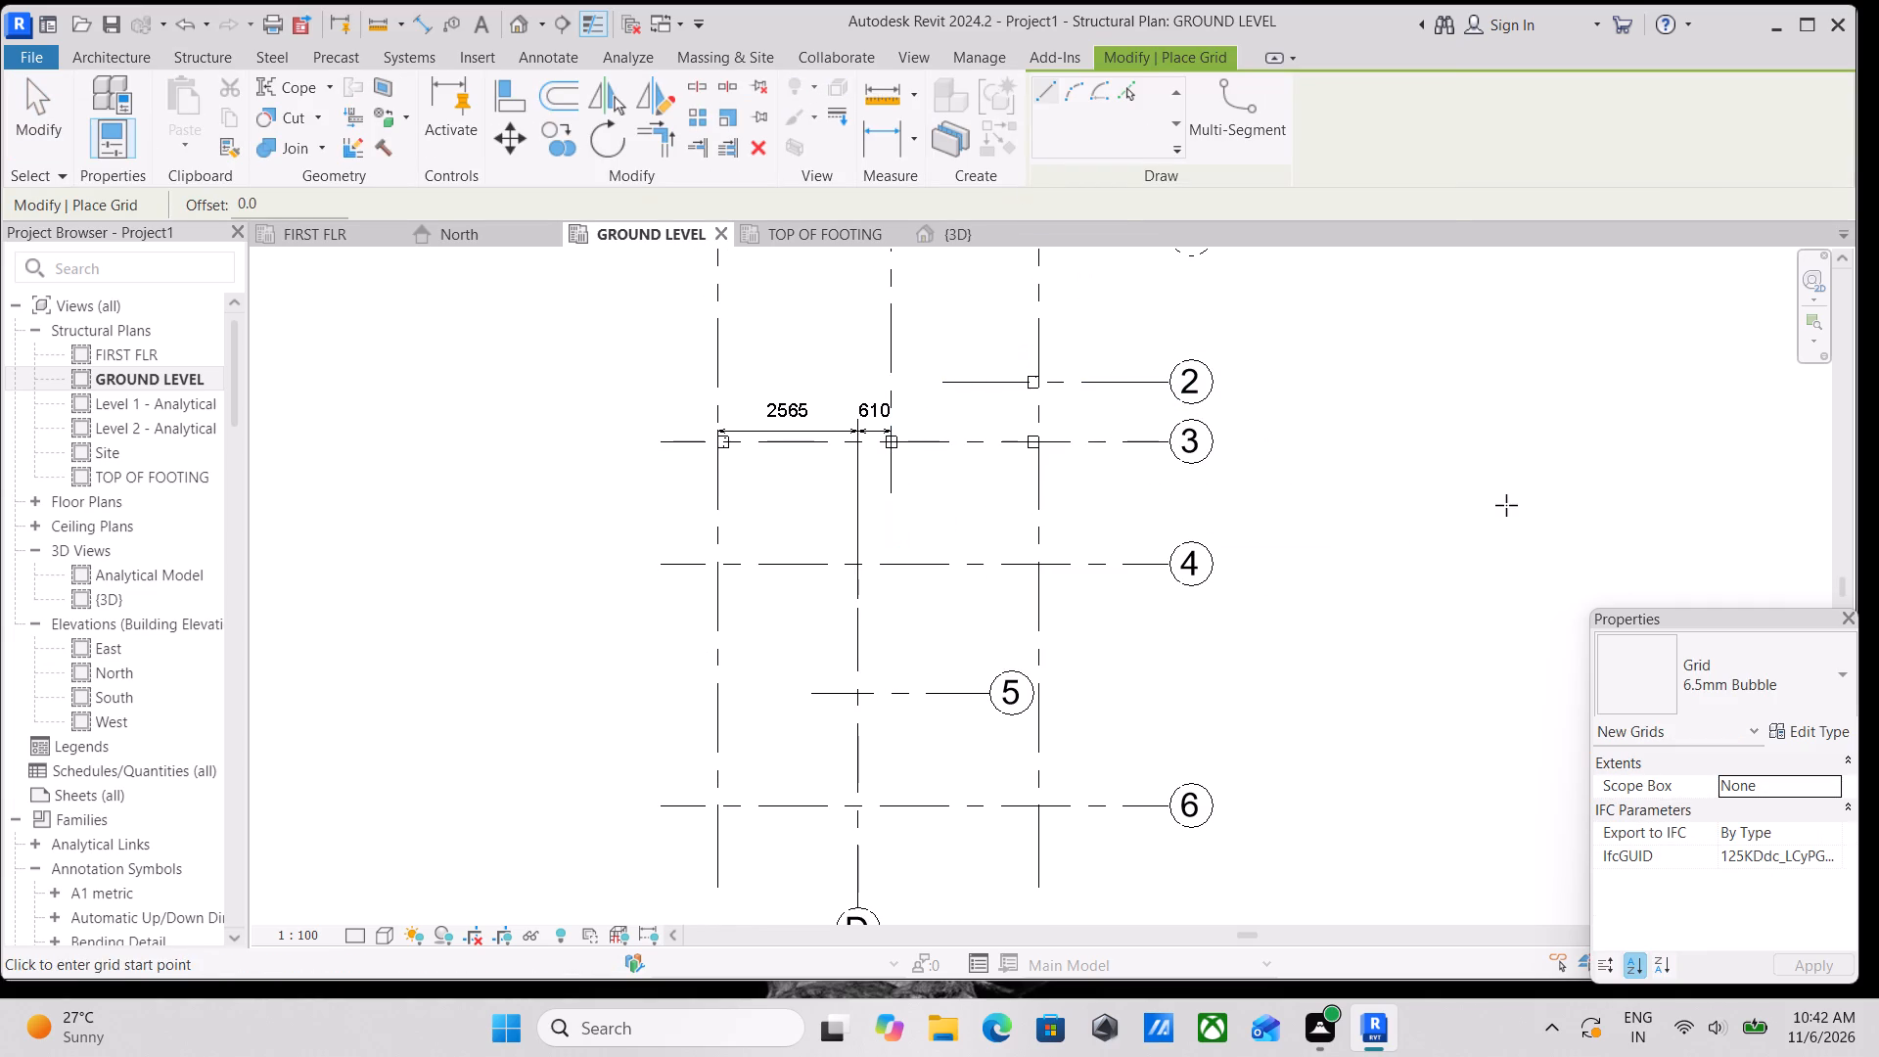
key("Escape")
Examine the overall layout of grids A to D and 1 to 6 in the GROUND LEVEL plan.
scroll(1506, 491, "down", 2)
middle_click_drag(1505, 491, 1204, 465)
middle_click_drag(1127, 360, 1107, 385)
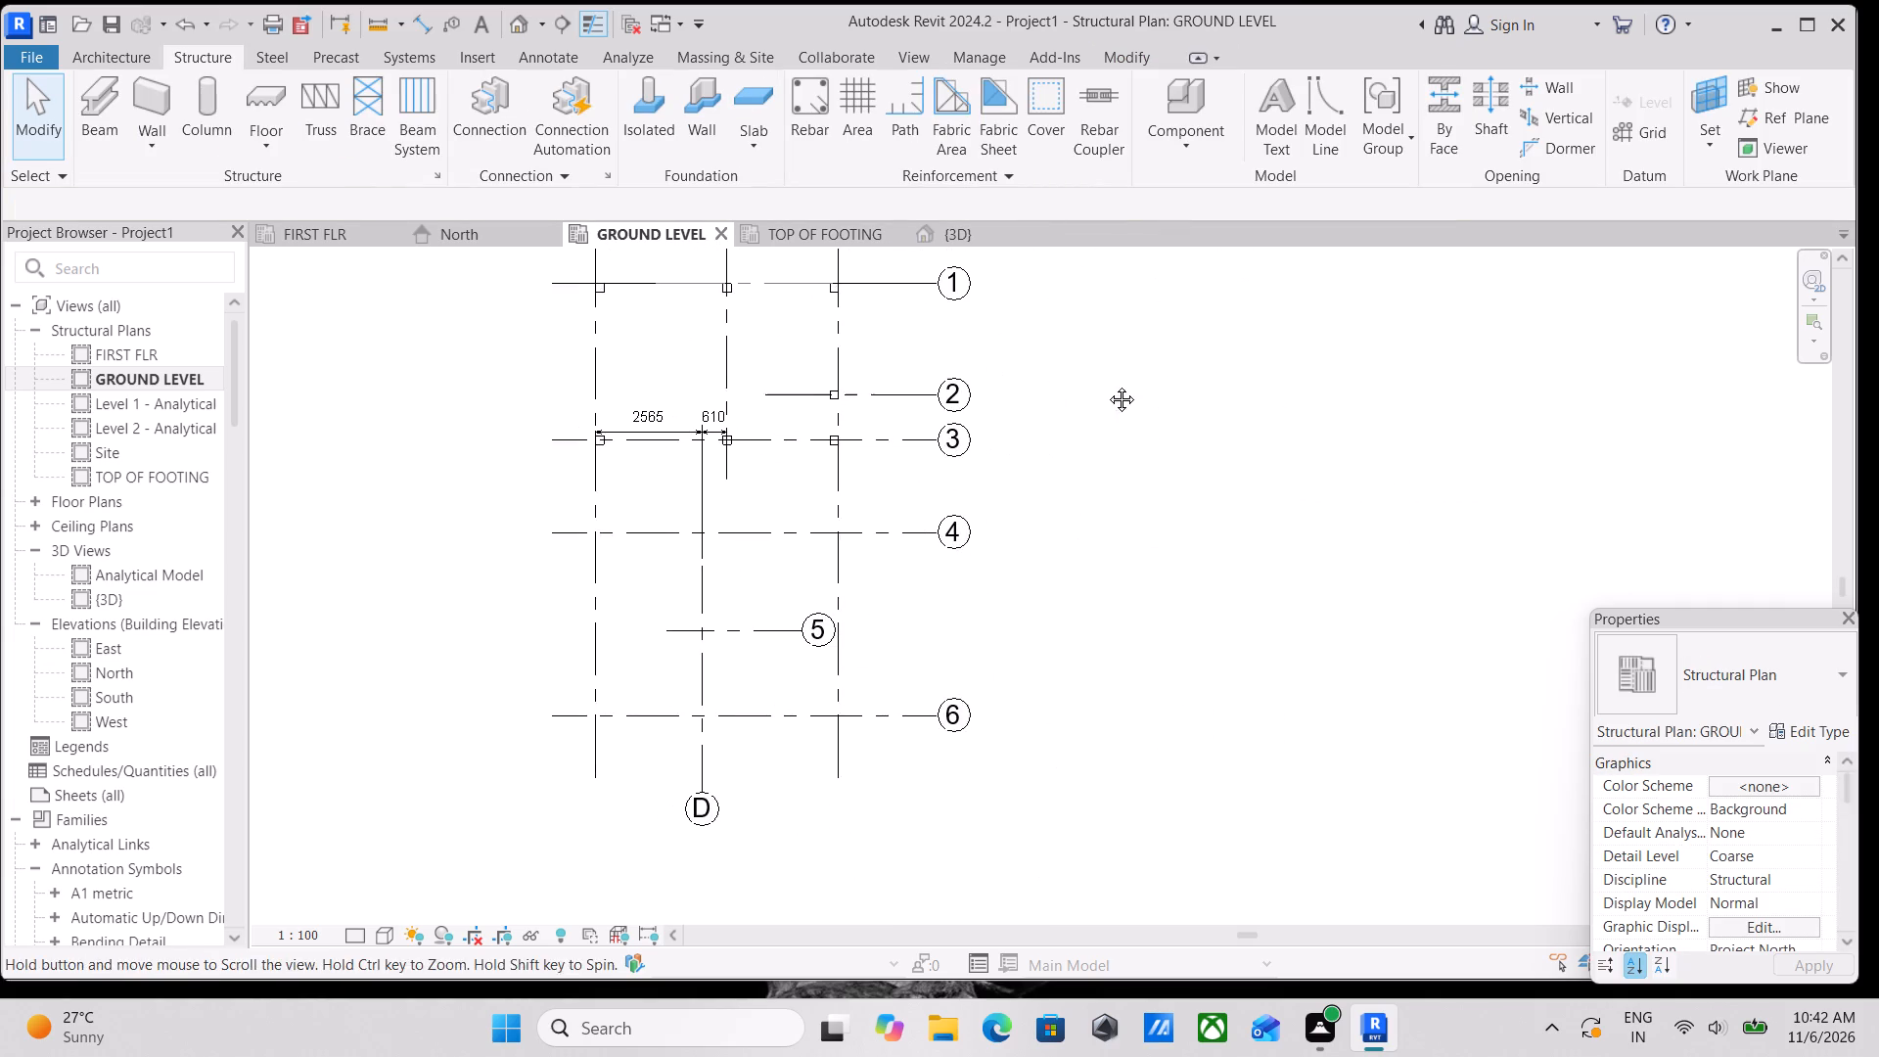
middle_click_drag(1107, 385, 1095, 399)
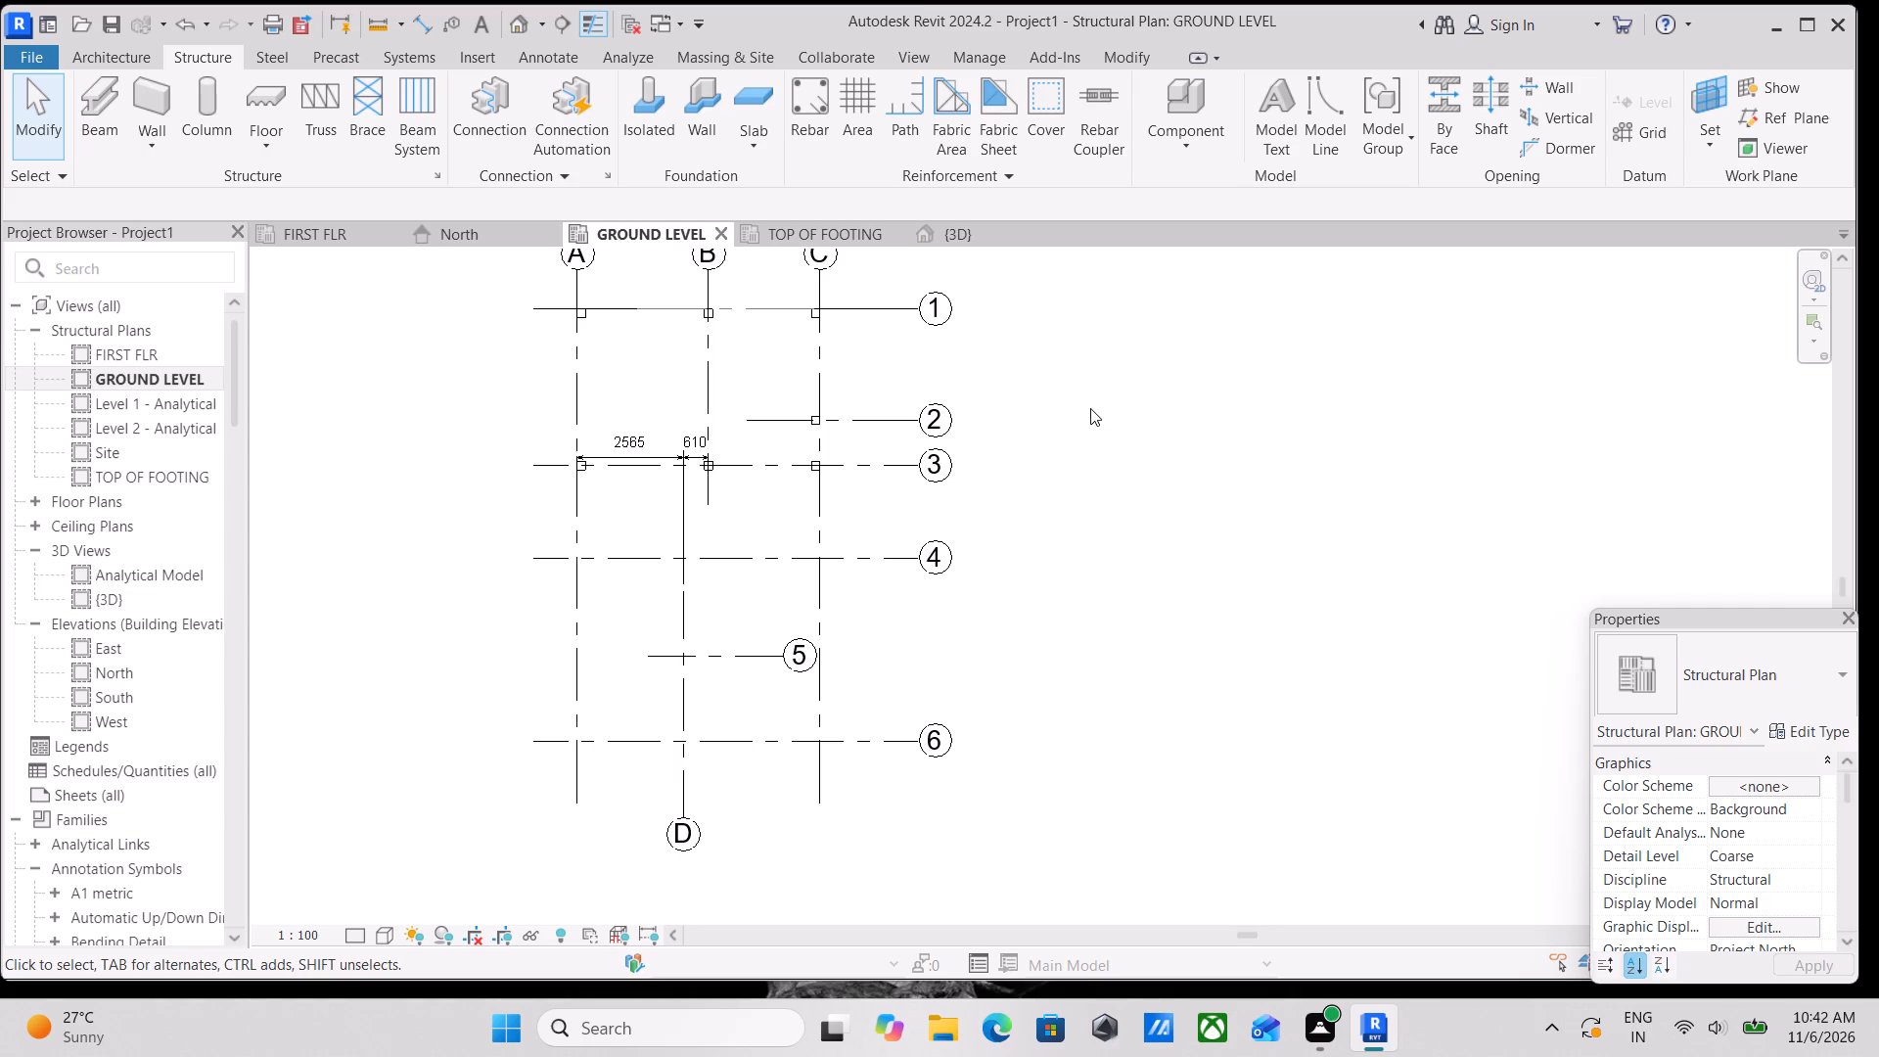
scroll(1054, 474, "down", 2)
middle_click_drag(1078, 563, 1106, 616)
scroll(1106, 616, "up", 2)
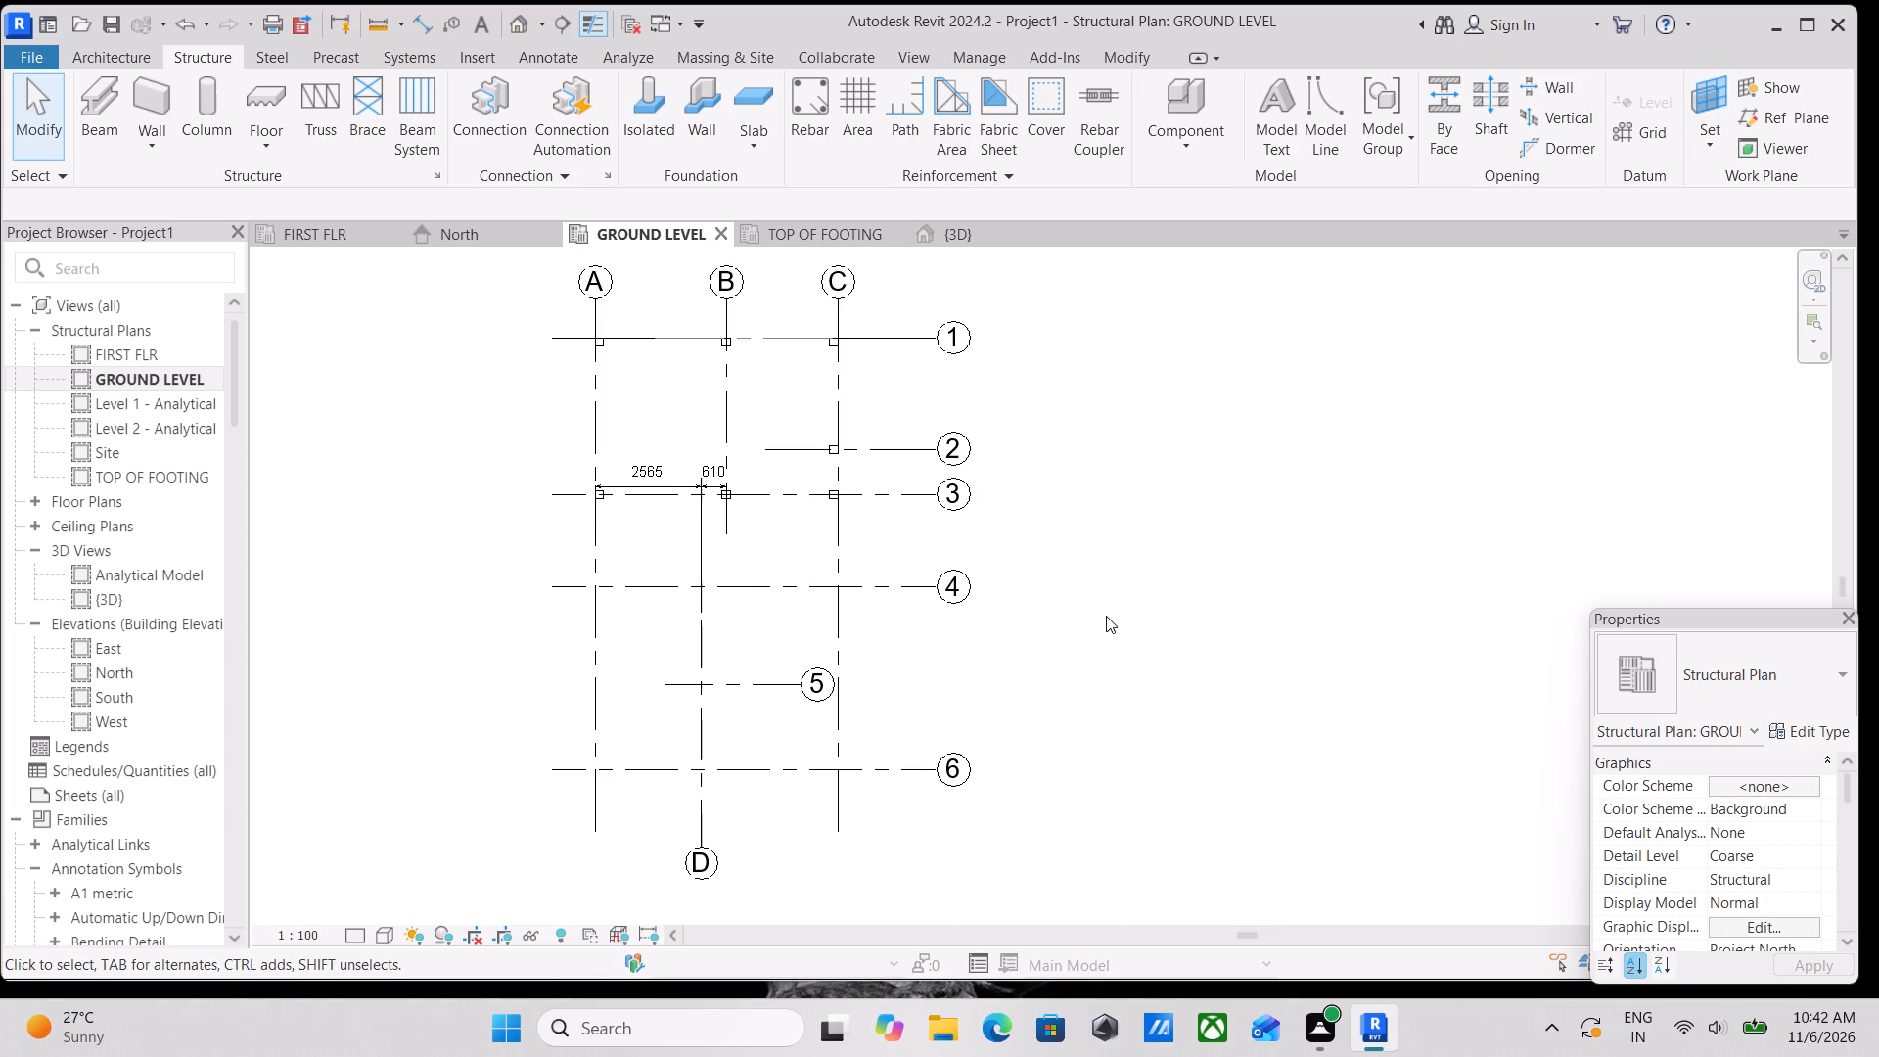
scroll(795, 696, "up", 2)
scroll(726, 588, "down", 2)
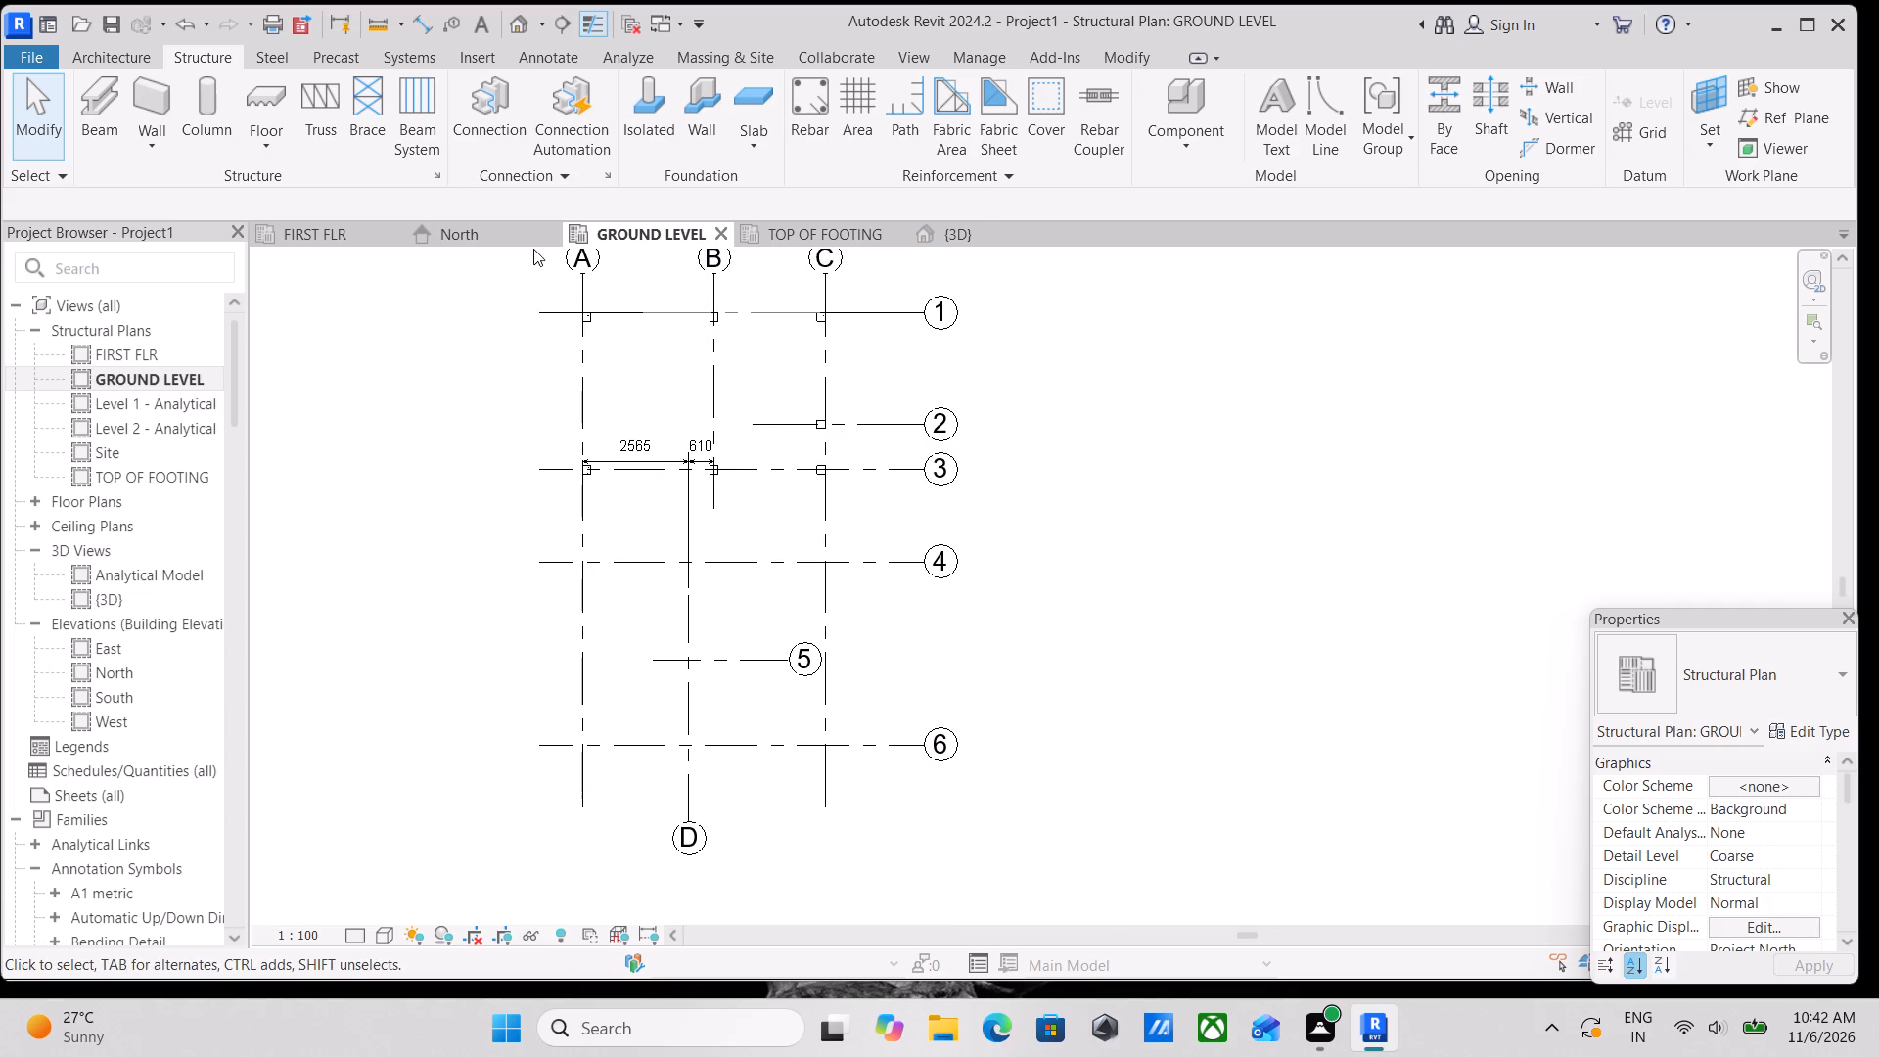
In the TOP OF FOOTING plan, move the middle footing on grid 6 so its lower edge midpoint sits on the intersection of grids D and 6.
left_click(838, 224)
scroll(877, 527, "down", 2)
middle_click_drag(875, 505, 859, 427)
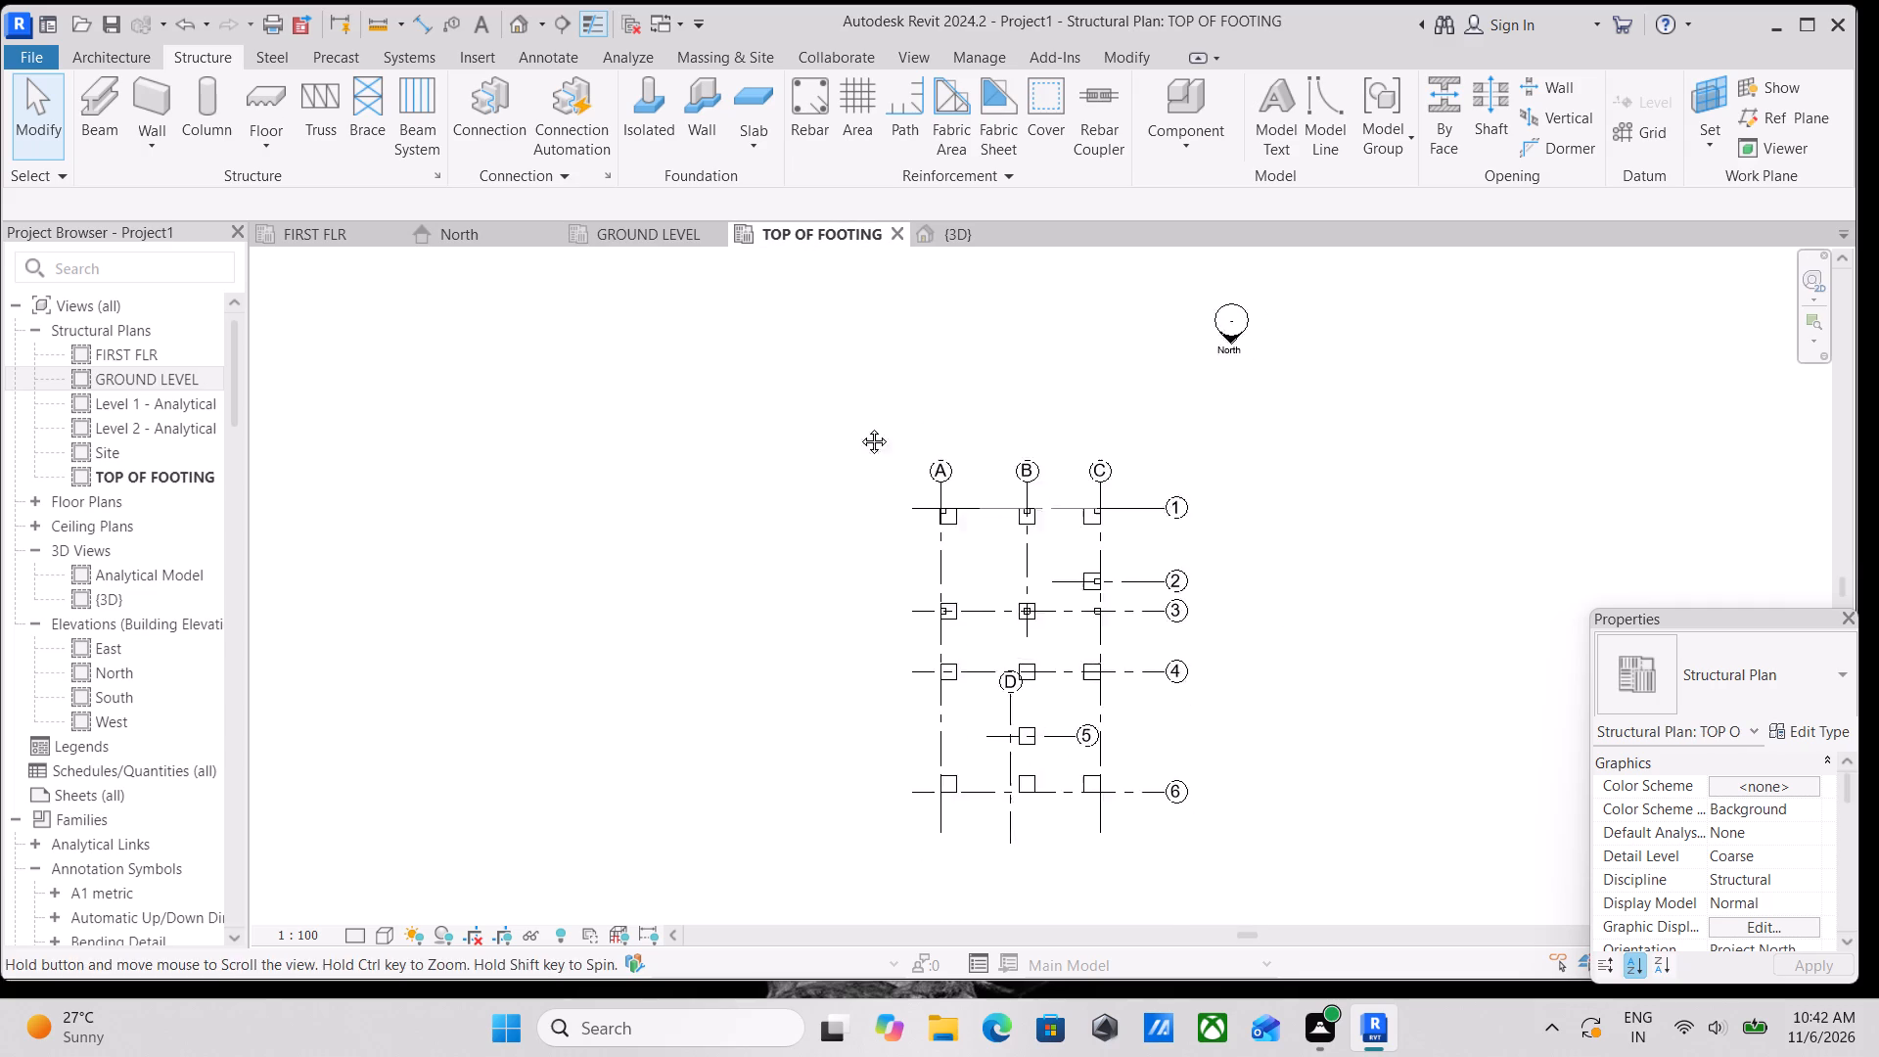
middle_click_drag(859, 427, 848, 355)
scroll(1063, 677, "up", 3)
scroll(982, 635, "up", 1)
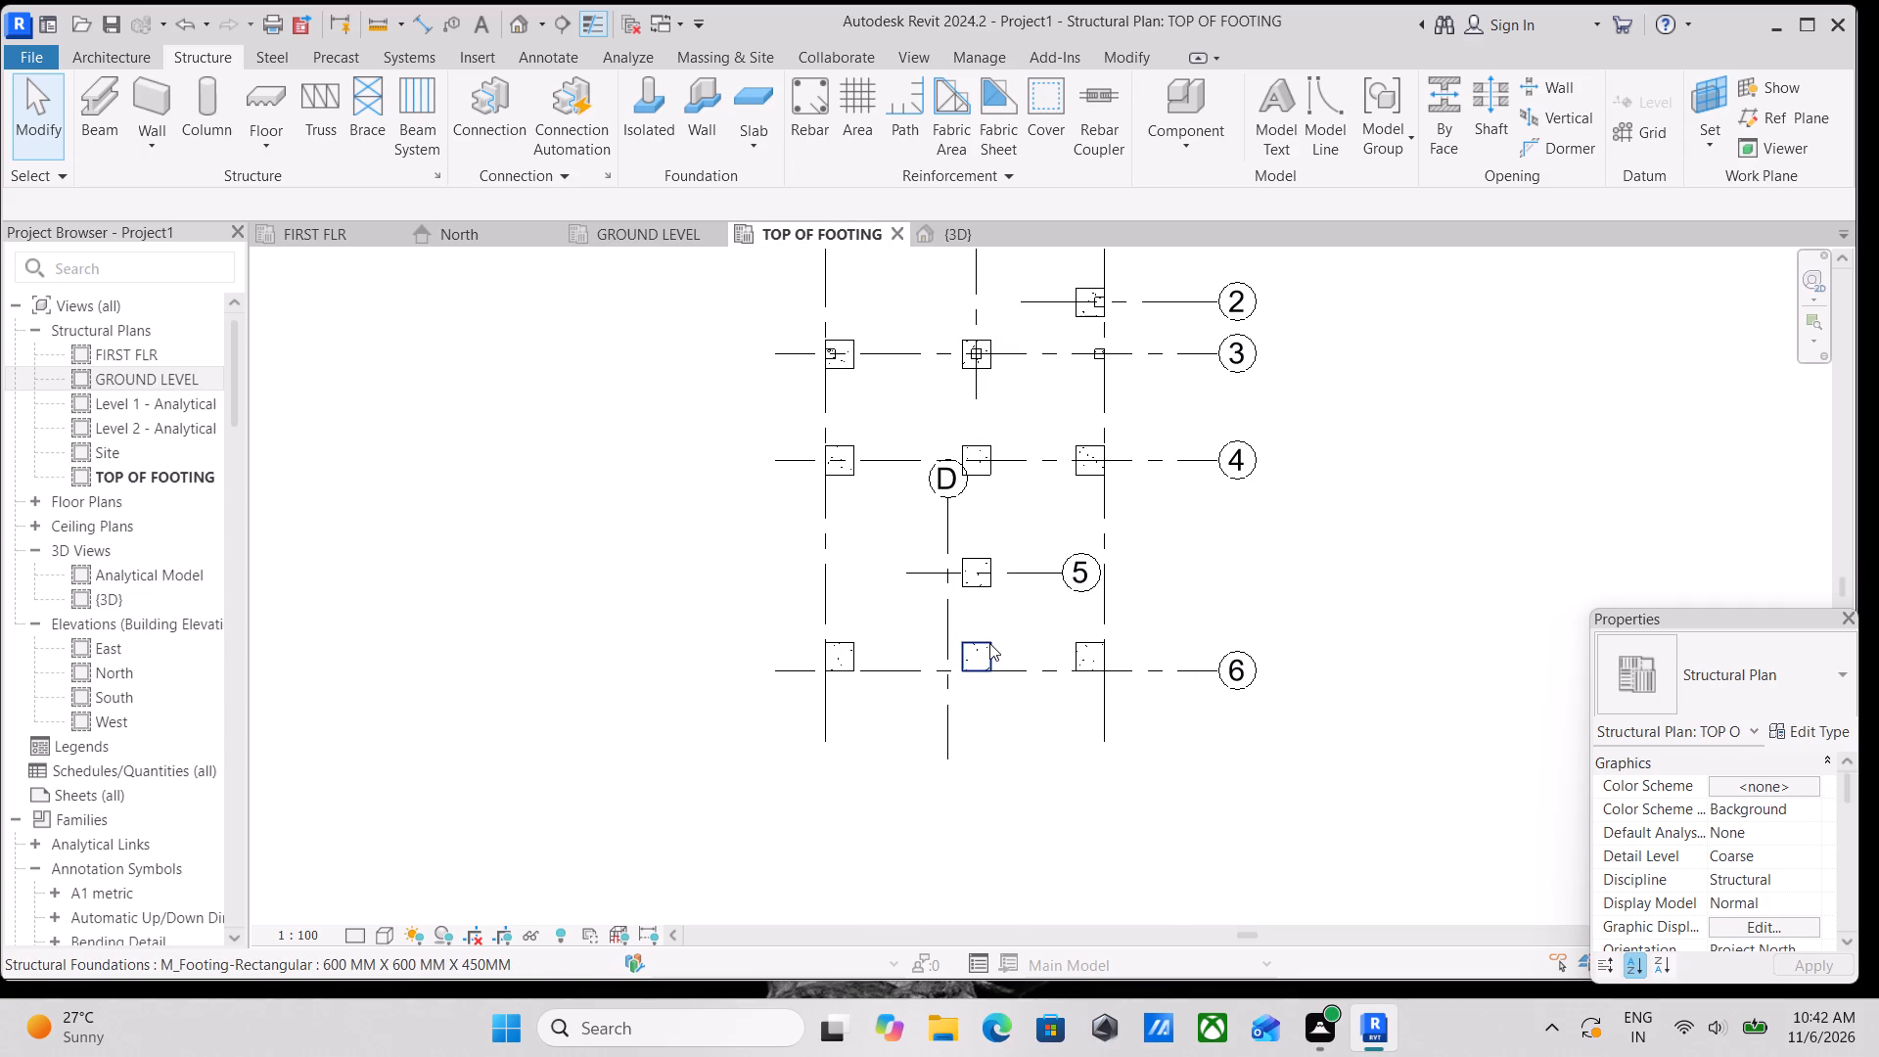
left_click(991, 643)
scroll(991, 645, "up", 6)
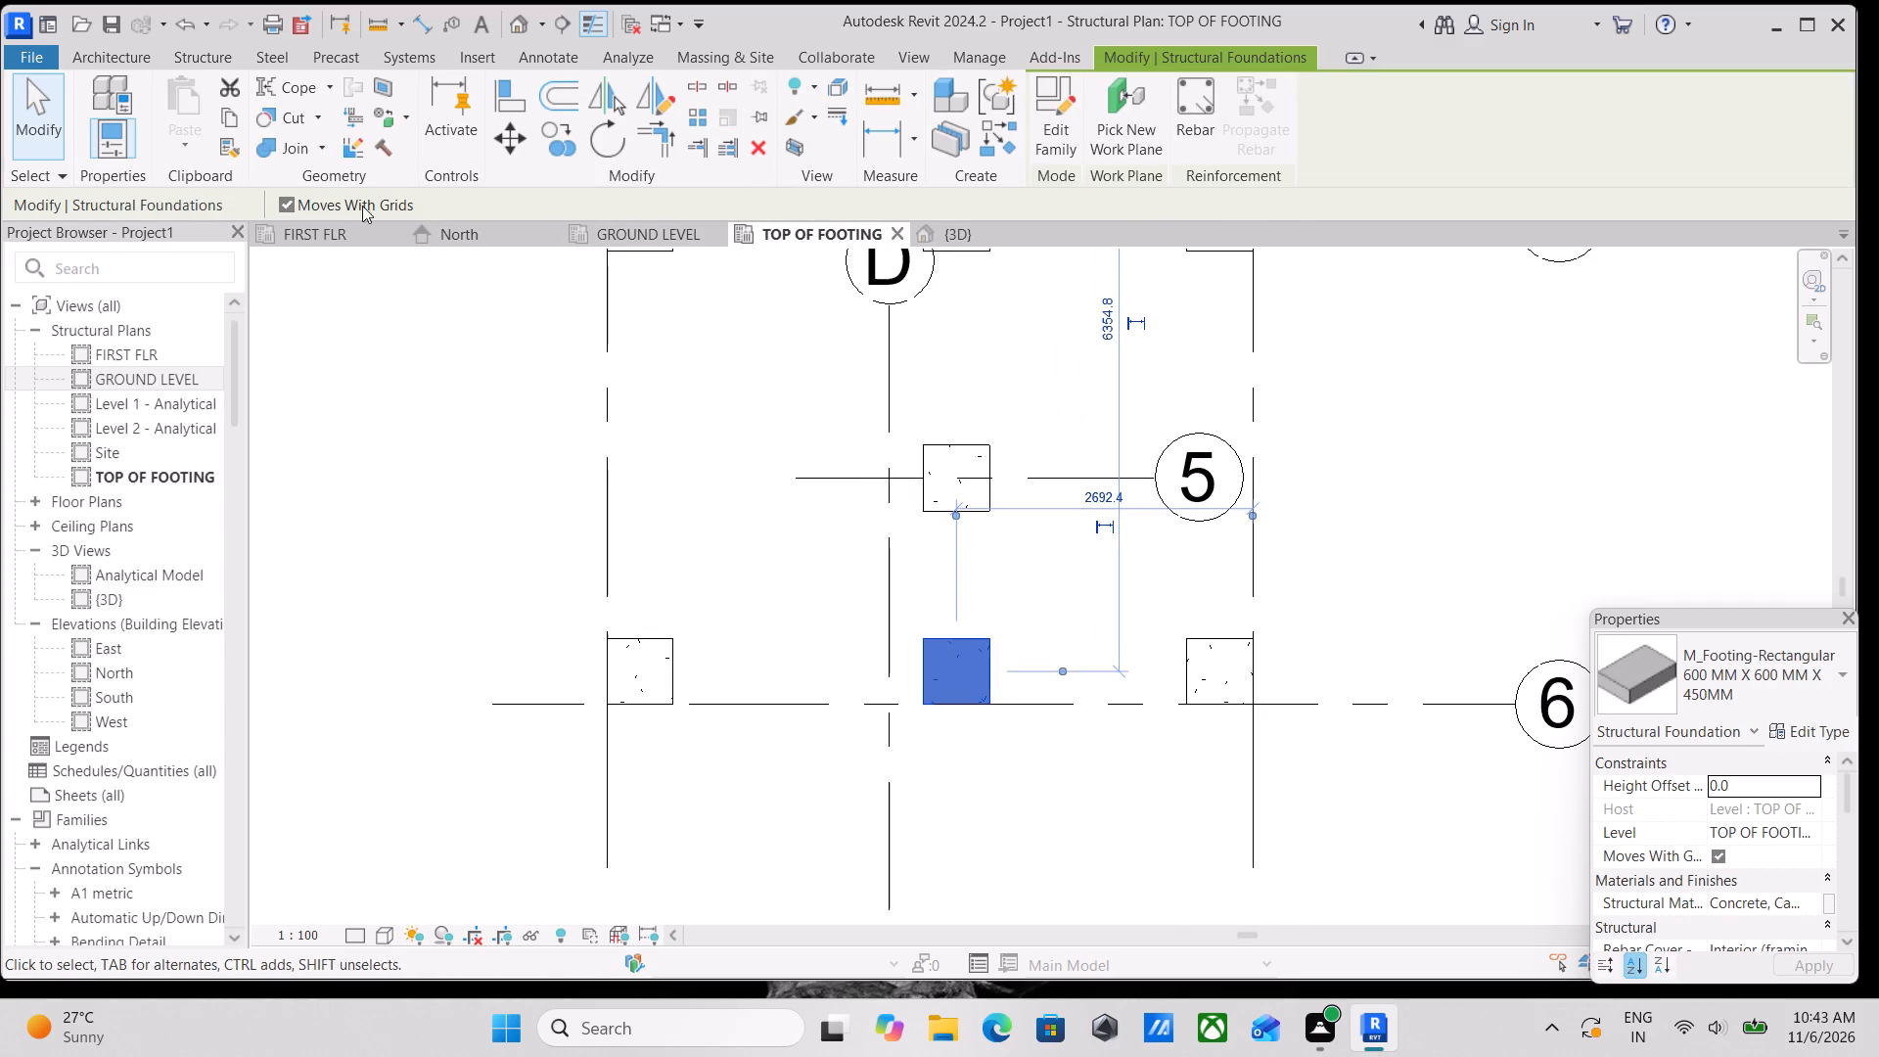
left_click(504, 137)
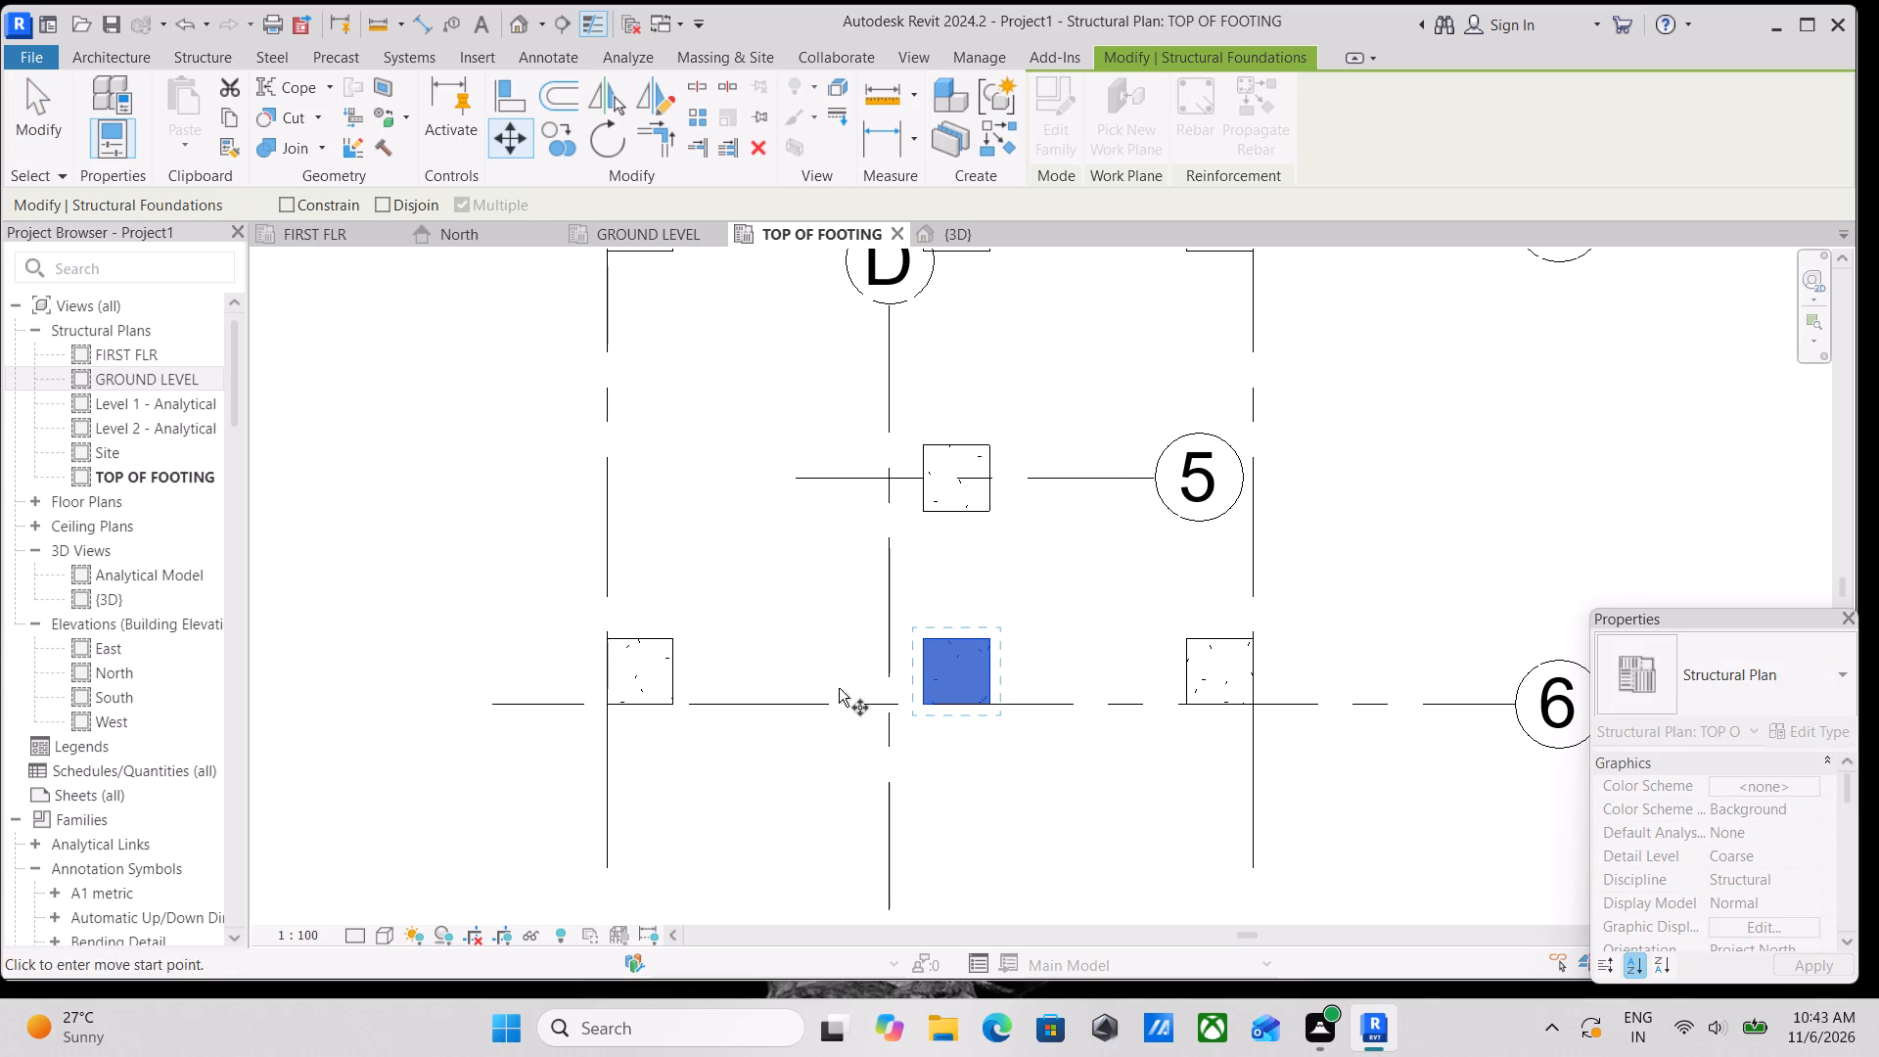
scroll(969, 712, "up", 2)
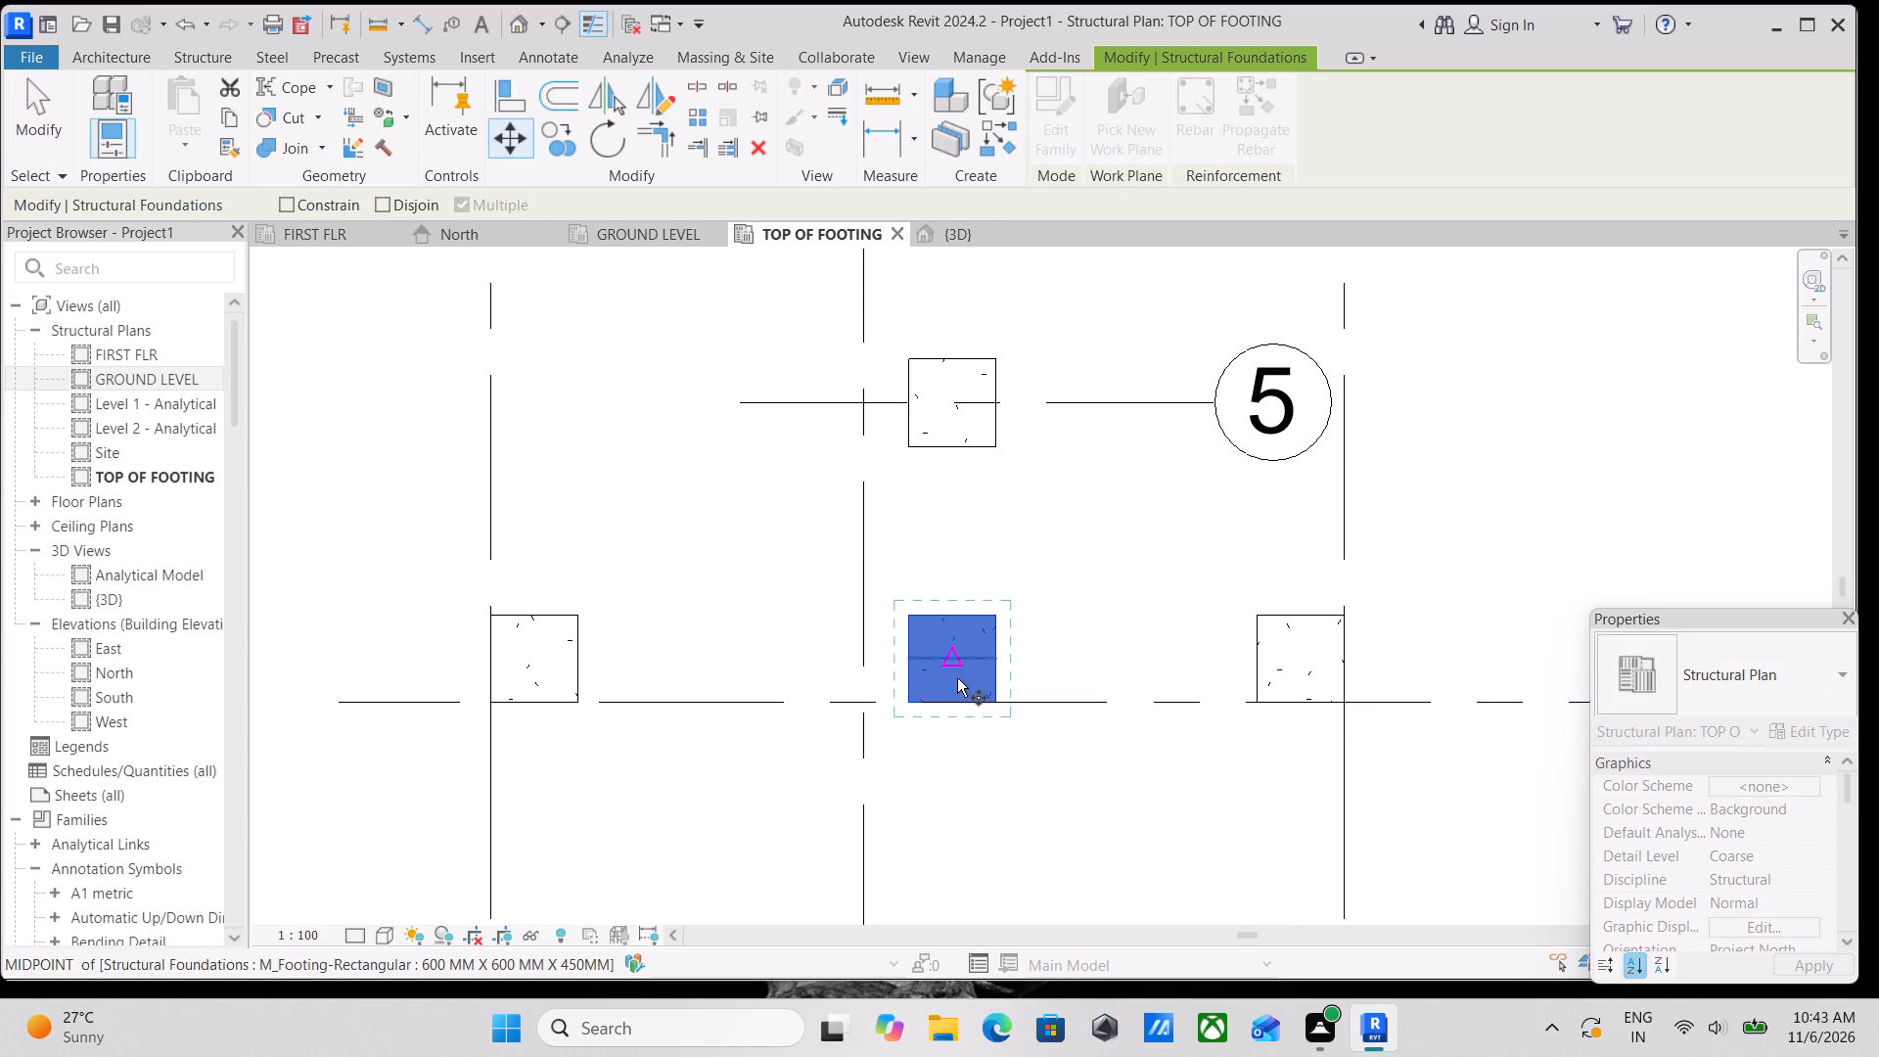
scroll(947, 702, "up", 4)
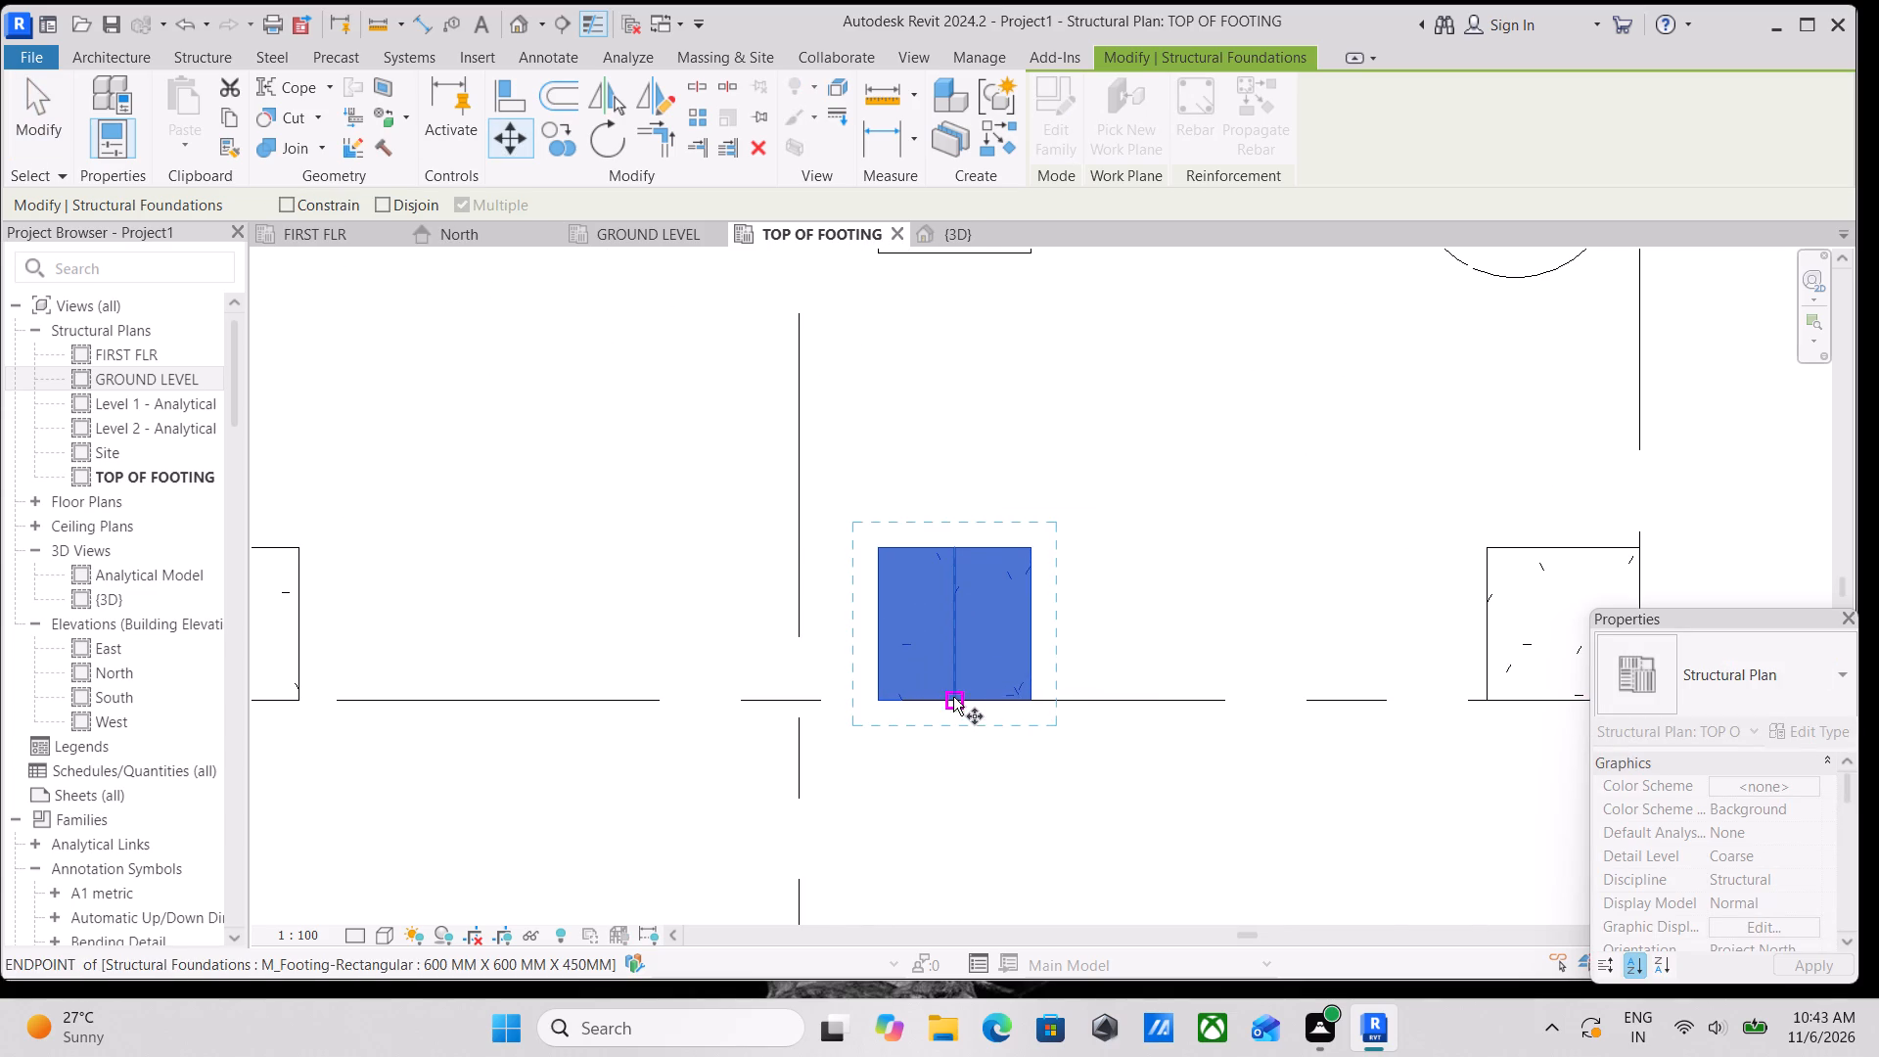
left_click(953, 697)
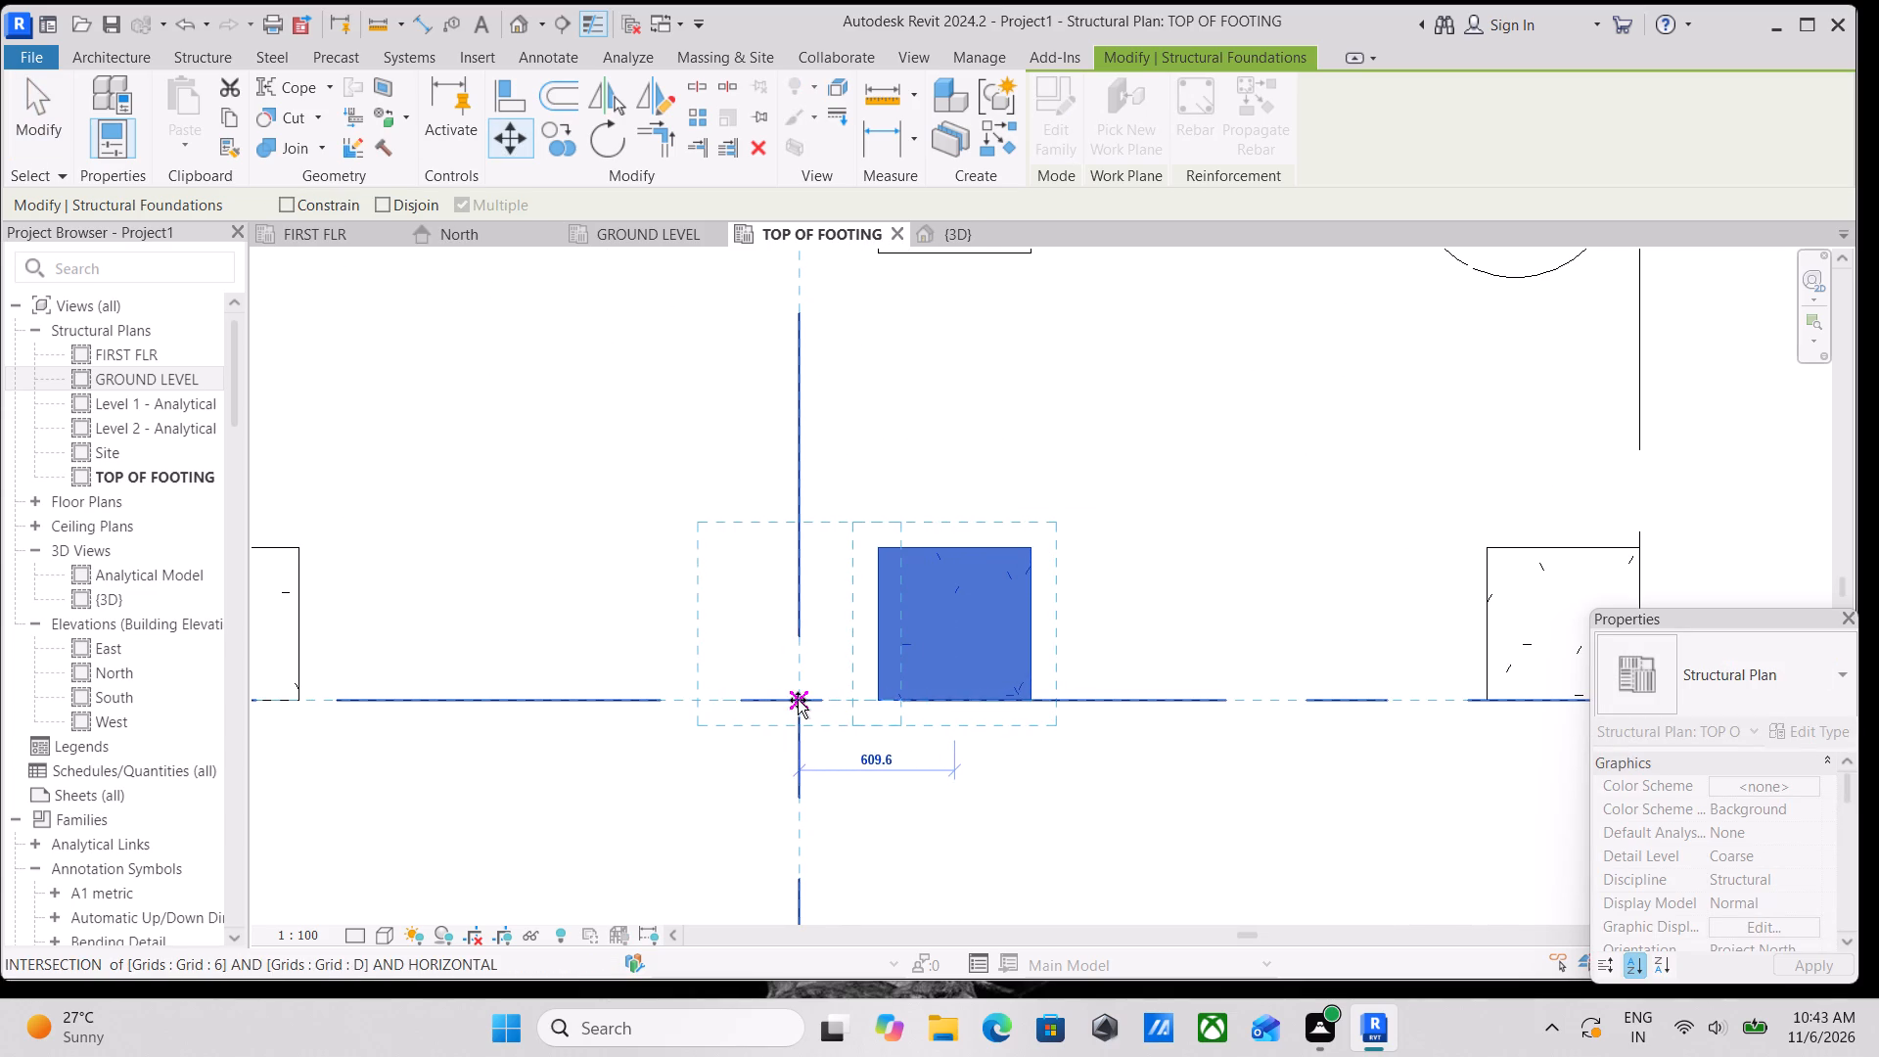
left_click(798, 700)
scroll(861, 585, "down", 8)
middle_click_drag(863, 588, 927, 719)
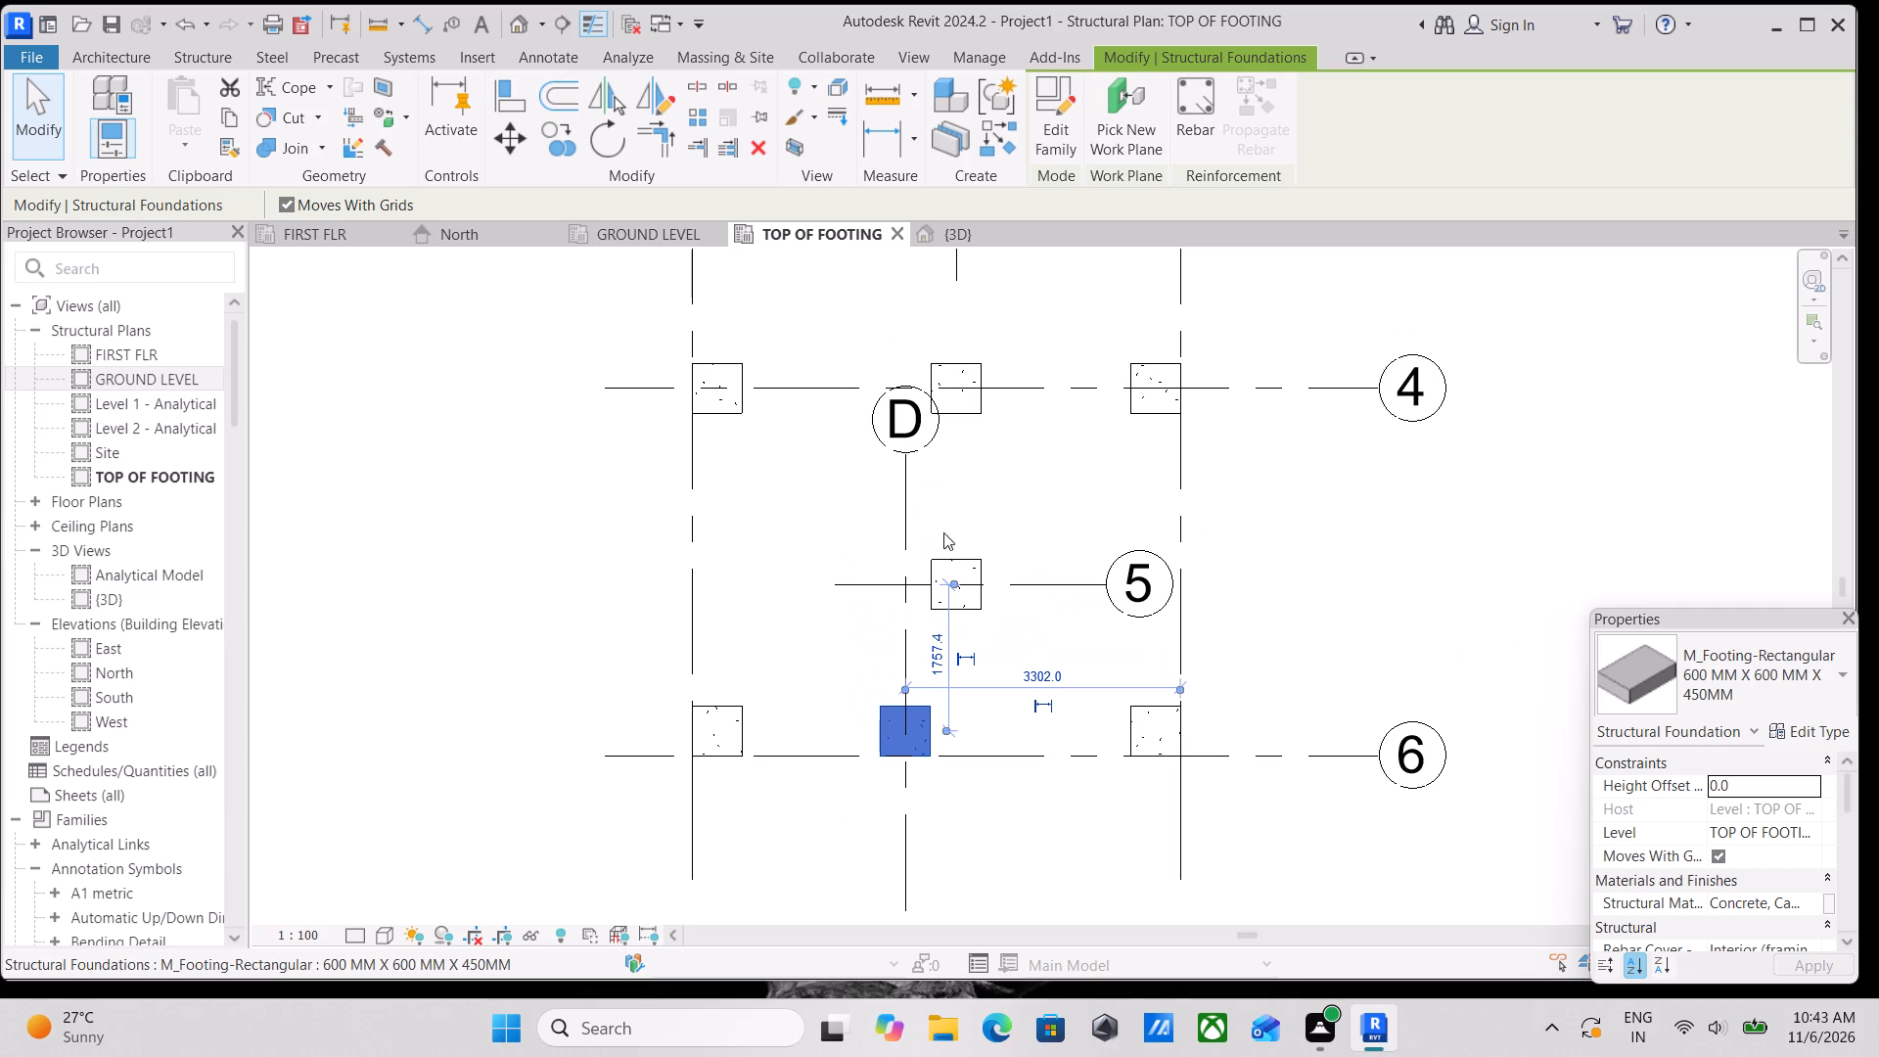
scroll(955, 502, "down", 4)
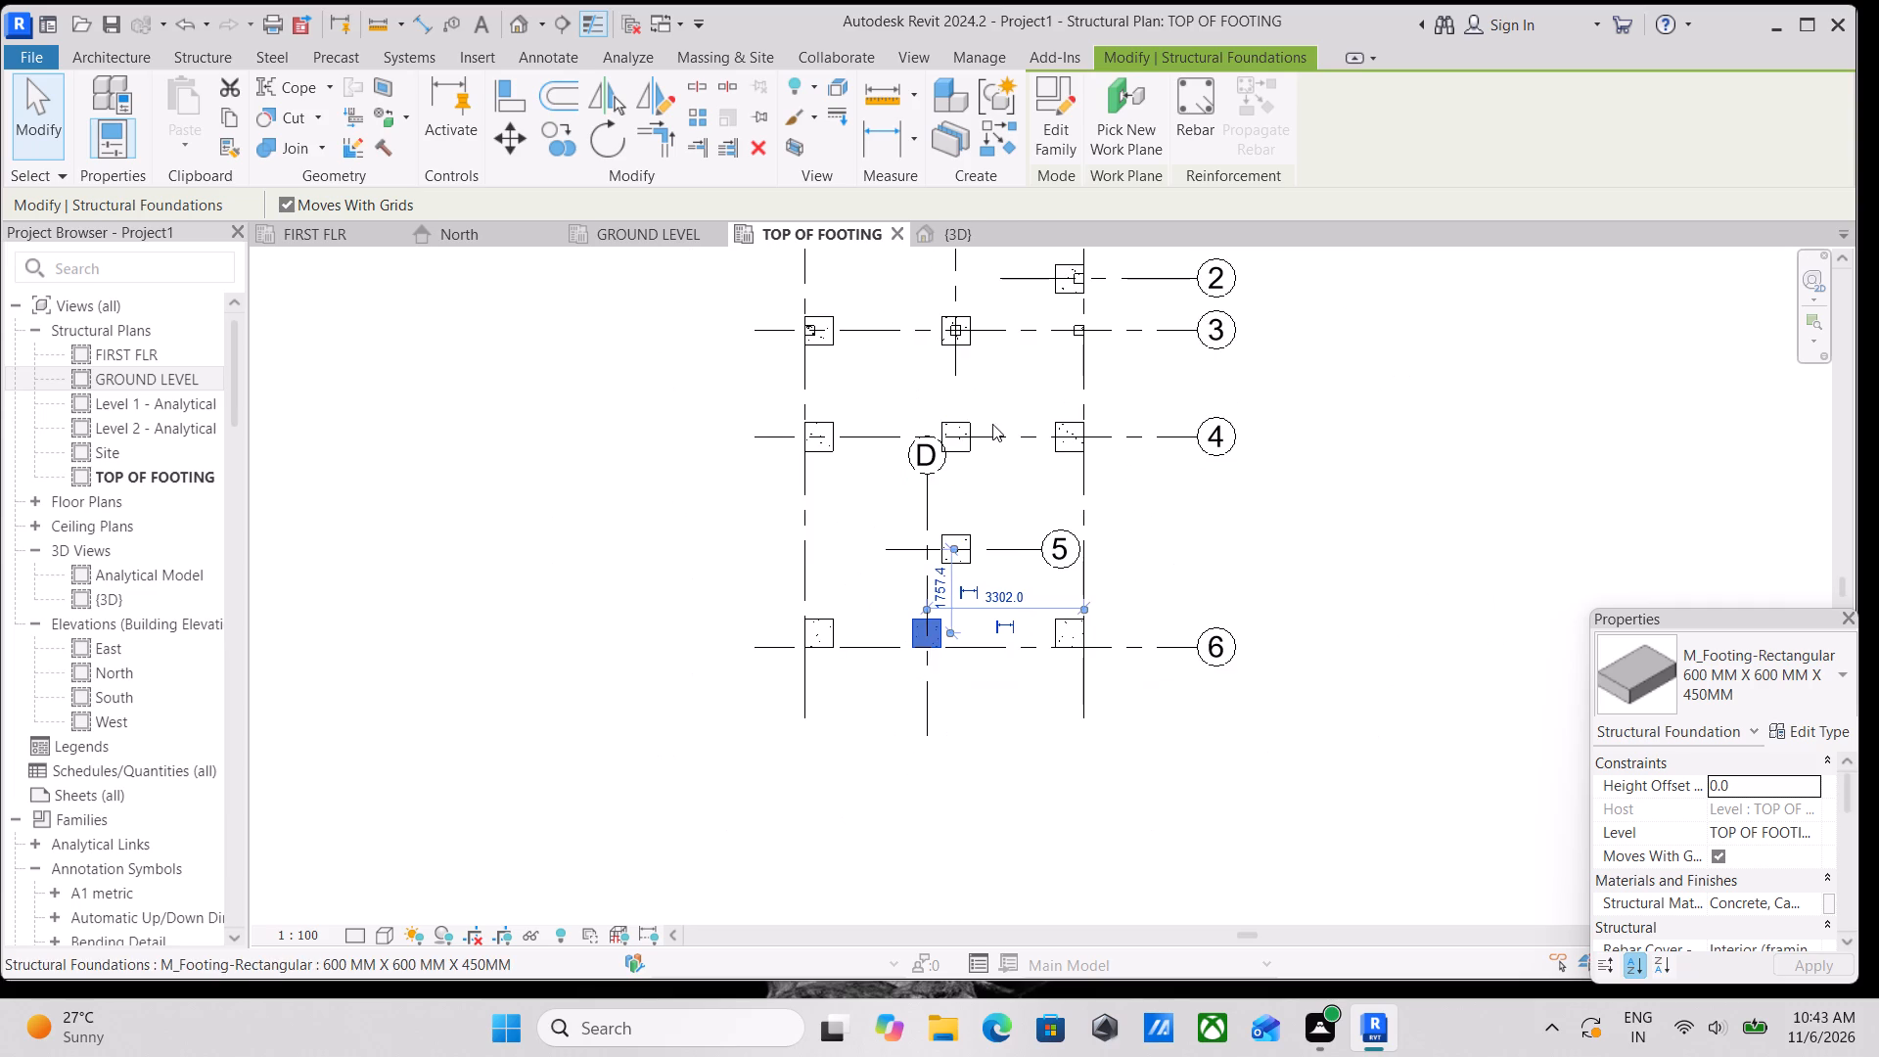
key("Escape")
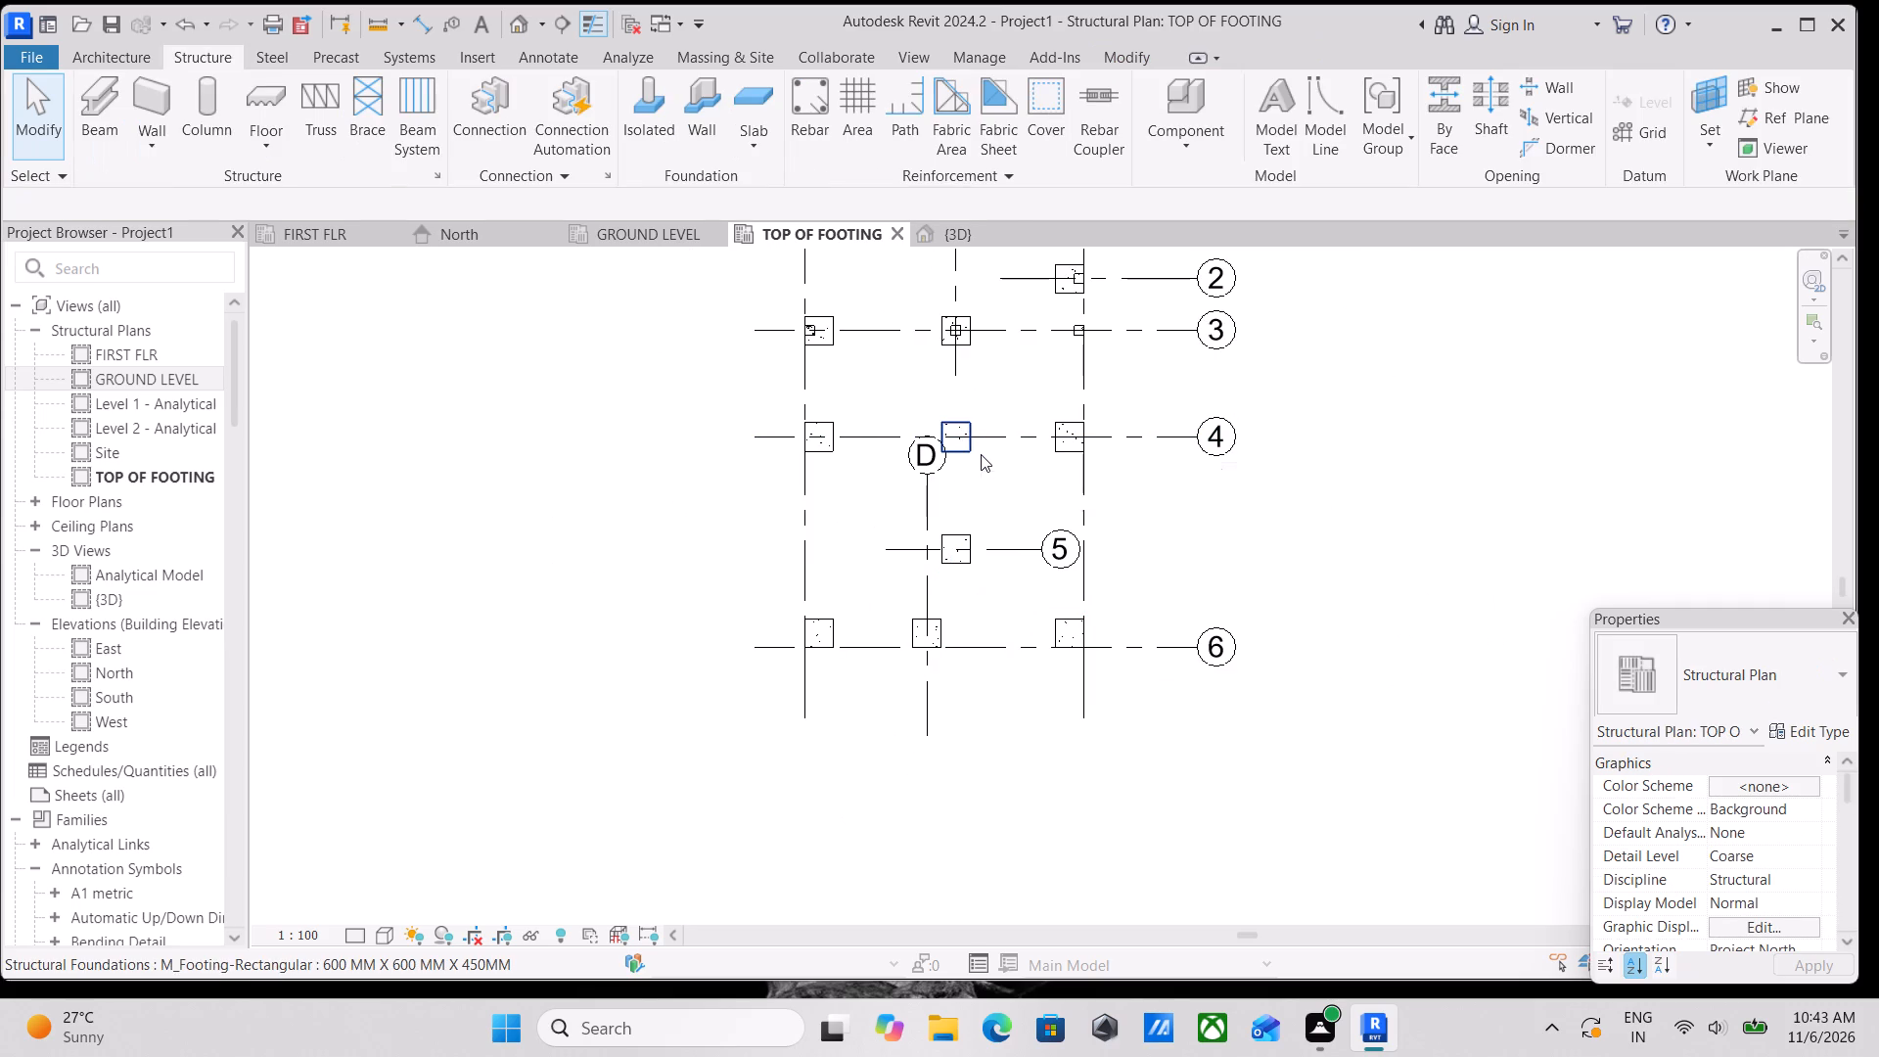
Move the footing on grid 5 horizontally so its centre sits on the intersection of grids D and 5.
scroll(1000, 544, "down", 2)
scroll(961, 554, "up", 6)
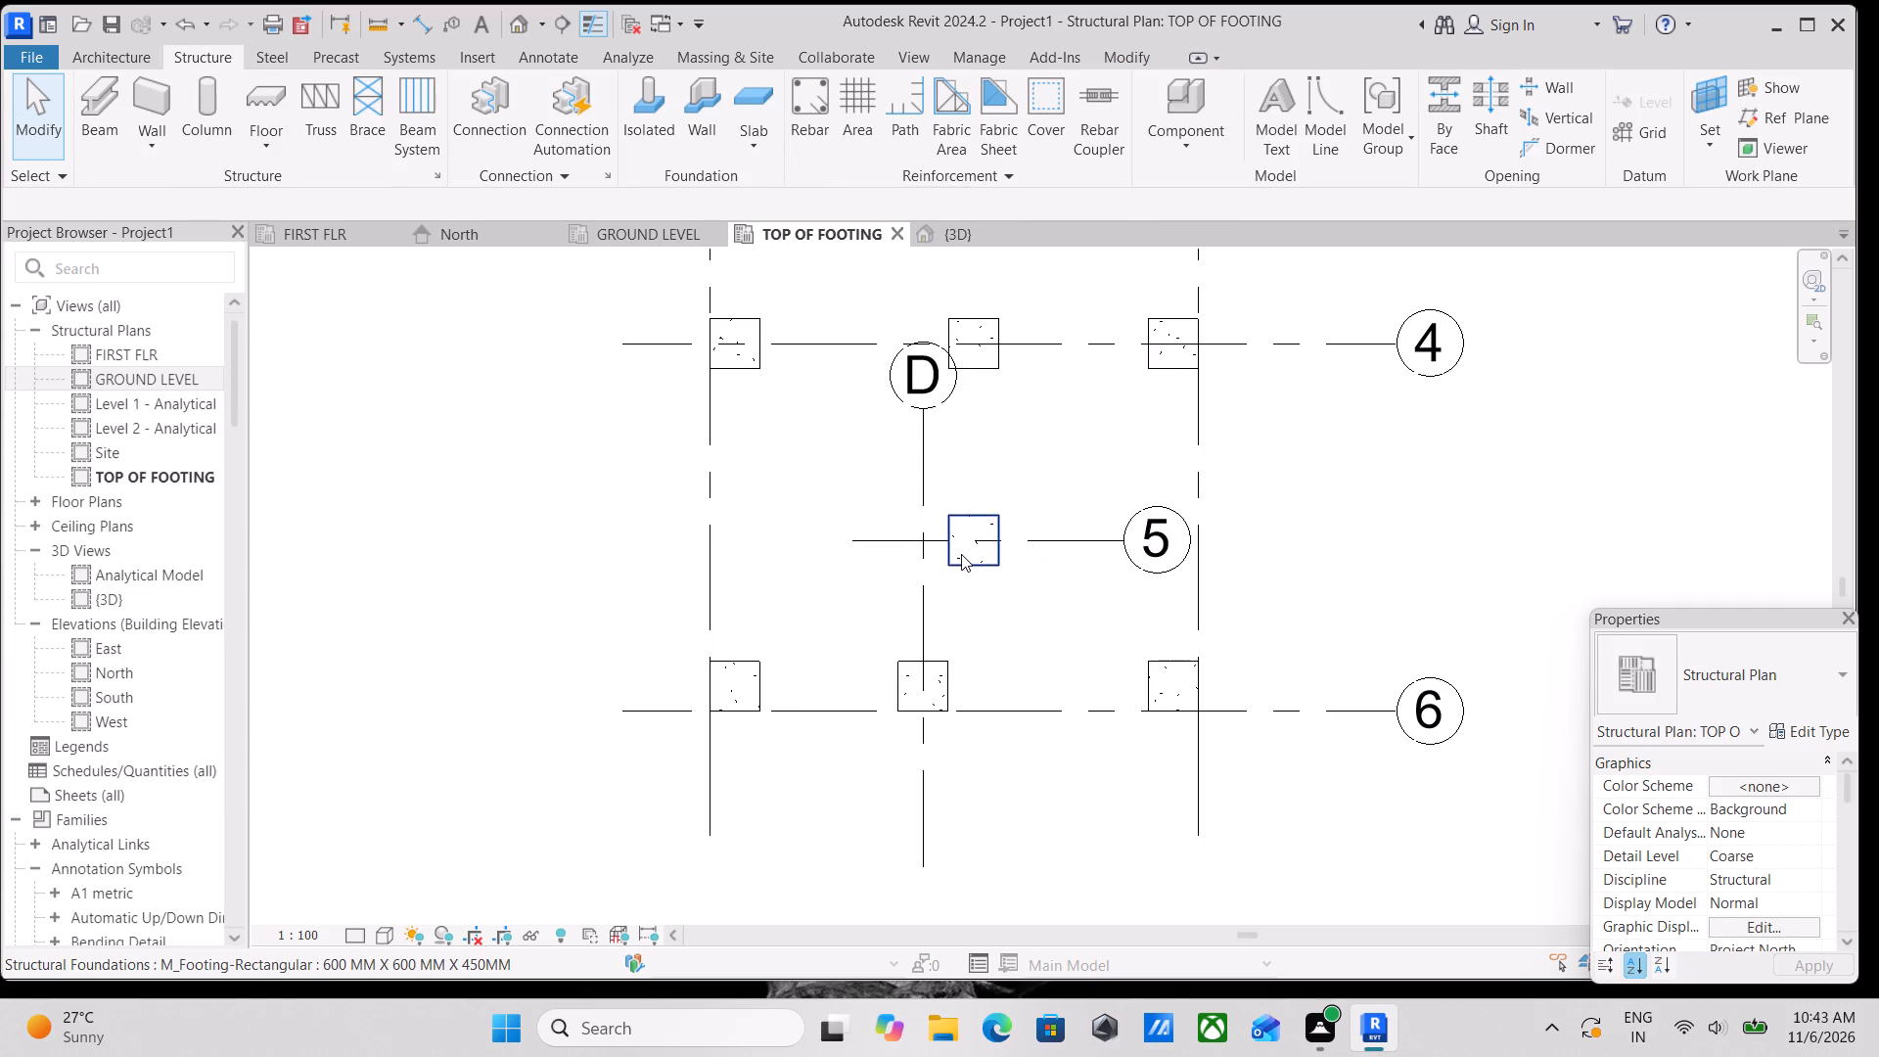
scroll(988, 563, "up", 6)
left_click(991, 562)
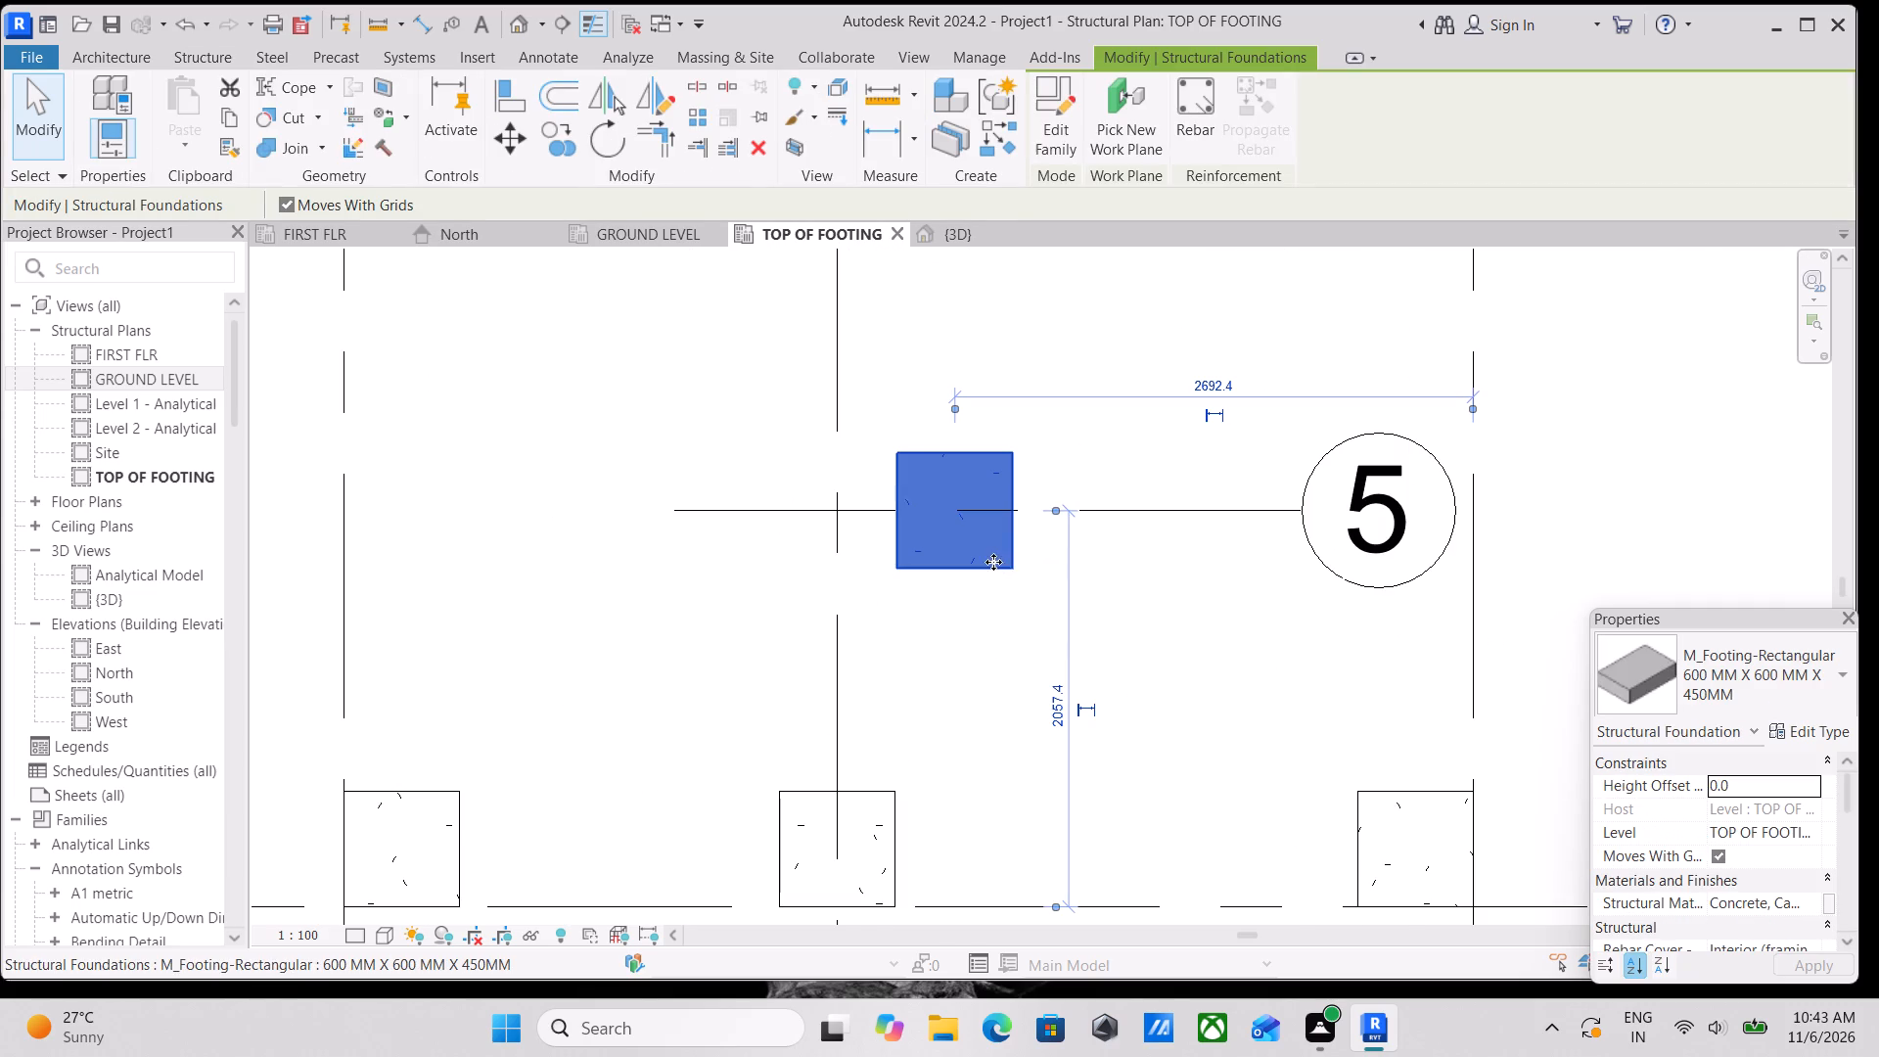
left_click(502, 144)
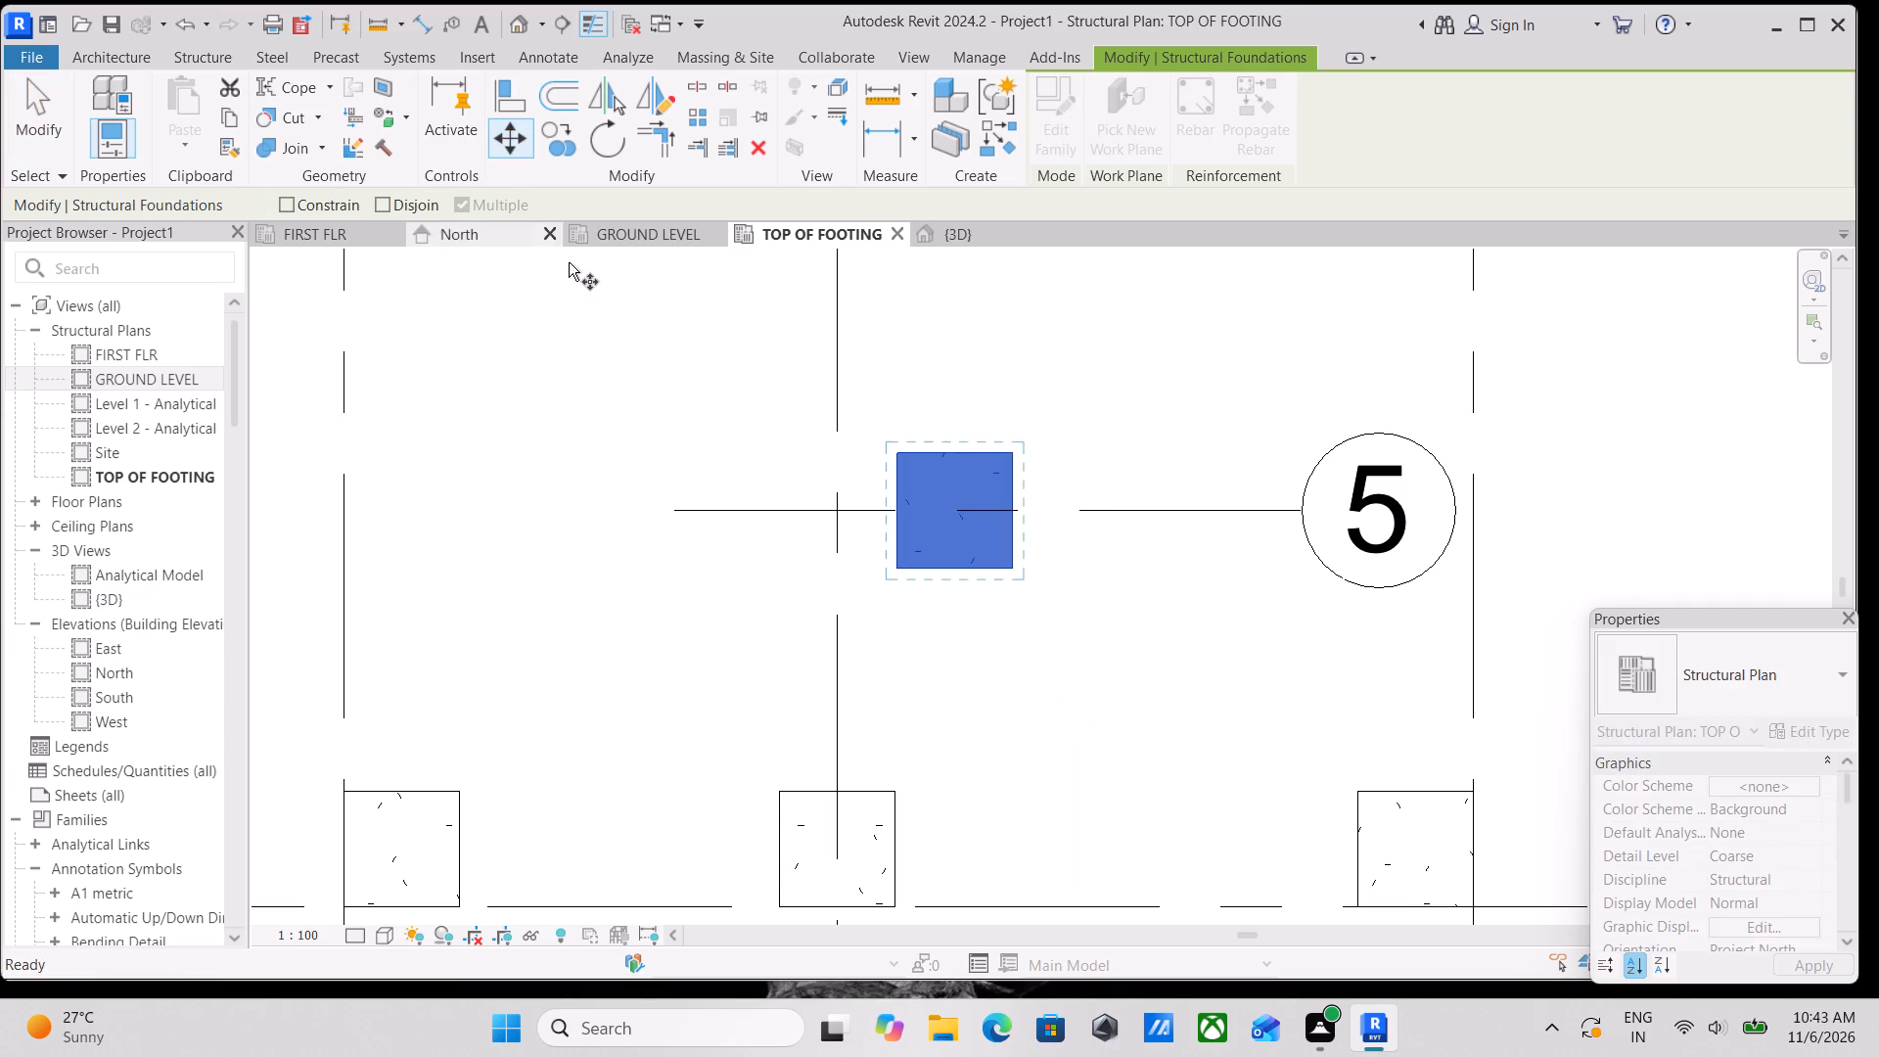
left_click(946, 509)
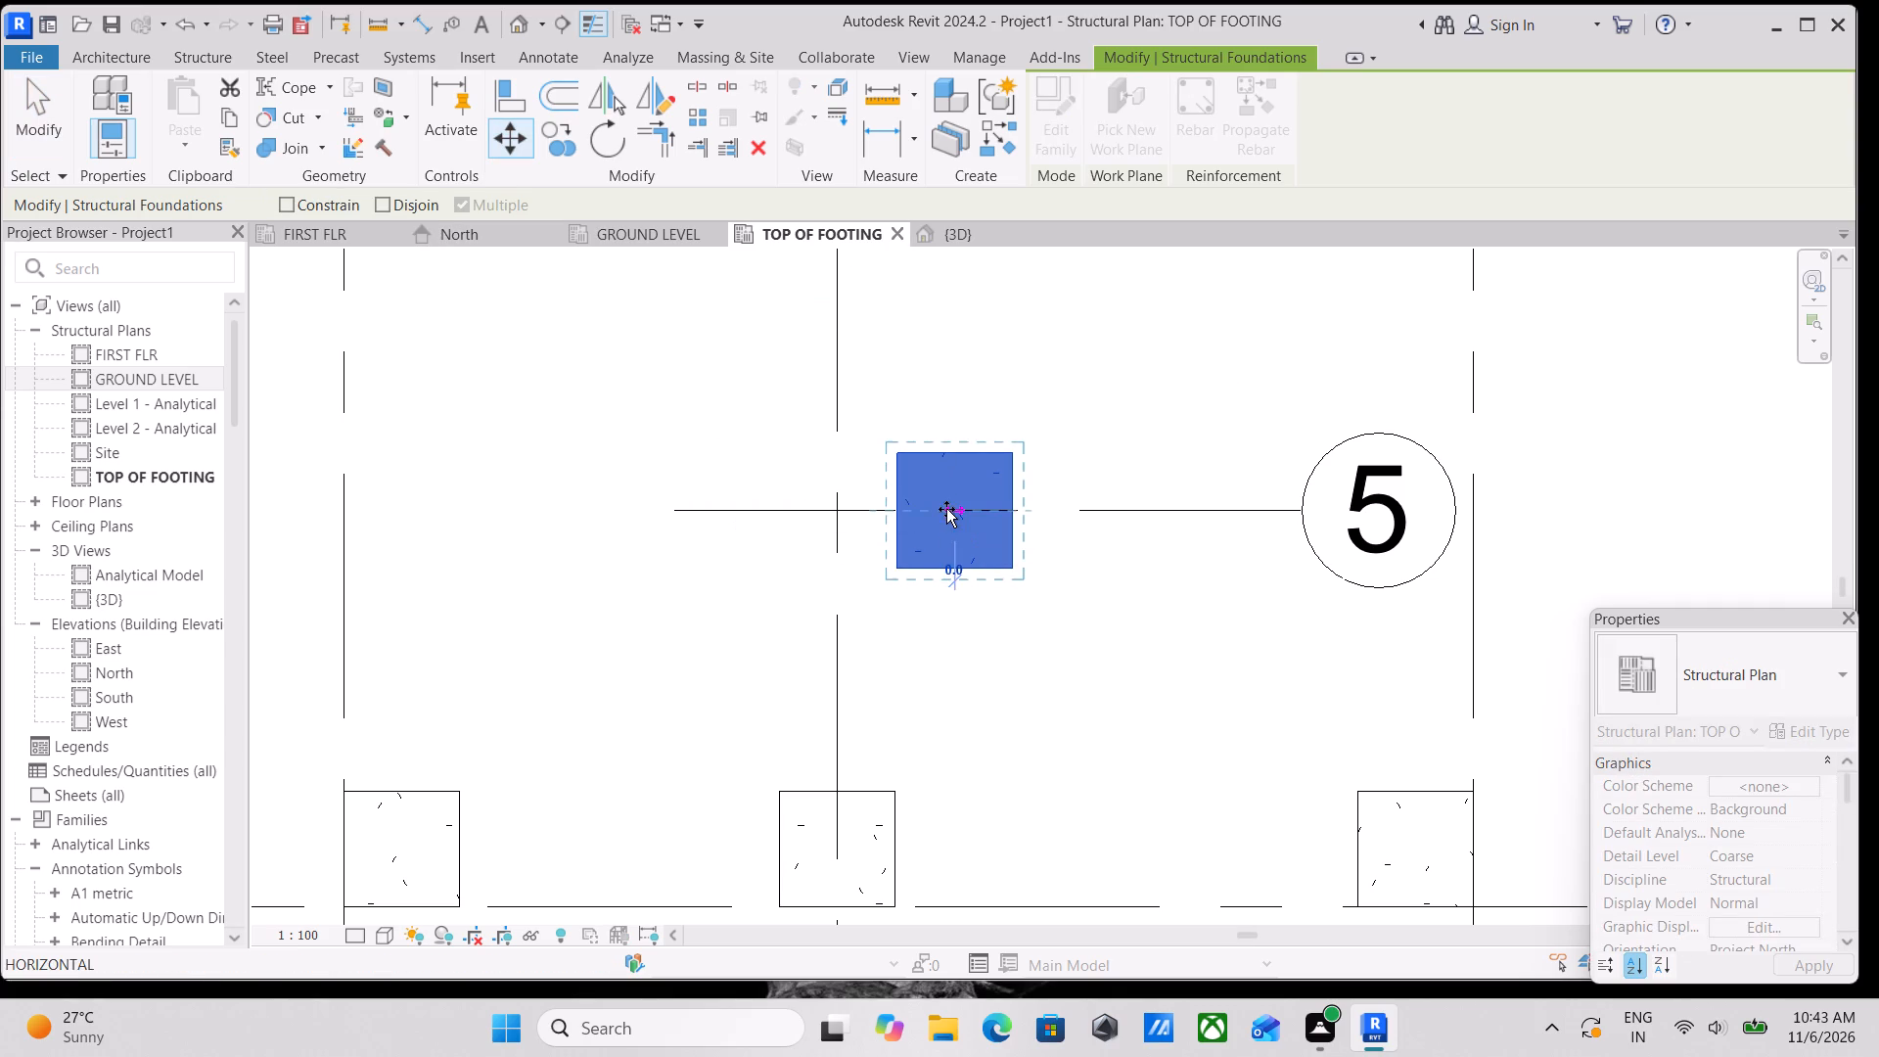
left_click(835, 508)
scroll(896, 512, "down", 2)
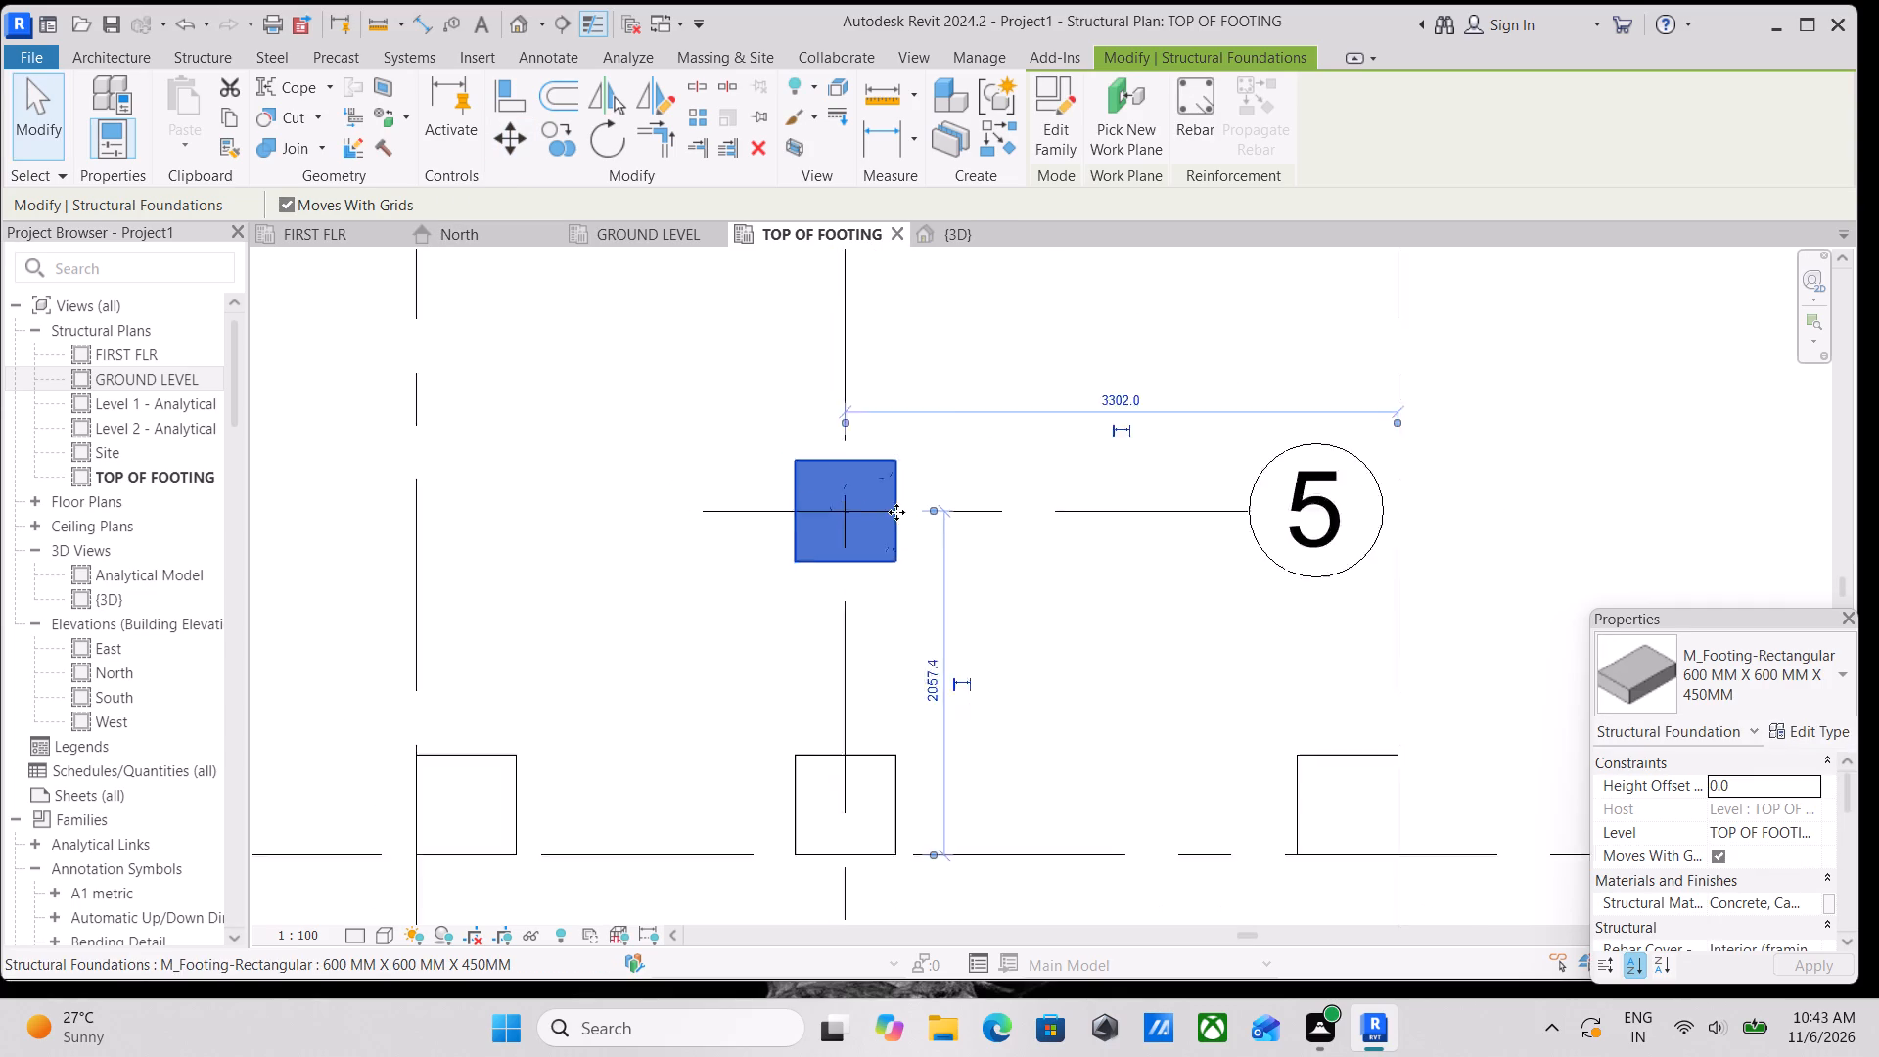
scroll(896, 512, "down", 4)
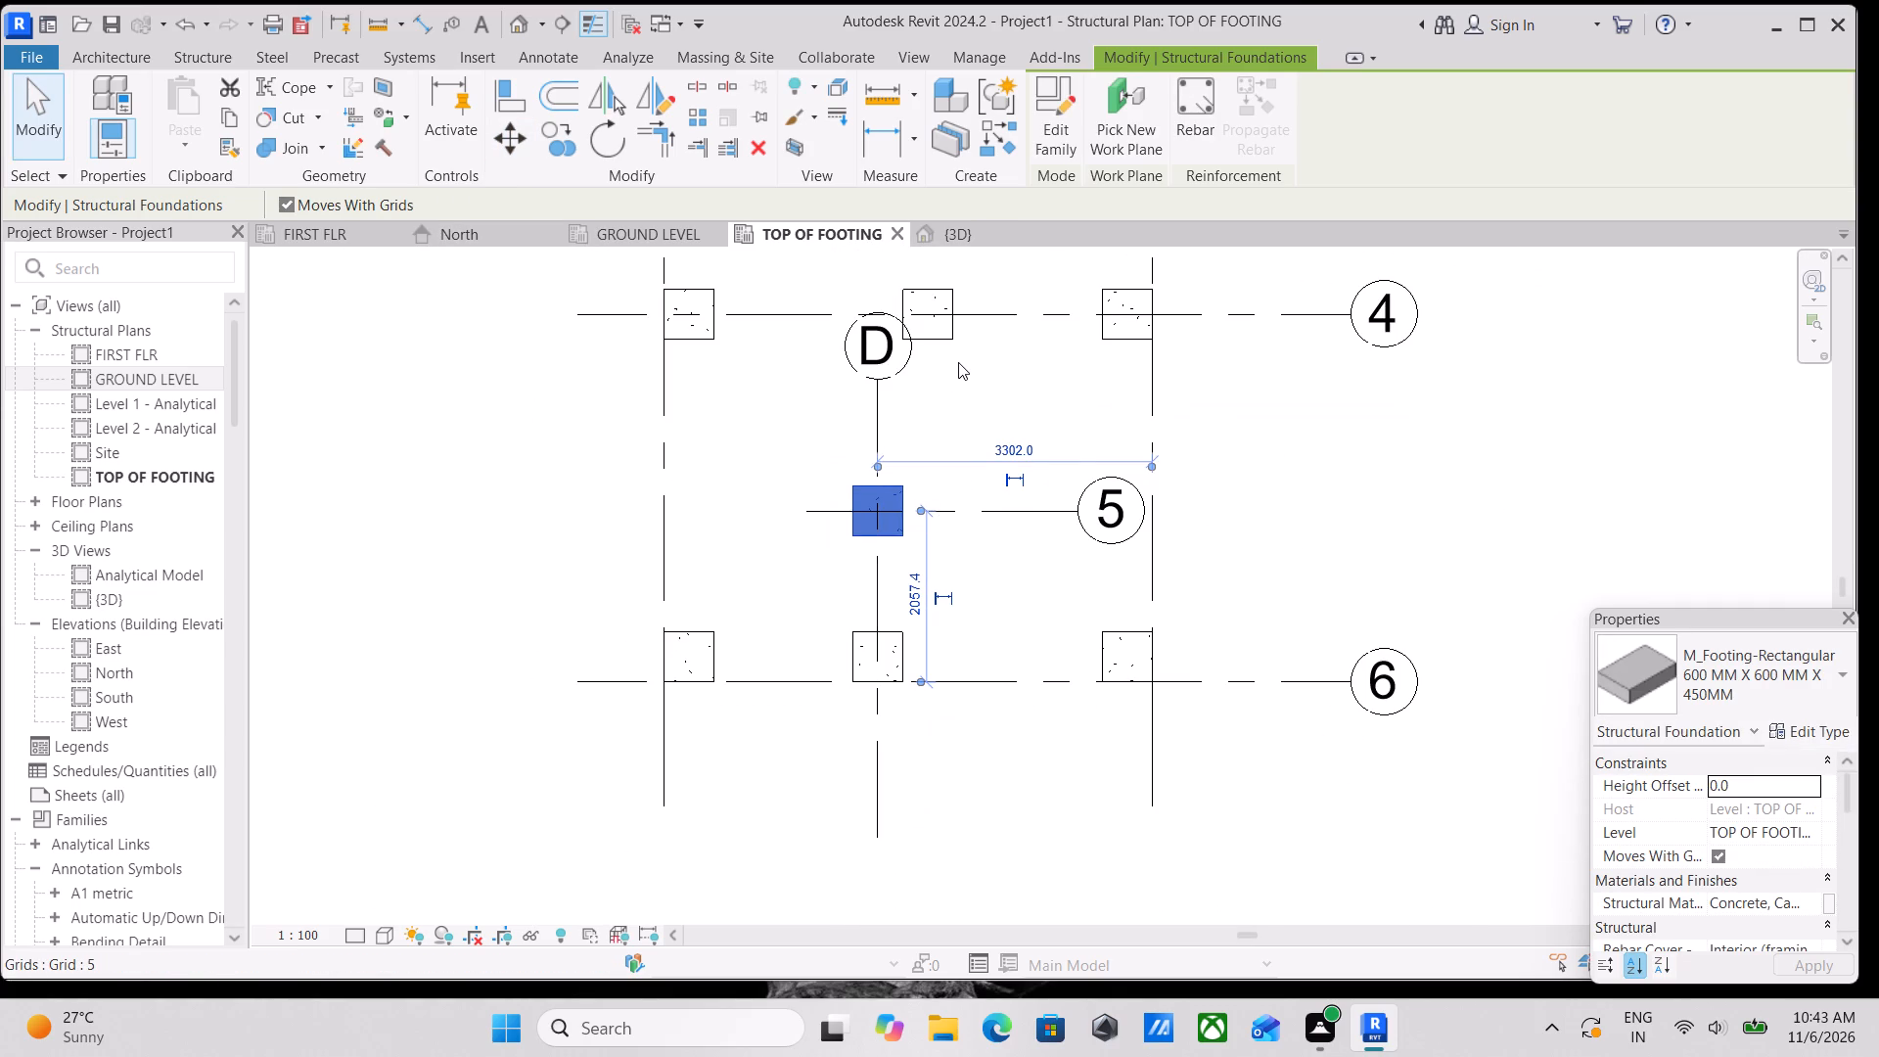
key("Escape")
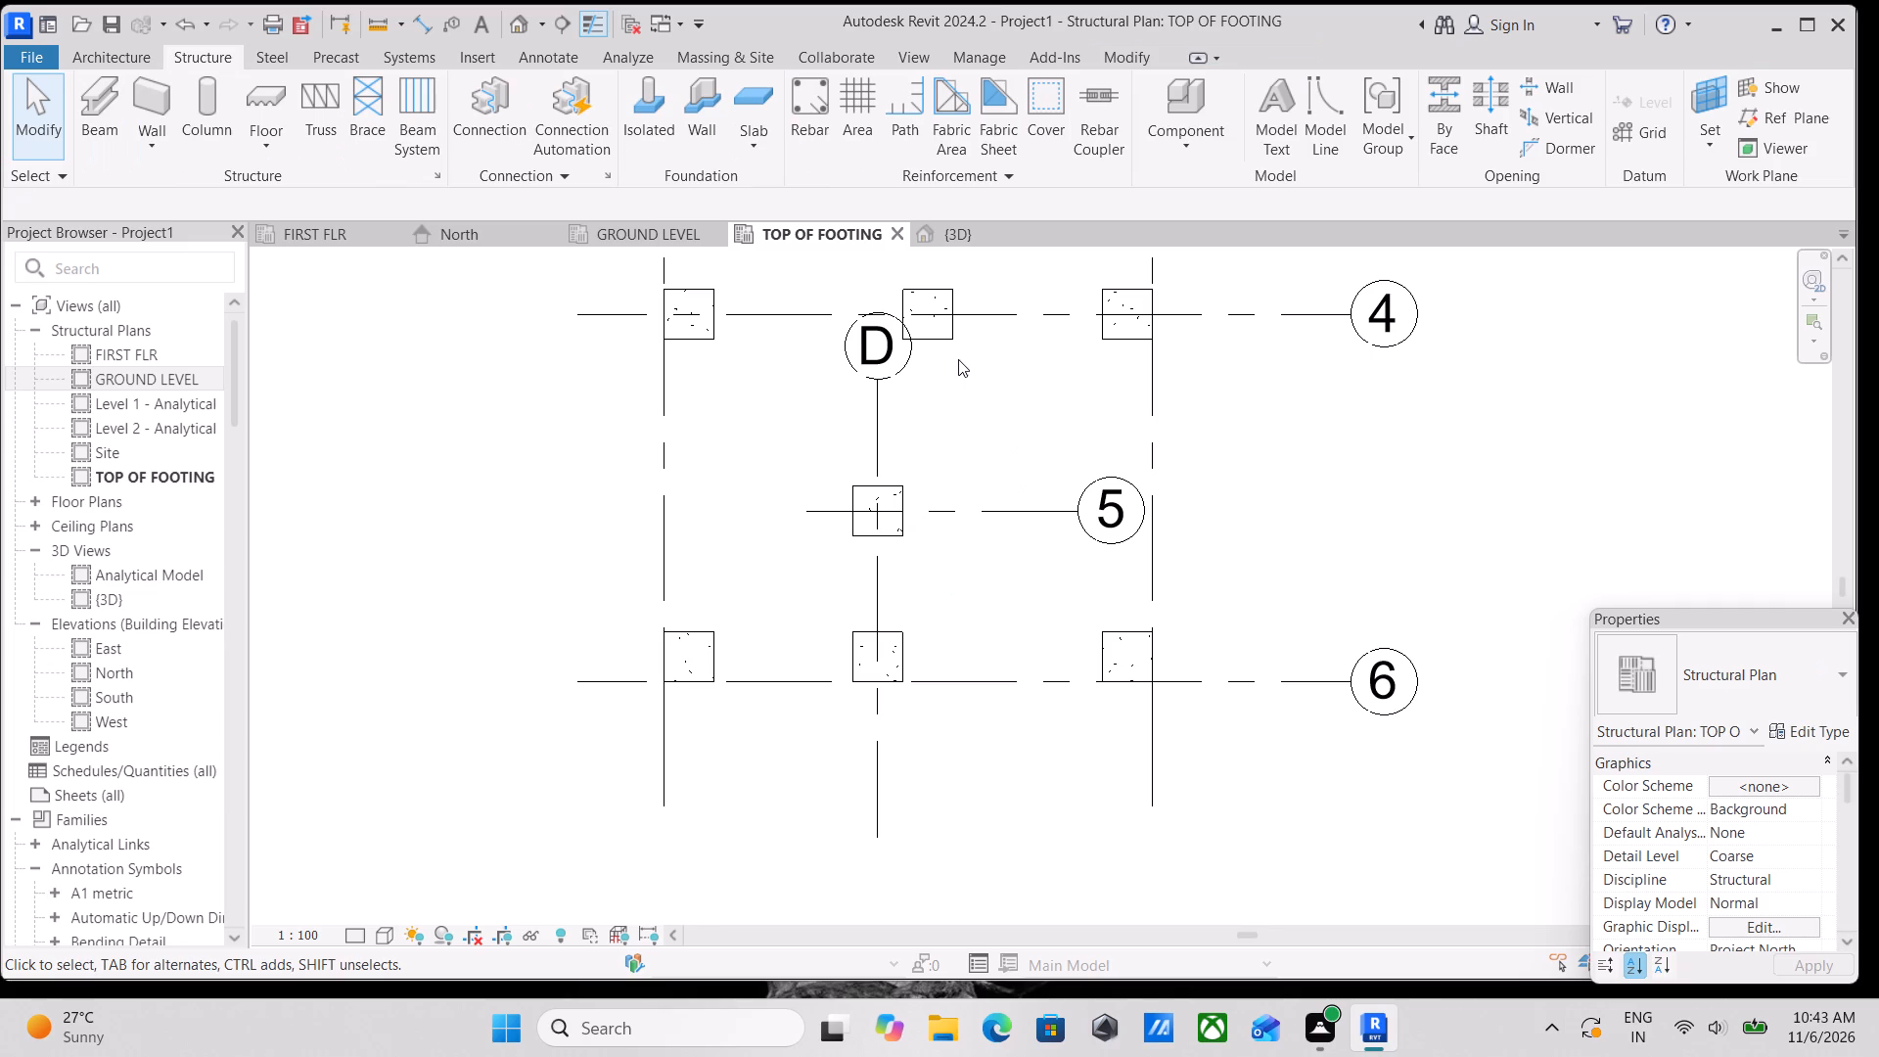
Move the middle footing on grid 4 horizontally toward grid A so its centre lines up with grid D.
scroll(958, 359, "down", 2)
middle_click_drag(958, 359, 1000, 475)
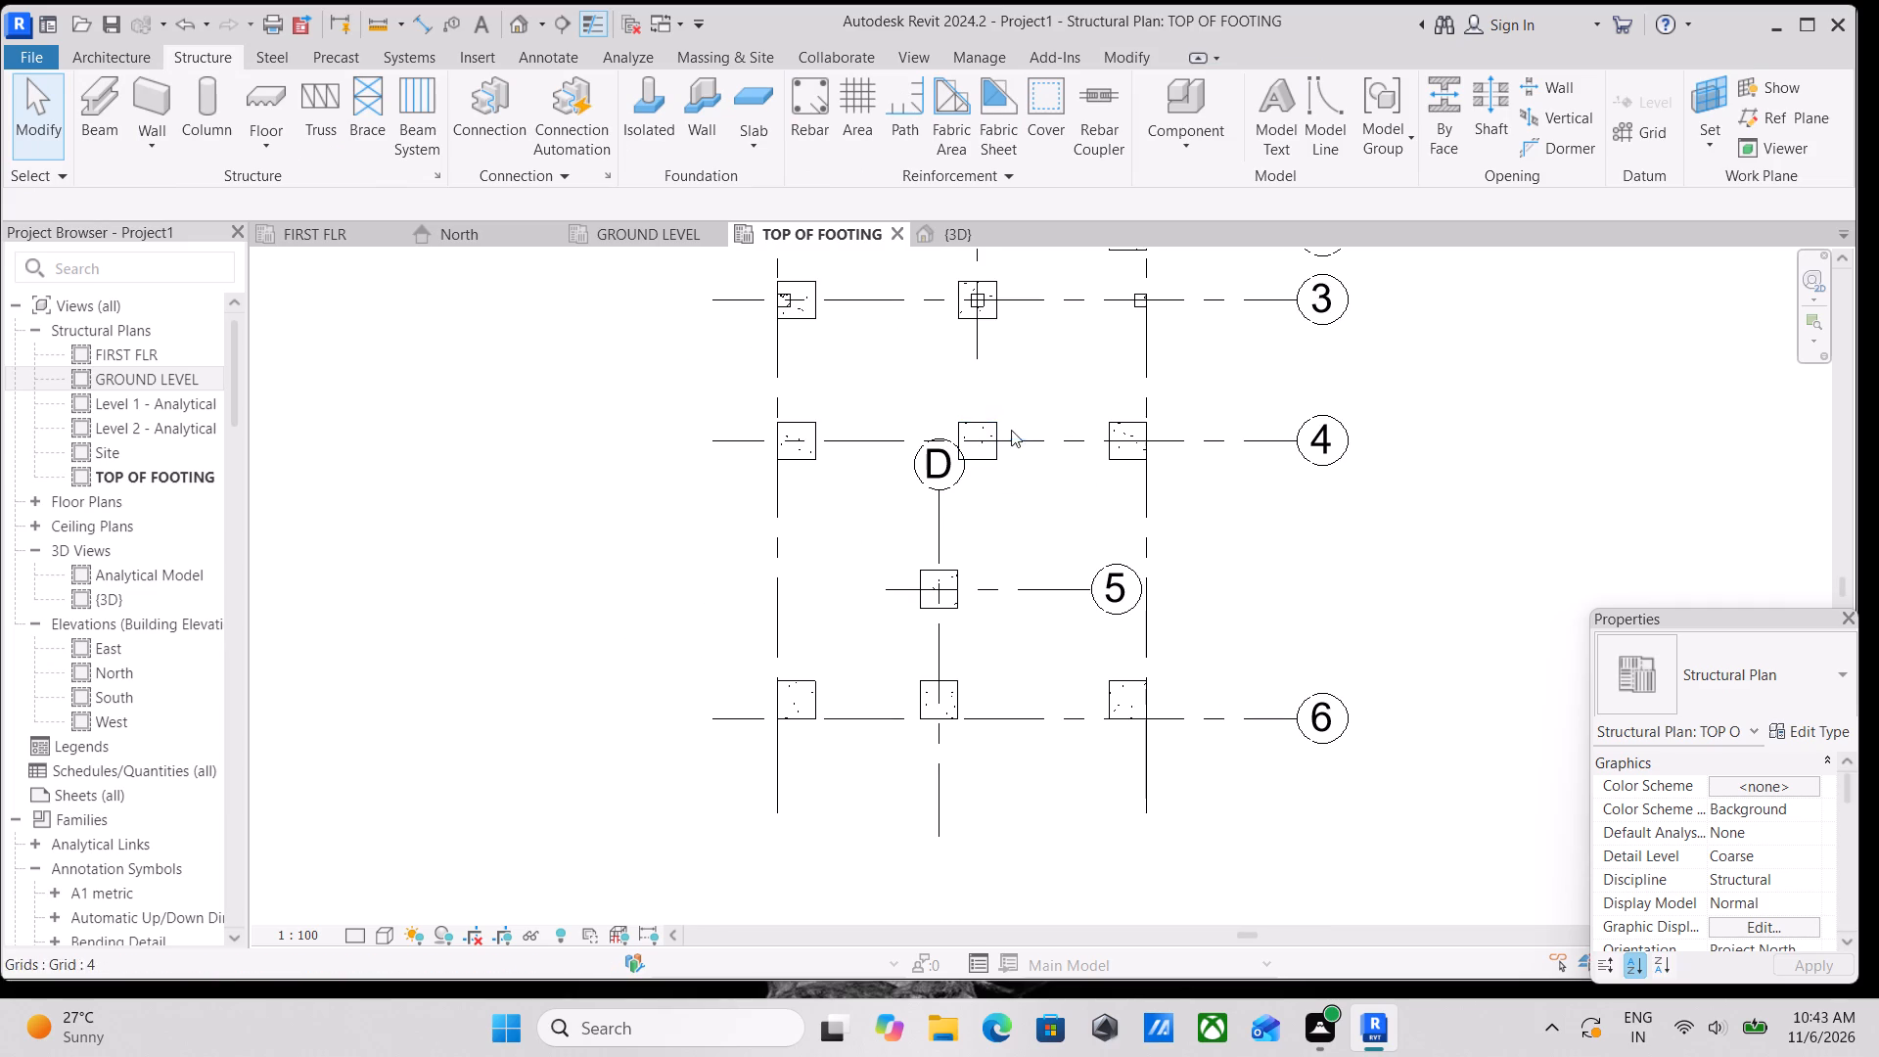
scroll(994, 420, "up", 3)
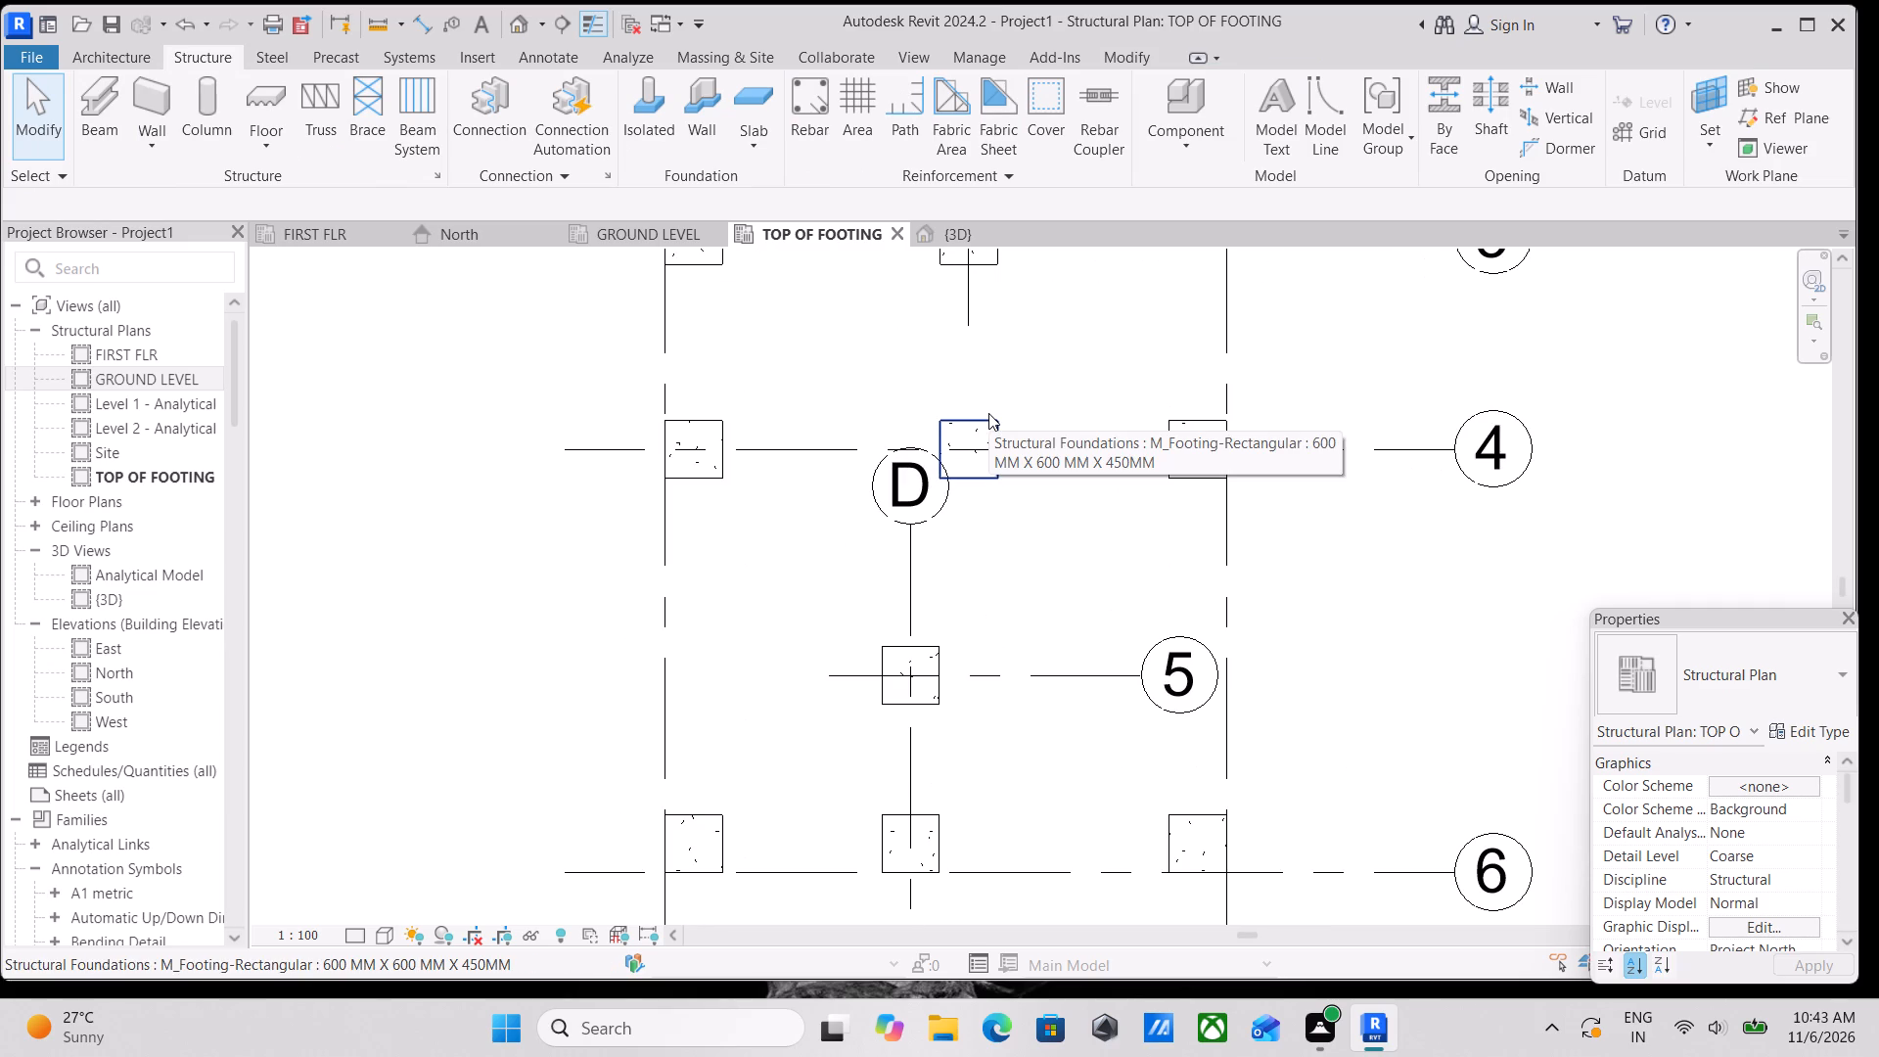
left_click(988, 413)
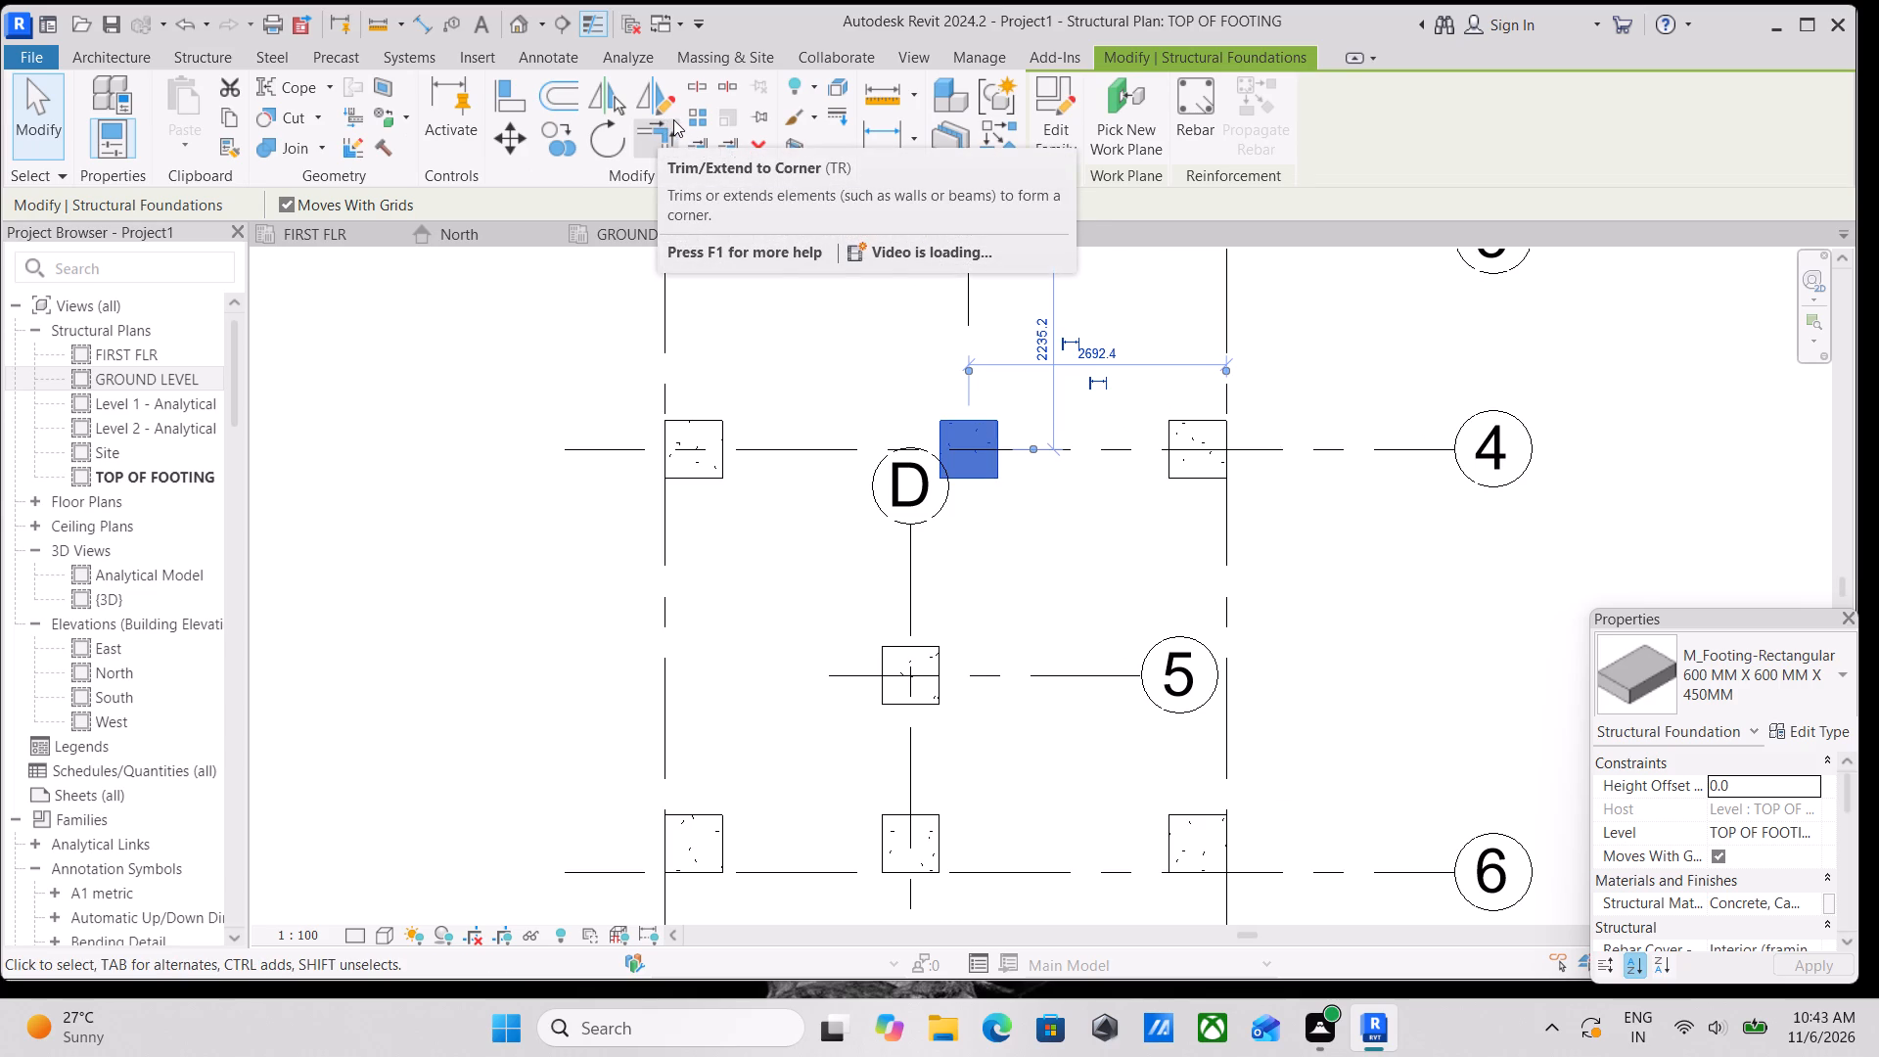
scroll(844, 409, "up", 3)
middle_click_drag(856, 368, 853, 370)
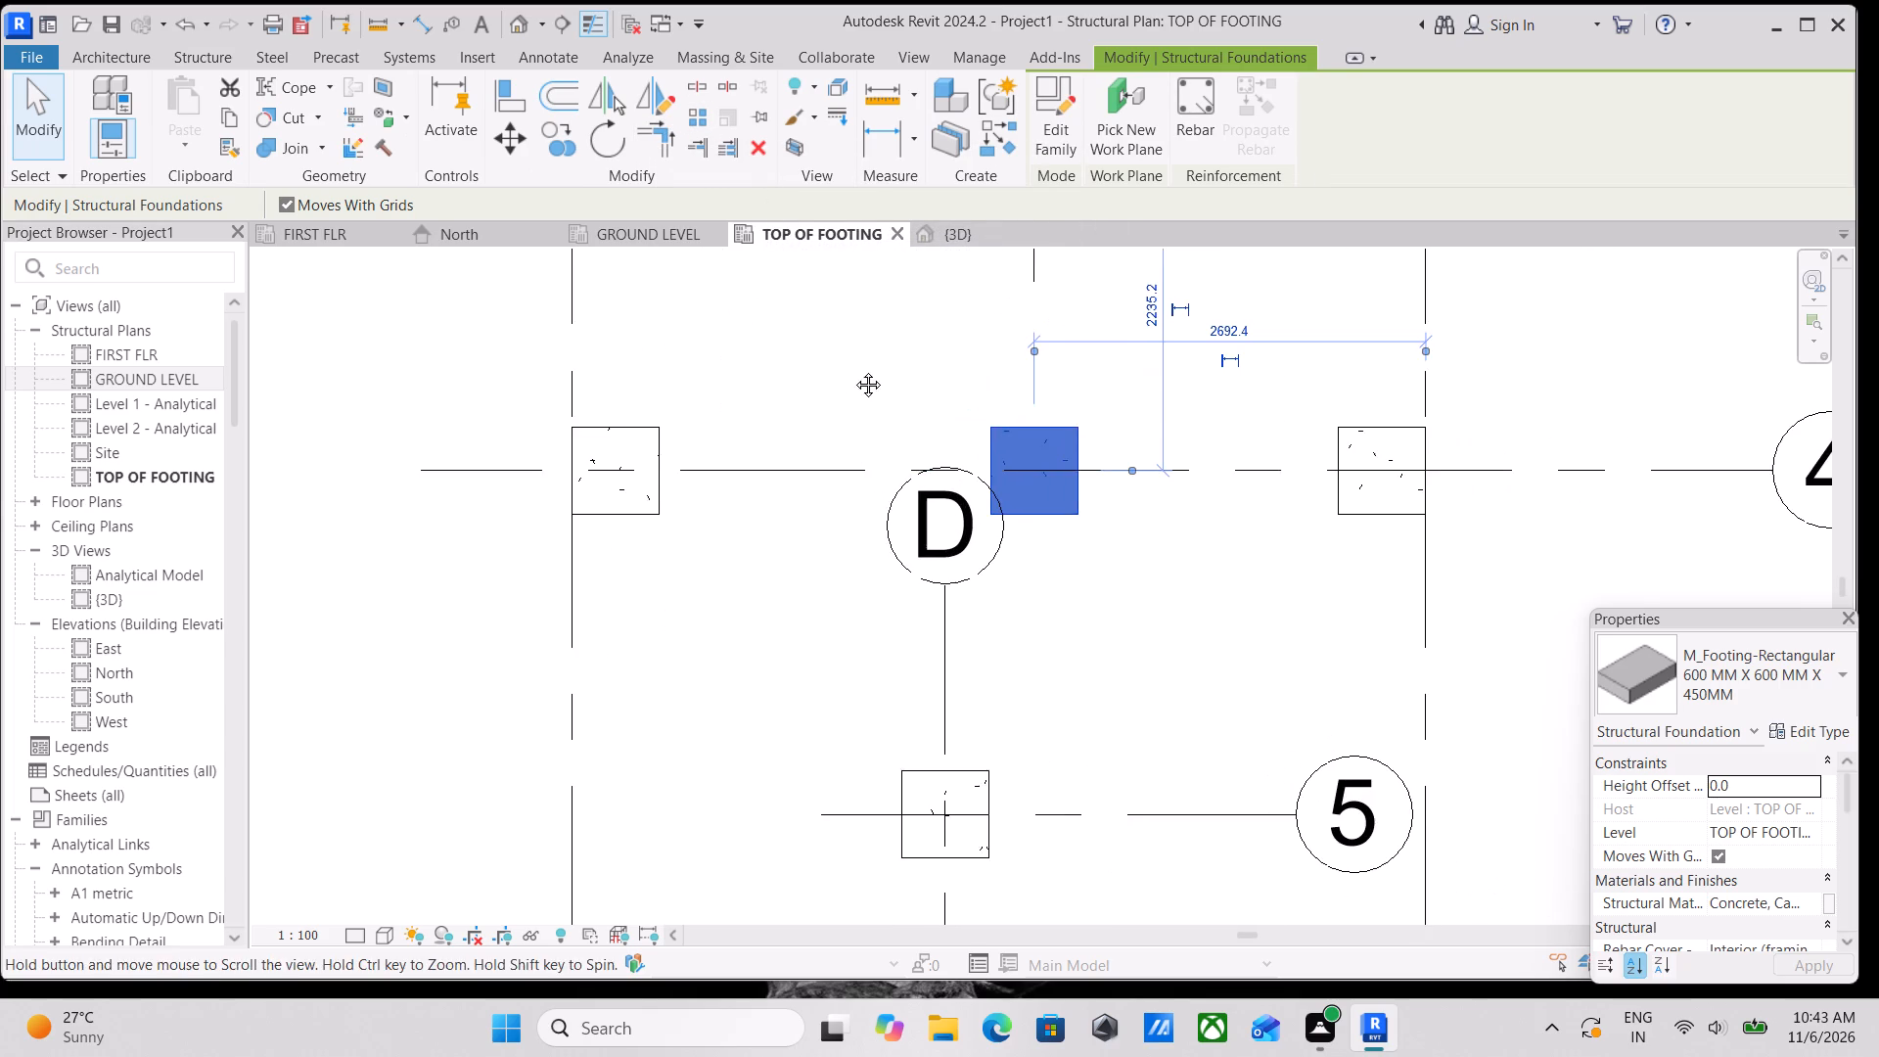
middle_click_drag(853, 370, 817, 402)
middle_click_drag(889, 373, 846, 431)
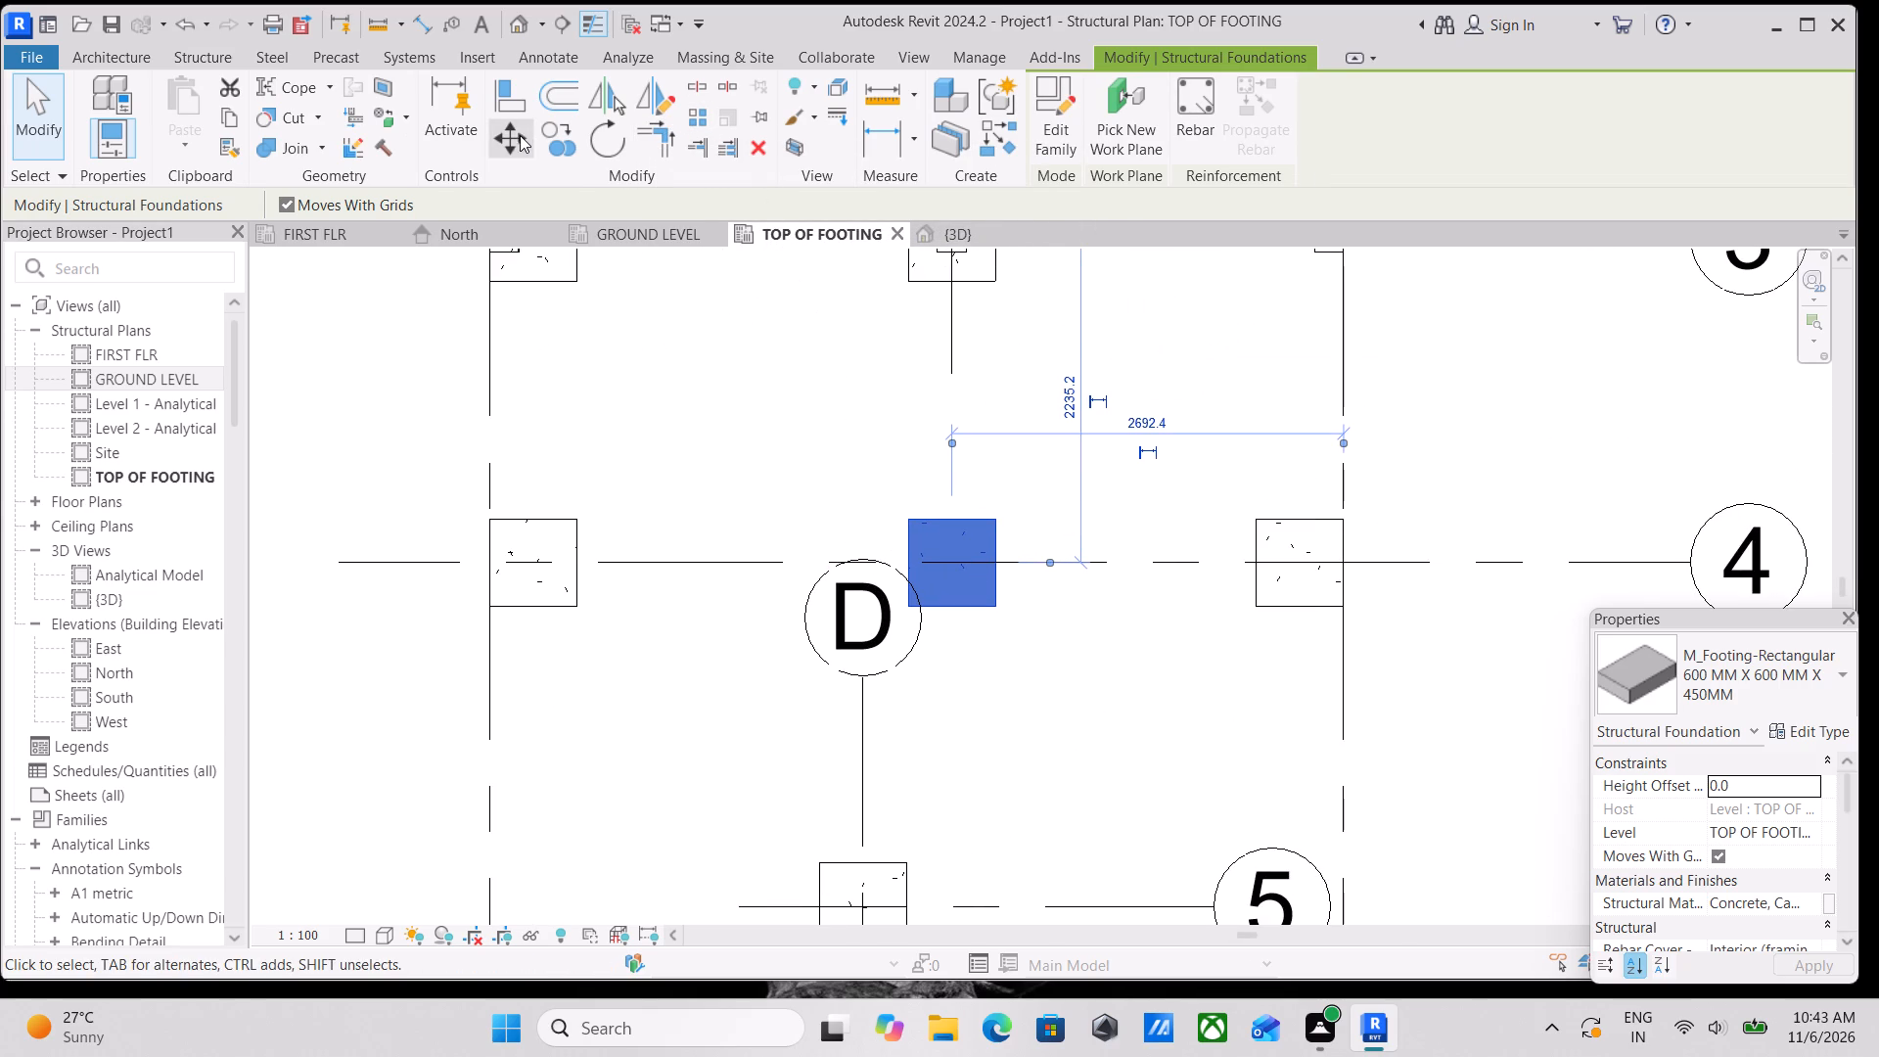
left_click(518, 135)
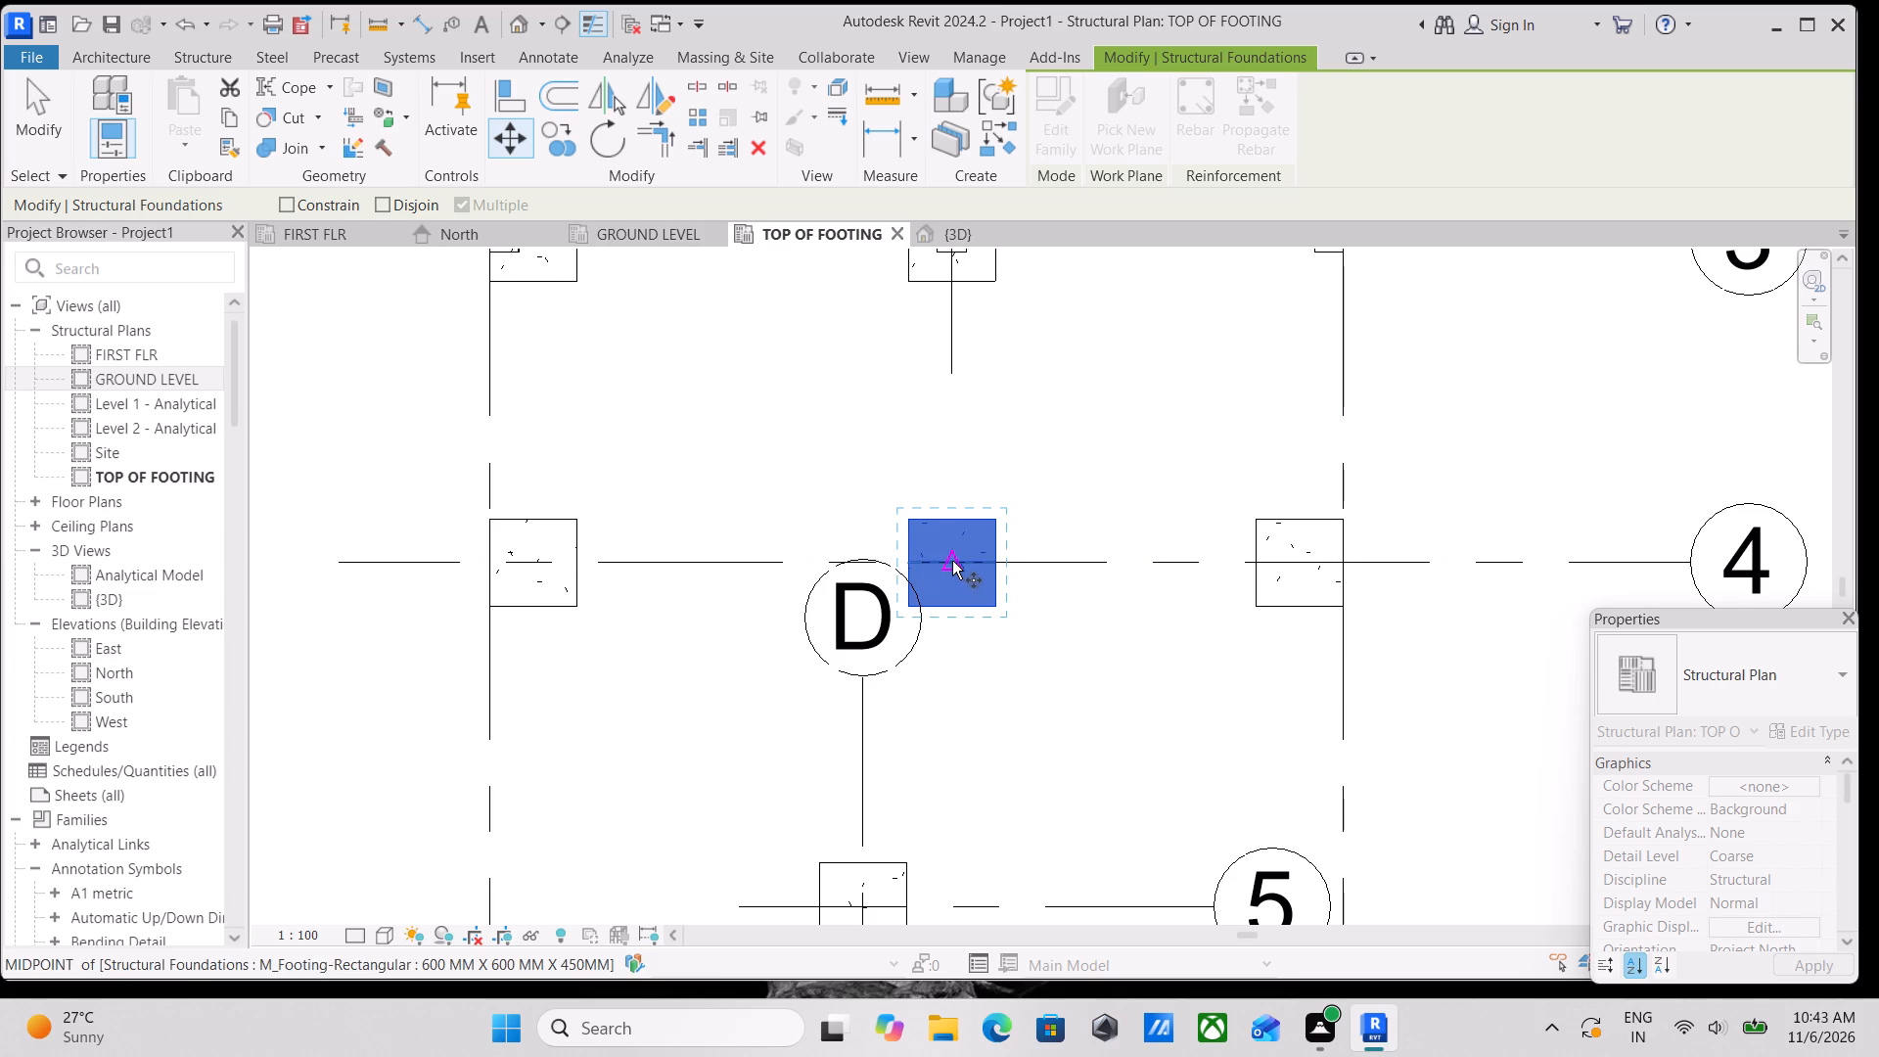
left_click(952, 561)
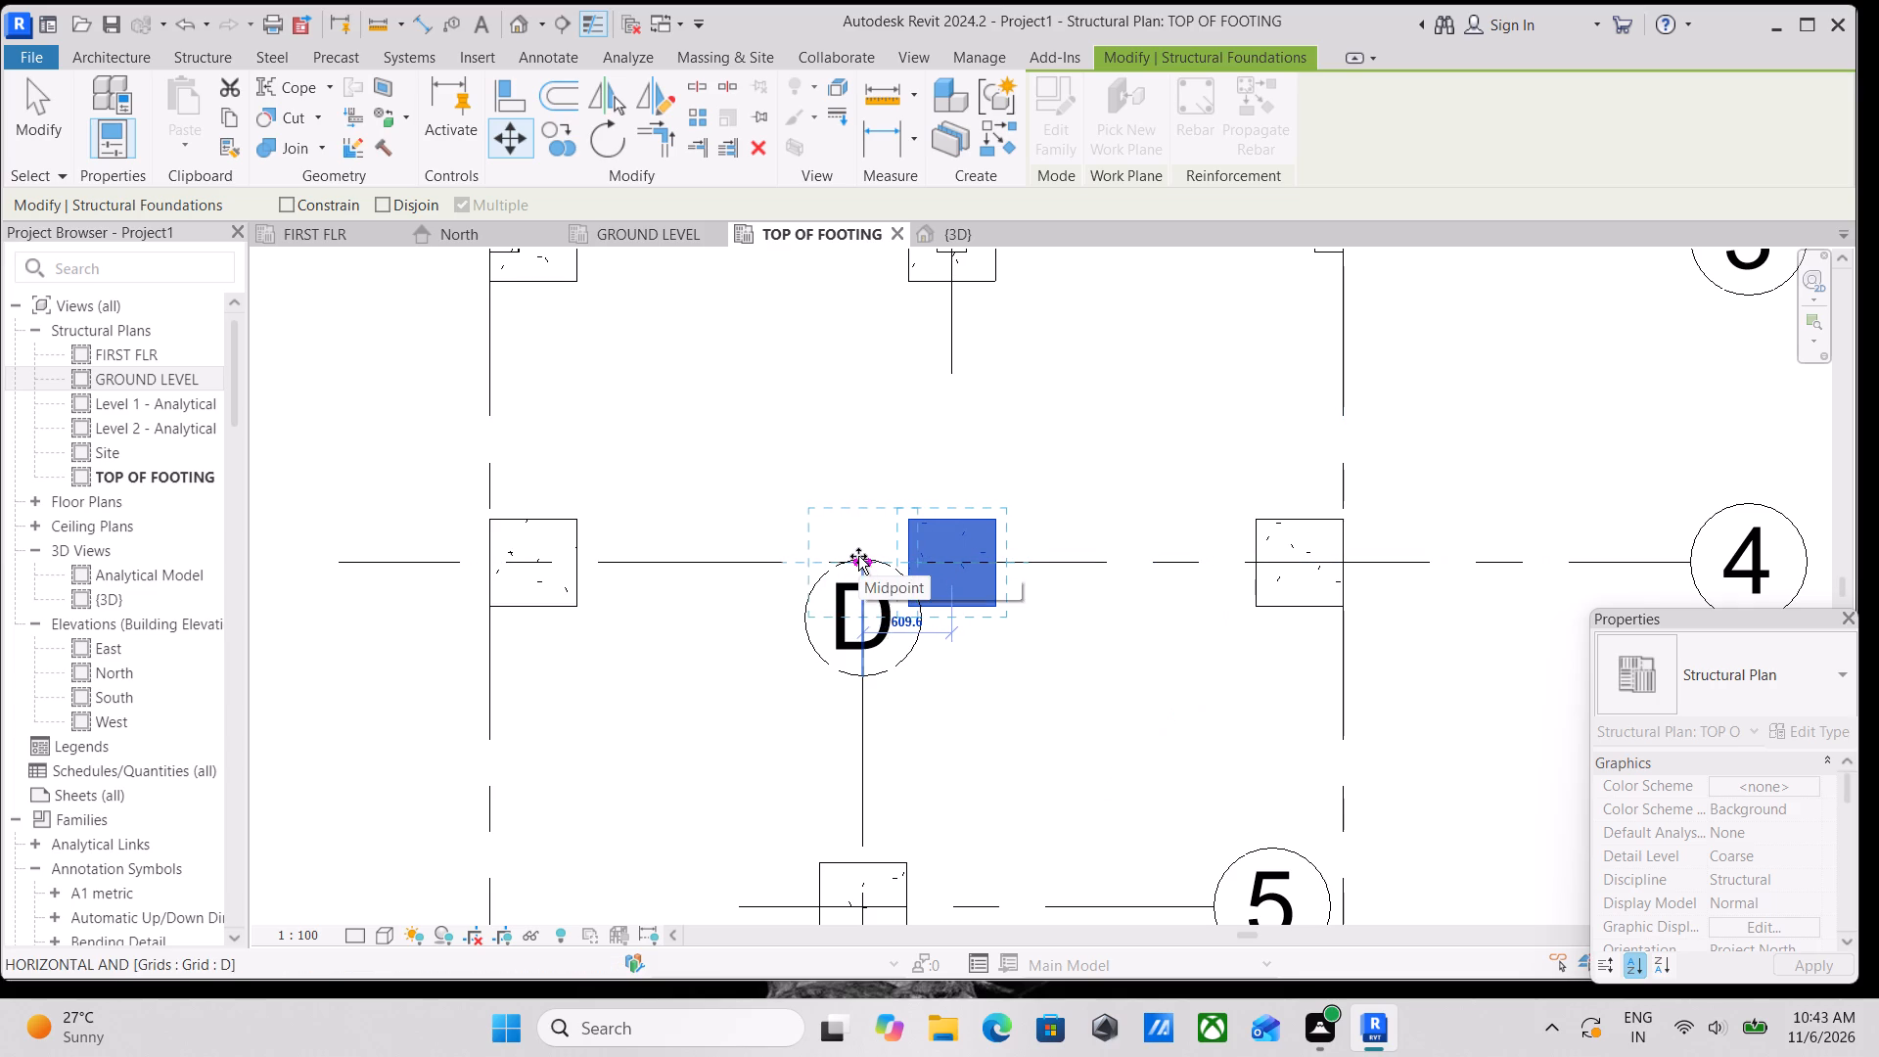
left_click(858, 556)
scroll(946, 562, "down", 2)
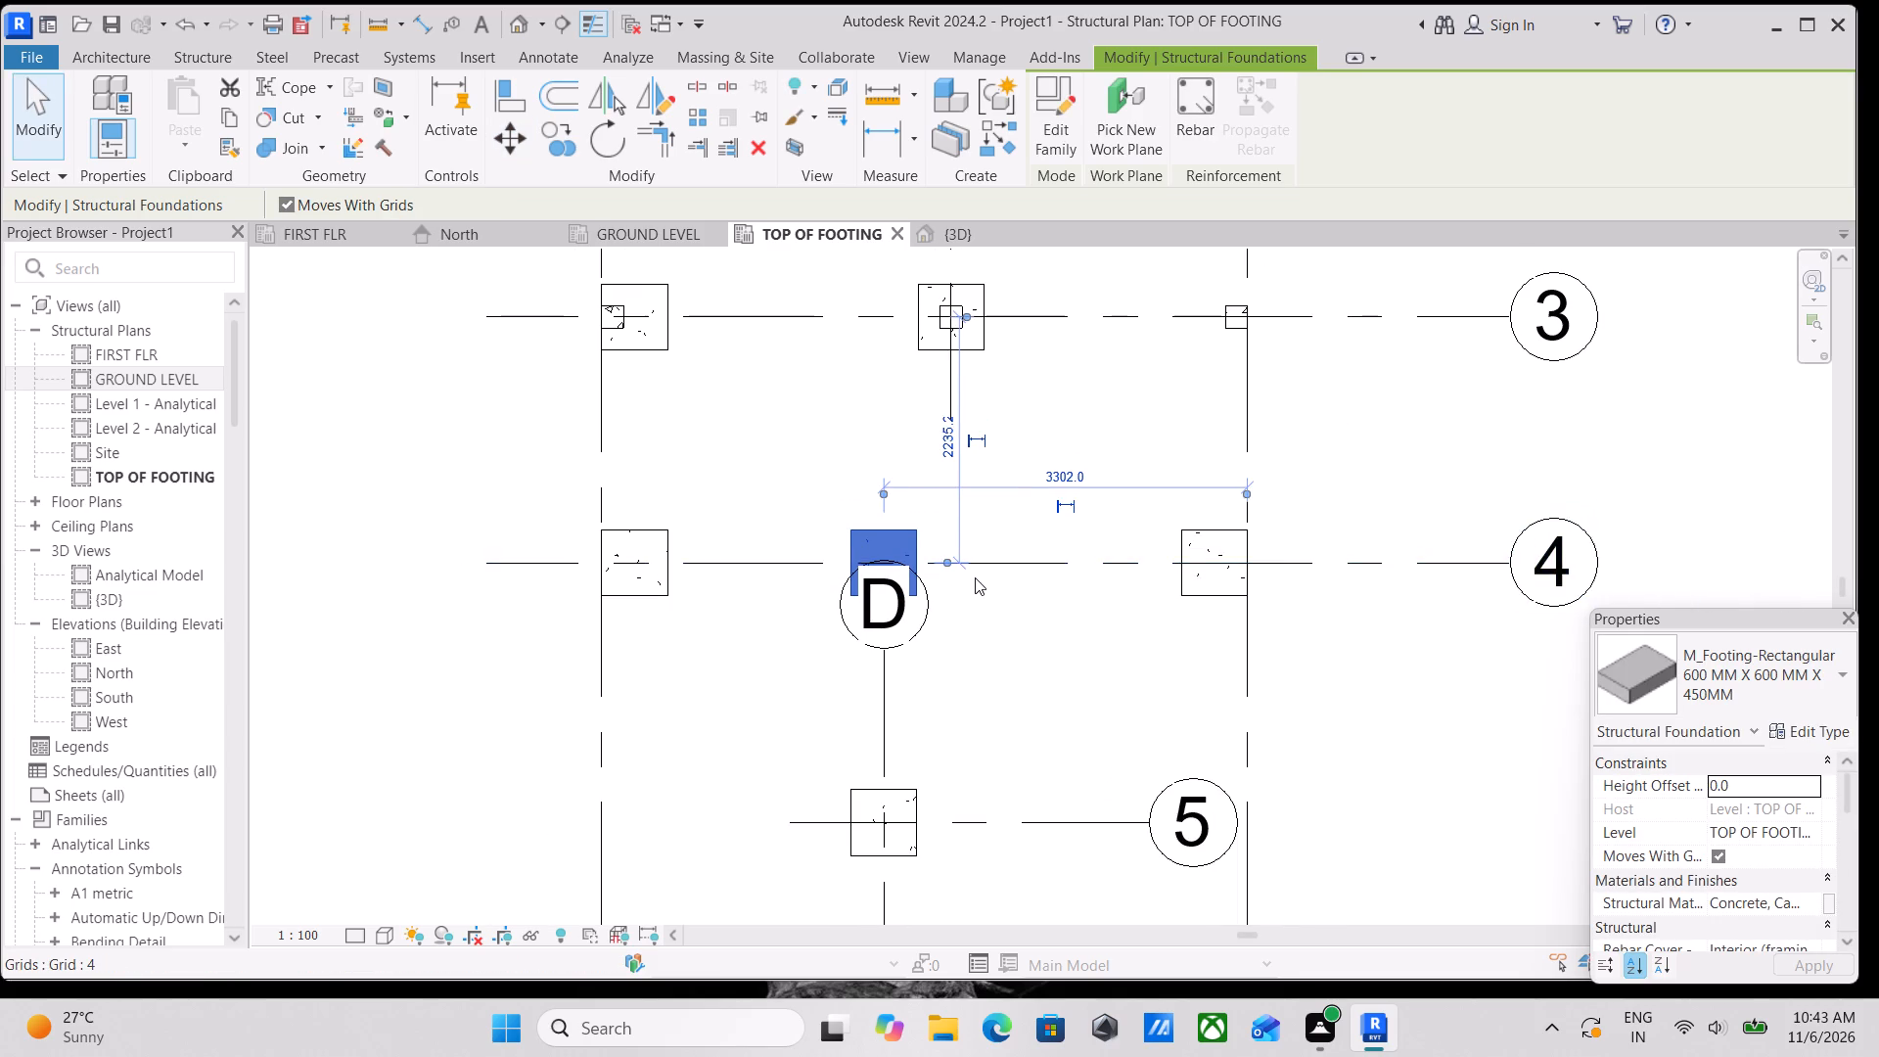
scroll(979, 584, "down", 2)
key("Escape")
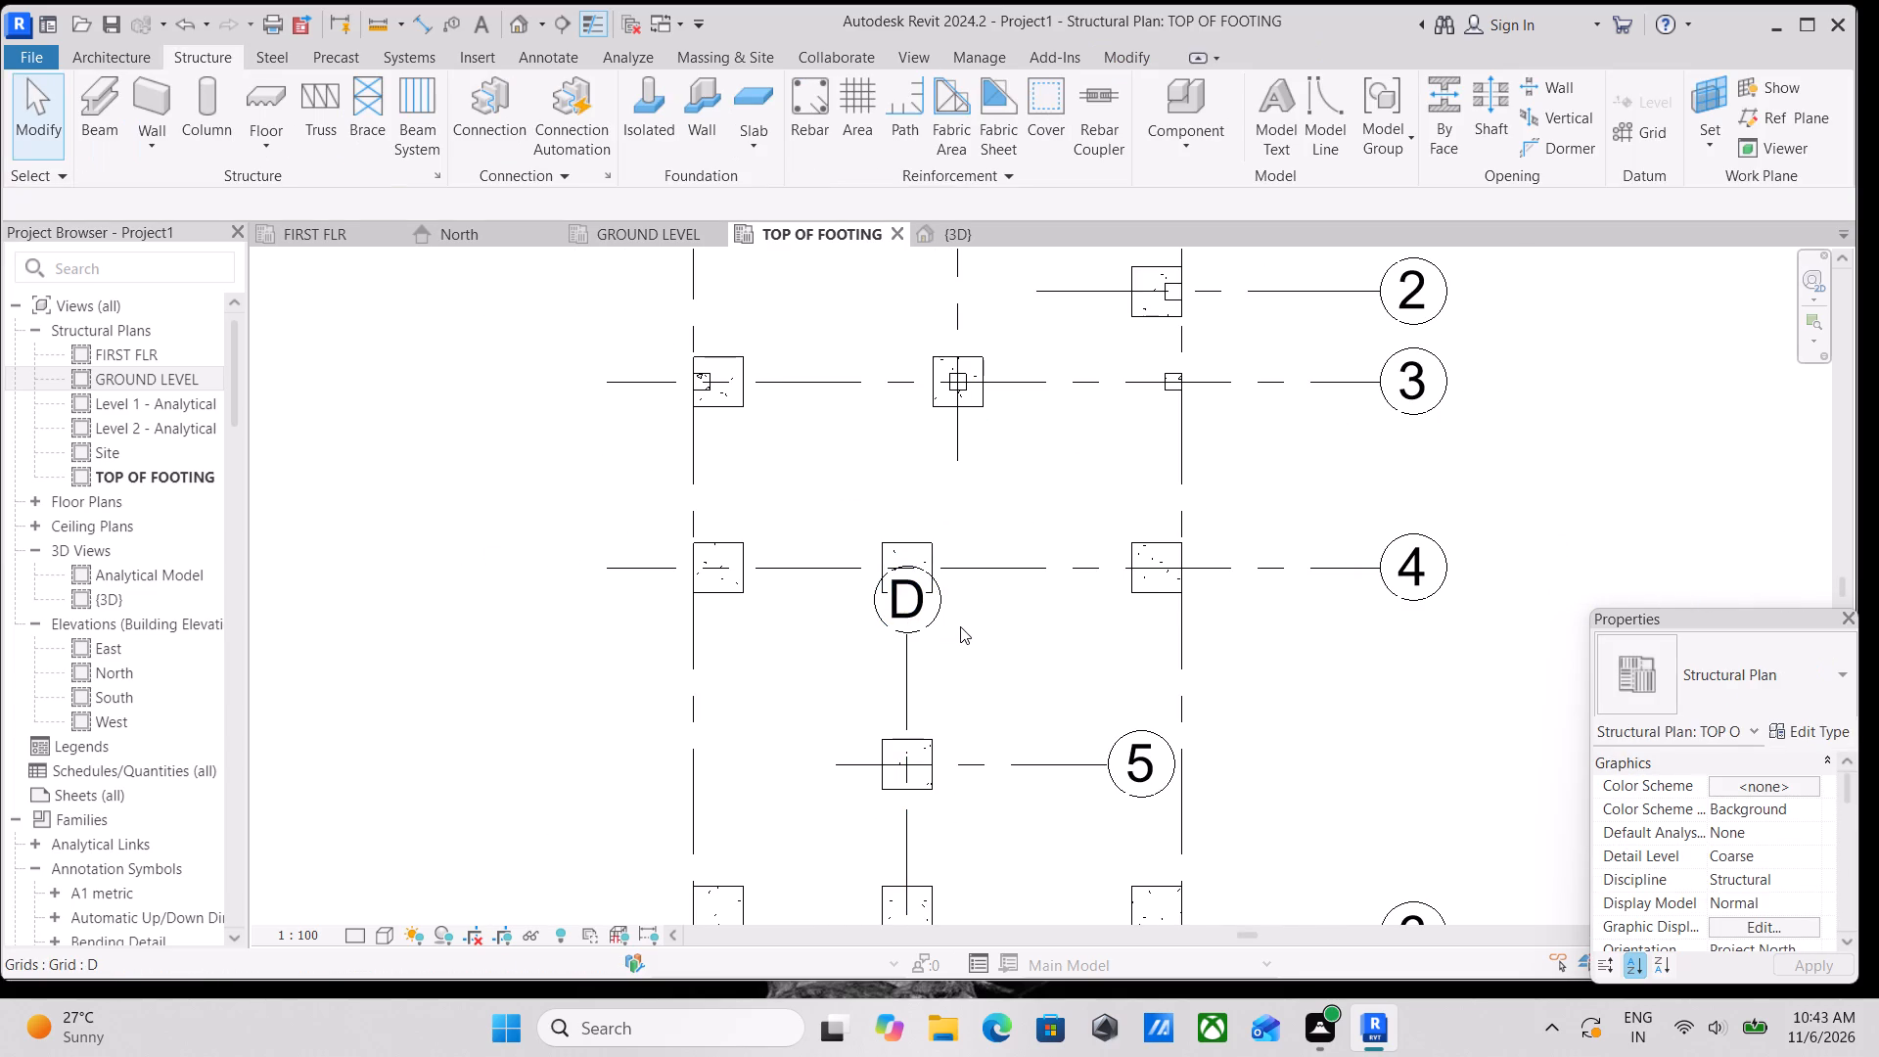
Turn off grid D's bubble at its upper end in the TOP OF FOOTING plan.
scroll(948, 620, "up", 2)
left_click(939, 611)
scroll(968, 625, "down", 4)
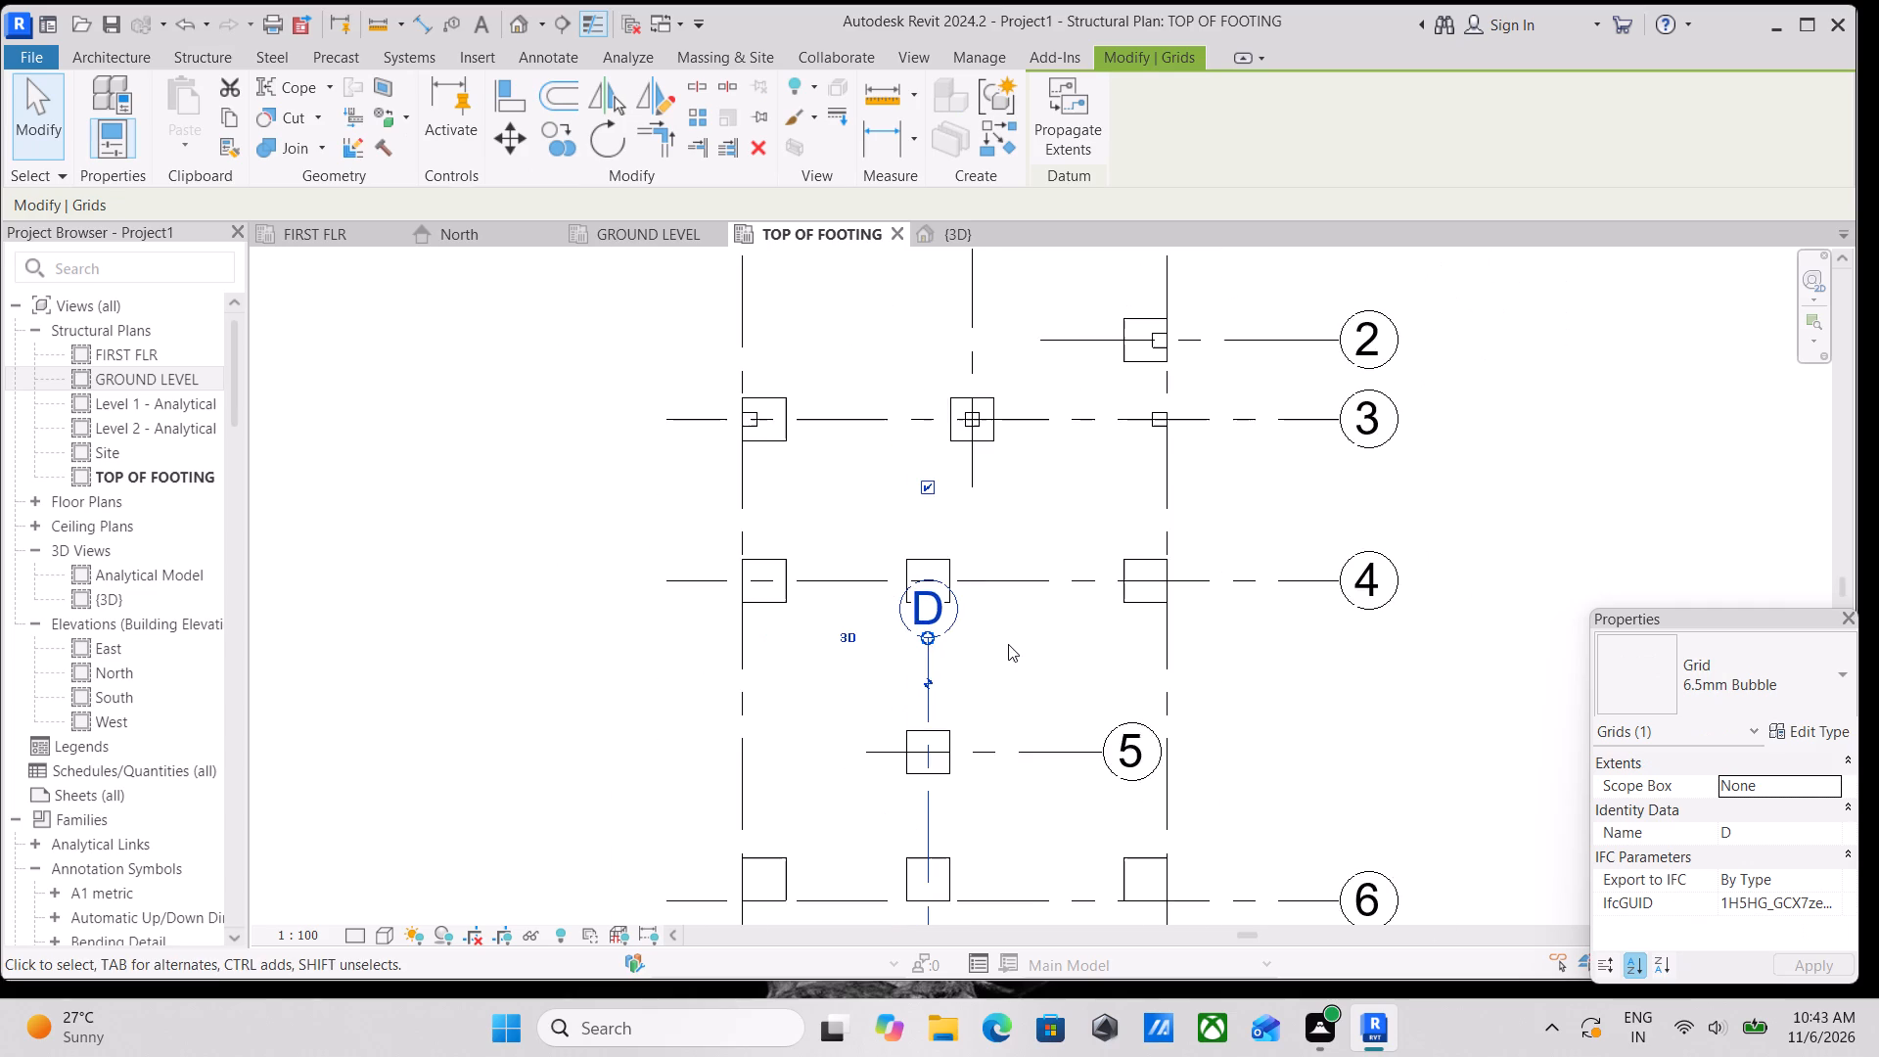
left_click(939, 507)
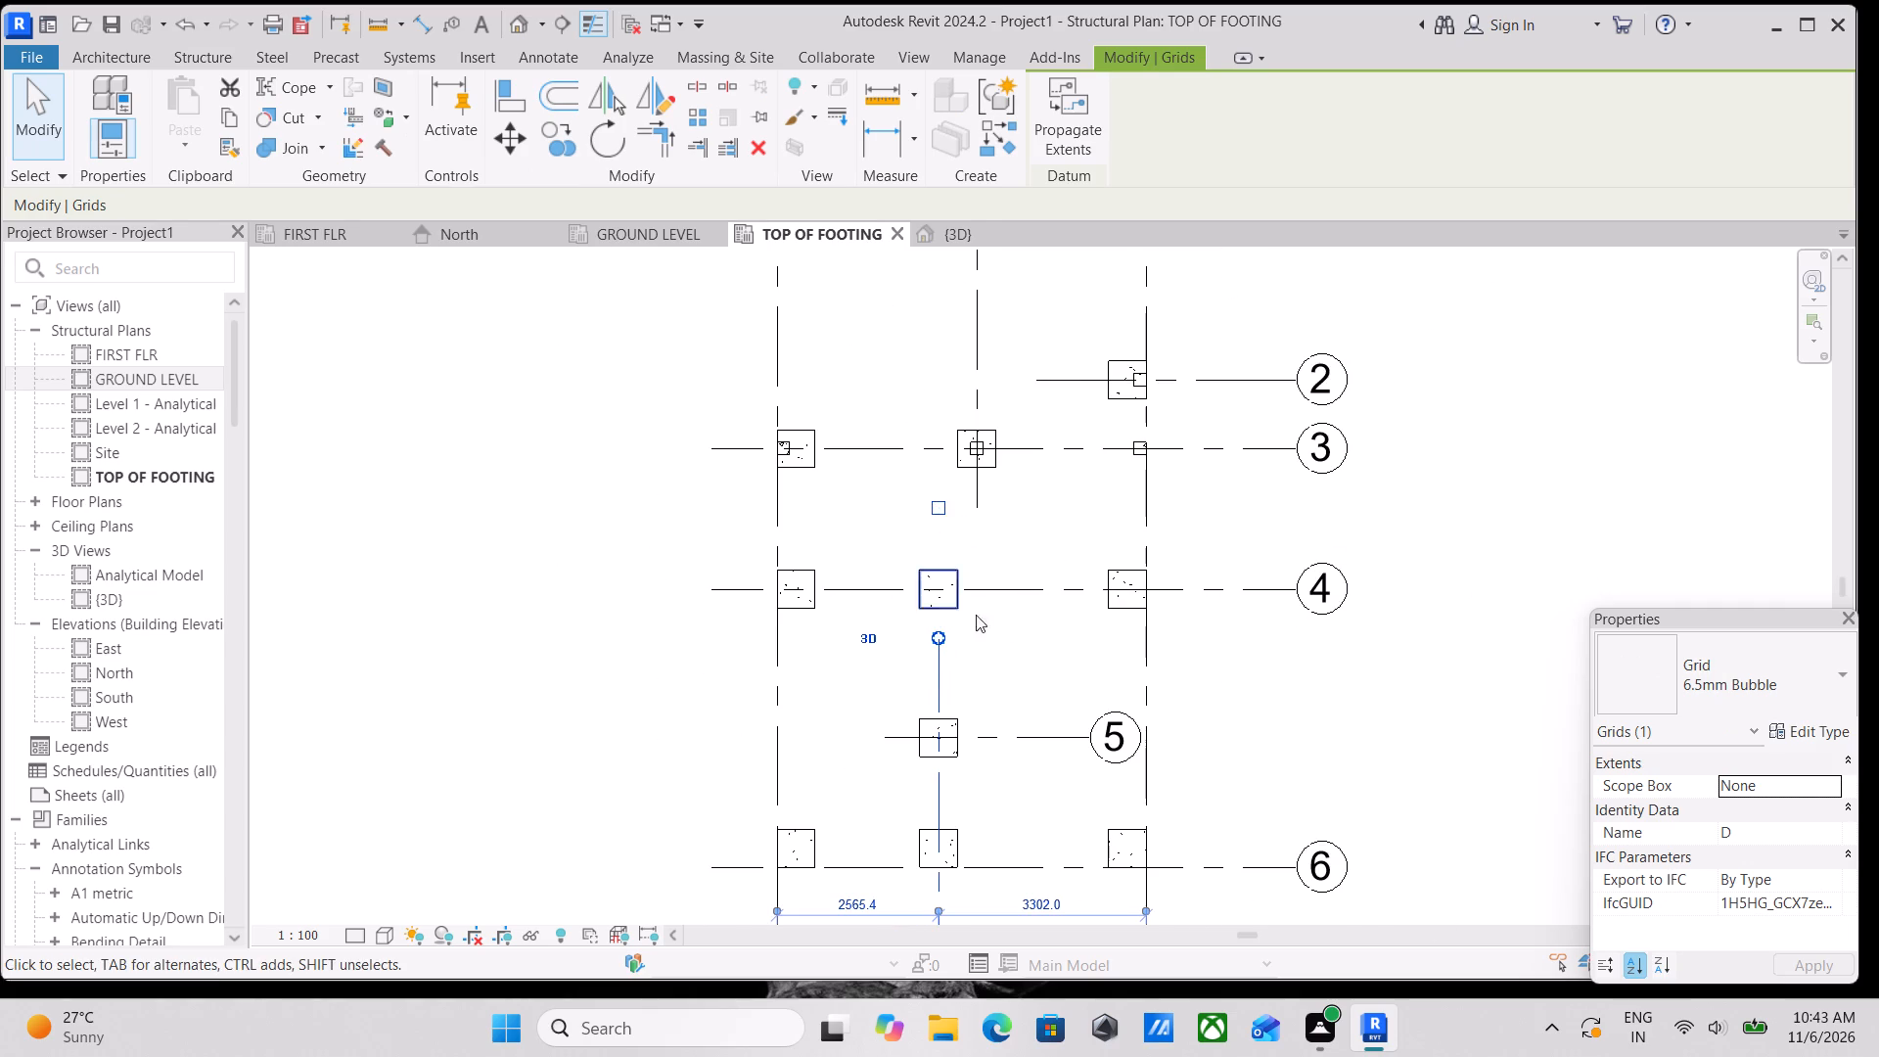
Examine the grid and footing layout in the TOP OF FOOTING plan, from grid 1 down to grid 6.
scroll(985, 646, "down", 2)
middle_click_drag(985, 646, 977, 533)
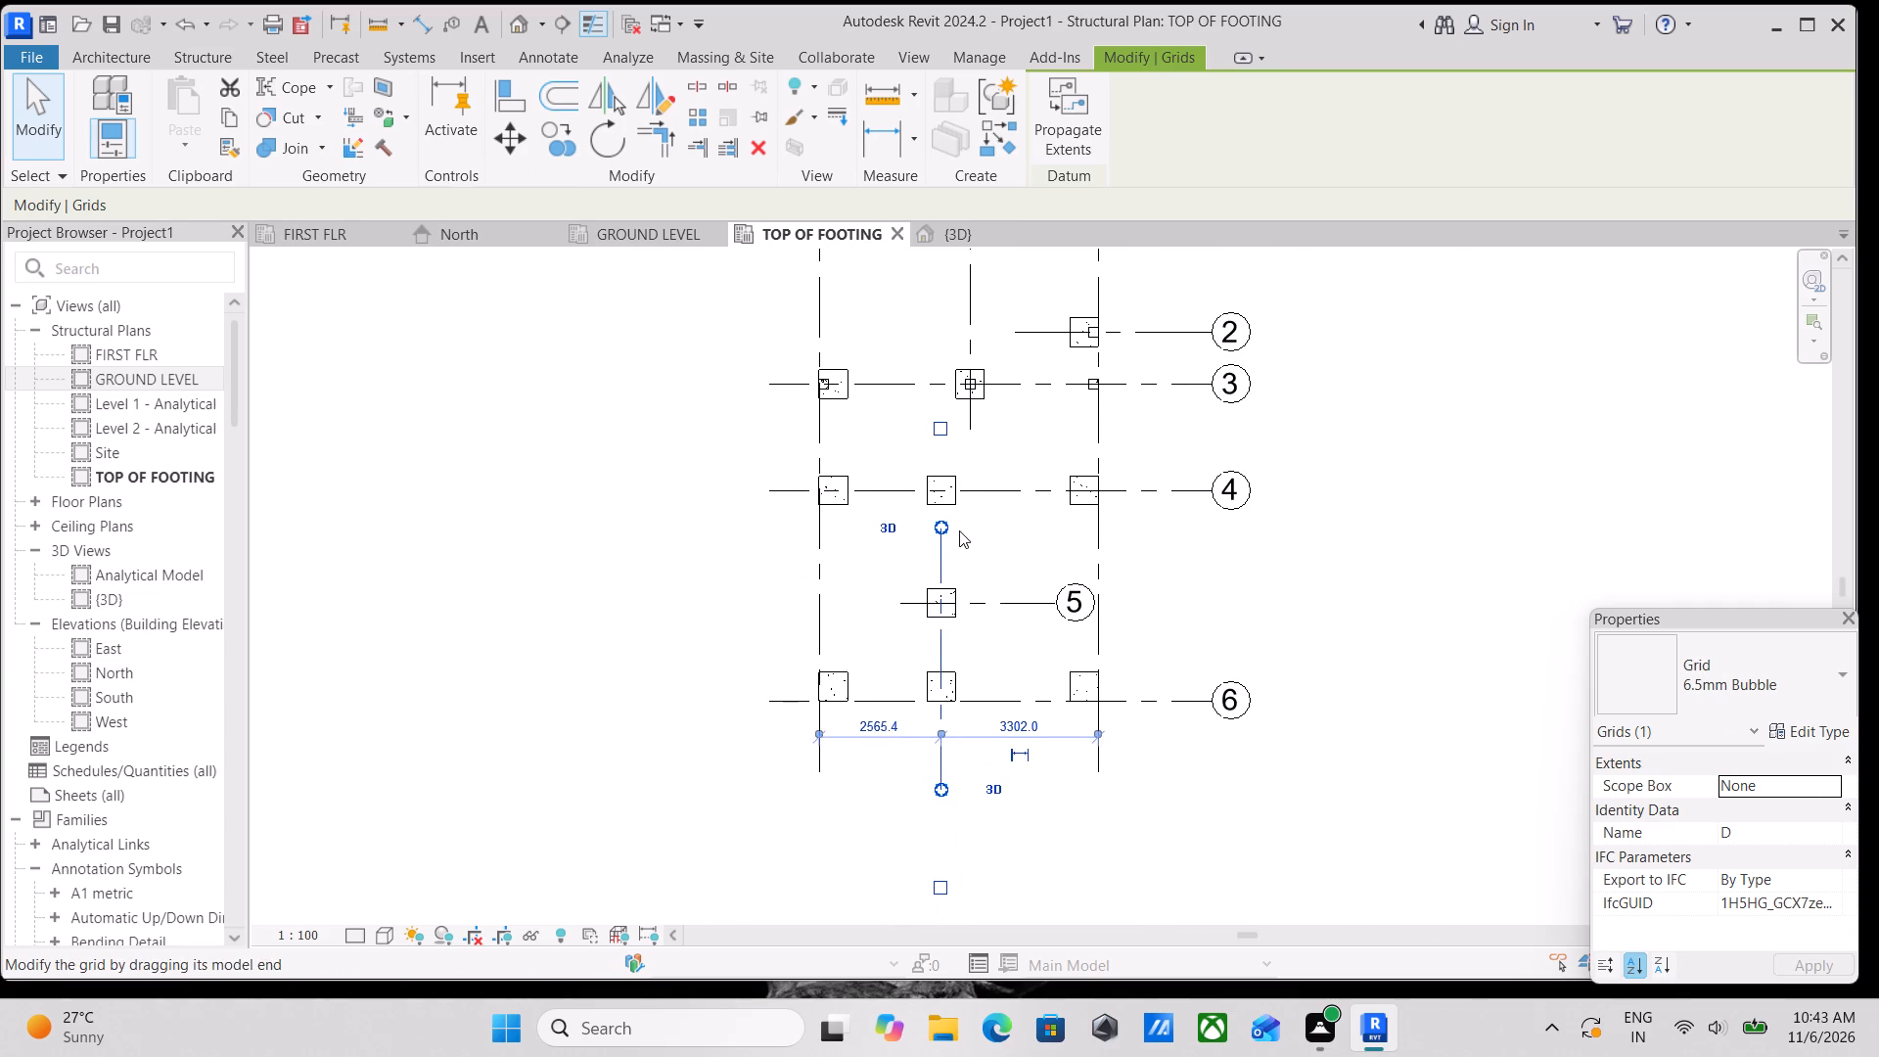
scroll(965, 546, "down", 2)
middle_click_drag(965, 546, 965, 734)
scroll(969, 714, "up", 2)
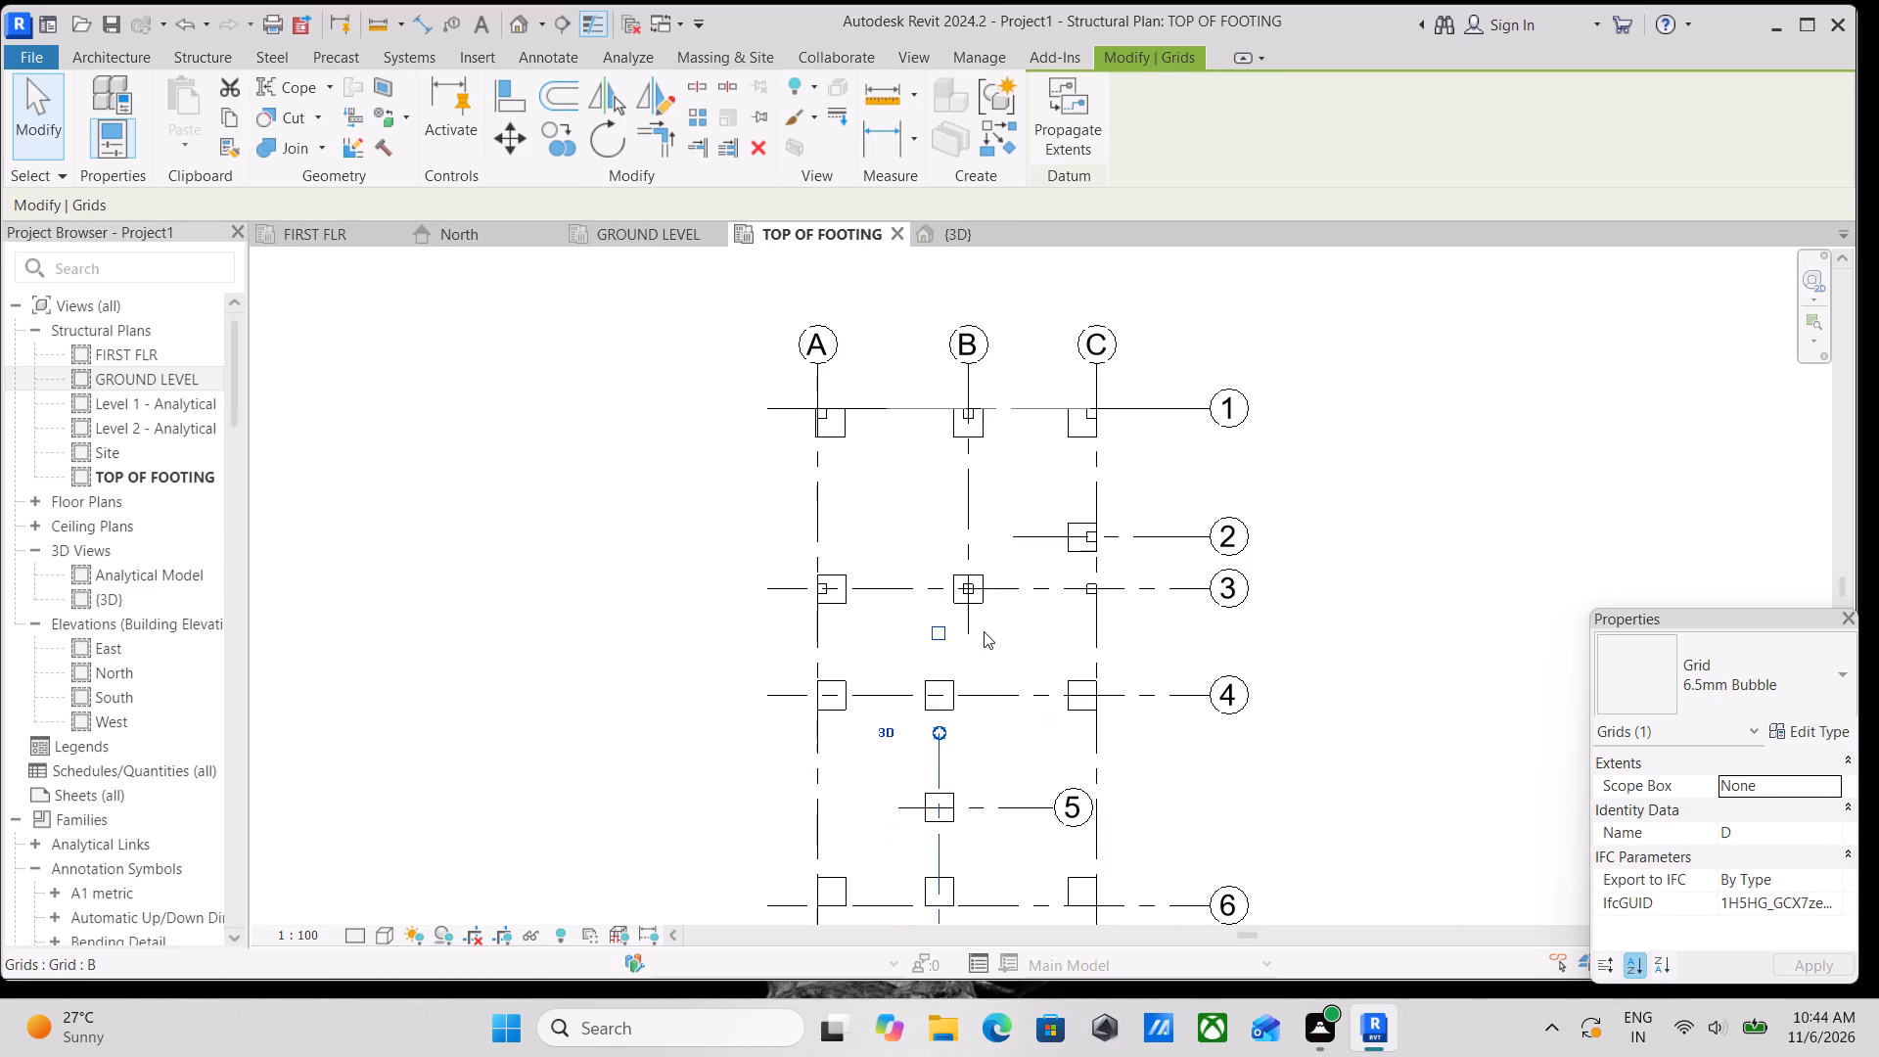
scroll(985, 636, "down", 1)
middle_click_drag(985, 638, 1009, 547)
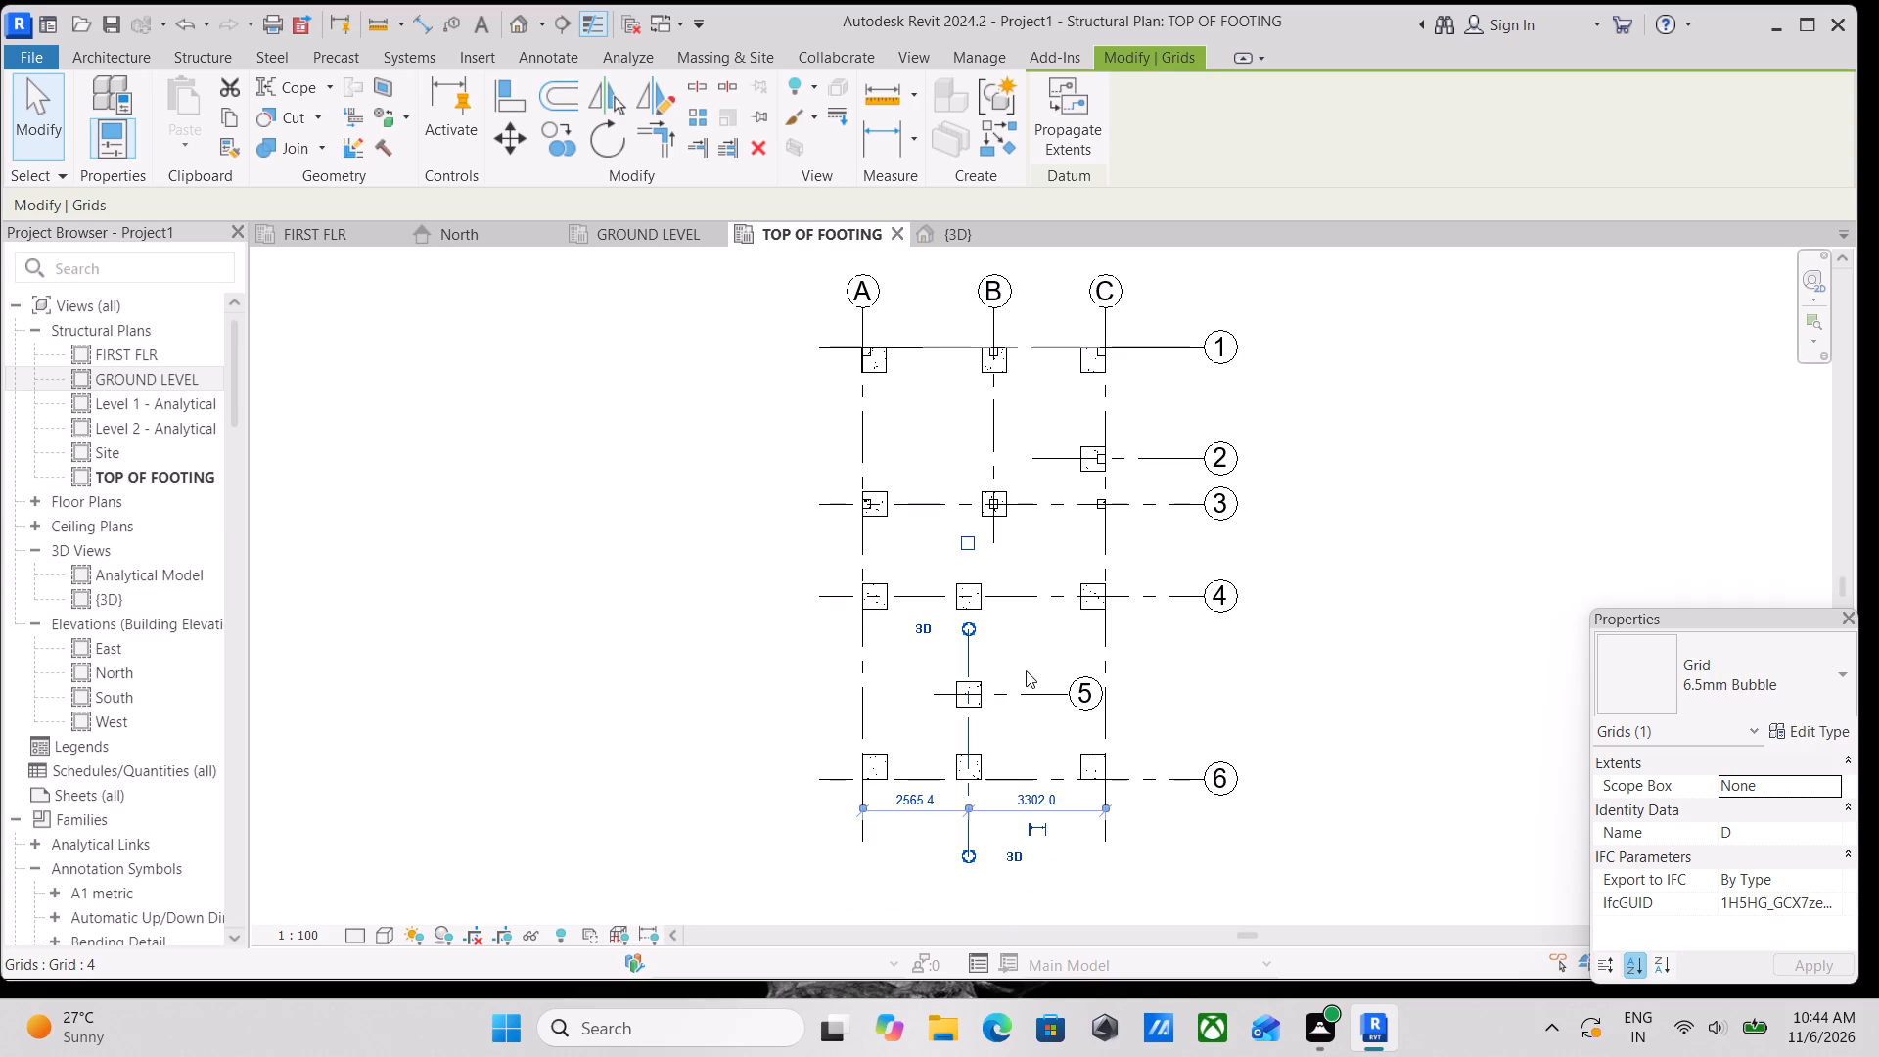
scroll(1031, 685, "up", 5)
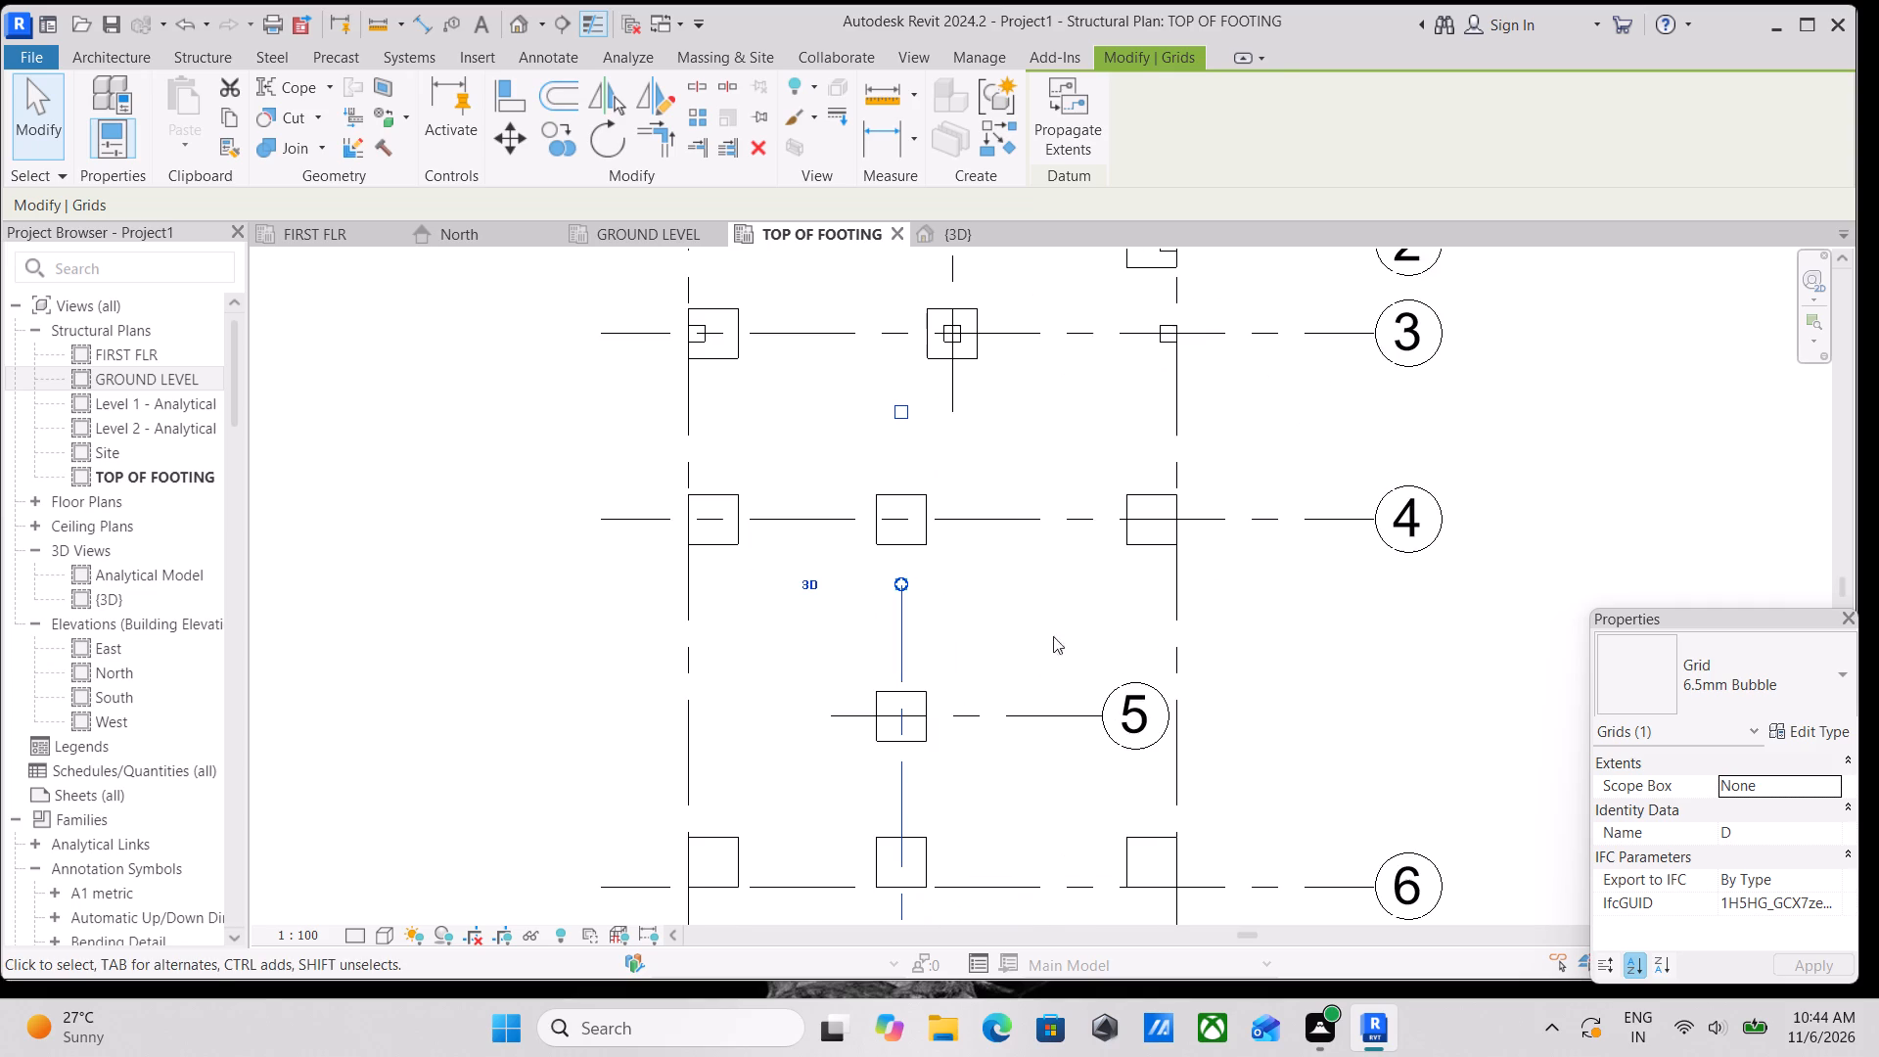
In the GROUND LEVEL plan, create a column similar to the one at C-3, centred on grid D with its lower face on grid 6.
left_click(641, 238)
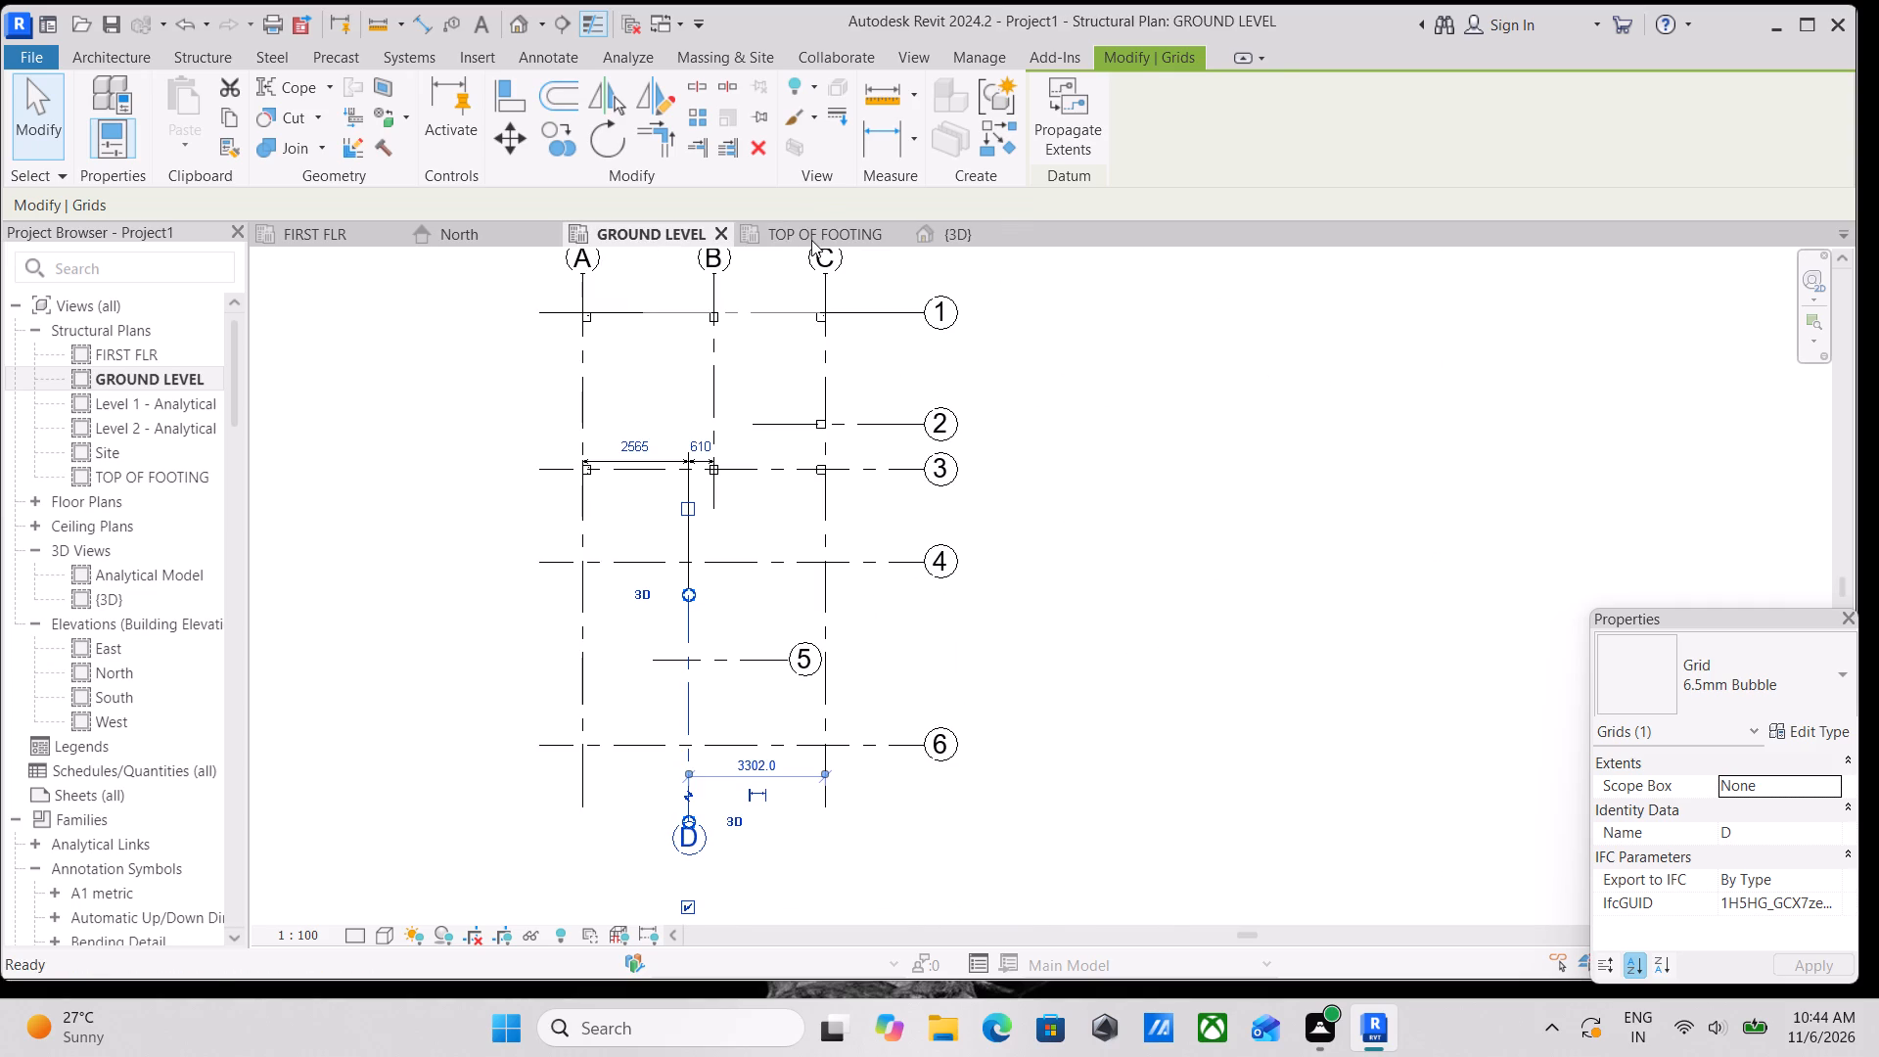
scroll(766, 508, "up", 3)
middle_click_drag(743, 516, 802, 586)
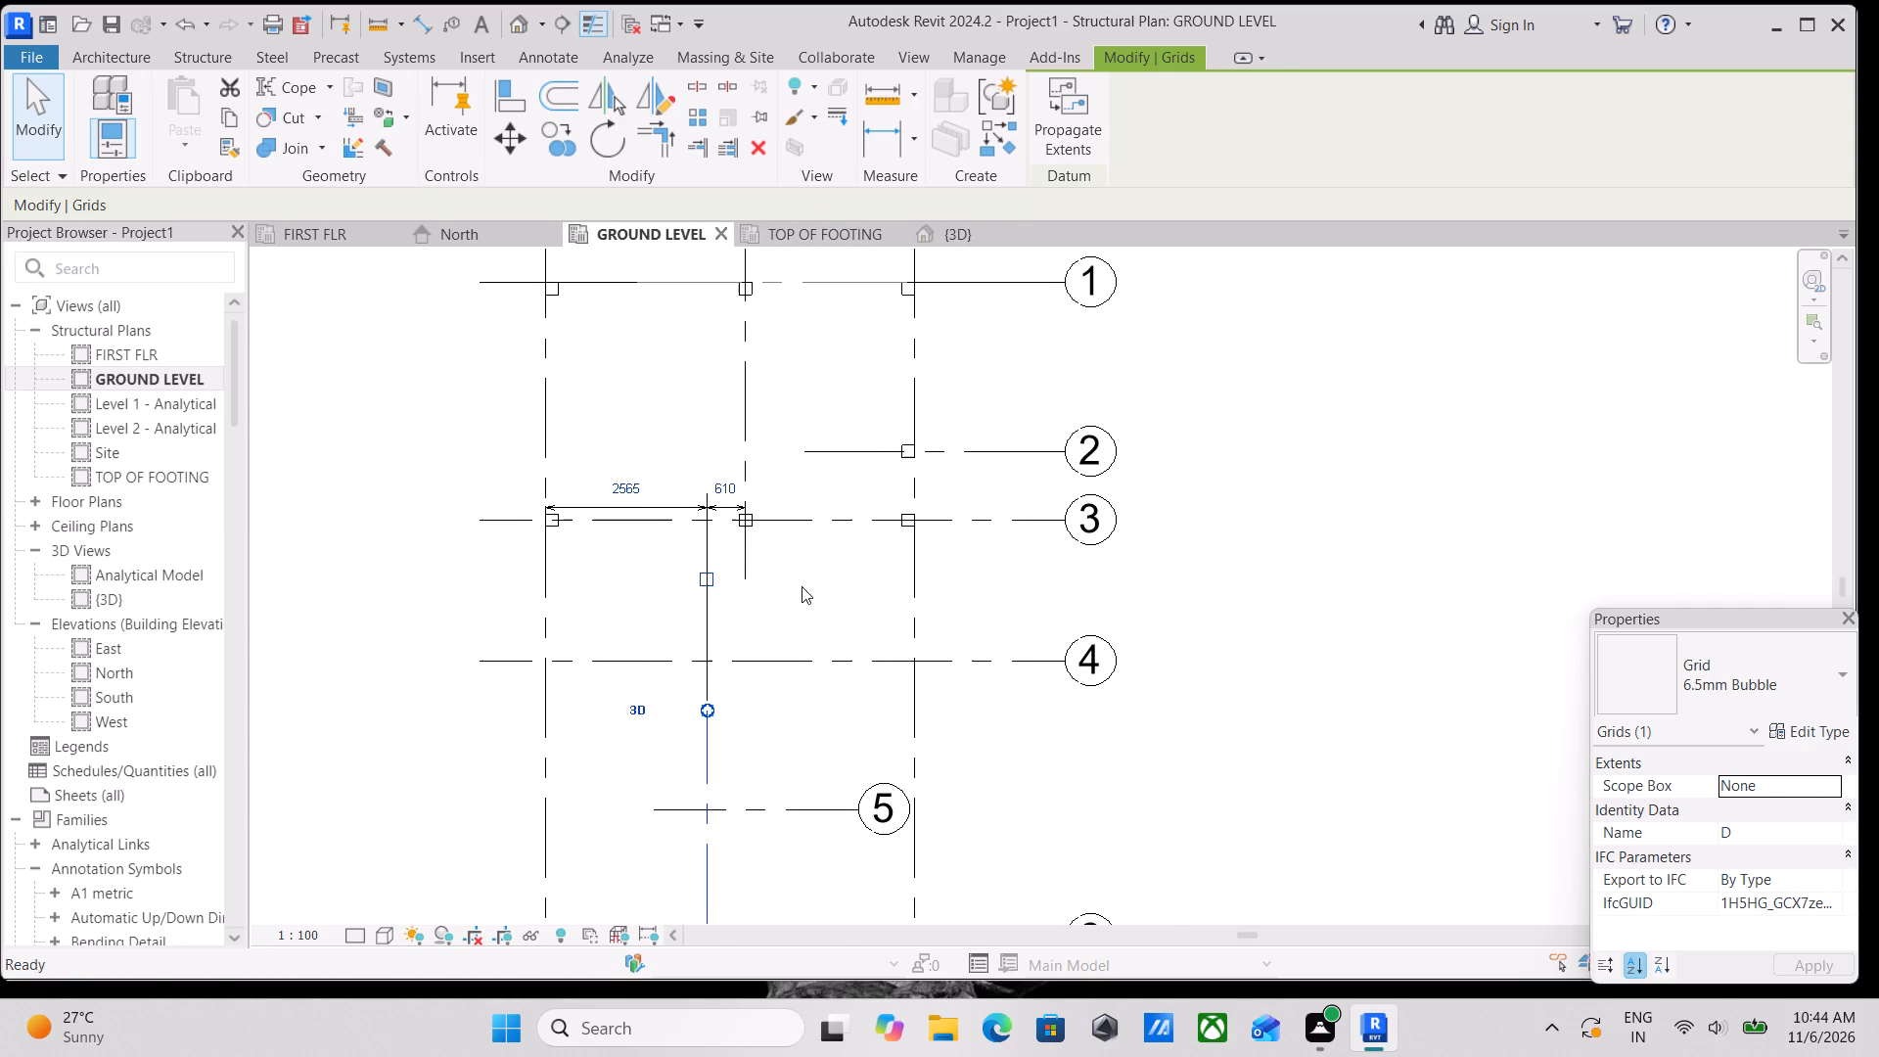
scroll(927, 499, "up", 6)
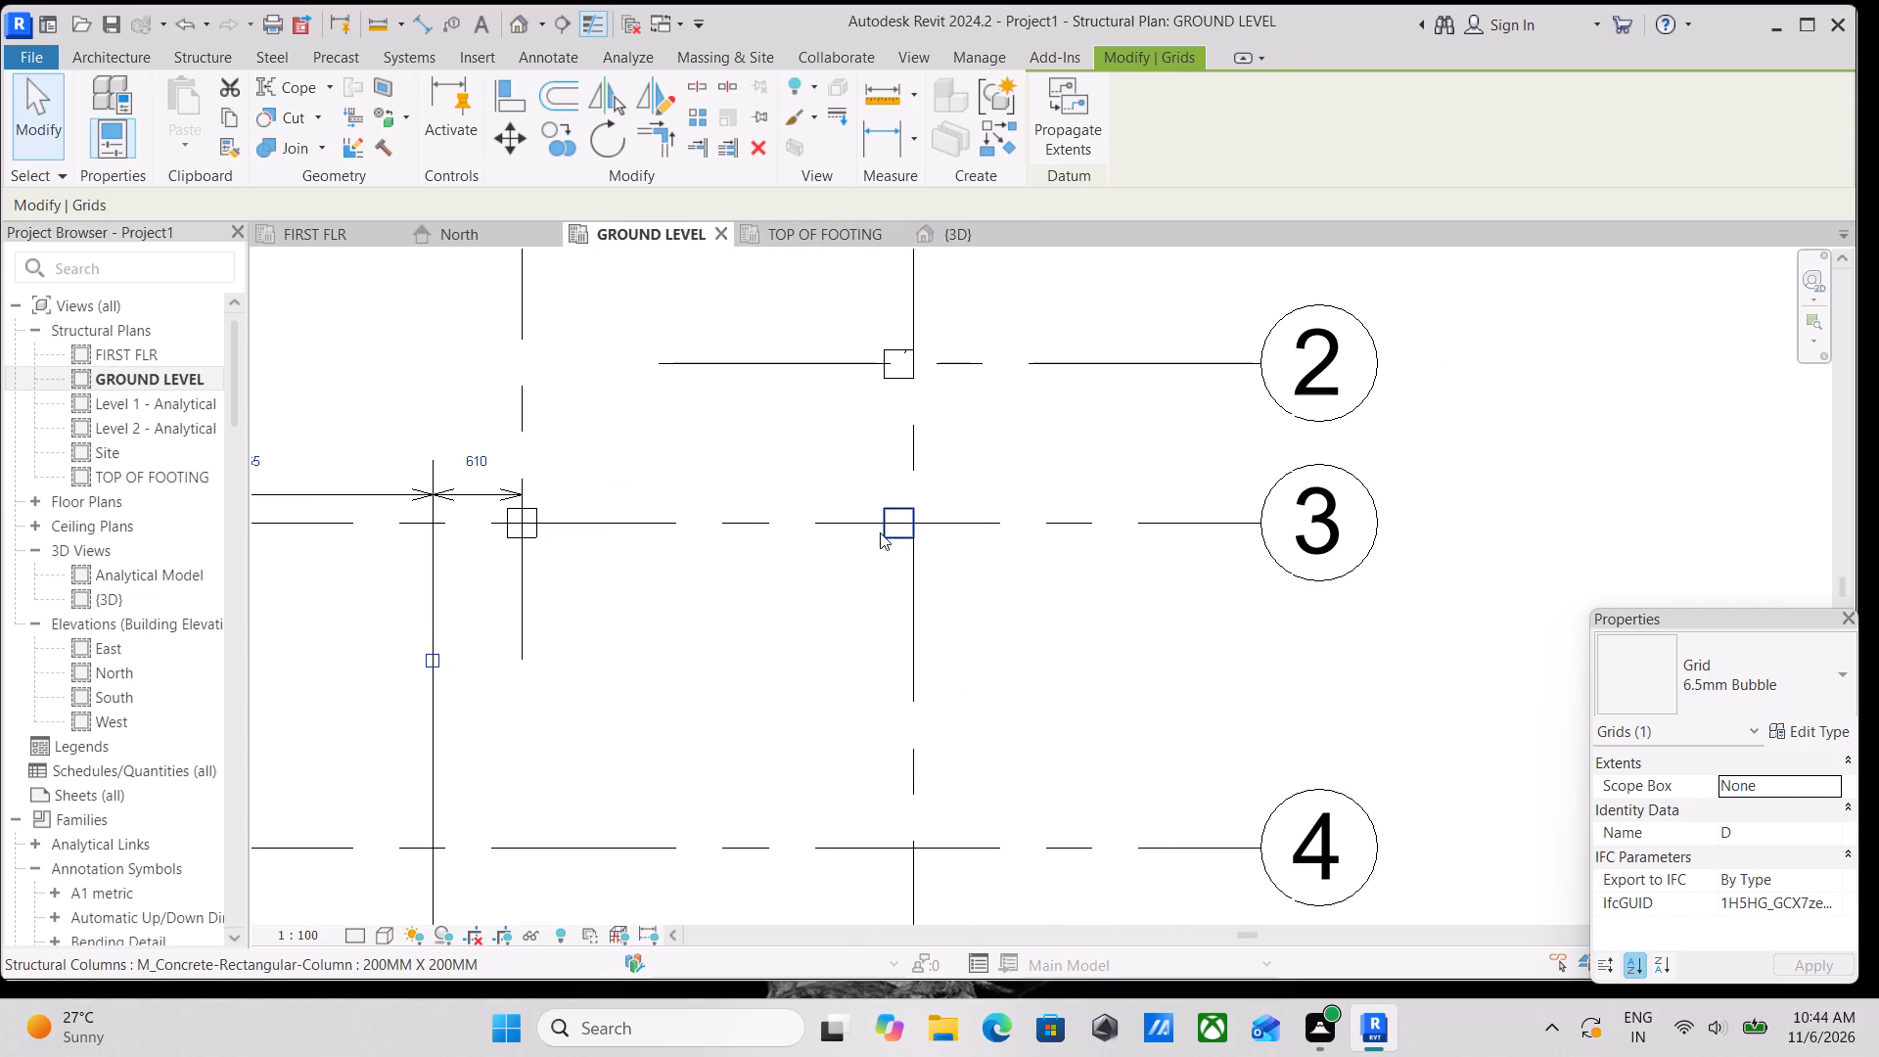
left_click(880, 532)
type("CS")
scroll(623, 691, "down", 3)
middle_click_drag(643, 645, 717, 514)
scroll(699, 608, "down", 3)
middle_click_drag(699, 608, 699, 607)
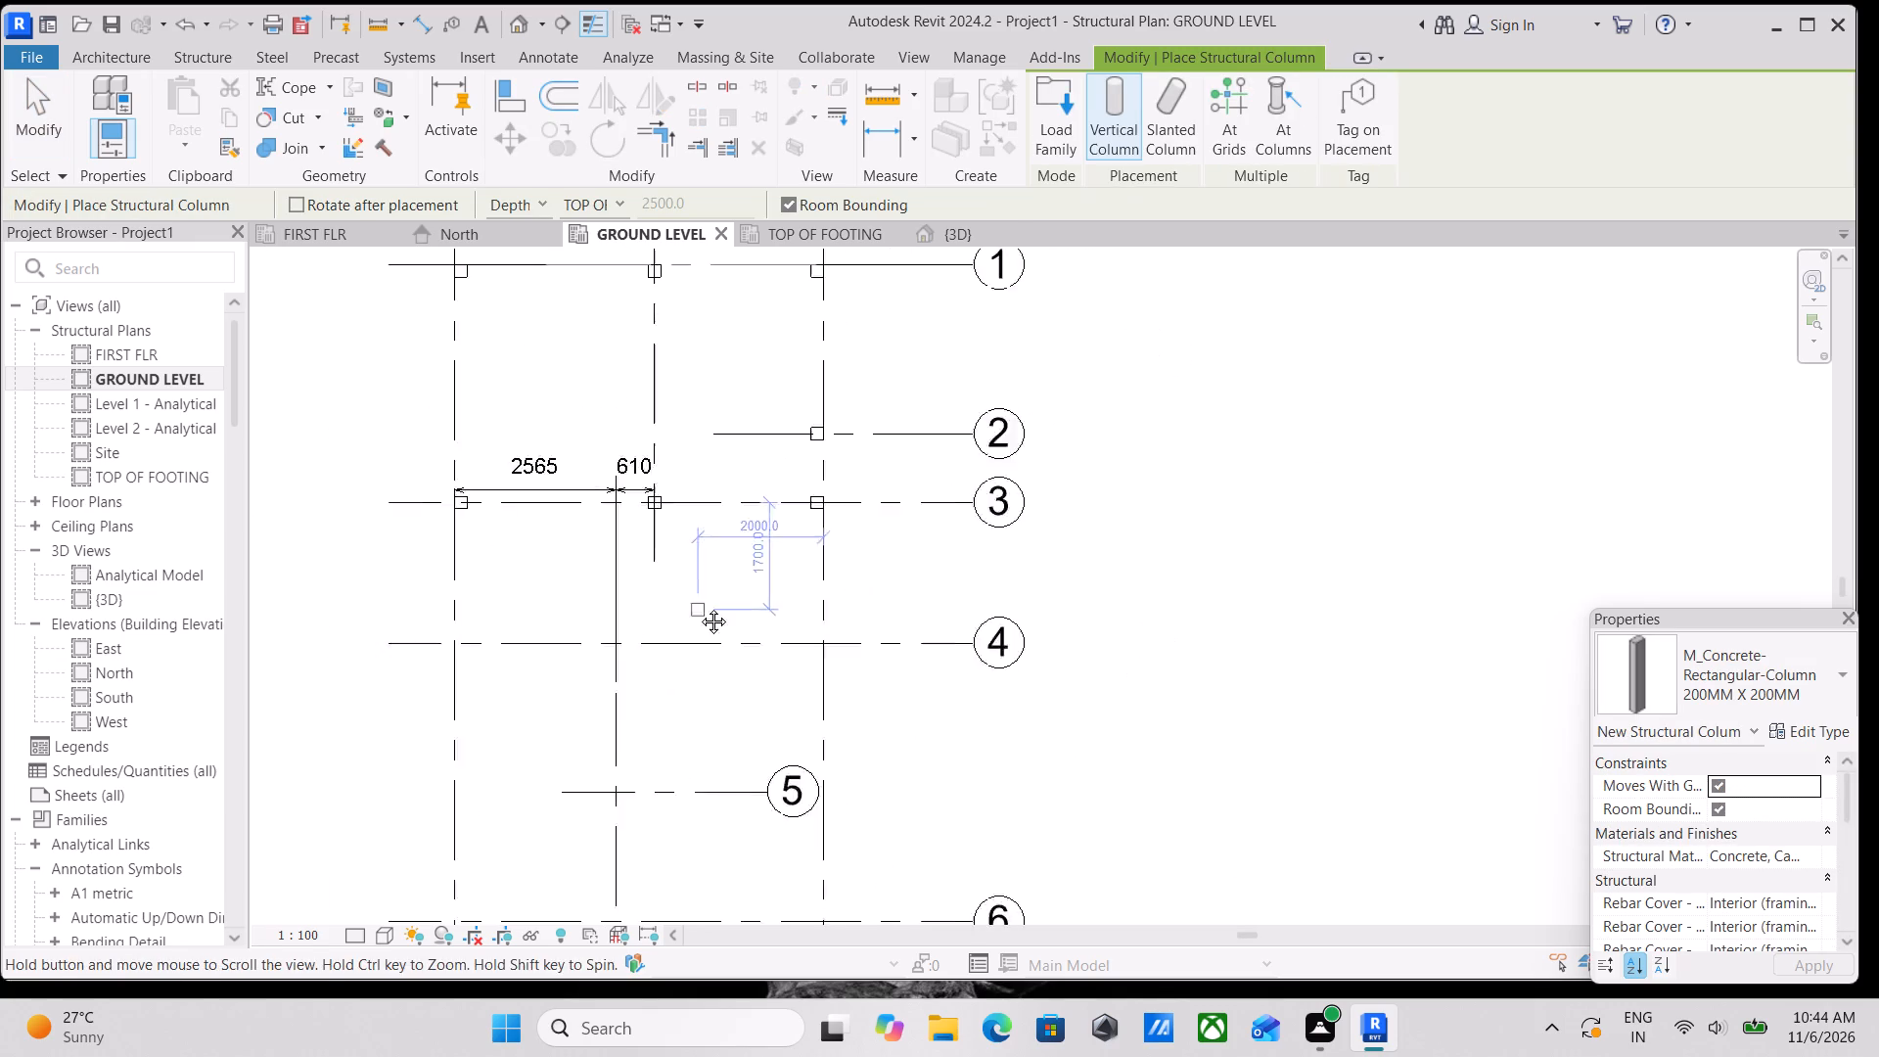
middle_click_drag(699, 607, 755, 510)
middle_click_drag(673, 761, 776, 539)
scroll(772, 602, "up", 9)
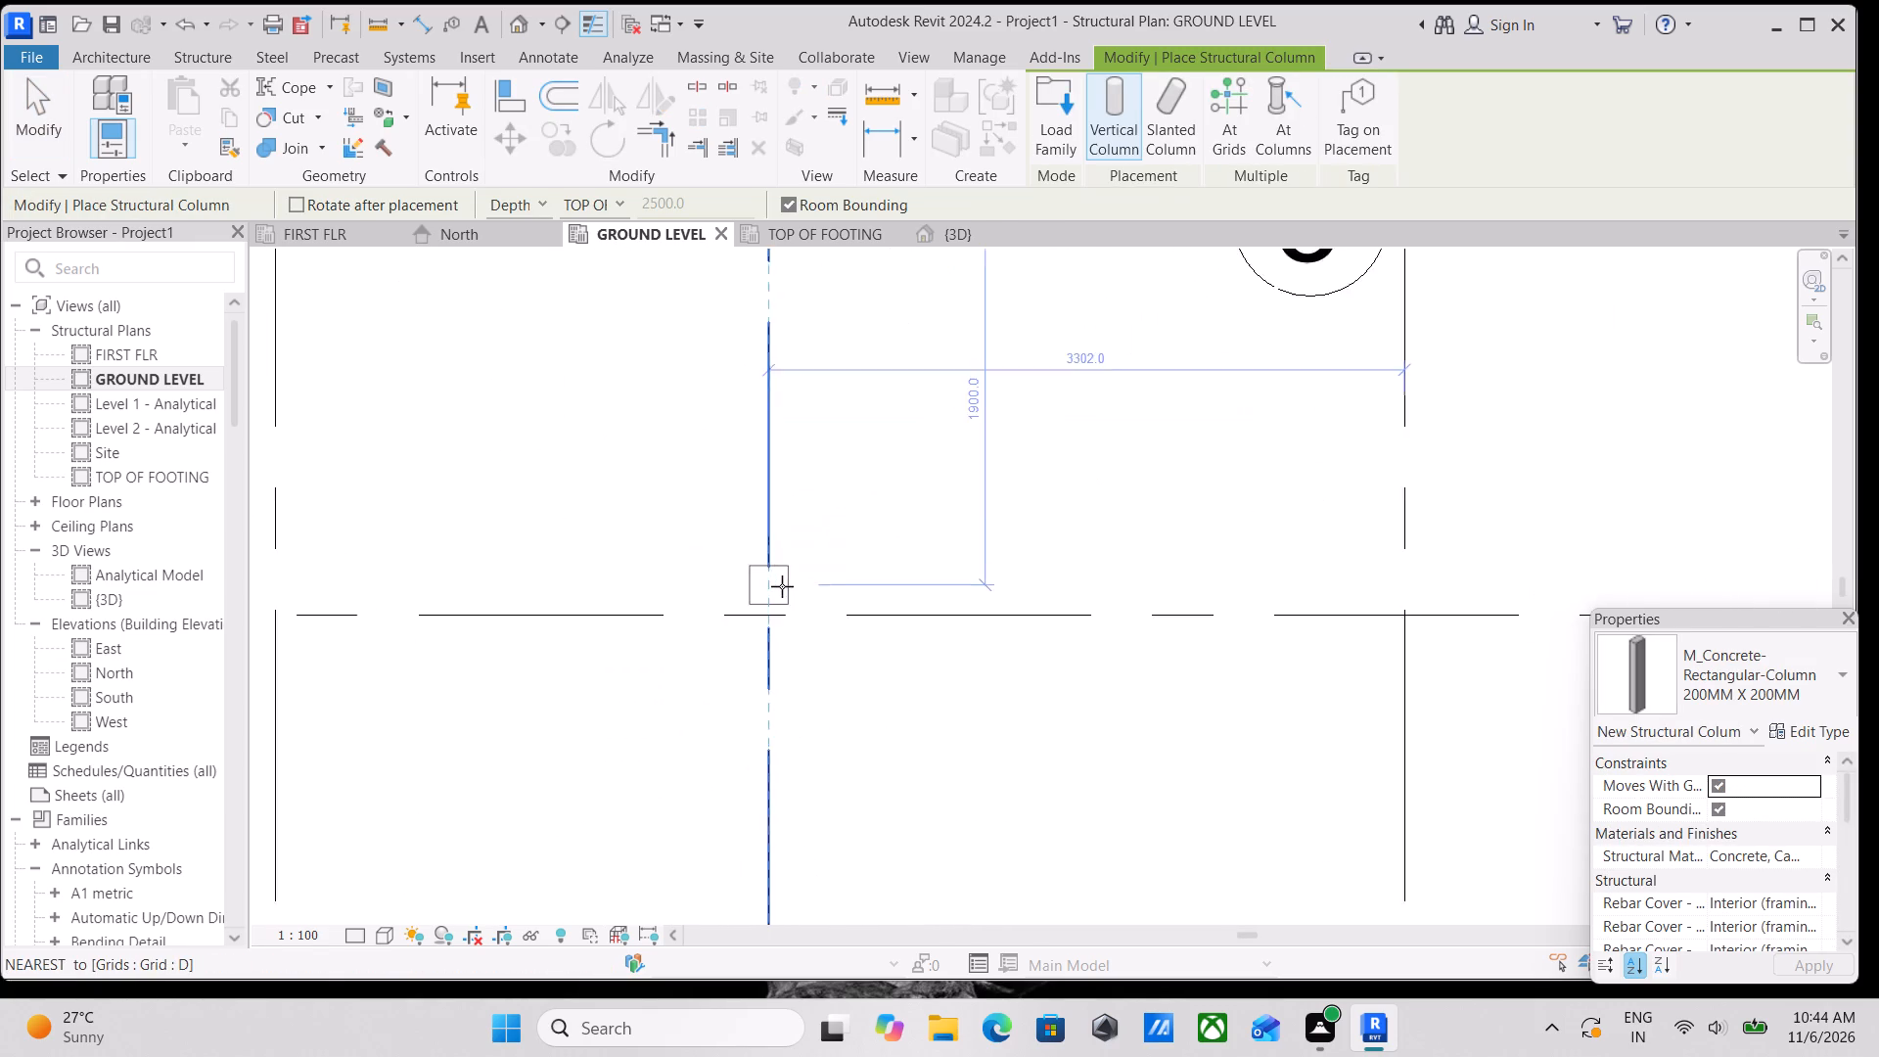
scroll(782, 586, "up", 1)
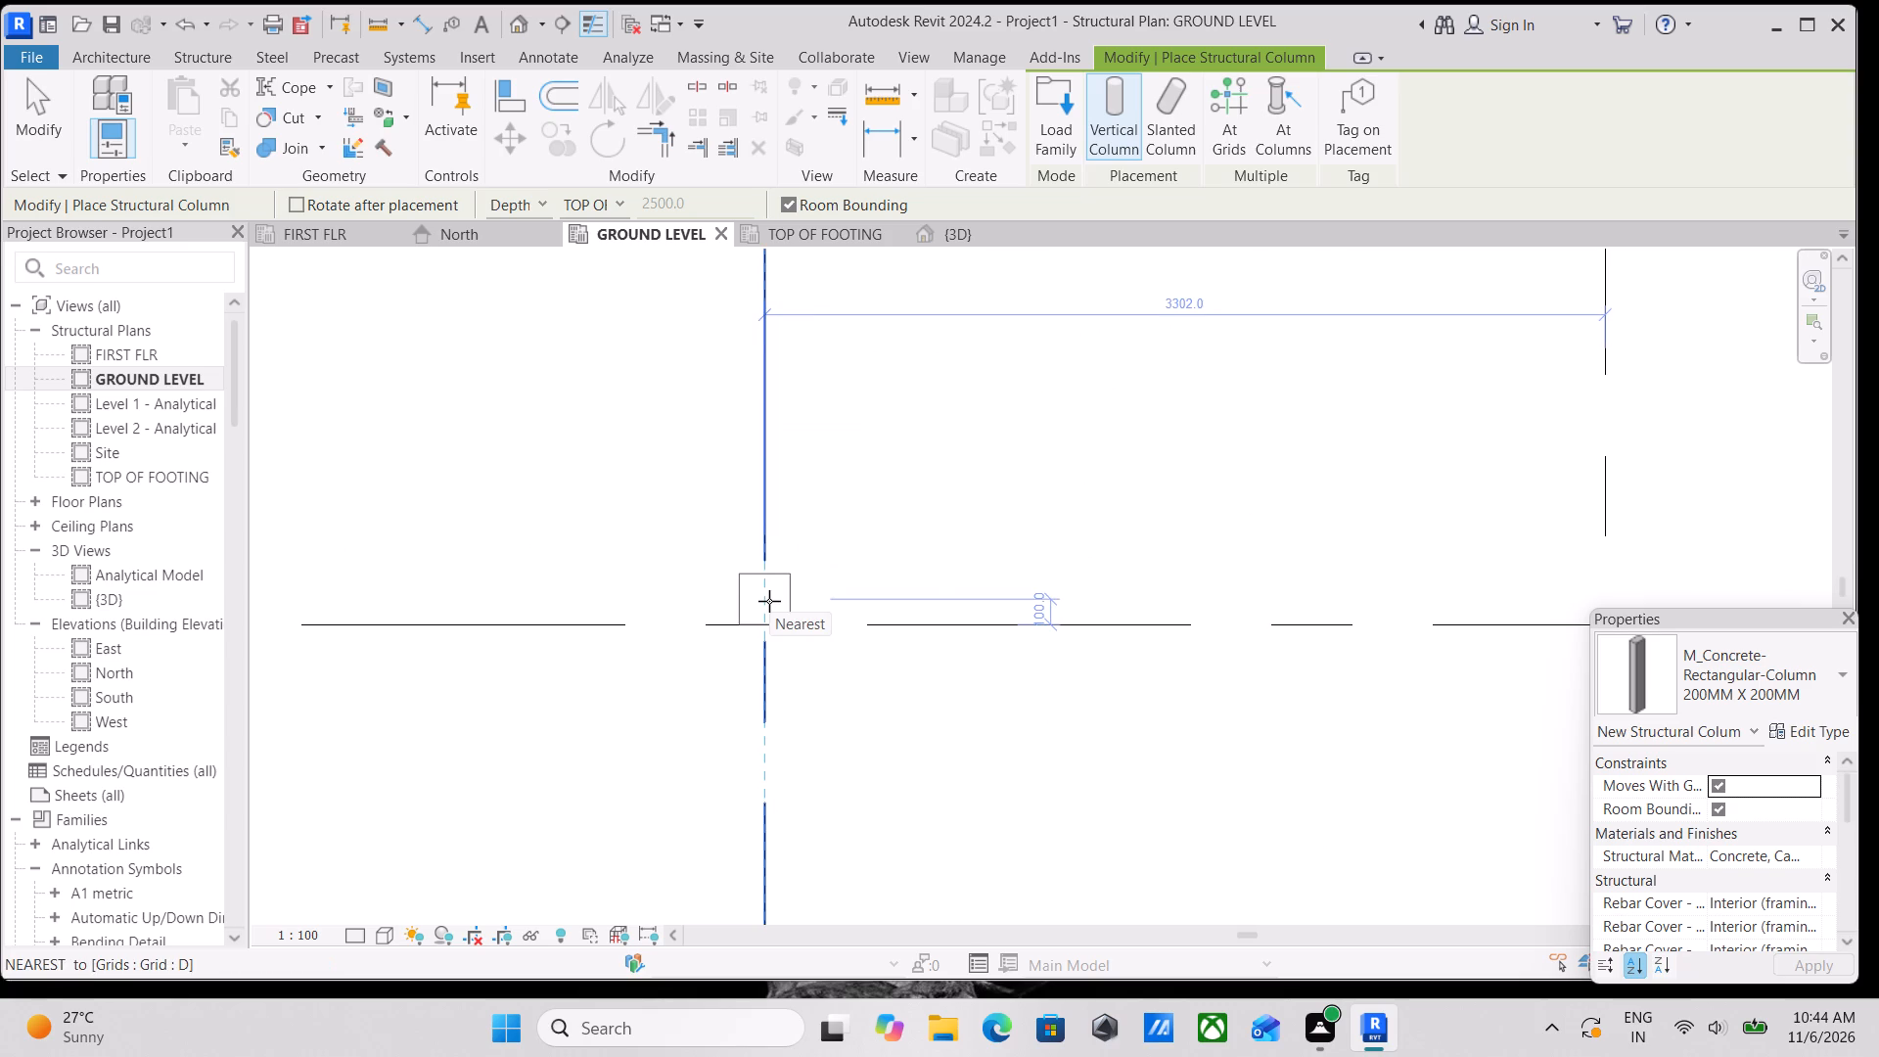
left_click(769, 601)
Place a 200 x 200 mm column inside the A-6 corner, with its outer faces on grids A and 6.
scroll(727, 567, "down", 2)
middle_click_drag(529, 564, 802, 544)
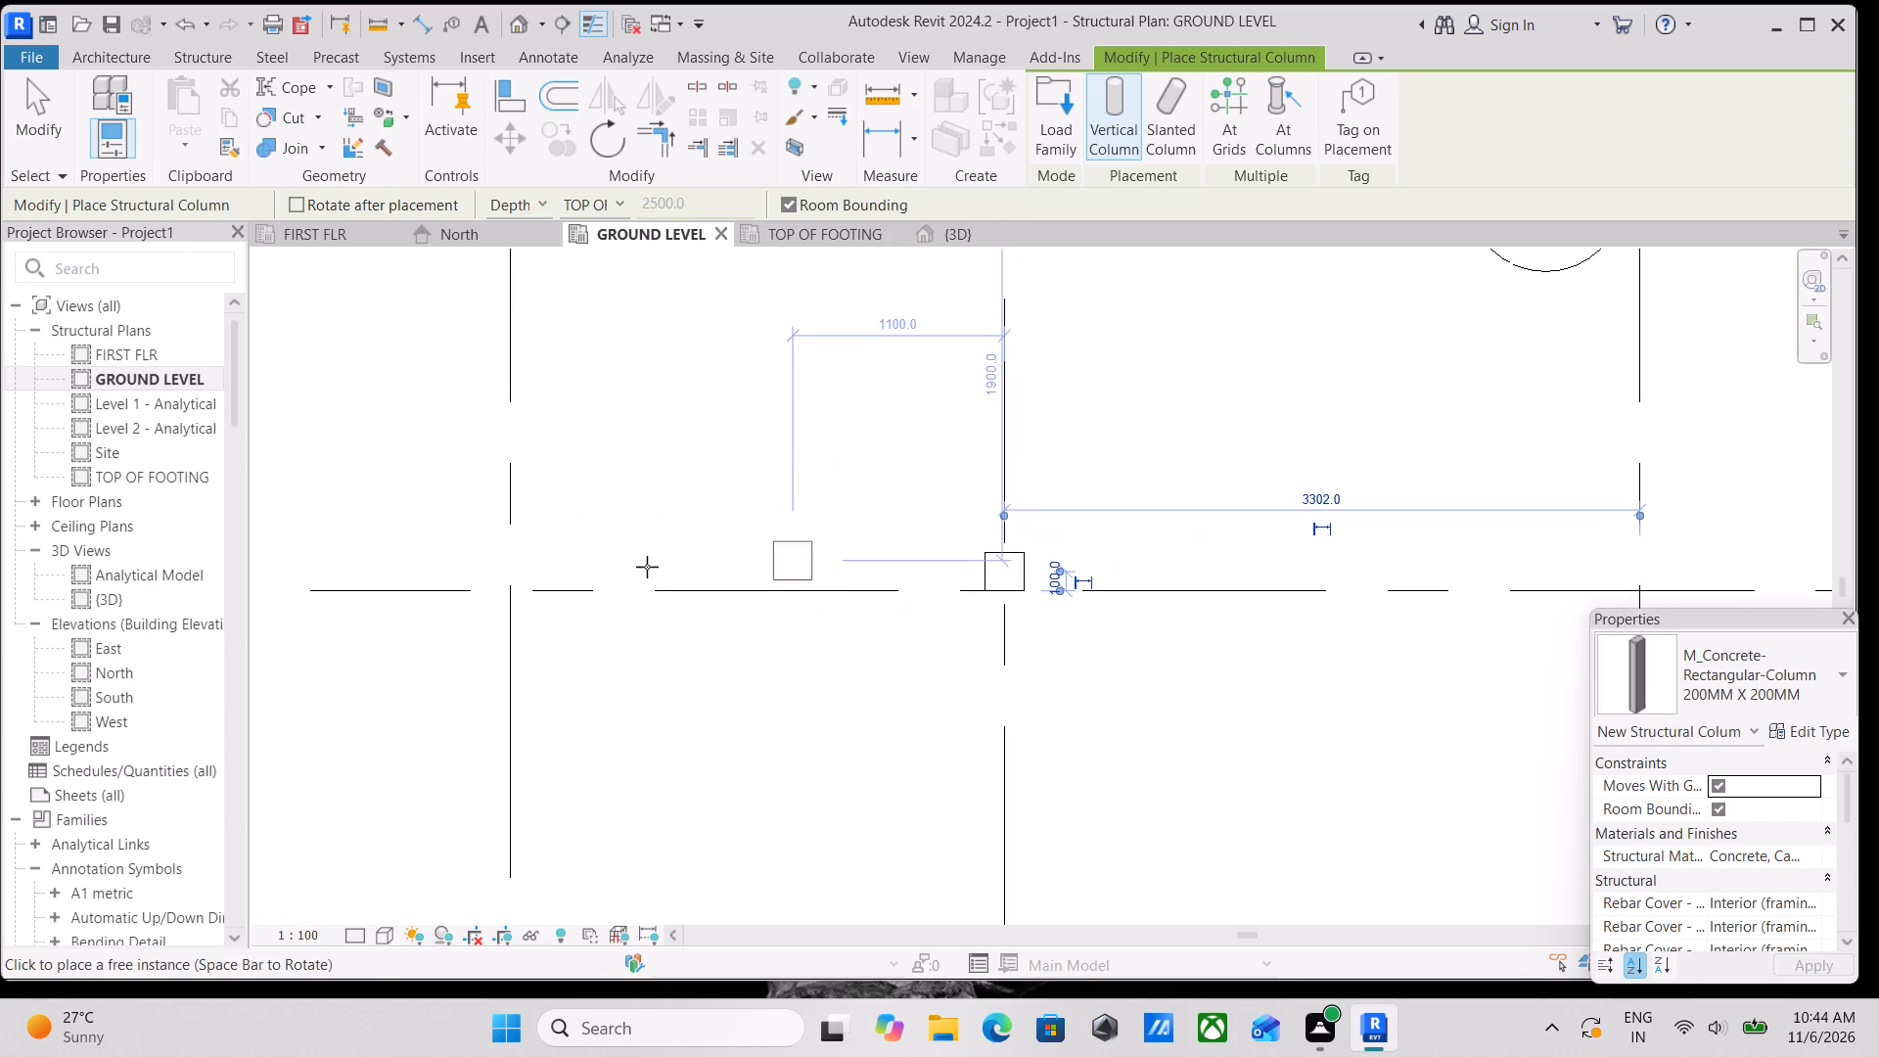
scroll(558, 563, "up", 2)
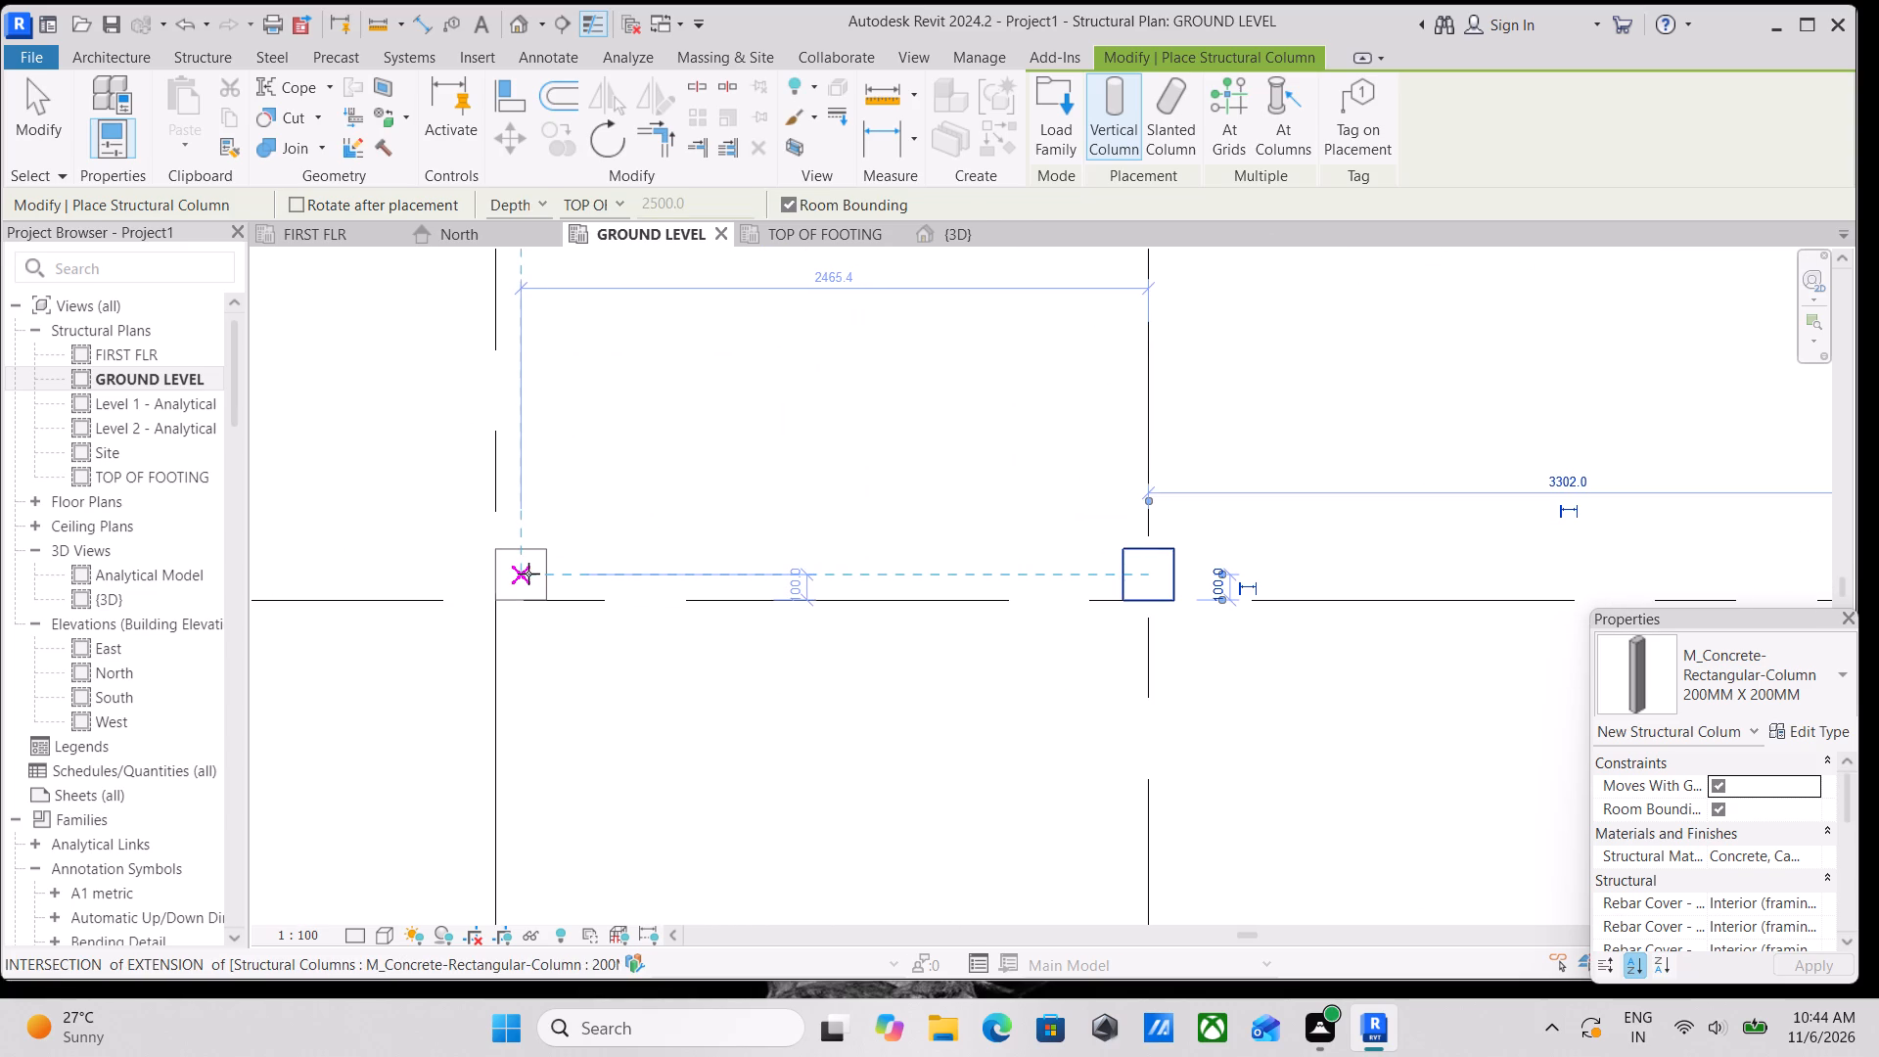
left_click(528, 574)
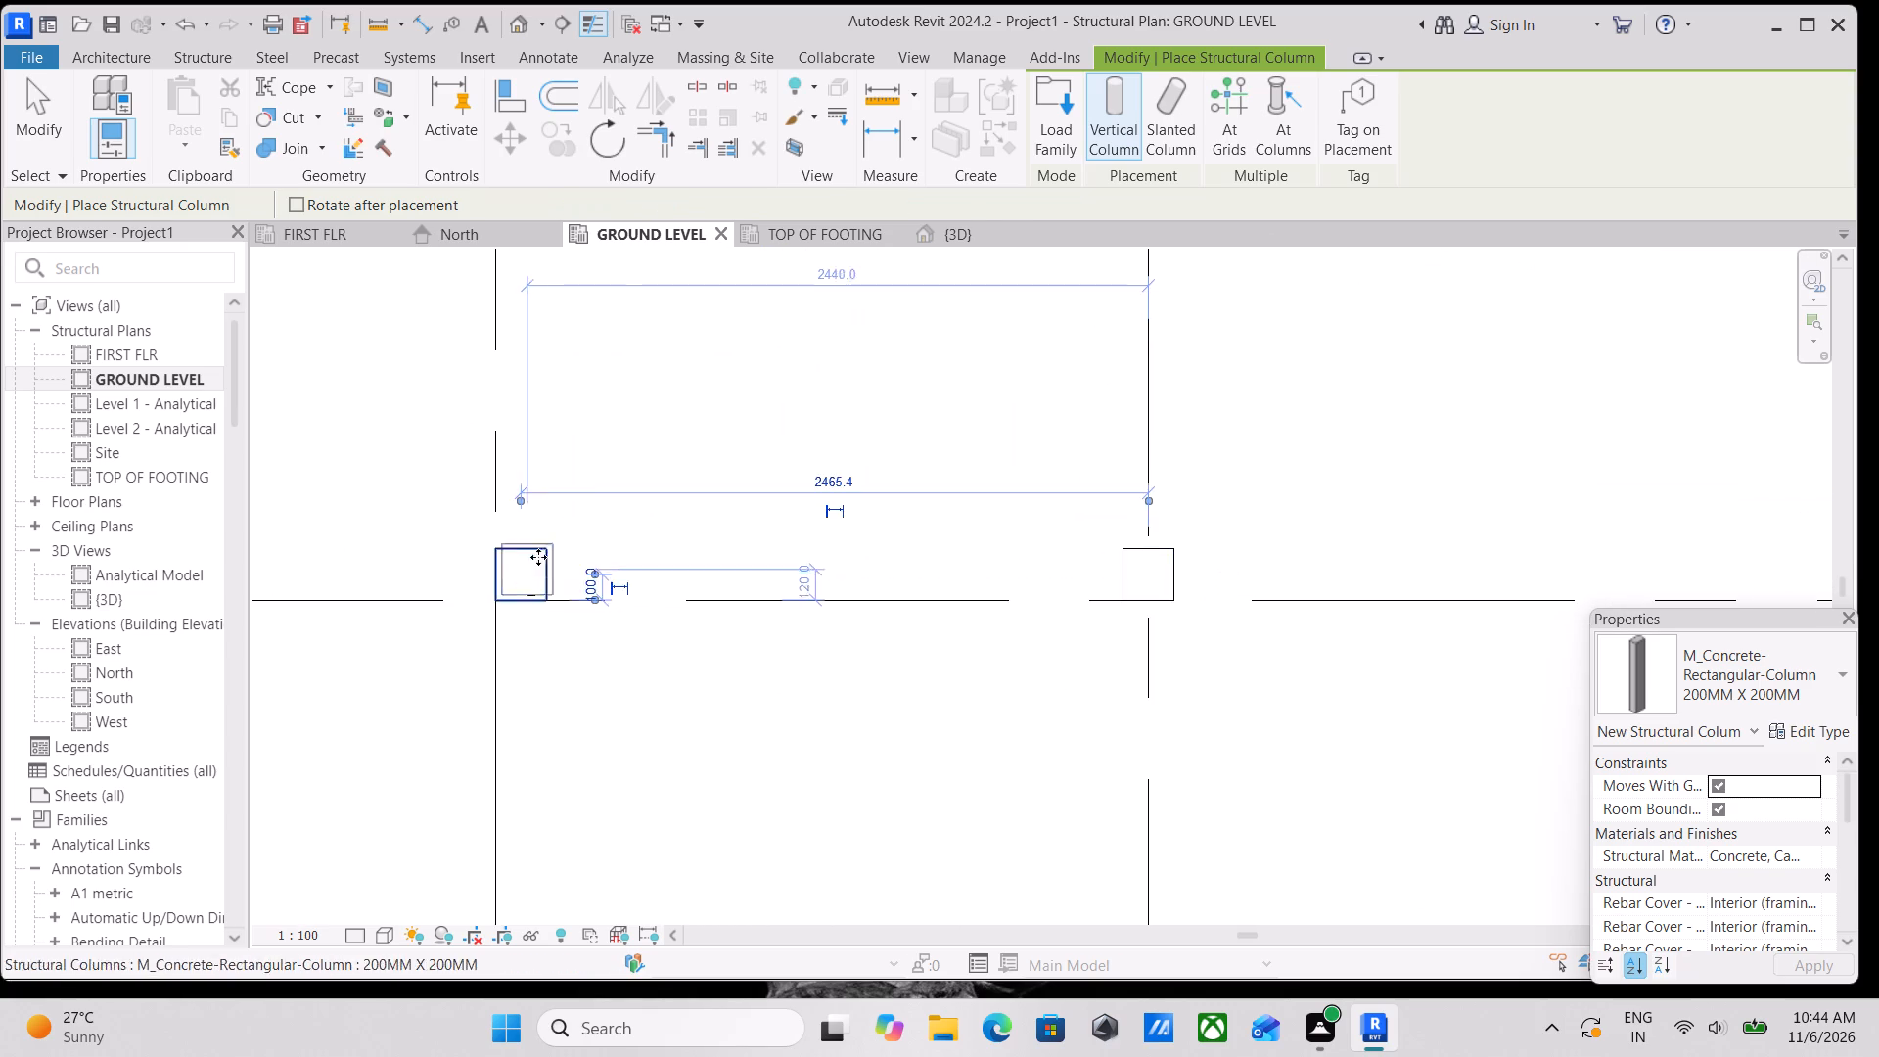
Place a 200 x 200 mm column at A-4, centred on grid 4 with its outer face on grid A.
scroll(591, 511, "down", 6)
middle_click_drag(682, 505, 625, 845)
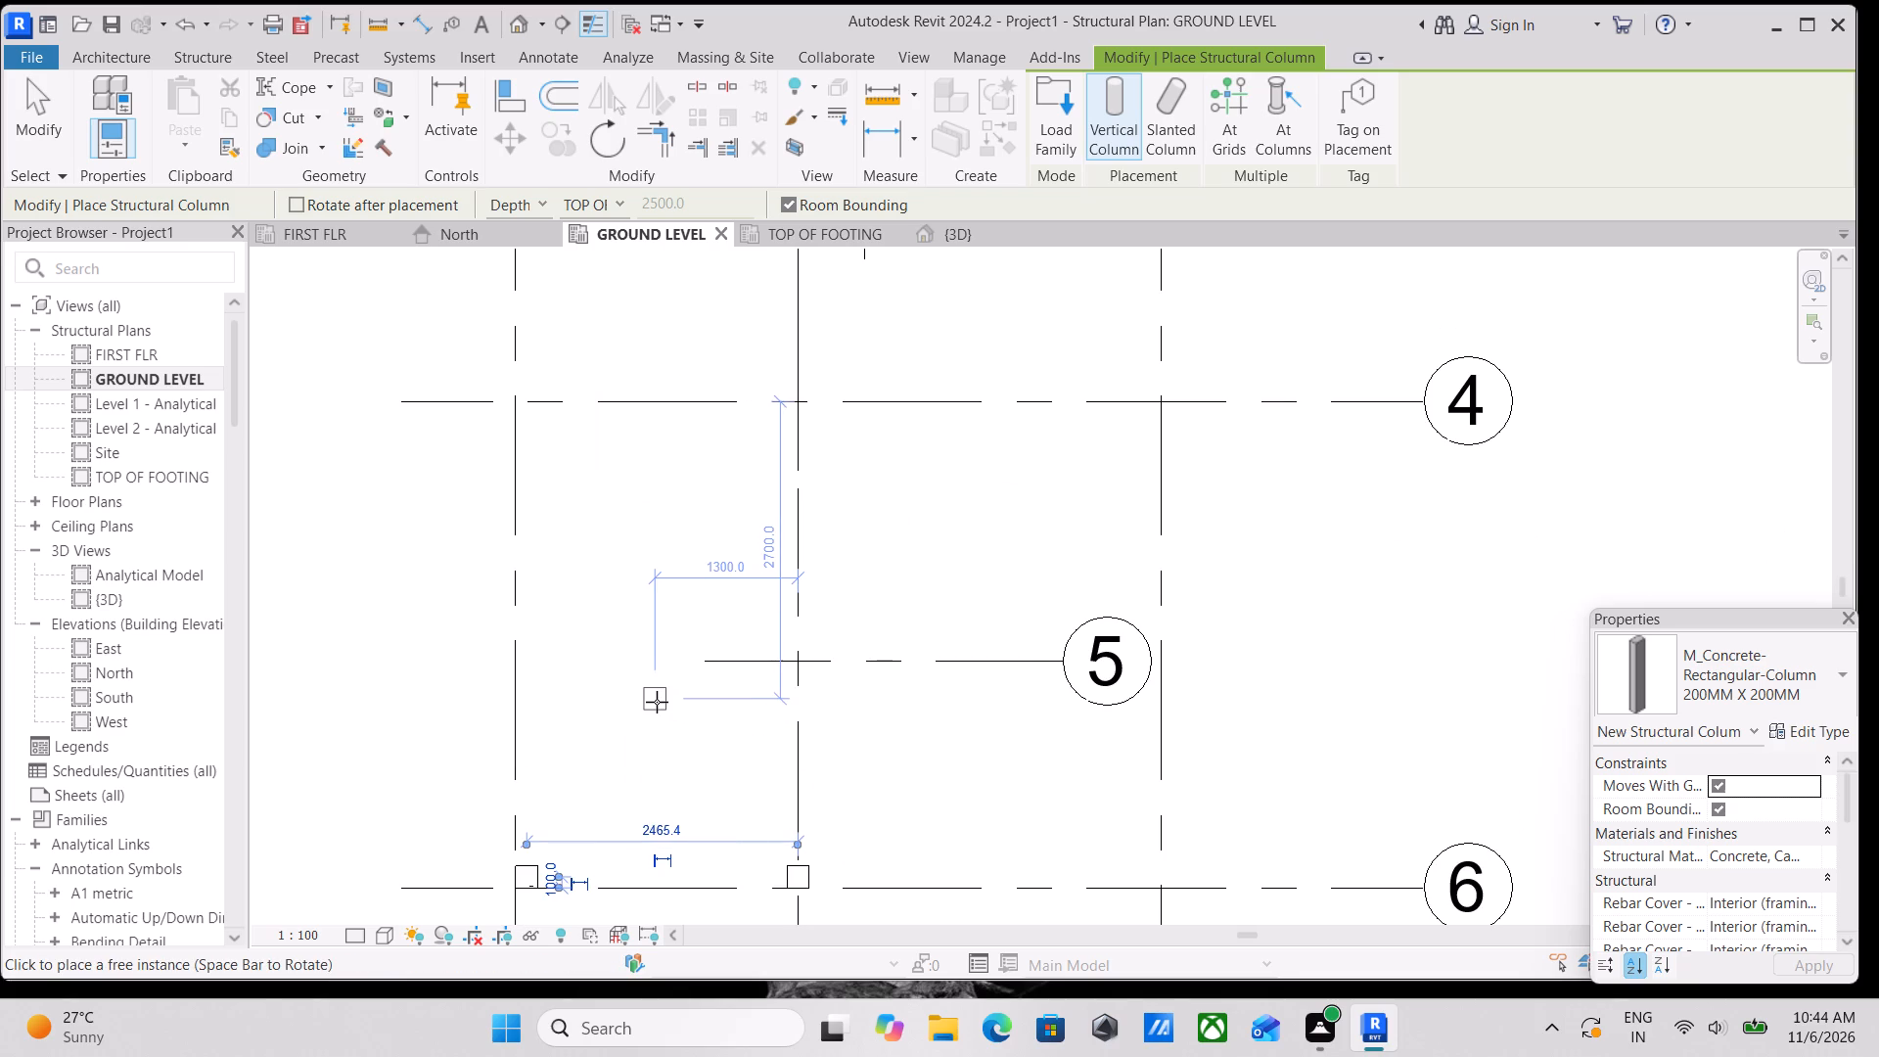
scroll(630, 645, "down", 2)
middle_click_drag(630, 645, 636, 848)
scroll(578, 664, "up", 3)
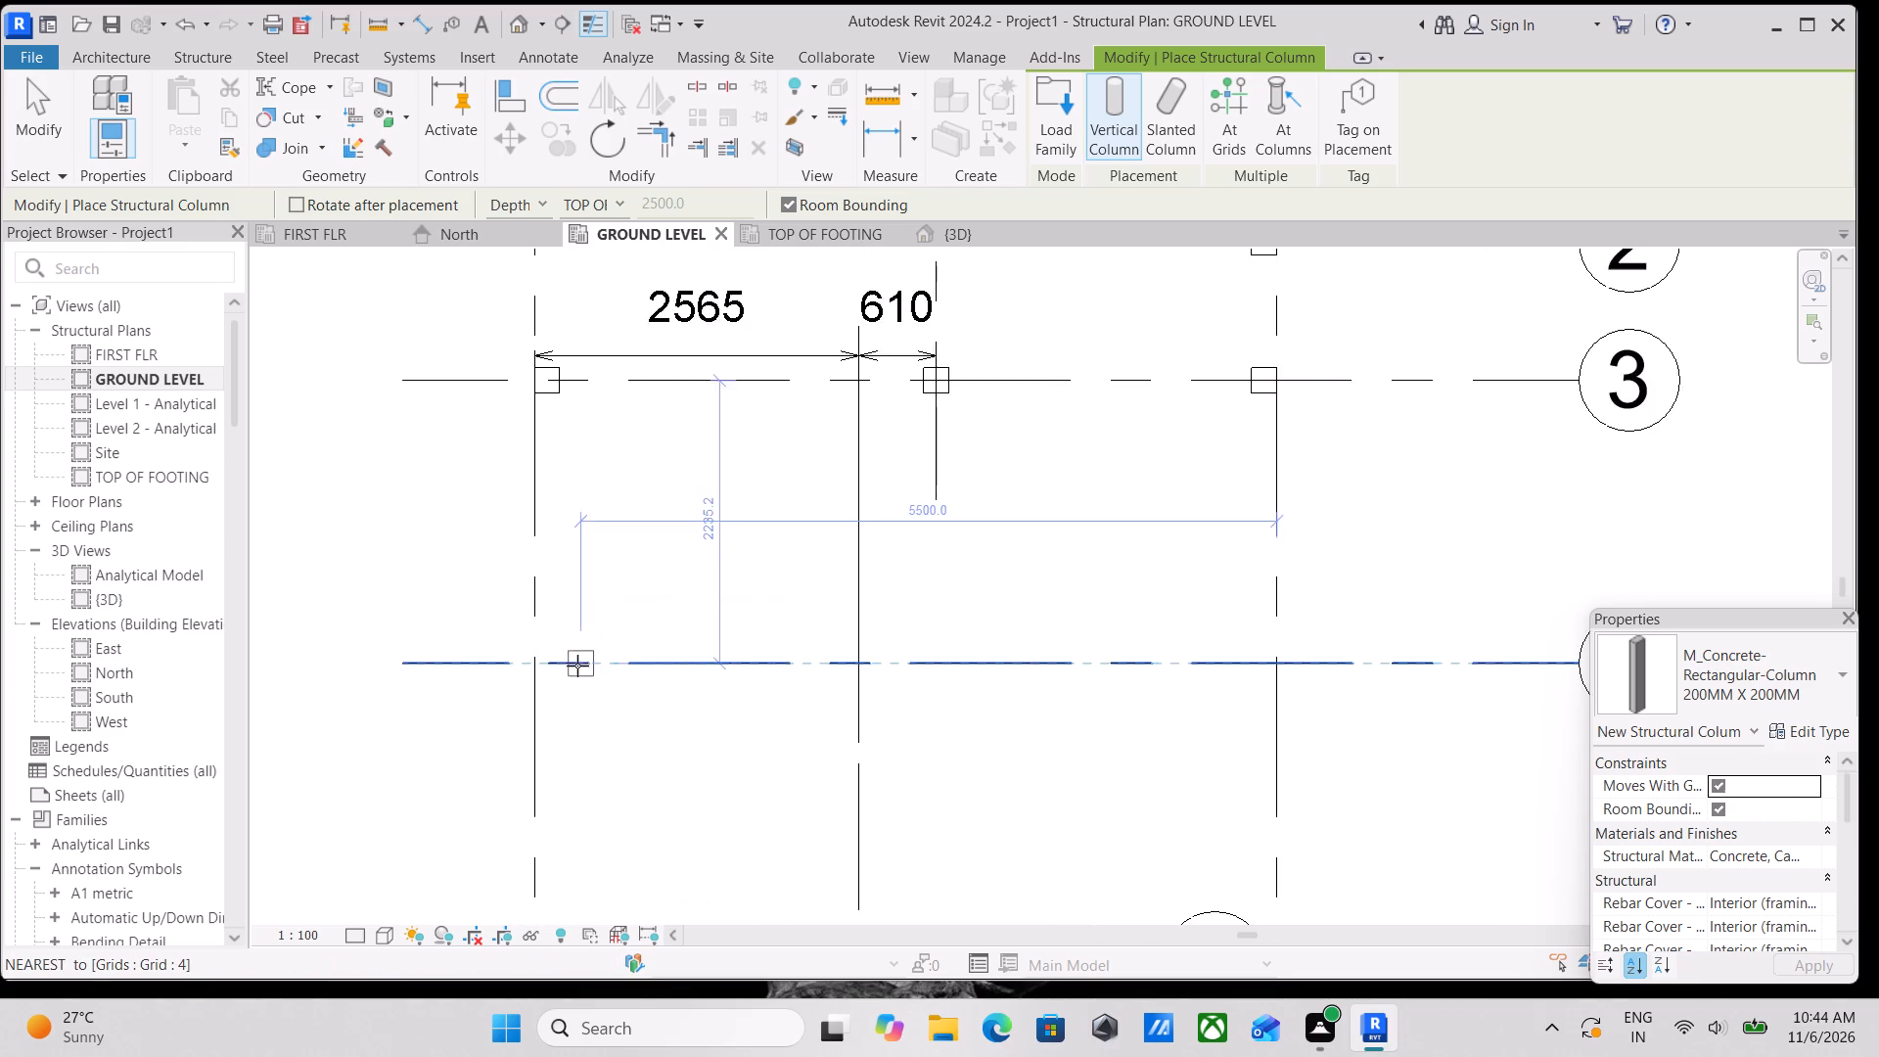
scroll(577, 666, "up", 2)
left_click(543, 666)
Place a 200 x 200 mm column centred on the intersection of grids D and 4.
scroll(707, 655, "down", 2)
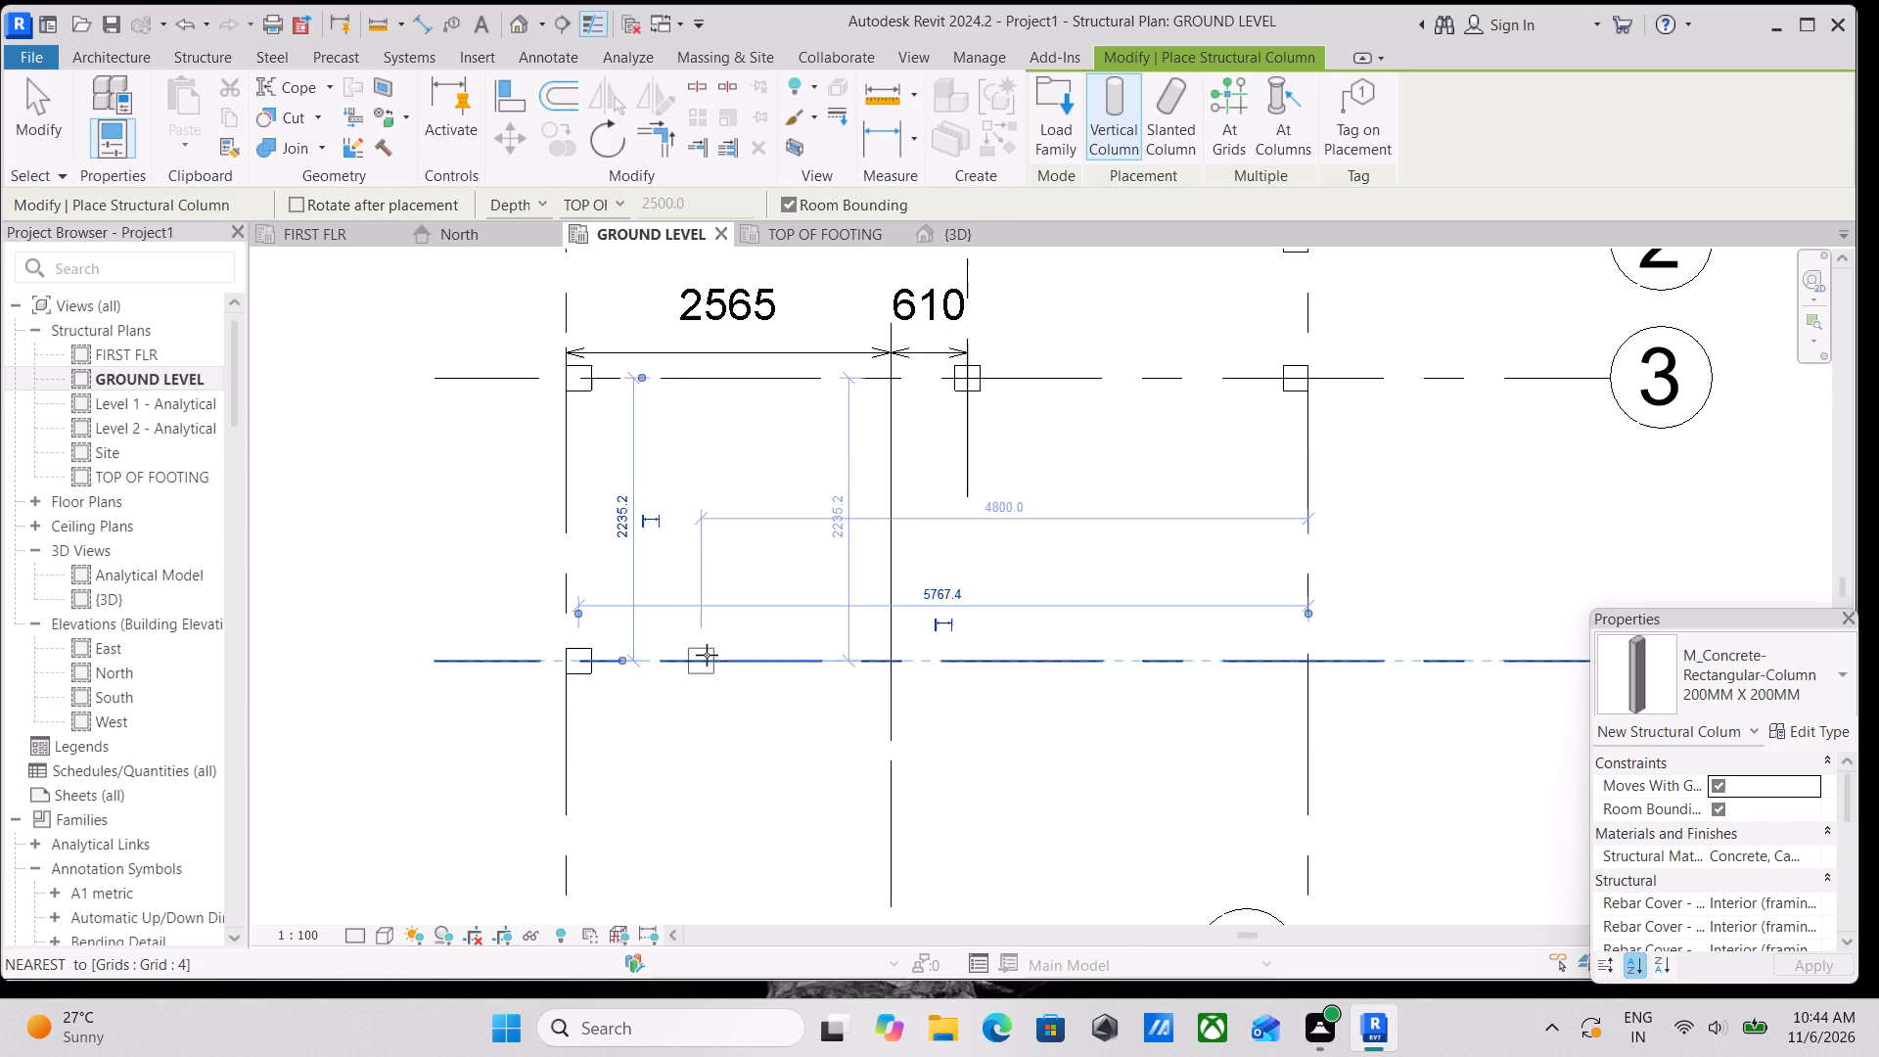
middle_click_drag(655, 658, 539, 668)
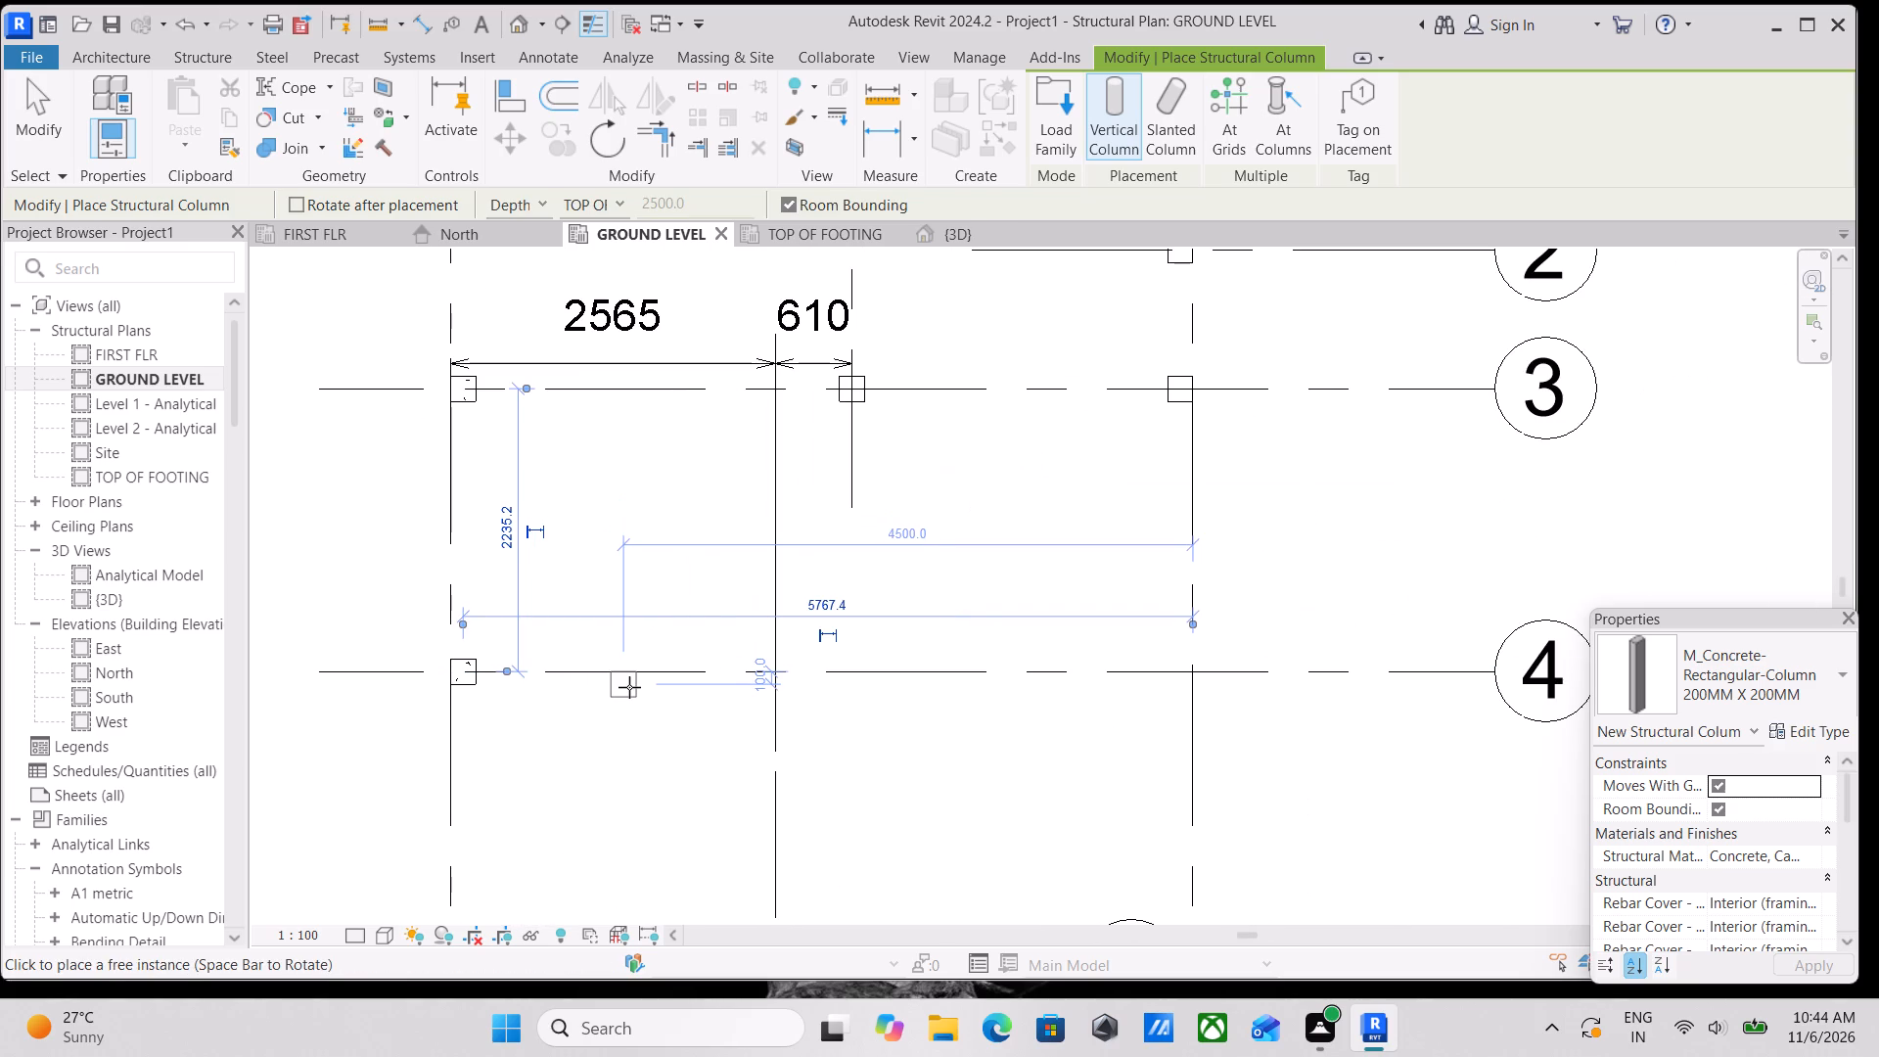
scroll(757, 681, "up", 2)
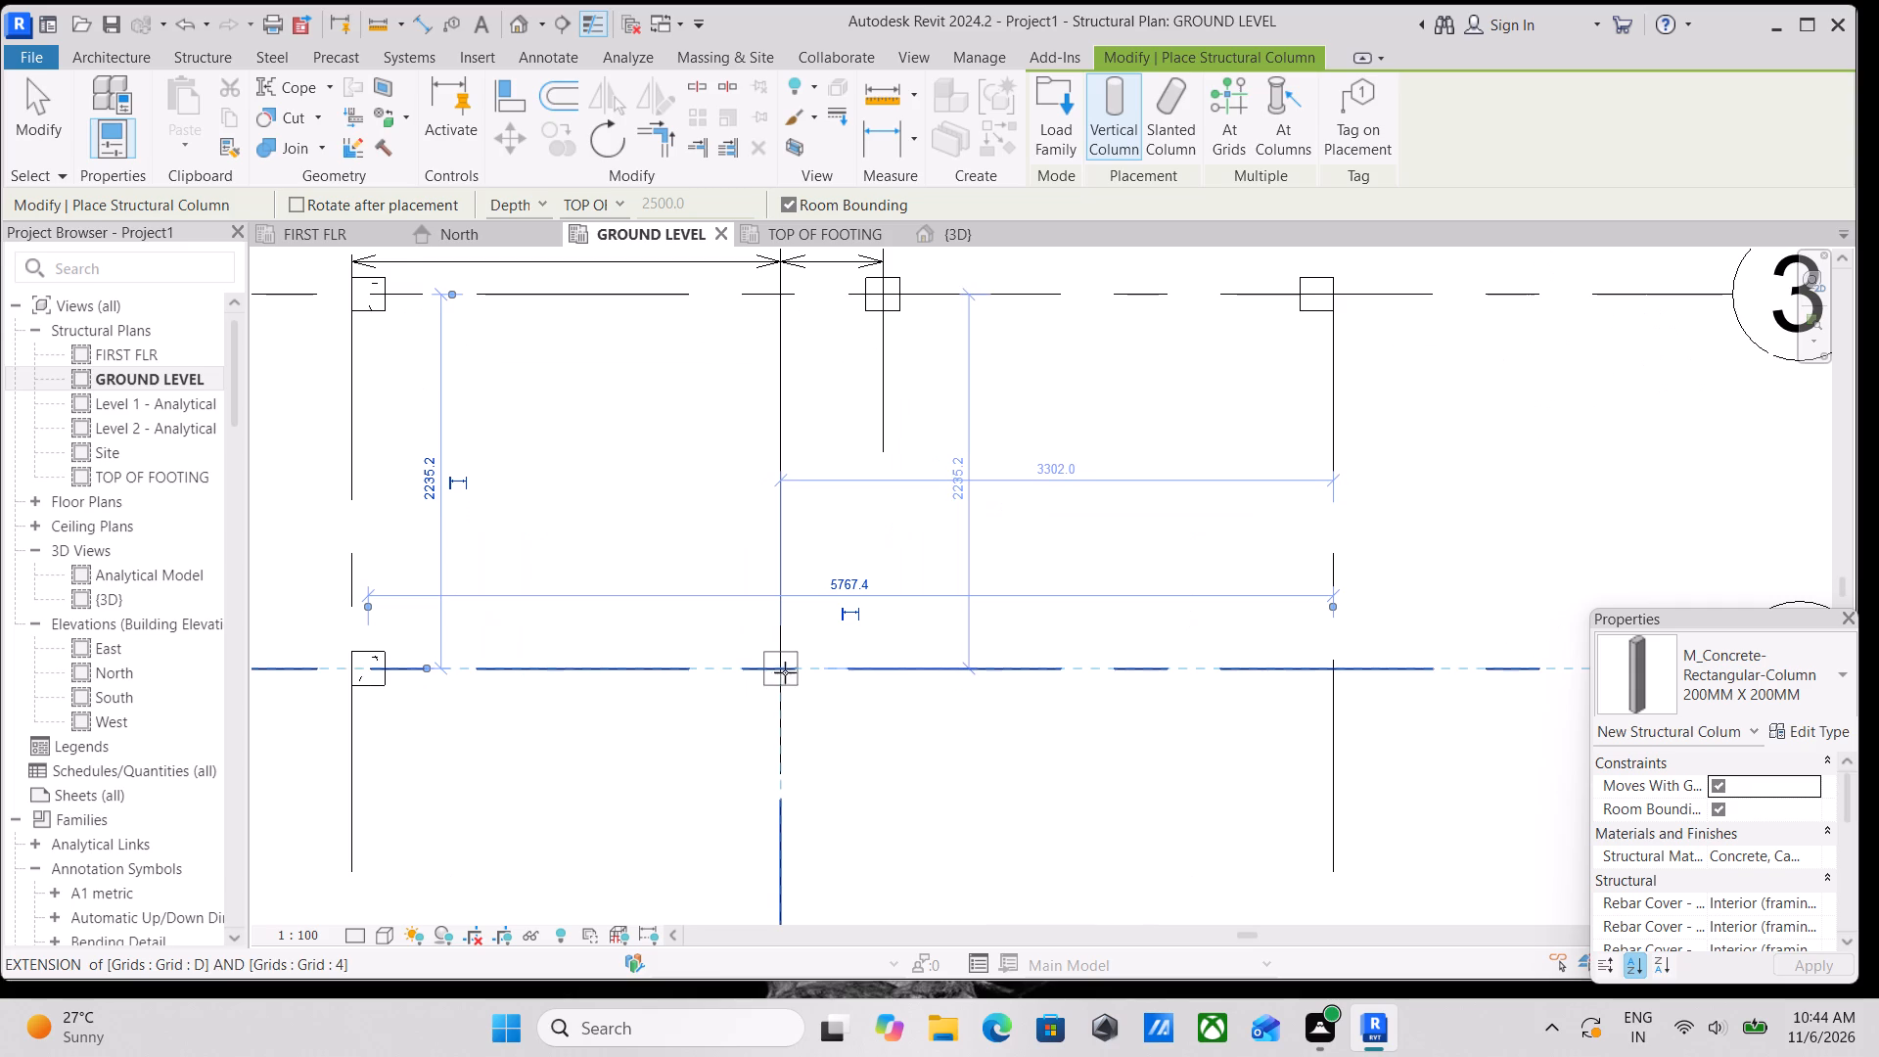
left_click(781, 670)
Place a 200 x 200 mm column at C-4, centred on grid 4 with its outer face on grid C.
scroll(849, 666, "down", 2)
middle_click_drag(849, 677, 661, 706)
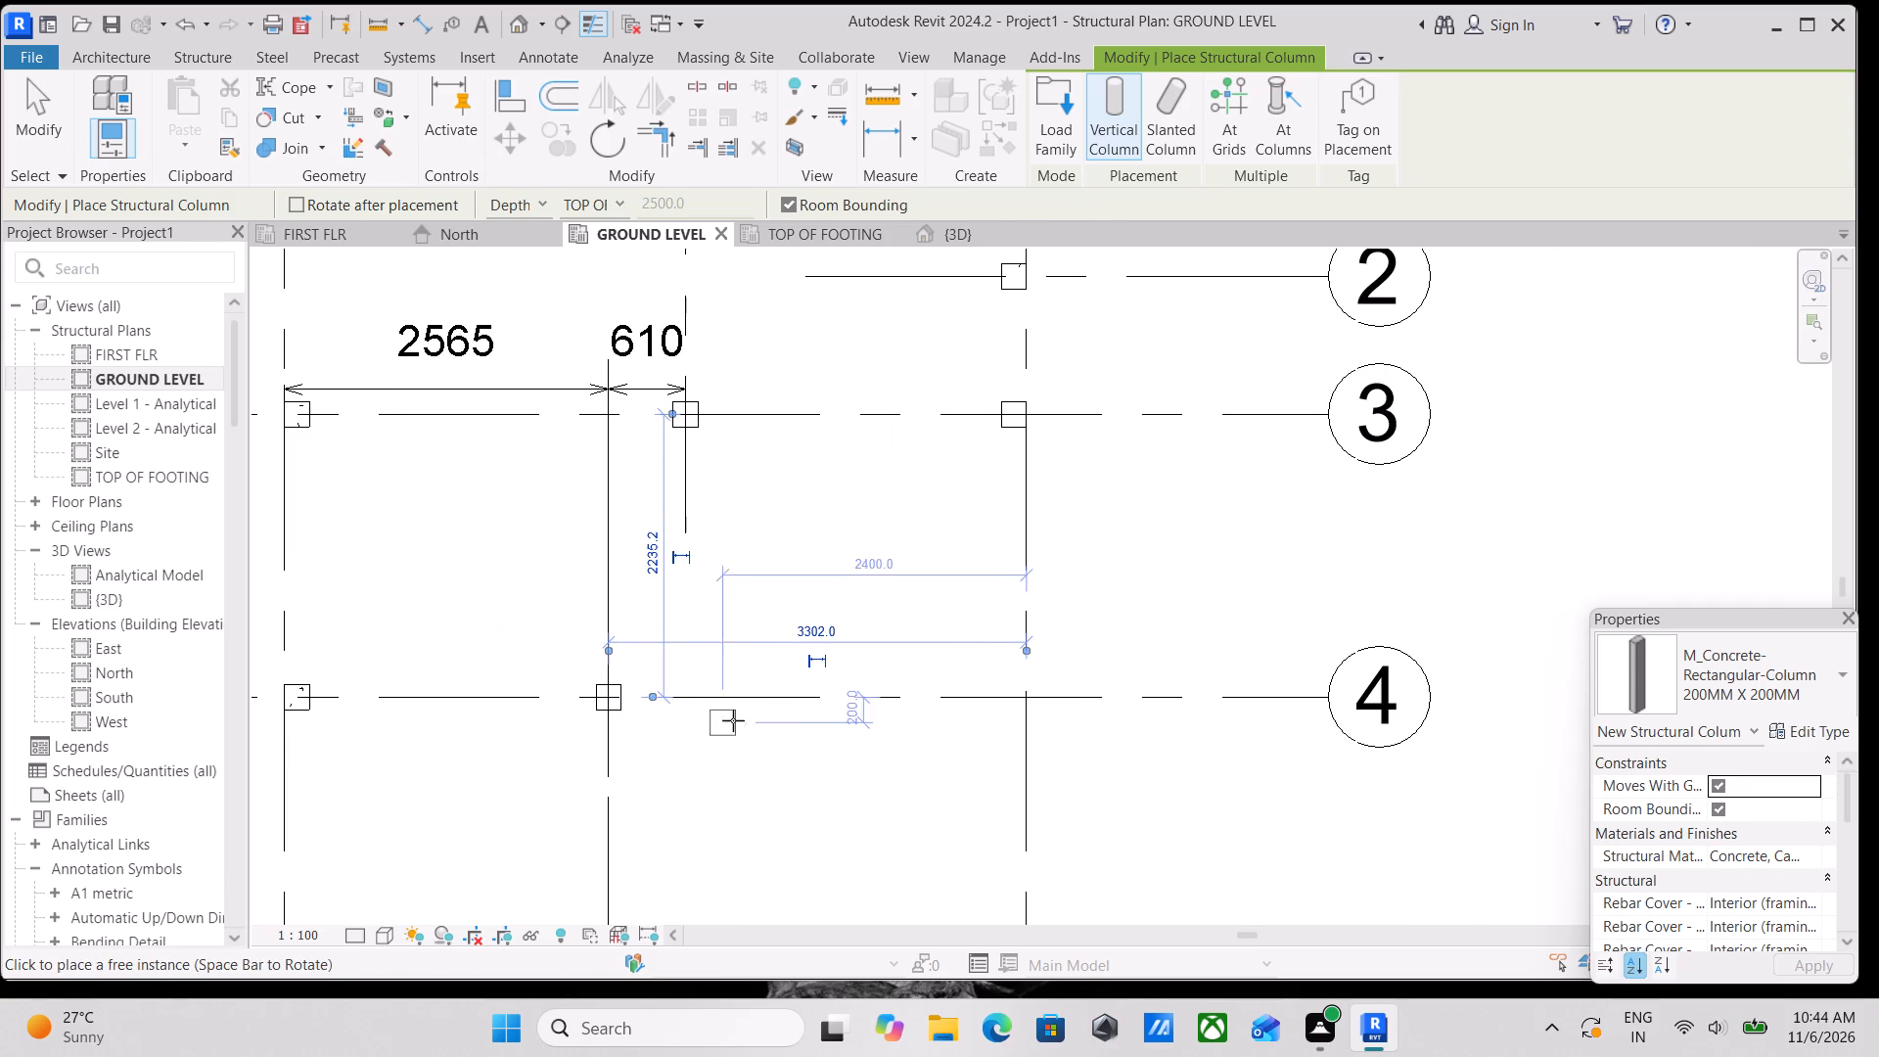
scroll(870, 699, "up", 2)
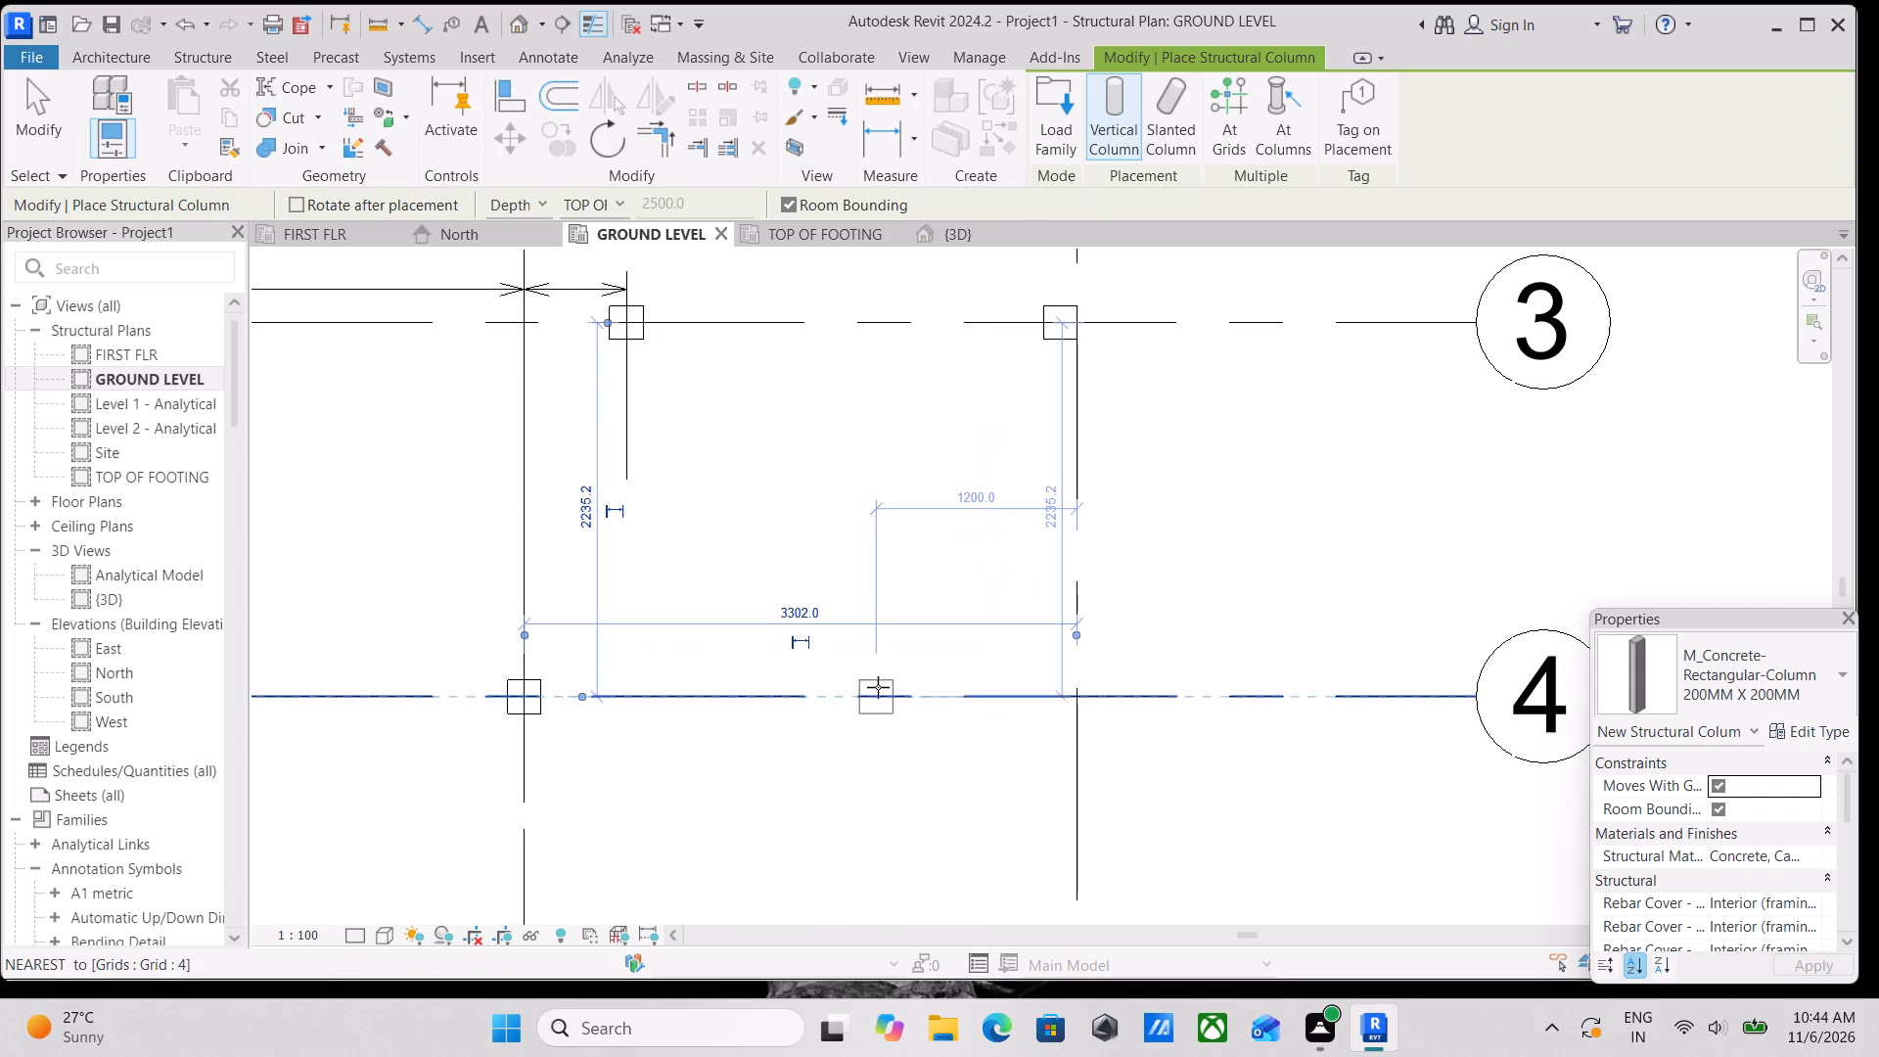
scroll(905, 684, "up", 3)
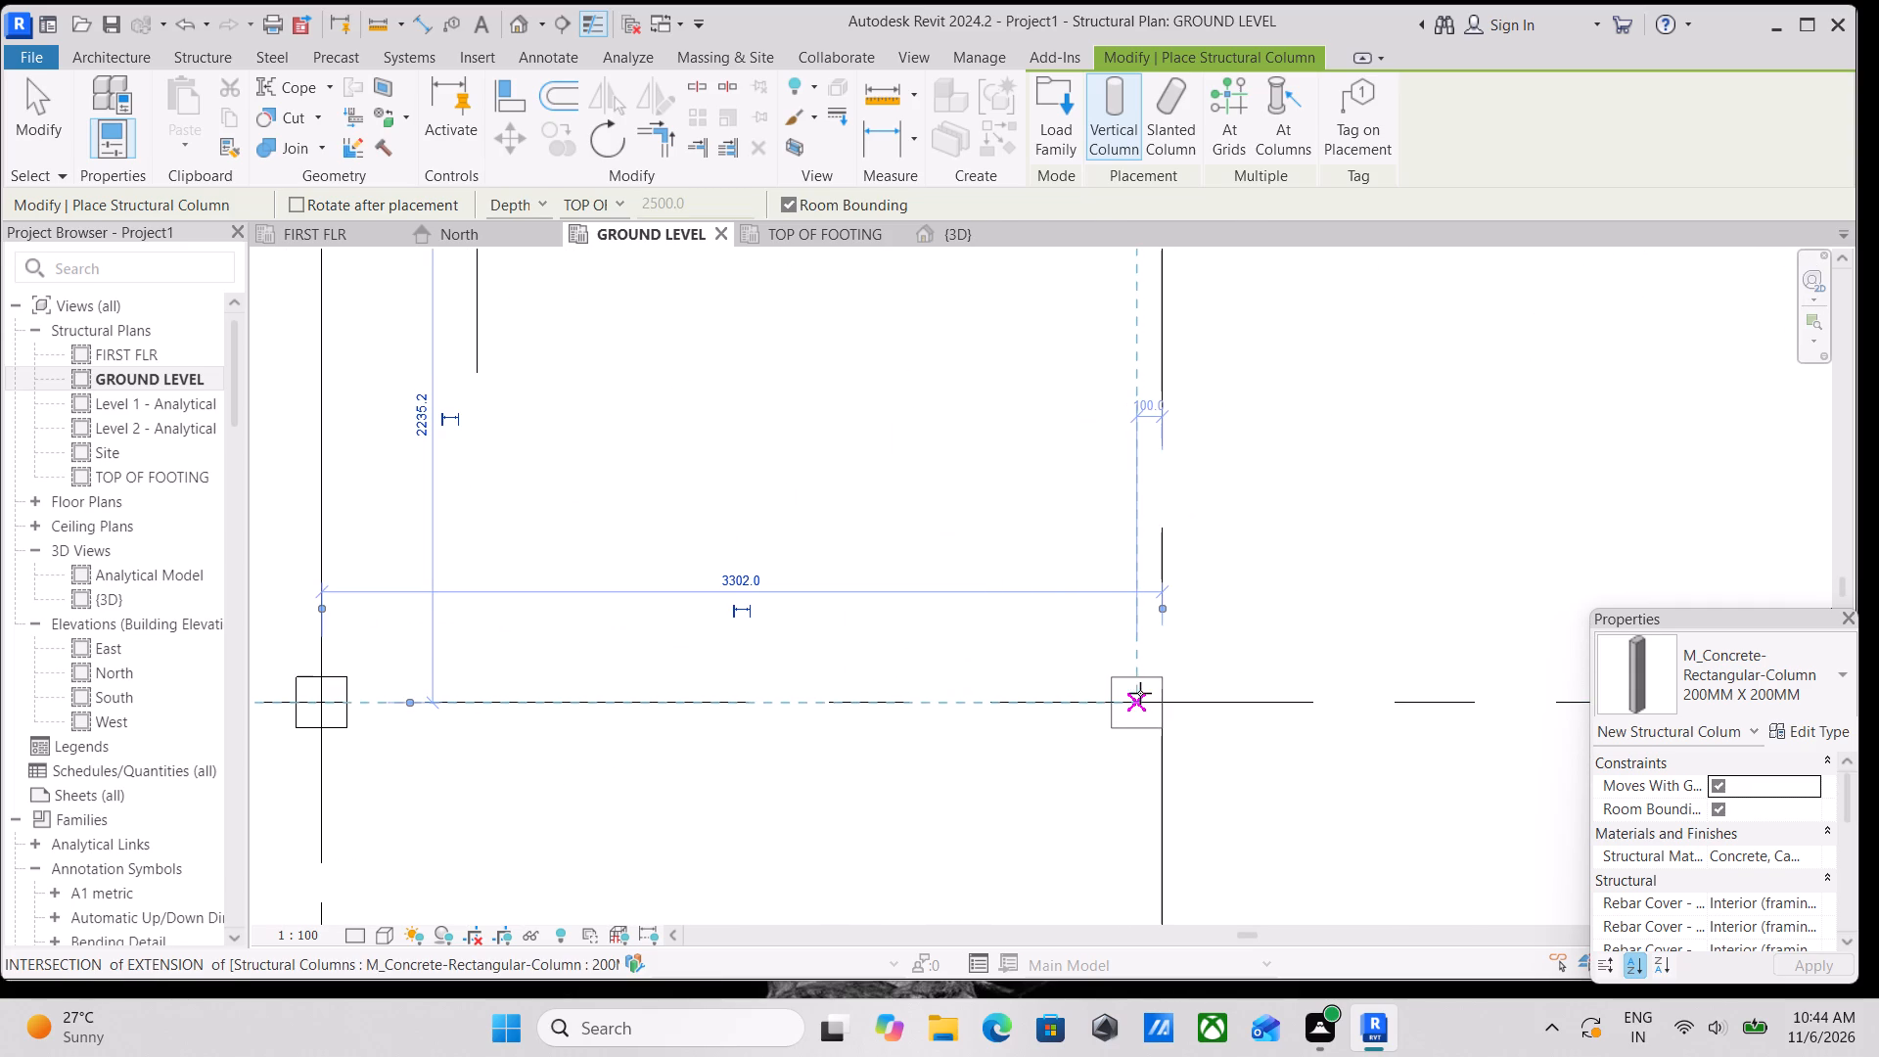
left_click(1141, 693)
Place a 200 x 200 mm column inside the C-6 corner, with its outer faces on grids C and 6.
scroll(980, 631, "down", 11)
middle_click_drag(798, 832, 845, 619)
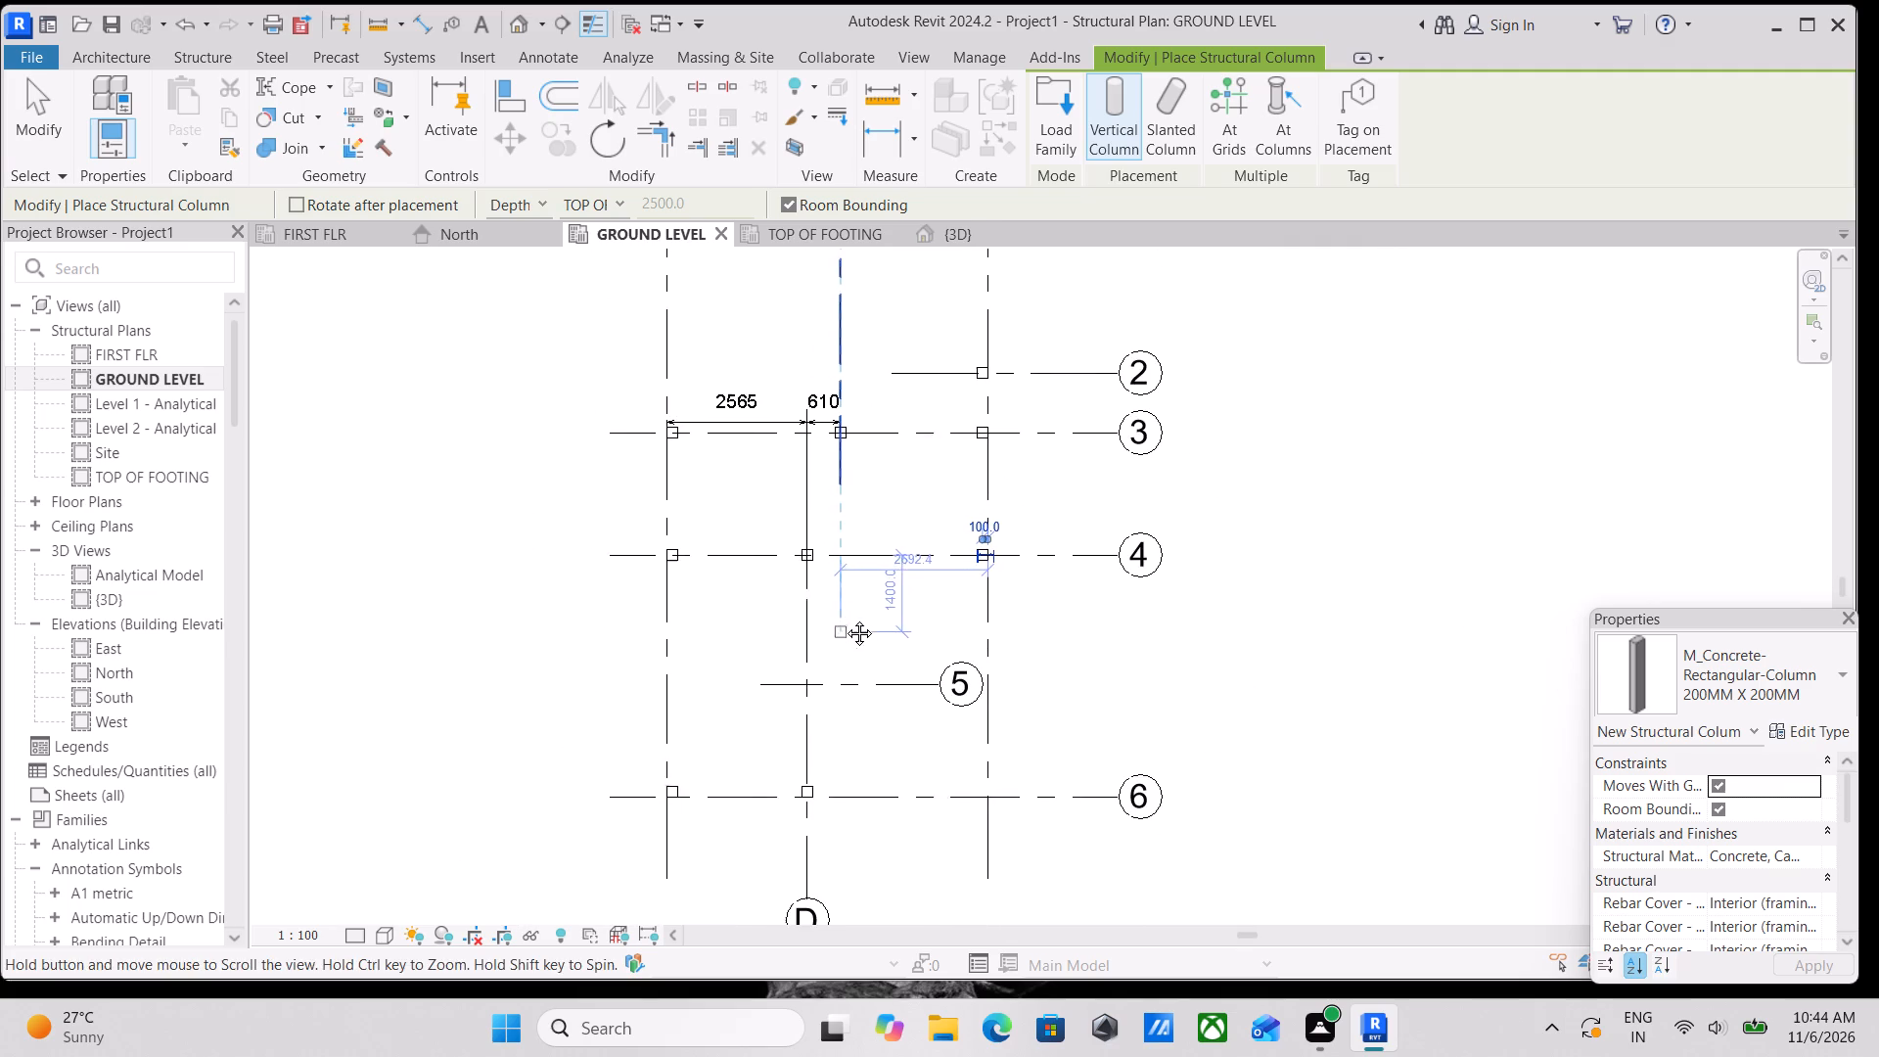
middle_click_drag(845, 619, 847, 617)
scroll(860, 756, "up", 4)
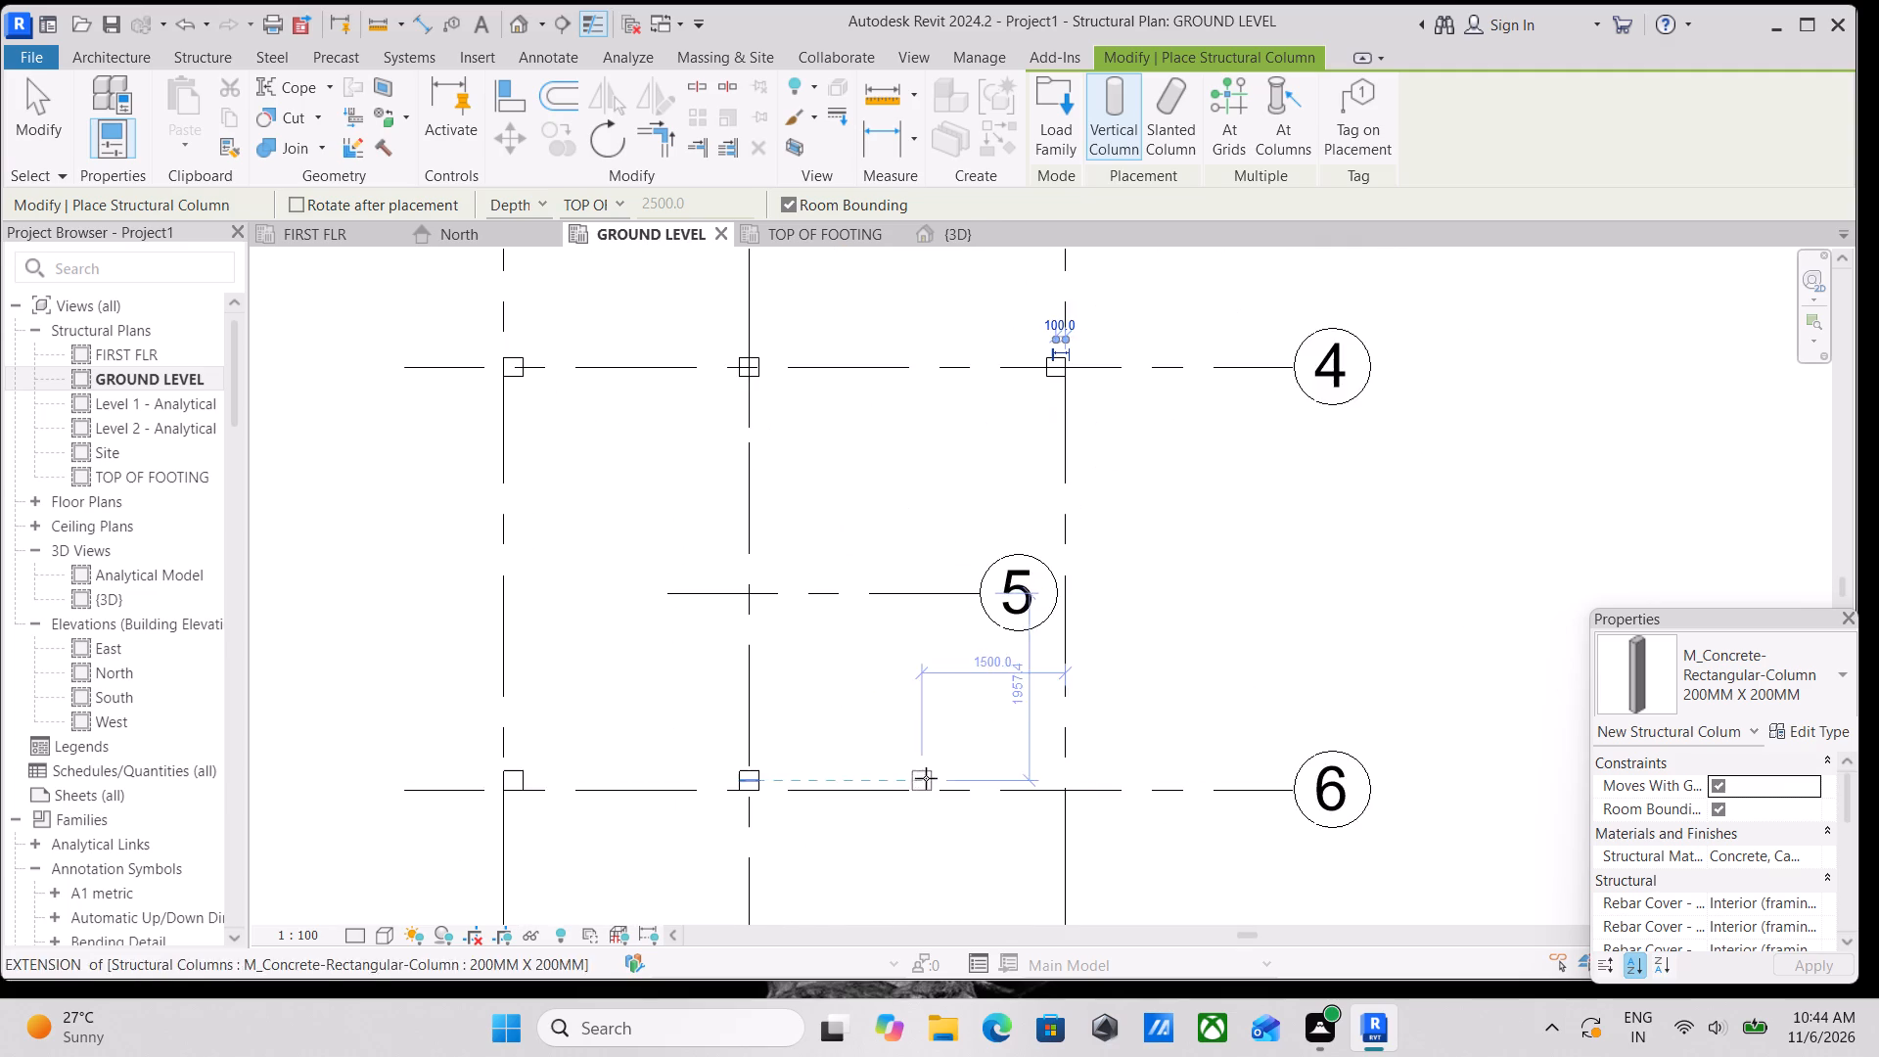
scroll(984, 793, "up", 4)
scroll(1069, 777, "up", 3)
middle_click_drag(1066, 772, 714, 709)
scroll(766, 701, "up", 3)
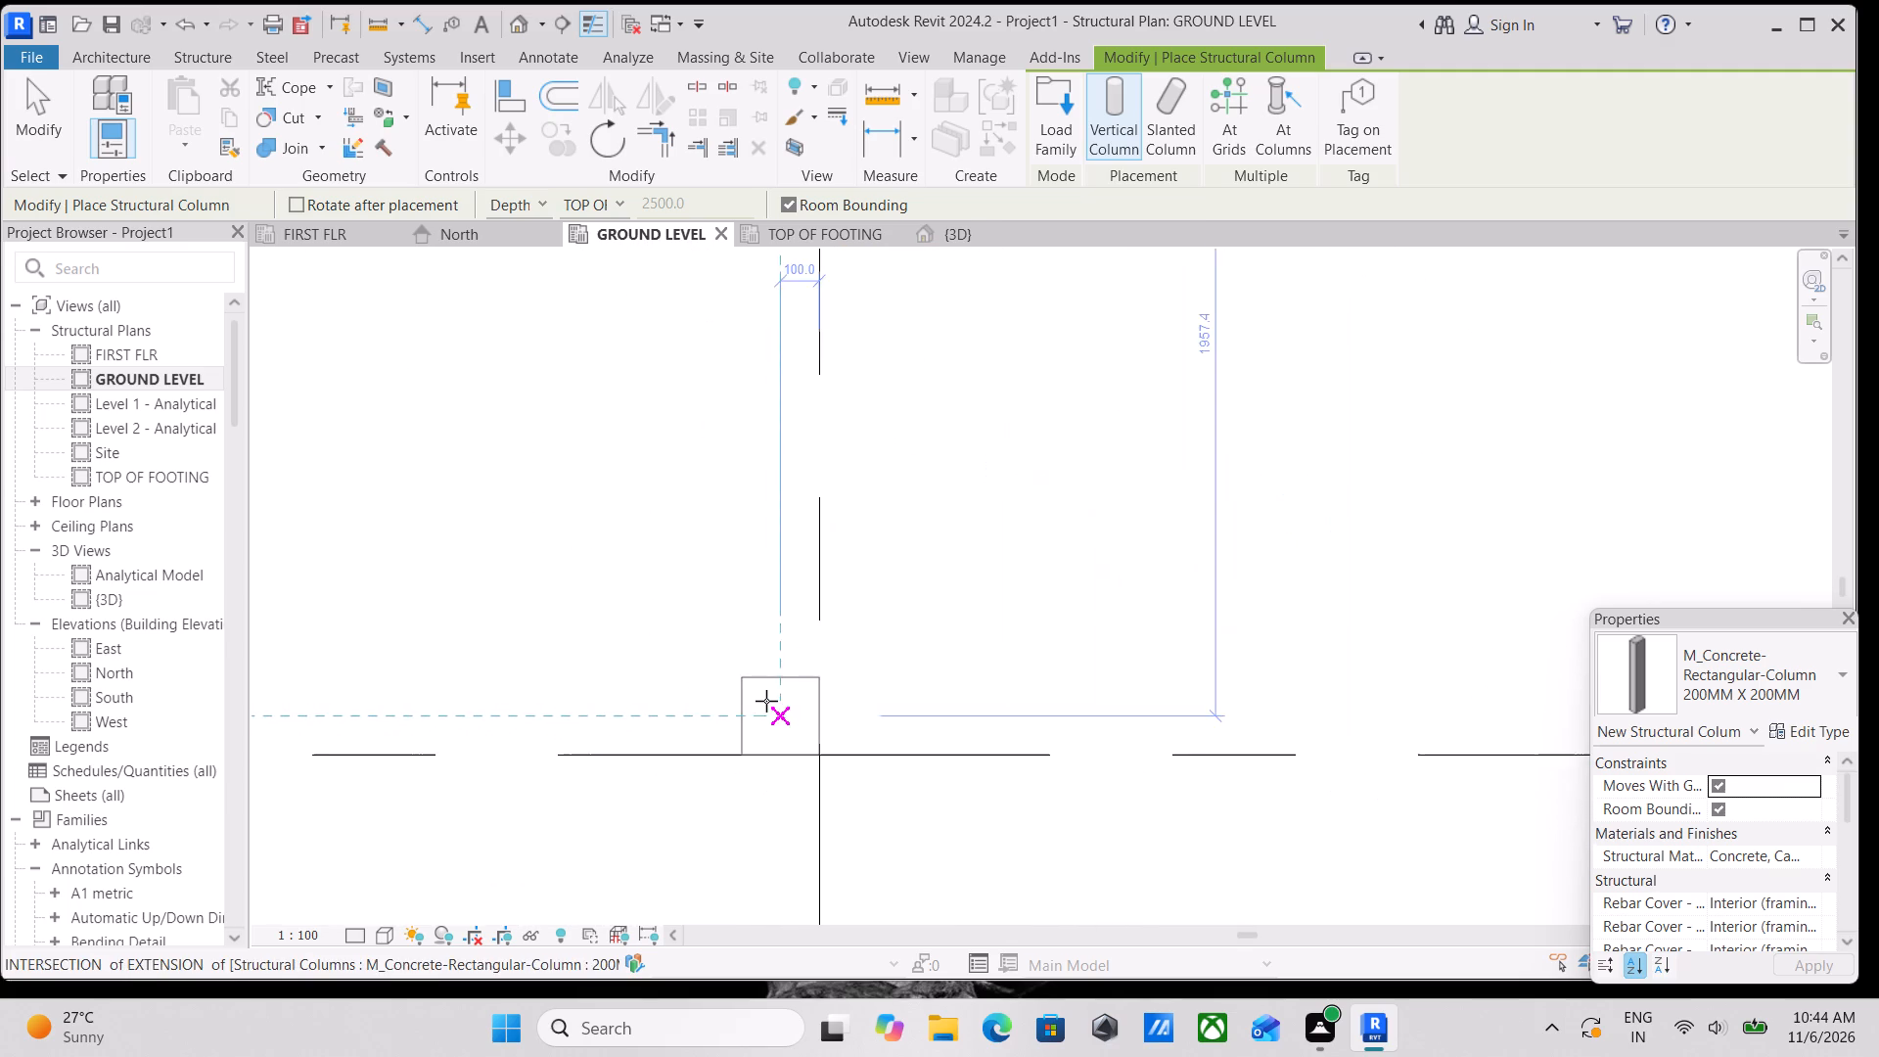
left_click(784, 724)
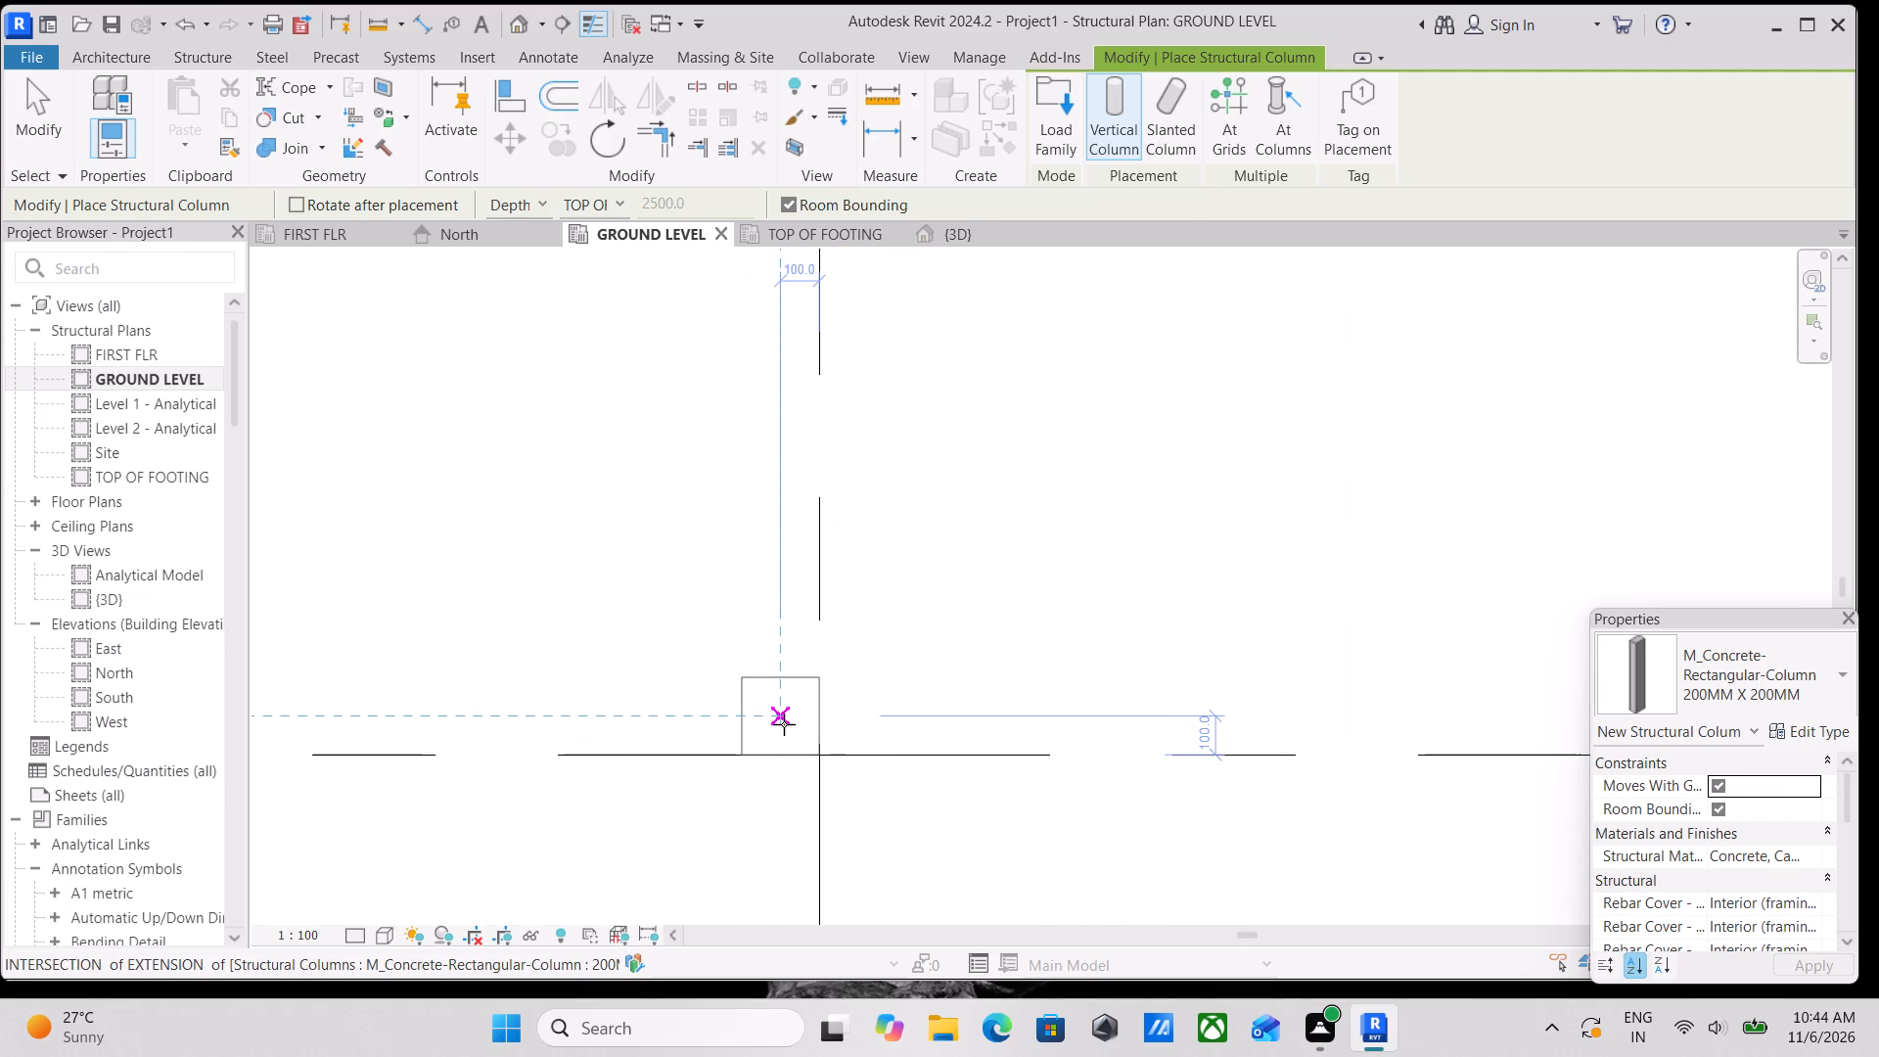
Place a 200 x 200 mm column centred on the intersection of grids D and 5.
scroll(773, 669, "down", 5)
middle_click_drag(690, 640, 813, 791)
scroll(610, 700, "down", 3)
middle_click_drag(606, 700, 740, 763)
middle_click_drag(600, 710, 766, 801)
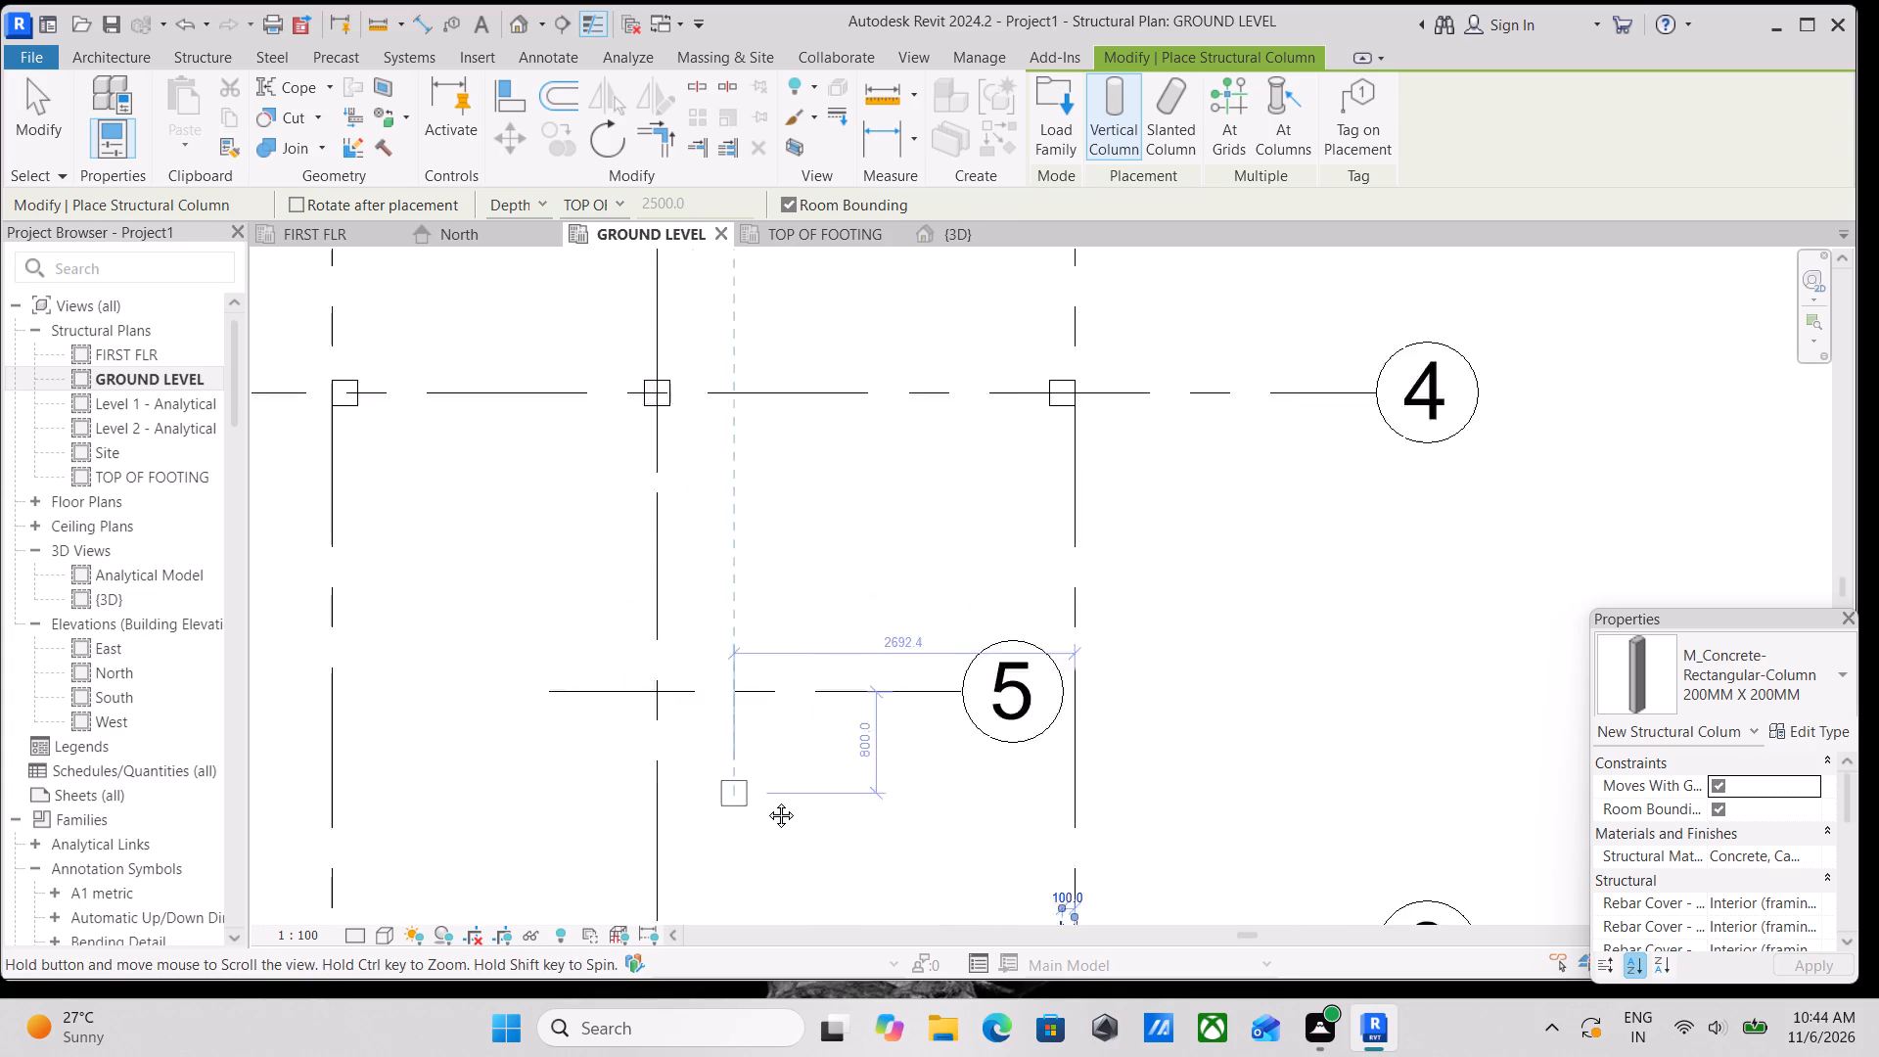
middle_click_drag(766, 801, 769, 802)
scroll(769, 802, "down", 1)
scroll(694, 710, "up", 2)
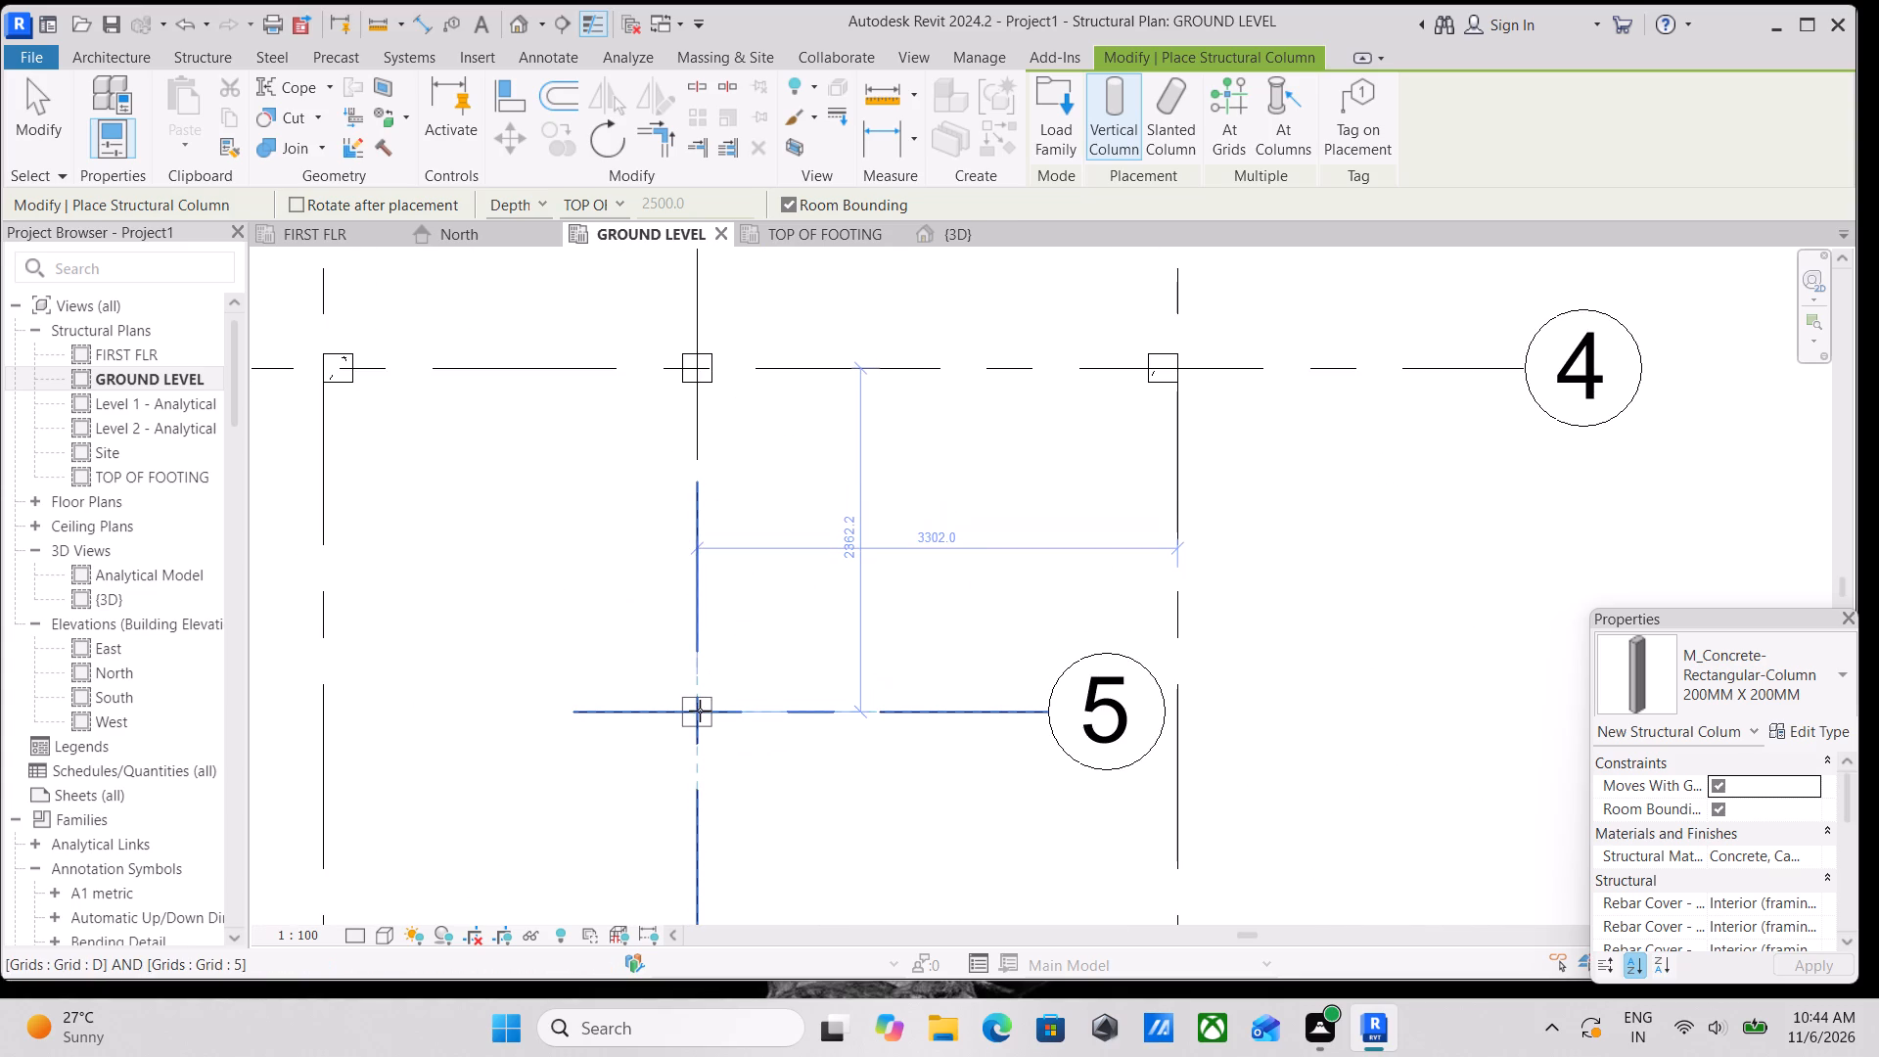
left_click(700, 711)
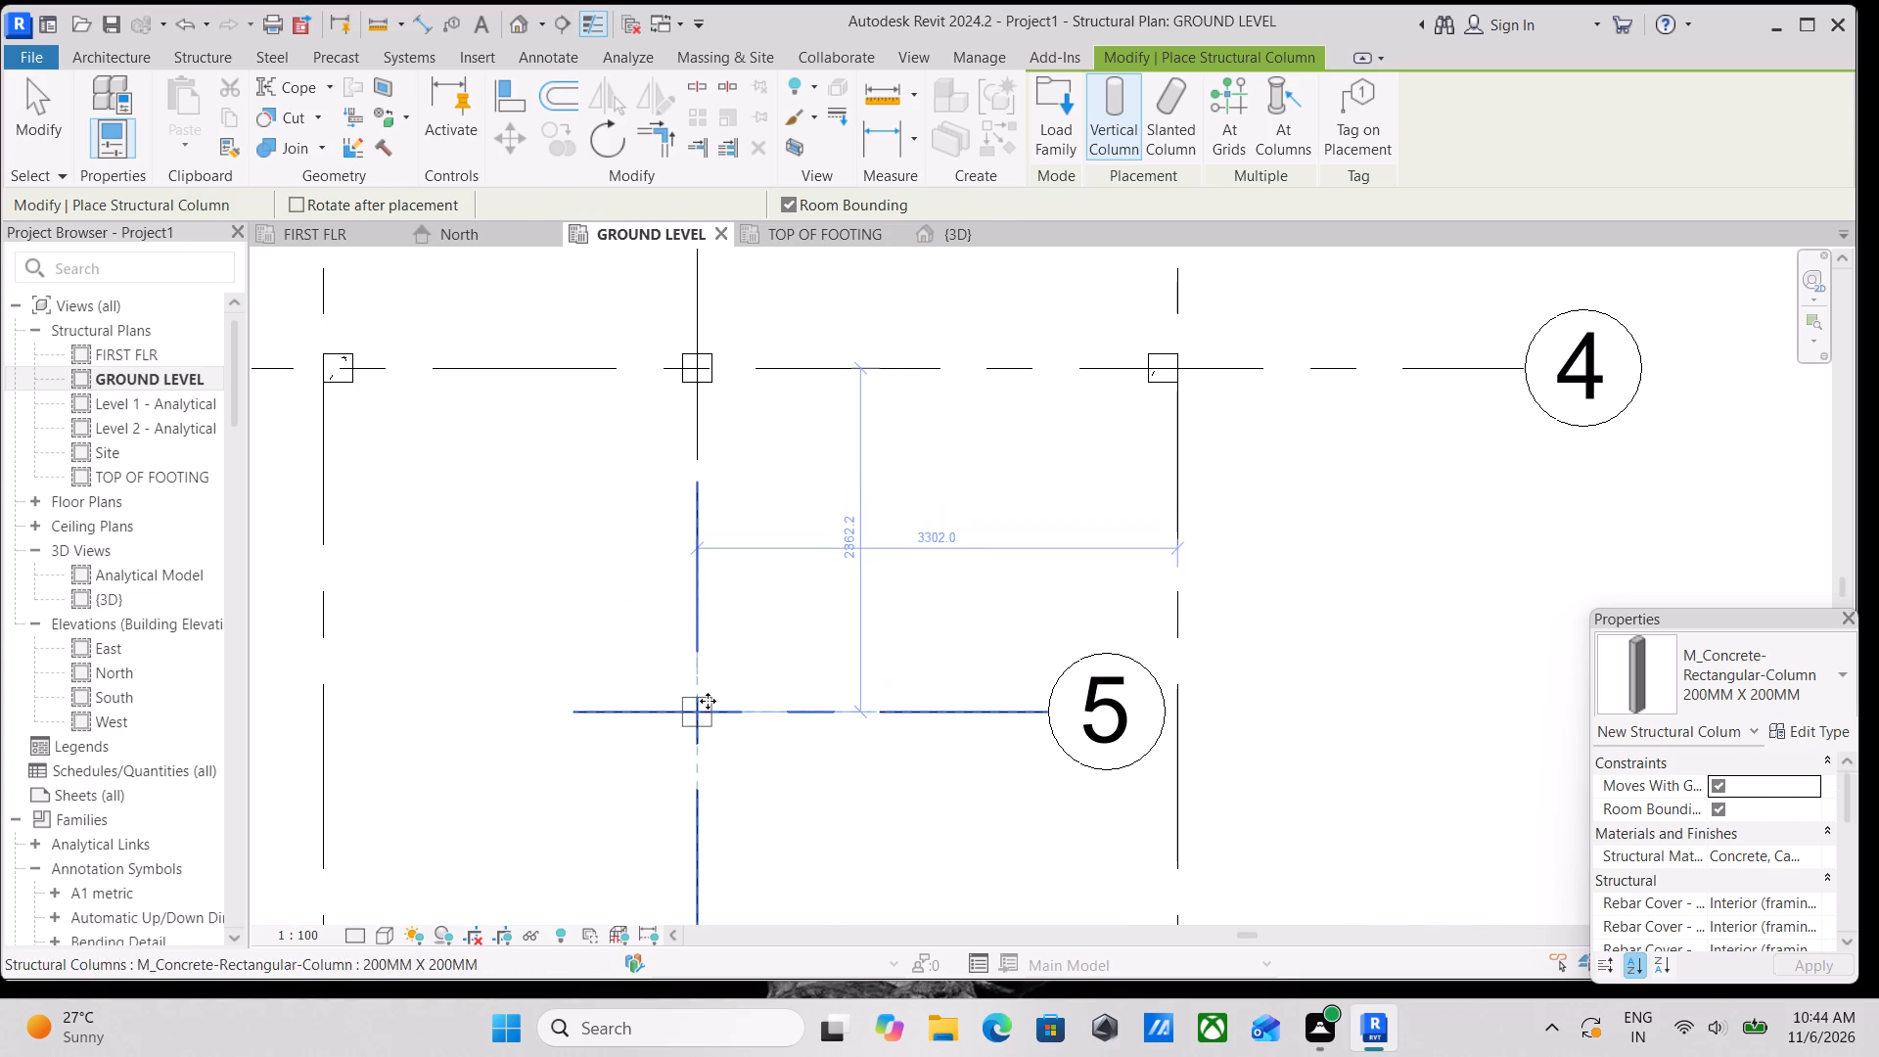
Examine the column layout across the GROUND LEVEL plan up to grid 1, and end column placement.
scroll(801, 620, "down", 2)
middle_click_drag(801, 620, 826, 731)
scroll(826, 732, "up", 1)
scroll(862, 635, "down", 3)
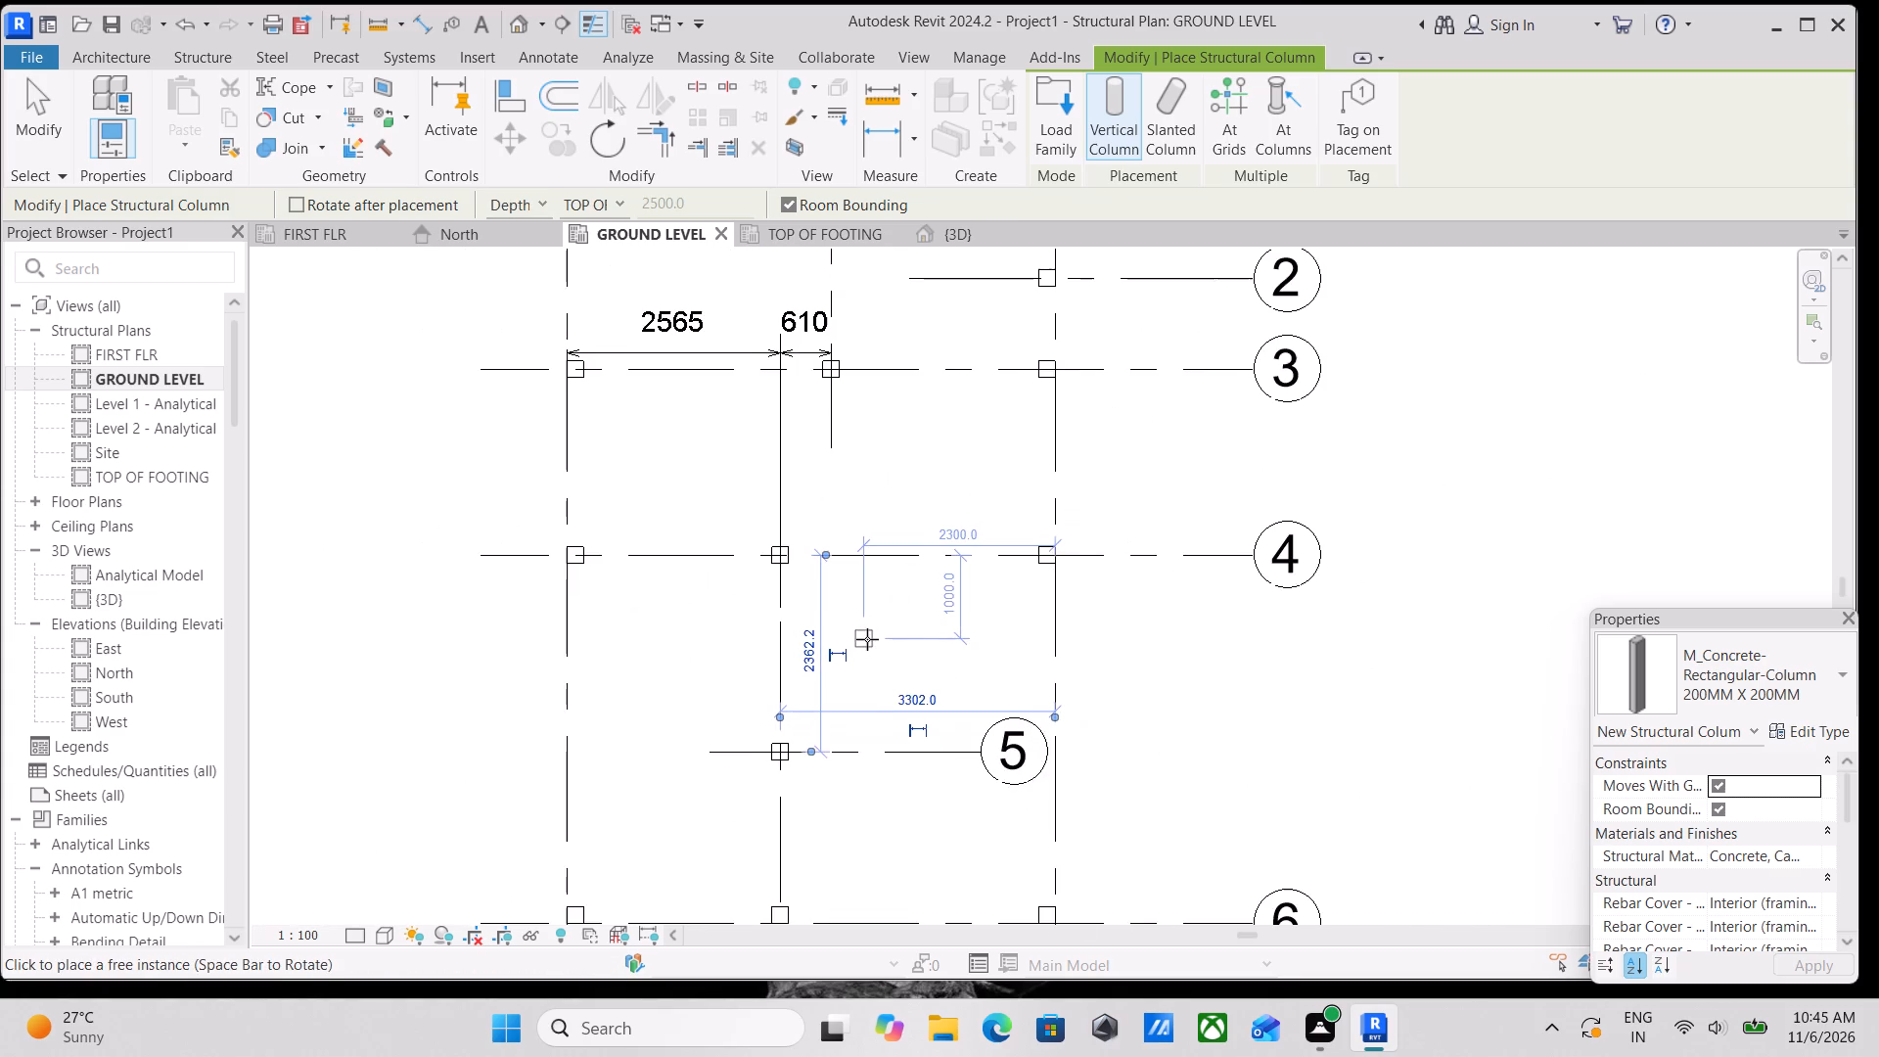
middle_click_drag(868, 641, 882, 771)
scroll(890, 585, "down", 1)
middle_click_drag(890, 606, 896, 792)
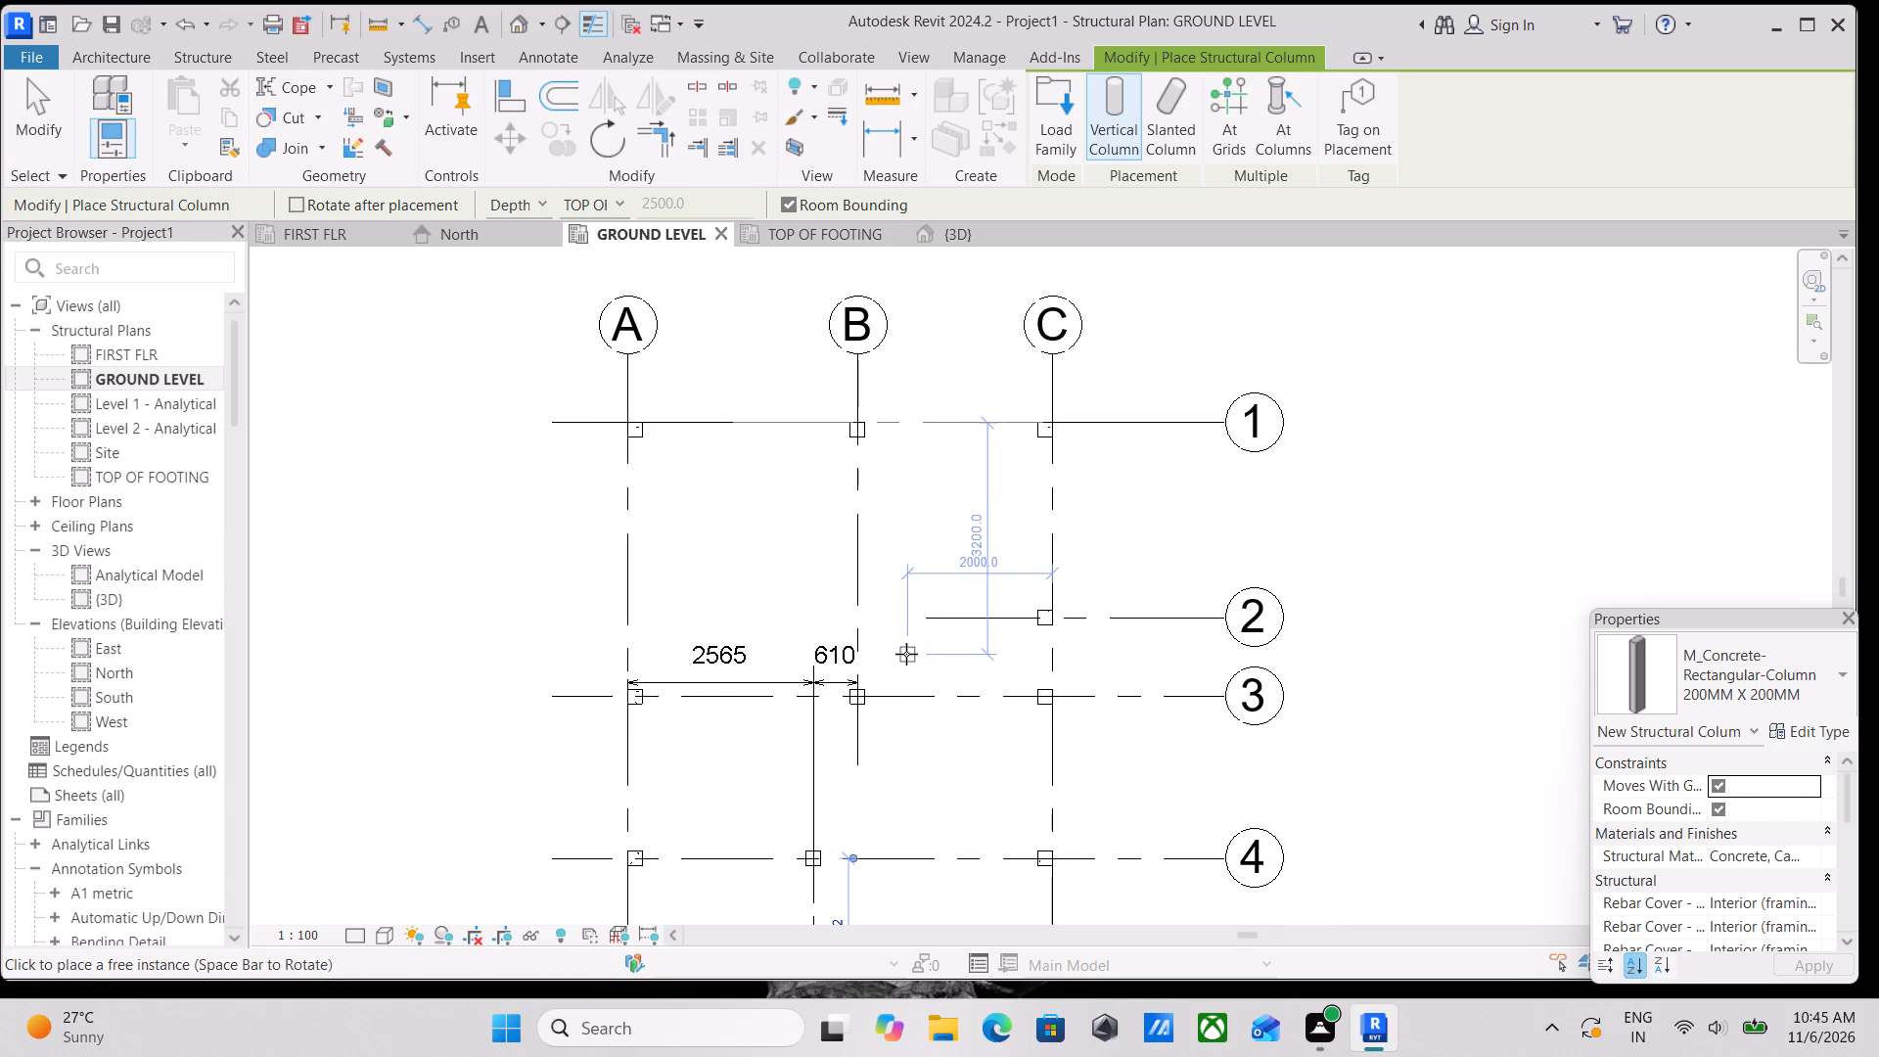
scroll(955, 609, "up", 2)
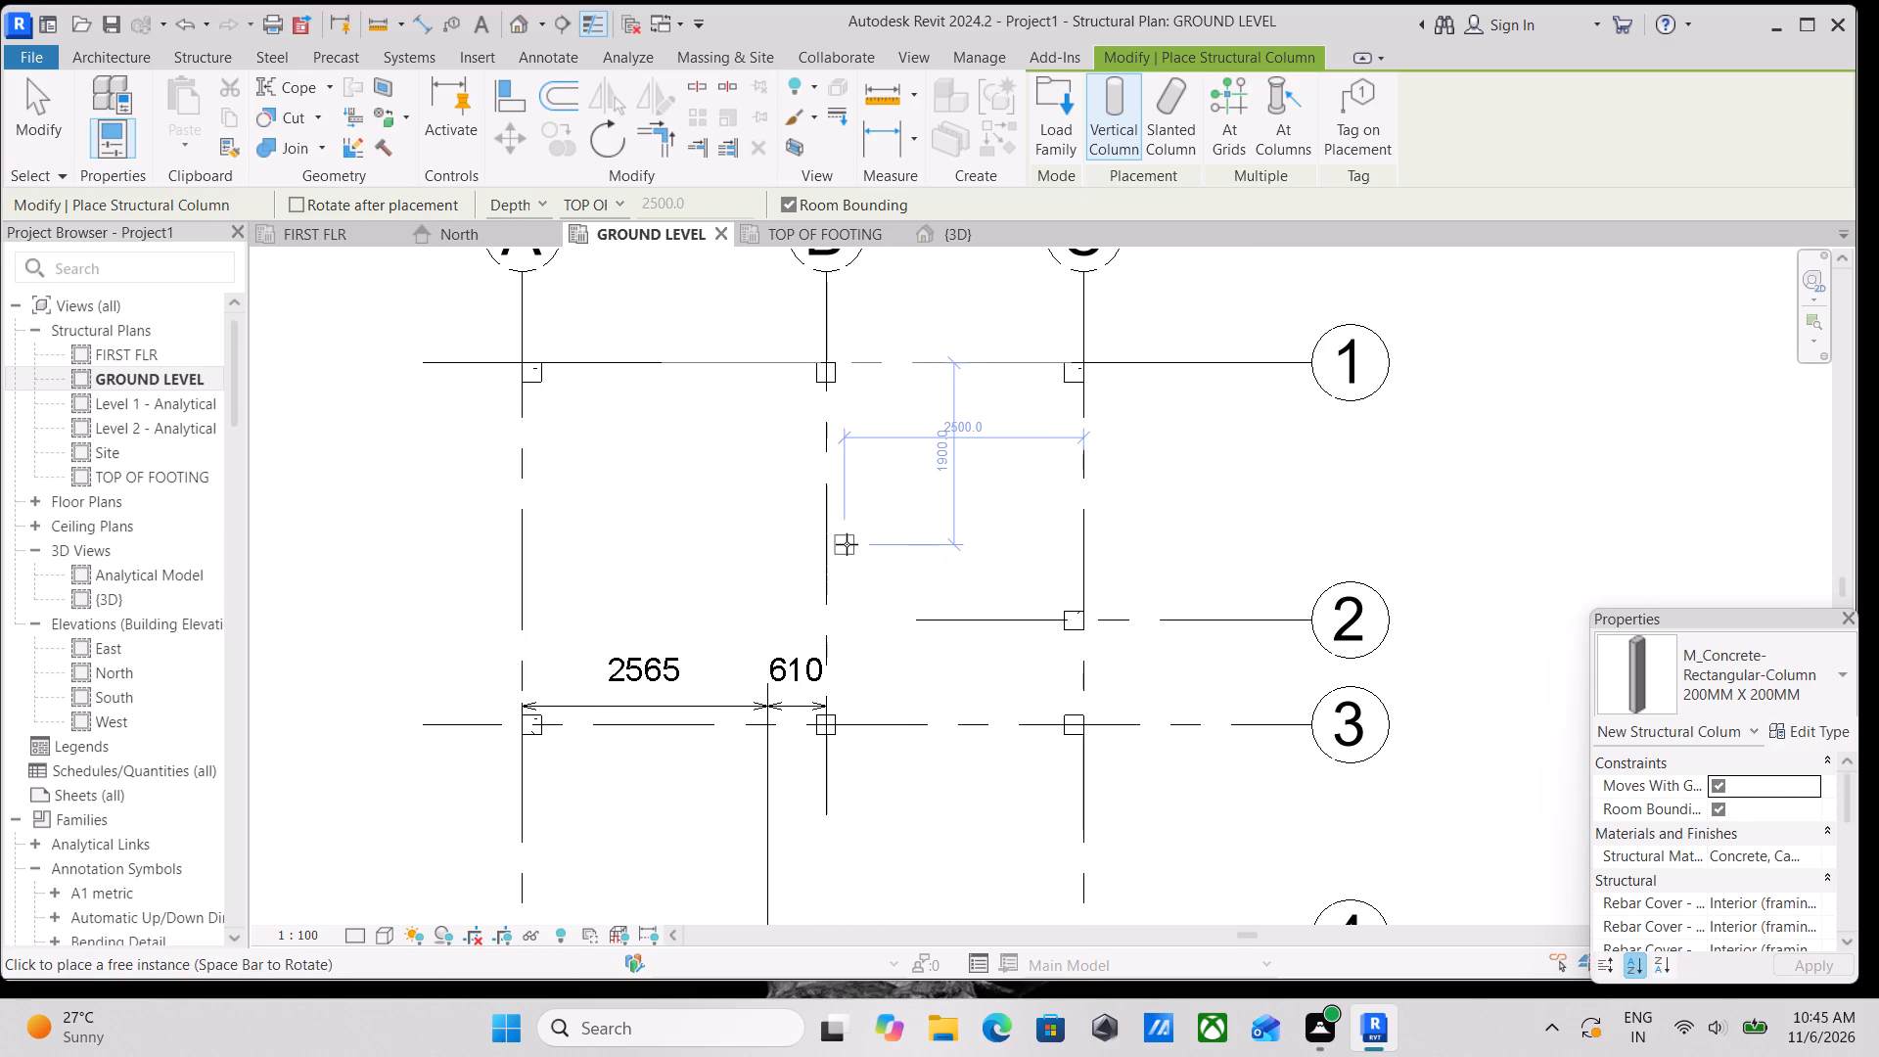
key("Escape")
key("Escape")
key("Escape")
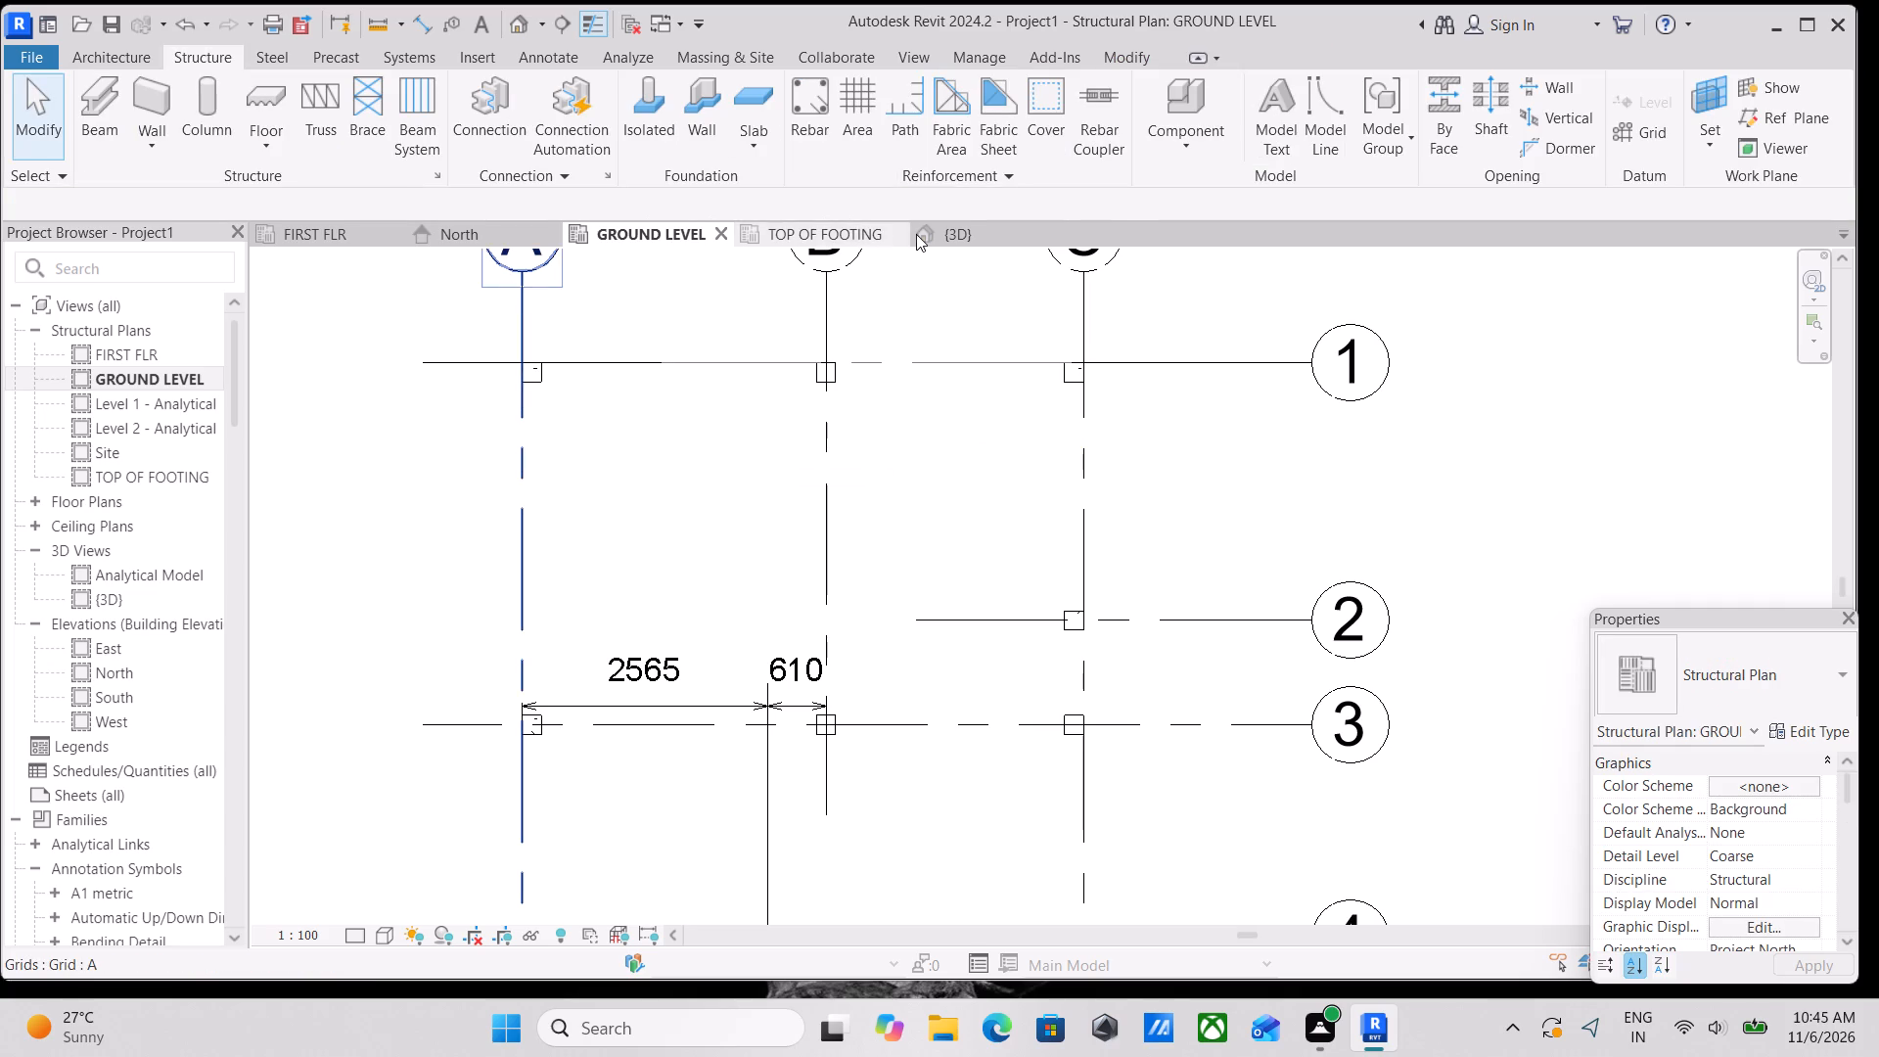
Examine the placed columns and footings in the 3D view, from above and from the side against the levels.
left_click(936, 232)
scroll(849, 543, "down", 3)
scroll(706, 525, "down", 2)
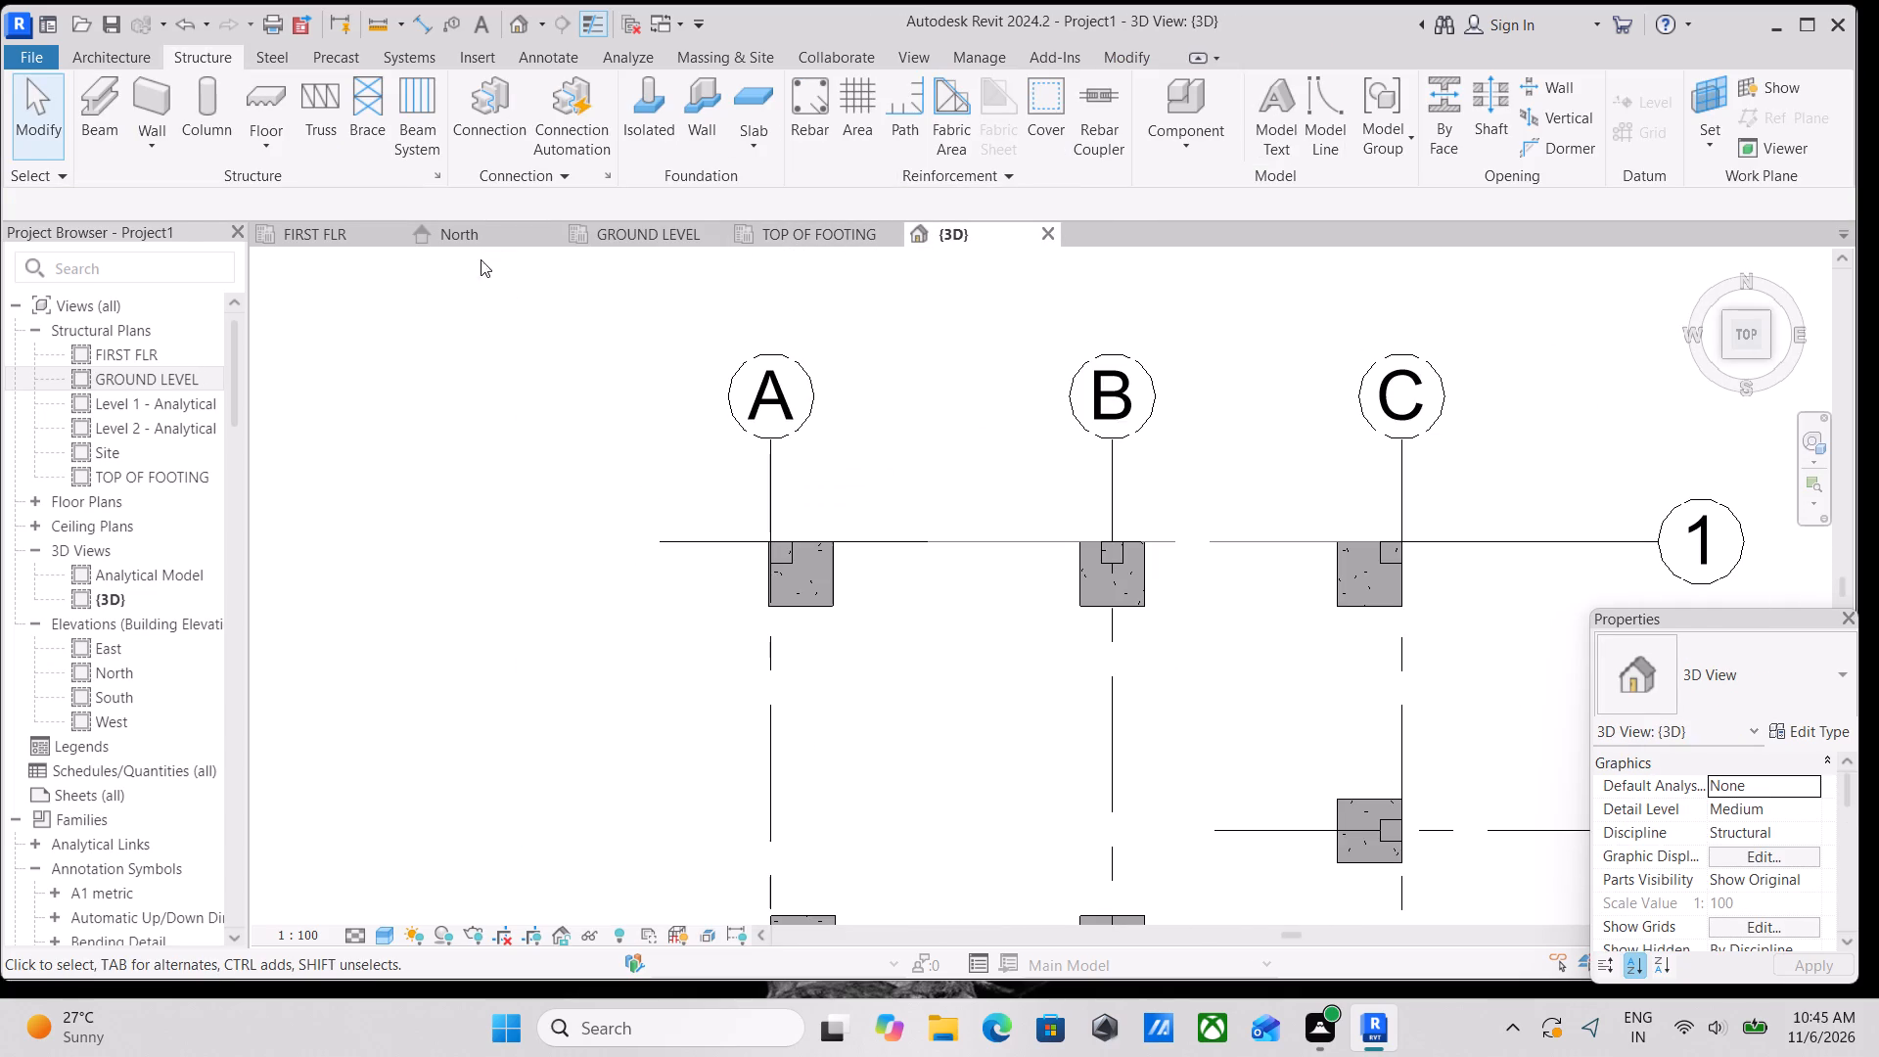
scroll(797, 603, "down", 7)
middle_click_drag(877, 742, 937, 660)
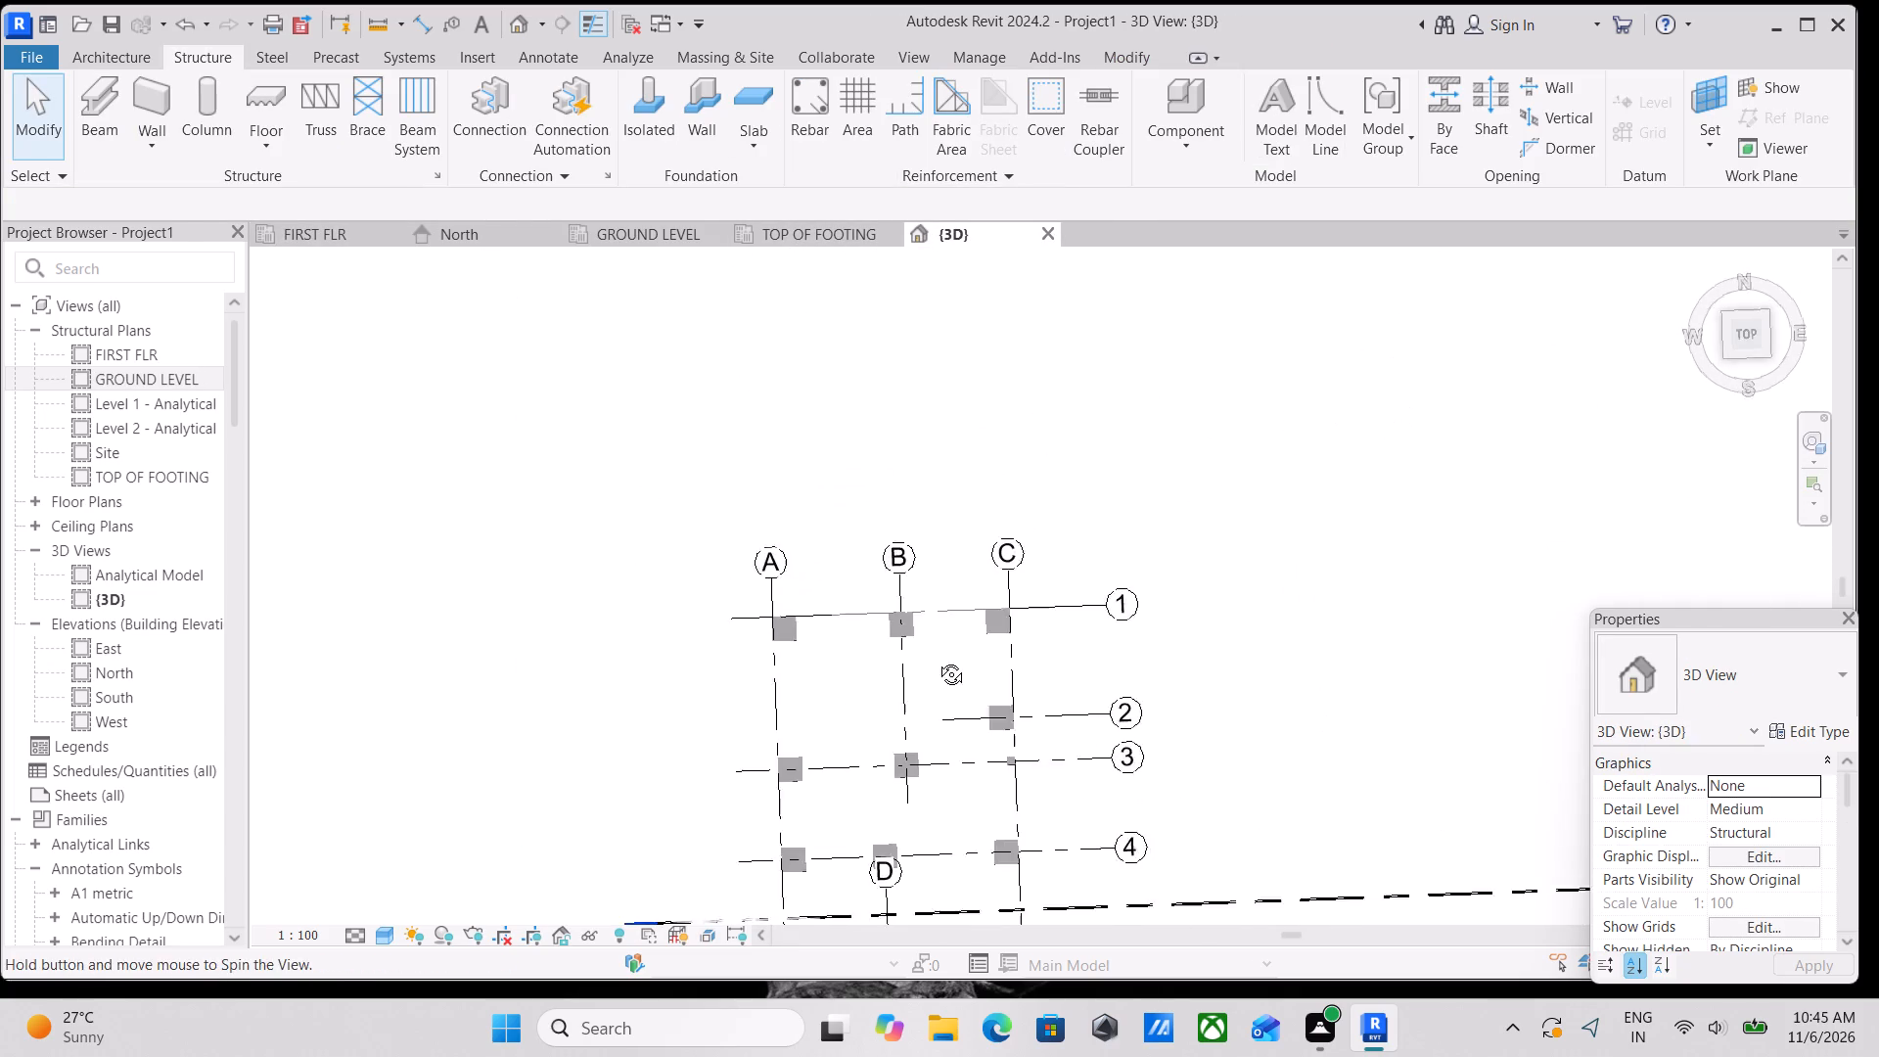
middle_click_drag(937, 660, 1028, 362)
middle_click_drag(813, 727, 935, 160)
middle_click_drag(793, 608, 815, 405, "shift")
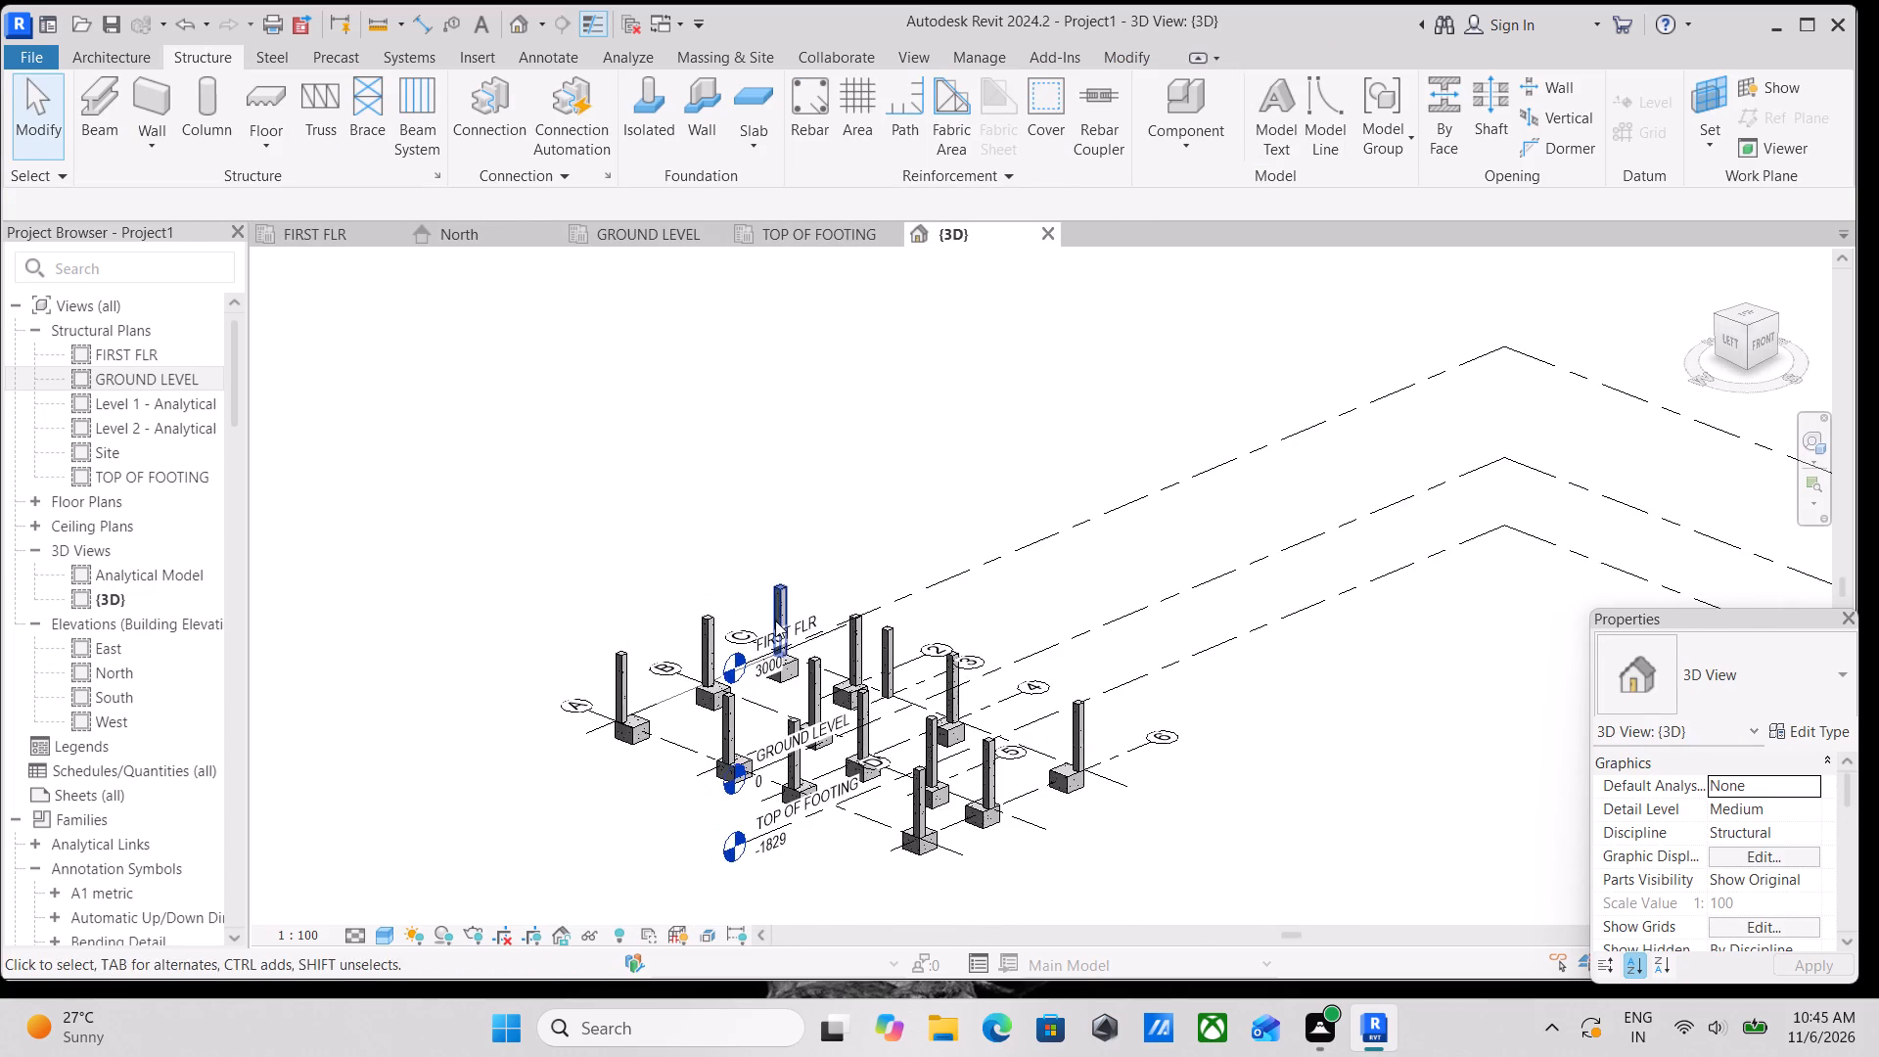
middle_click_drag(774, 631, 851, 445)
middle_click_drag(826, 555, 980, 365, "shift")
middle_click_drag(961, 492, 941, 400, "shift")
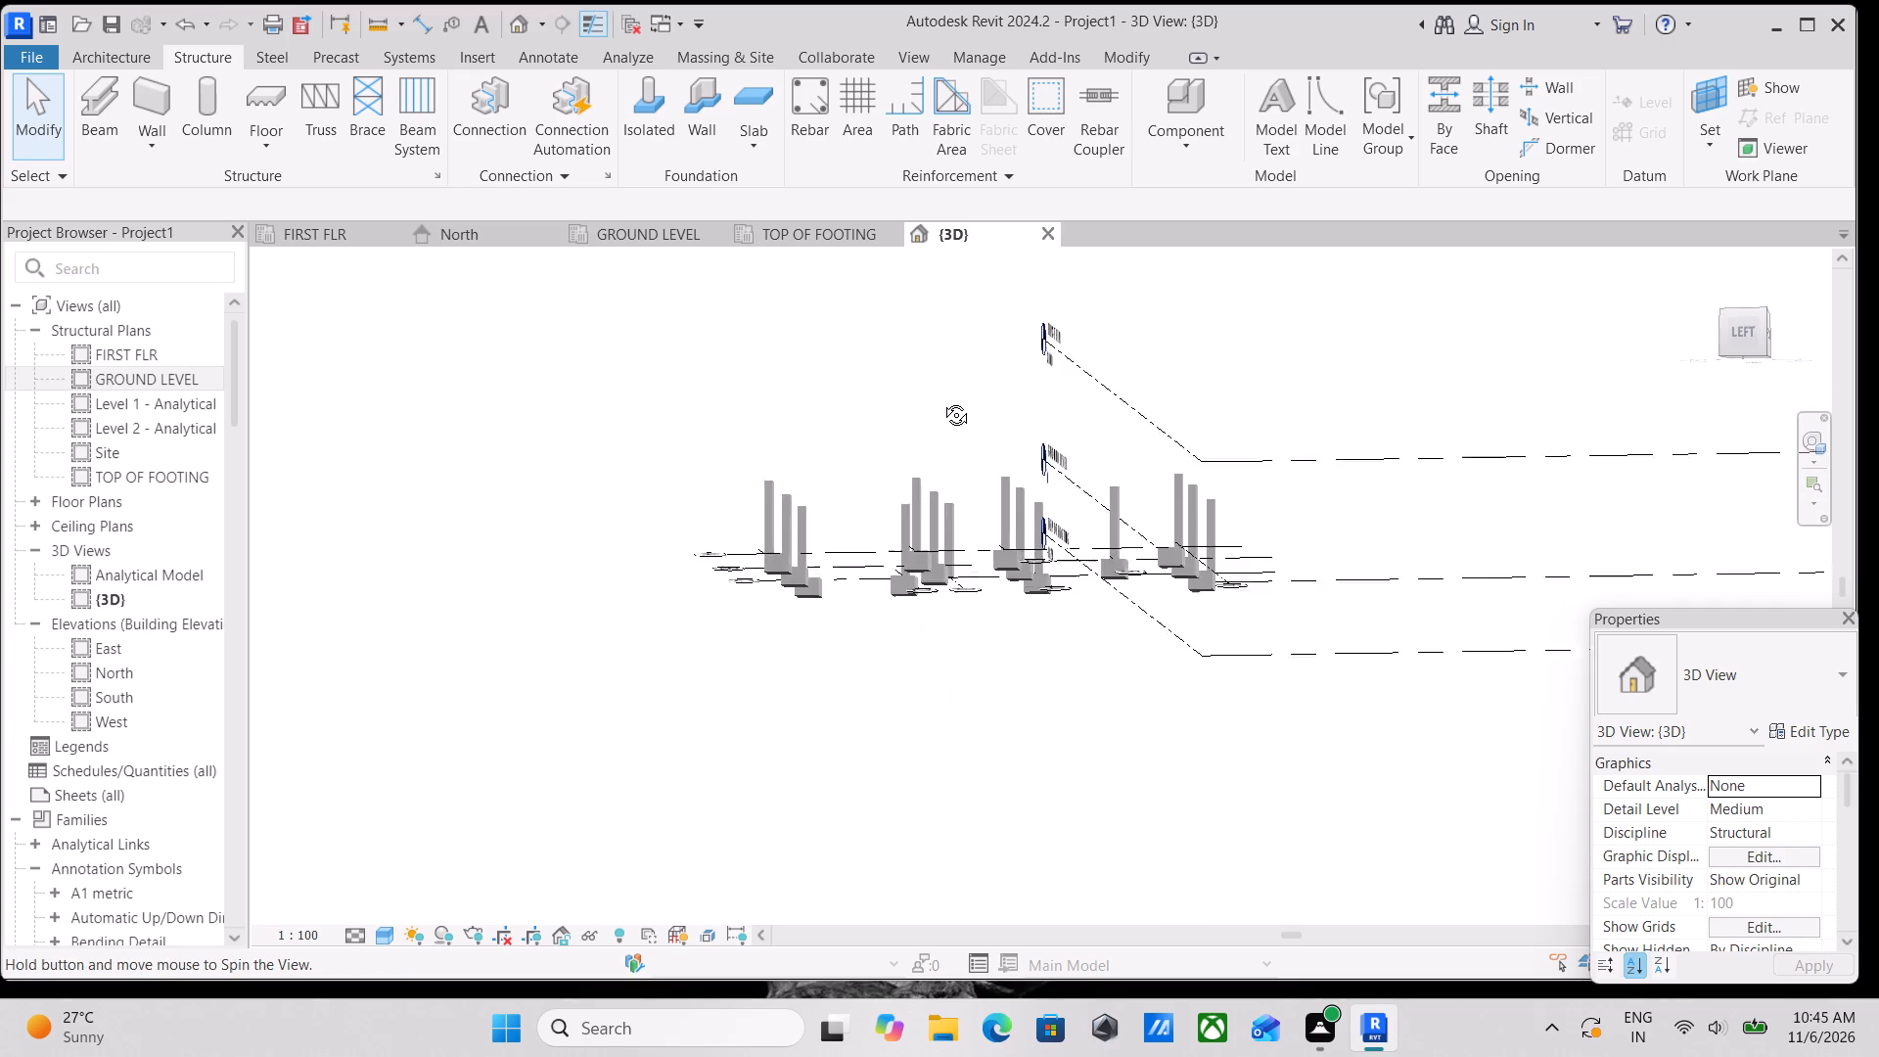
middle_click_drag(941, 400, 982, 446, "shift")
middle_click_drag(980, 463, 975, 521, "shift")
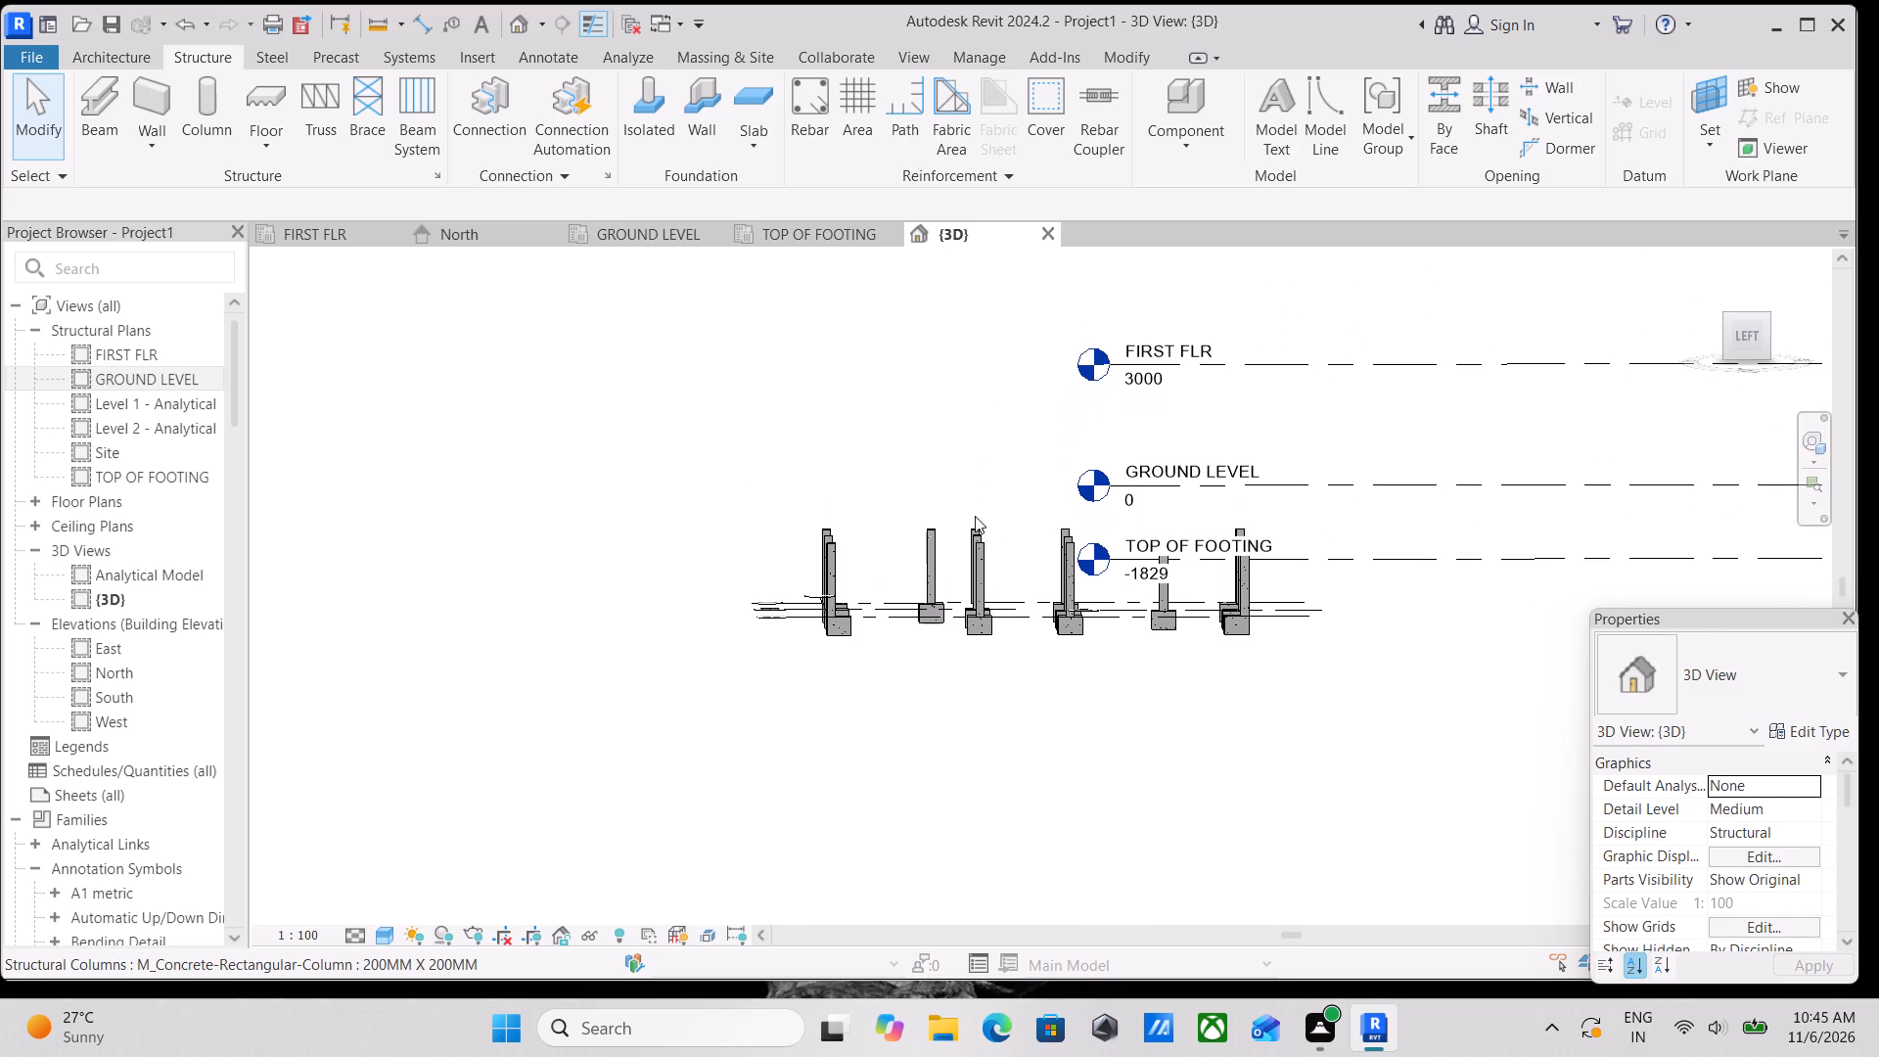
scroll(1878, 106, "down", 1)
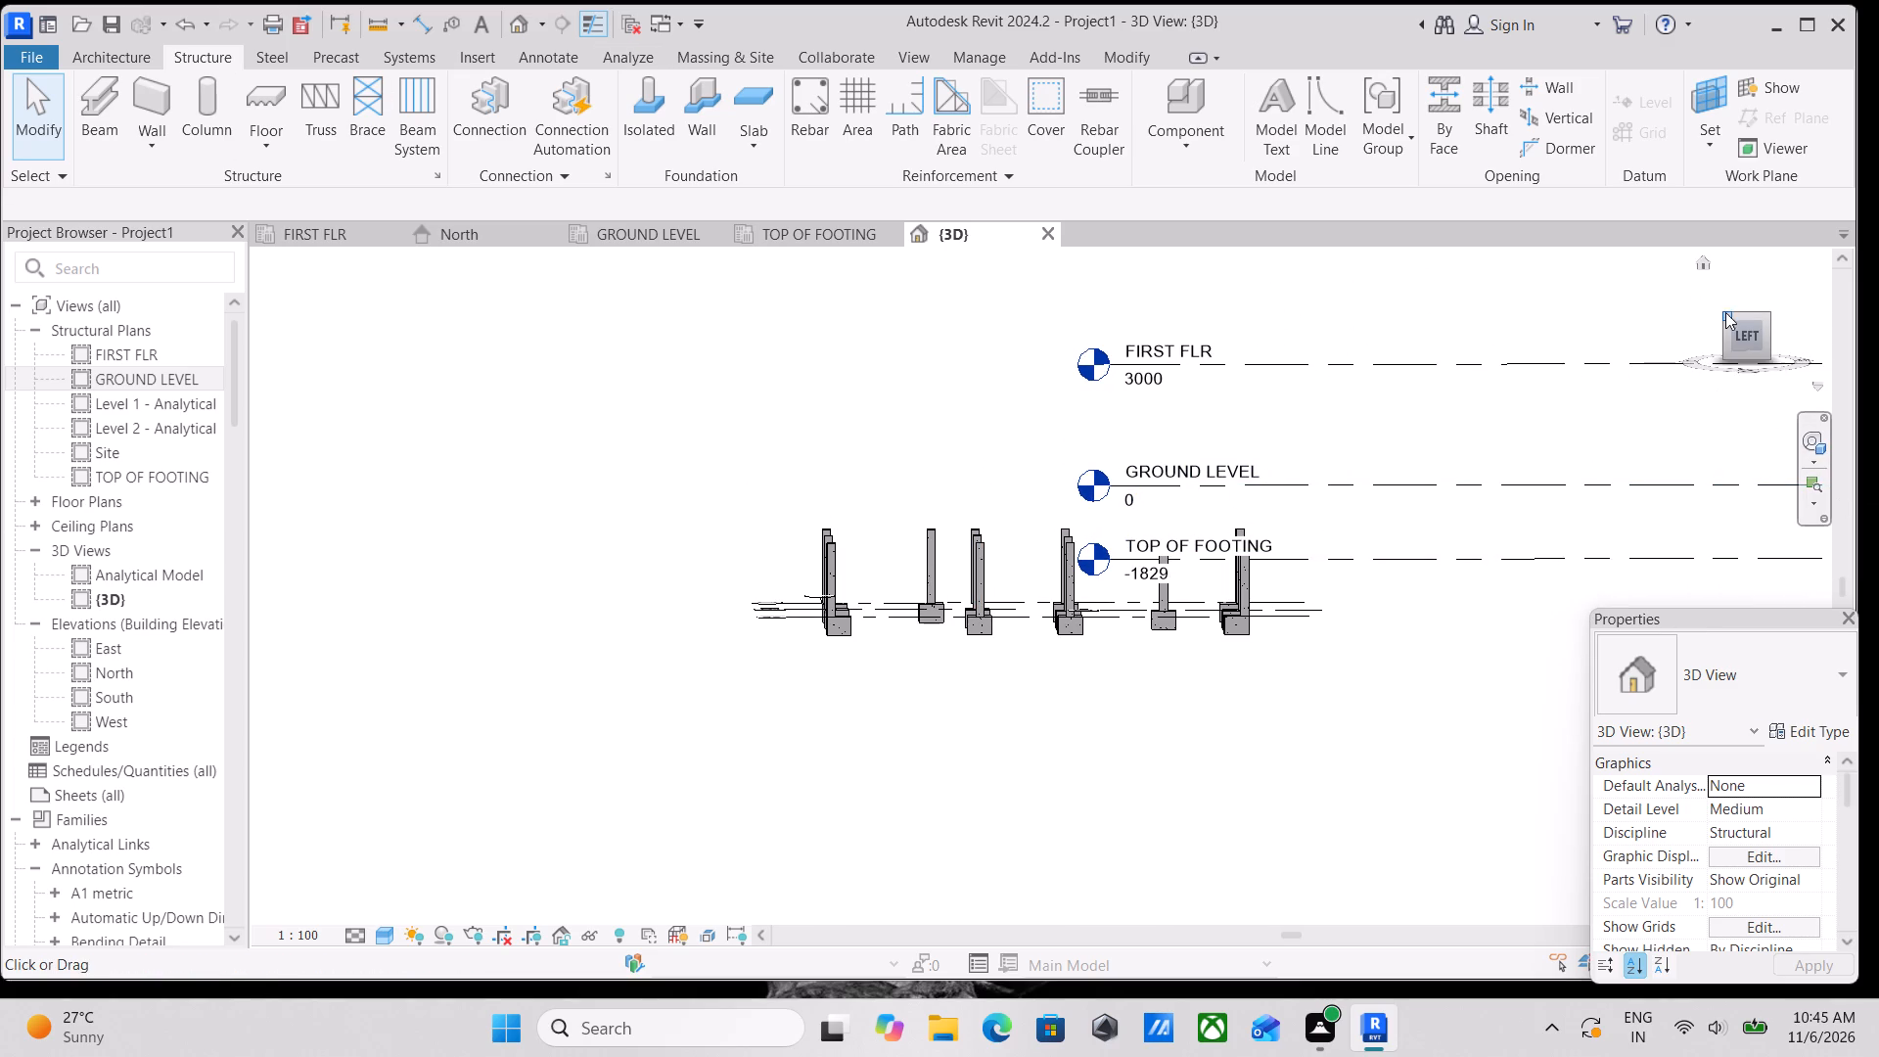
Orient the 3D view to the left side and extend the GROUND LEVEL line so its head sits beyond grid 1.
left_click(1739, 335)
scroll(1326, 515, "up", 3)
scroll(1094, 628, "up", 2)
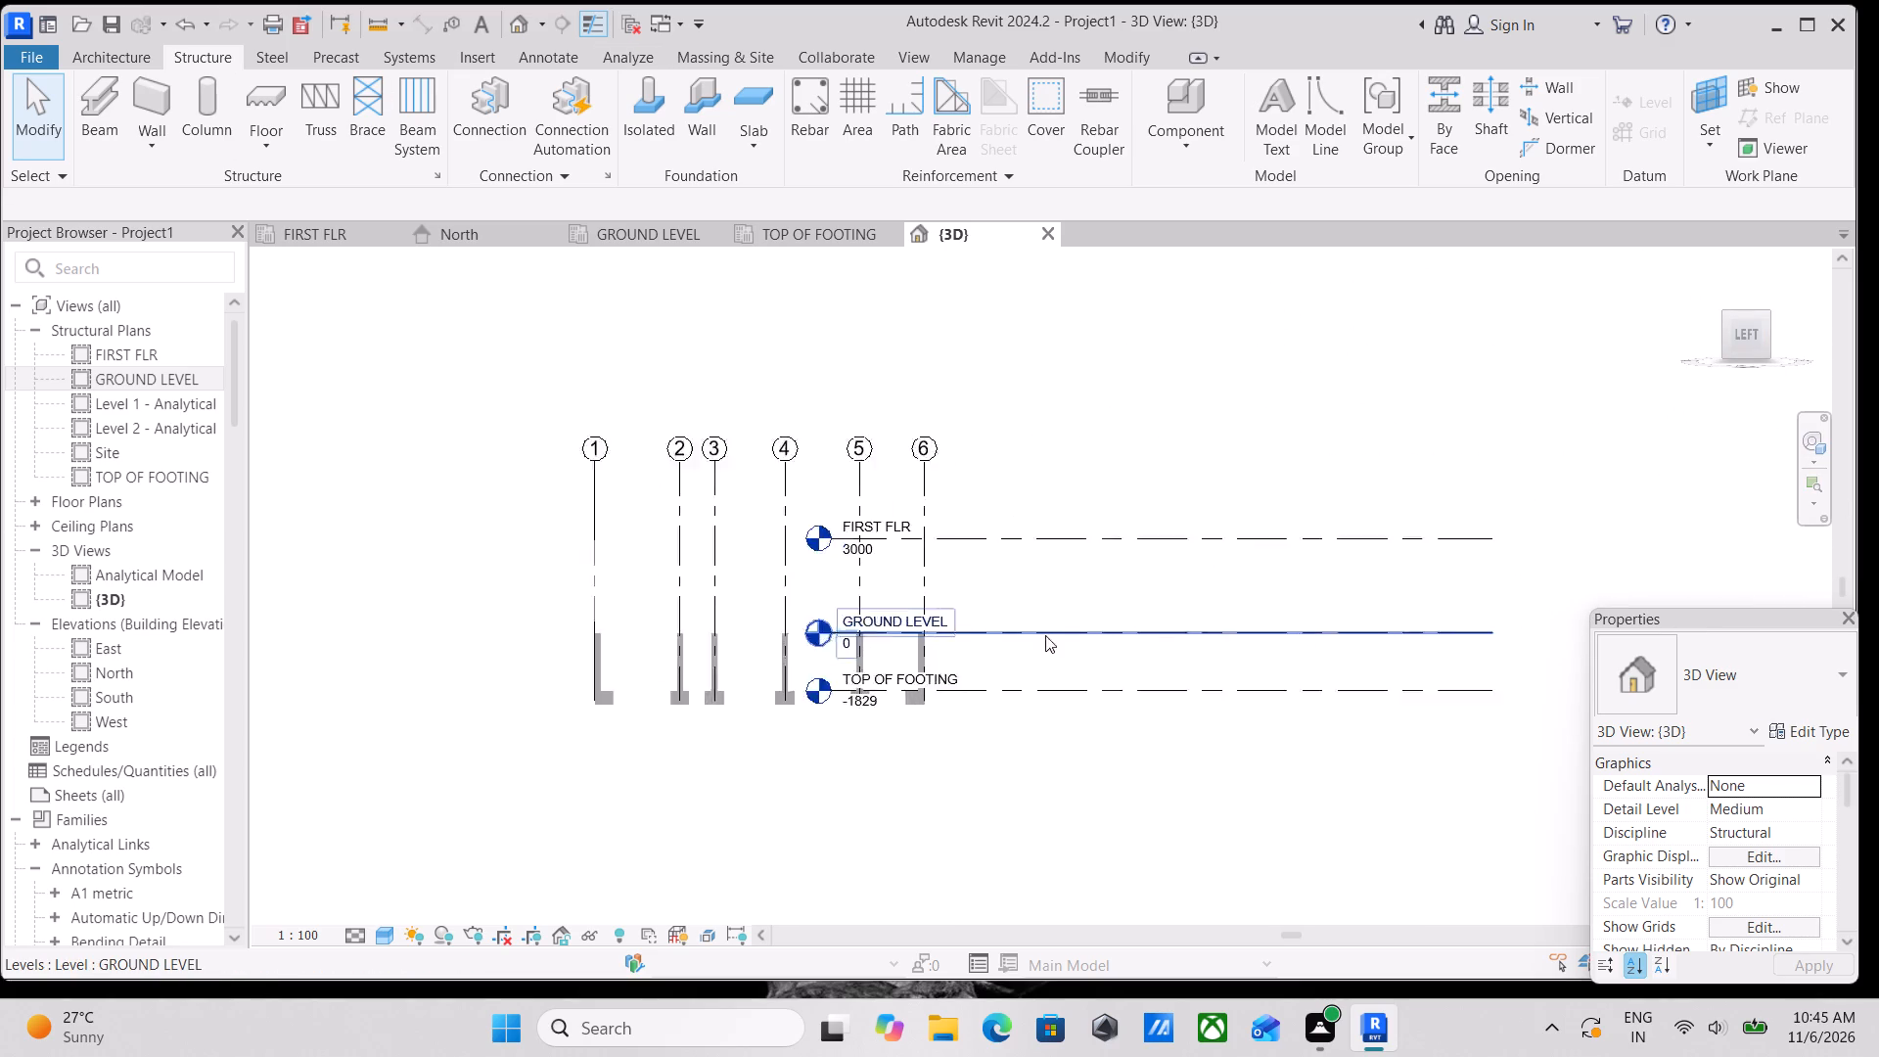
scroll(1045, 635, "up", 2)
middle_click_drag(956, 613, 1241, 506)
scroll(1241, 507, "up", 1)
left_click(1244, 522)
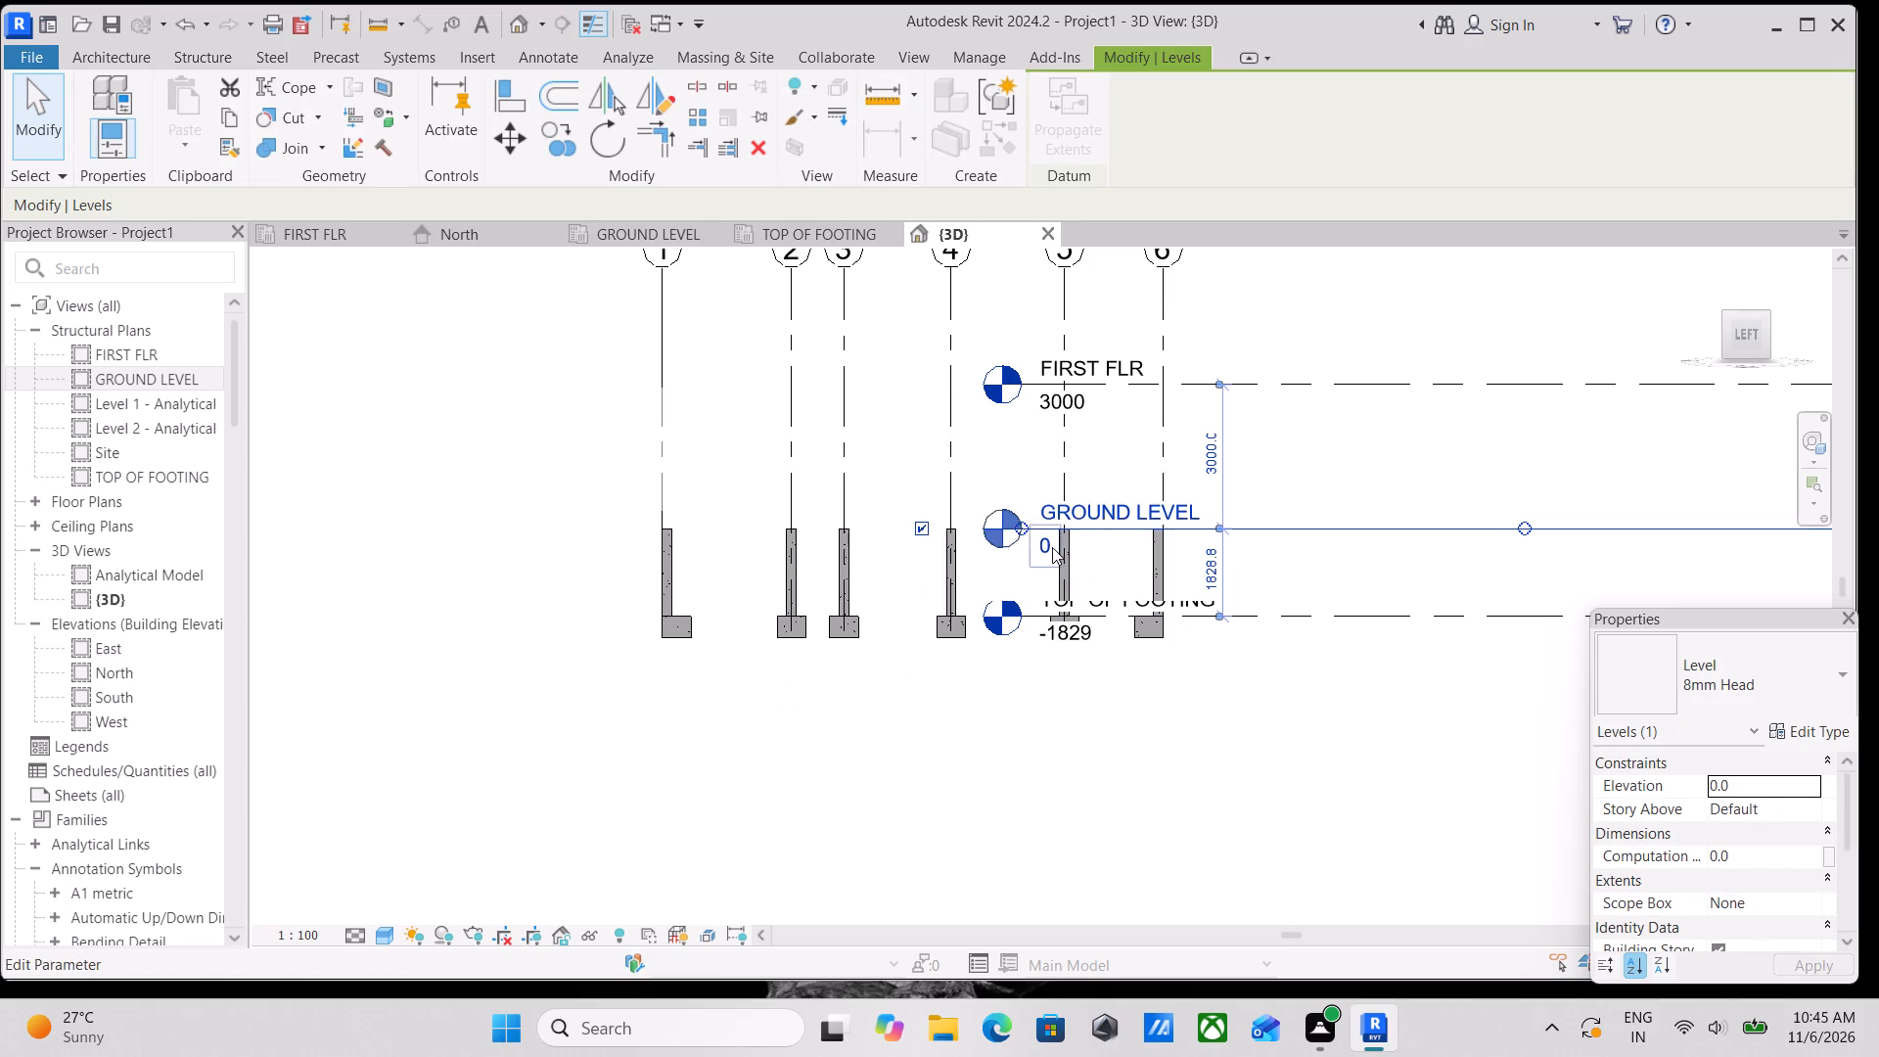
left_click_drag(1021, 528, 420, 496)
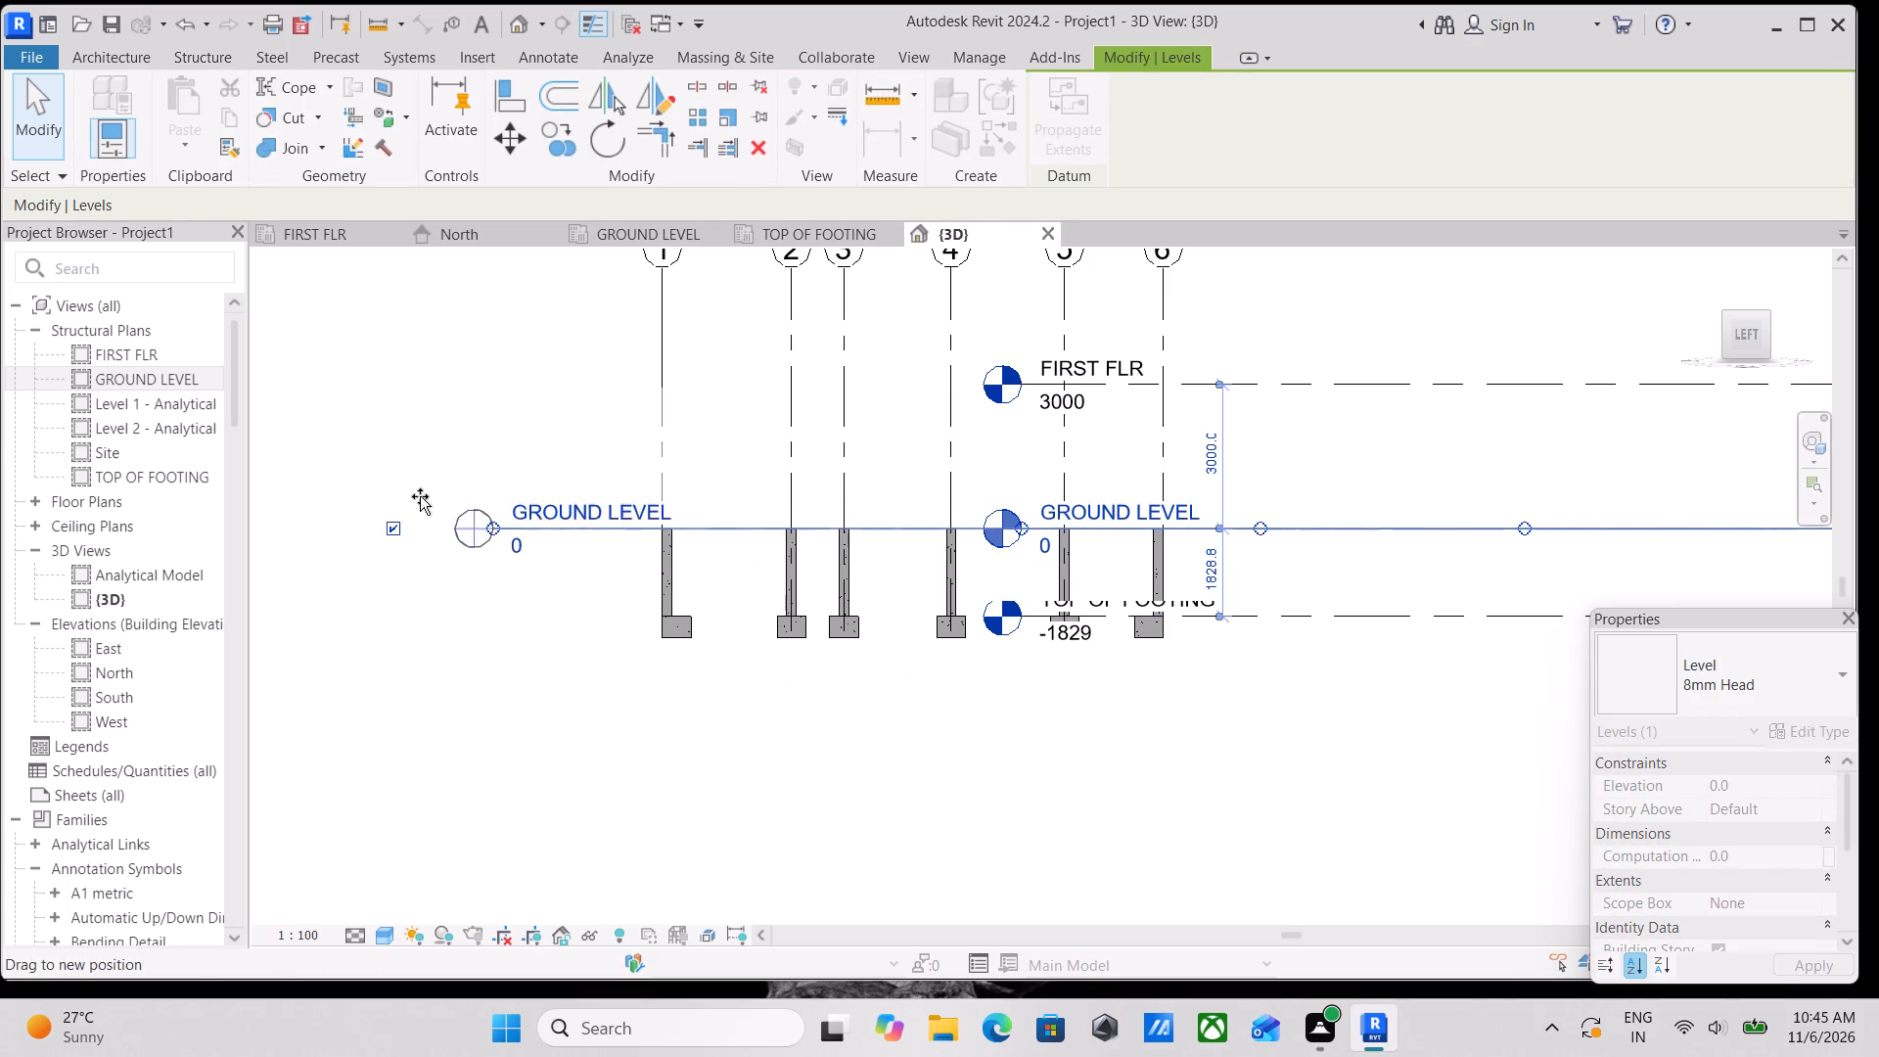
left_click_drag(420, 496, 319, 496)
Extend the TOP OF FOOTING level line past grid 1, with its head near the GROUND LEVEL head.
left_click(1318, 617)
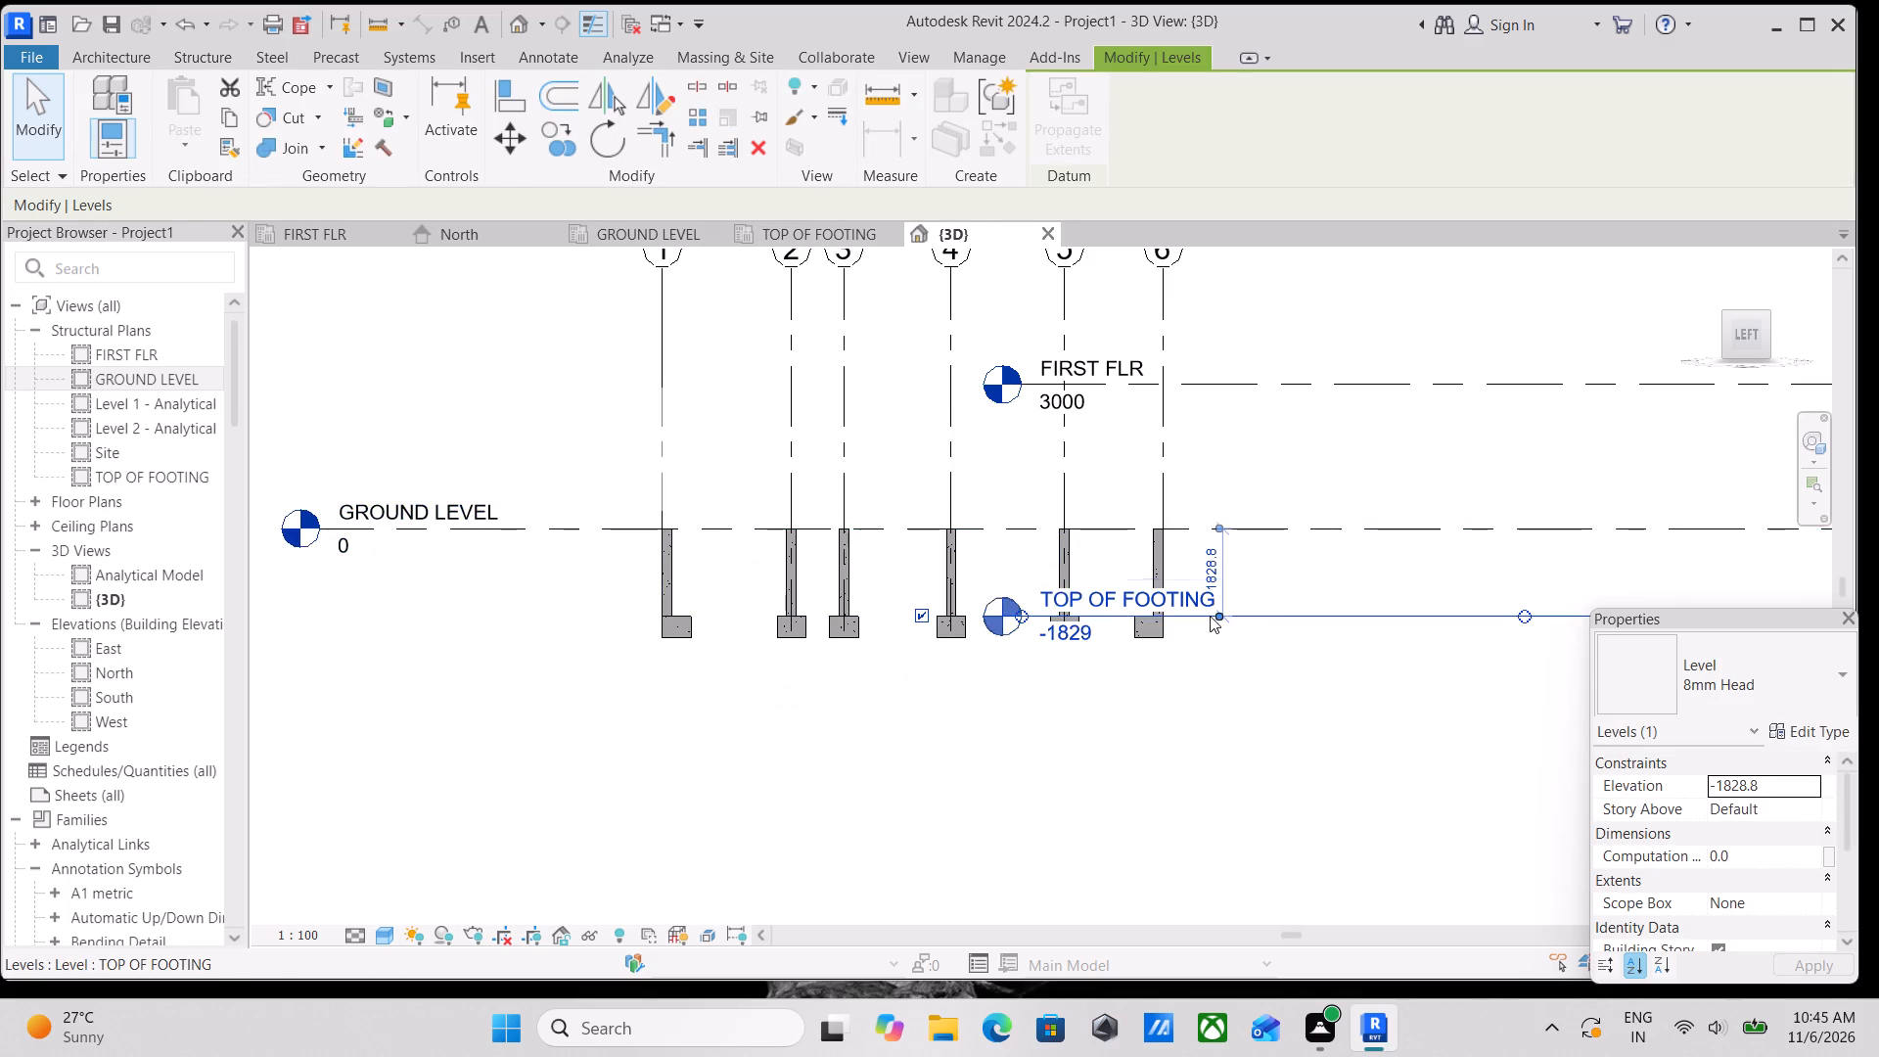
middle_click_drag(1208, 616, 1485, 599)
left_click_drag(1296, 596, 1115, 595)
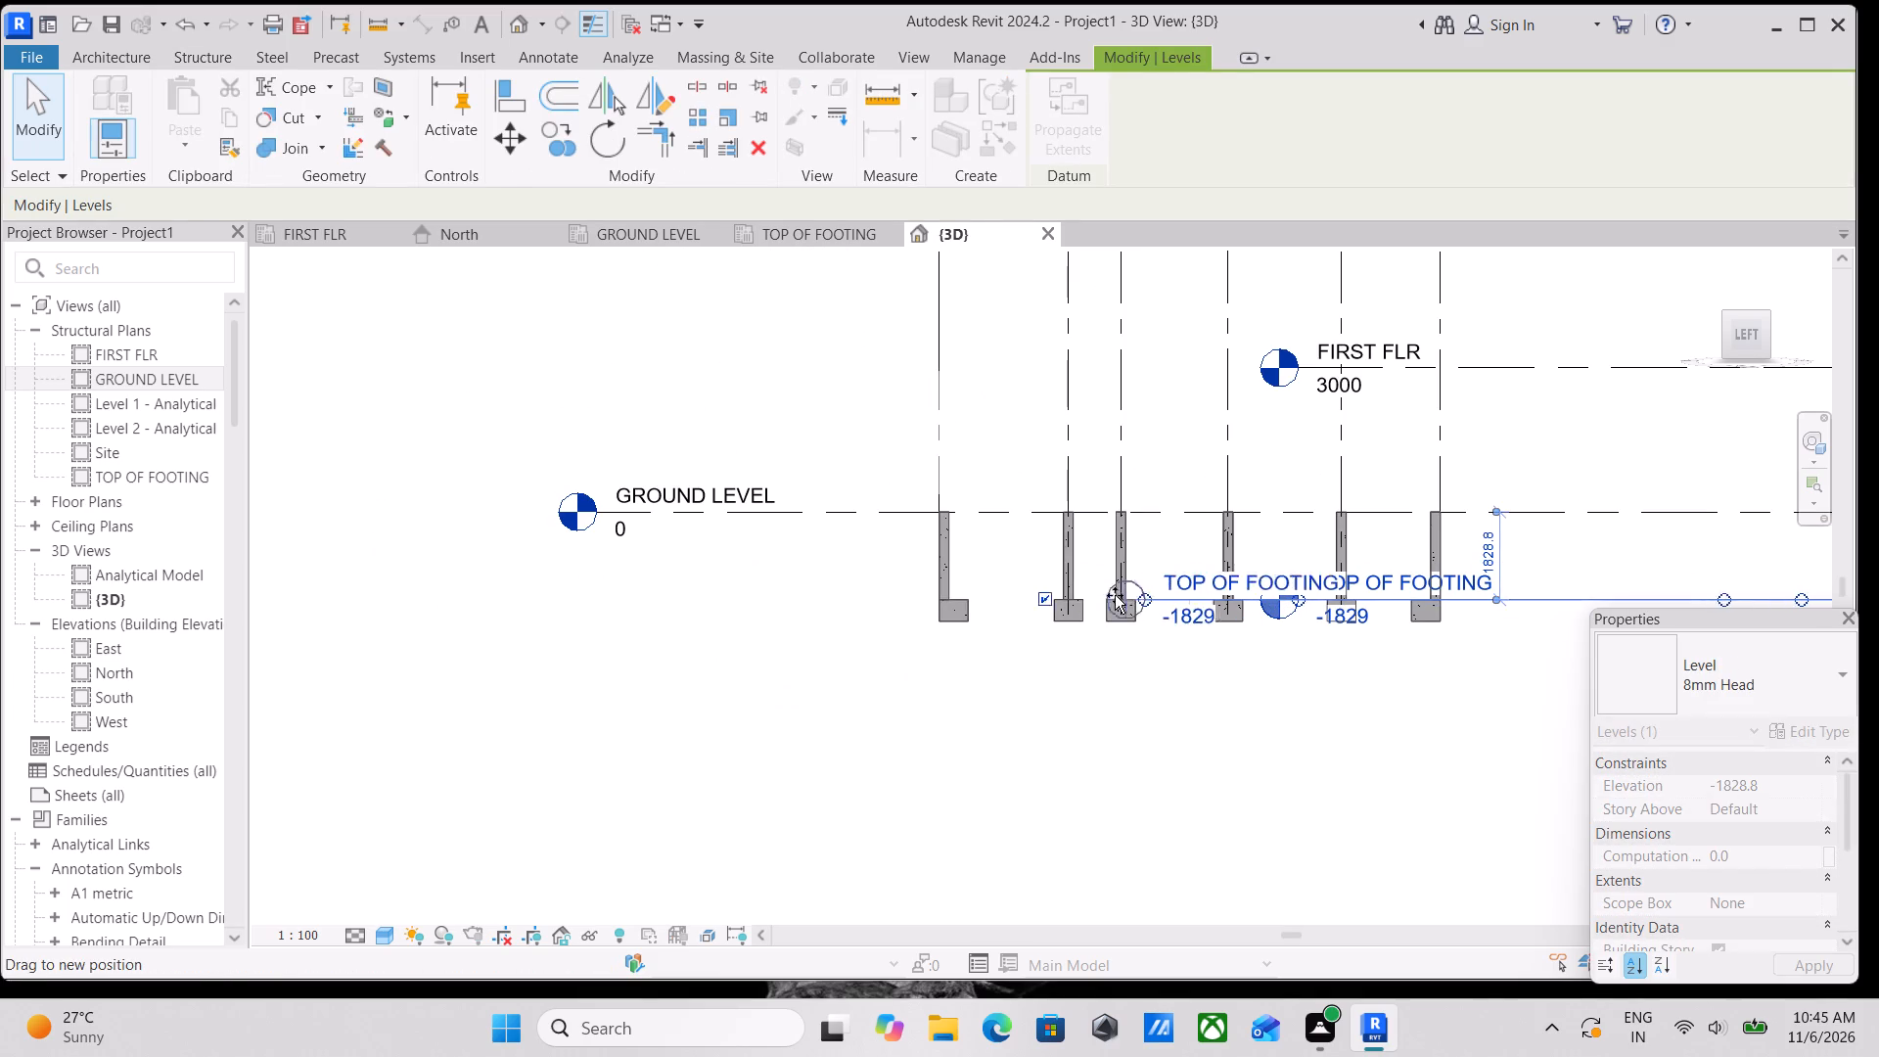
left_click_drag(1115, 595, 573, 606)
Extend the FIRST FLR level line past grid 1, with its head near the other two level heads.
scroll(932, 577, "down", 3)
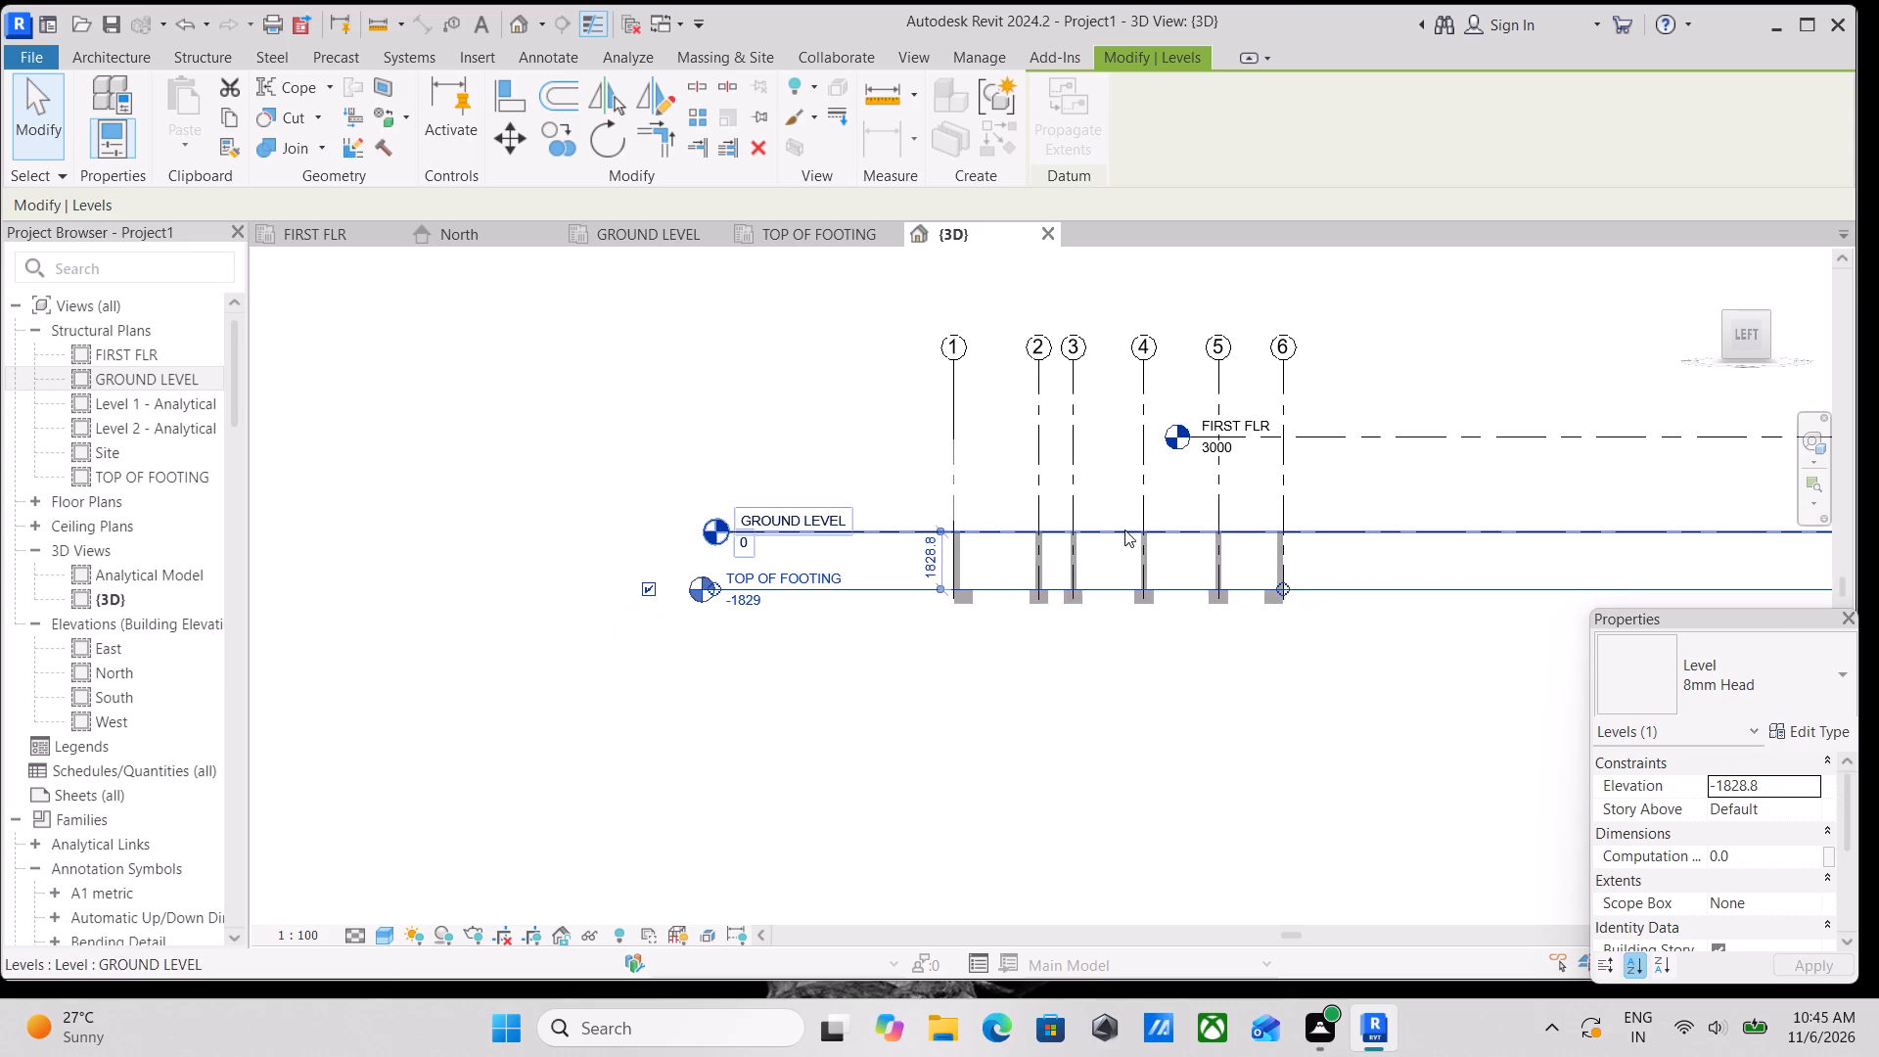
middle_click_drag(1124, 529, 1104, 593)
left_click(1406, 505)
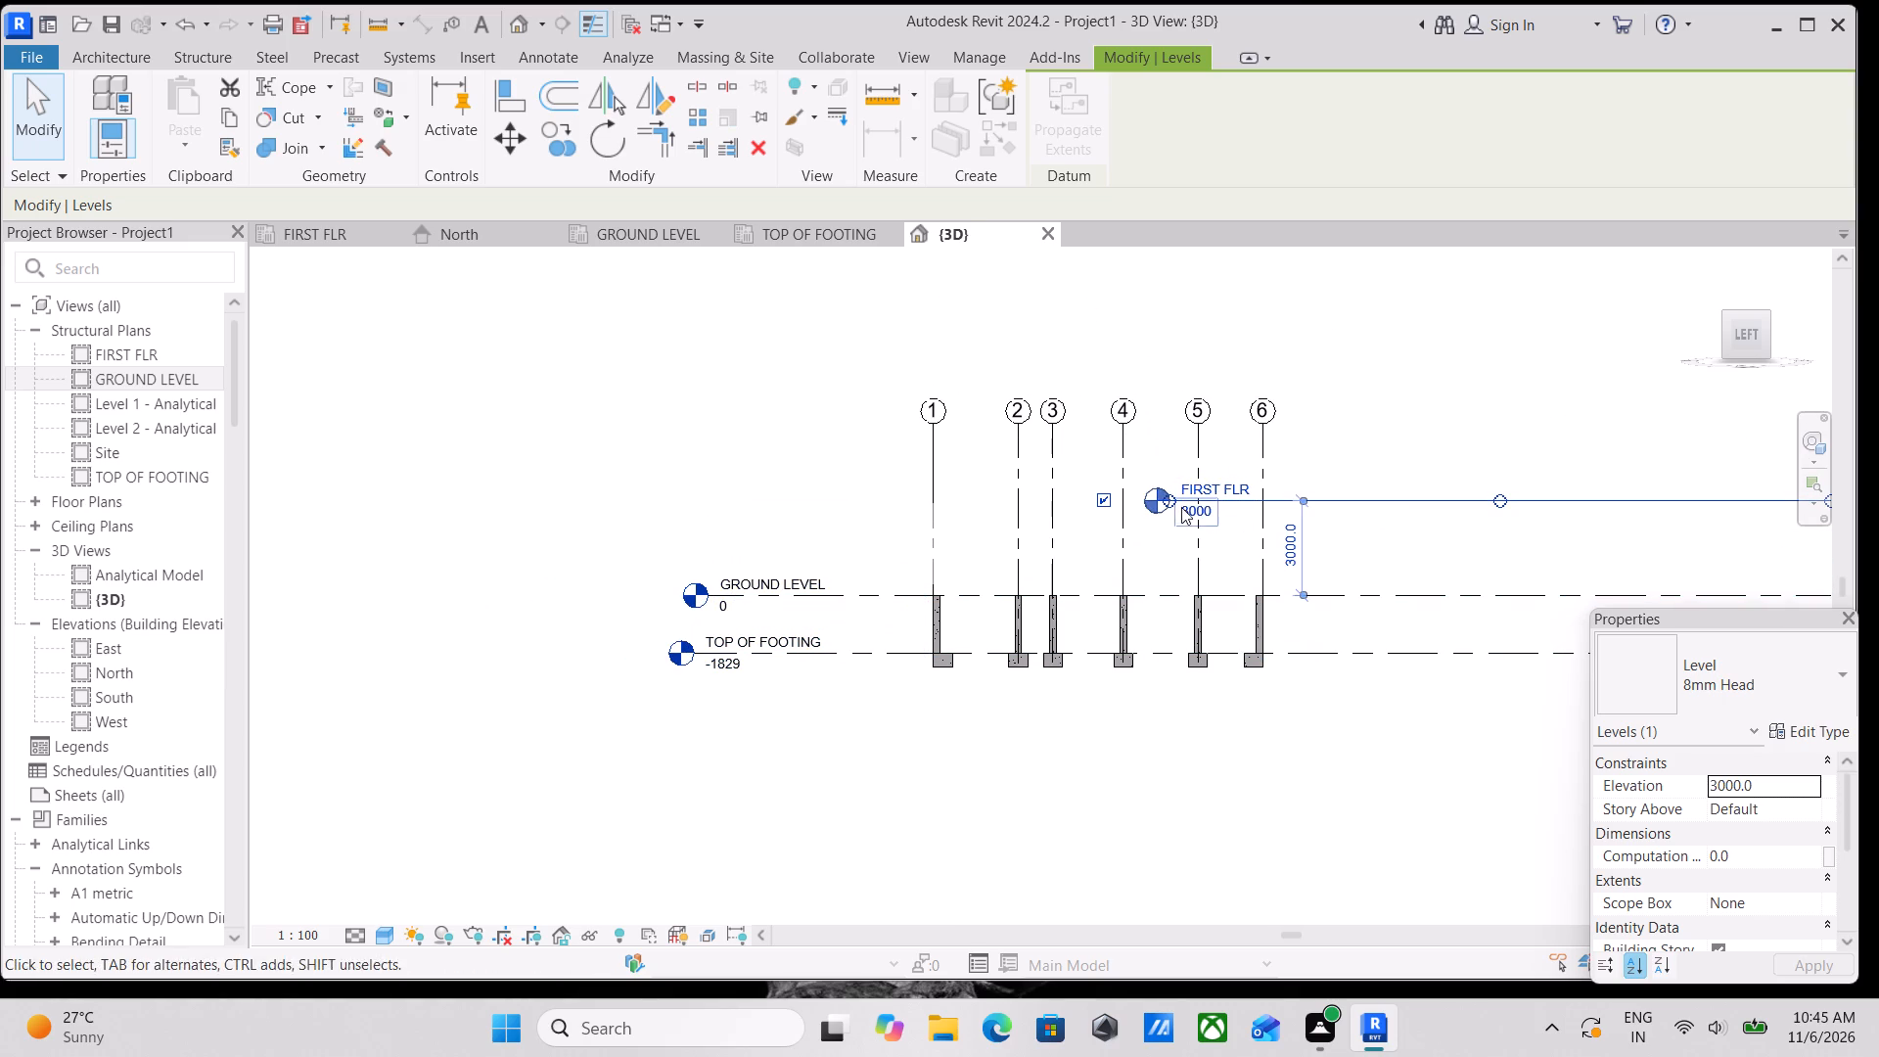
left_click_drag(1169, 502, 752, 523)
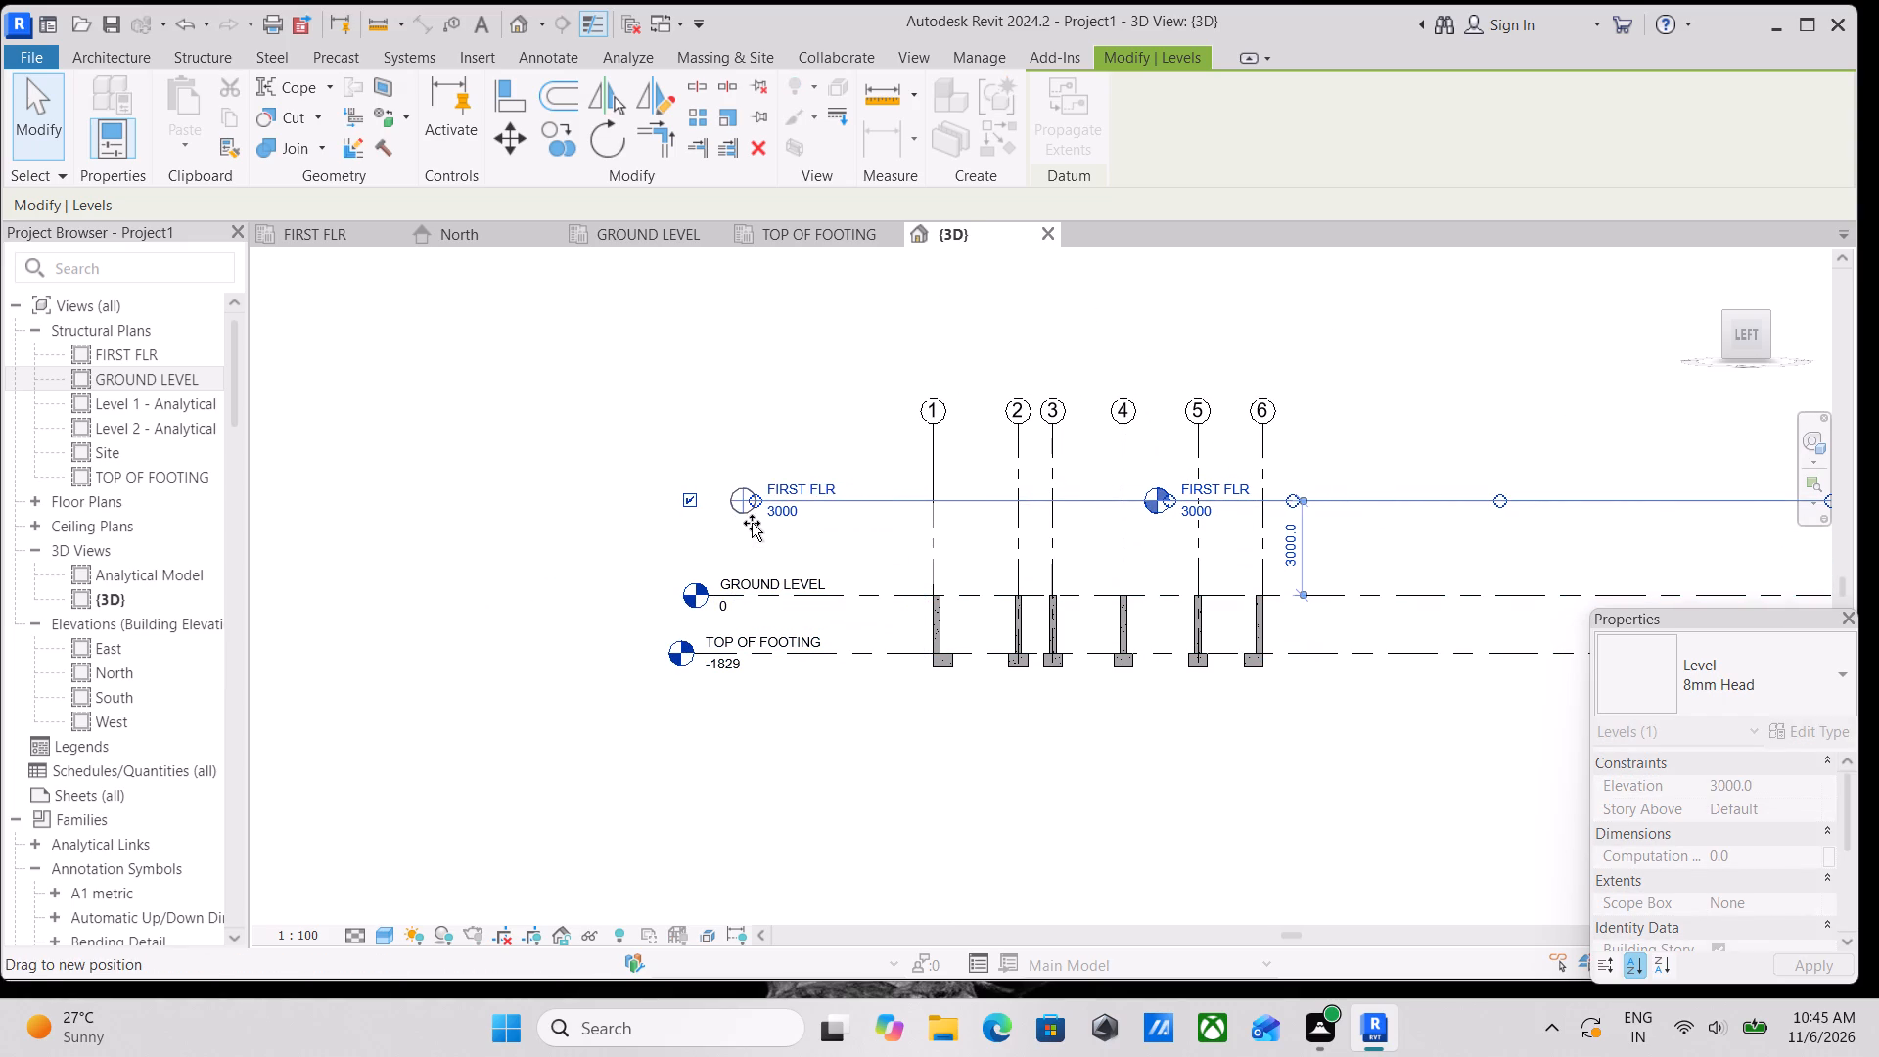
left_click_drag(752, 523, 698, 524)
Move the GROUND LEVEL head farther out from grid 1 and line up the TOP OF FOOTING head beneath it.
scroll(737, 615, "up", 5)
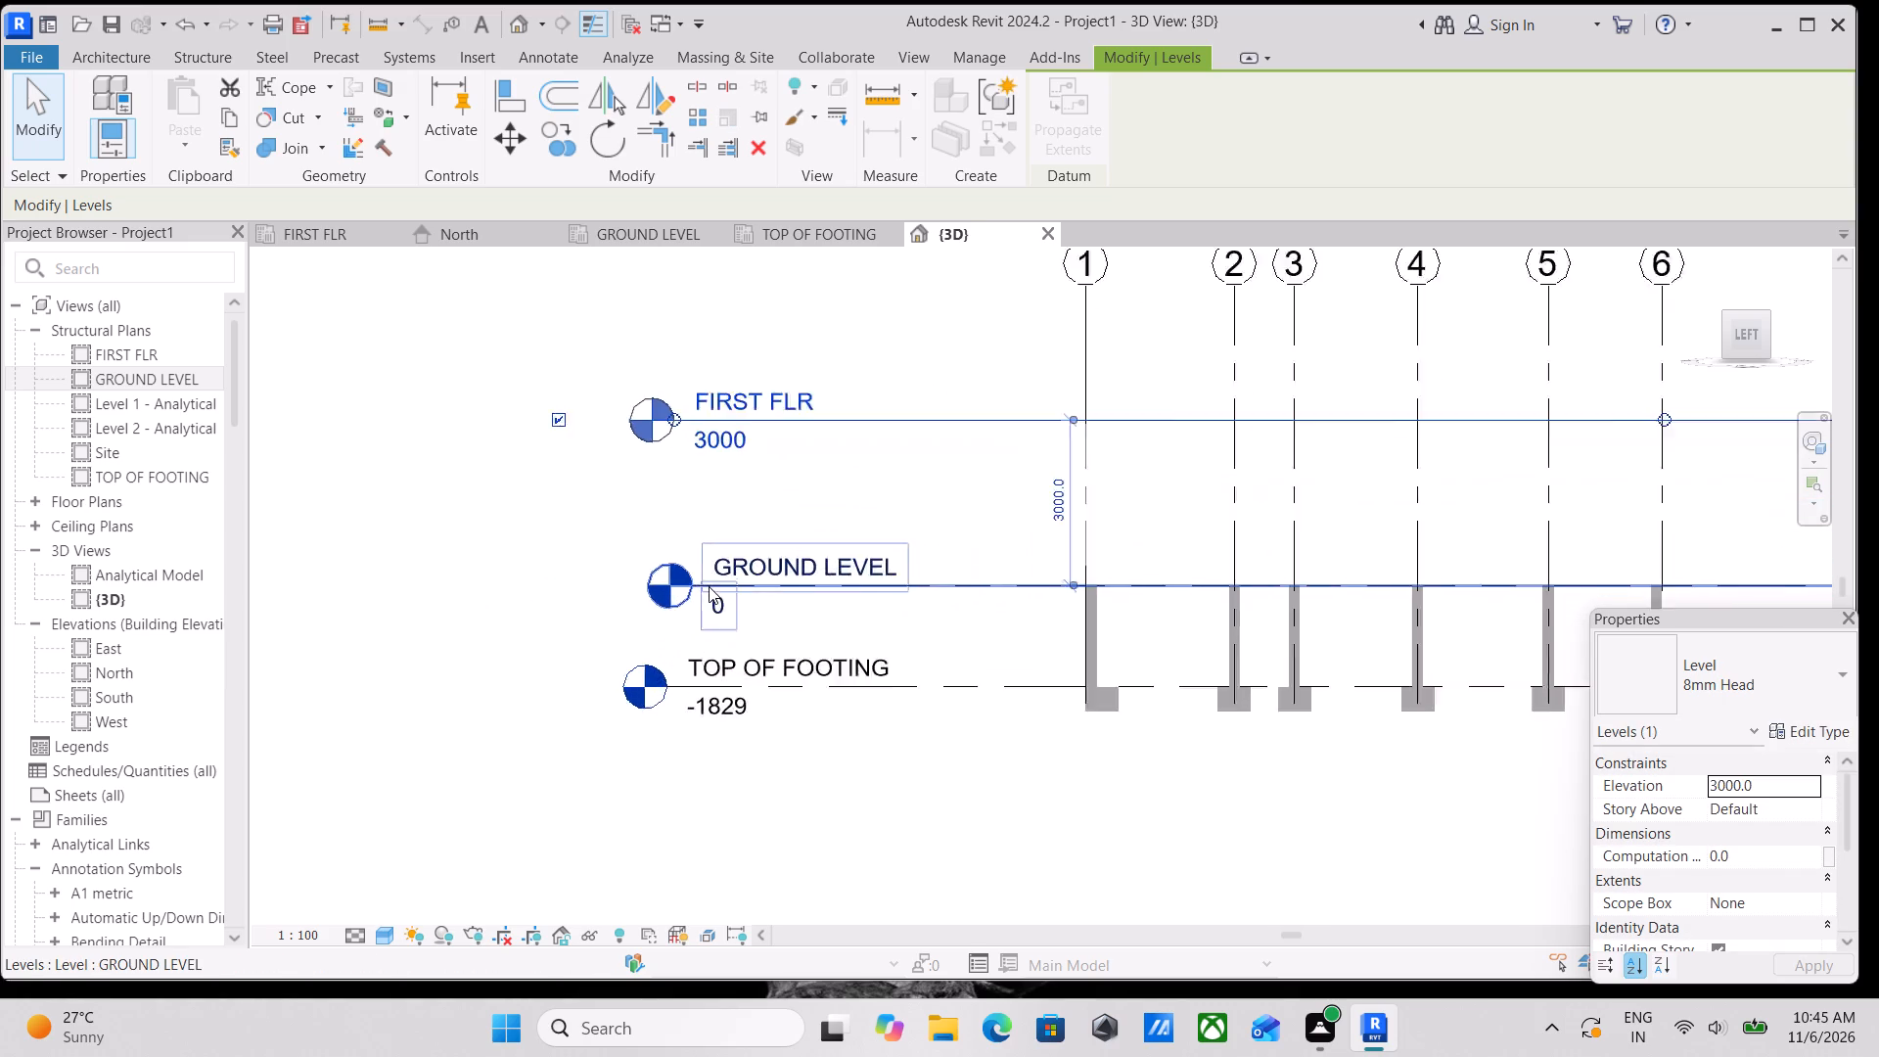
scroll(709, 586, "up", 1)
scroll(828, 472, "down", 3)
scroll(697, 402, "up", 3)
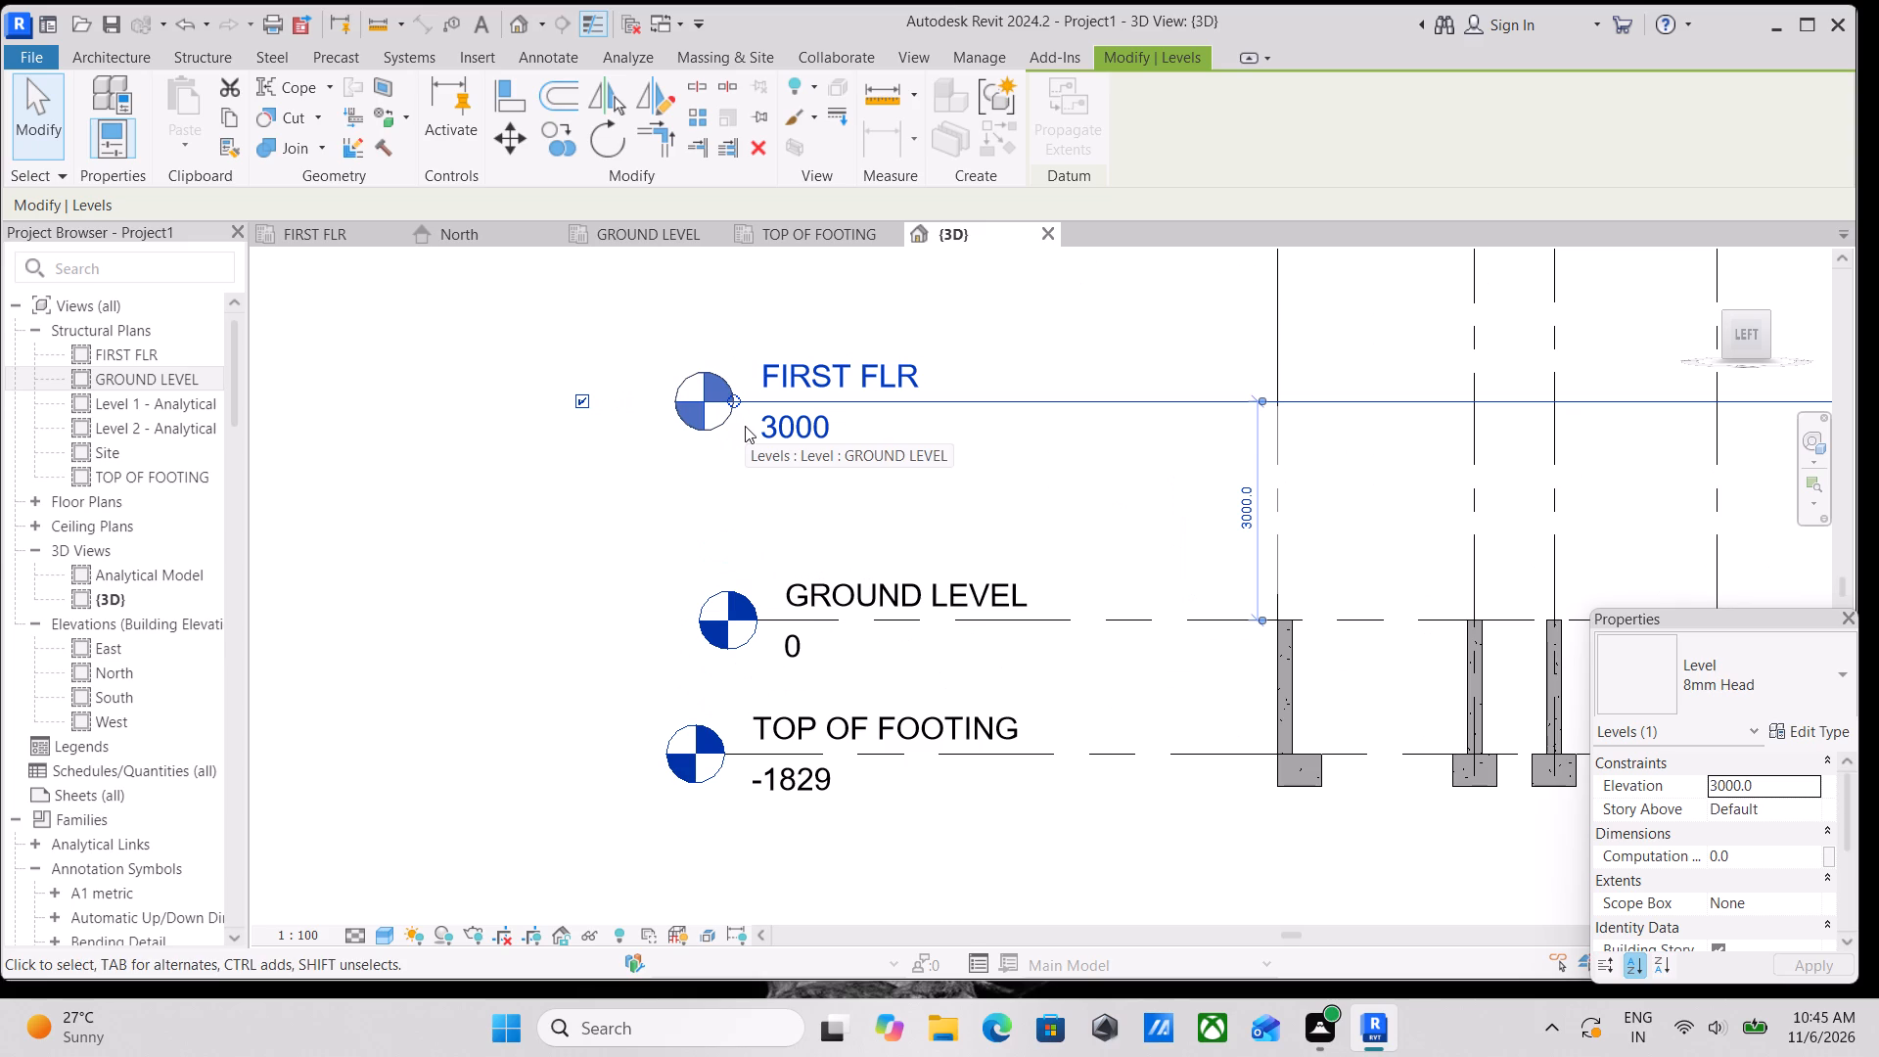
scroll(1139, 583, "down", 2)
scroll(807, 597, "up", 4)
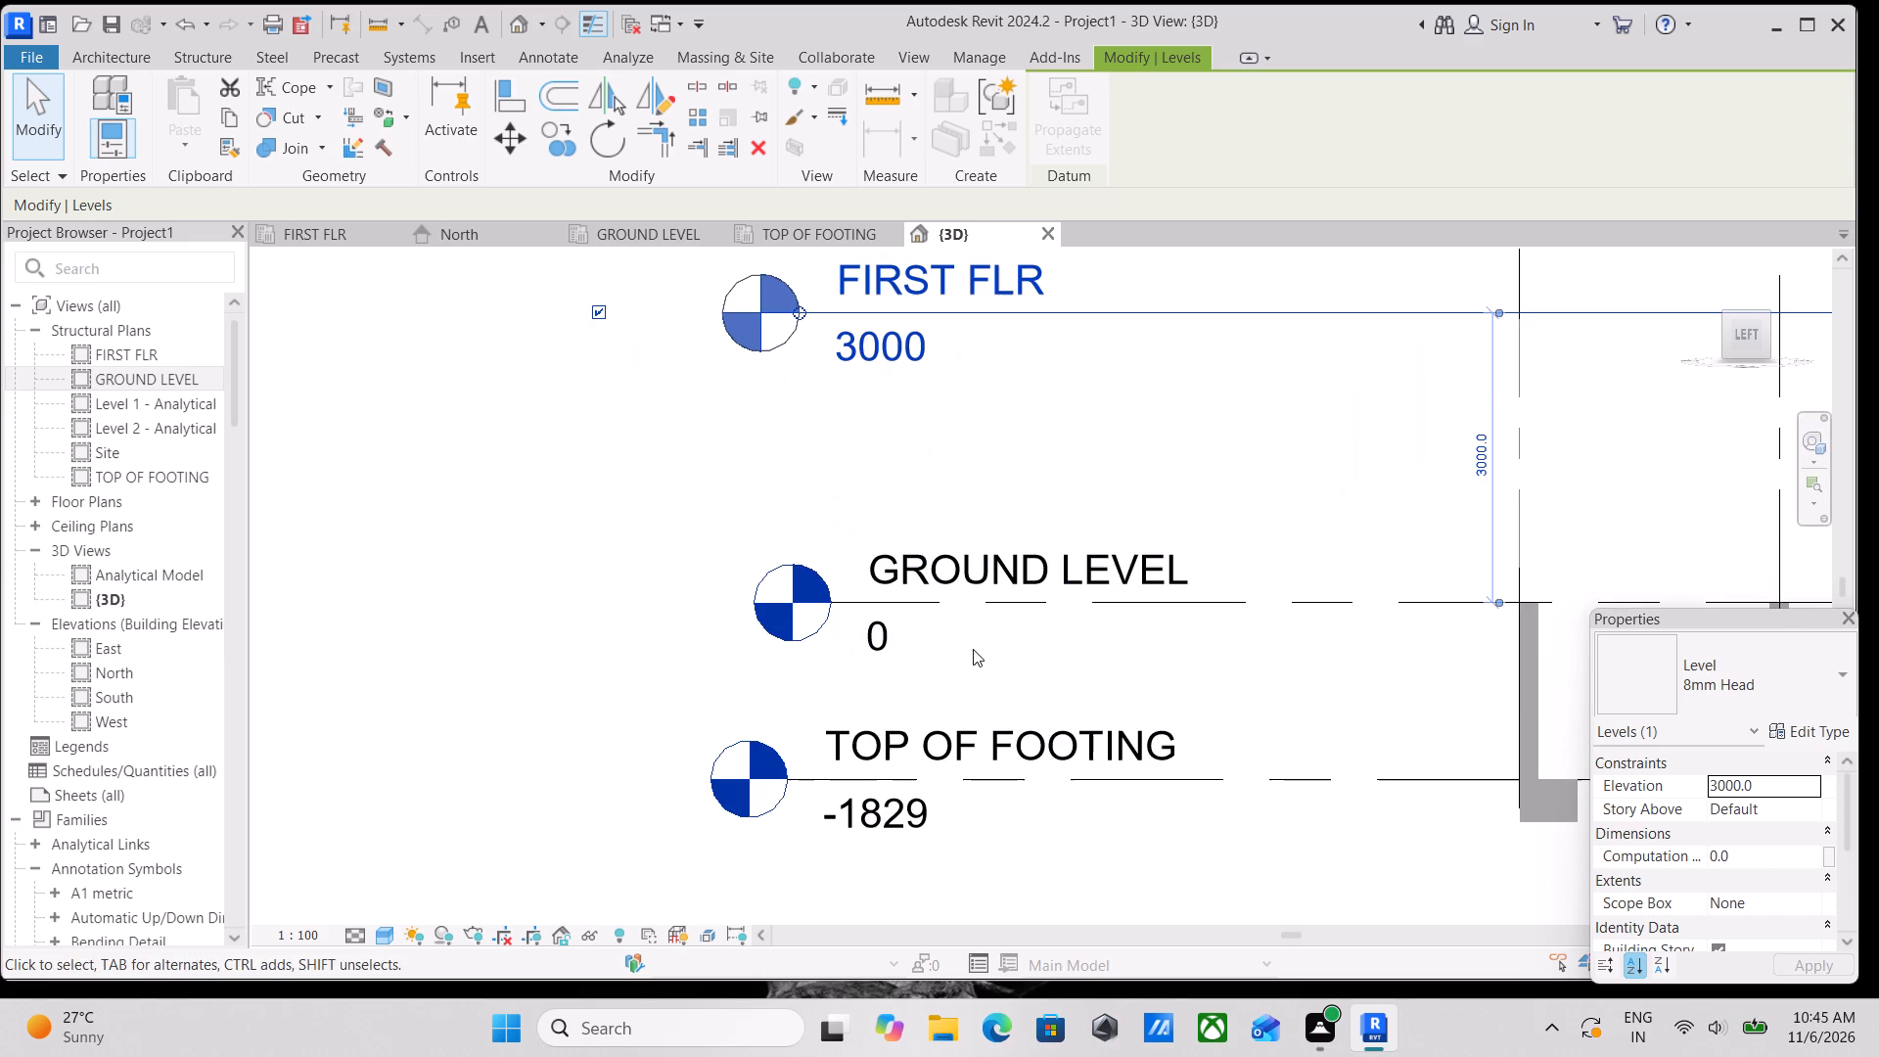
left_click(1276, 604)
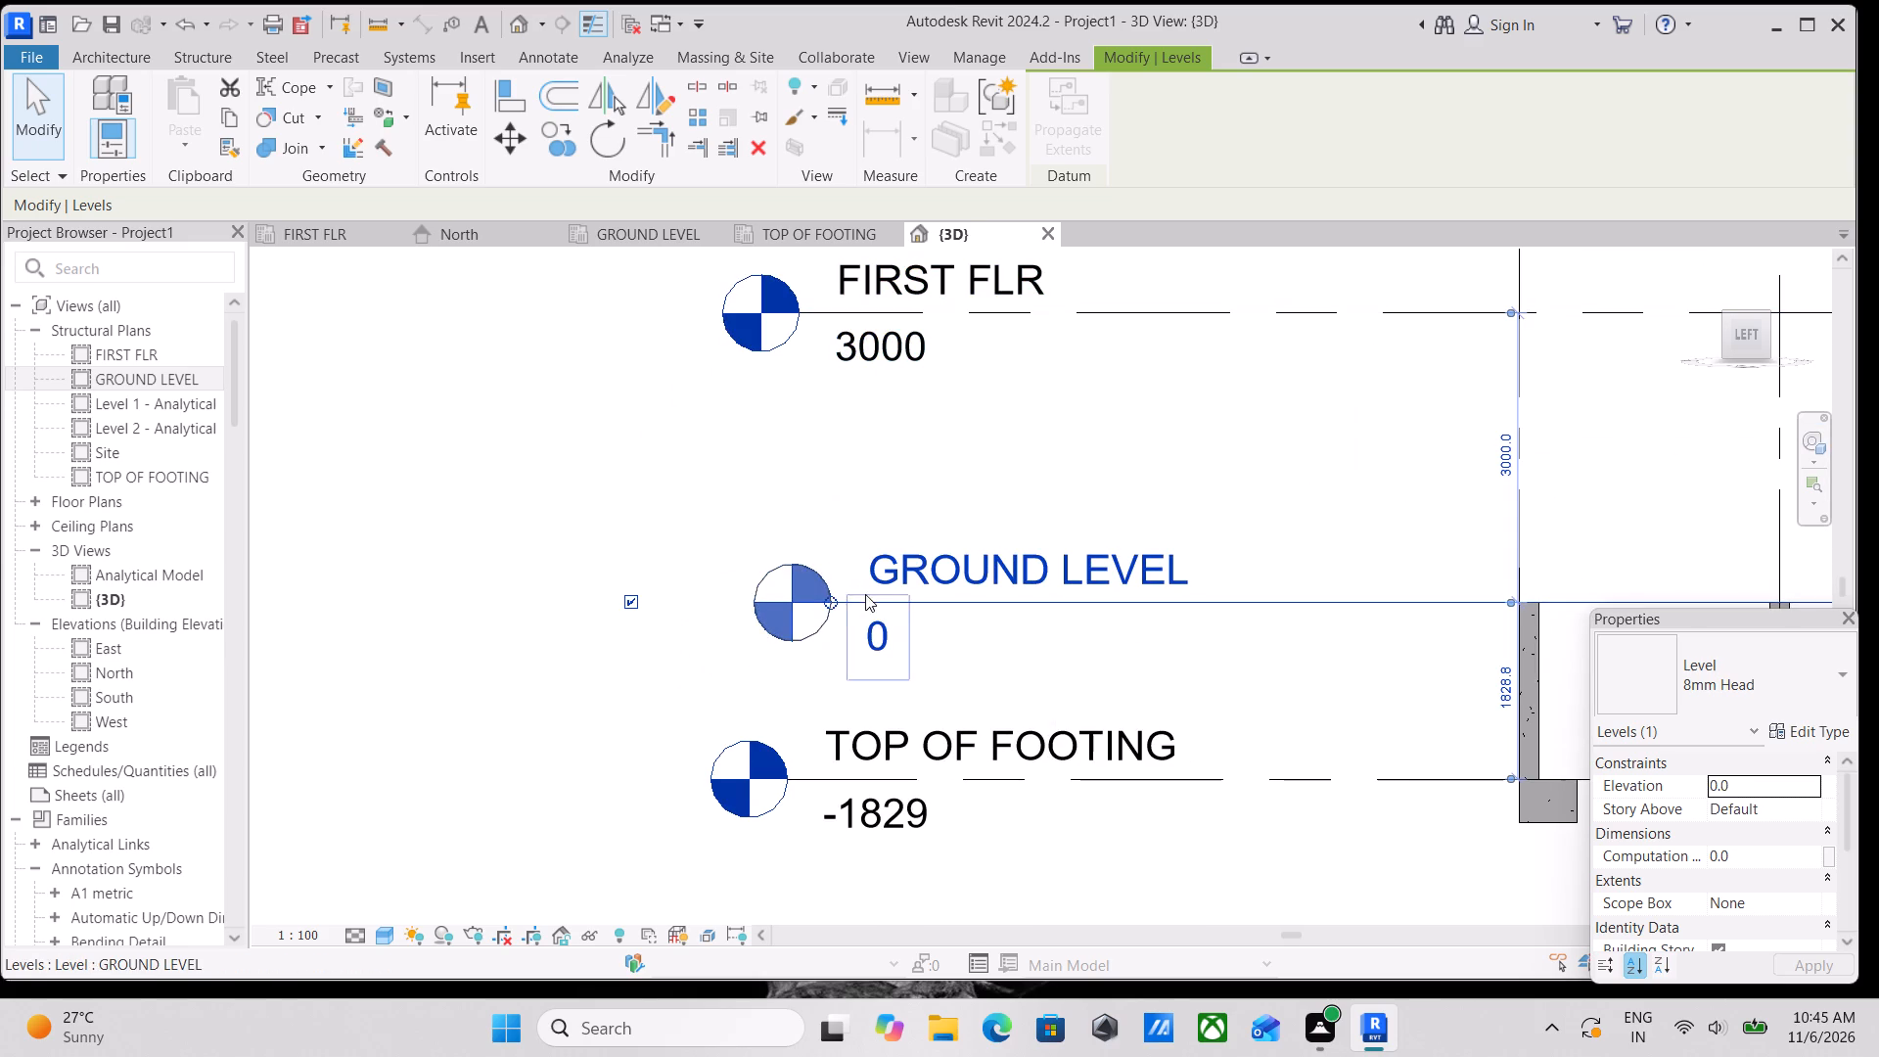
left_click_drag(829, 602, 645, 583)
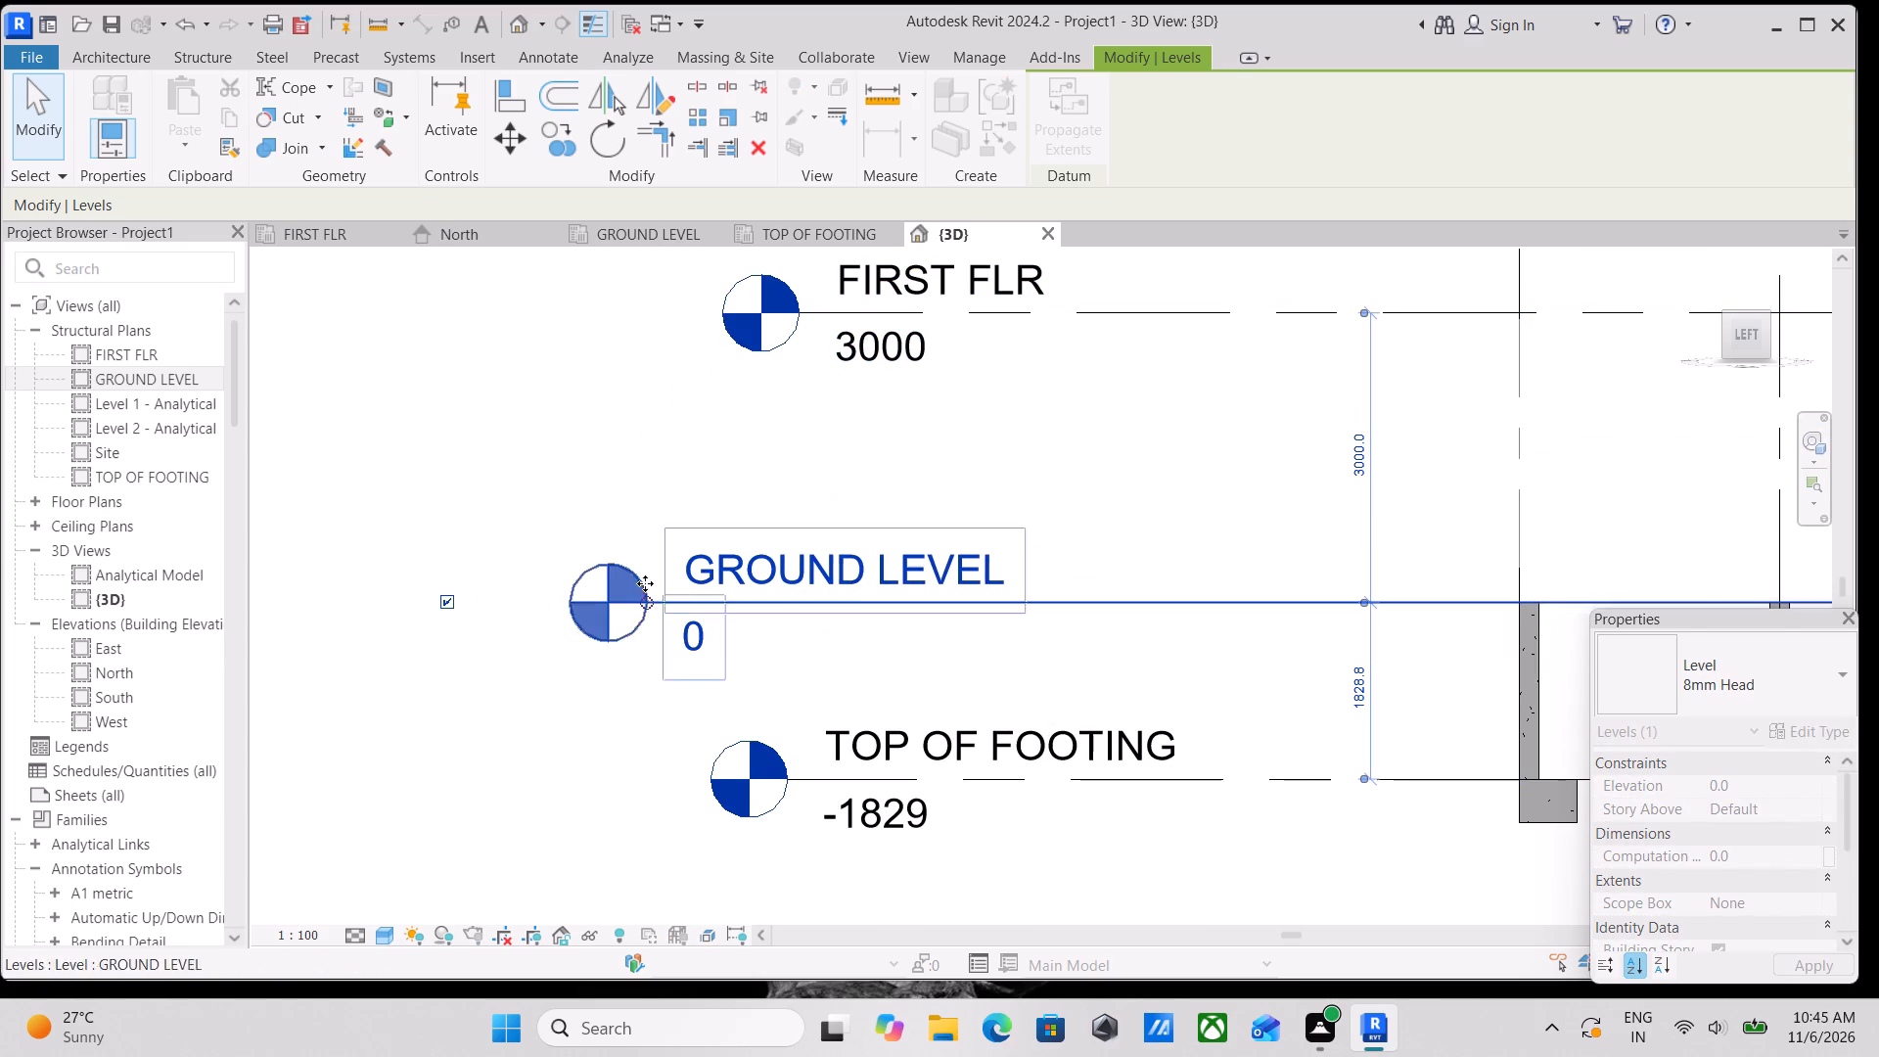
left_click(807, 777)
left_click_drag(791, 778, 673, 773)
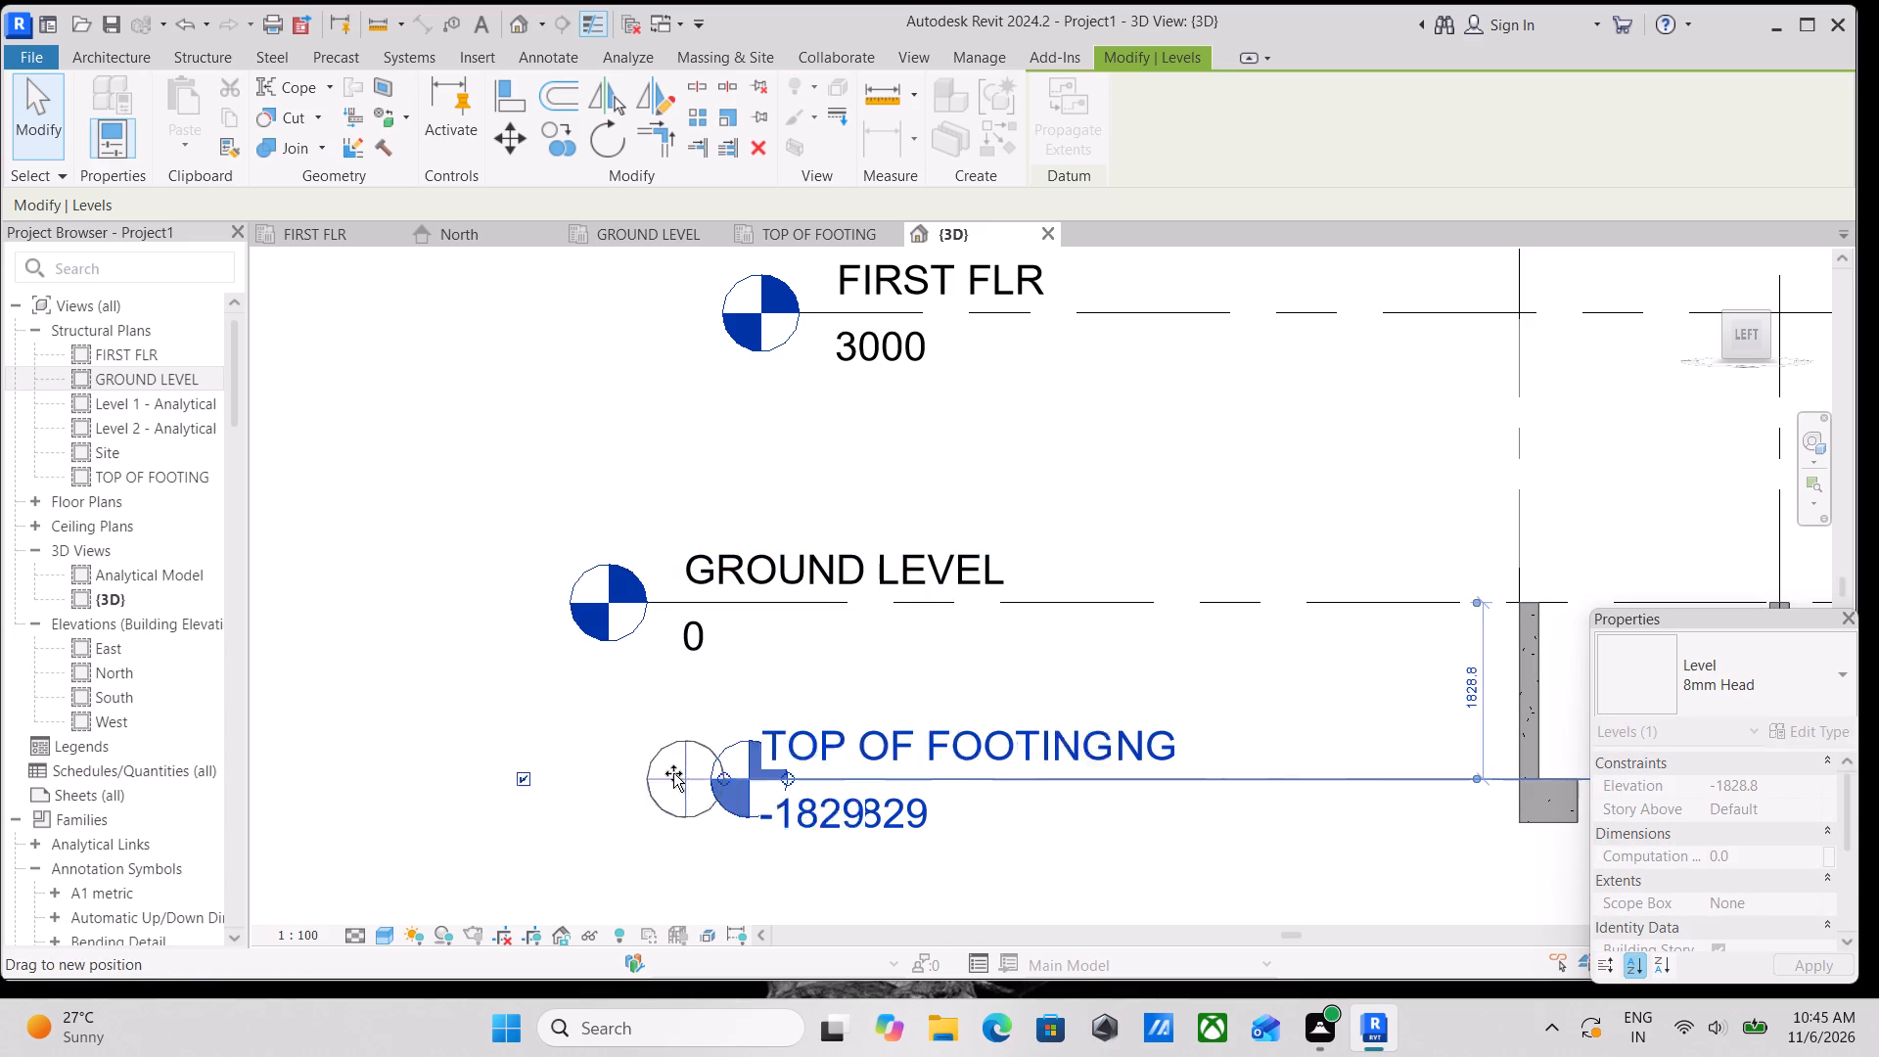
left_click_drag(673, 773, 647, 772)
Move the FIRST FLR head outward to line up approximately with the GROUND LEVEL and TOP OF FOOTING heads.
scroll(835, 401, "down", 1)
middle_click_drag(835, 403, 754, 525)
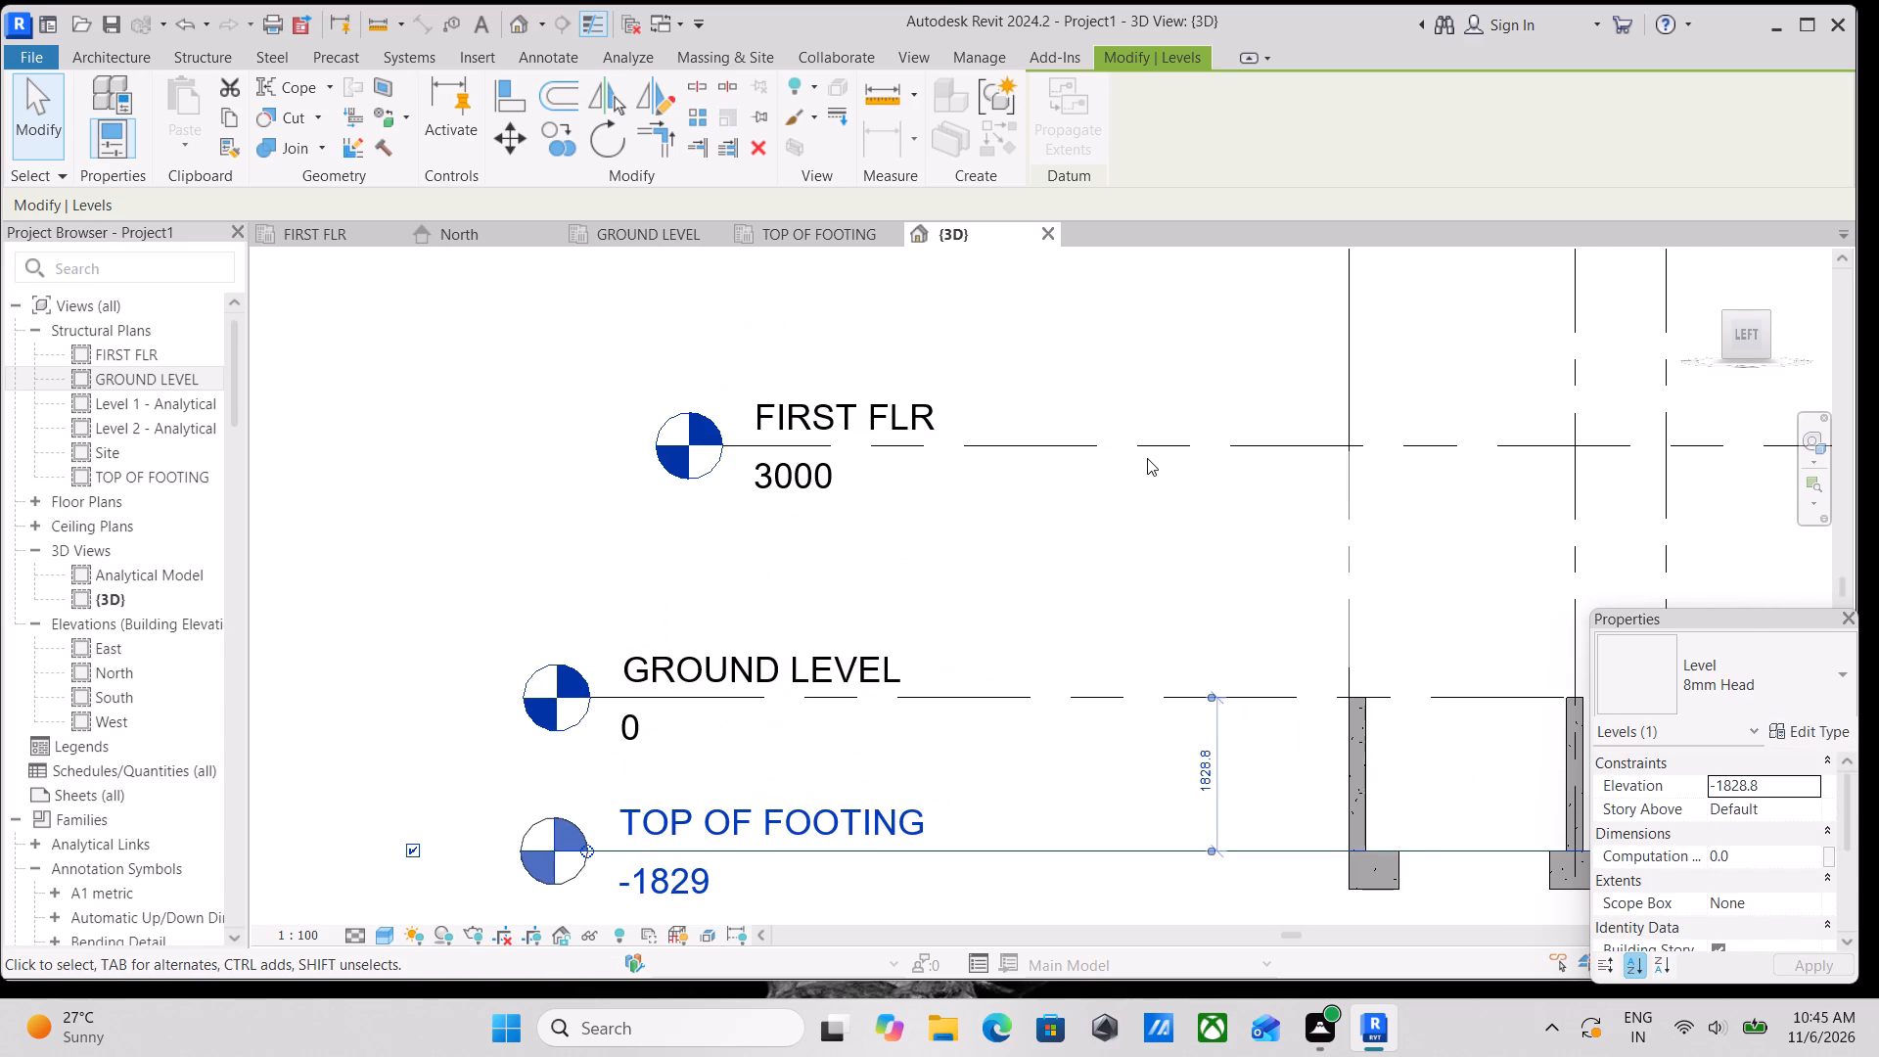
left_click(1150, 444)
left_click_drag(722, 437, 701, 438)
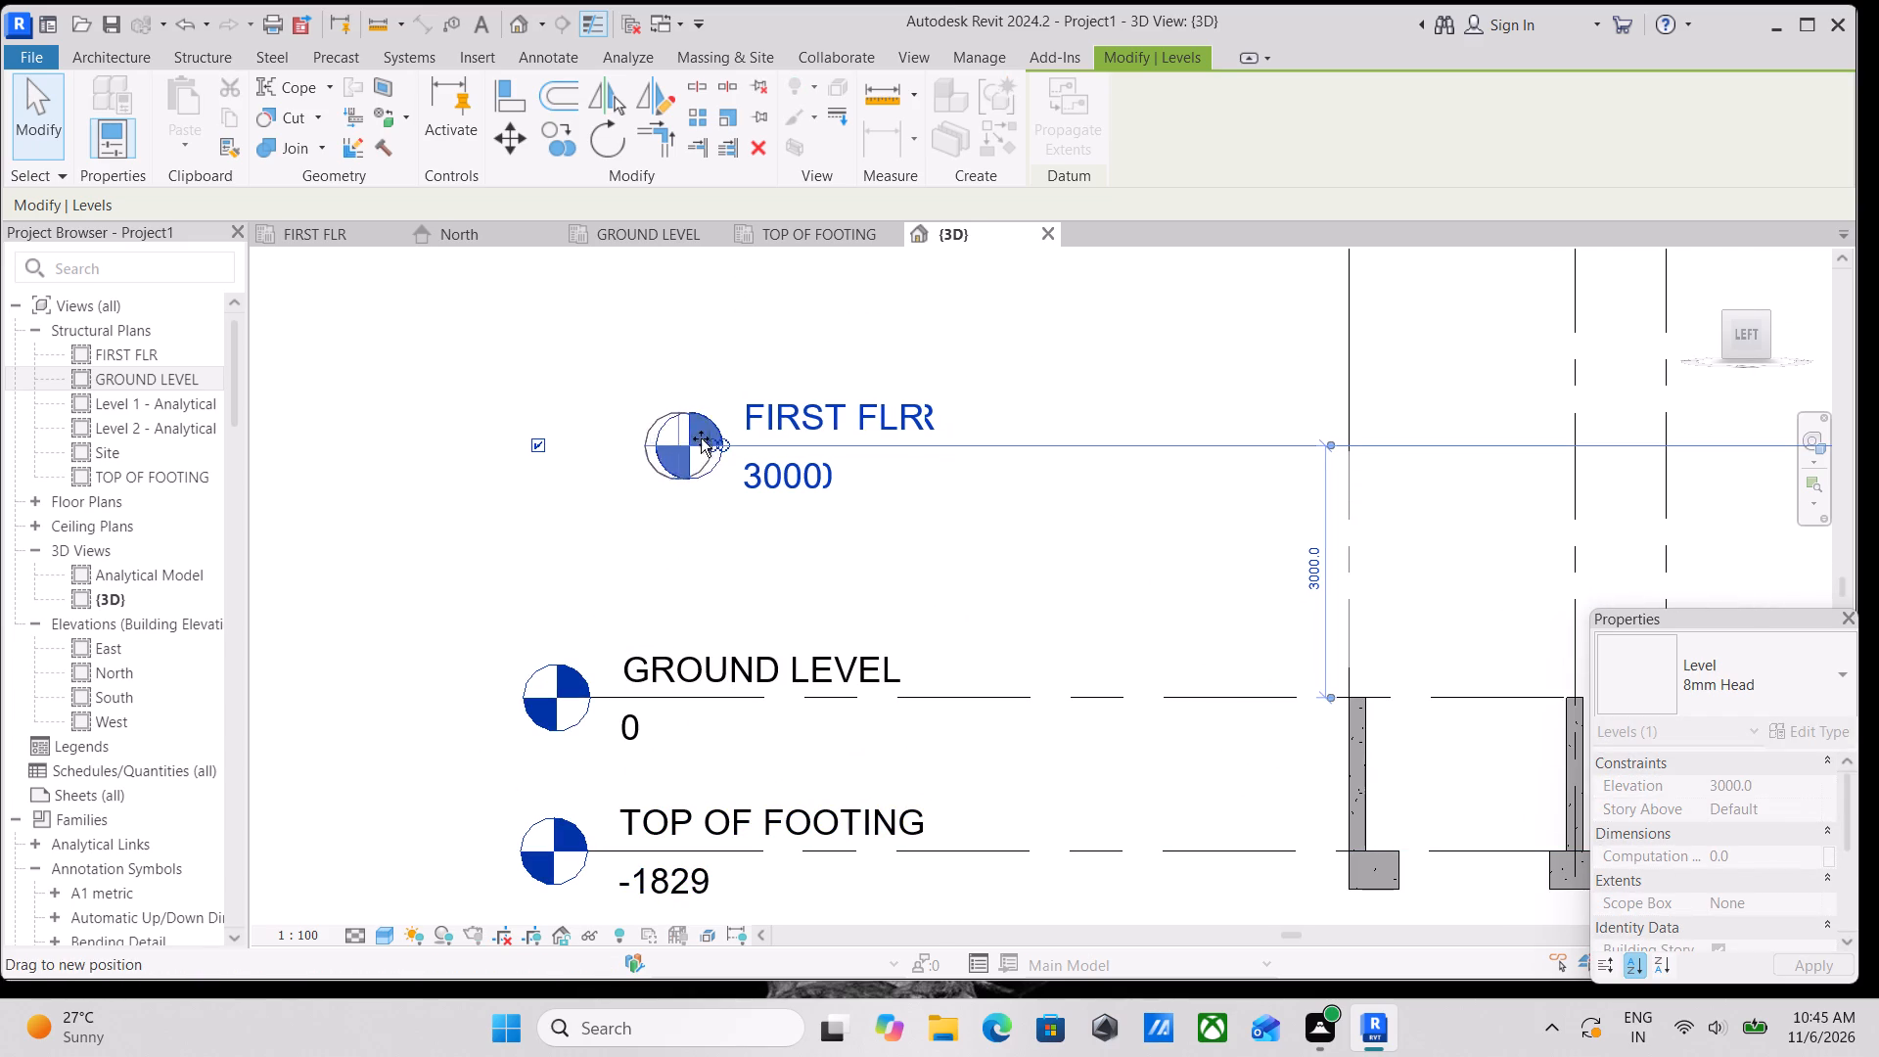
left_click_drag(701, 438, 571, 440)
scroll(755, 487, "down", 4)
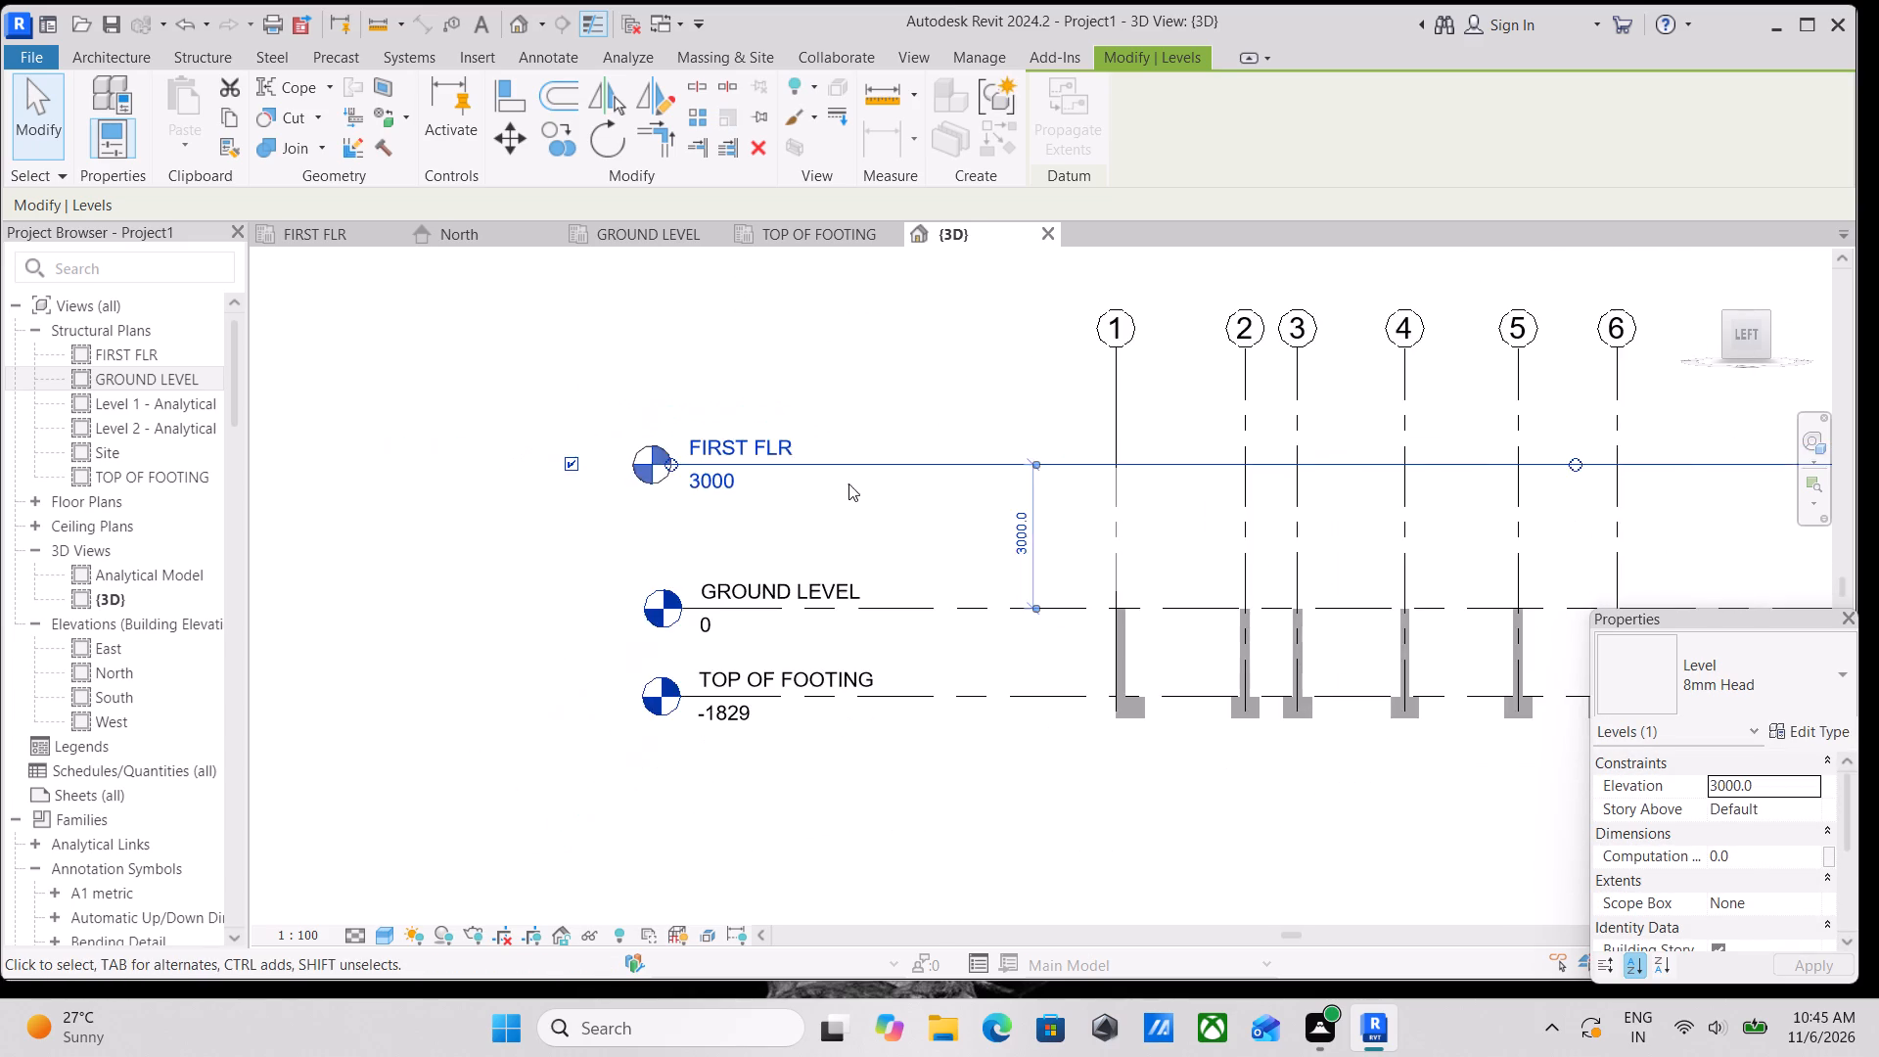
scroll(885, 472, "down", 3)
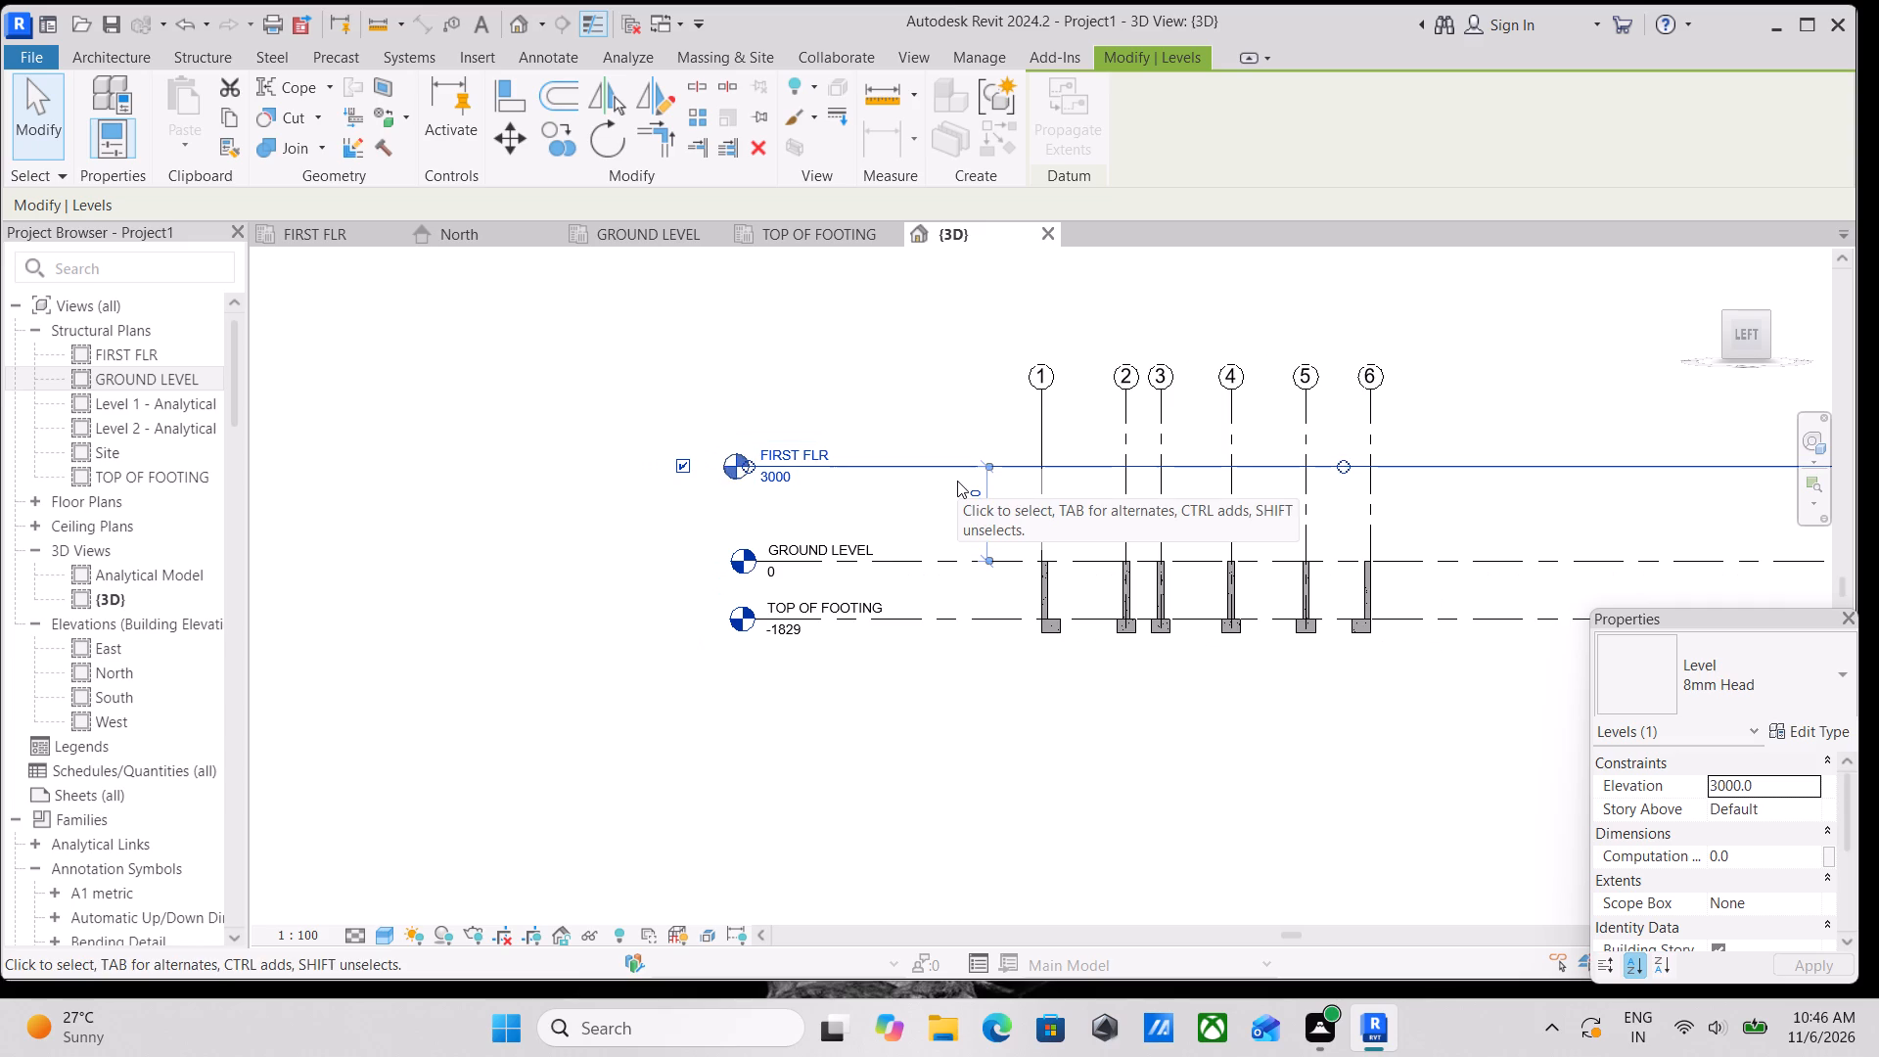
key("Escape")
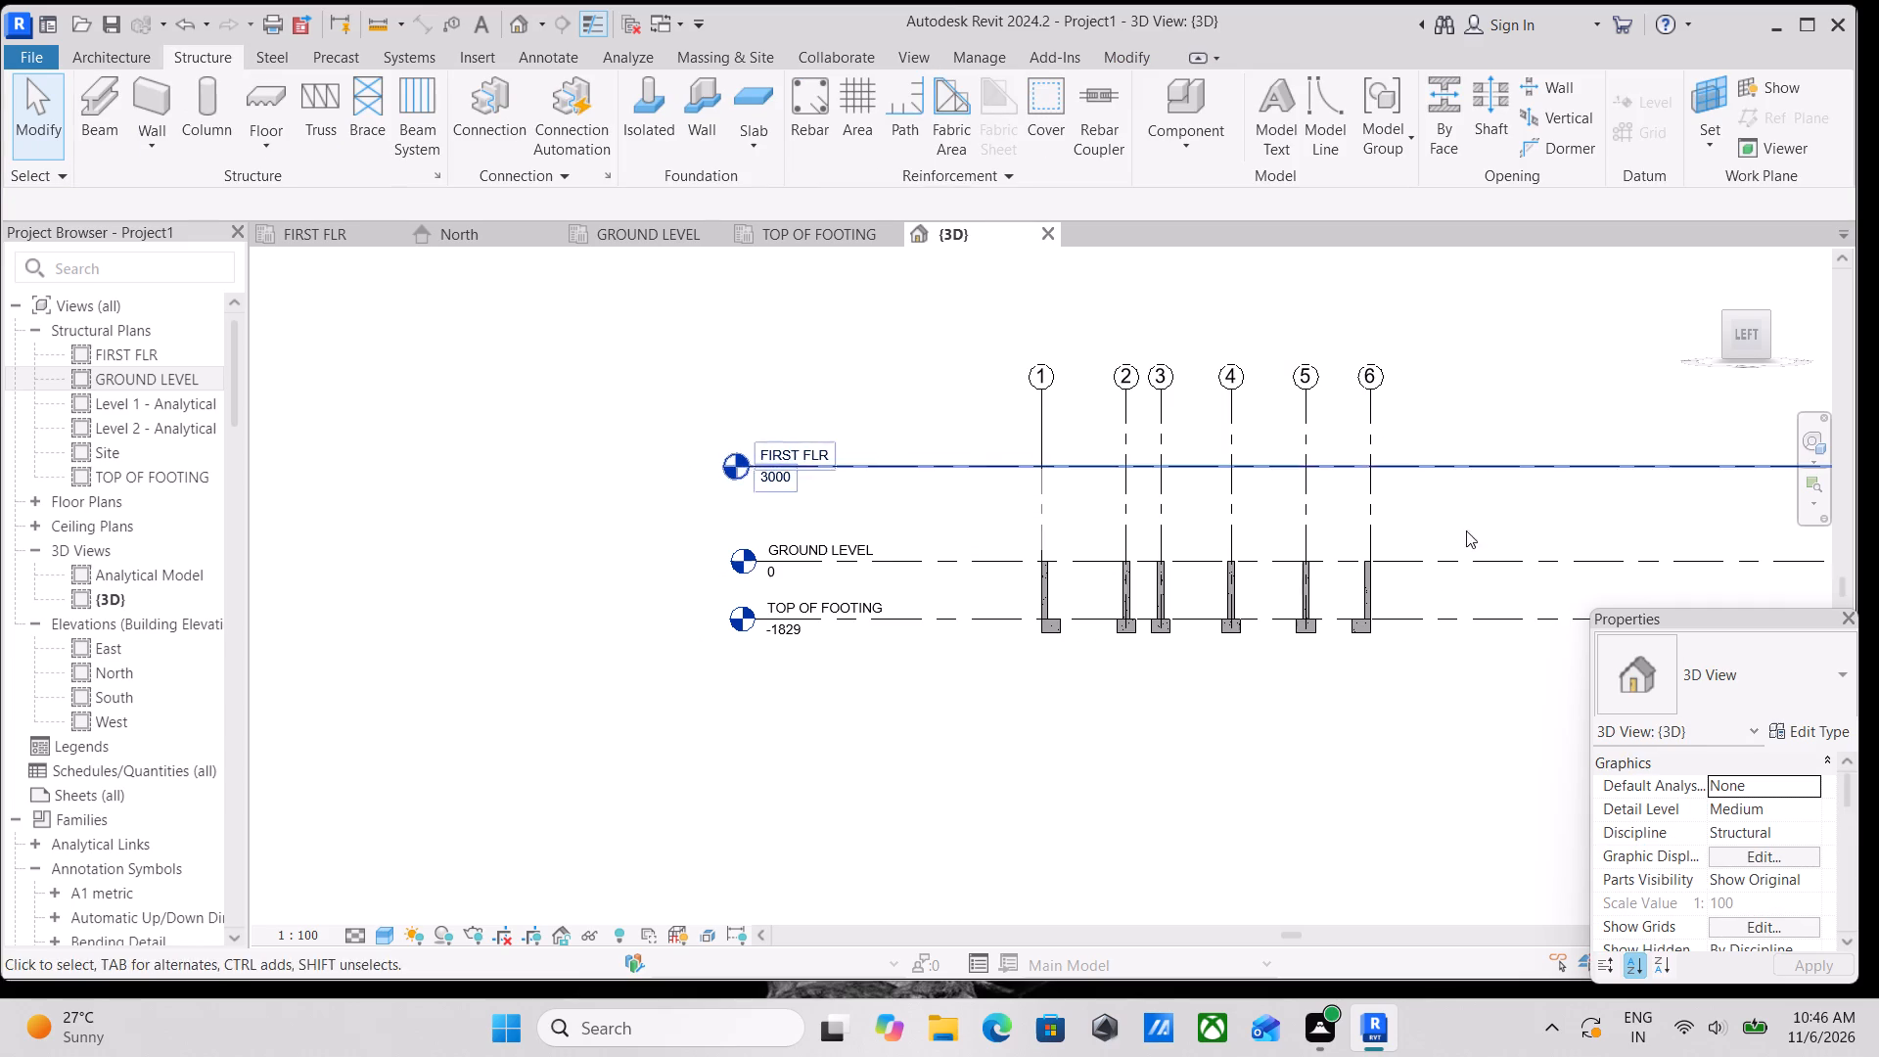
Examine the columns, footings and level lines from the side, at an angle and from above around grids 5 and 6.
scroll(1348, 581, "up", 3)
scroll(1169, 579, "up", 5)
scroll(1141, 515, "down", 4)
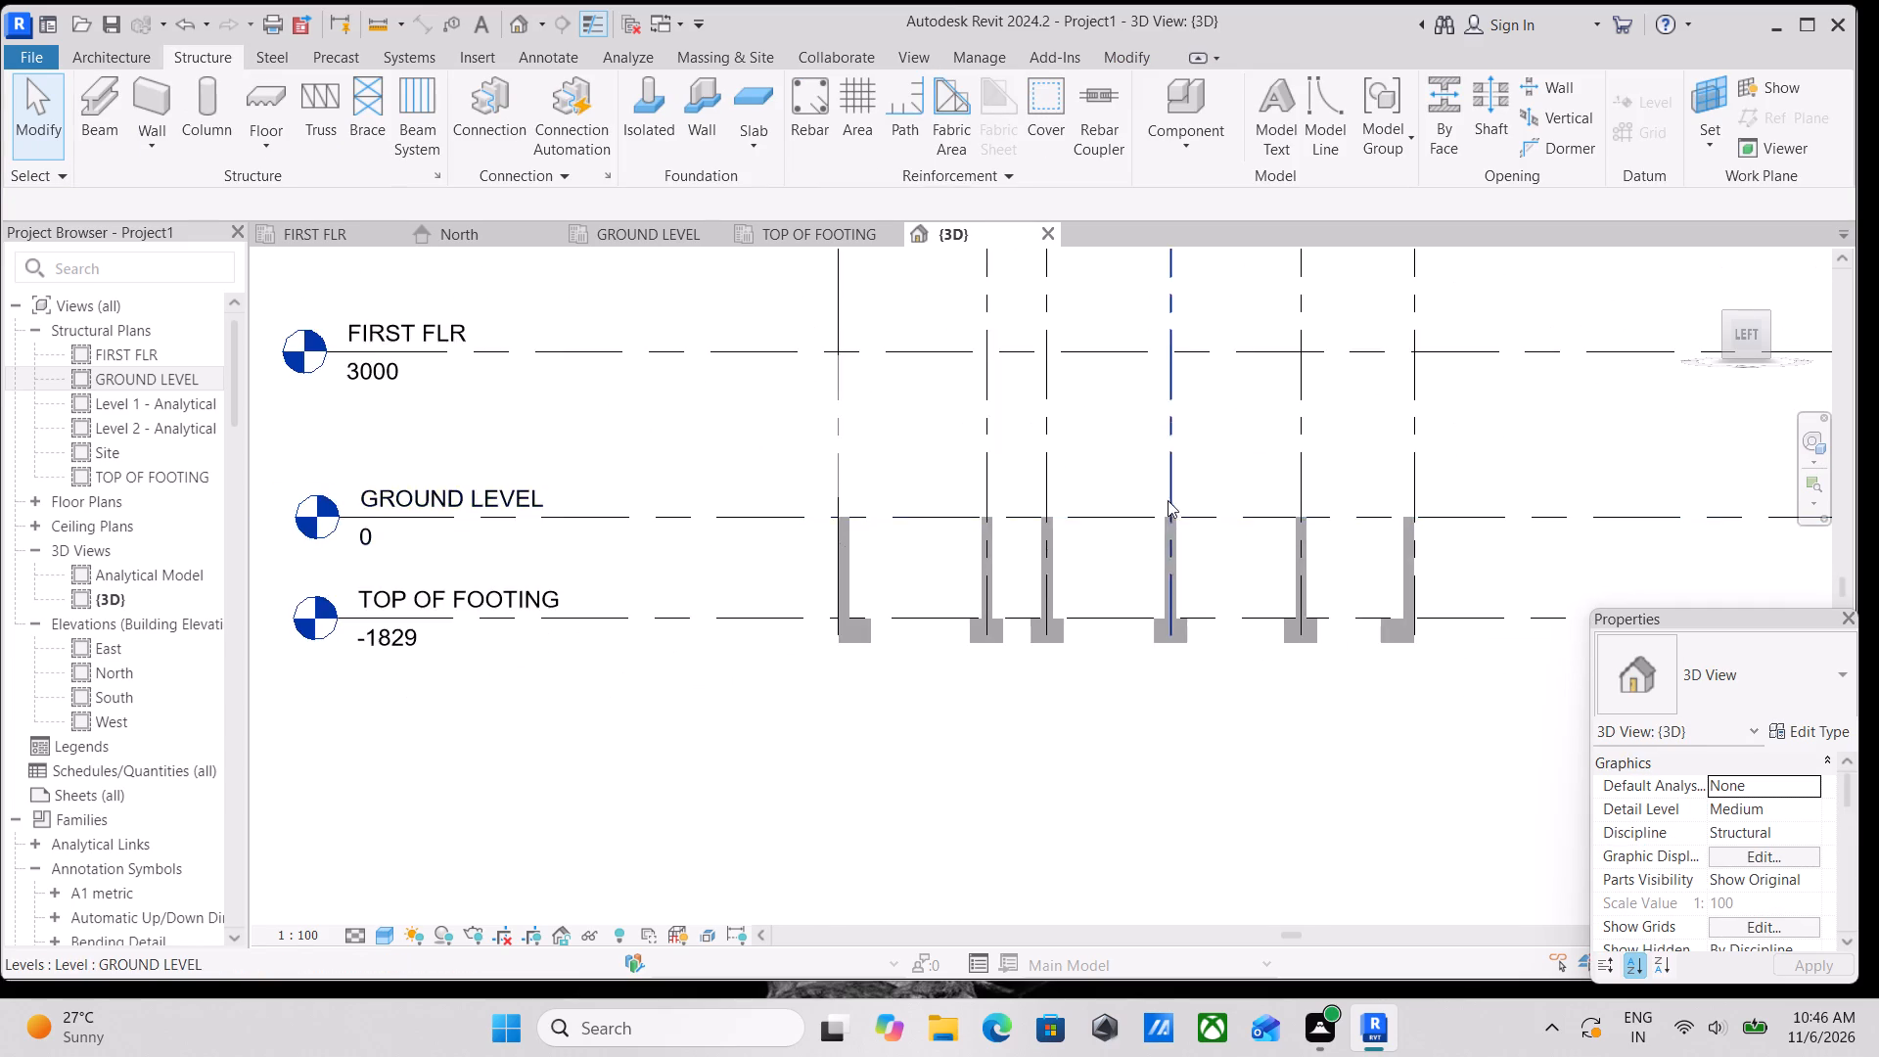
scroll(1168, 500, "down", 2)
middle_click_drag(1169, 519, 1112, 640, "shift")
middle_click_drag(1118, 619, 1128, 664, "shift")
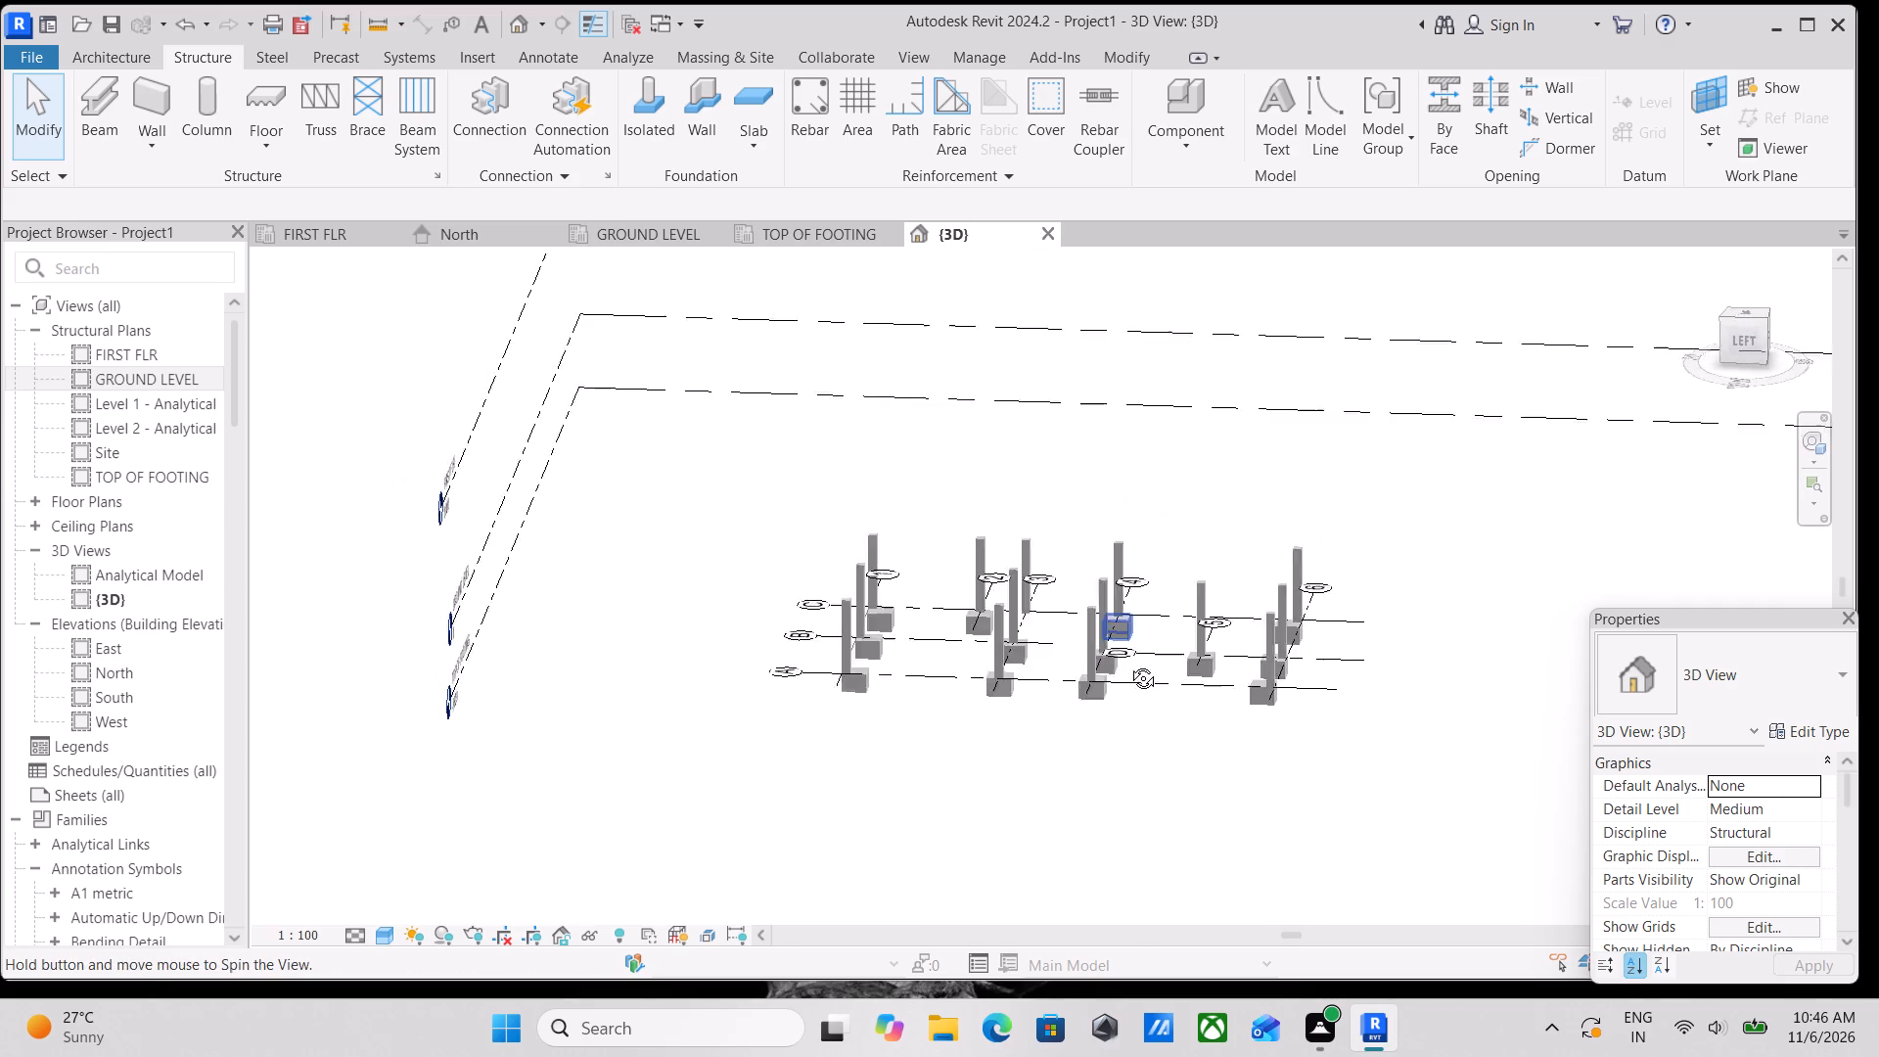
middle_click_drag(1128, 664, 1075, 760, "shift")
middle_click_drag(1237, 650, 920, 637)
middle_click_drag(1181, 437, 1172, 568, "shift")
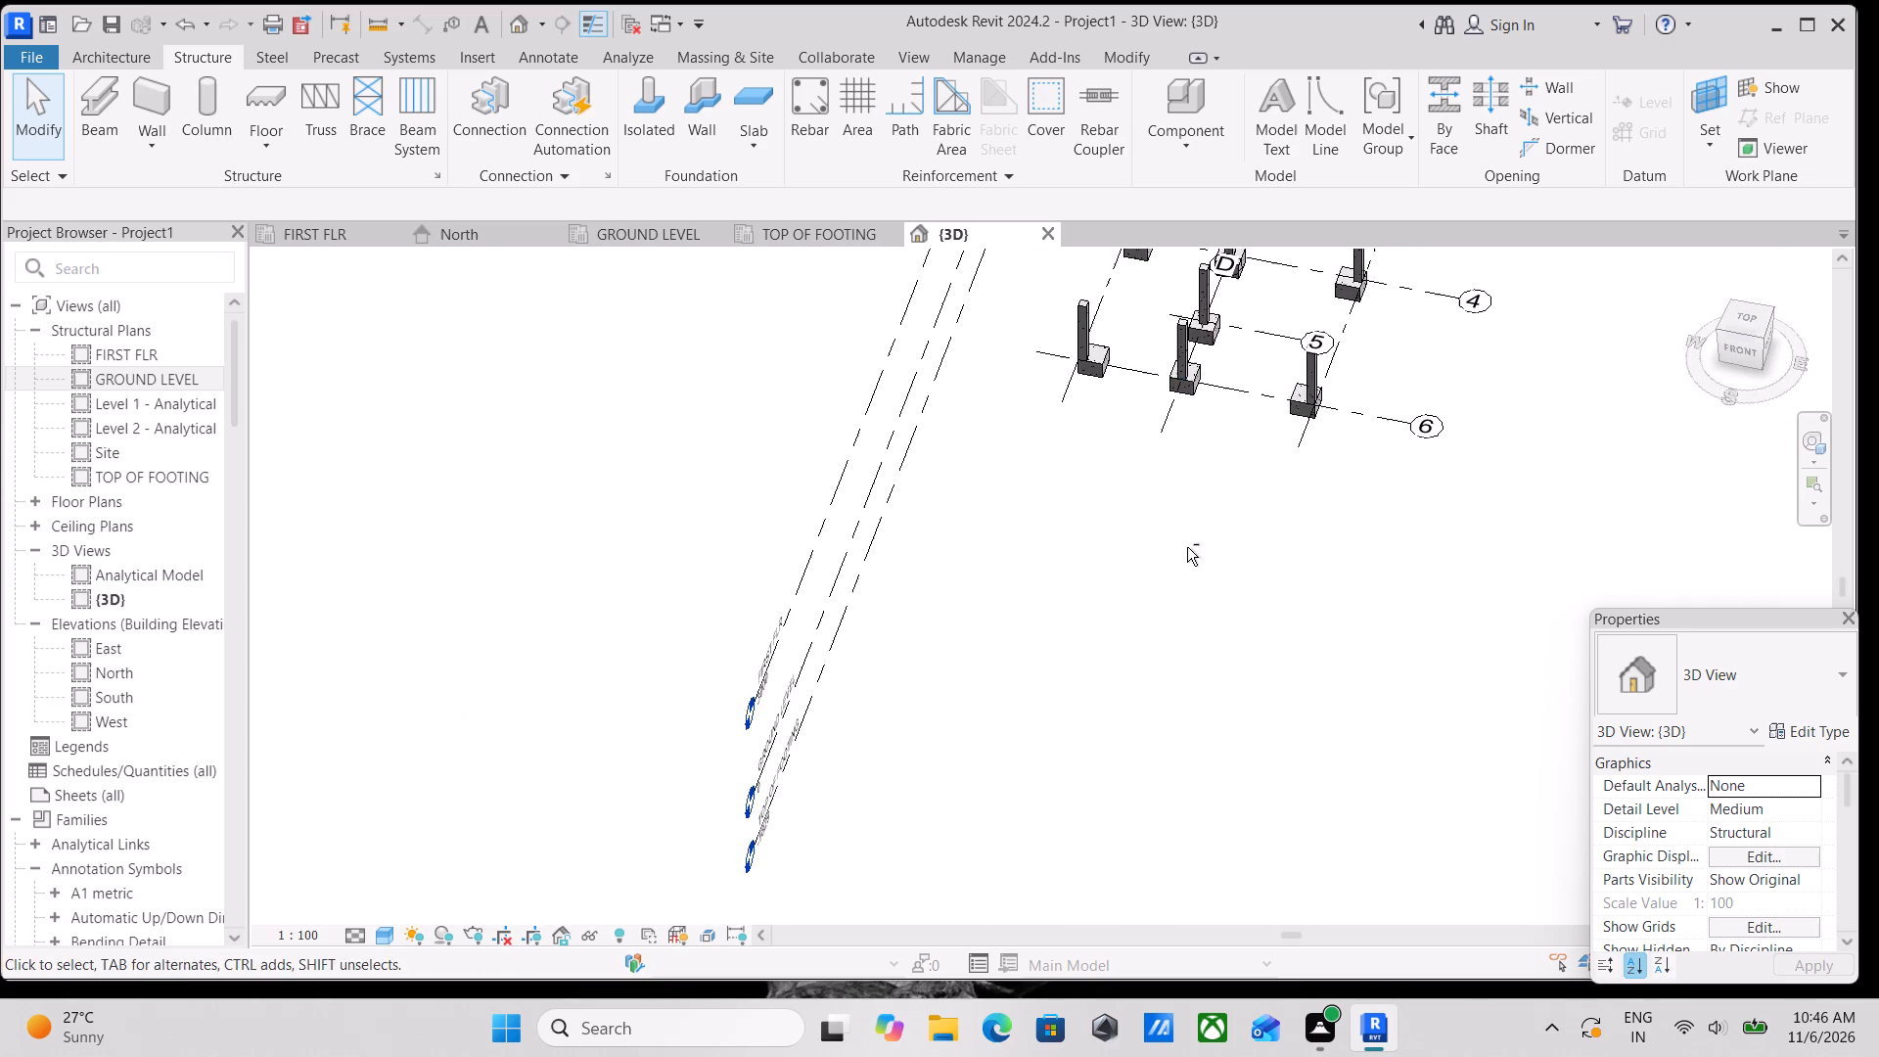
middle_click_drag(1214, 450, 1227, 636)
scroll(1227, 636, "up", 1)
middle_click_drag(1200, 537, 1217, 697, "shift")
middle_click_drag(1159, 451, 1208, 646, "shift")
middle_click_drag(1200, 536, 1205, 595, "shift")
scroll(1308, 483, "up", 3)
scroll(1216, 400, "up", 2)
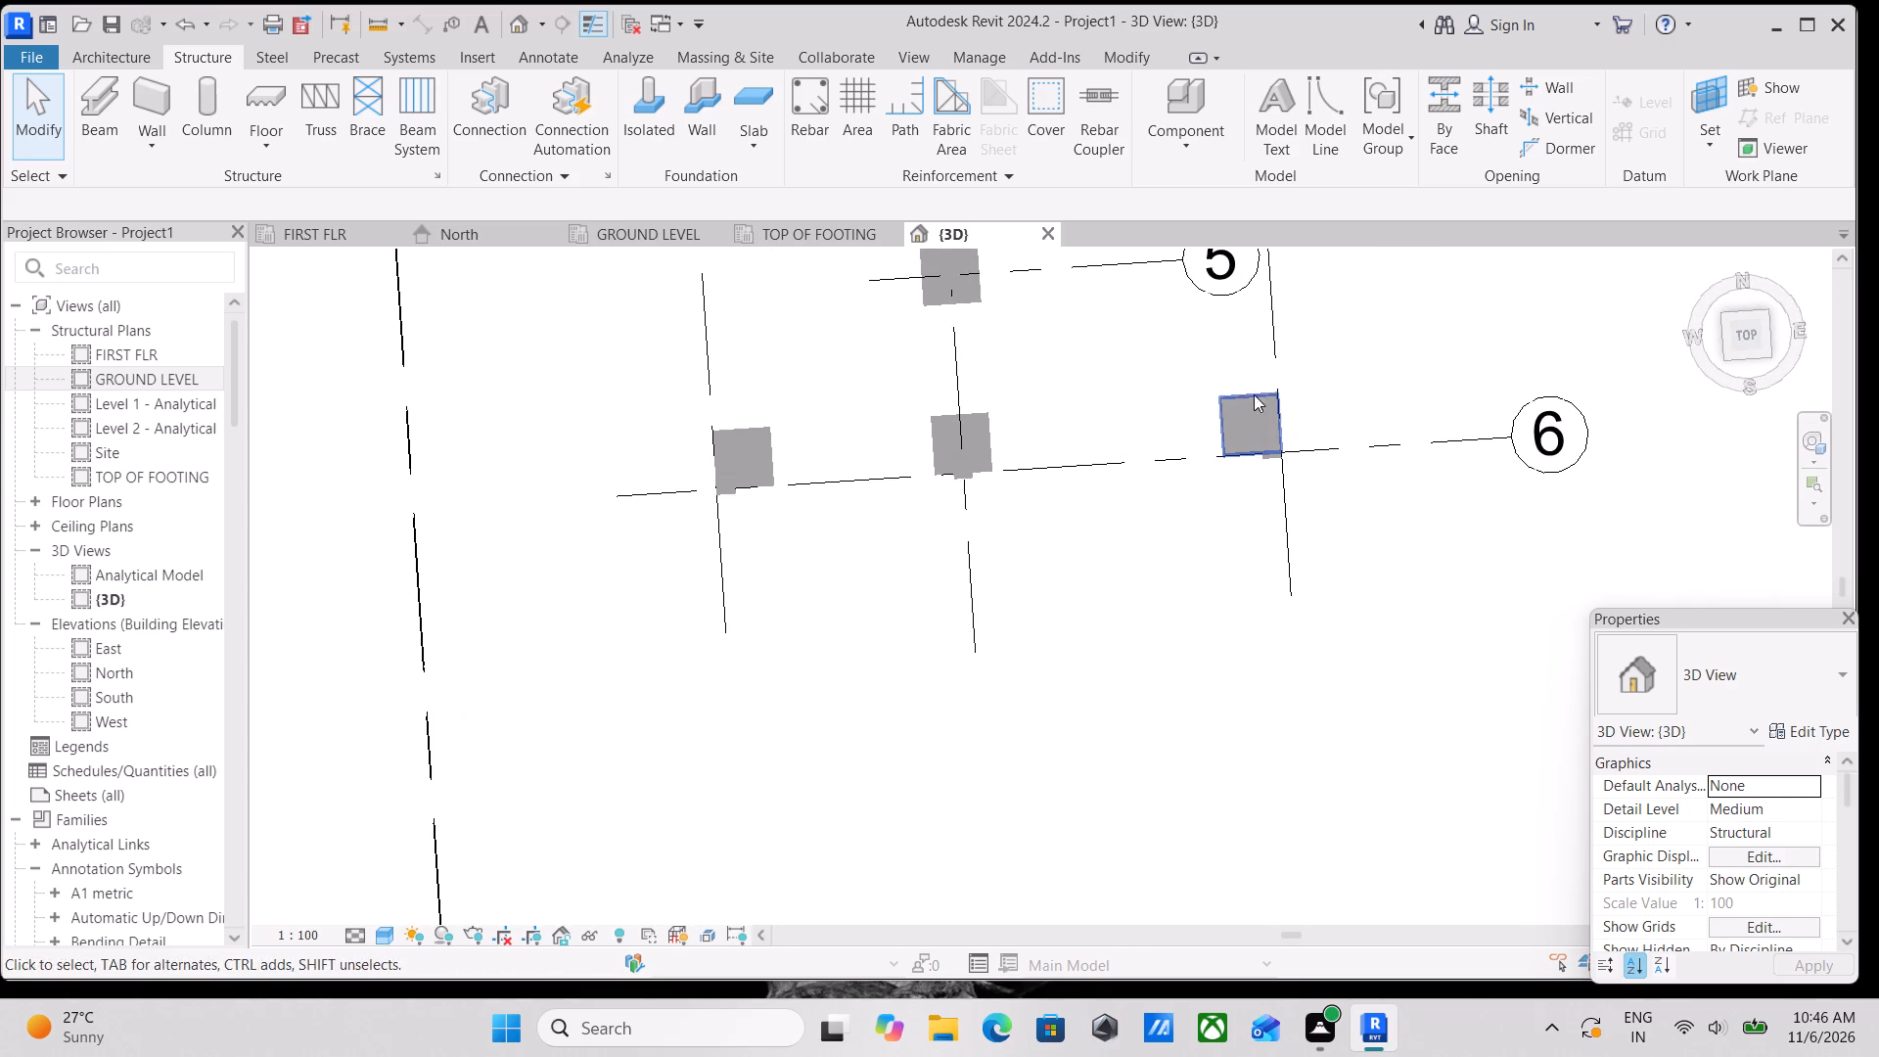
Select the footing at C-6 and inspect its position relative to the column and grids in the top view.
left_click(1243, 398)
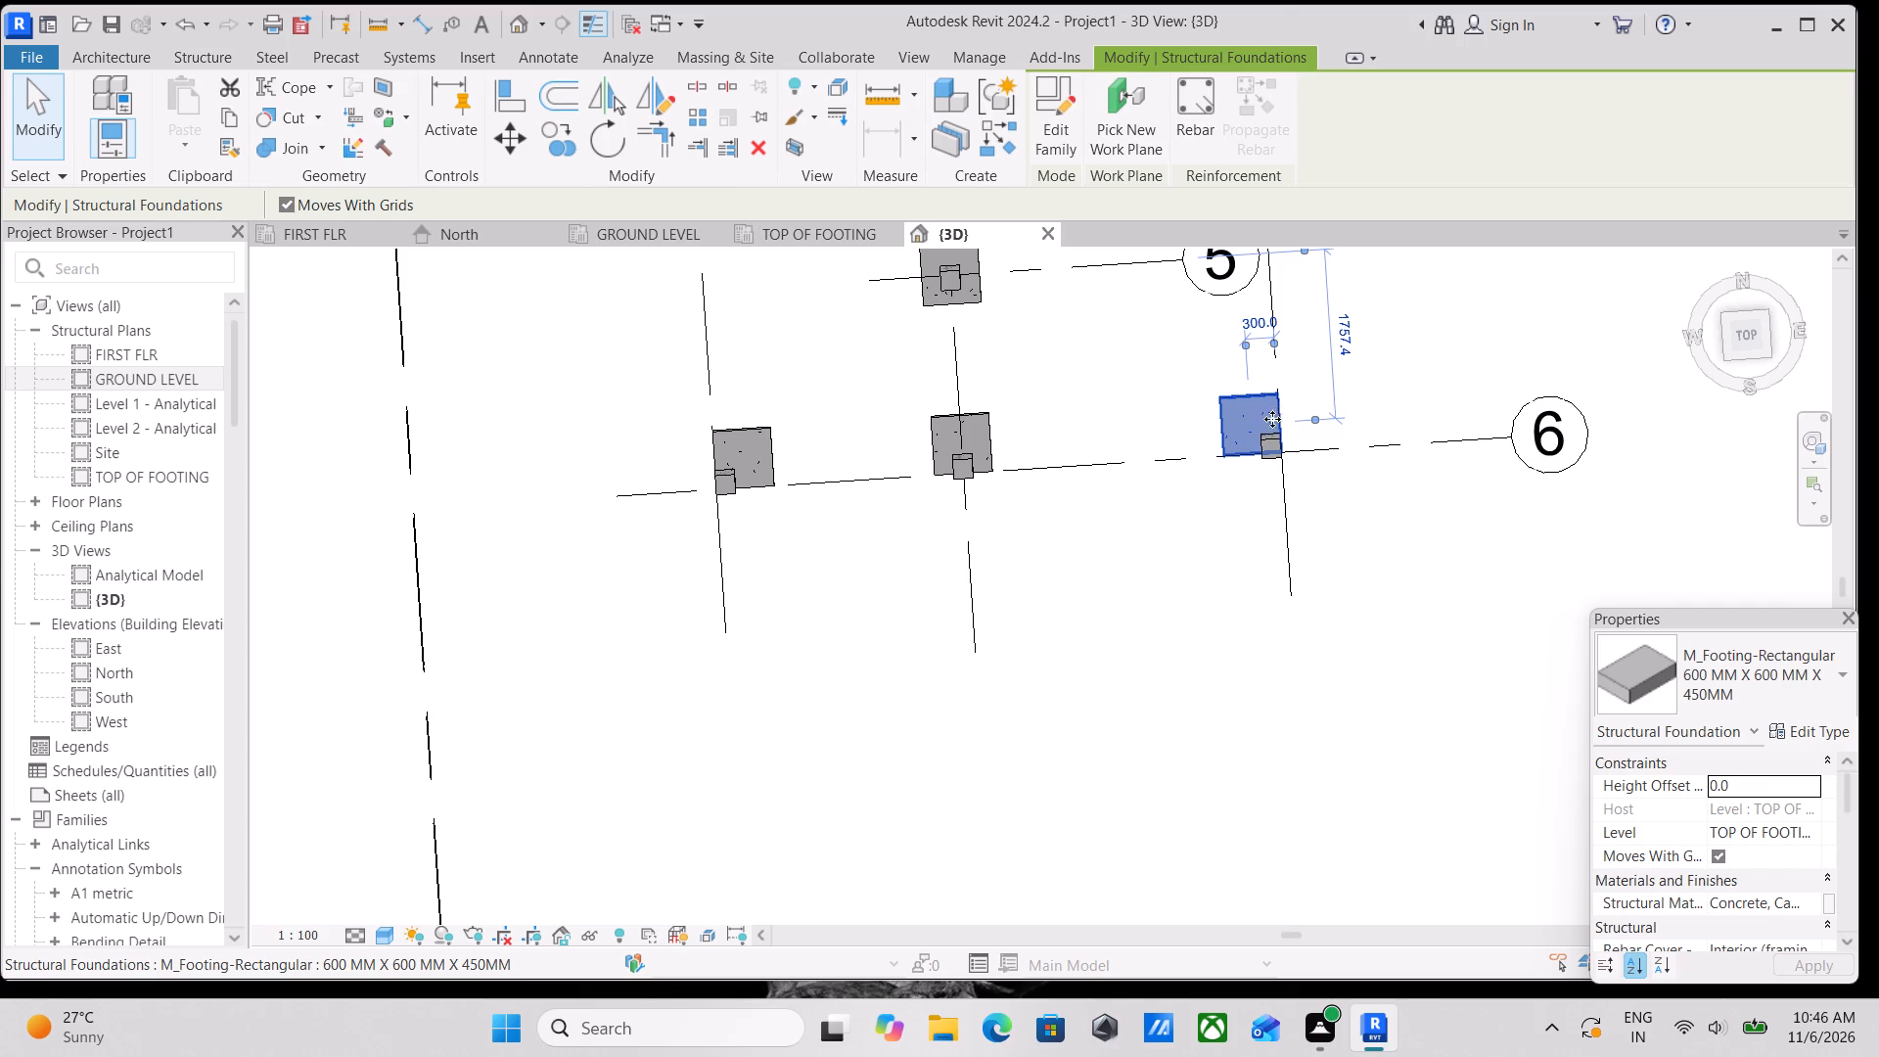
left_click(1742, 343)
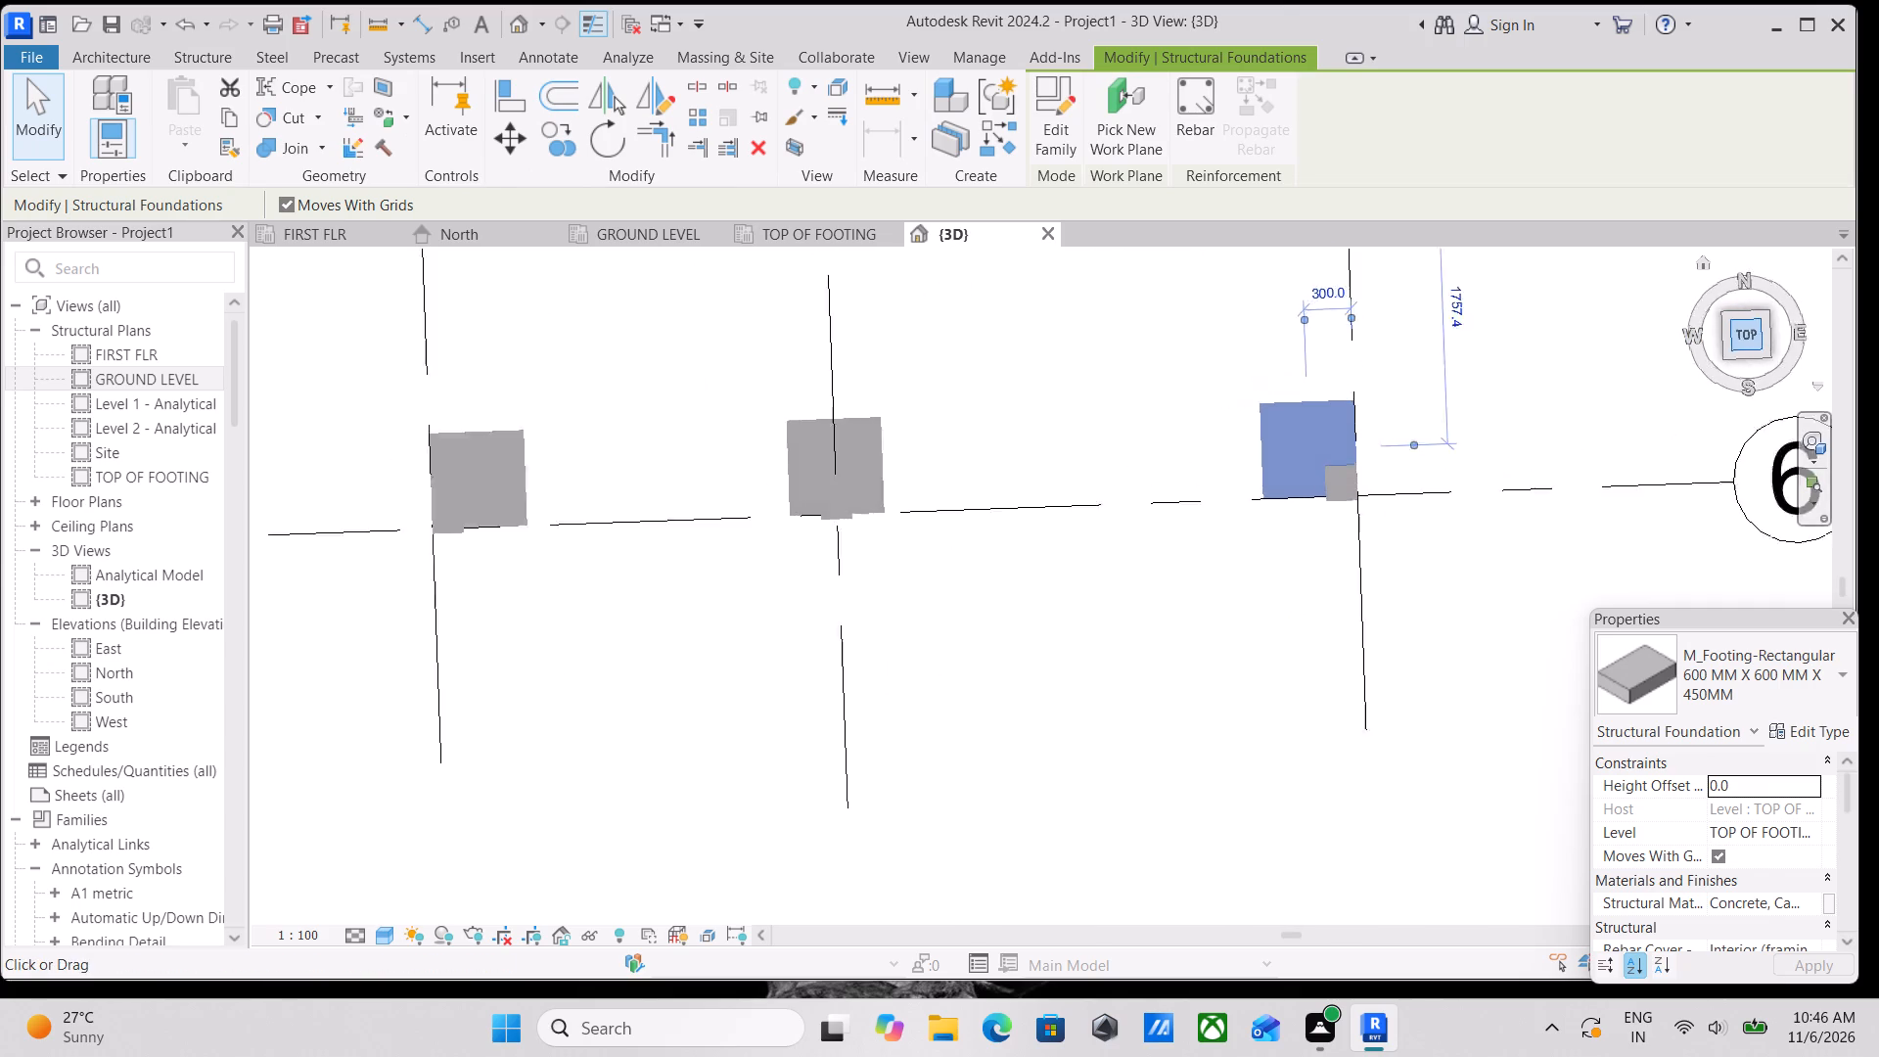
scroll(1341, 493, "down", 8)
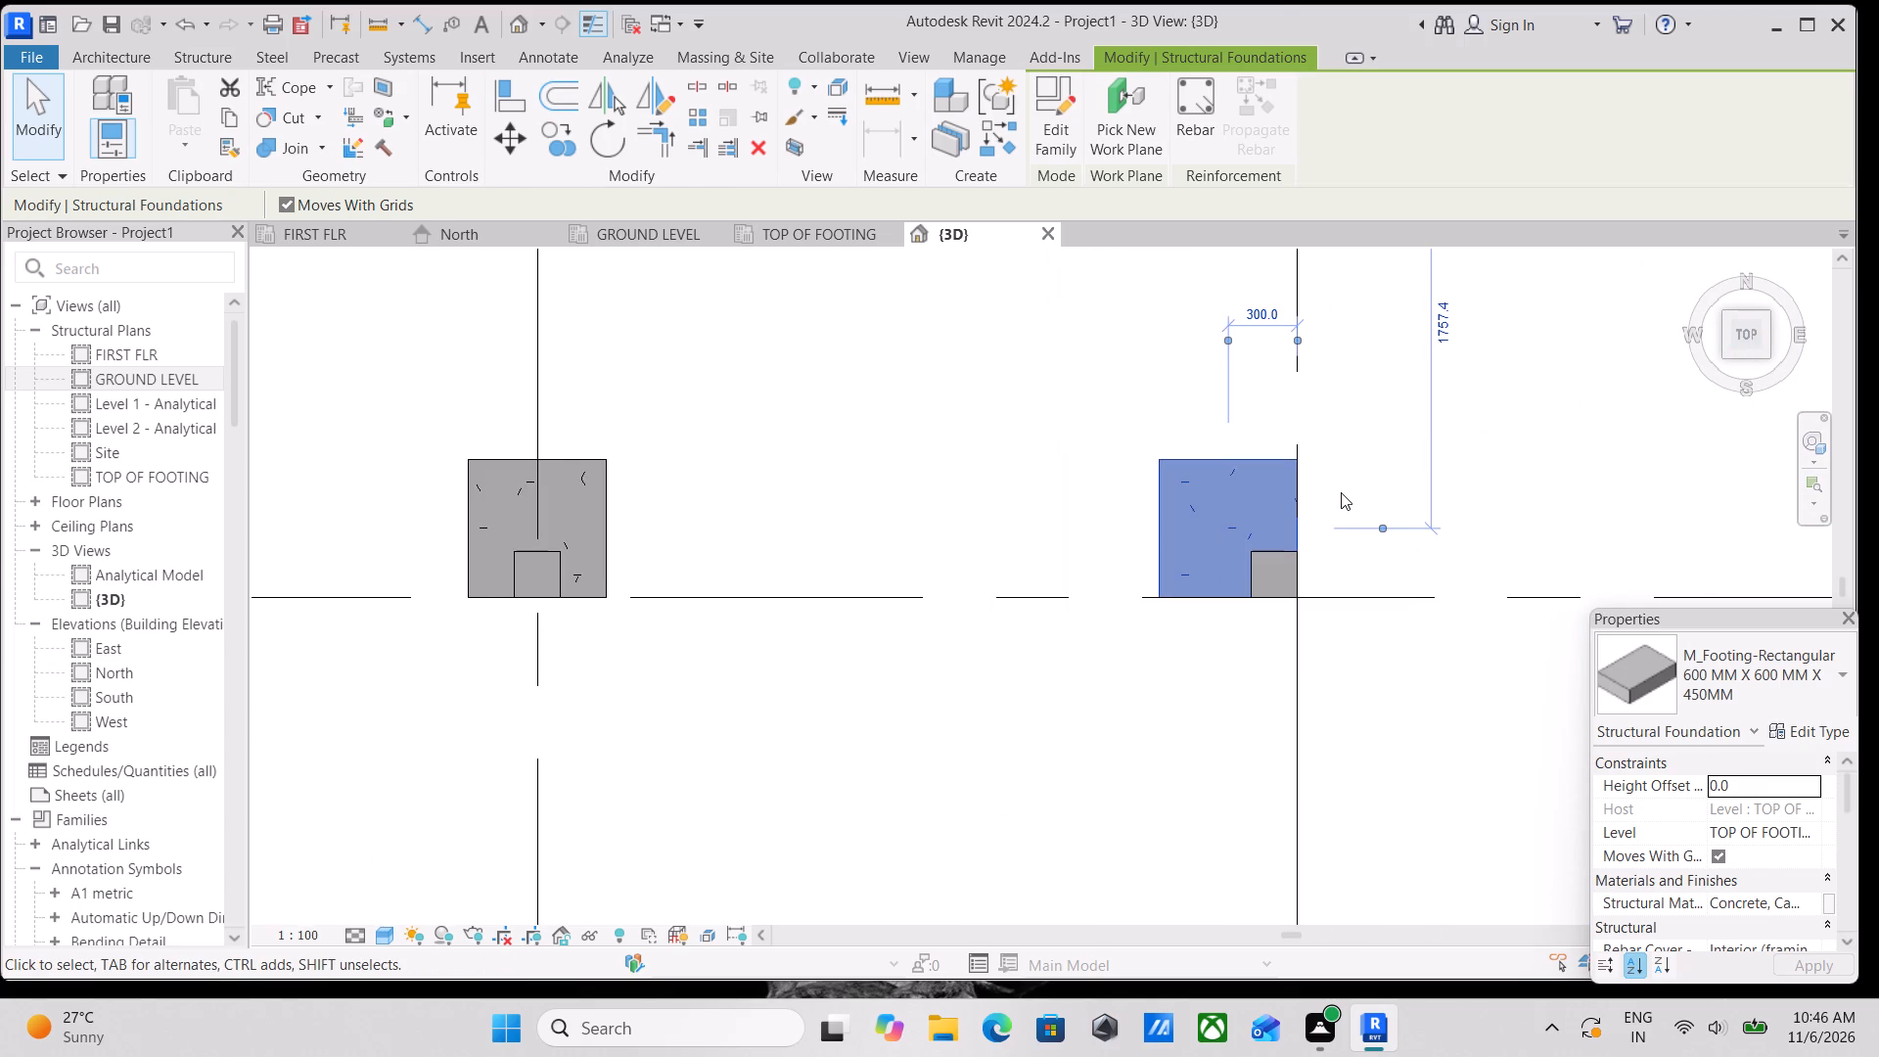
scroll(1343, 495, "down", 1)
scroll(1169, 456, "down", 4)
scroll(1041, 446, "down", 4)
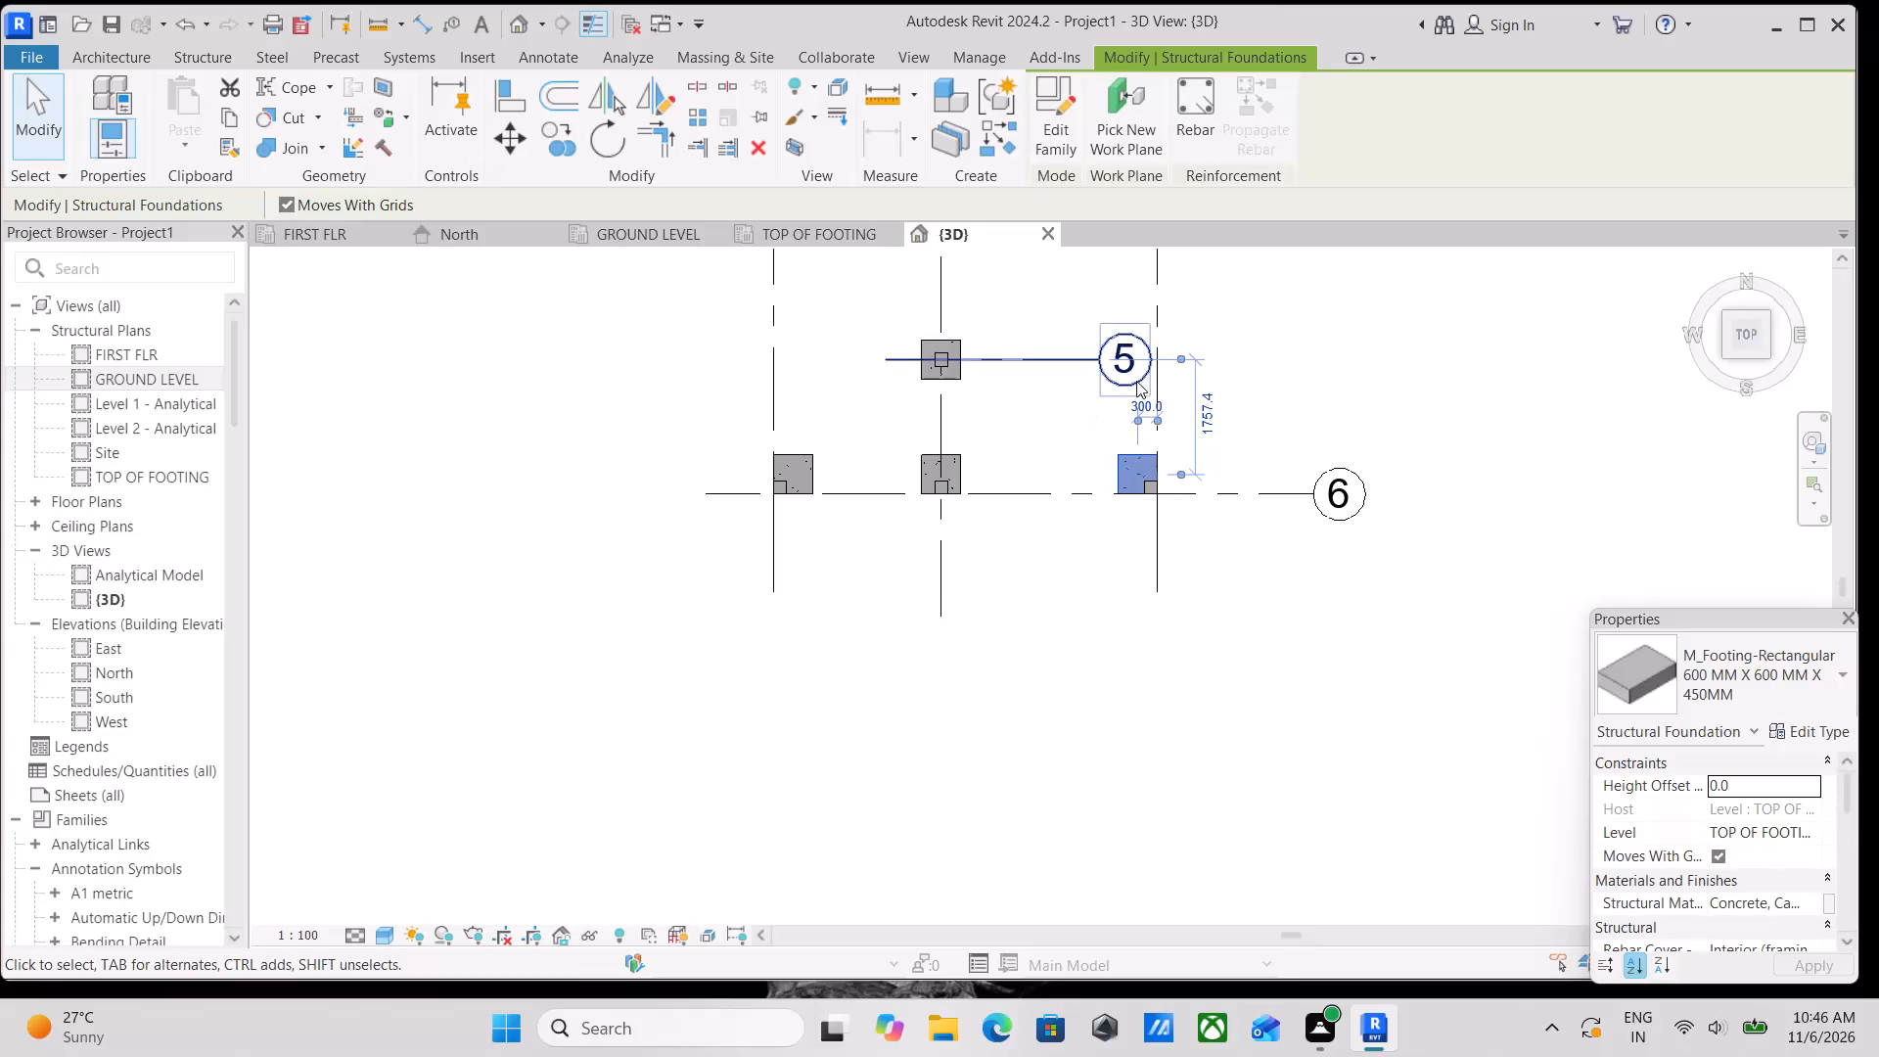
key("Escape")
Shorten grid D at its bubble end so the bubble sits clear of the footing at grid 4.
scroll(1039, 342, "down", 4)
middle_click_drag(1031, 381, 1040, 503)
middle_click_drag(1056, 440, 1100, 531)
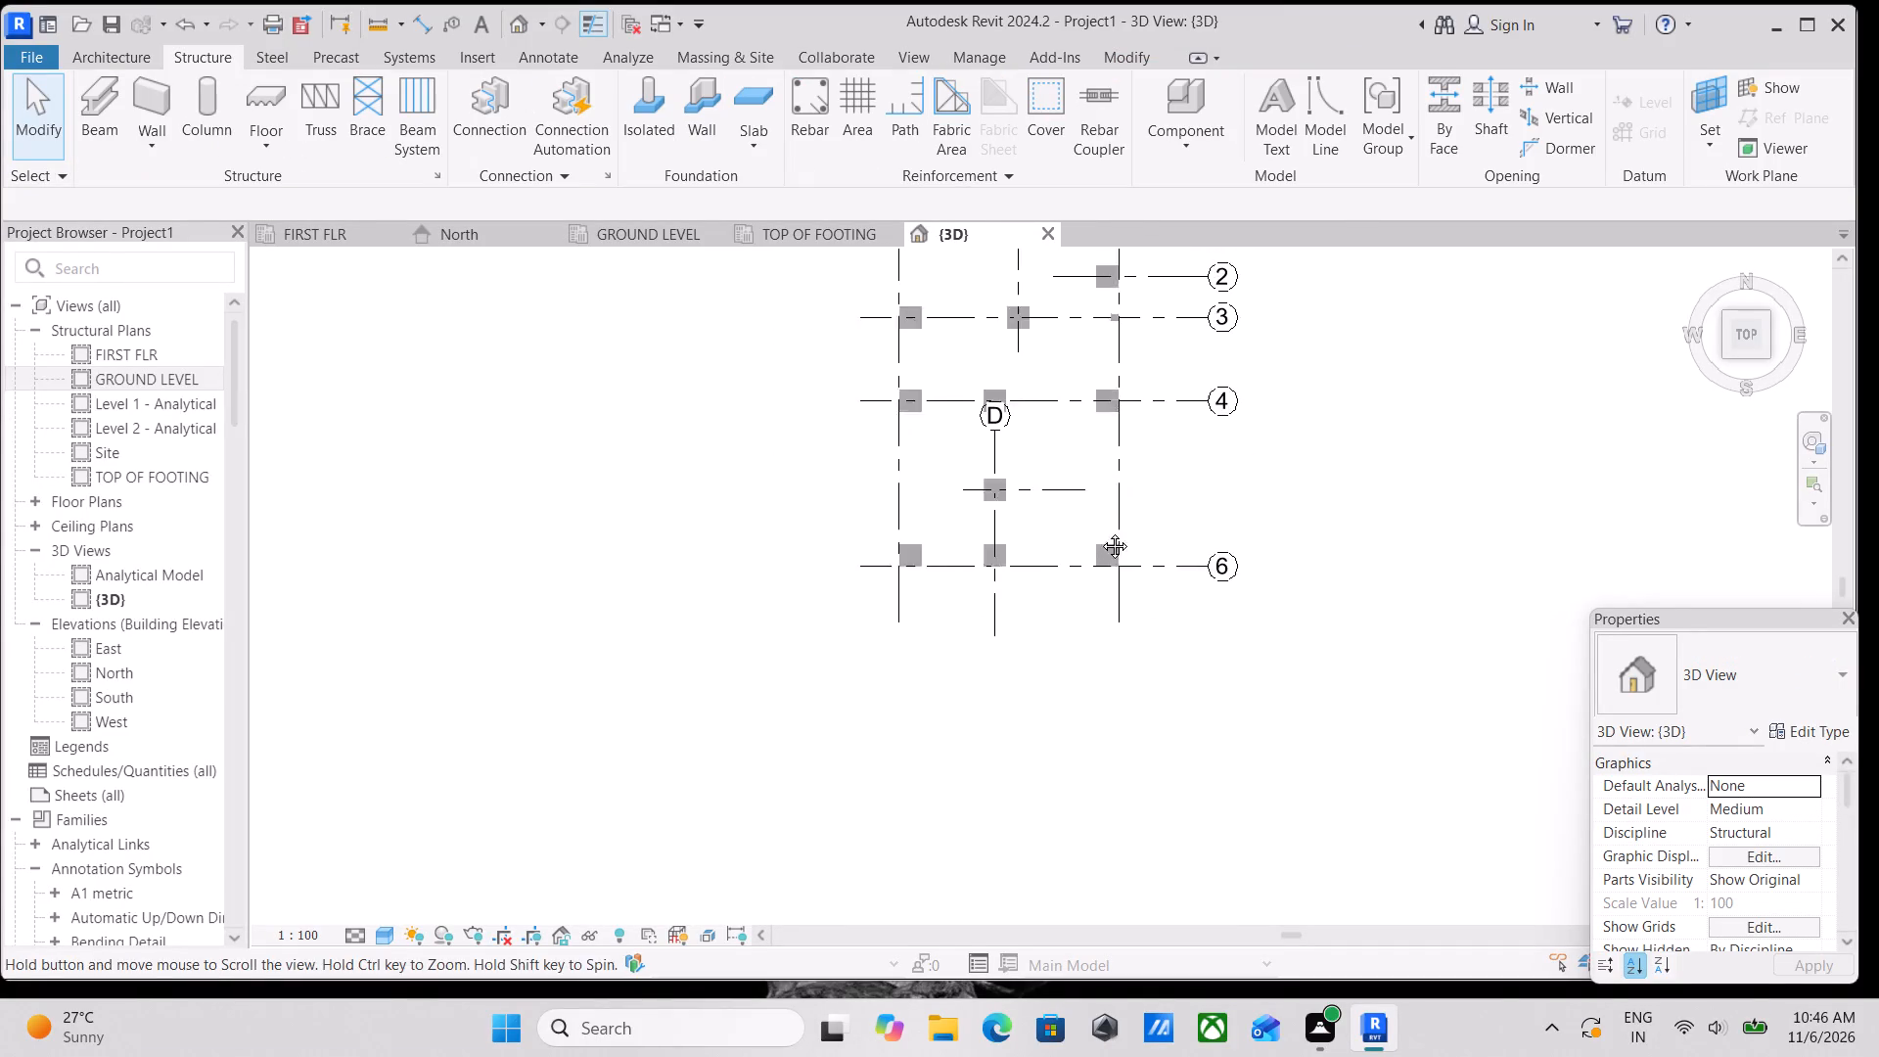
middle_click_drag(1100, 531, 1113, 575)
scroll(1050, 595, "up", 7)
left_click(1028, 572)
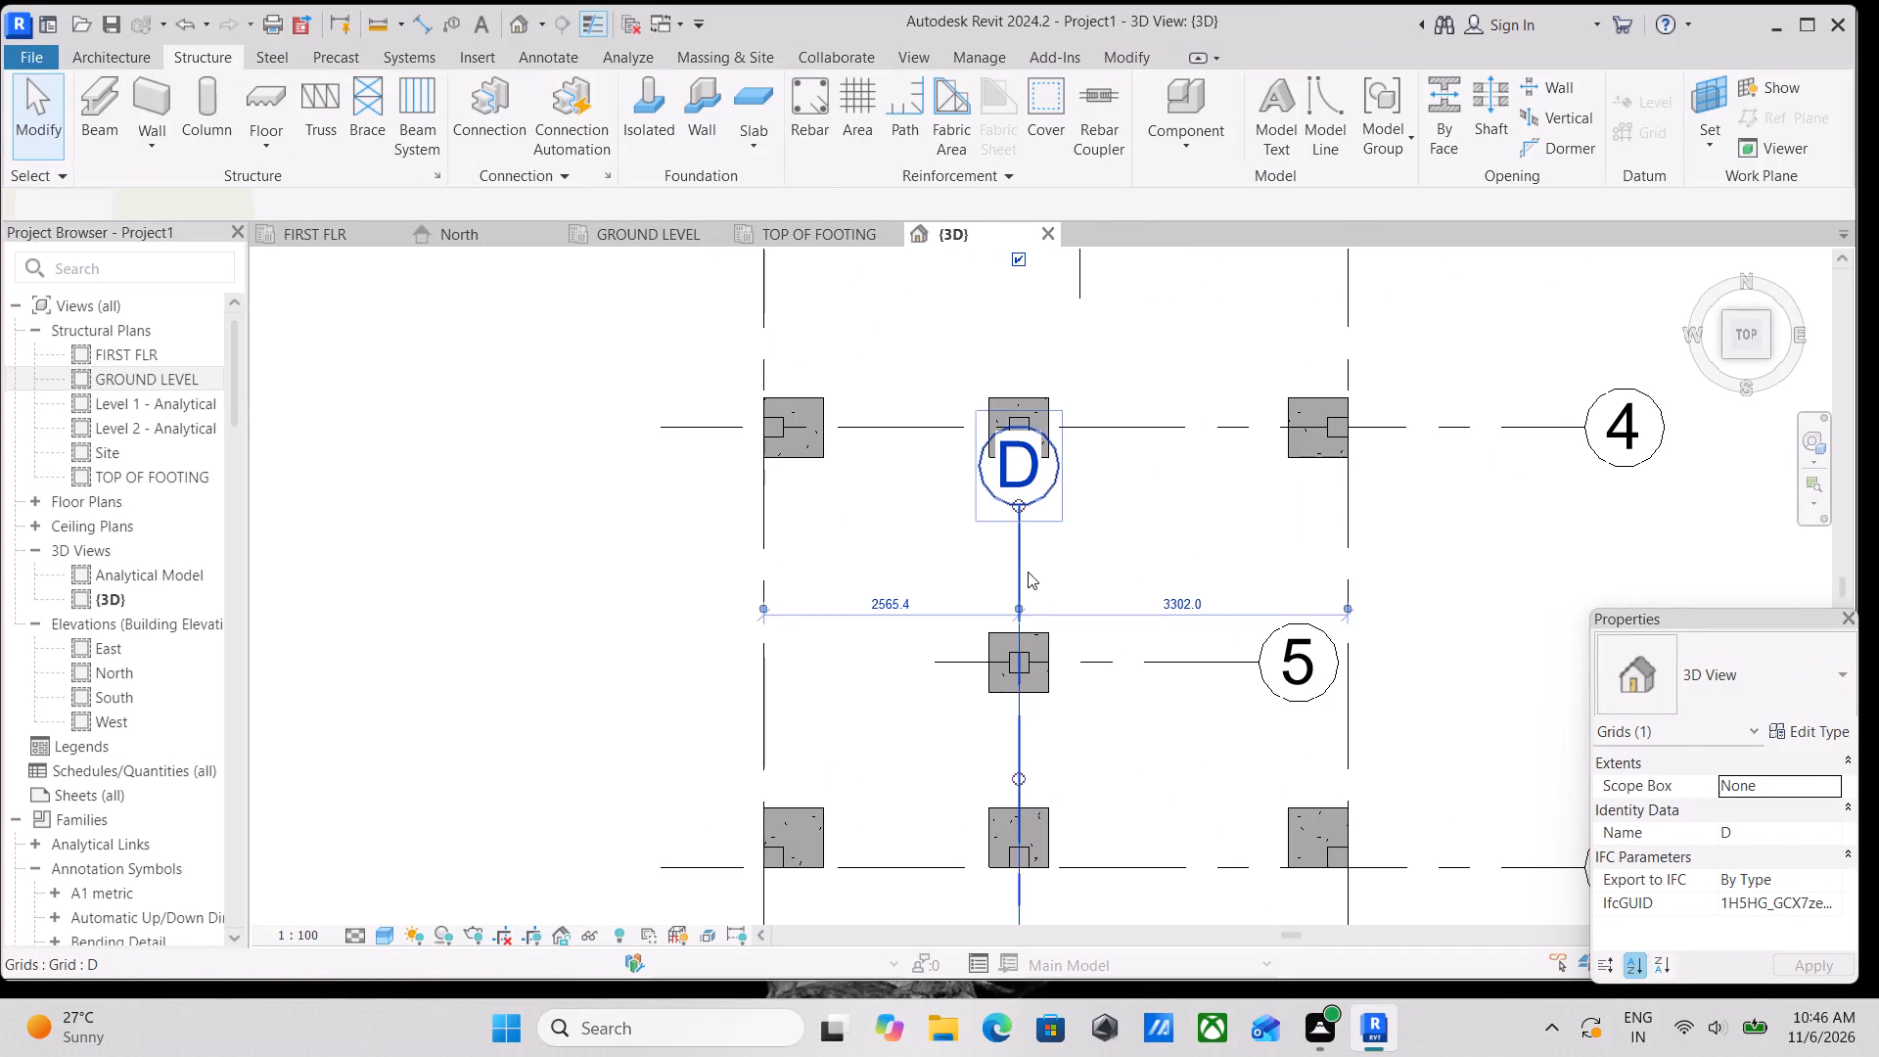
scroll(1016, 496, "up", 2)
left_click_drag(1022, 504, 1022, 532)
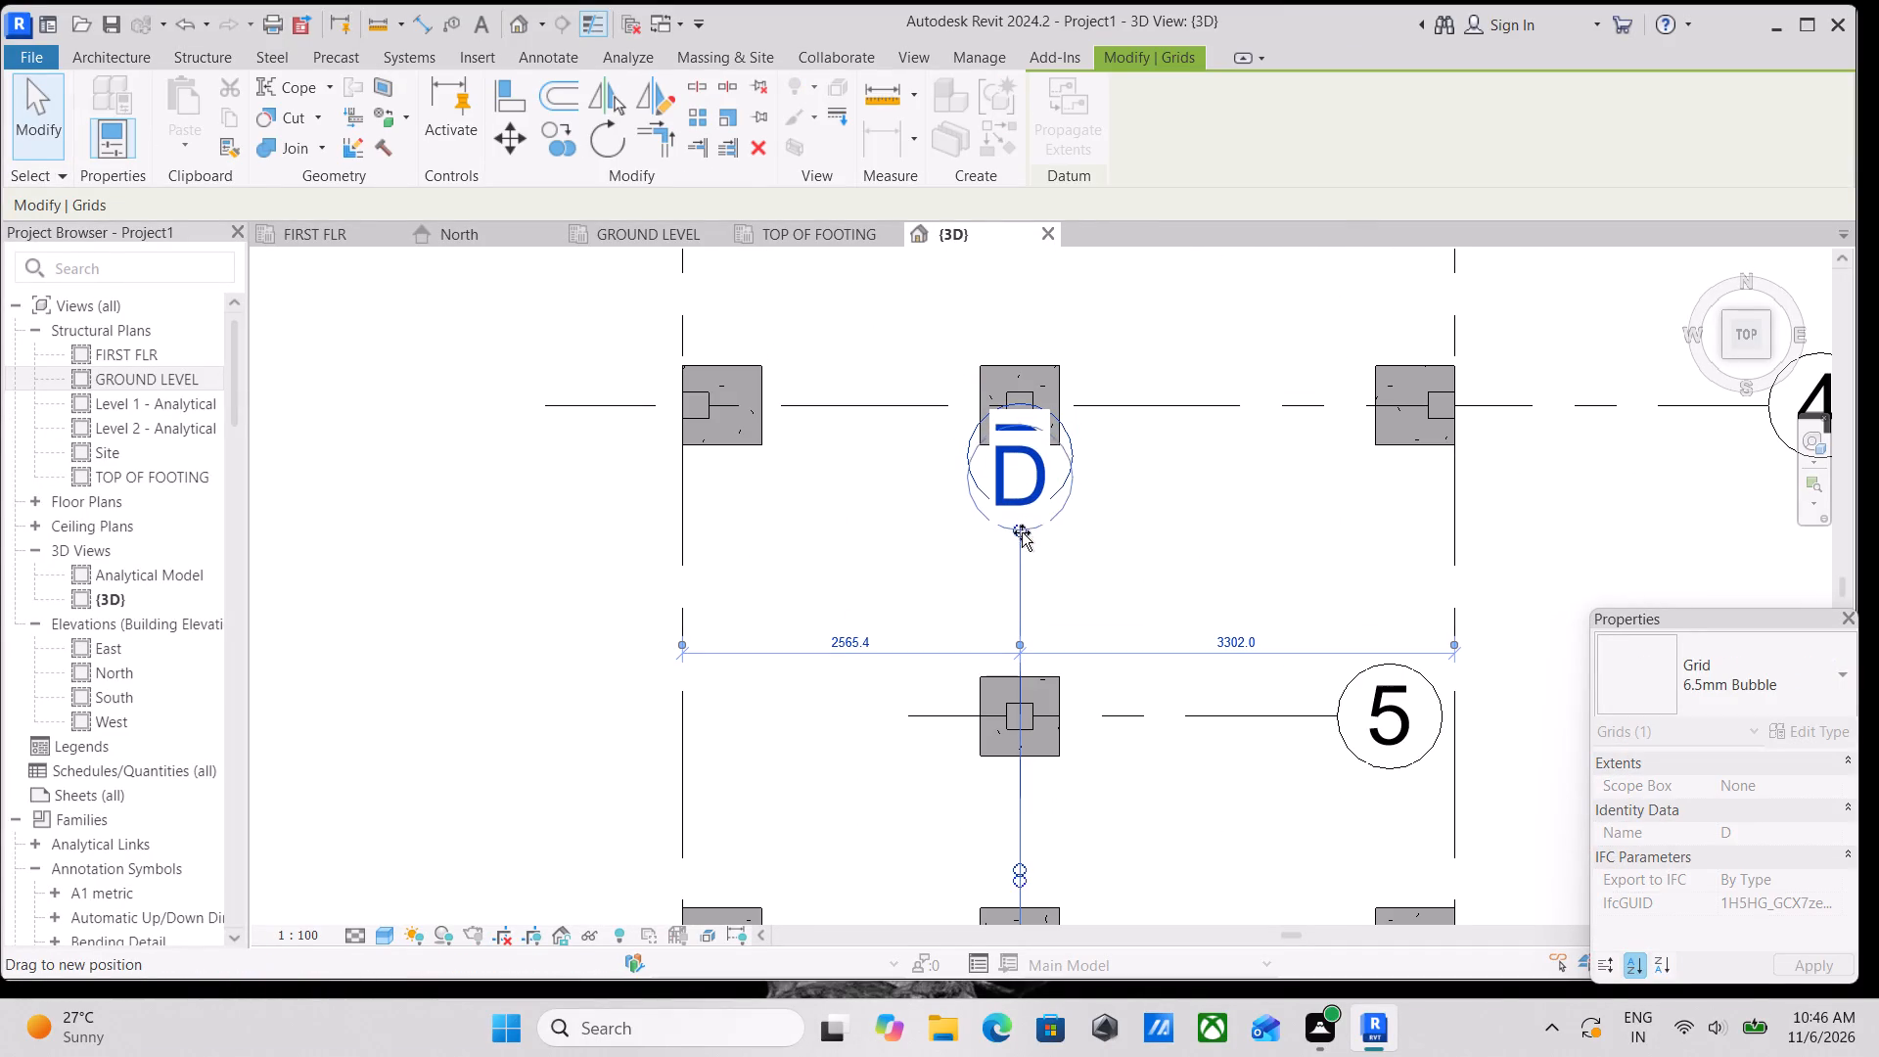
left_click_drag(1022, 532, 1022, 551)
scroll(1066, 525, "down", 4)
key("Escape")
Examine the grid, column and footing layout from above and at an angle, then select the footing at C-6 to inspect it.
scroll(1068, 522, "down", 3)
scroll(992, 443, "down", 3)
middle_click_drag(992, 442, 991, 545)
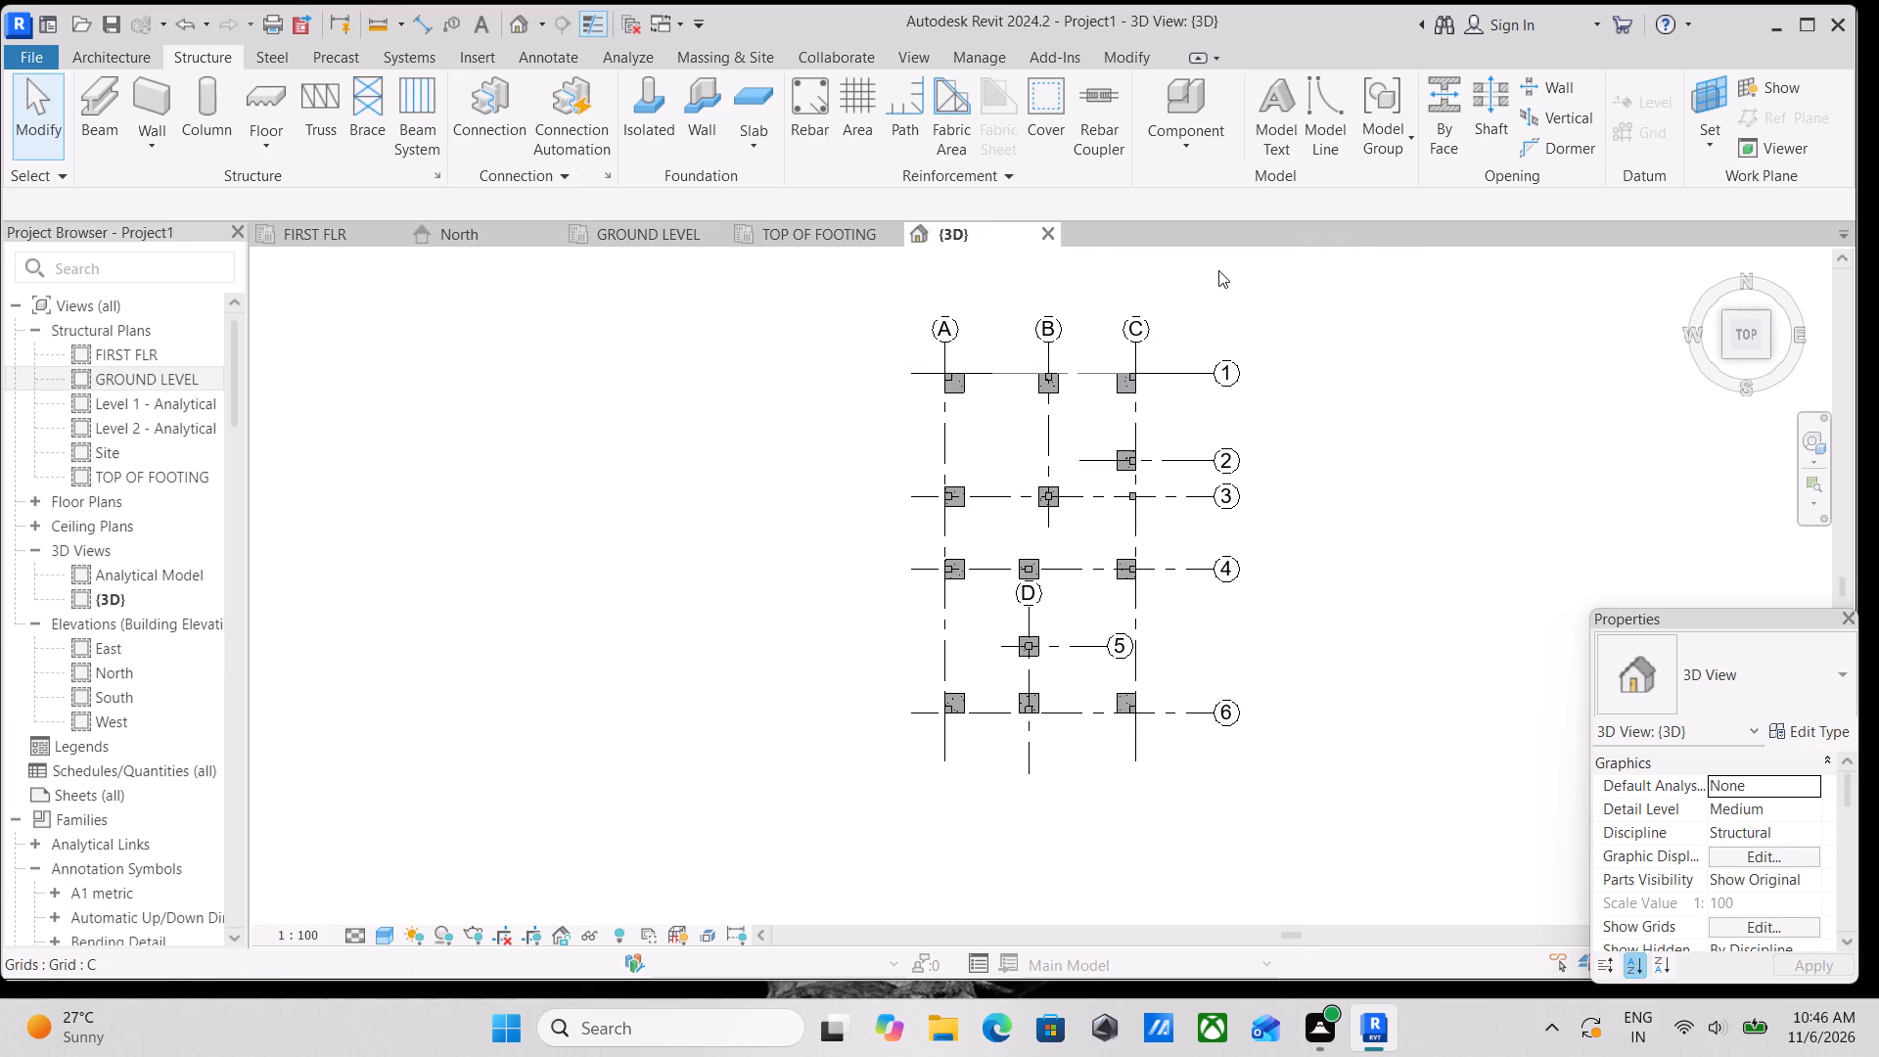
scroll(1243, 467, "up", 2)
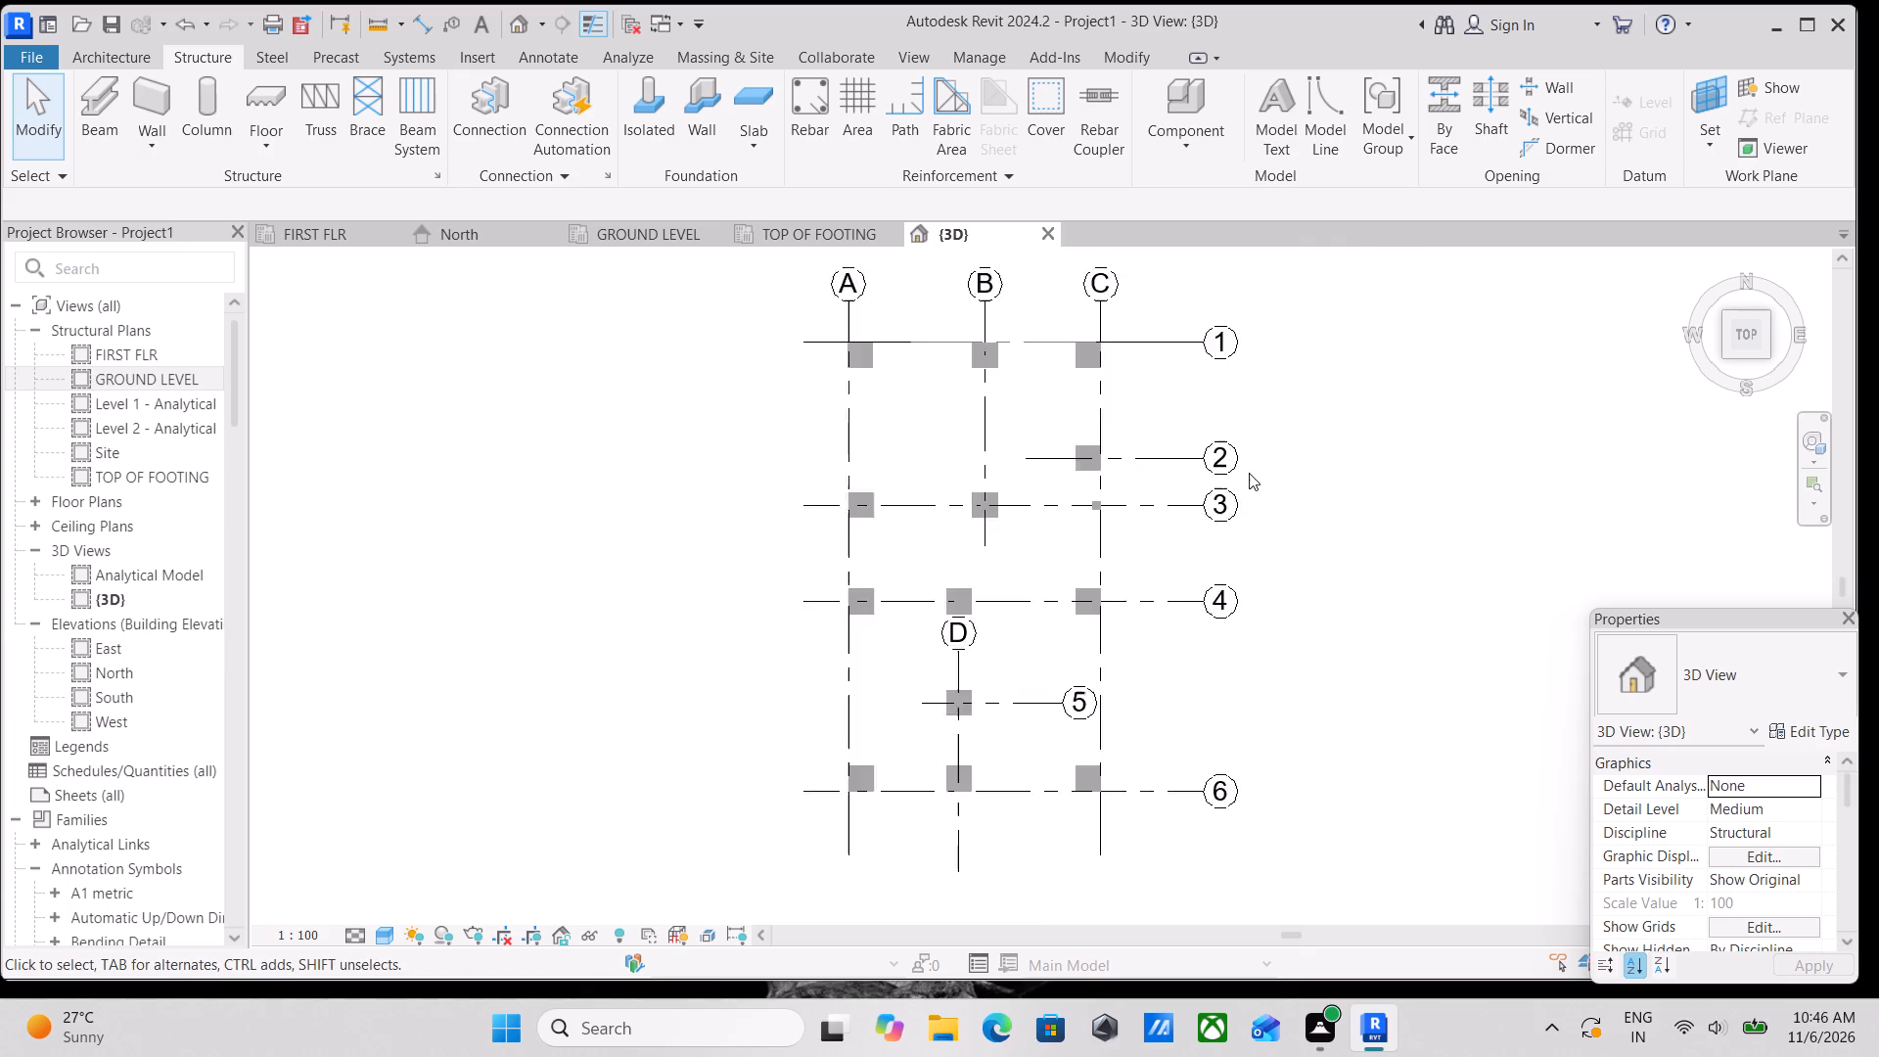
scroll(1249, 473, "up", 1)
scroll(1334, 405, "up", 4)
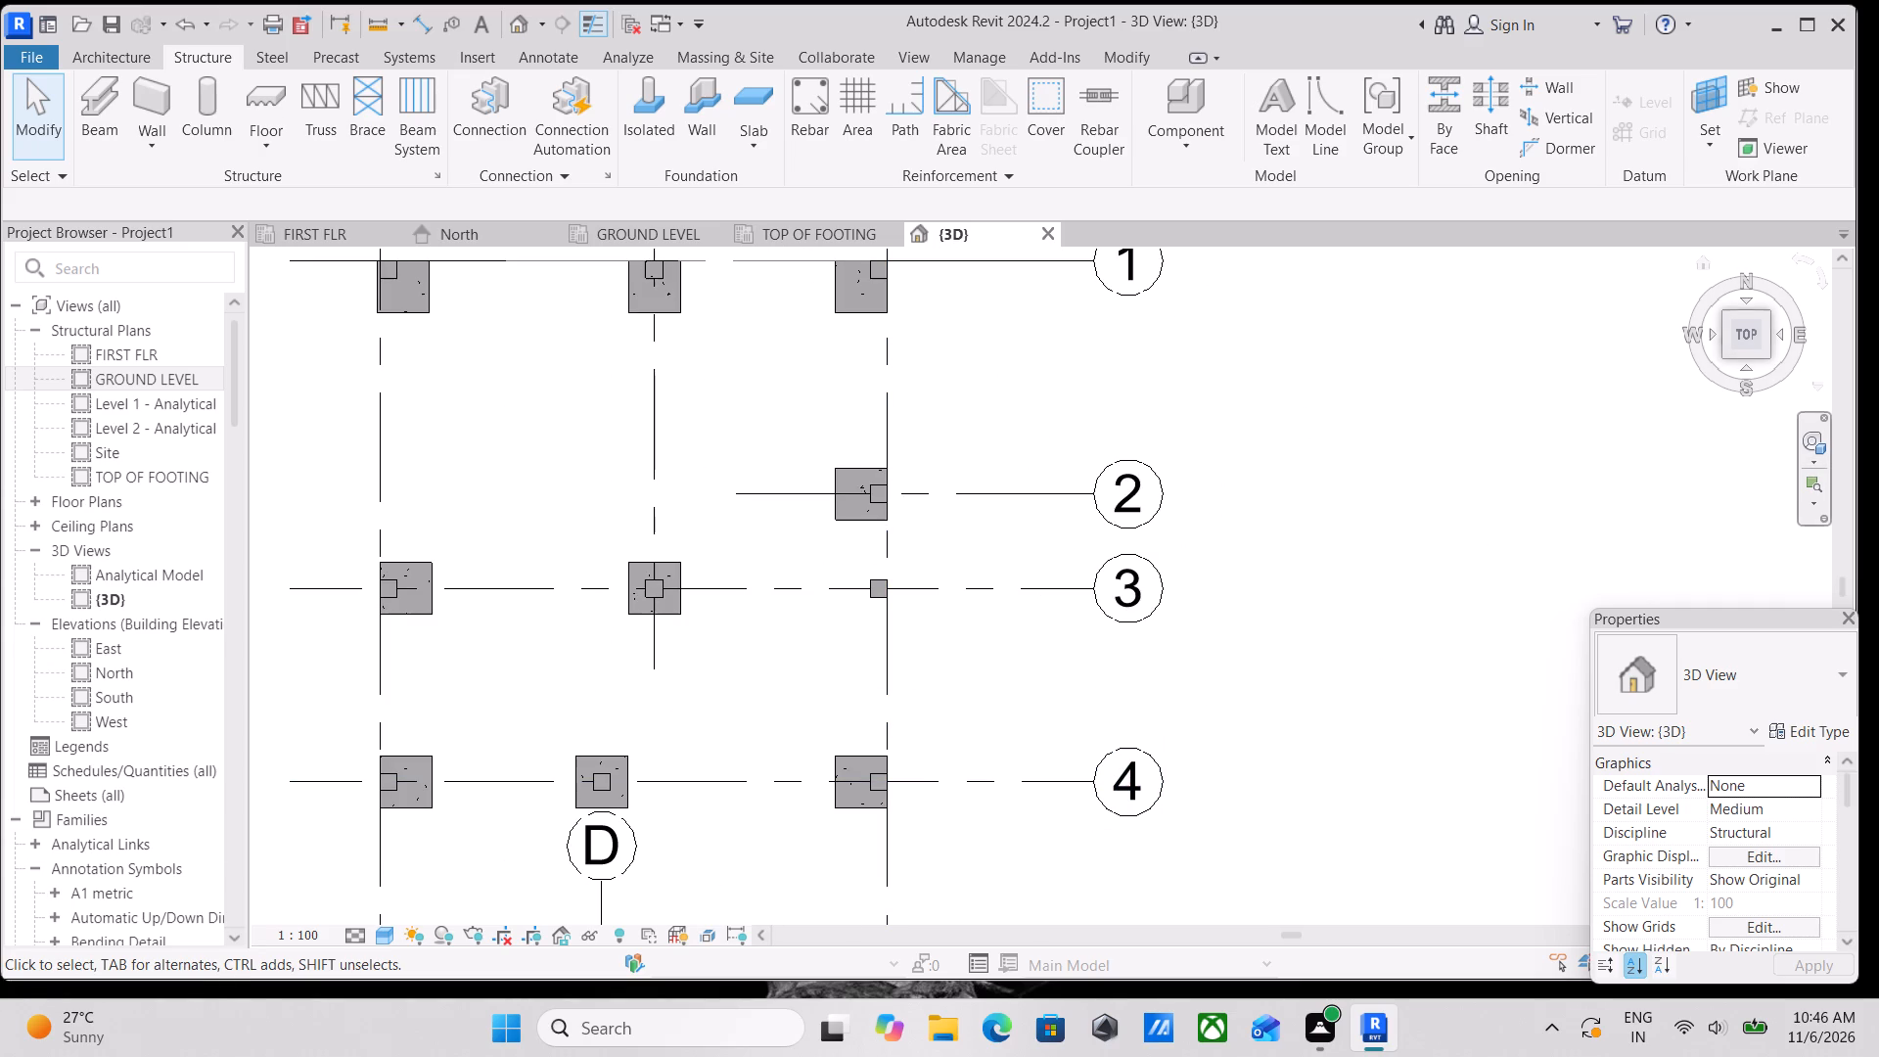
left_click(1764, 354)
scroll(1070, 710, "up", 5)
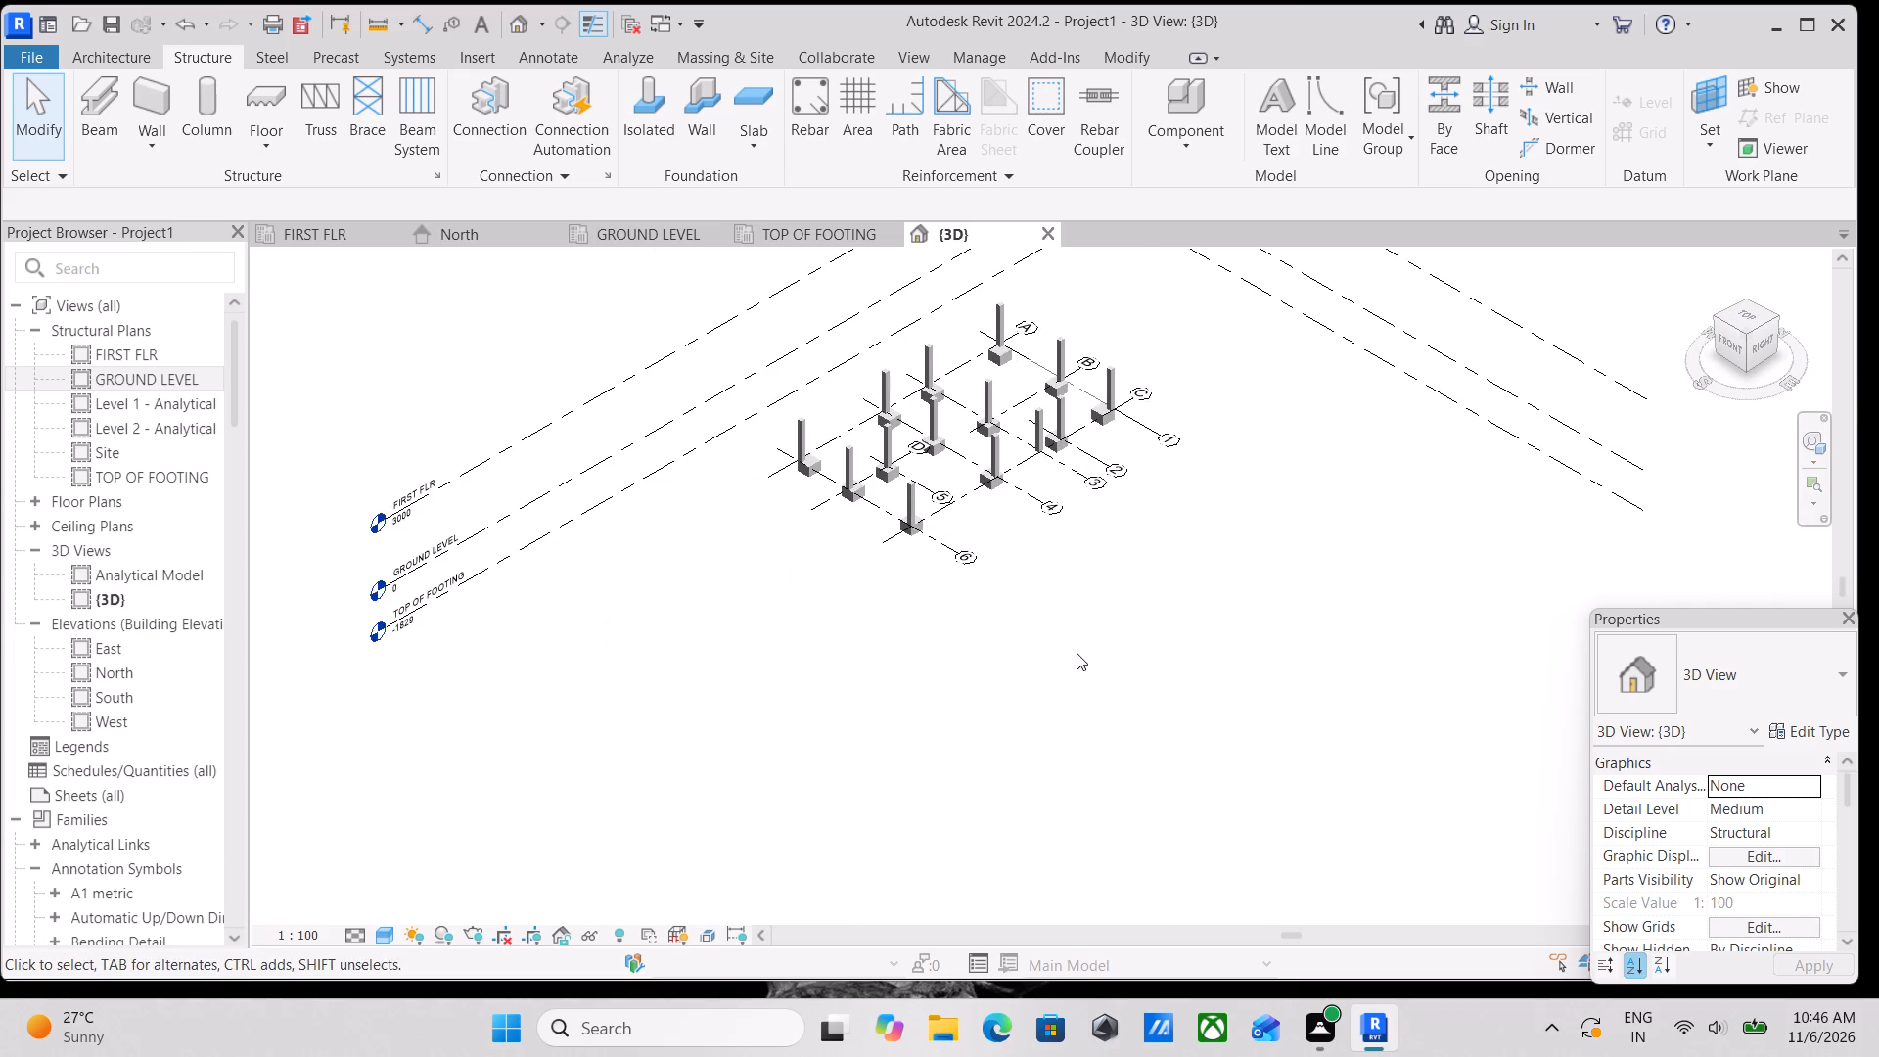
scroll(1029, 672, "up", 2)
scroll(799, 642, "up", 3)
middle_click_drag(945, 632, 1009, 729)
middle_click_drag(997, 657, 1025, 764)
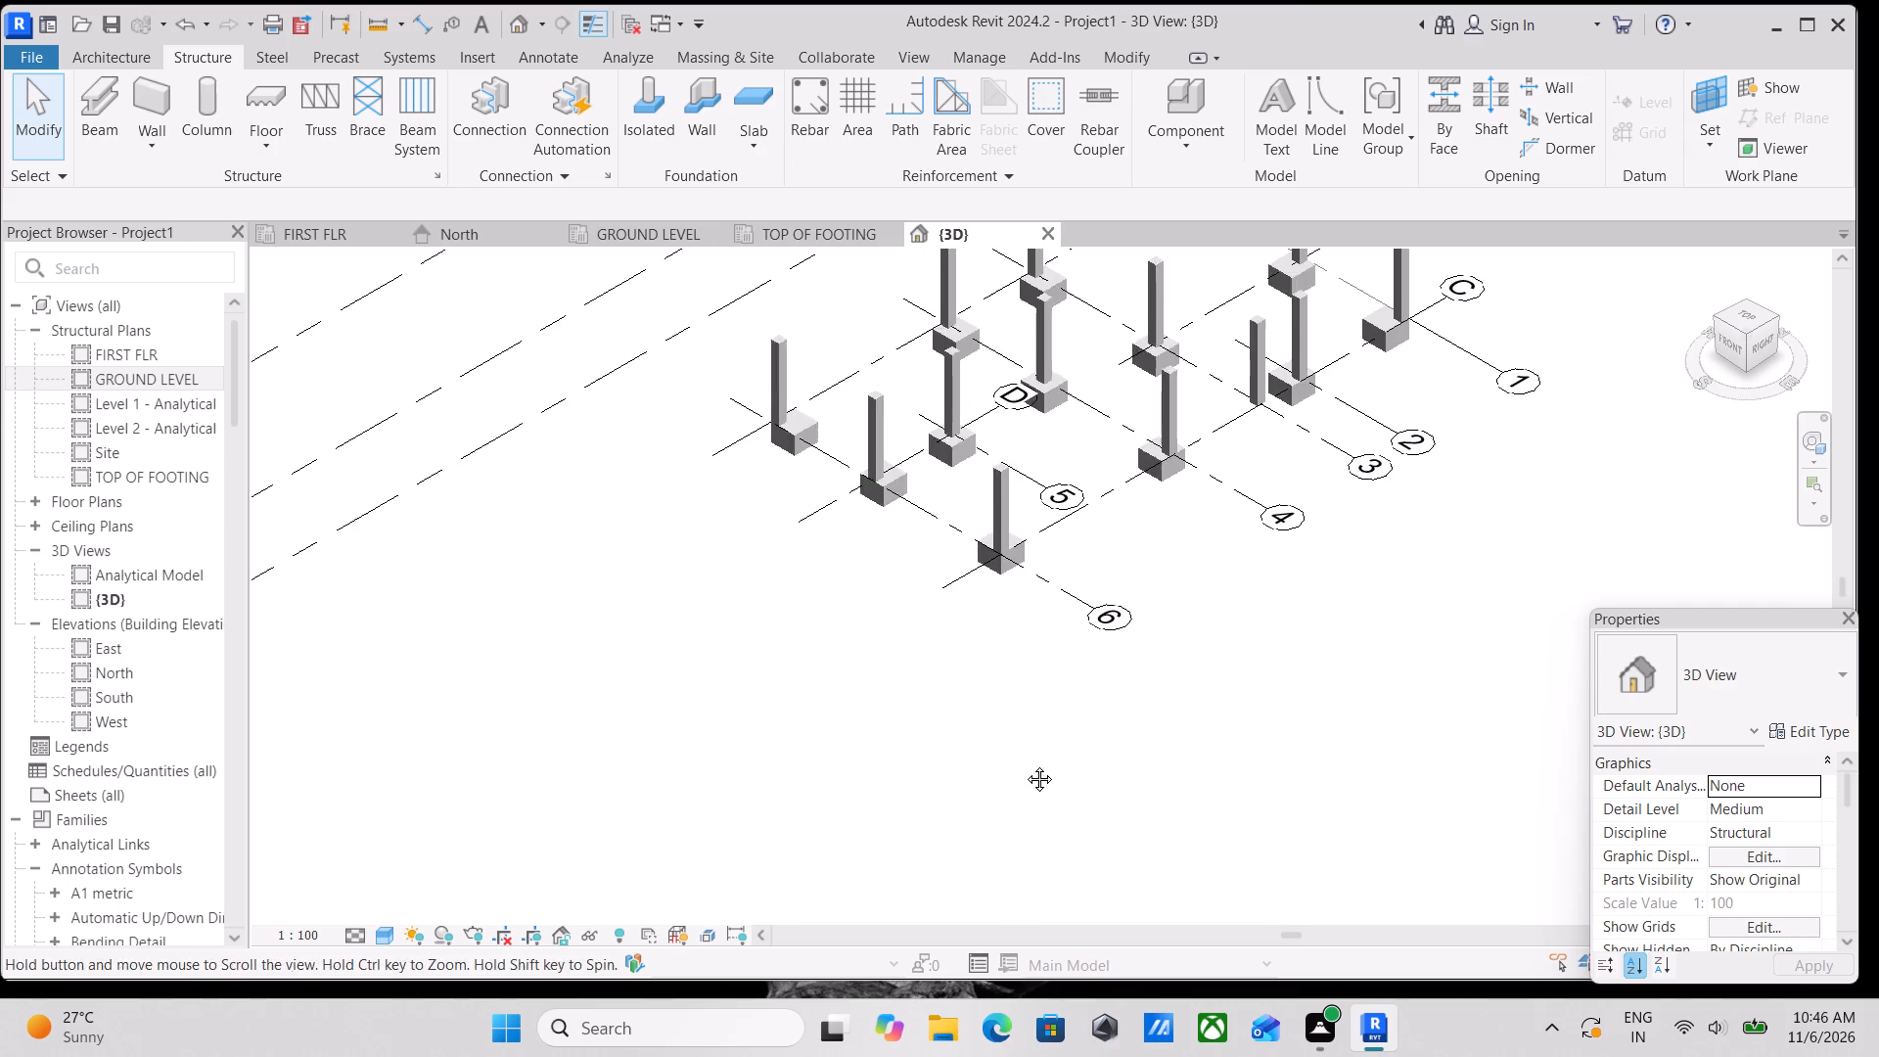
middle_click_drag(1025, 764, 1026, 768)
scroll(1030, 645, "up", 6)
middle_click_drag(1023, 679, 1001, 797)
scroll(1001, 797, "down", 2)
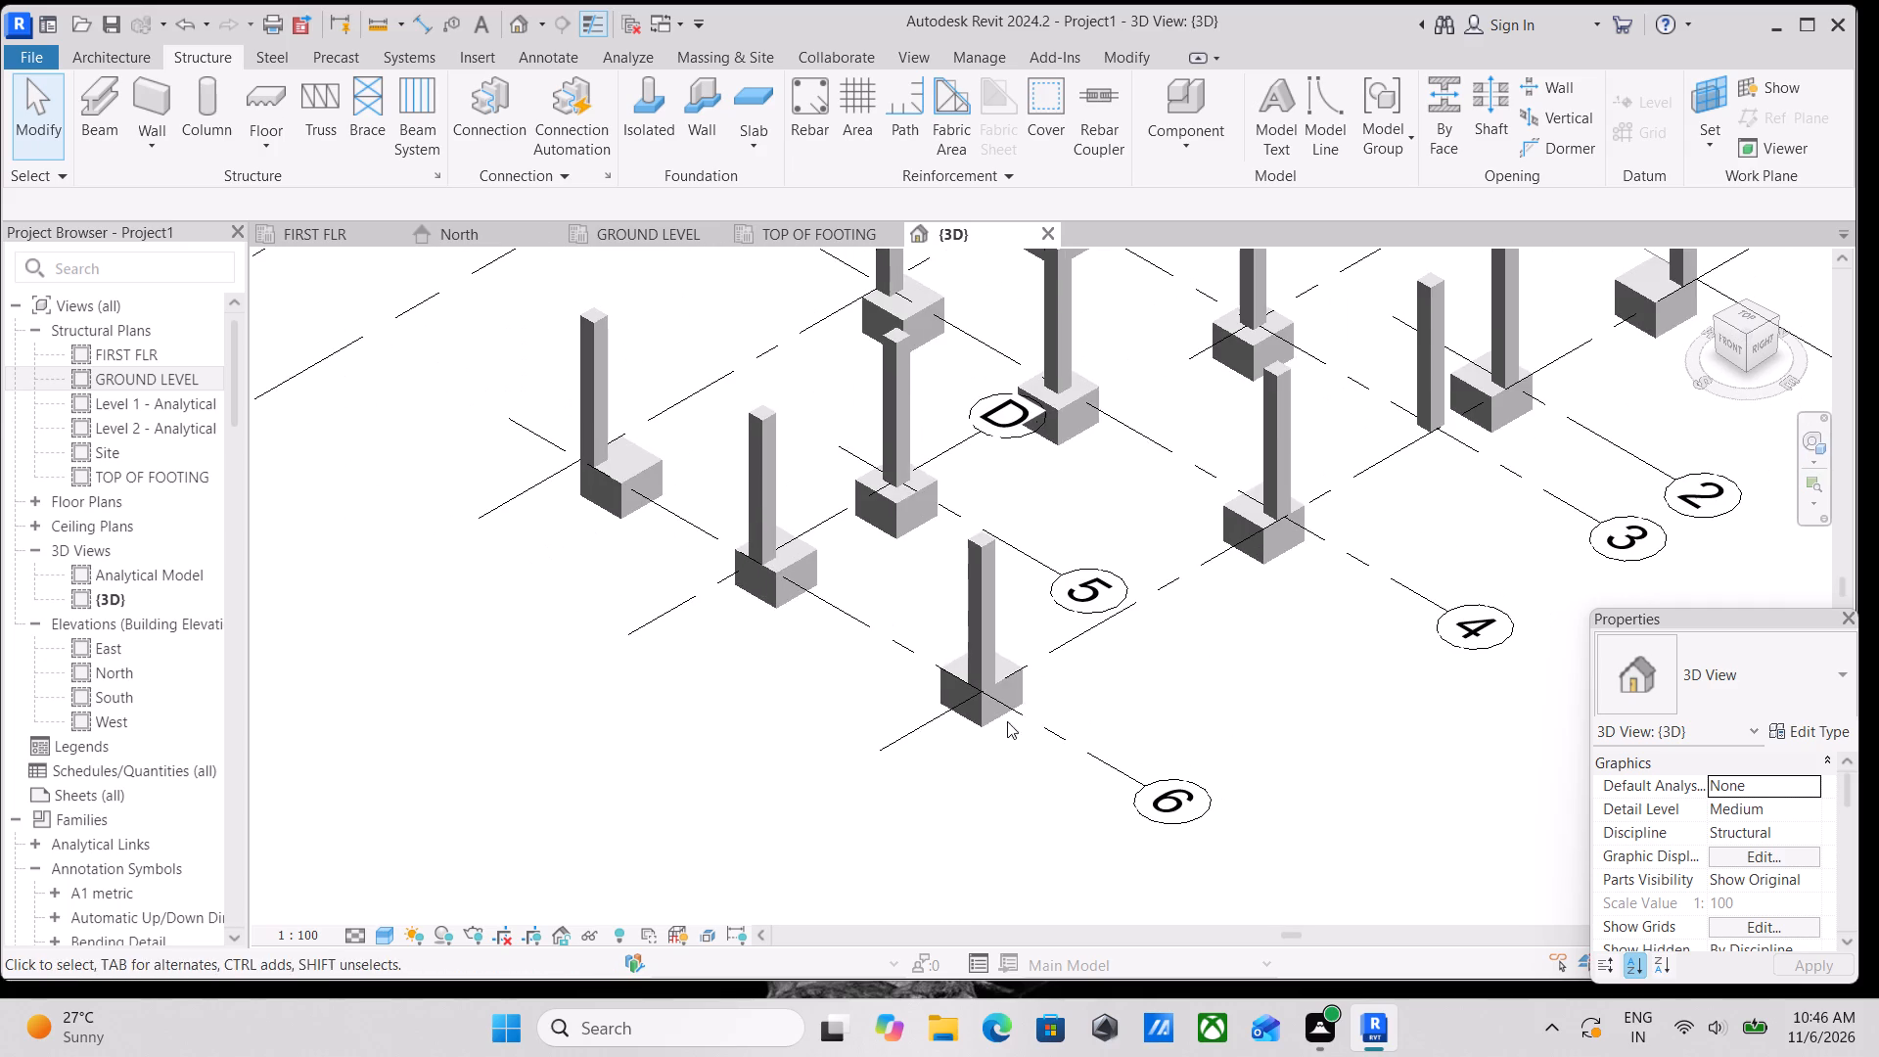
left_click(1023, 676)
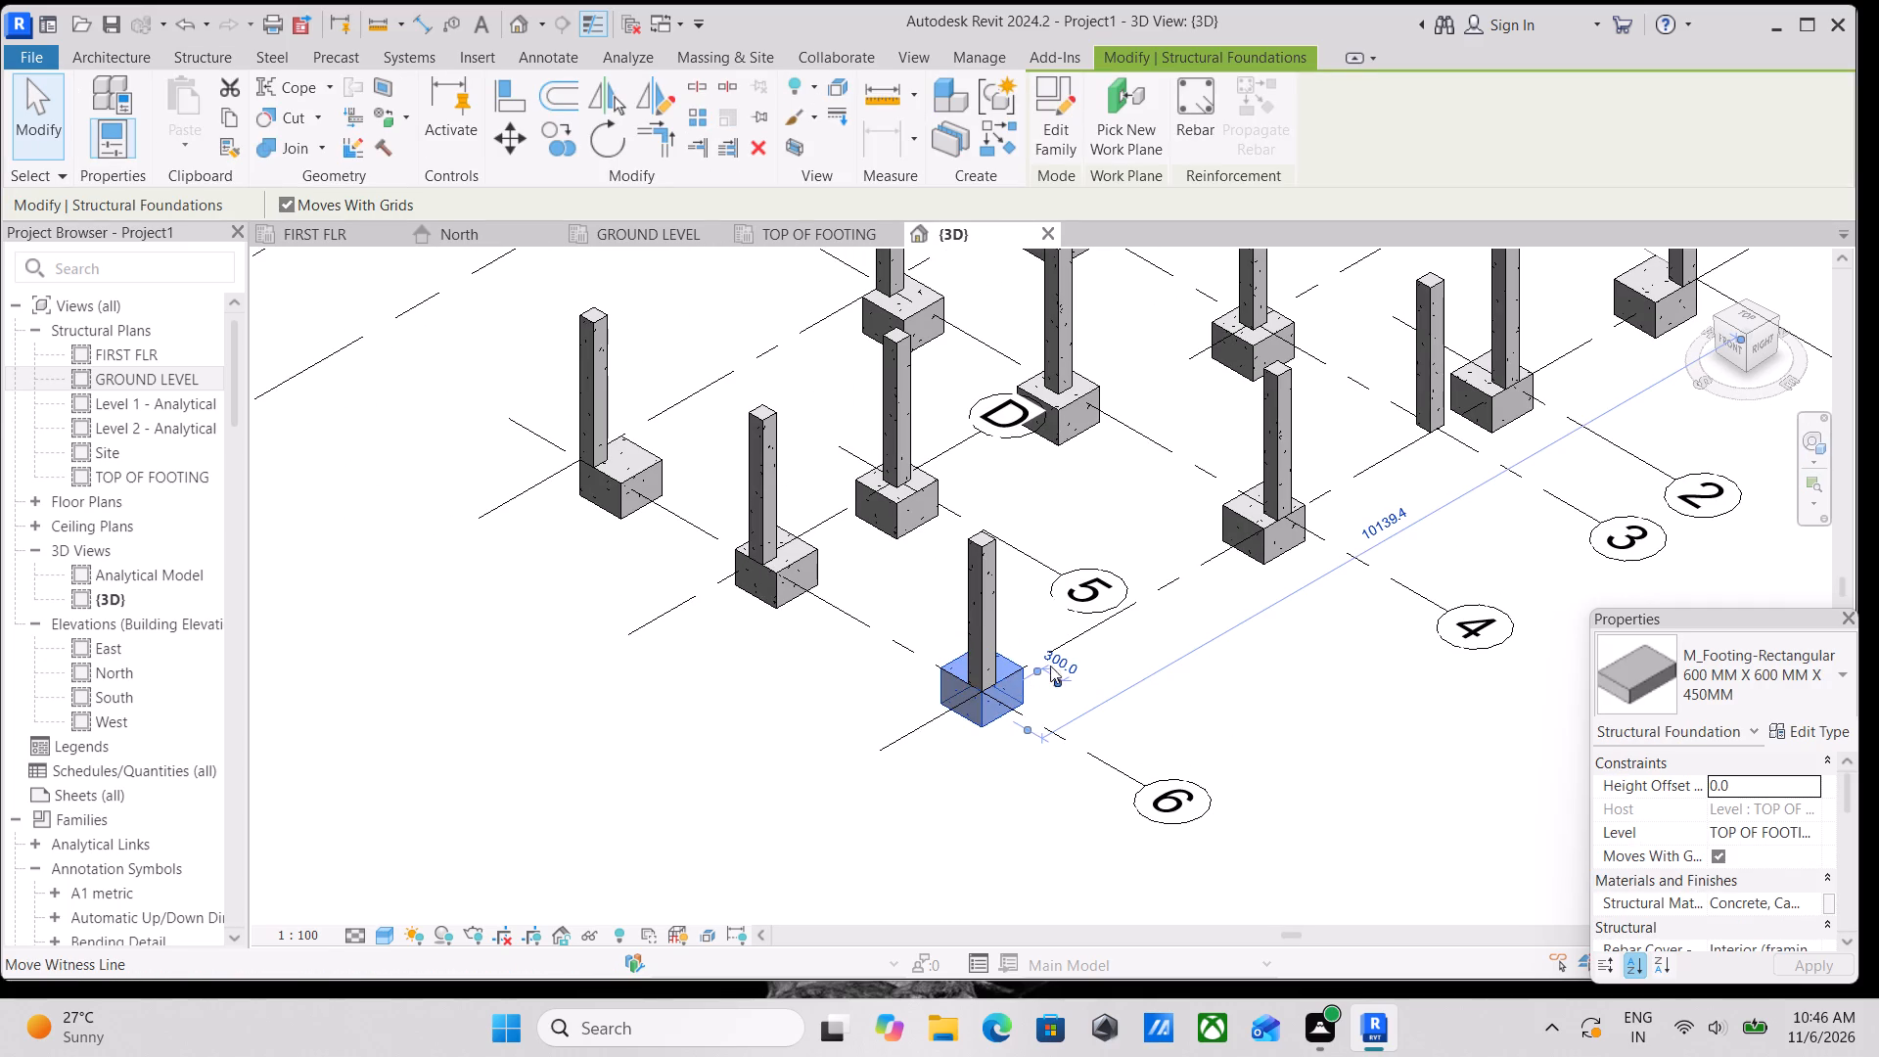
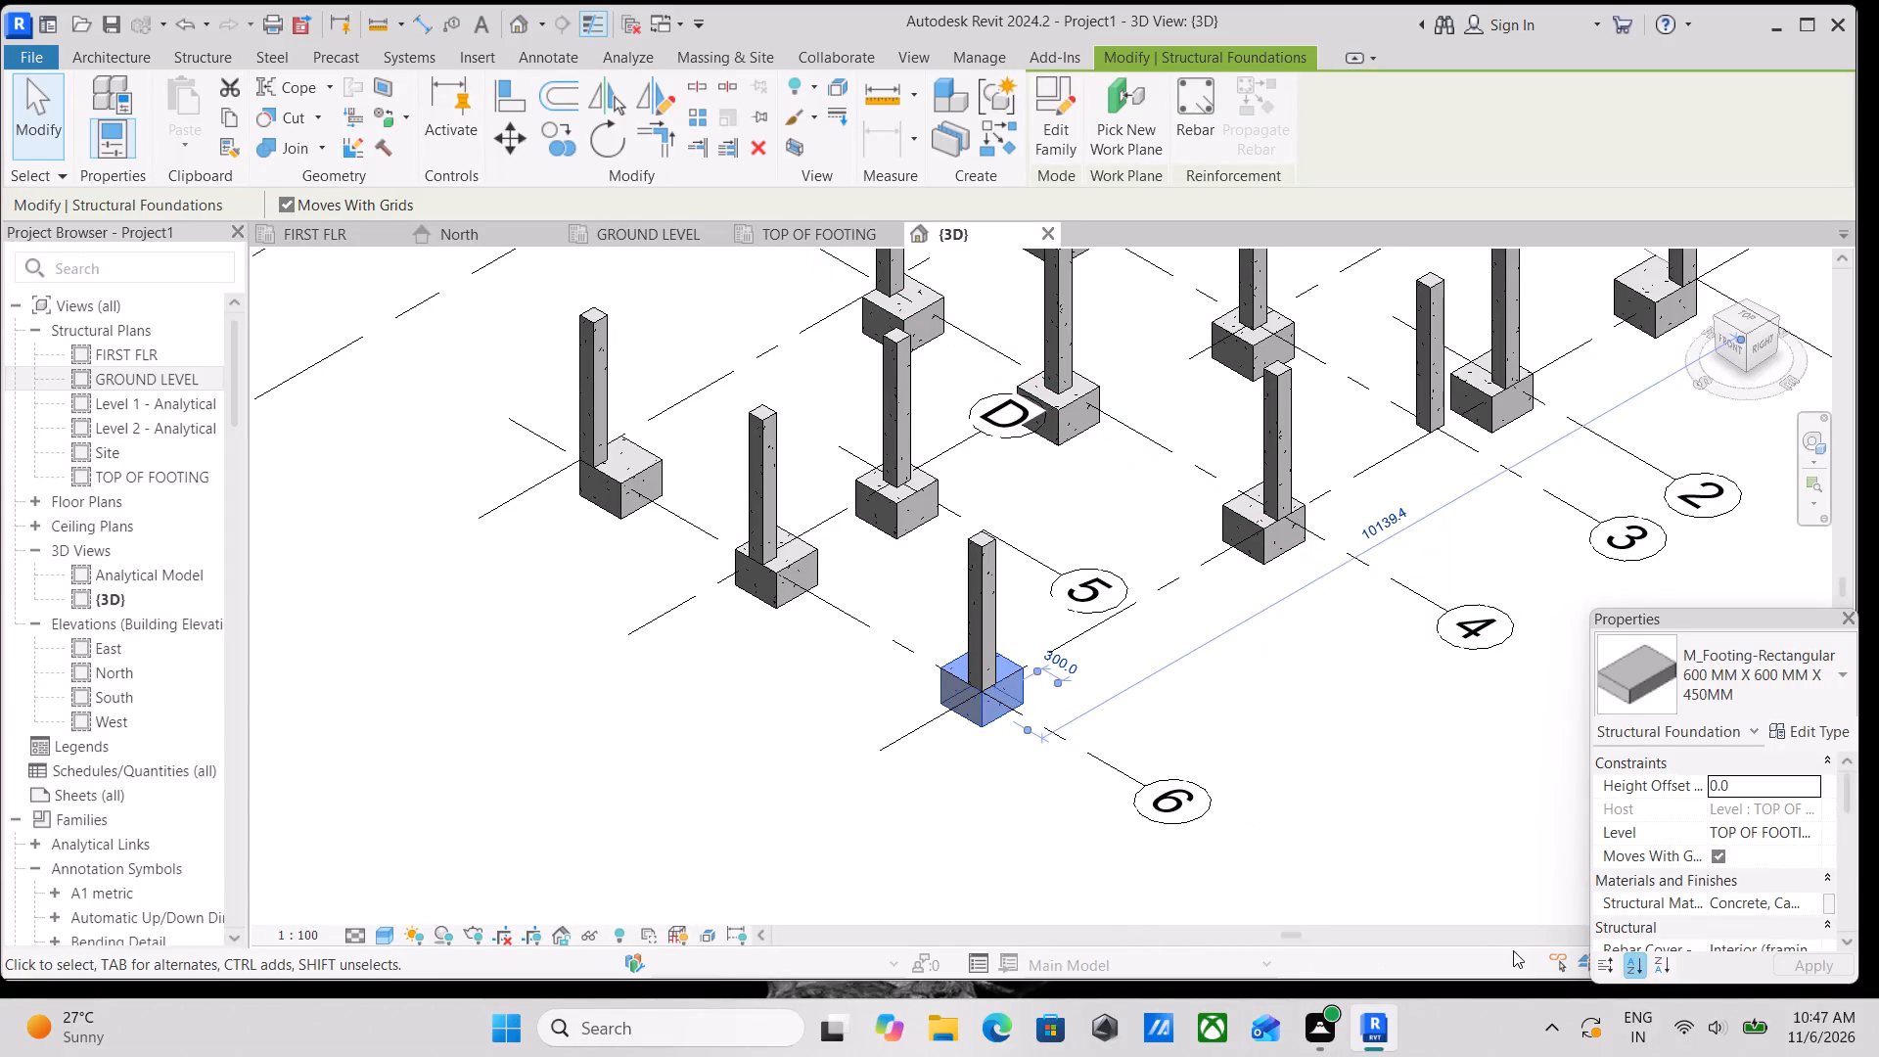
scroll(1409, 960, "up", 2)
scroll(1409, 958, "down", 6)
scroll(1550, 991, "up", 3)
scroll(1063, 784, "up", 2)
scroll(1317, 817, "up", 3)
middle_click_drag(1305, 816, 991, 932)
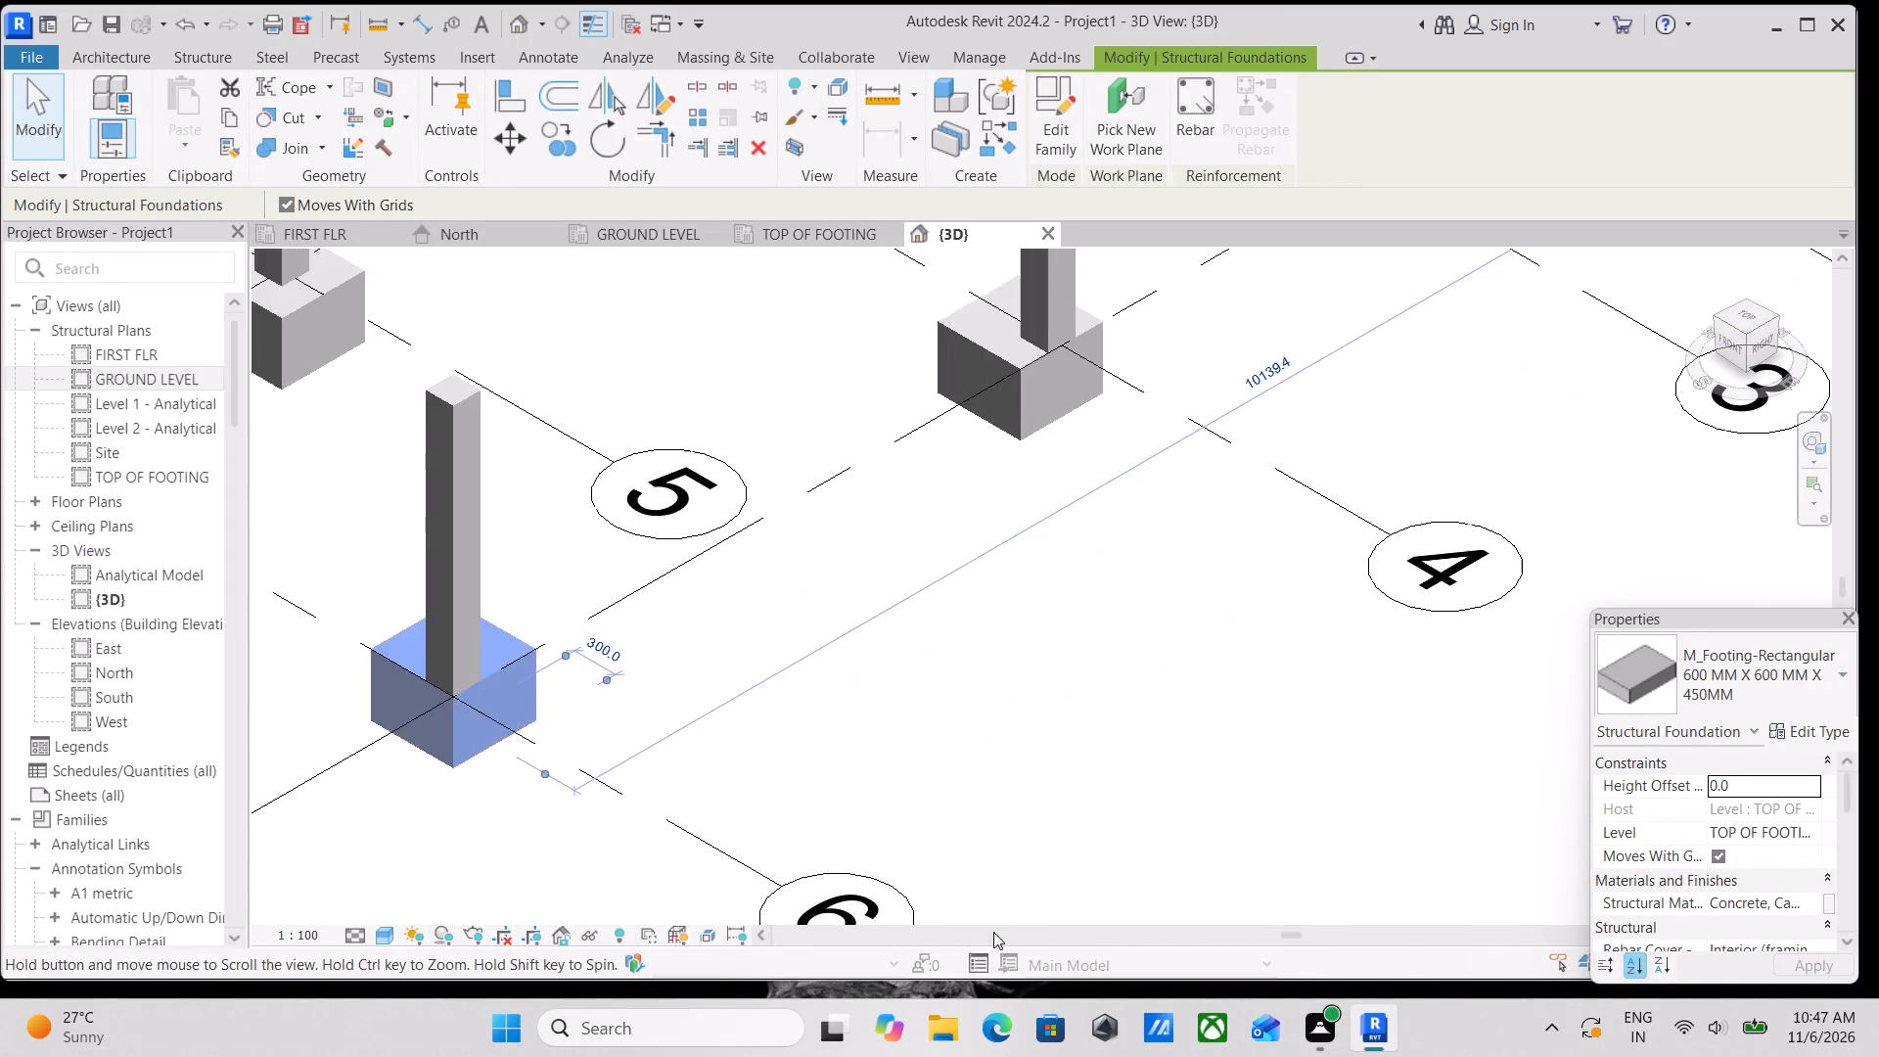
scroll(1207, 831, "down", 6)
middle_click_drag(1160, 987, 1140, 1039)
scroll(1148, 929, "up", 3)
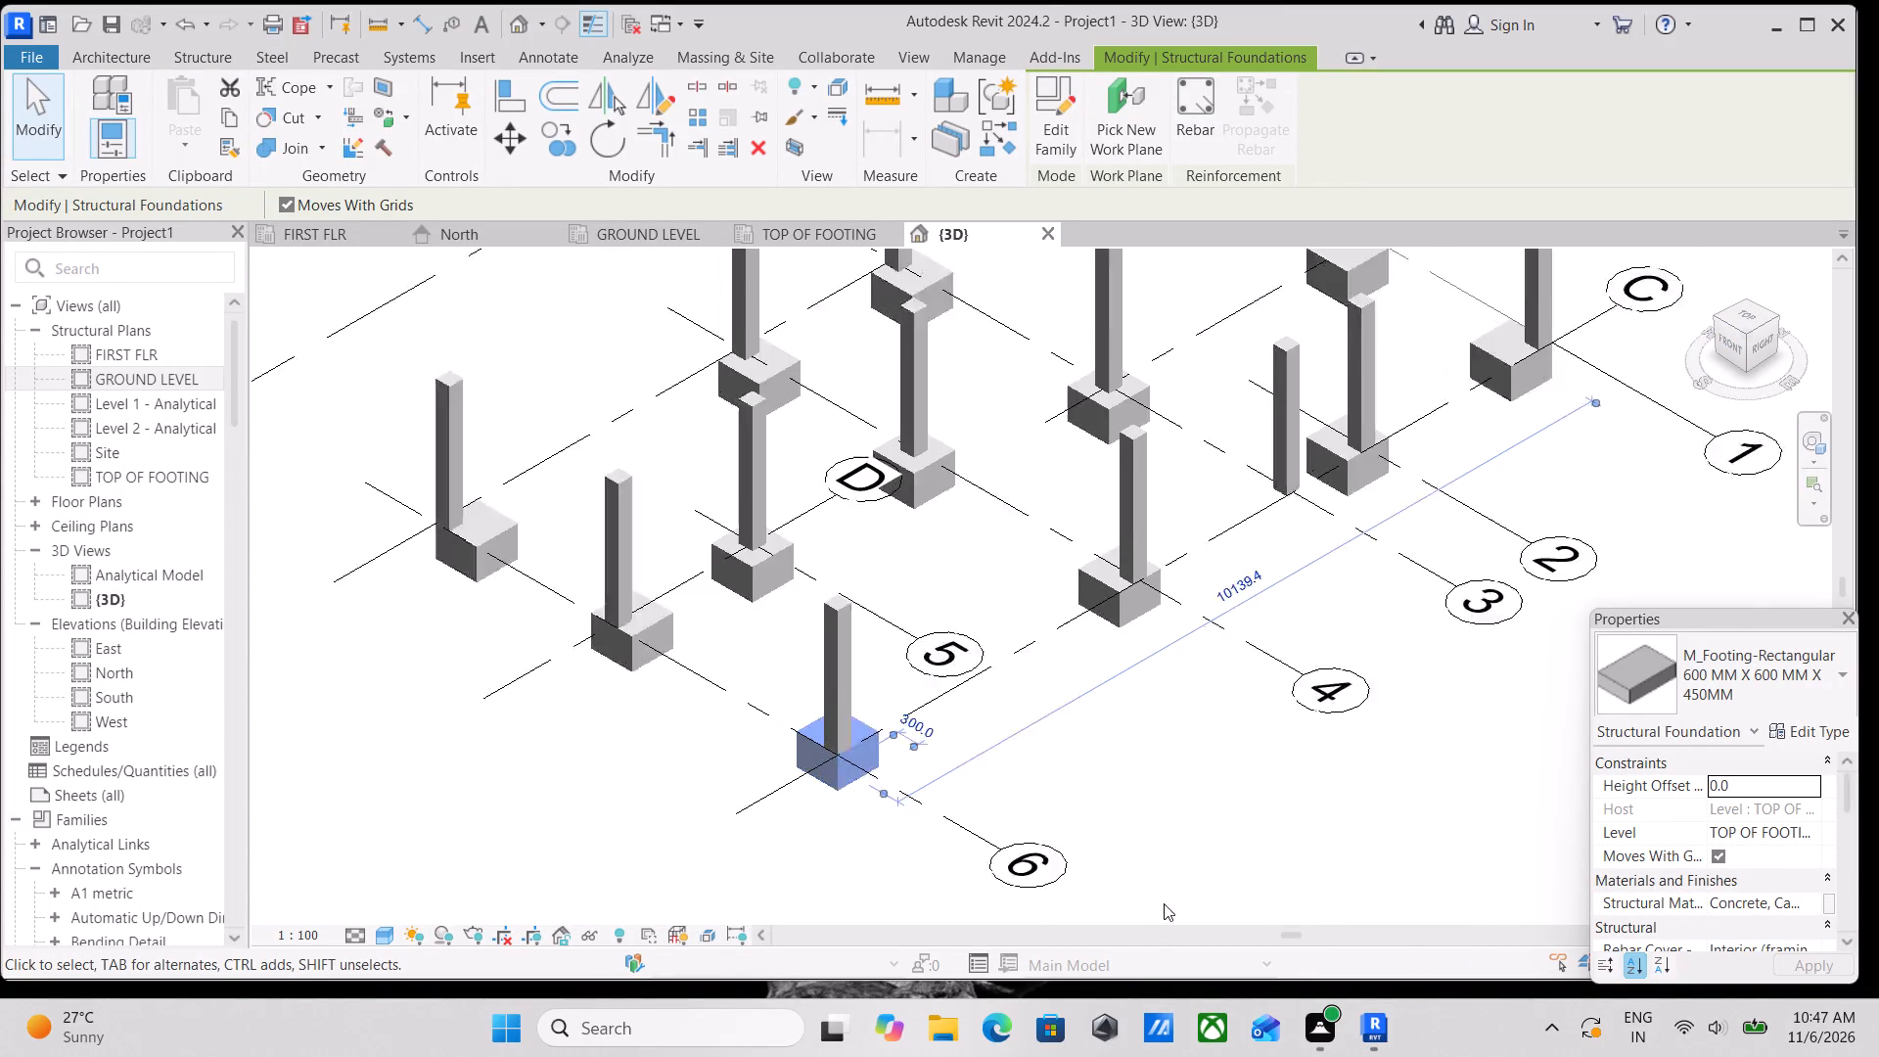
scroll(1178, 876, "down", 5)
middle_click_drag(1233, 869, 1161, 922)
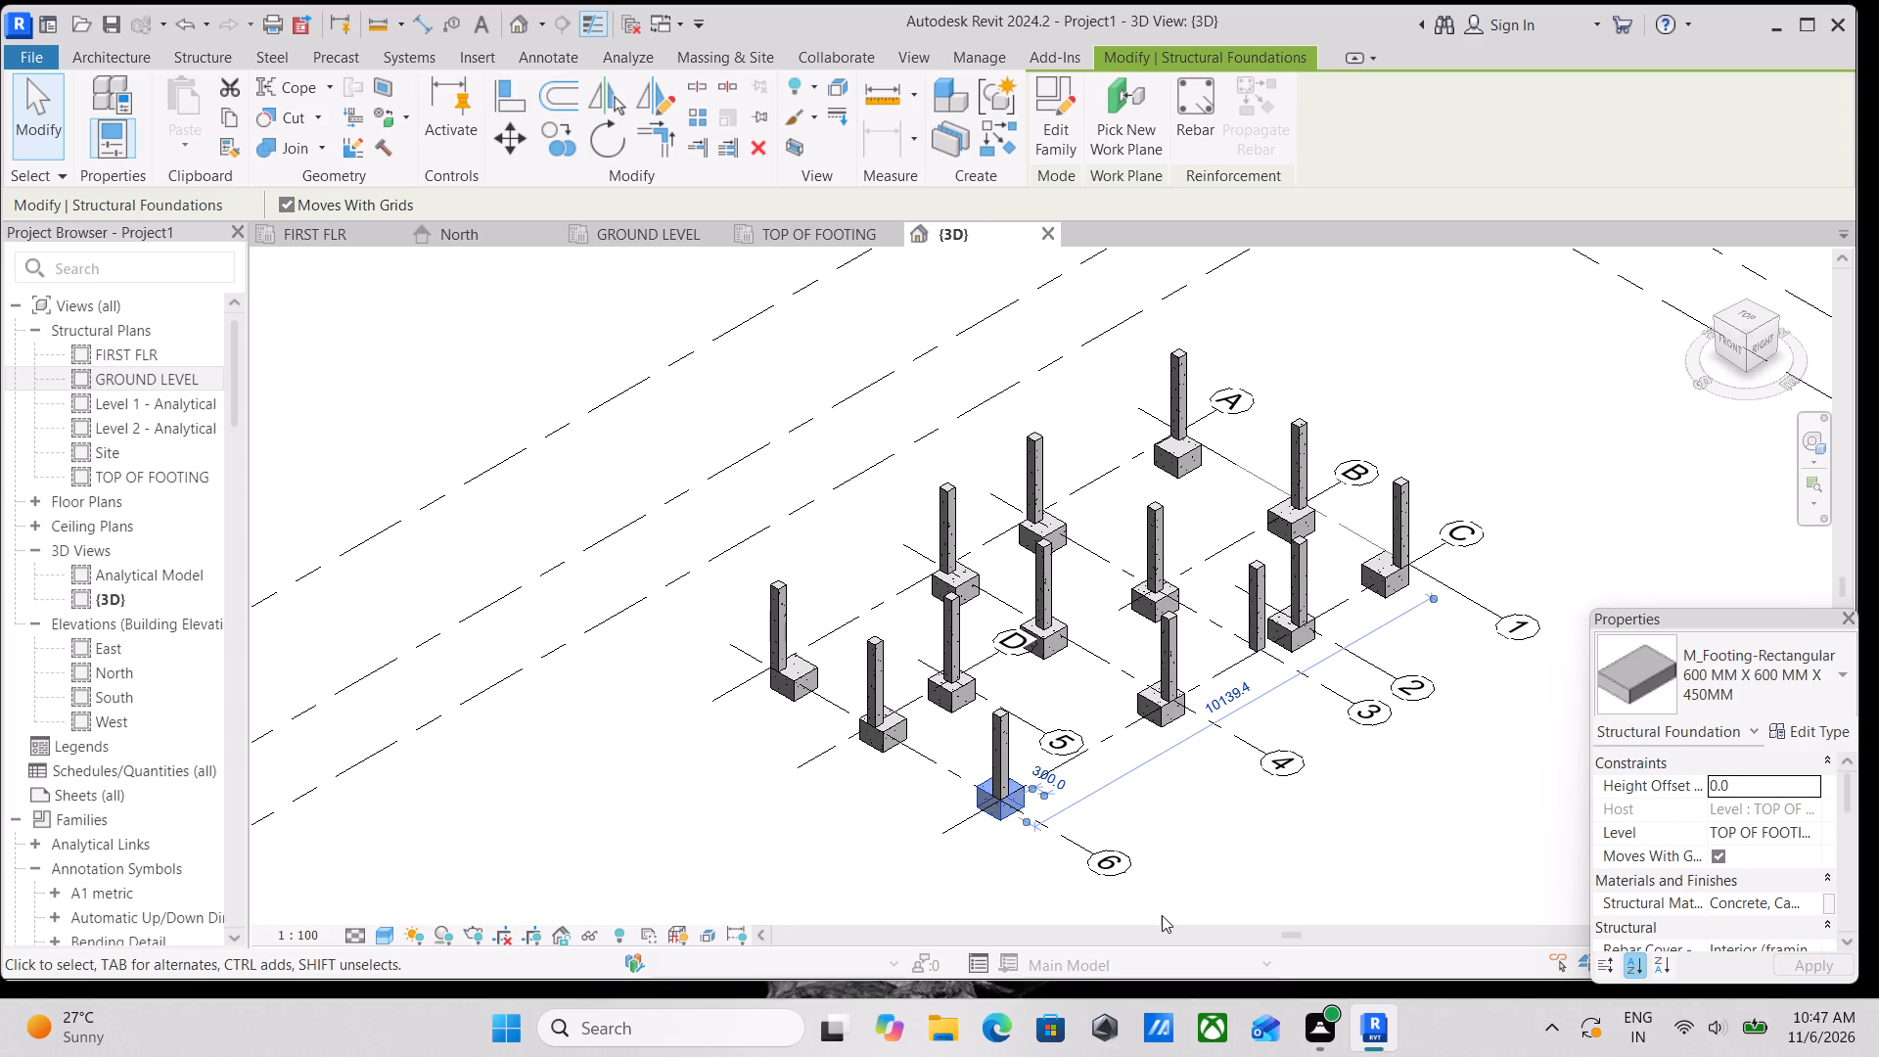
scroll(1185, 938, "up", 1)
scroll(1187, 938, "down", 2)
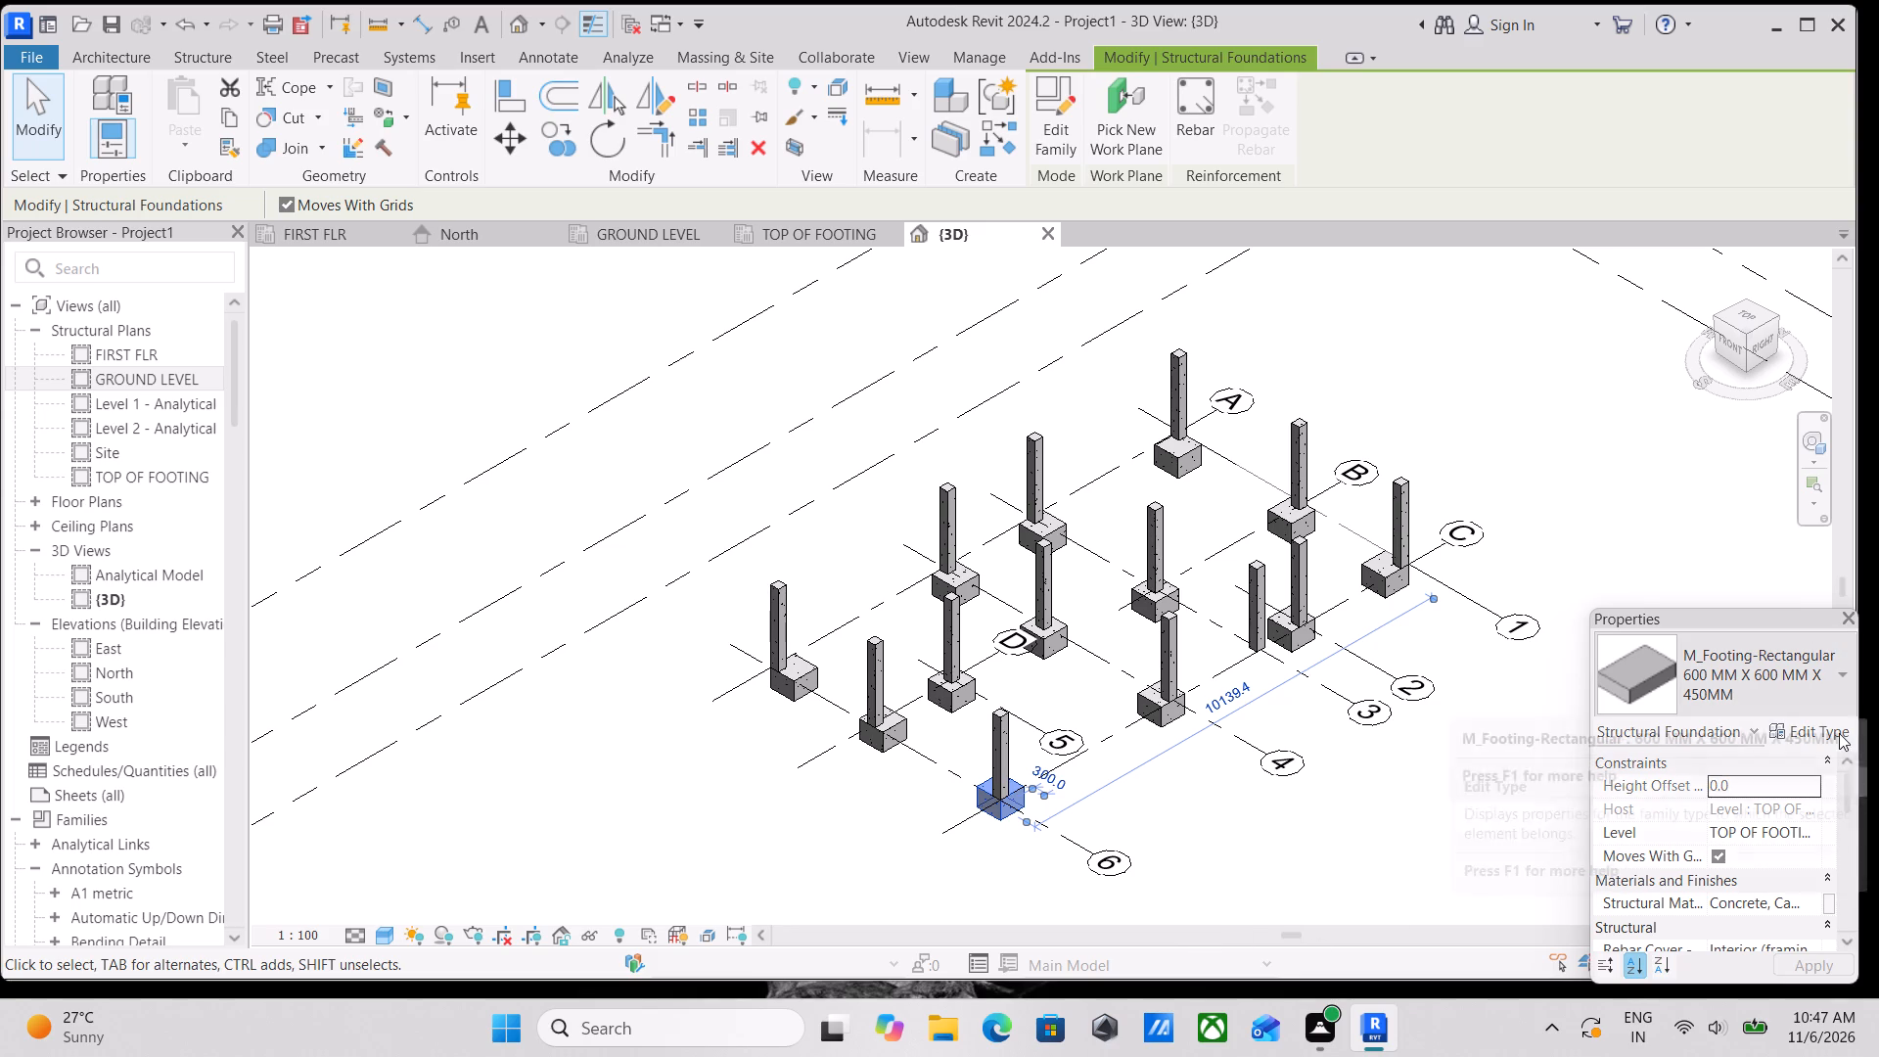
Duplicate the selected 600 MM X 600 MM X 450MM footing type under the name 1000MM X 1000MM X 450MM.
left_click(1839, 733)
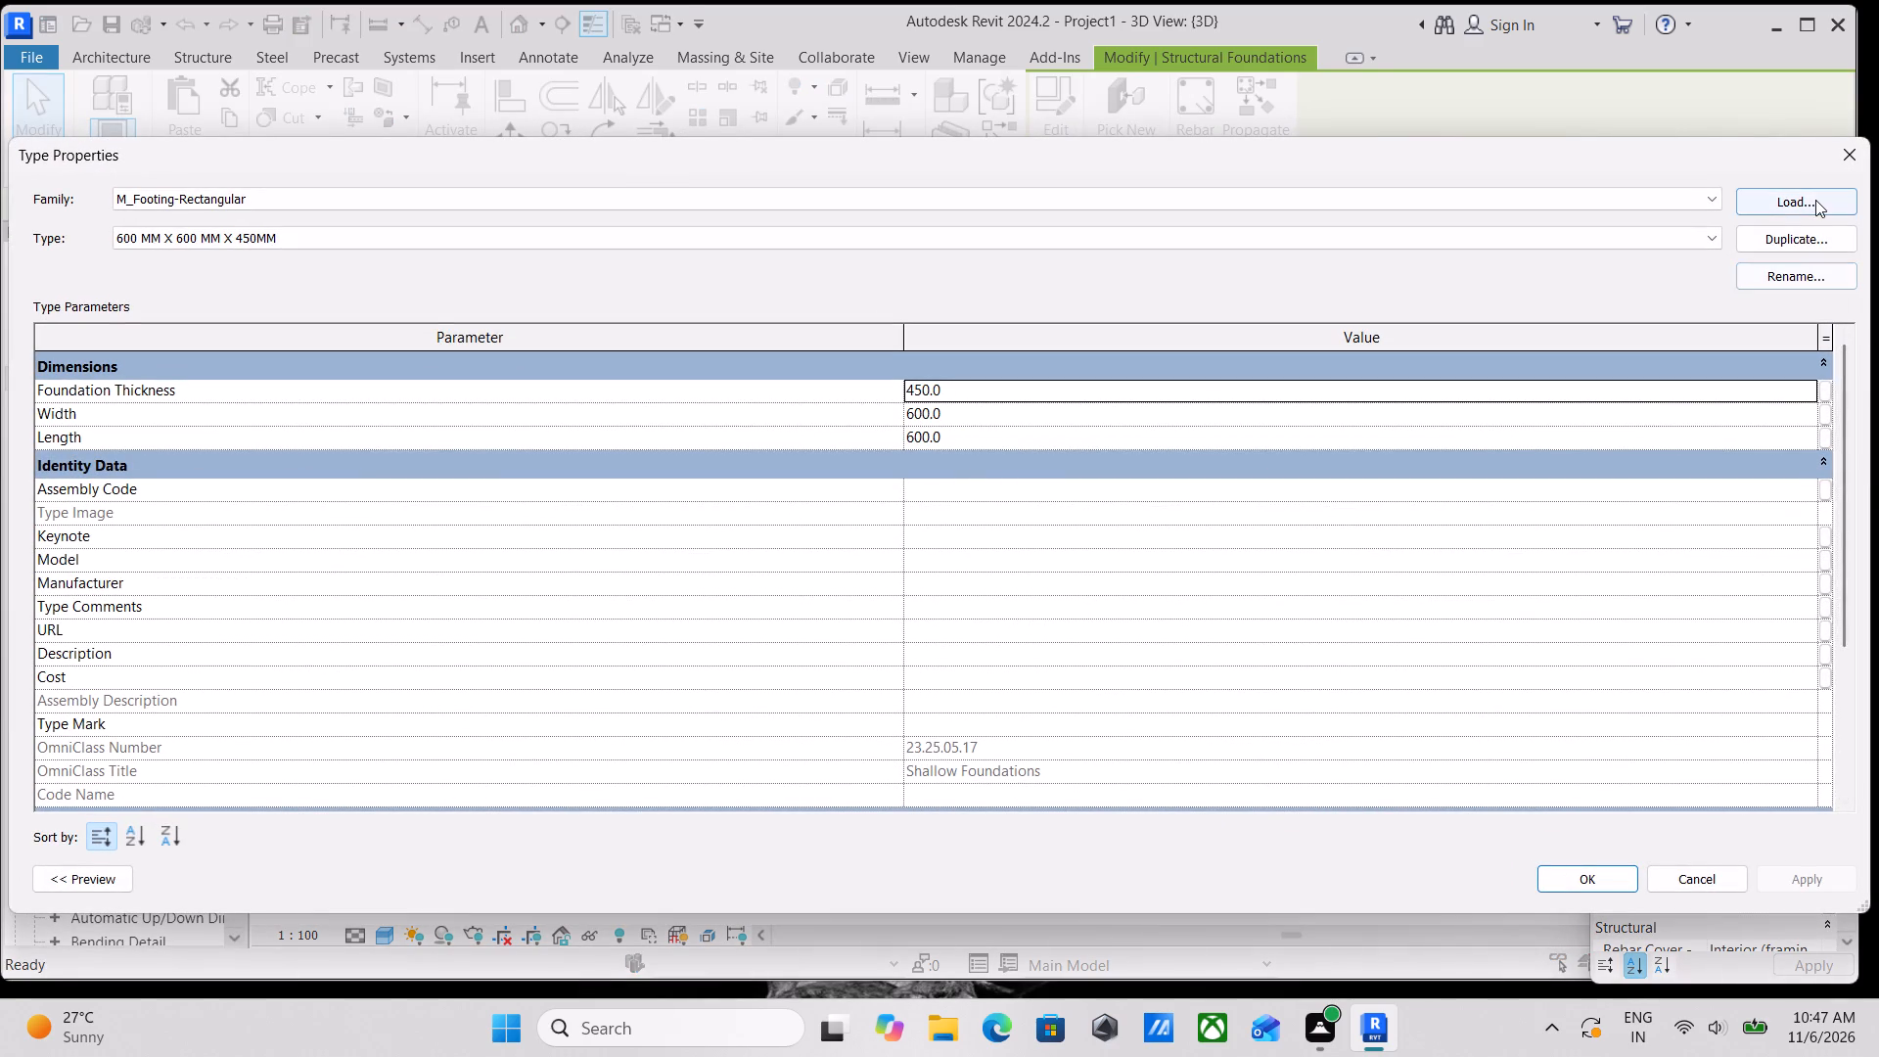
left_click(1799, 242)
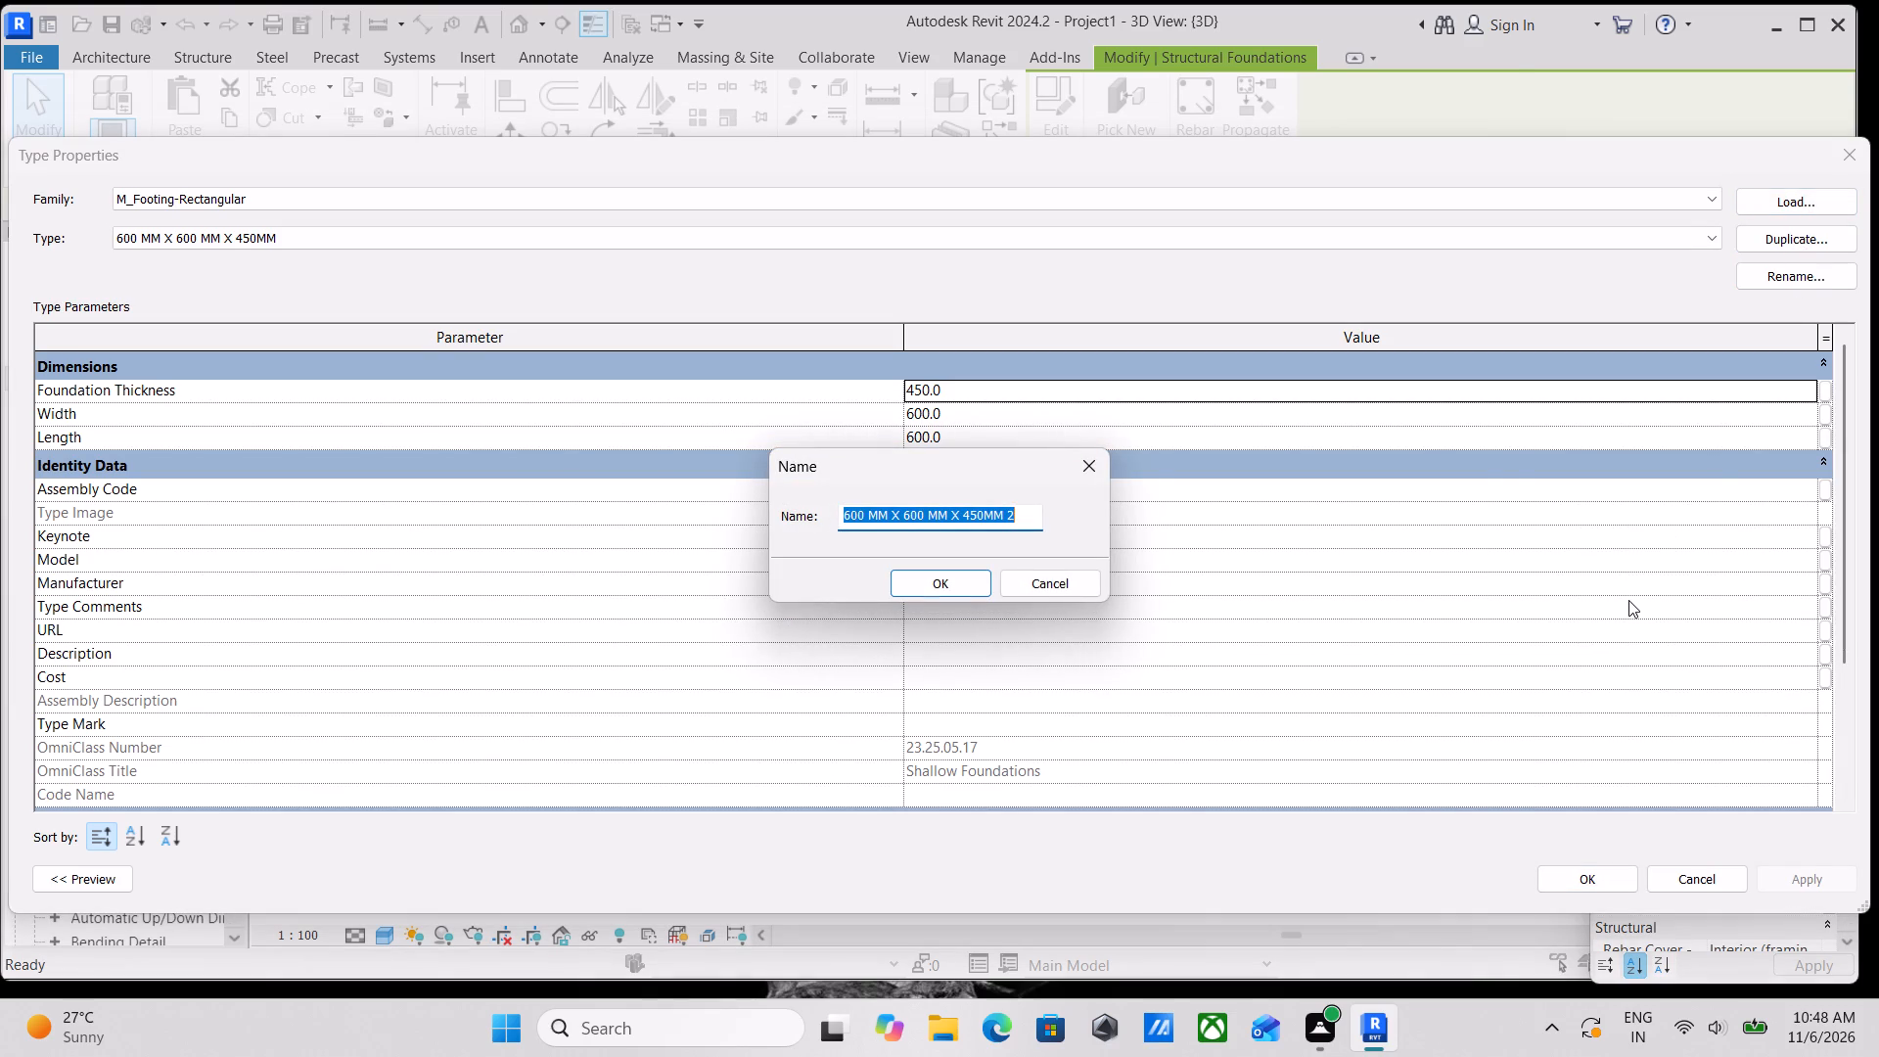
type("1000")
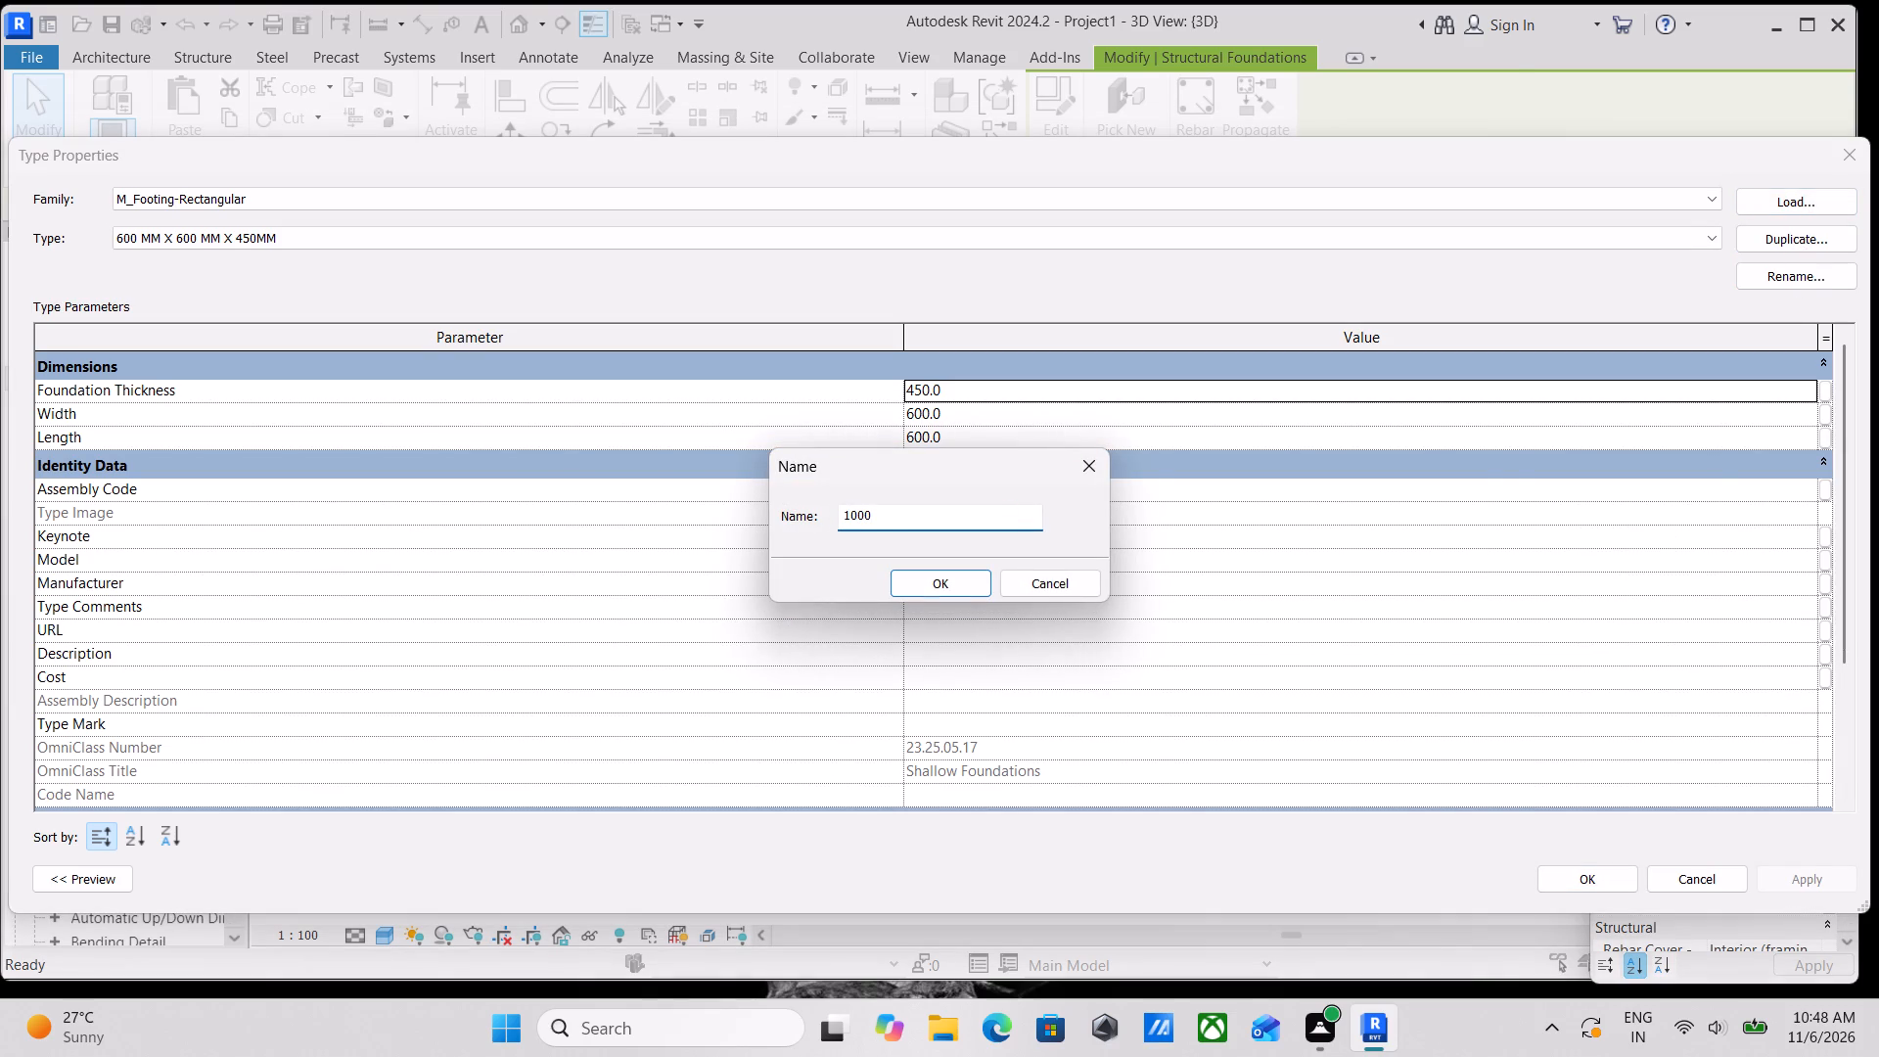
type("MM")
key("space")
key("x")
key("space")
type("100")
key("0")
type("MM X")
key("space")
type("450")
type("MM")
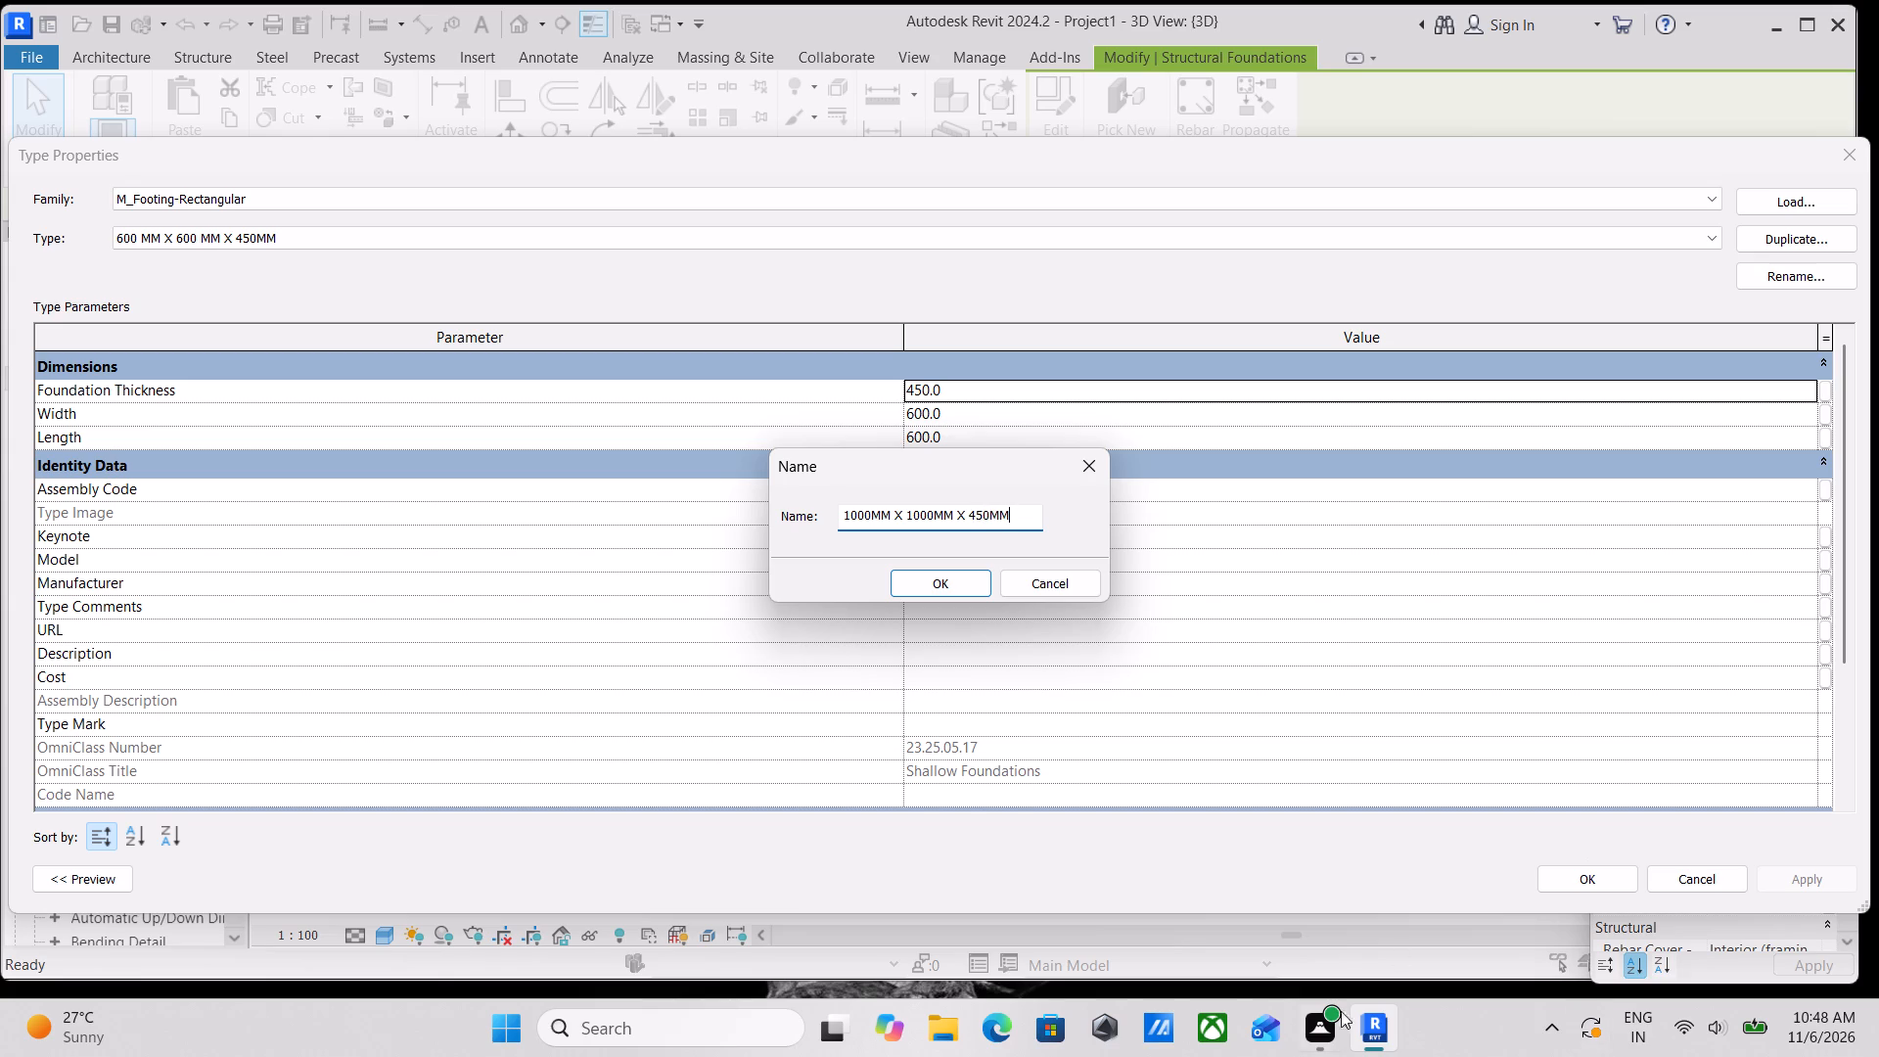
left_click(945, 580)
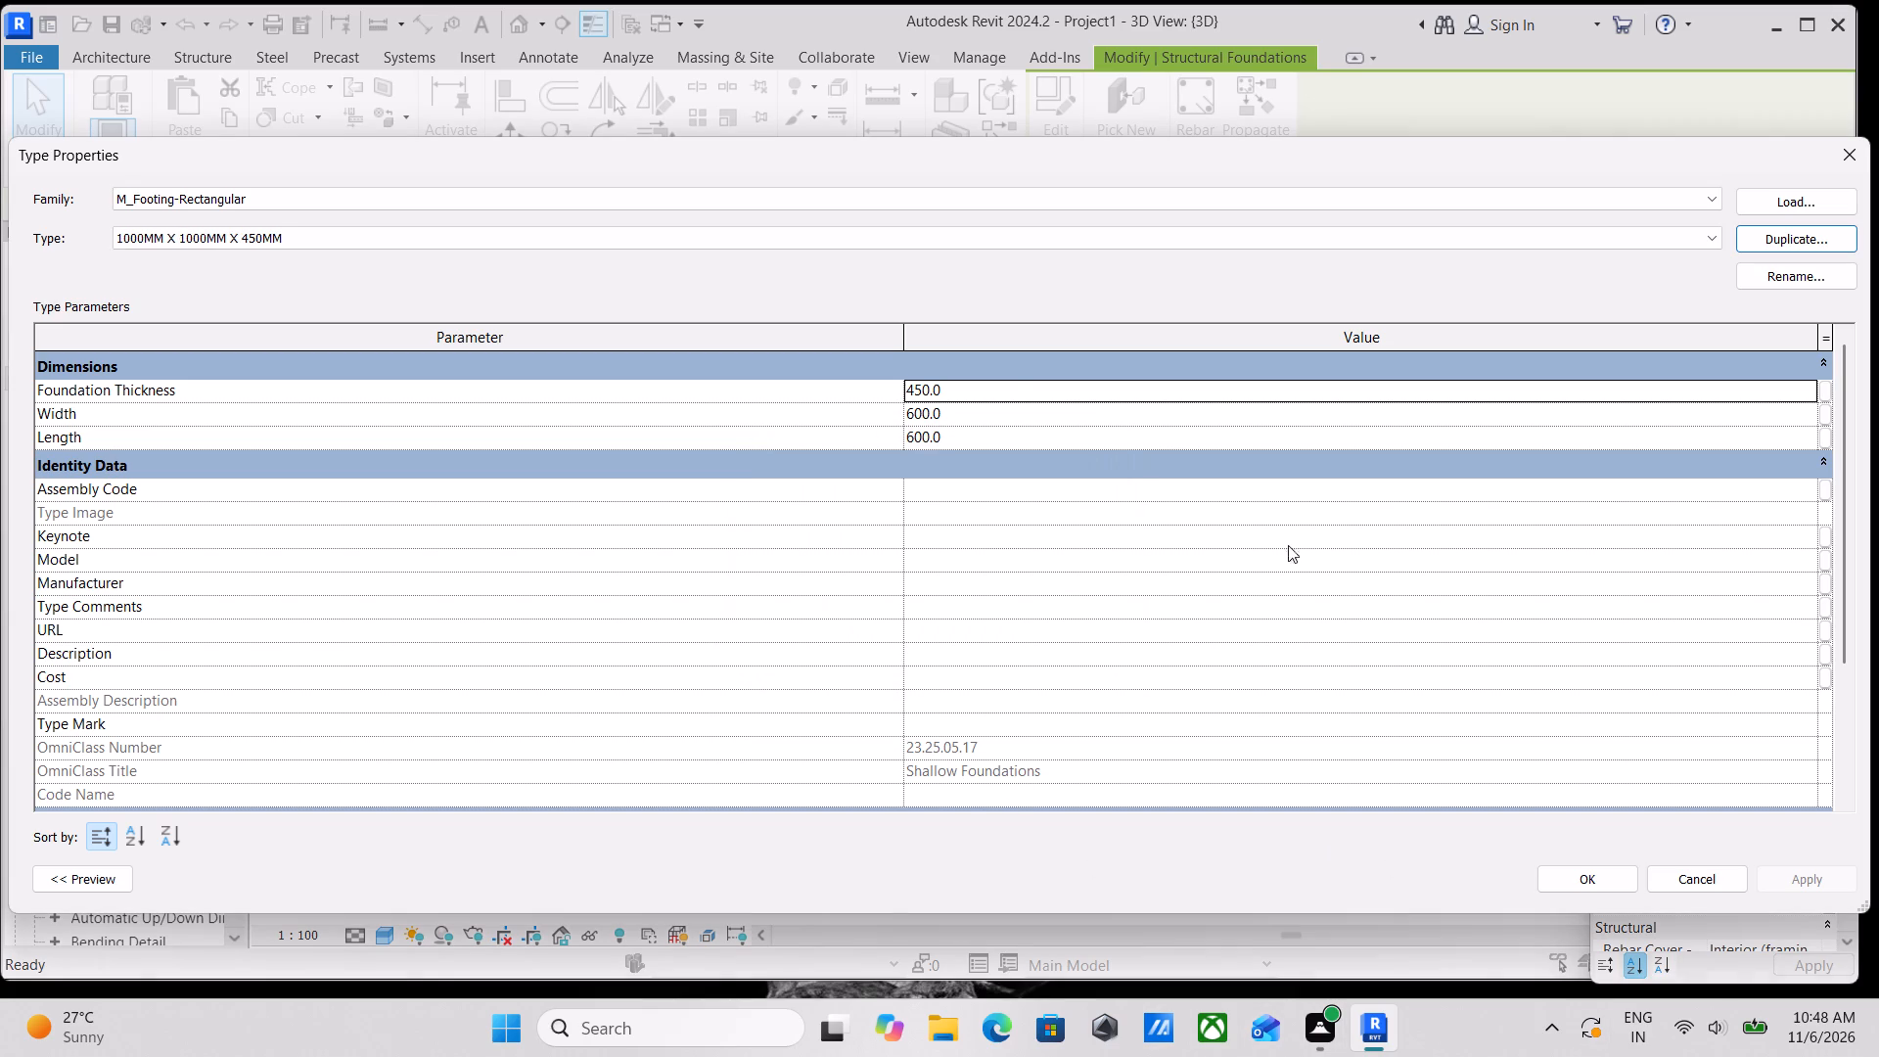
Set the new footing type's width and length to 1000 and apply the type properties.
left_click(977, 413)
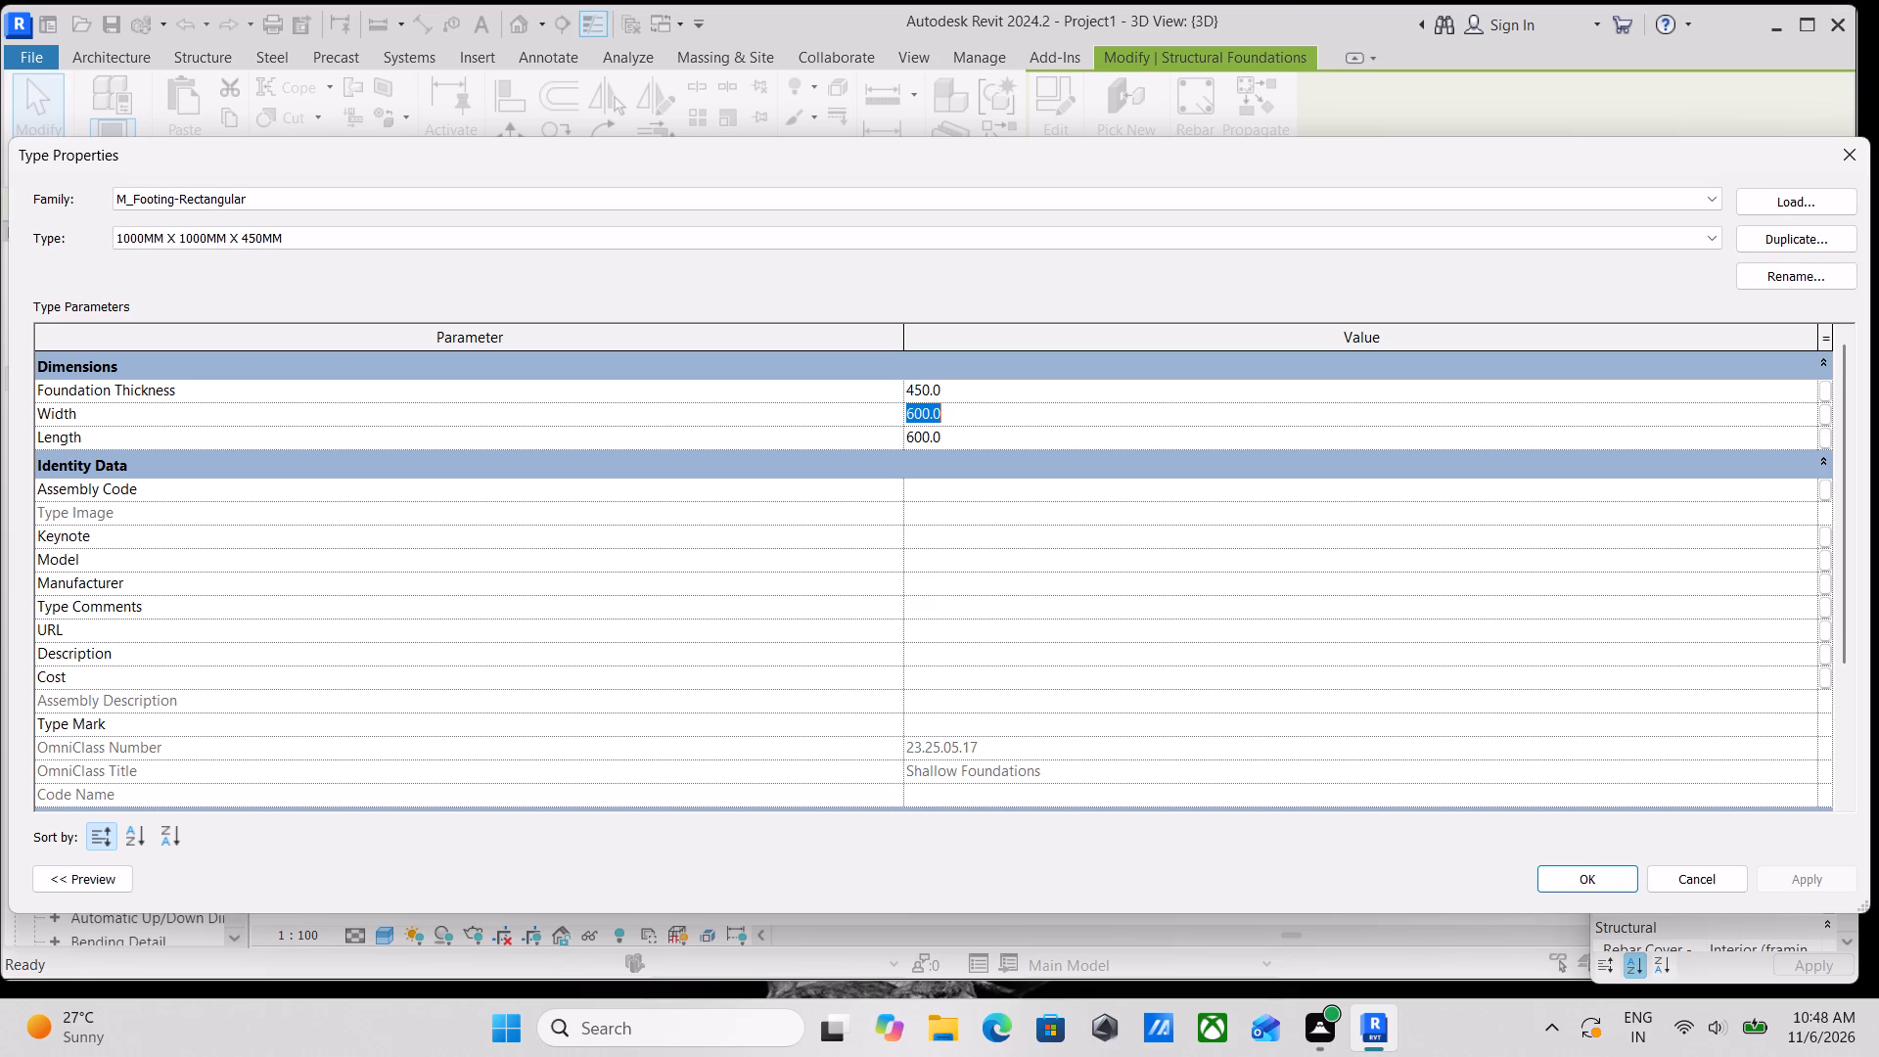
type("1000")
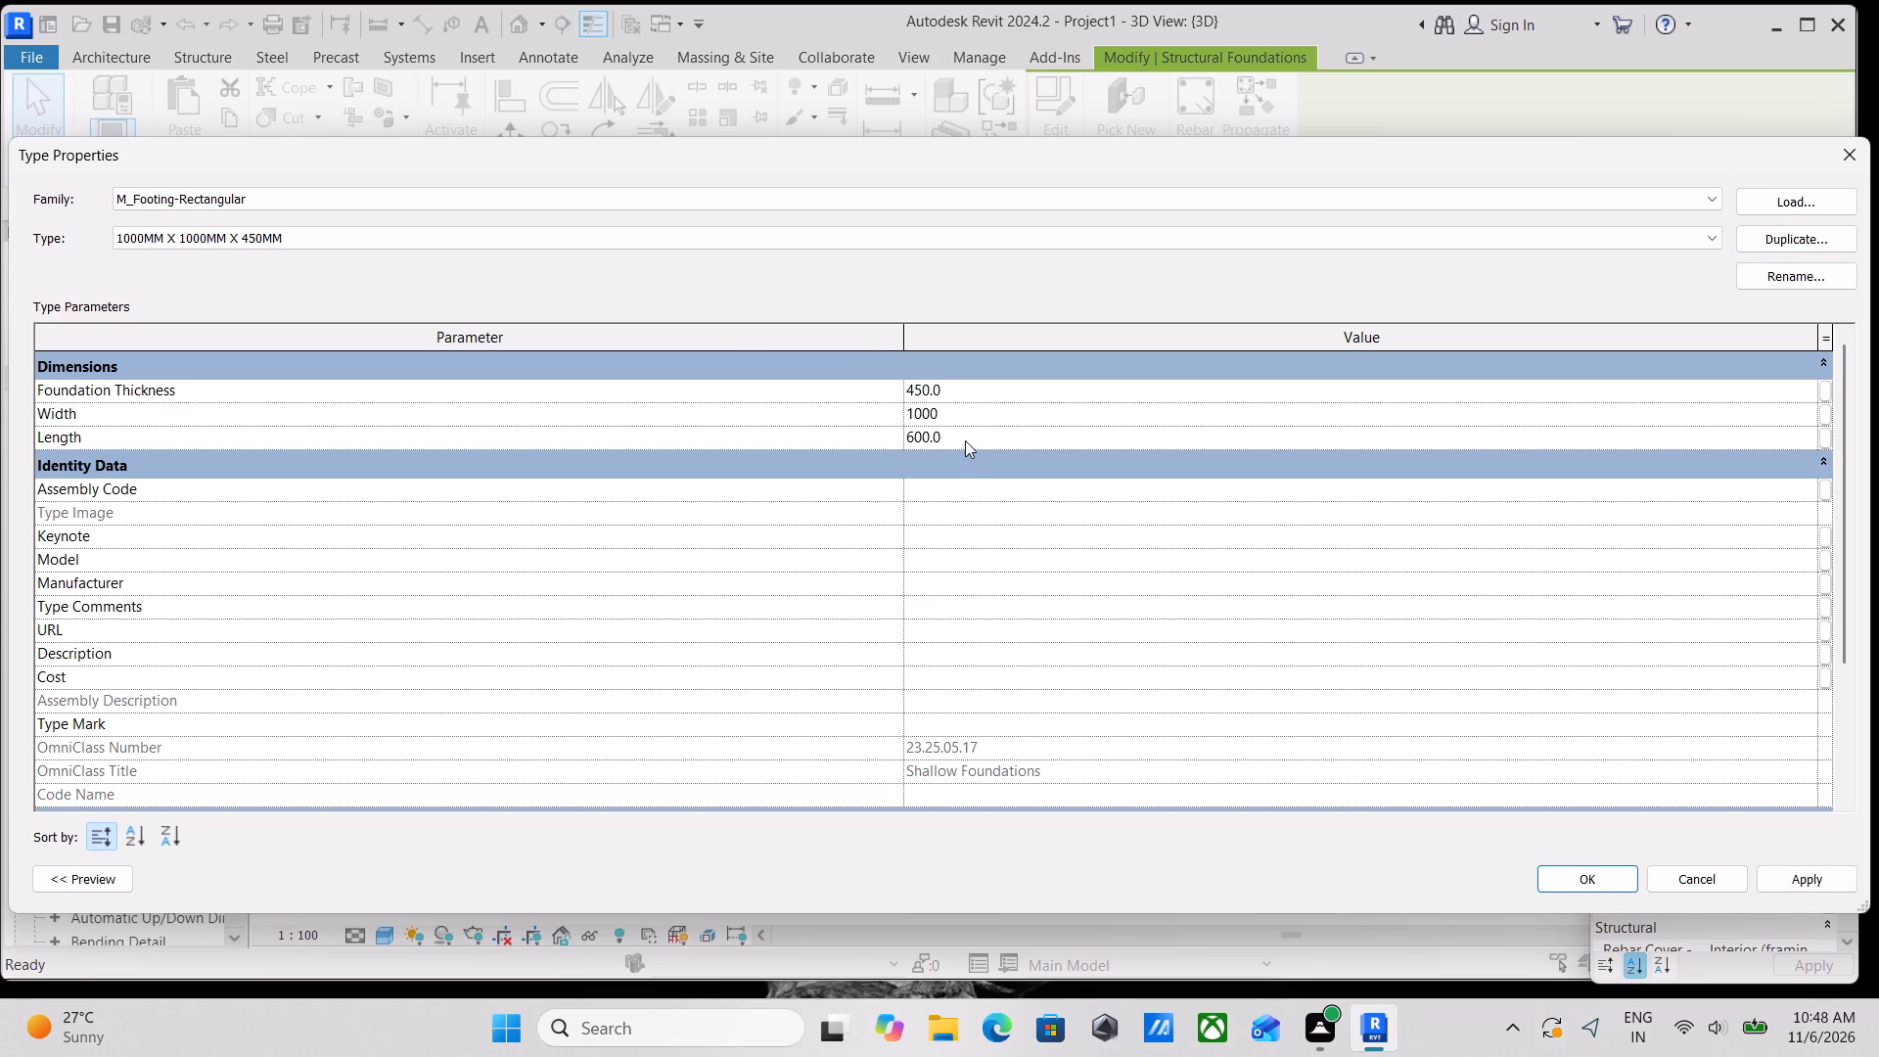
left_click(969, 437)
type("1000")
left_click(1806, 873)
left_click(1586, 880)
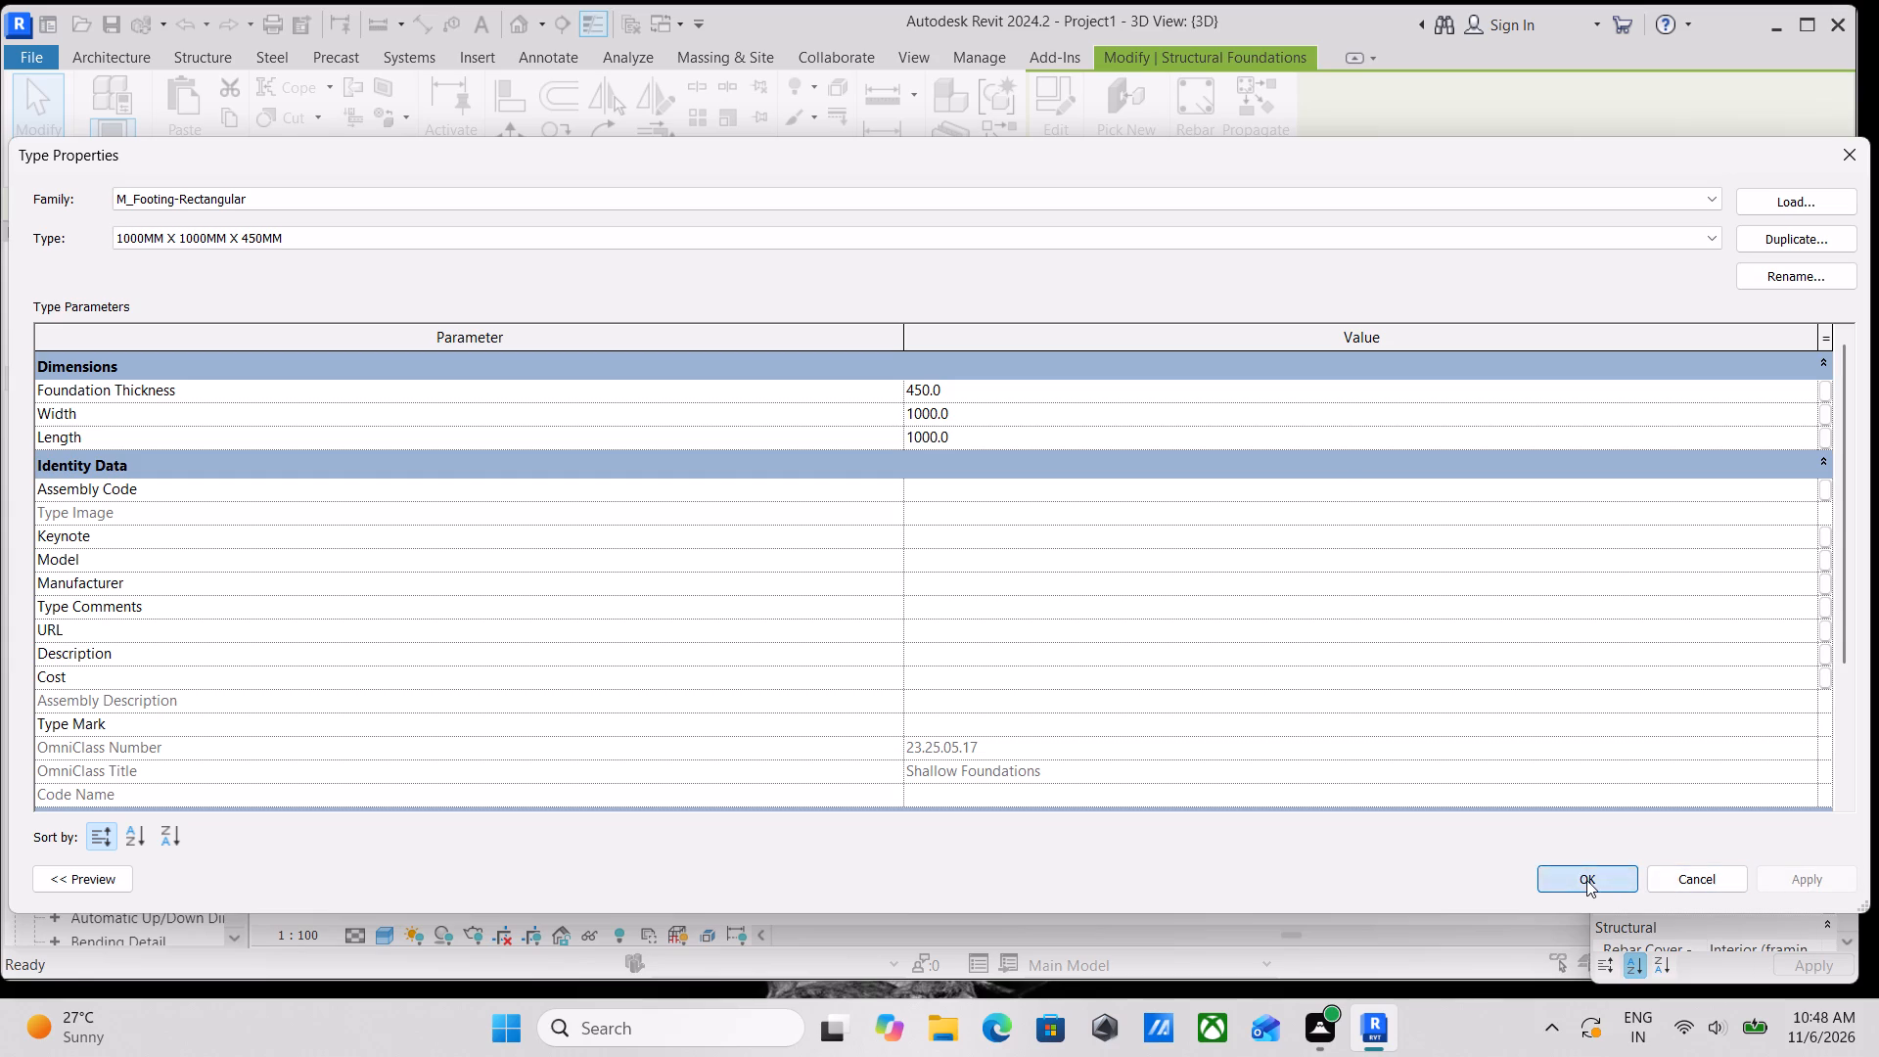
In the TOP OF FOOTING plan, change the middle footing on grid 6 to the 1000MM X 1000MM X 450MM type.
scroll(1237, 842, "down", 2)
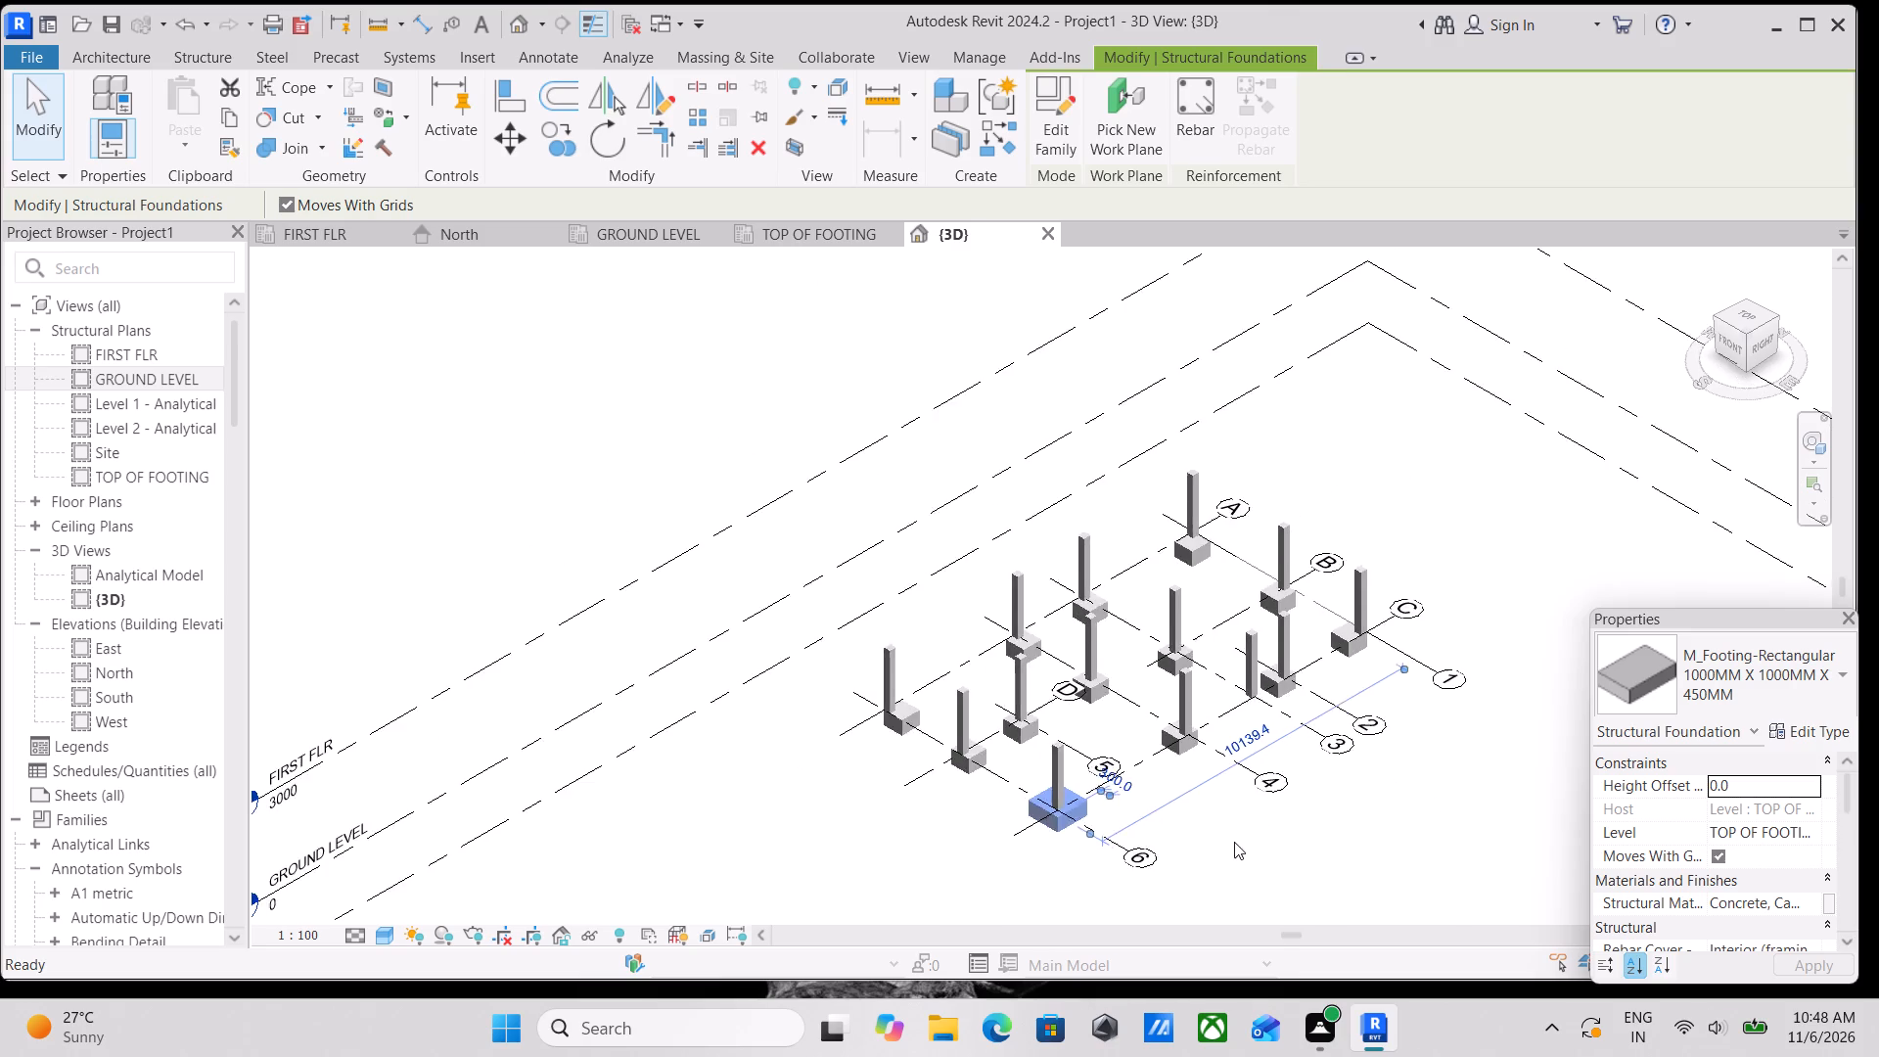
scroll(1202, 813, "down", 1)
middle_click_drag(1204, 819, 1305, 942, "shift")
middle_click_drag(1214, 848, 1288, 1056, "shift")
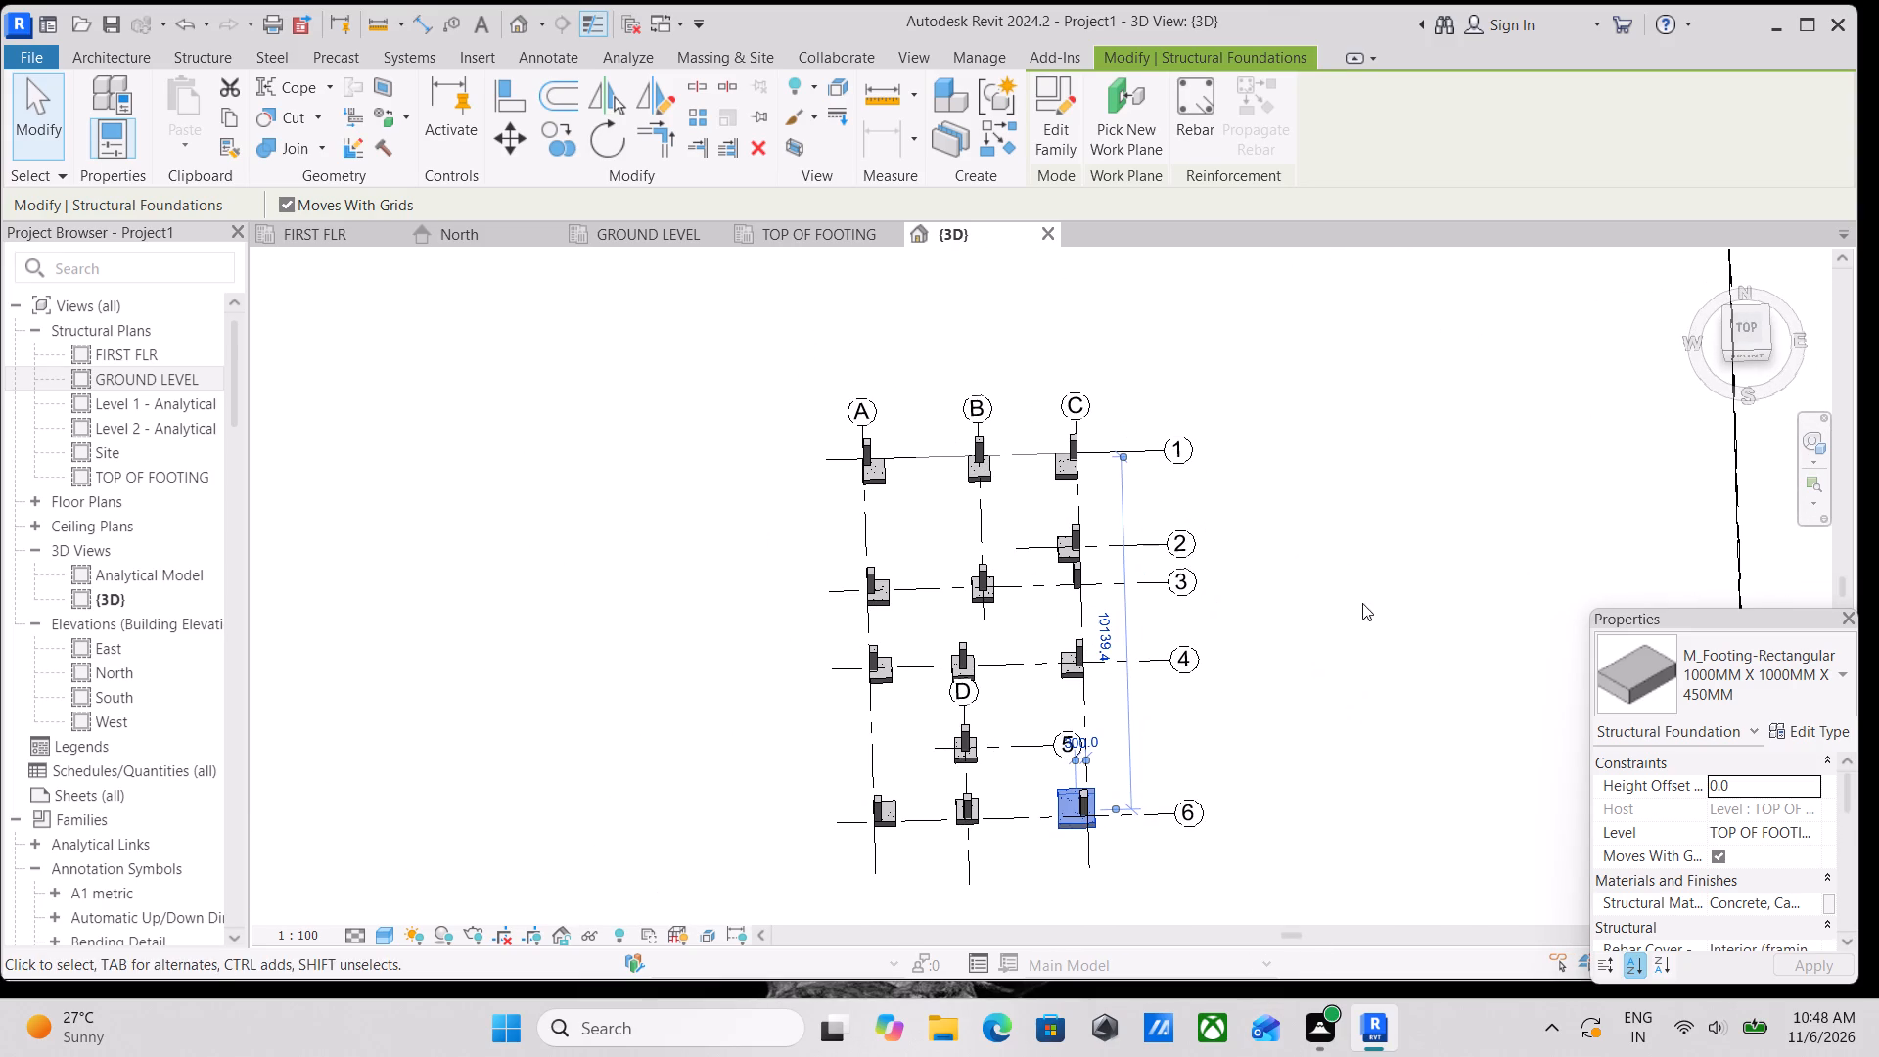
left_click(835, 238)
scroll(1068, 658, "down", 2)
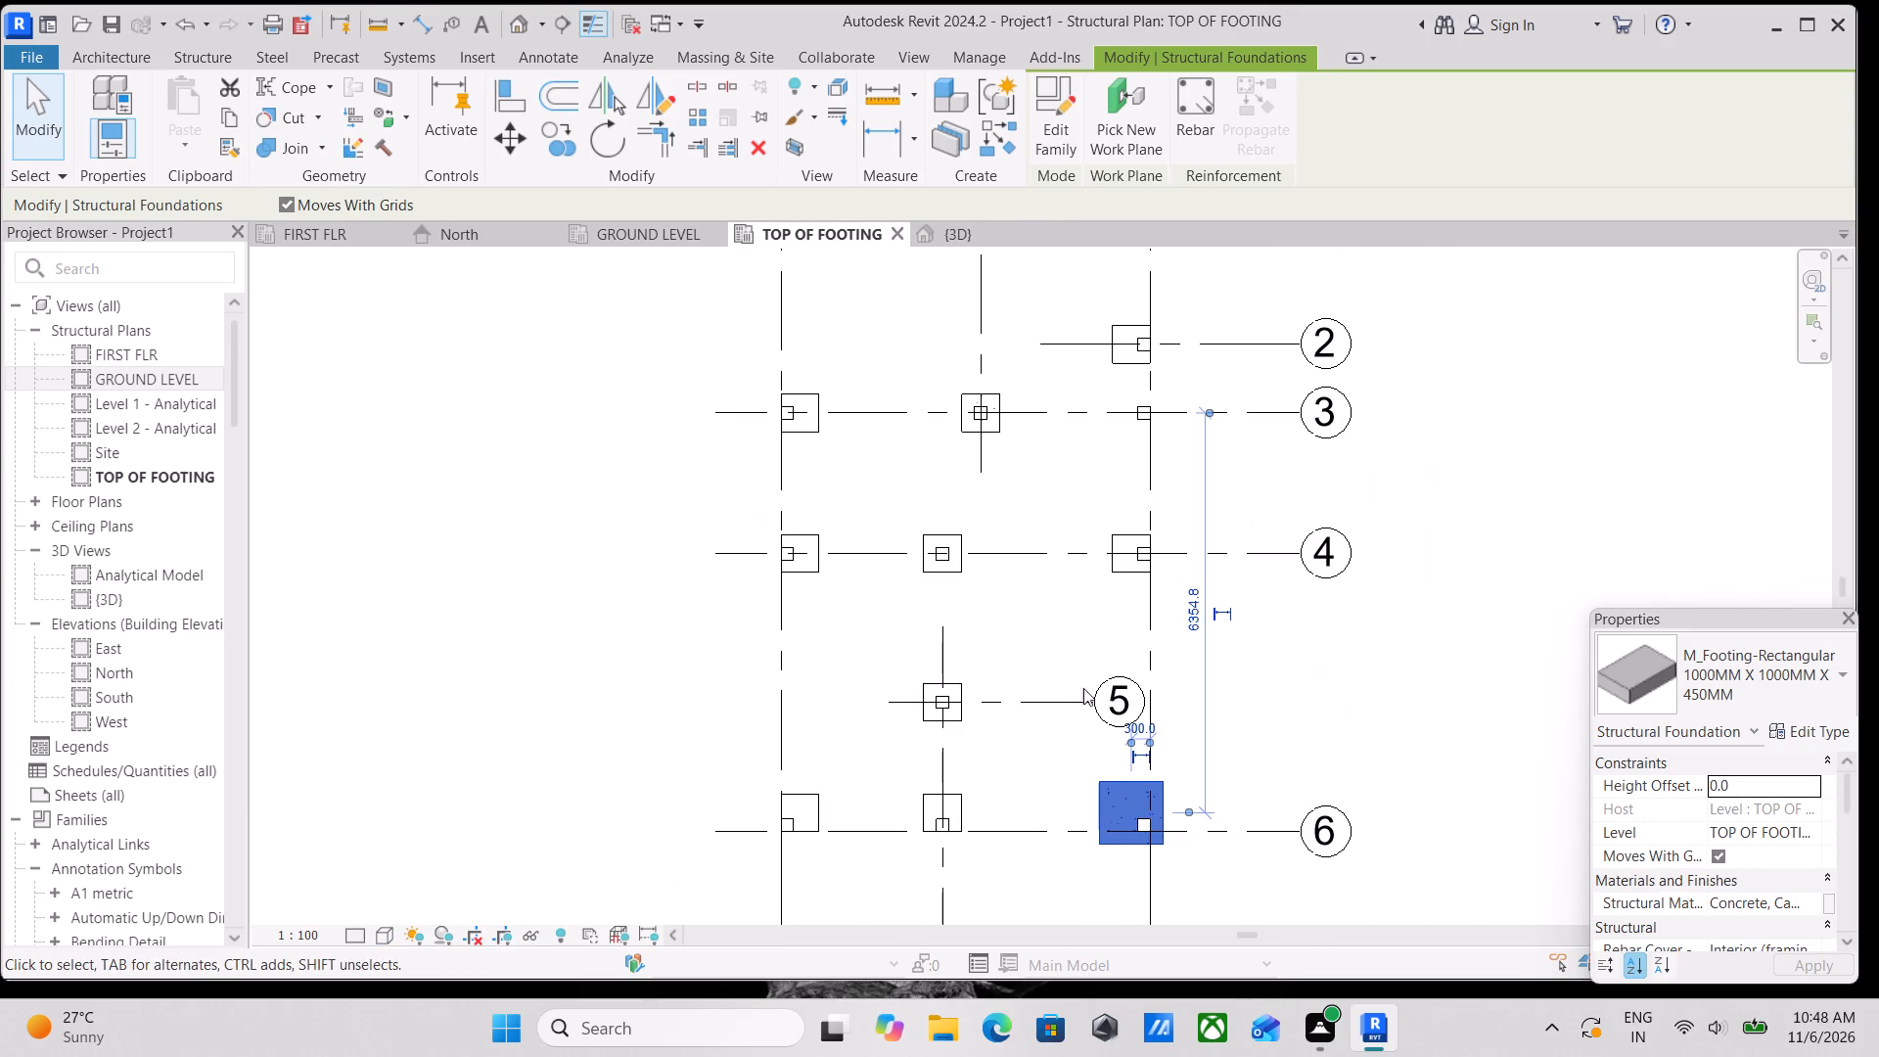
key("Escape")
scroll(1042, 810, "up", 1)
left_click(1120, 776)
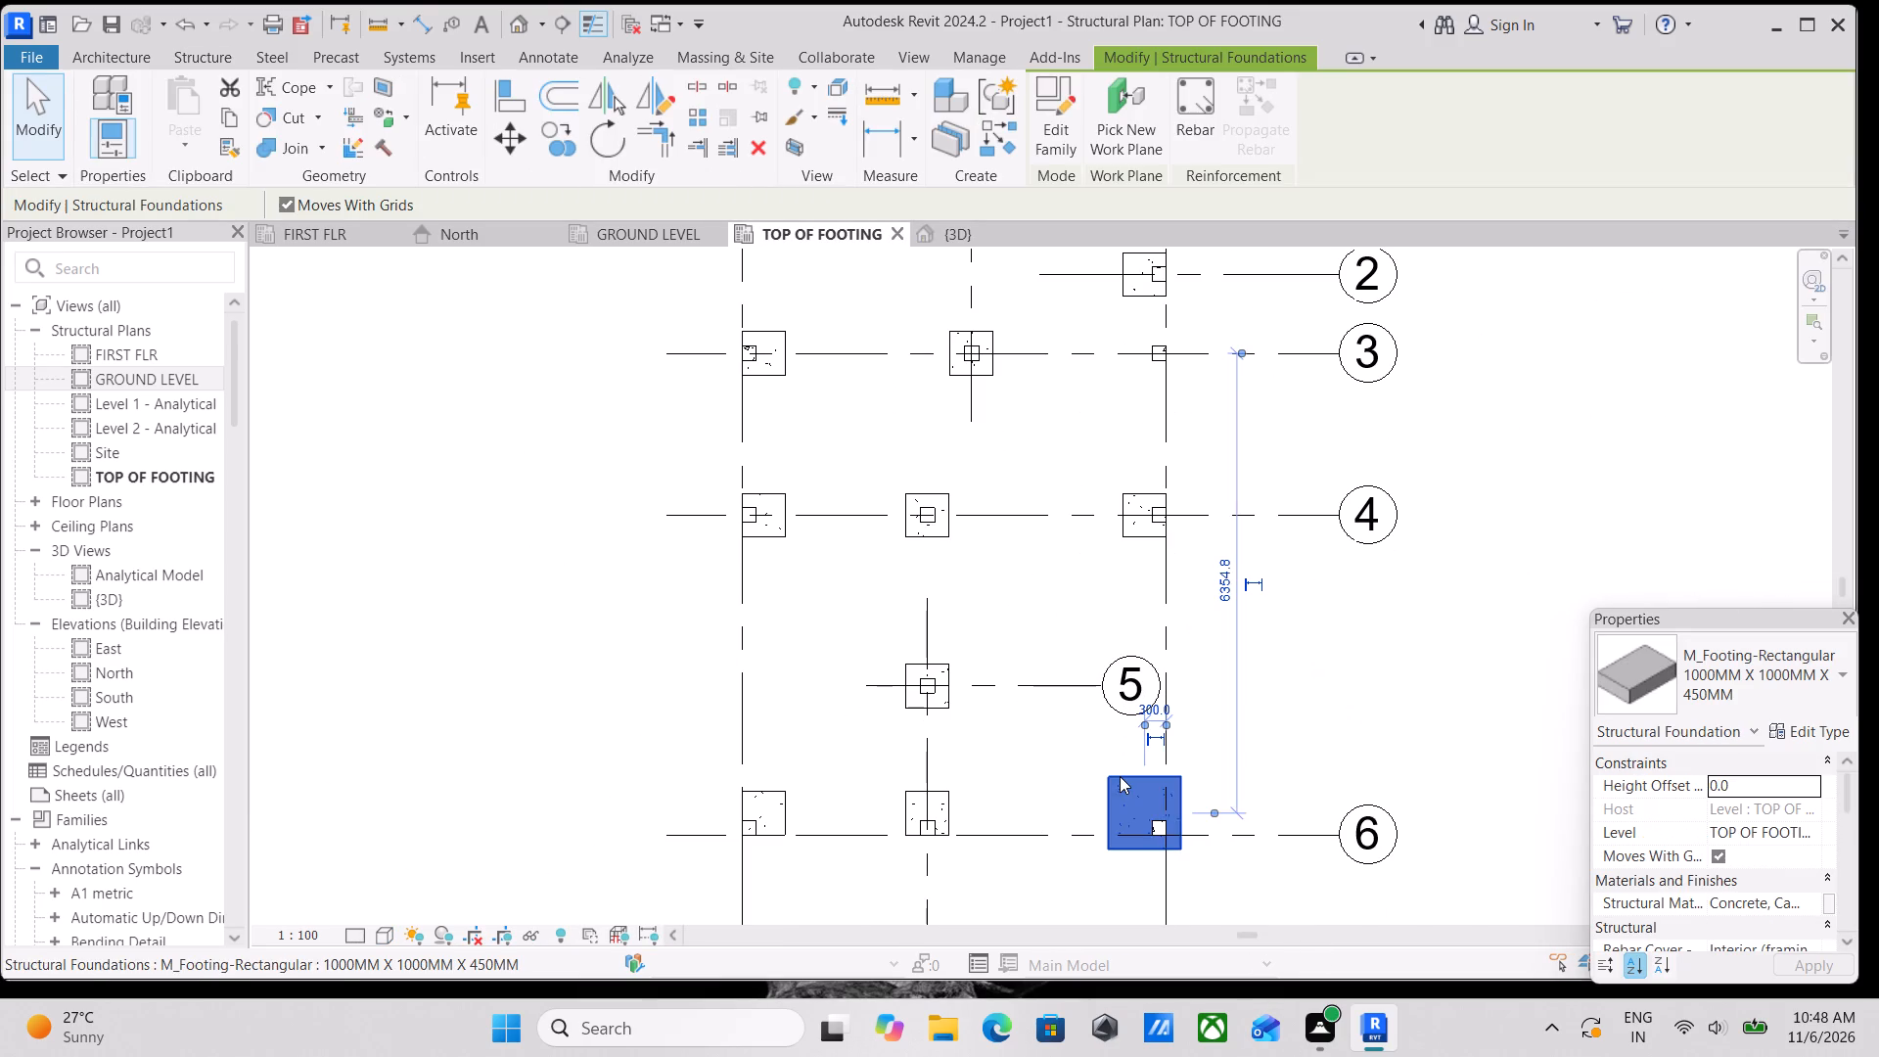
left_click(945, 790)
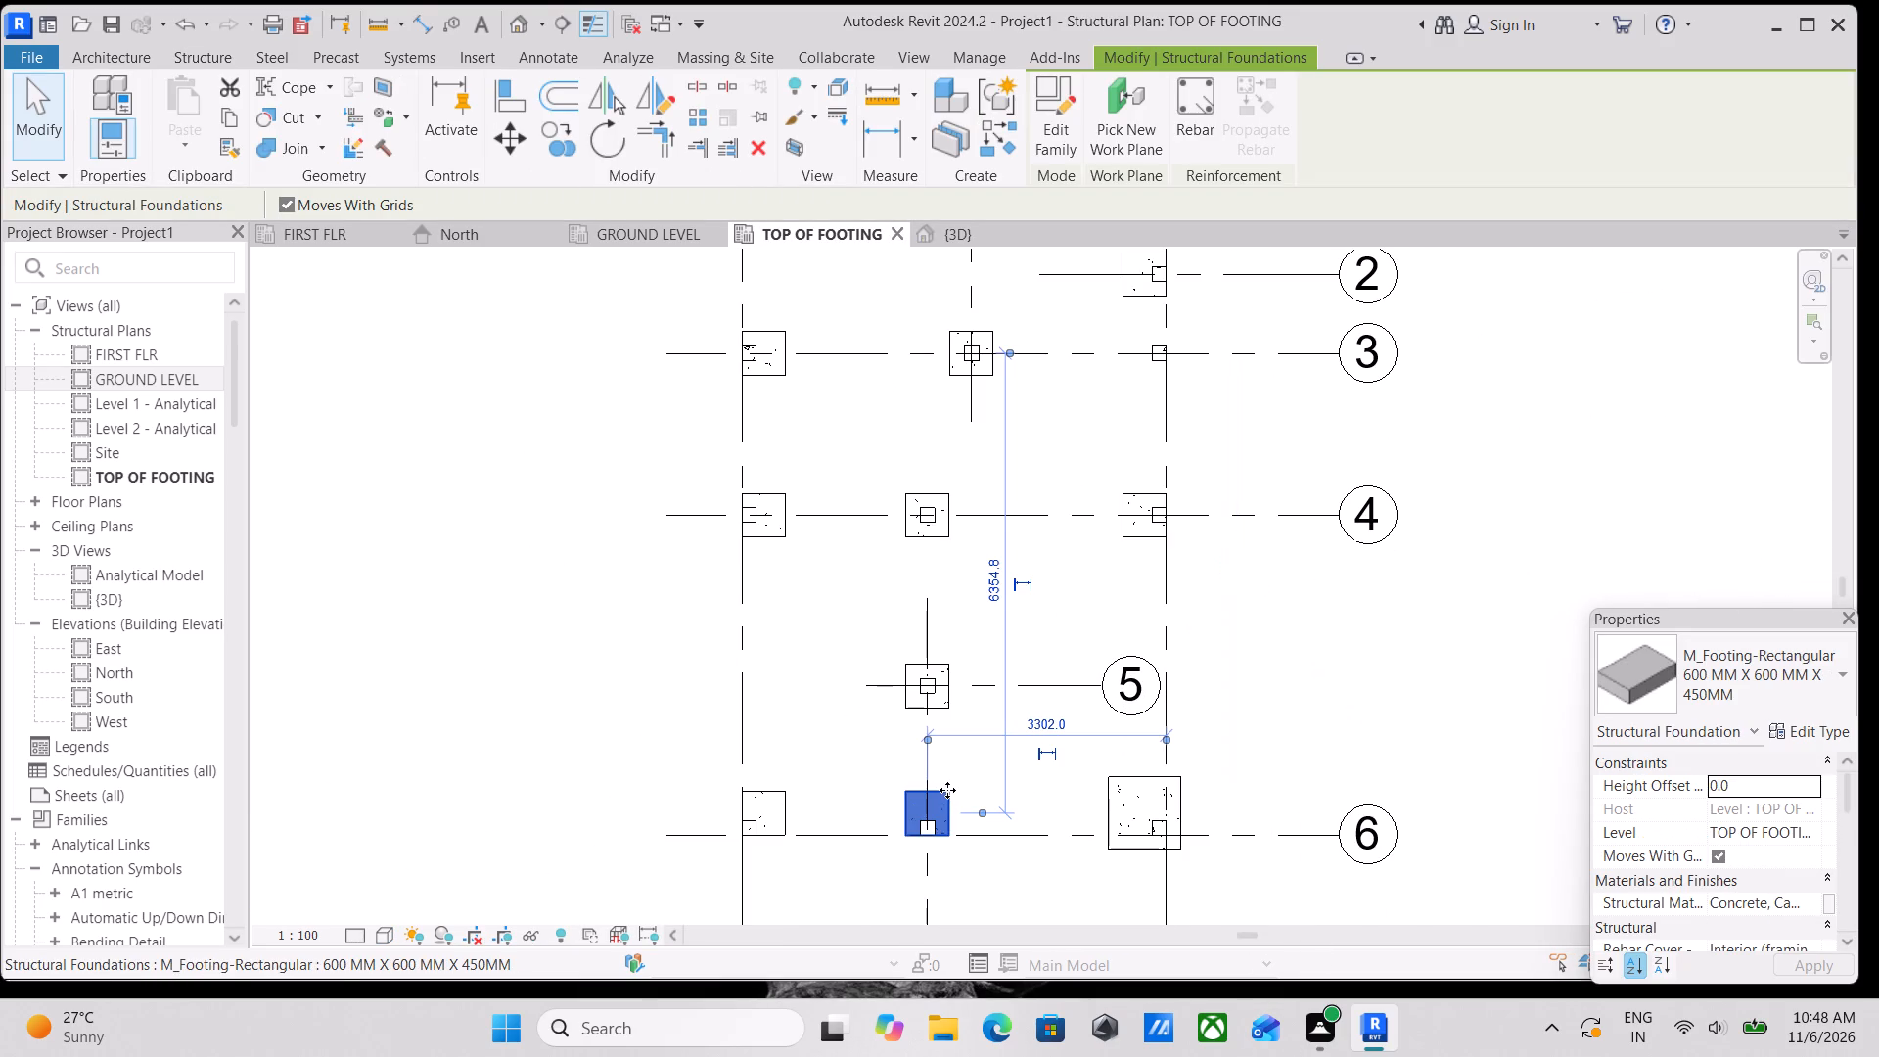
left_click(1809, 696)
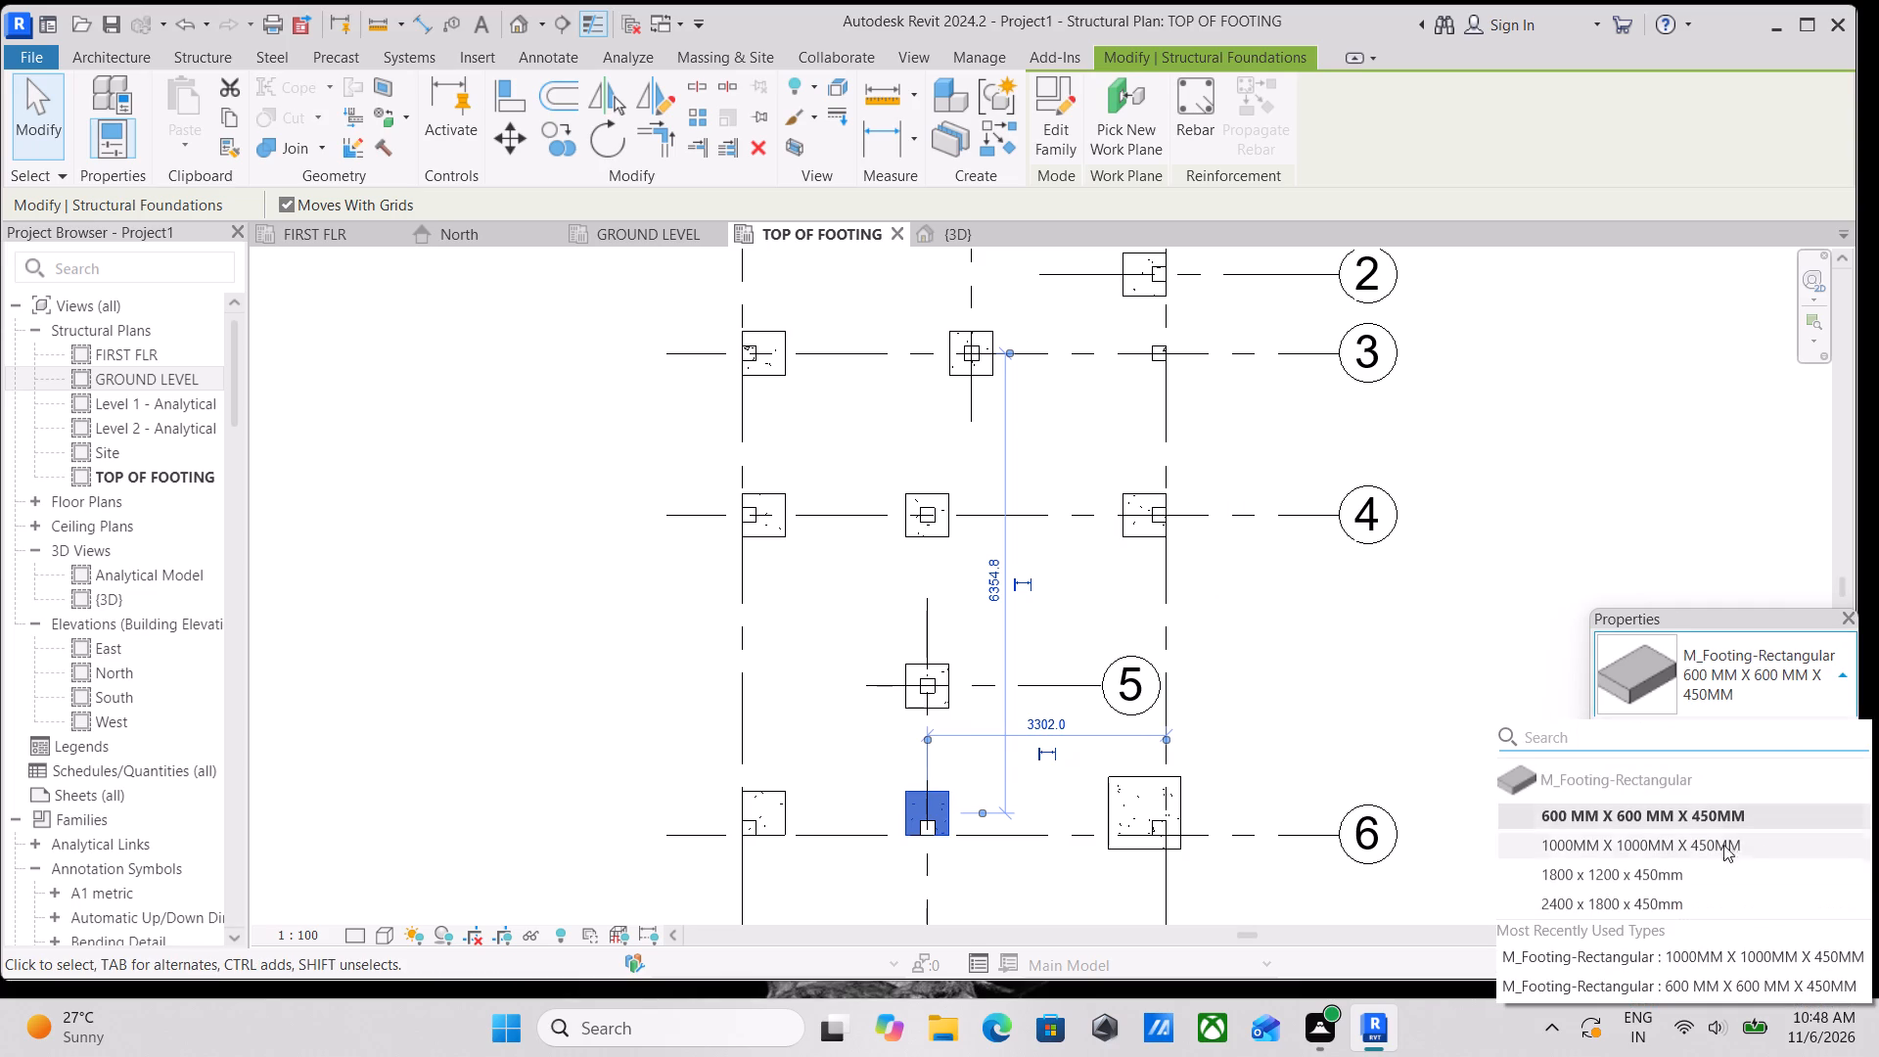
left_click(1659, 848)
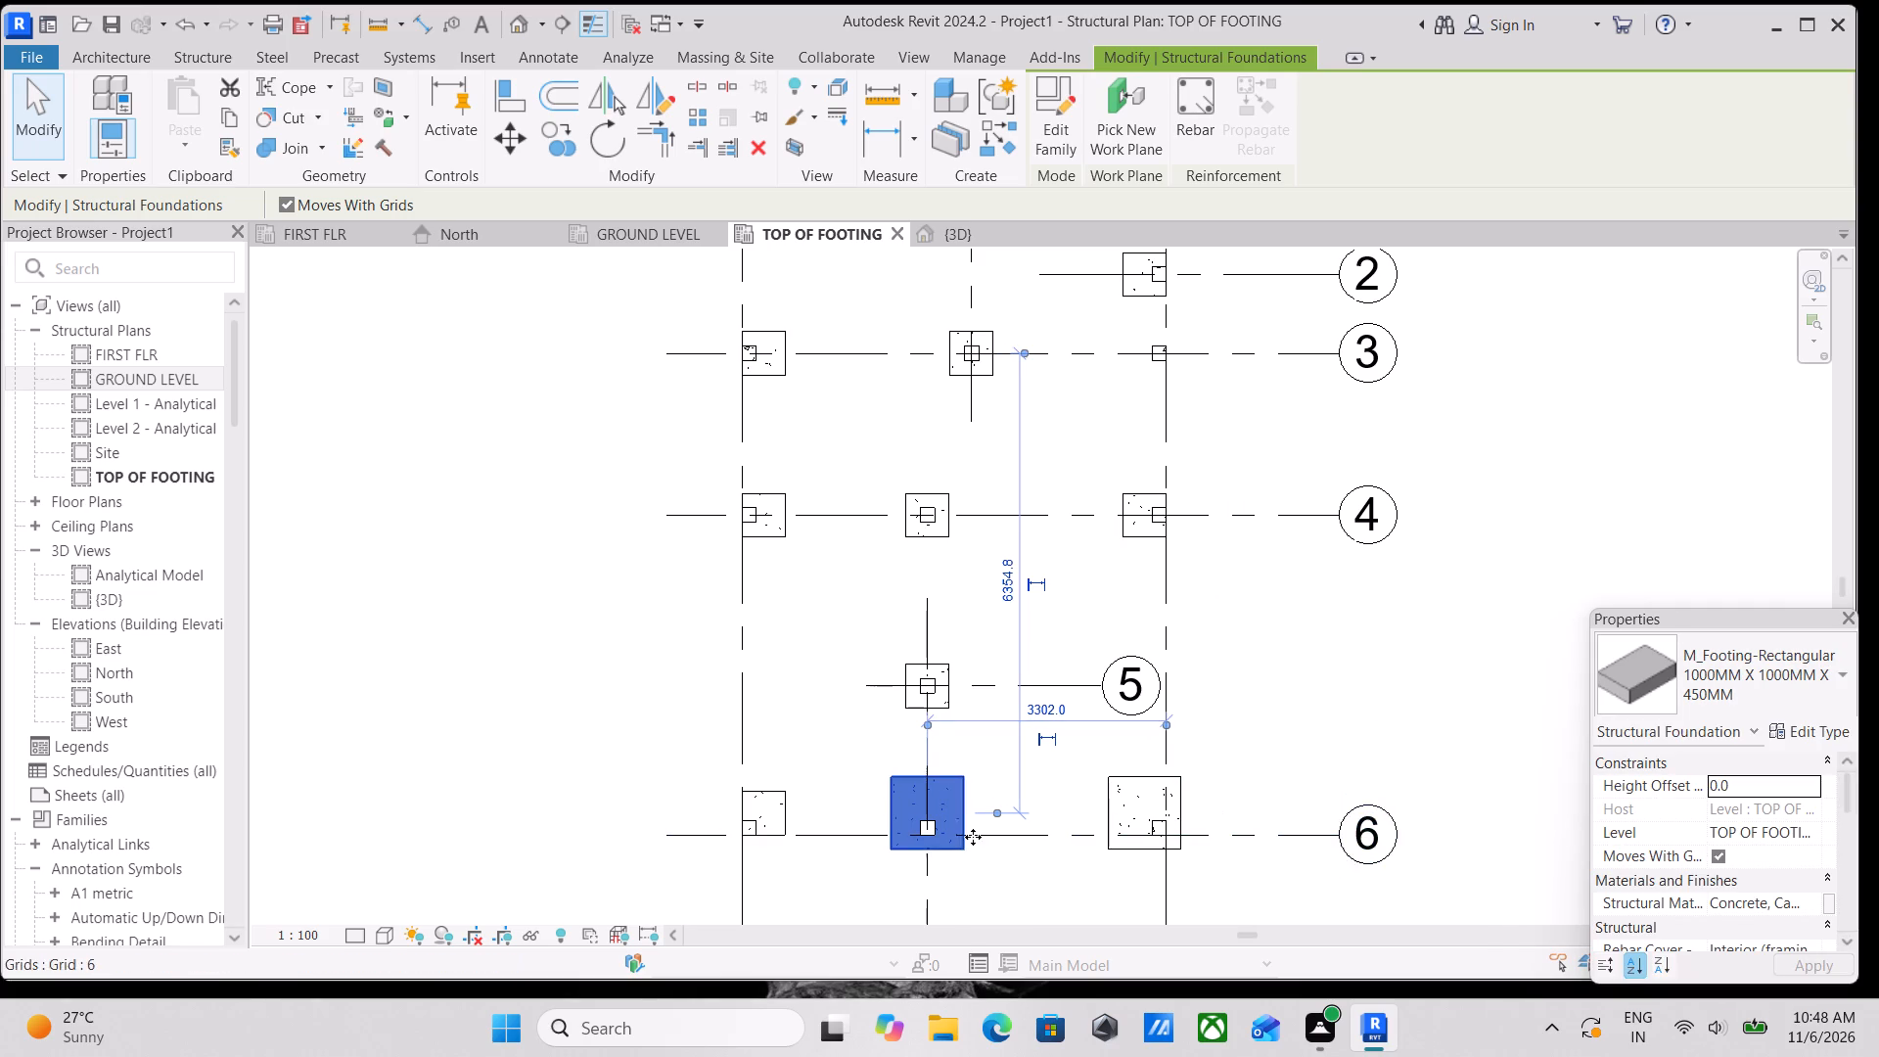
Select all remaining 600 MM X 600 MM X 450MM footings and change them to the 1000MM X 1000MM X 450MM type.
scroll(990, 817, "down", 1)
middle_click_drag(992, 817, 1113, 840)
scroll(1115, 768, "down", 1)
middle_click_drag(1109, 774, 1146, 853)
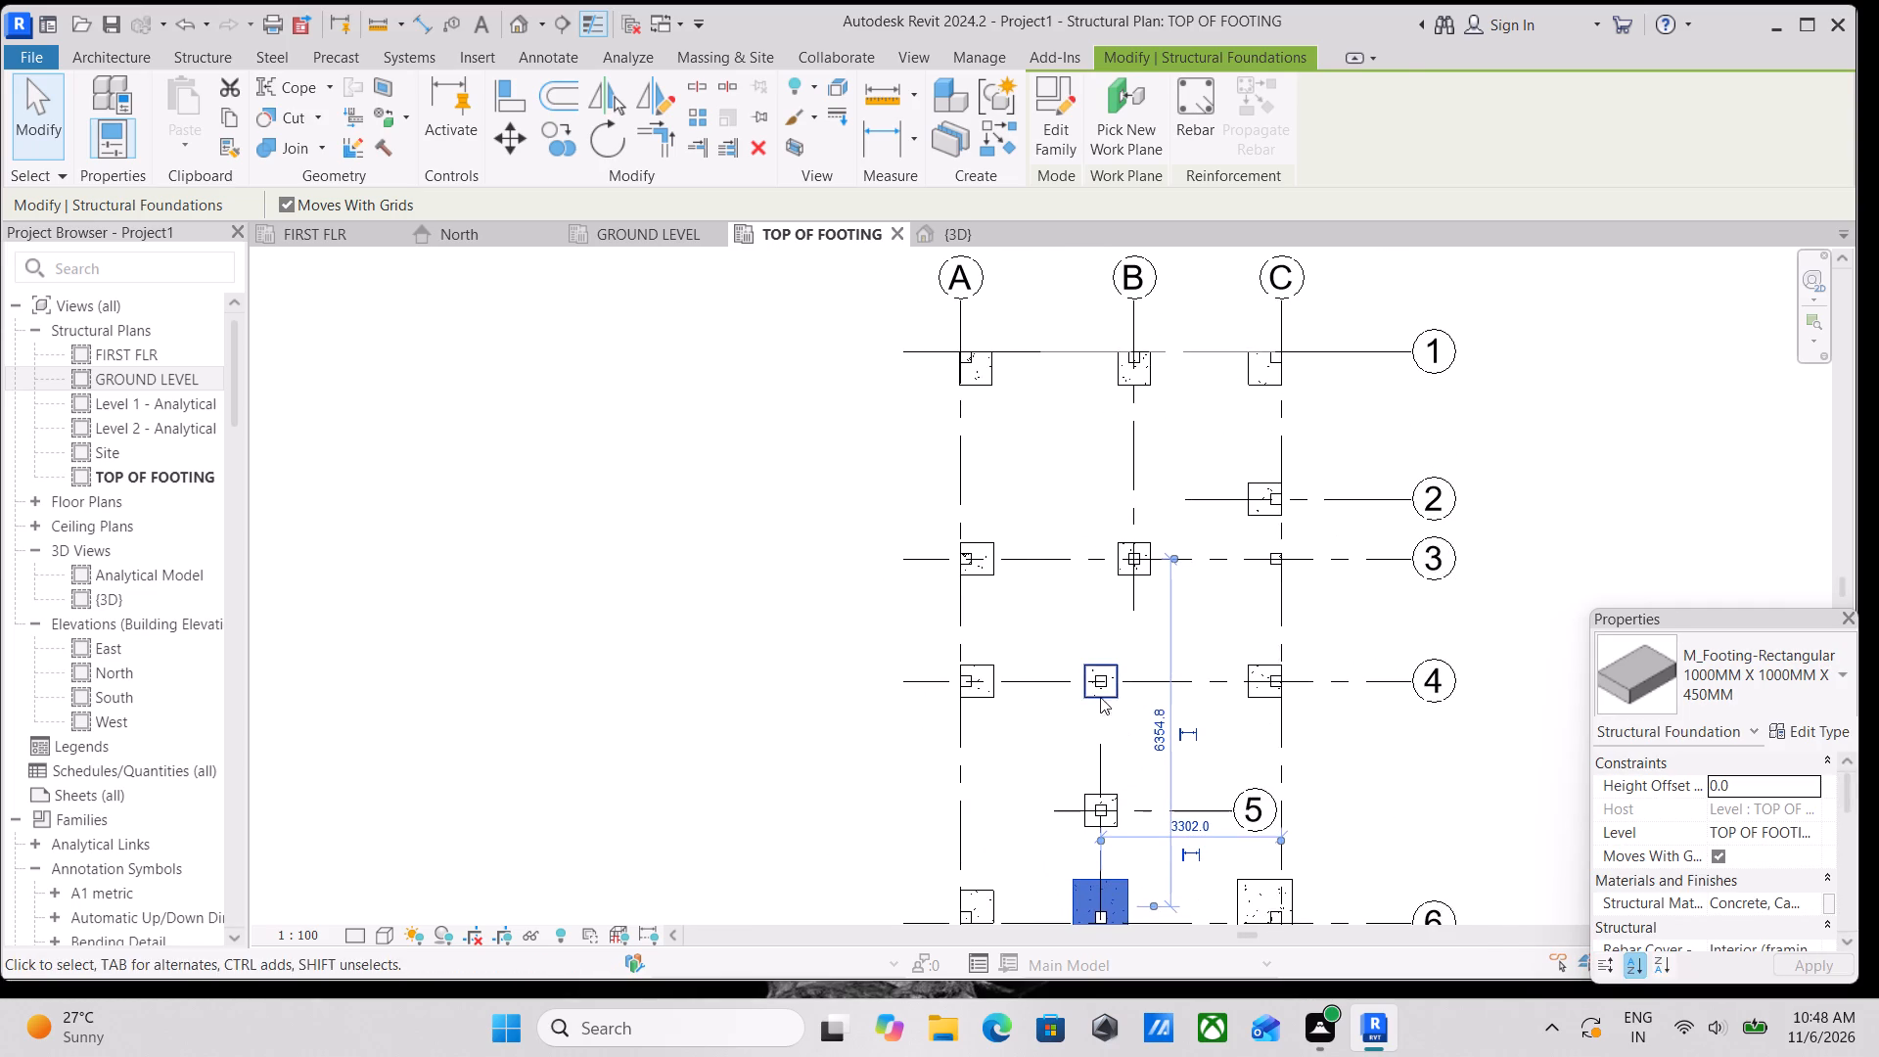
scroll(1023, 705, "down", 1)
left_click(1096, 670)
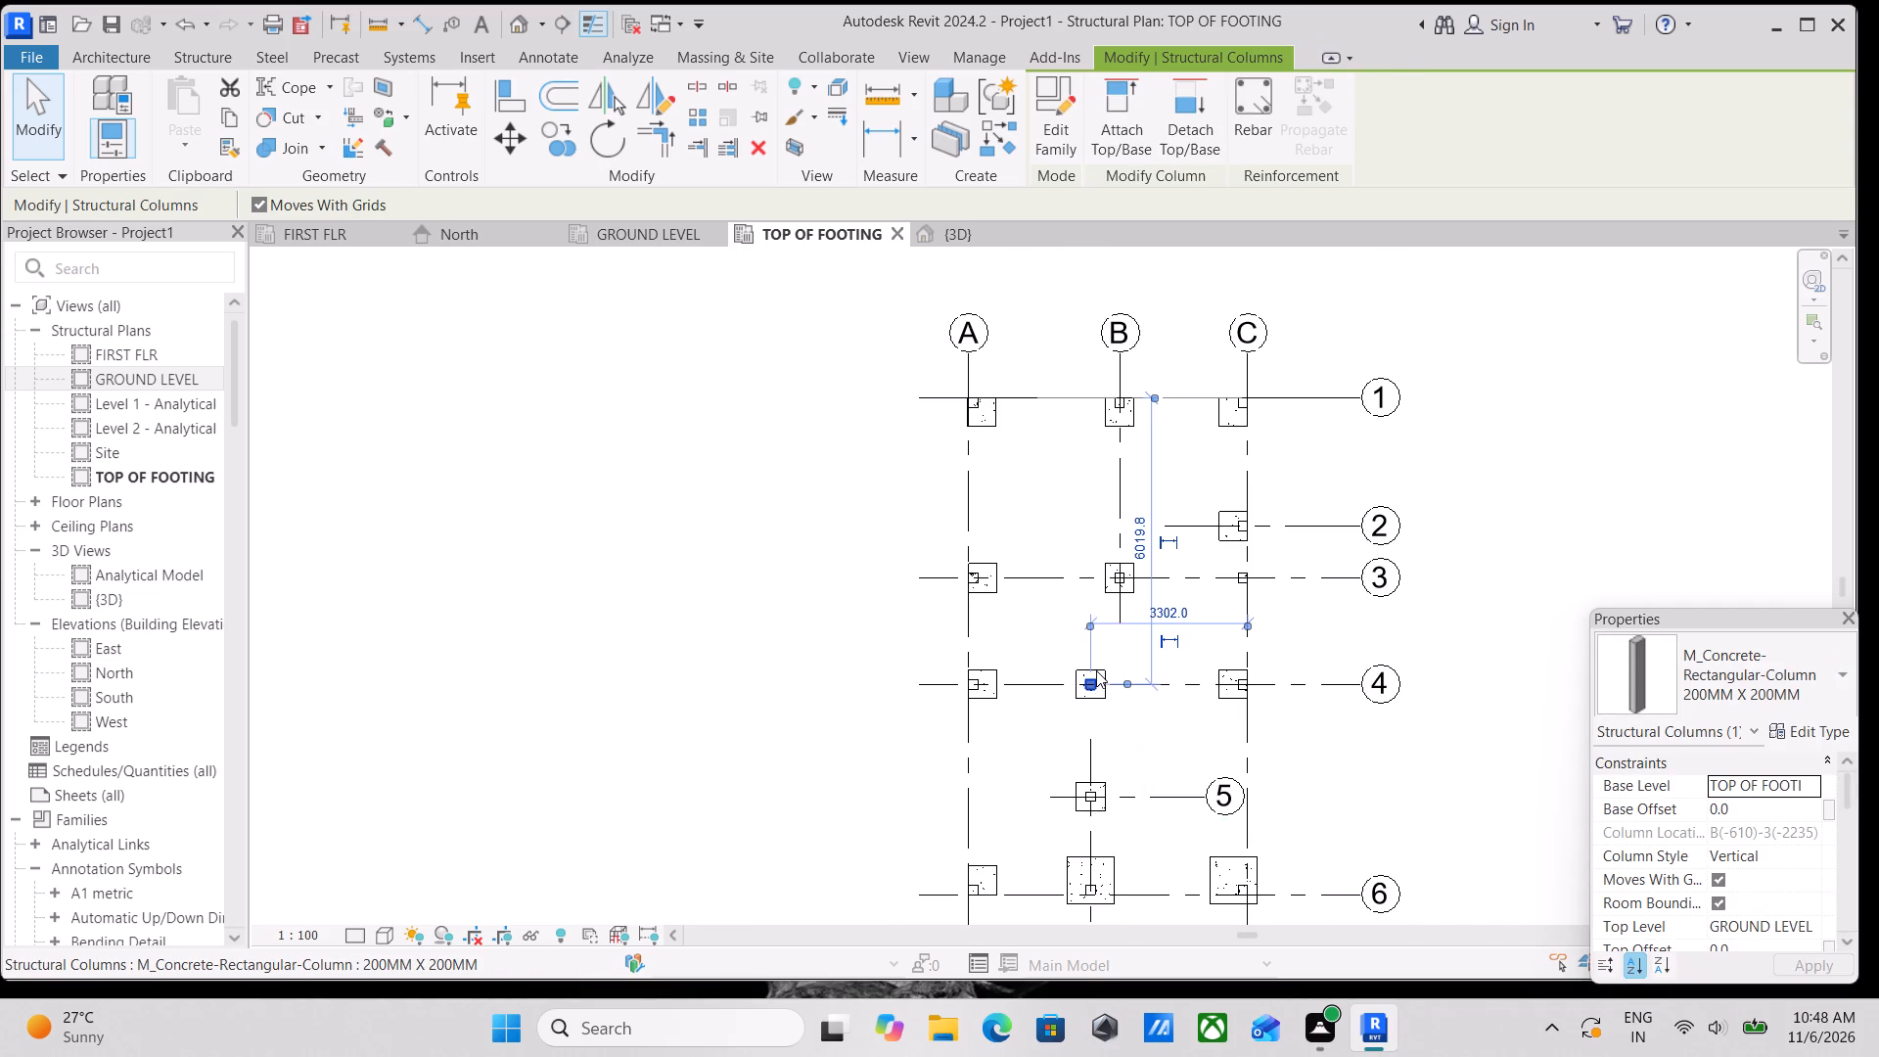
scroll(1111, 665, "up", 6)
left_click(1099, 668)
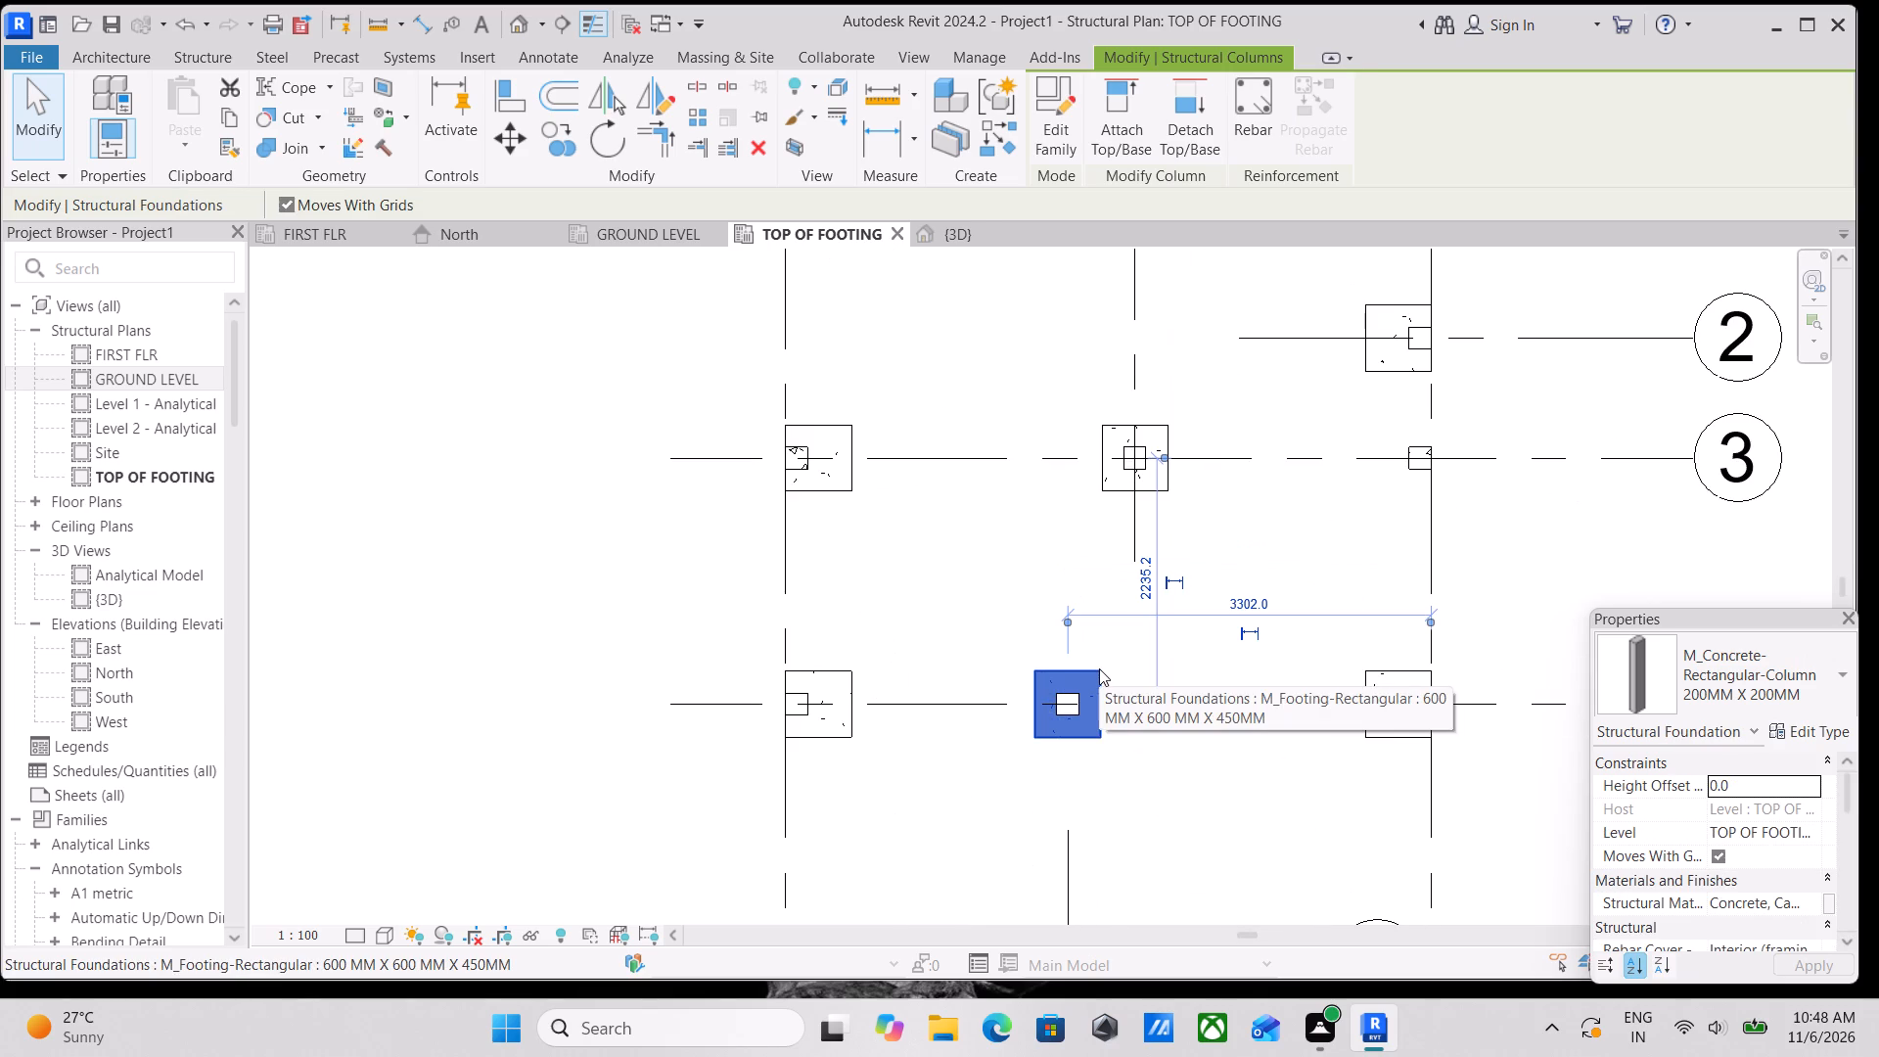
type("SA")
scroll(1132, 675, "down", 7)
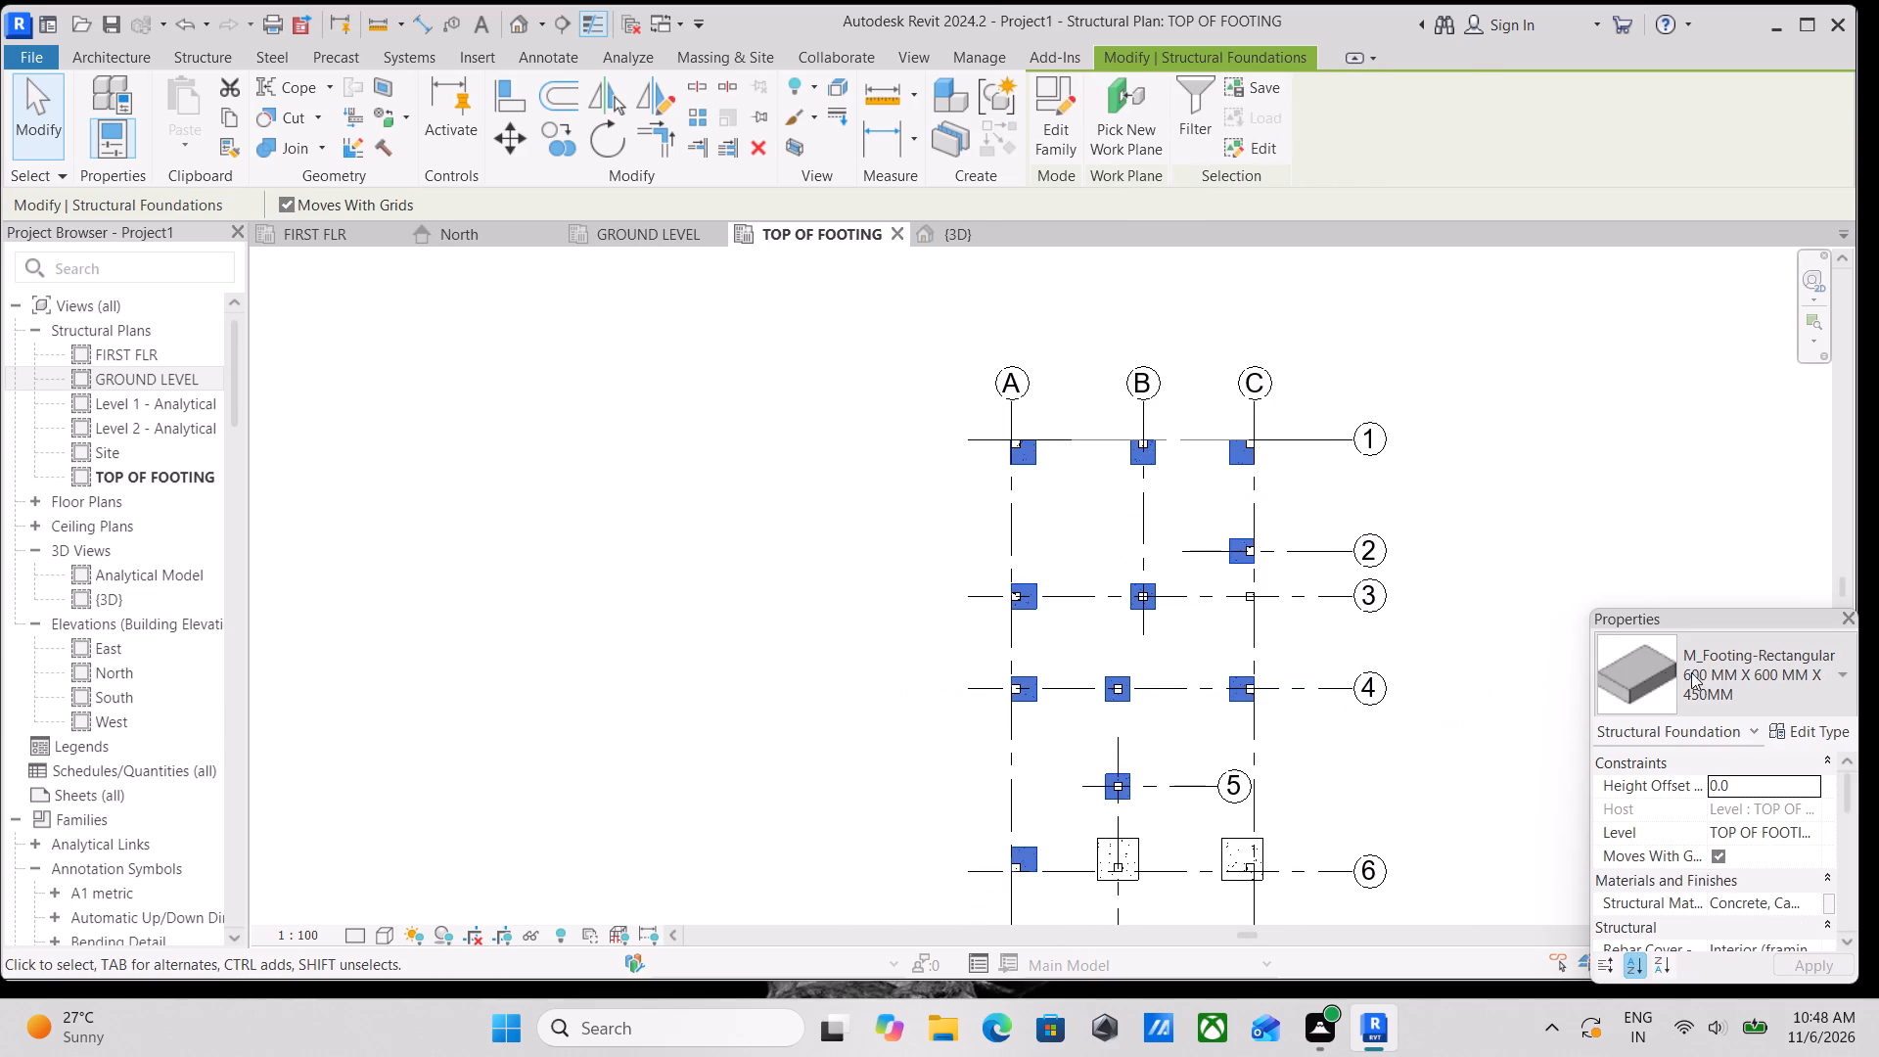
left_click(1833, 694)
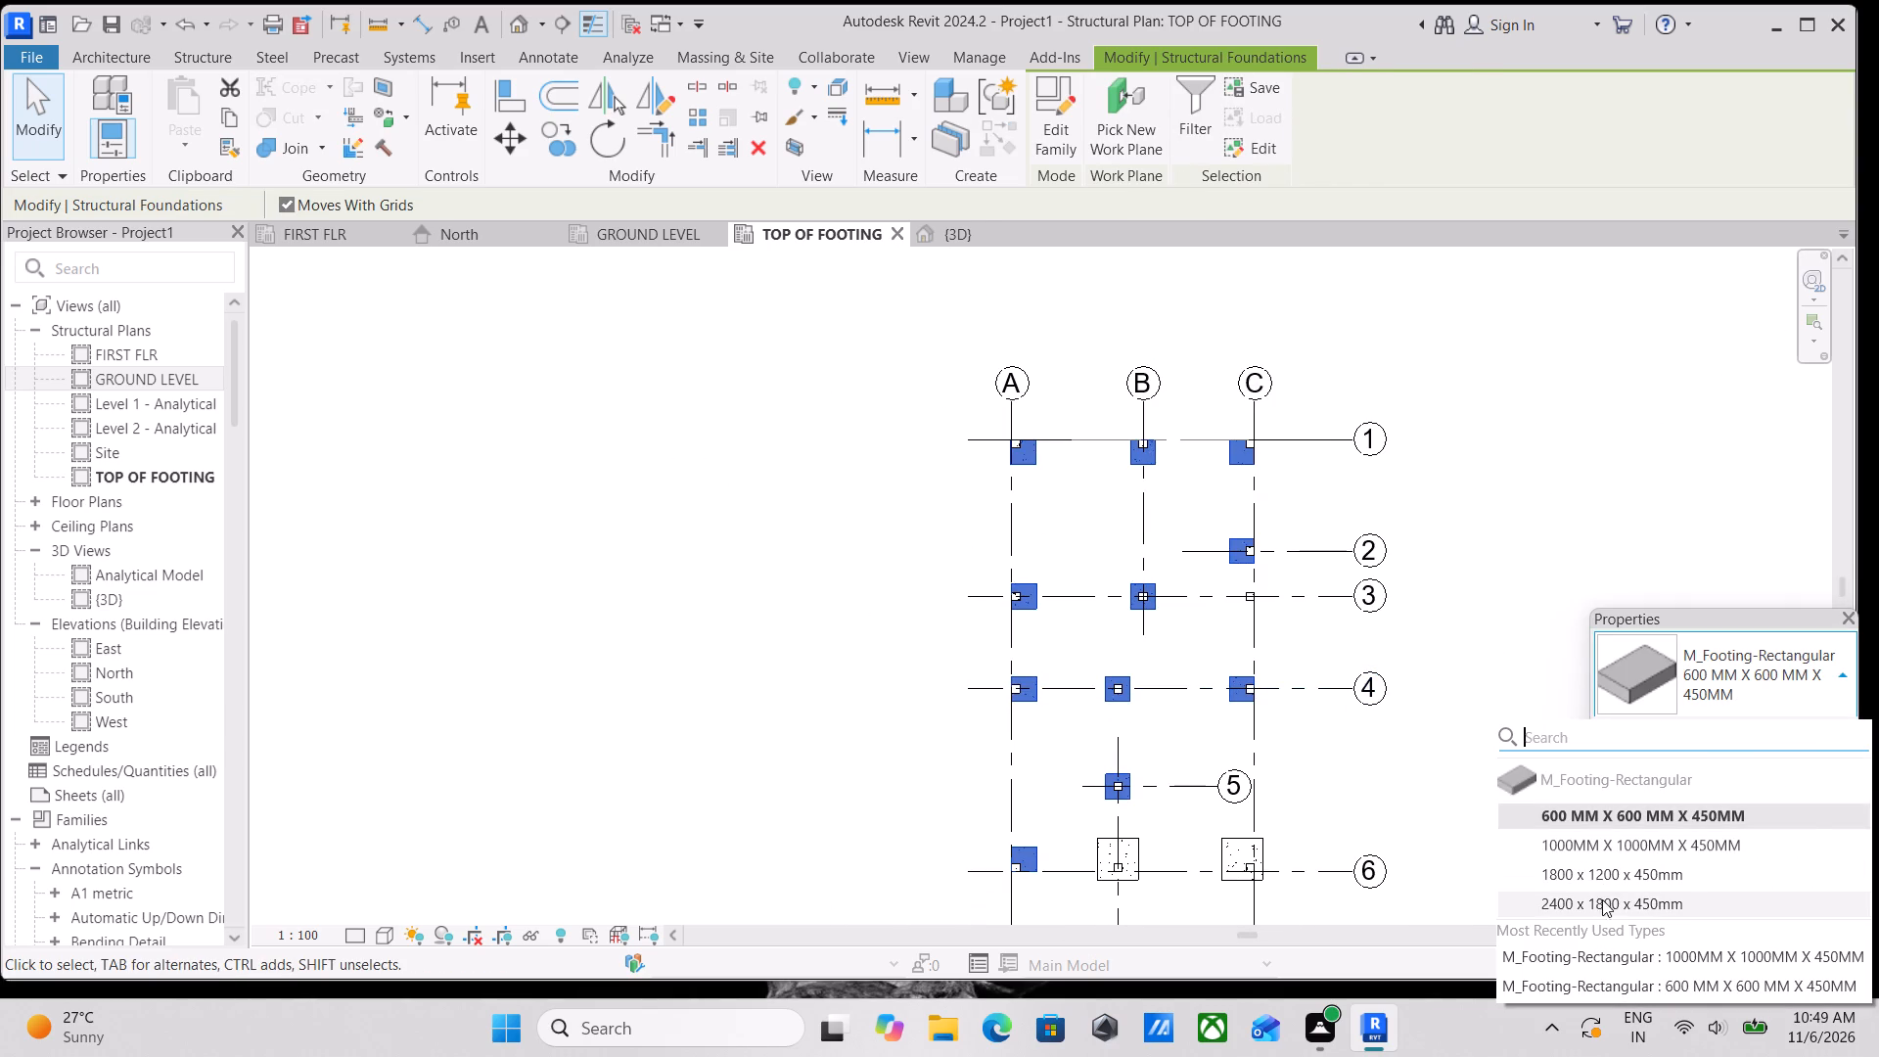
left_click(1675, 836)
scroll(1210, 698, "up", 2)
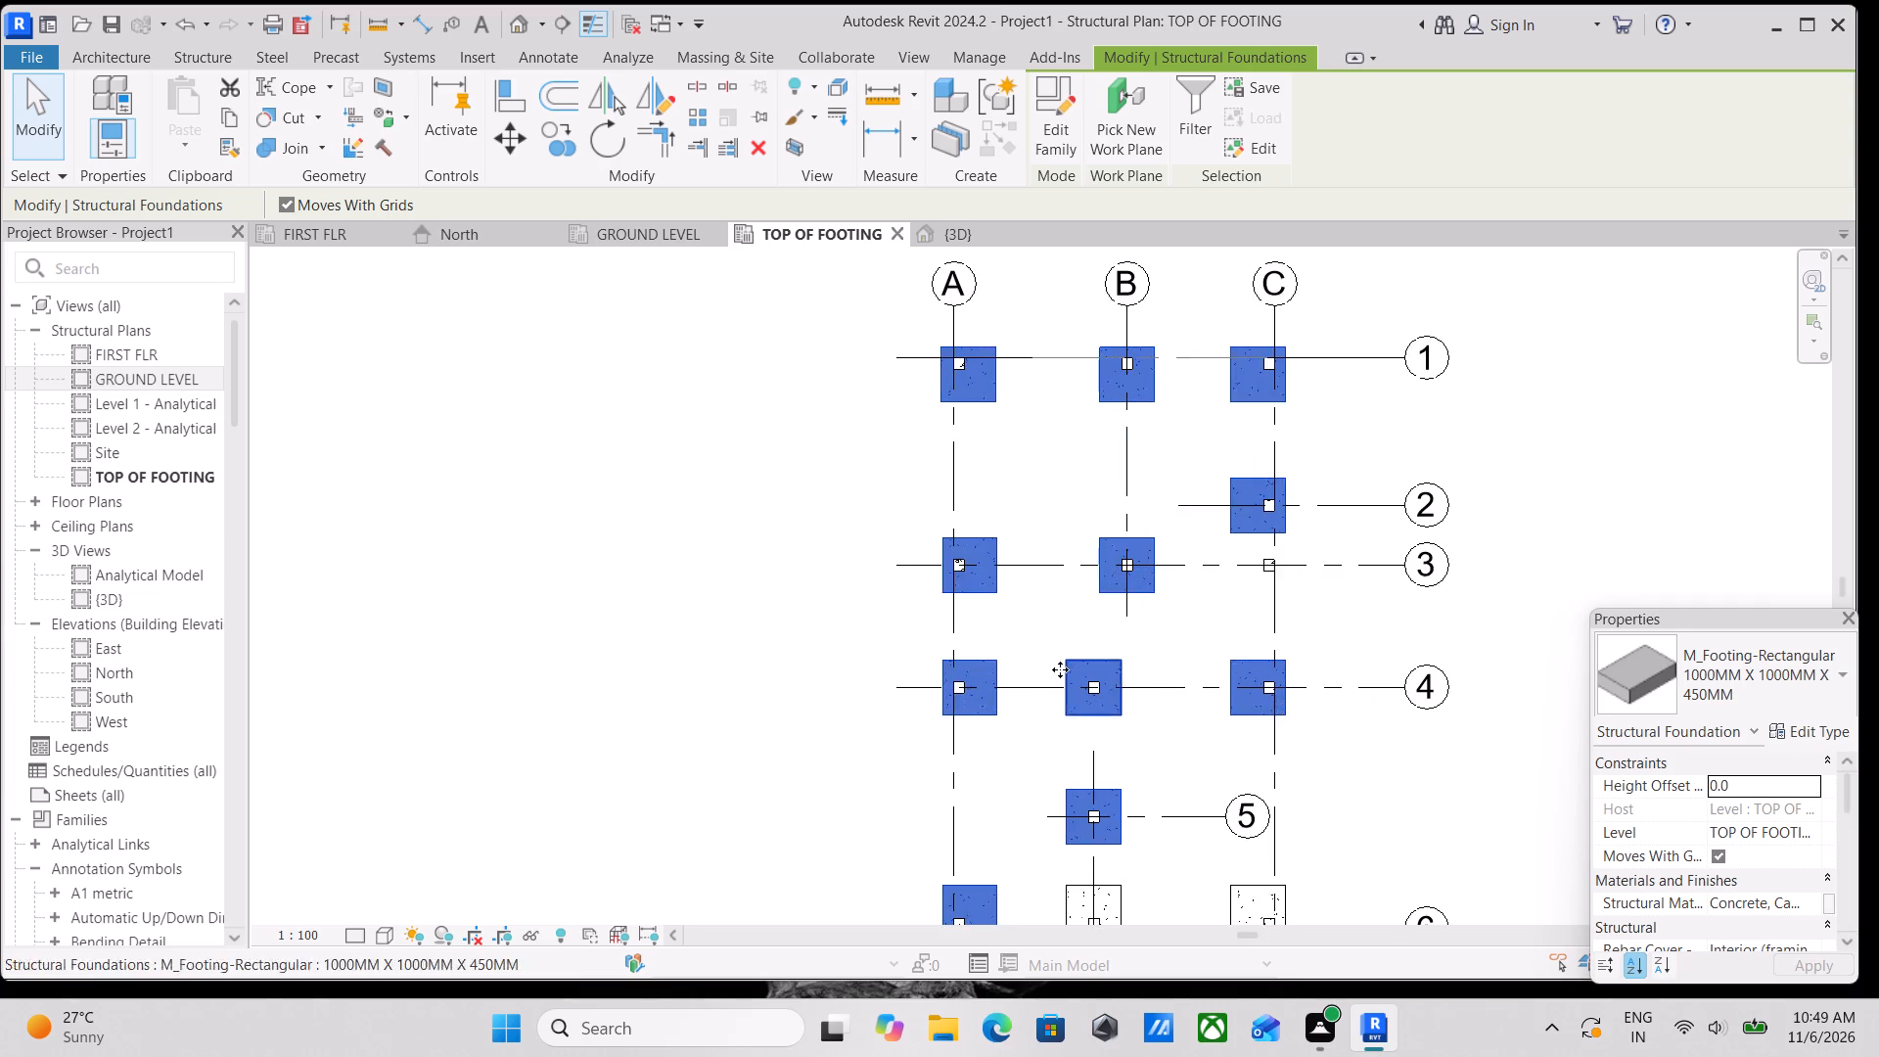
middle_click_drag(1064, 676, 1155, 835)
scroll(1154, 613, "up", 6)
key("Escape")
With multiple alignment turned off, align the footing at grid A-1 with its top edge on grid 1 and left edge on grid A.
scroll(1101, 602, "down", 1)
middle_click_drag(1097, 619, 1065, 701)
left_click(976, 585)
scroll(982, 586, "up", 2)
middle_click_drag(1035, 601, 1036, 694)
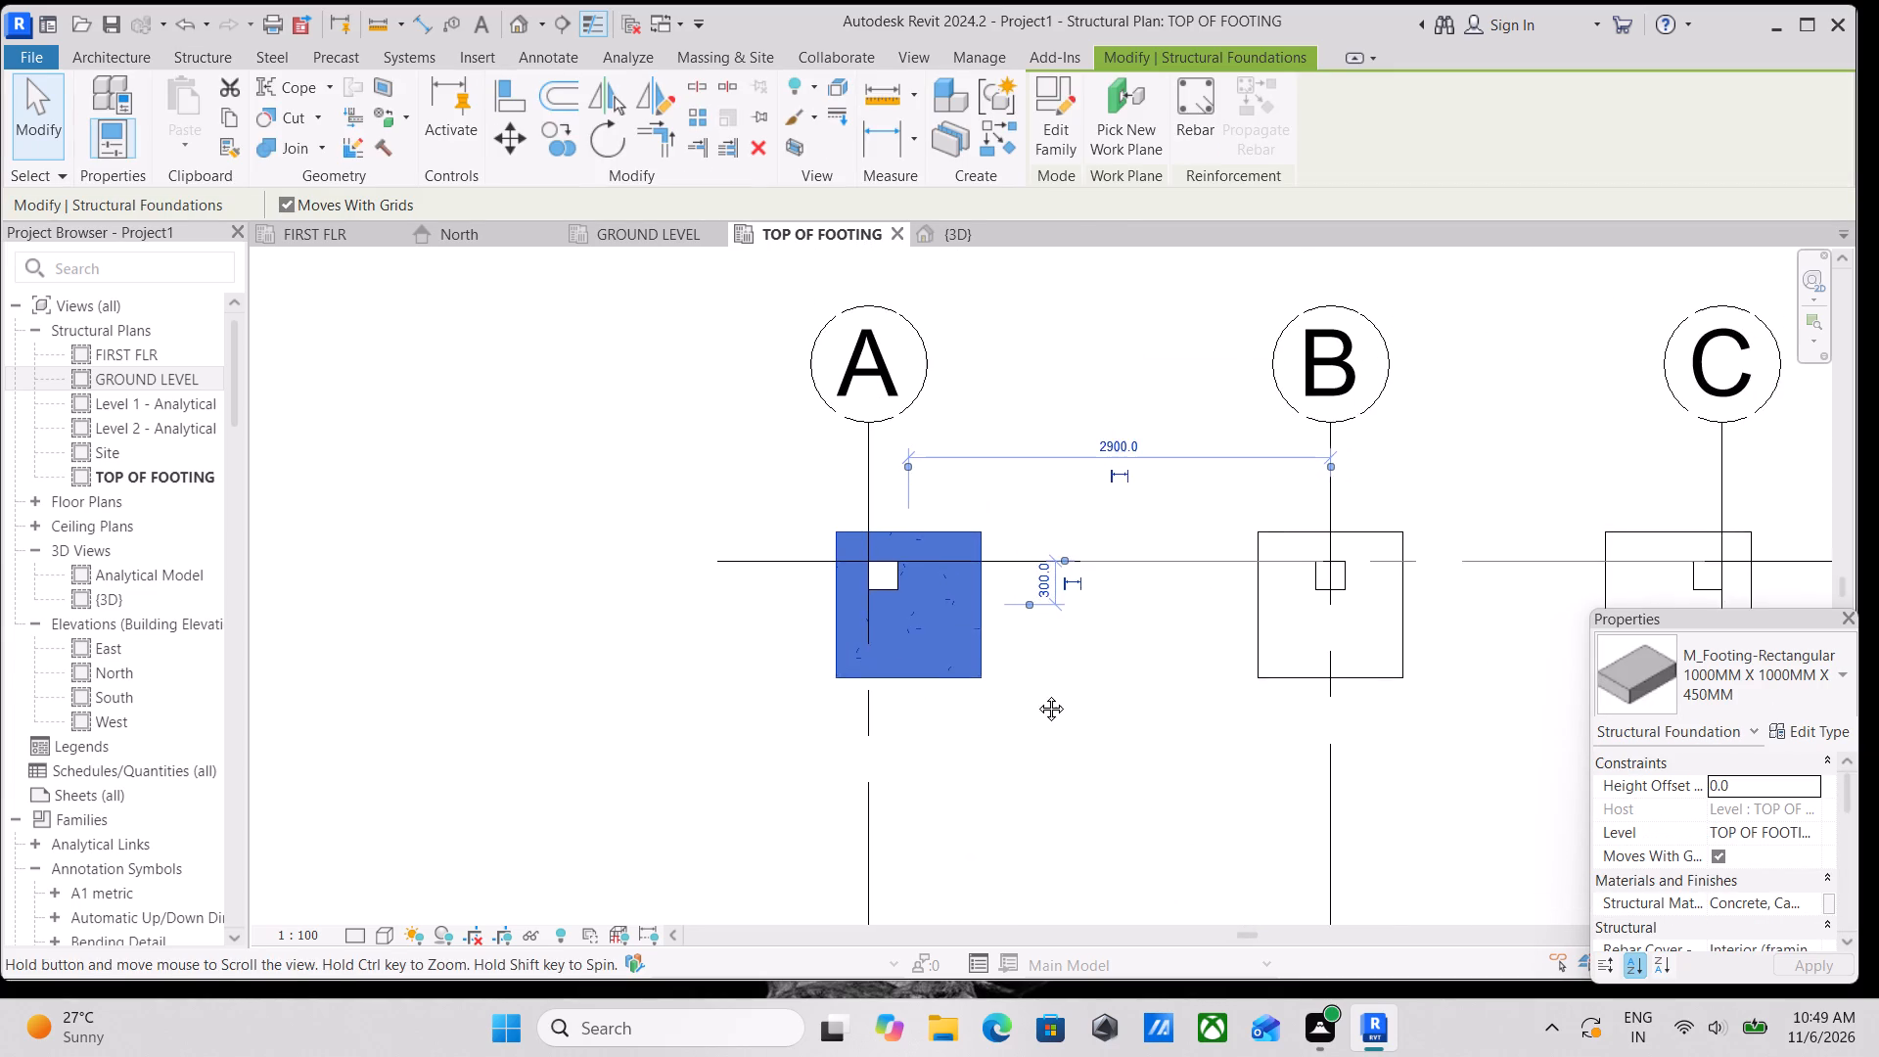
middle_click_drag(1036, 694, 1034, 701)
key("Escape")
middle_click_drag(1099, 658, 1037, 767)
scroll(1092, 673, "up", 1)
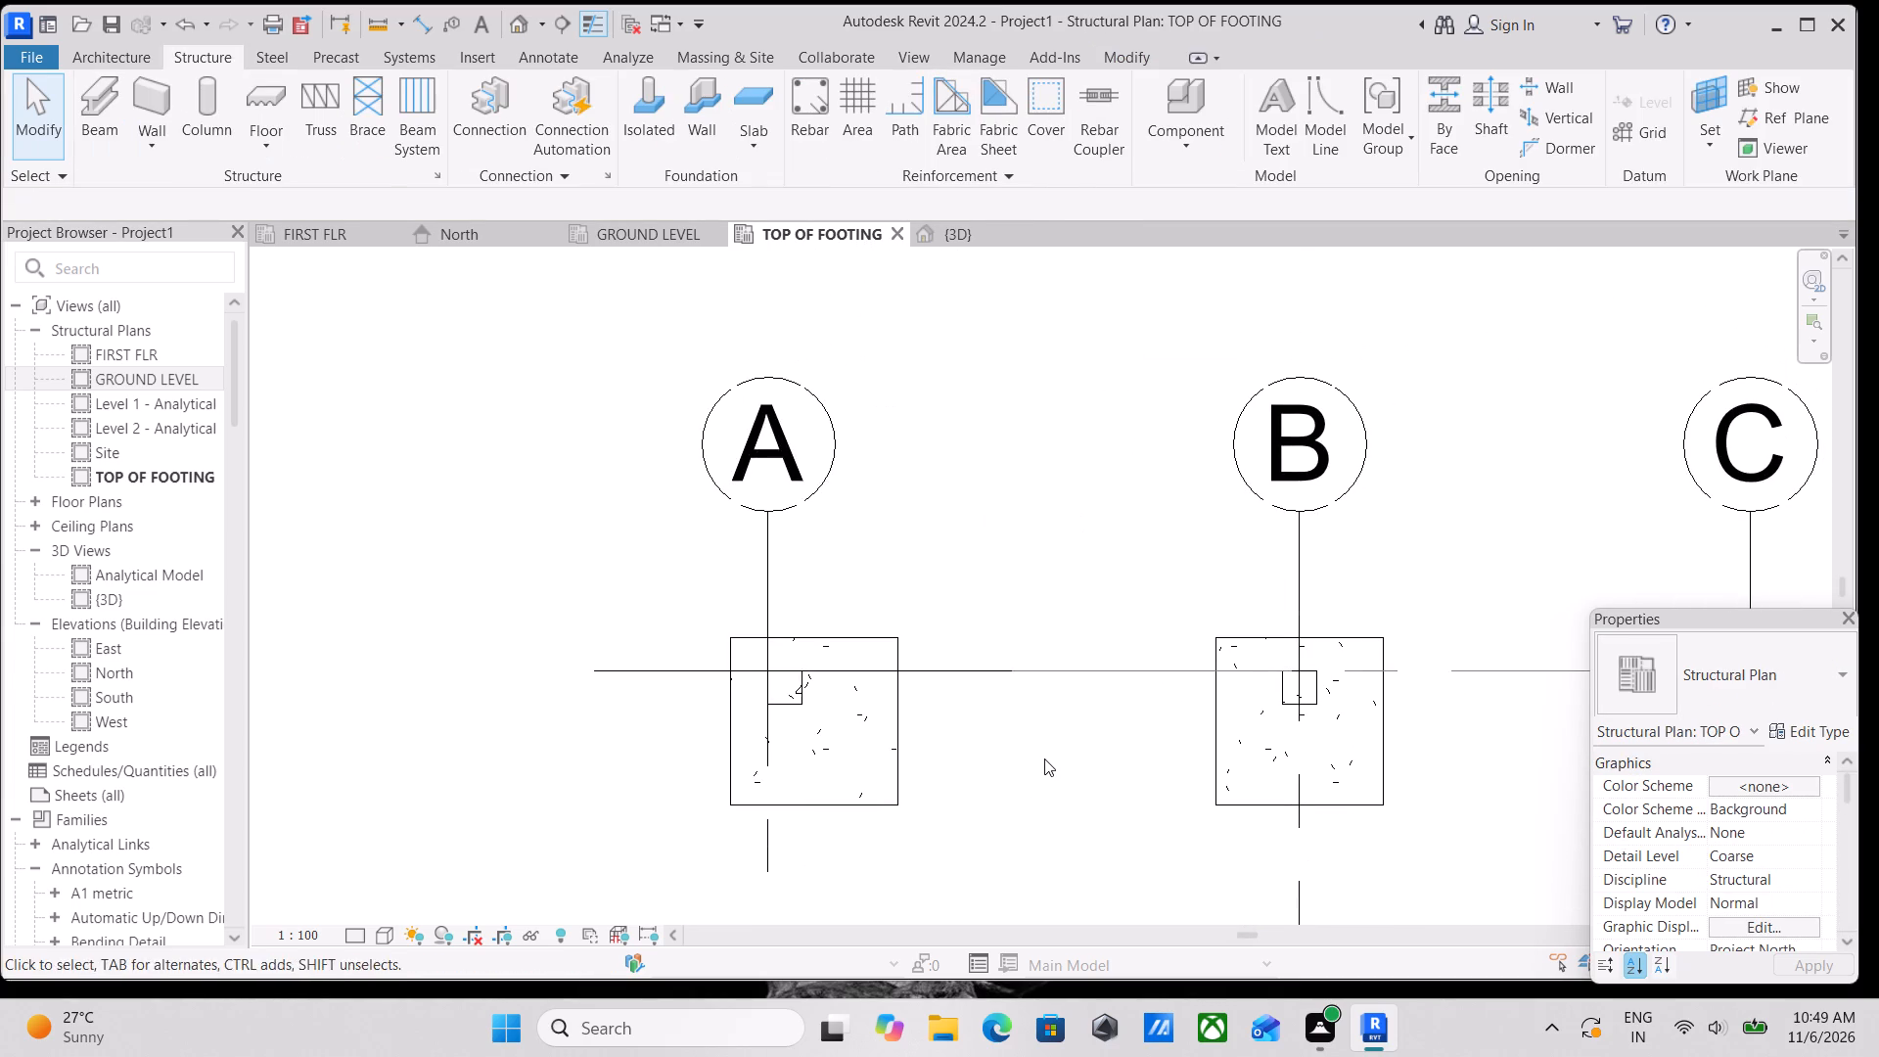
type("AL")
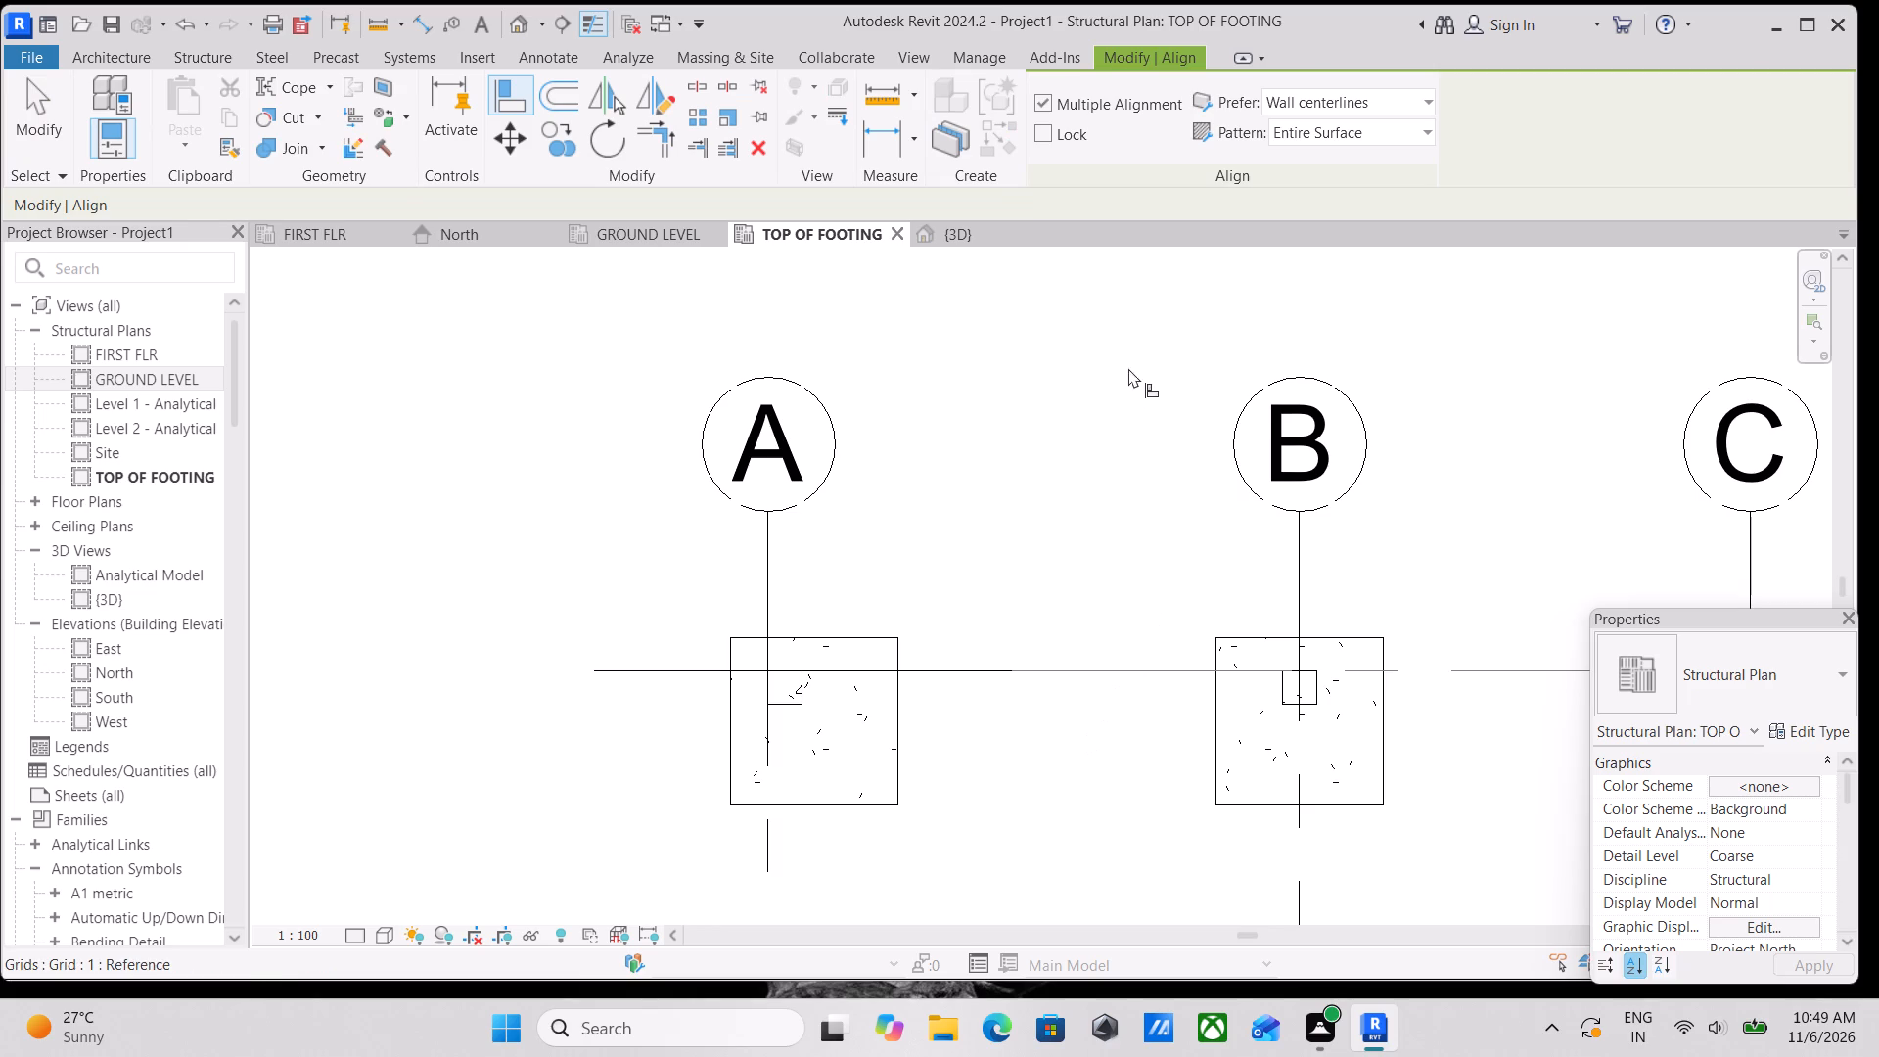
left_click(1045, 98)
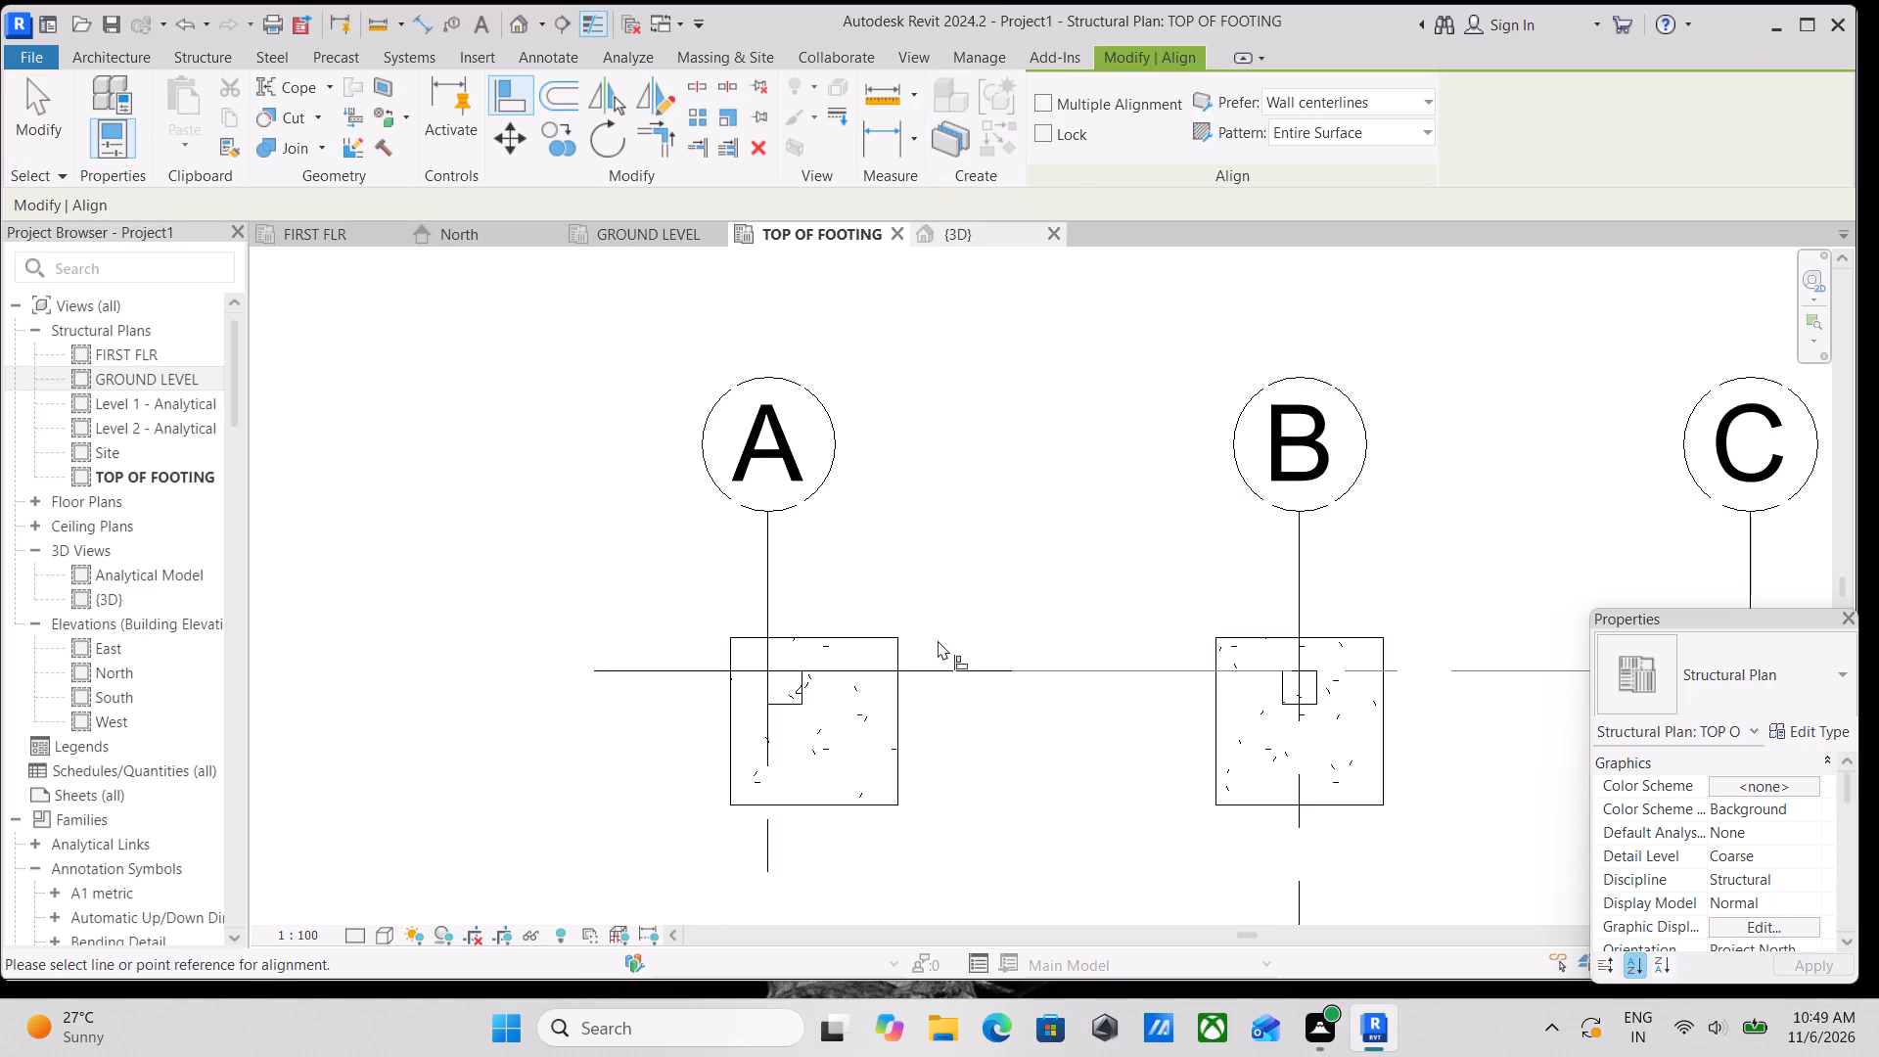
left_click(955, 669)
left_click(866, 630)
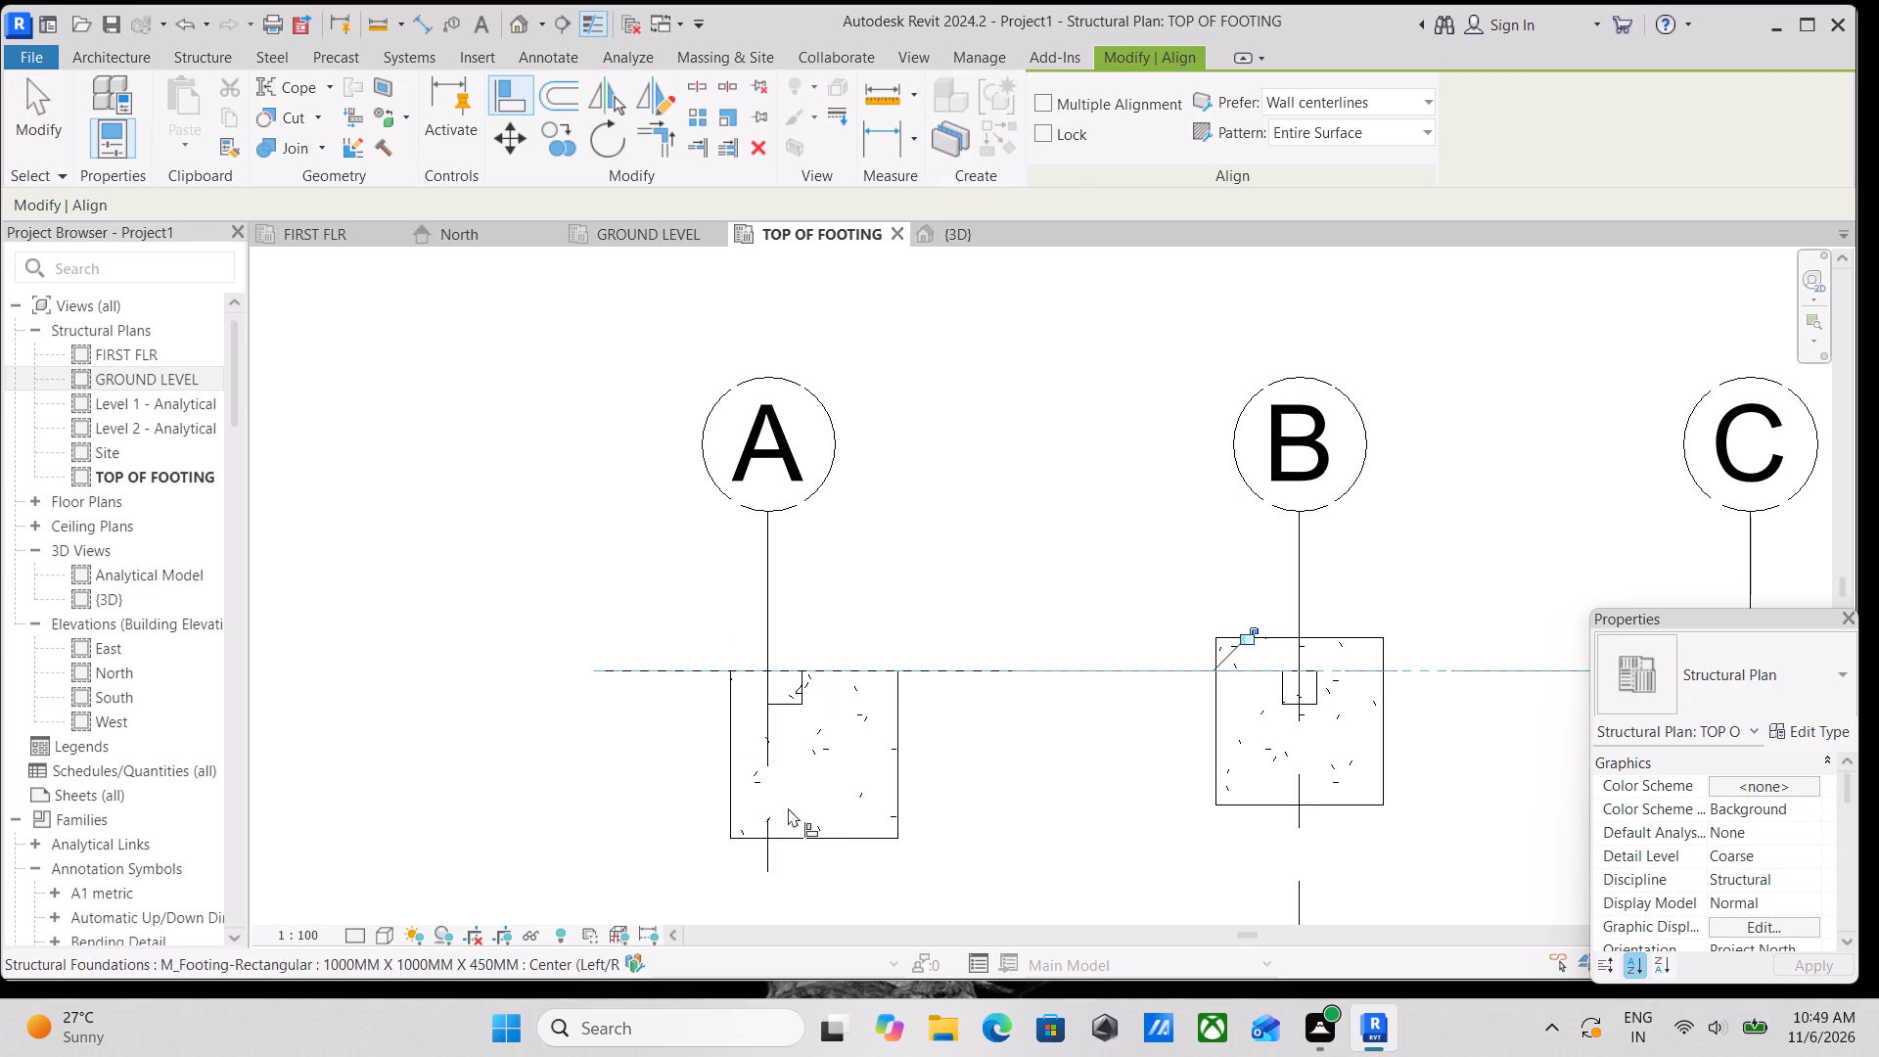
middle_click_drag(805, 748, 949, 519)
left_click(921, 700)
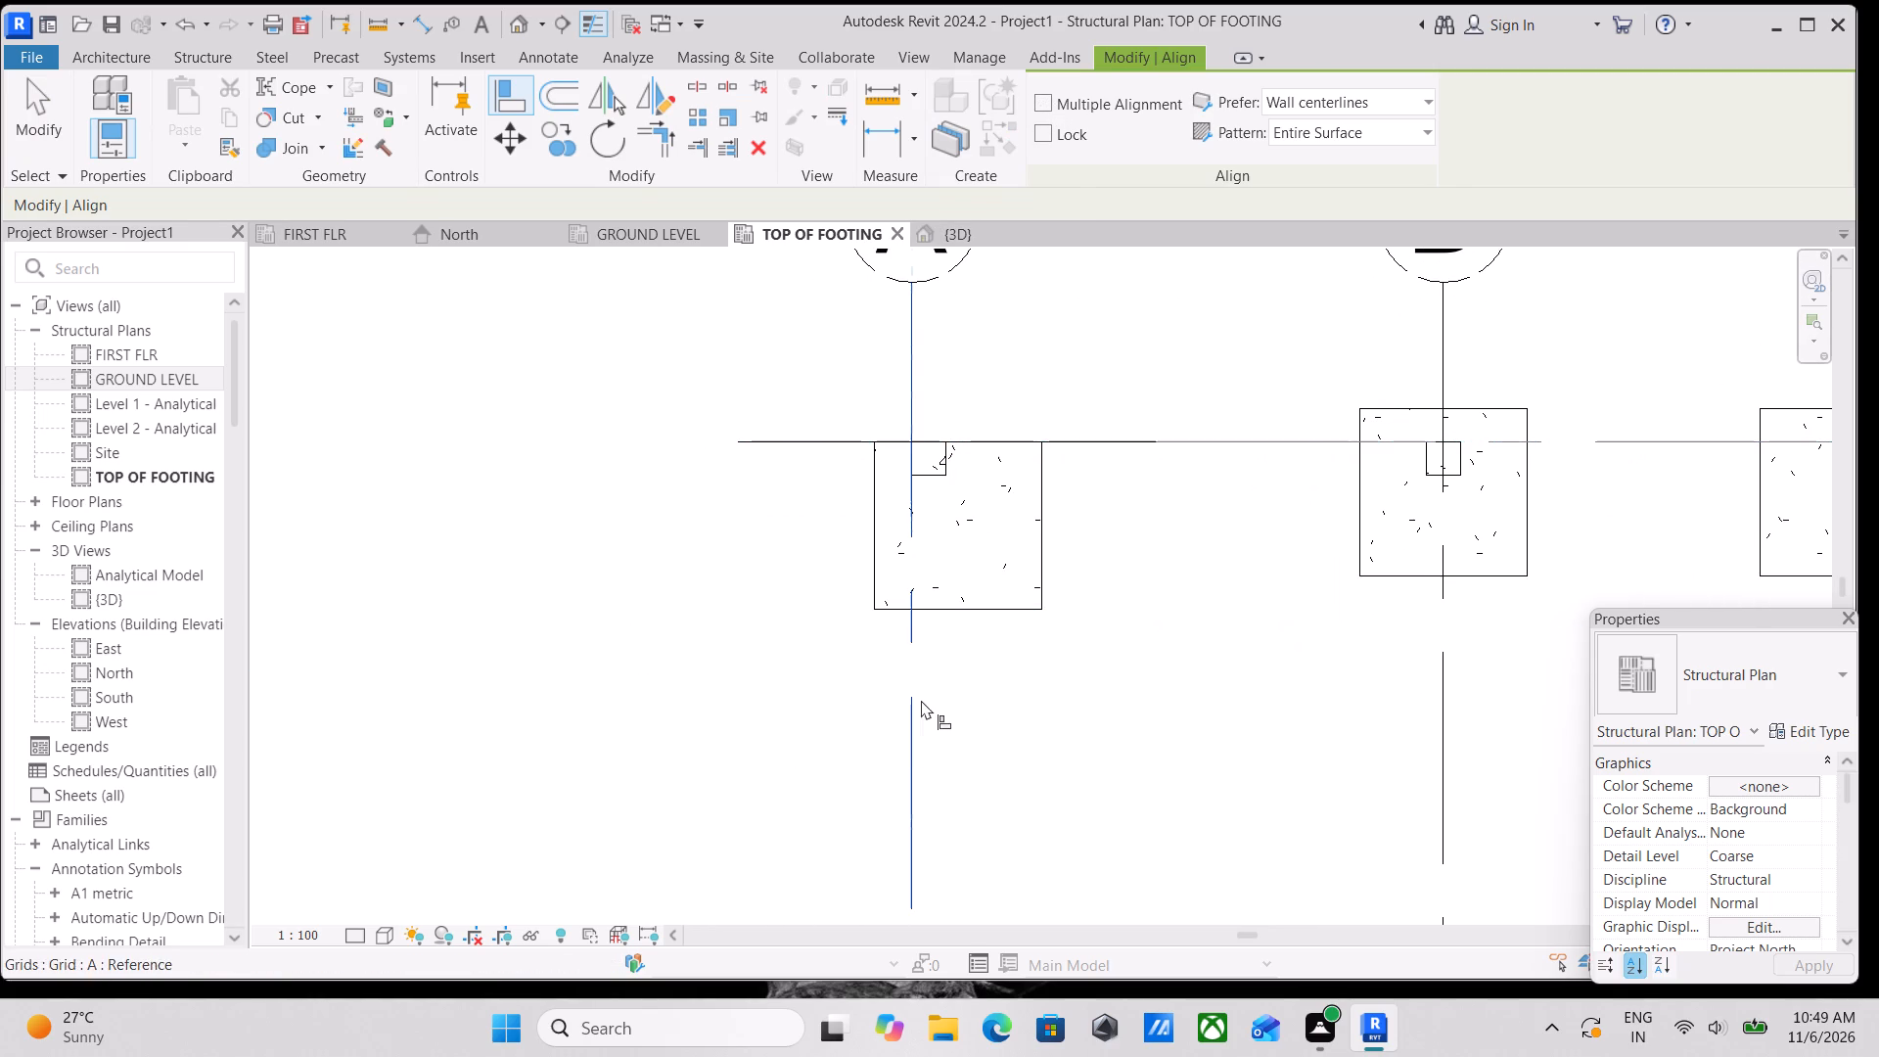
left_click(875, 592)
Align the top edge of the footing at grid B-1 to grid 1.
scroll(1039, 626, "down", 5)
middle_click_drag(1131, 652, 855, 718)
scroll(1060, 568, "up", 2)
left_click(1088, 614)
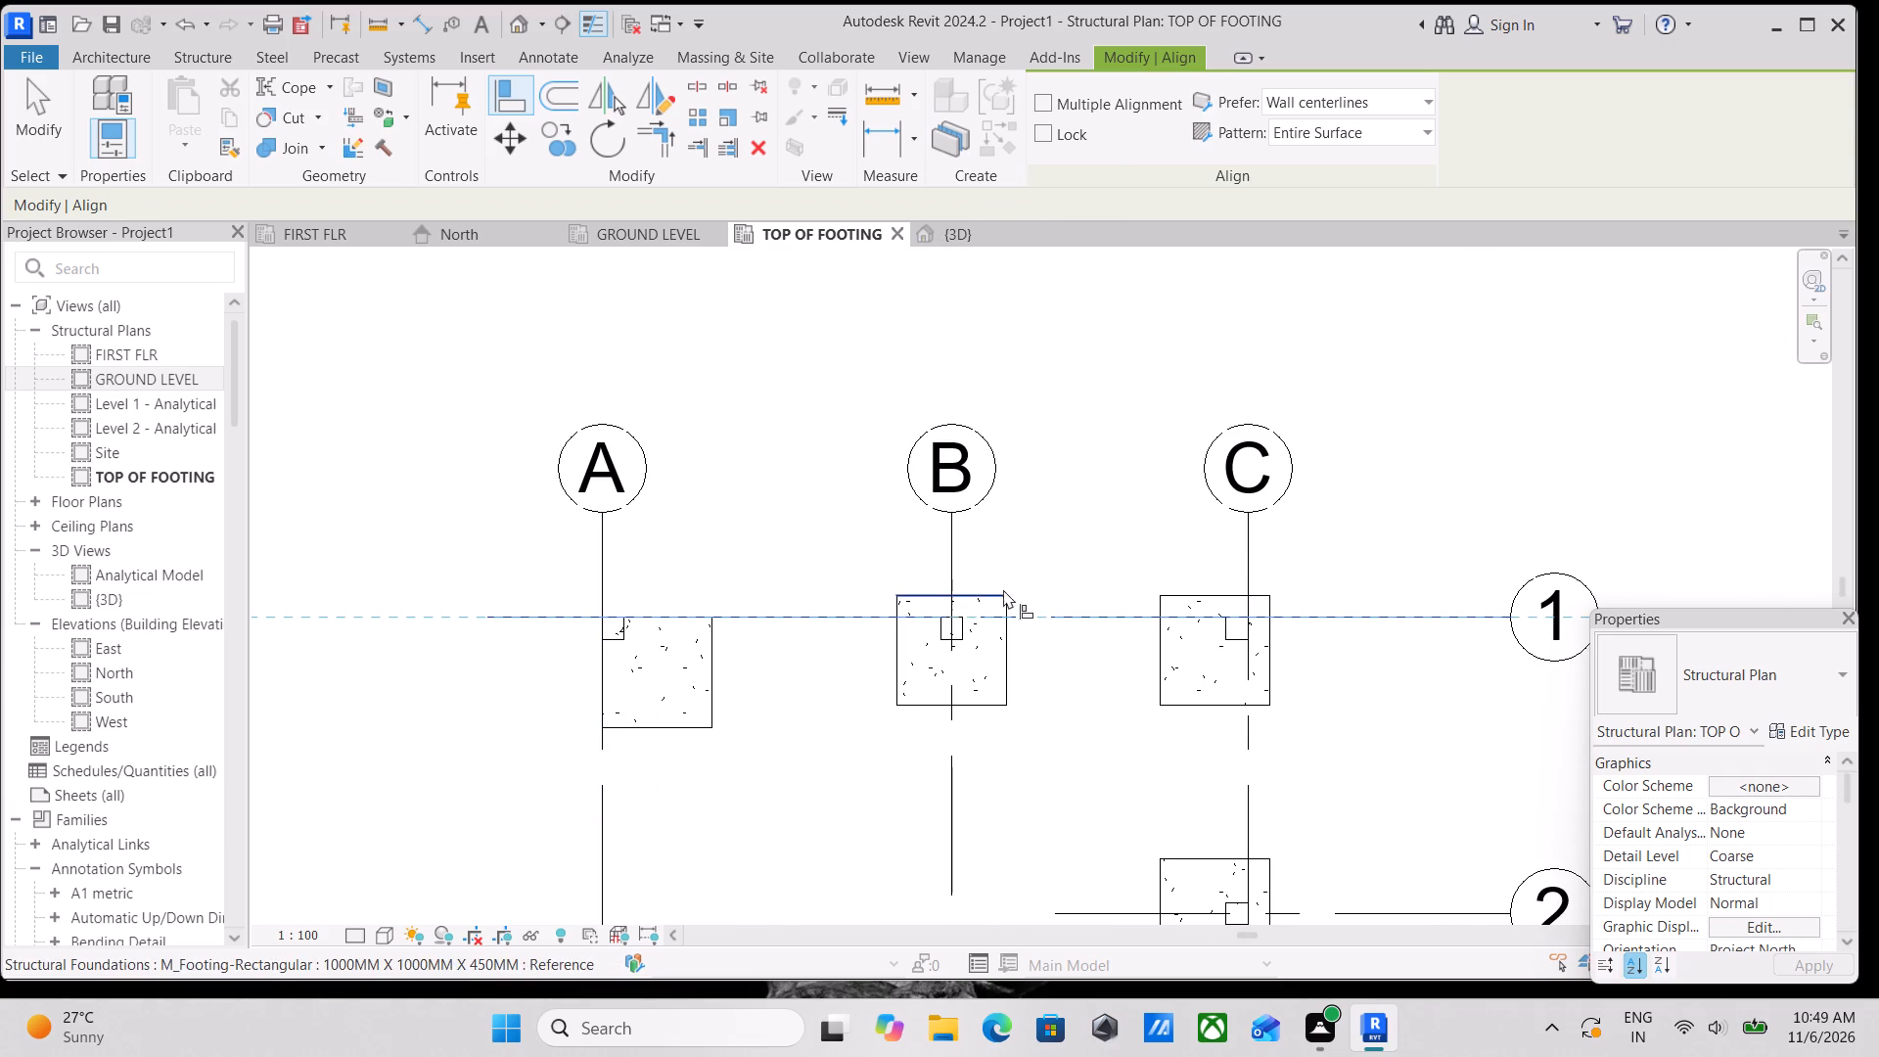
left_click(1000, 591)
Align the footing at grid C-1 with its right edge on grid C and its top edge on grid 1.
scroll(1104, 688, "down", 1)
middle_click_drag(1104, 687, 819, 648)
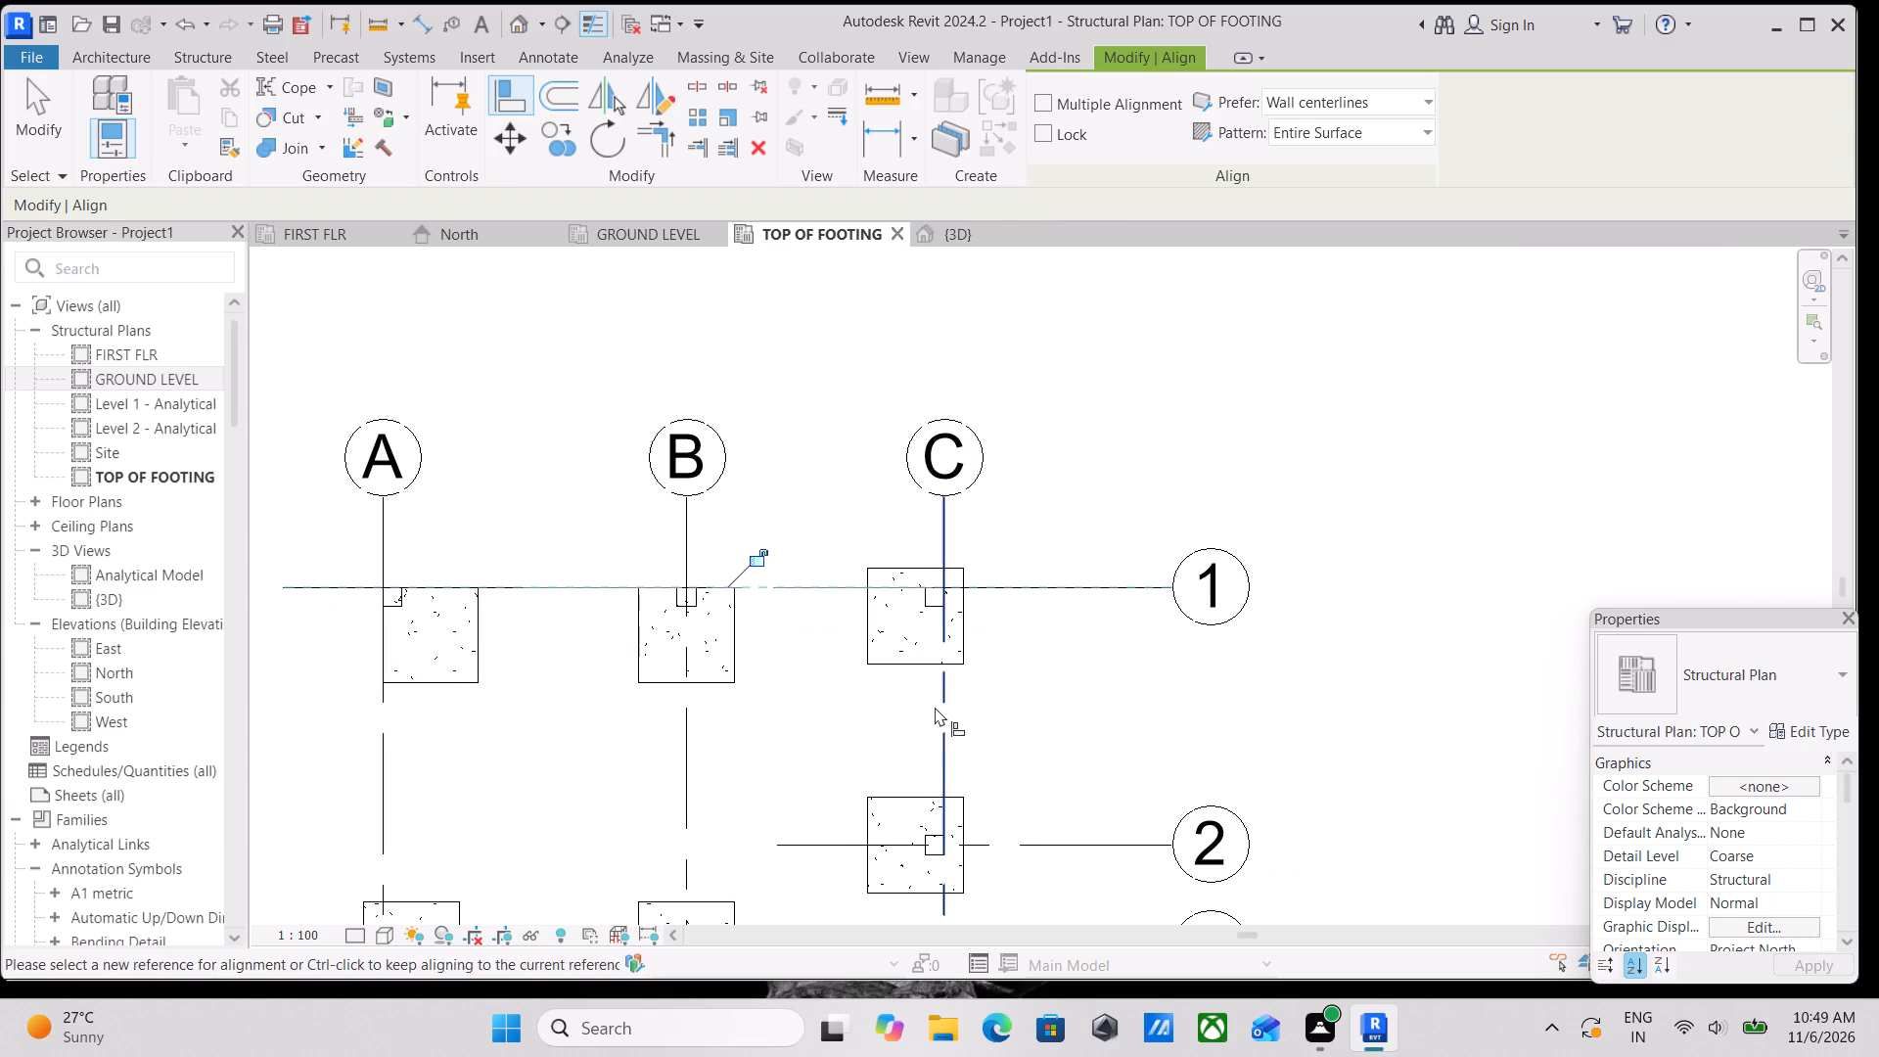
left_click(941, 708)
left_click(966, 652)
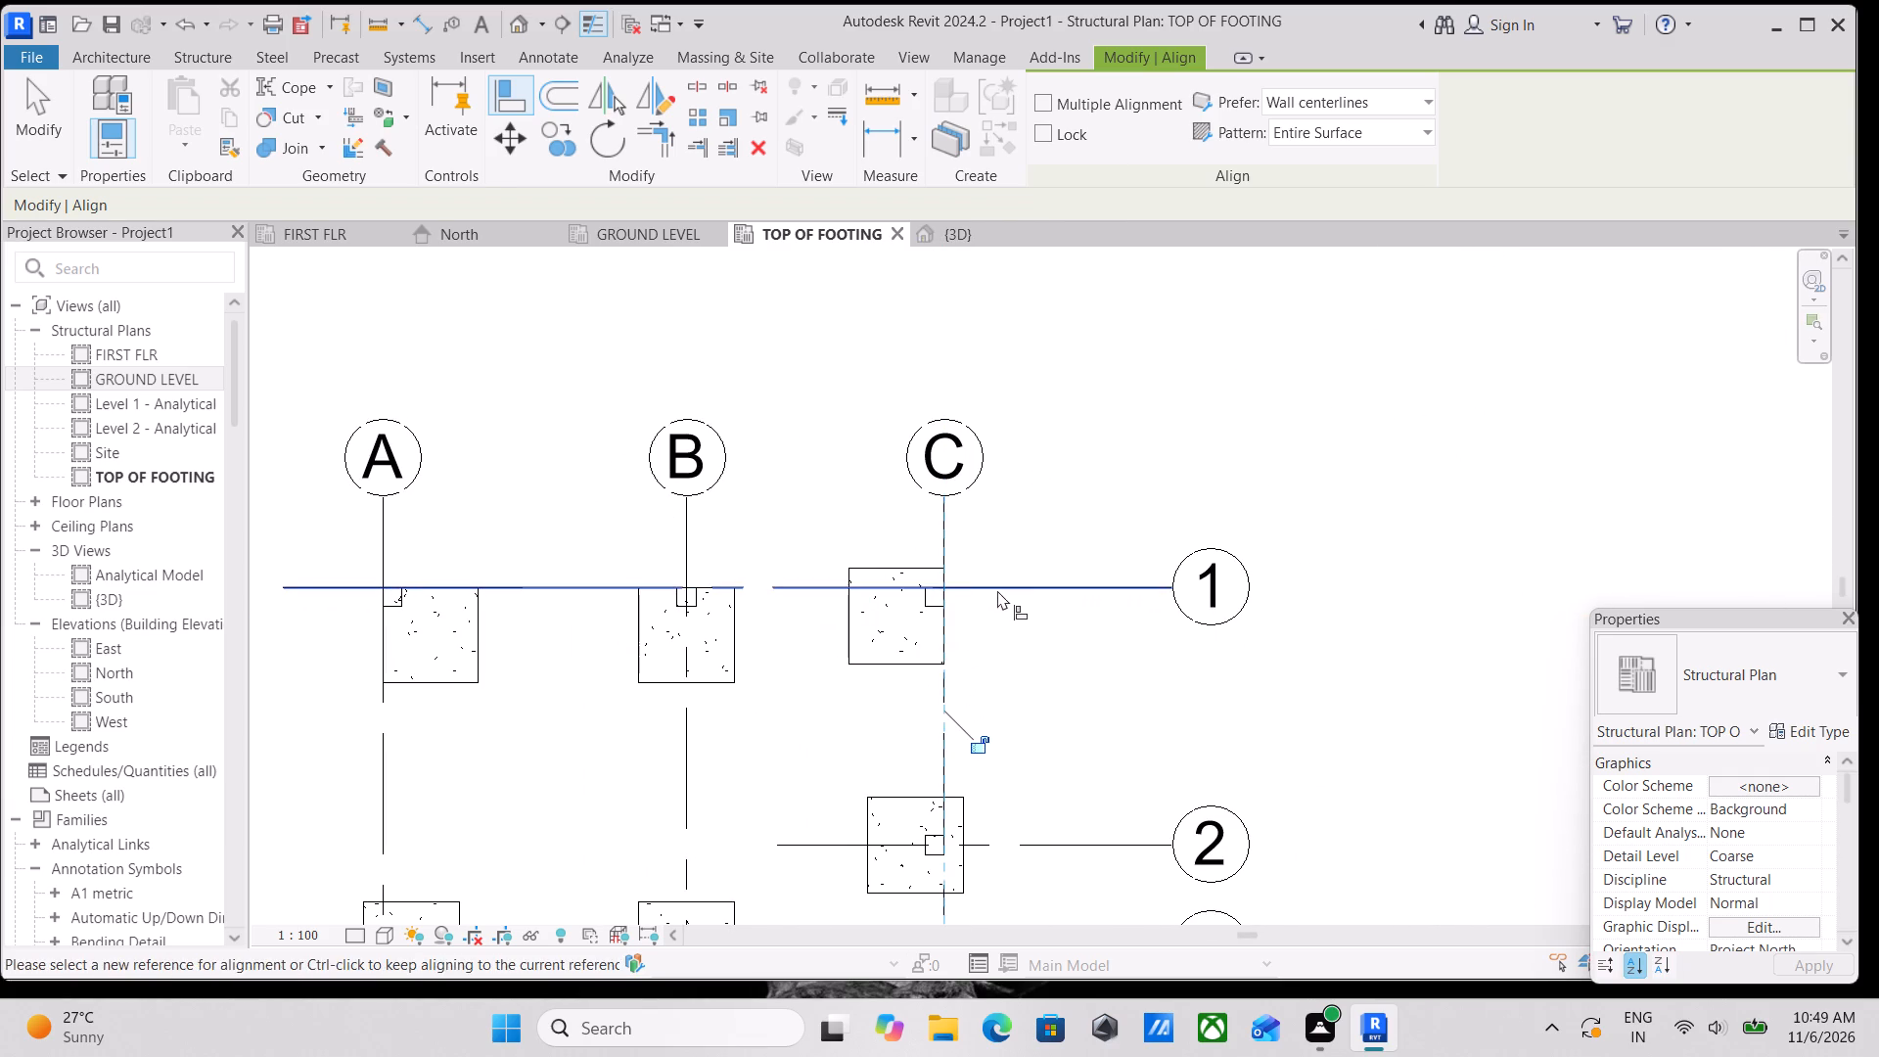
left_click(807, 588)
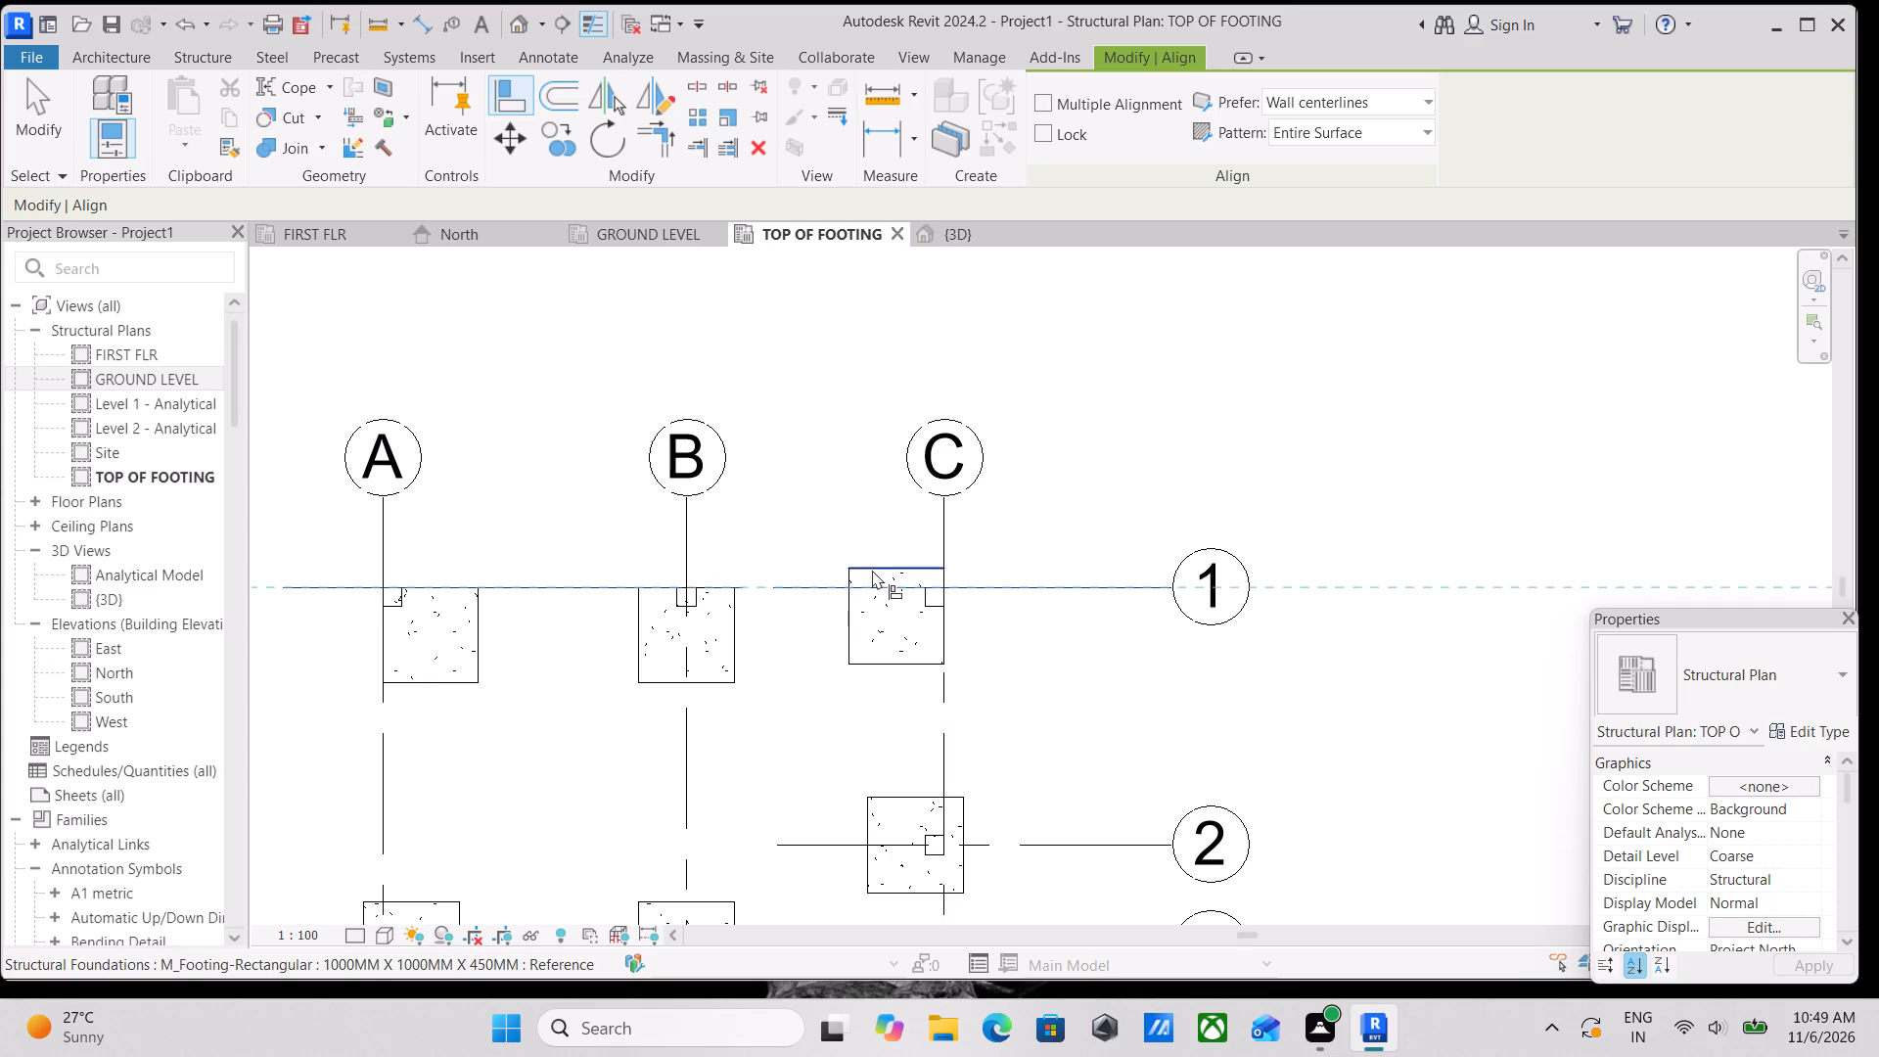
left_click(872, 572)
Align the right edge of the footing at grid C-2 to grid C.
scroll(1011, 658, "down", 3)
middle_click_drag(1012, 660, 1052, 551)
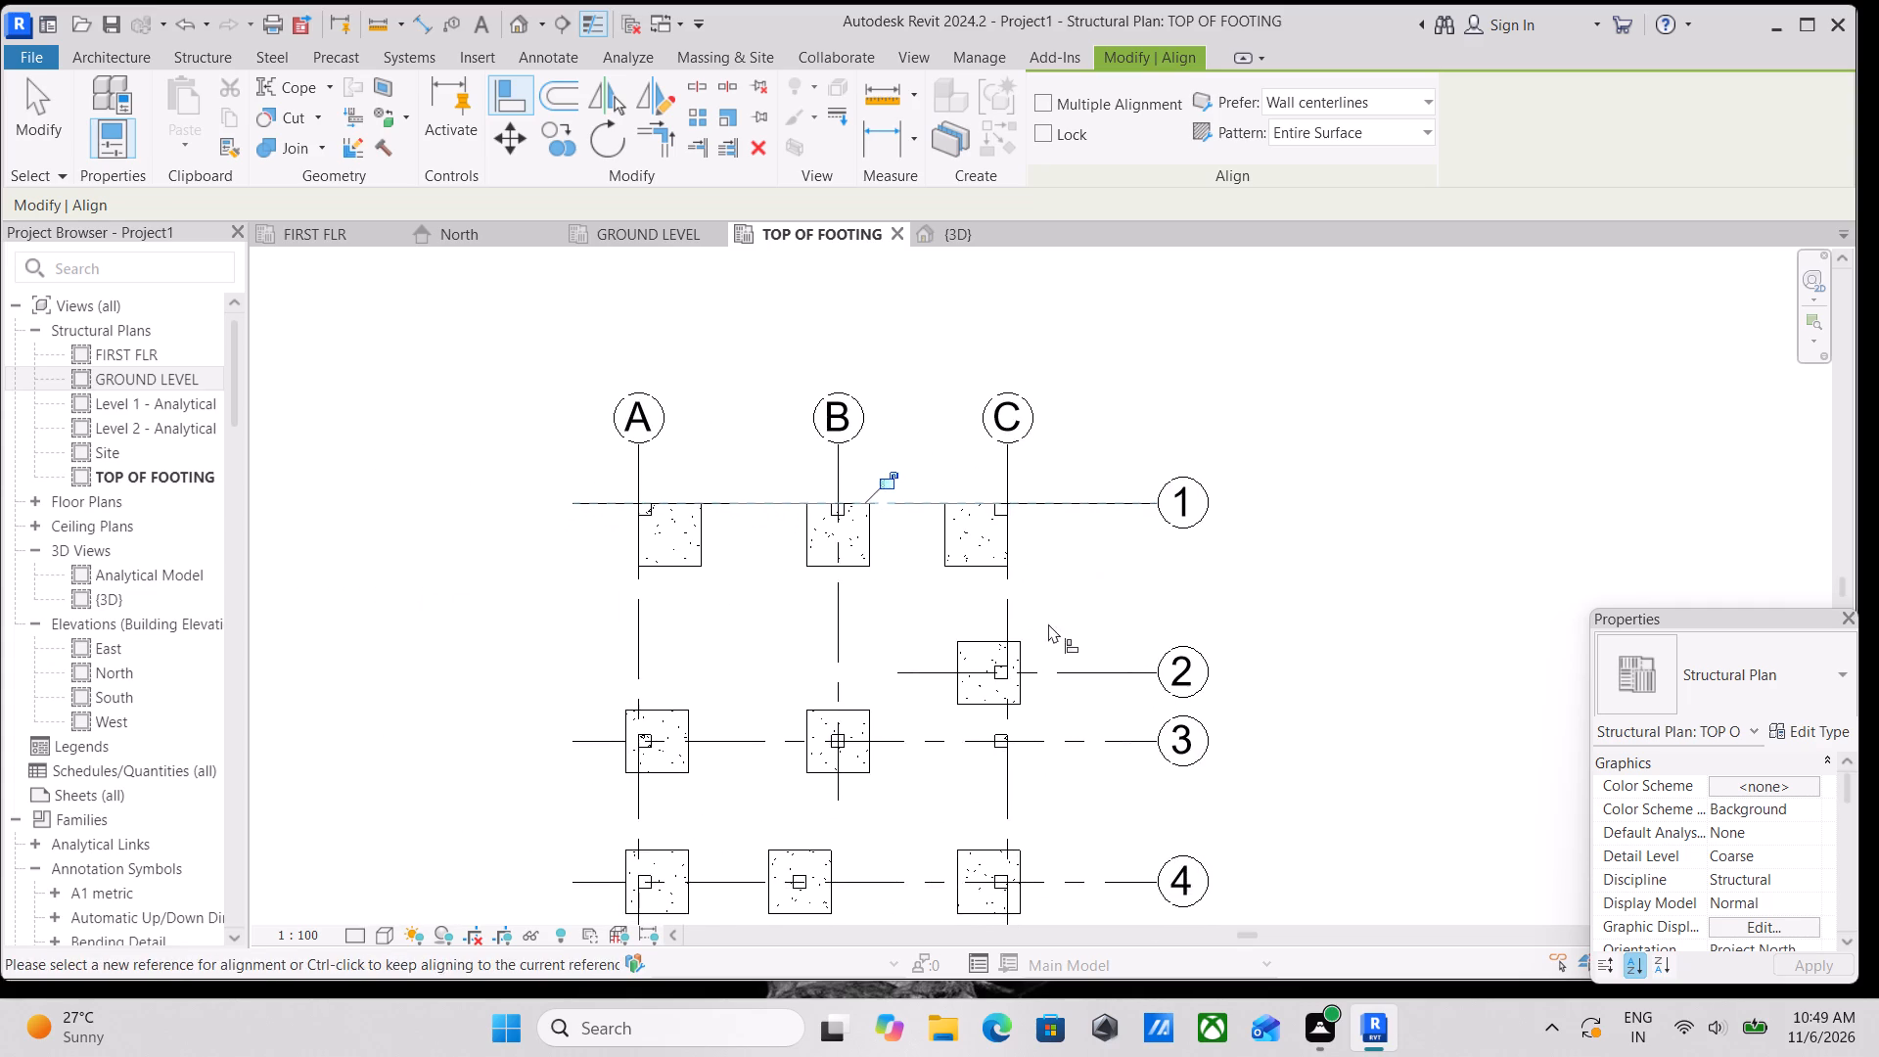
scroll(1019, 704, "up", 5)
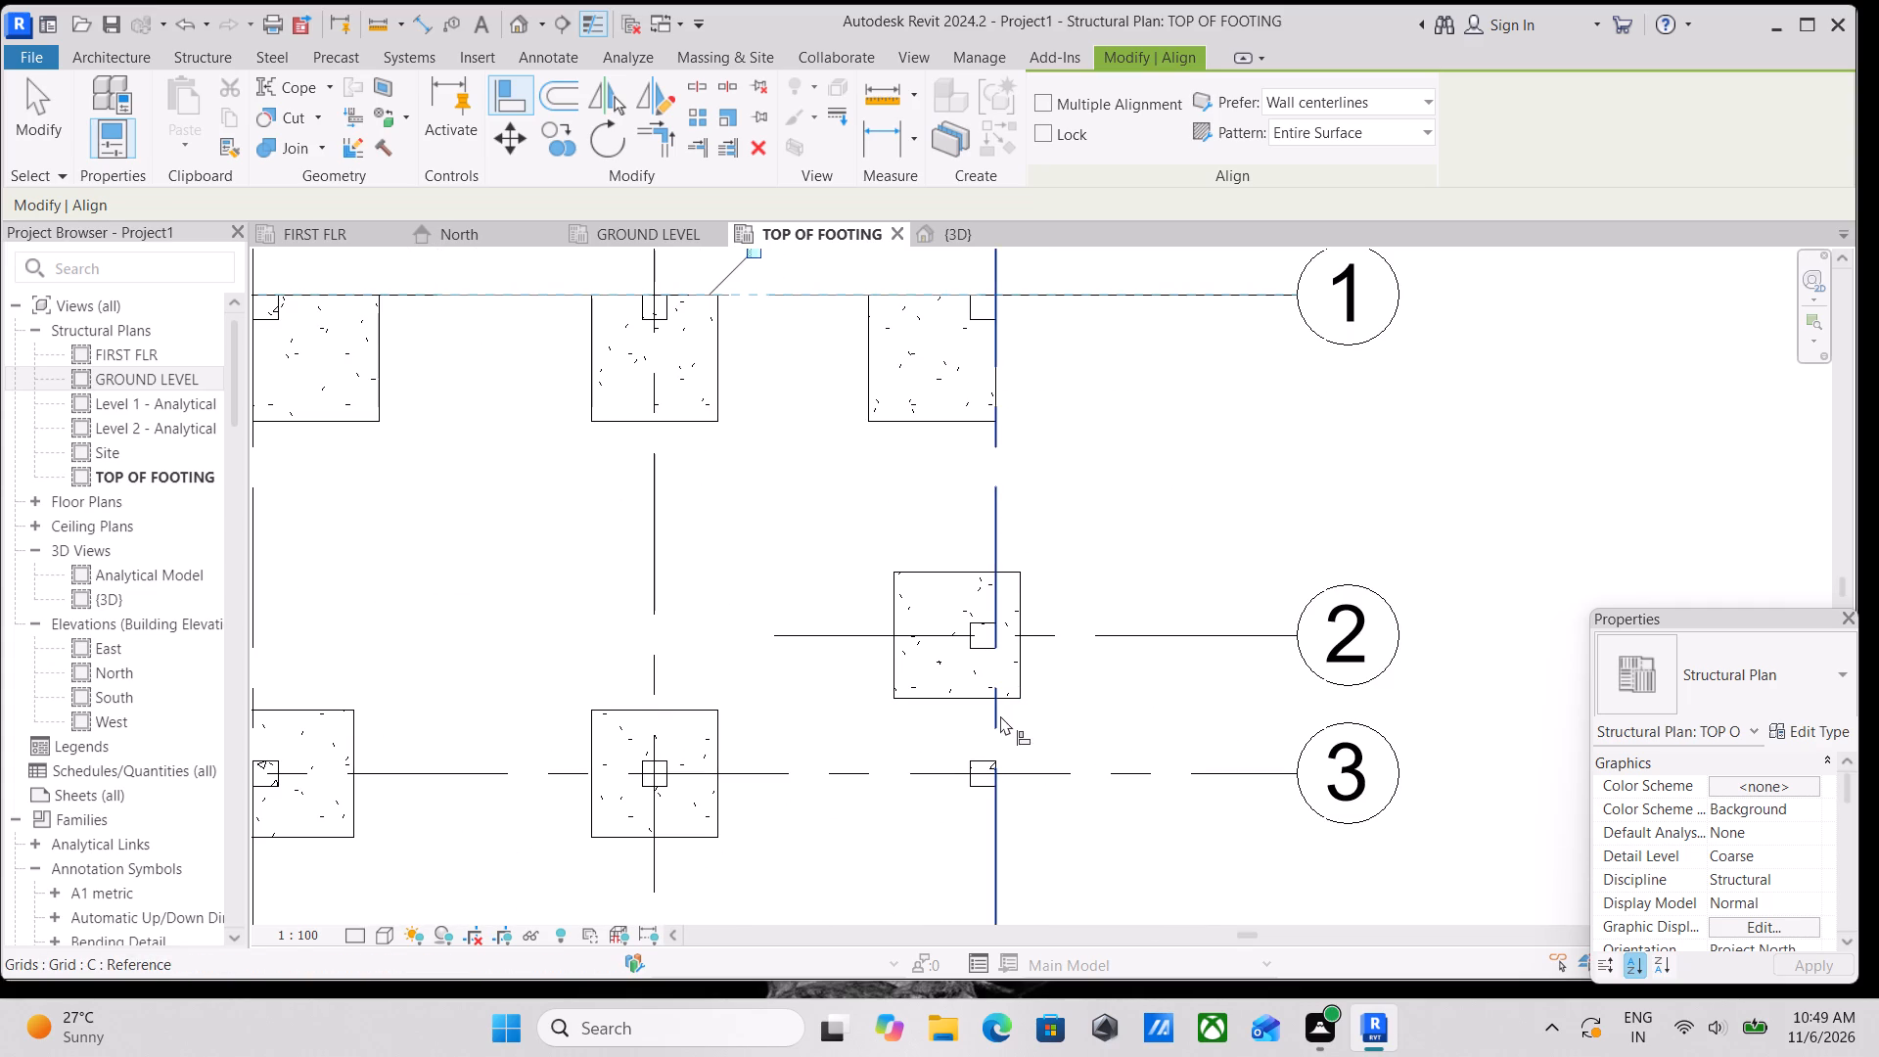
left_click(1000, 715)
left_click(1021, 697)
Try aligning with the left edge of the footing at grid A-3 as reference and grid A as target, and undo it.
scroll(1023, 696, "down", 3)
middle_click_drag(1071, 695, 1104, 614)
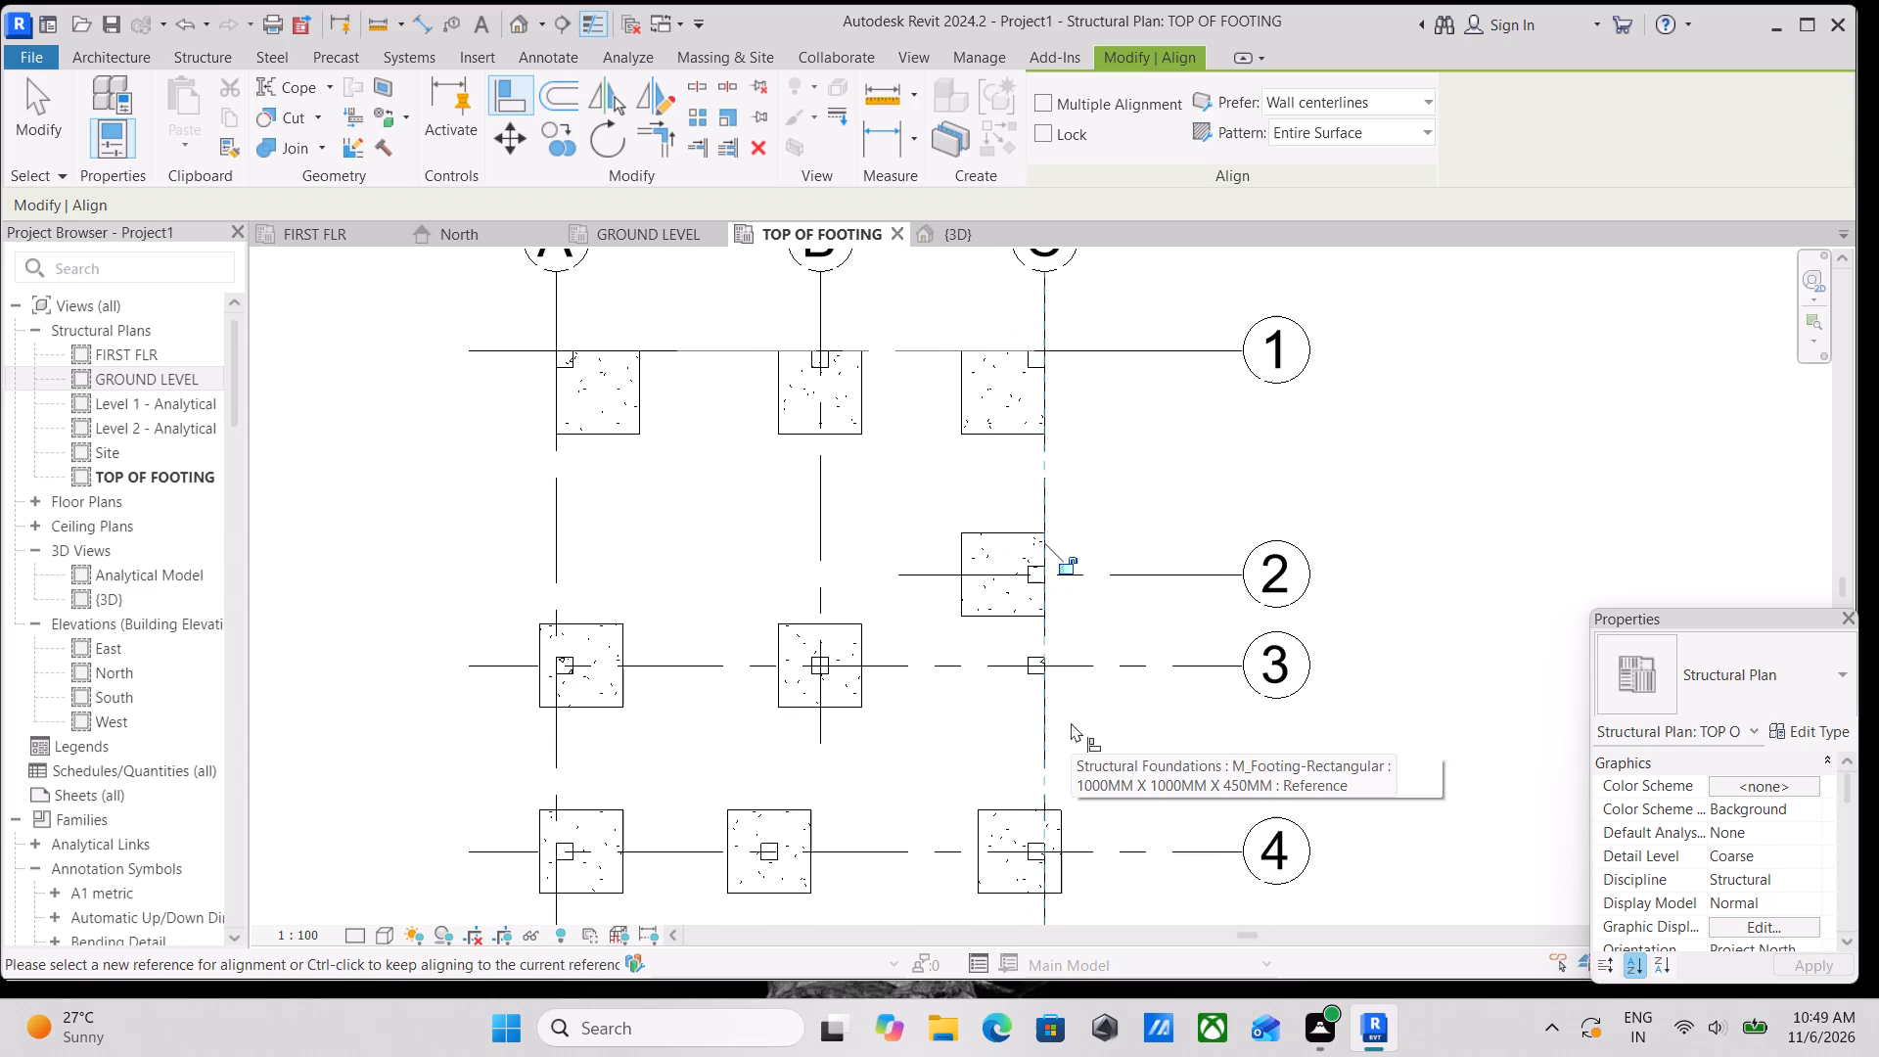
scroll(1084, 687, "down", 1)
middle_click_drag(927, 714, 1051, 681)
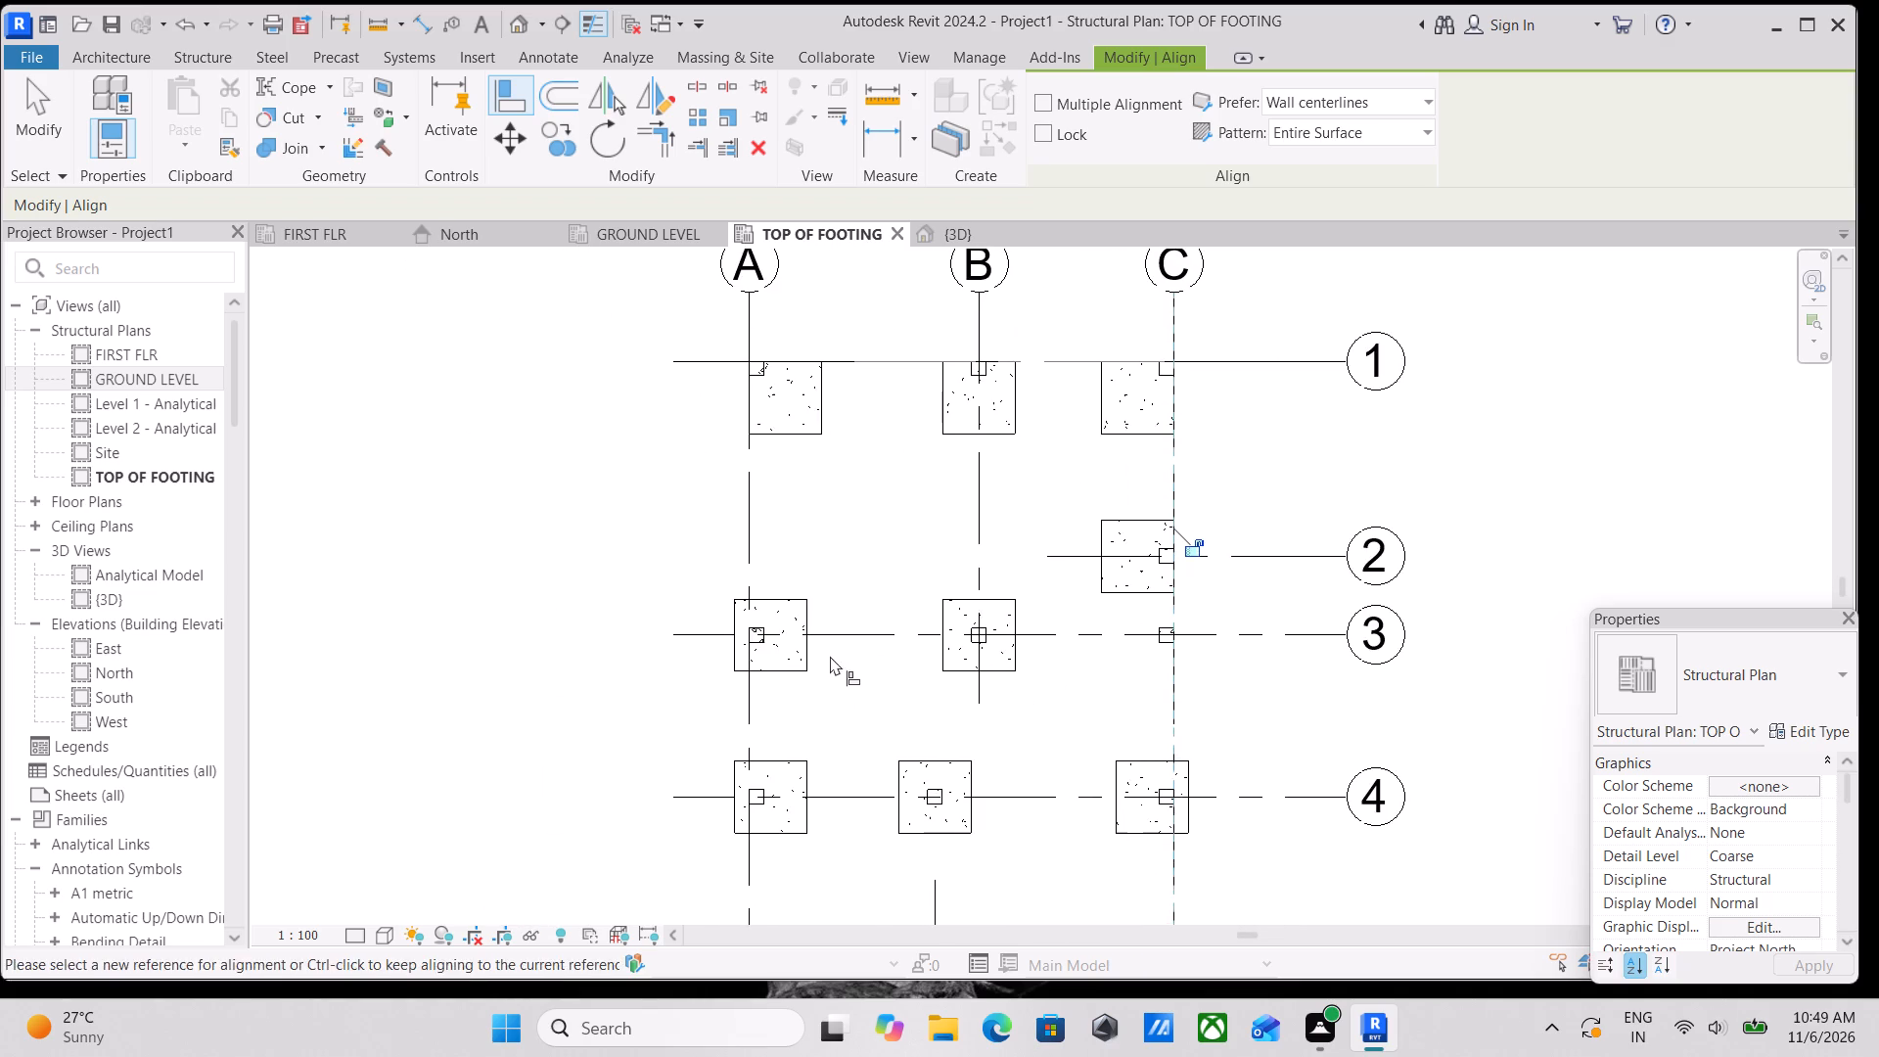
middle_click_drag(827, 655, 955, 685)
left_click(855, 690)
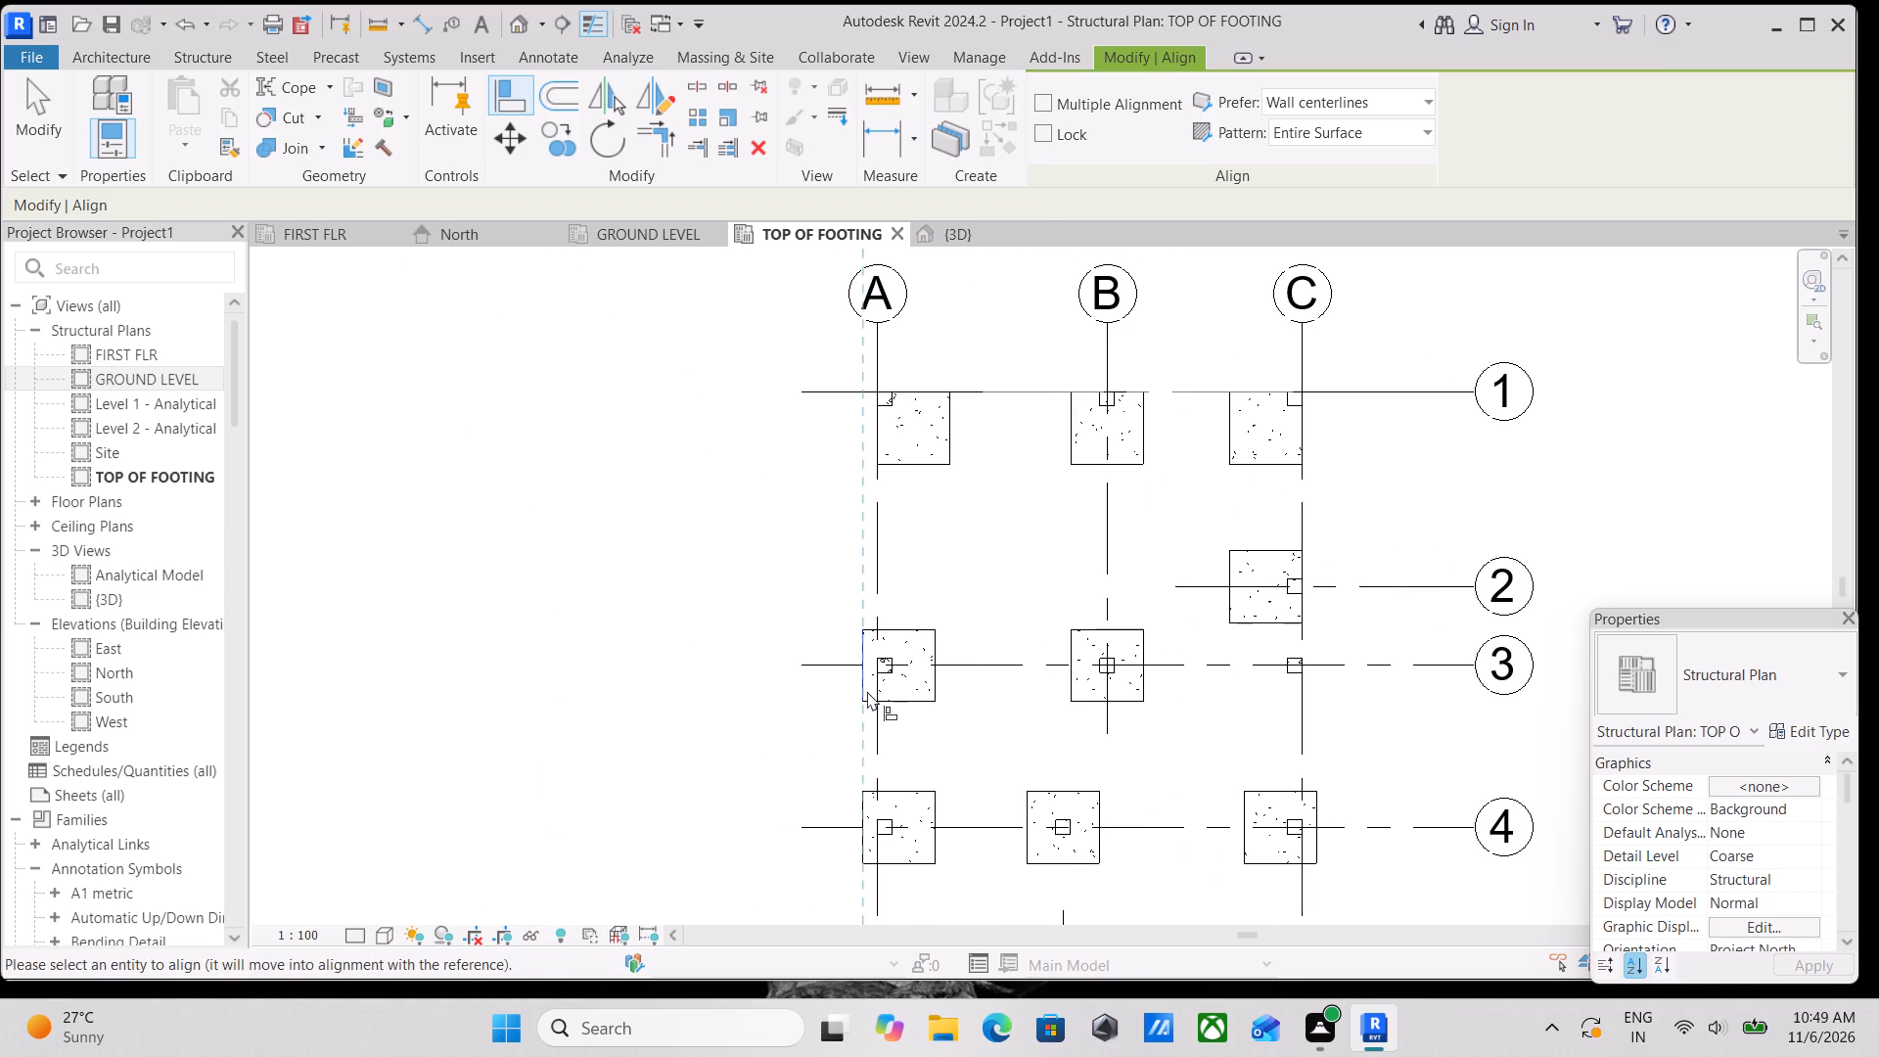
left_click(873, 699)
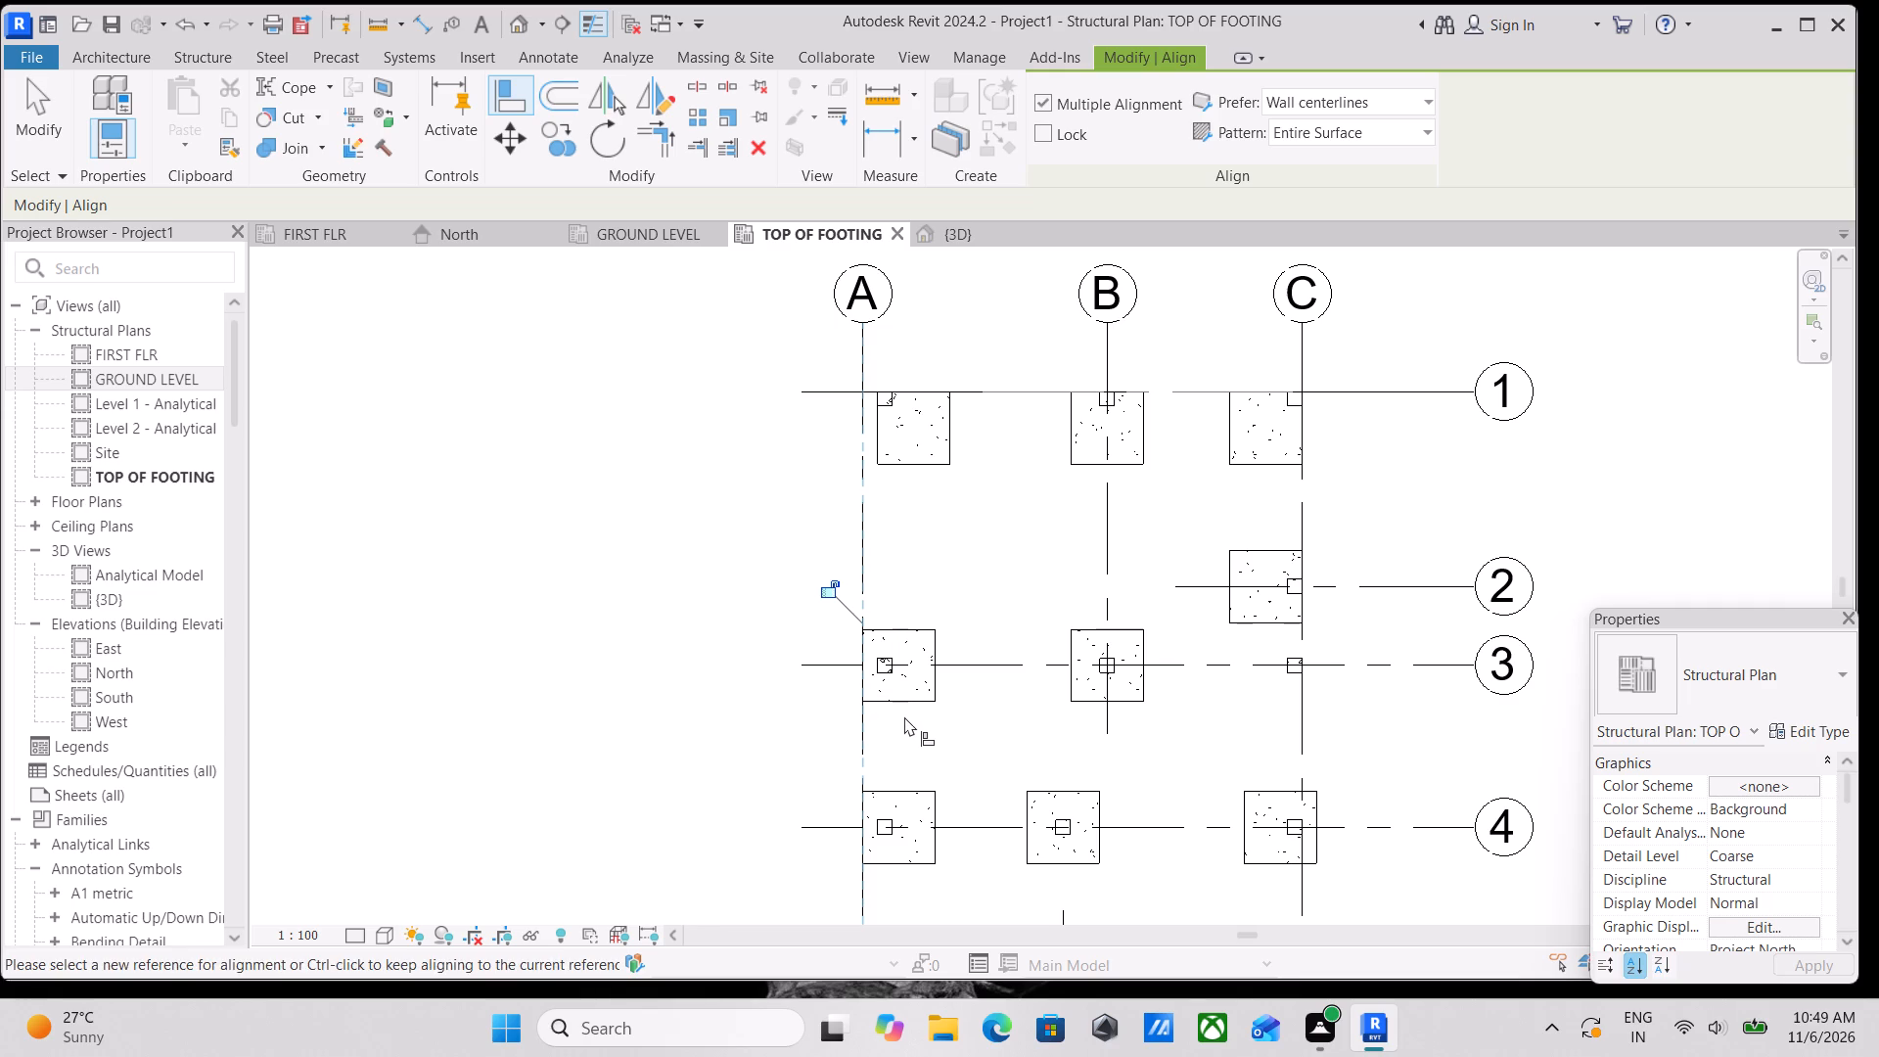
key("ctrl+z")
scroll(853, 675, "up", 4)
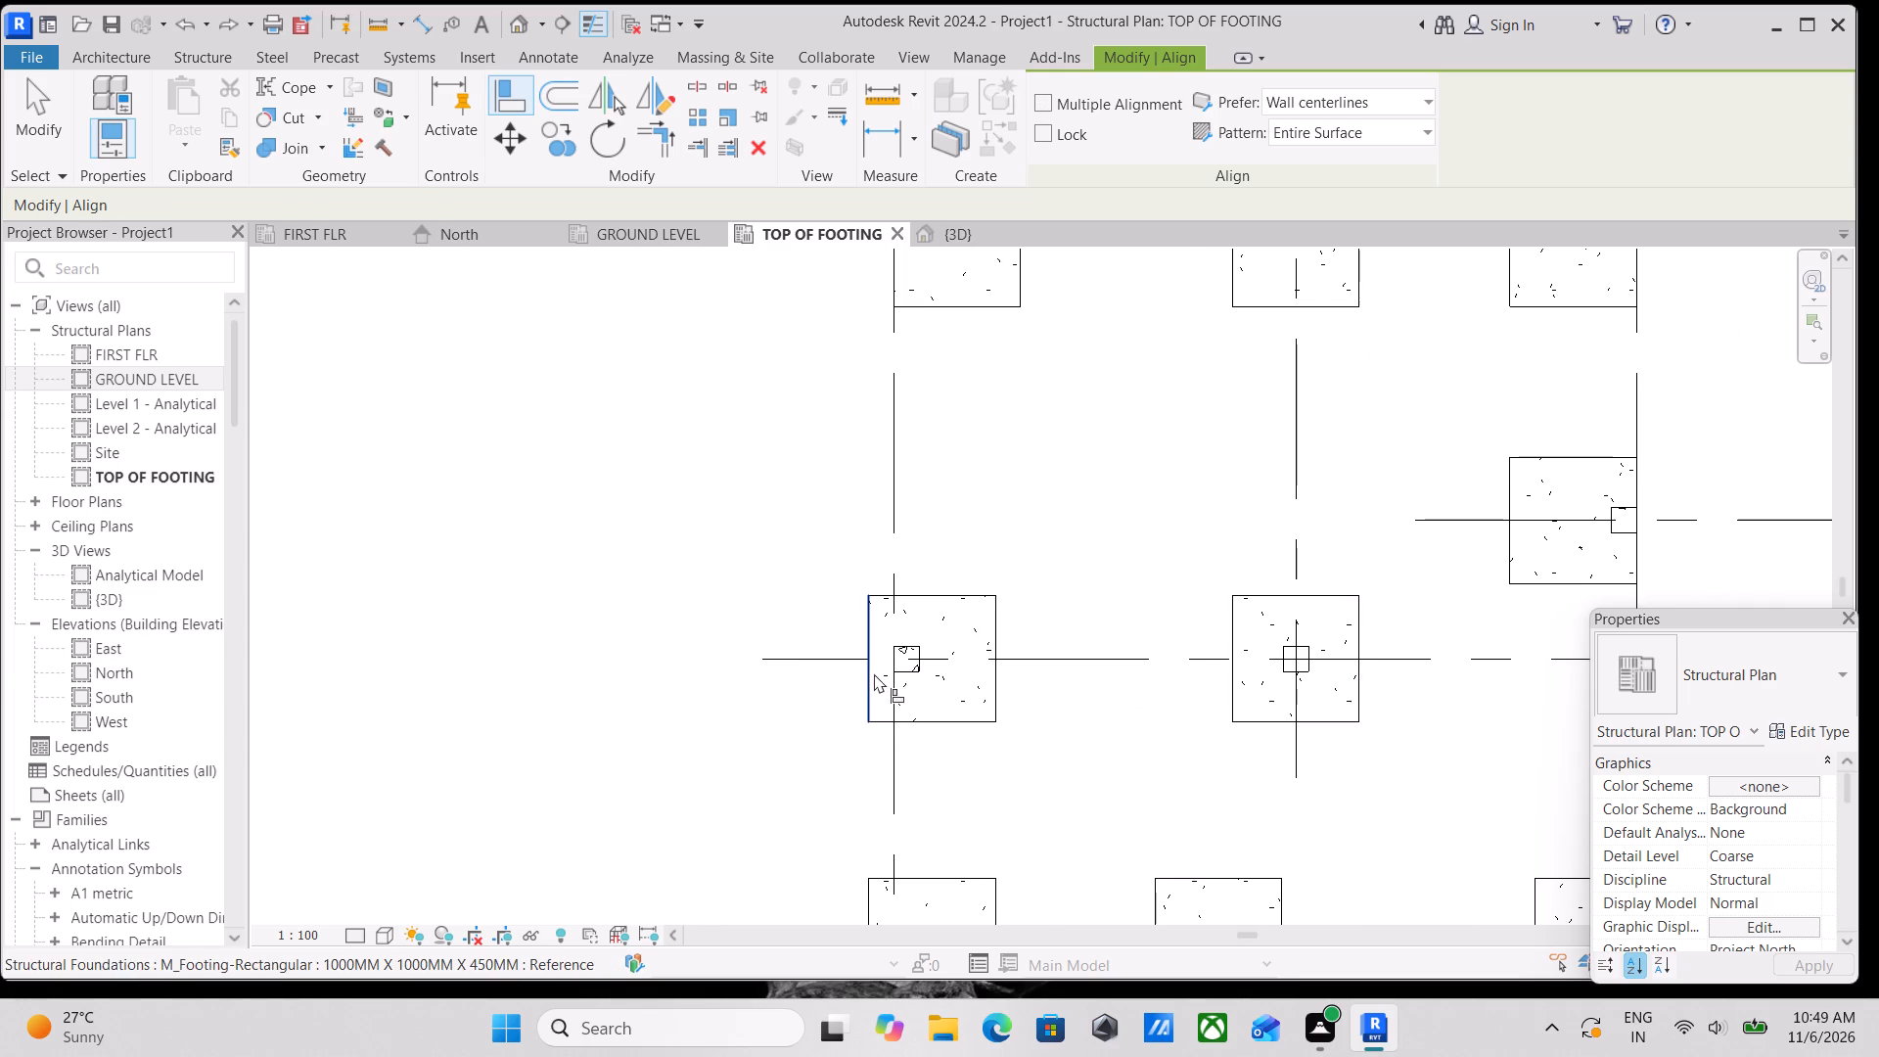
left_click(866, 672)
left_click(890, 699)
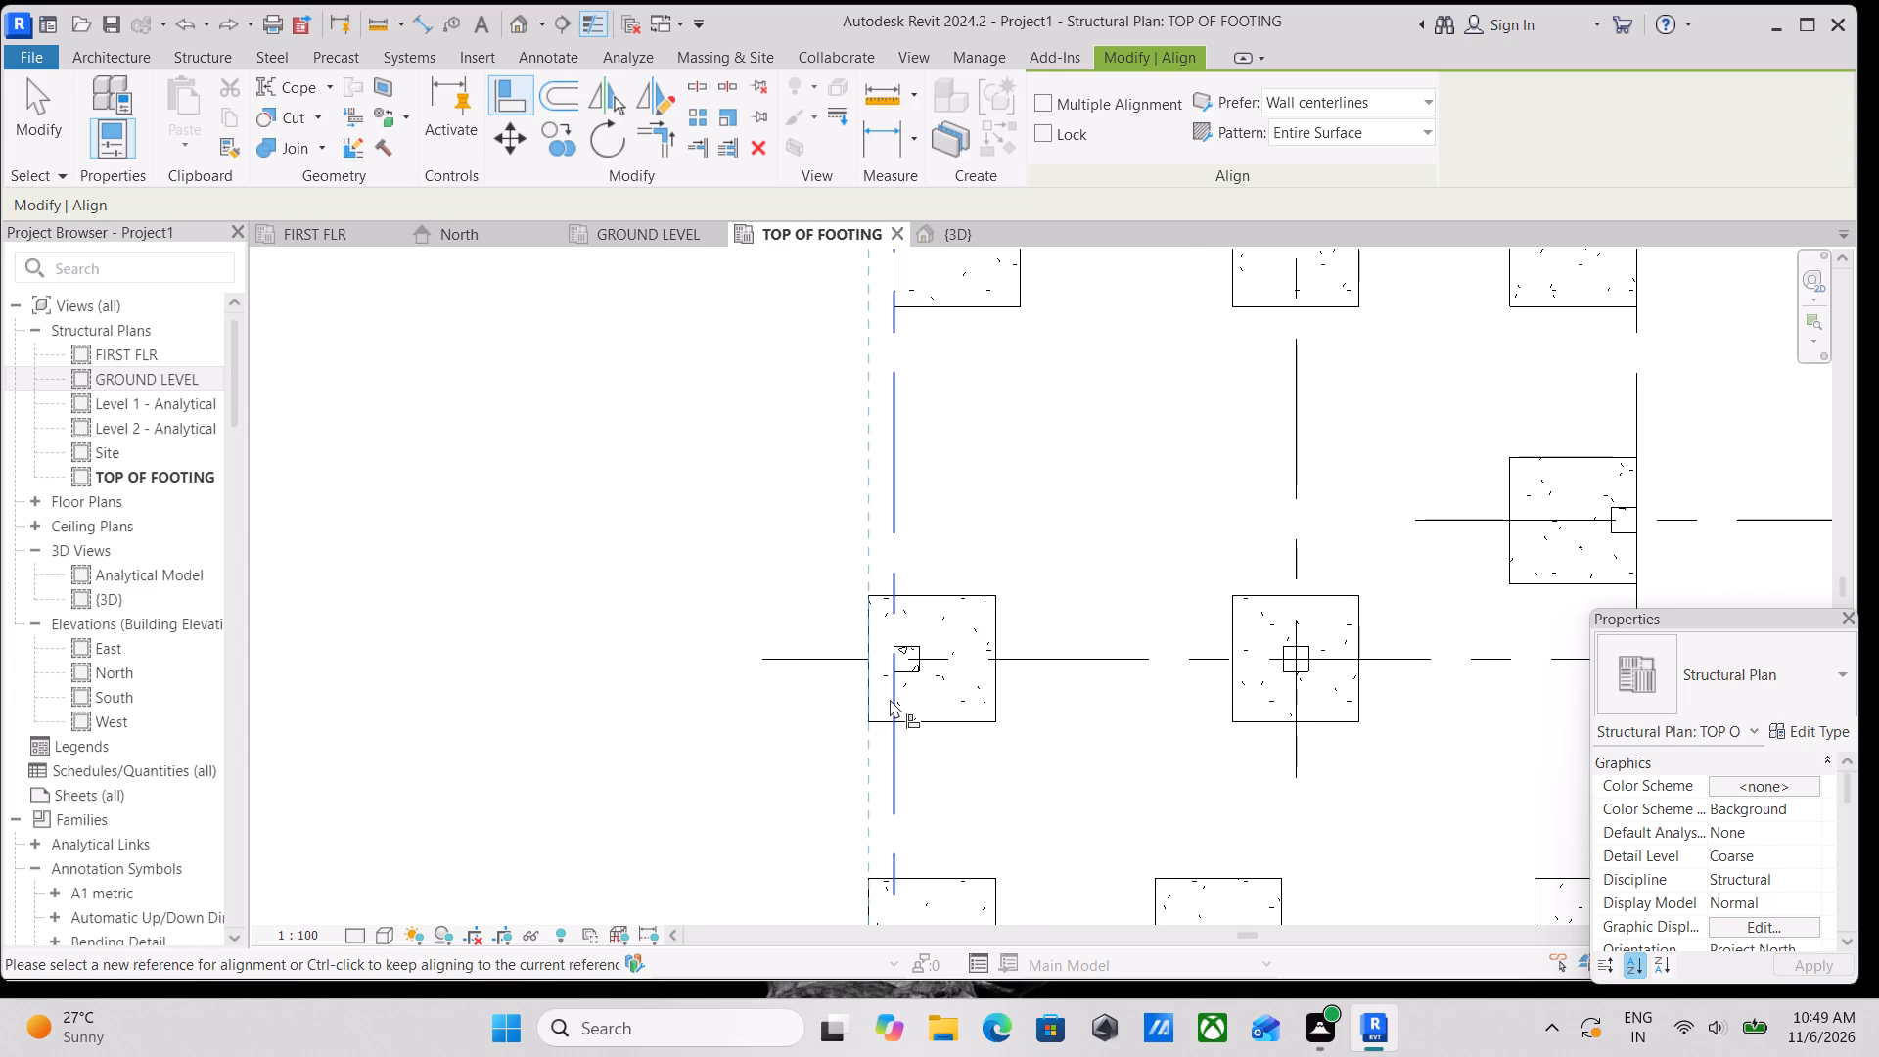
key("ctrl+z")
Align the left edges of the footings at grids A-3 and A-4 to grid A.
scroll(923, 714, "down", 1)
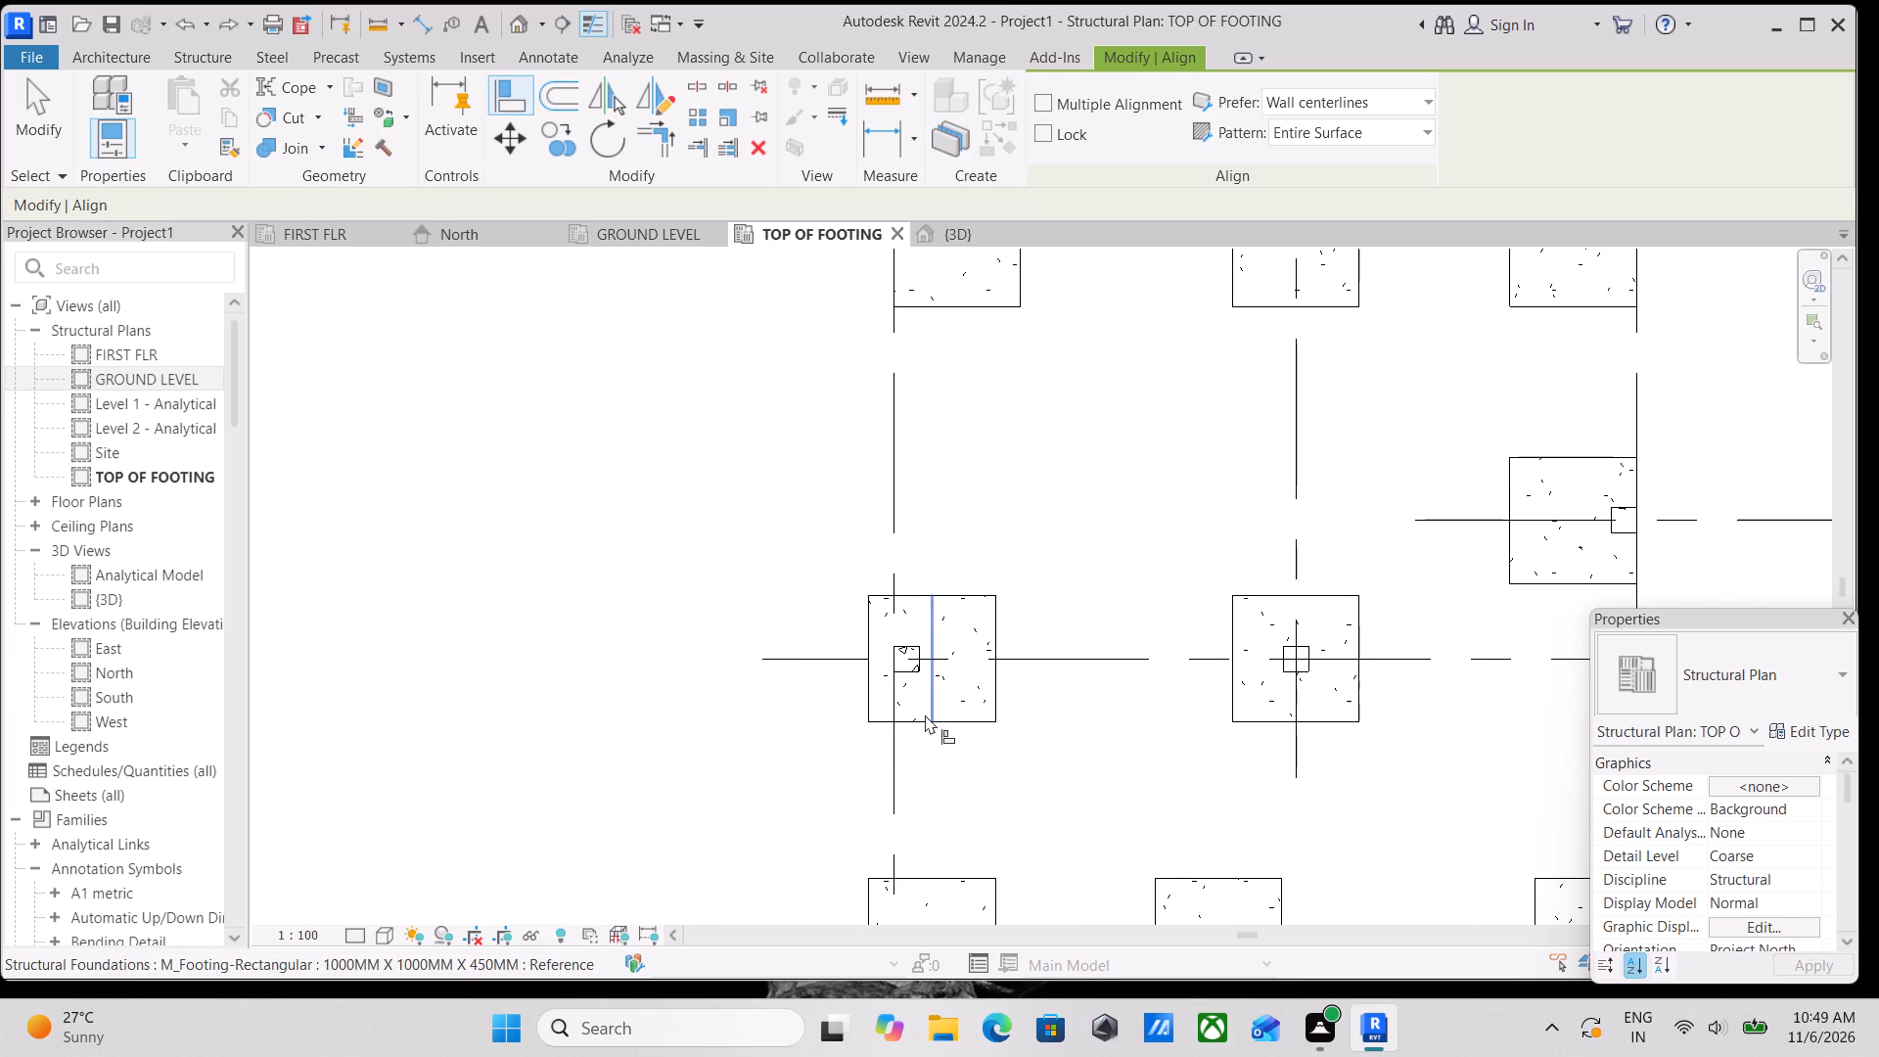
scroll(925, 714, "down", 1)
left_click(905, 583)
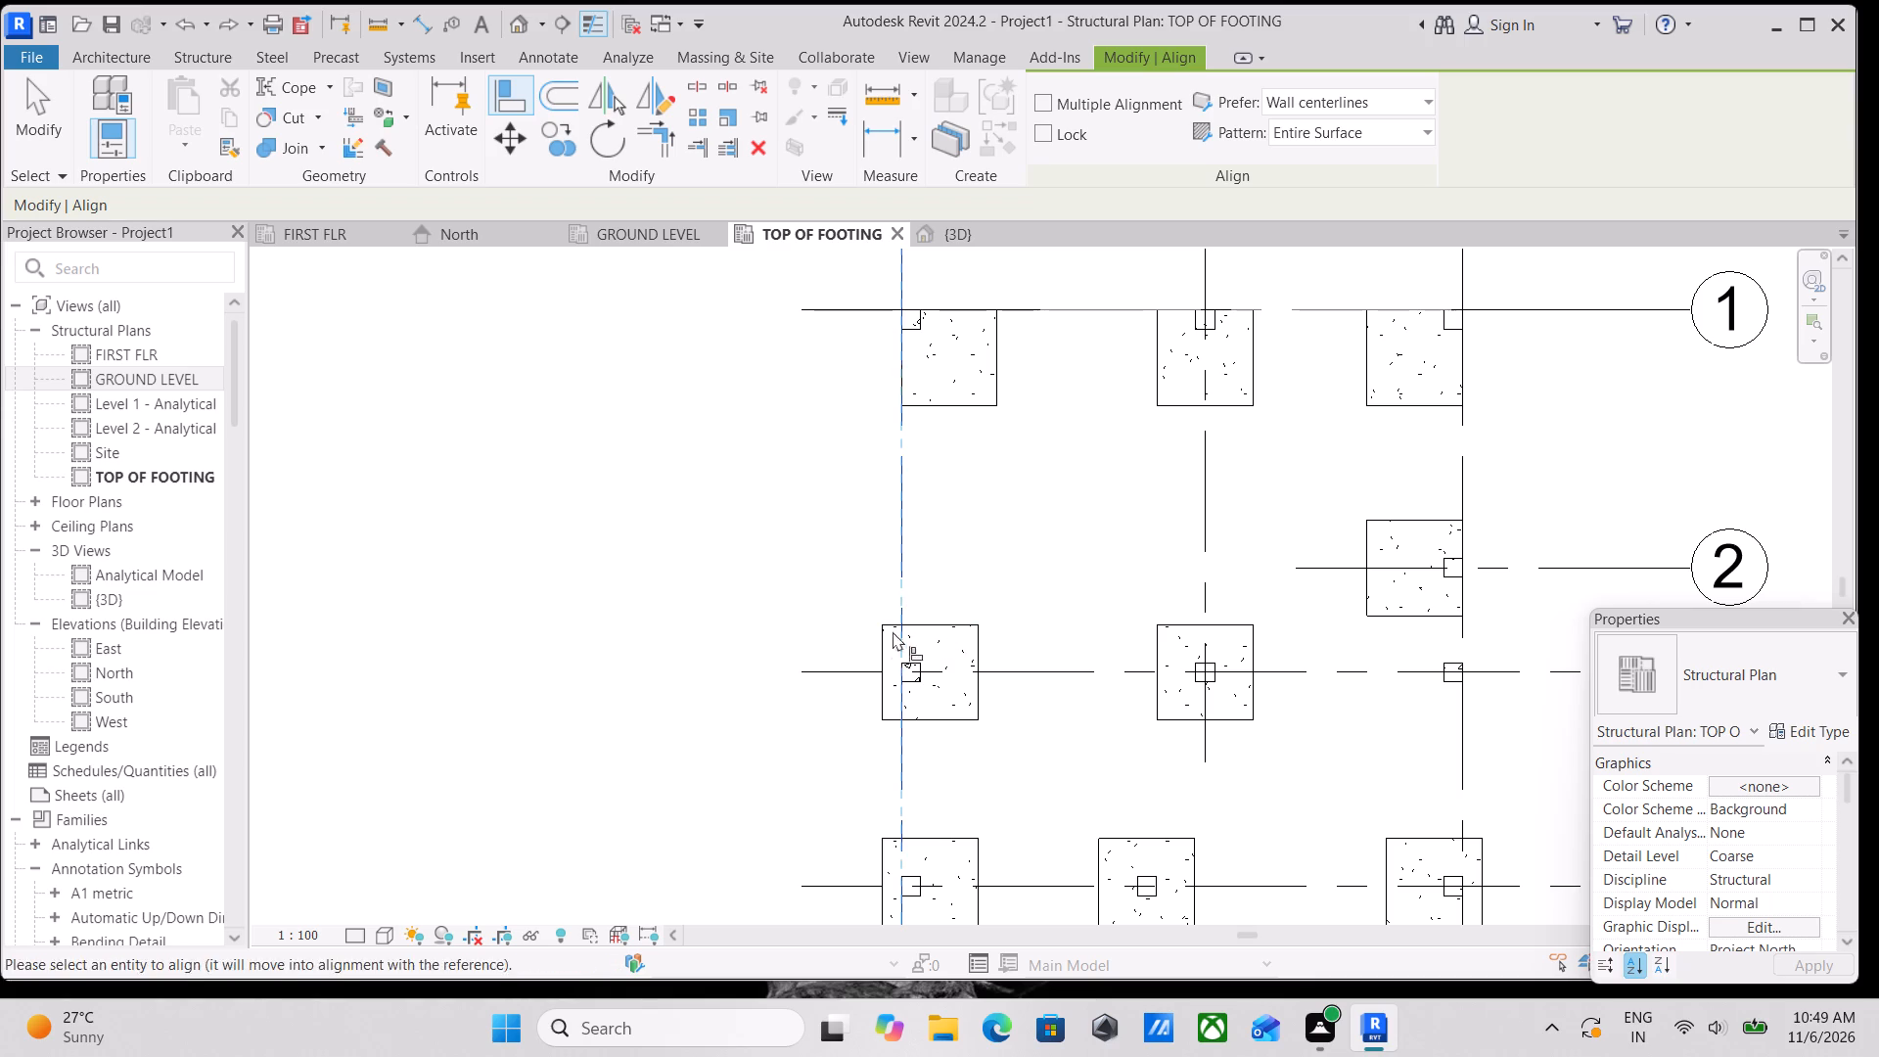
left_click(883, 648)
scroll(950, 675, "down", 3)
middle_click_drag(955, 685, 1005, 557)
scroll(981, 690, "up", 2)
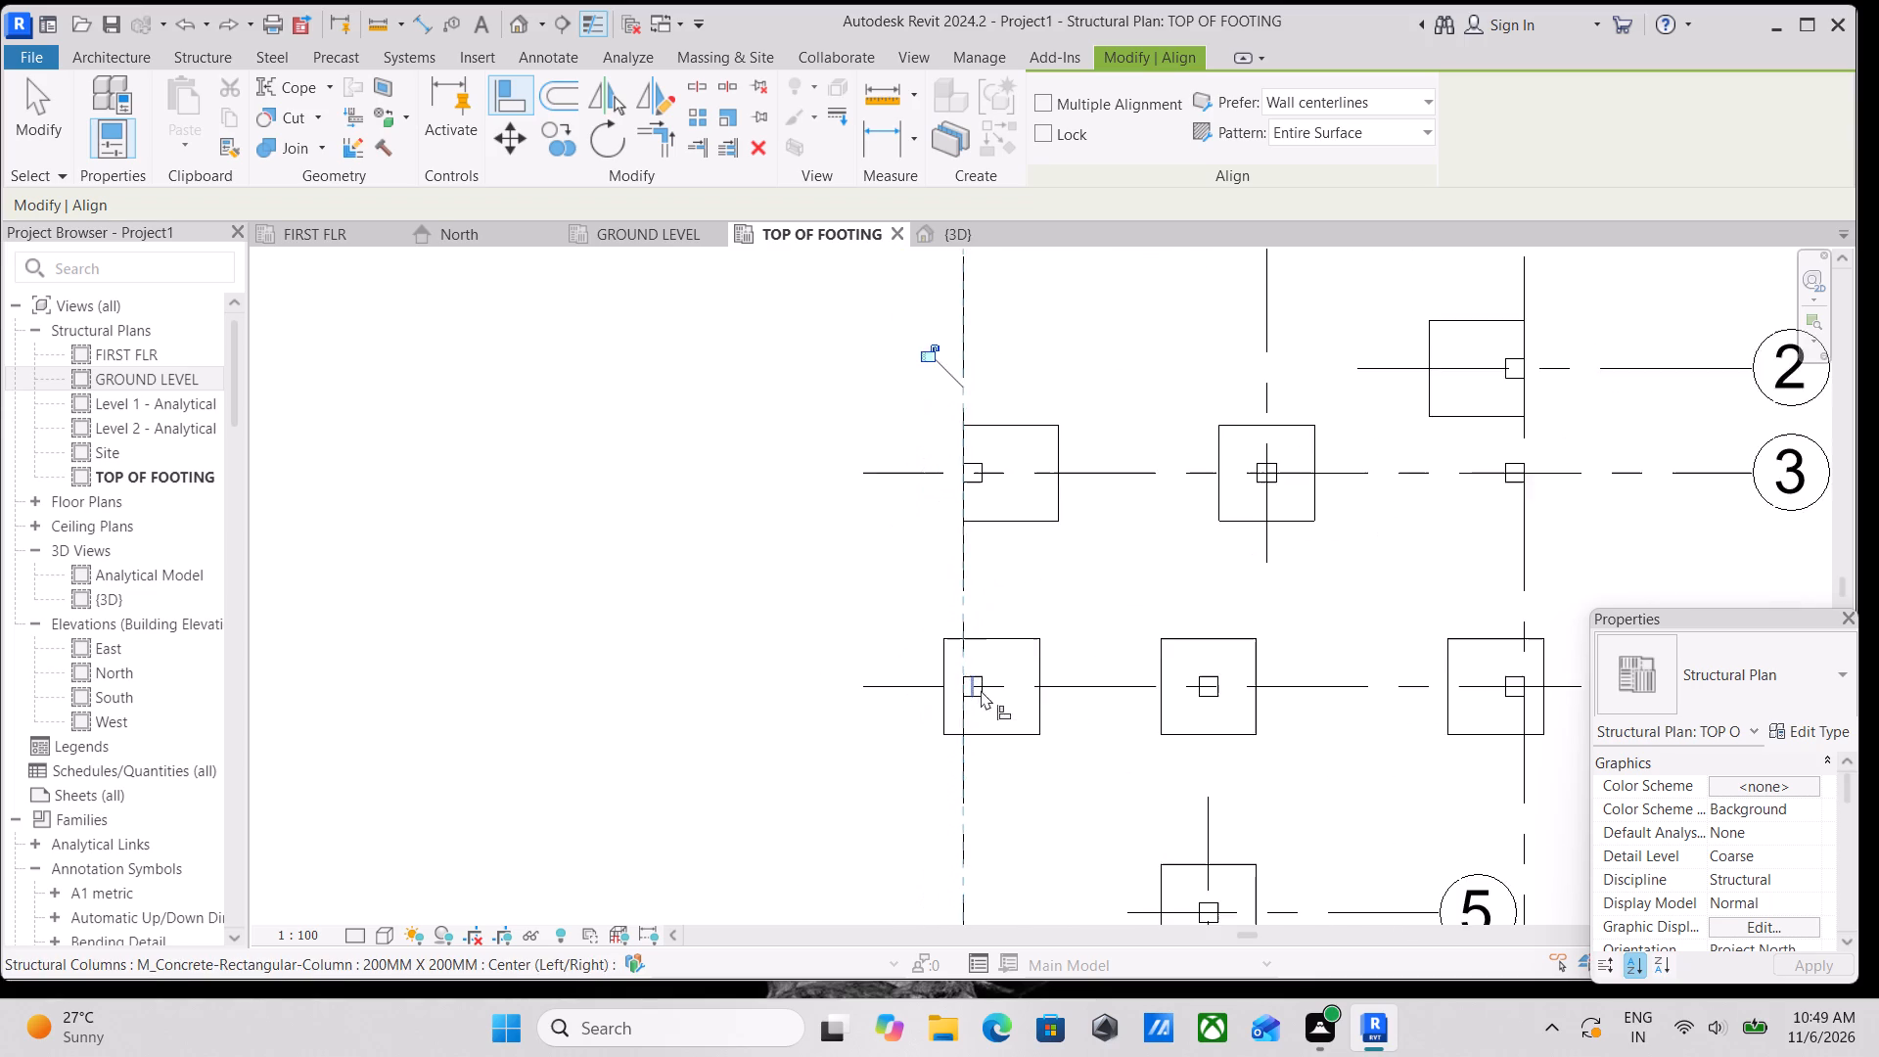
scroll(981, 690, "up", 4)
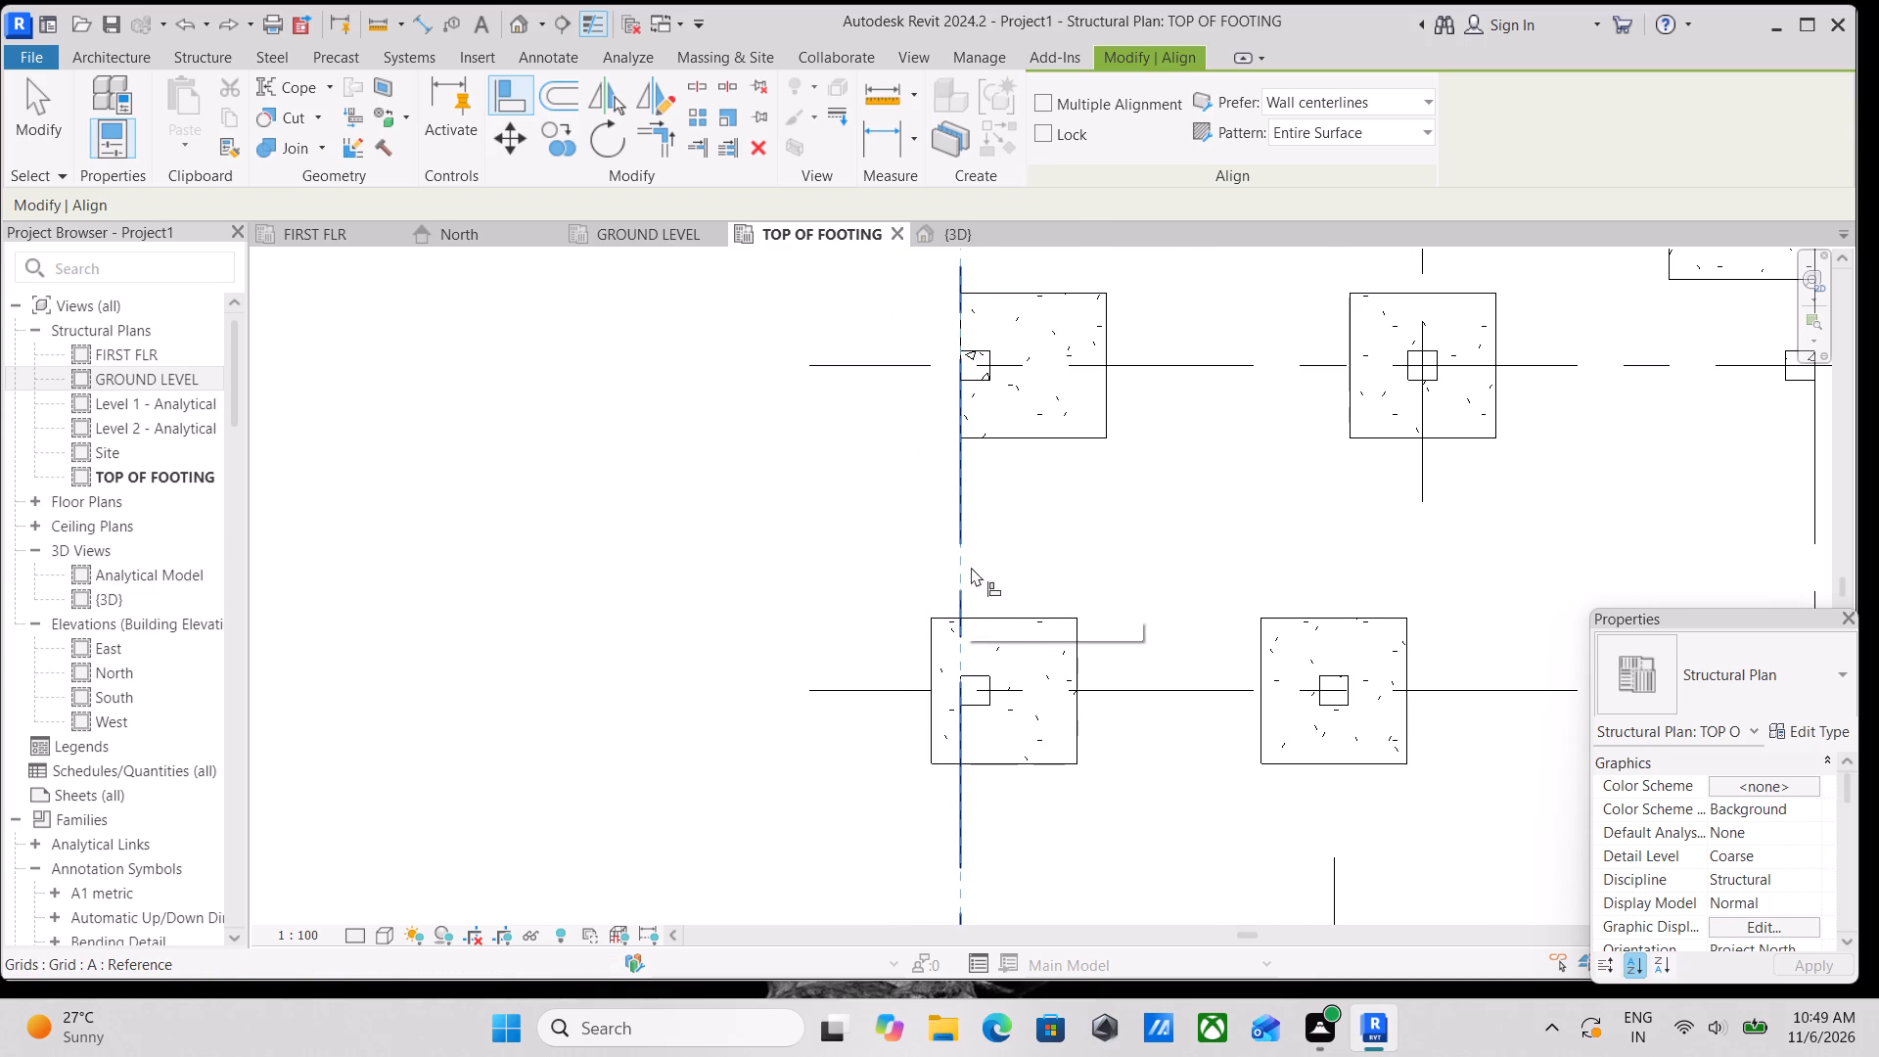
left_click(965, 573)
left_click(929, 661)
Align the left edge of the footing at grid A-6 to grid A.
scroll(1035, 657, "down", 2)
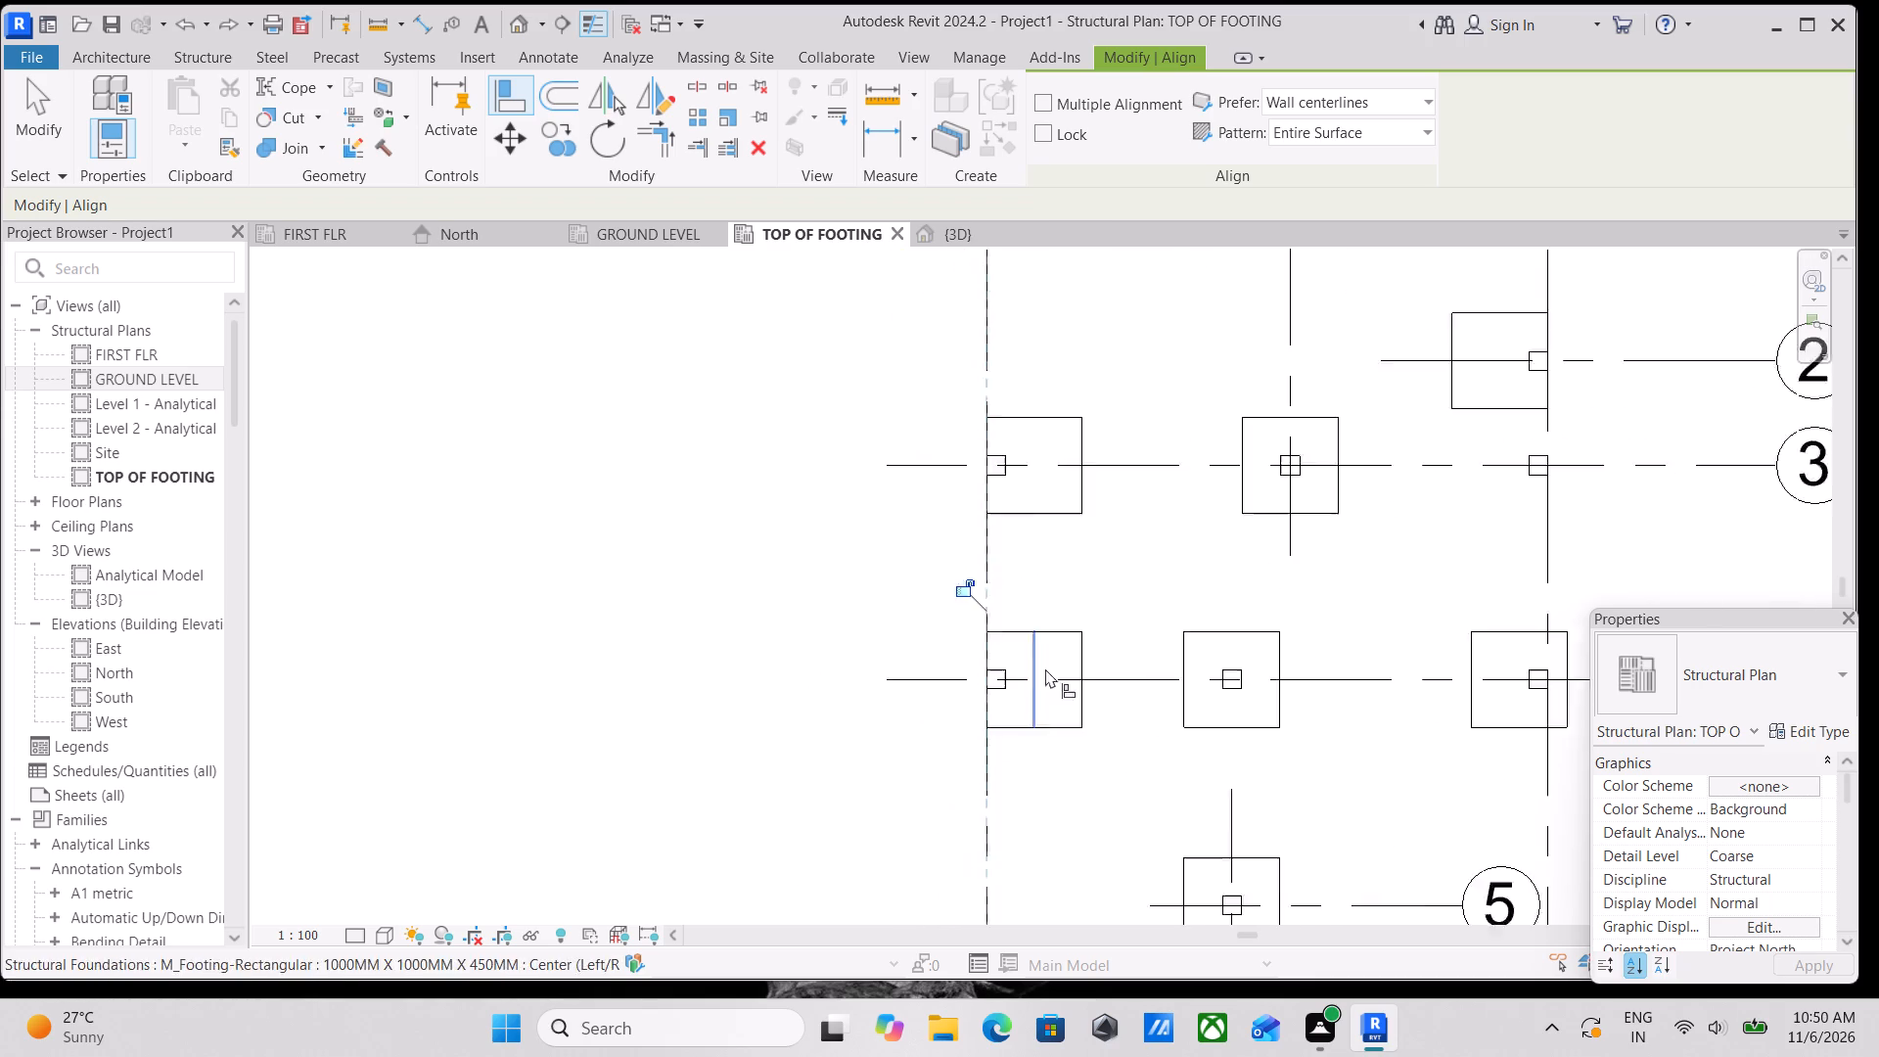
scroll(1045, 668, "down", 3)
middle_click_drag(1183, 766, 1179, 532)
scroll(1013, 736, "up", 2)
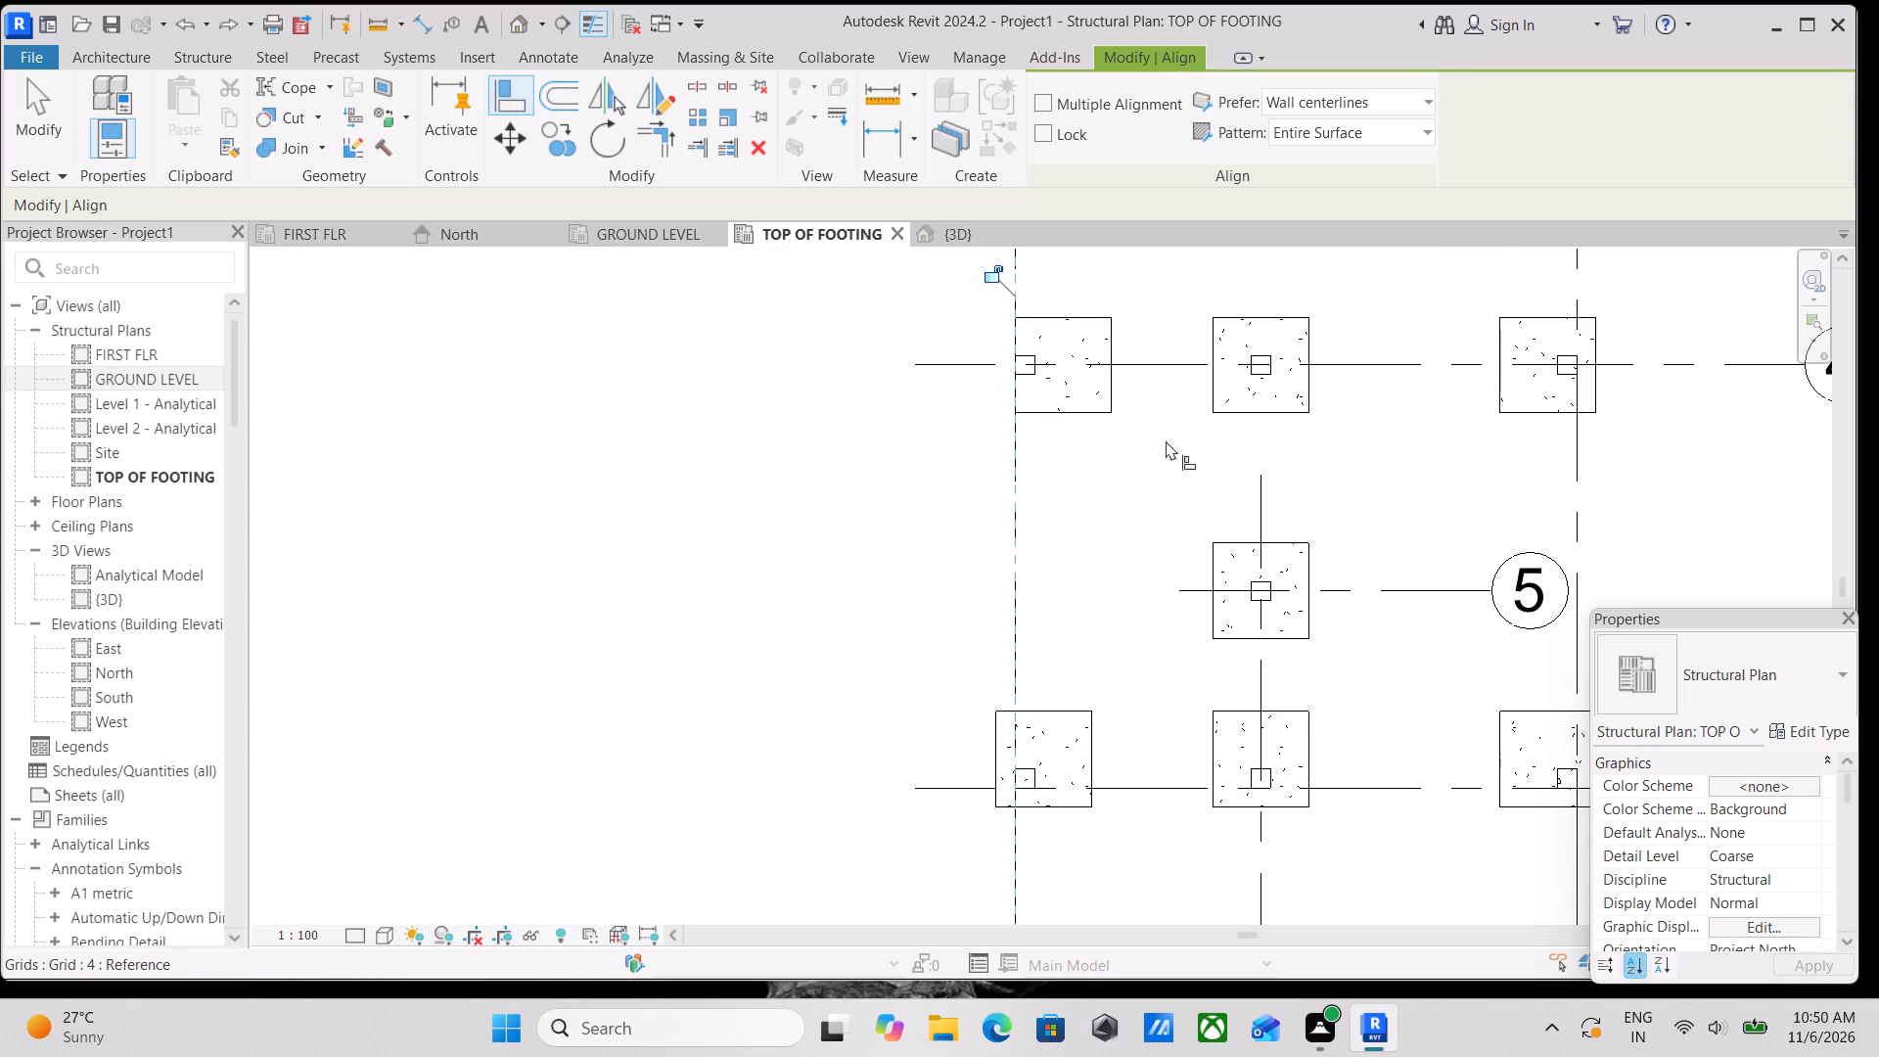
left_click(1019, 726)
left_click(993, 720)
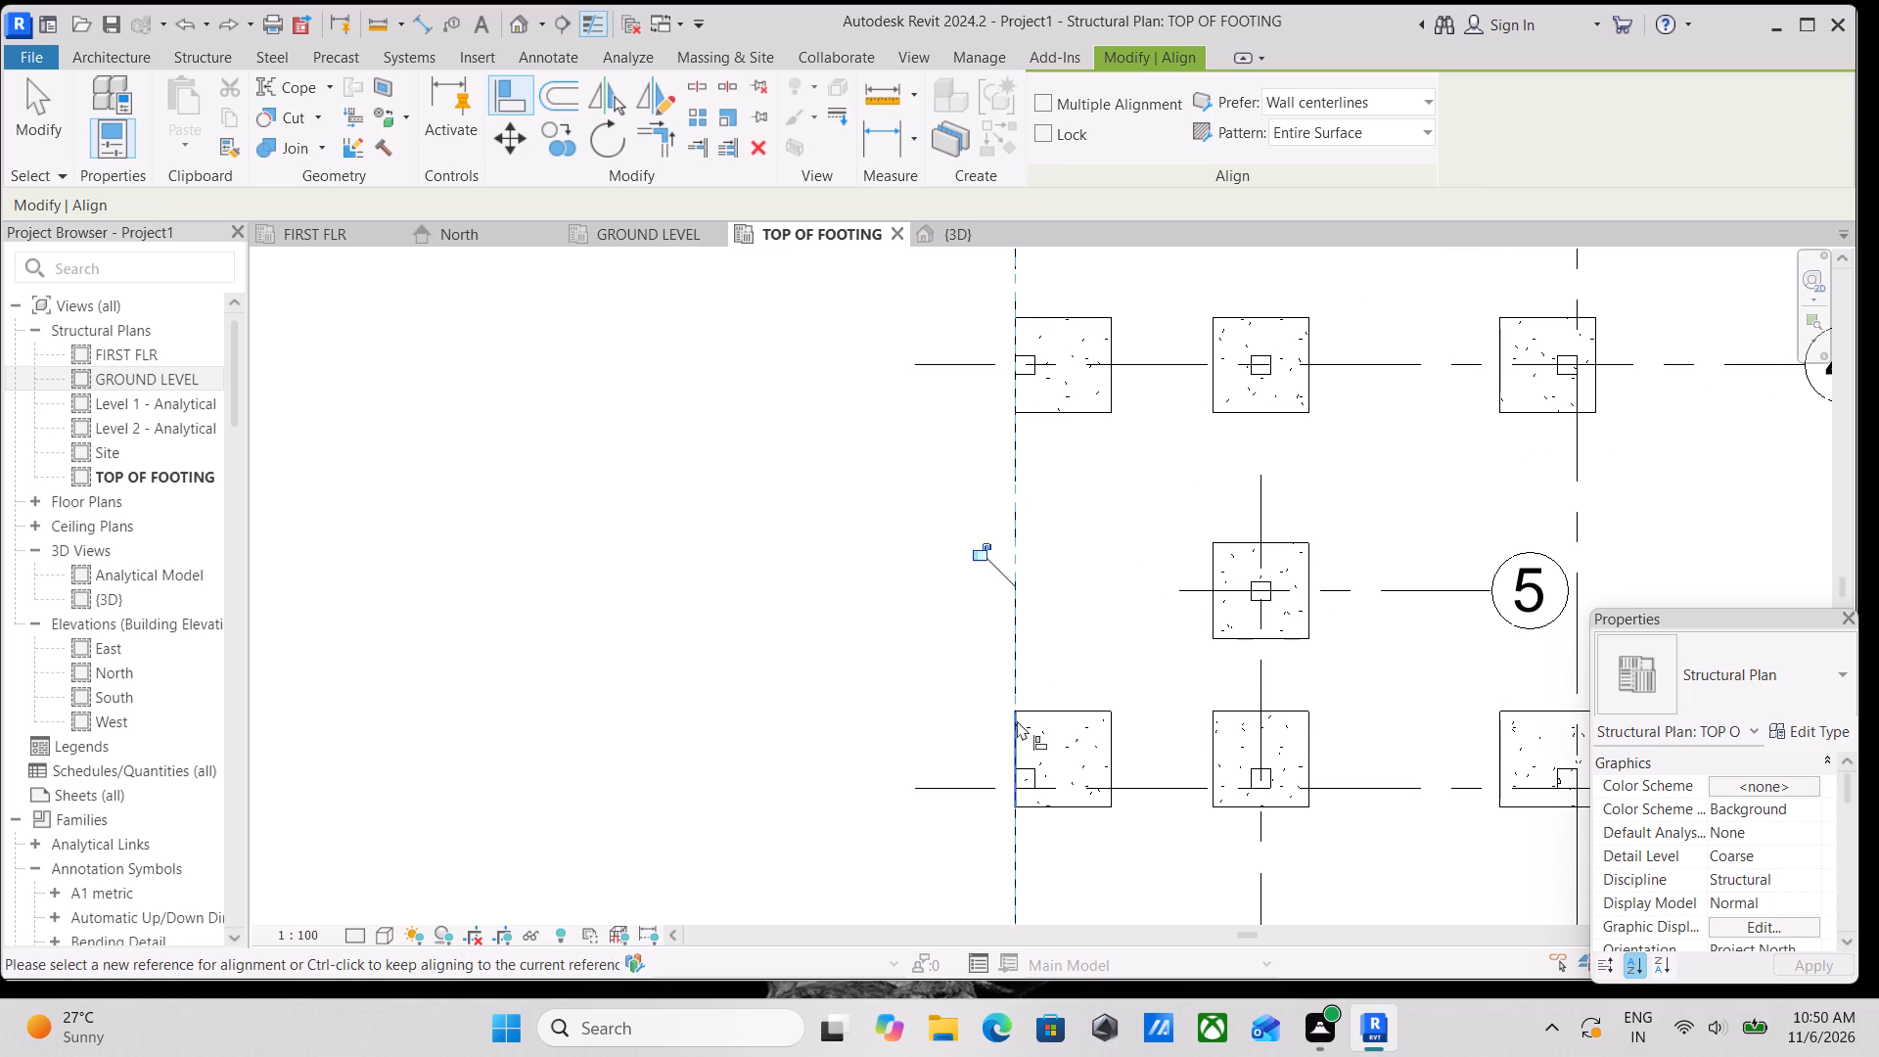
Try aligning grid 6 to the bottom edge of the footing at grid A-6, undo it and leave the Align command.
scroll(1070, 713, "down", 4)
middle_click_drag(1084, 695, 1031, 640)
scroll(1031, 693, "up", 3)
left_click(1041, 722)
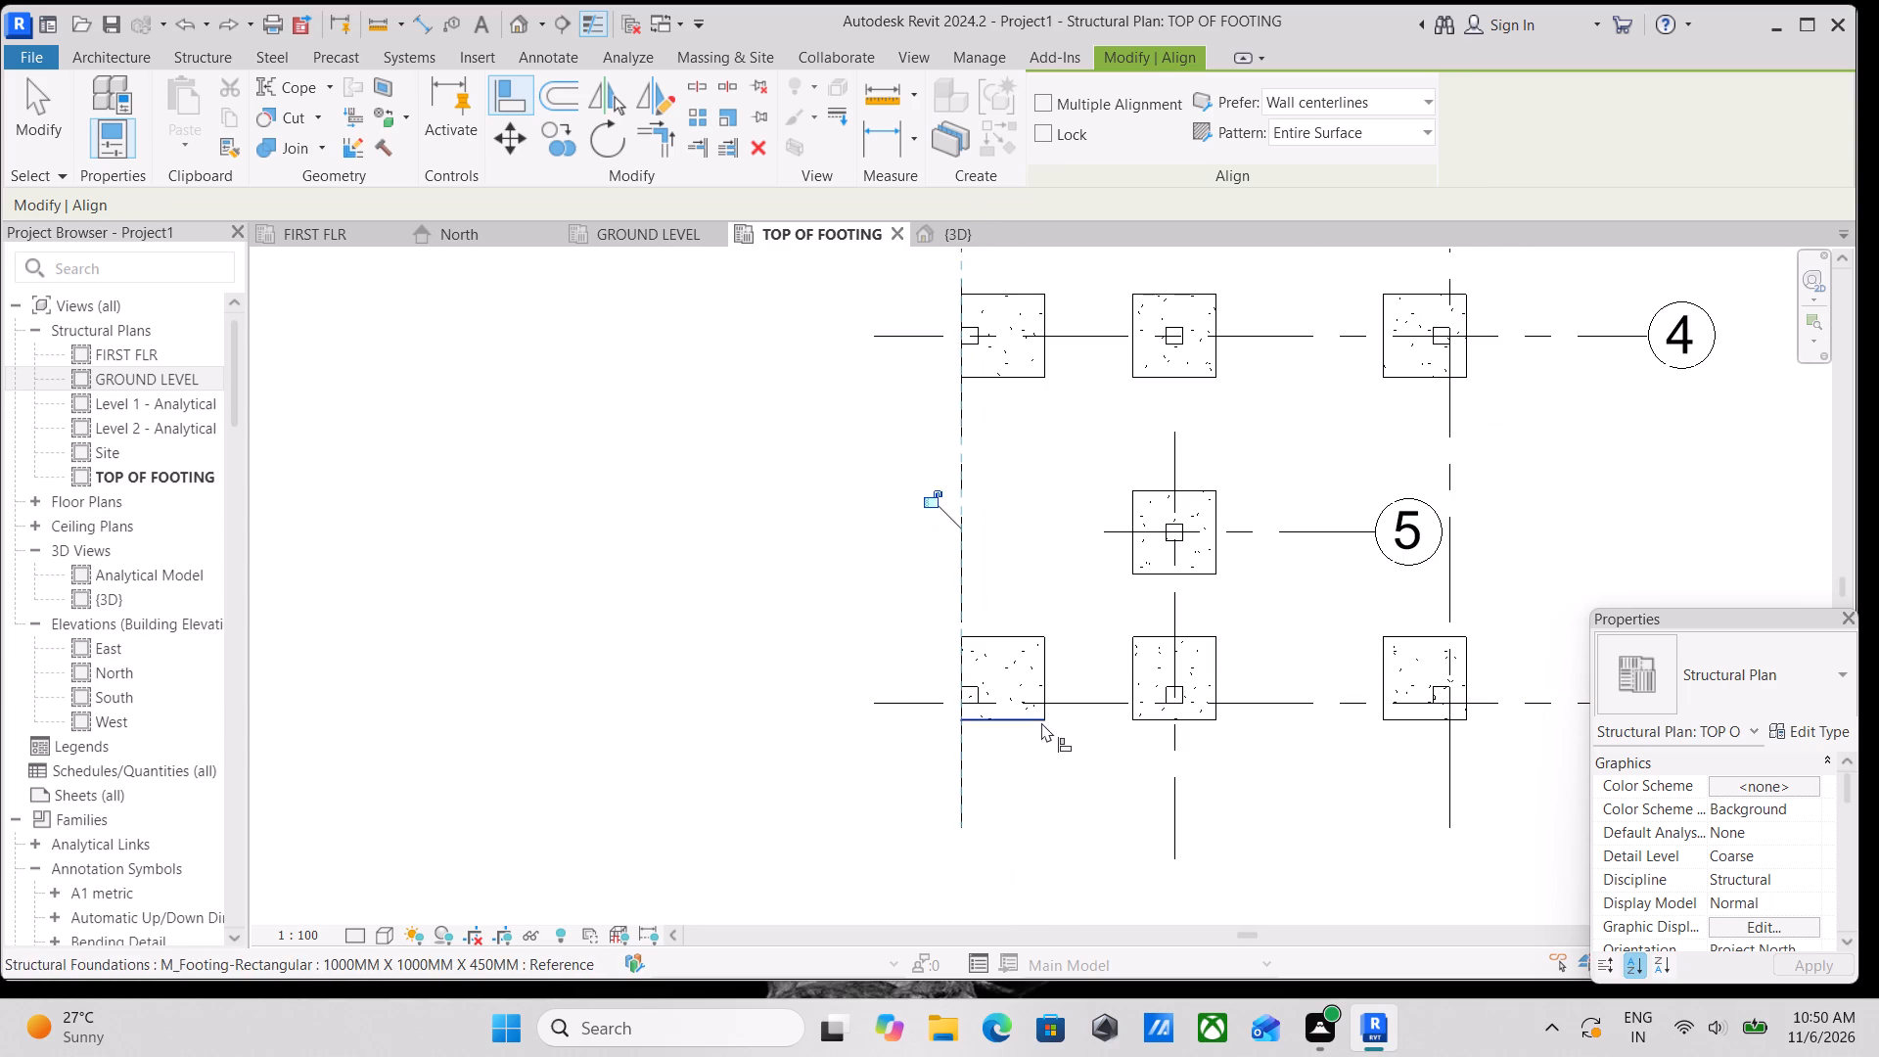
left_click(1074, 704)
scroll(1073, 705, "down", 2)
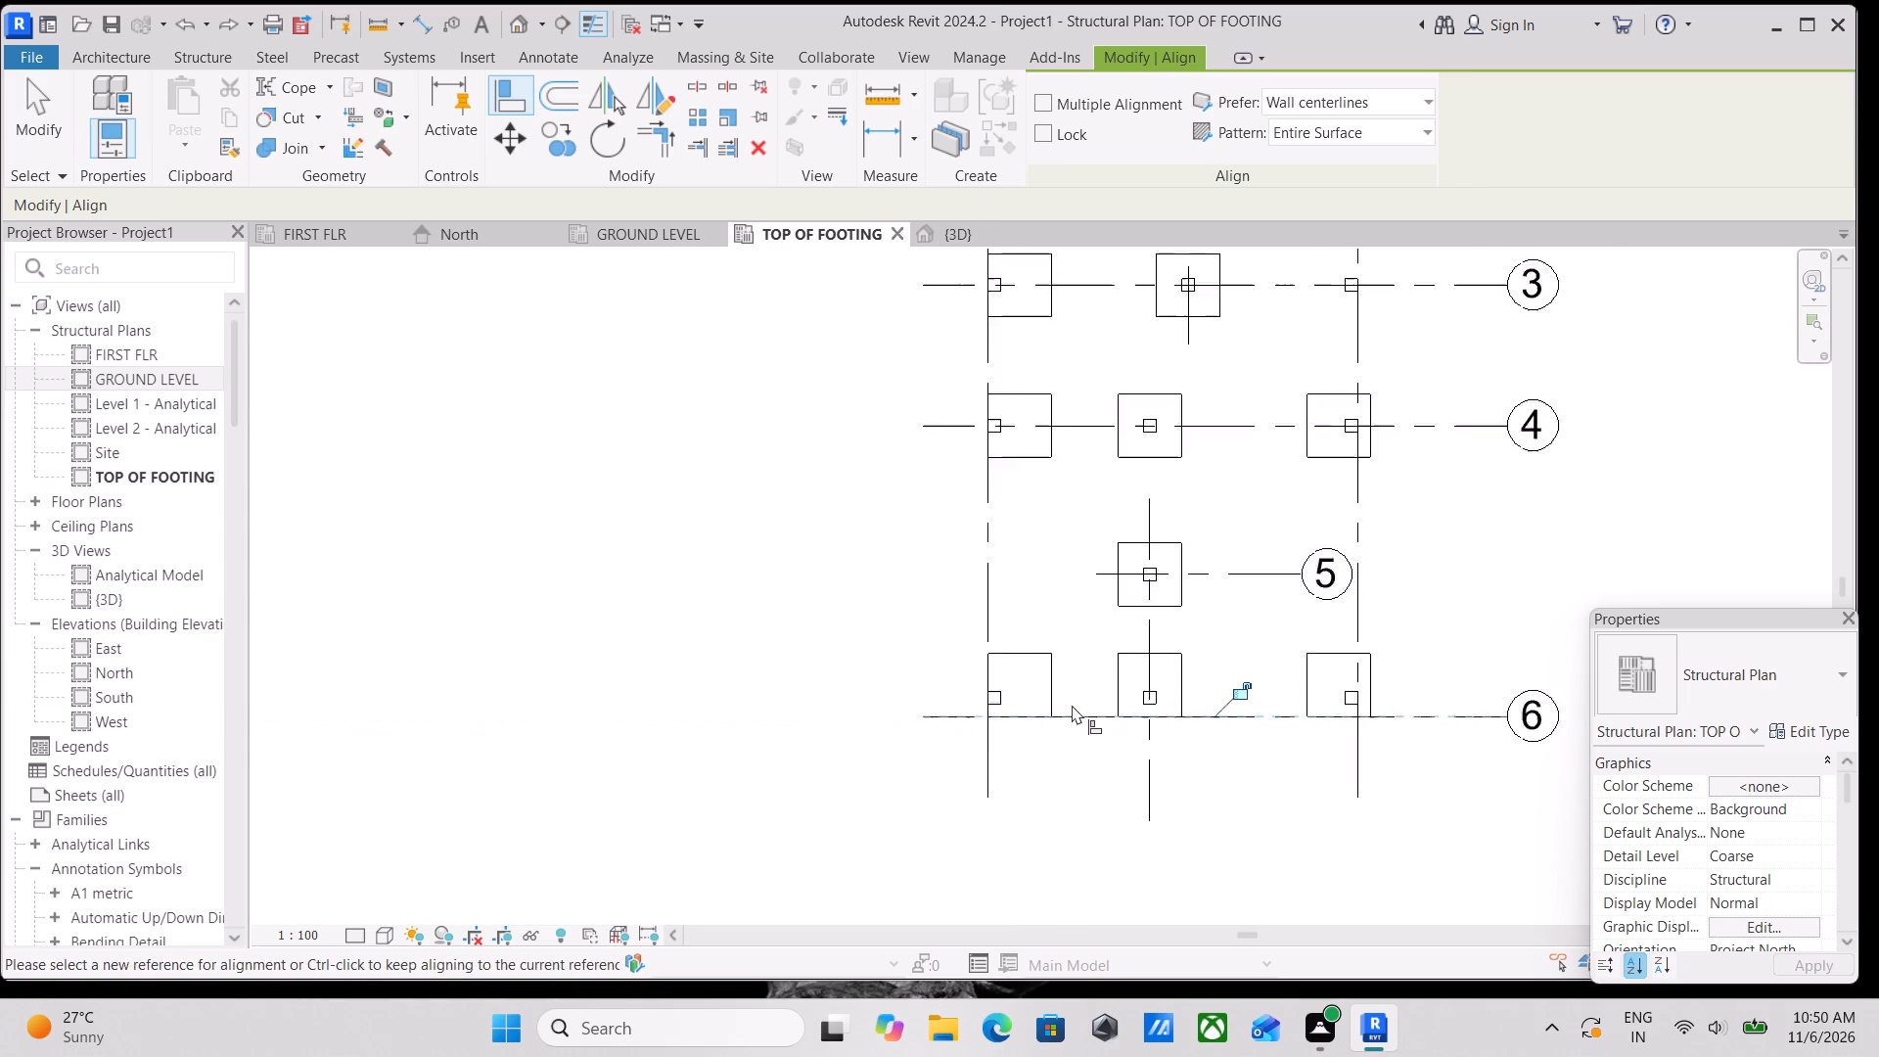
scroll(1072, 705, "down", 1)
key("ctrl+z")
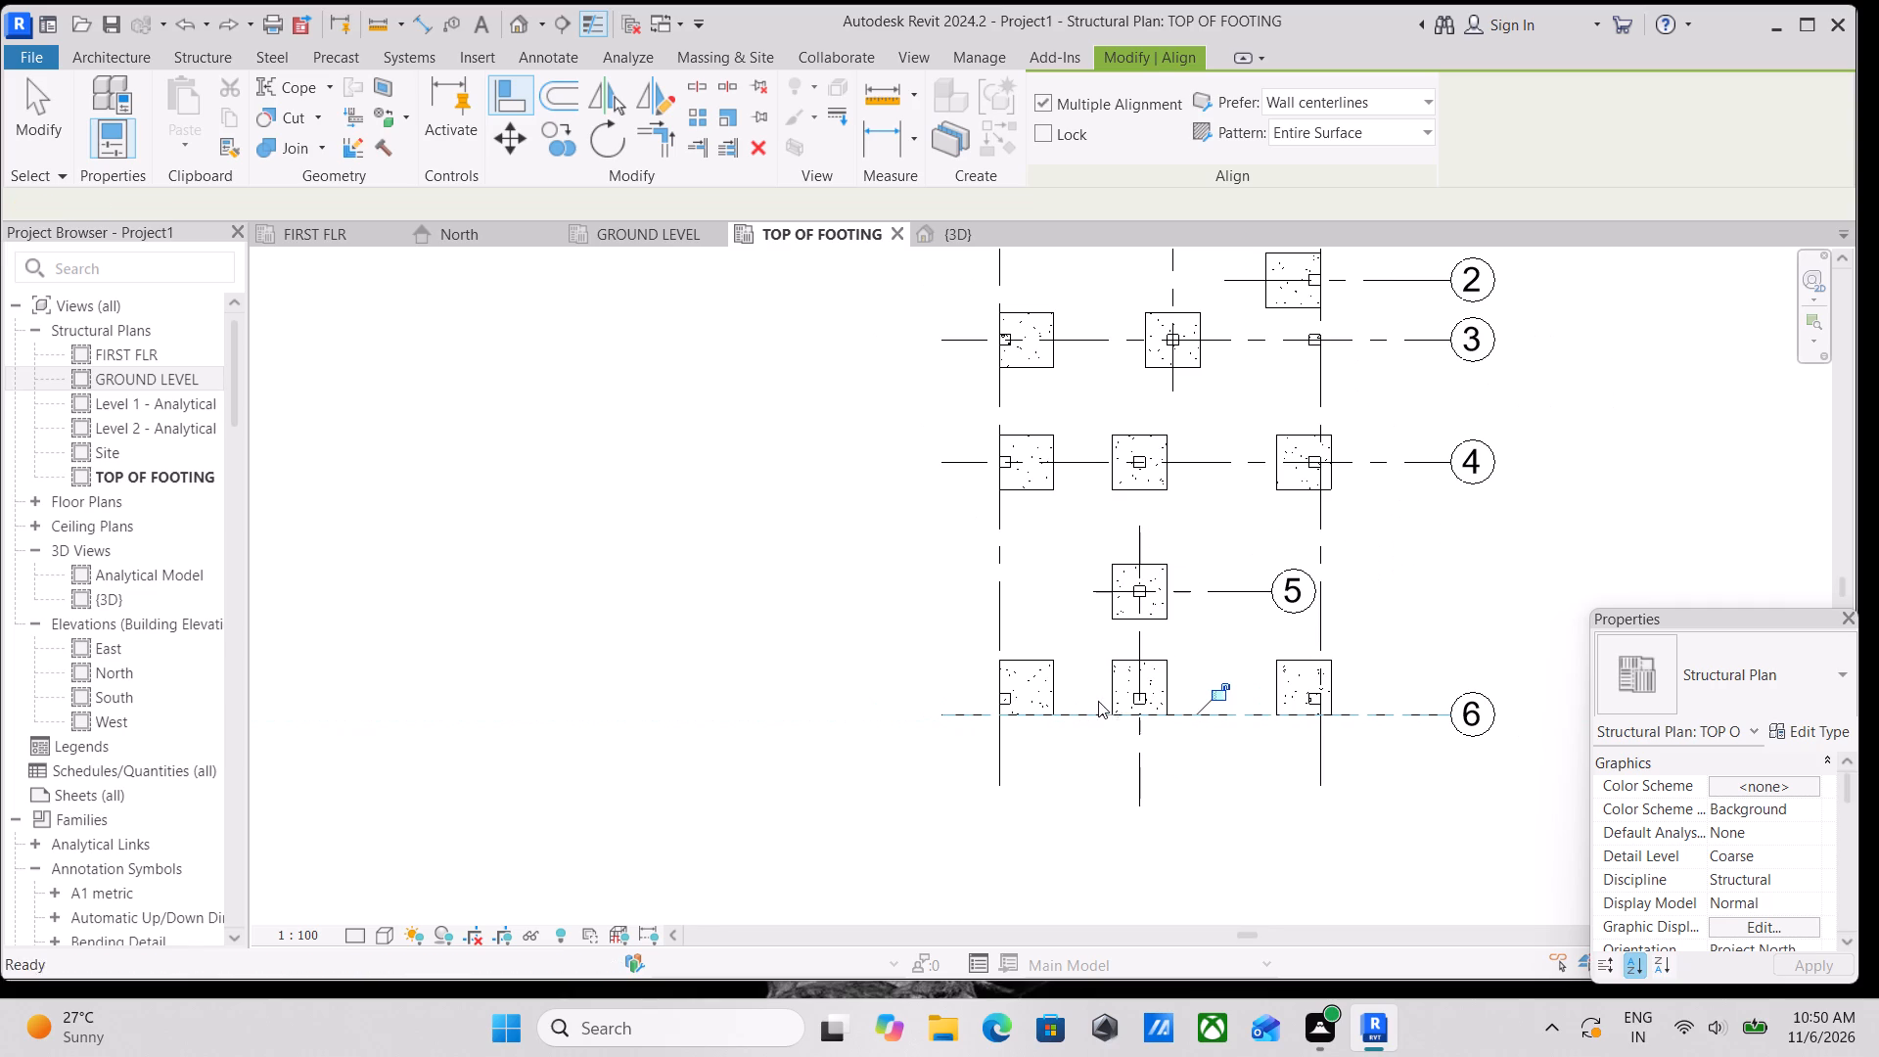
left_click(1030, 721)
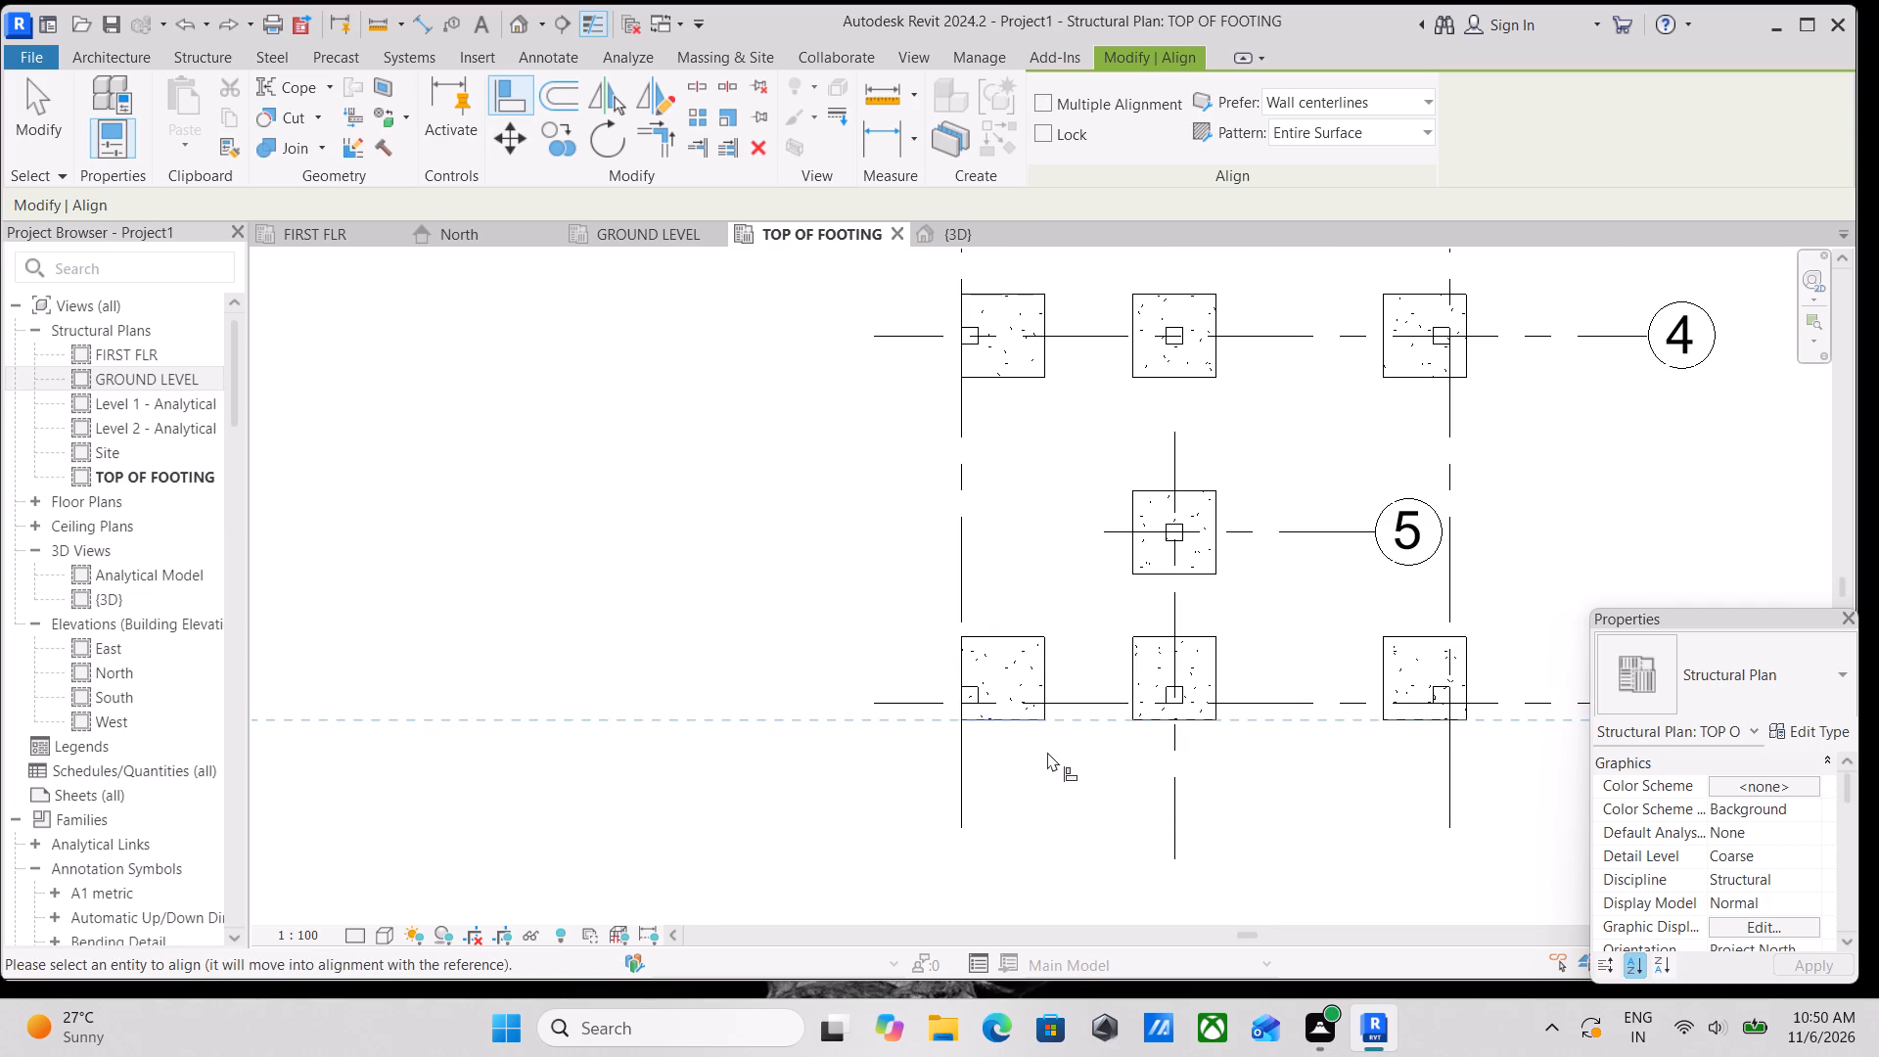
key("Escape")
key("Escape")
Restart Align and bring the bottom edge of the footing at grid A-6 onto grid 6.
scroll(1047, 749, "up", 2)
middle_click(1047, 749)
type("AL")
left_click(1077, 691)
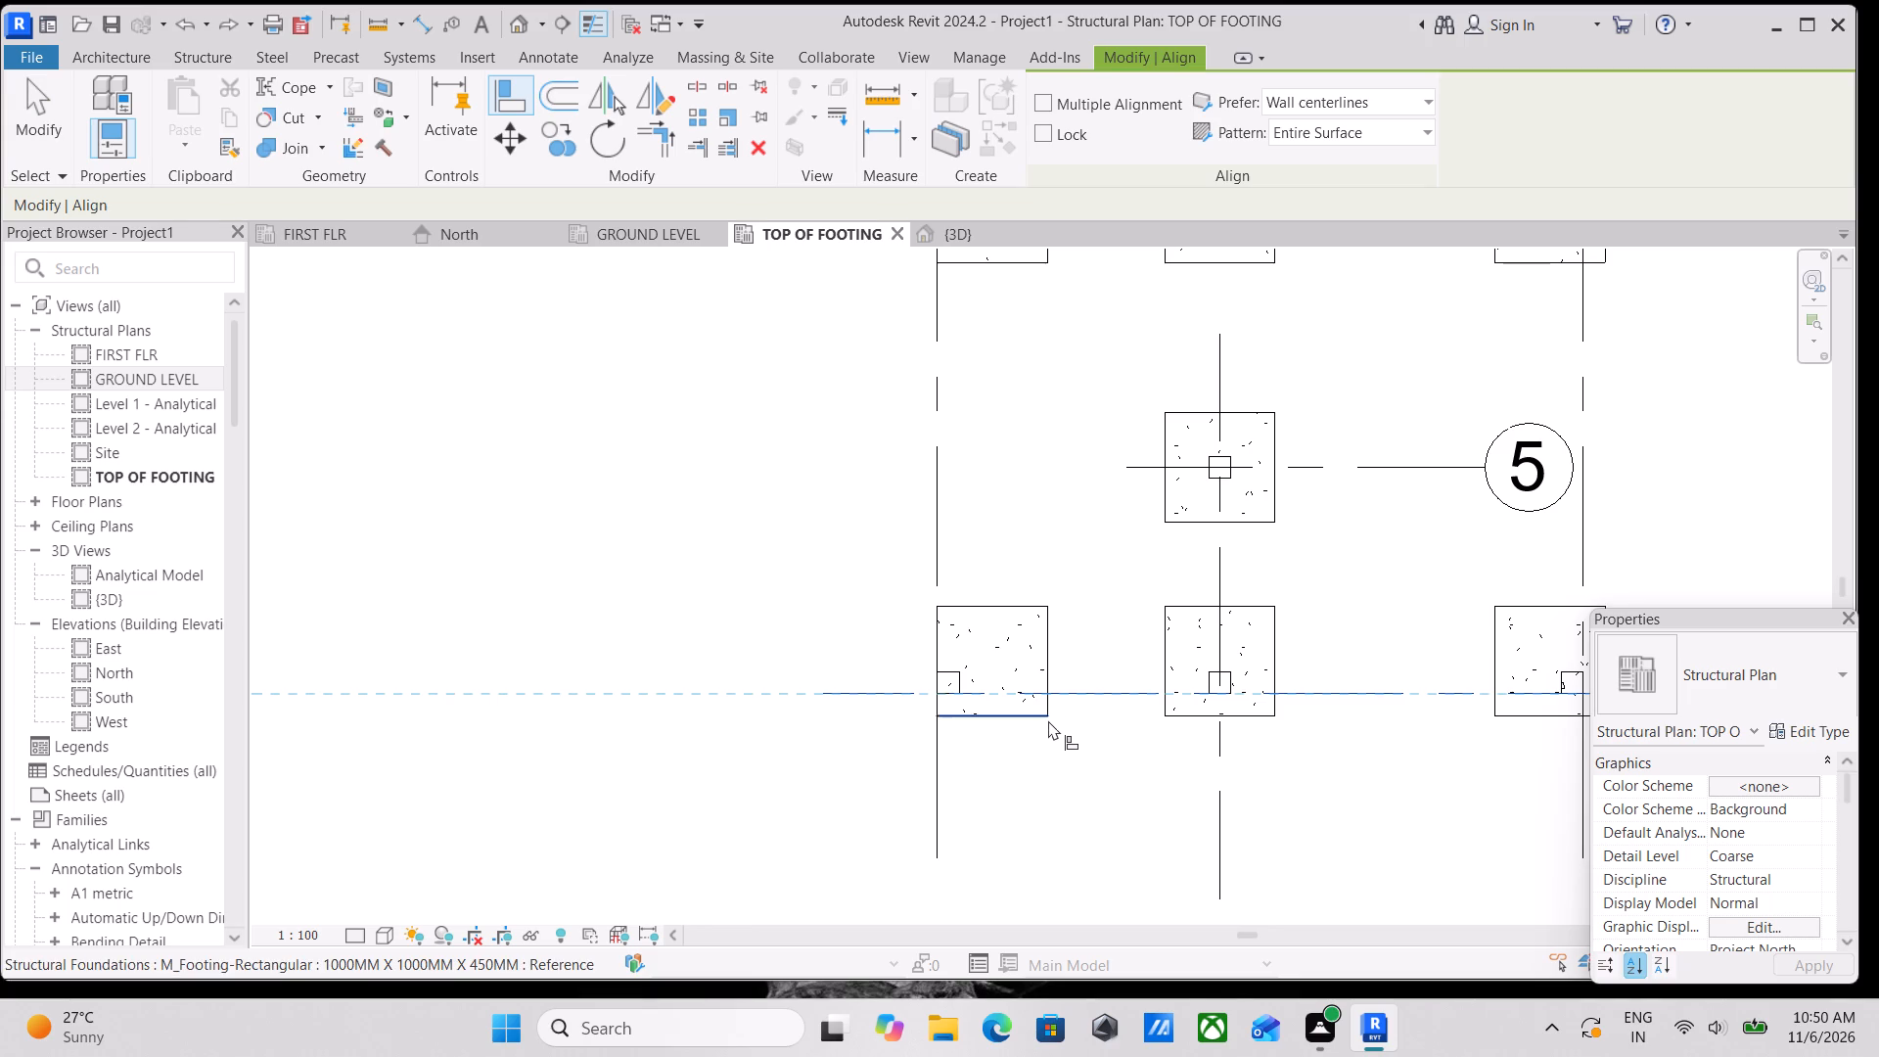
left_click(1045, 722)
Align the bottom edges of the middle footing and the grid C footing on the lowest row to grid 6.
scroll(1084, 722, "down", 2)
middle_click_drag(1084, 722, 801, 746)
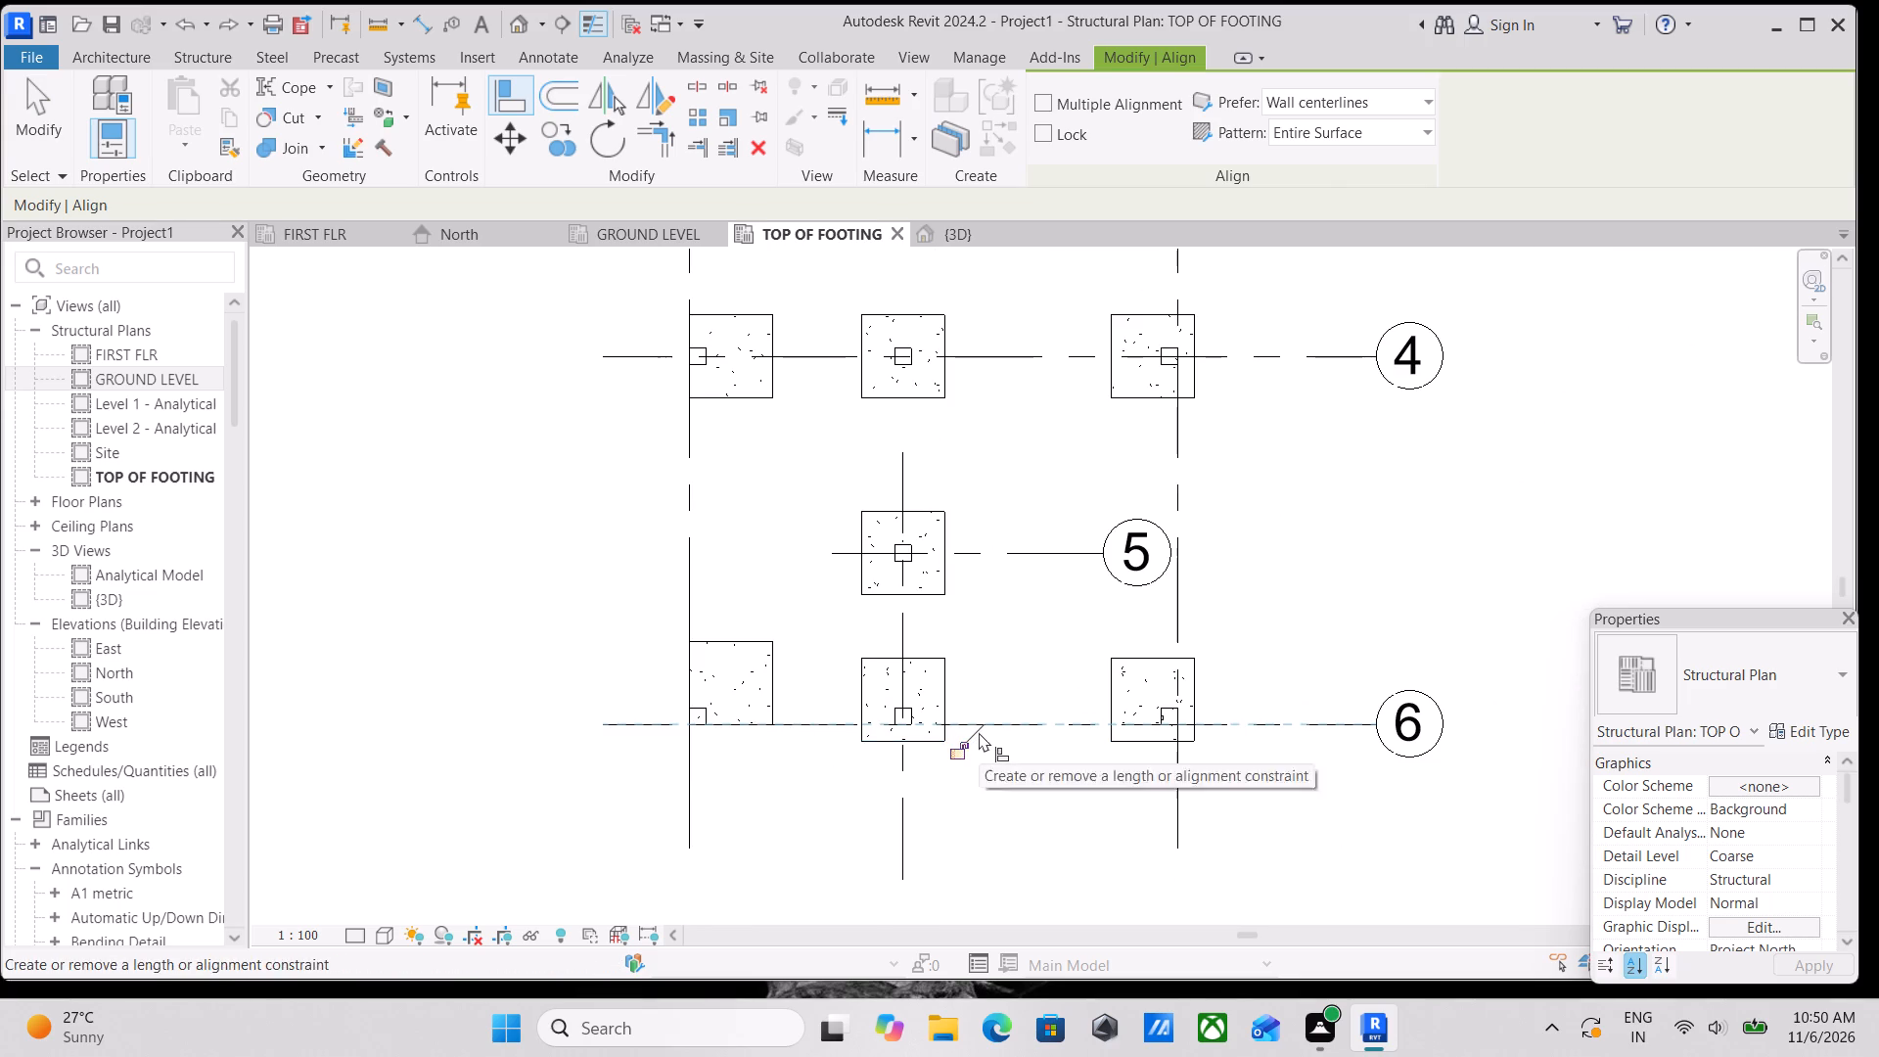
scroll(978, 734, "up", 3)
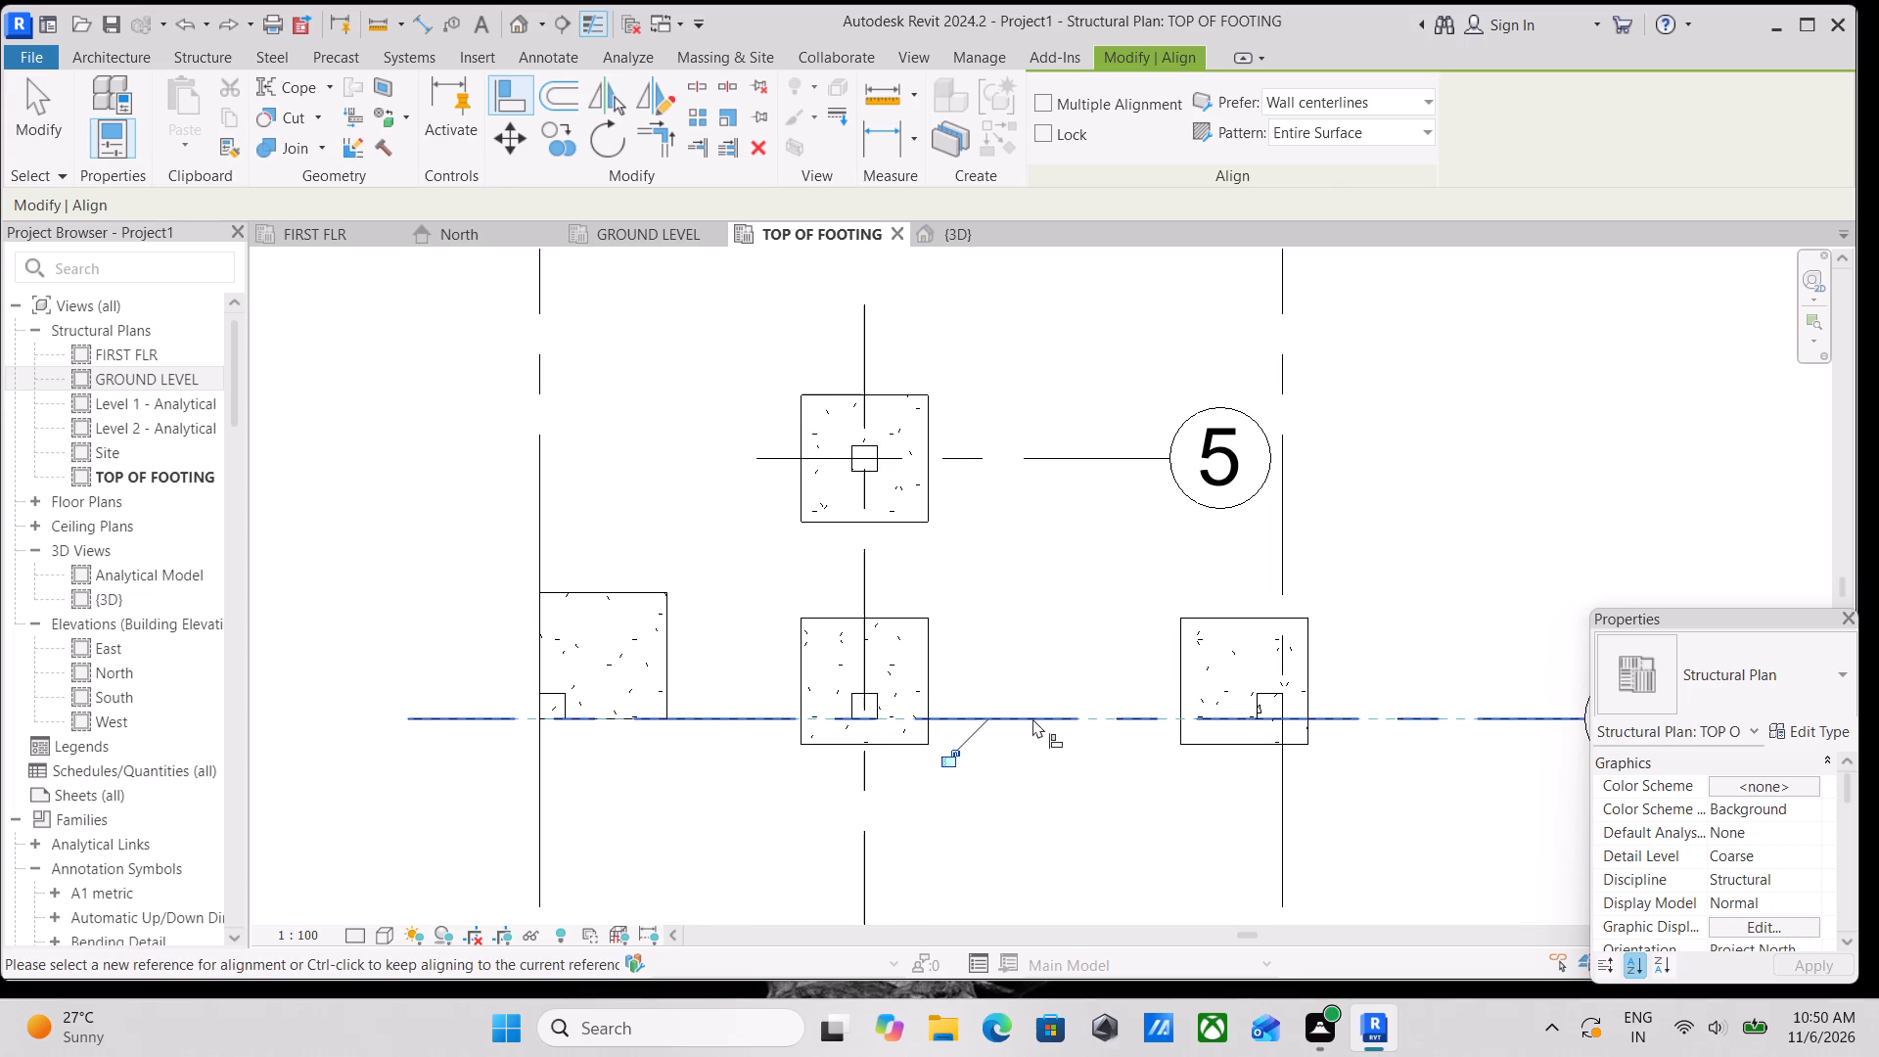
left_click(1032, 718)
left_click(916, 742)
scroll(1063, 704, "down", 1)
middle_click_drag(1061, 708, 883, 720)
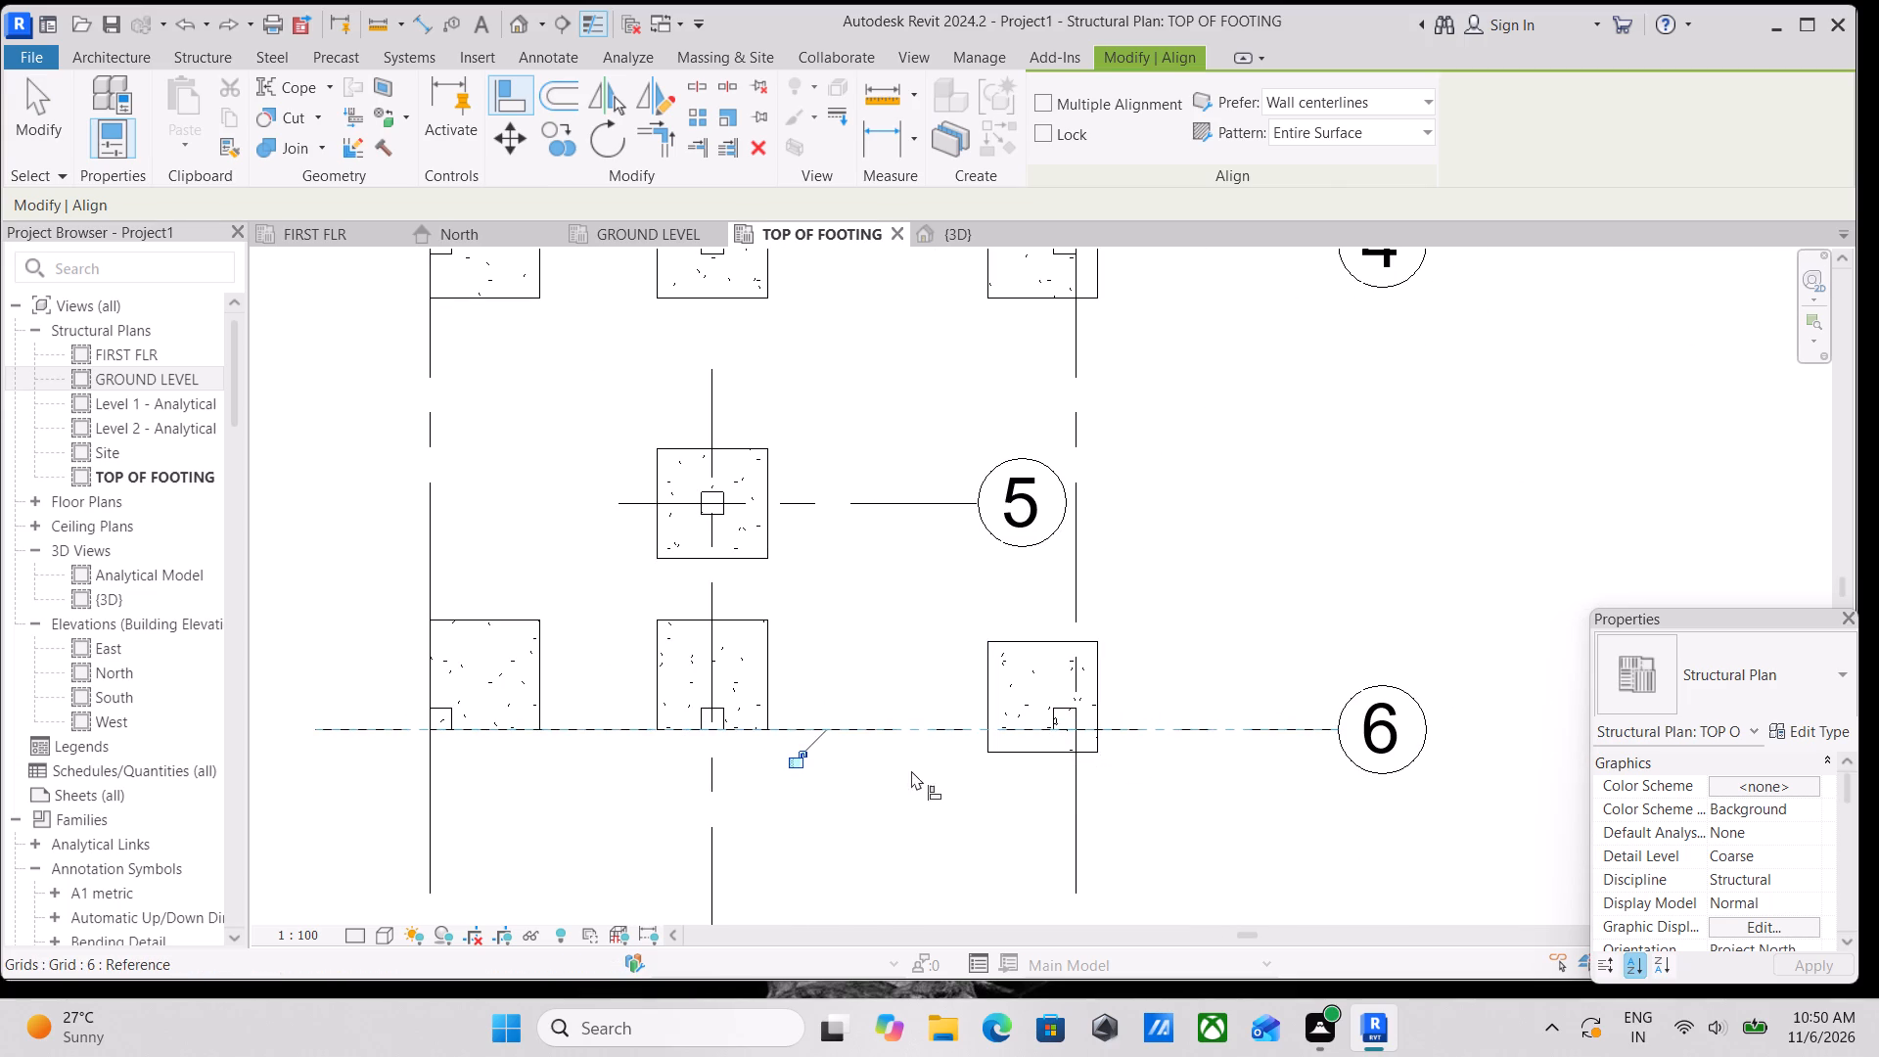
left_click(939, 722)
left_click(1005, 754)
Restart Align and bring the right edge of the footing at grid C-6 onto grid C.
scroll(1084, 648, "down", 1)
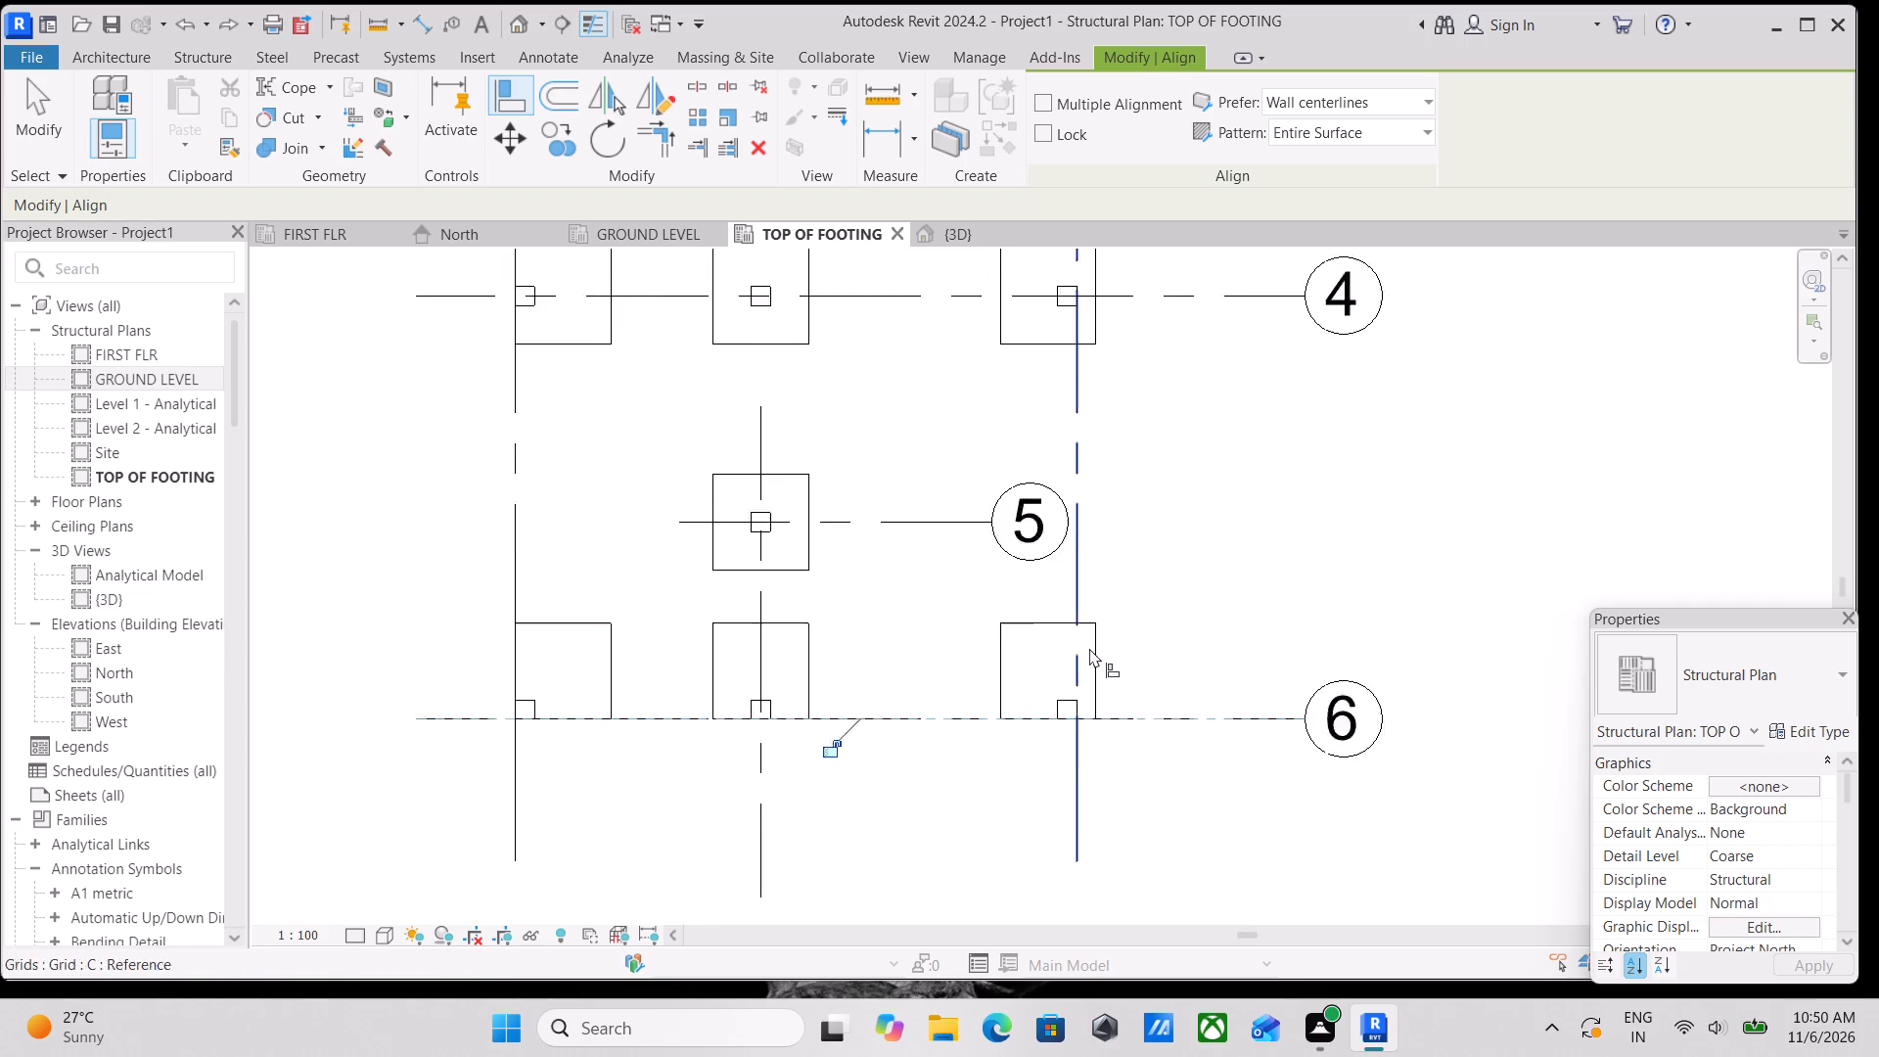
scroll(1089, 648, "down", 1)
scroll(1102, 674, "up", 2)
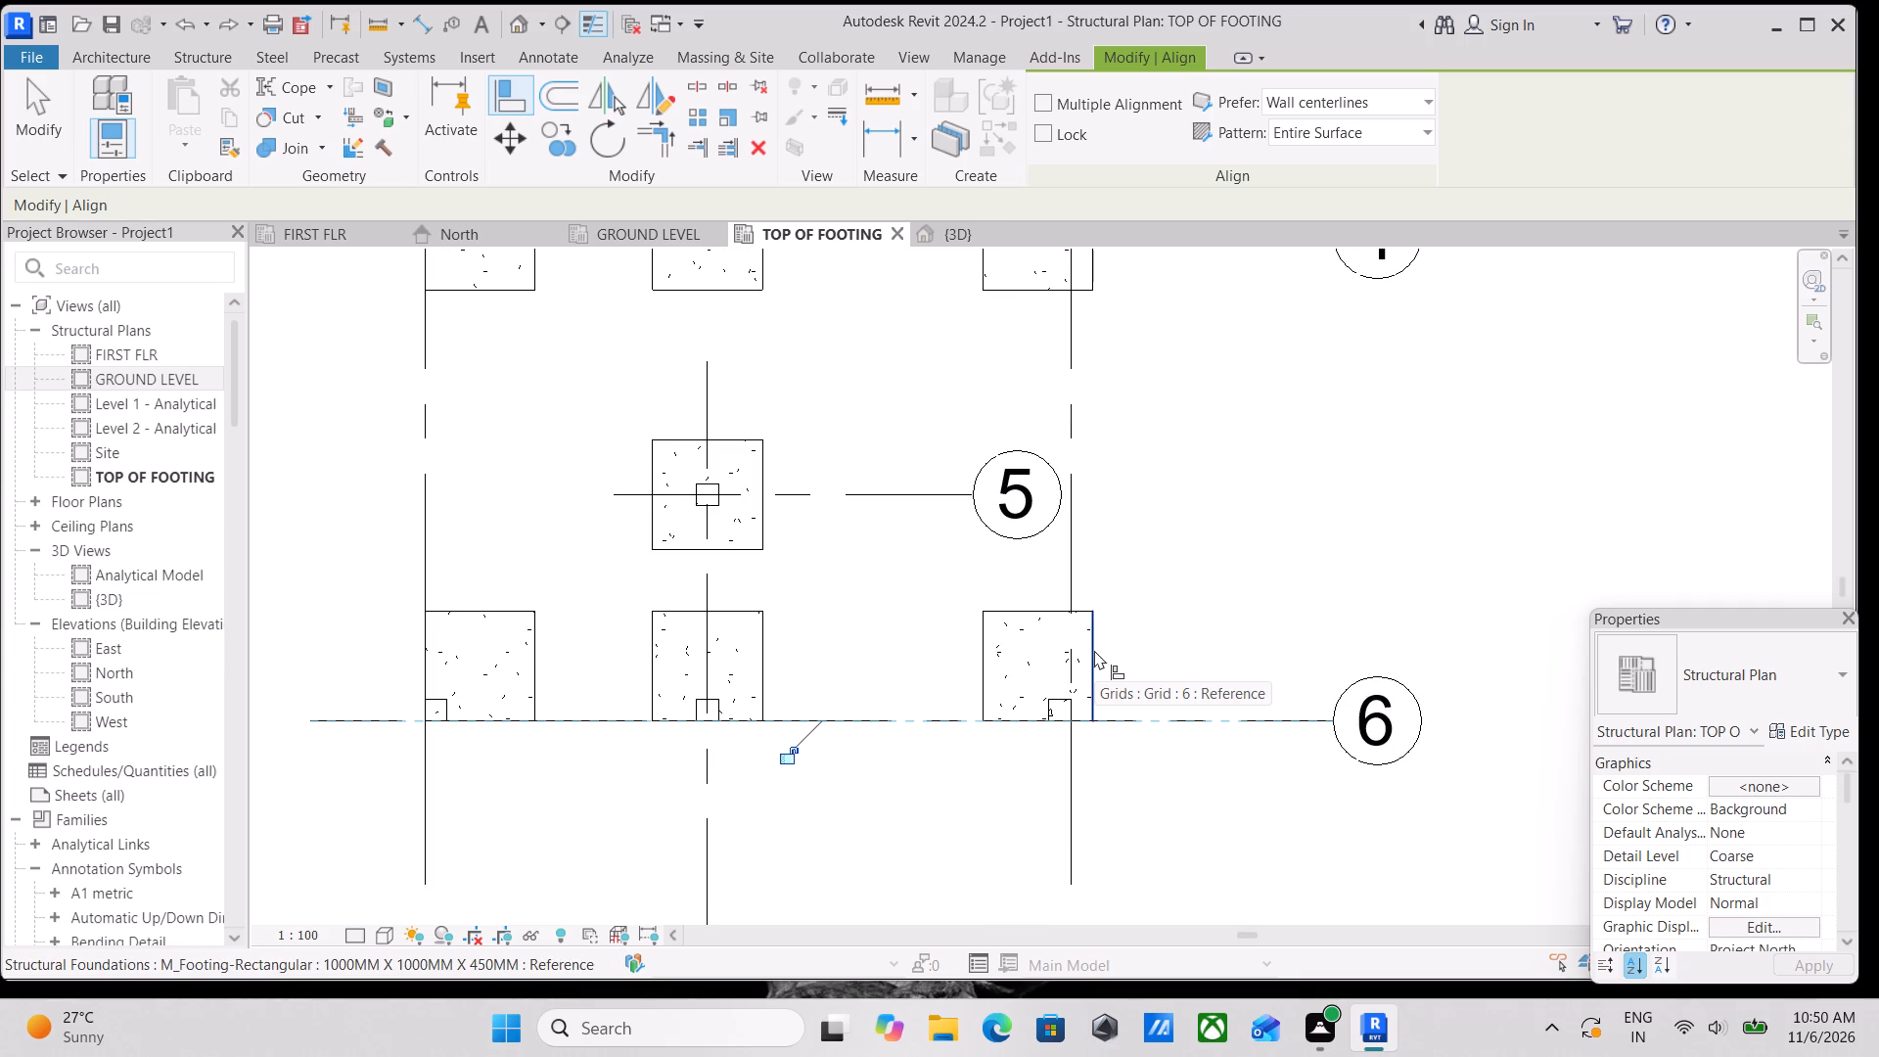
left_click(1094, 650)
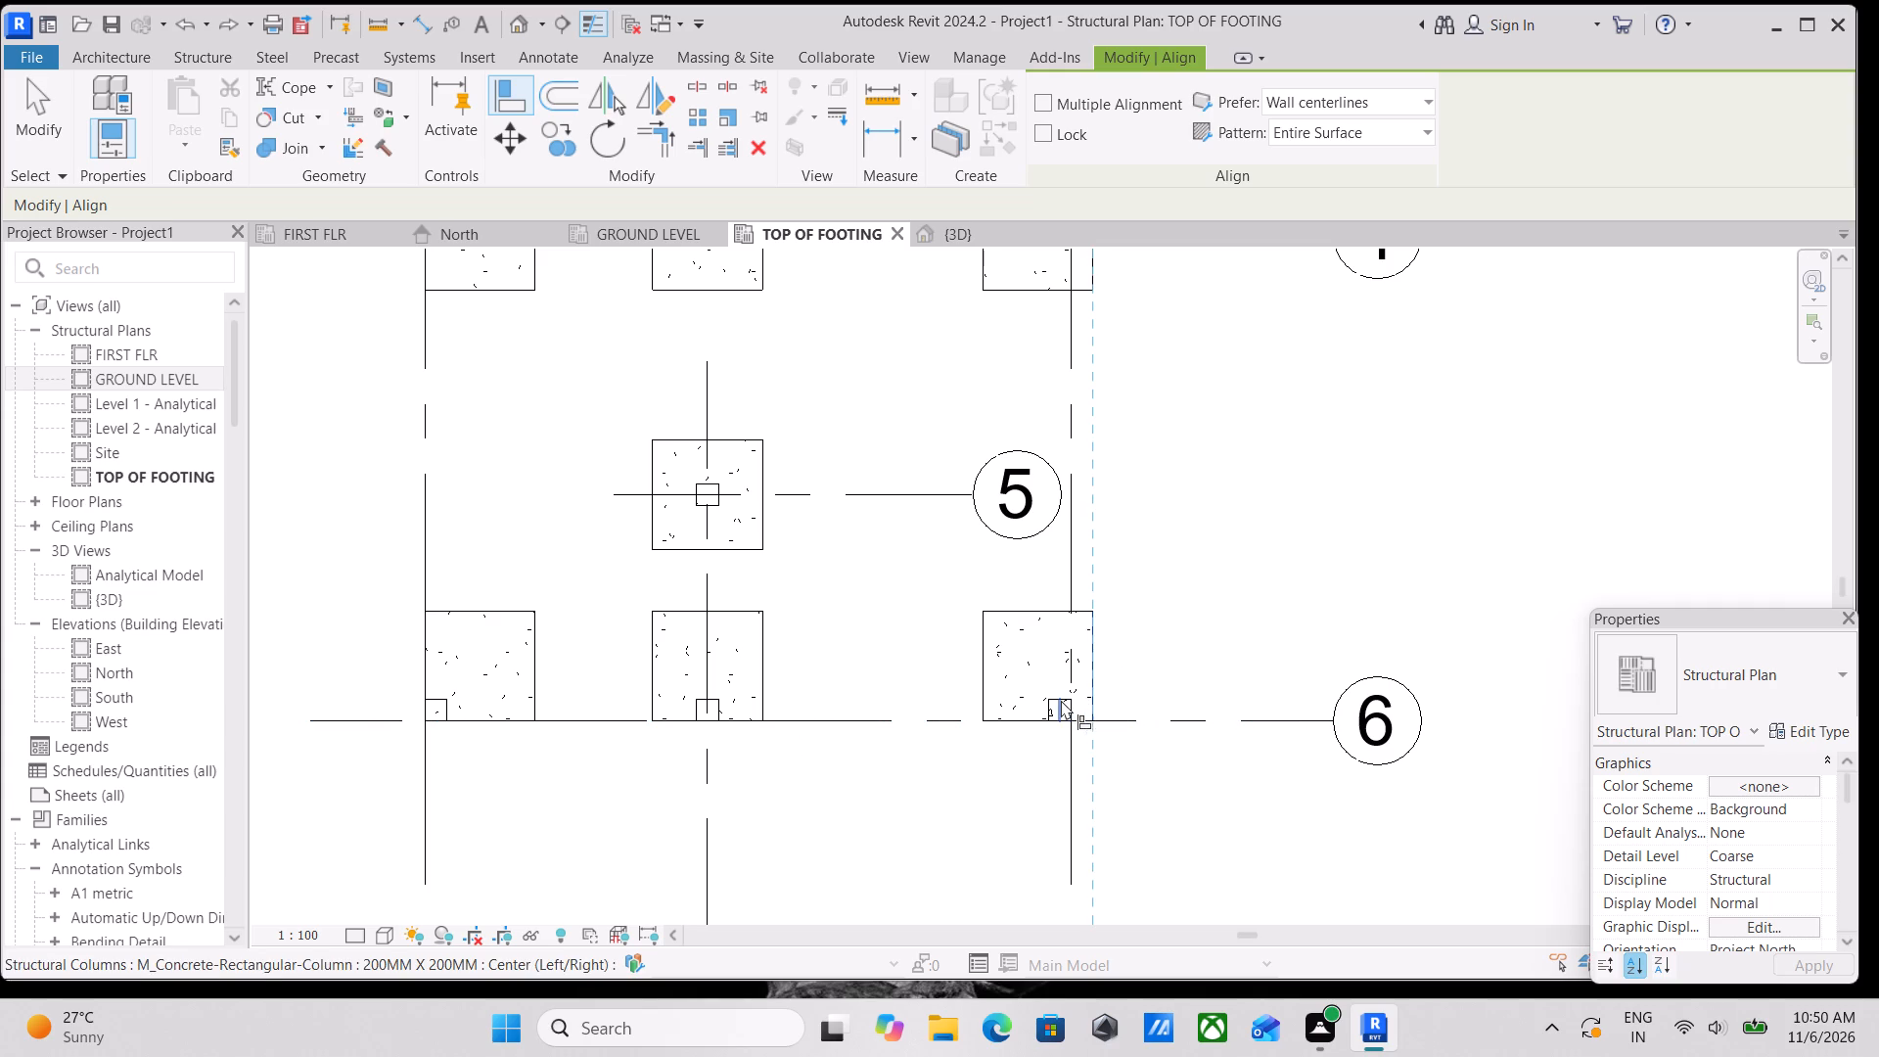
key("Escape")
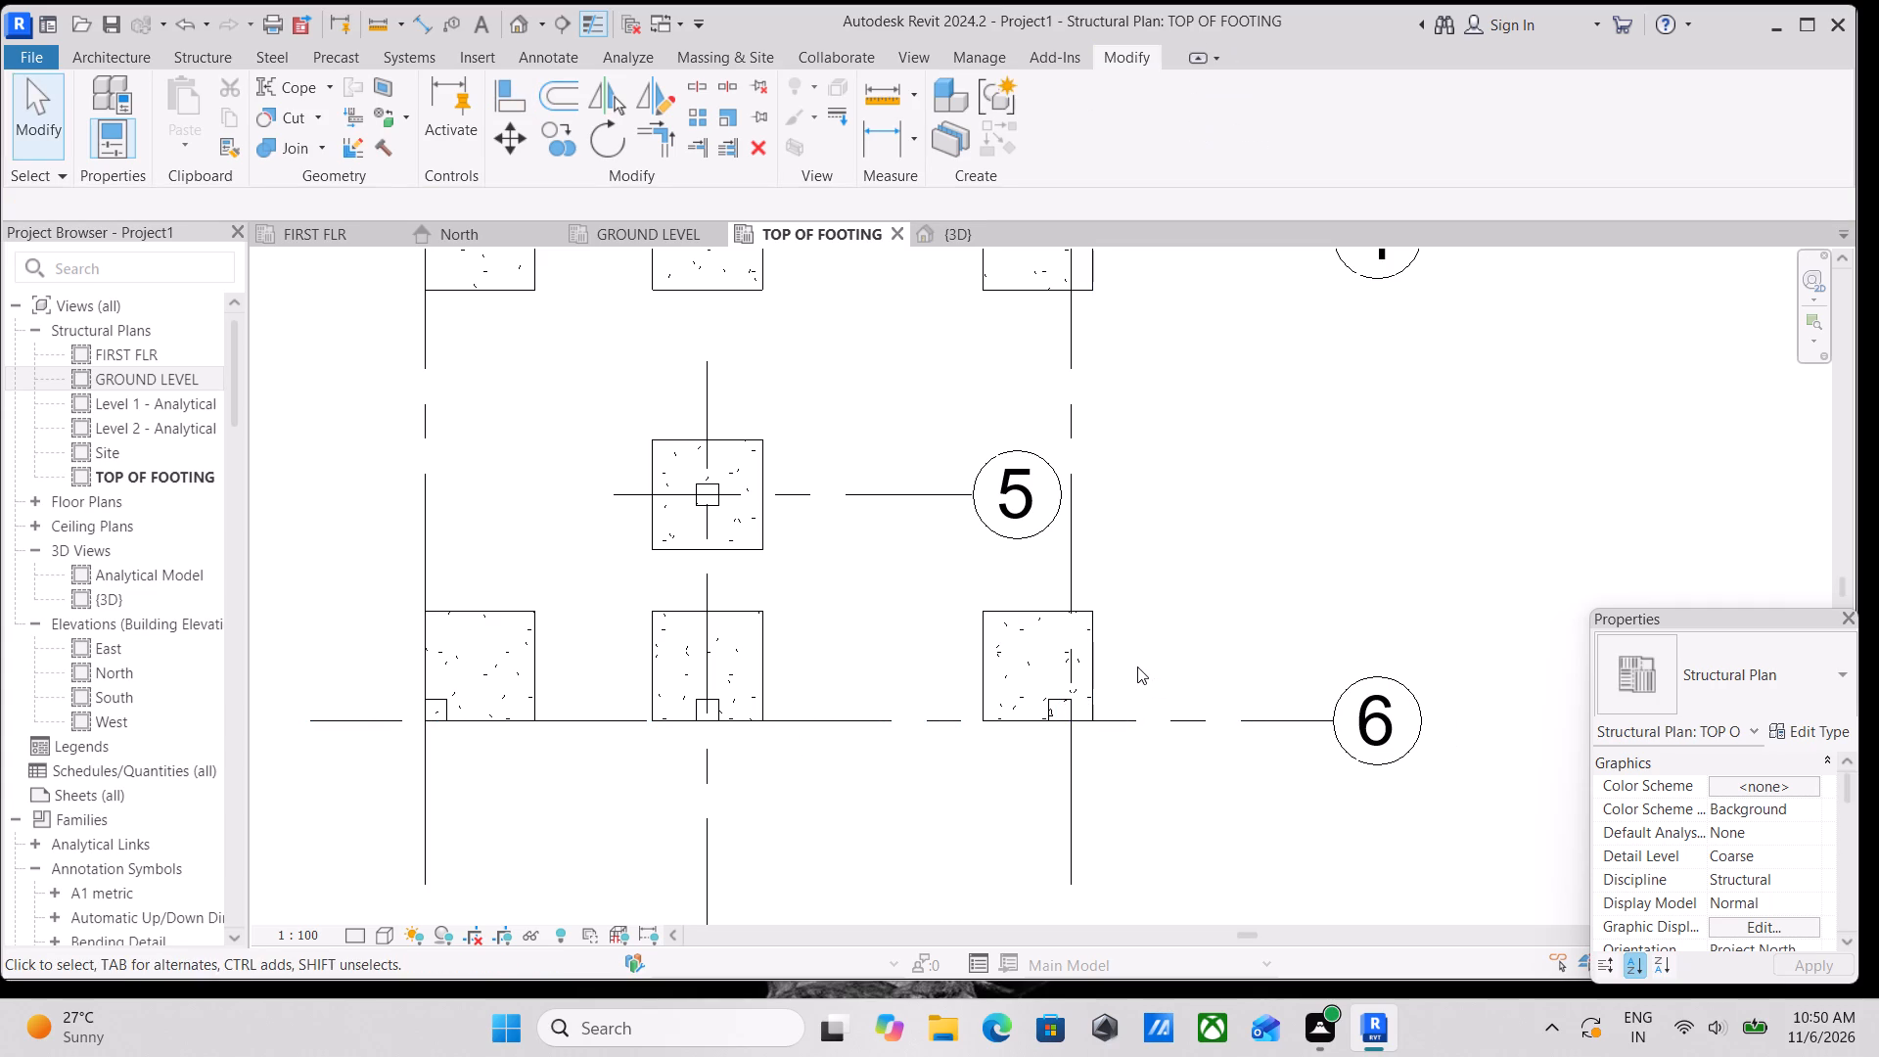
key("a")
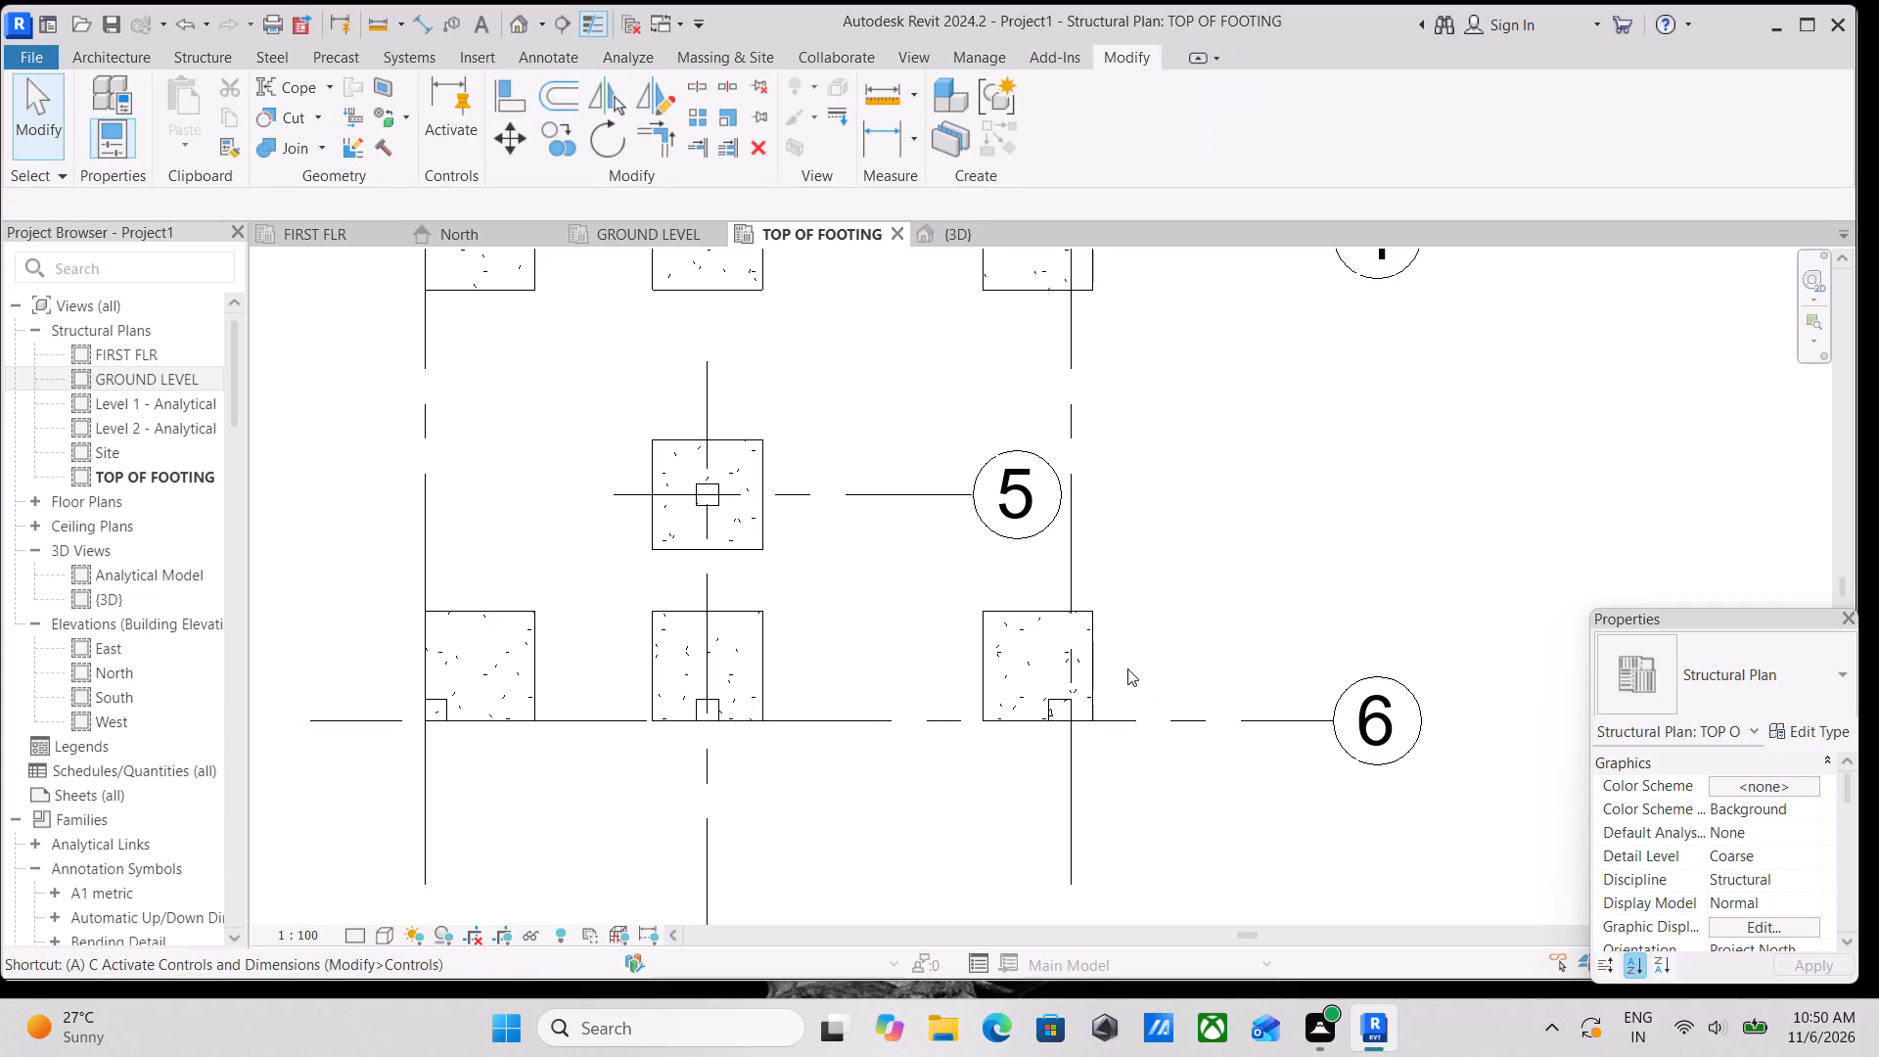
key("l")
left_click(1068, 562)
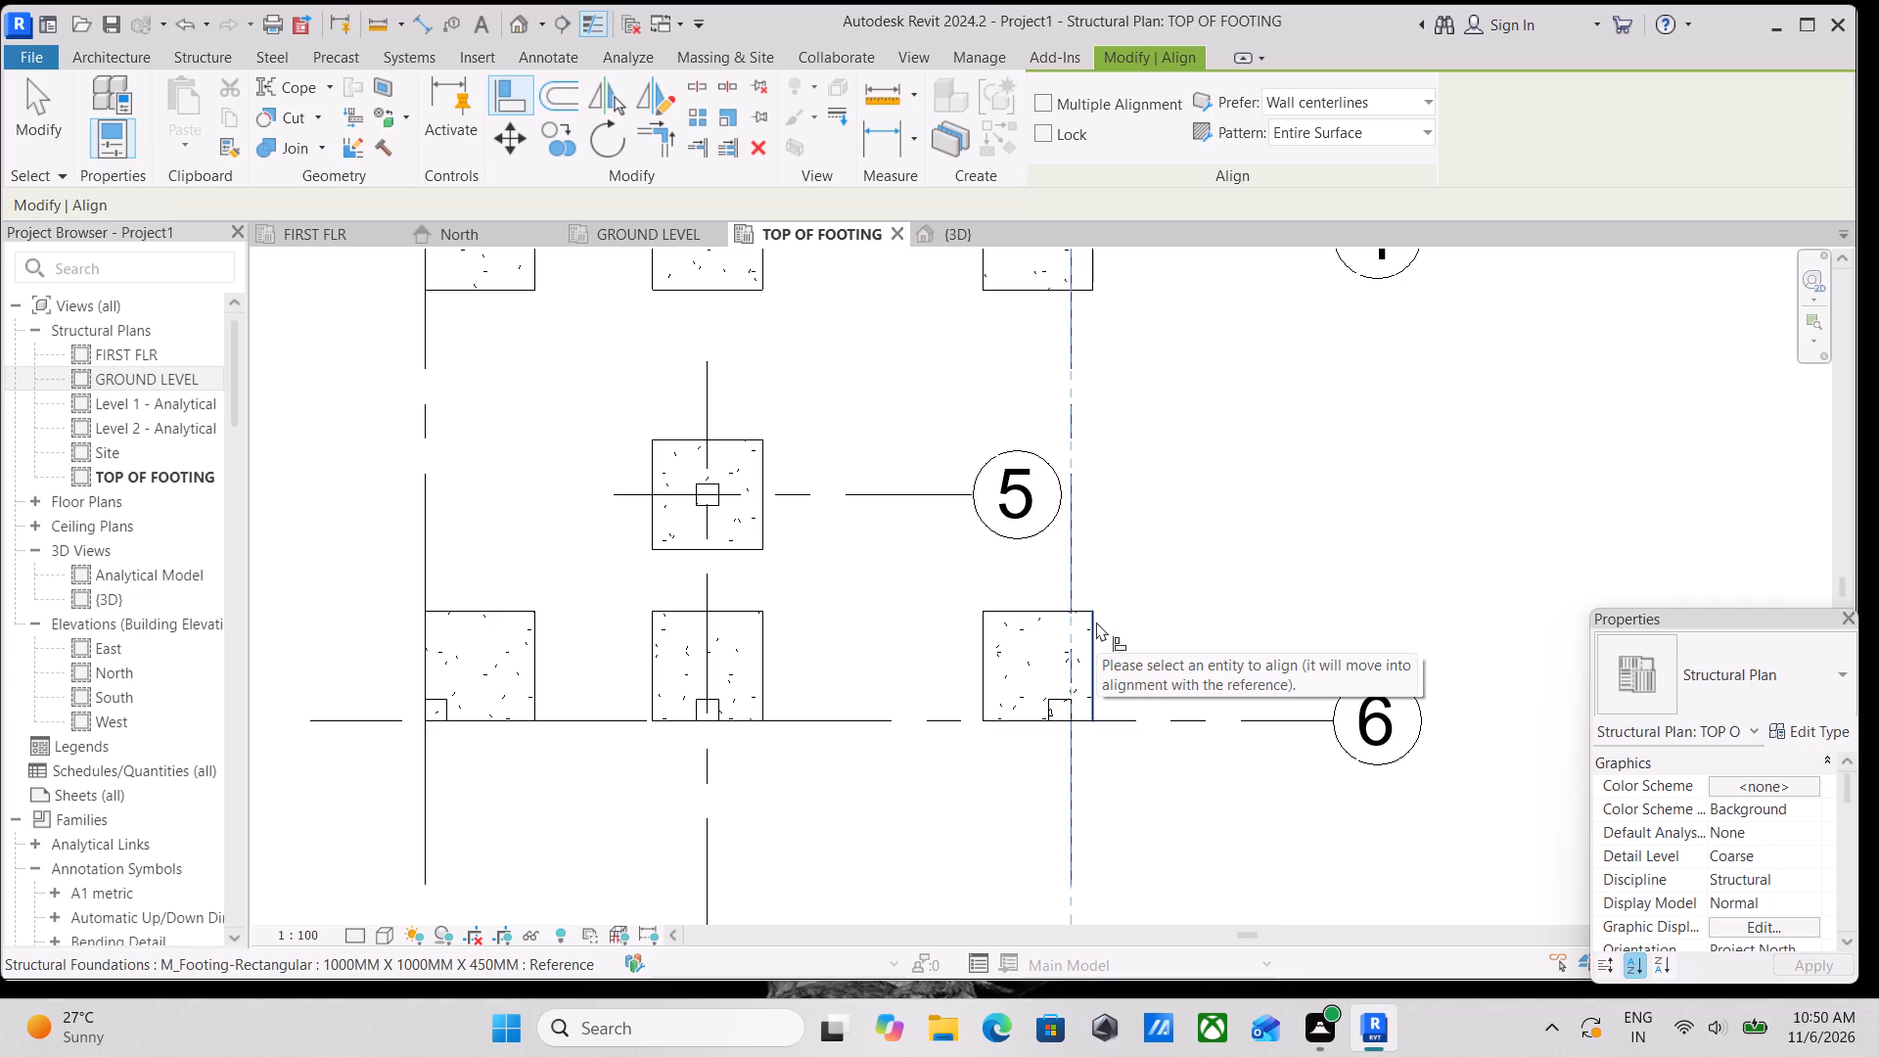
left_click(1096, 621)
Align the right edge of the footing at grid C-4 to grid C and leave the Align command.
scroll(1099, 620, "down", 2)
middle_click_drag(1112, 621, 1143, 773)
middle_click_drag(1190, 641, 1214, 704)
scroll(1160, 560, "up", 2)
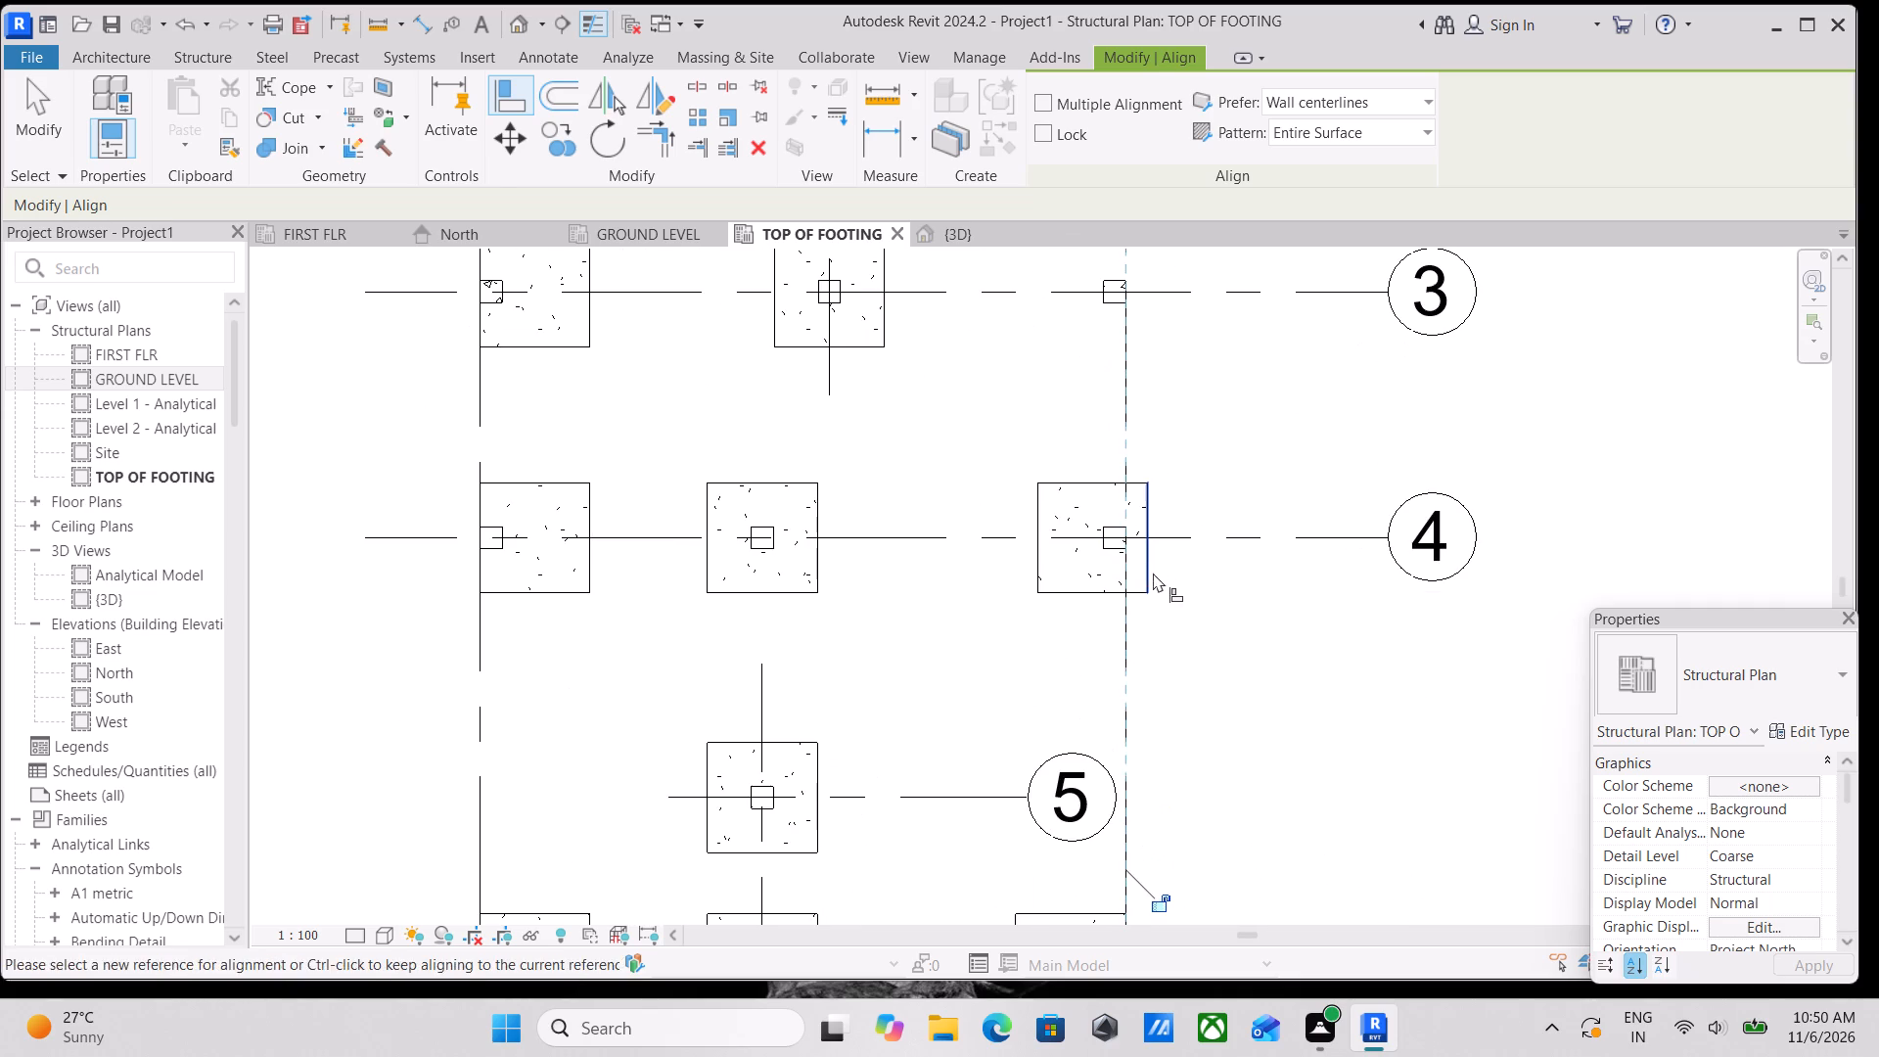
scroll(1153, 573, "up", 5)
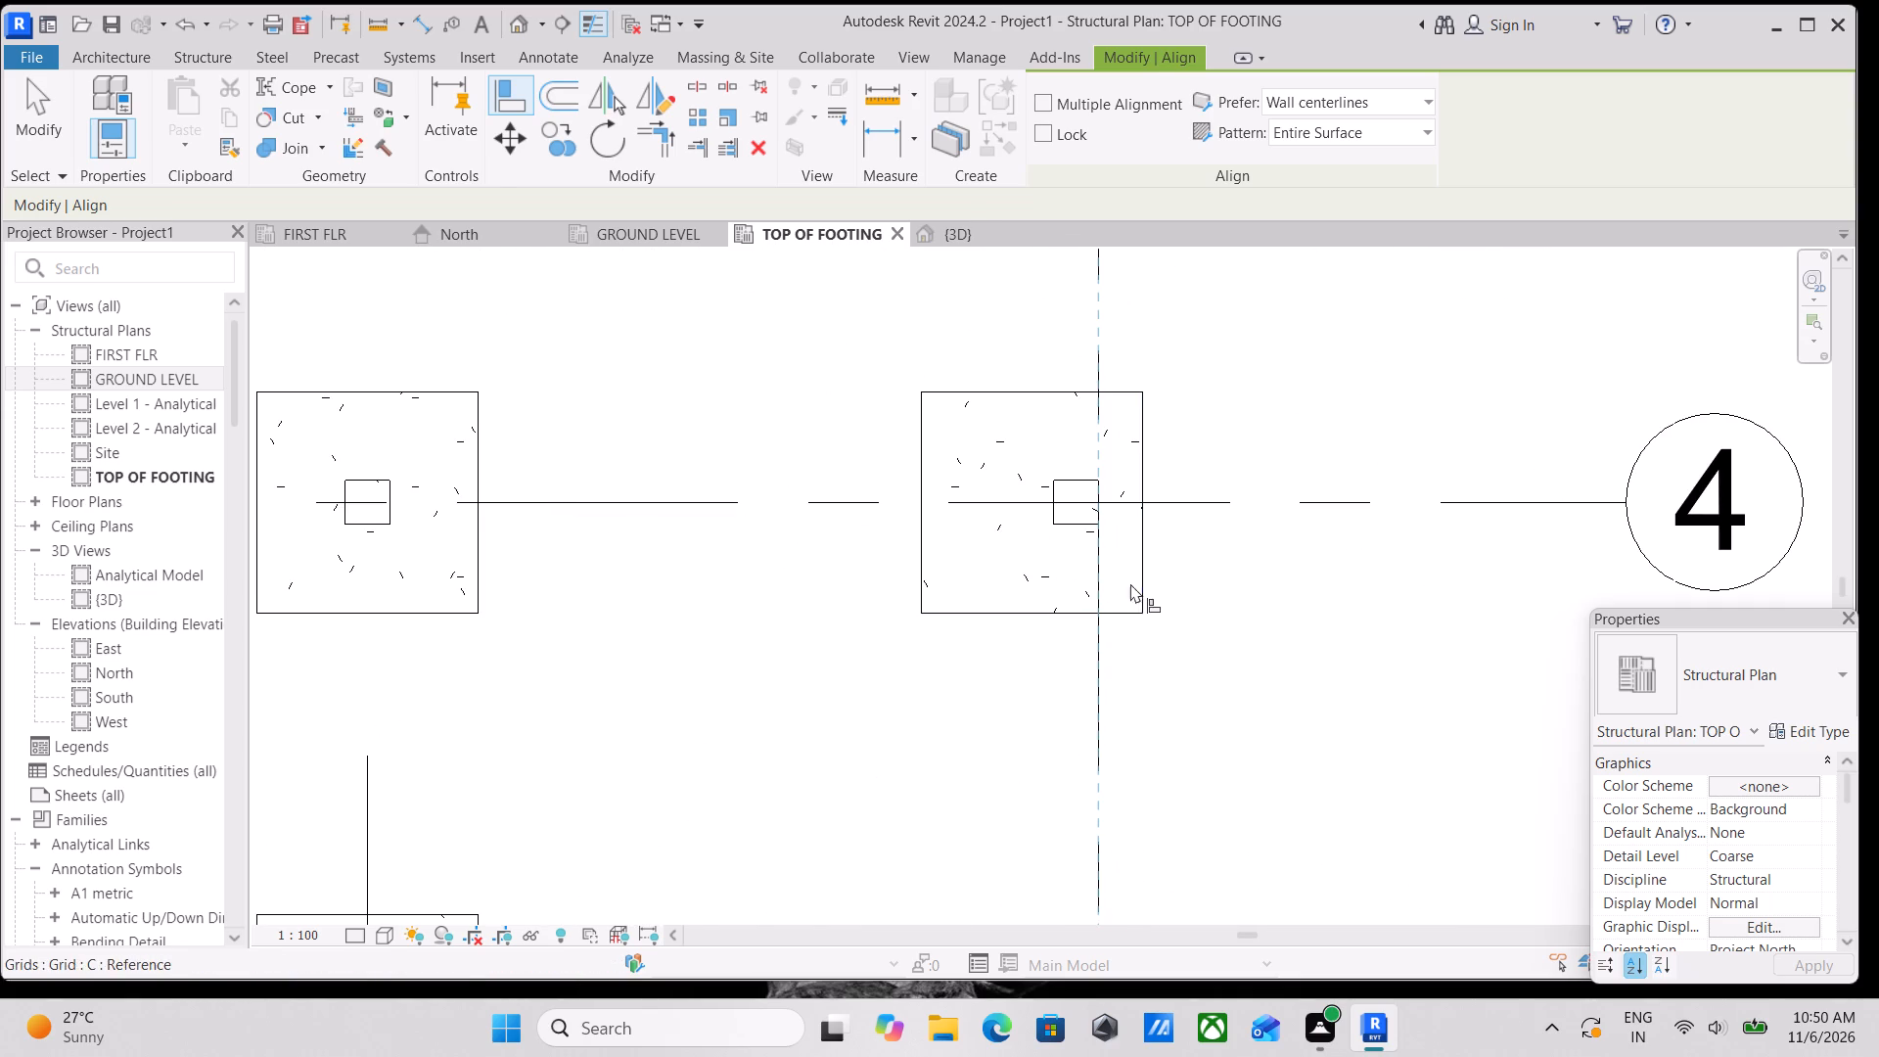
scroll(1141, 573, "down", 3)
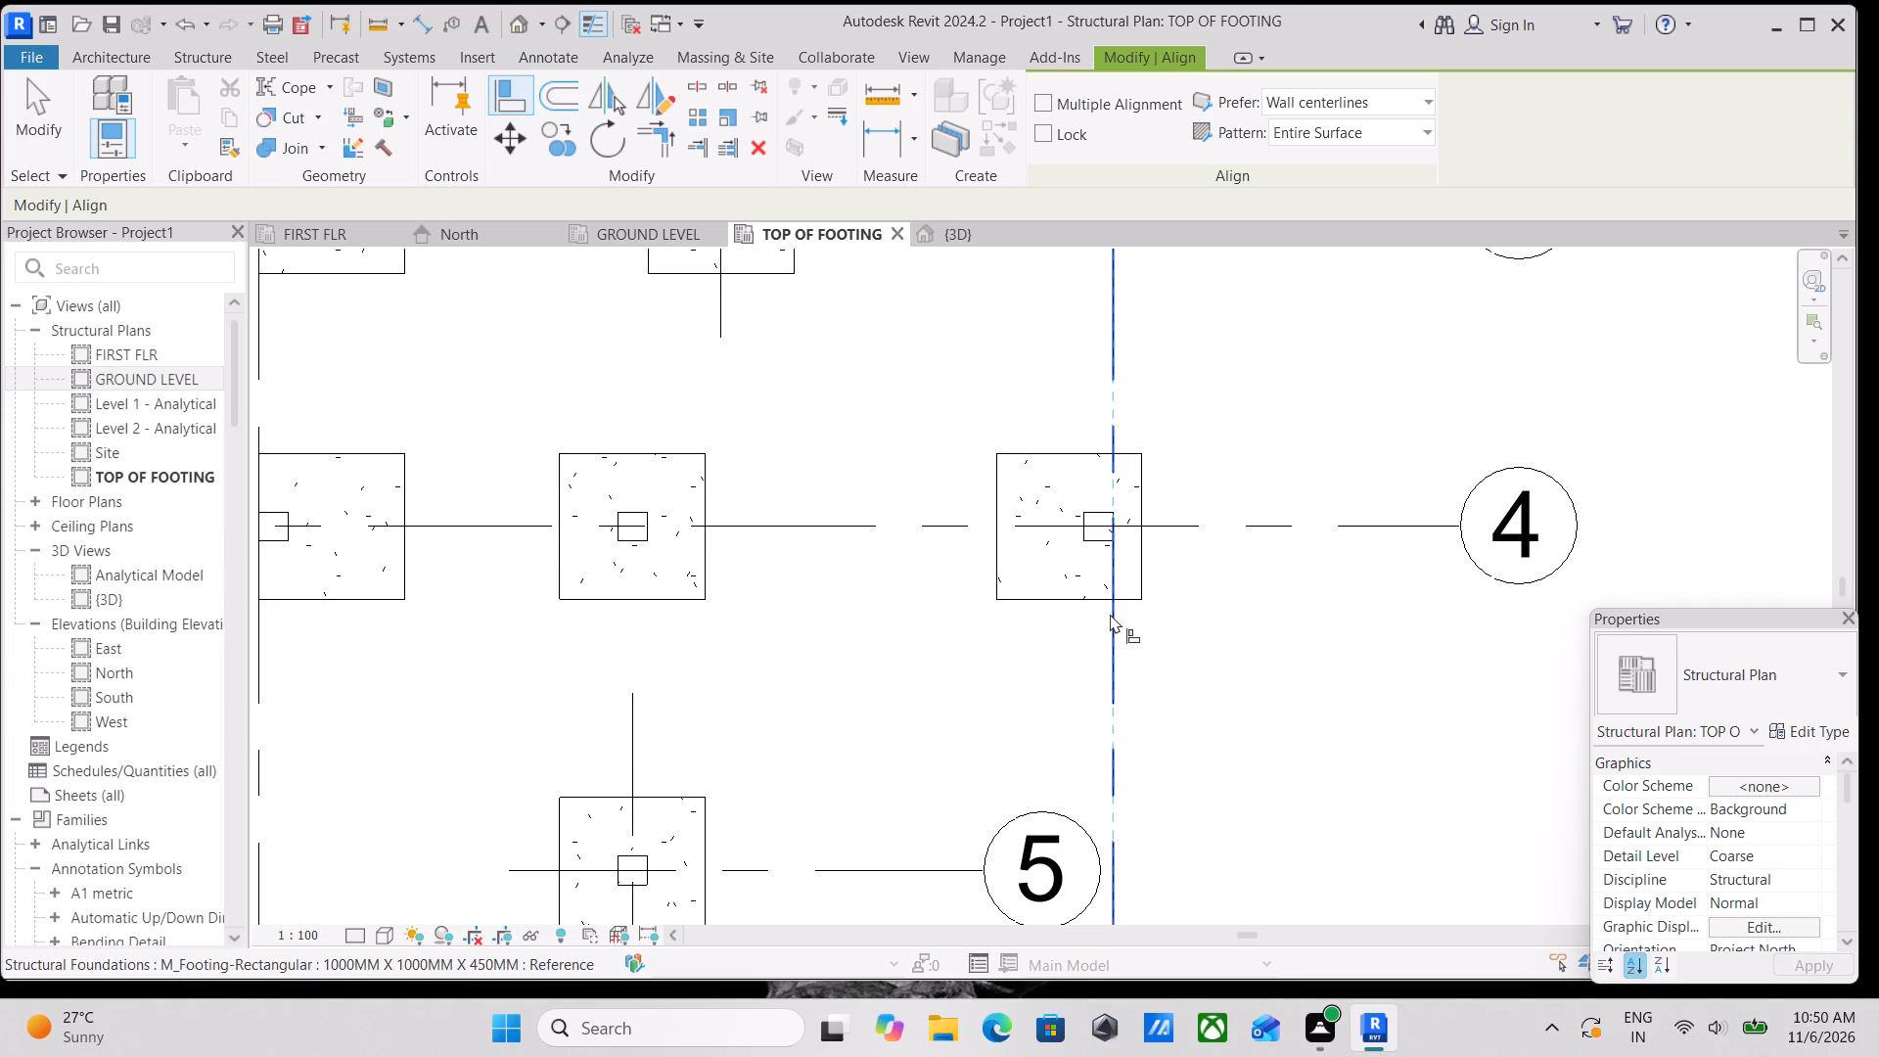
left_click(1110, 614)
left_click(1144, 591)
scroll(1149, 590, "down", 4)
middle_click_drag(1169, 584, 1170, 771)
scroll(1170, 627, "down", 1)
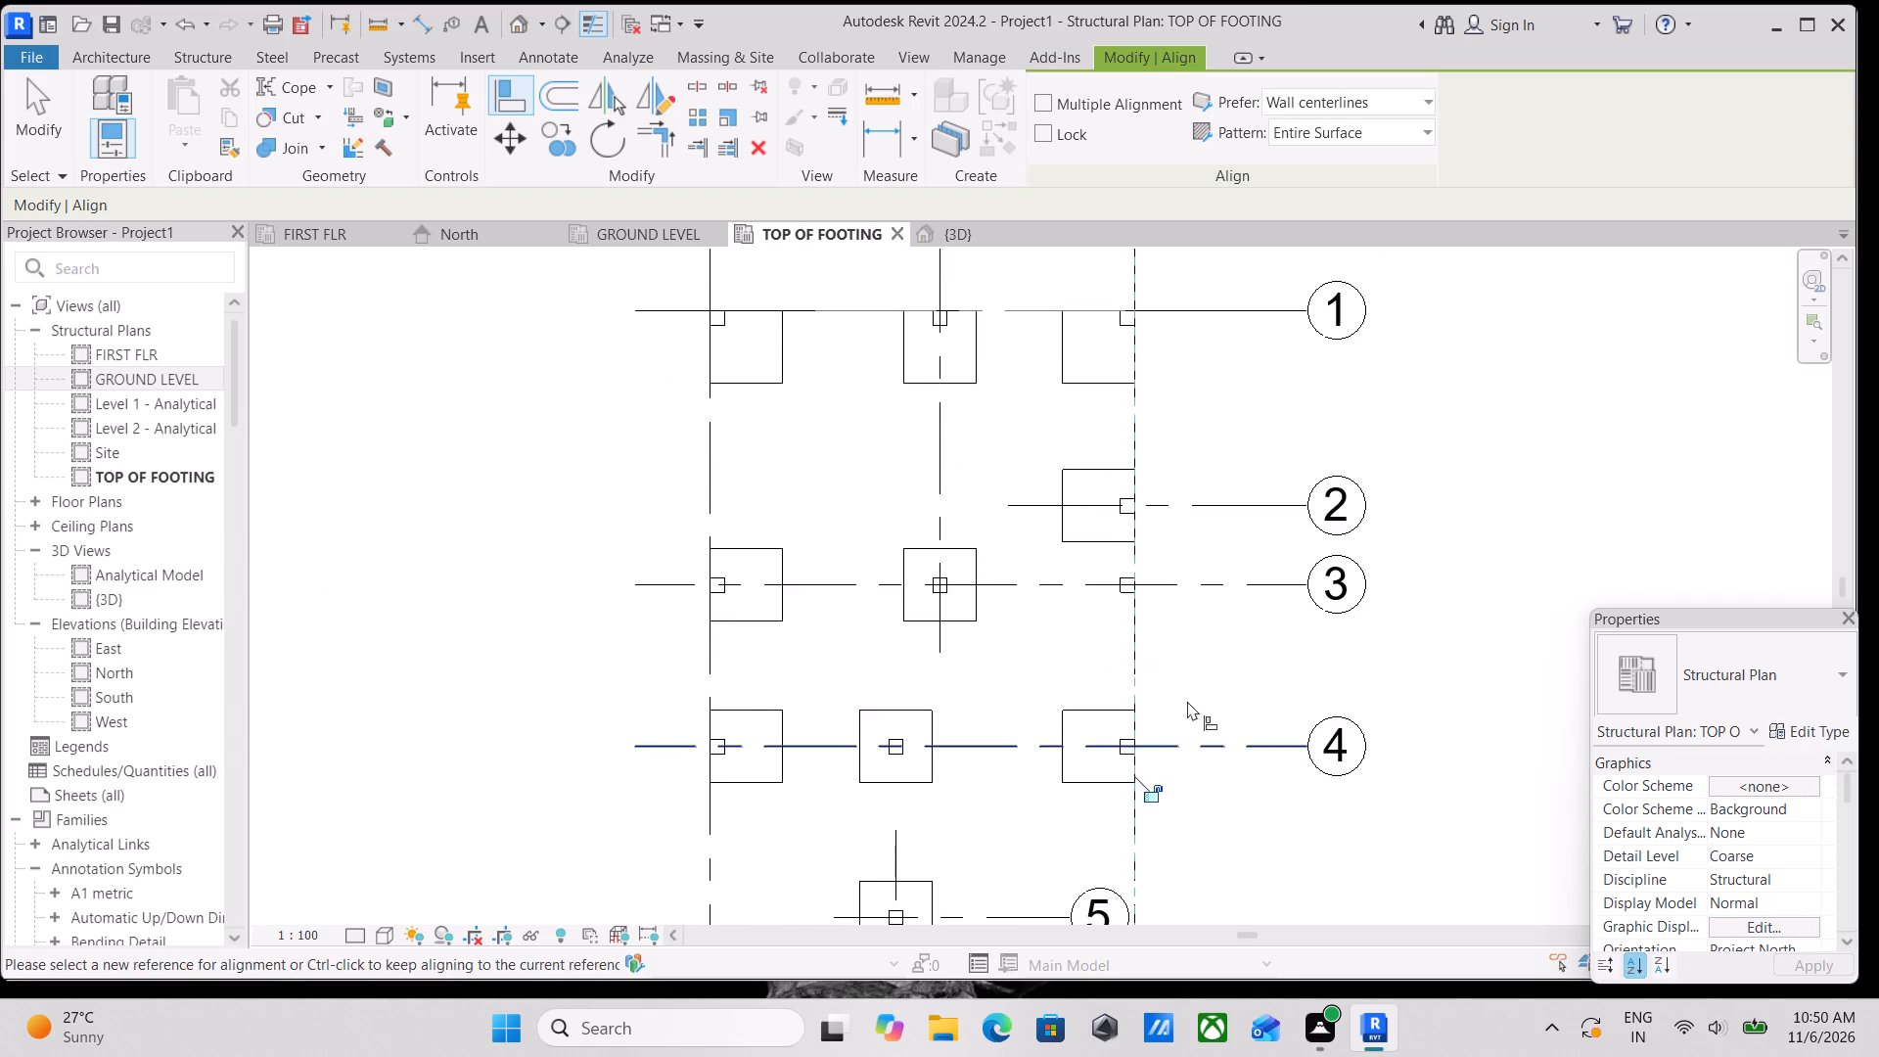
middle_click_drag(1187, 622, 1190, 751)
scroll(1197, 582, "down", 2)
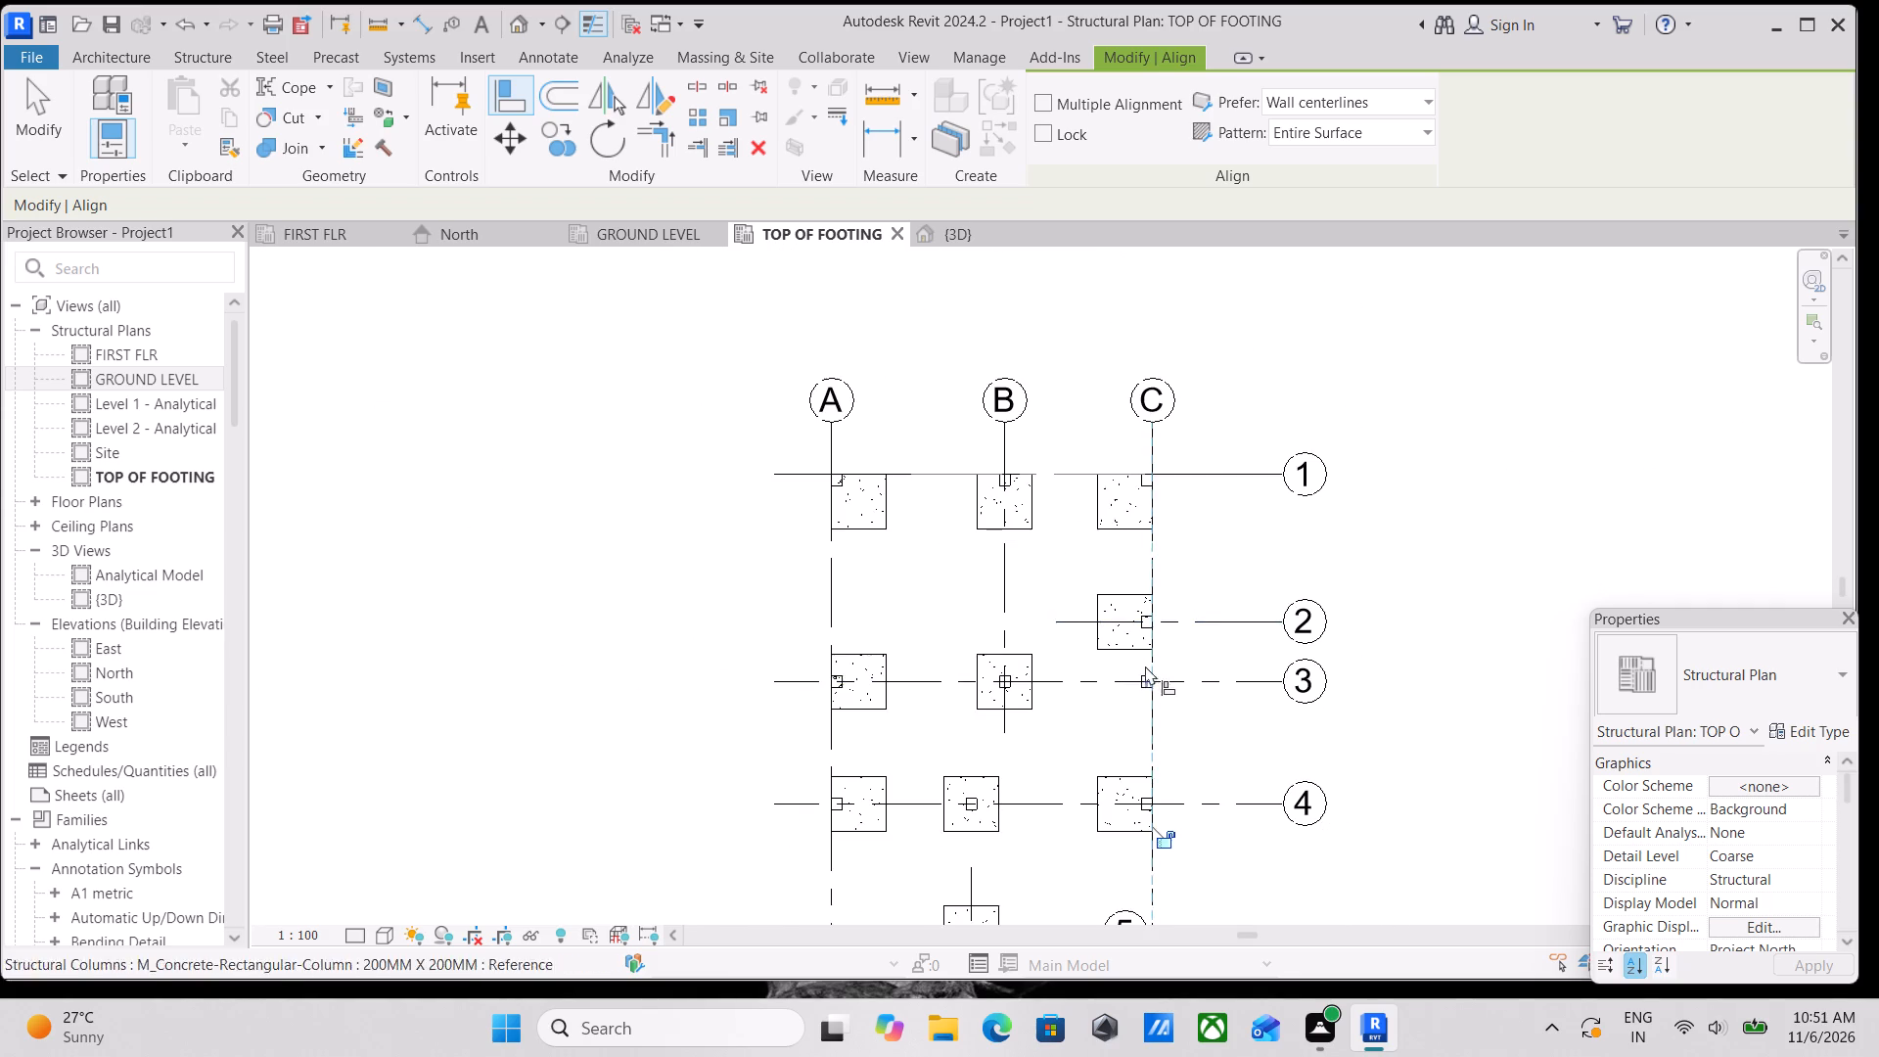
scroll(1145, 665, "up", 2)
key("Escape")
scroll(1151, 629, "up", 2)
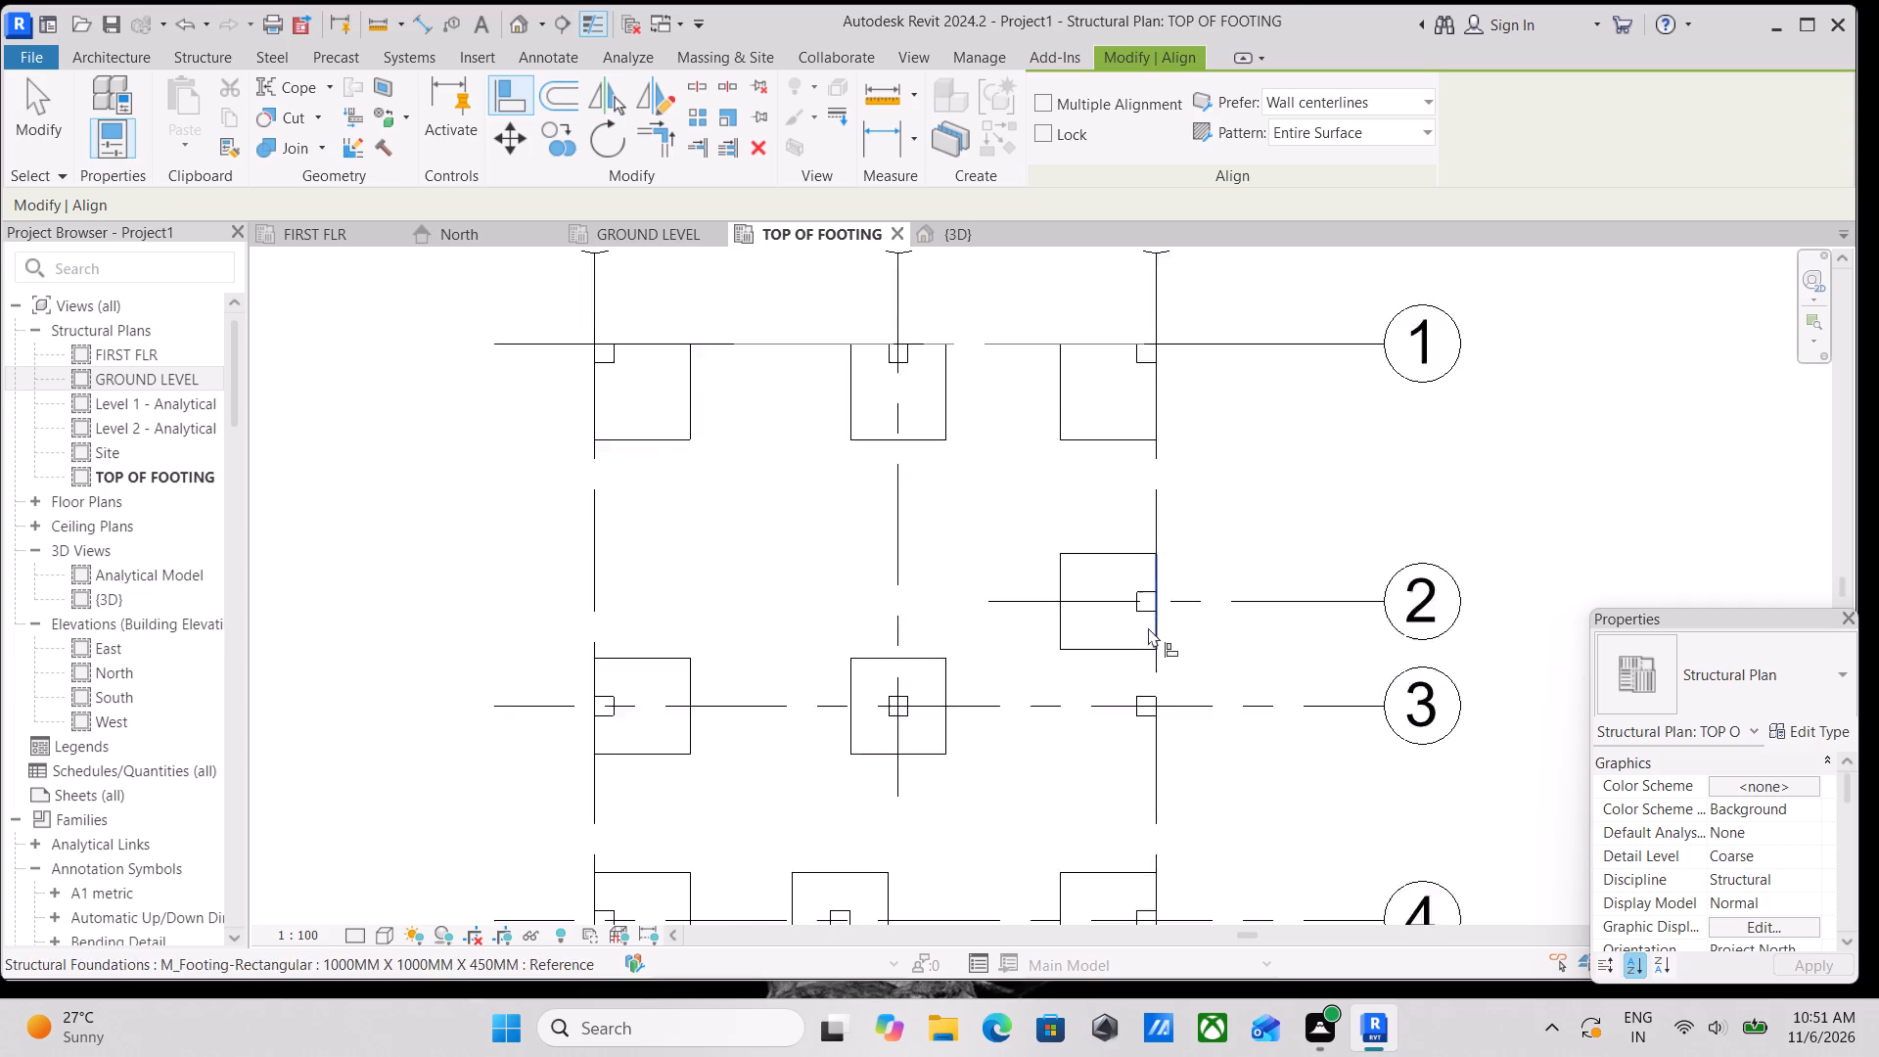
scroll(1148, 627, "up", 1)
key("Escape")
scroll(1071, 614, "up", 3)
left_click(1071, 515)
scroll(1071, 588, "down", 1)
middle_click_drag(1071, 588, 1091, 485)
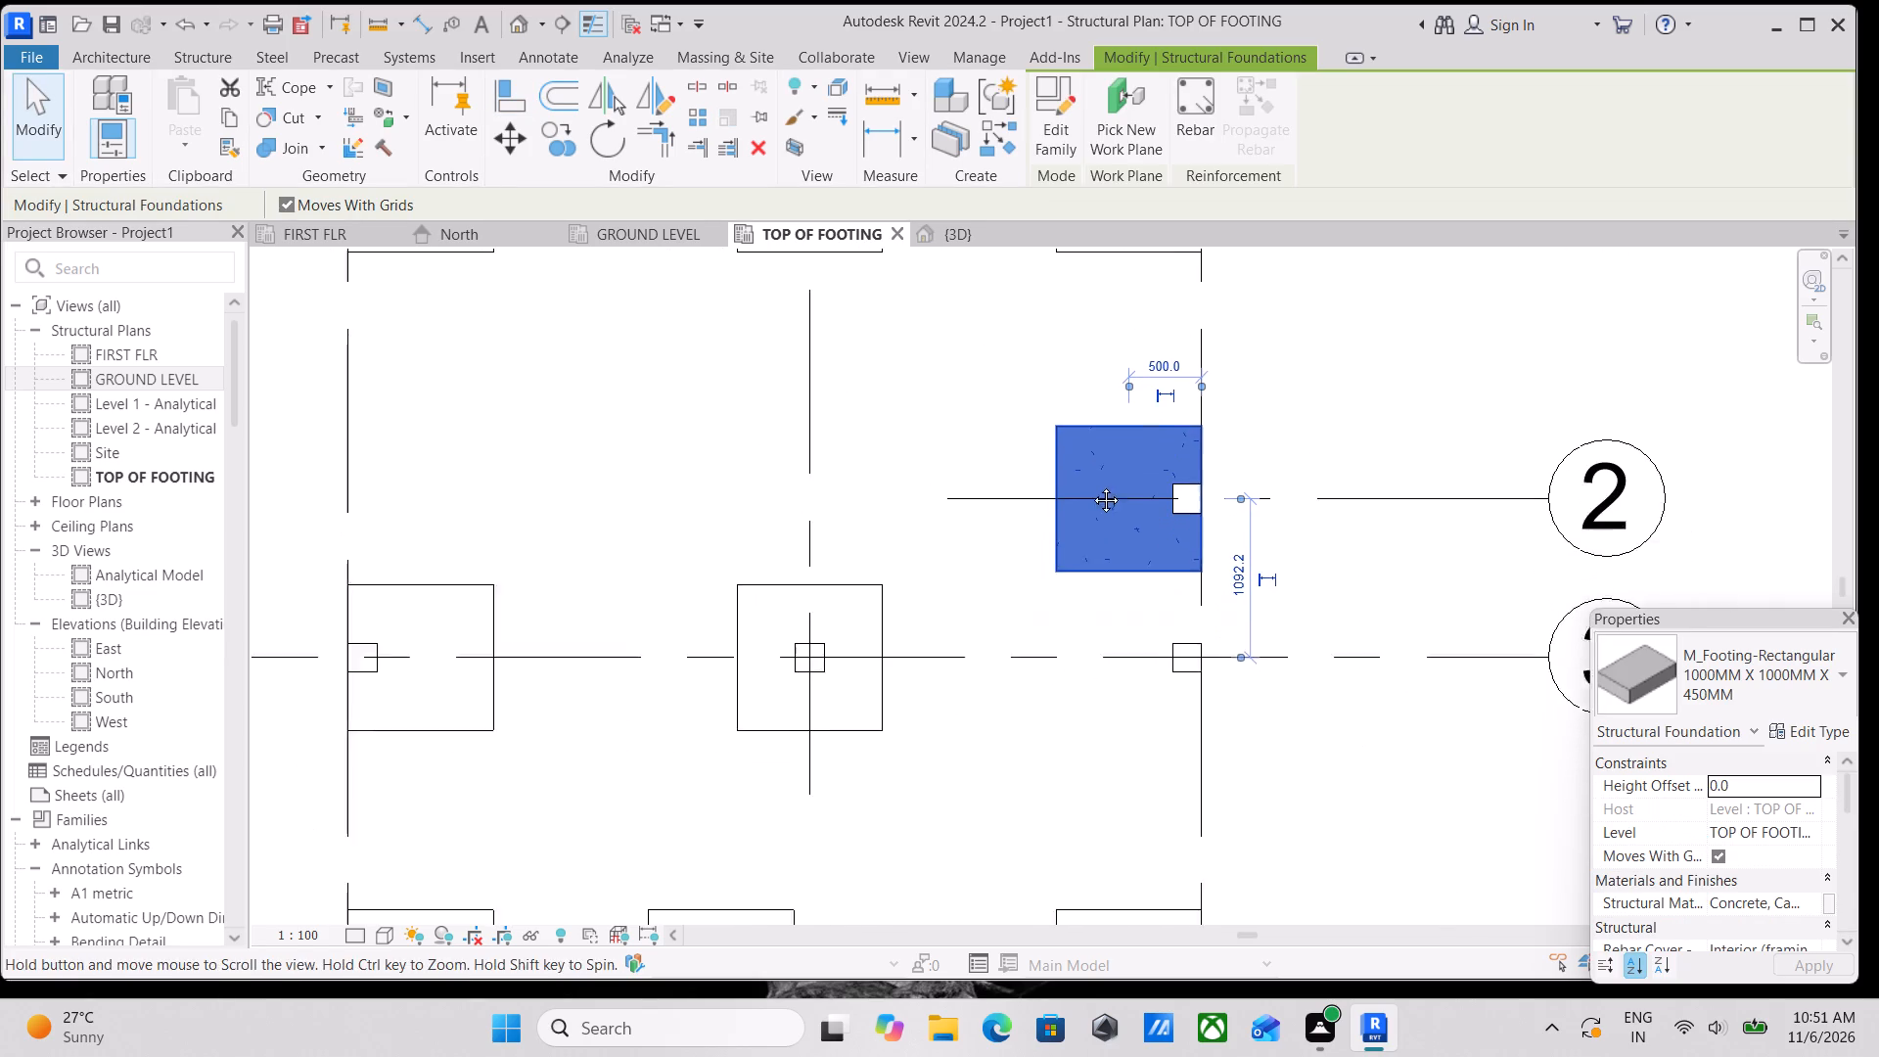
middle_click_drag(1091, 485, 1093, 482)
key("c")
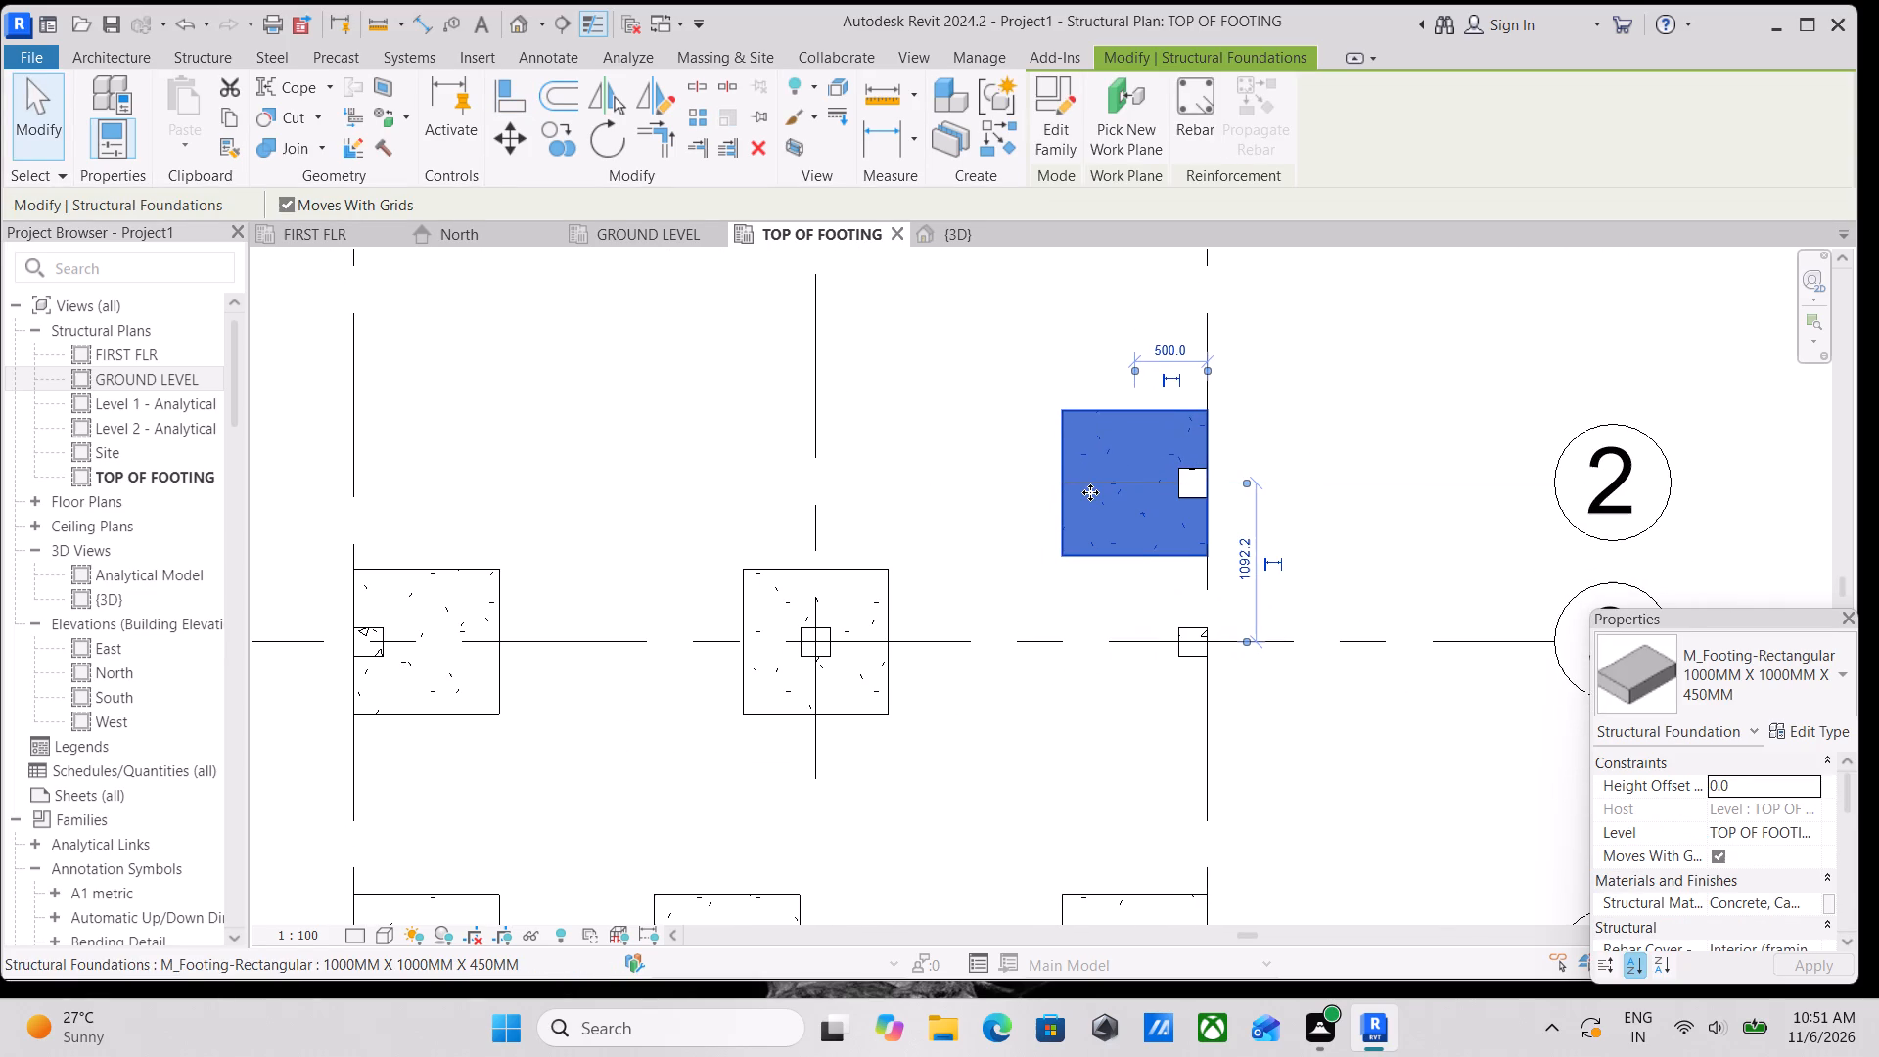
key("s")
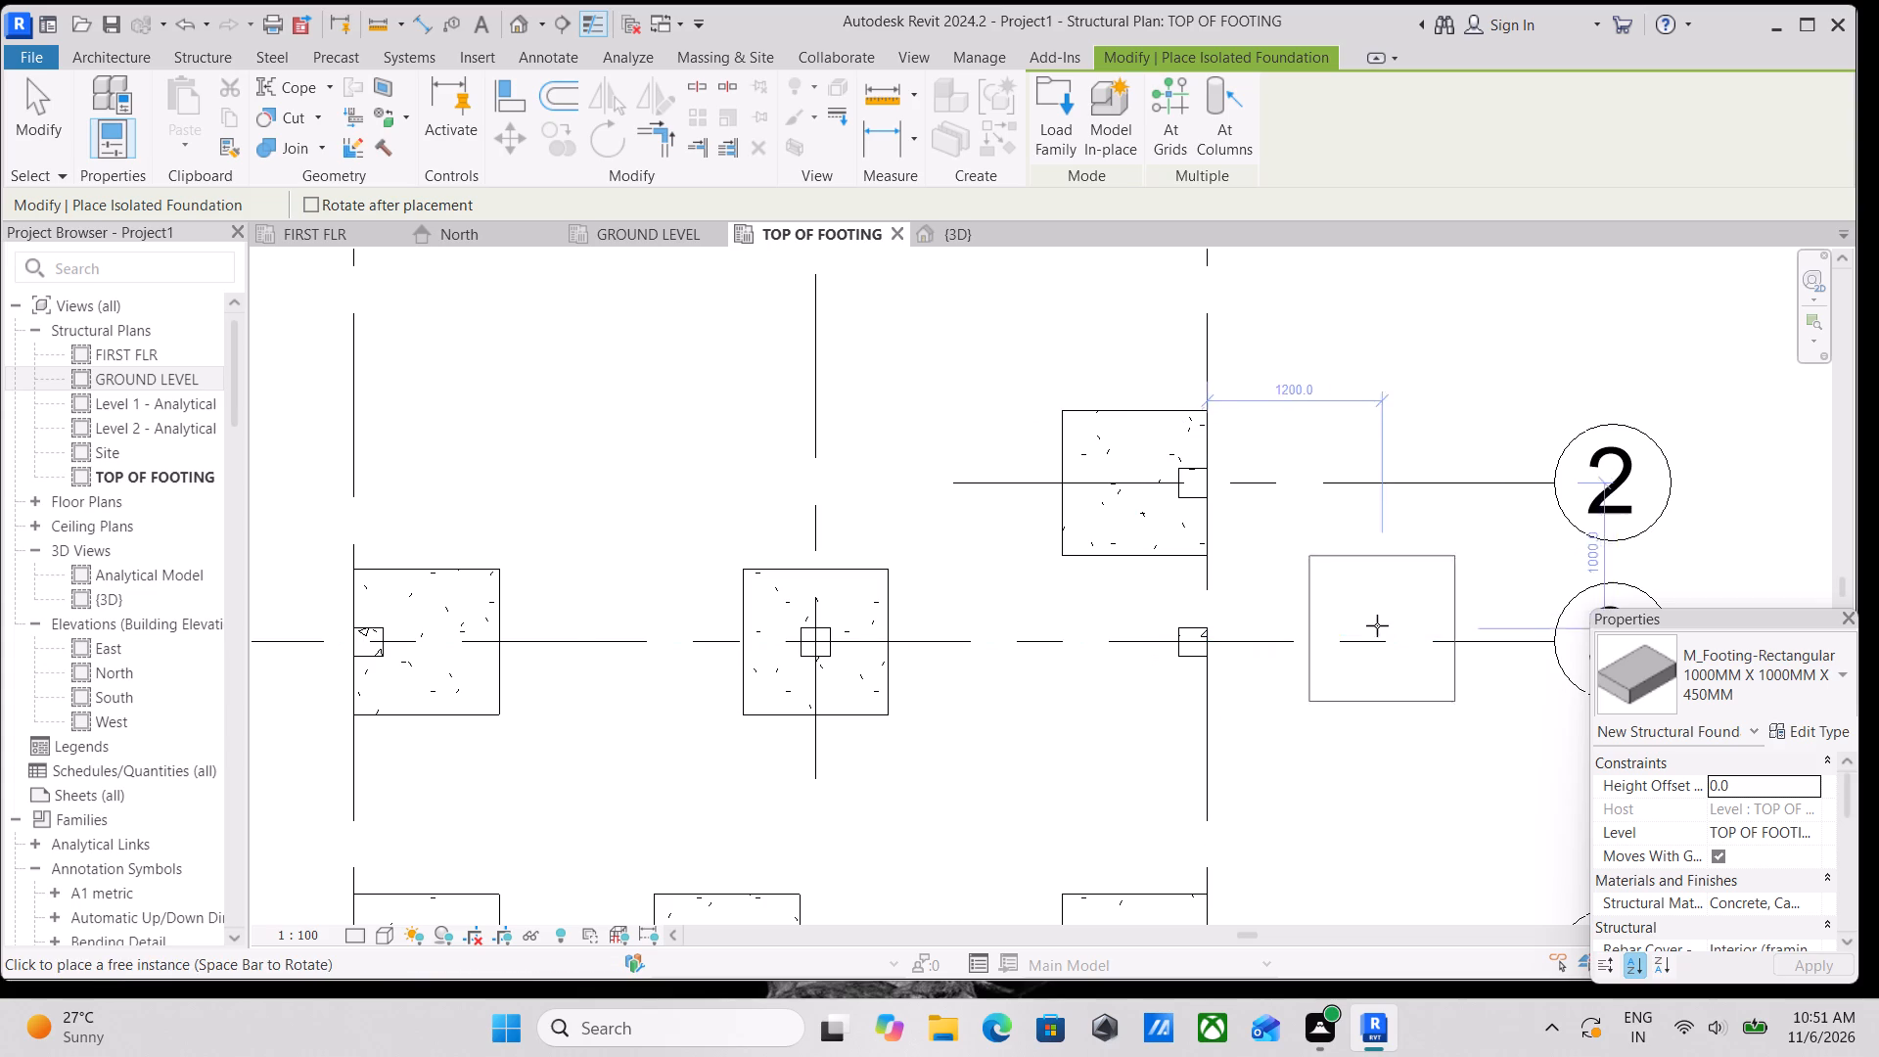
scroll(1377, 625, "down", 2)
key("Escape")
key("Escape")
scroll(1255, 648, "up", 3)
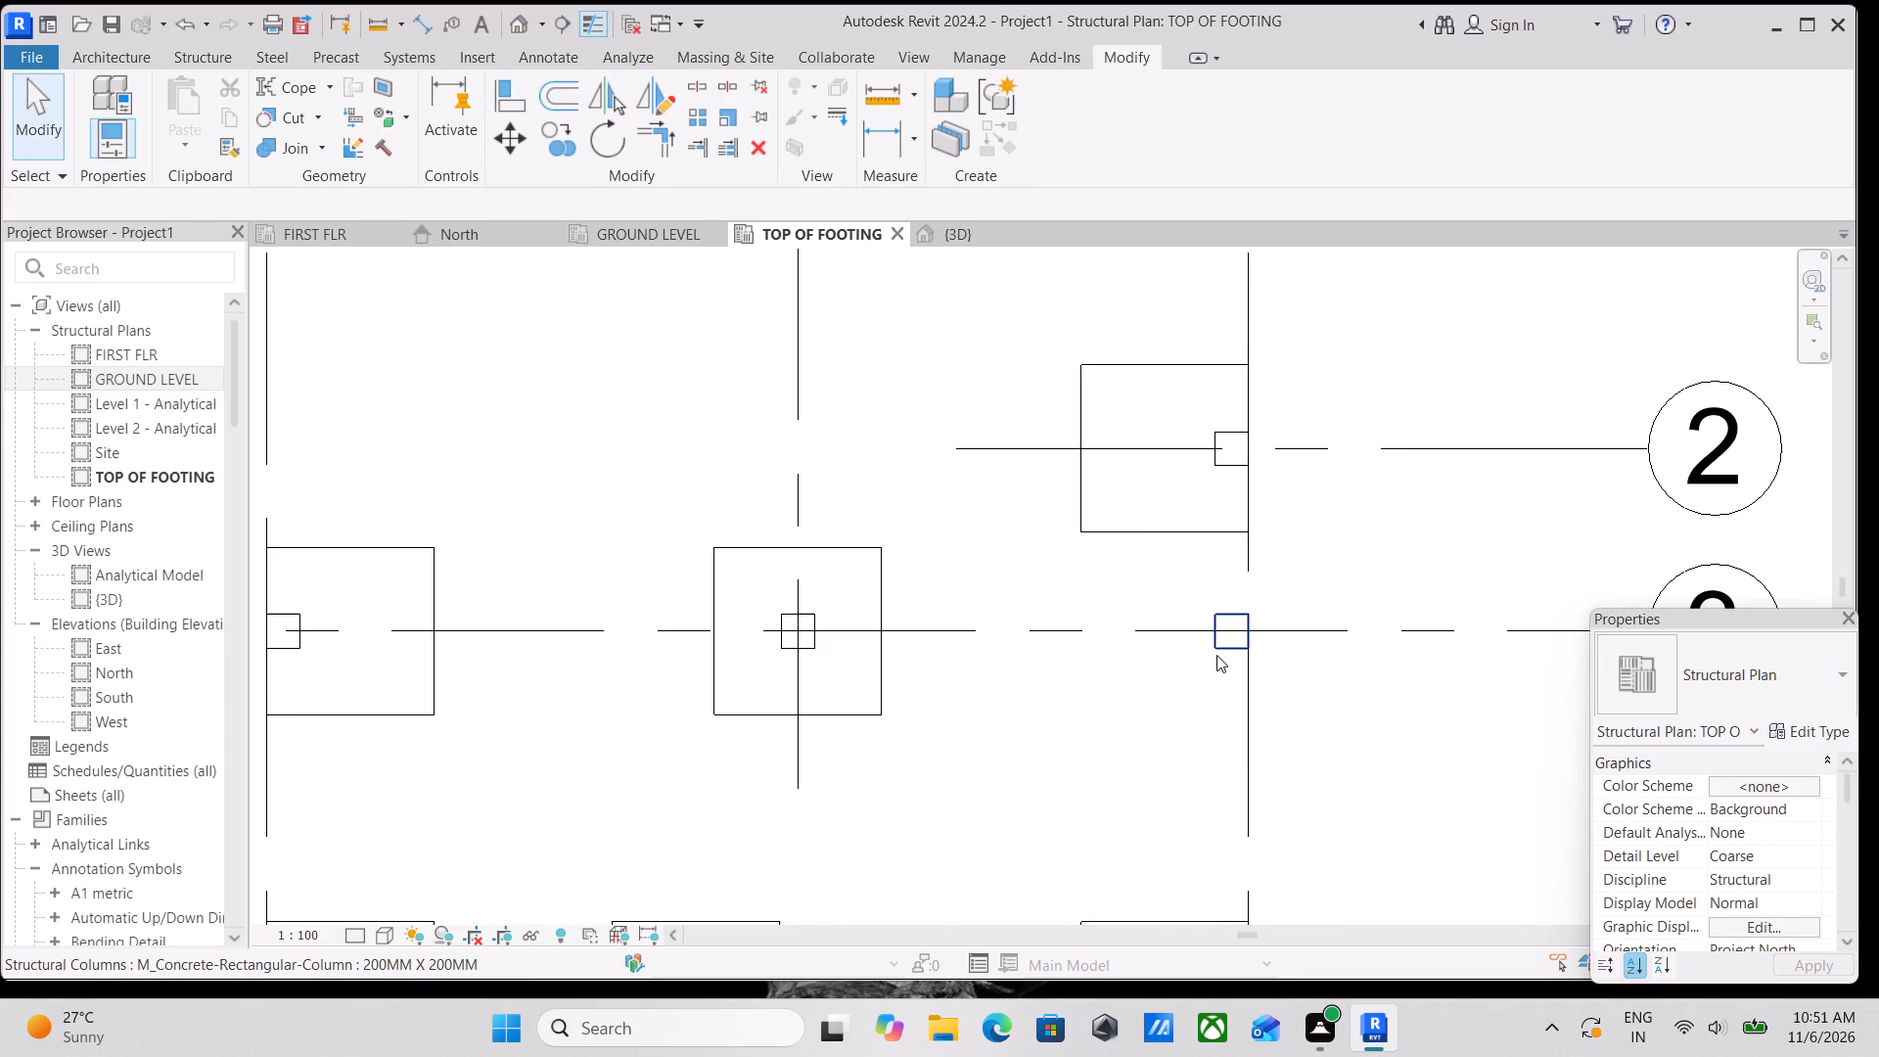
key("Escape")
Delete the structural column at grid C-3 that has no footing.
left_click(1225, 647)
right_click(1225, 647)
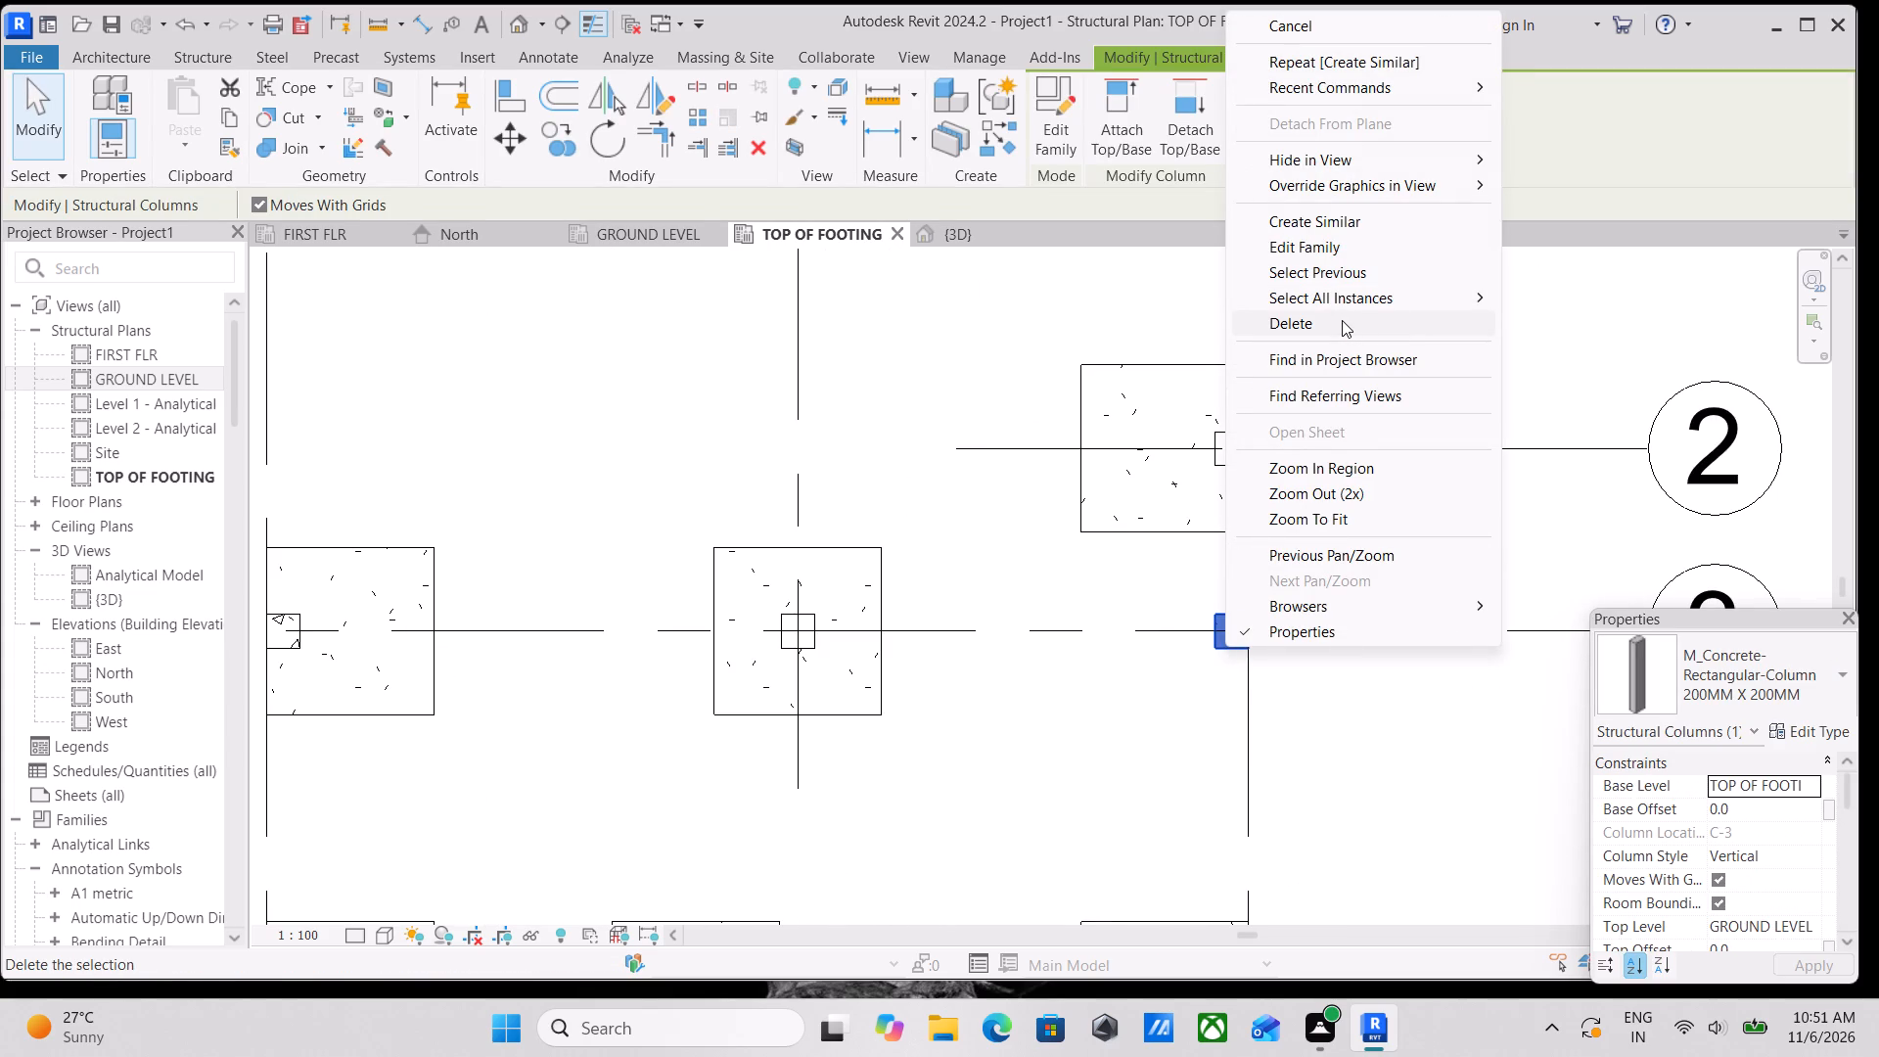
left_click(1342, 320)
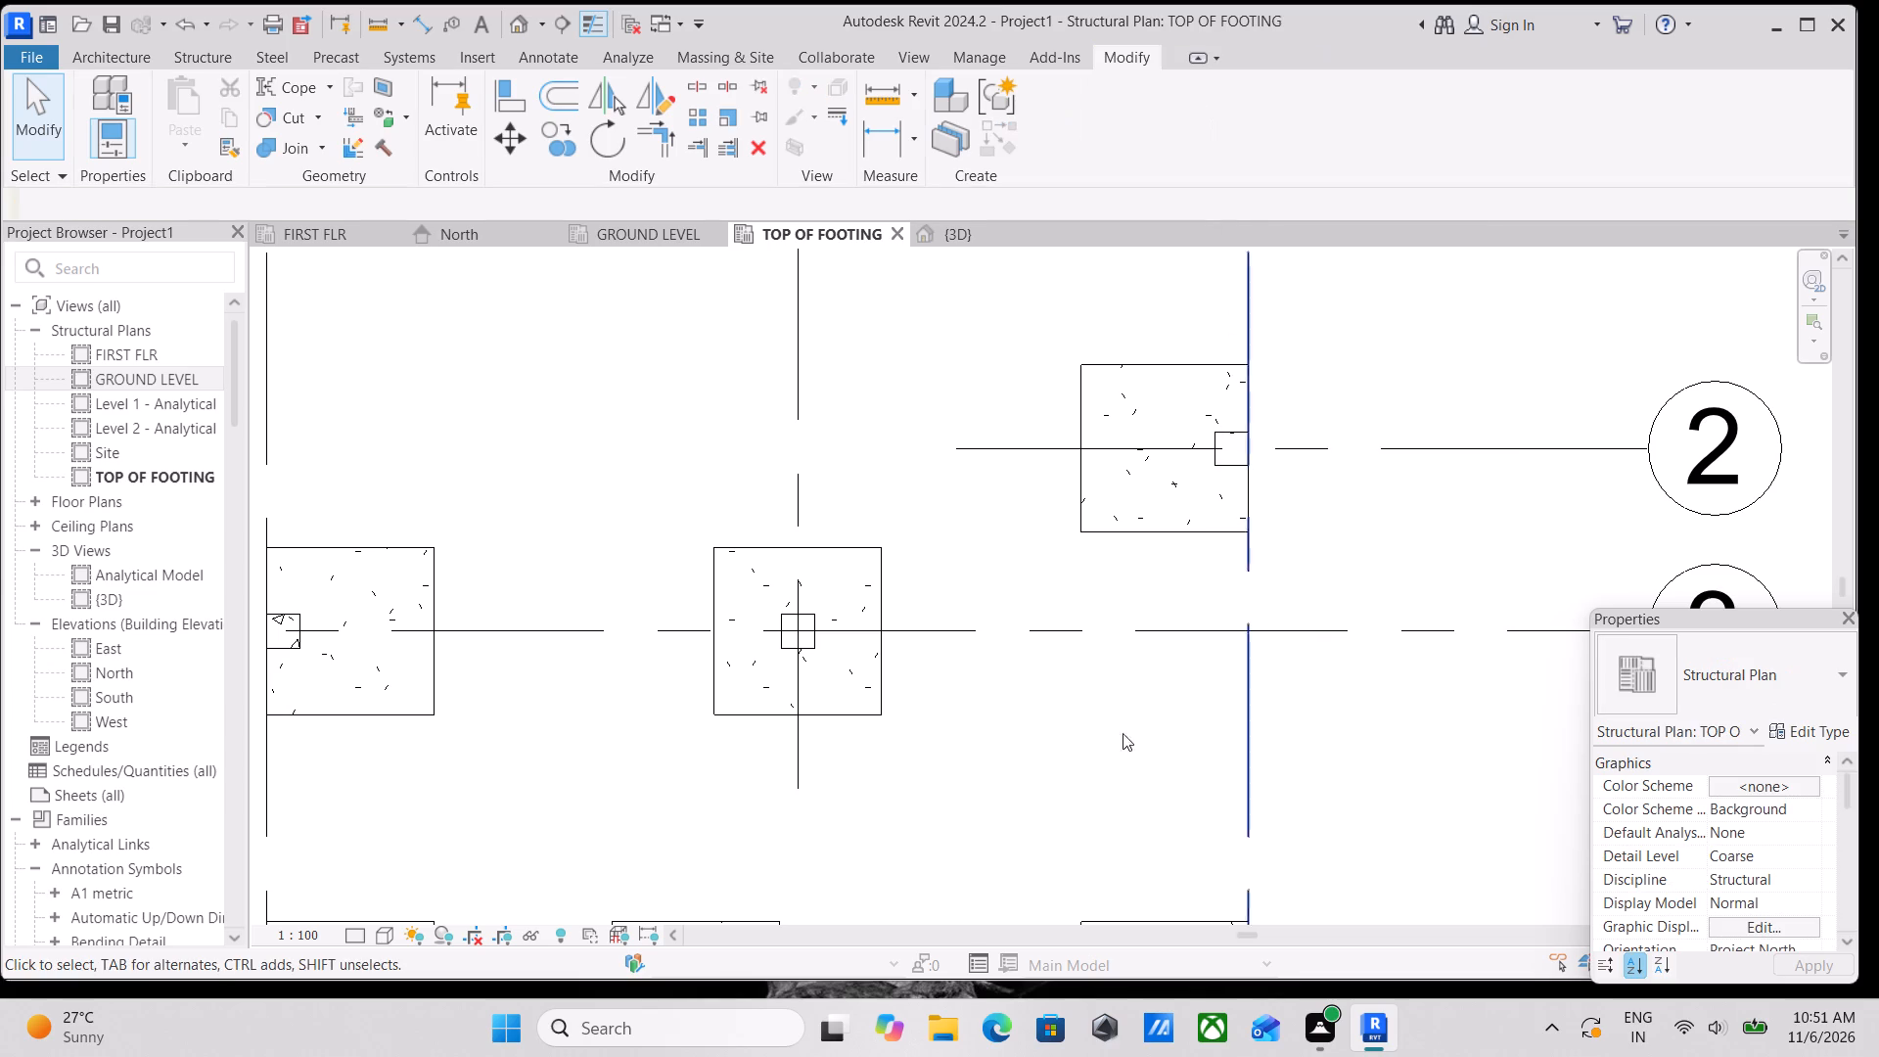
Duplicate the type of the concrete rectangular column at grid A-3 under the name 300MM X 300MM.
scroll(1002, 779, "down", 3)
middle_click_drag(1008, 745, 1156, 634)
scroll(1158, 631, "down", 1)
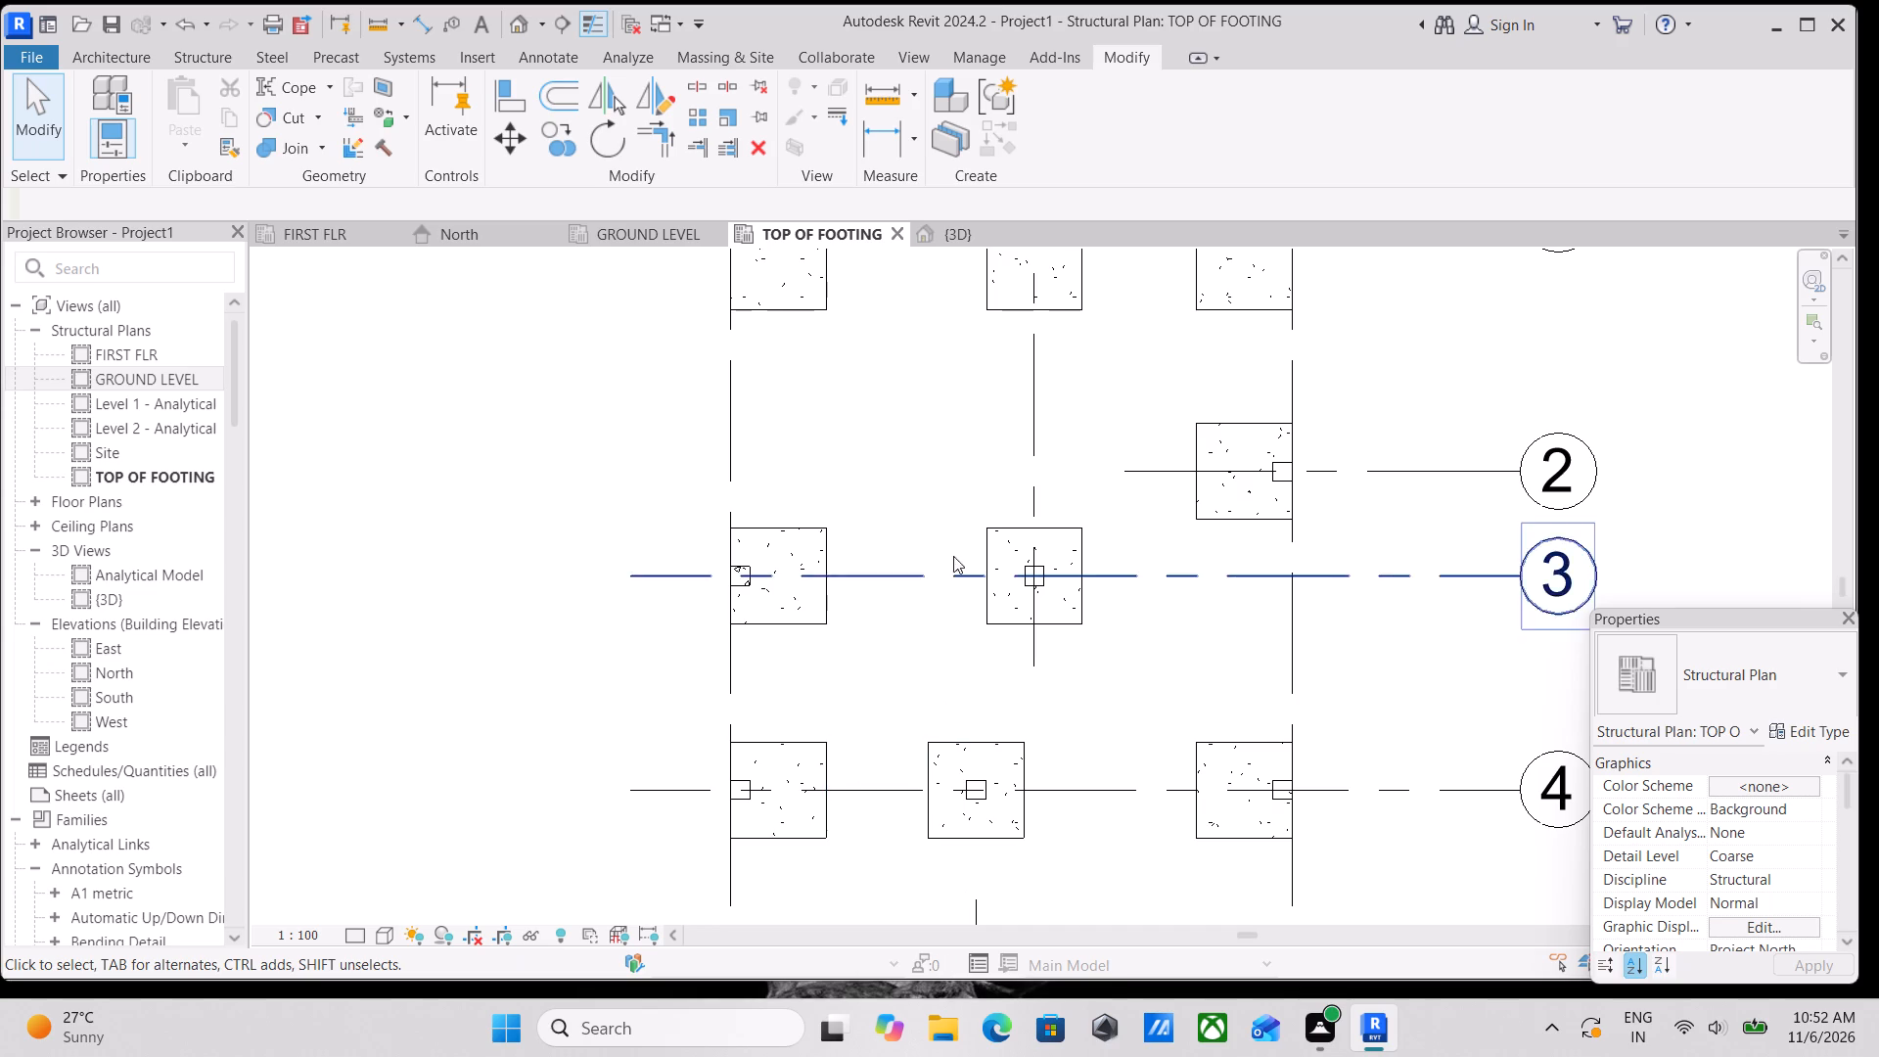
key("Escape")
scroll(745, 566, "up", 6)
key("Escape")
left_click(745, 595)
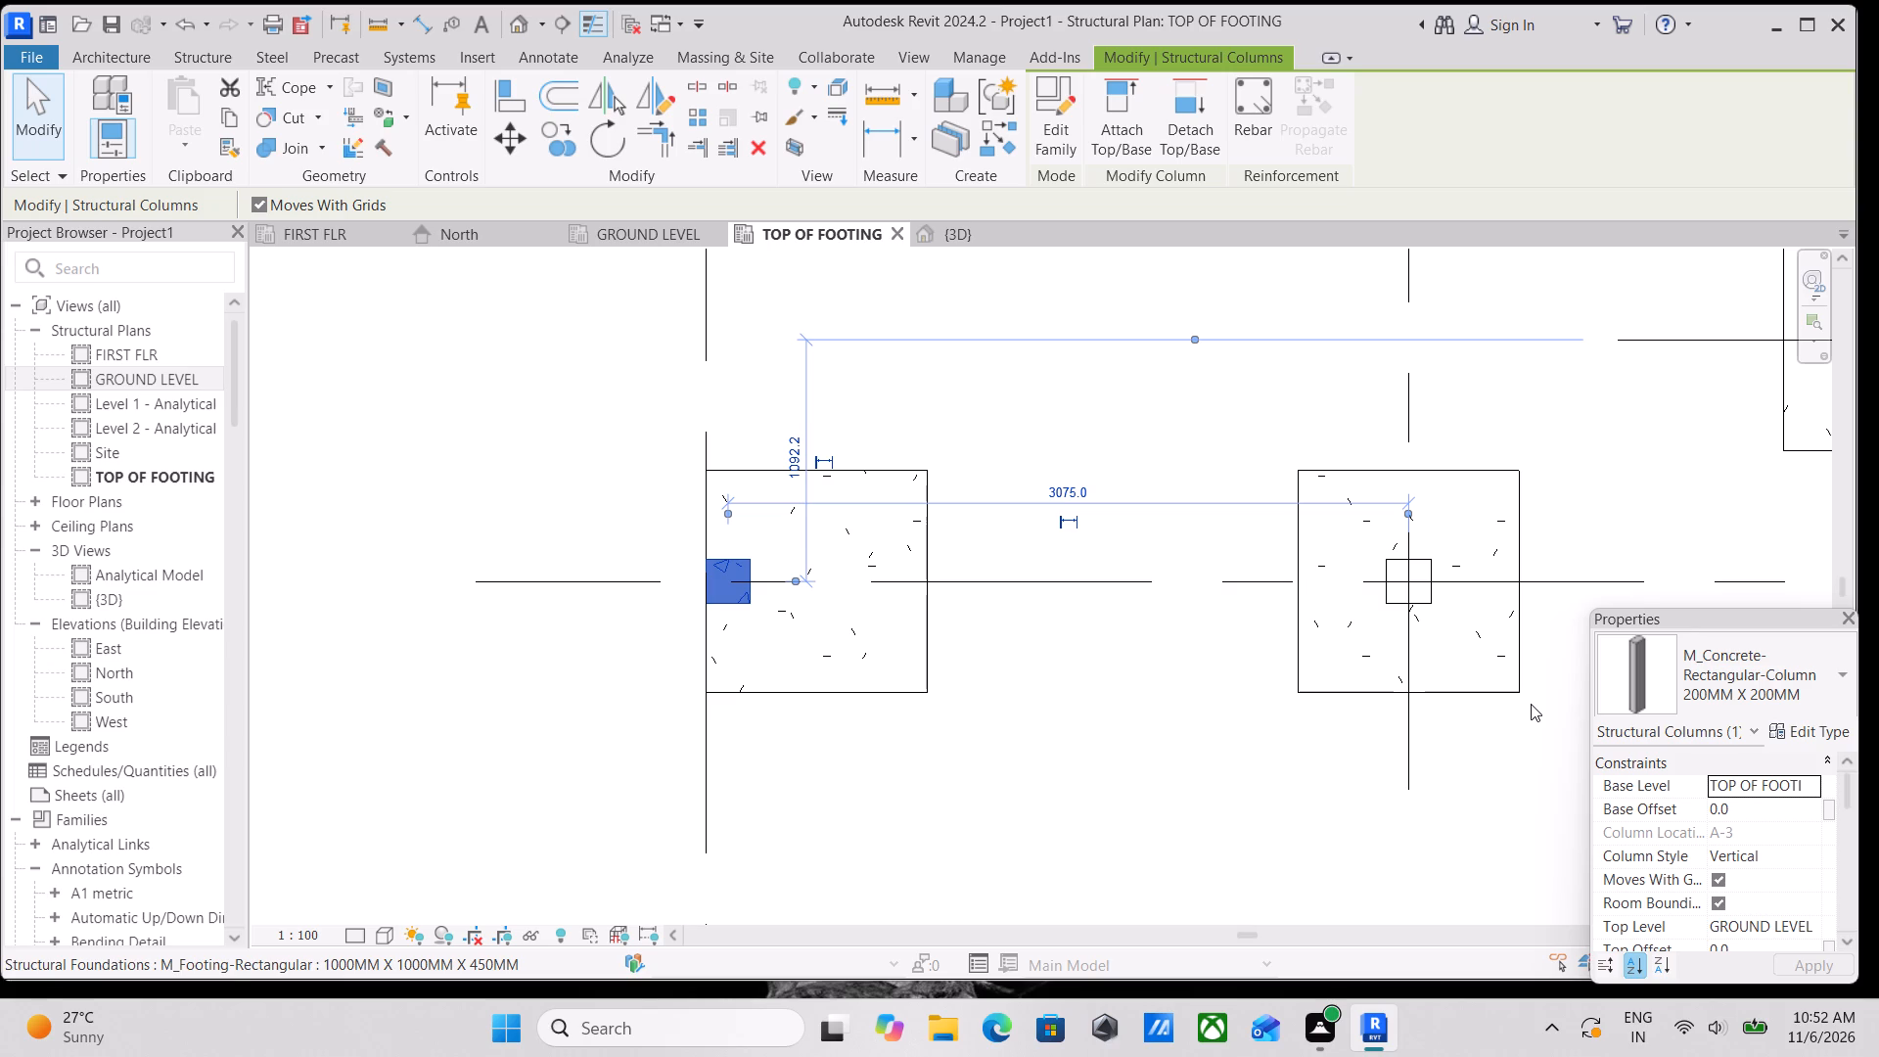
left_click(1808, 732)
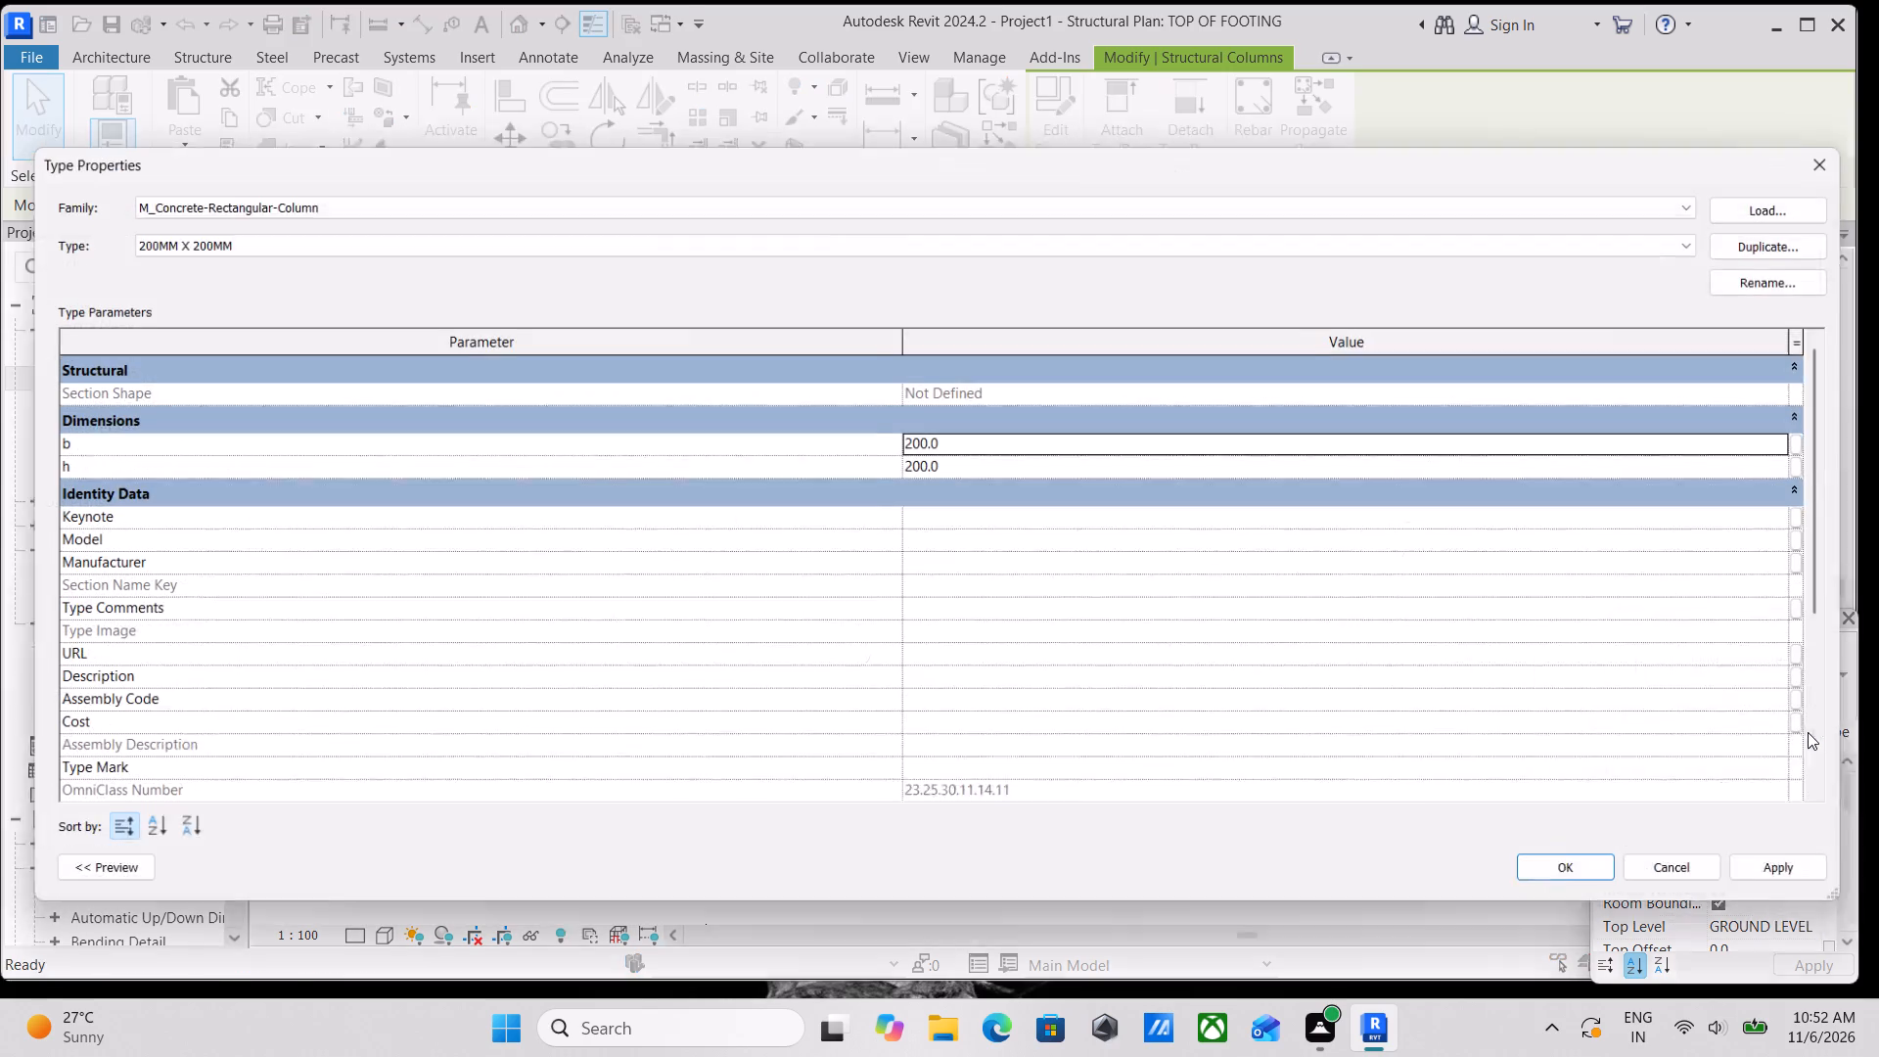
left_click(1822, 241)
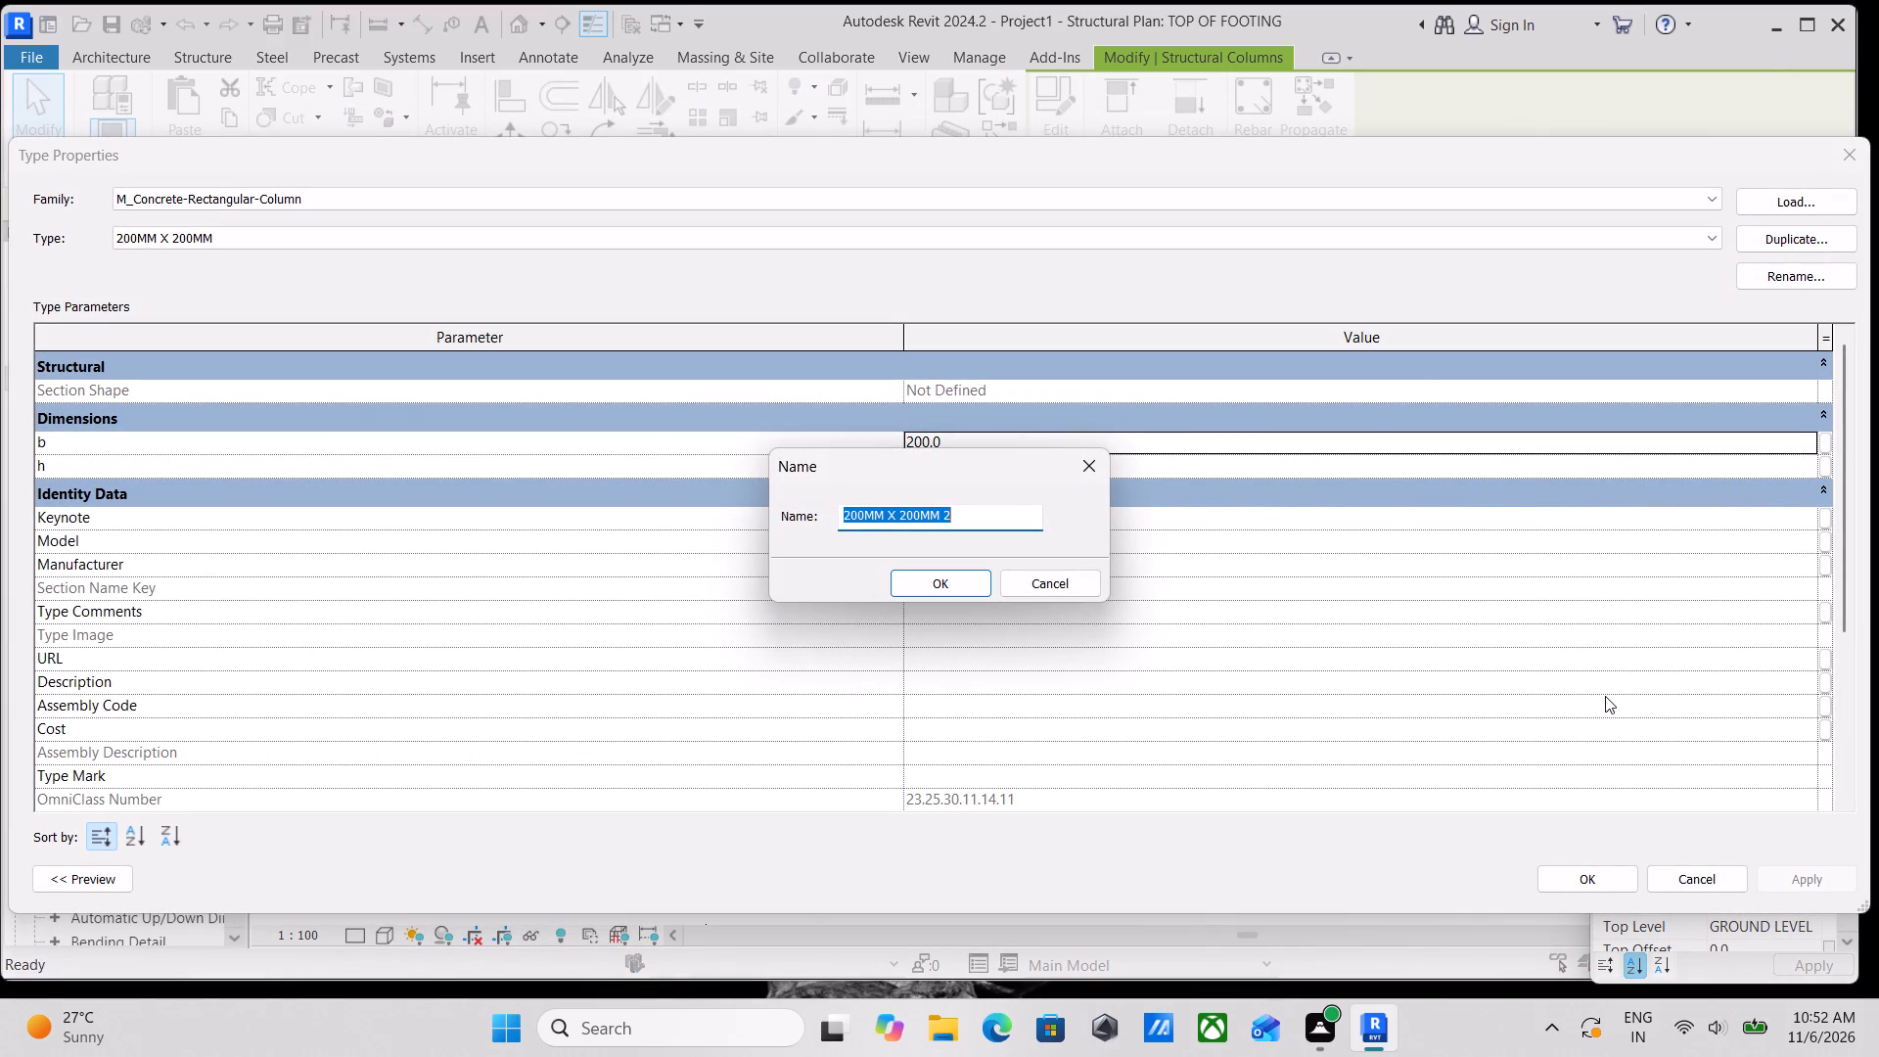
type("300")
key("space")
type("MM")
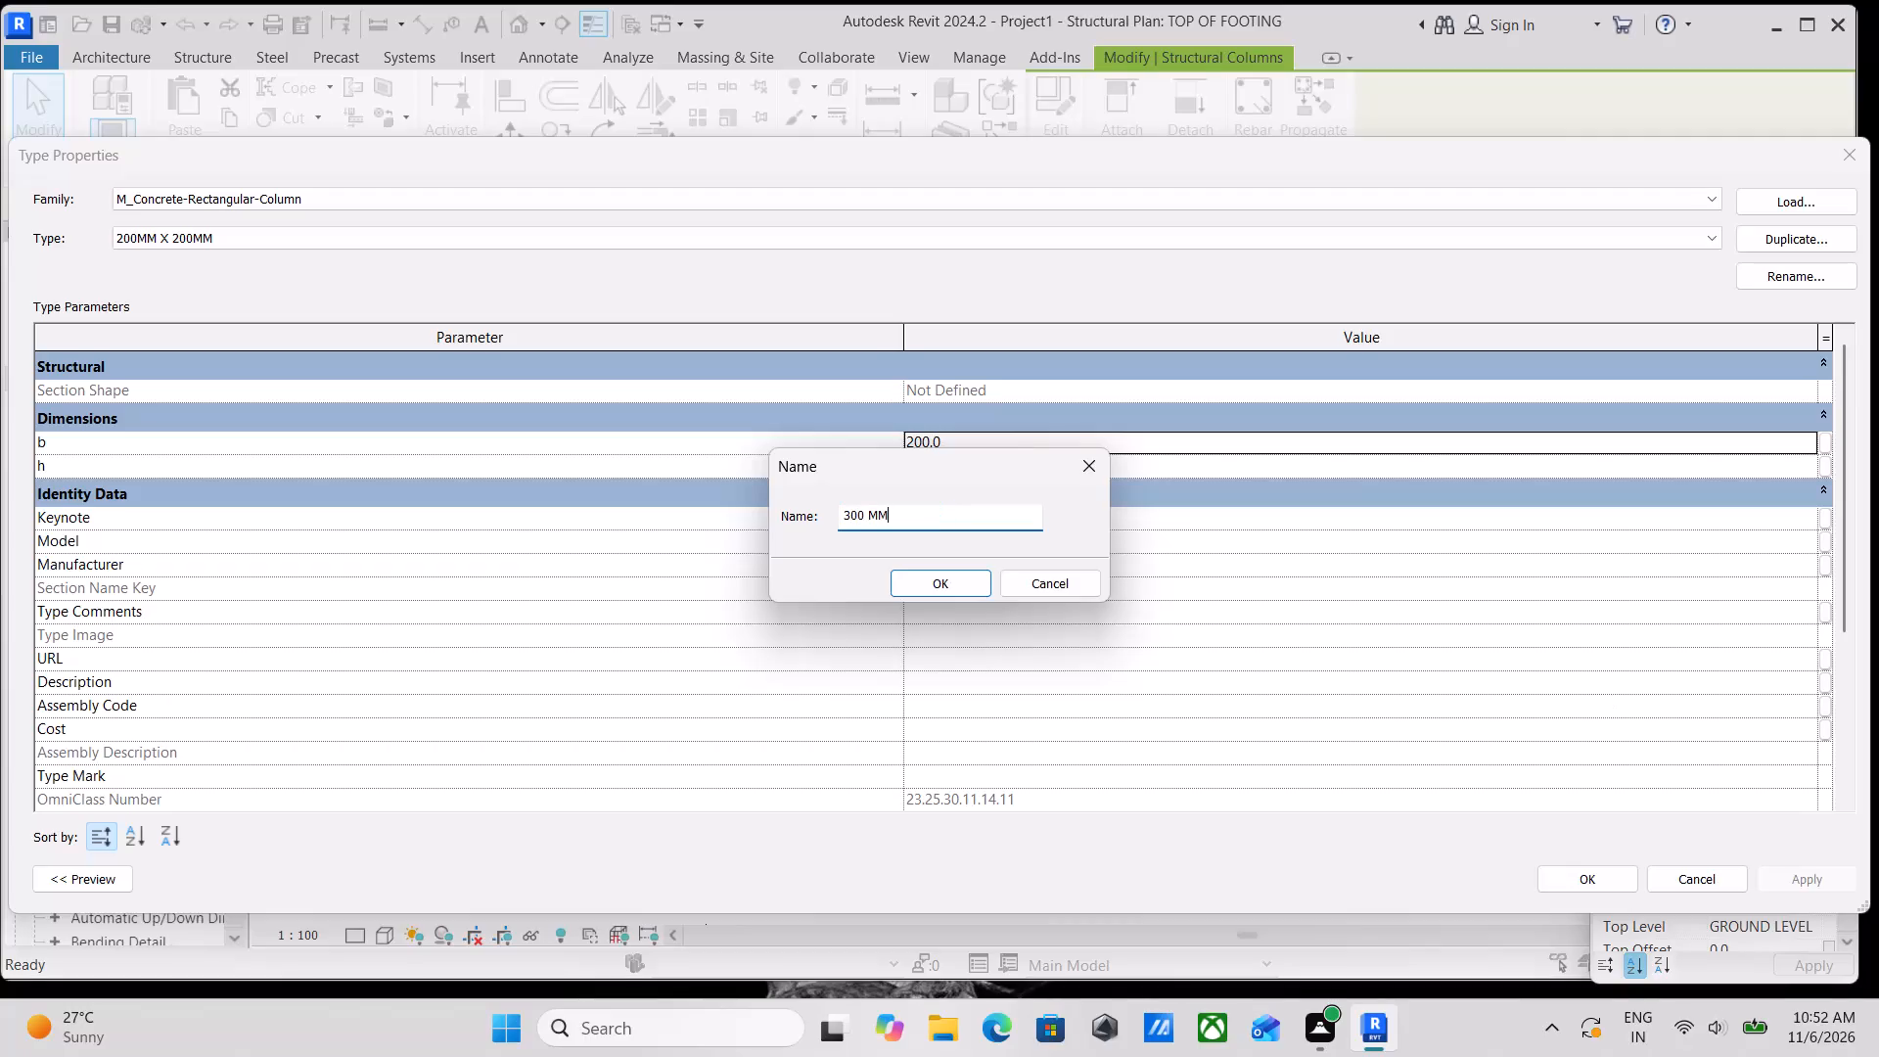
key("space")
type("V")
key("BackSpace")
type("X")
key("space")
type("300")
type("MM")
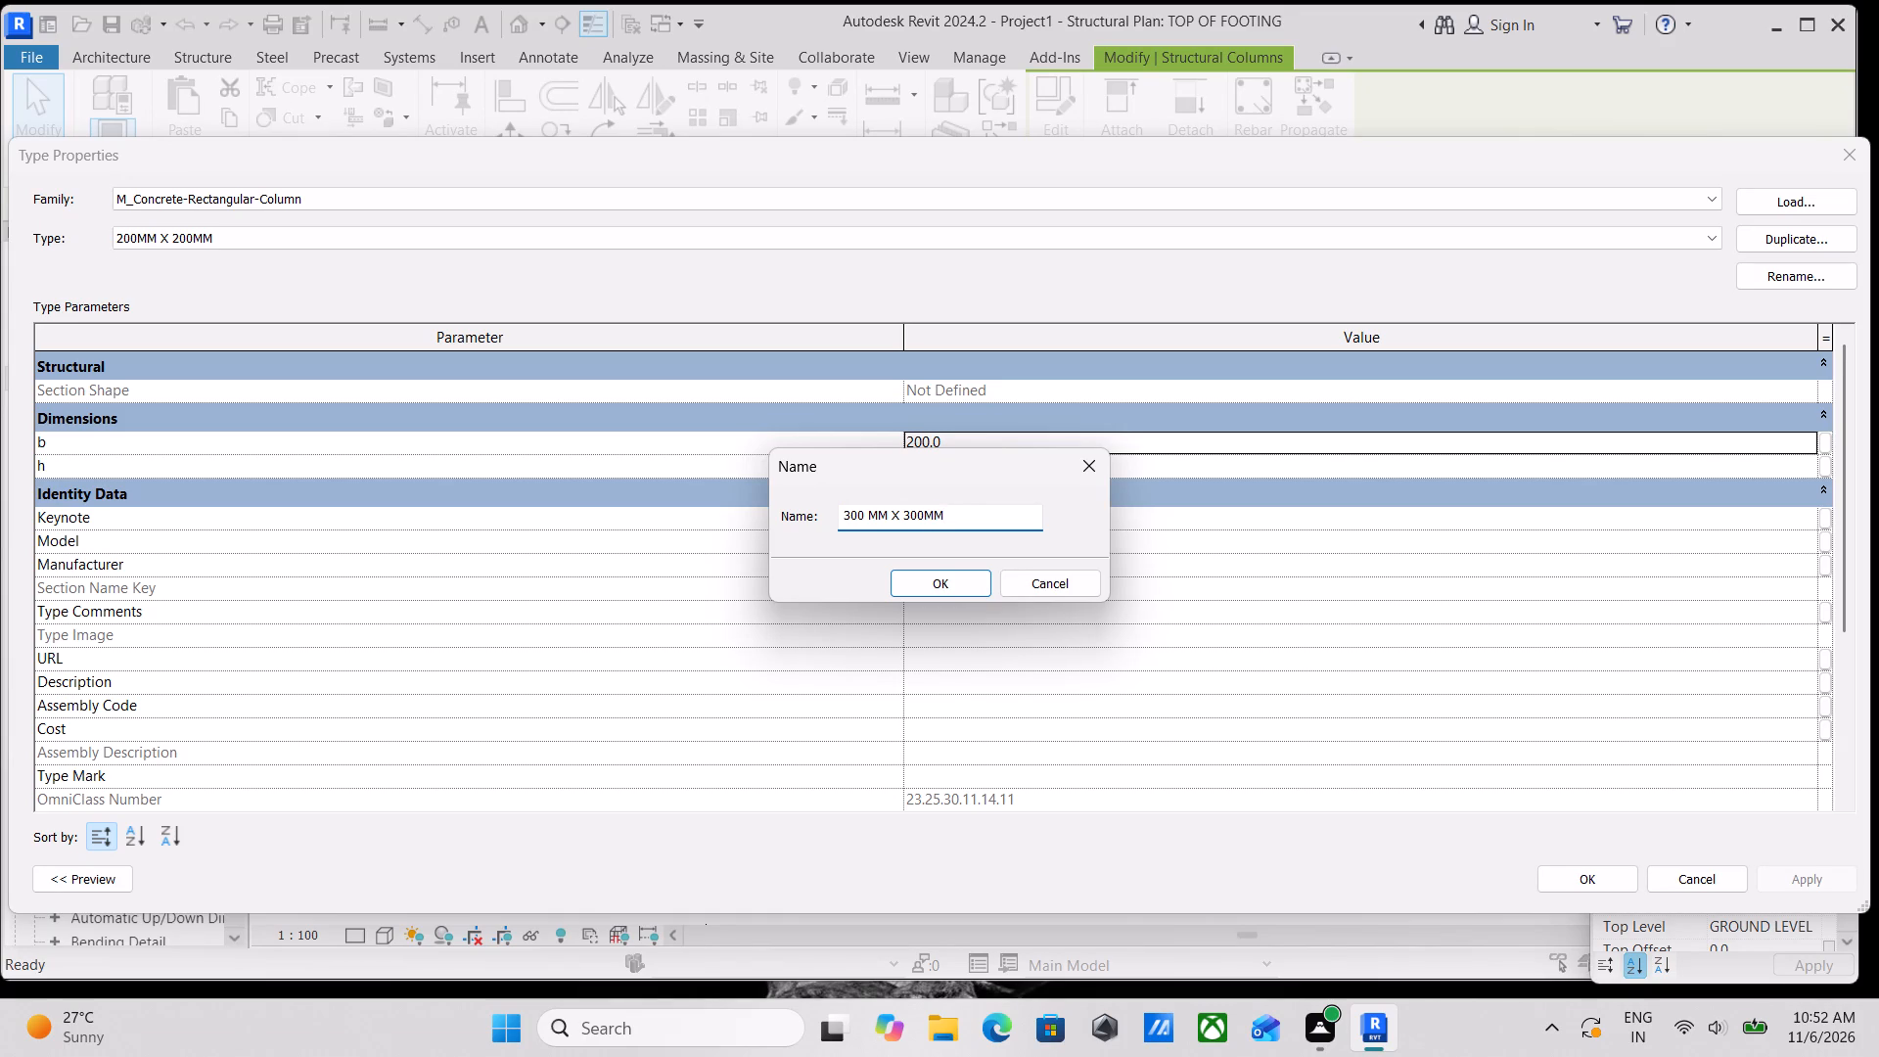
left_click(865, 514)
left_click(867, 514)
key("BackSpace")
left_click(946, 513)
key("space")
type("X")
key("space")
key("BackSpace")
key("BackSpace")
left_click(935, 579)
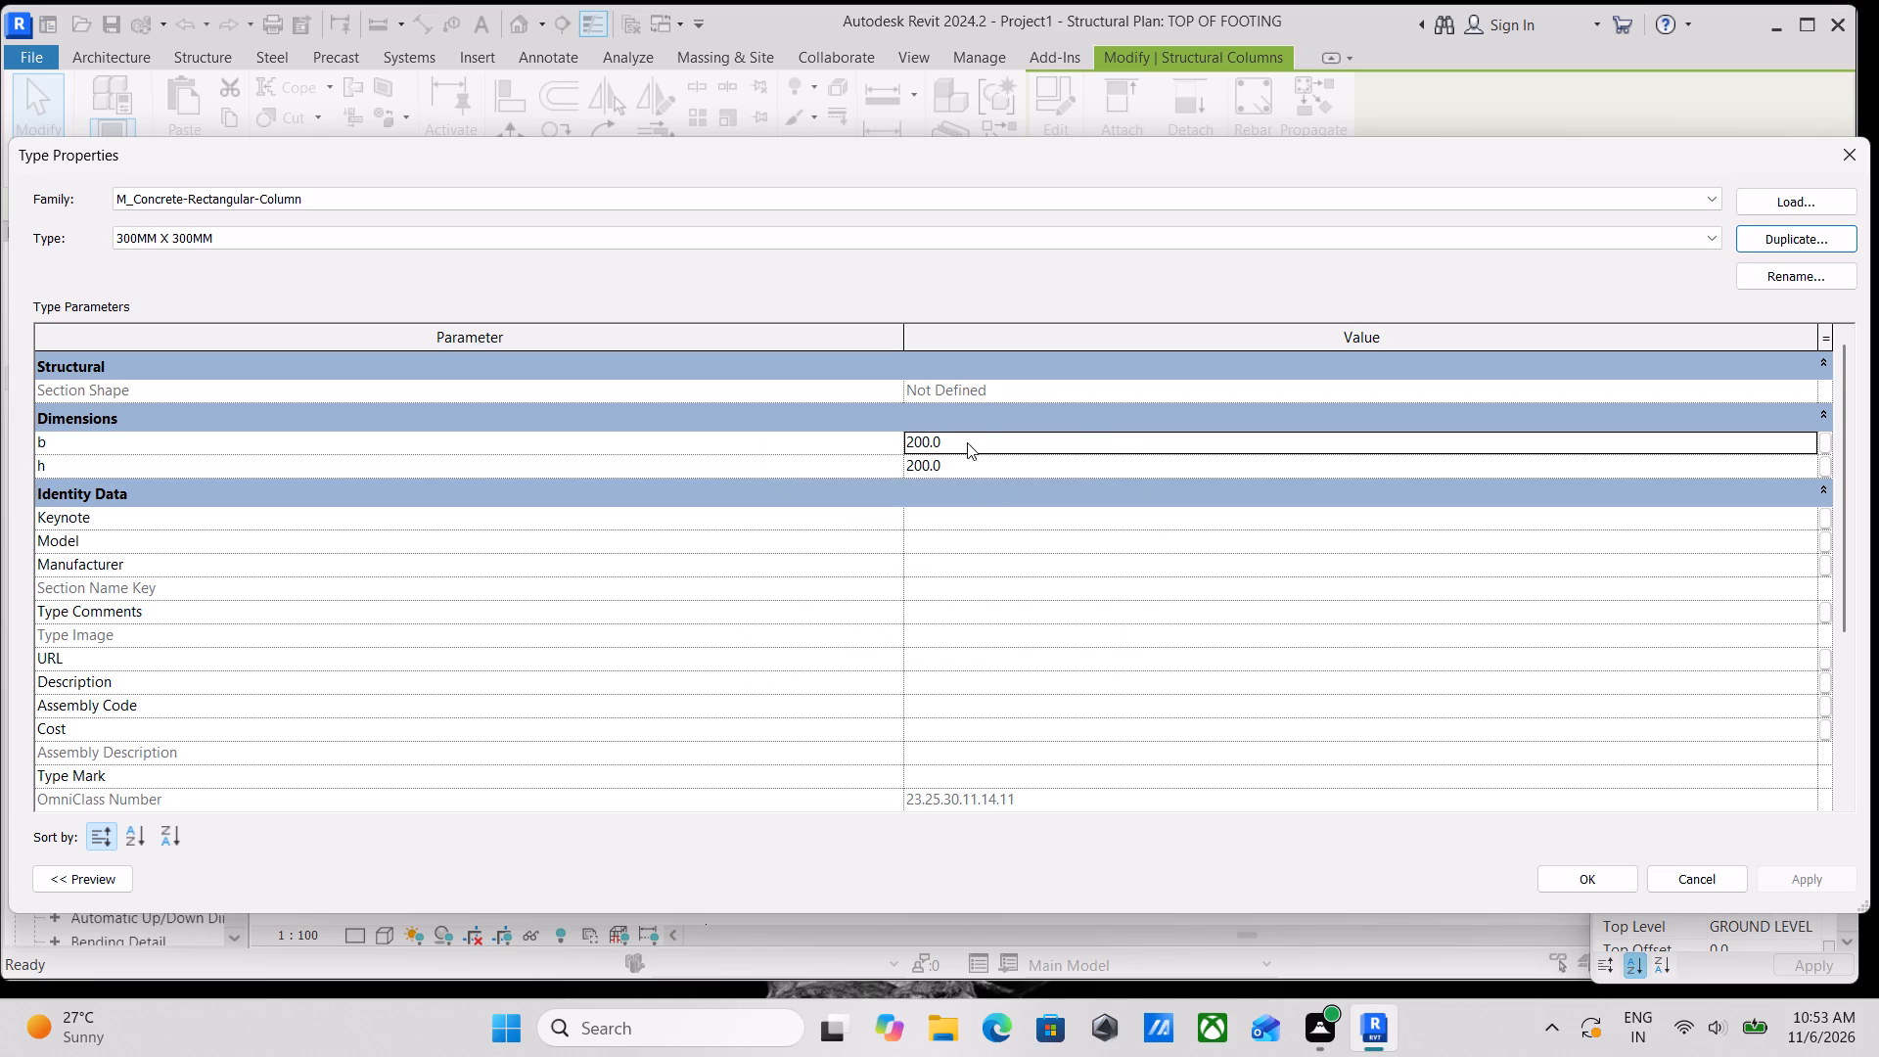
Set both b and h of the 300MM X 300MM column type to 300 mm and accept the type properties.
left_click(972, 436)
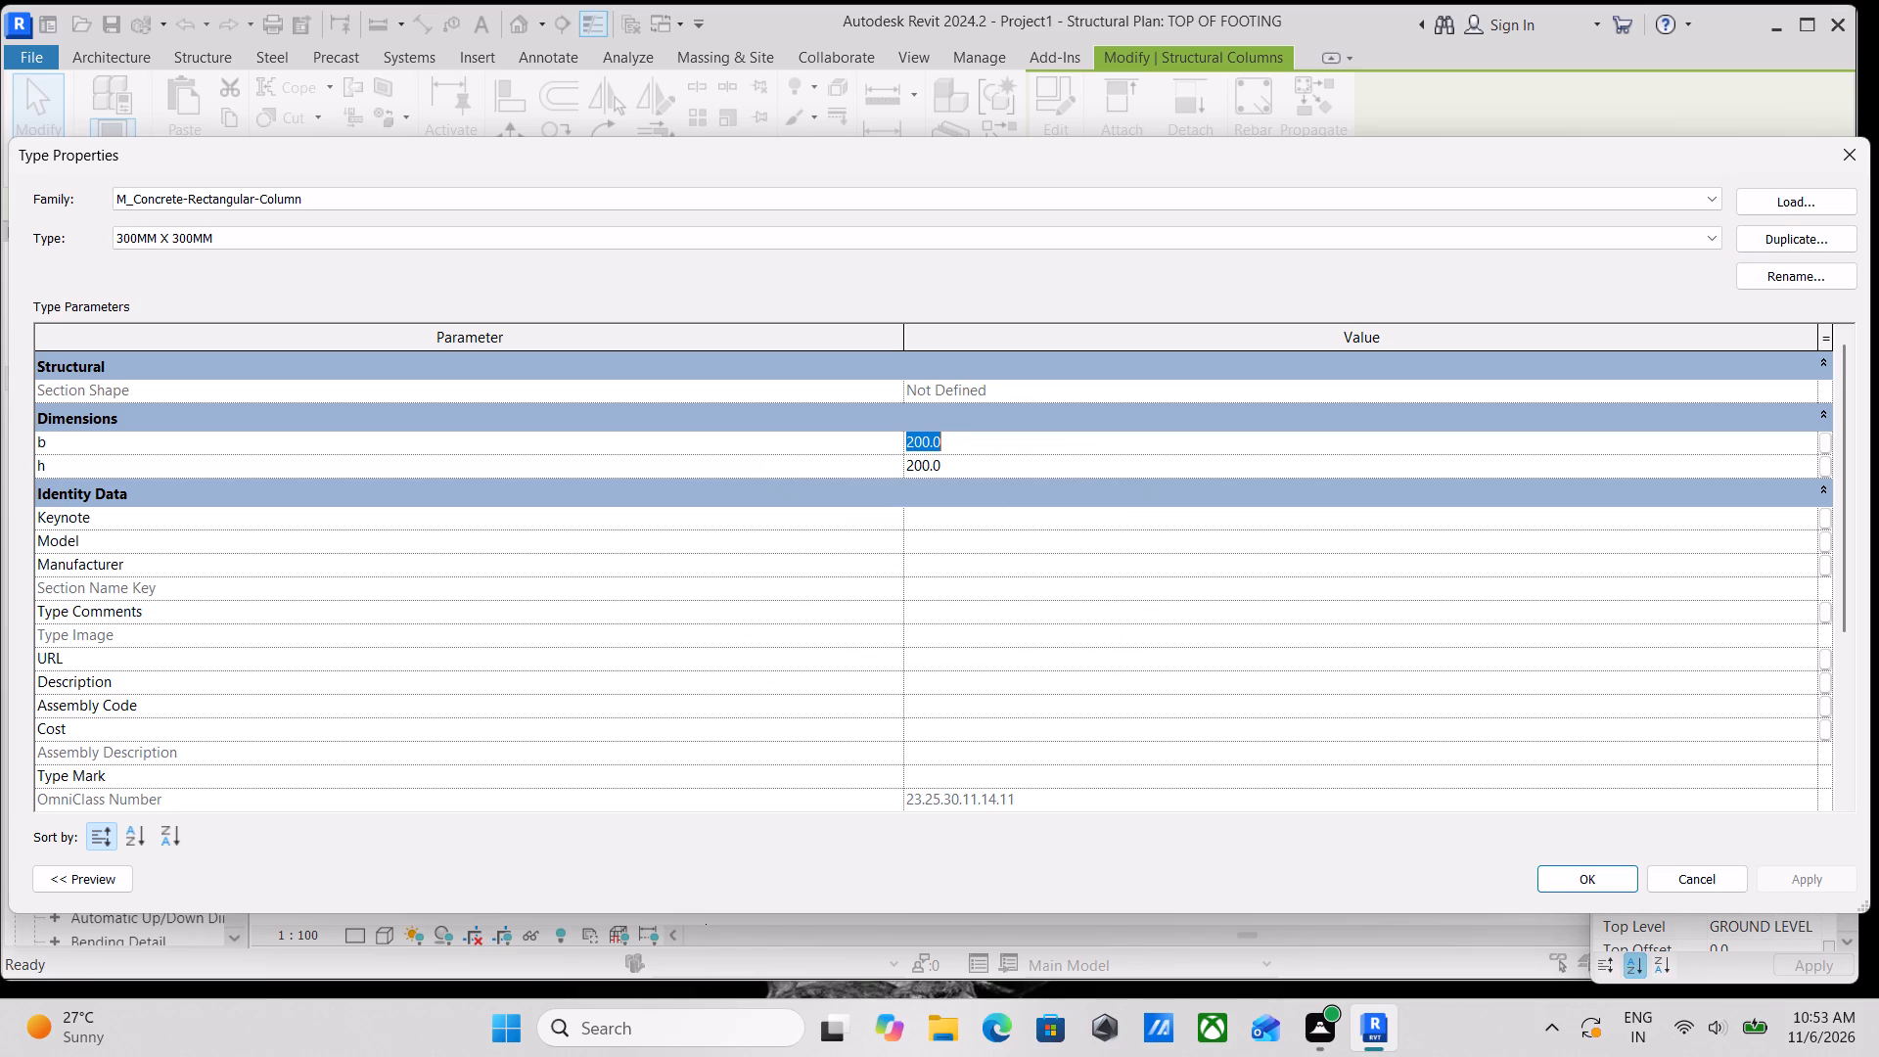
type("300")
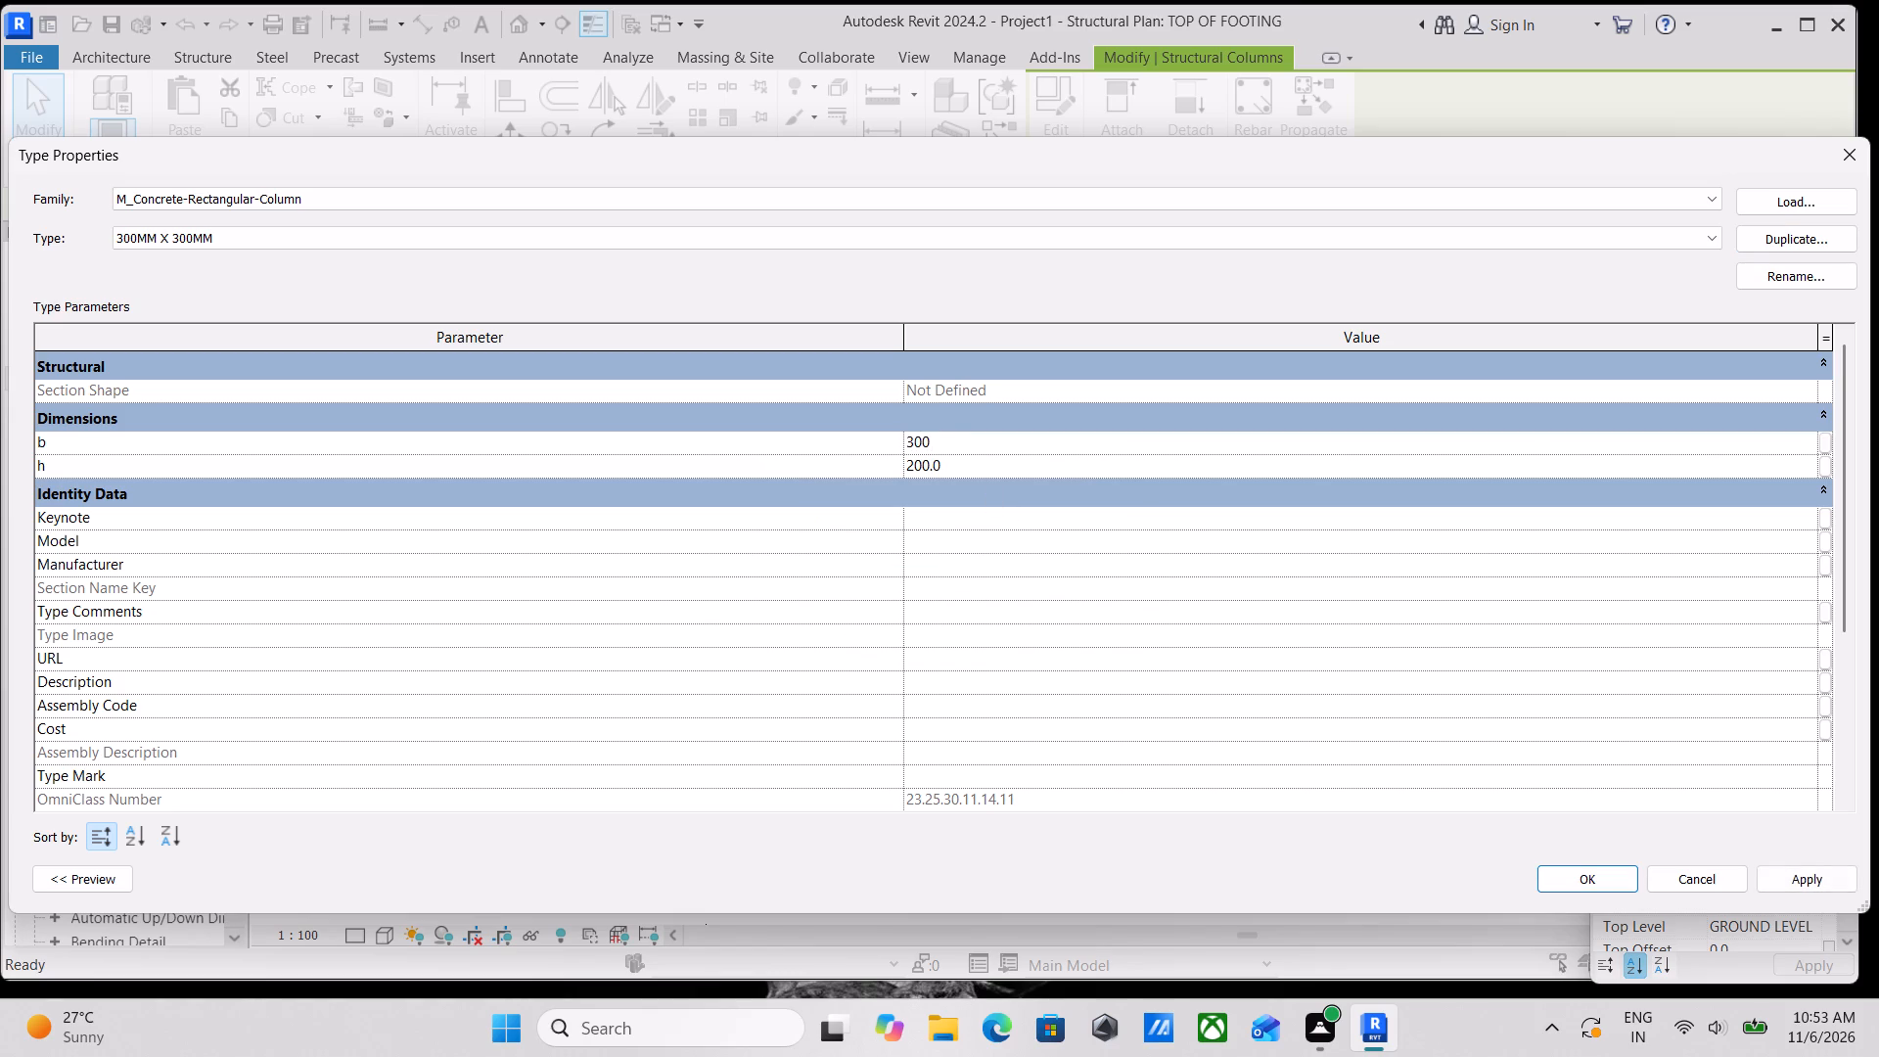
type("MM")
key("Return")
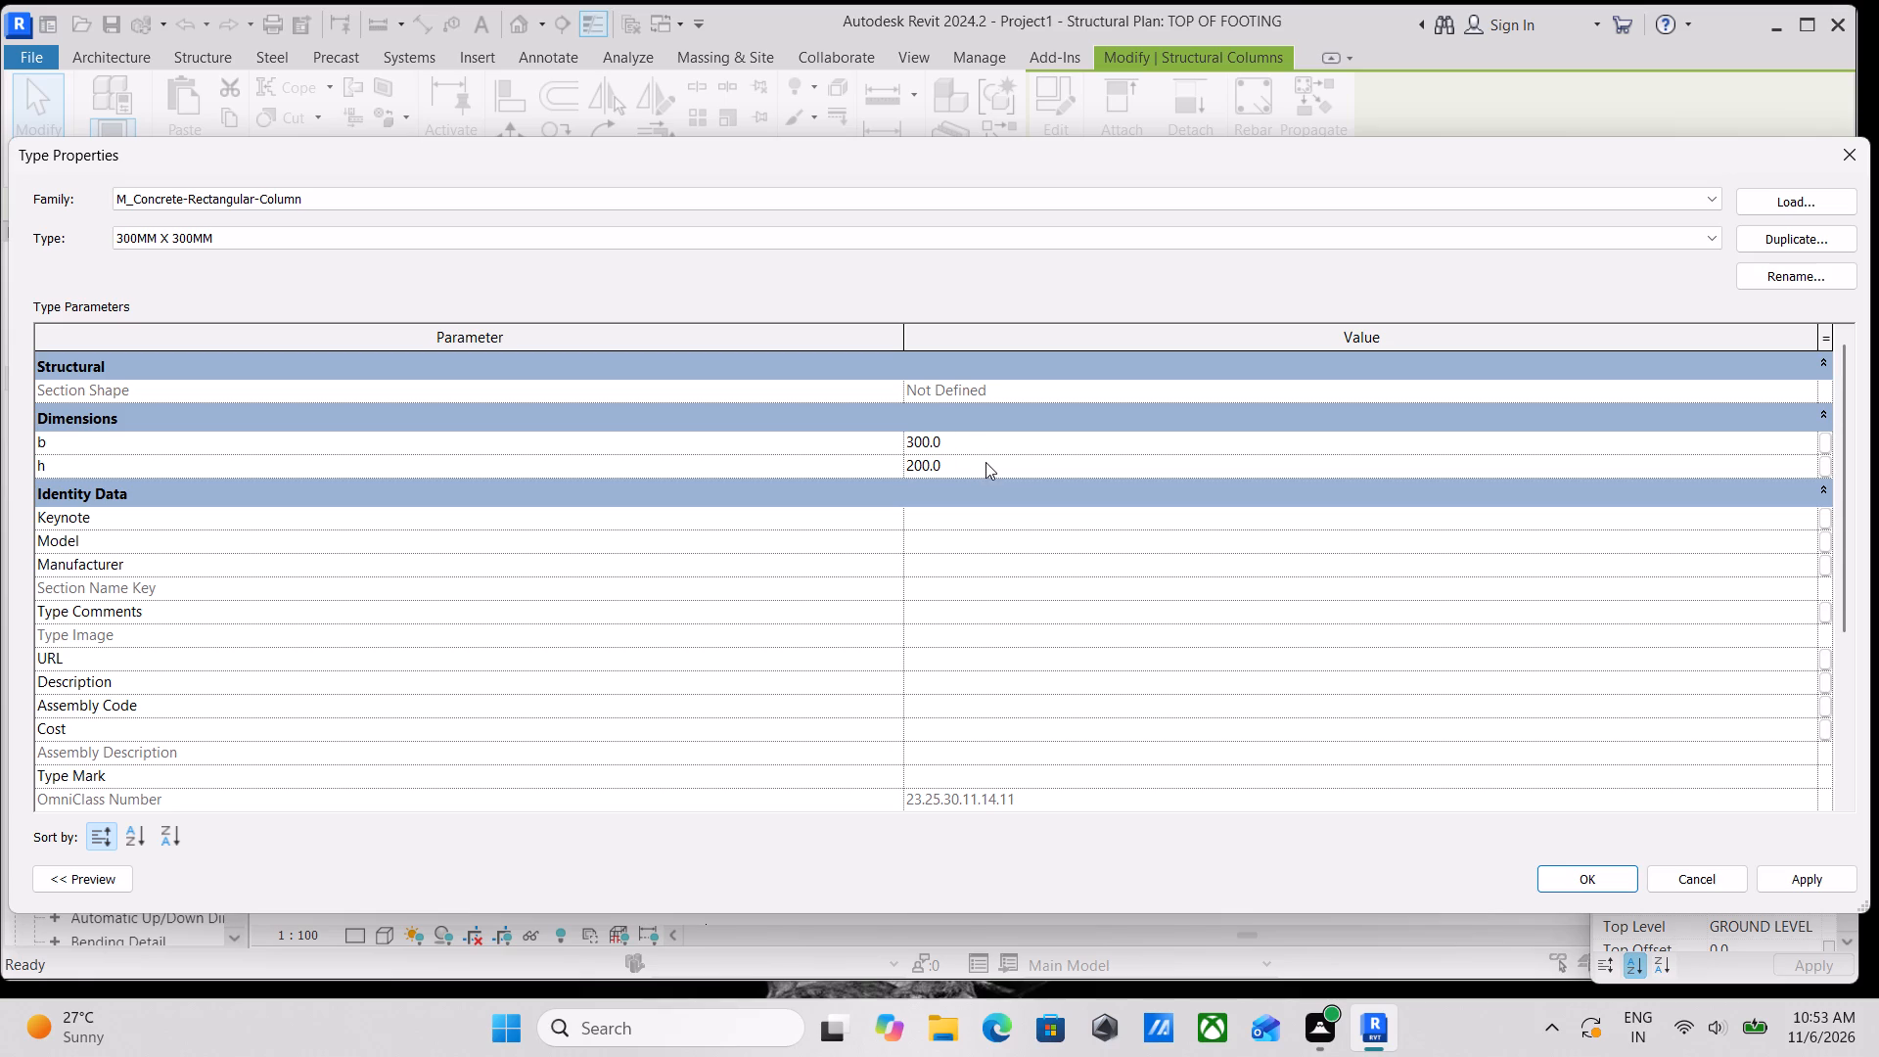
left_click(985, 462)
key("3")
type("00")
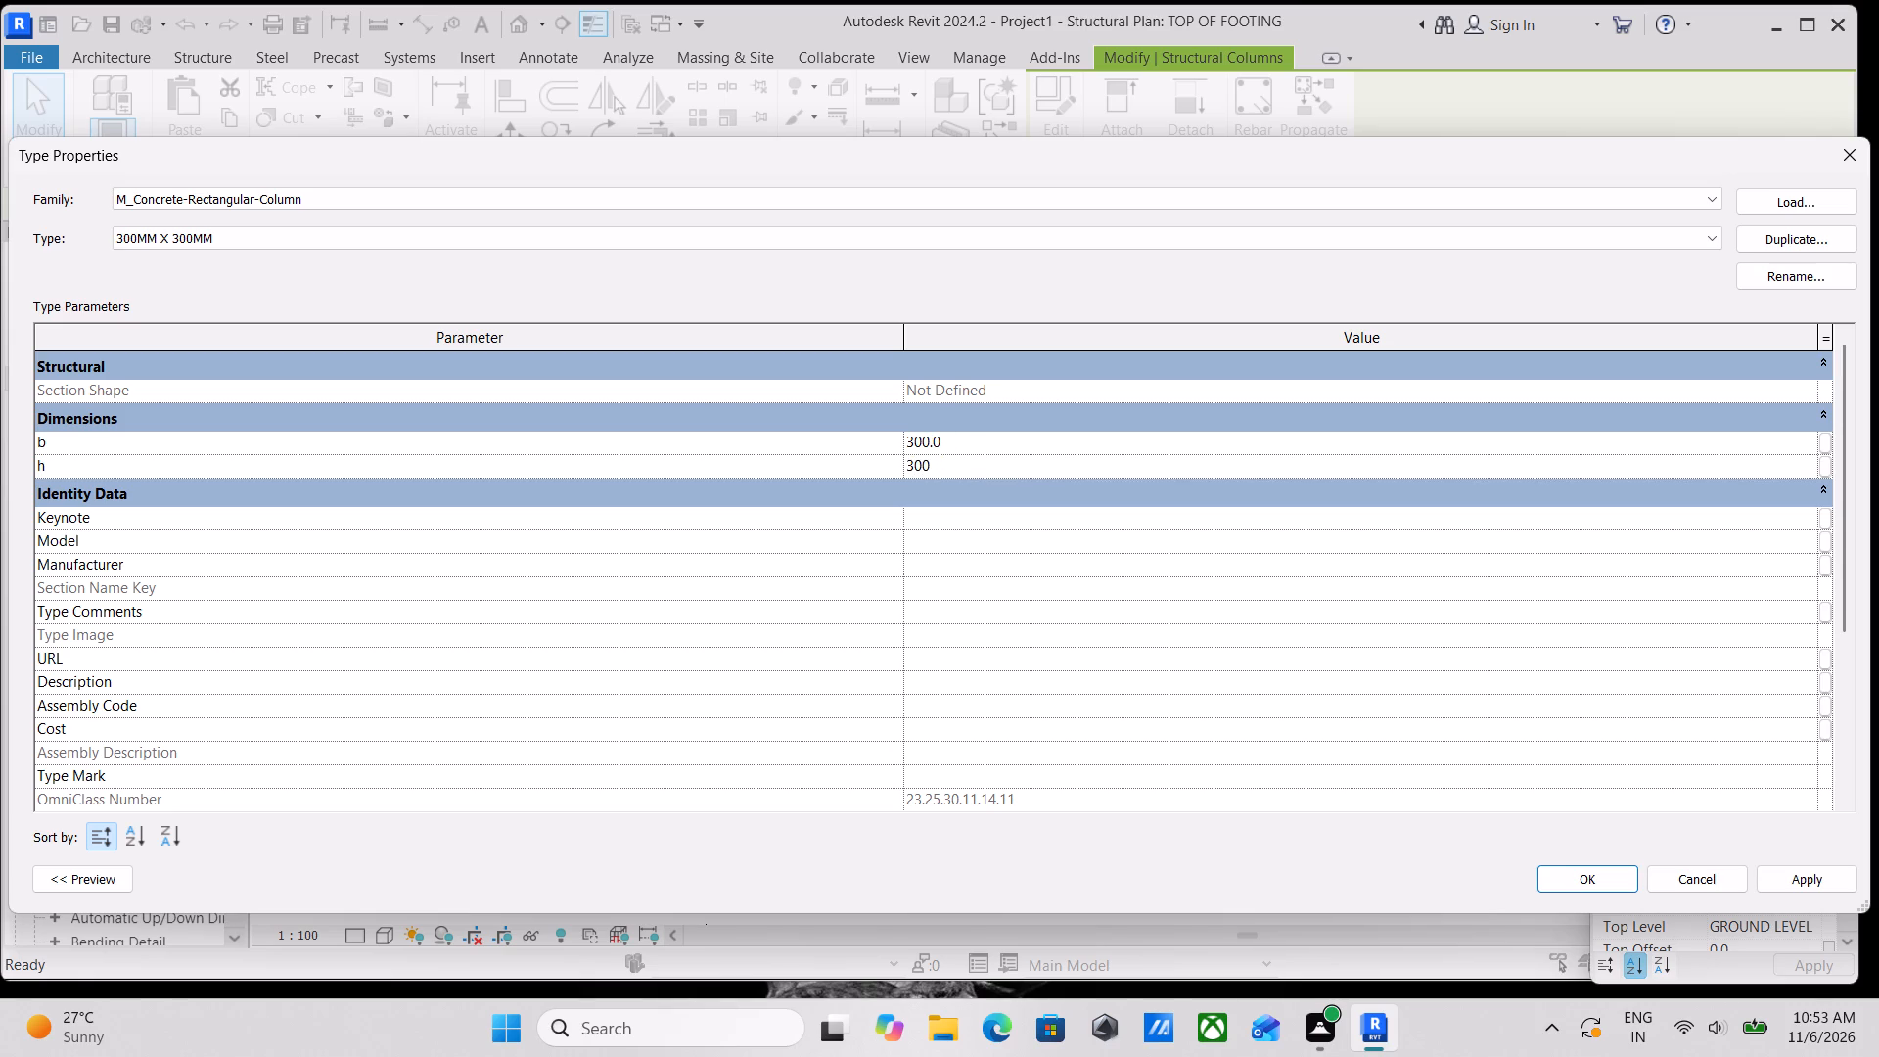
type("MM")
key("Return")
left_click(1802, 881)
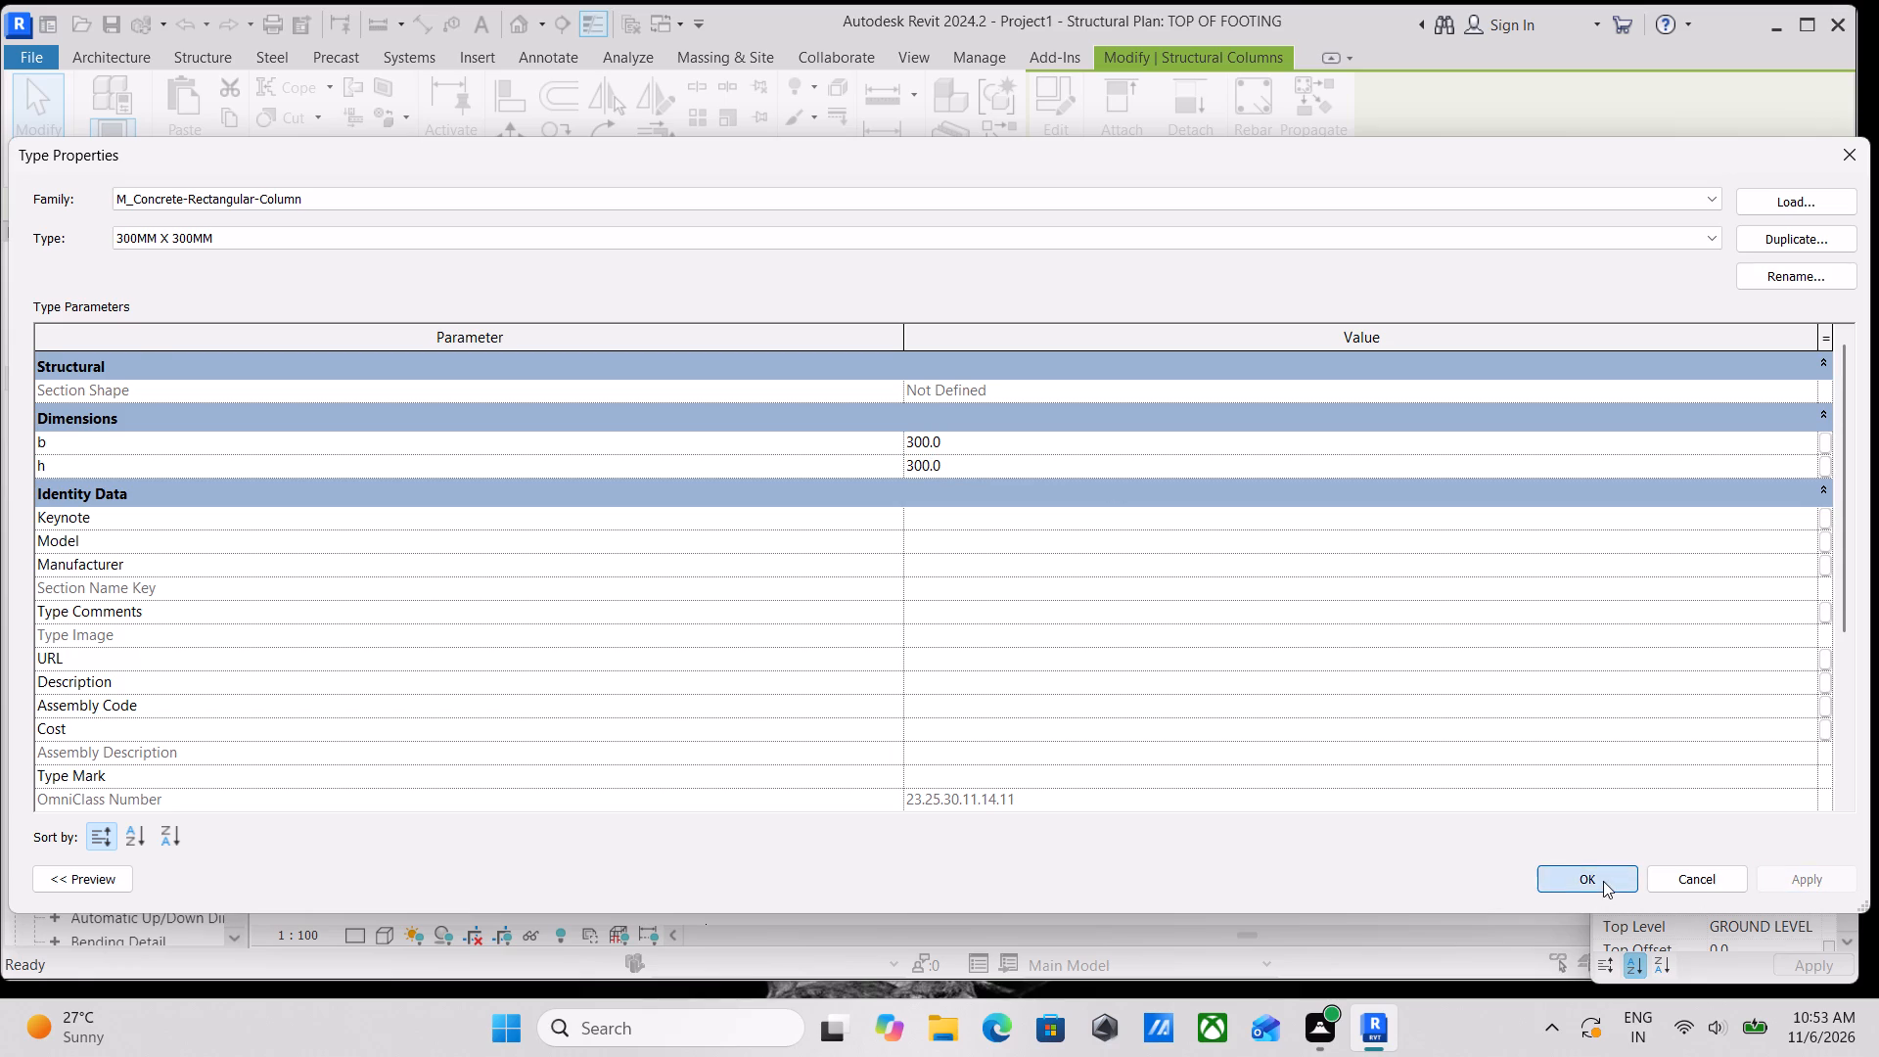
left_click(1603, 881)
Select all 200MM X 200MM concrete columns in the project and change their type to 300MM X 300MM.
scroll(832, 717, "down", 2)
scroll(971, 745, "down", 5)
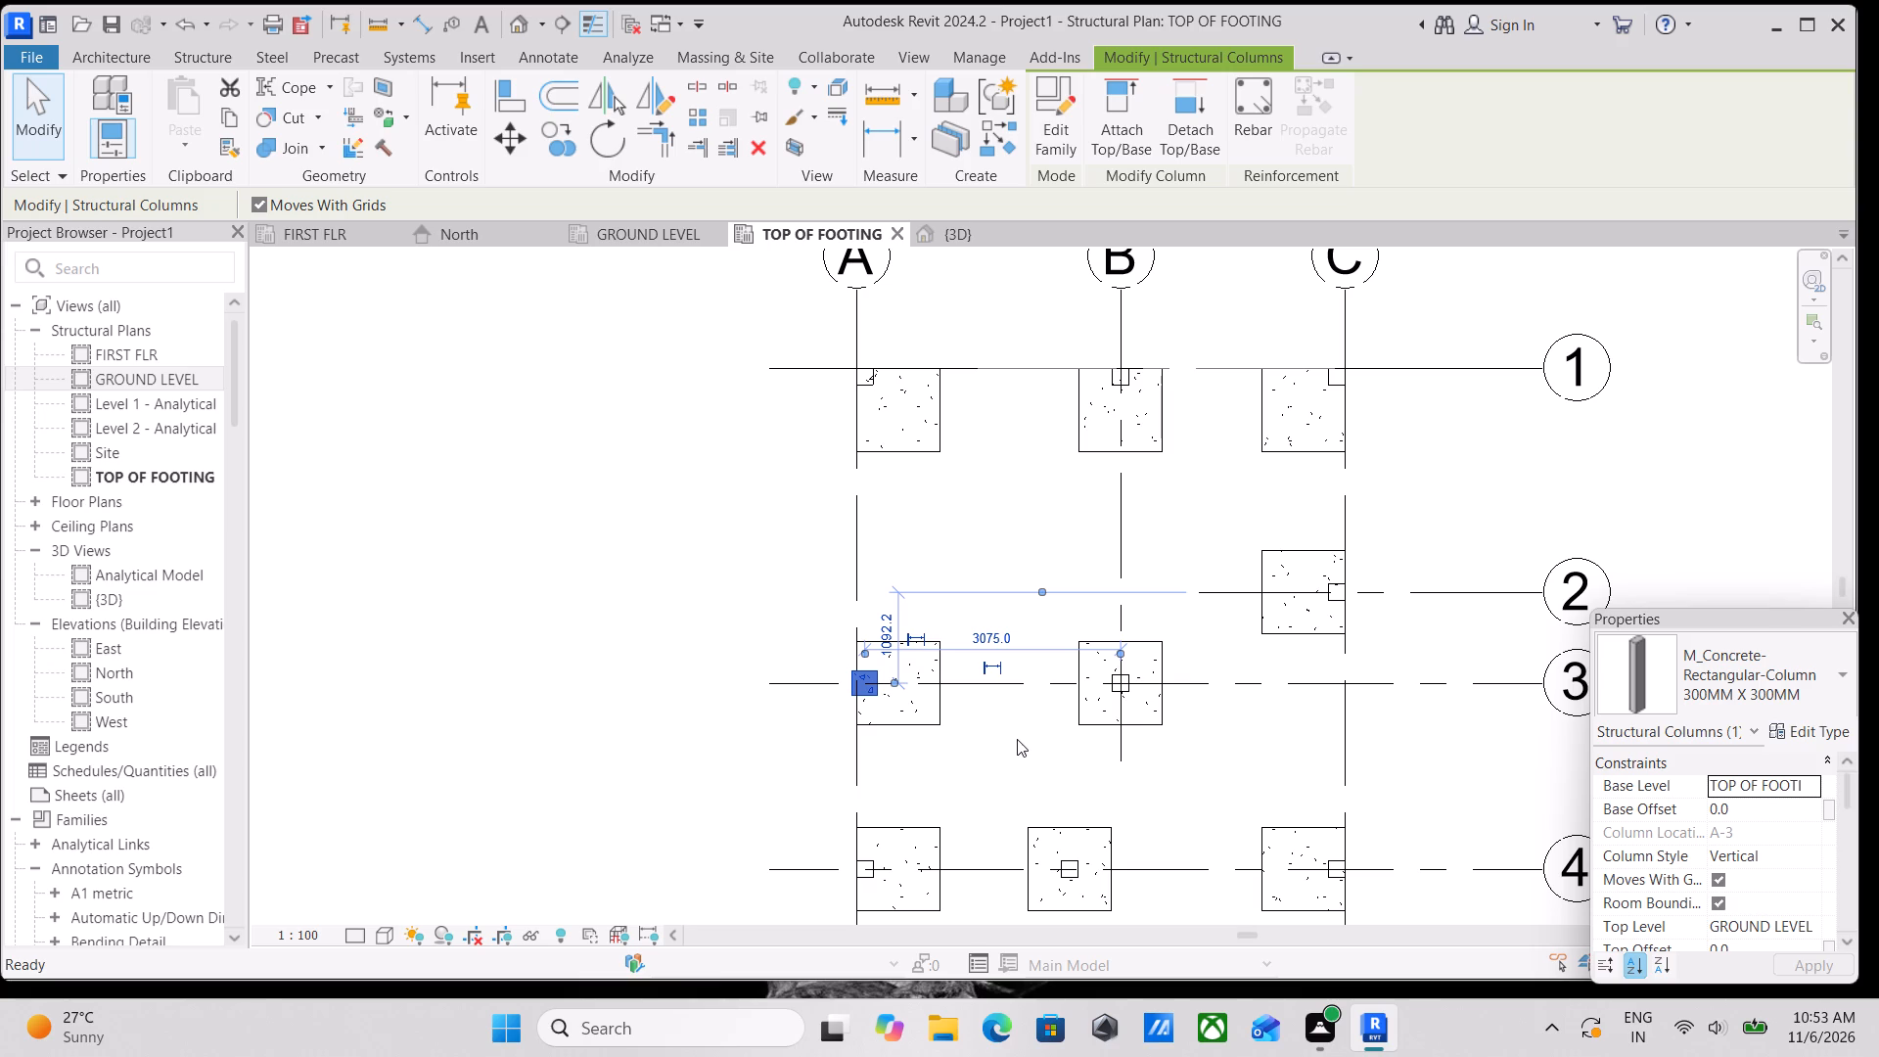
scroll(1130, 711, "up", 1)
key("Escape")
scroll(1131, 683, "up", 4)
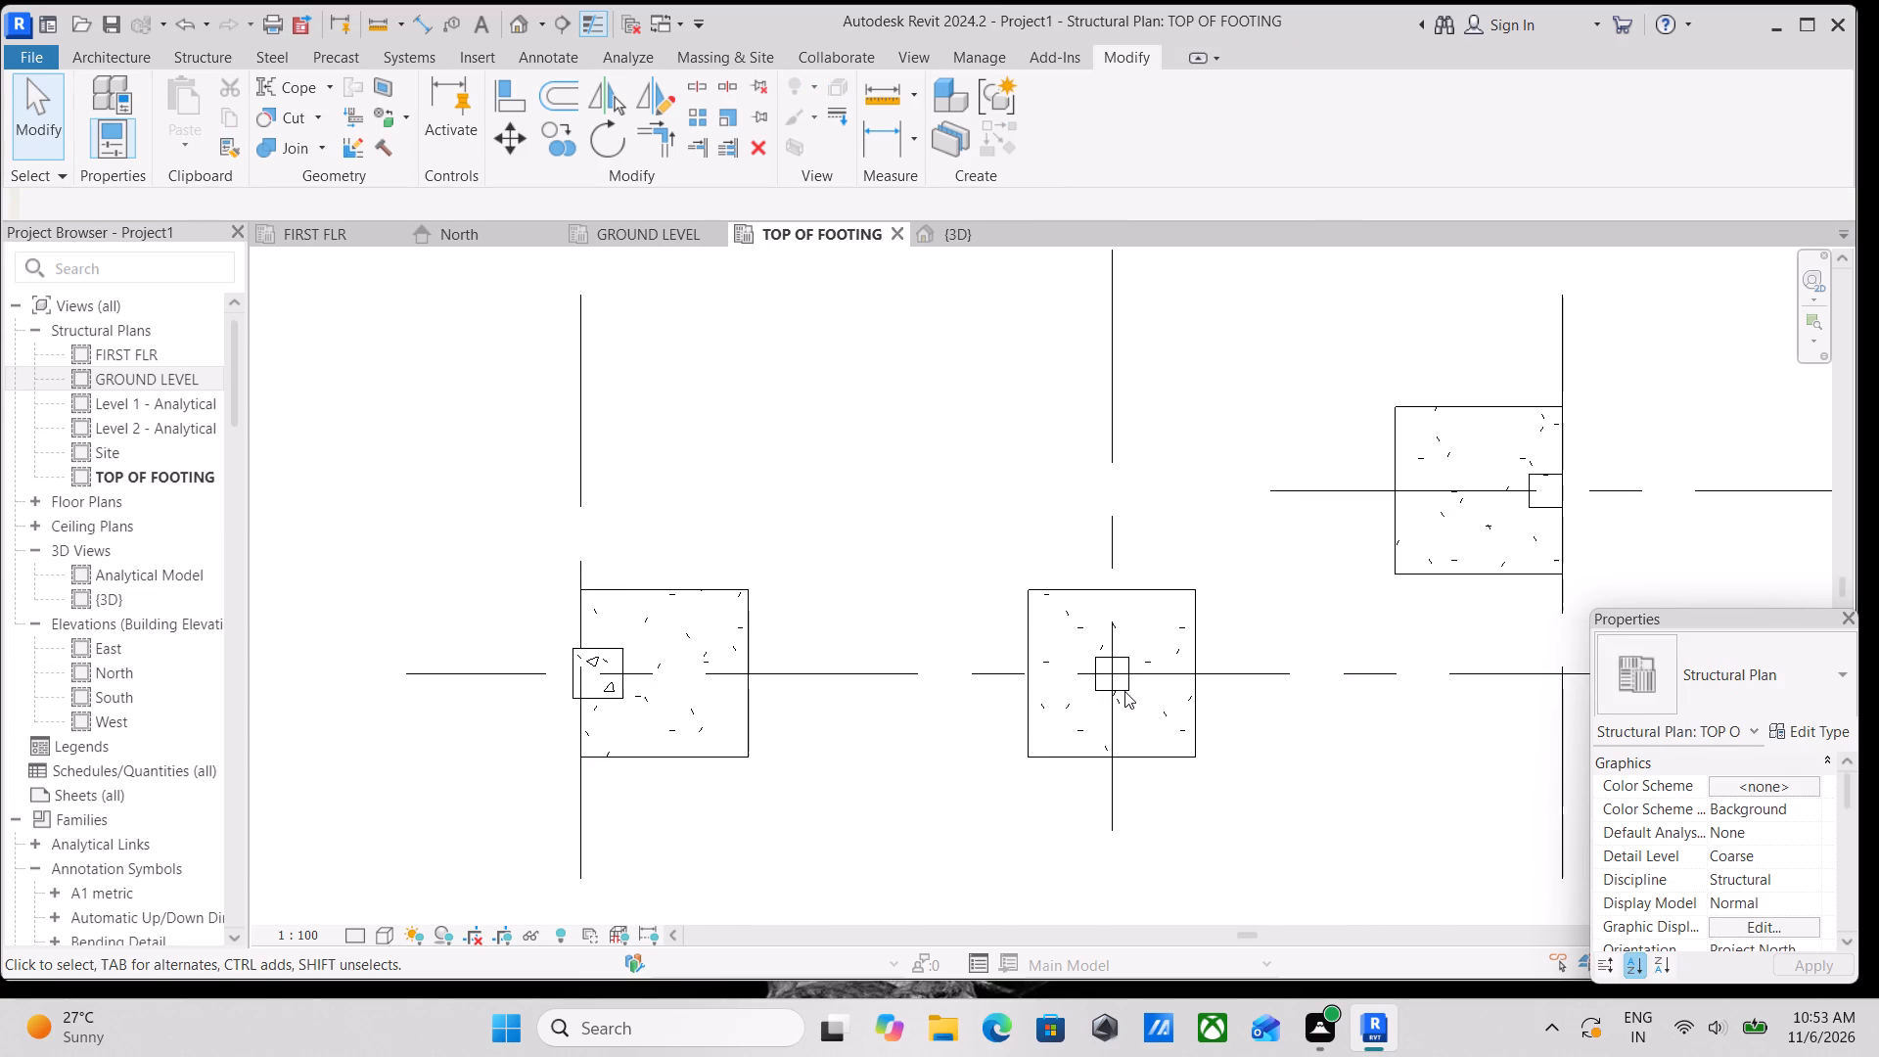
left_click(1124, 691)
type("SA")
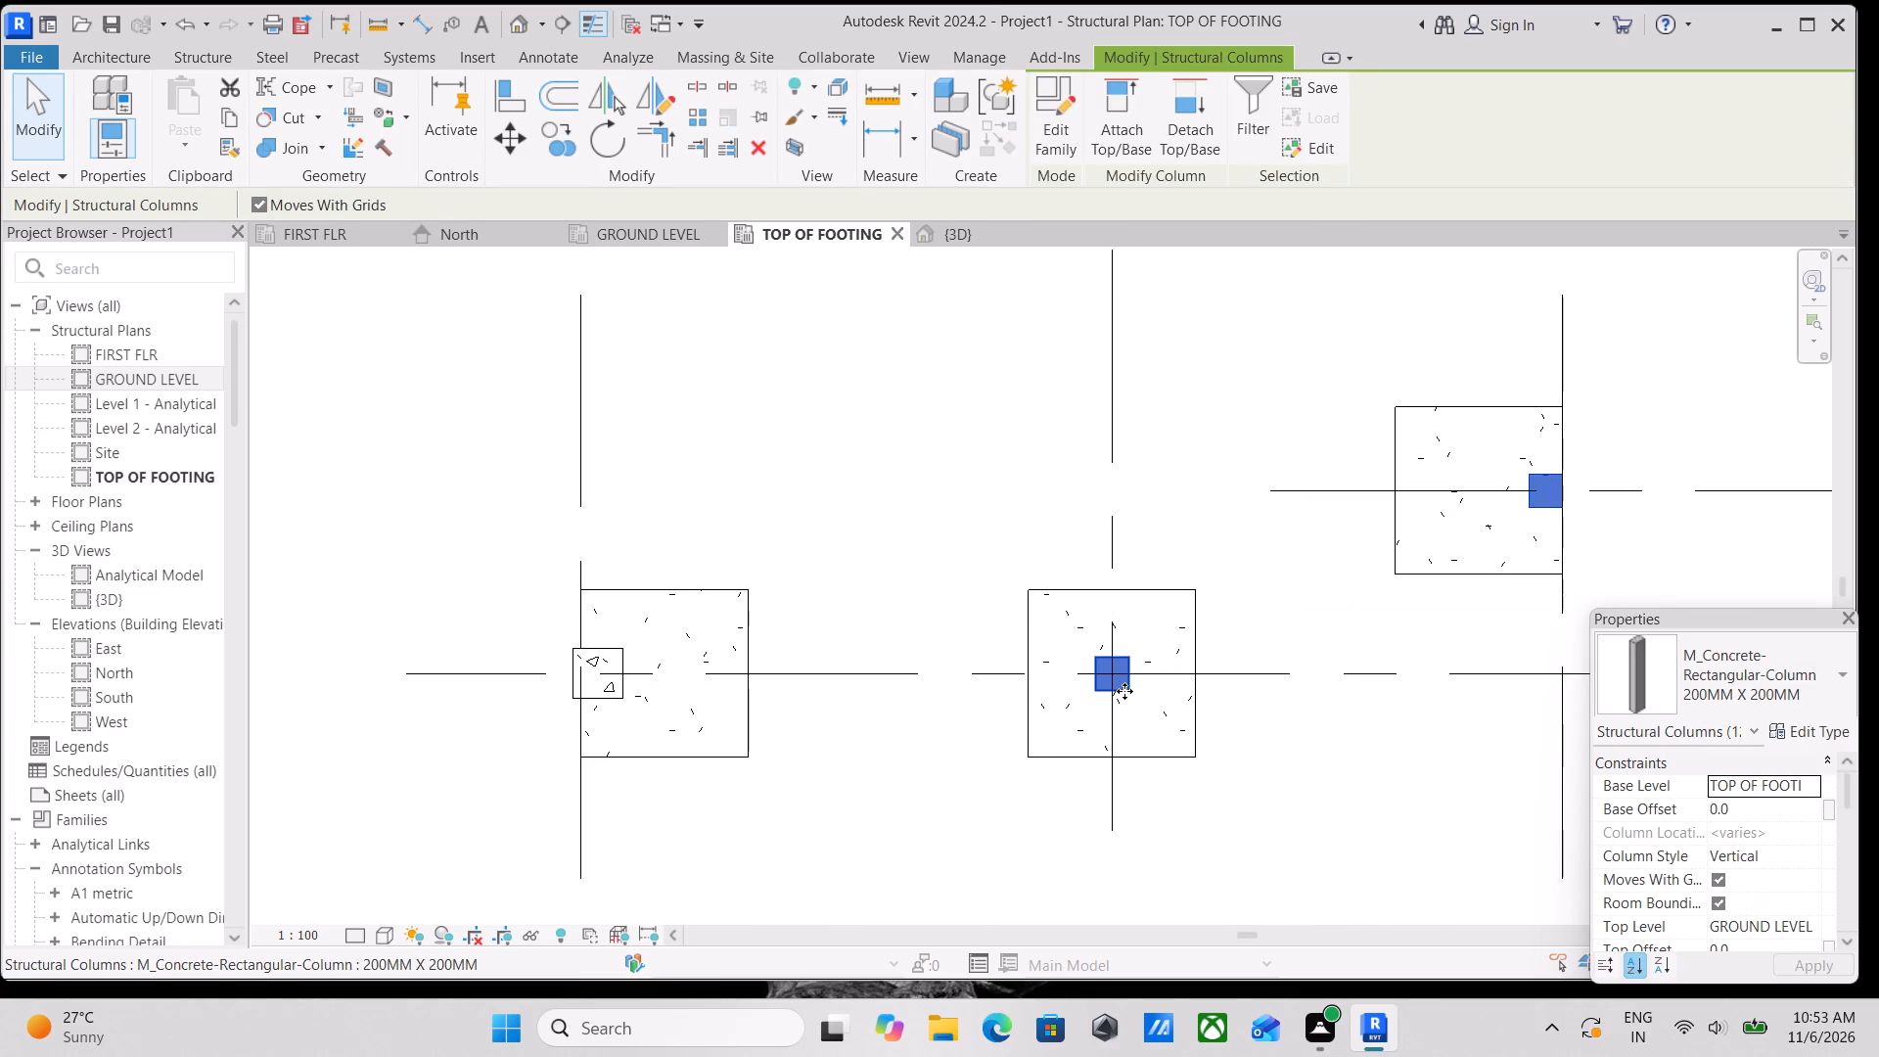
left_click(1779, 669)
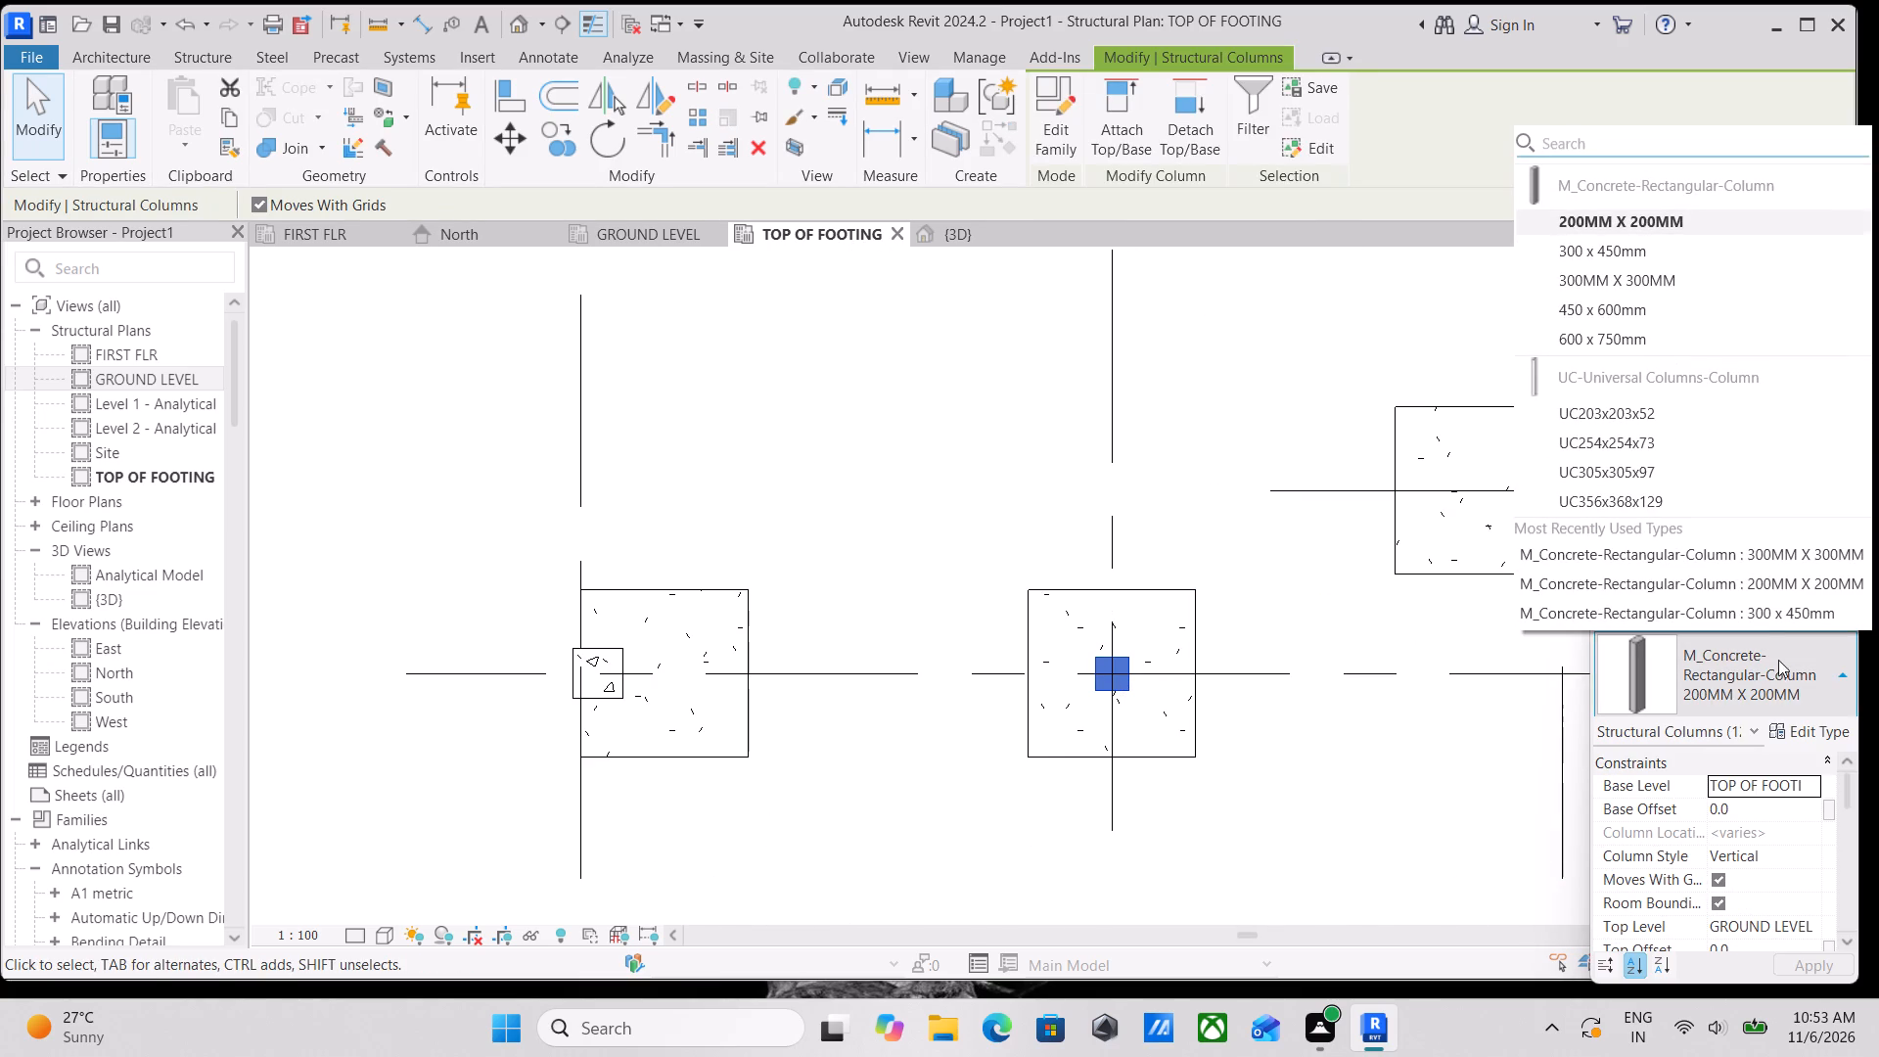
left_click(1614, 279)
scroll(1164, 544, "down", 5)
middle_click(1214, 550)
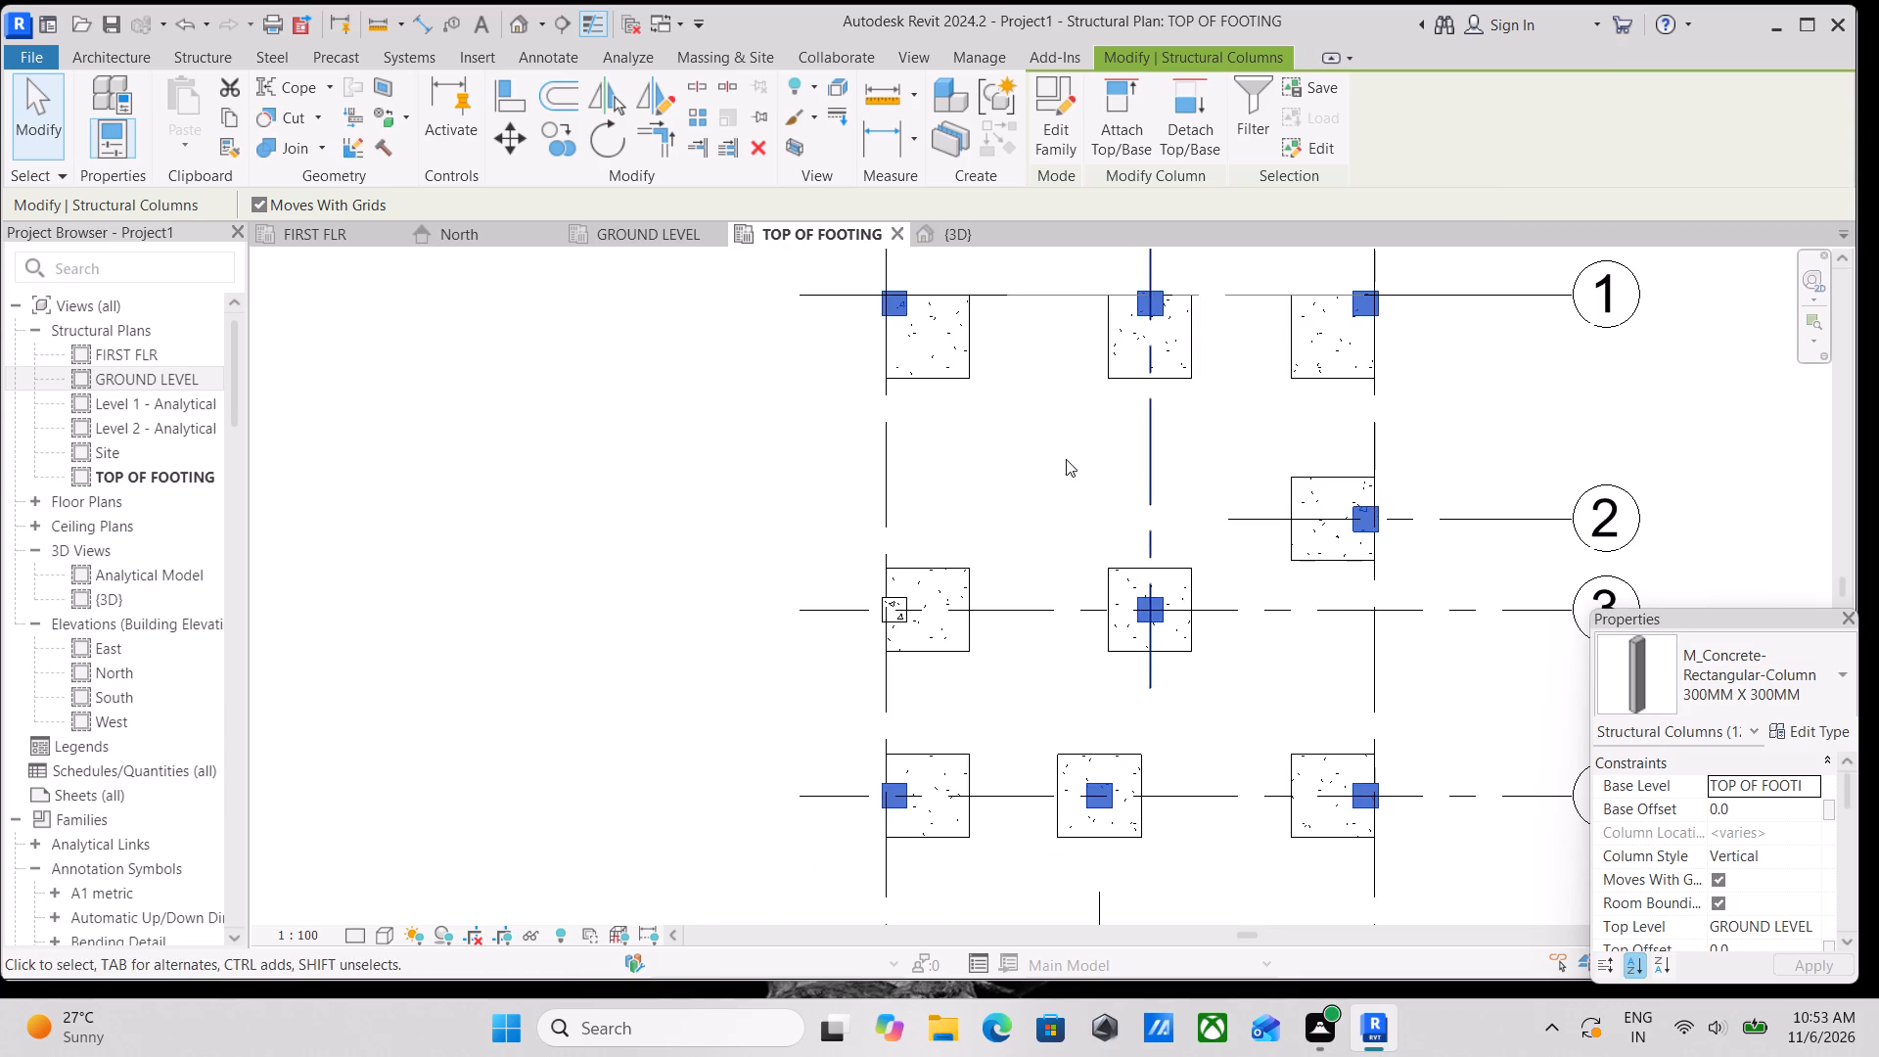
middle_click_drag(1025, 479, 1095, 569)
key("Escape")
scroll(960, 740, "up", 3)
key("Escape")
Start Align with Multiple Alignment on and align the left face of the column at A-4 to grid A.
scroll(970, 738, "up", 7)
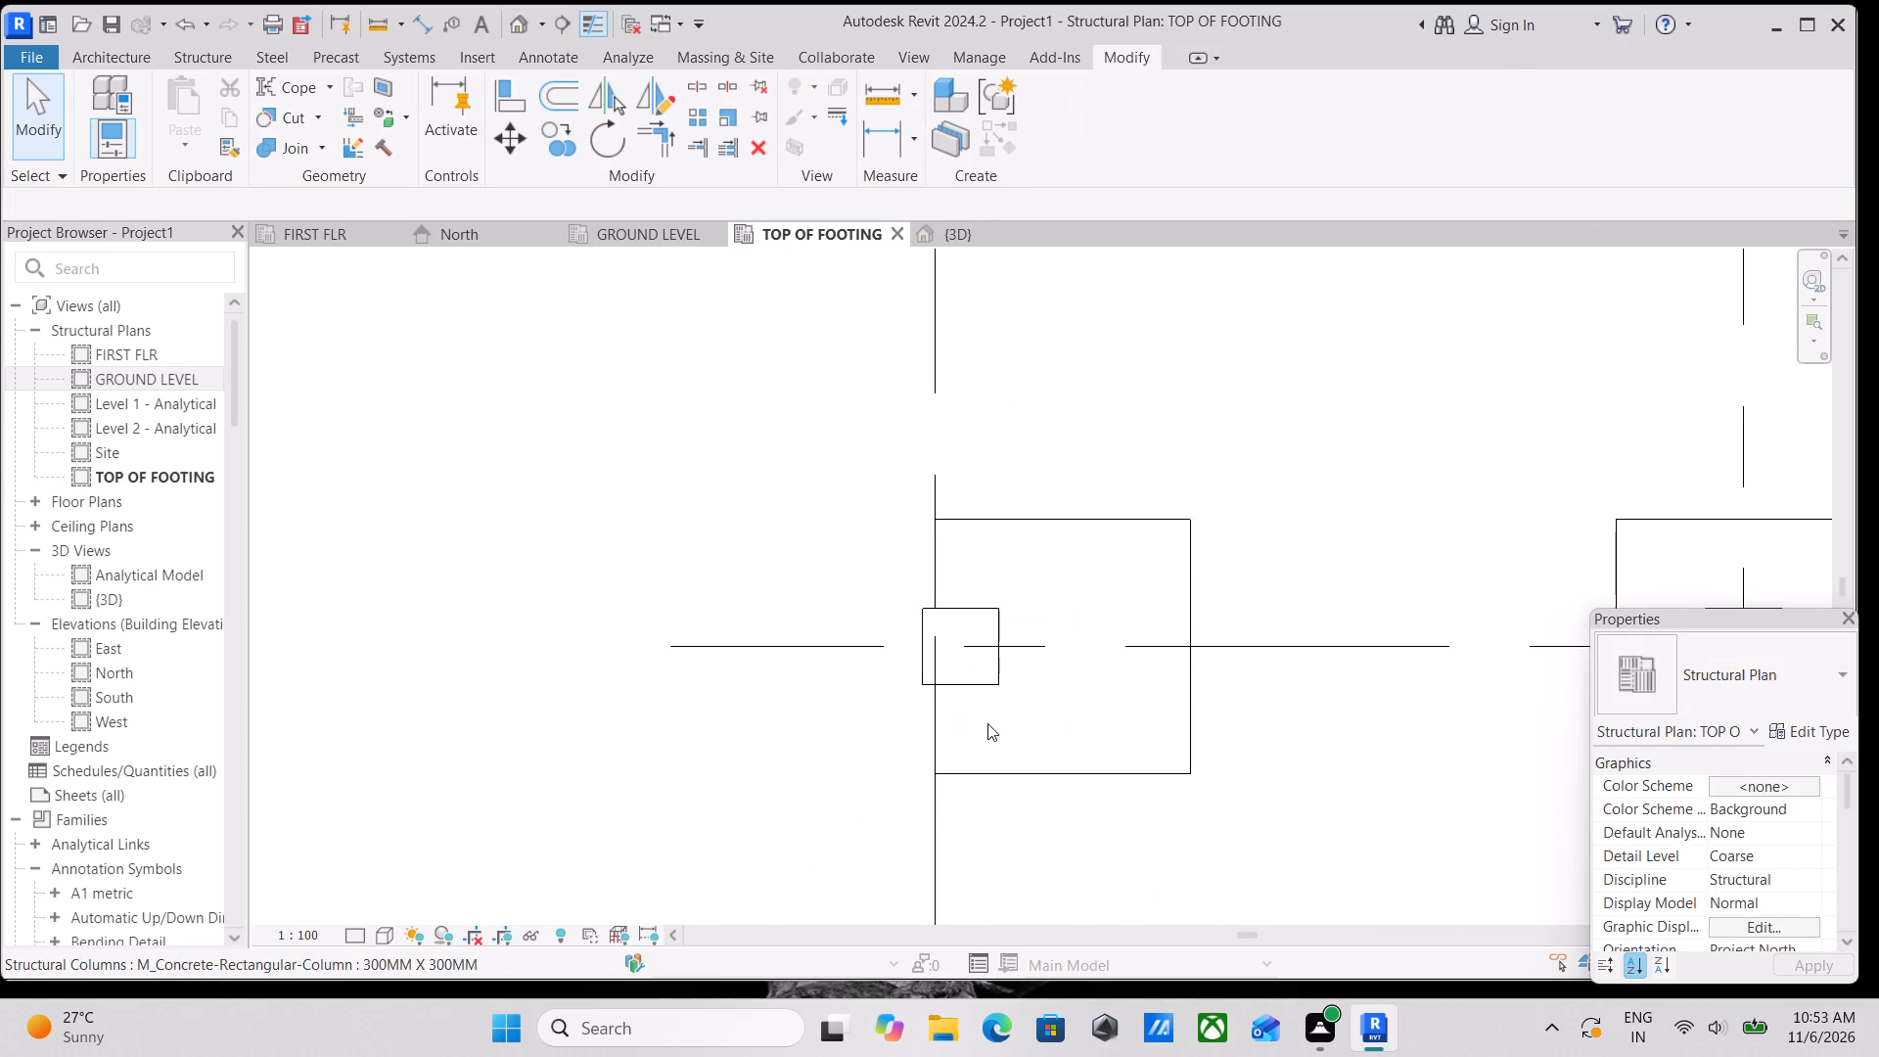
scroll(987, 723, "up", 2)
key("a")
key("l")
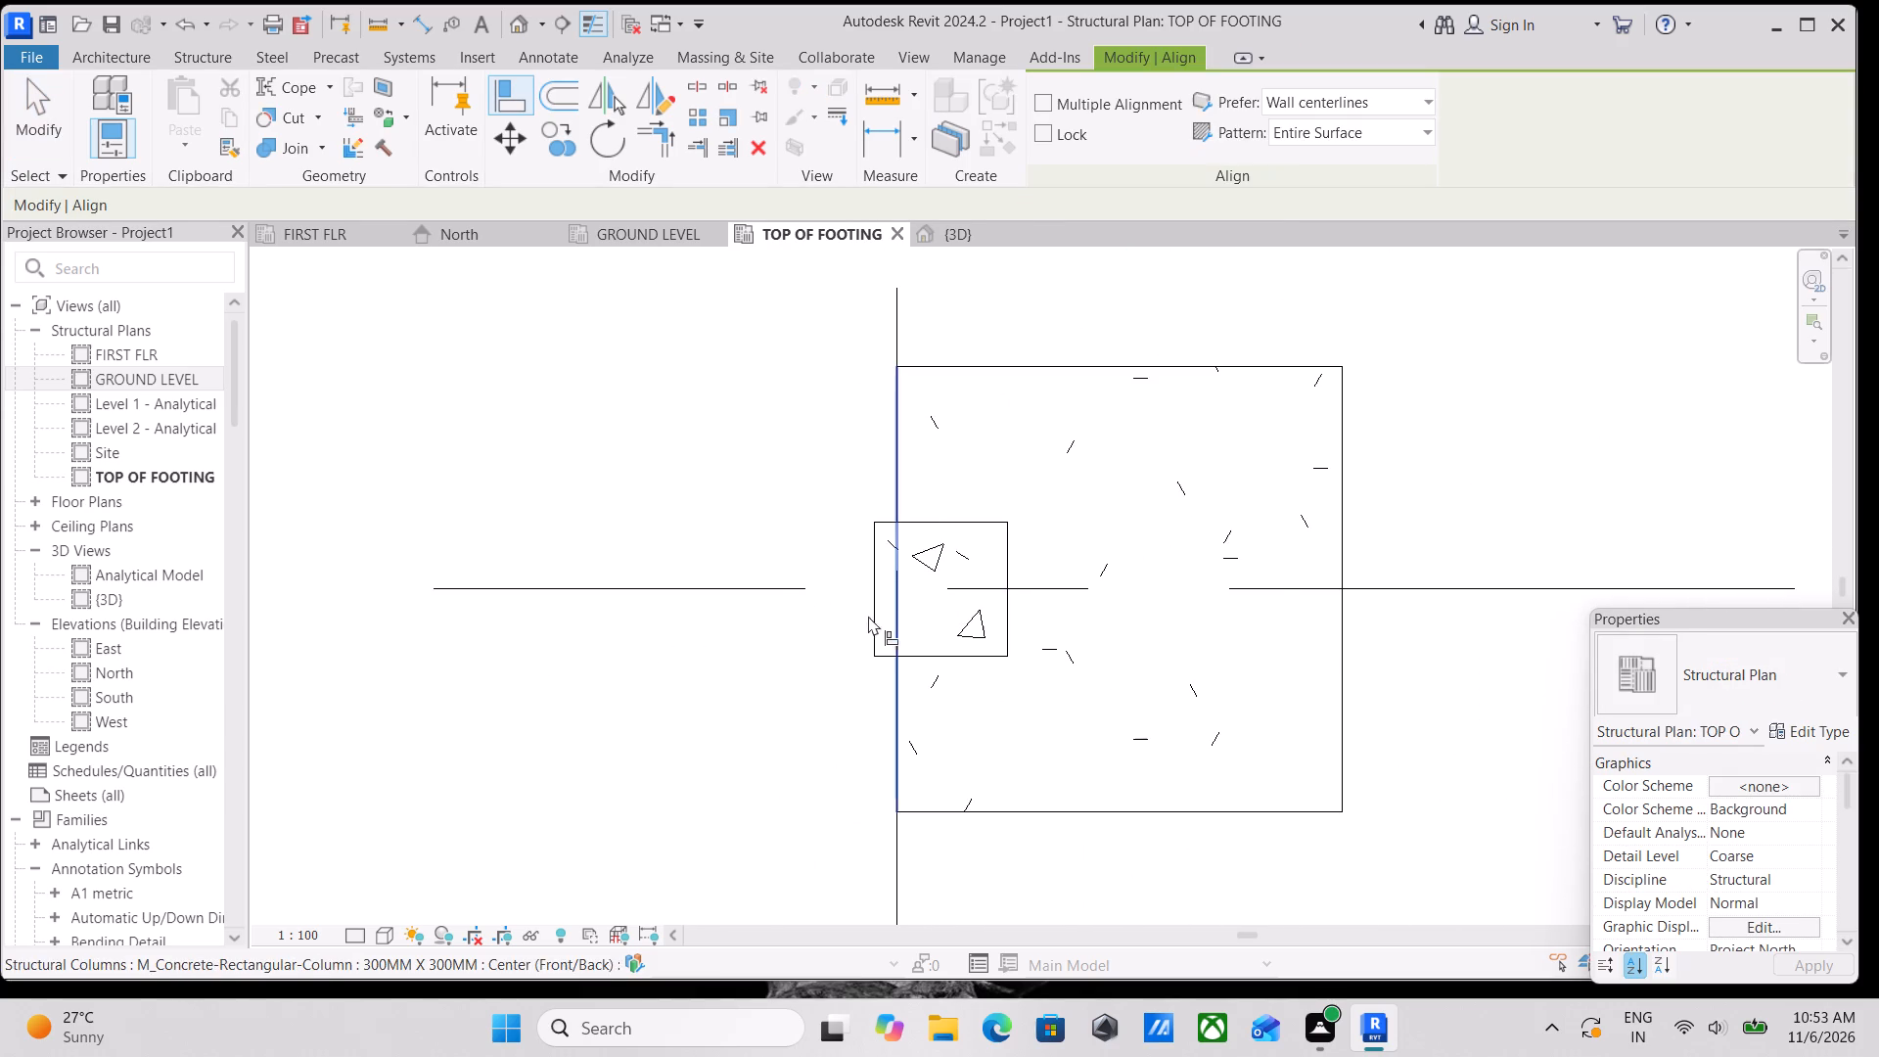
scroll(863, 624, "up", 1)
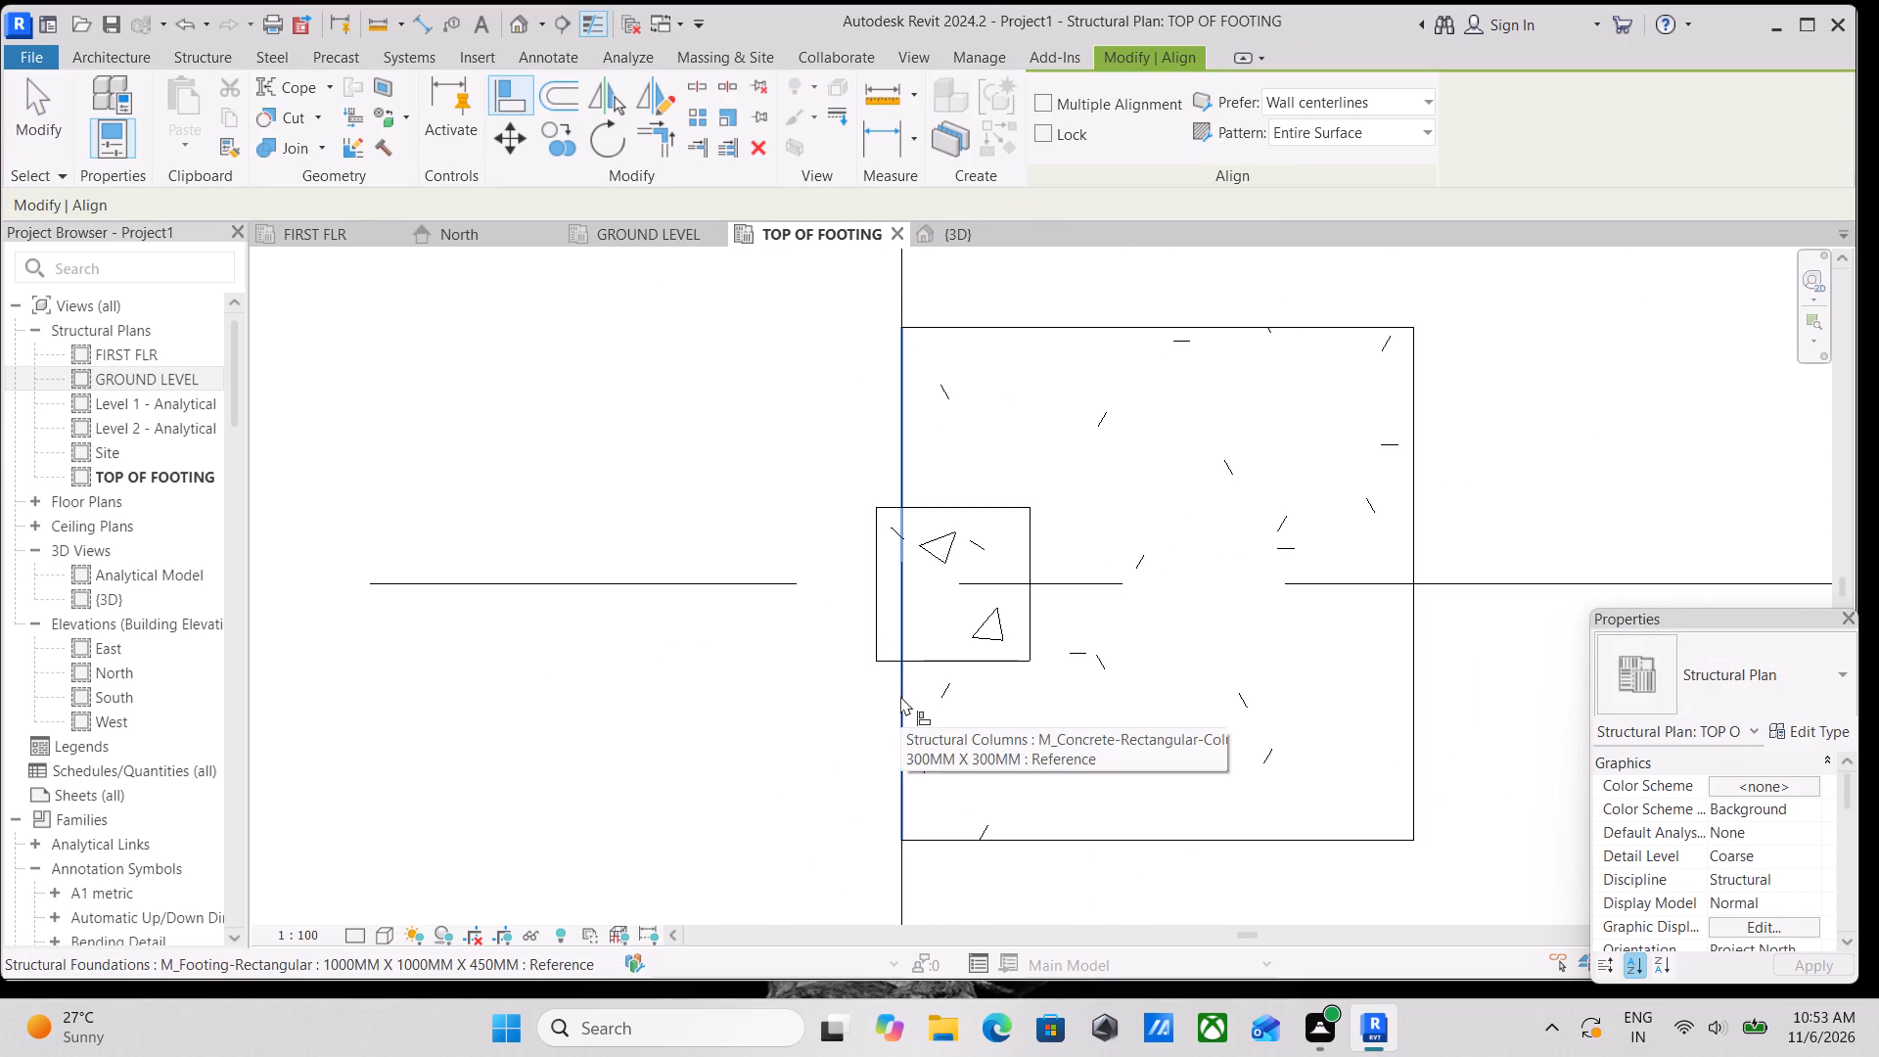
scroll(900, 696, "down", 3)
middle_click_drag(900, 692, 945, 570)
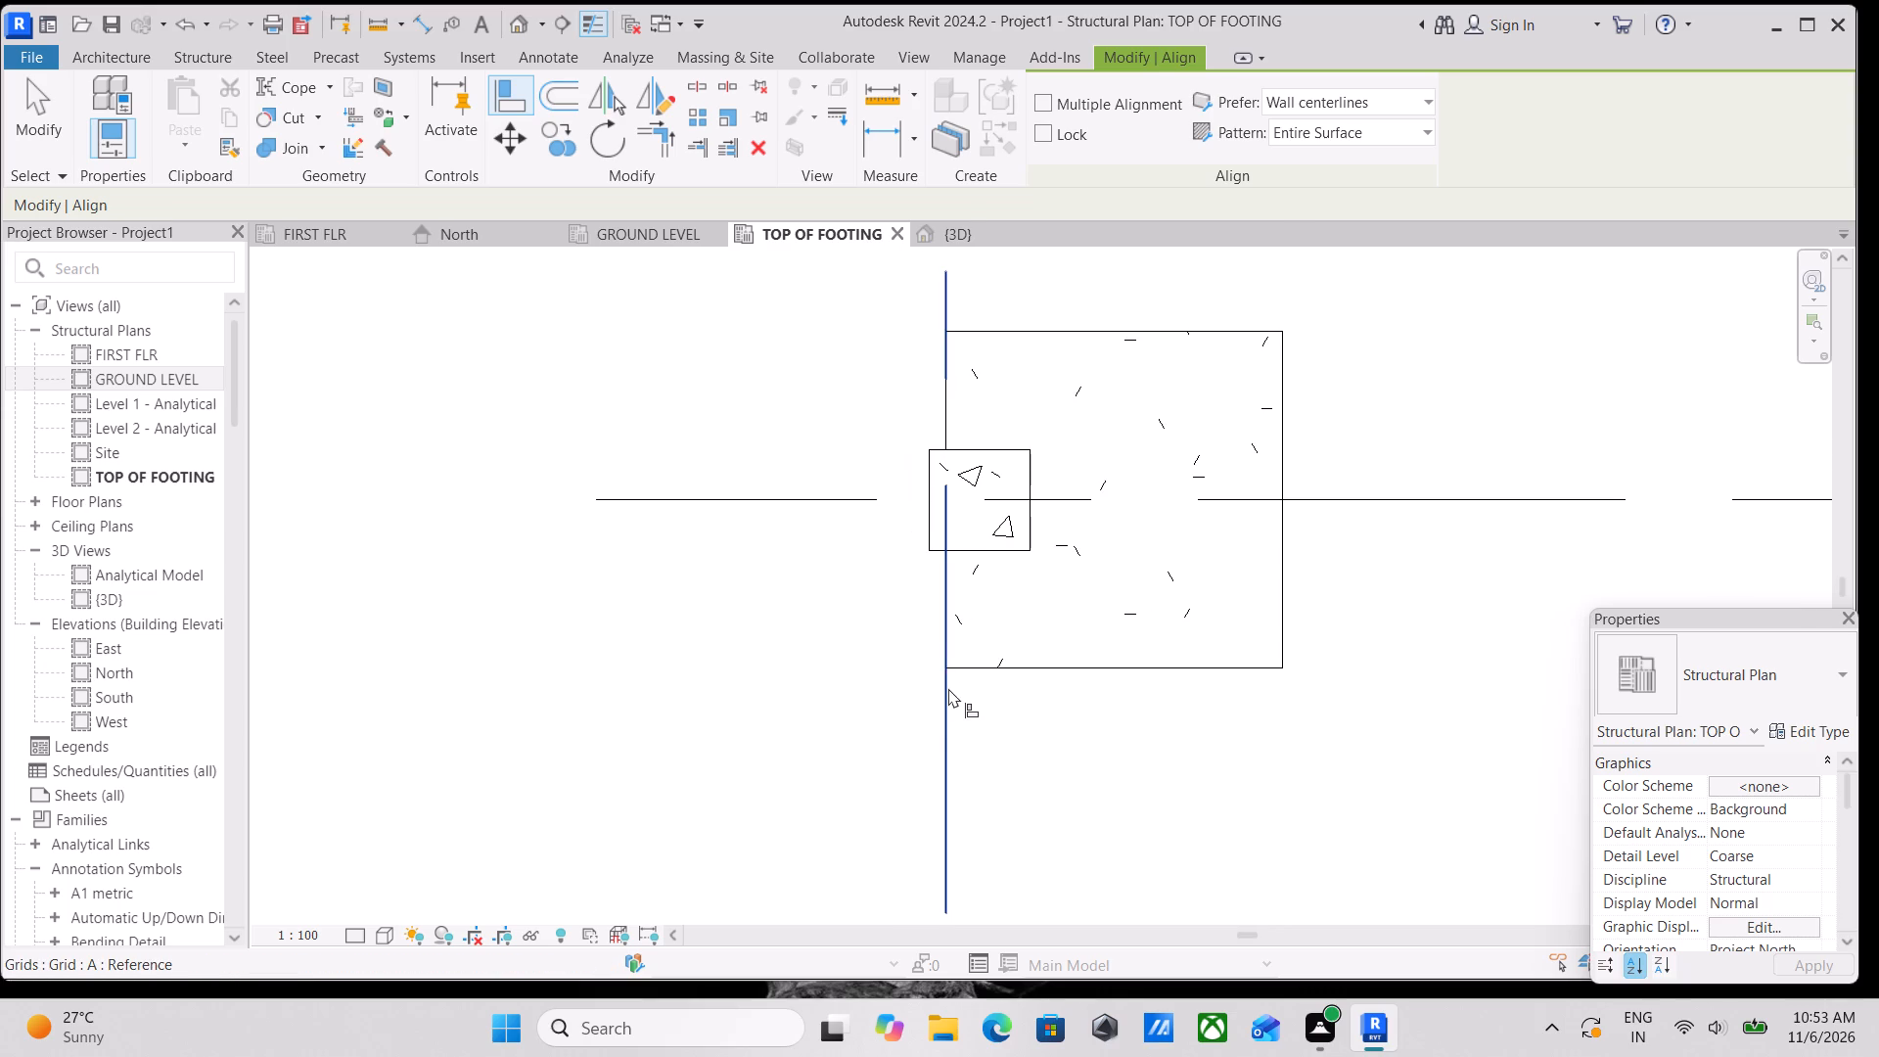
scroll(948, 688, "down", 14)
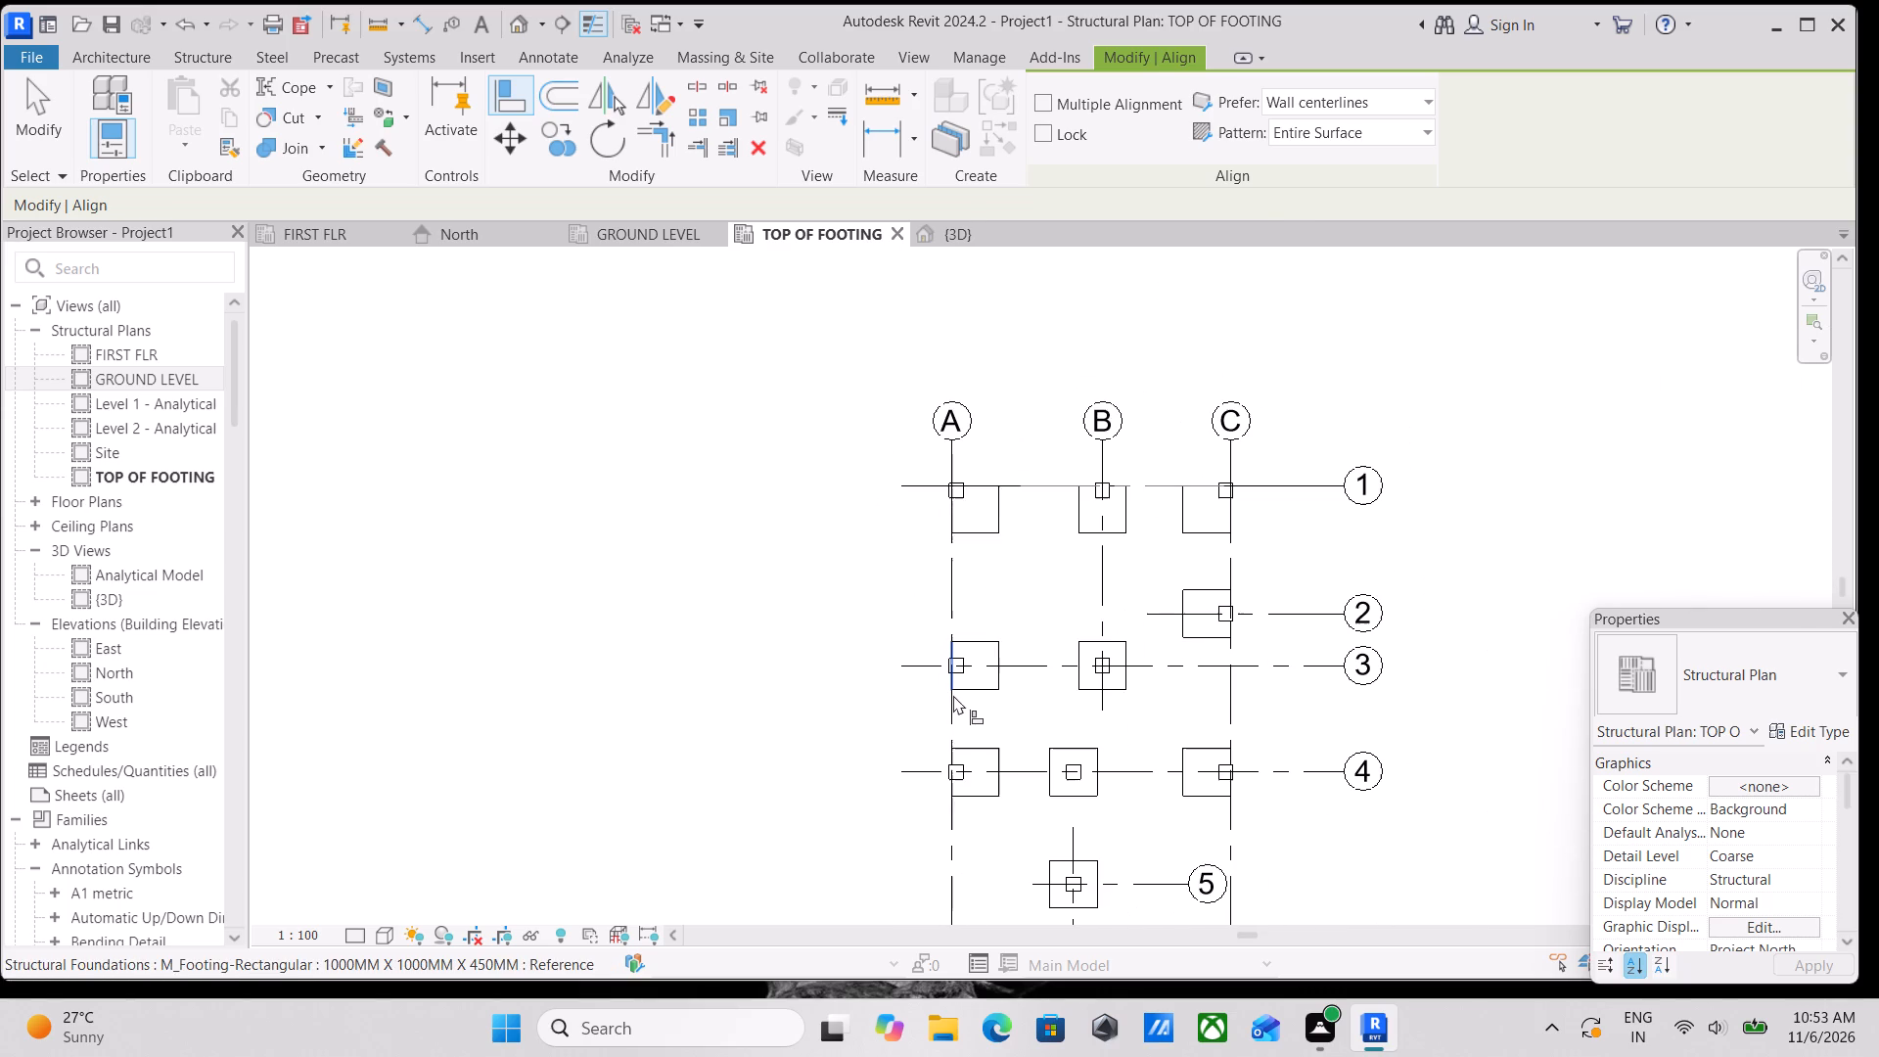
left_click(1043, 100)
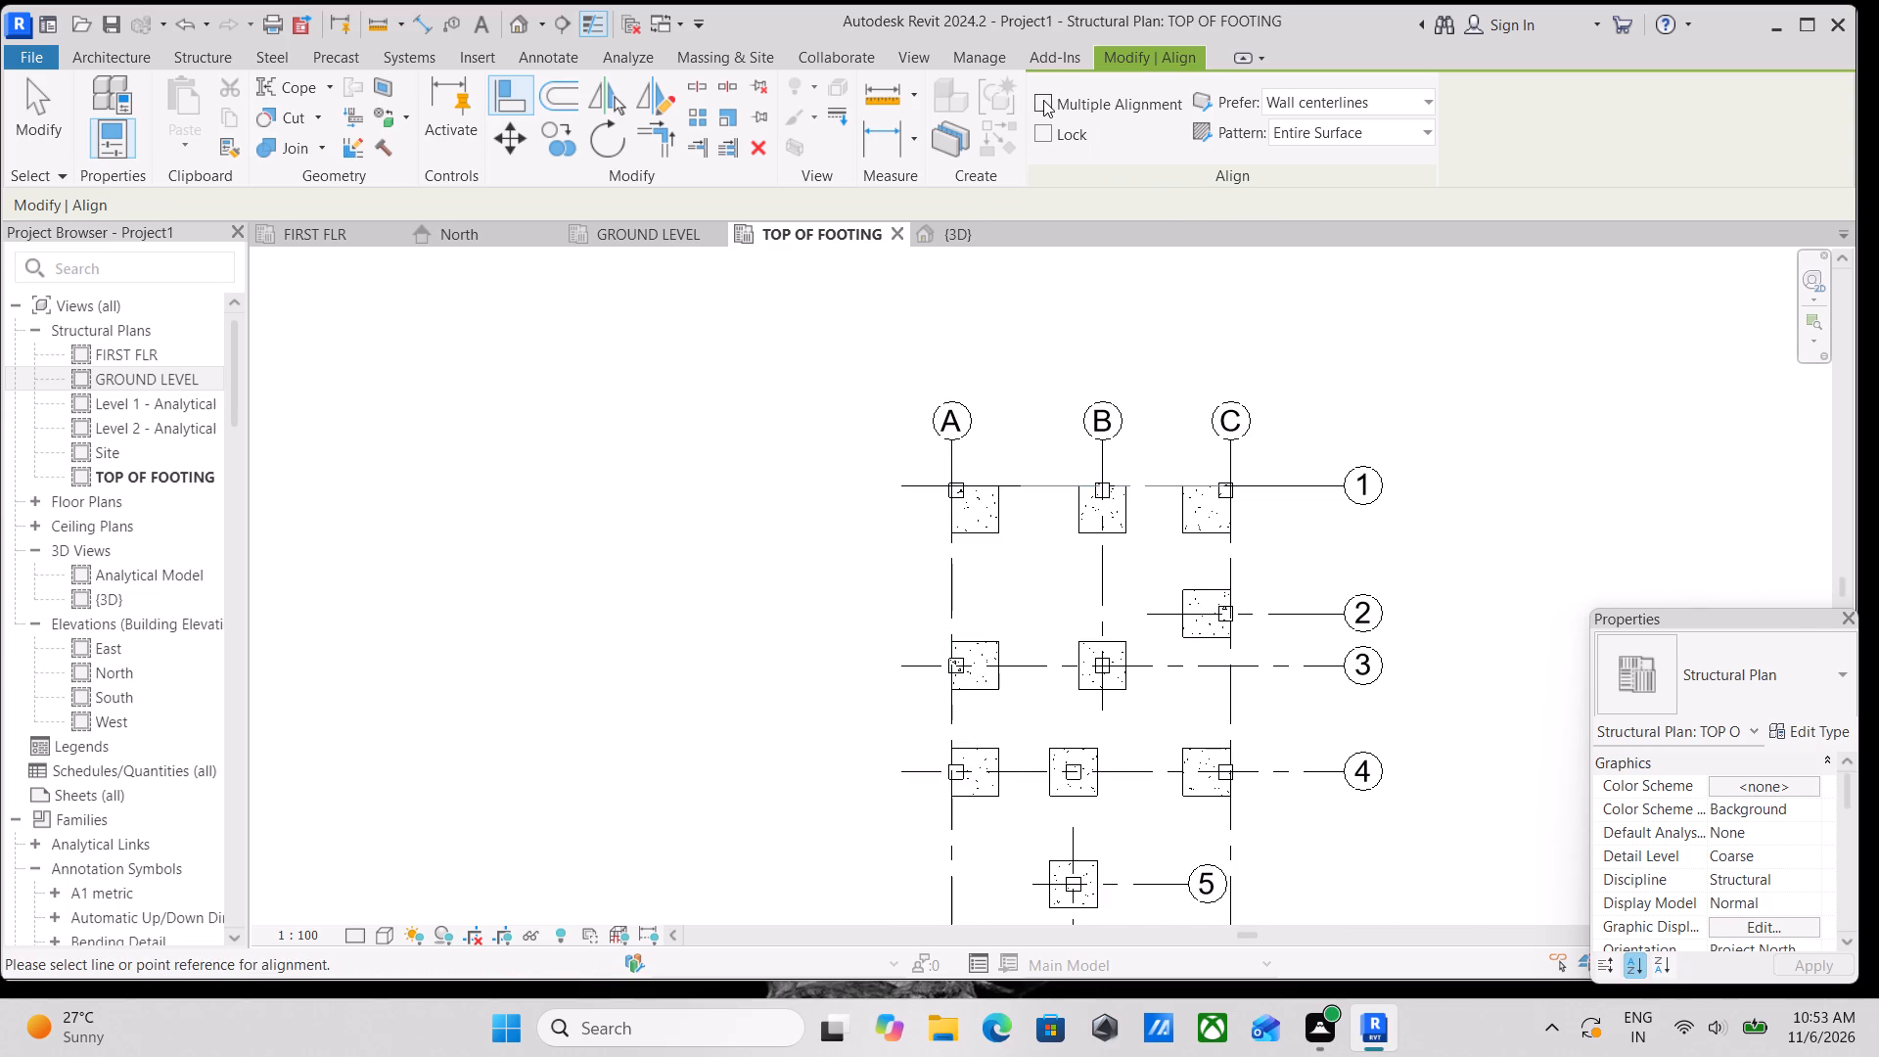
scroll(932, 721, "up", 7)
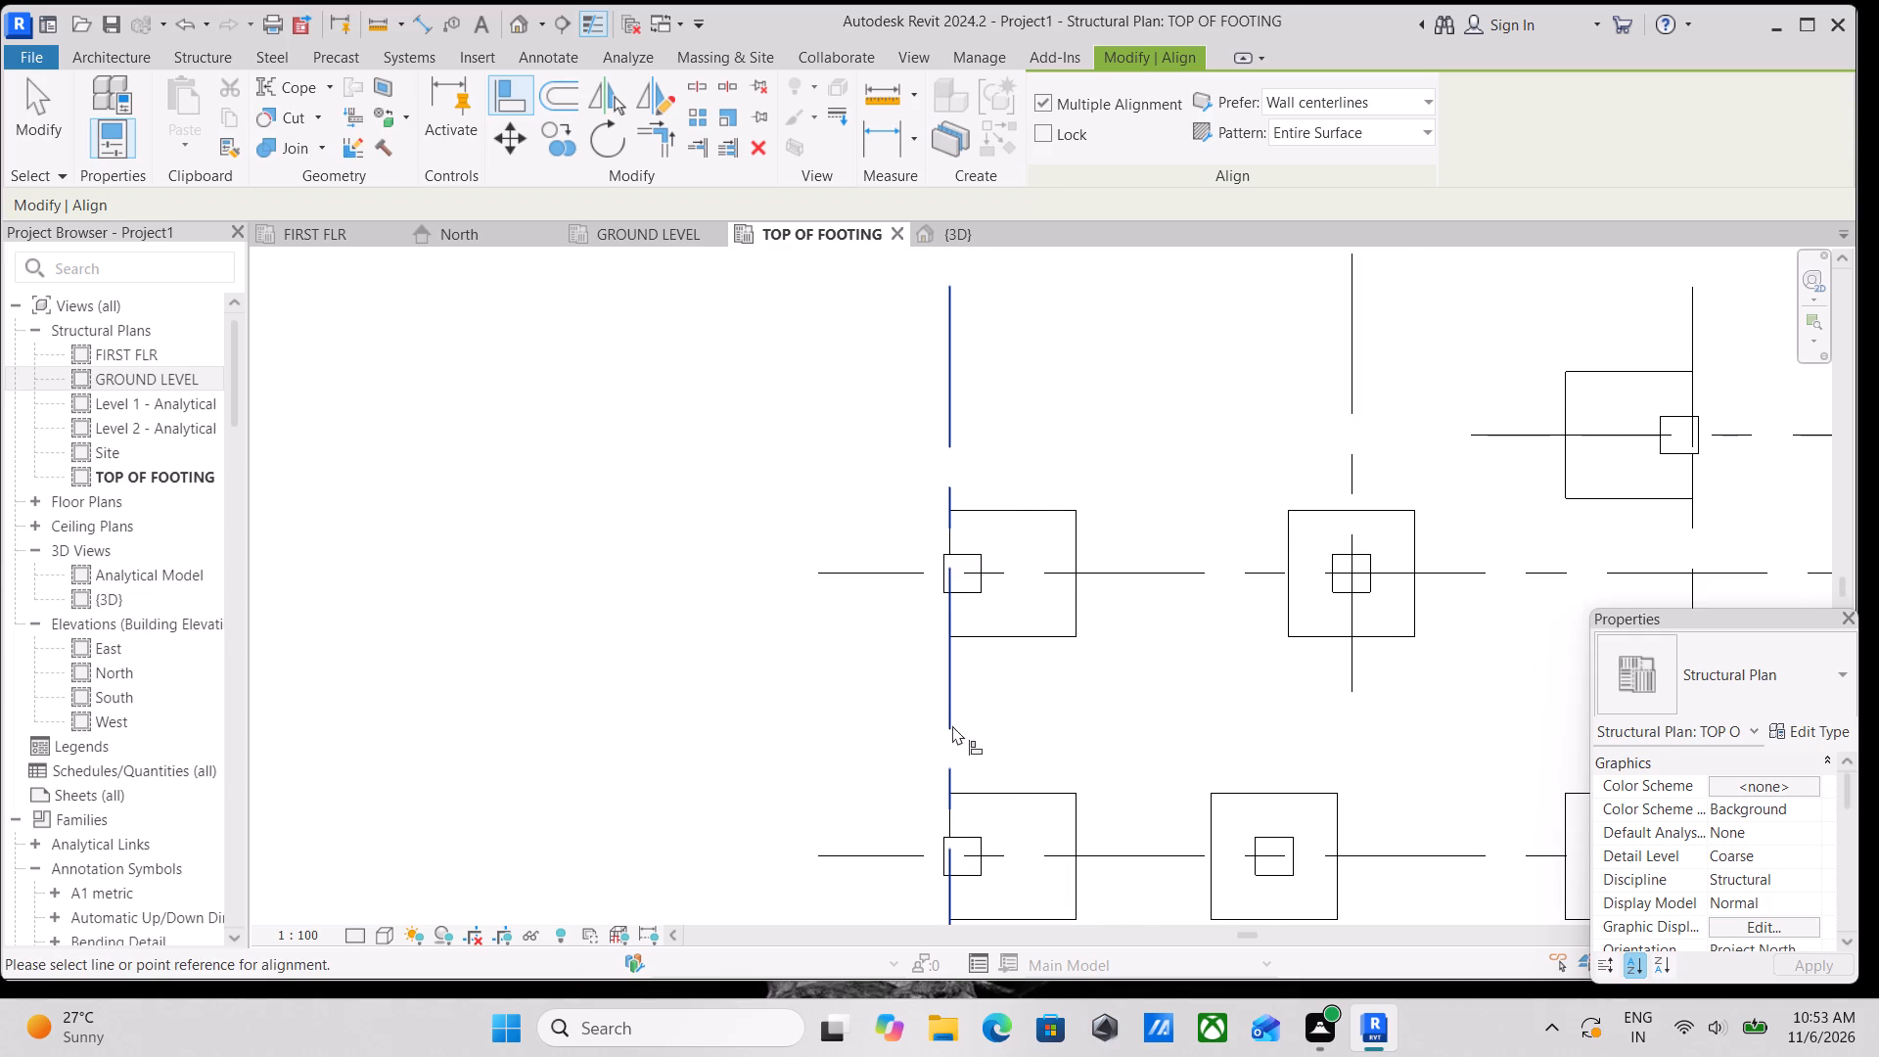
left_click(952, 725)
scroll(1029, 682, "down", 2)
middle_click_drag(1029, 682, 1048, 446)
scroll(957, 603, "up", 5)
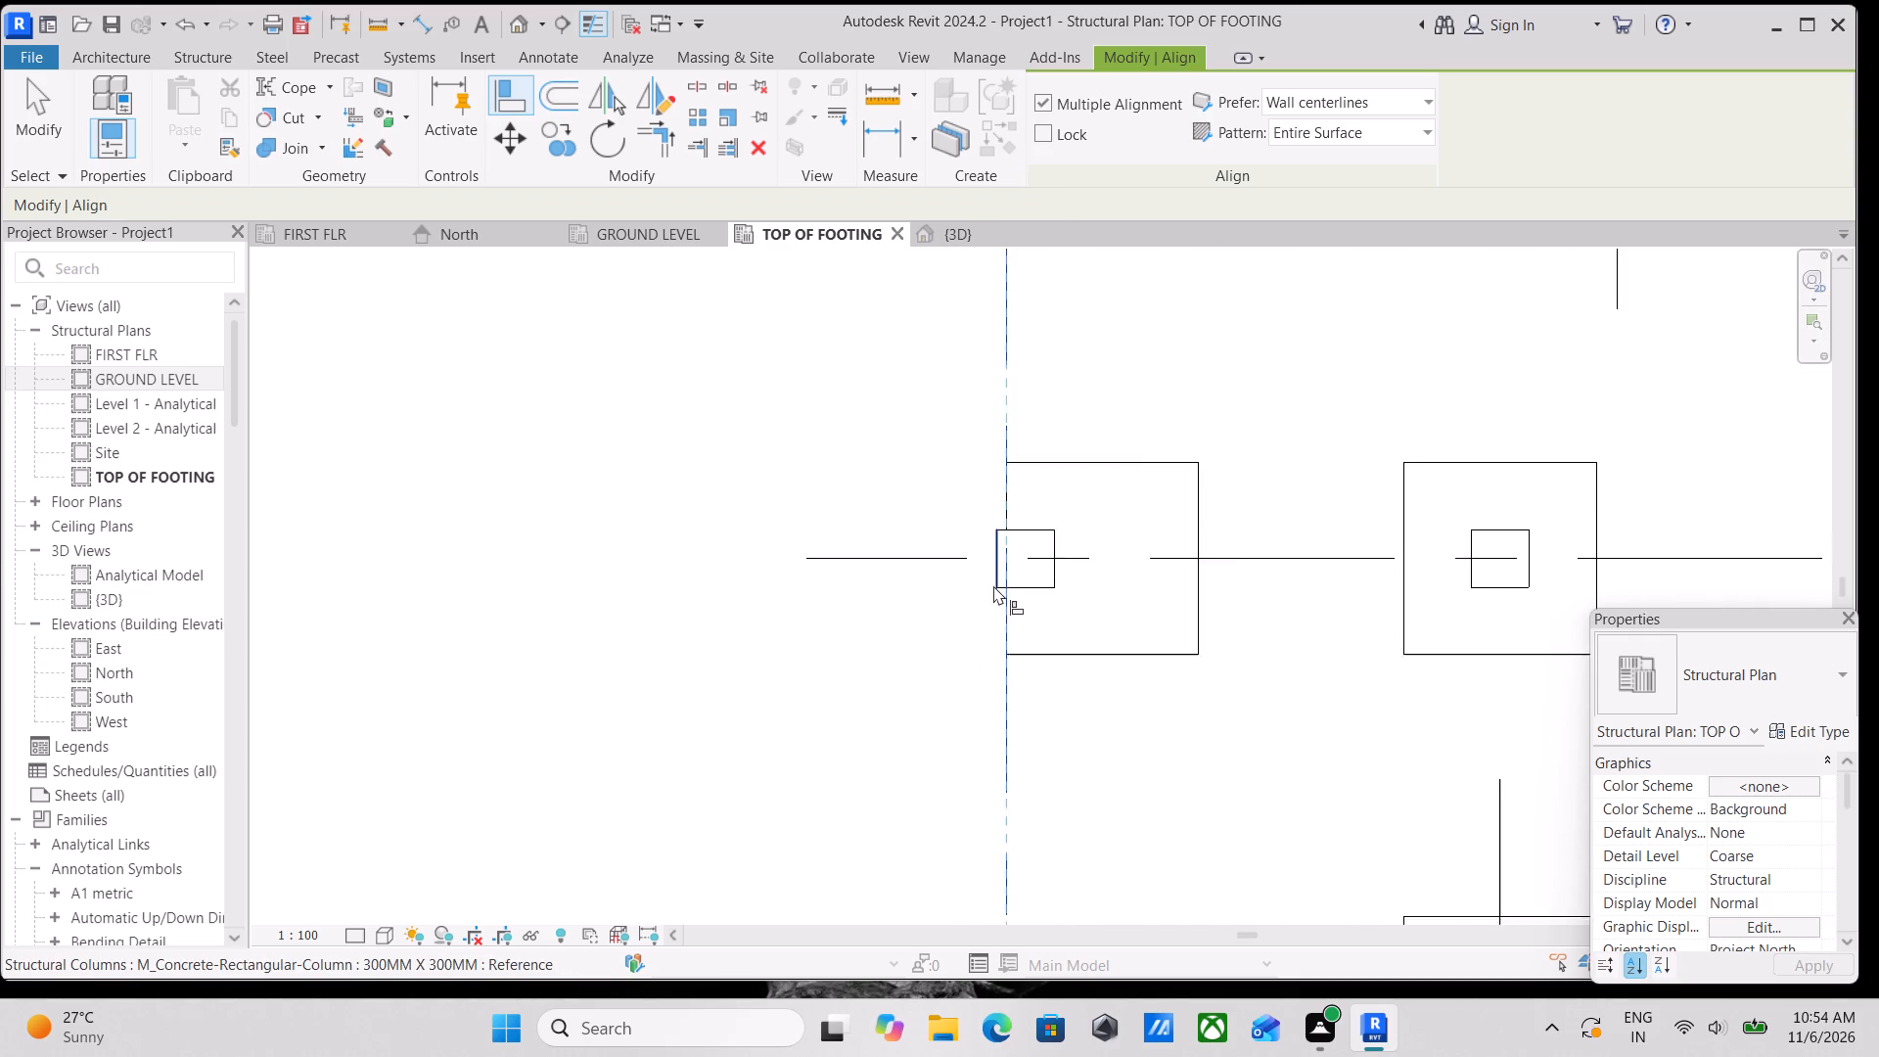
scroll(993, 585, "up", 1)
left_click(998, 574)
Align the left faces of the columns at A-3, A-1 and A-6 to grid A.
scroll(1059, 545, "down", 4)
middle_click_drag(1059, 551, 1077, 920)
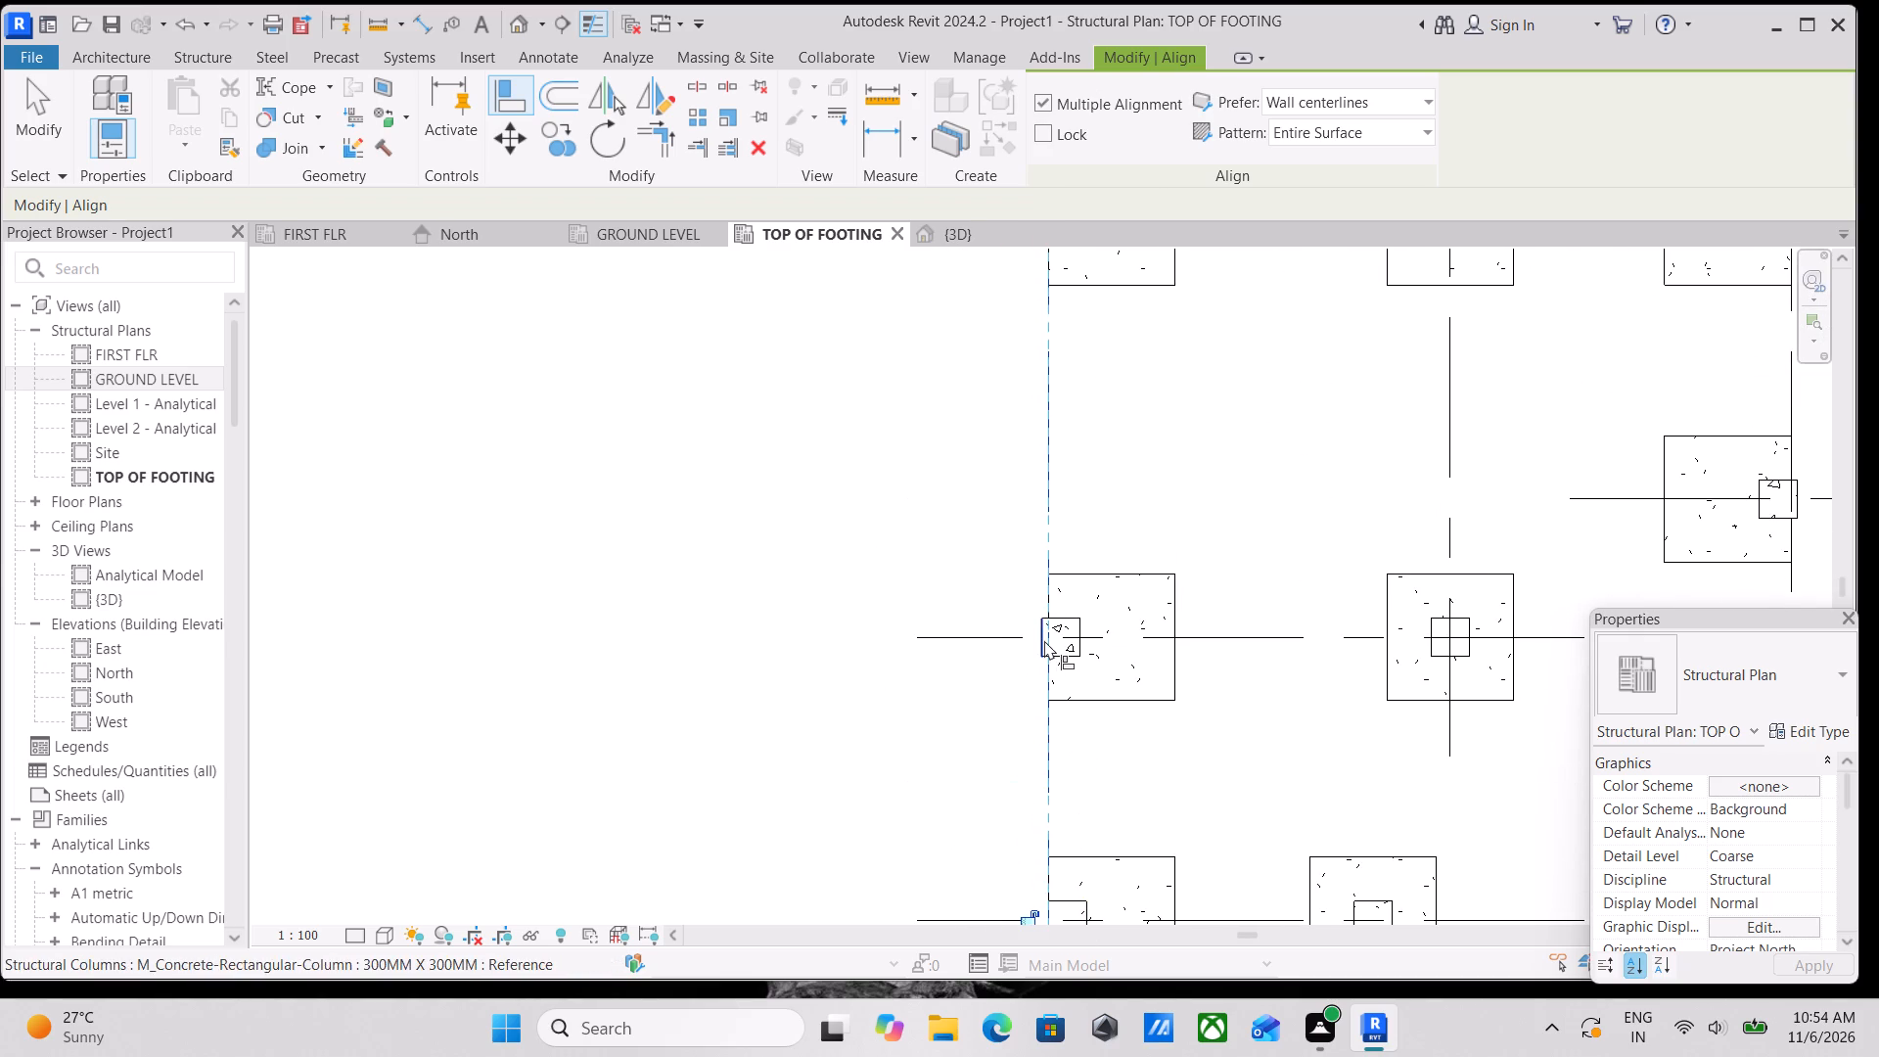
left_click(1044, 640)
middle_click_drag(1096, 603, 1080, 909)
middle_click_drag(1049, 542, 1065, 740)
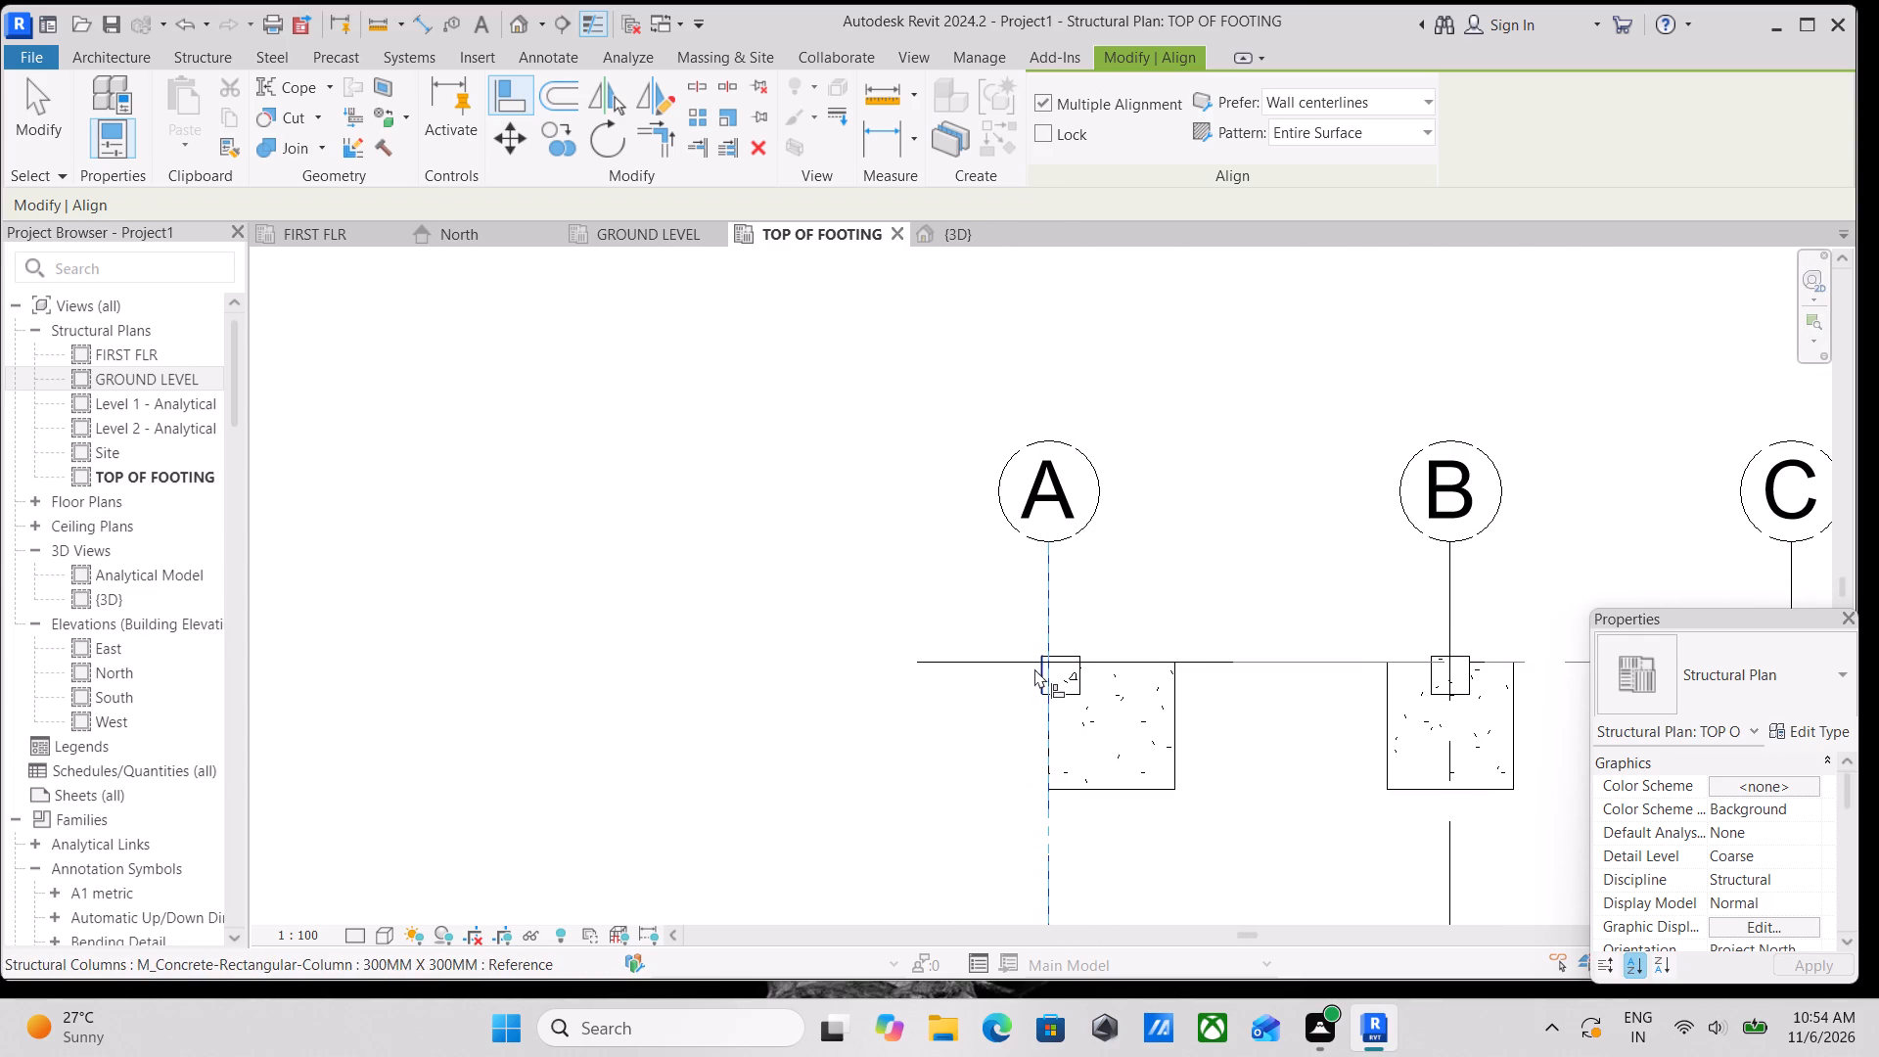
left_click(1038, 669)
scroll(1070, 672, "down", 4)
middle_click_drag(1108, 793, 1120, 520)
scroll(1129, 679, "down", 1)
middle_click_drag(1129, 682, 1140, 514)
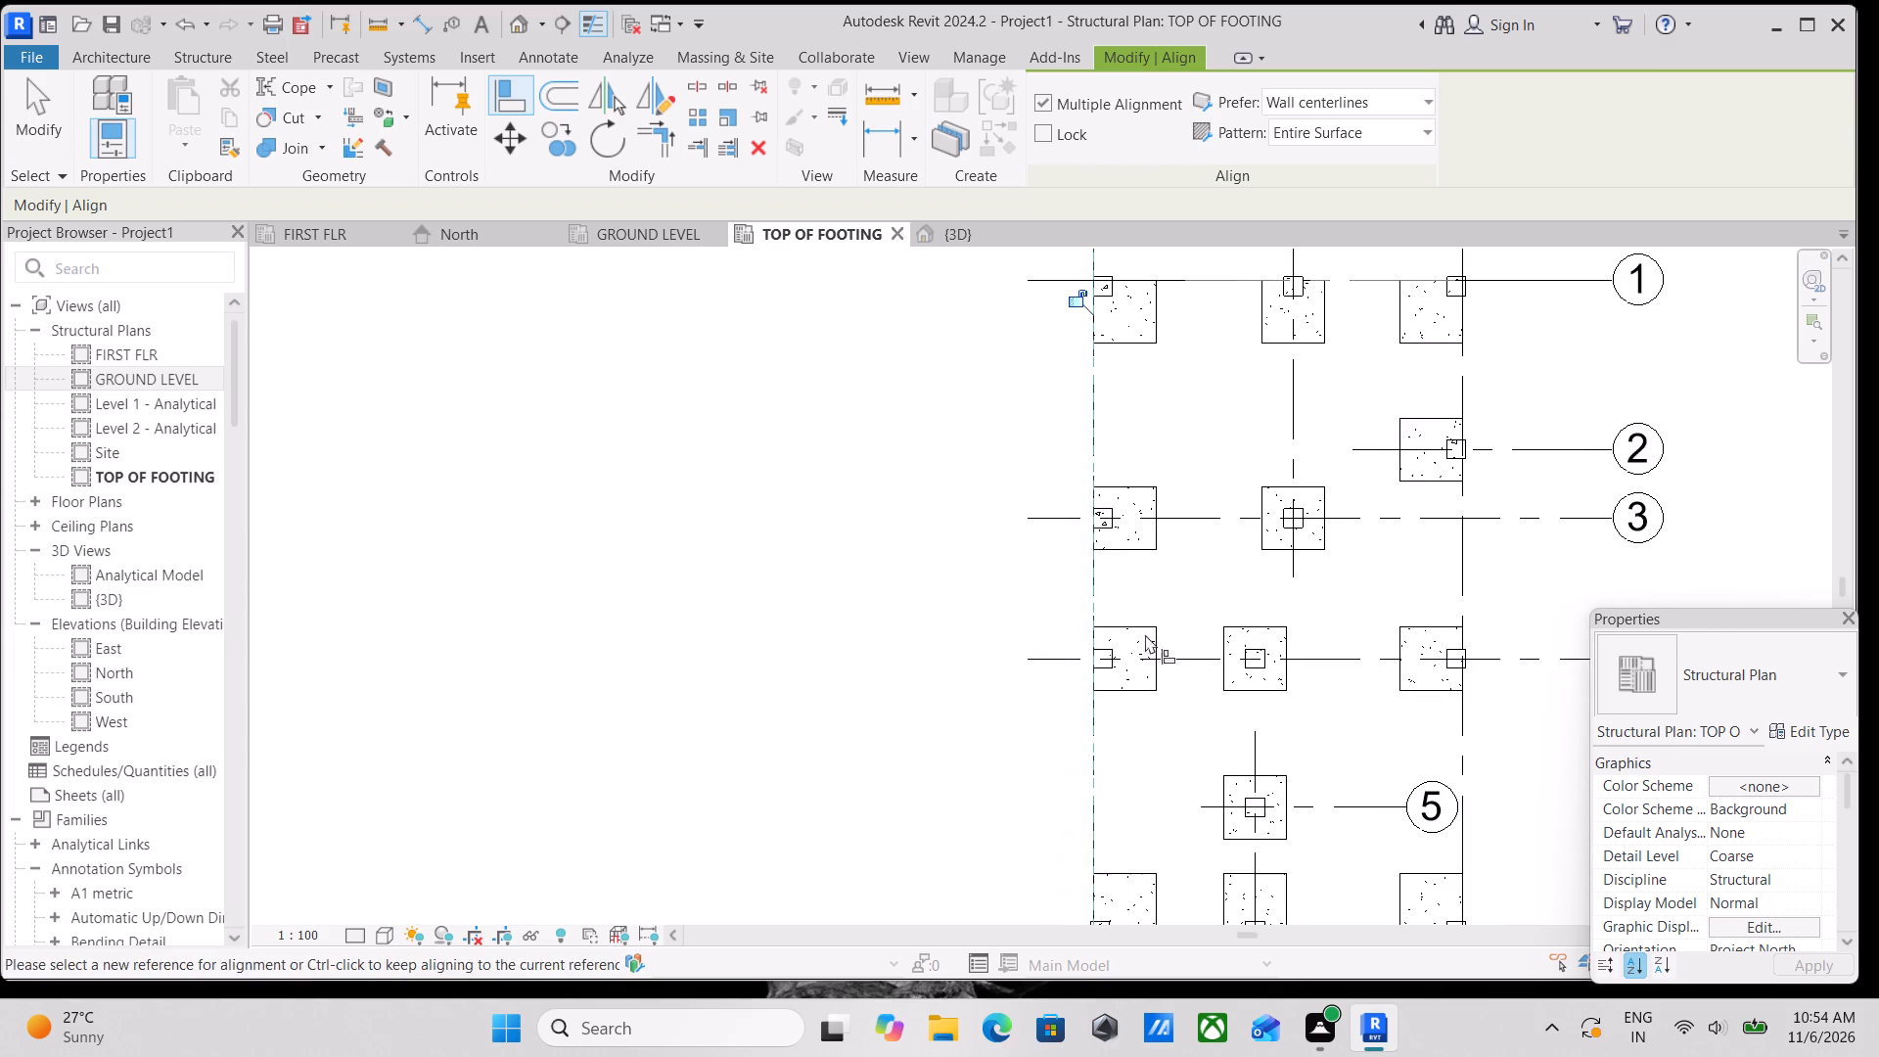
middle_click_drag(1131, 748, 1128, 480)
scroll(1115, 688, "up", 10)
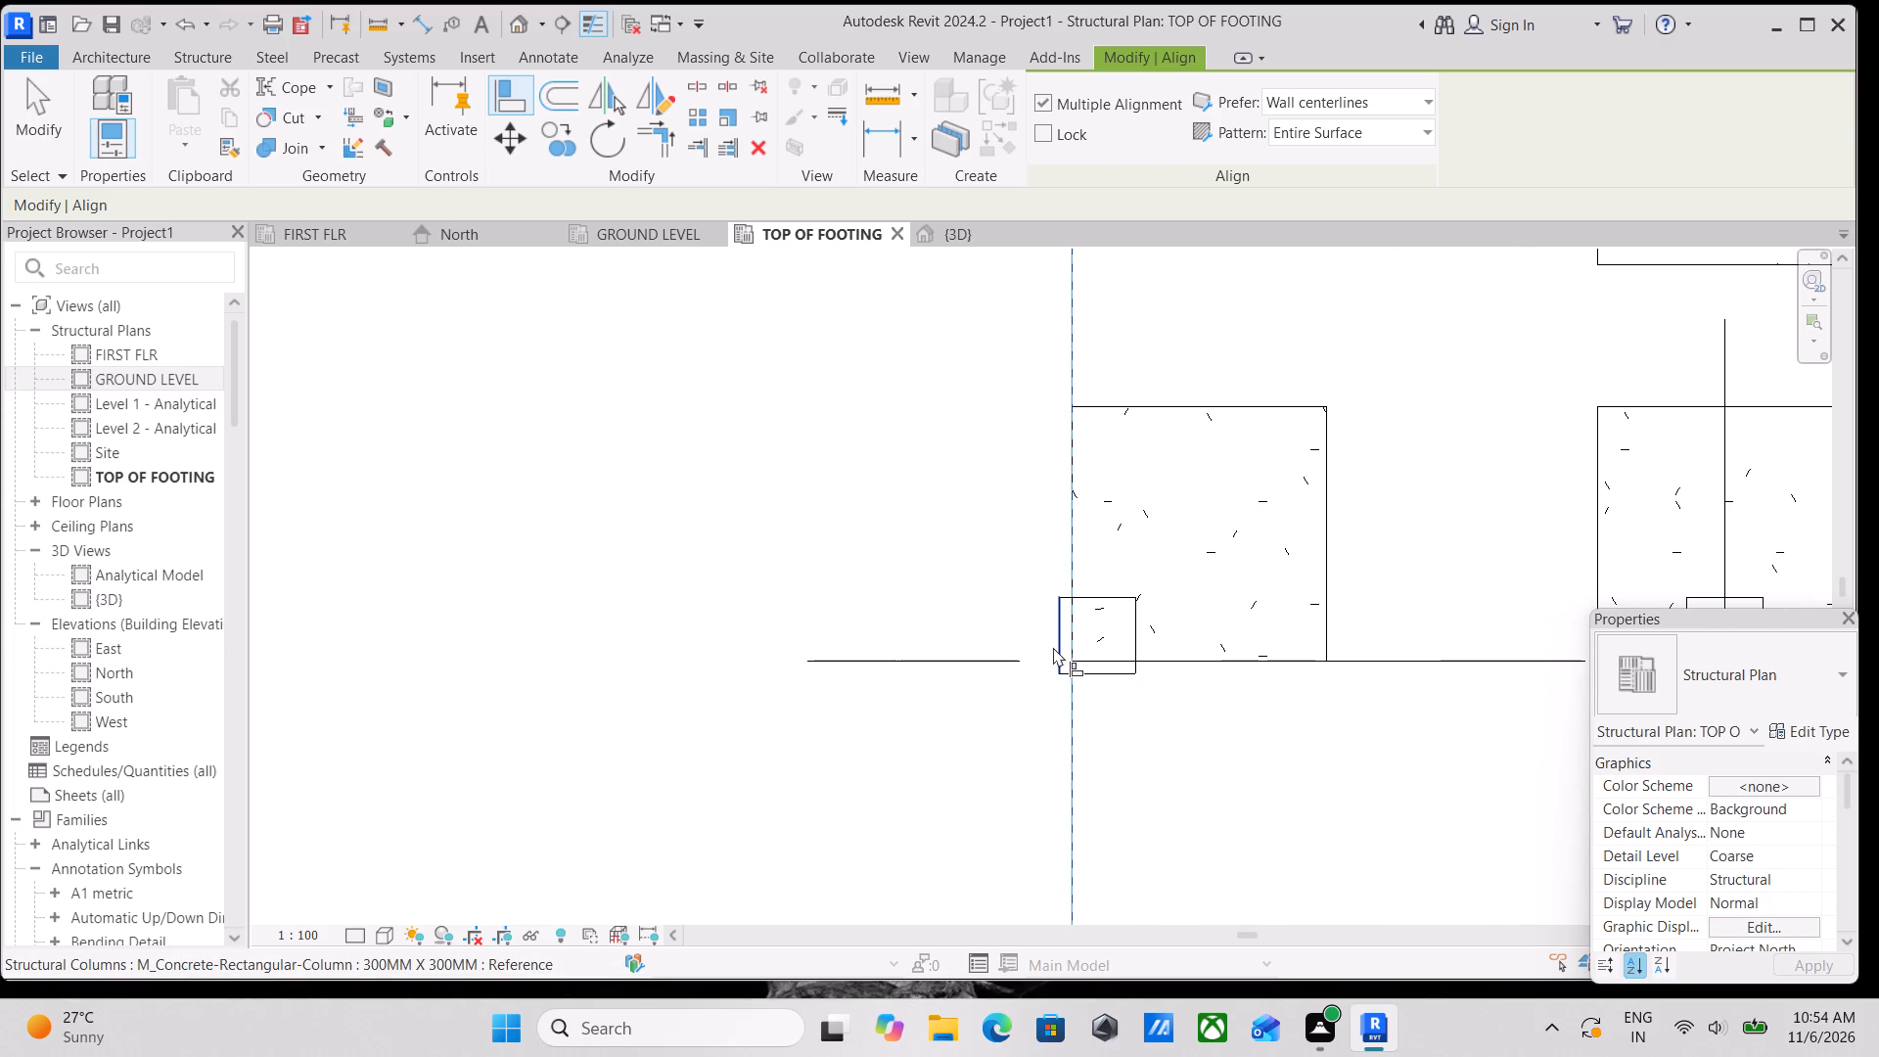
left_click(1060, 652)
Restart Align with Multiple Alignment, using grid 6 as reference, and align the bottom face of the column at A-6 to it.
scroll(1218, 635, "down", 3)
middle_click_drag(1232, 640, 1209, 772)
scroll(1353, 631, "down", 2)
middle_click_drag(1342, 639, 1064, 685)
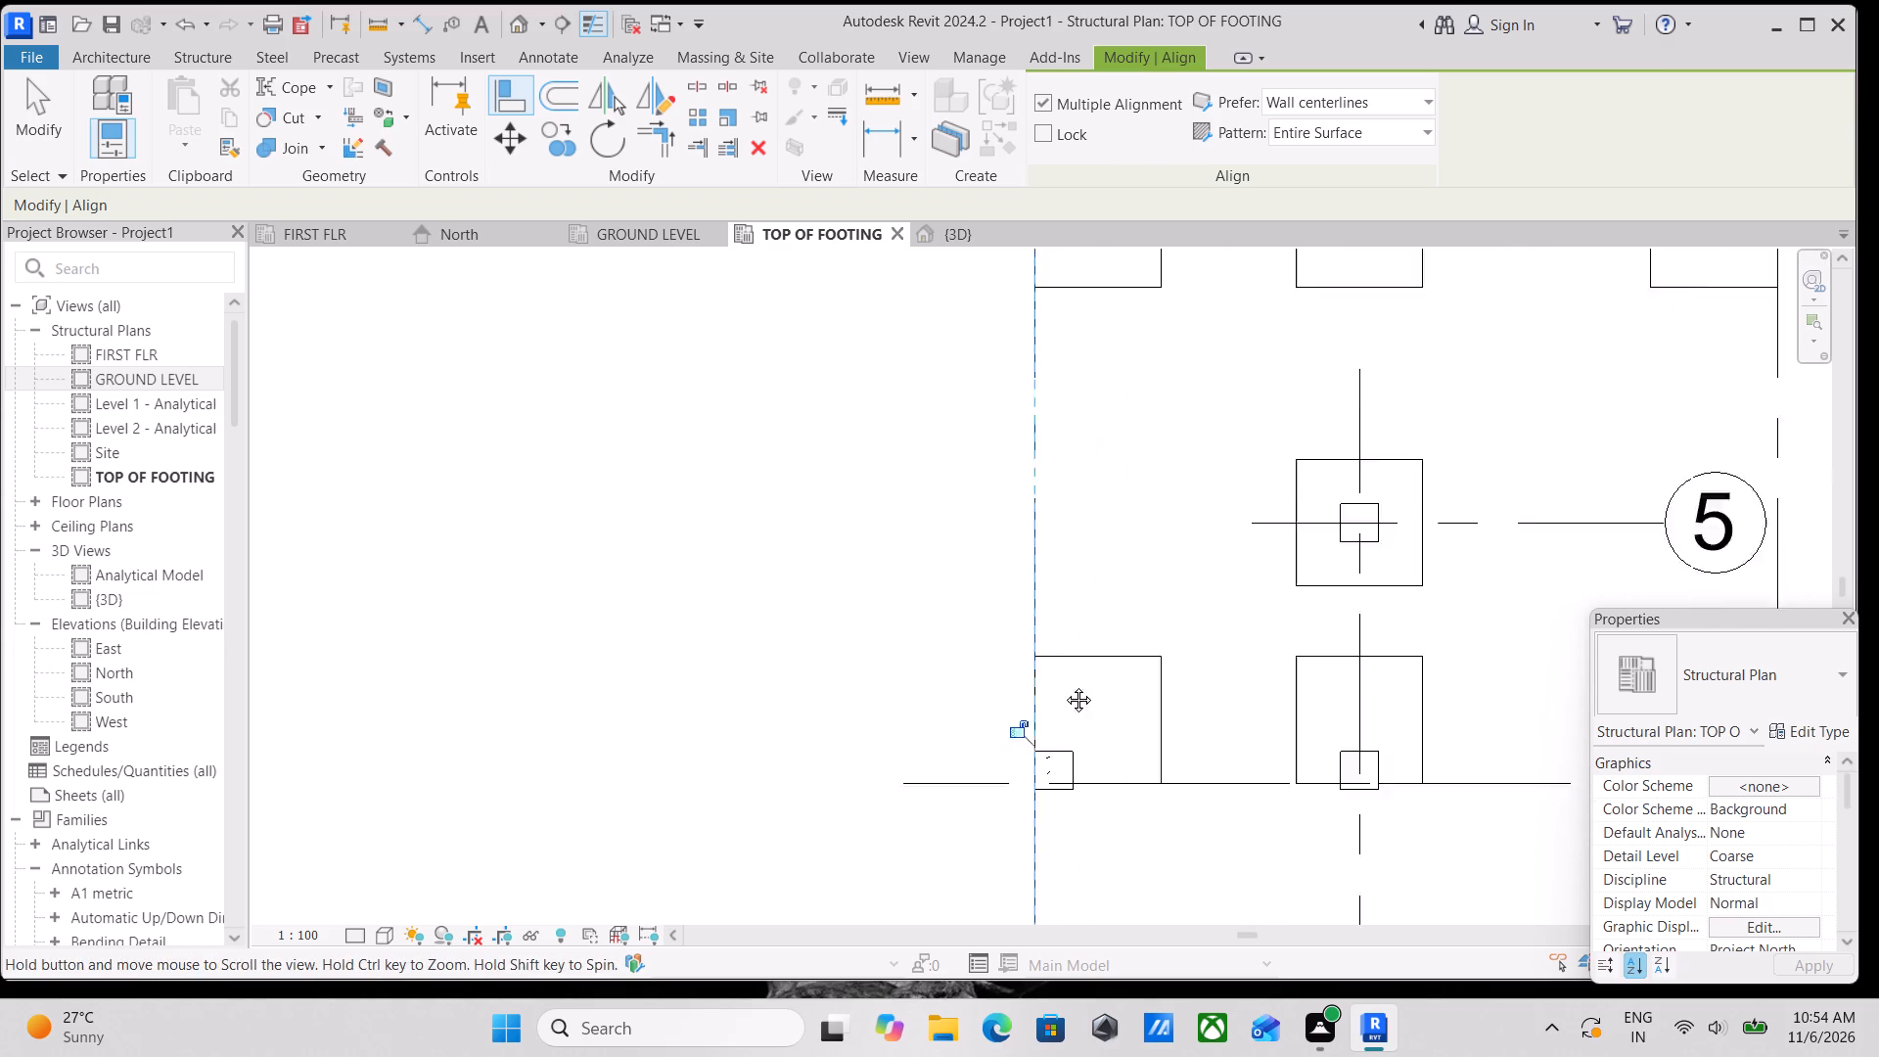
middle_click_drag(1064, 685, 958, 672)
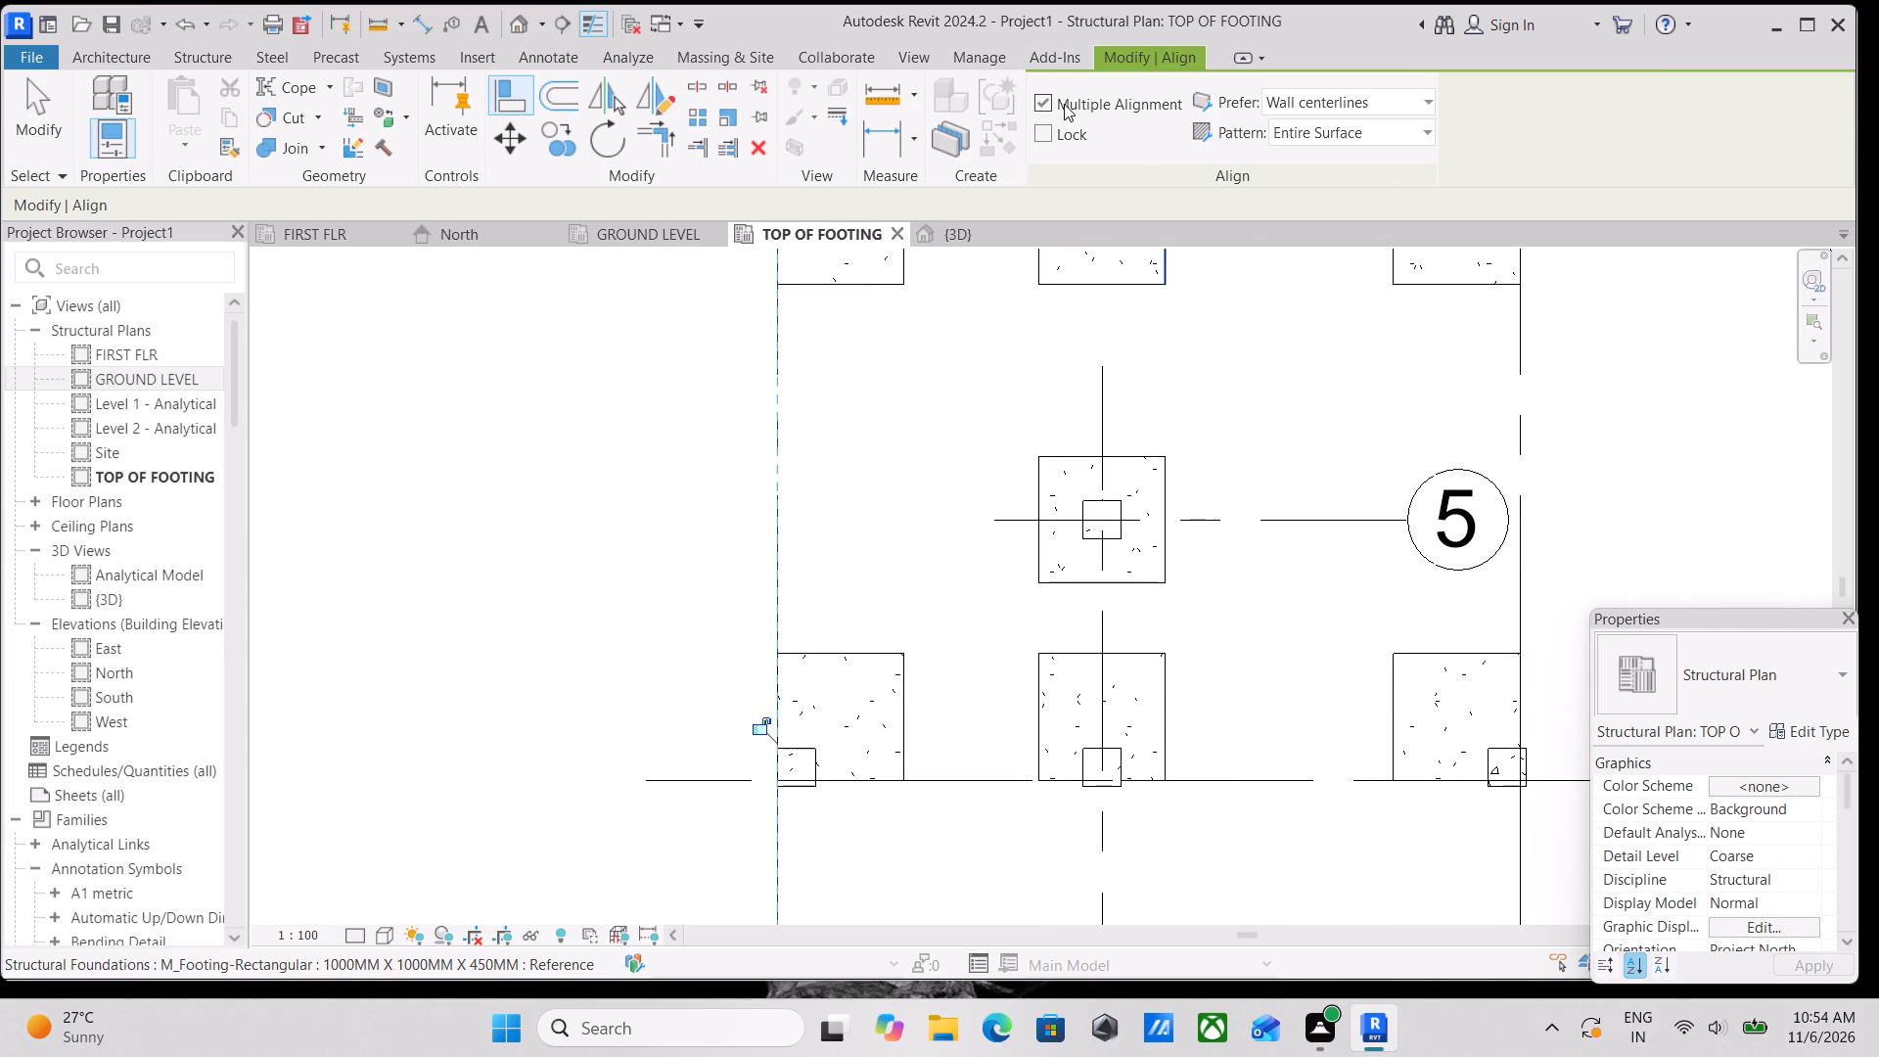
left_click(1047, 103)
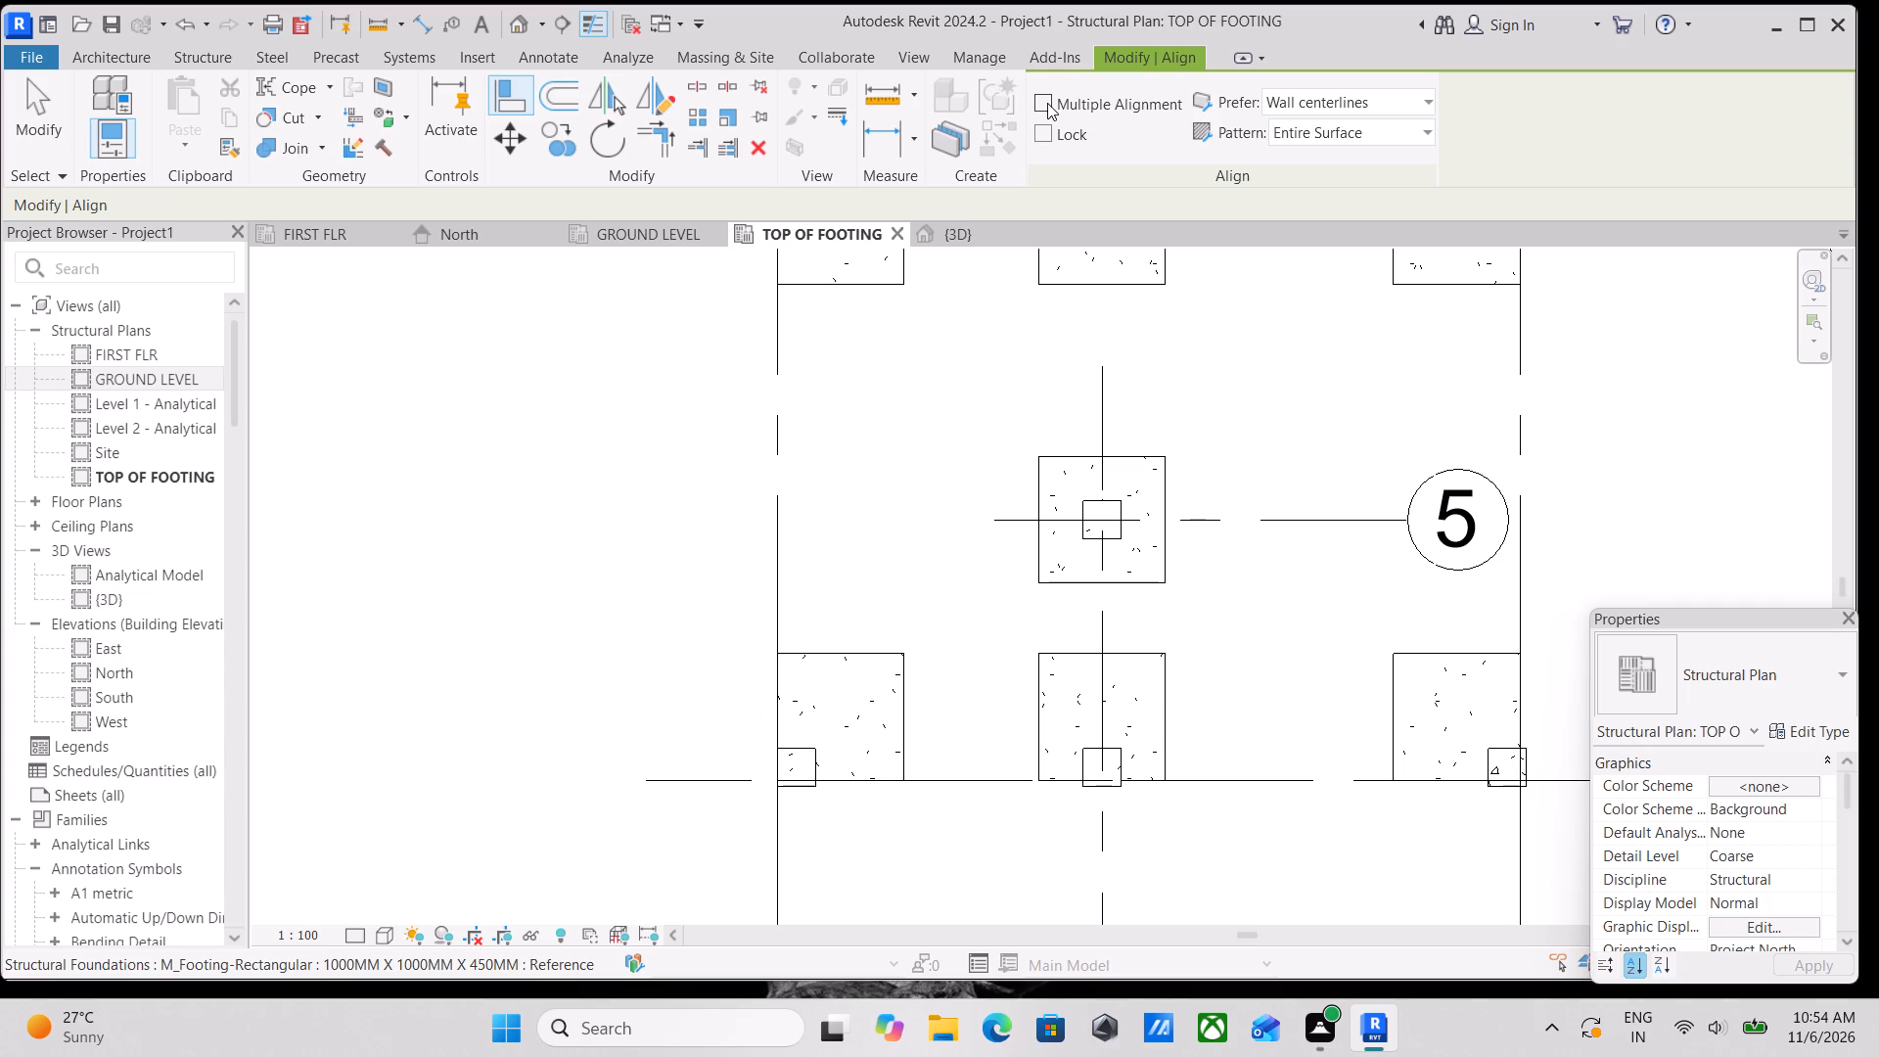
type("AL")
left_click(1047, 98)
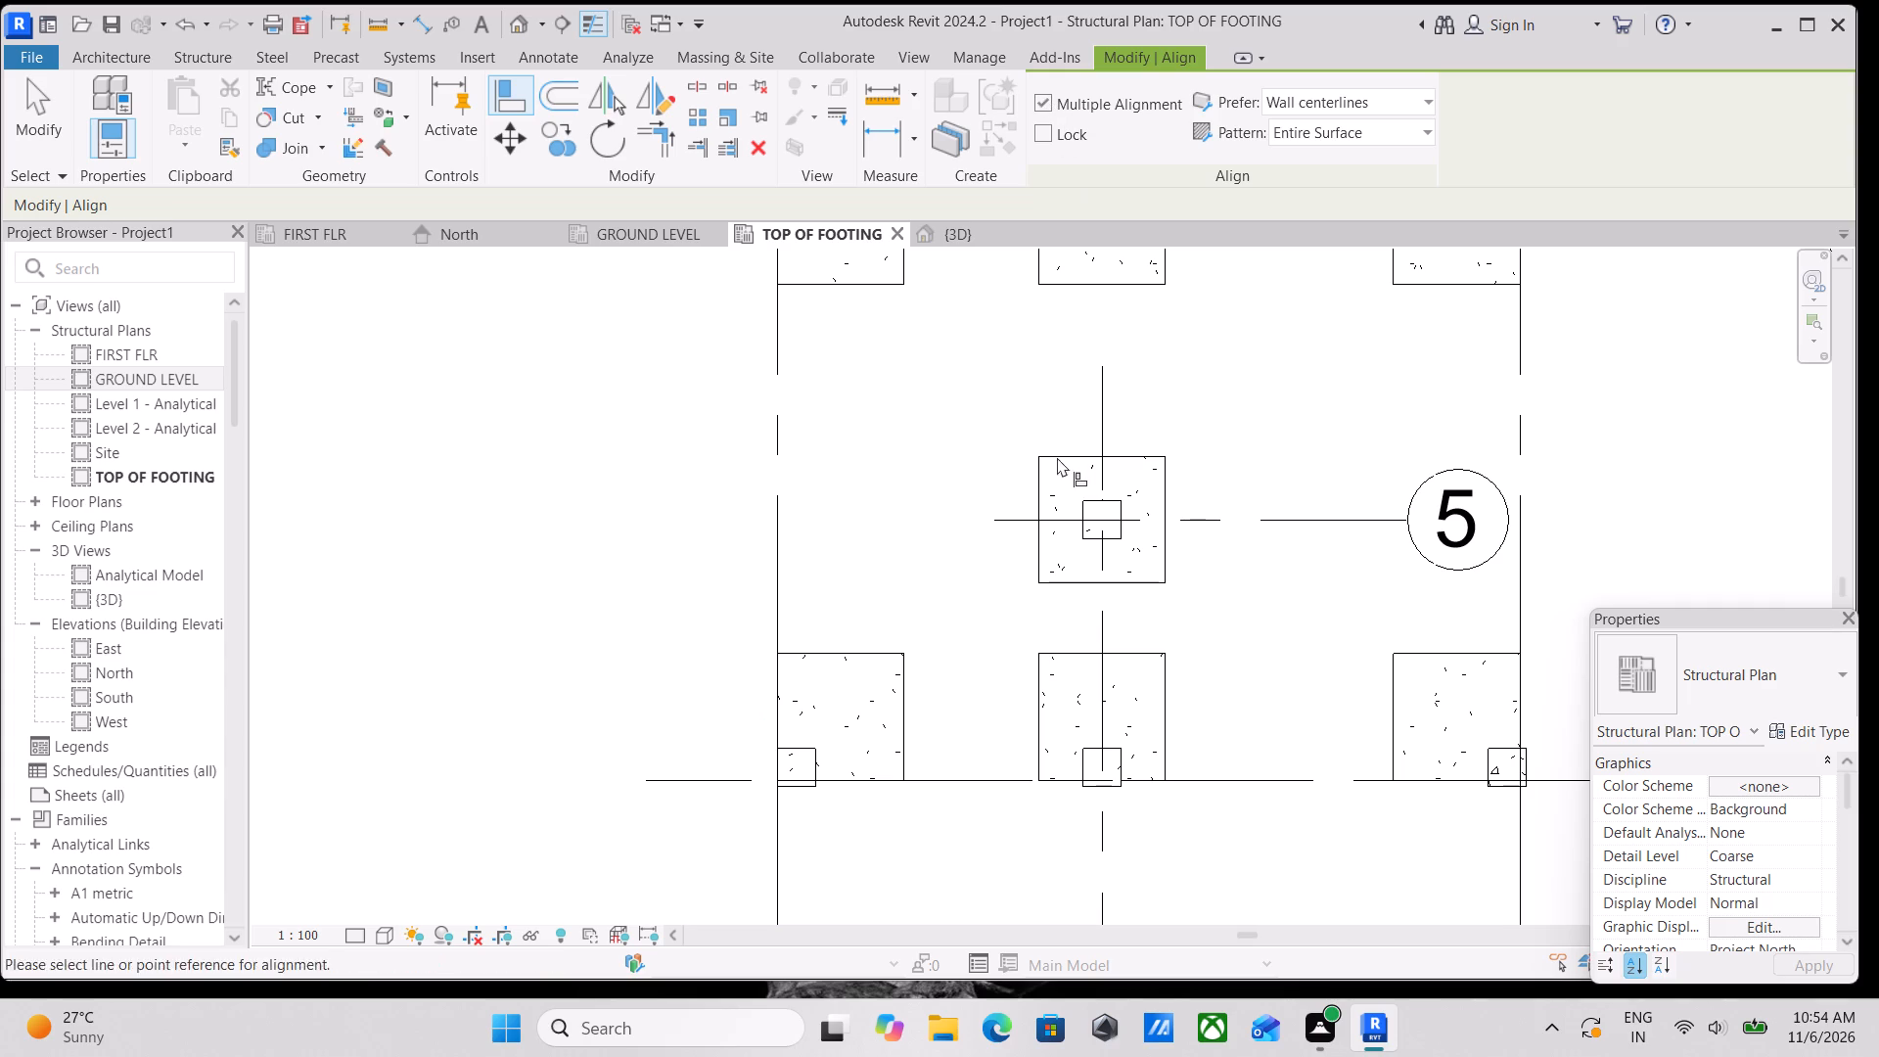
scroll(973, 790, "up", 1)
left_click(956, 778)
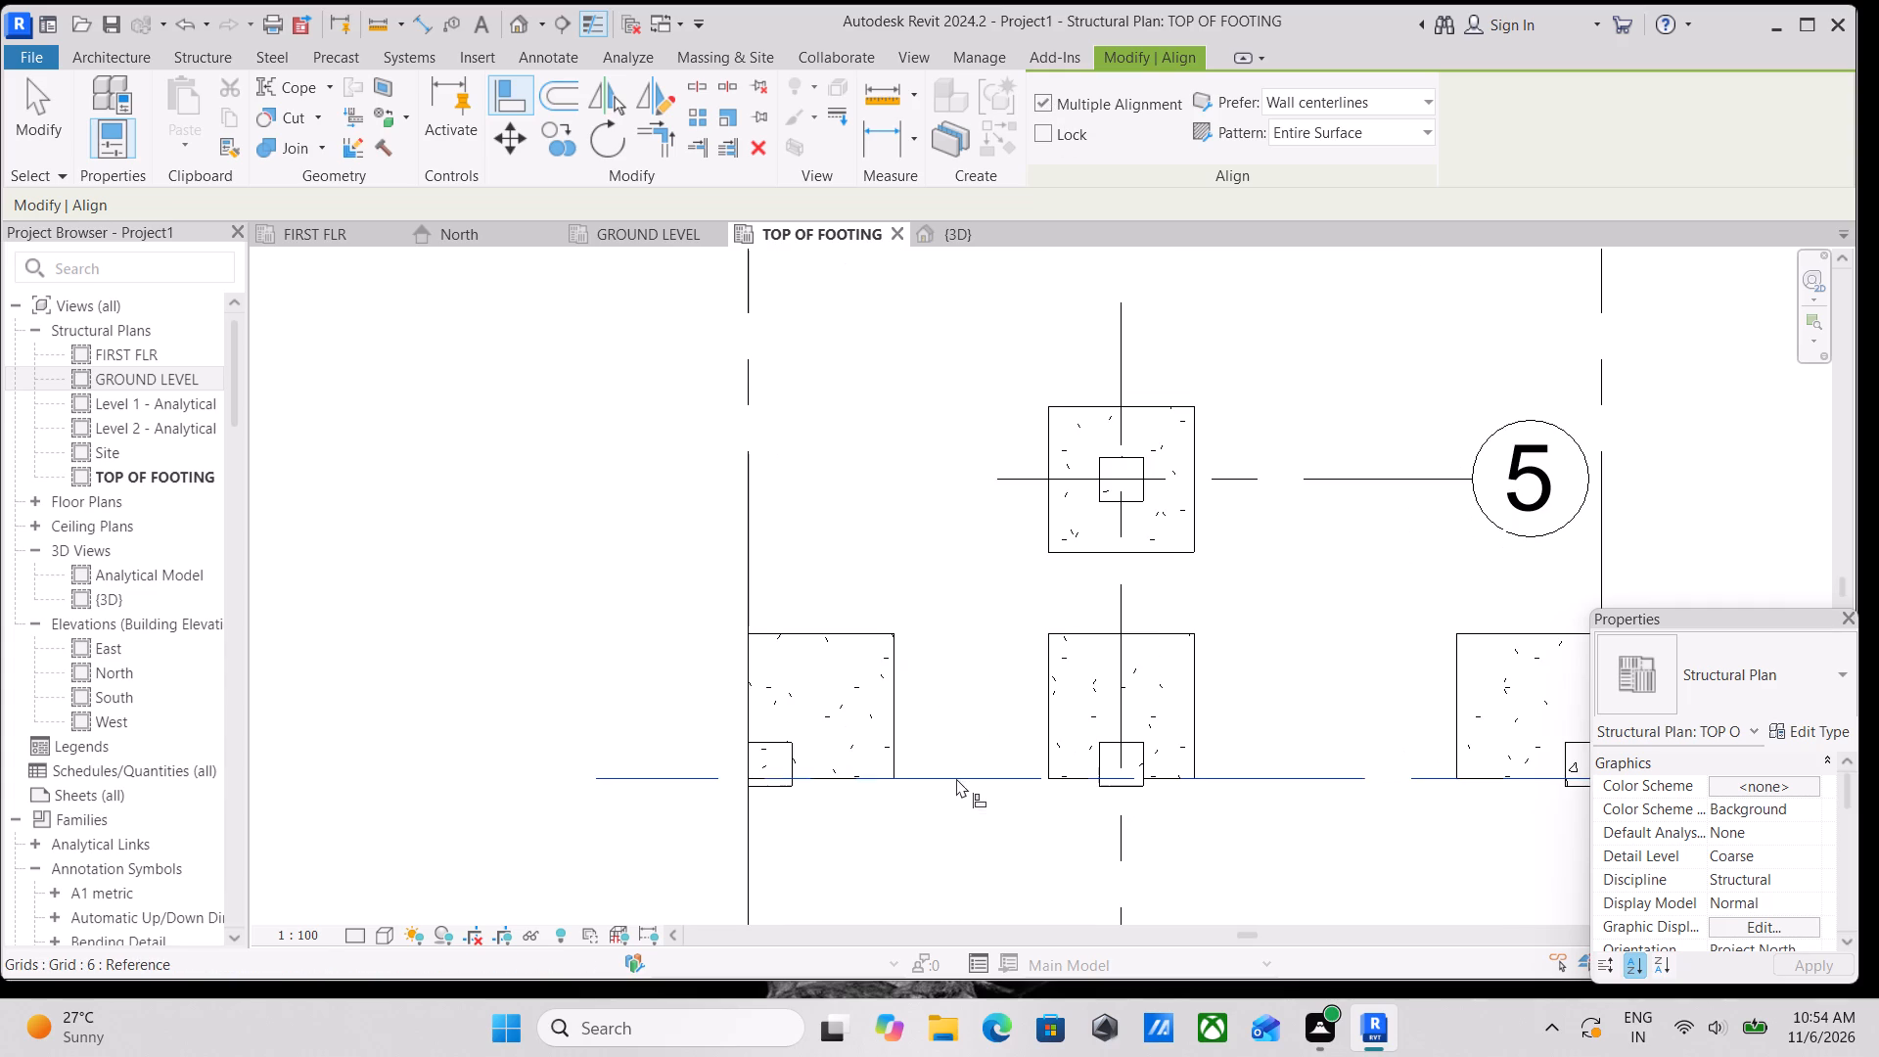
scroll(778, 794, "up", 6)
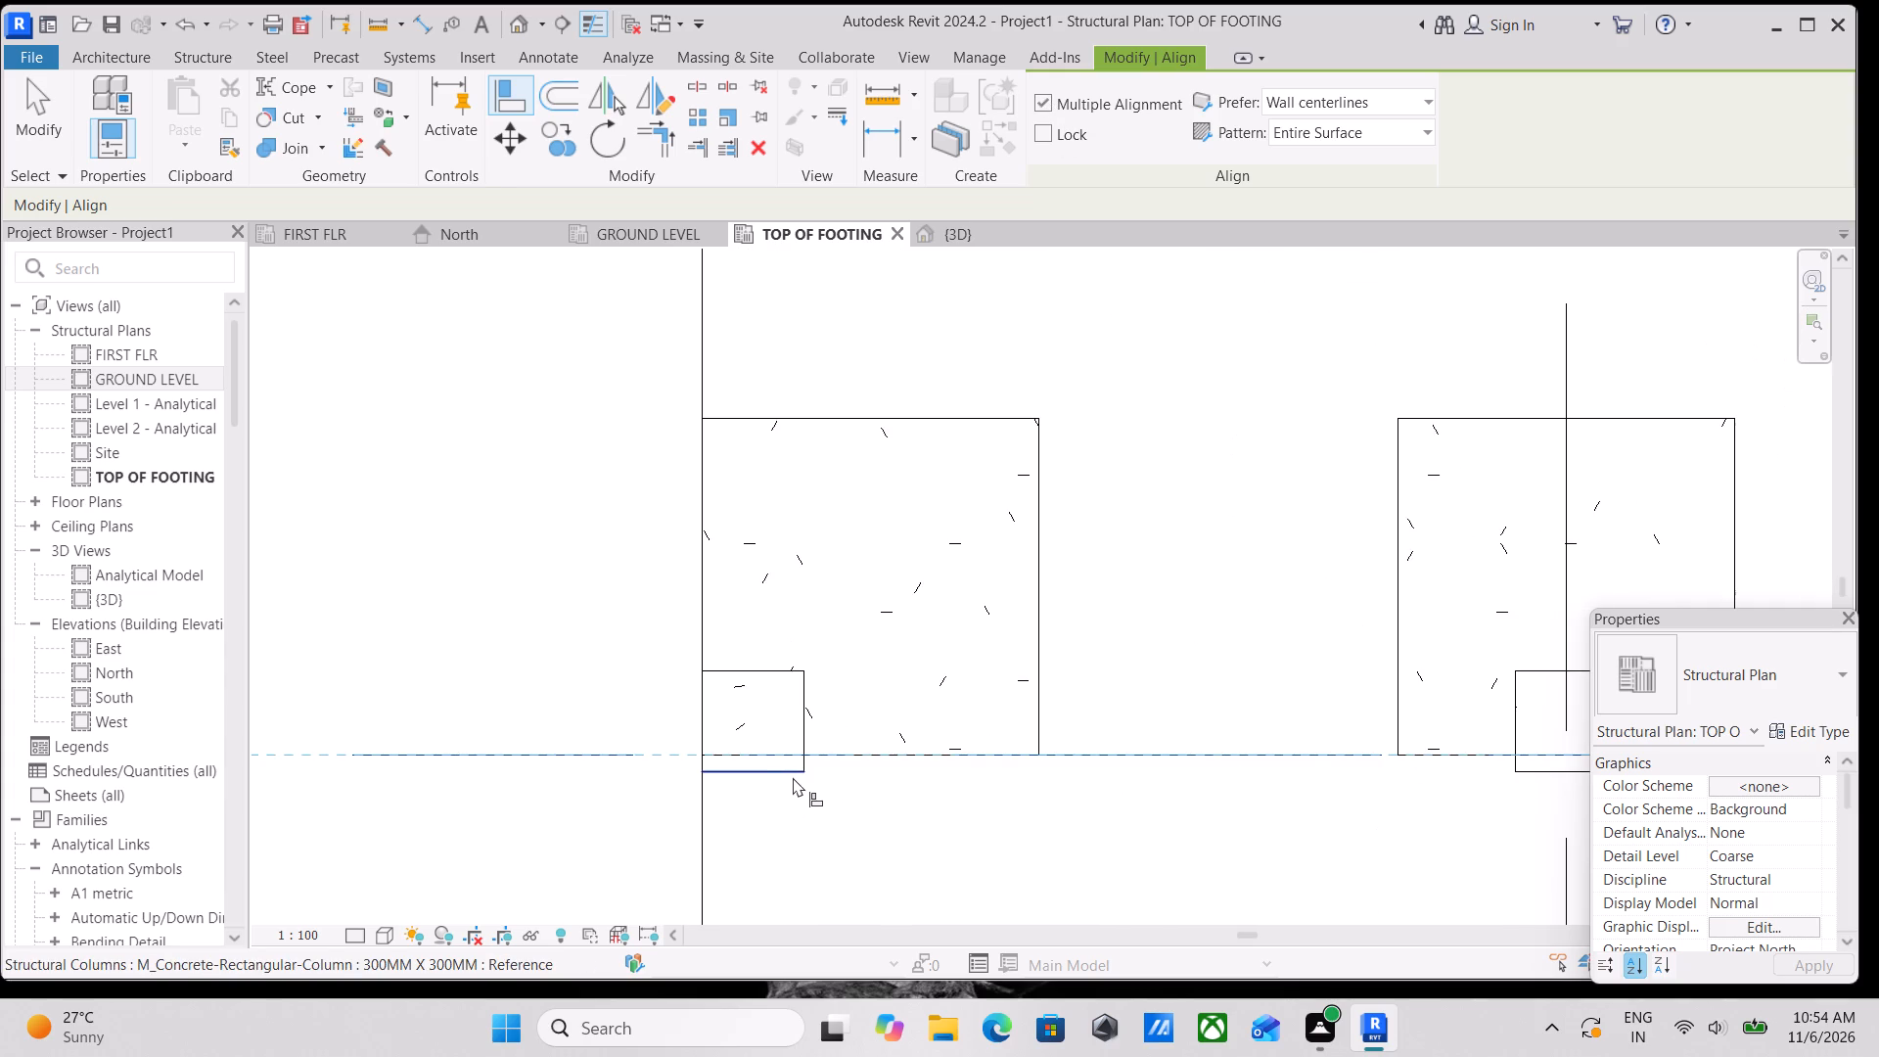
scroll(793, 777, "up", 1)
left_click(790, 774)
Align the bottom faces of the middle column on grid 6 and the column at C-6 to grid 6.
scroll(921, 781, "down", 2)
middle_click_drag(908, 781, 390, 708)
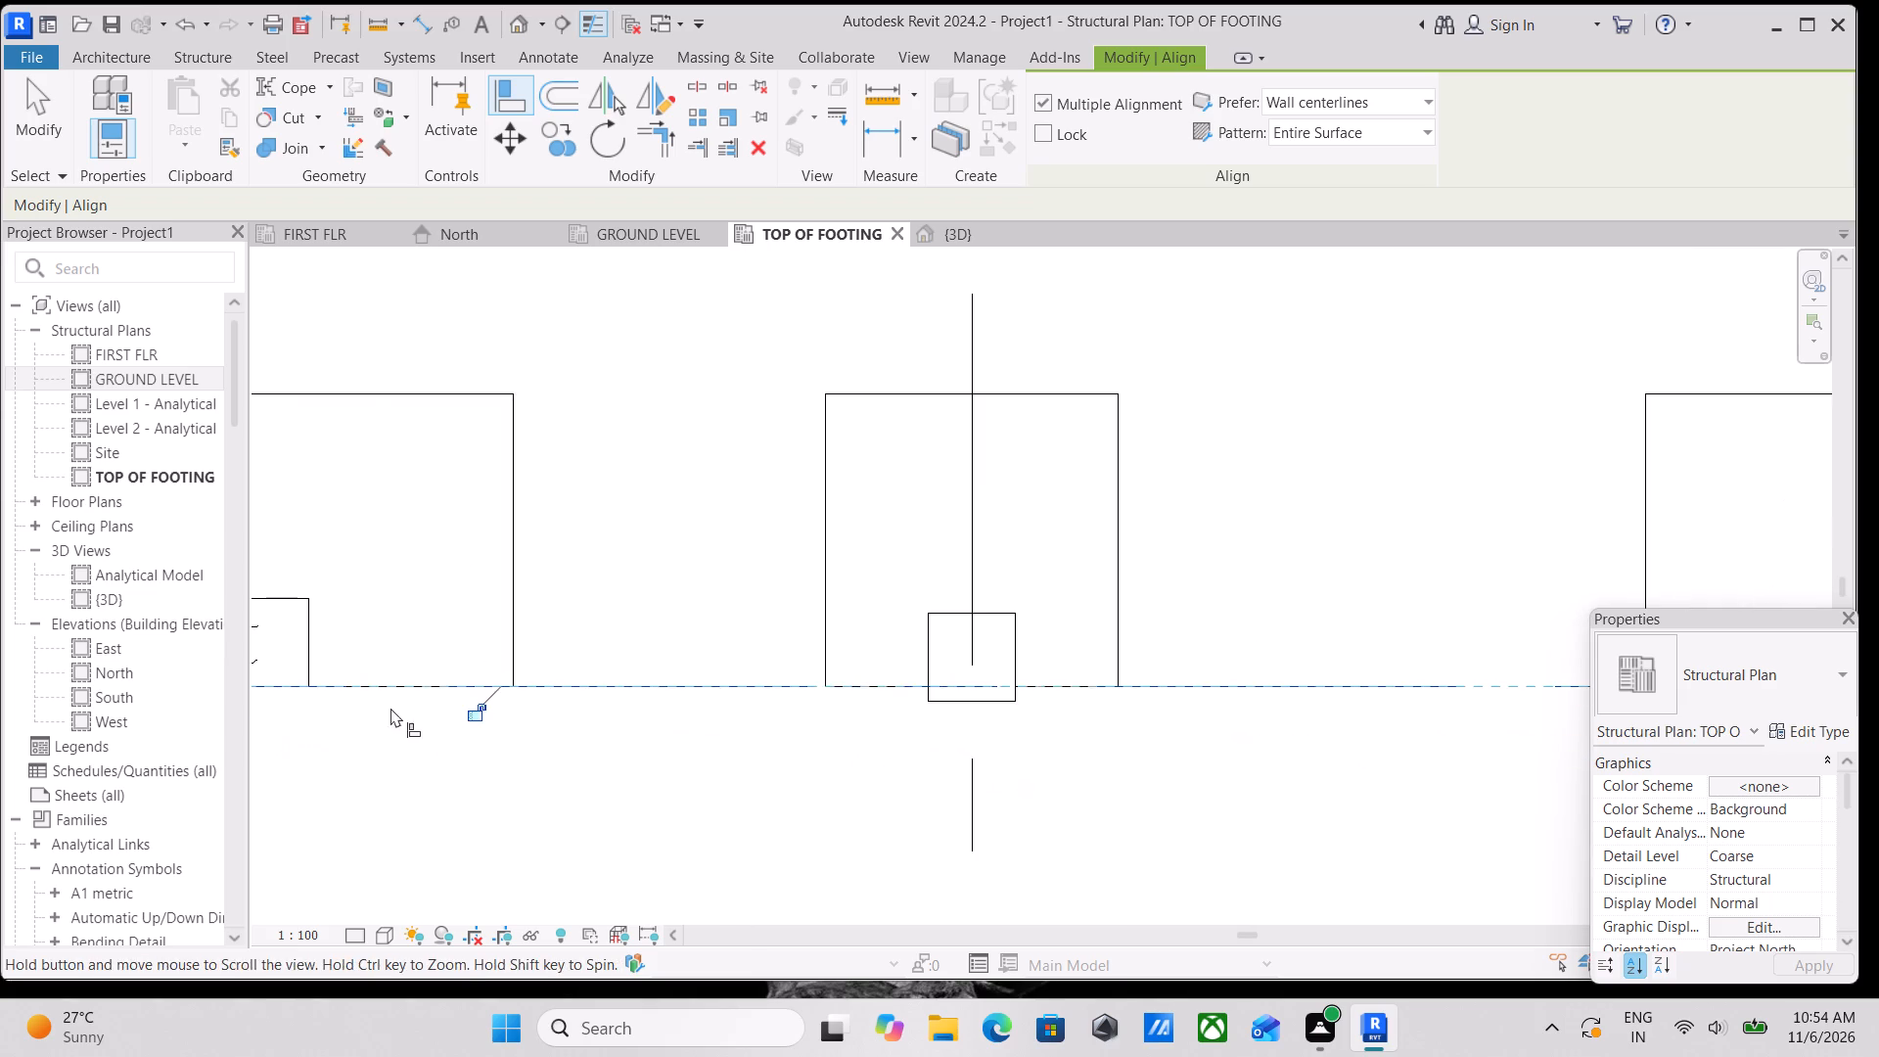
middle_click_drag(390, 708, 384, 709)
left_click(991, 707)
scroll(1116, 713, "down", 3)
middle_click_drag(1110, 714, 667, 714)
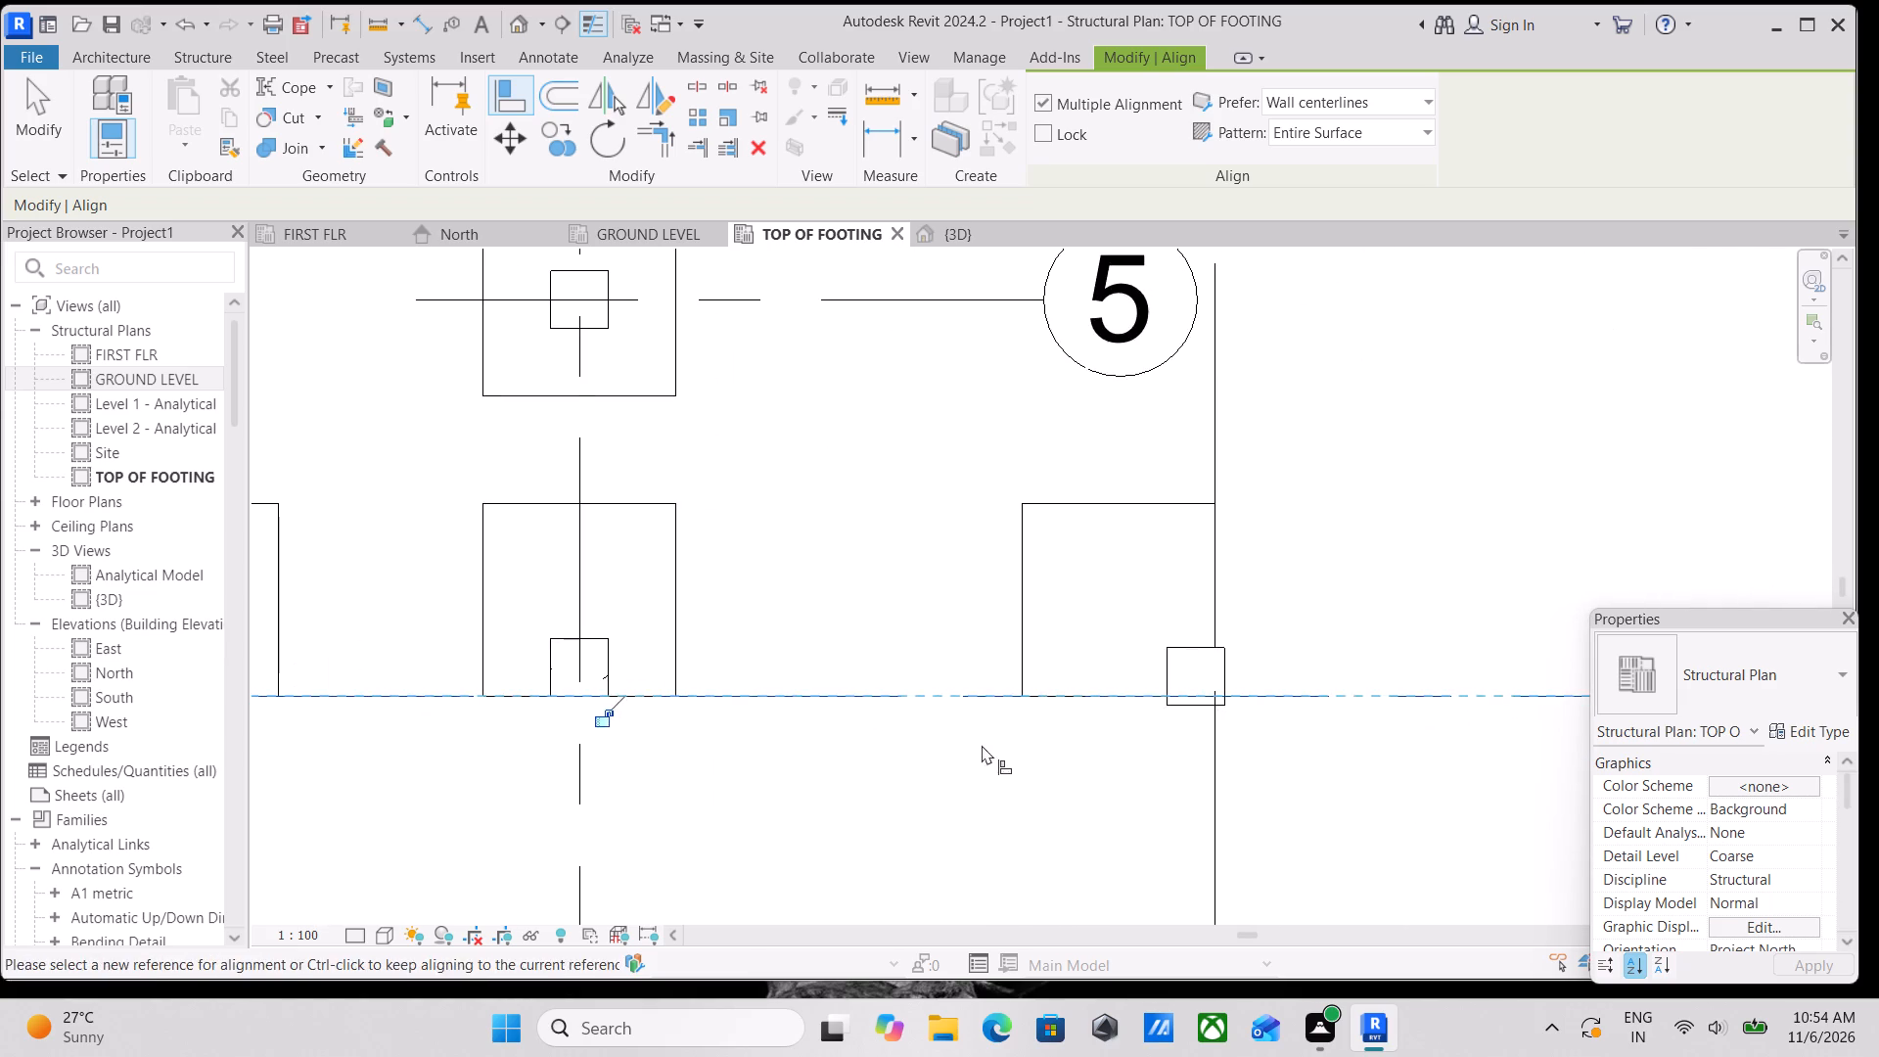
middle_click_drag(976, 746, 705, 769)
left_click(935, 731)
Restart Align with Multiple Alignment, using grid C as reference, and align the right face of the column at C-6 to it.
scroll(961, 687, "up", 2)
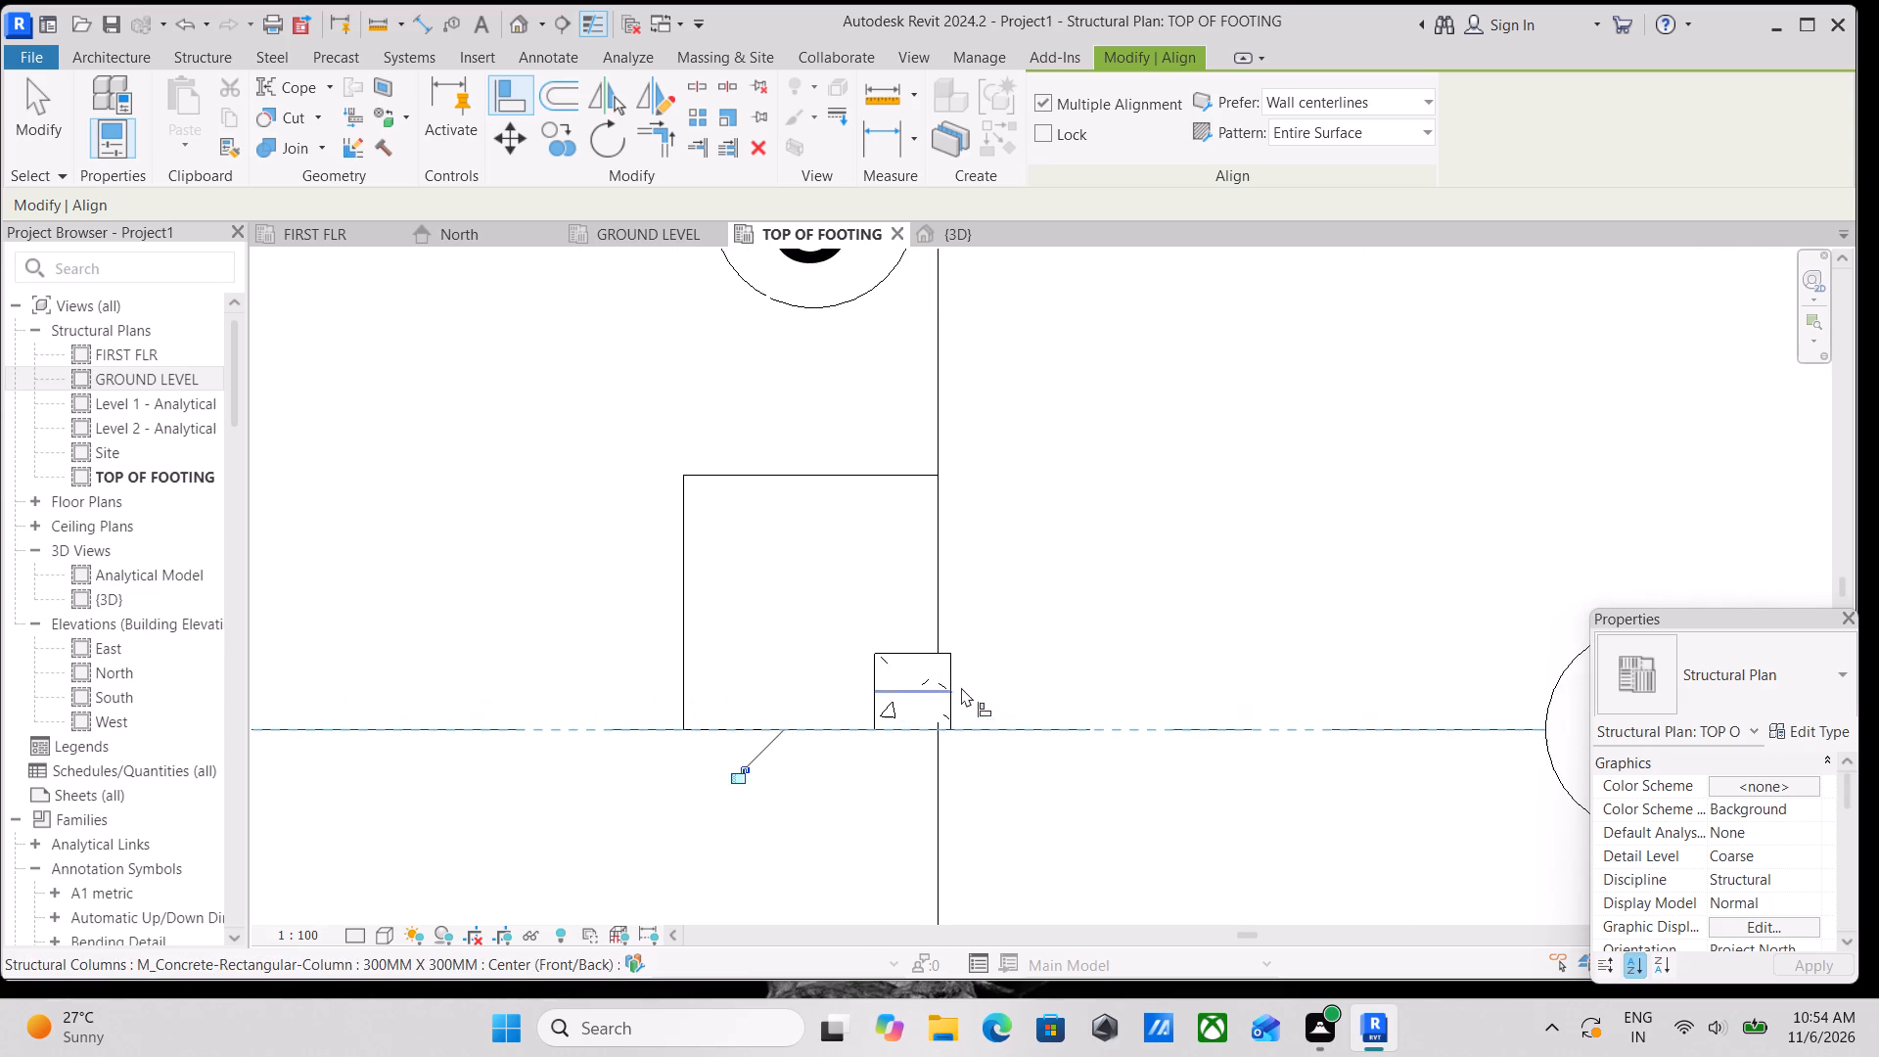
scroll(985, 662, "down", 2)
middle_click_drag(985, 662, 983, 750)
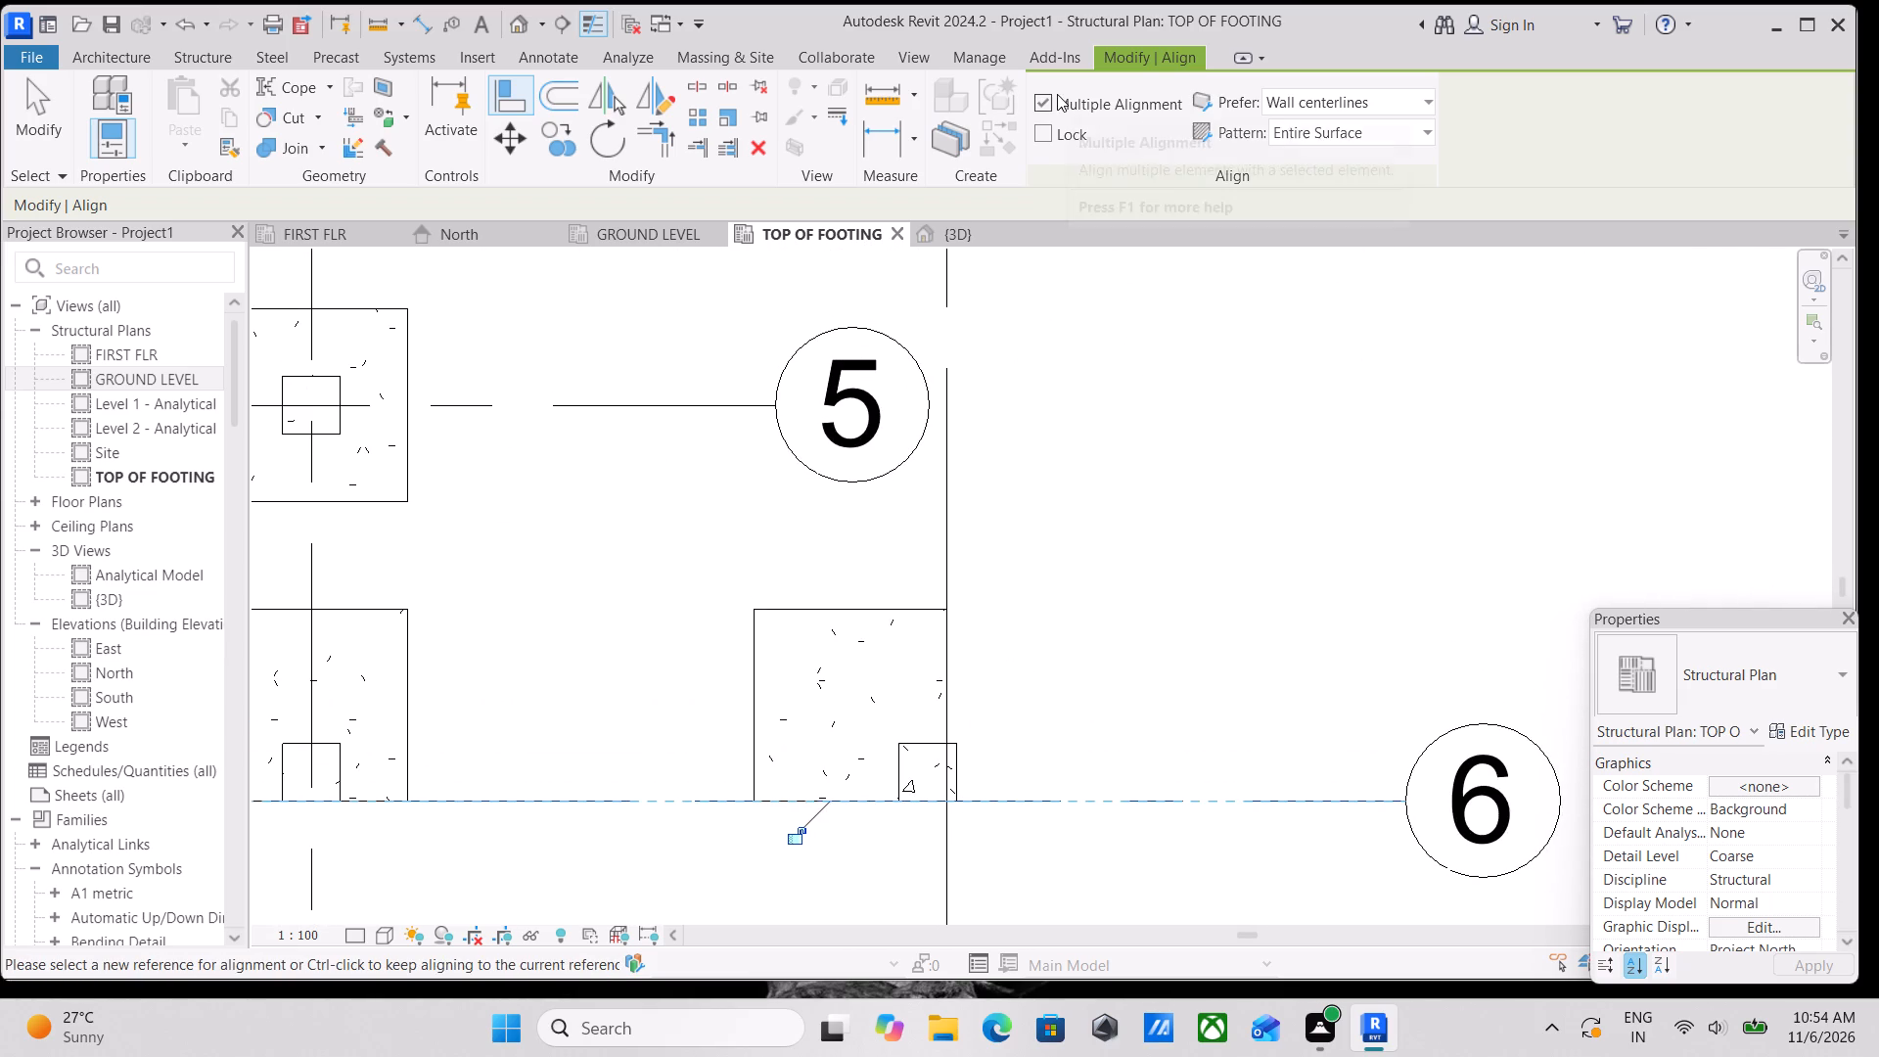
left_click(1047, 98)
left_click(1042, 94)
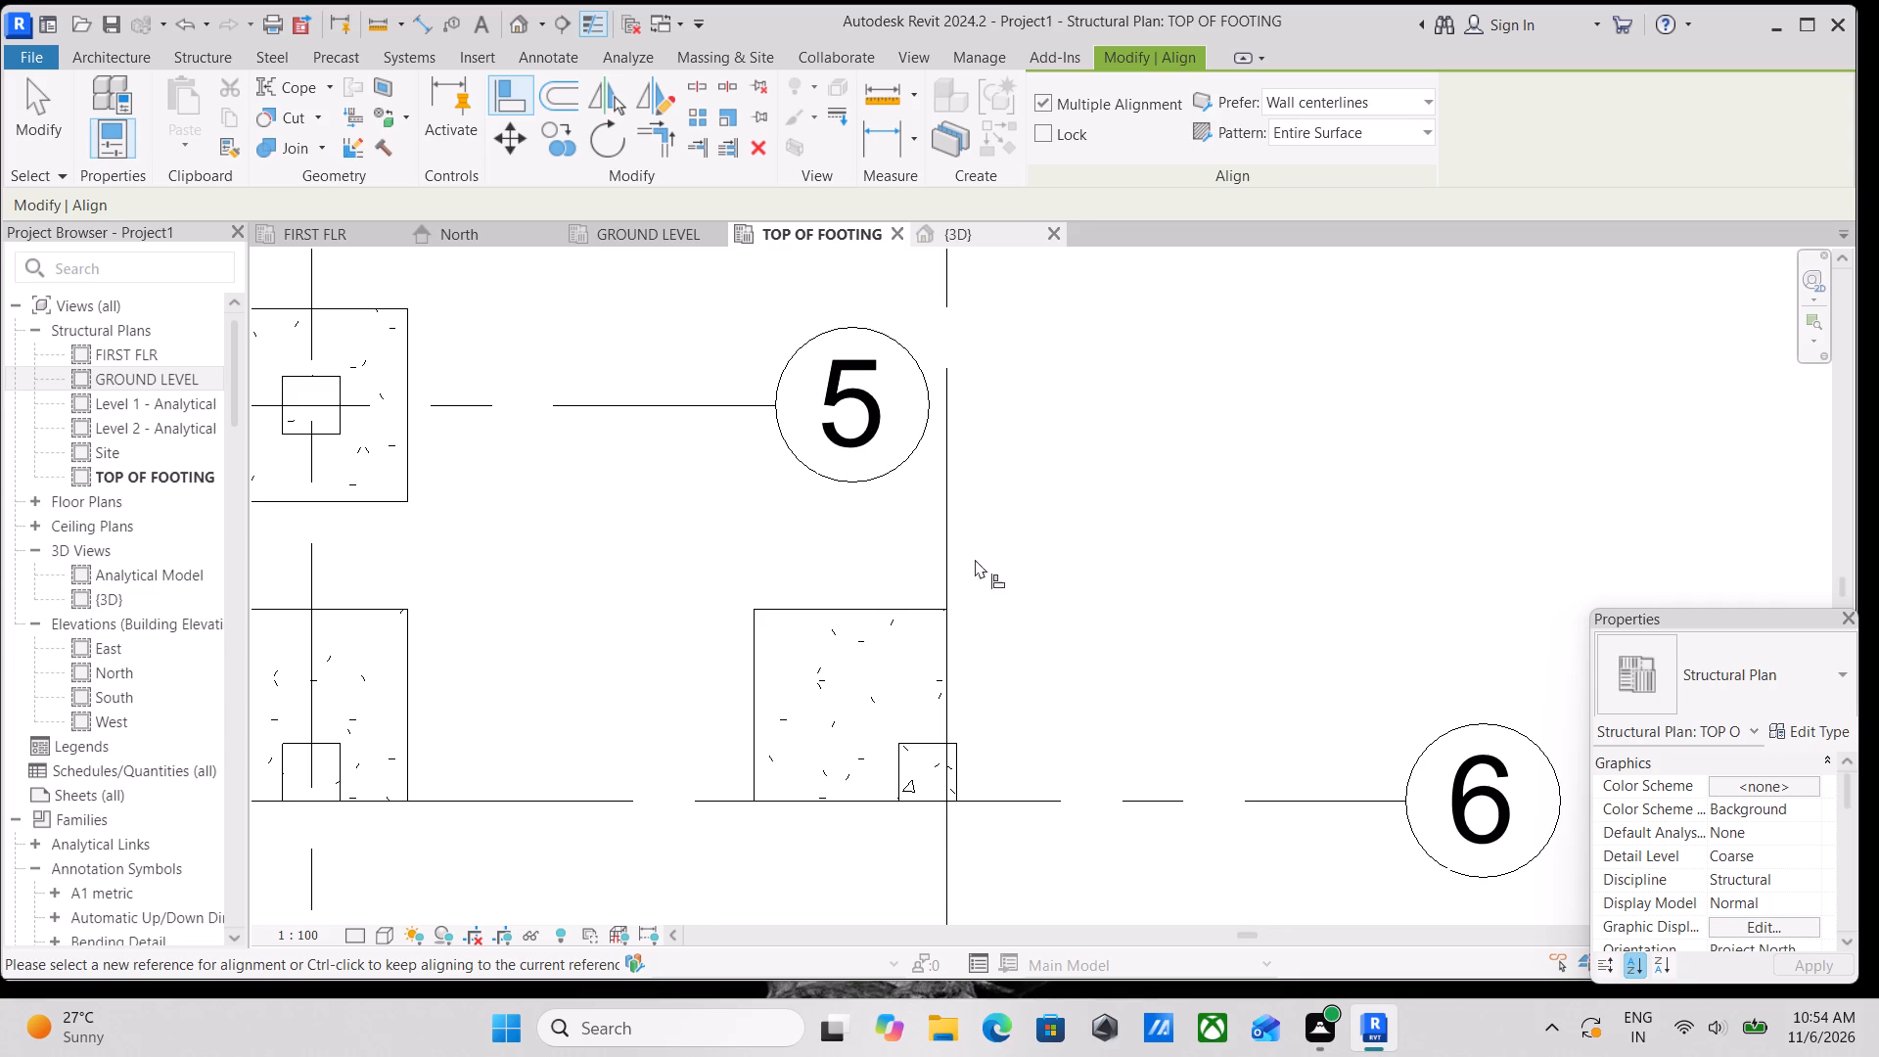
left_click(946, 561)
scroll(887, 869, "up", 3)
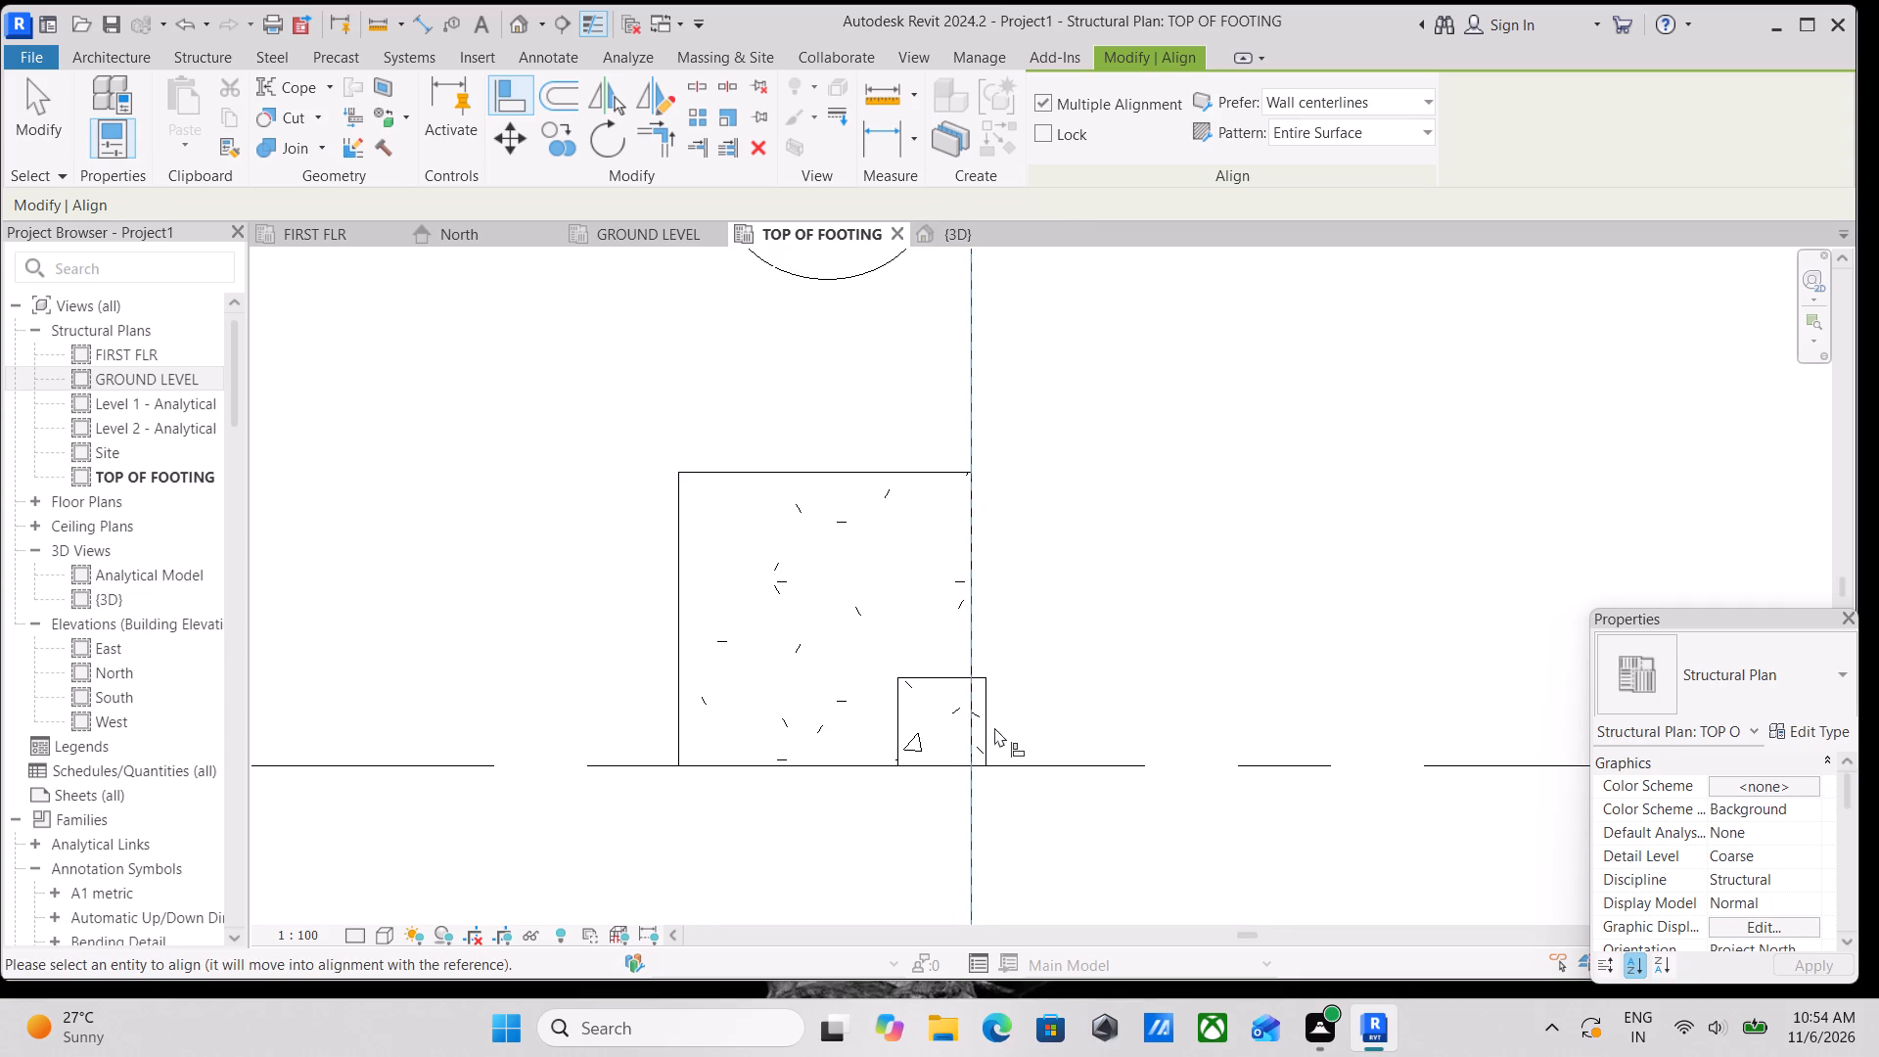
left_click(989, 726)
Align the right faces of the columns at C-4 and C-2 to grid C.
scroll(1039, 643, "down", 6)
middle_click_drag(1104, 620, 1137, 883)
middle_click_drag(1187, 686, 1215, 918)
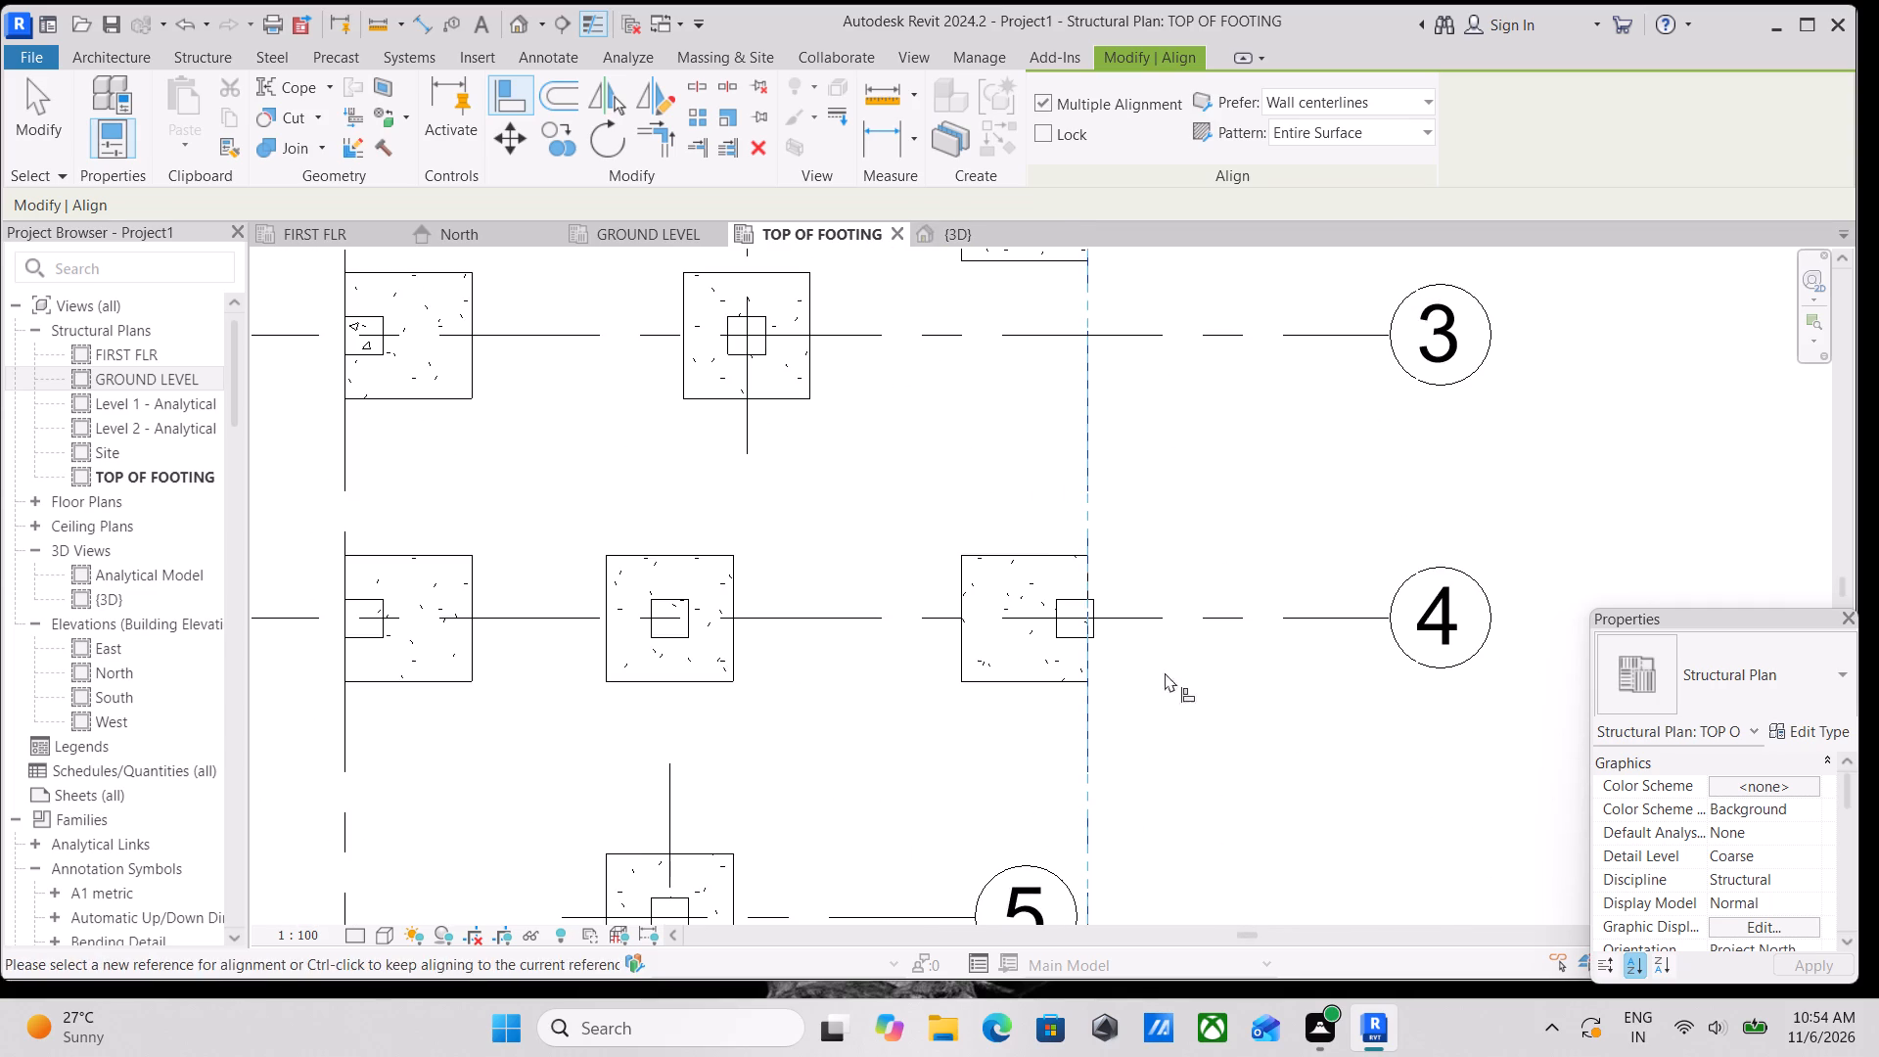
scroll(1095, 609, "up", 6)
left_click(1088, 634)
scroll(1099, 634, "down", 2)
middle_click_drag(1107, 652, 1116, 882)
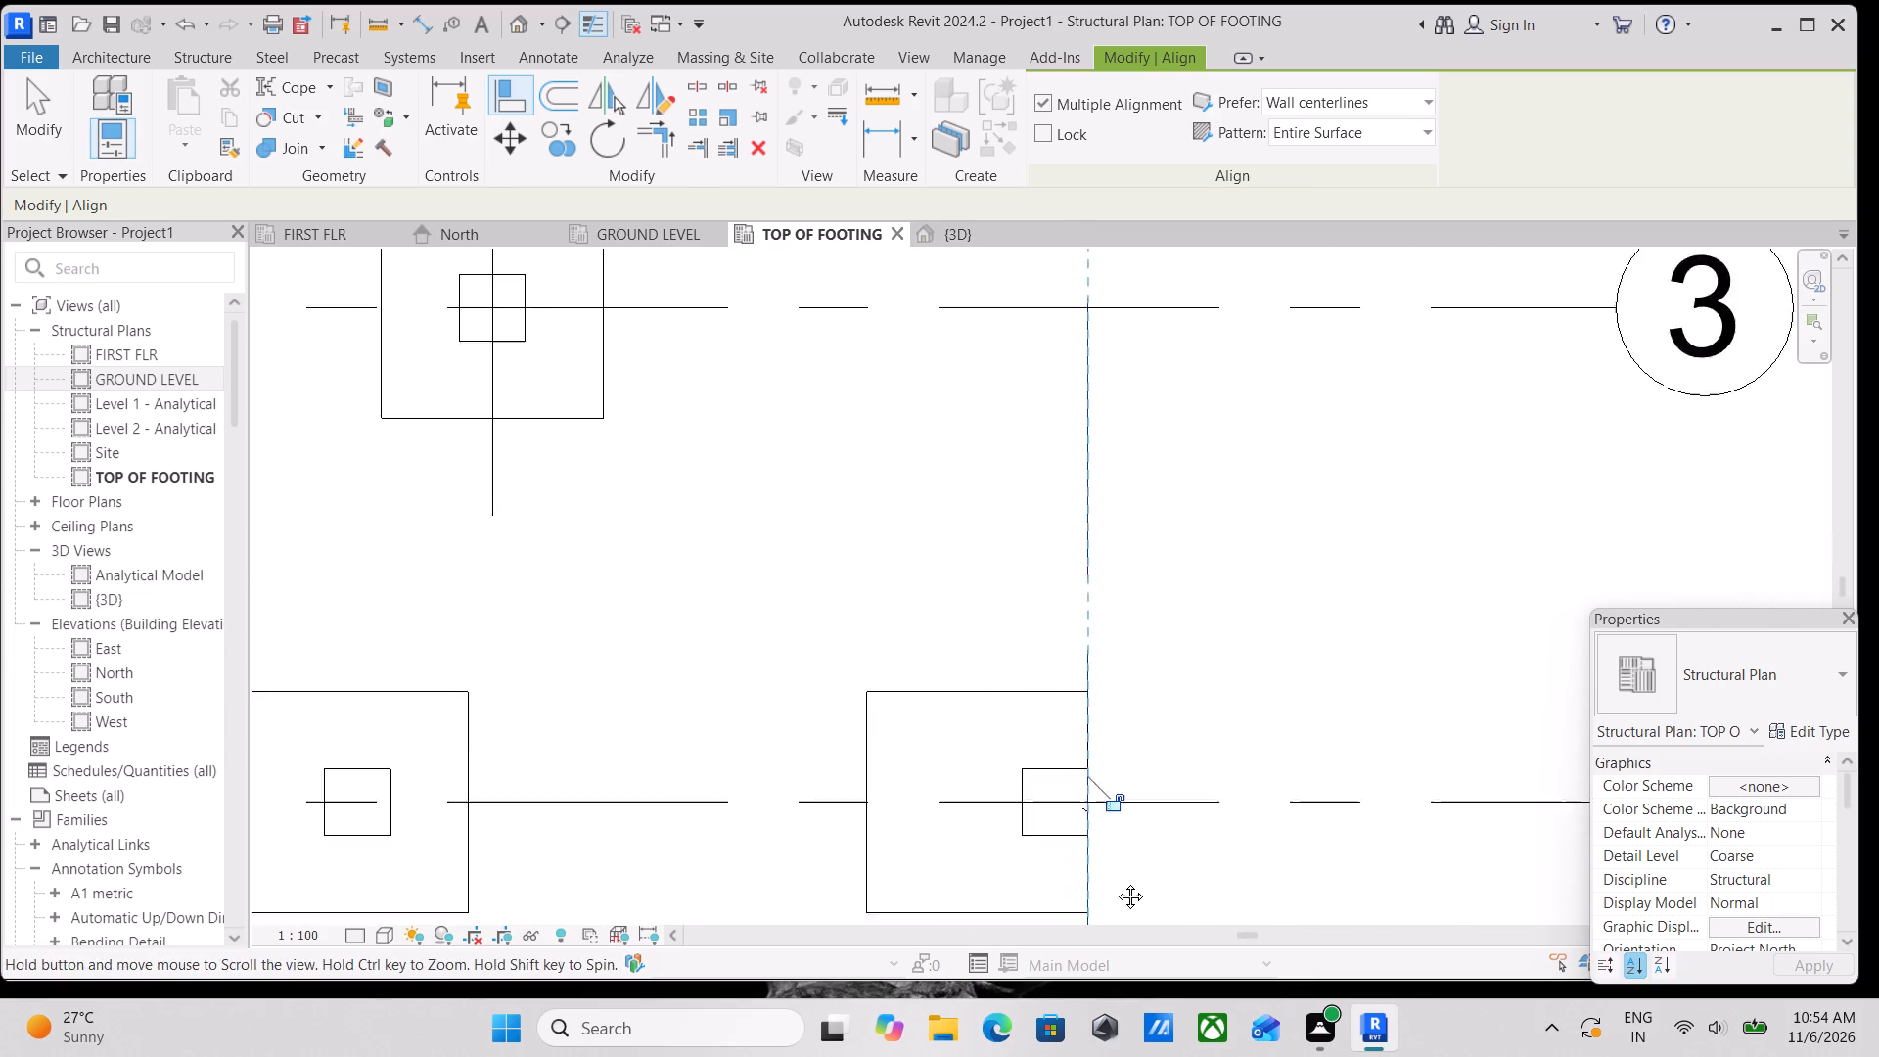
middle_click_drag(1116, 882, 1119, 908)
middle_click_drag(1150, 578, 1167, 814)
scroll(1167, 709, "down", 3)
middle_click_drag(1166, 709, 1151, 870)
scroll(1116, 617, "up", 7)
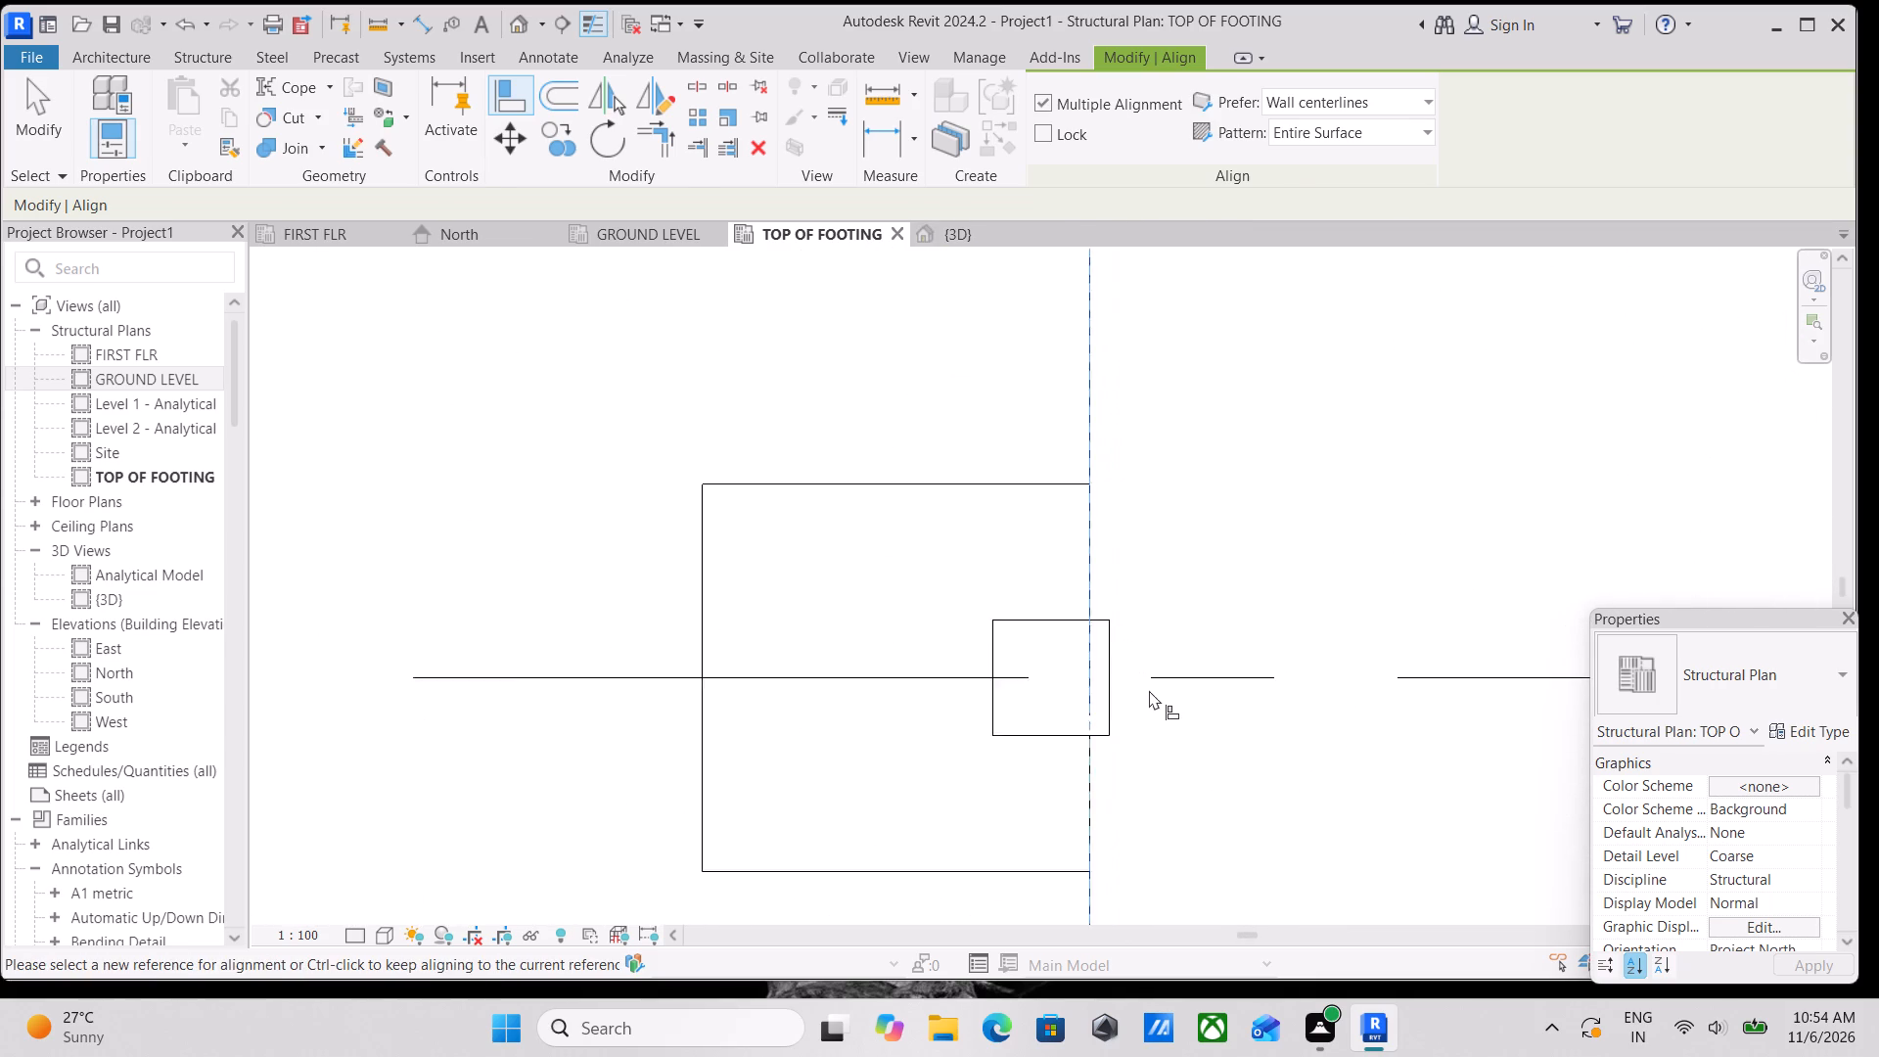
left_click(1119, 690)
Align the right face of the column at C-1 to grid C.
scroll(1119, 686, "down", 5)
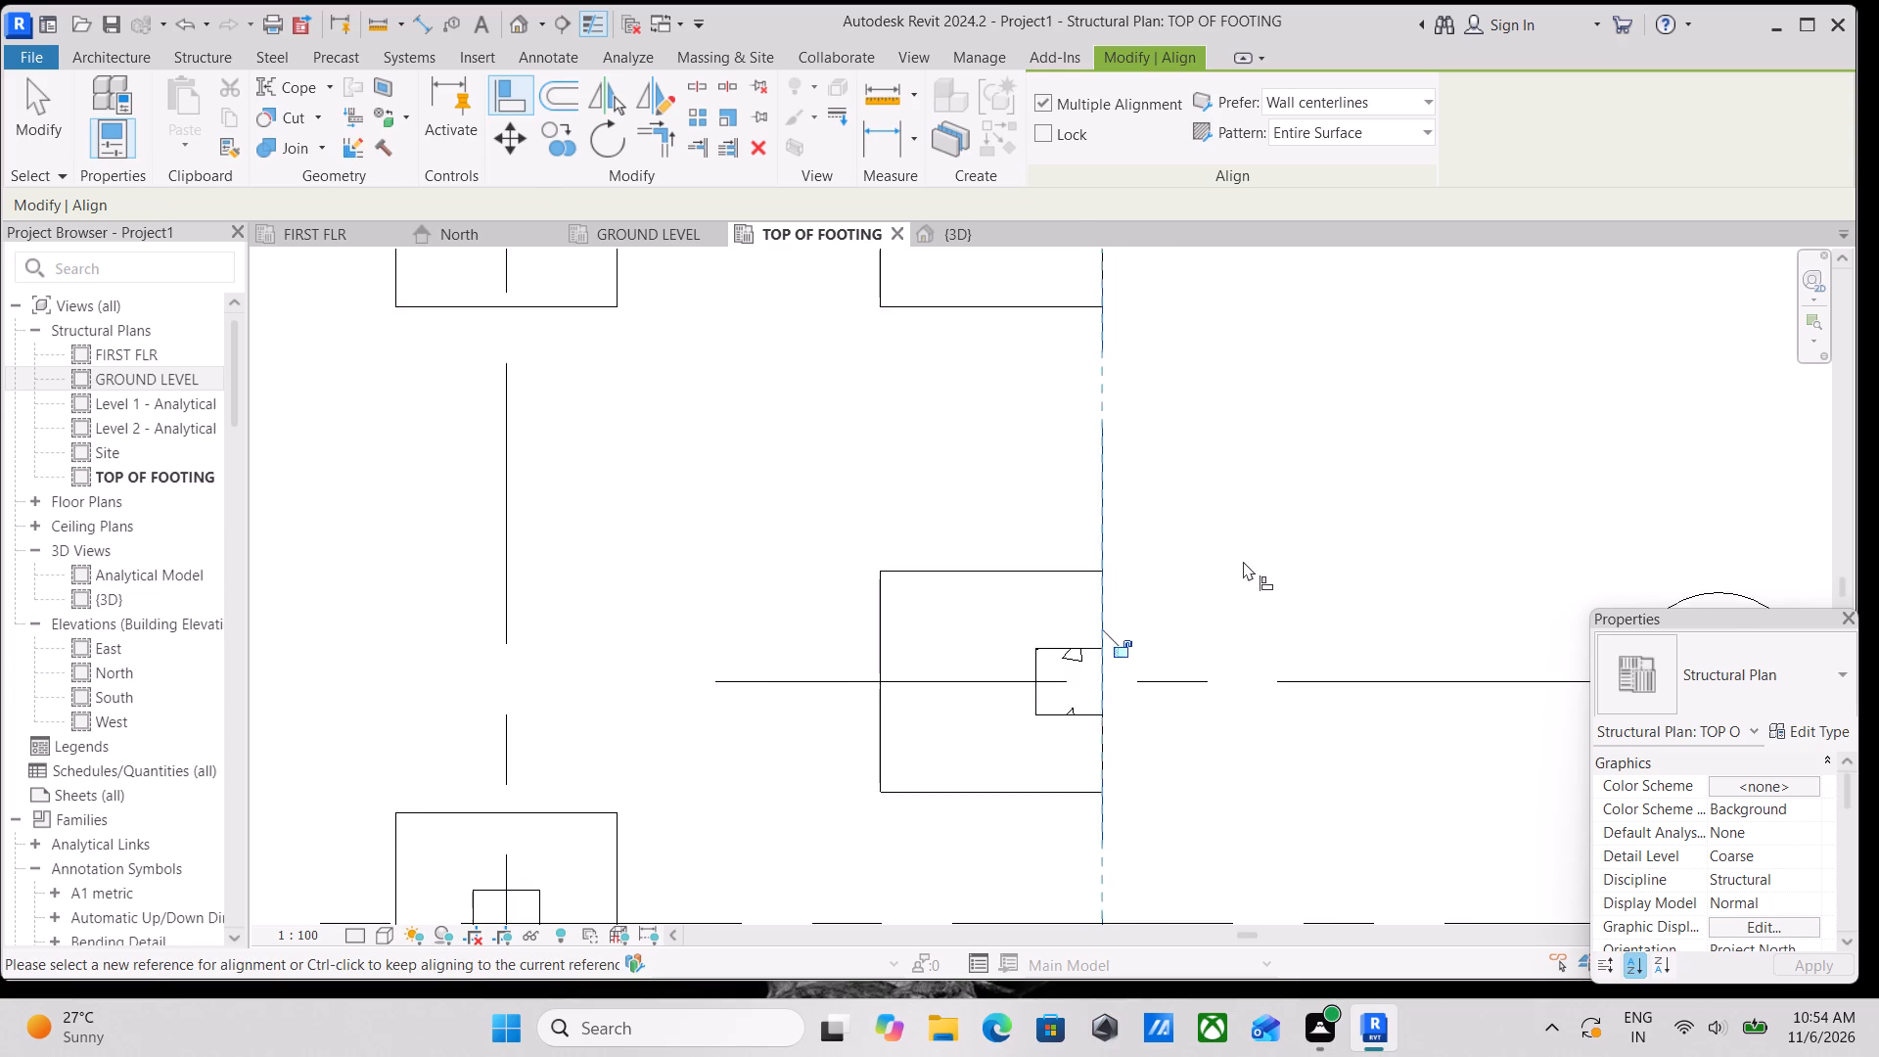
scroll(1243, 561, "down", 2)
middle_click_drag(1242, 570, 1222, 910)
middle_click_drag(1188, 624, 1219, 774)
scroll(1173, 719, "up", 8)
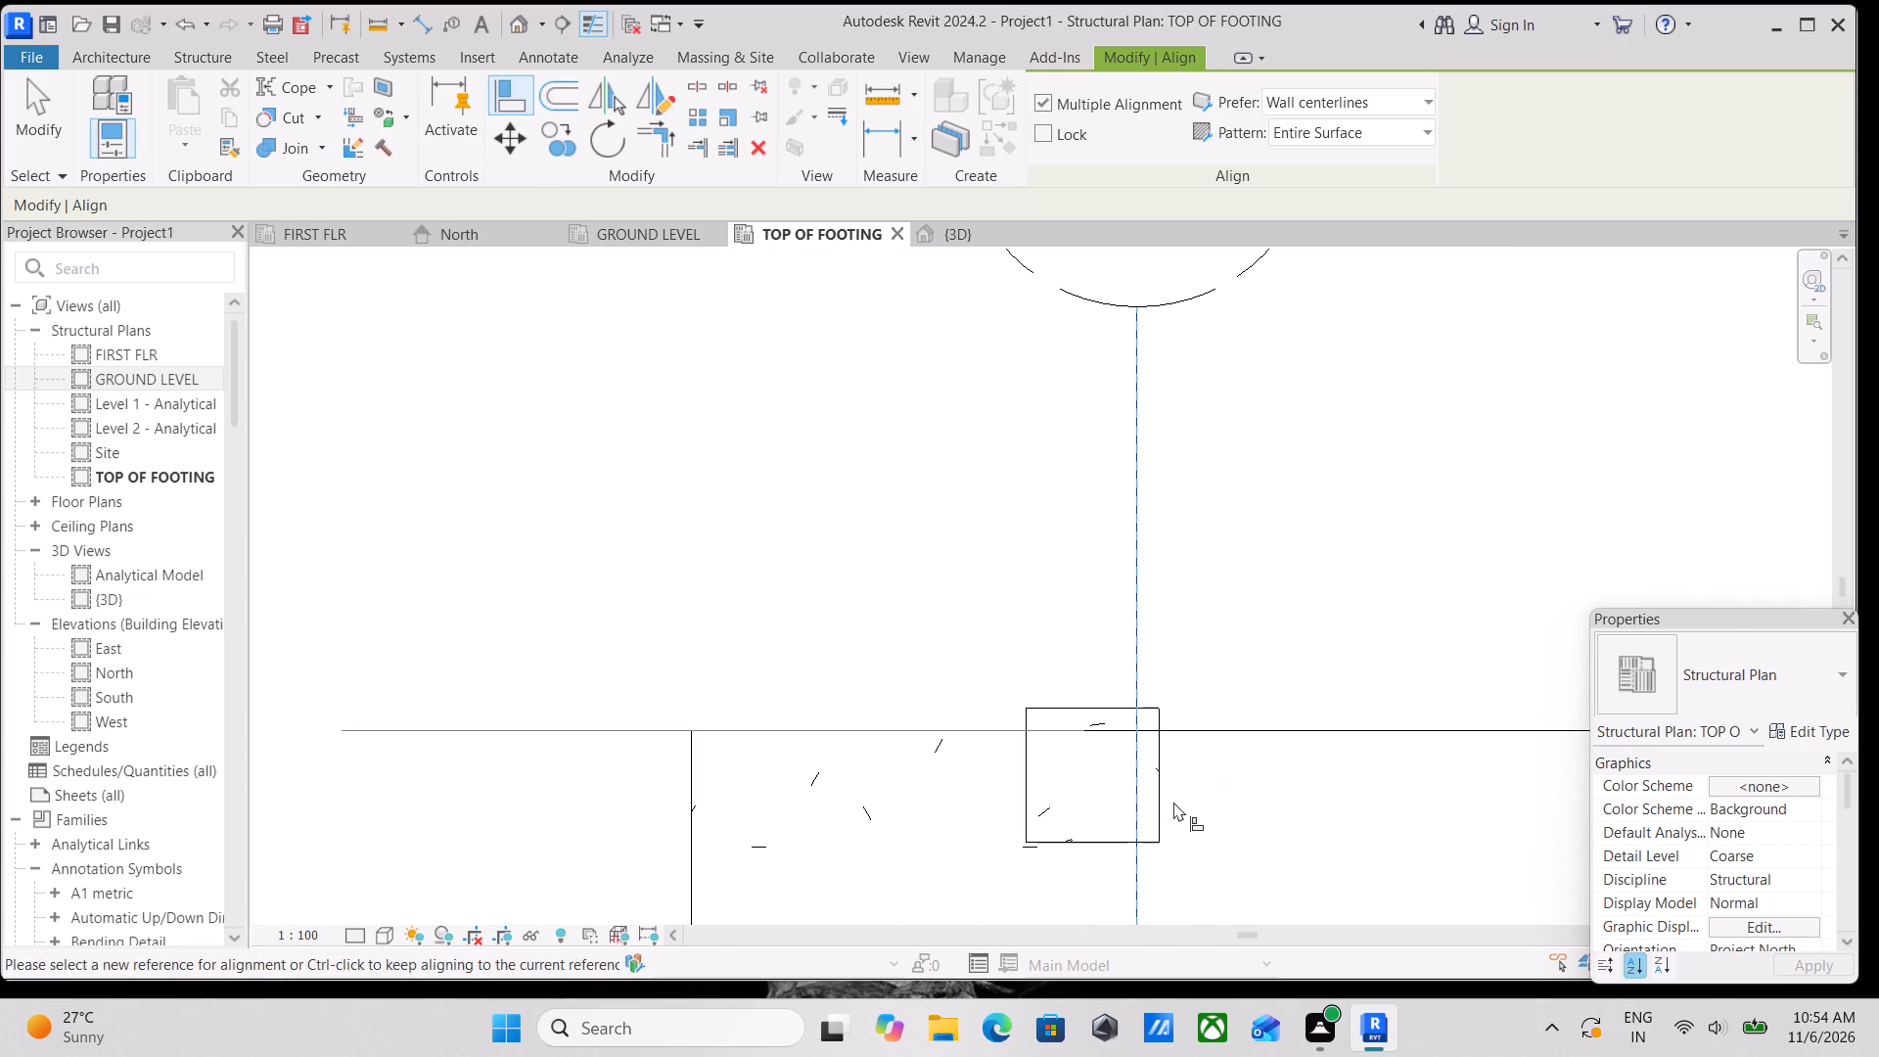
left_click(1167, 796)
scroll(1177, 765, "down", 2)
middle_click(1177, 765)
scroll(1203, 727, "down", 3)
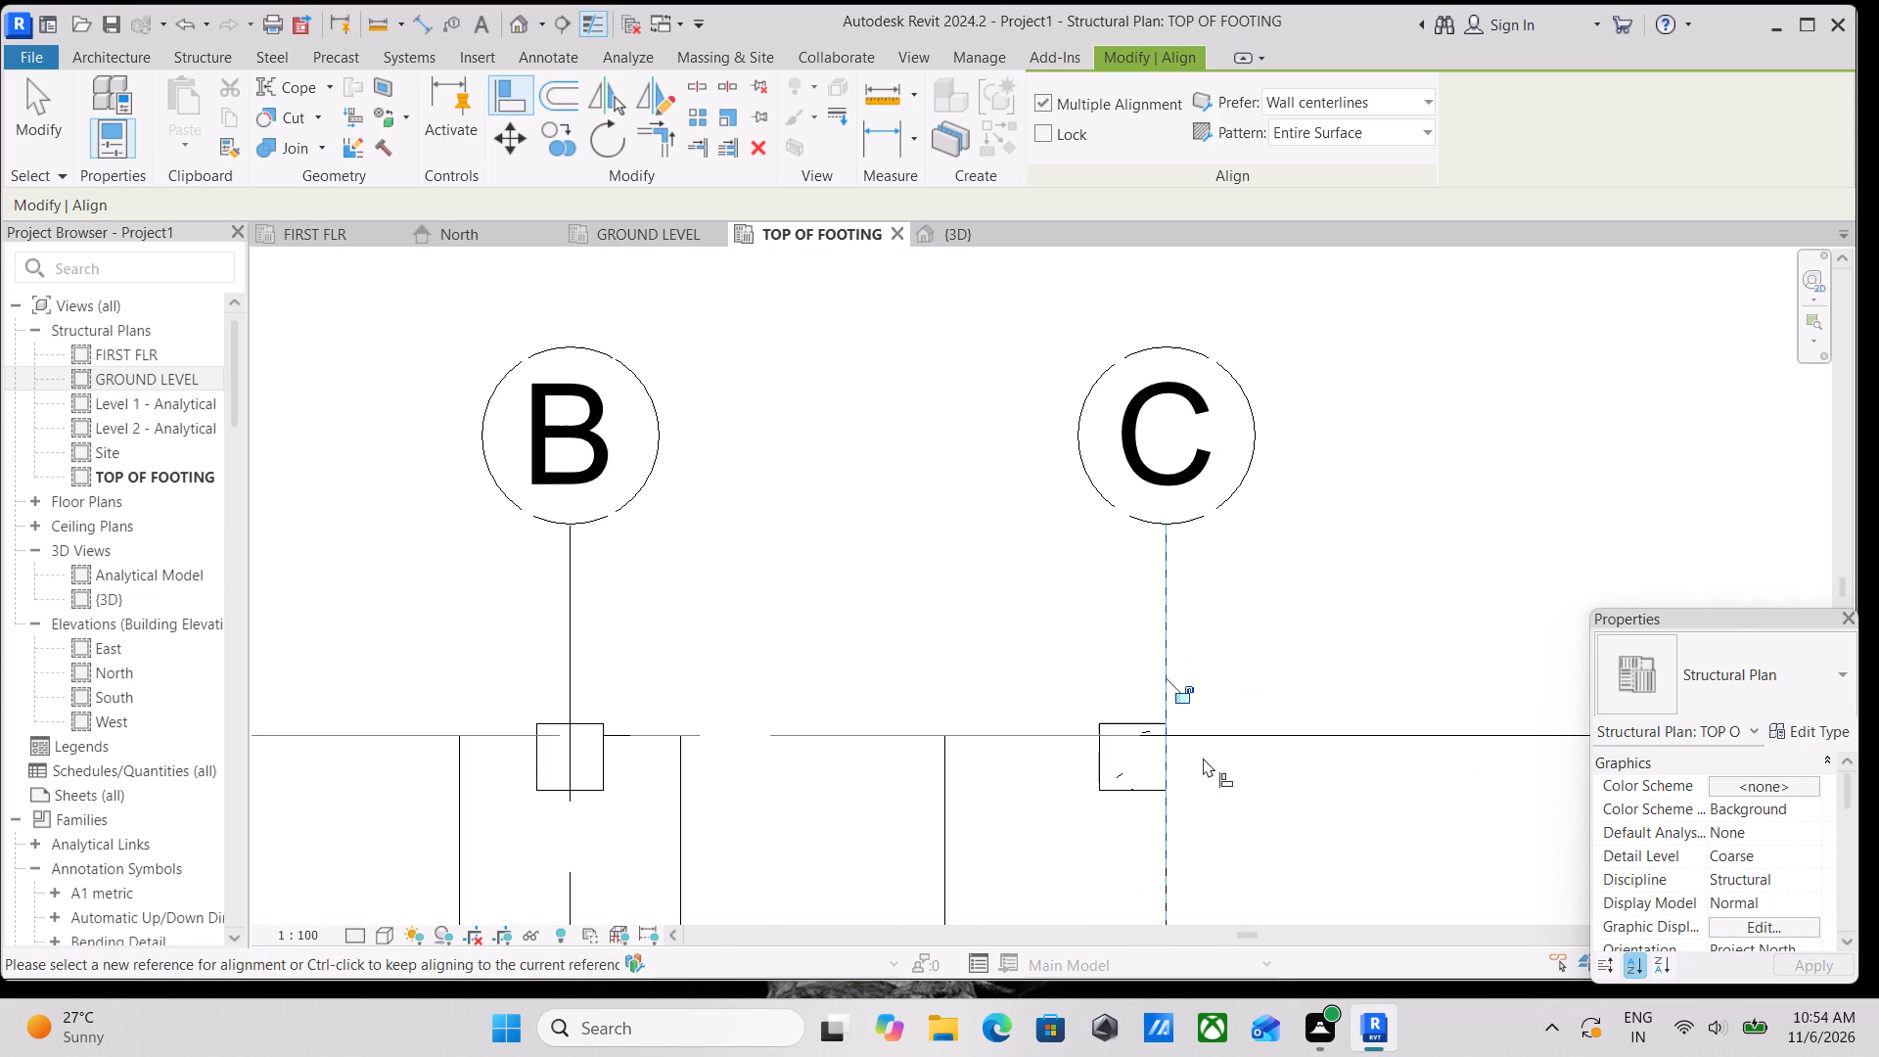
Restart Align with grid 1 as reference, align the top faces of the columns at C-1, B-1 and A-1 to it, and end the command.
left_click(1036, 106)
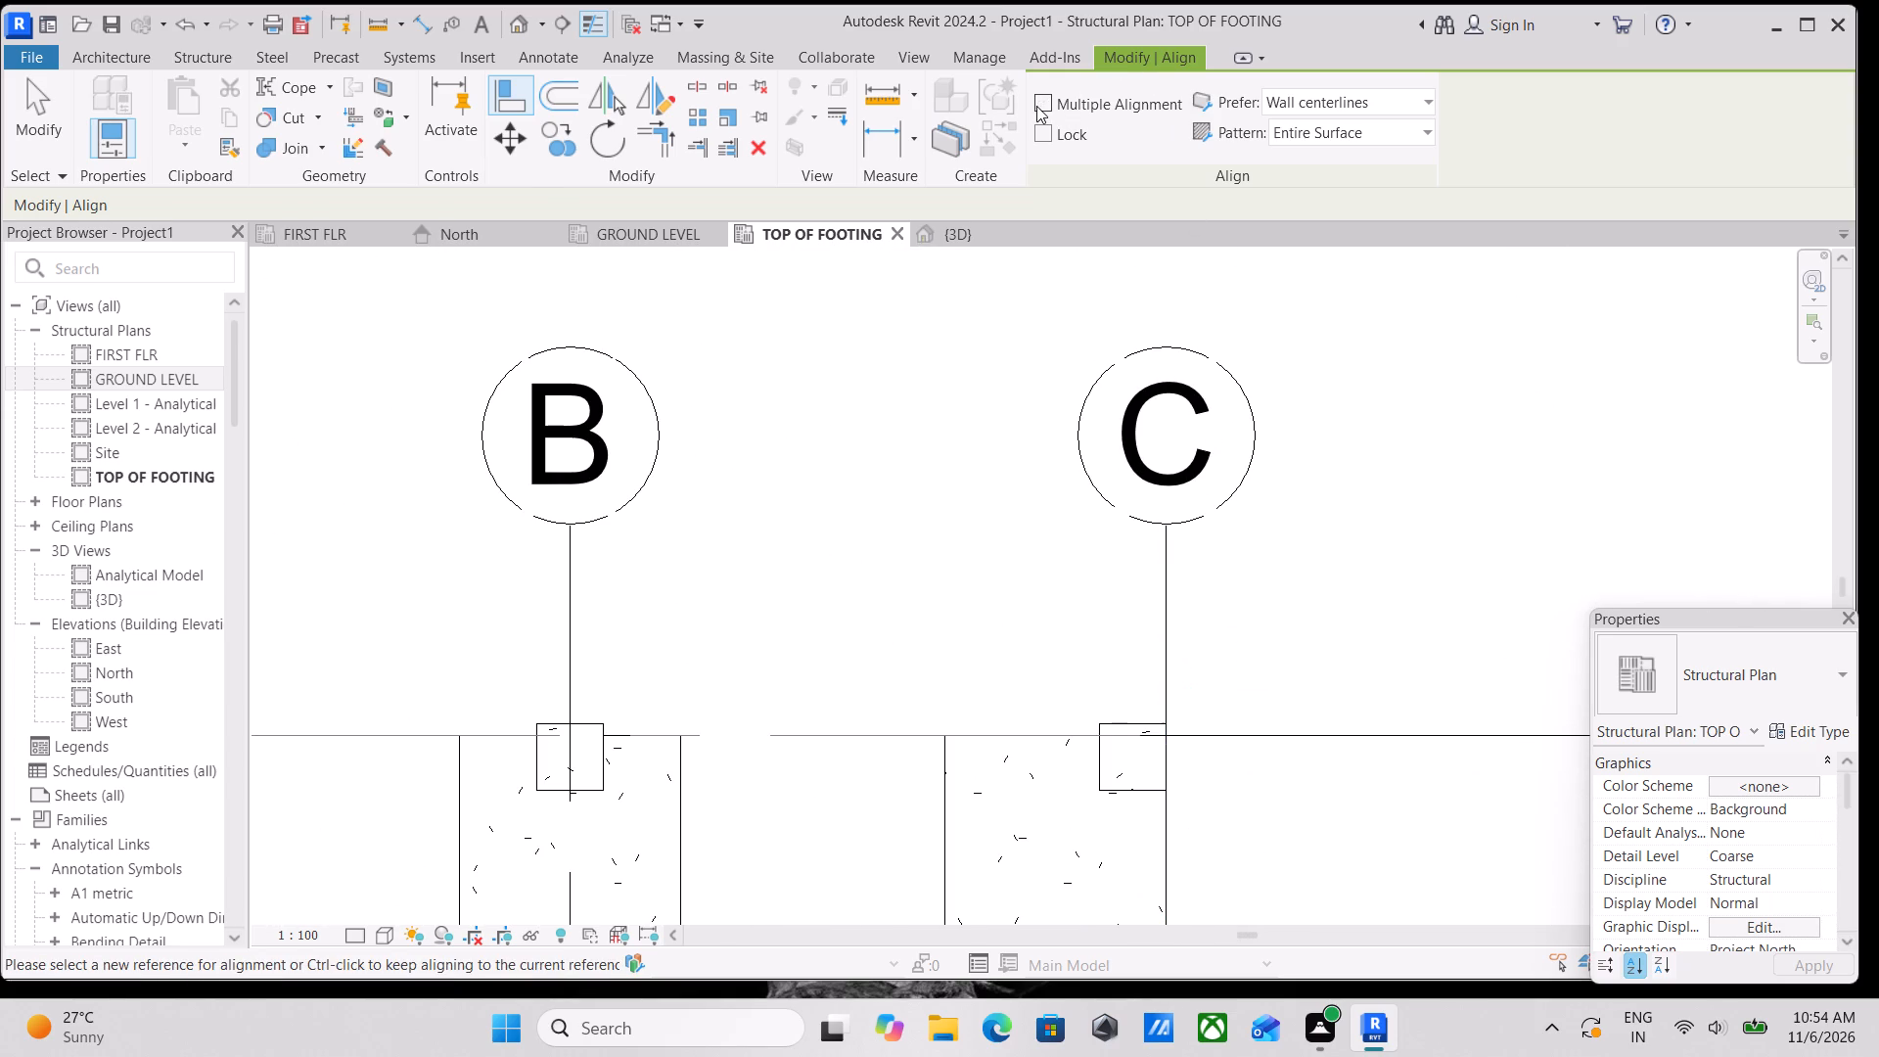
left_click(1036, 106)
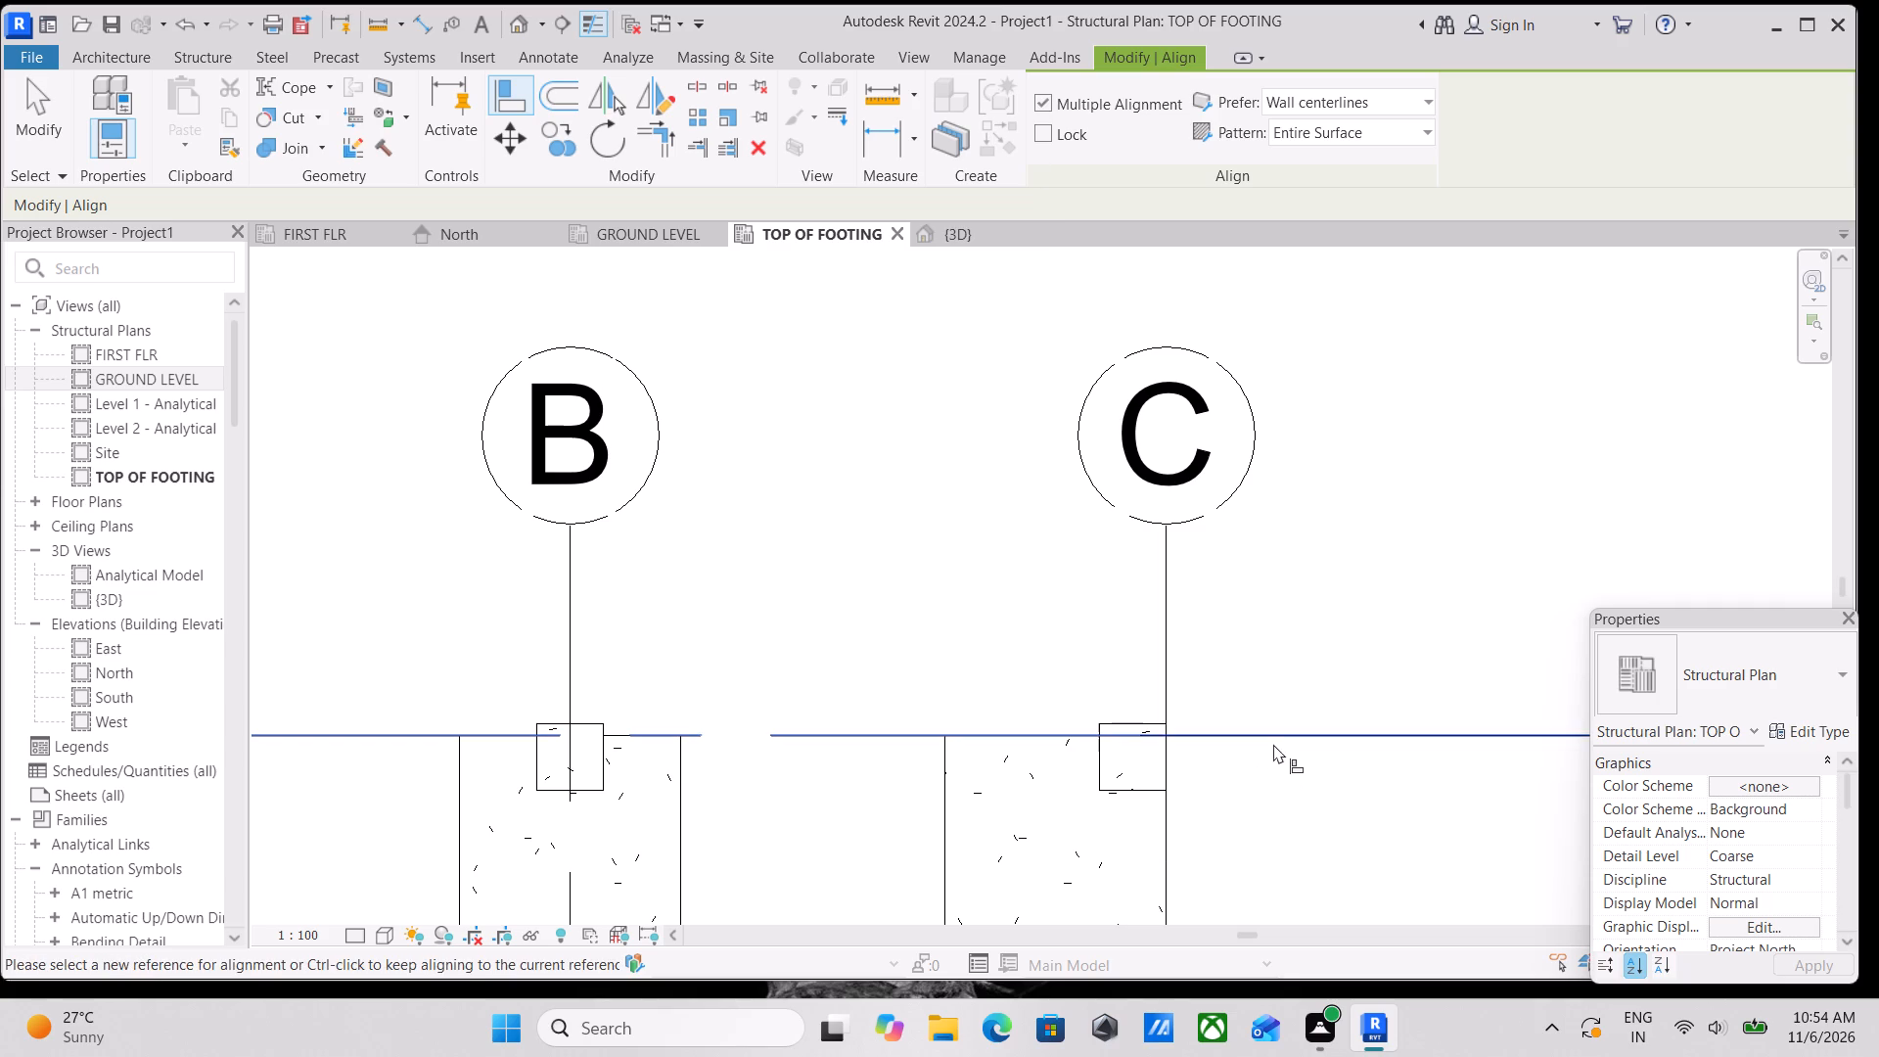
left_click(809, 738)
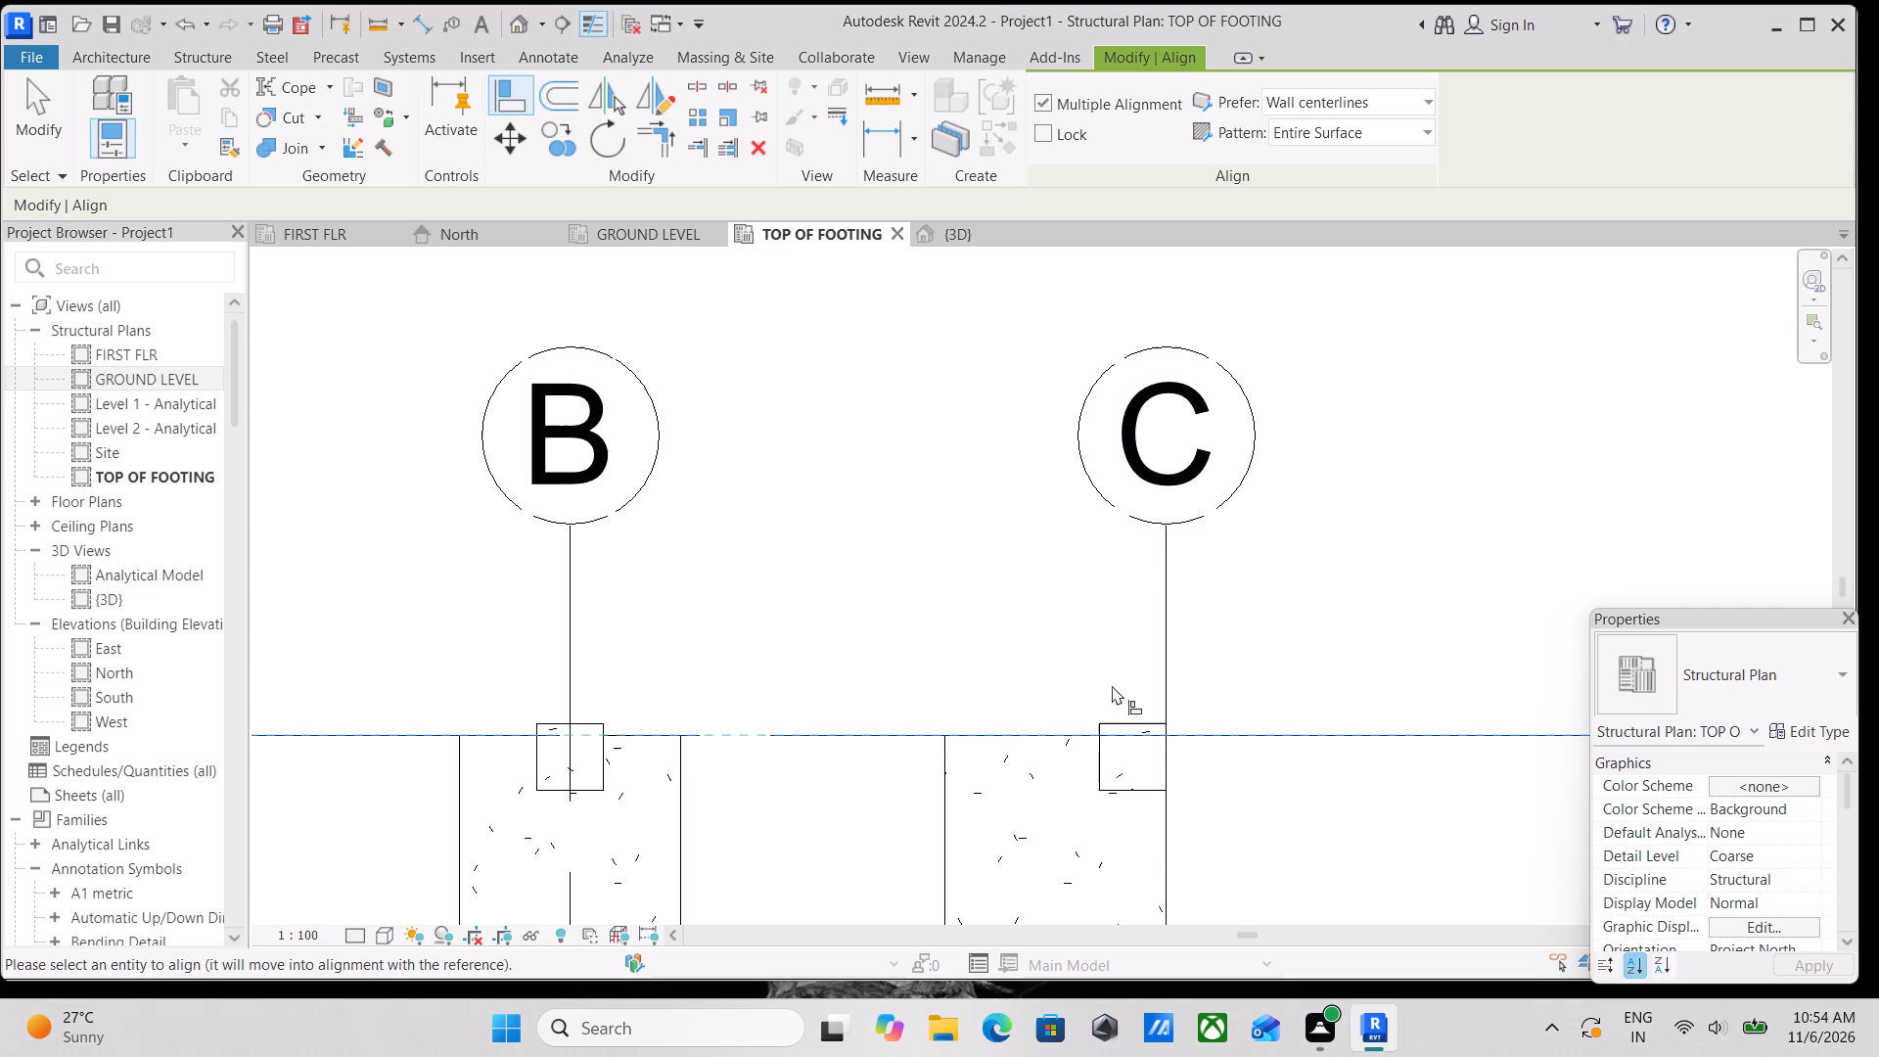
left_click(1147, 721)
middle_click_drag(861, 693, 1199, 639)
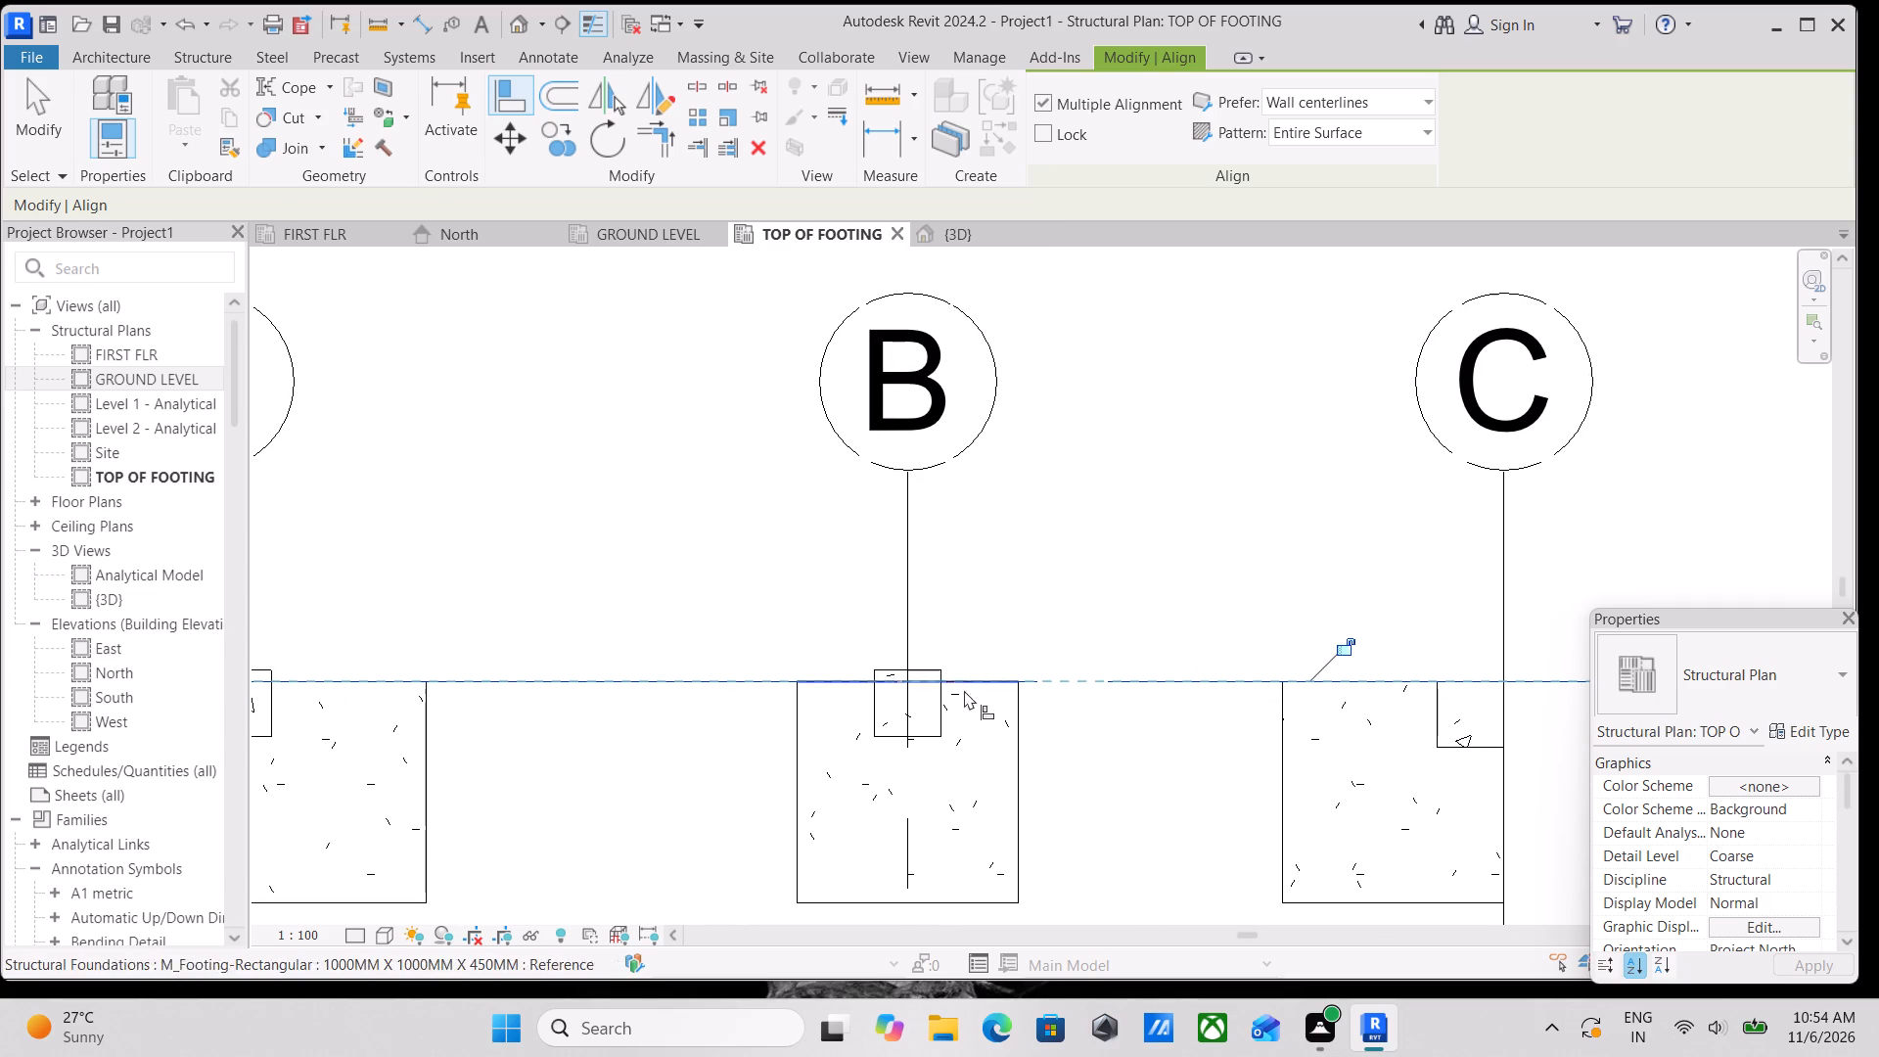
left_click(932, 666)
middle_click_drag(698, 636, 1237, 625)
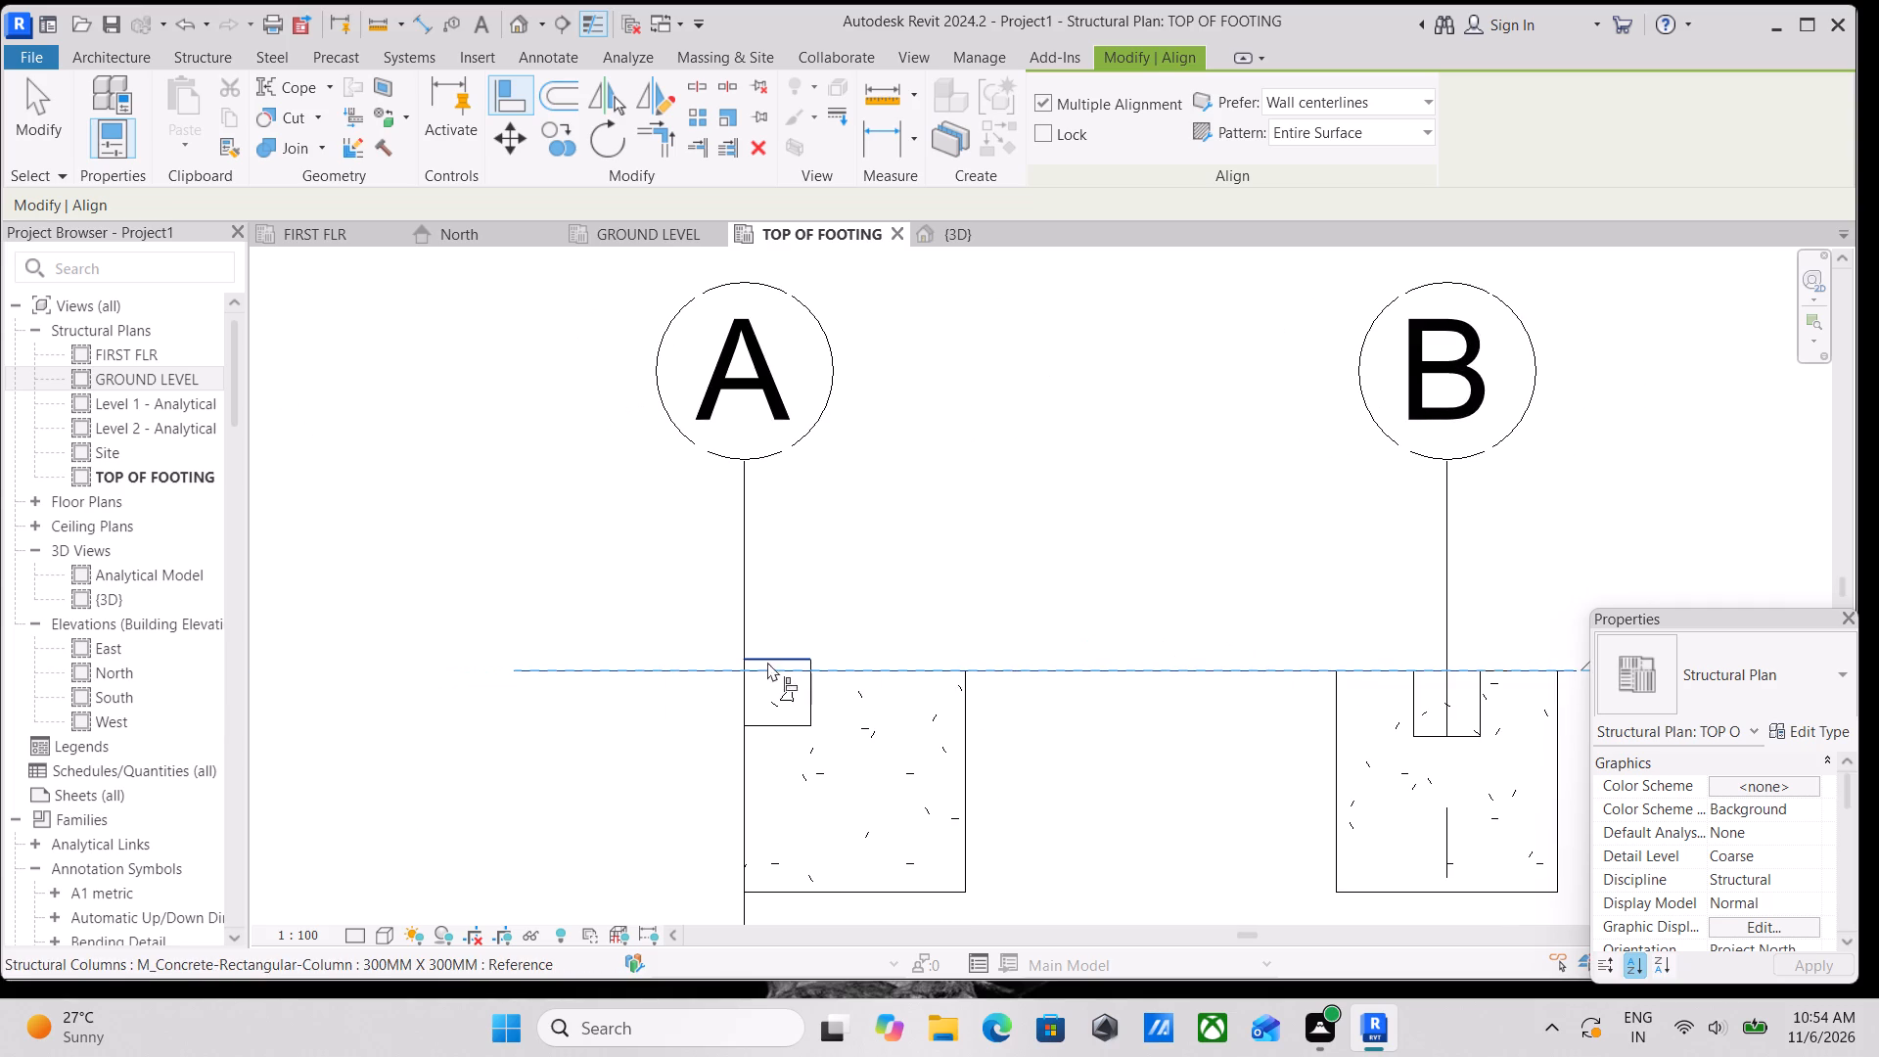
left_click(778, 657)
scroll(895, 648, "down", 10)
middle_click_drag(1050, 758, 1016, 565)
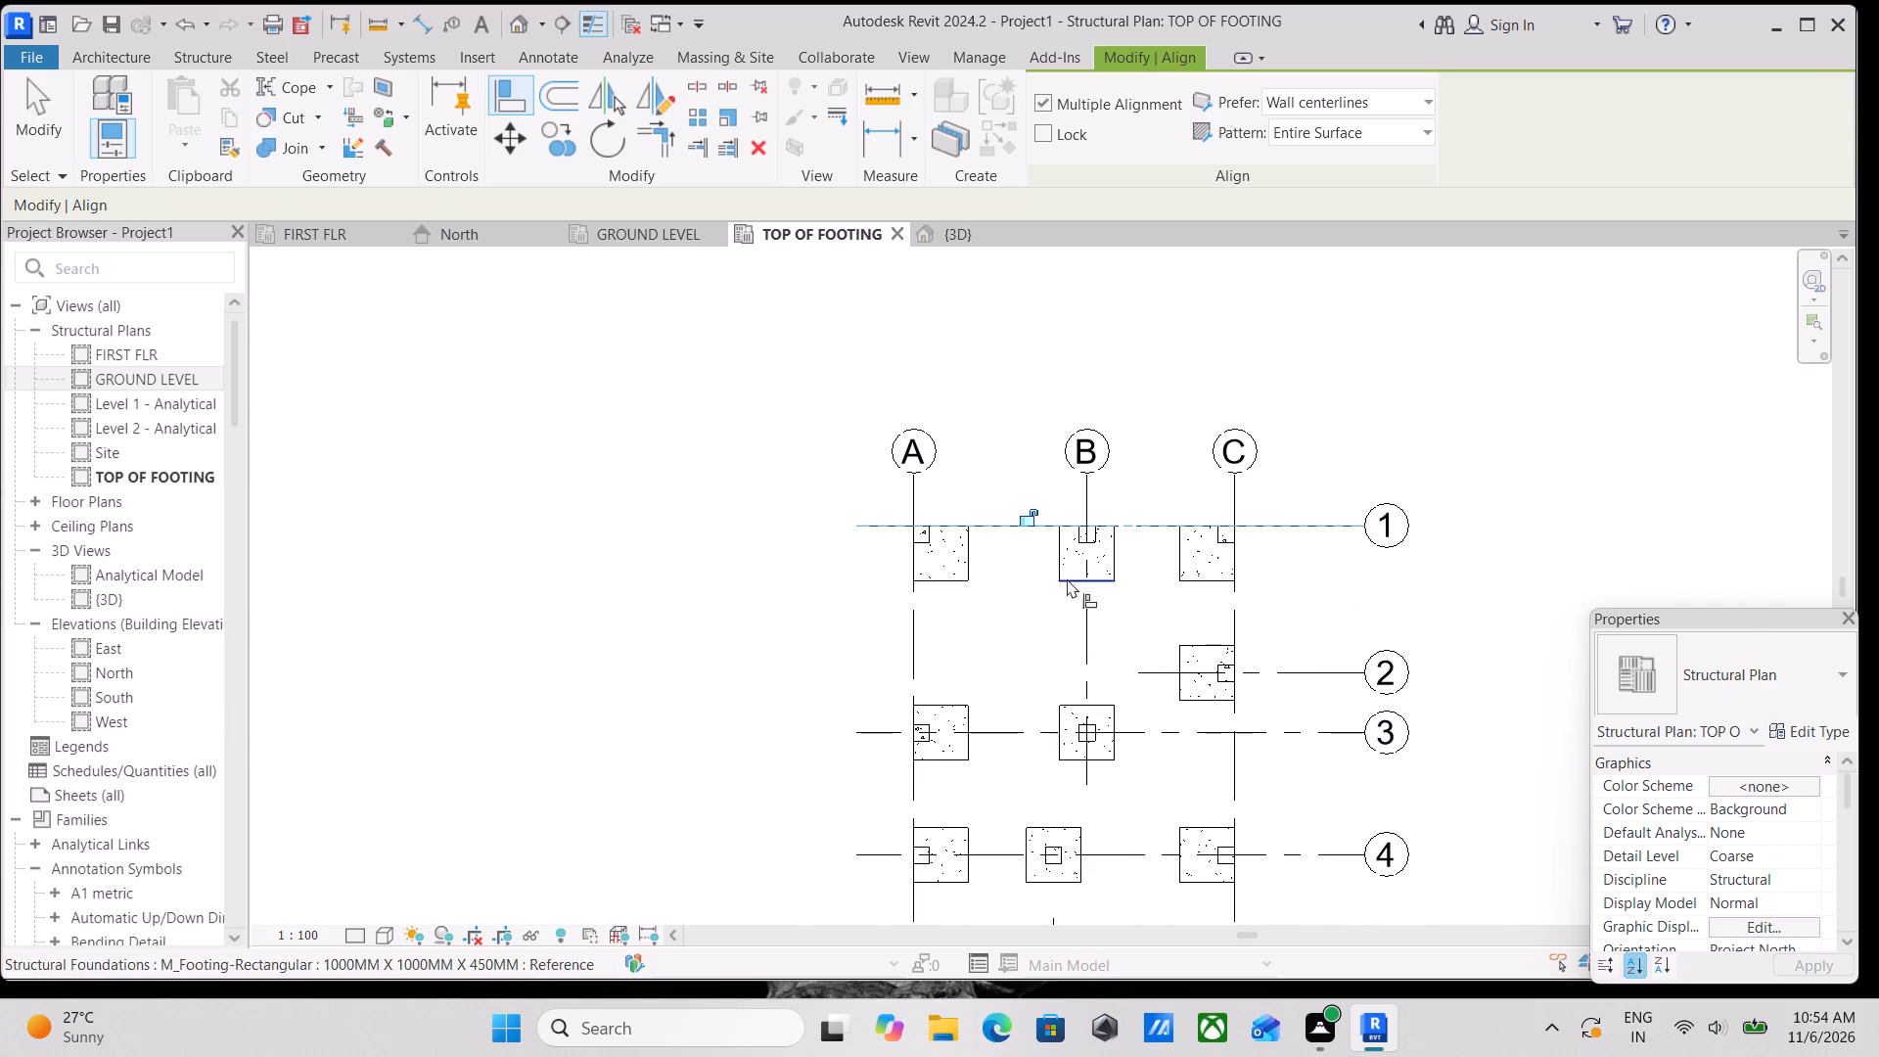
middle_click_drag(1169, 725, 1158, 575)
scroll(1161, 578, "down", 2)
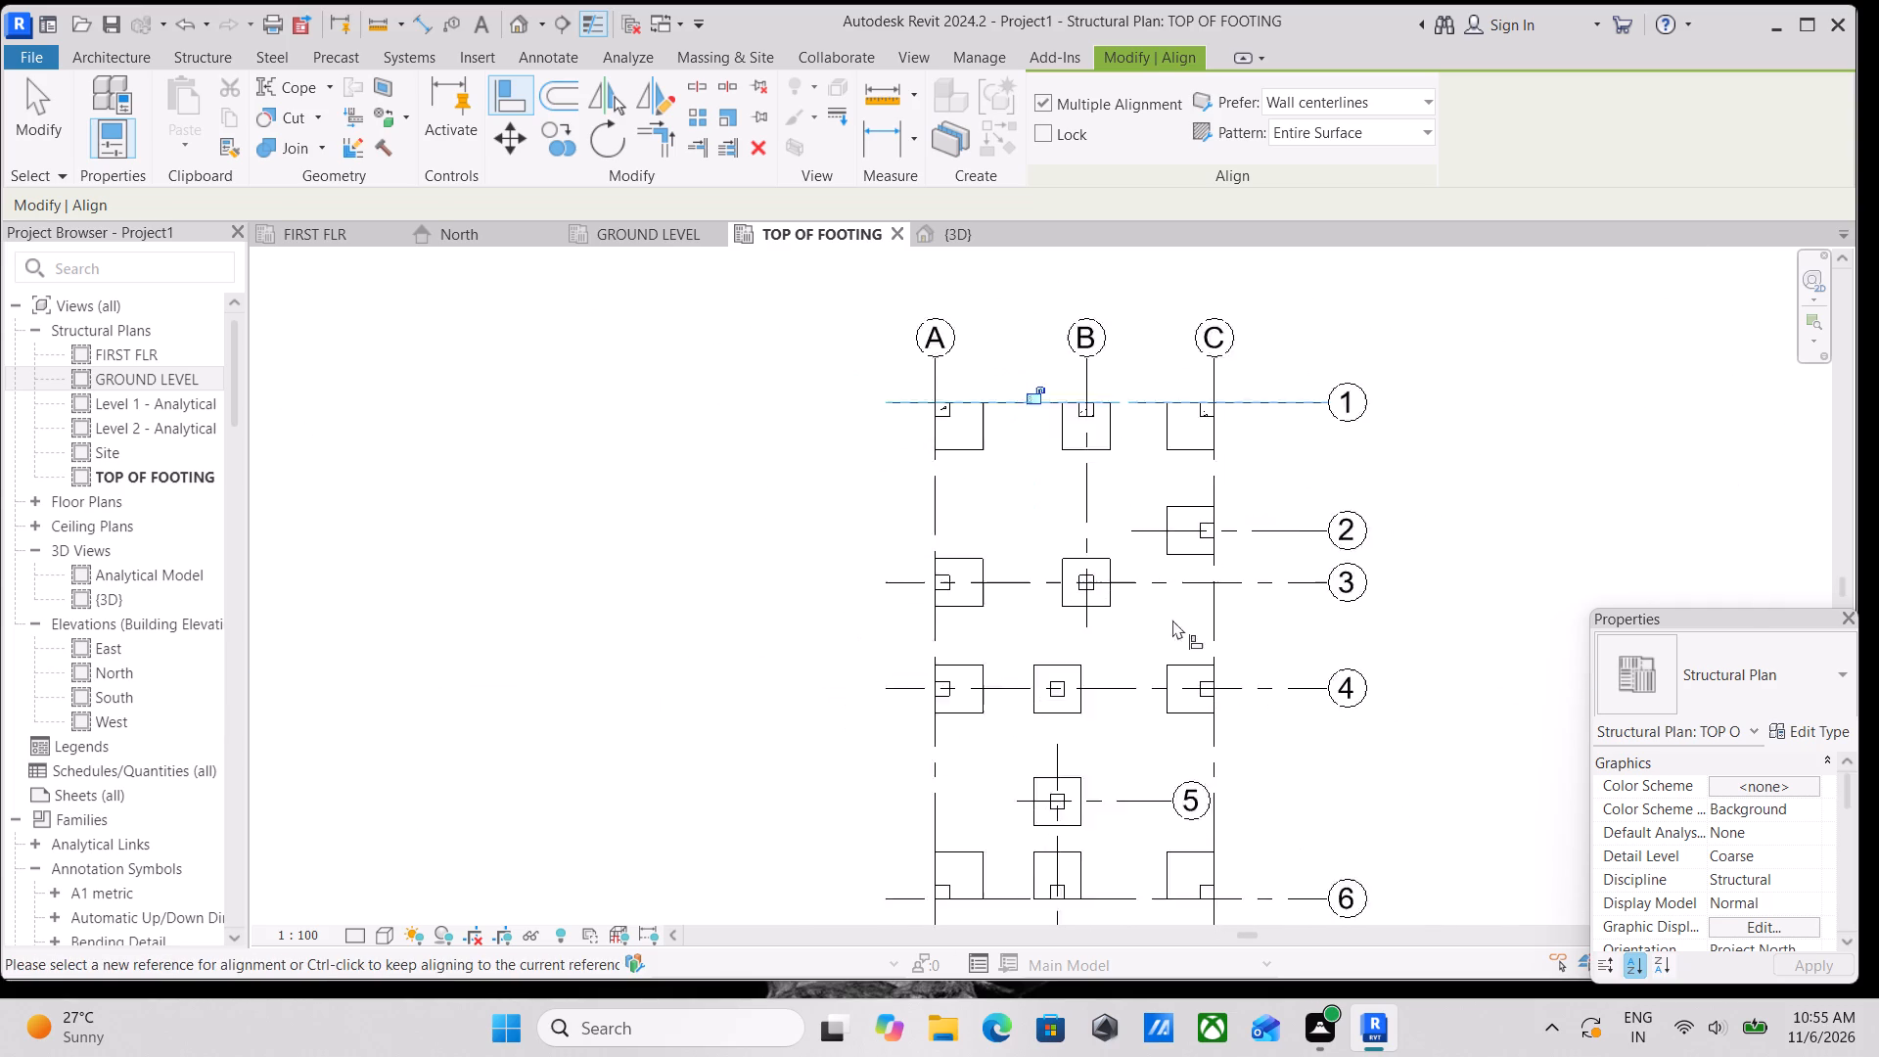
left_click(1043, 102)
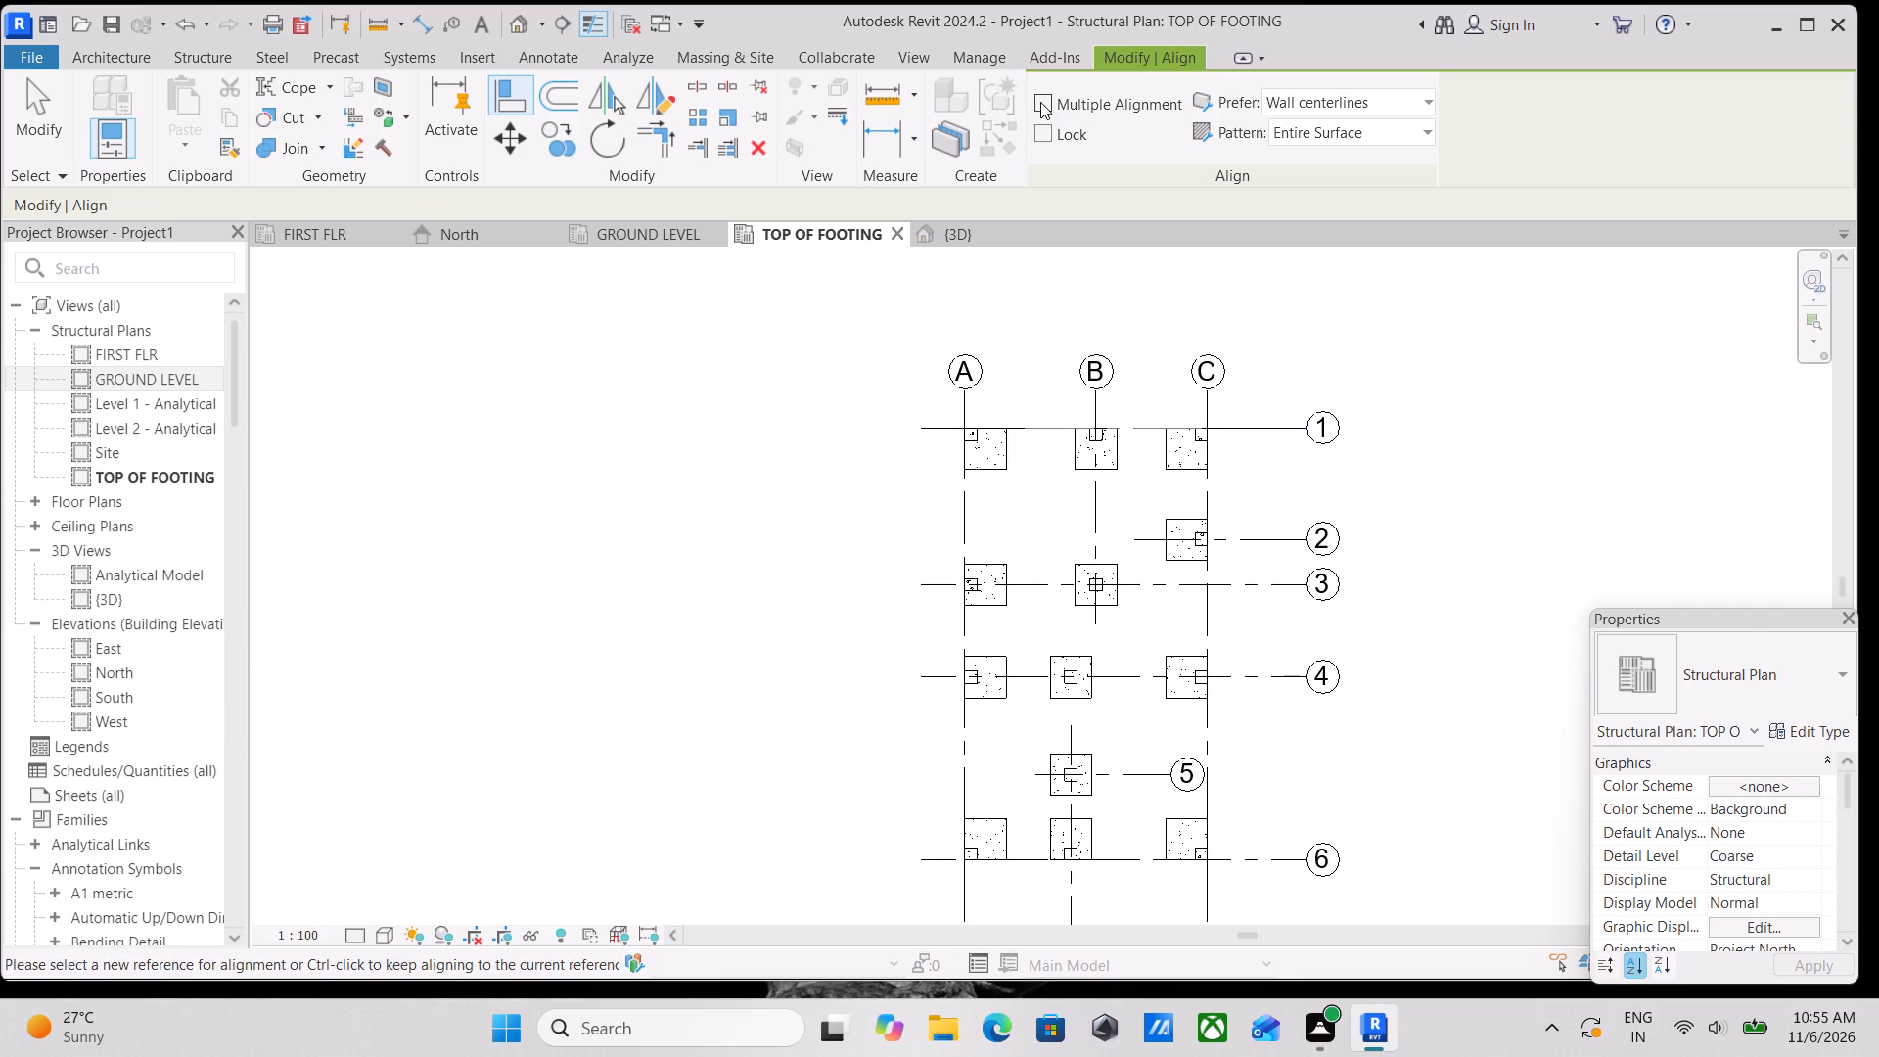
key("Escape")
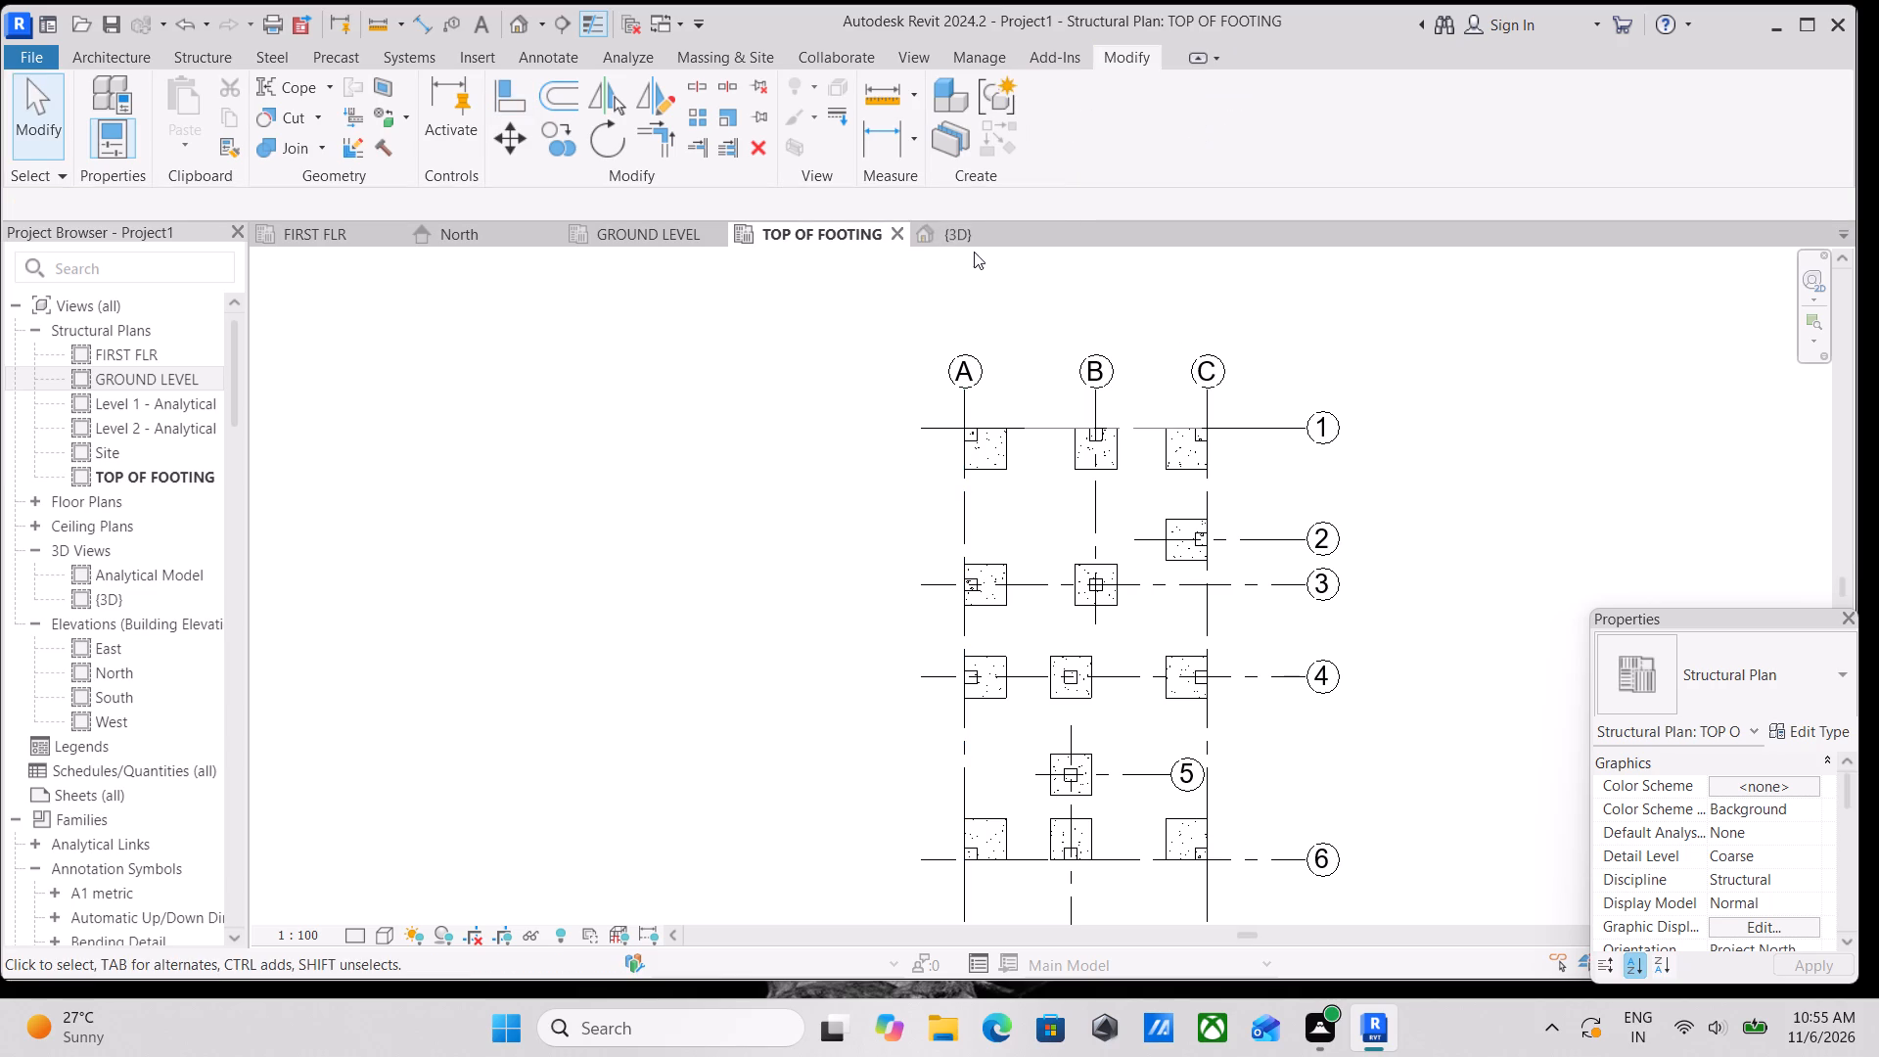
Switch to the {3D} view and examine the columns on their footings from several angles.
left_click(963, 232)
scroll(1066, 649, "down", 2)
middle_click_drag(1102, 720, 1216, 453, "shift")
middle_click_drag(991, 793, 1122, 502, "shift")
middle_click_drag(1039, 729, 781, 711, "shift")
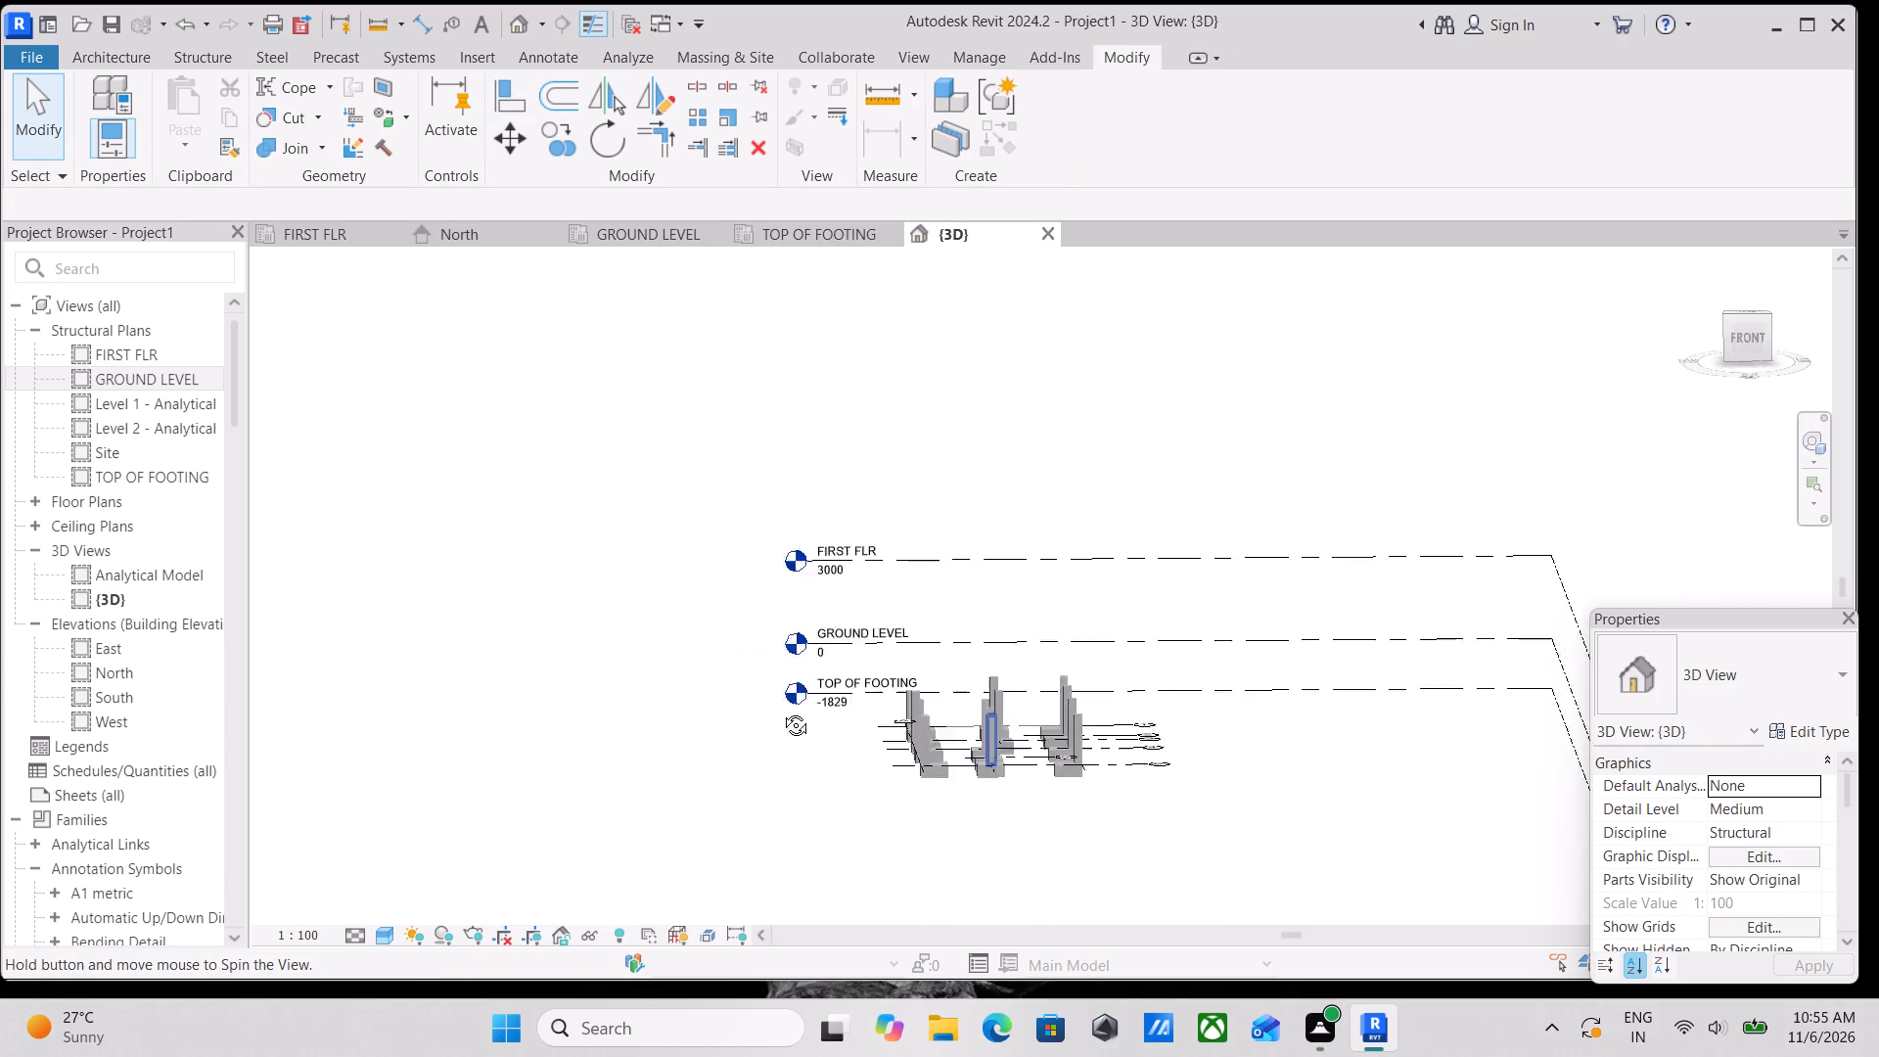
middle_click_drag(781, 711, 661, 715, "shift")
scroll(661, 715, "down", 1, "shift")
middle_click_drag(1012, 746, 1297, 786, "shift")
middle_click_drag(1072, 762, 813, 848, "shift")
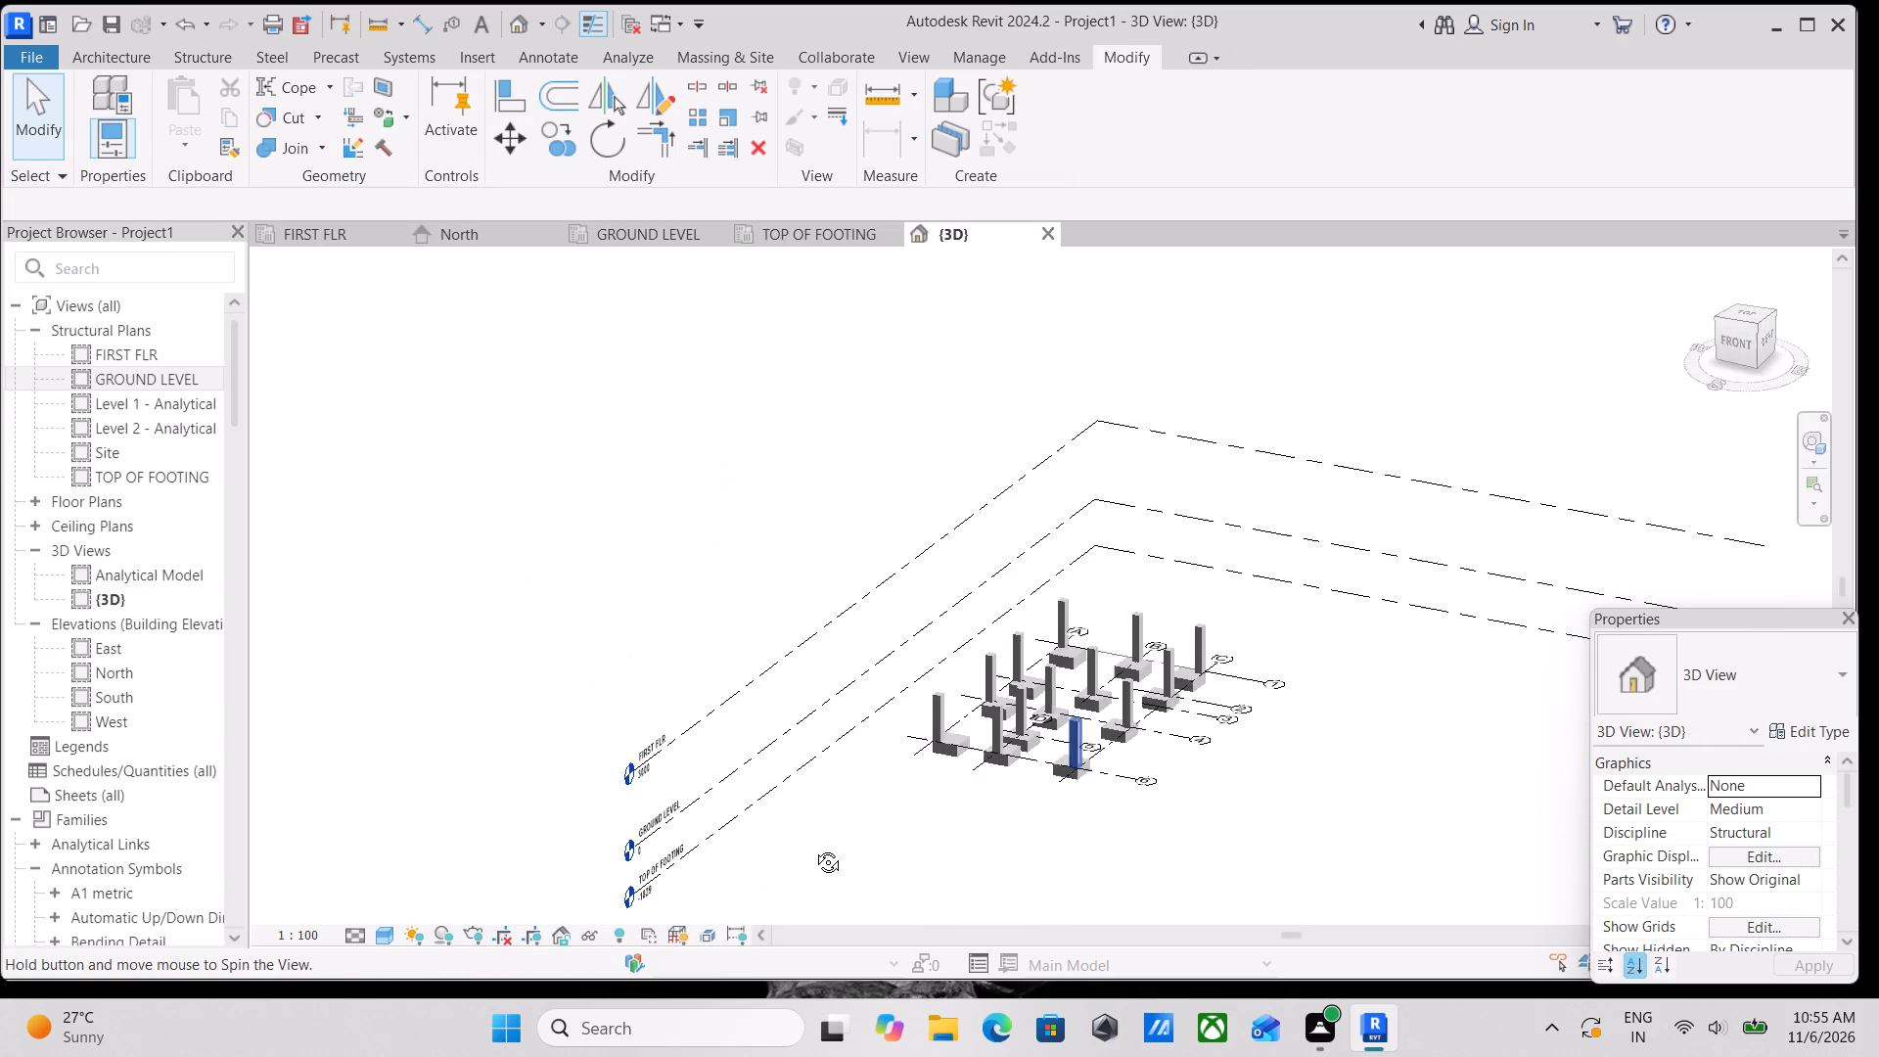
middle_click_drag(813, 848, 942, 723, "shift")
Set the 3D view to Front, and inspect from there and all around how the columns sit on the footings.
left_click(1752, 336)
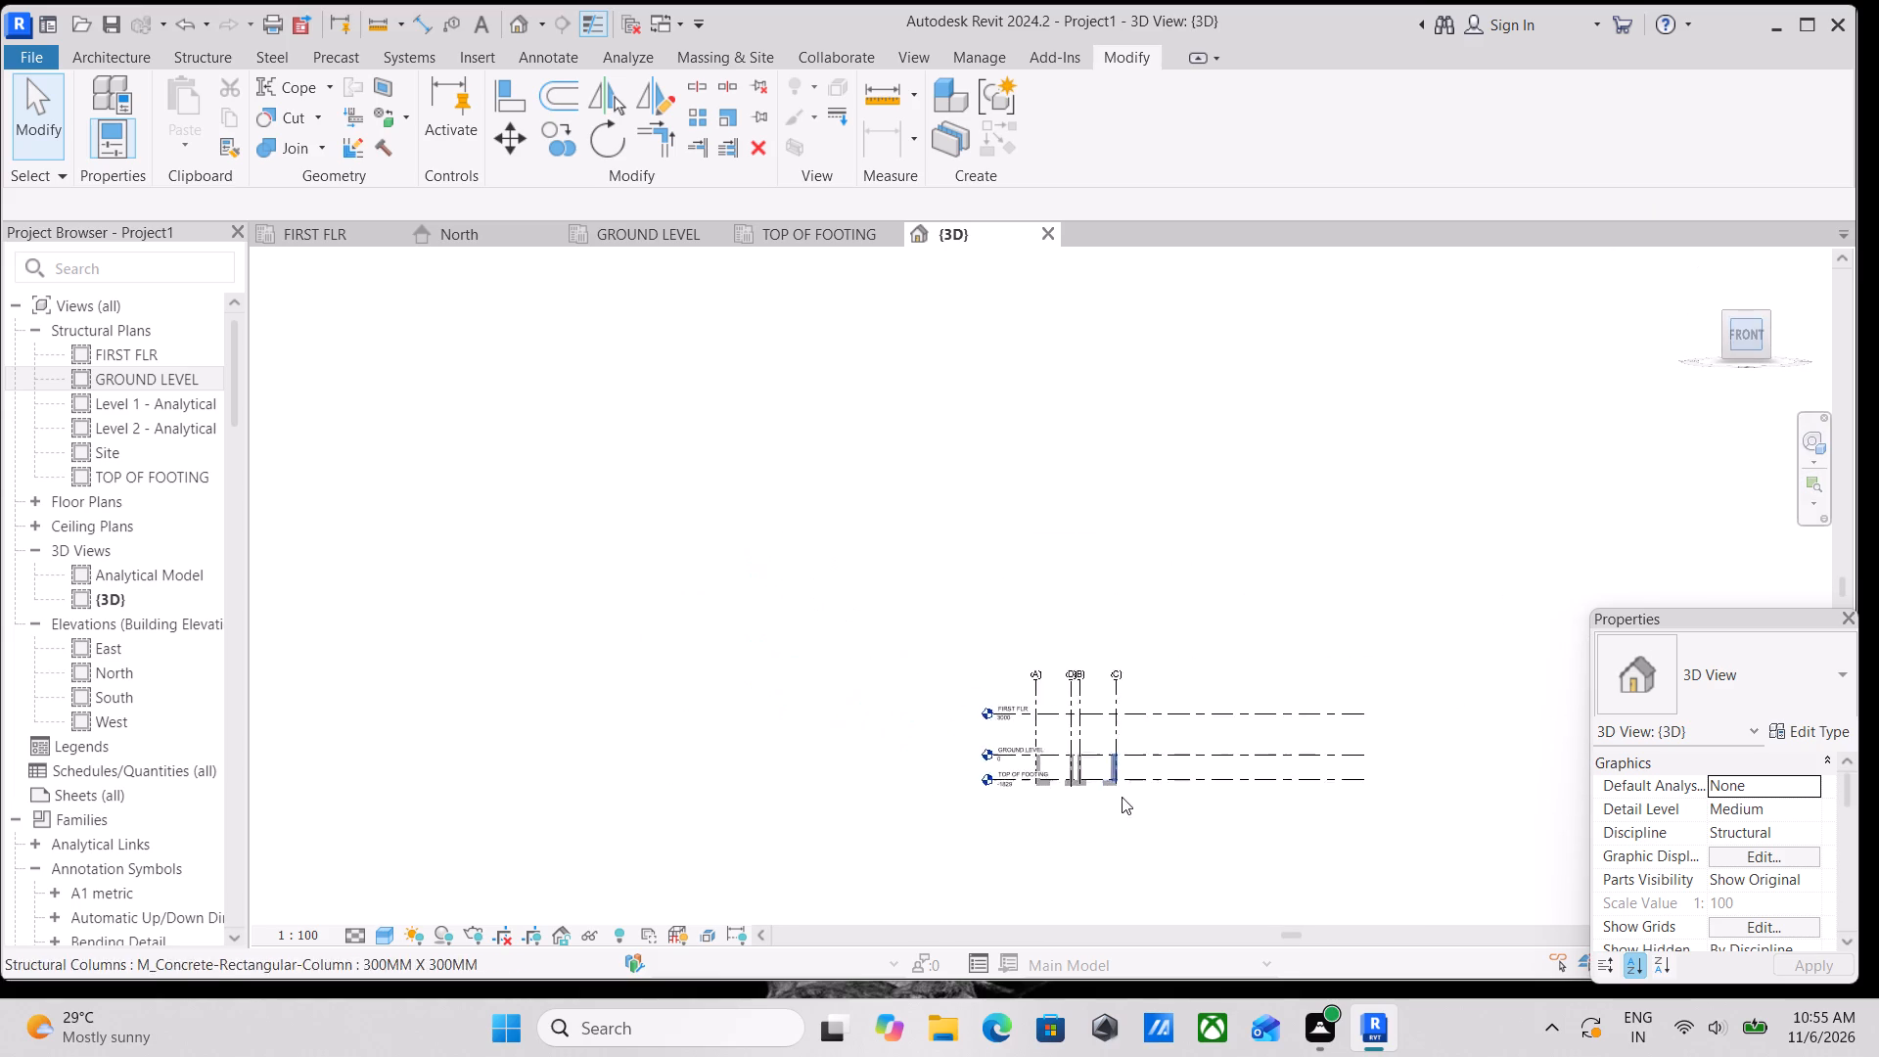
scroll(1120, 801, "up", 4)
scroll(895, 705, "up", 10)
middle_click_drag(817, 626, 852, 677, "shift")
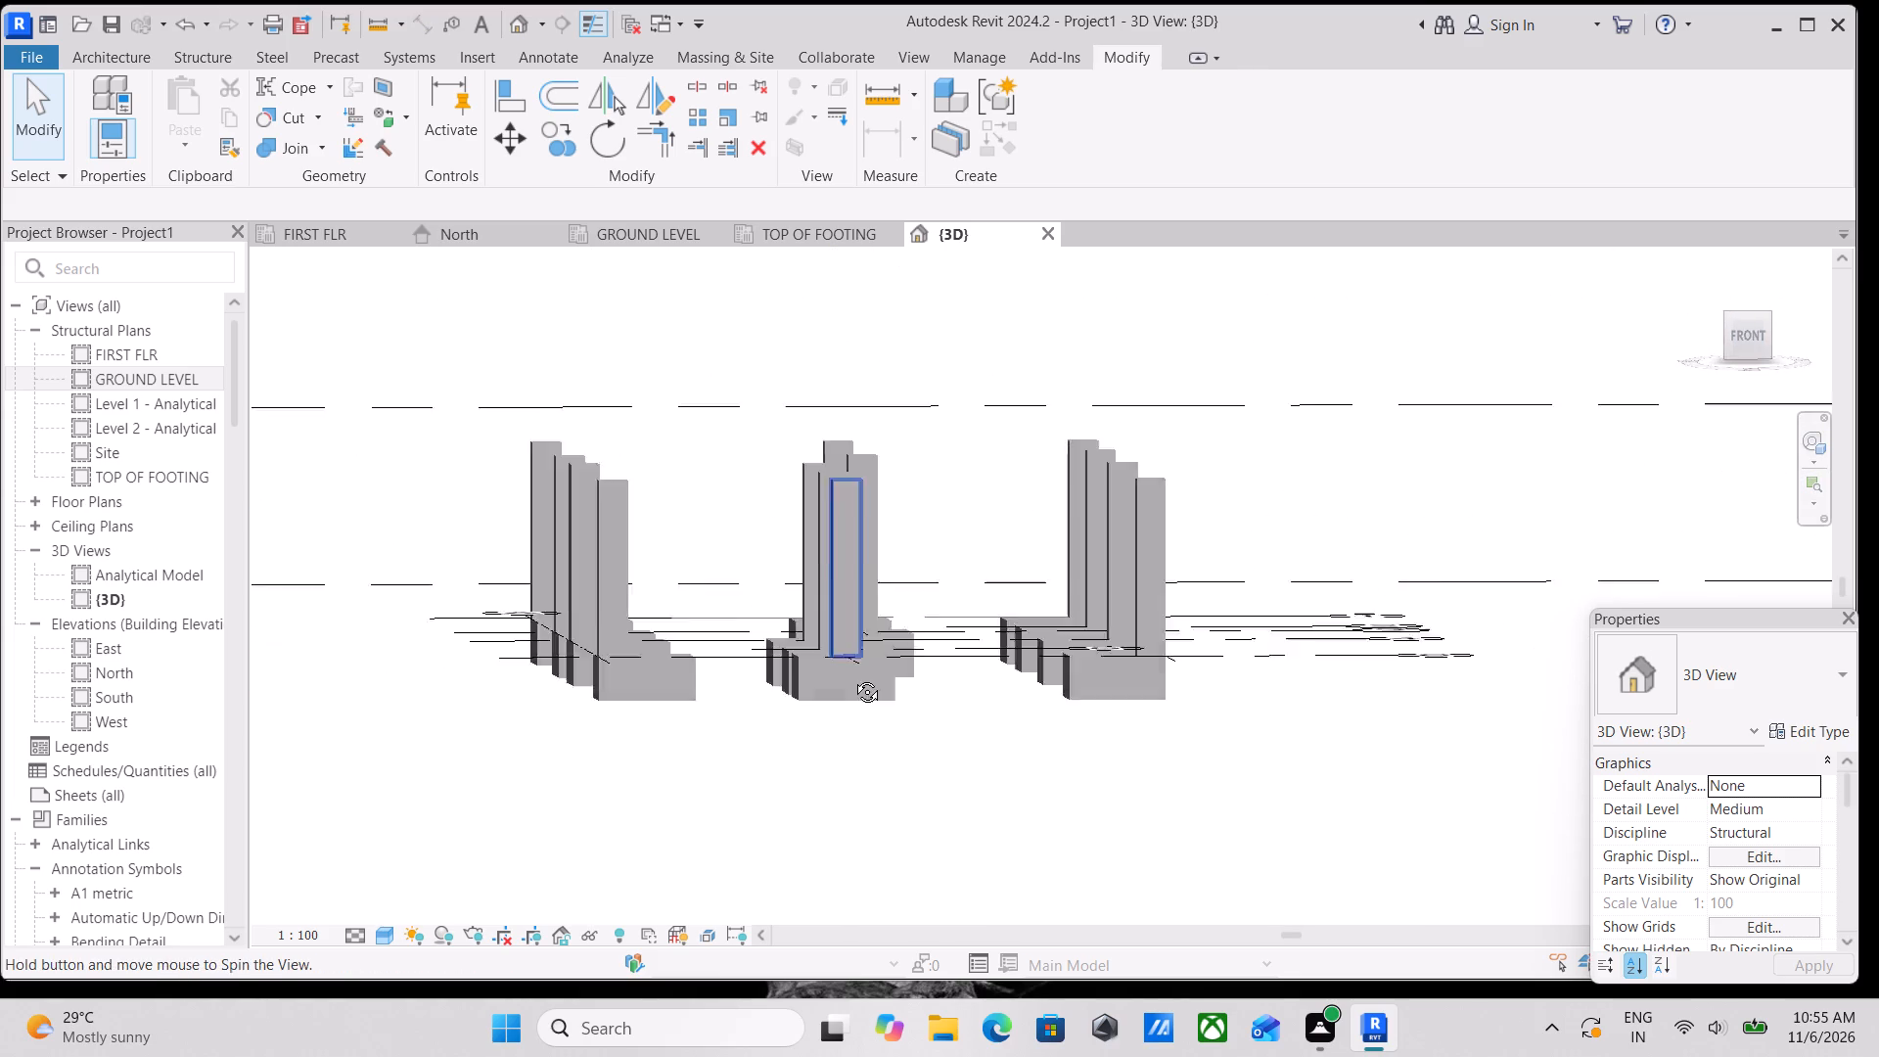
middle_click_drag(852, 677, 882, 735, "shift")
middle_click_drag(857, 688, 633, 634, "shift")
scroll(1051, 626, "up", 2)
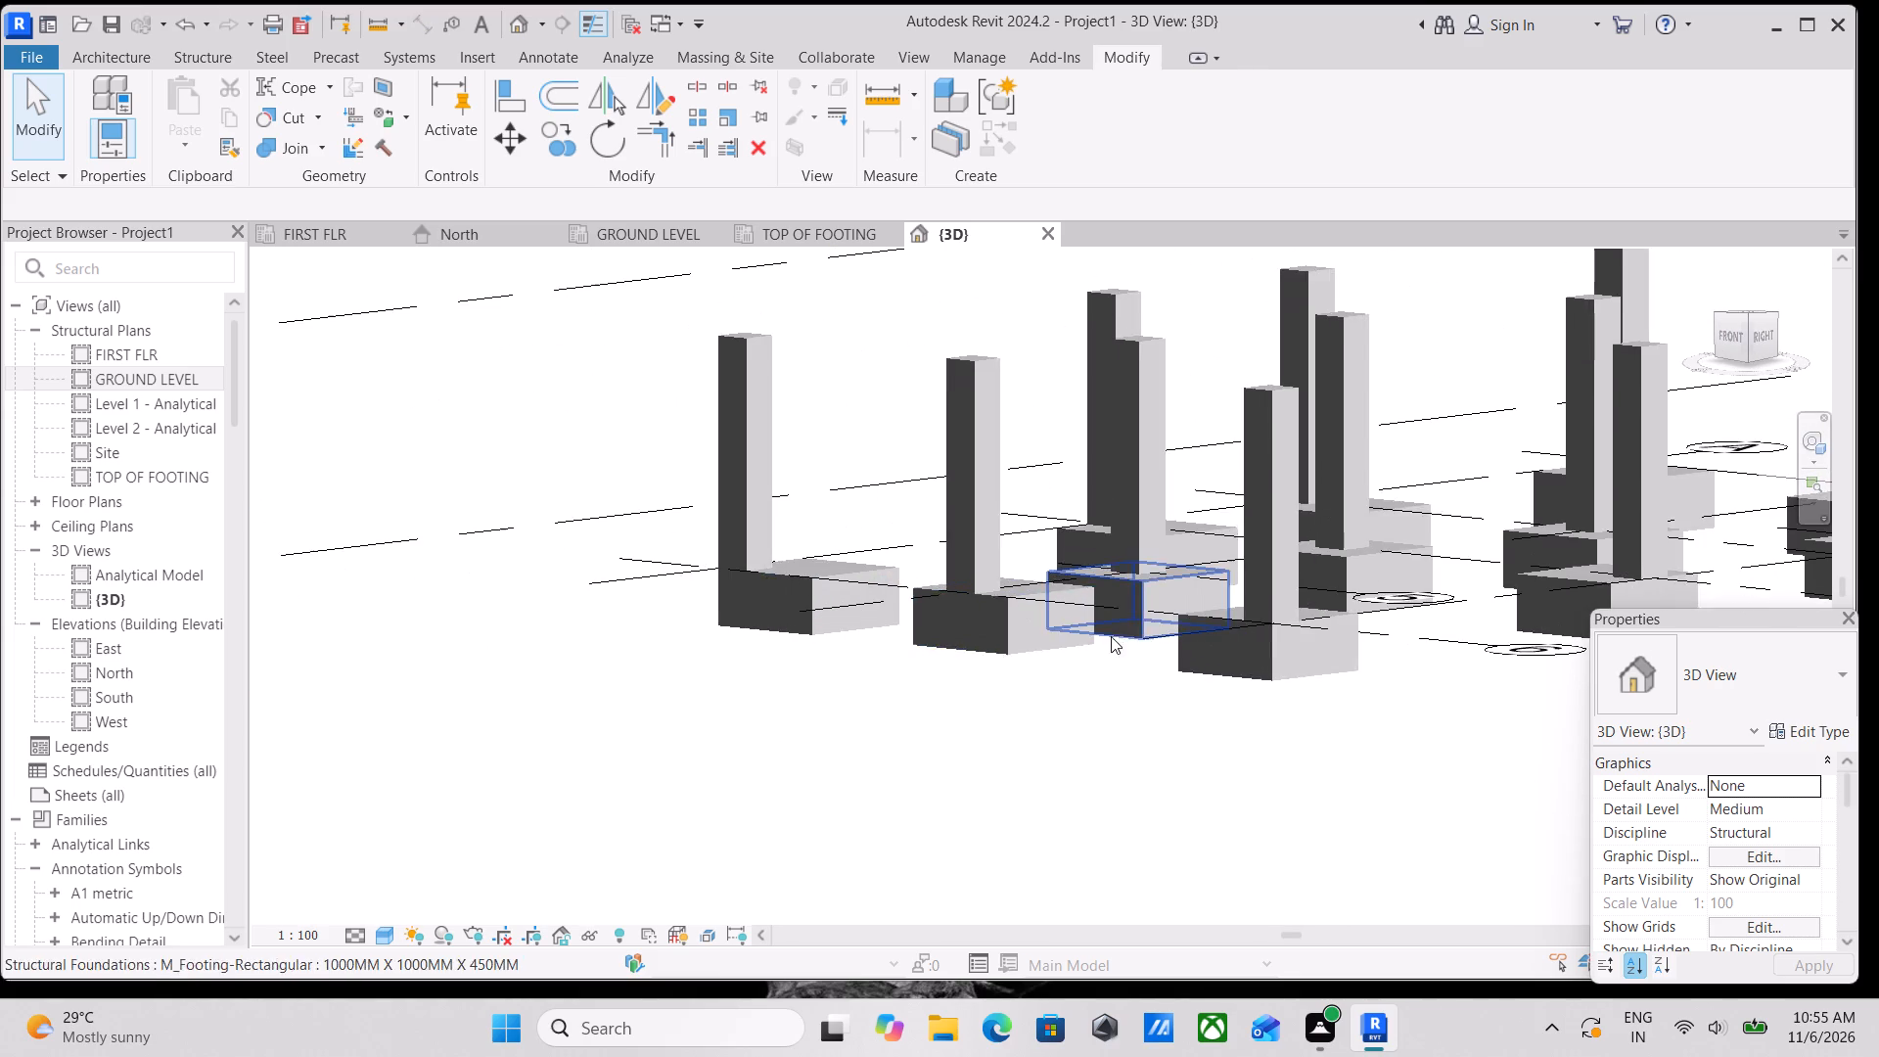
middle_click_drag(1175, 672, 948, 717)
scroll(941, 717, "up", 3)
scroll(826, 668, "down", 4)
scroll(641, 688, "down", 3)
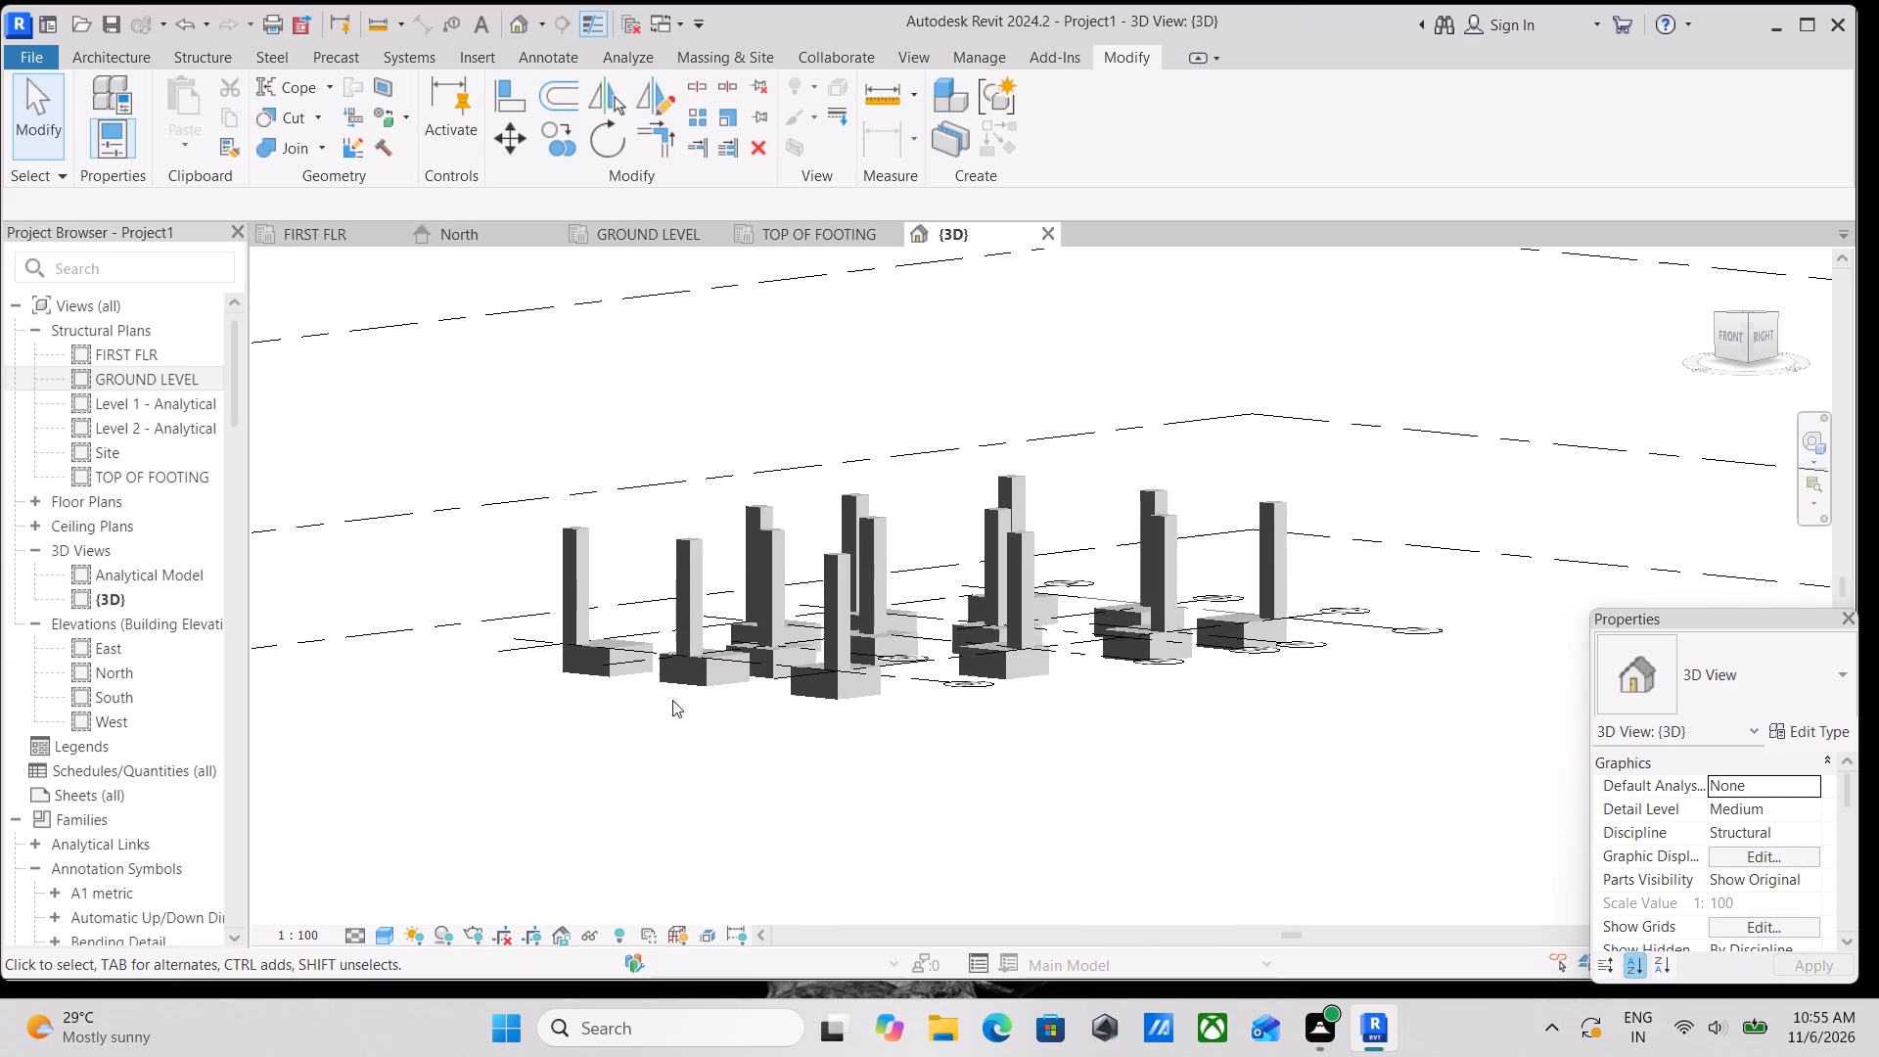
scroll(672, 700, "down", 6)
middle_click_drag(654, 695, 1013, 776, "shift")
scroll(1013, 776, "down", 1, "shift")
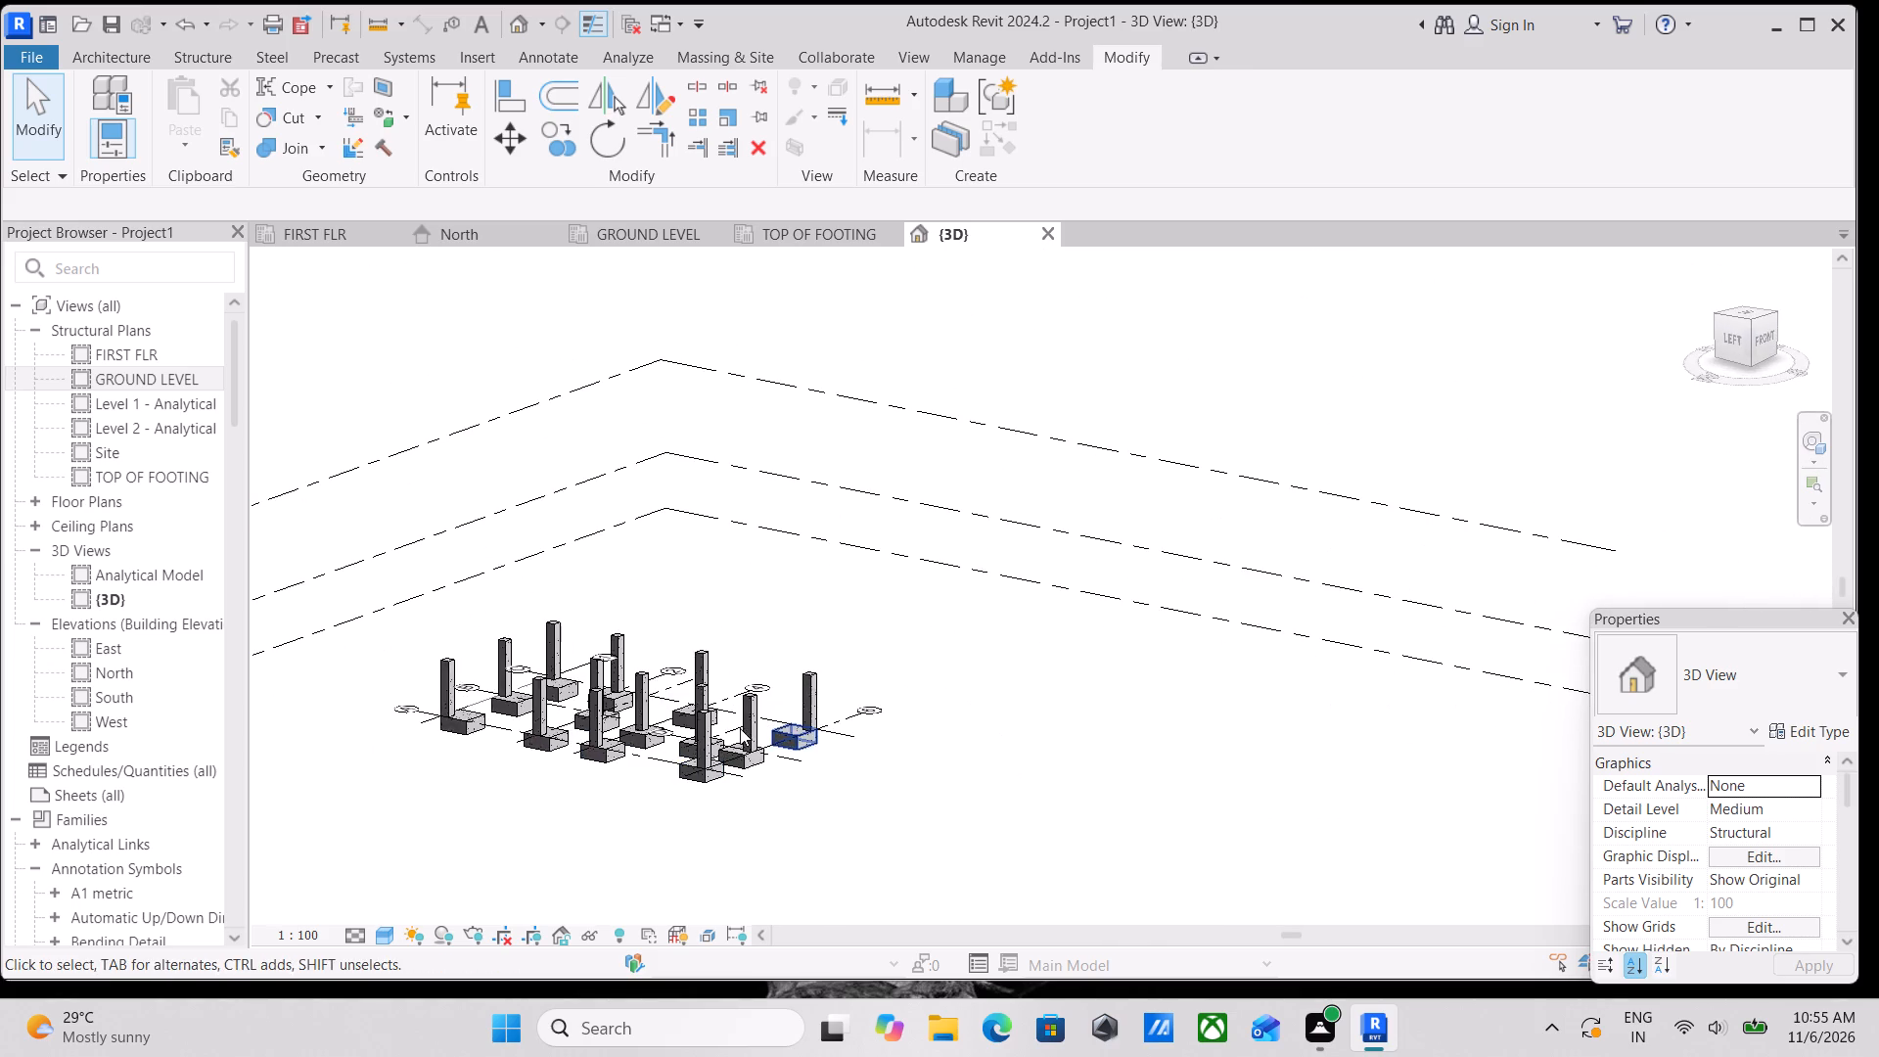
middle_click_drag(740, 728, 663, 765)
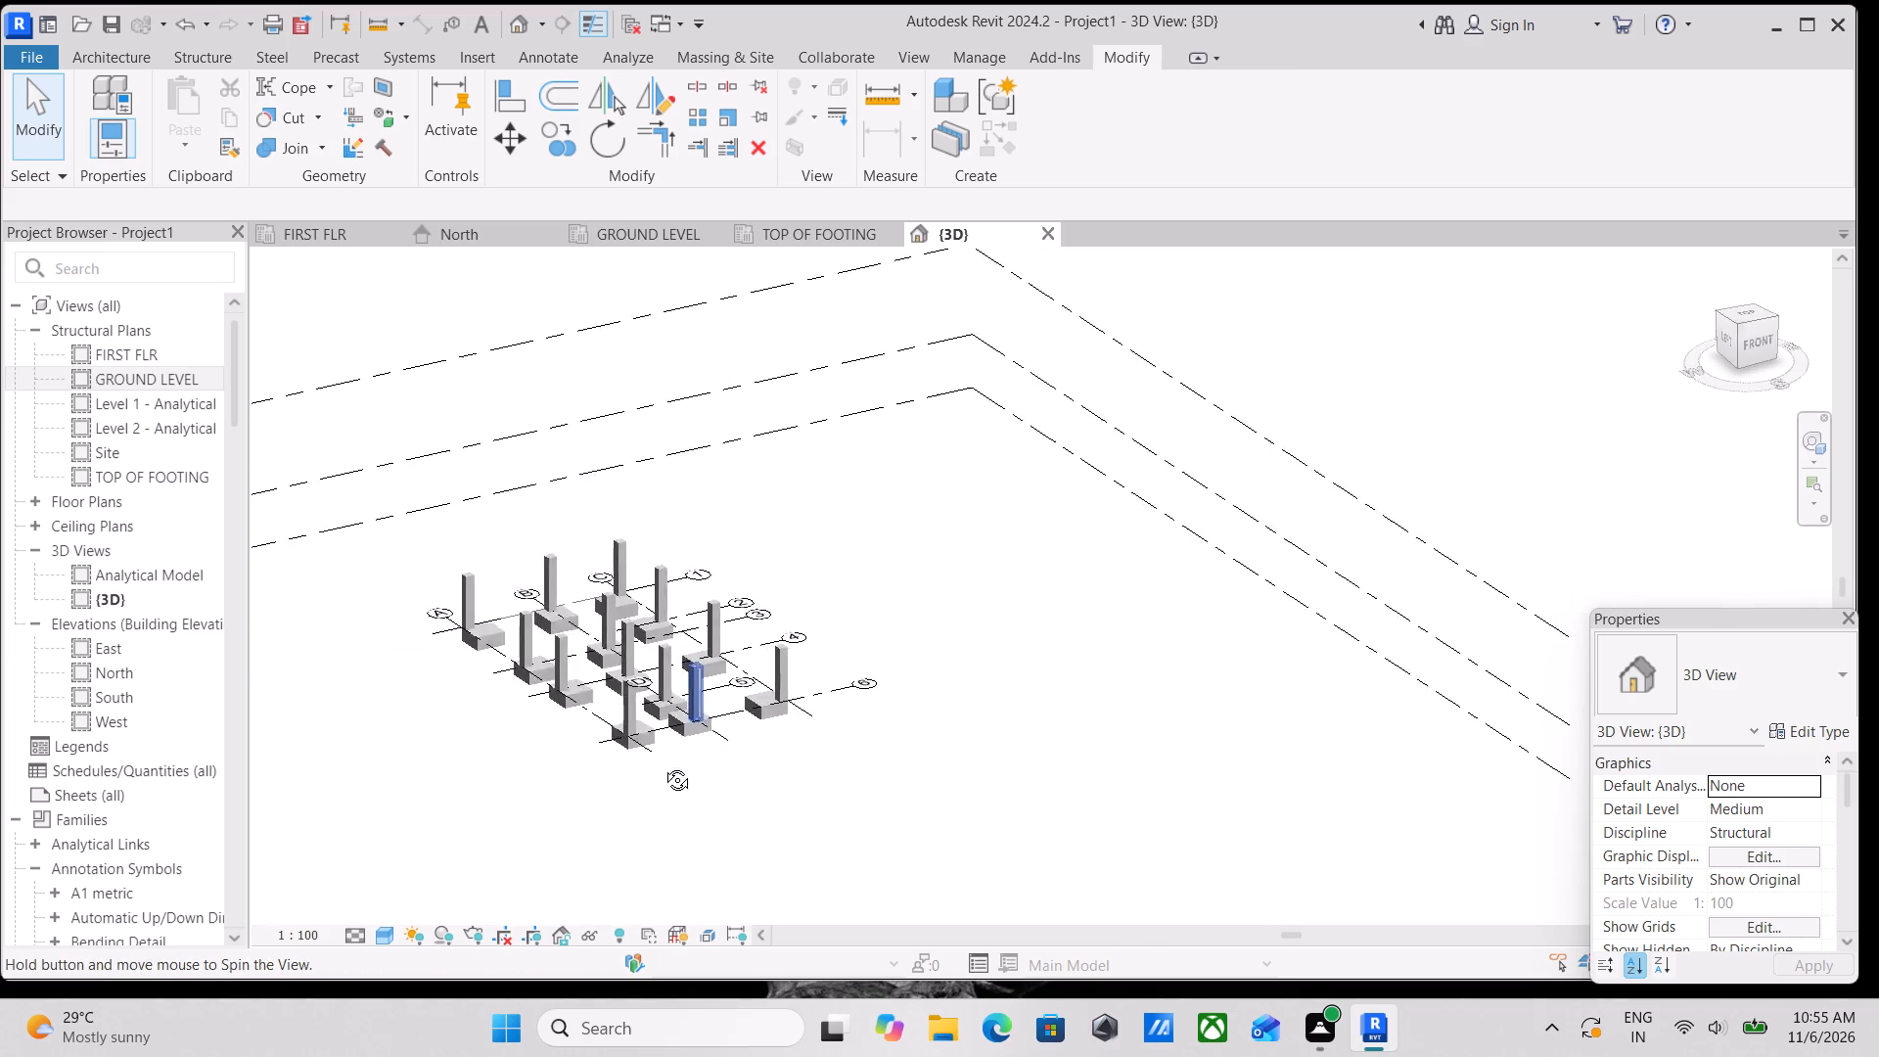
middle_click_drag(663, 765, 661, 765)
middle_click_drag(711, 725, 1031, 590)
middle_click_drag(858, 607, 695, 570, "shift")
middle_click_drag(985, 598, 997, 622, "shift")
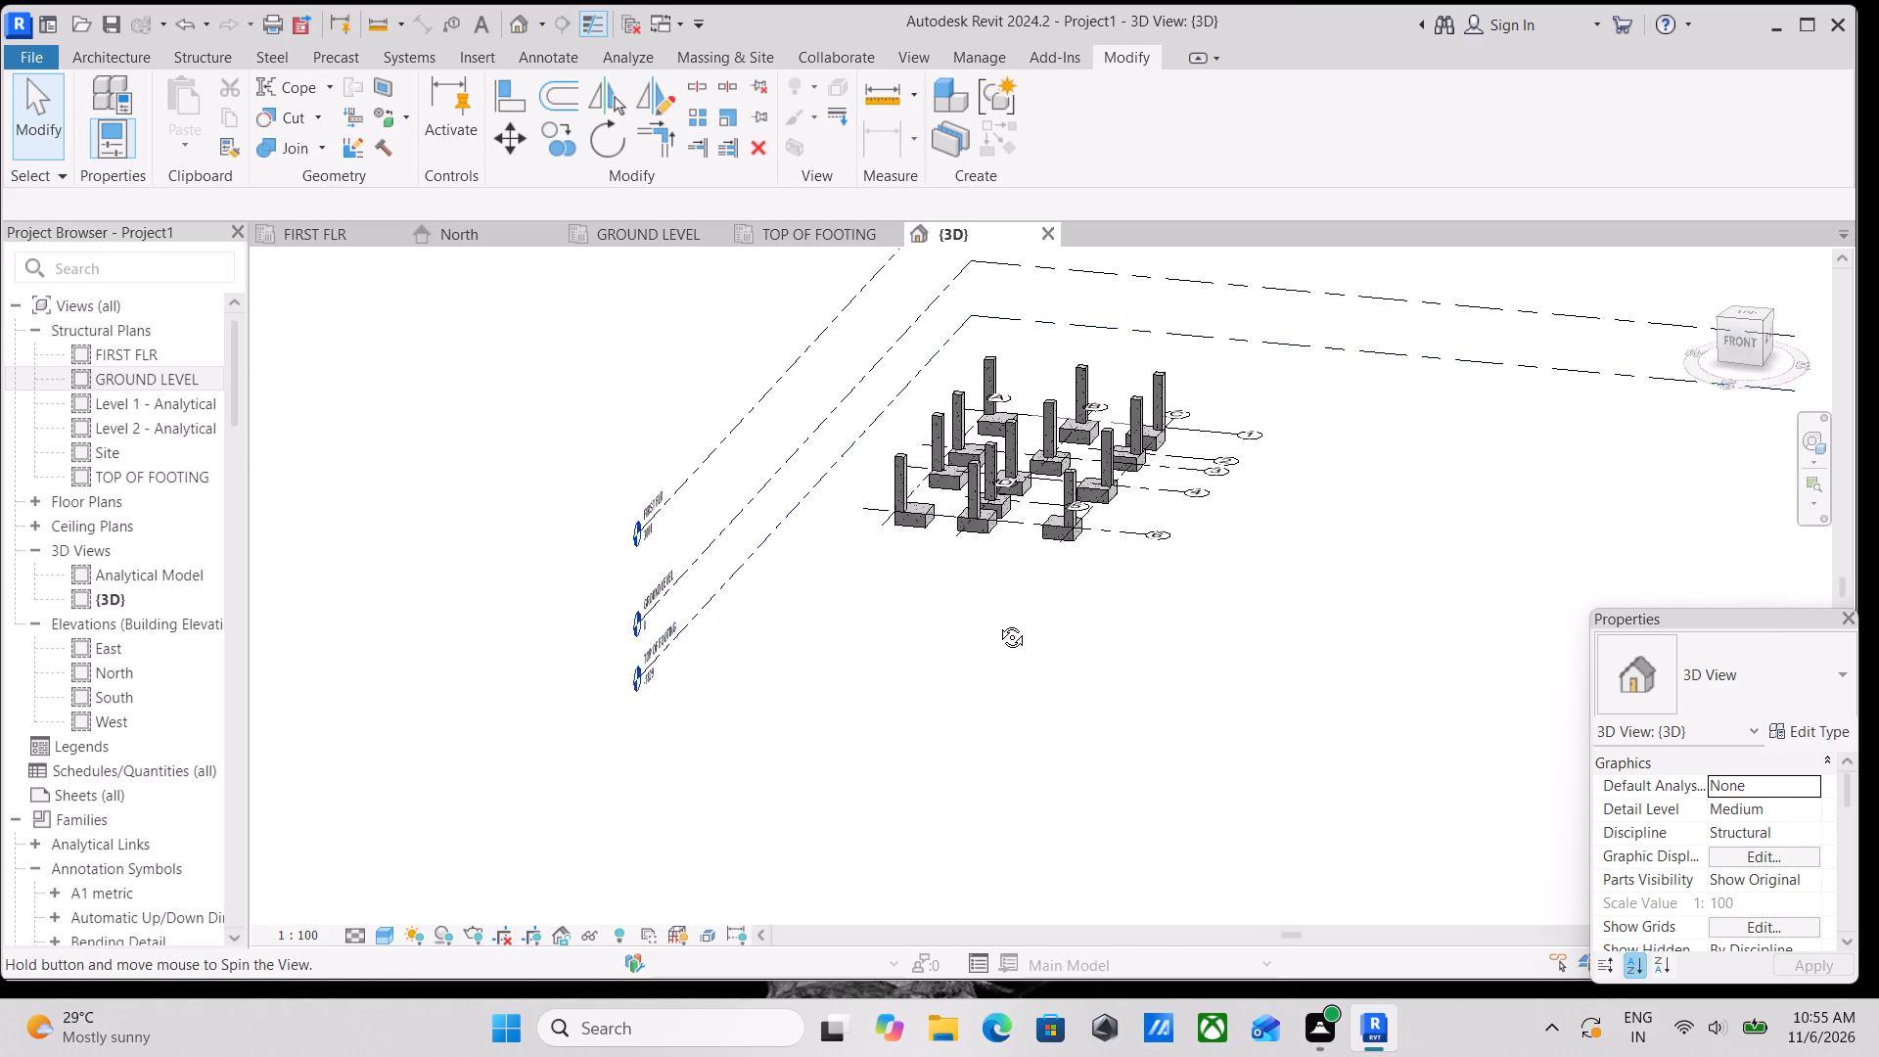
middle_click_drag(997, 622, 1014, 662, "shift")
scroll(981, 664, "up", 2)
scroll(974, 691, "down", 3)
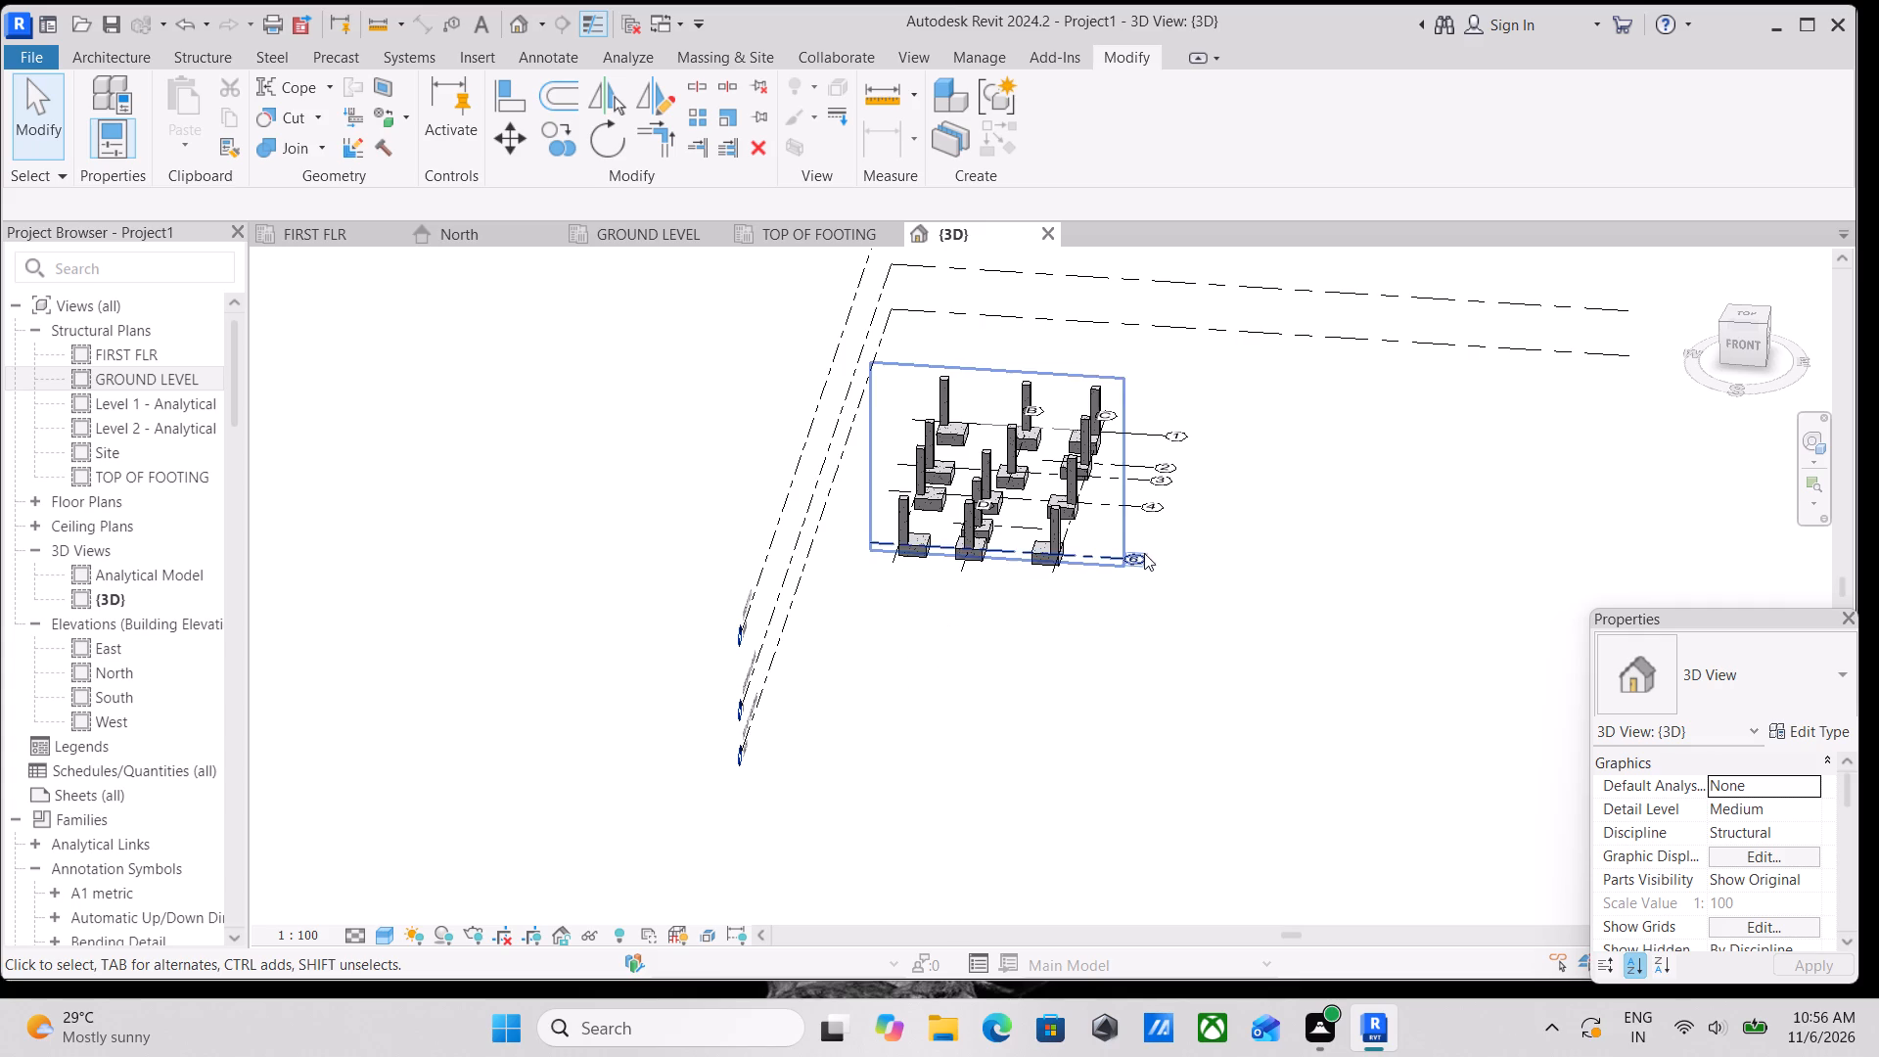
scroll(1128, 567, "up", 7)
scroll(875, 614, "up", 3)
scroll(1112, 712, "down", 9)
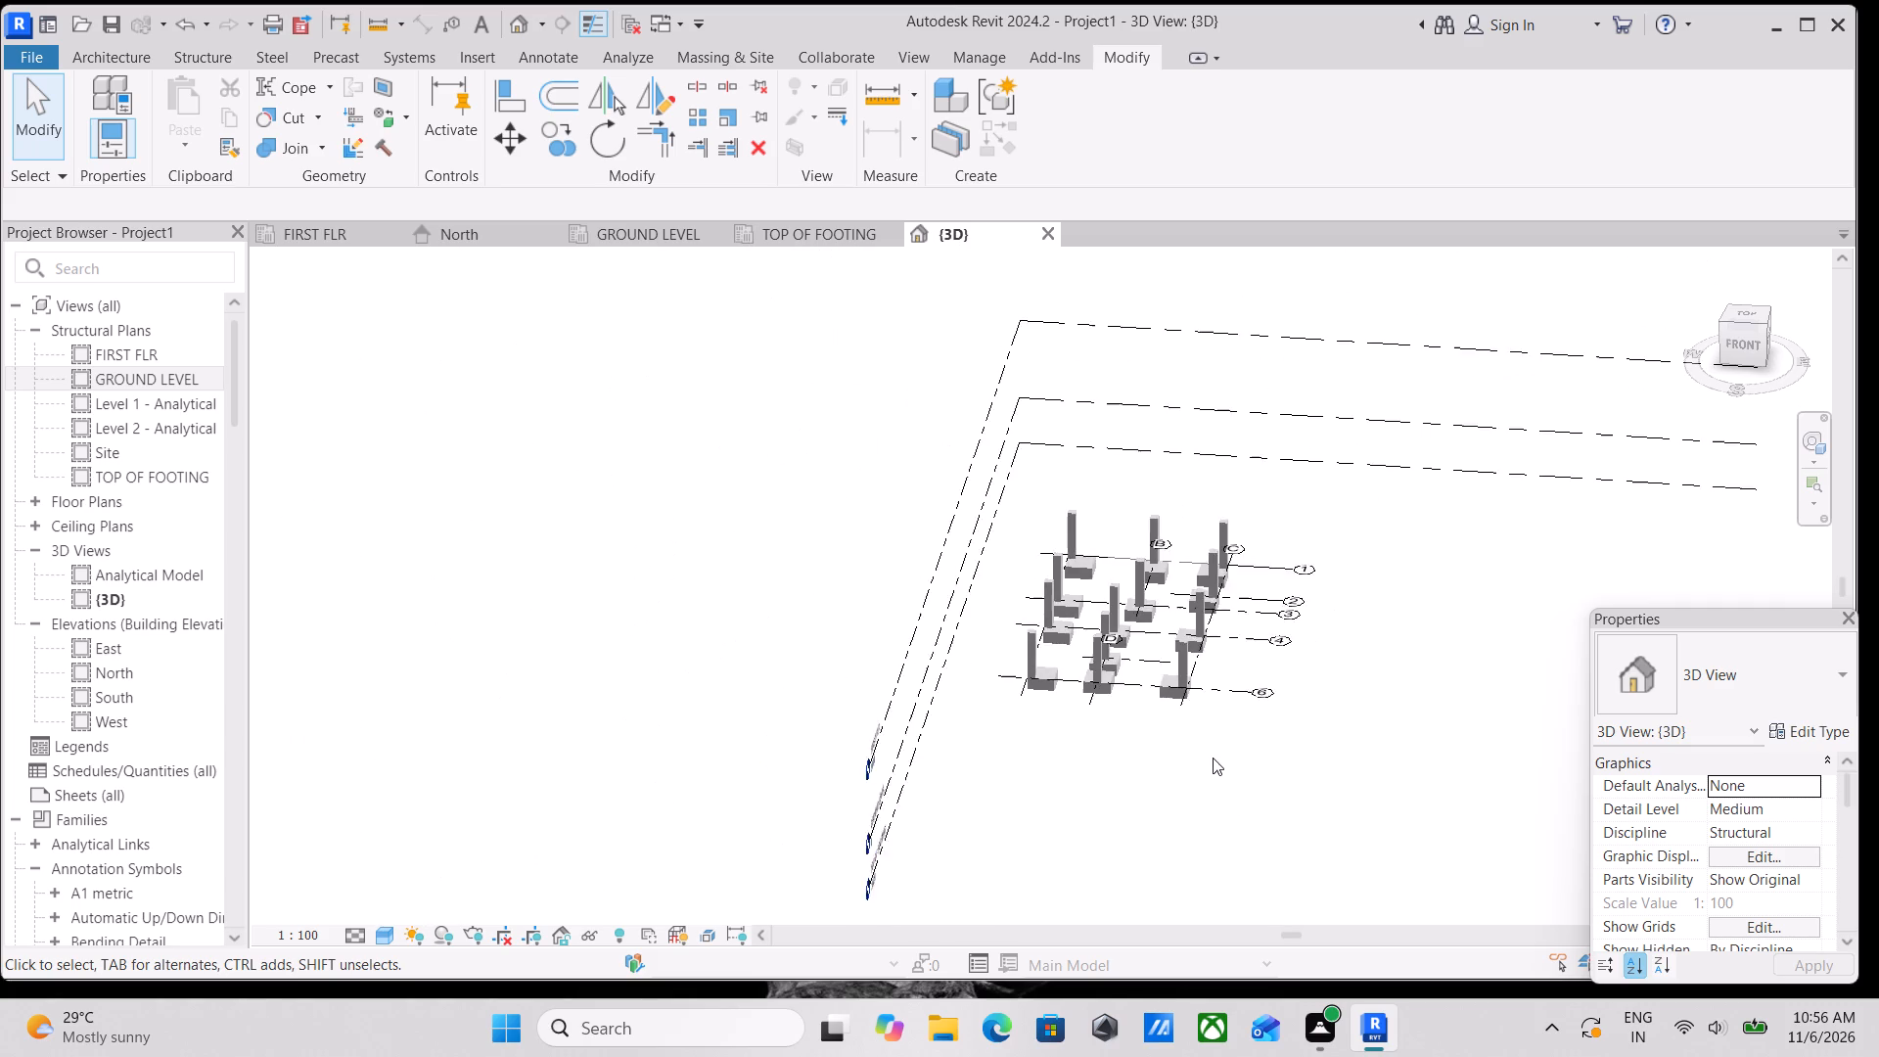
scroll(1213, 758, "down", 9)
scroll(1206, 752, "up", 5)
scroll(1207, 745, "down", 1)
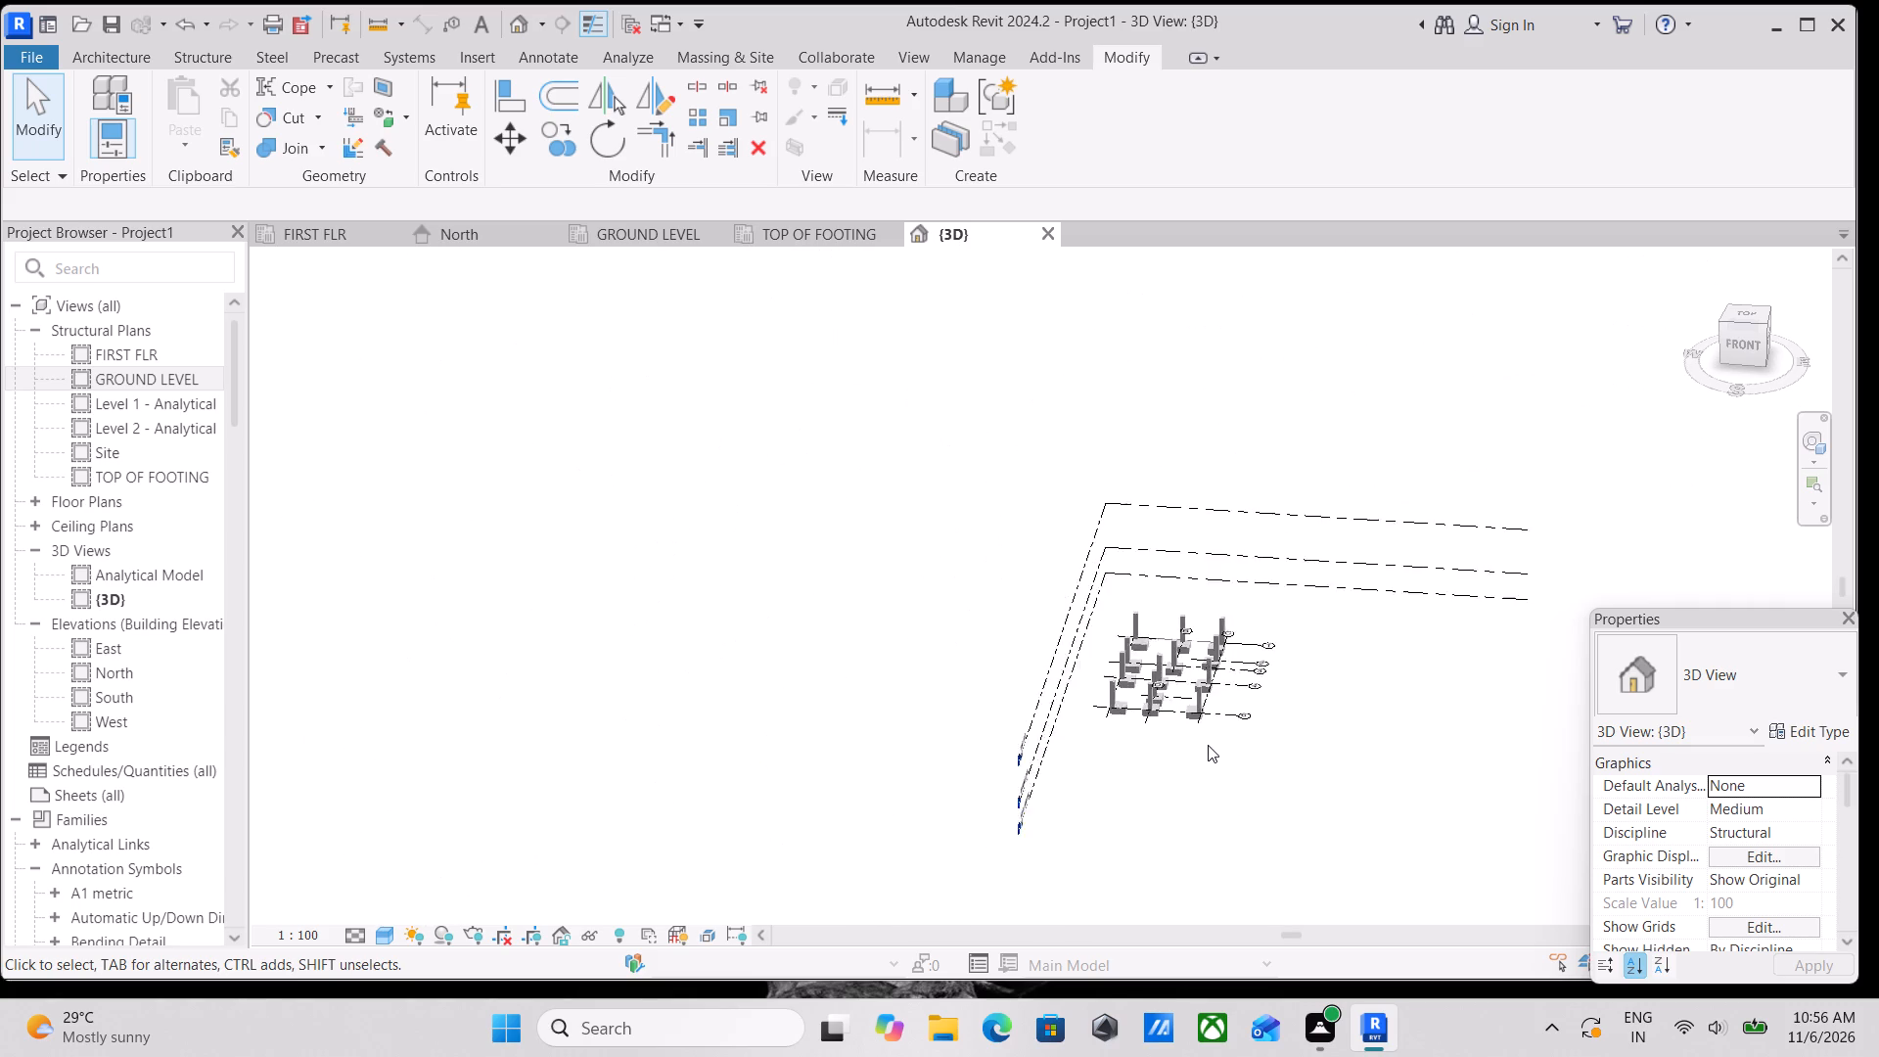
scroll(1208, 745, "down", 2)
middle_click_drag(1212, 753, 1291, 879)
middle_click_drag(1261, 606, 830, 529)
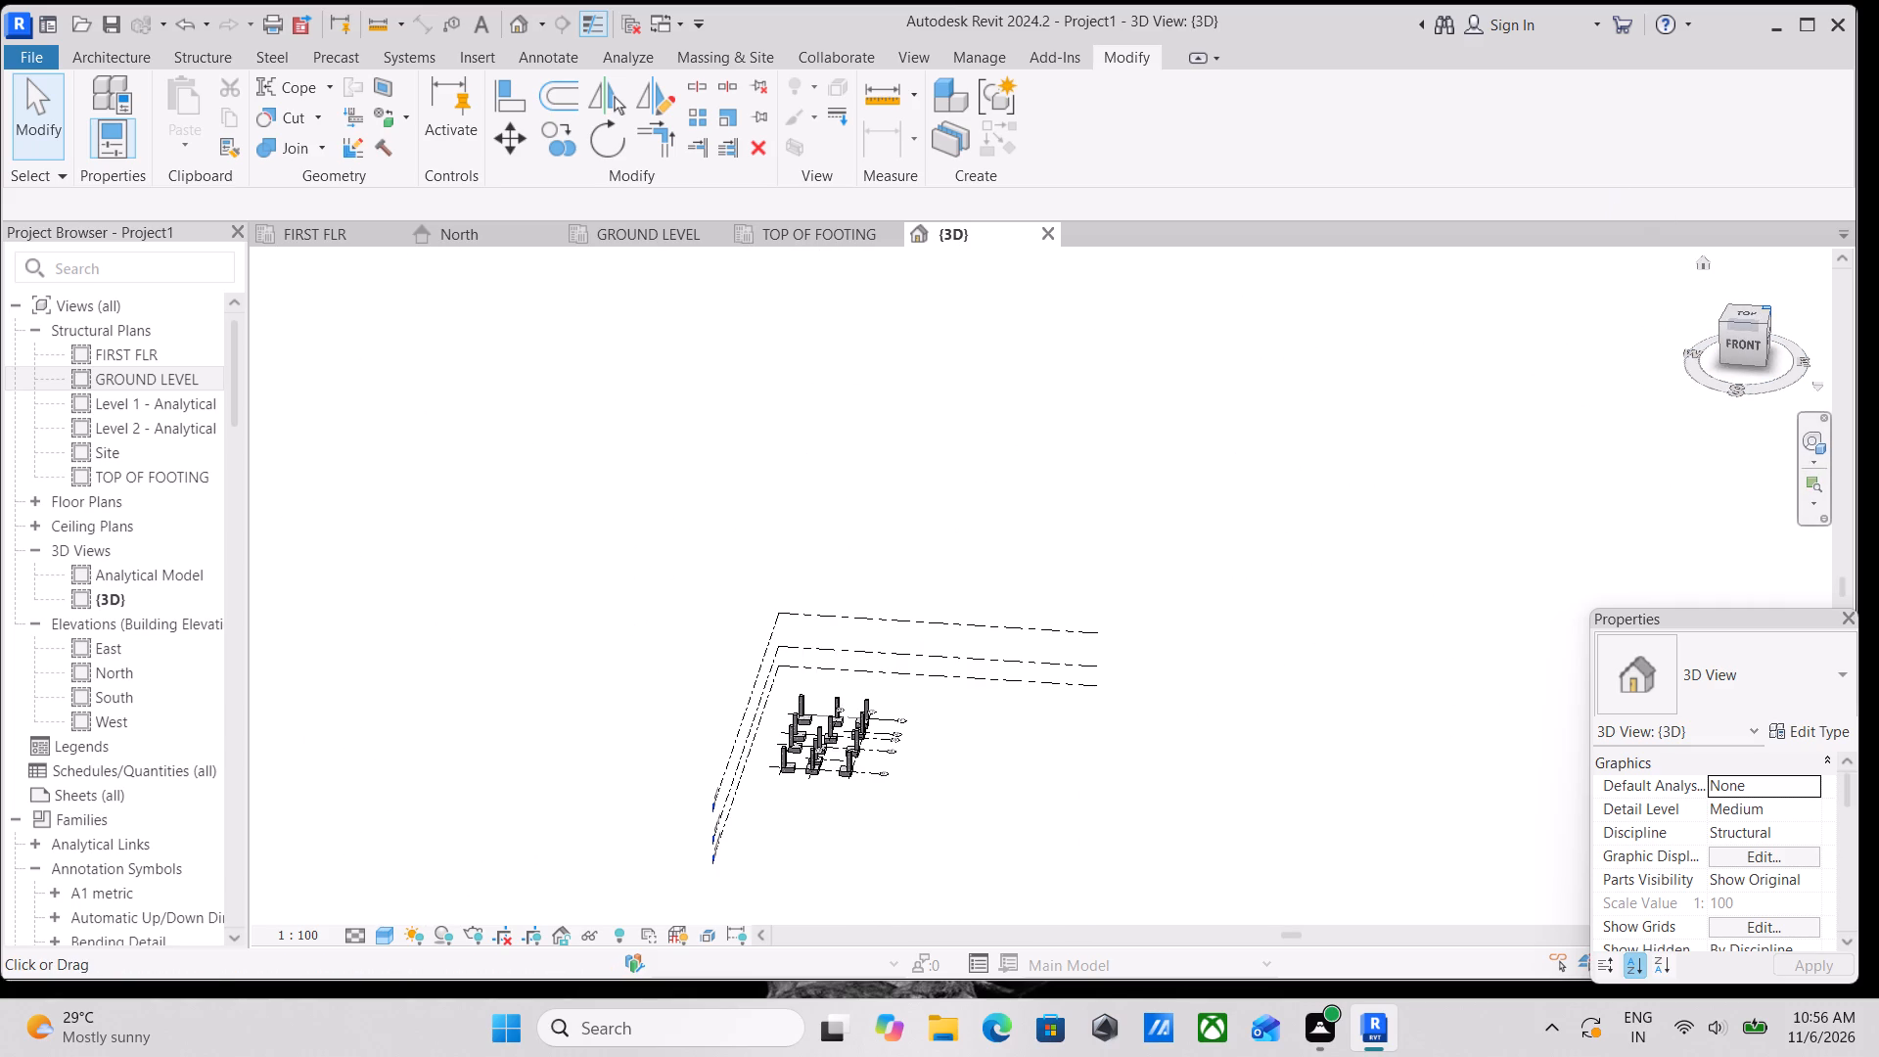
Set the 3D view to Top and check the column and footing layout against grids A to D and 1 to 6.
left_click(1746, 323)
scroll(997, 771, "up", 7)
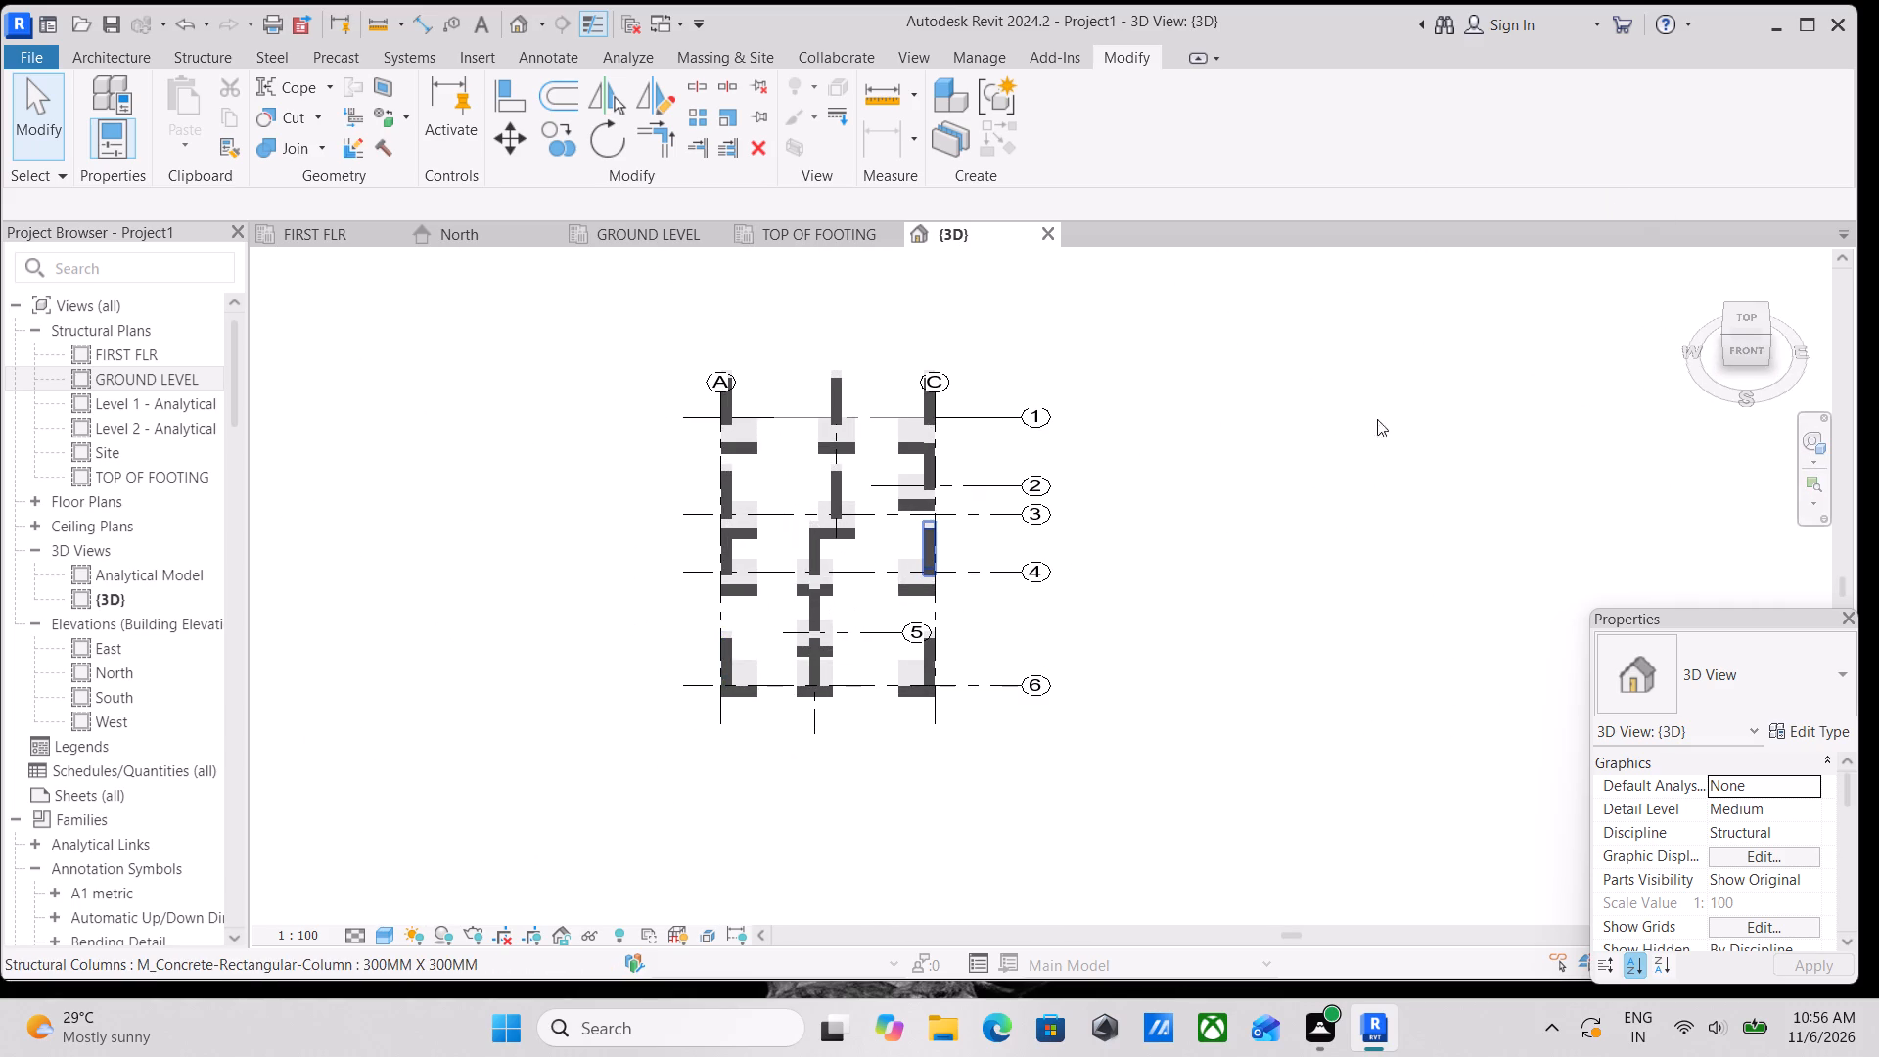
left_click(1753, 317)
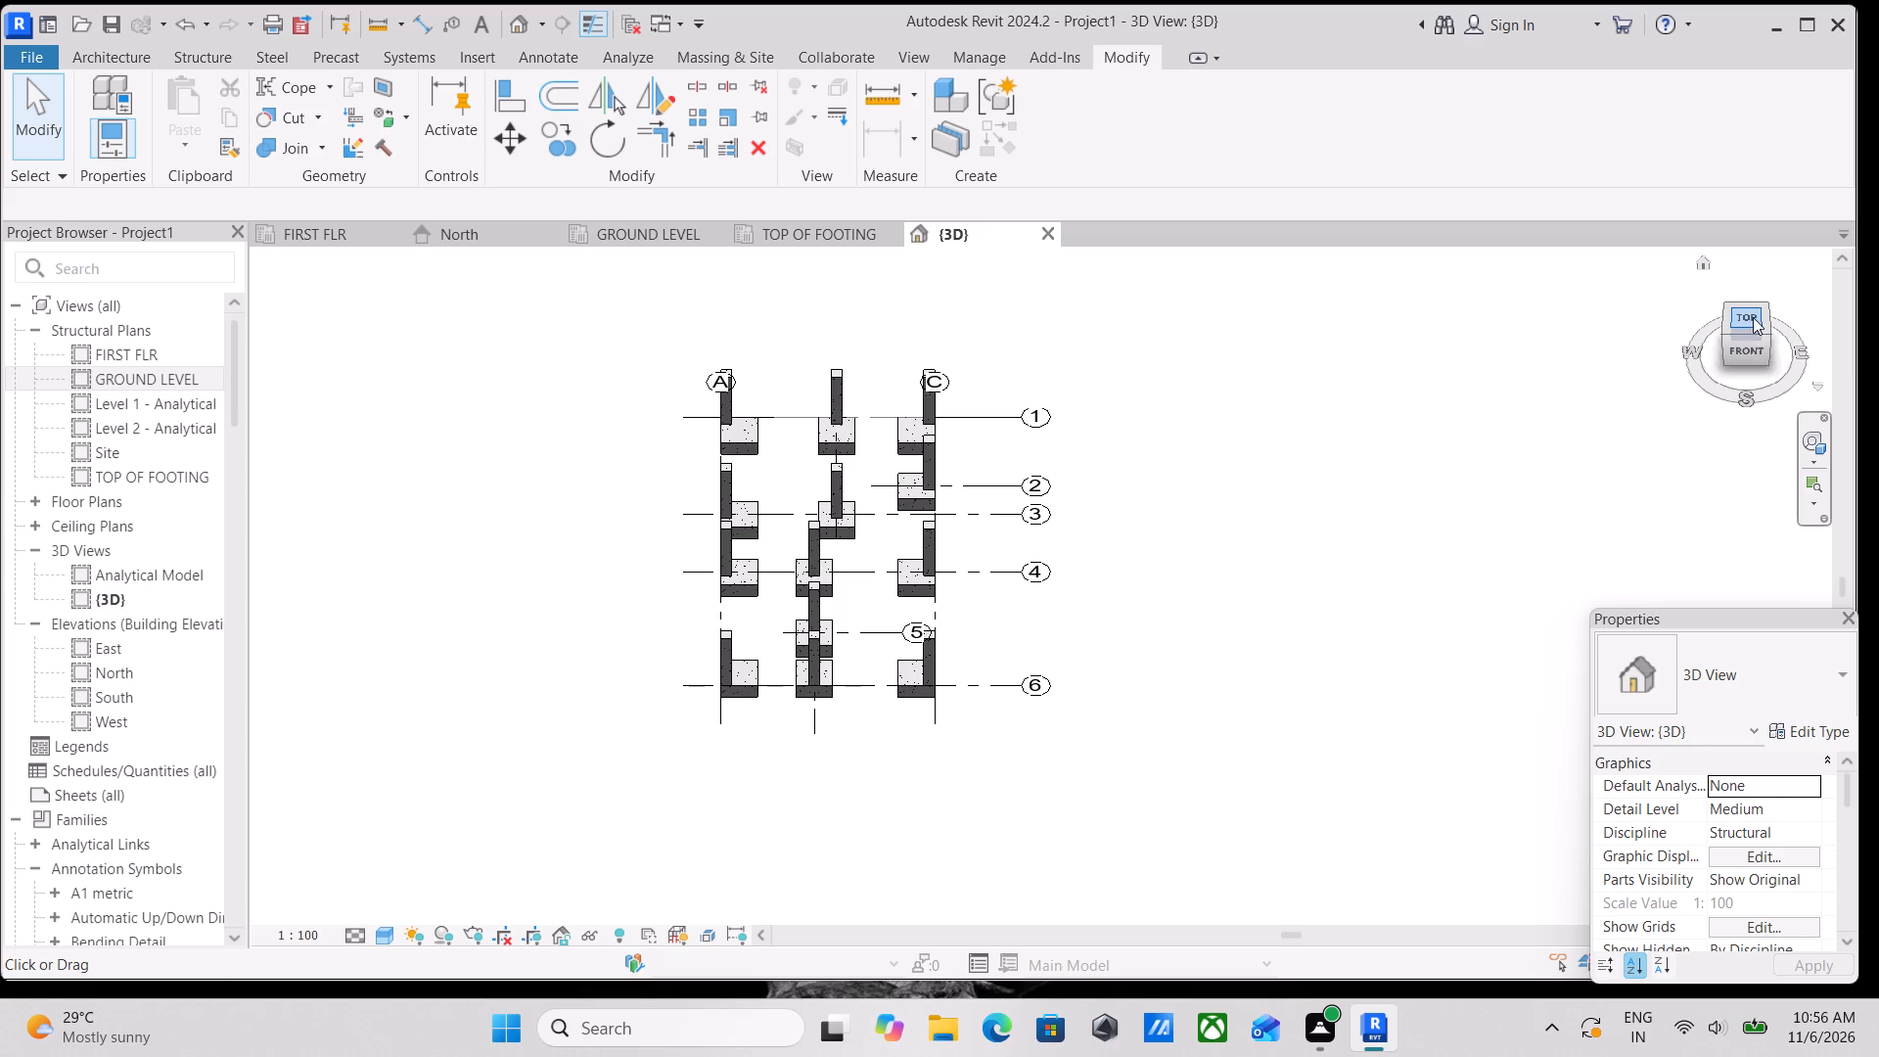
scroll(599, 585, "up", 3)
scroll(955, 715, "up", 3)
scroll(1127, 687, "up", 2)
middle_click_drag(1129, 689, 1260, 796)
scroll(958, 549, "up", 2)
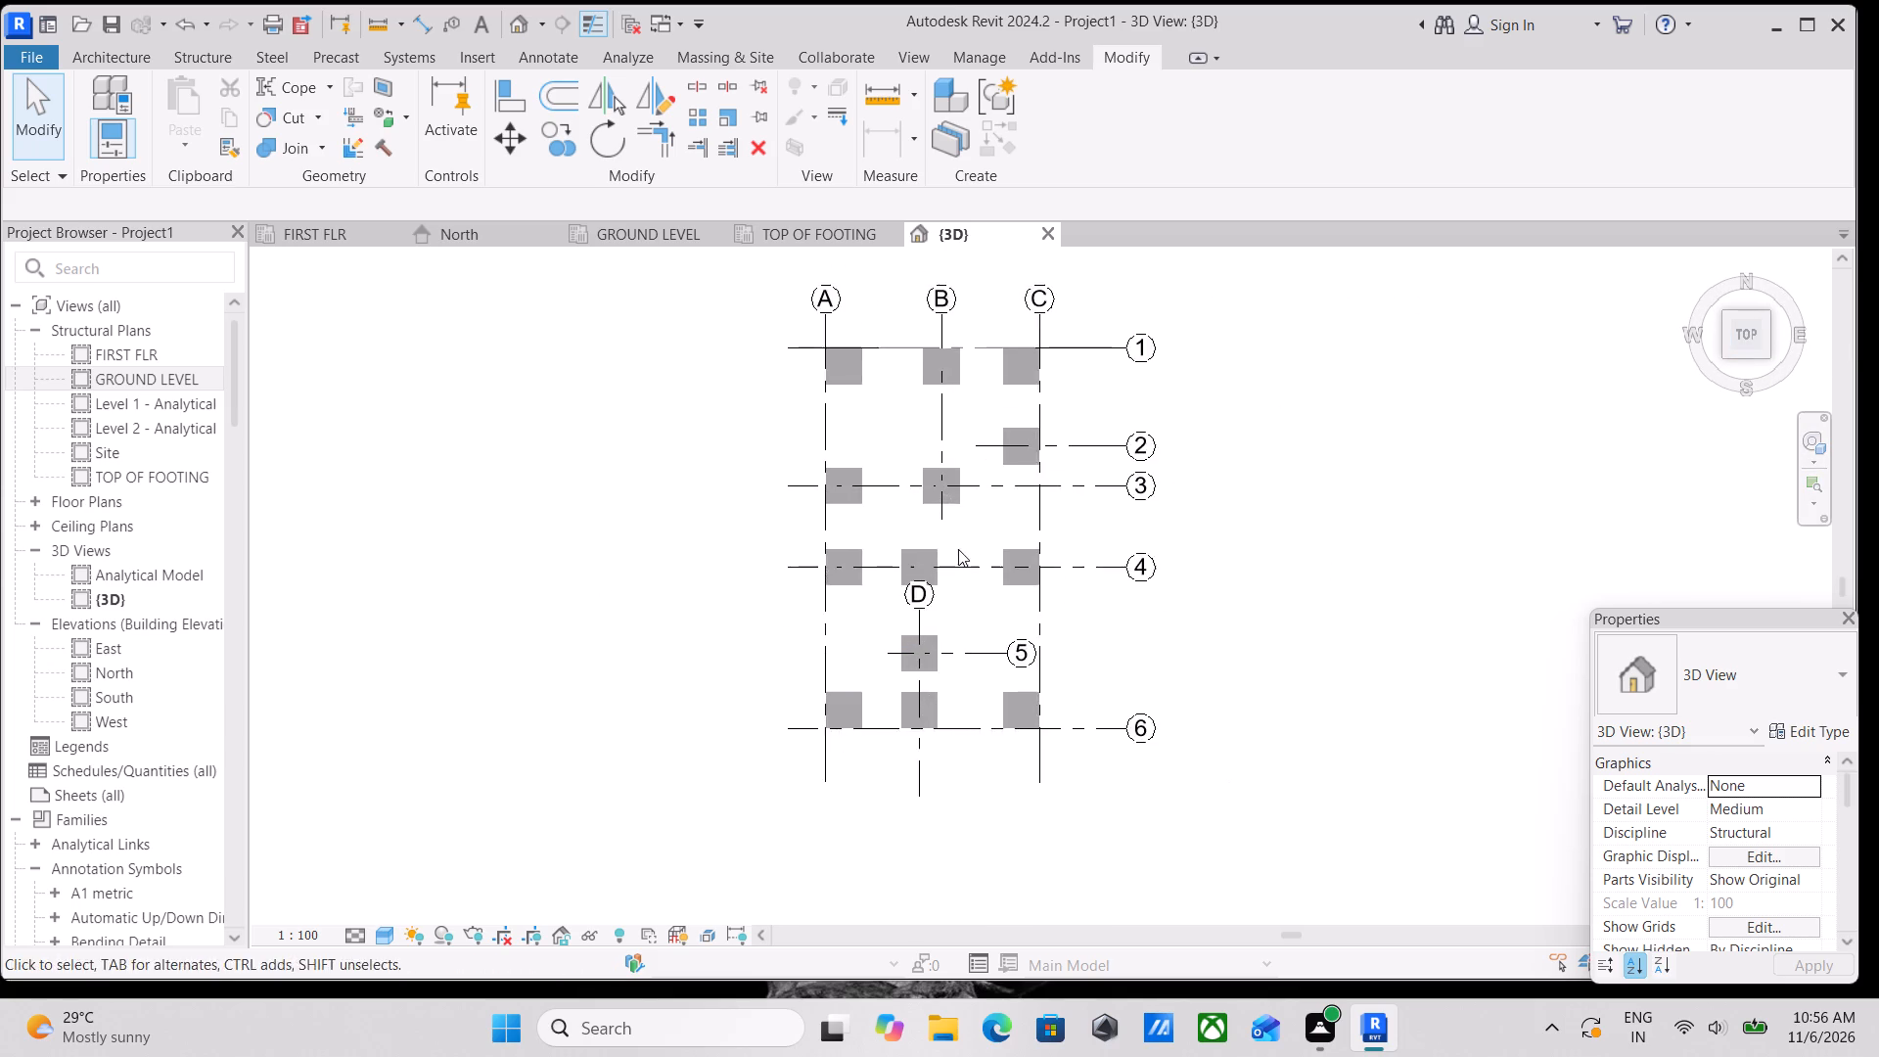
Examine the columns on their footings around grids A to C and 1 to 3 in the top 3D view.
scroll(971, 573, "up", 2)
middle_click_drag(971, 573, 1056, 767)
scroll(878, 548, "up", 4)
middle_click_drag(887, 553, 925, 630)
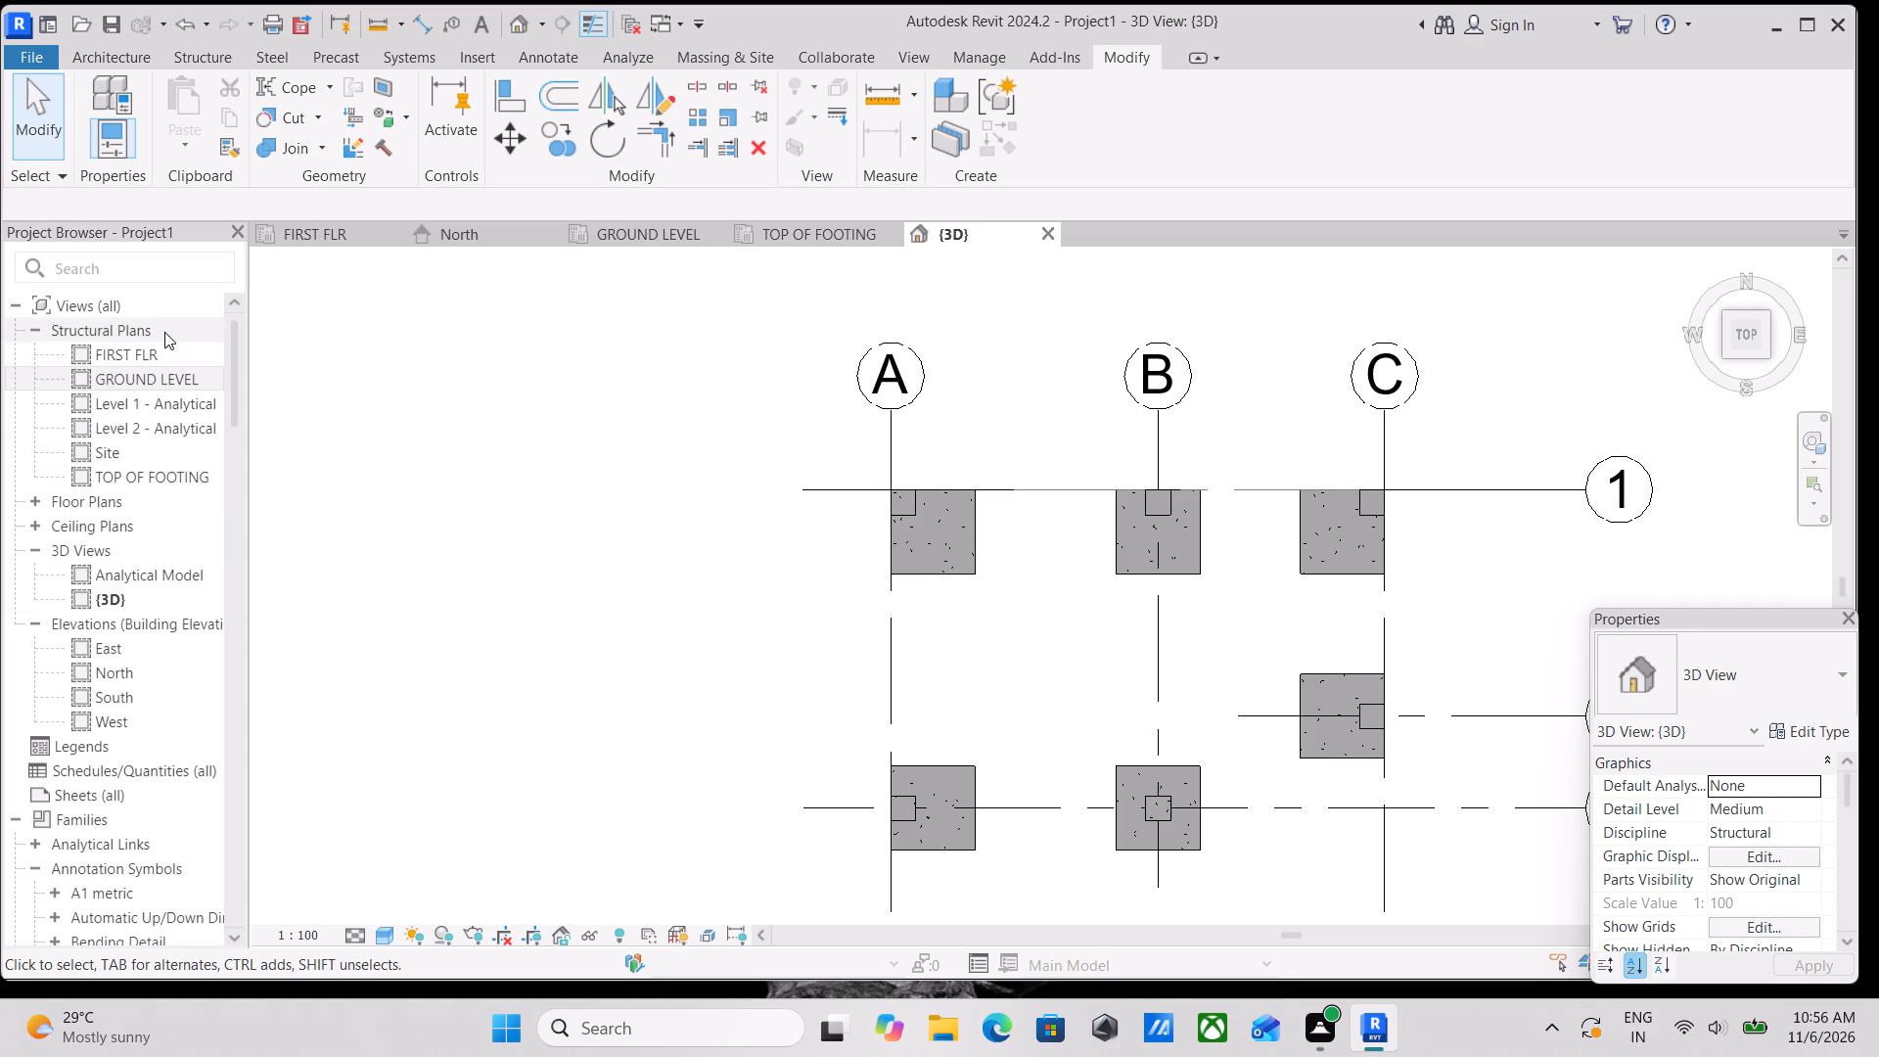
Switch to the GROUND LEVEL structural plan and check the columns along grids A to C between grids 1 and 3.
left_click(170, 378)
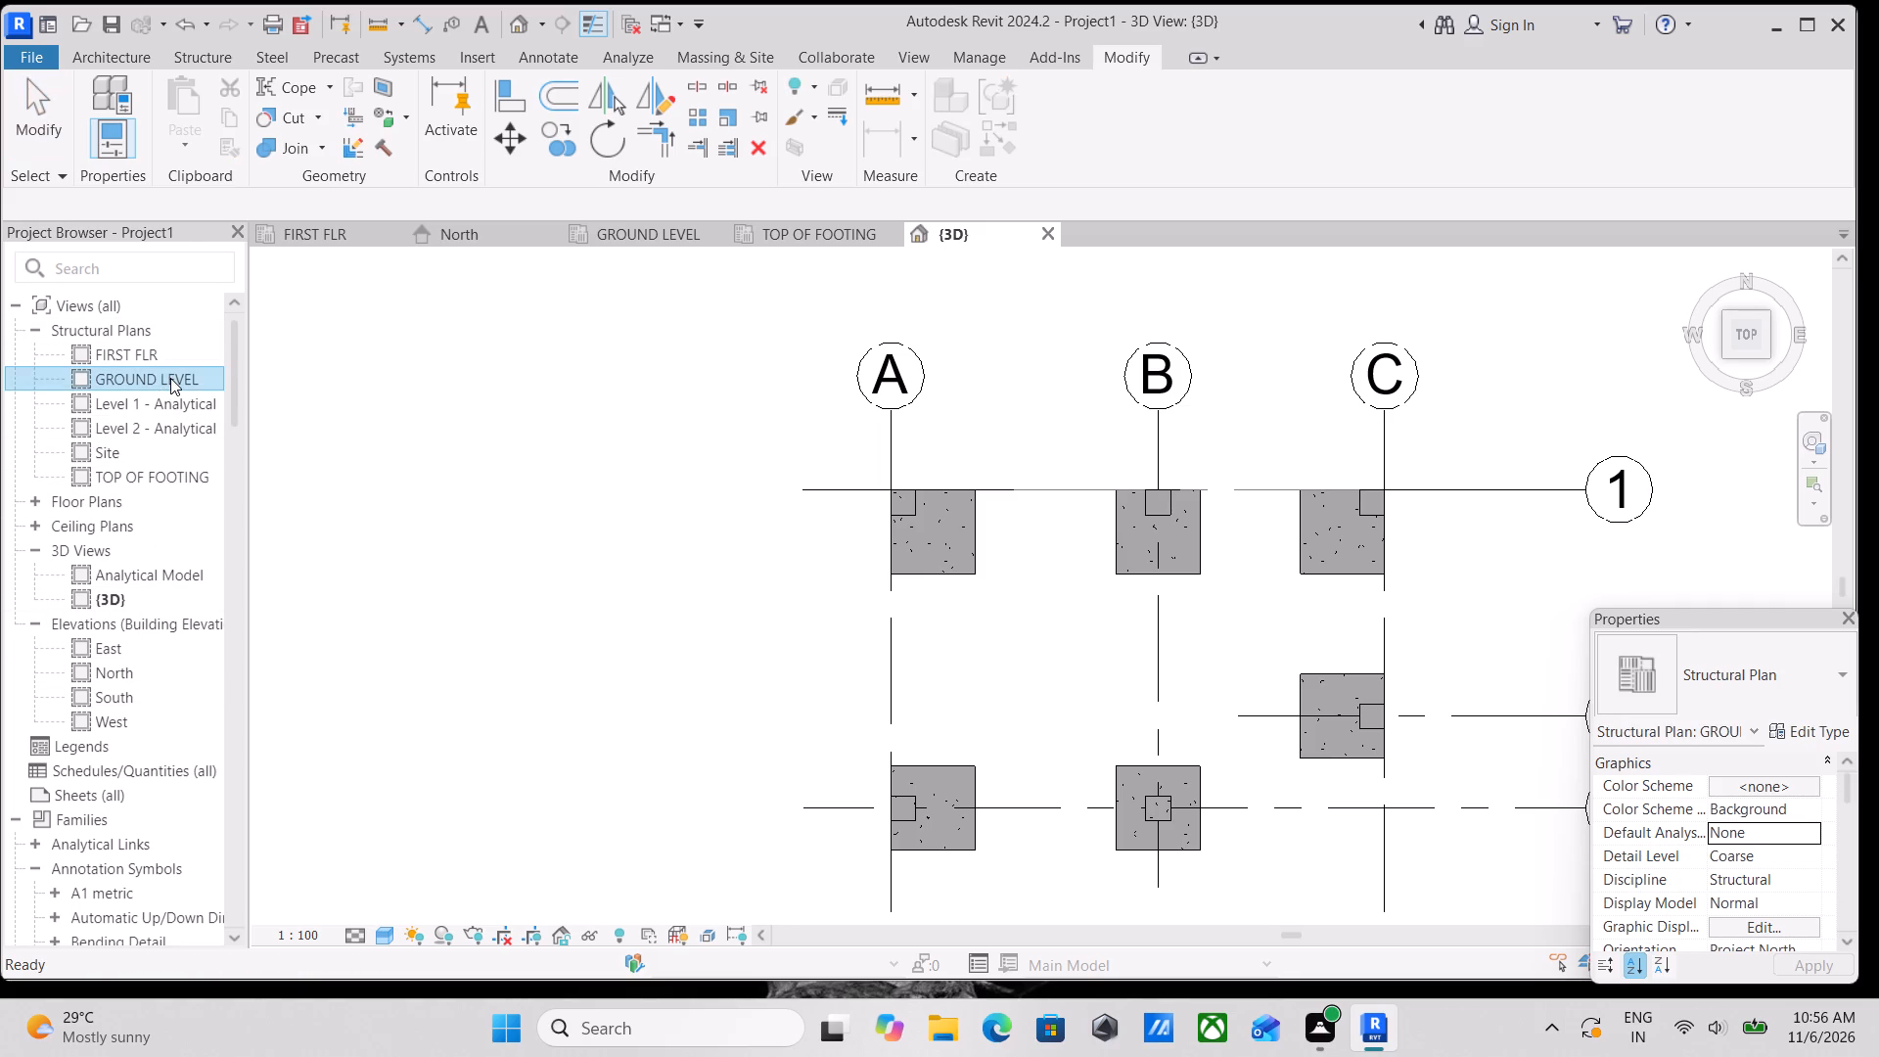
left_click(637, 231)
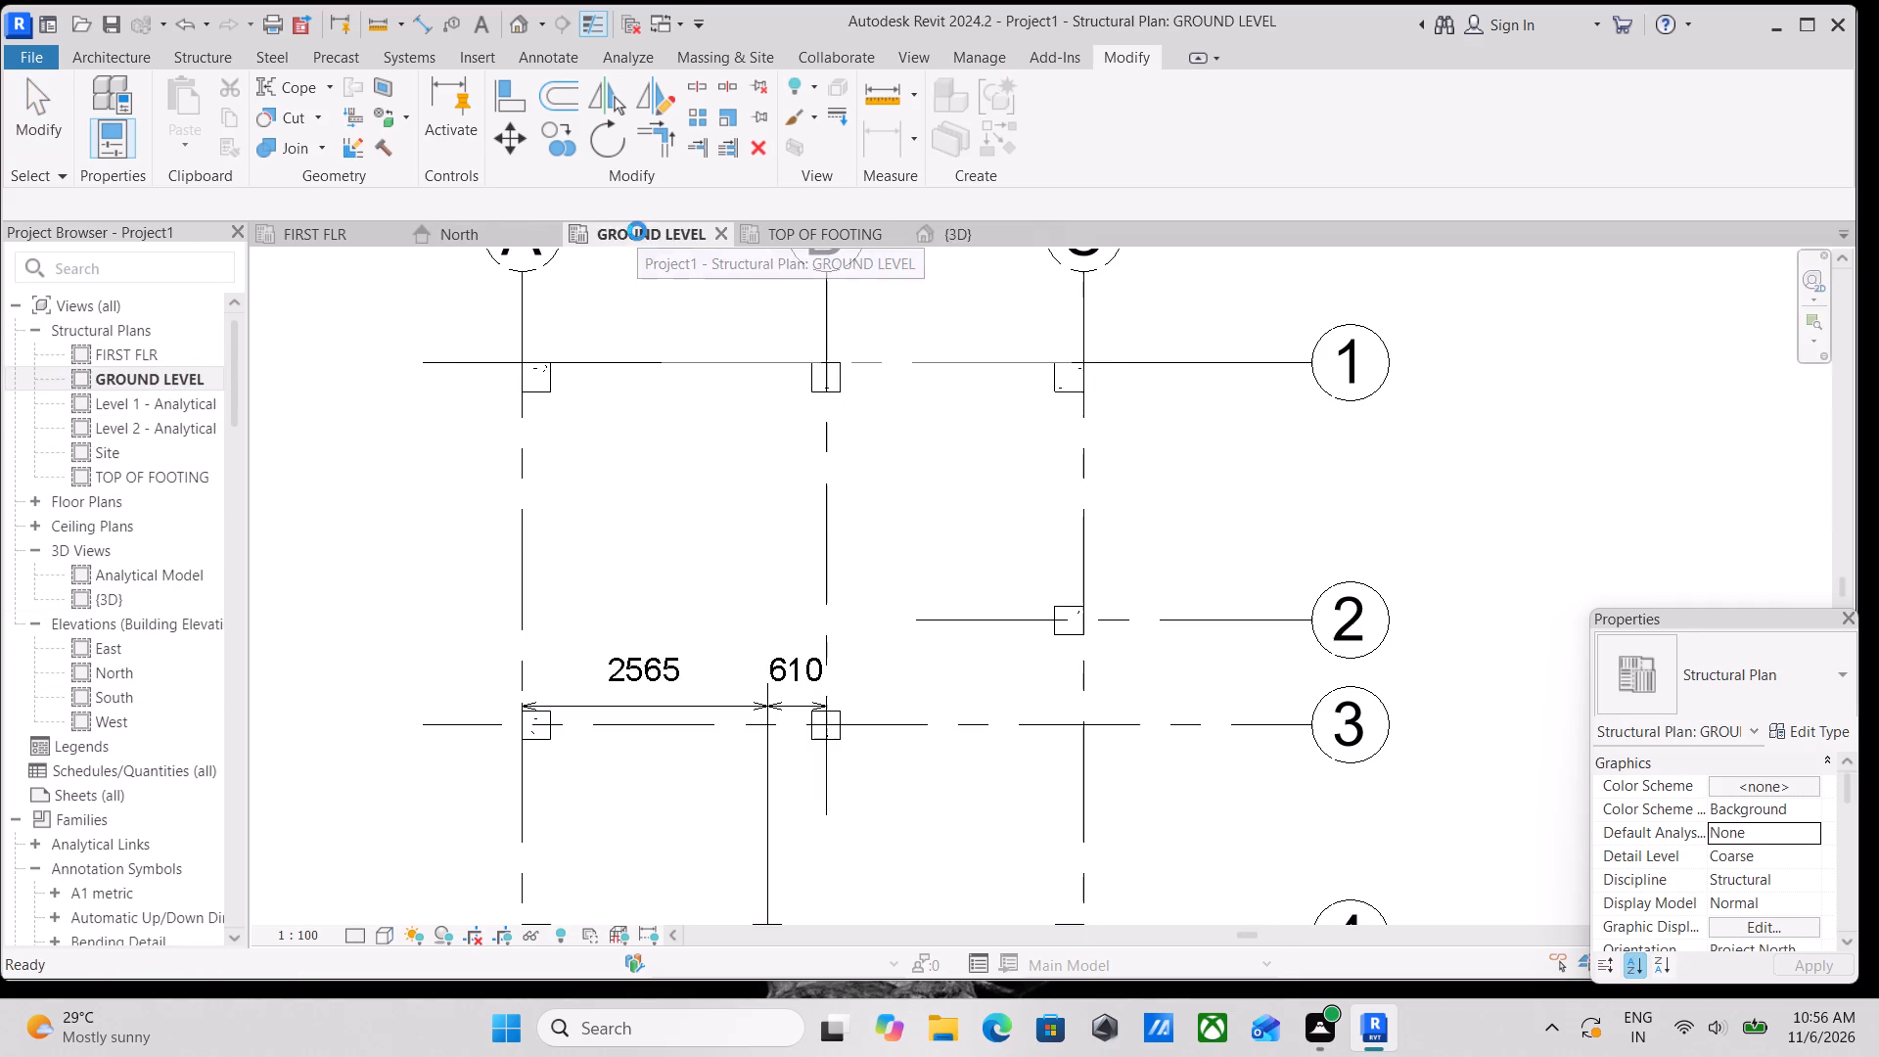
left_click(1138, 304)
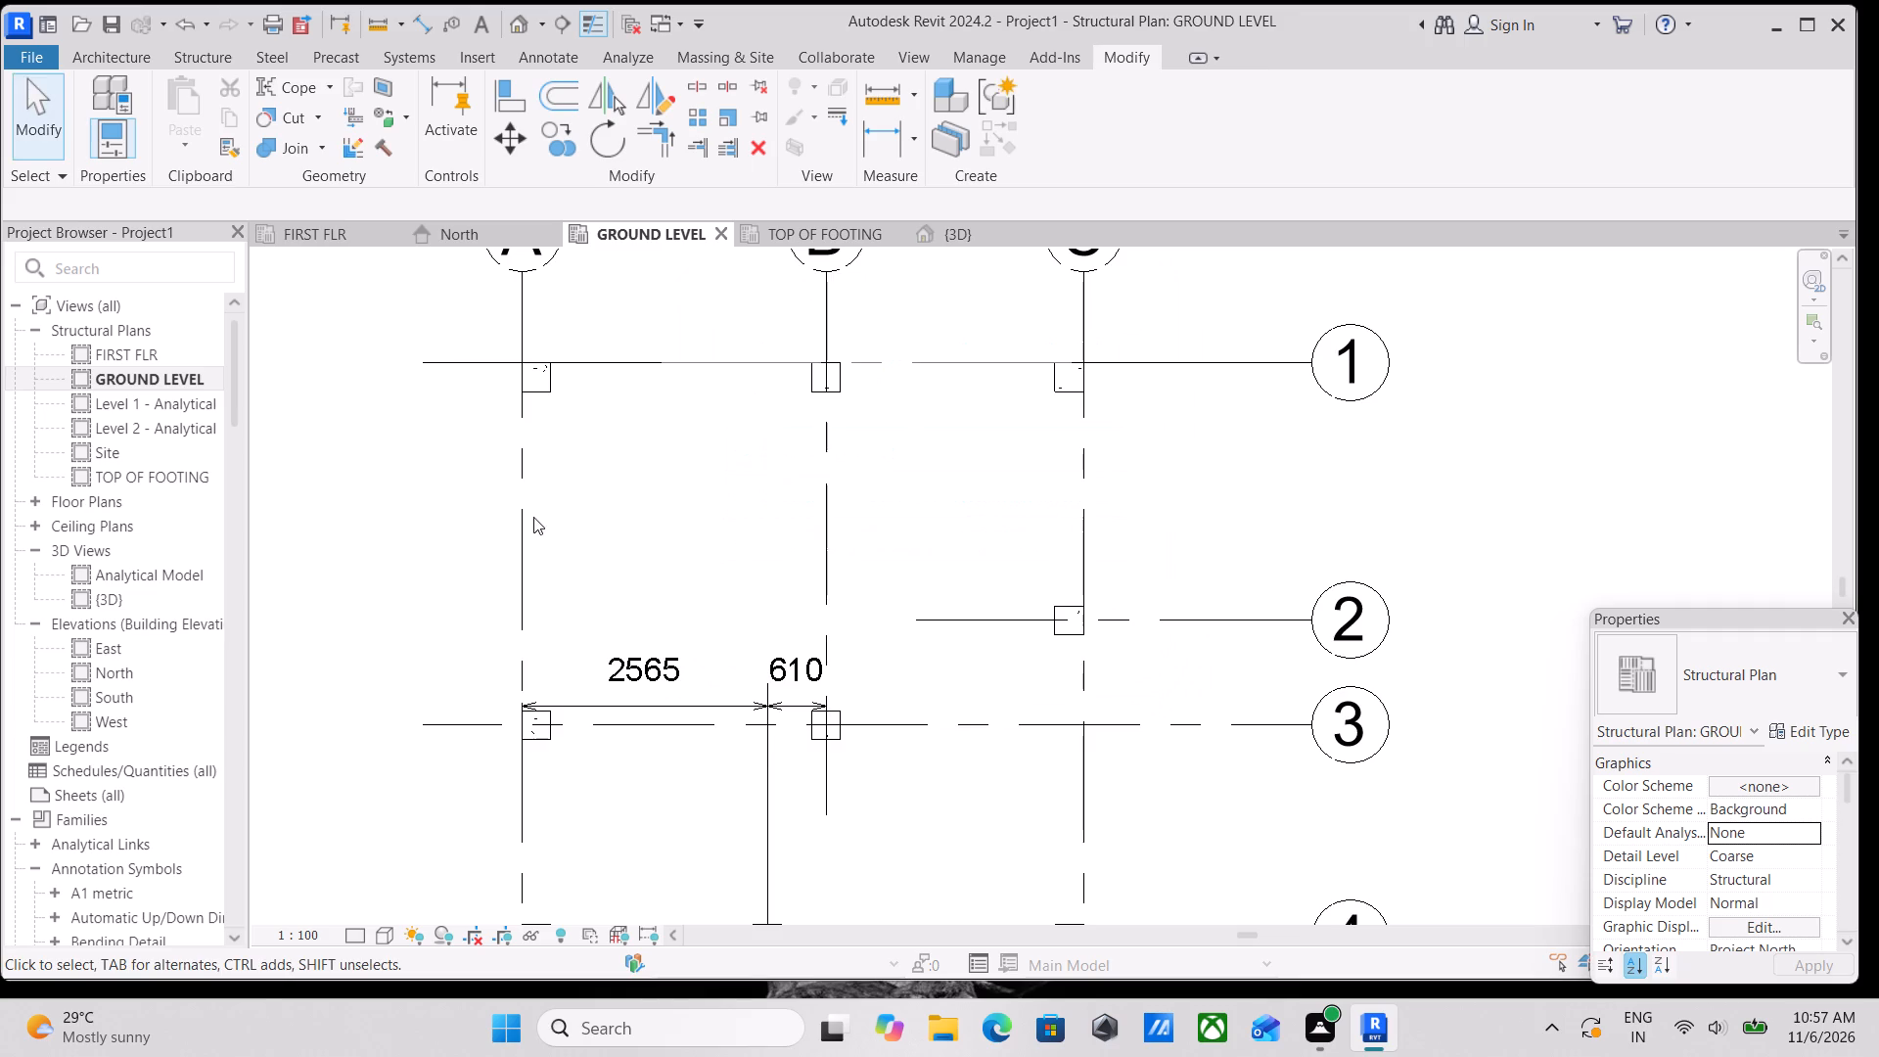
middle_click_drag(547, 523, 751, 626)
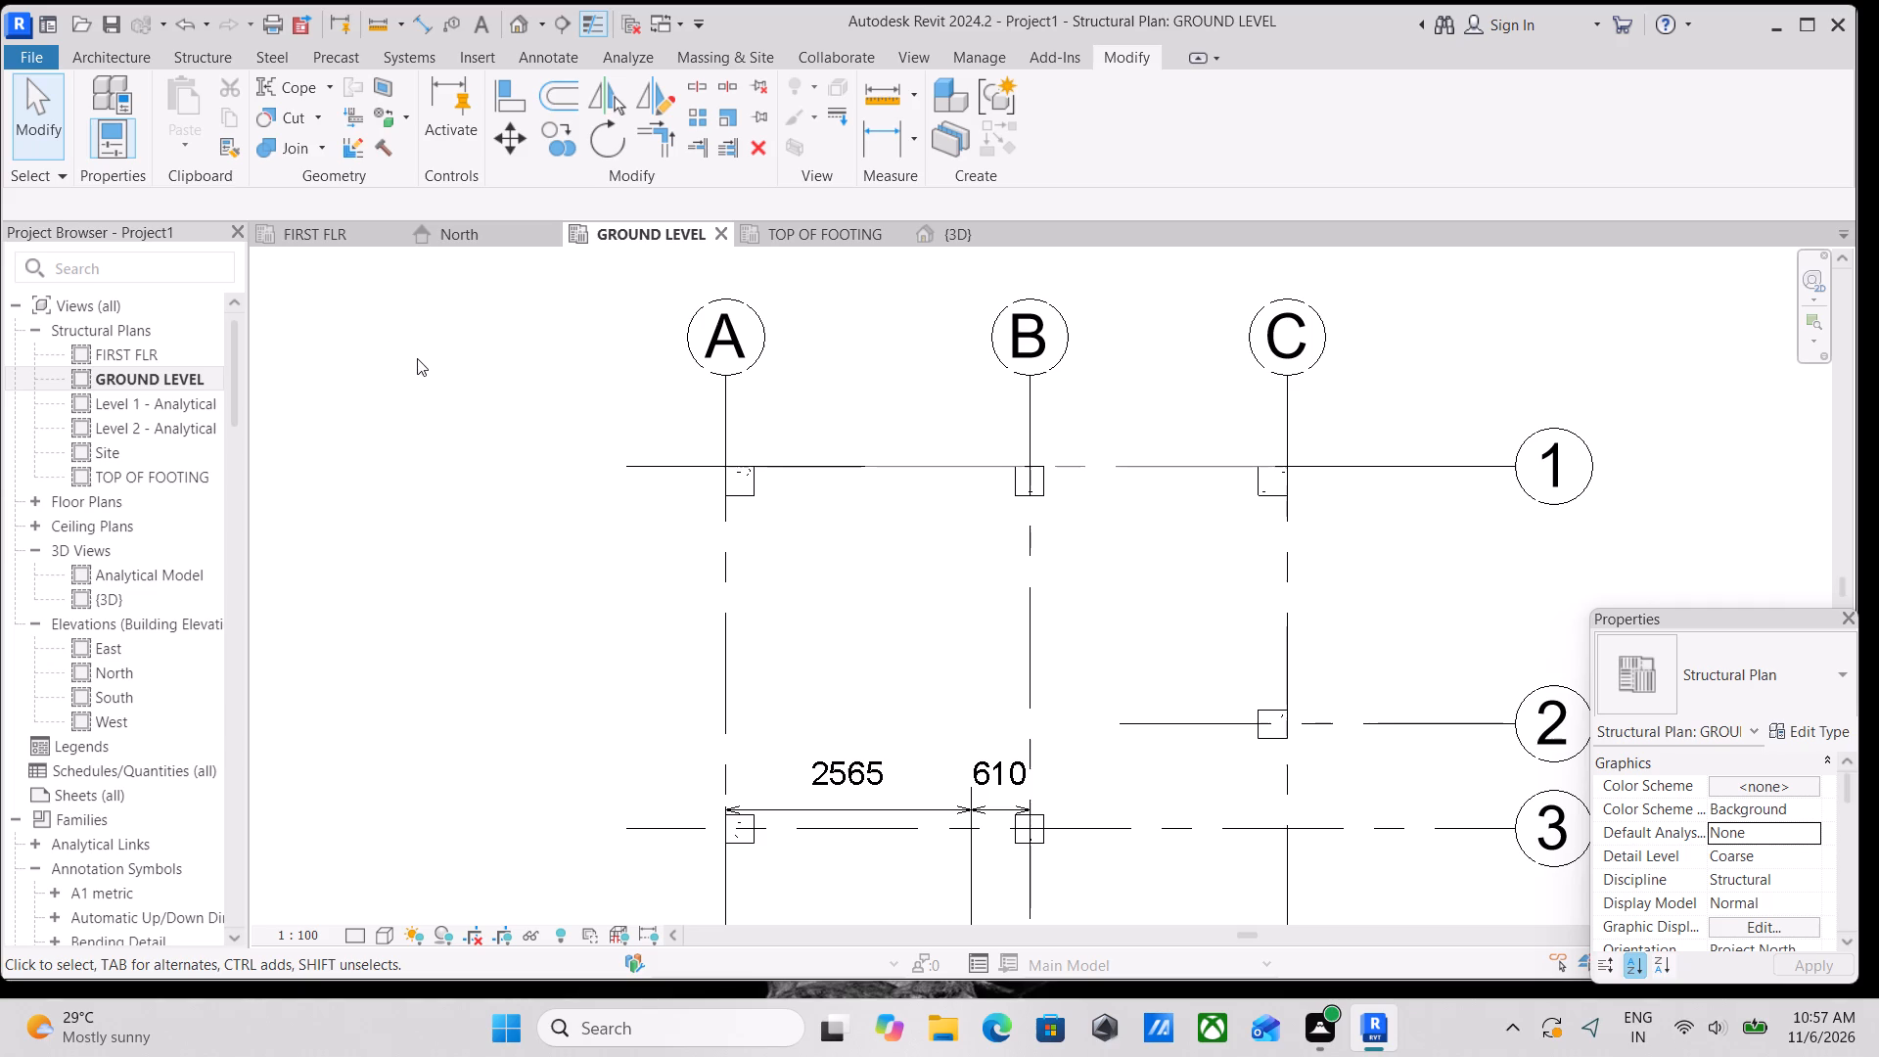
scroll(773, 587, "up", 3)
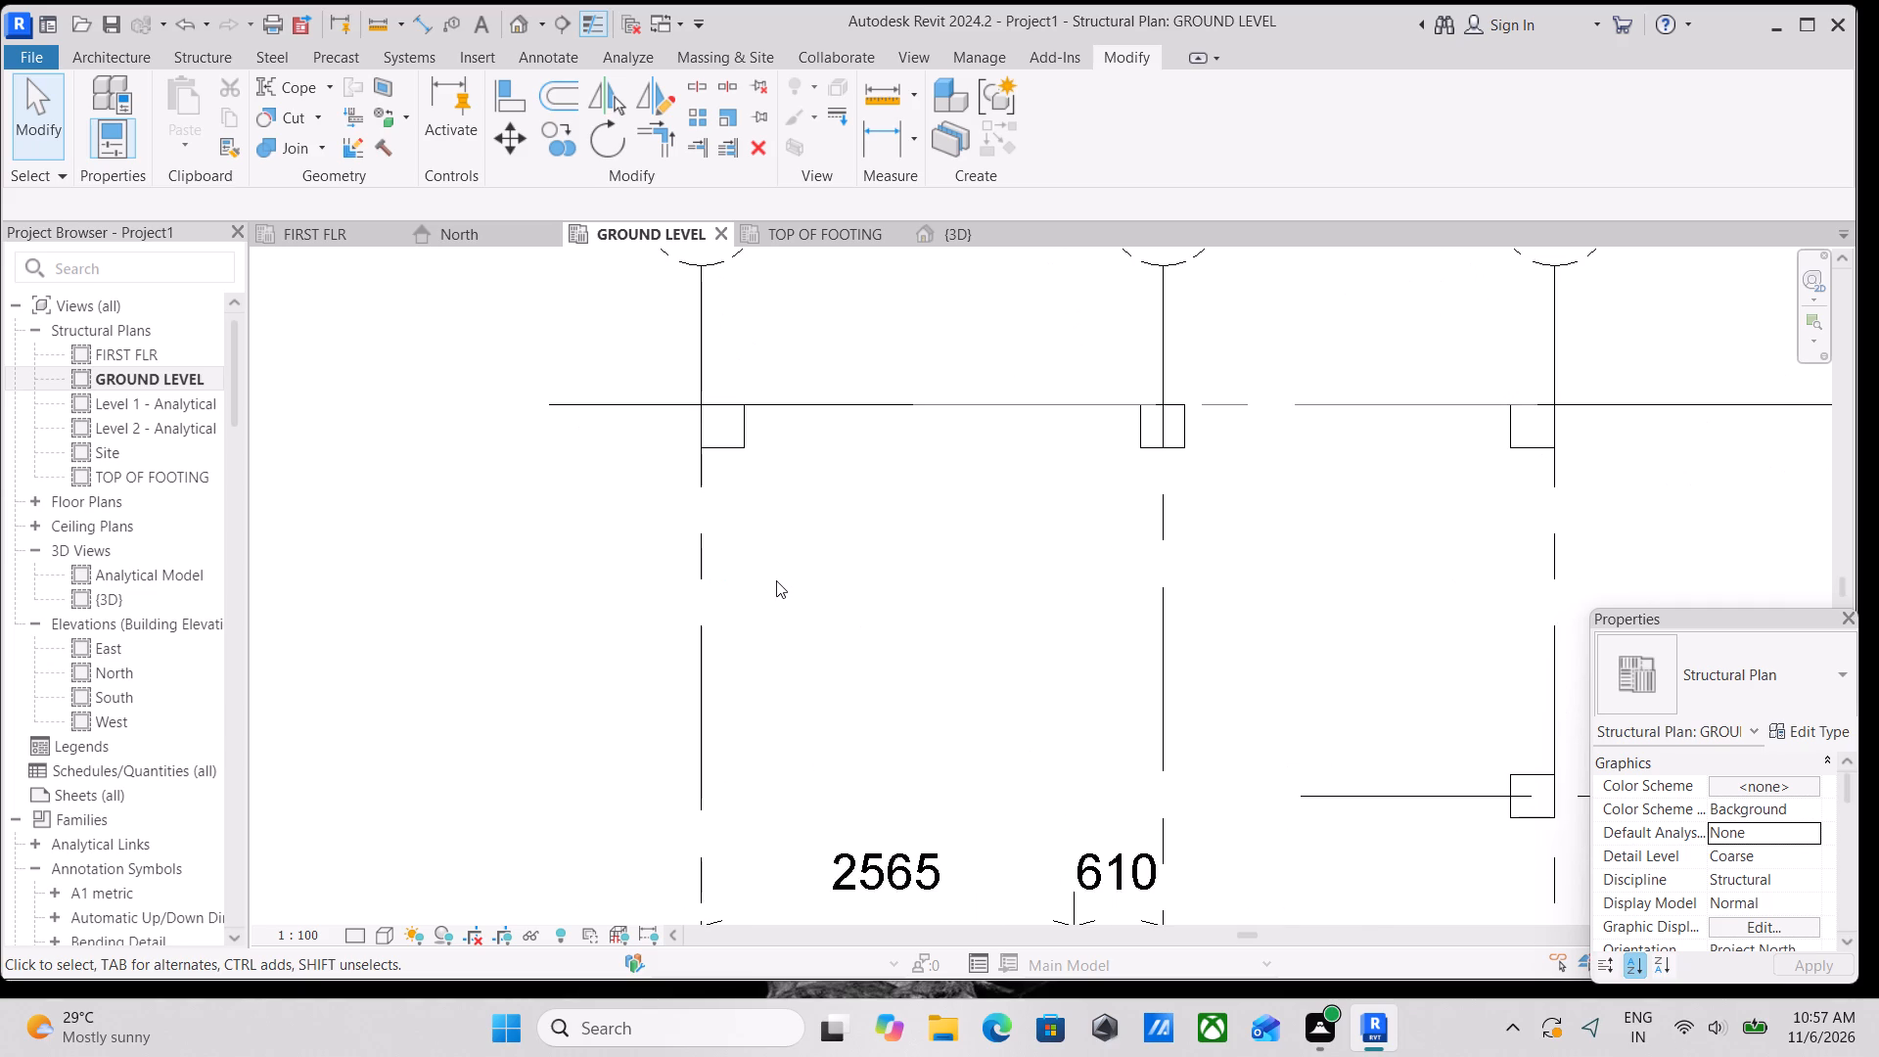
scroll(778, 588, "down", 2)
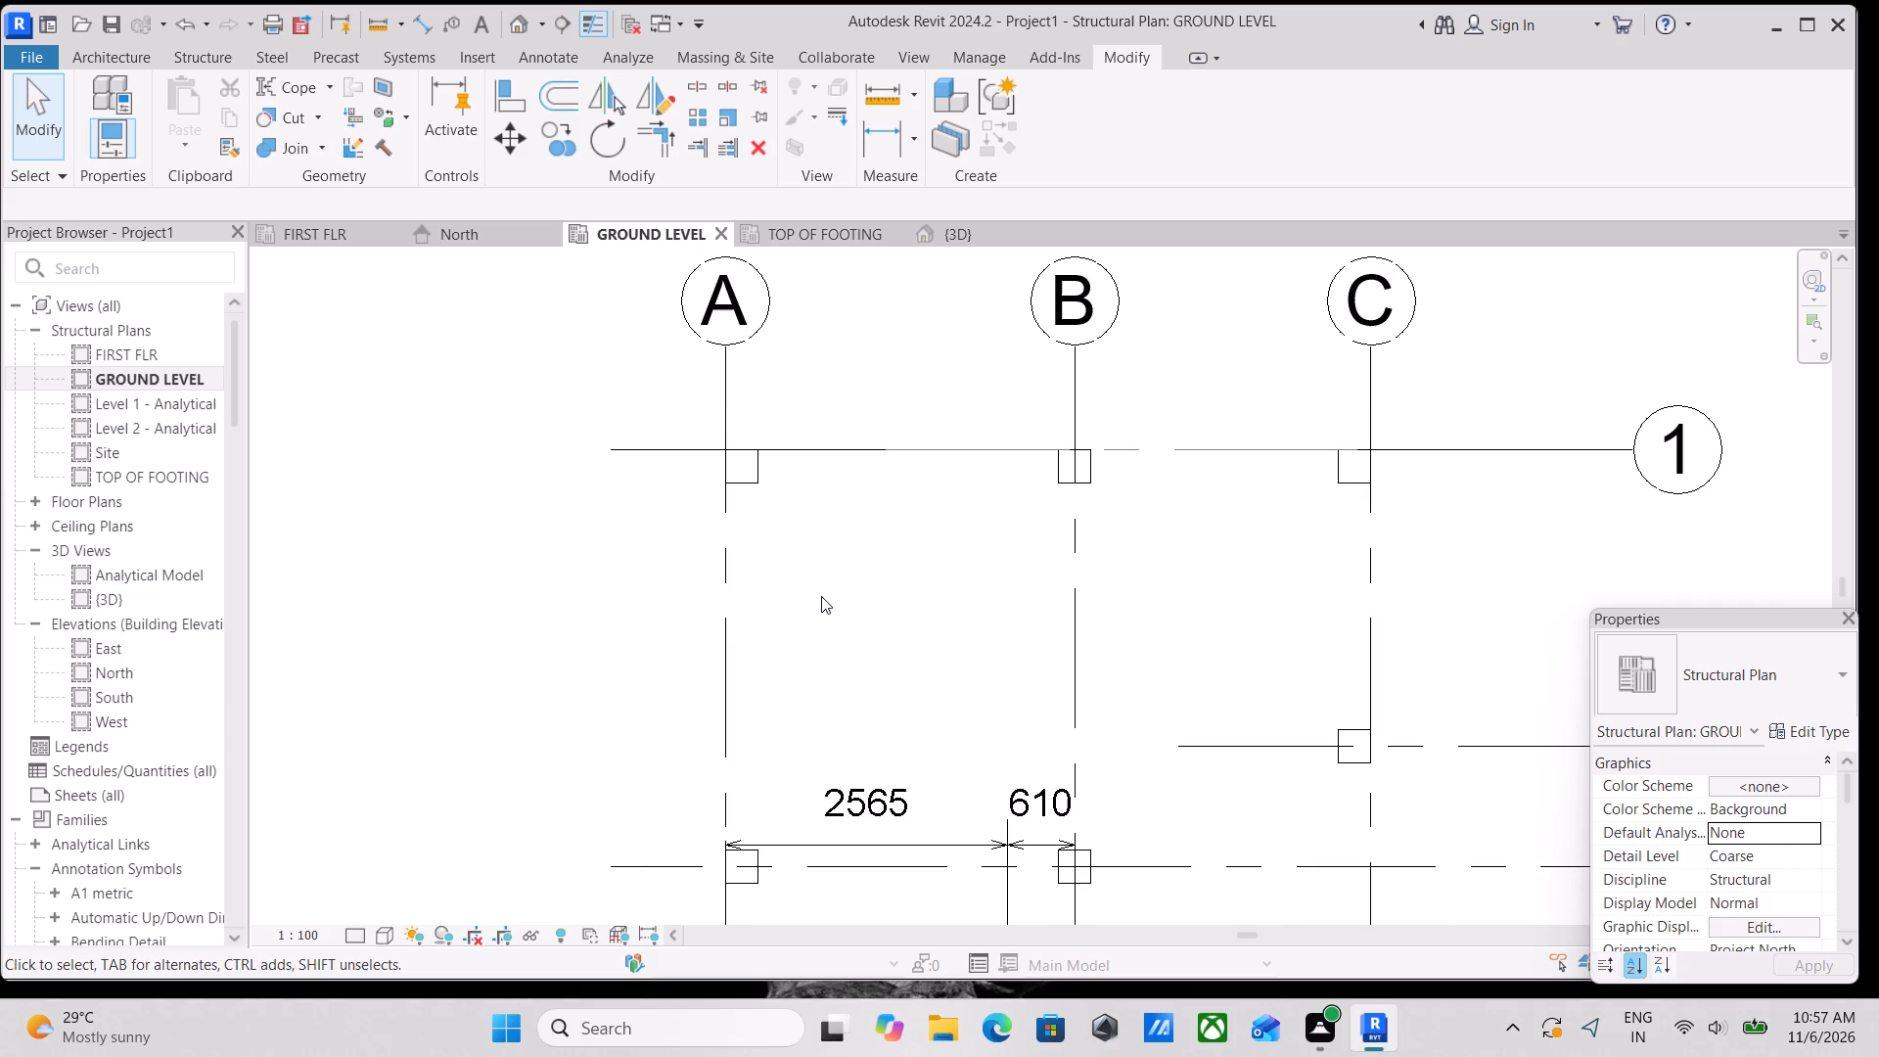
scroll(792, 601, "down", 3)
scroll(792, 618, "up", 6)
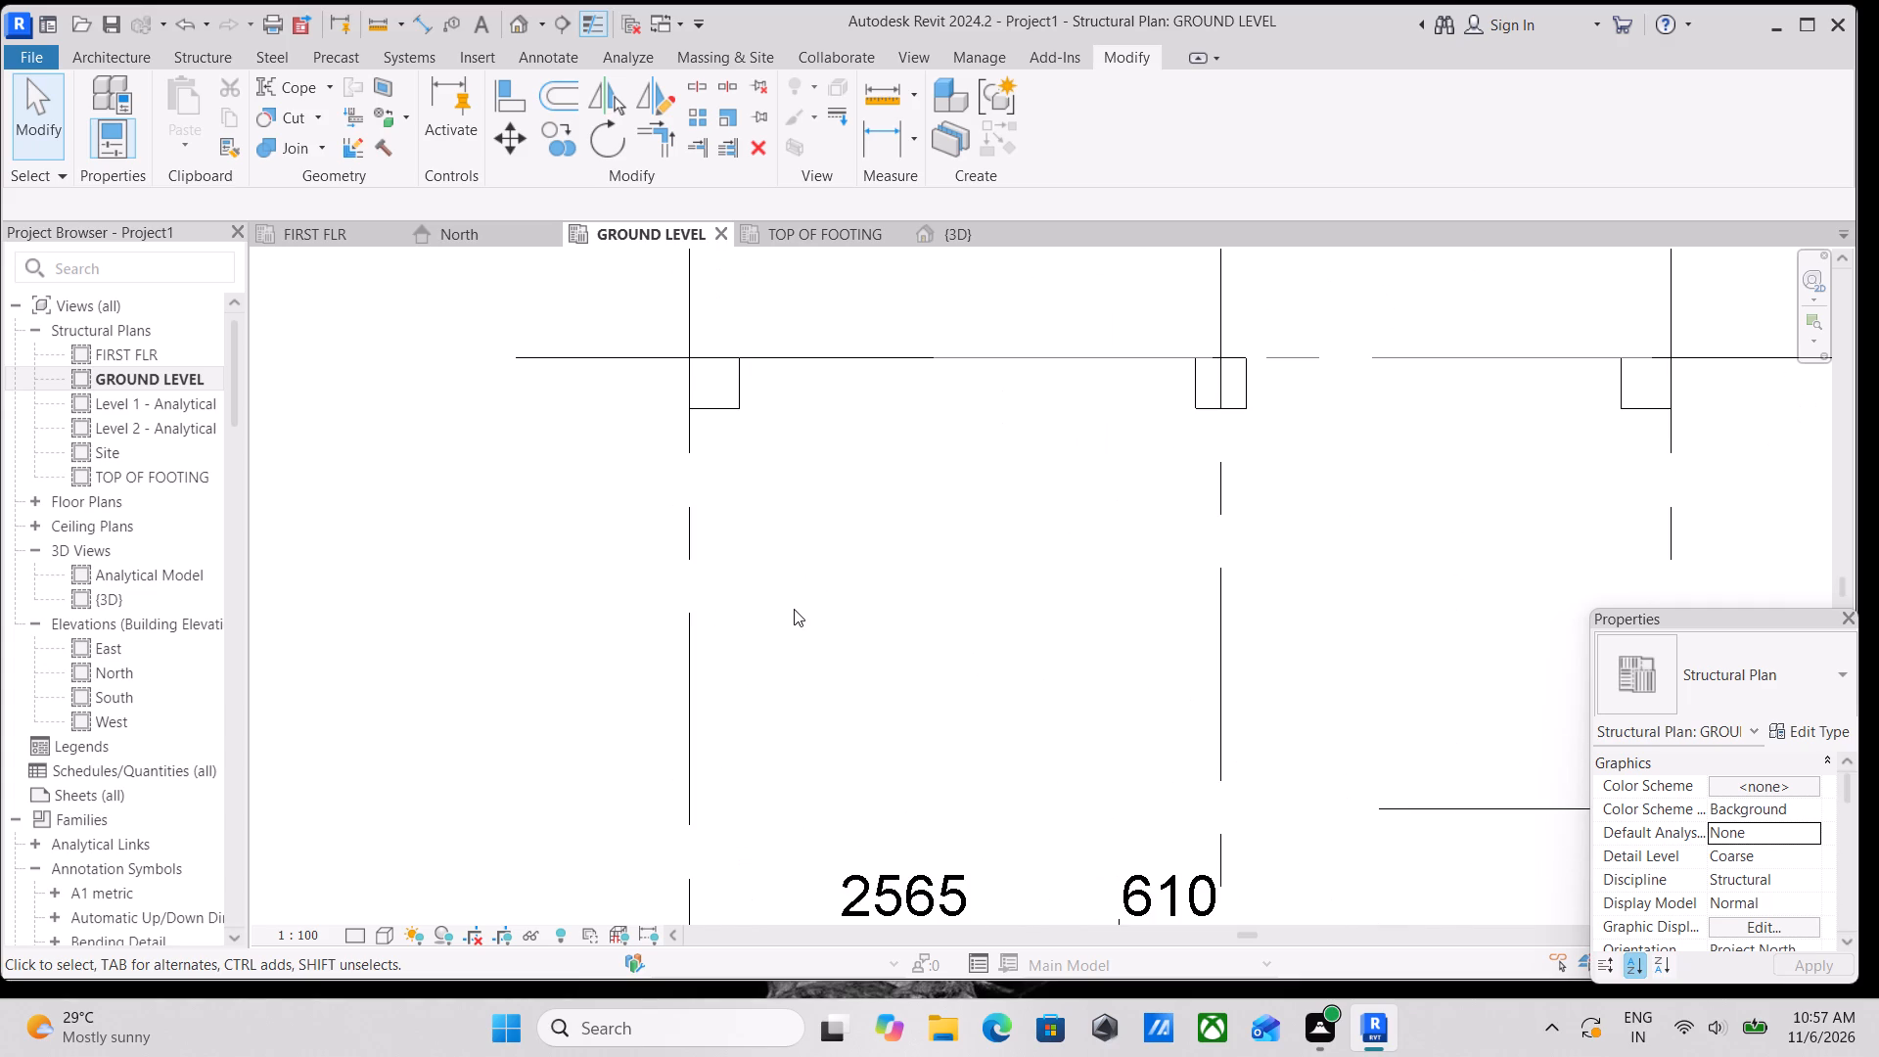
middle_click_drag(796, 710, 782, 668)
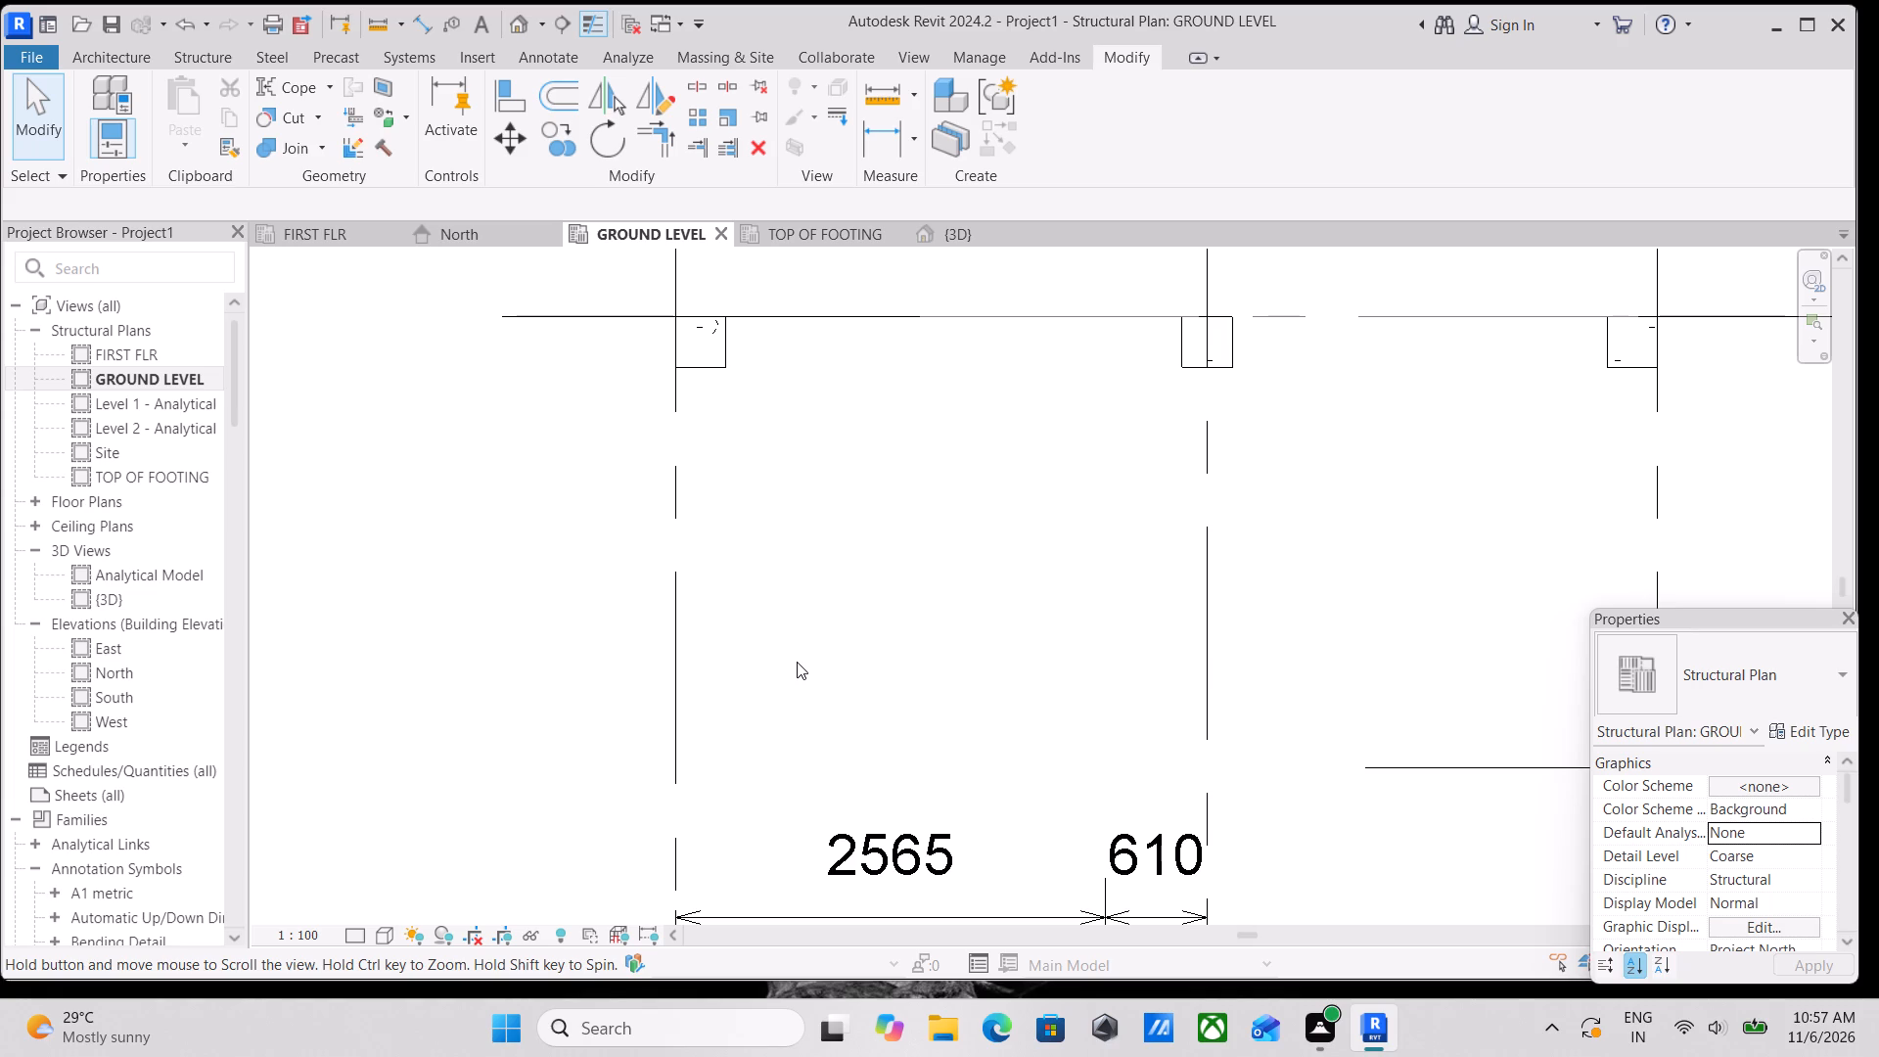
scroll(802, 670, "up", 2)
scroll(803, 621, "down", 2)
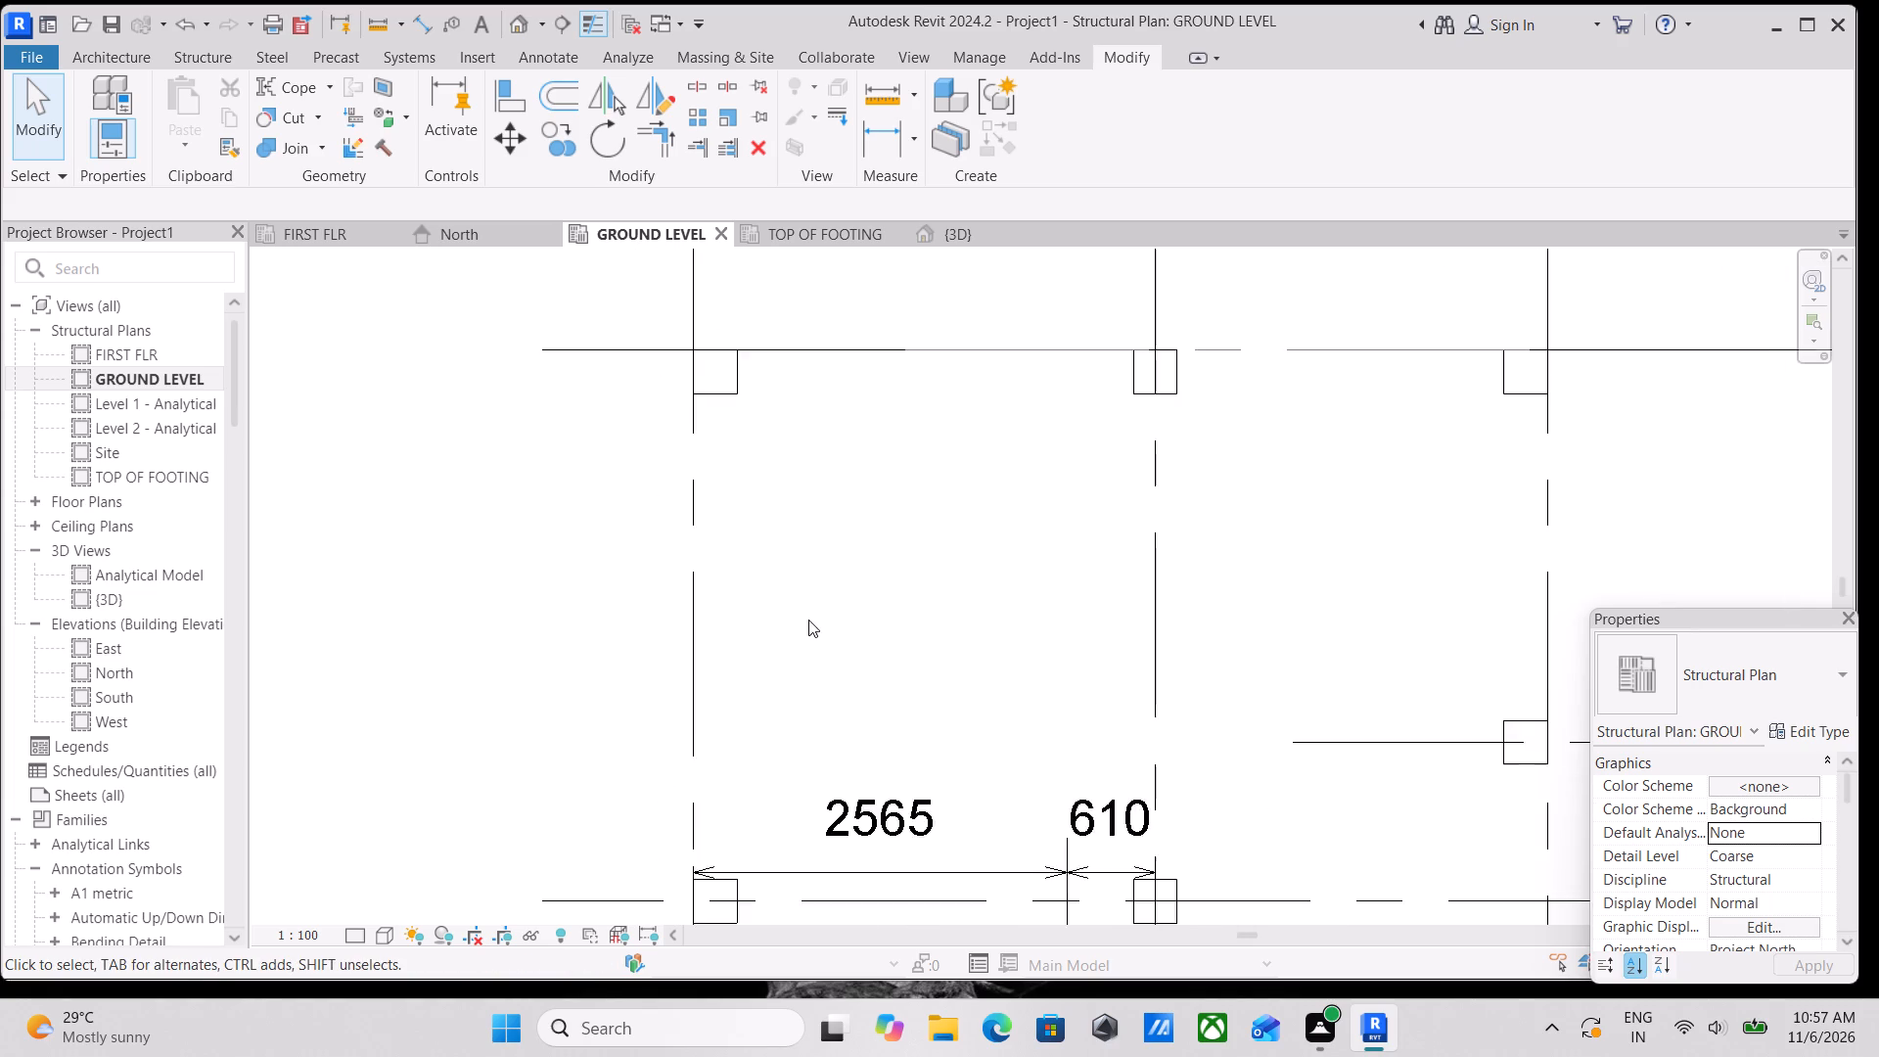
scroll(808, 620, "down", 2)
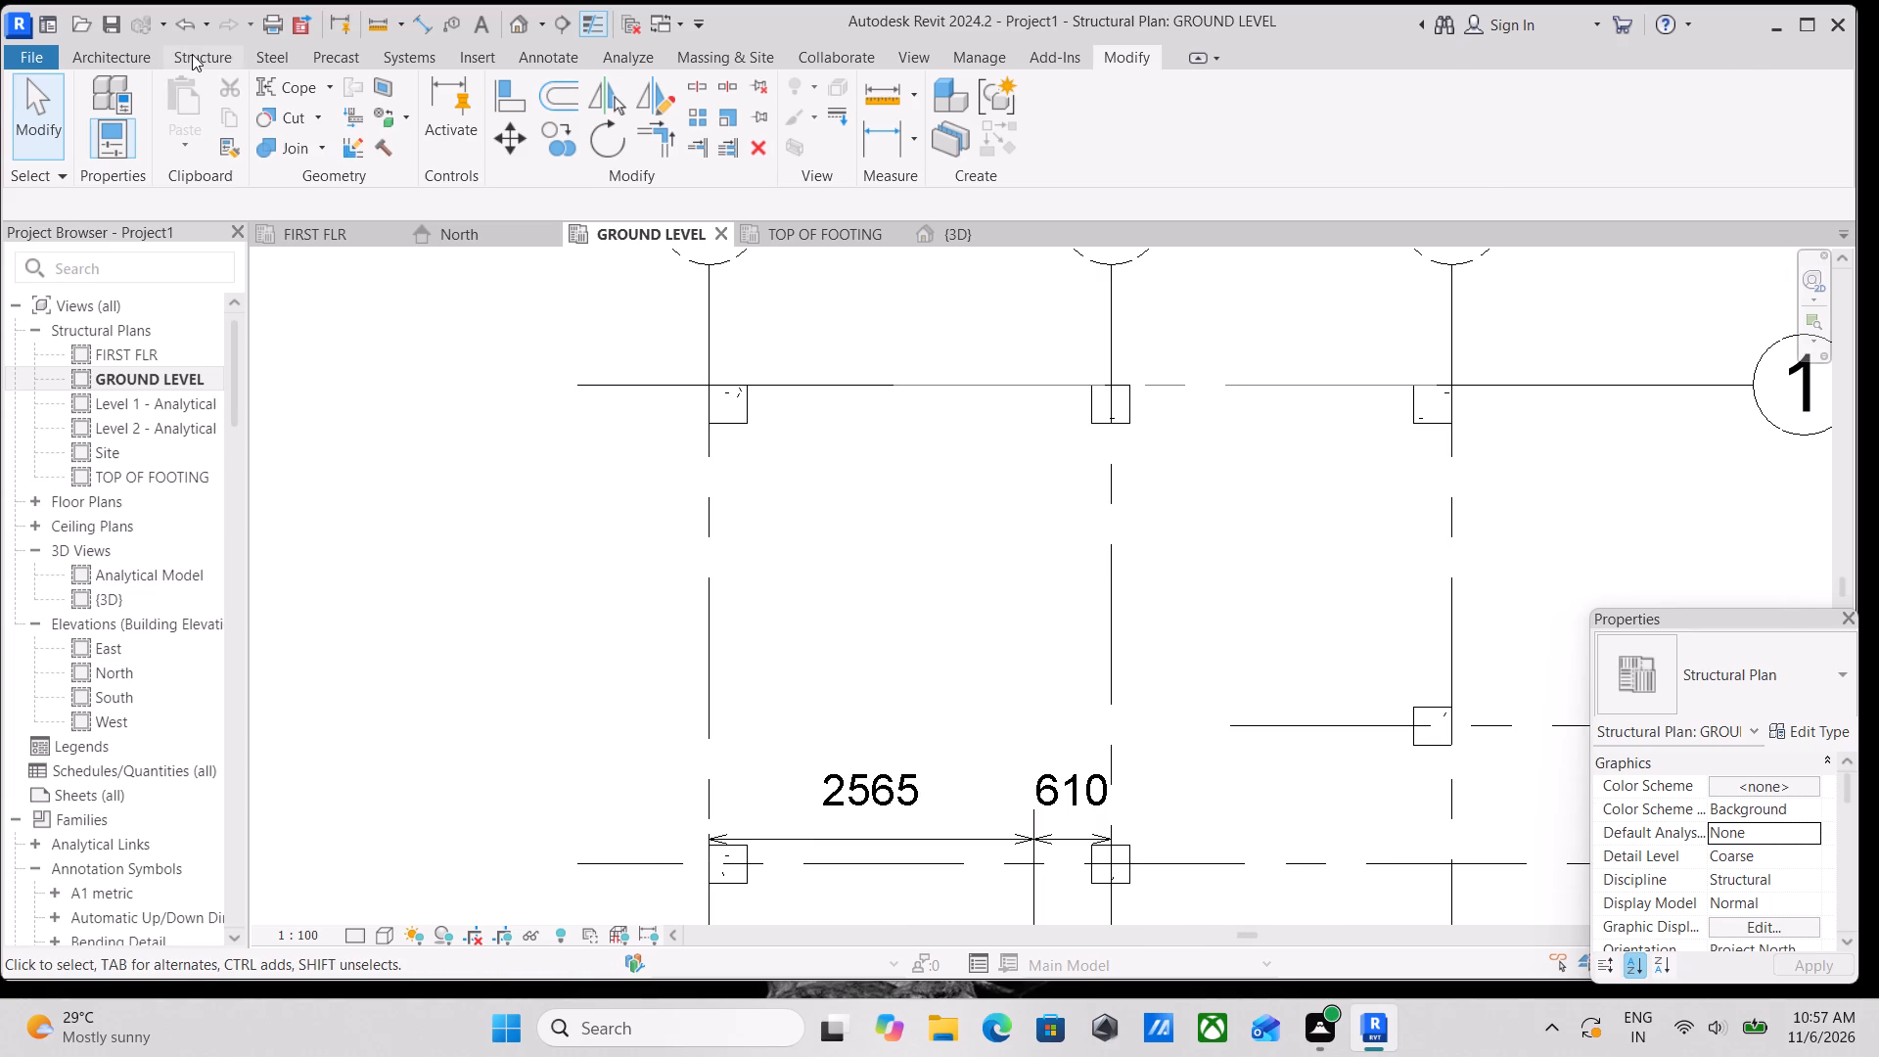
Start a structural beam with the M_Concrete-Rectangular Beam 300 x 600mm type and duplicate that type as 300MM X 300MM.
left_click(192, 54)
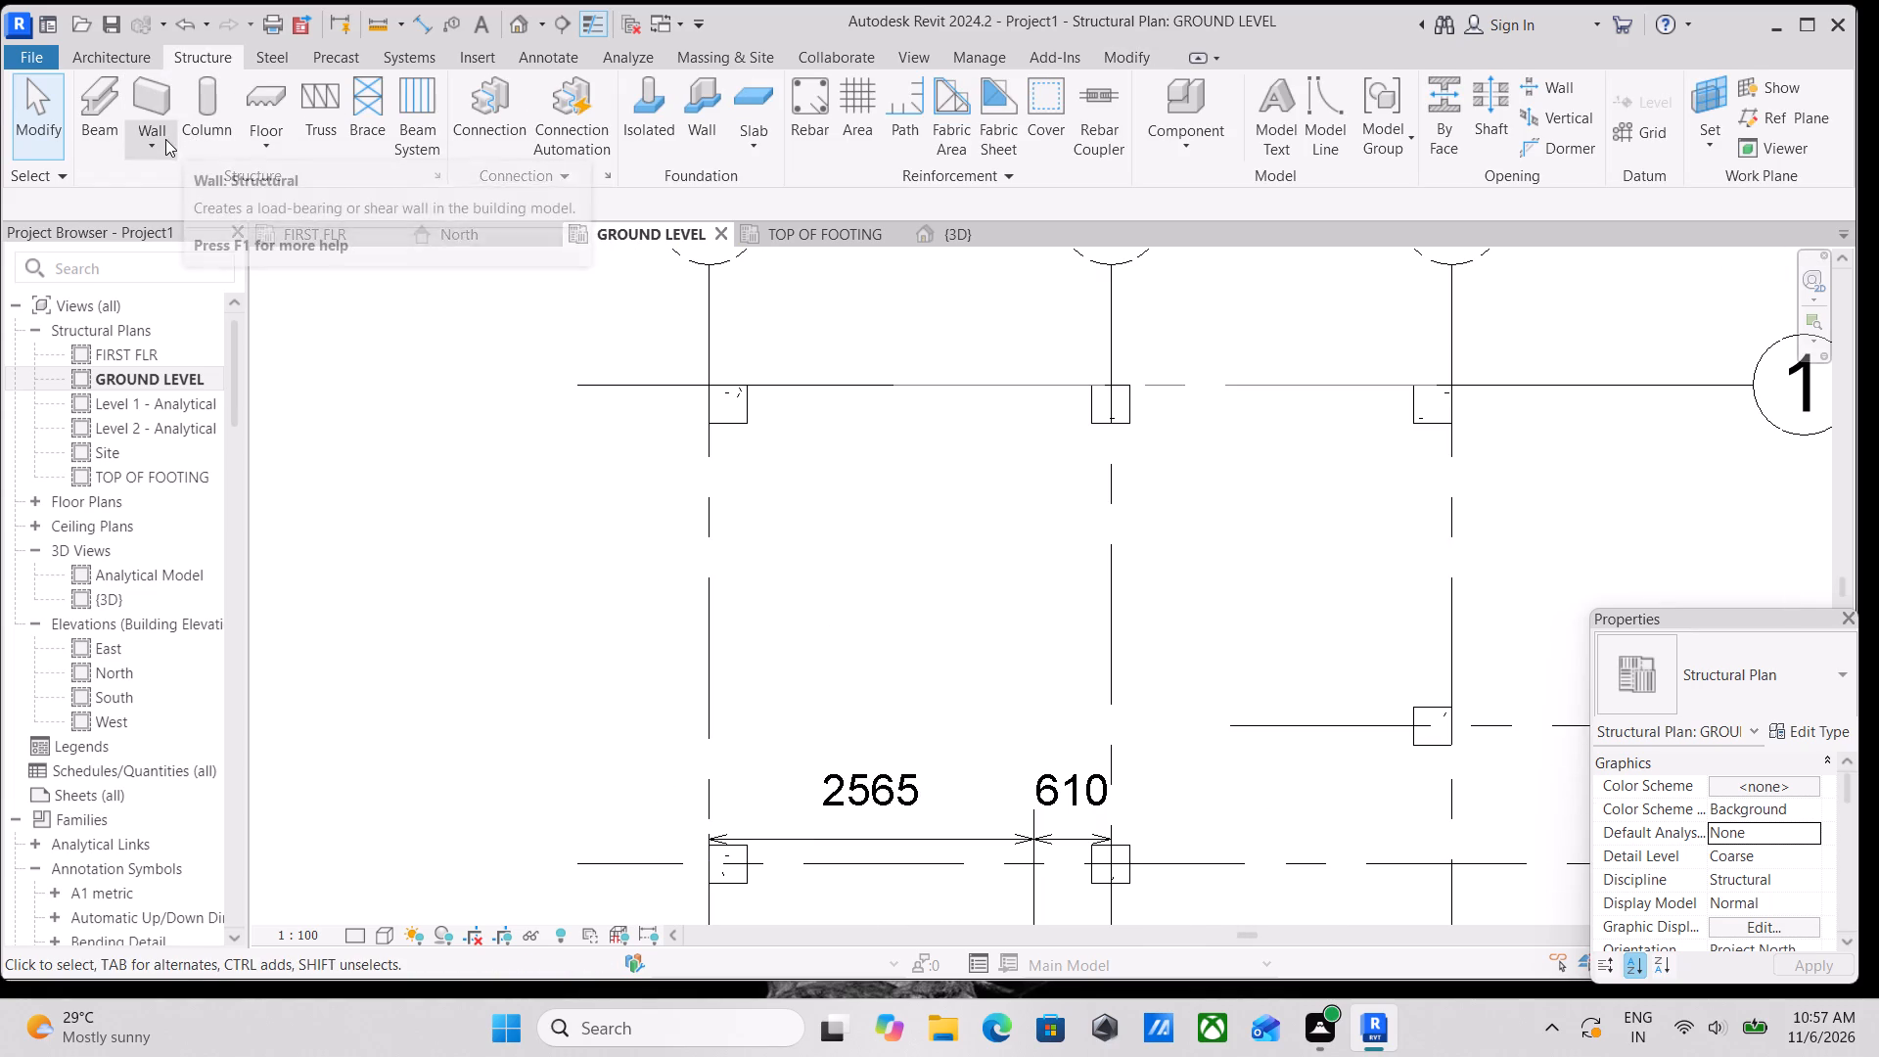
left_click(101, 141)
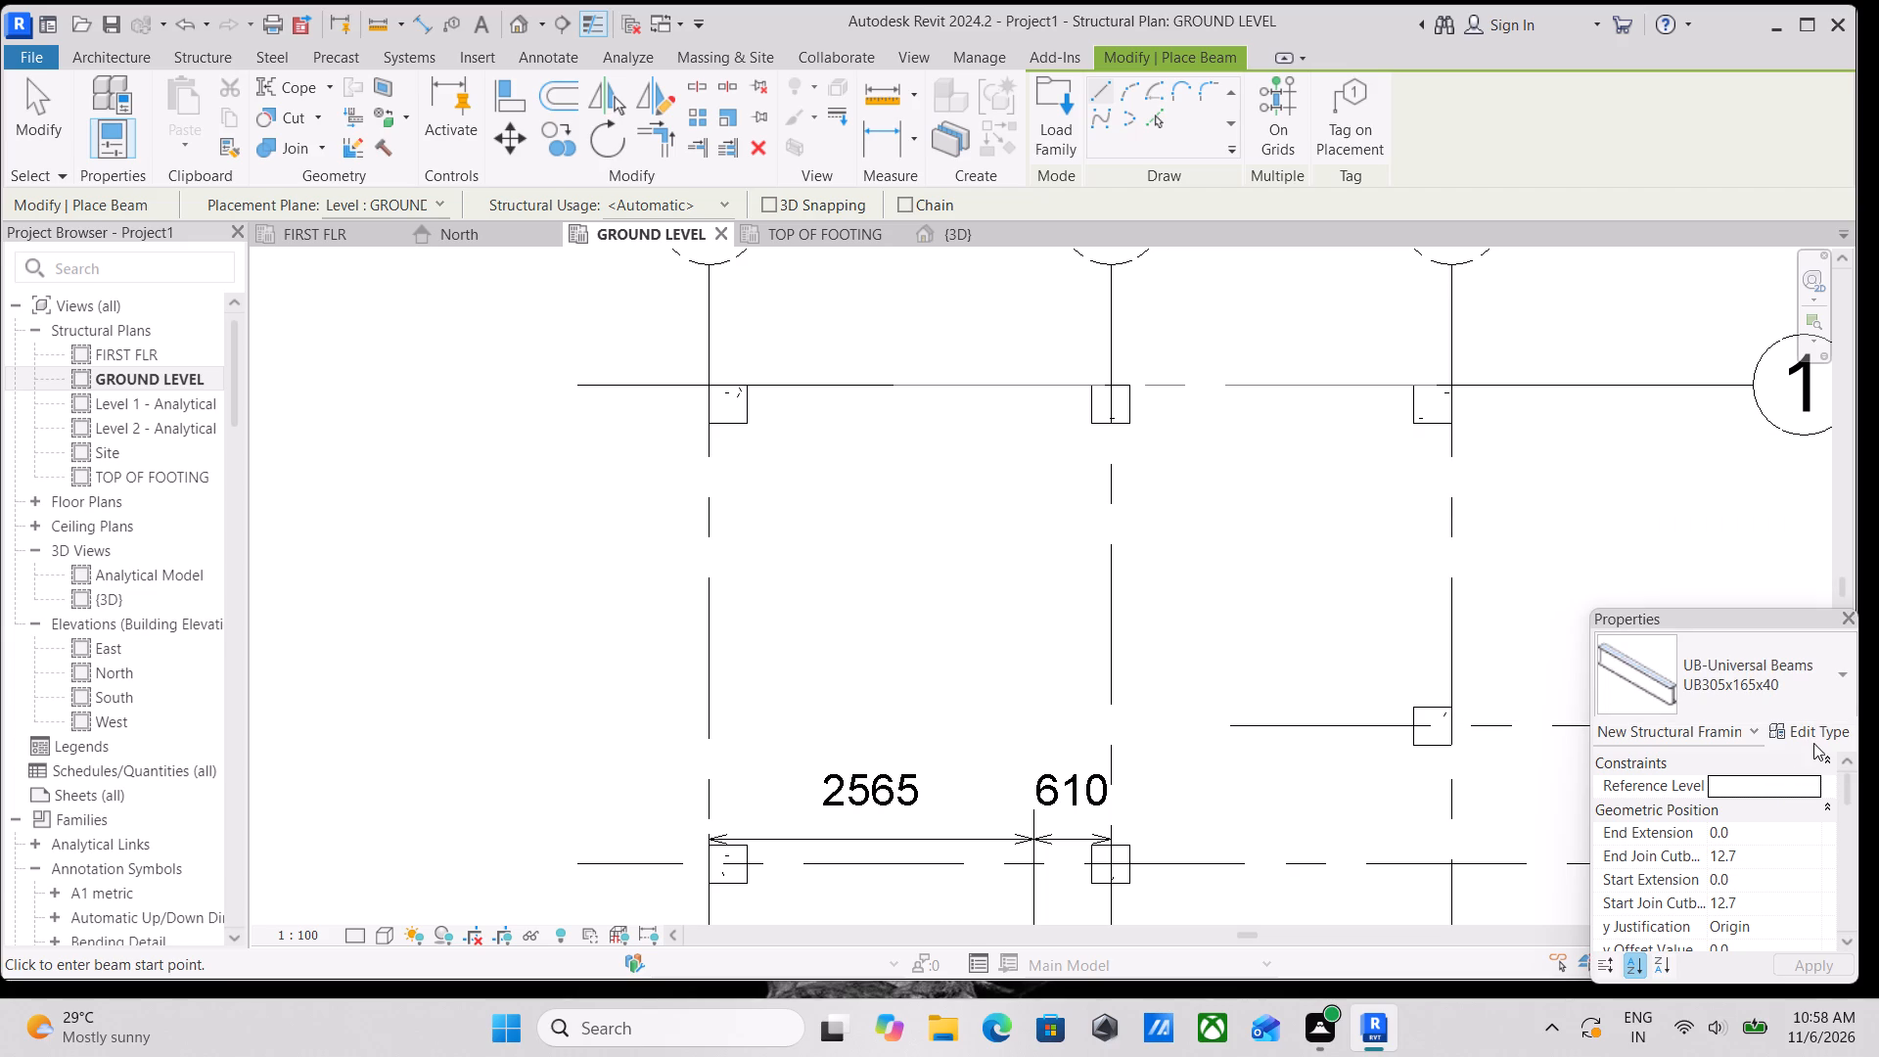
left_click(1837, 693)
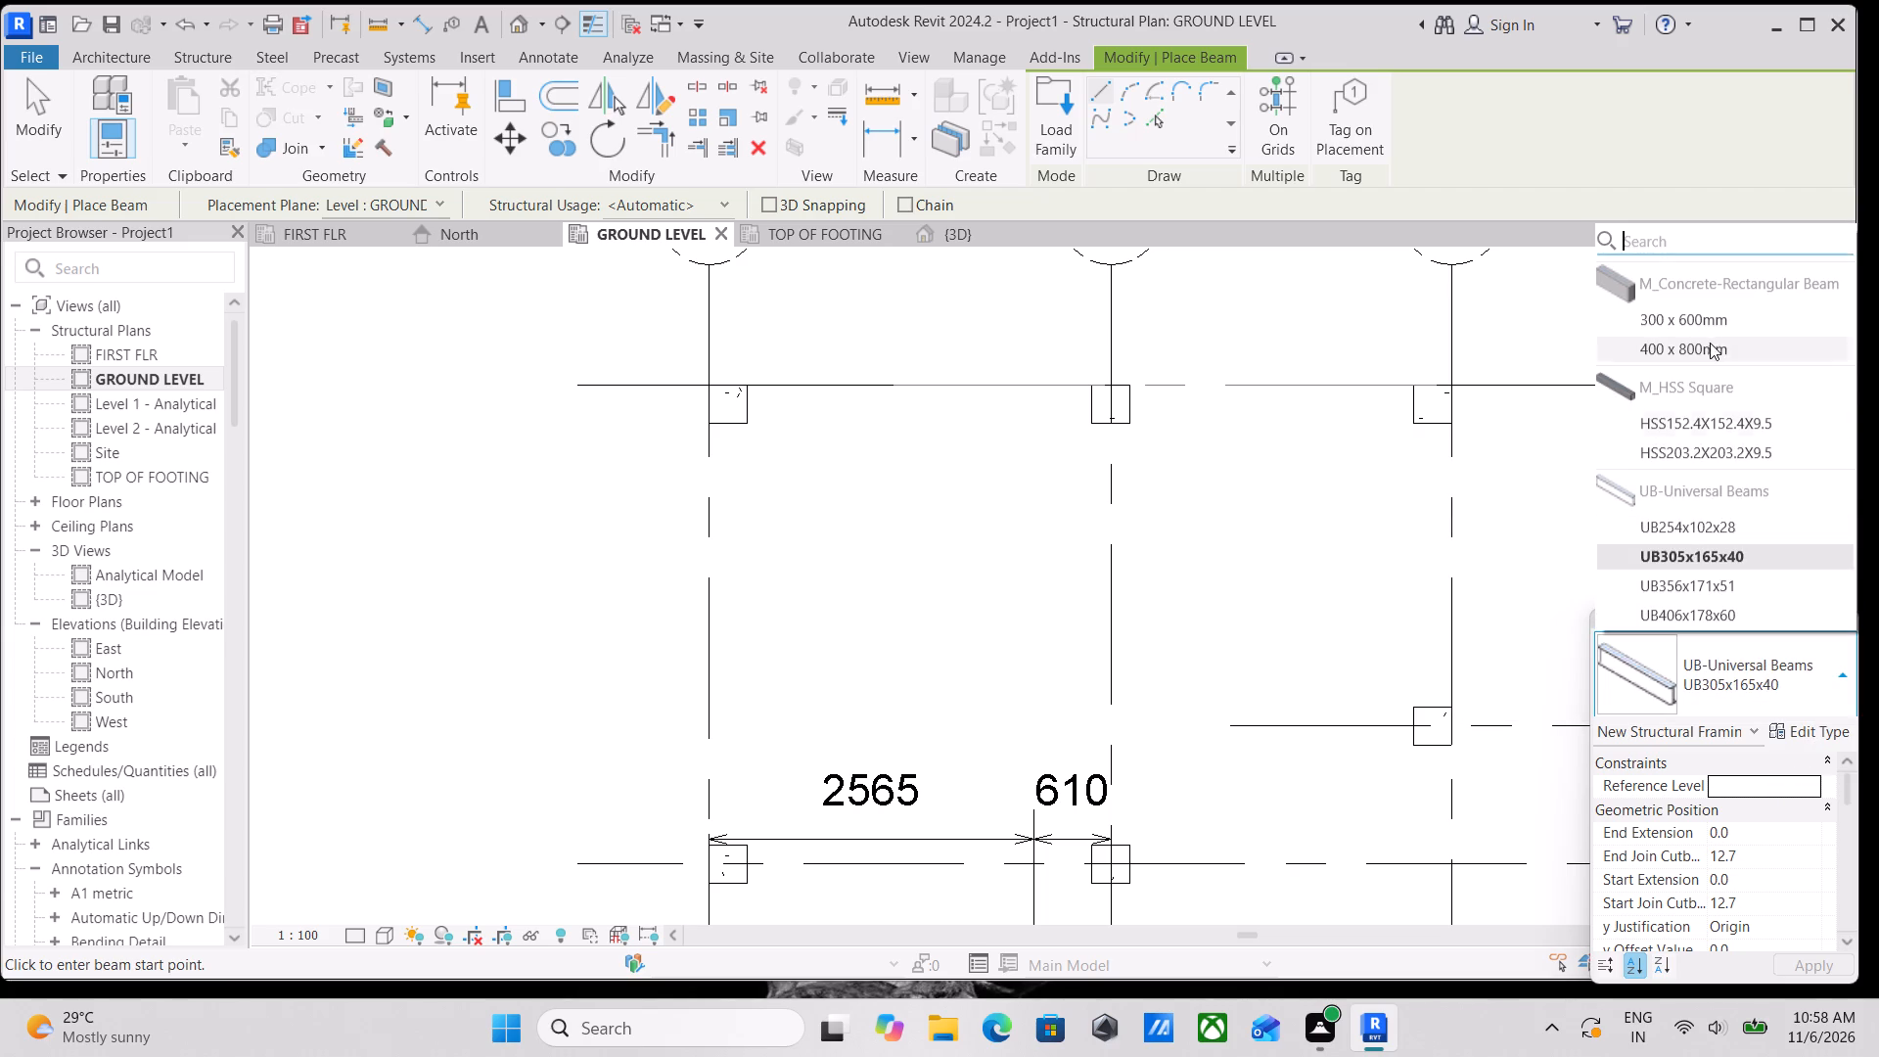
left_click(1716, 314)
left_click(1820, 725)
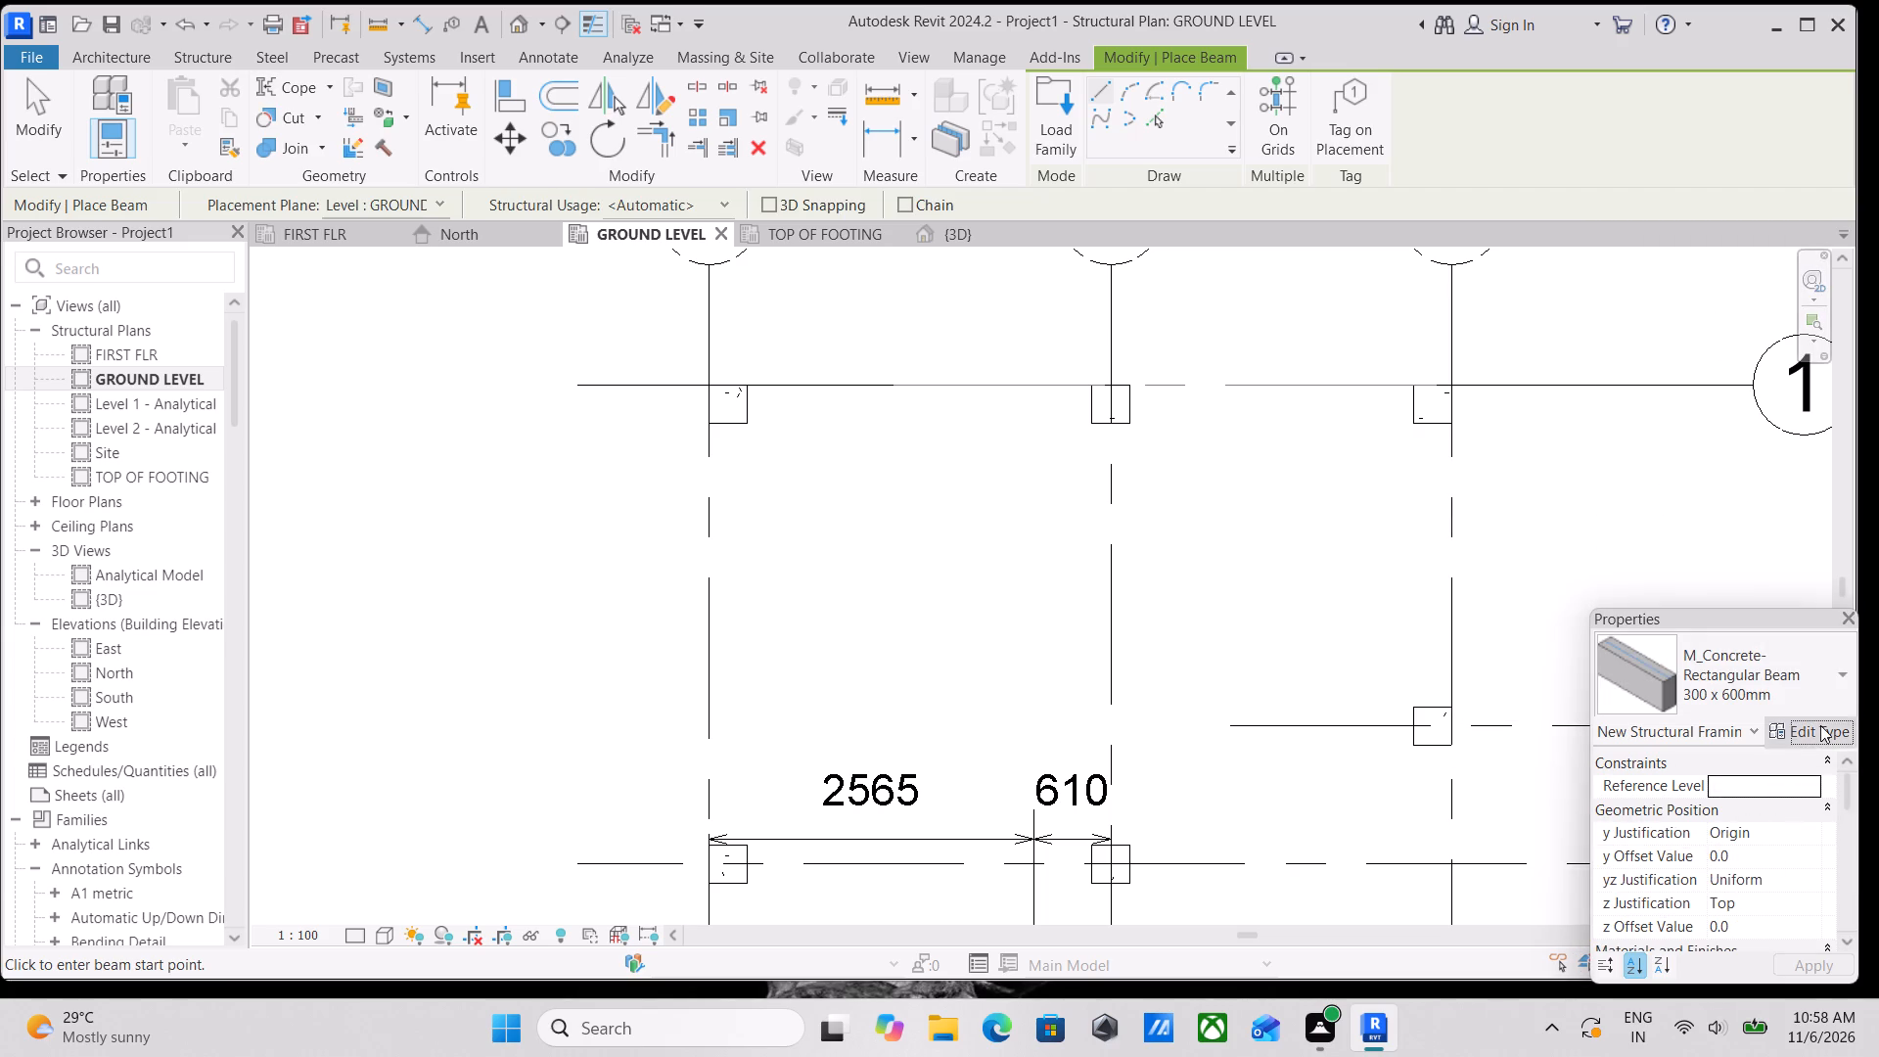
left_click(1780, 232)
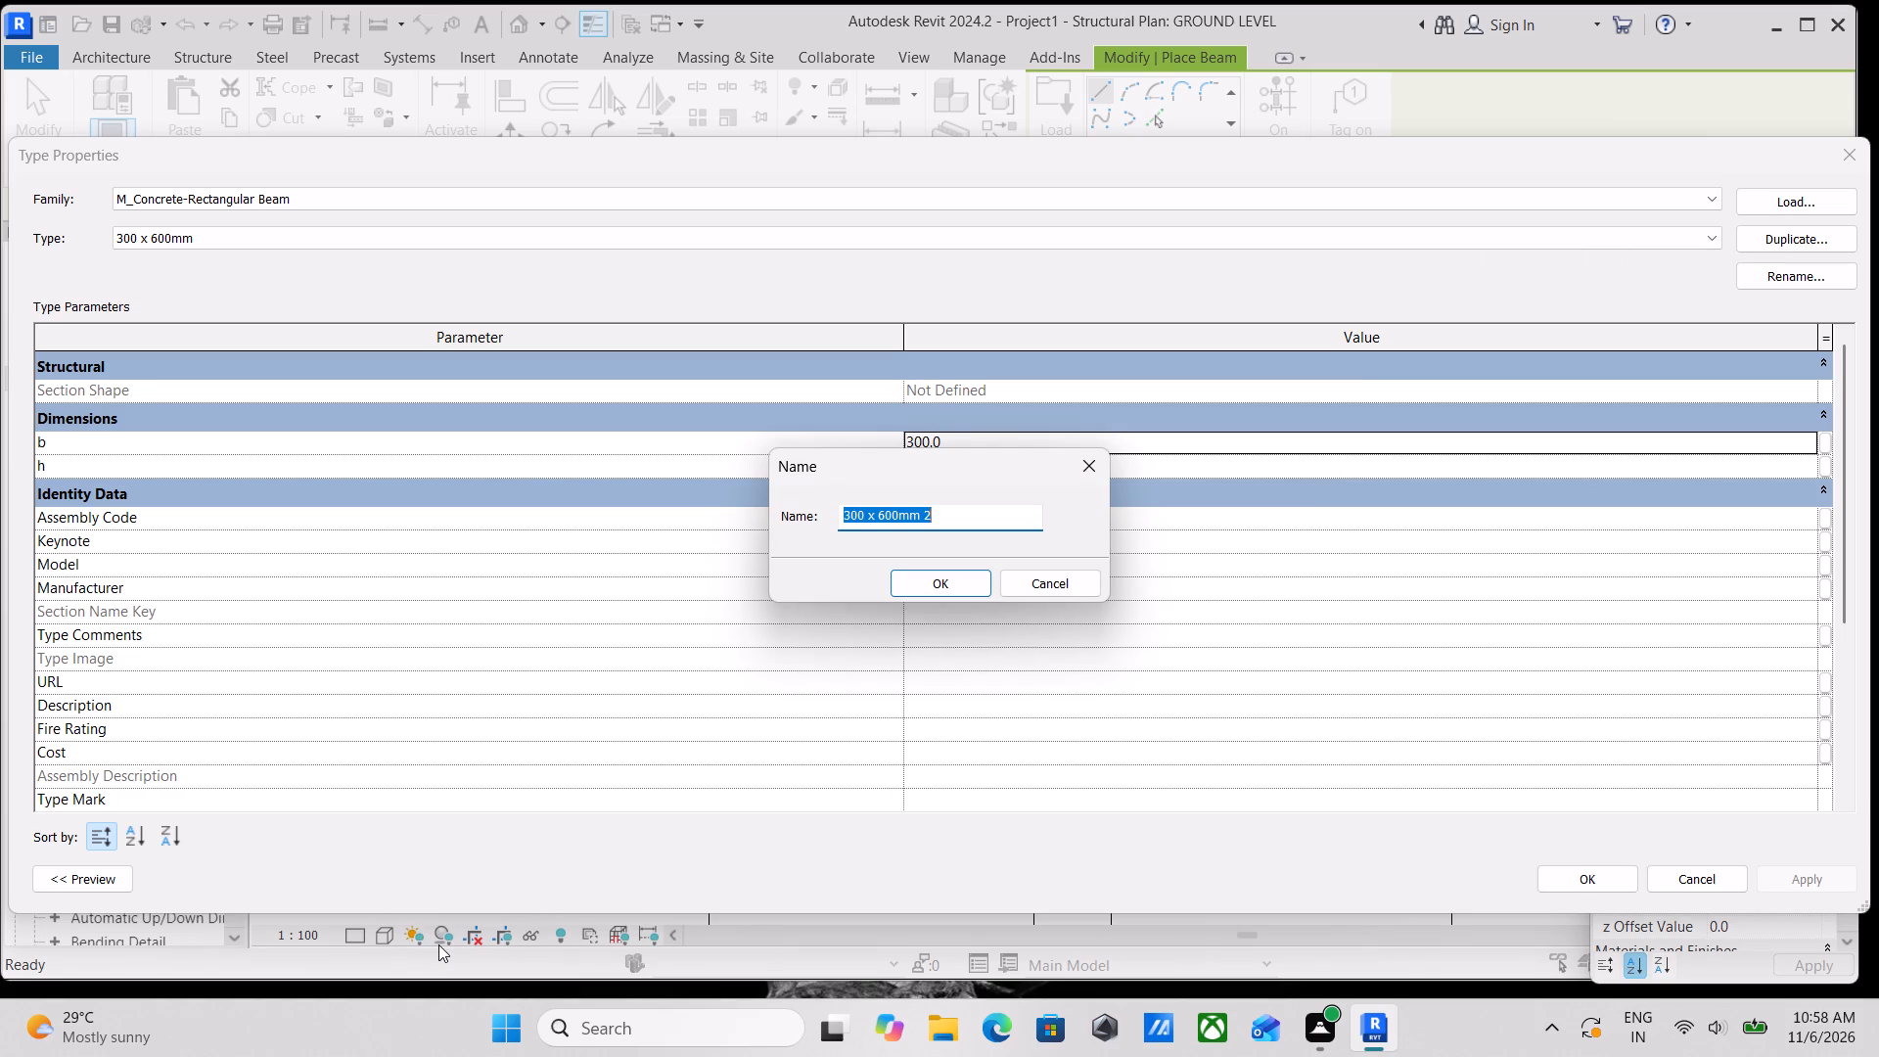
key("3")
type("00")
type("MM")
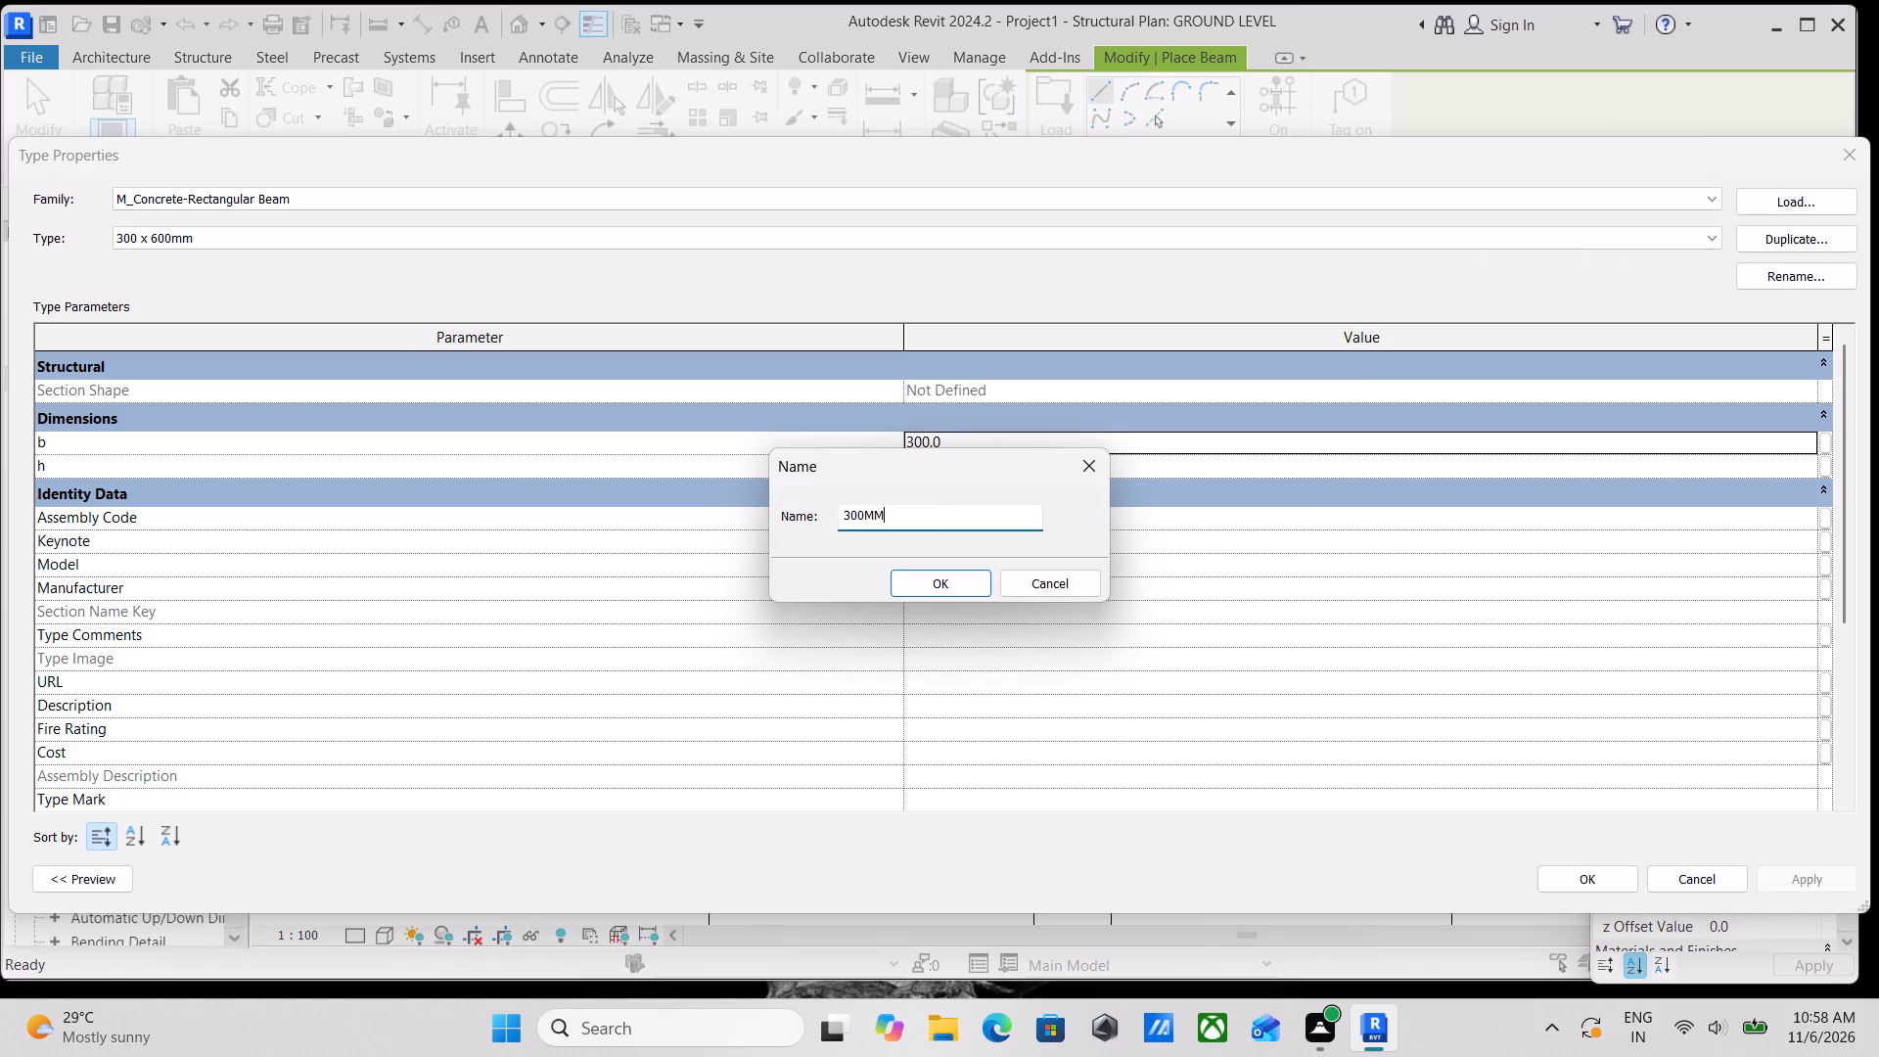
key("space")
type("X")
key("space")
type("300")
type("MM")
key("BackSpace")
key("BackSpace")
key("BackSpace")
key("BackSpace")
key("BackSpace")
key("BackSpace")
key("BackSpace")
key("x")
key("space")
type("300MM")
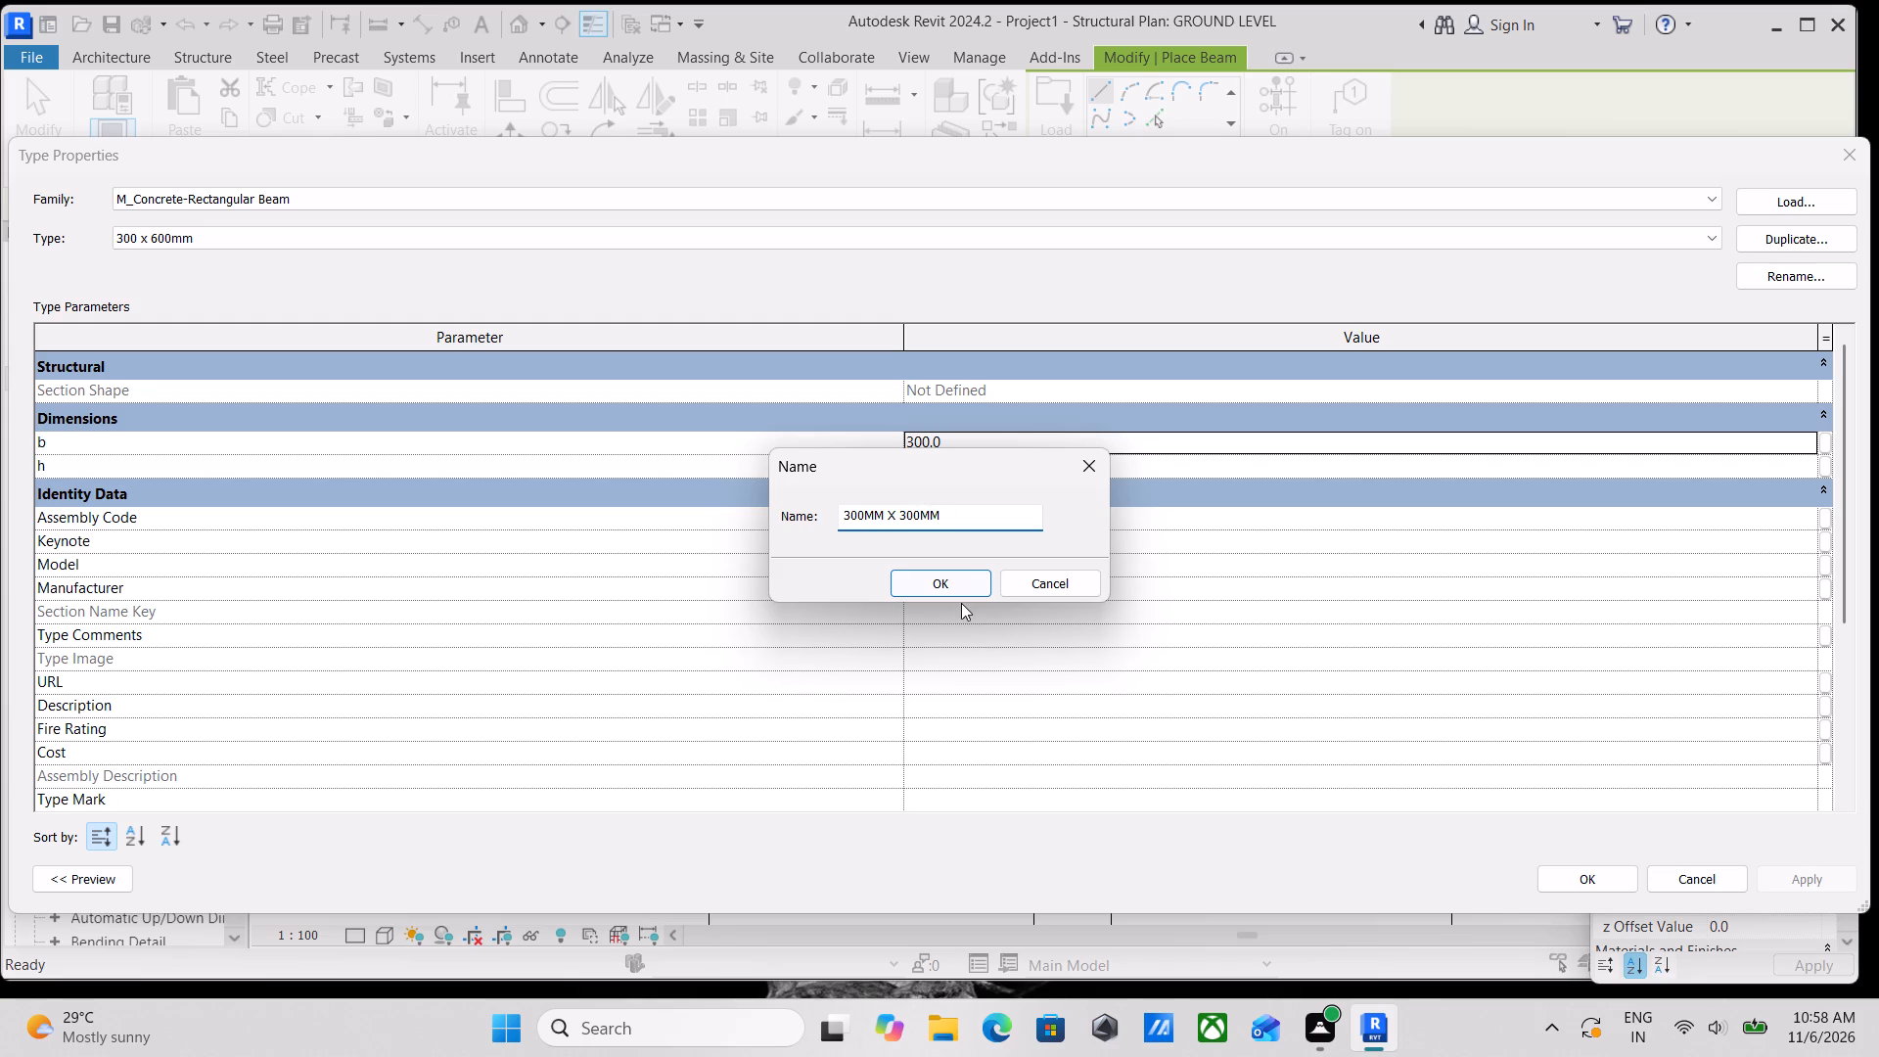
left_click(953, 585)
Set the h dimension of the 300MM X 300MM beam type to 300 and apply it.
left_click(1005, 463)
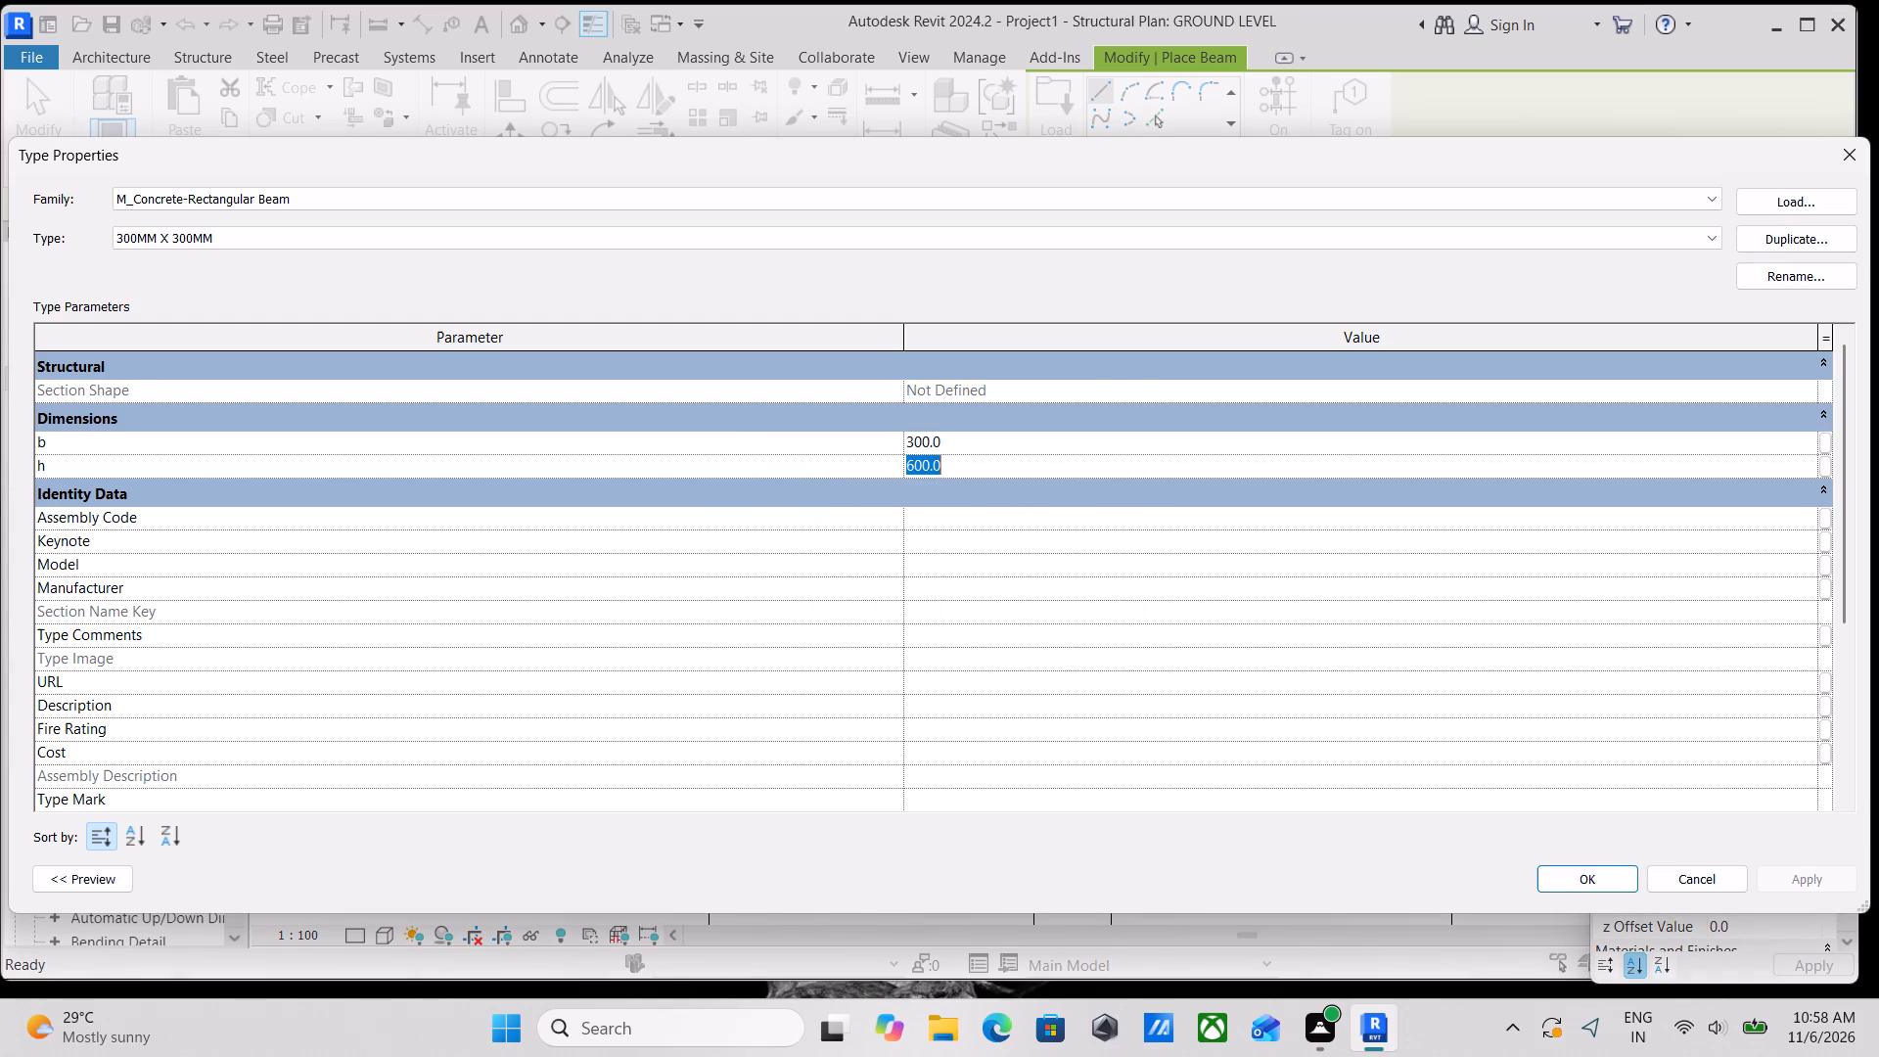
type("300")
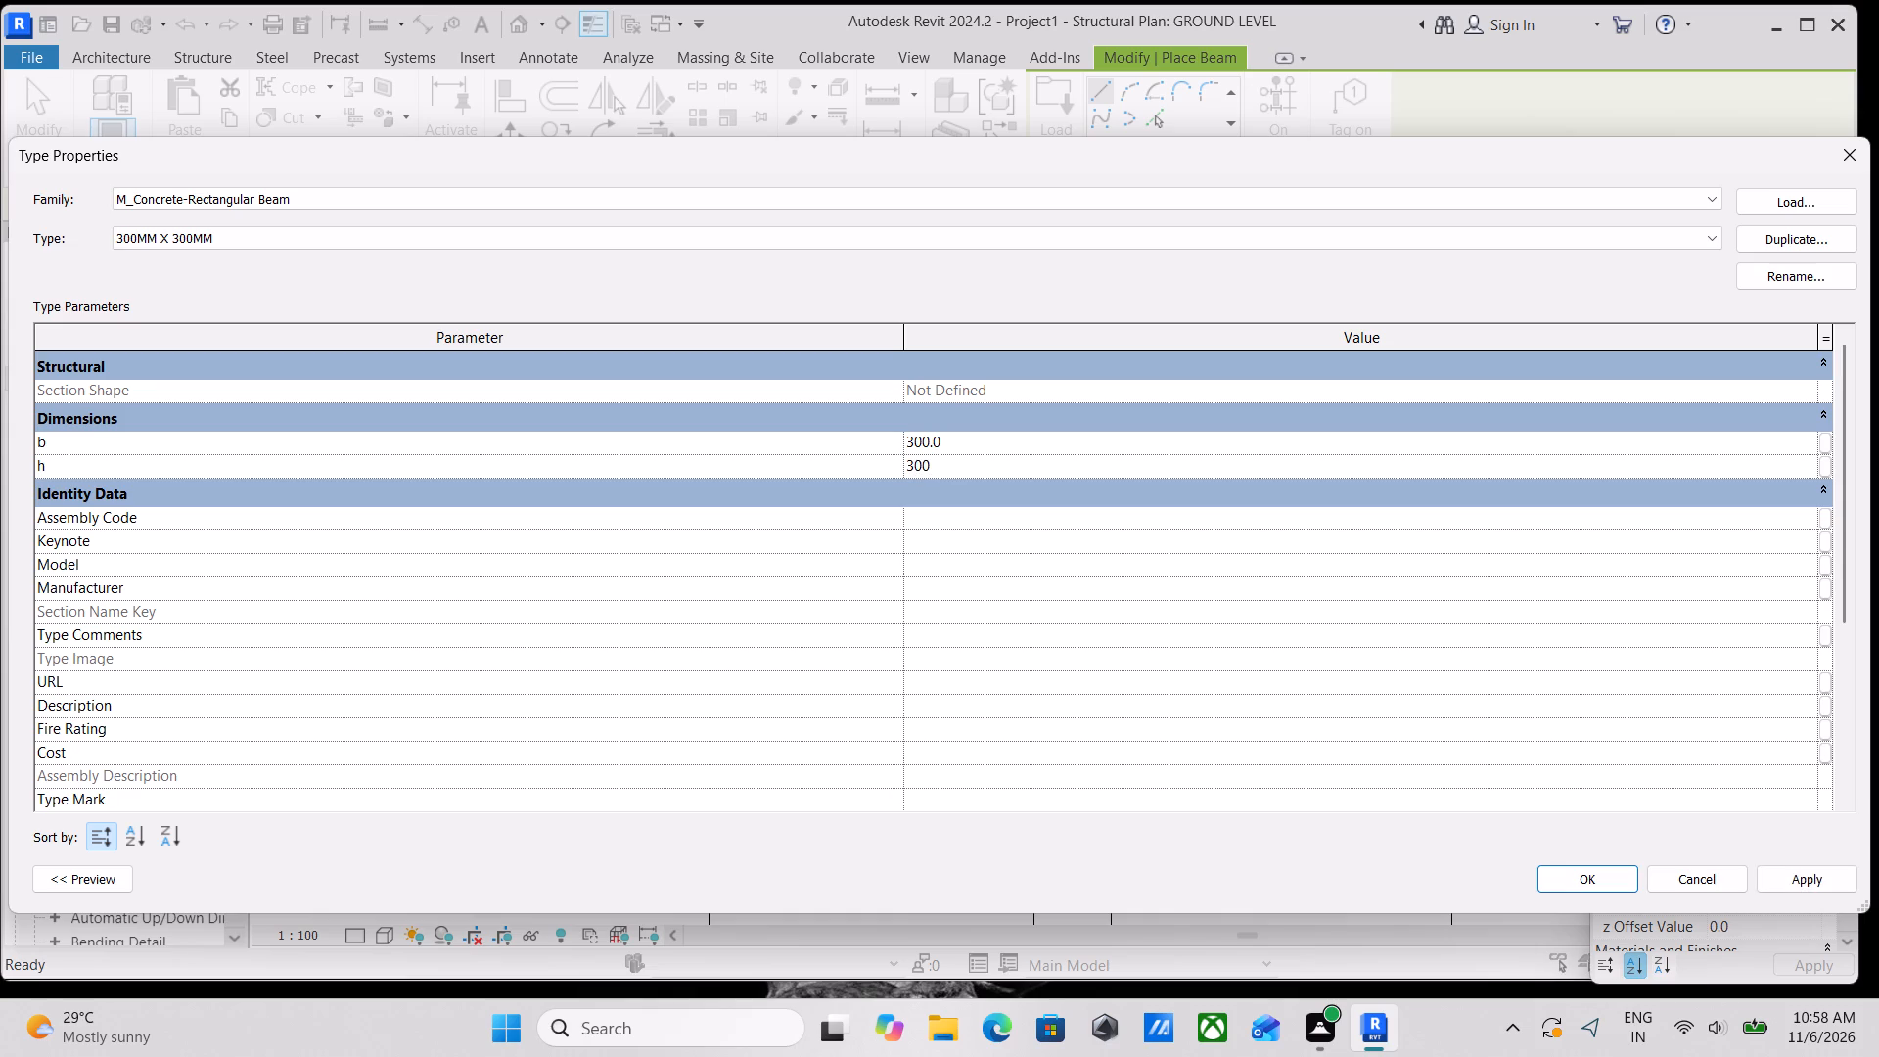
left_click(1824, 878)
left_click(1611, 873)
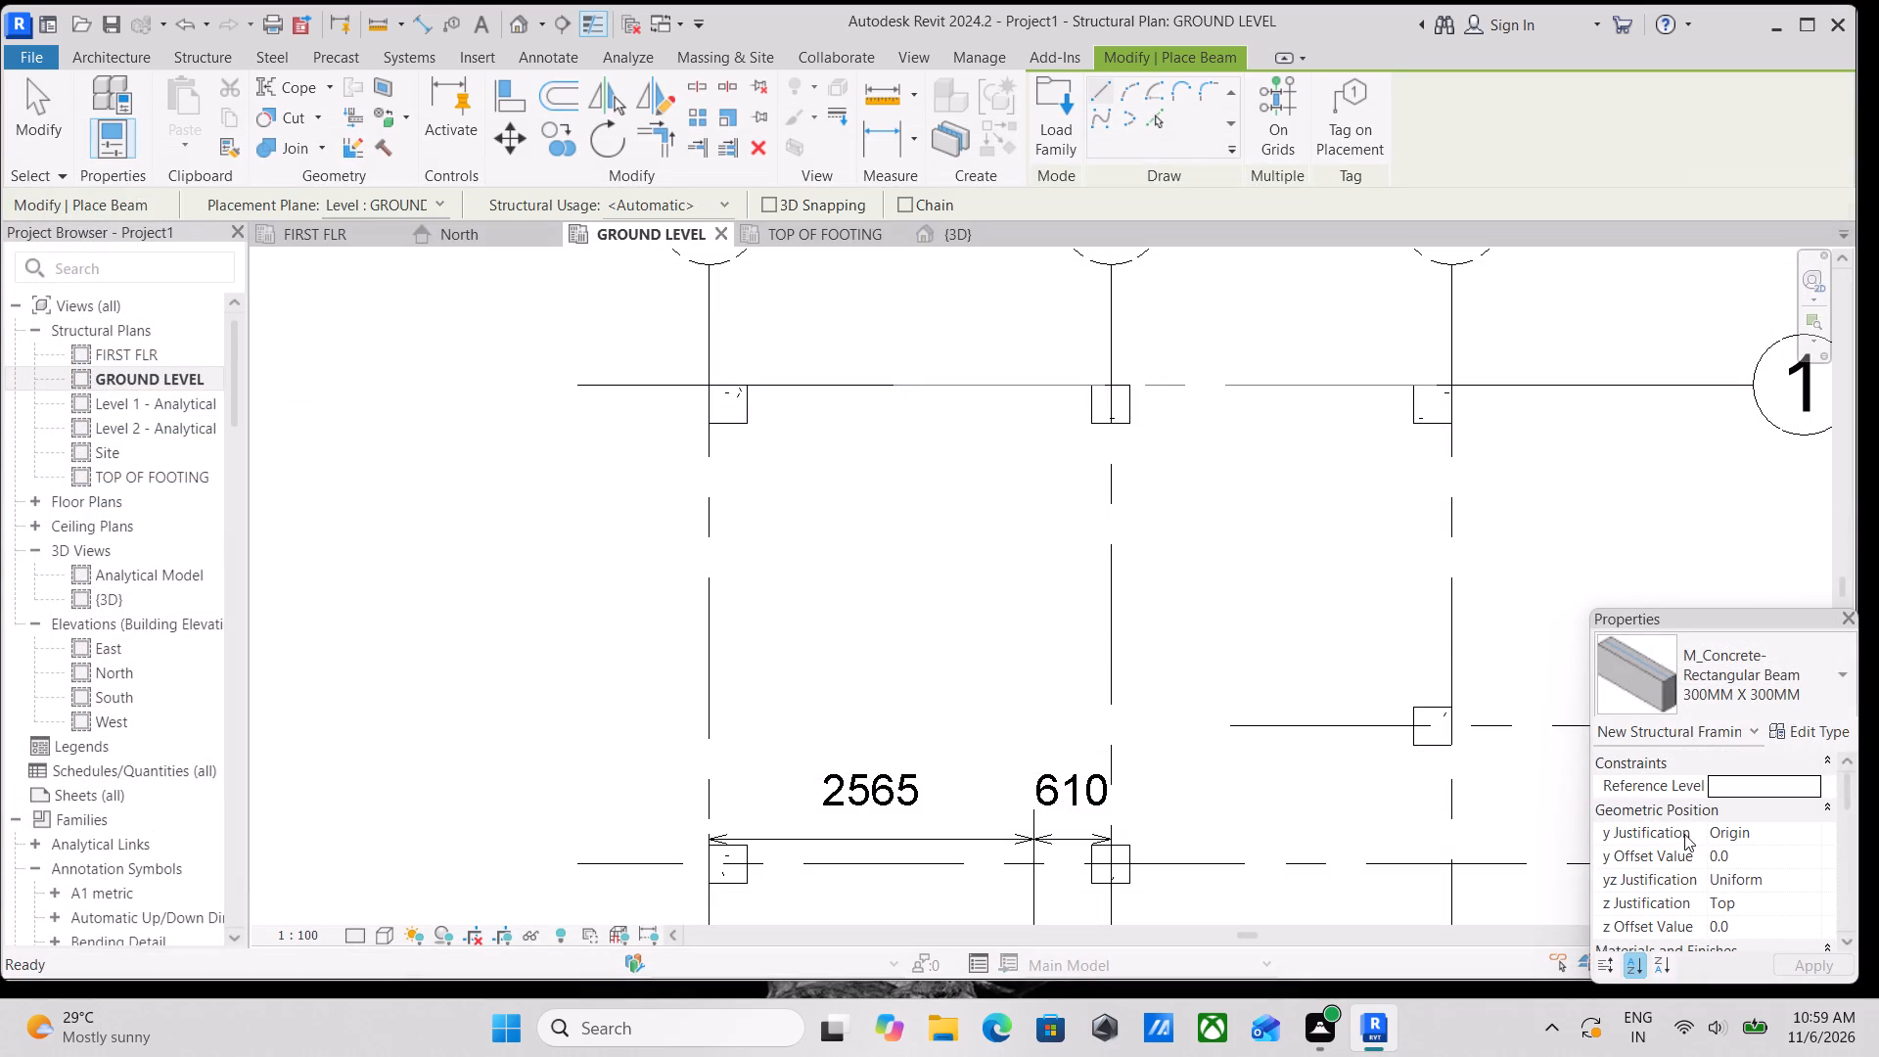
Draw a beam about 3335 mm long along grid A, between the facing sides of columns A-1 and A-3 at their midpoints.
scroll(759, 416, "up", 2)
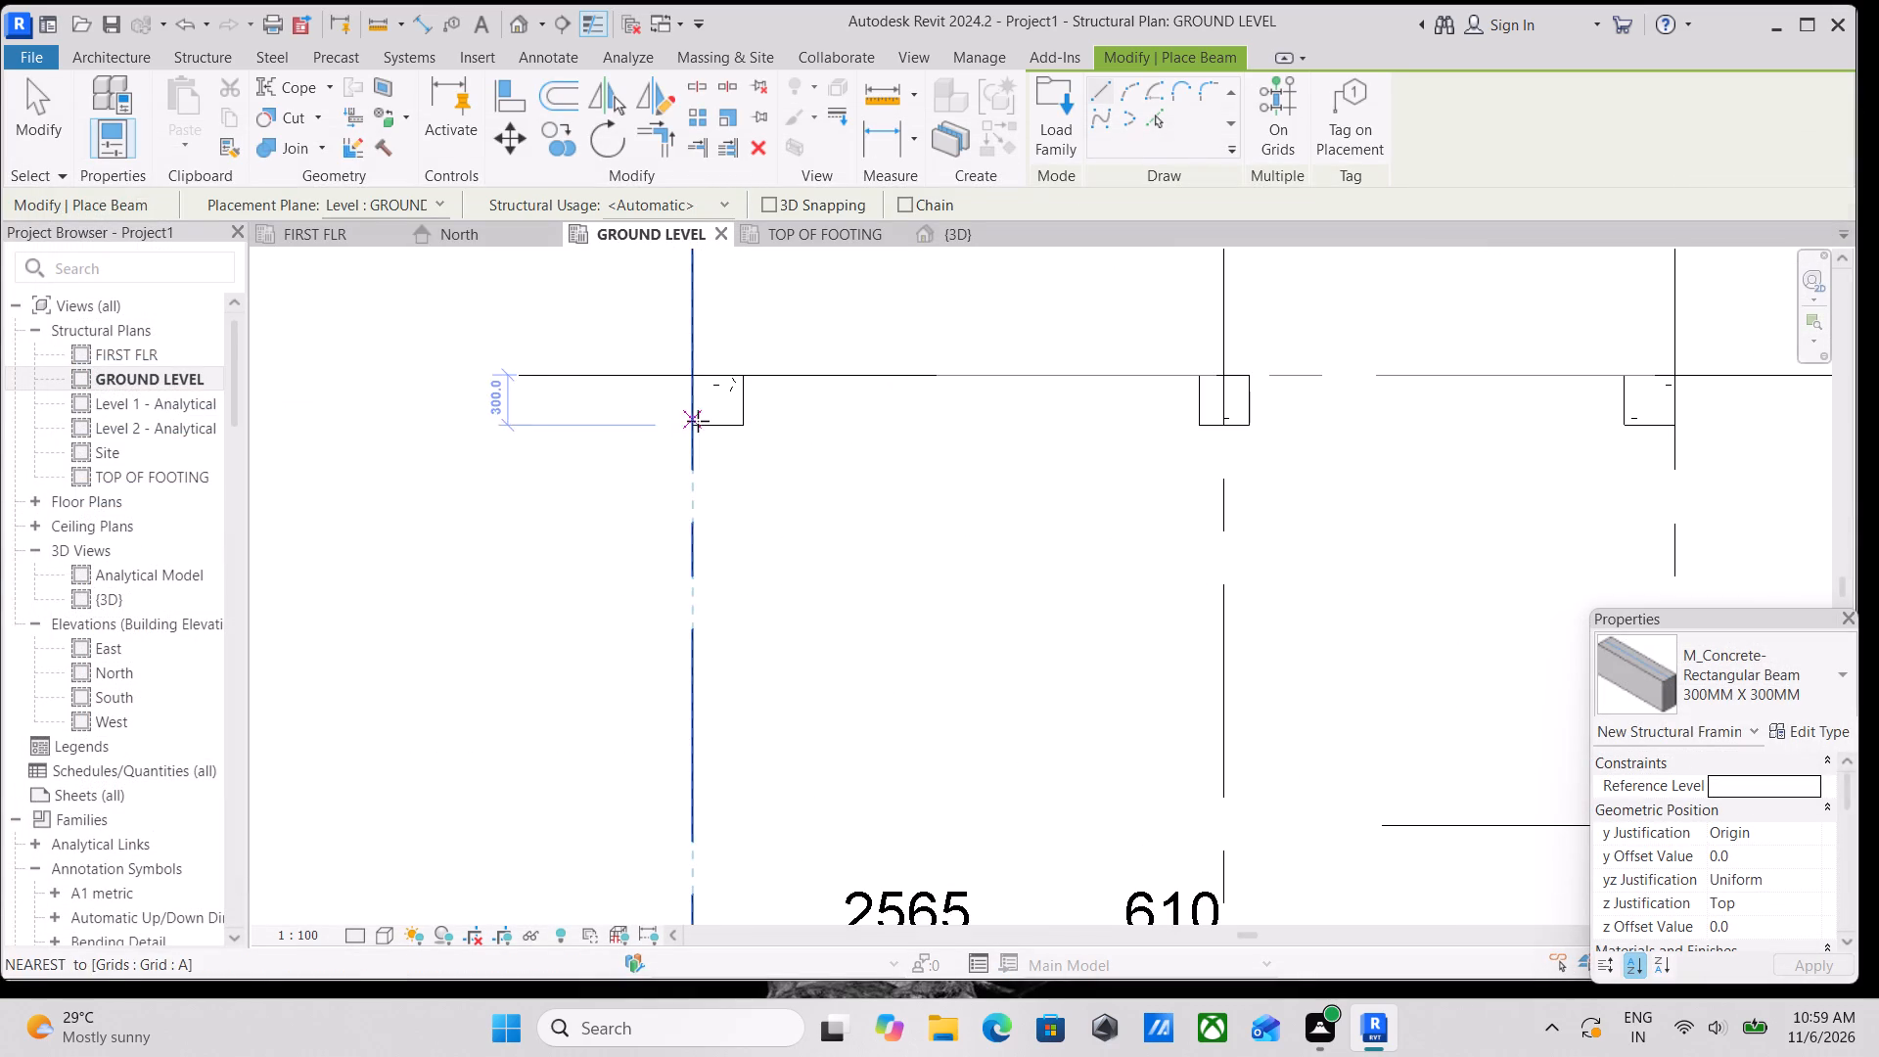
left_click(714, 424)
middle_click_drag(749, 627, 704, 312)
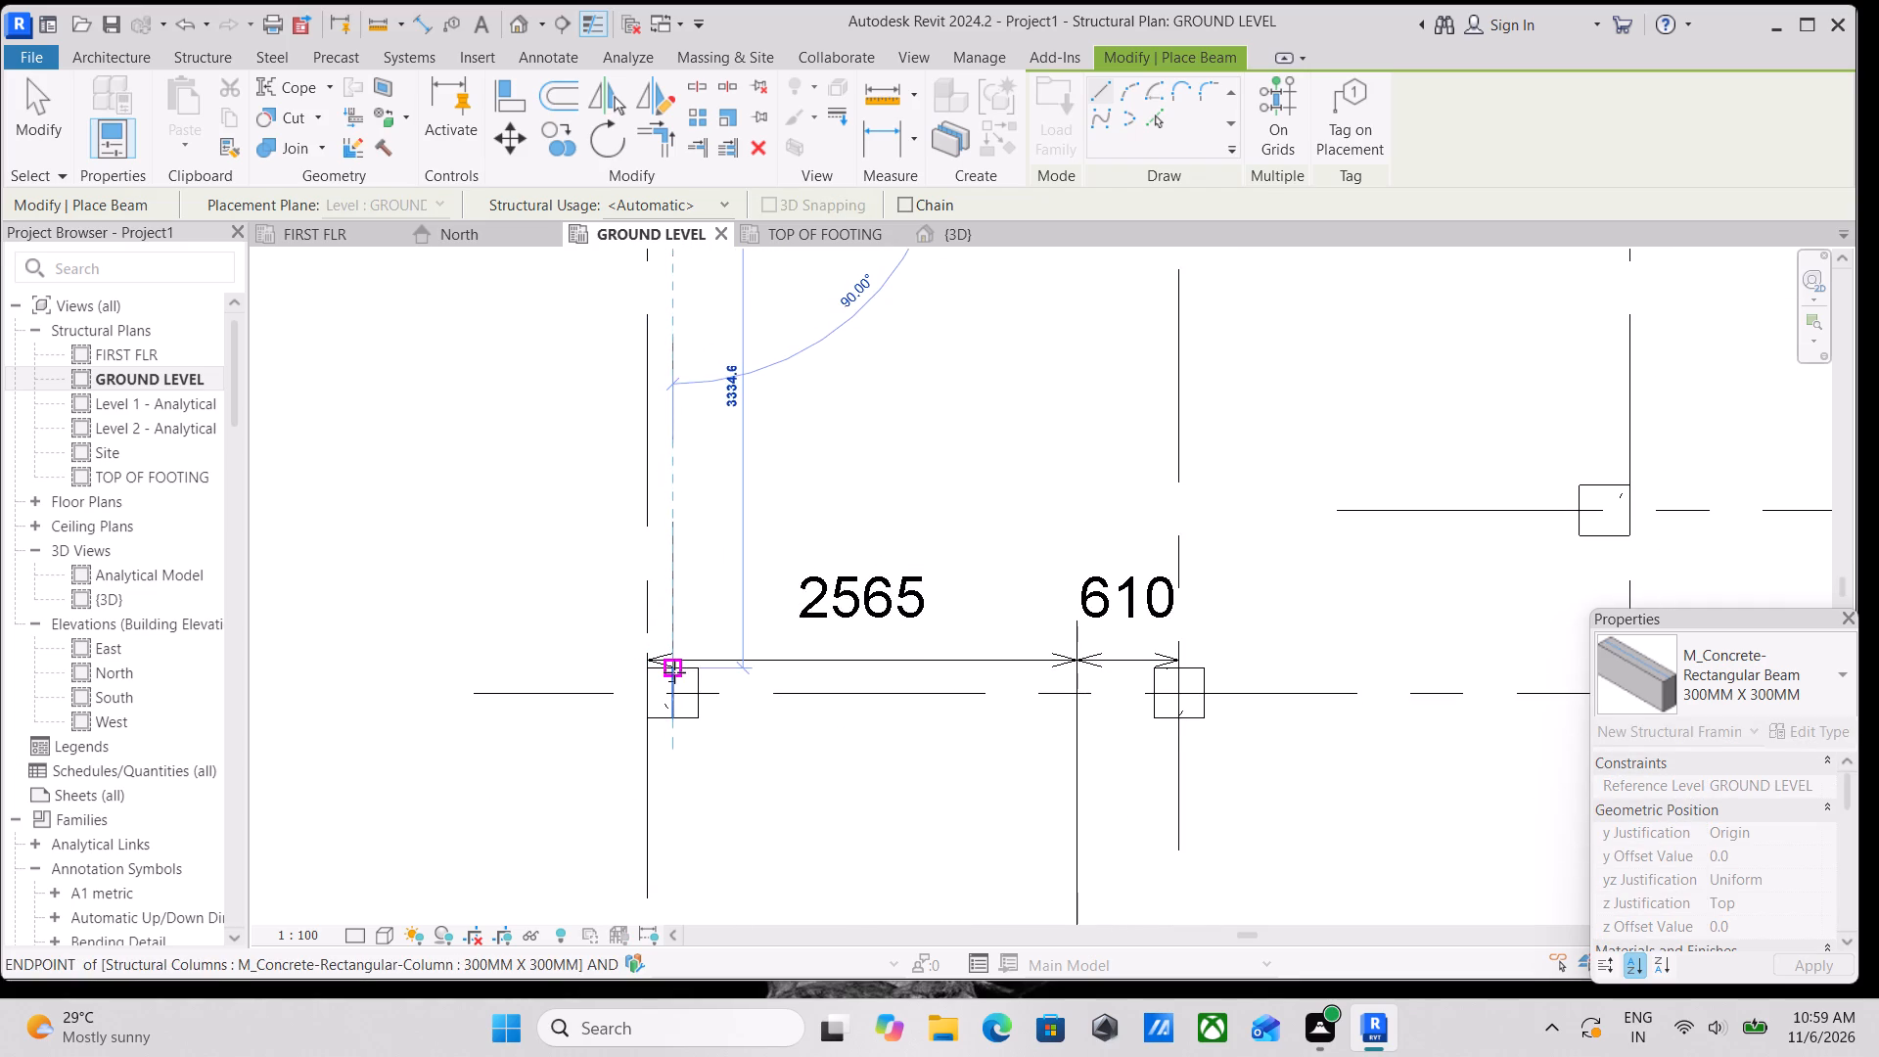
left_click(674, 672)
Draw a beam about 1935 mm long along grid A, from column A-3's lower face midpoint to column A-4's upper face midpoint.
scroll(693, 528, "down", 3)
scroll(672, 666, "up", 7)
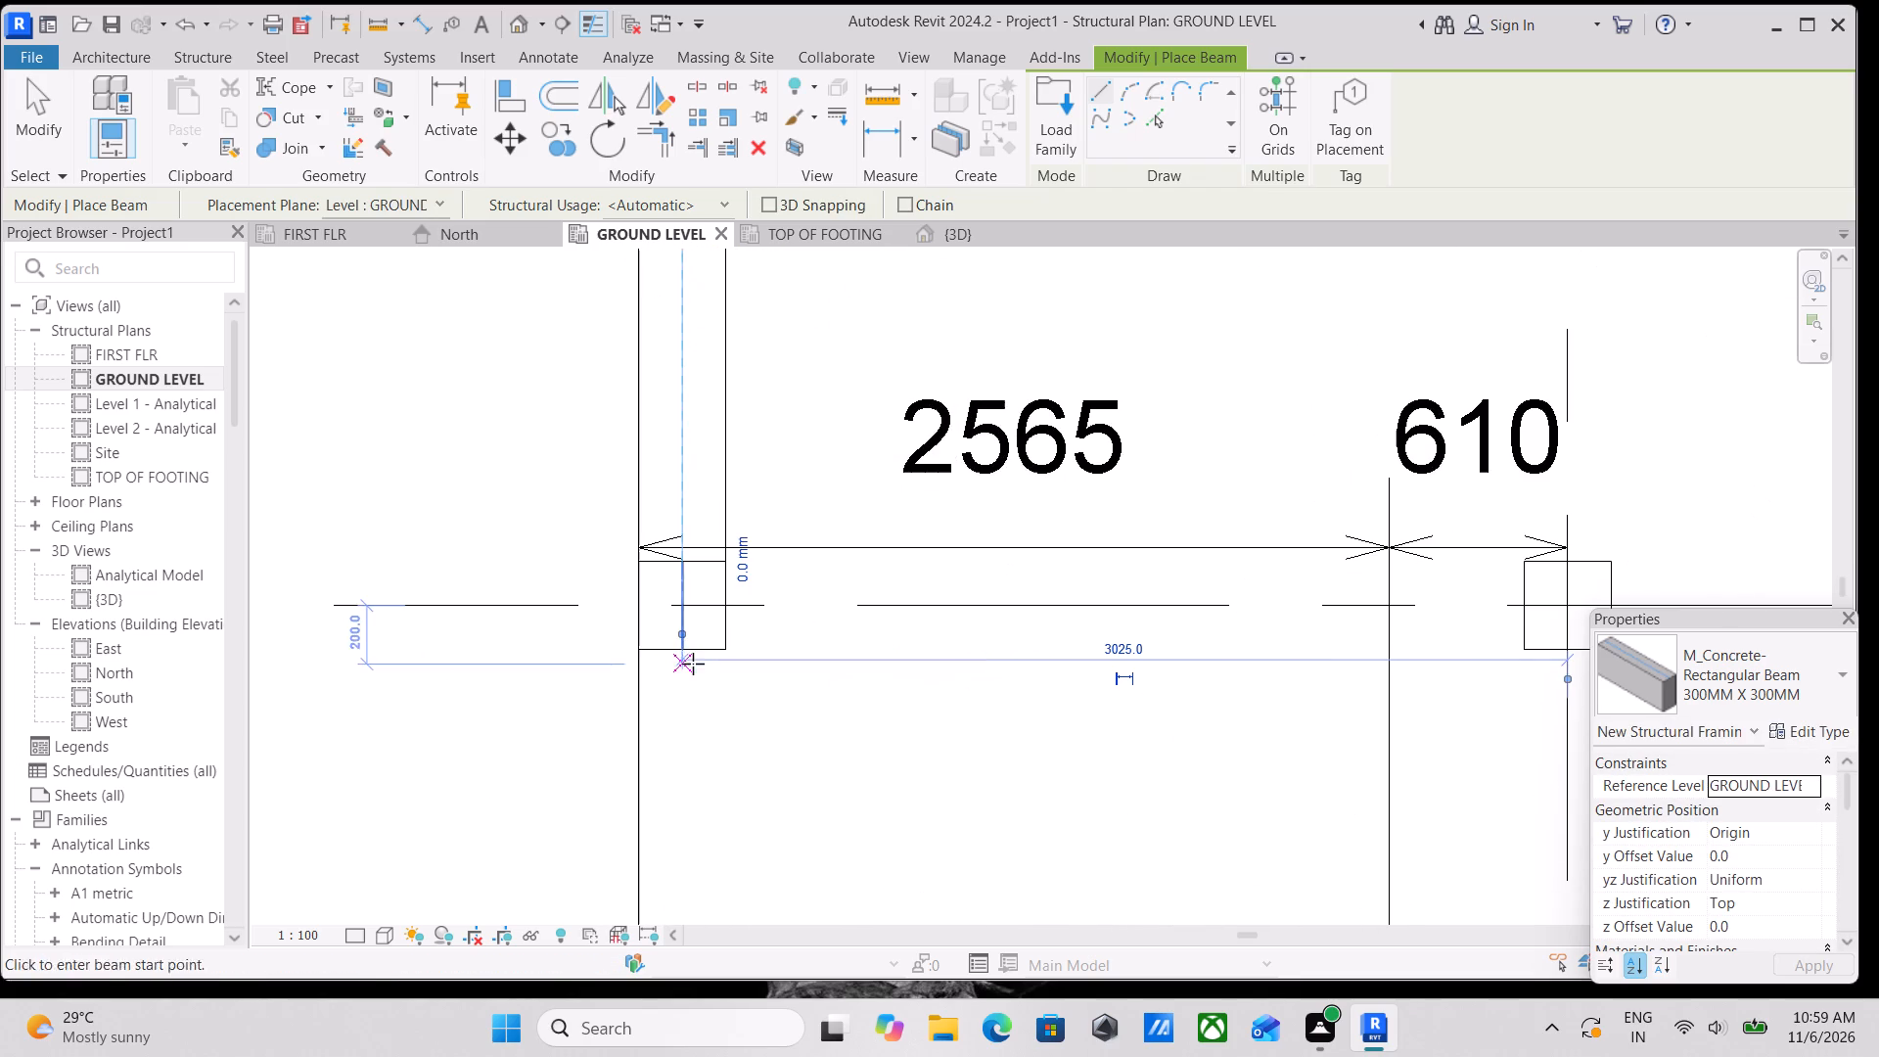
scroll(698, 674, "up", 7)
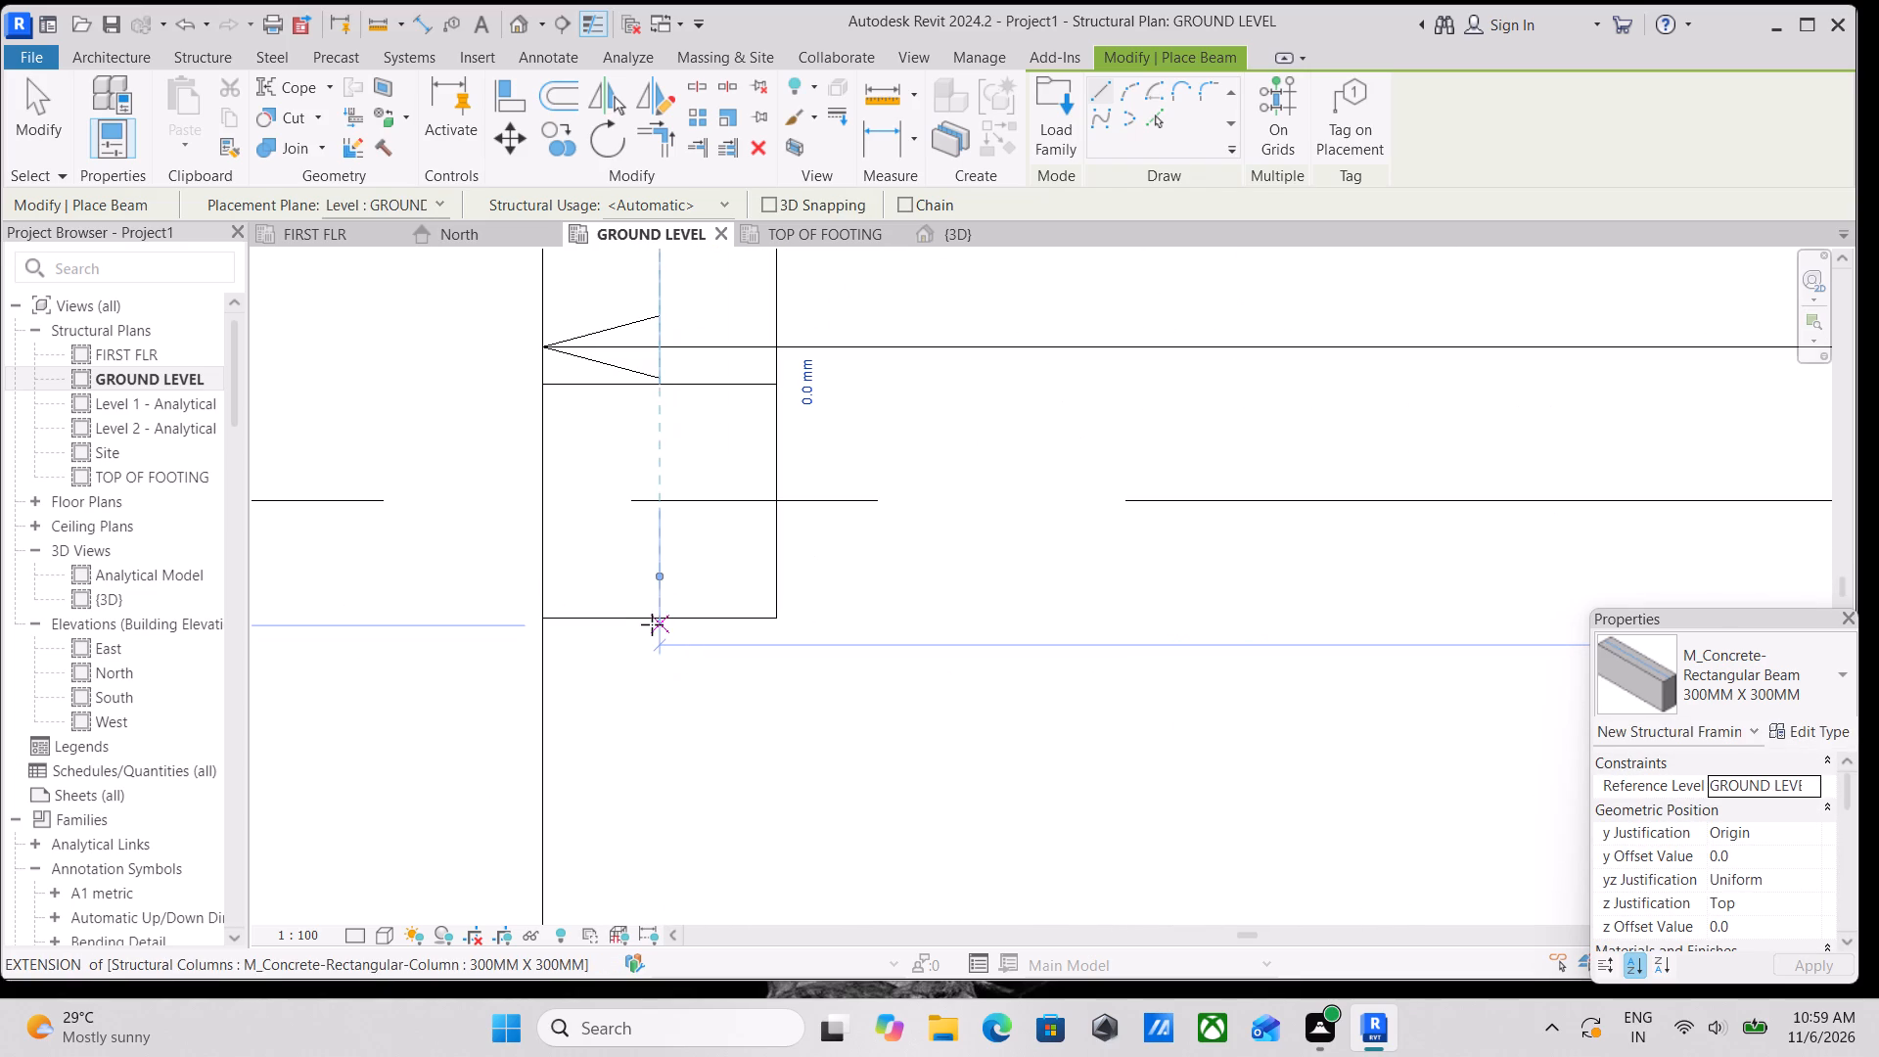
left_click(658, 612)
scroll(668, 776, "down", 1)
middle_click_drag(647, 763, 693, 636)
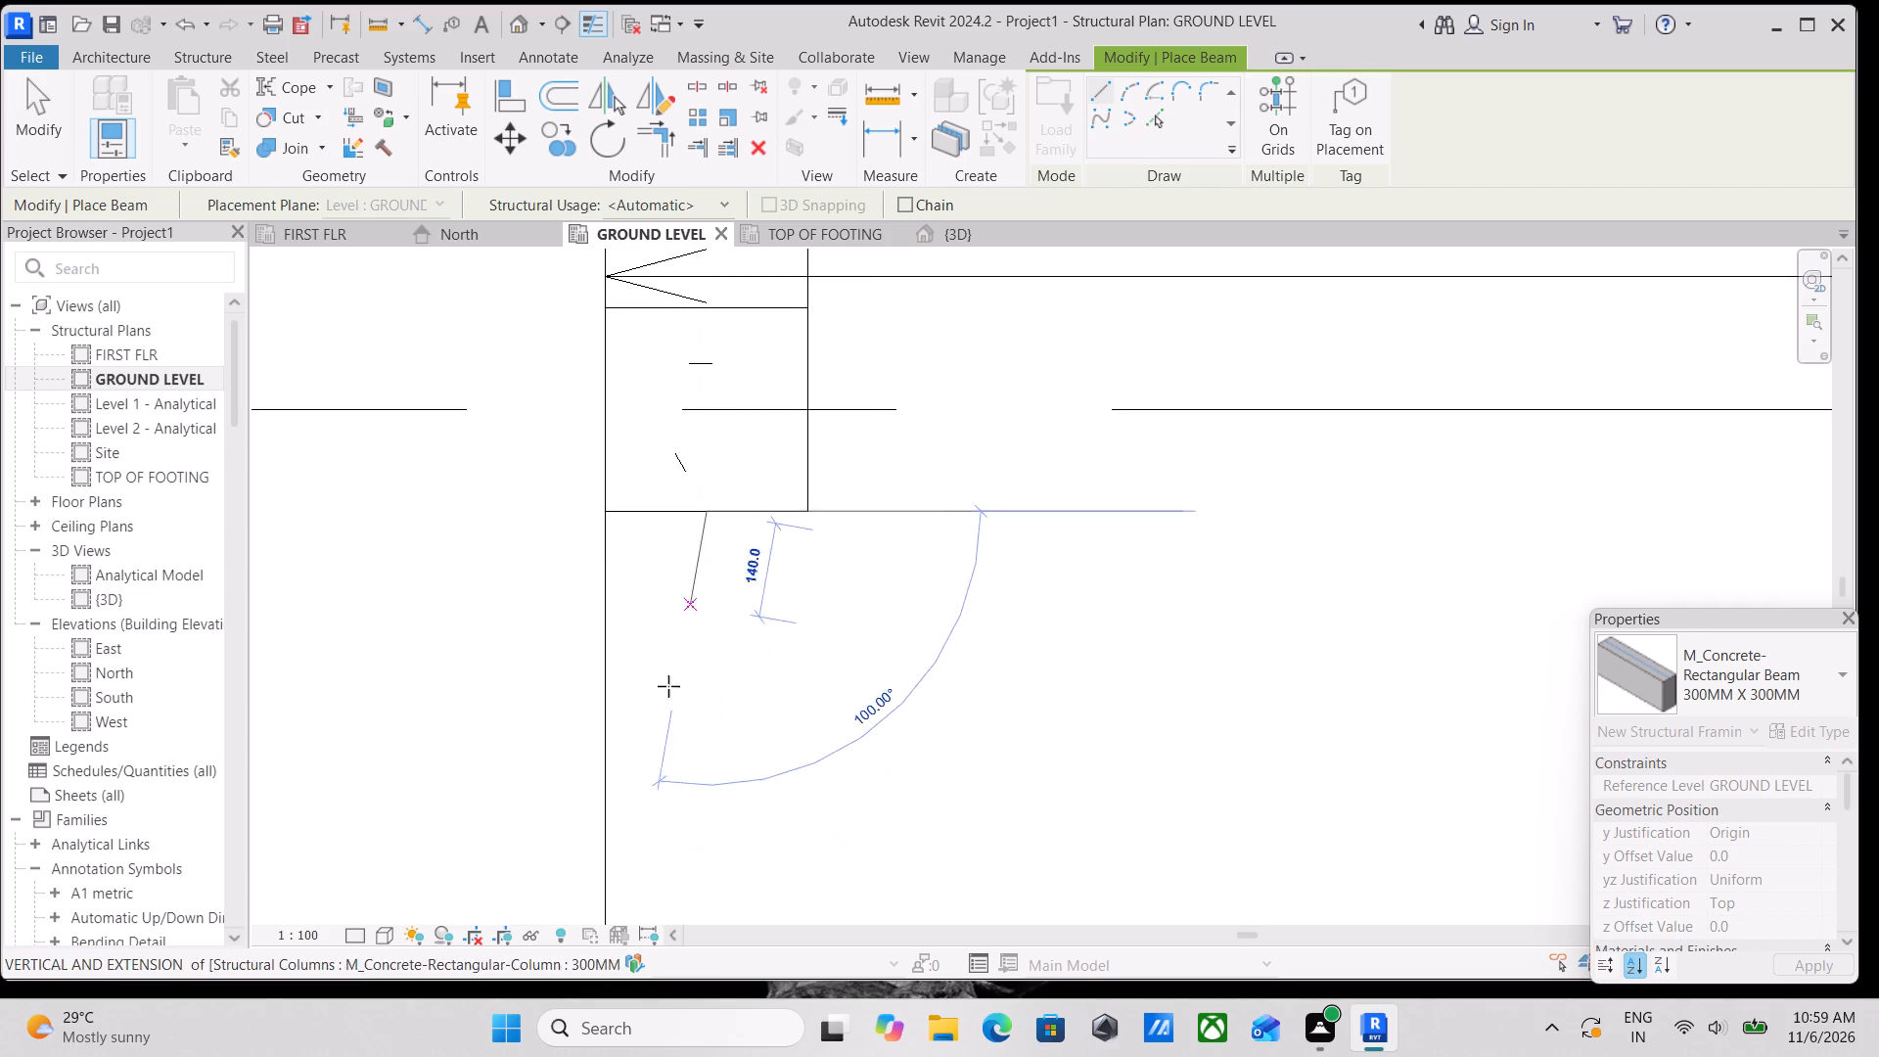
scroll(654, 748, "down", 3)
middle_click_drag(693, 719, 671, 400)
middle_click_drag(681, 683, 619, 384)
scroll(631, 592, "down", 1)
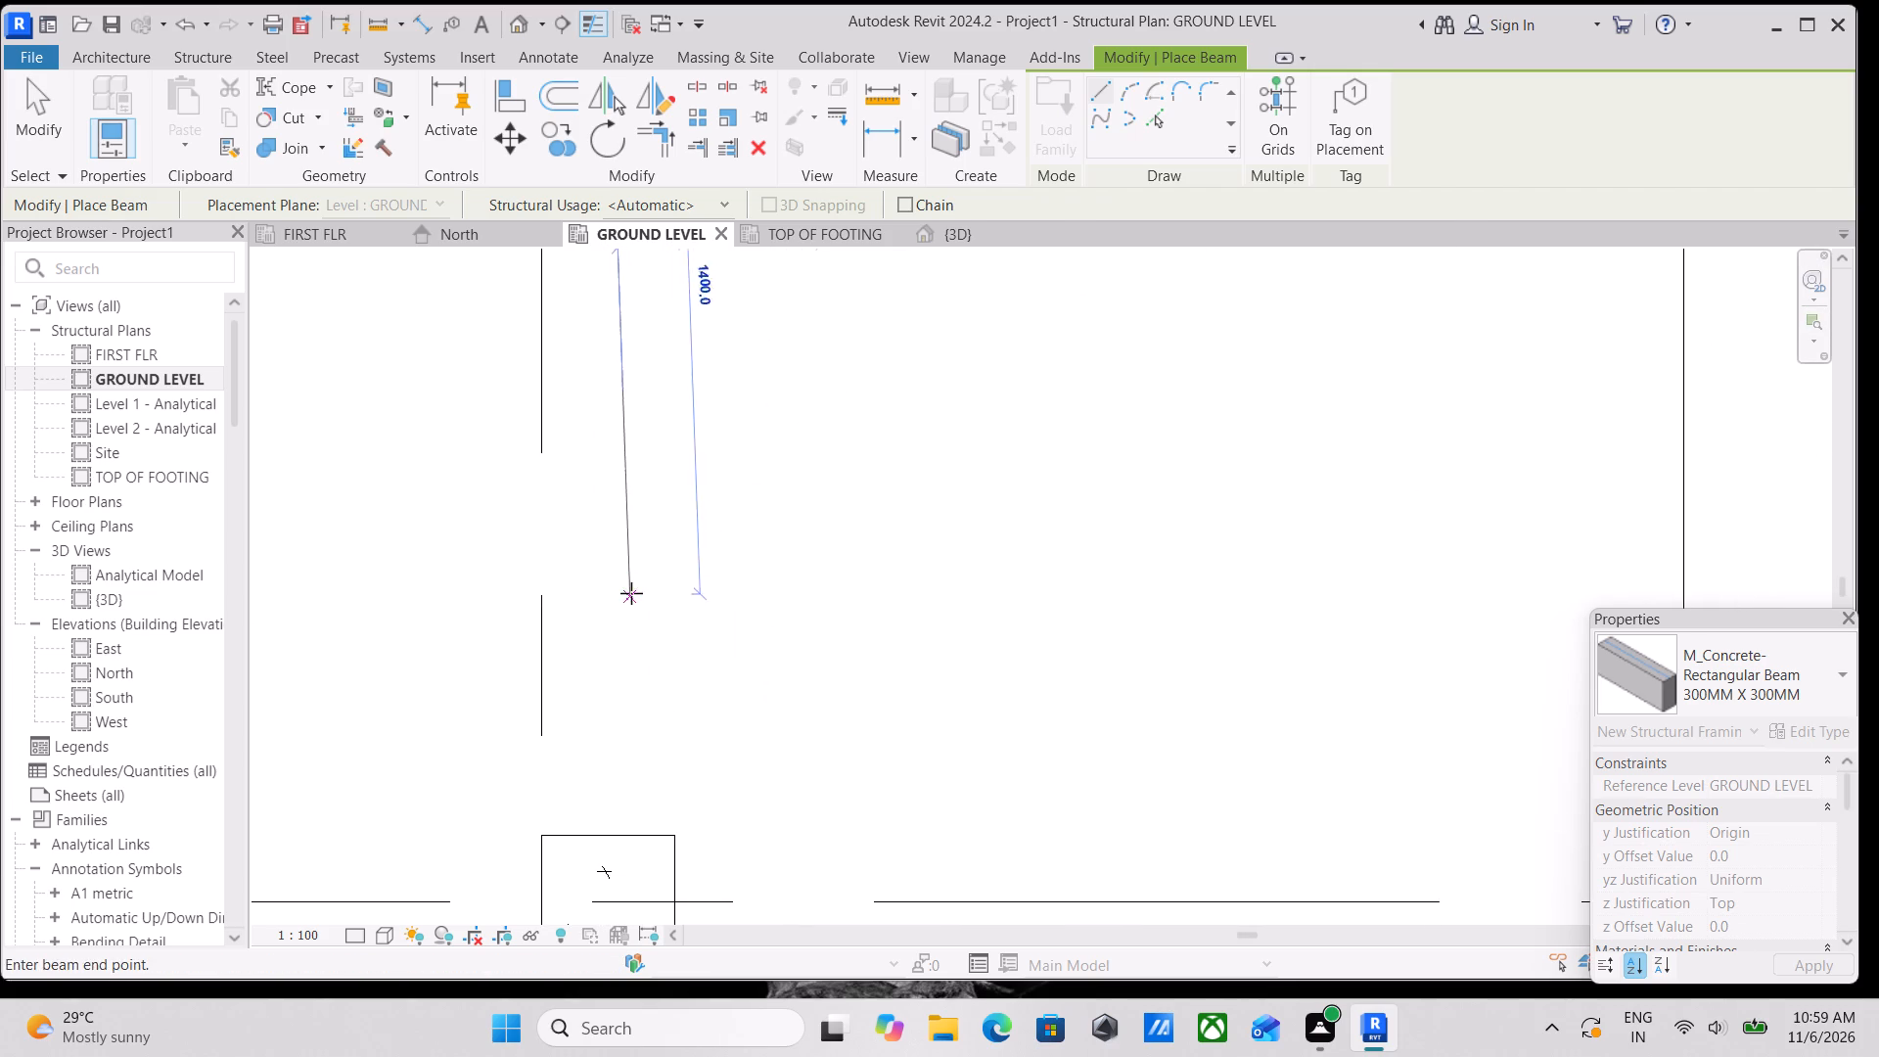
scroll(631, 593, "down", 2)
middle_click_drag(628, 571, 593, 390)
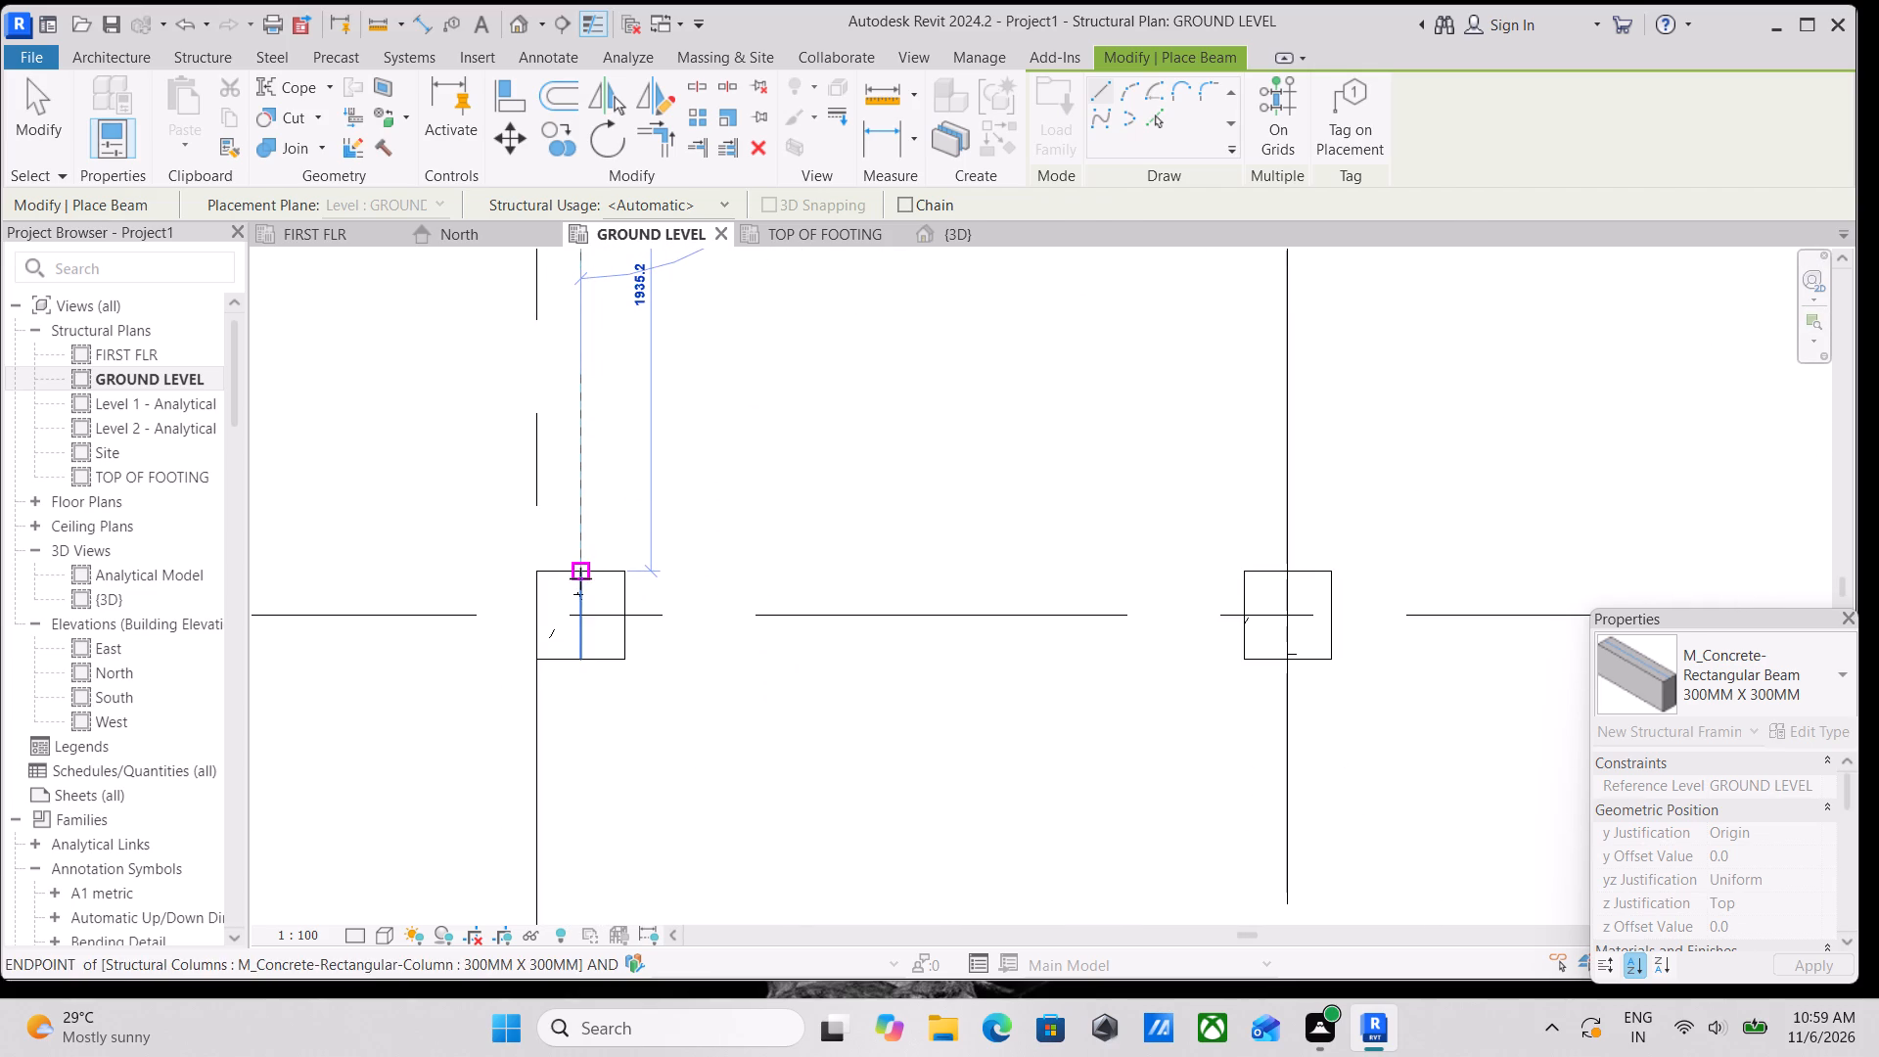
left_click(580, 578)
Draw a 300MM X 300MM beam along grid A, from column A-4's lower face midpoint to column A-6's upper face midpoint.
scroll(784, 480, "down", 4)
scroll(657, 586, "up", 10)
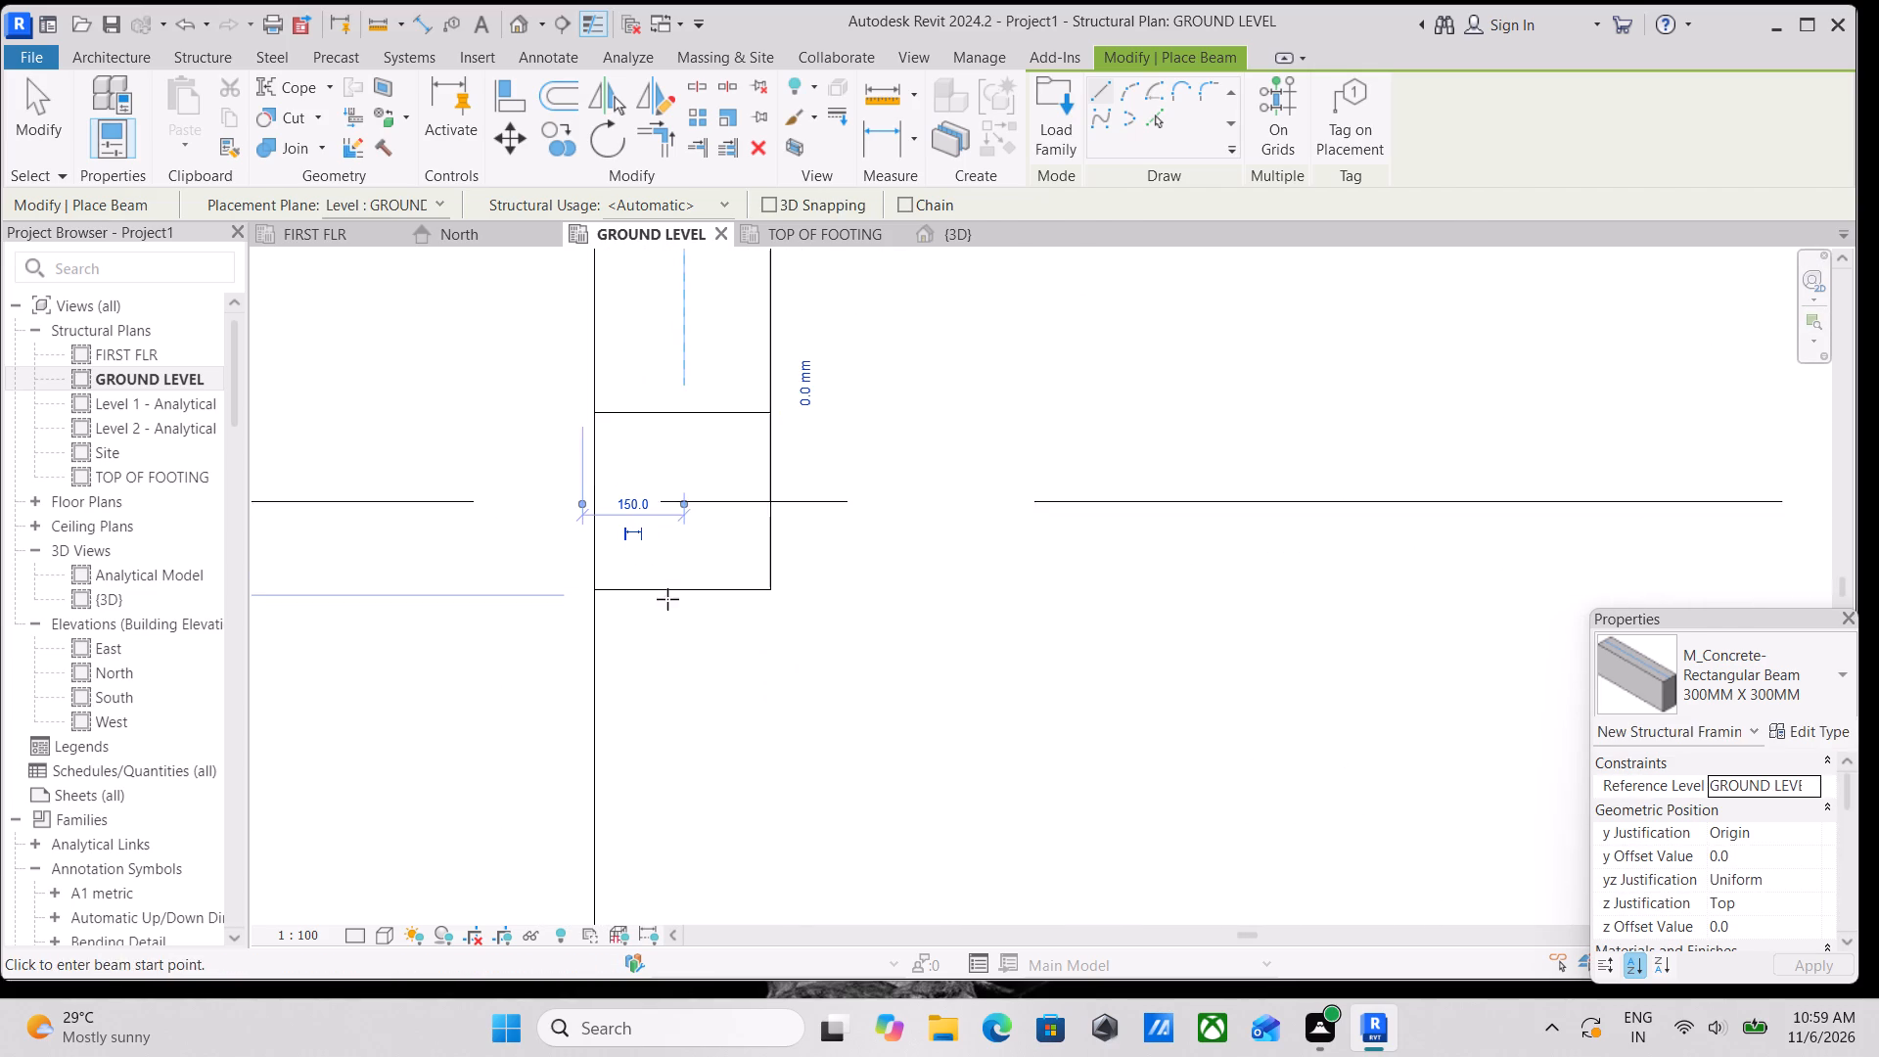
left_click(680, 583)
scroll(665, 807, "down", 1)
middle_click_drag(656, 799, 713, 504)
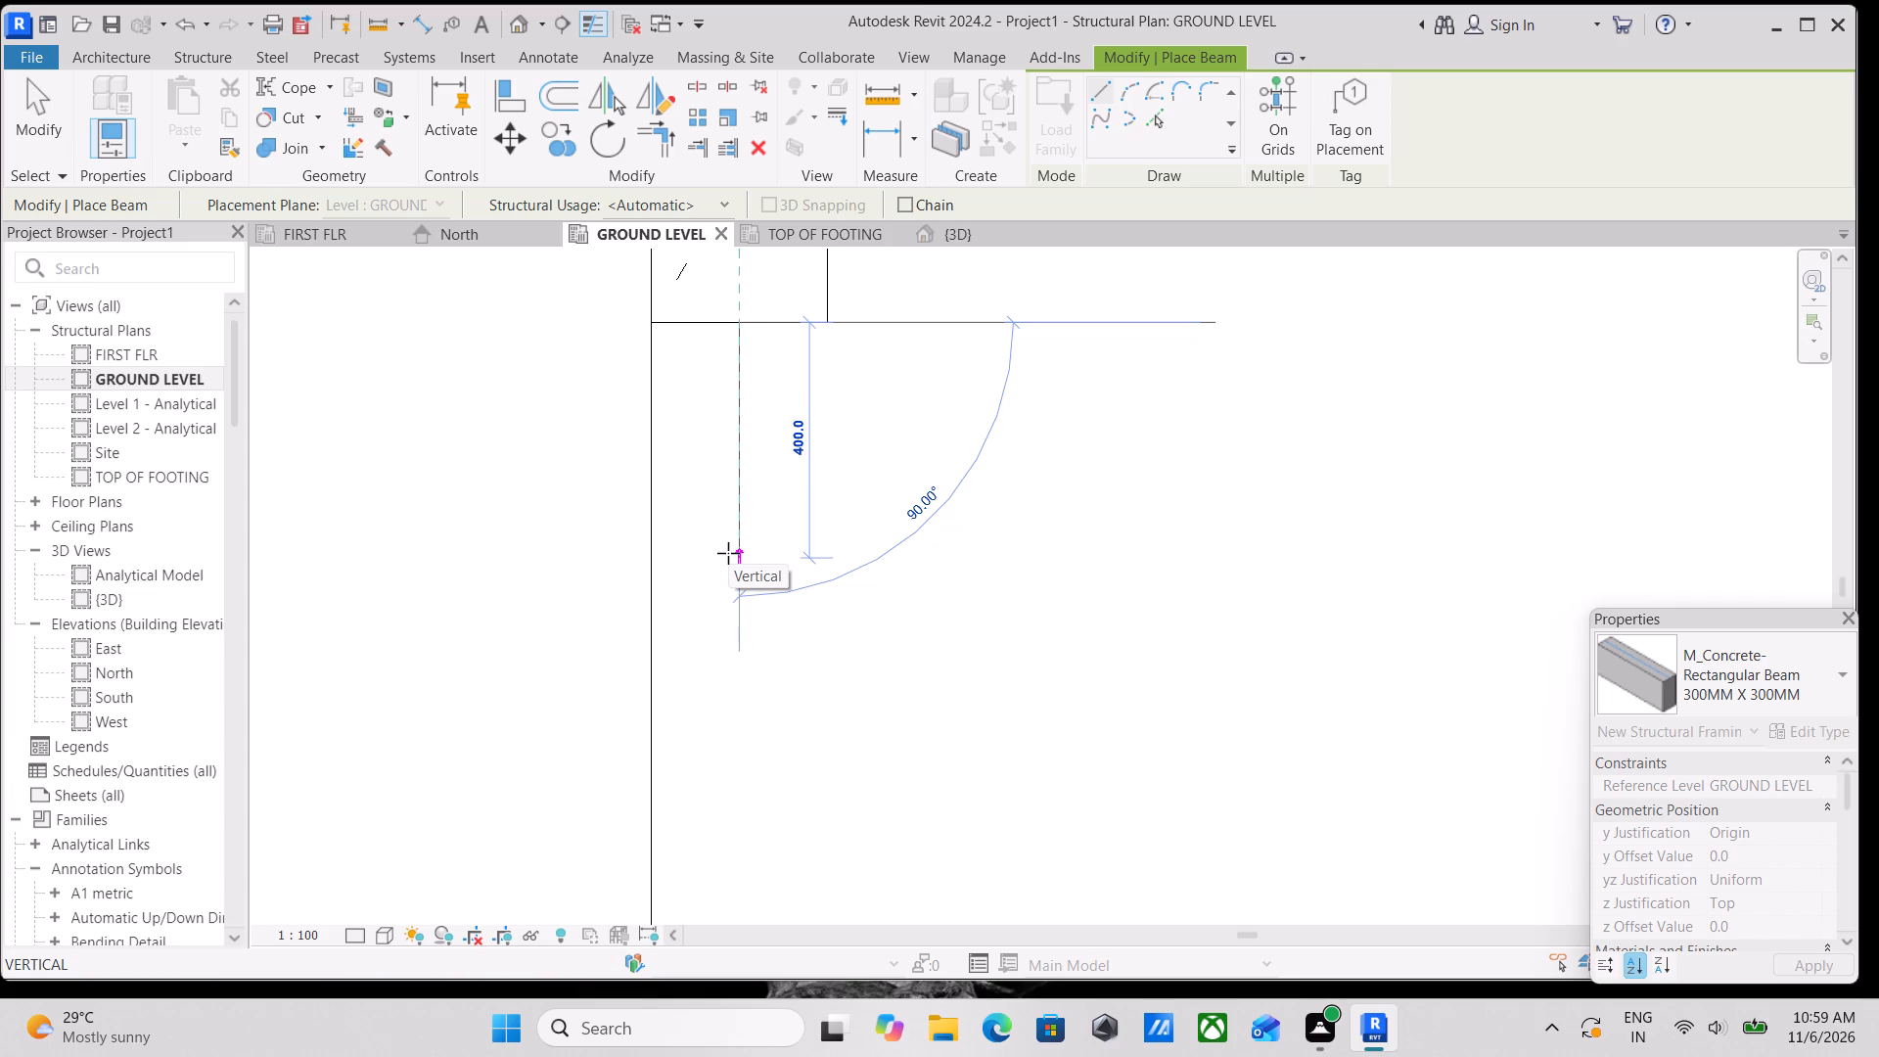
scroll(763, 494, "down", 3)
scroll(733, 592, "down", 1)
middle_click_drag(732, 566, 753, 397)
scroll(762, 584, "down", 4)
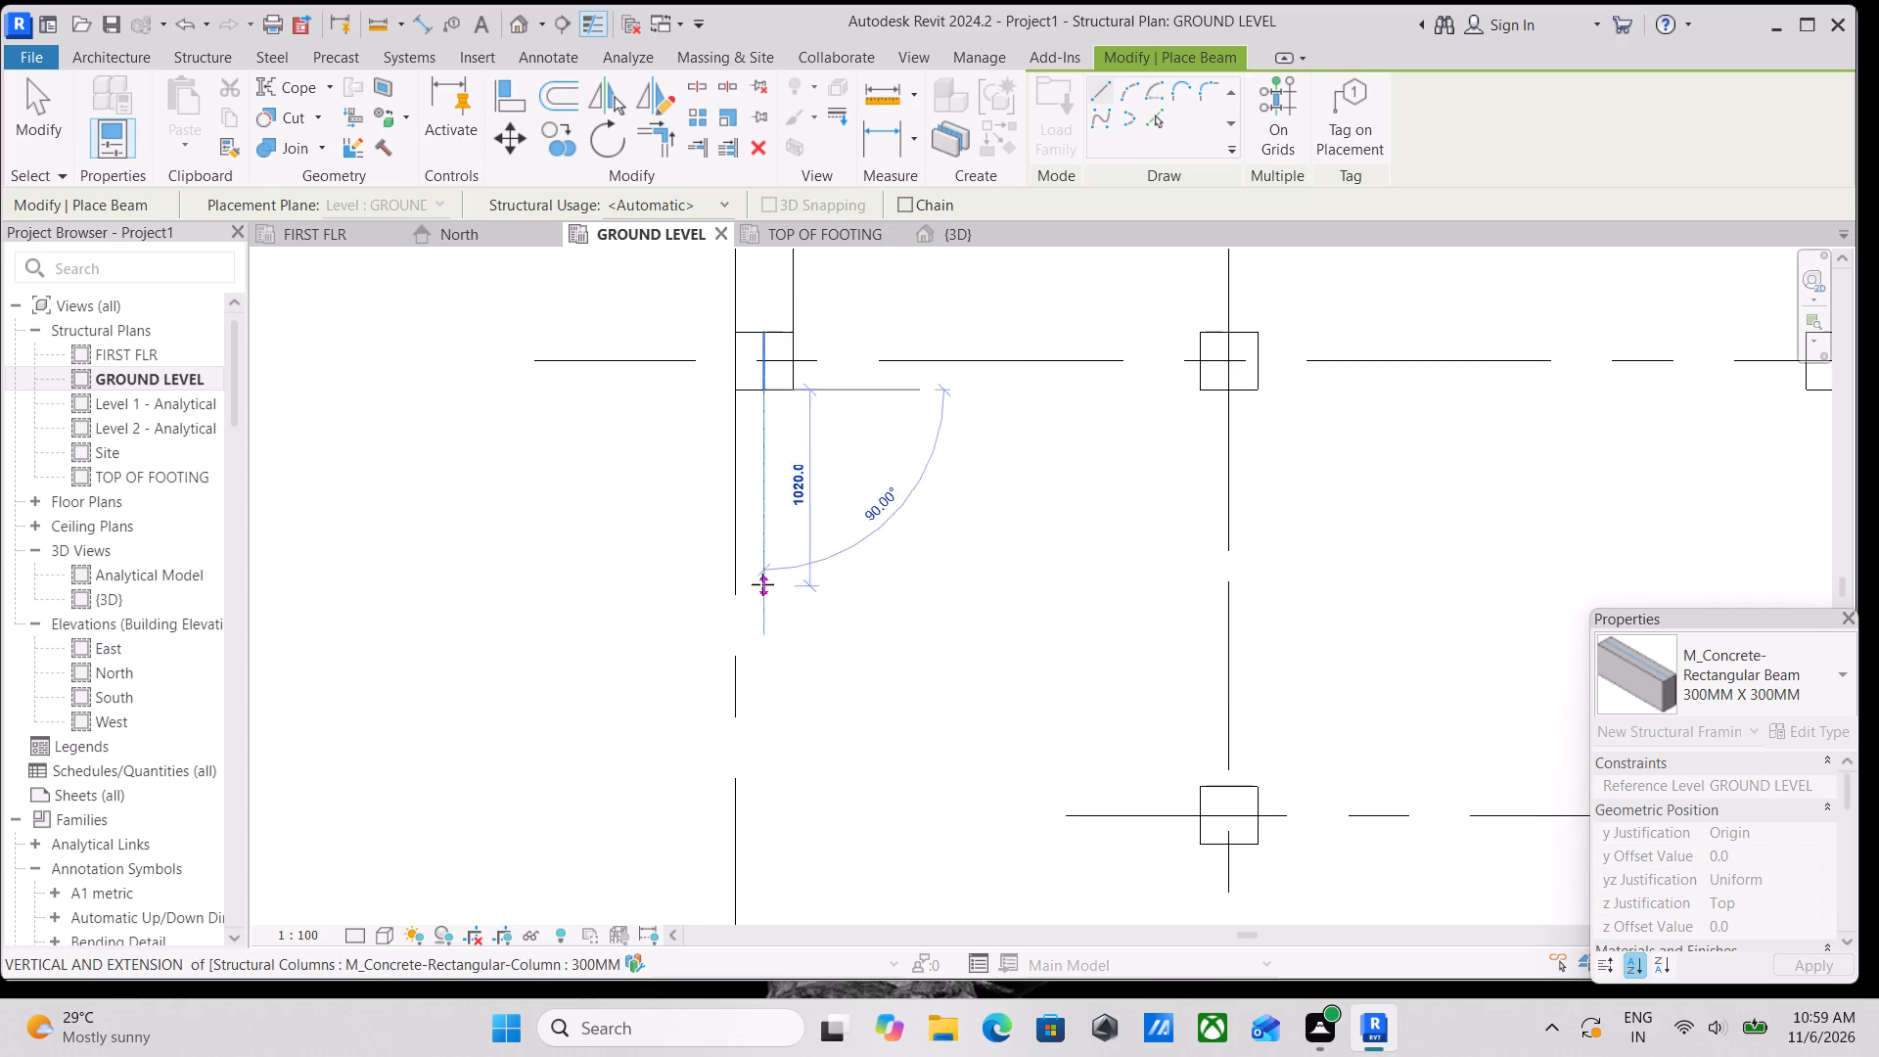
middle_click_drag(769, 534, 773, 427)
scroll(792, 601, "down", 7)
middle_click_drag(792, 574, 795, 449)
scroll(792, 599, "up", 3)
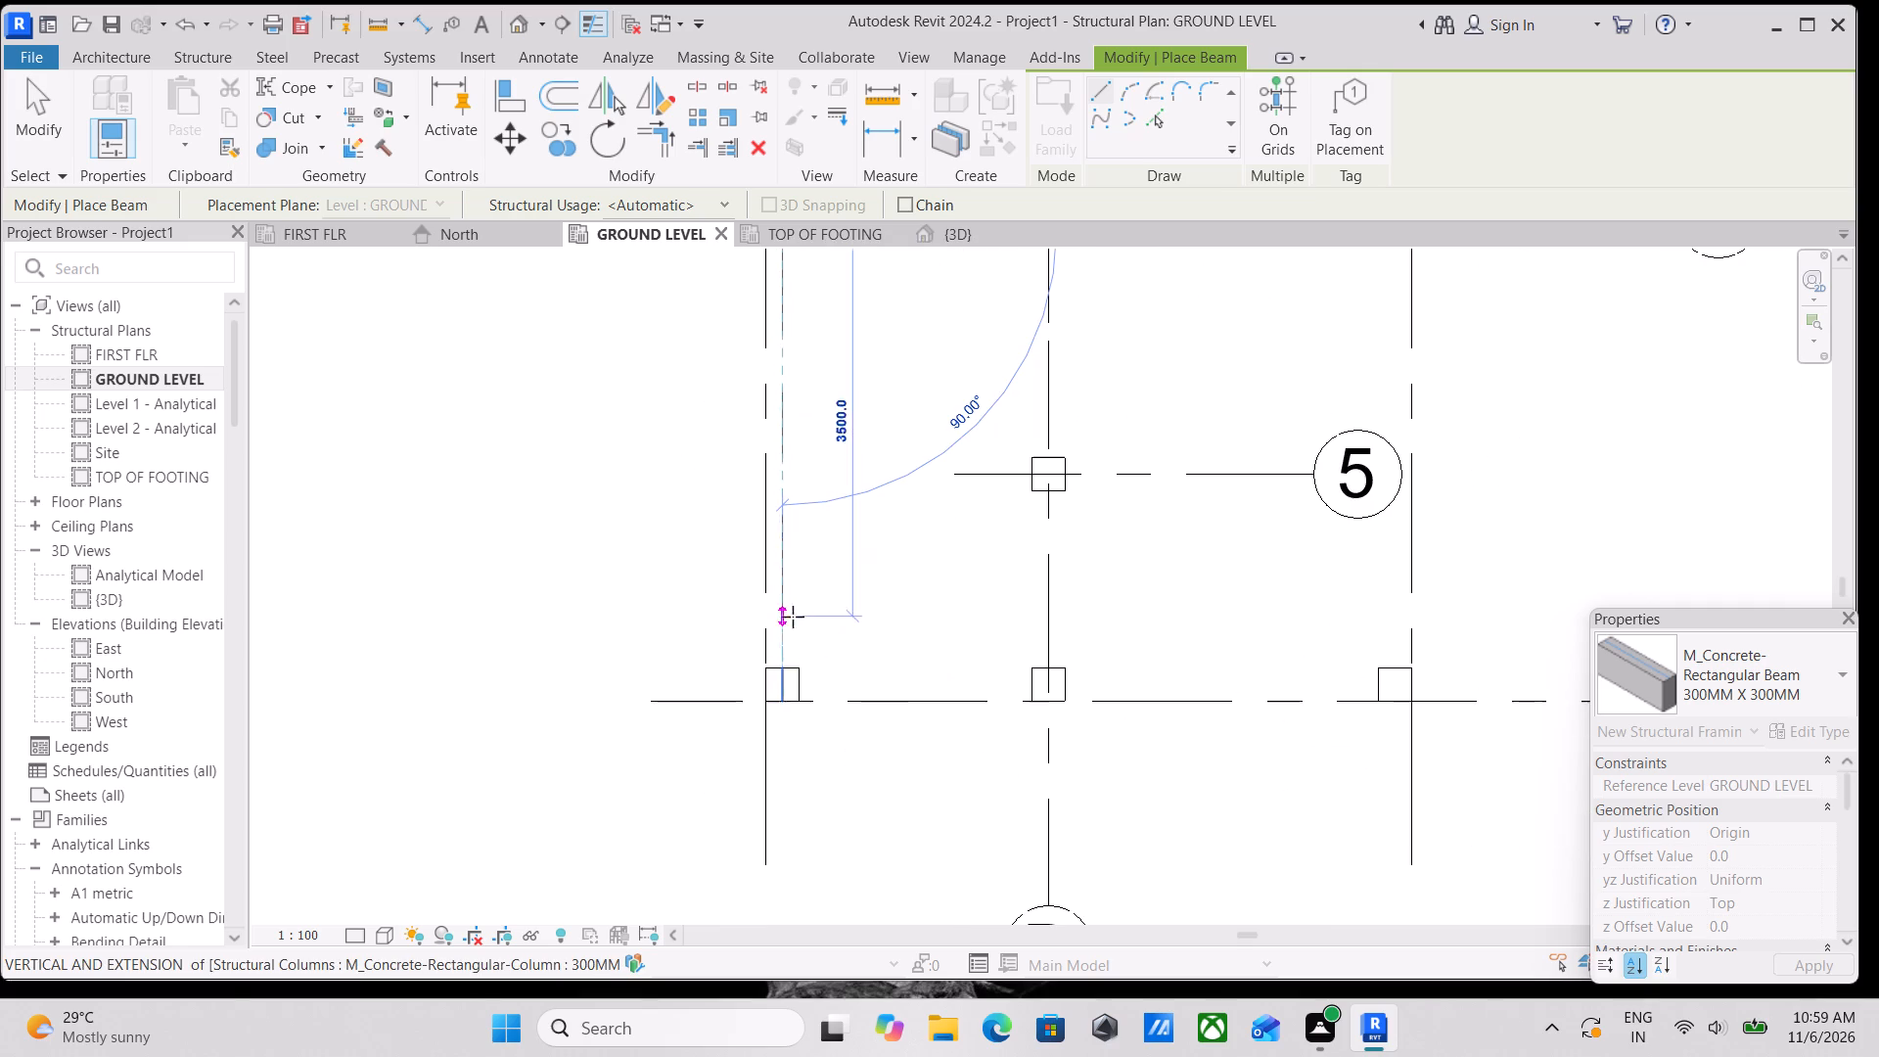
left_click(783, 672)
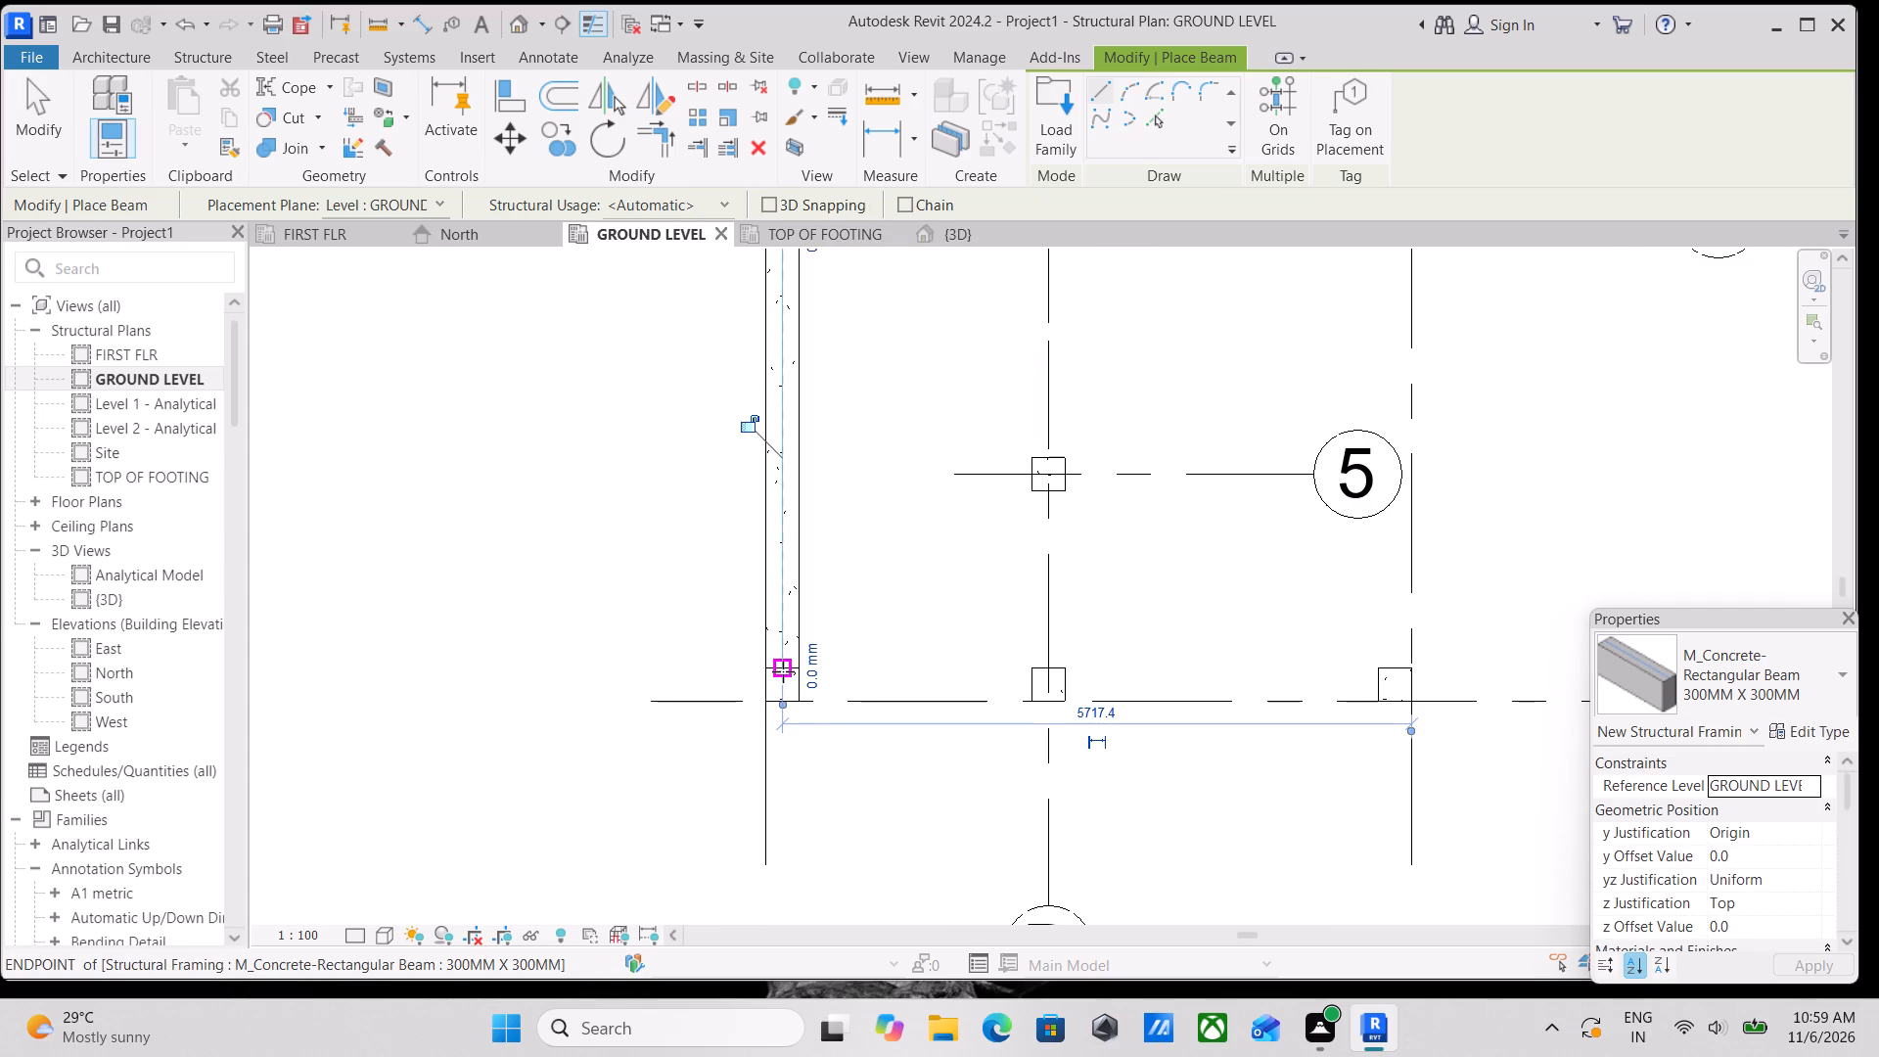
Draw a beam about 2115 mm long along grid 6, between the facing sides of columns A-6 and D-6 at their midpoints.
scroll(817, 711, "up", 6)
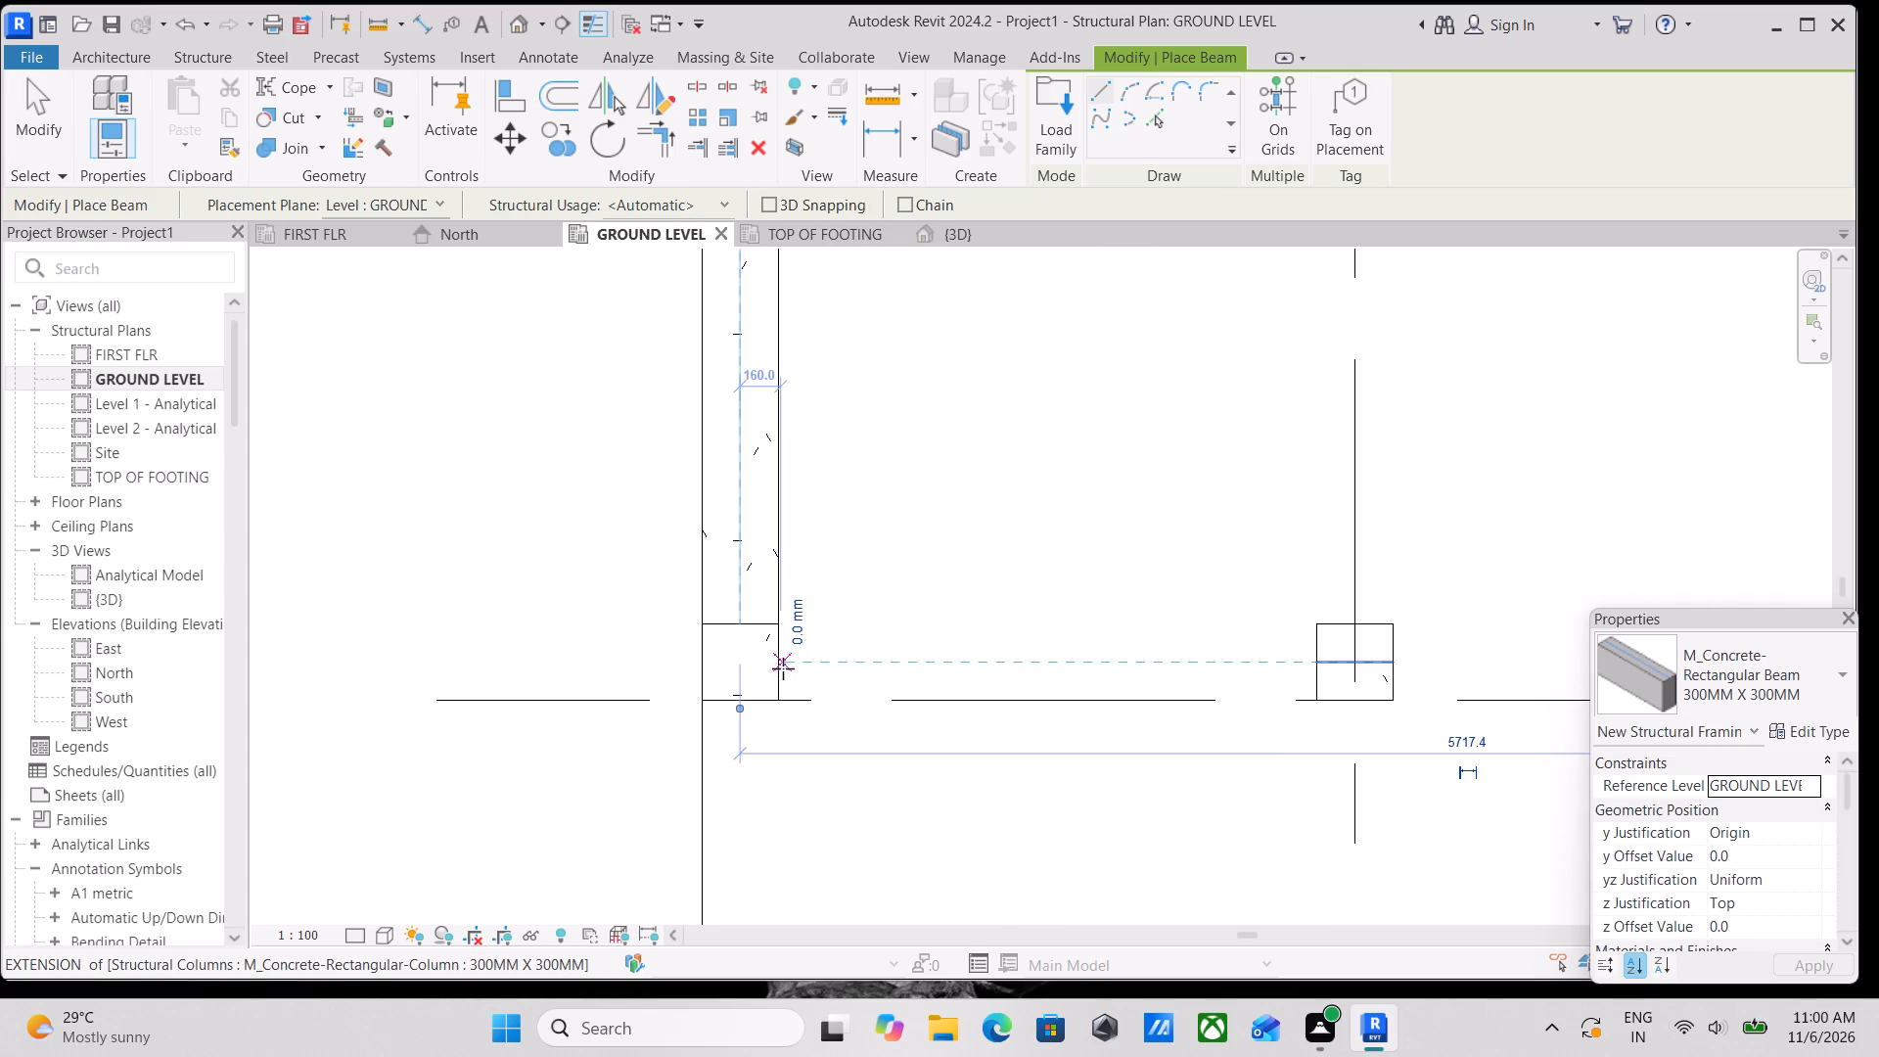
left_click(773, 665)
middle_click_drag(1130, 660, 916, 636)
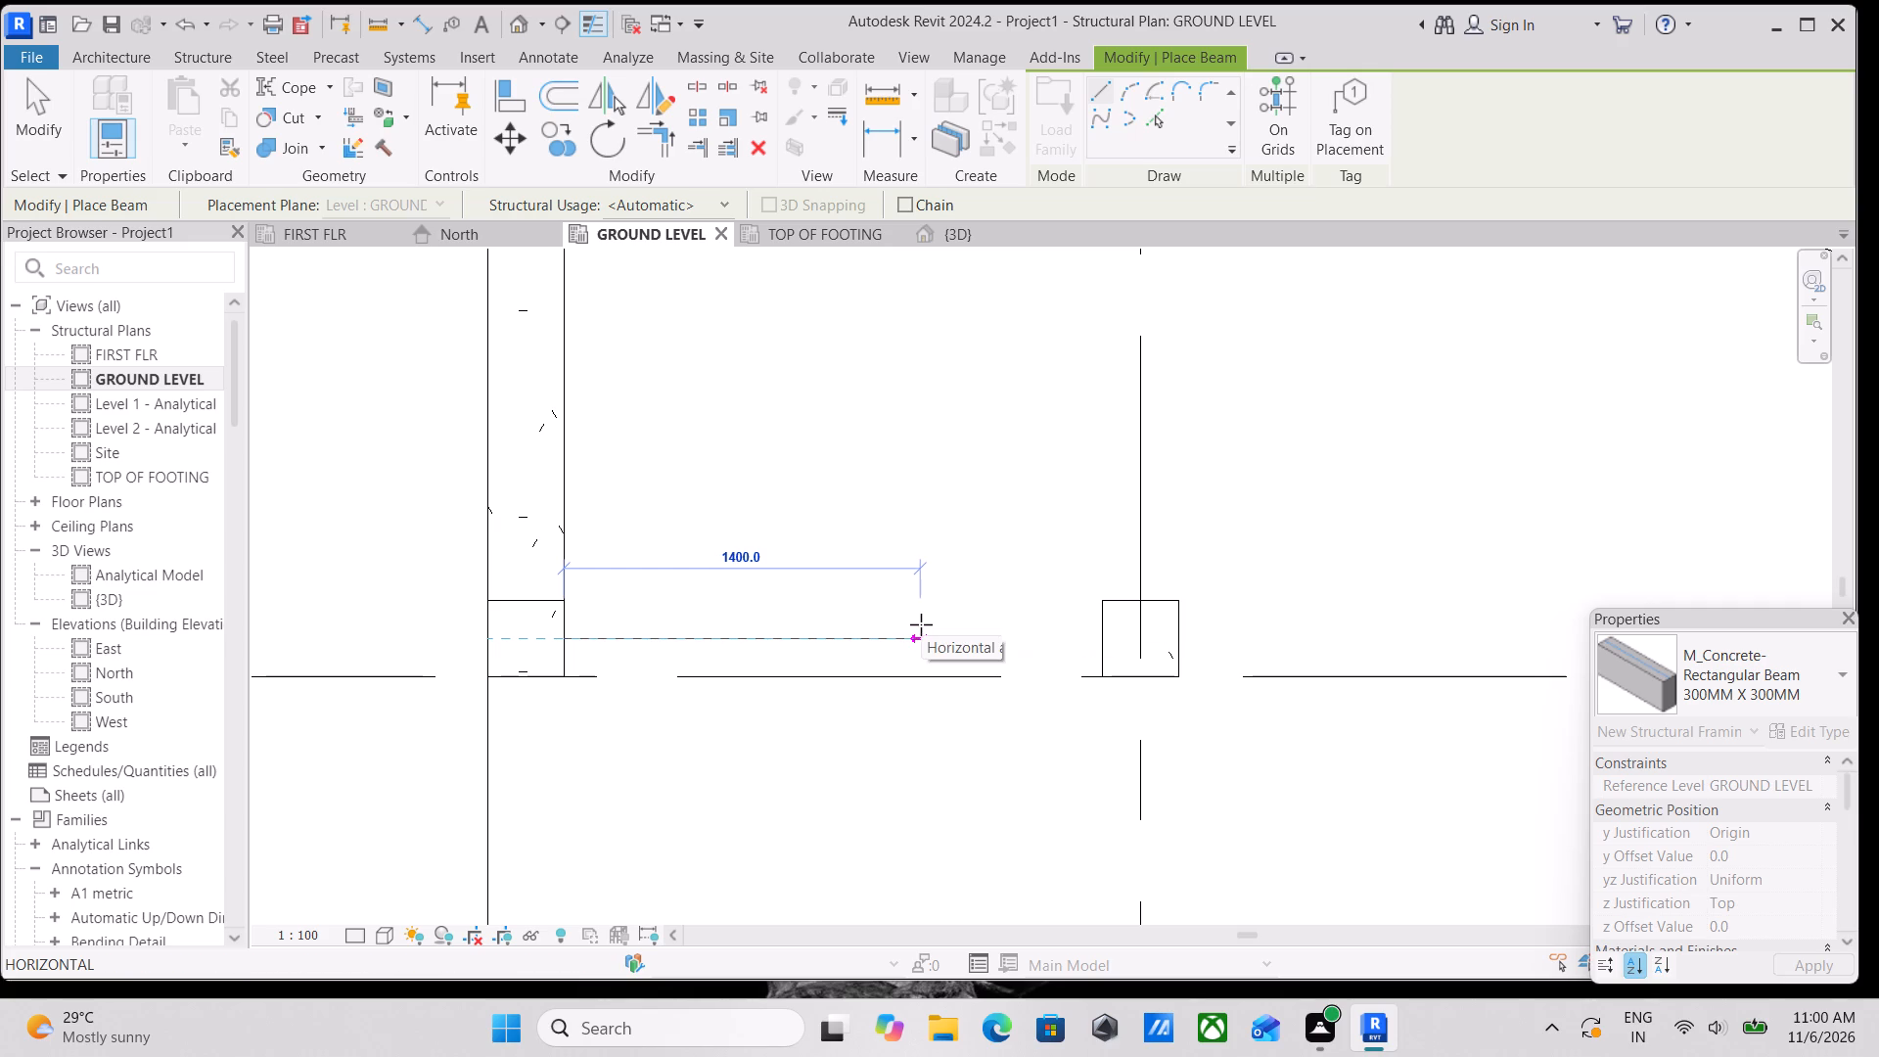
left_click(1106, 640)
key("Escape")
Draw a beam along grid 6 between the facing sides of columns D-6 and C-6 at their midpoints.
scroll(1231, 639, "down", 2)
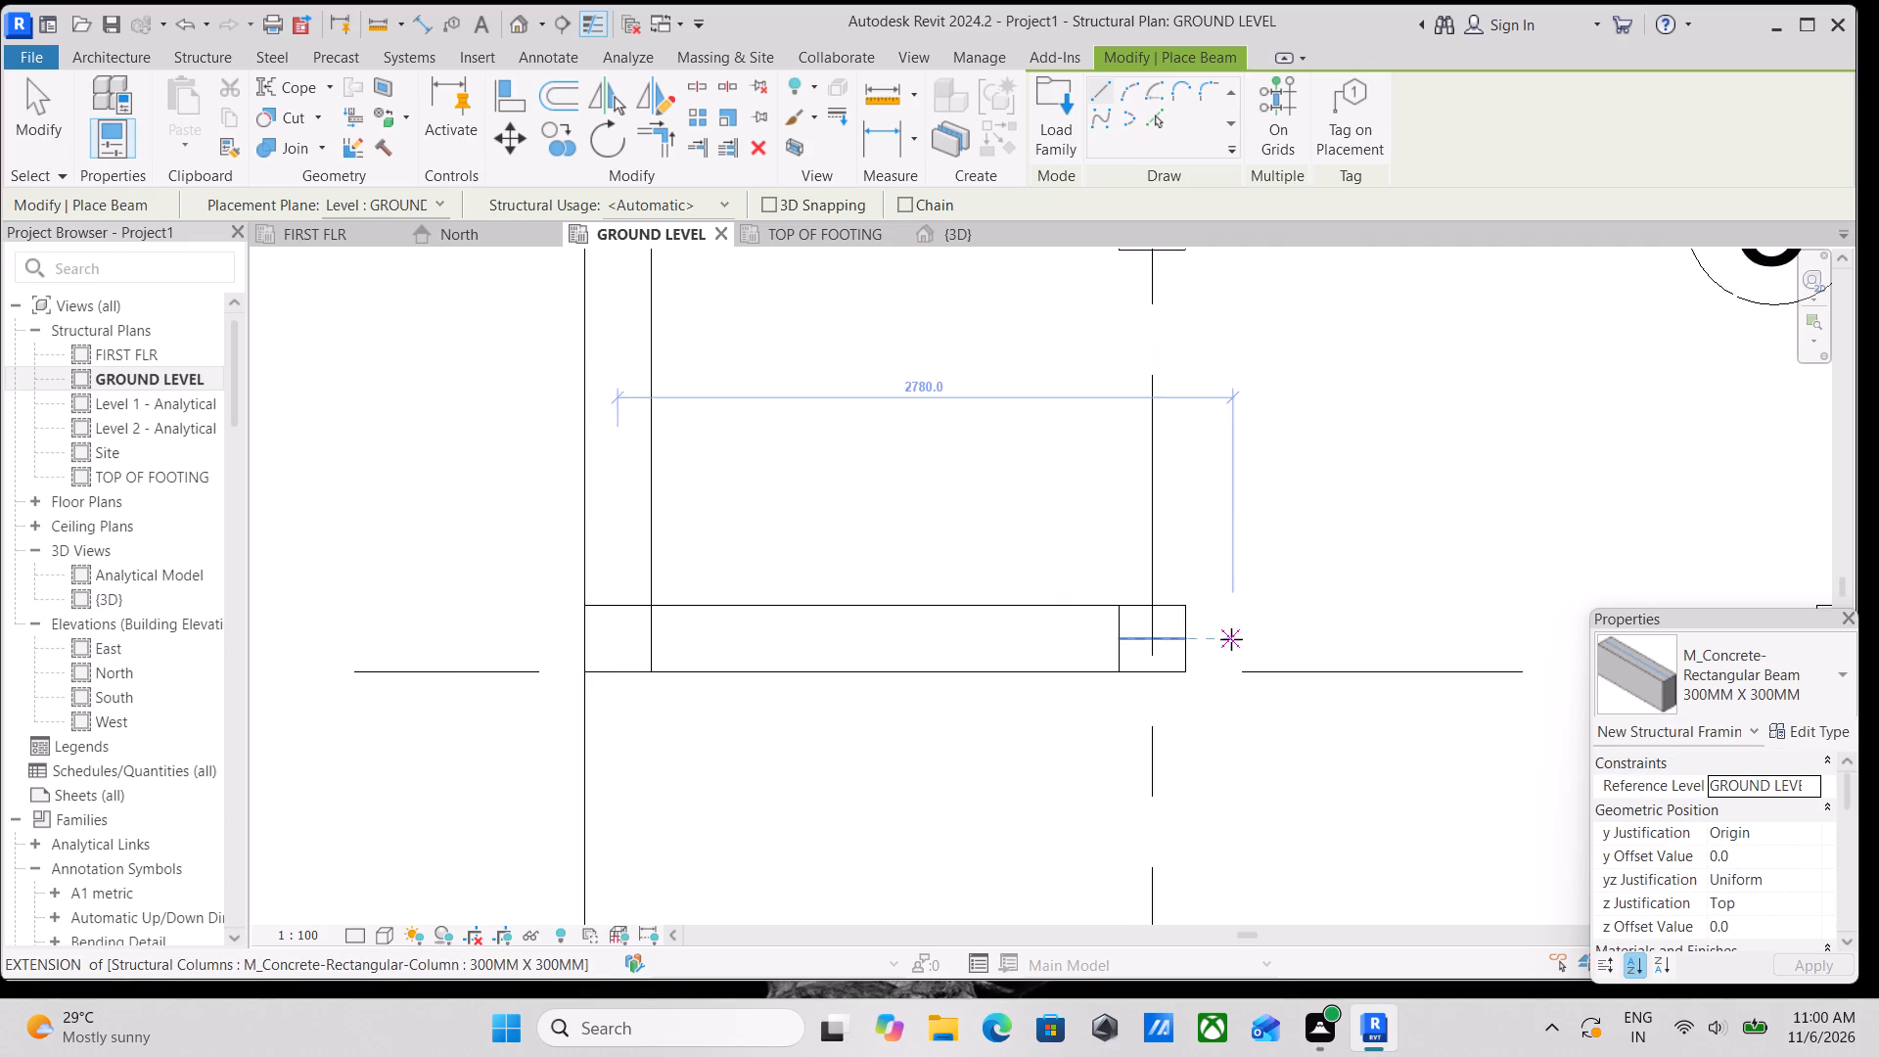
middle_click_drag(1228, 640, 1070, 646)
left_click(1029, 647)
middle_click_drag(1375, 653, 1116, 669)
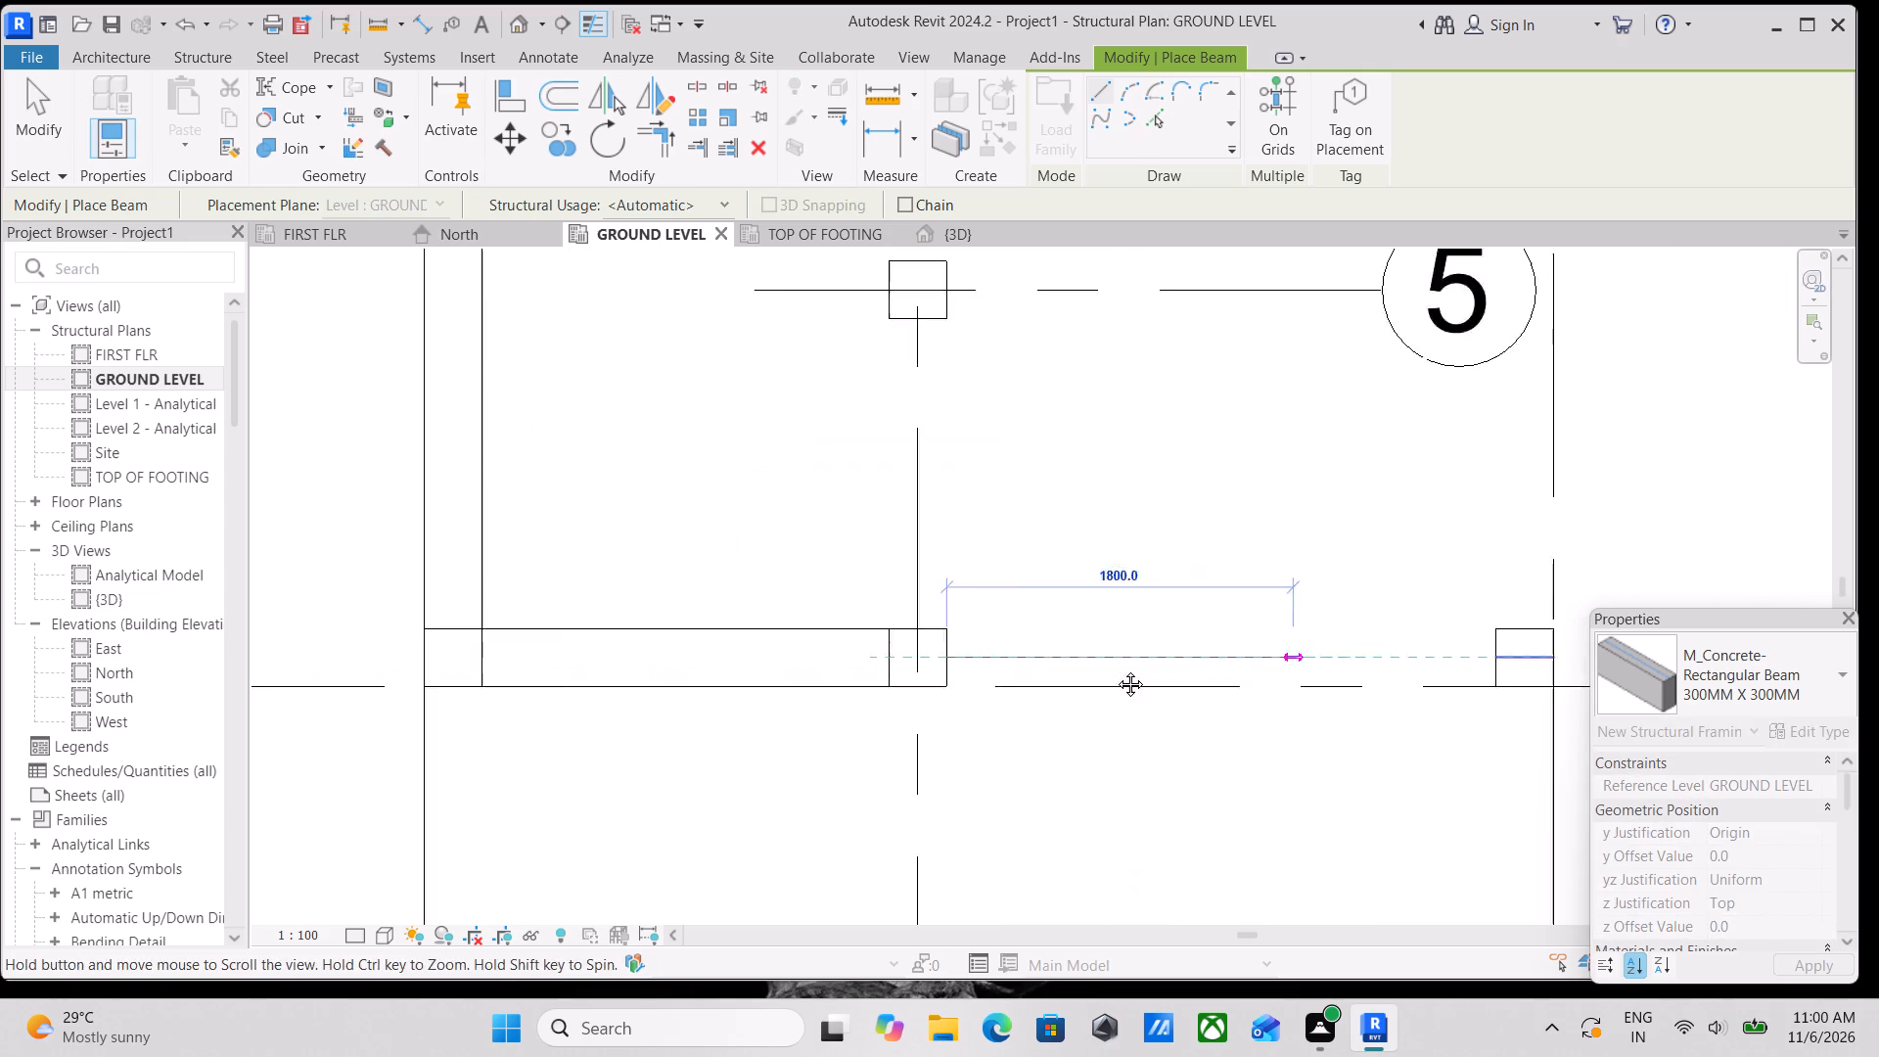
middle_click_drag(1116, 669, 985, 669)
left_click(1199, 659)
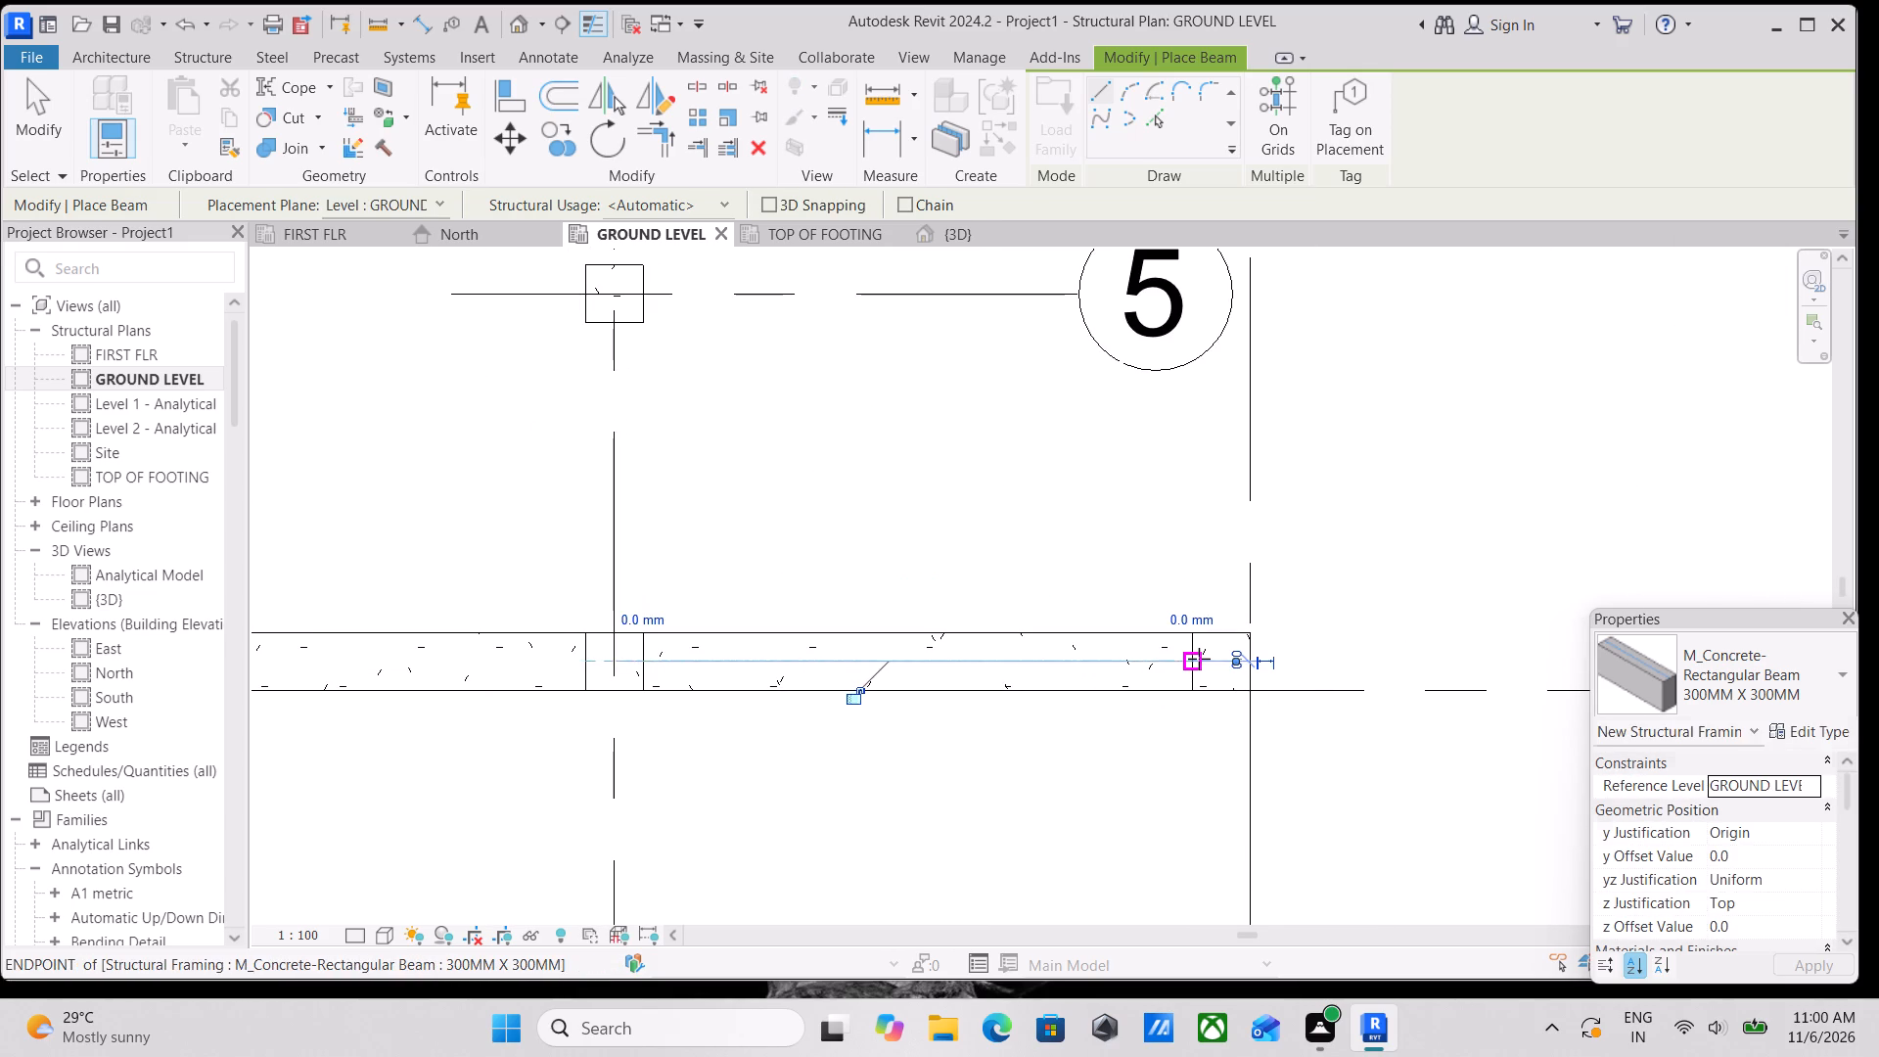
key("Escape")
Draw a beam along grid D, from column D-6's upper face midpoint to column D-5's lower face midpoint.
scroll(1189, 576, "down", 3)
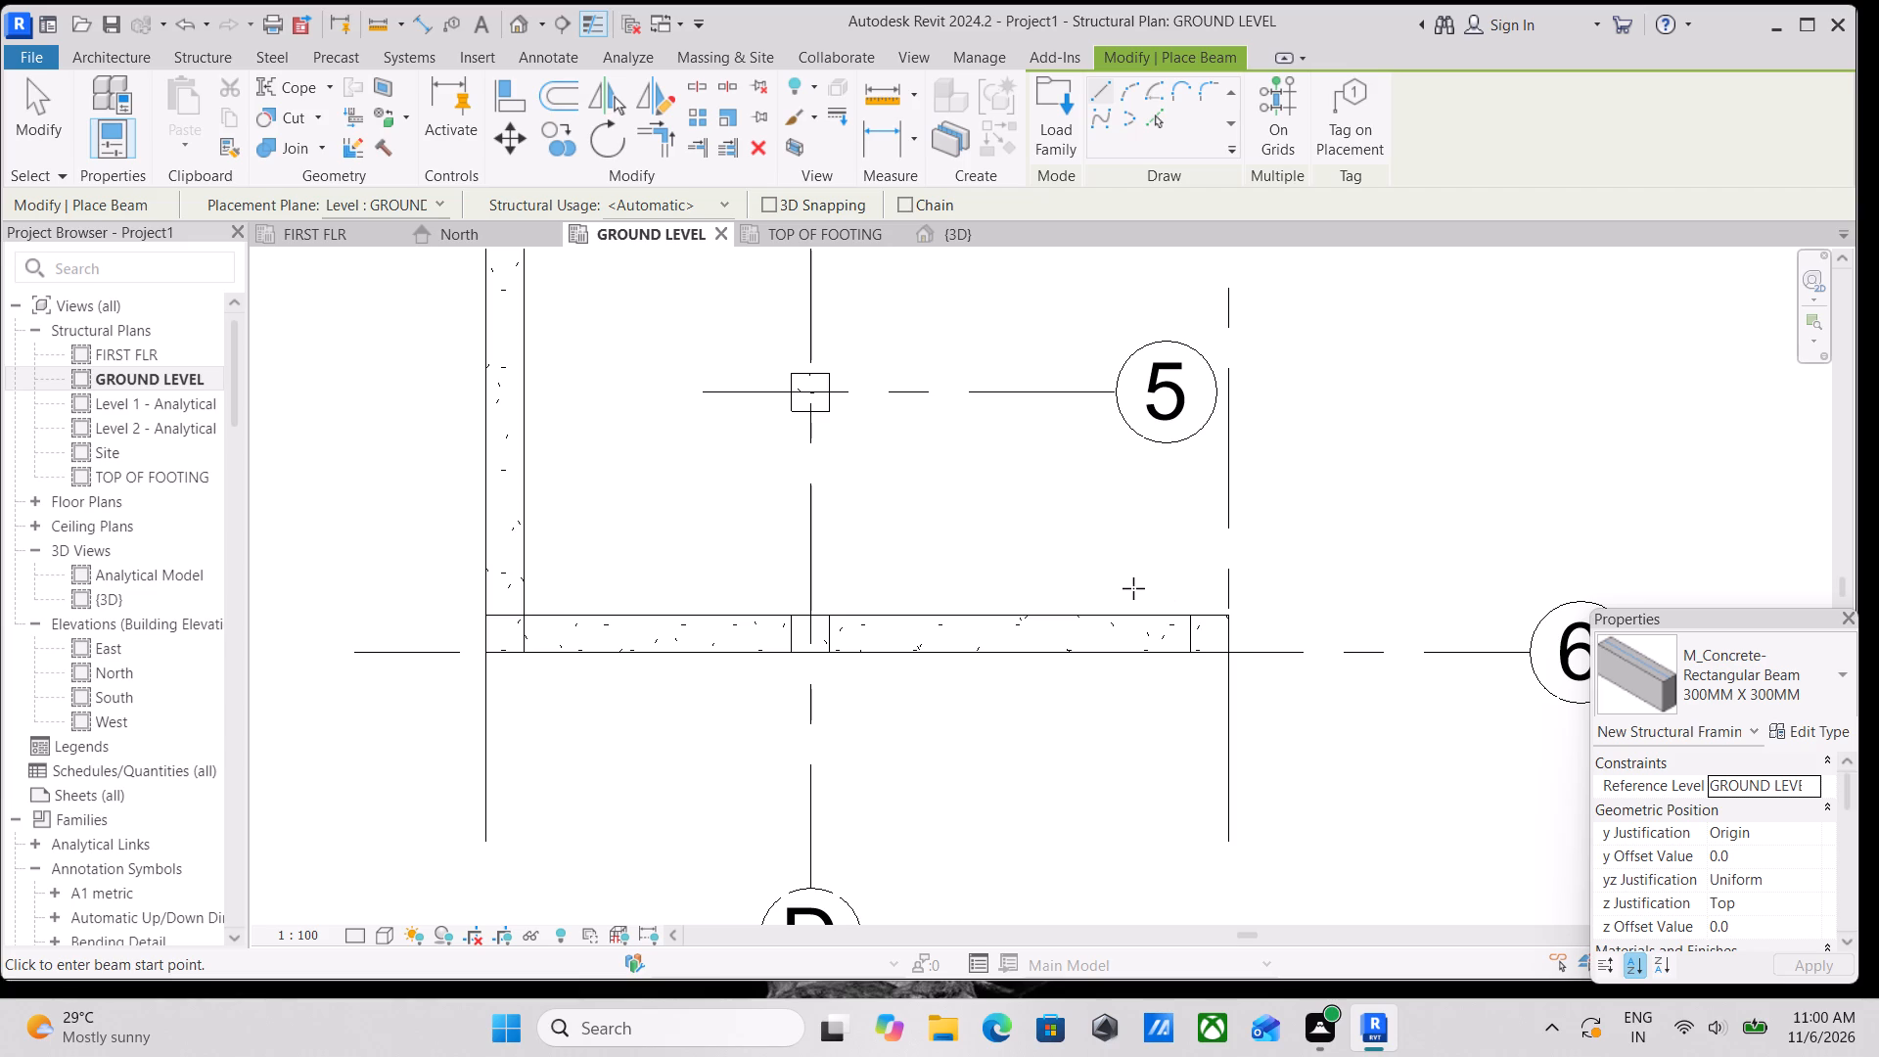
scroll(1136, 587, "down", 4)
middle_click_drag(1170, 551, 1171, 654)
scroll(986, 722, "up", 3)
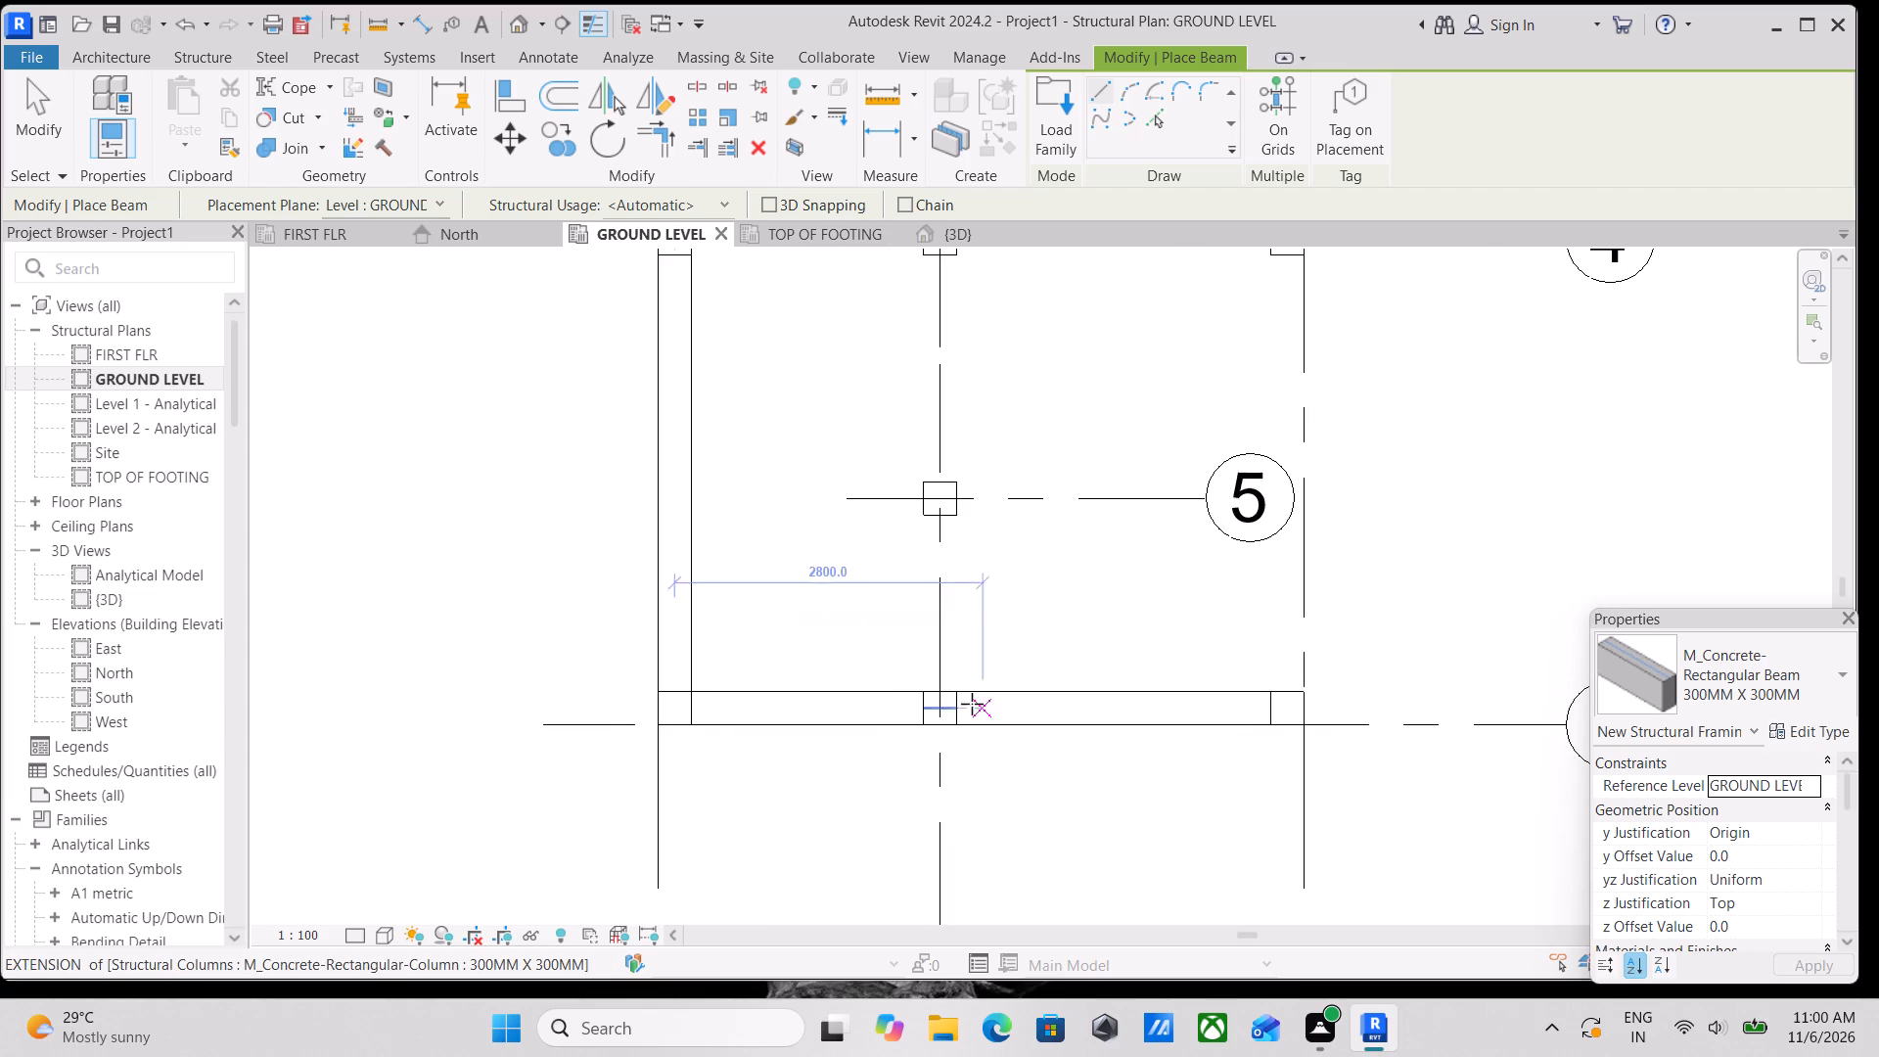
scroll(942, 694, "up", 3)
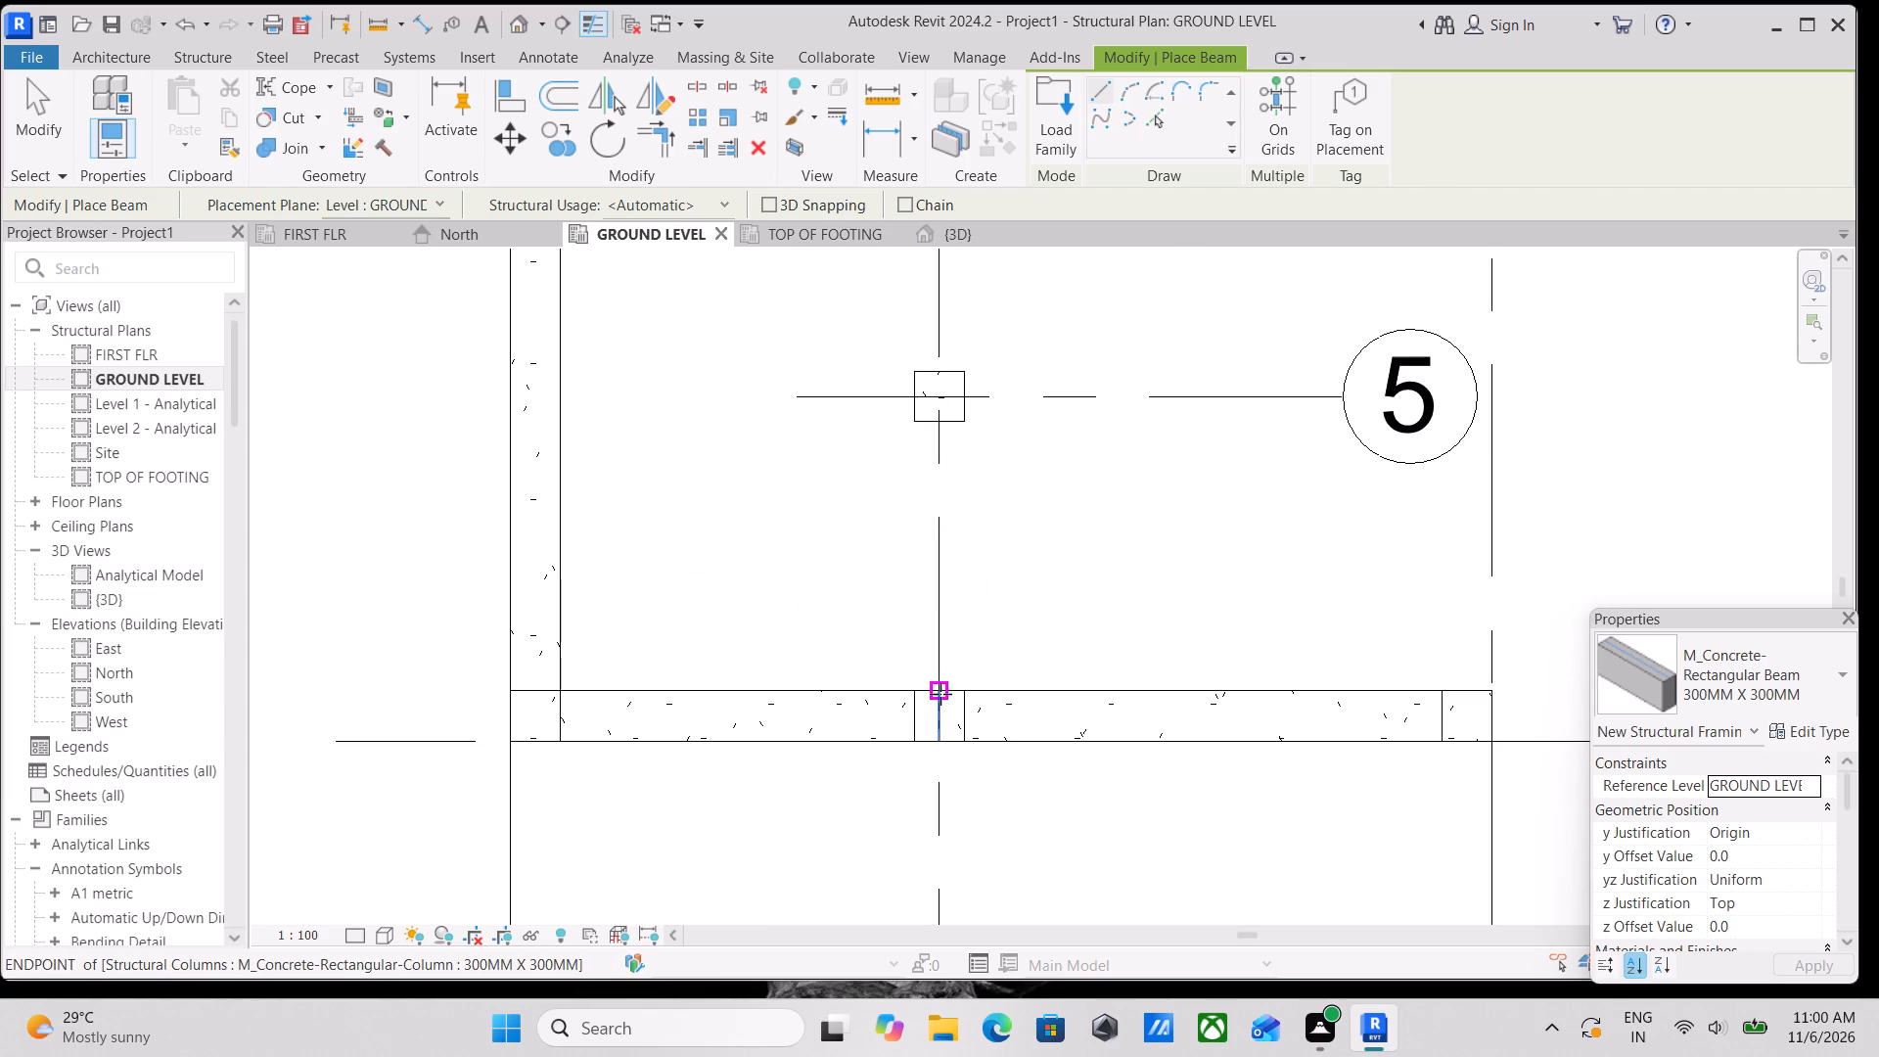
left_click(940, 694)
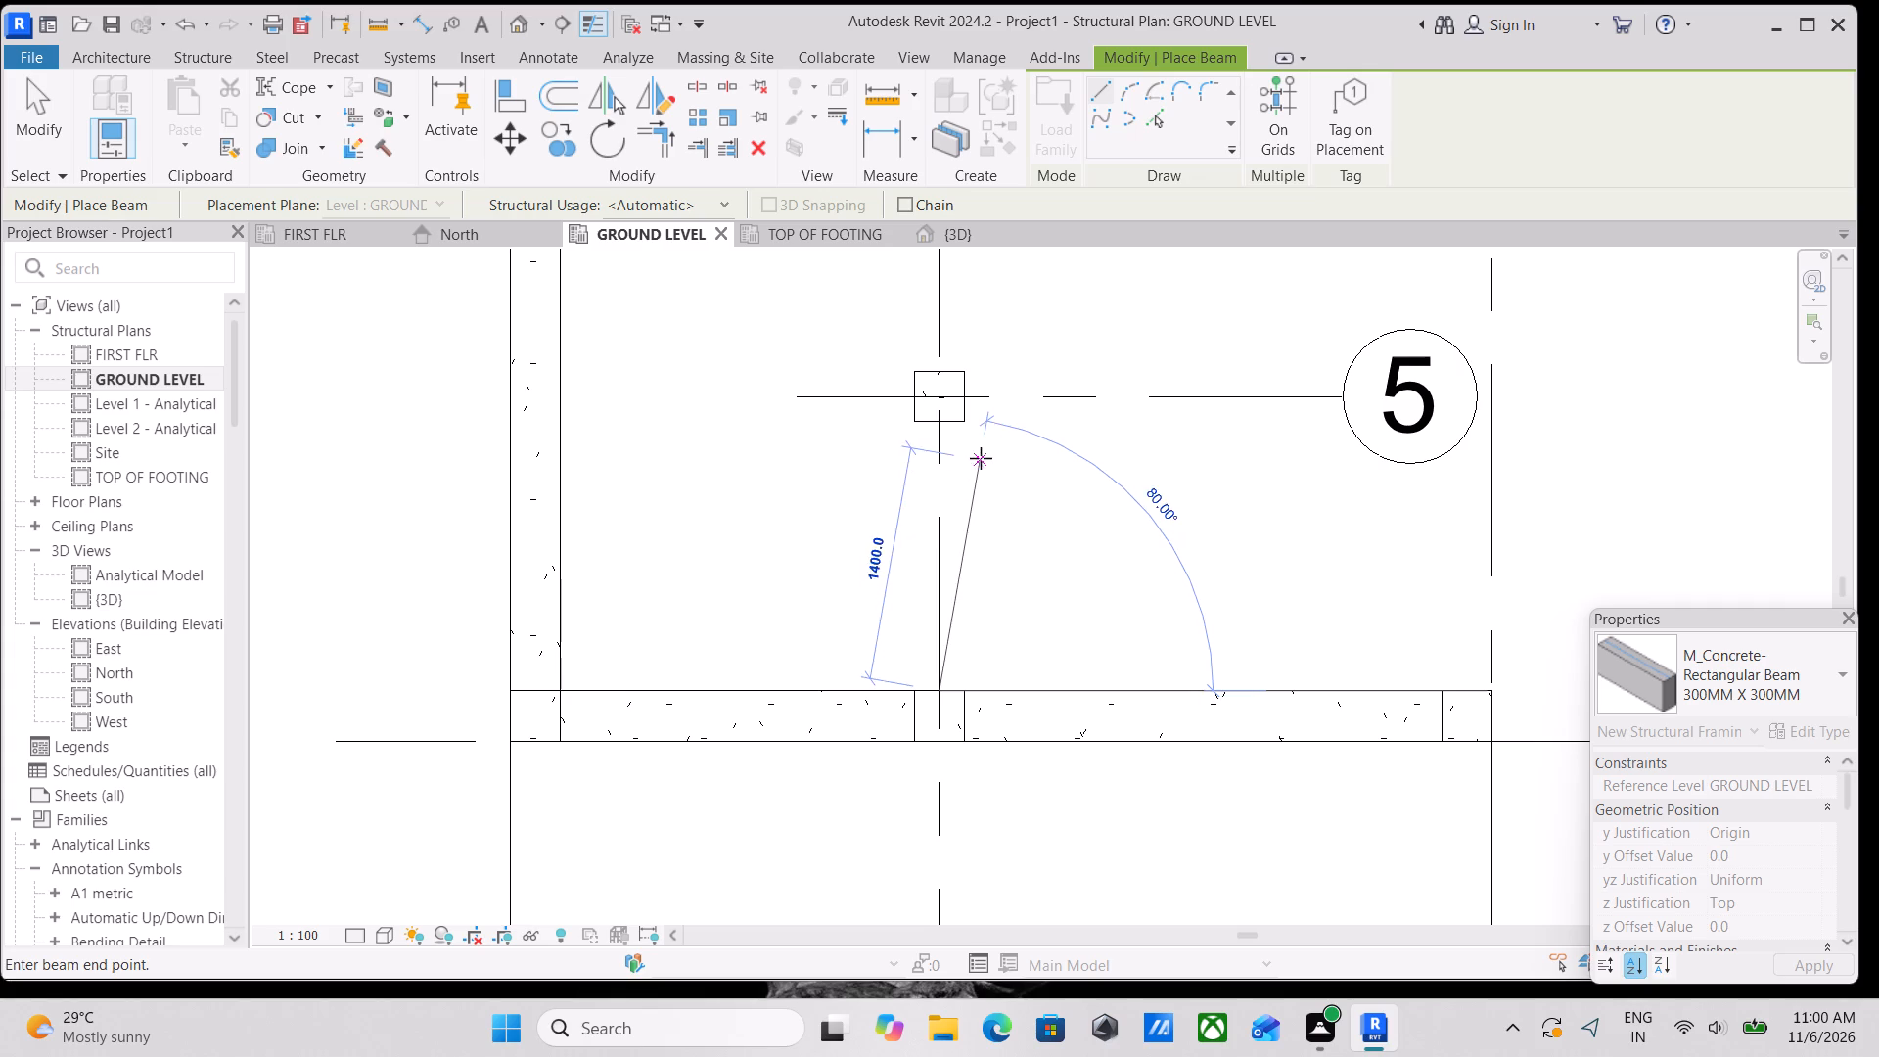
middle_click_drag(984, 461, 974, 506)
left_click(931, 464)
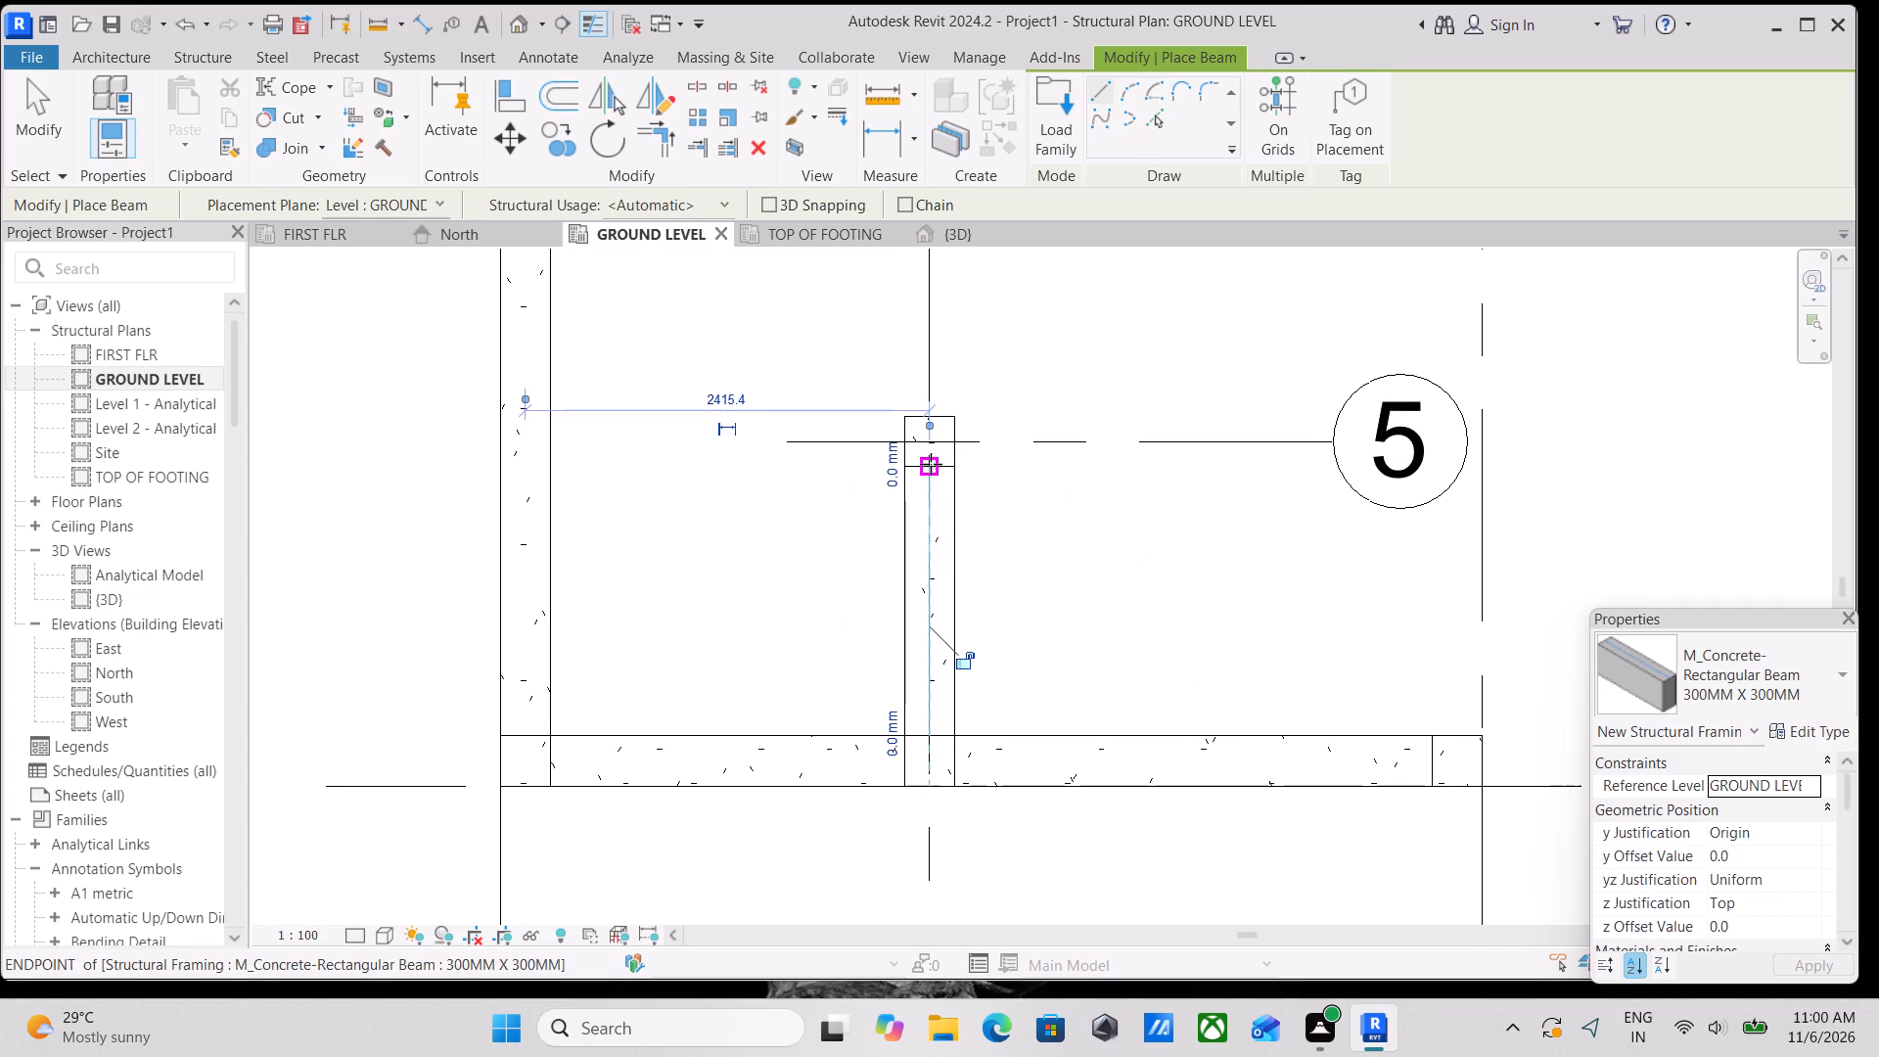
key("Escape")
Draw a beam along grid D, from column D-5's upper face midpoint to column D-4's lower face midpoint.
scroll(1033, 455, "down", 4)
scroll(1036, 546, "down", 1)
middle_click_drag(1036, 549, 1049, 740)
middle_click_drag(1039, 540, 1049, 657)
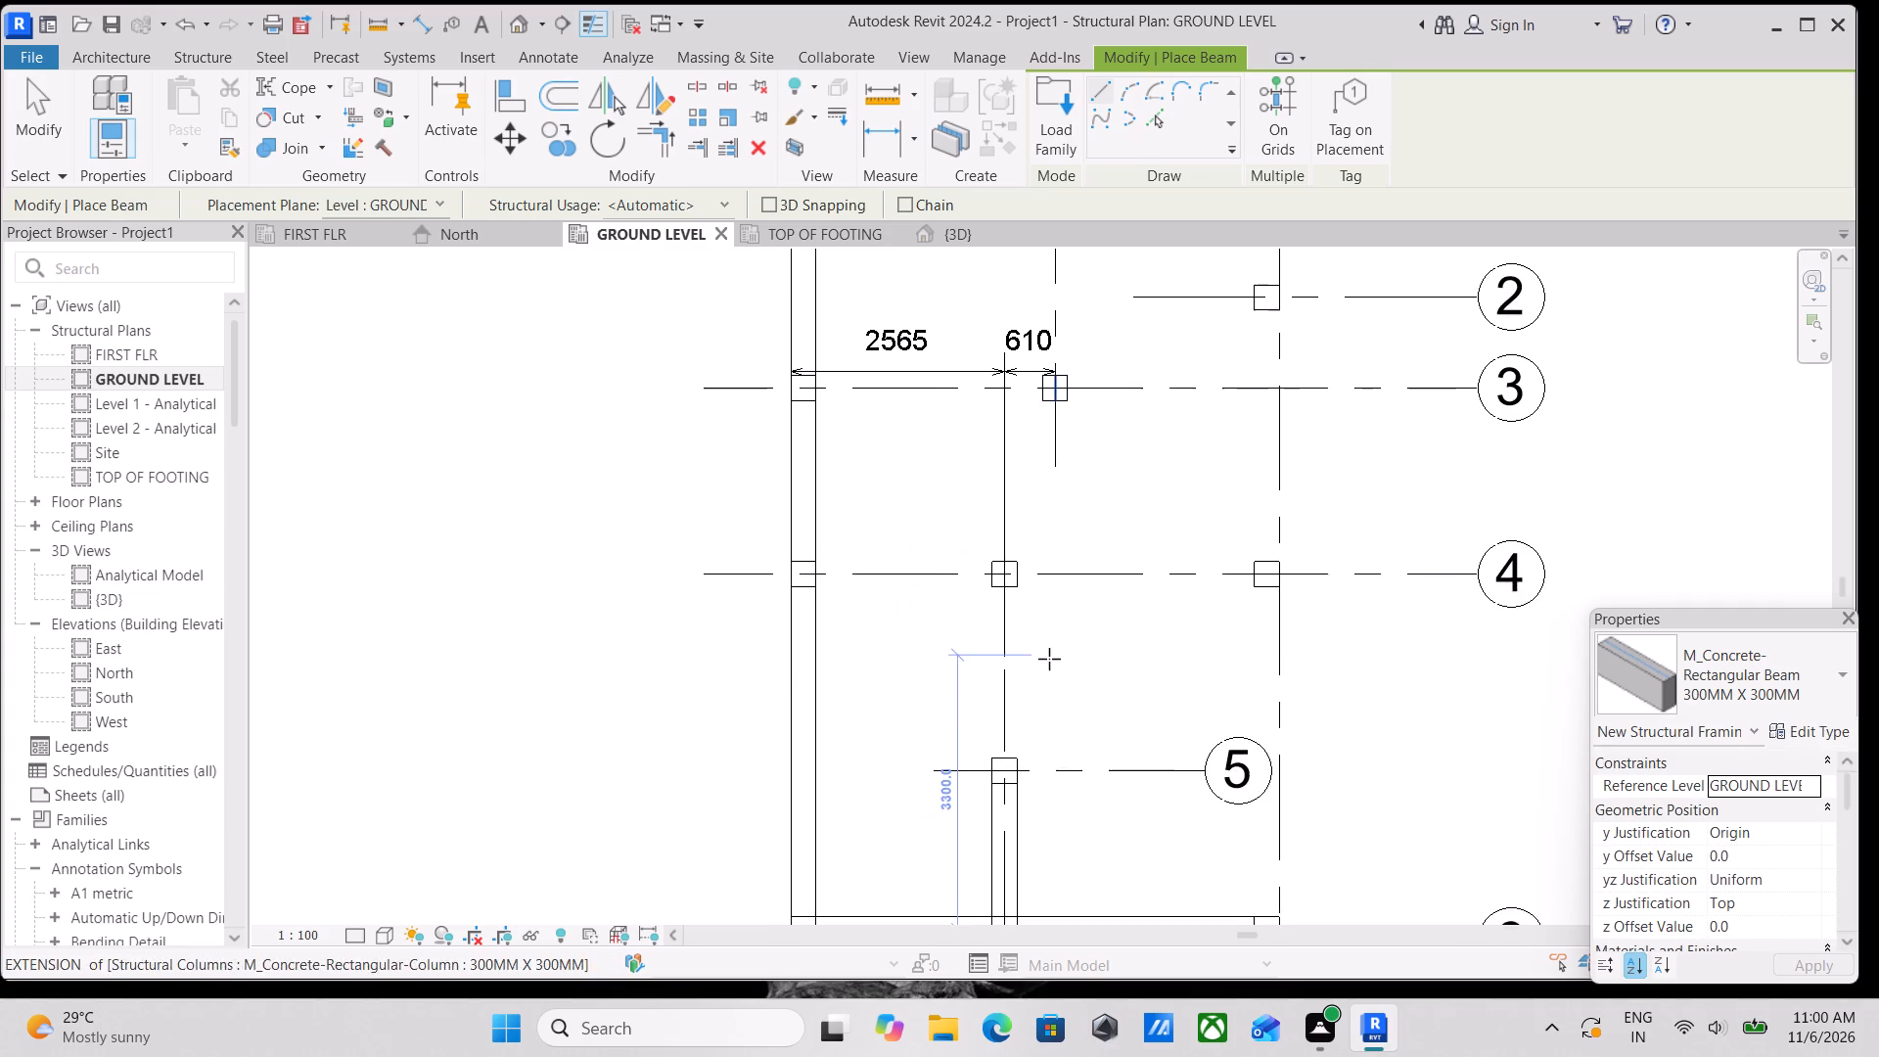
middle_click_drag(1016, 710, 1066, 723)
scroll(1040, 796, "up", 3)
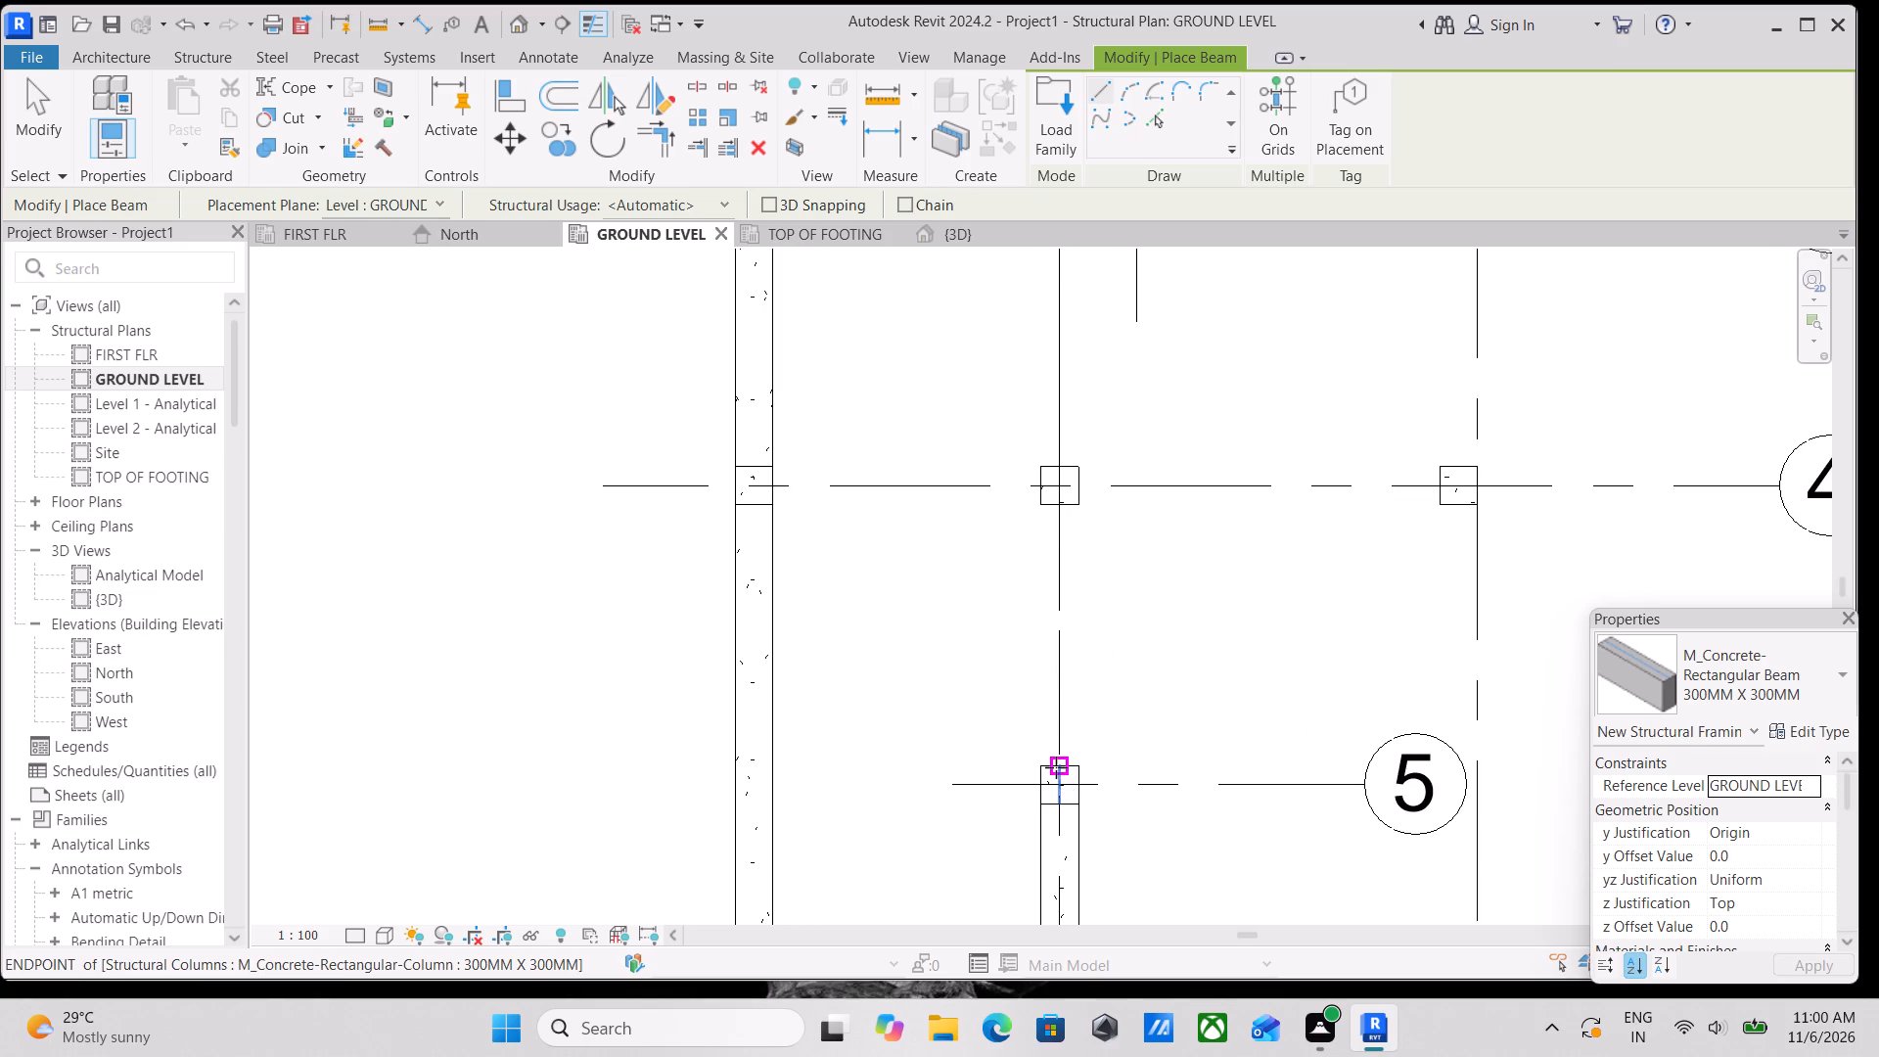
left_click(1061, 767)
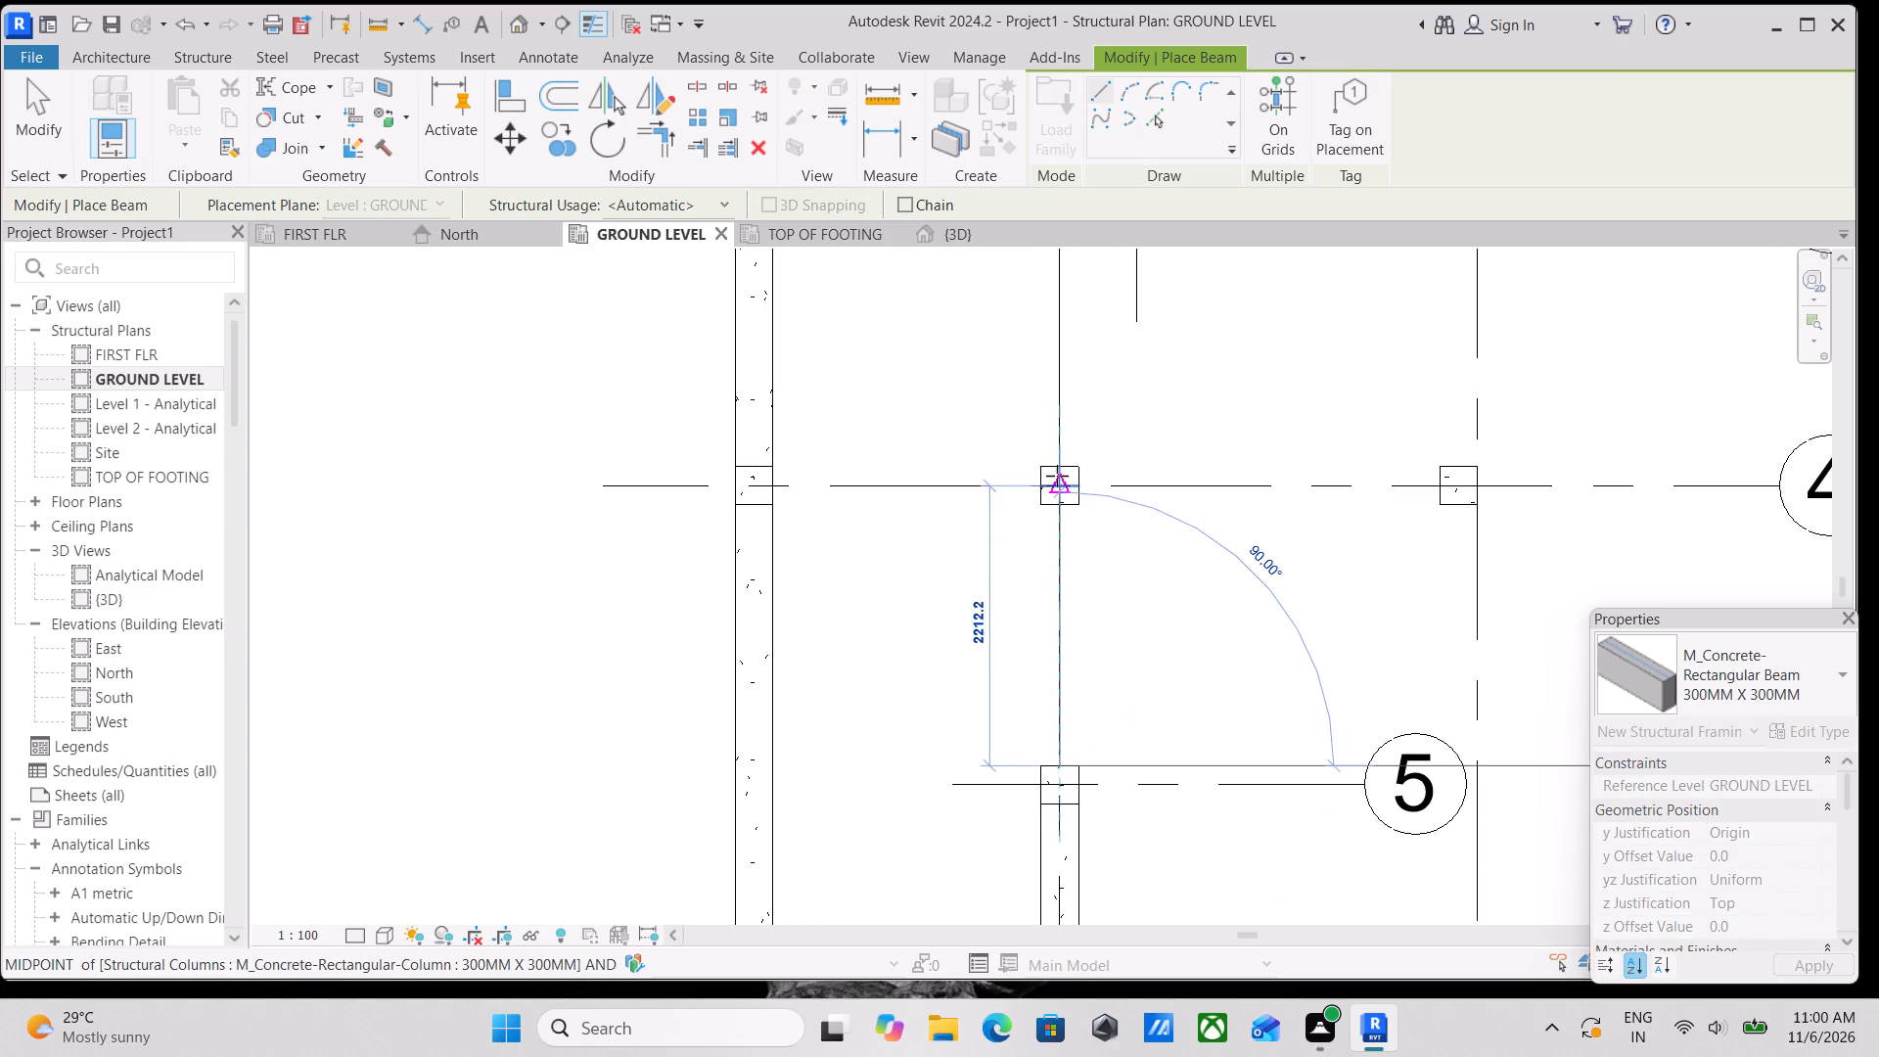
left_click(1057, 503)
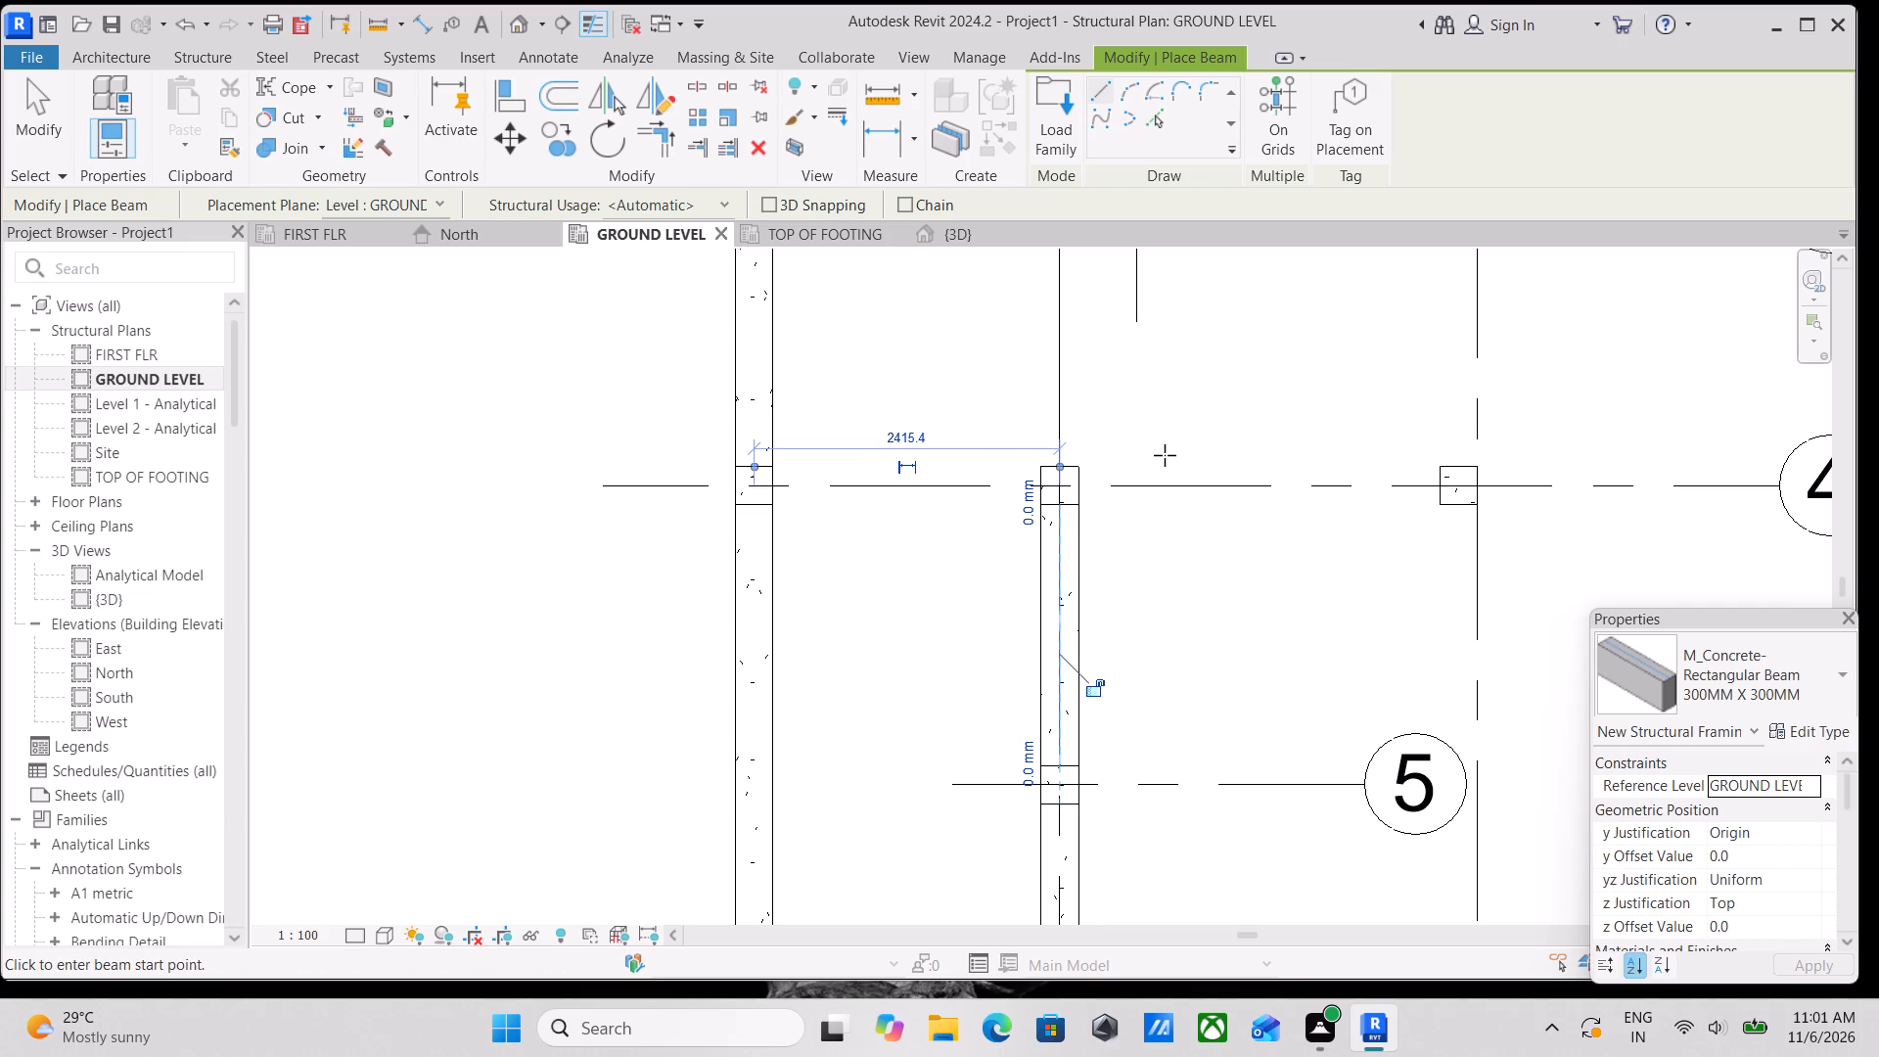
Draw a beam along grid 1 between the facing sides of columns A-1 and B-1 at their midpoints.
scroll(1210, 473, "down", 6)
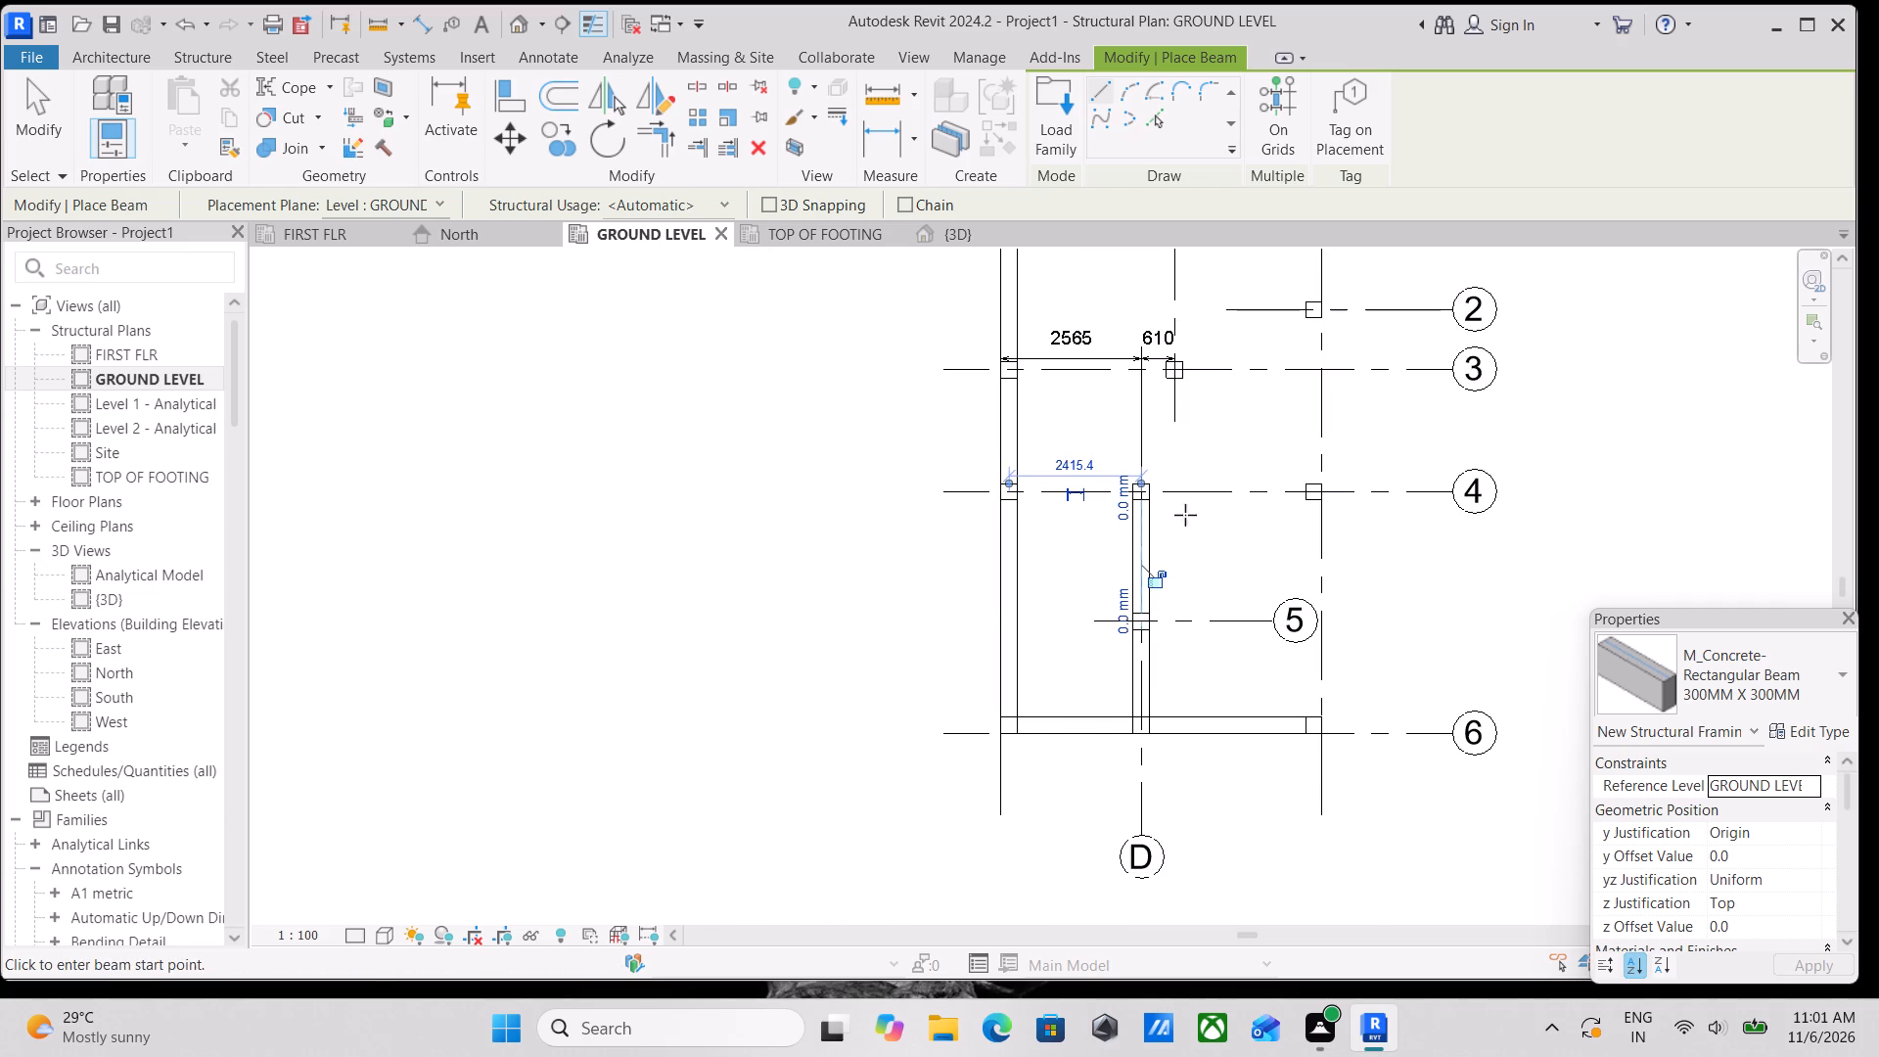
middle_click_drag(1169, 511, 1139, 813)
middle_click_drag(1115, 546, 1109, 652)
scroll(999, 549, "up", 7)
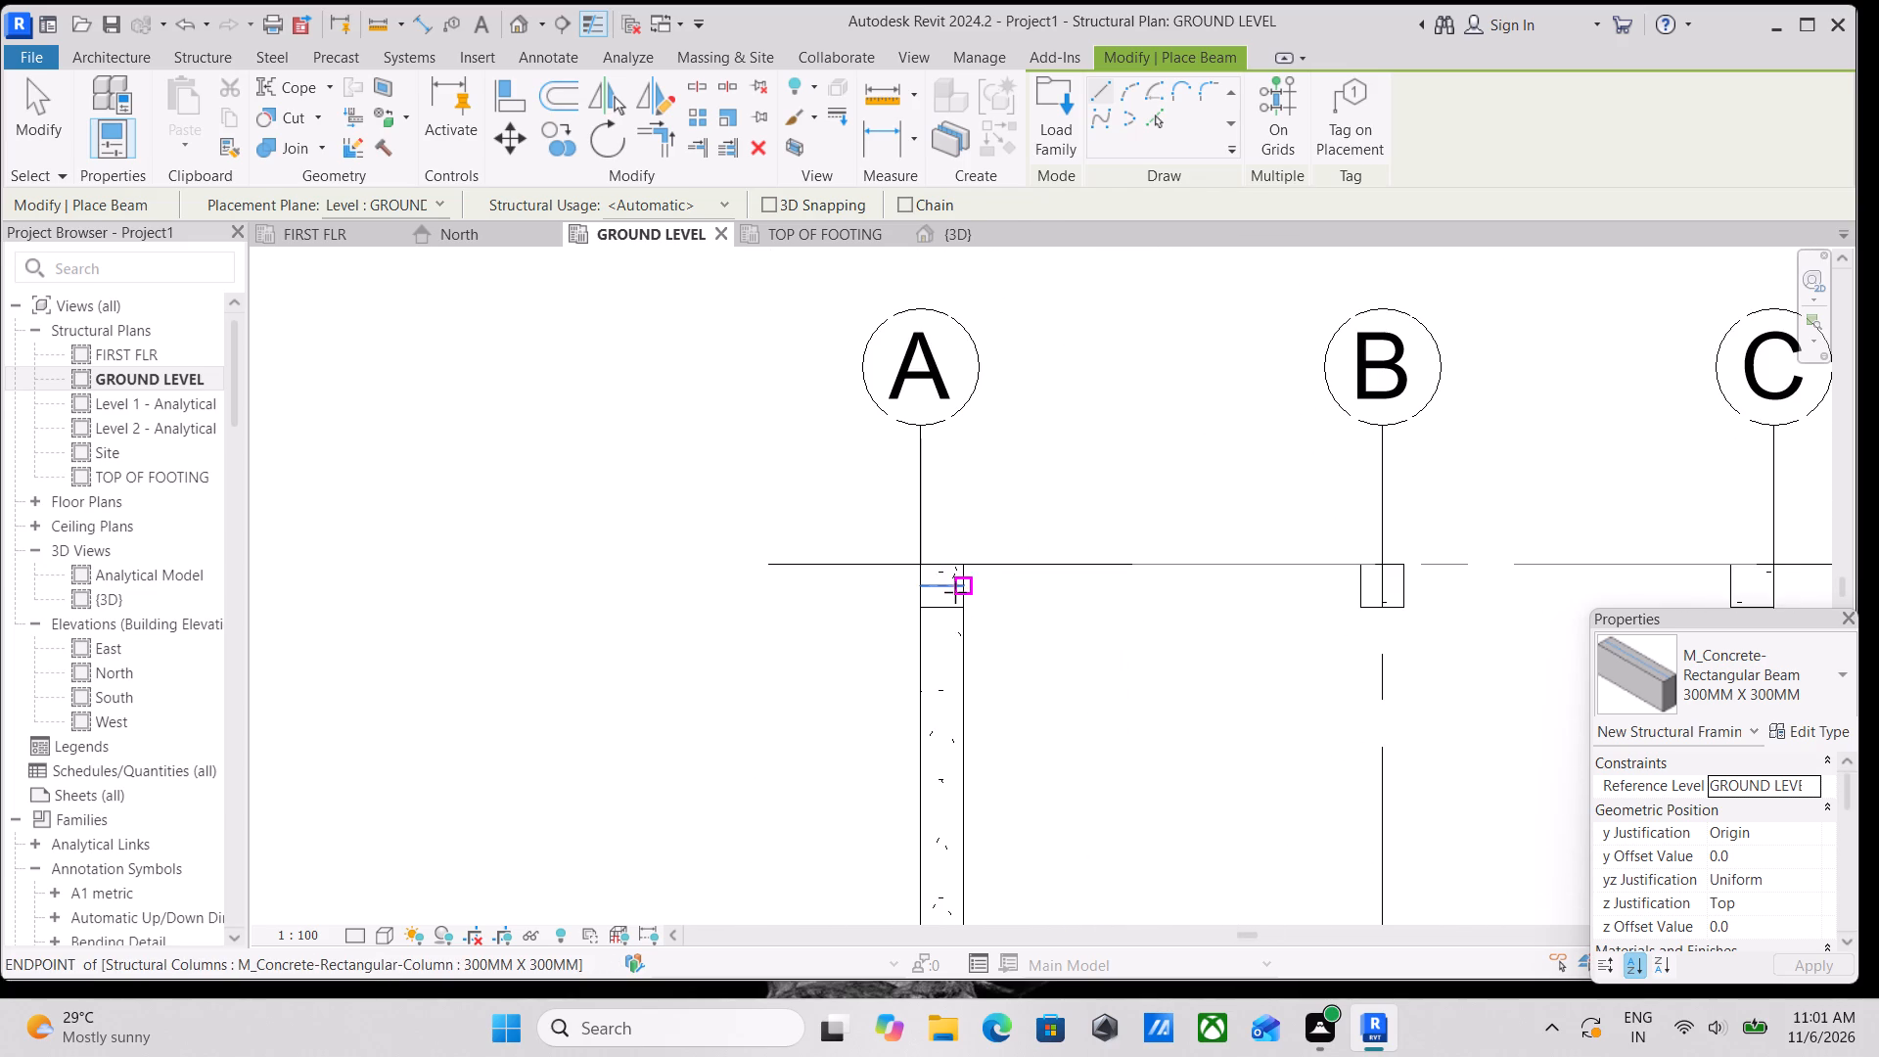
left_click(955, 592)
middle_click_drag(1166, 585, 971, 565)
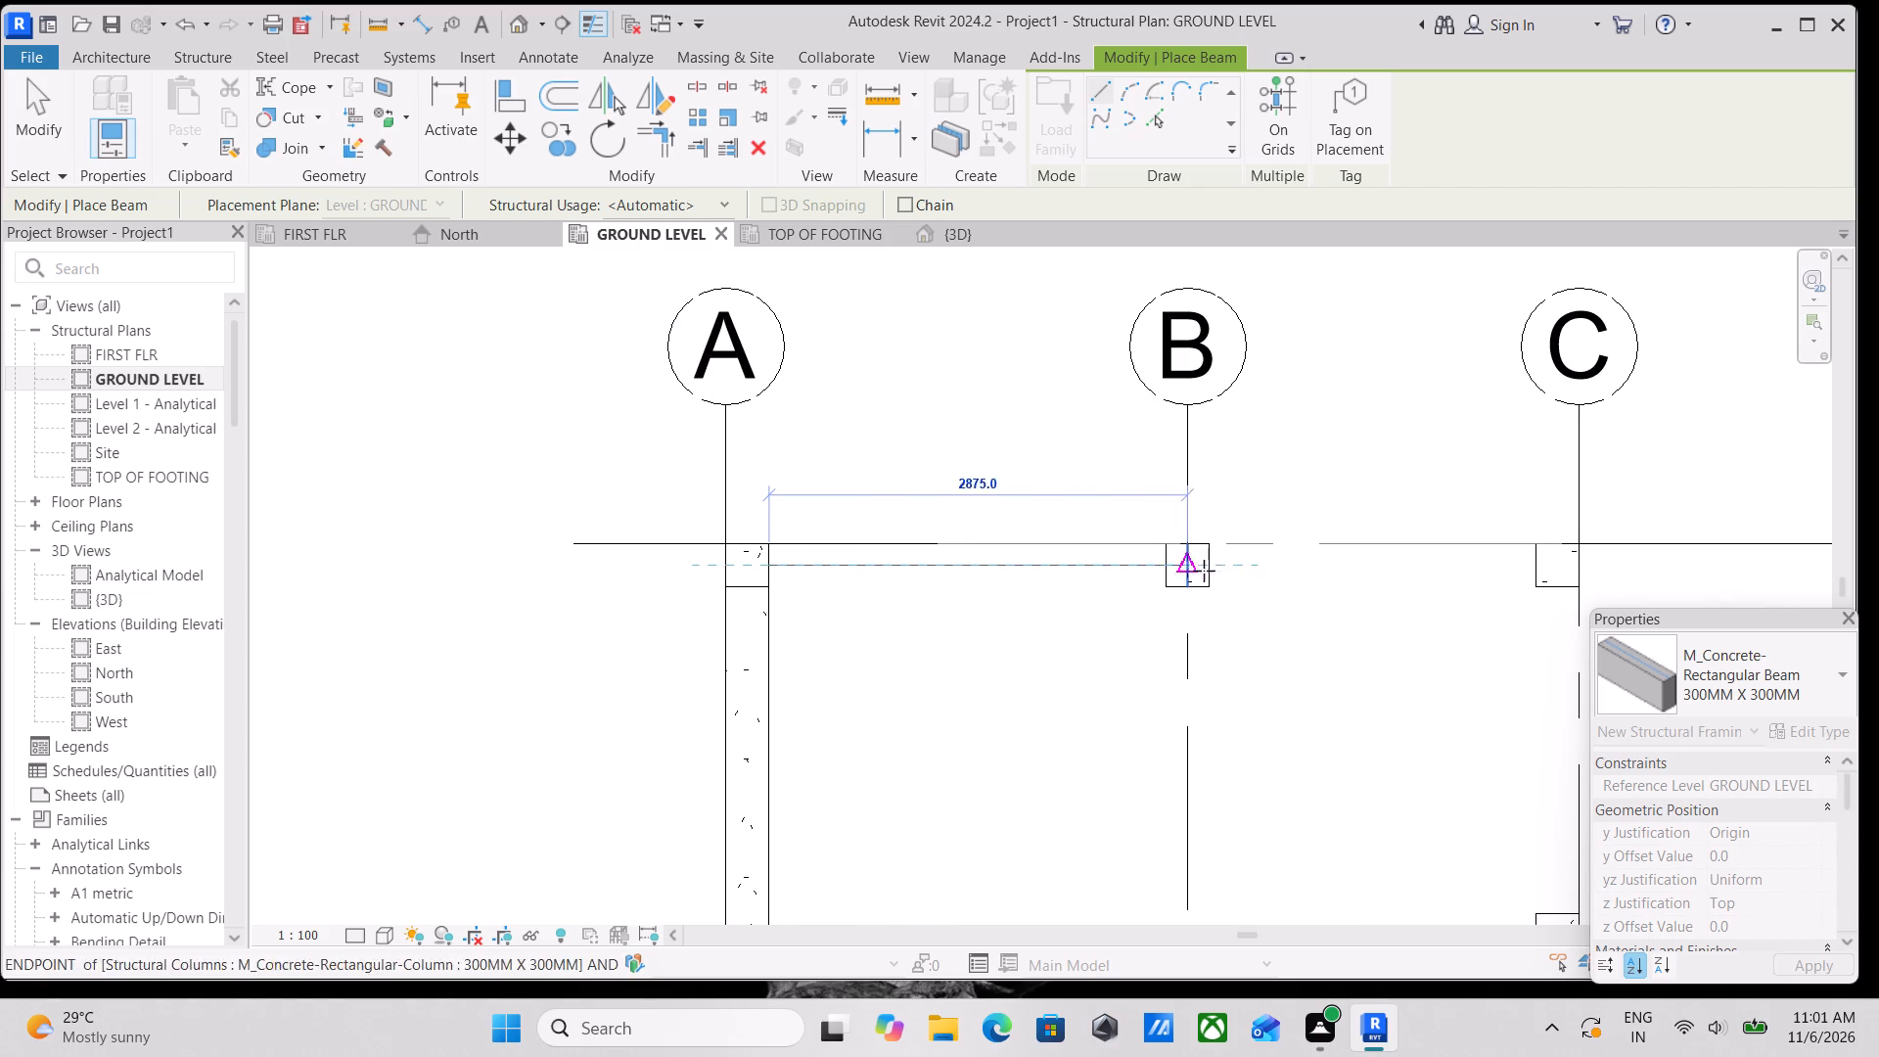
left_click(1168, 568)
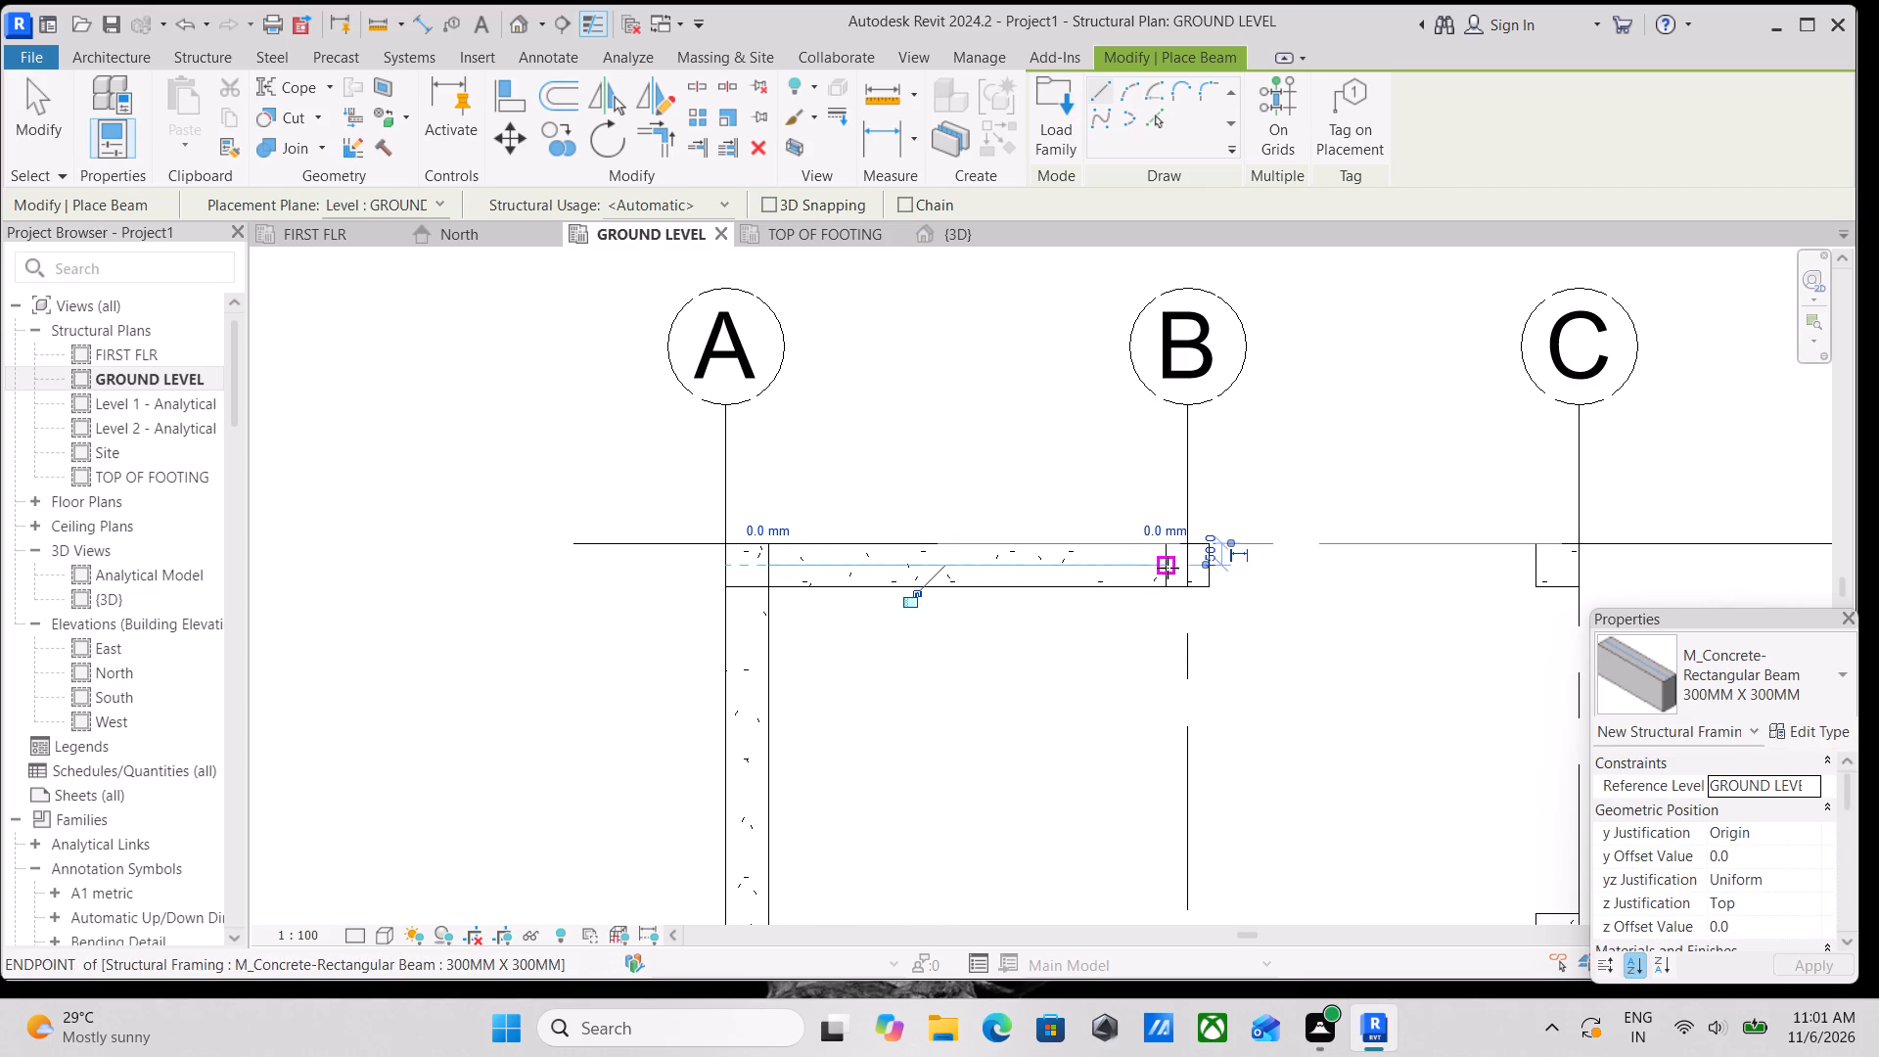
Draw a beam along grid 1 between the facing sides of columns B-1 and C-1 at their midpoints.
scroll(1213, 569, "up", 11)
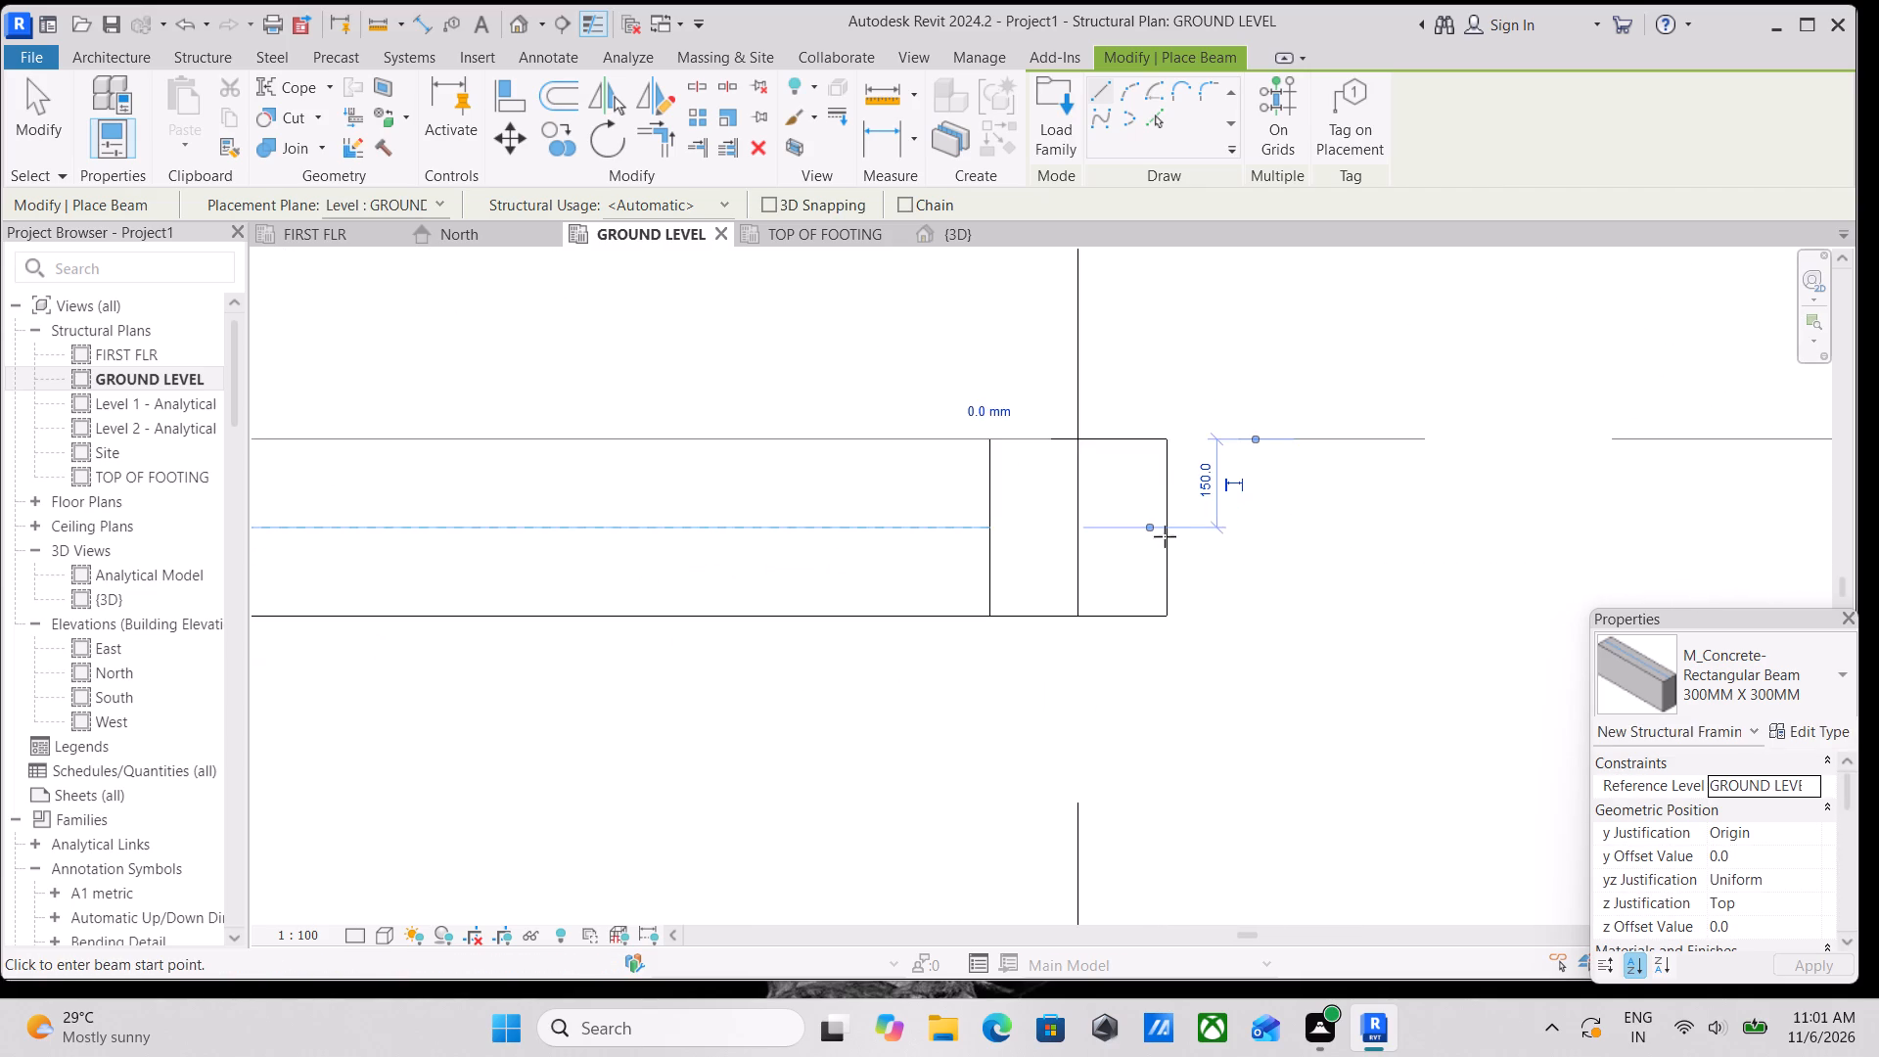
left_click(1163, 515)
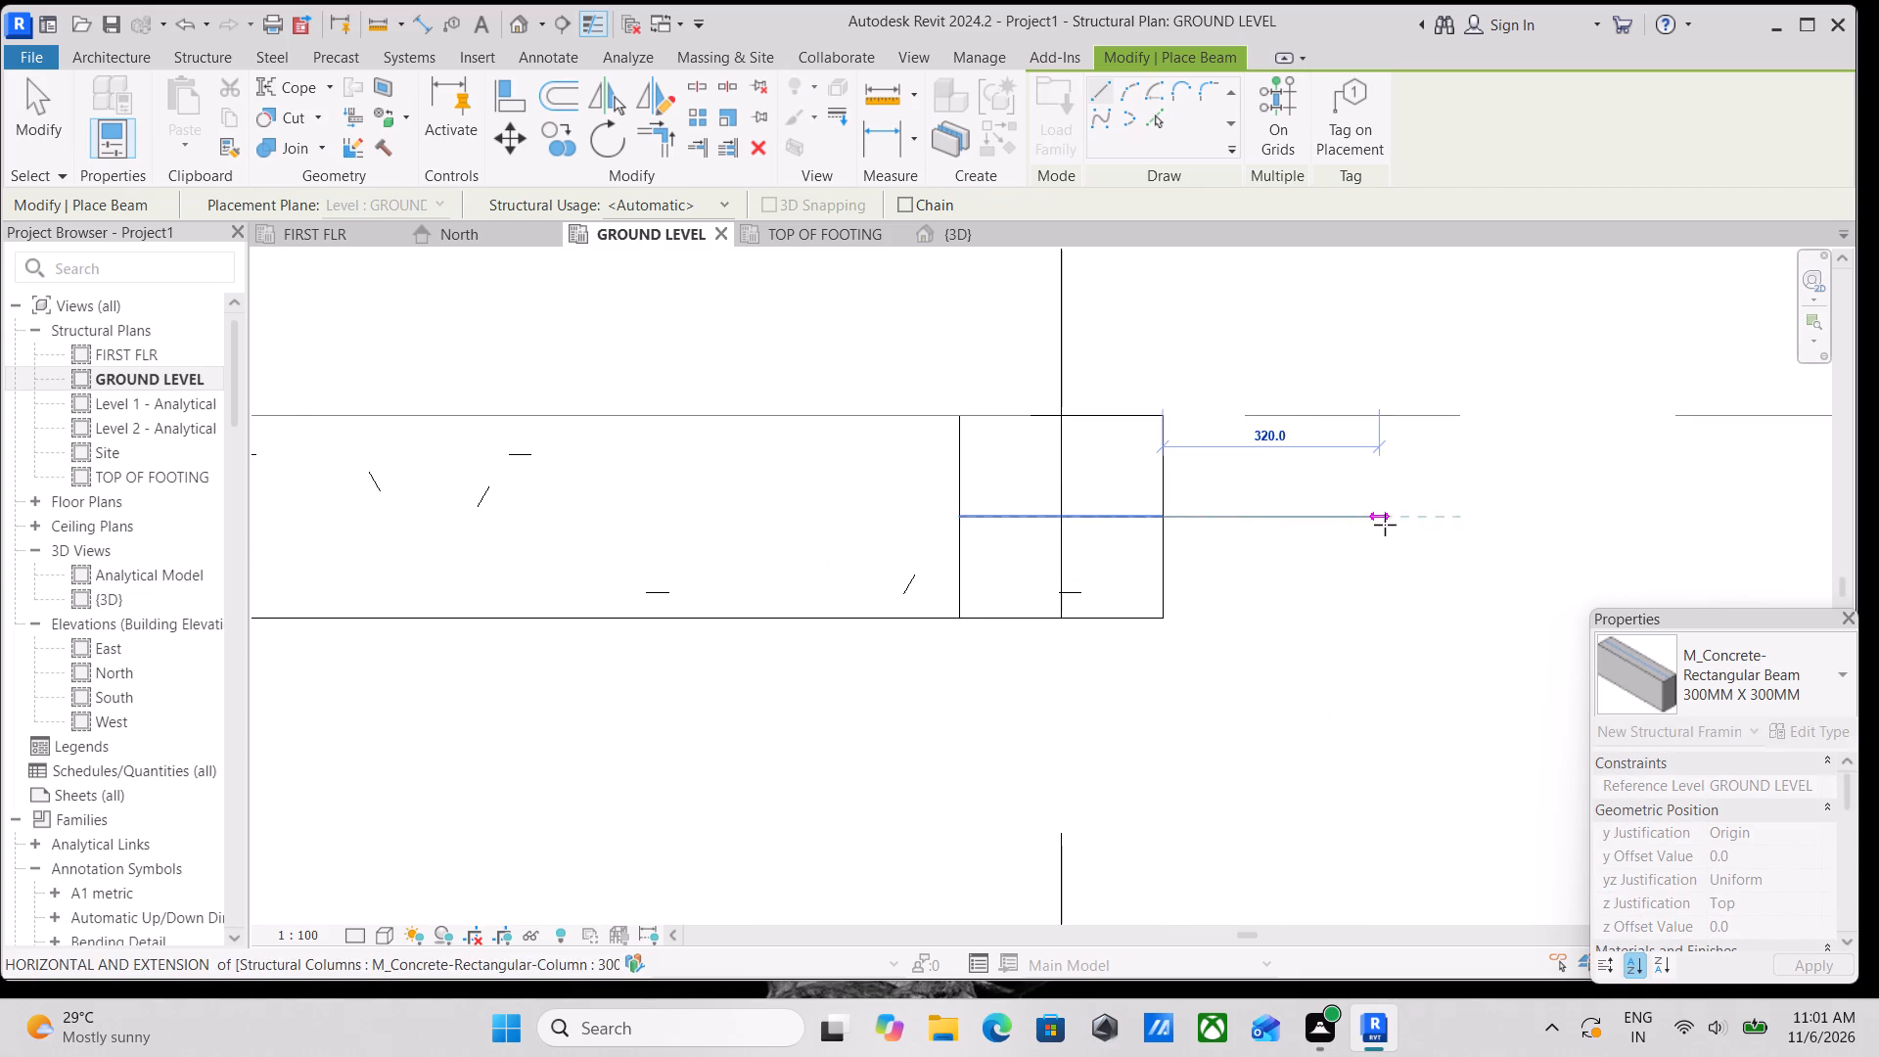
middle_click_drag(1385, 525, 1118, 527)
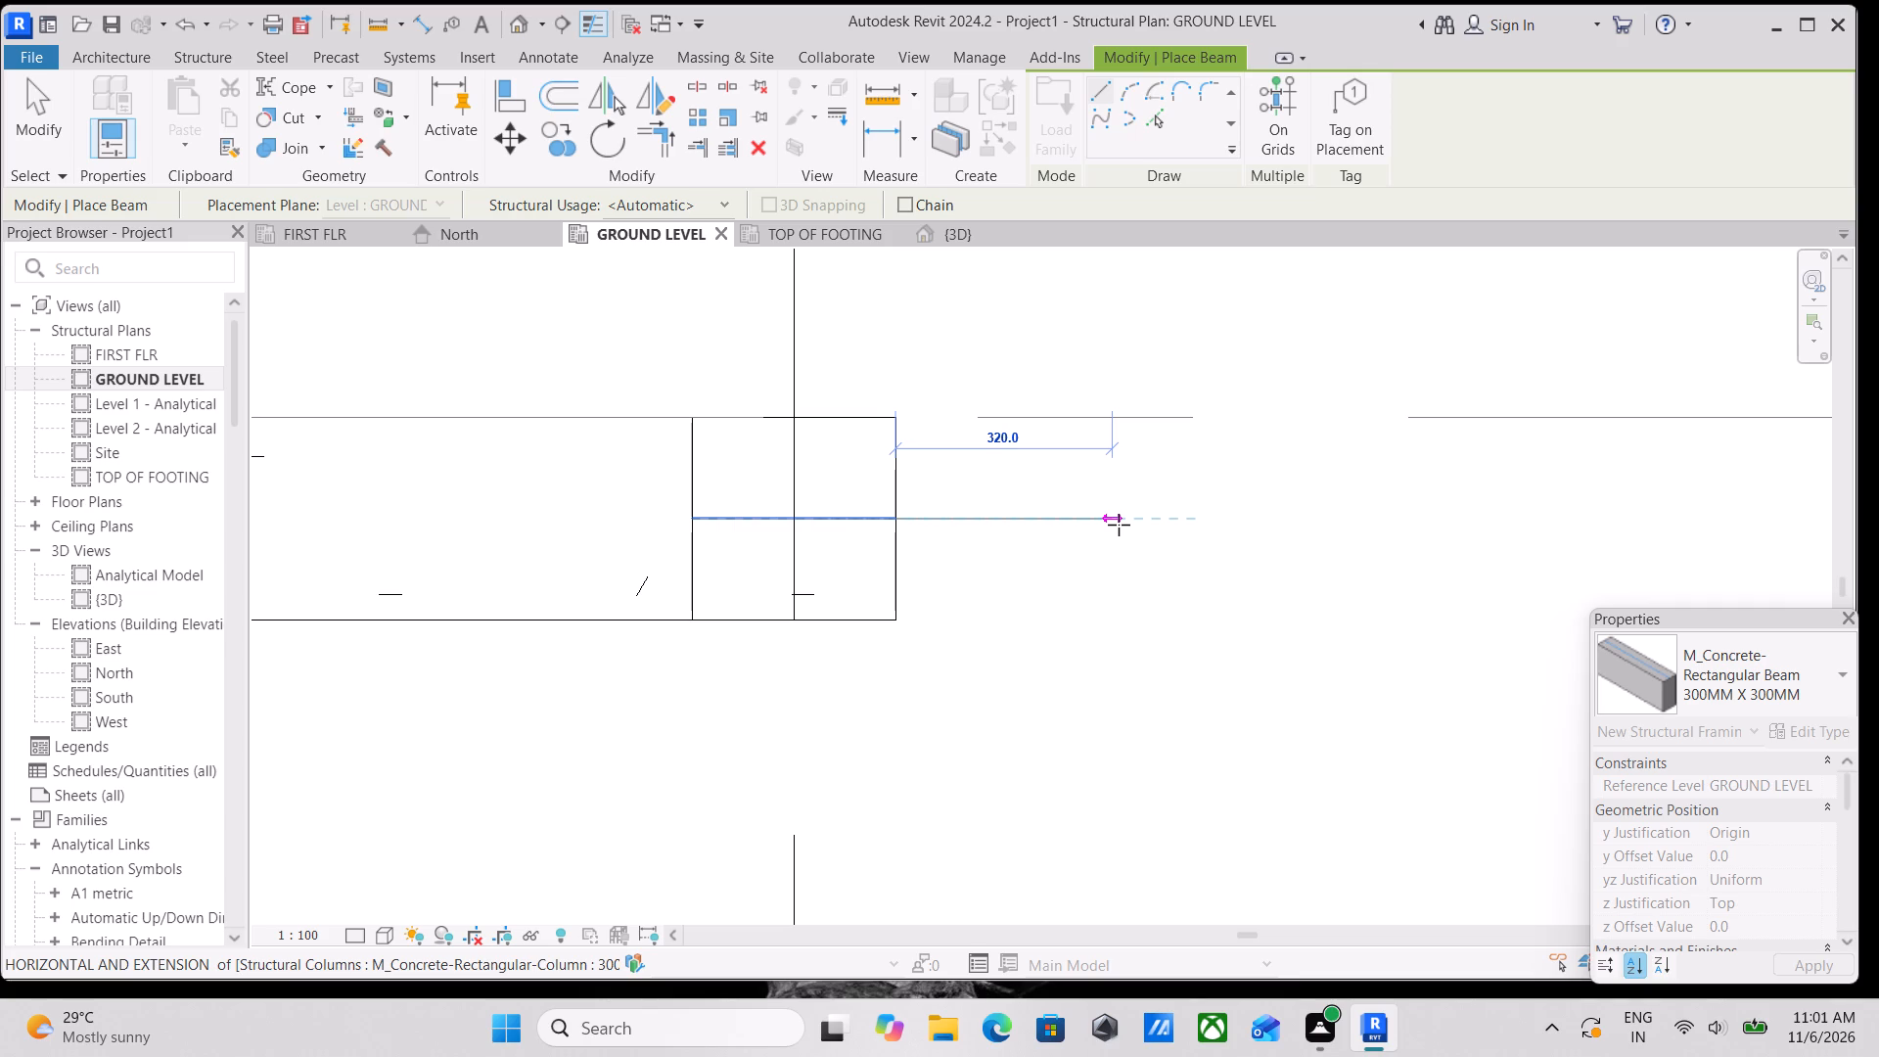
middle_click_drag(1112, 528, 1077, 533)
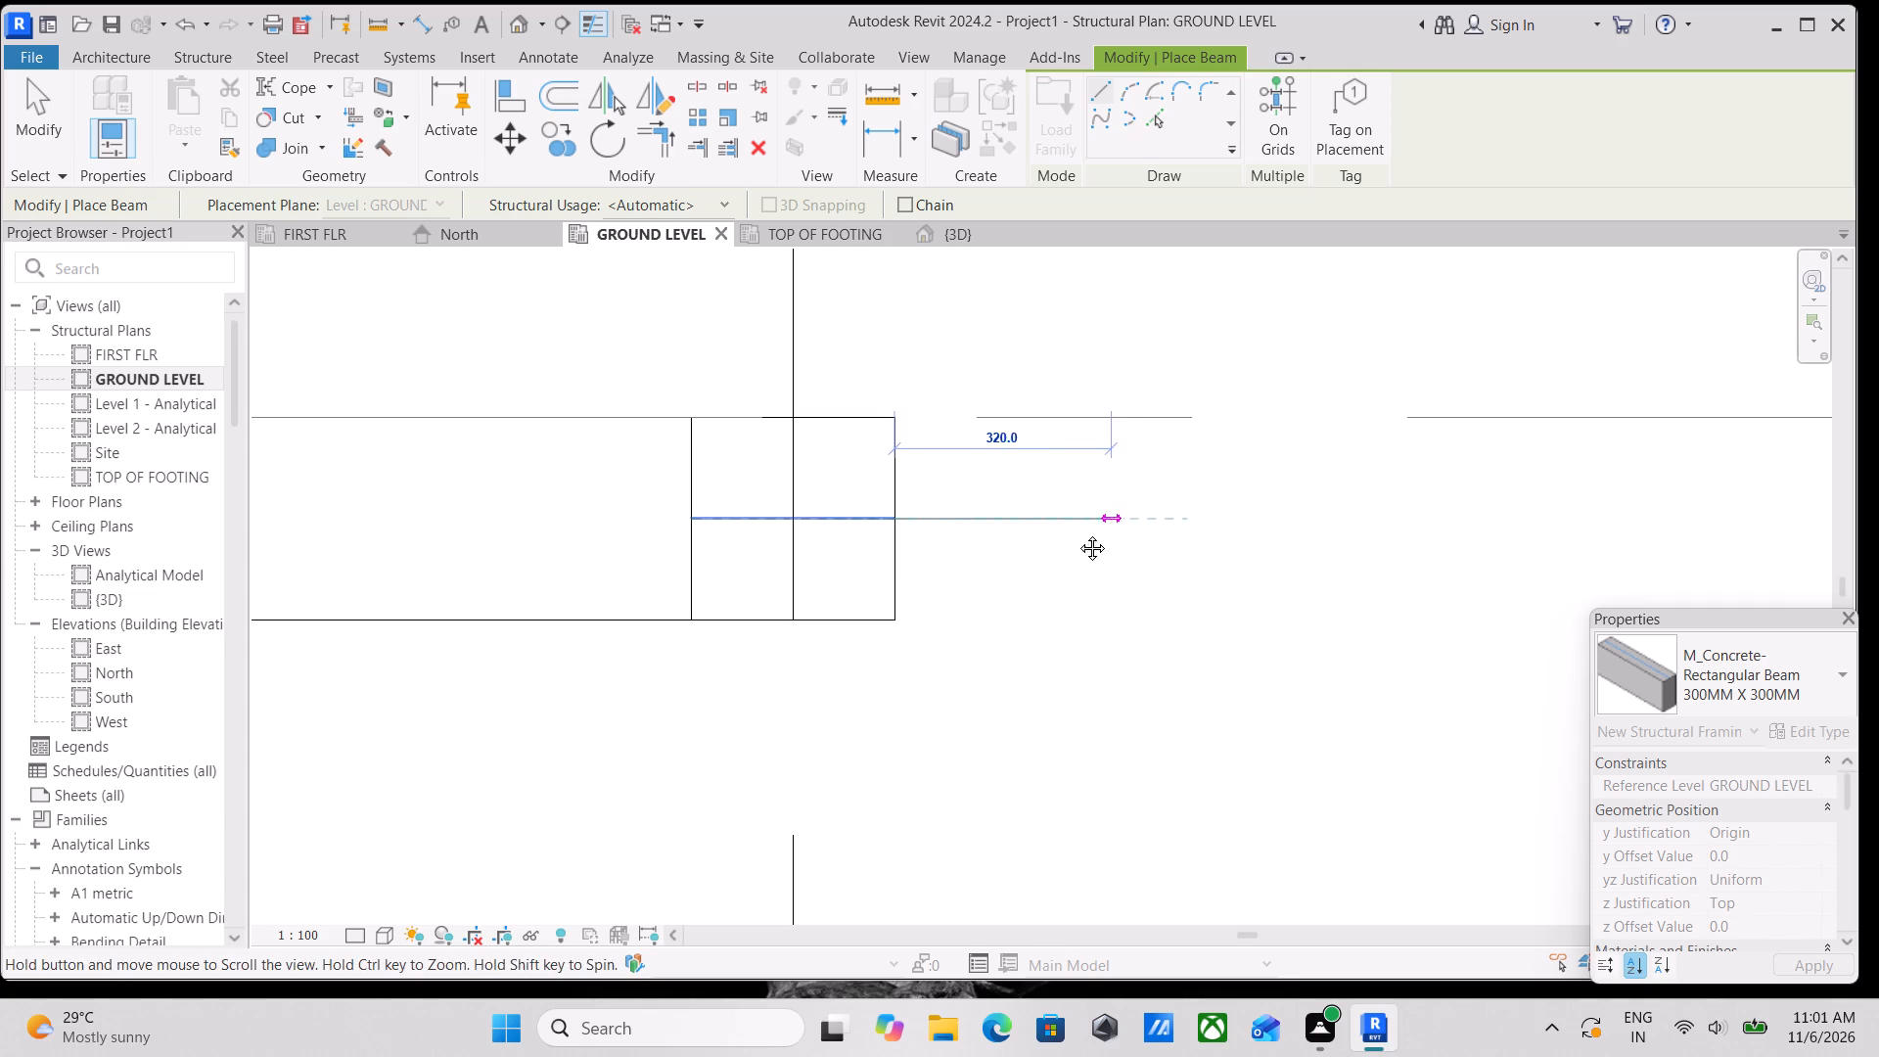
middle_click_drag(1077, 533, 829, 553)
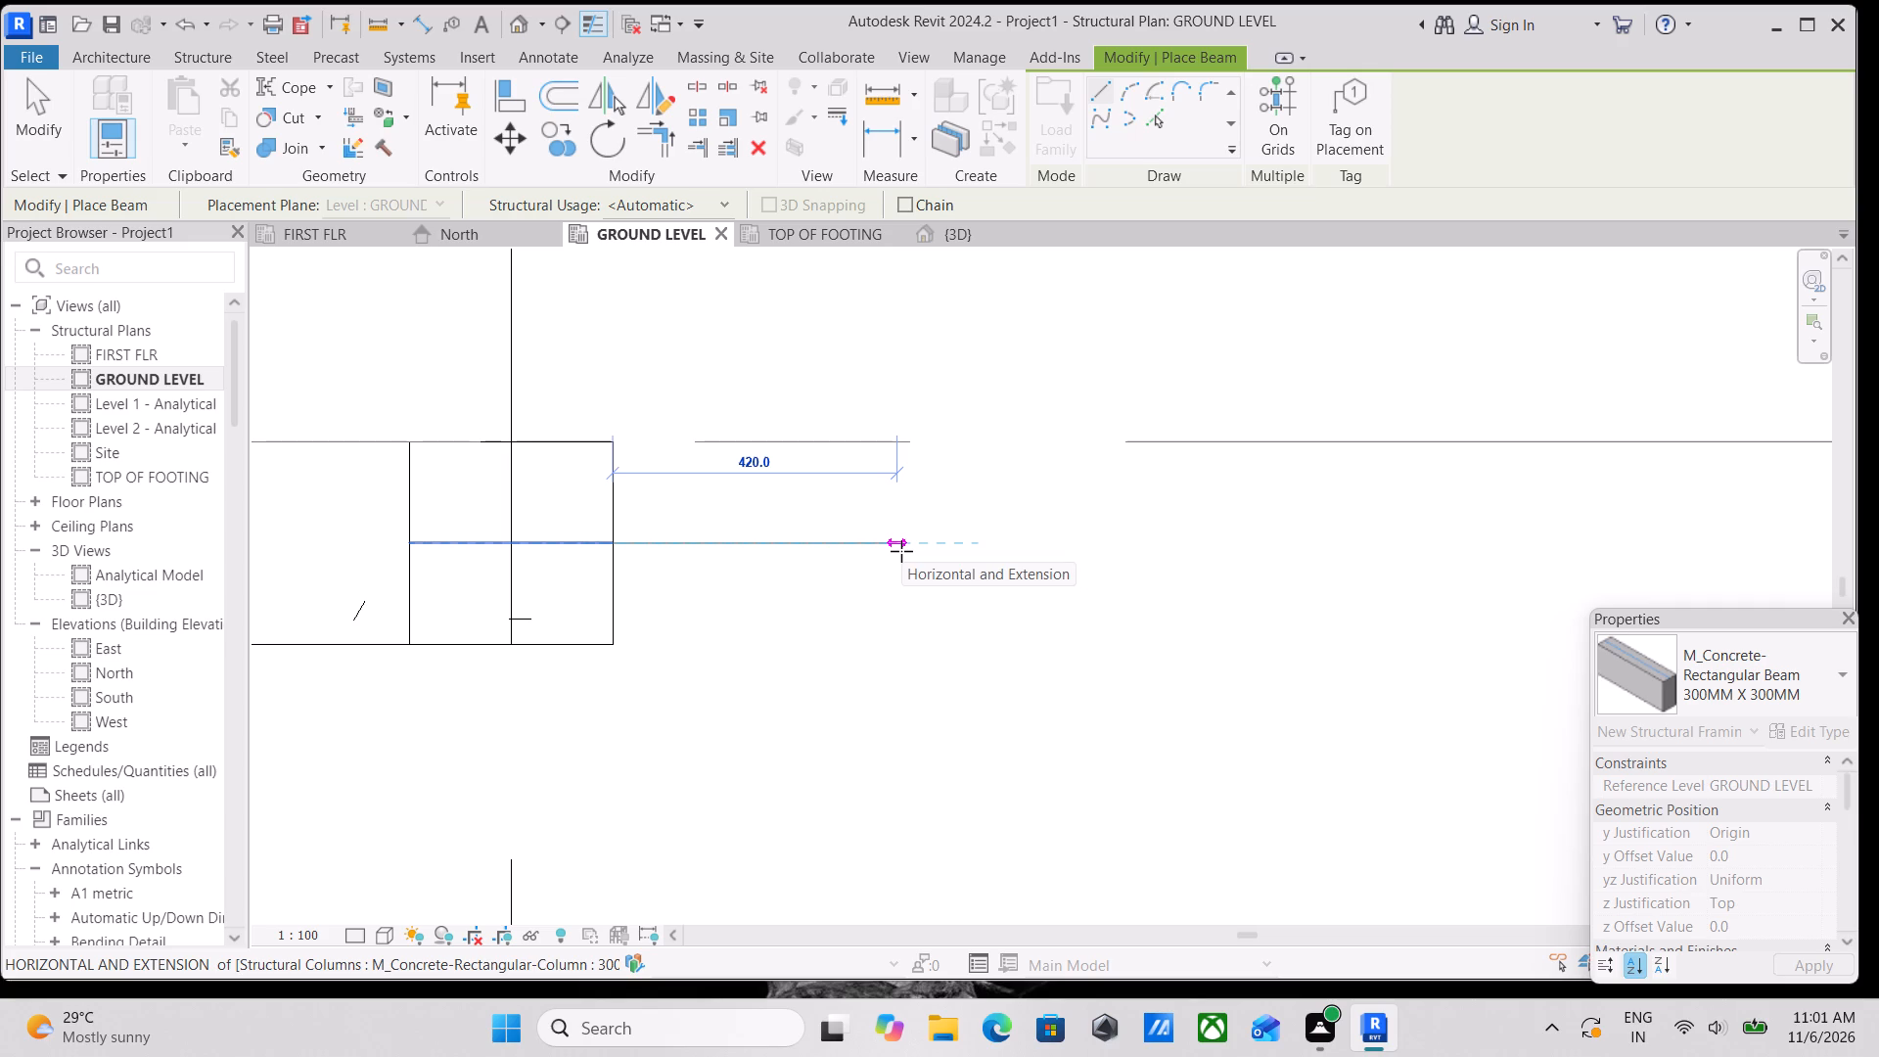
scroll(916, 546, "down", 2)
middle_click_drag(916, 546, 661, 546)
scroll(973, 513, "down", 3)
middle_click_drag(975, 517, 789, 551)
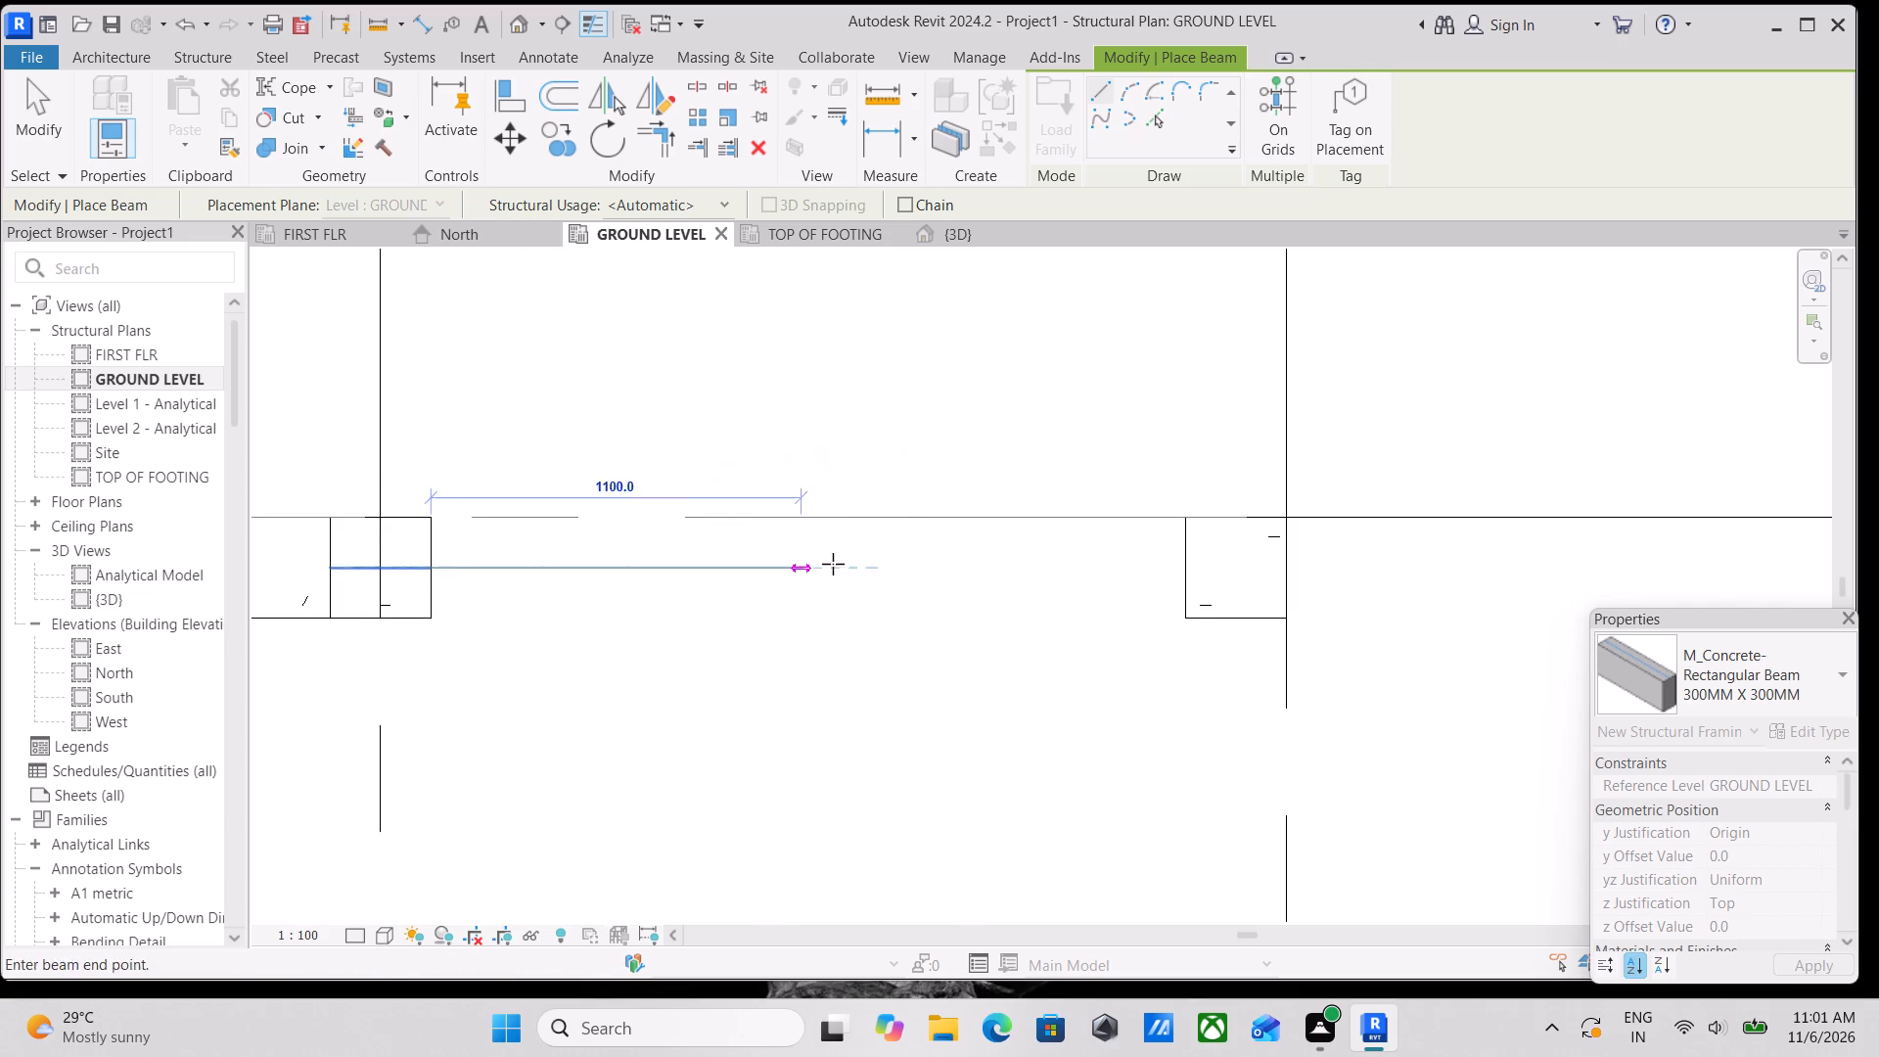
left_click(1188, 576)
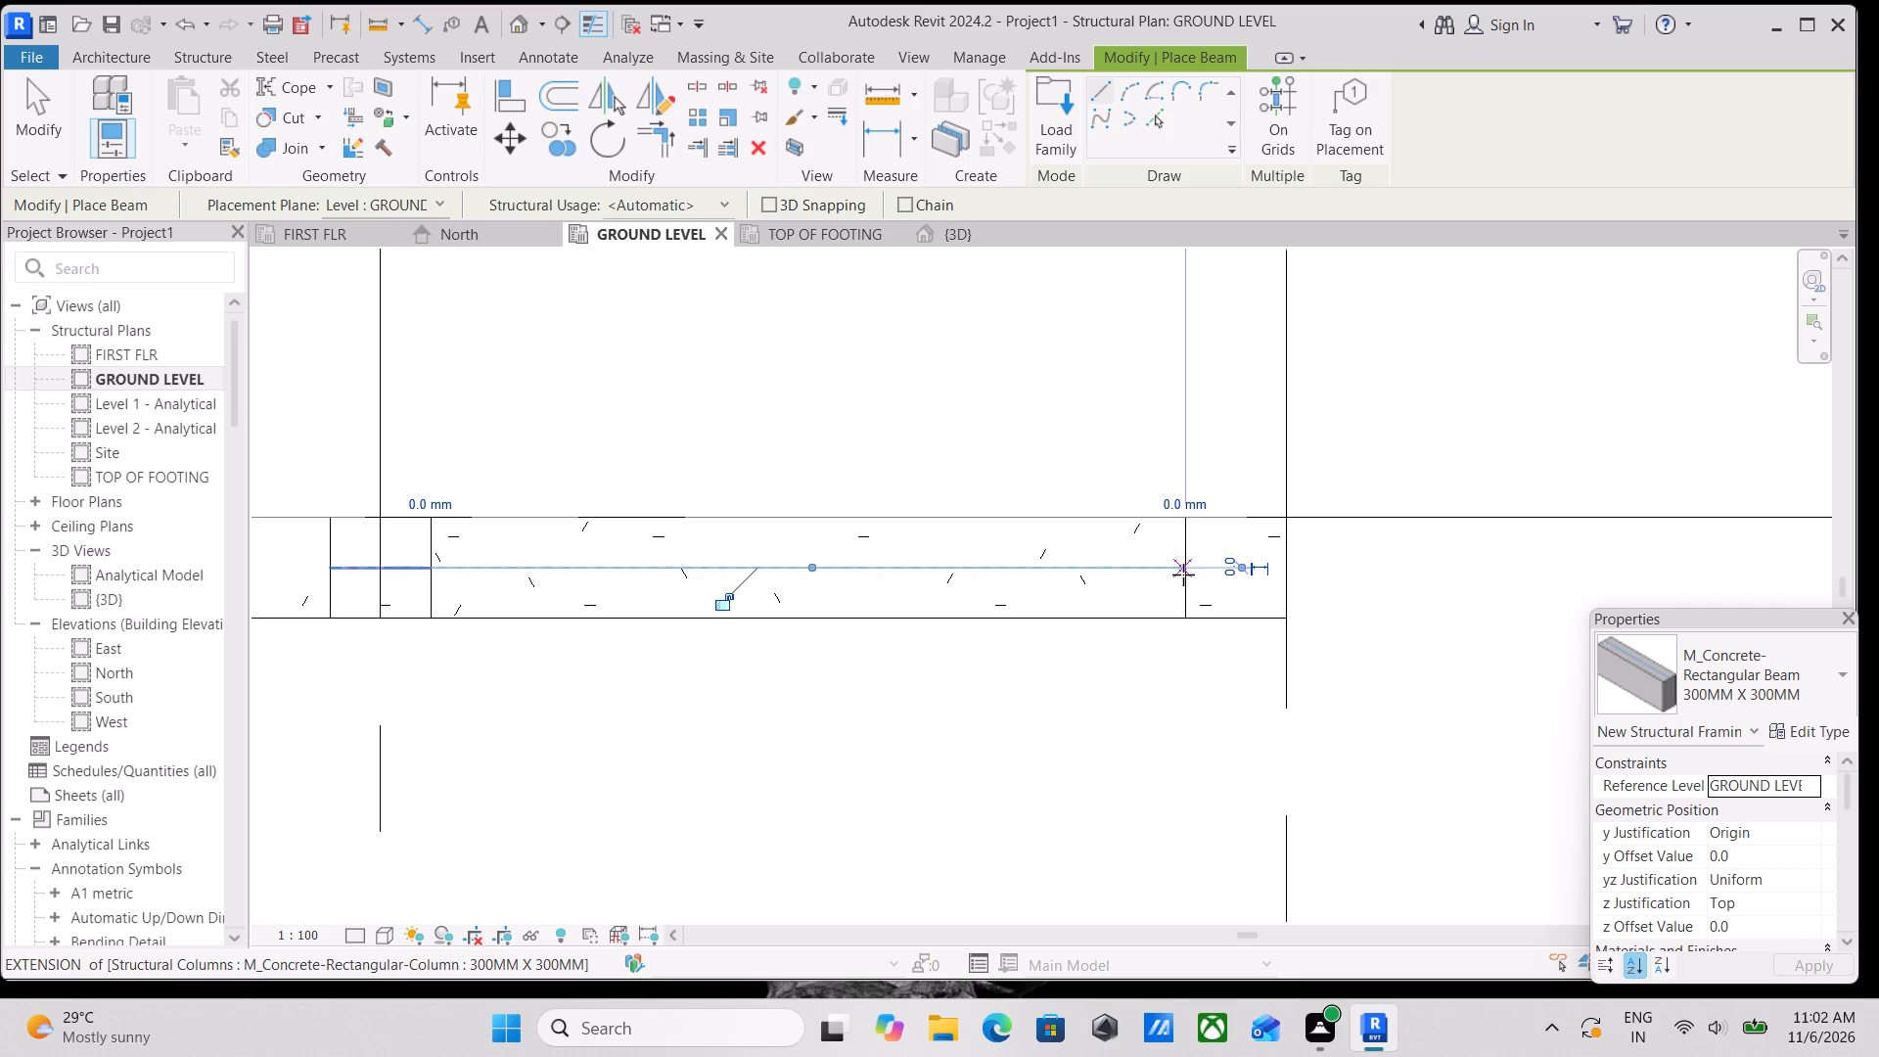
key("Escape")
Draw a beam about 2242 mm long along grid C, from column C-1's lower face midpoint to column C-2's upper face midpoint.
scroll(1248, 577, "down", 4)
middle_click_drag(1229, 596, 1230, 513)
scroll(1239, 531, "up", 2)
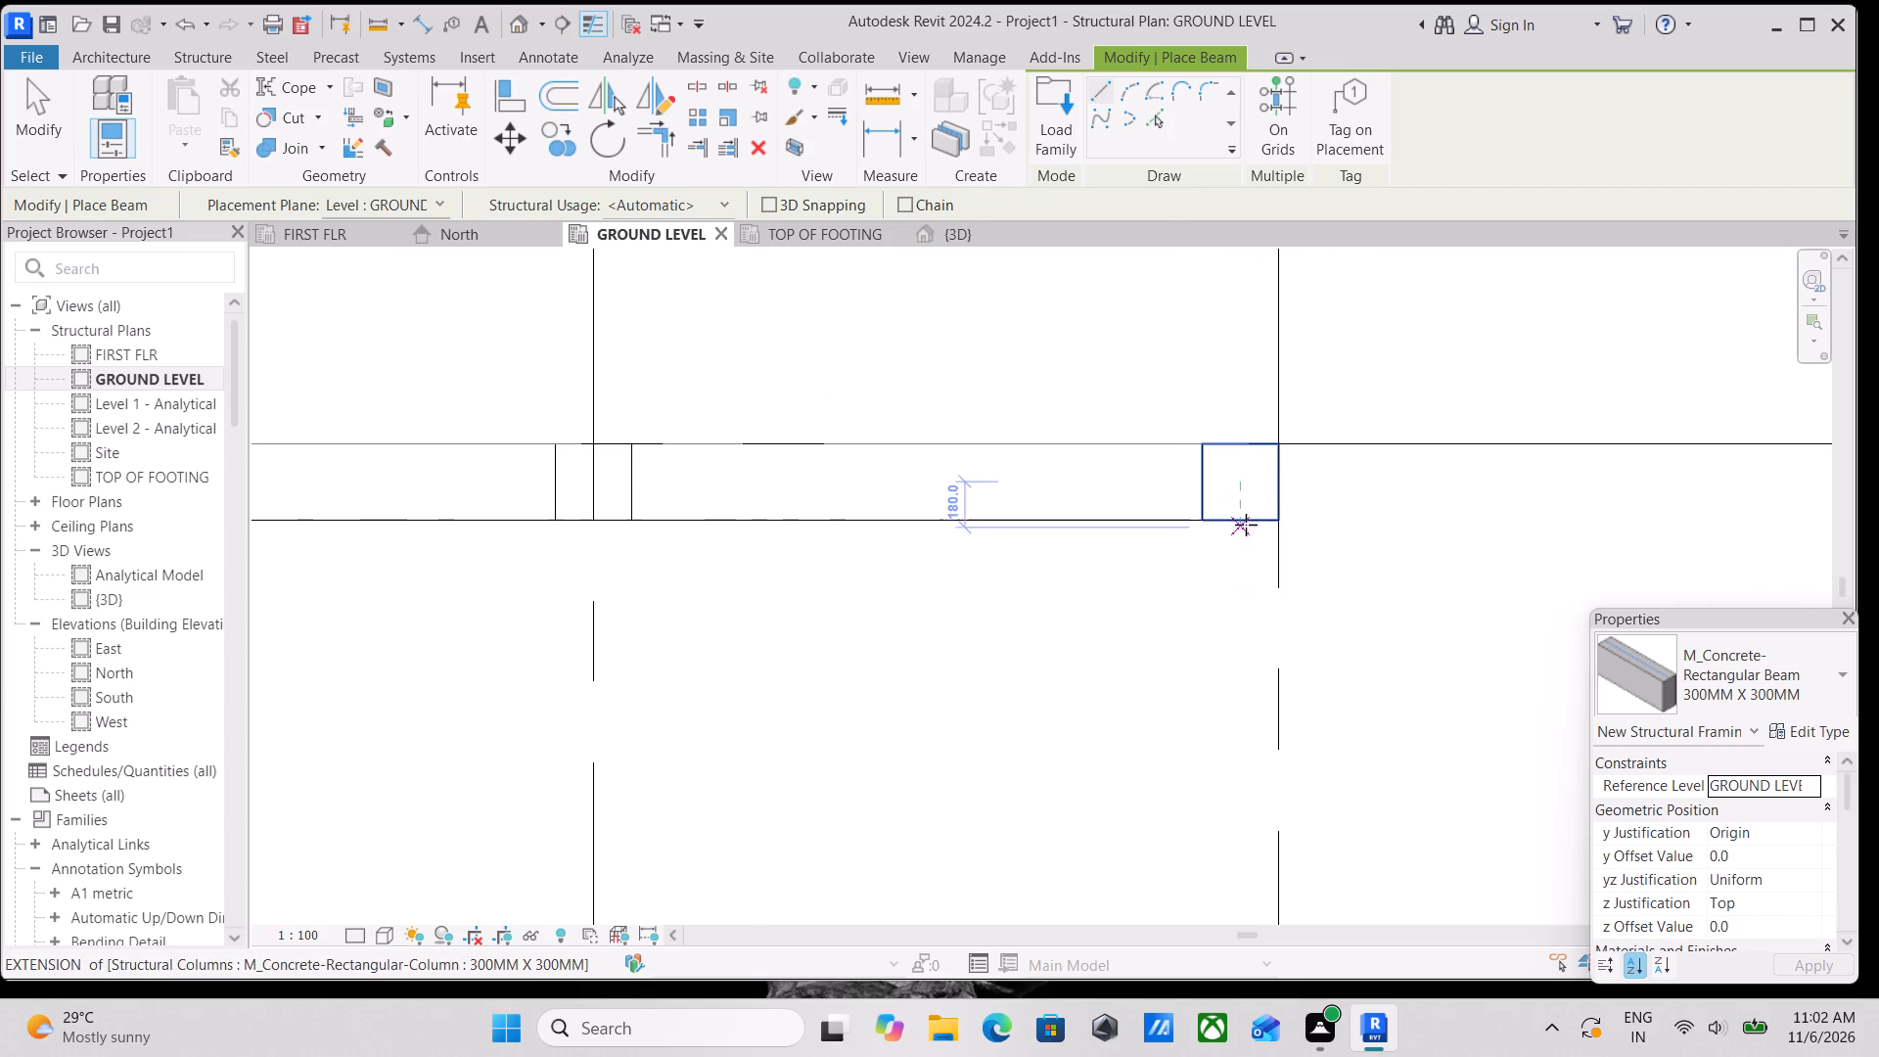
left_click(1249, 520)
scroll(1235, 732, "down", 2)
middle_click_drag(1229, 693, 1224, 530)
scroll(1225, 508, "up", 1)
scroll(1201, 528, "down", 3)
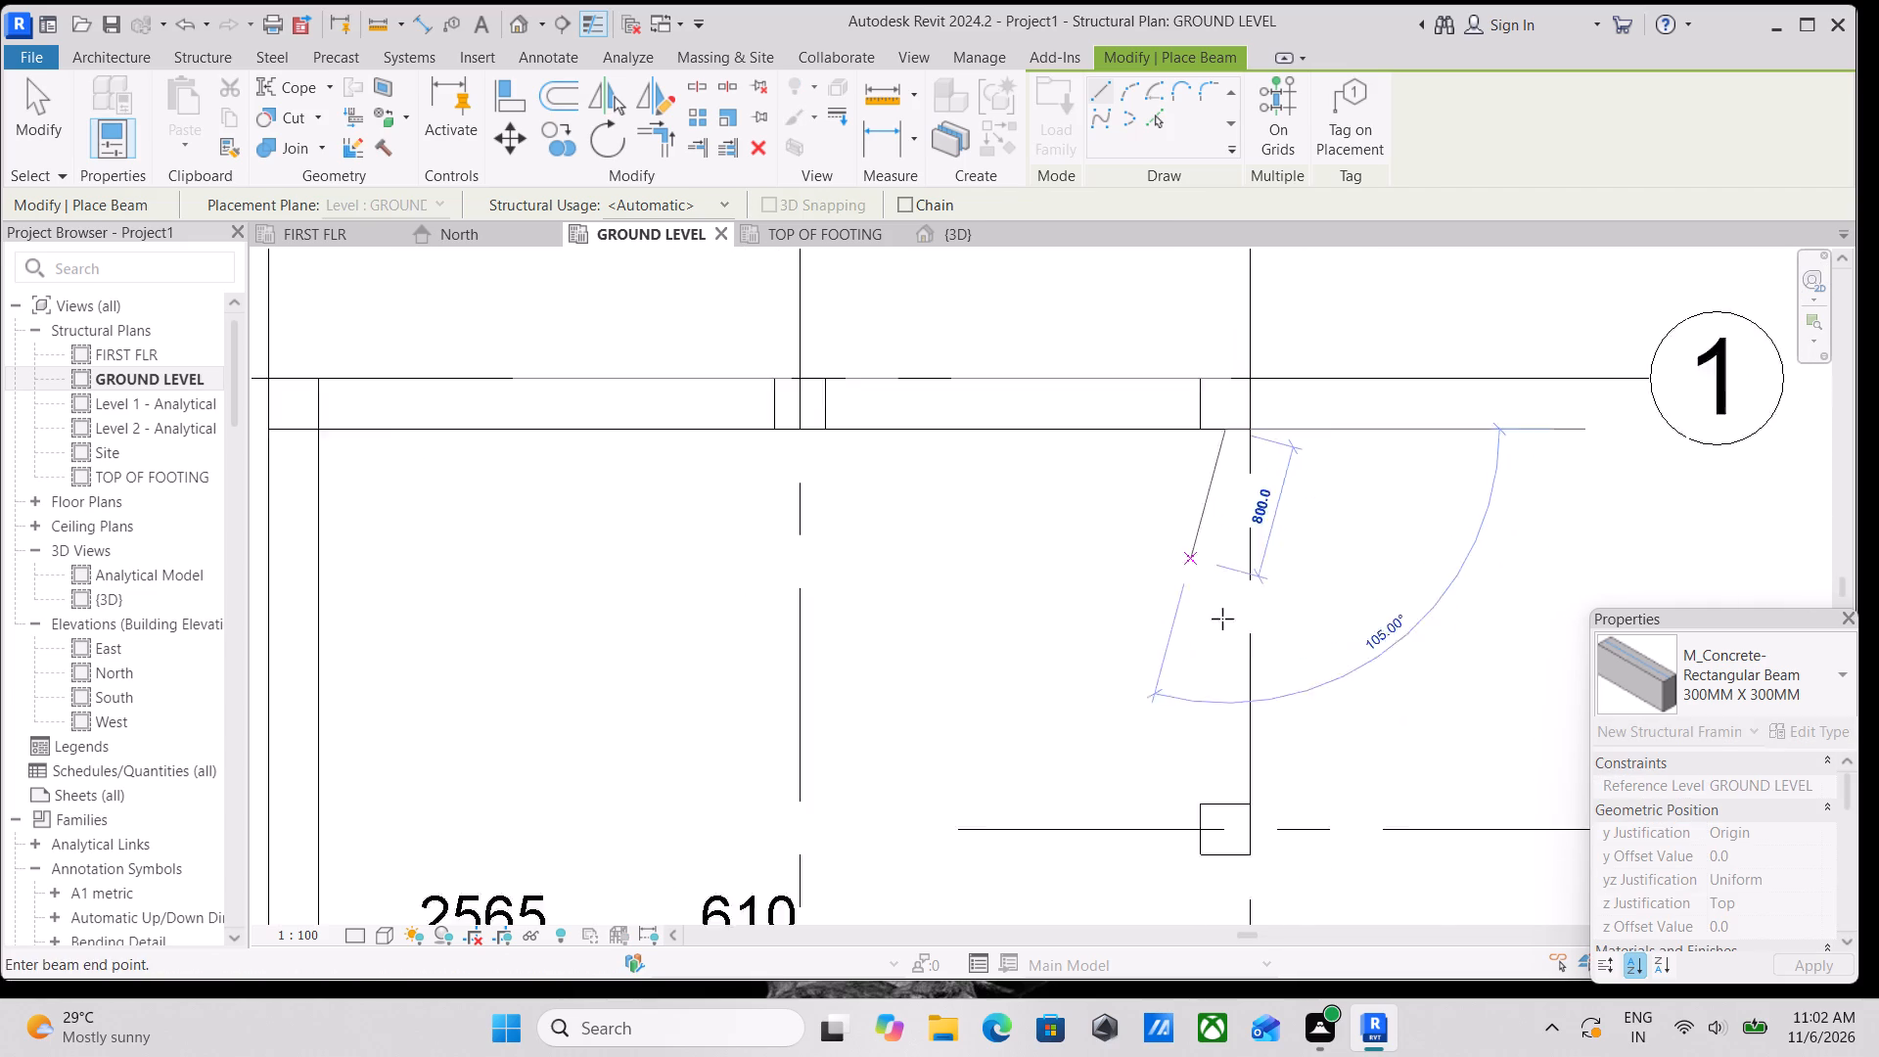
middle_click_drag(1237, 635, 1139, 498)
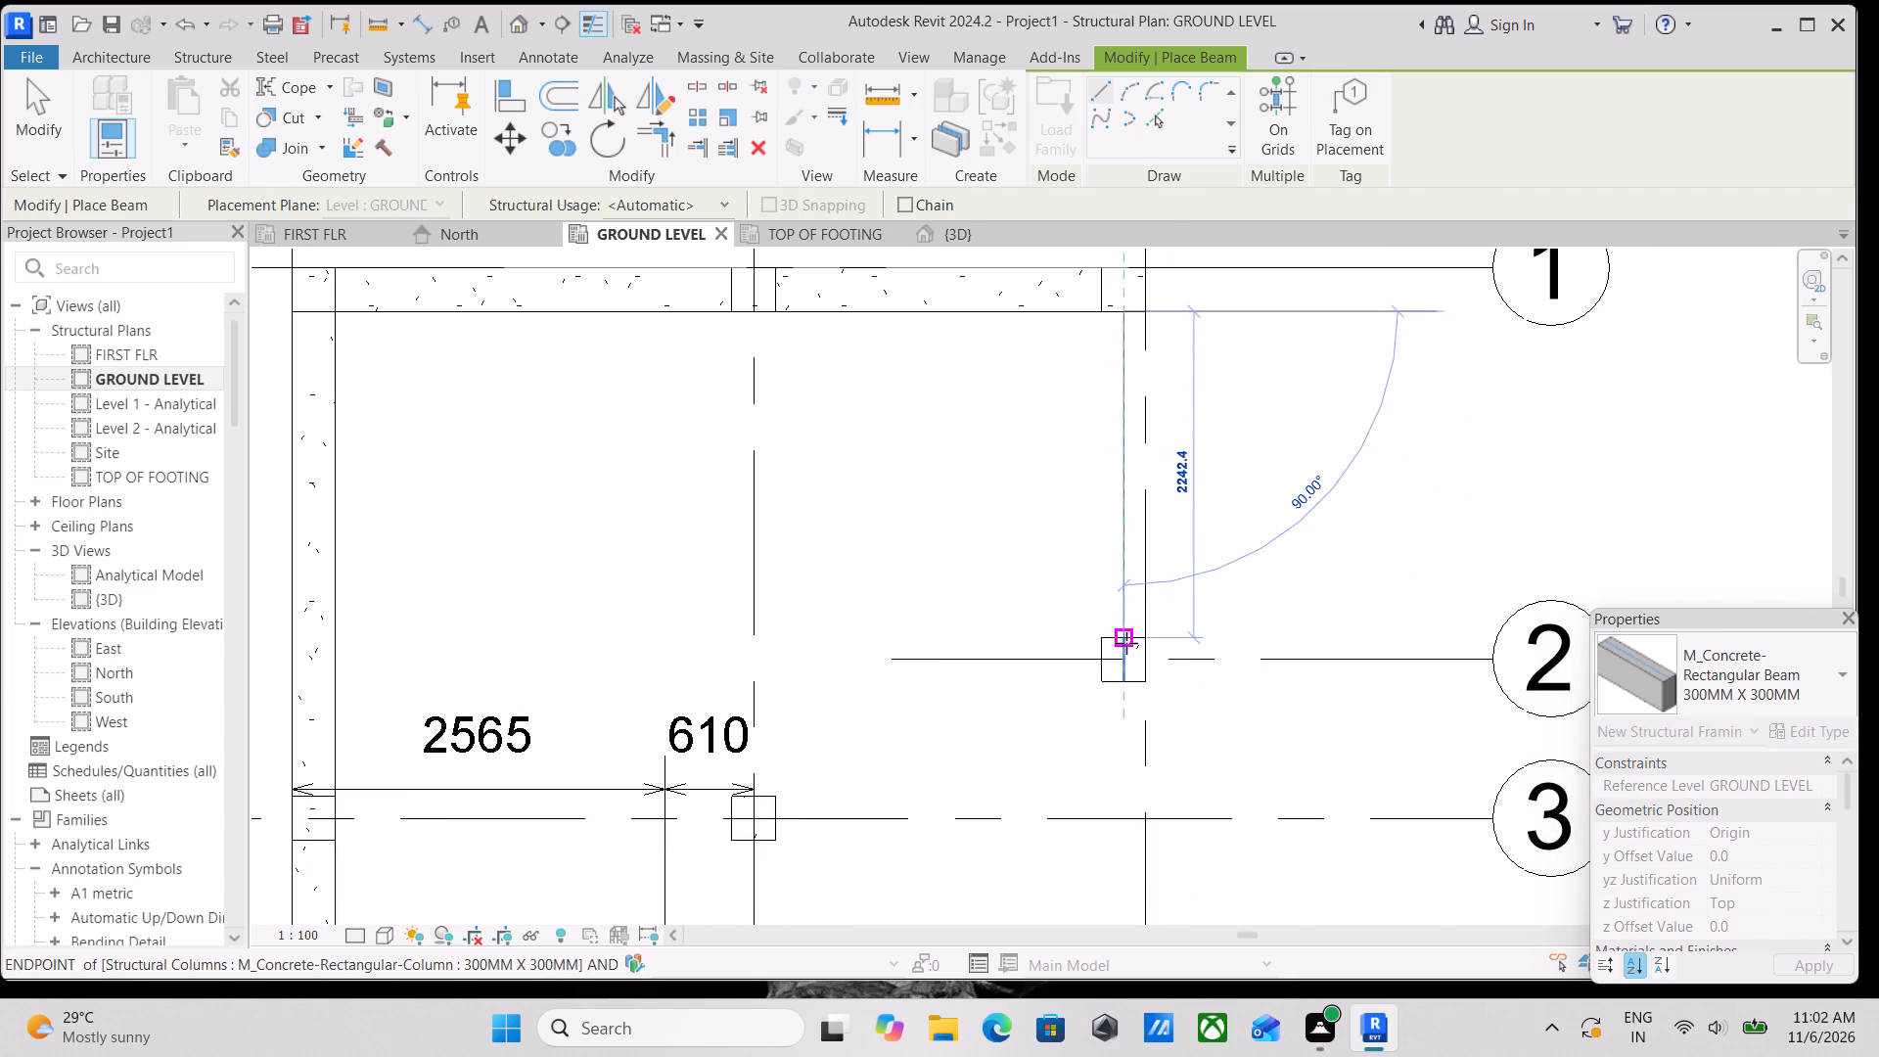
left_click(1126, 643)
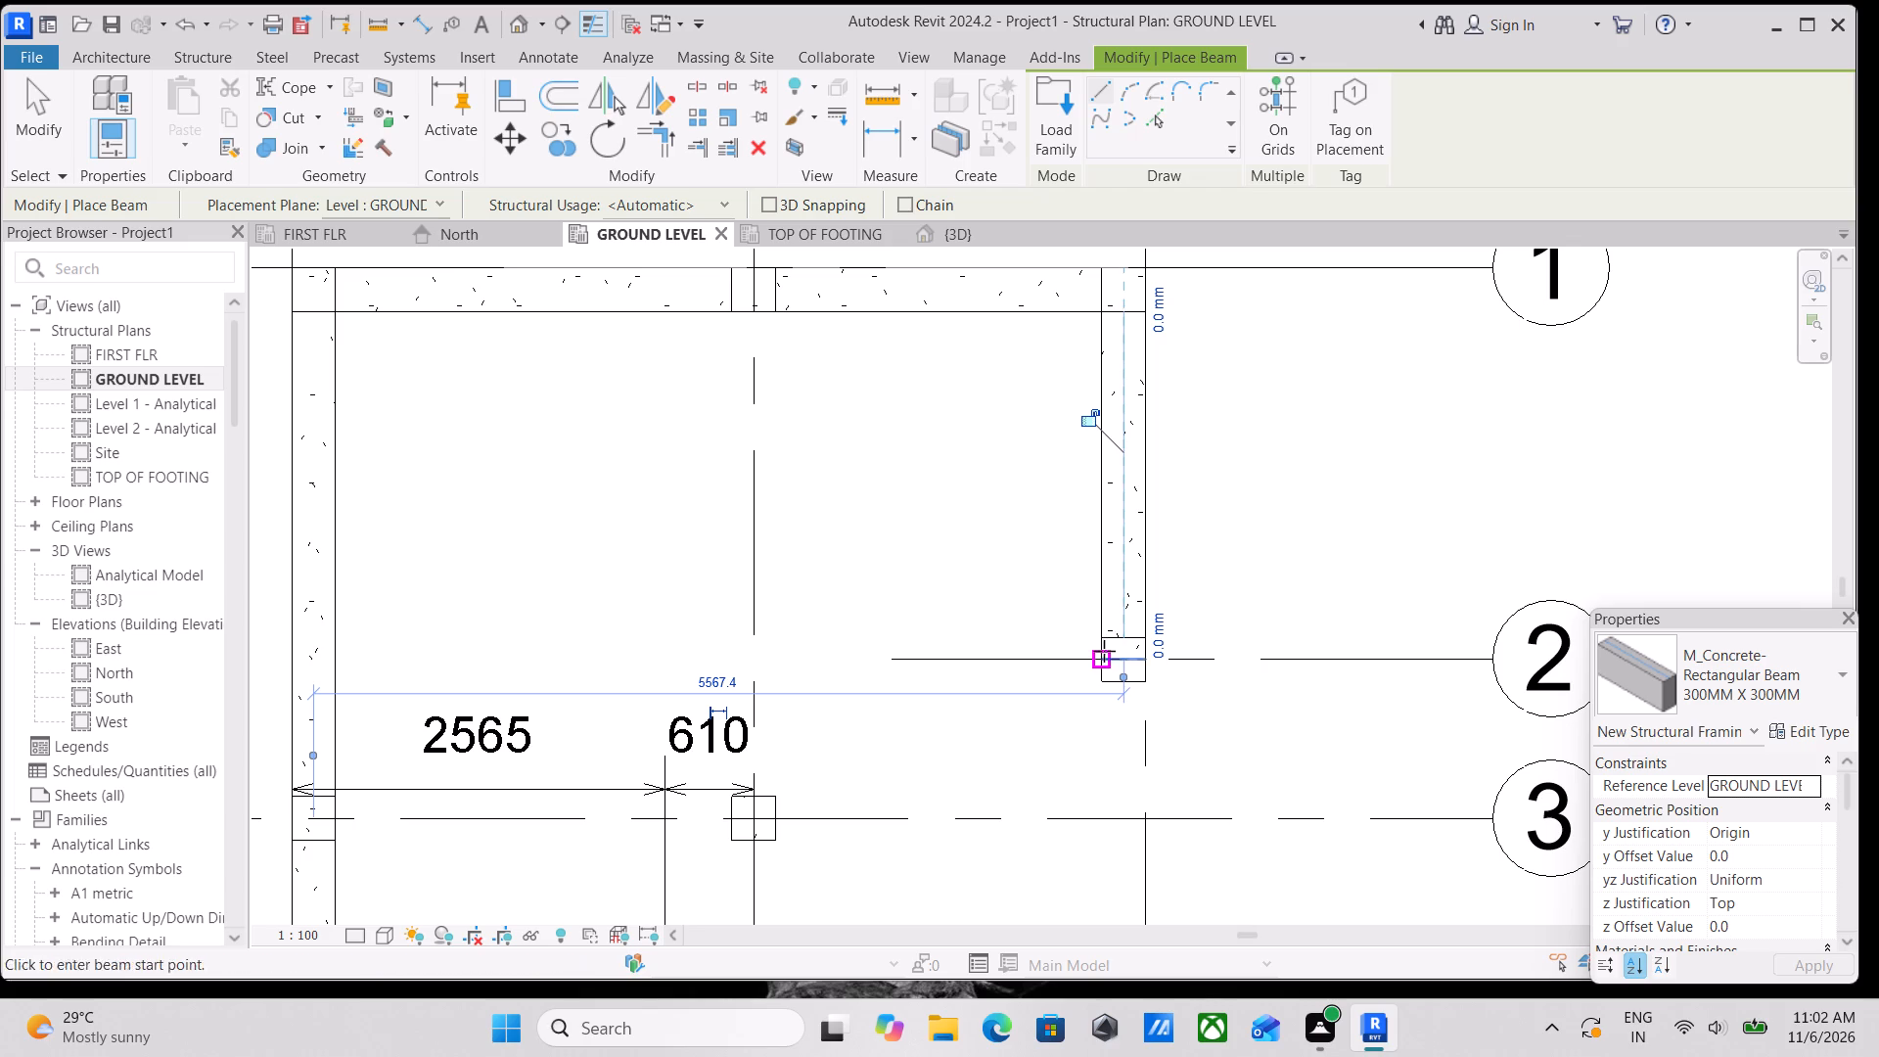
Draw a beam about 3000 mm long along grid C, from column C-2's lower face midpoint to column C-4's upper face midpoint.
scroll(1103, 651, "down", 2)
middle_click_drag(1108, 686, 1112, 638)
scroll(1120, 624, "up", 6)
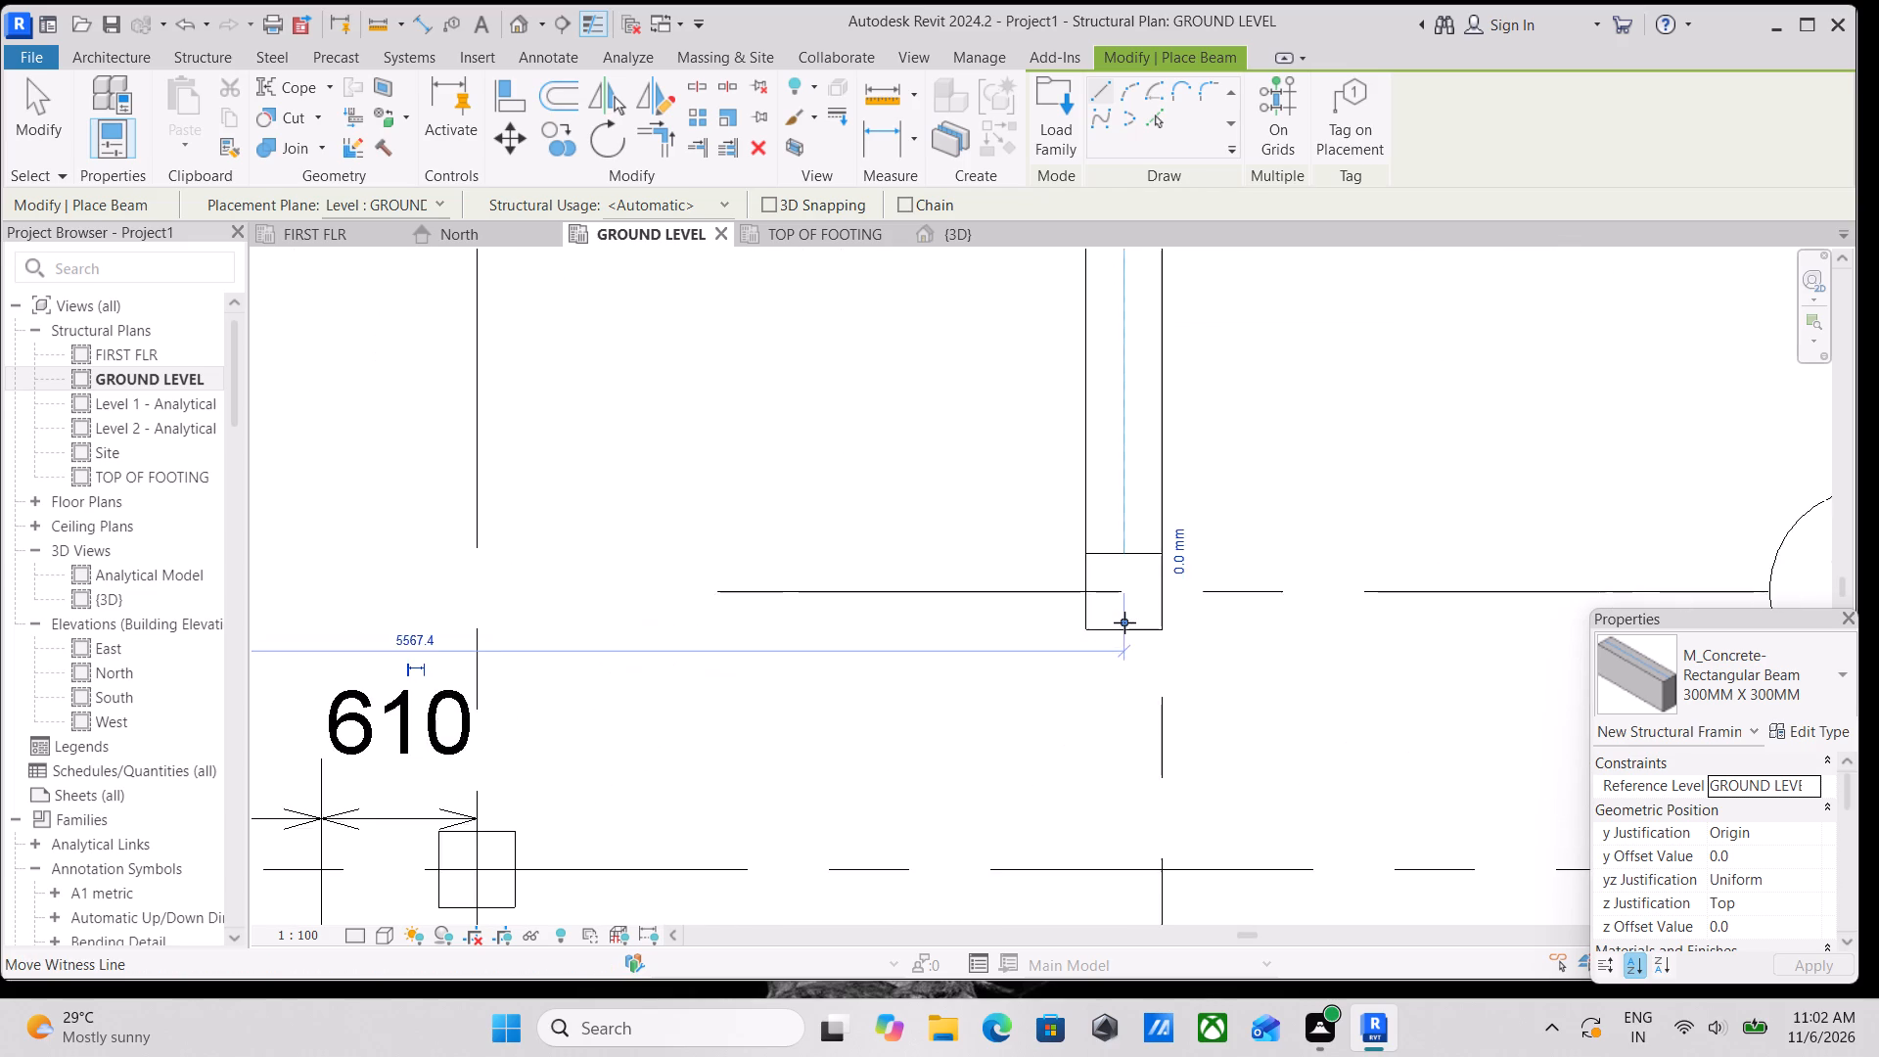
scroll(1125, 629, "up", 9)
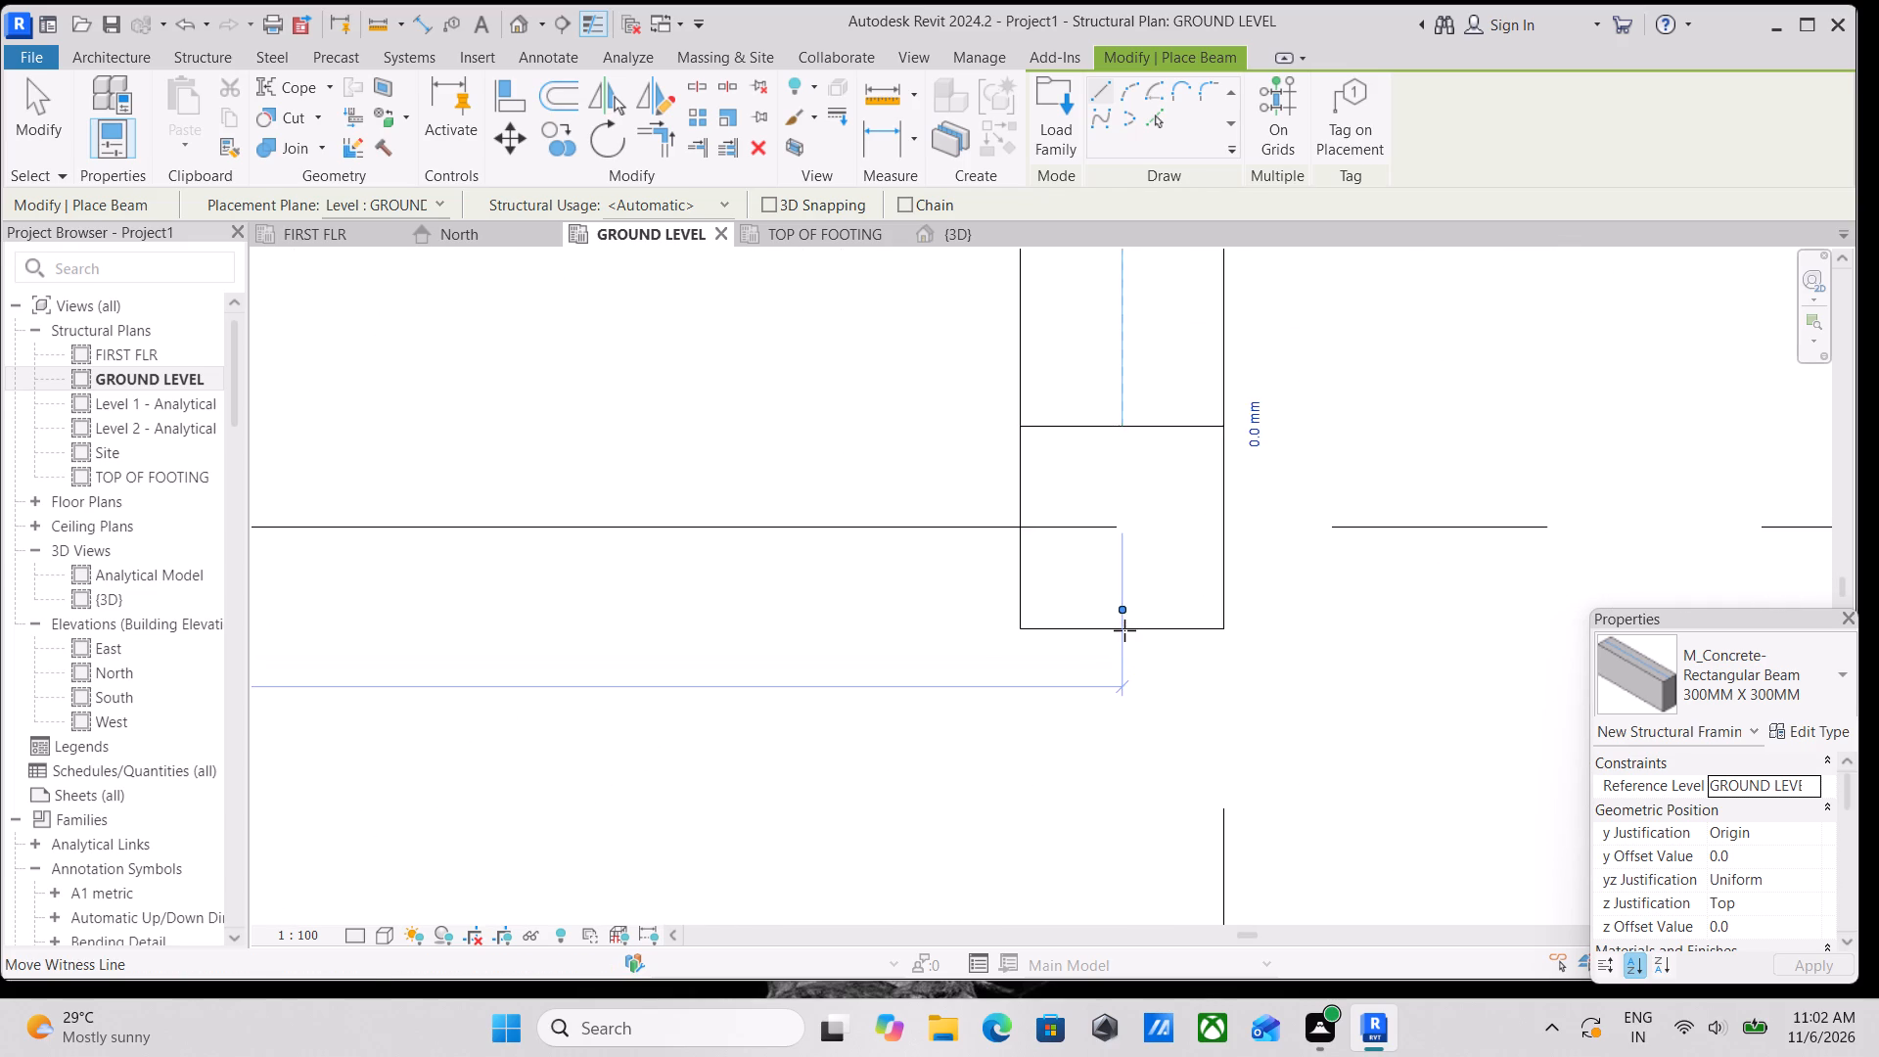
scroll(1124, 630, "up", 4)
left_click(1115, 624)
scroll(1135, 869, "down", 5)
middle_click_drag(1132, 835, 1059, 535)
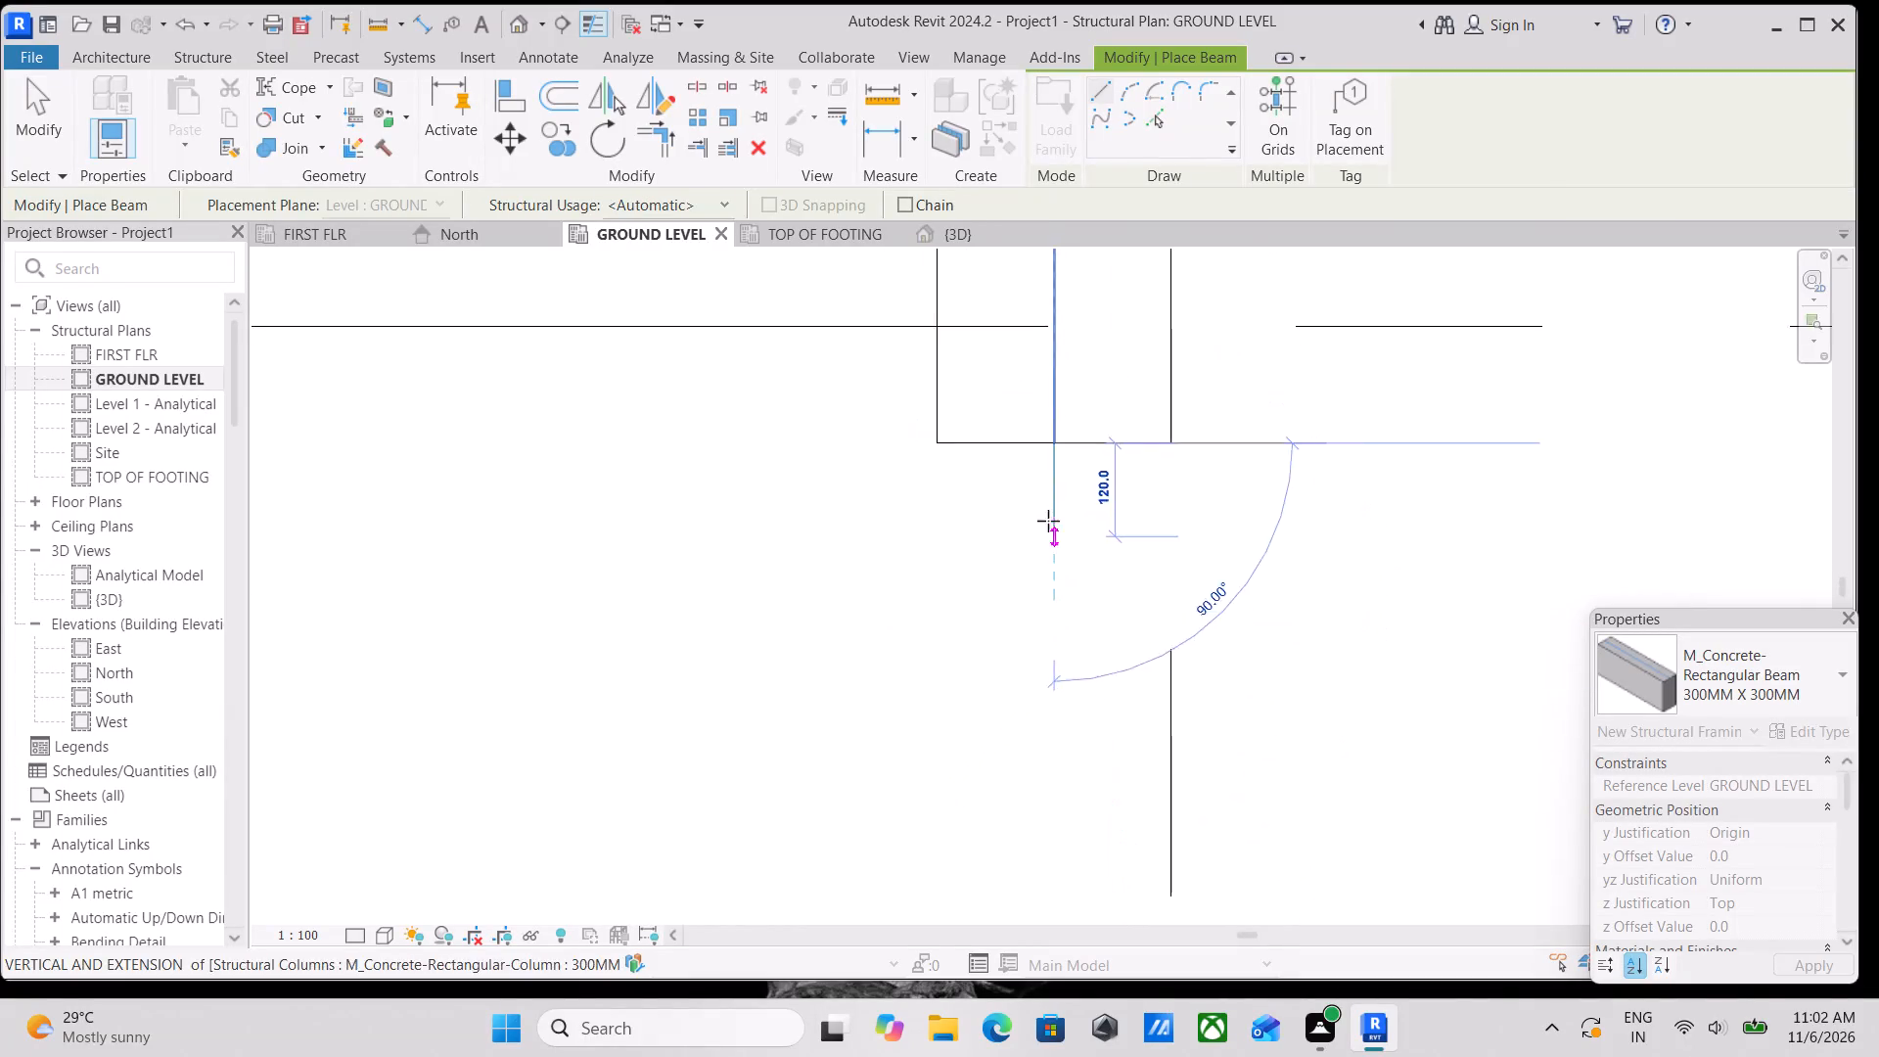
scroll(1048, 521, "up", 1)
scroll(1086, 739, "down", 3)
middle_click_drag(1083, 736, 1049, 575)
scroll(1037, 720, "down", 3)
middle_click_drag(1037, 720, 1036, 613)
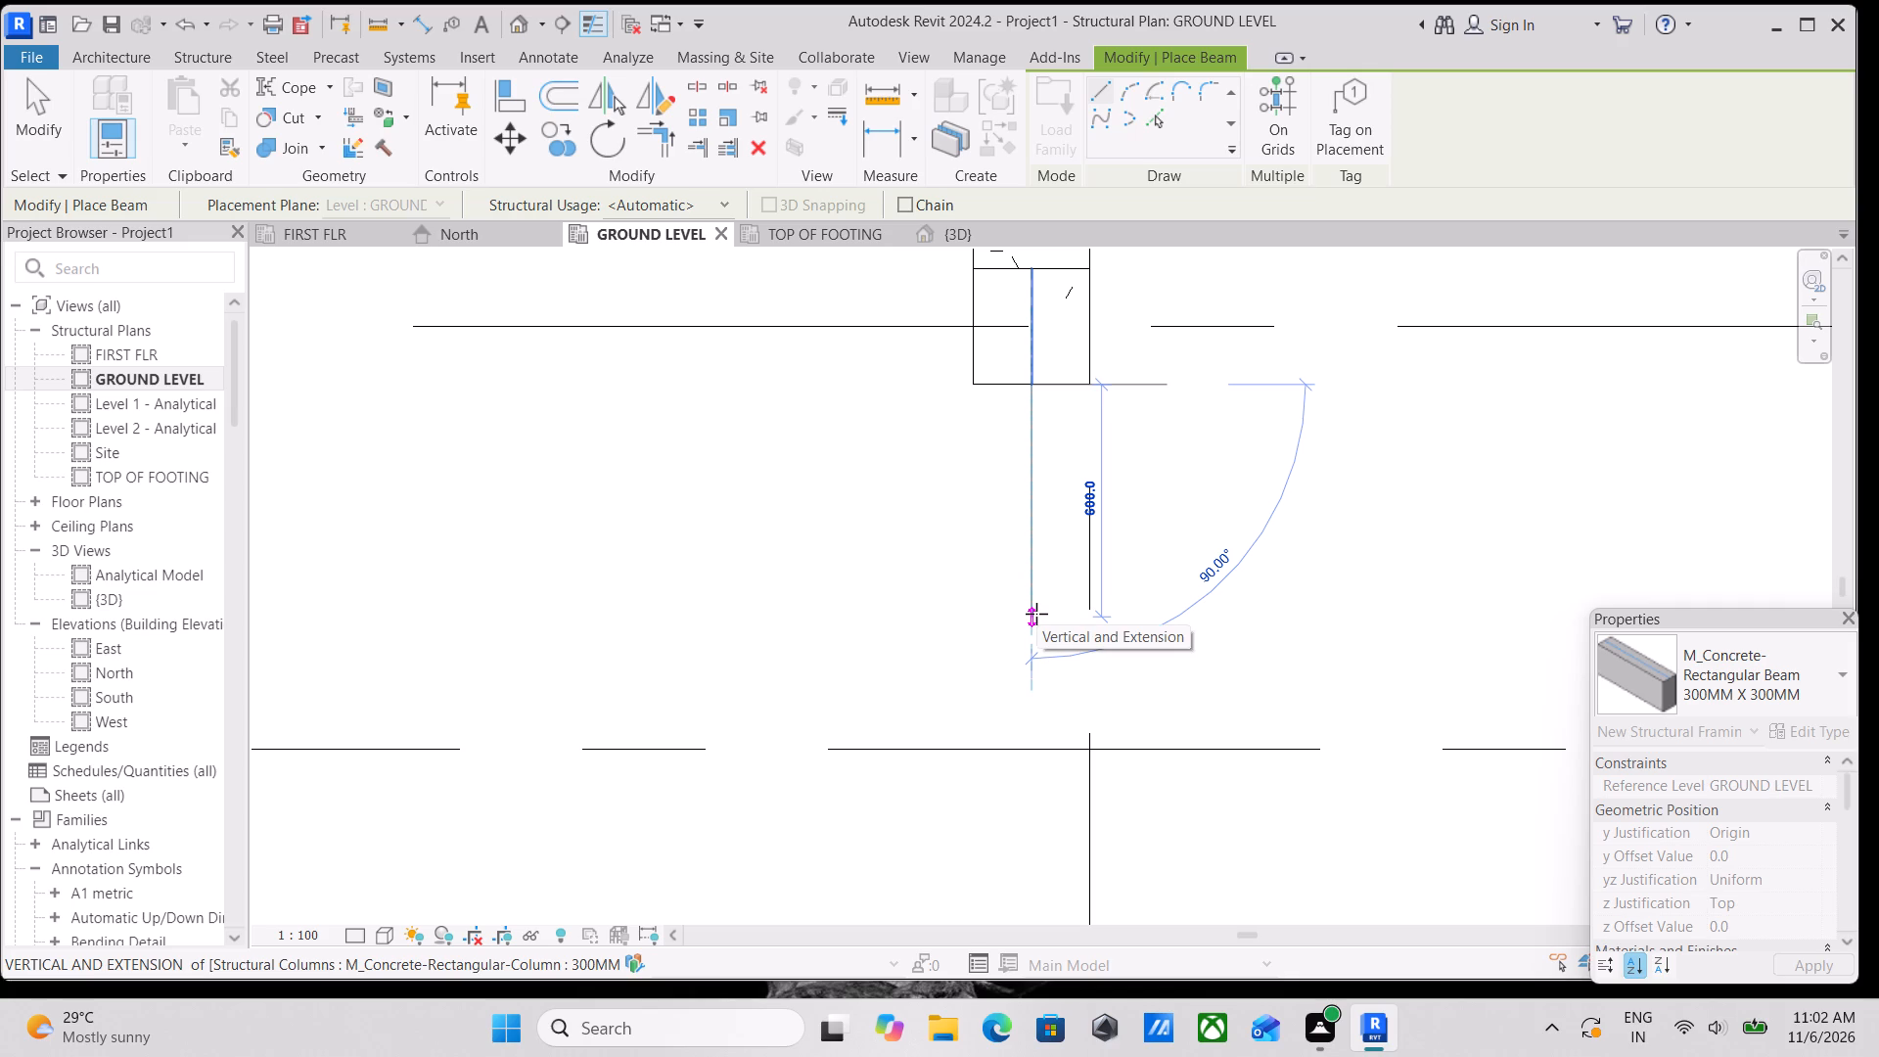
scroll(1037, 612, "down", 2)
middle_click_drag(1037, 603, 1035, 554)
scroll(1035, 554, "down", 1)
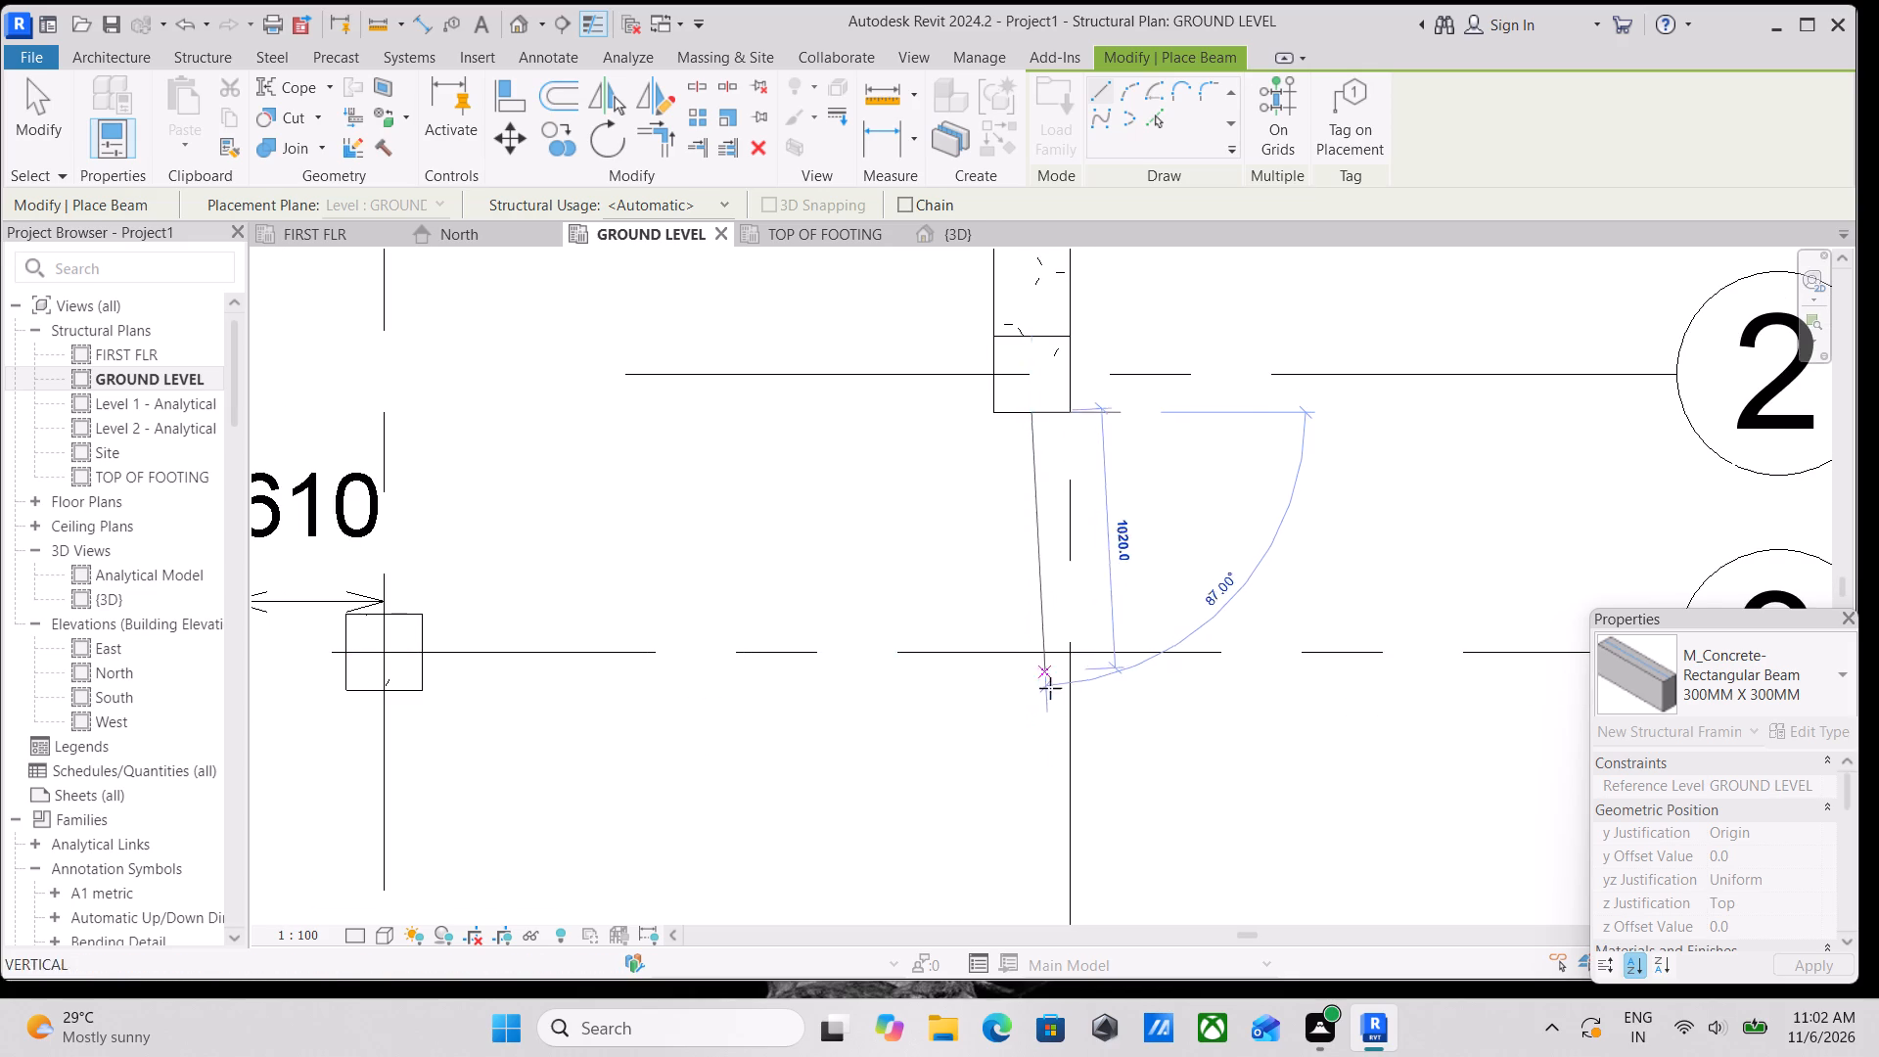
scroll(1049, 717, "down", 3)
middle_click_drag(1031, 735, 1035, 581)
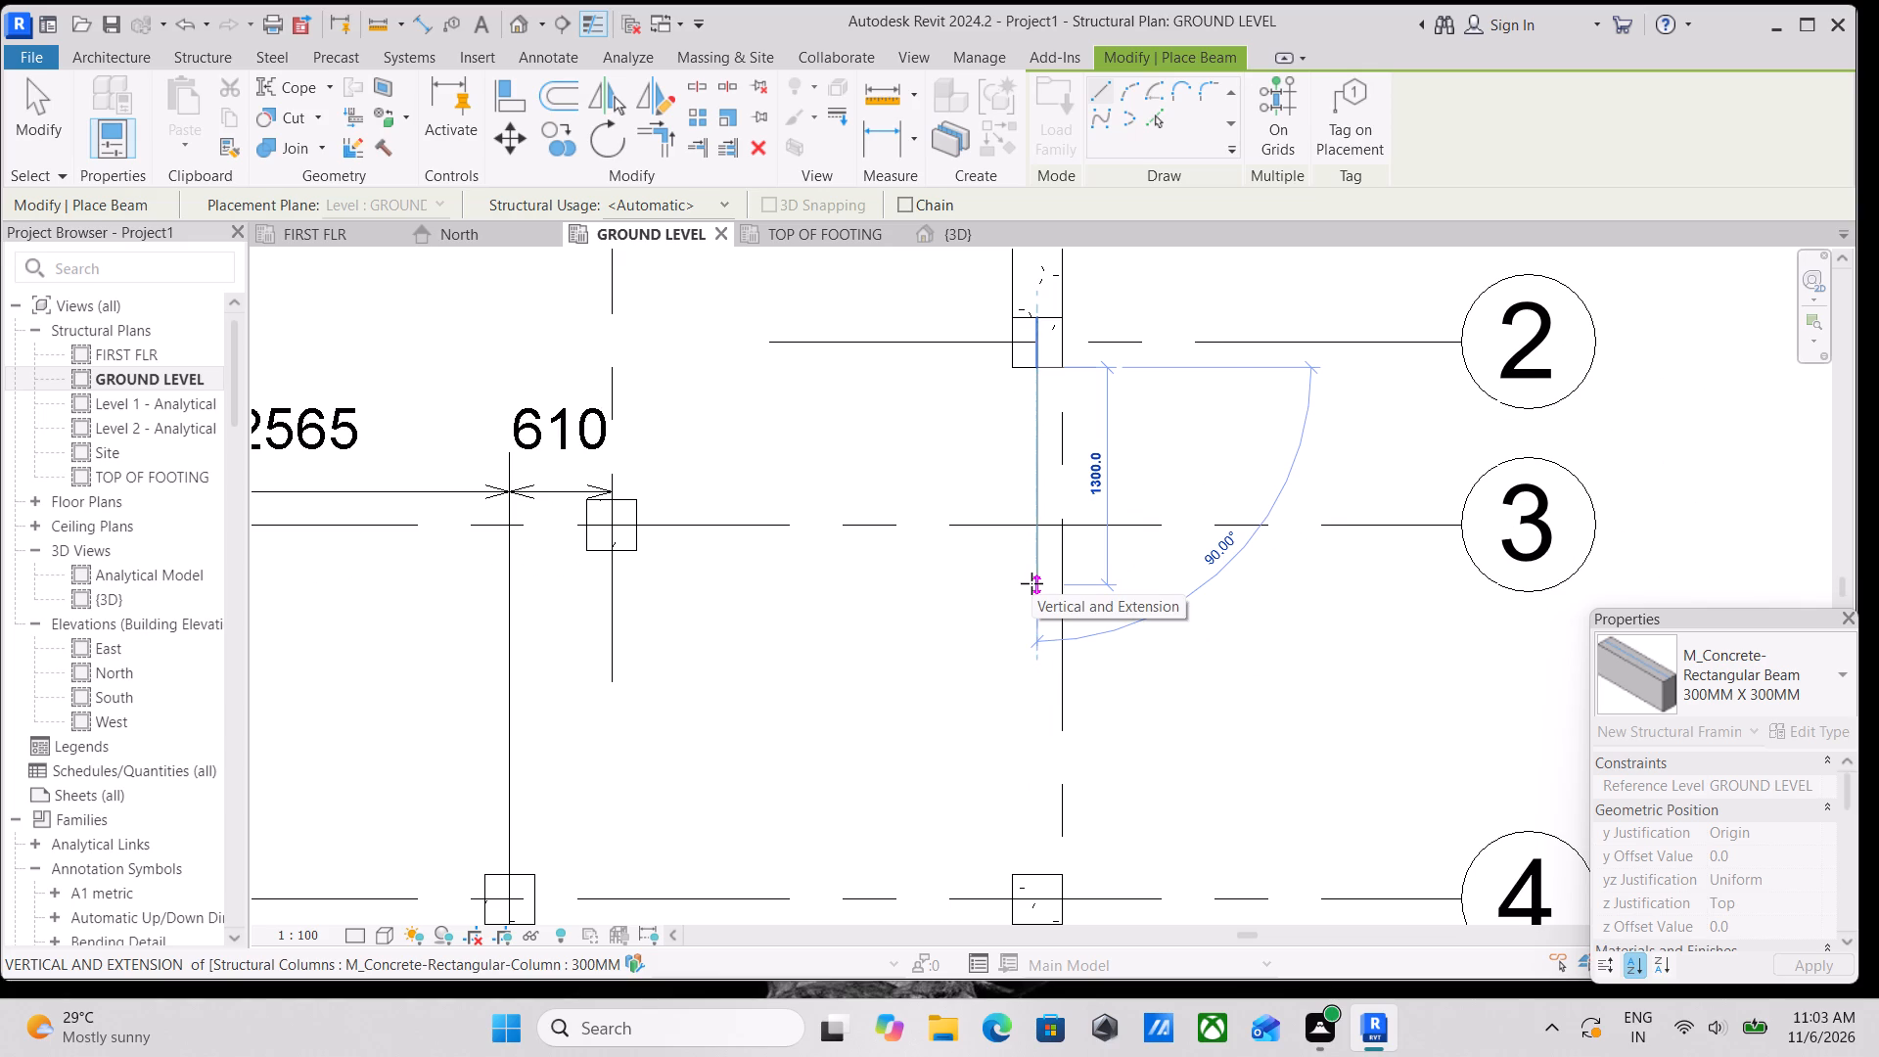
scroll(1031, 583, "down", 3)
middle_click_drag(1031, 583, 1031, 501)
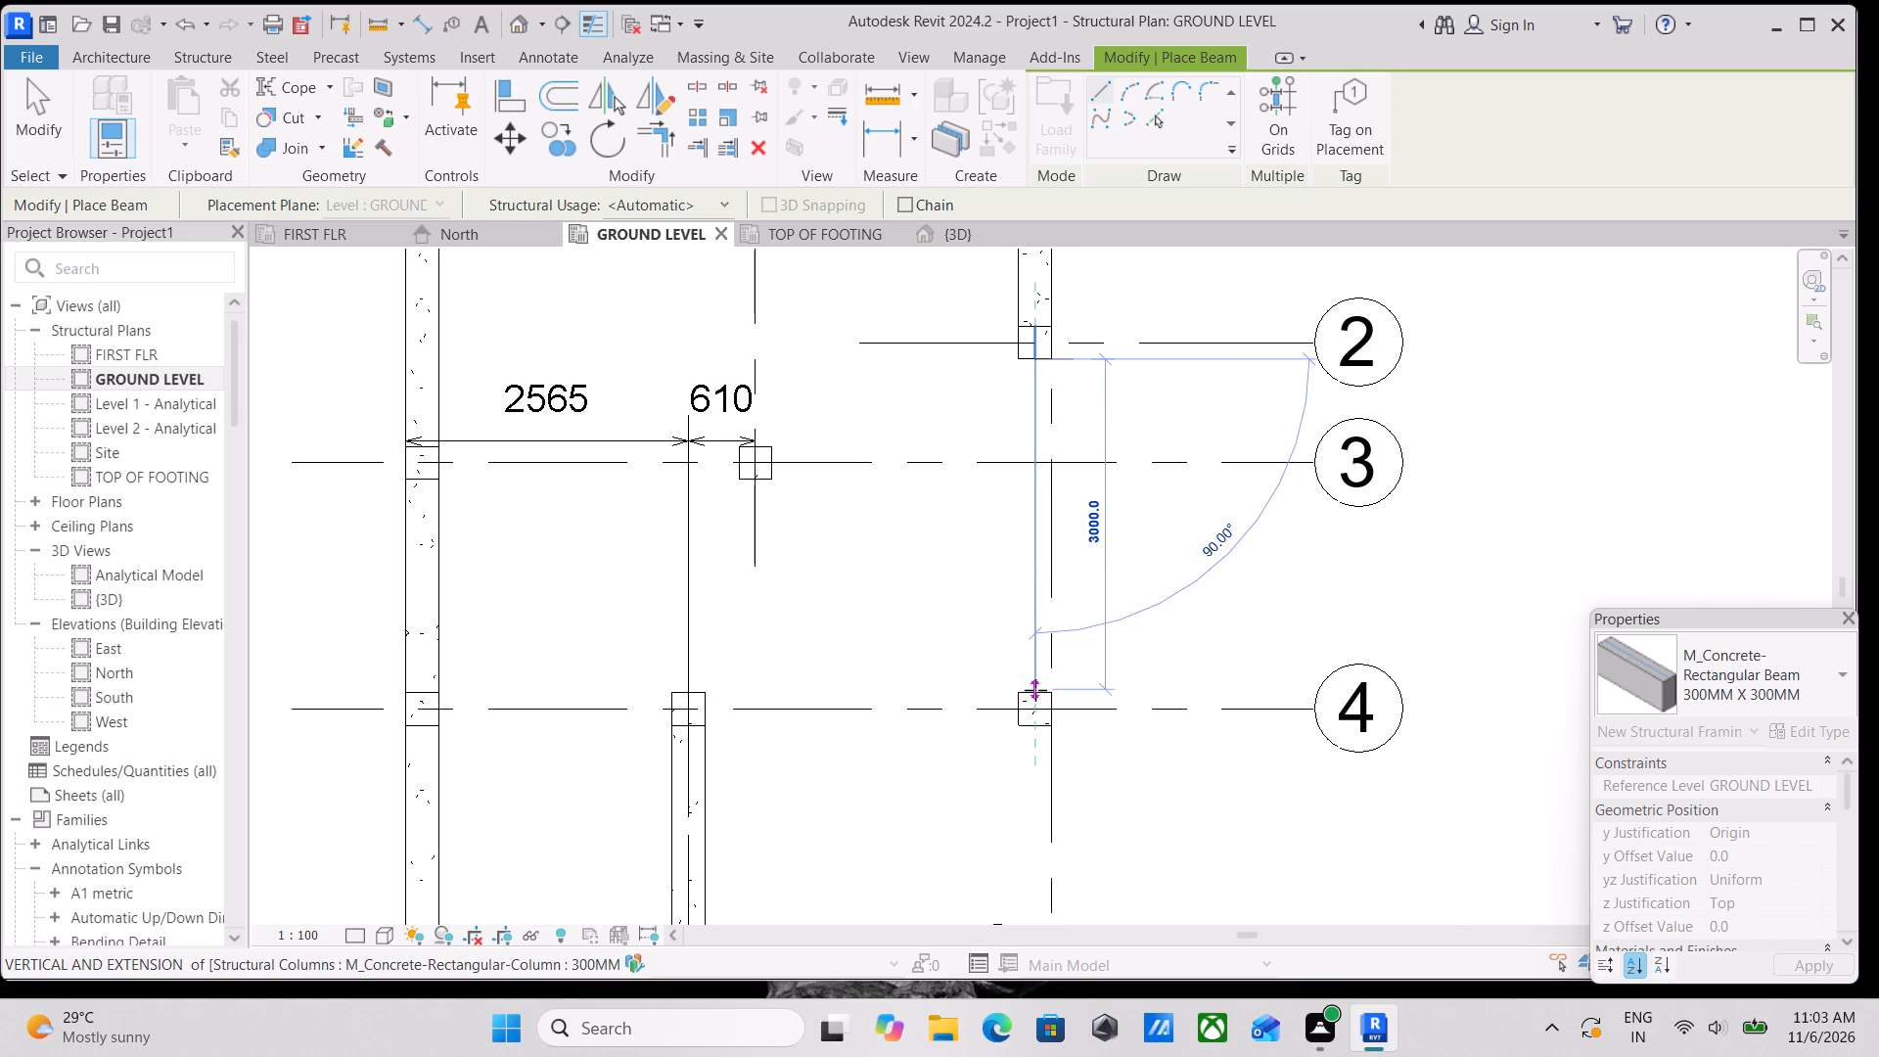
left_click(1037, 696)
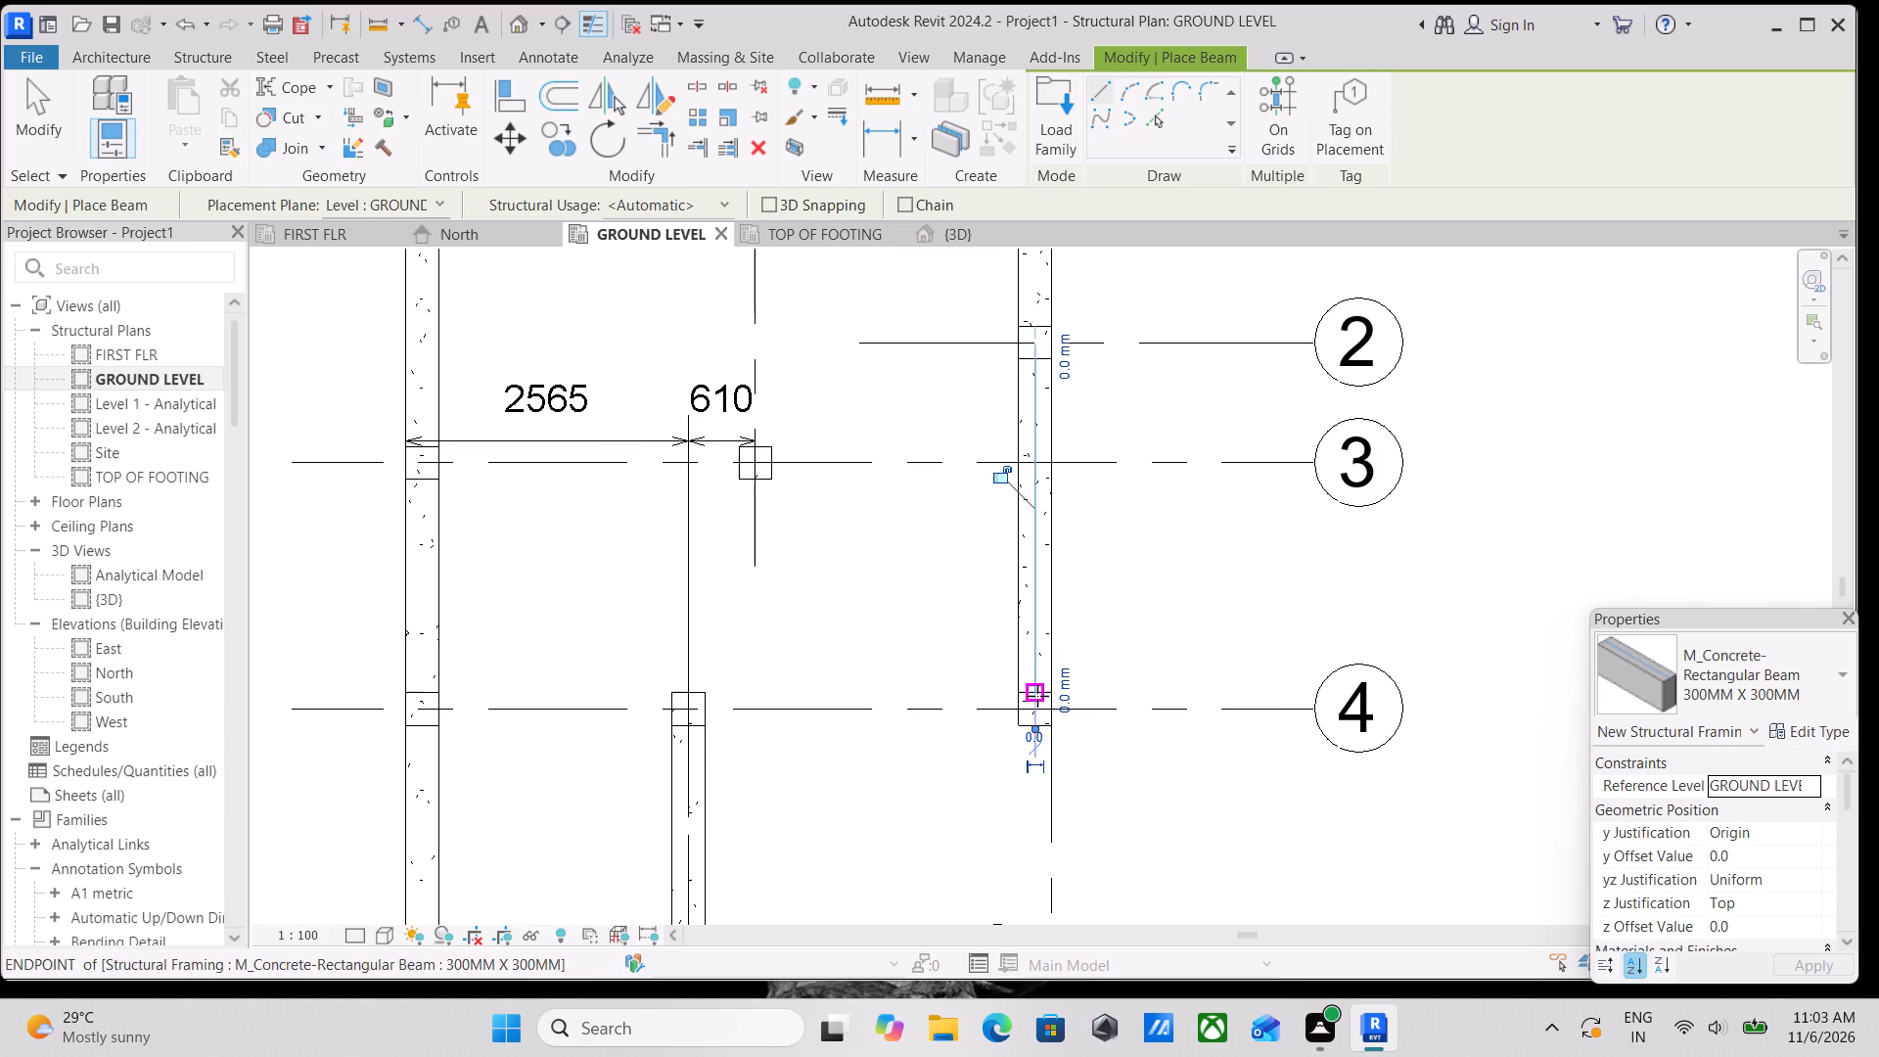
key("Escape")
Draw a beam about 3900 mm long along grid C, from column C-4's lower face midpoint to column C-6's upper face midpoint.
scroll(1182, 668, "down", 3)
middle_click_drag(1127, 709, 1129, 545)
scroll(1085, 624, "up", 3)
scroll(1071, 512, "up", 1)
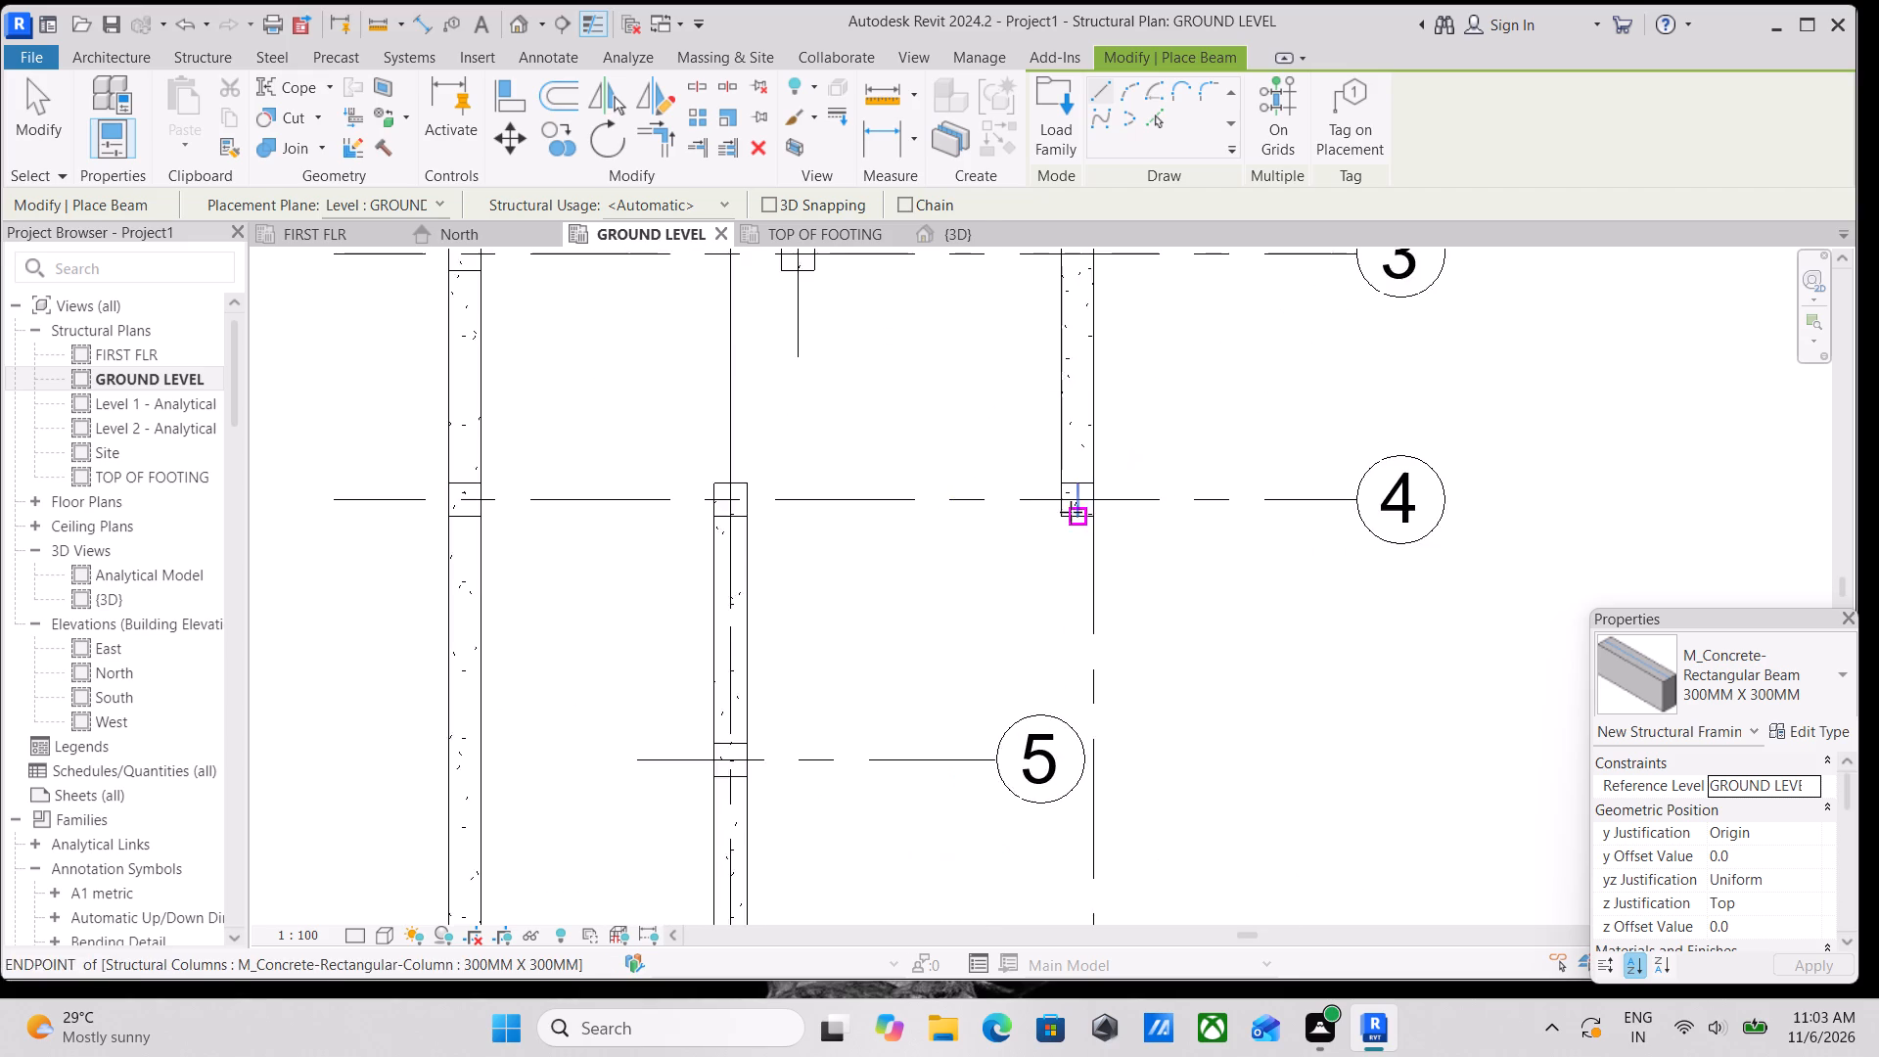
scroll(1071, 512, "up", 1)
left_click(1081, 513)
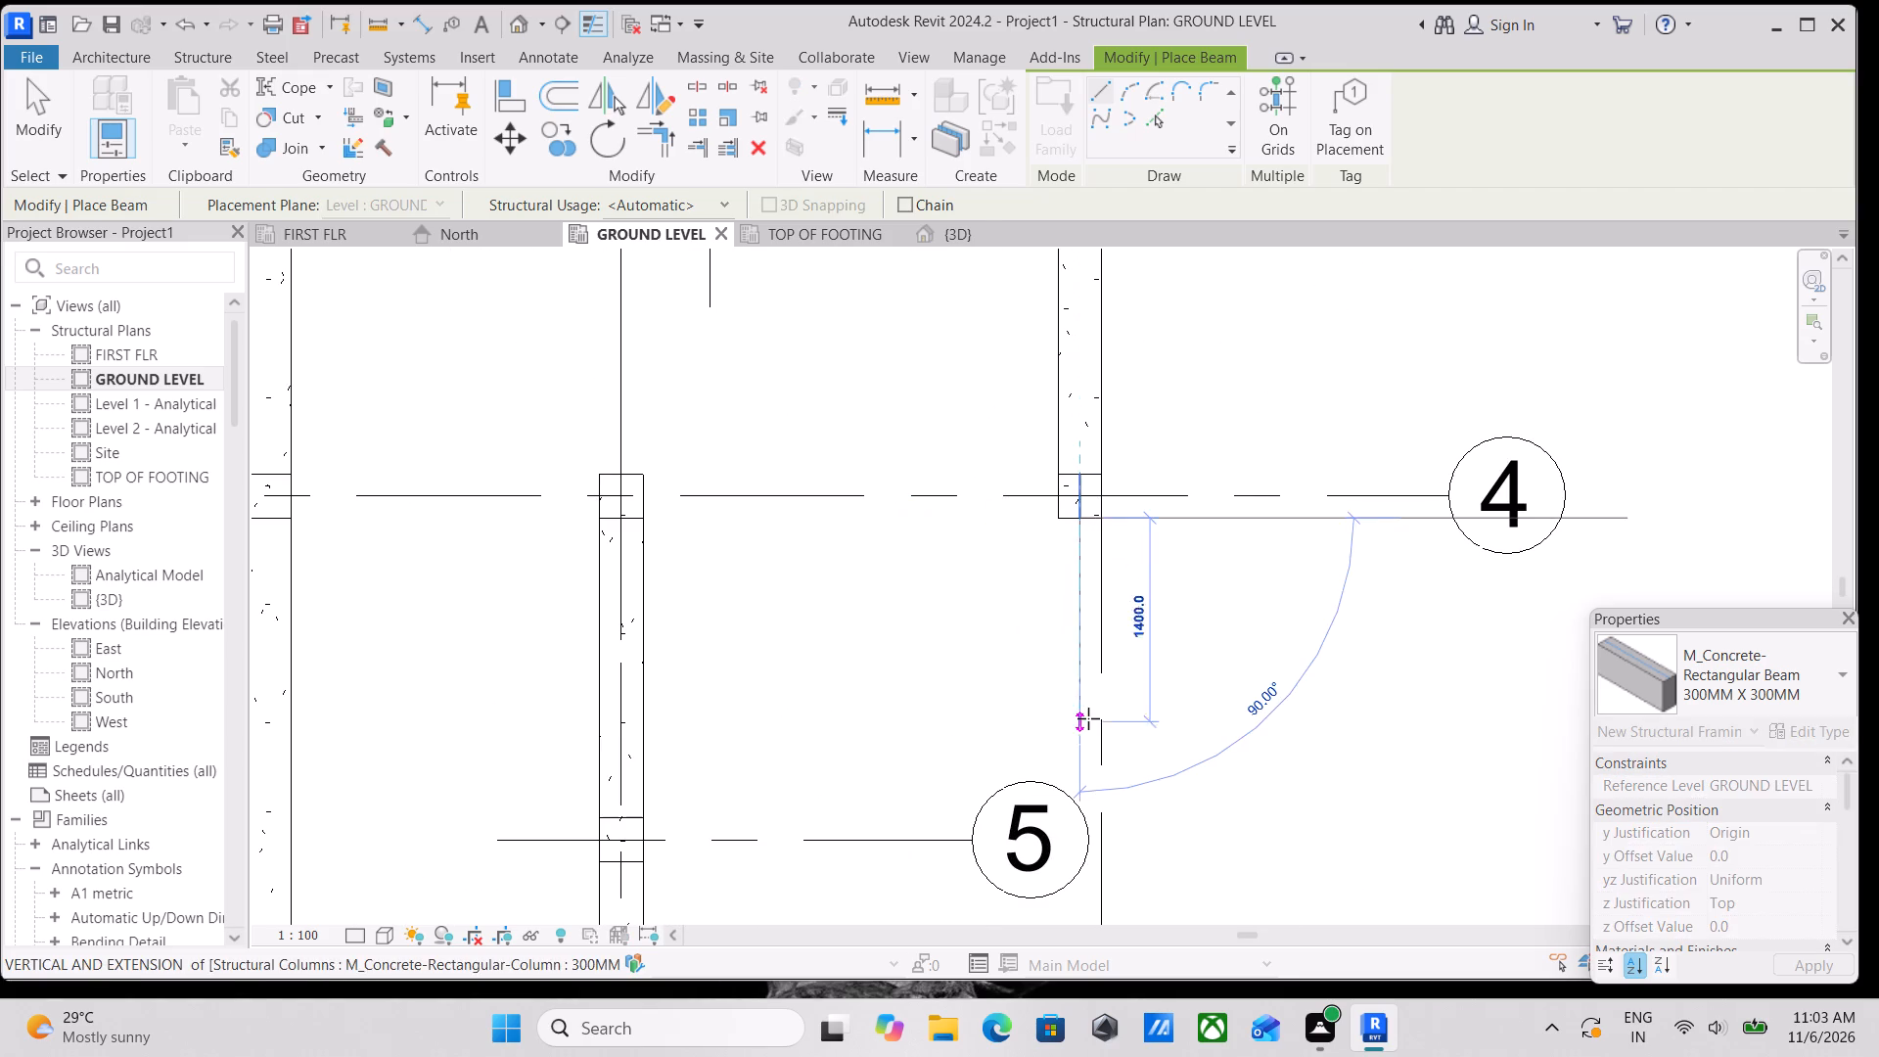
scroll(1088, 718, "down", 2)
middle_click_drag(1088, 718, 1065, 548)
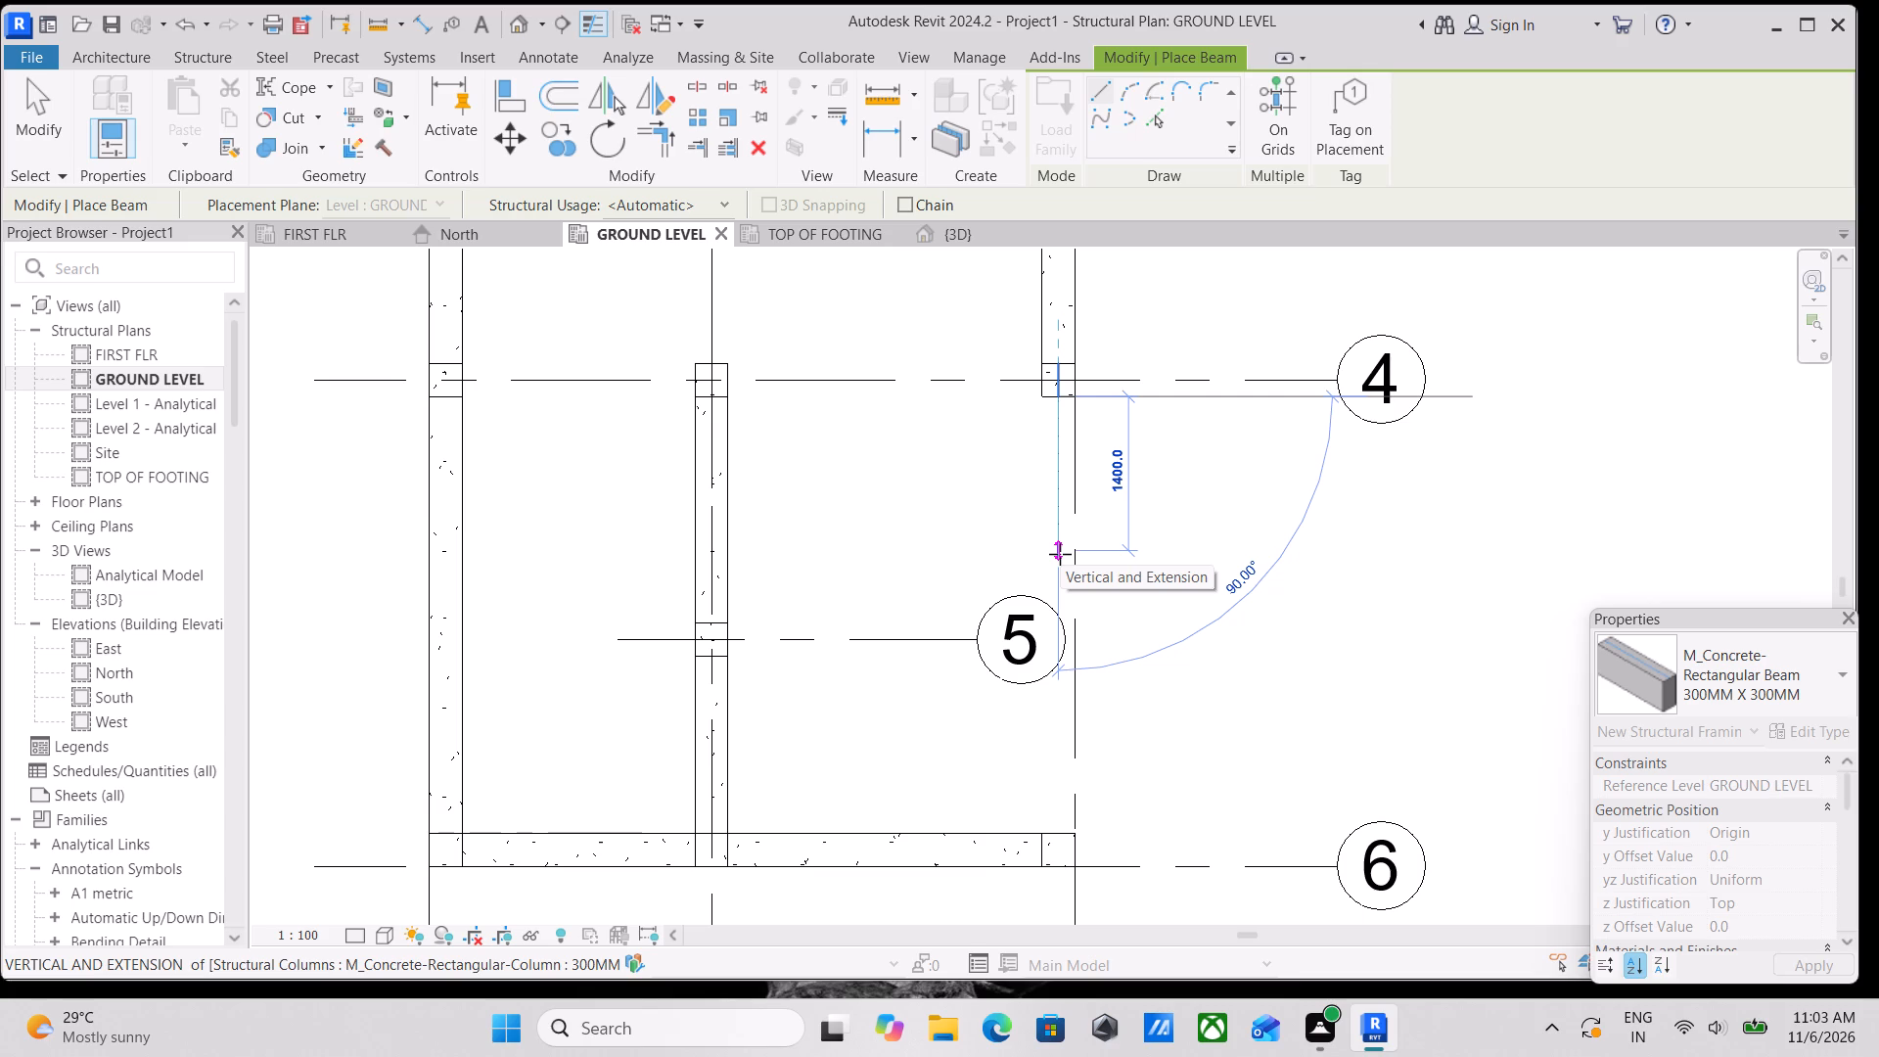
scroll(1073, 599, "down", 1)
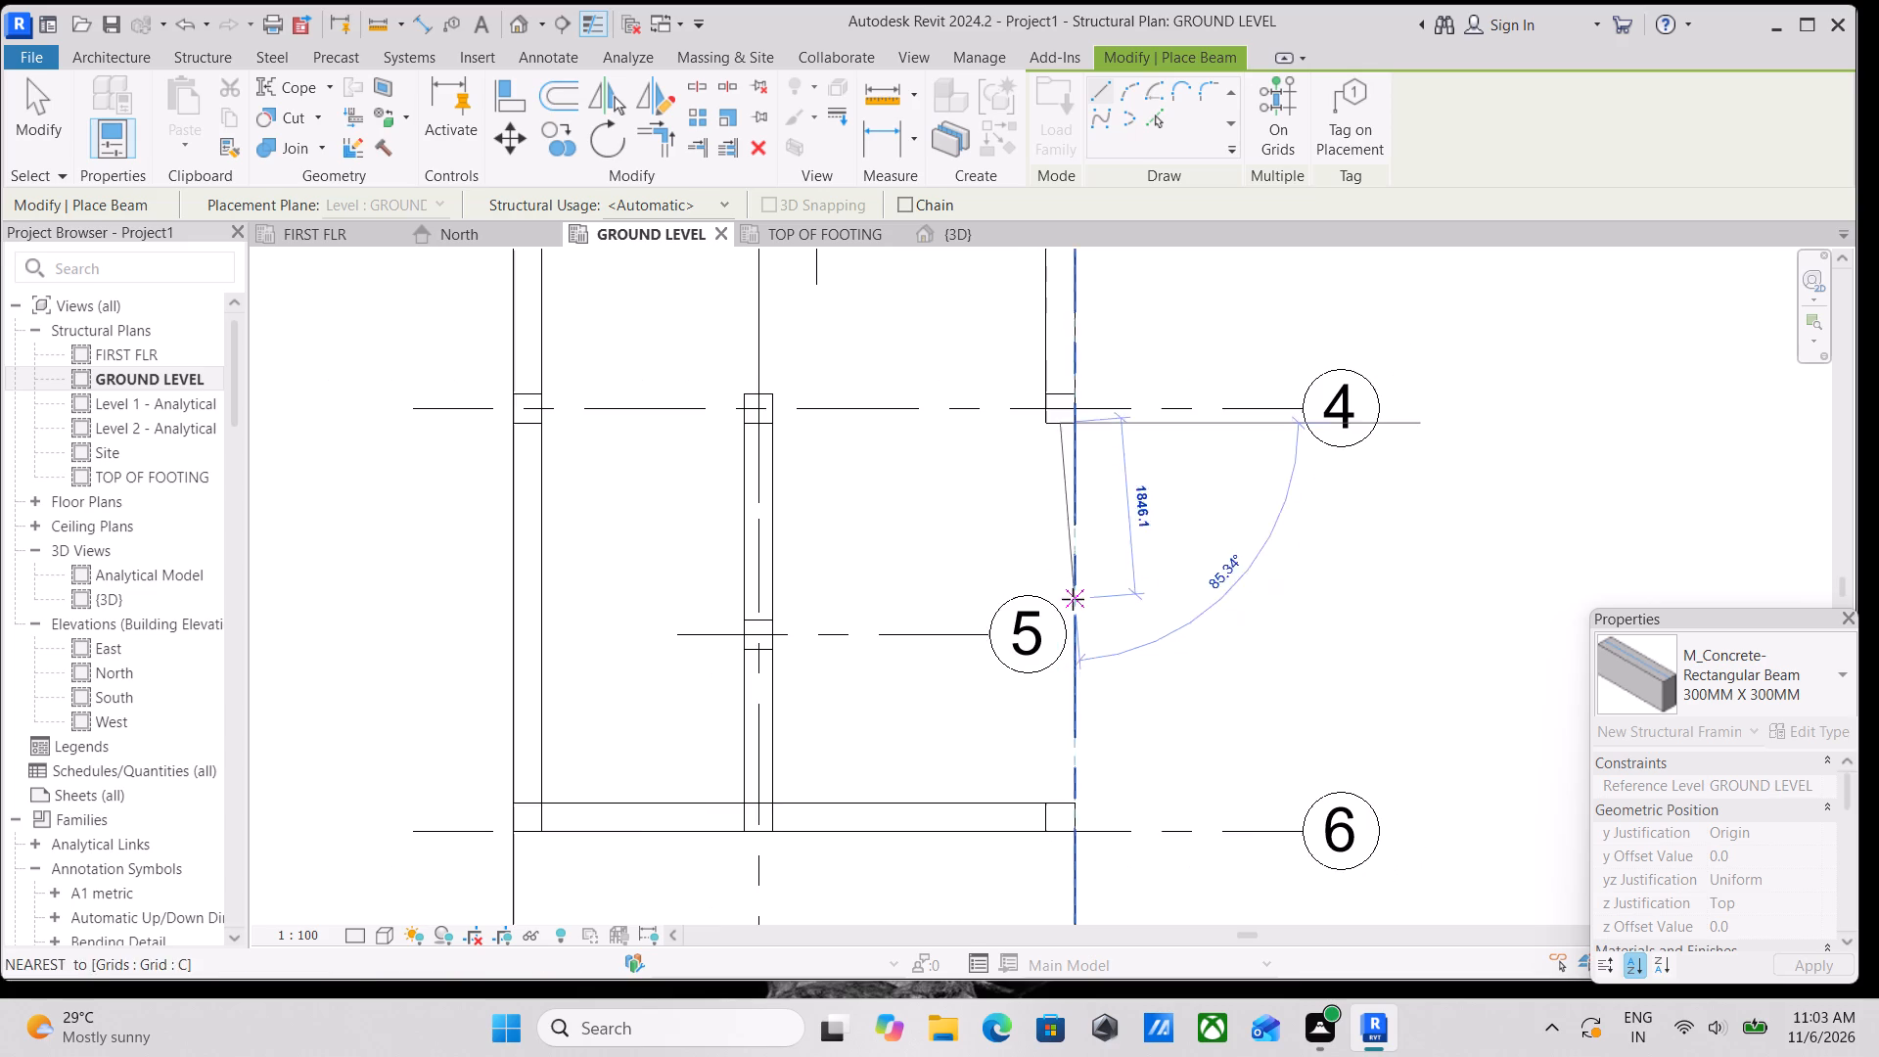
scroll(1075, 664, "down", 2)
middle_click_drag(1075, 665, 1064, 552)
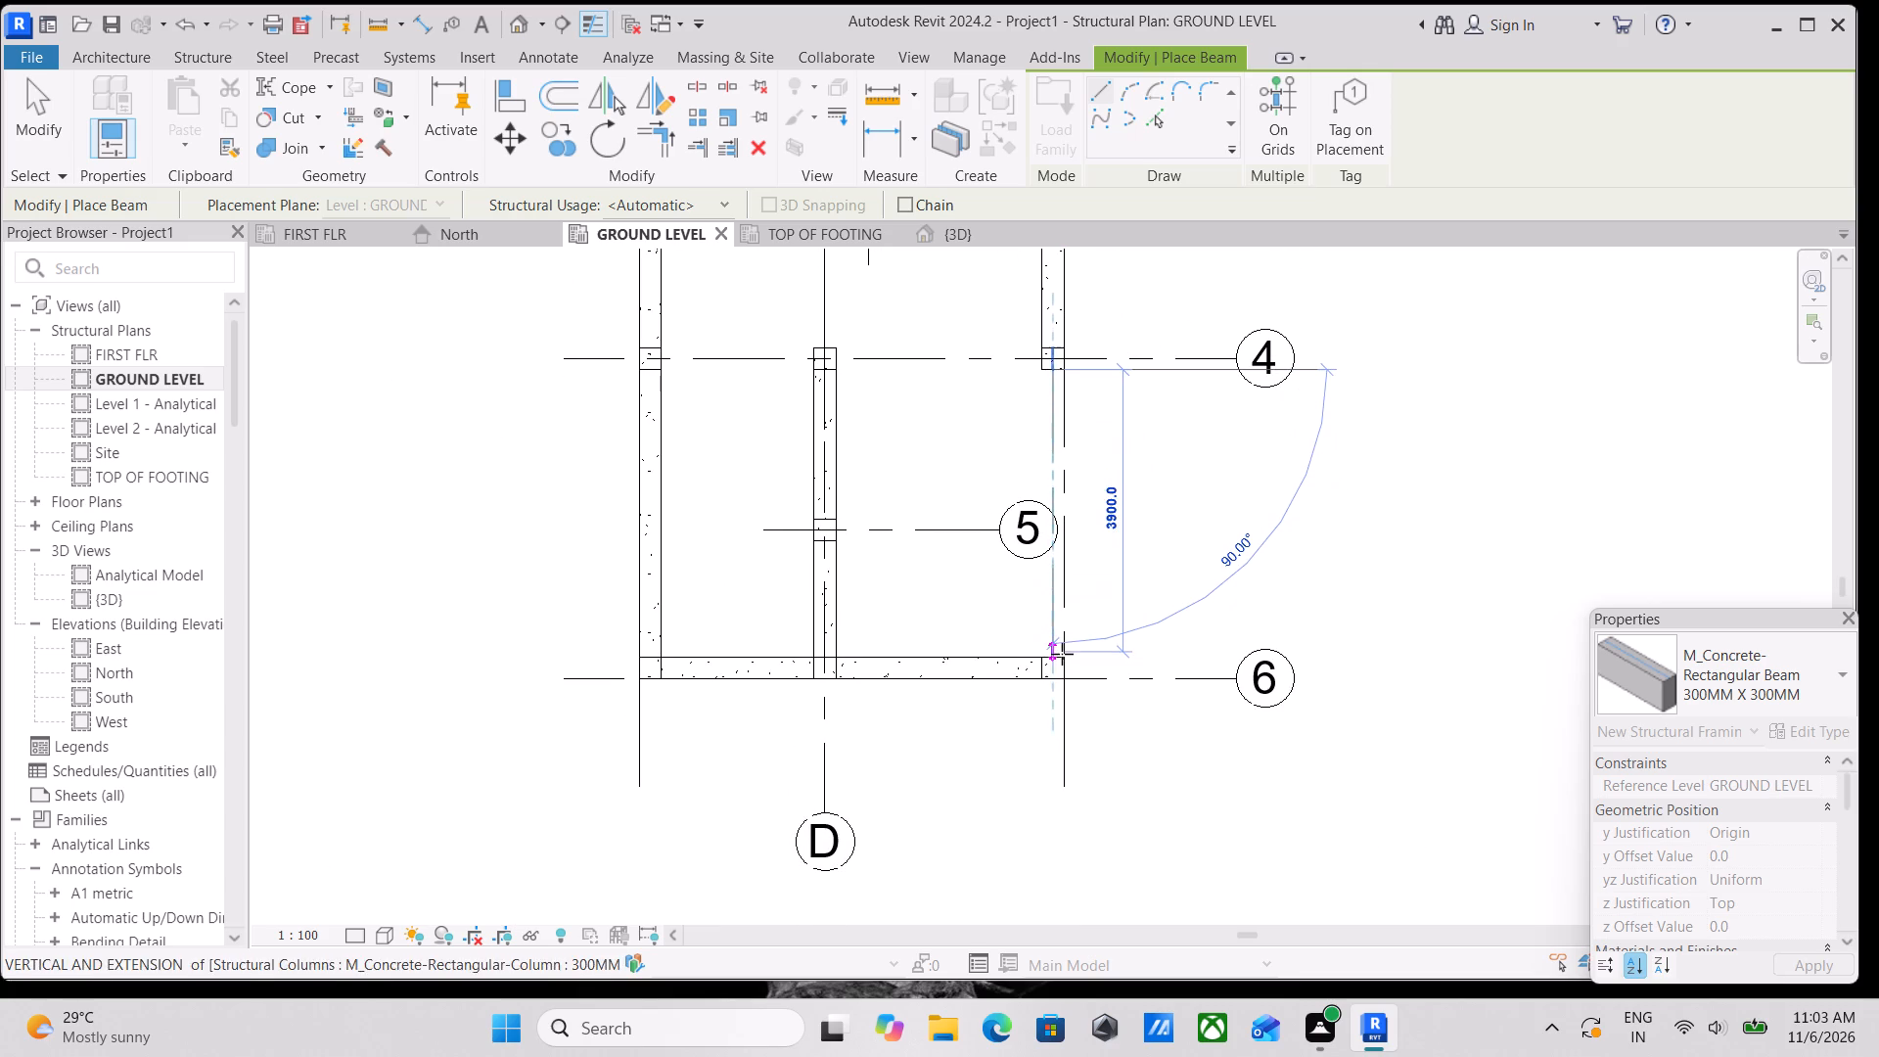
scroll(1056, 664, "up", 8)
left_click(1052, 651)
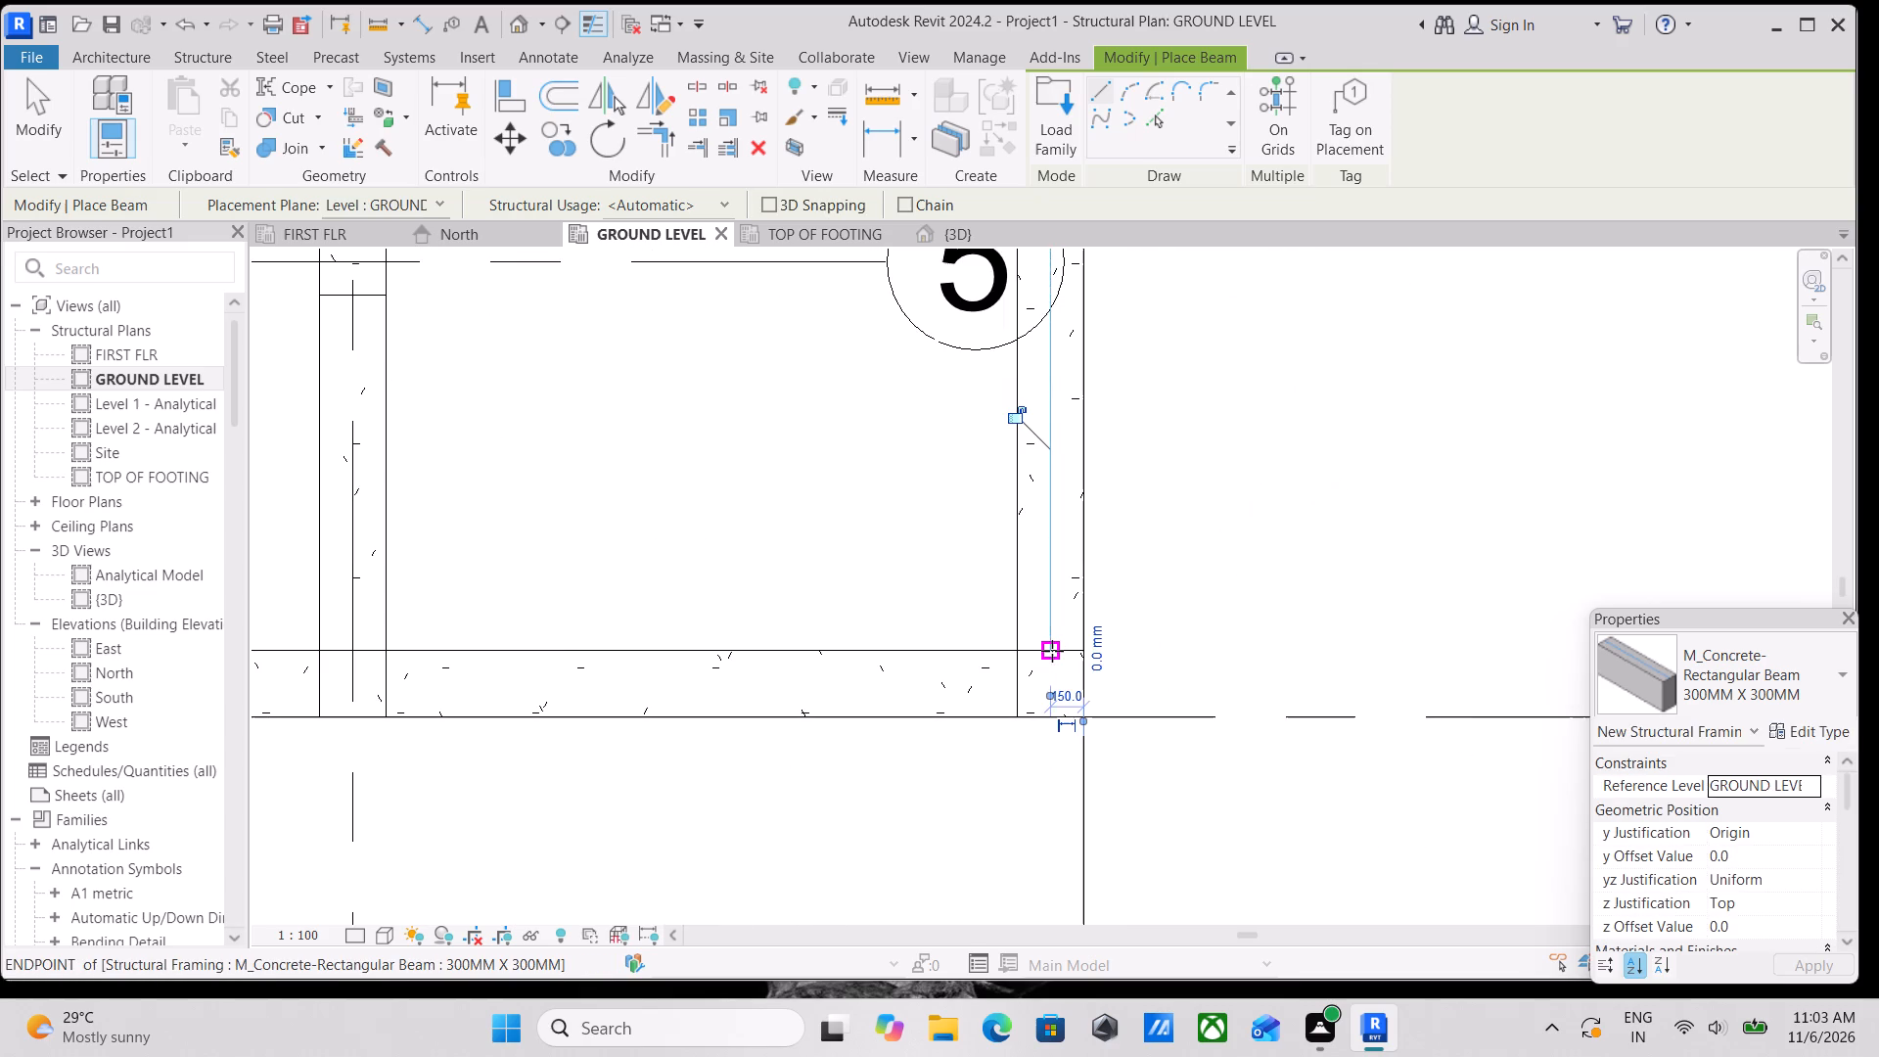
scroll(1052, 651, "down", 4)
key("Escape")
Draw a beam about 3300 mm long along grid B, from column B-3's upper face midpoint to column B-1's lower face midpoint.
scroll(1104, 650, "down", 7)
middle_click_drag(929, 530, 935, 702)
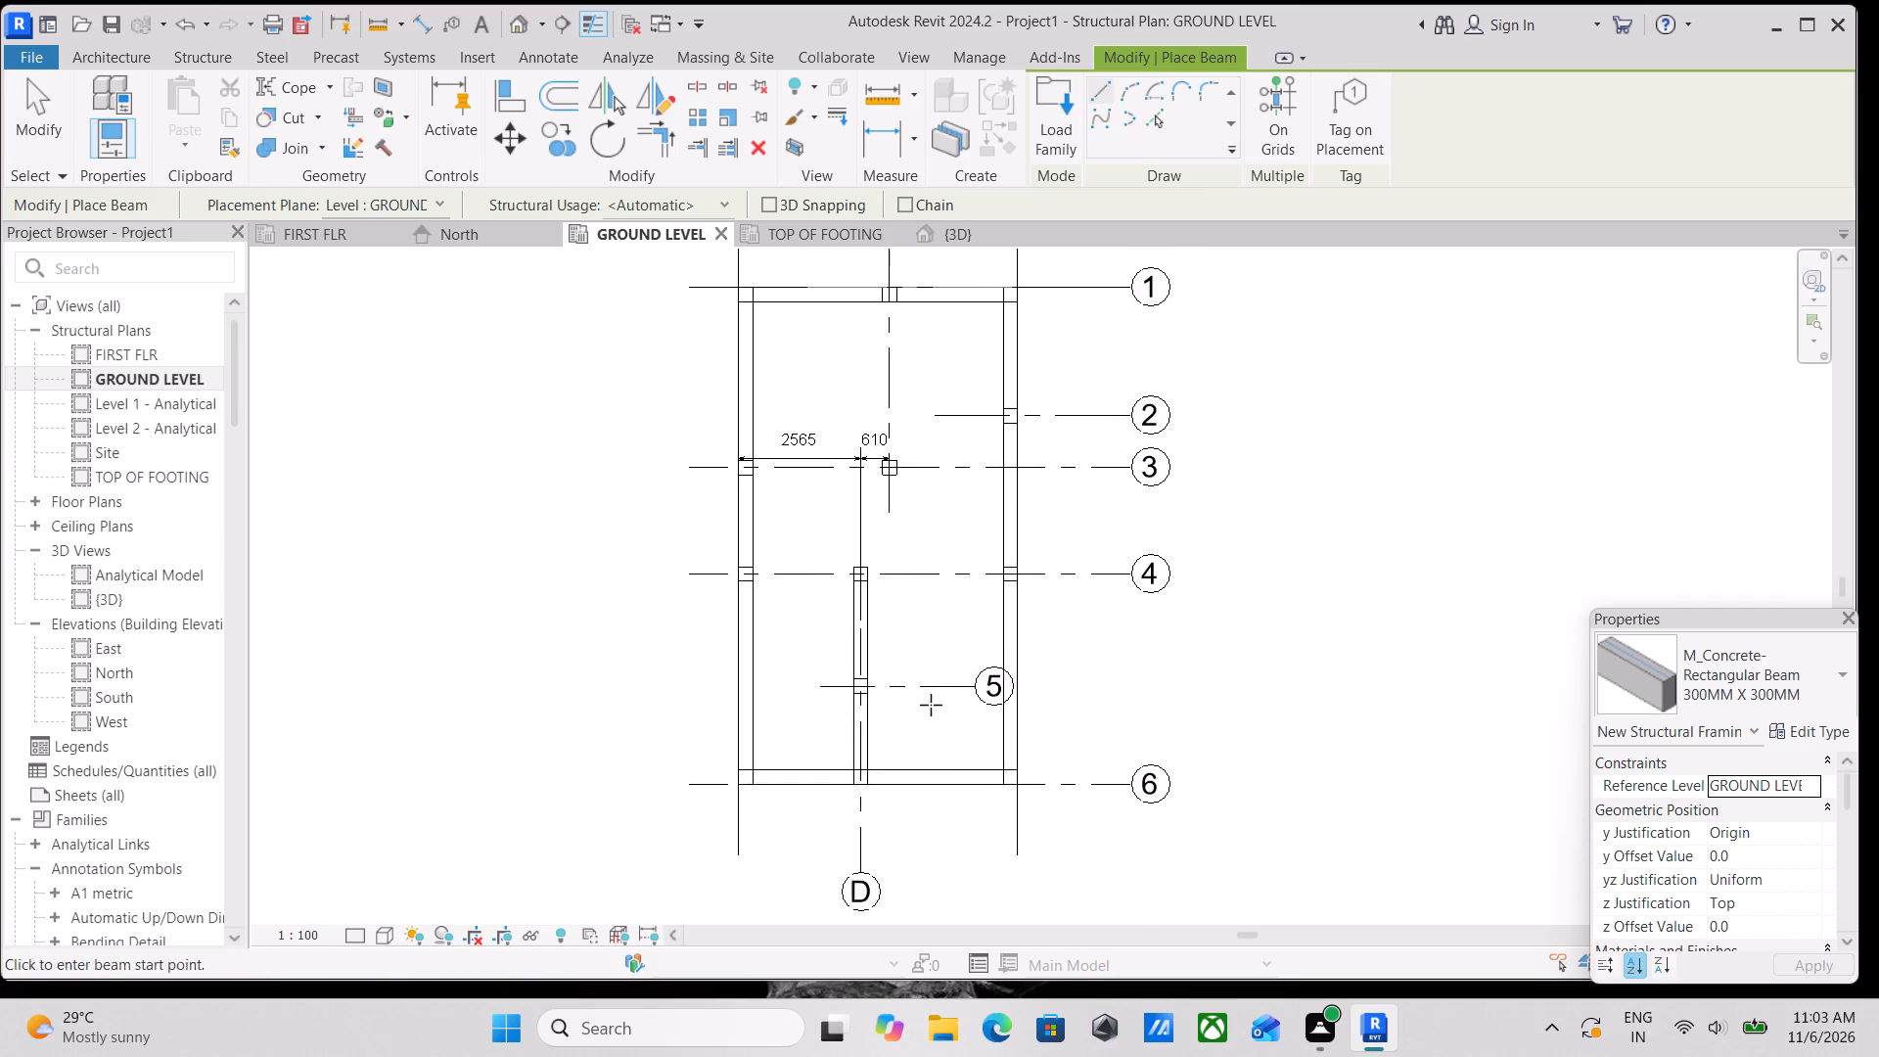
scroll(903, 531, "up", 3)
middle_click_drag(920, 521, 917, 756)
scroll(919, 571, "up", 3)
scroll(850, 713, "up", 2)
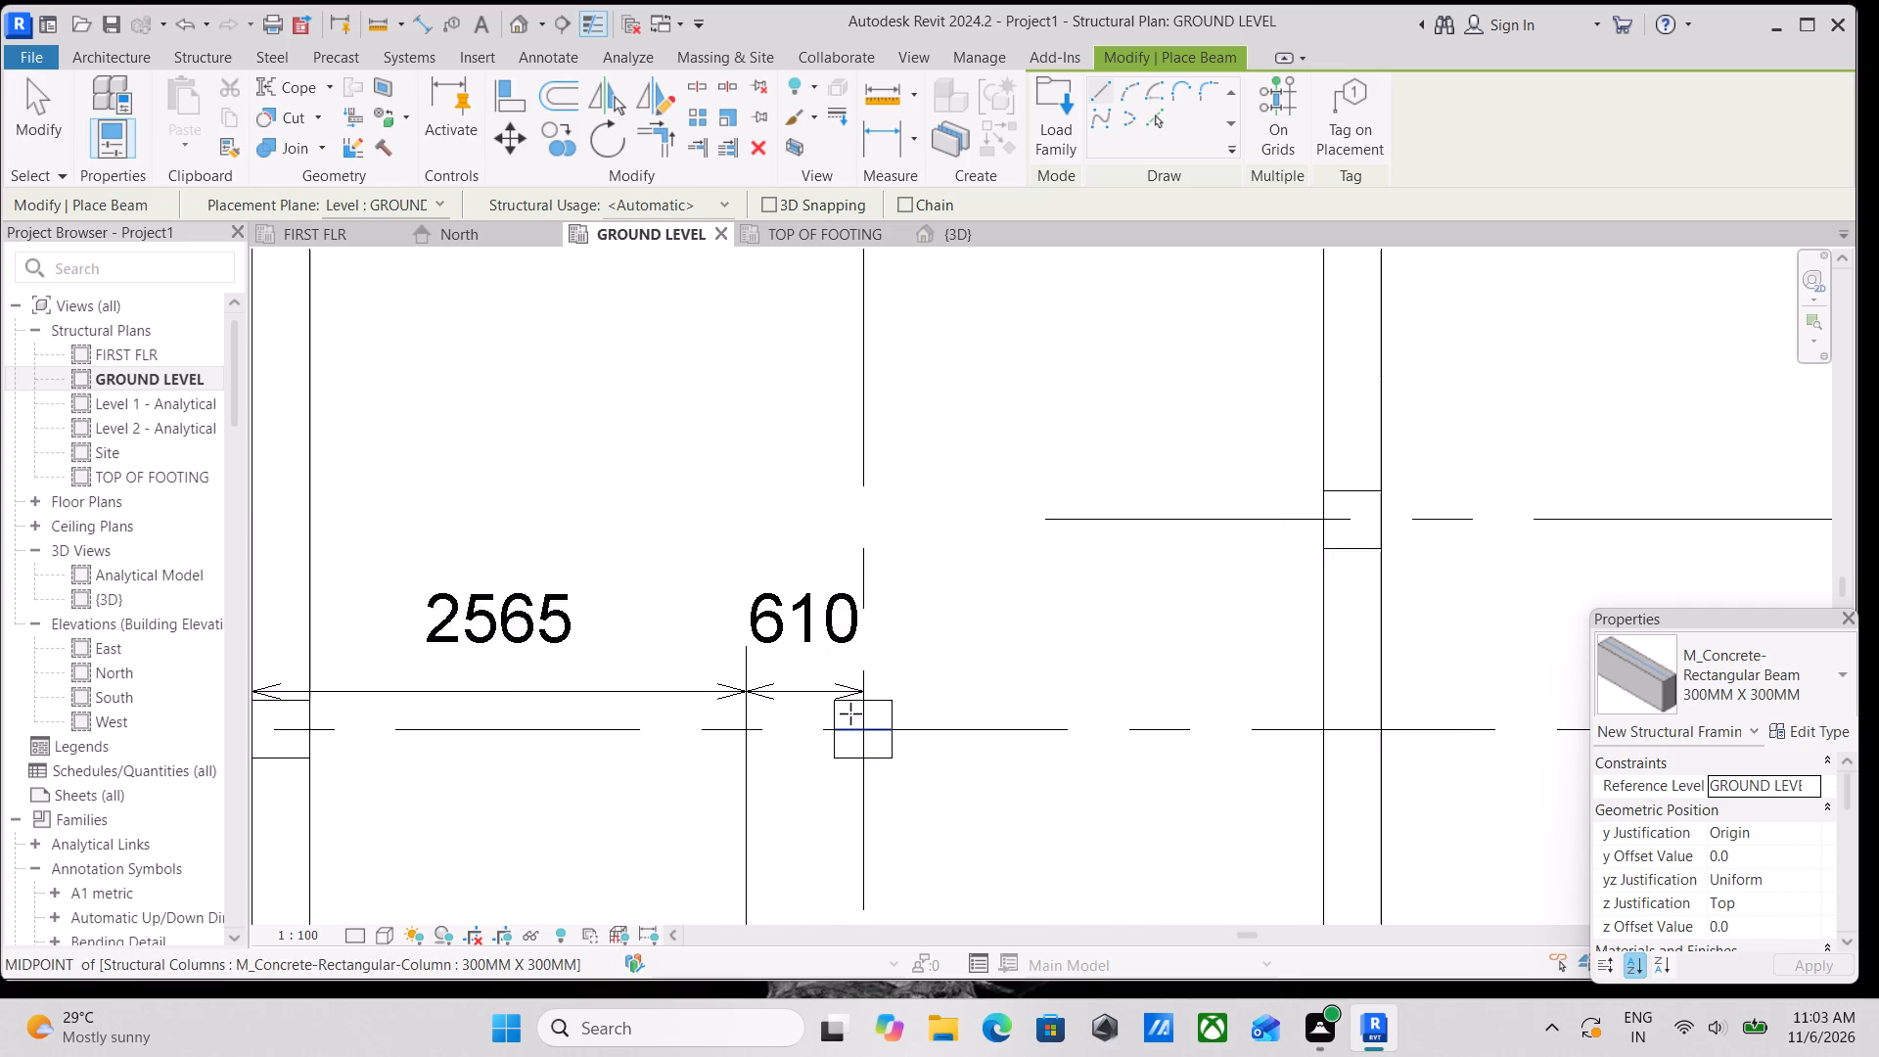
scroll(850, 713, "up", 4)
left_click(861, 702)
scroll(853, 490, "down", 1)
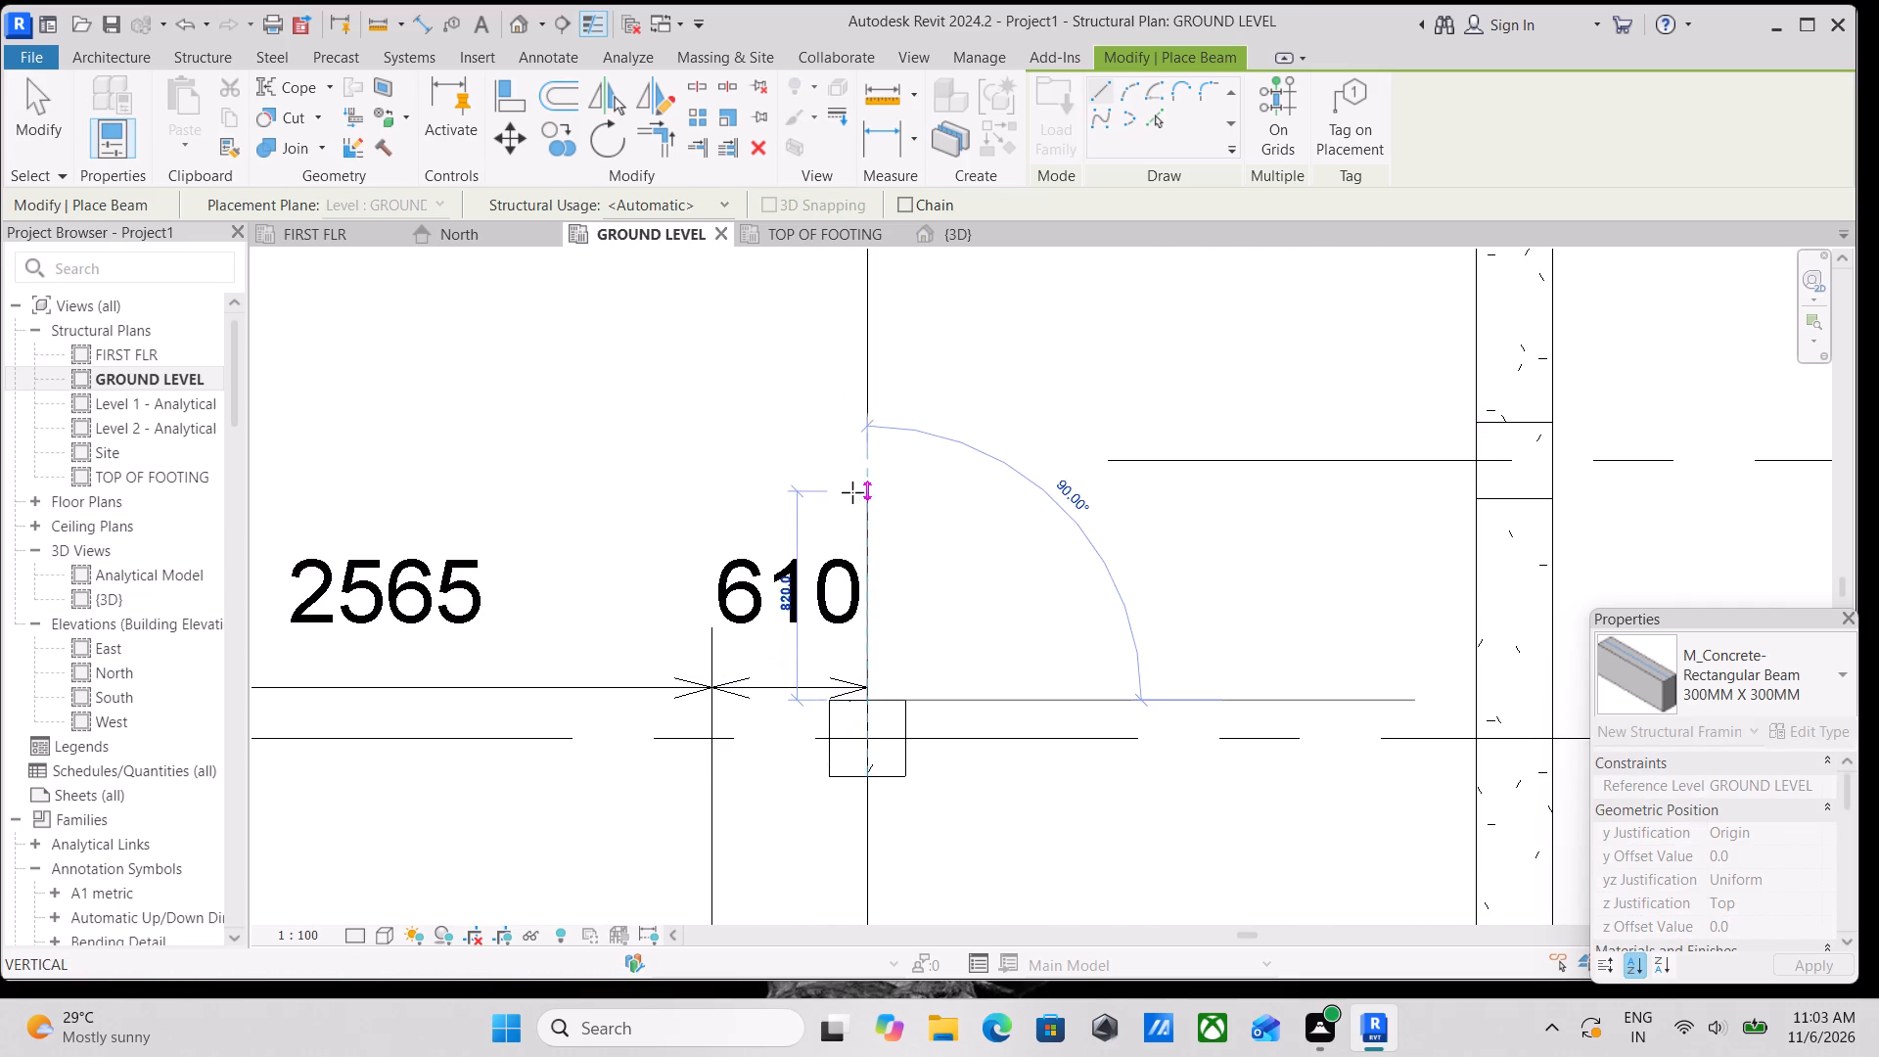
scroll(852, 492, "down", 1)
middle_click_drag(849, 497, 849, 650)
scroll(894, 538, "down", 2)
middle_click_drag(894, 545, 880, 625)
scroll(880, 542, "down", 2)
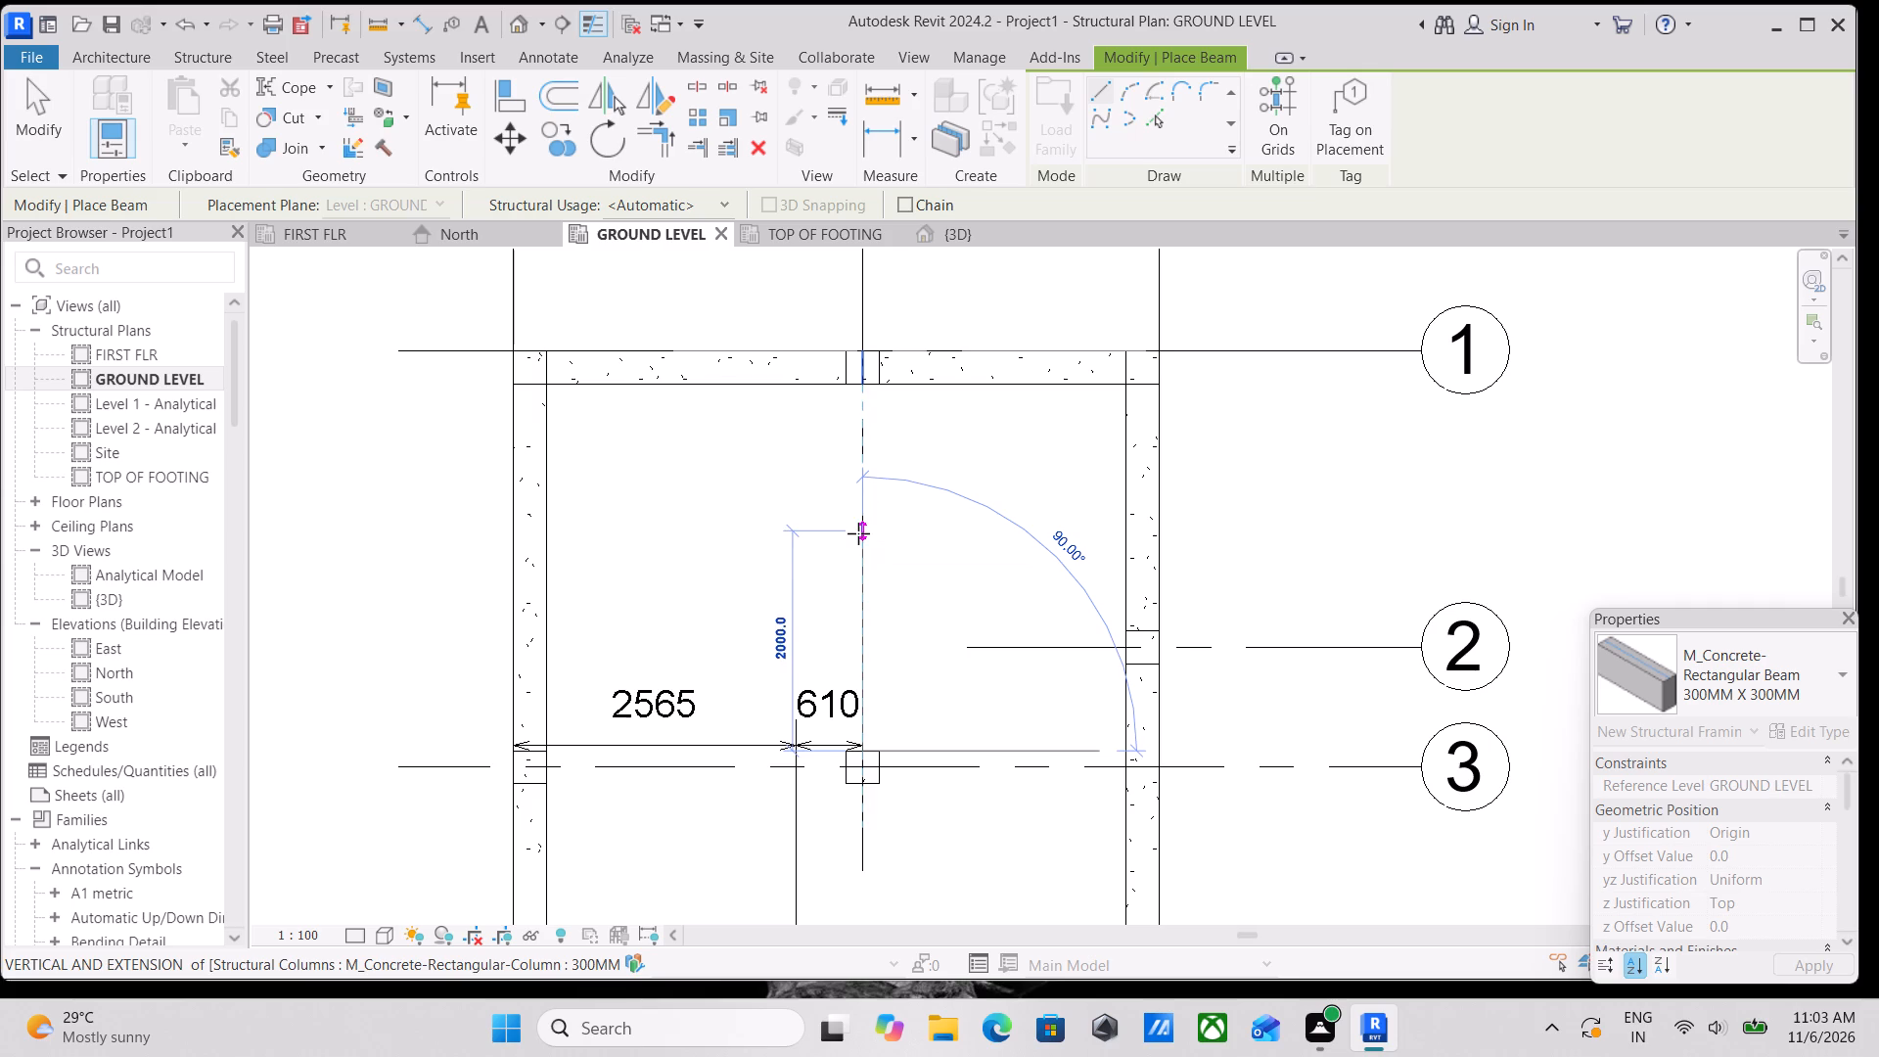
scroll(862, 552, "down", 2)
middle_click_drag(852, 558, 848, 628)
scroll(848, 629, "up", 1)
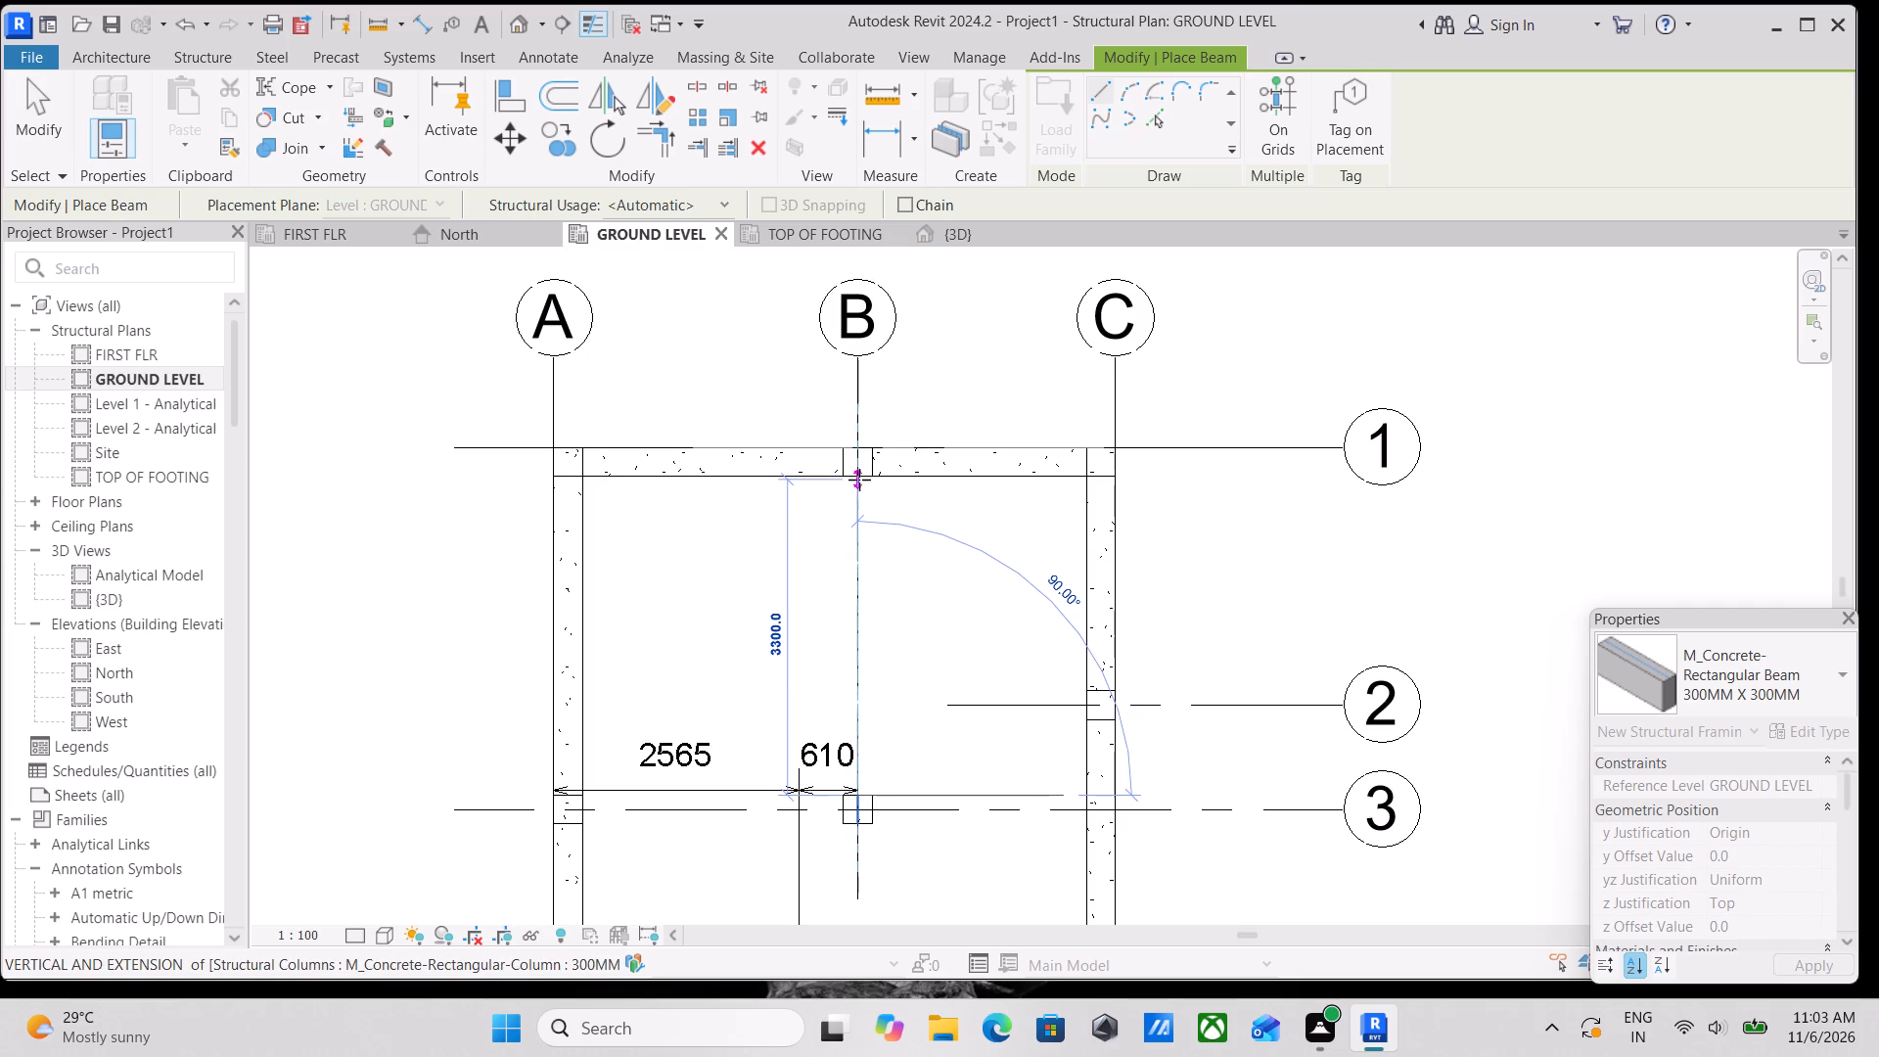
left_click(859, 473)
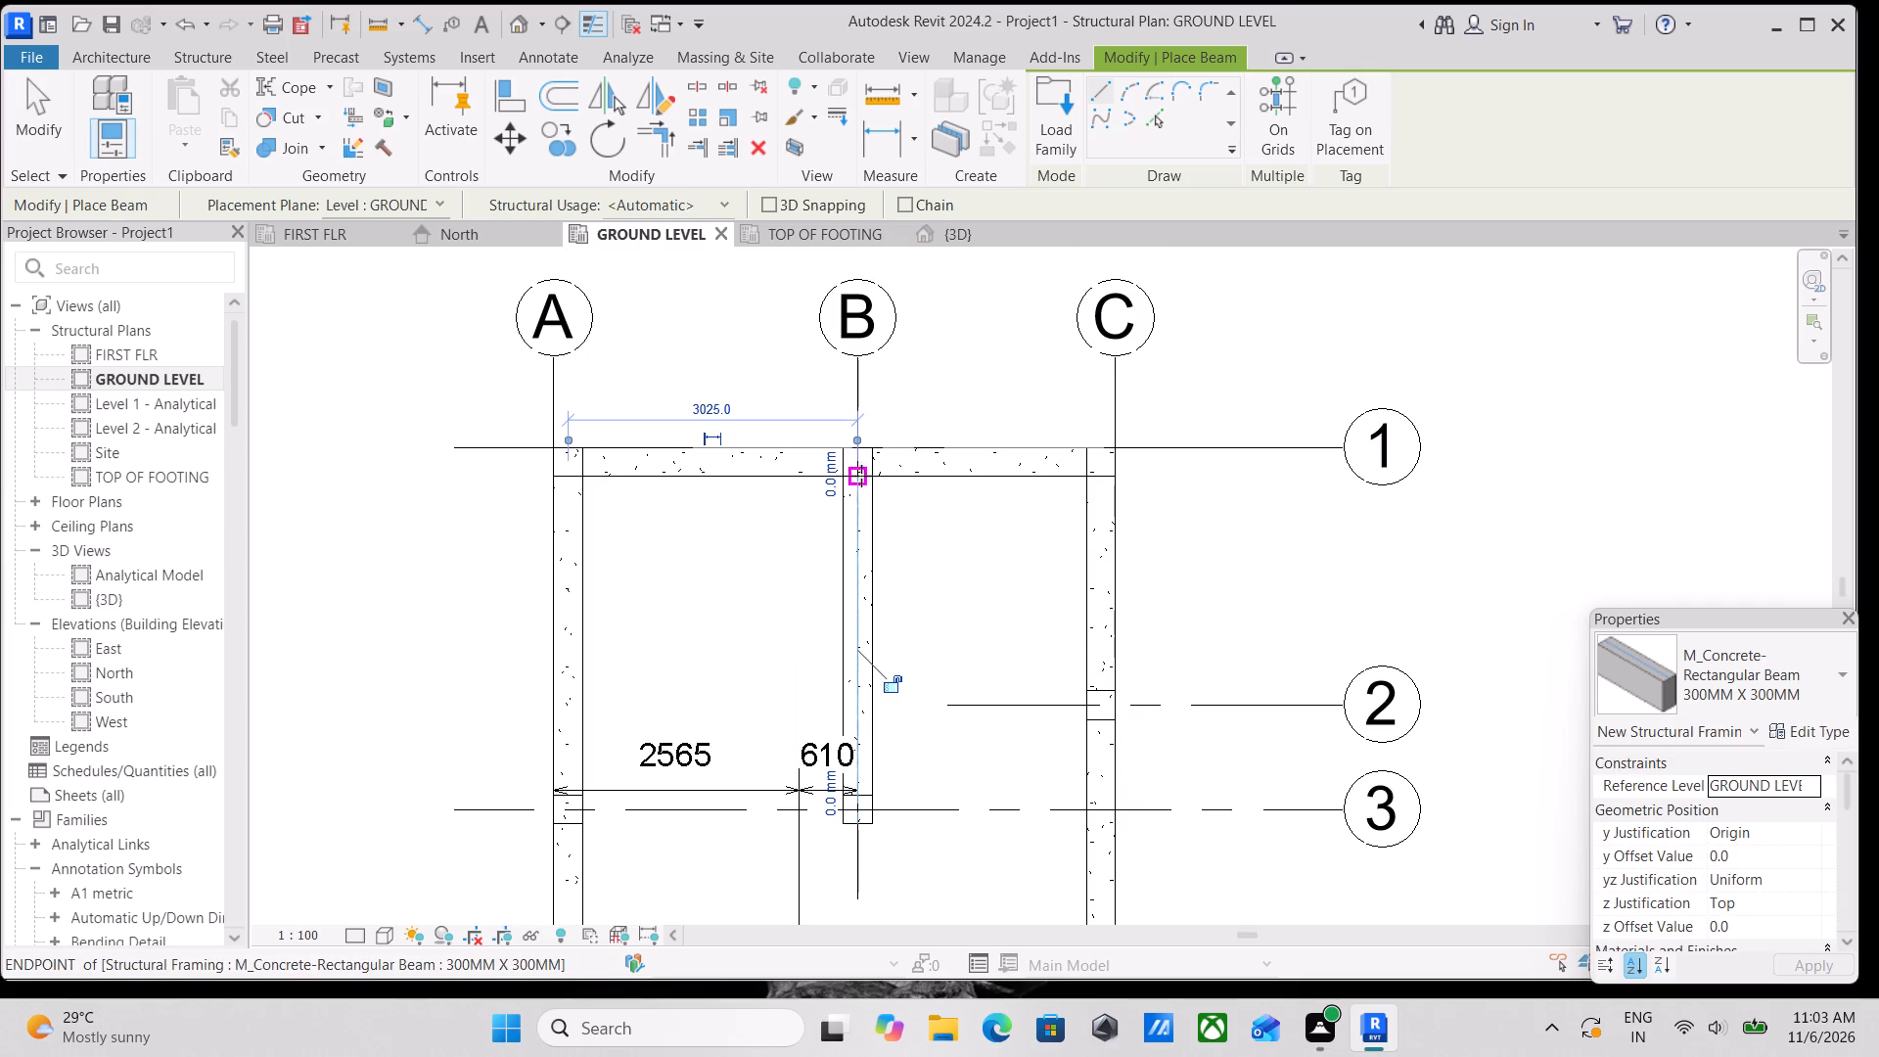
key("Escape")
Set the visual style of the GROUND LEVEL plan view to Shaded.
scroll(849, 699, "down", 3)
middle_click_drag(845, 641, 838, 383)
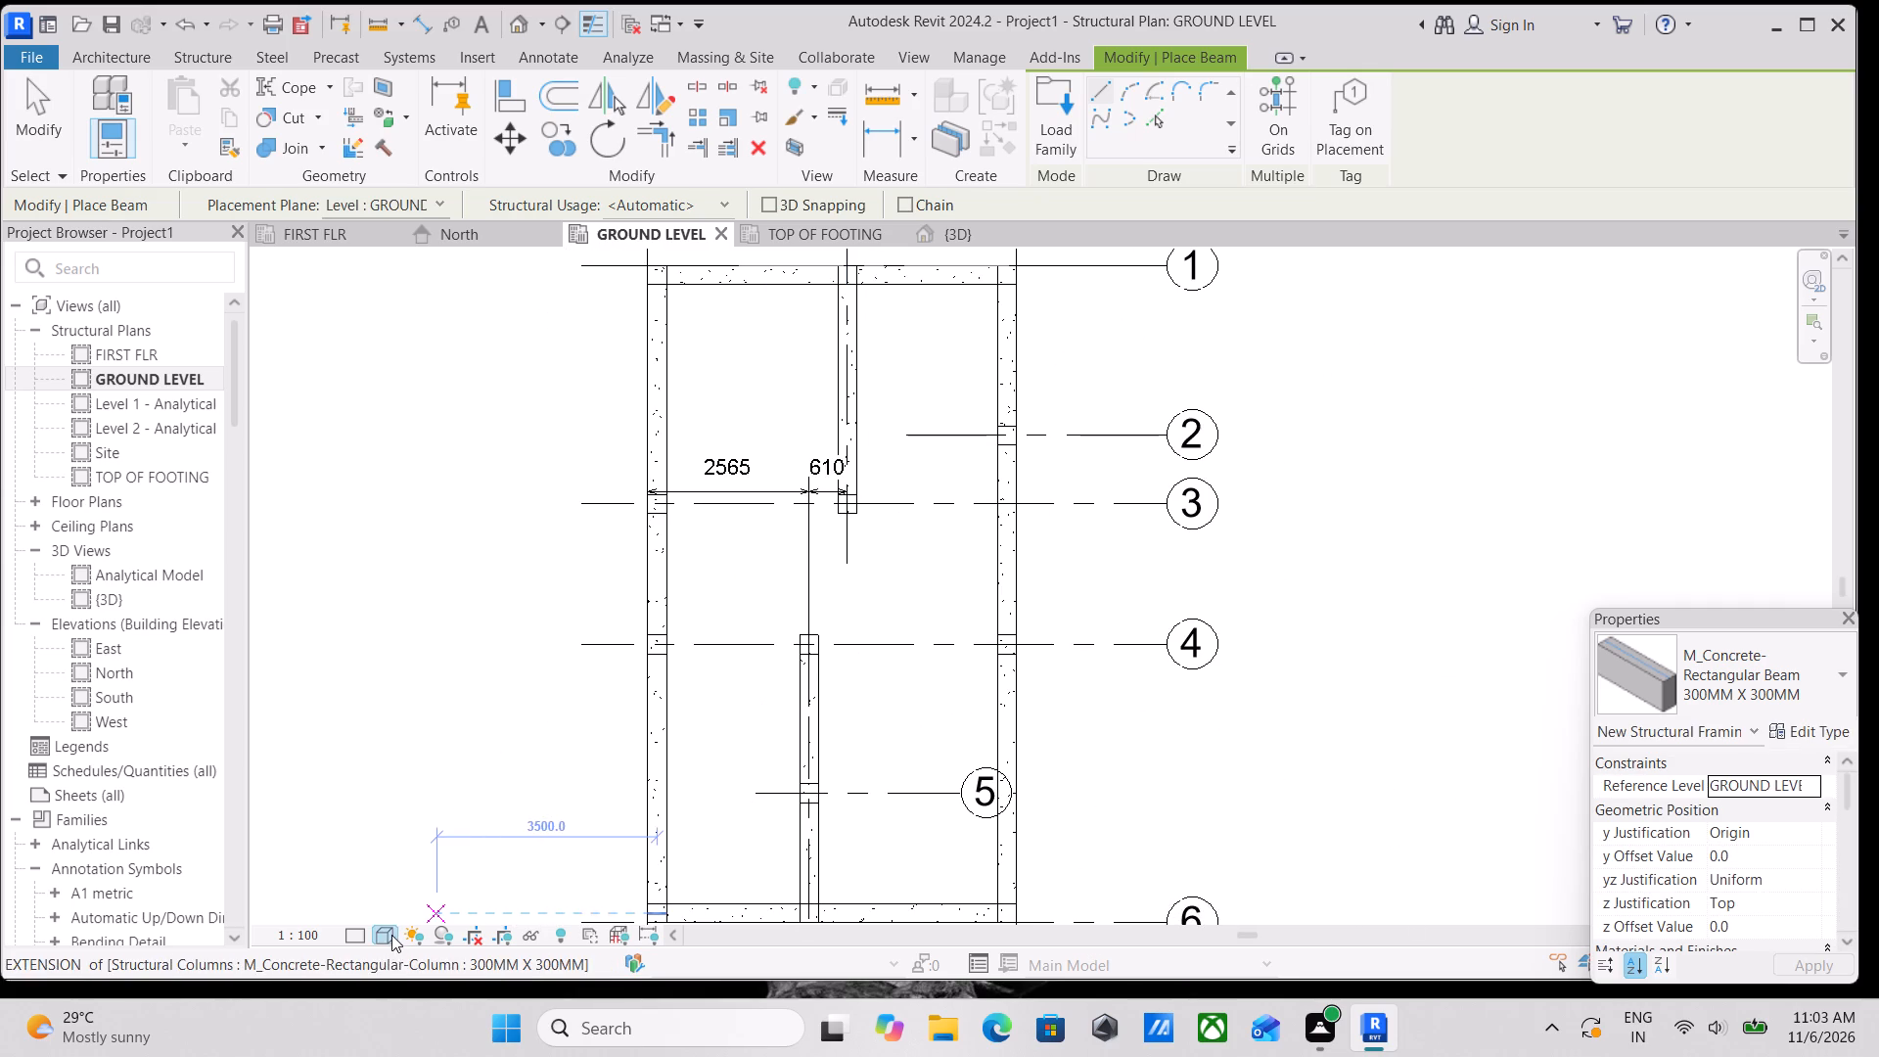
left_click(390, 935)
left_click(454, 840)
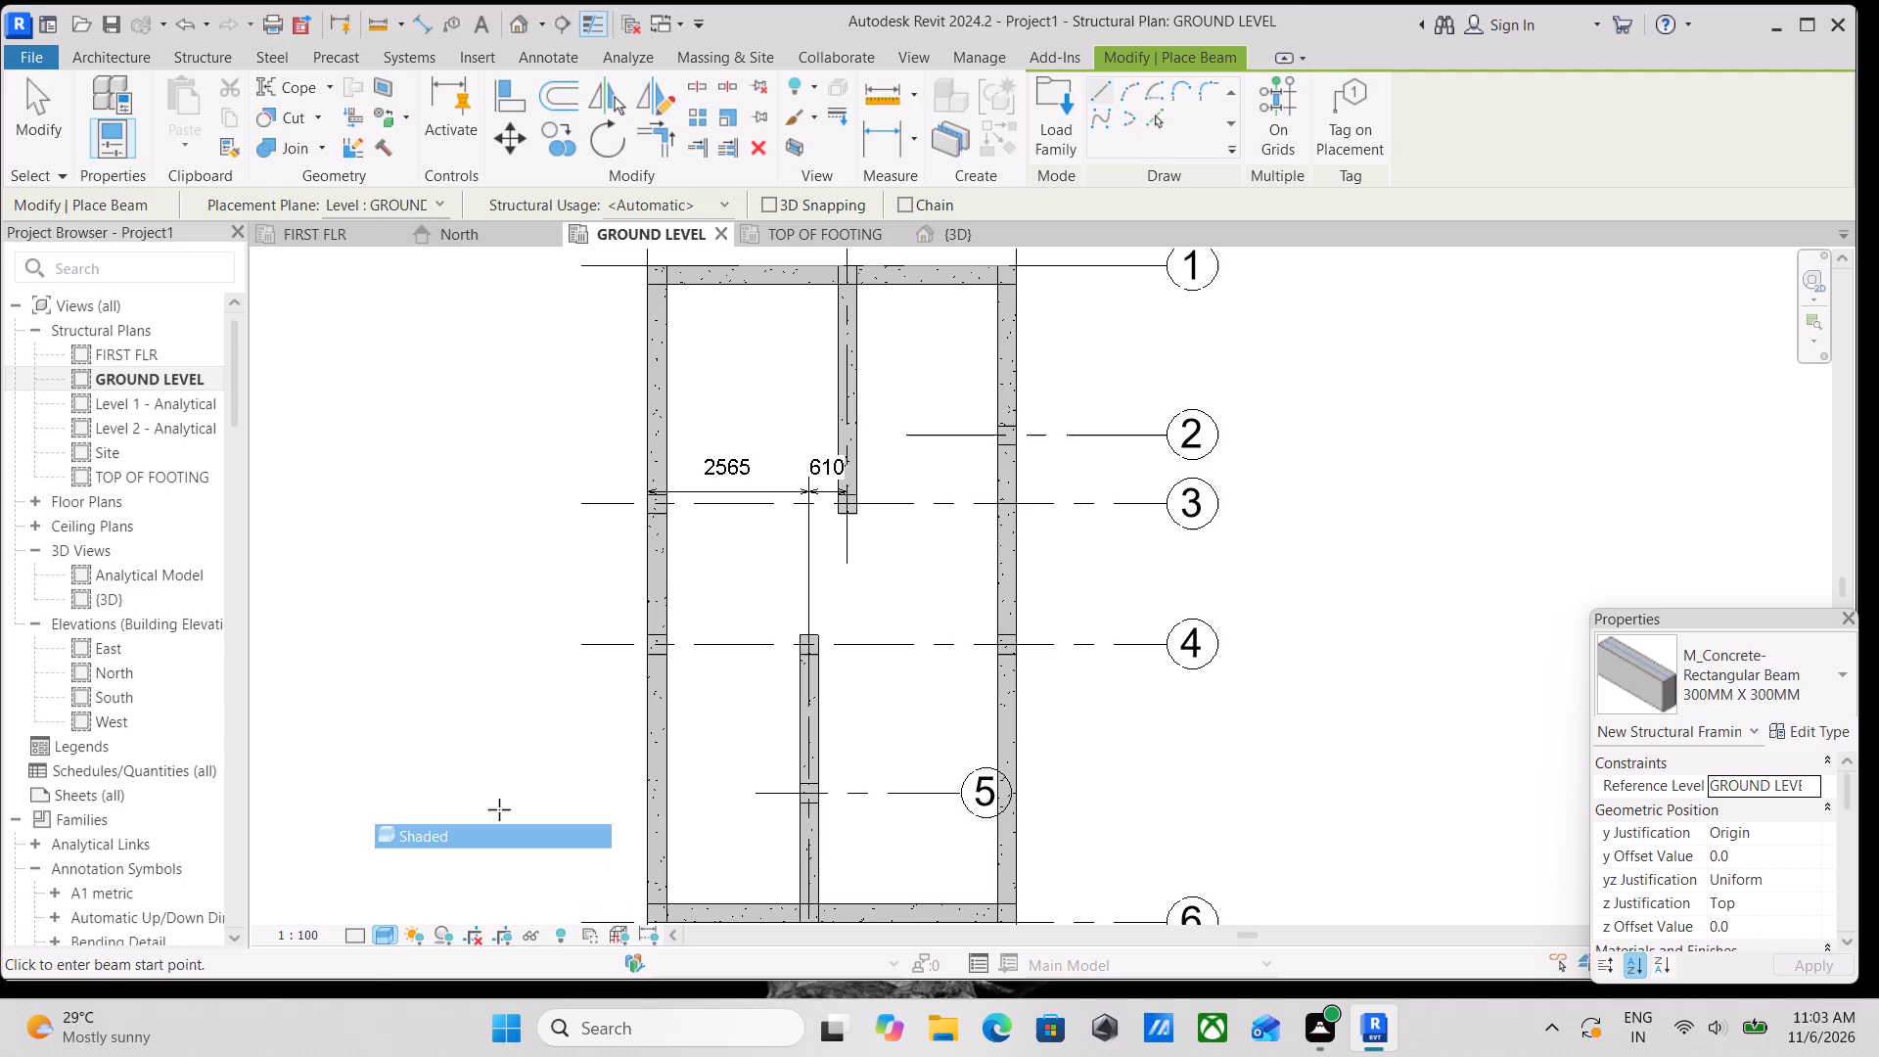
Draw a beam about 2115 mm long along grid 4 between the facing sides of columns D-4 and A-4 at their midpoints.
scroll(848, 559, "up", 2)
scroll(709, 694, "up", 2)
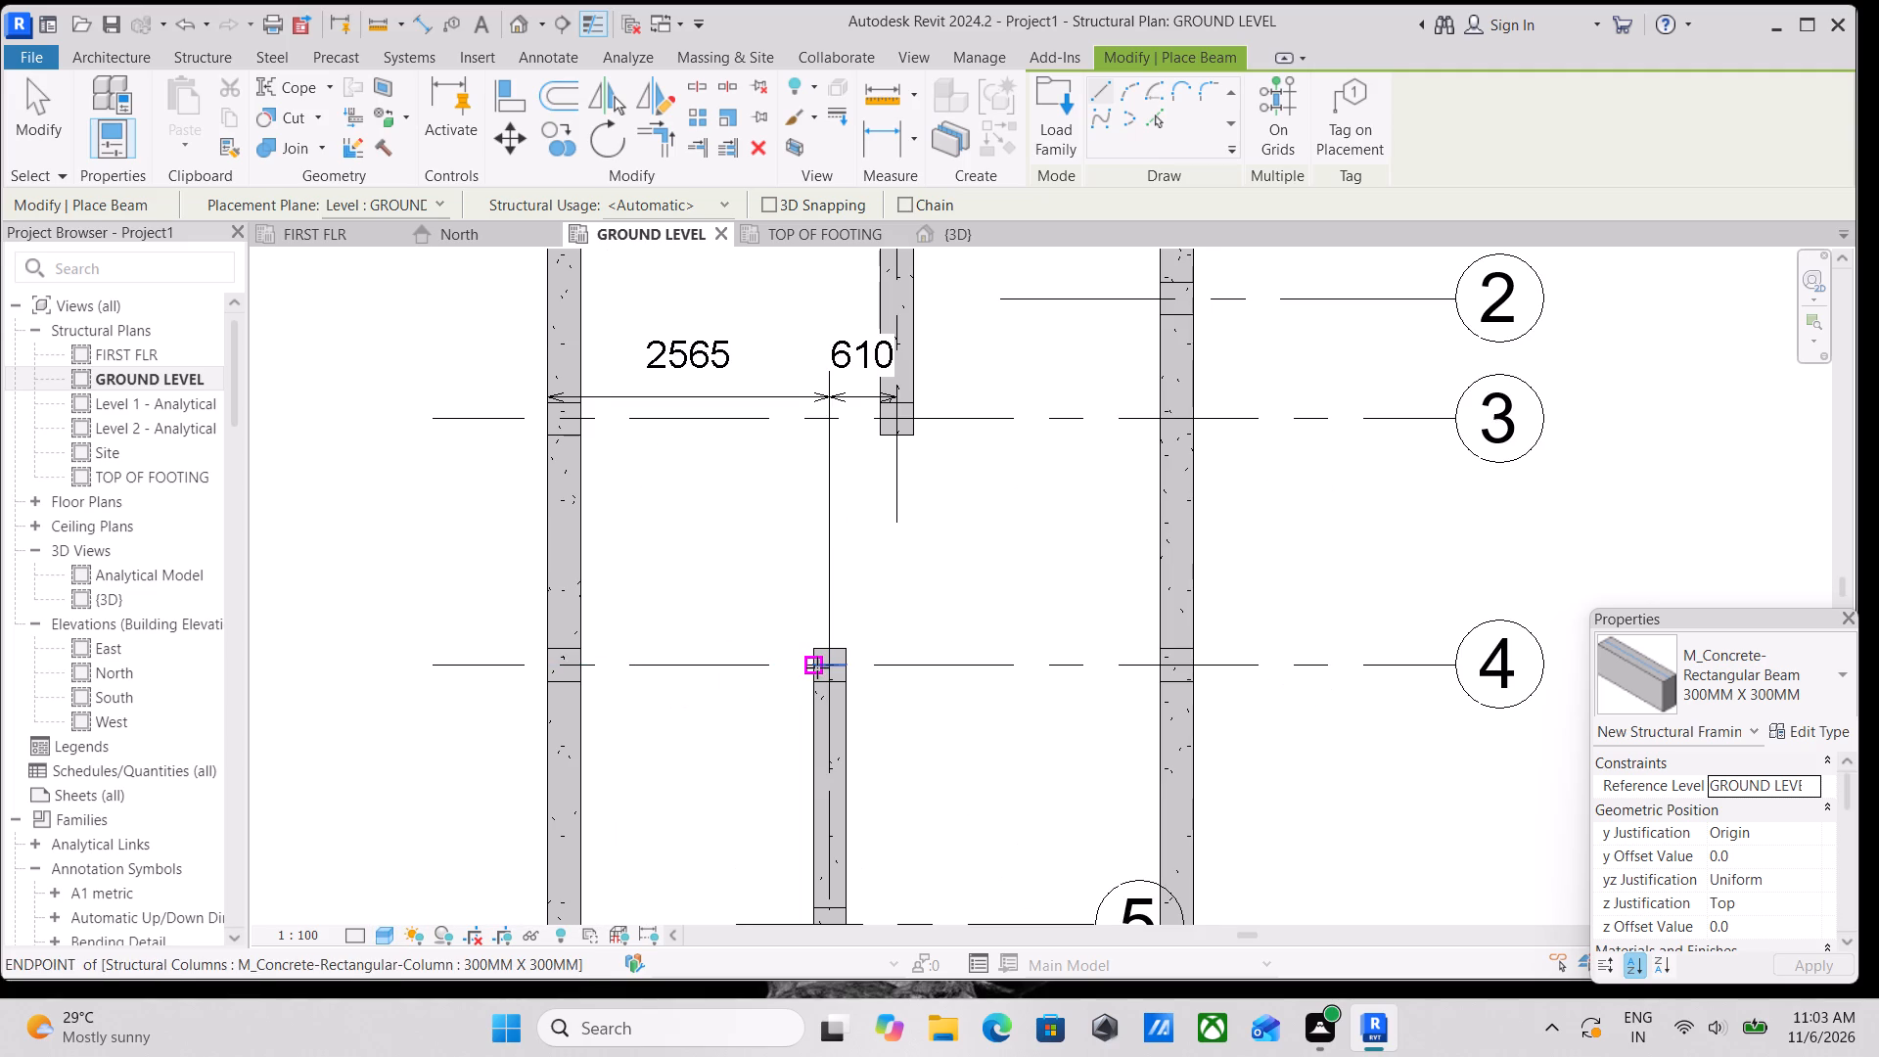
scroll(817, 667, "up", 4)
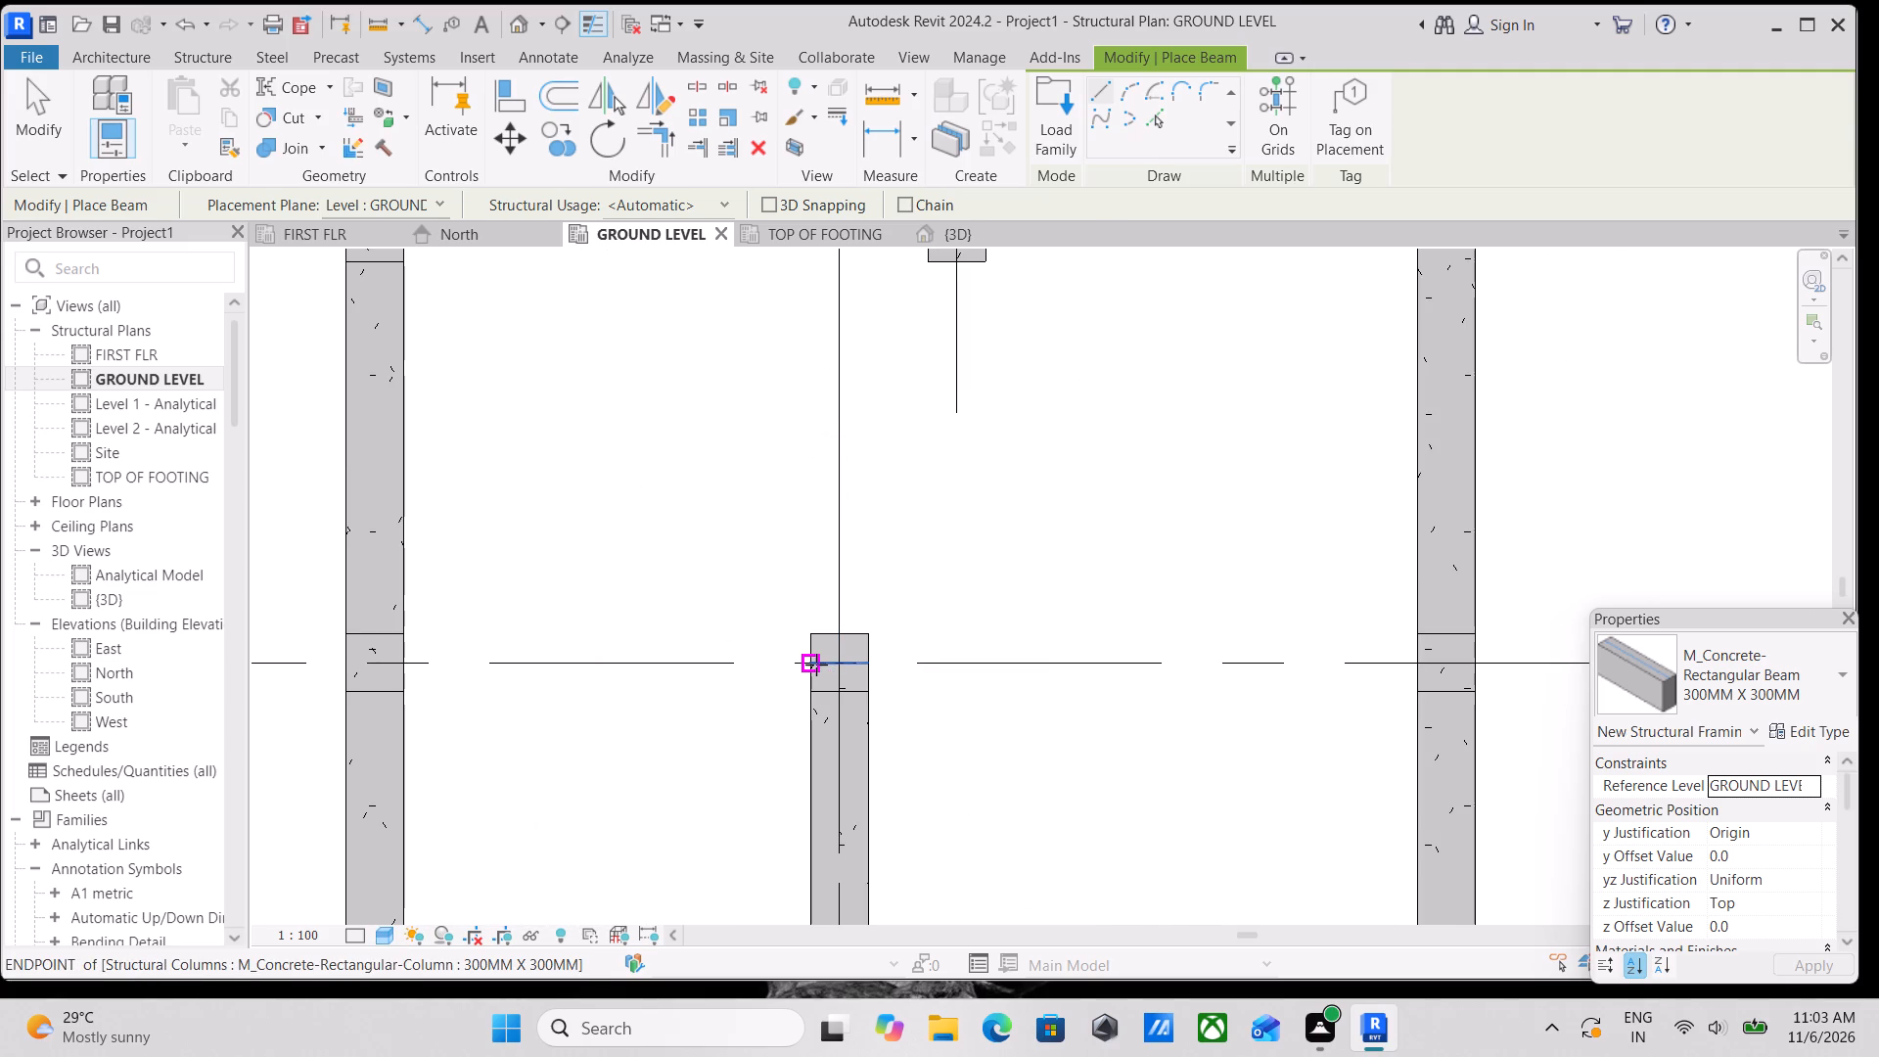
left_click(816, 665)
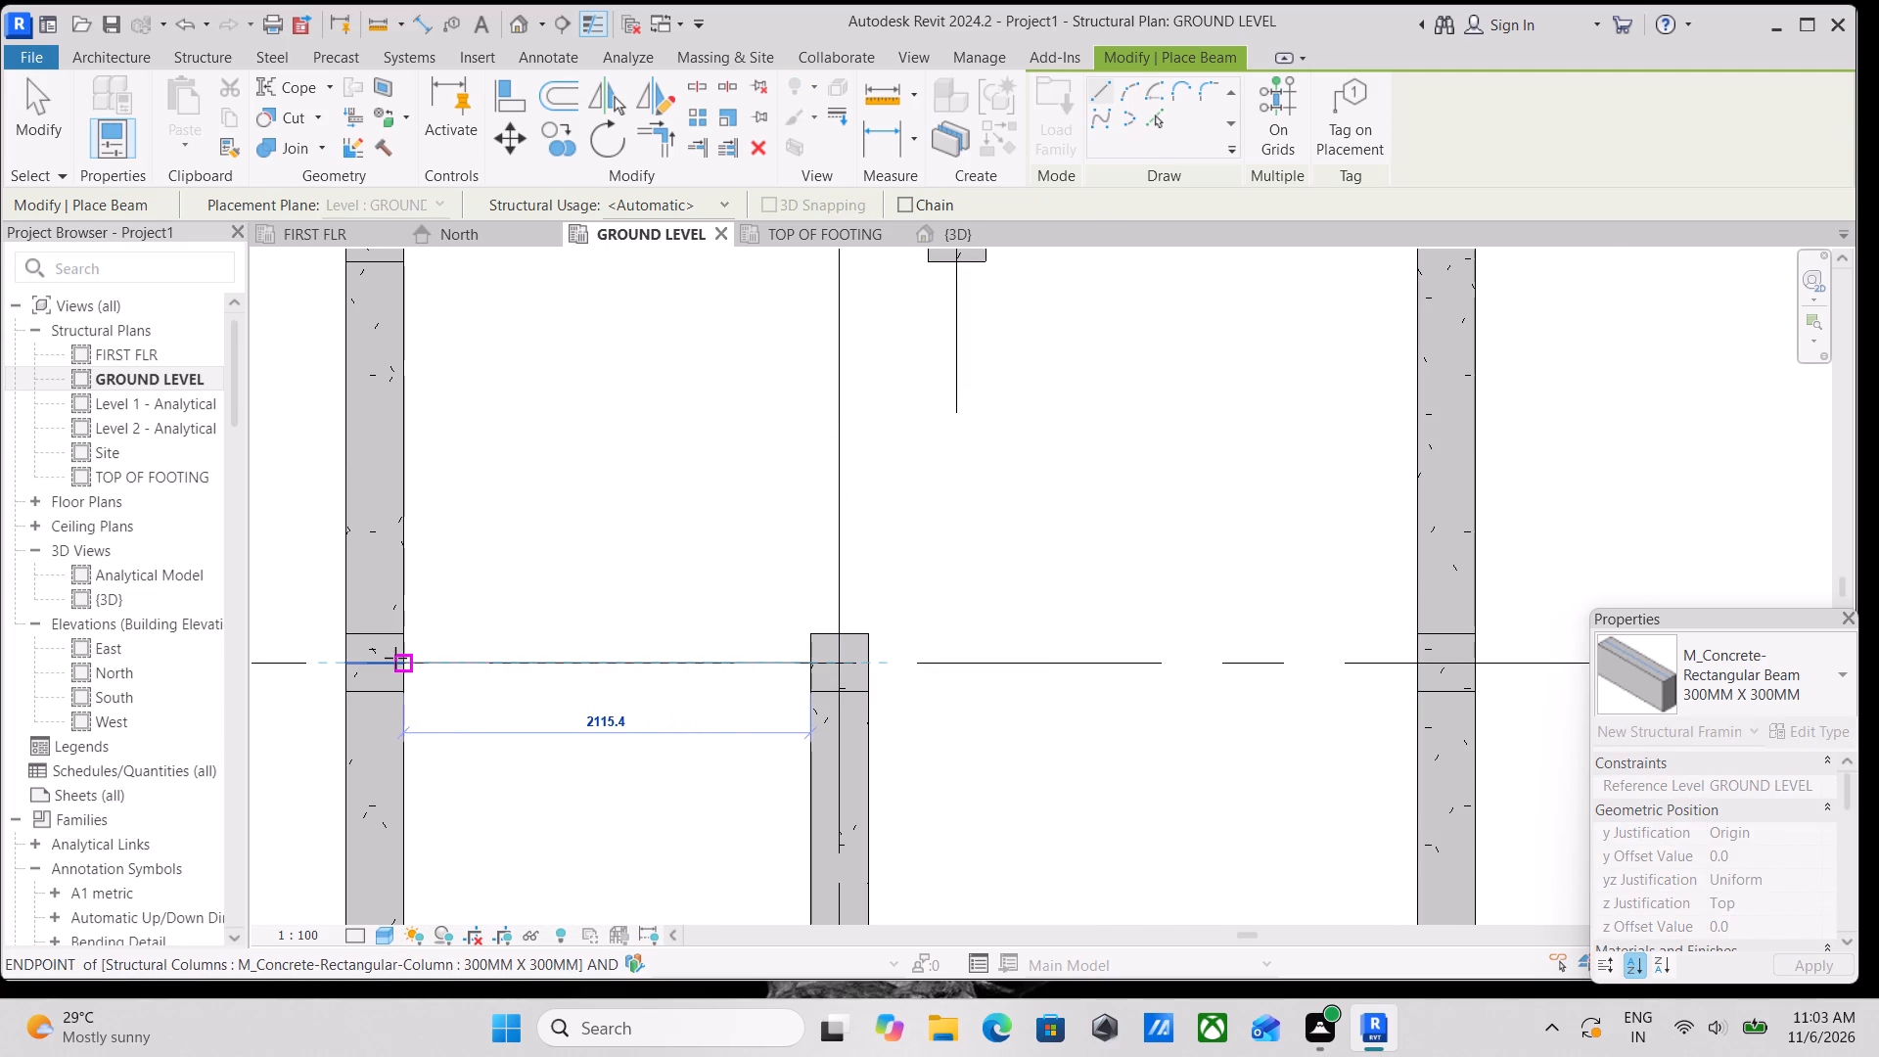
left_click(395, 658)
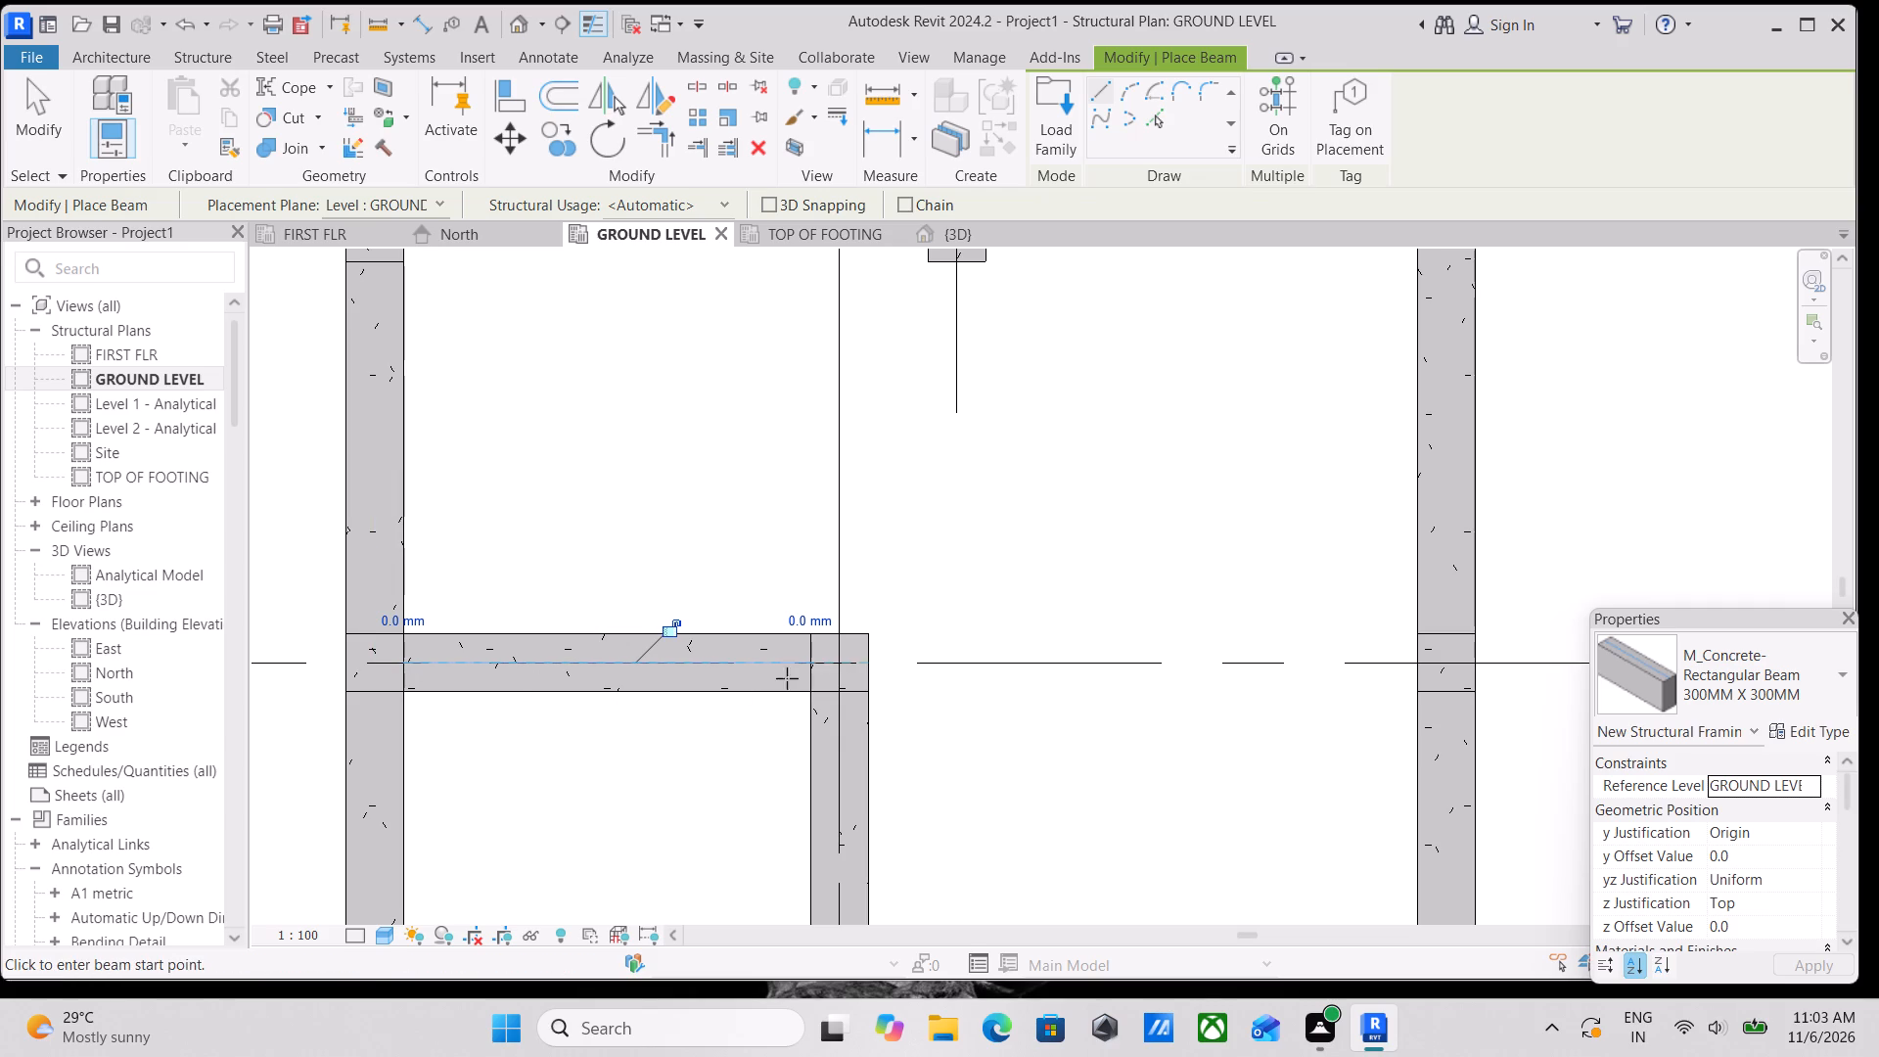
Draw a beam about 2852 mm long along grid 4 between the facing sides of columns D-4 and C-4 at their midpoints.
scroll(903, 654, "up", 2)
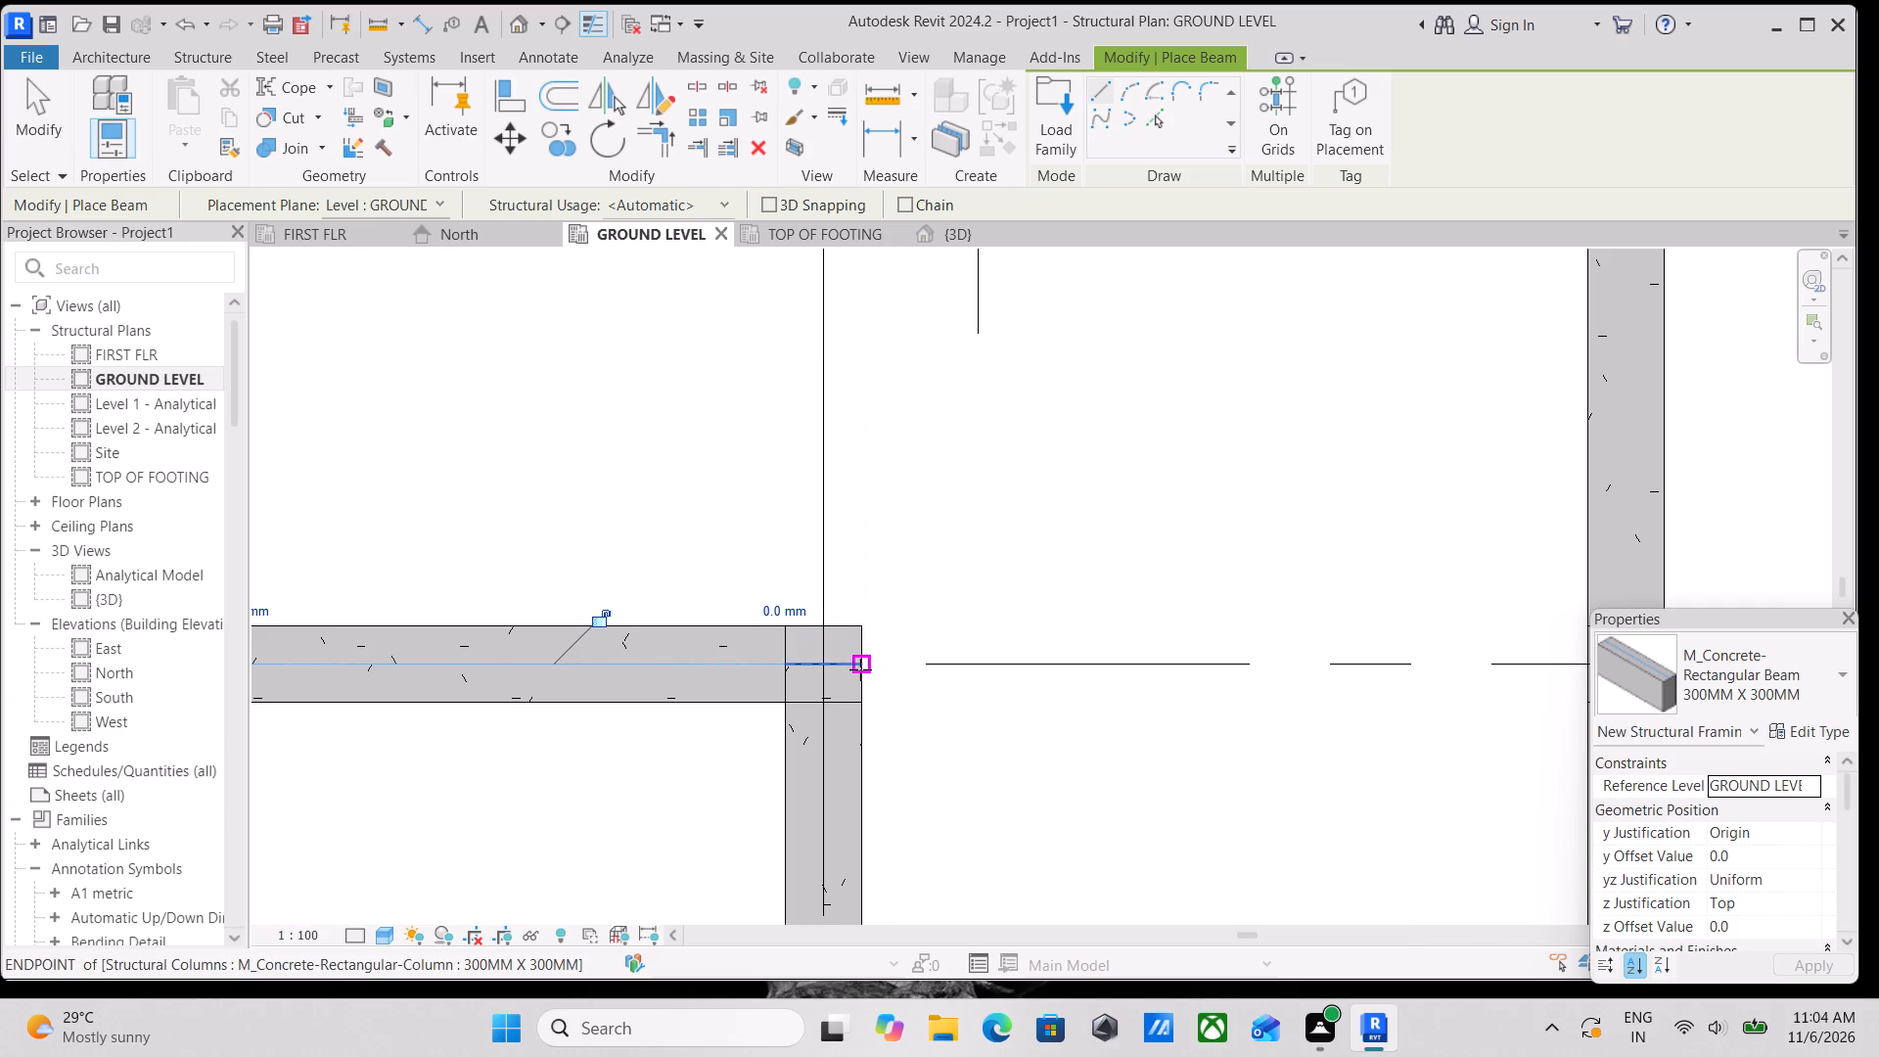
left_click(860, 669)
middle_click_drag(1097, 666, 837, 671)
middle_click_drag(1025, 659, 795, 656)
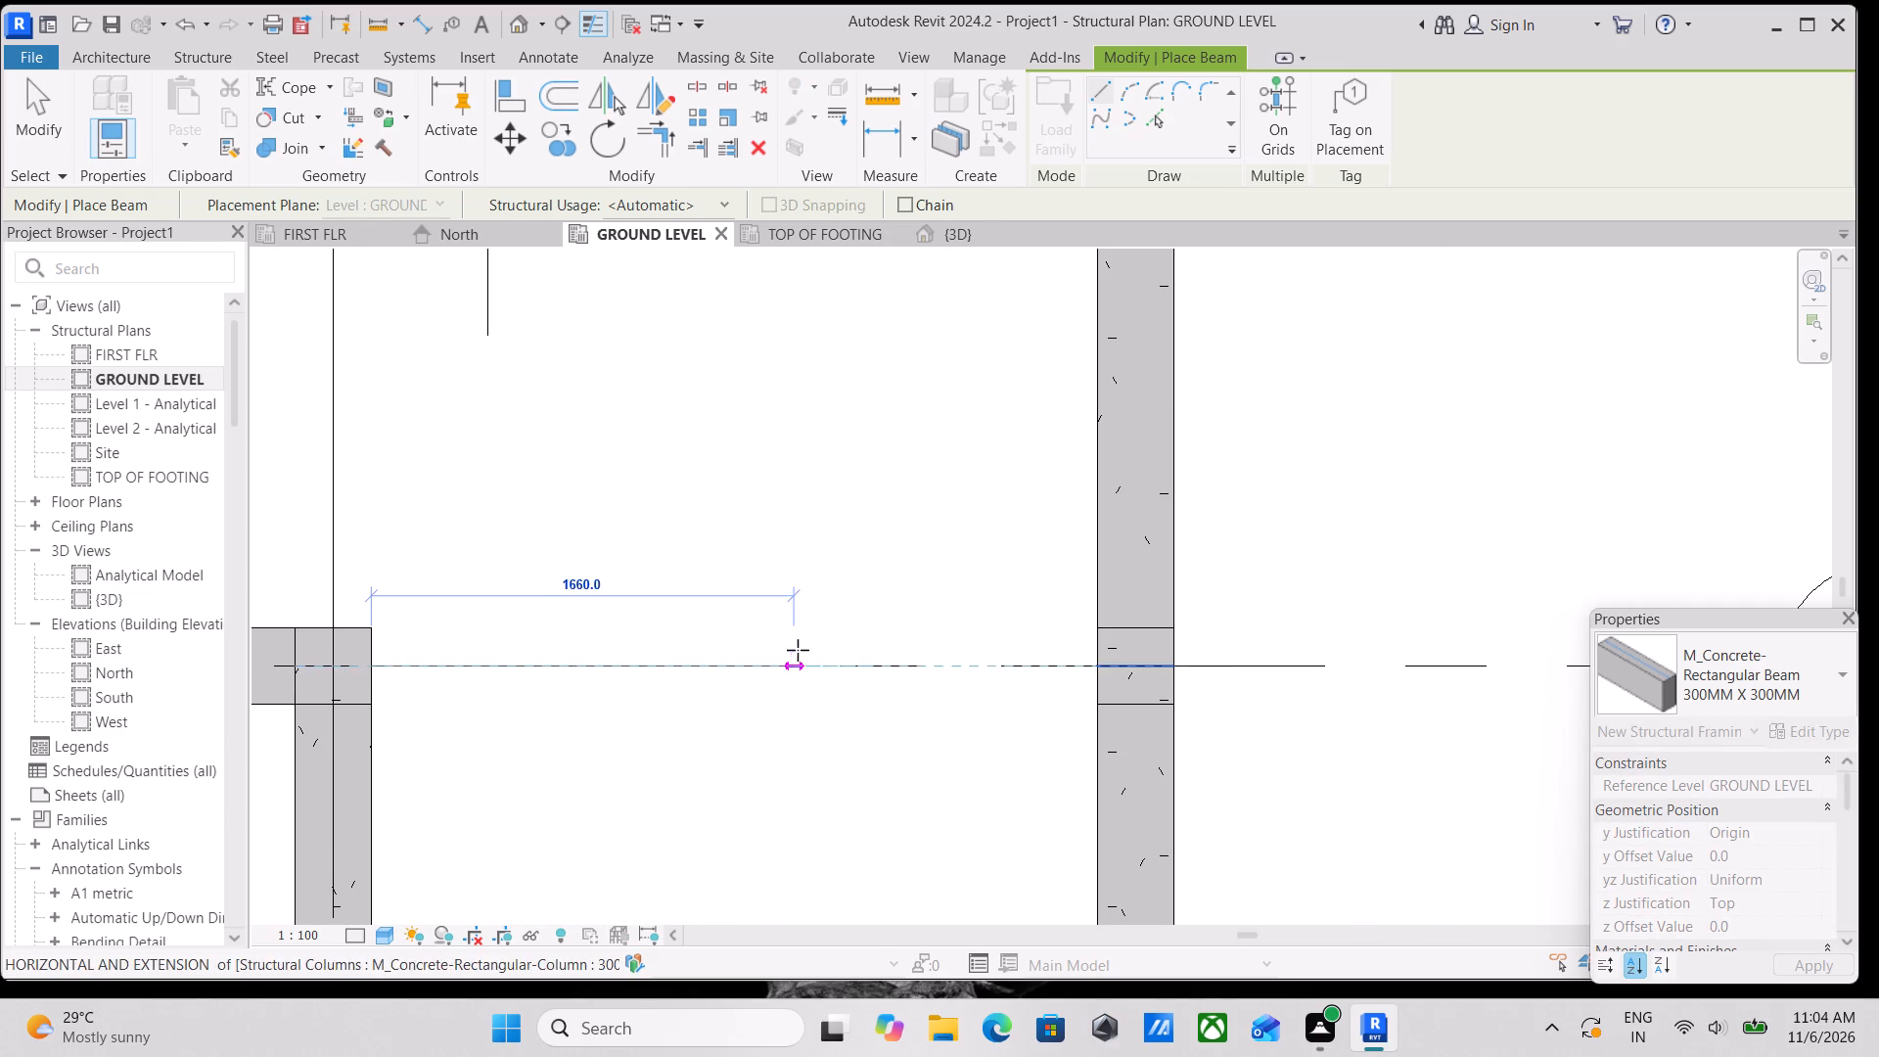
left_click(1102, 668)
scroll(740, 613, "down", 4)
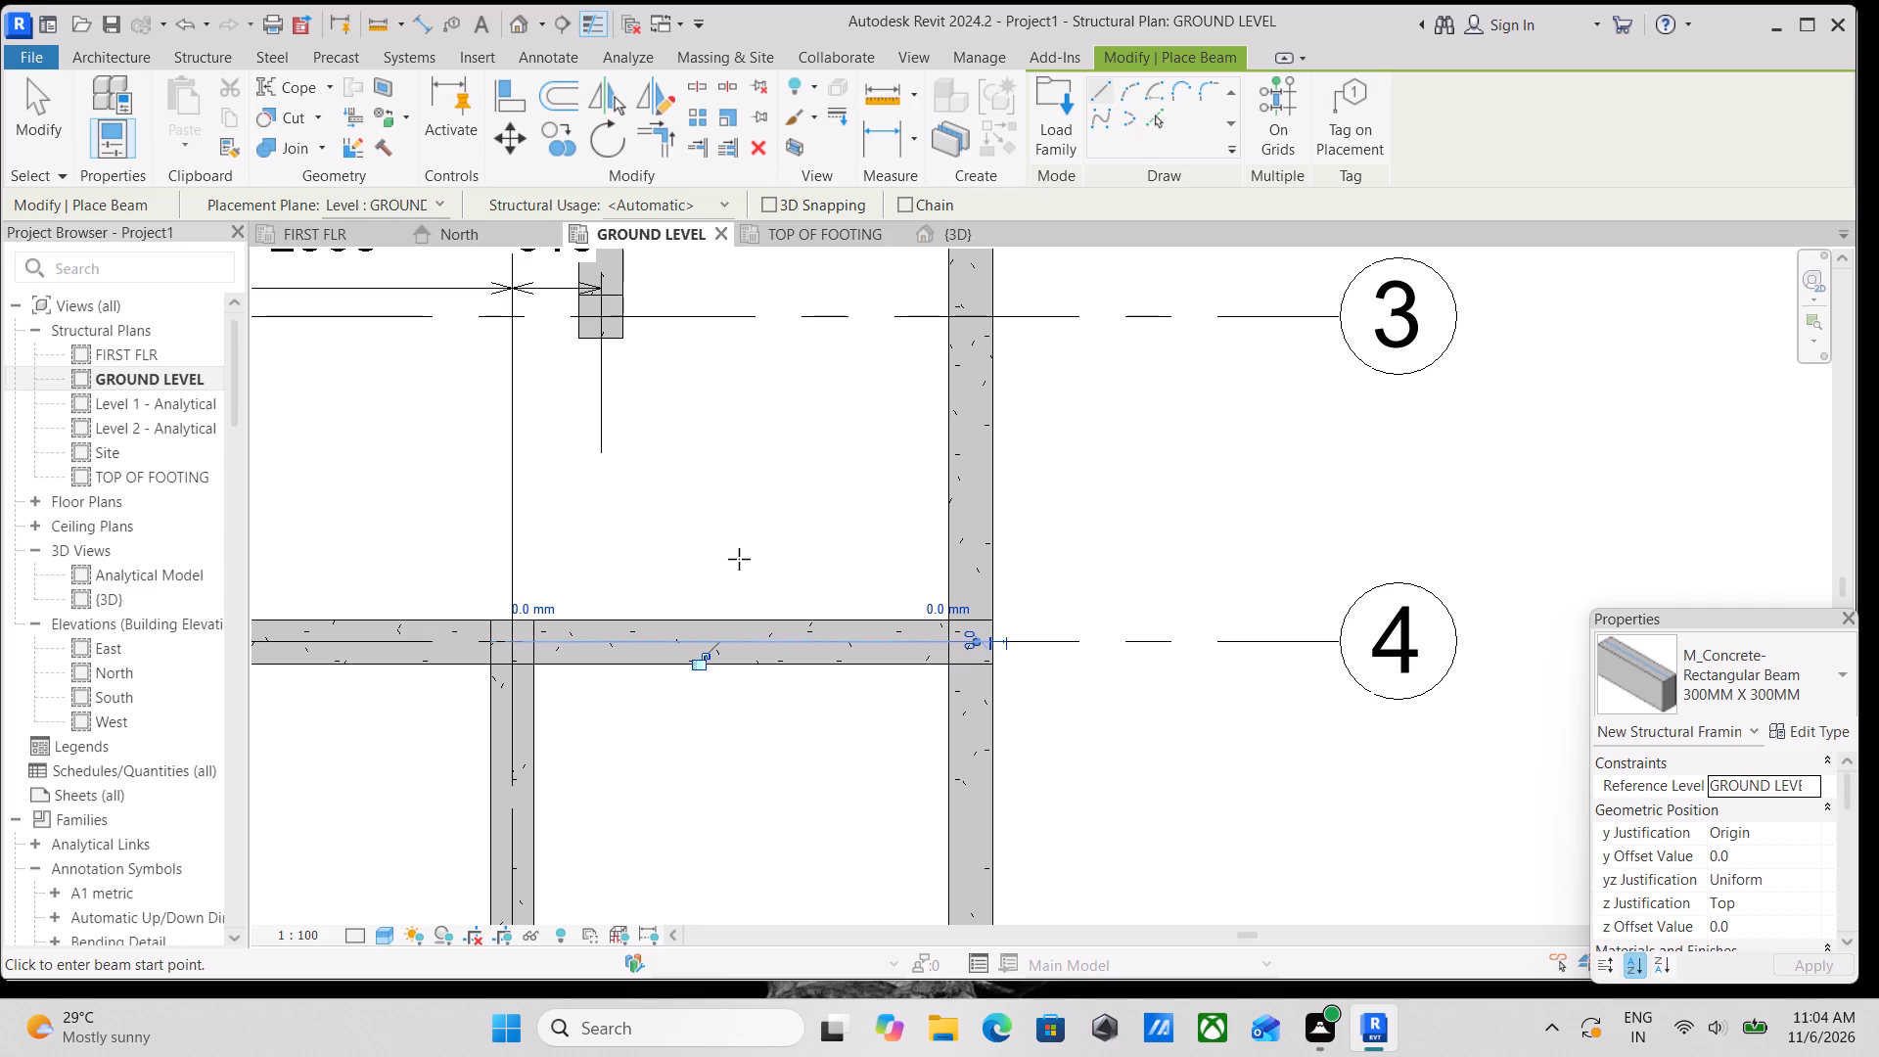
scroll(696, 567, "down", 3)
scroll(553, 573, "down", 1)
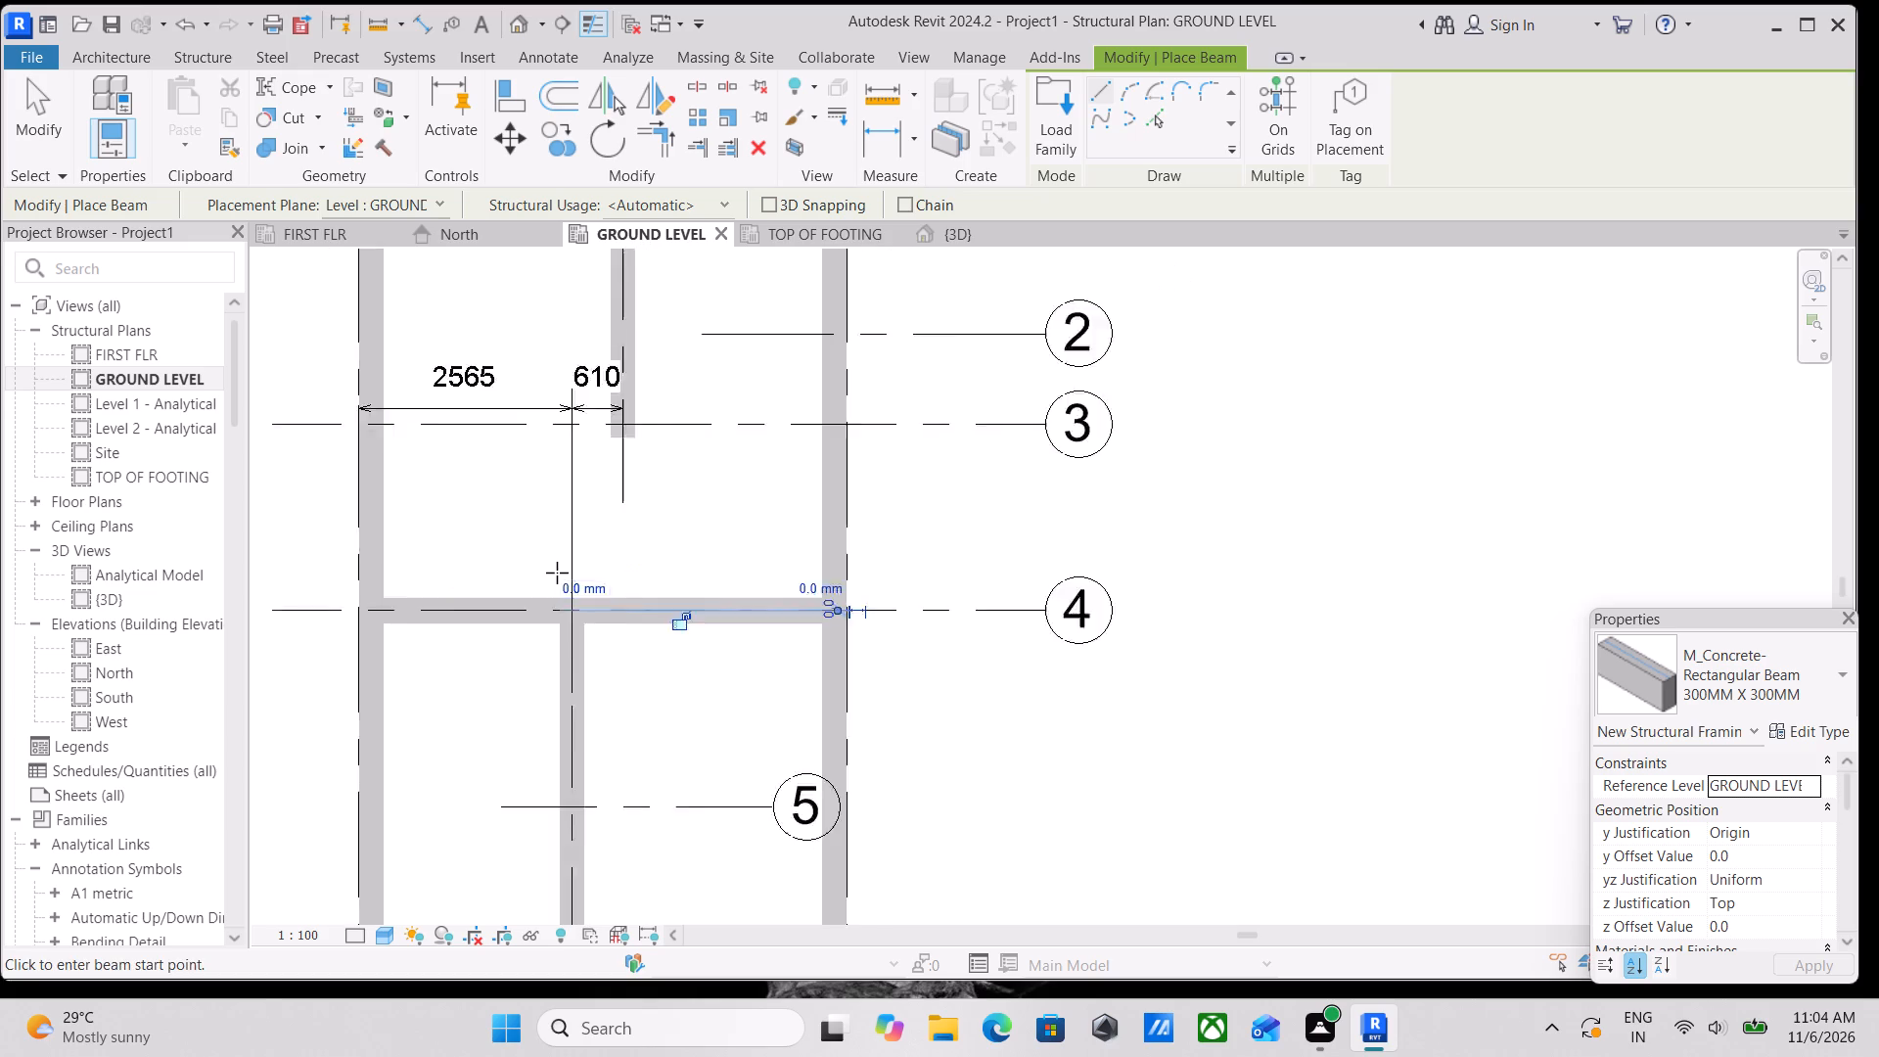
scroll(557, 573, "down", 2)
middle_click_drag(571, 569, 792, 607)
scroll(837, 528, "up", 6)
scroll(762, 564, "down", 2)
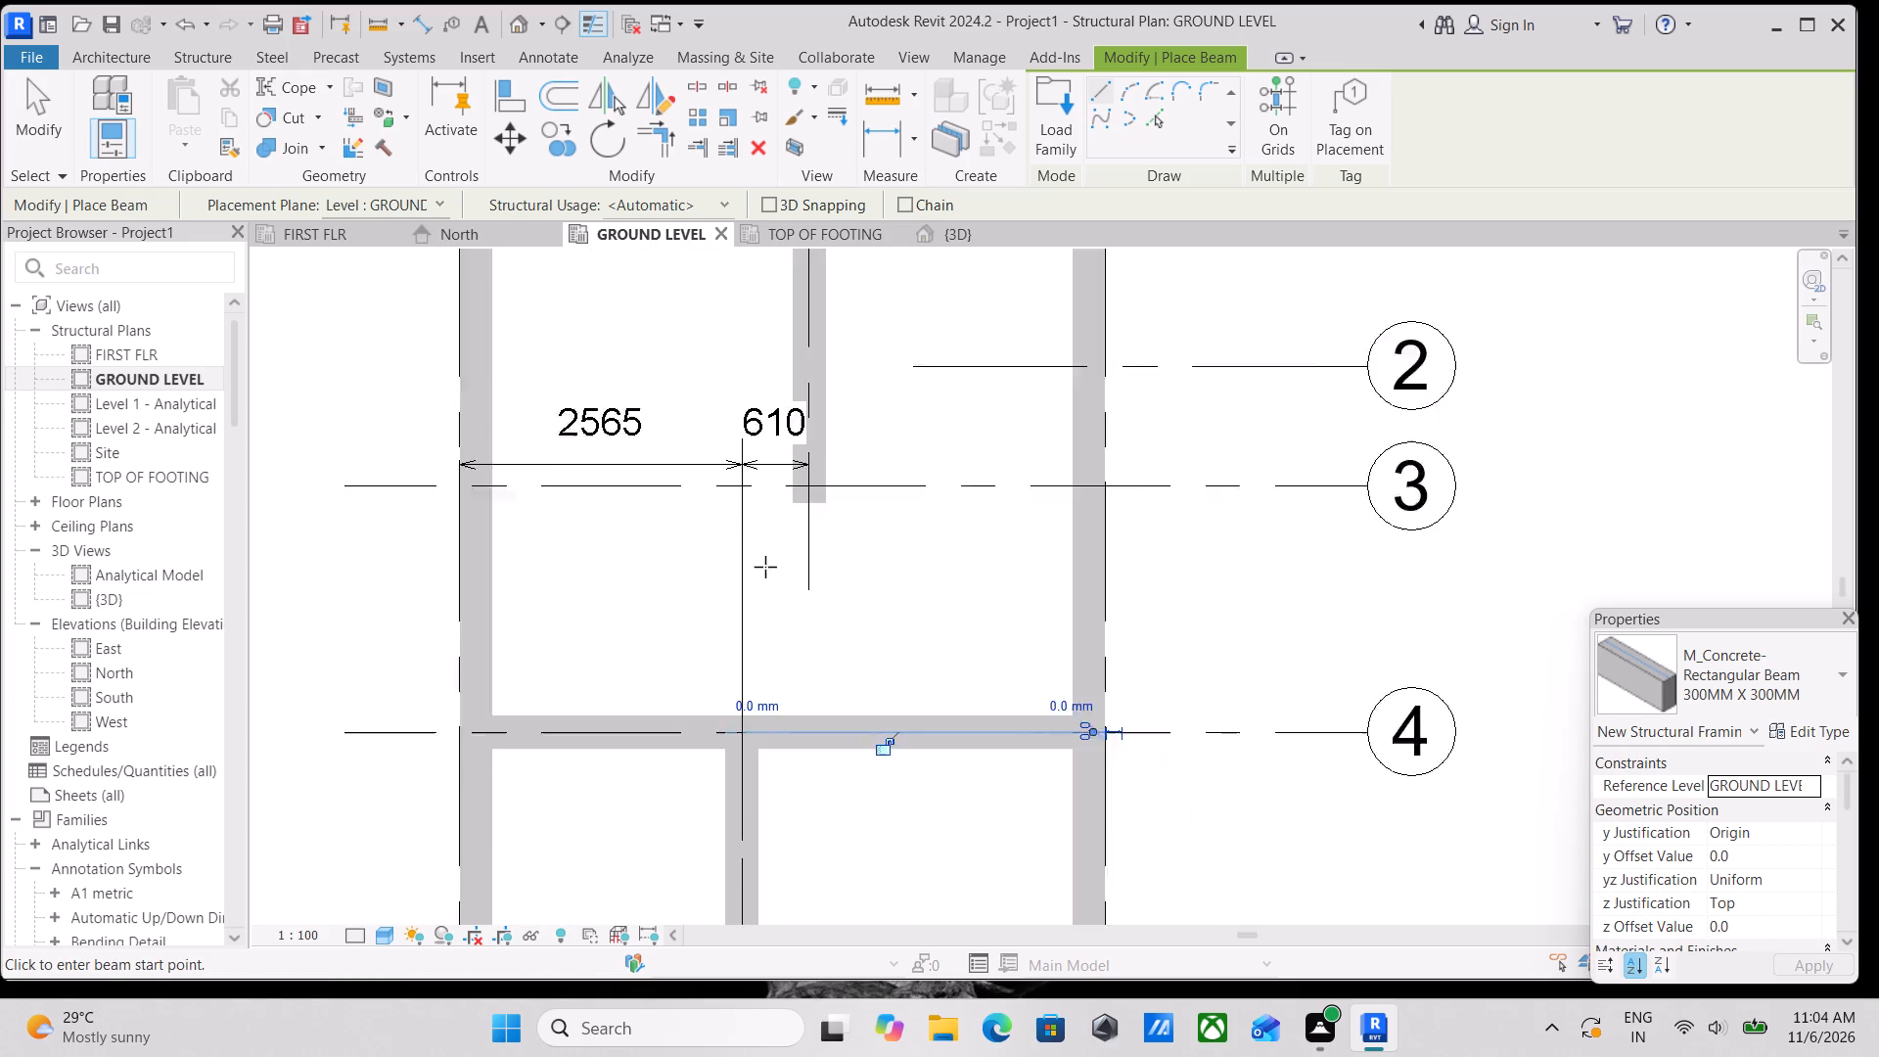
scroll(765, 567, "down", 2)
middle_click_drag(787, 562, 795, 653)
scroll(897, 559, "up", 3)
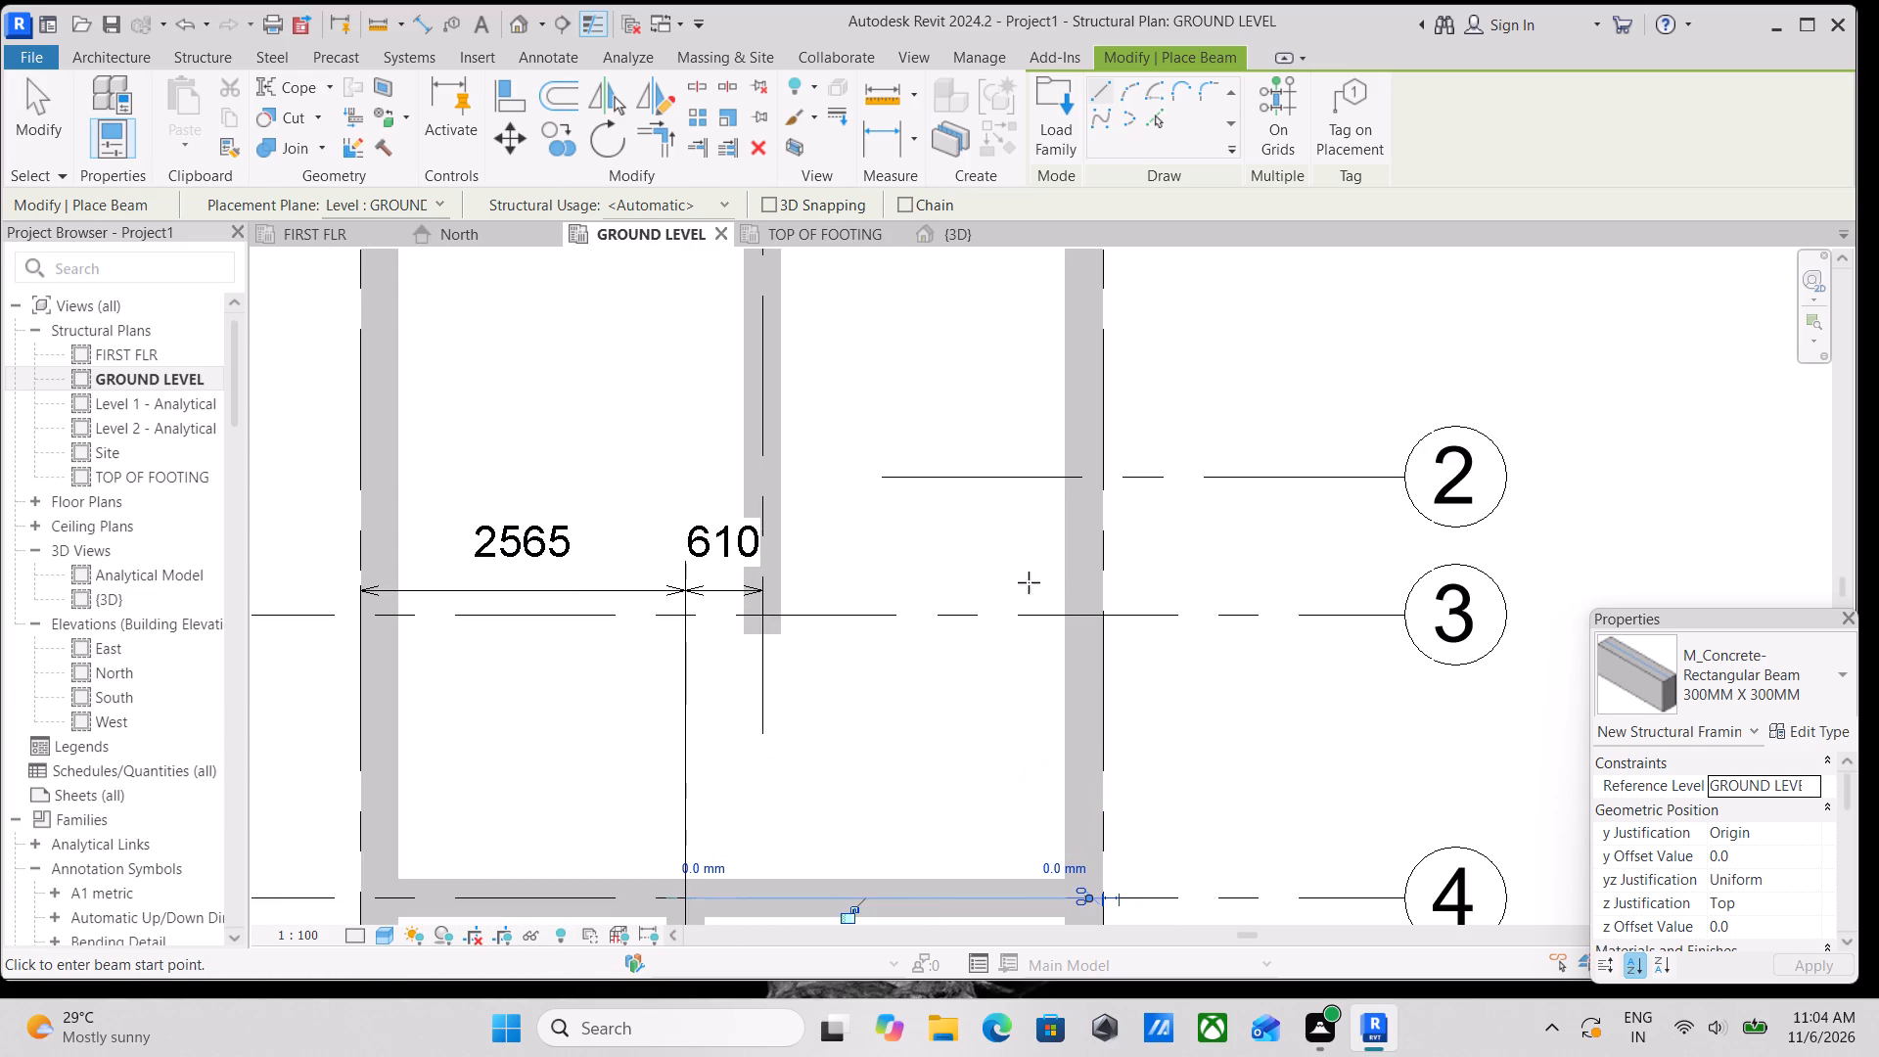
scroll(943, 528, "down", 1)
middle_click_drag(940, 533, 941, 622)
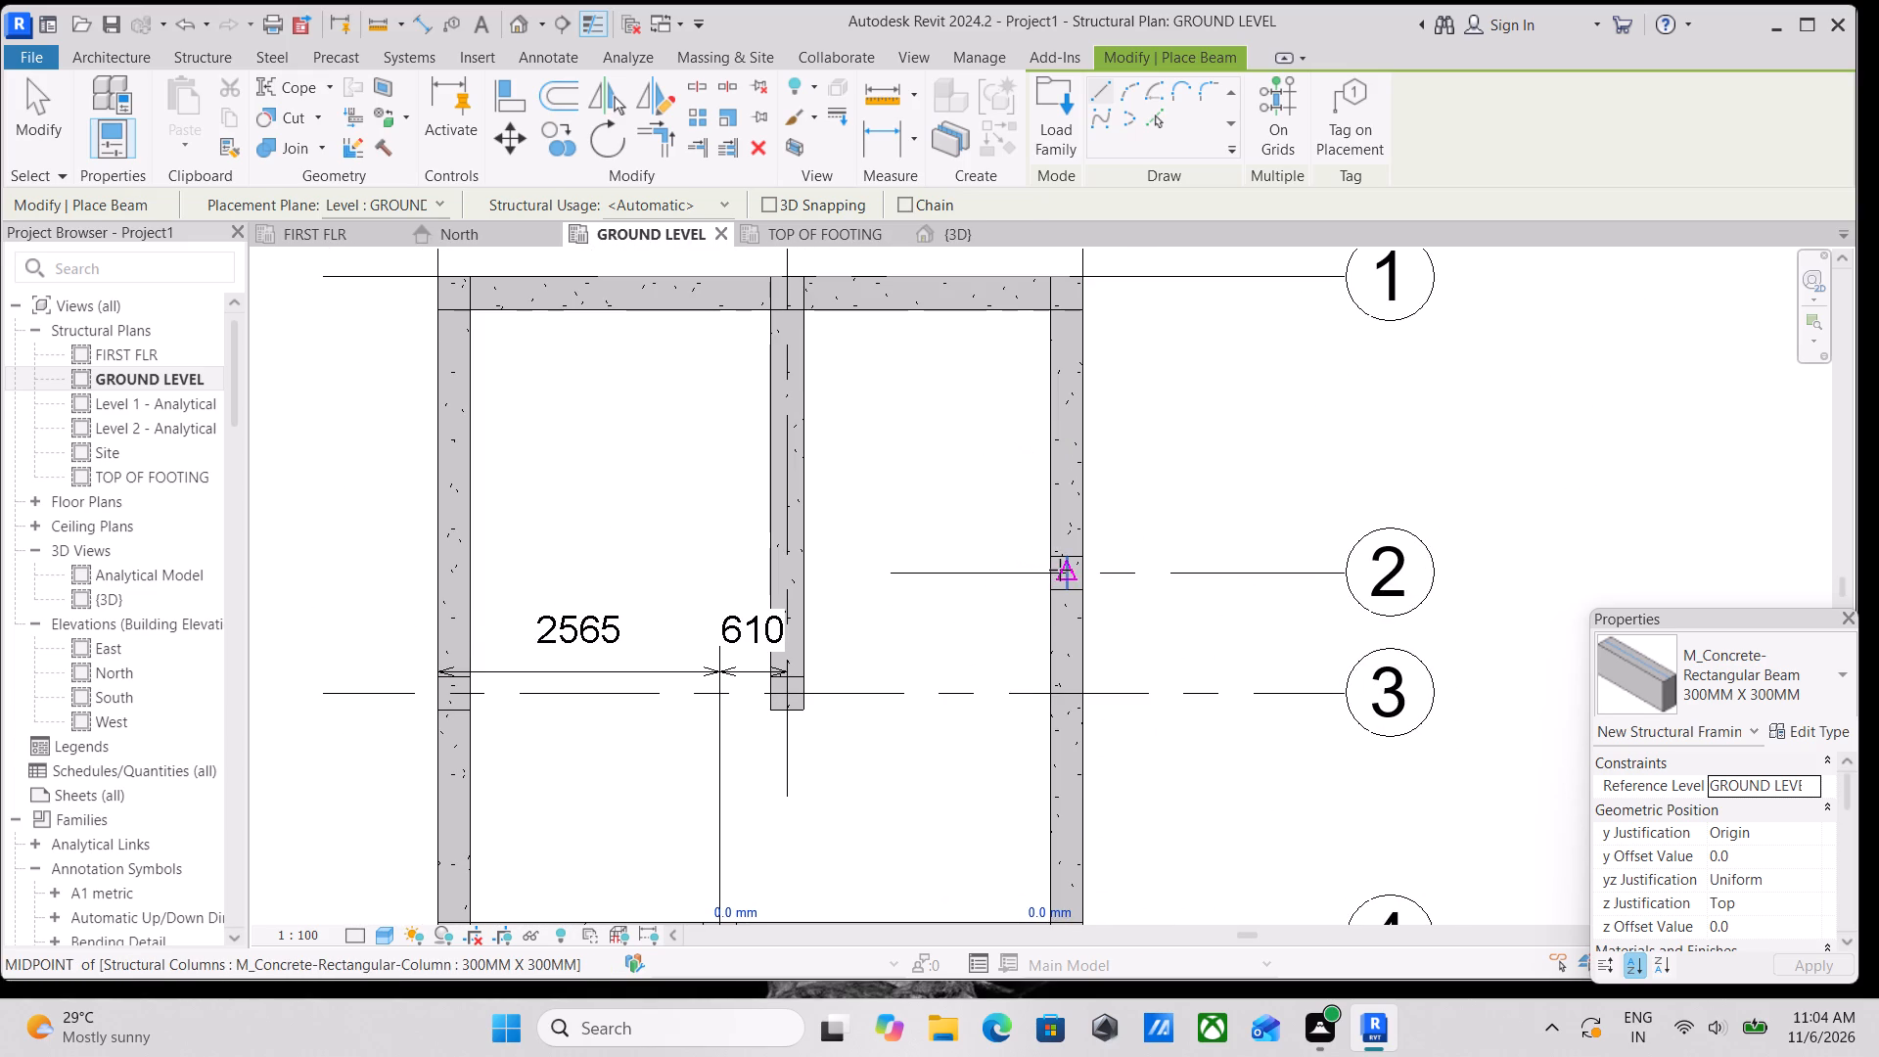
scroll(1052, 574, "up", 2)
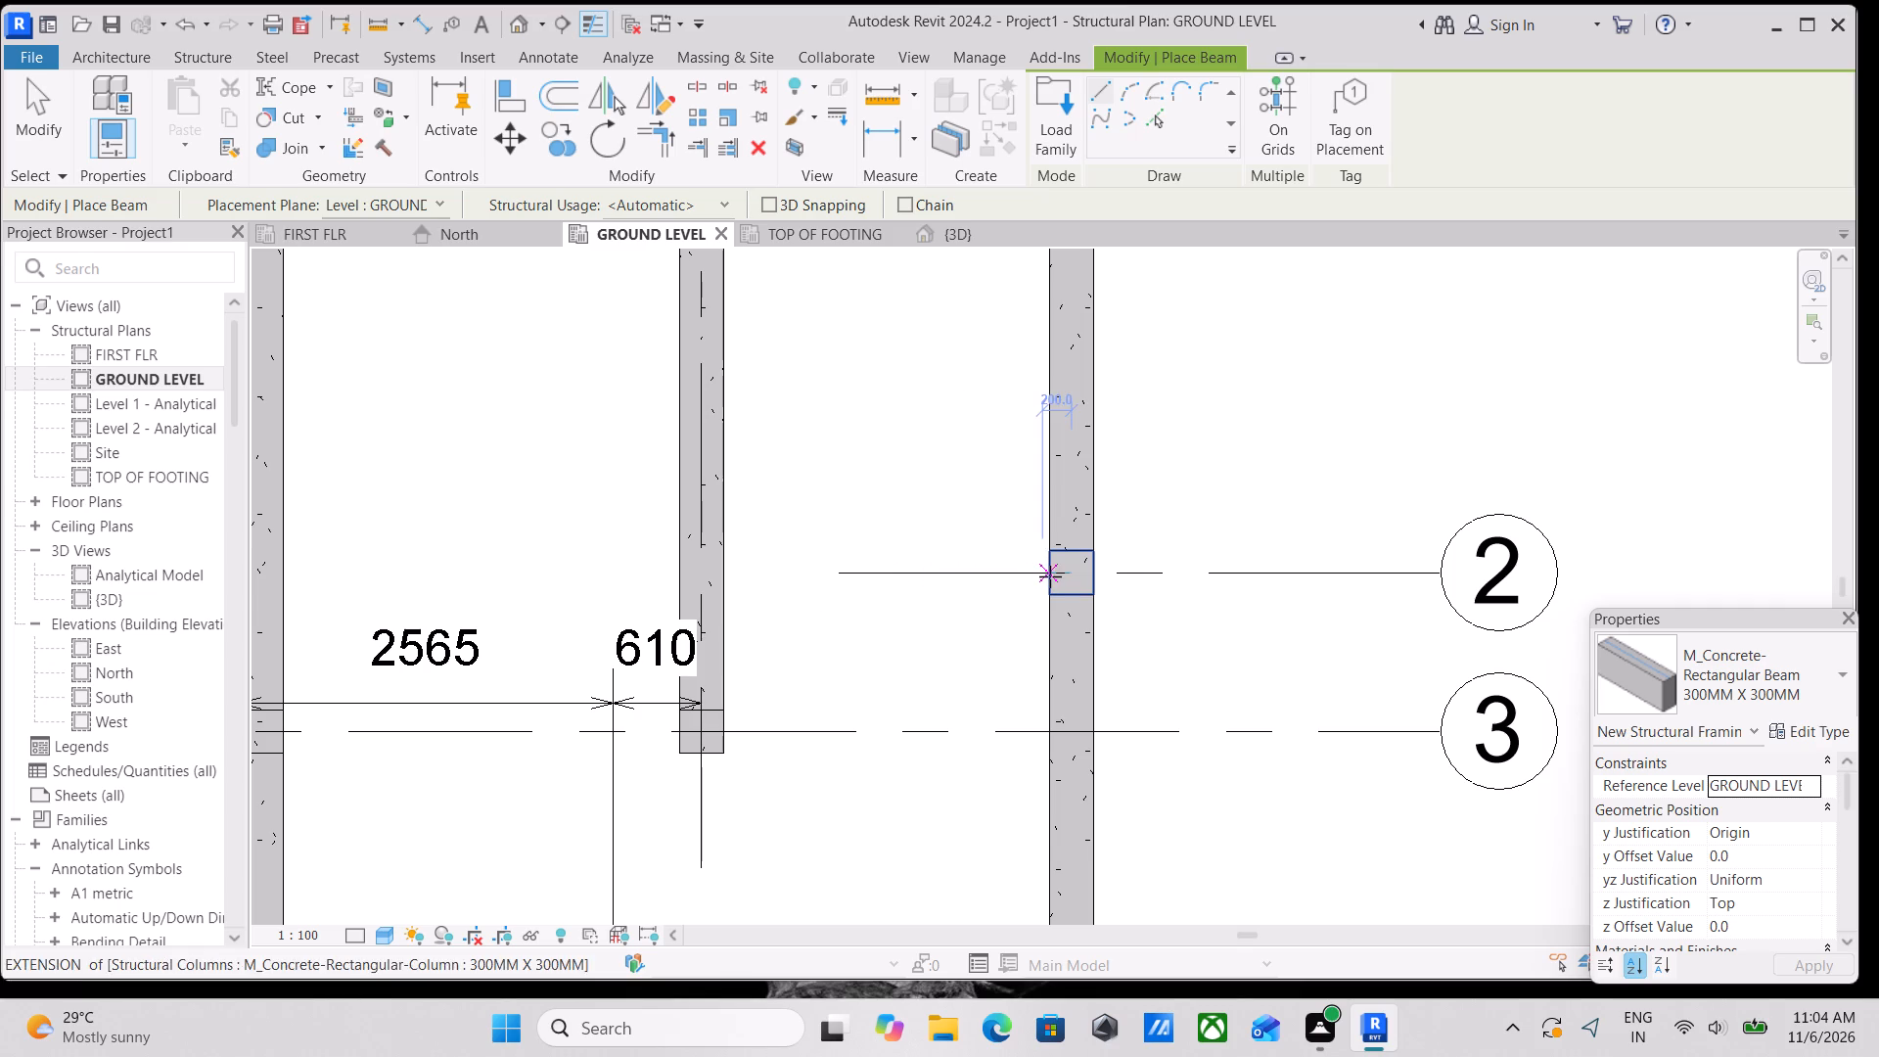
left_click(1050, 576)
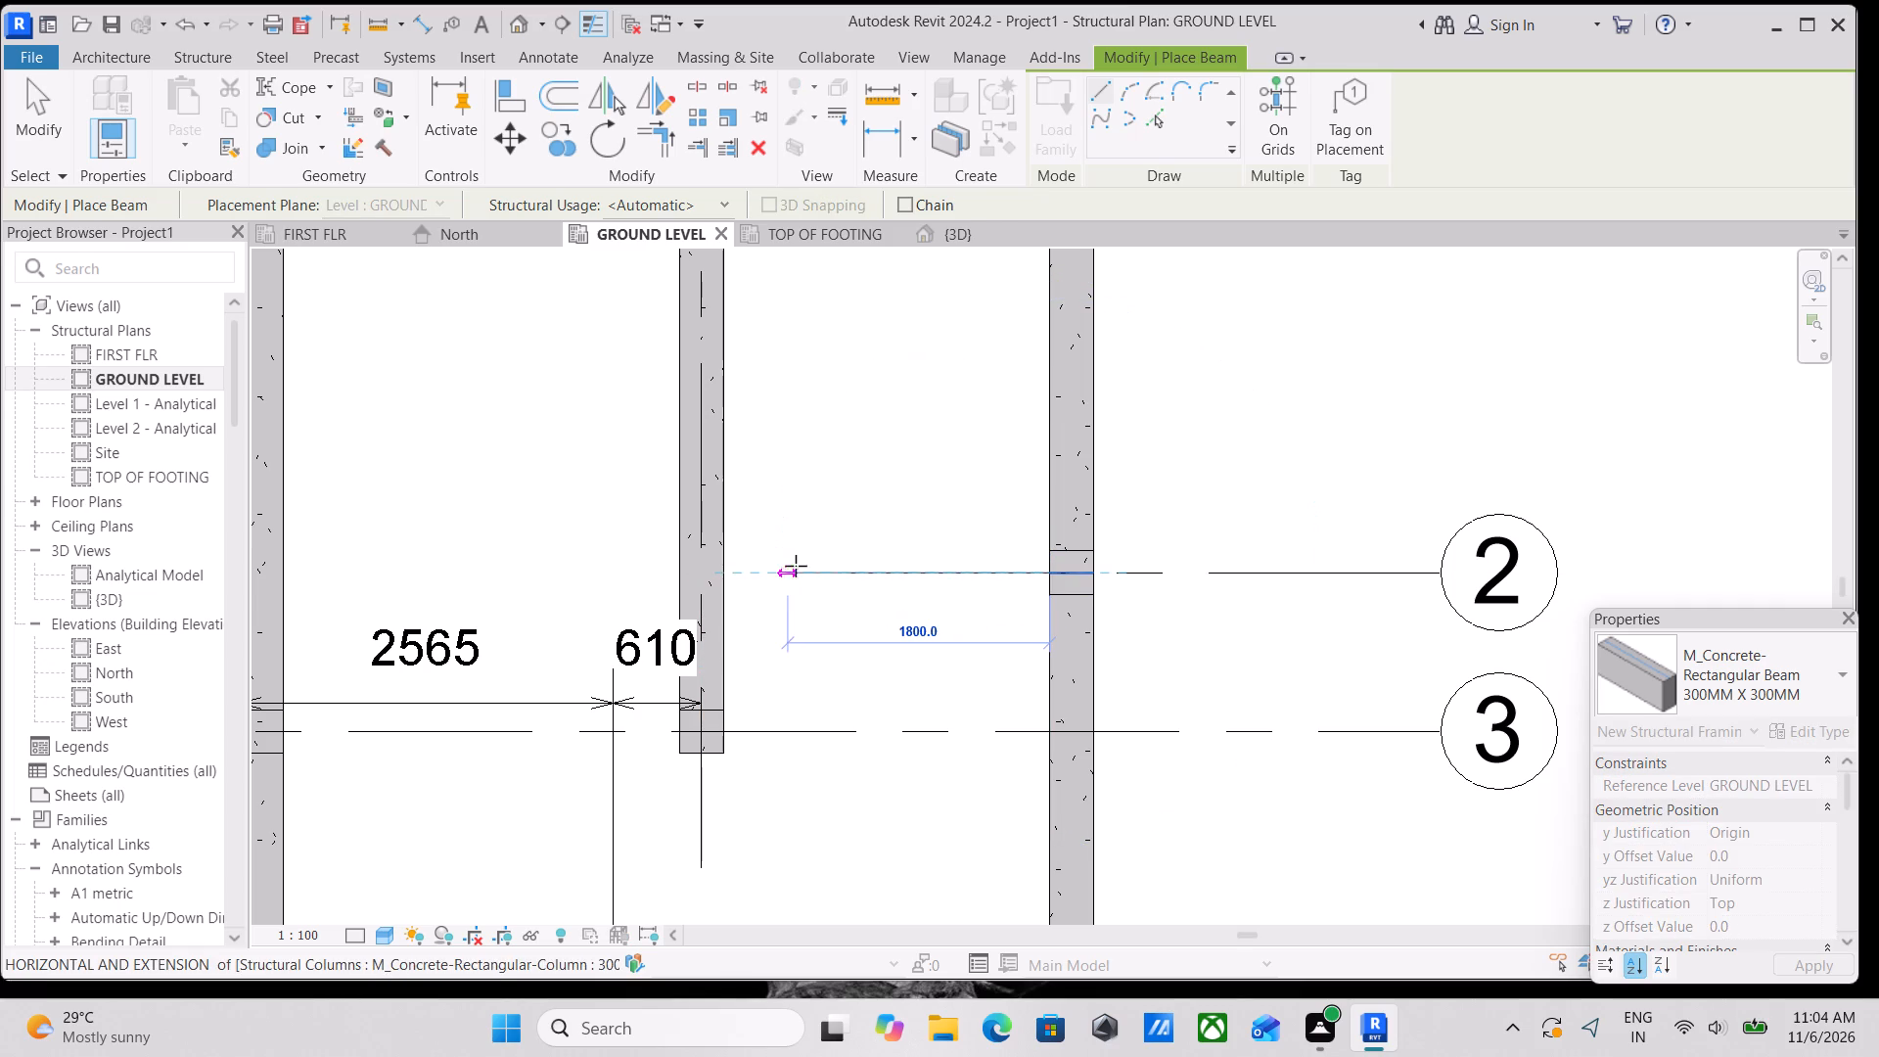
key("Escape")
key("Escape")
Examine the beams, columns and footings in the 3D view from several angles.
left_click(962, 224)
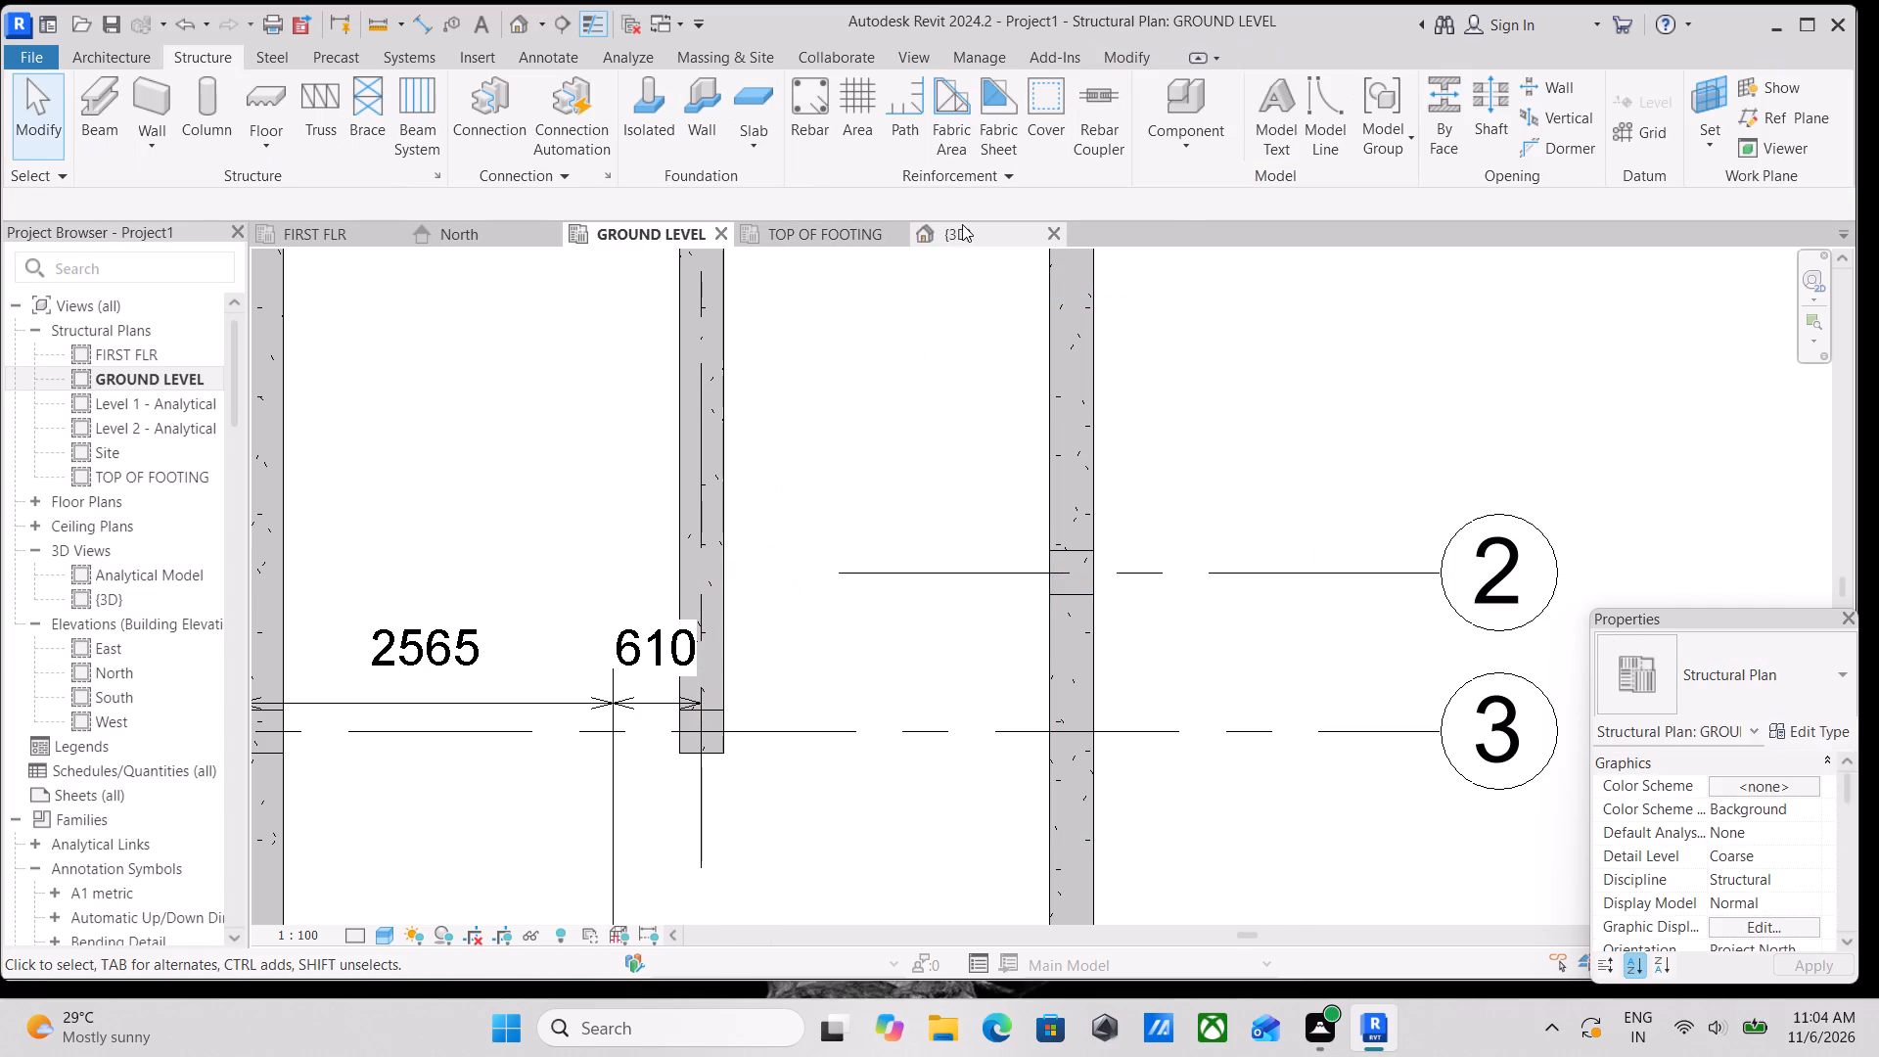
scroll(885, 458, "down", 2)
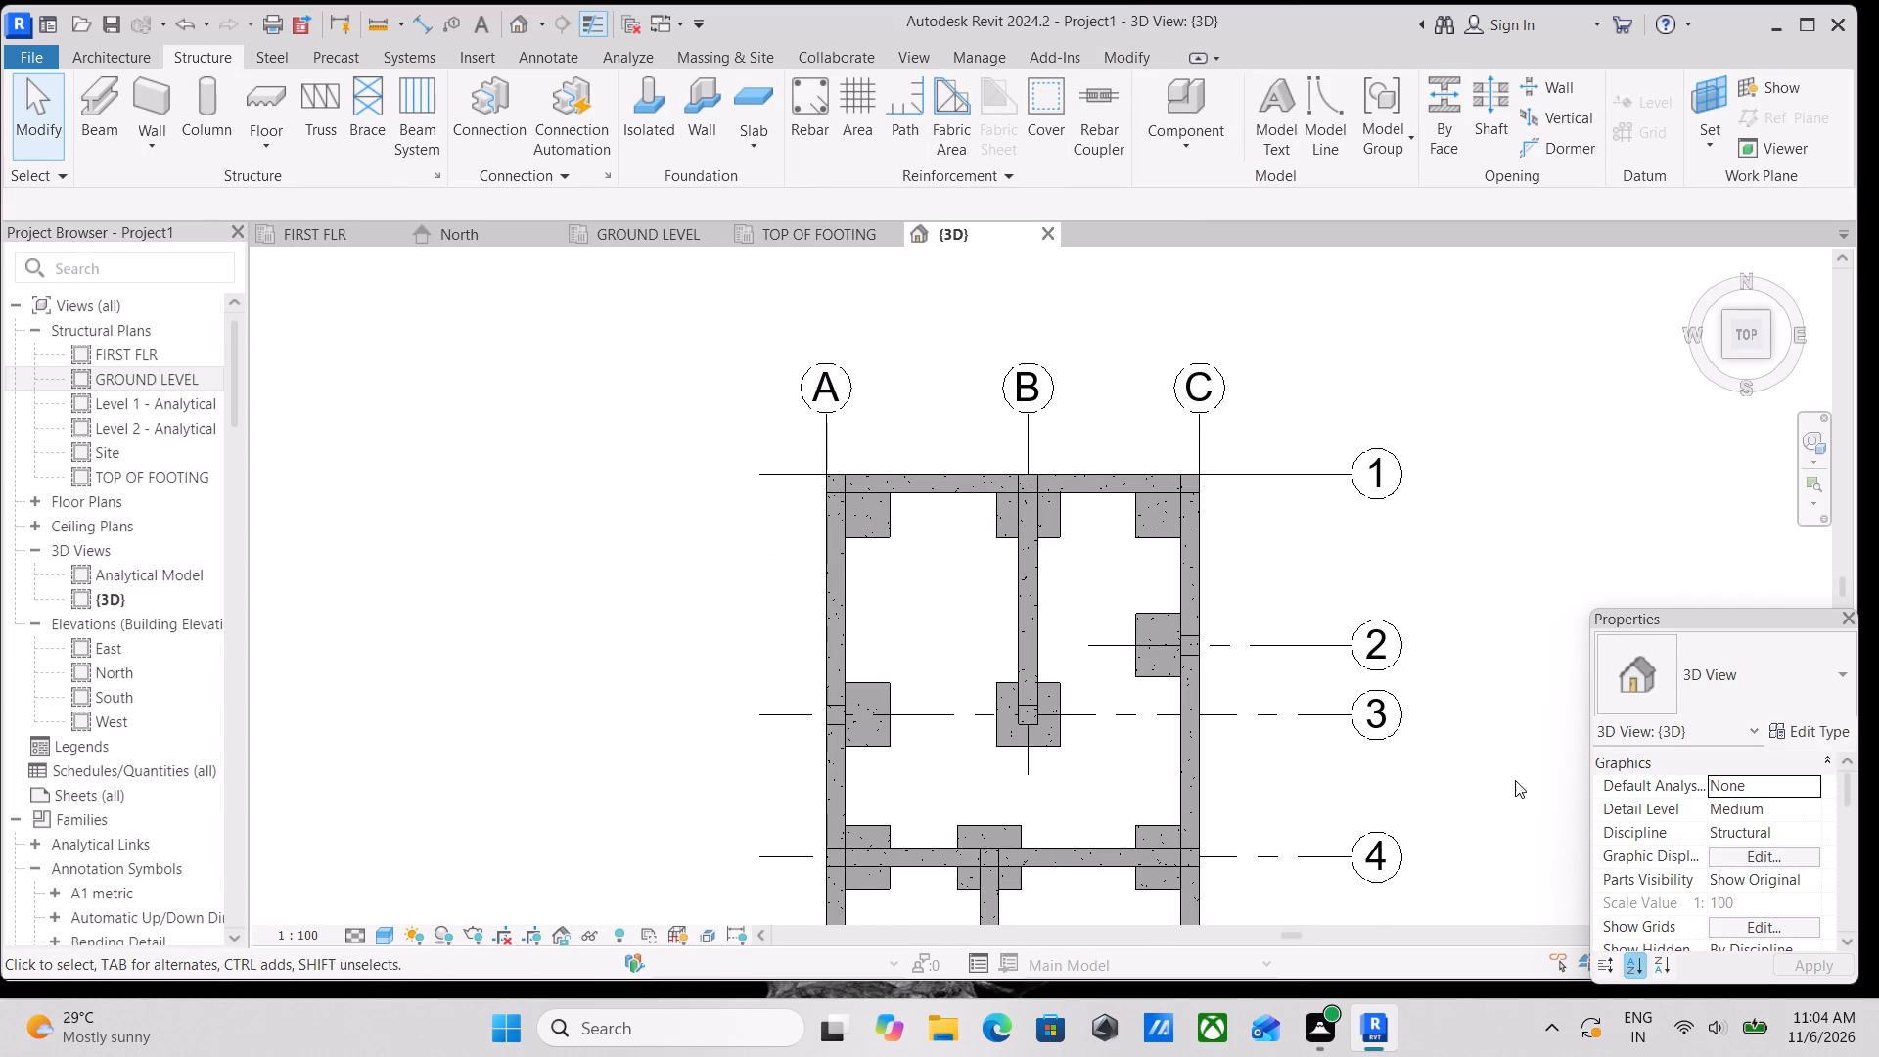
middle_click_drag(1144, 729, 1243, 450, "shift")
middle_click_drag(1122, 750, 1318, 405)
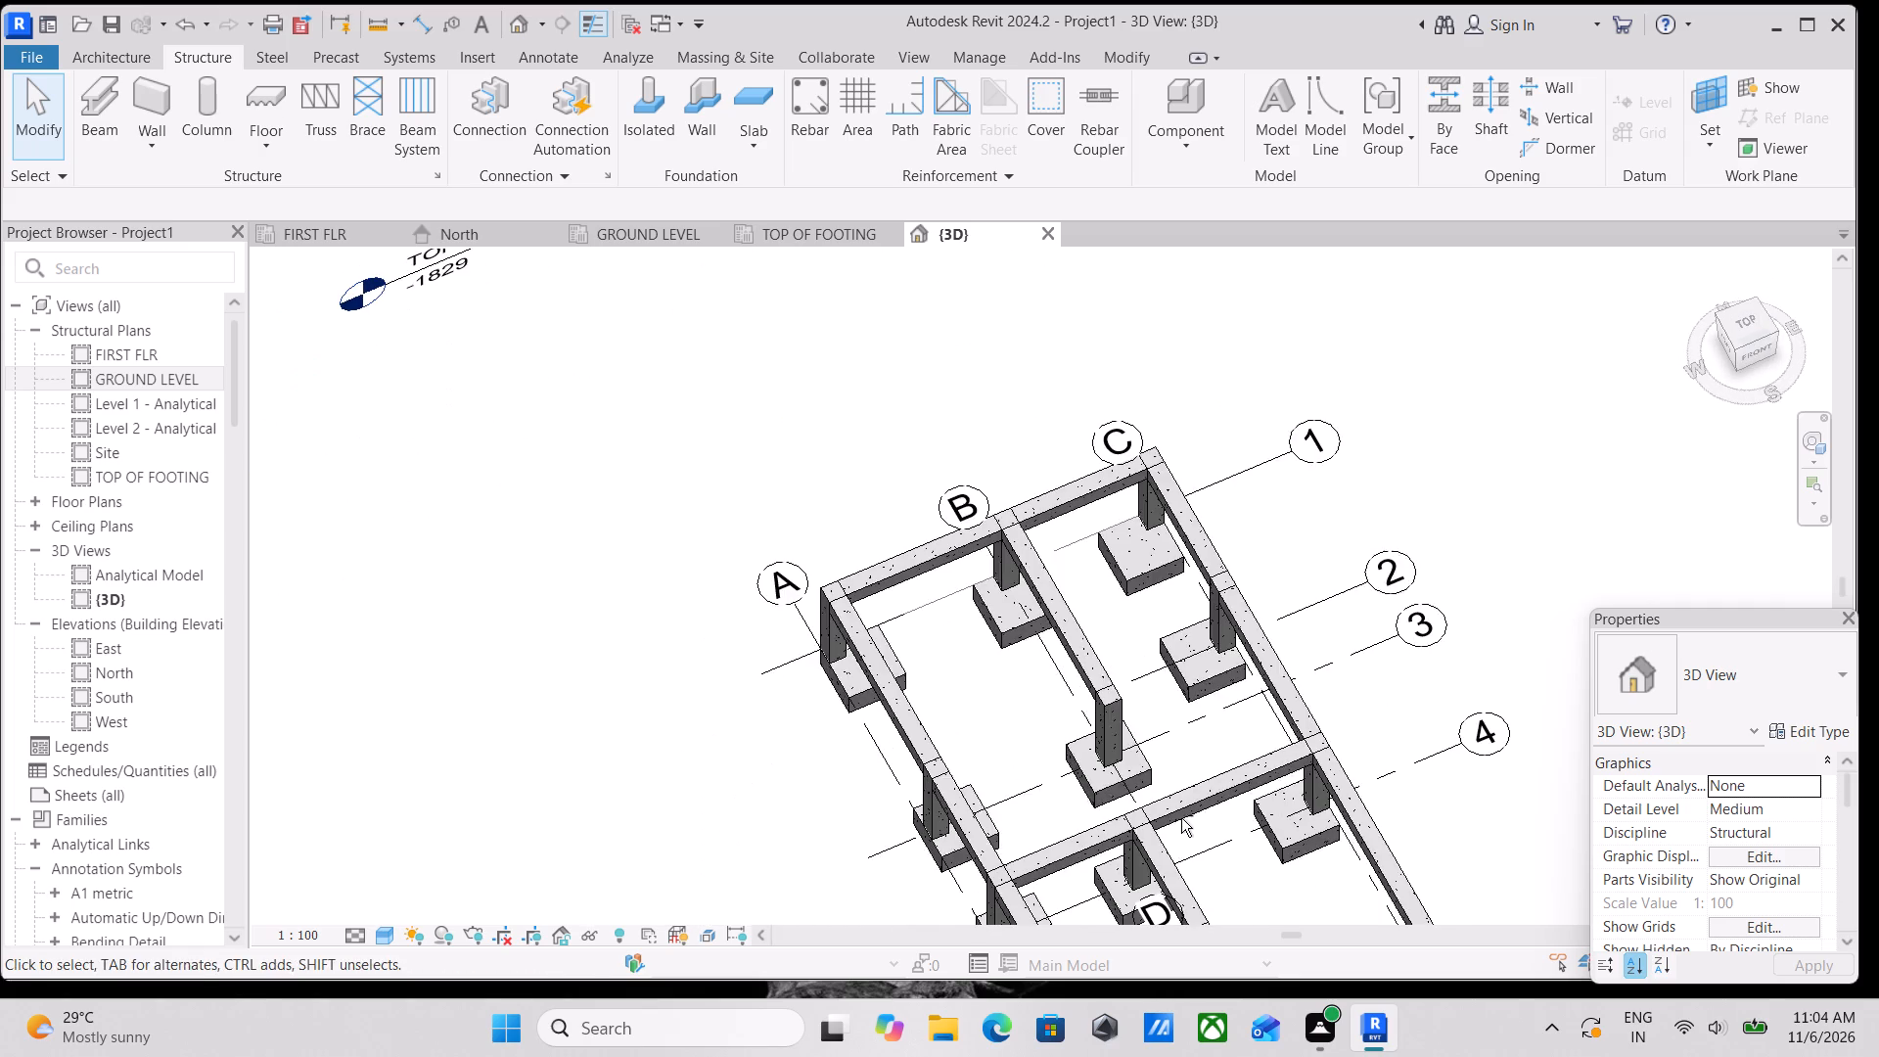
middle_click_drag(1200, 823, 1311, 593, "shift")
middle_click_drag(1221, 755, 1208, 423)
middle_click_drag(1238, 795, 1220, 721, "shift")
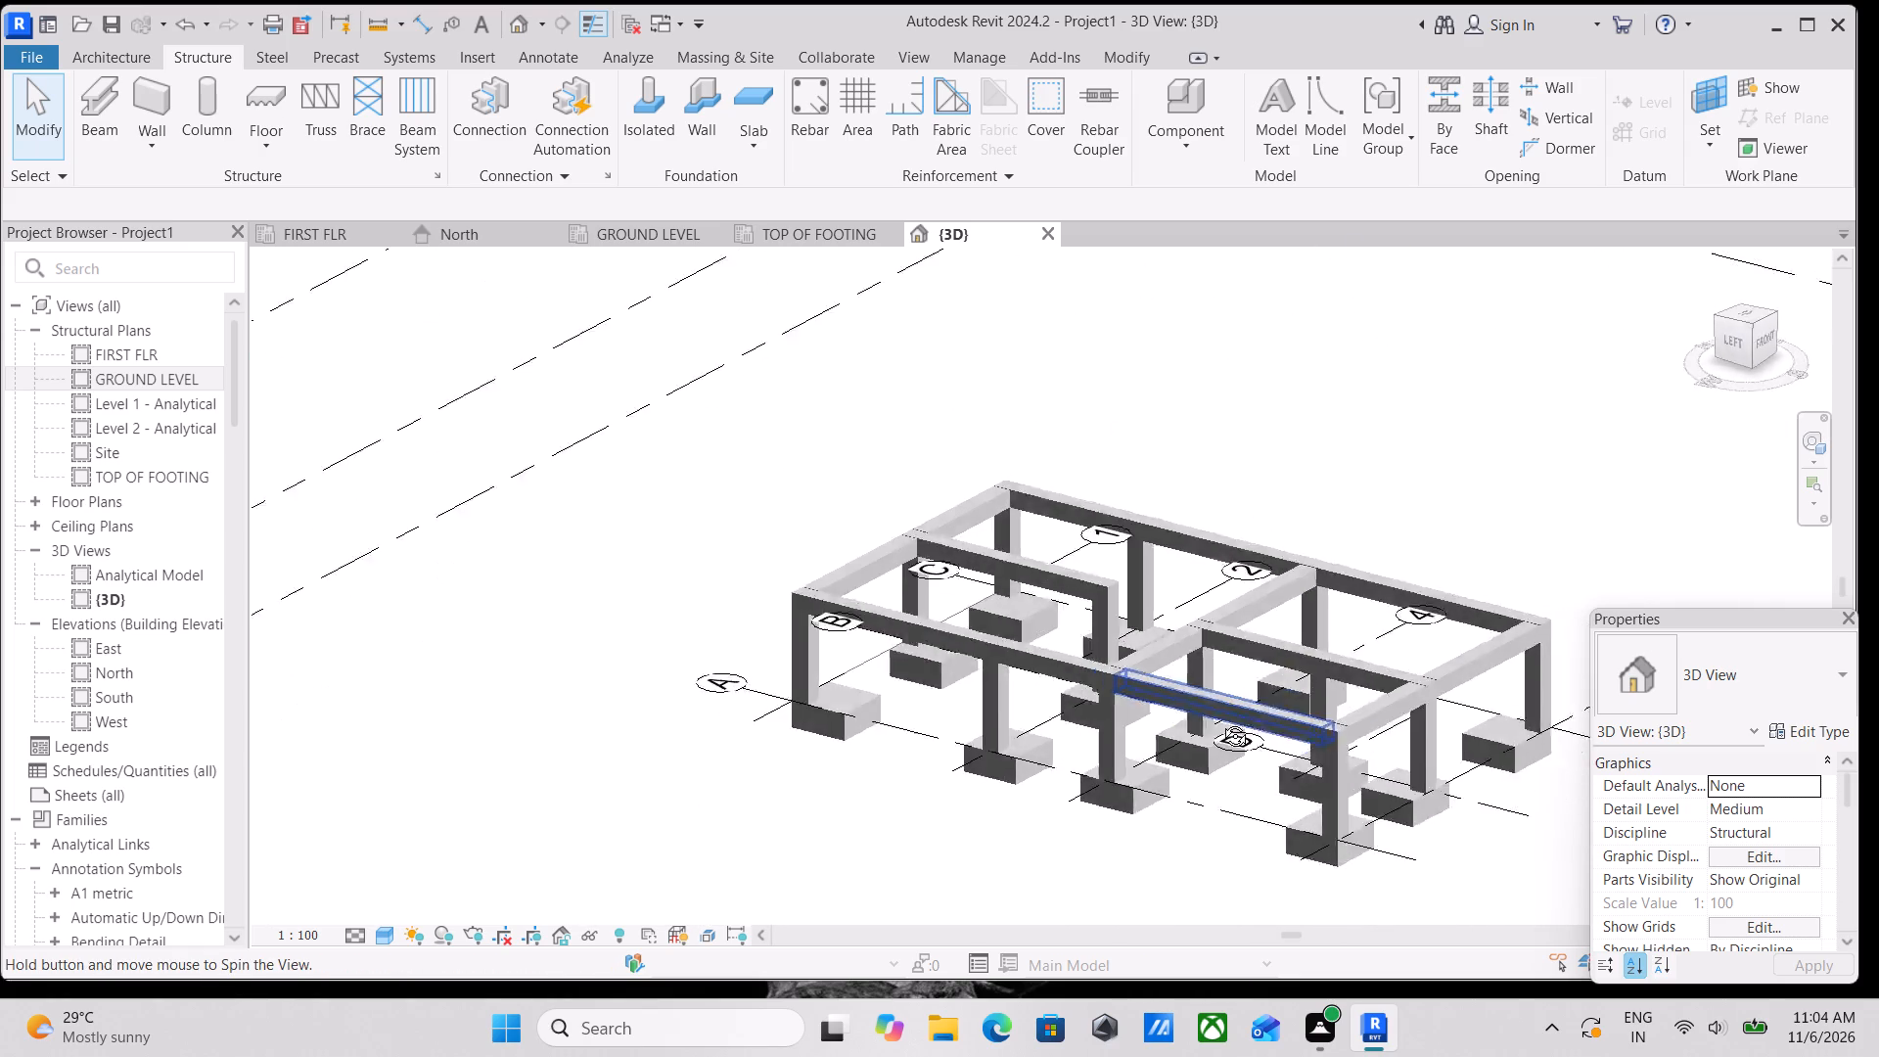
middle_click_drag(1220, 721, 1185, 738, "shift")
middle_click_drag(1347, 748, 1129, 766, "shift")
middle_click_drag(1185, 695, 1277, 625, "shift")
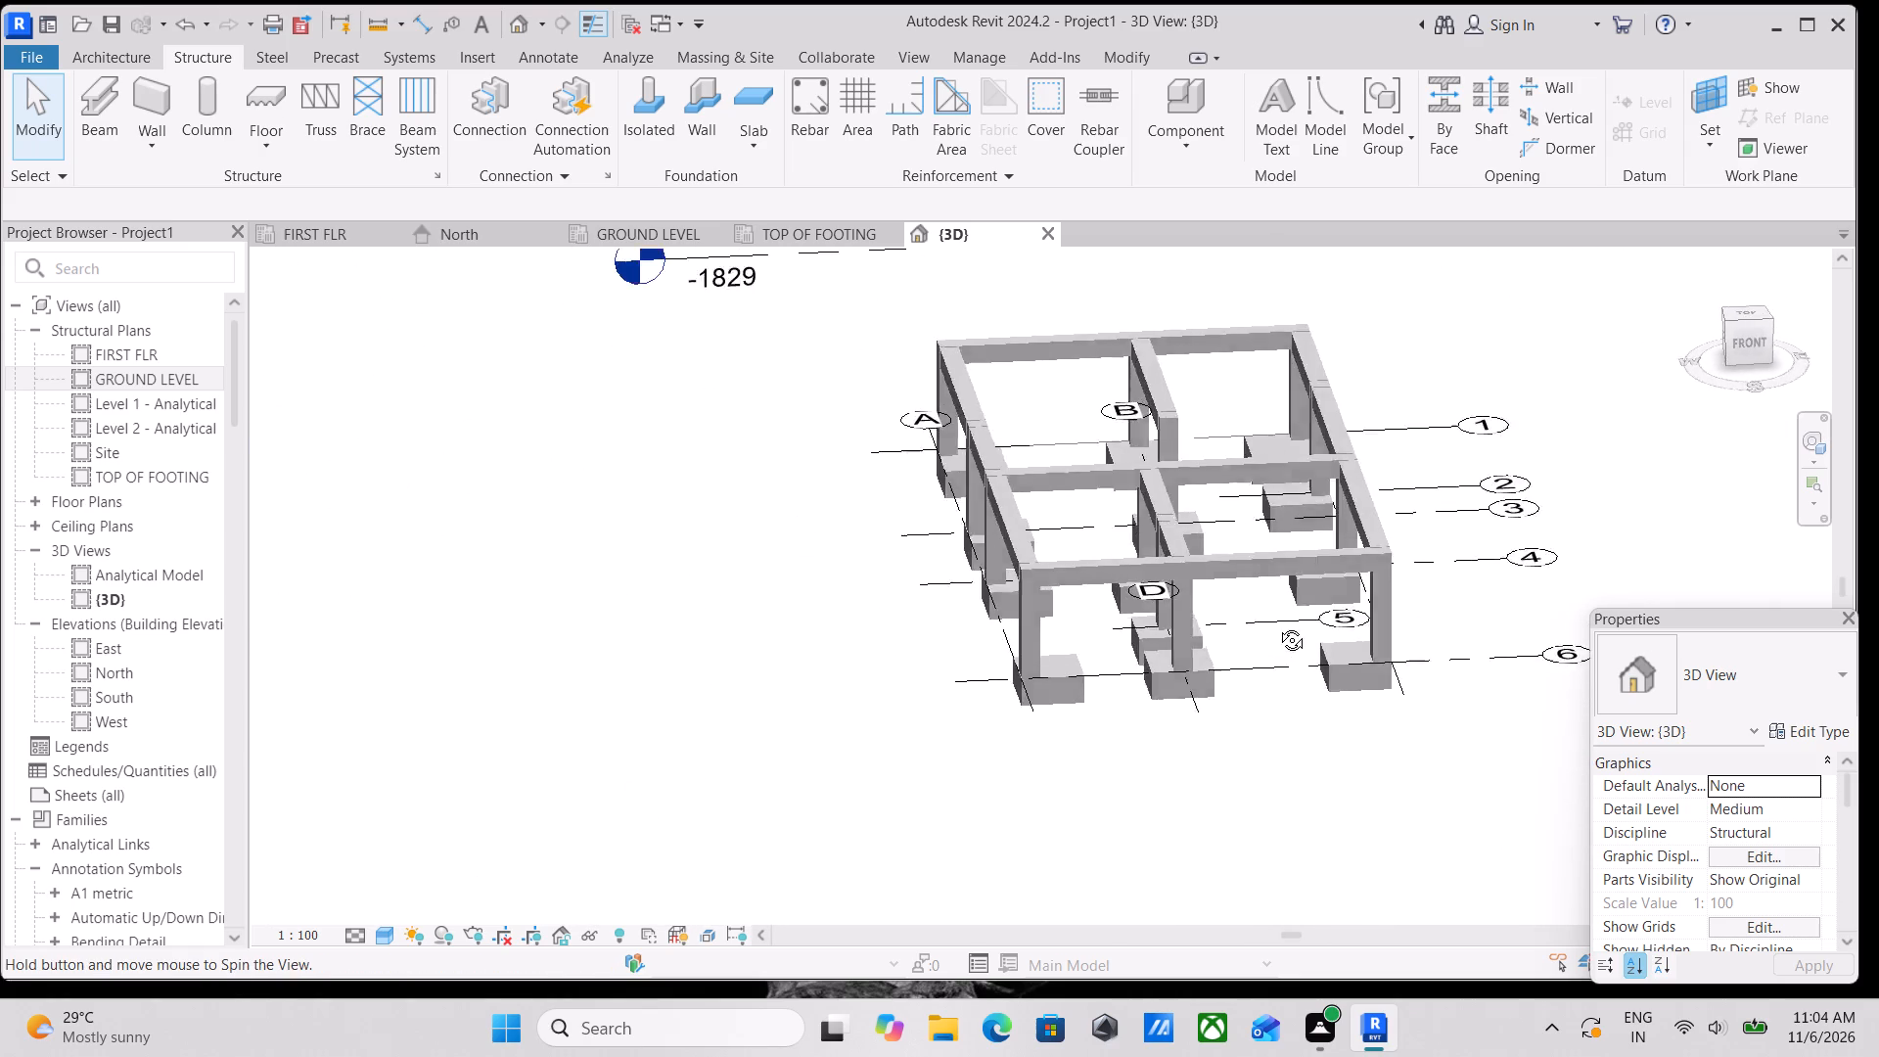
middle_click_drag(1277, 625, 1222, 818, "shift")
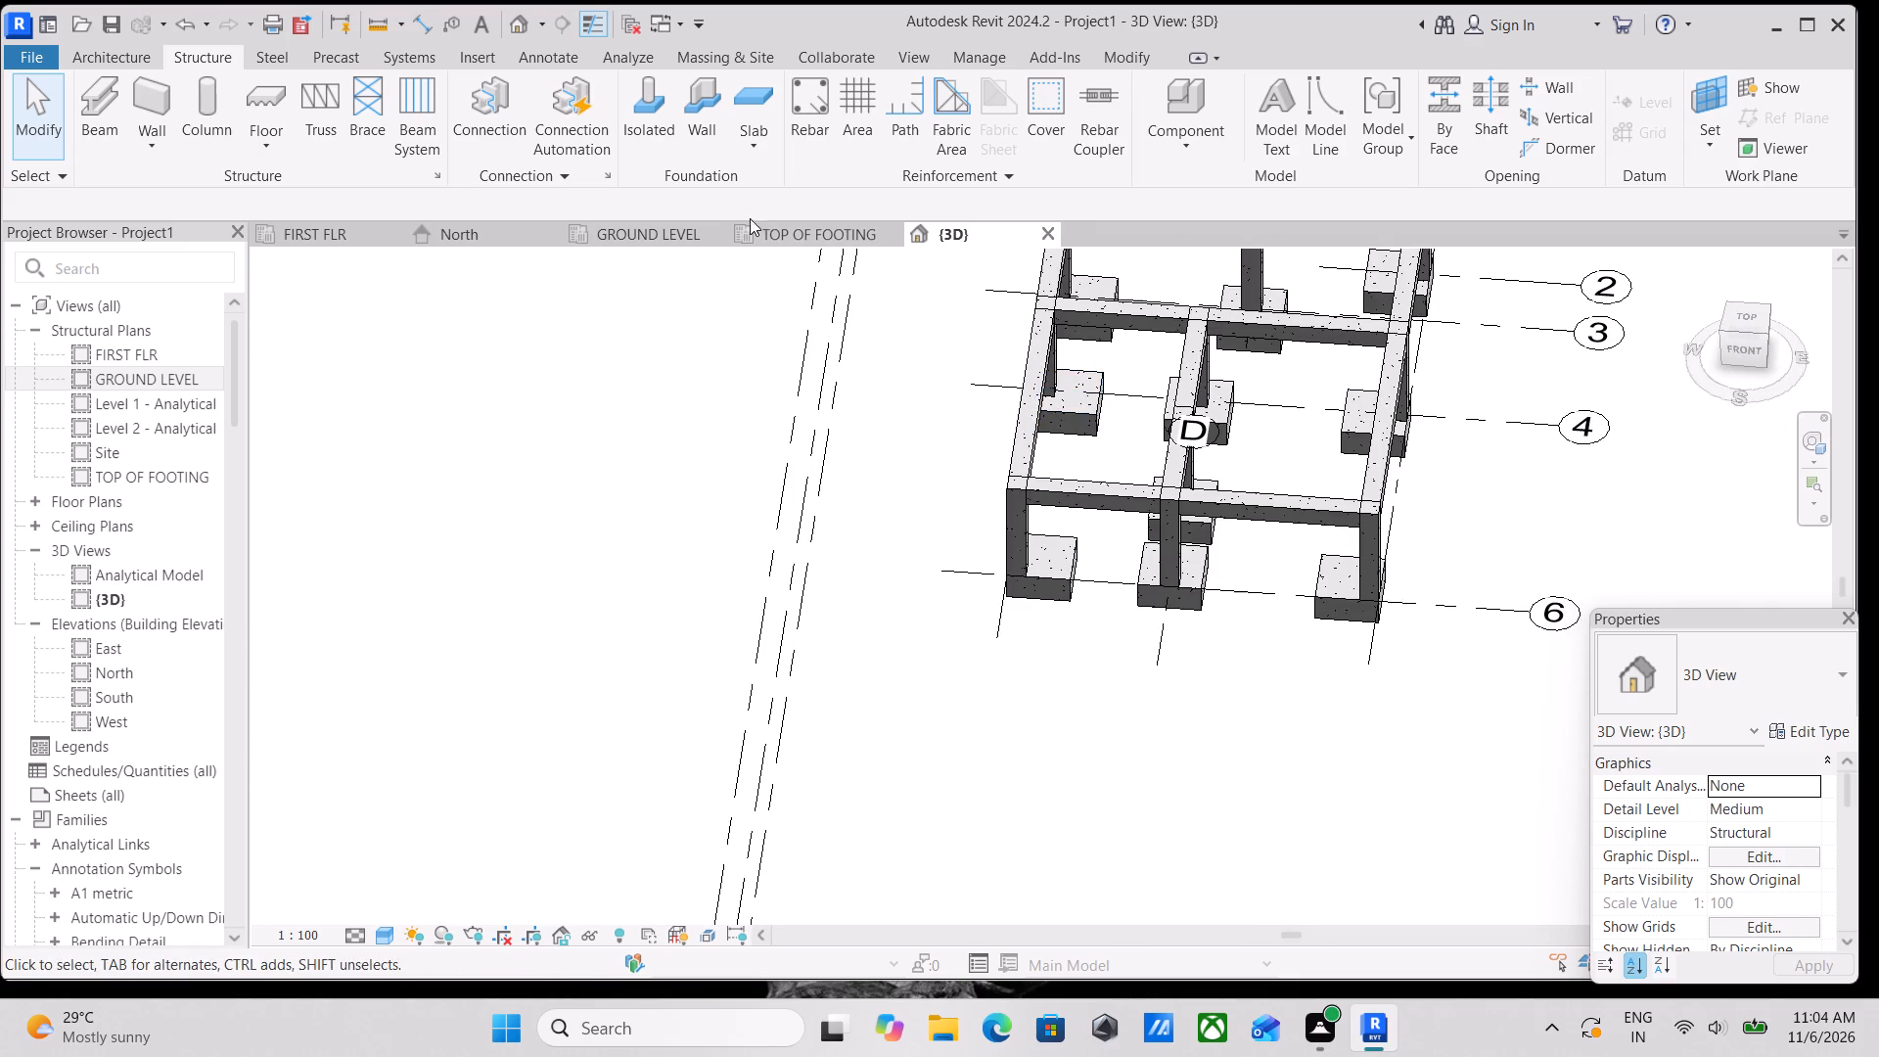
Return to the GROUND LEVEL plan and examine the beam layout between grids 1 and 6 for missing beams.
left_click(786, 228)
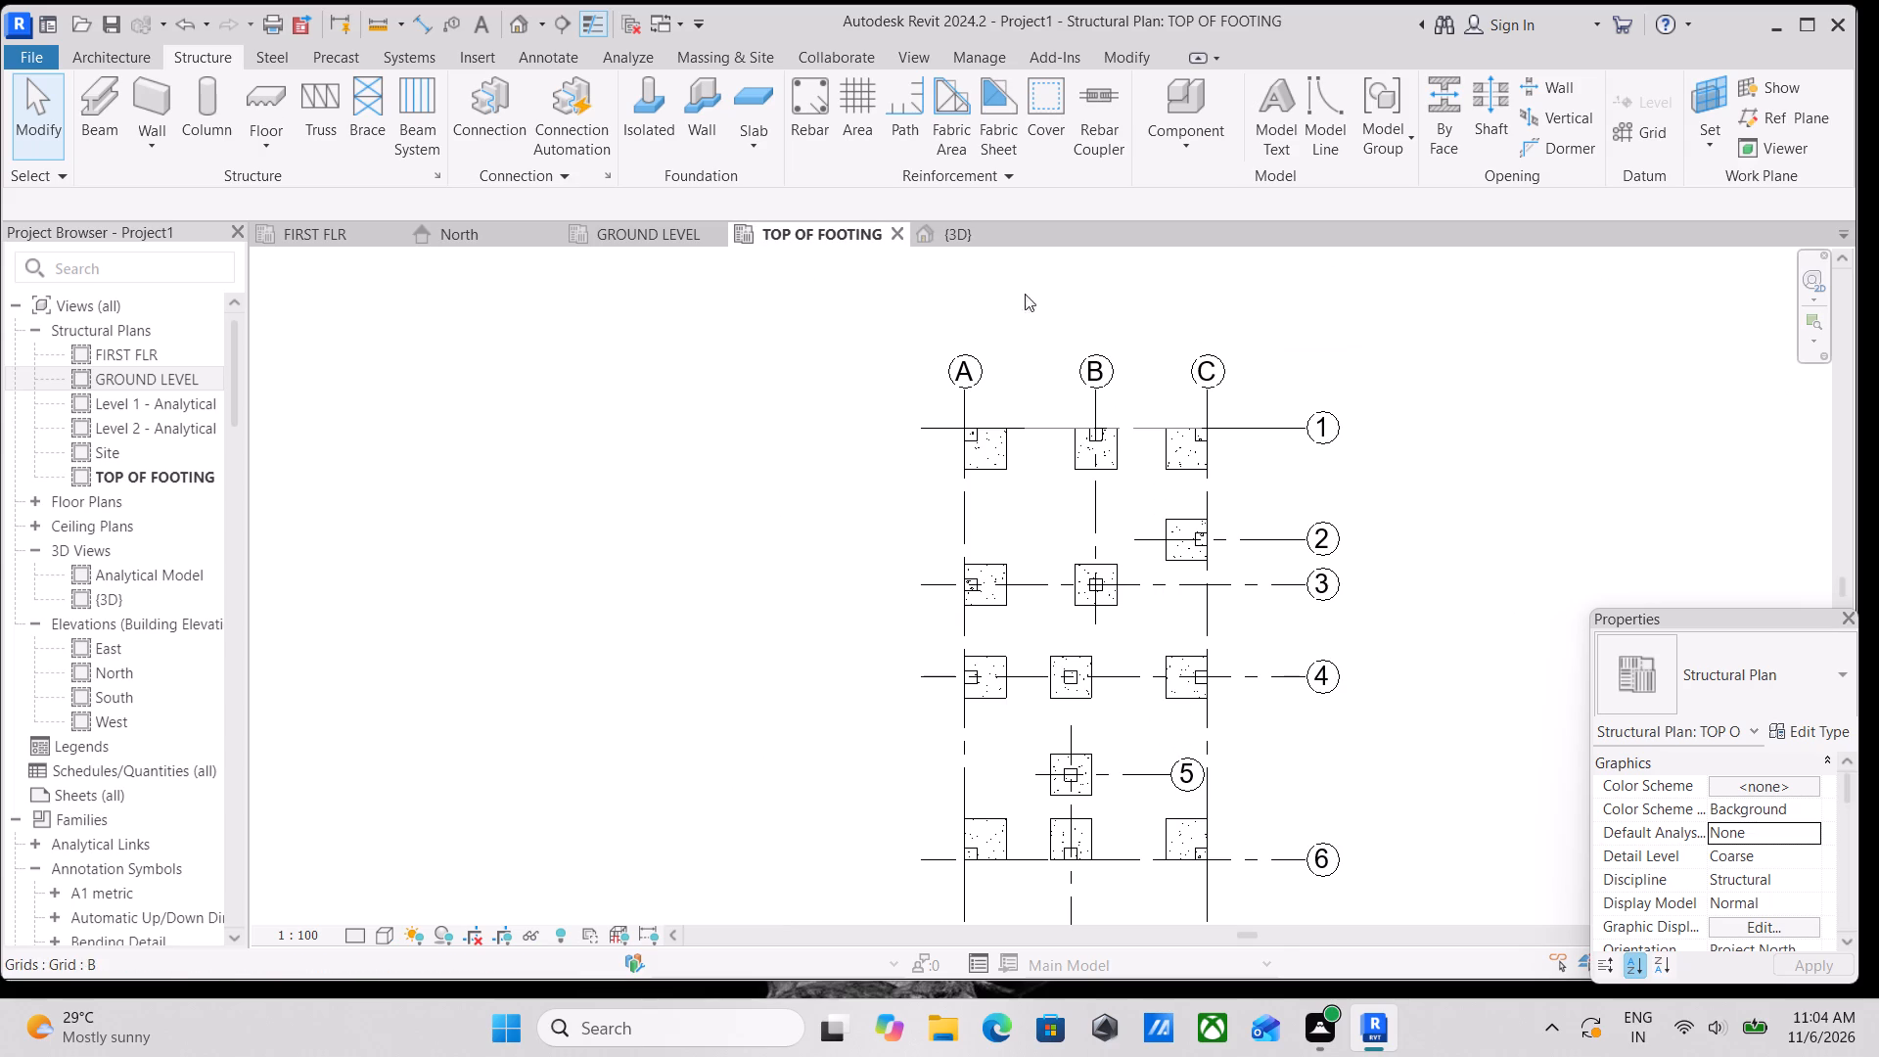
left_click(622, 230)
scroll(1024, 612, "down", 3)
middle_click_drag(1024, 614, 1209, 477)
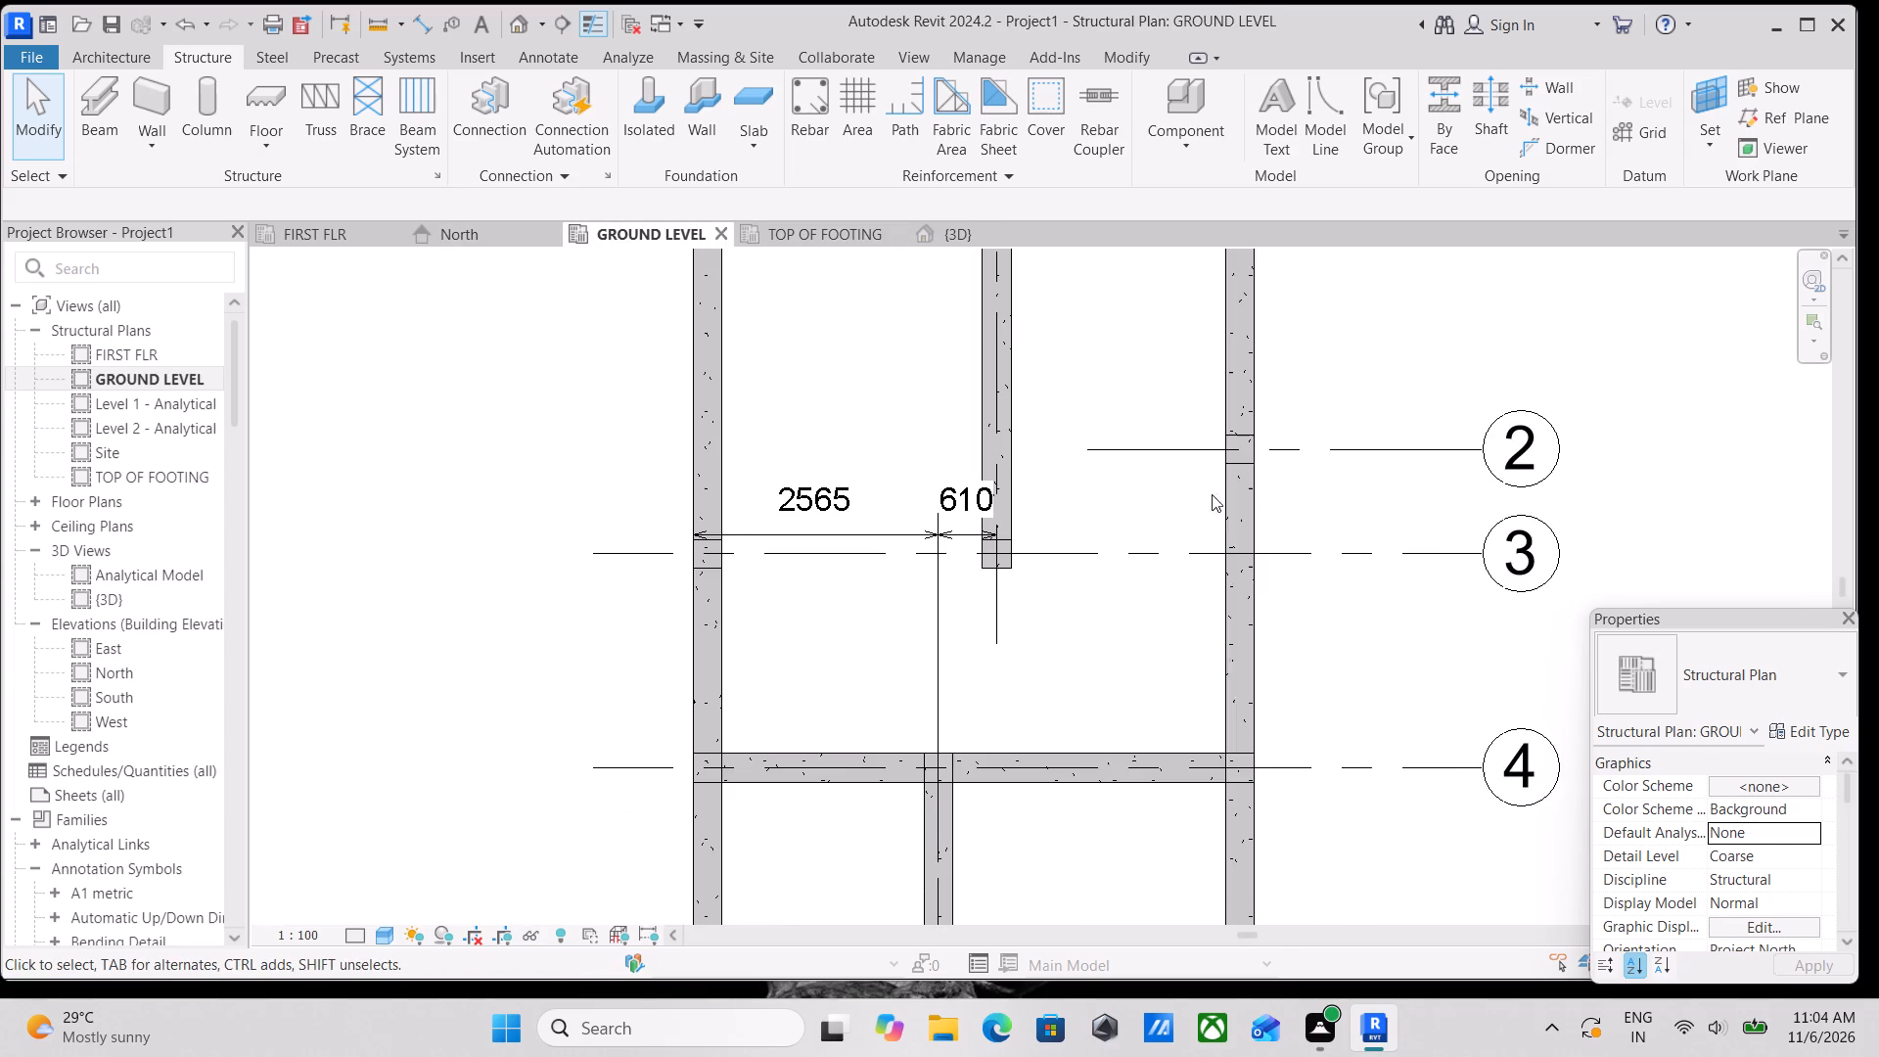
middle_click_drag(1228, 740, 1266, 592)
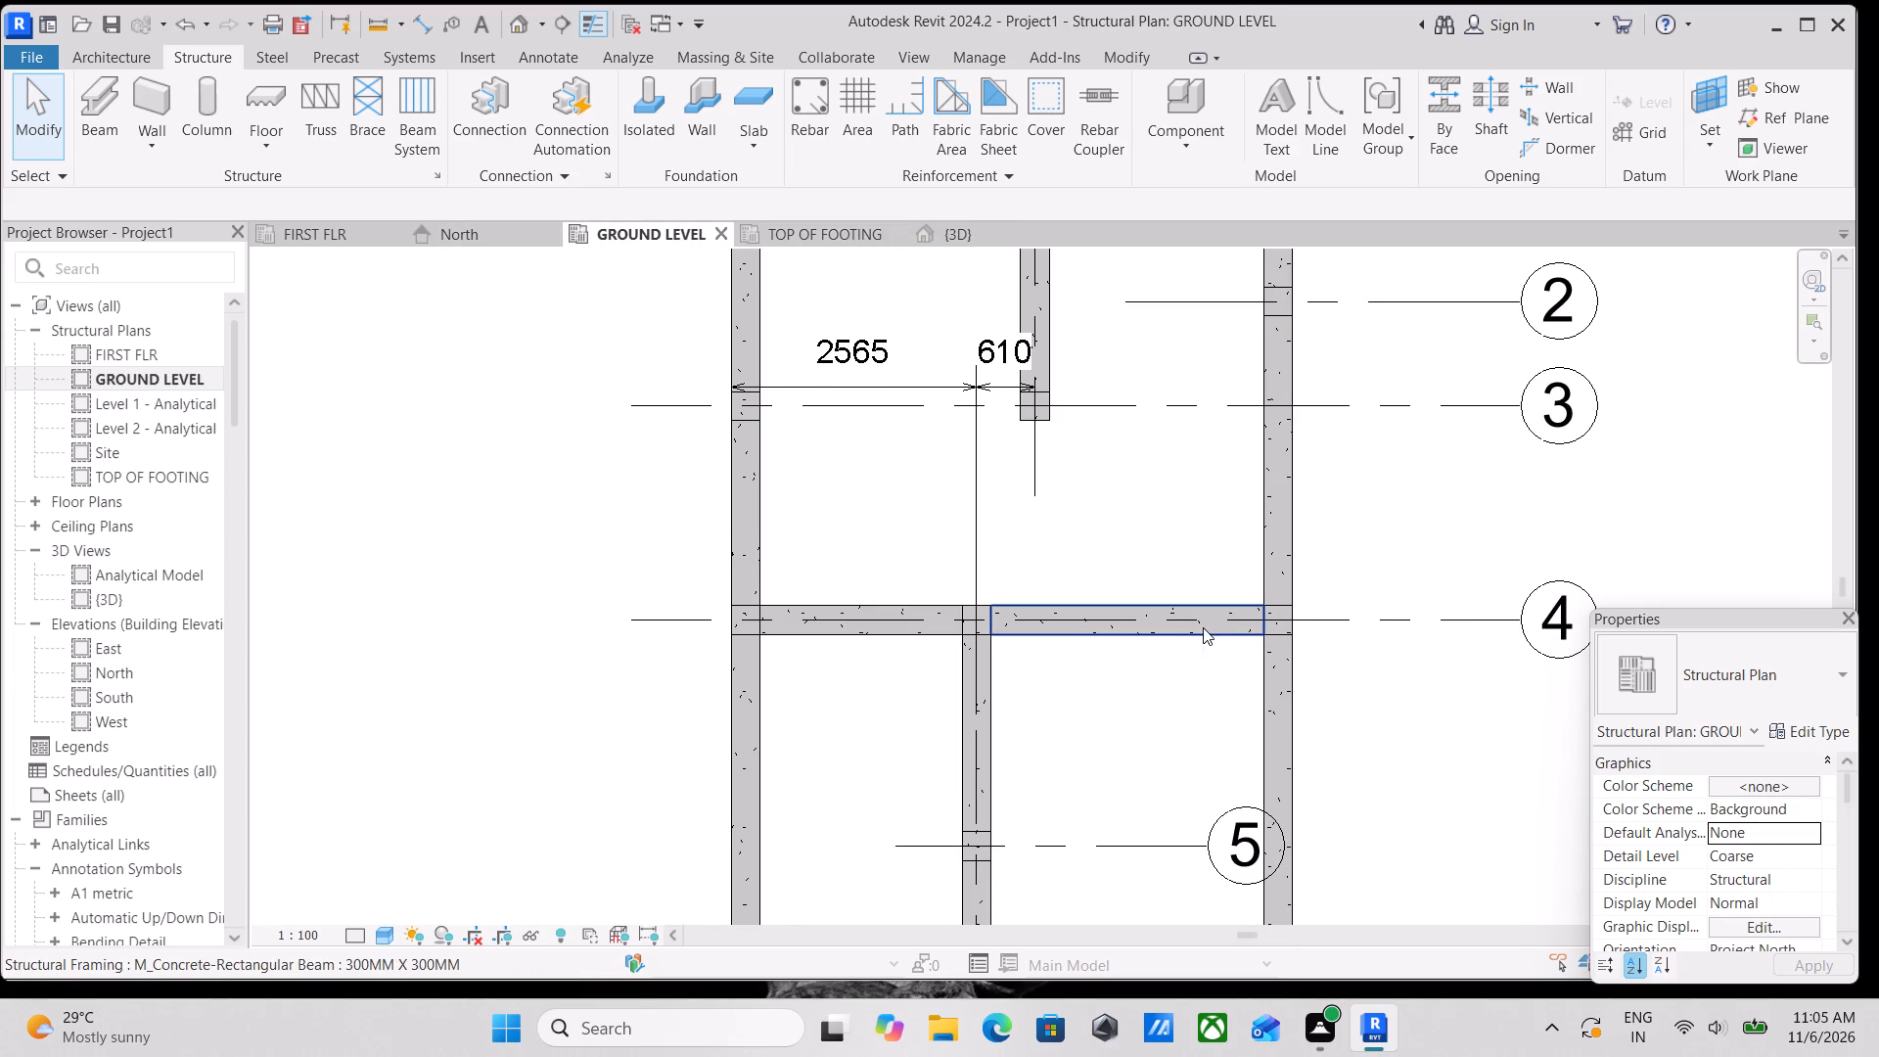
middle_click_drag(1127, 703, 1194, 528)
scroll(1327, 677, "up", 3)
scroll(1045, 707, "down", 1)
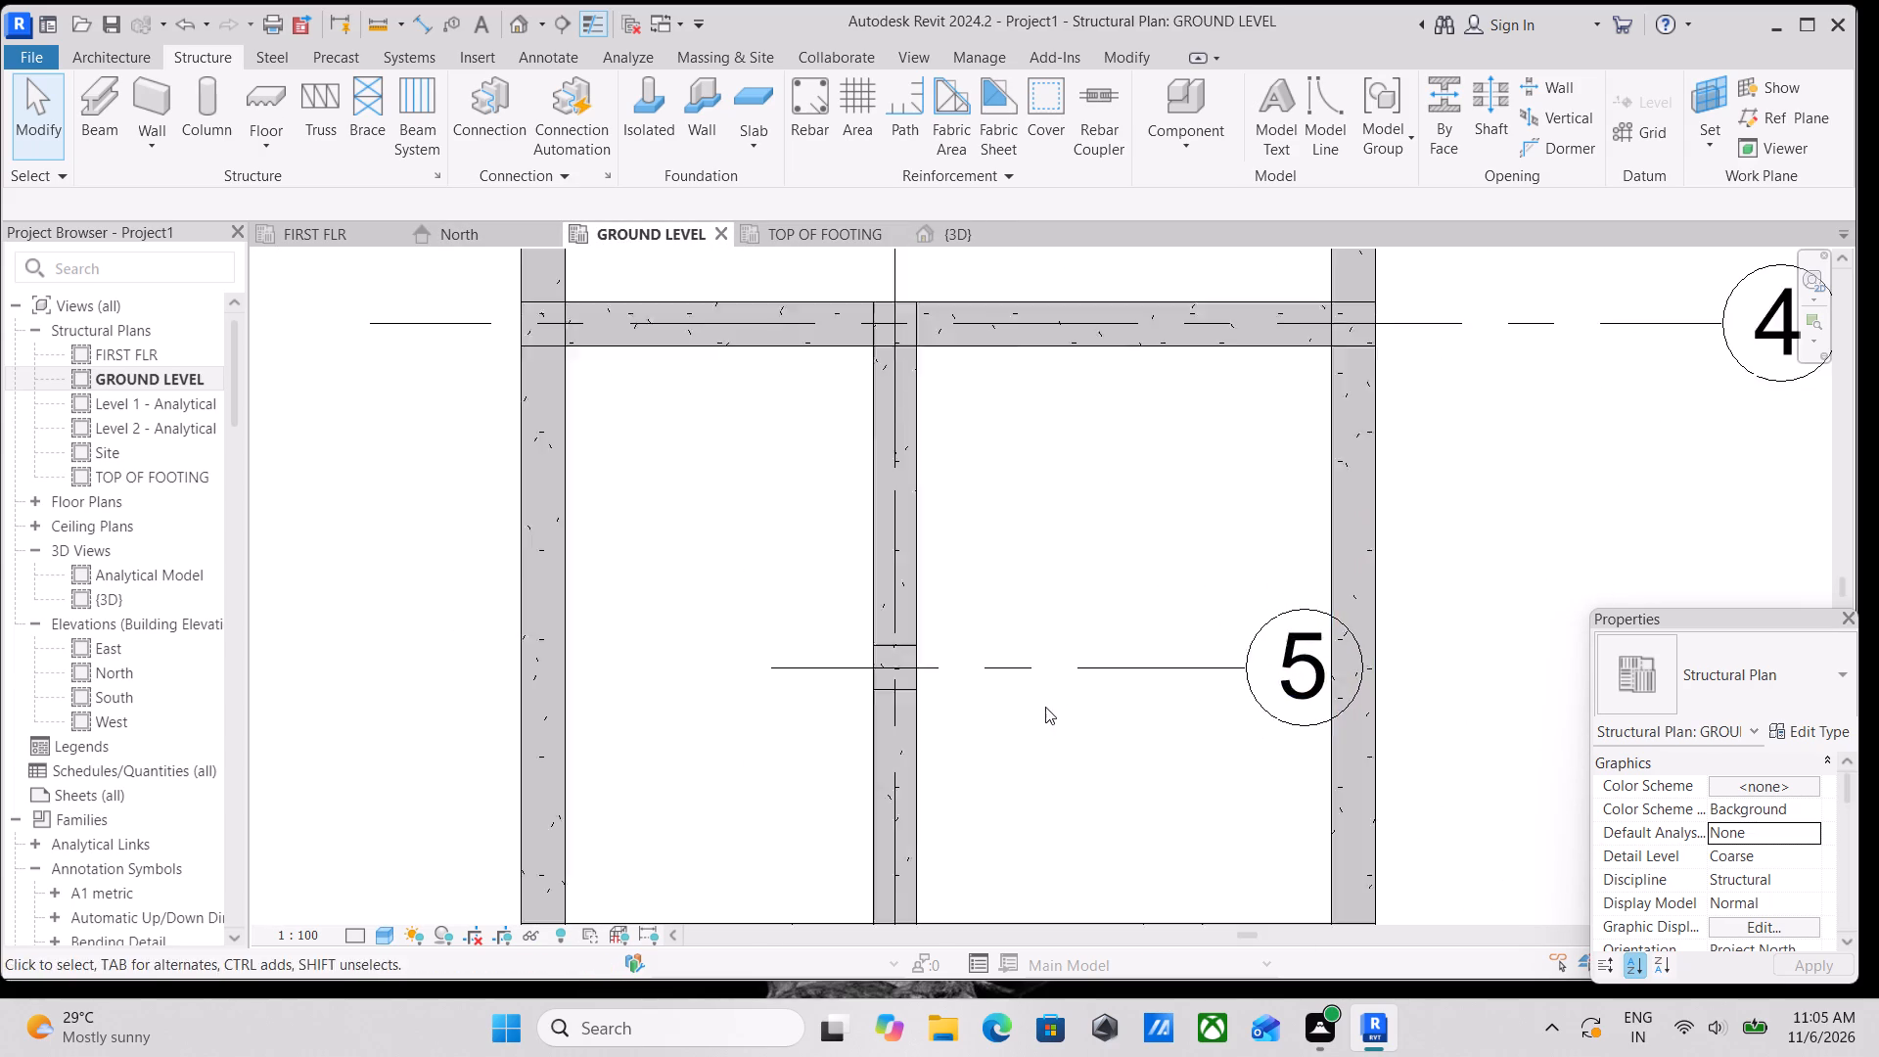
scroll(1045, 707, "down", 1)
middle_click_drag(1045, 707, 1087, 666)
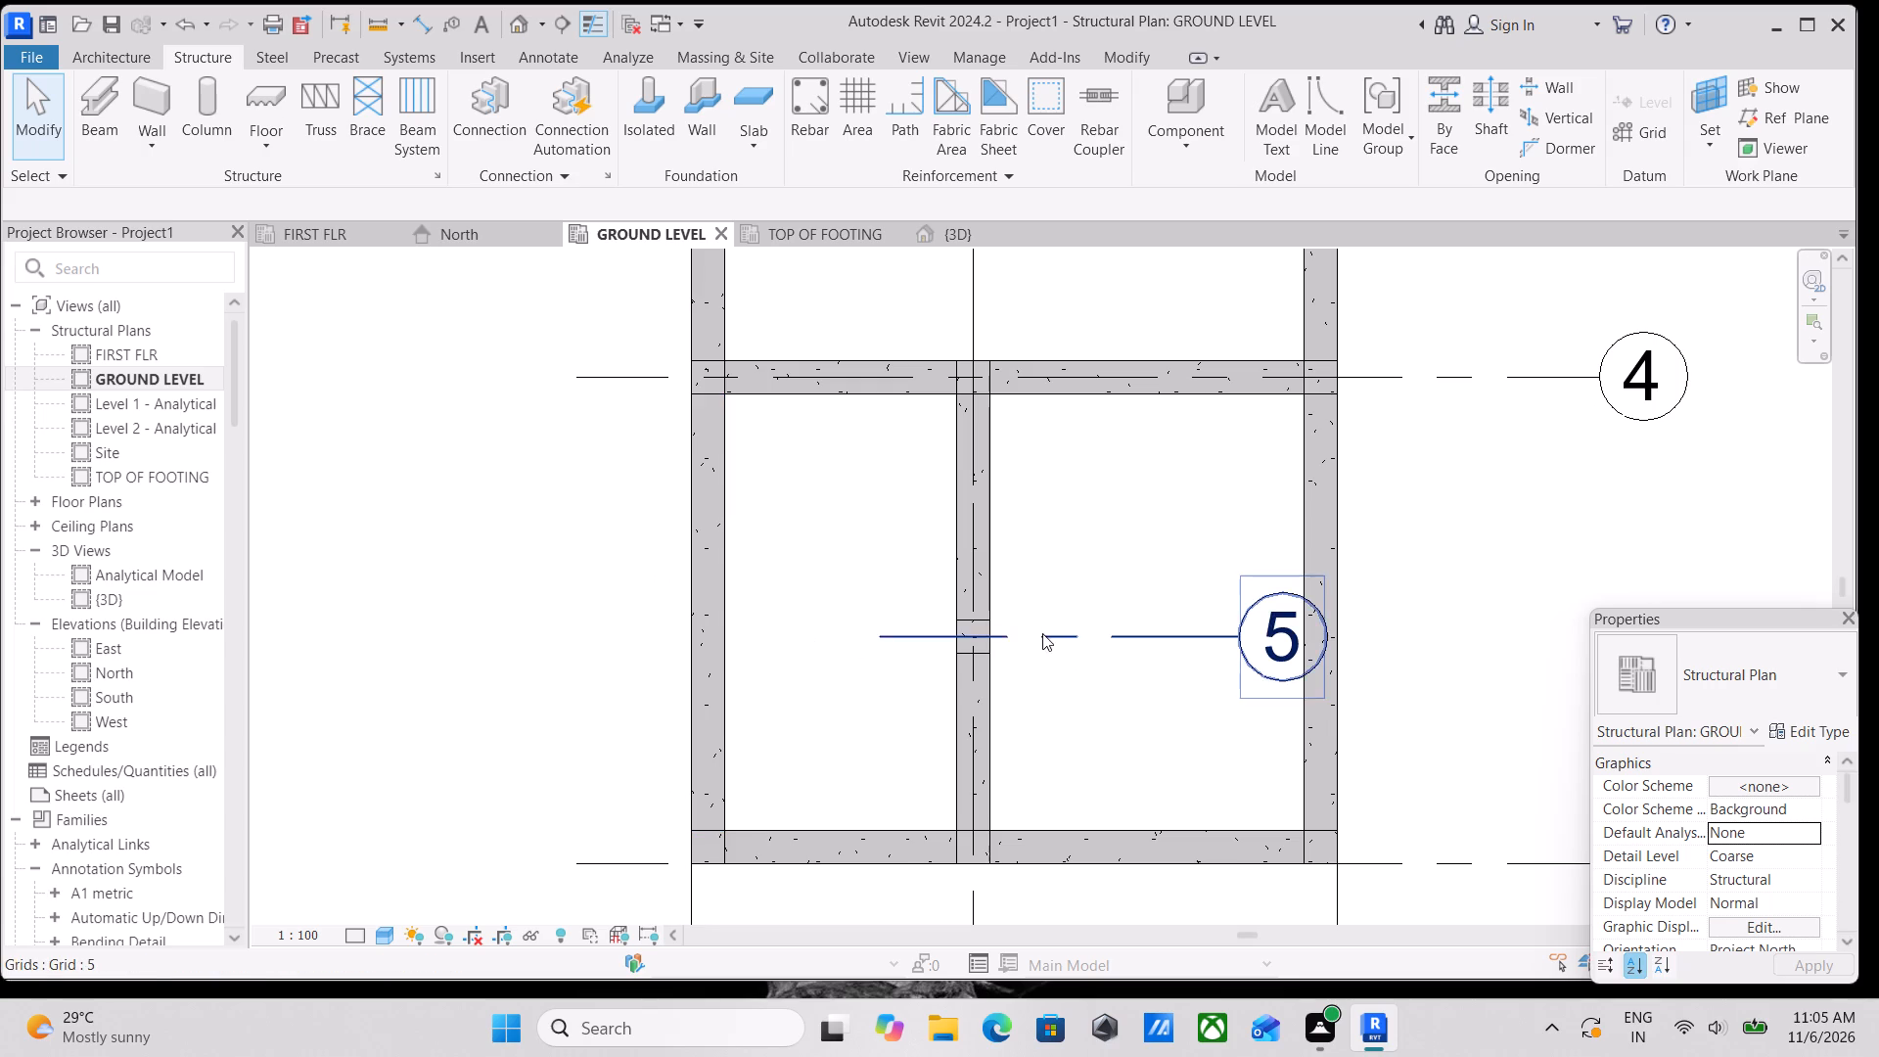
scroll(978, 645, "down", 2)
middle_click_drag(1021, 620, 1023, 712)
middle_click_drag(1023, 619, 1030, 729)
middle_click_drag(1019, 571, 1037, 685)
scroll(1060, 574, "up", 2)
middle_click_drag(1085, 562, 1088, 664)
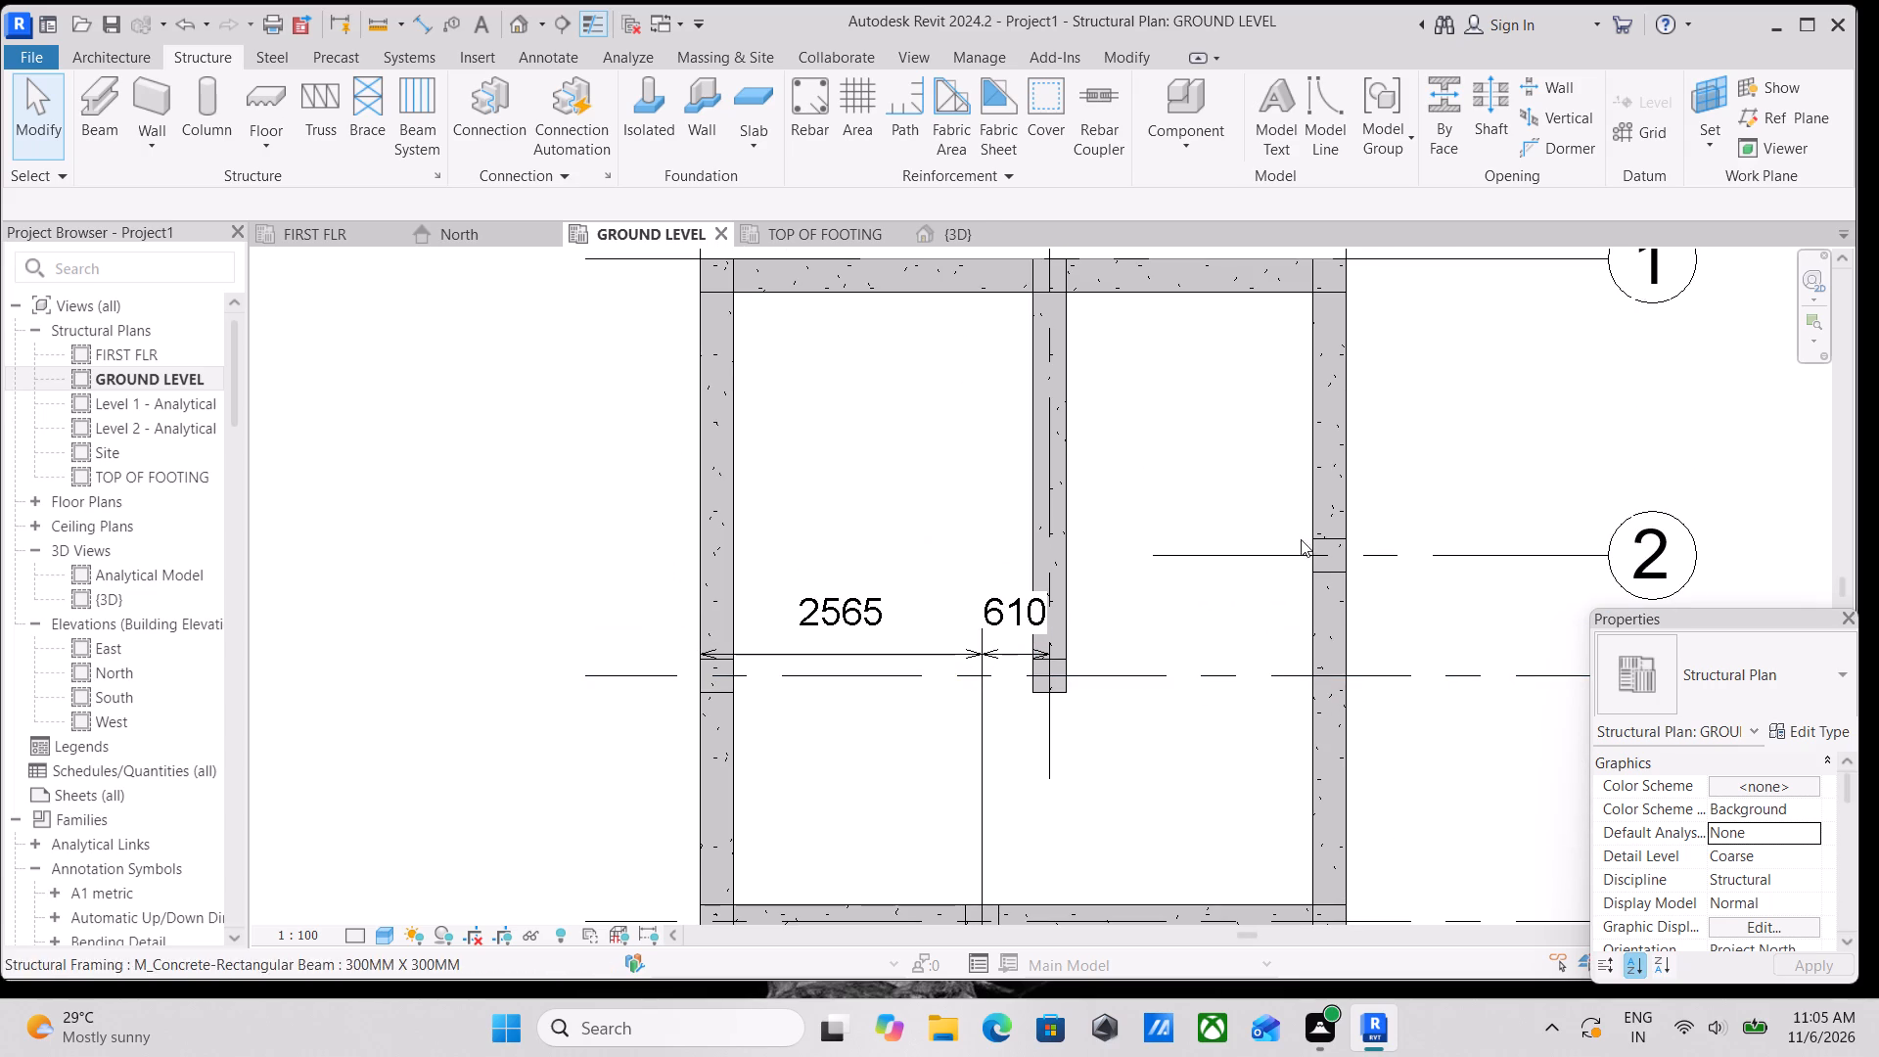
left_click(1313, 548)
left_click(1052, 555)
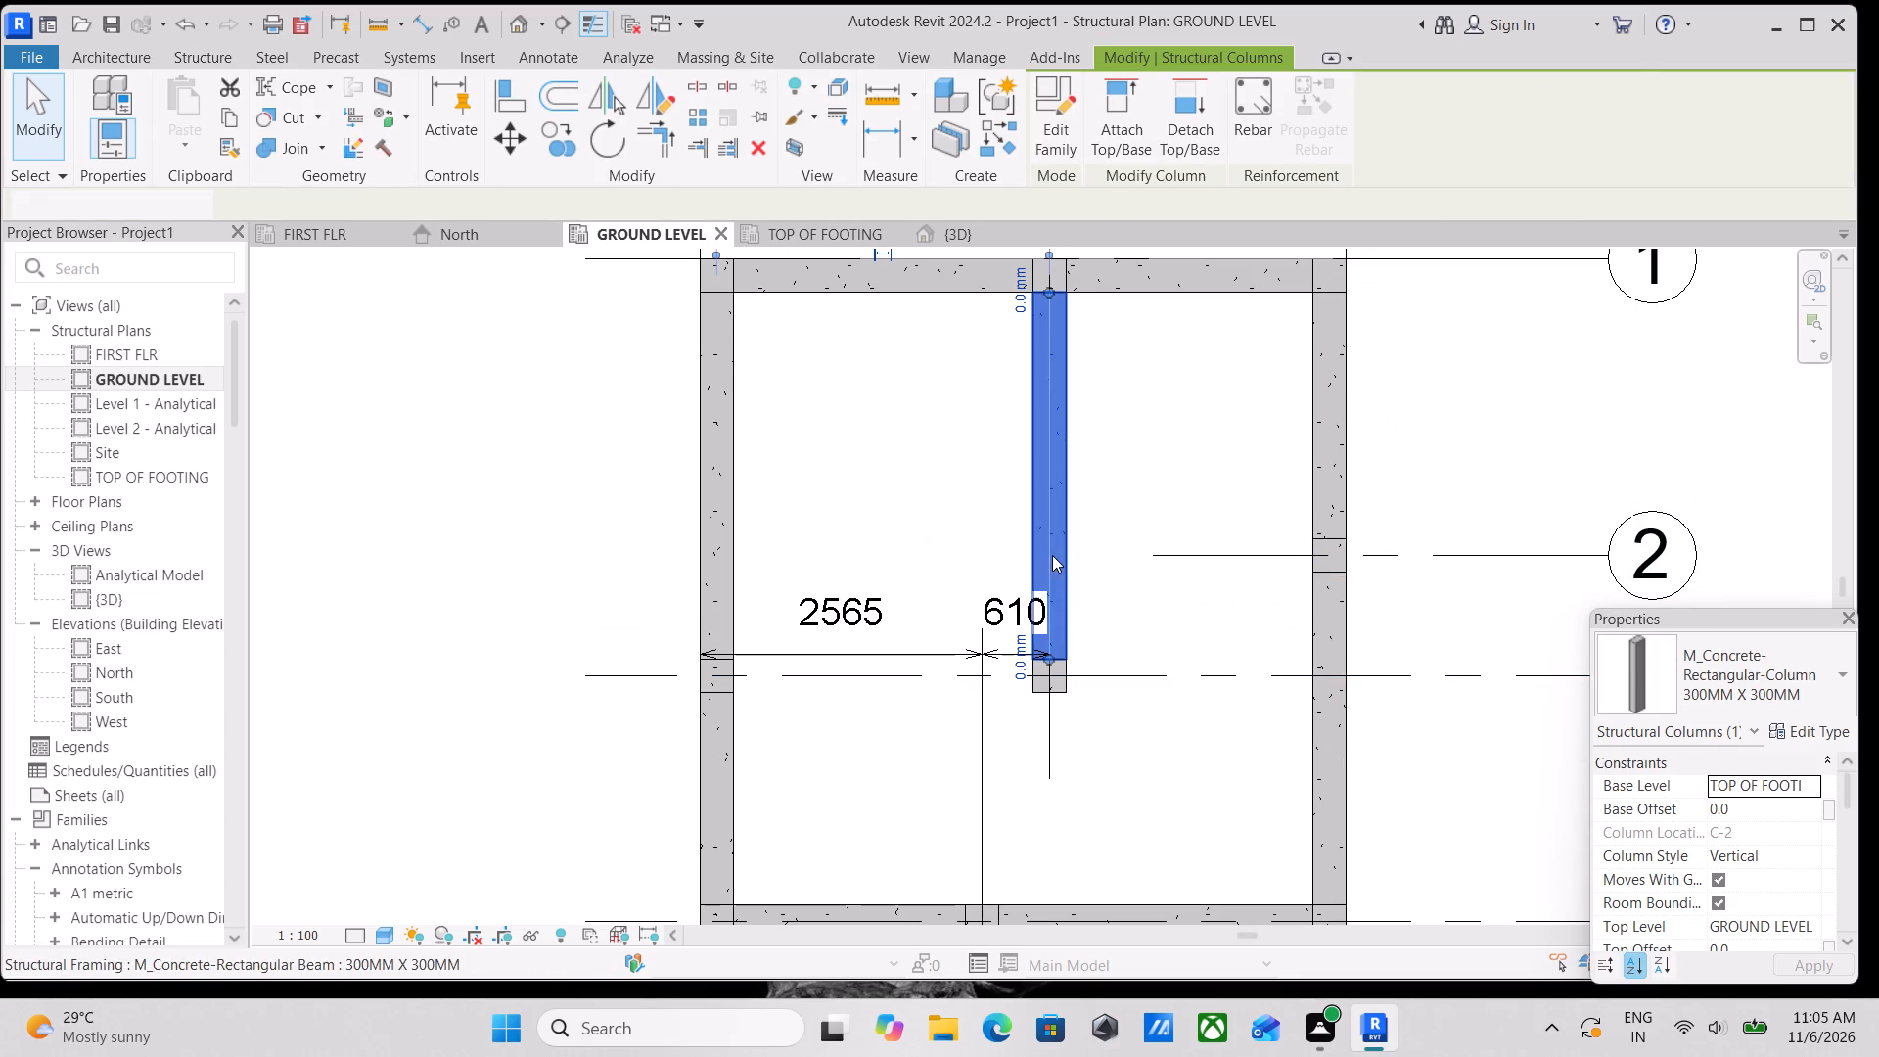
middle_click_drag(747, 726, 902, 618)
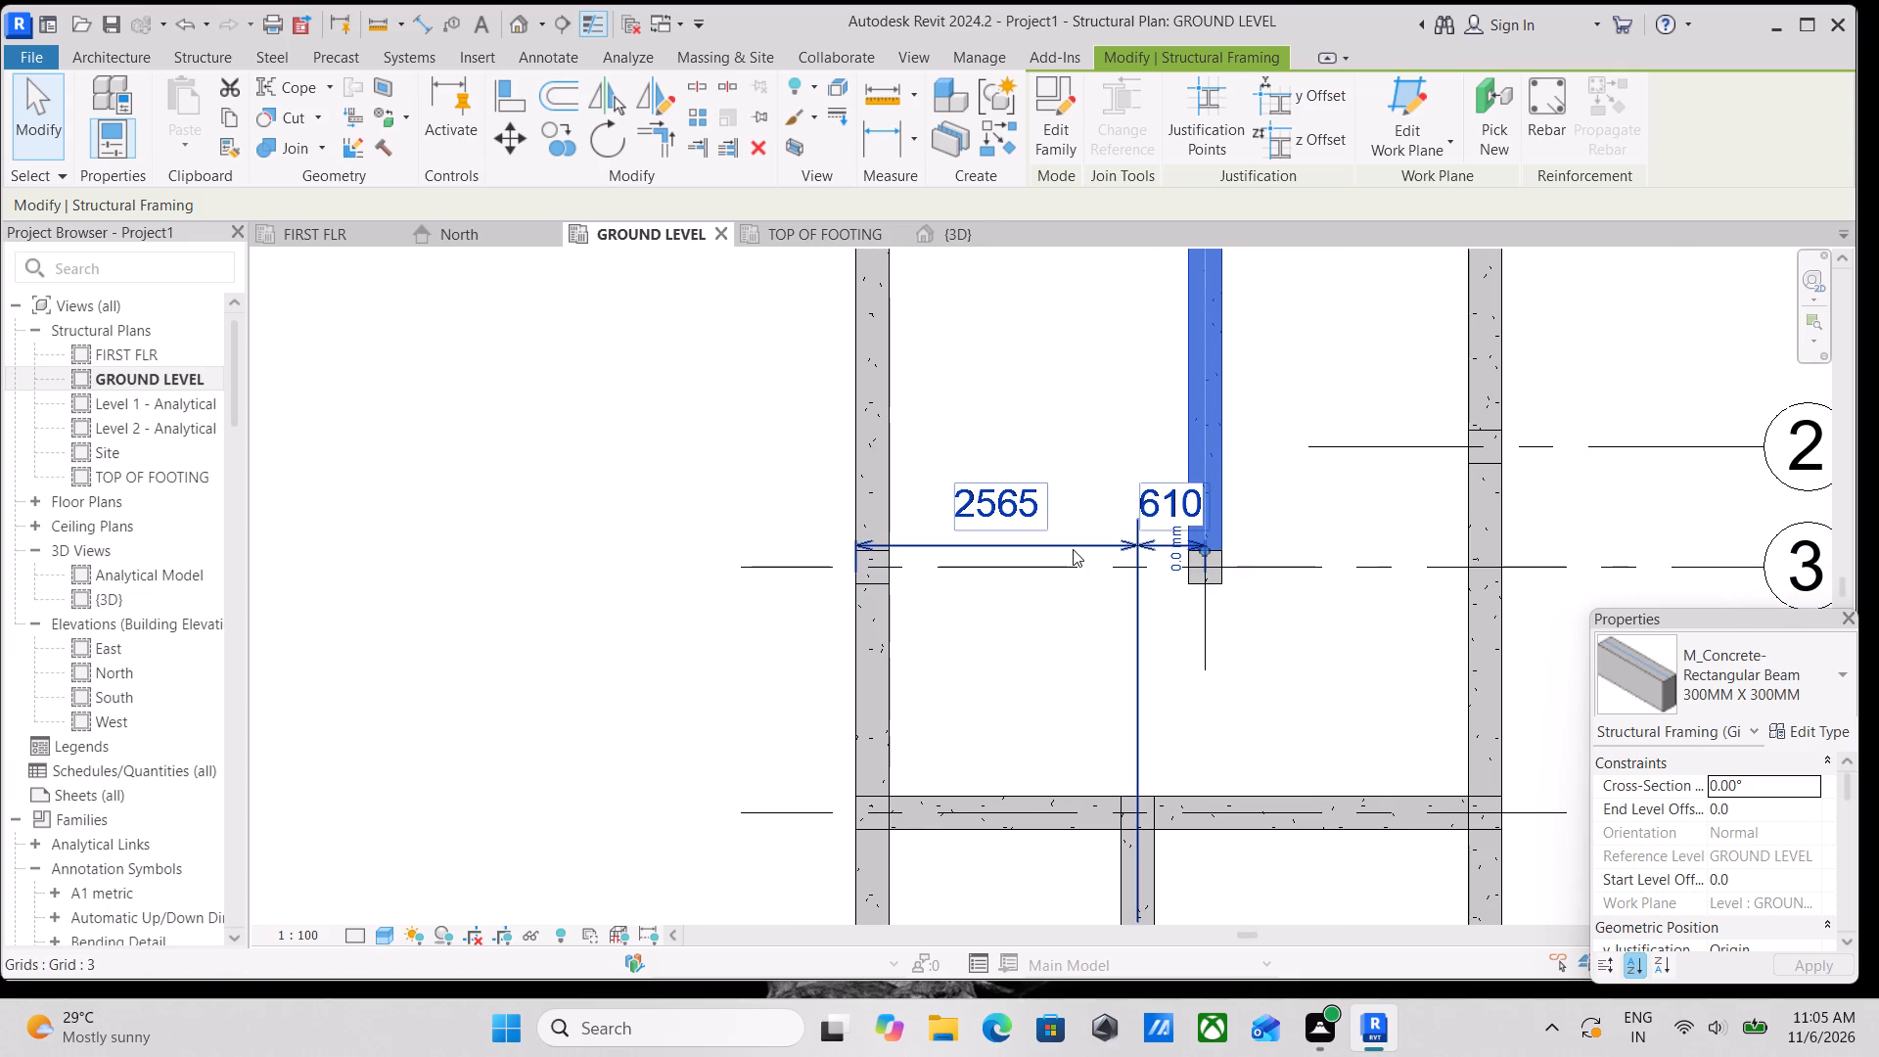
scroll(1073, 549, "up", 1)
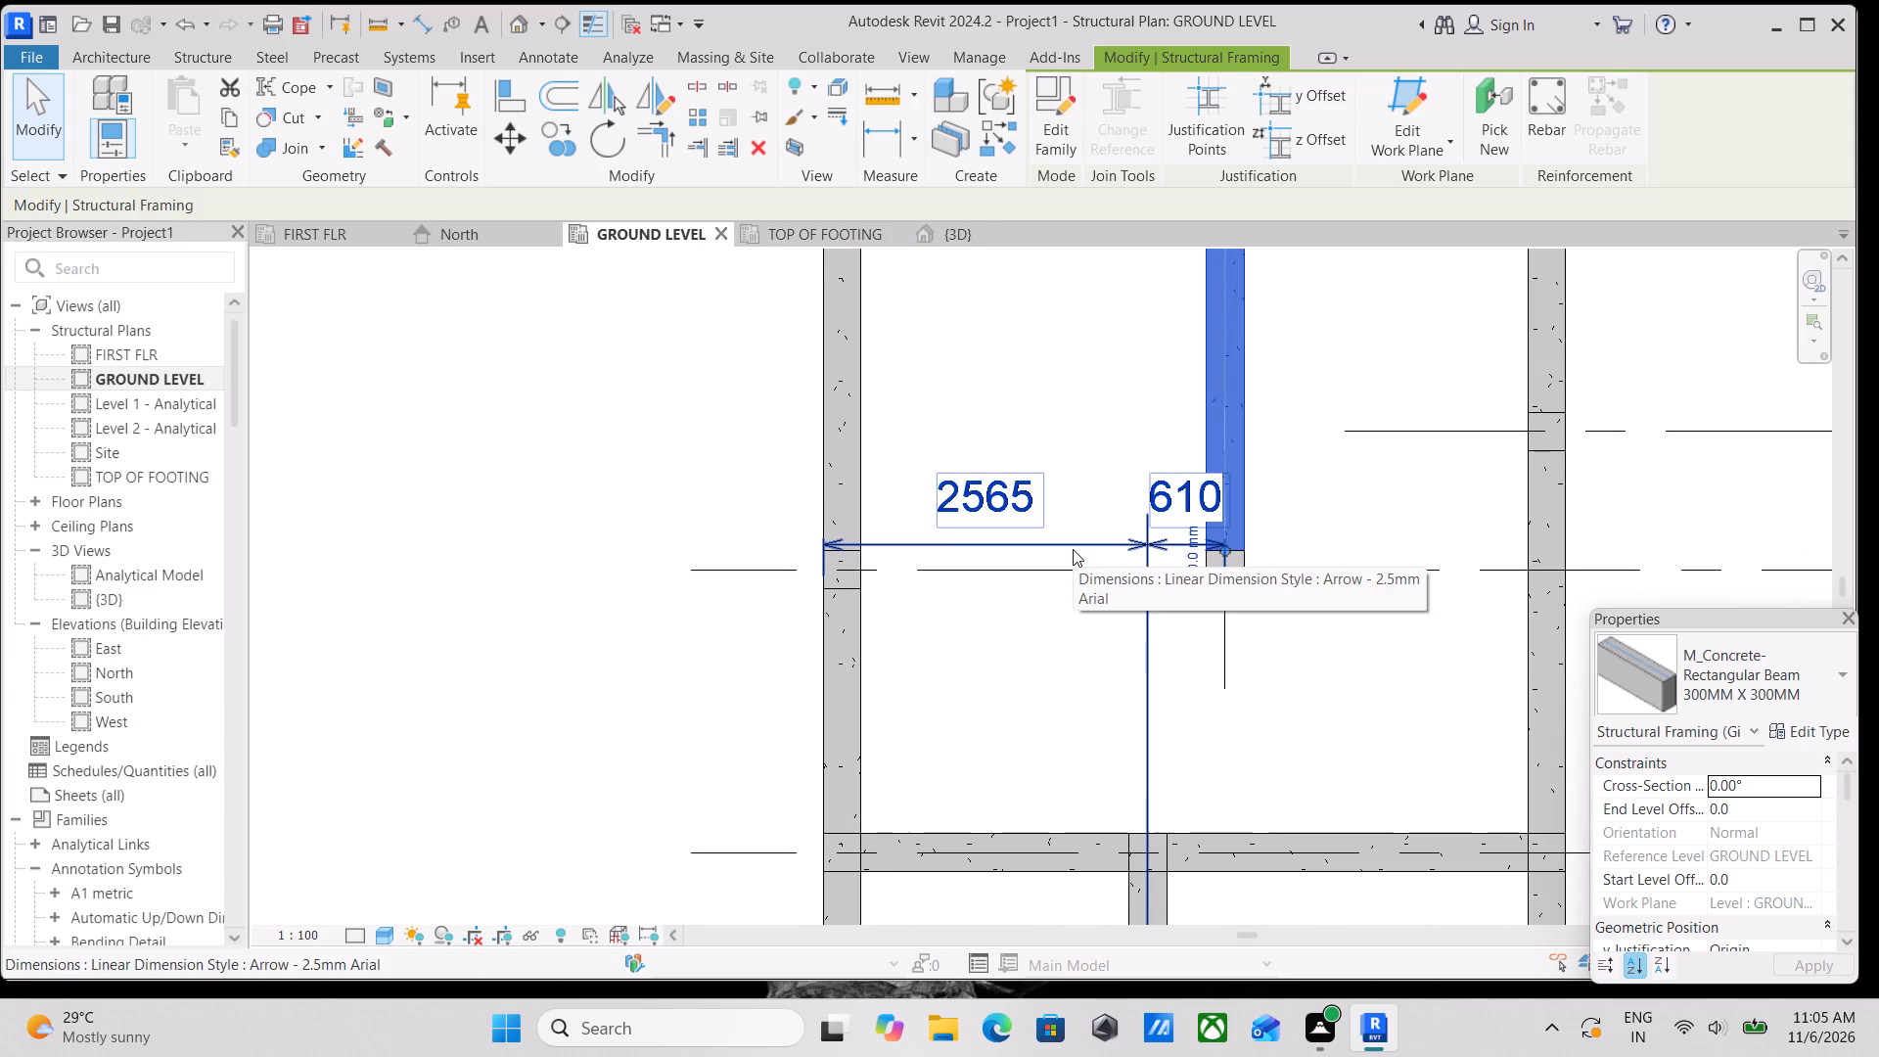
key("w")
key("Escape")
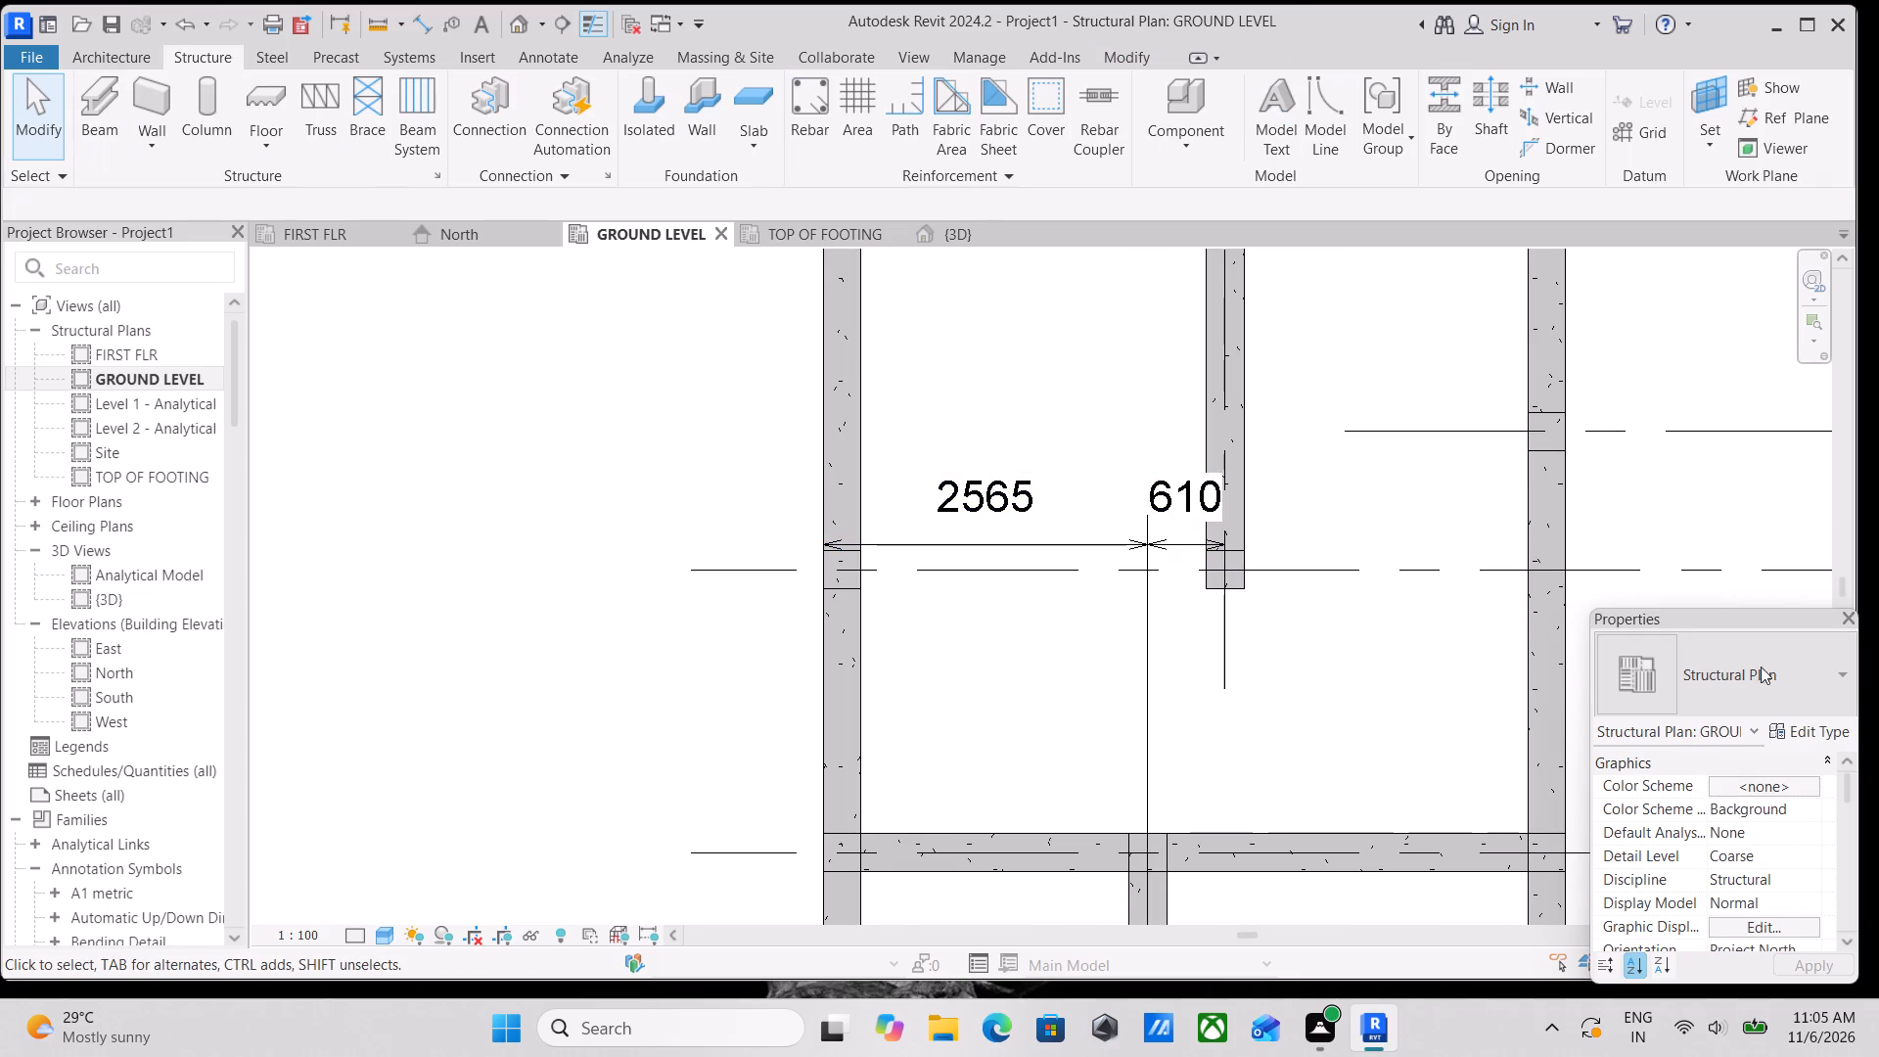
Draw a 300MM X 300MM concrete beam along grid 3 between the facing sides of columns A-3 and B-3 at their midpoints.
type("BM")
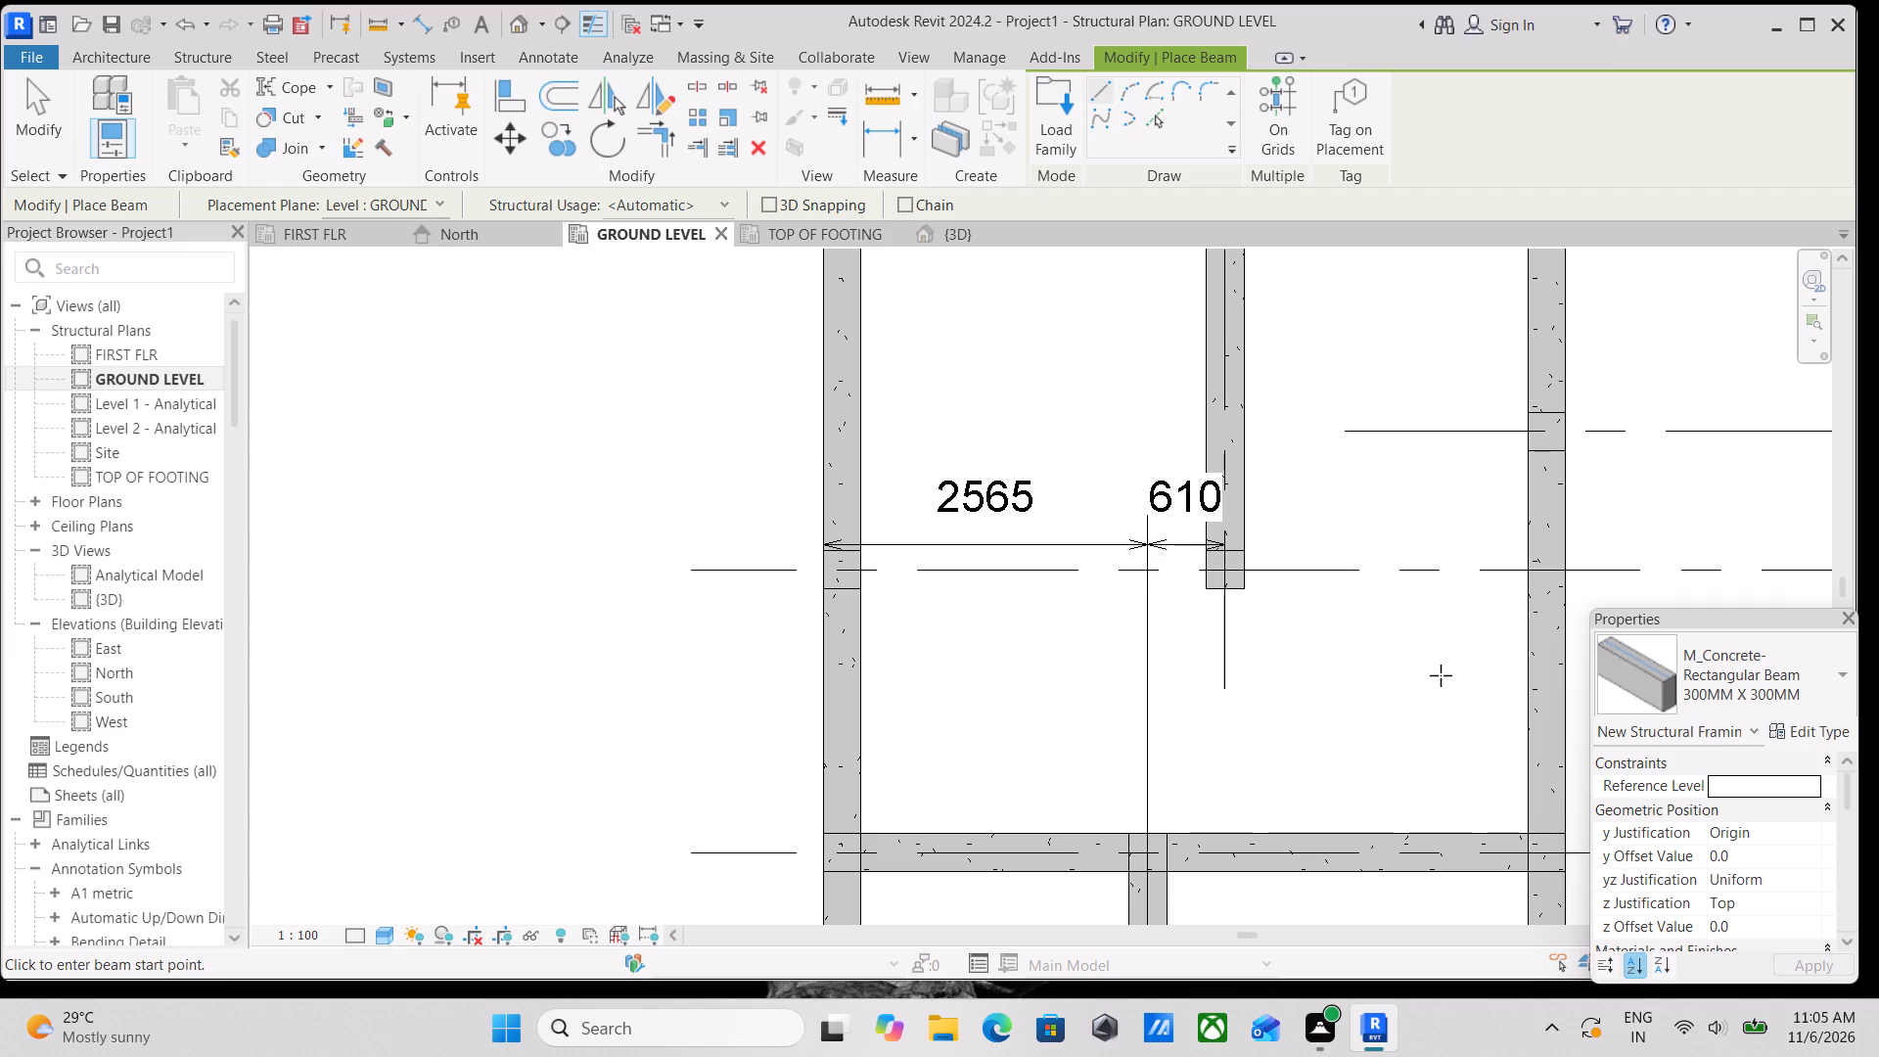
scroll(1389, 707, "down", 1)
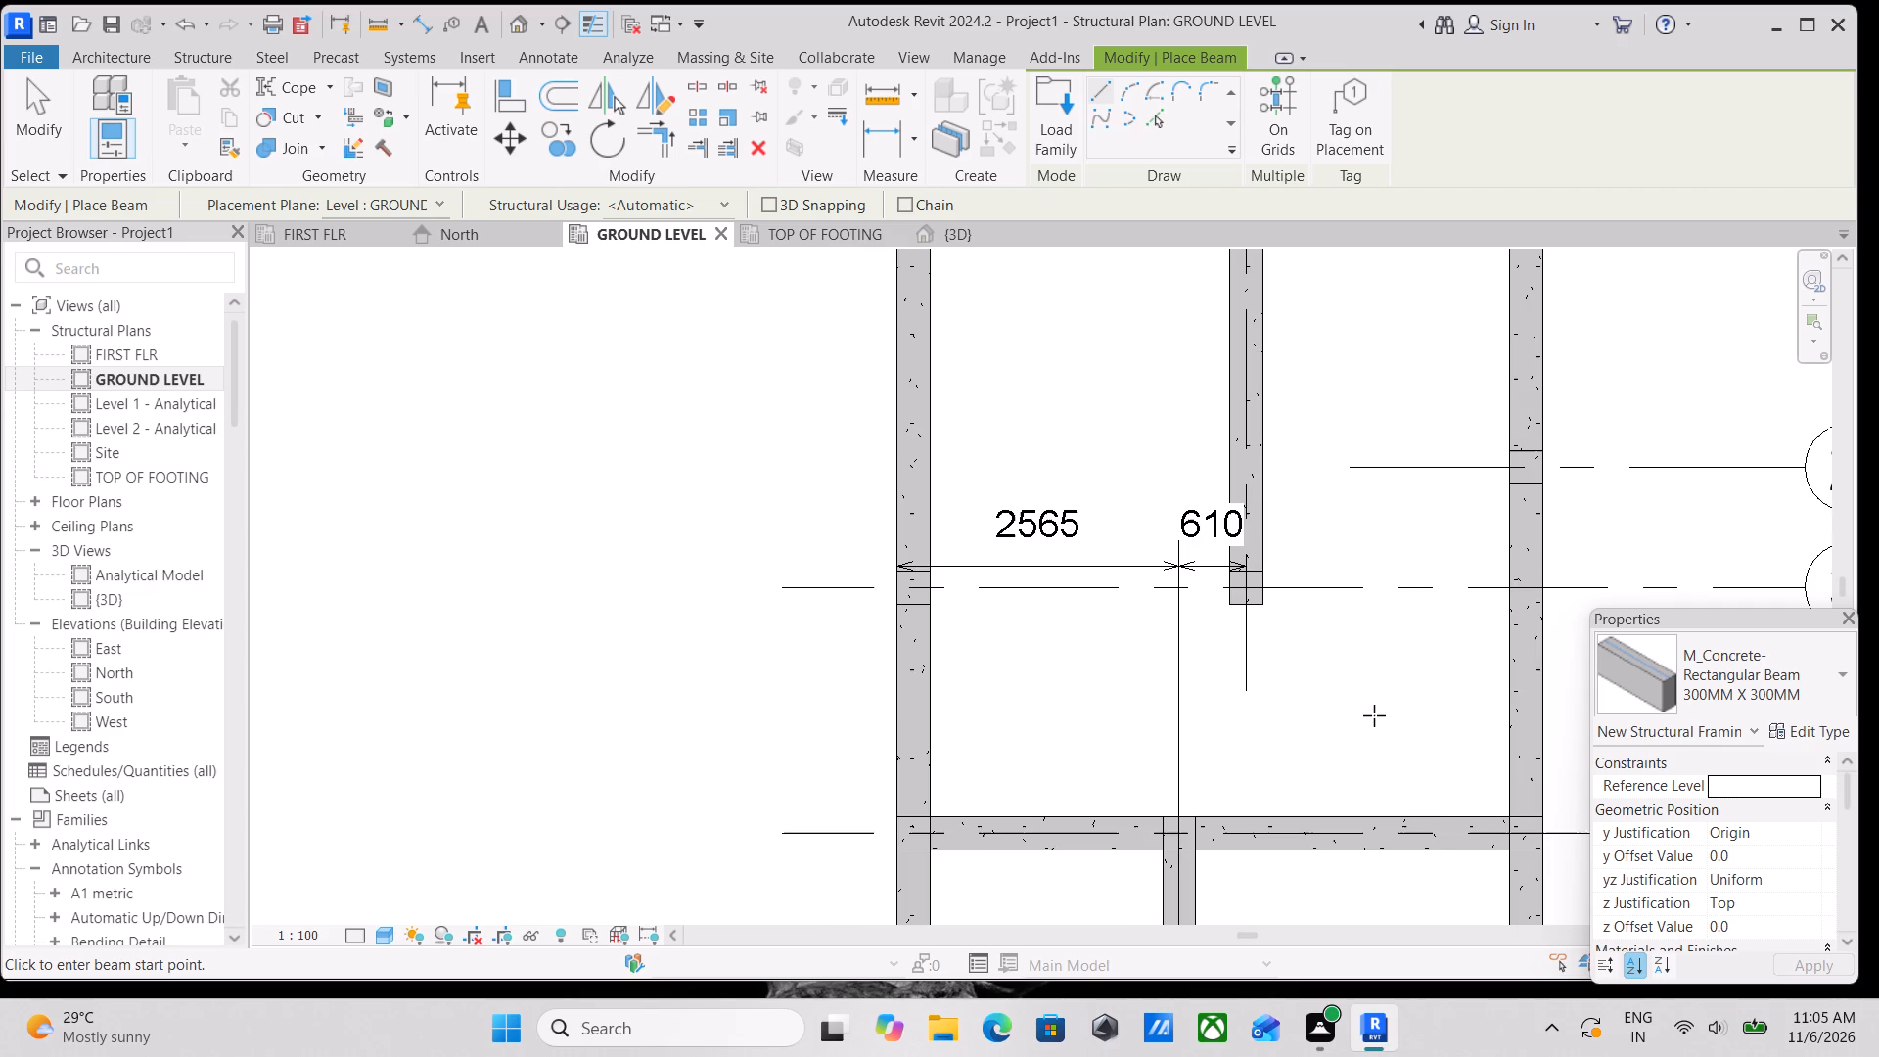
scroll(1300, 755, "down", 2)
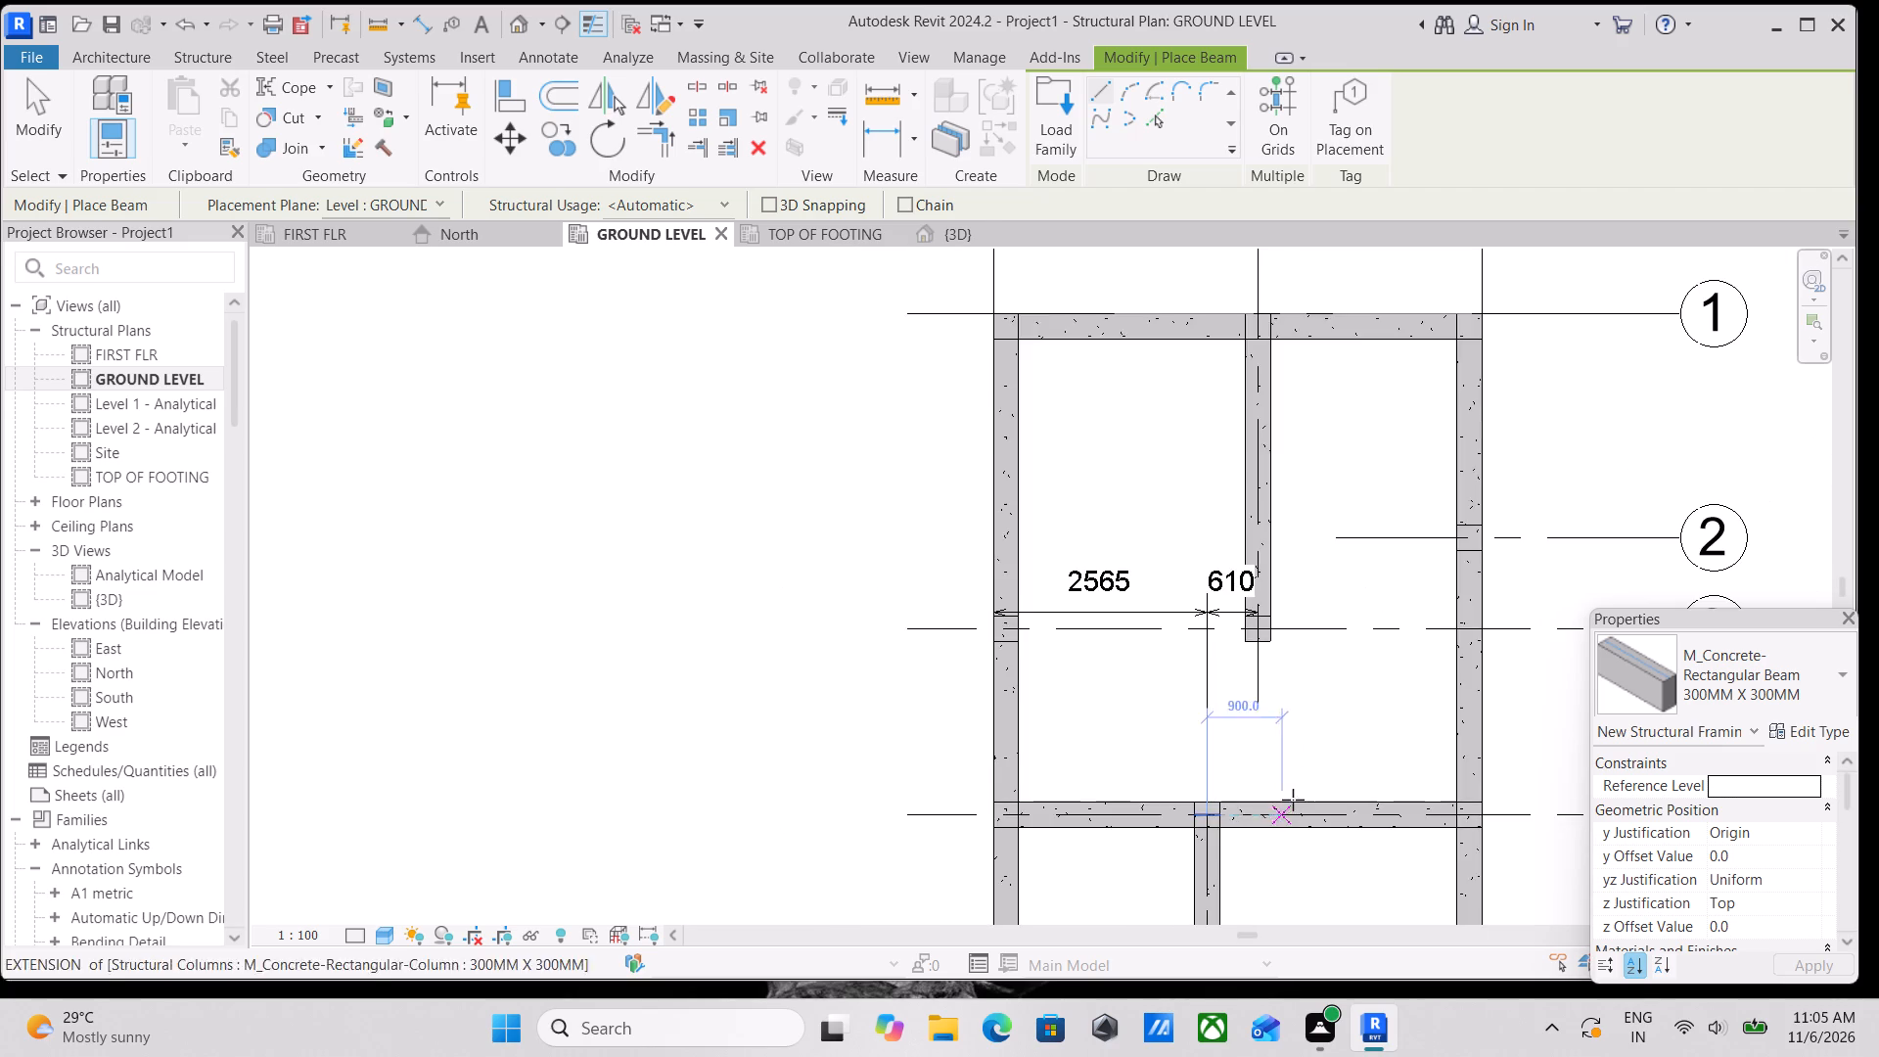
scroll(1296, 788, "up", 2)
scroll(938, 597, "up", 3)
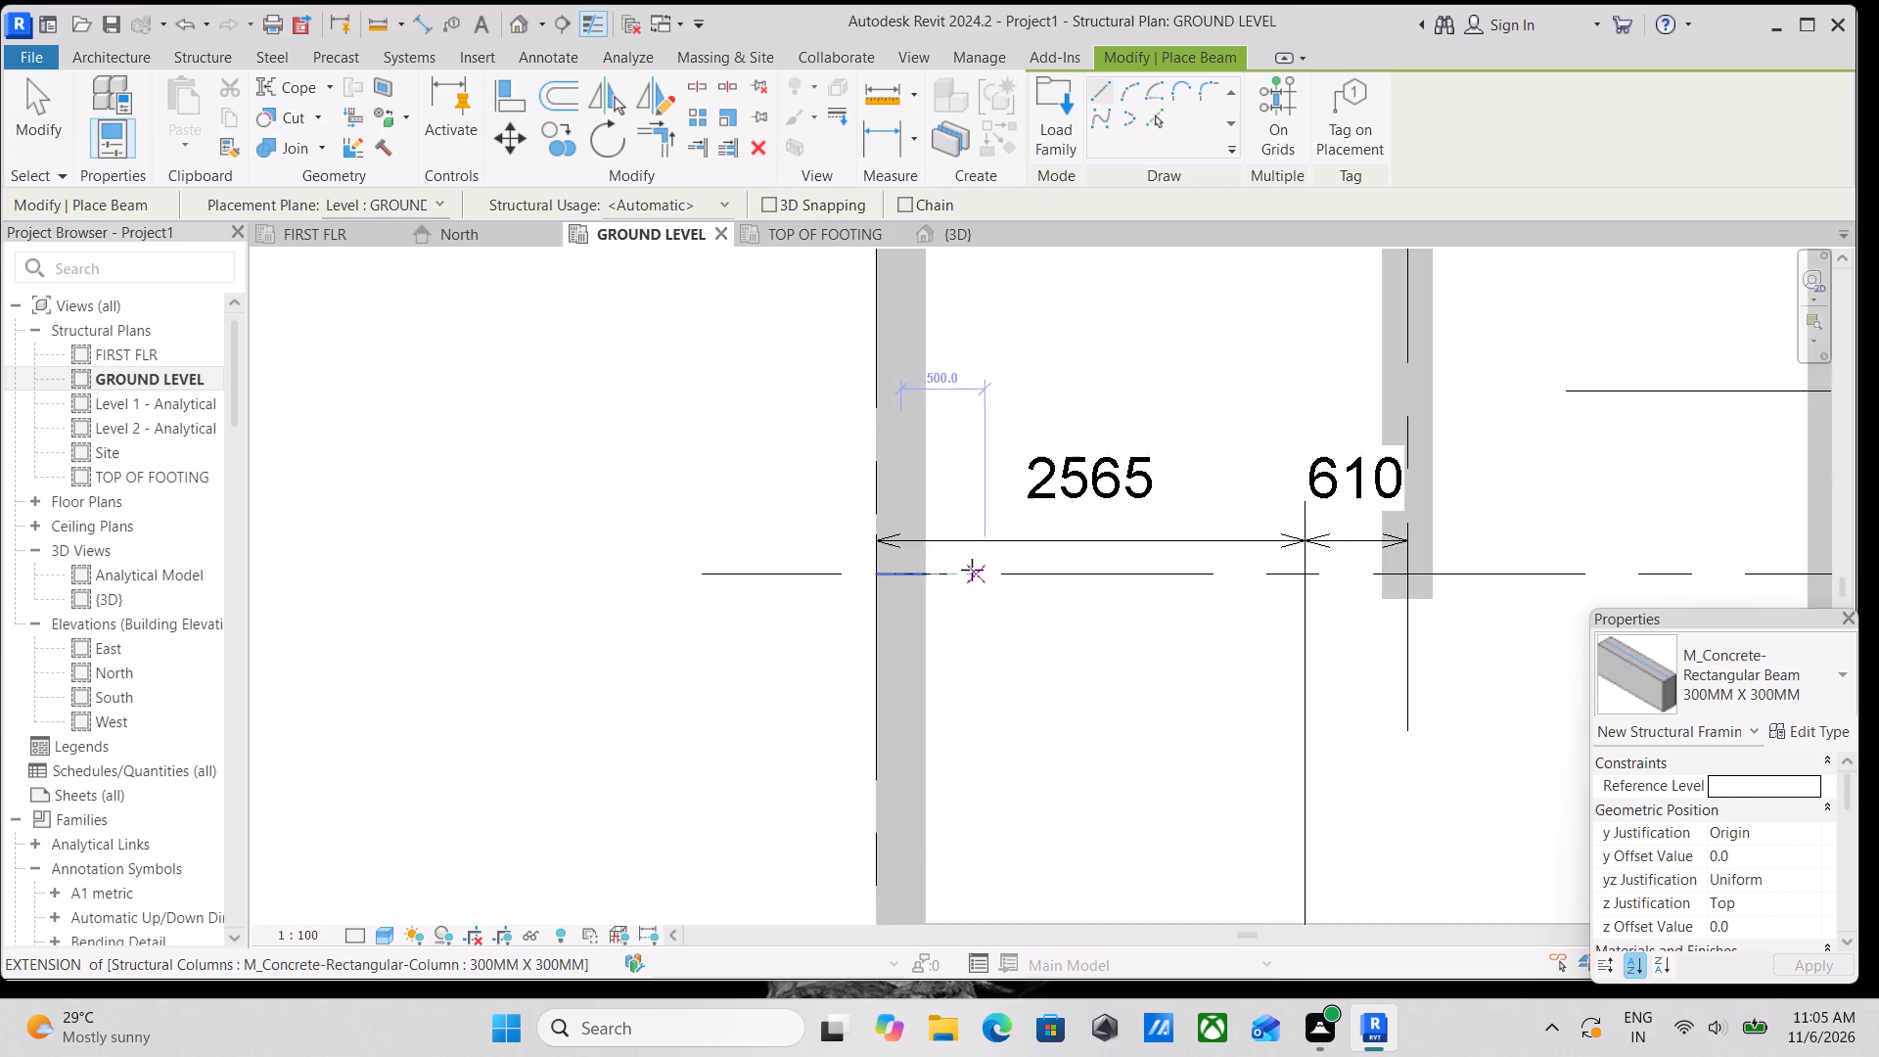
scroll(972, 570, "up", 2)
left_click(909, 574)
middle_click_drag(1257, 588, 985, 595)
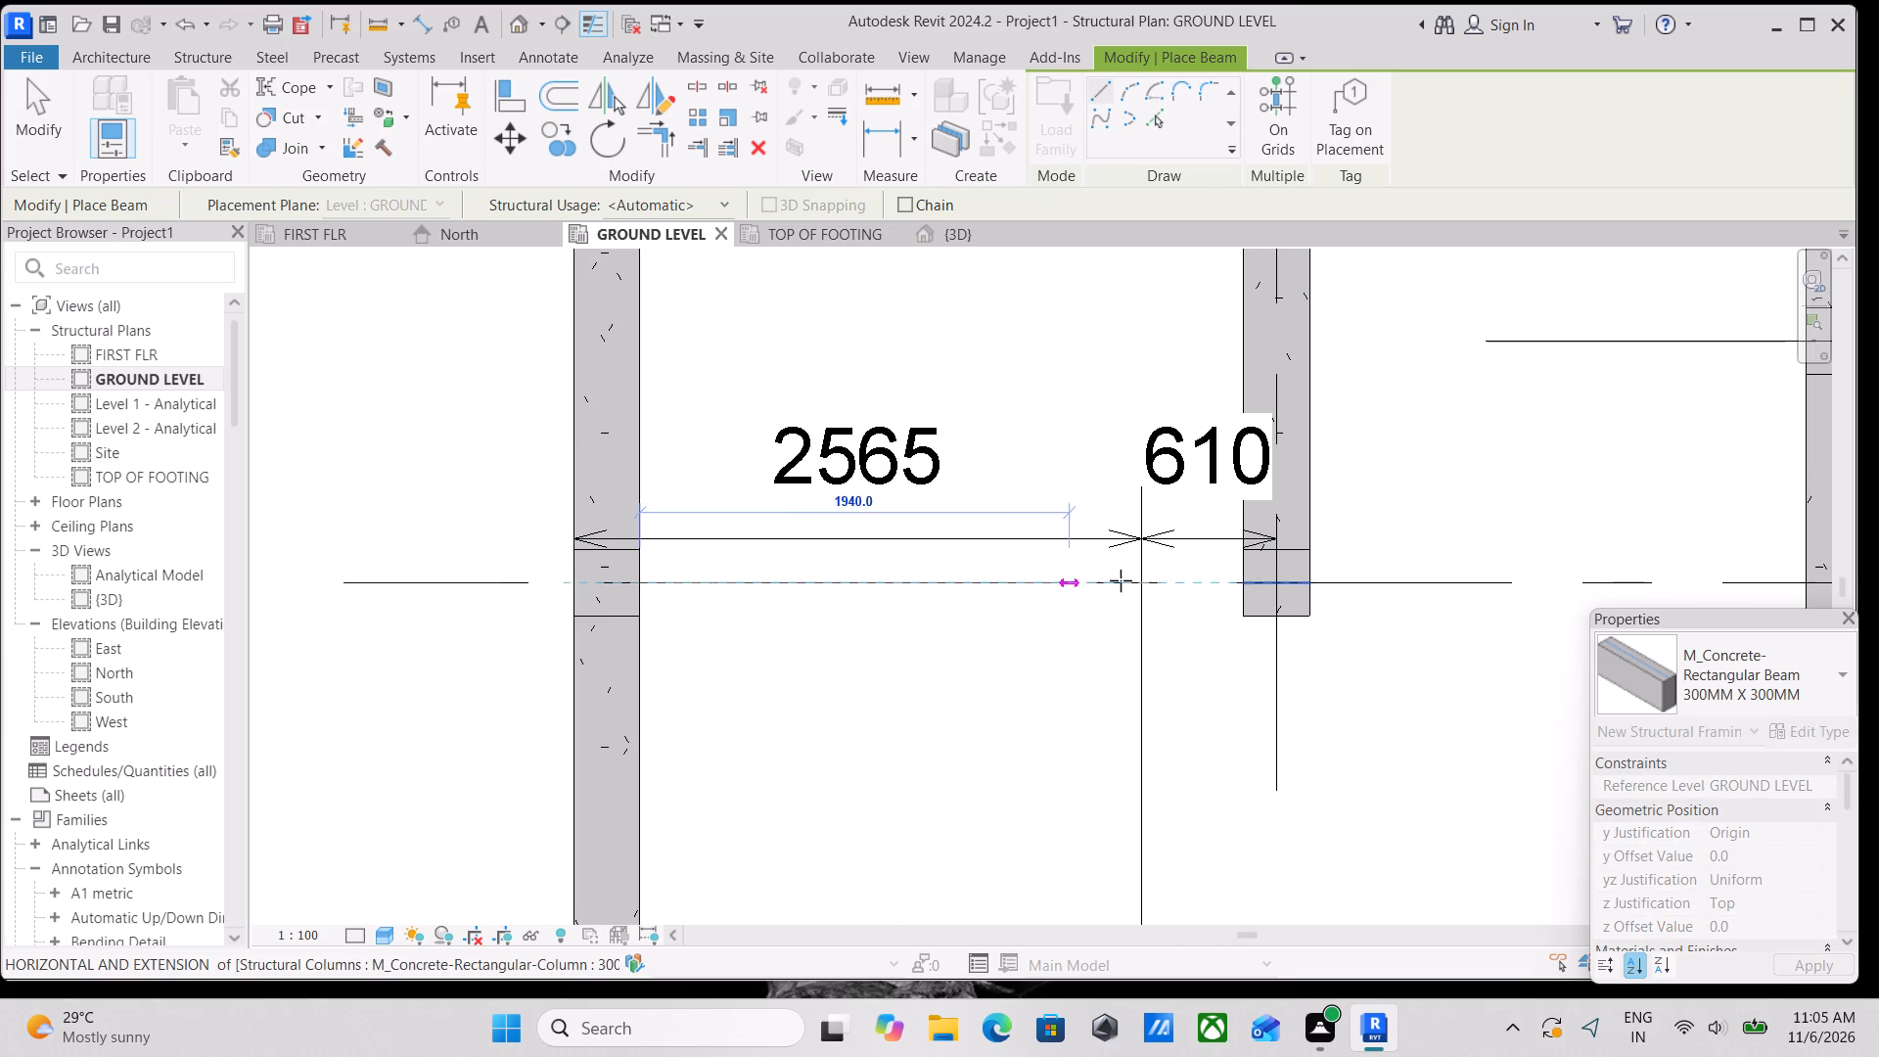
left_click(1255, 589)
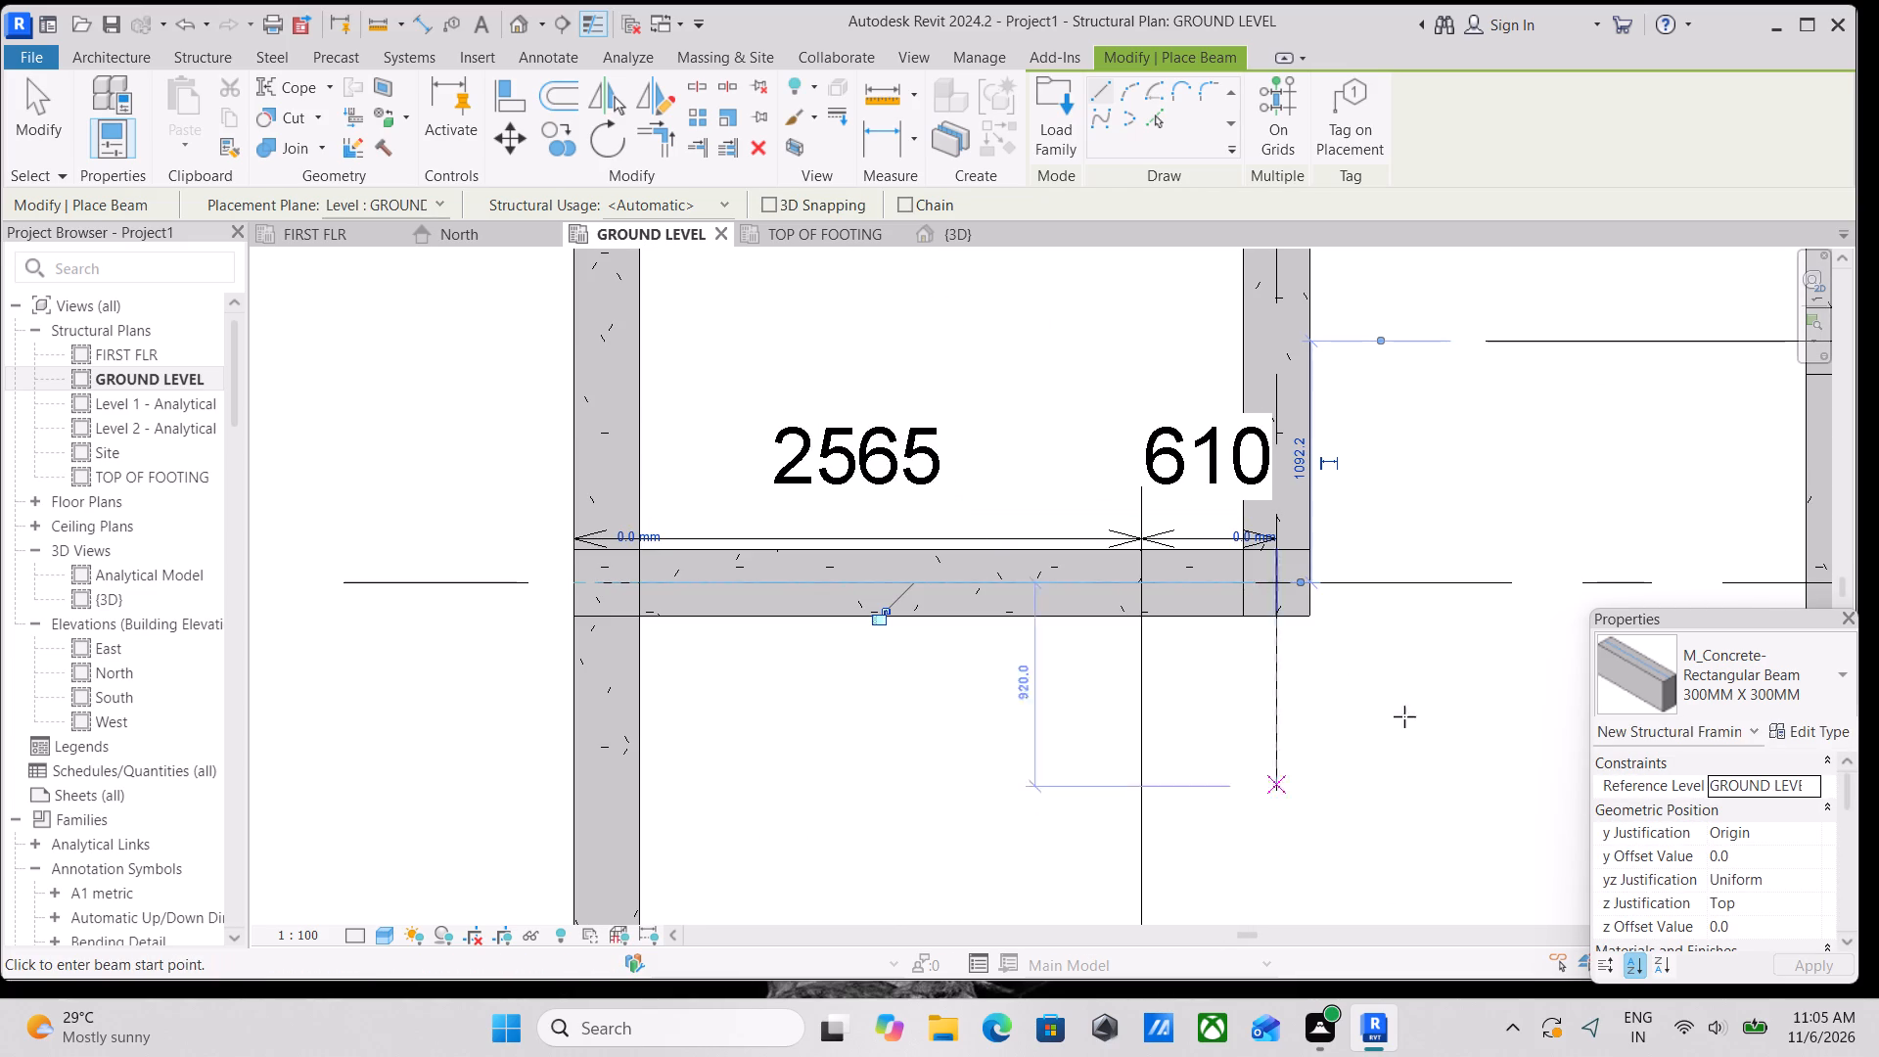
Draw a beam about 2300 mm long along grid 2 from column C-2's inner face midpoint to the grid B beam.
scroll(1456, 678, "down", 5)
middle_click_drag(1446, 678, 1098, 784)
middle_click_drag(1230, 625, 1181, 671)
scroll(1242, 651, "up", 2)
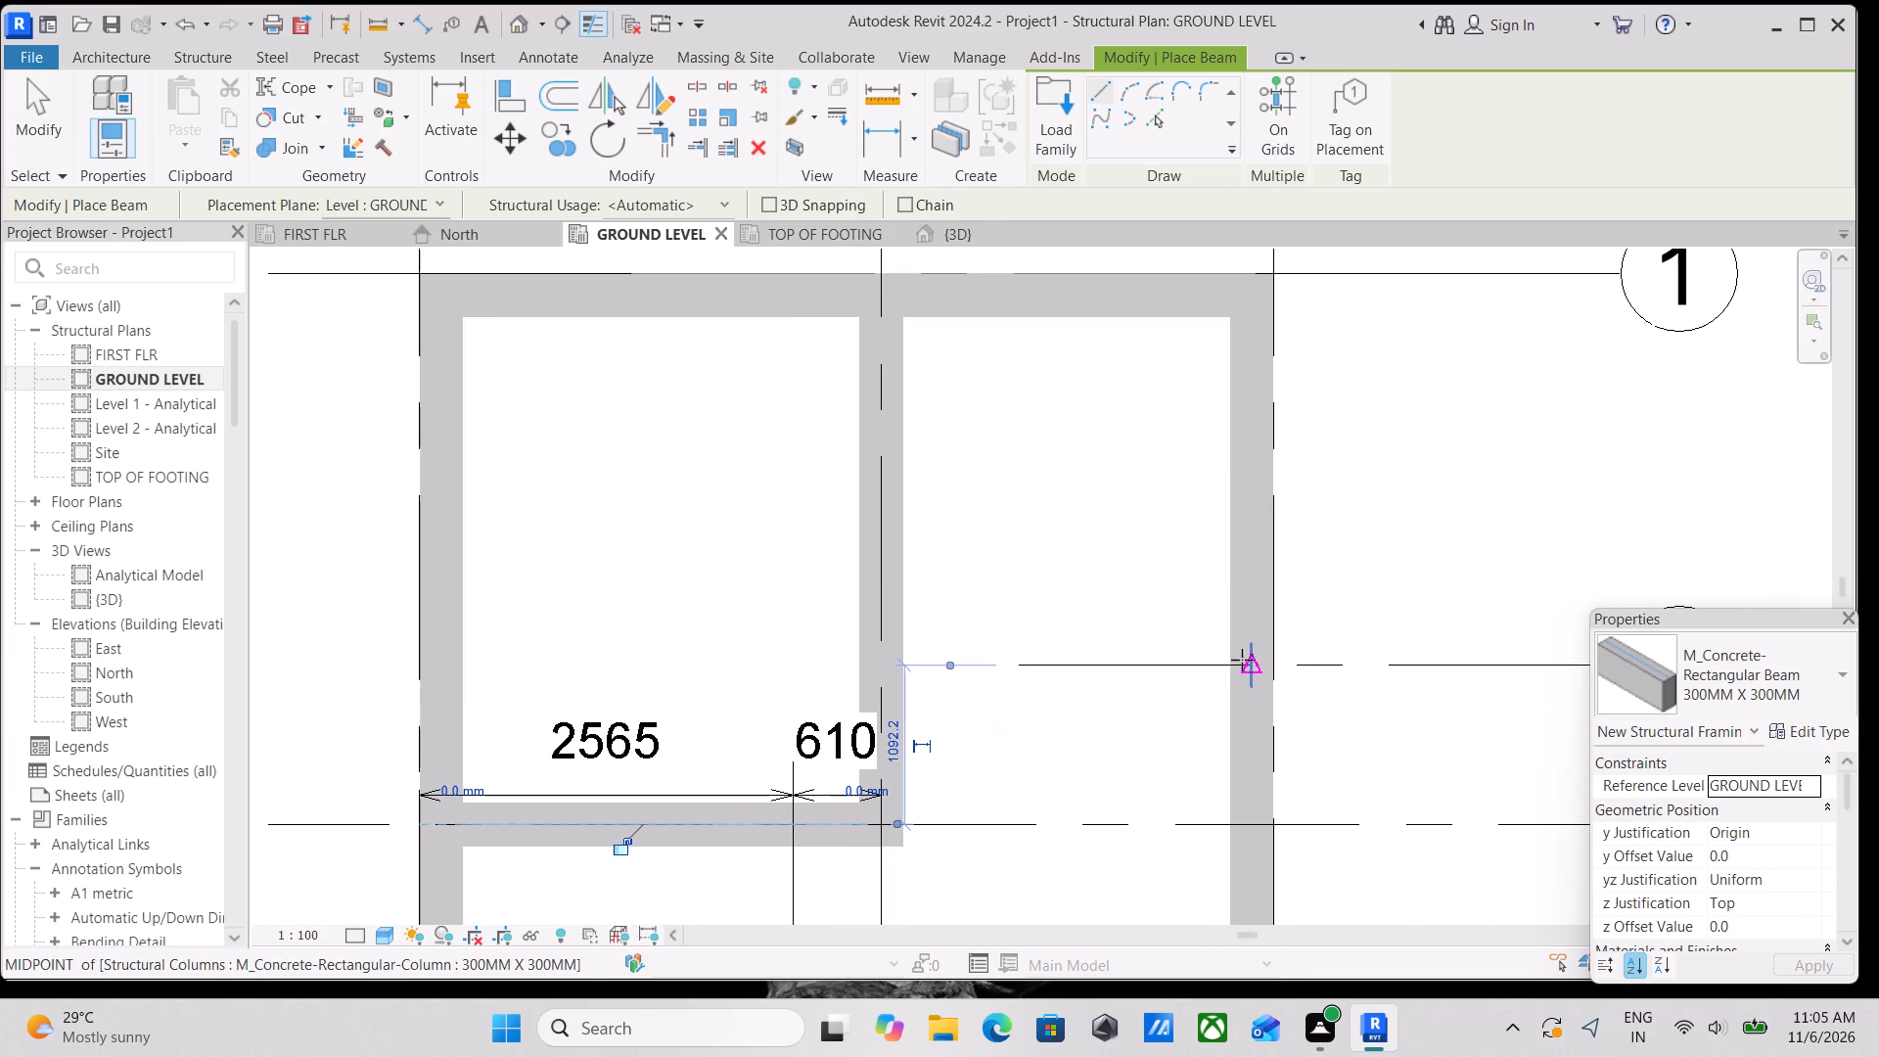
left_click(1239, 670)
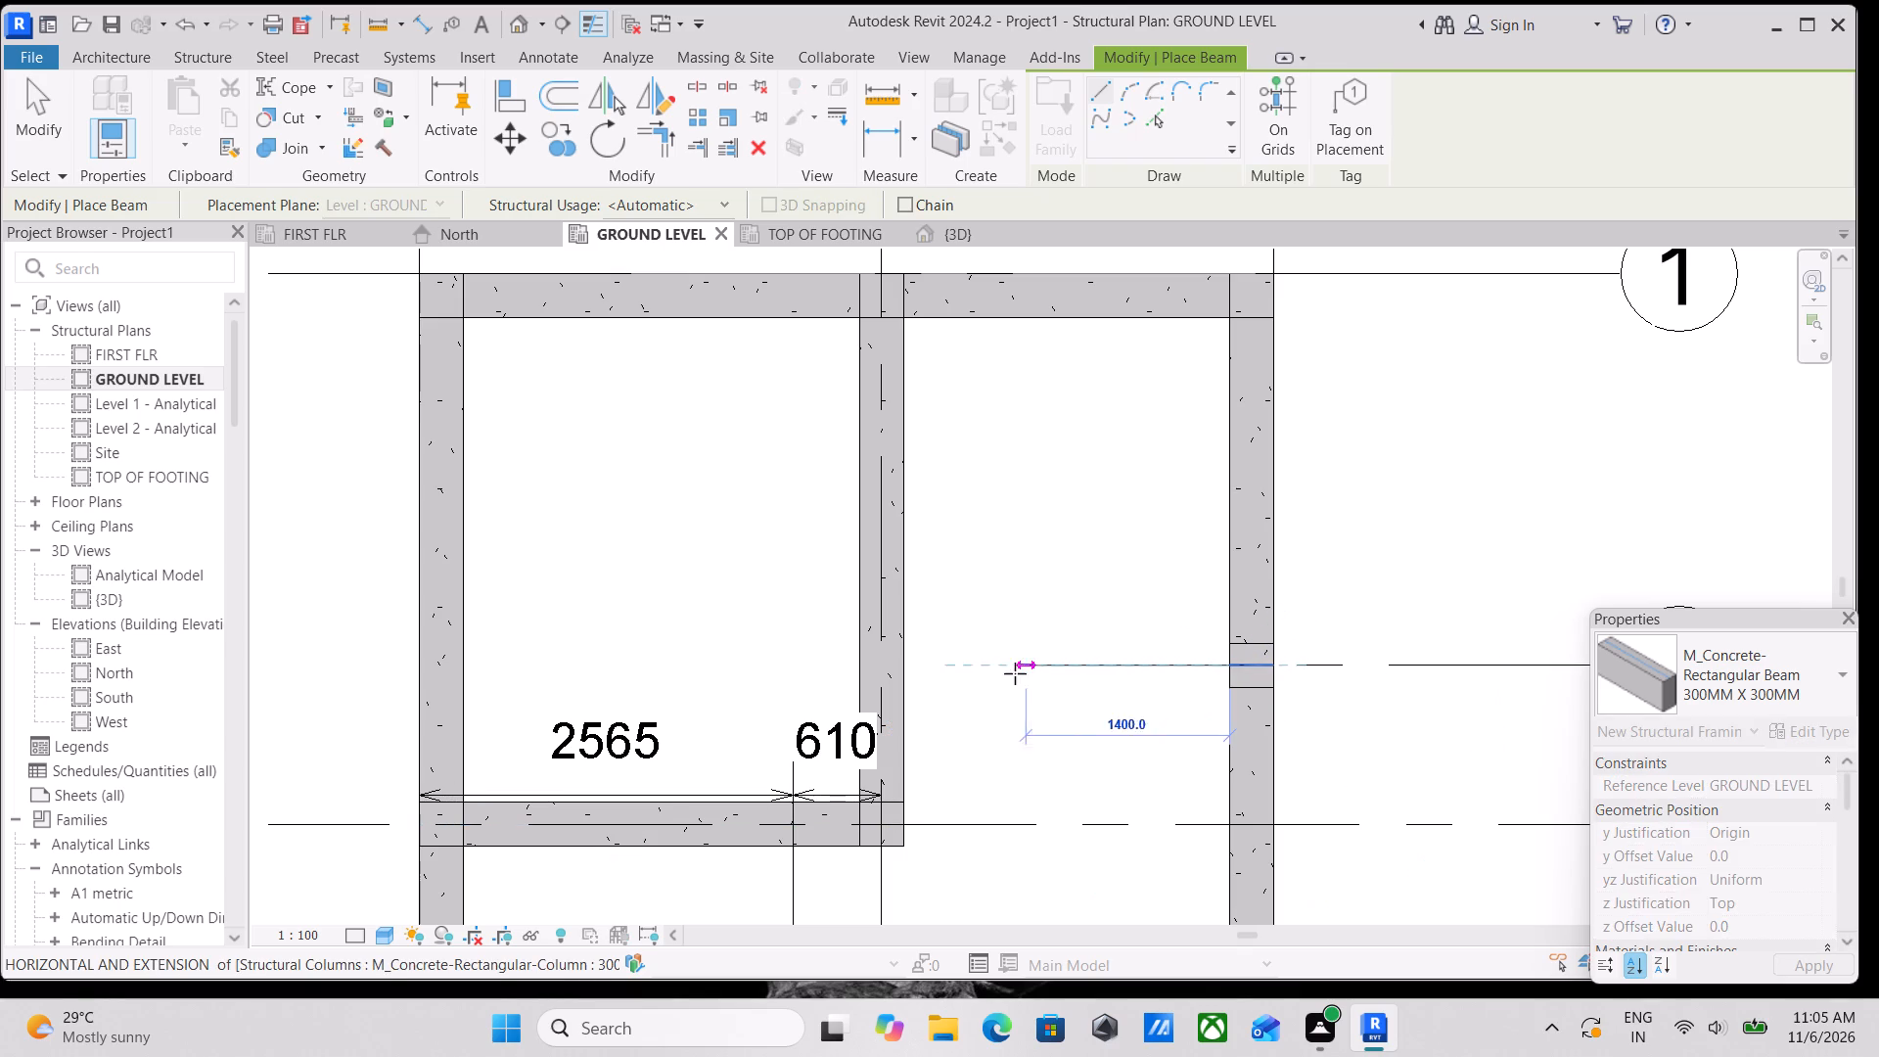
left_click(900, 668)
Draw a beam along grid B from the grid 4 beam to the lower face midpoint of column B-3.
scroll(996, 657, "down", 1)
scroll(1243, 641, "down", 6)
middle_click_drag(996, 724, 1036, 560)
scroll(978, 727, "up", 3)
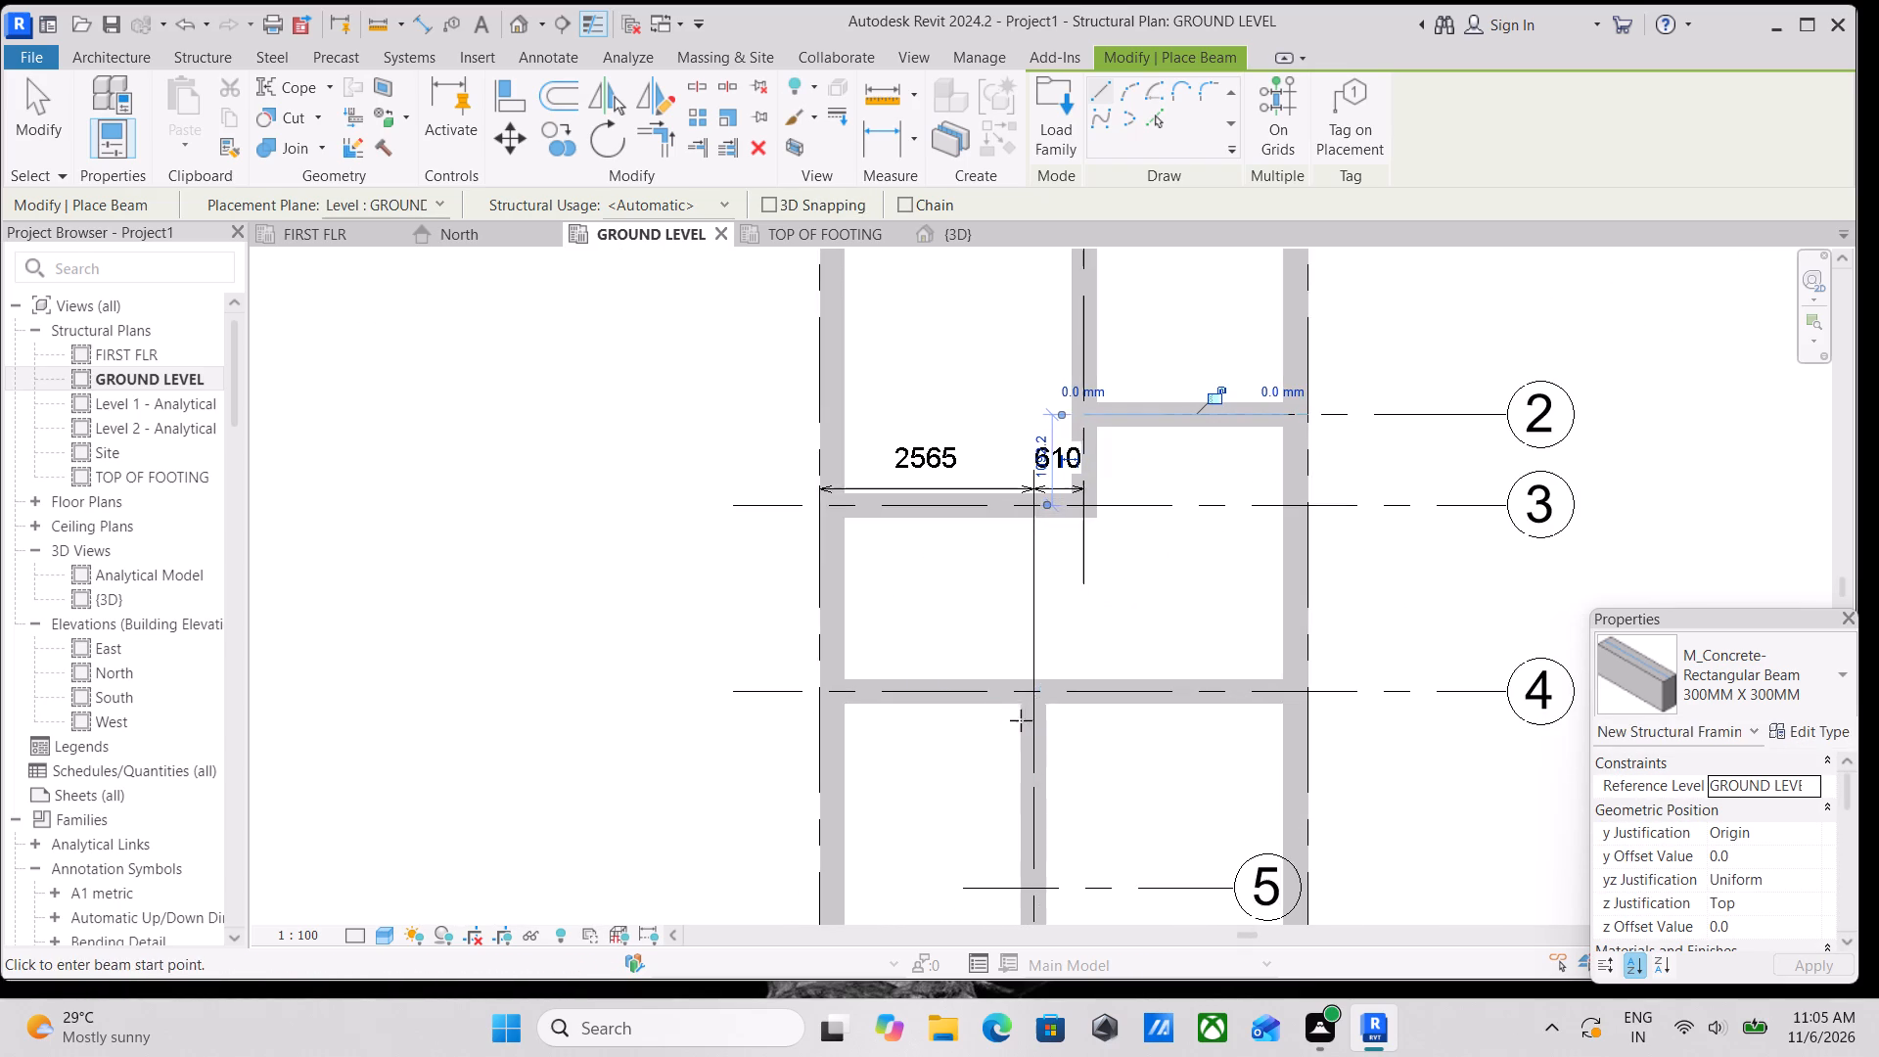
scroll(1052, 647, "up", 2)
scroll(1018, 705, "down", 1)
middle_click_drag(1018, 705, 1000, 735)
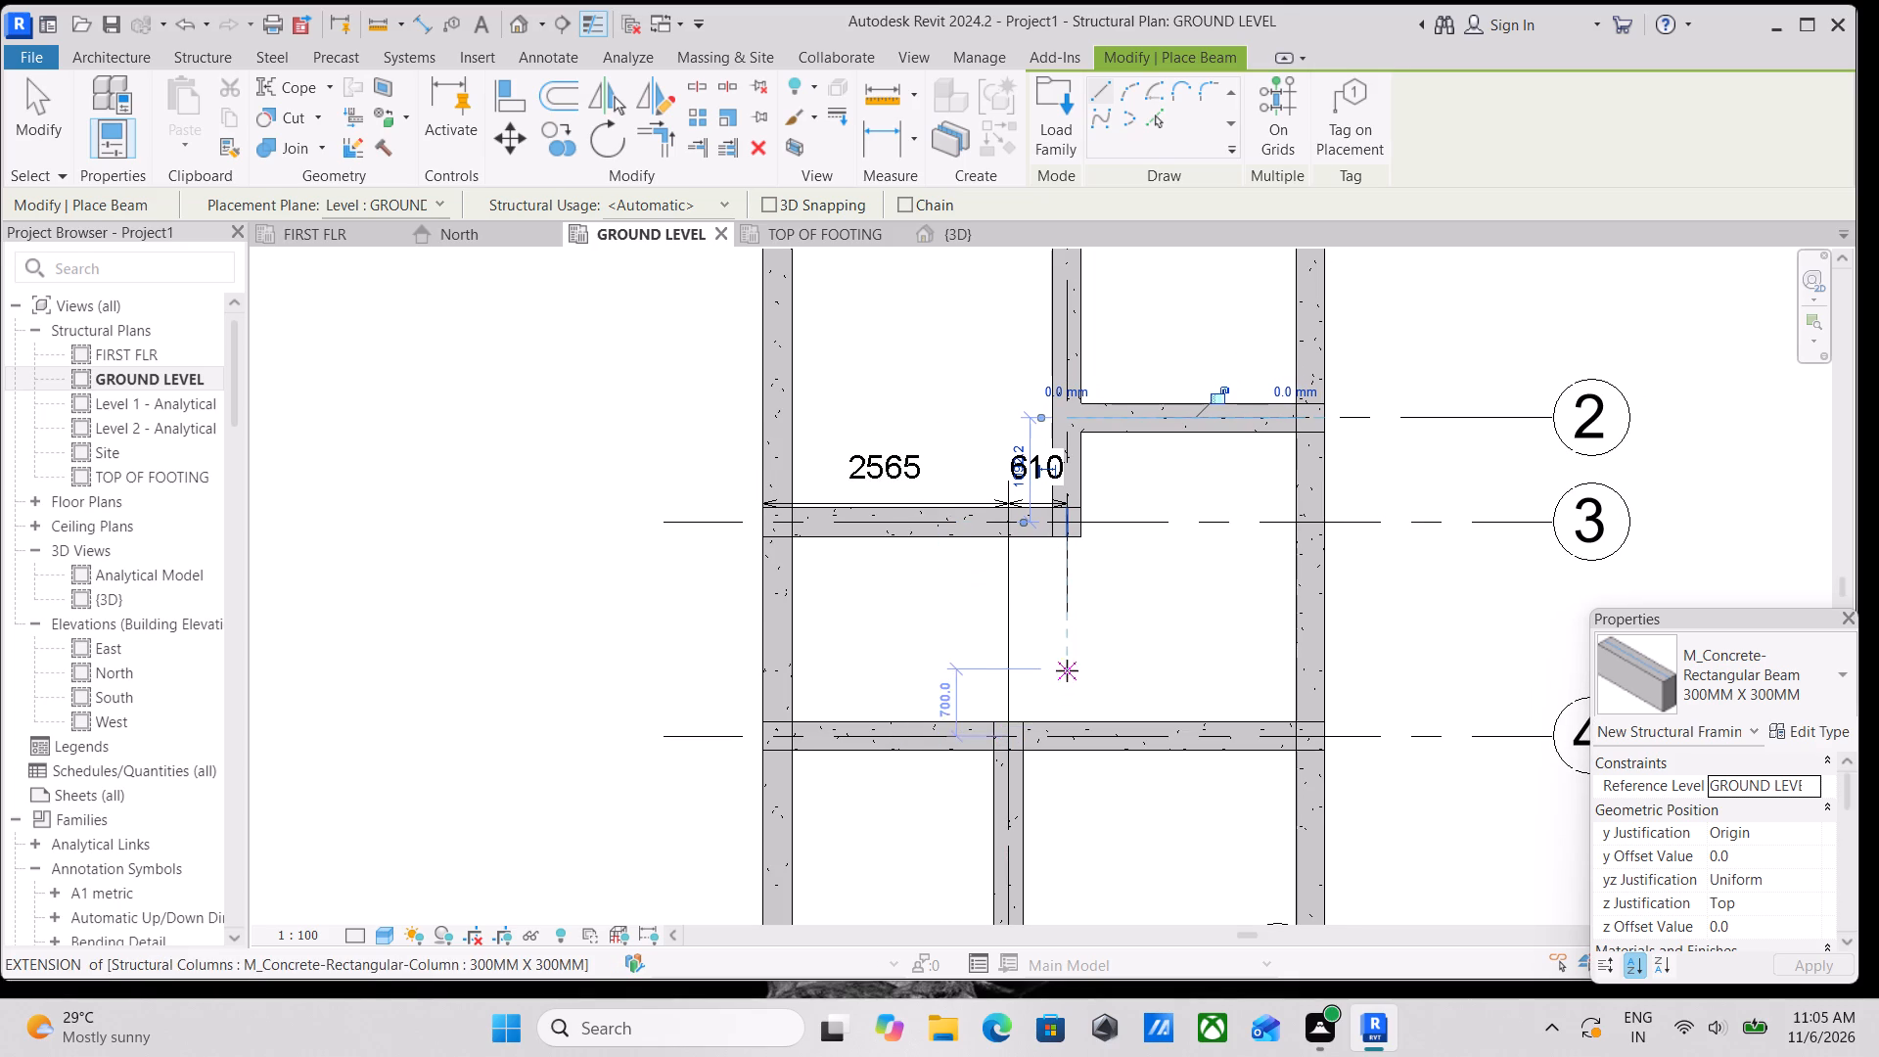
left_click(1064, 728)
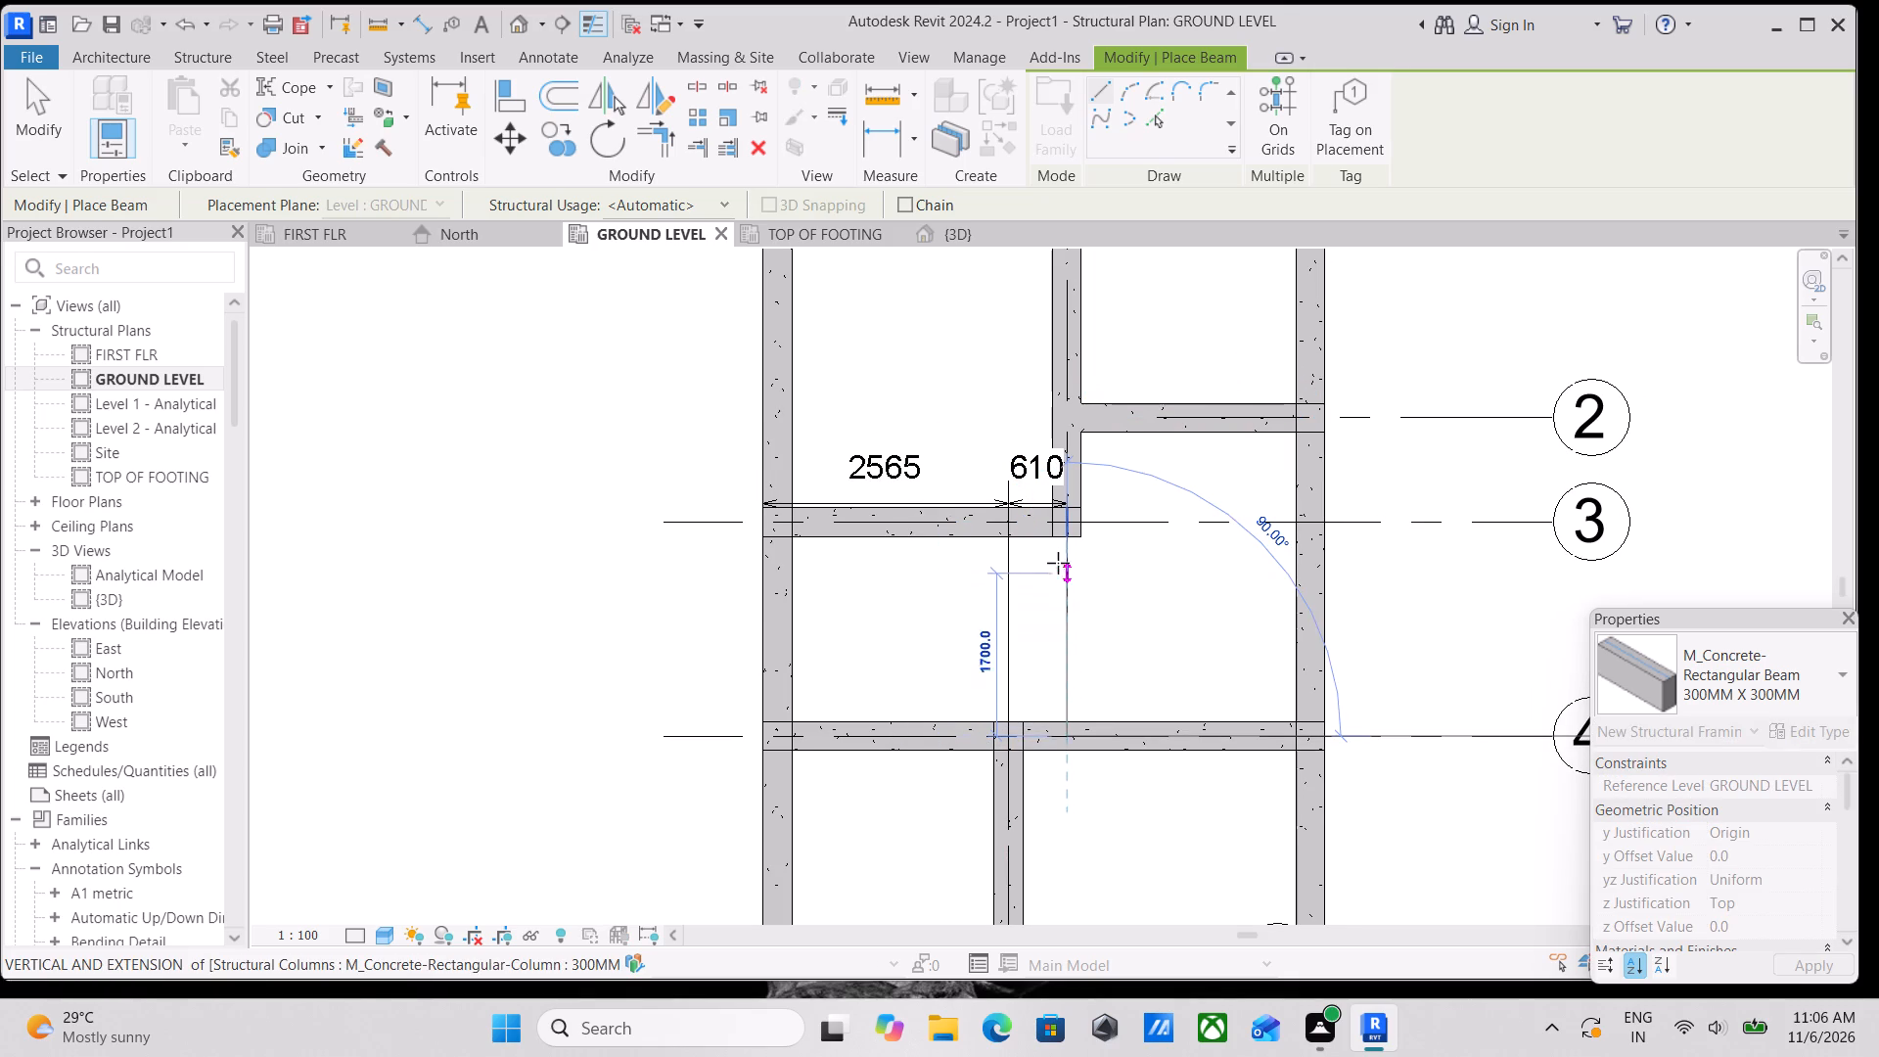
left_click(1058, 533)
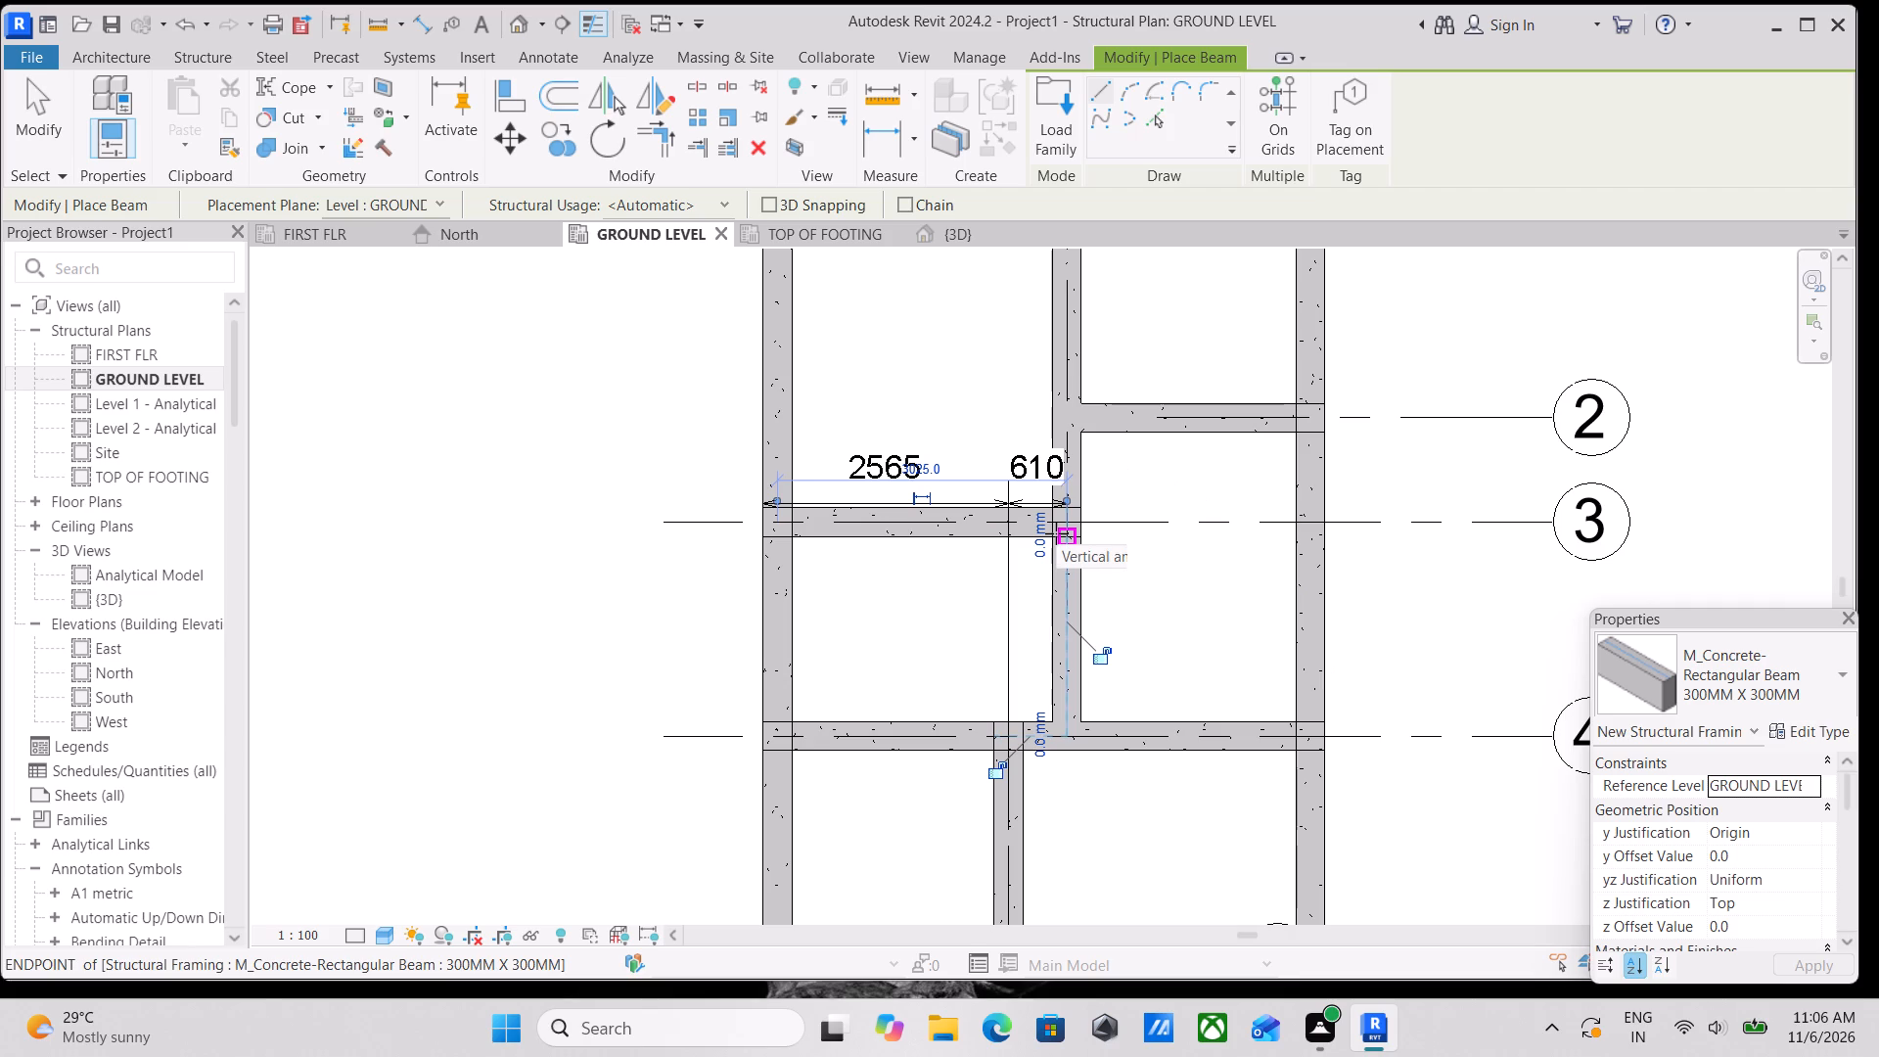
End the current beam and examine the GROUND LEVEL framing layout between grids 1 and 6.
key("Escape")
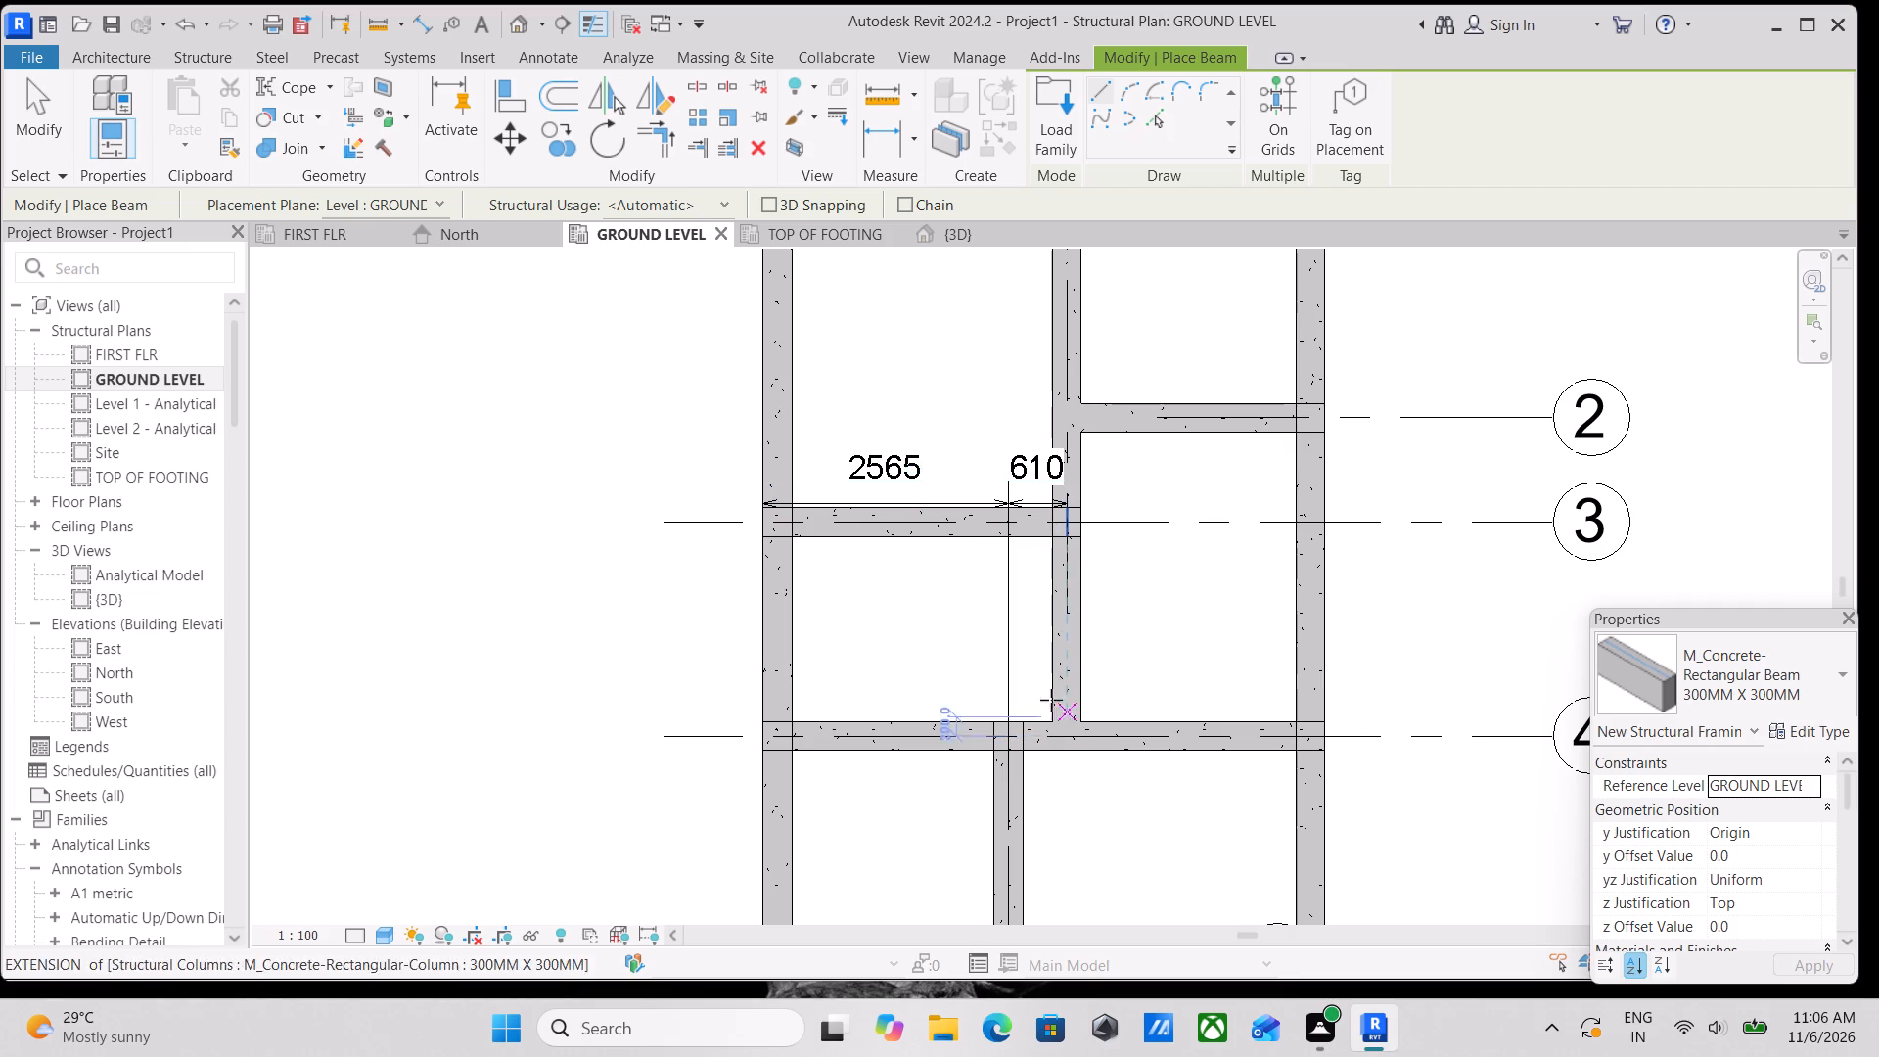
scroll(1047, 667, "down", 5)
middle_click_drag(1110, 683, 1165, 556)
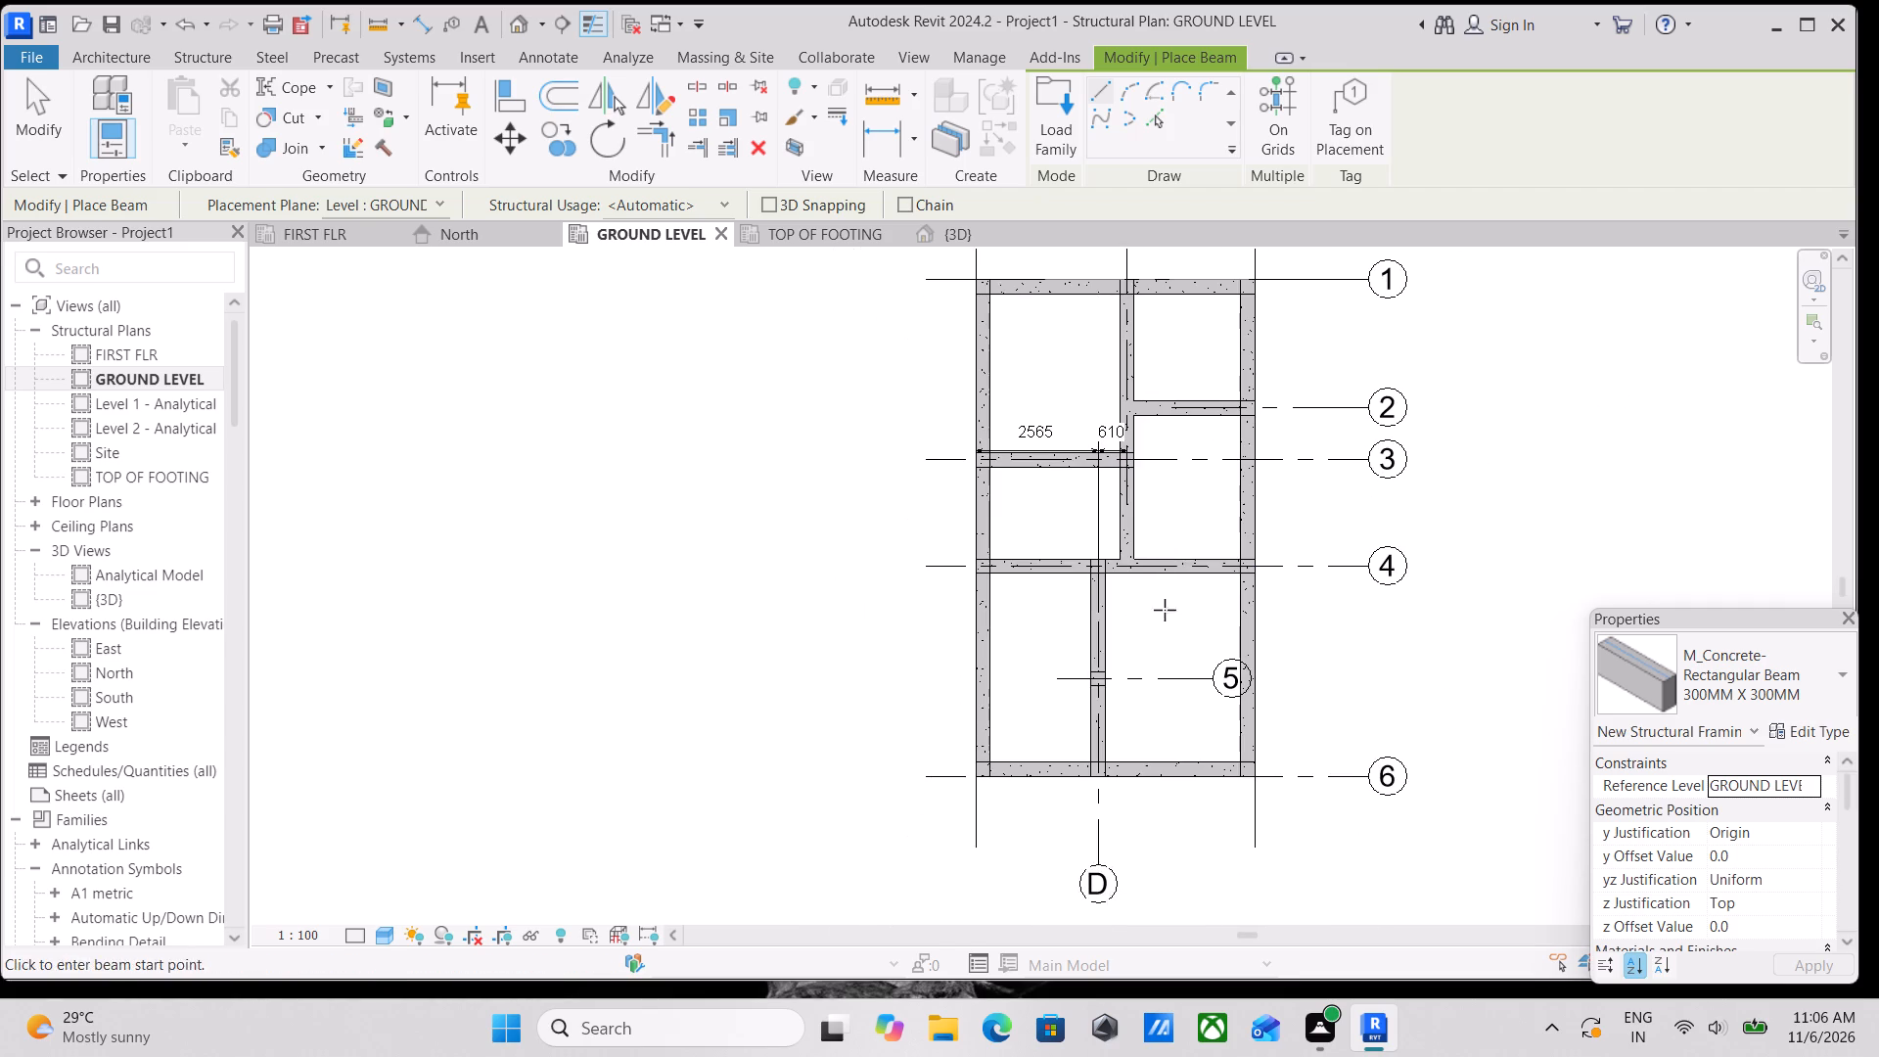
scroll(1033, 689, "up", 3)
middle_click_drag(1181, 566, 1192, 706)
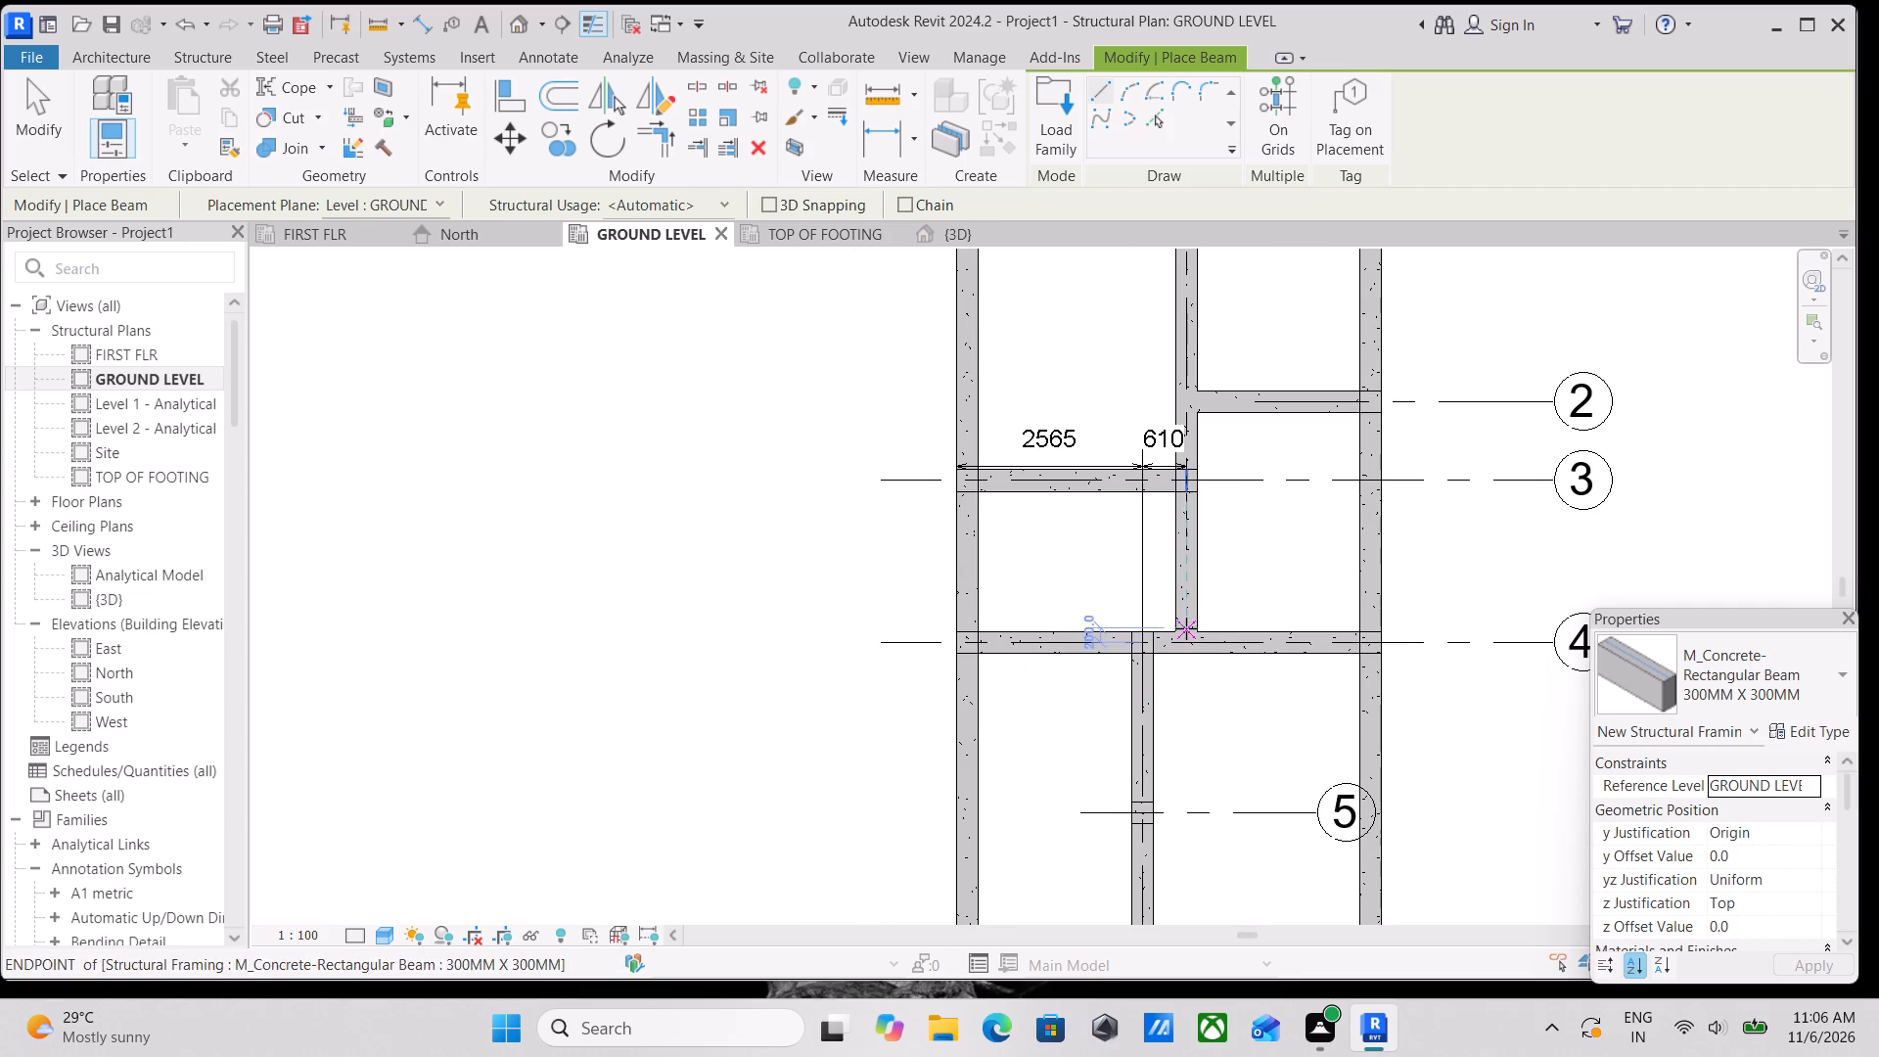
scroll(1086, 623, "down", 1)
middle_click_drag(1086, 623, 1112, 581)
scroll(1308, 663, "down", 2)
middle_click_drag(1303, 663, 1119, 773)
middle_click_drag(1311, 648, 1320, 618)
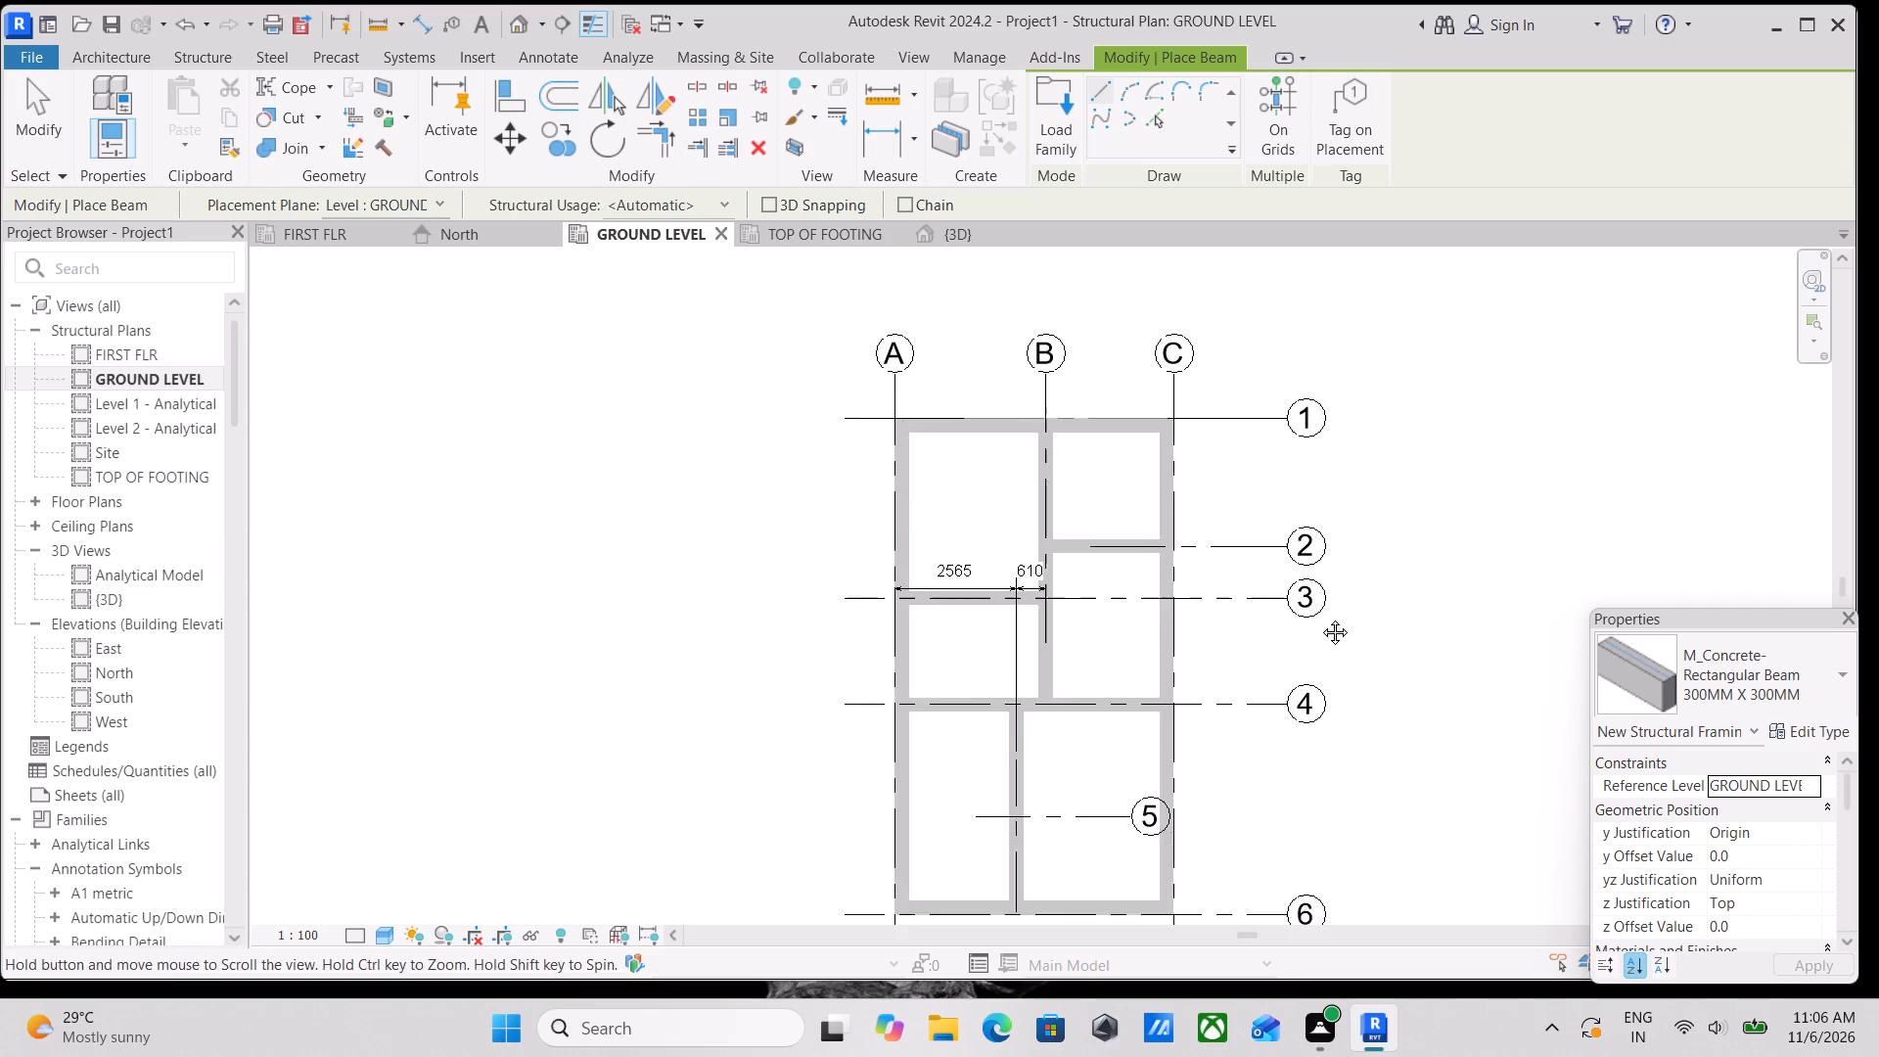
middle_click_drag(1320, 618, 1402, 476)
scroll(1268, 590, "down", 2)
middle_click_drag(1264, 590, 1316, 711)
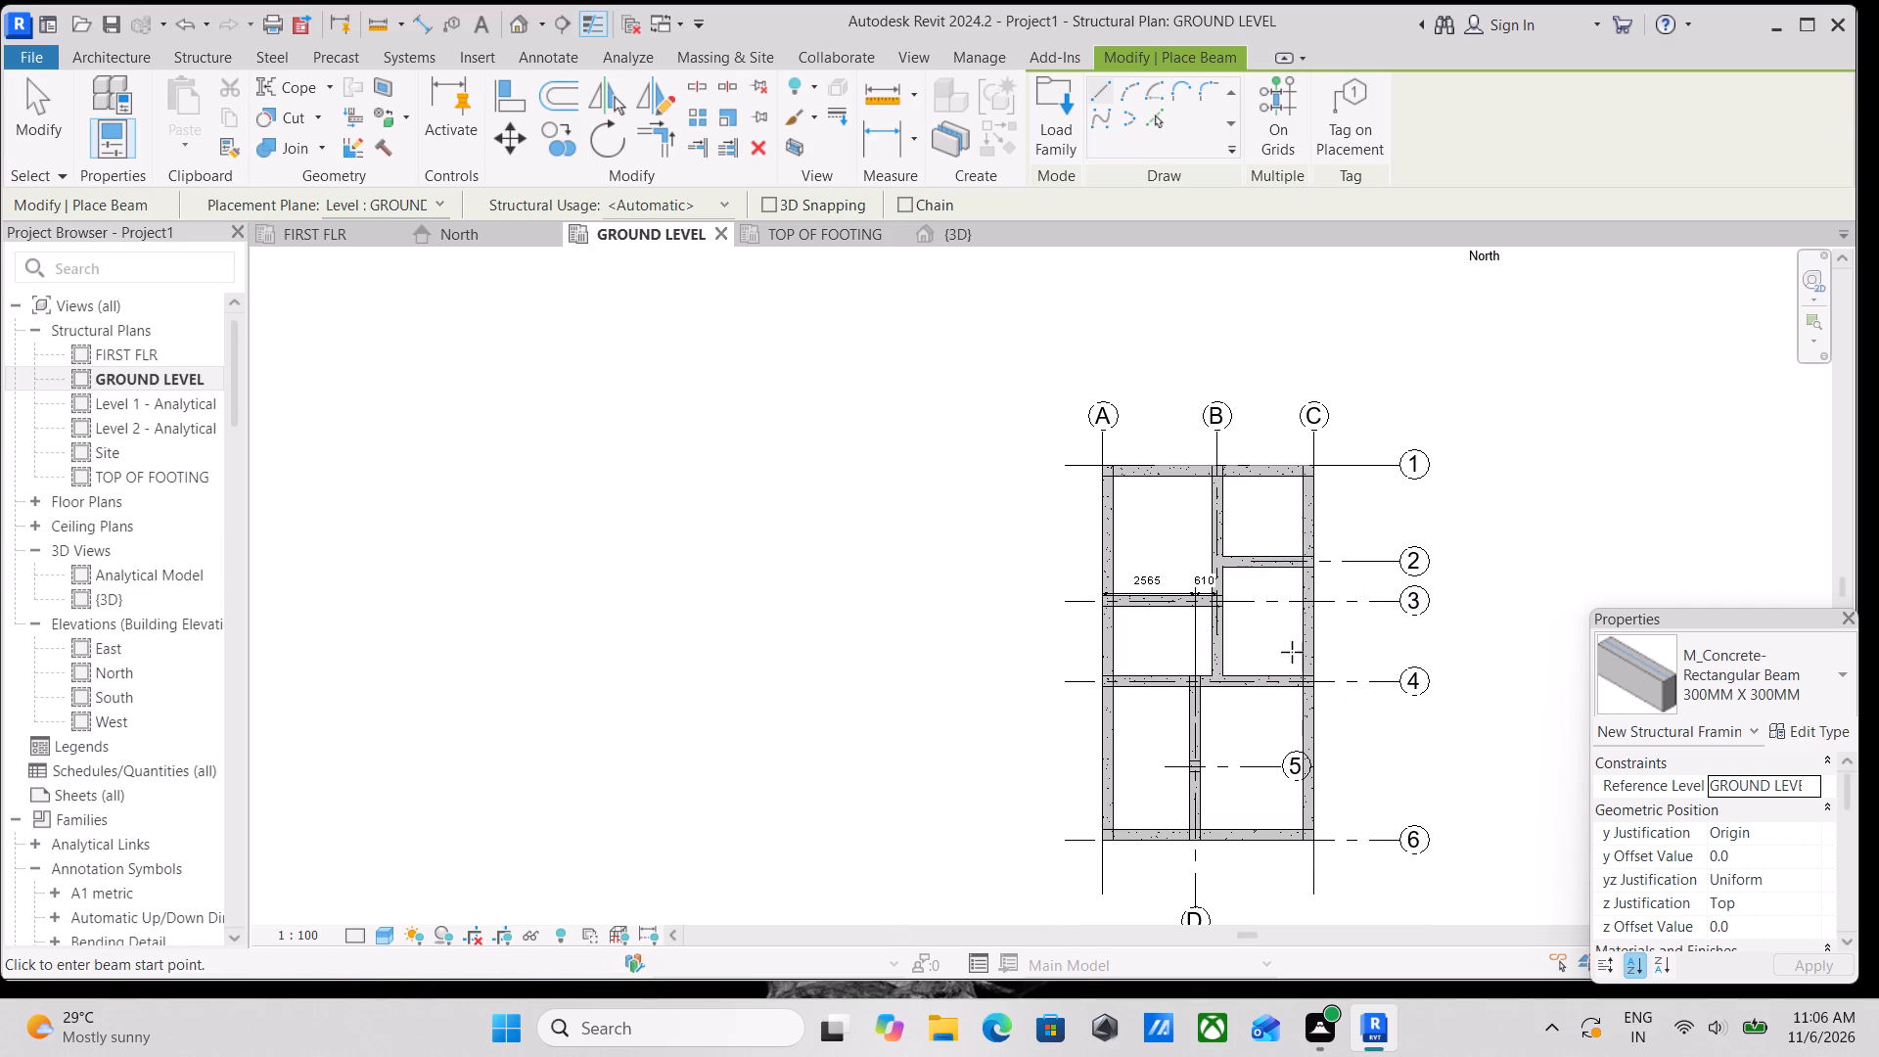
Leave beam placement and extend grid 5's bubble end beyond grid C, aligned with the bubbles of grids 3 and 4.
scroll(1291, 756, "up", 3)
key("Escape")
scroll(1245, 827, "up", 3)
key("Escape")
key("Escape")
left_click(1239, 742)
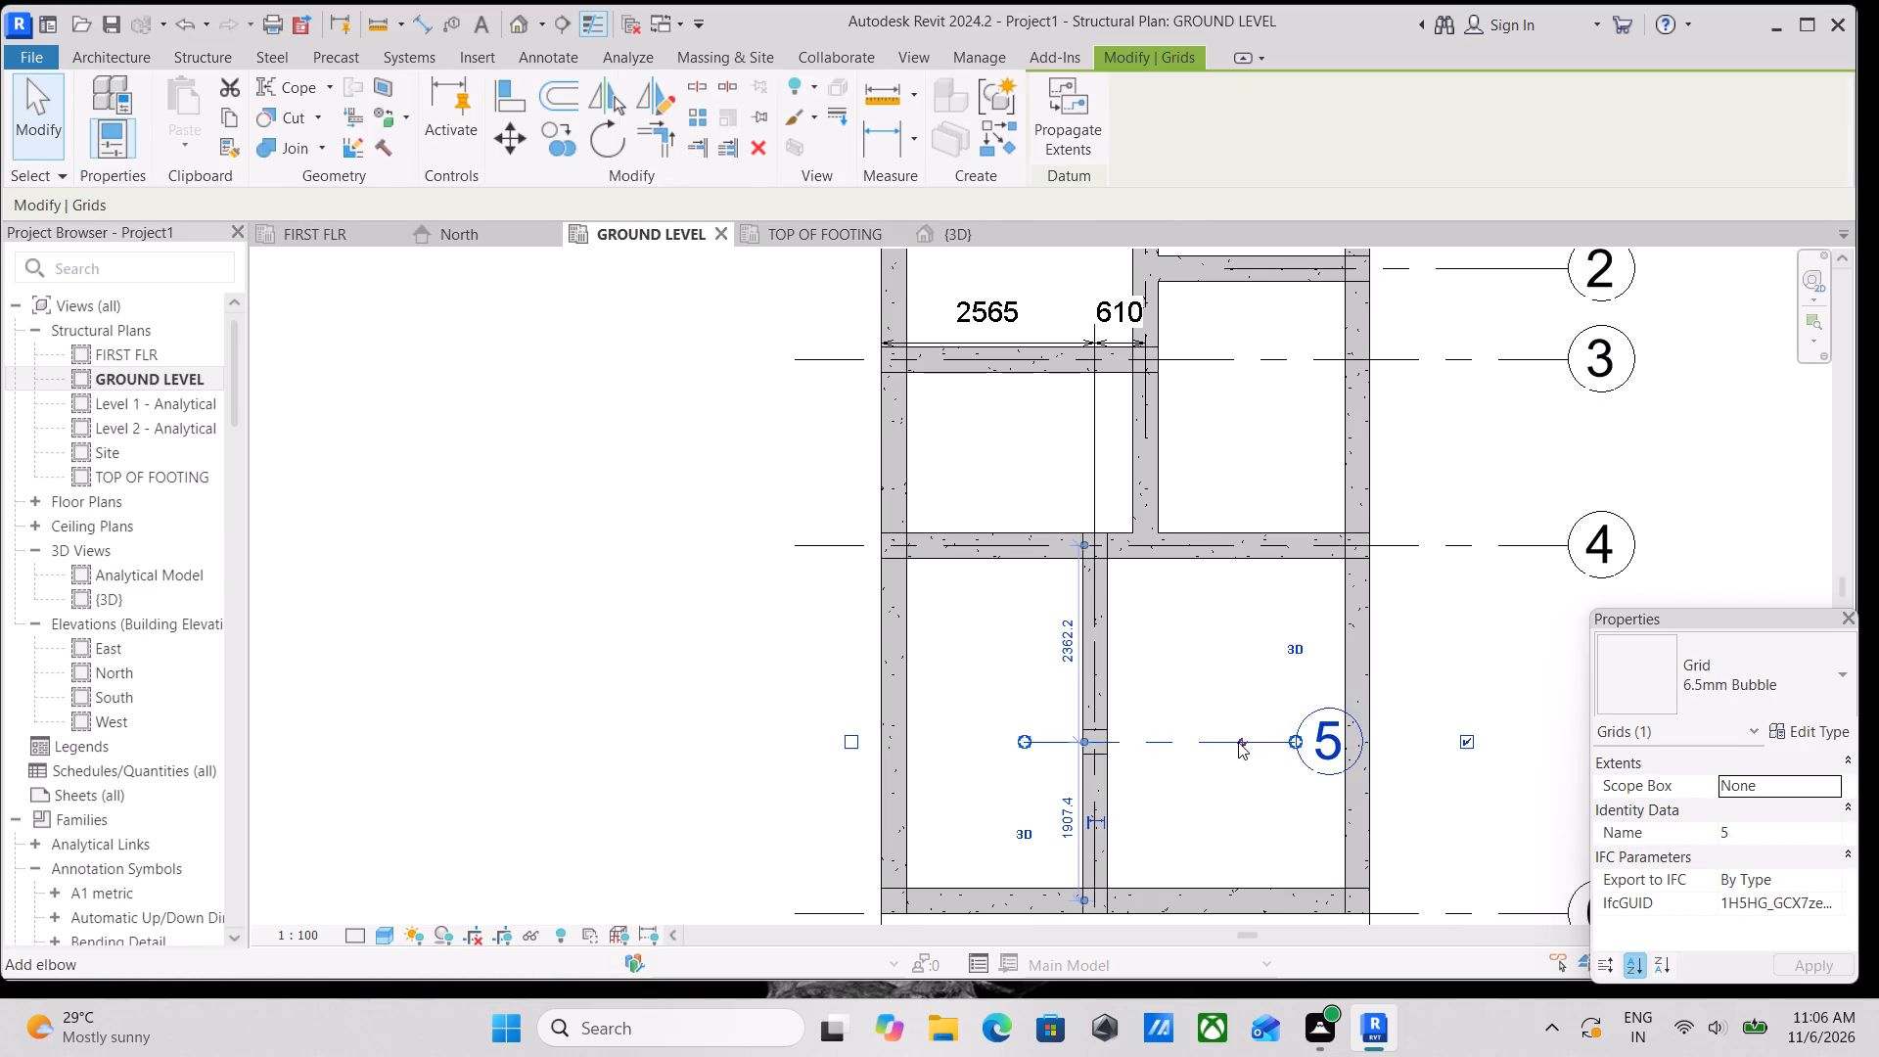
scroll(1295, 745, "up", 1)
left_click_drag(1298, 740, 1522, 738)
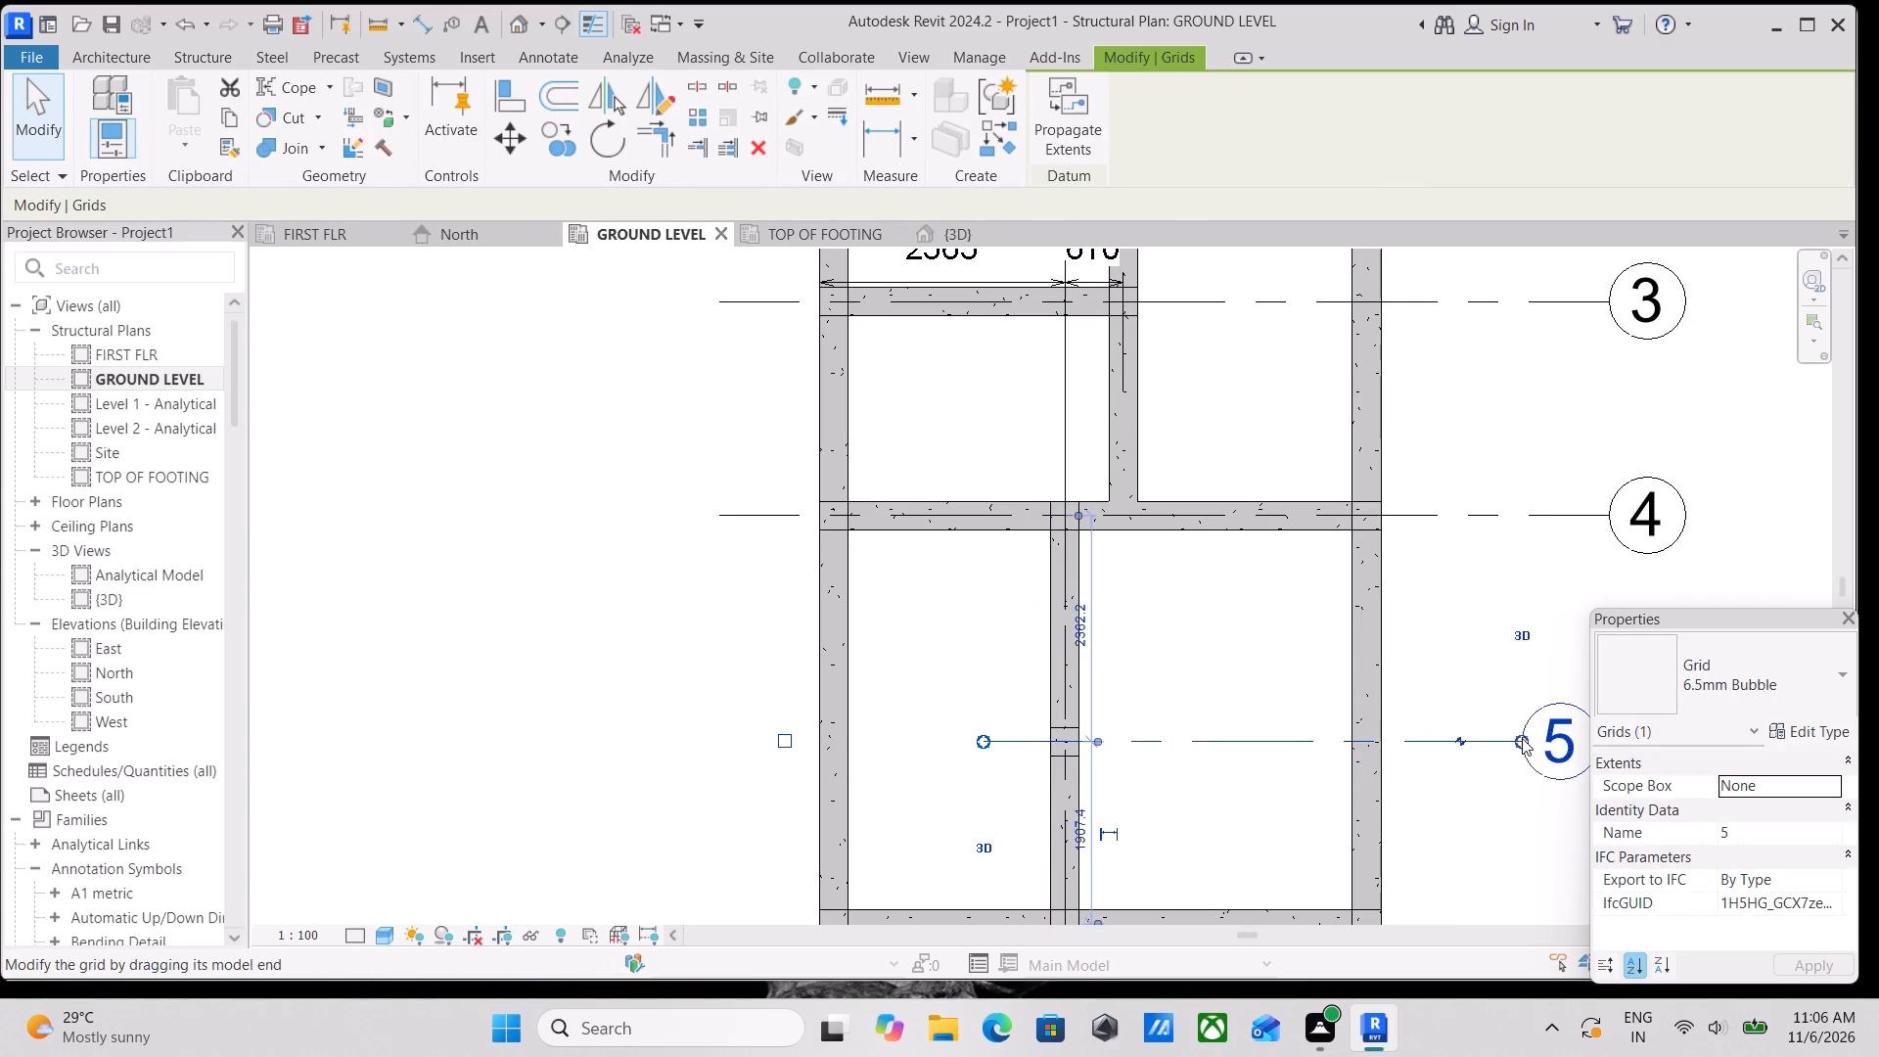
middle_click_drag(1520, 738, 1042, 732)
left_click_drag(1042, 734, 1131, 734)
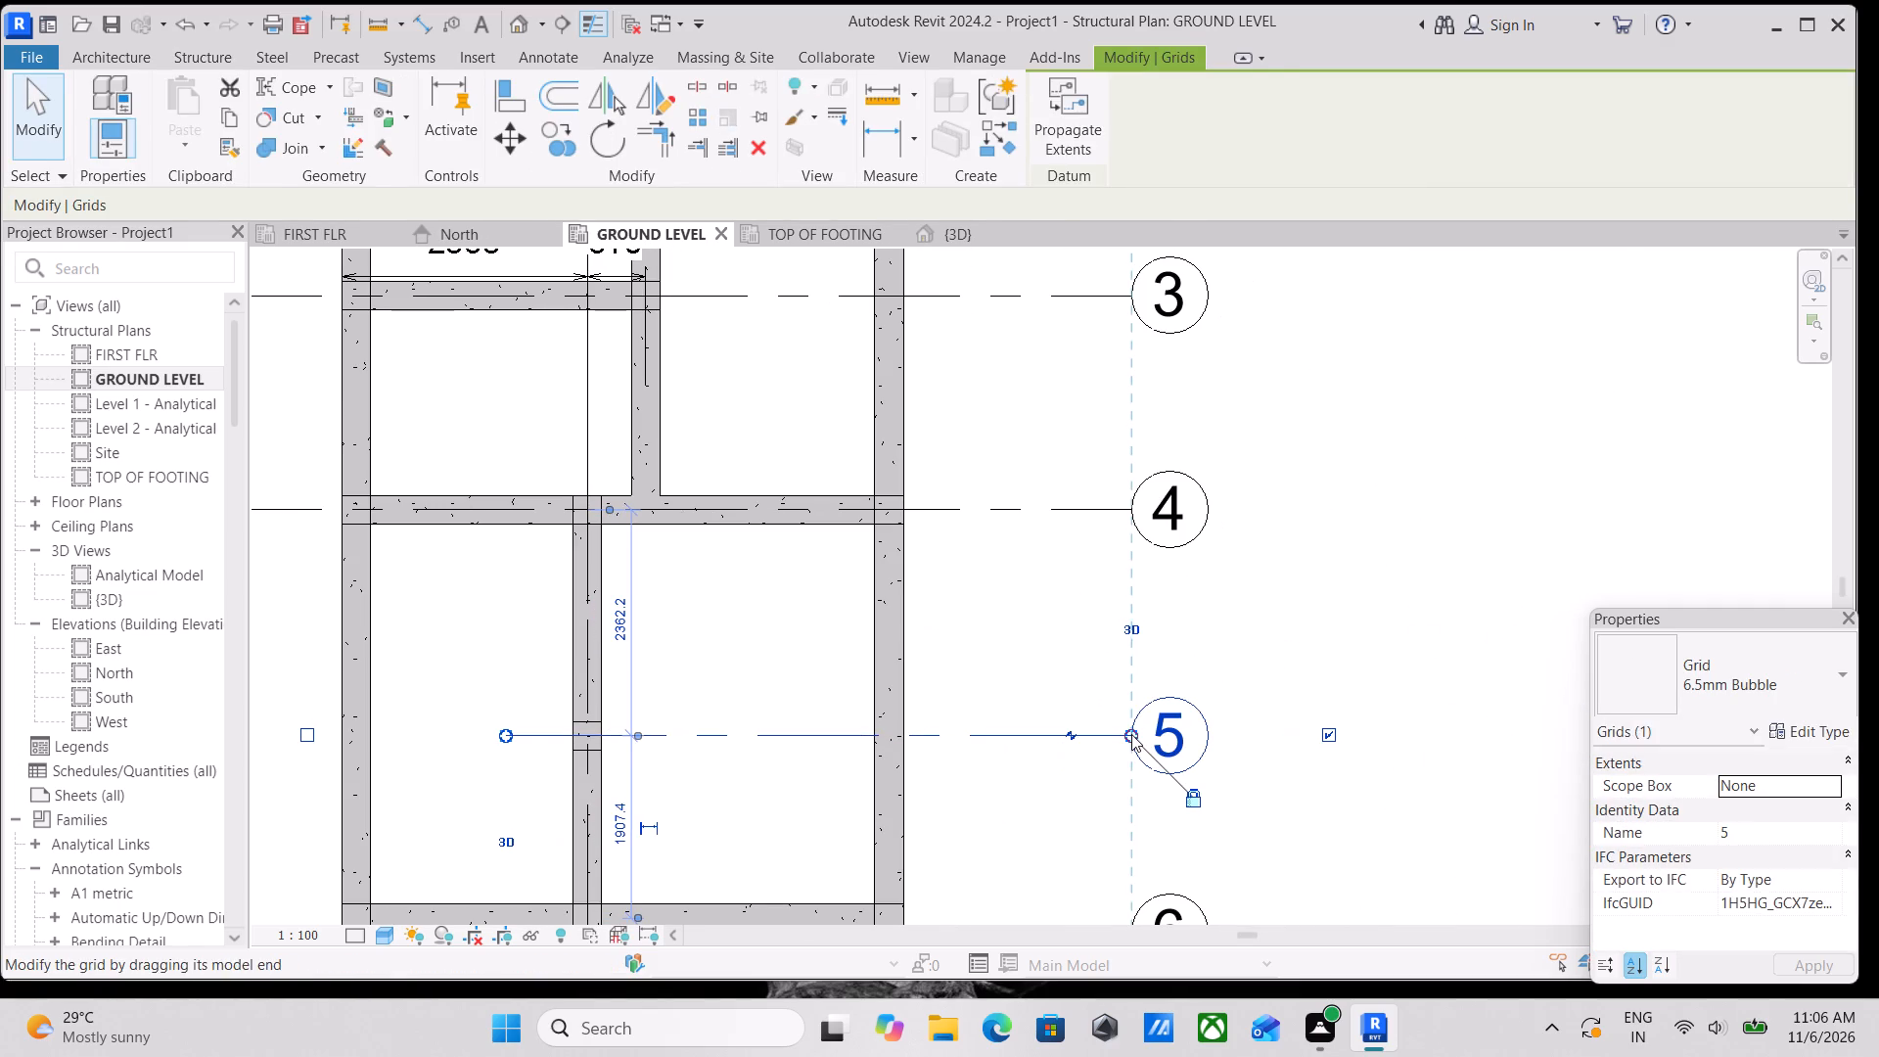
key("Escape")
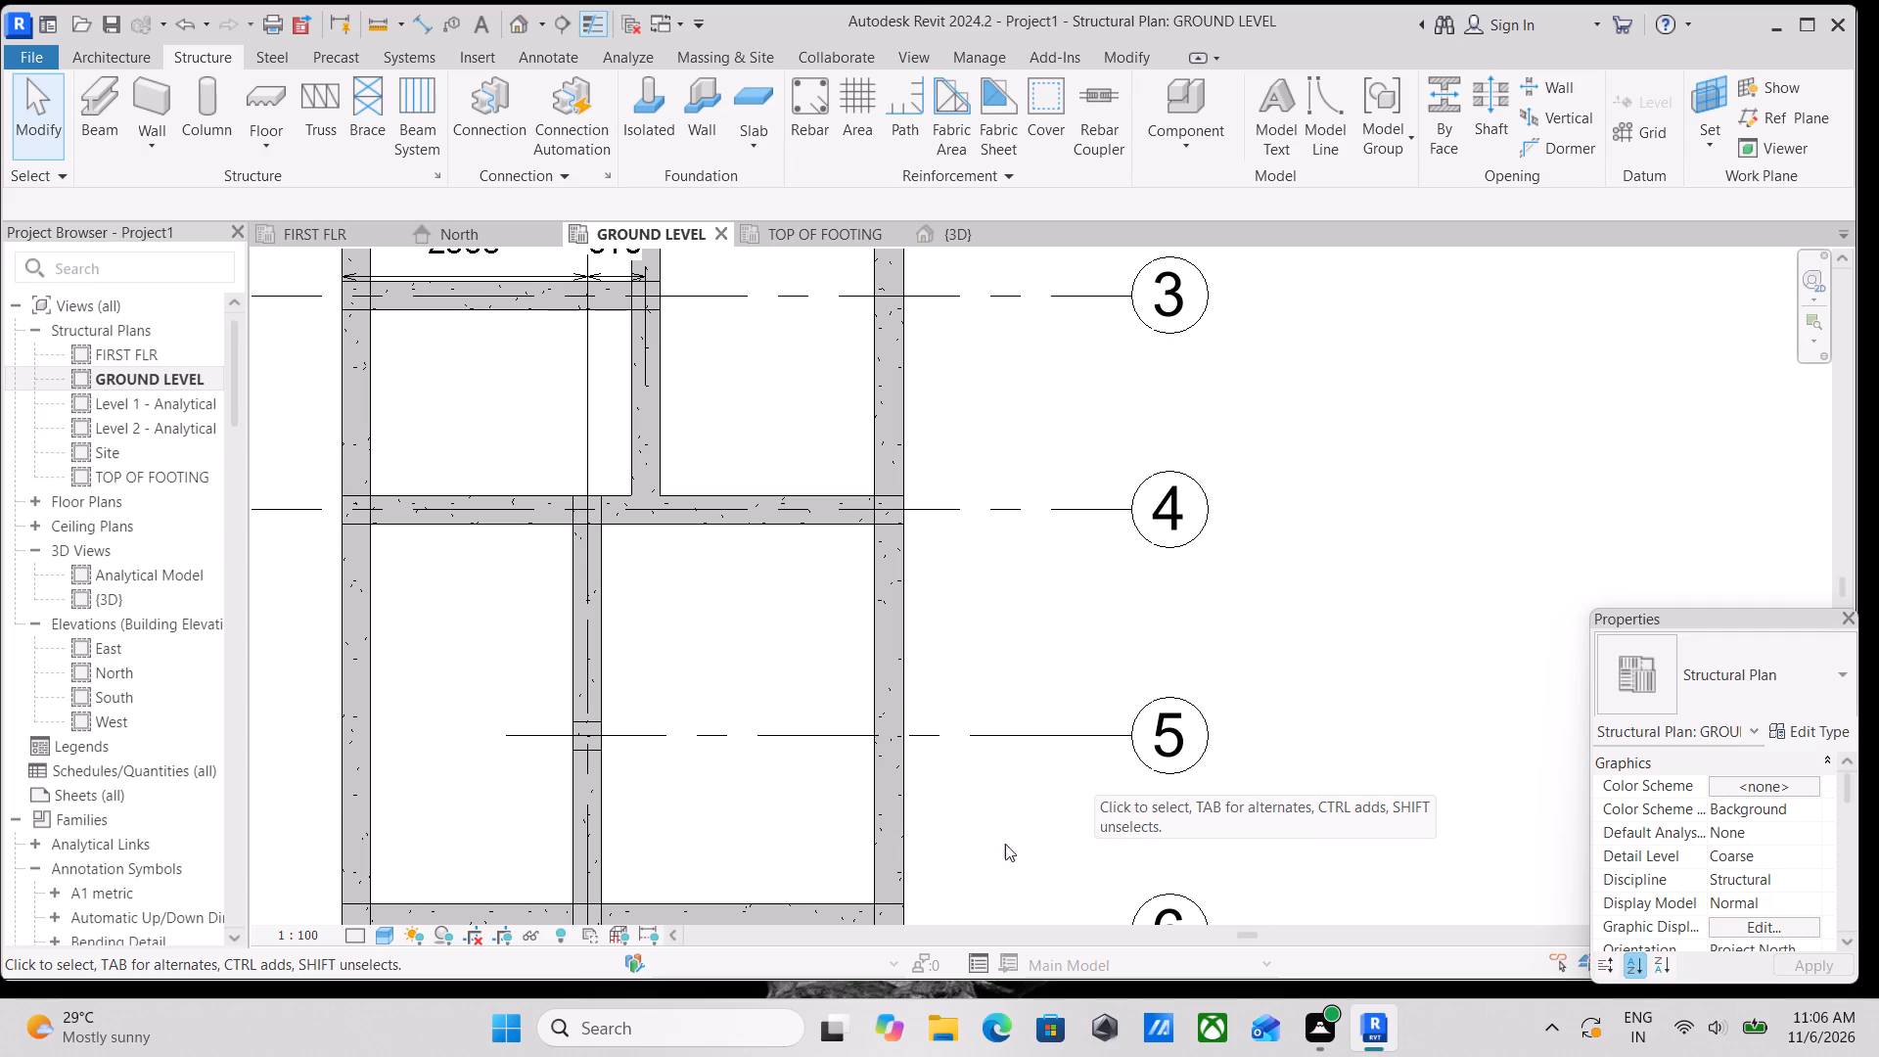
Examine the GROUND LEVEL plan's beams and grid lines, especially around grids 1 to 4.
scroll(859, 824, "down", 5)
middle_click_drag(781, 764, 995, 781)
scroll(928, 717, "down", 1)
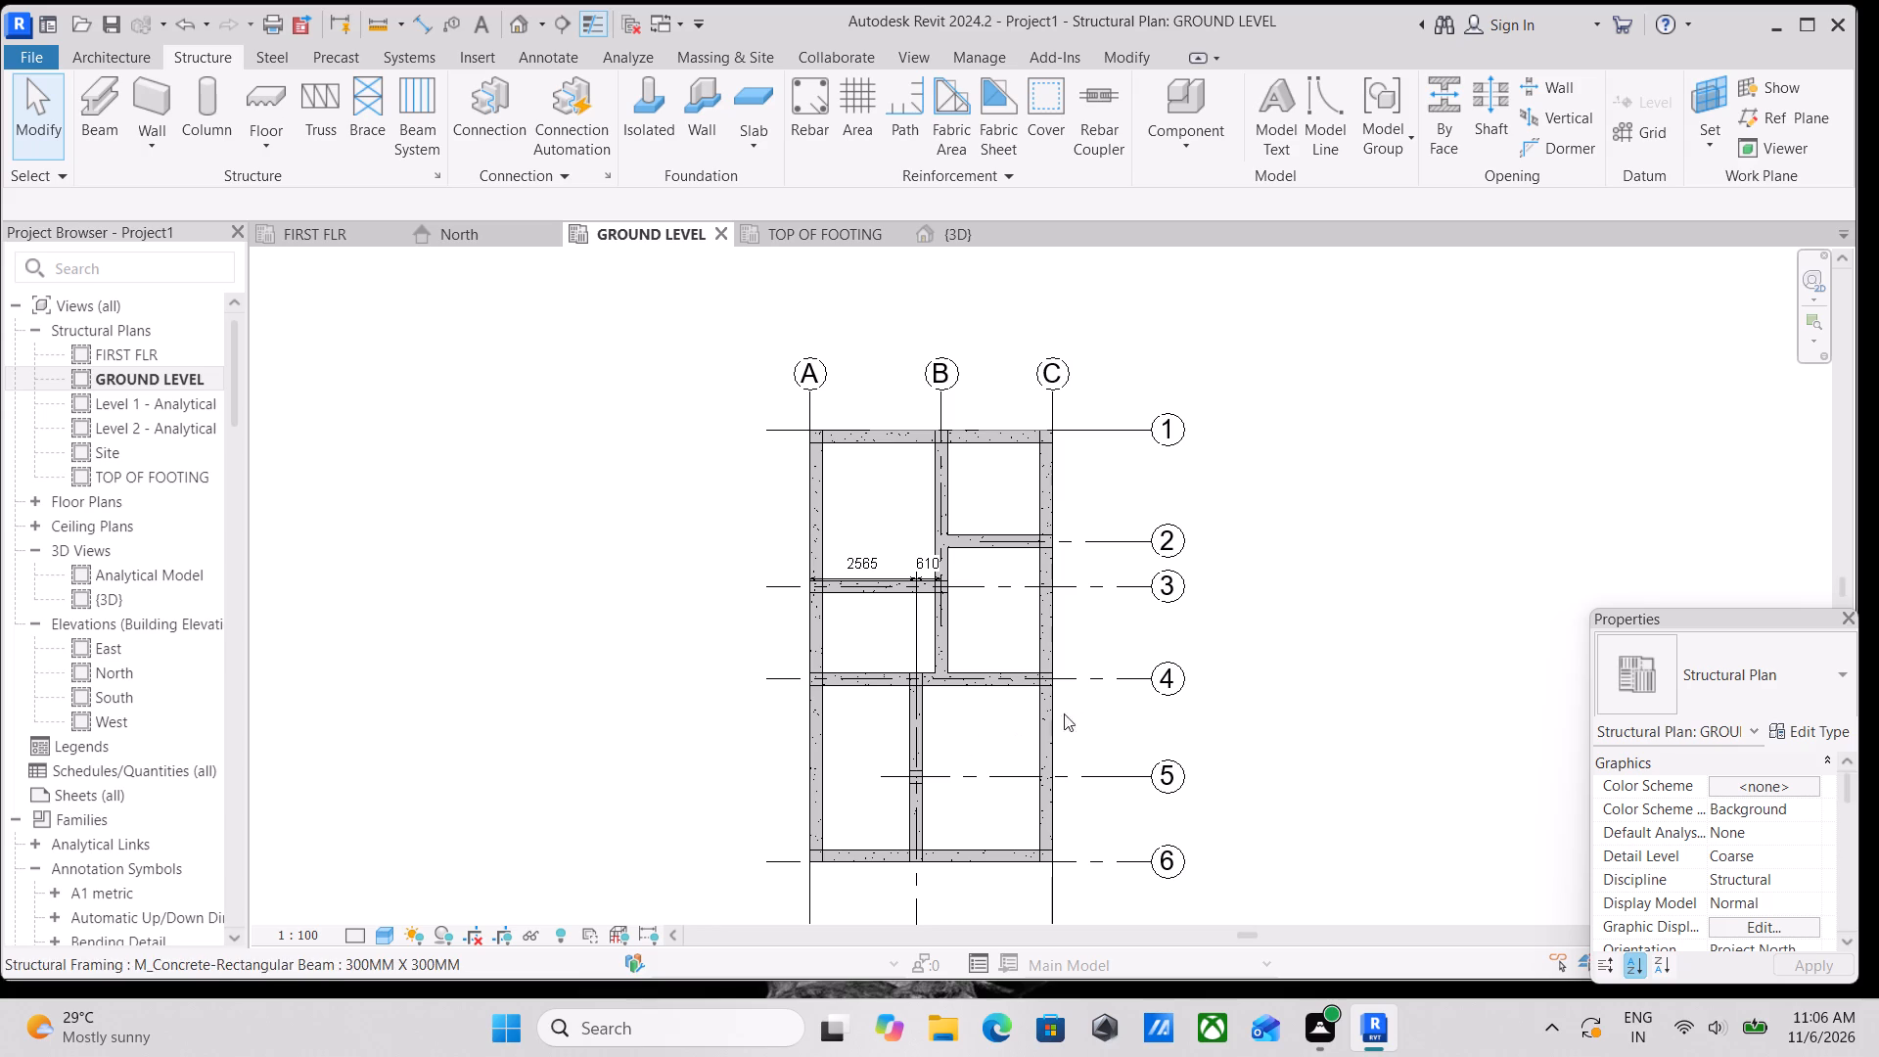
scroll(953, 714, "up", 6)
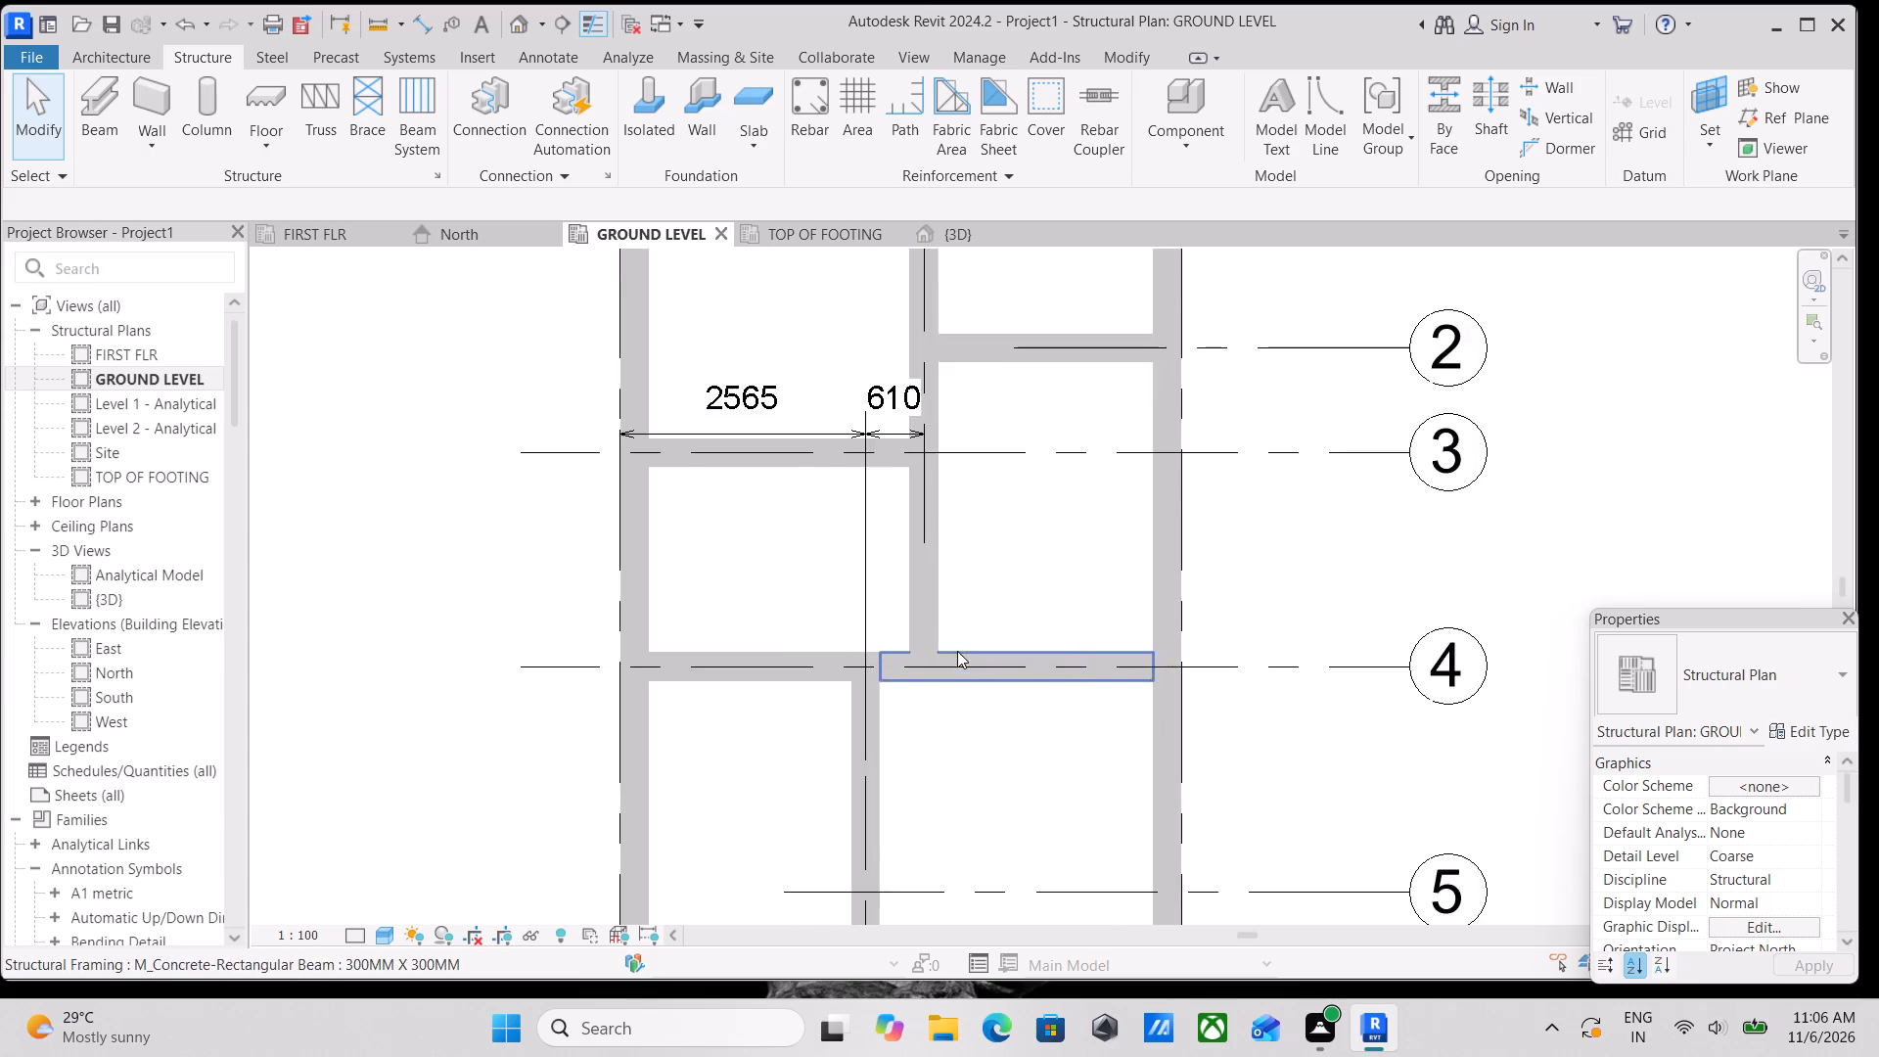
middle_click_drag(957, 652, 1050, 893)
middle_click_drag(1066, 649, 1094, 858)
scroll(1076, 701, "up", 1)
Check the overall frame of footings, columns and ground level beams in the 3D view.
left_click(959, 223)
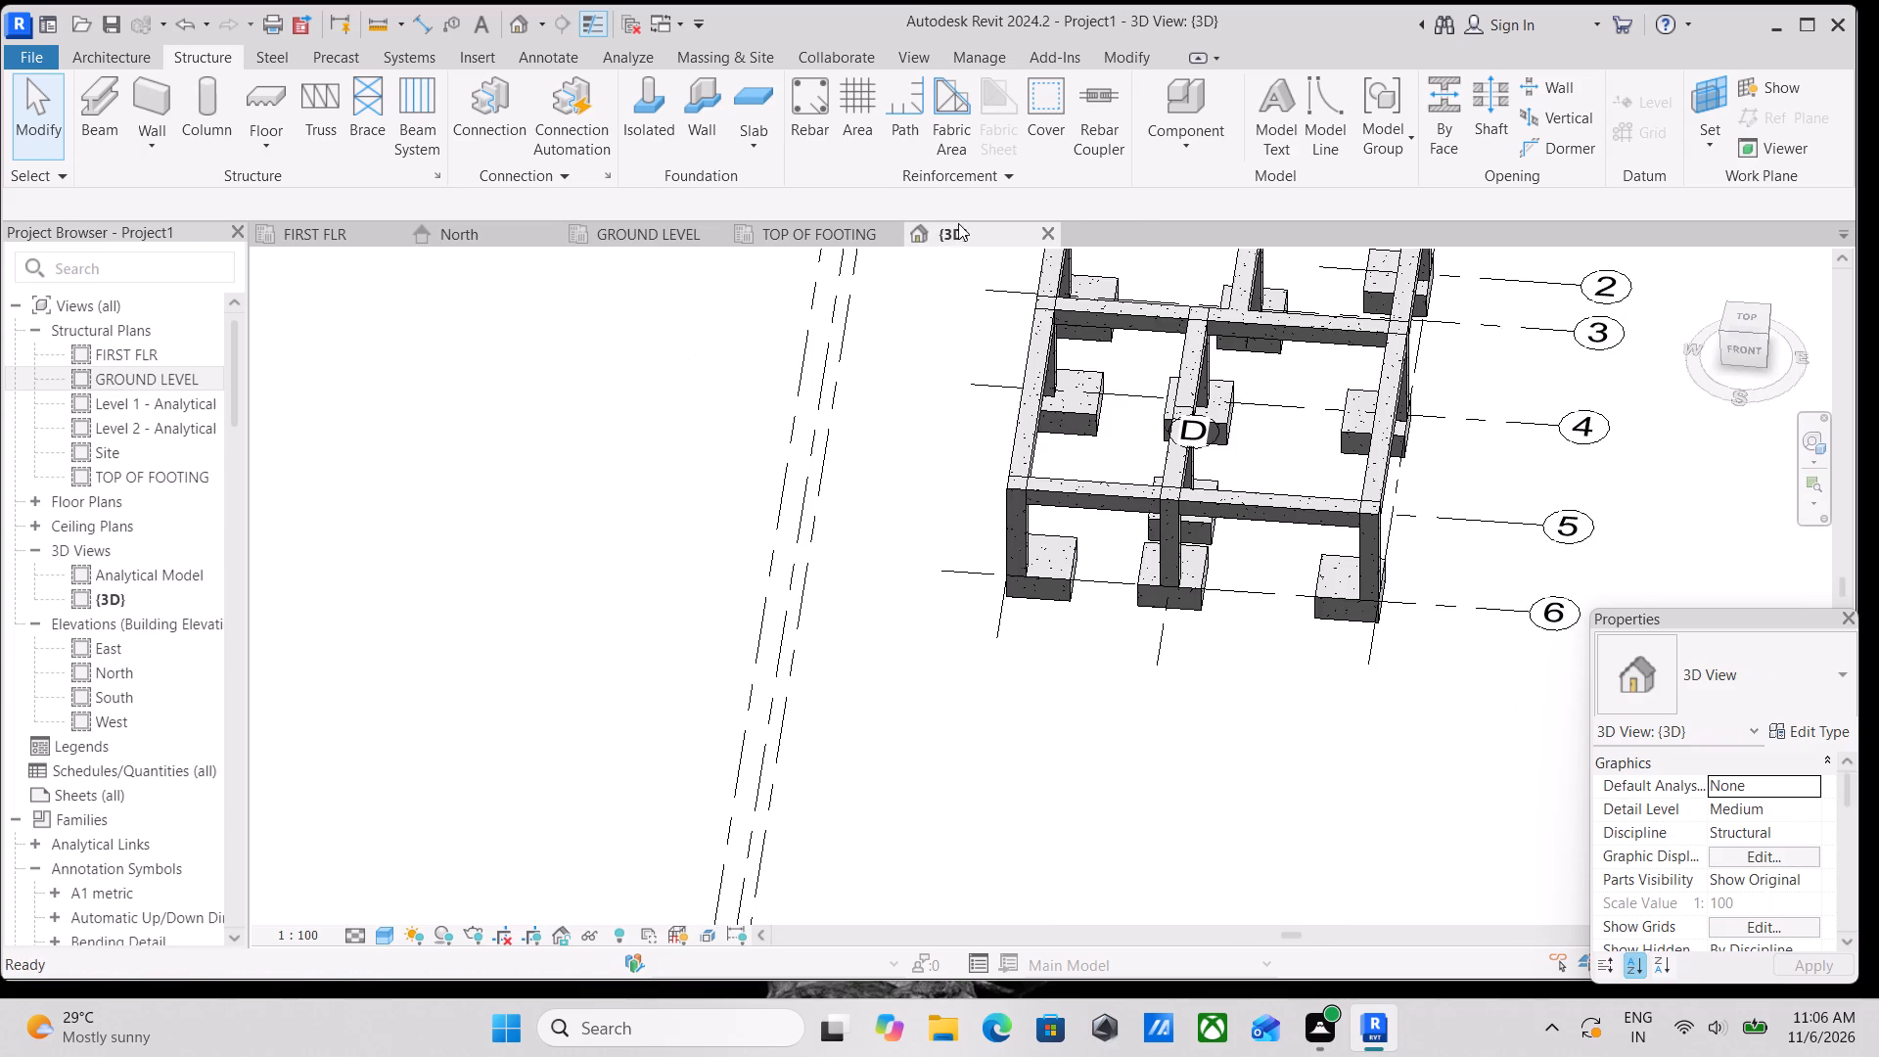
scroll(1119, 628, "down", 4)
middle_click_drag(1141, 658, 1245, 515)
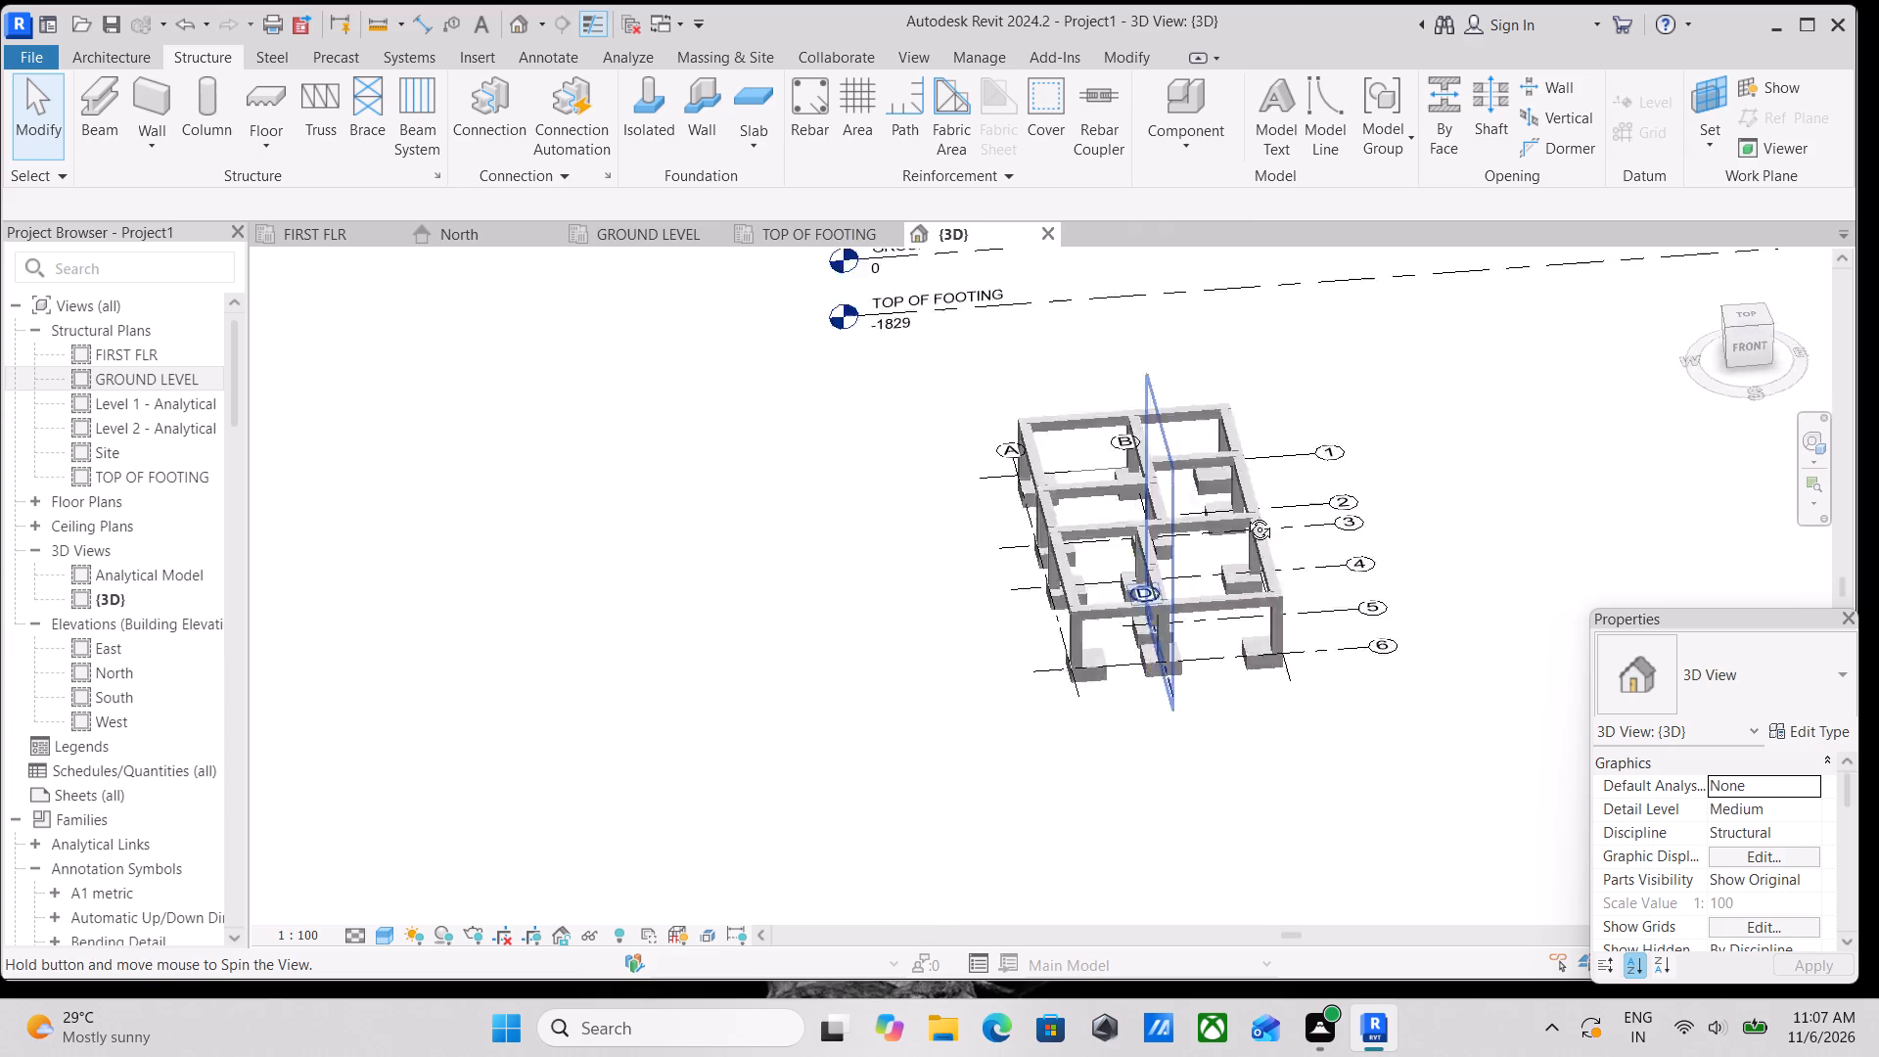
middle_click_drag(1245, 515, 1367, 434)
middle_click_drag(1224, 799, 1399, 668)
middle_click_drag(1386, 659, 1153, 748)
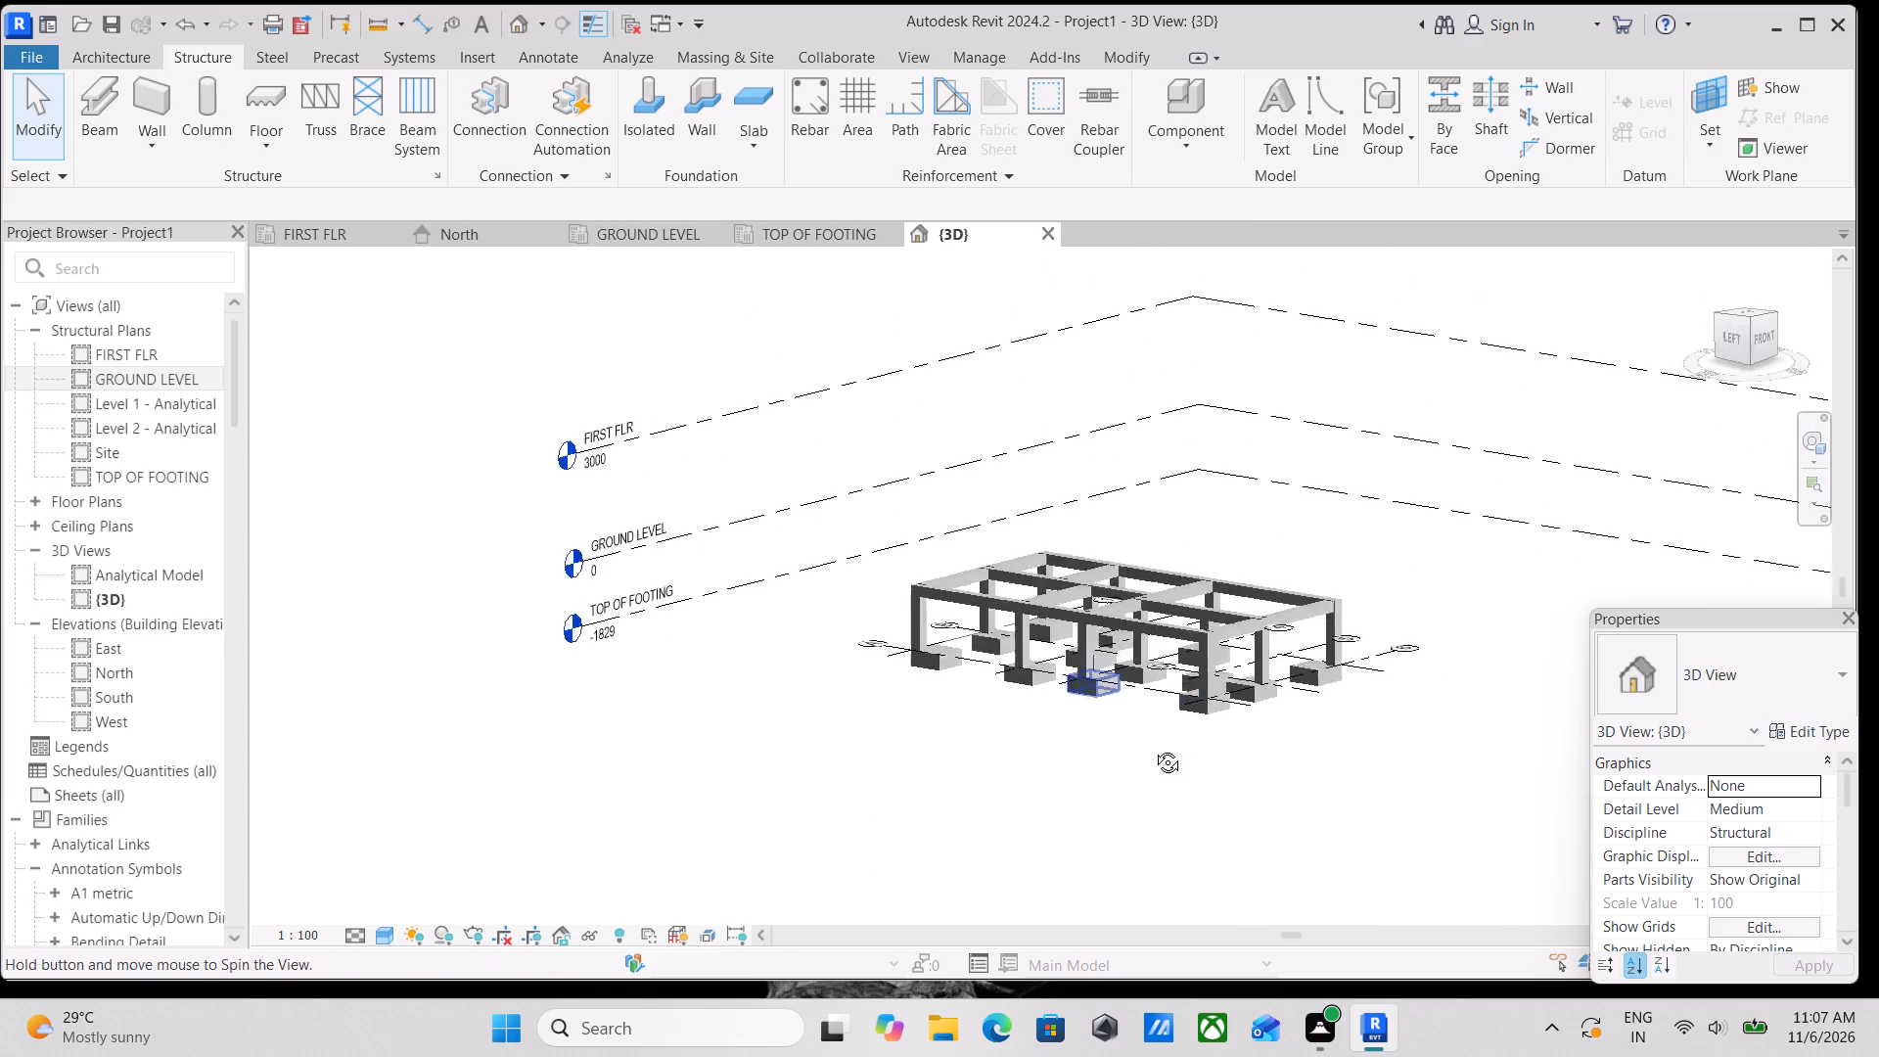
middle_click_drag(1153, 748, 1136, 745)
scroll(1137, 744, "down", 1)
middle_click_drag(1243, 695, 1172, 781, "shift")
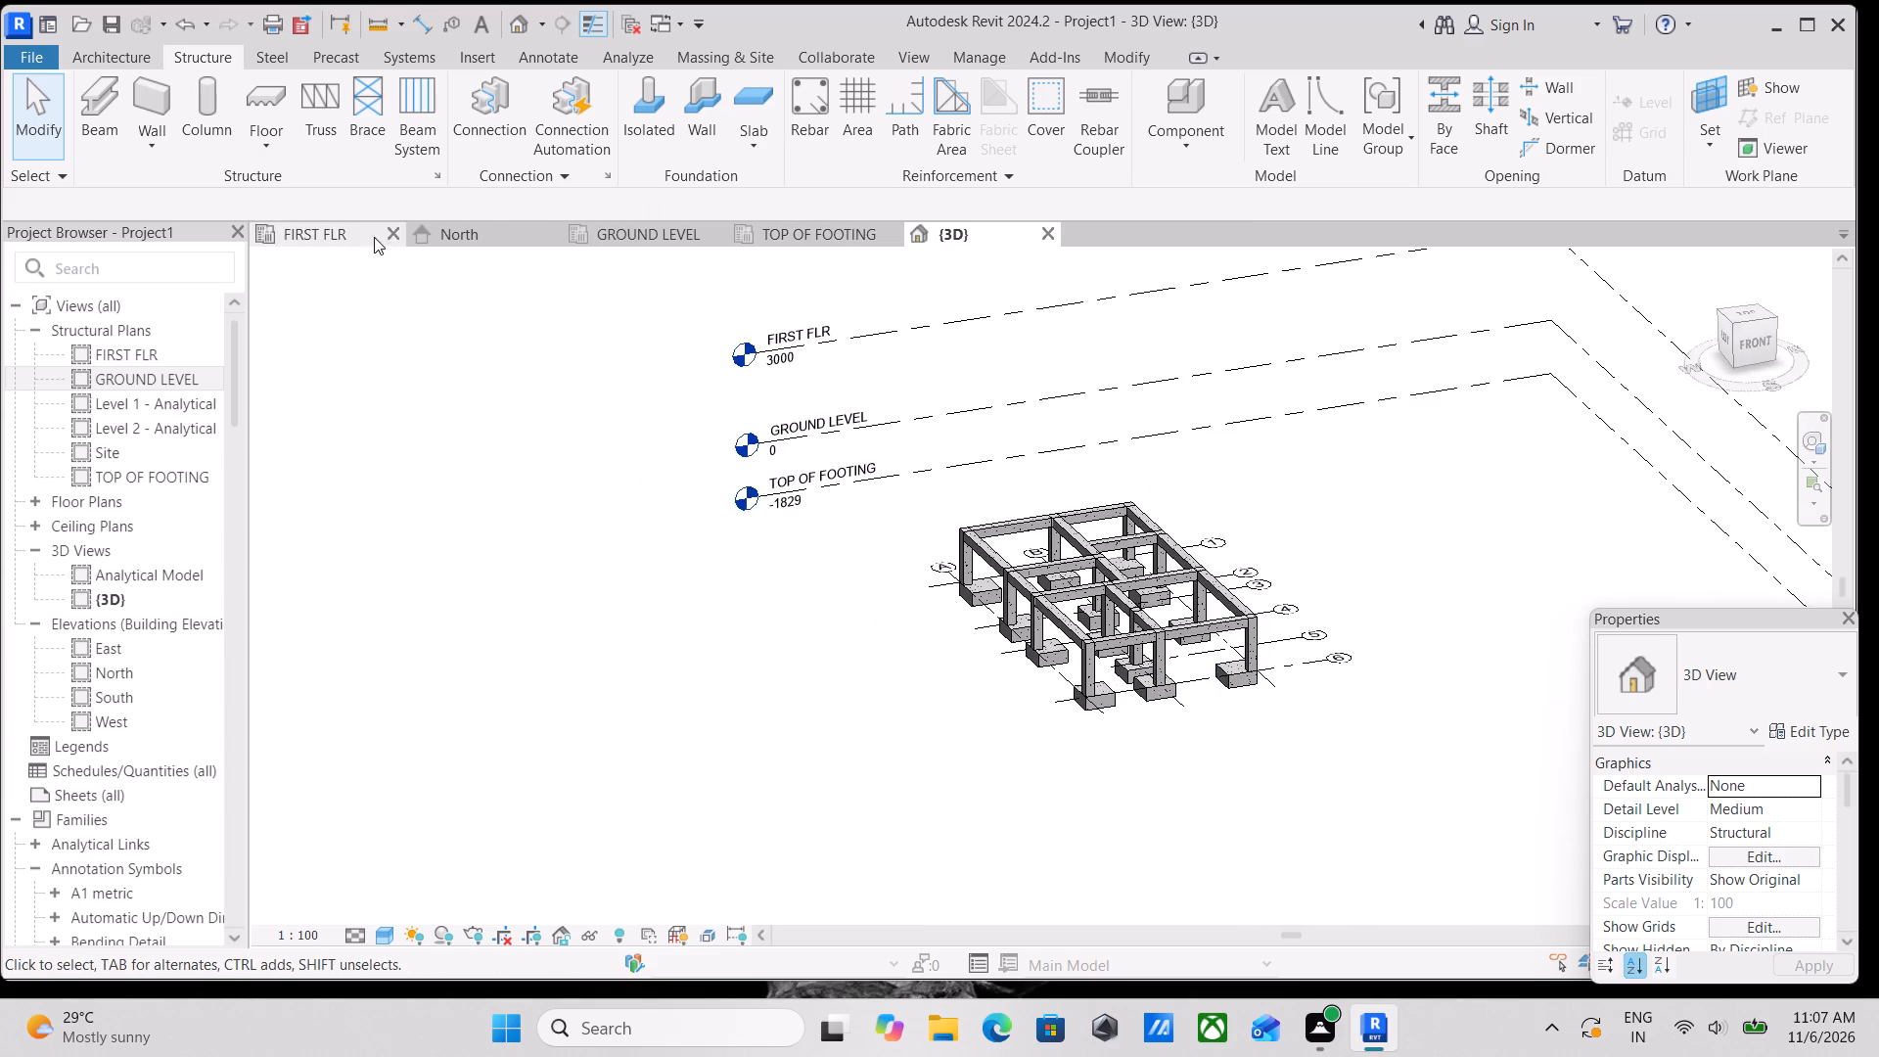
left_click(478, 237)
left_click(928, 239)
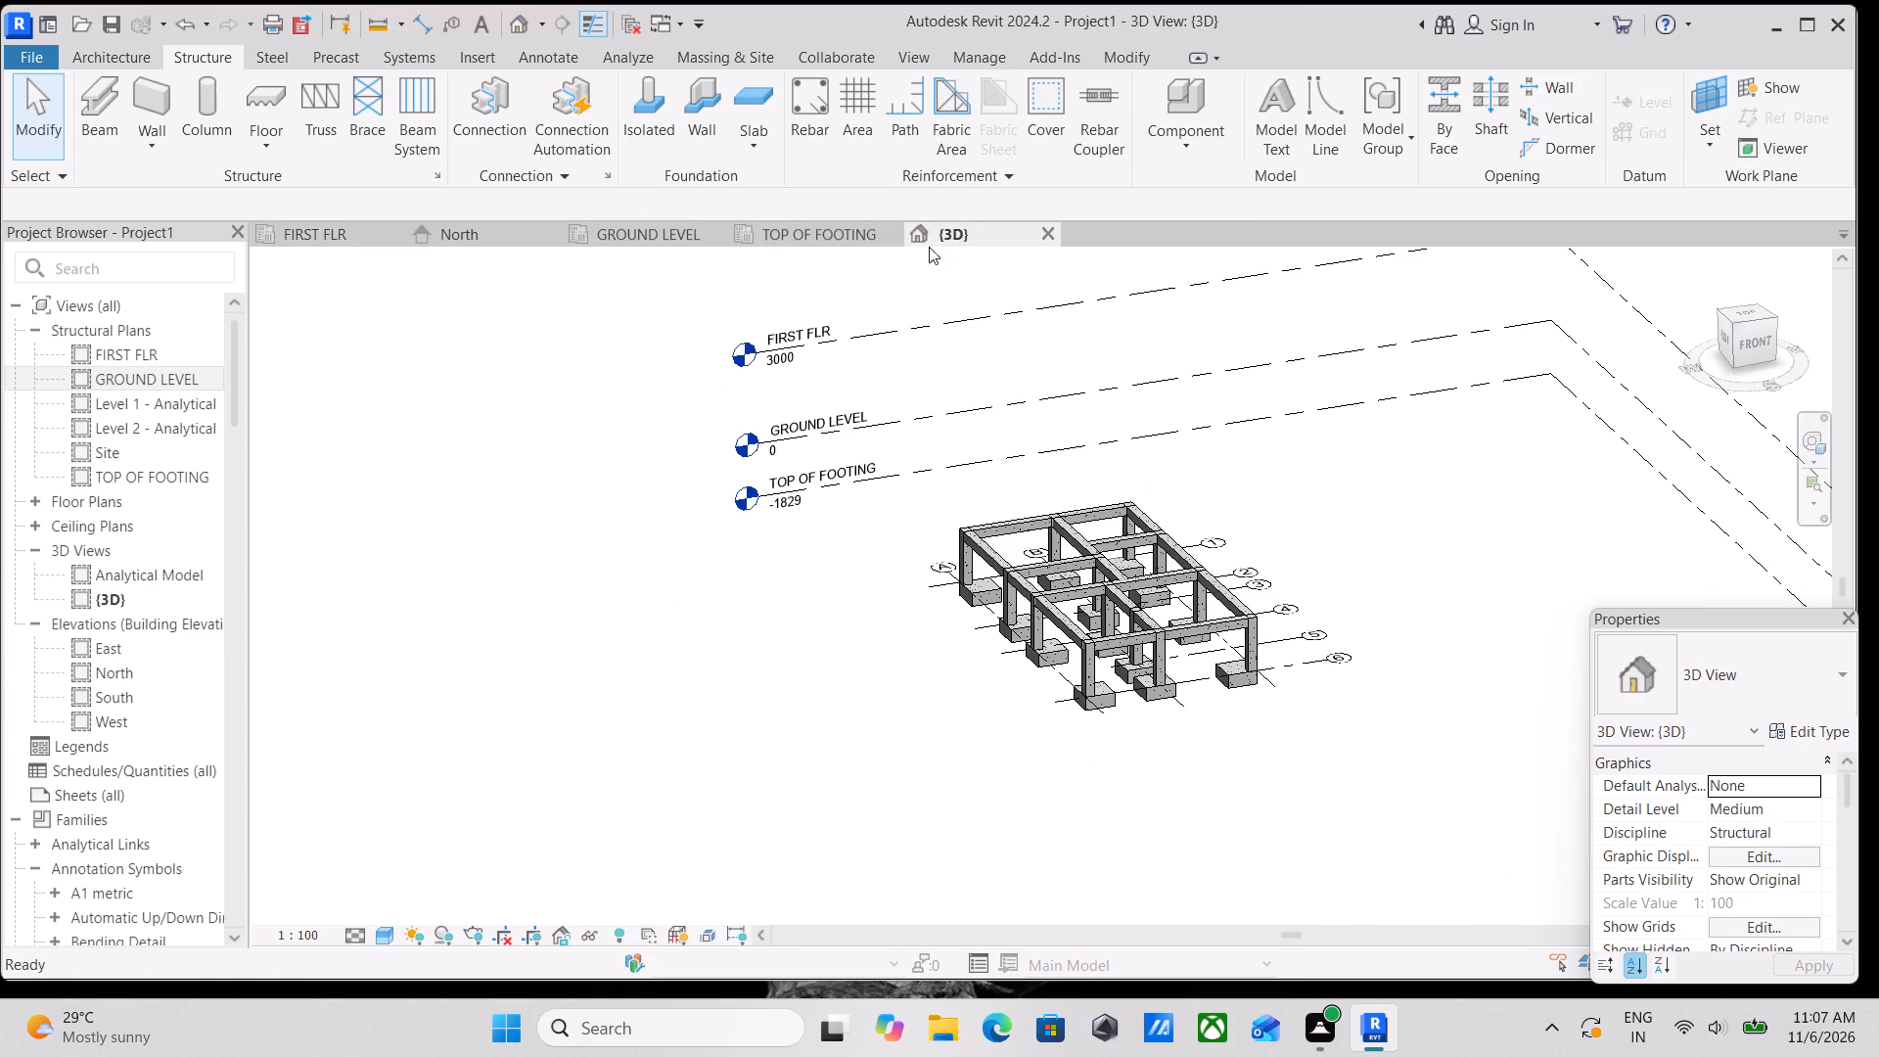
Inspect the beam, column and footing connections up close from several sides in the 3D view.
scroll(1234, 749, "up", 10)
middle_click_drag(848, 702, 885, 751)
middle_click_drag(937, 687, 1067, 532, "shift")
middle_click_drag(886, 633, 913, 654, "shift")
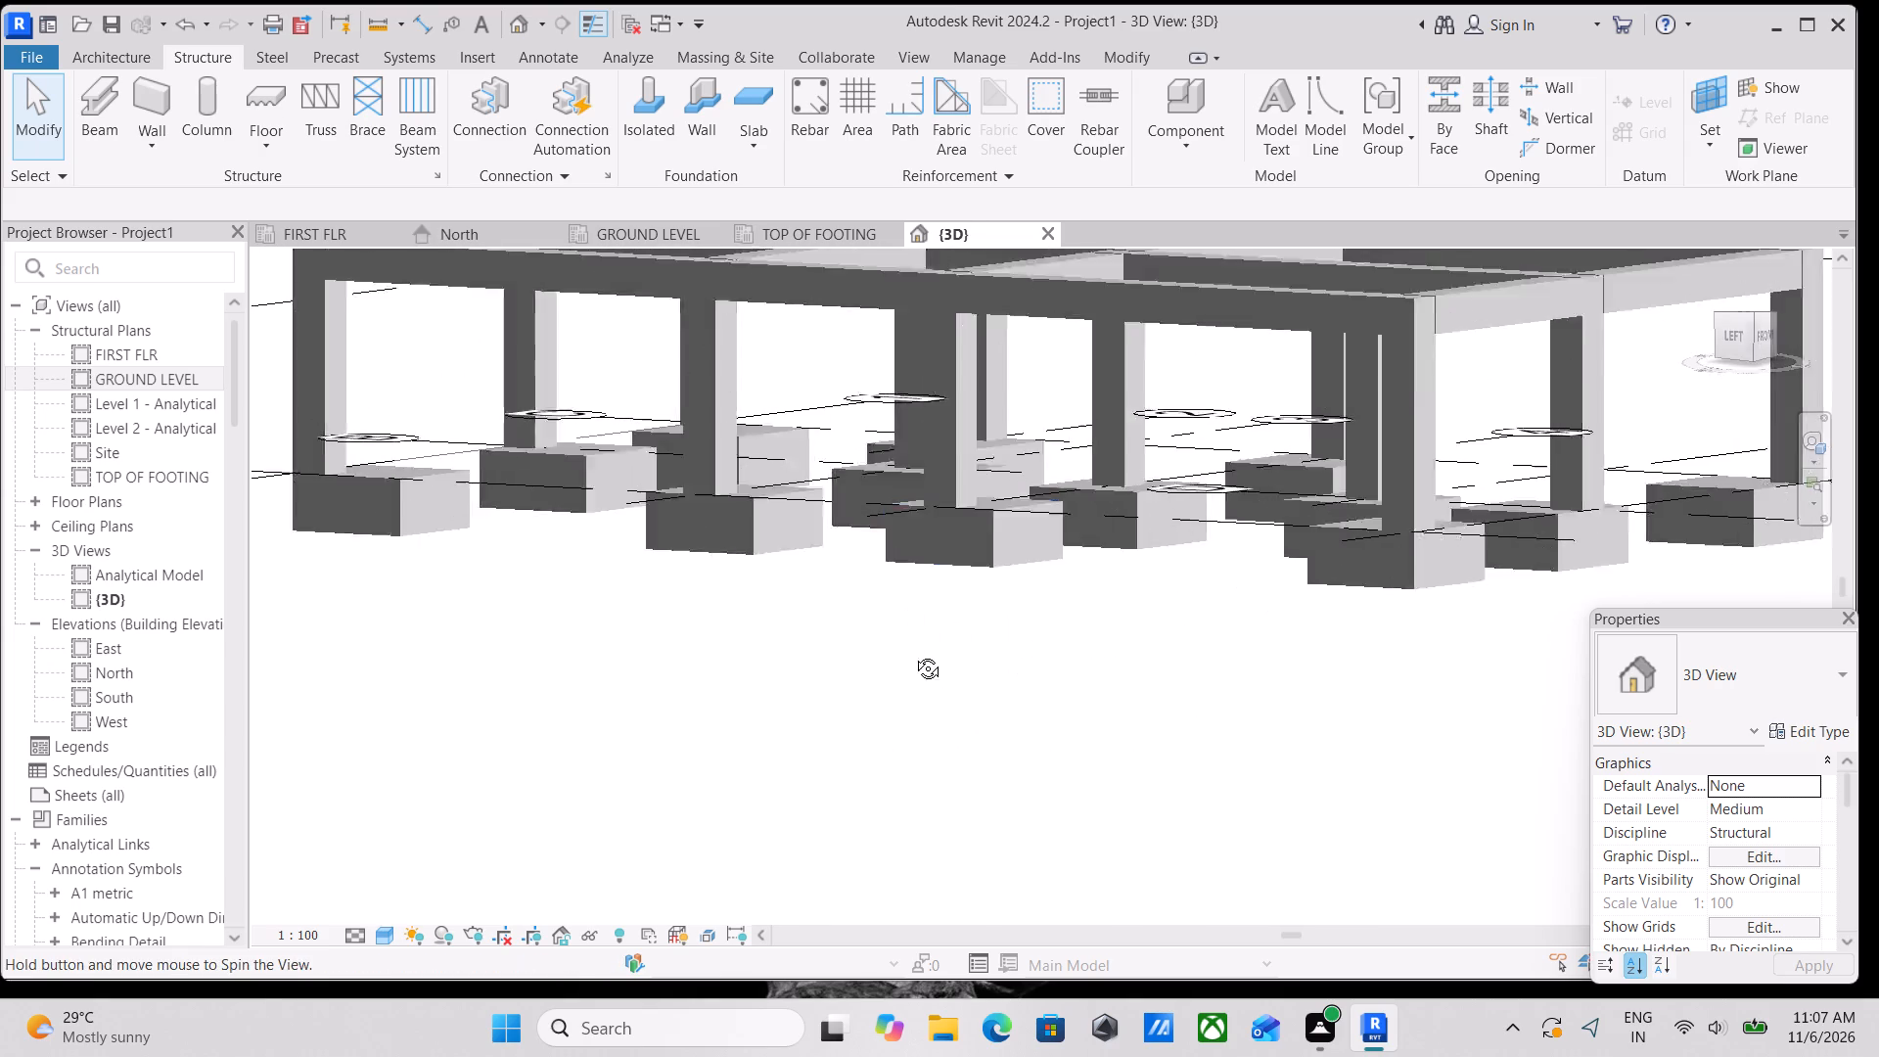
middle_click_drag(913, 654, 494, 549, "shift")
middle_click_drag(950, 651, 894, 526, "shift")
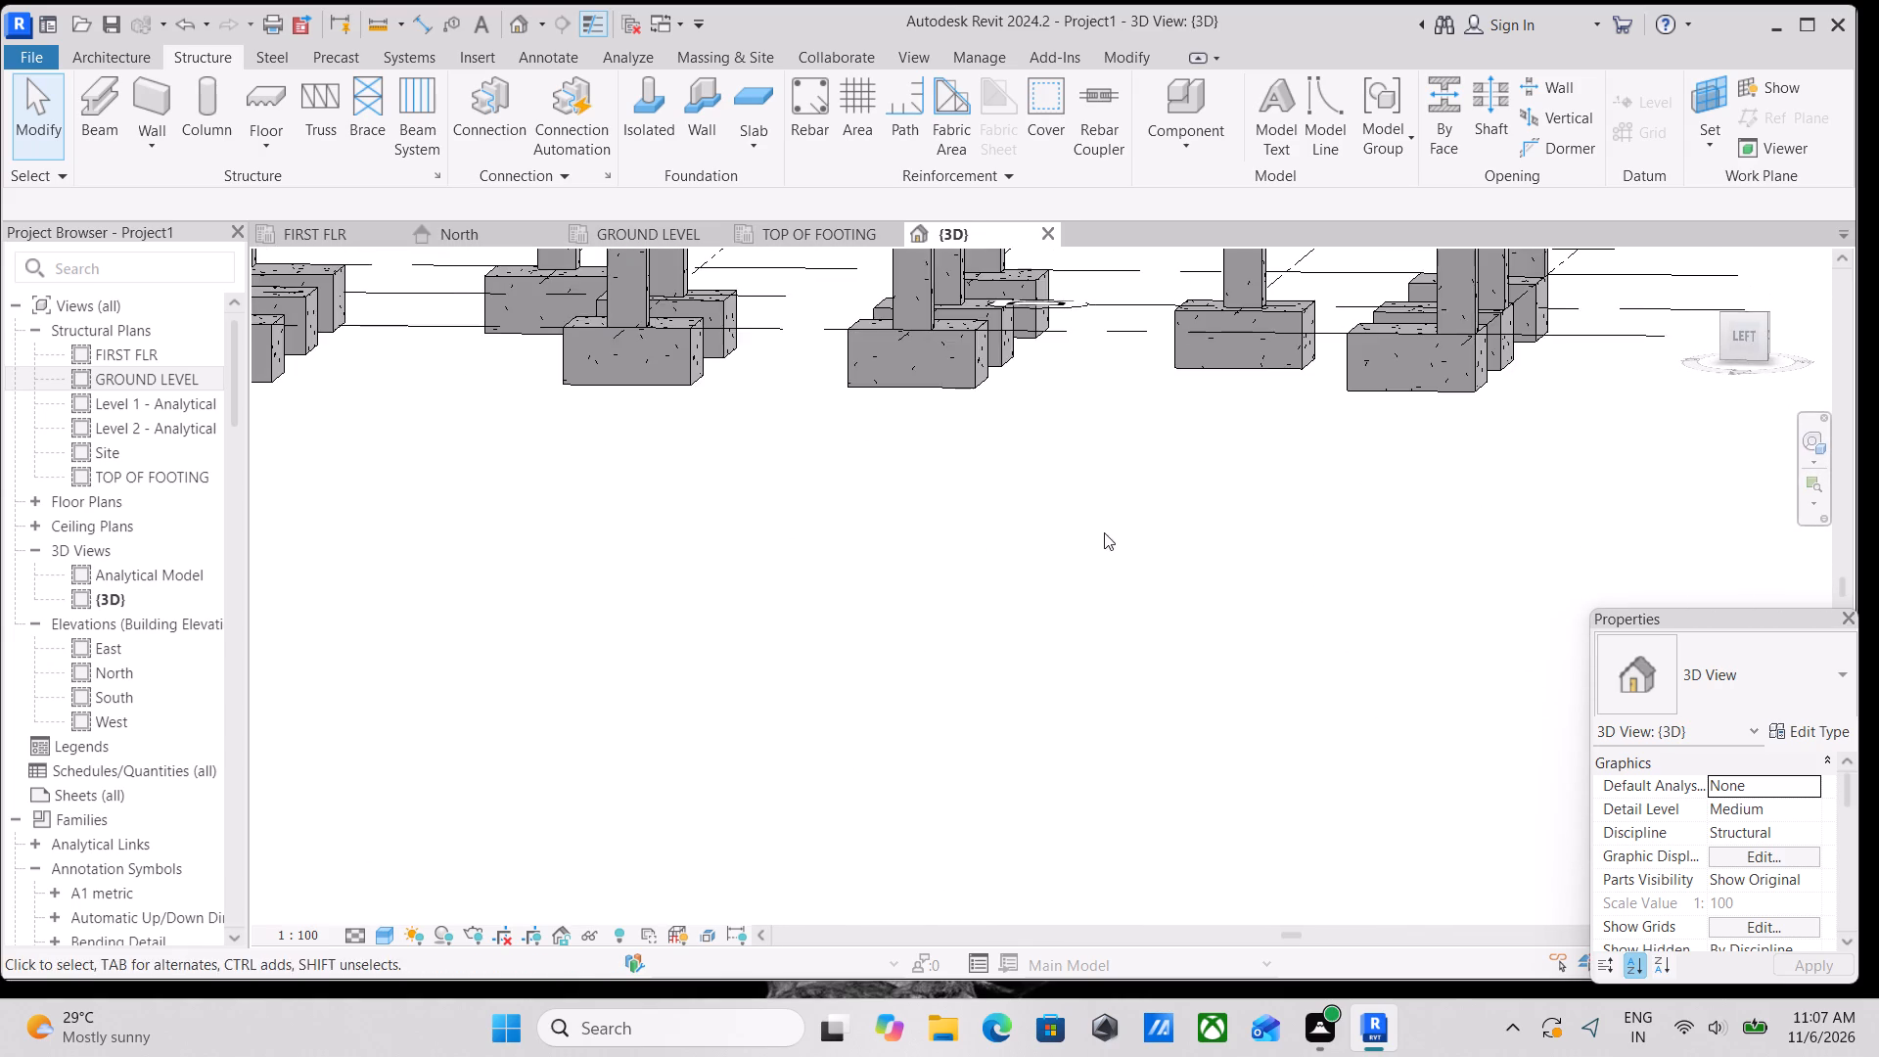
middle_click_drag(1087, 555, 1037, 803)
middle_click_drag(1184, 574, 1053, 682, "shift")
middle_click_drag(1103, 634, 1409, 546)
middle_click_drag(1097, 690, 1065, 742, "shift")
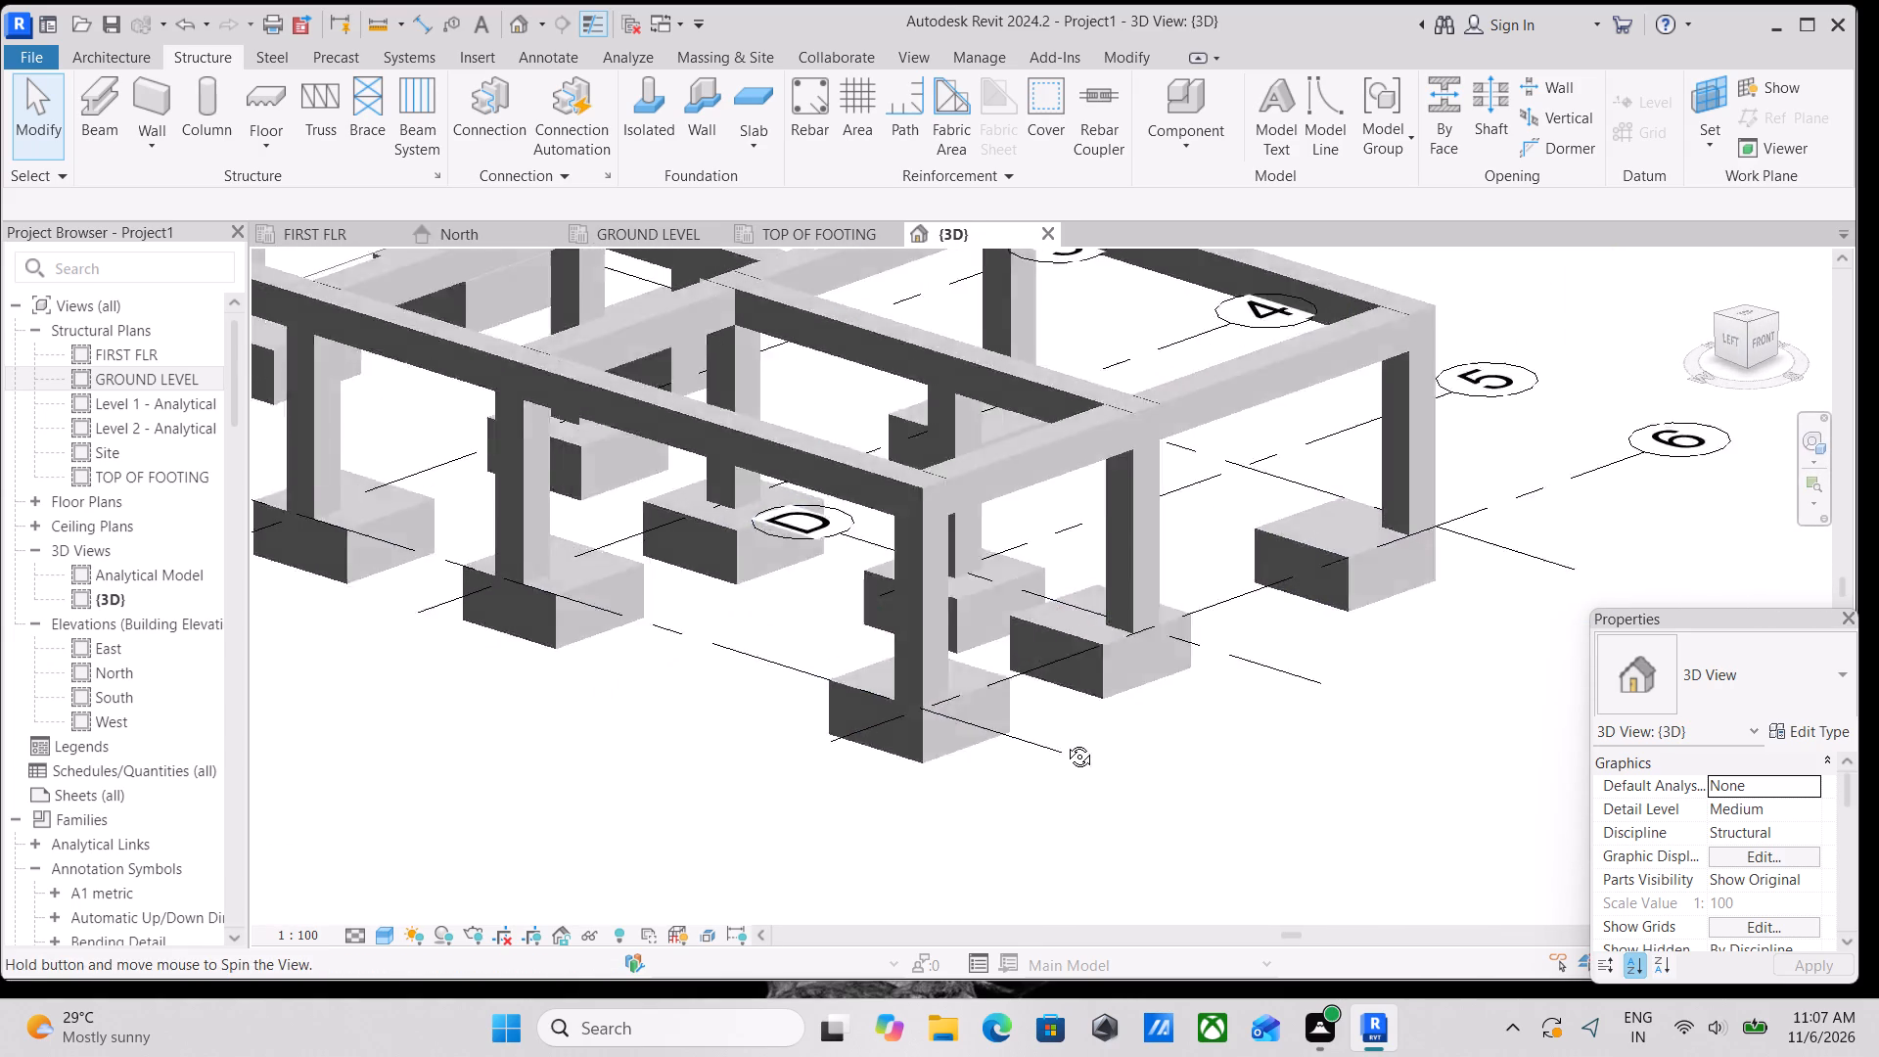
middle_click_drag(1065, 742, 996, 812, "shift")
middle_click_drag(1131, 627, 1473, 594)
middle_click_drag(1230, 622, 1085, 732, "shift")
scroll(1088, 684, "down", 1)
middle_click_drag(1166, 634, 1195, 950)
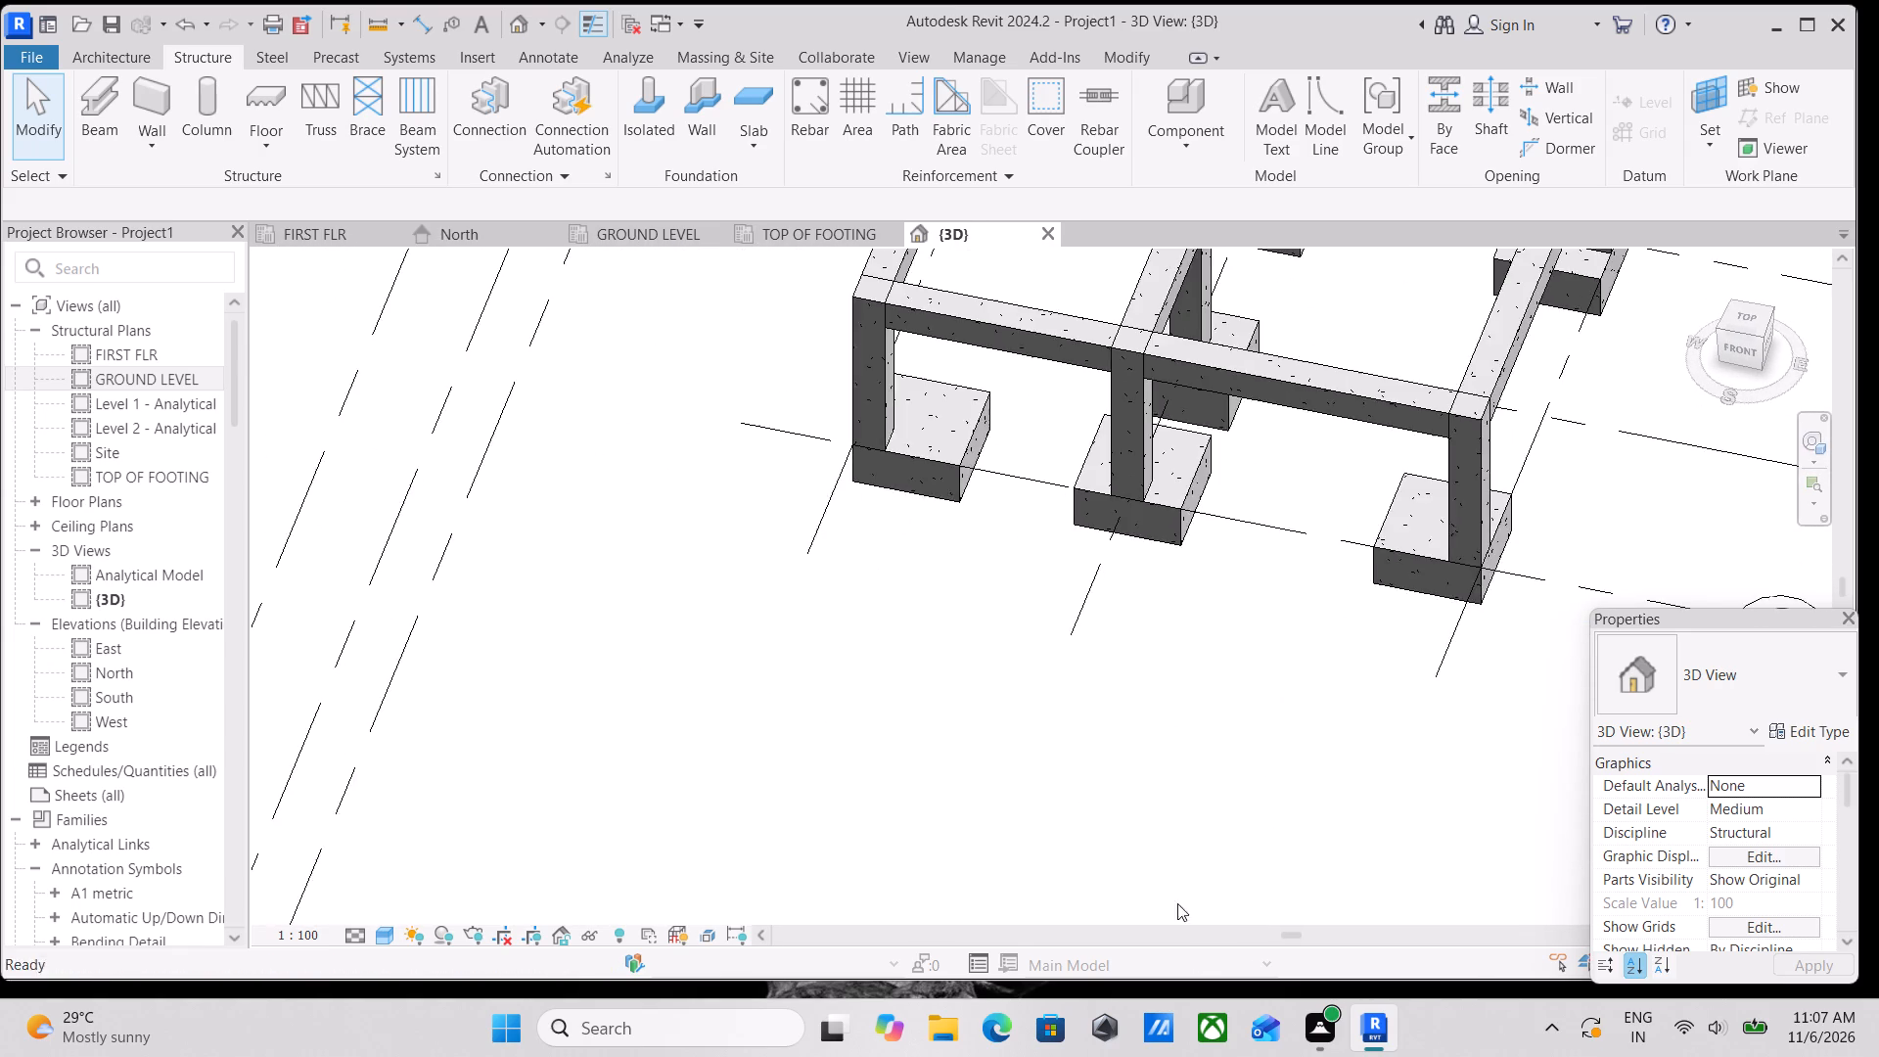
scroll(1191, 755, "down", 2)
middle_click_drag(1194, 756, 1249, 938)
middle_click_drag(1136, 716, 1184, 867)
middle_click_drag(1136, 669, 1205, 637, "shift")
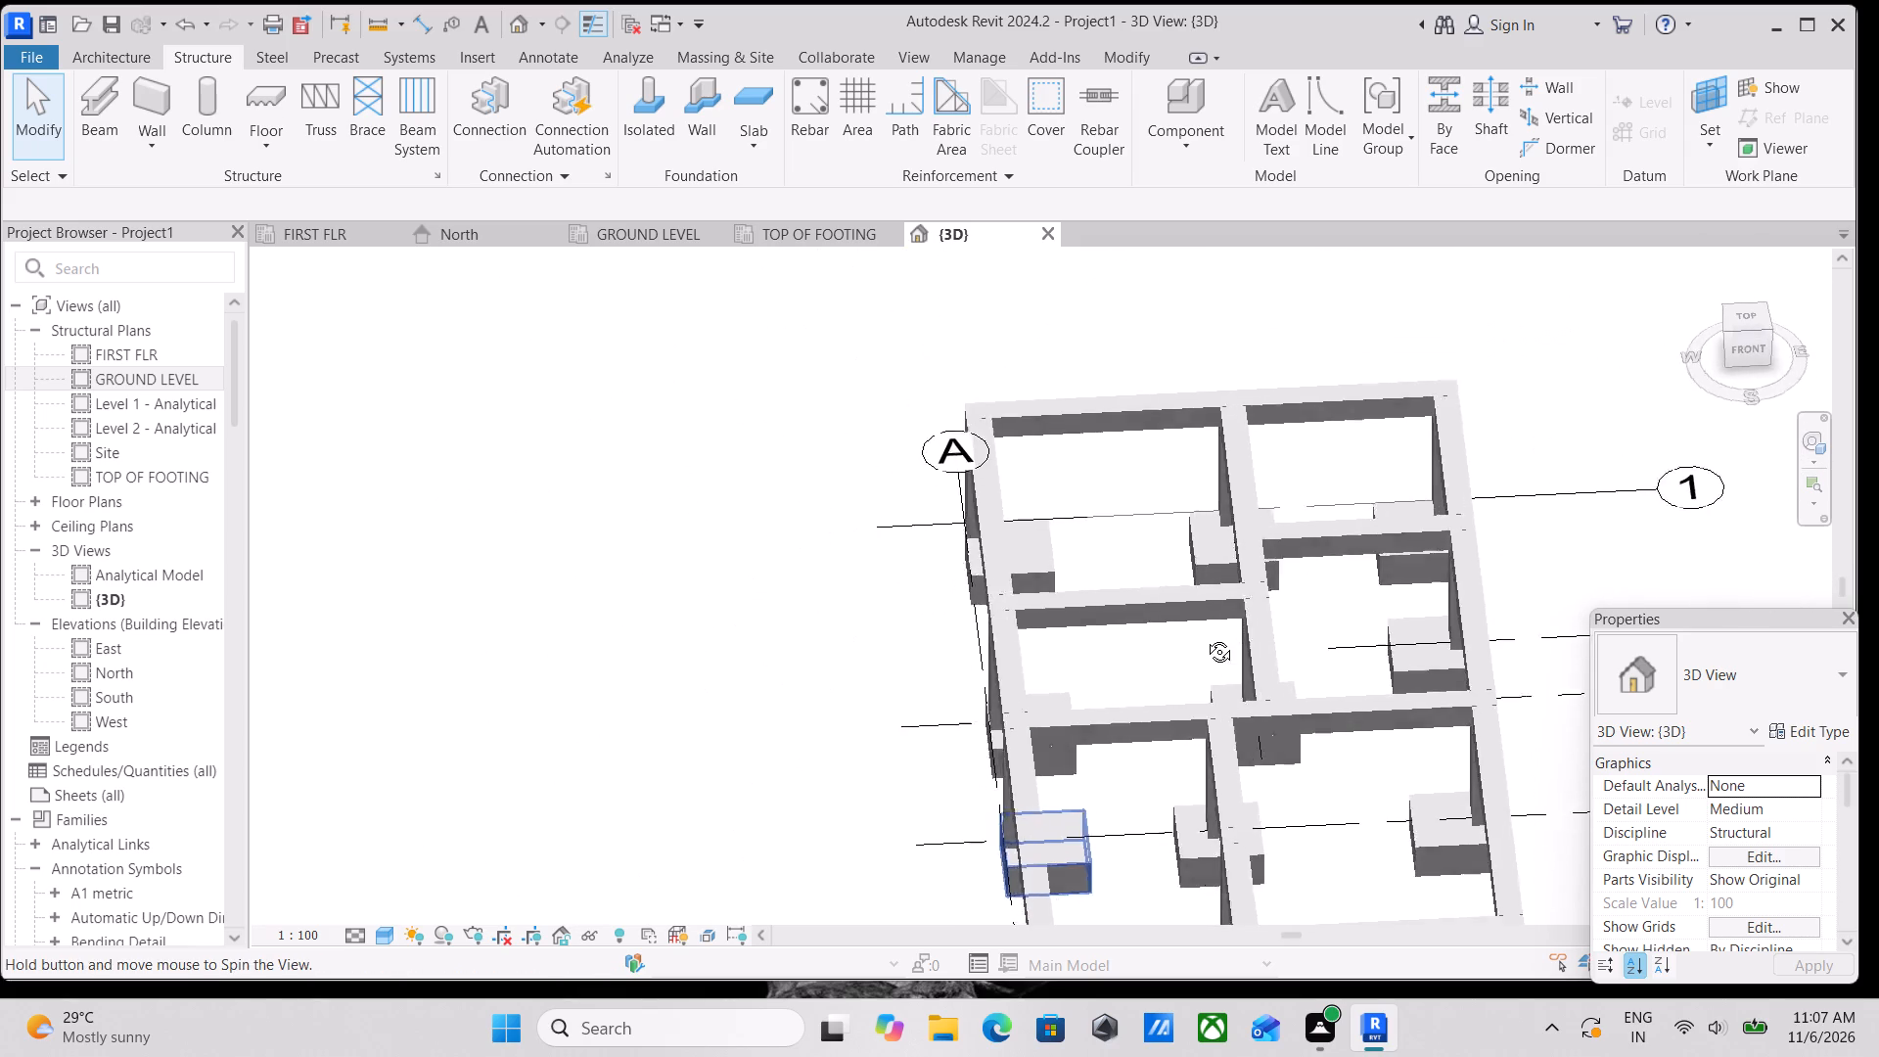
middle_click_drag(1205, 637, 1197, 649, "shift")
middle_click_drag(1175, 649, 1226, 731)
middle_click_drag(1123, 819, 1262, 471)
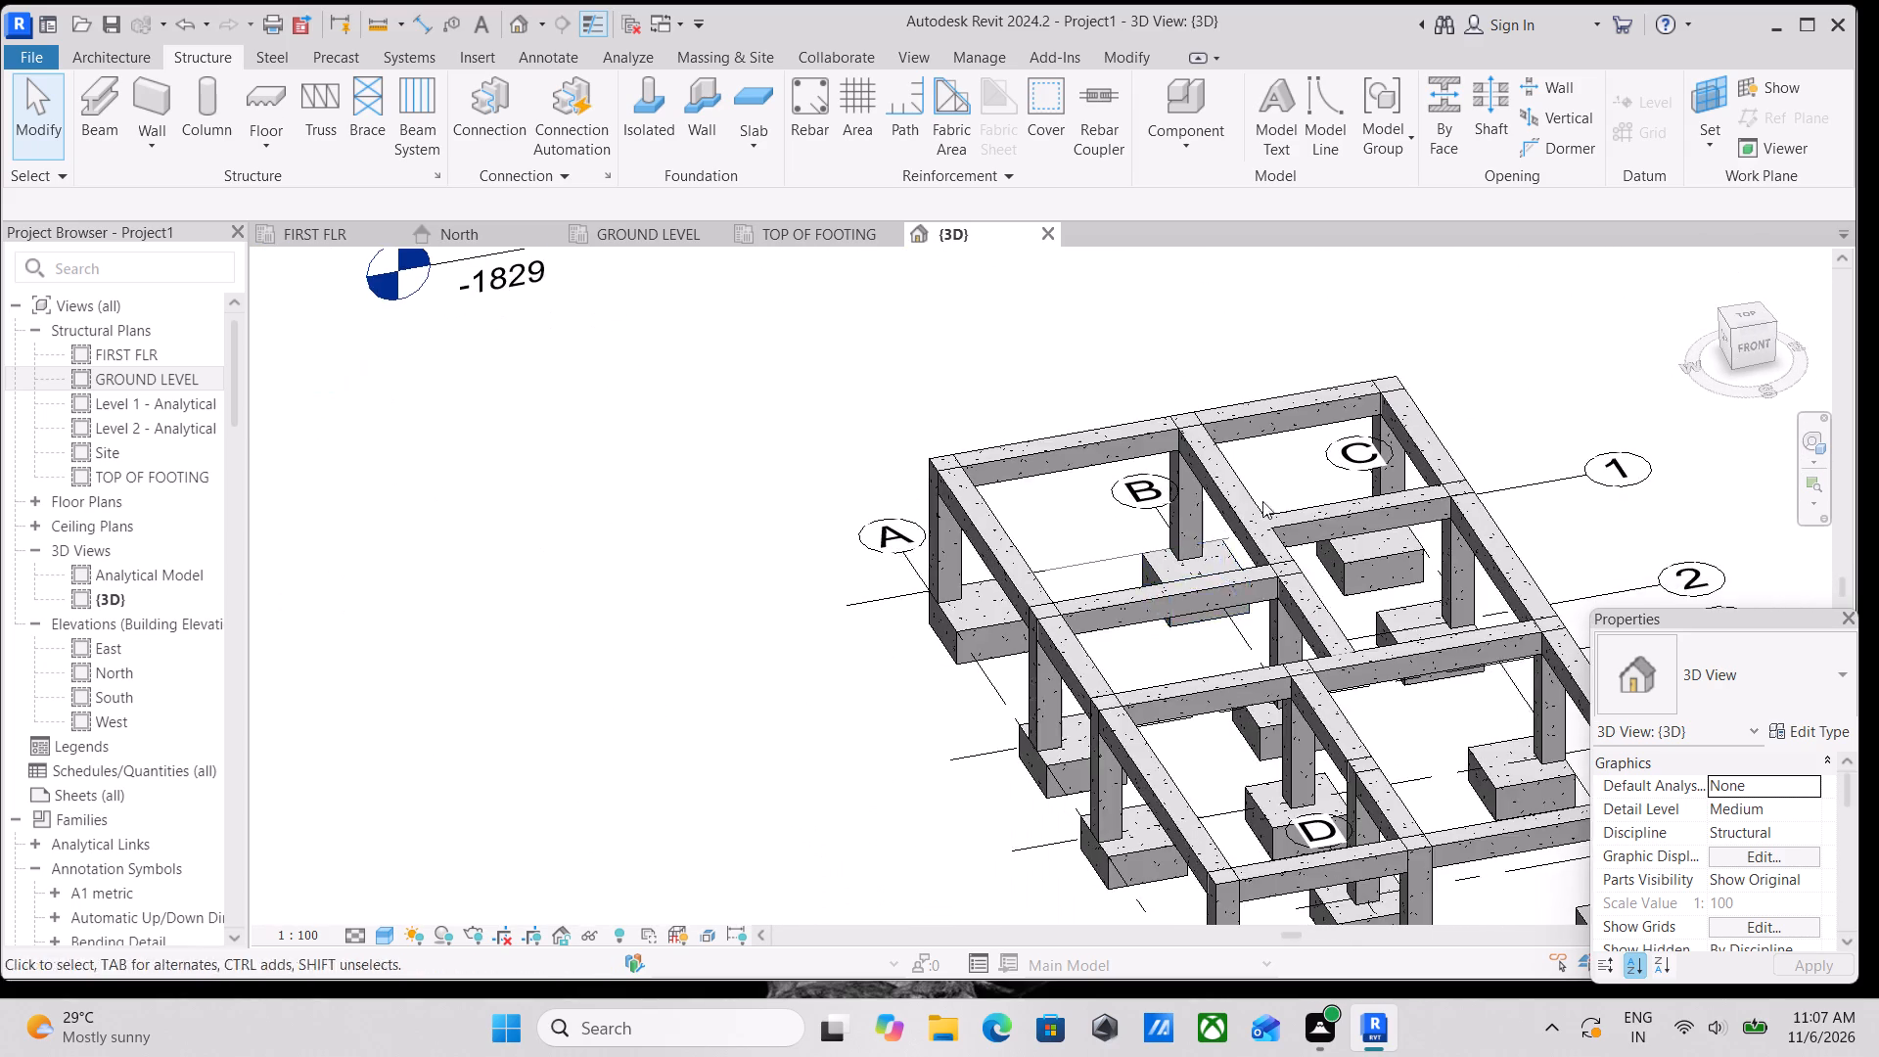
middle_click_drag(1157, 799, 1145, 774, "shift")
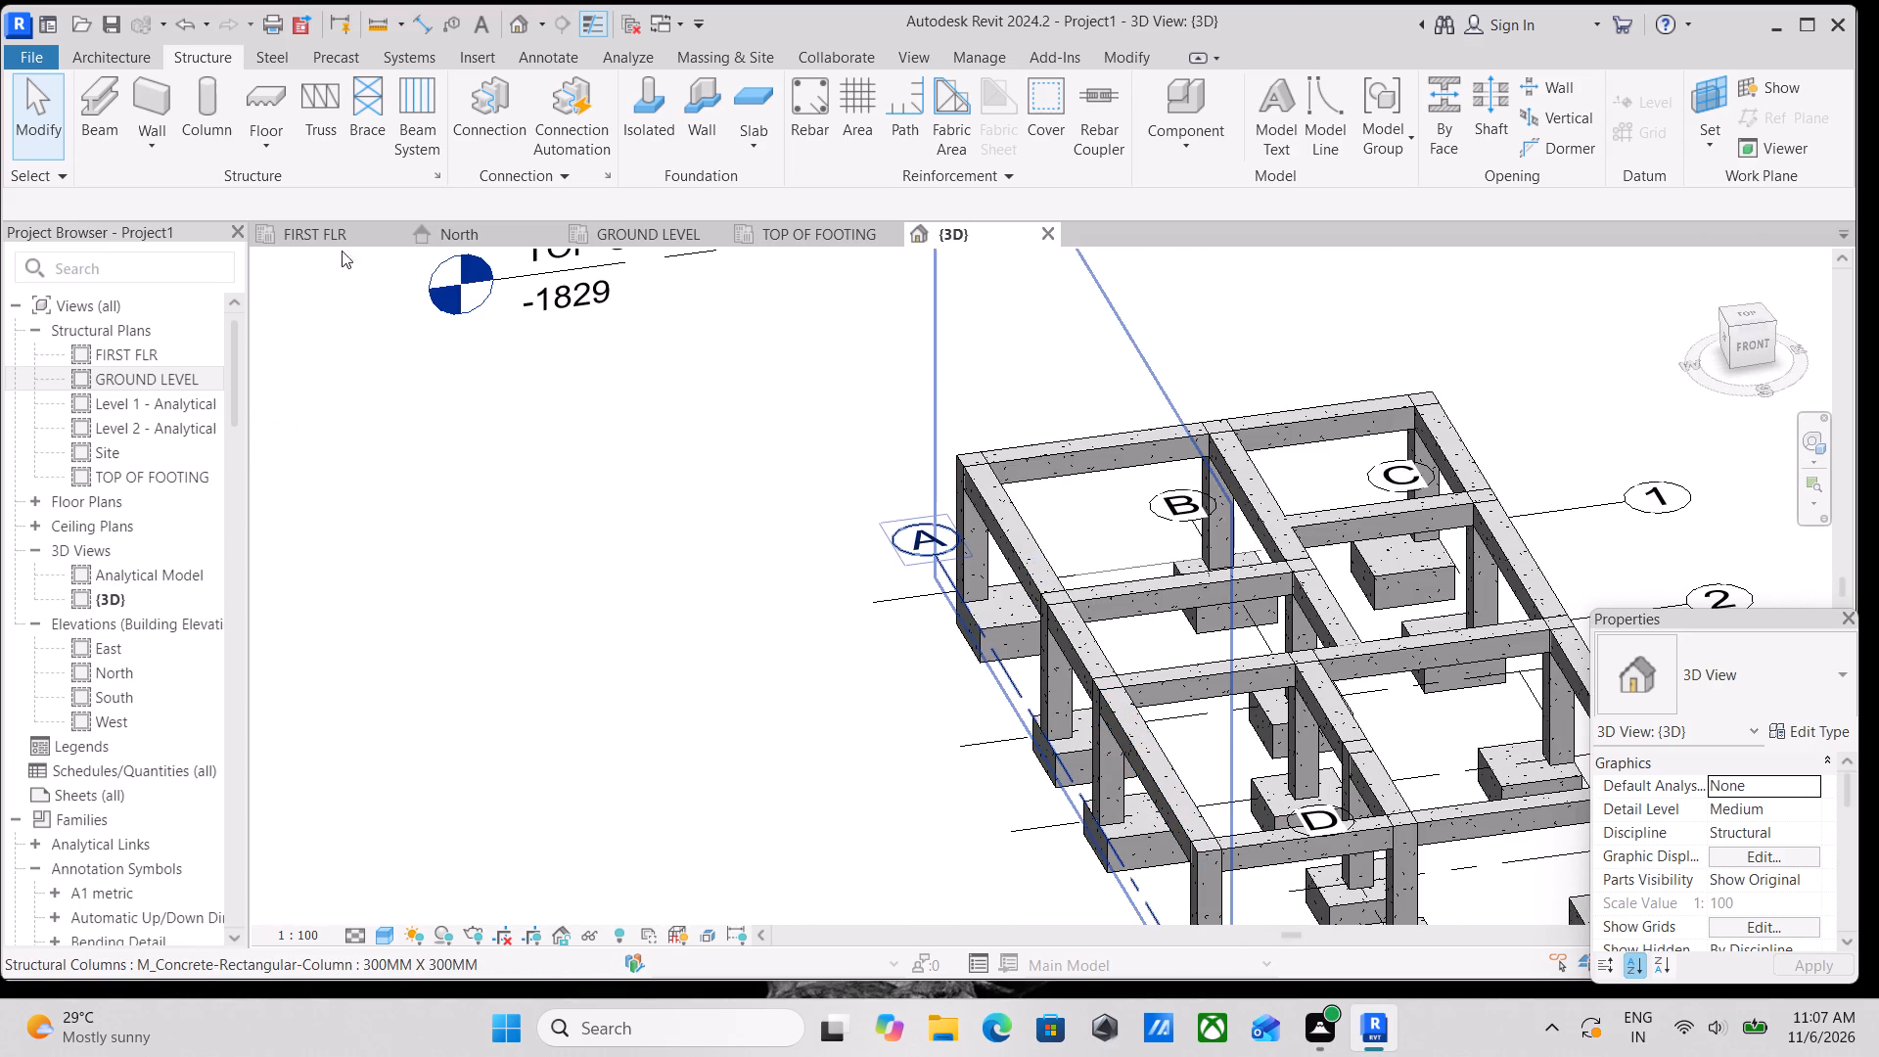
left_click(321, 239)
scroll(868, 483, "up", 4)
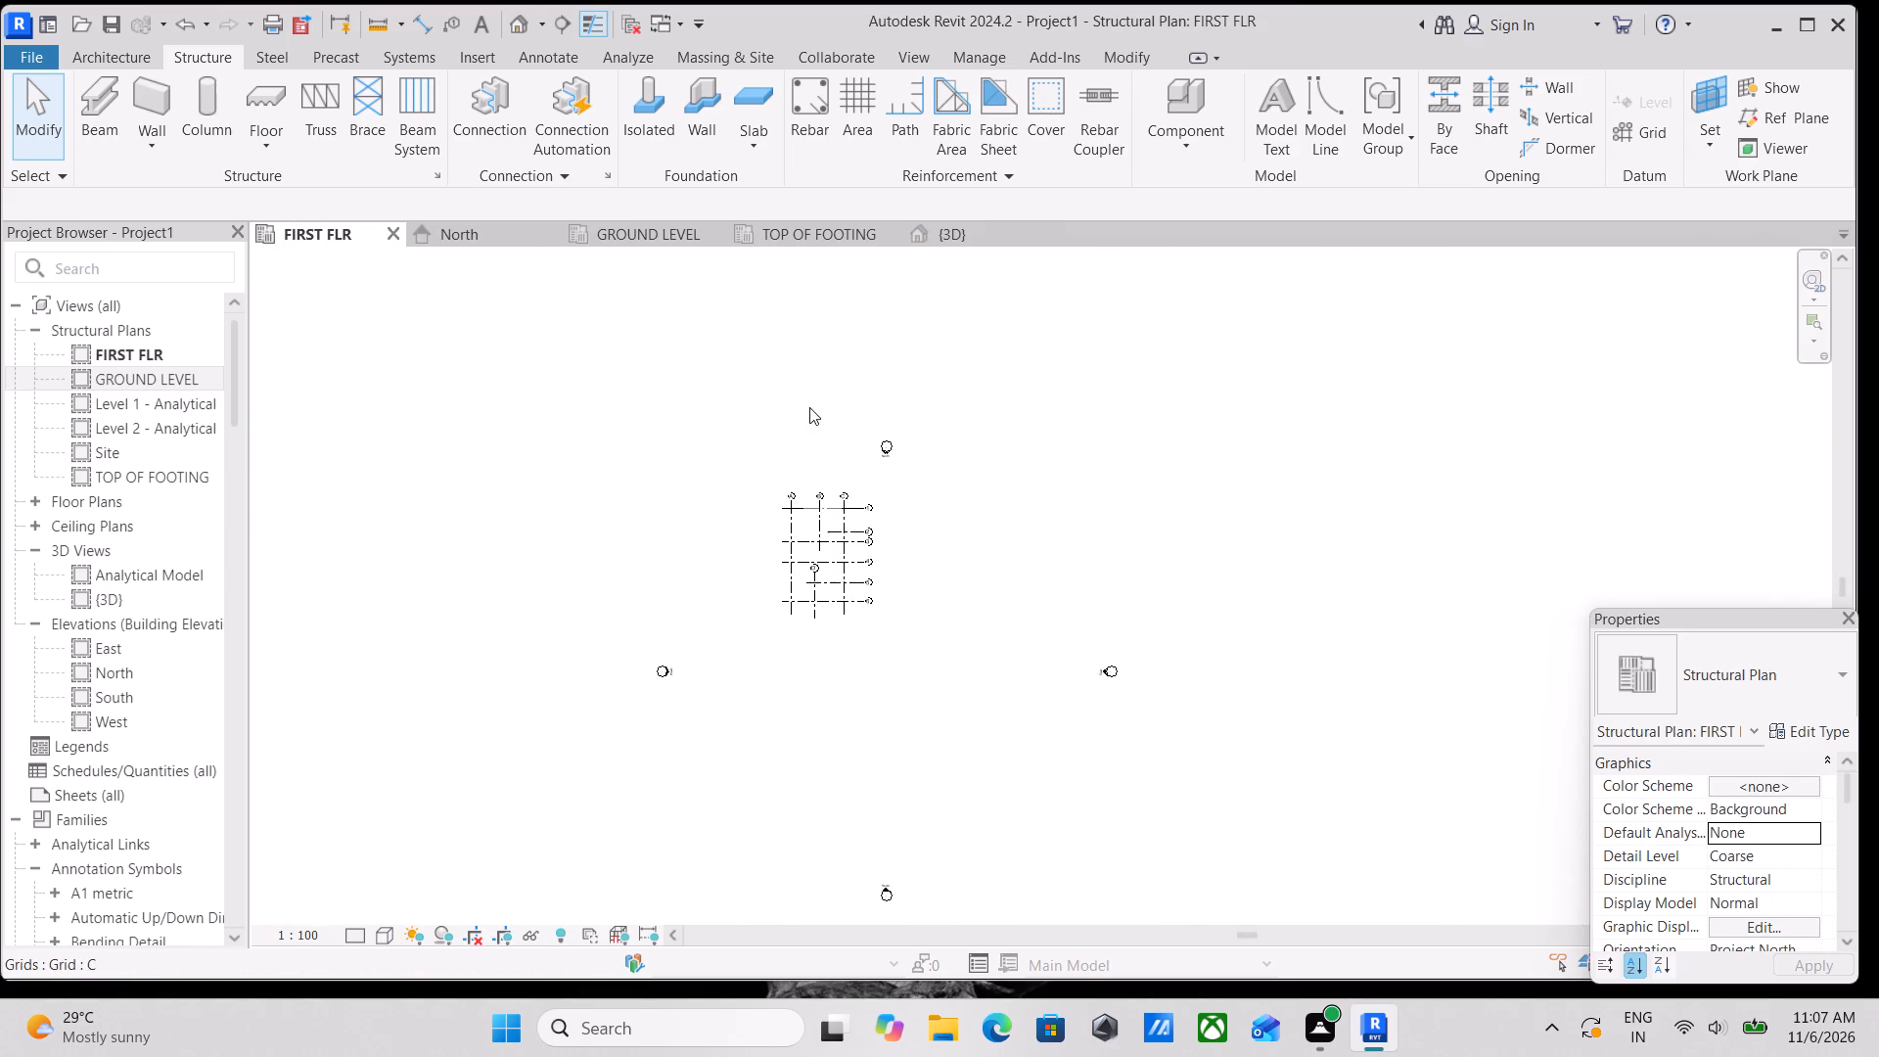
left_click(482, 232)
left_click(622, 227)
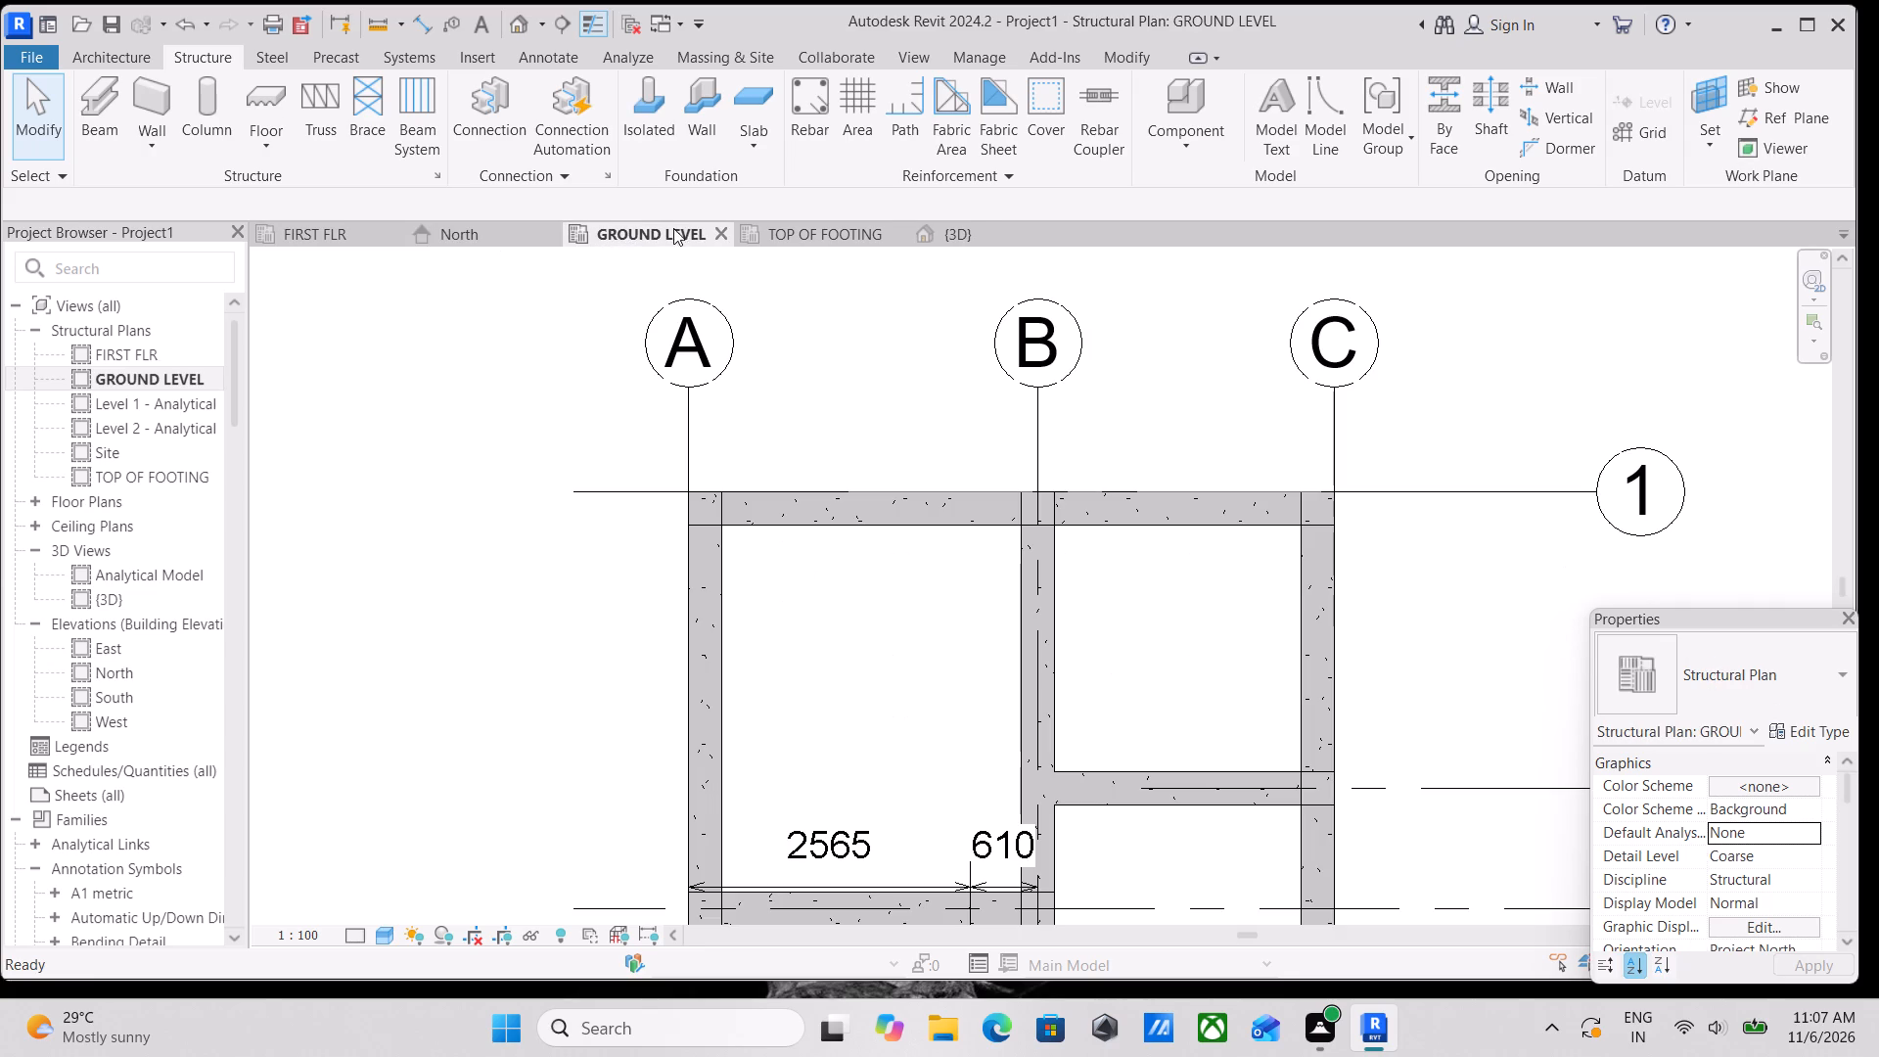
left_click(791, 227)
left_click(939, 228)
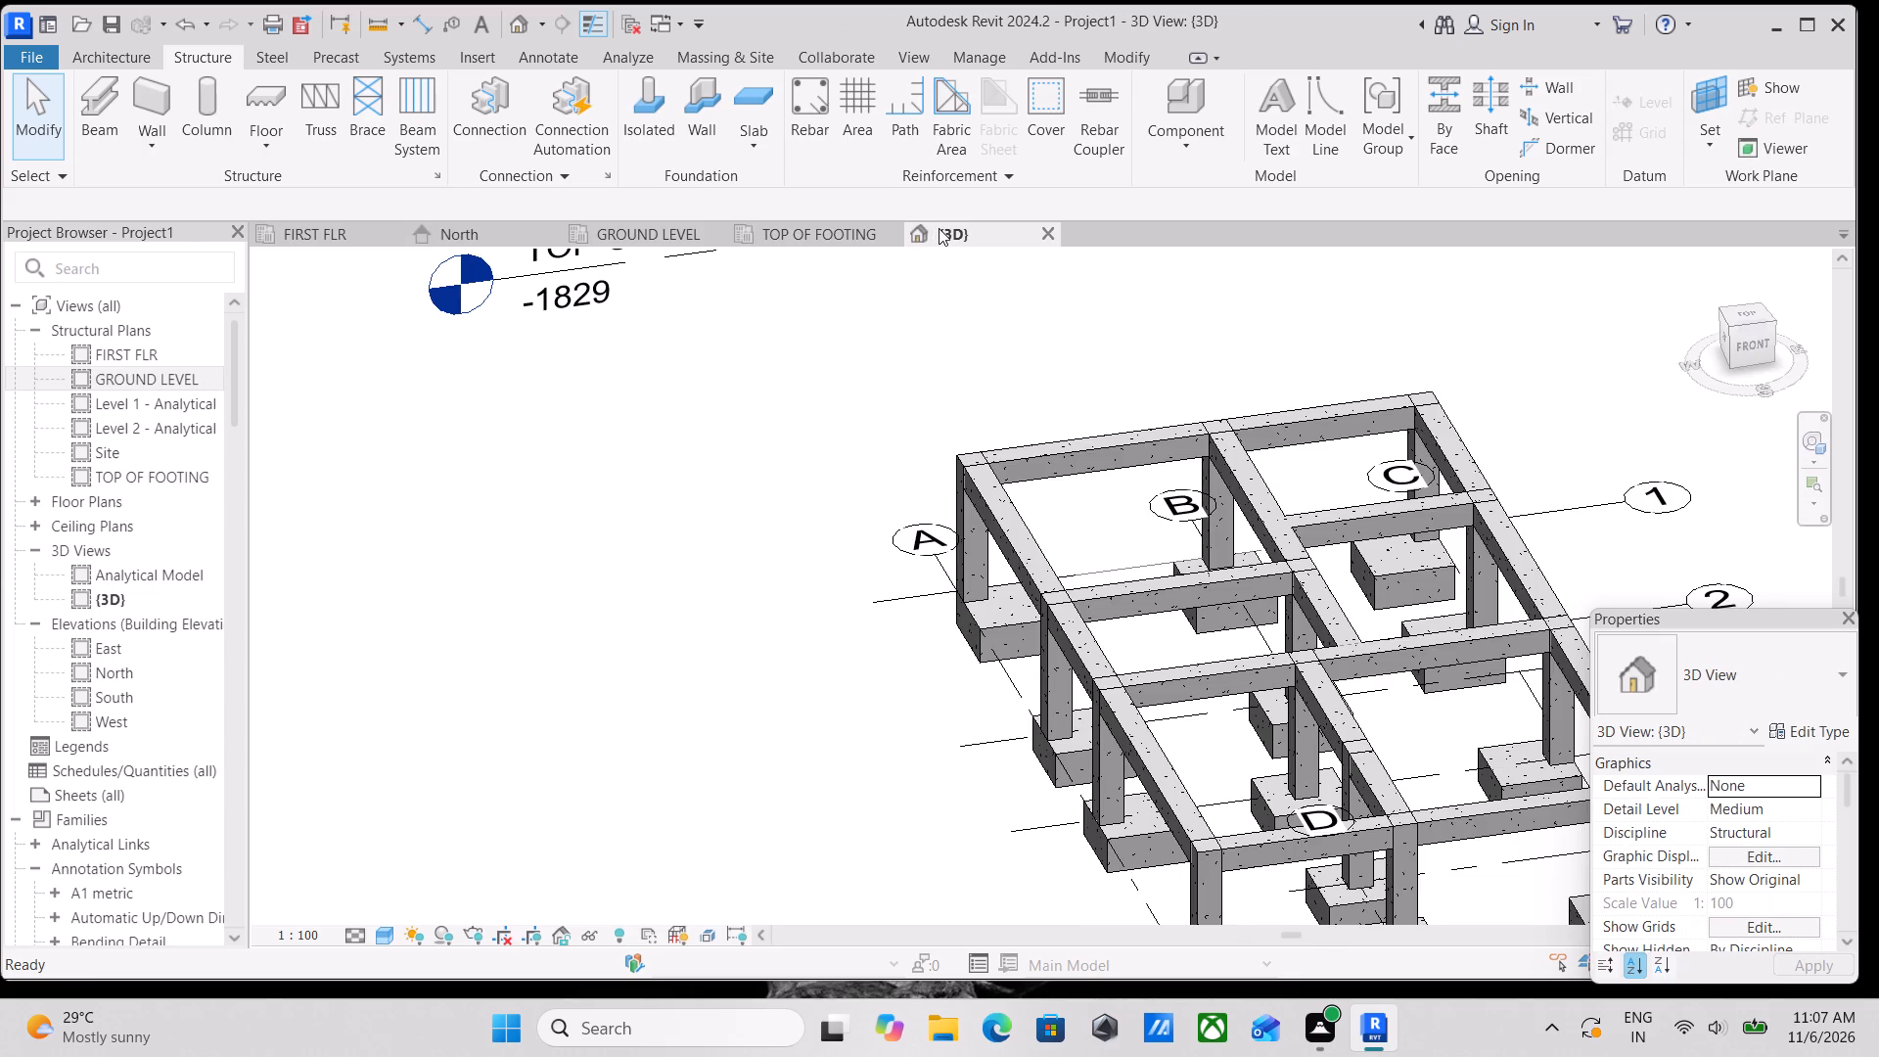
Switch to the TOP OF FOOTING plan and examine the columns and 1000MM X 1000MM X 450MM footings around grids A–C and 1–3.
left_click(794, 228)
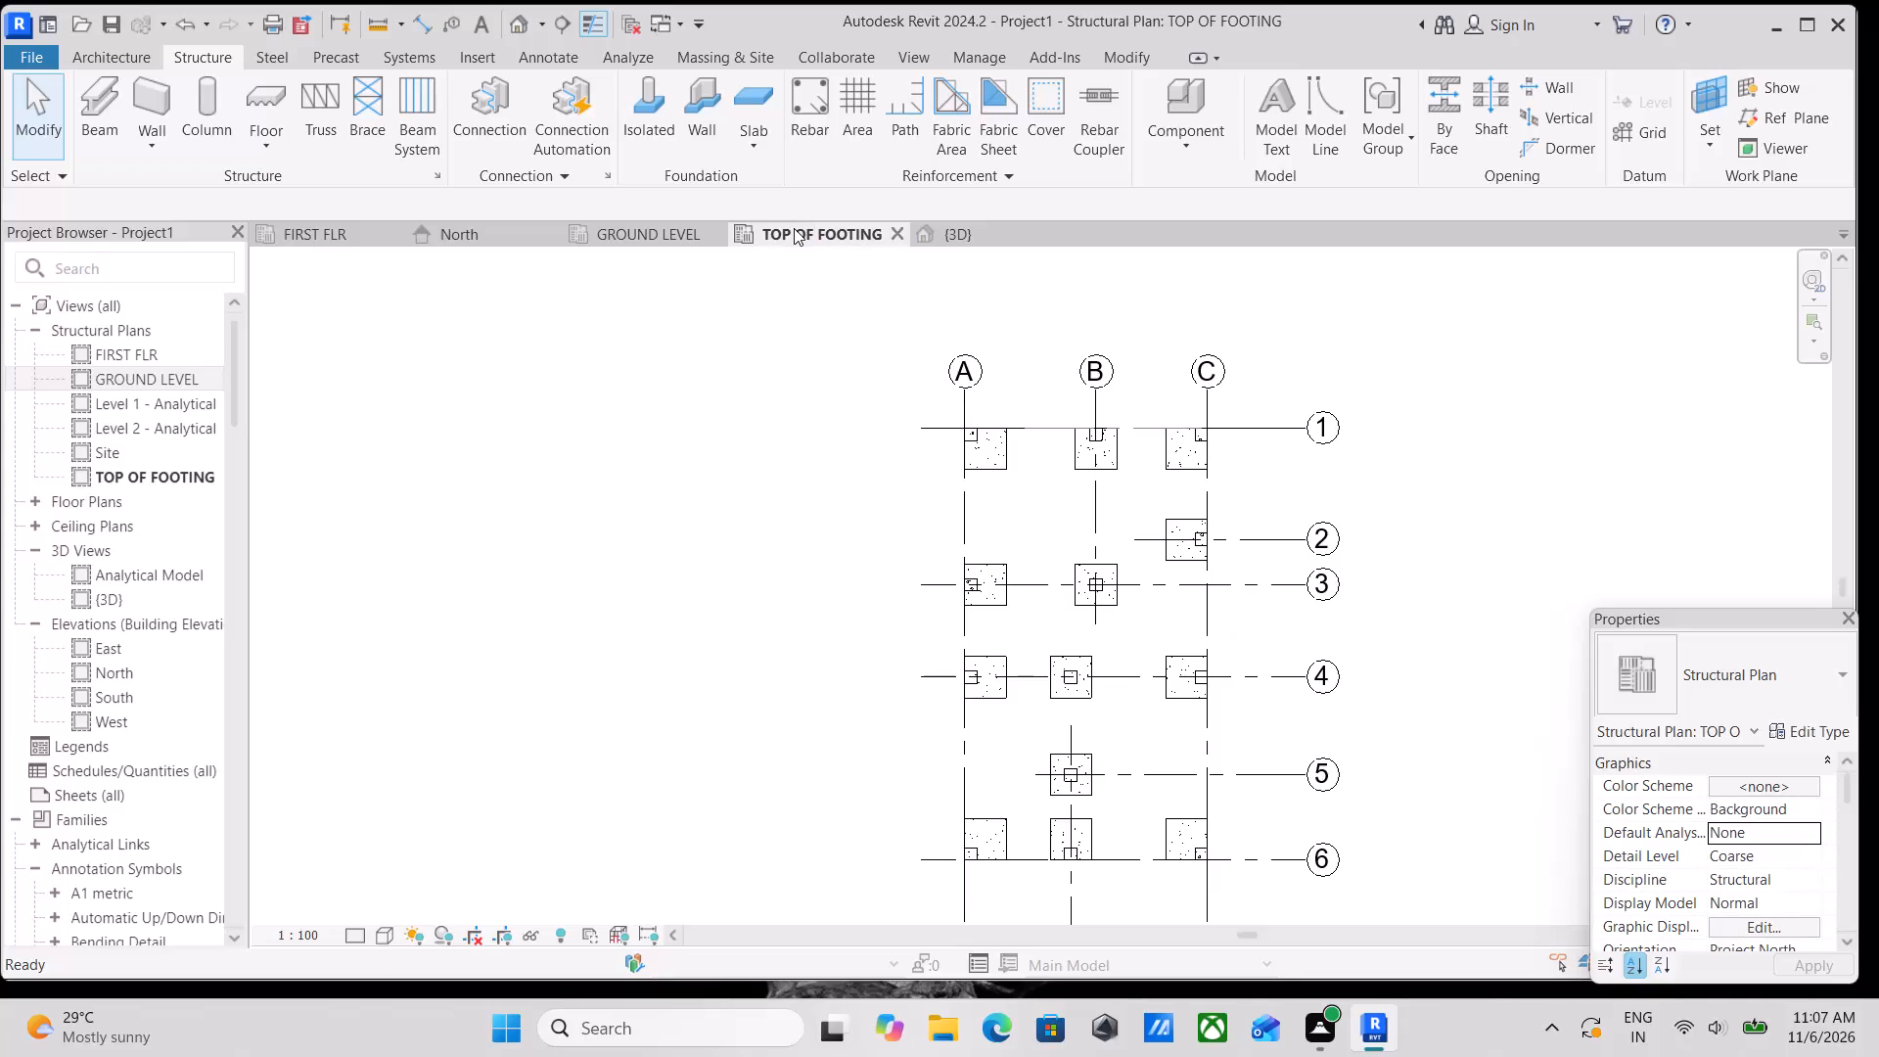
scroll(824, 349, "up", 2)
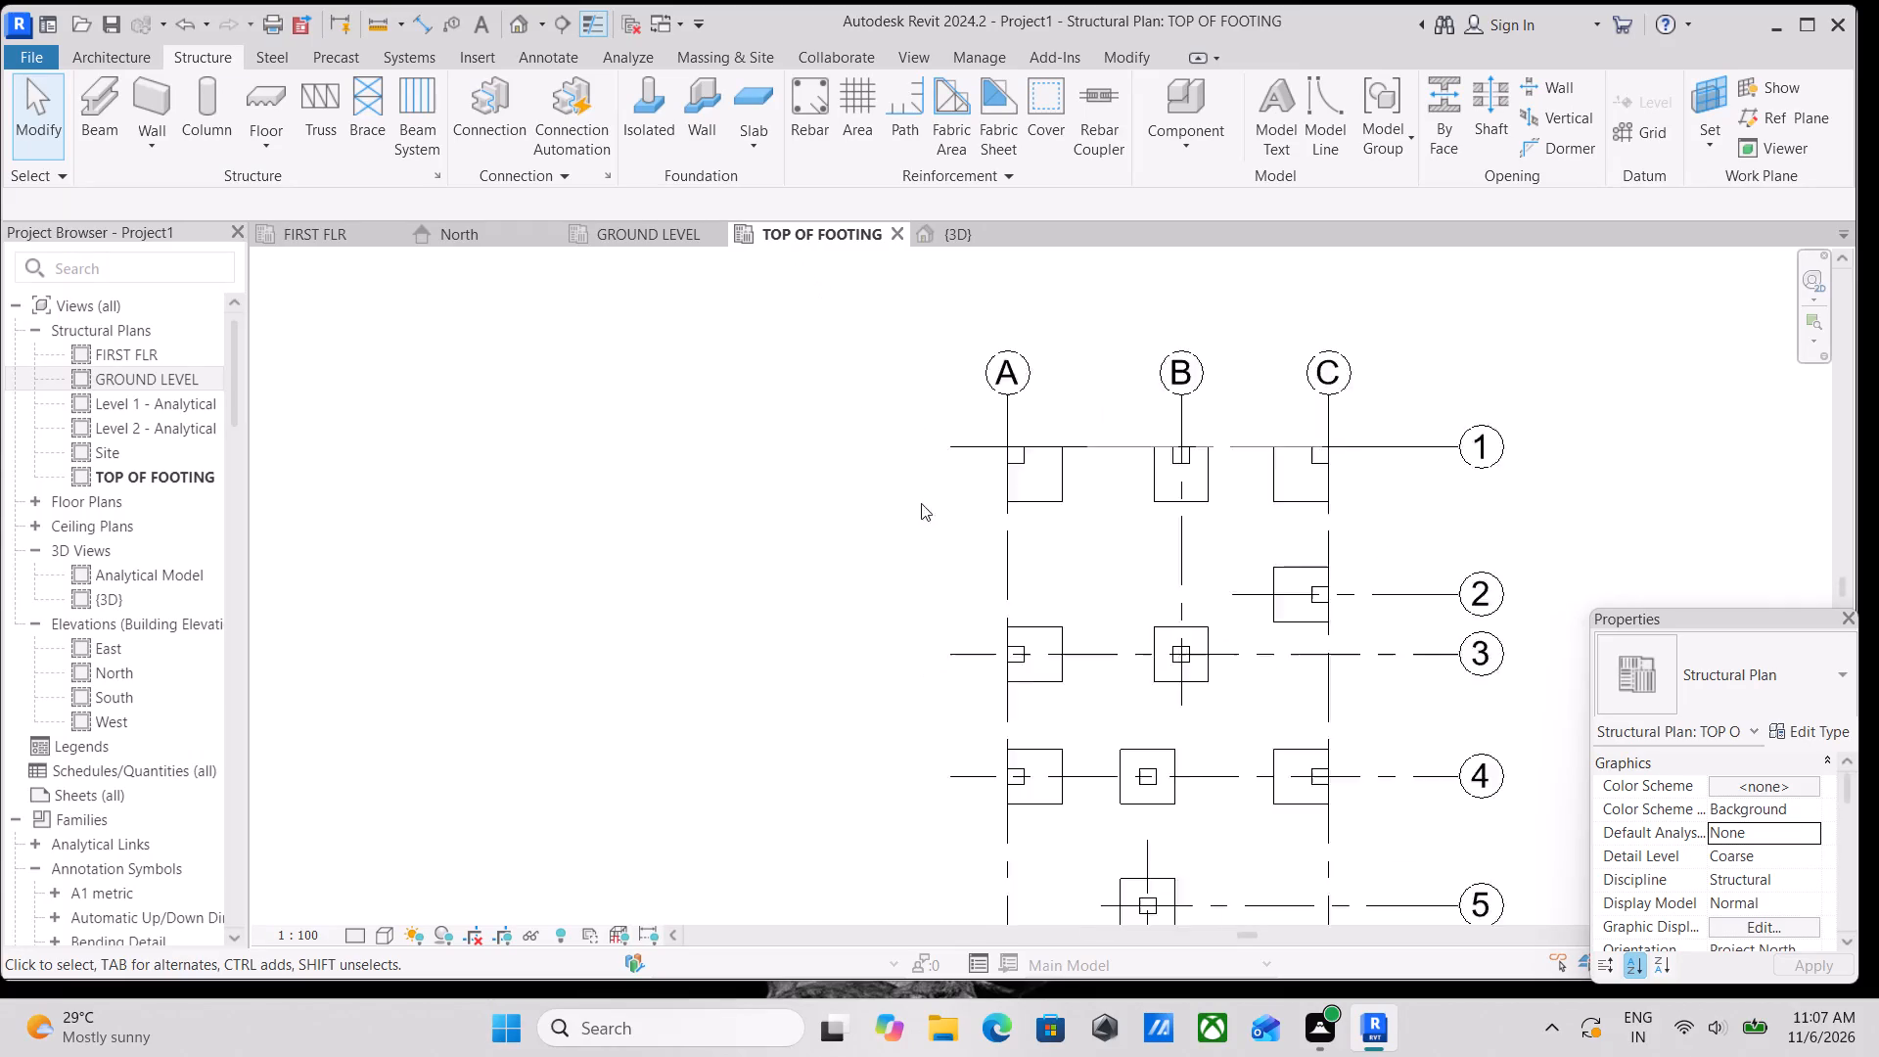
scroll(921, 503, "up", 1)
scroll(1071, 605, "up", 1)
middle_click_drag(1071, 605, 864, 643)
scroll(871, 662, "up", 2)
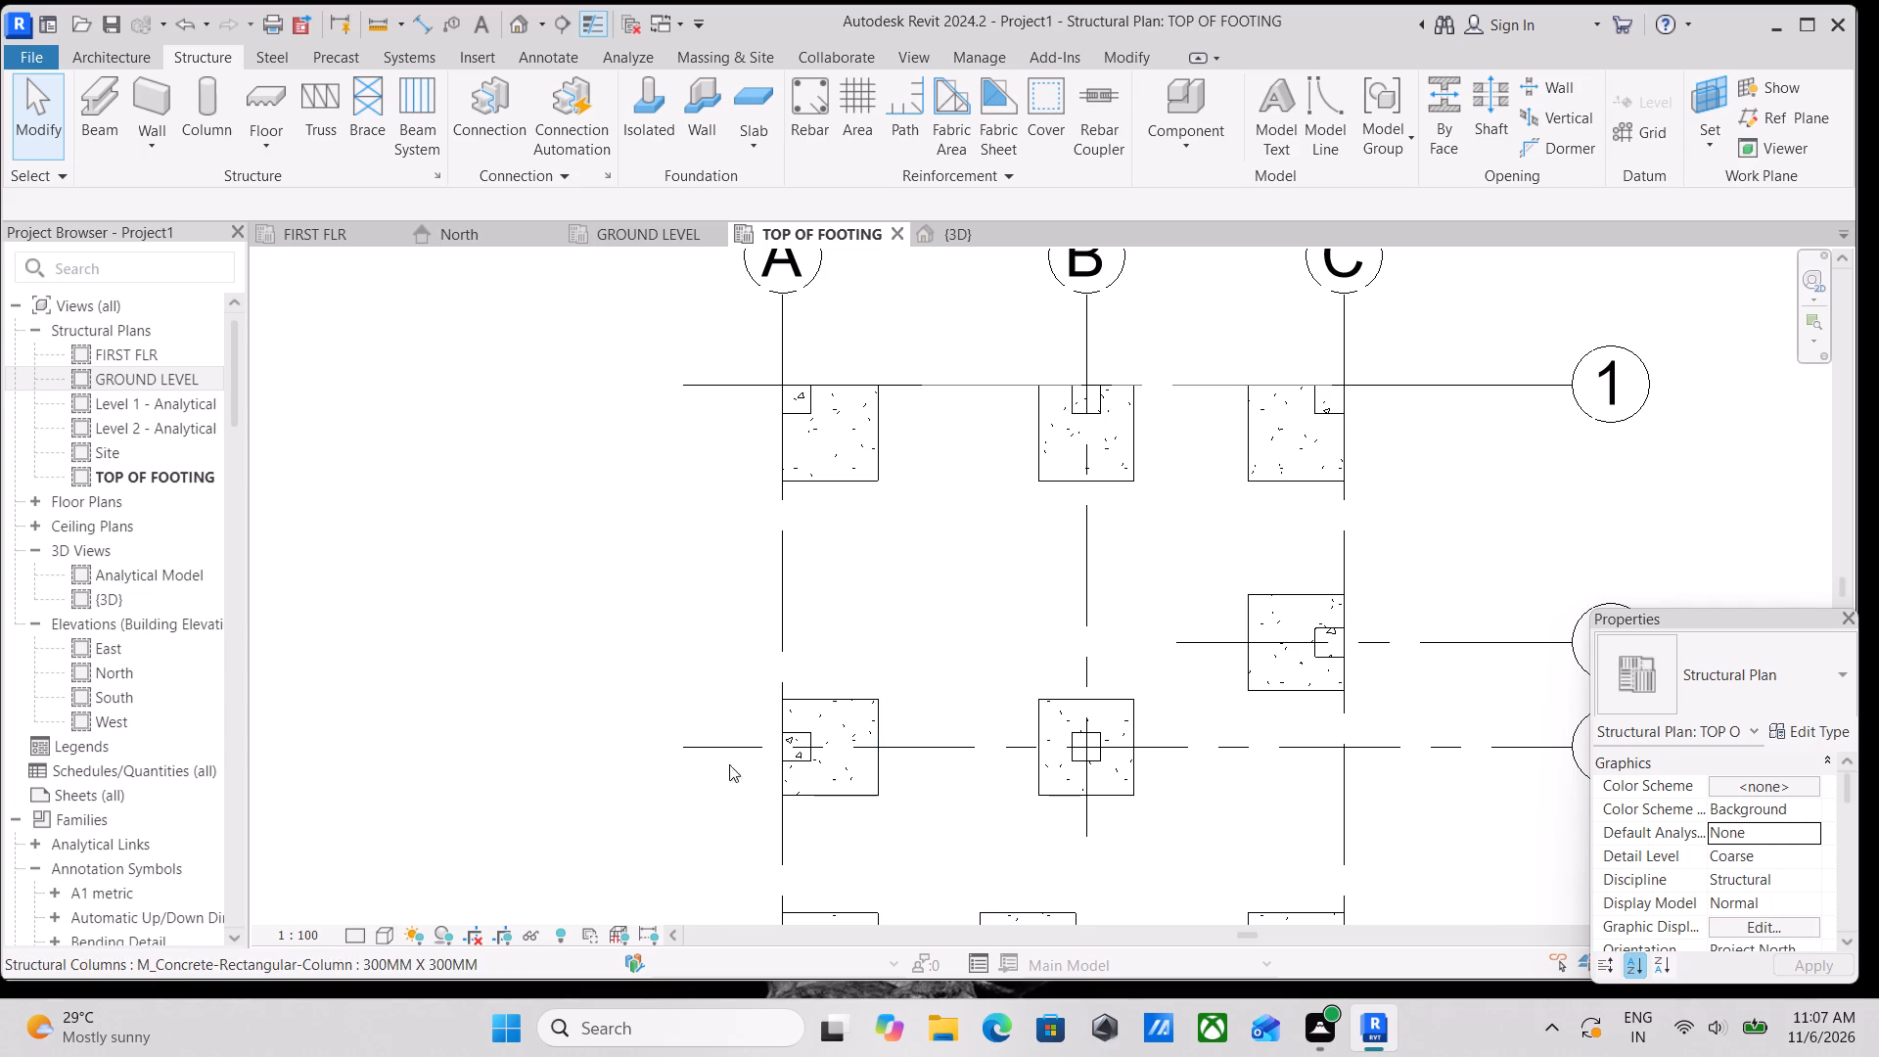
scroll(885, 747, "up", 2)
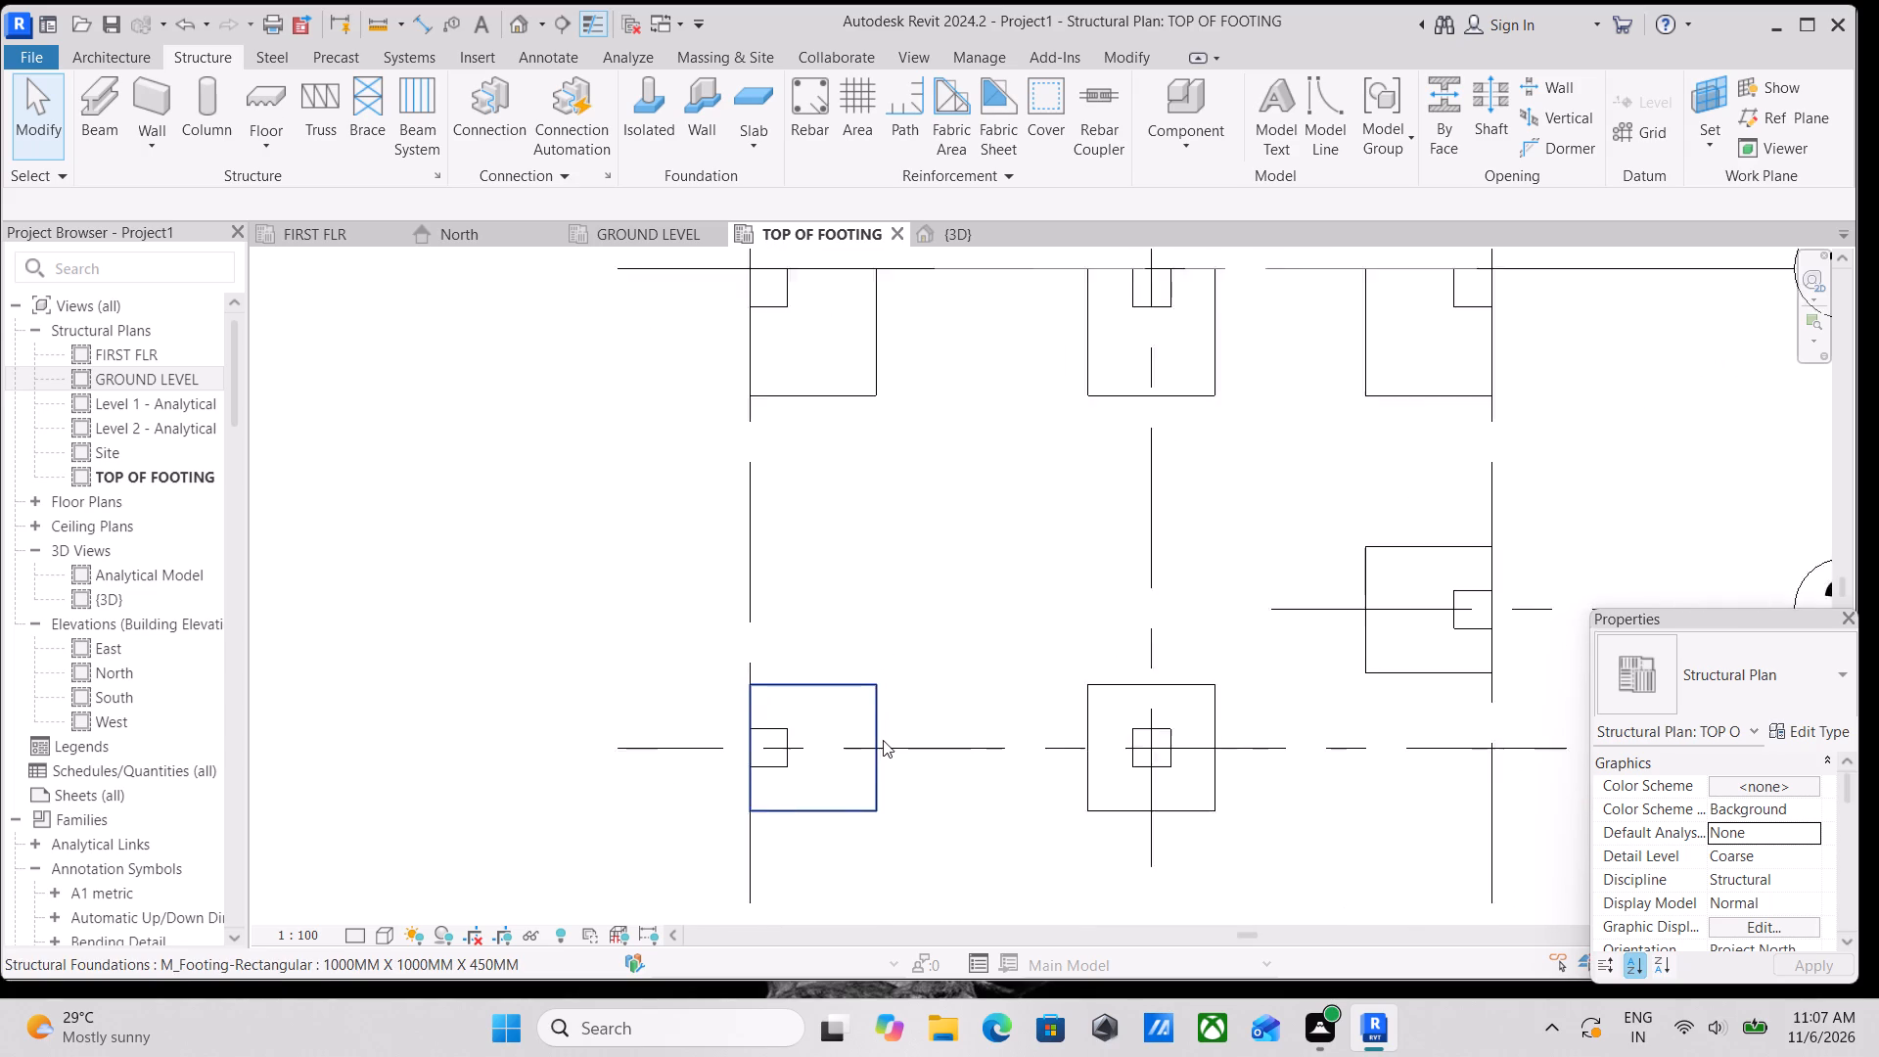
scroll(883, 740, "up", 1)
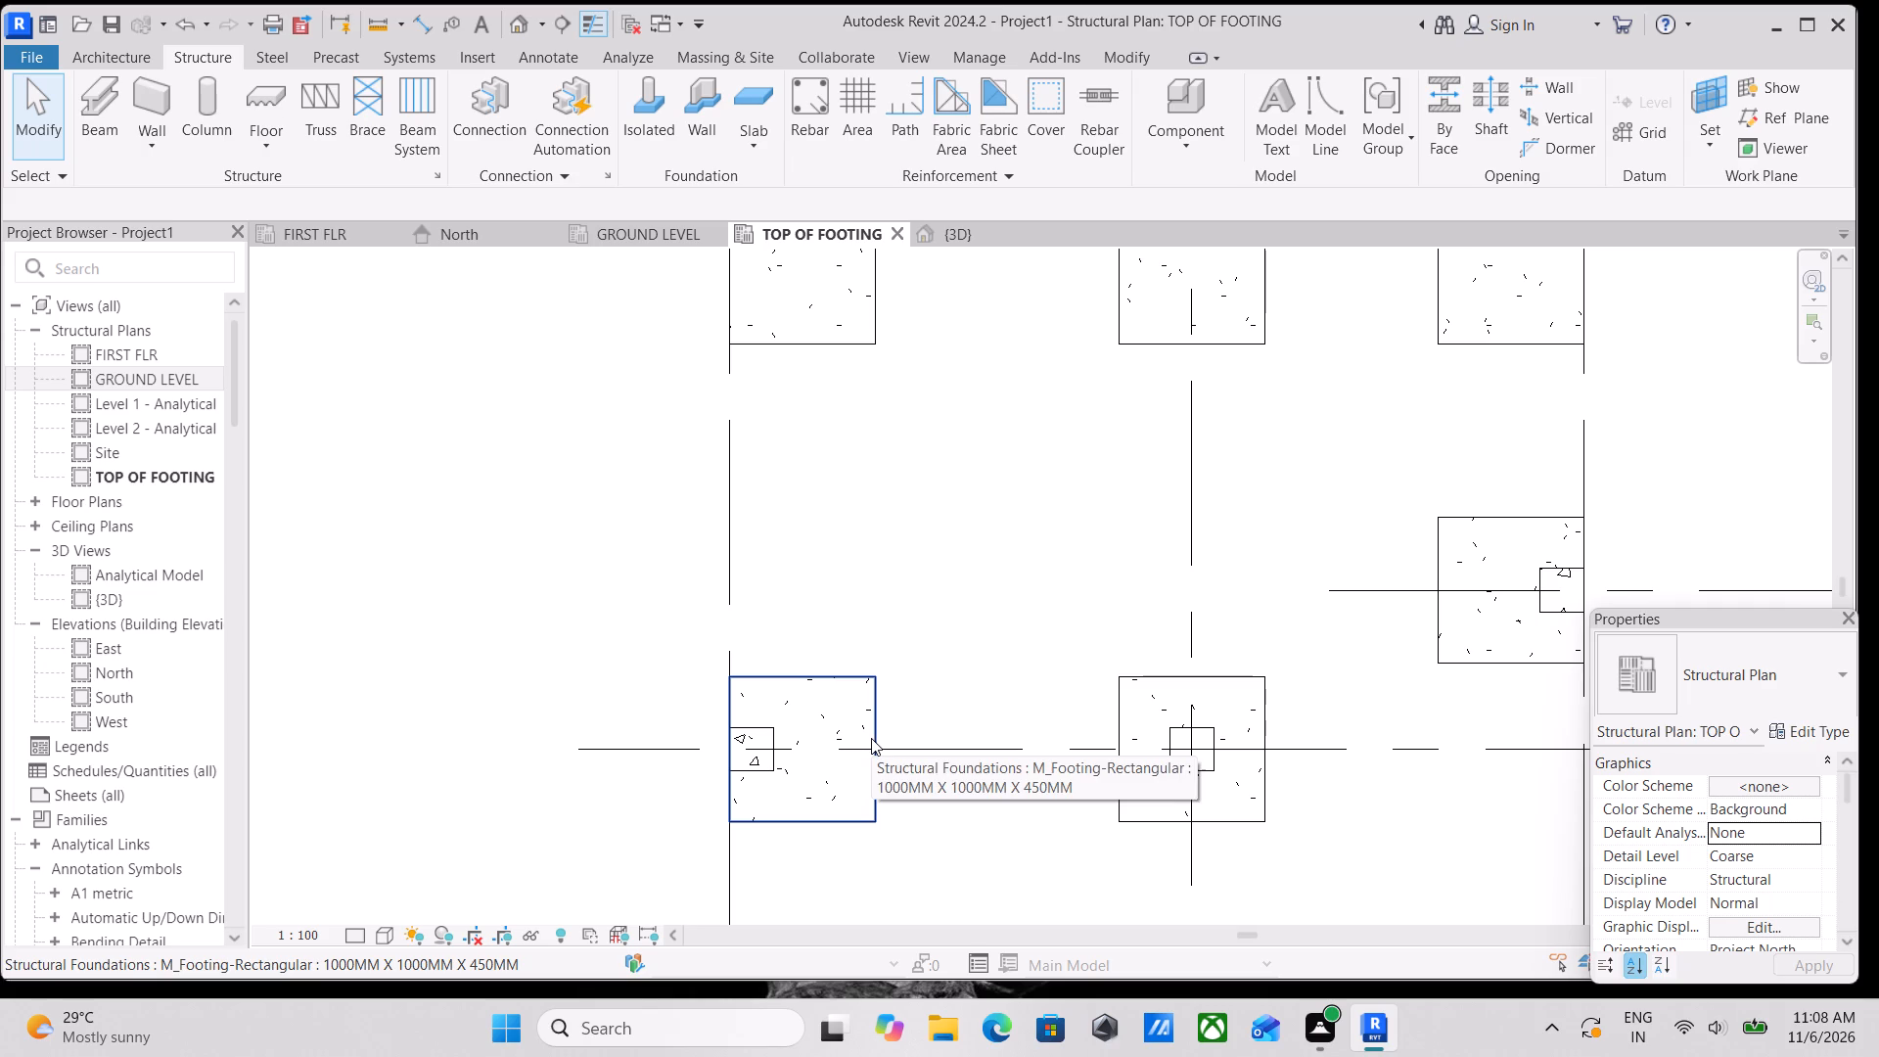
scroll(871, 738, "up", 2)
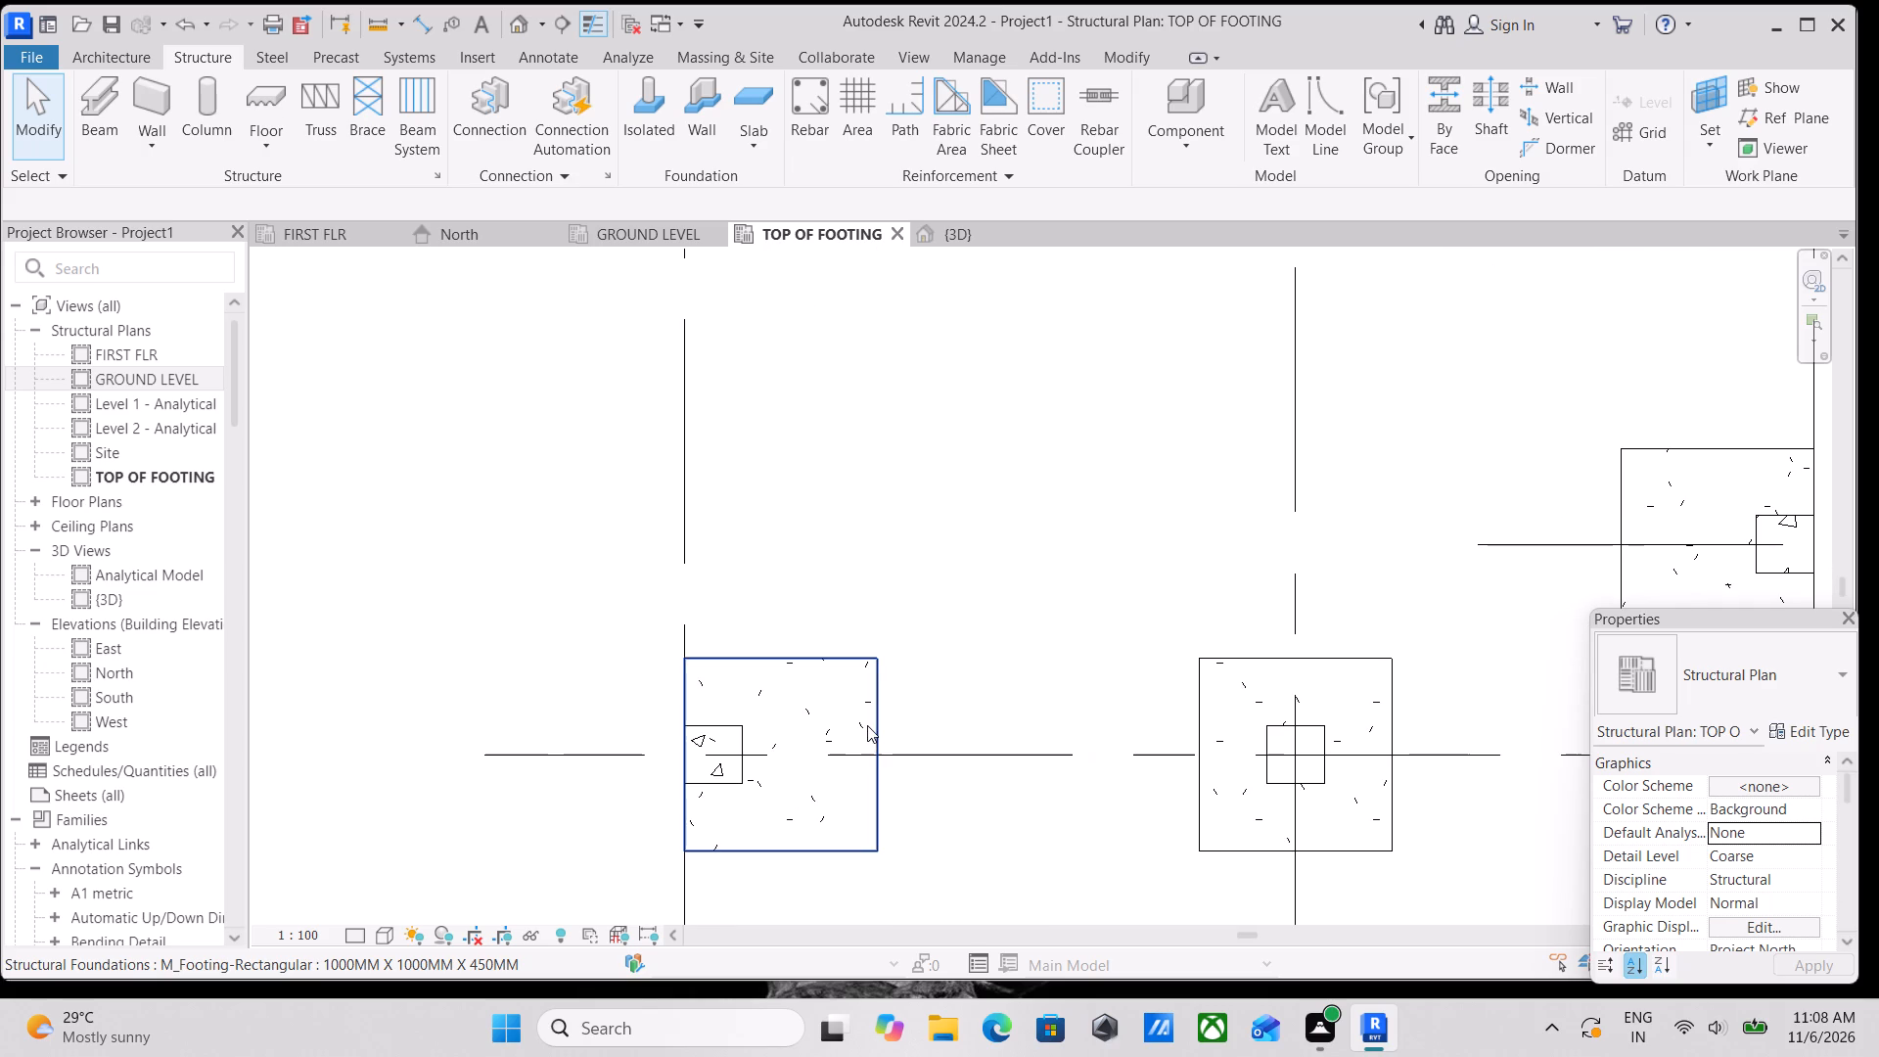
scroll(869, 737, "up", 3)
scroll(793, 721, "down", 3)
scroll(981, 709, "down", 5)
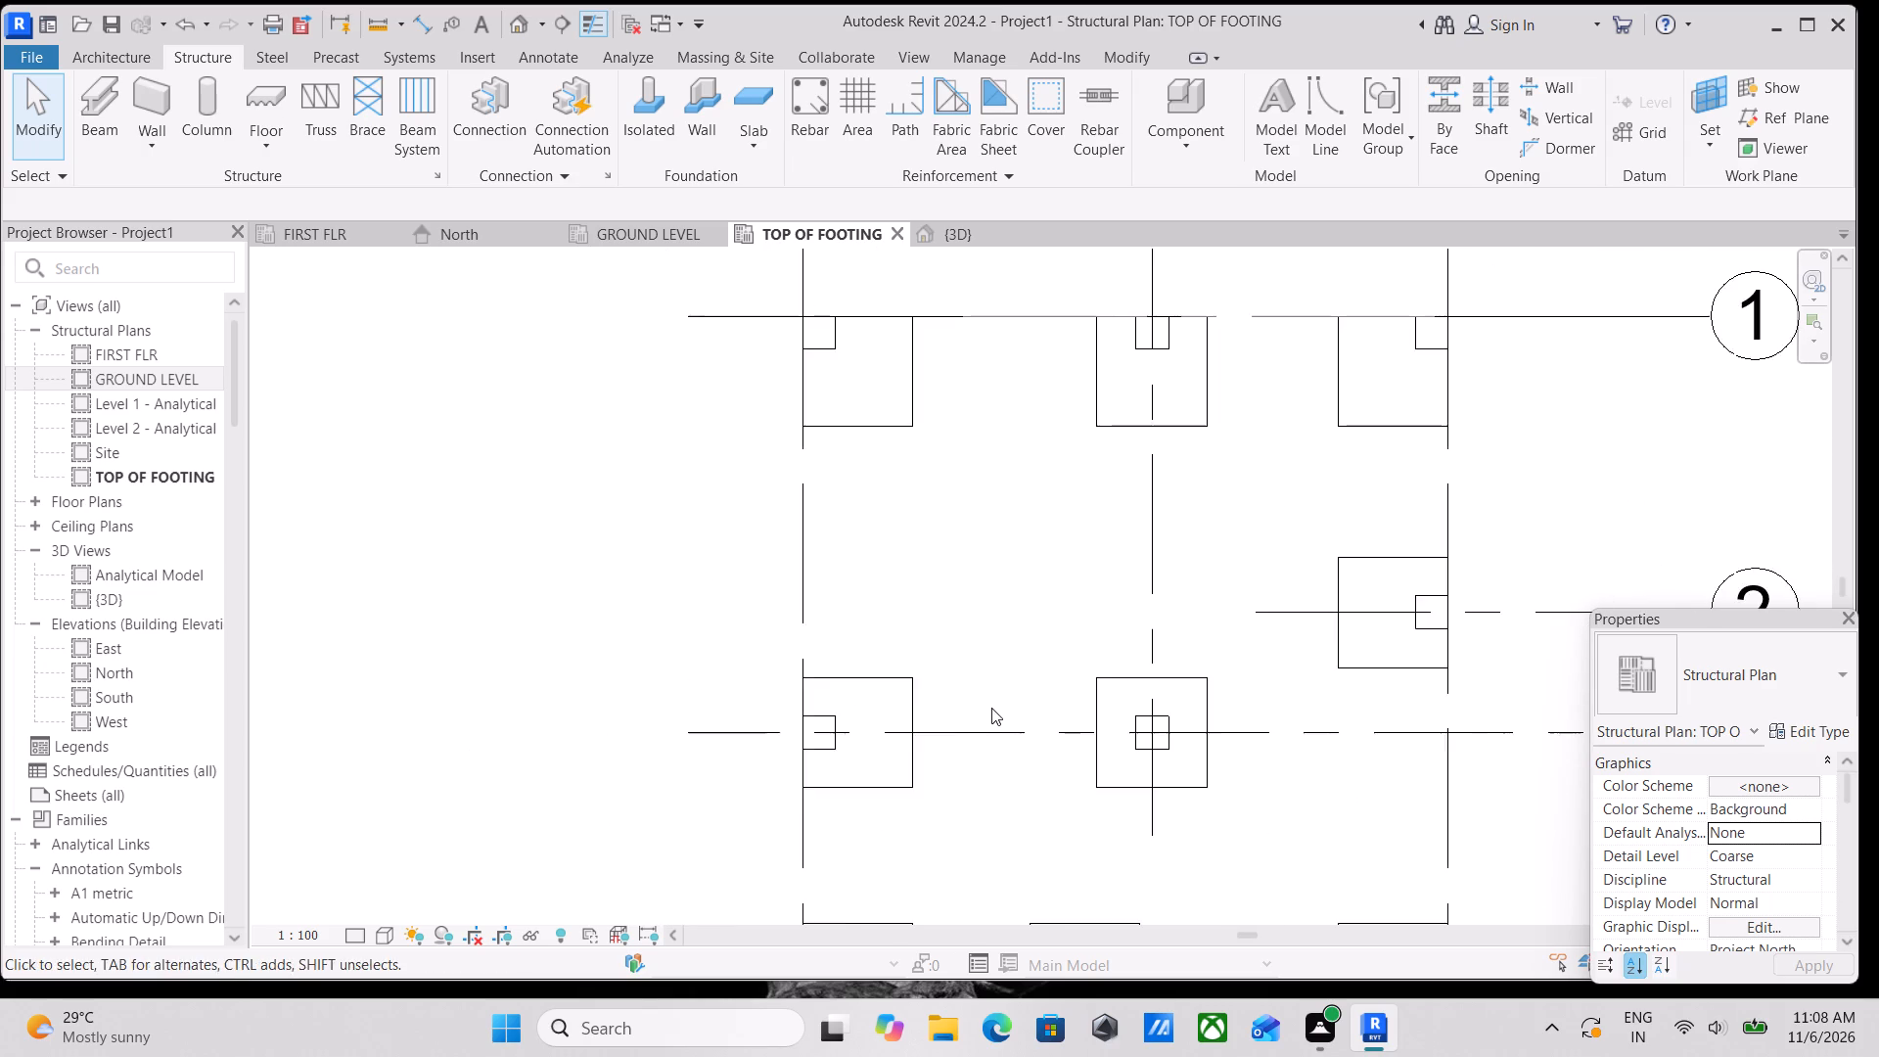
scroll(991, 708, "down", 2)
middle_click_drag(993, 705, 1030, 880)
middle_click_drag(1019, 712, 1010, 748)
scroll(914, 770, "up", 1)
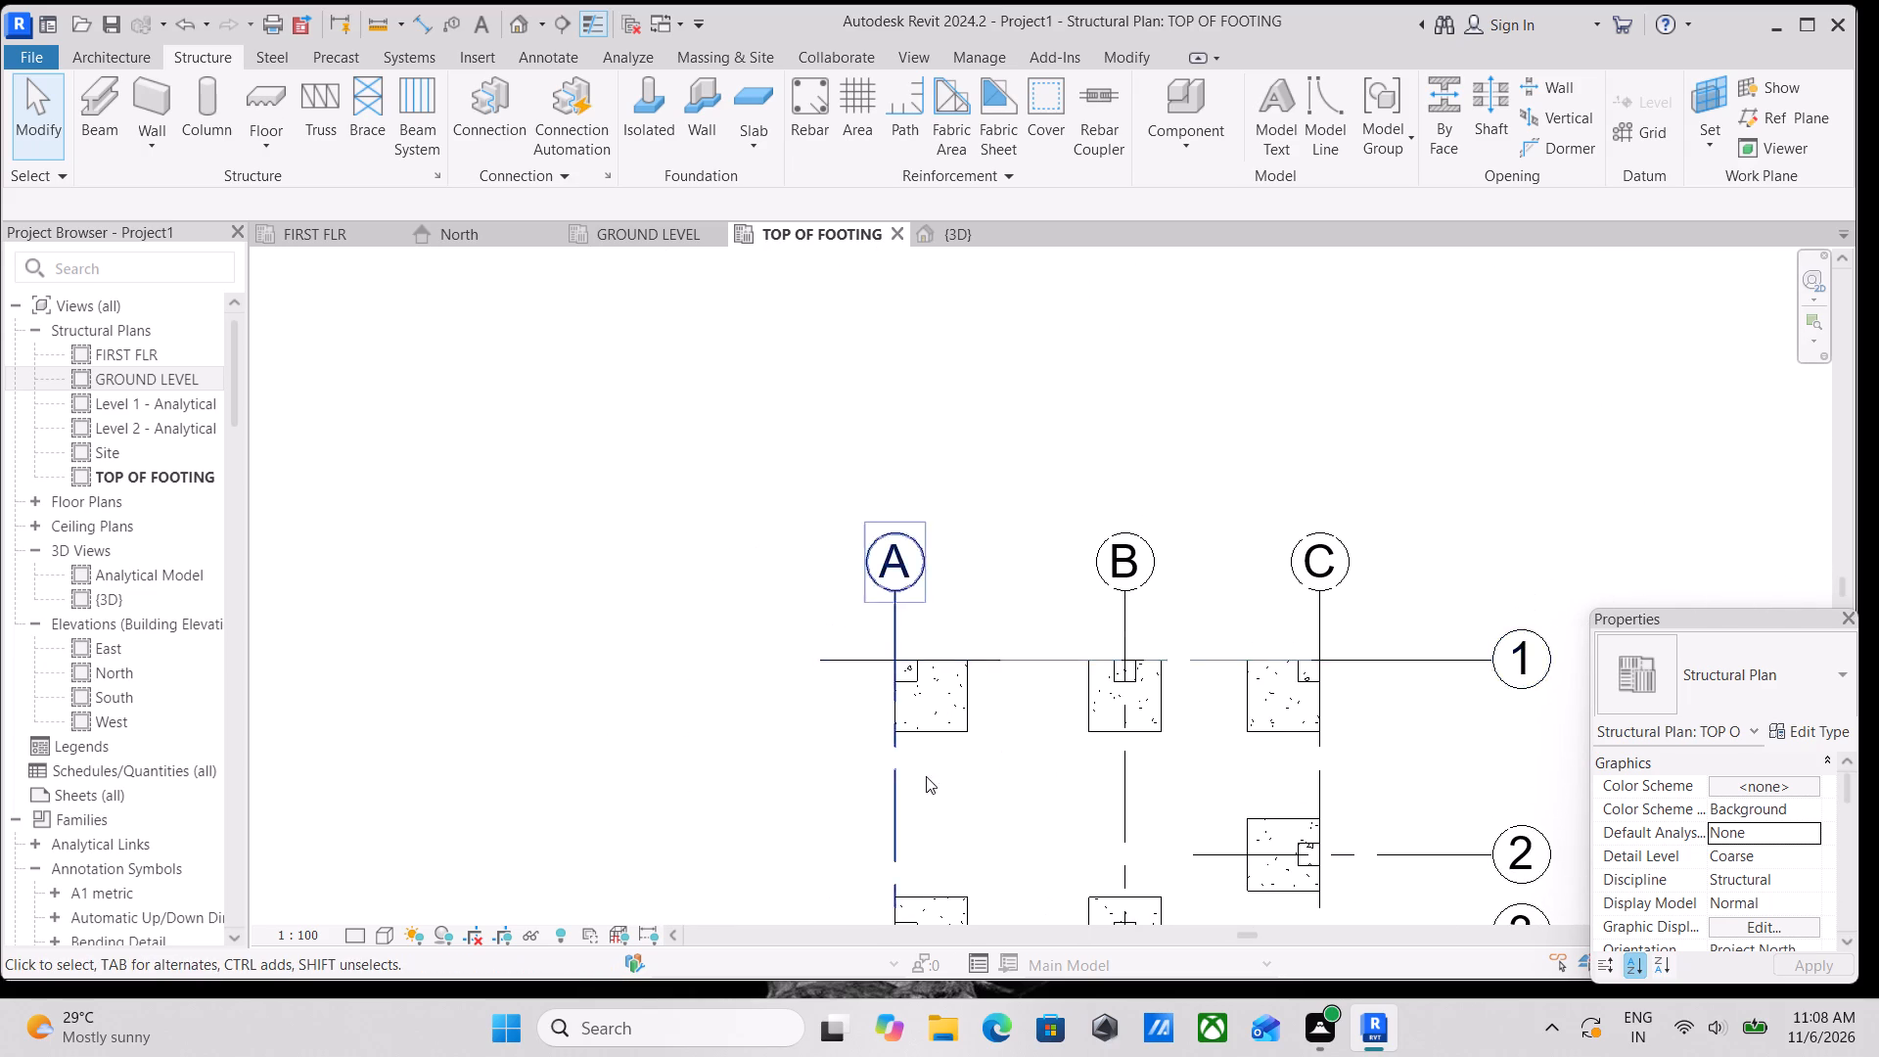
scroll(926, 776, "up", 3)
scroll(927, 687, "up", 1)
middle_click_drag(927, 697, 934, 758)
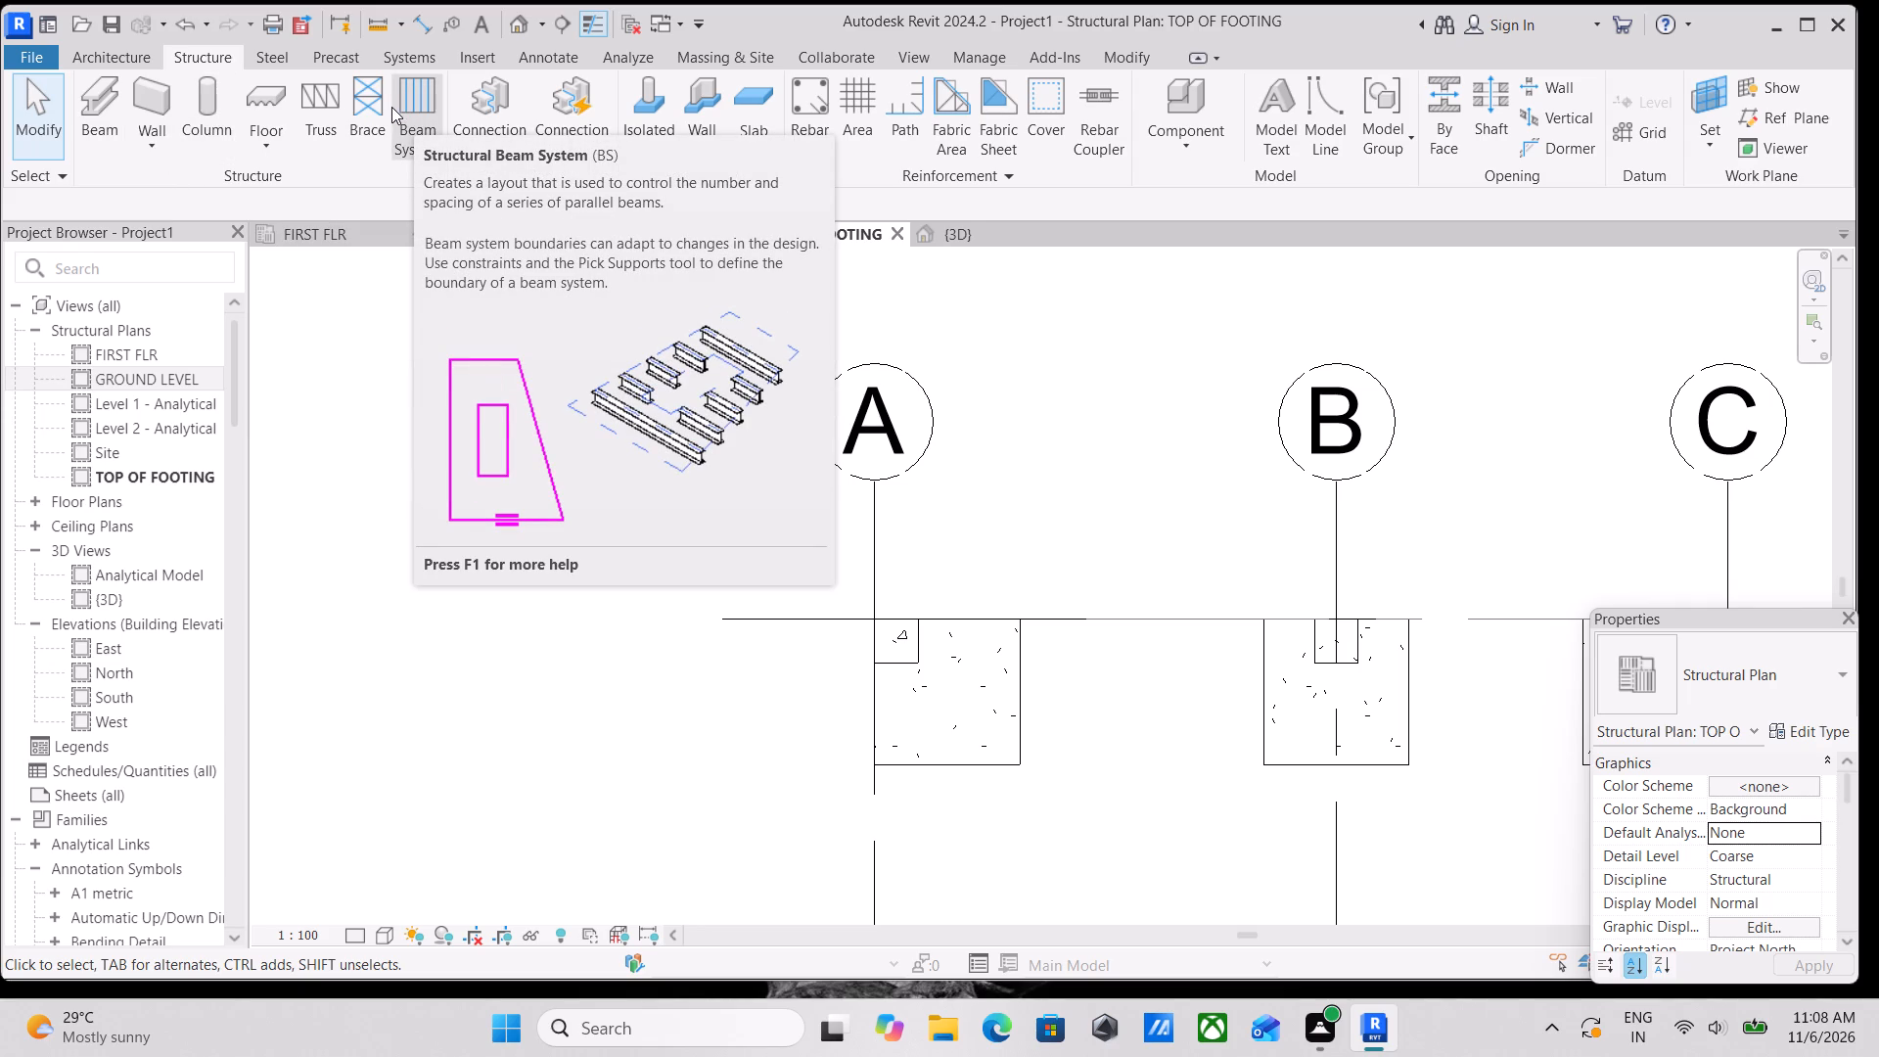
Examine the footings and columns in the TOP OF FOOTING plan, both overall and close up at grids A to C.
scroll(1015, 737, "up", 2)
middle_click_drag(1003, 705, 983, 693)
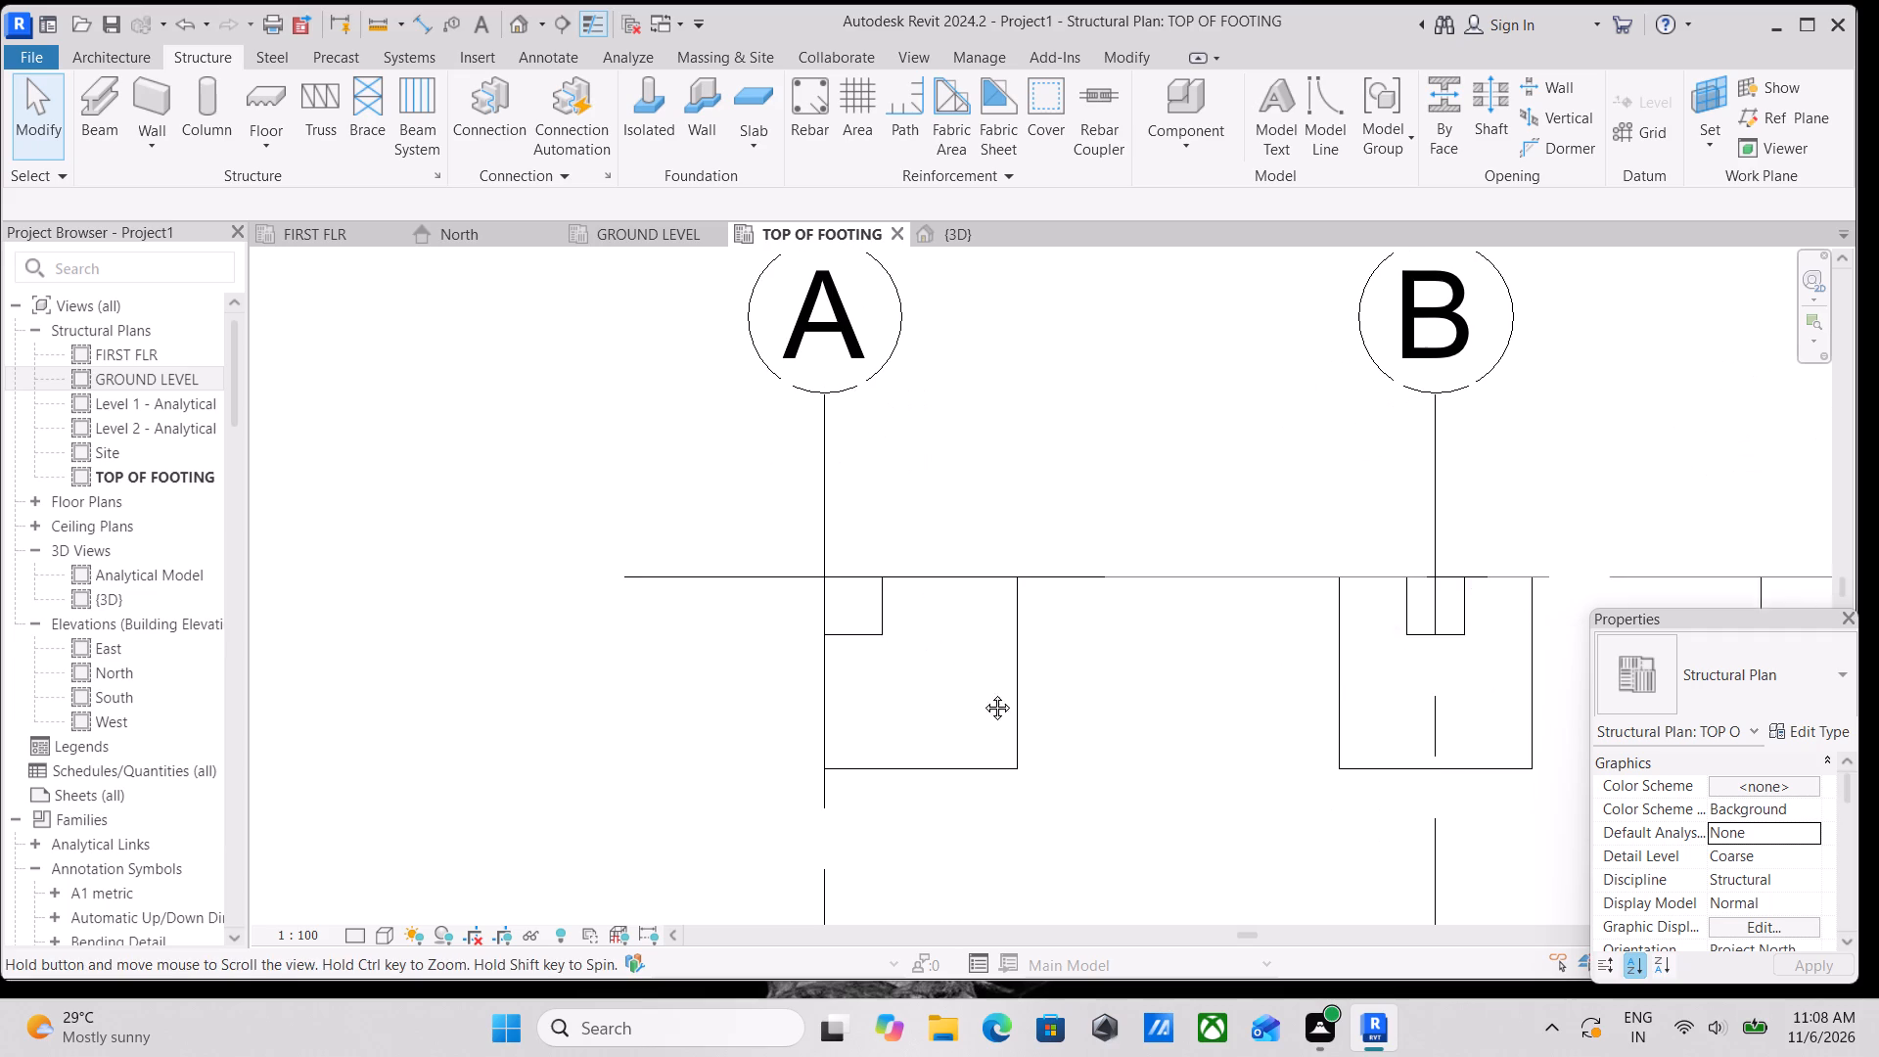
middle_click_drag(983, 693, 940, 687)
scroll(571, 622, "down", 4)
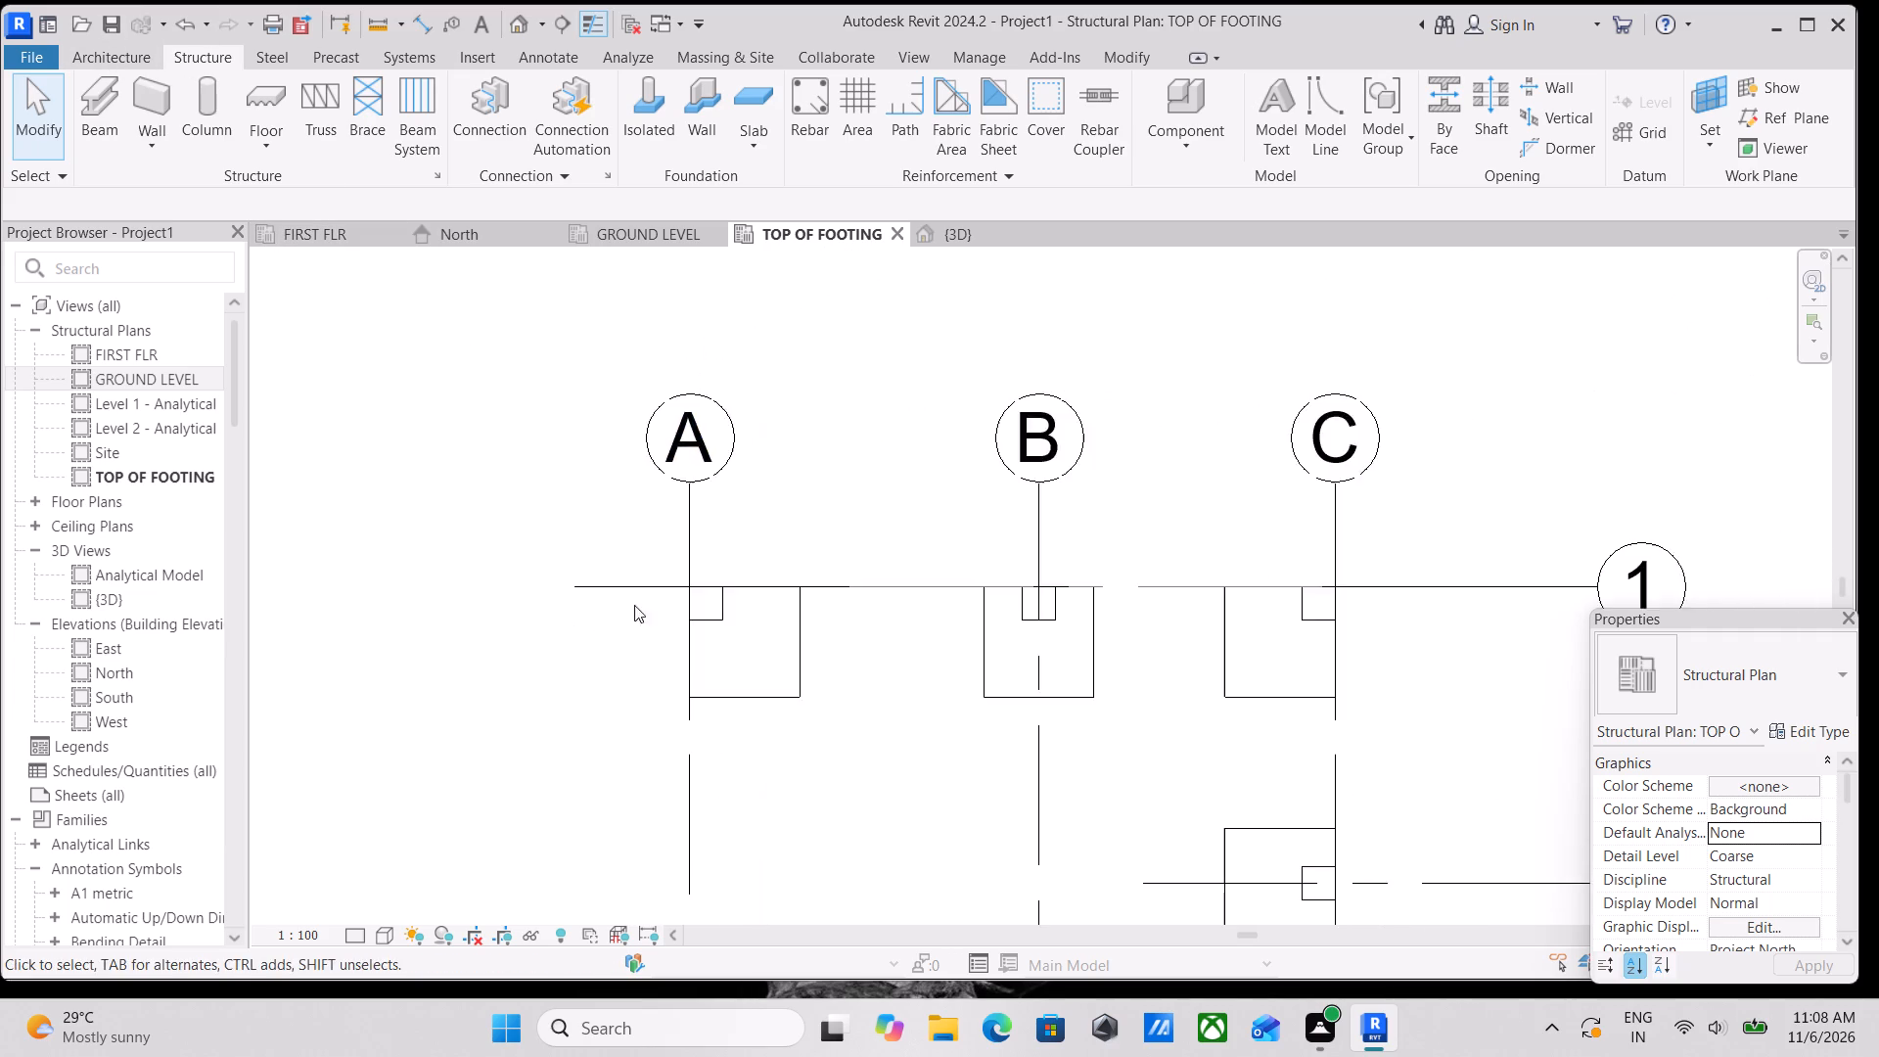
scroll(634, 605, "down", 3)
scroll(812, 647, "down", 2)
scroll(703, 640, "up", 3)
scroll(776, 584, "down", 6)
middle_click_drag(770, 626, 775, 520)
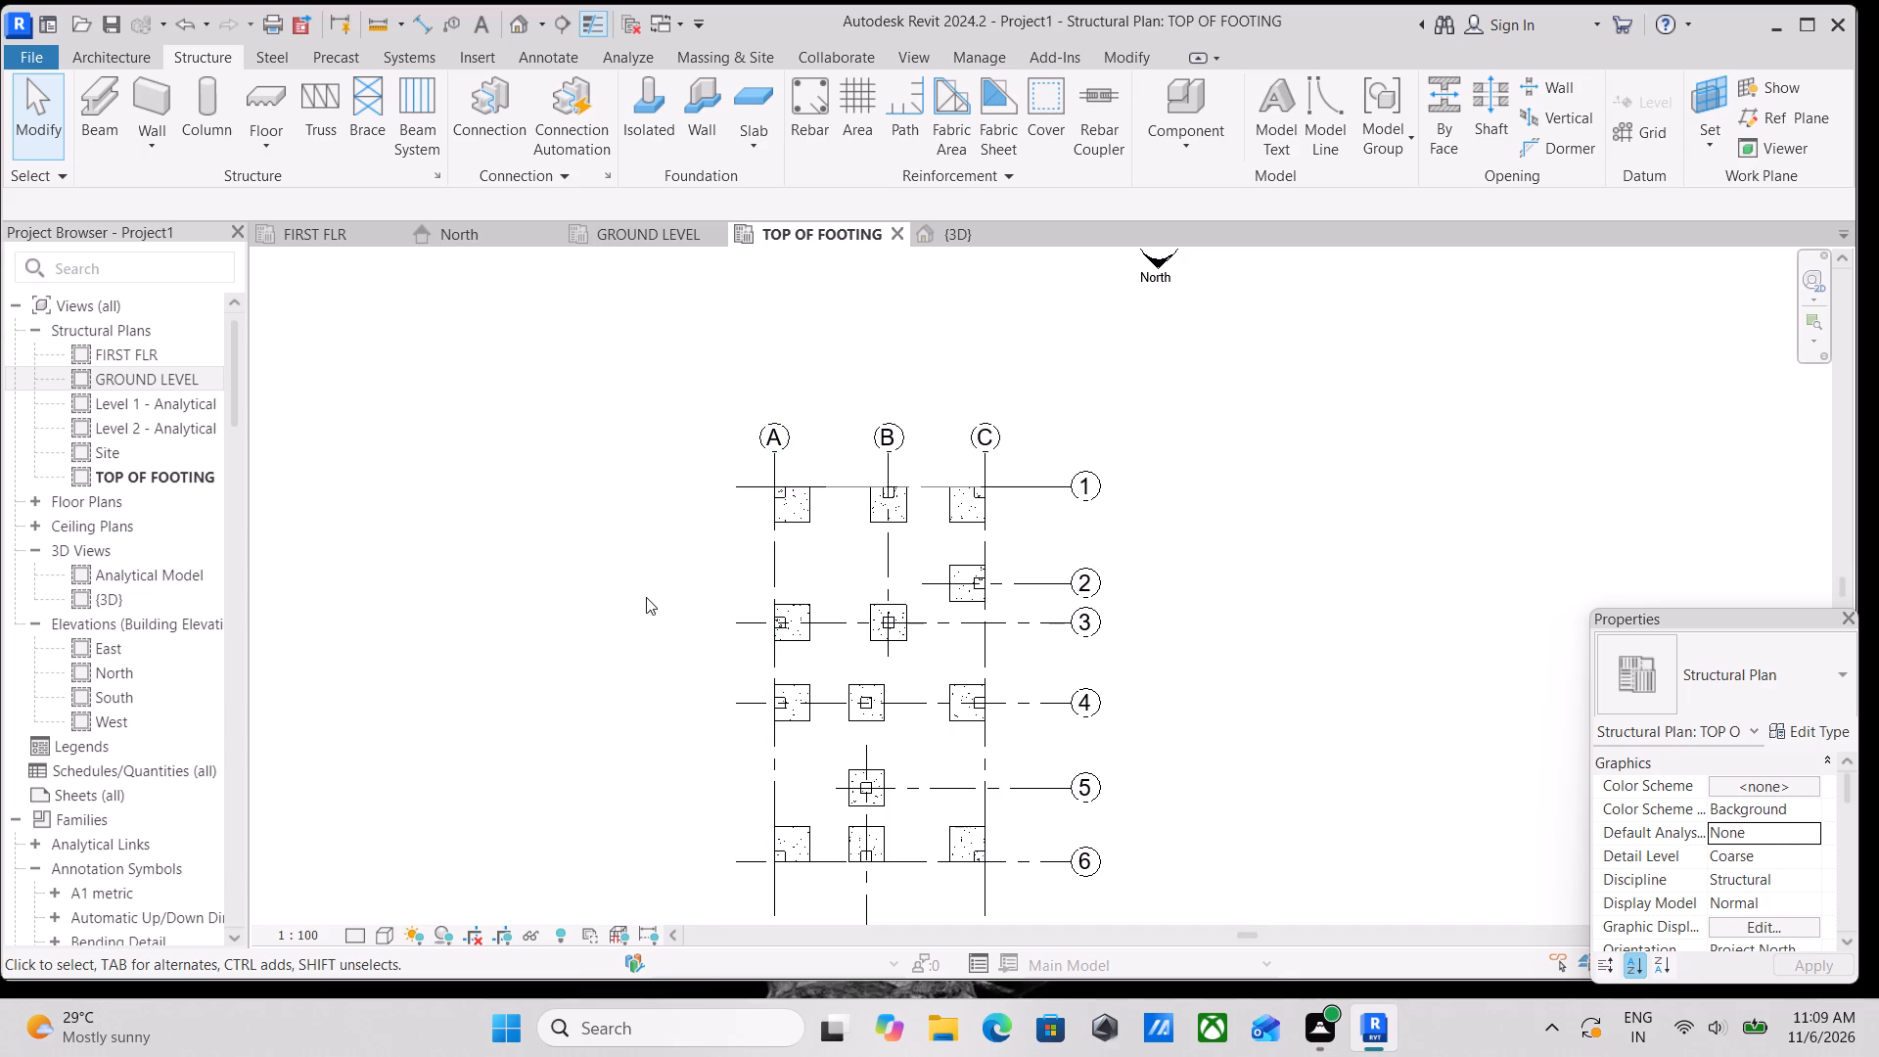
scroll(698, 648, "up", 3)
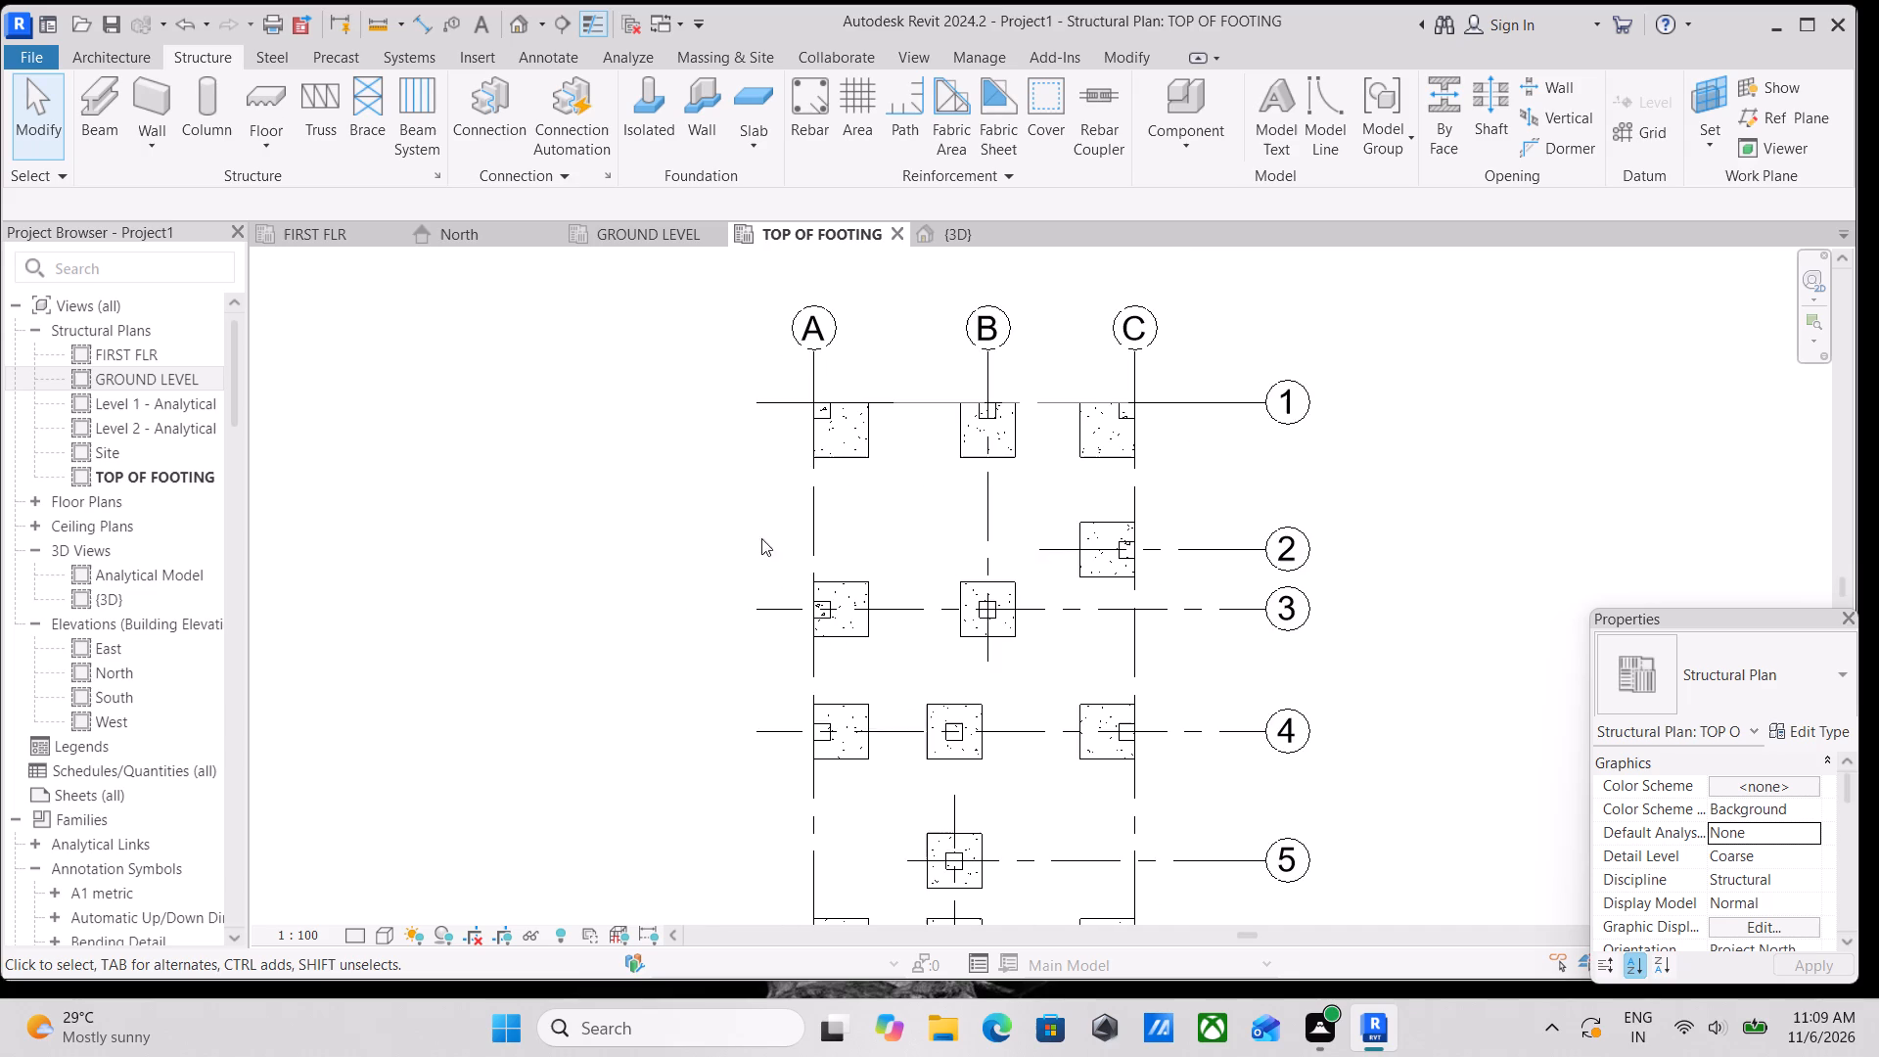
scroll(850, 533, "up", 4)
middle_click_drag(852, 567, 866, 678)
scroll(866, 678, "up", 1)
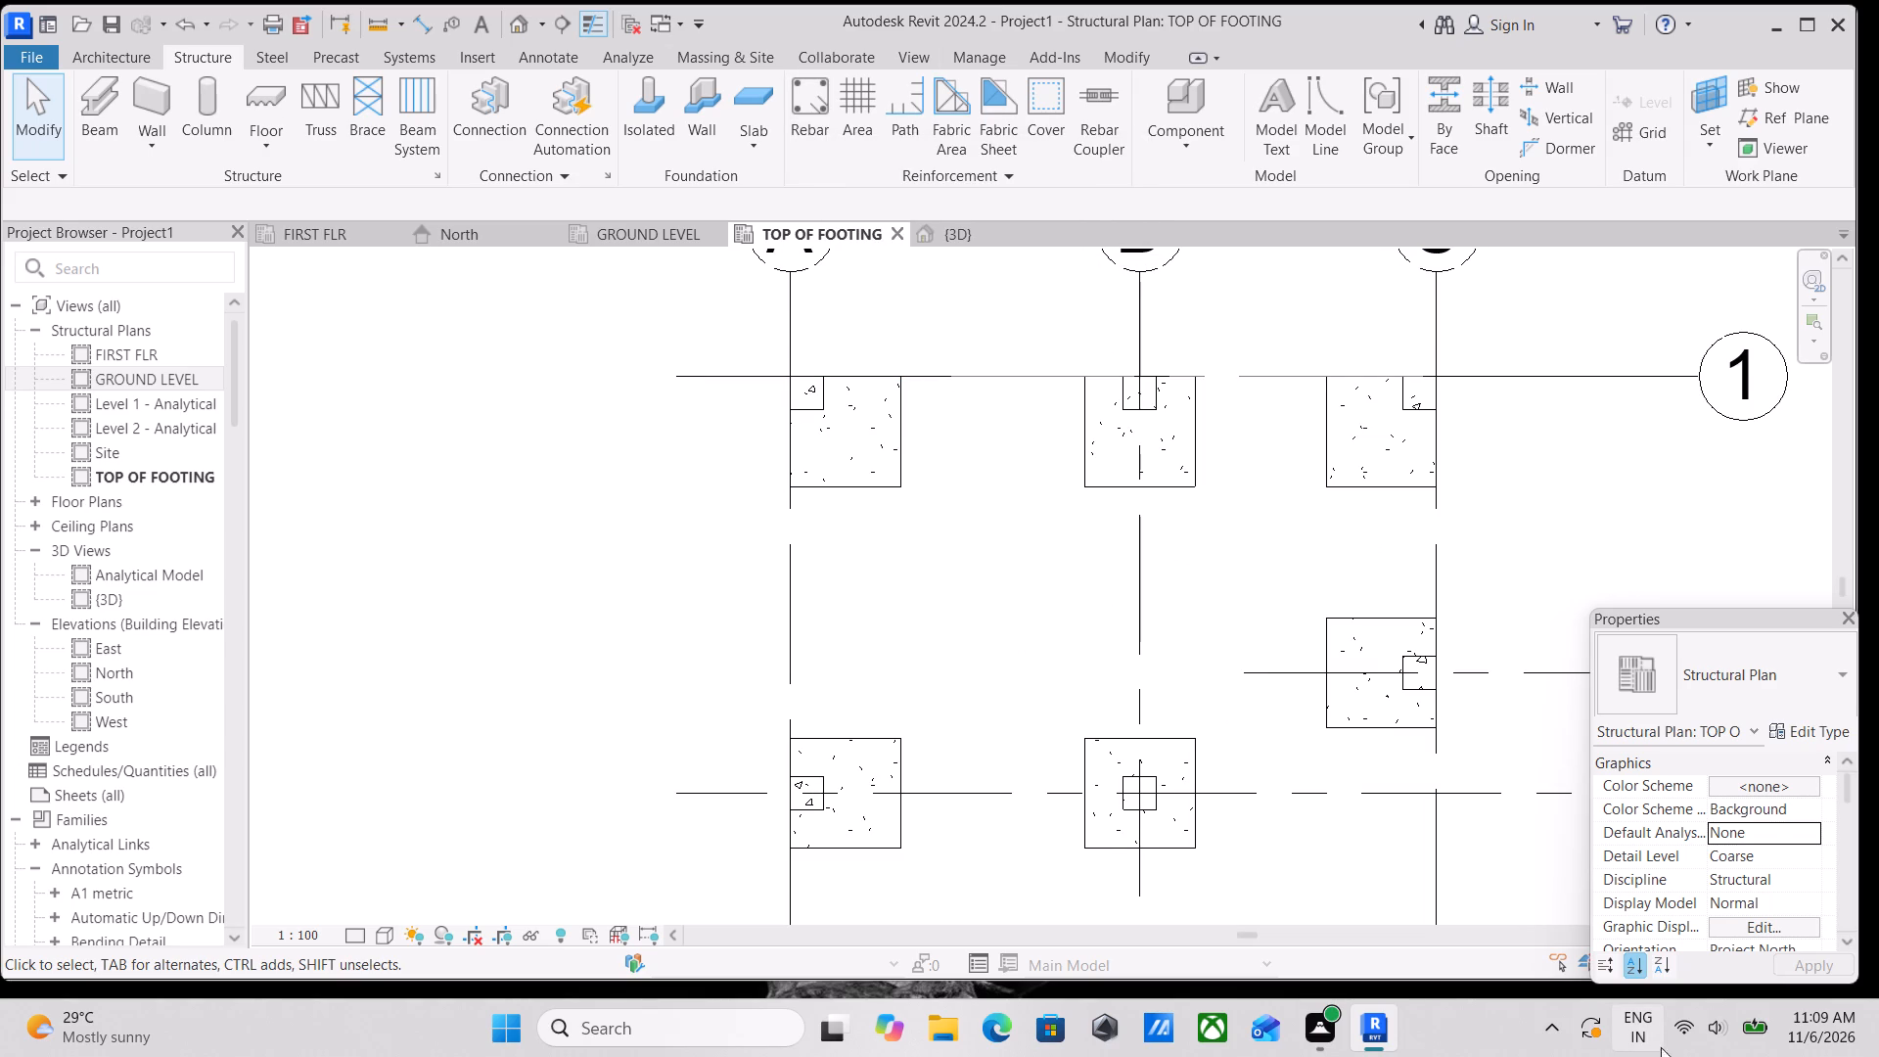
scroll(796, 378, "up", 3)
middle_click_drag(902, 503, 875, 643)
middle_click_drag(779, 412, 794, 544)
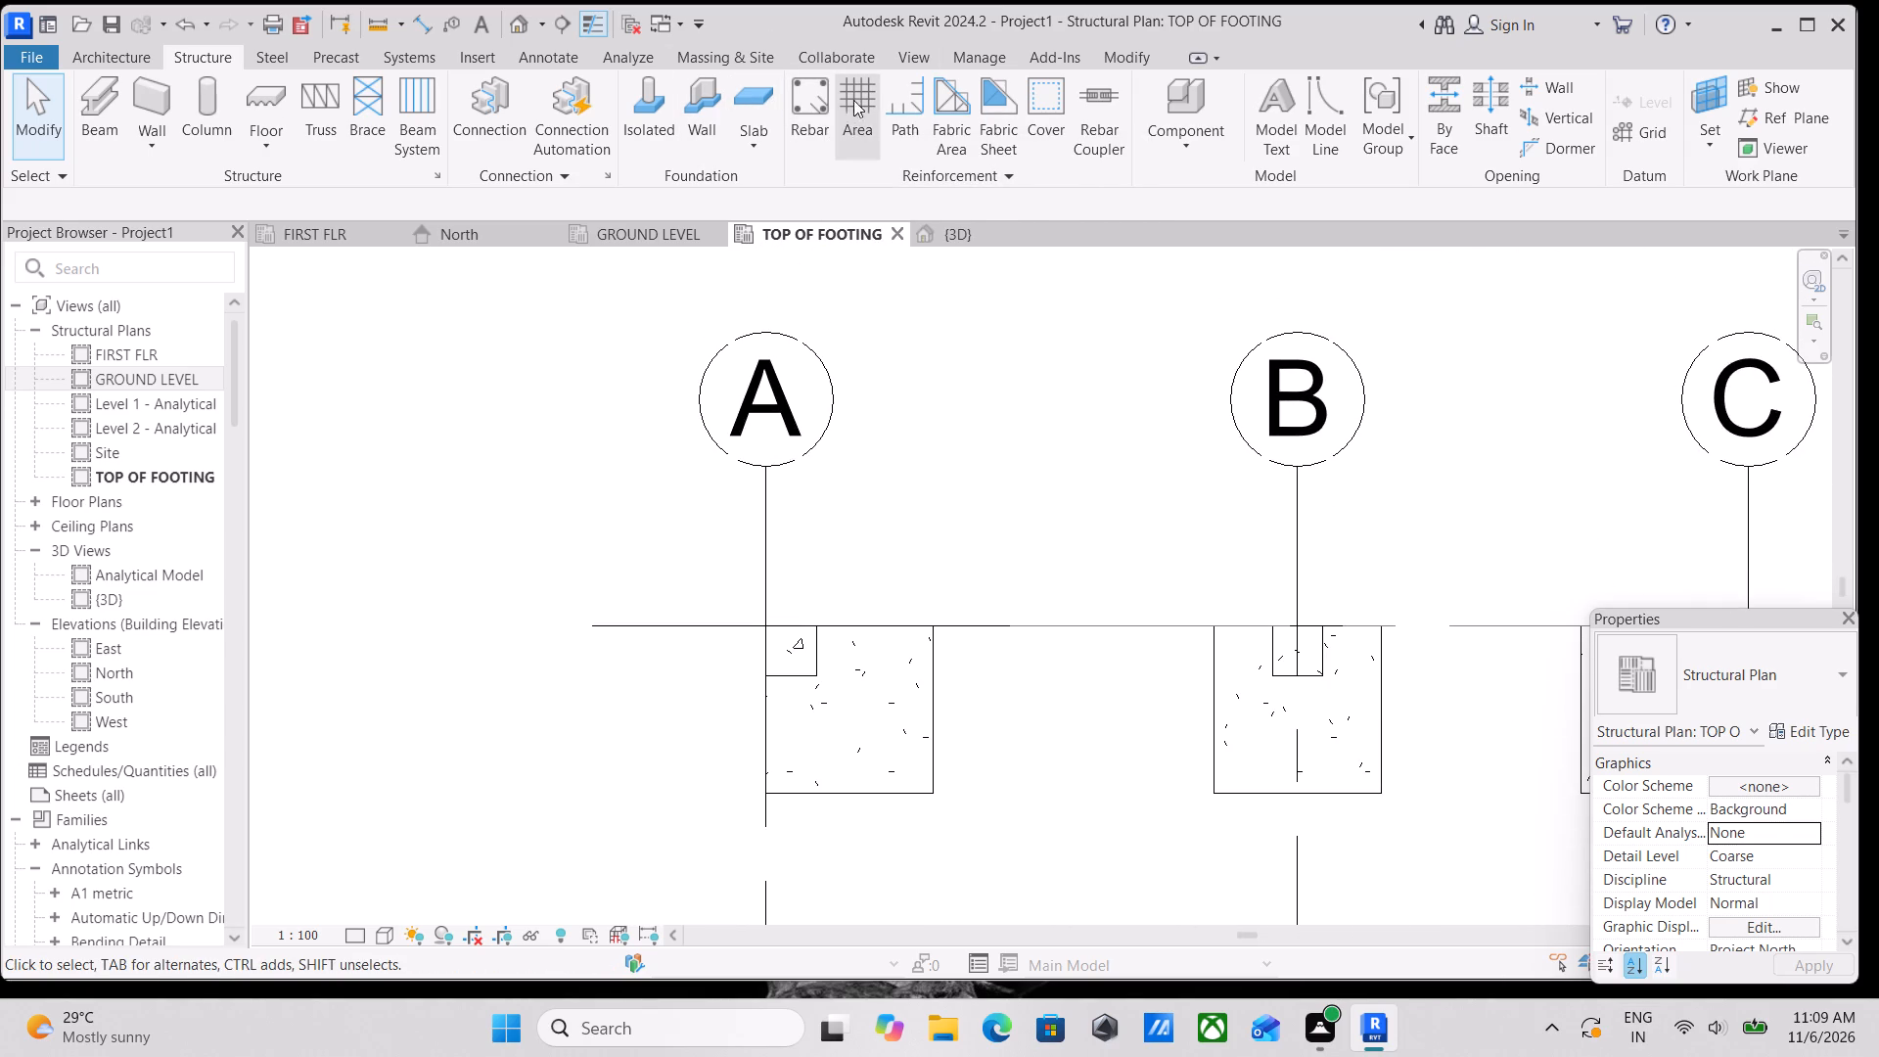
Draw a building section through the footing at grids A and 1, running horizontally from outside grid A past the footing.
left_click(554, 17)
scroll(770, 619, "up", 4)
middle_click_drag(737, 607, 757, 405)
scroll(740, 652, "up", 3)
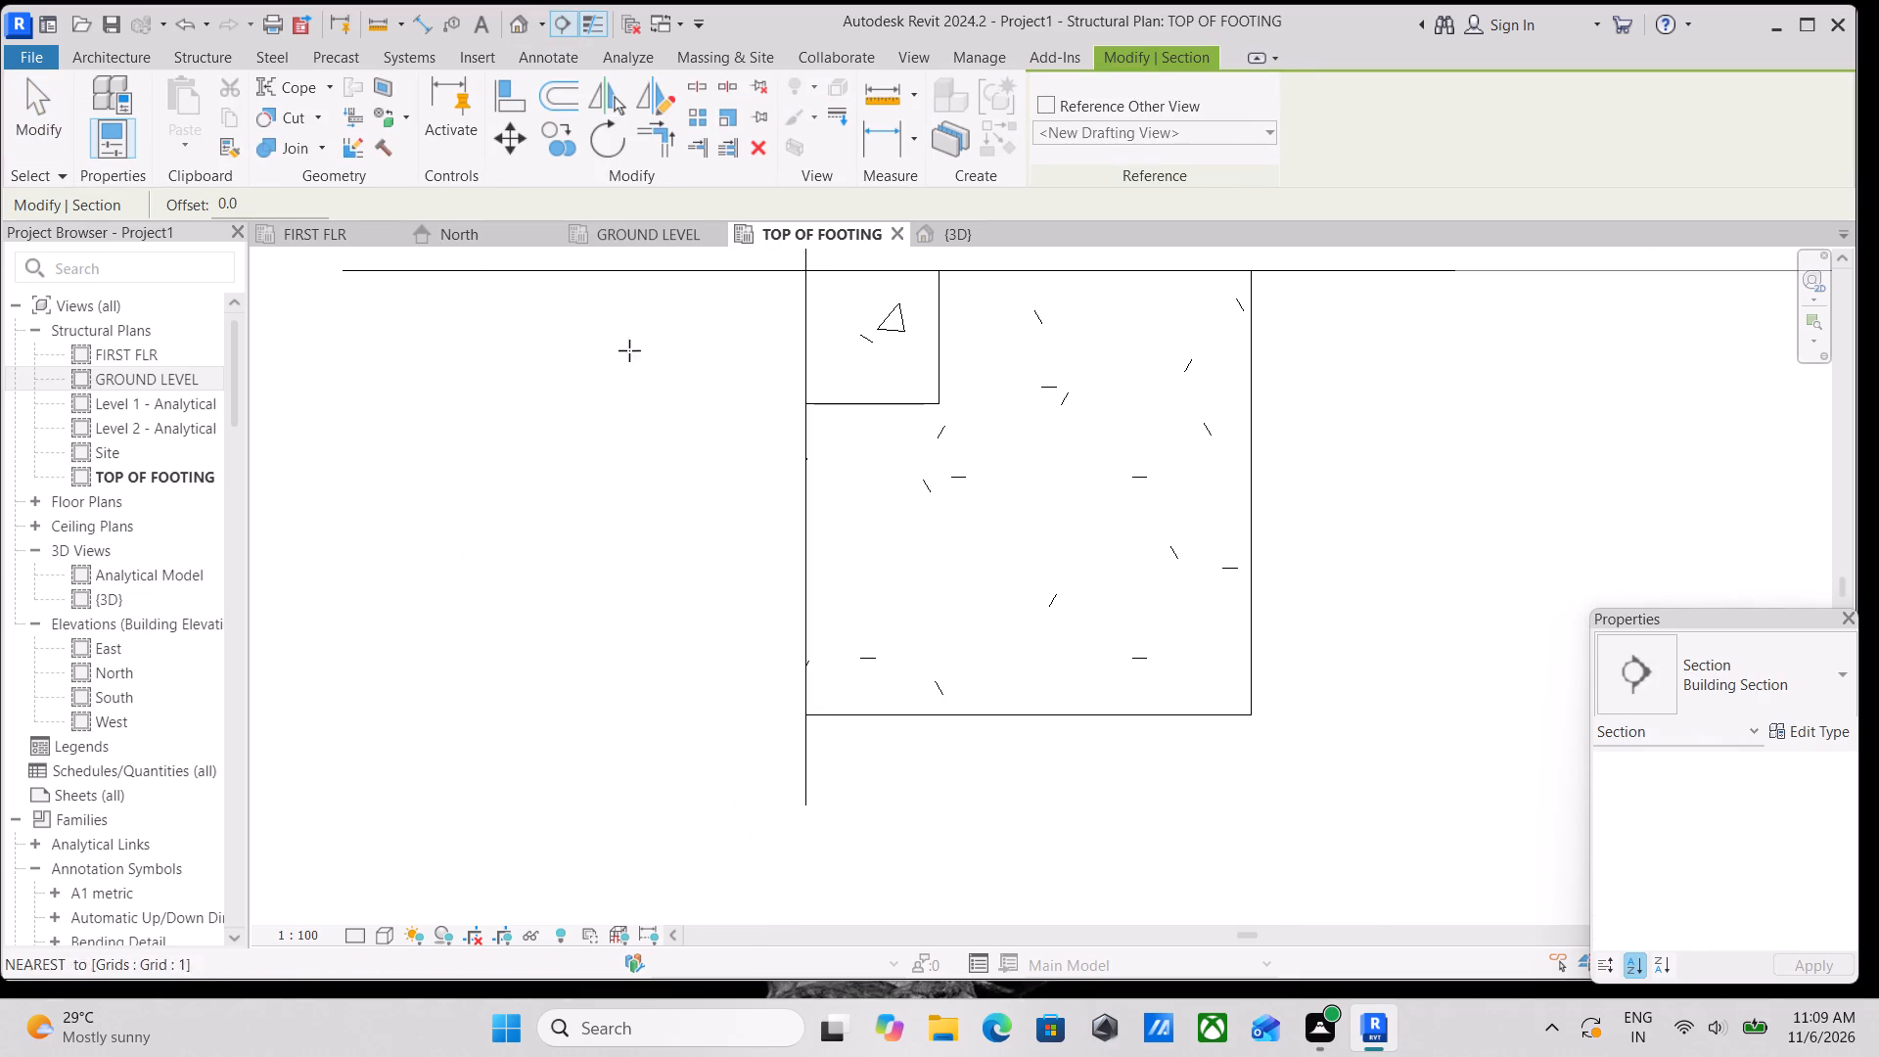
scroll(679, 509, "down", 4)
middle_click_drag(679, 510, 611, 501)
left_click(591, 513)
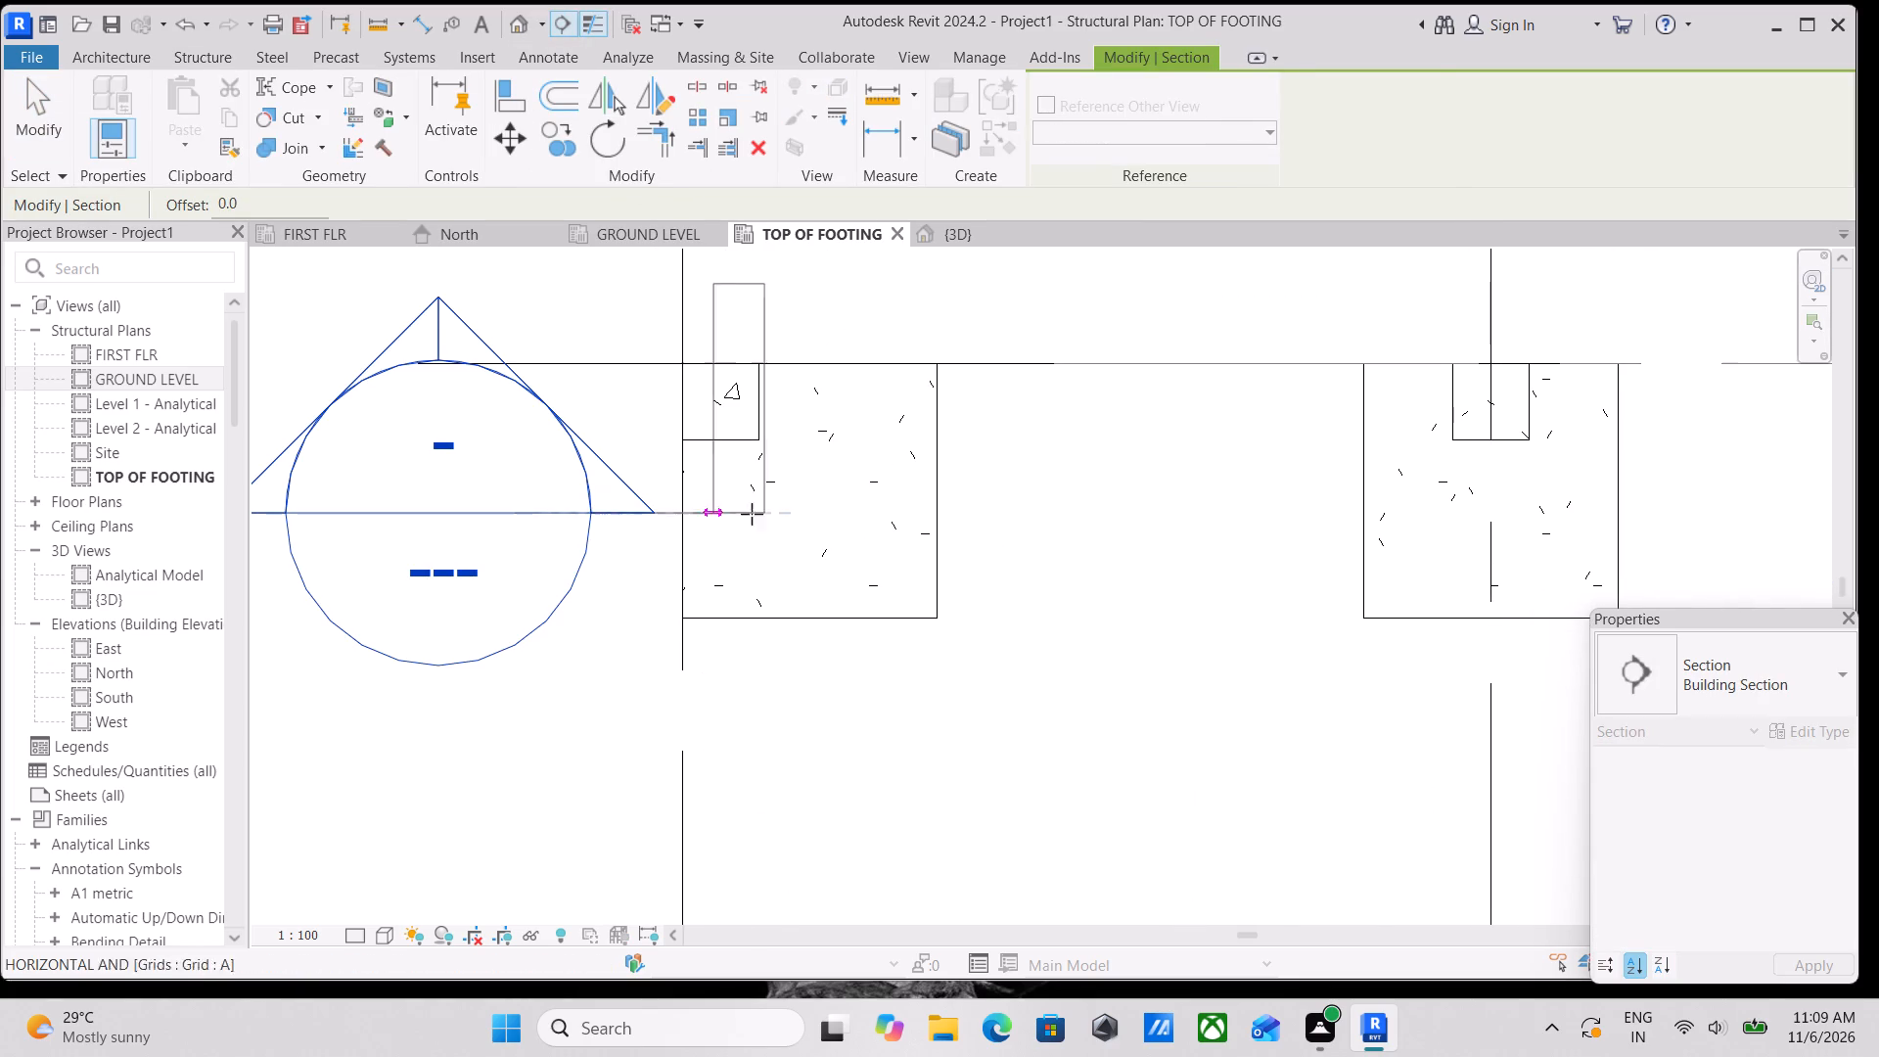
left_click(1178, 513)
Shorten the new section's view depth so its far clip falls just inside the footing's edge along grid 1.
scroll(856, 492, "down", 2)
middle_click_drag(856, 493, 933, 632)
scroll(900, 354, "down", 4)
middle_click_drag(900, 390, 895, 530)
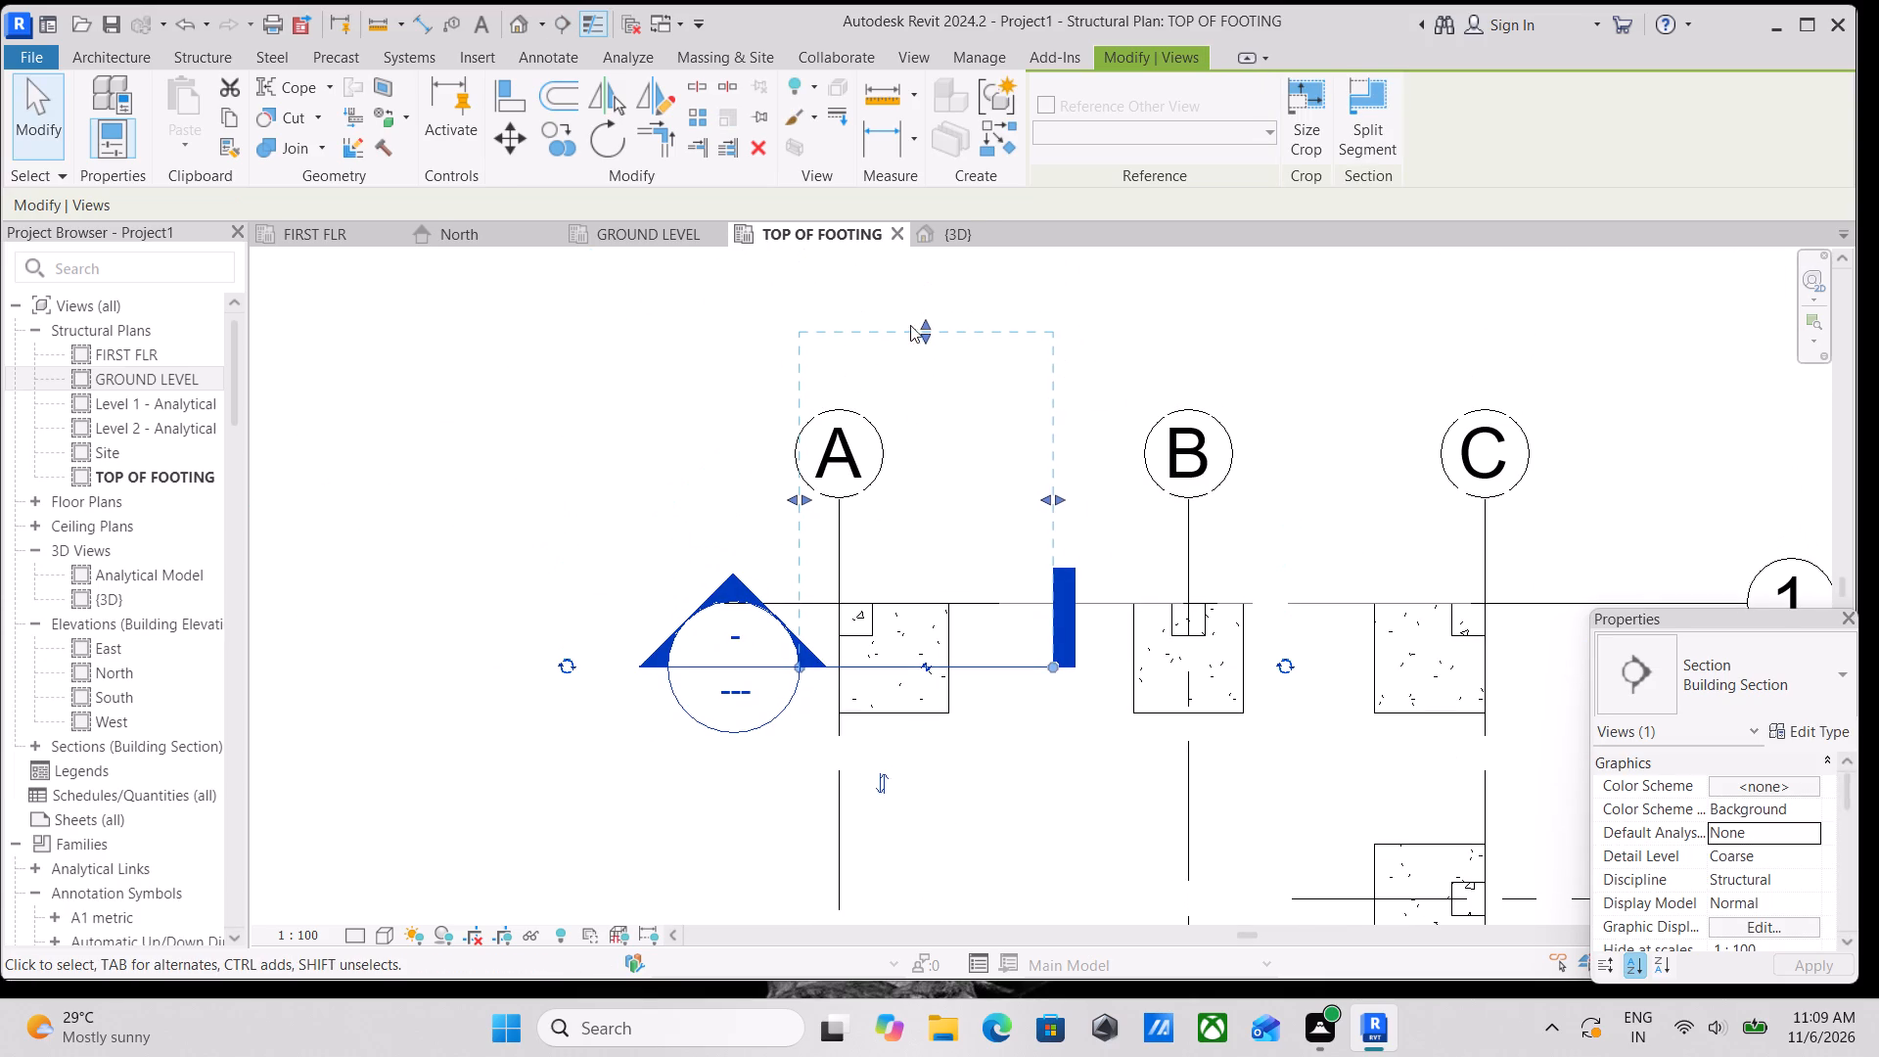
left_click_drag(927, 325, 943, 603)
middle_click_drag(943, 603, 933, 418)
Nudge the section line away from grid 1 until it cuts near the far edge of the A1 footing.
scroll(901, 489, "up", 3)
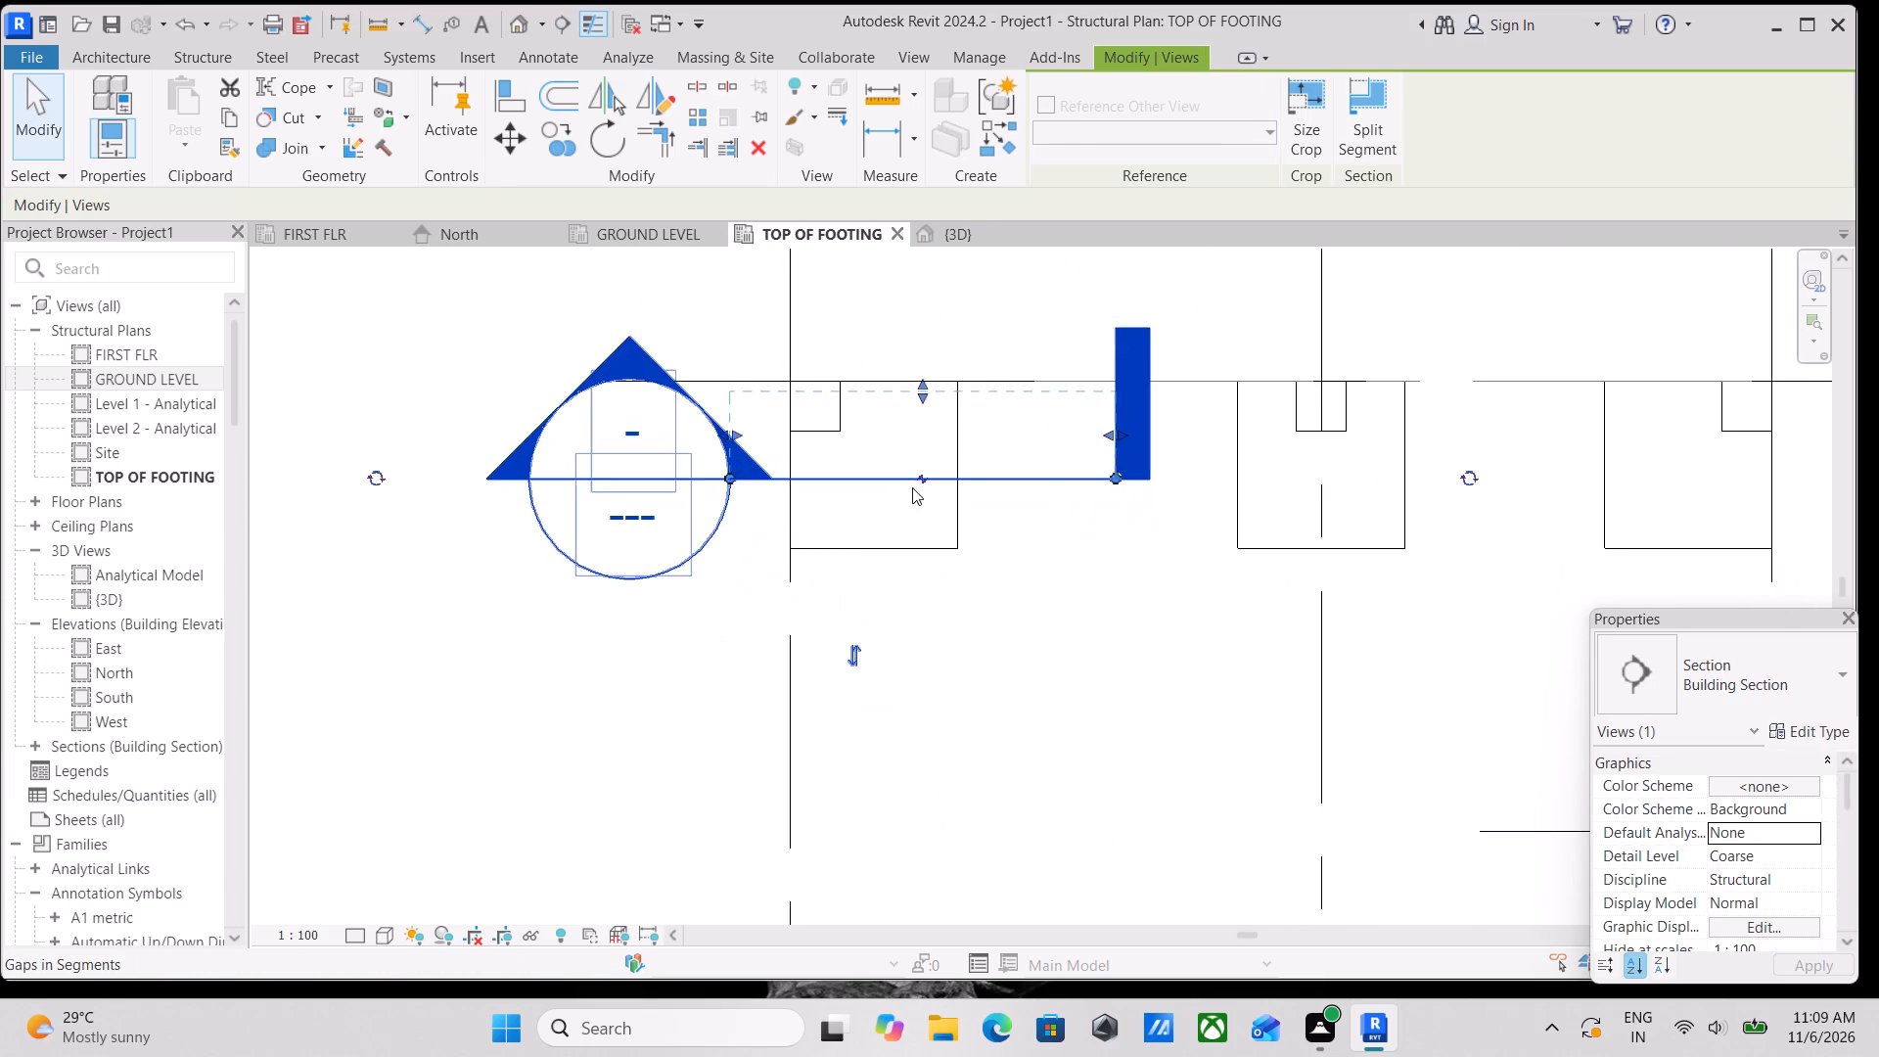
scroll(912, 487, "up", 11)
scroll(1146, 495, "down", 3)
middle_click_drag(1138, 494, 899, 493)
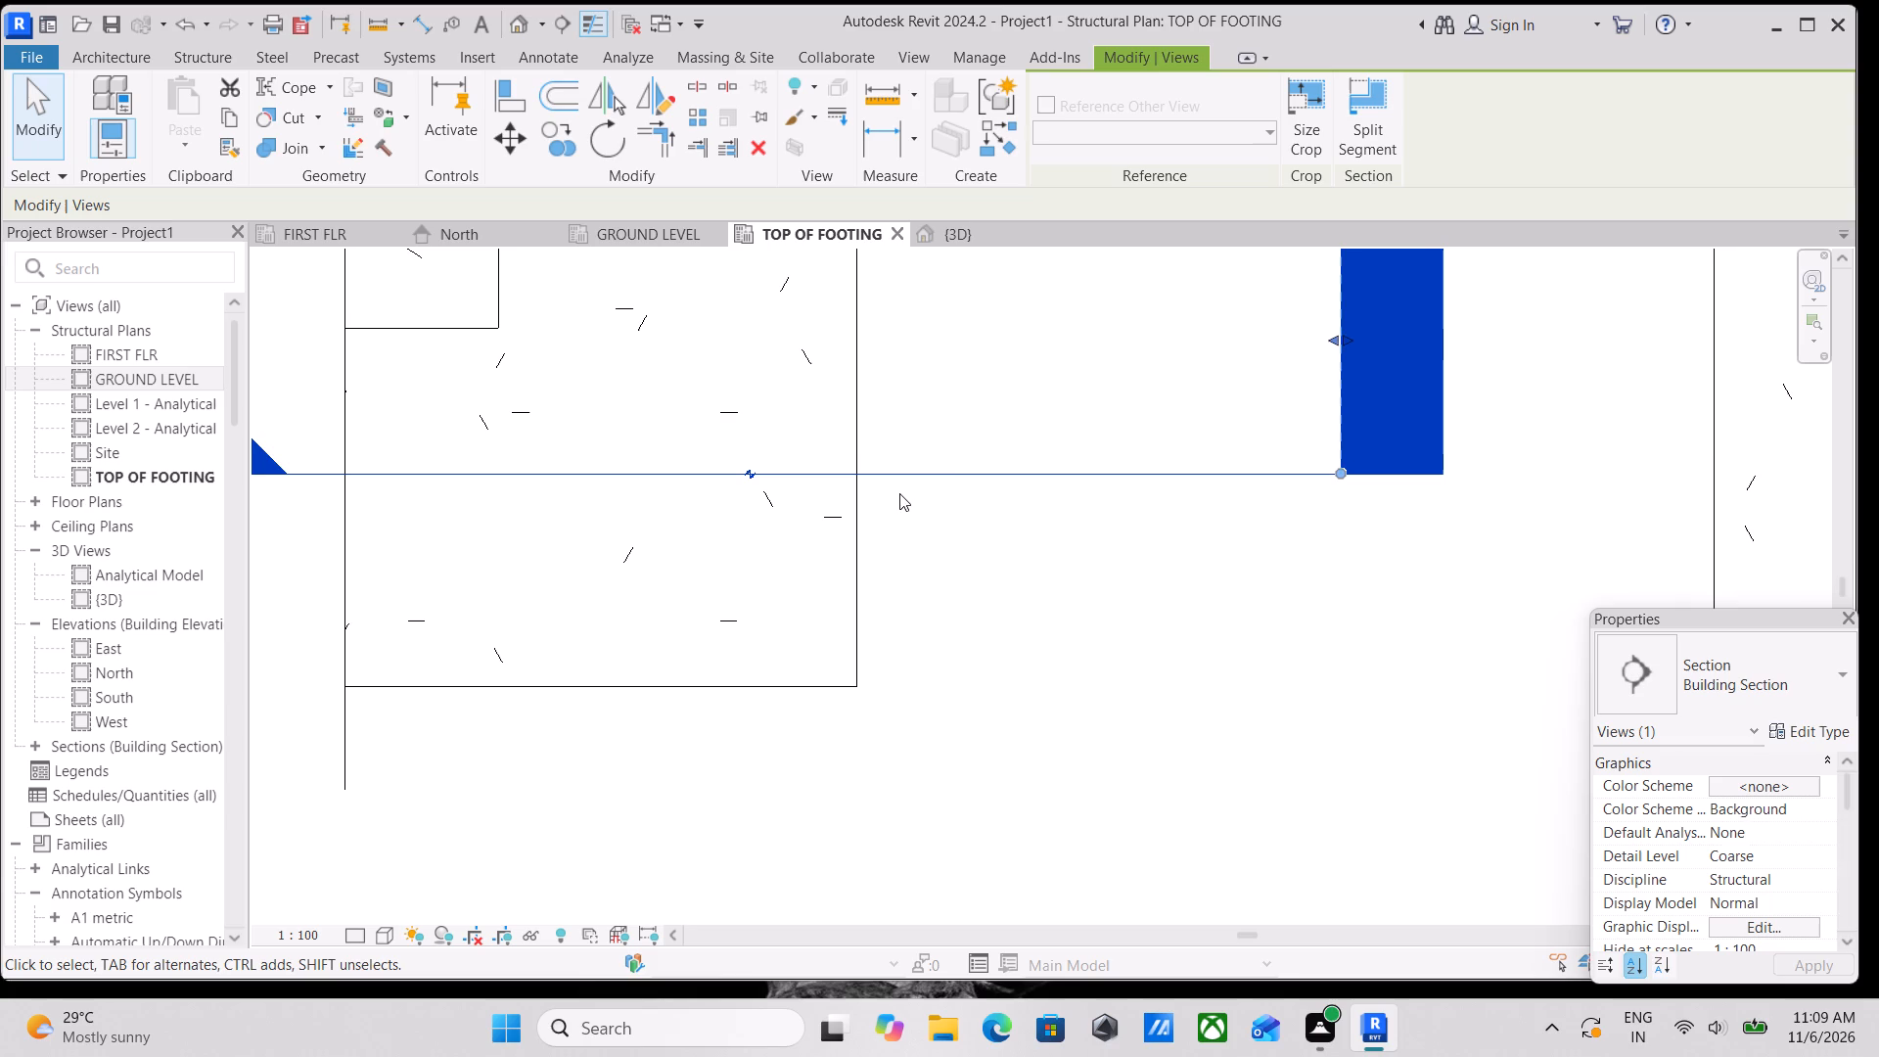
scroll(965, 476, "down", 5)
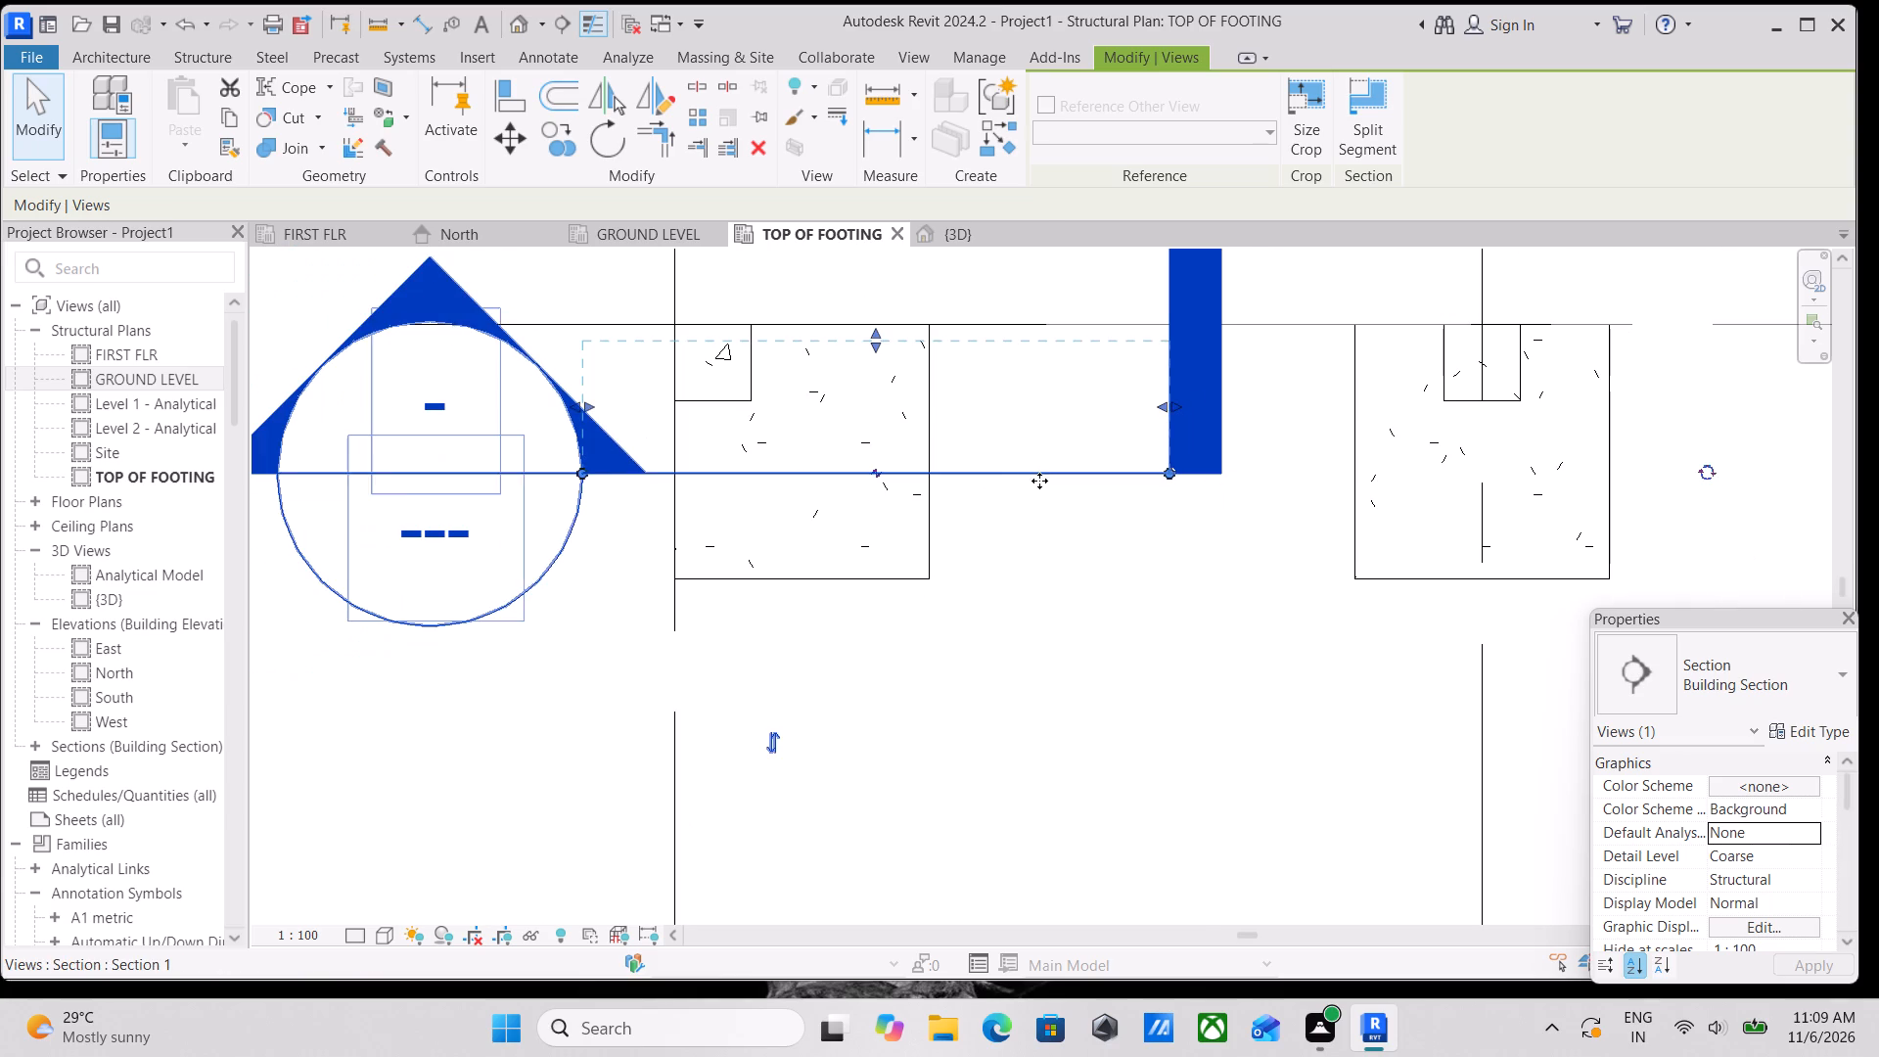
key("Down")
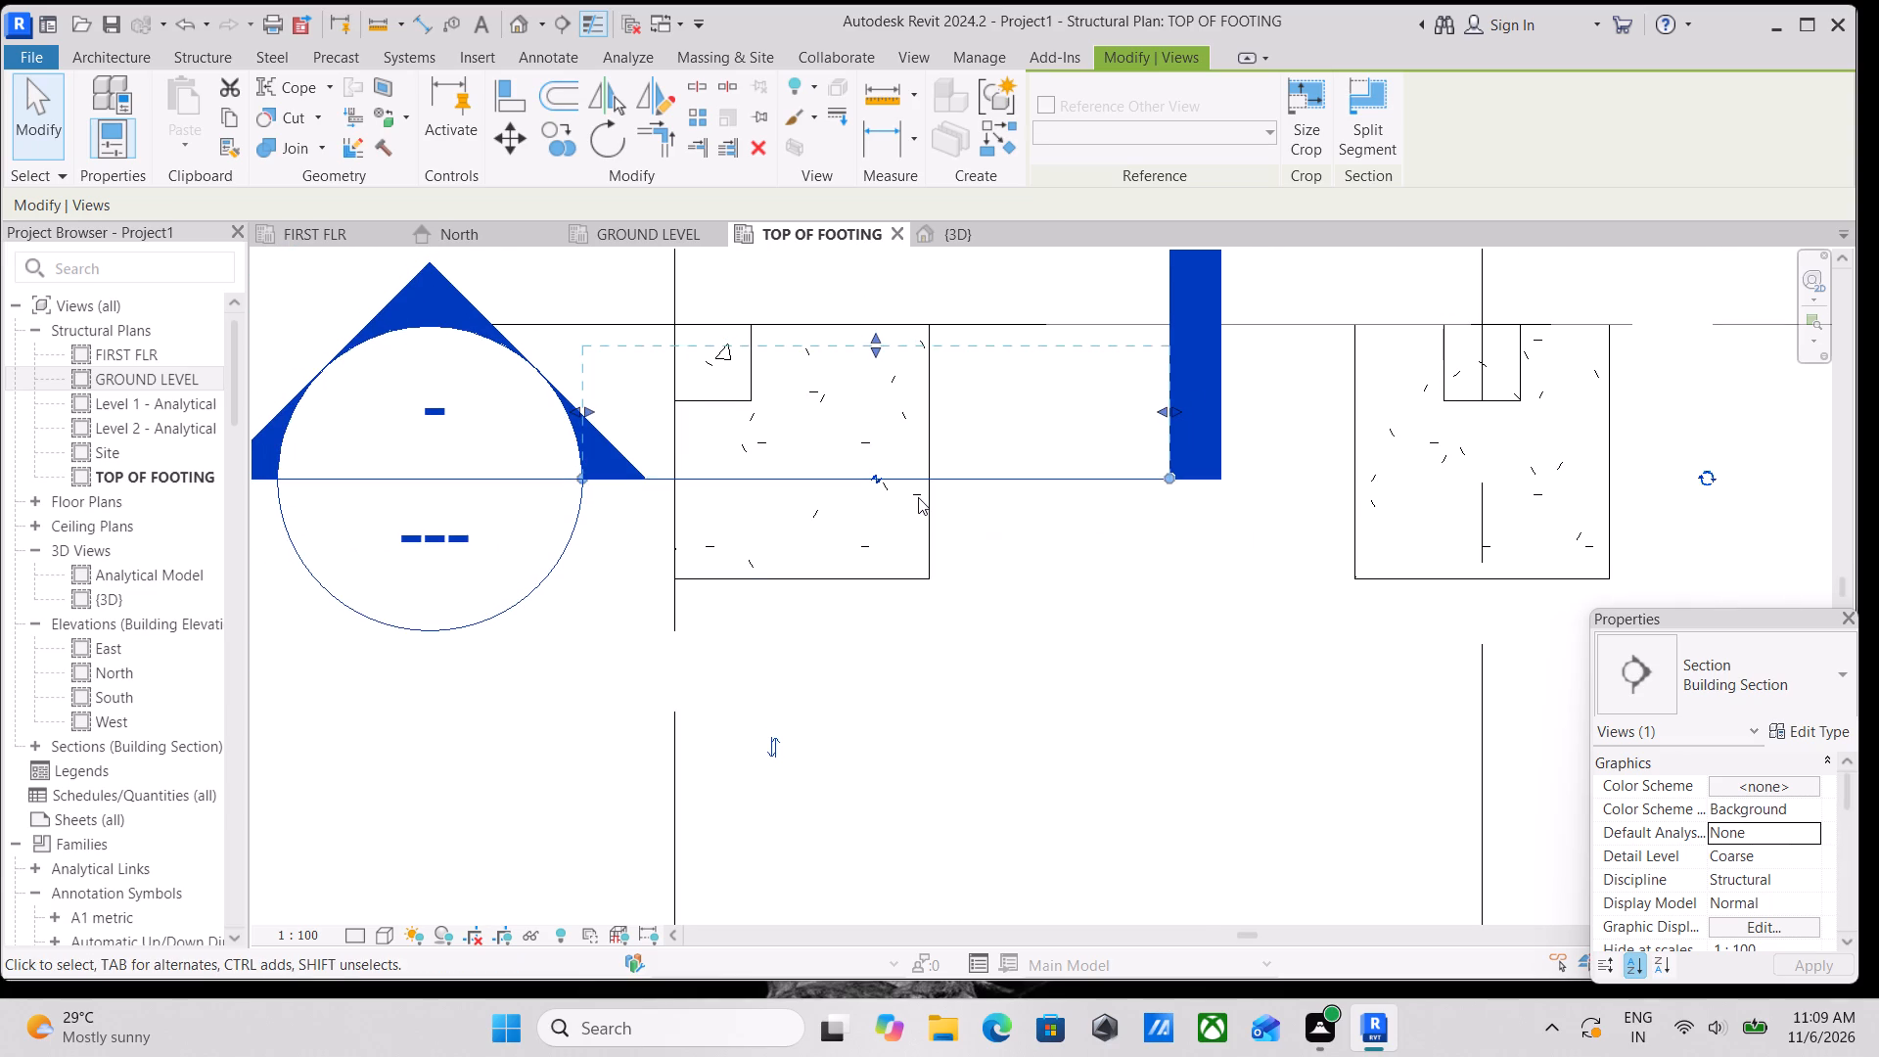
key("Down")
key("Down")
key("Down")
key("Down")
key("Down")
key("Down")
key("Down")
key("Down")
key("Down")
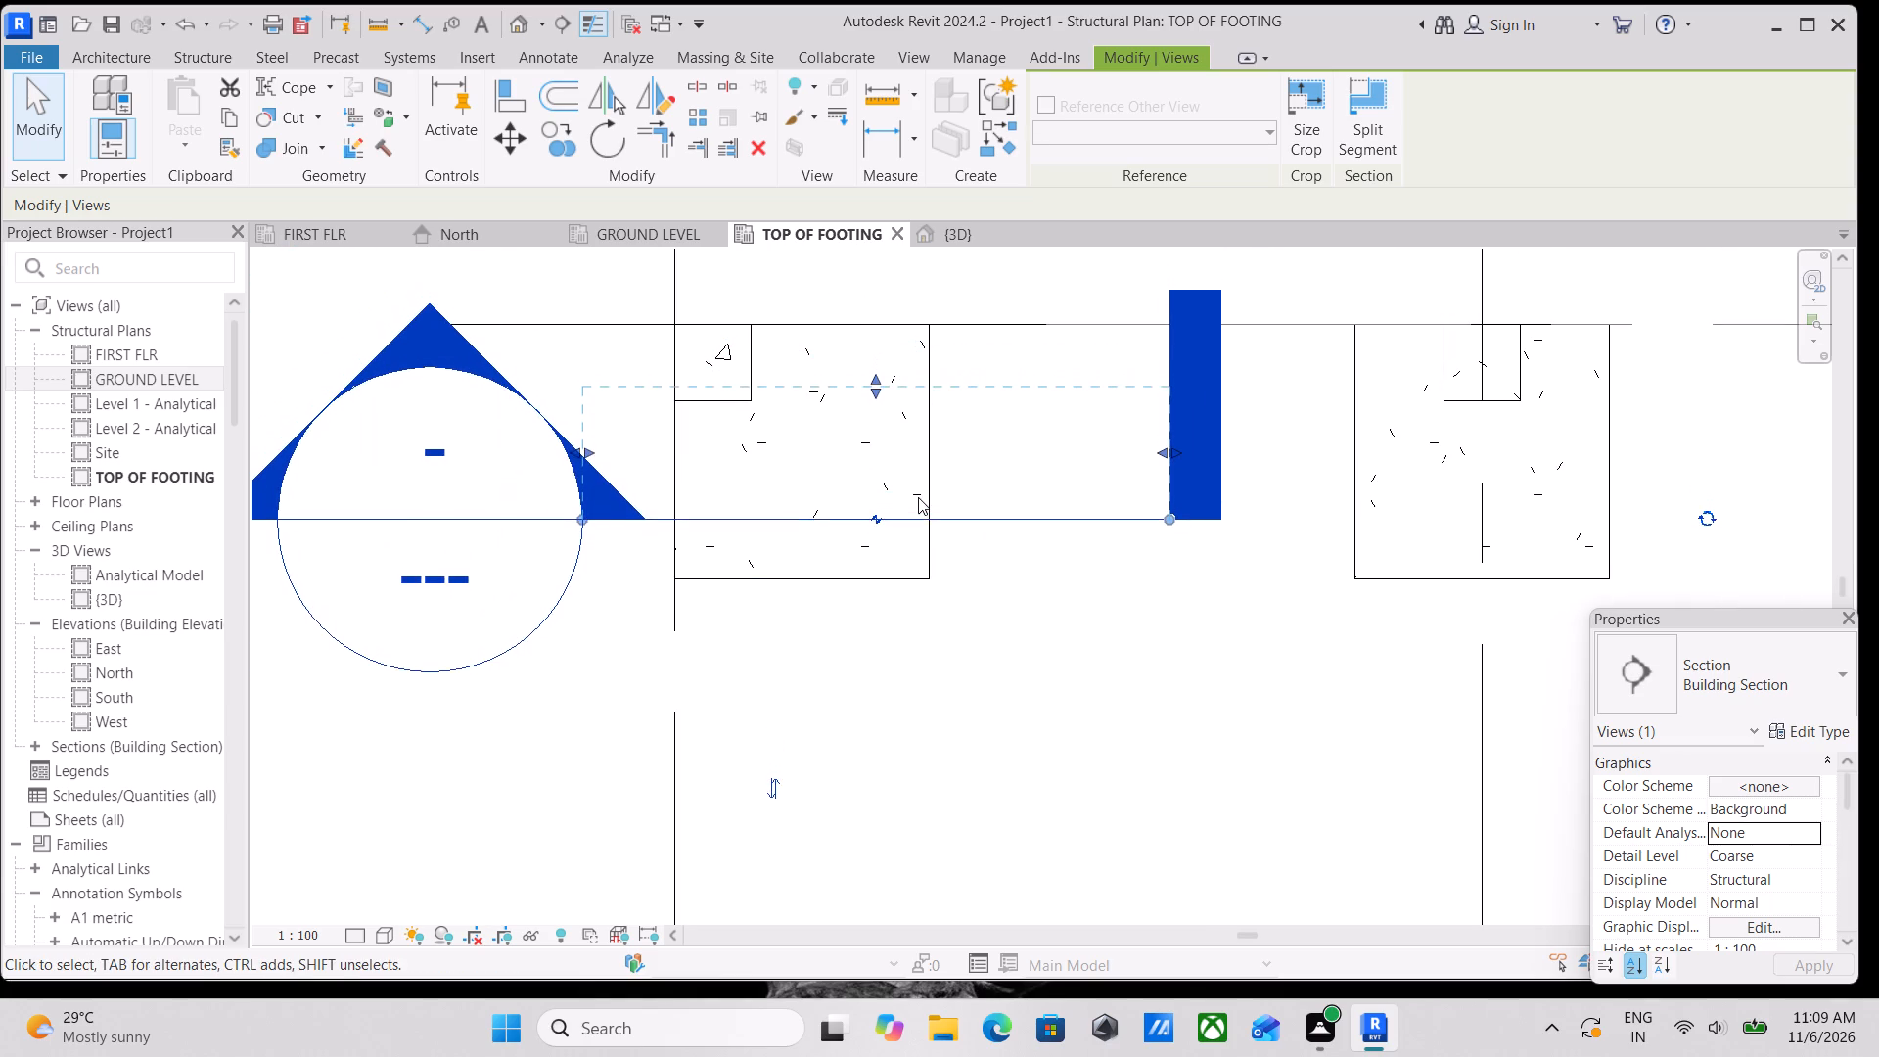
key("Down")
key("Down")
key("Down")
key("Down")
key("Down")
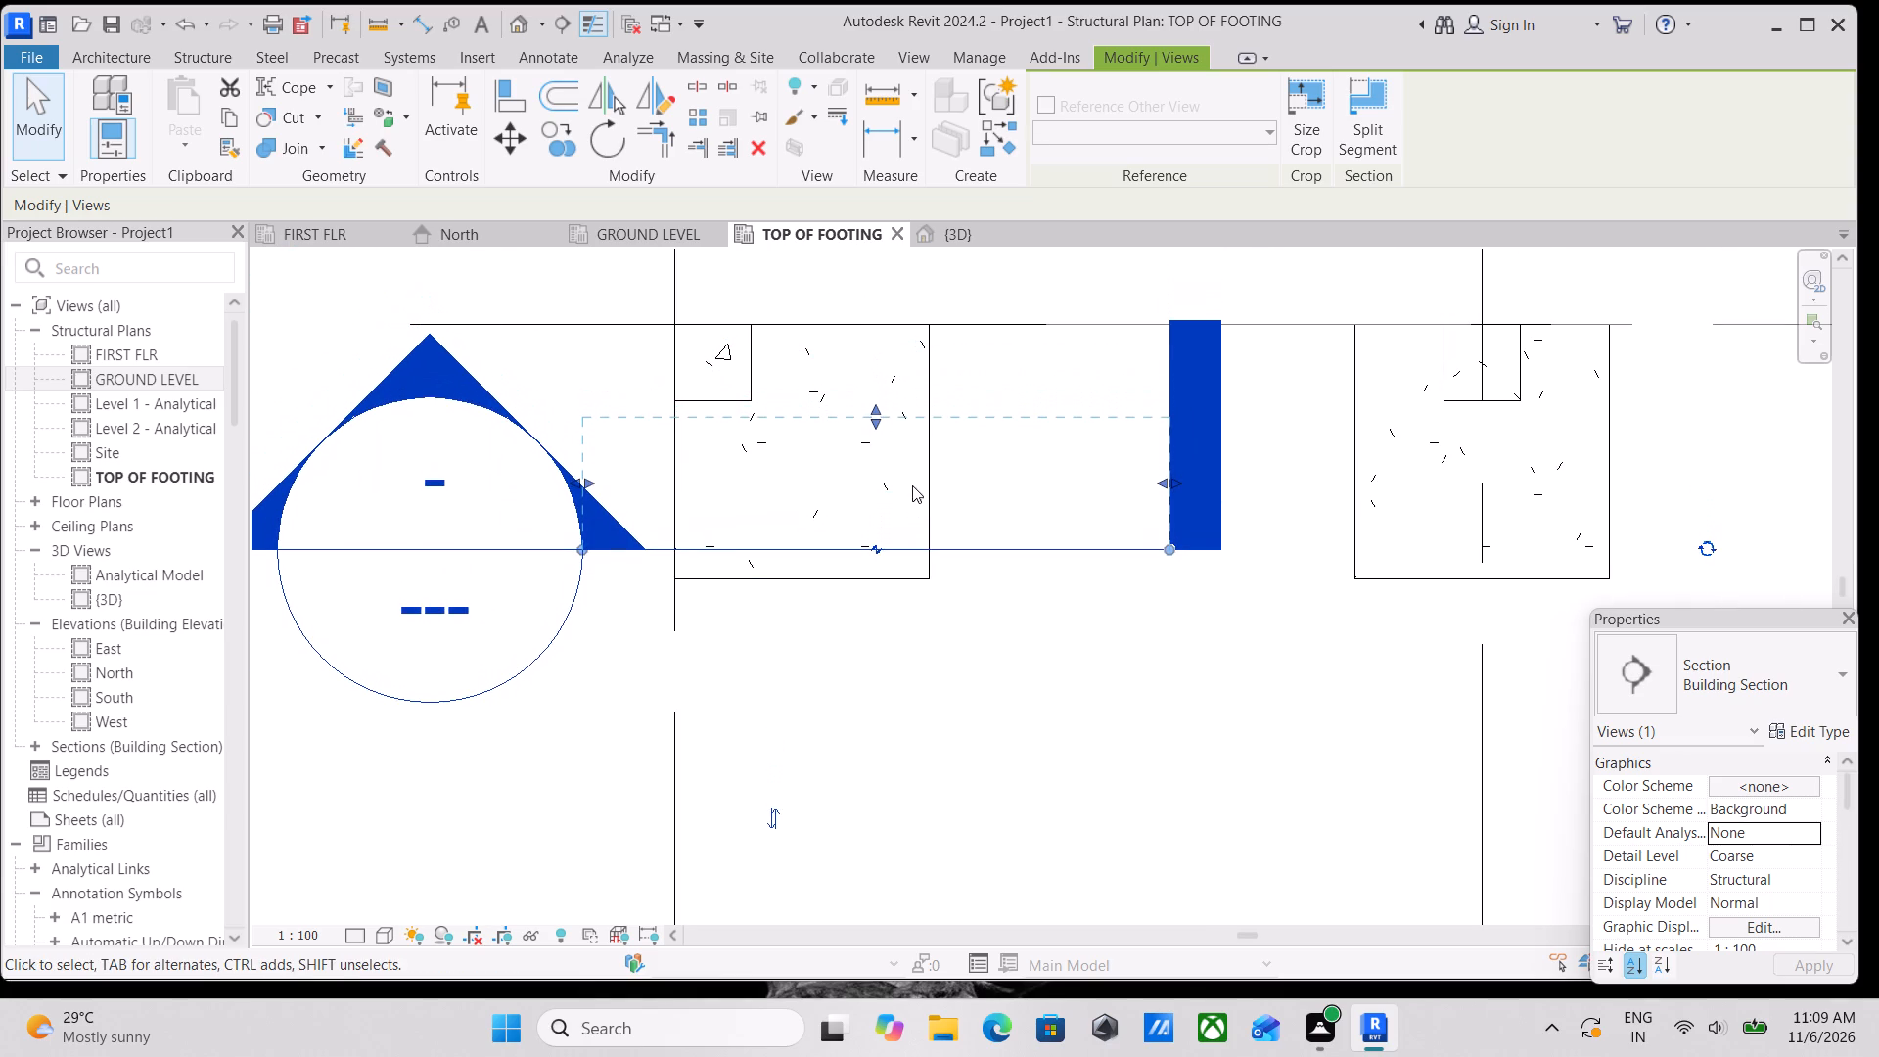
Adjust the section's far clip so the view depth ends just short of the column on the A1 footing.
scroll(853, 361, "up", 2)
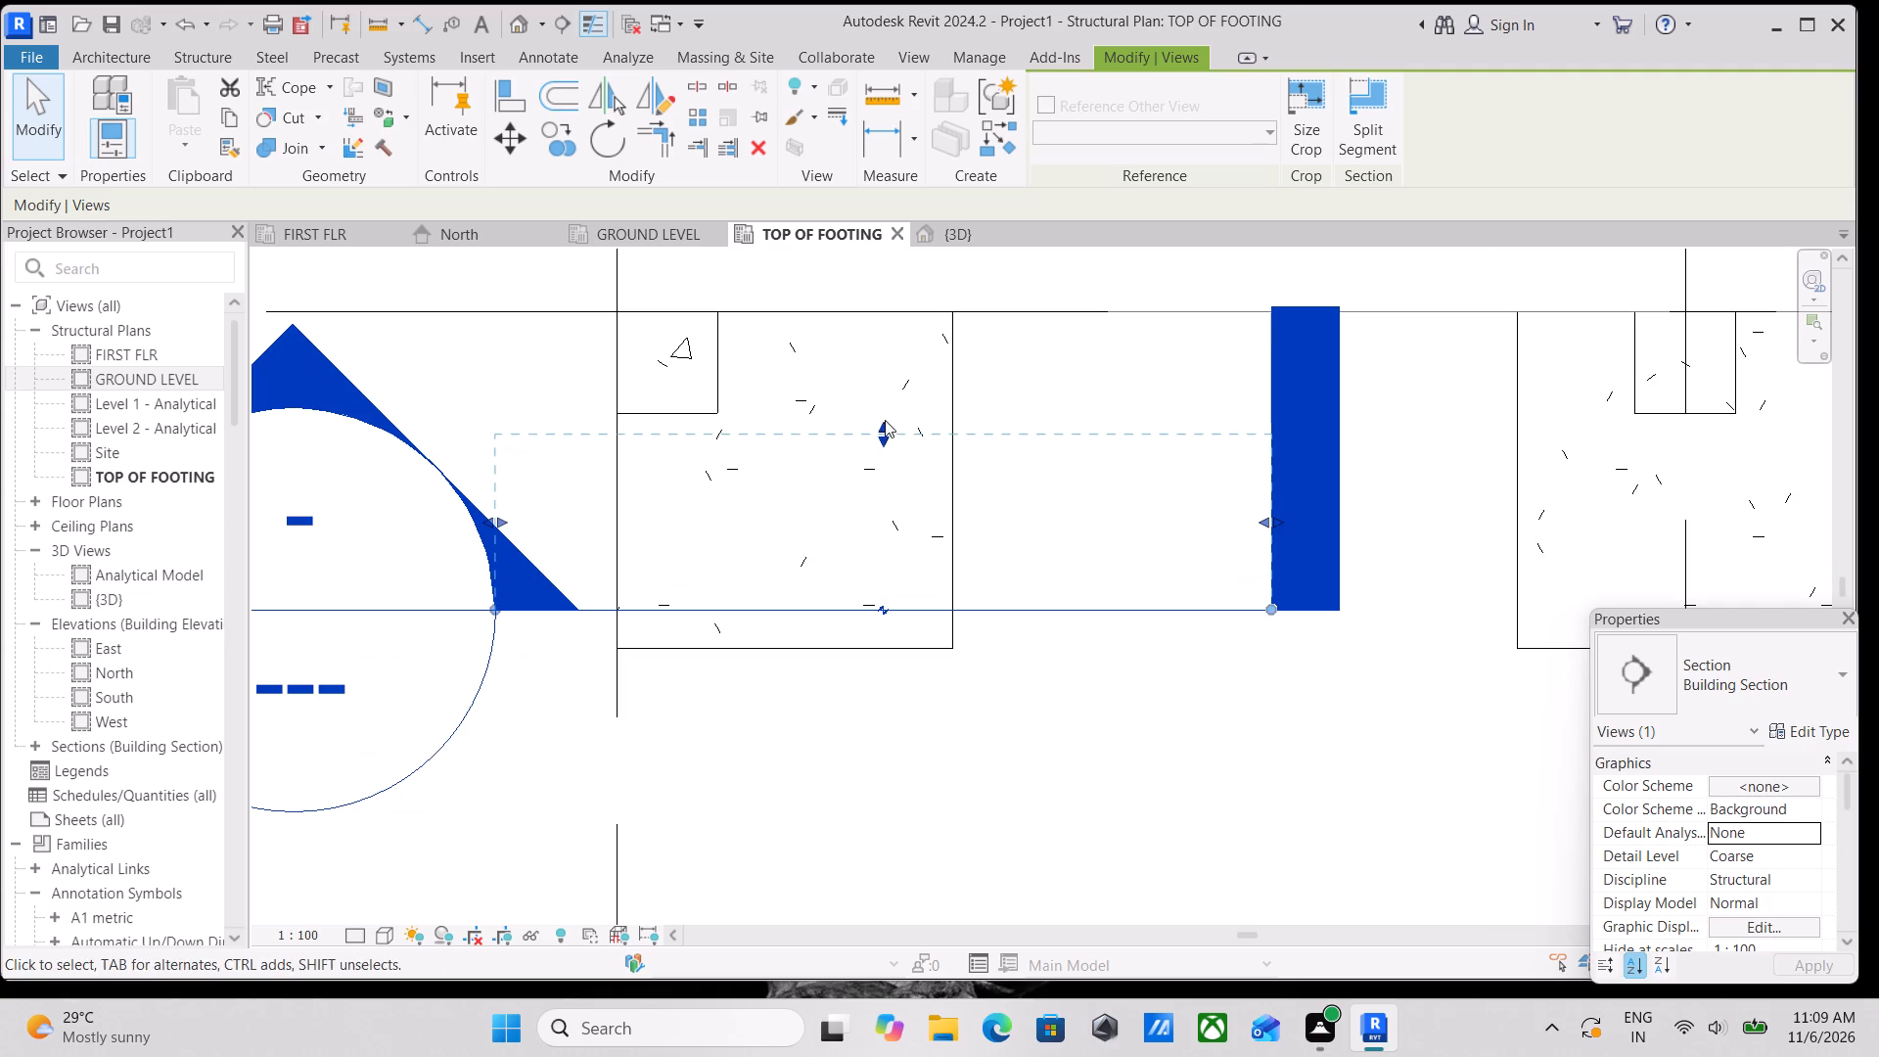
left_click_drag(889, 423, 884, 345)
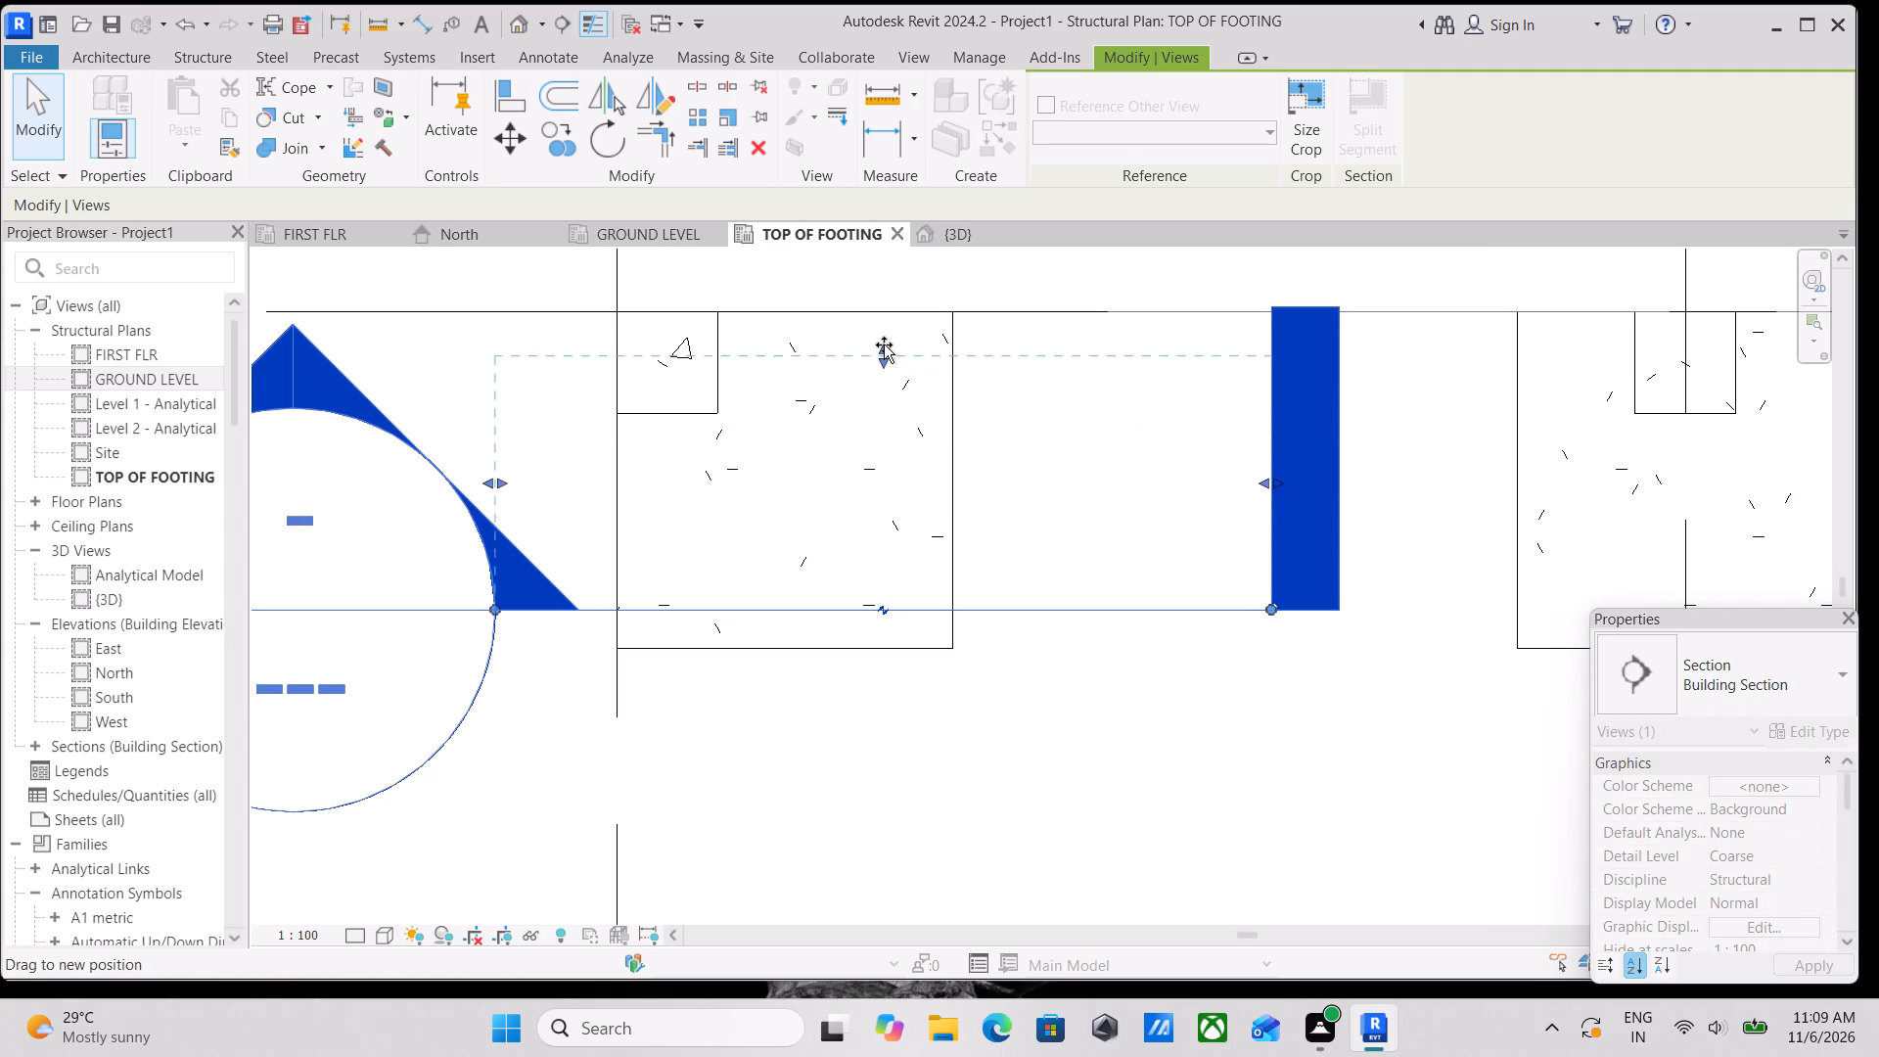
left_click_drag(884, 345, 863, 401)
left_click(863, 401)
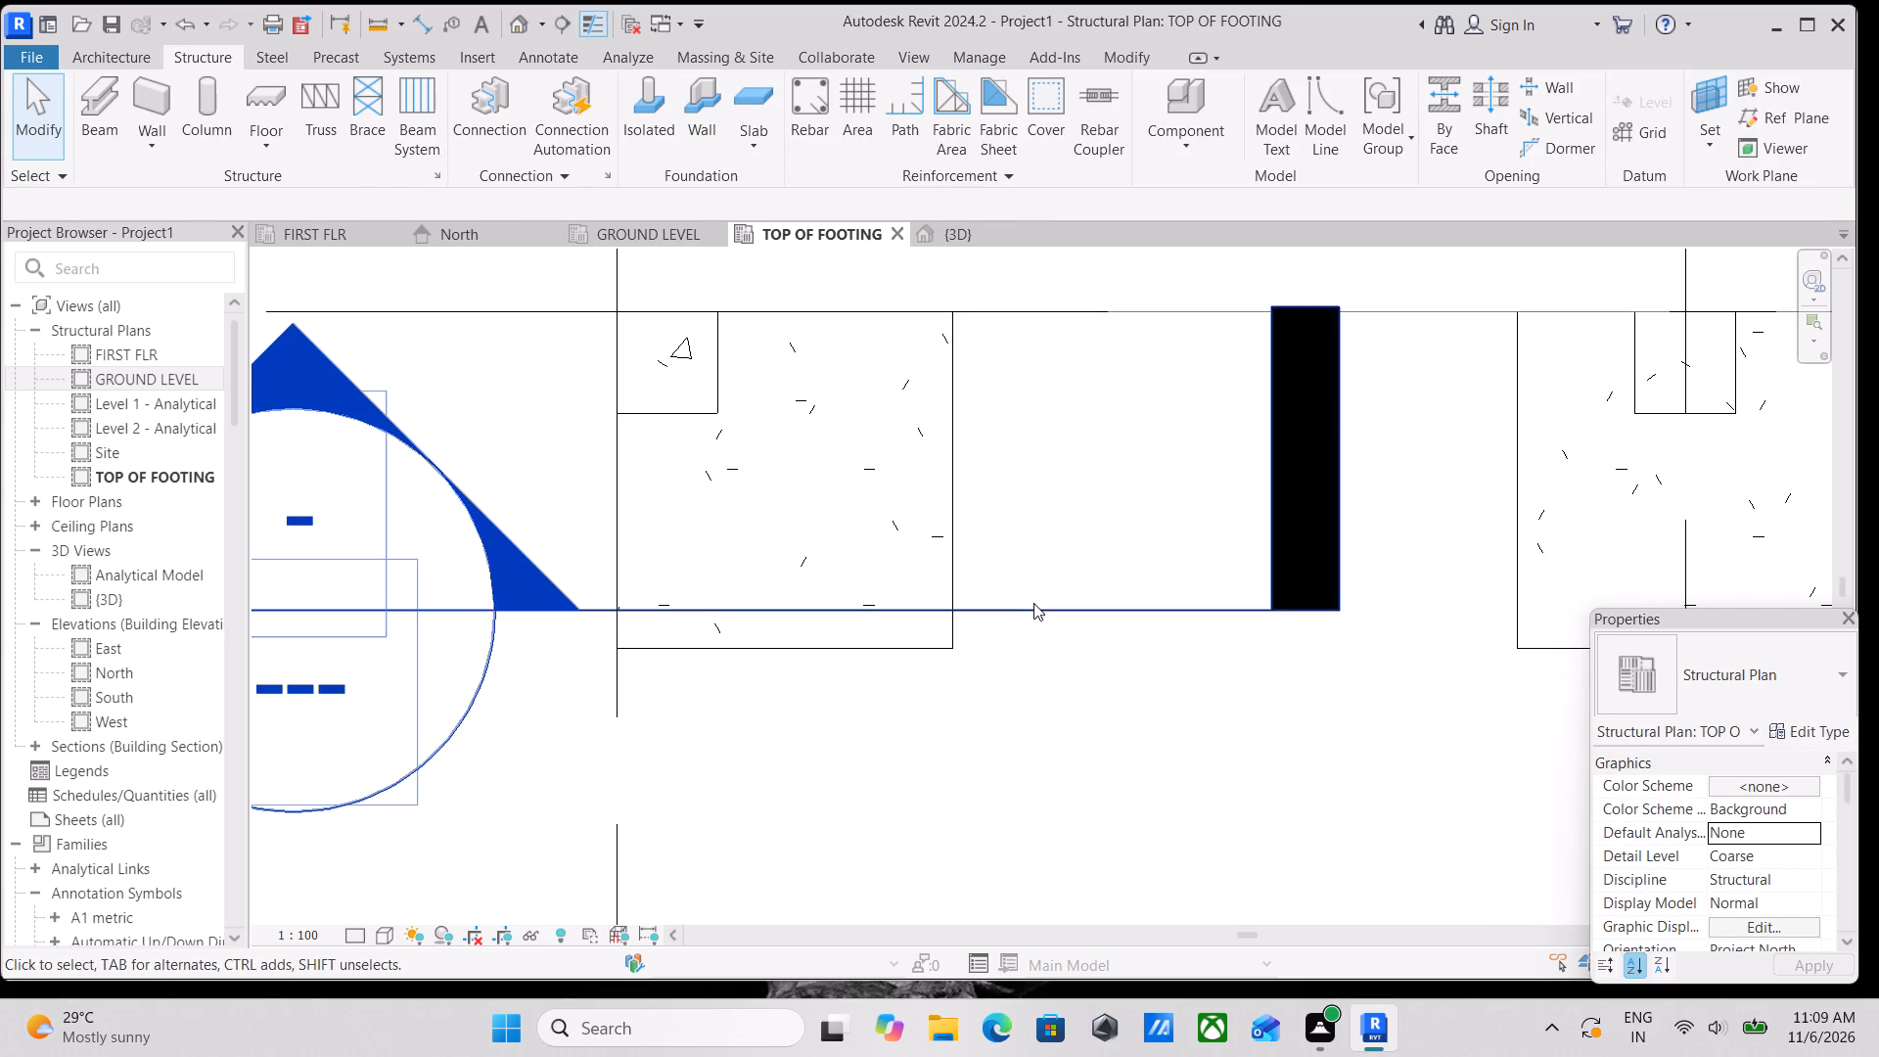
left_click(1036, 605)
left_click_drag(892, 401, 890, 424)
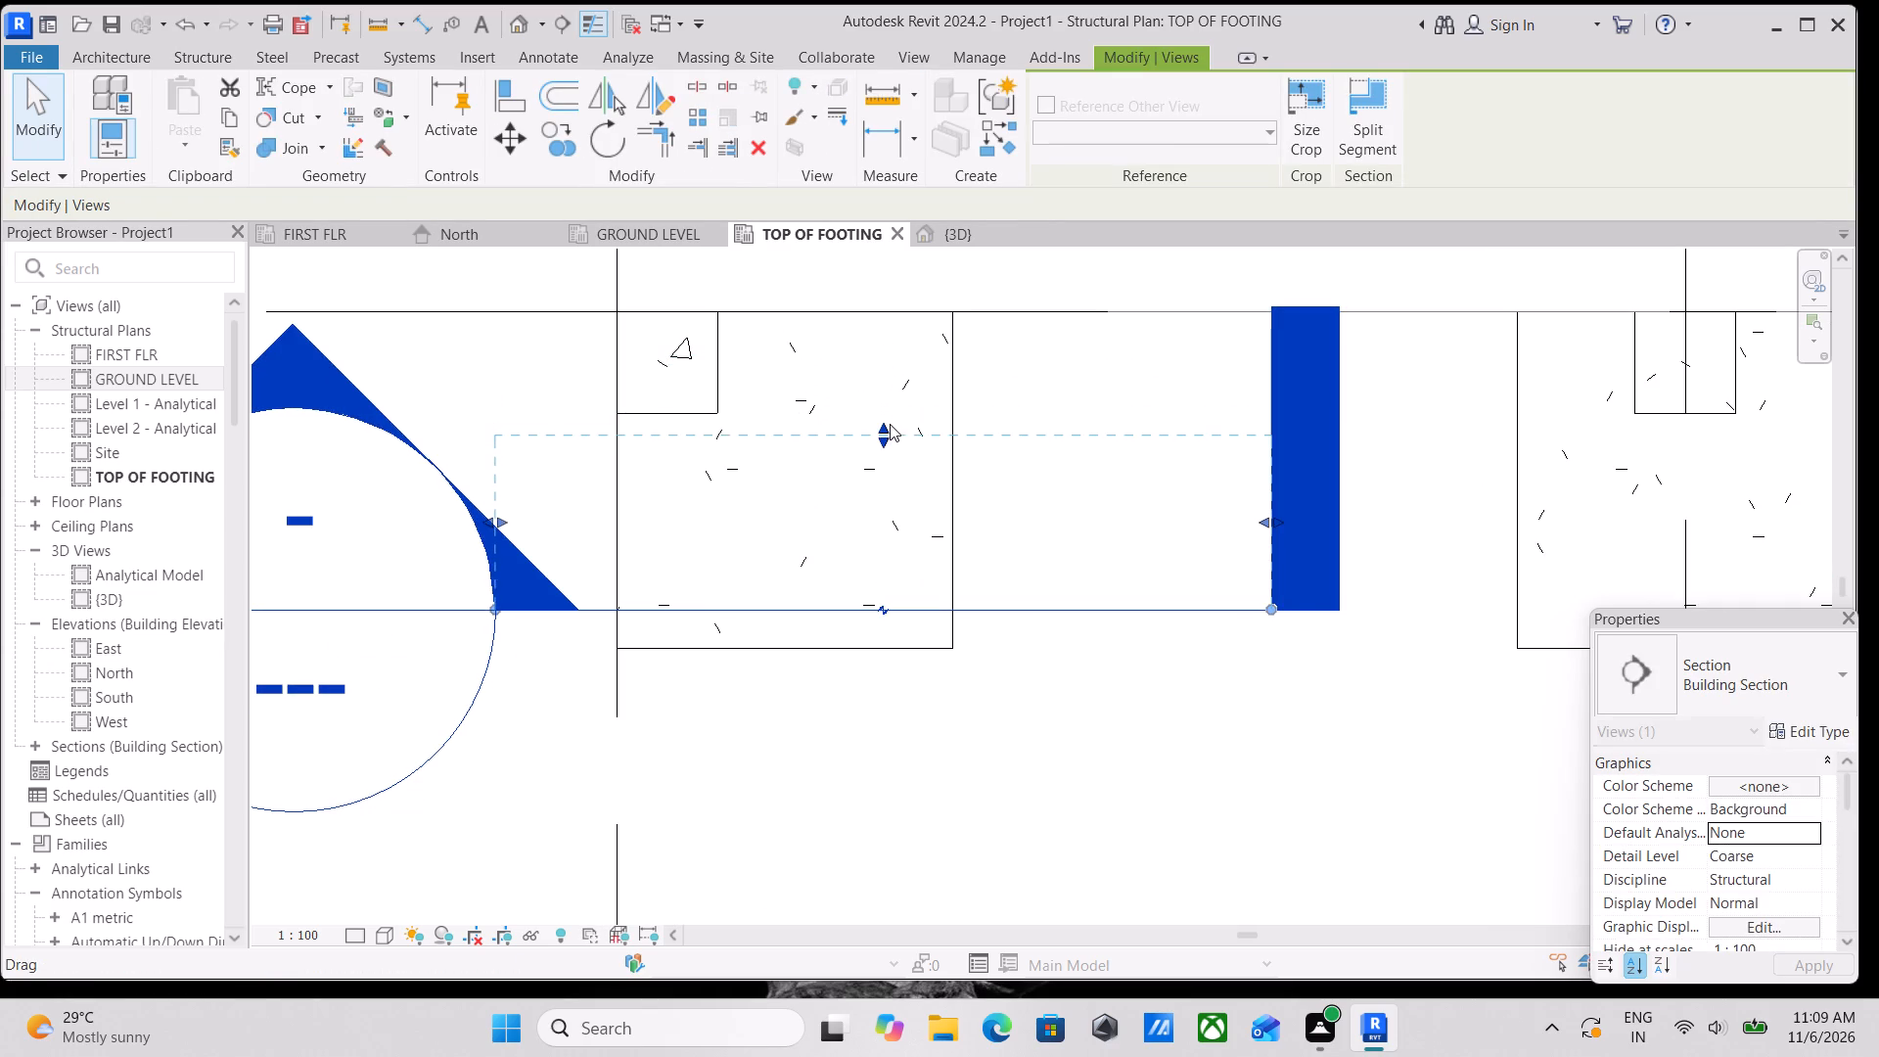
Open the section view of the A1 footing from its section mark.
right_click(317, 386)
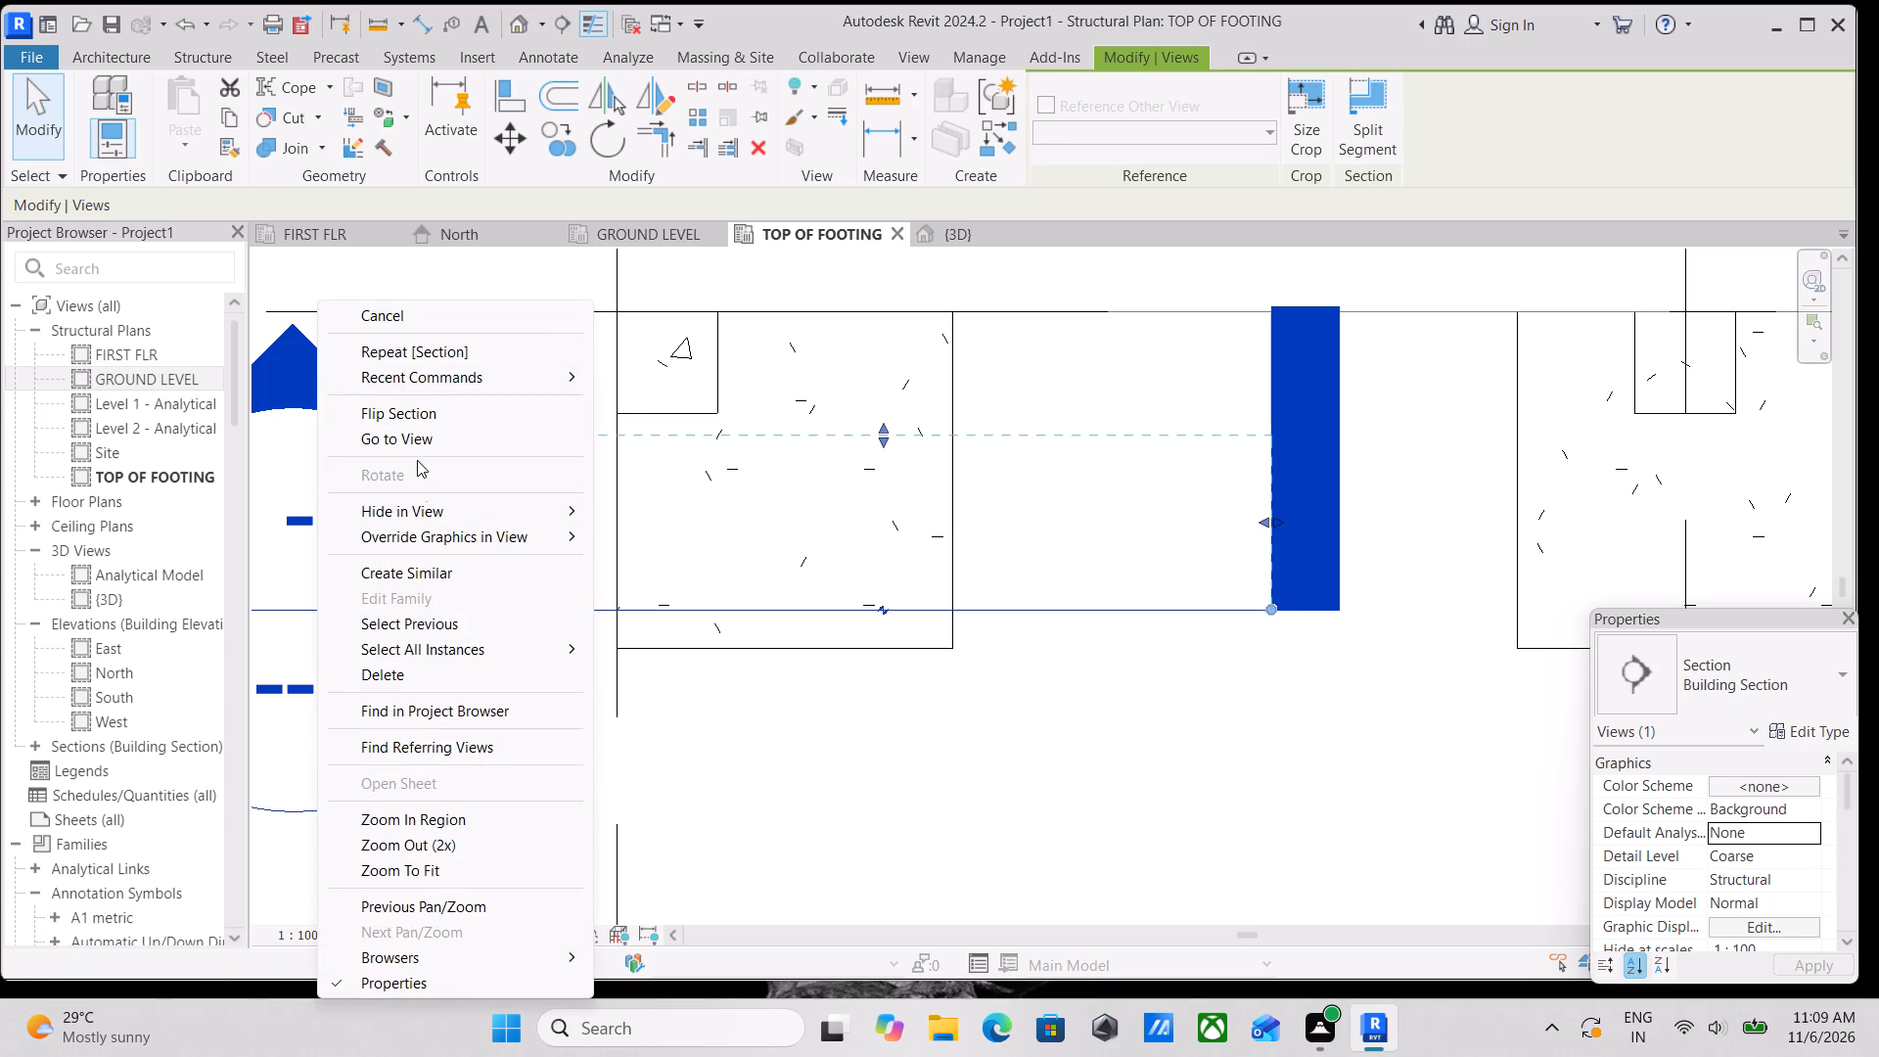
left_click(420, 437)
scroll(885, 656, "up", 1)
middle_click_drag(885, 656, 828, 568)
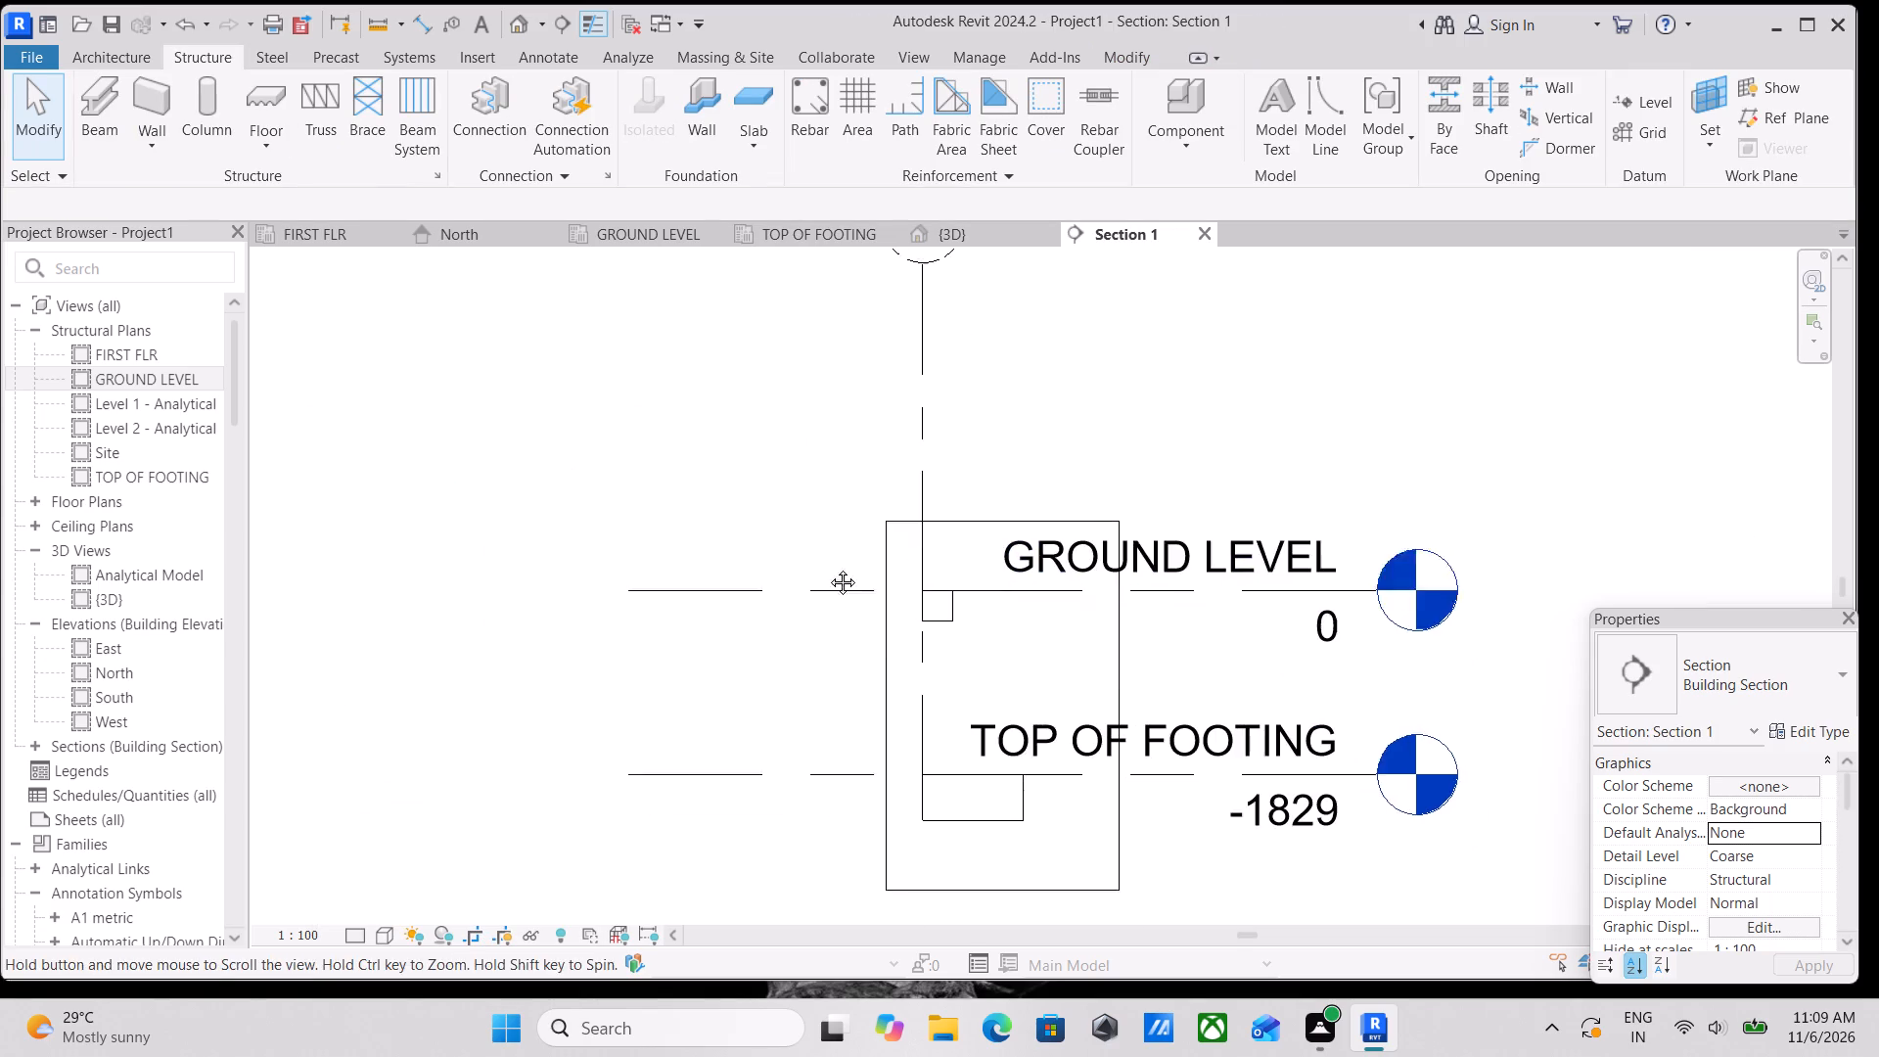
middle_click_drag(828, 568, 808, 529)
left_click(912, 438)
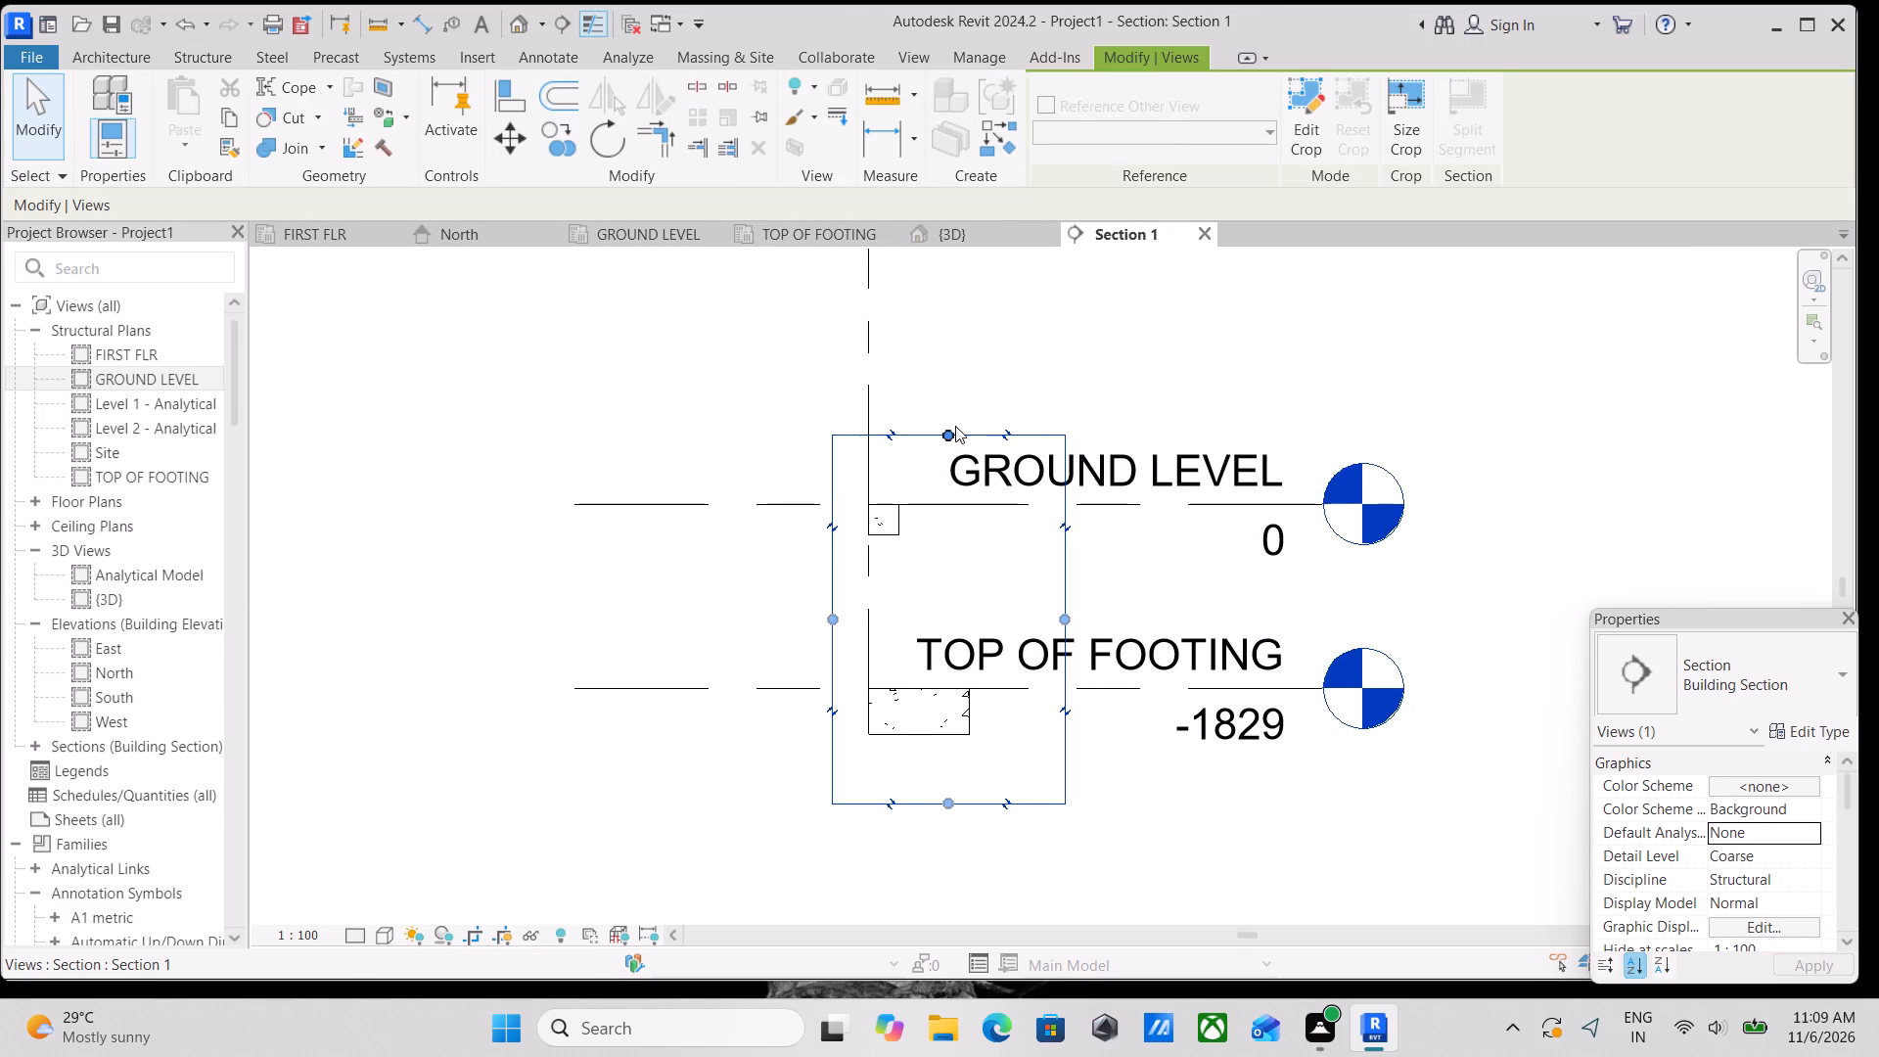
Extend the GROUND LEVEL and TOP OF FOOTING level heads well clear of the section's crop region.
left_click(1130, 676)
middle_click_drag(1130, 676, 759, 632)
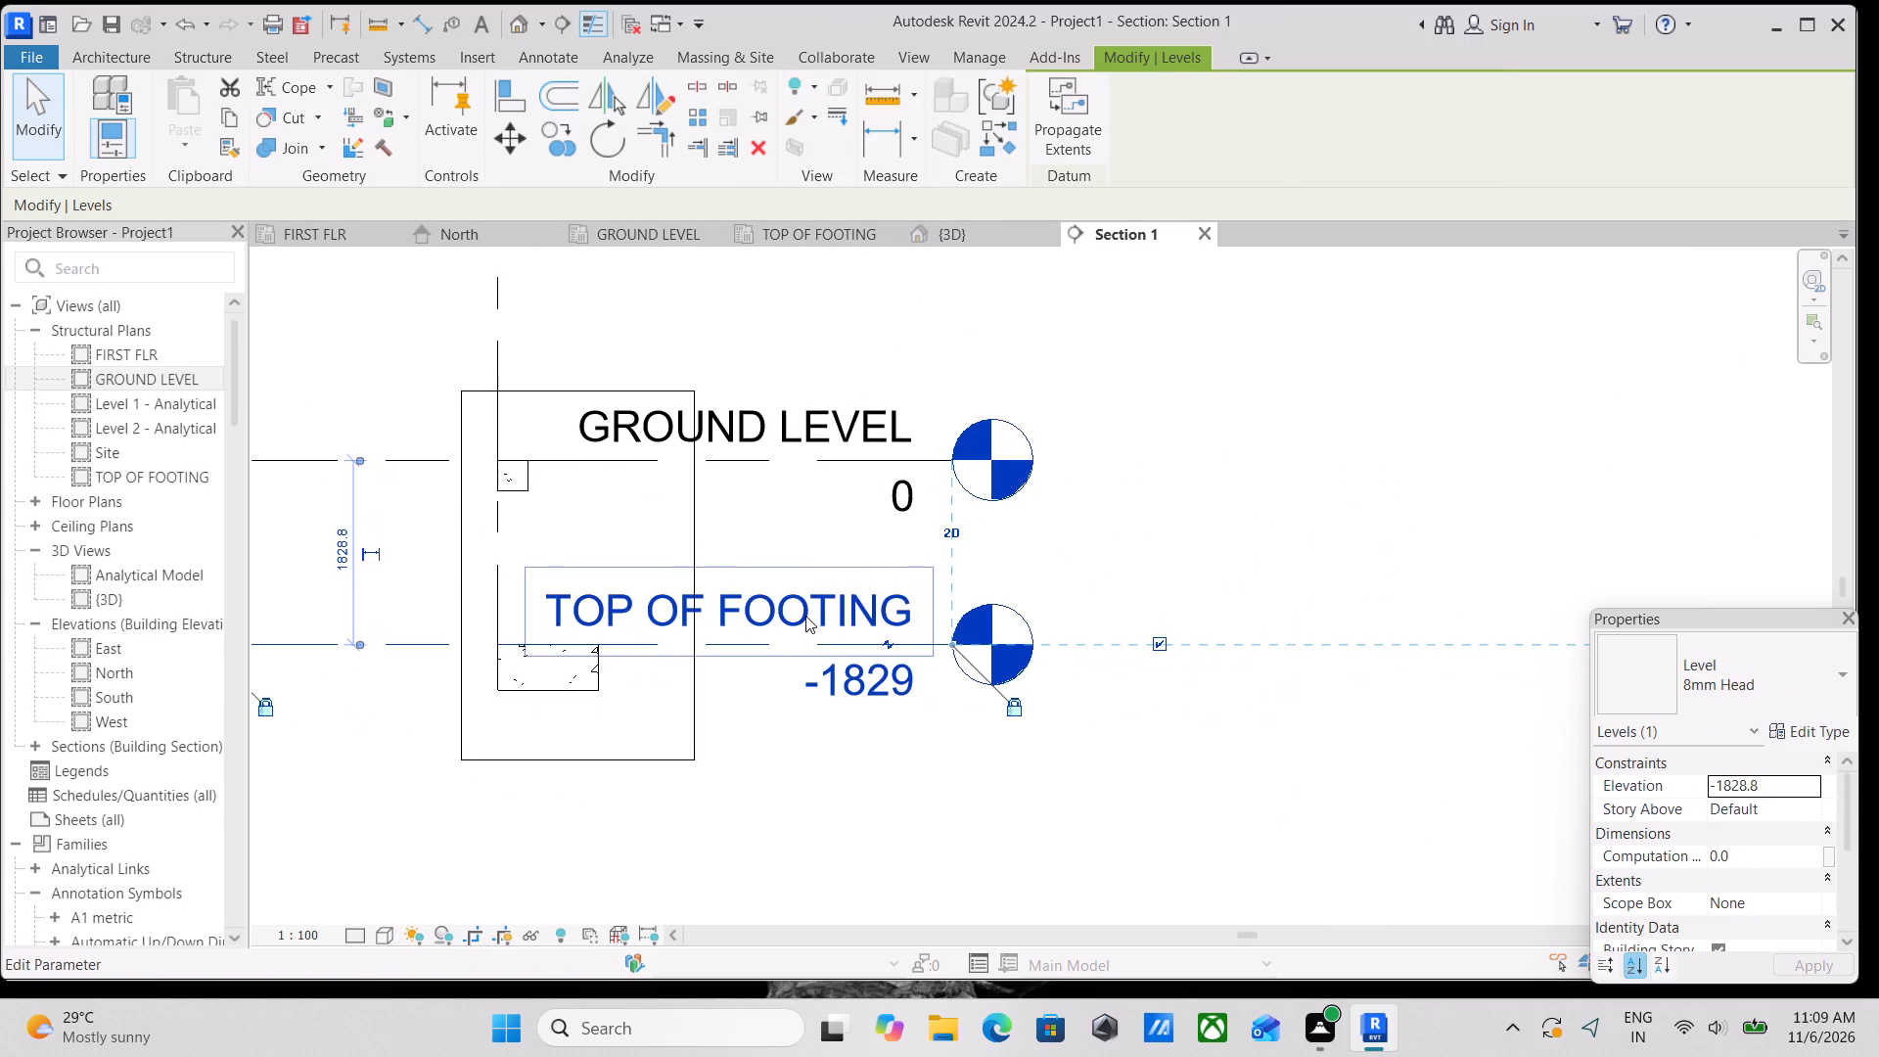
left_click_drag(952, 647, 1371, 653)
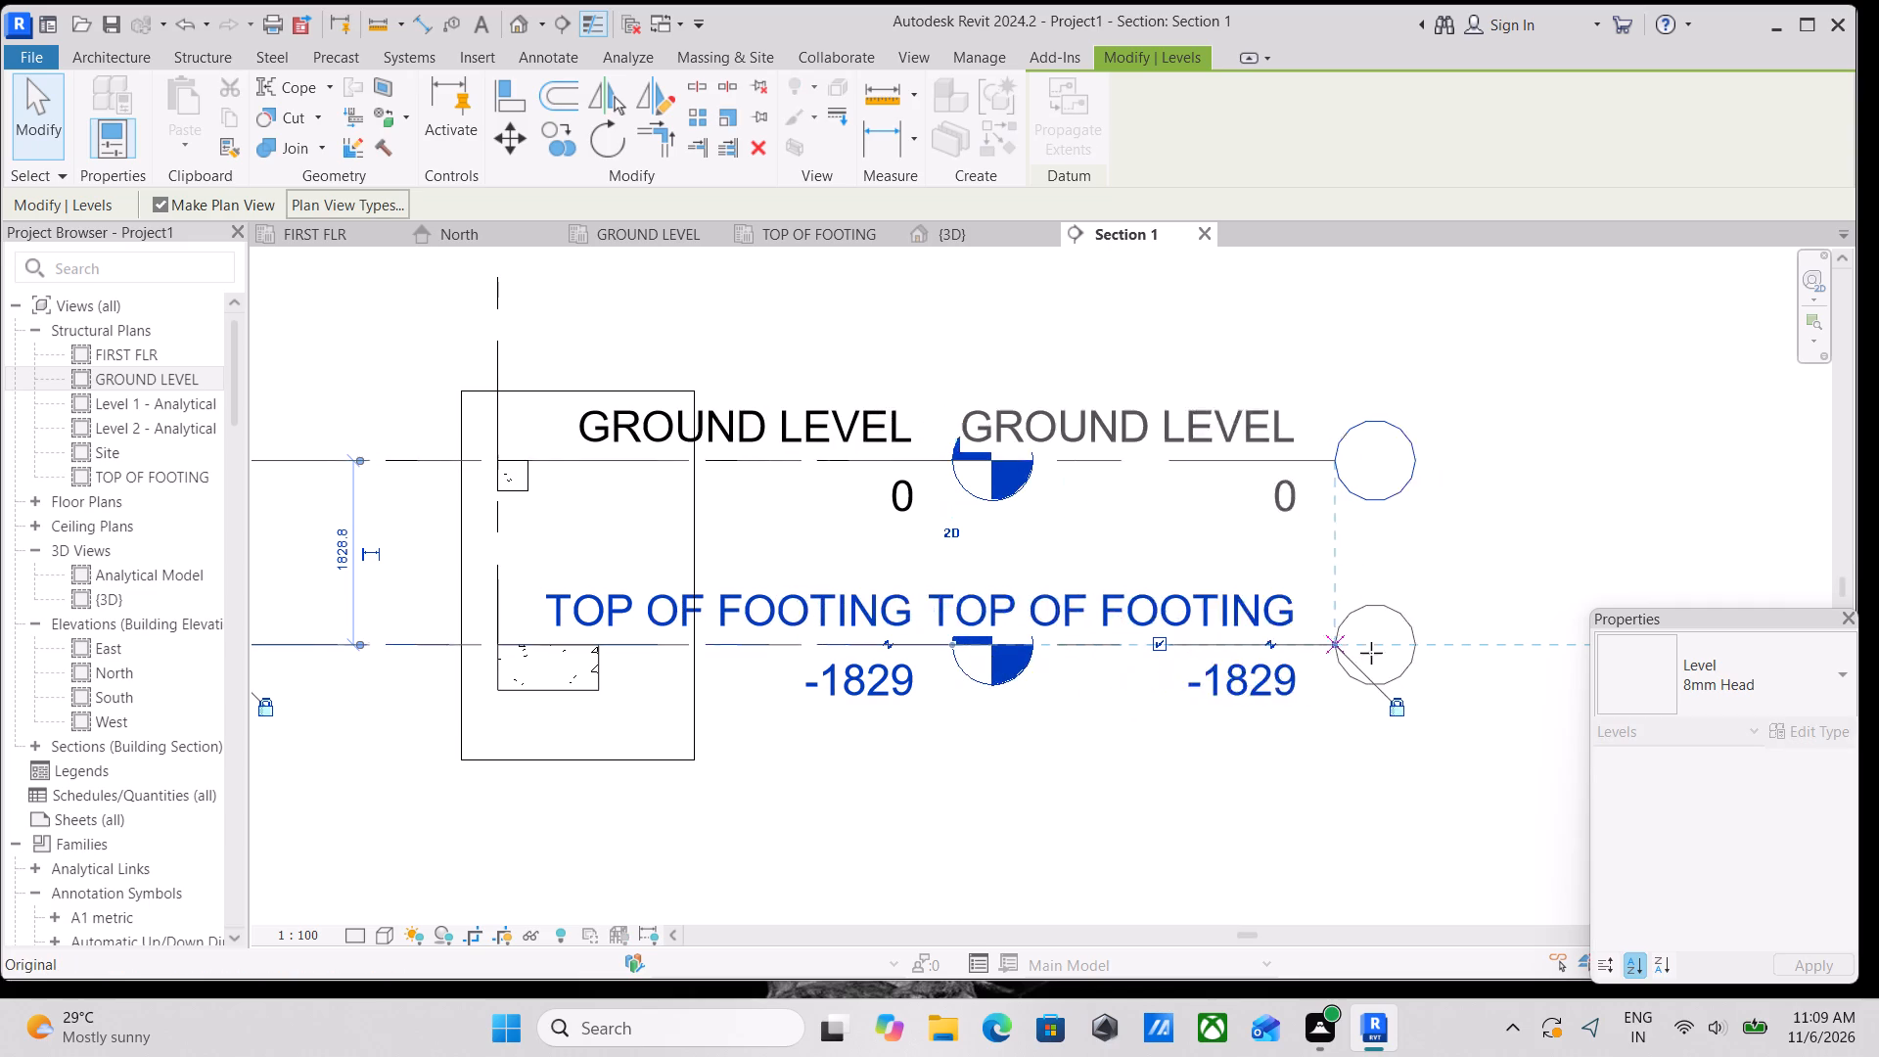
left_click_drag(1371, 653, 1412, 646)
Lower the top edge of the crop region to just above the footing, cutting off the ground level beam.
middle_click_drag(777, 517, 1016, 507)
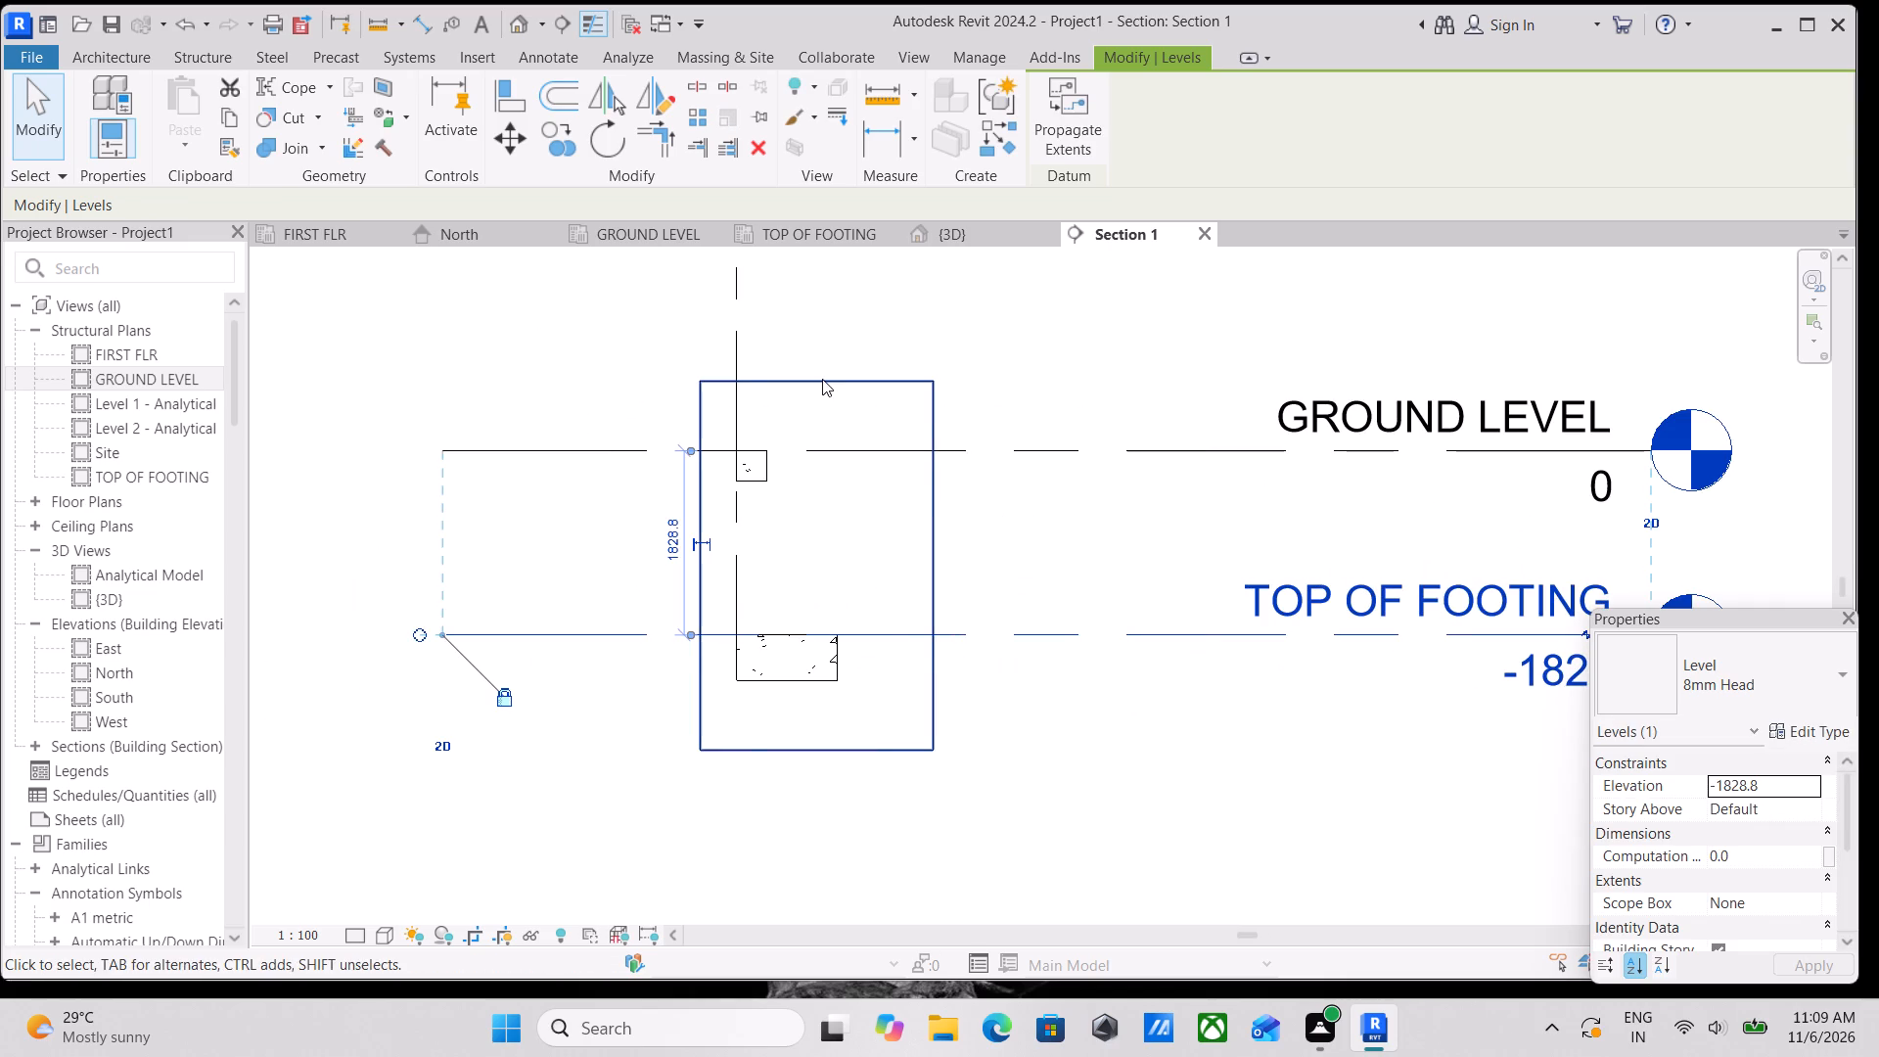
left_click(822, 379)
left_click_drag(817, 380, 816, 528)
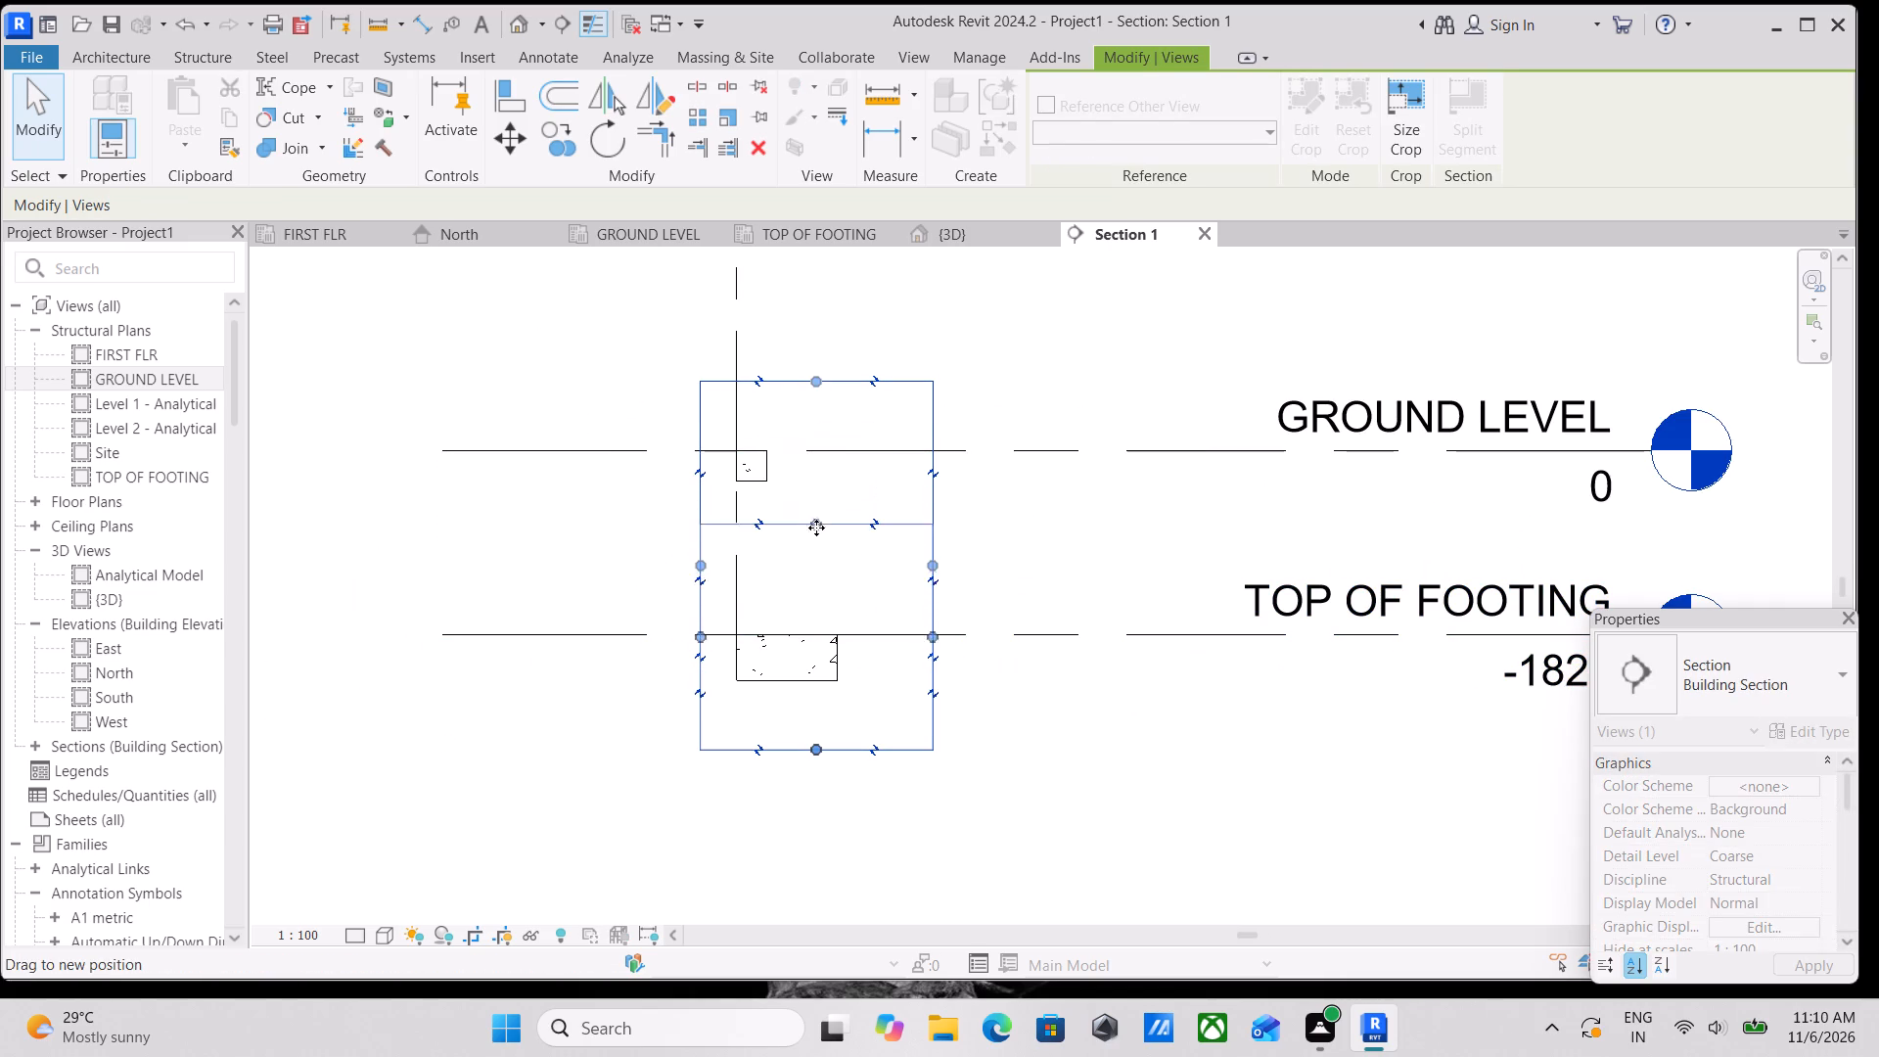
left_click_drag(816, 528, 815, 555)
Extend the TOP OF FOOTING level line so its head and label sit clear of the cropped footing.
scroll(812, 654, "up", 5)
scroll(1068, 516, "down", 2)
middle_click_drag(1068, 516, 652, 416)
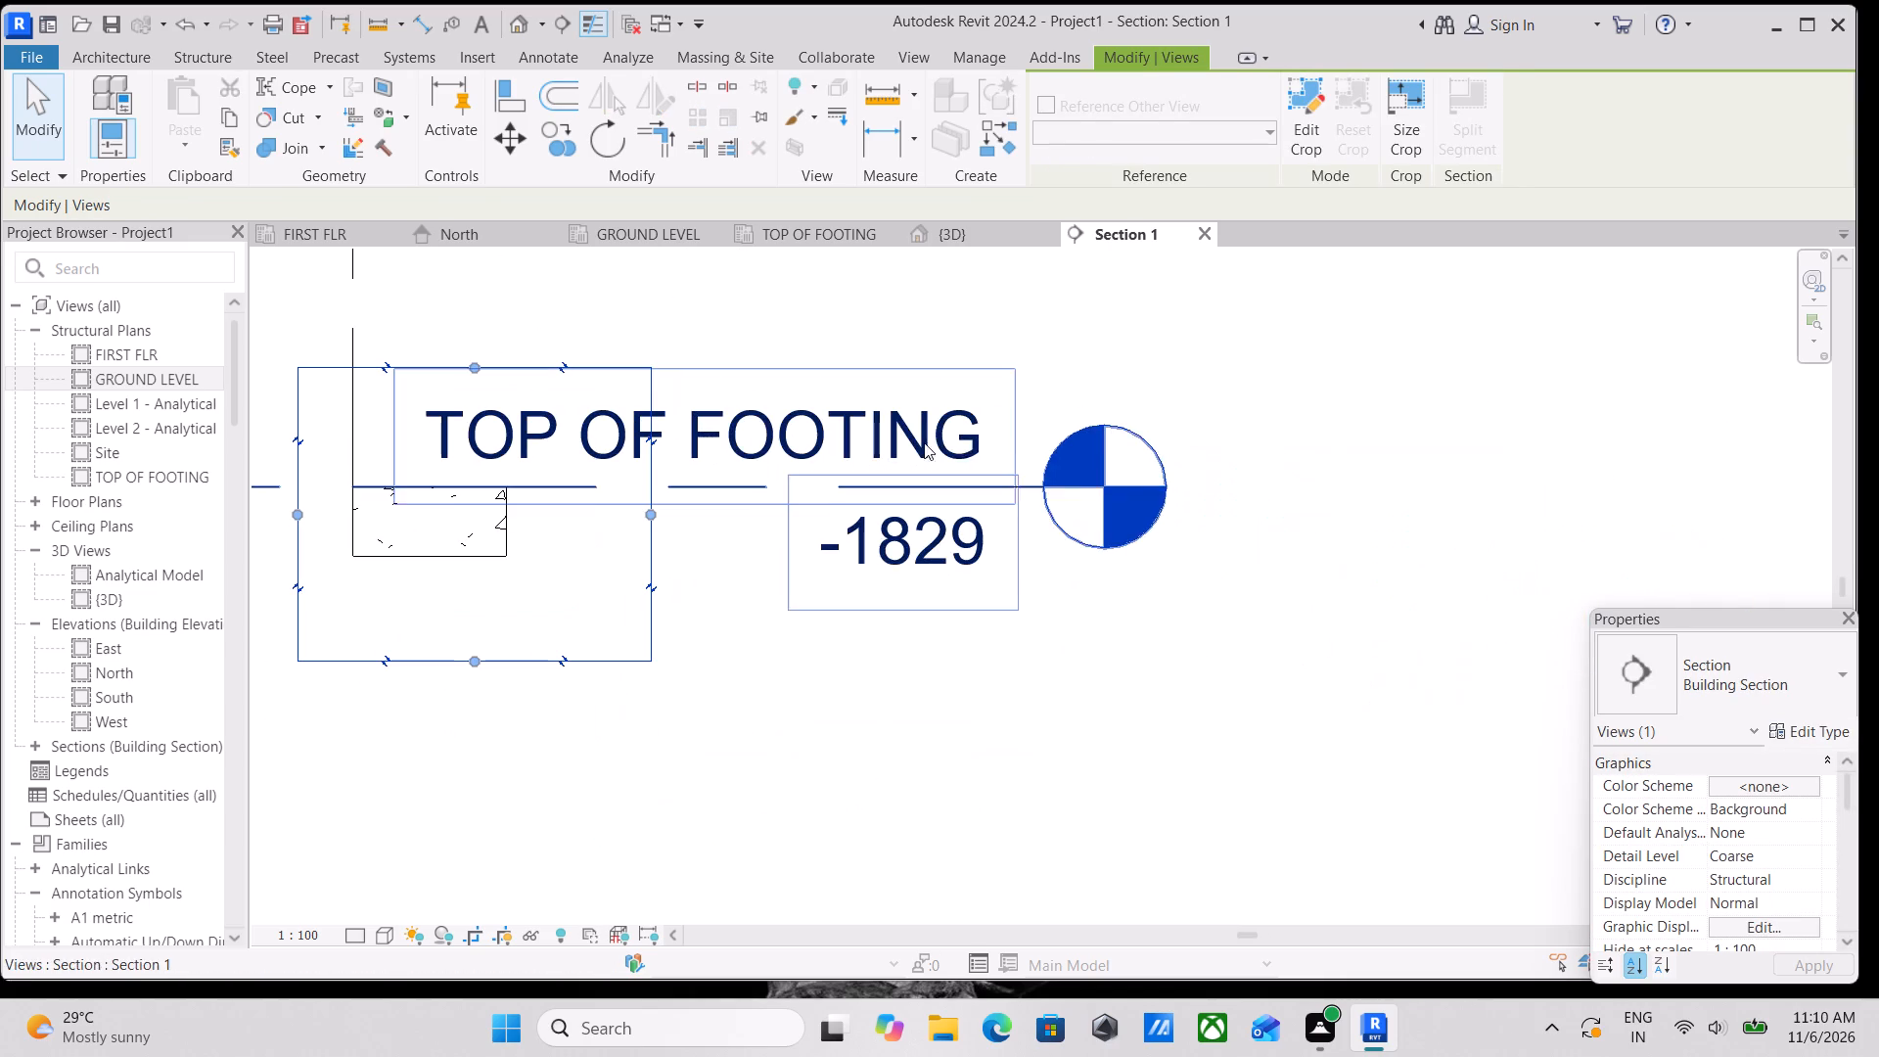
left_click(1030, 489)
left_click_drag(1041, 483, 1442, 472)
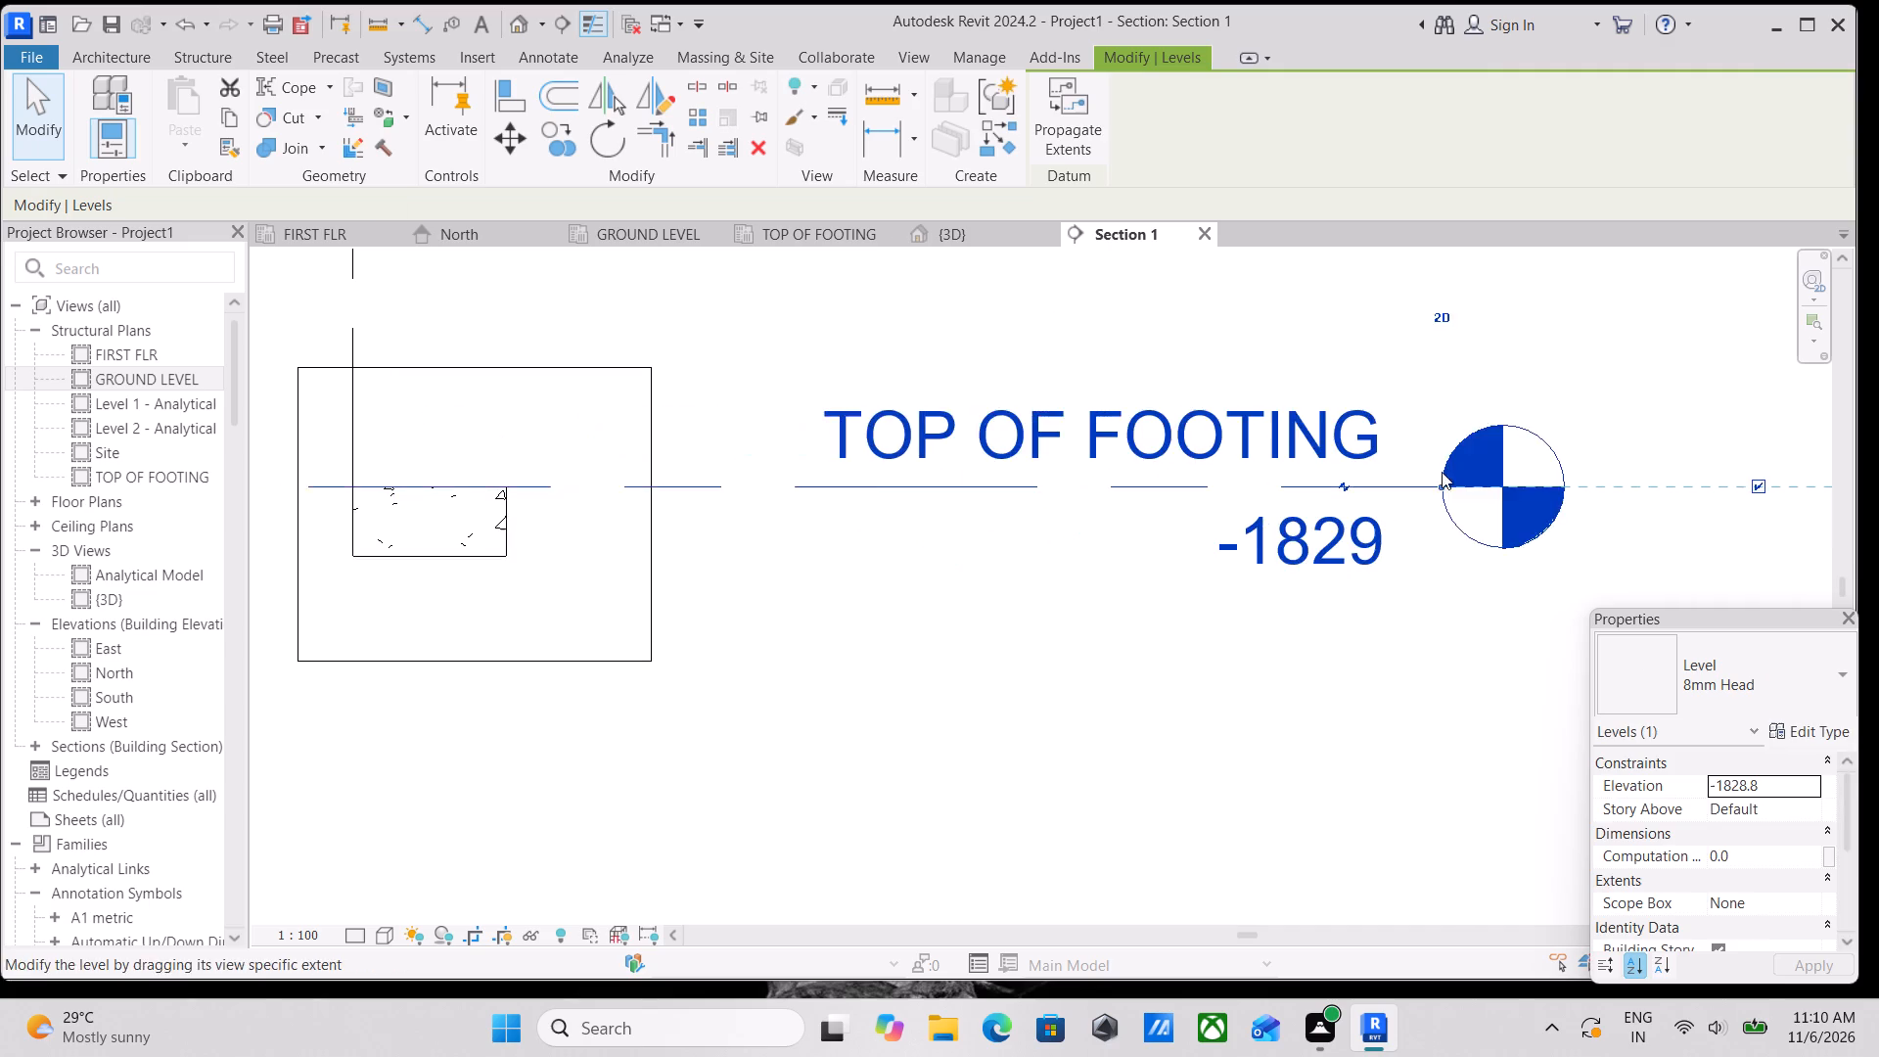
scroll(1434, 477, "down", 2)
middle_click_drag(1434, 477, 1147, 483)
left_click_drag(1152, 487, 1398, 491)
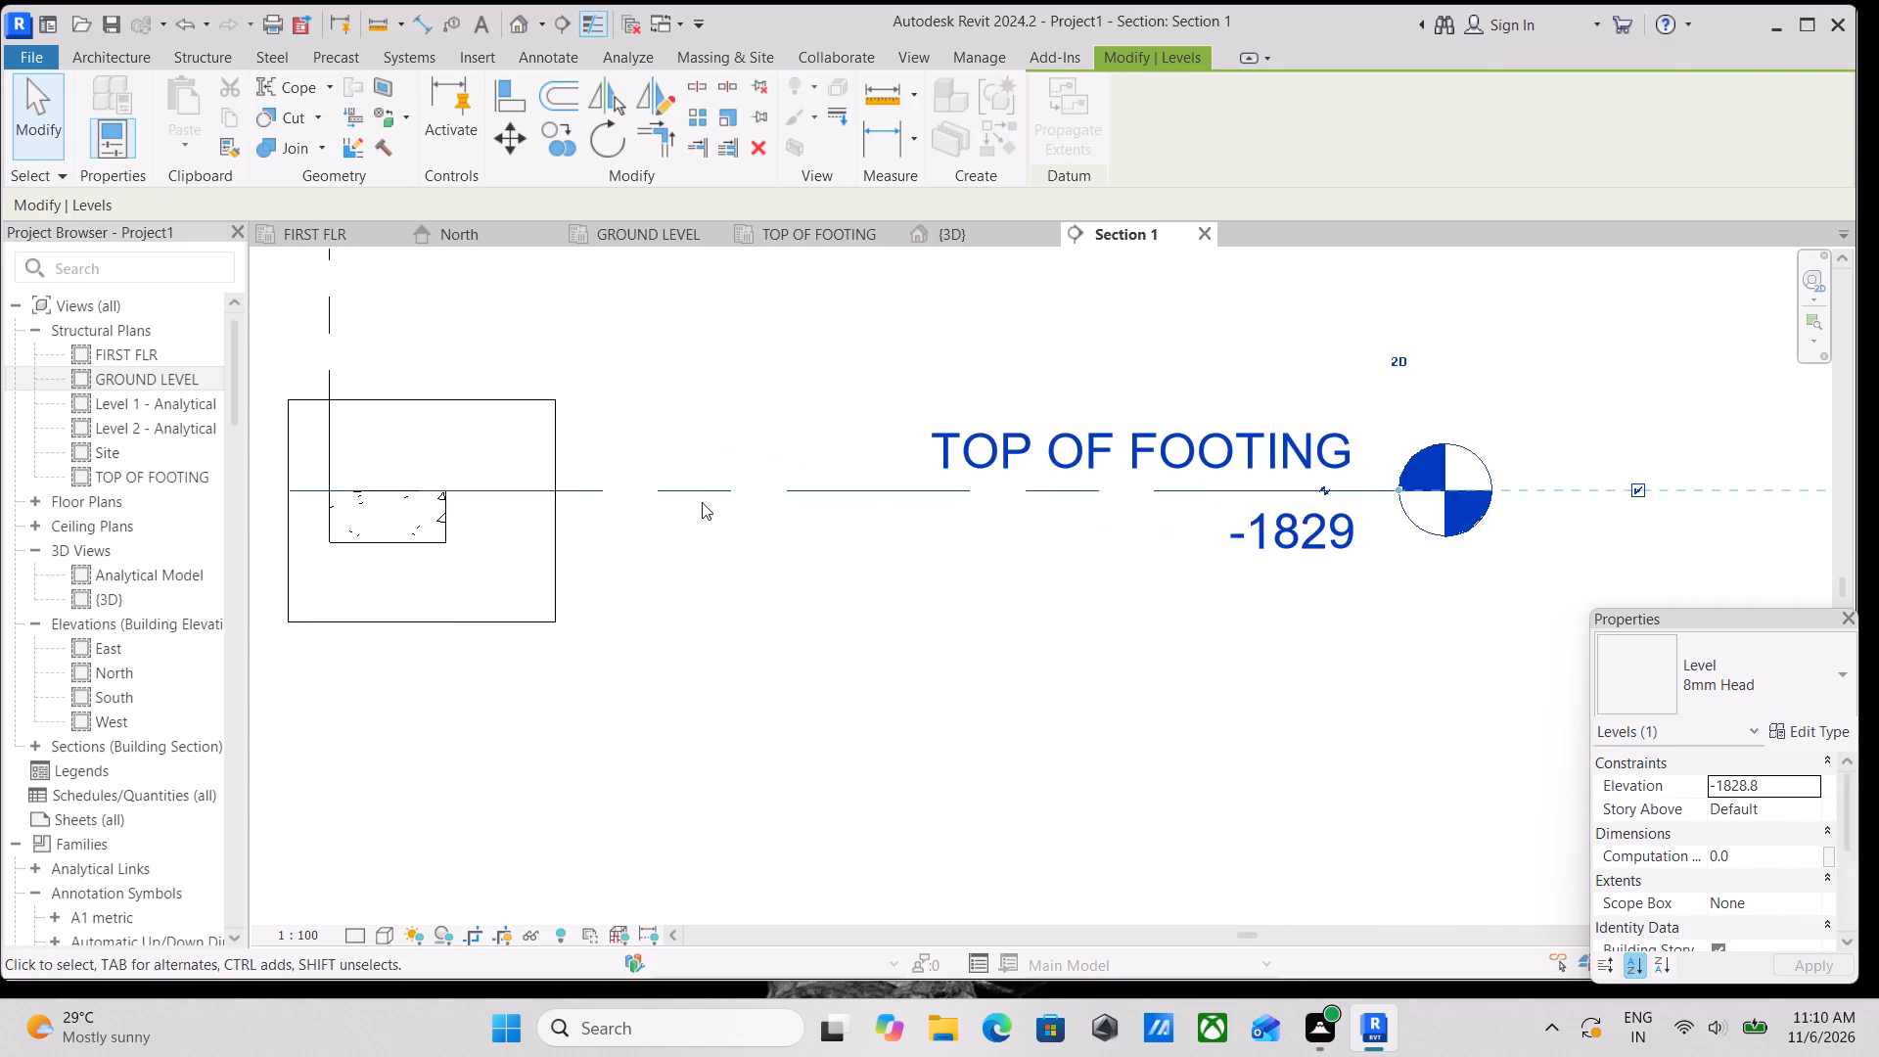
Examine the cut footing up close in the Section 1 view.
scroll(445, 517, "up", 6)
middle_click_drag(364, 518, 713, 543)
middle_click_drag(717, 525, 915, 559)
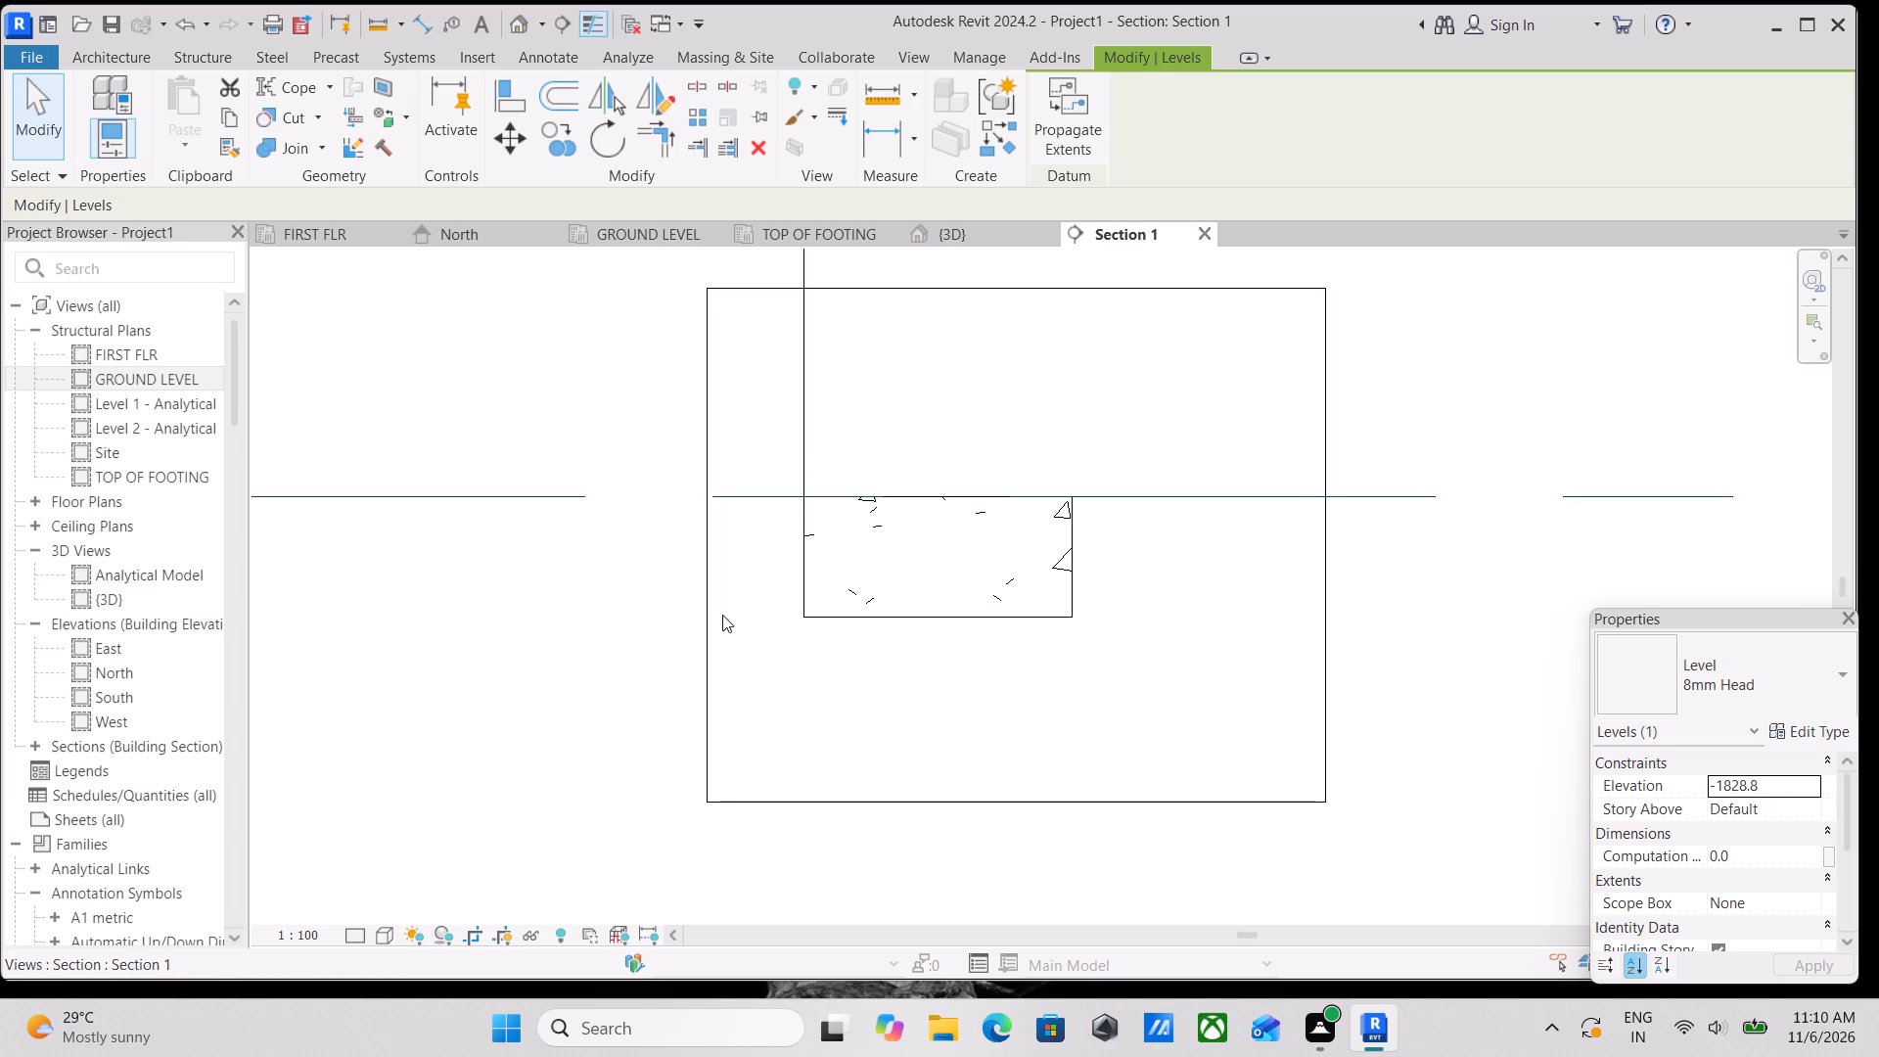
scroll(722, 635, "up", 2)
scroll(876, 528, "up", 2)
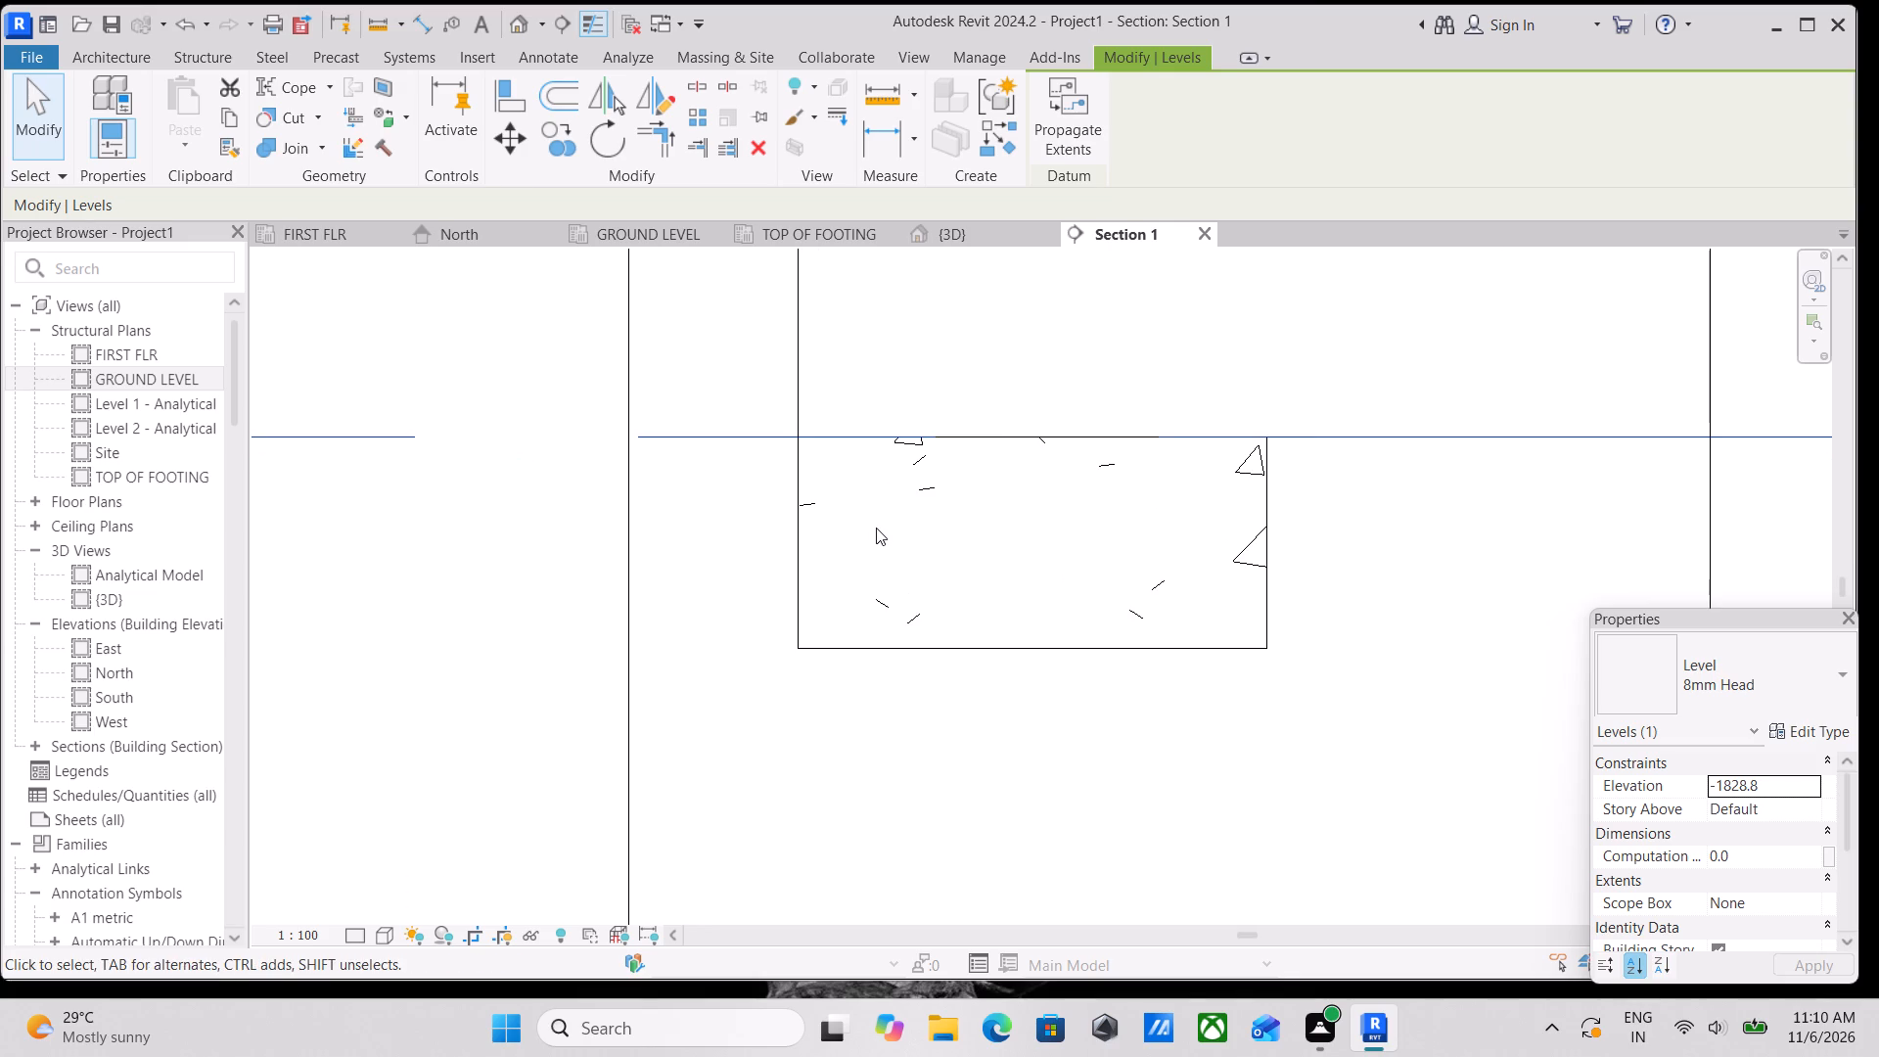
scroll(876, 528, "down", 2)
scroll(899, 527, "up", 3)
middle_click_drag(891, 534, 818, 607)
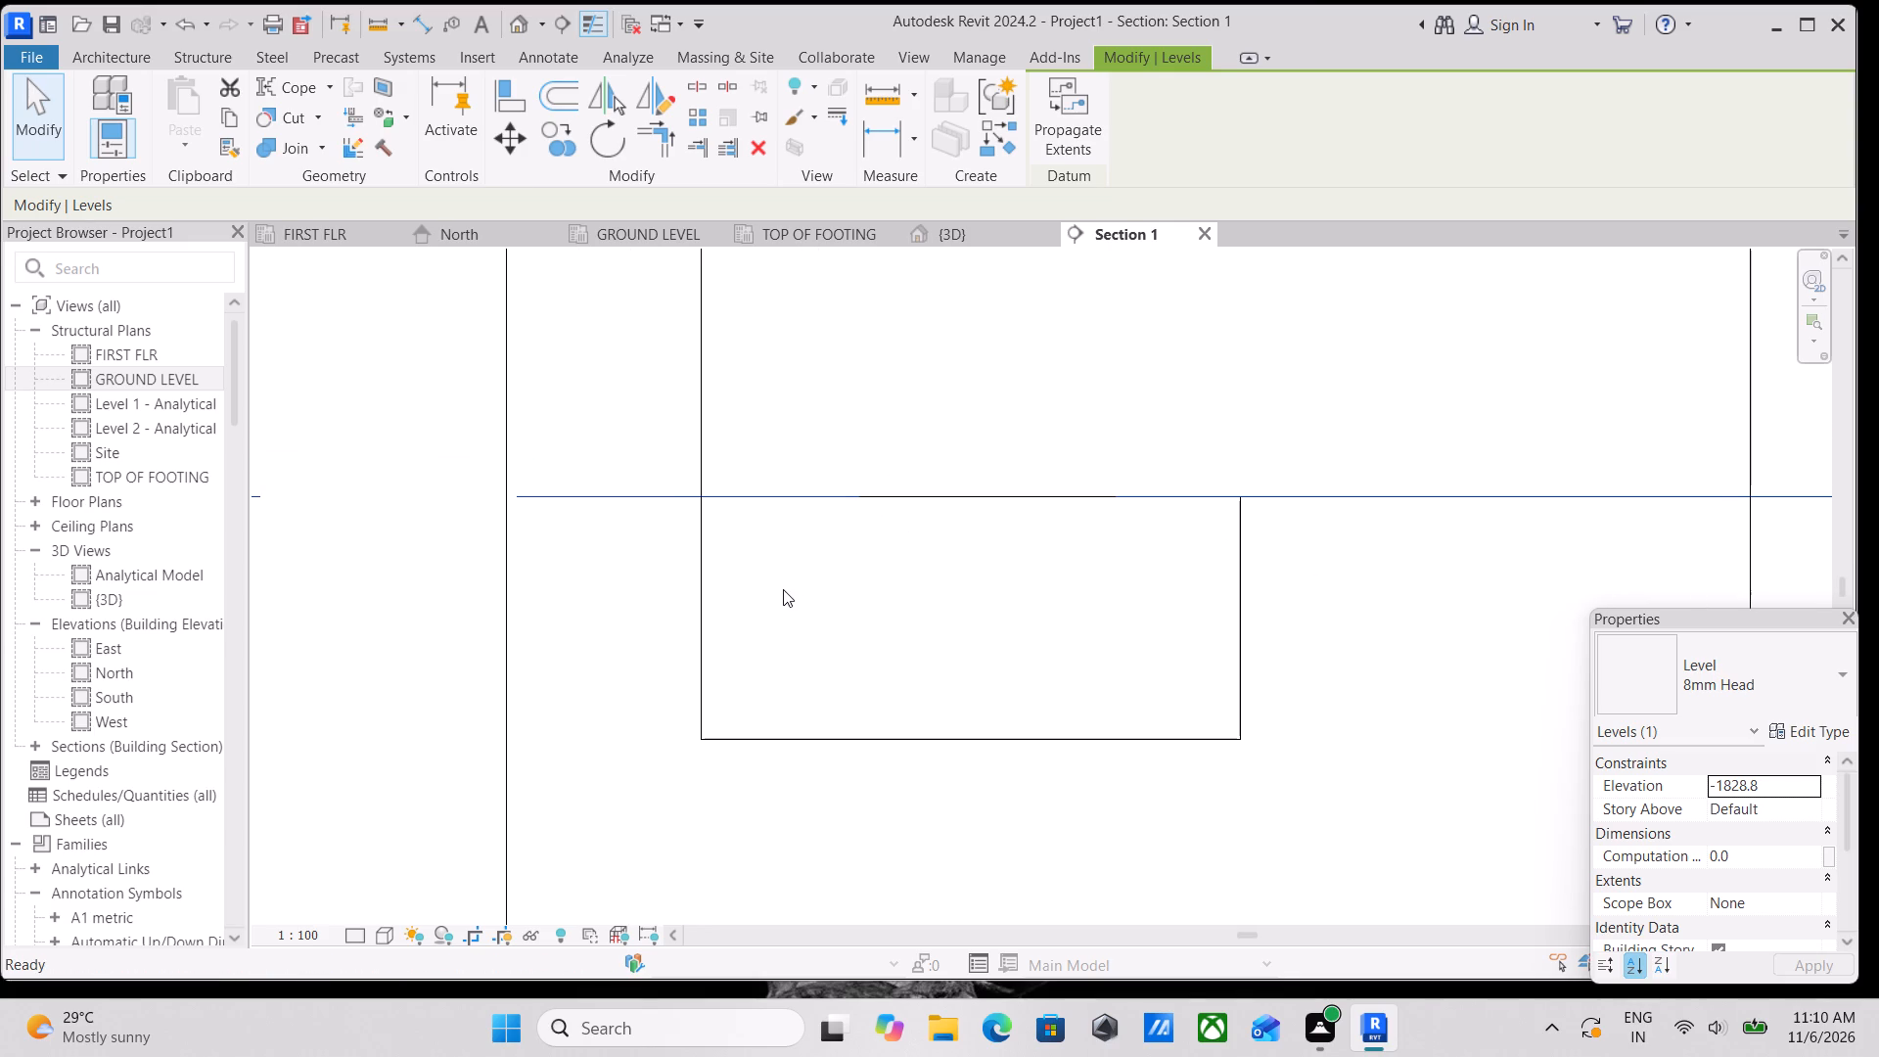
scroll(783, 589, "up", 2)
scroll(783, 586, "down", 3)
middle_click_drag(783, 586, 843, 654)
scroll(854, 620, "down", 2)
middle_click_drag(857, 621, 898, 685)
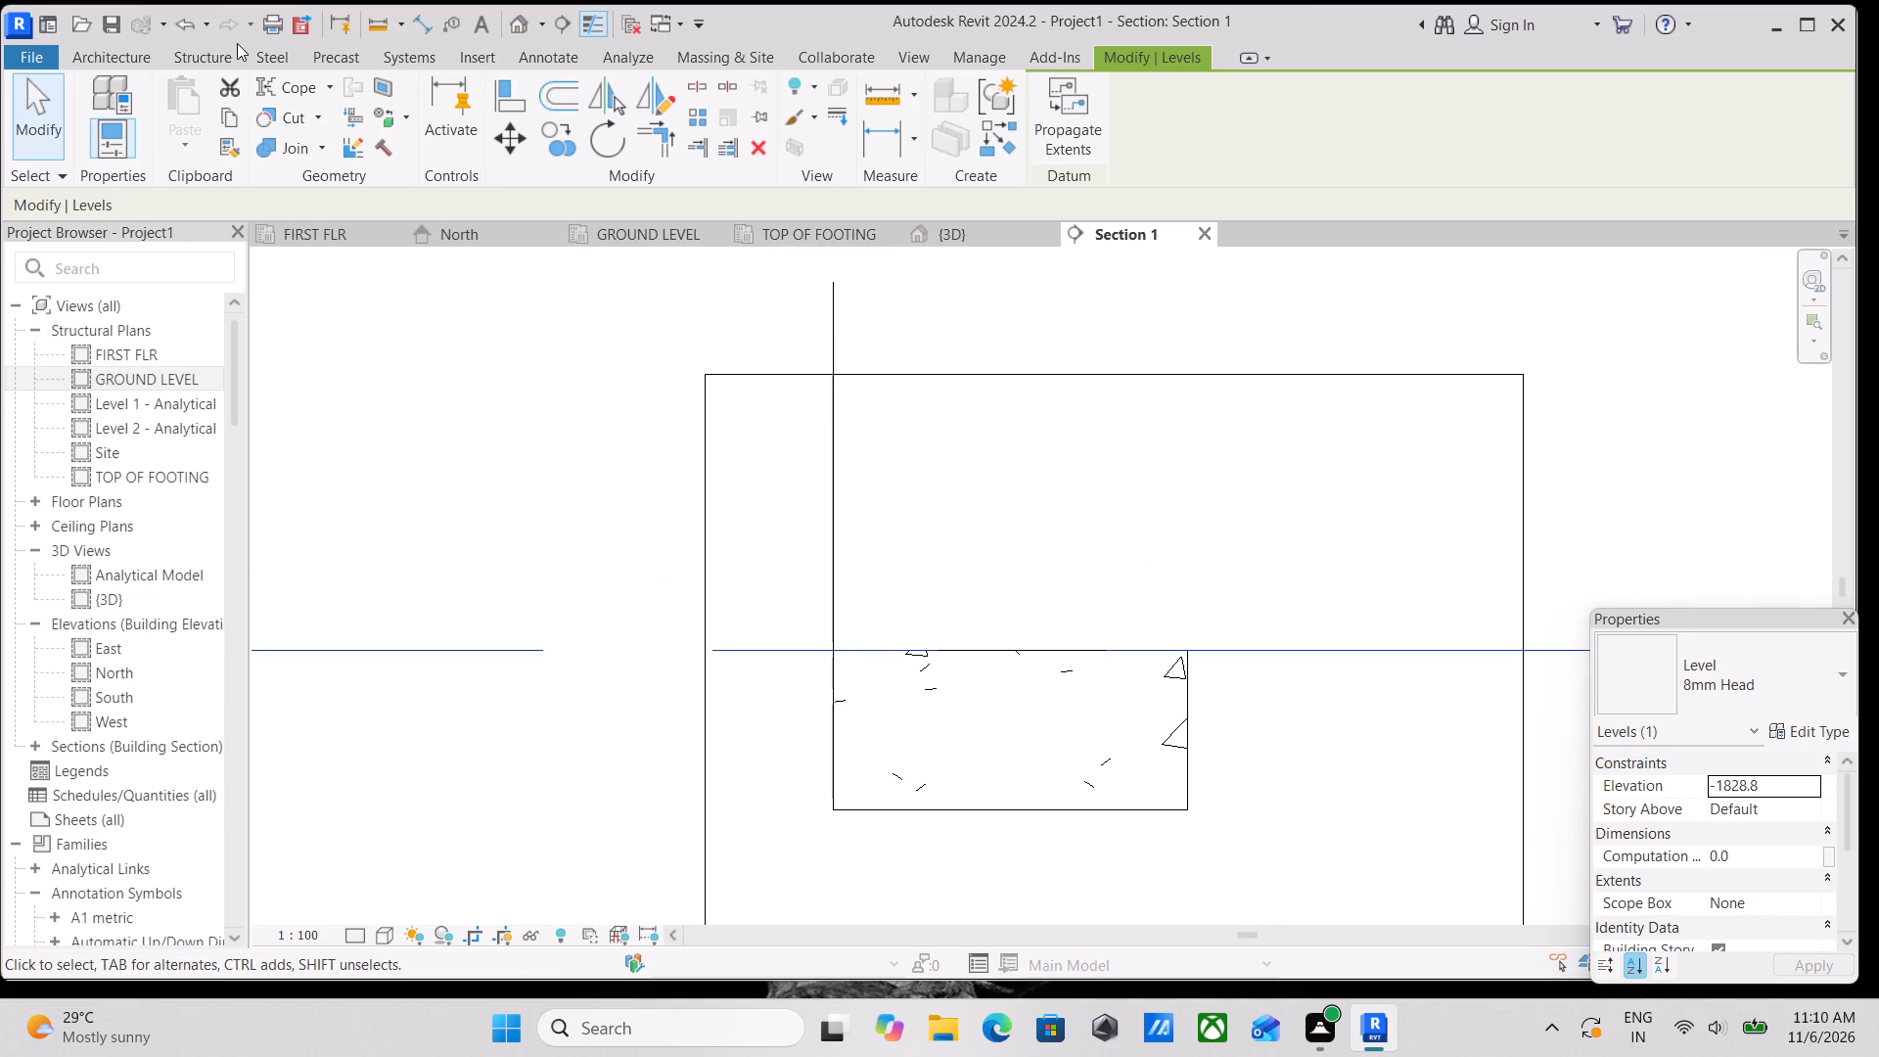
Review the existing rebar cover types and their distances in Rebar Cover Settings.
left_click(206, 51)
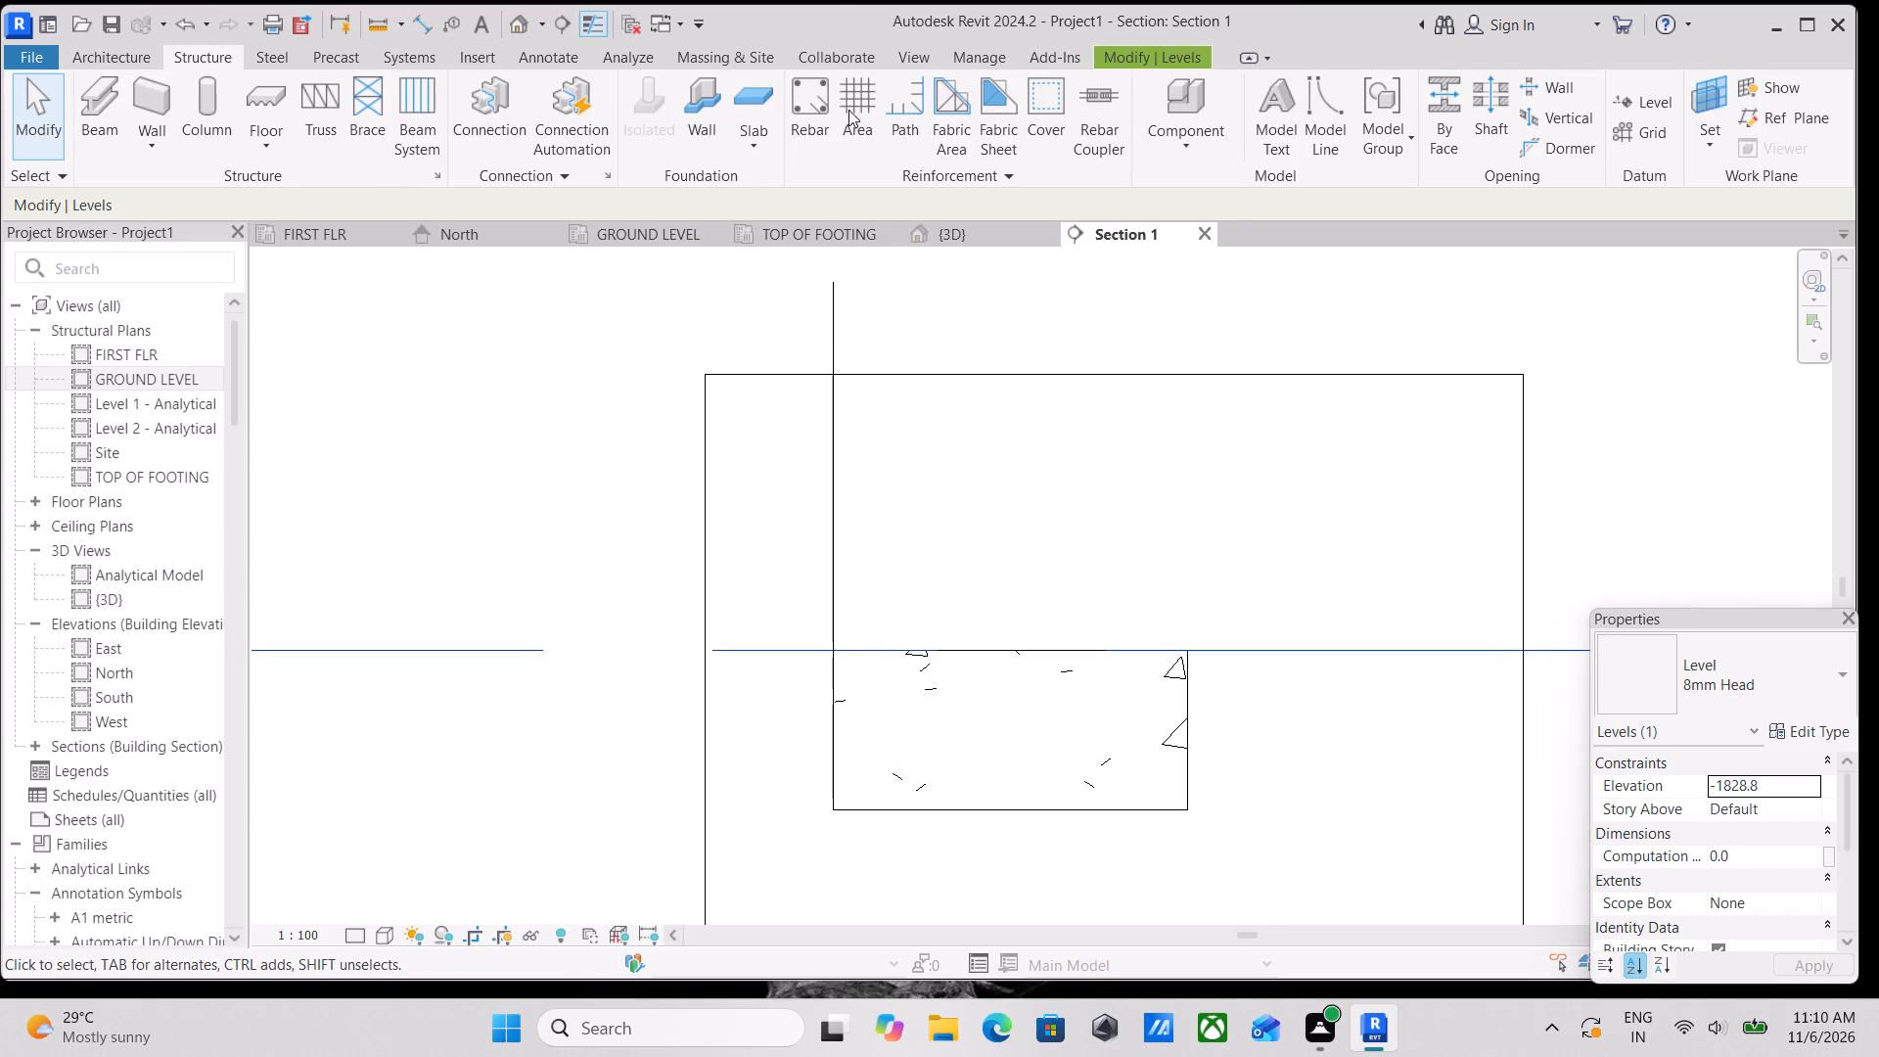
left_click(1052, 132)
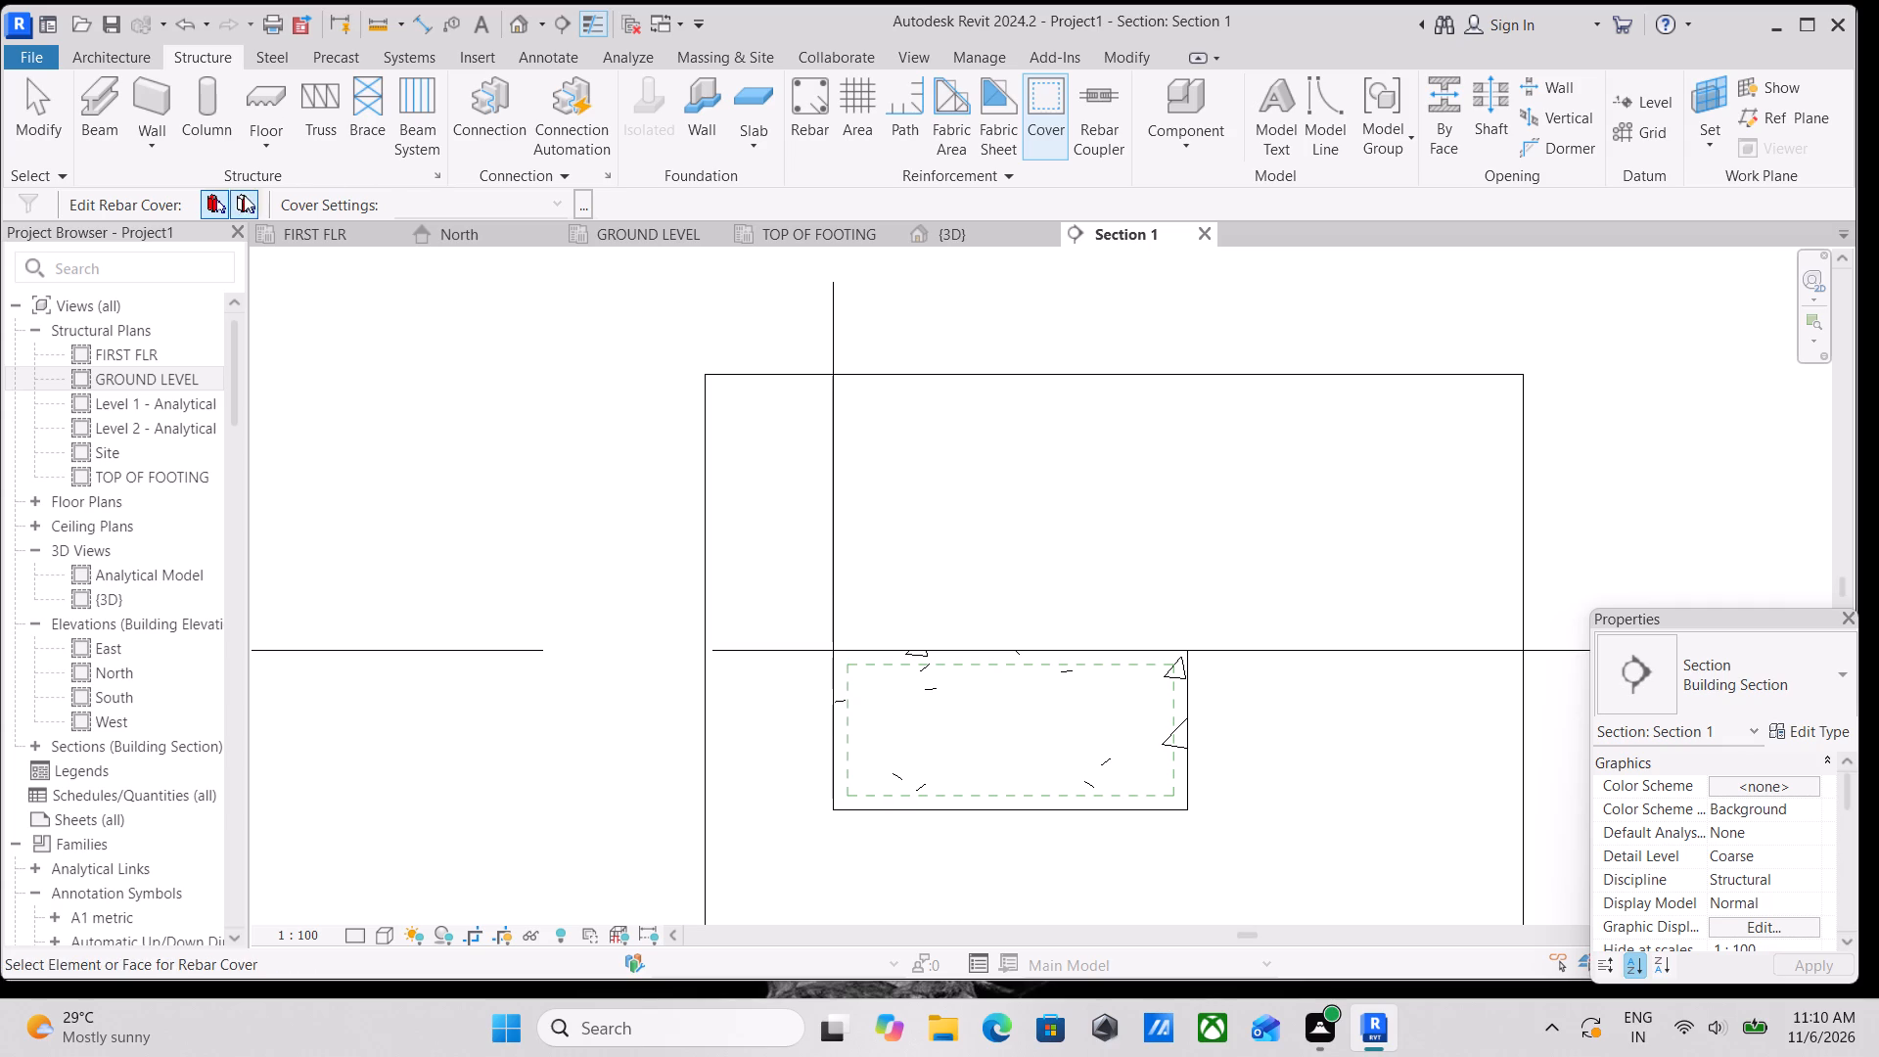
left_click(211, 204)
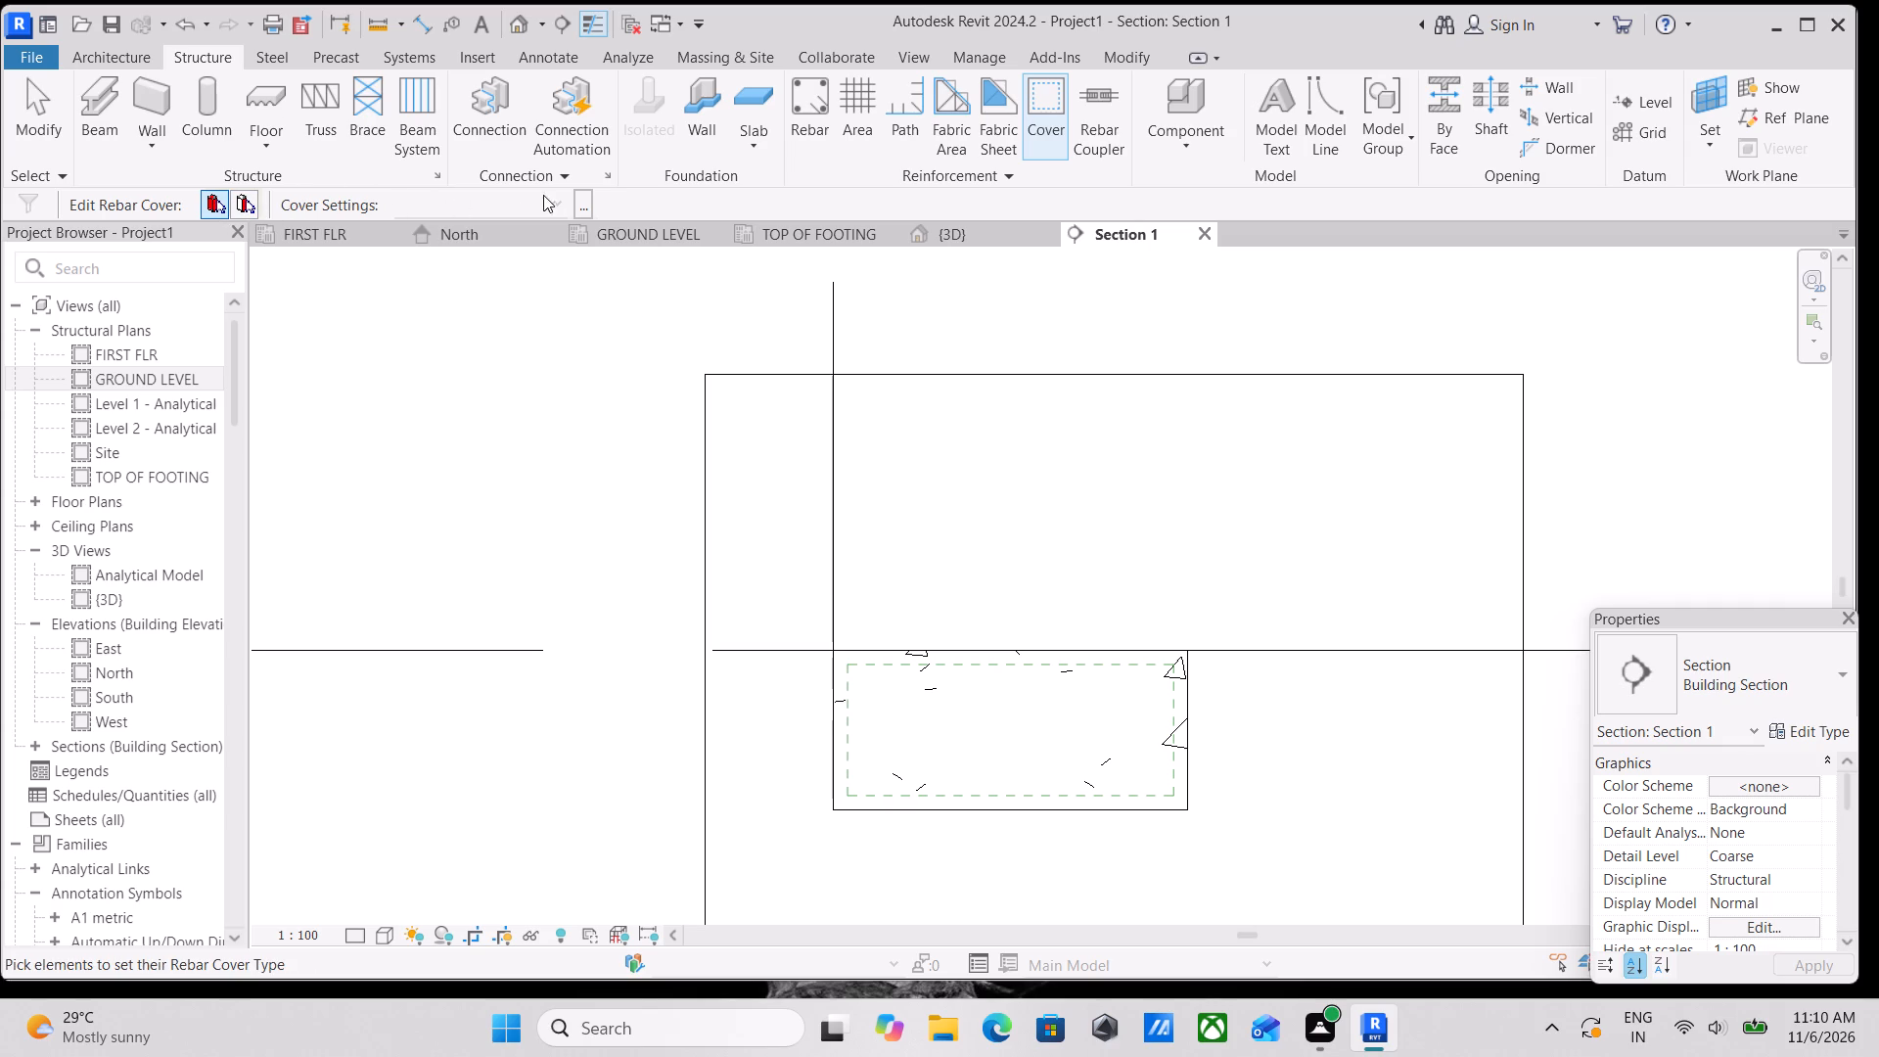
left_click(555, 196)
left_click(585, 206)
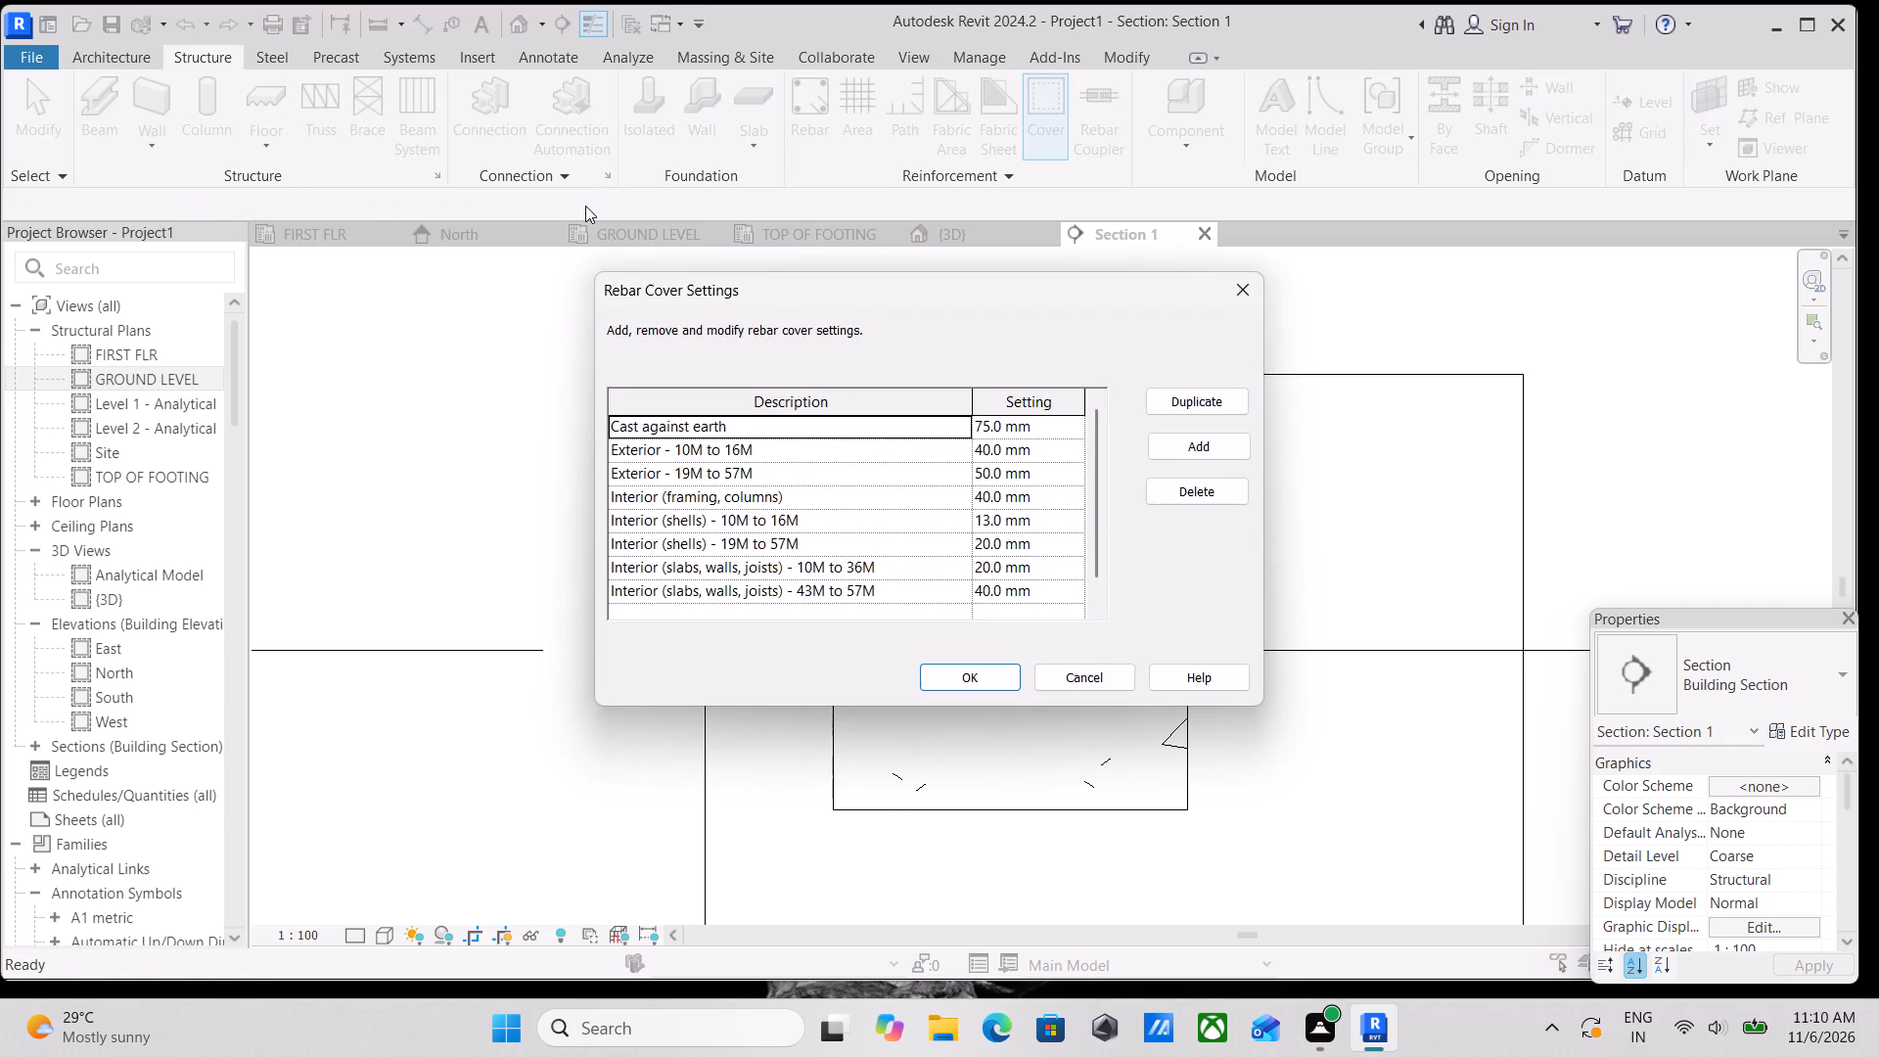
scroll(1015, 595, "down", 2)
scroll(1010, 589, "up", 2)
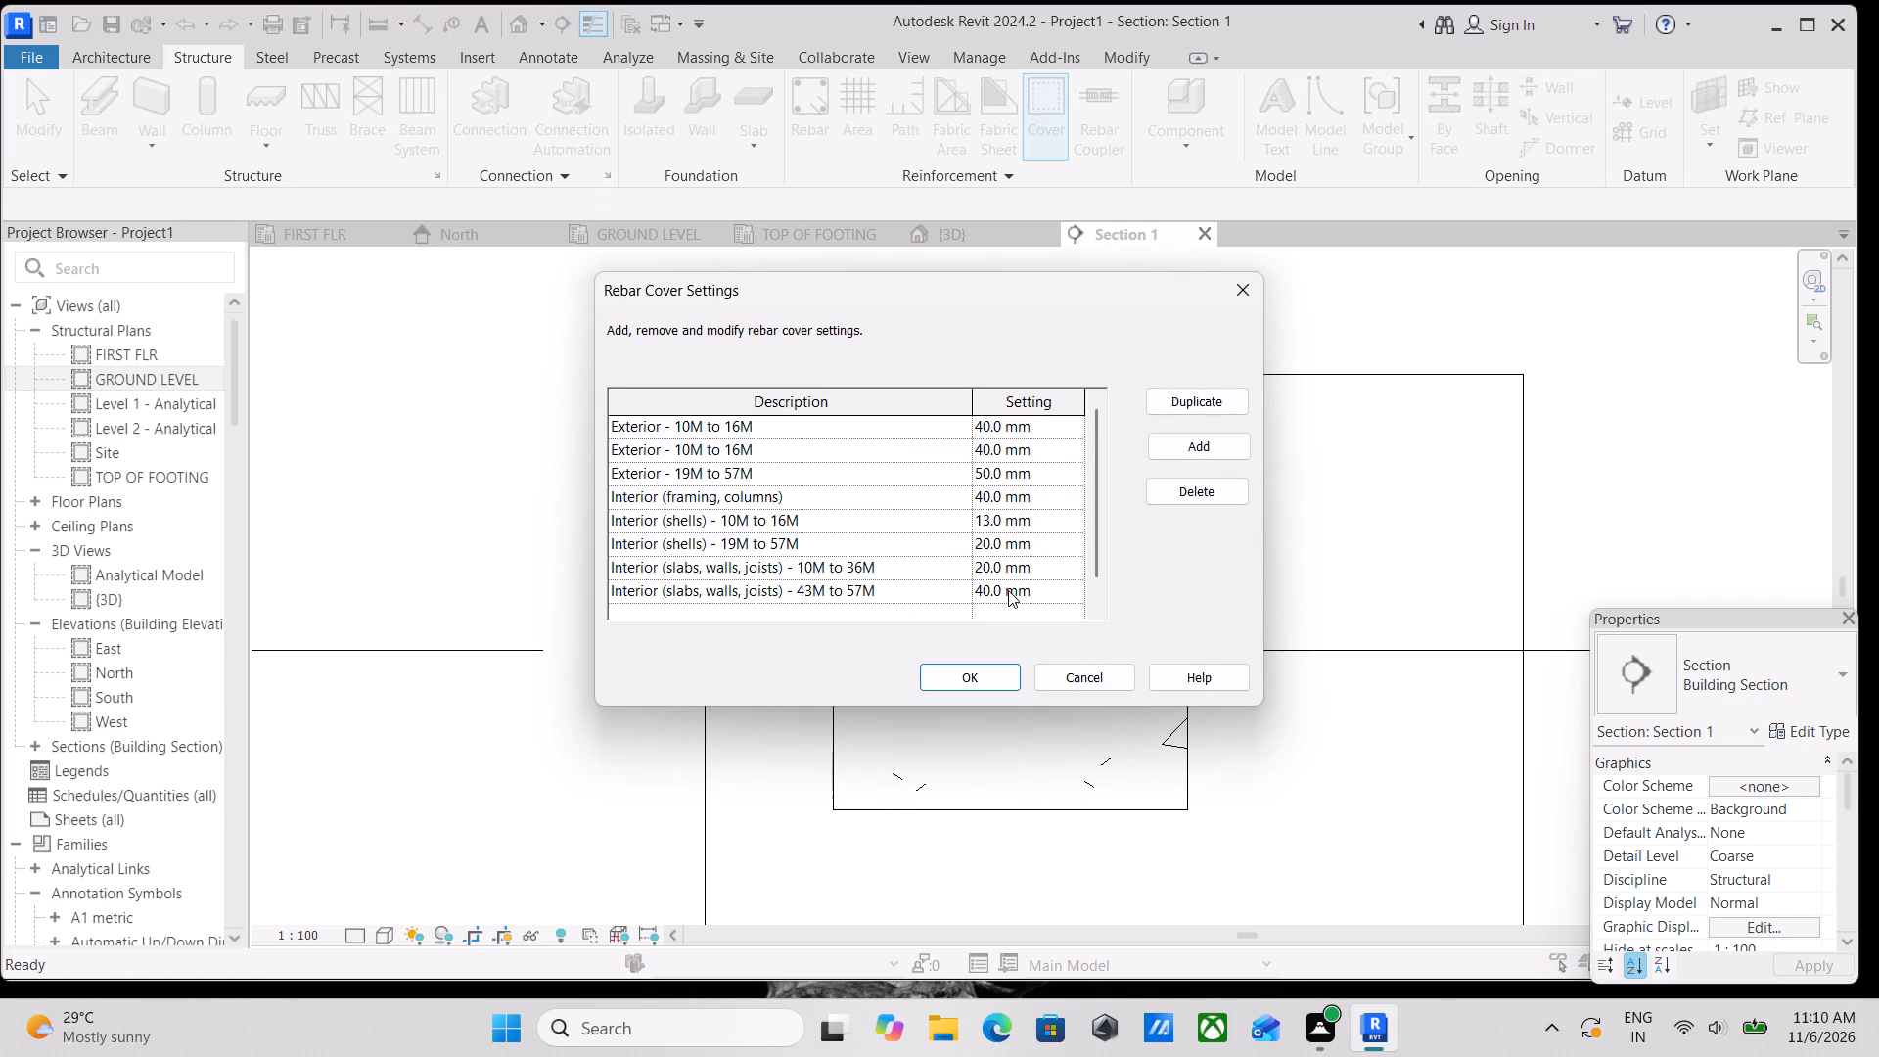
left_click(914, 565)
left_click(999, 567)
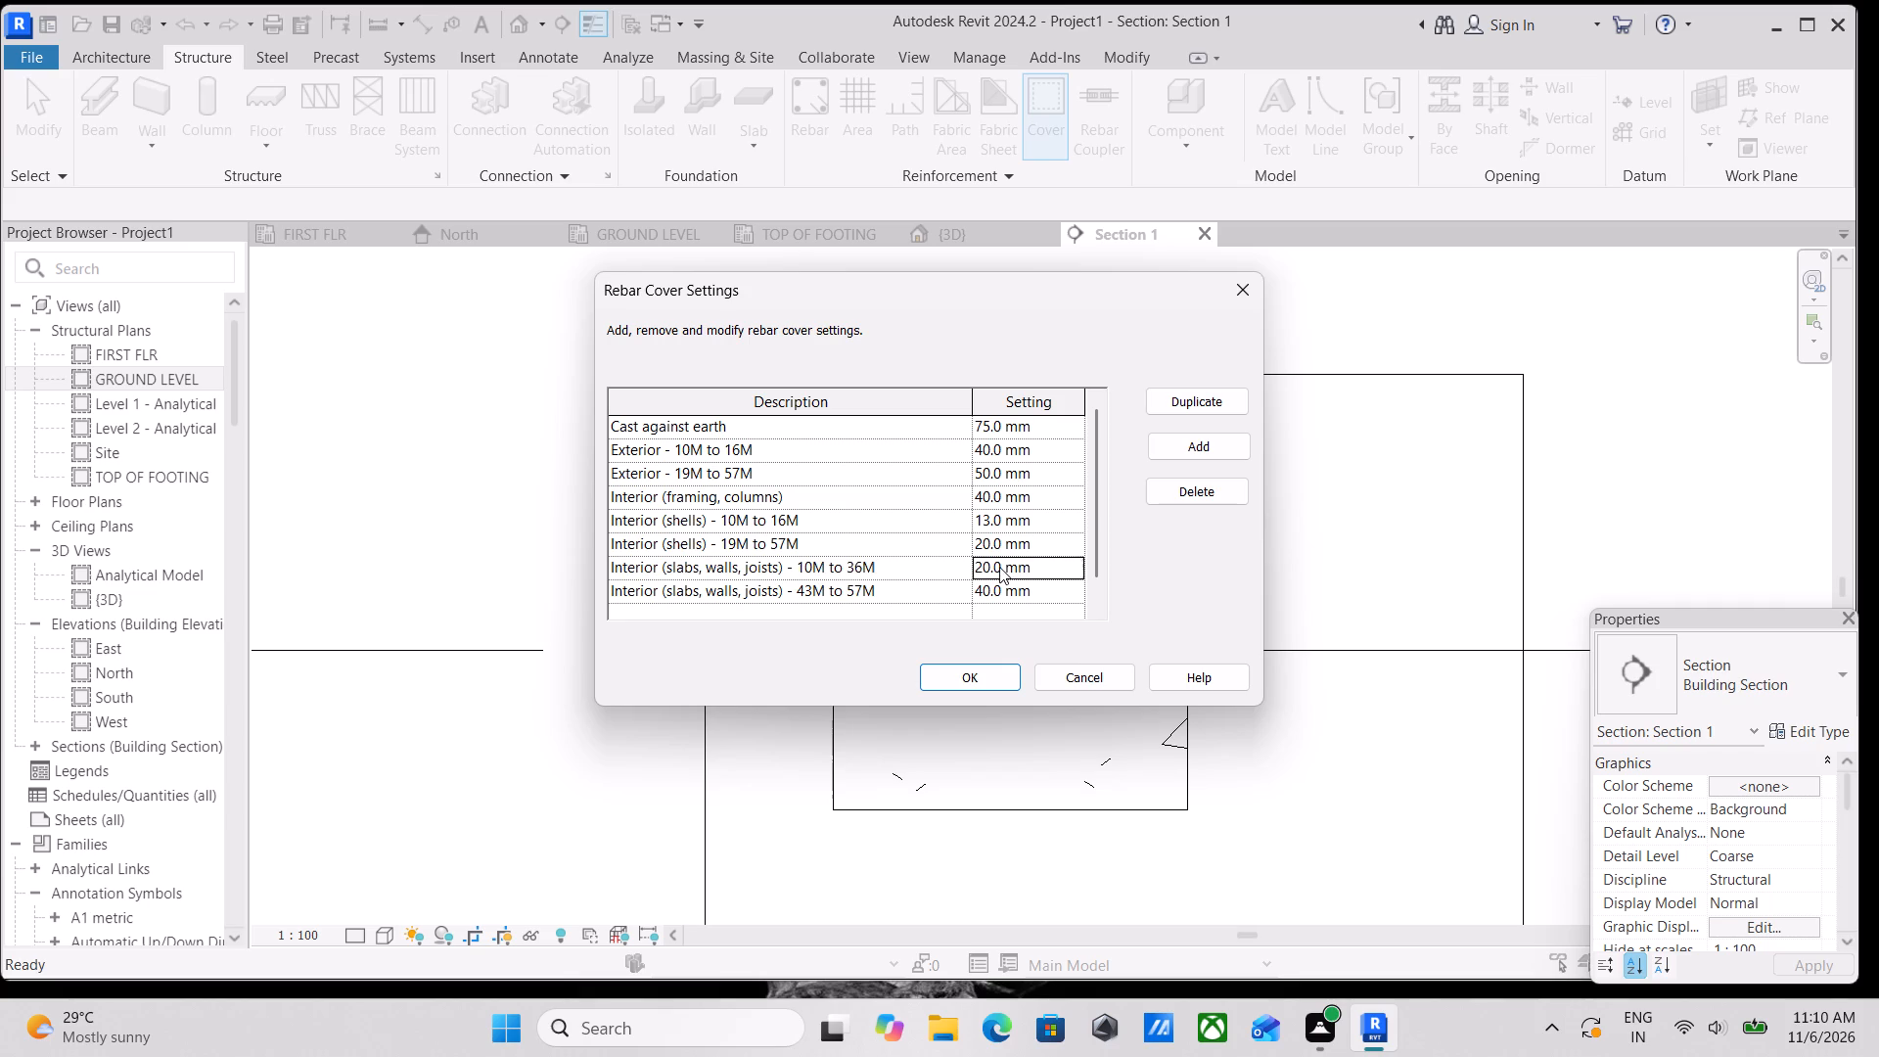
left_click(1045, 567)
left_click(1052, 546)
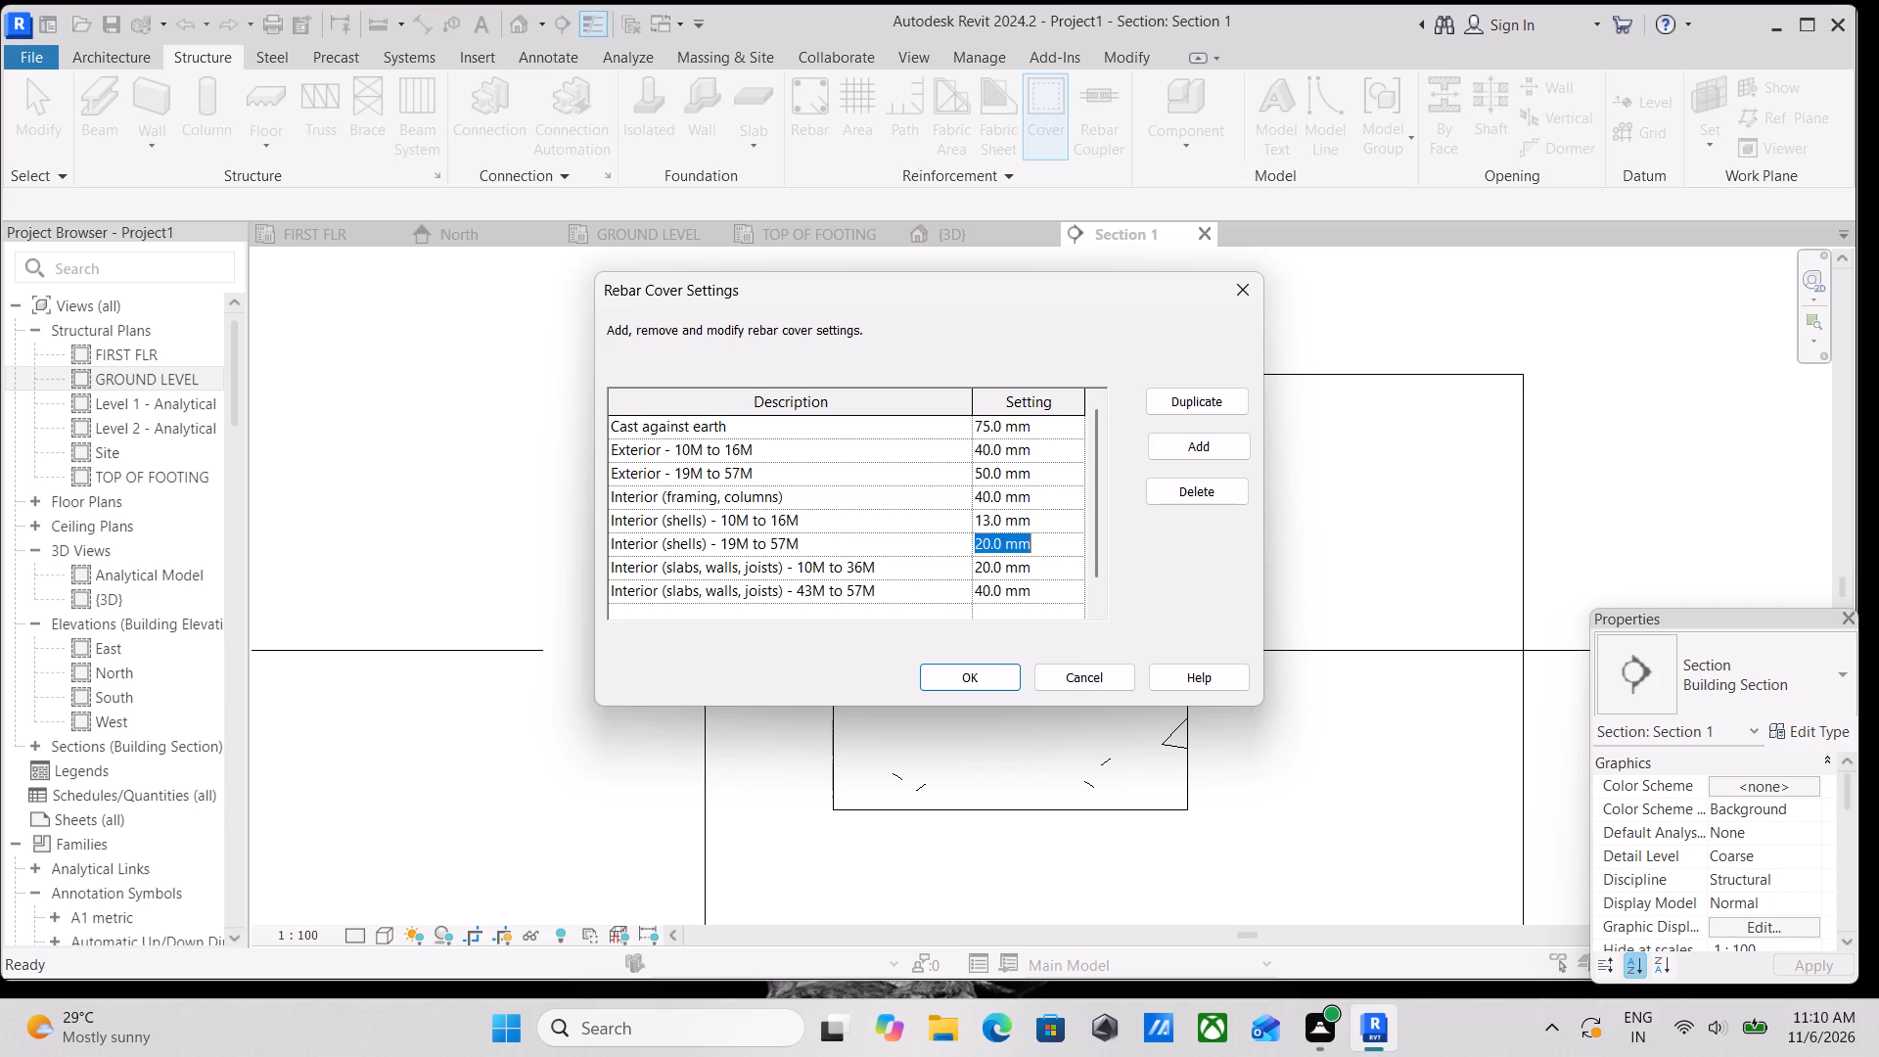
left_click(894, 518)
left_click(906, 495)
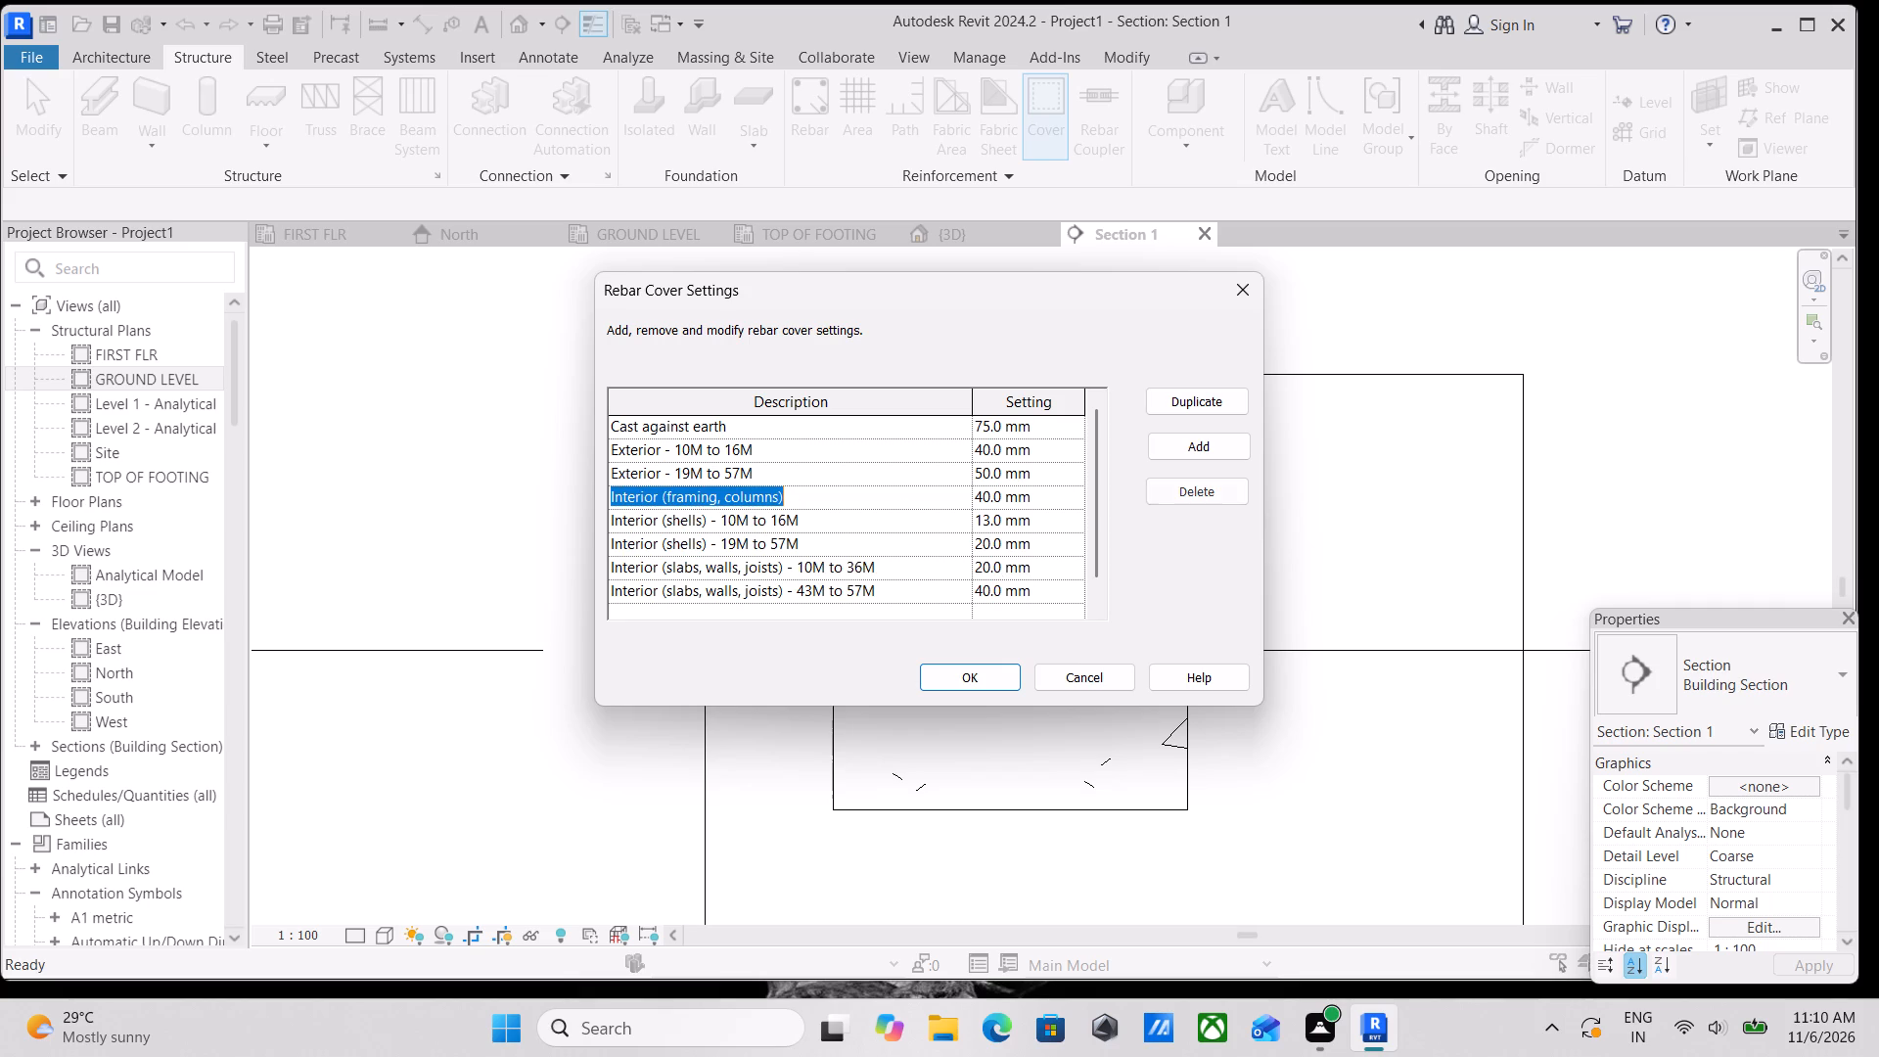
left_click(913, 464)
left_click(913, 441)
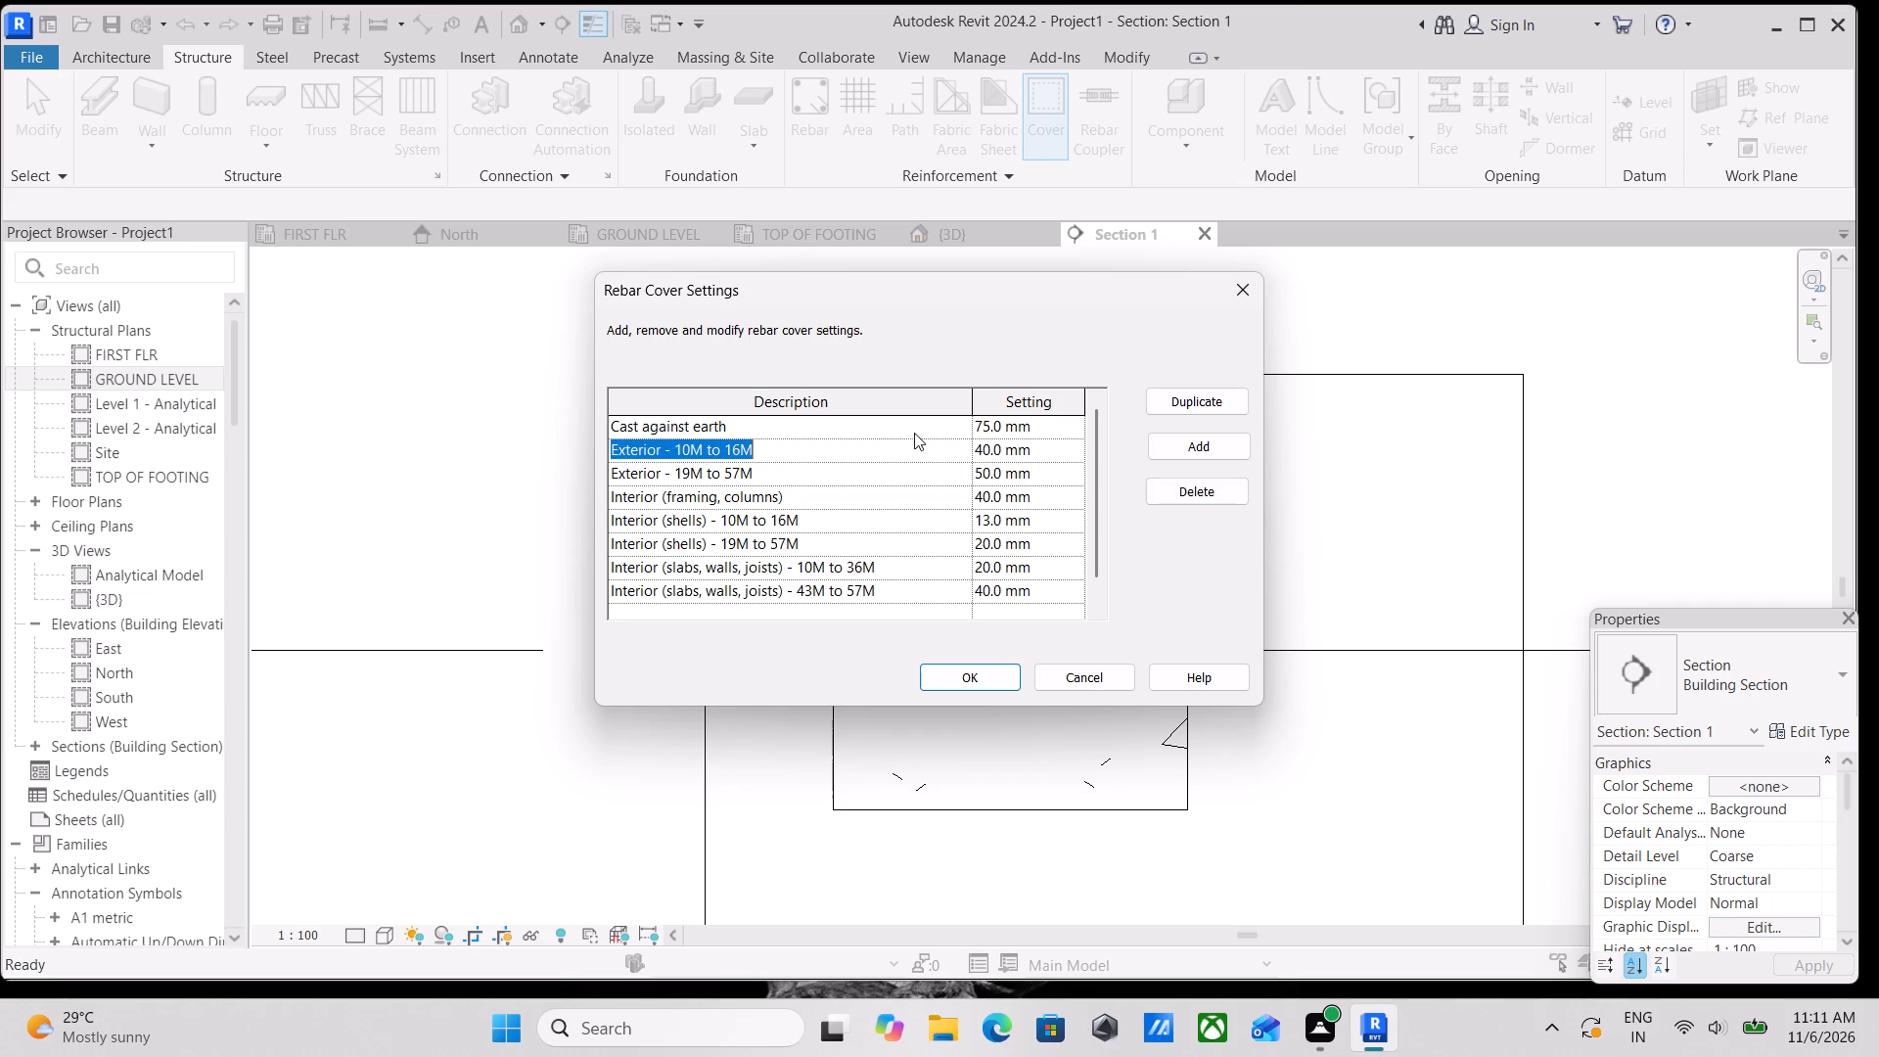
left_click(920, 428)
left_click(950, 563)
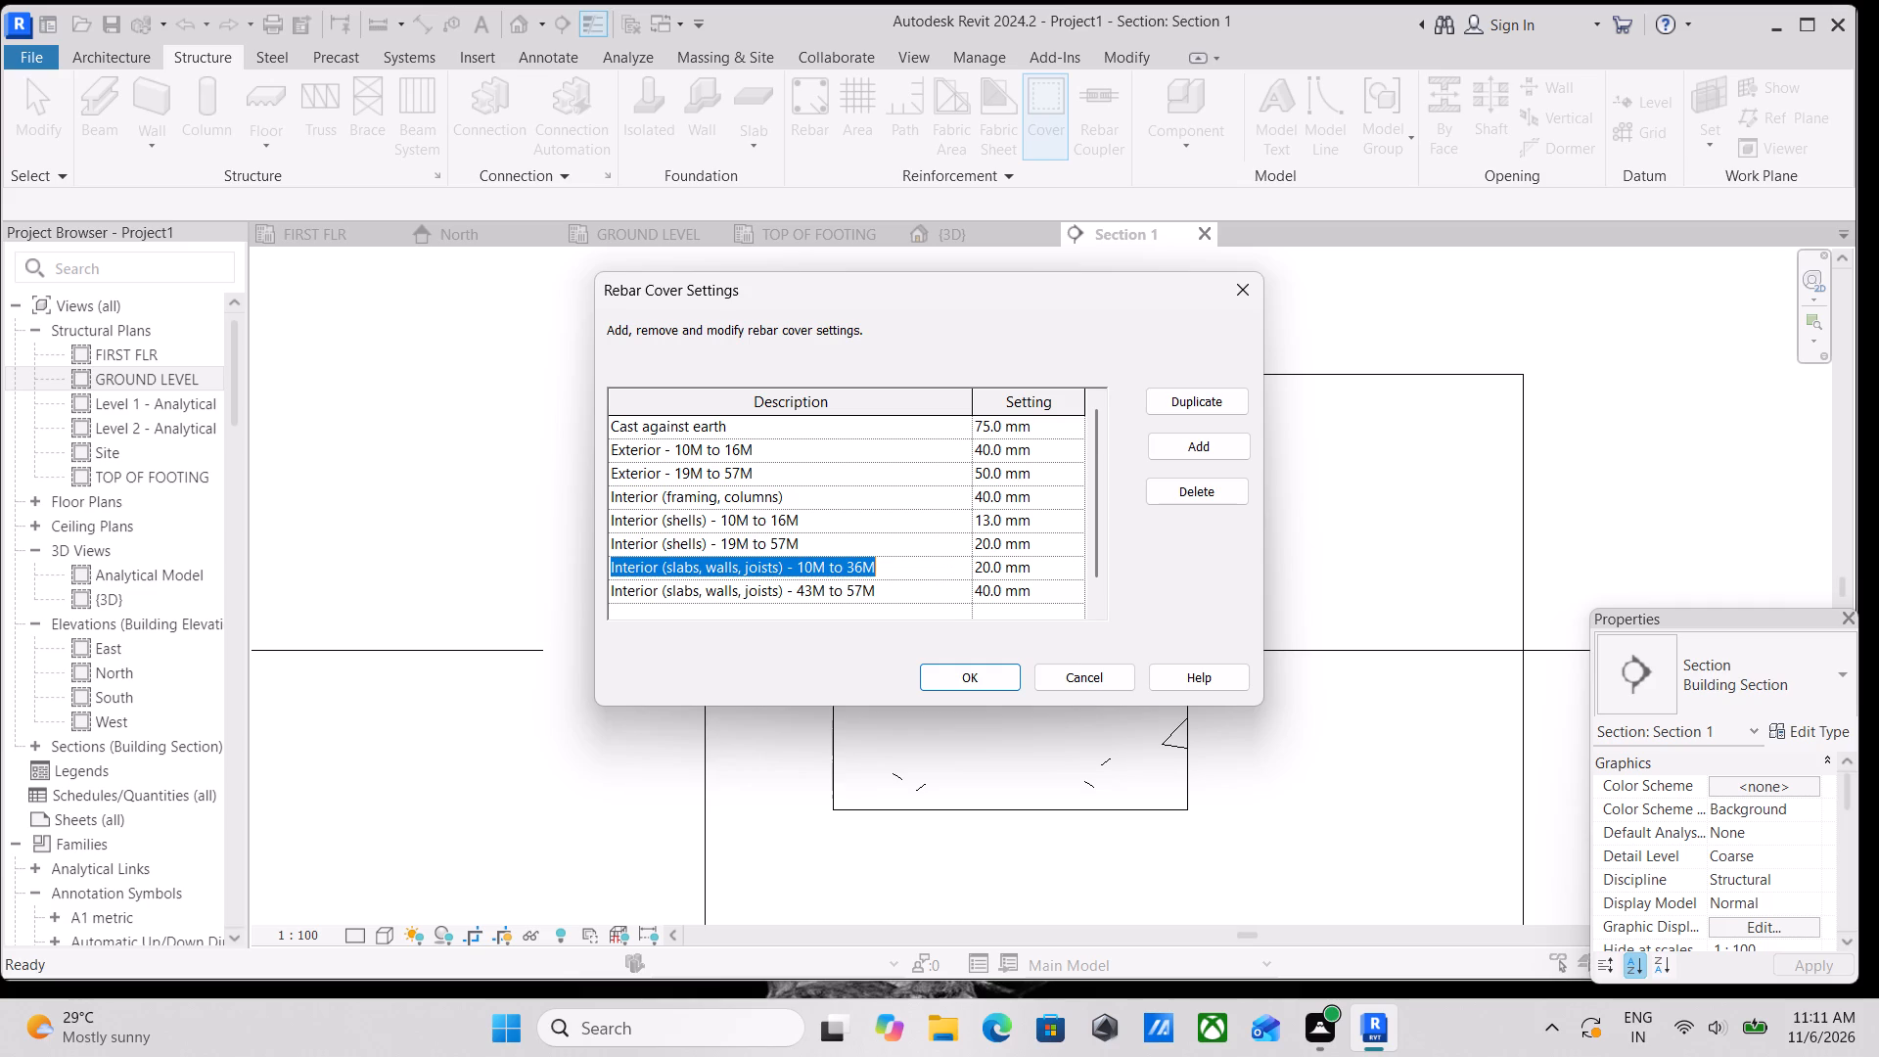
left_click(934, 584)
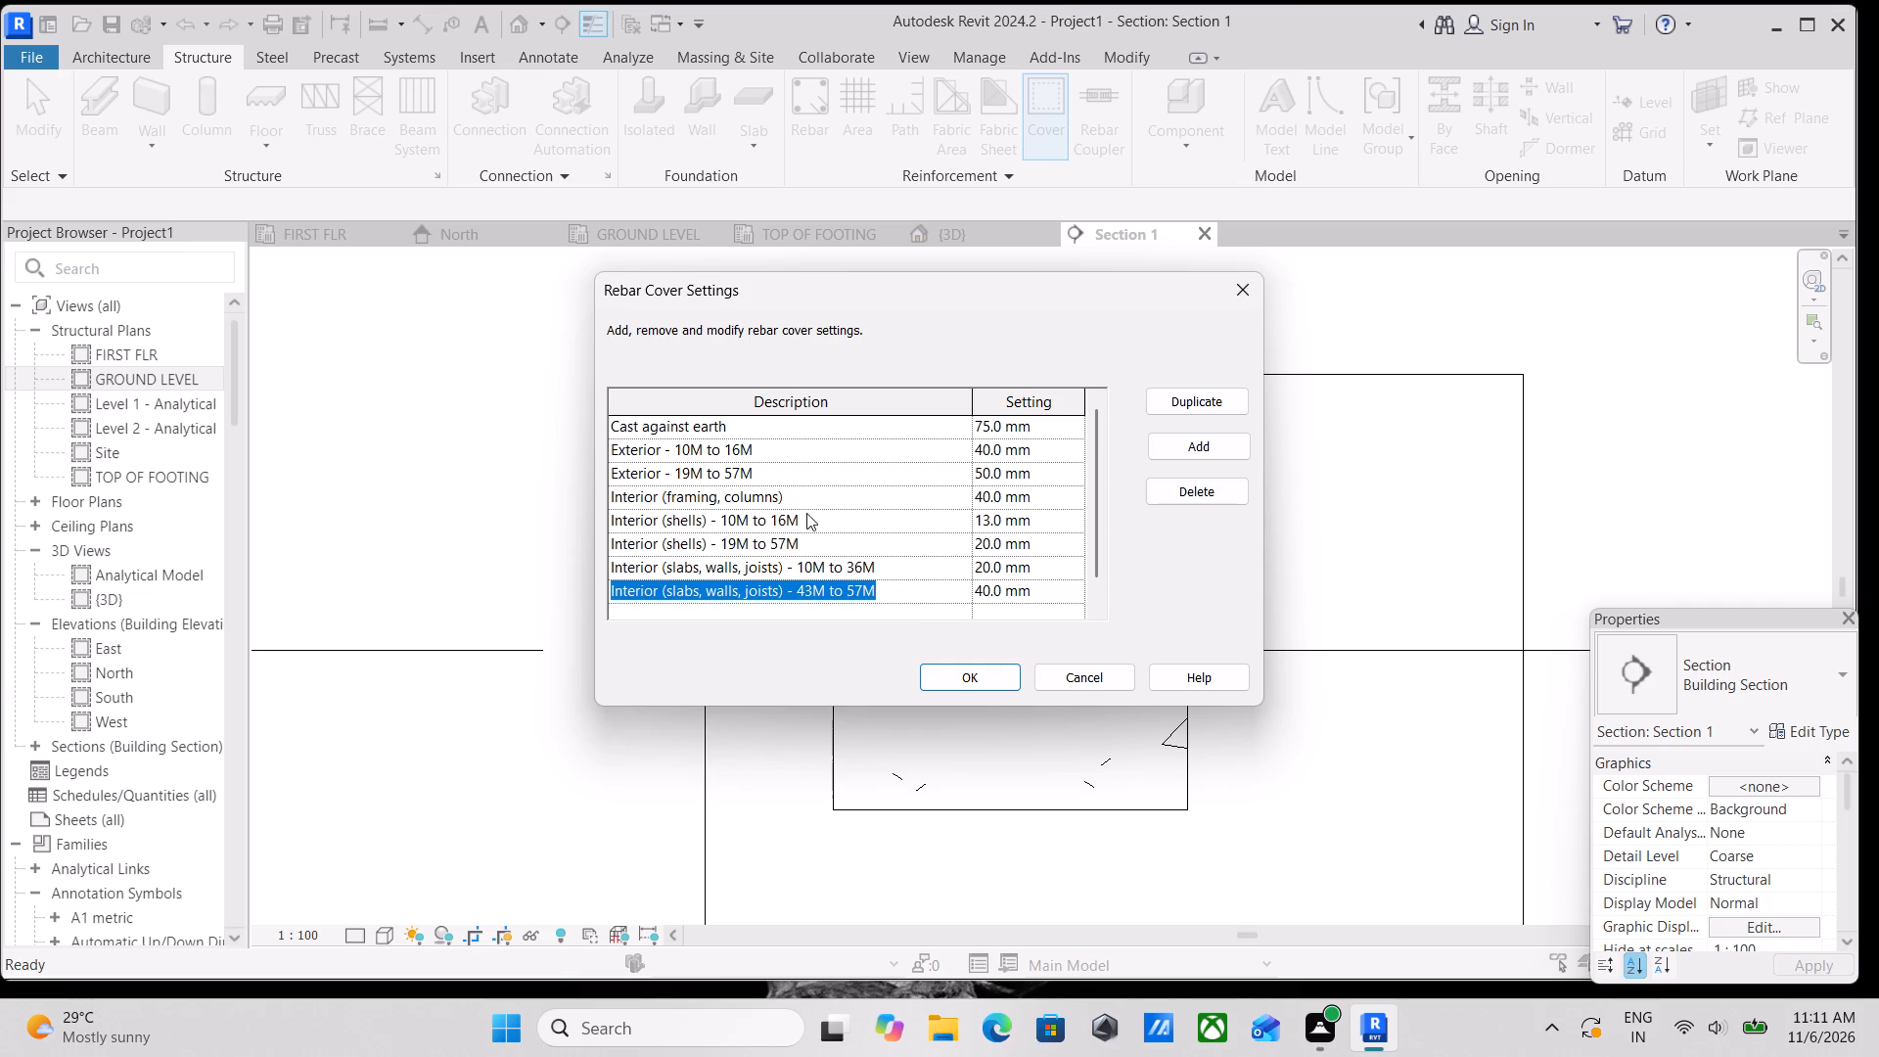
scroll(800, 525, "up", 2)
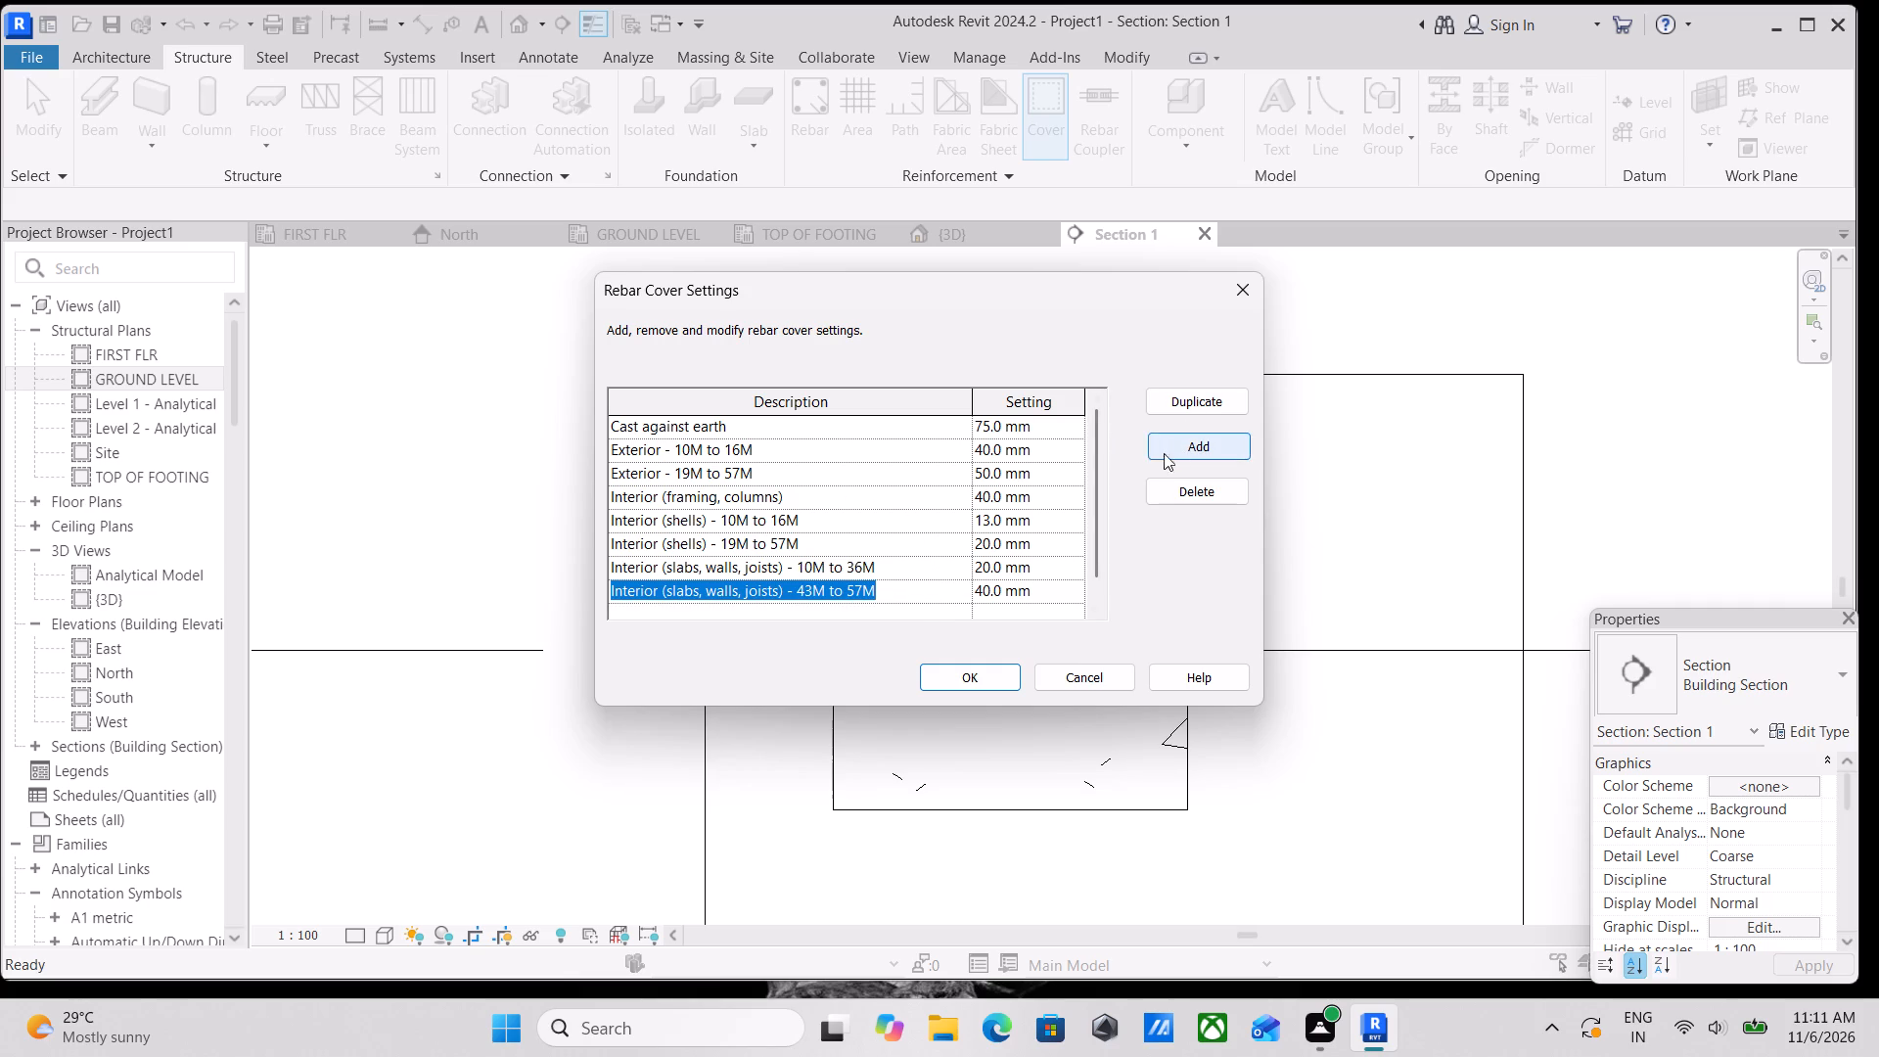
Add a new rebar cover type with its cover distance set to 50 mm.
left_click(1179, 443)
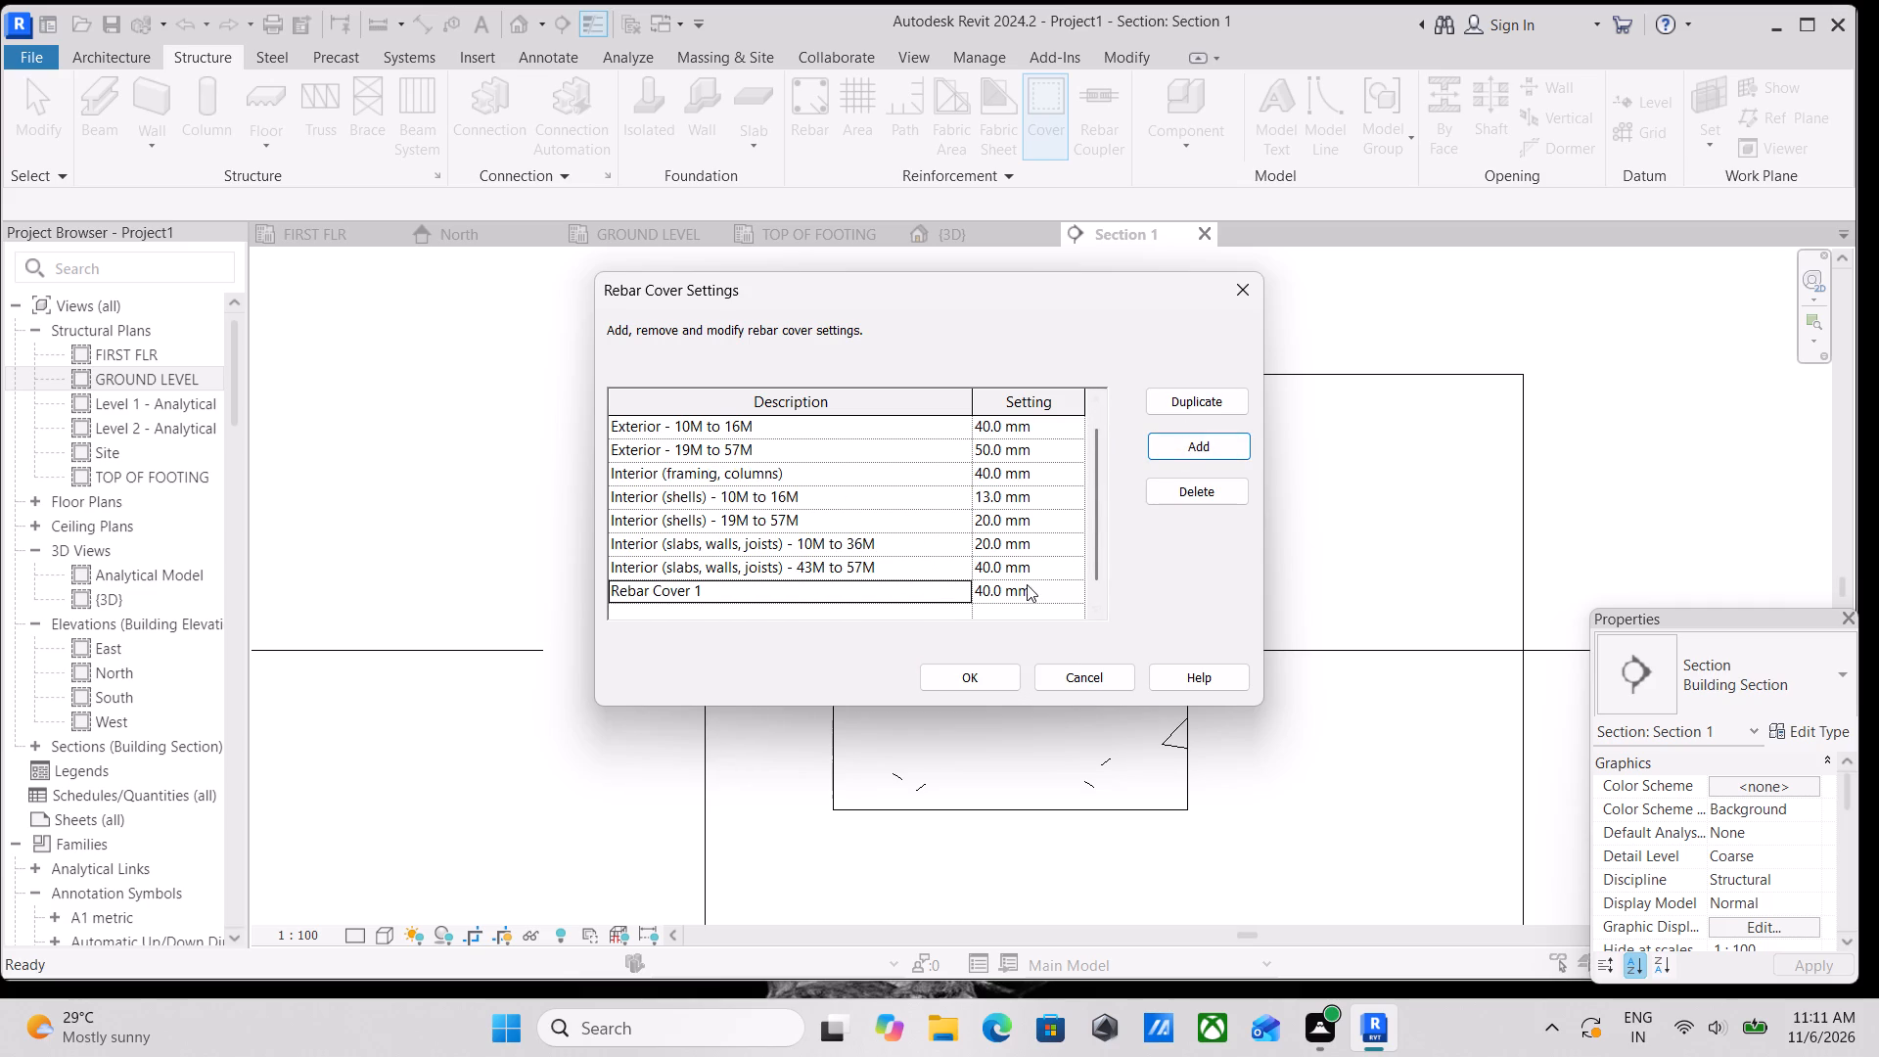
left_click(1035, 583)
left_click_drag(1038, 584, 923, 591)
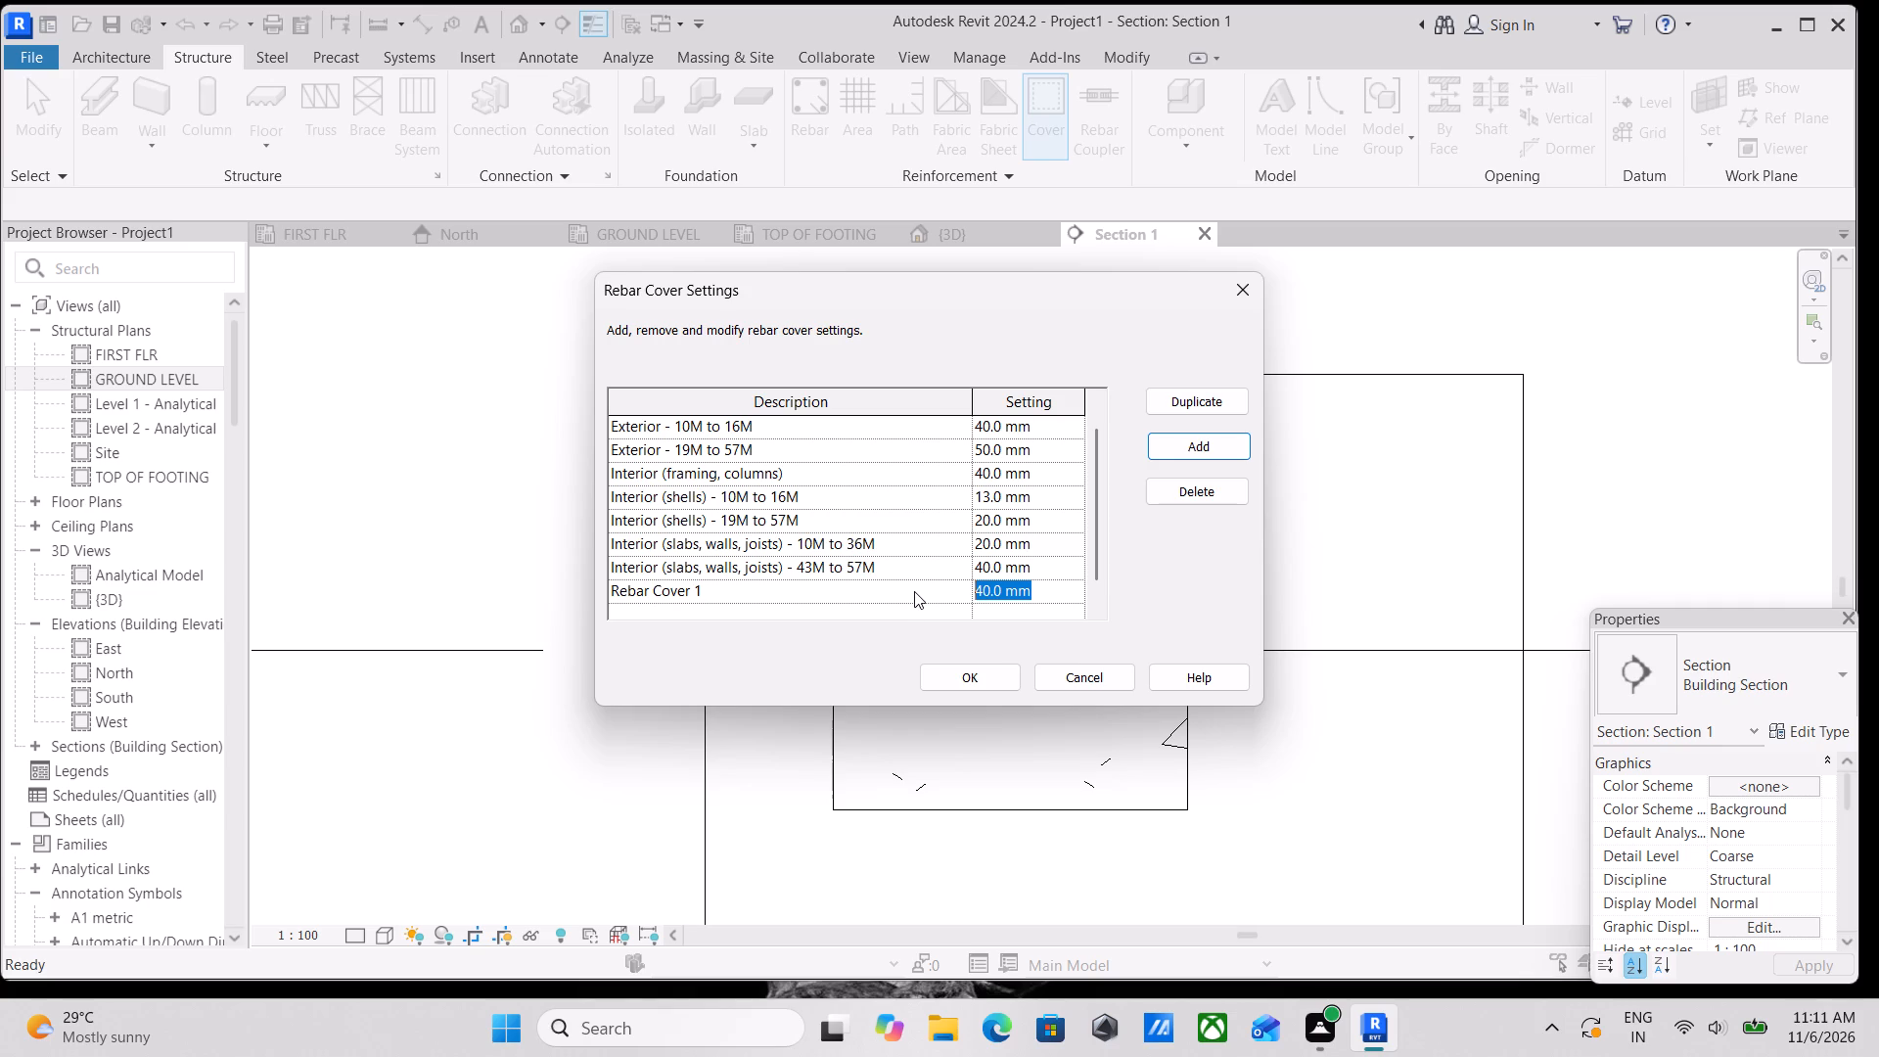
key("5")
key("0")
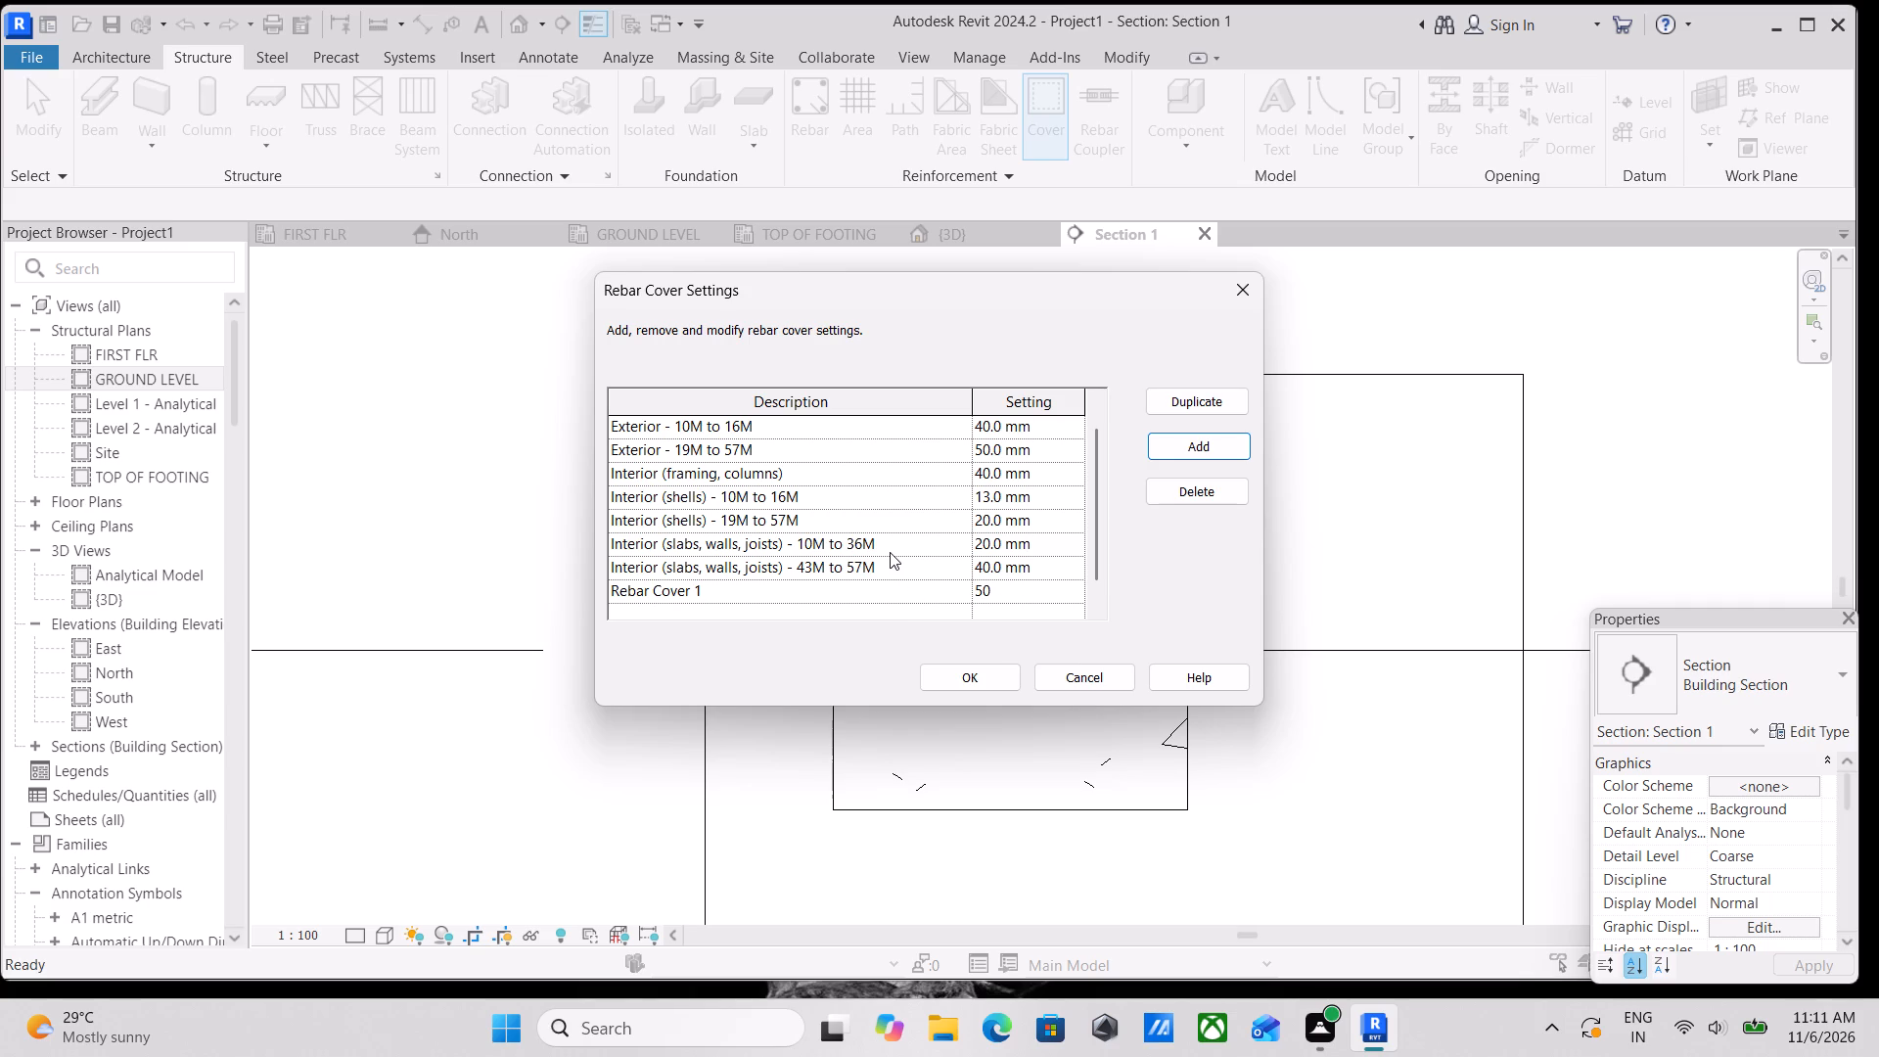
type("MM")
left_click(969, 676)
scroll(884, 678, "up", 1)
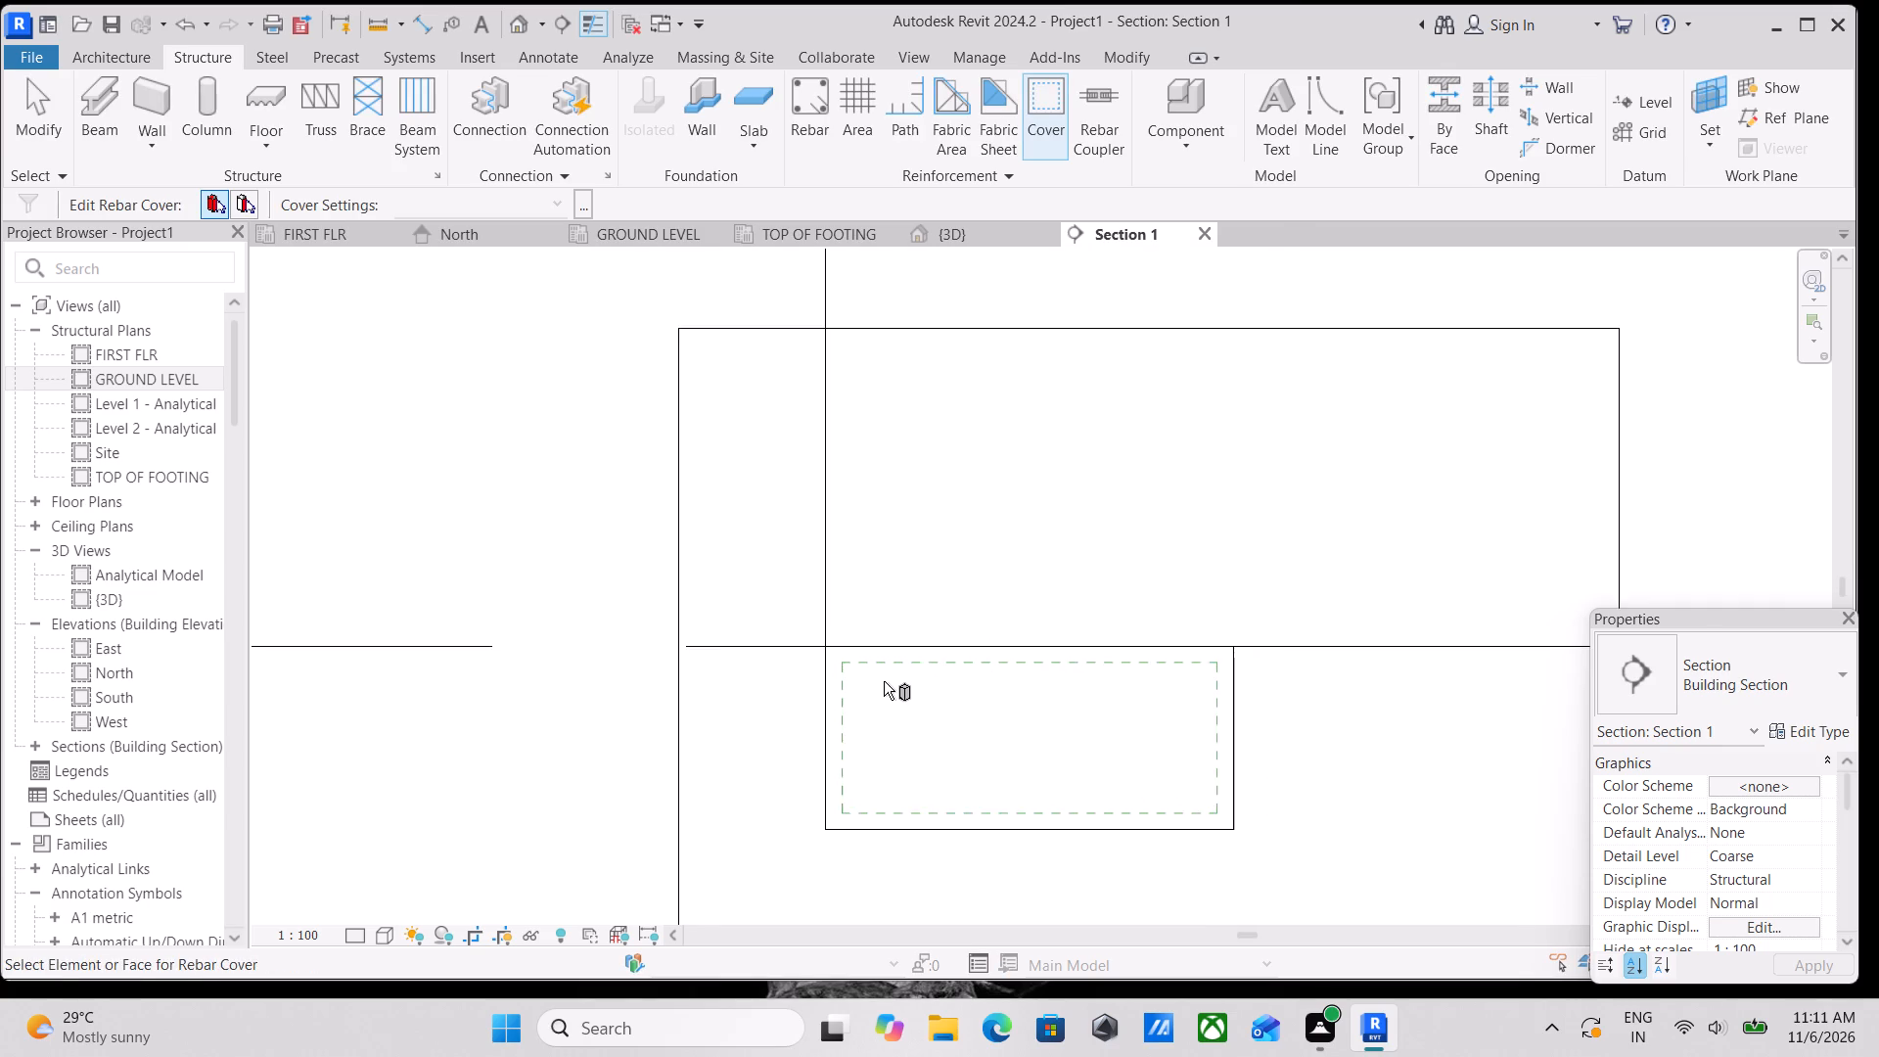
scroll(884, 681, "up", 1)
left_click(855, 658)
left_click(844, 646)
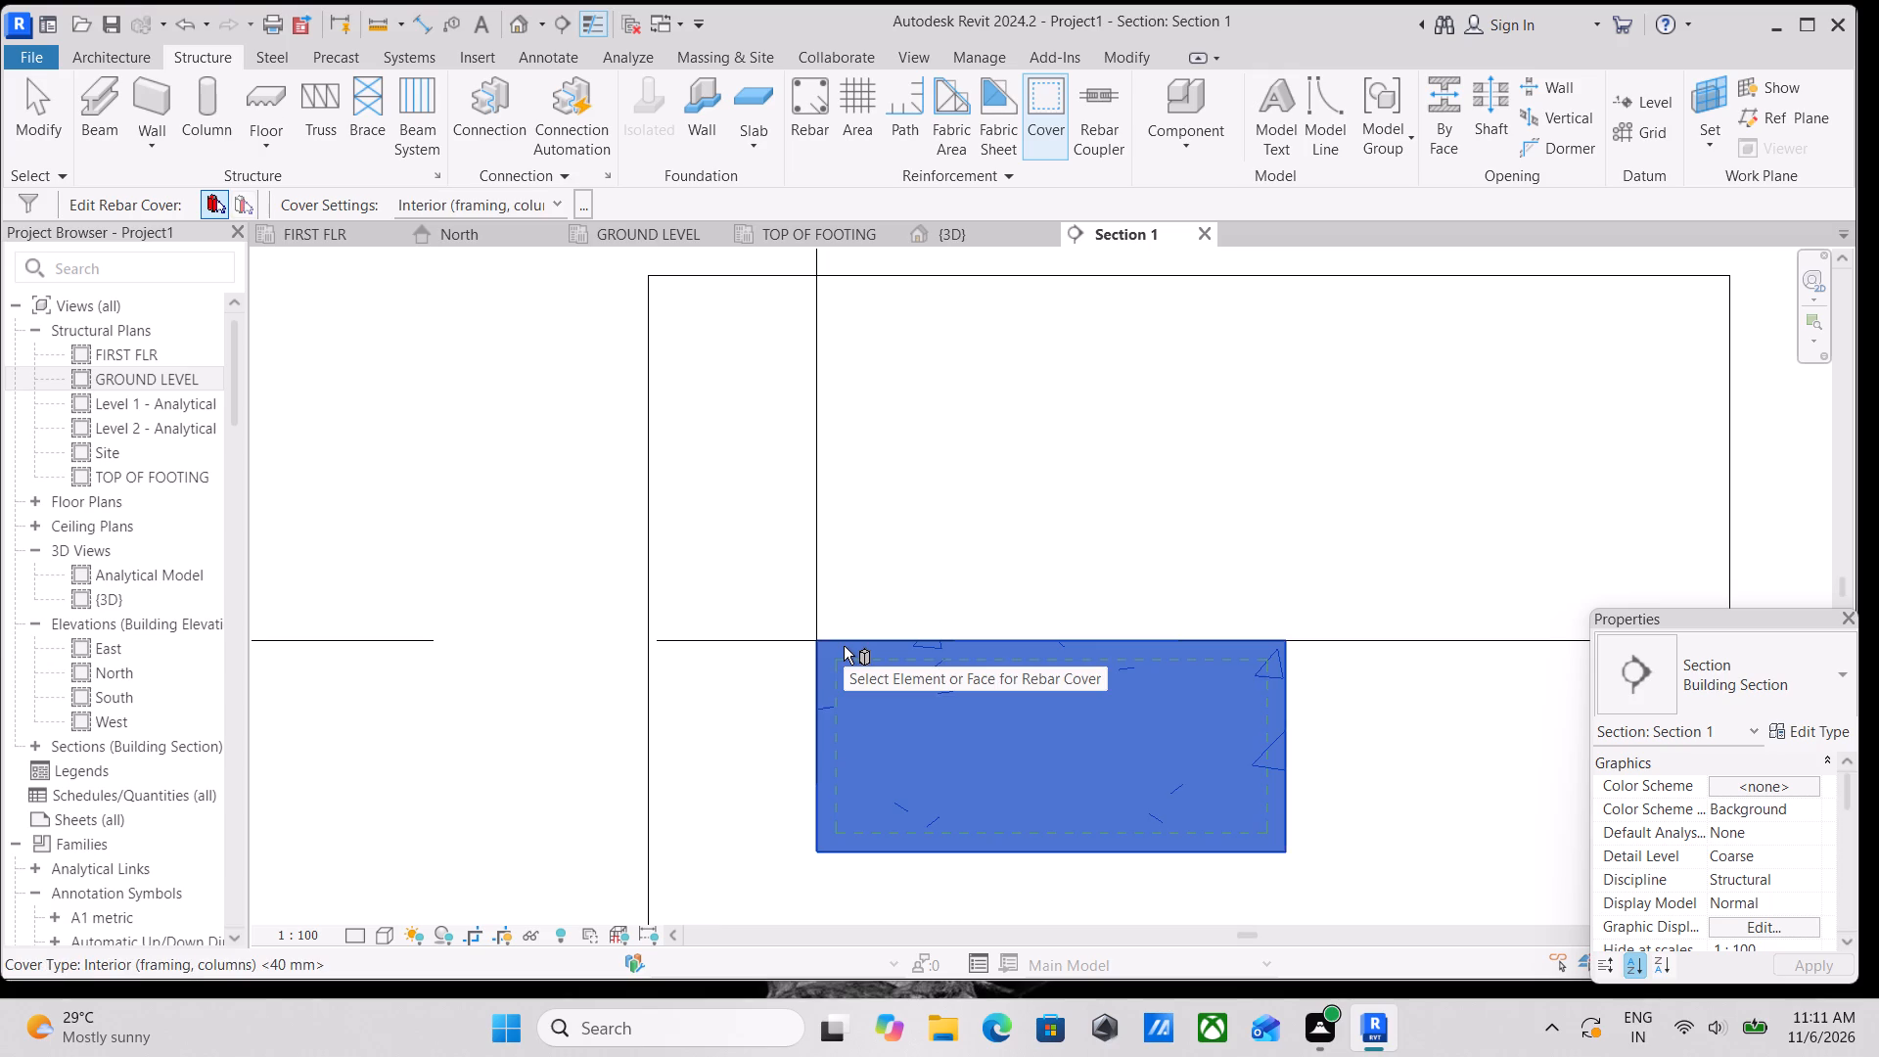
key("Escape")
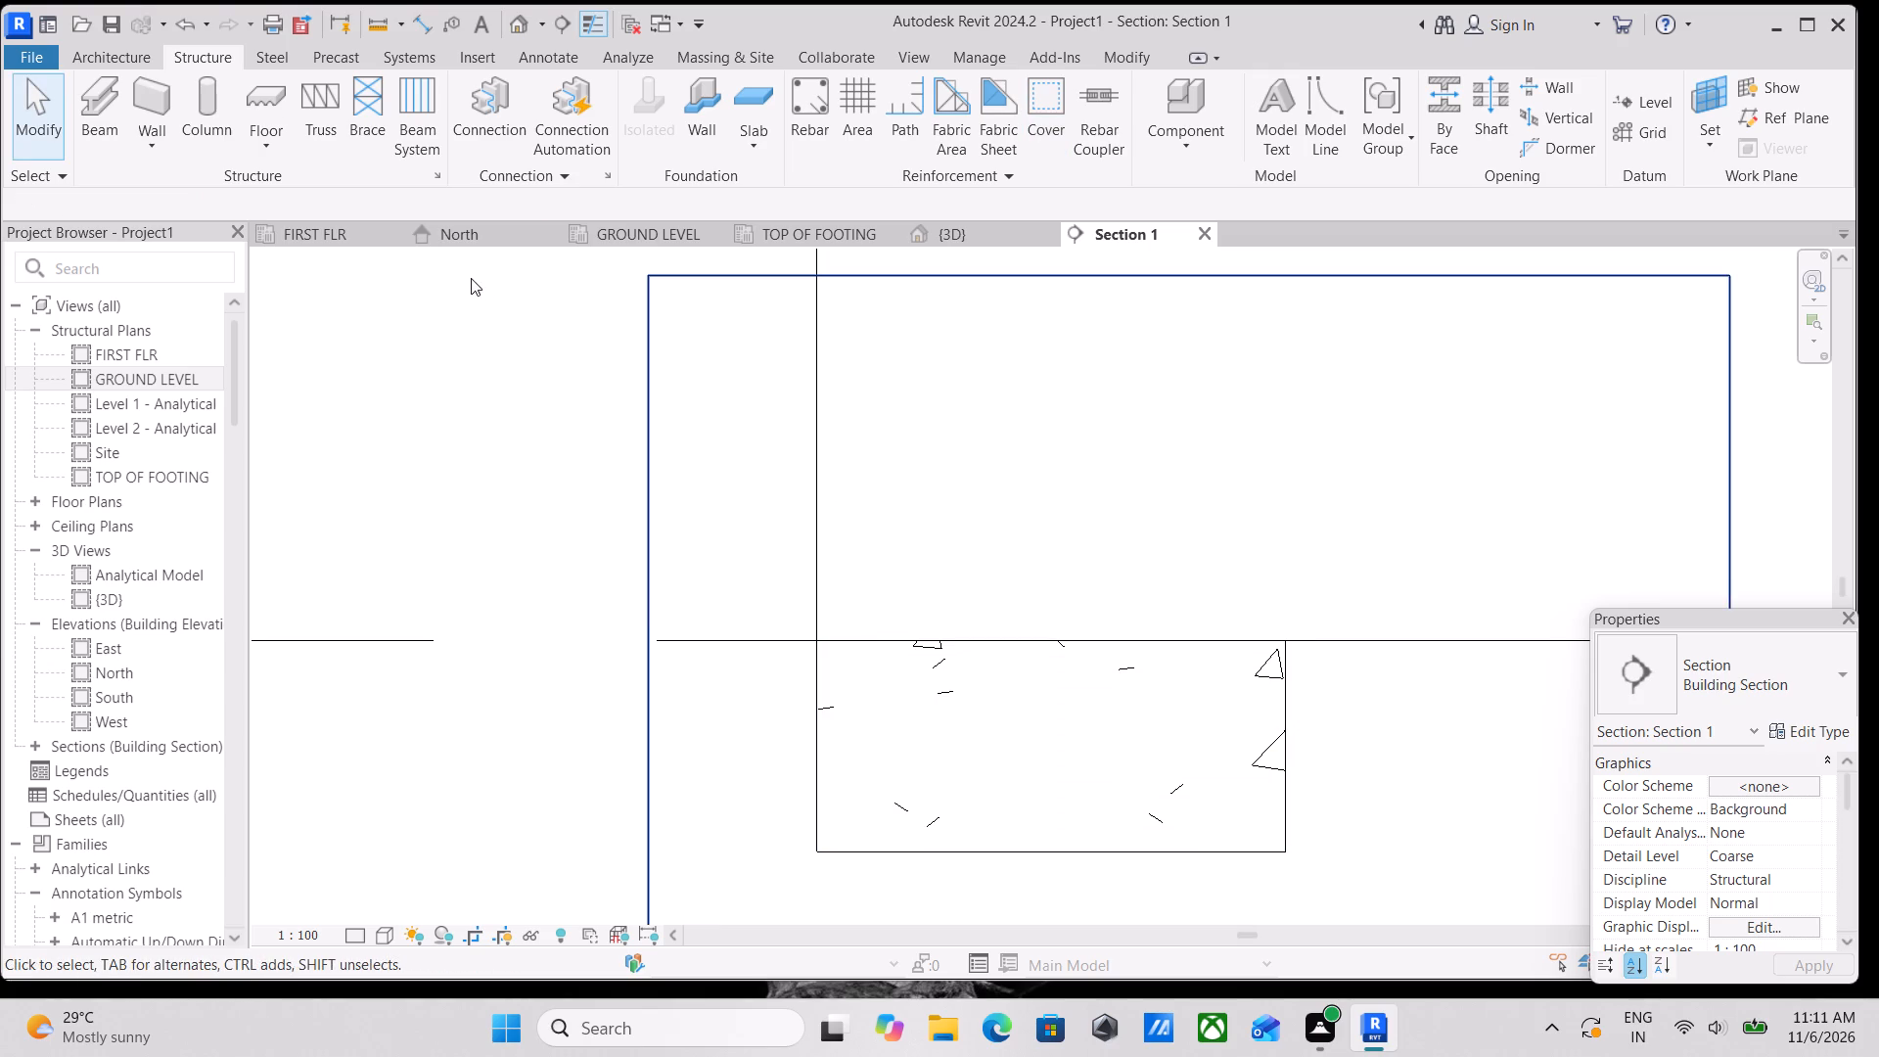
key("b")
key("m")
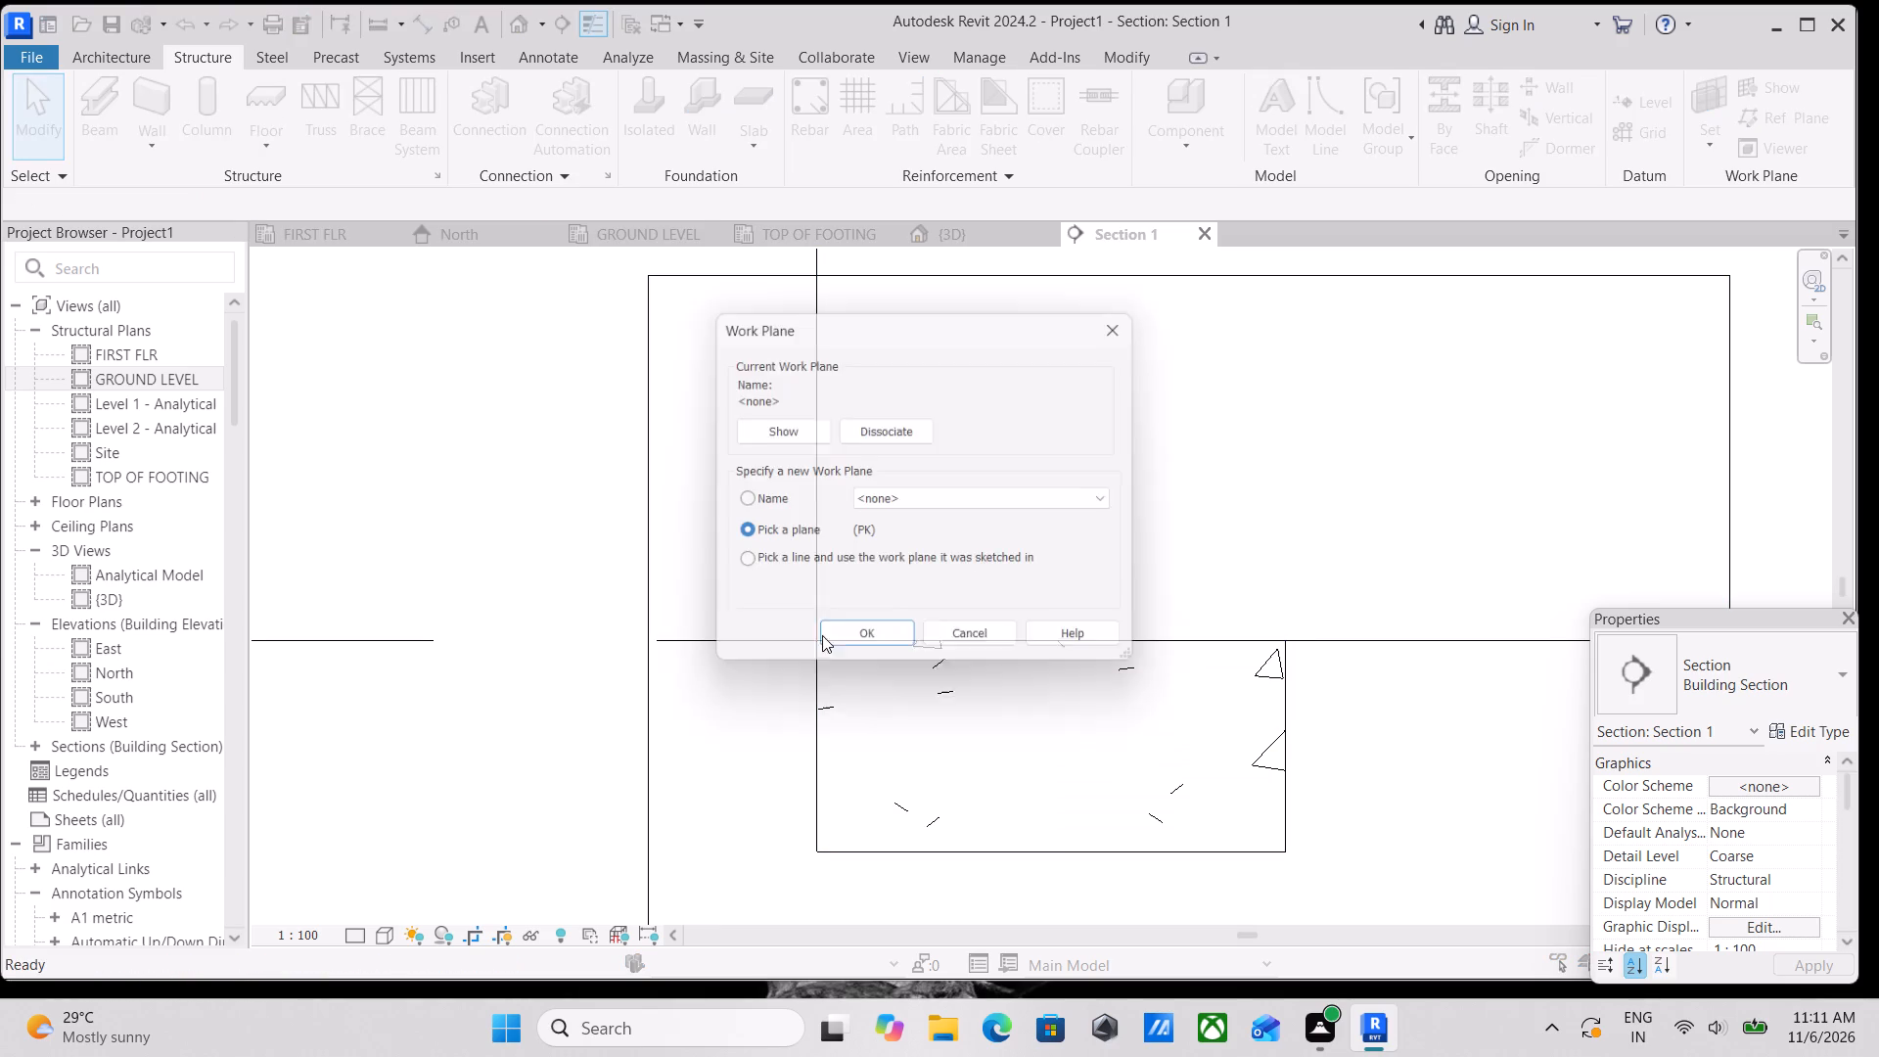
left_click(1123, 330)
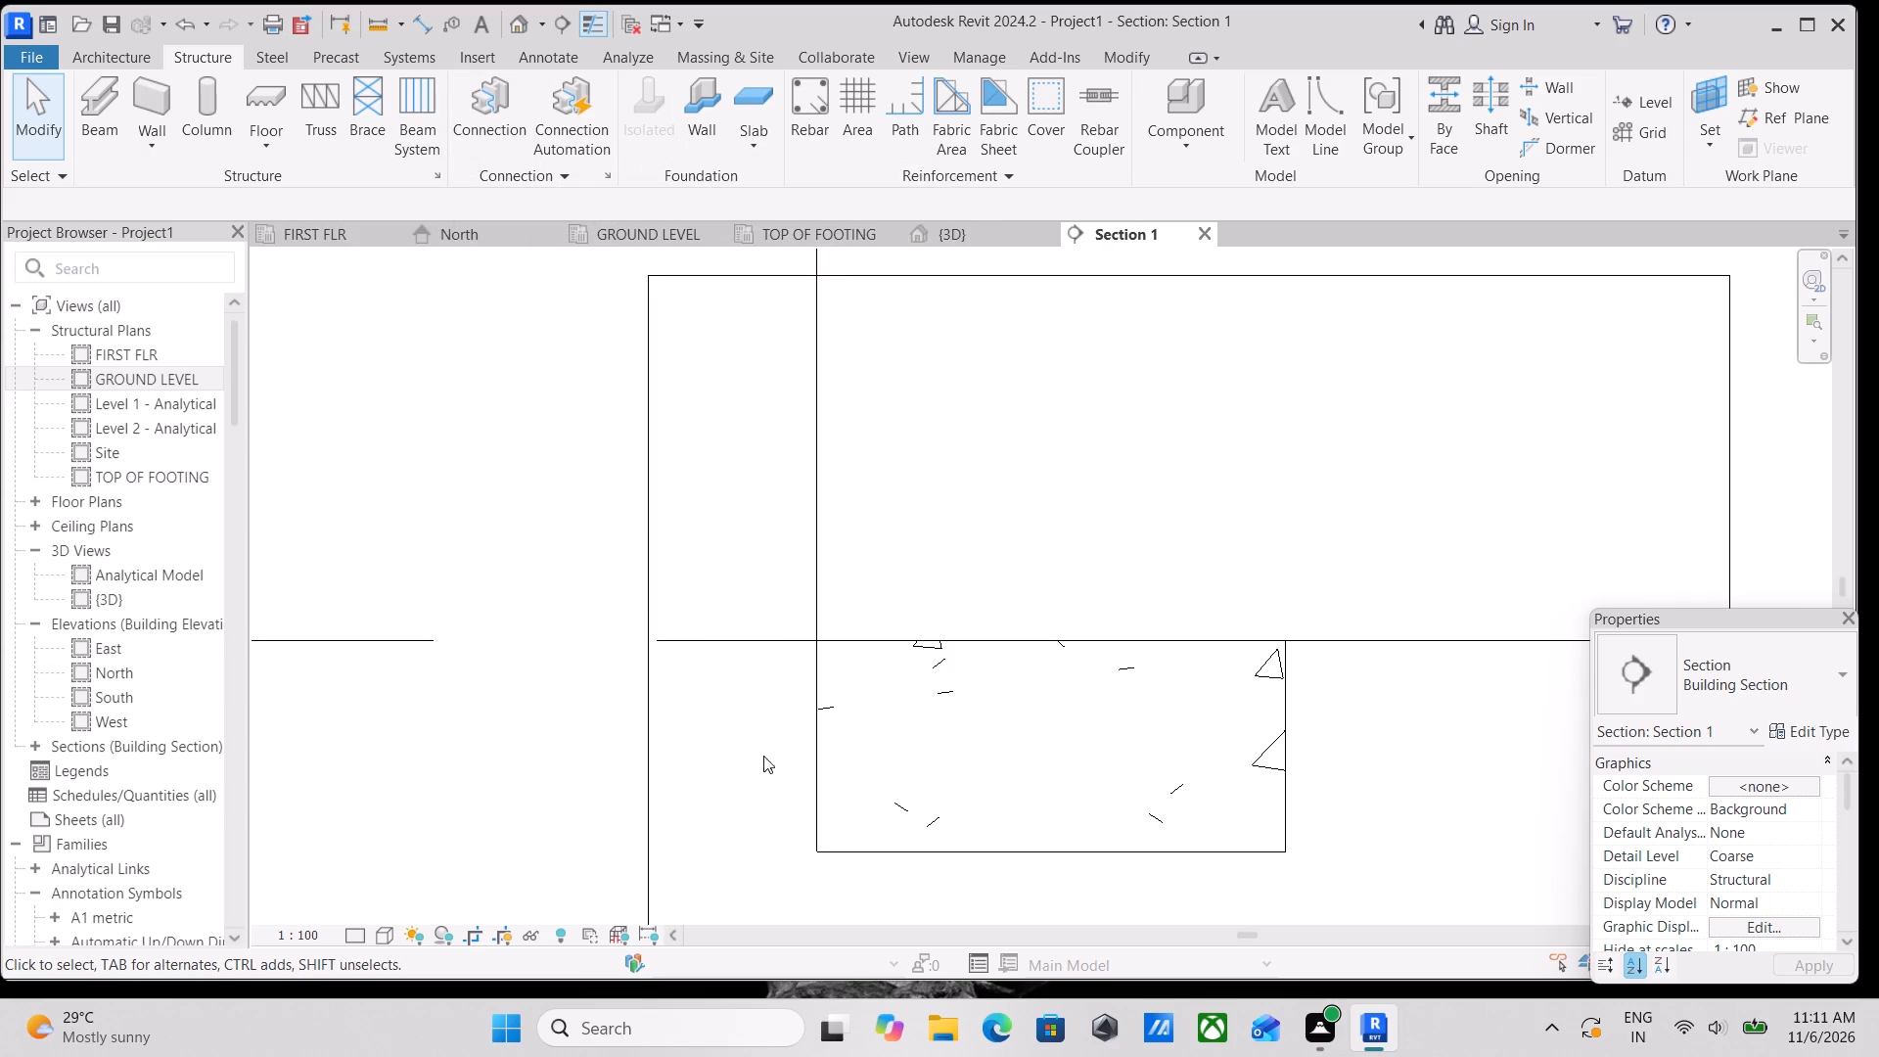
Place two 13M rebars of shape M_02 in the cut footing, one along its bottom and one along its top, inside the cover lines.
scroll(832, 757, "up", 2)
middle_click_drag(756, 660, 541, 620)
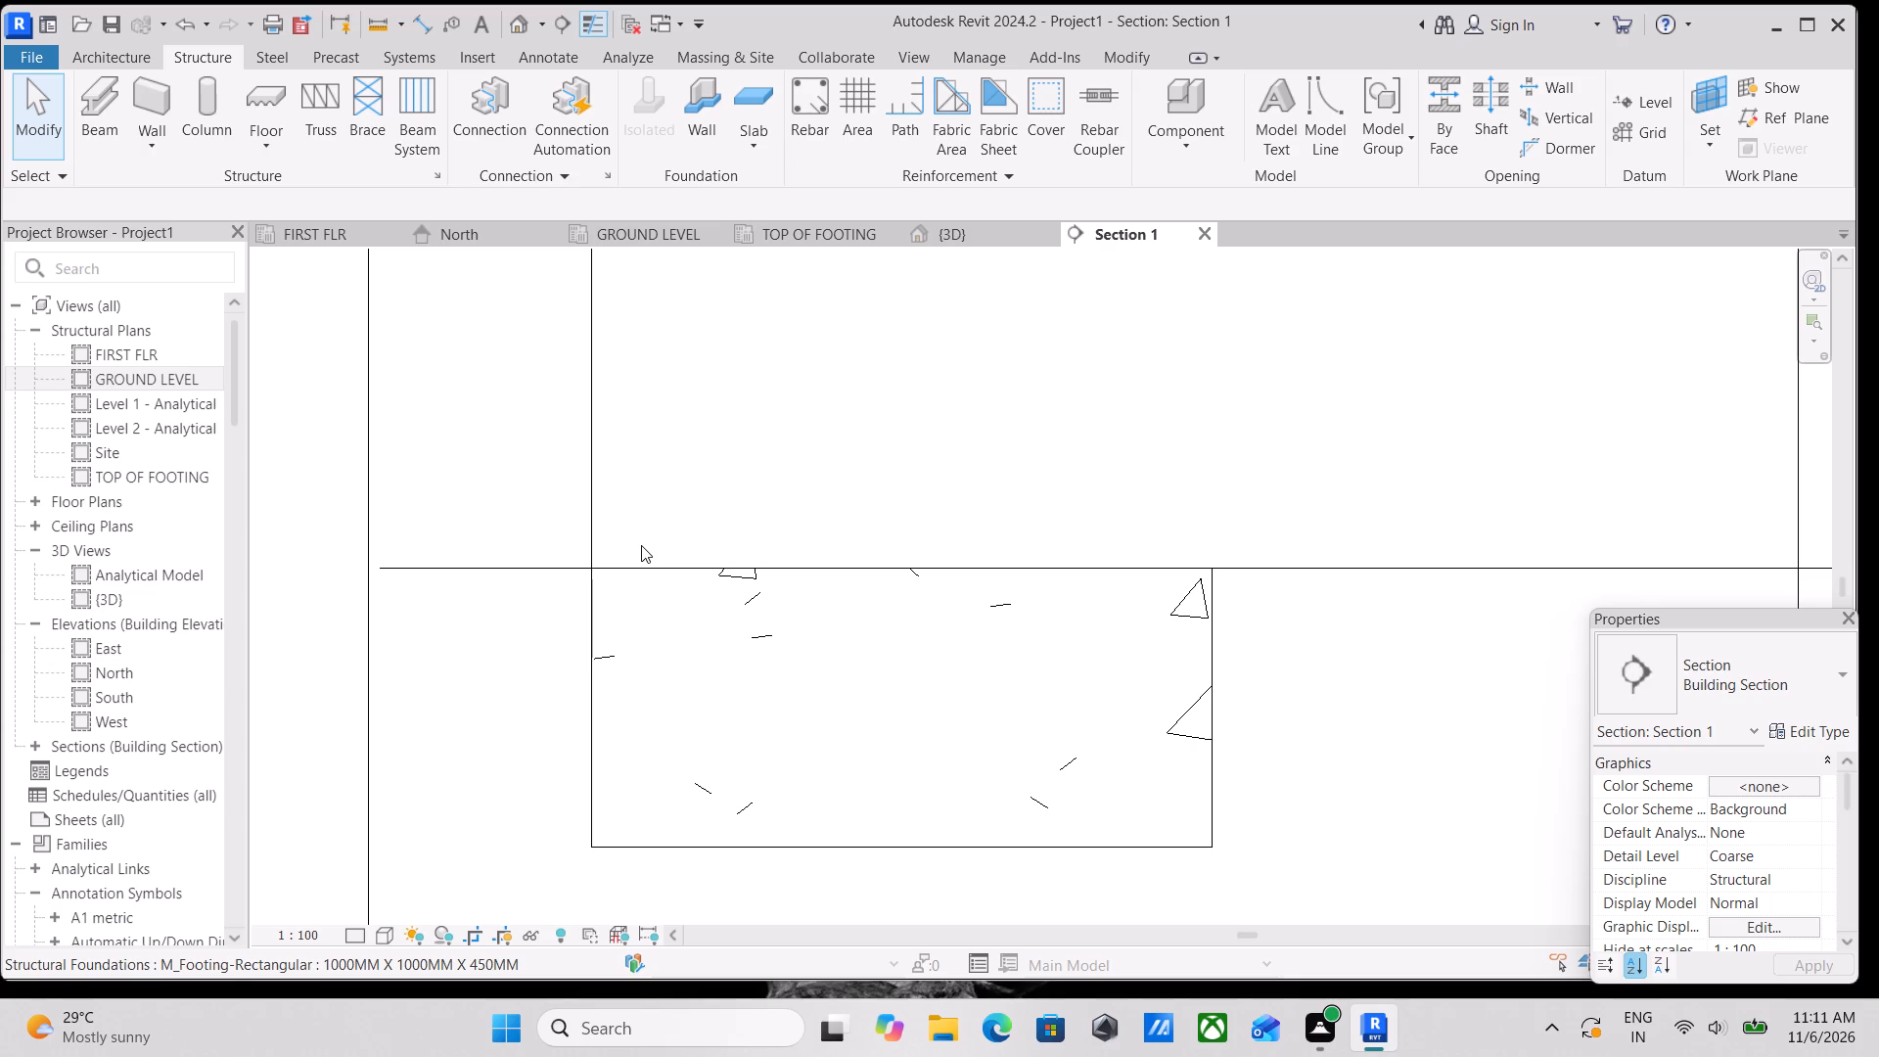
scroll(641, 545, "up", 3)
scroll(711, 586, "down", 6)
middle_click_drag(748, 623, 572, 712)
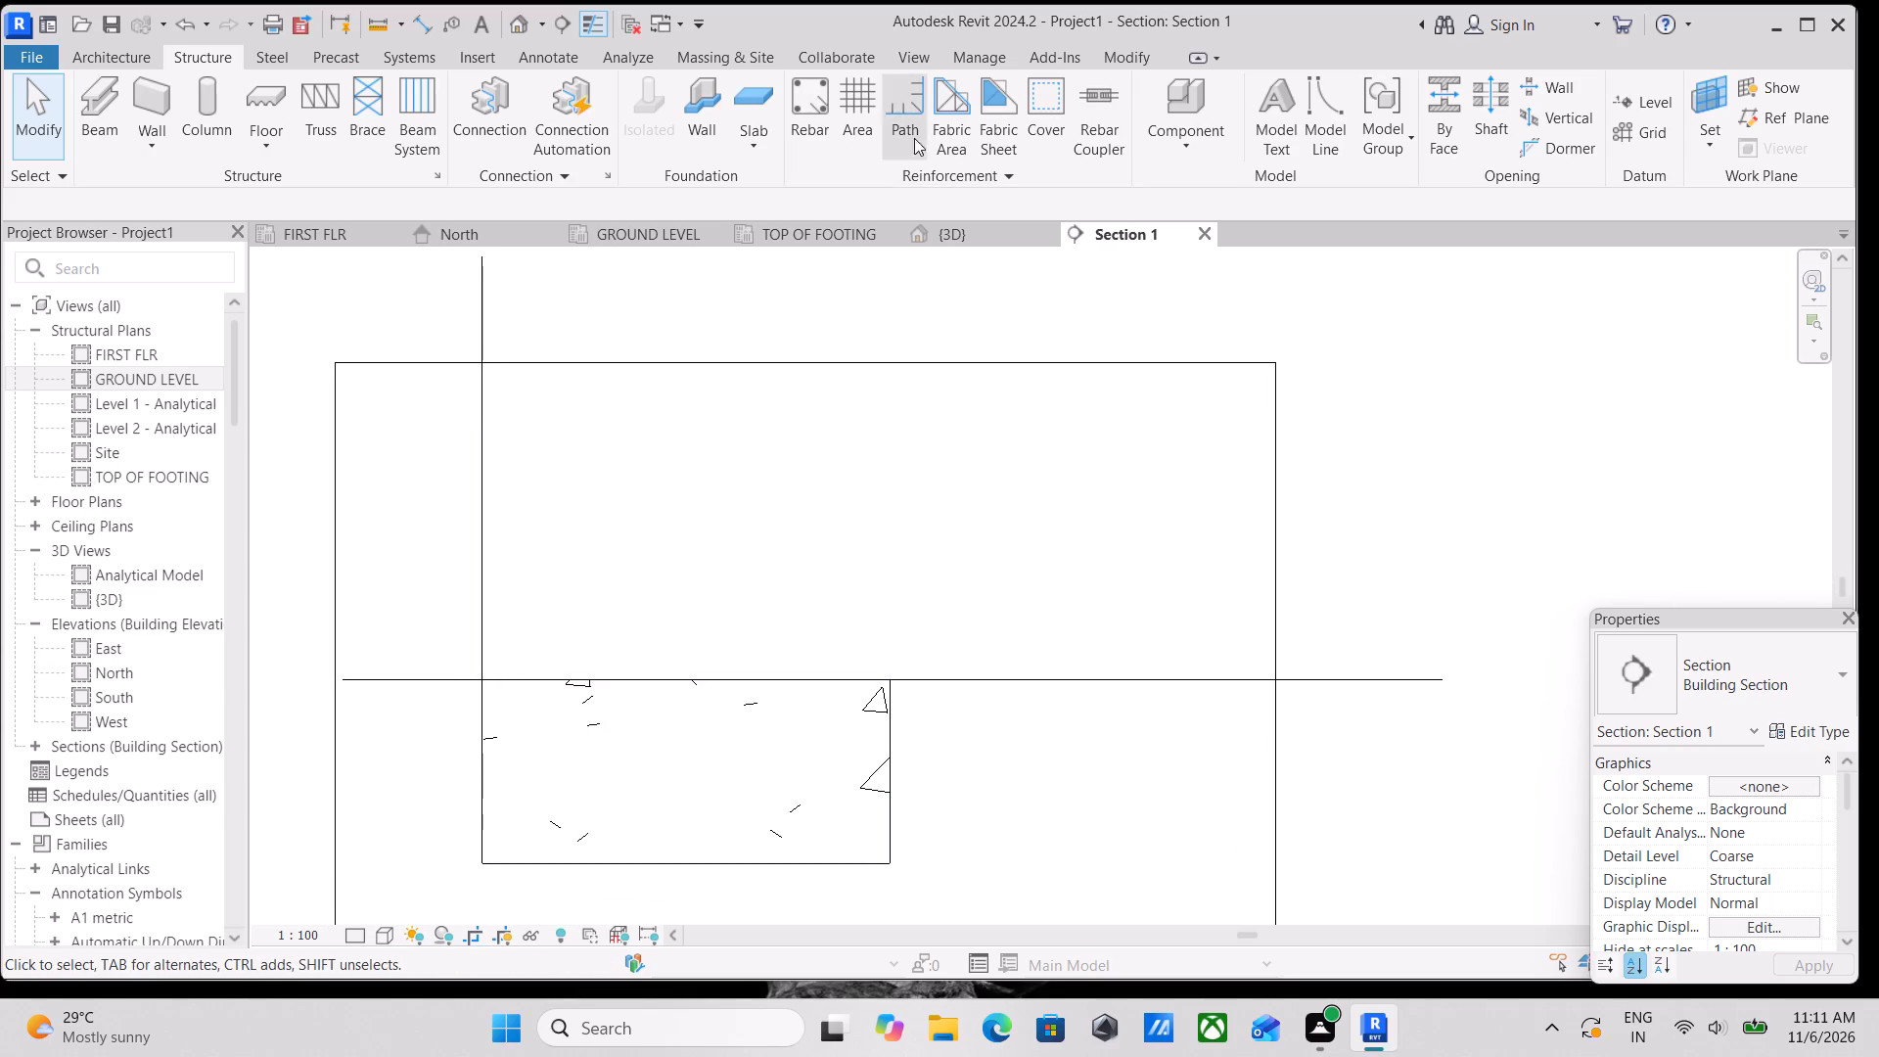
left_click(824, 112)
left_click(1006, 570)
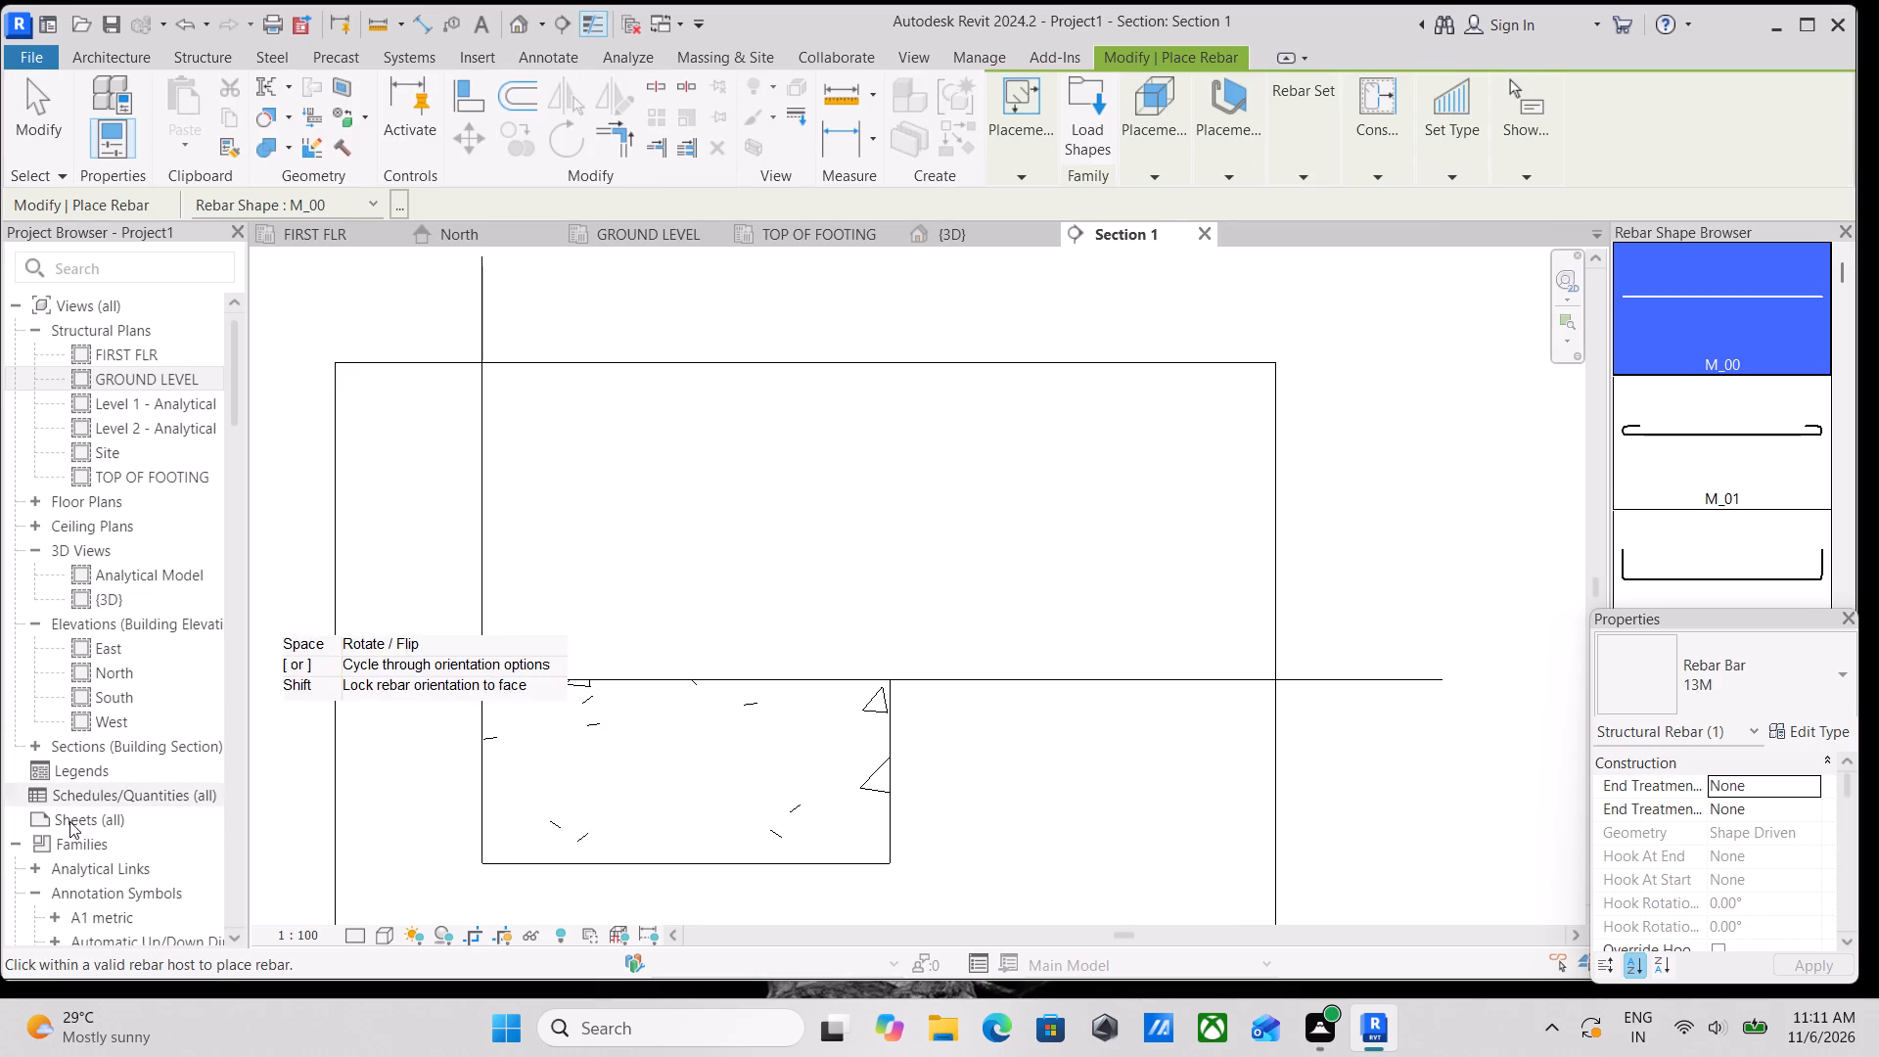
scroll(1779, 601, "down", 1)
left_click(1751, 514)
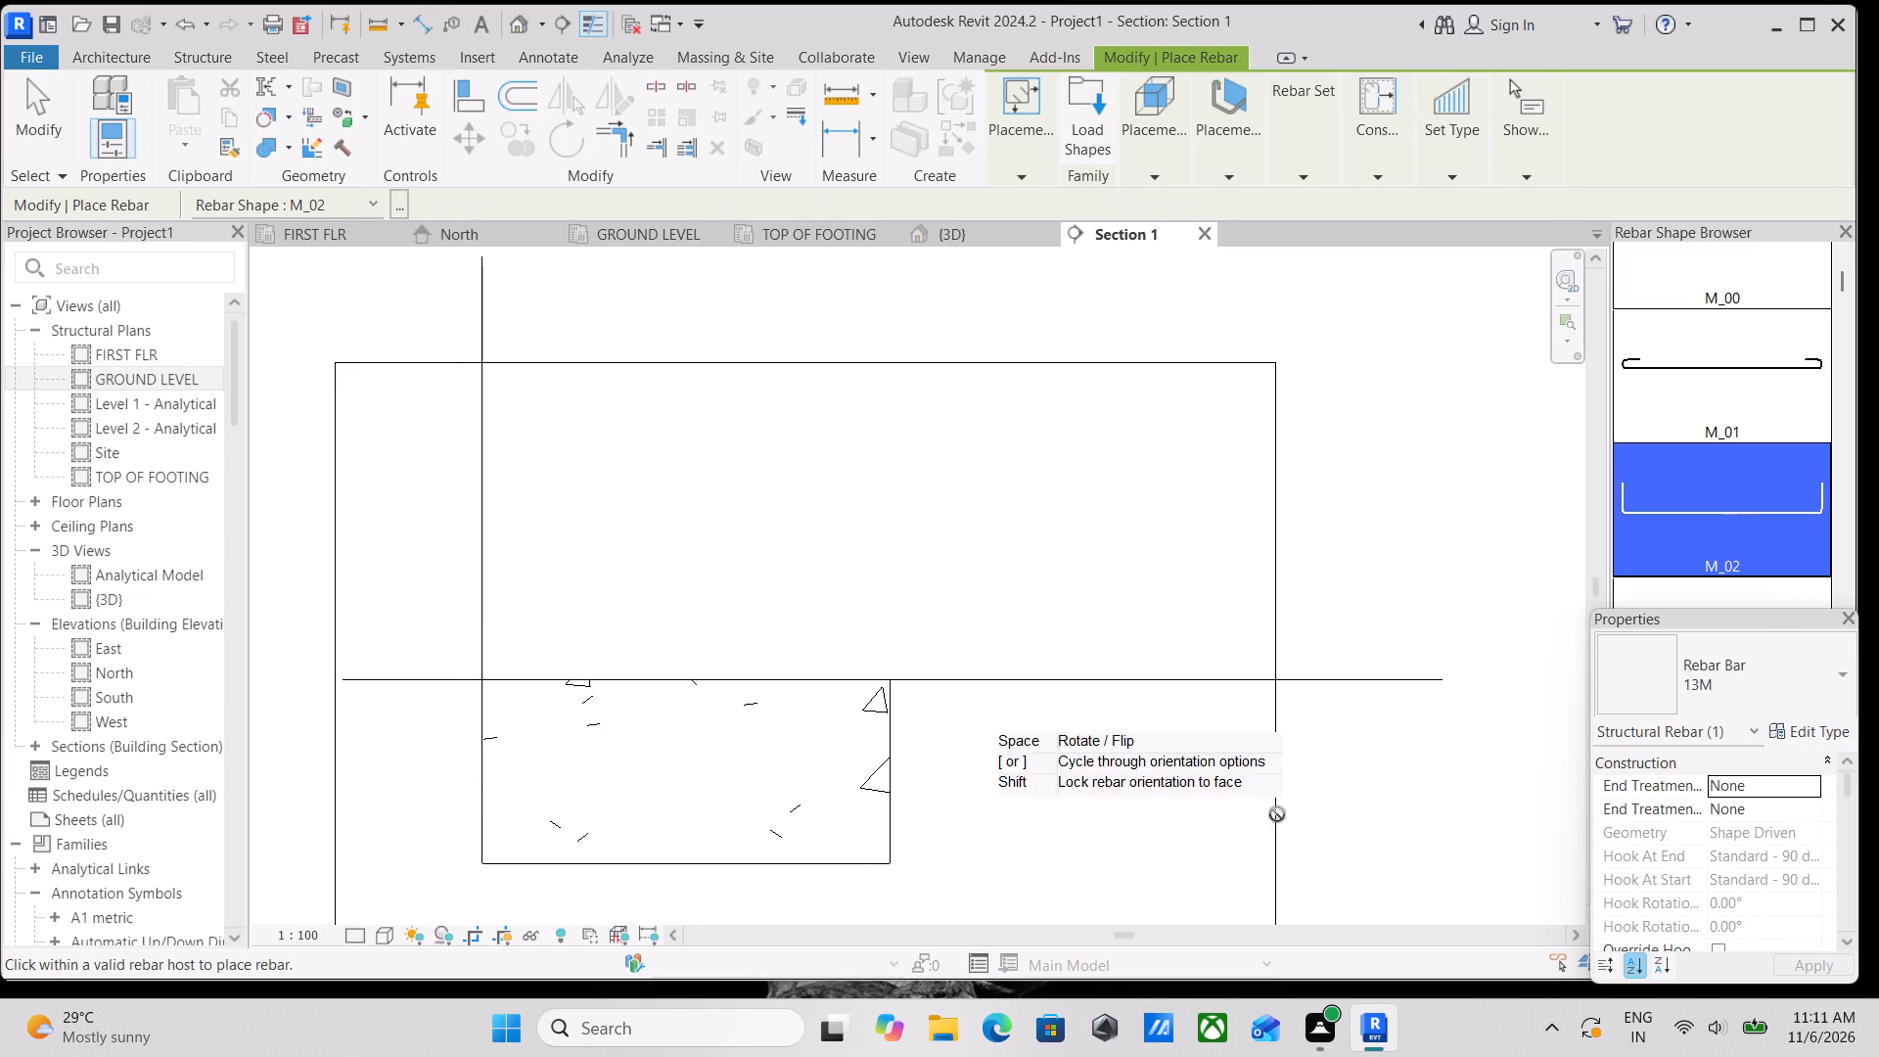
scroll(709, 834, "up", 3)
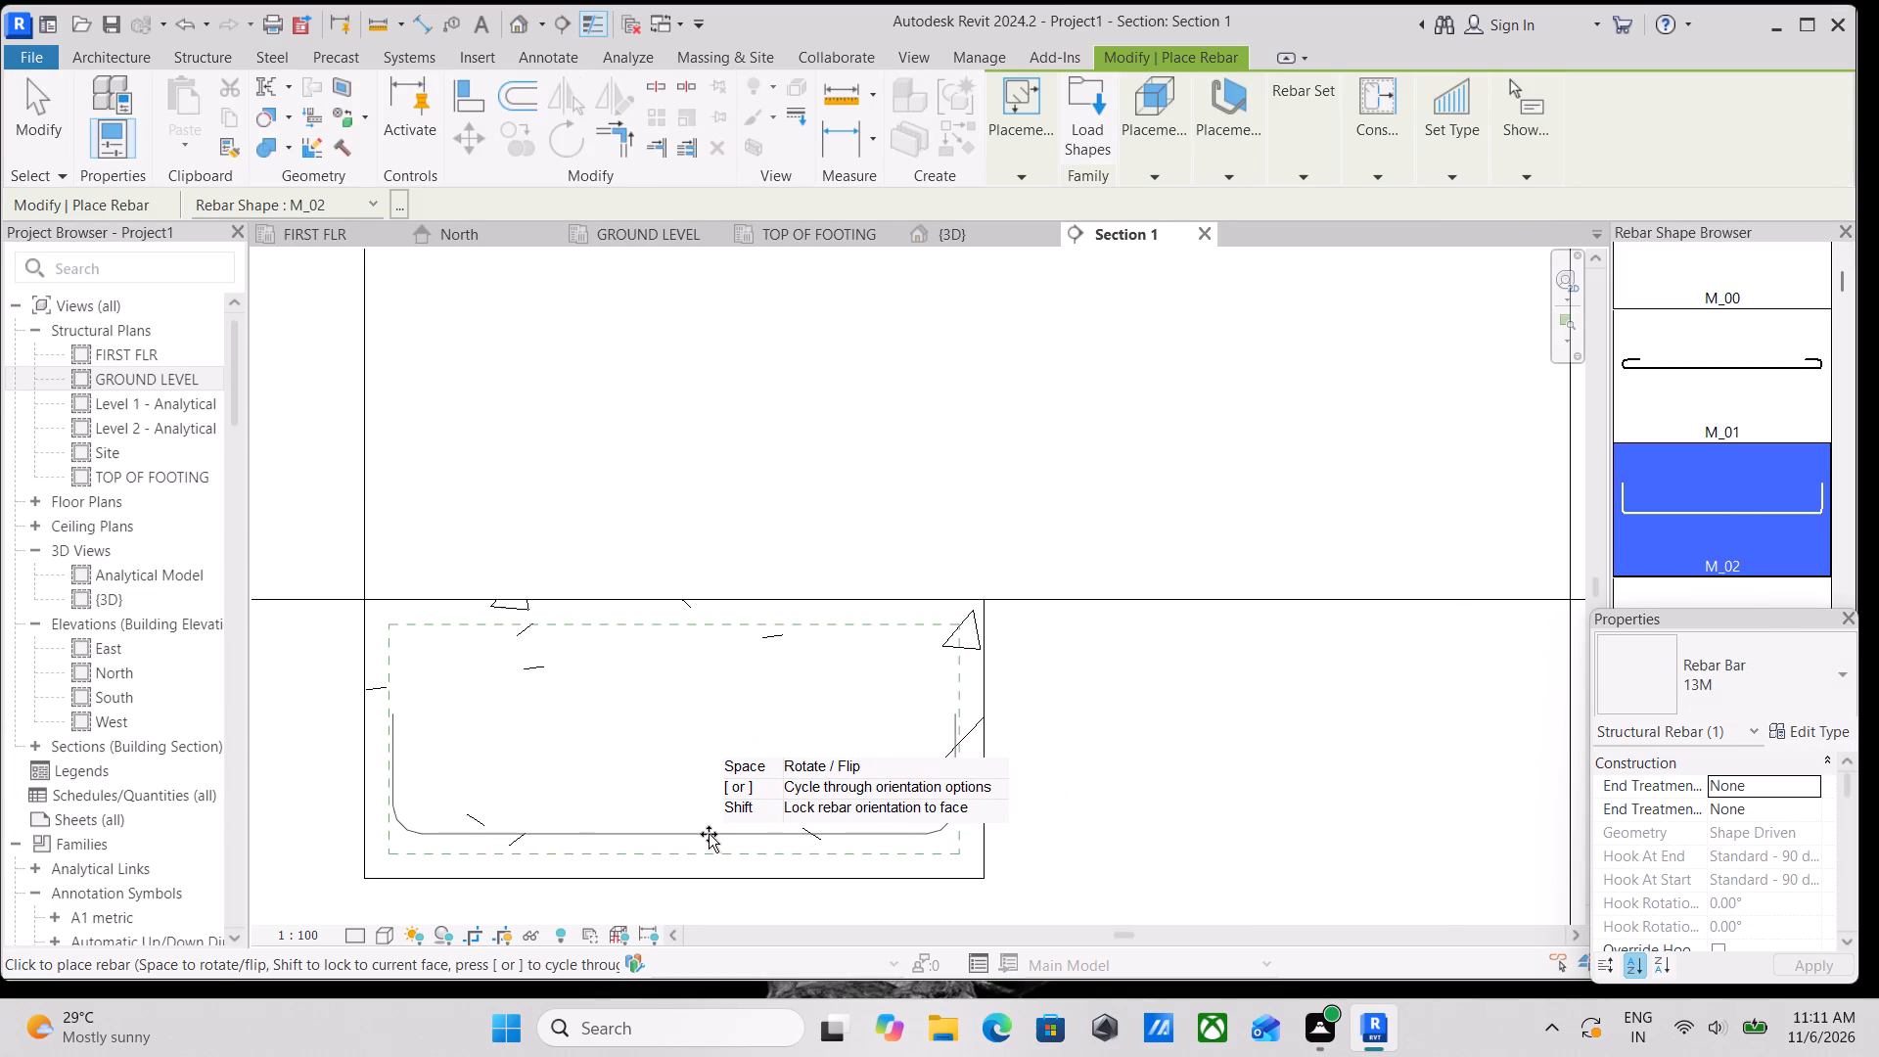
scroll(709, 834, "down", 2)
middle_click_drag(709, 834, 896, 716)
scroll(821, 730, "up", 2)
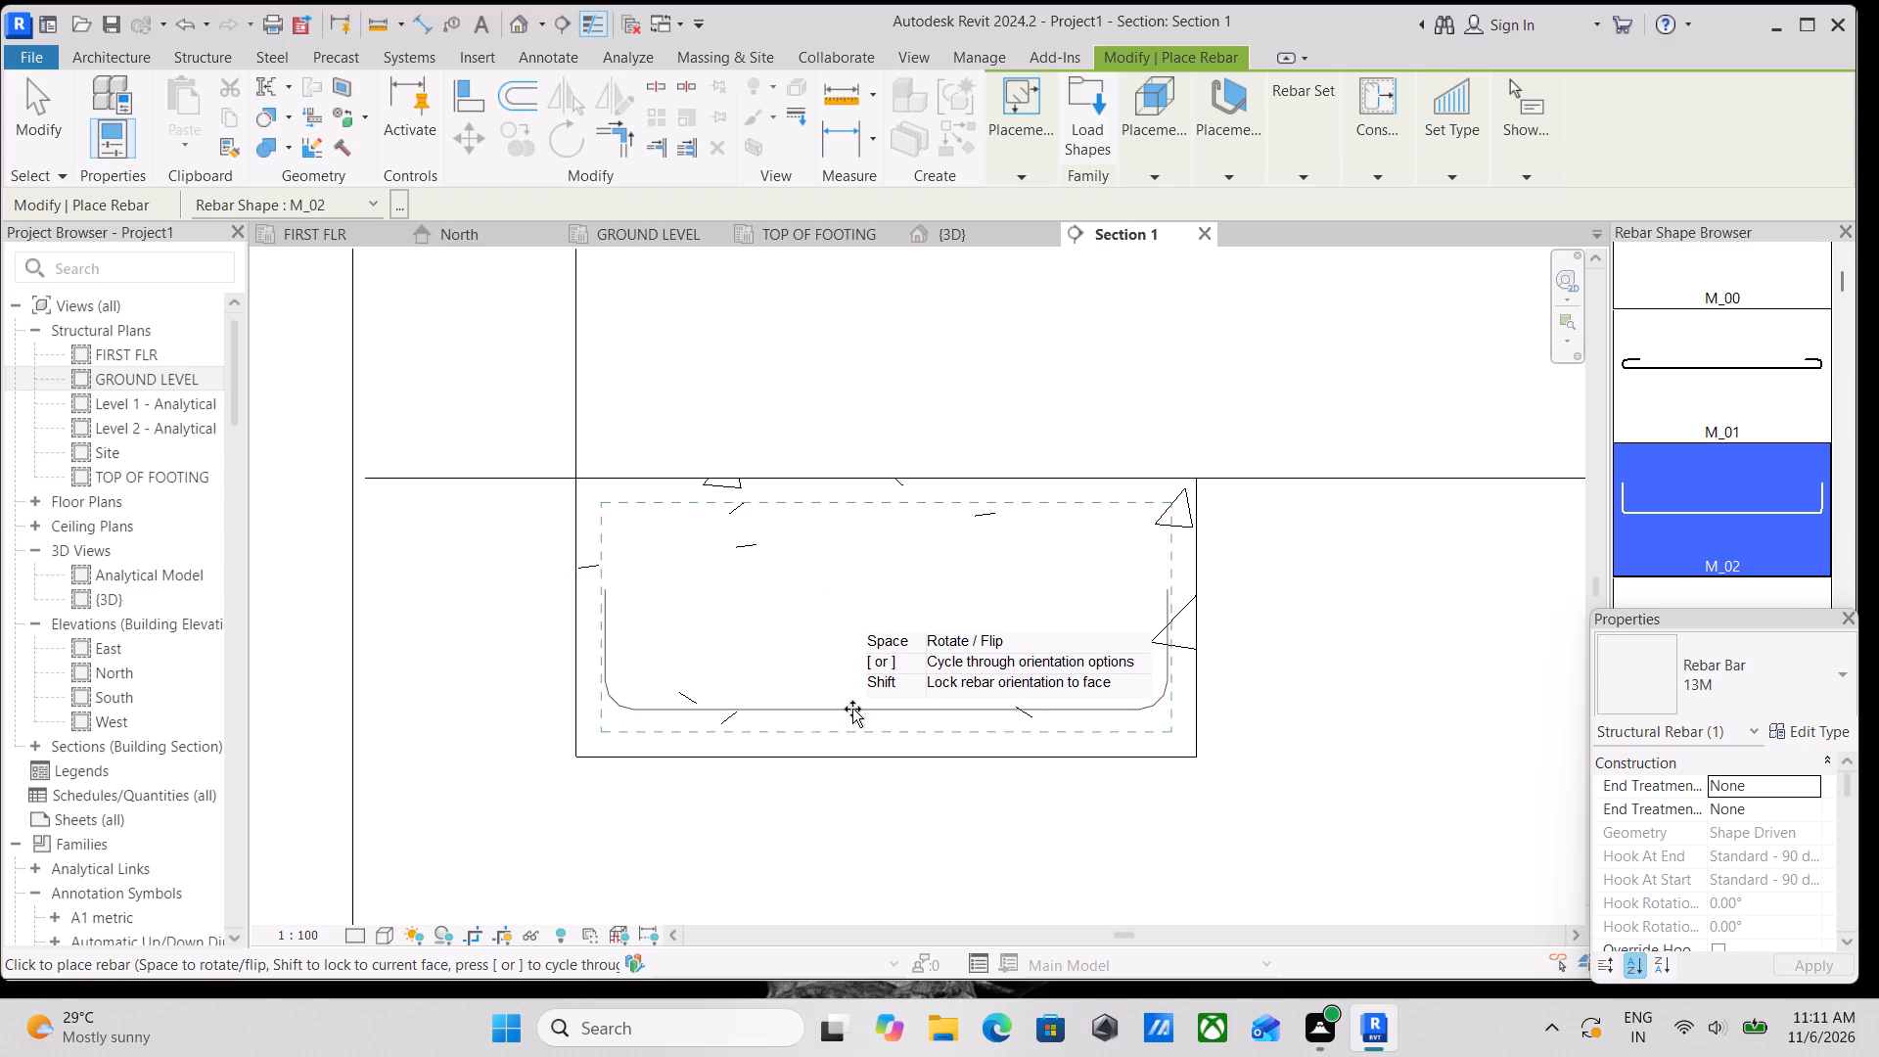
scroll(852, 709, "up", 3)
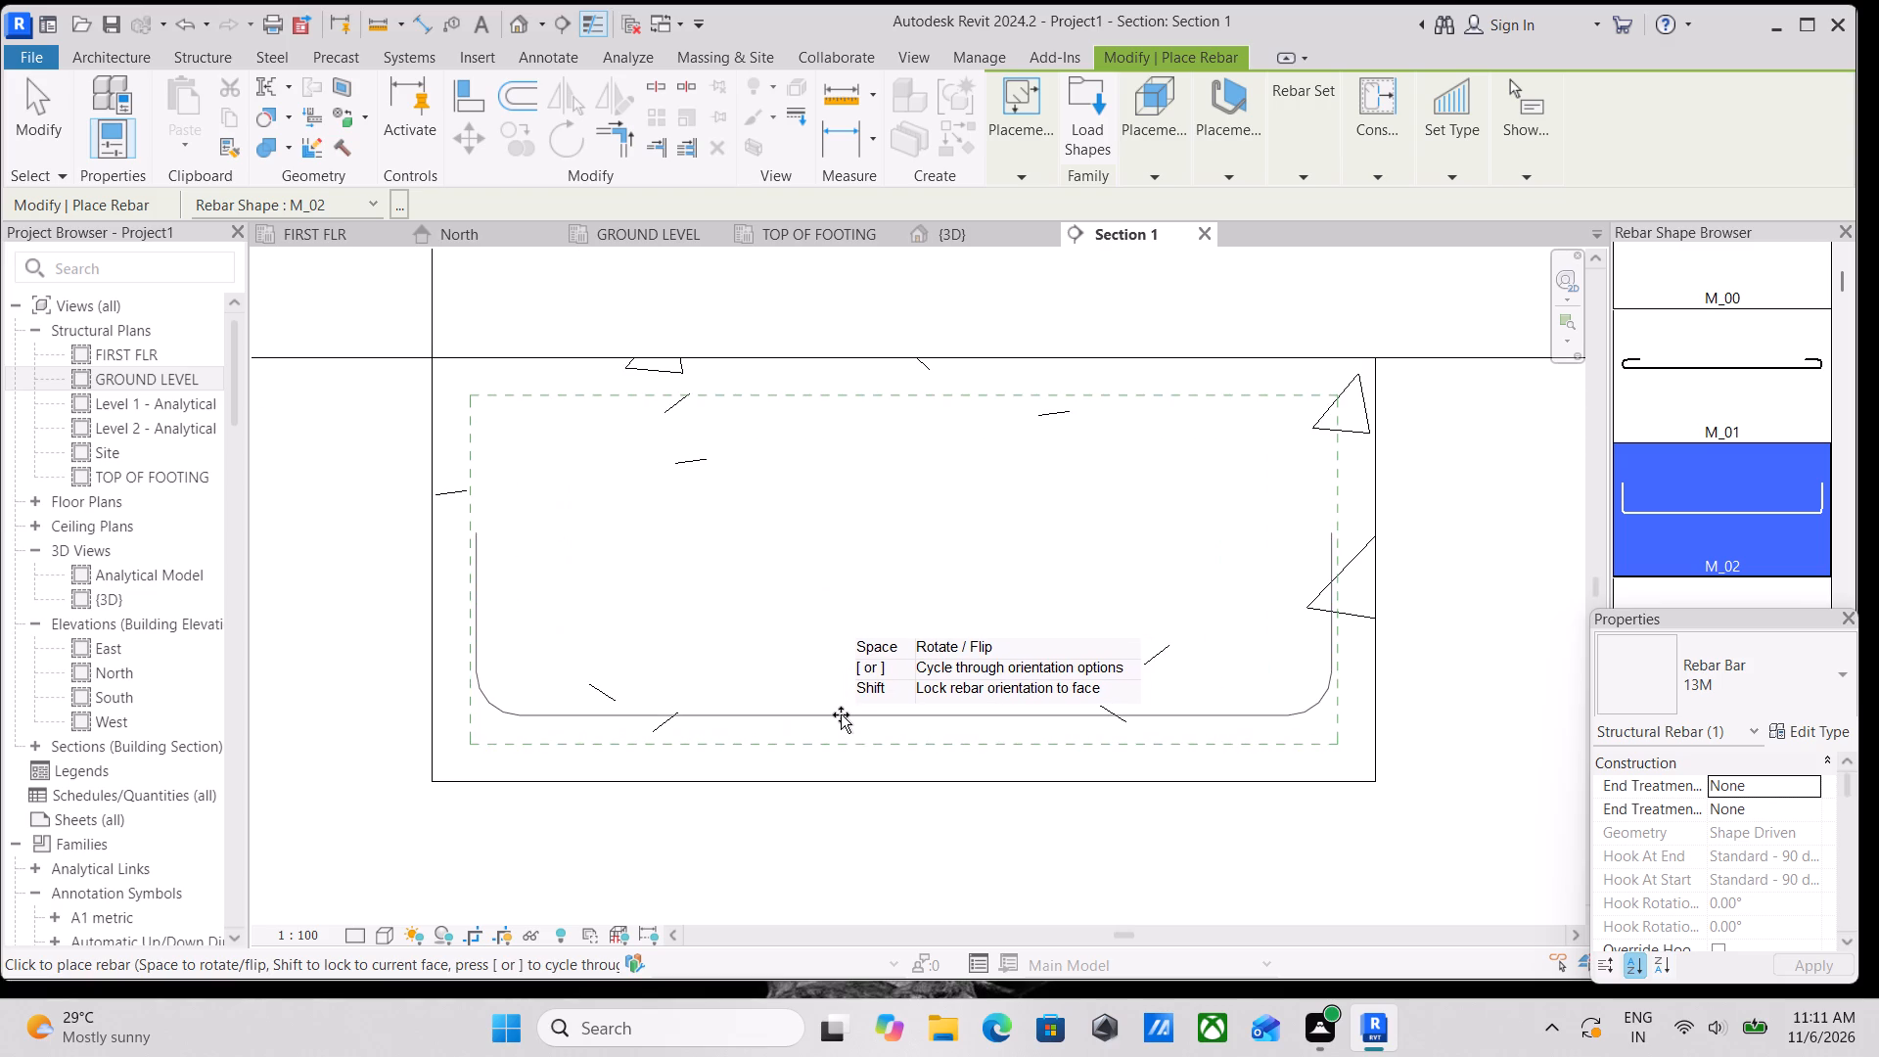
scroll(841, 714, "down", 2)
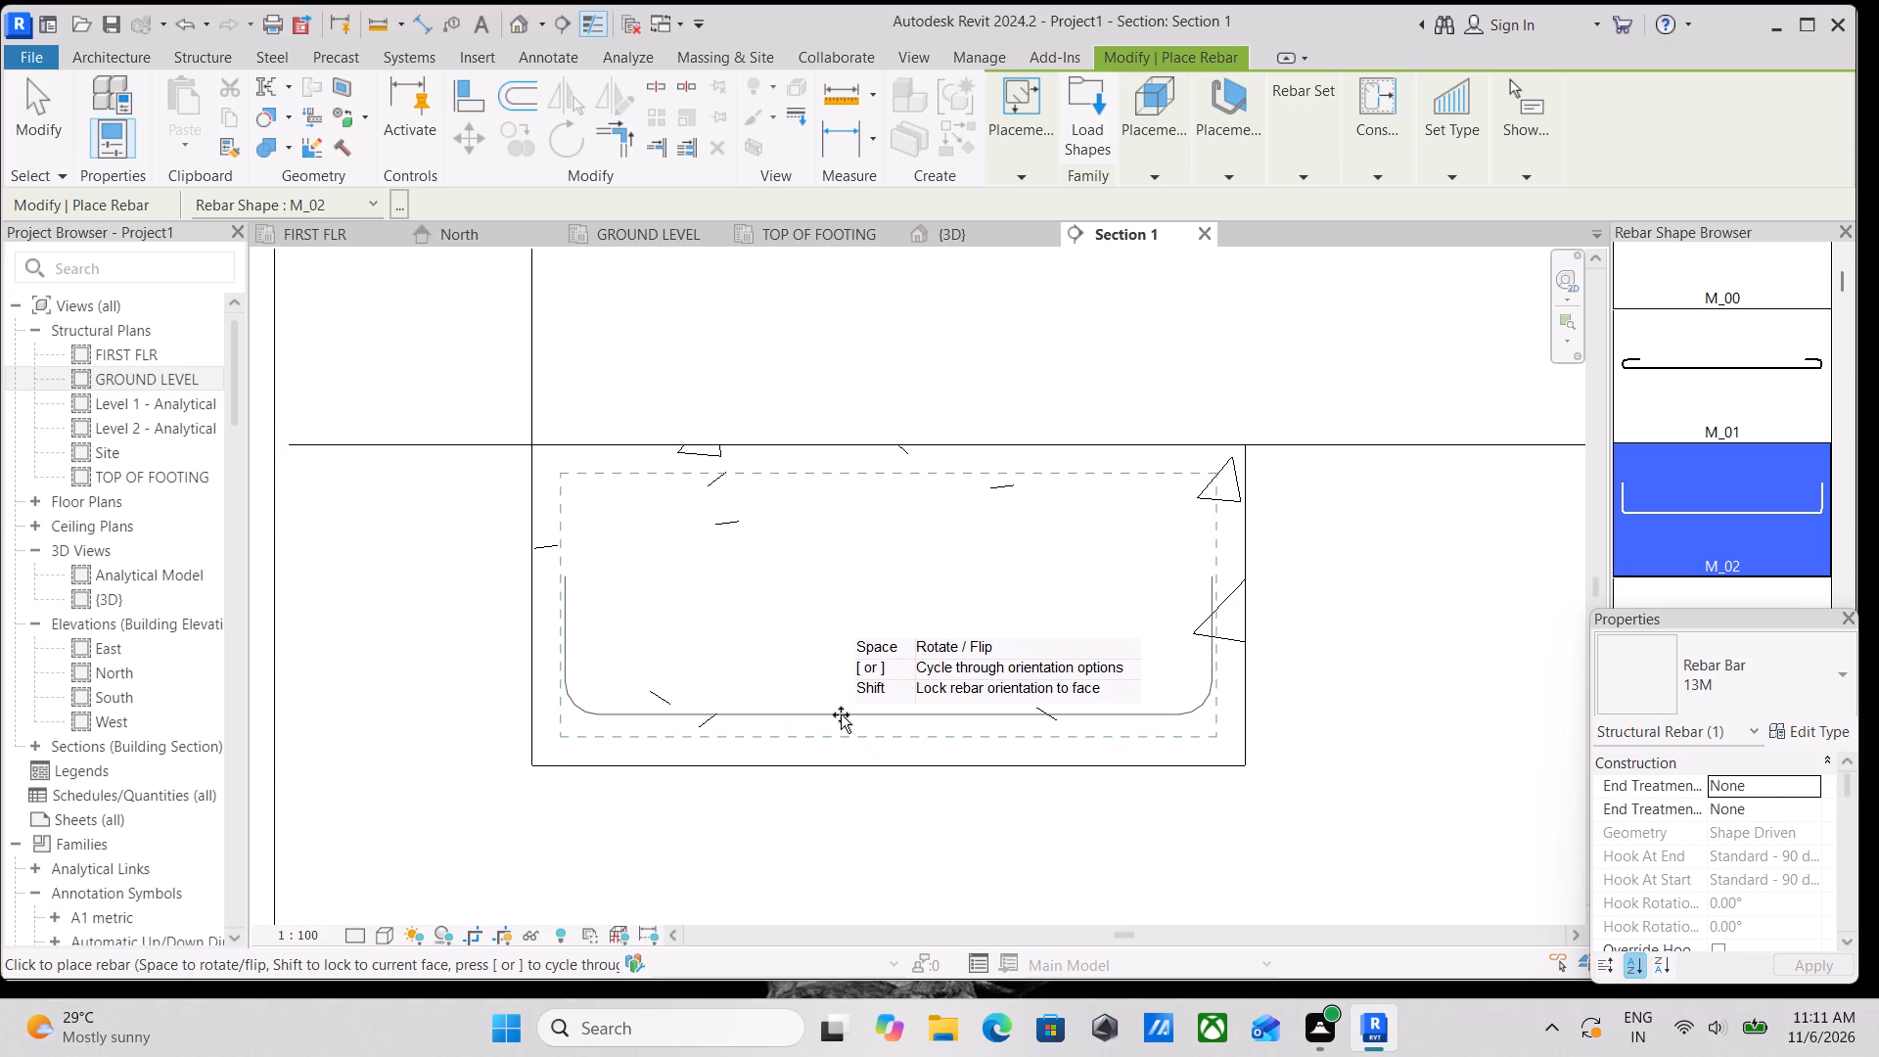
left_click(841, 714)
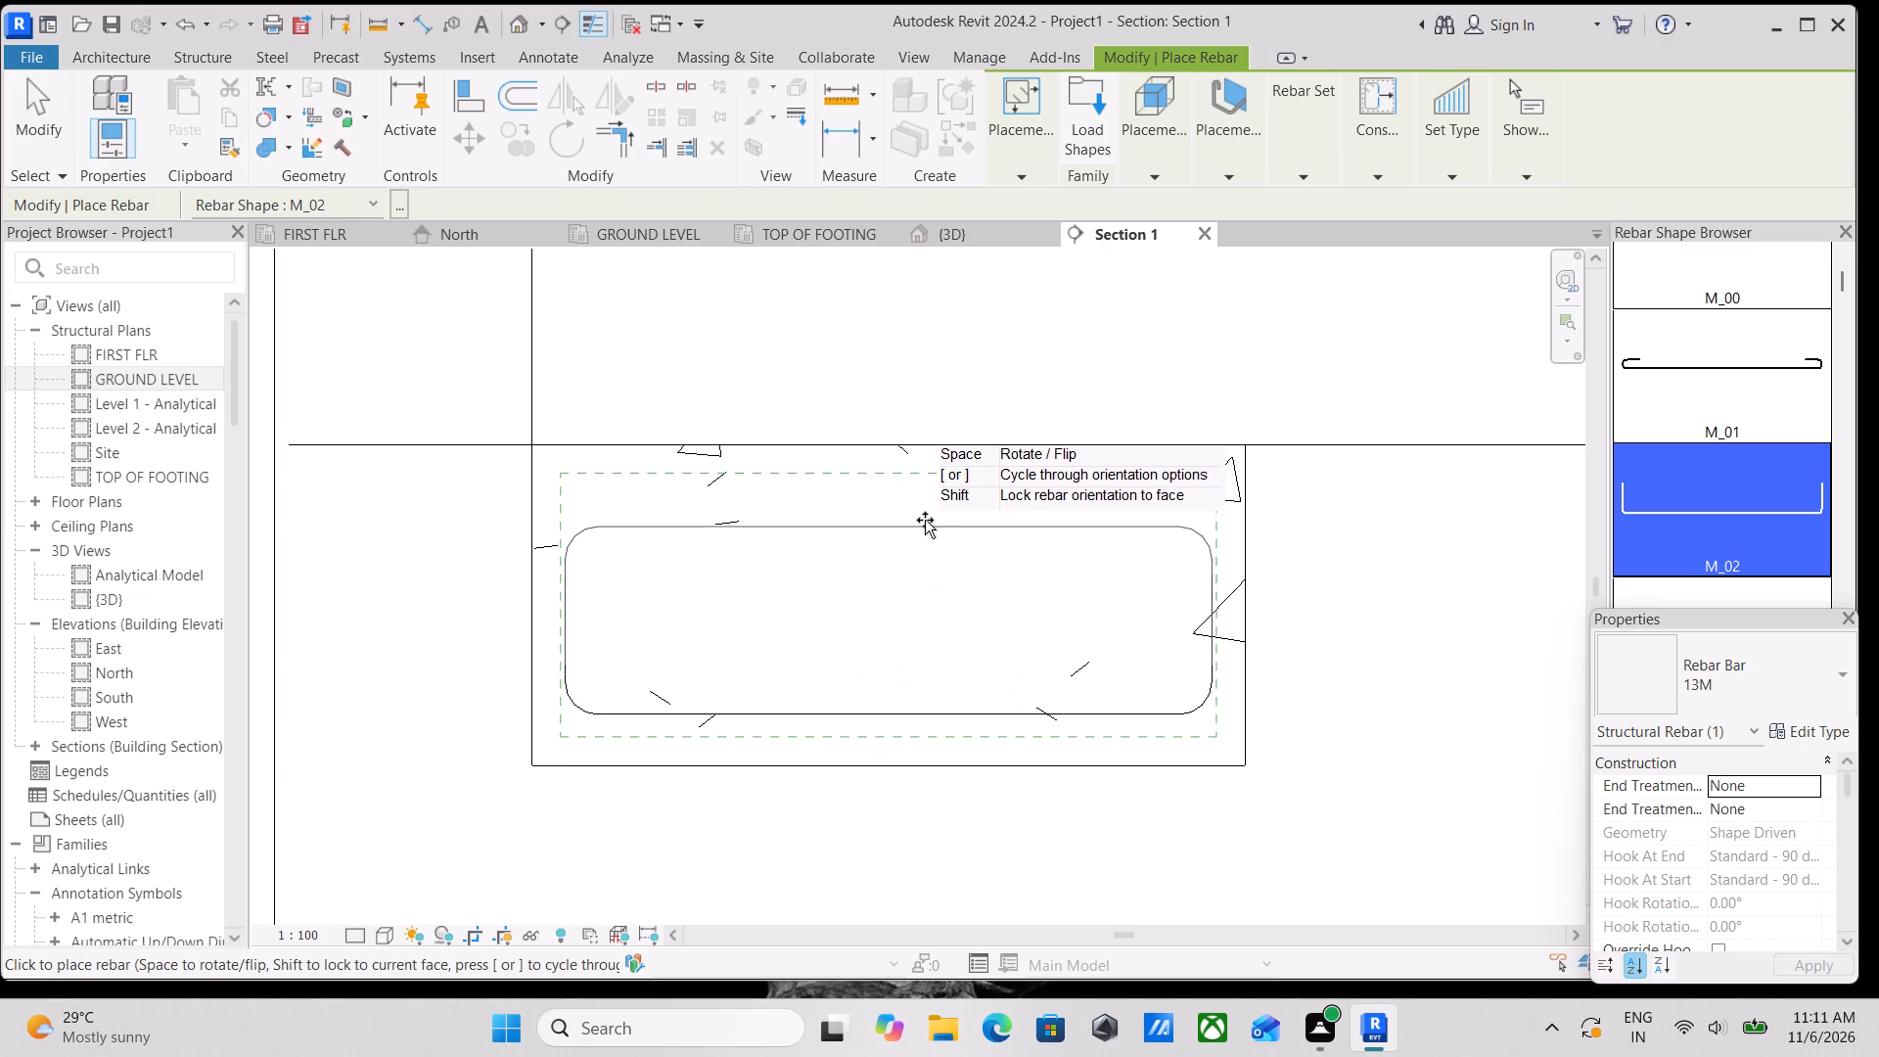
left_click(913, 478)
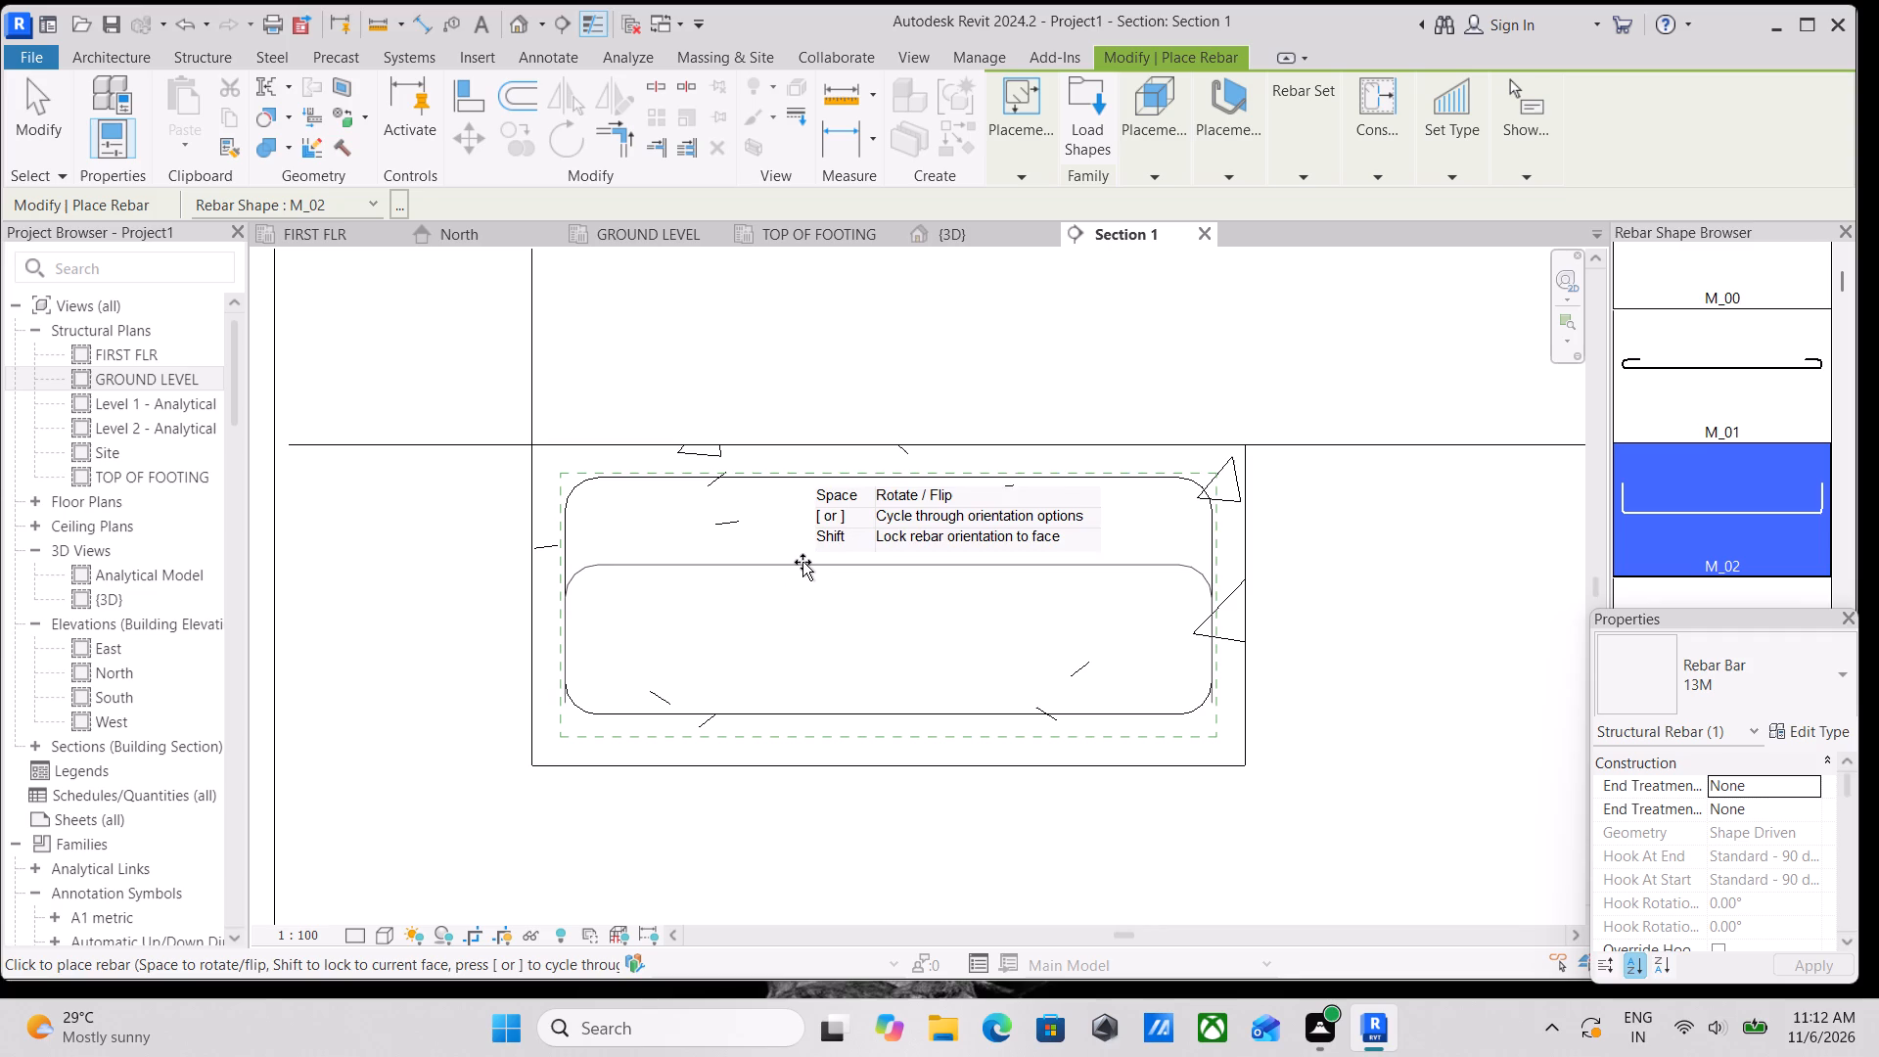
key("Escape")
key("Escape")
Set the Section 1 view's detail level to Fine.
left_click(886, 718)
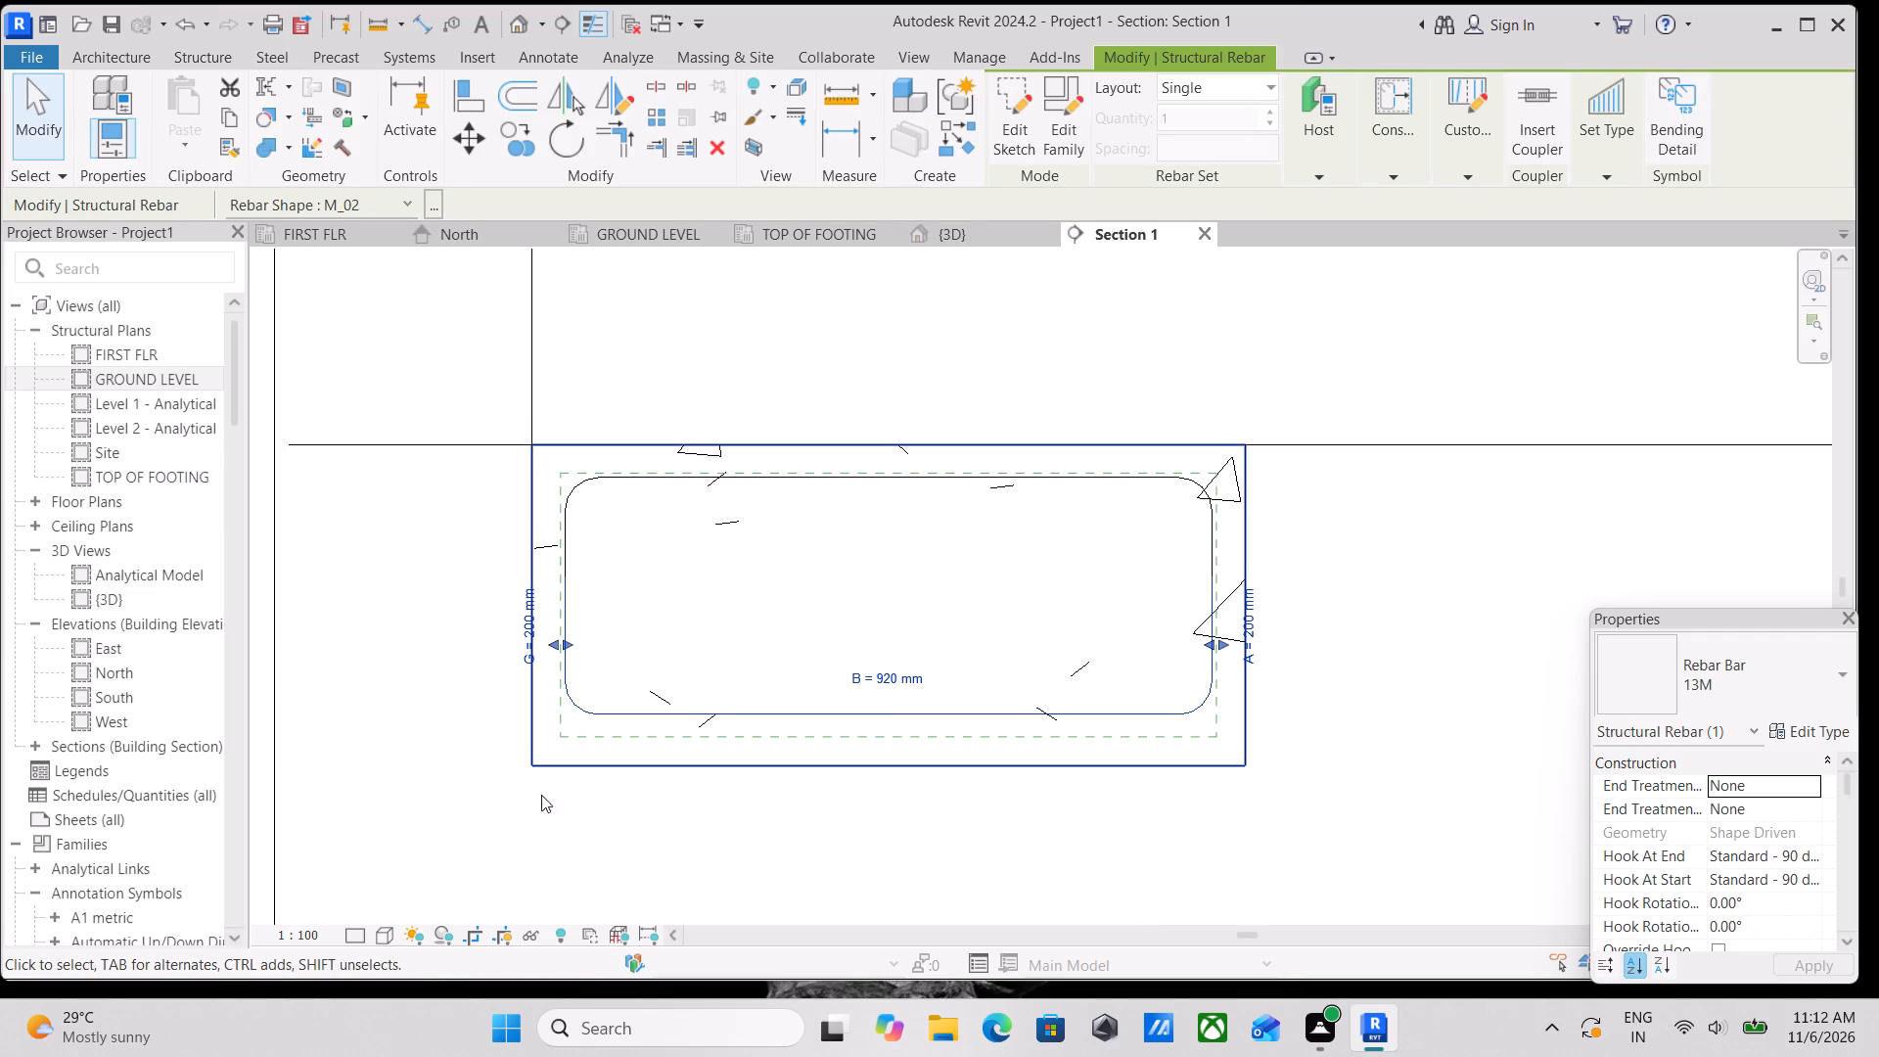
left_click(386, 936)
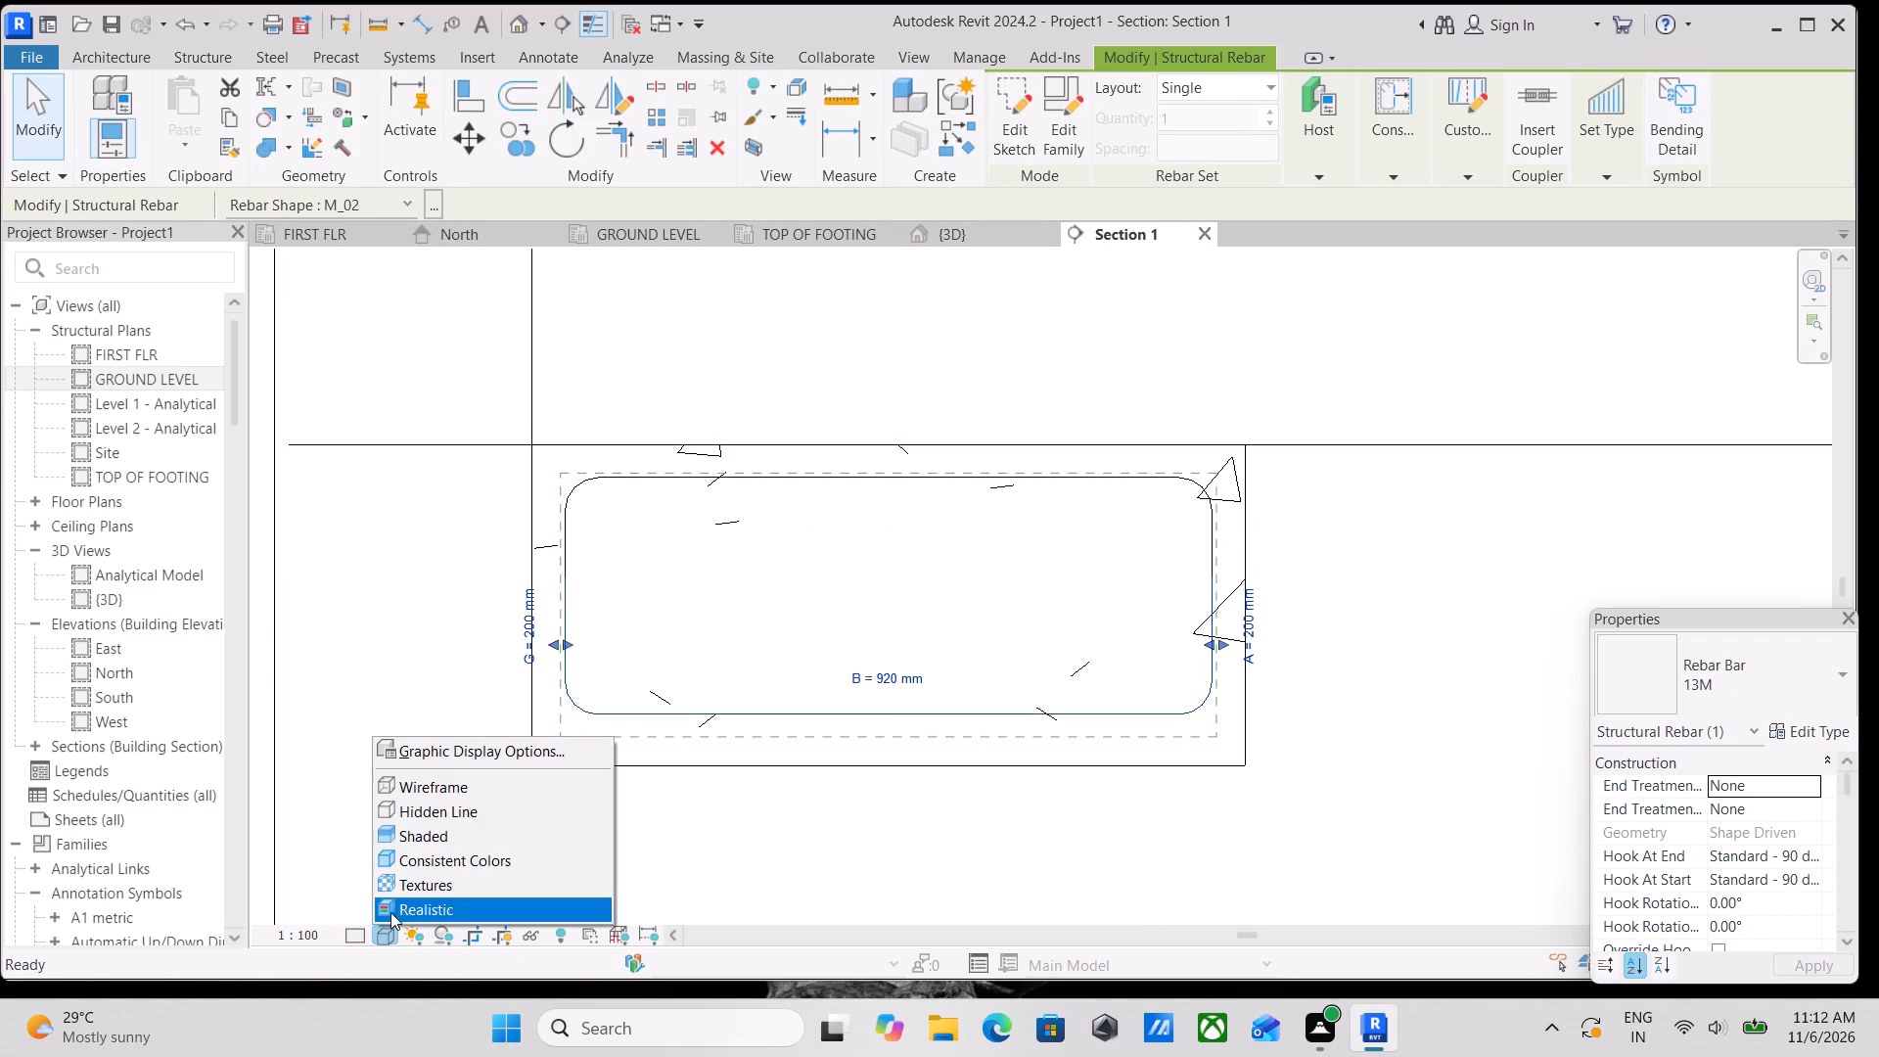
left_click(351, 933)
left_click(364, 912)
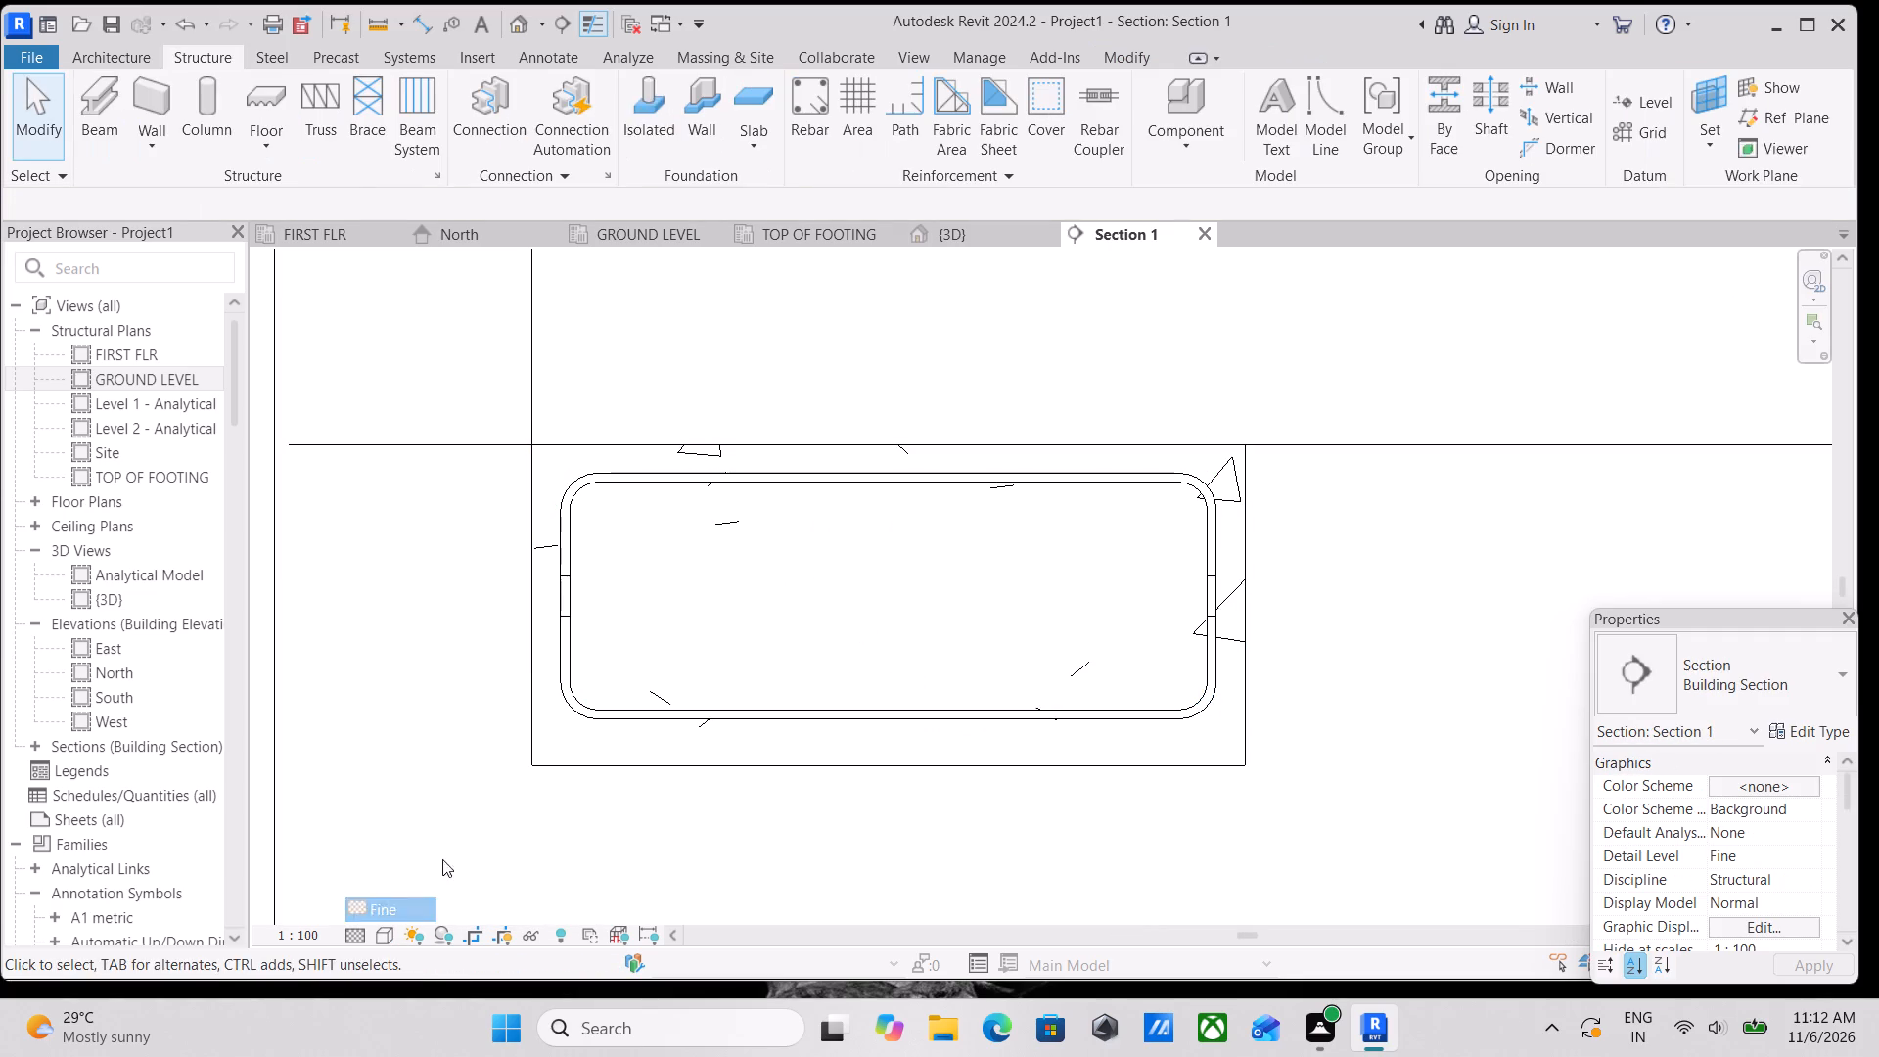
Set the bottom rebar's layout in the footing to Maximum Spacing with a spacing of 120 mm.
middle_click(695, 720)
left_click(770, 723)
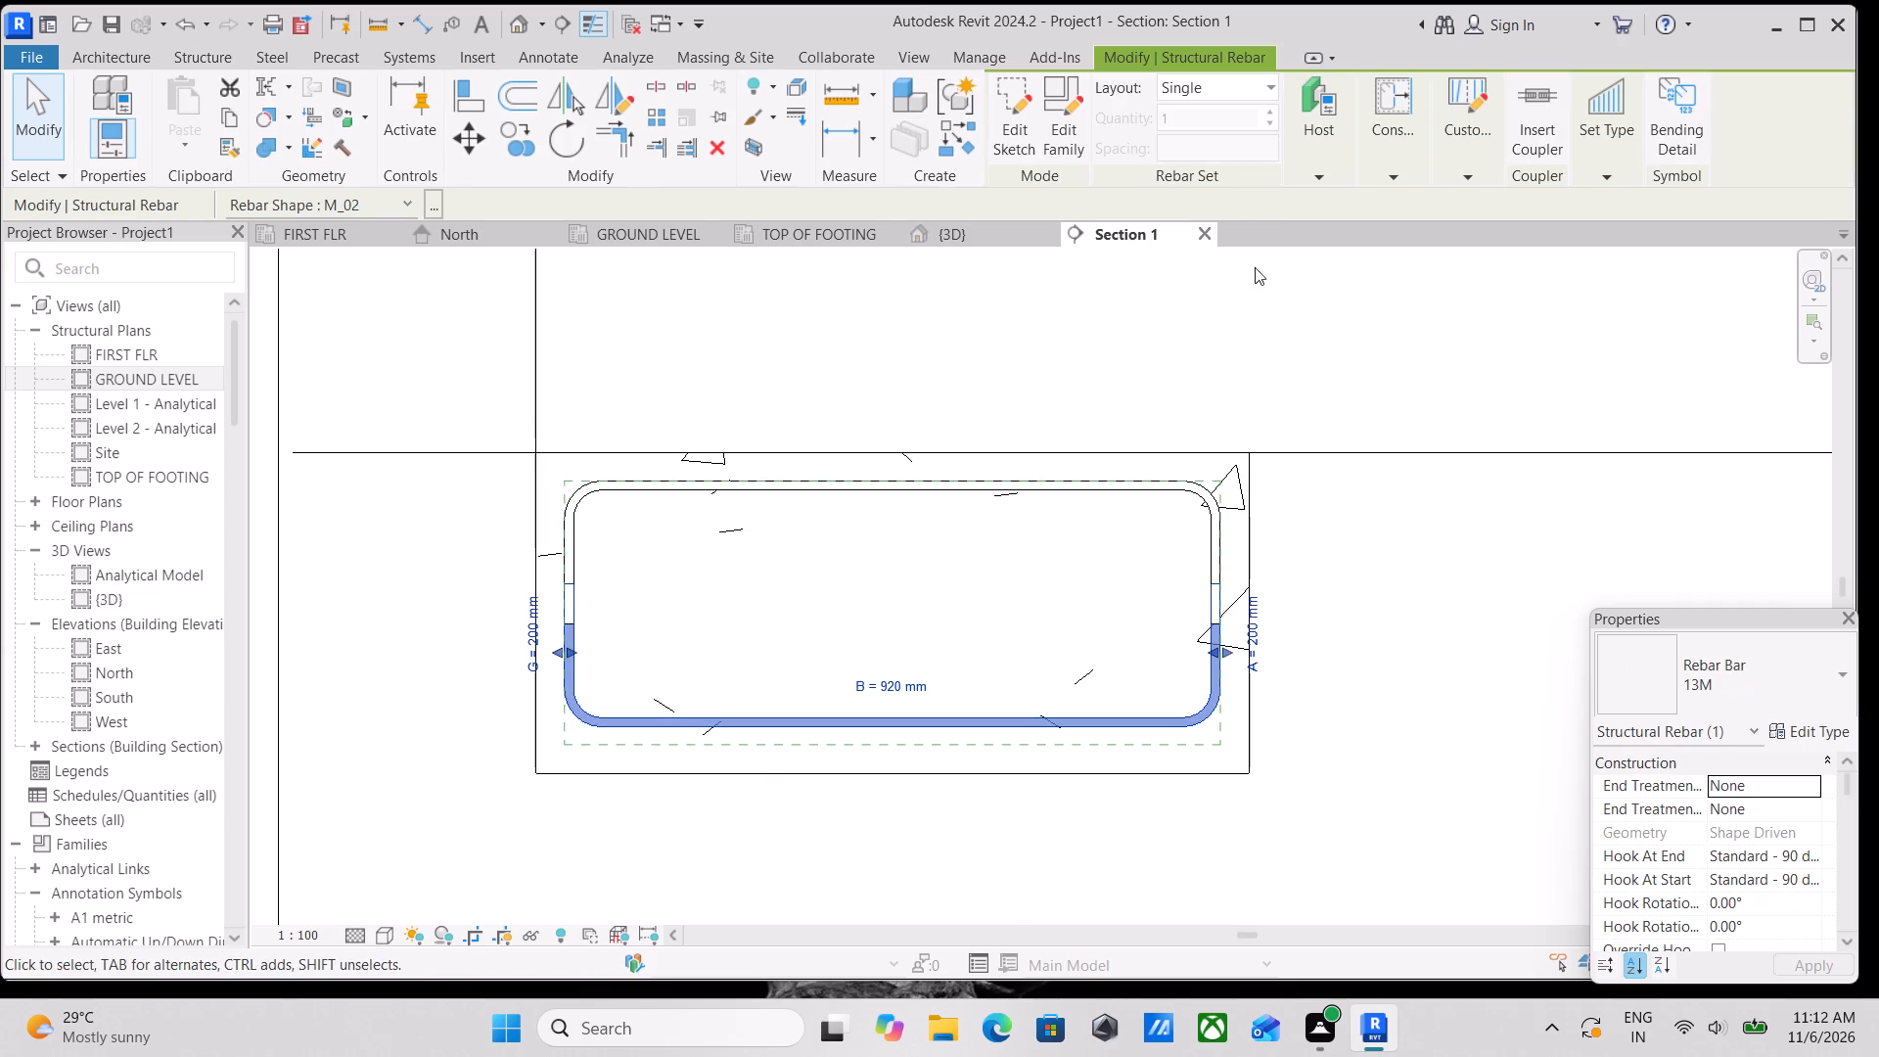
left_click(1251, 92)
left_click(1247, 171)
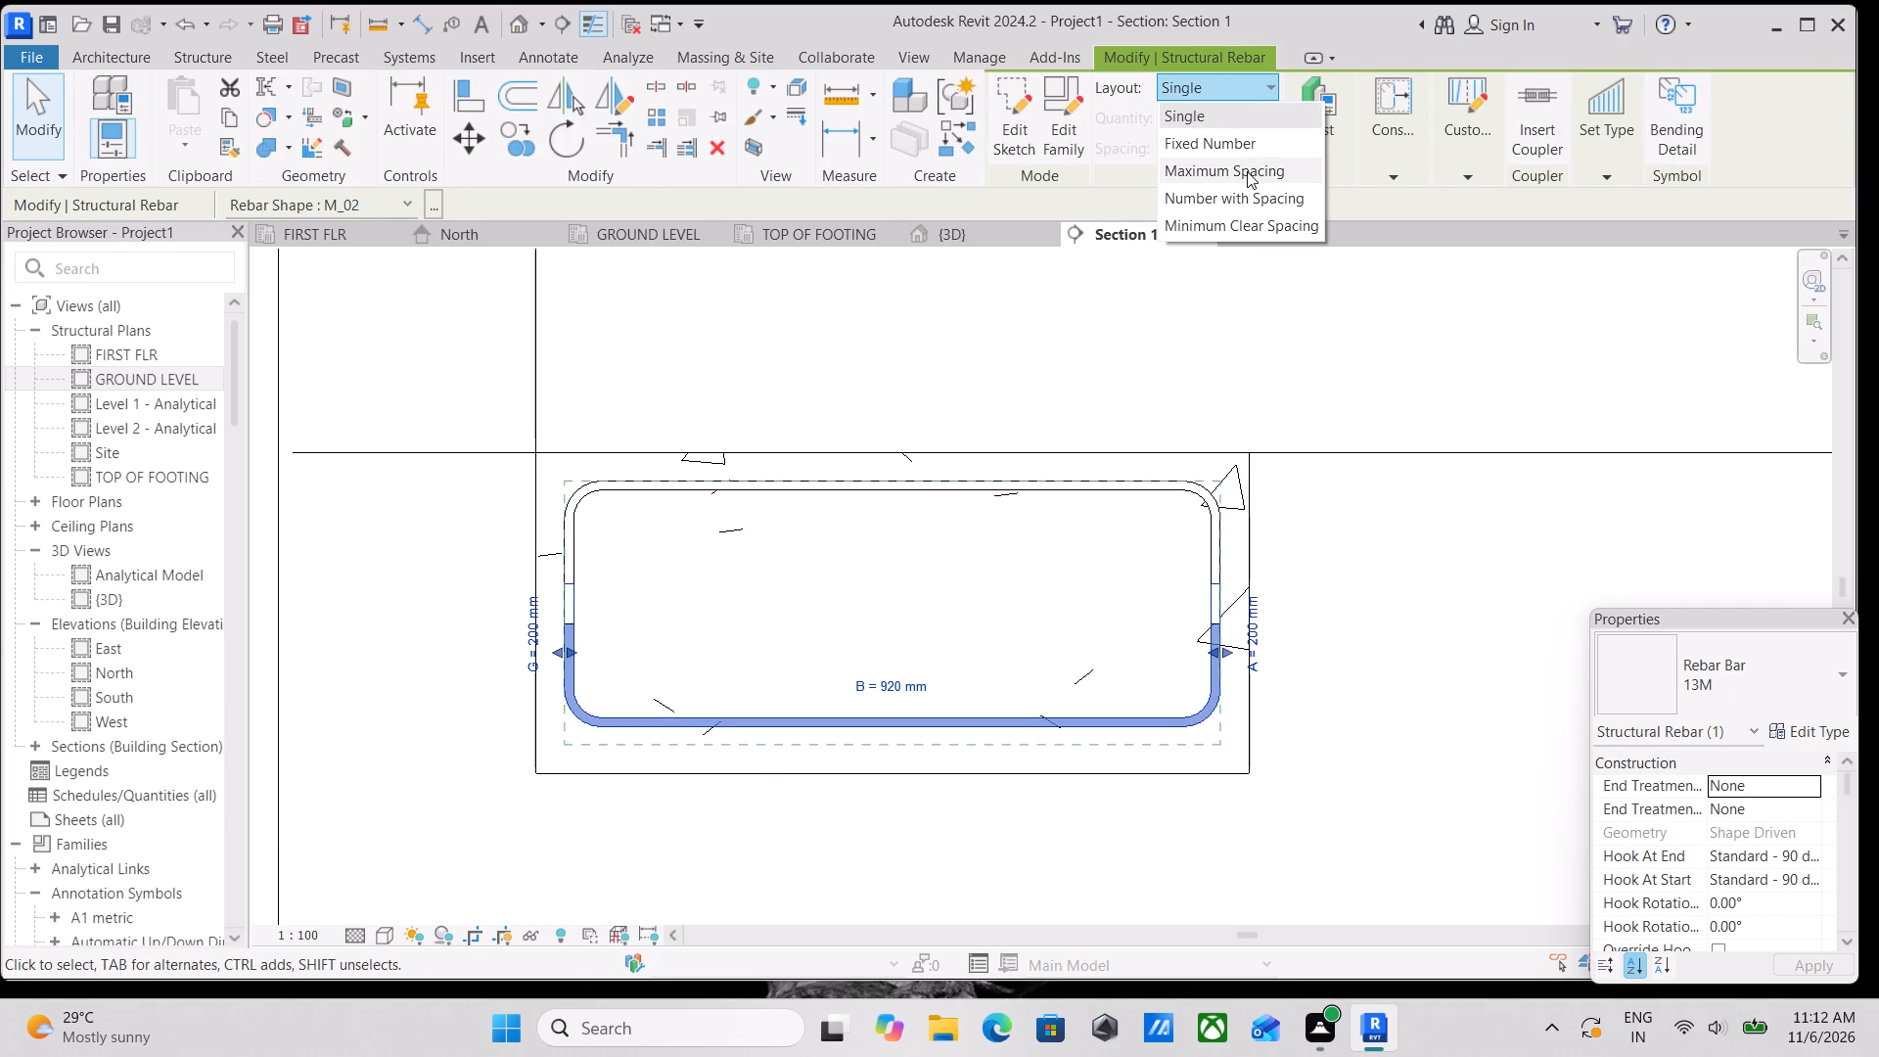
left_click_drag(1281, 151, 1159, 165)
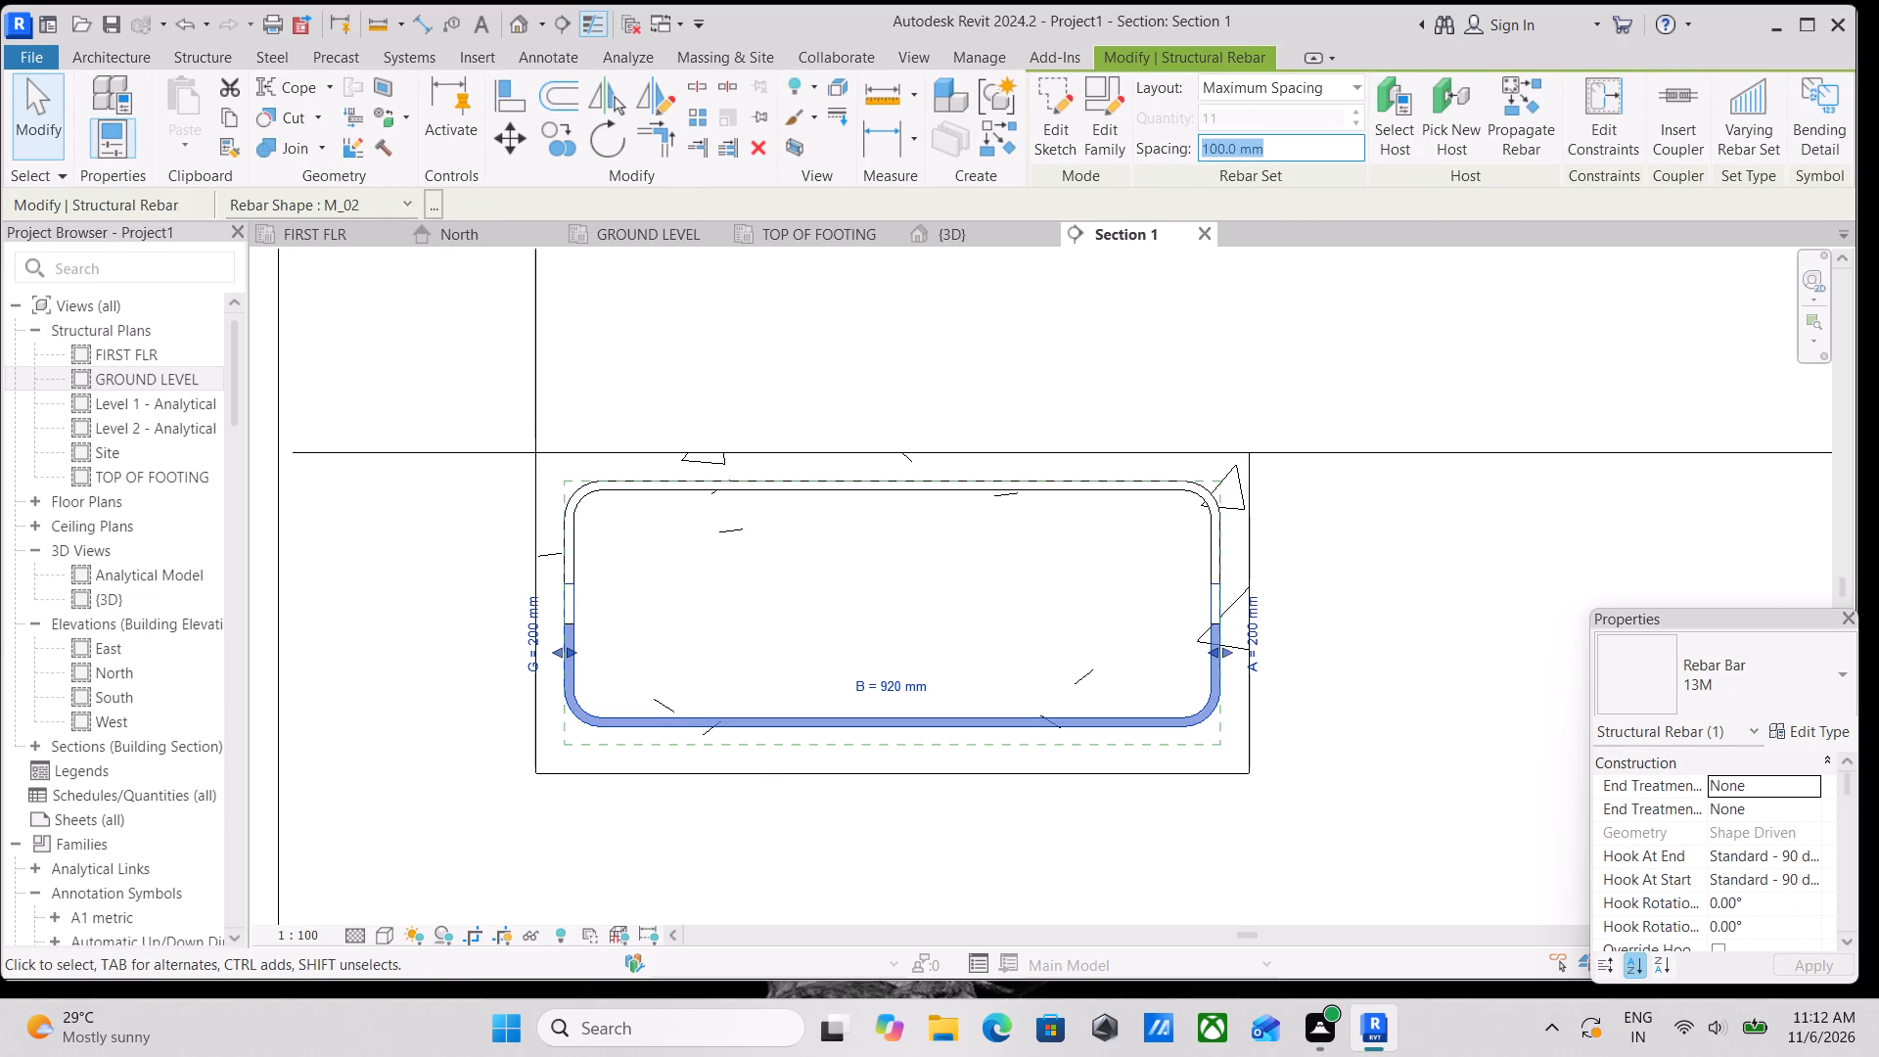
key("1")
key("2")
key("0")
type("MM")
key("Return")
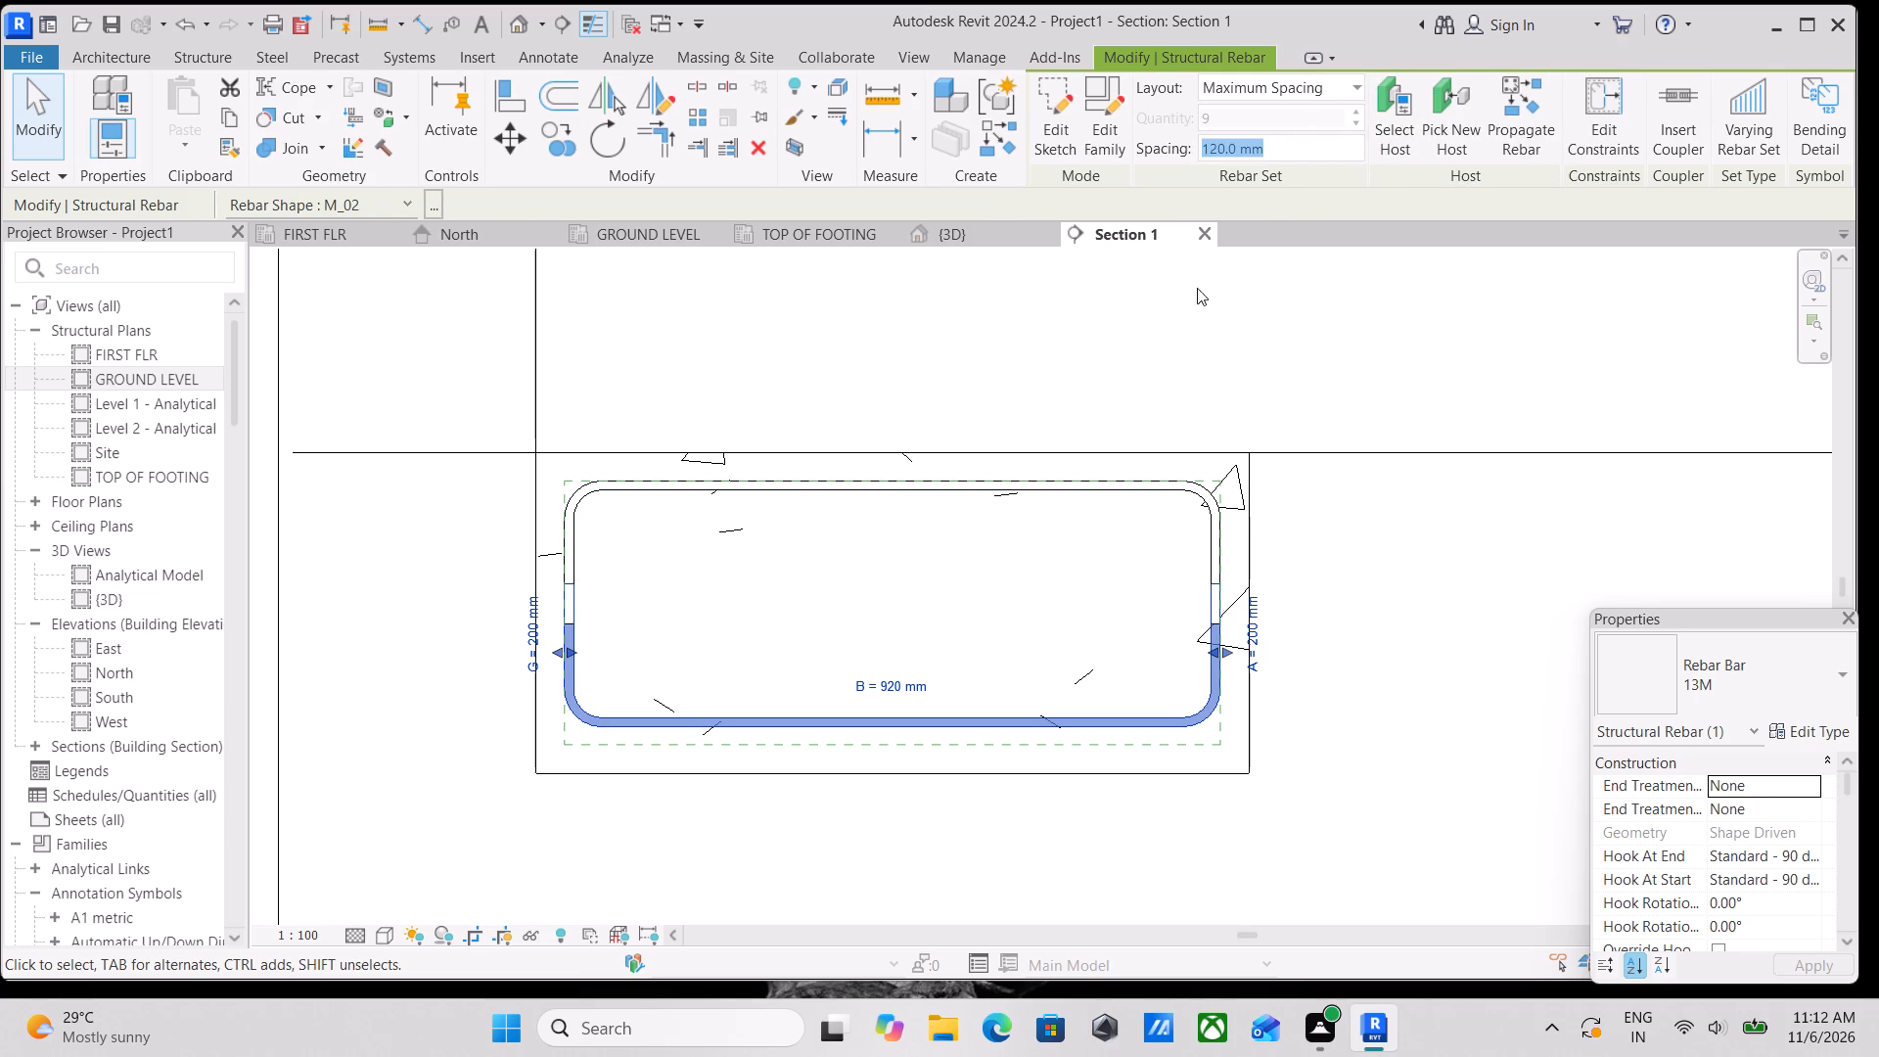
Set the top rebar's layout in the footing to Maximum Spacing with a spacing of 120 mm.
scroll(886, 621, "up", 2)
left_click(921, 436)
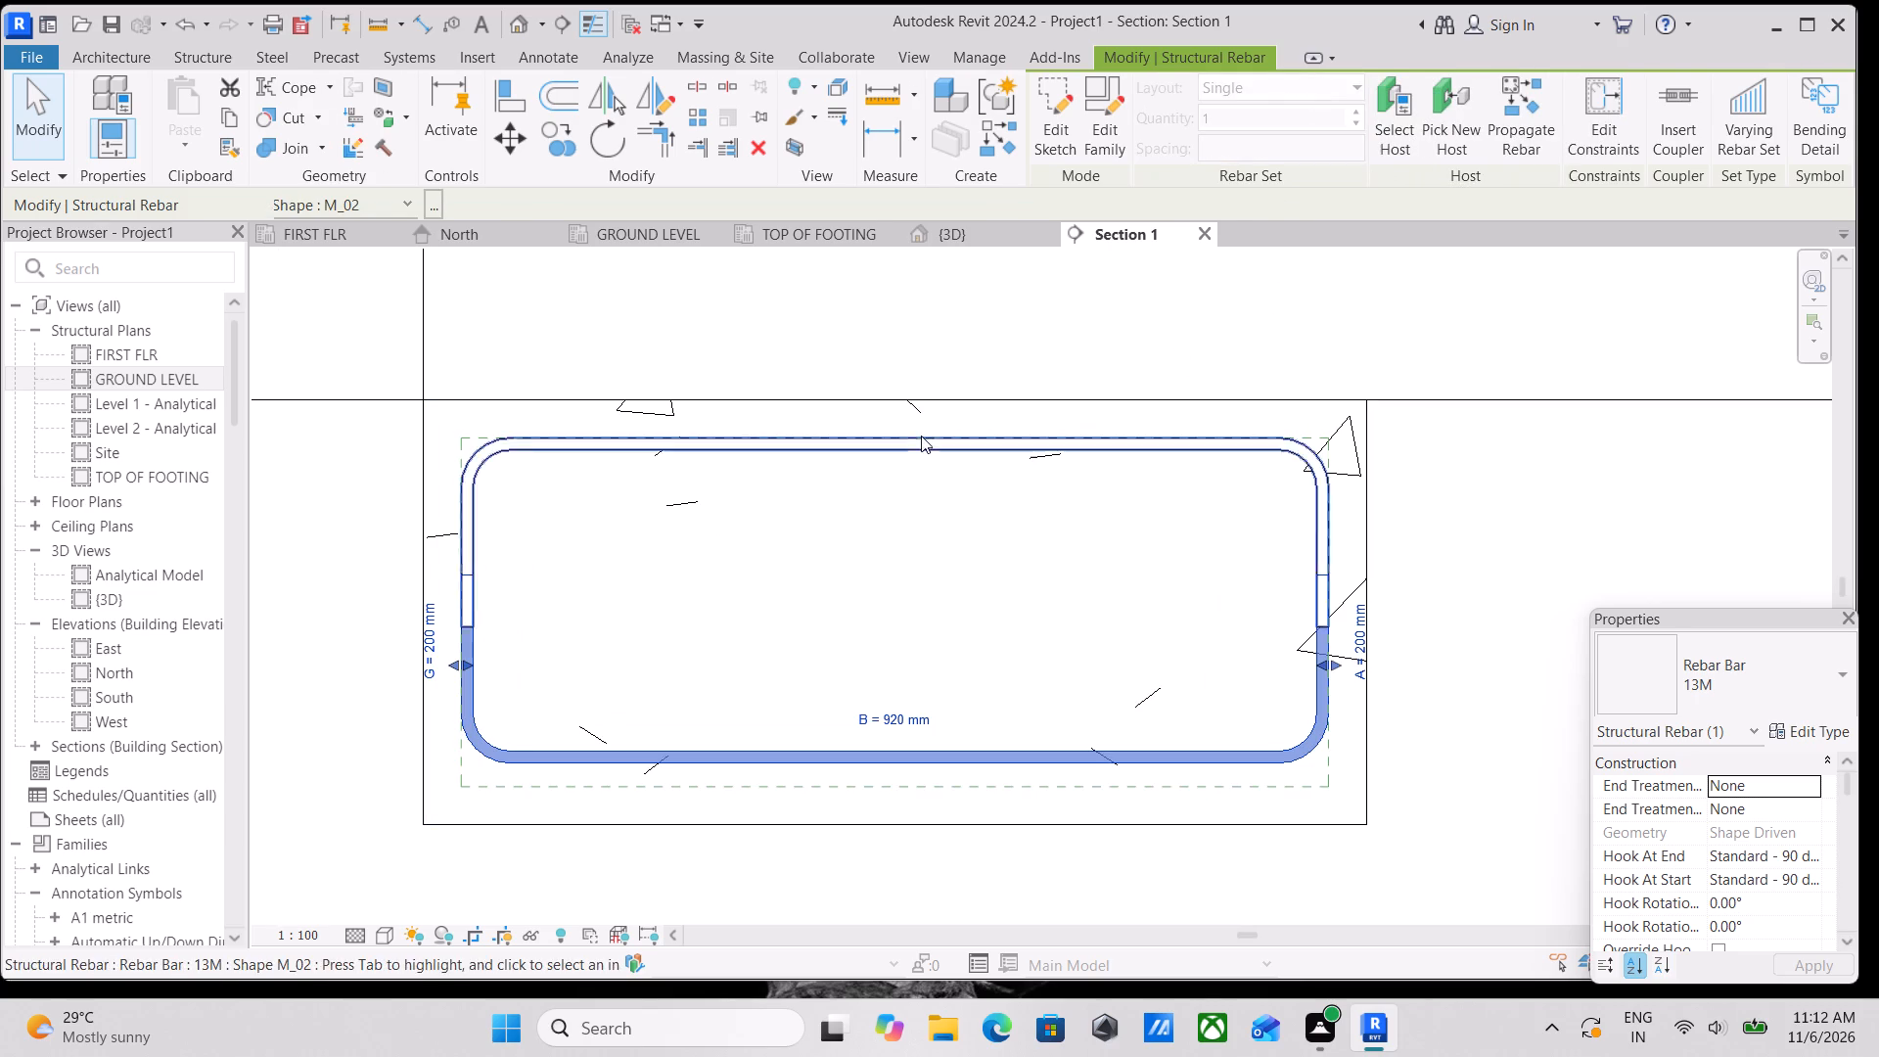
left_click(1270, 89)
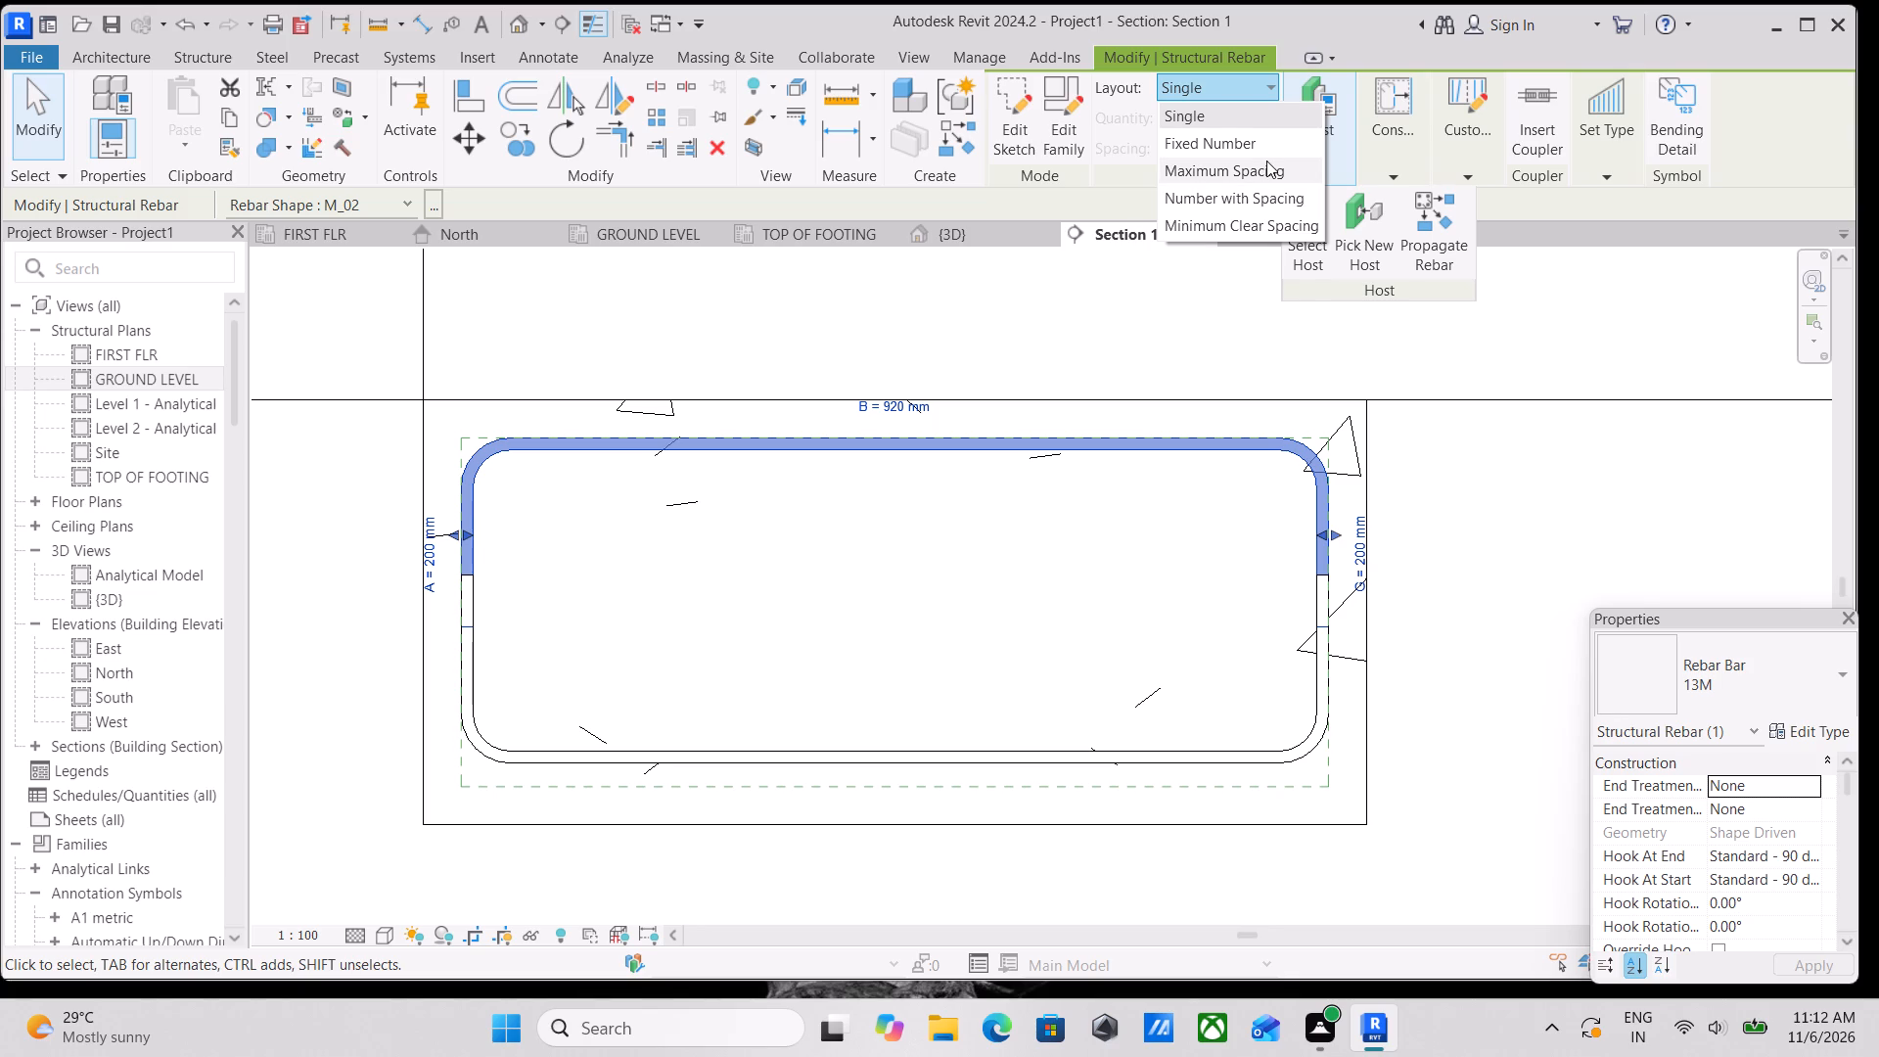
left_click(1264, 171)
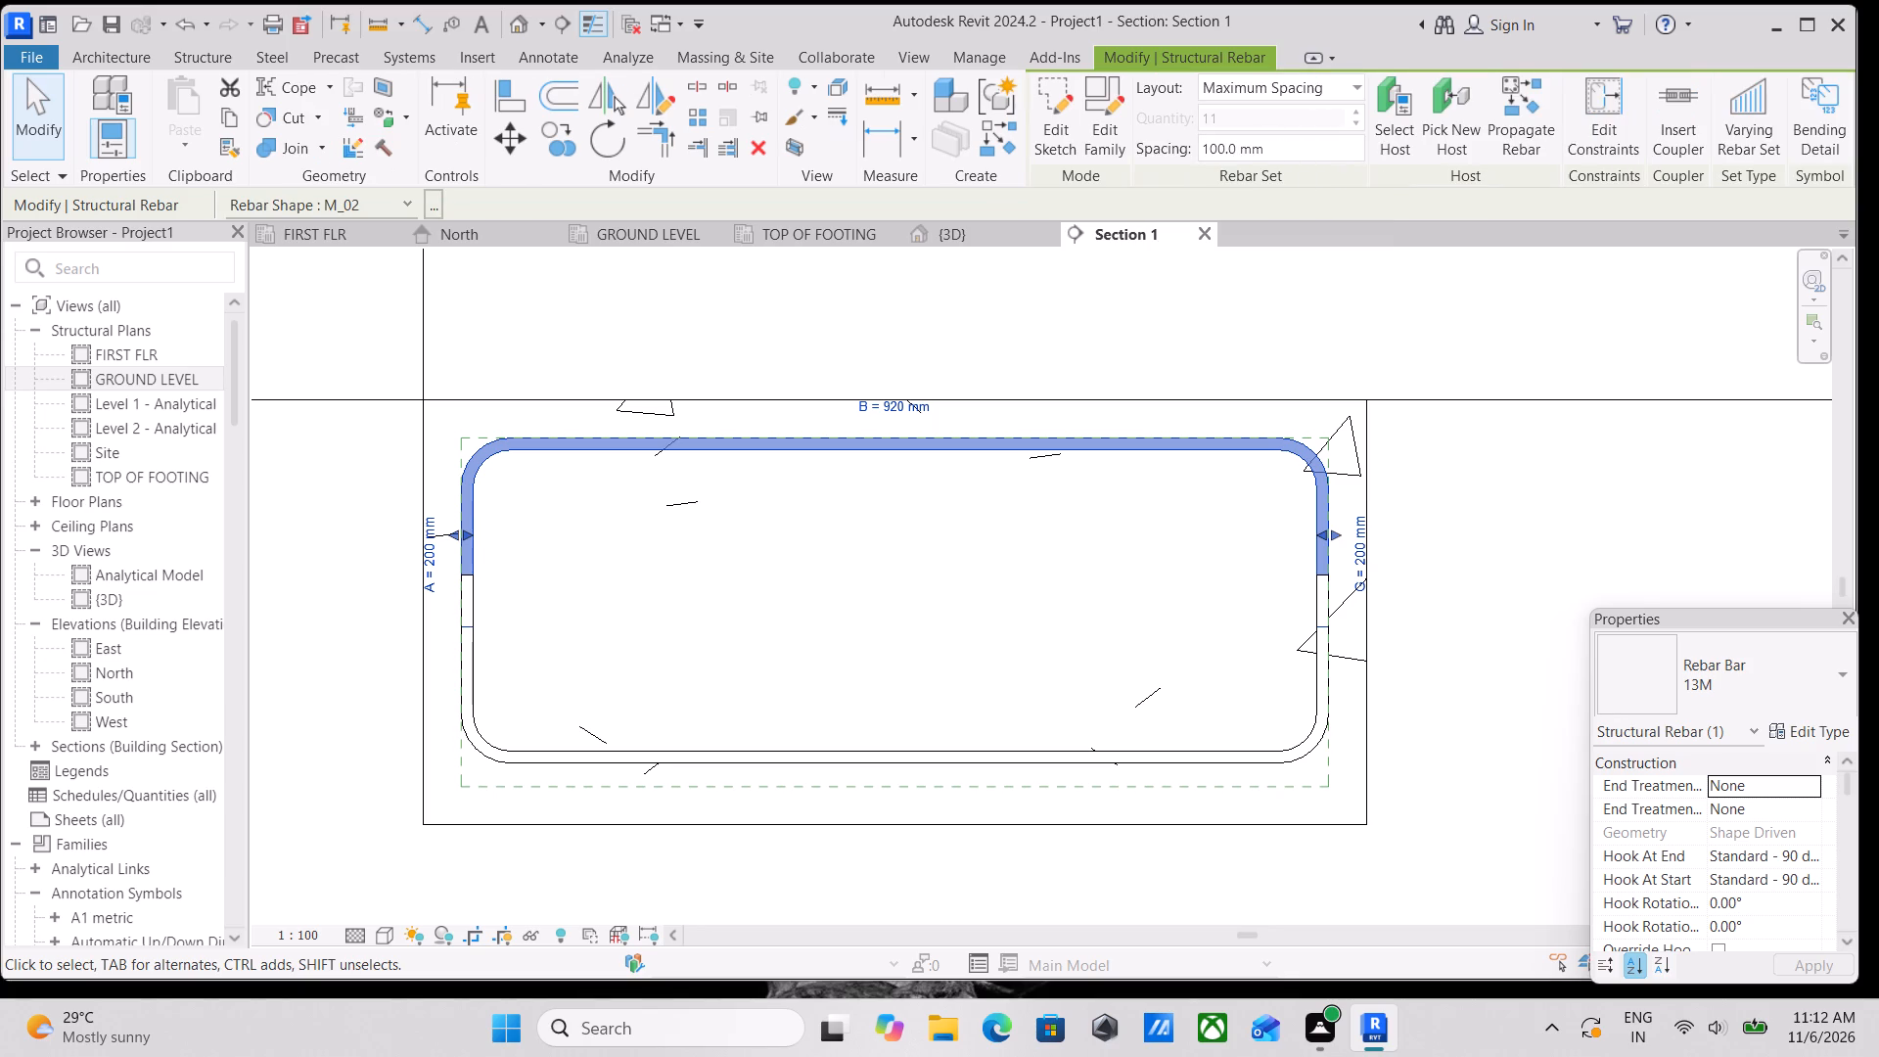
left_click_drag(1263, 146, 1105, 163)
key("1")
key("2")
key("0")
type("MM")
key("Return")
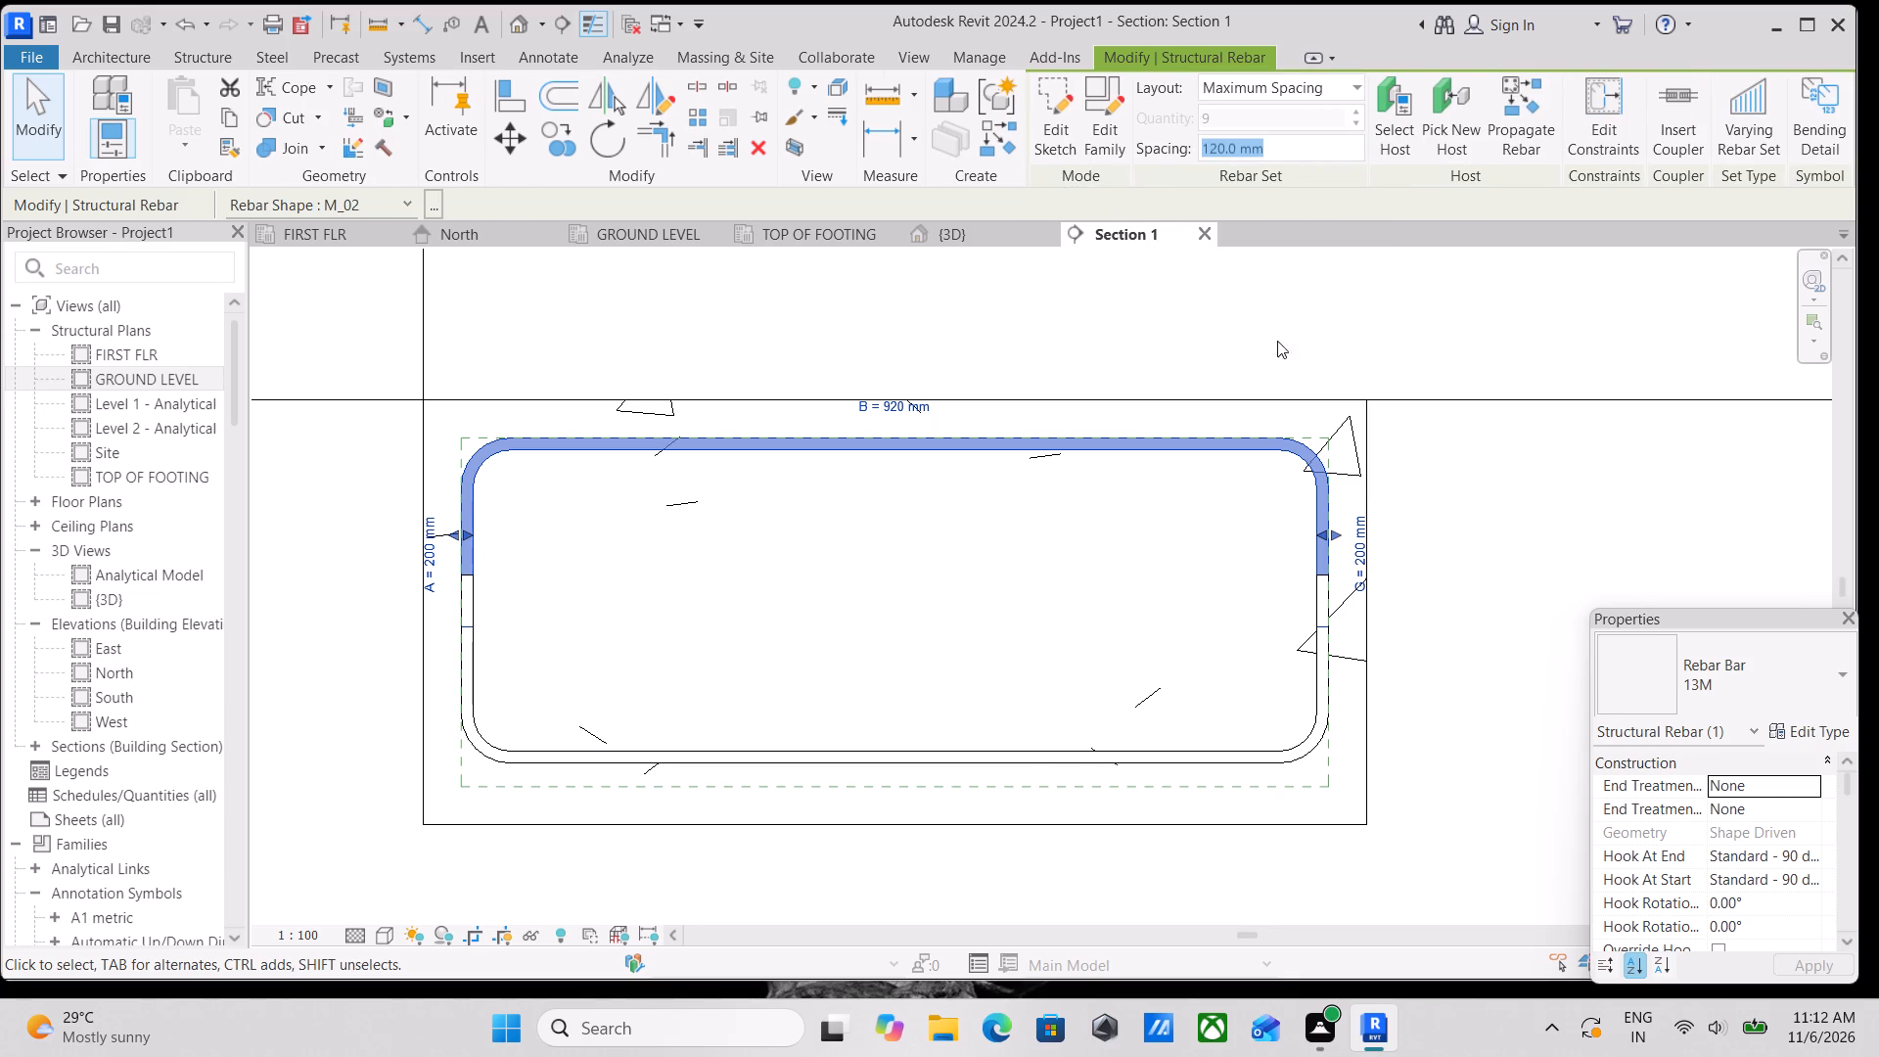
scroll(1174, 541, "down", 2)
key("Escape")
Make the bottom rebar set show unobscured in the {3D} view through its view visibility states.
left_click(956, 692)
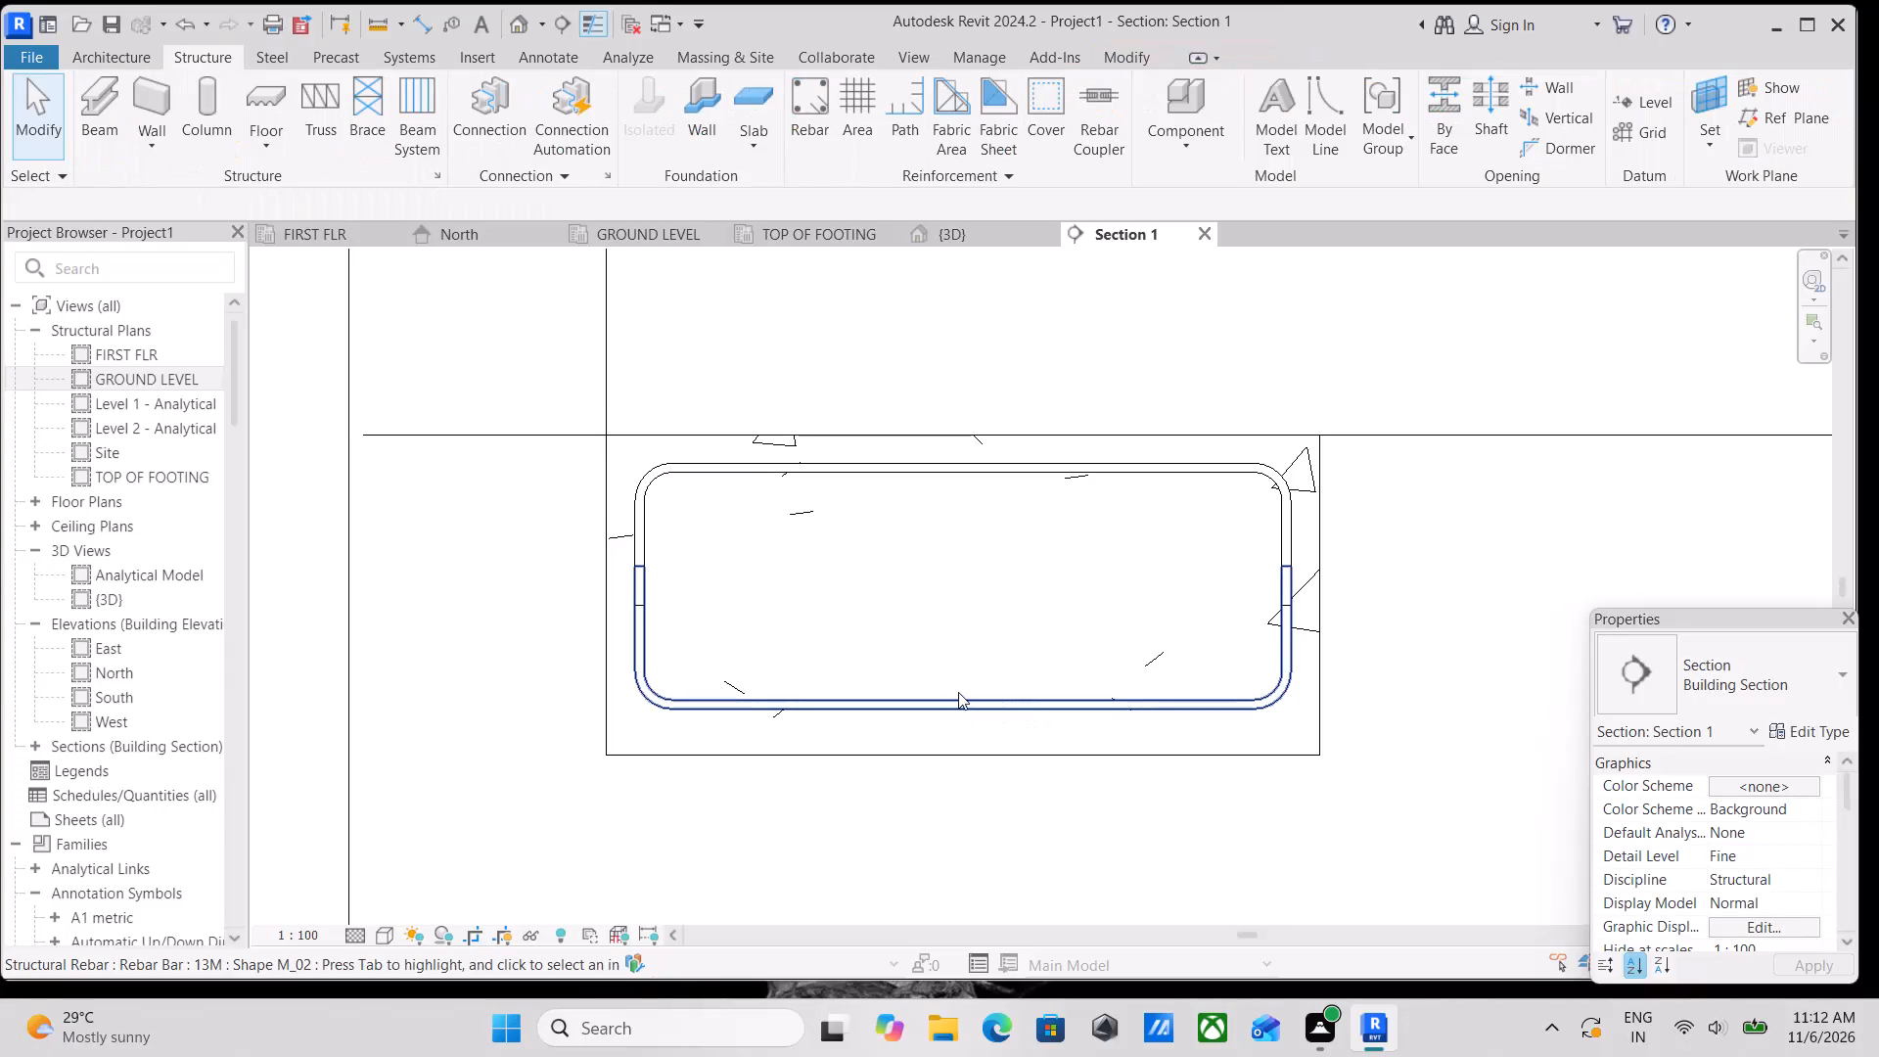
scroll(1663, 751, "down", 4)
scroll(1666, 760, "up", 1)
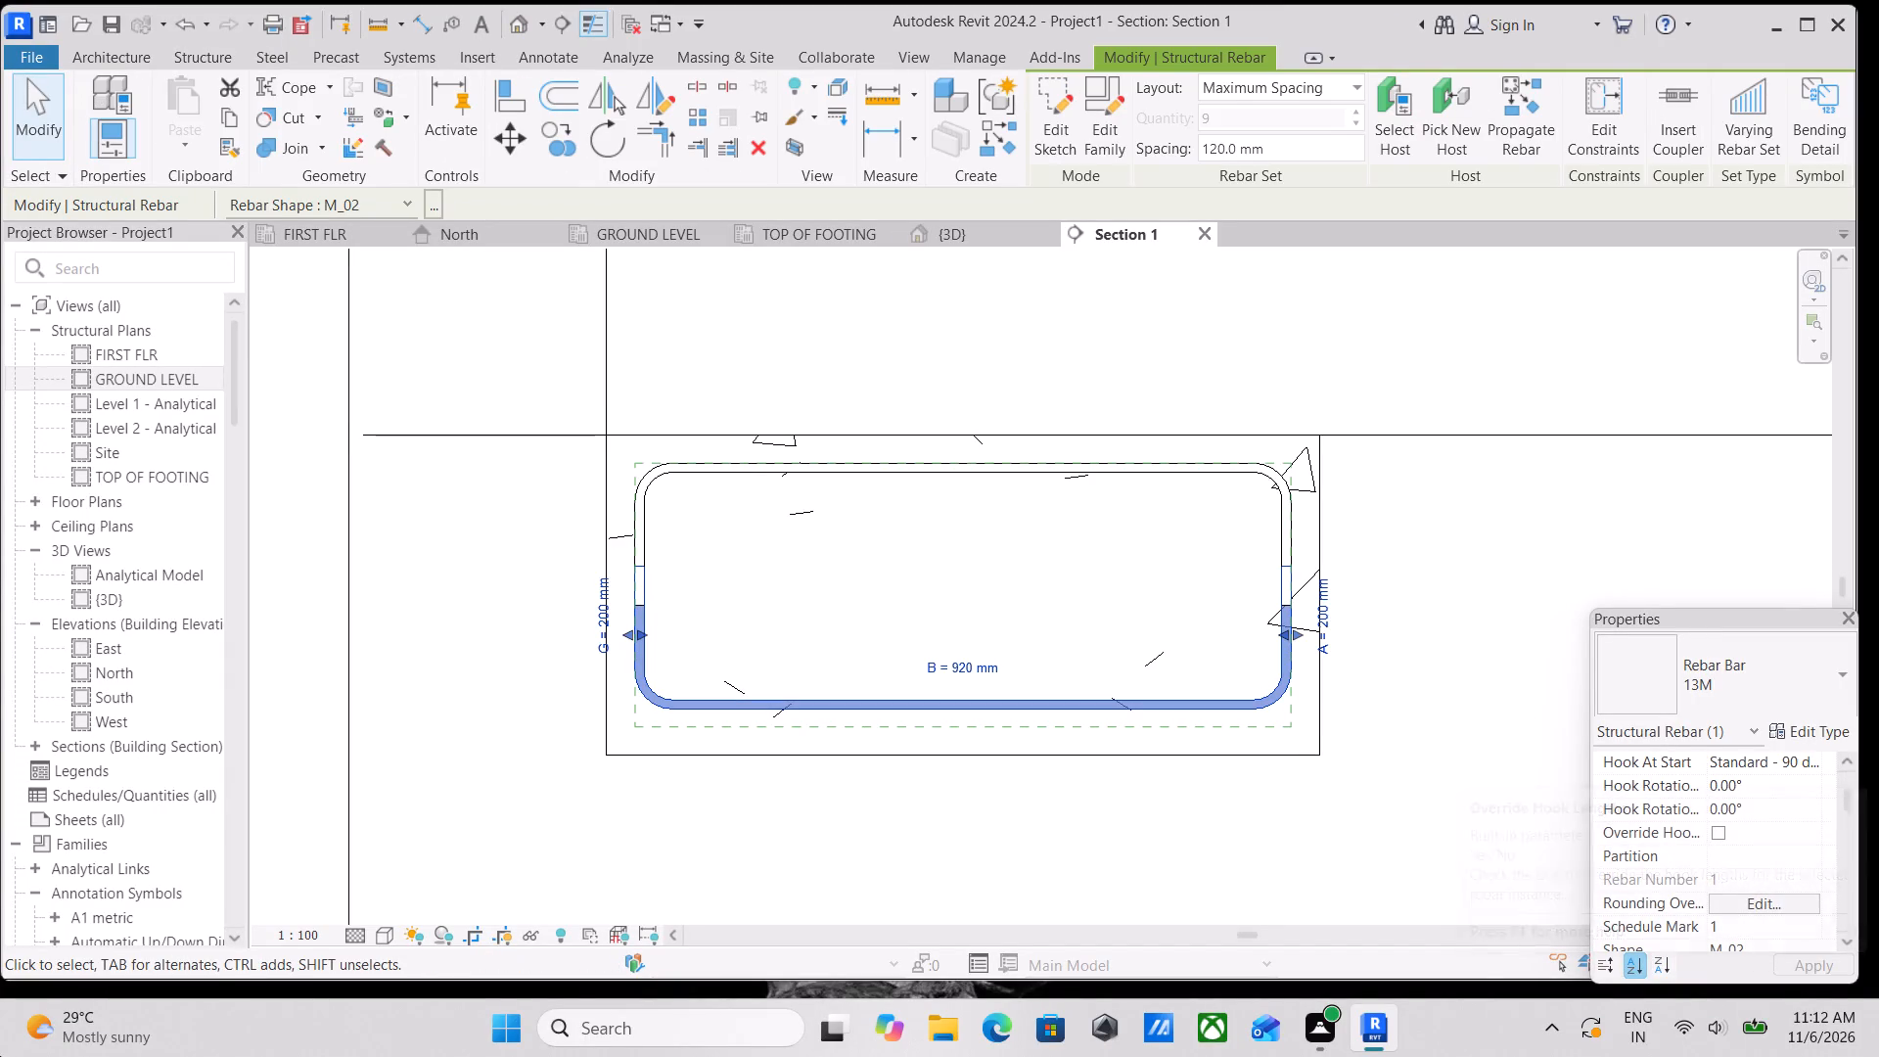
scroll(1798, 769, "down", 2)
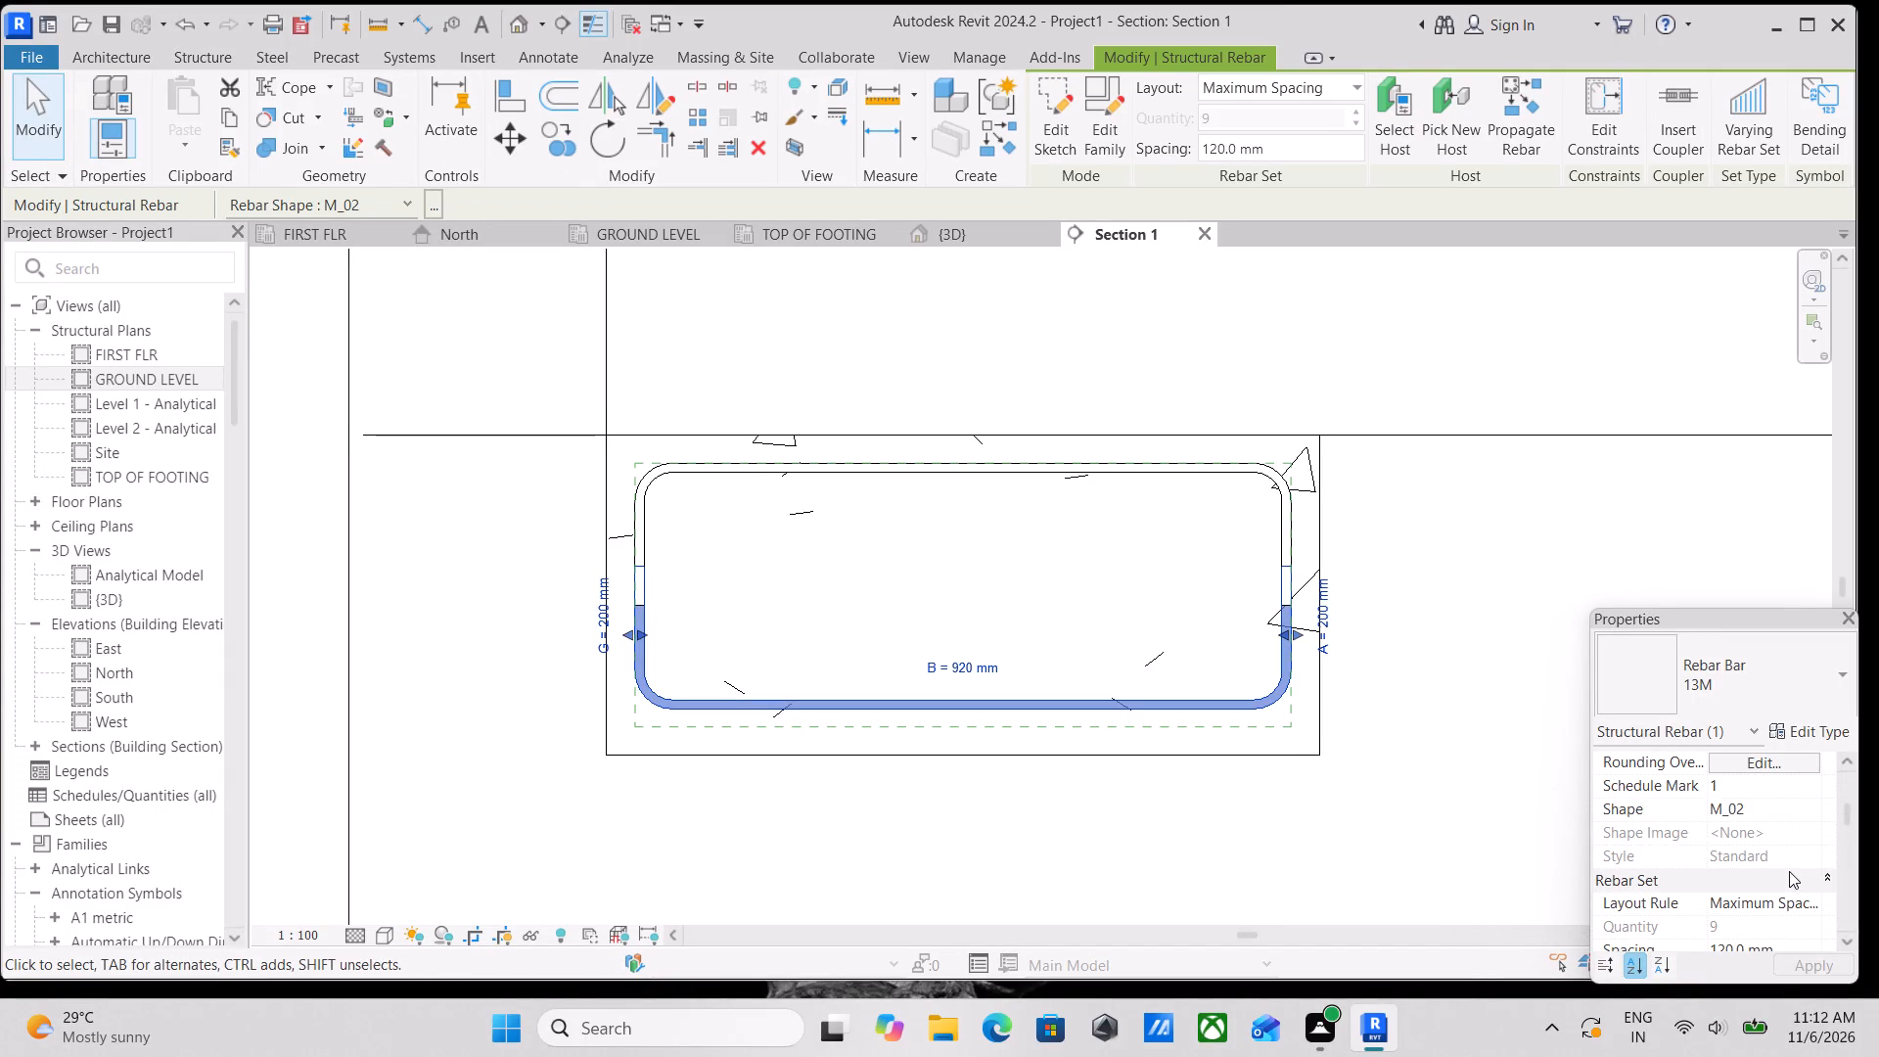
scroll(1788, 872, "up", 4)
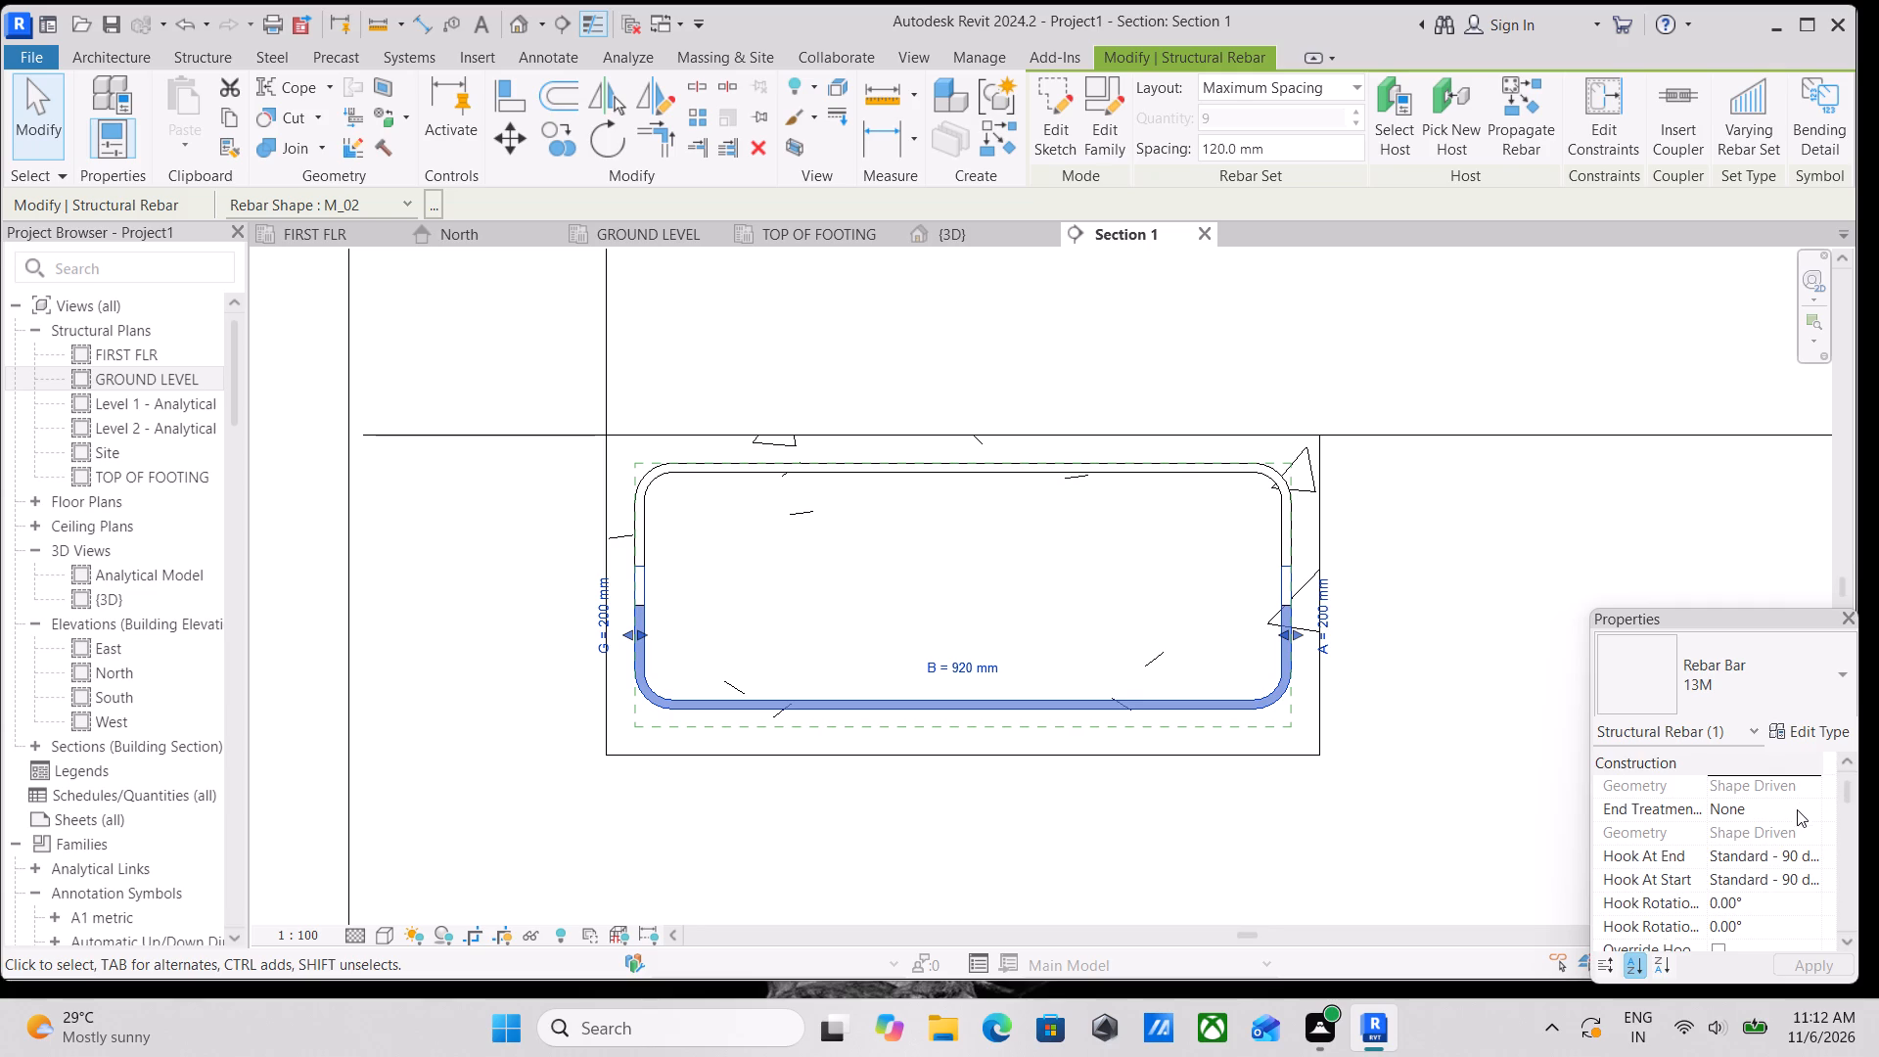
scroll(1797, 809, "down", 2)
scroll(1791, 888, "down", 4)
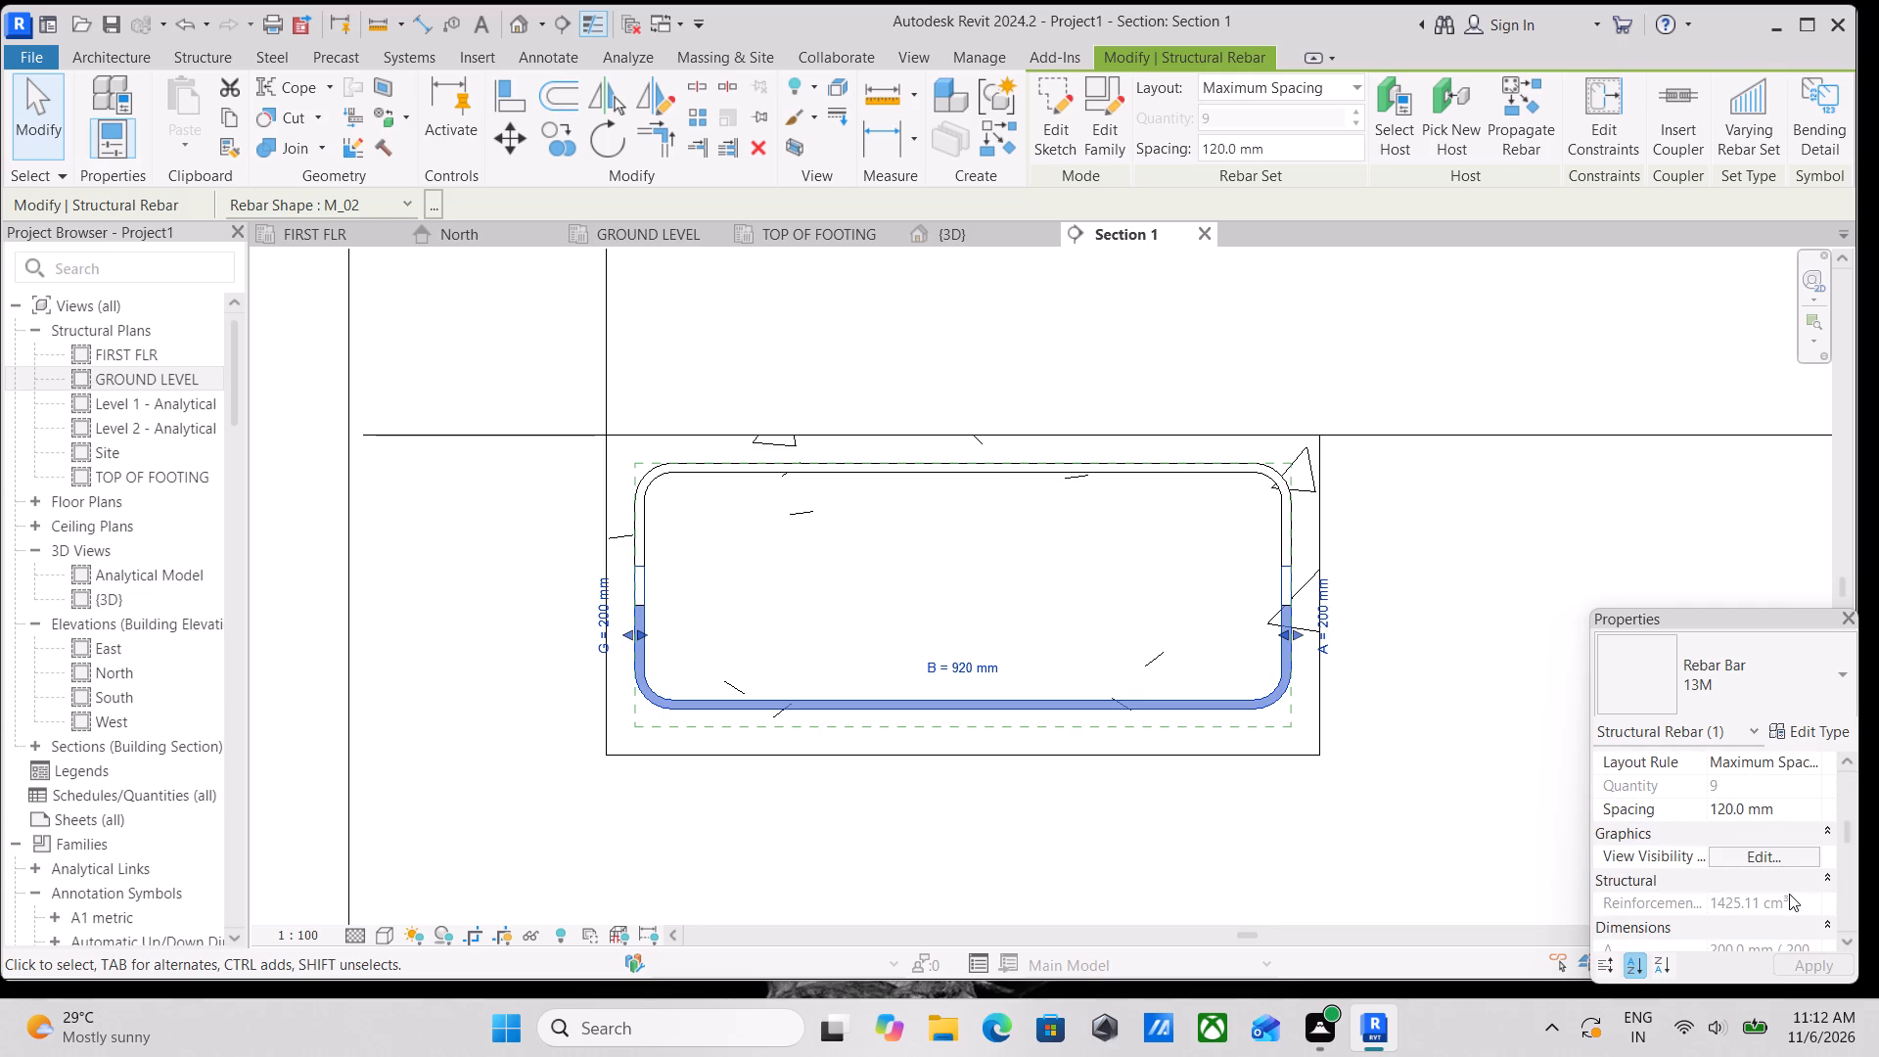
left_click(1791, 855)
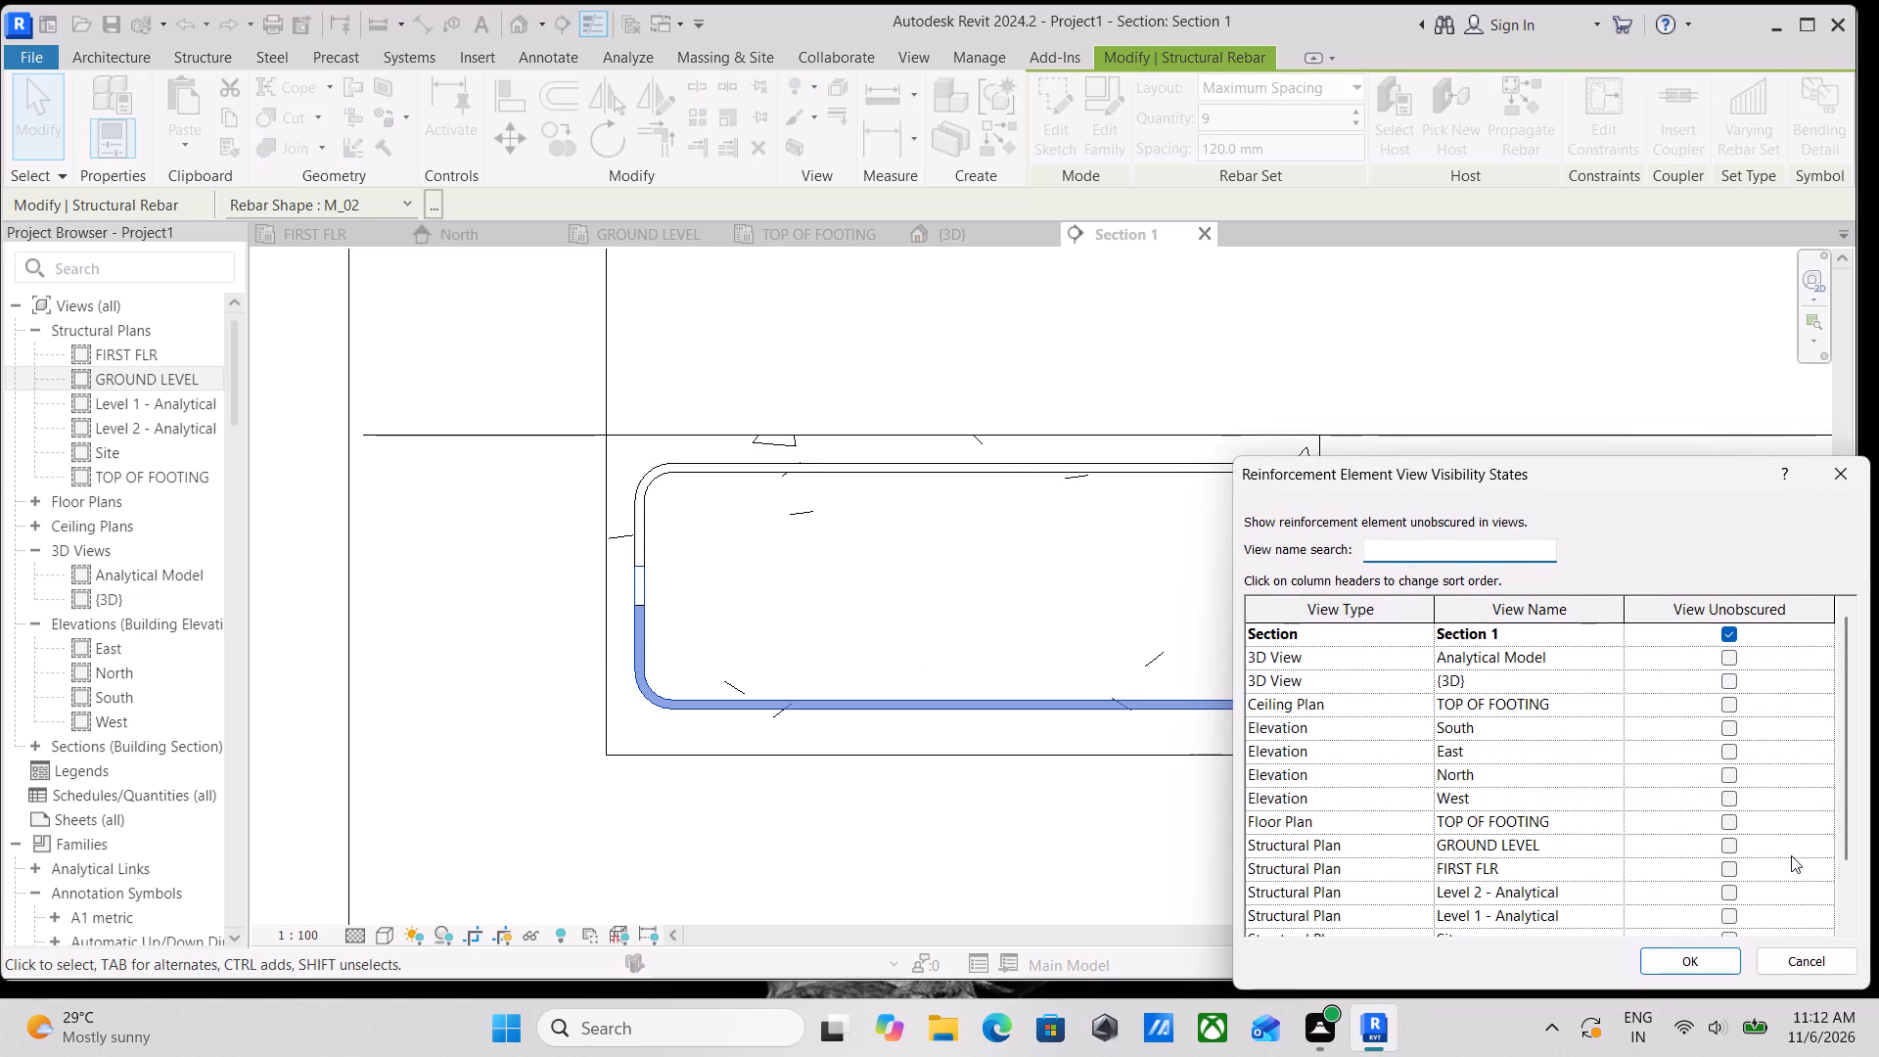
left_click(1724, 681)
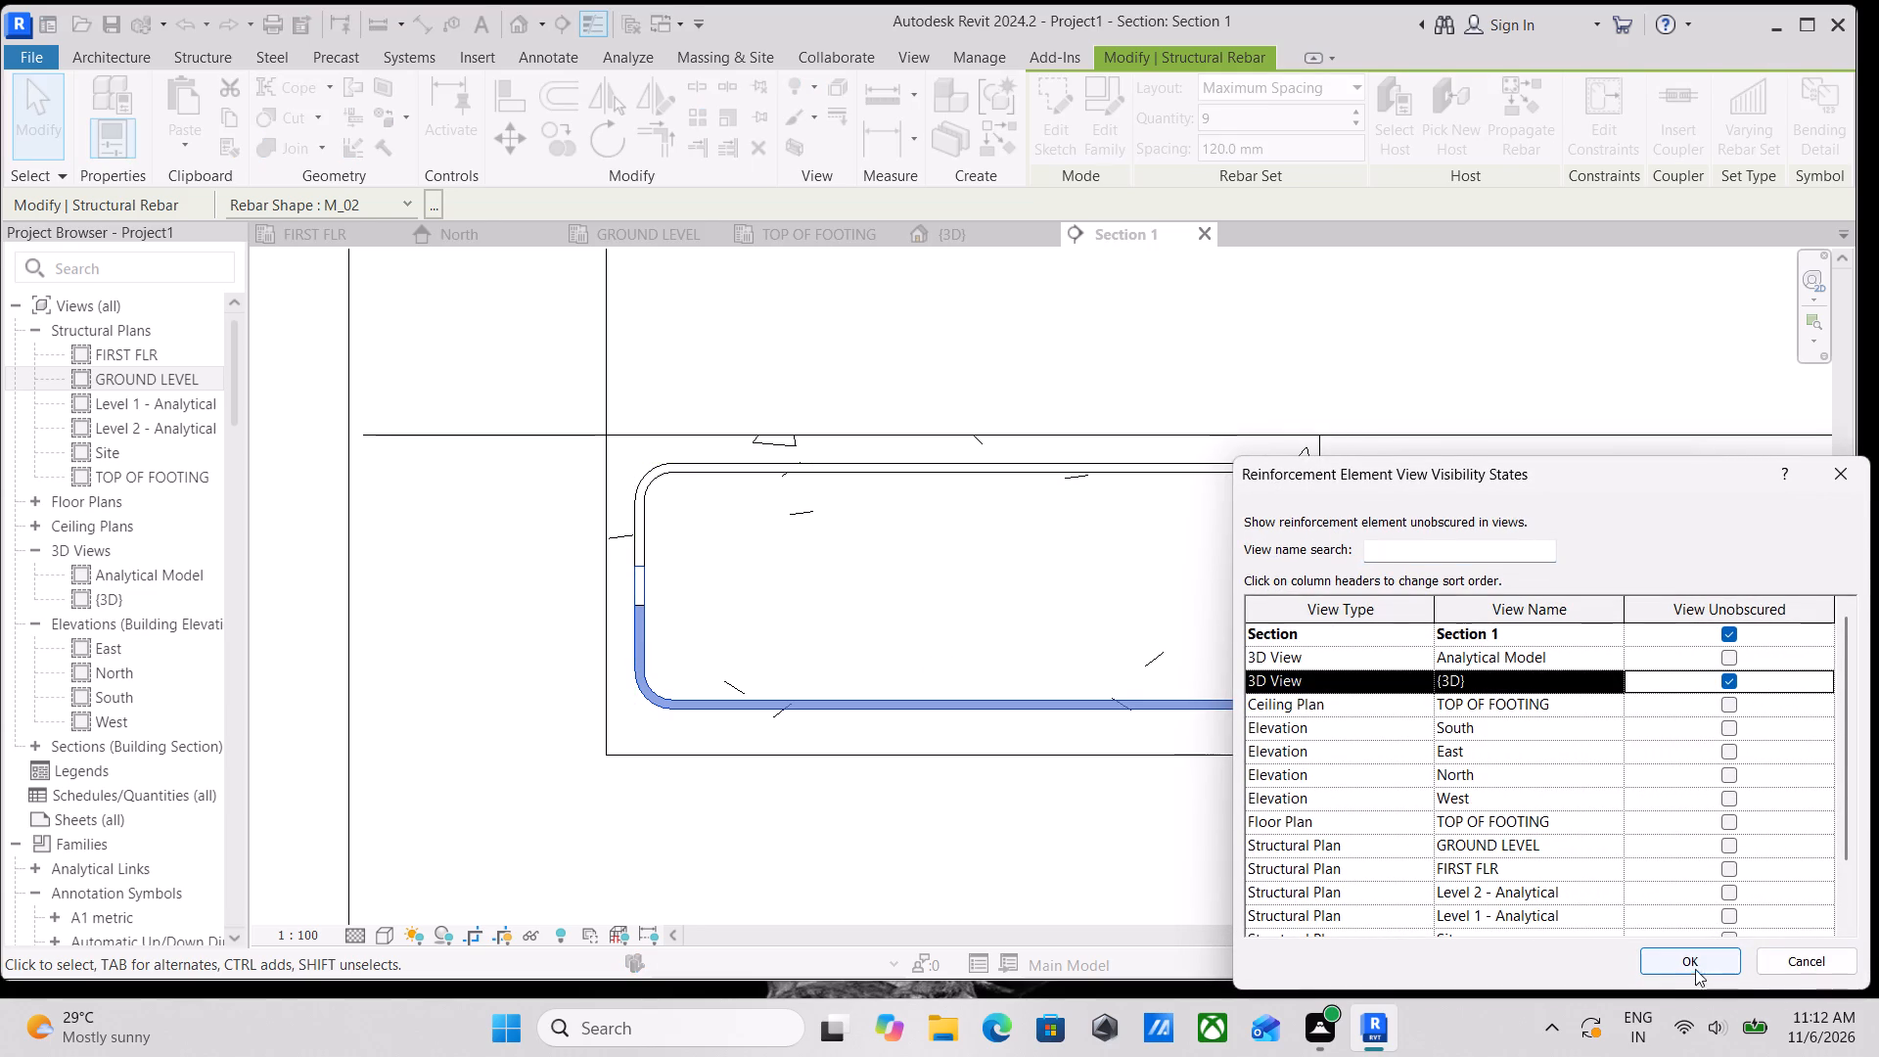
left_click(1676, 964)
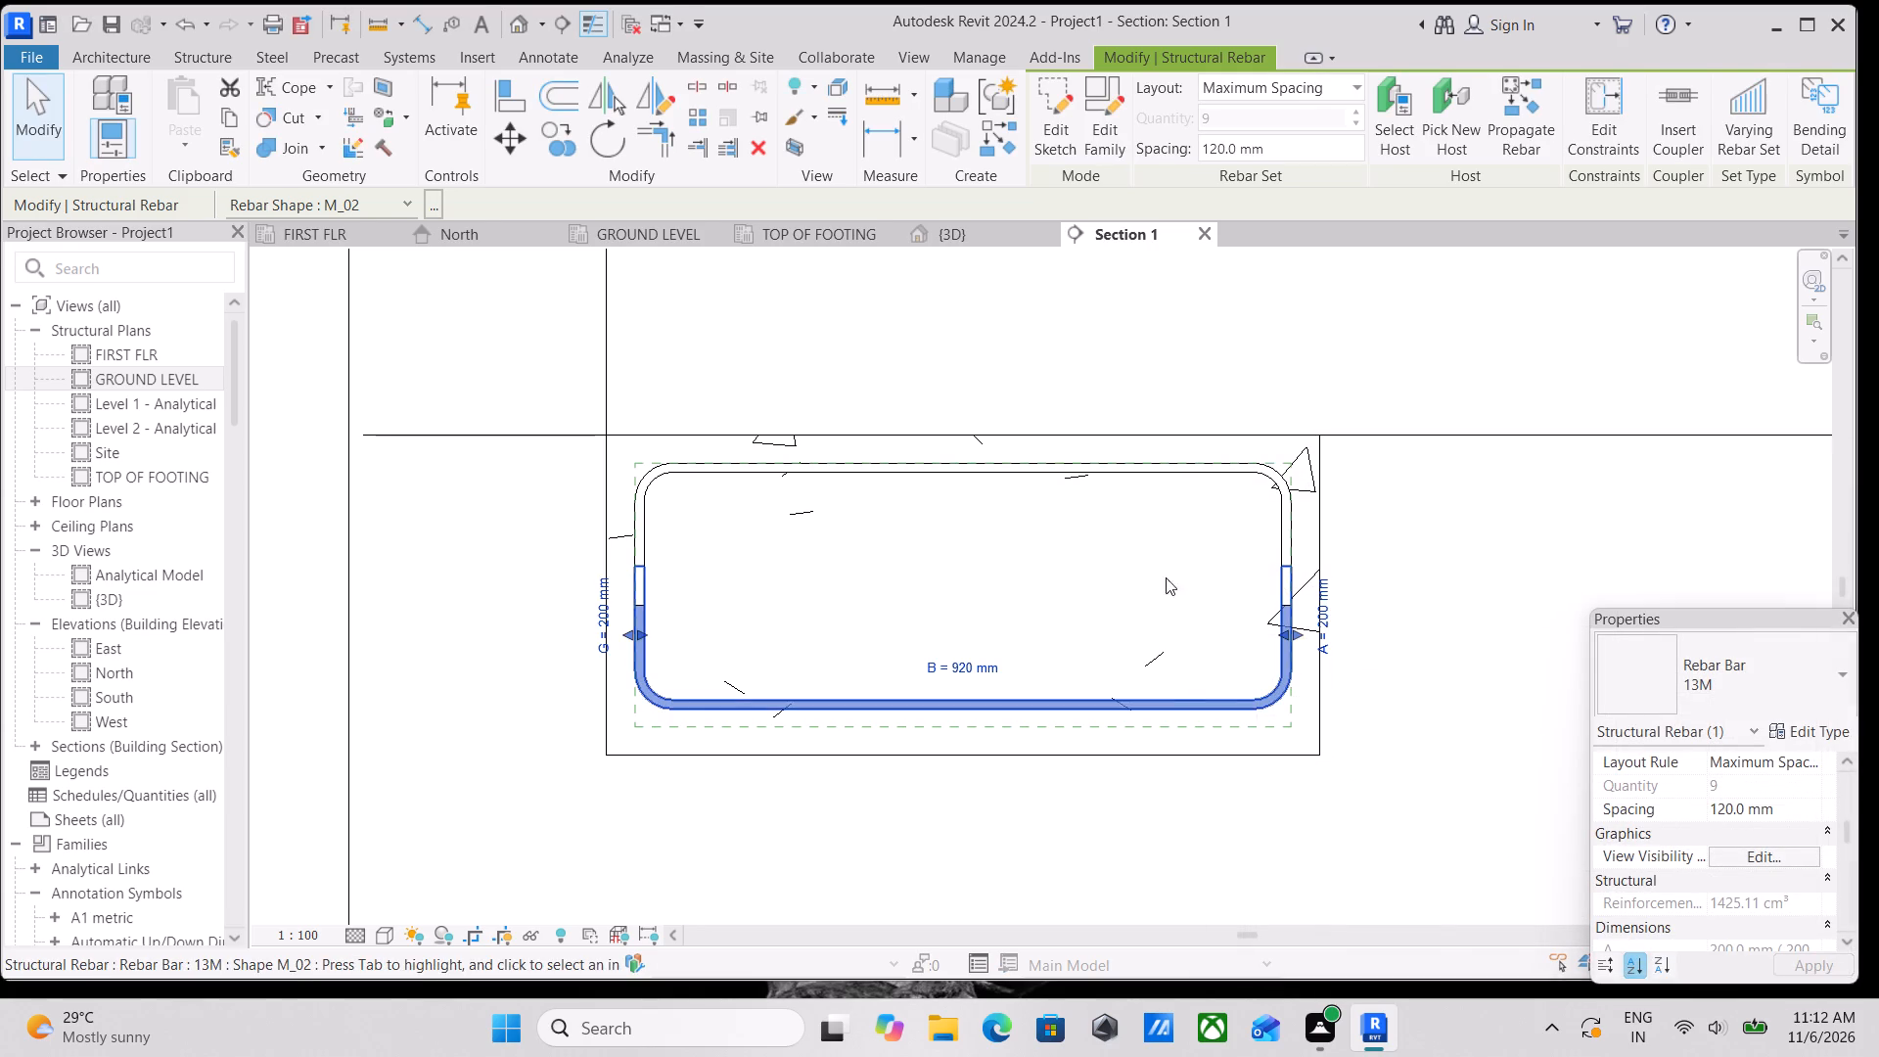
Make the top rebar set show unobscured in the {3D} view through its view visibility states.
left_click(1207, 469)
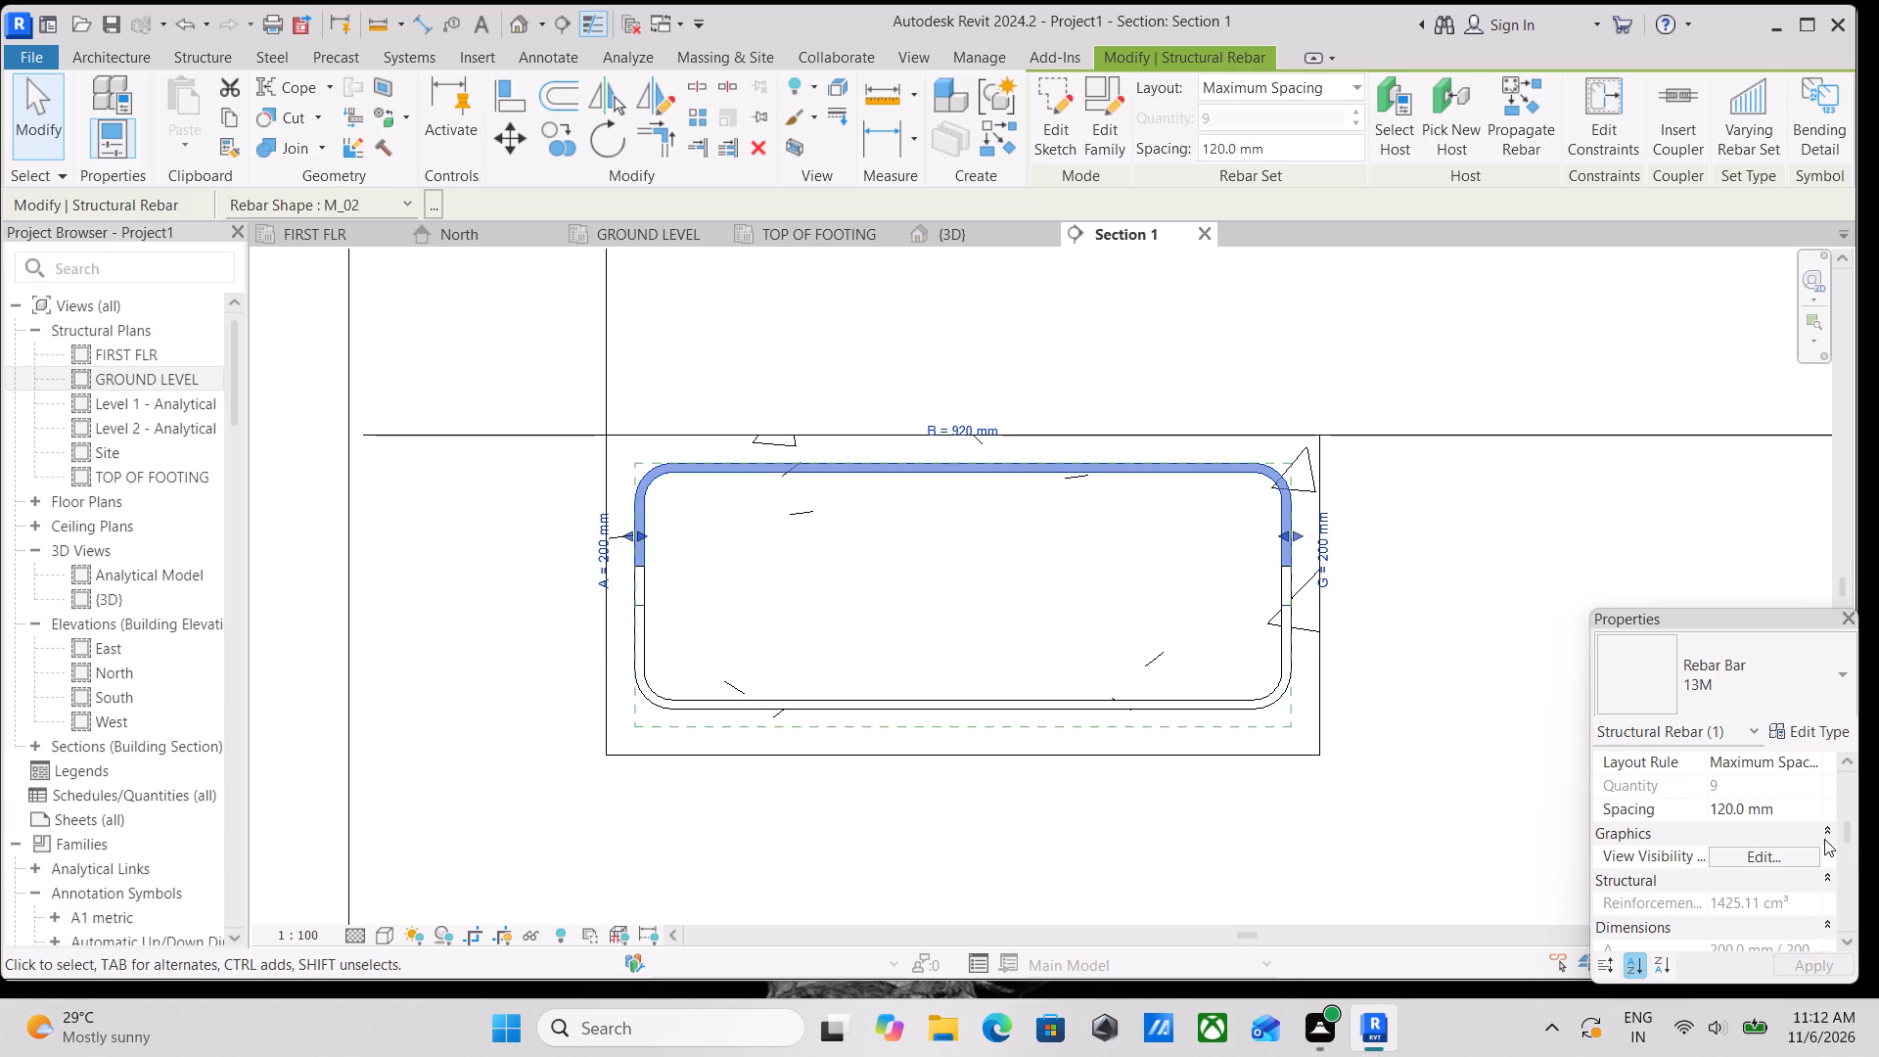
left_click(1781, 850)
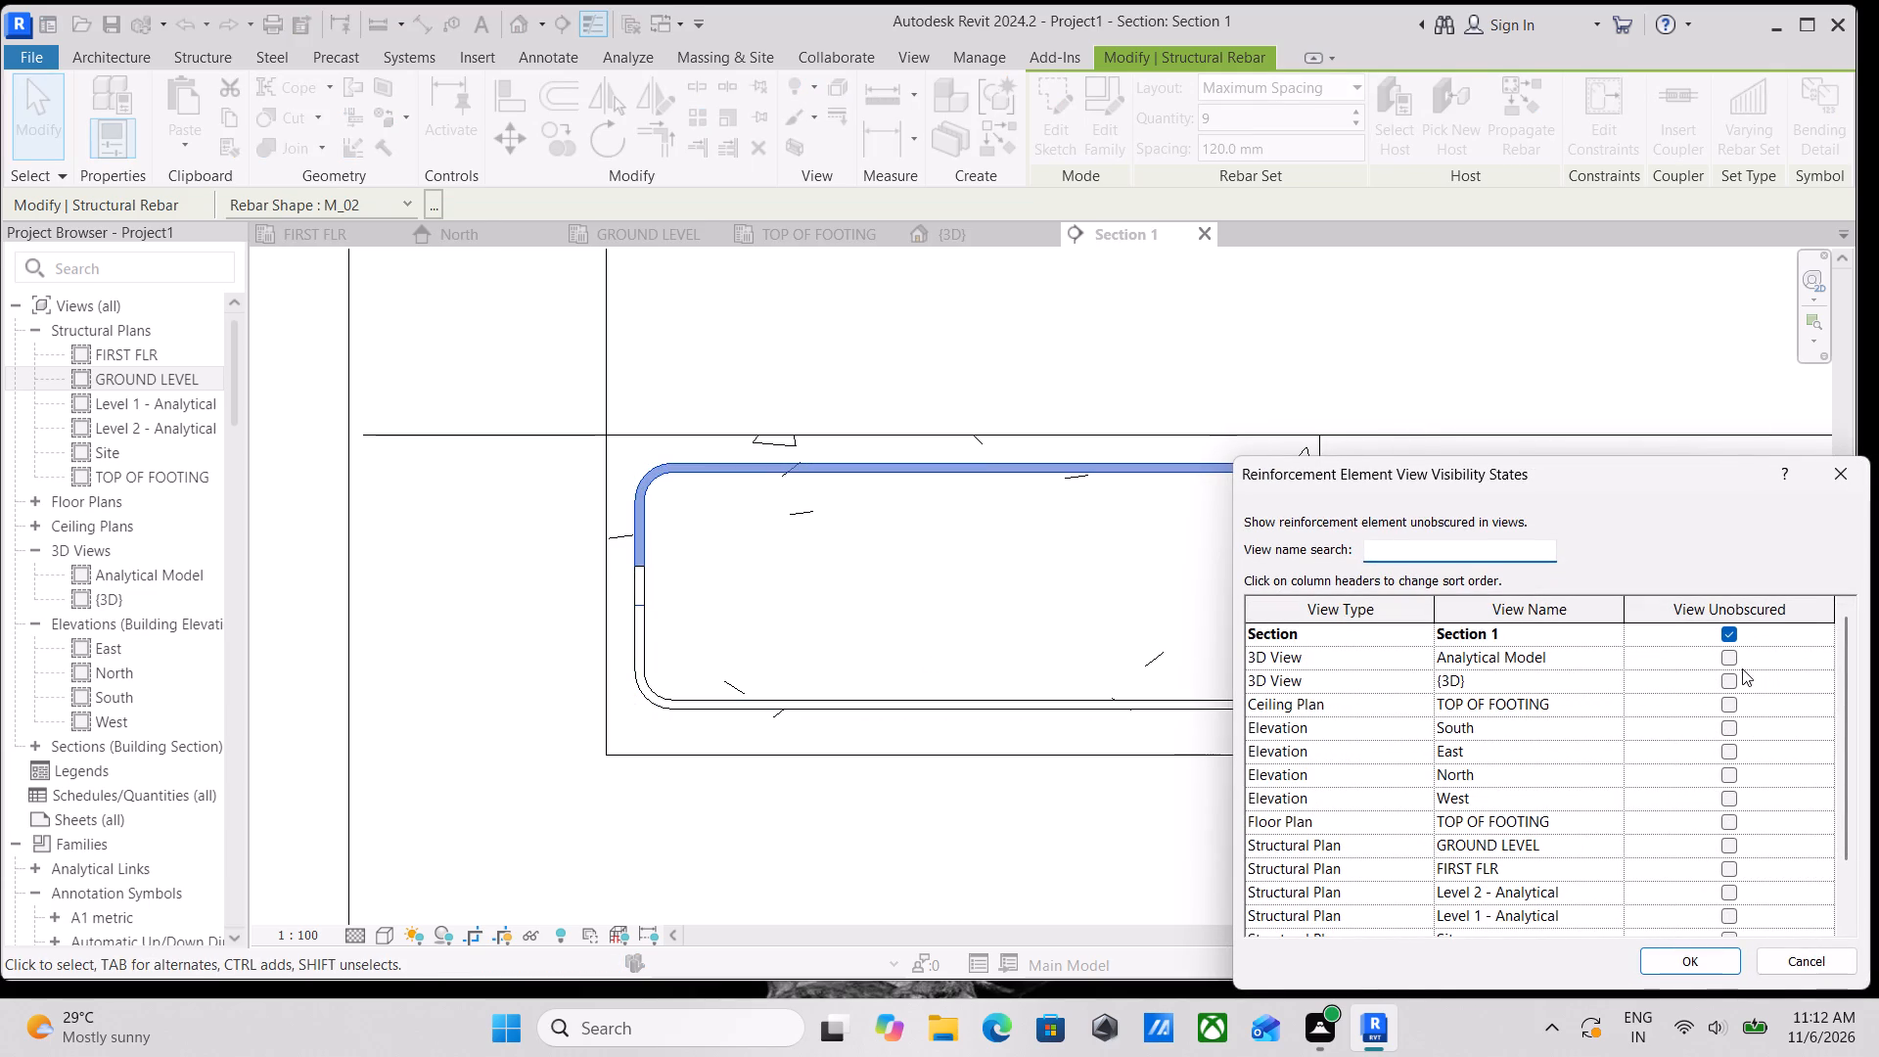
left_click(1723, 678)
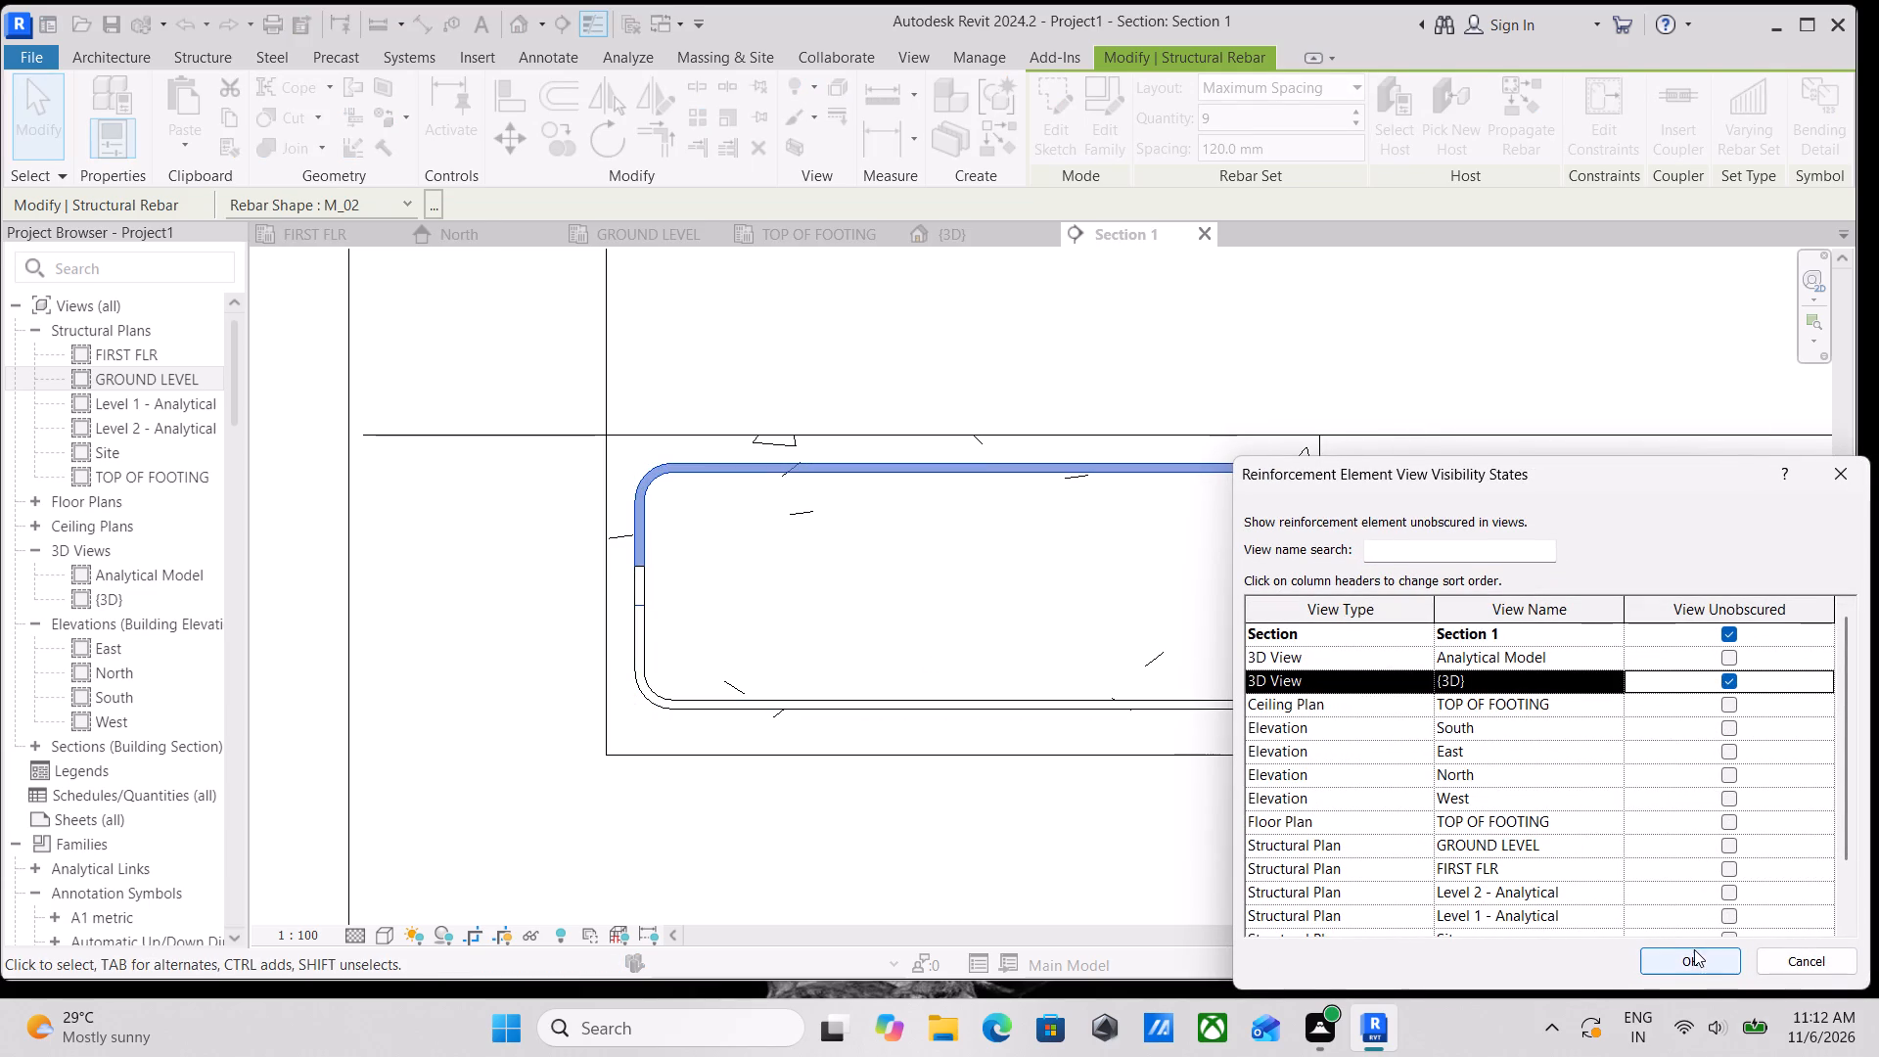
left_click(1694, 952)
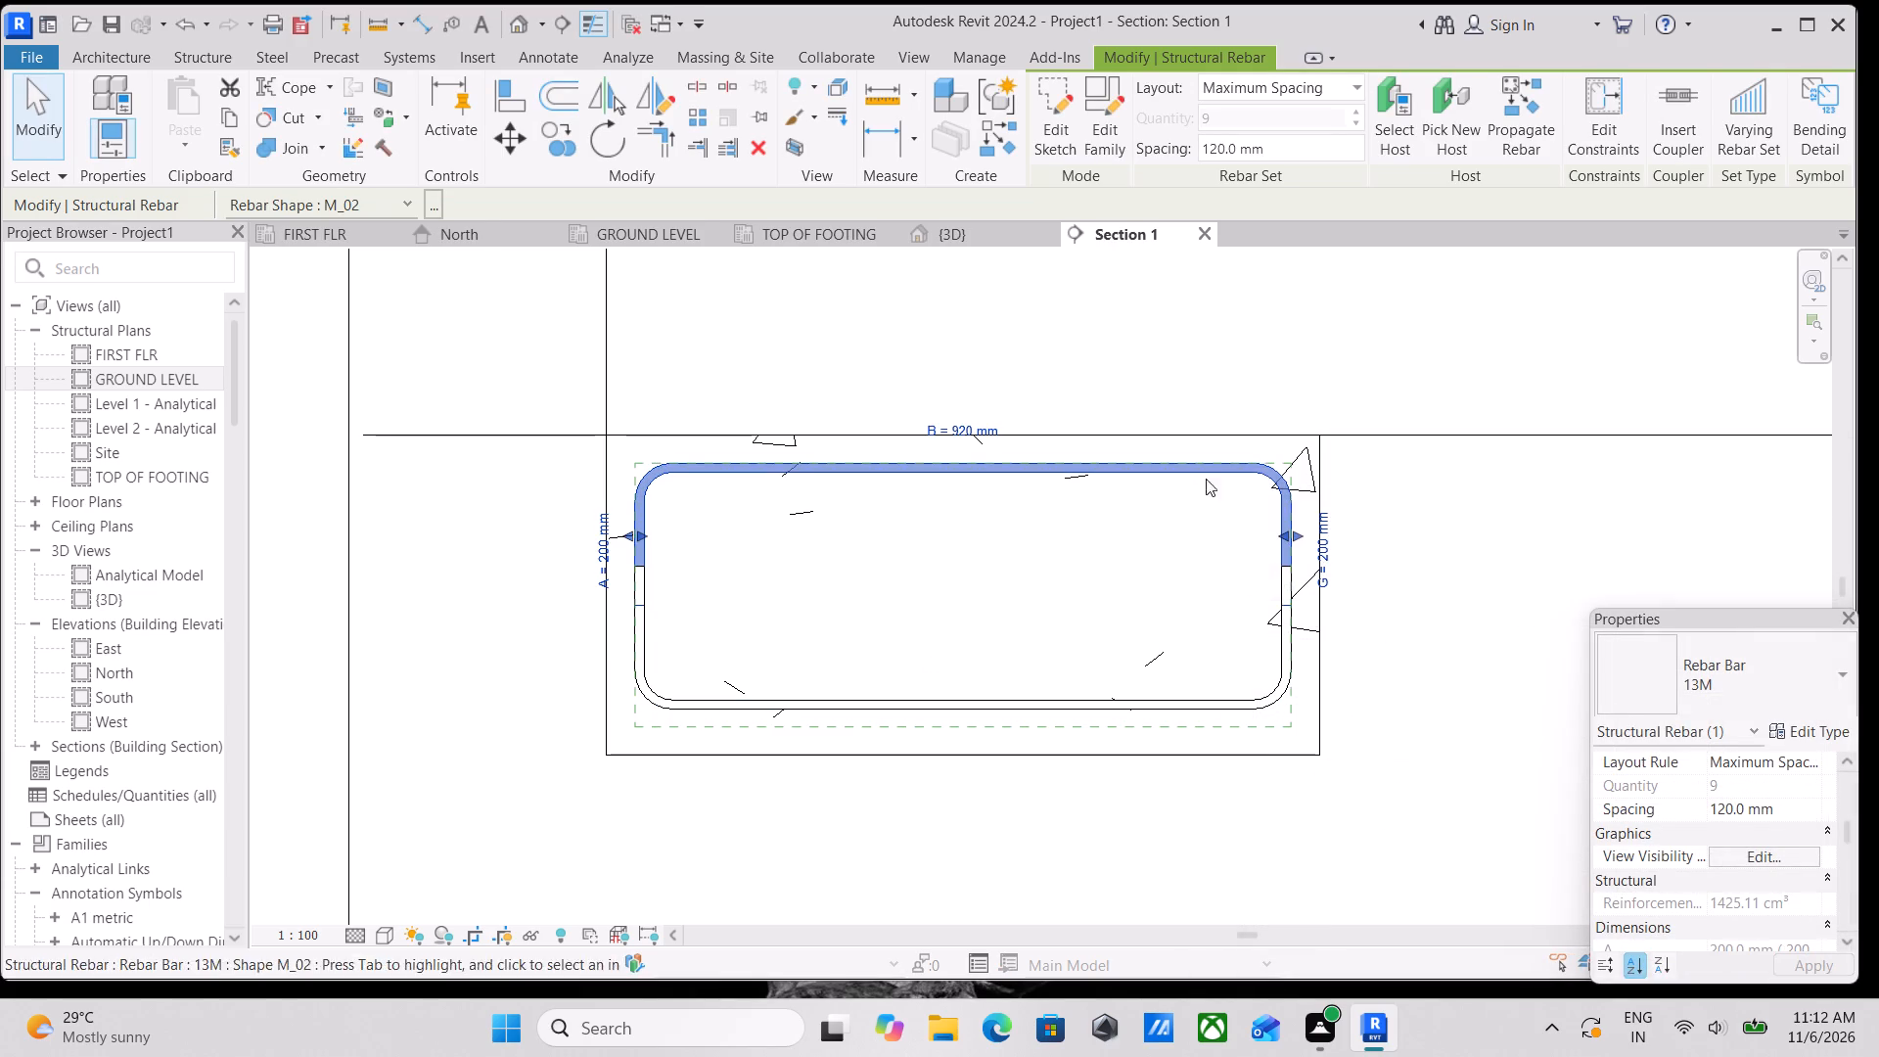
Pull both legs of the top rebar inward so its B segment is about 870 mm long.
scroll(843, 494, "down", 1)
middle_click_drag(839, 486, 918, 384)
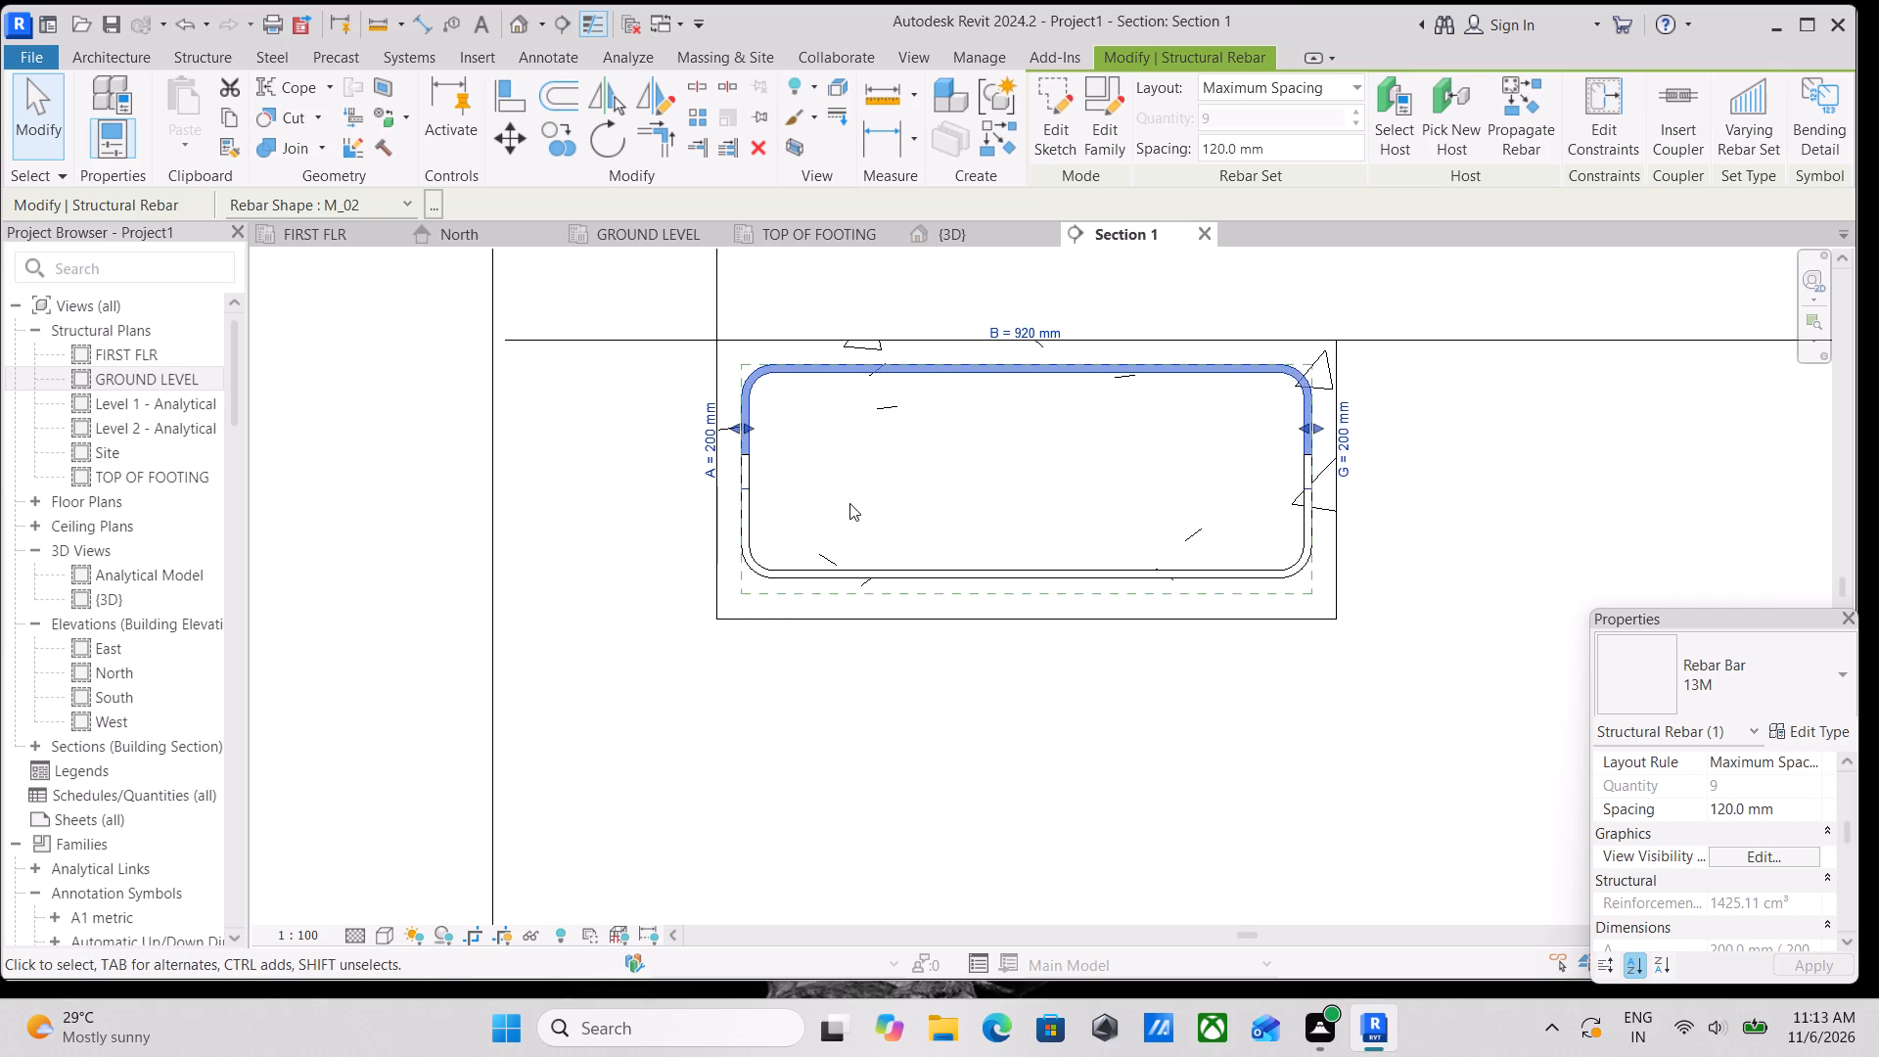
scroll(849, 502, "up", 1)
scroll(835, 408, "up", 3)
scroll(740, 418, "up", 2)
scroll(827, 374, "down", 2)
middle_click_drag(827, 374, 758, 405)
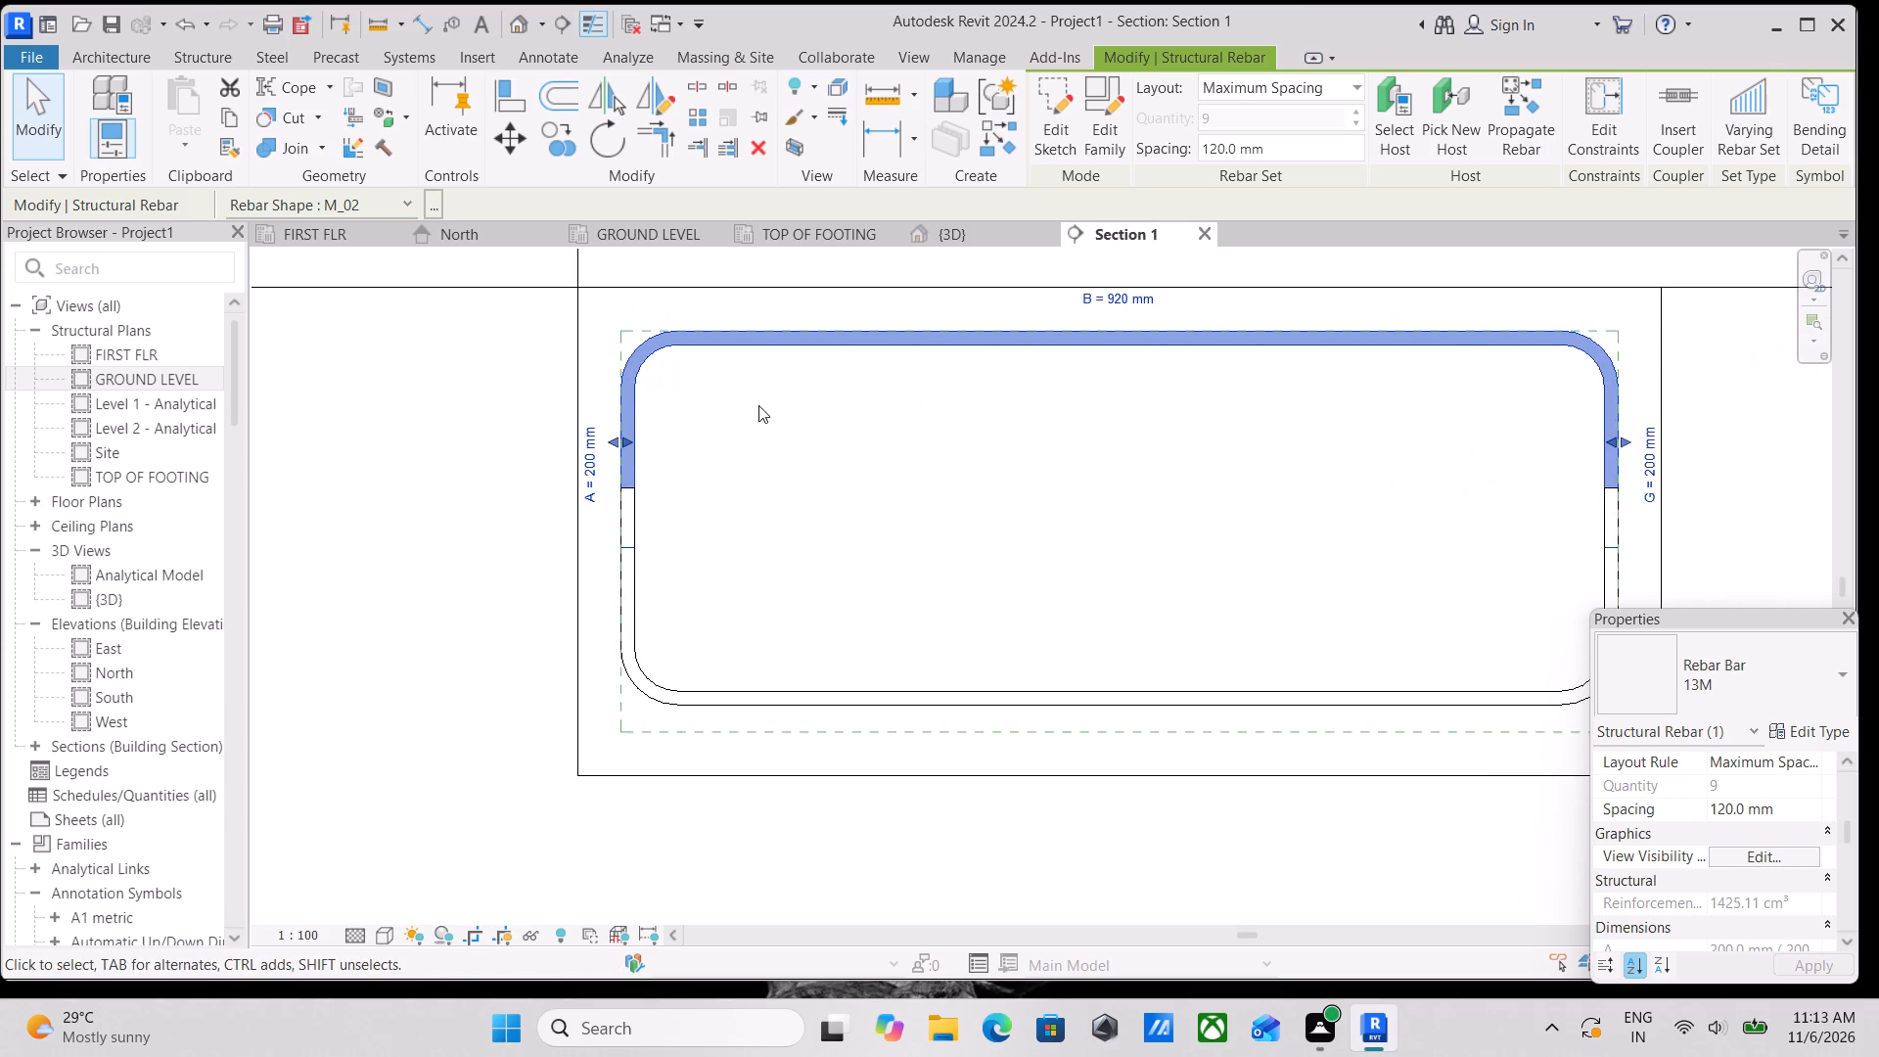
key("Escape")
left_click(630, 436)
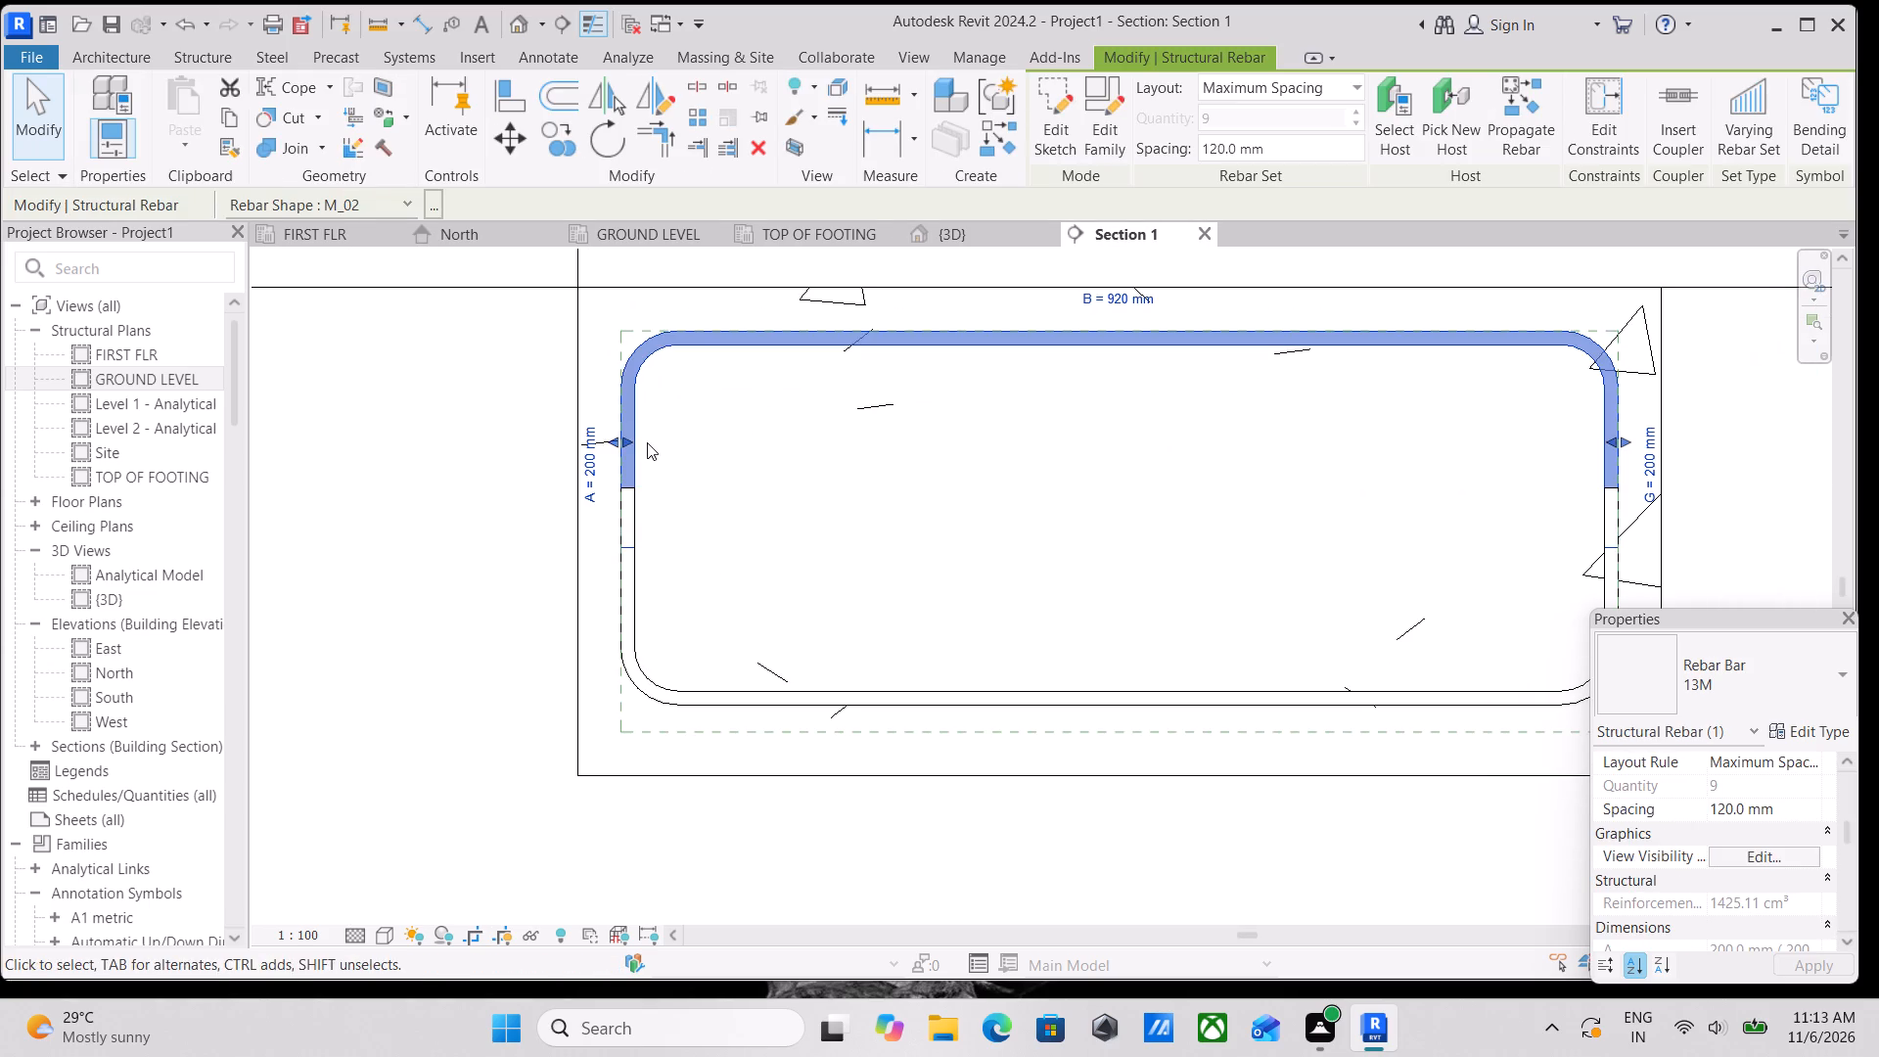
left_click_drag(626, 440, 646, 441)
middle_click_drag(802, 465, 583, 484)
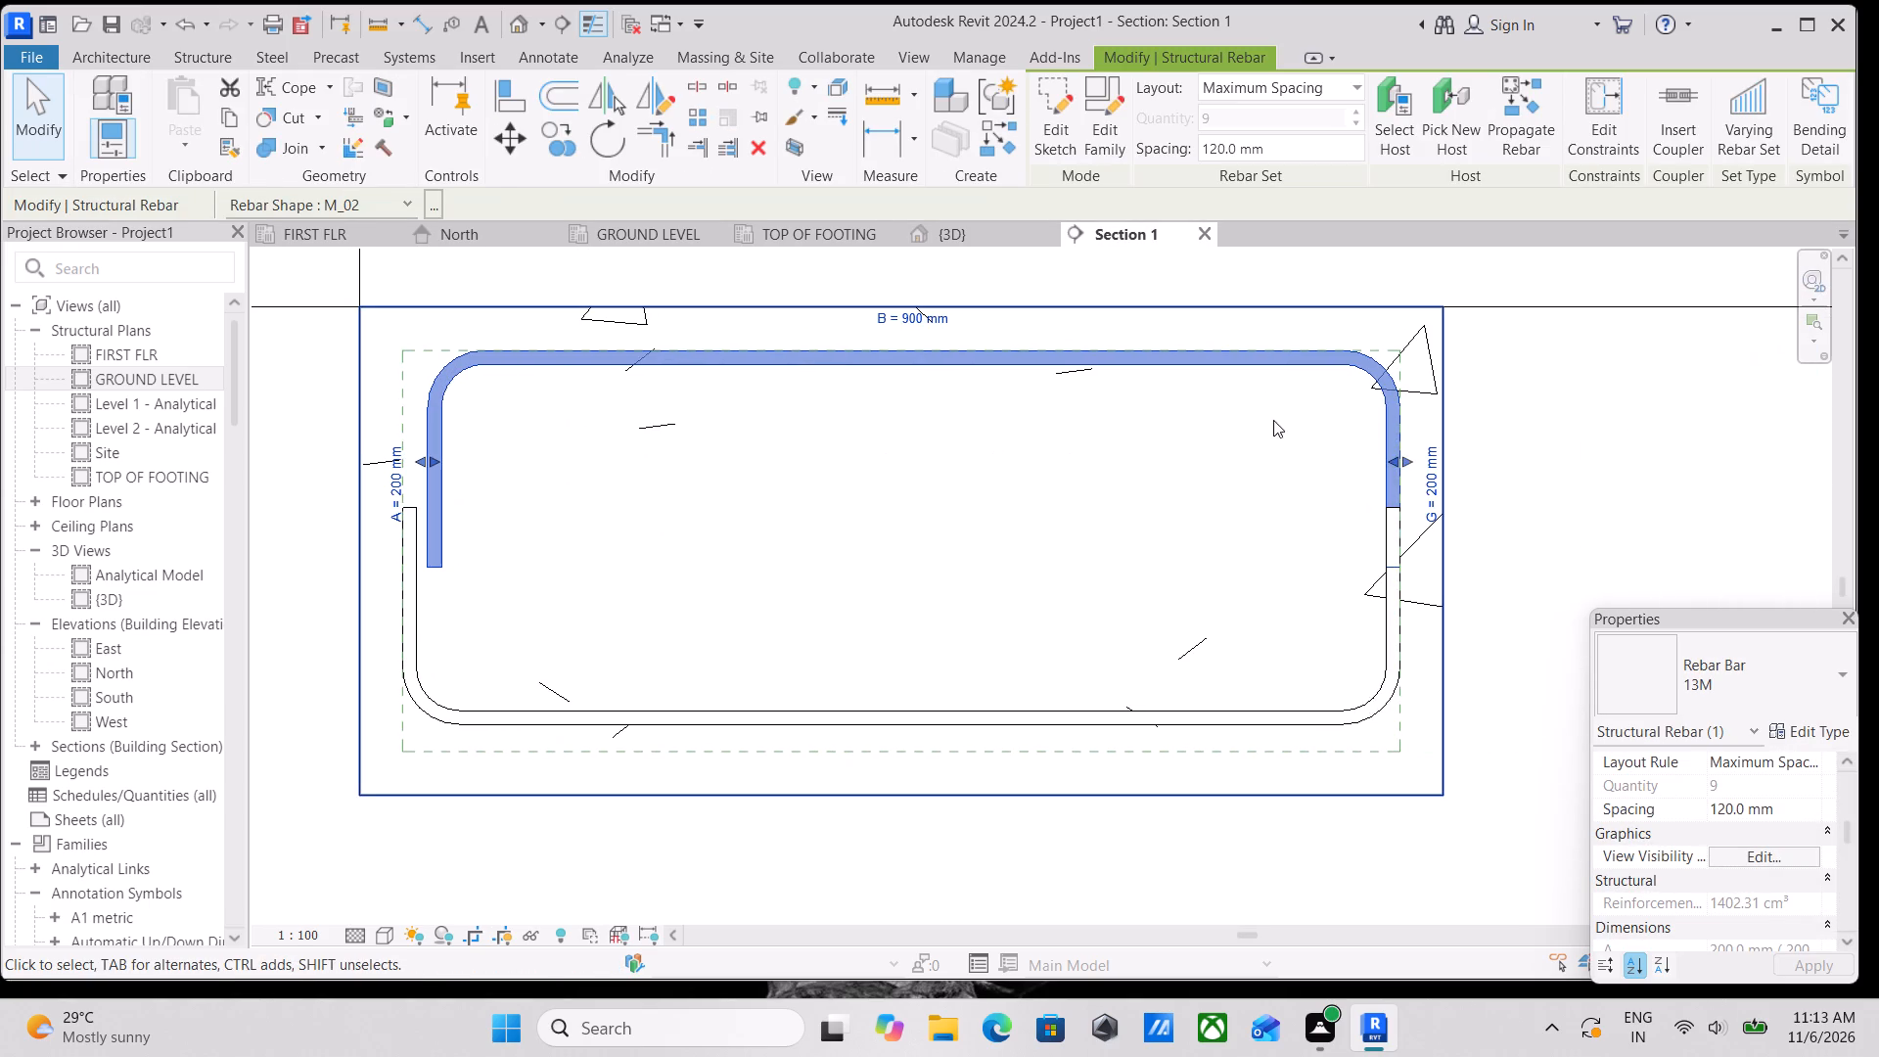
left_click_drag(1393, 460, 1375, 461)
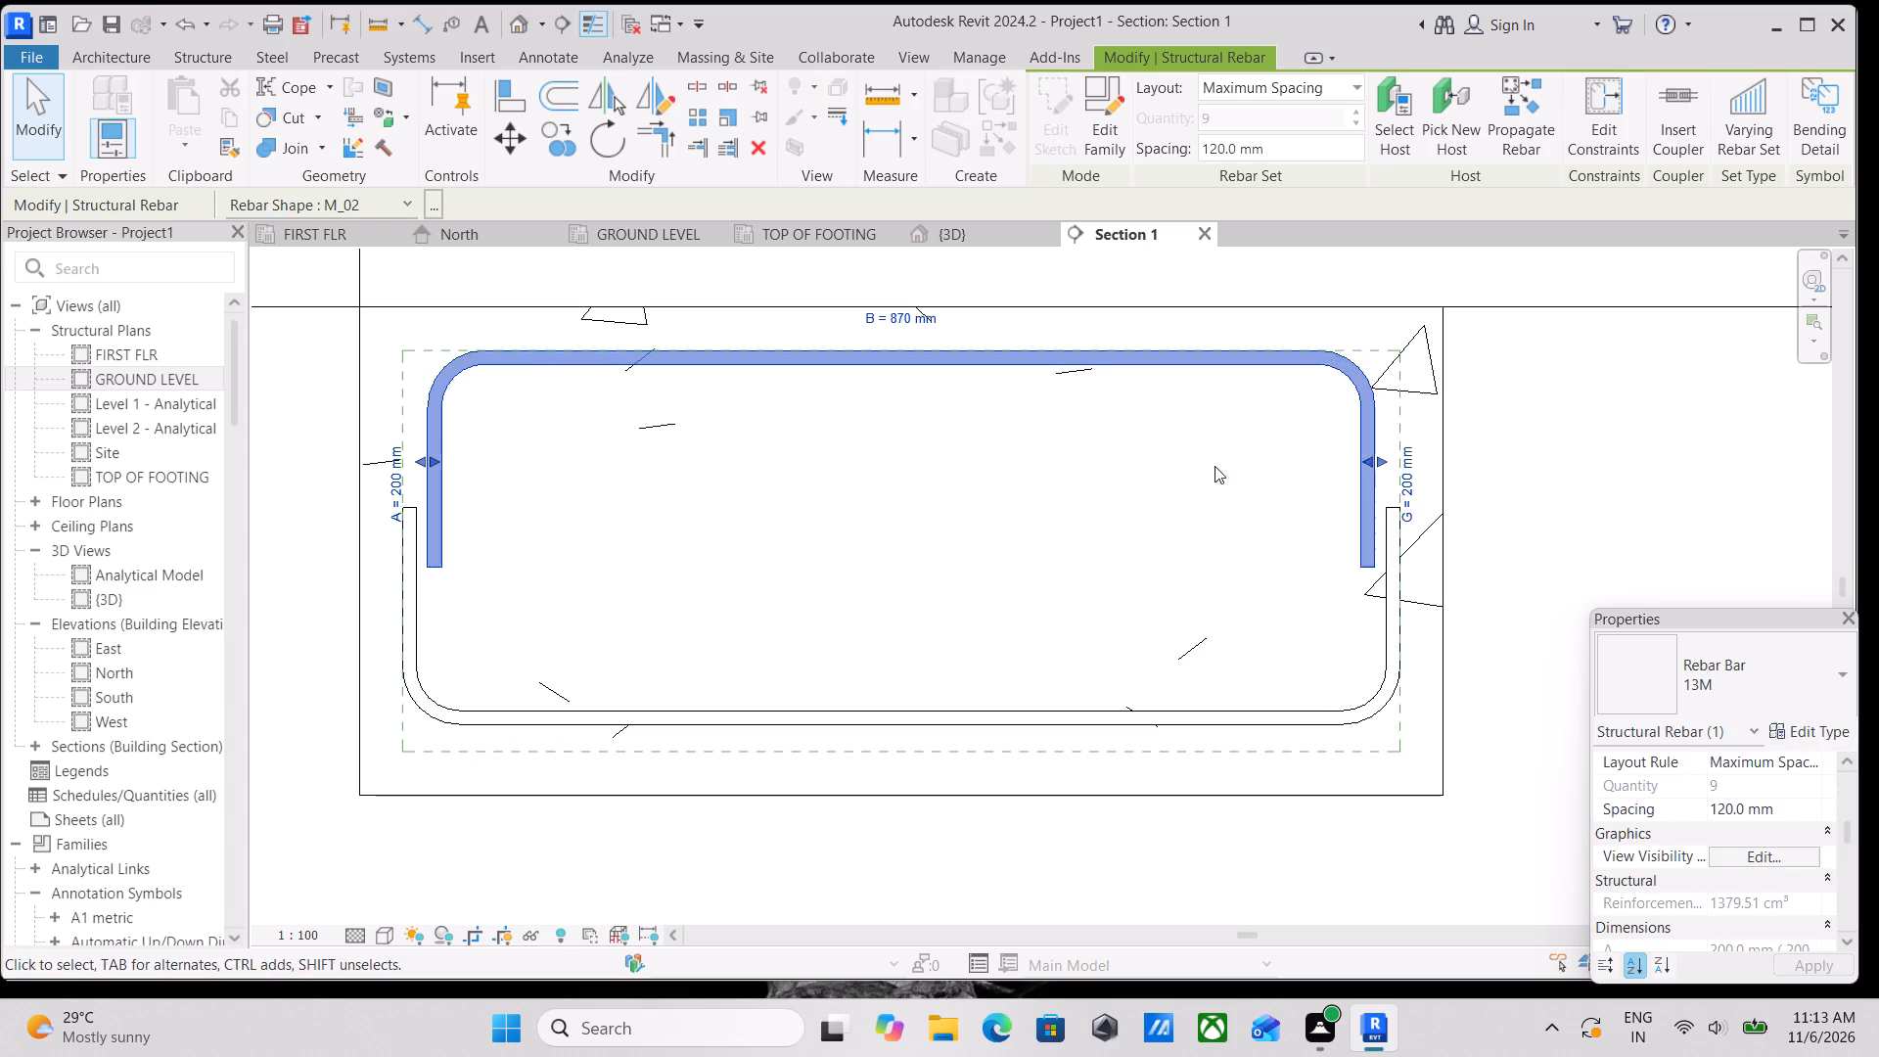
Shift the left leg of the bottom rebar inward so its B segment is about 910 mm long.
scroll(1175, 466, "down", 1)
middle_click_drag(1175, 466, 1201, 448)
middle_click_drag(951, 481, 1051, 399)
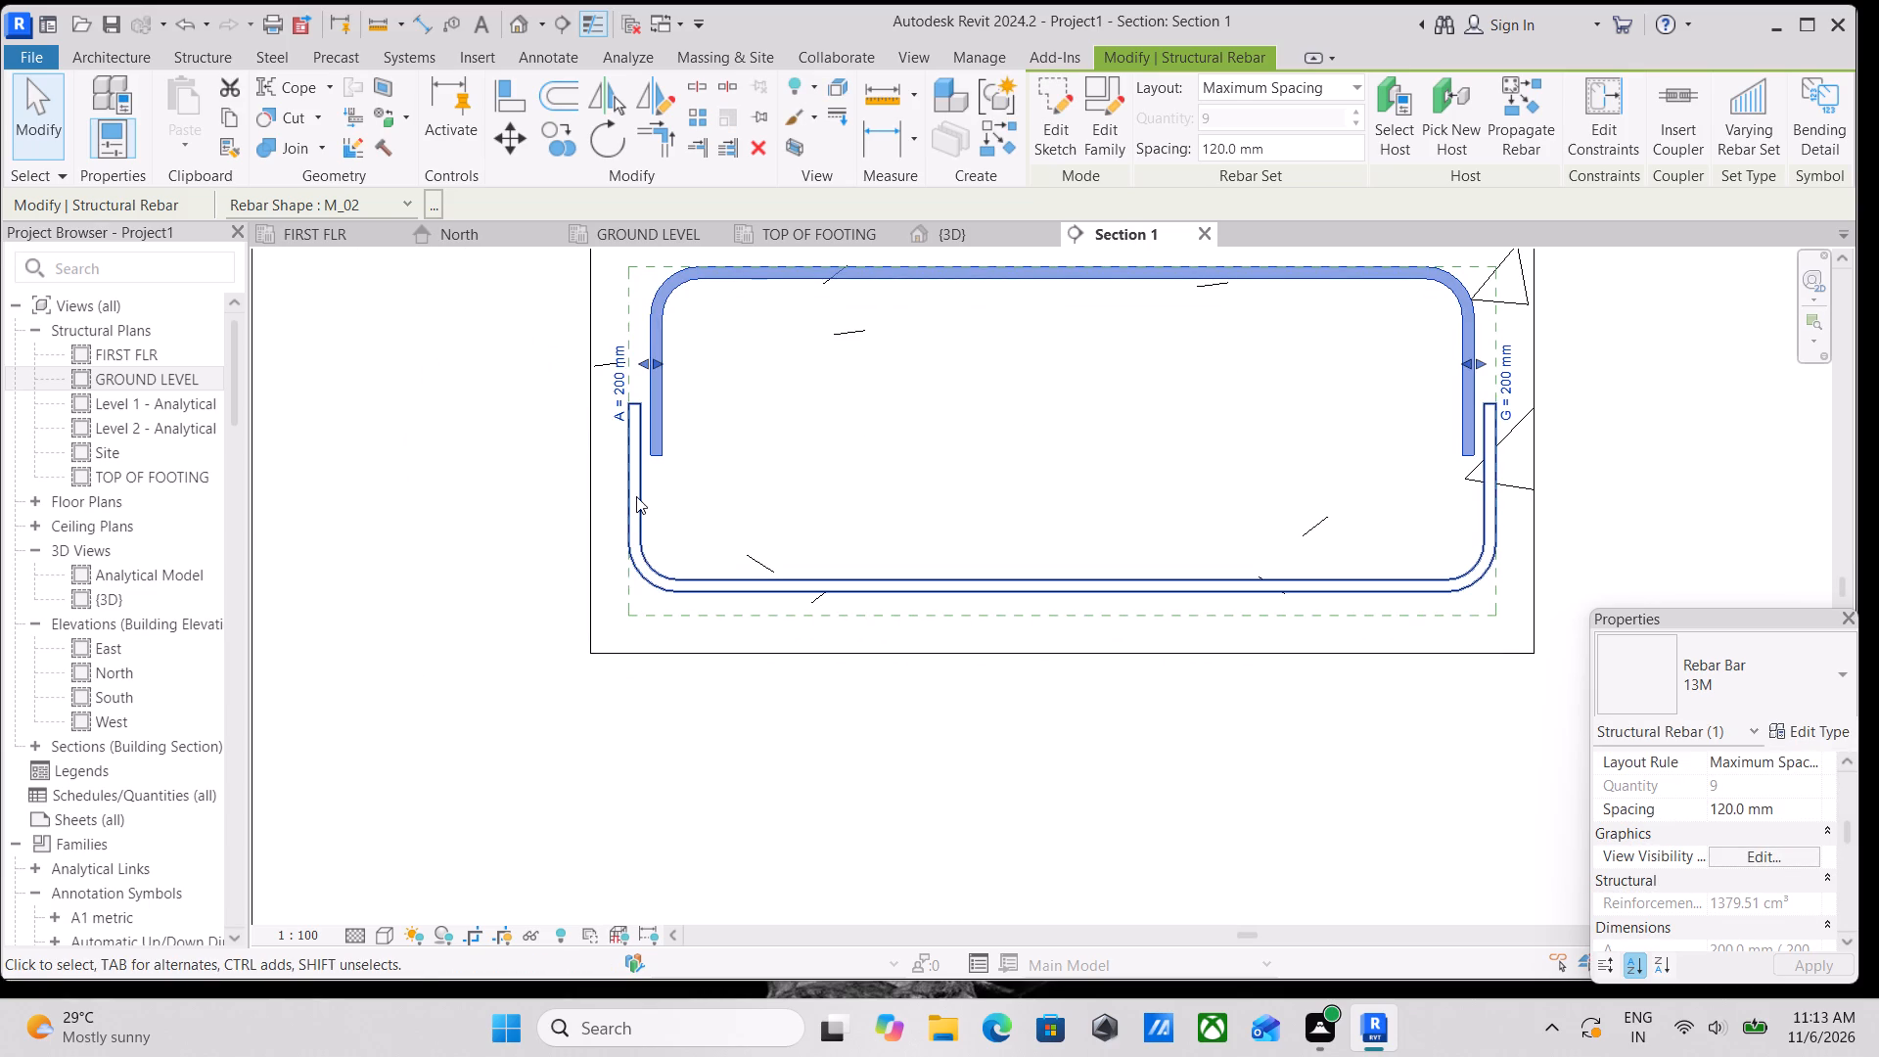
left_click(640, 487)
left_click_drag(645, 494, 628, 490)
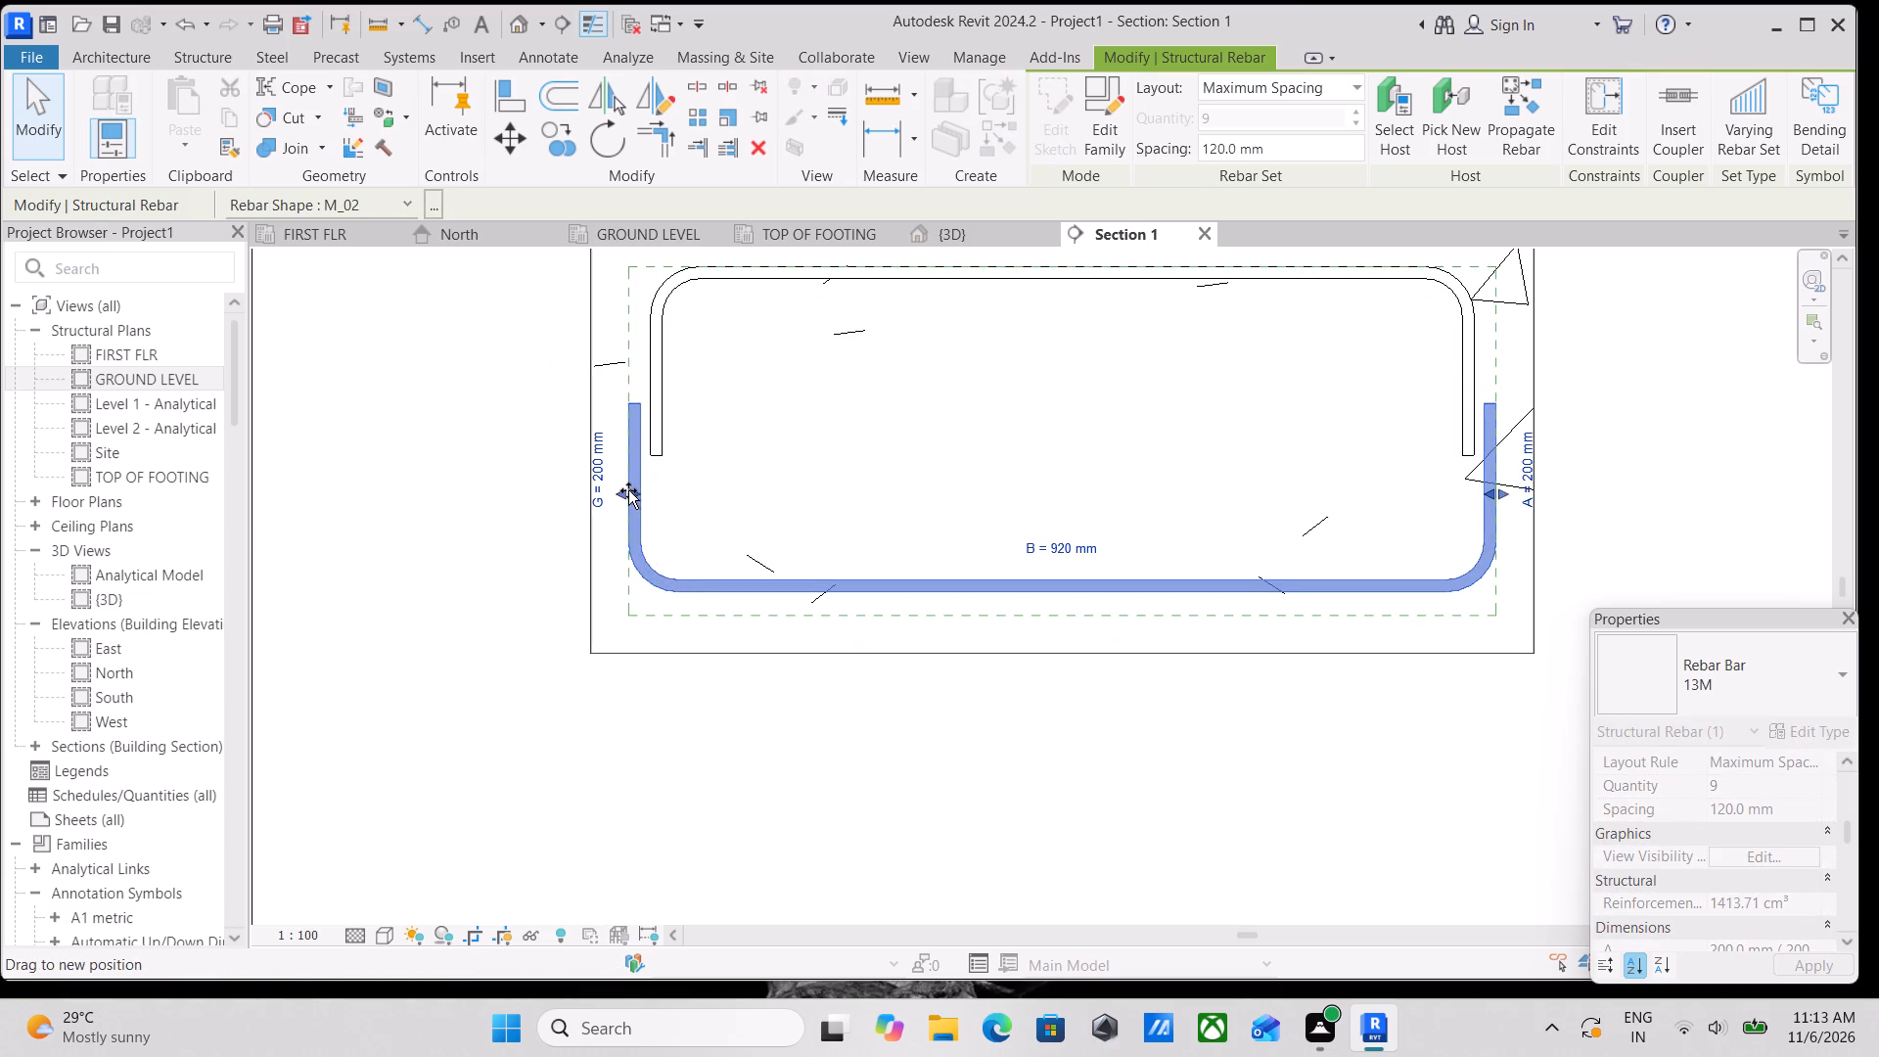
left_click_drag(628, 490, 635, 488)
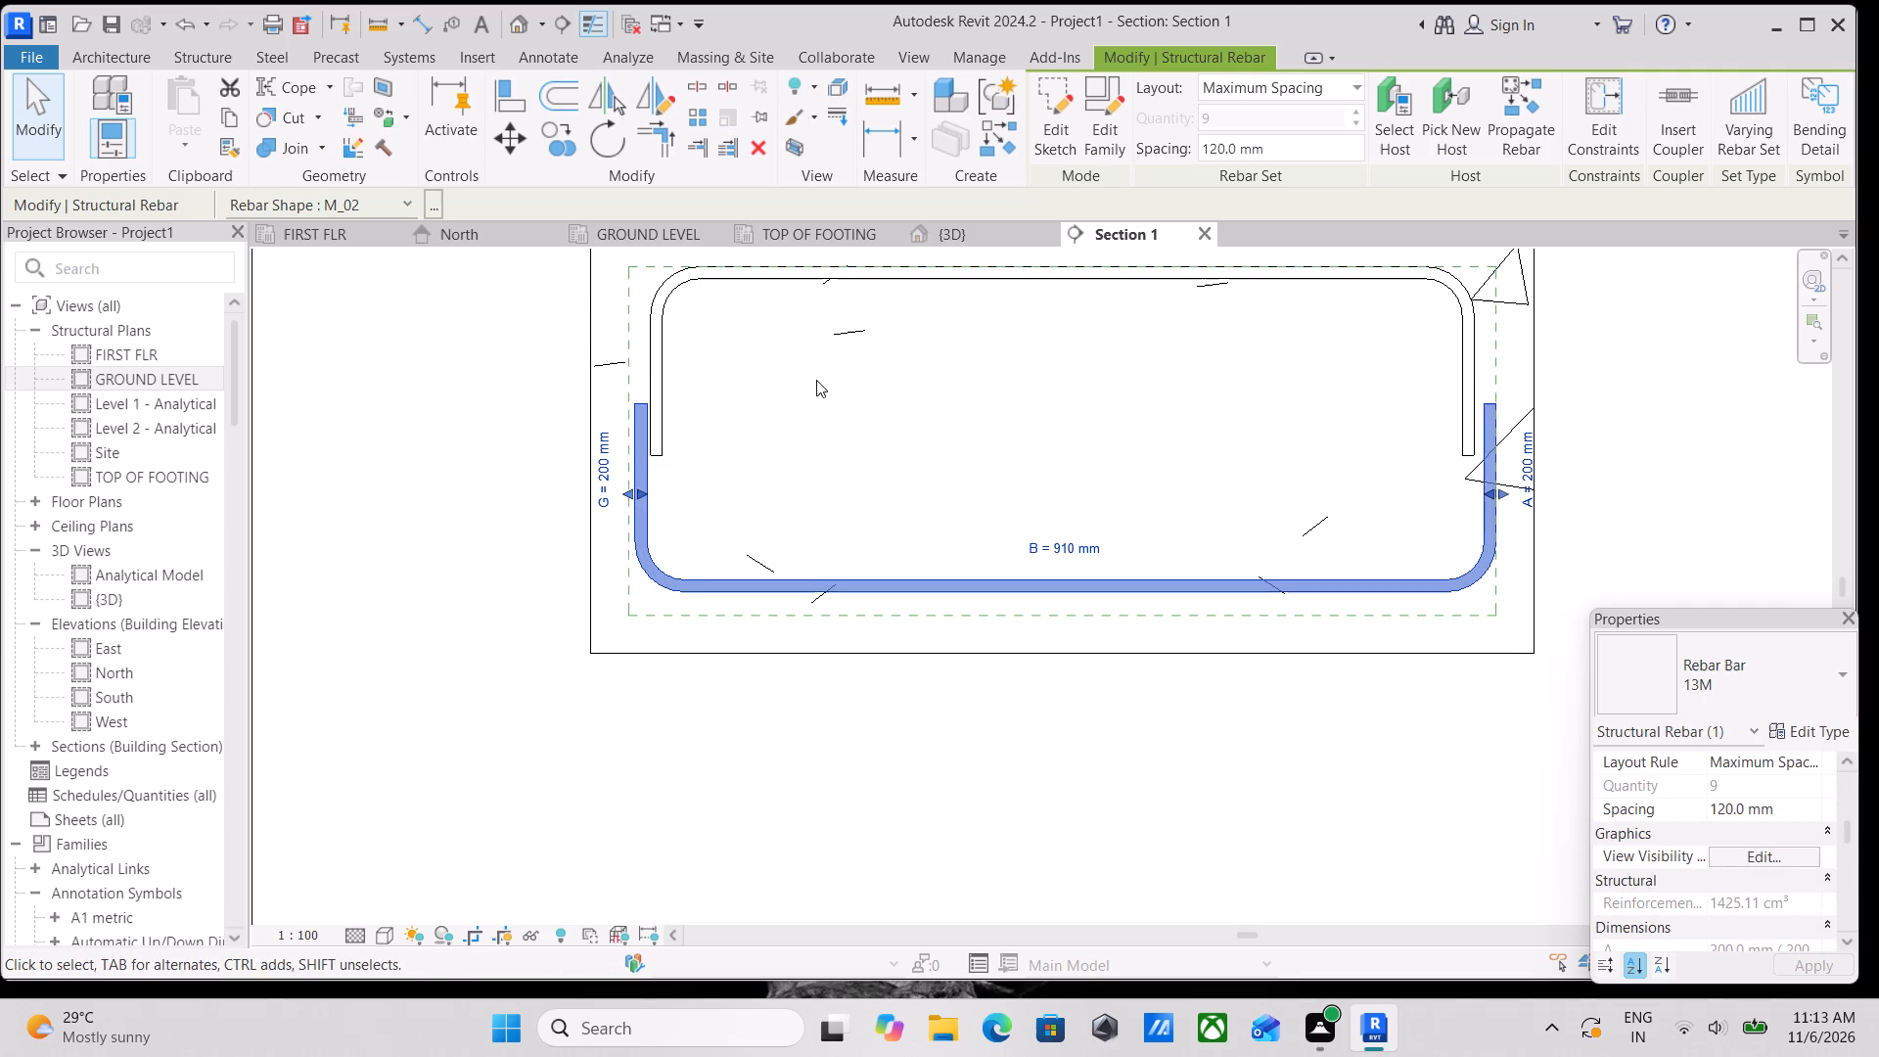
scroll(816, 380, "down", 2)
key("Escape")
Examine the adjusted top and bottom rebars in the footing section and their rebar set properties.
middle_click_drag(894, 376, 810, 449)
left_click(863, 366)
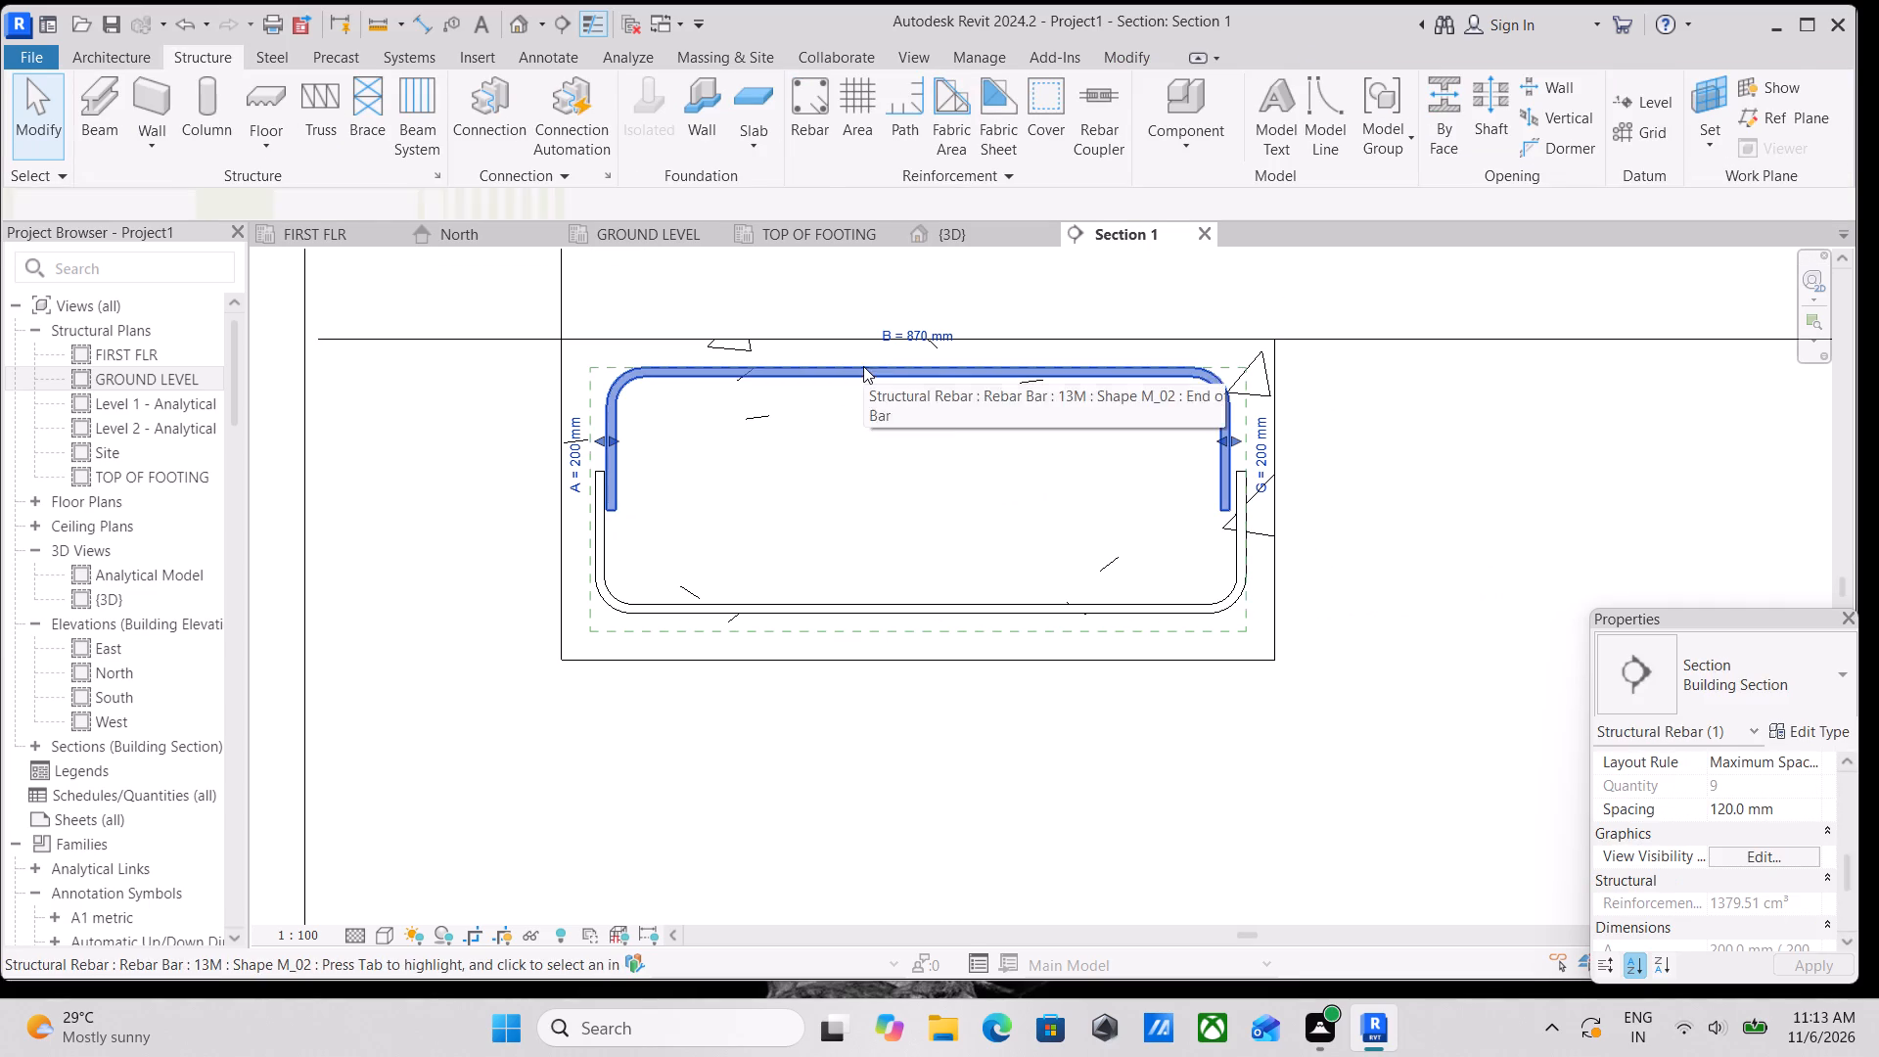
scroll(1101, 505, "up", 3)
scroll(1107, 506, "down", 3)
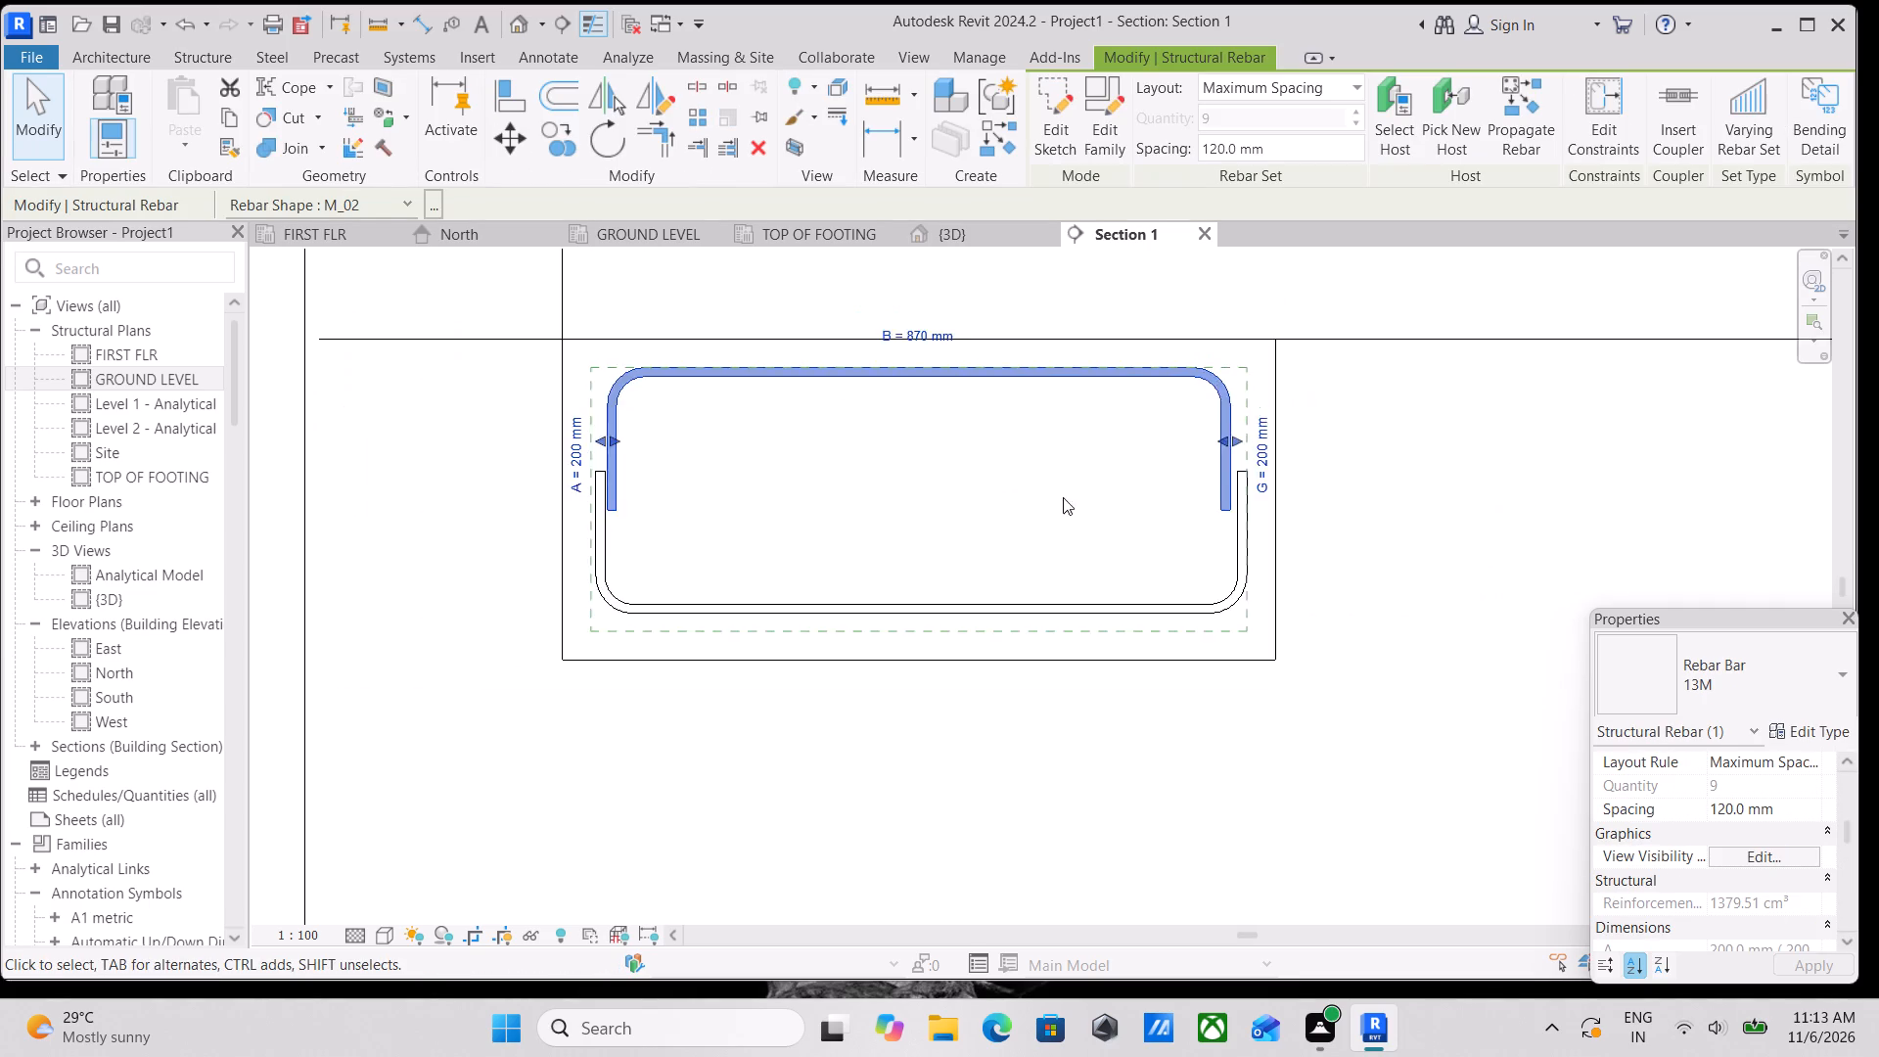
scroll(1063, 497, "down", 1)
middle_click_drag(1045, 497, 1154, 426)
scroll(964, 447, "down", 2)
middle_click_drag(962, 447, 999, 573)
scroll(995, 518, "up", 3)
middle_click_drag(989, 520, 894, 570)
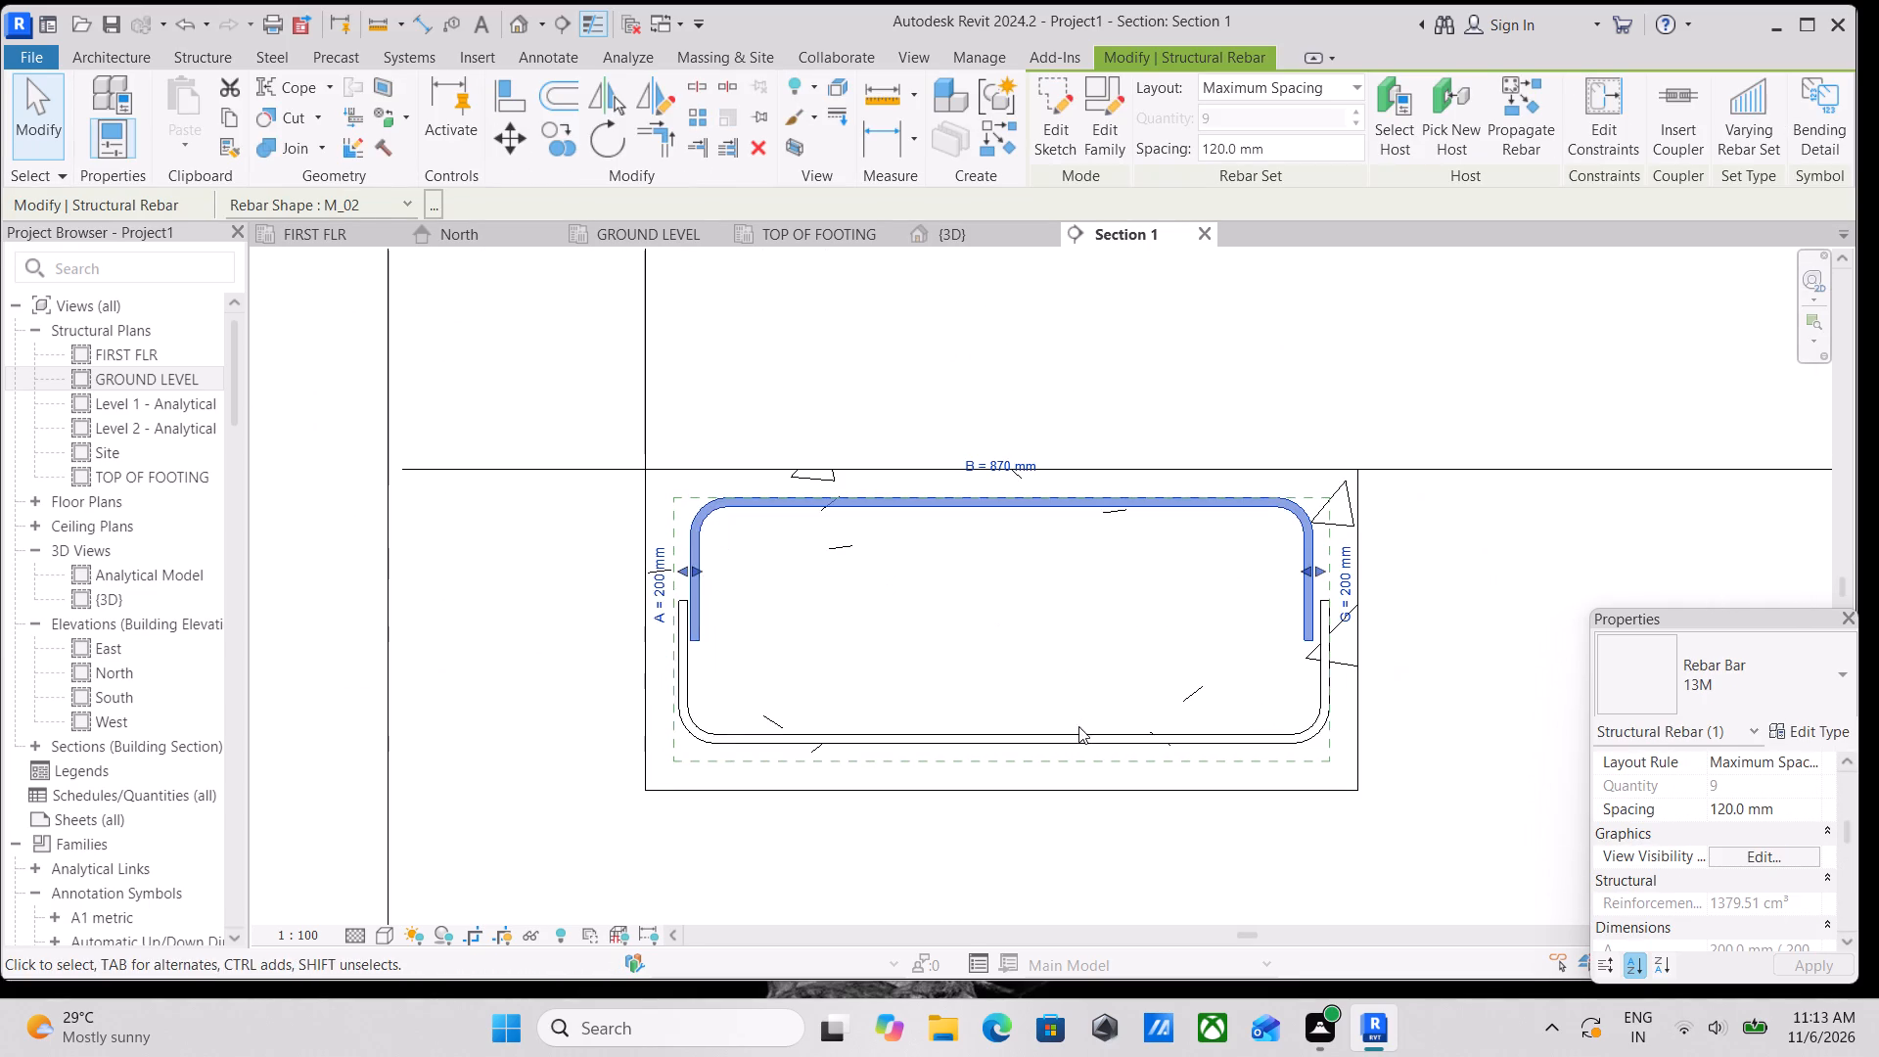
left_click(1072, 731)
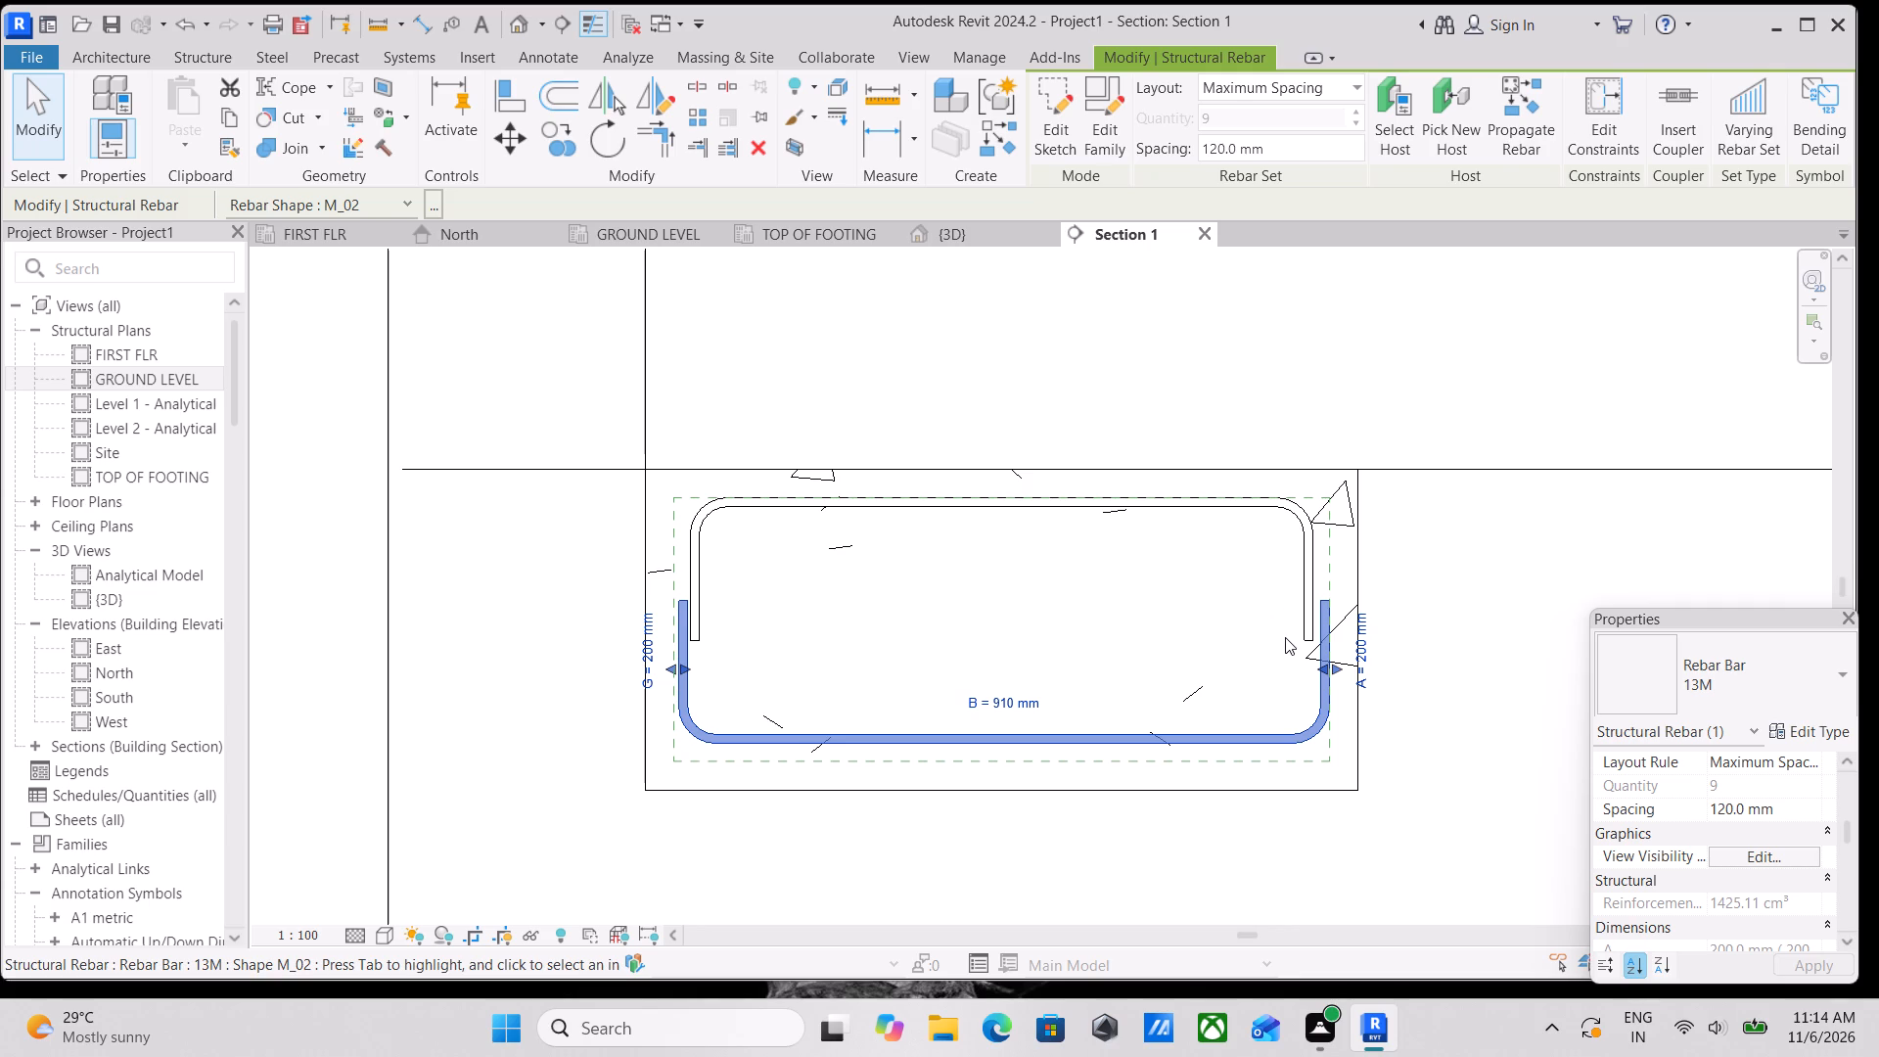
scroll(1080, 576, "up", 2)
left_click(949, 476)
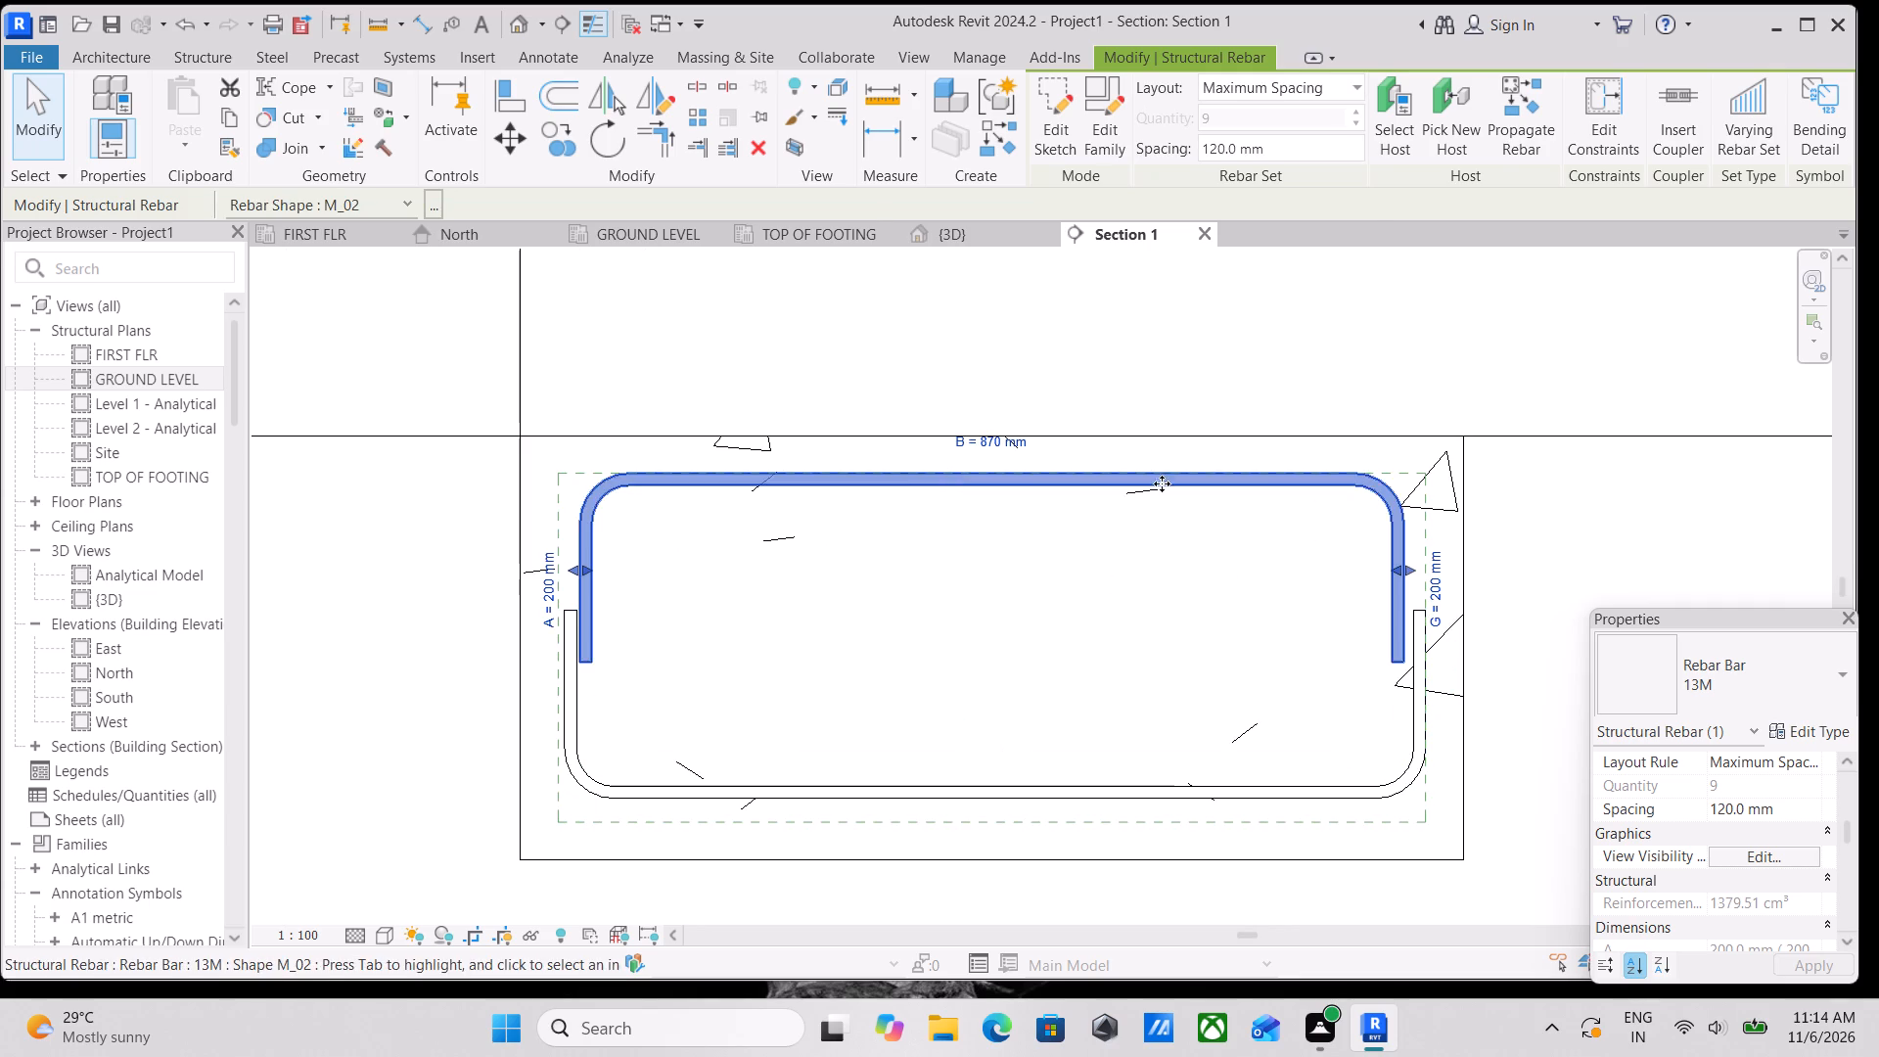
scroll(1821, 768, "down", 5)
scroll(1806, 833, "up", 5)
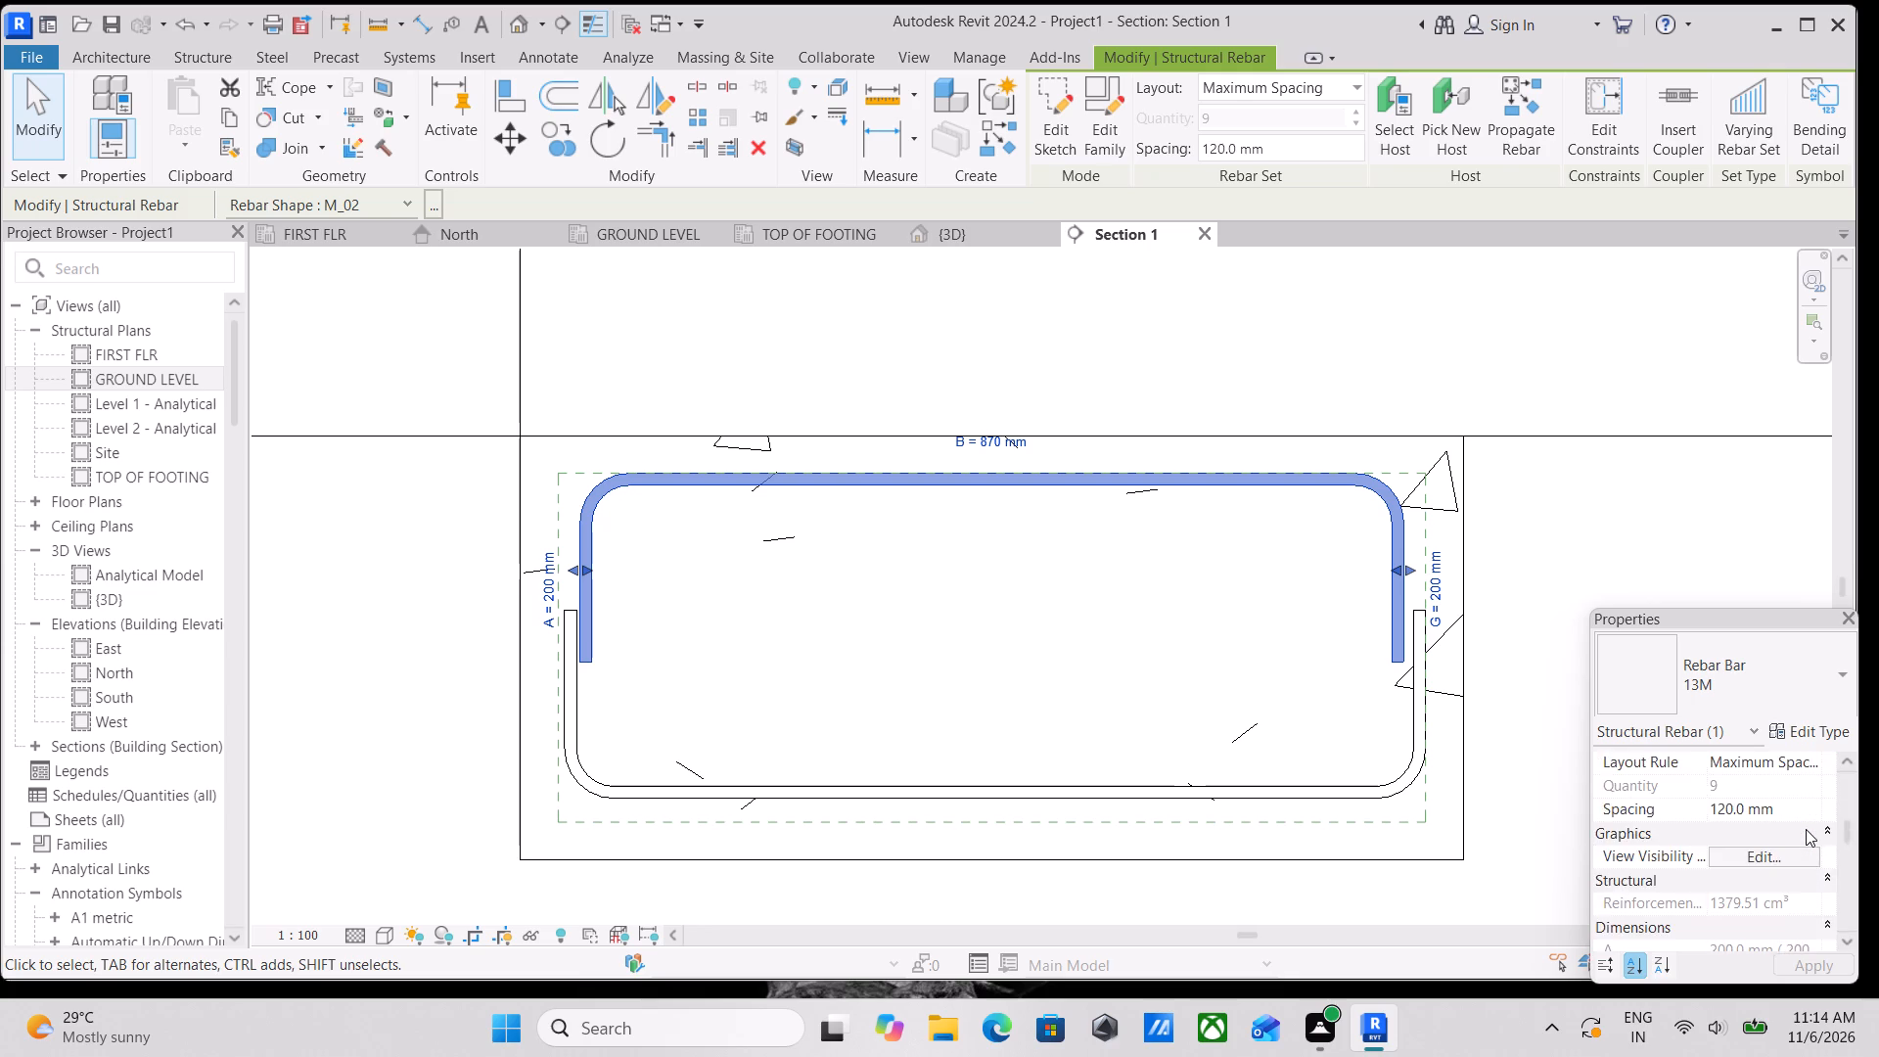
Examine the top and bottom rebar sets in the footing section, selecting each in turn to compare their shapes and segments.
scroll(1806, 829, "up", 7)
scroll(952, 574, "down", 7)
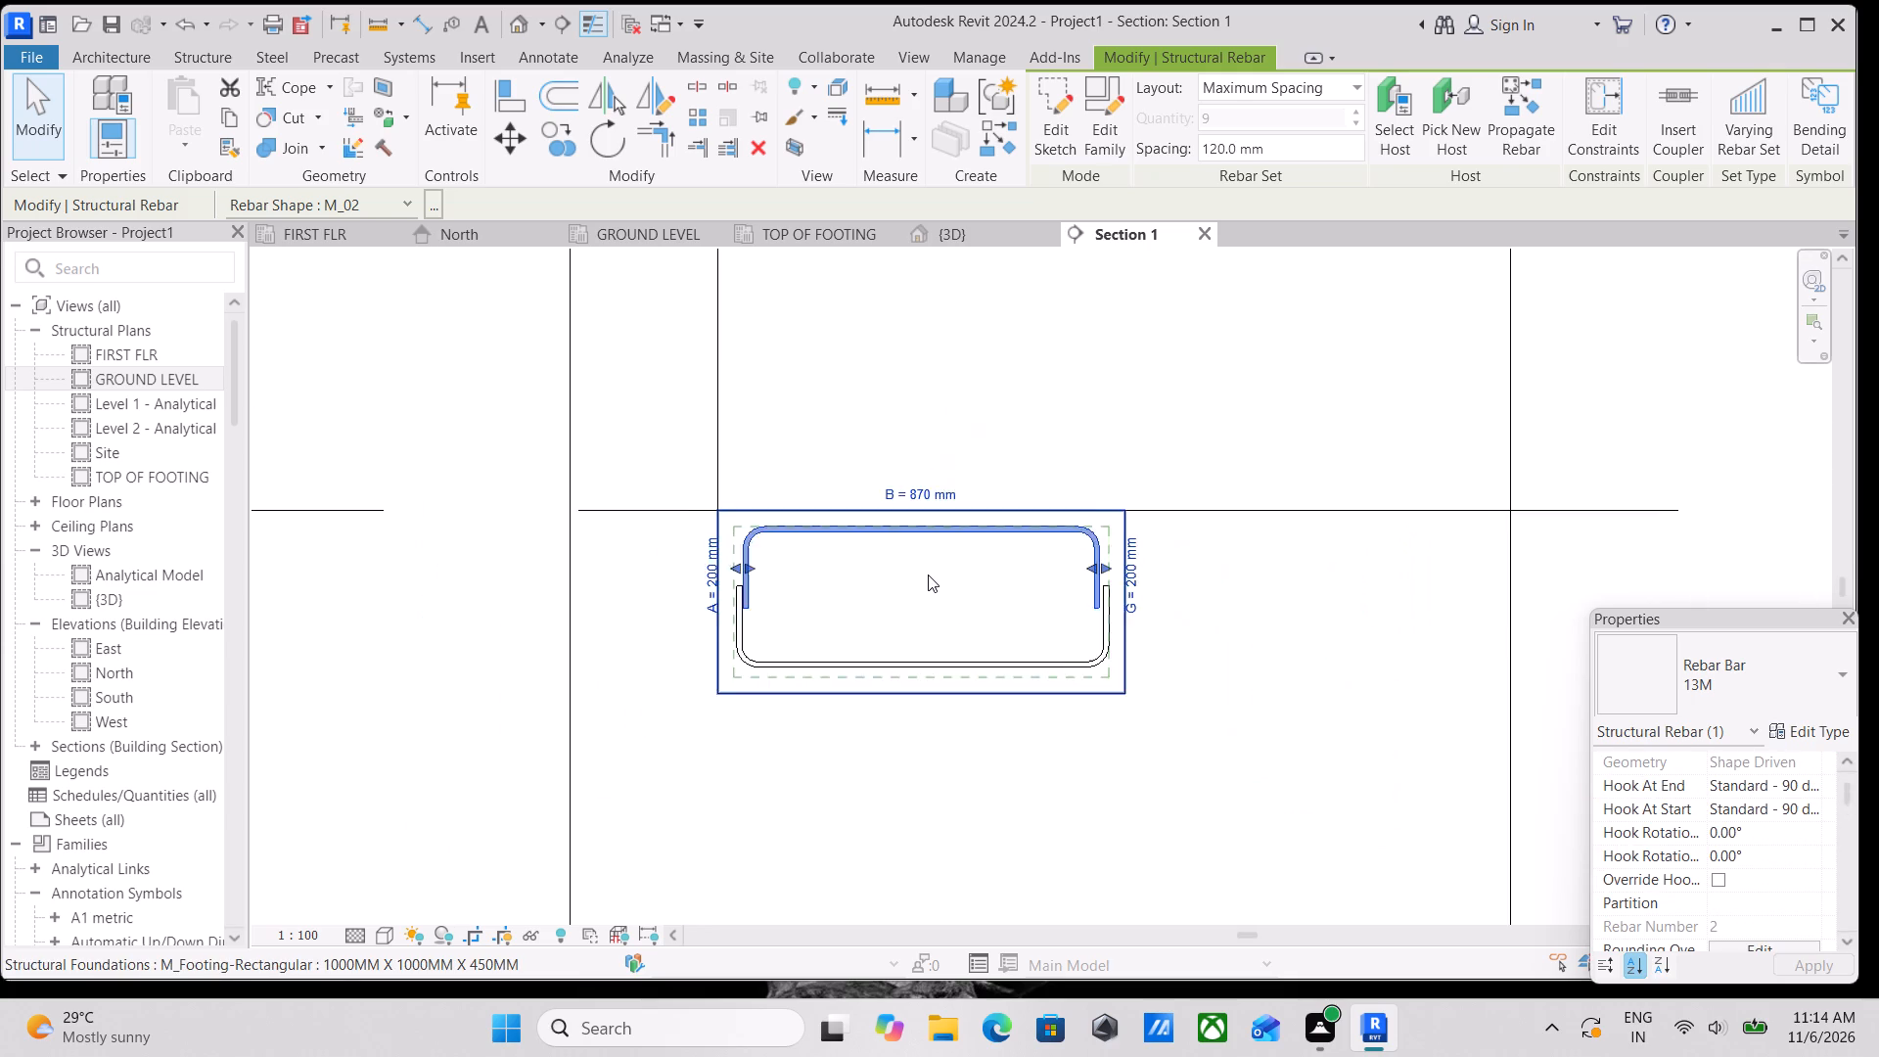
middle_click_drag(928, 574, 1059, 485)
scroll(962, 527, "up", 3)
scroll(925, 511, "down", 1)
middle_click_drag(925, 511, 938, 581)
scroll(1104, 542, "up", 2)
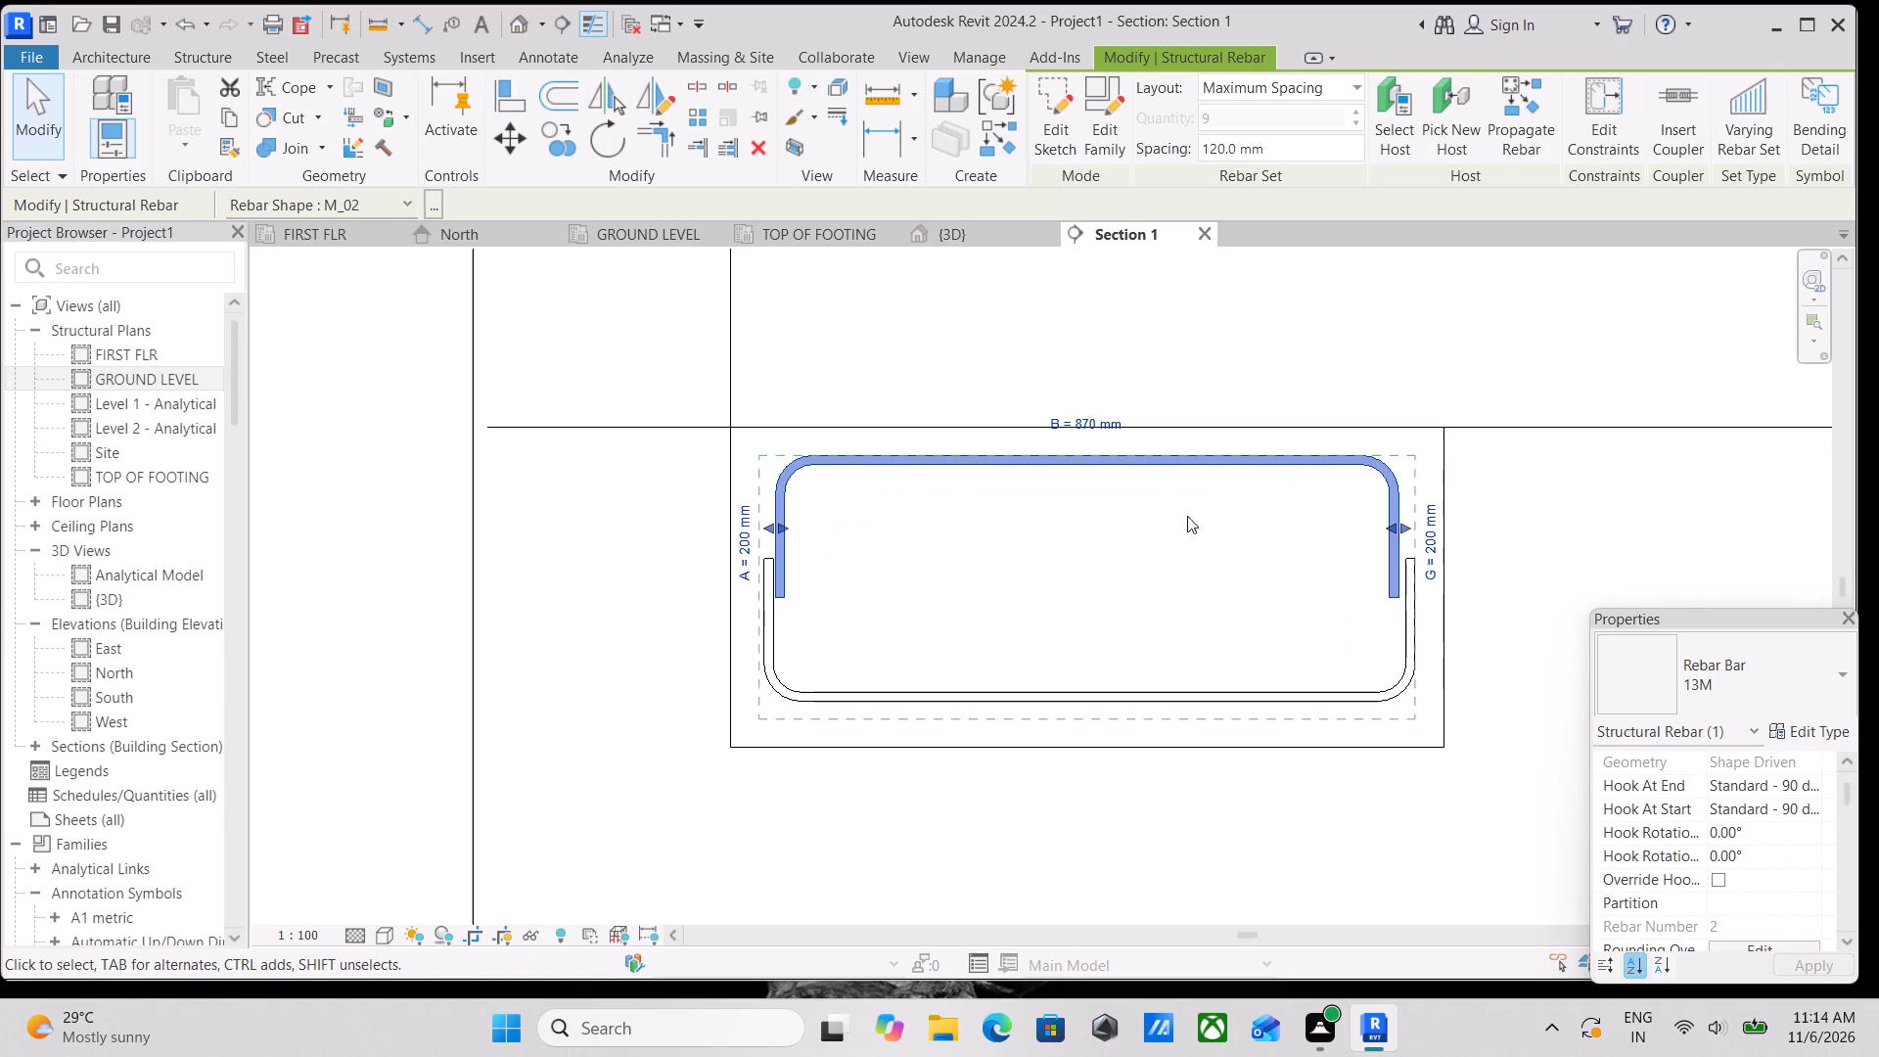
left_click(1246, 690)
middle_click_drag(1235, 594, 1260, 587)
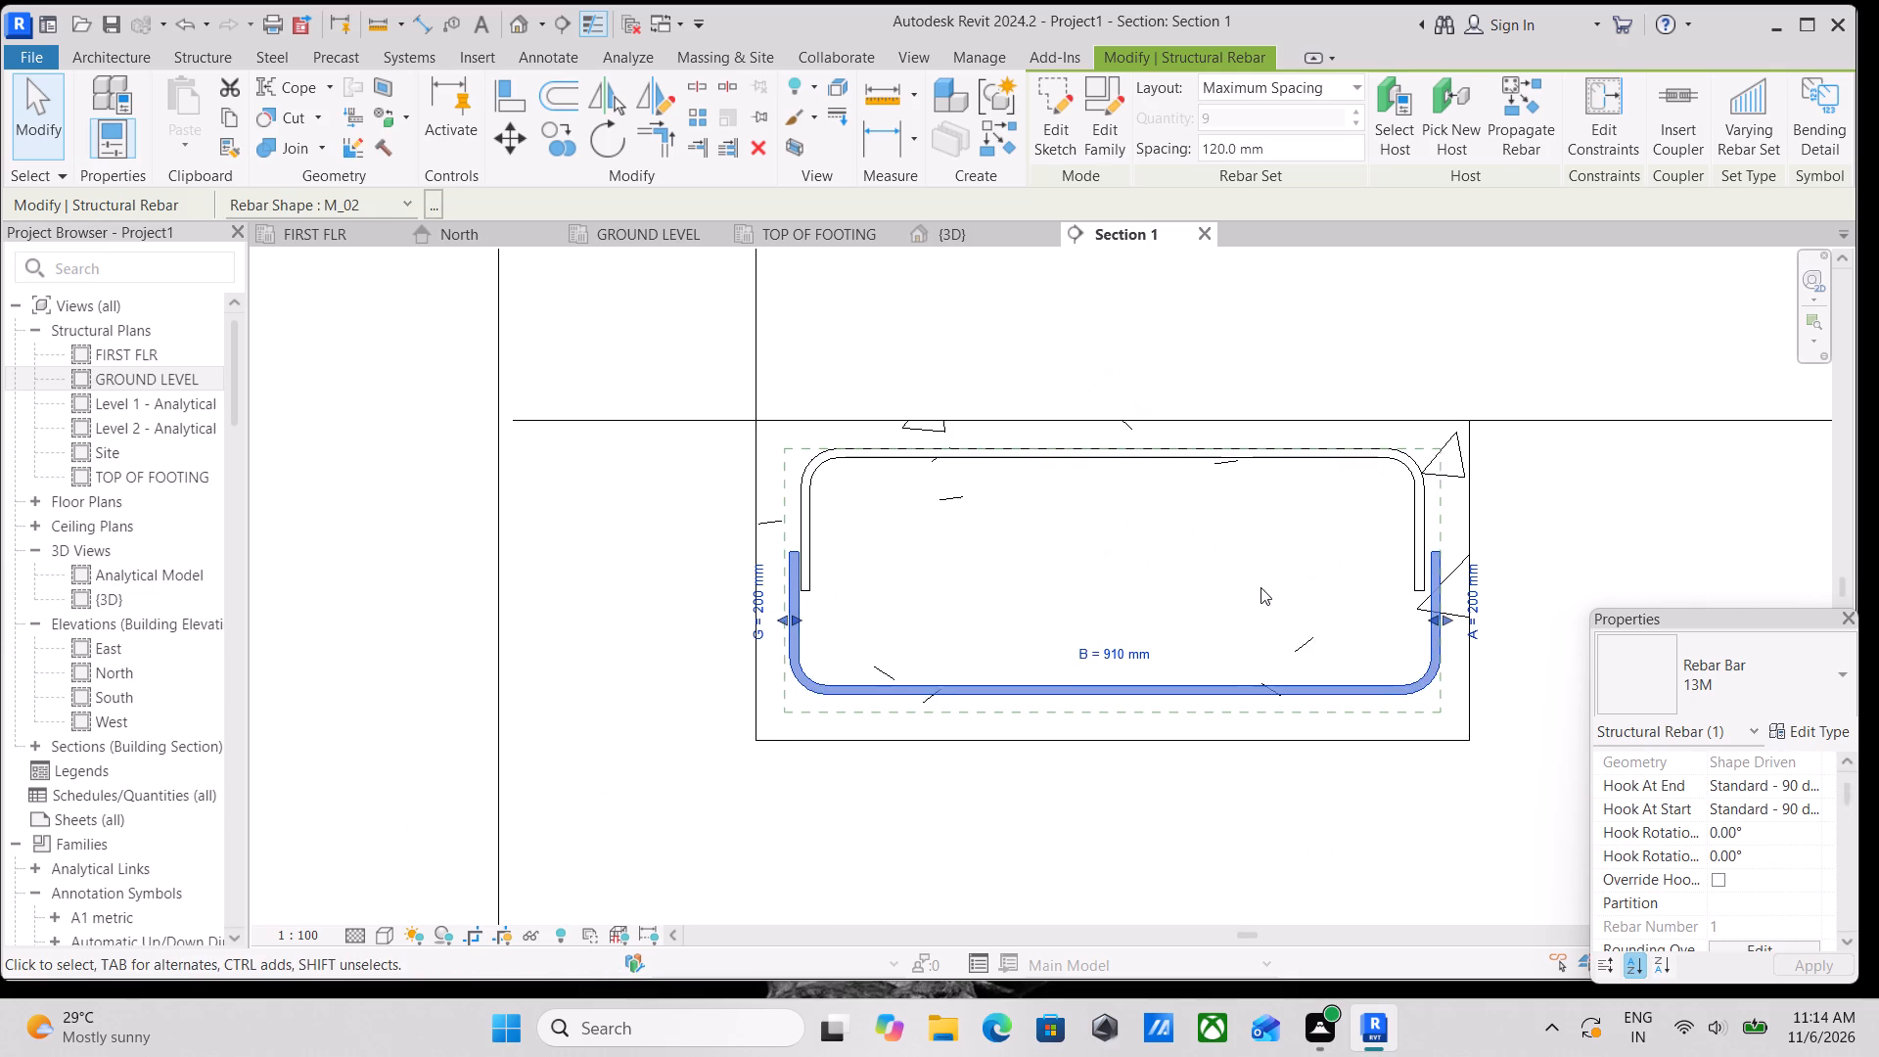
scroll(824, 601, "up", 4)
scroll(928, 534, "down", 3)
middle_click_drag(939, 530, 1069, 526)
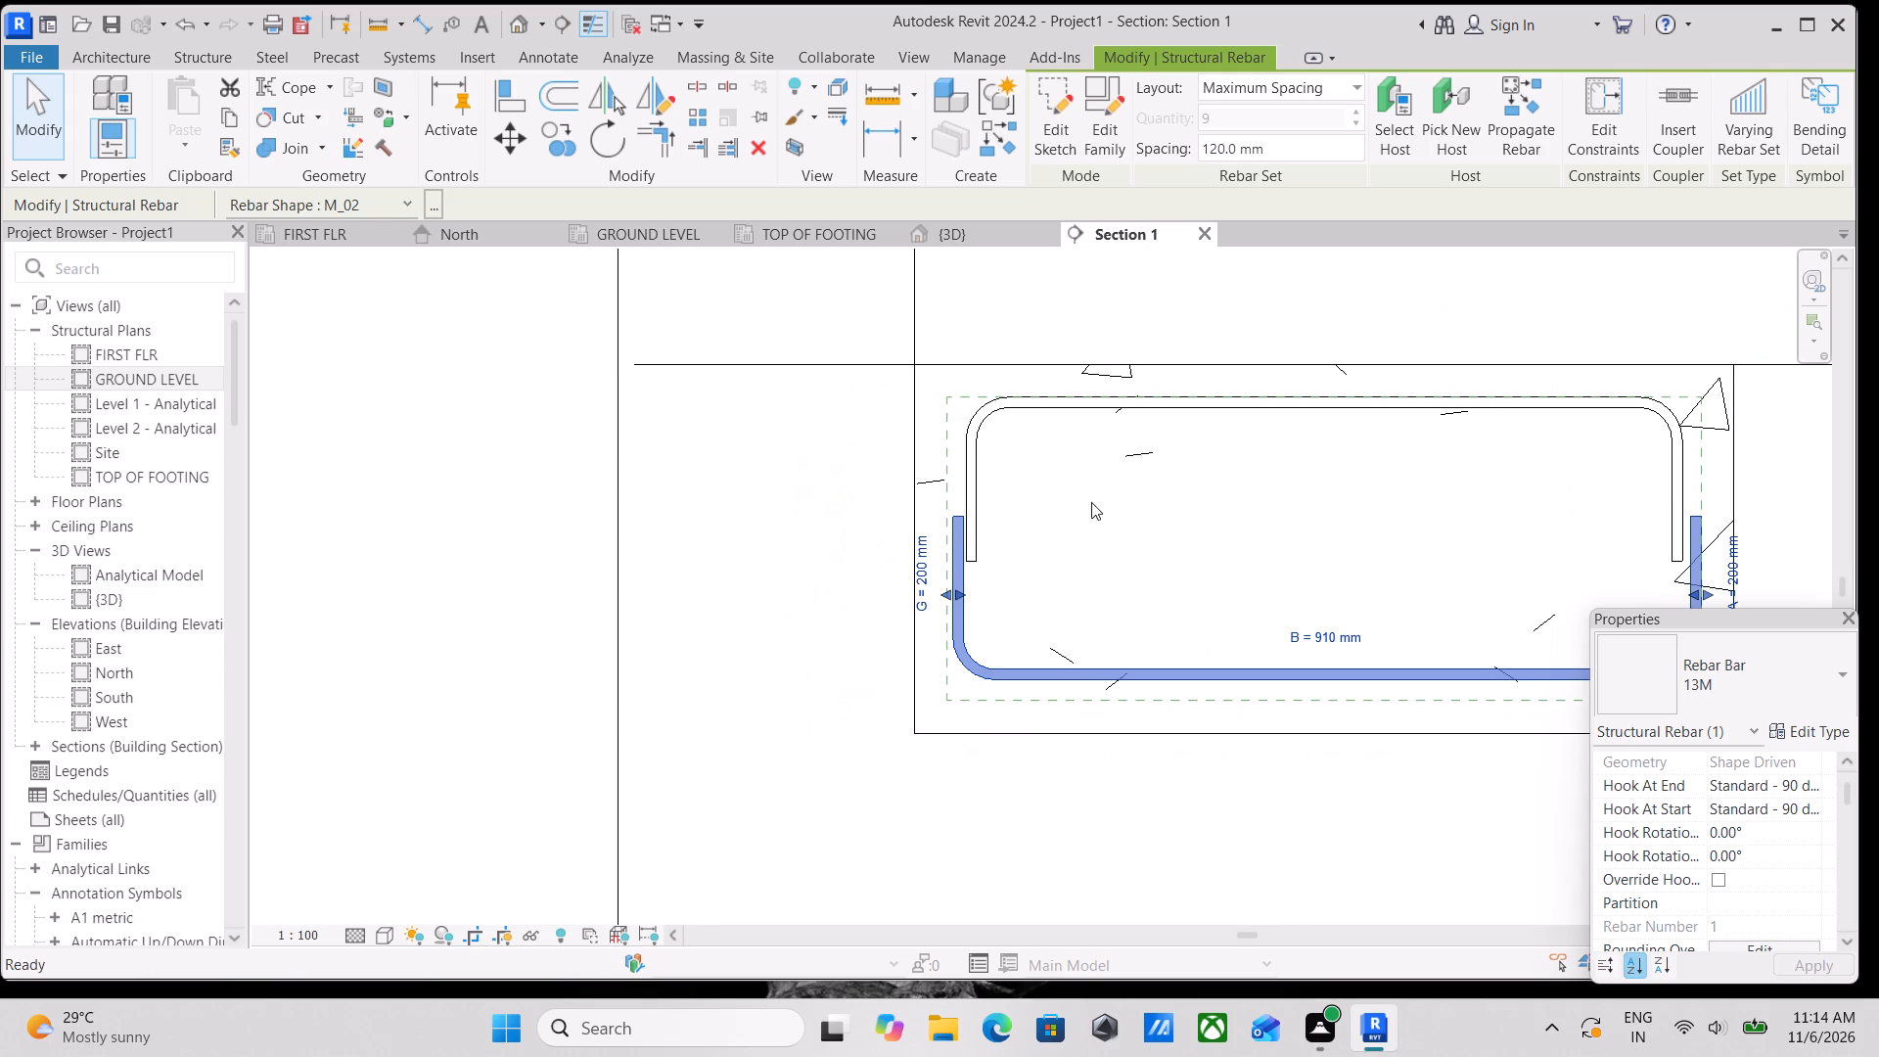
left_click(1115, 407)
middle_click_drag(1346, 419, 1331, 431)
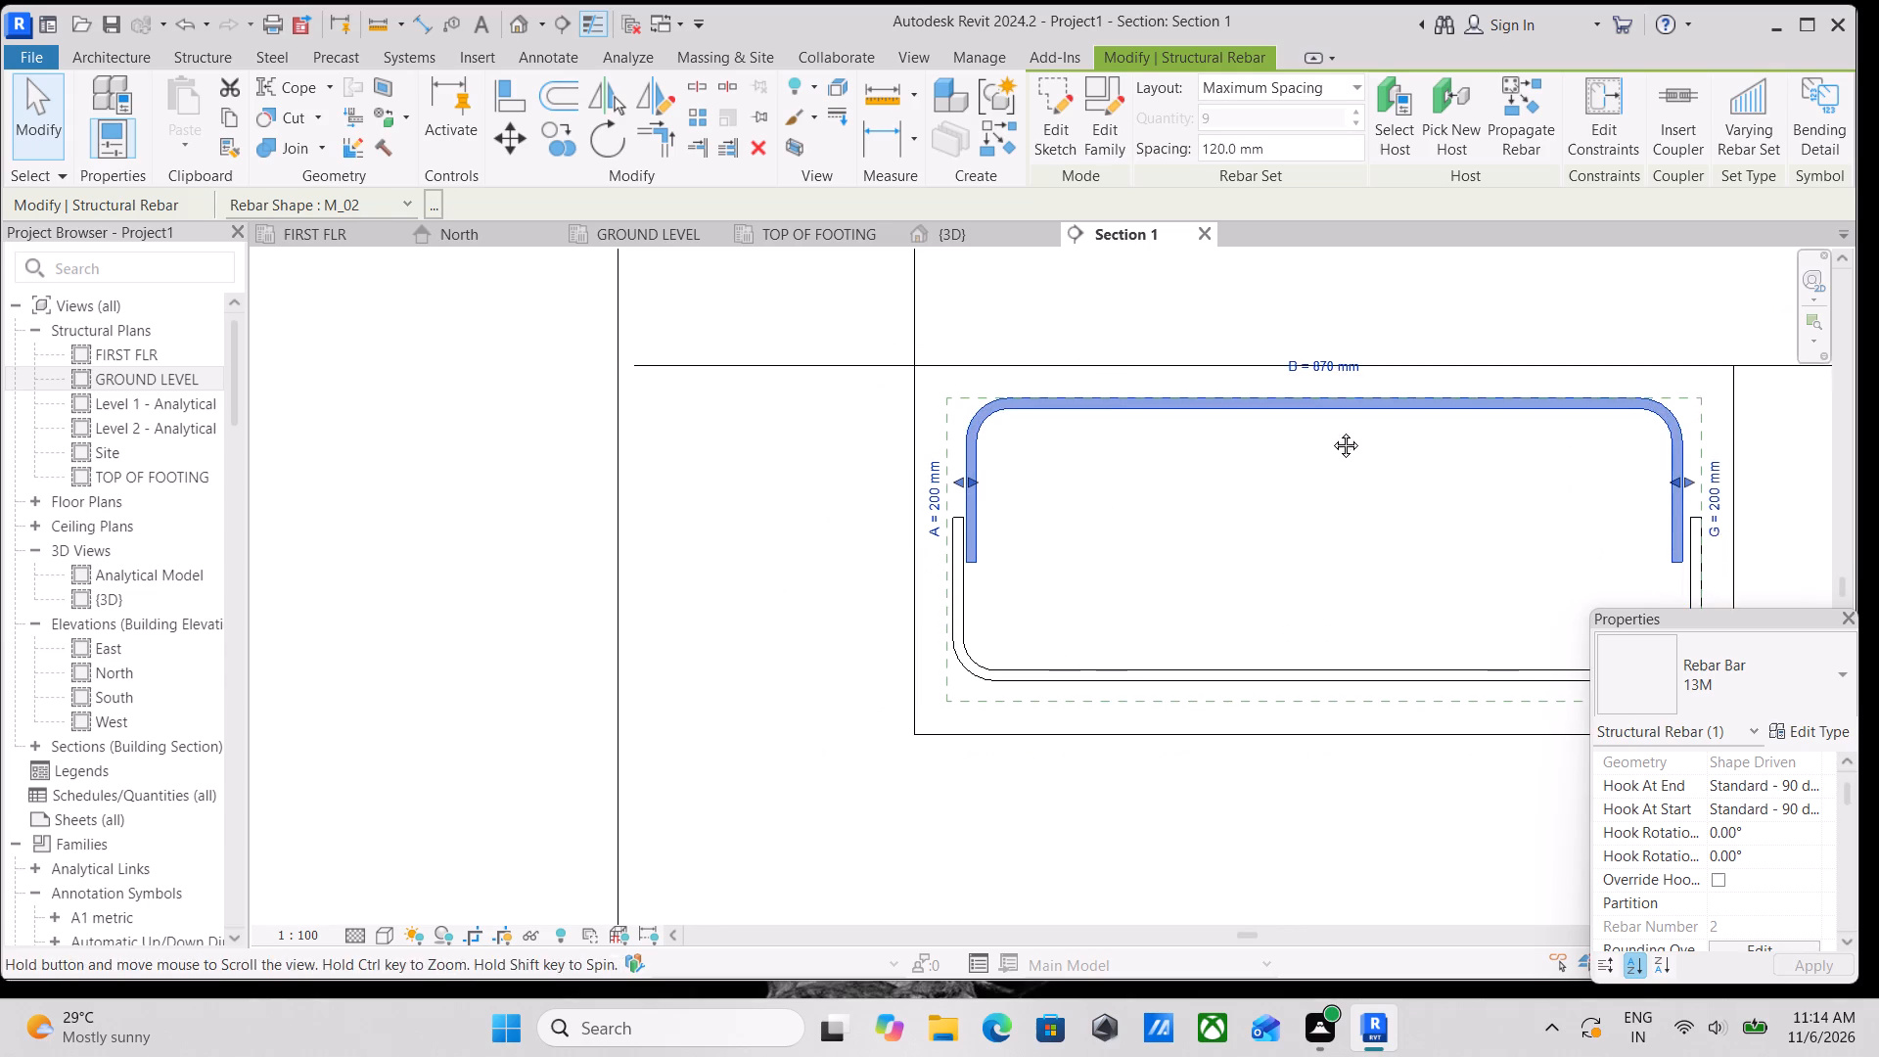
middle_click_drag(1331, 431, 1331, 432)
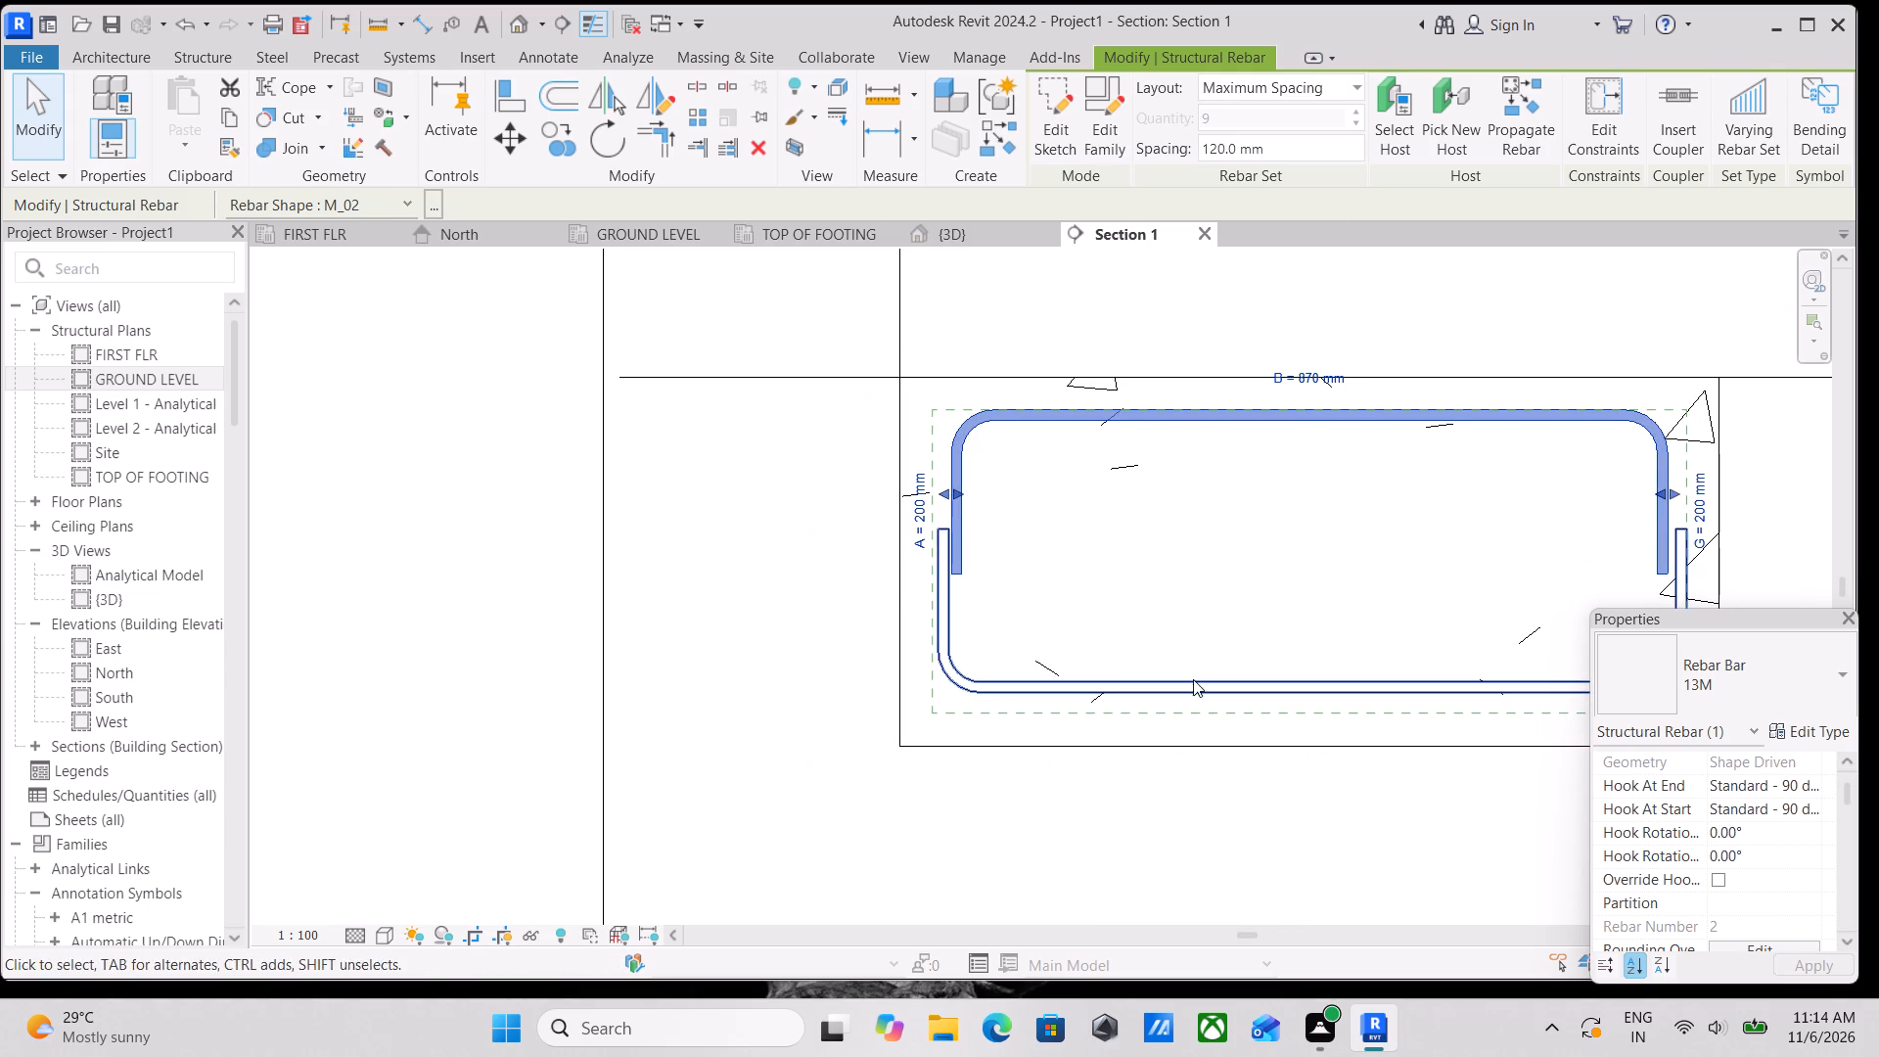
left_click(1193, 679)
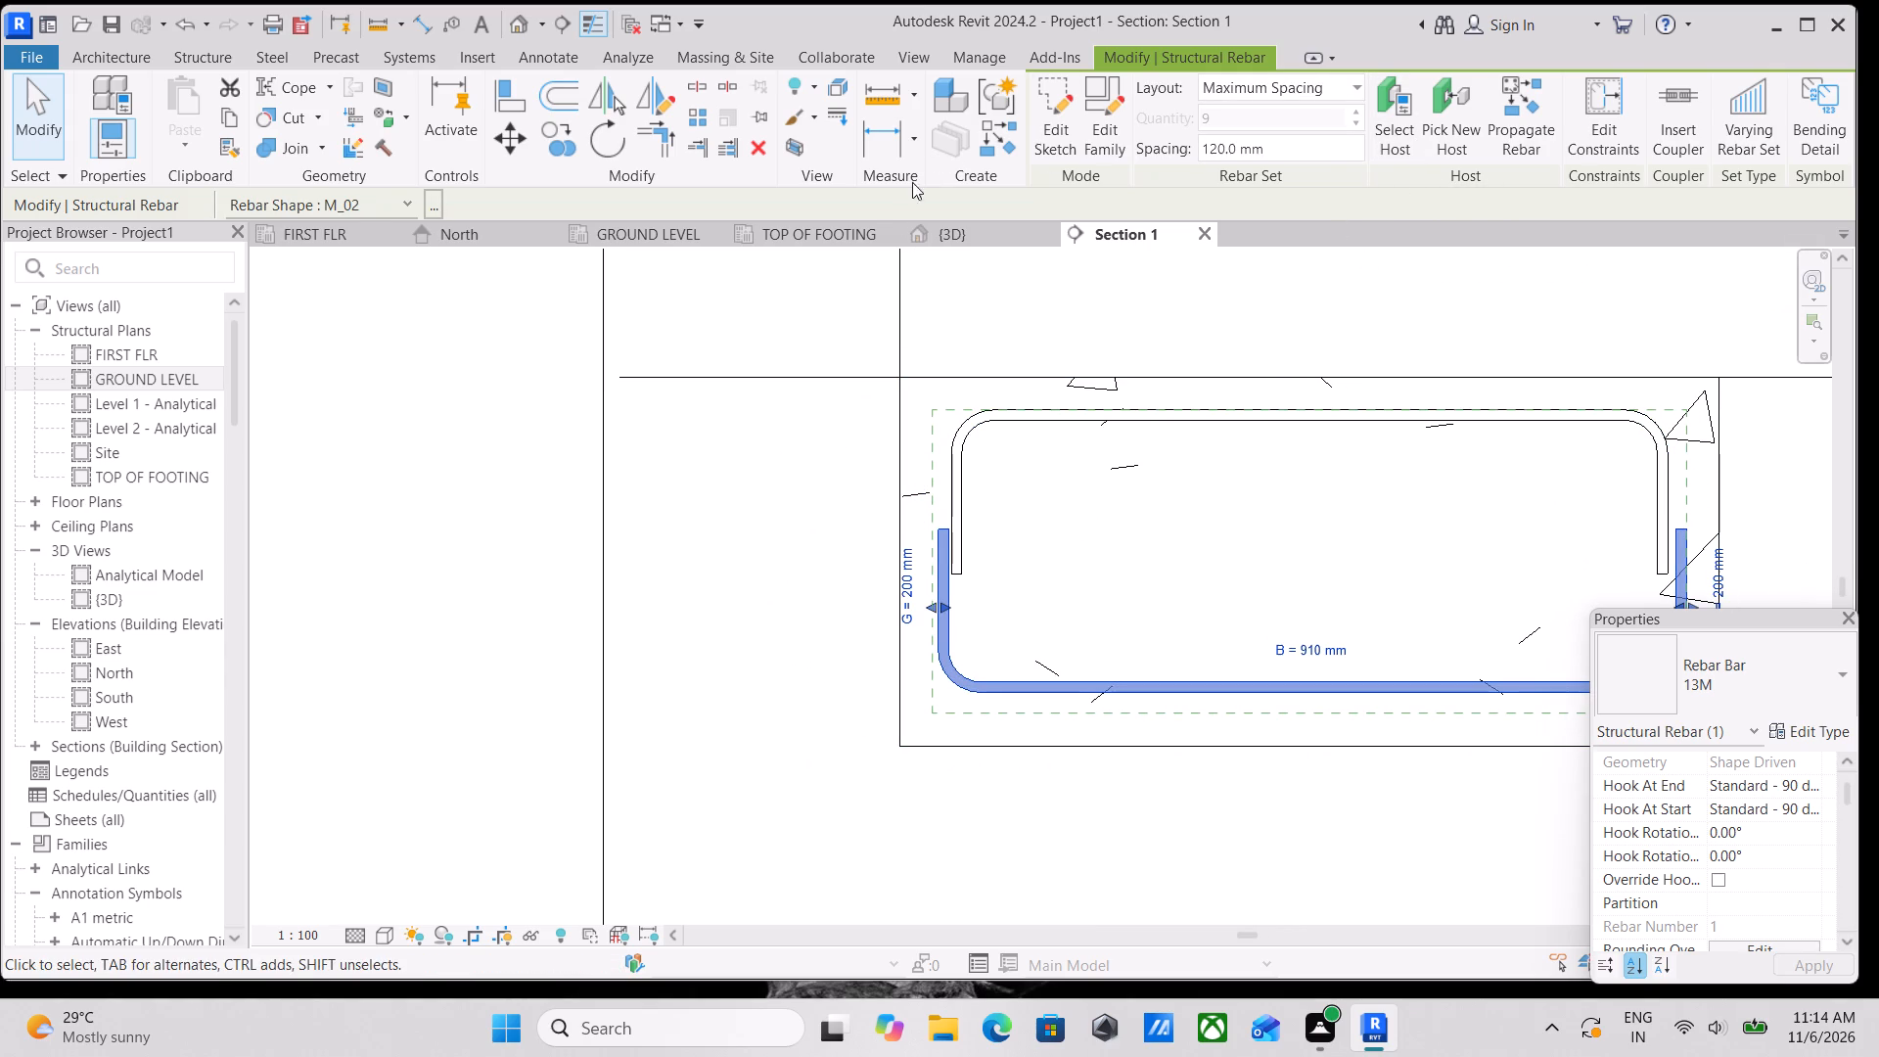
key("Escape")
left_click(1145, 426)
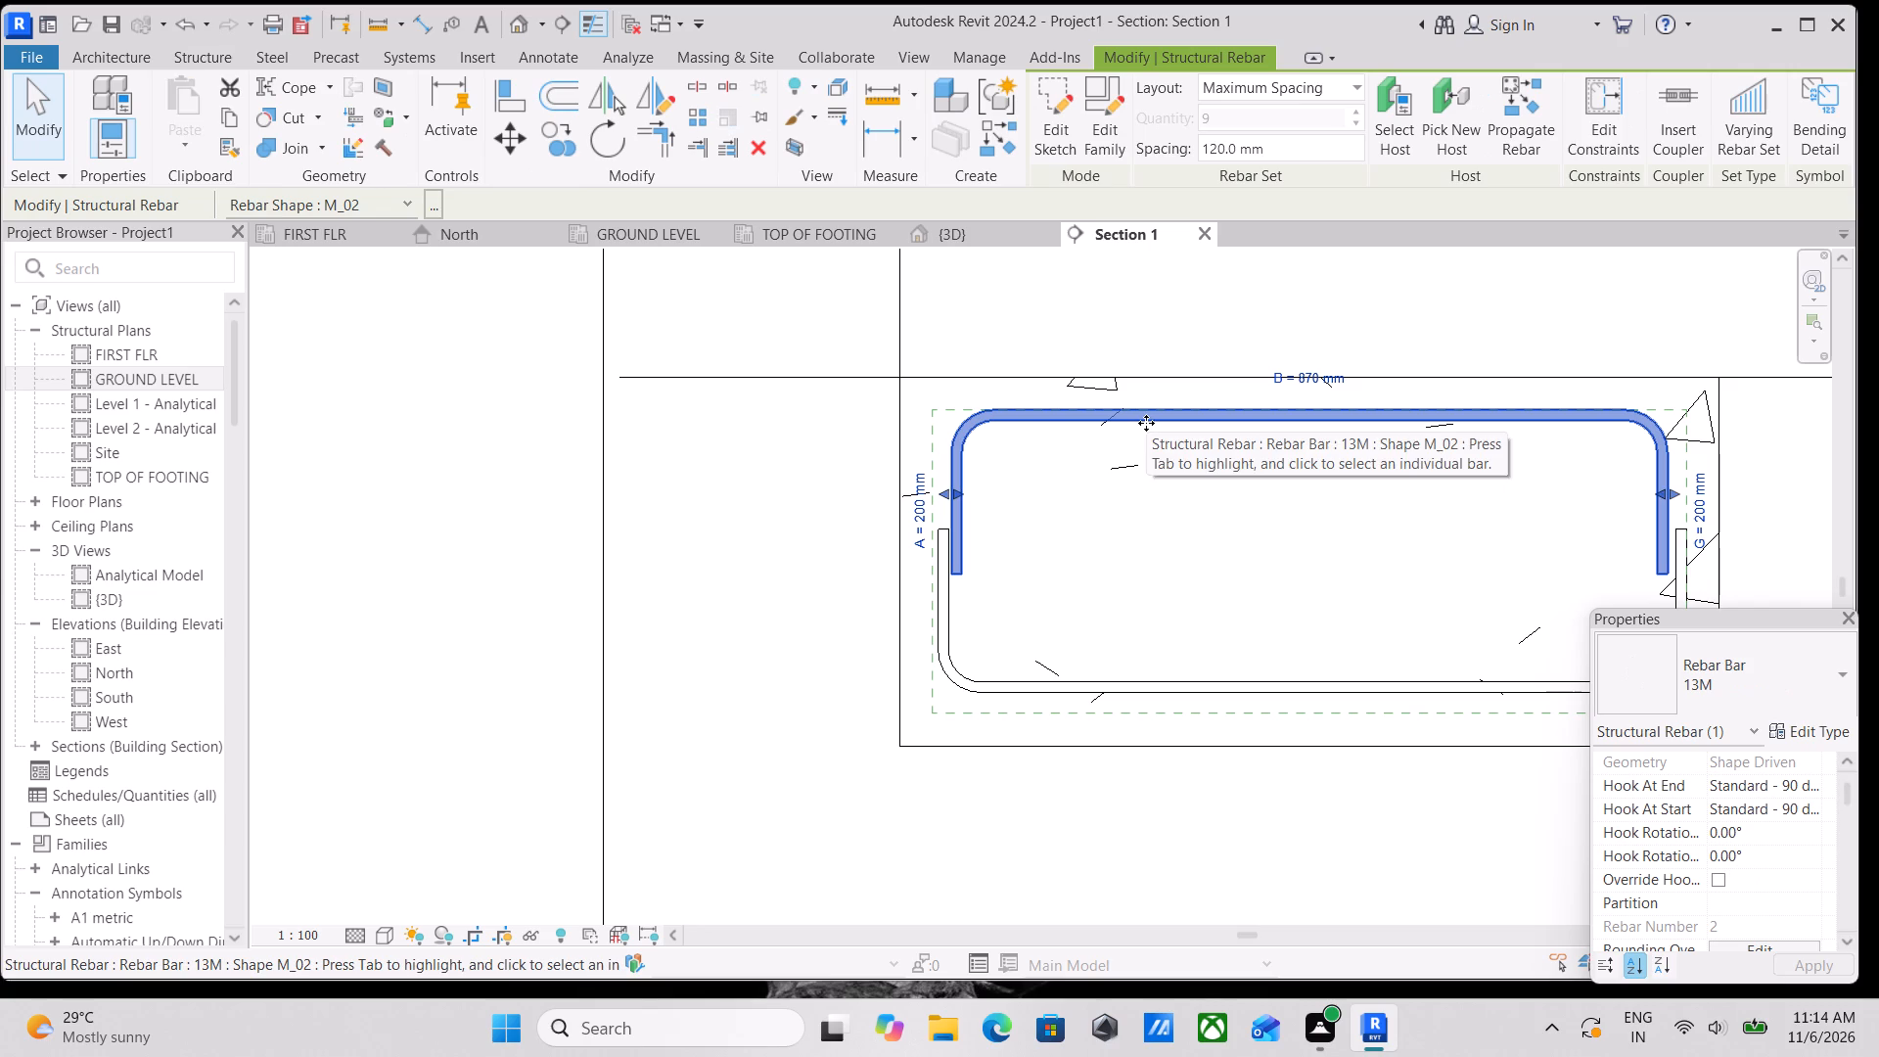
key("Escape")
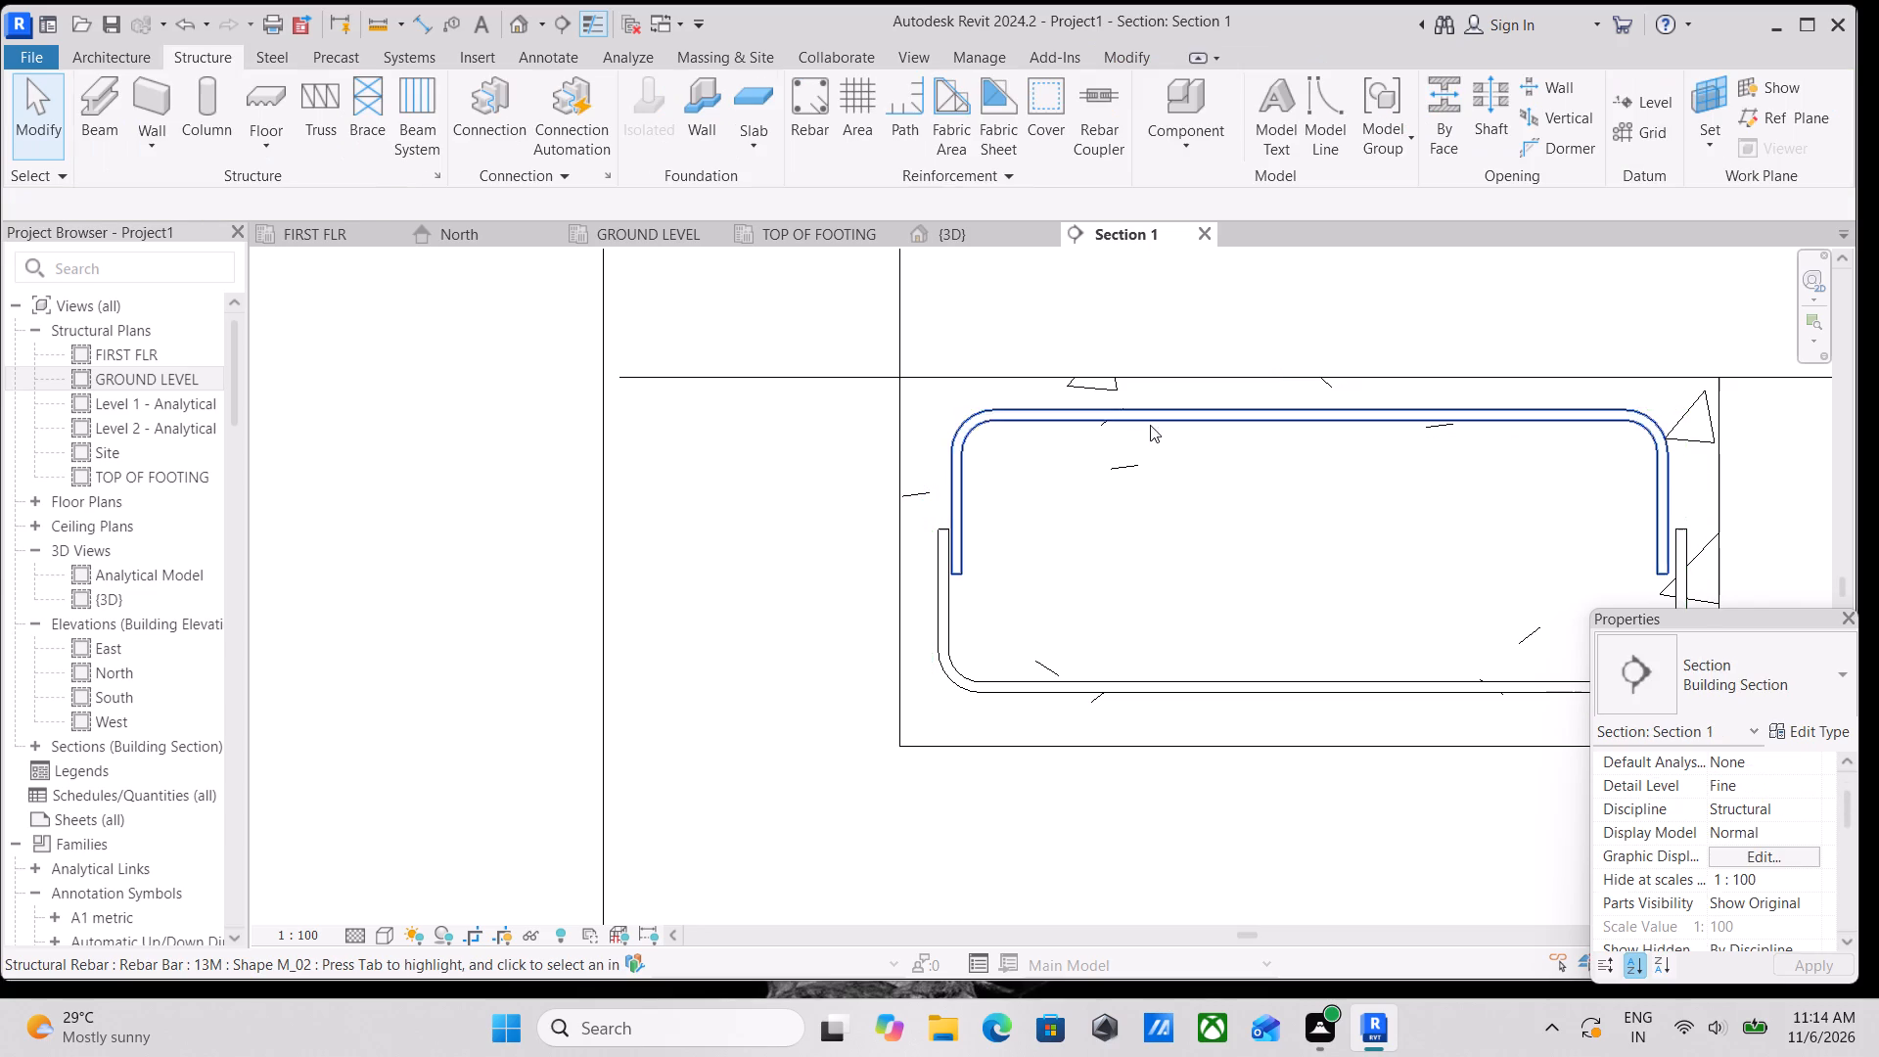
scroll(1158, 507, "down", 2)
middle_click(1157, 507)
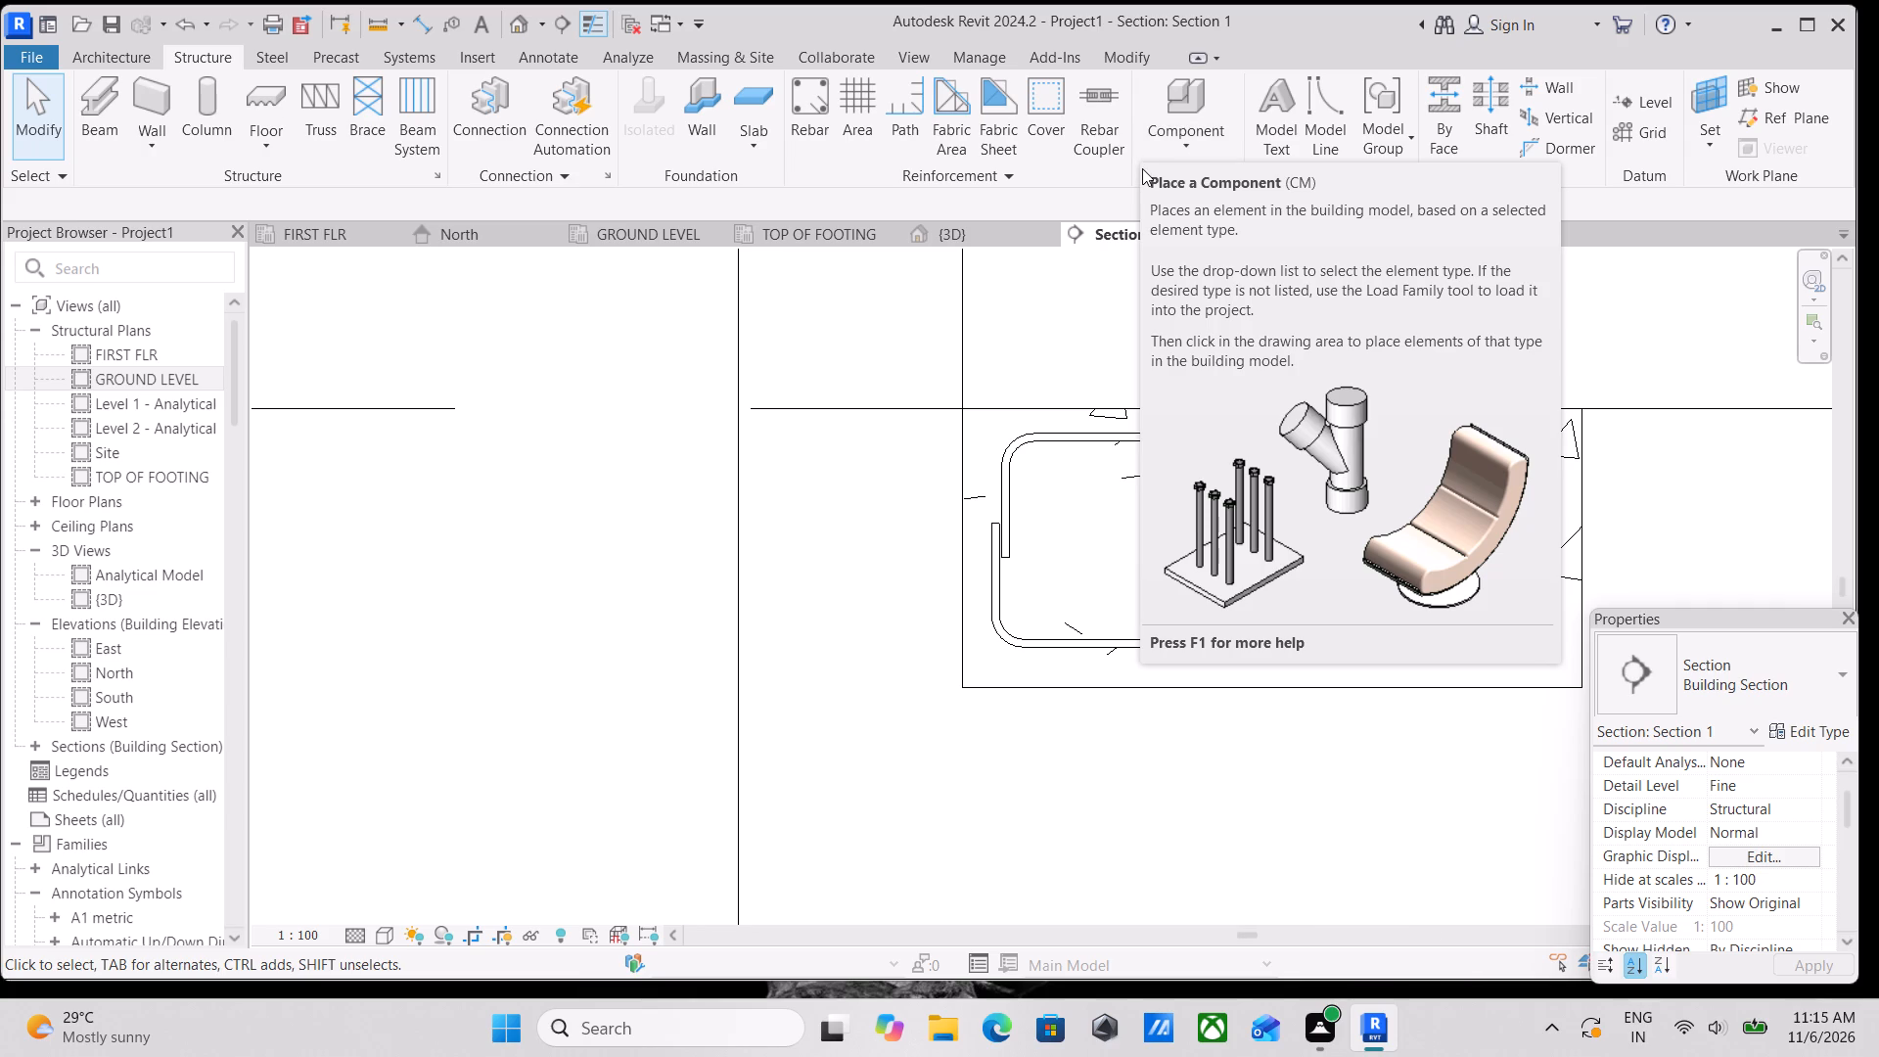
scroll(1142, 182, "up", 3)
scroll(1173, 161, "down", 3)
scroll(1200, 405, "down", 2)
middle_click_drag(1184, 406, 1101, 480)
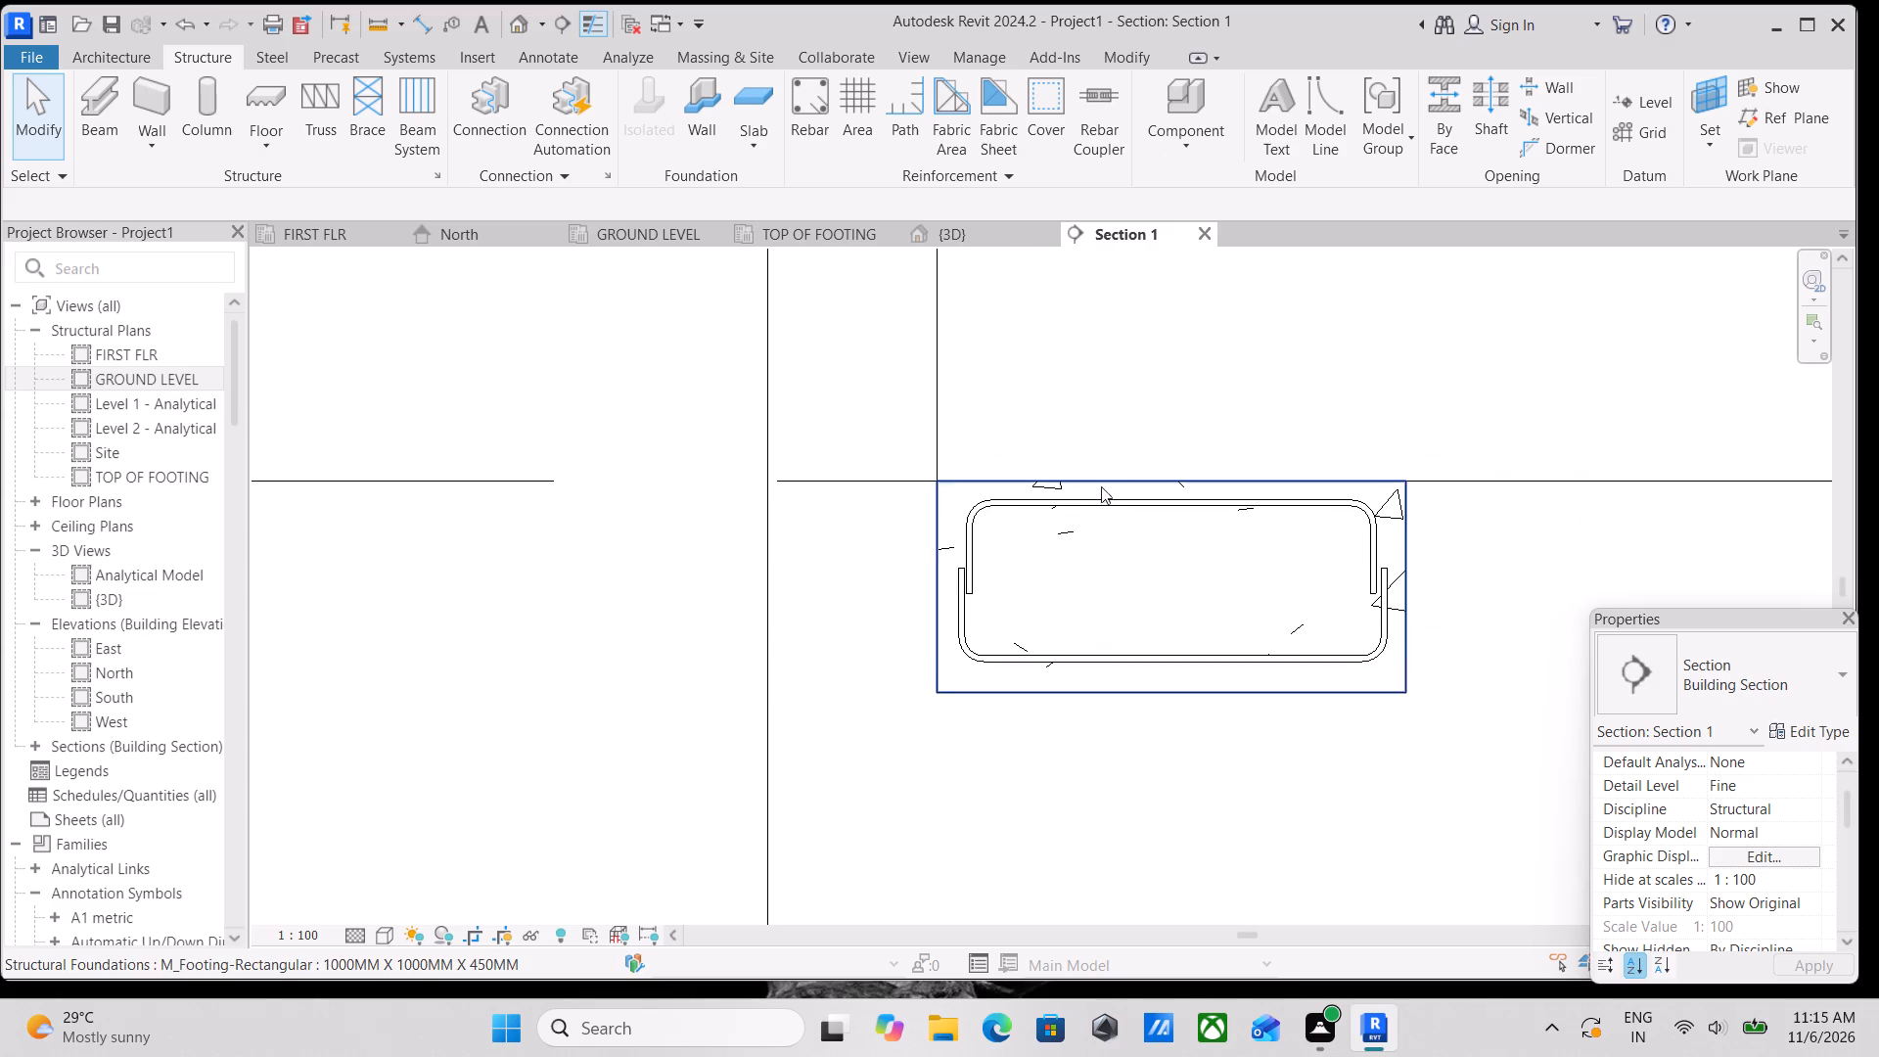
left_click(1108, 506)
scroll(1204, 521, "up", 3)
key("Escape")
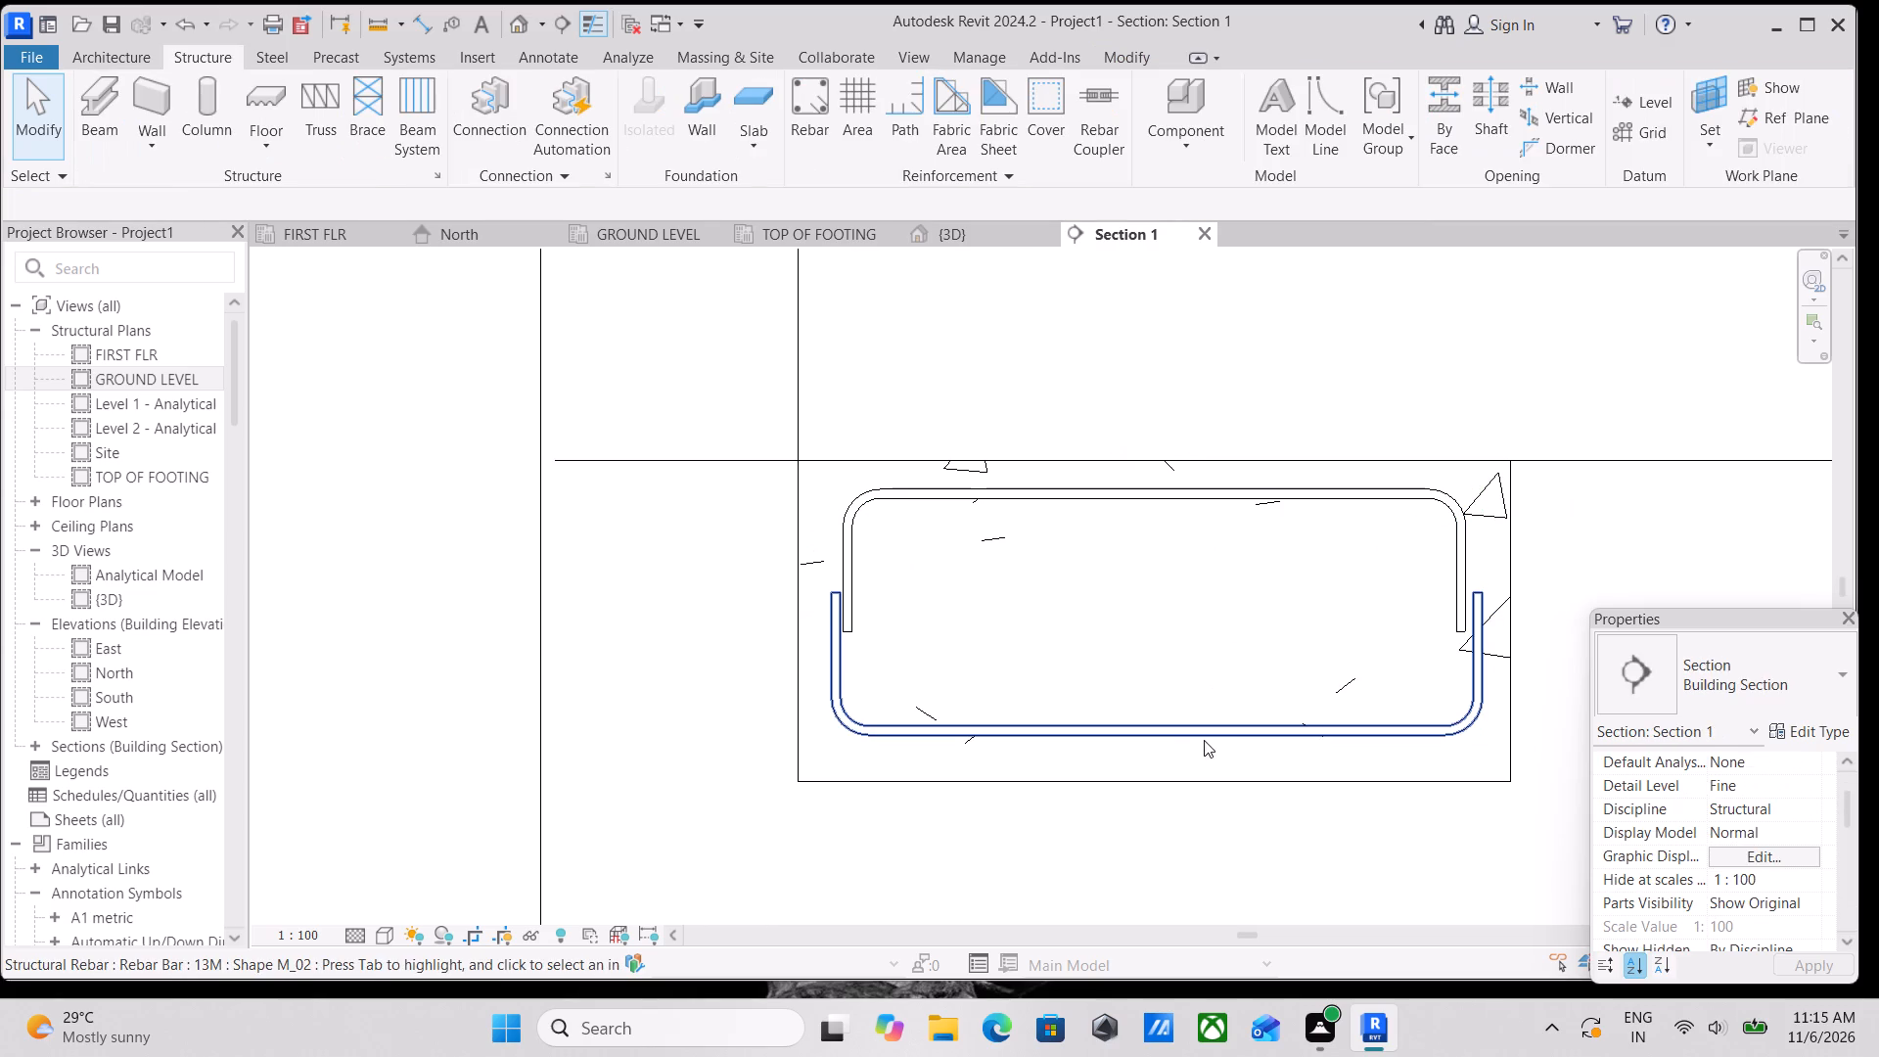
left_click(1193, 729)
scroll(1110, 554, "down", 3)
middle_click_drag(1158, 552, 965, 569)
scroll(954, 551, "up", 3)
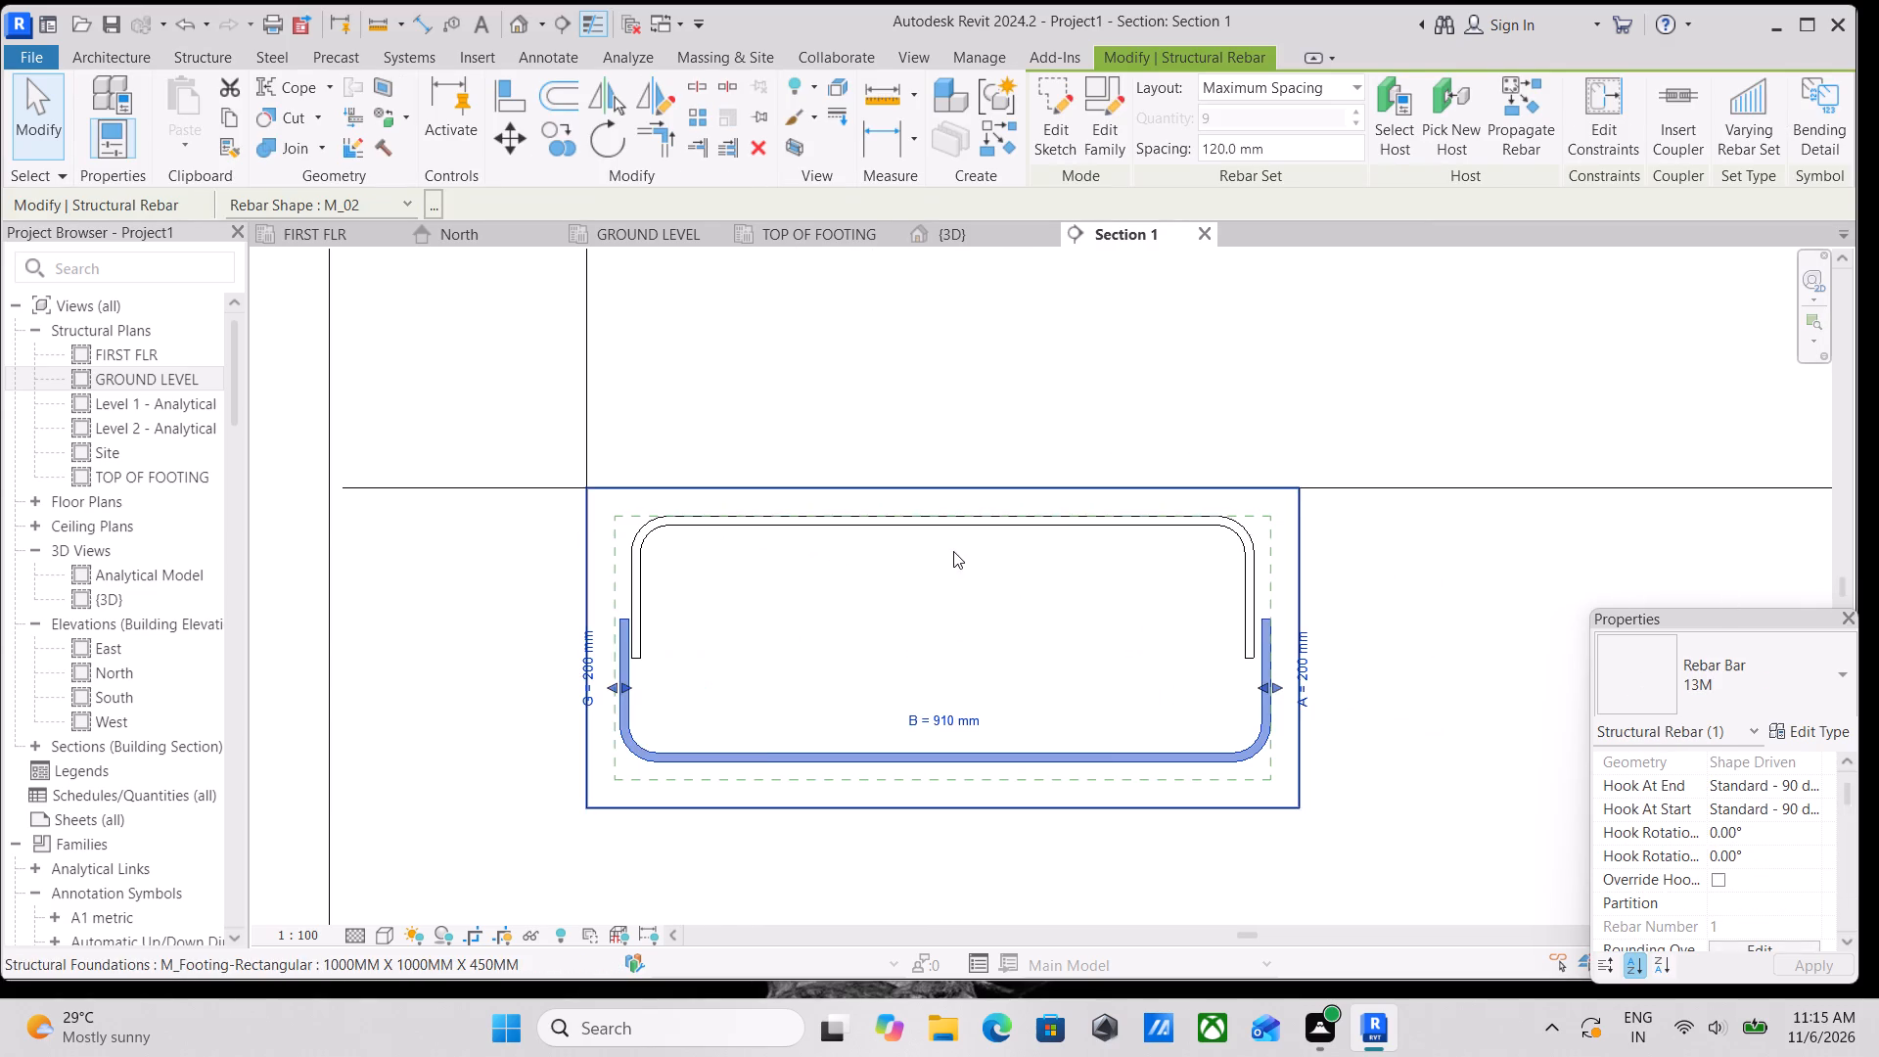
left_click(919, 531)
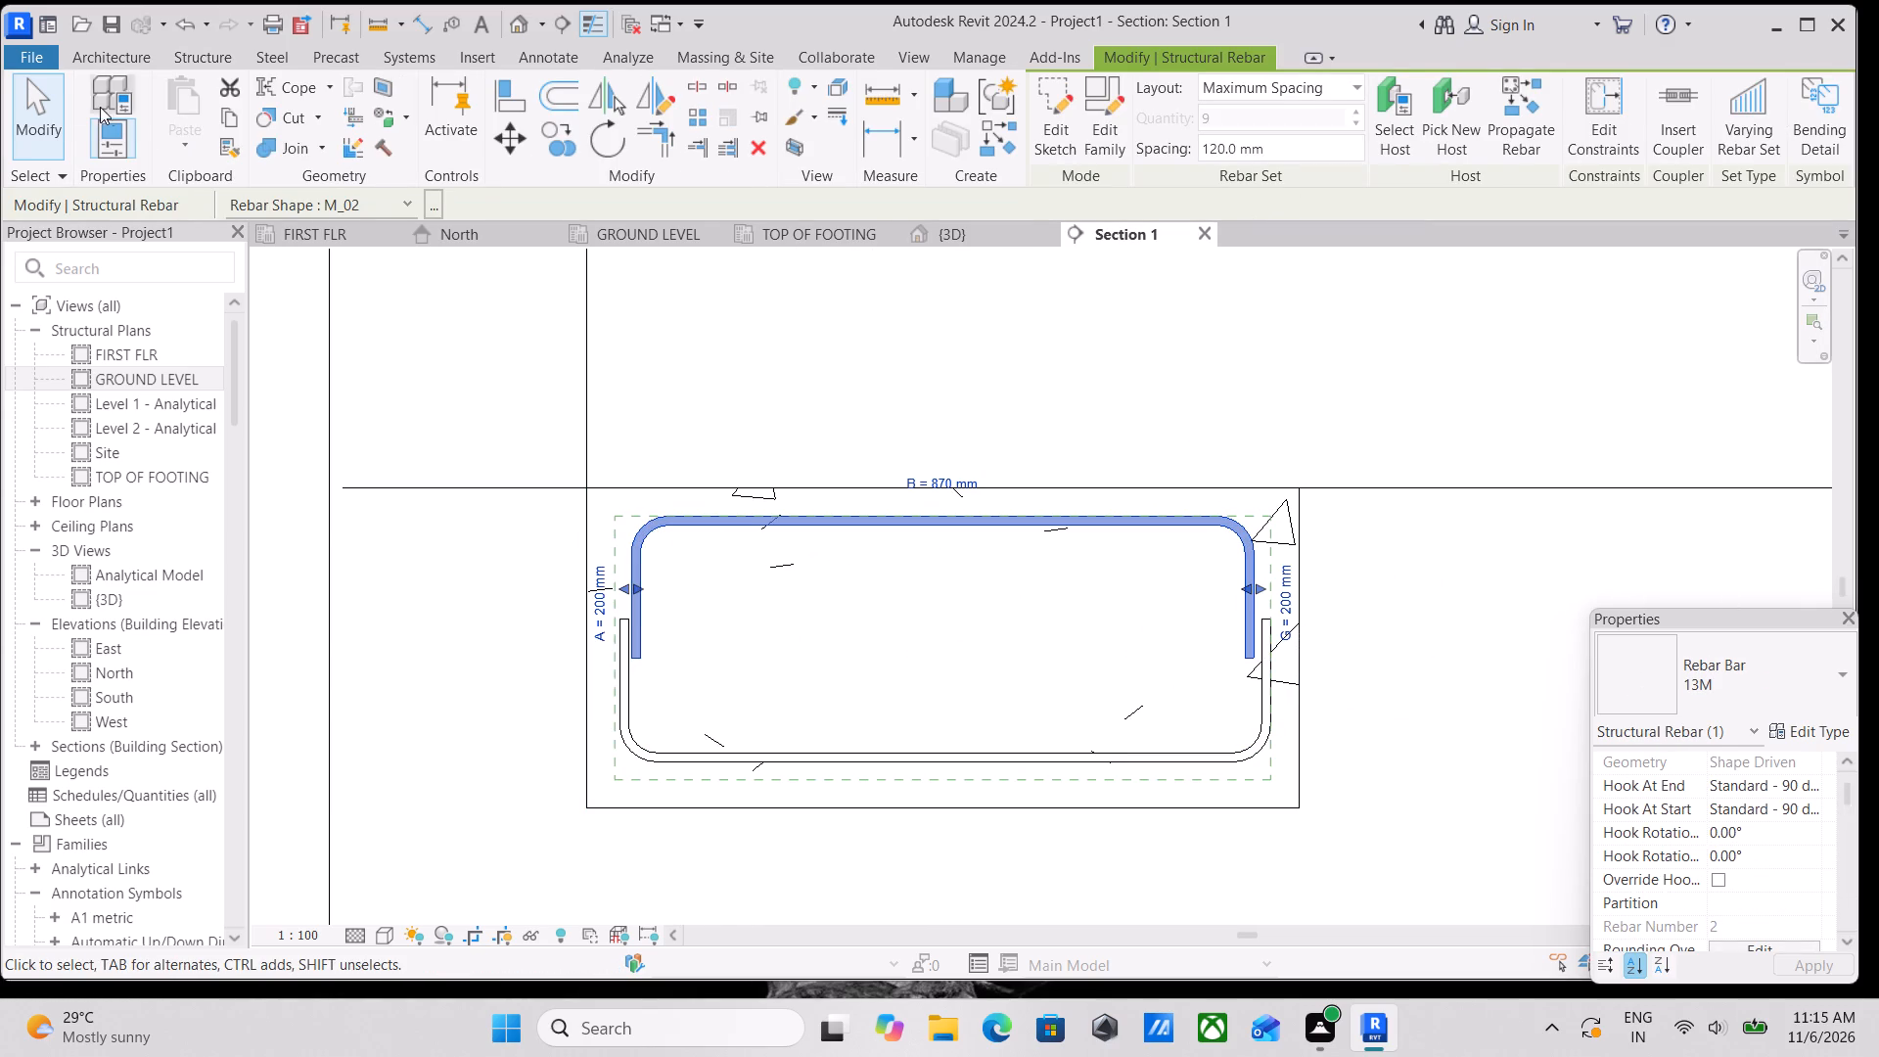
Place two M_02 13M rebars perpendicular to cover, inside the upper and lower left bends, about 113 mm from the footing's left edge.
left_click(136, 52)
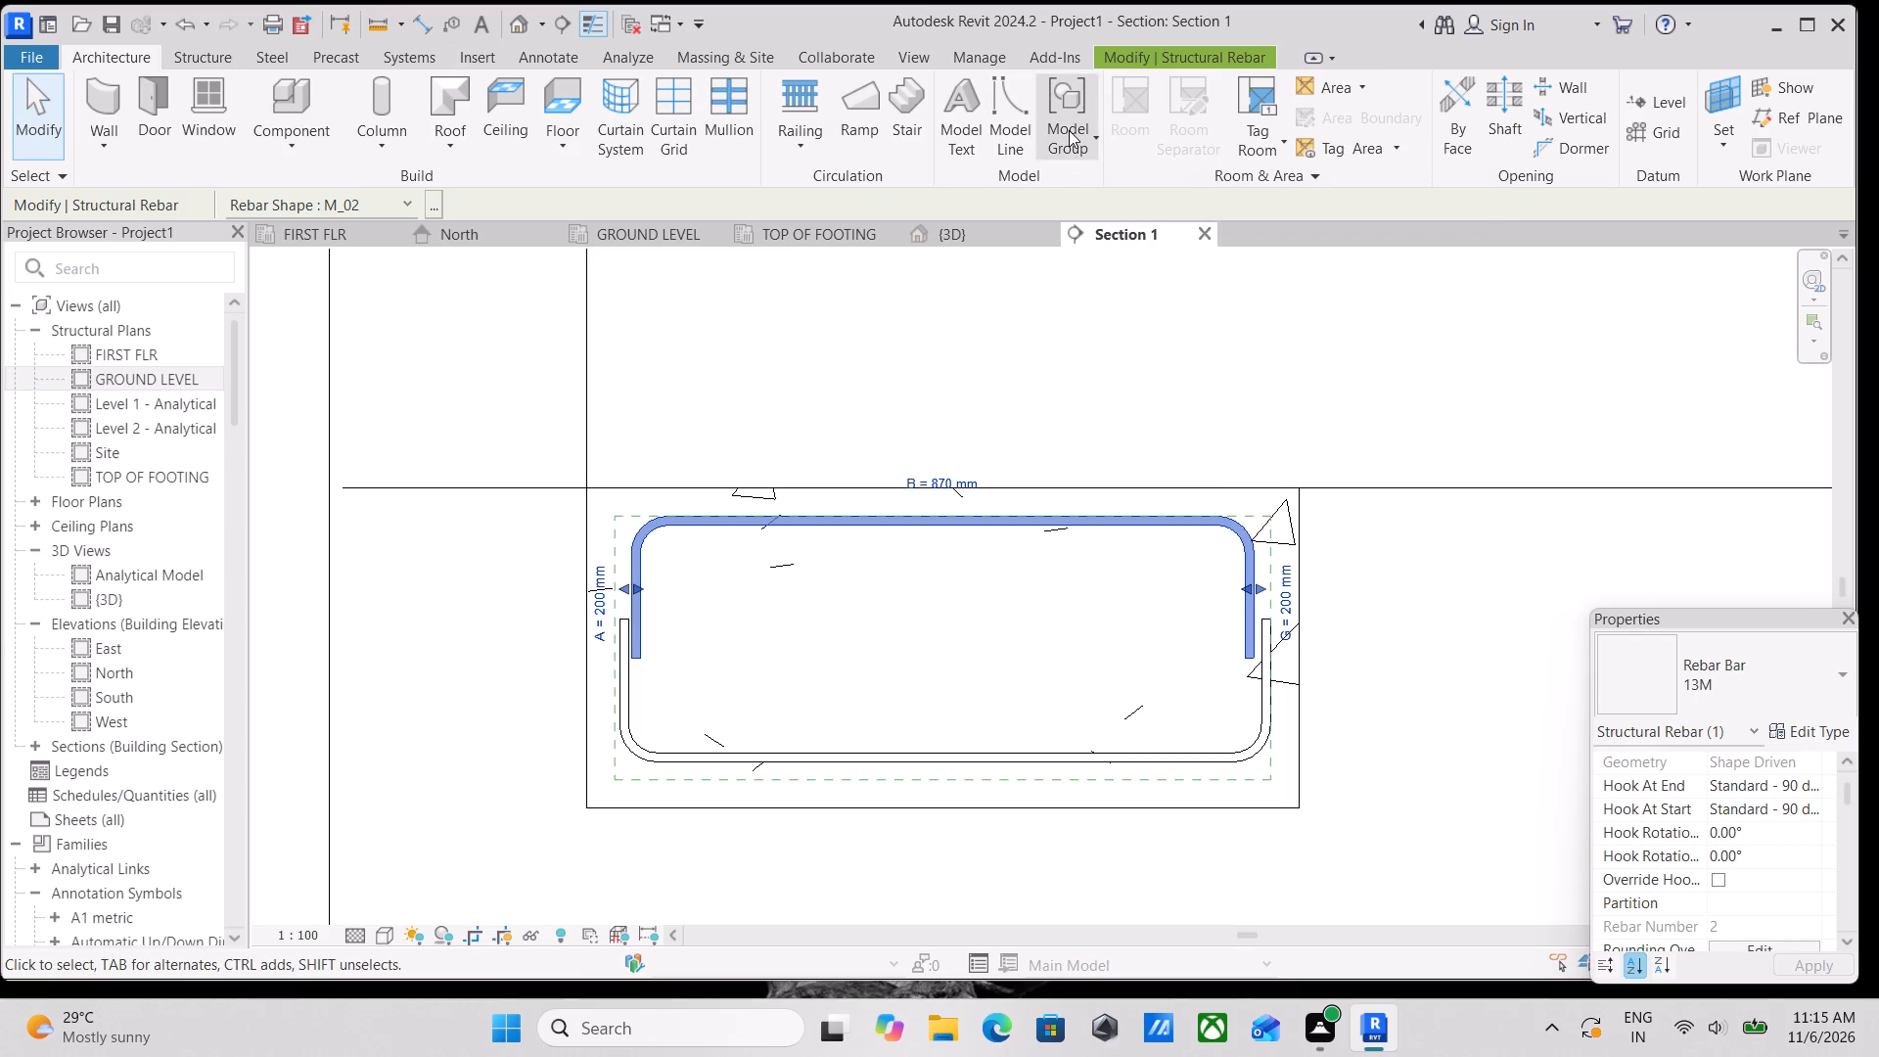
left_click(198, 55)
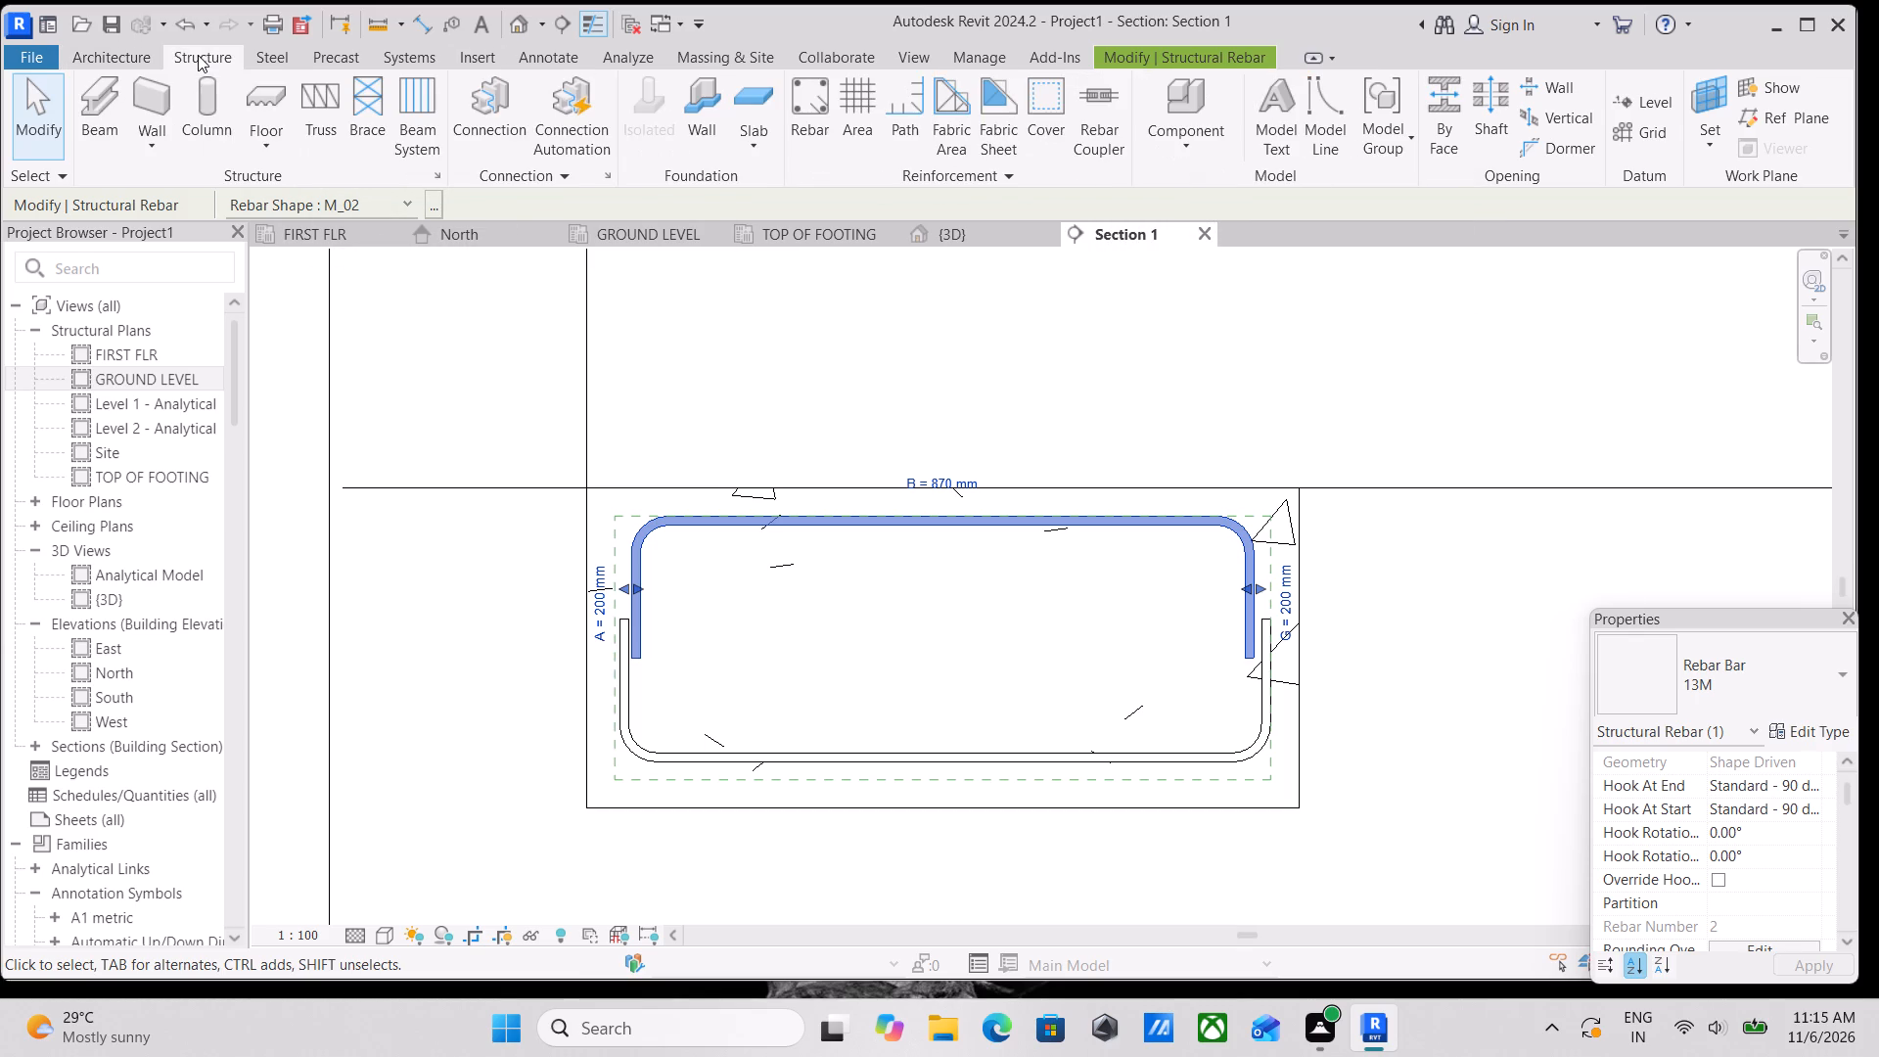
left_click(806, 124)
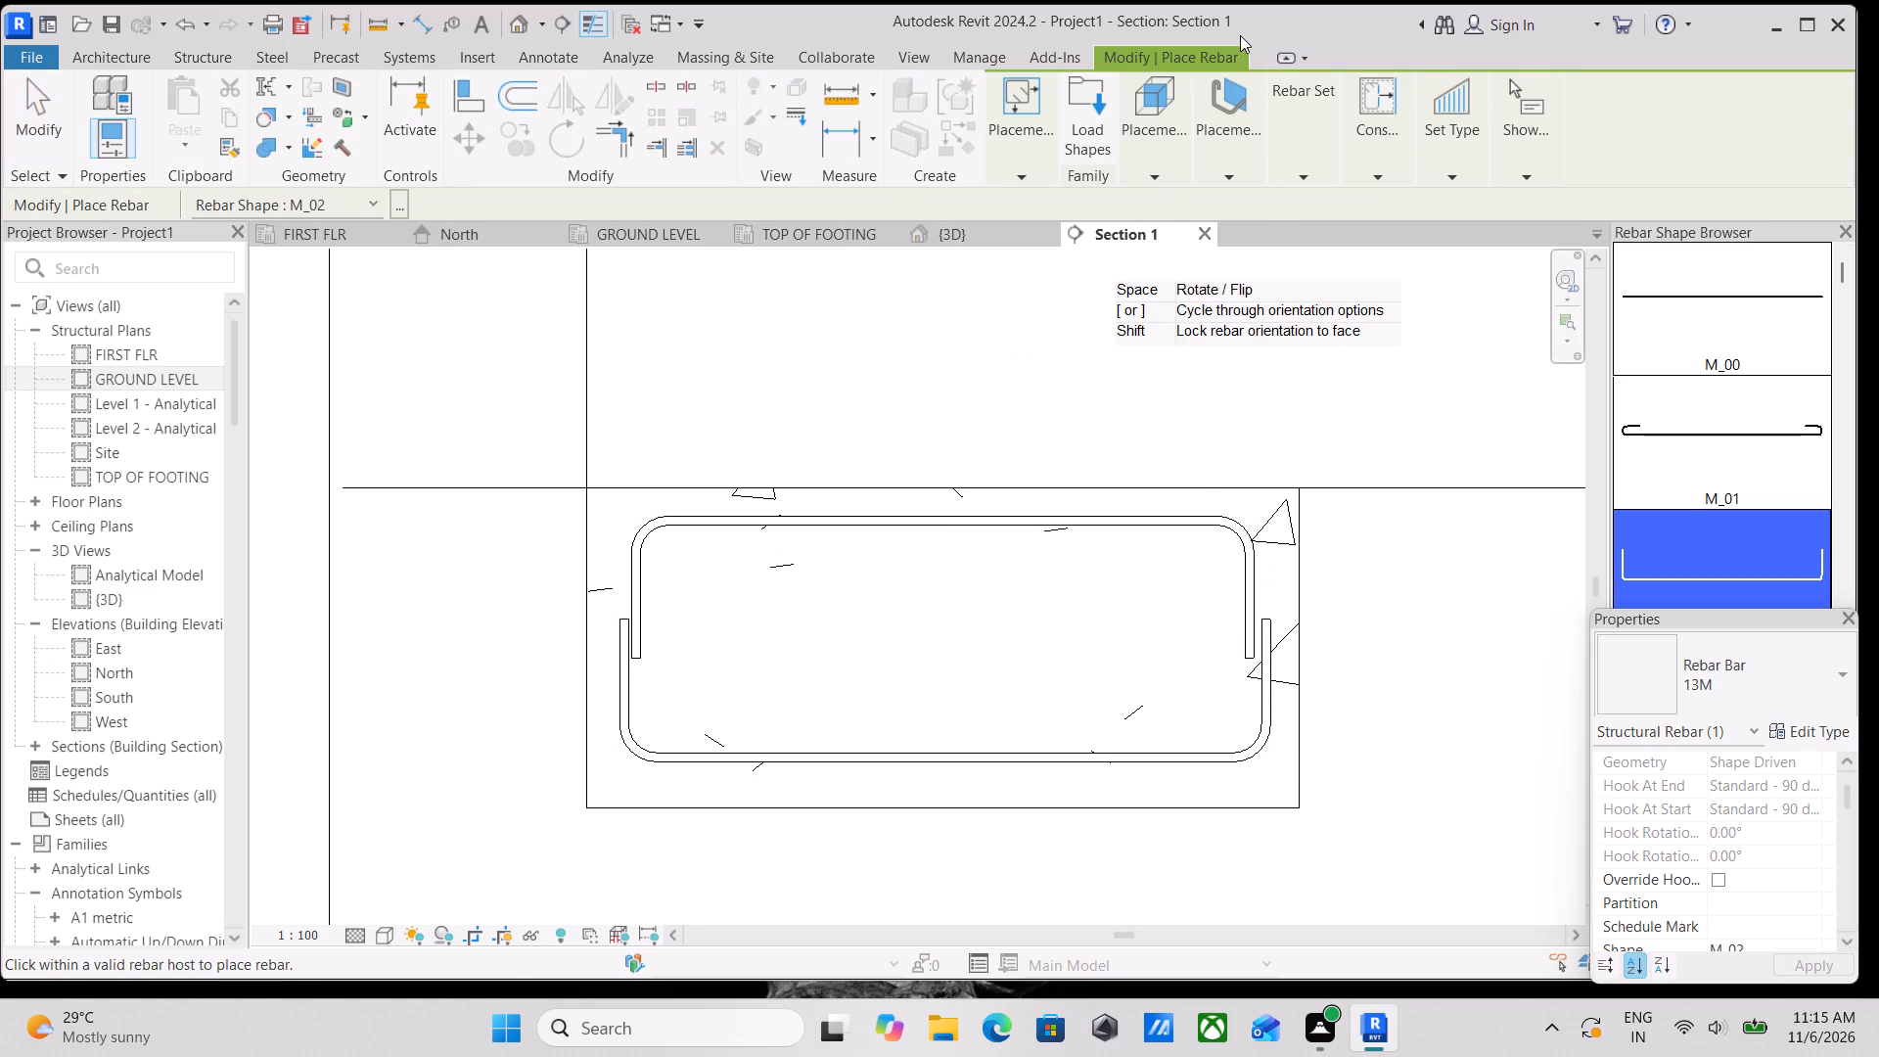
left_click(1232, 172)
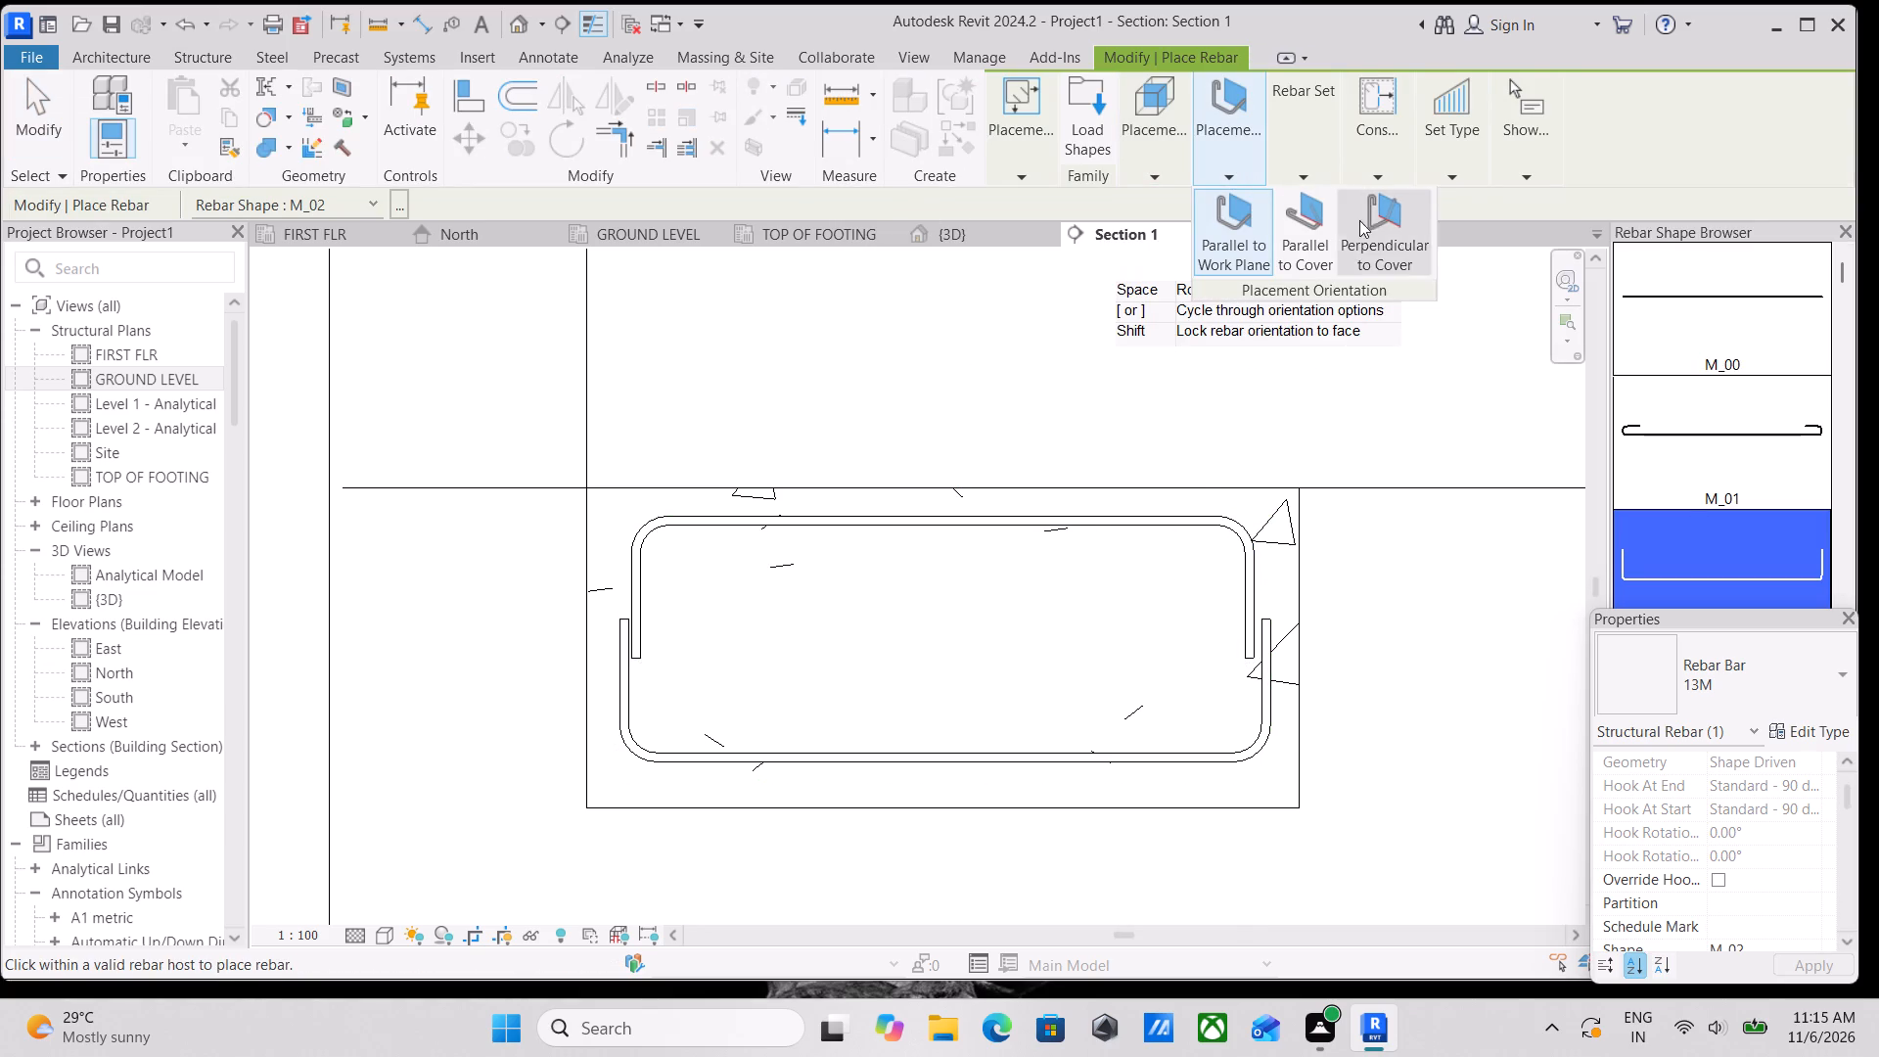
left_click(1374, 226)
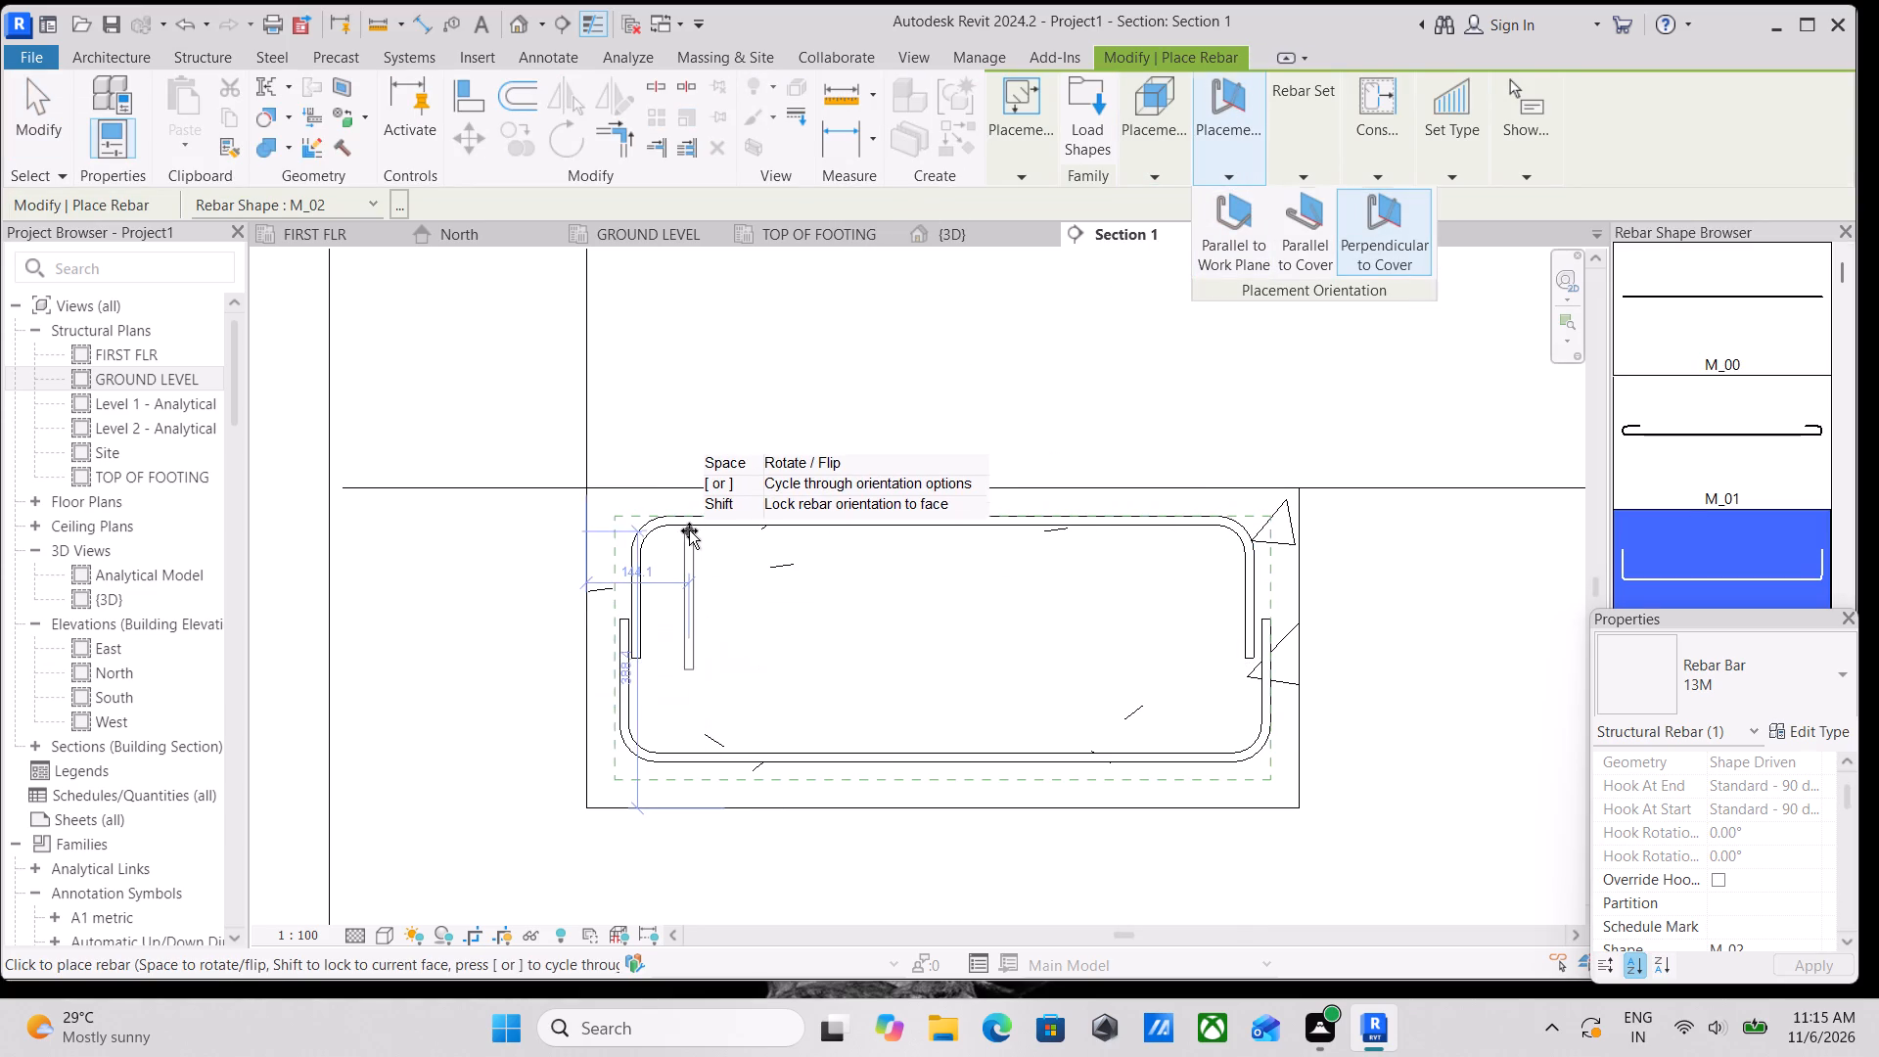
scroll(683, 534, "up", 5)
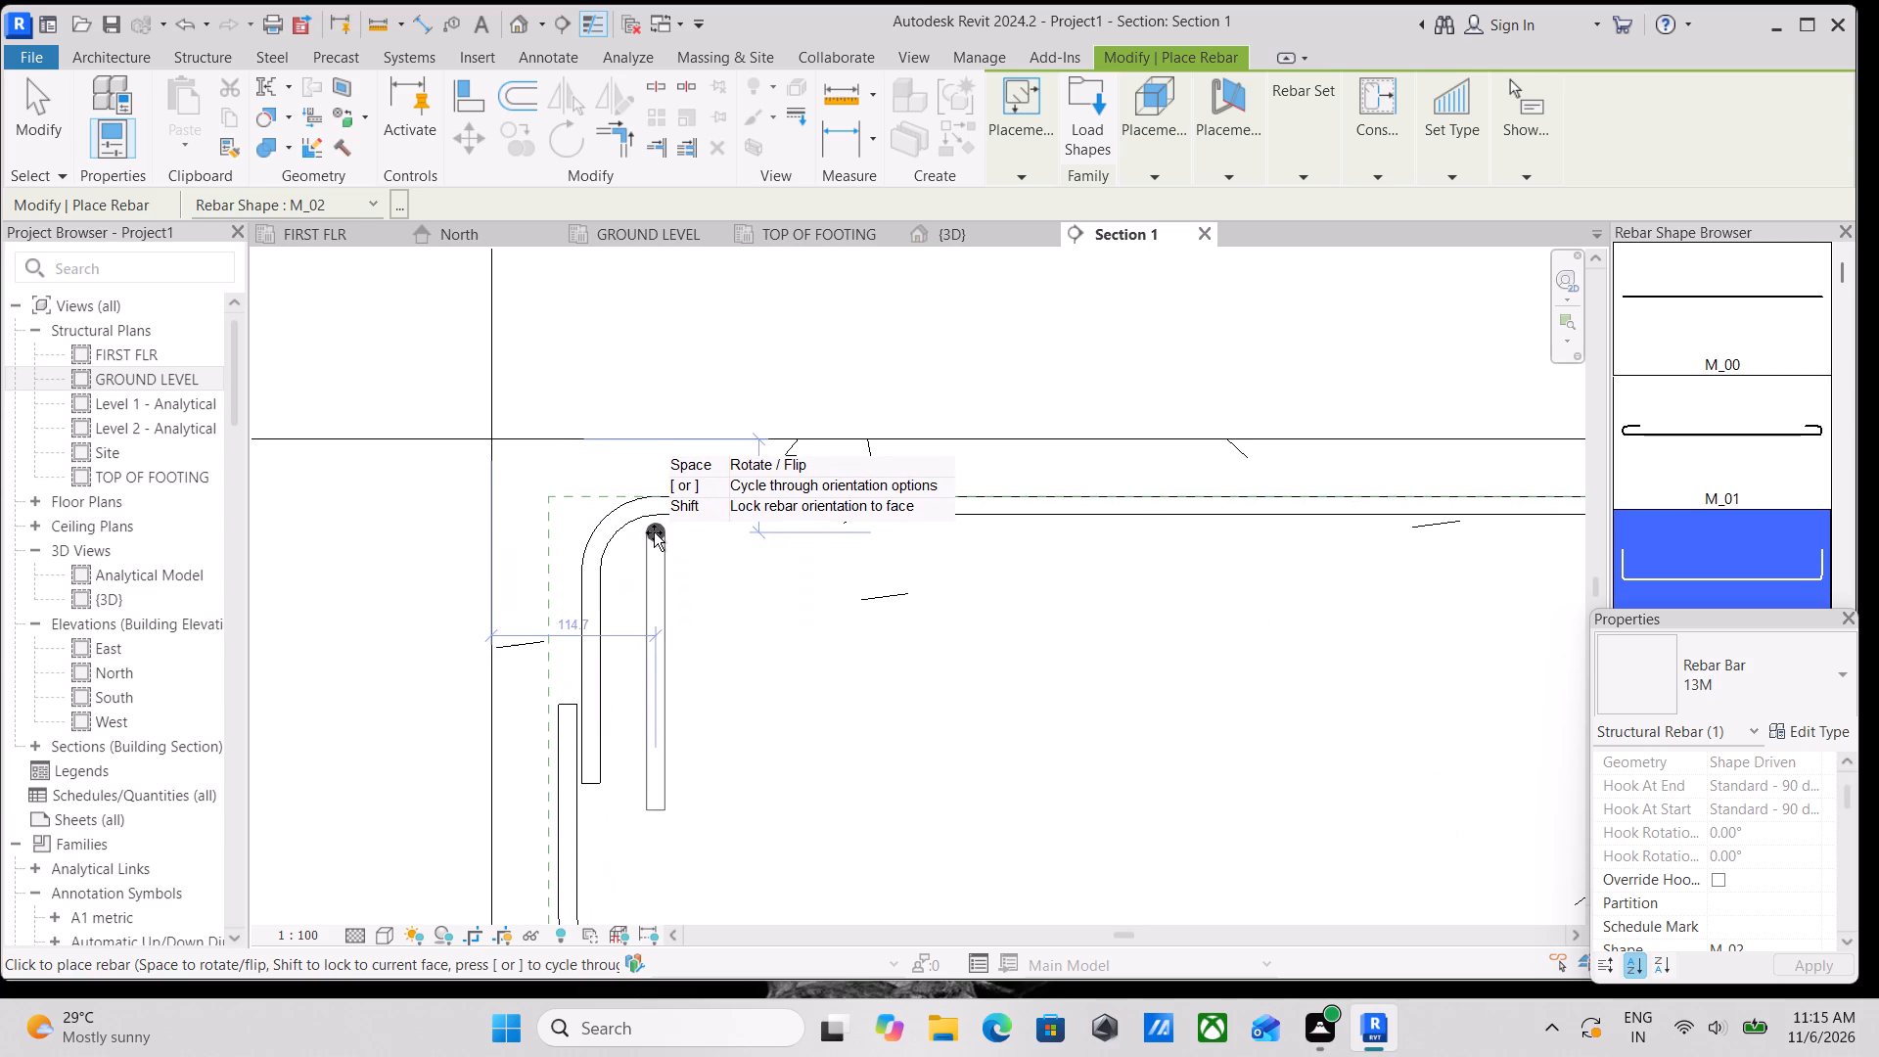
left_click(653, 532)
scroll(710, 538, "down", 1)
middle_click_drag(710, 538, 818, 342)
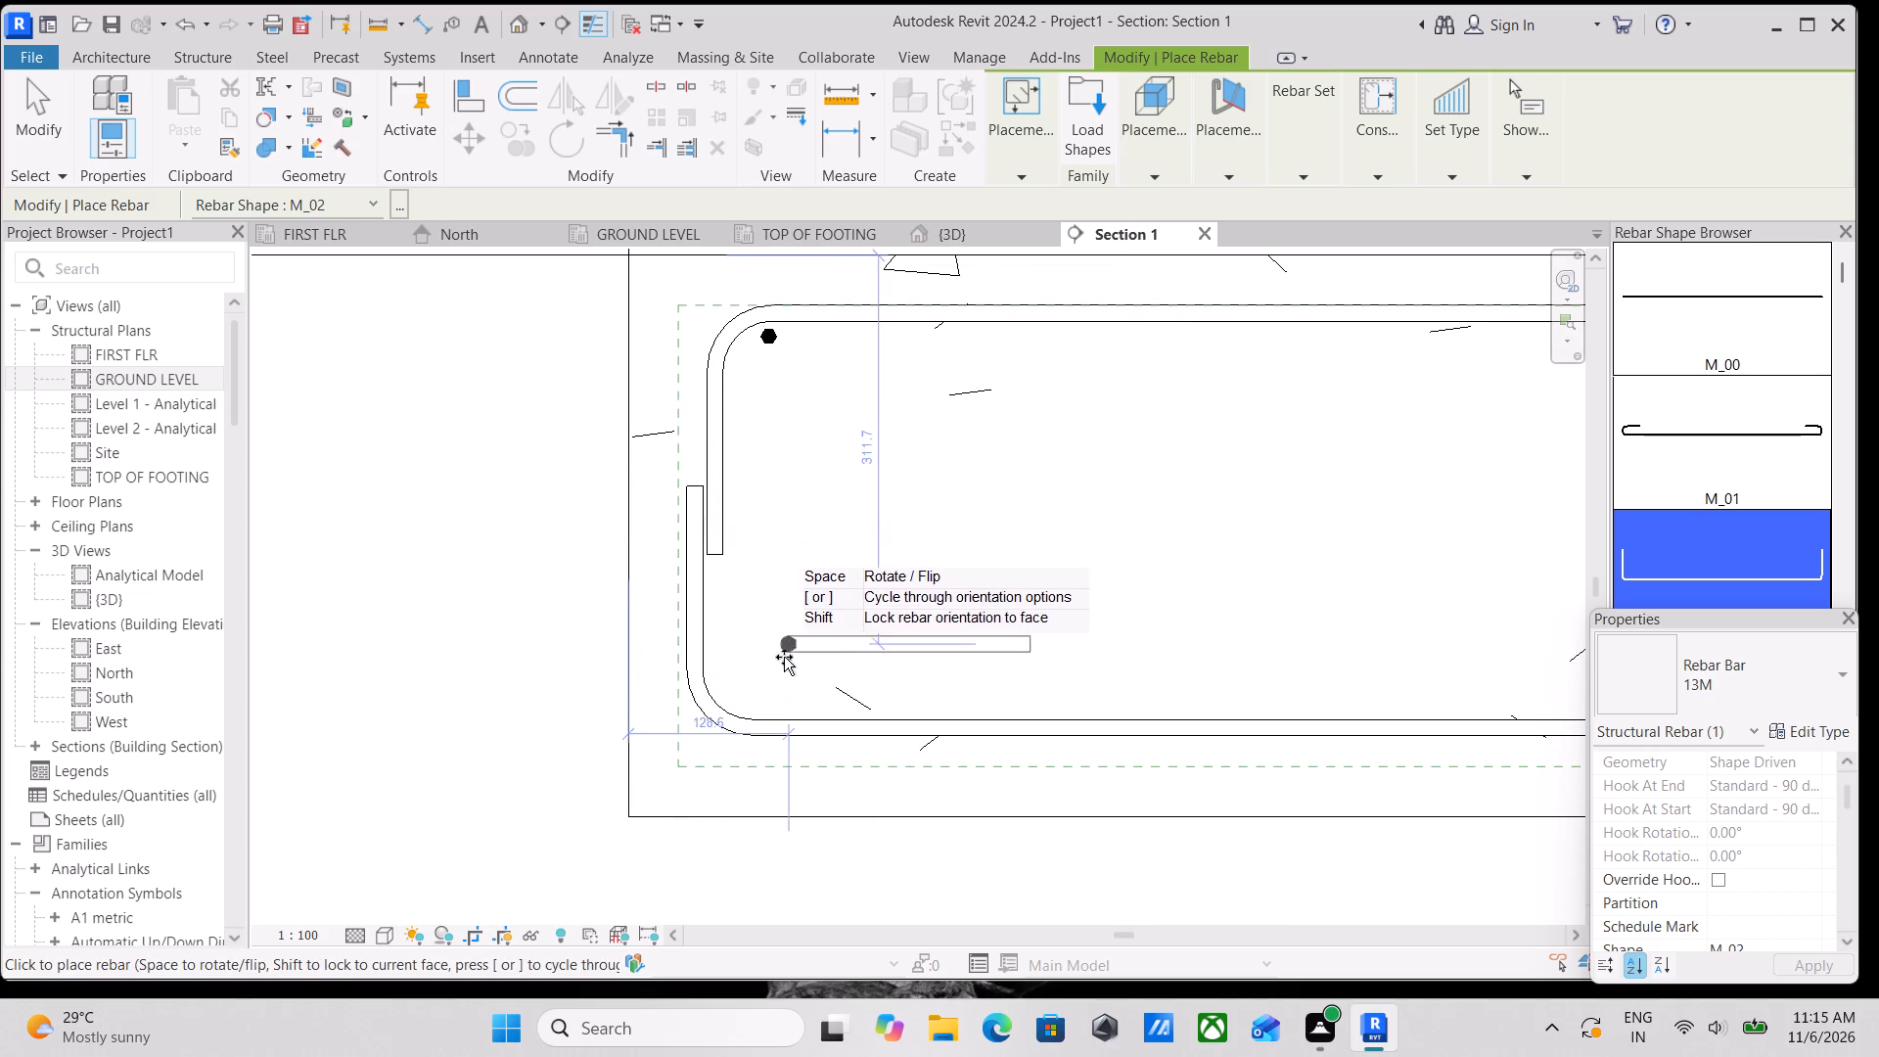
left_click(769, 711)
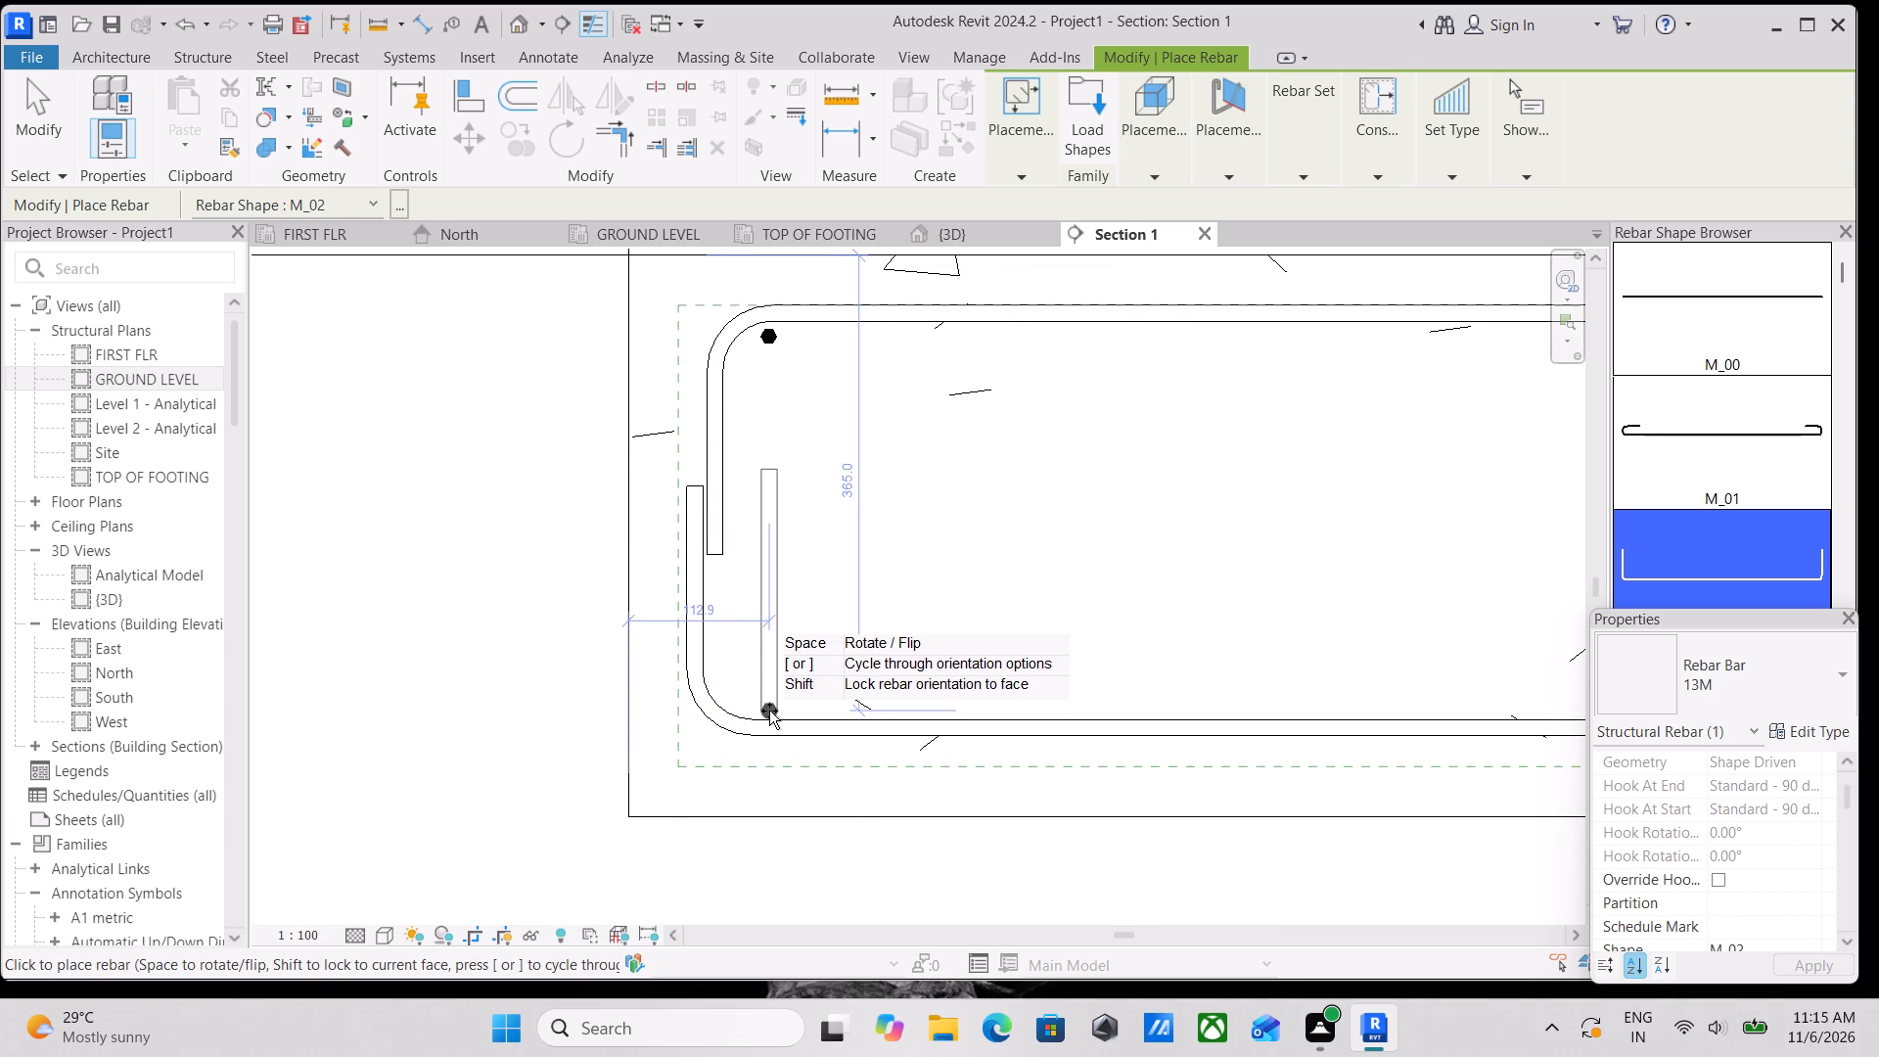
key("Escape")
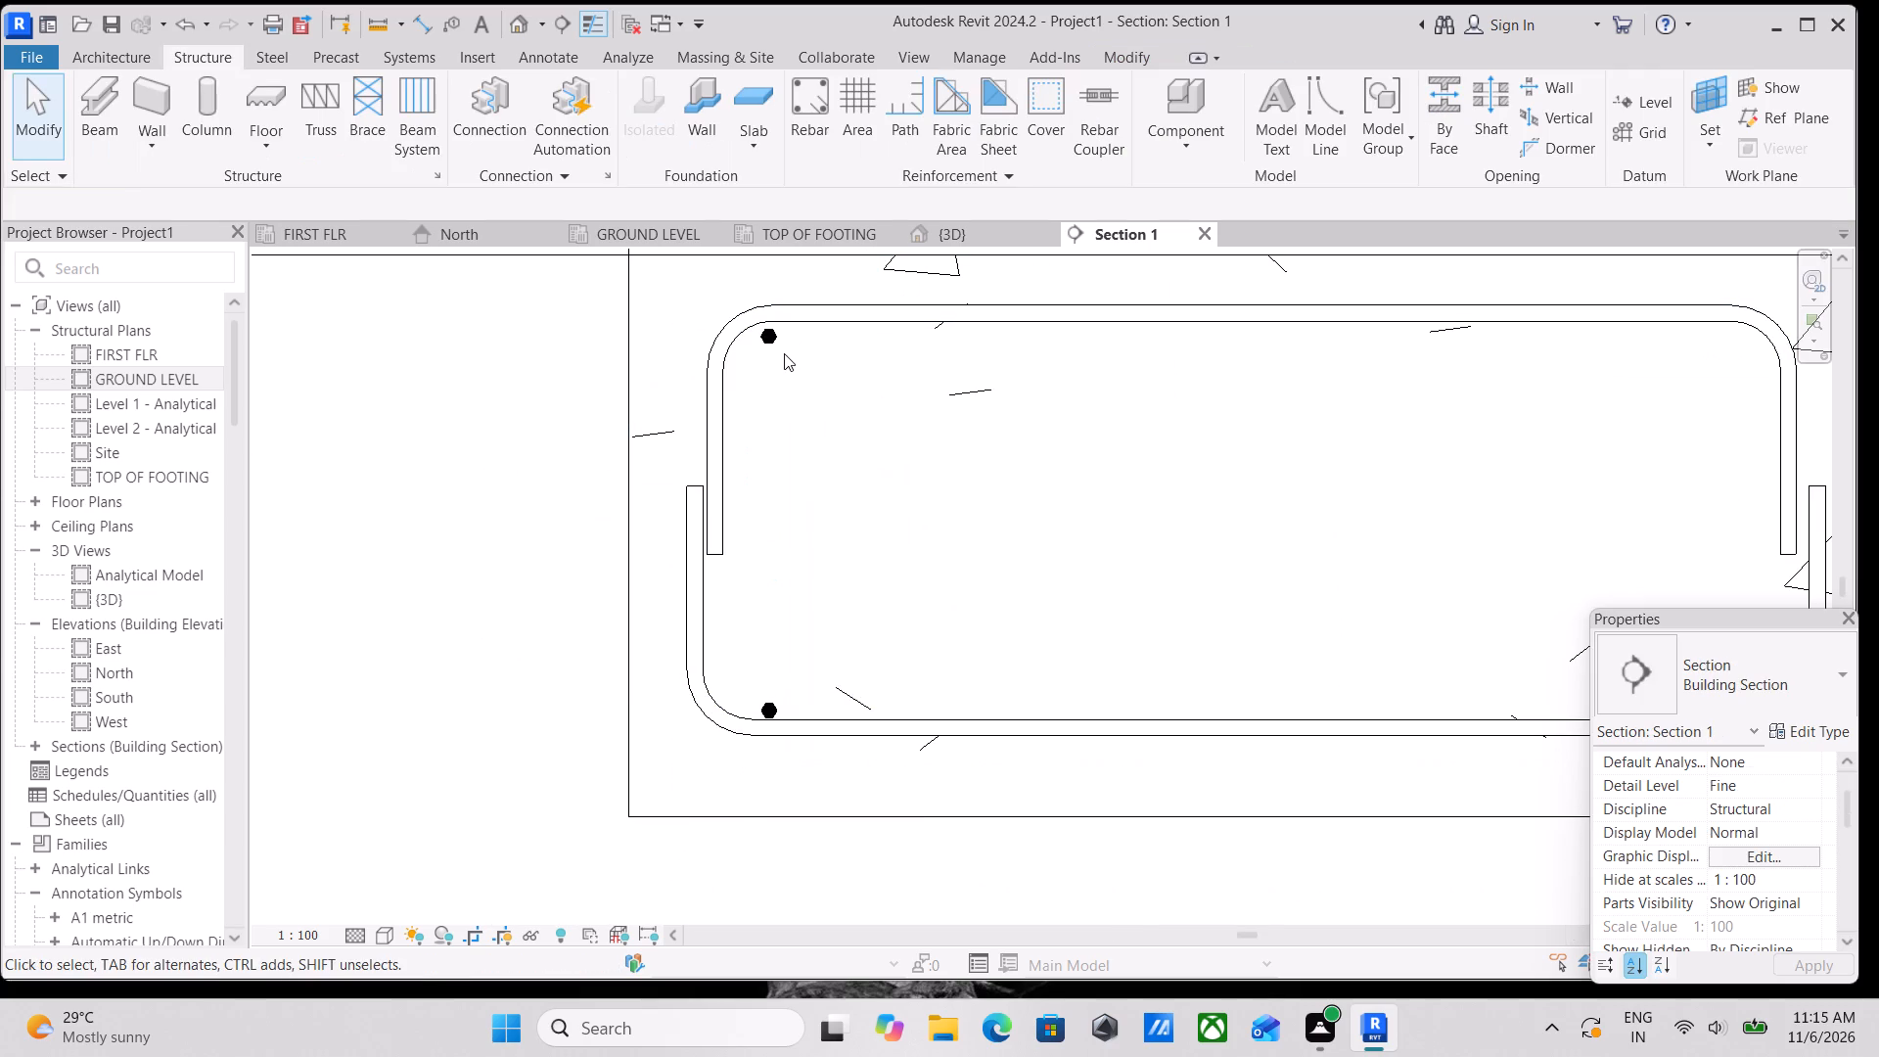
Make the upper perpendicular rebar show unobscured in the {3D} view through its view visibility states.
left_click(753, 331)
scroll(1717, 758, "down", 3)
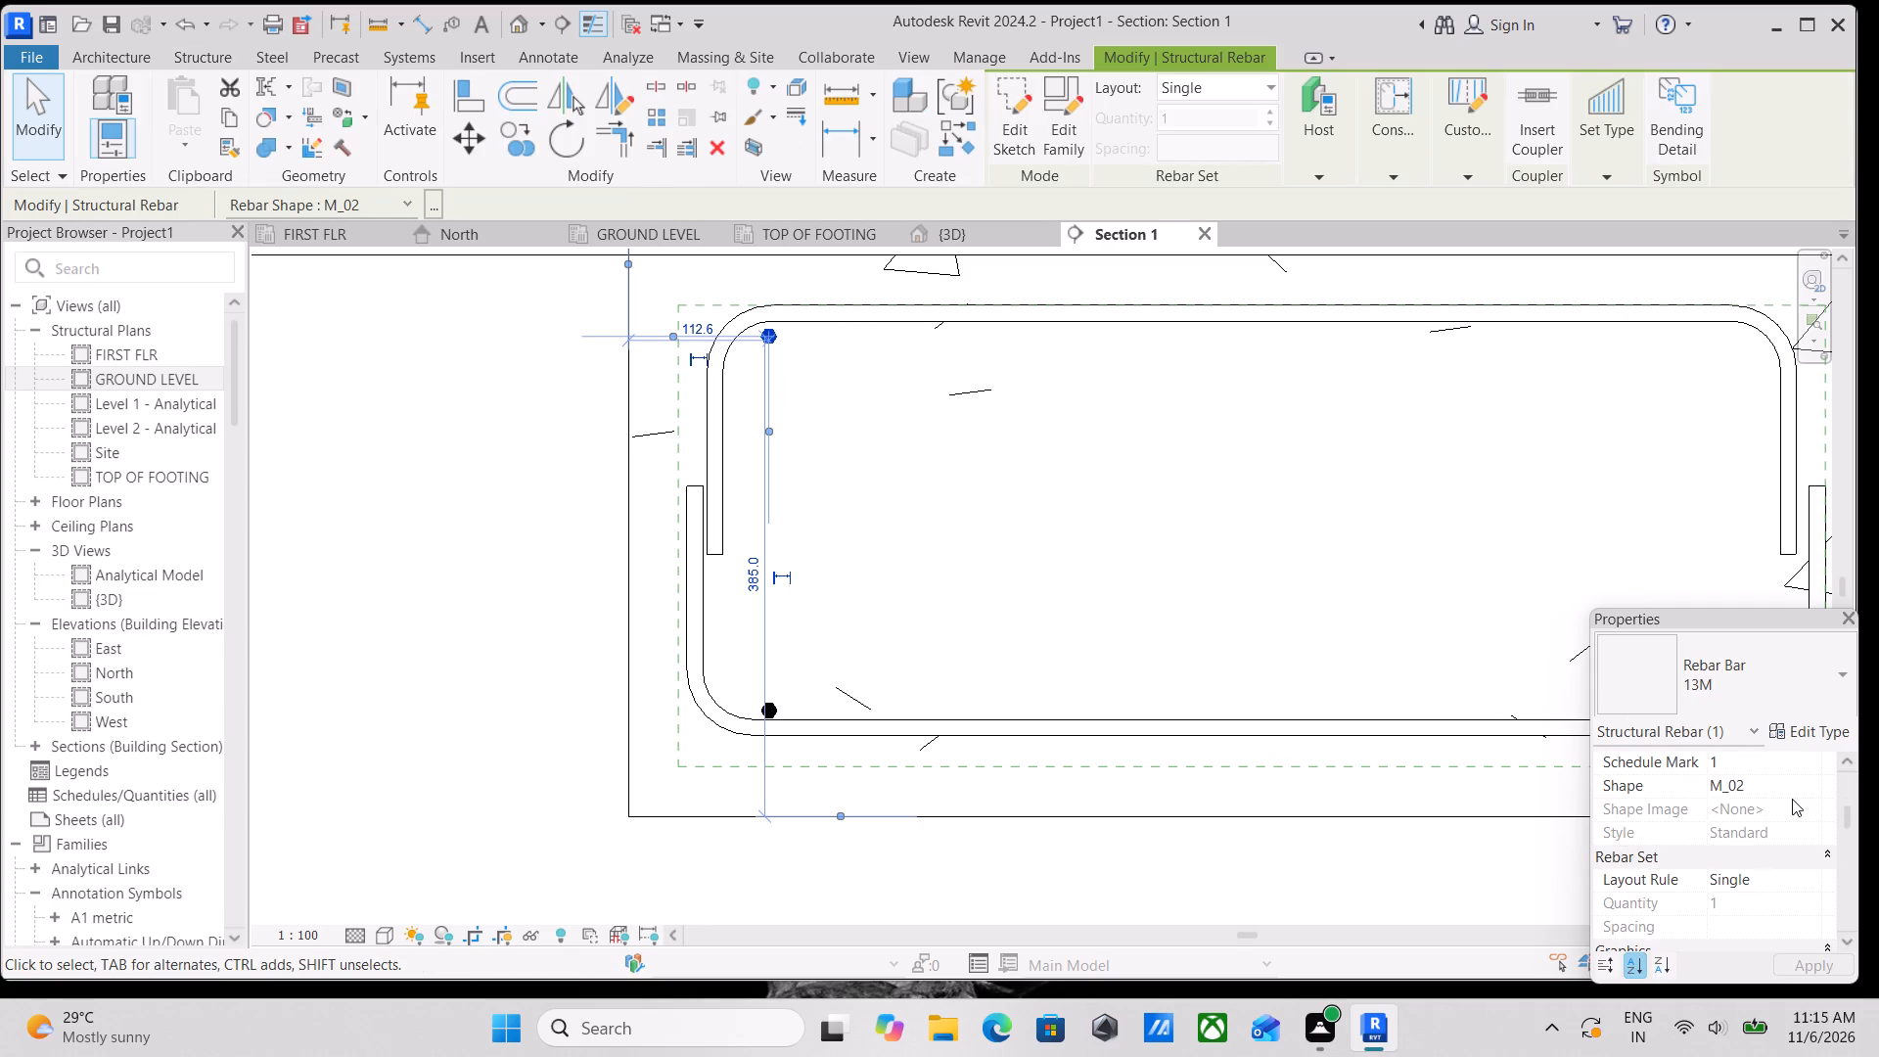
scroll(1791, 795, "up", 3)
scroll(1789, 764, "down", 4)
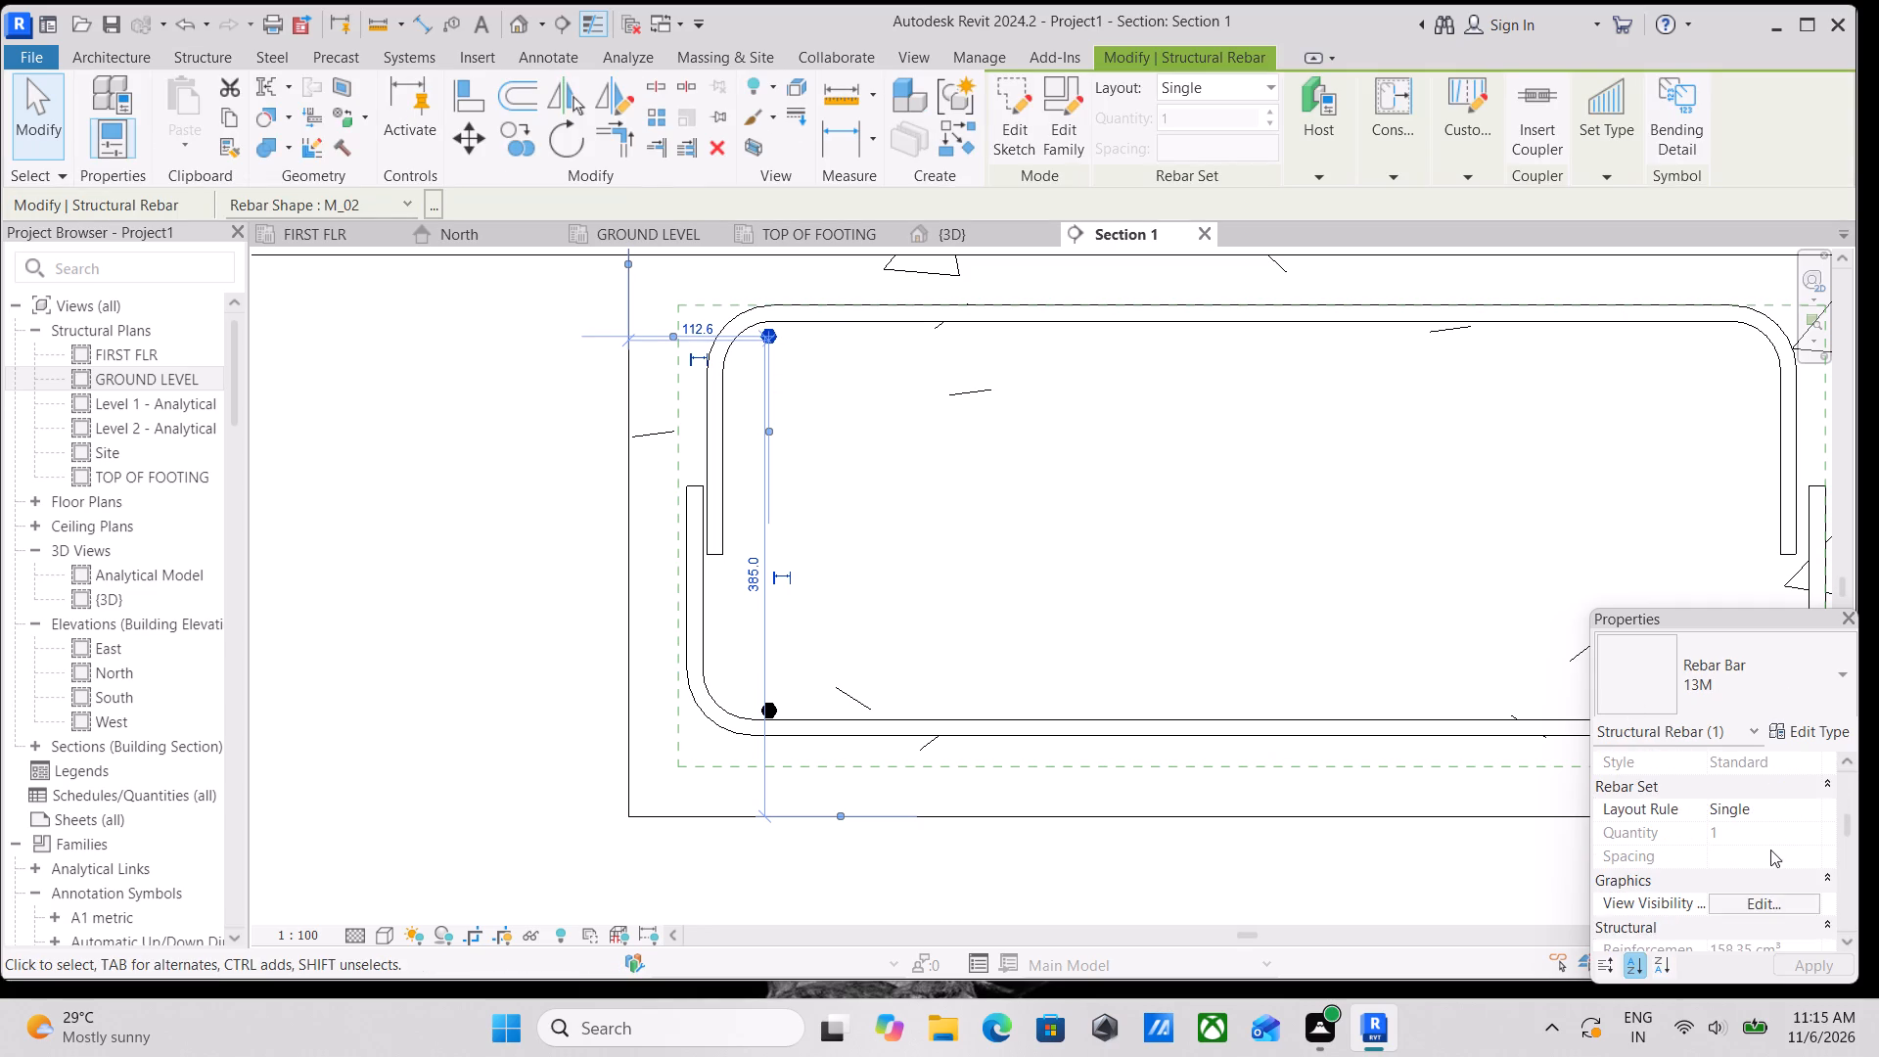
scroll(1770, 850, "up", 1)
scroll(1770, 850, "down", 2)
left_click(1770, 854)
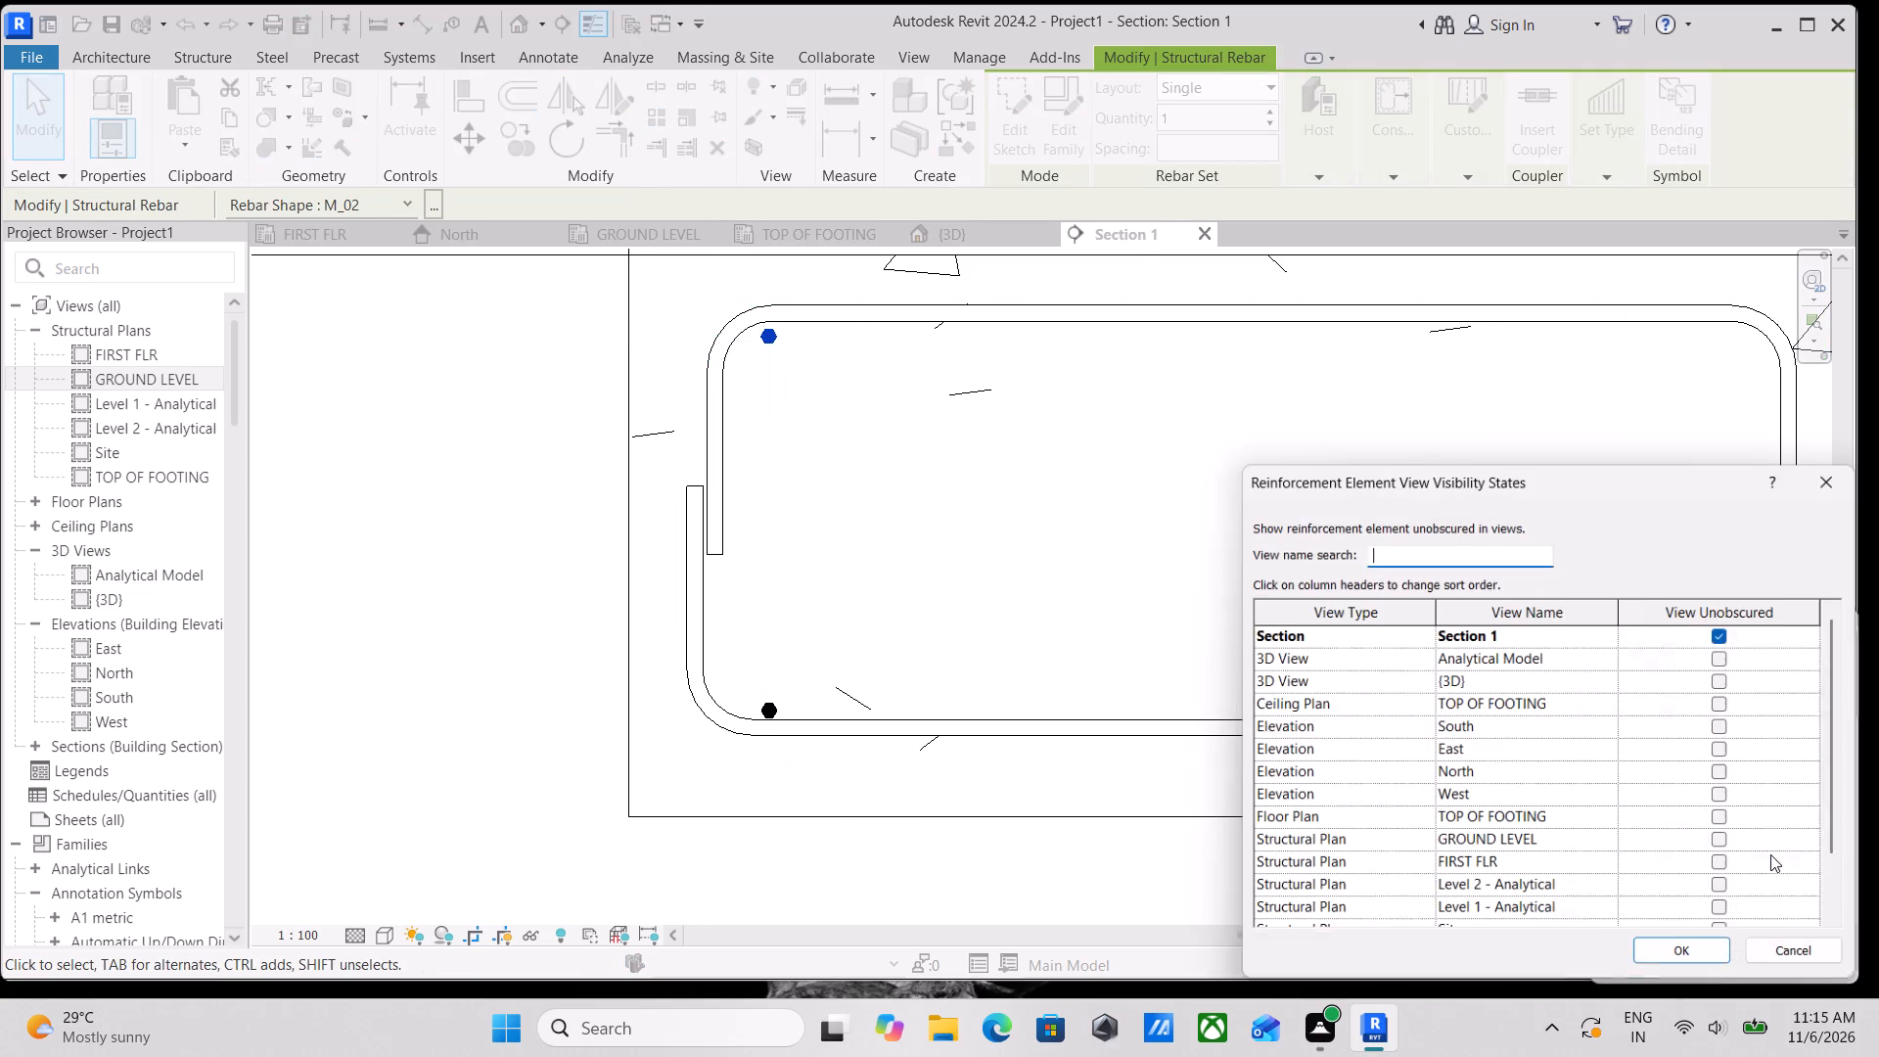
left_click(1731, 680)
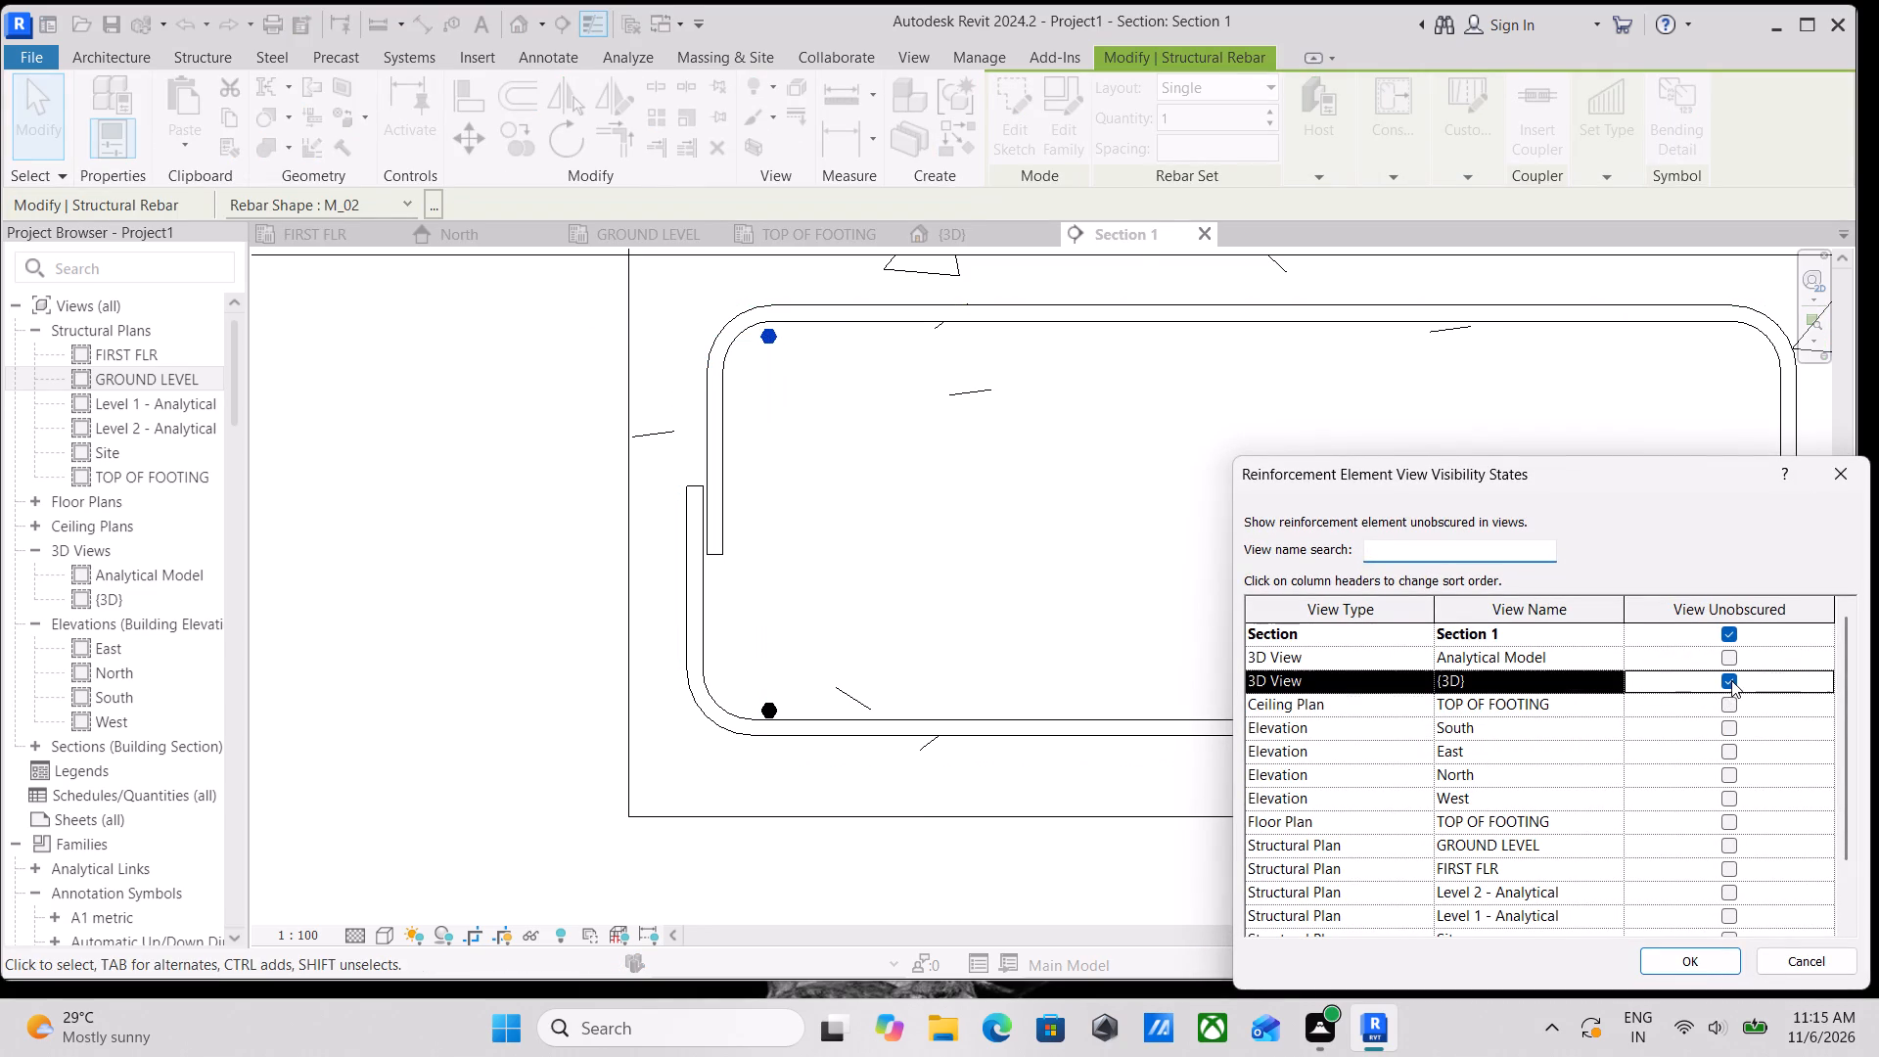
left_click(1718, 965)
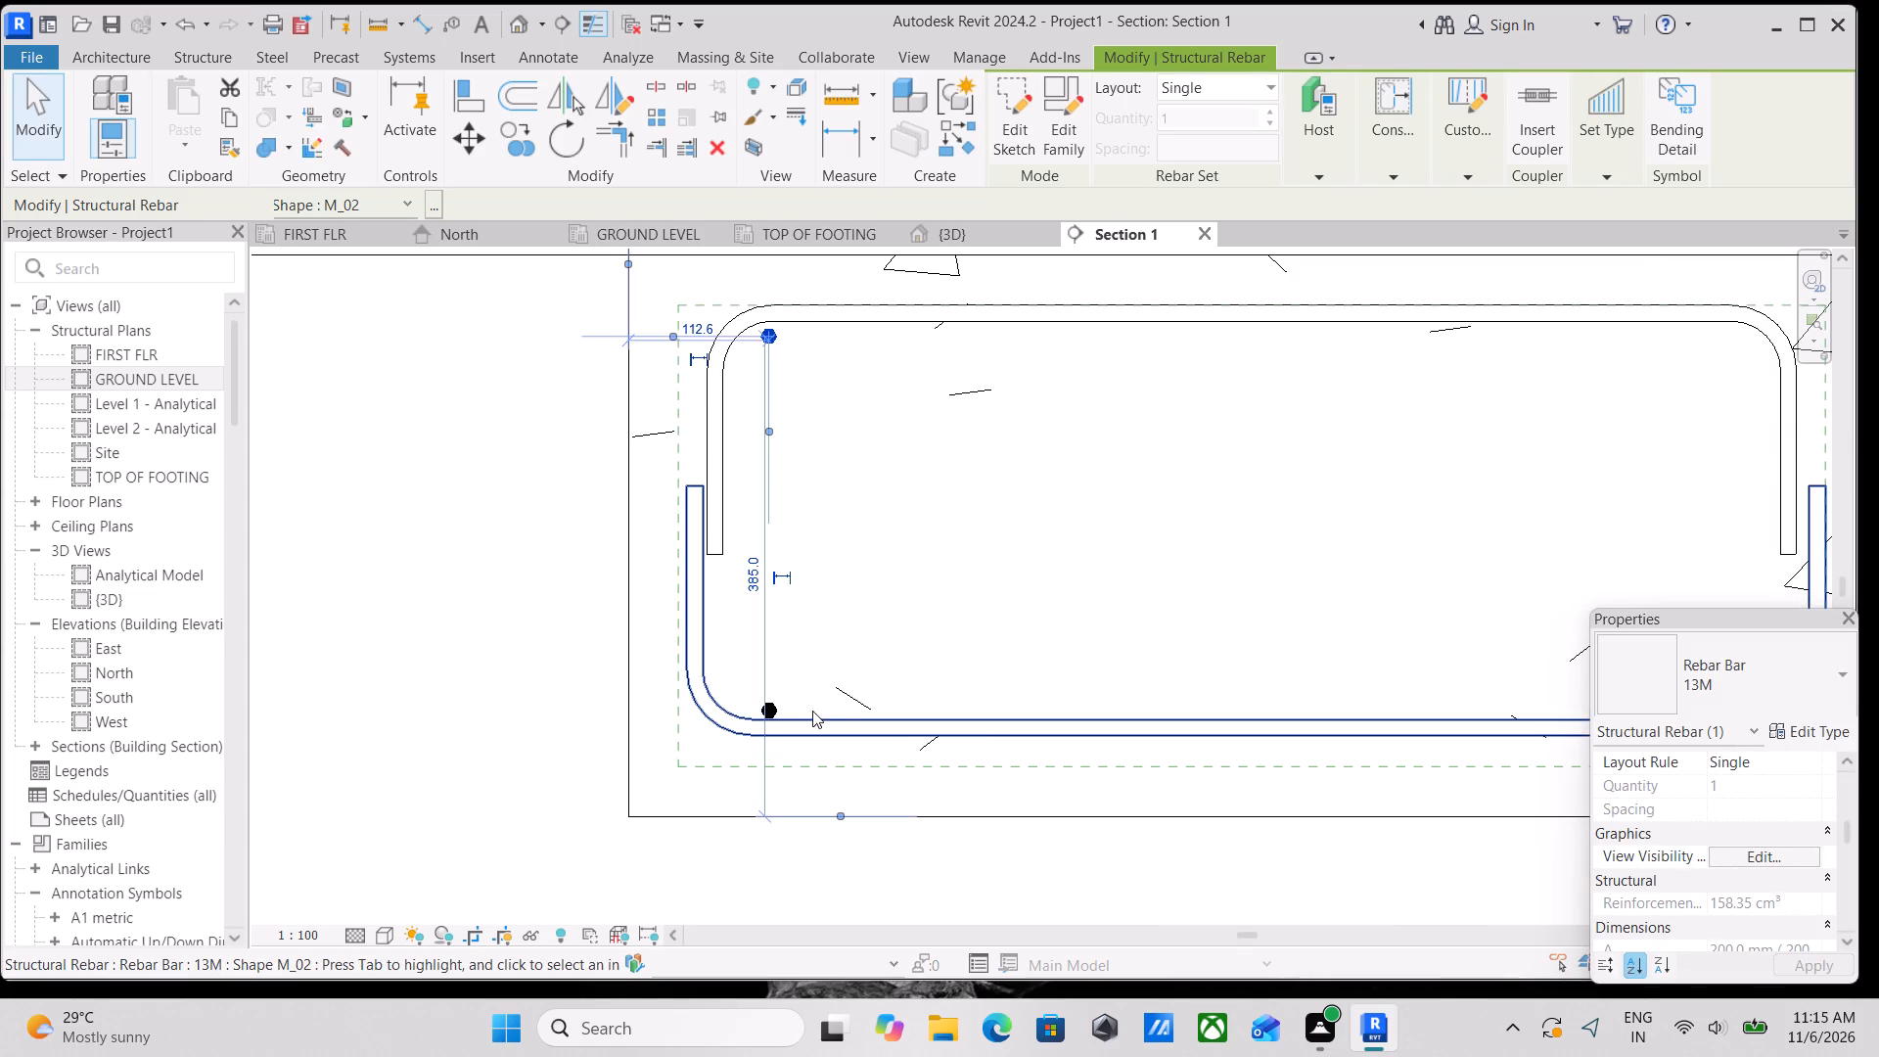
scroll(745, 706, "up", 2)
key("Escape")
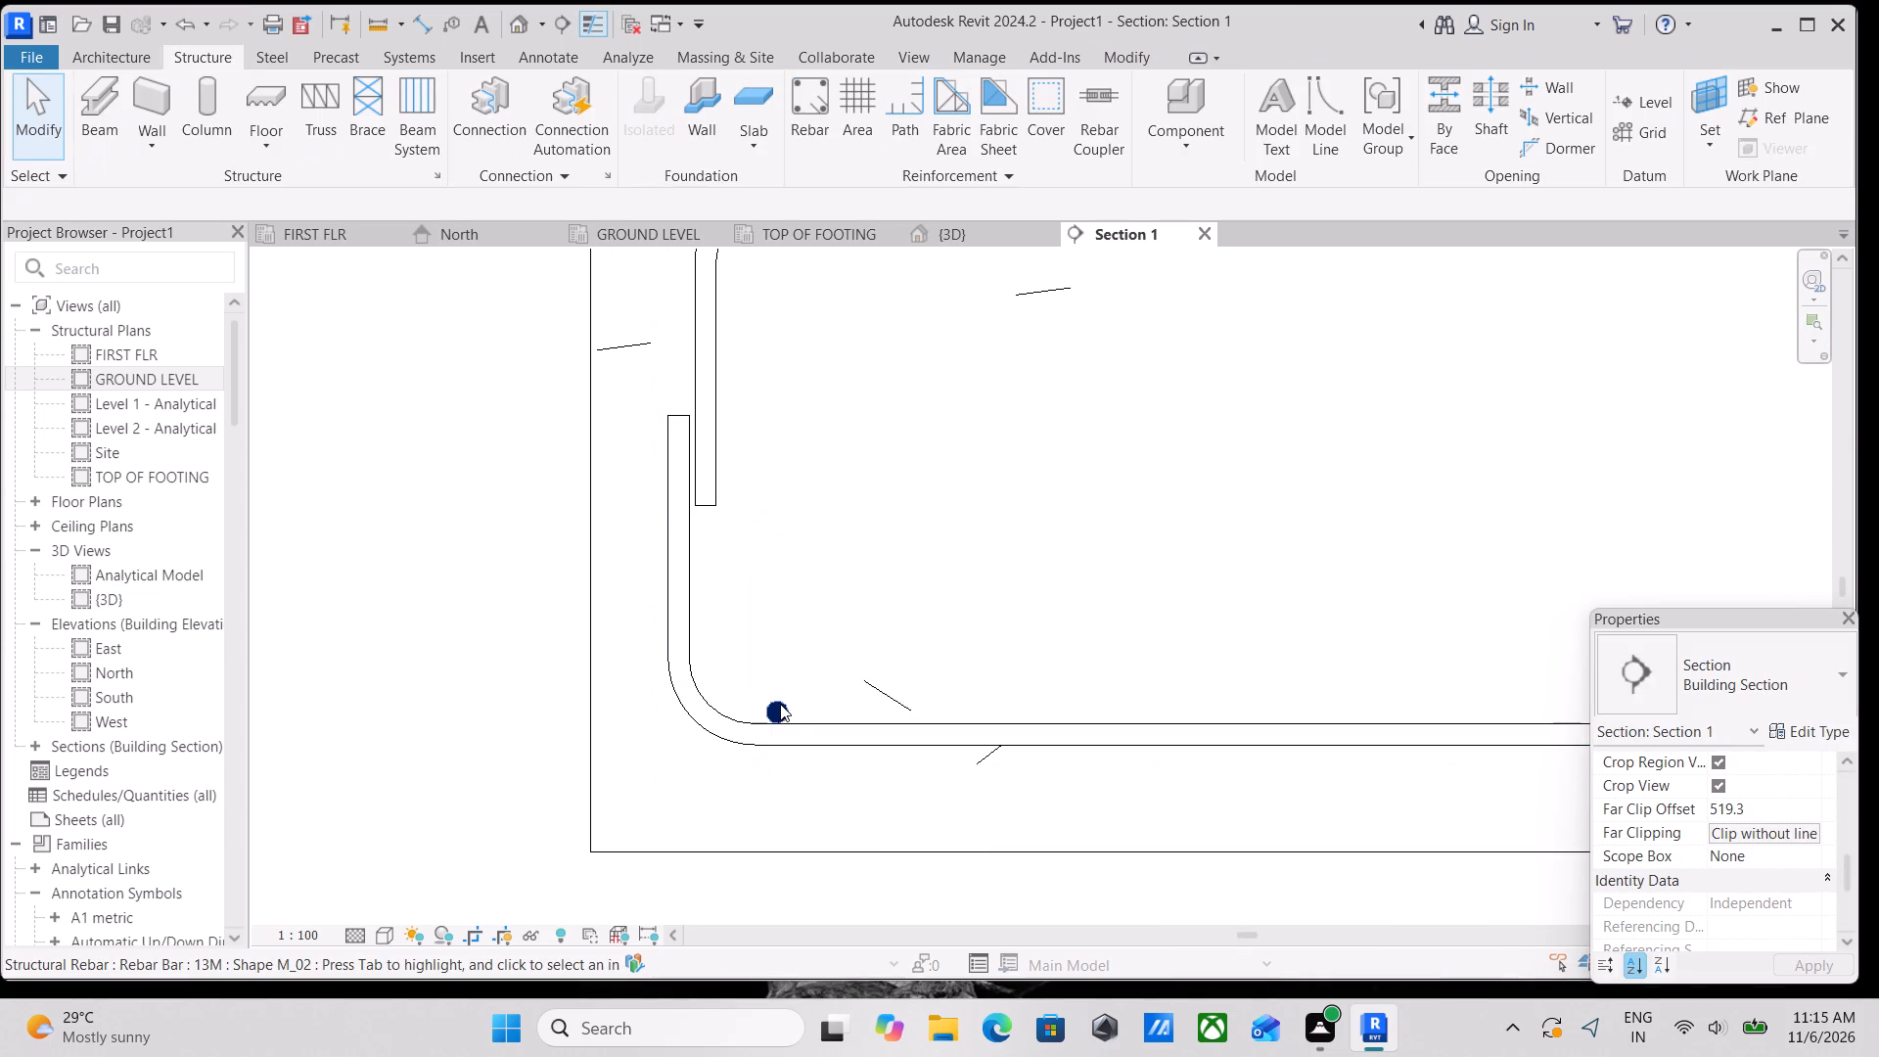
Make the lower perpendicular rebar show unobscured in the {3D} view through its view visibility states.
left_click(780, 704)
scroll(1732, 821, "down", 1)
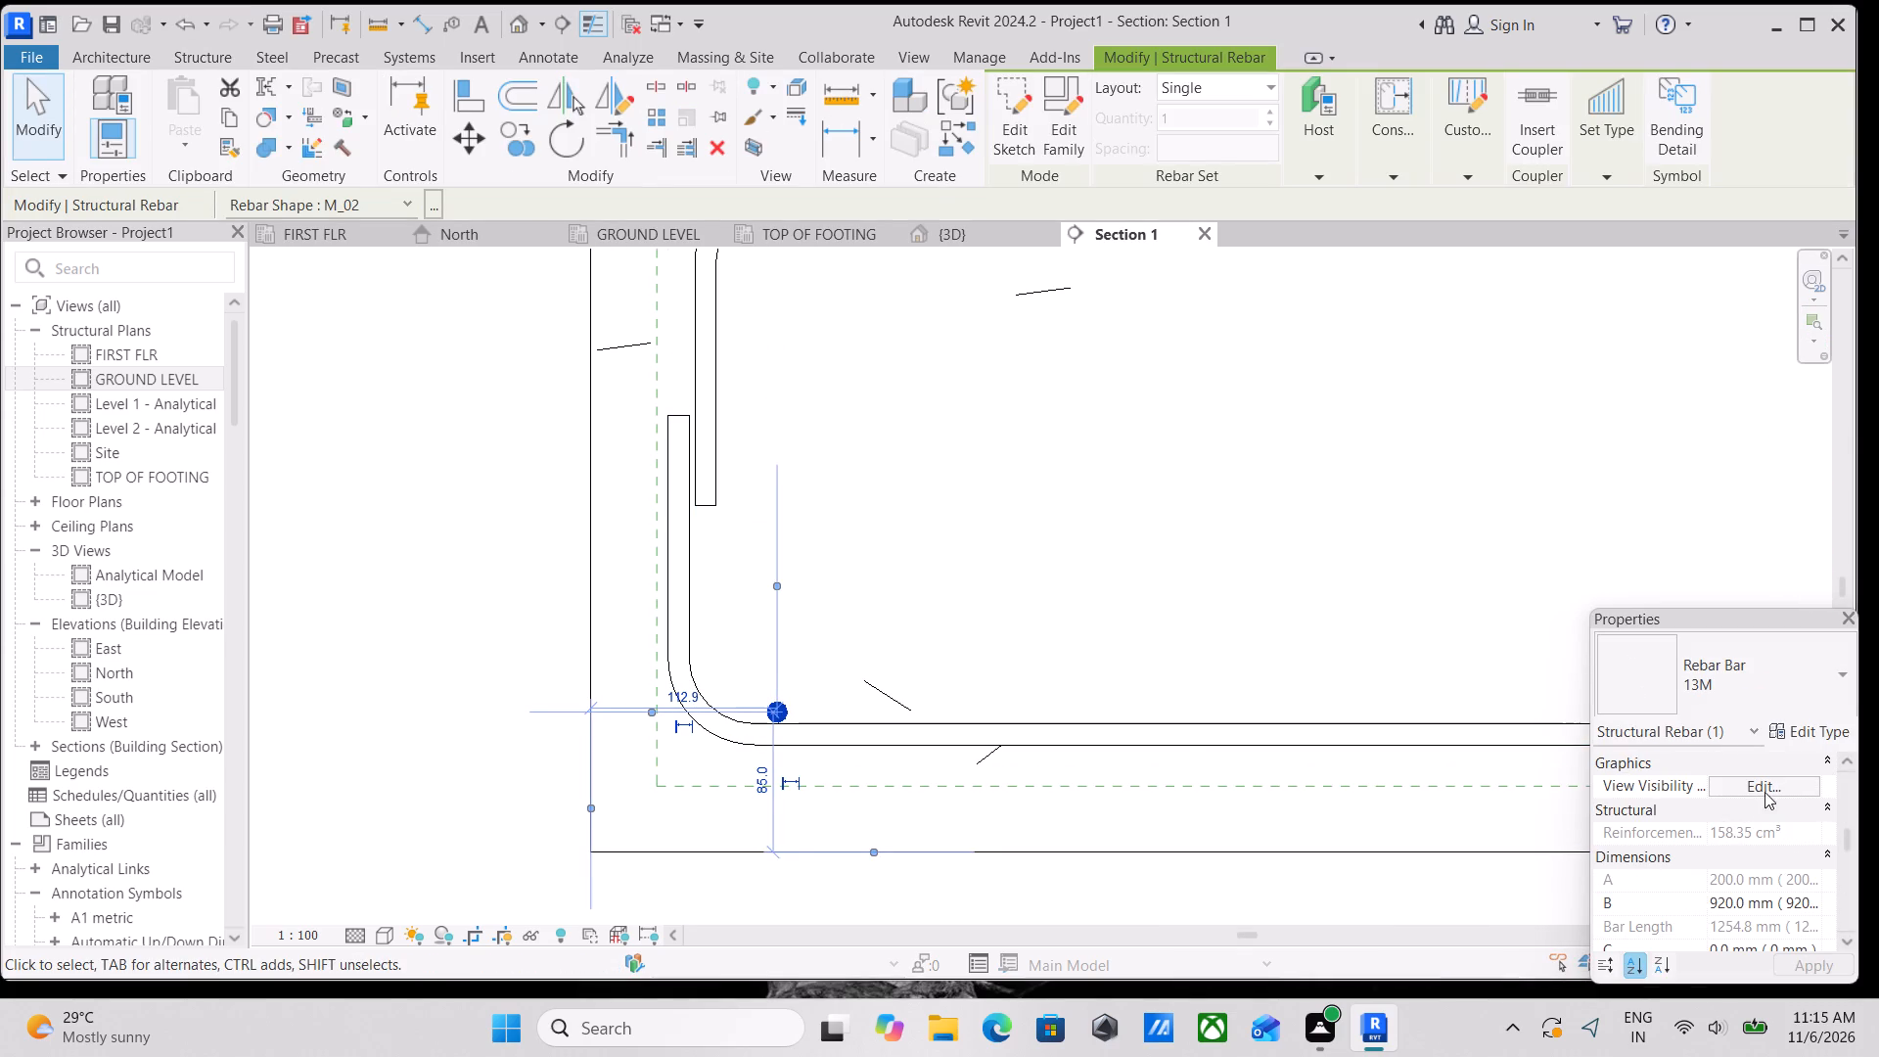
left_click(1767, 776)
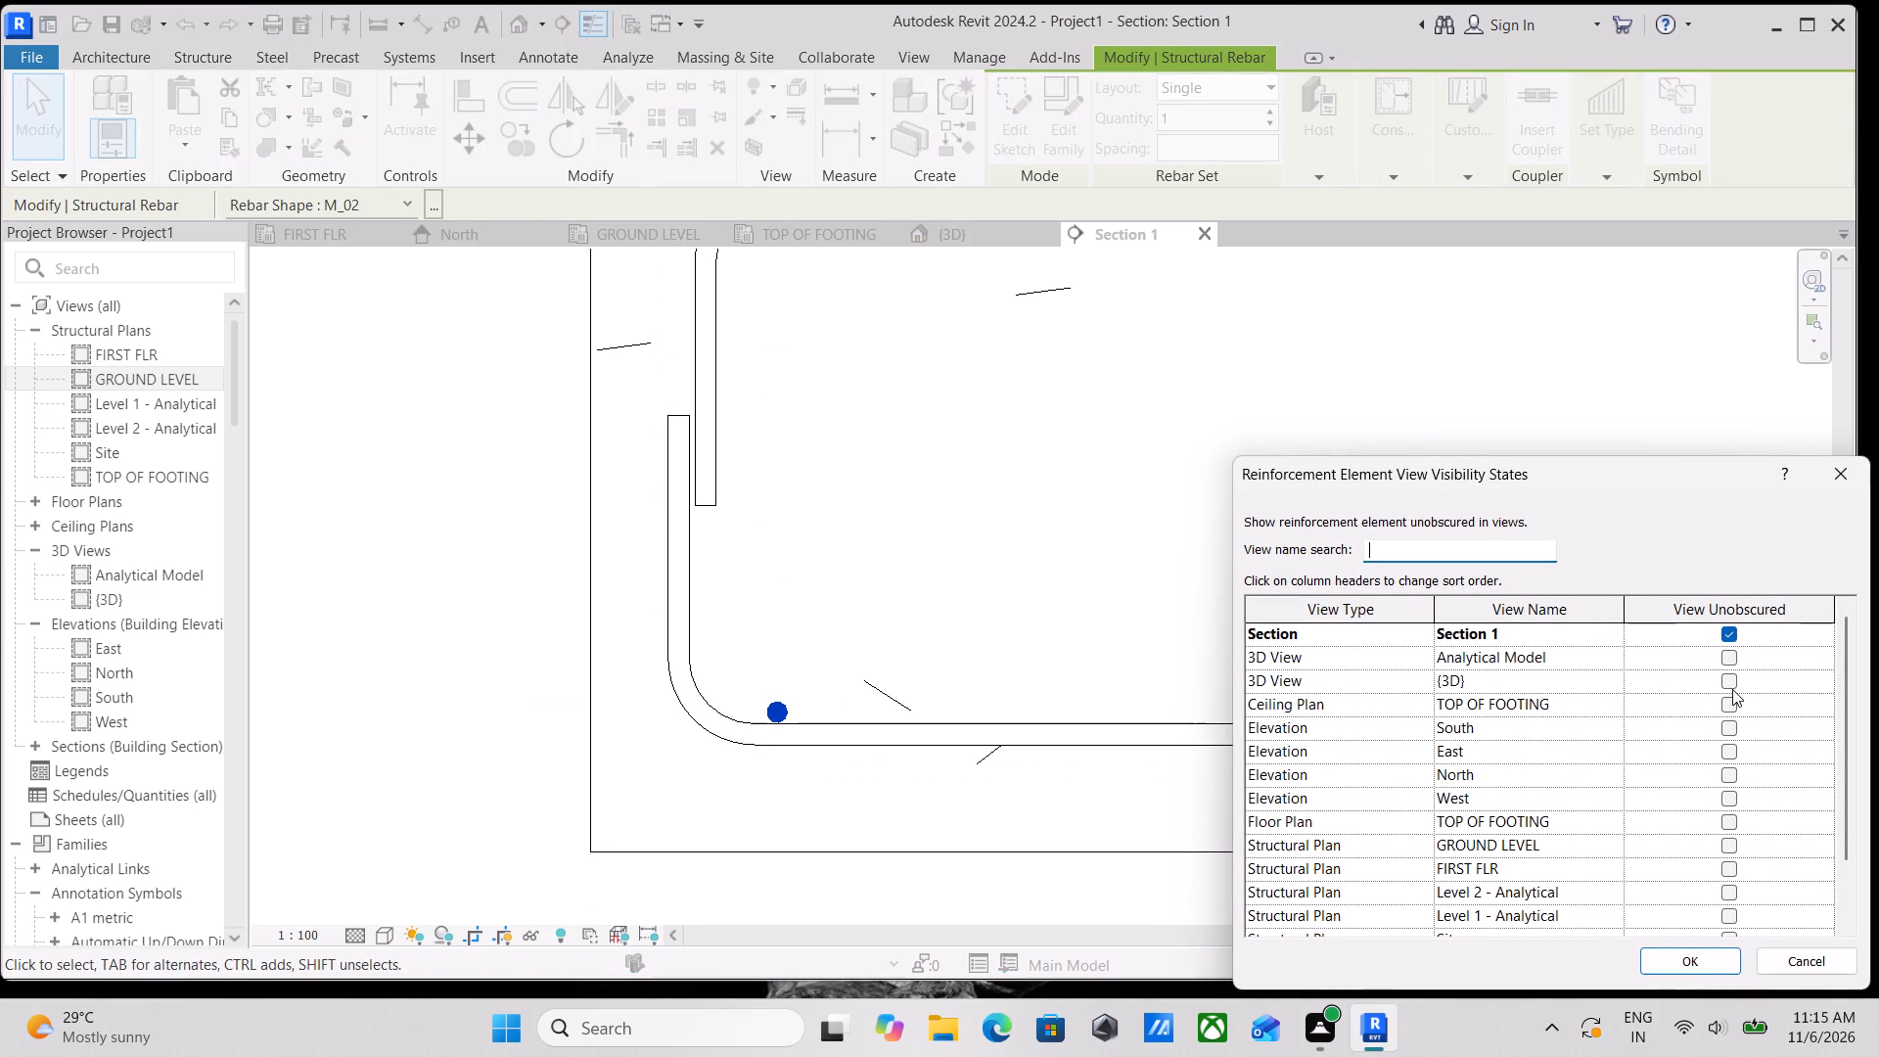
left_click(1731, 678)
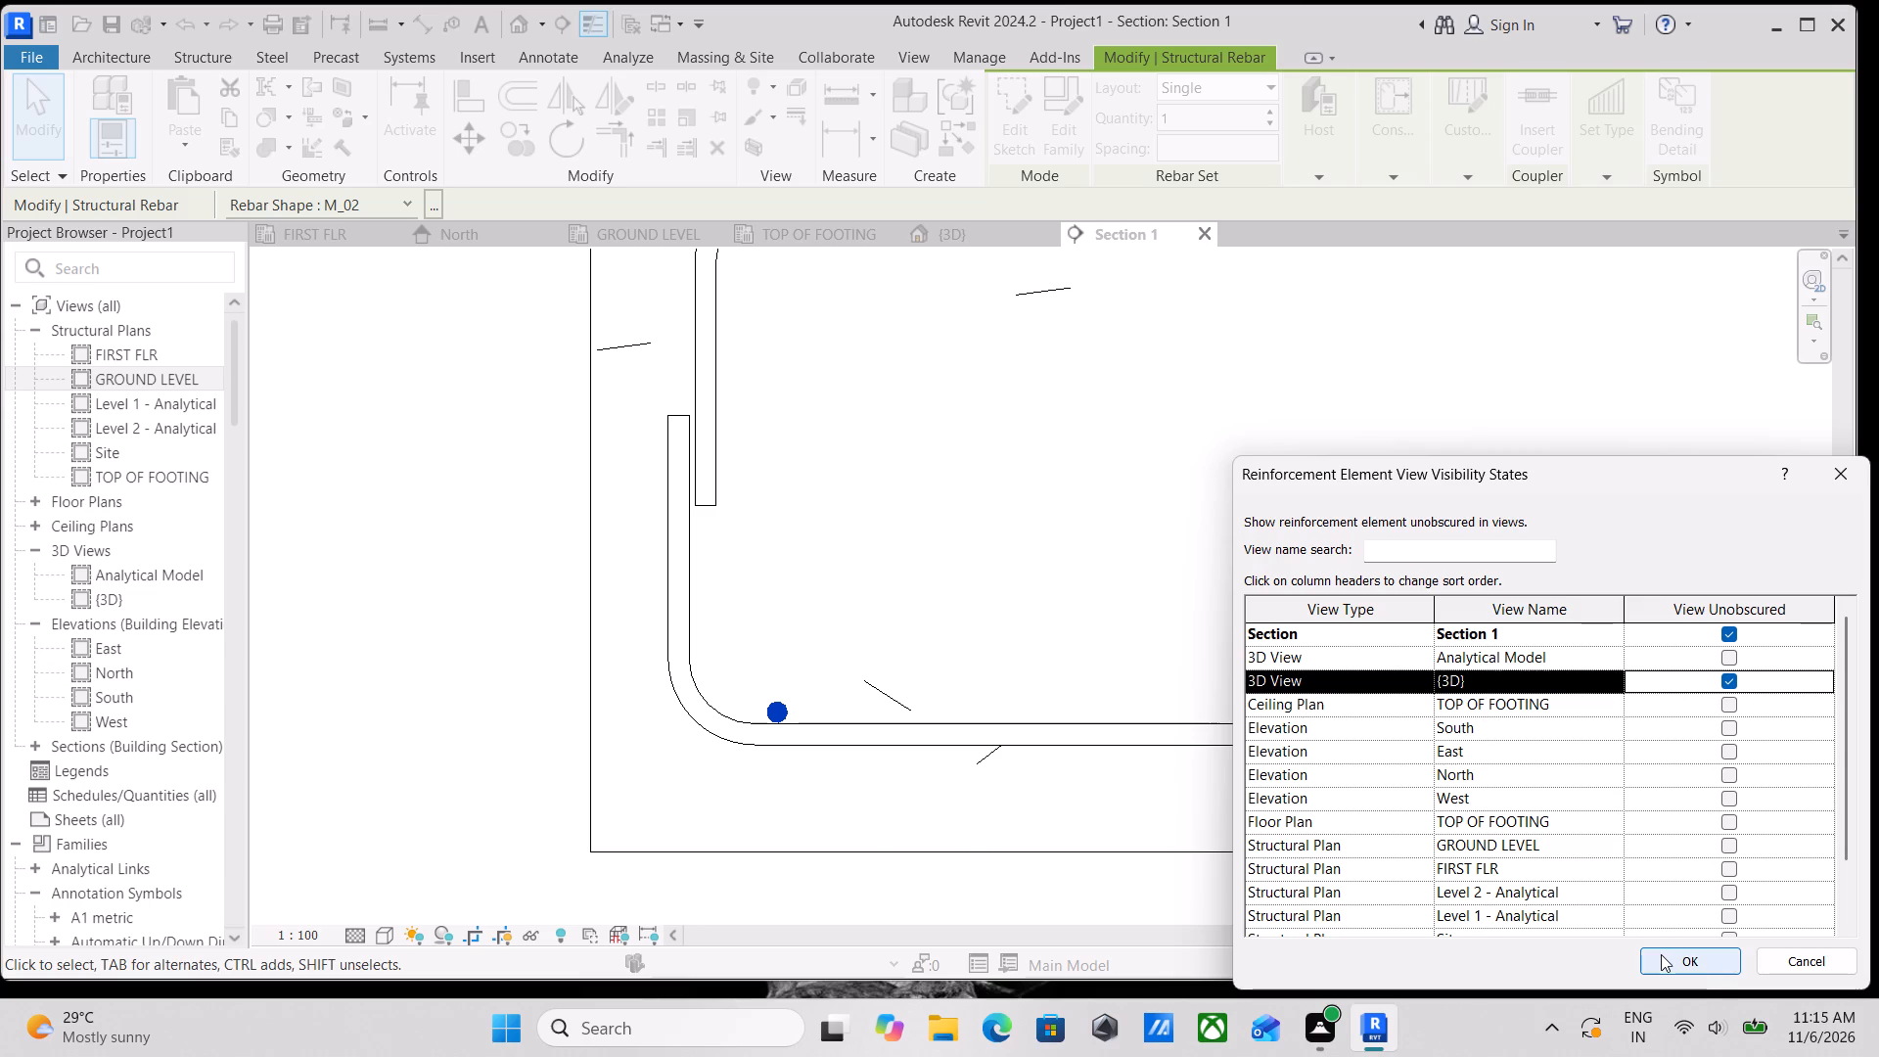
left_click(1661, 954)
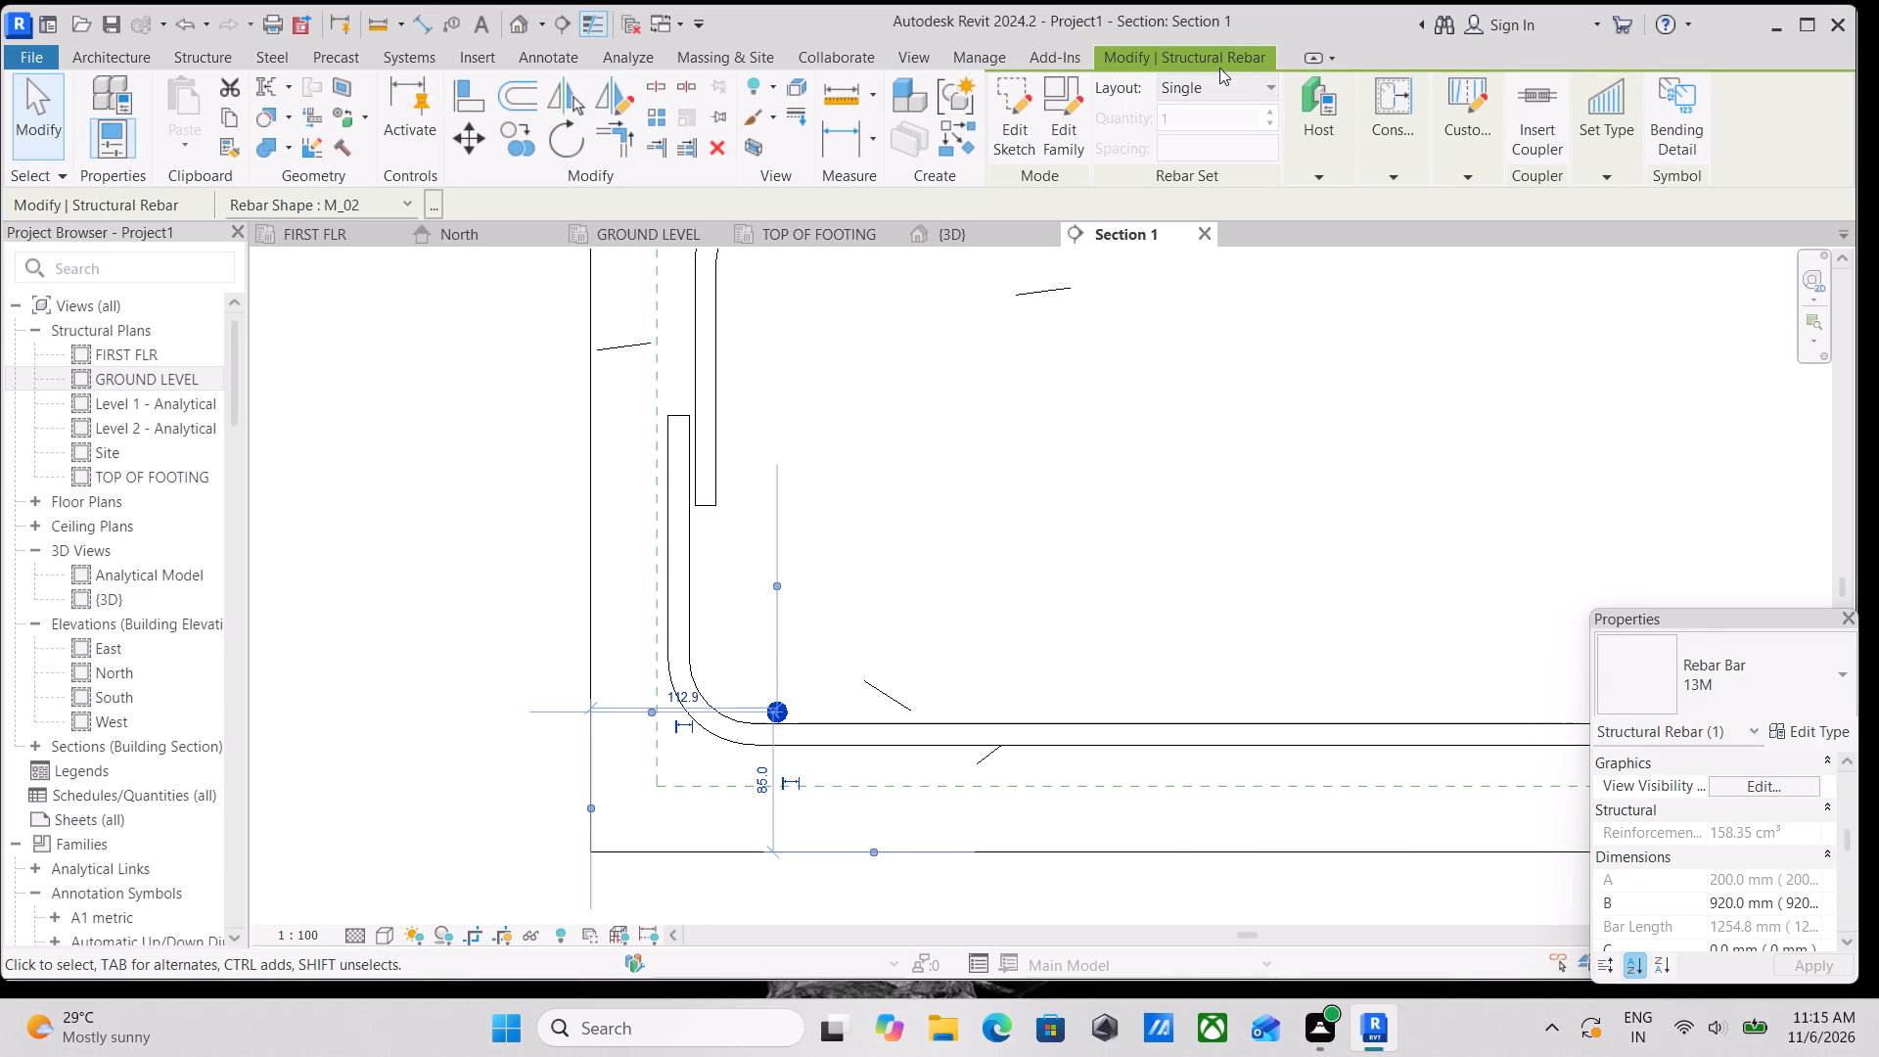
Lay out the lower perpendicular rebar as a Maximum Spacing set at 120 mm.
left_click(1220, 73)
left_click(1255, 170)
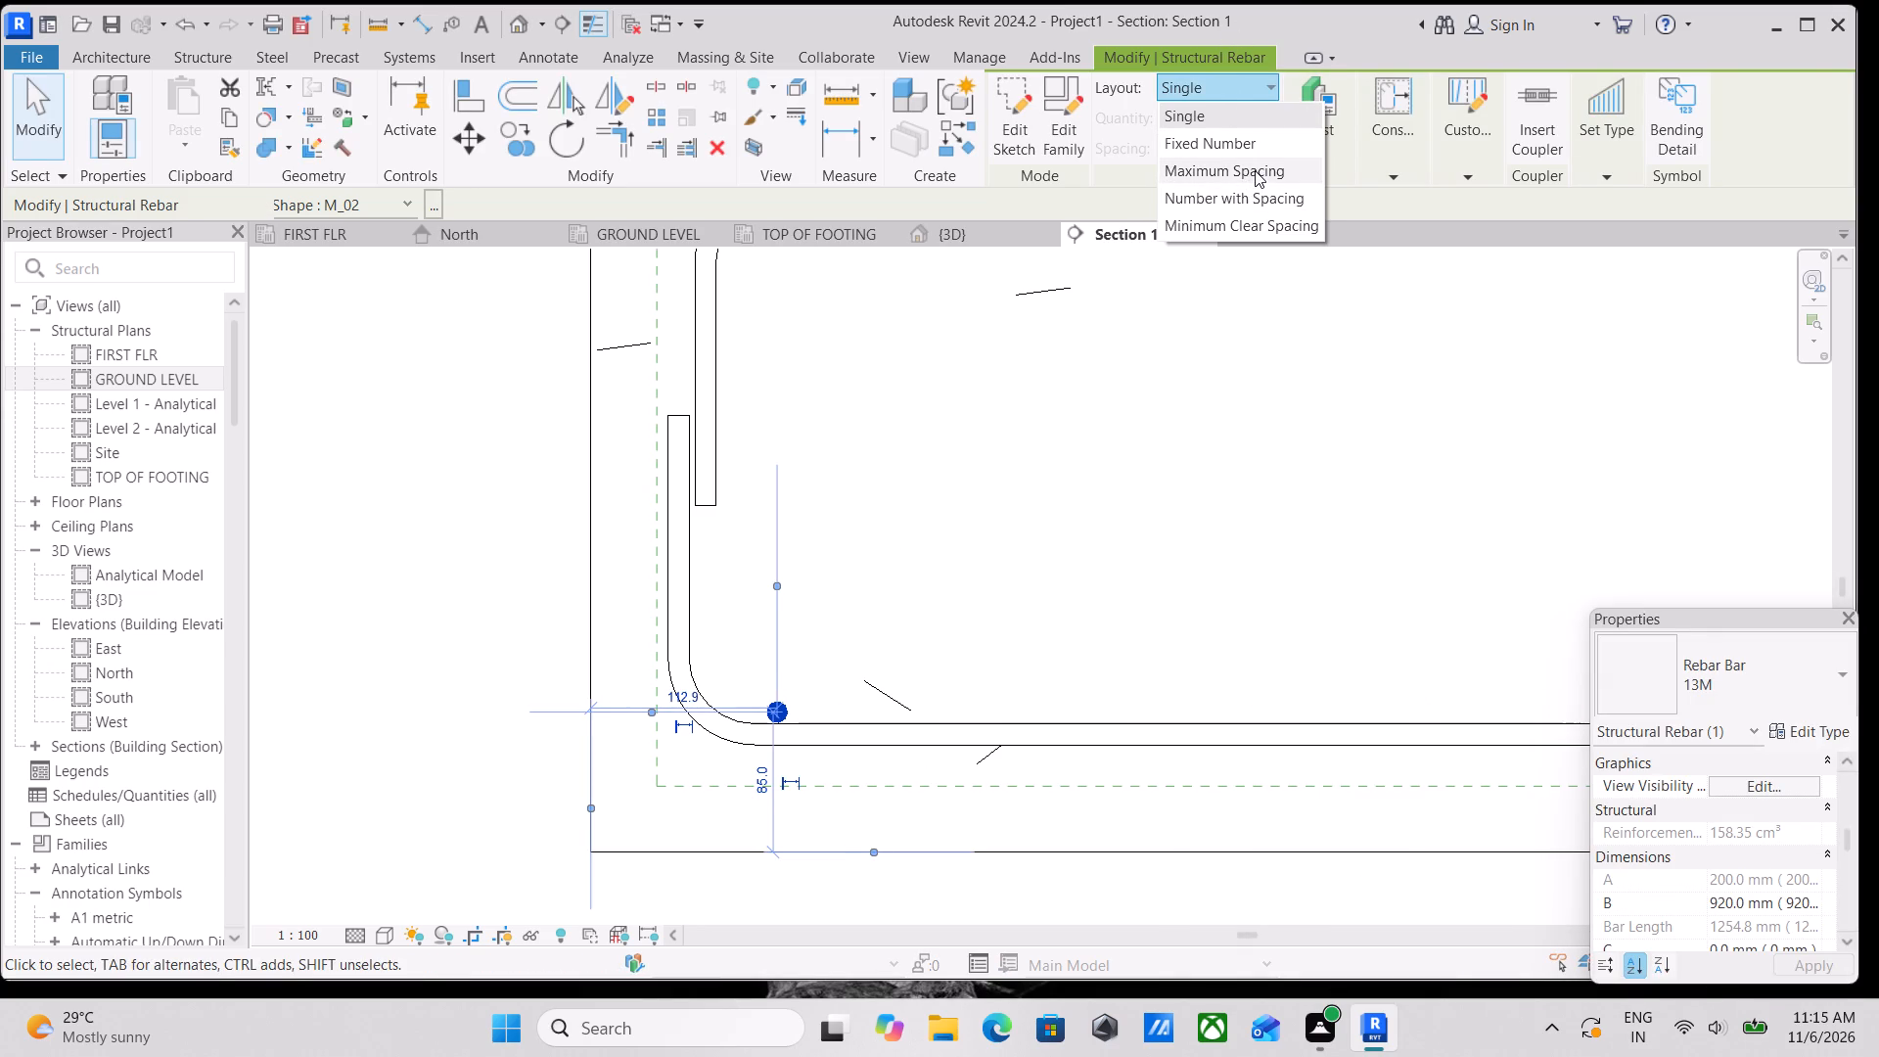
left_click(1259, 86)
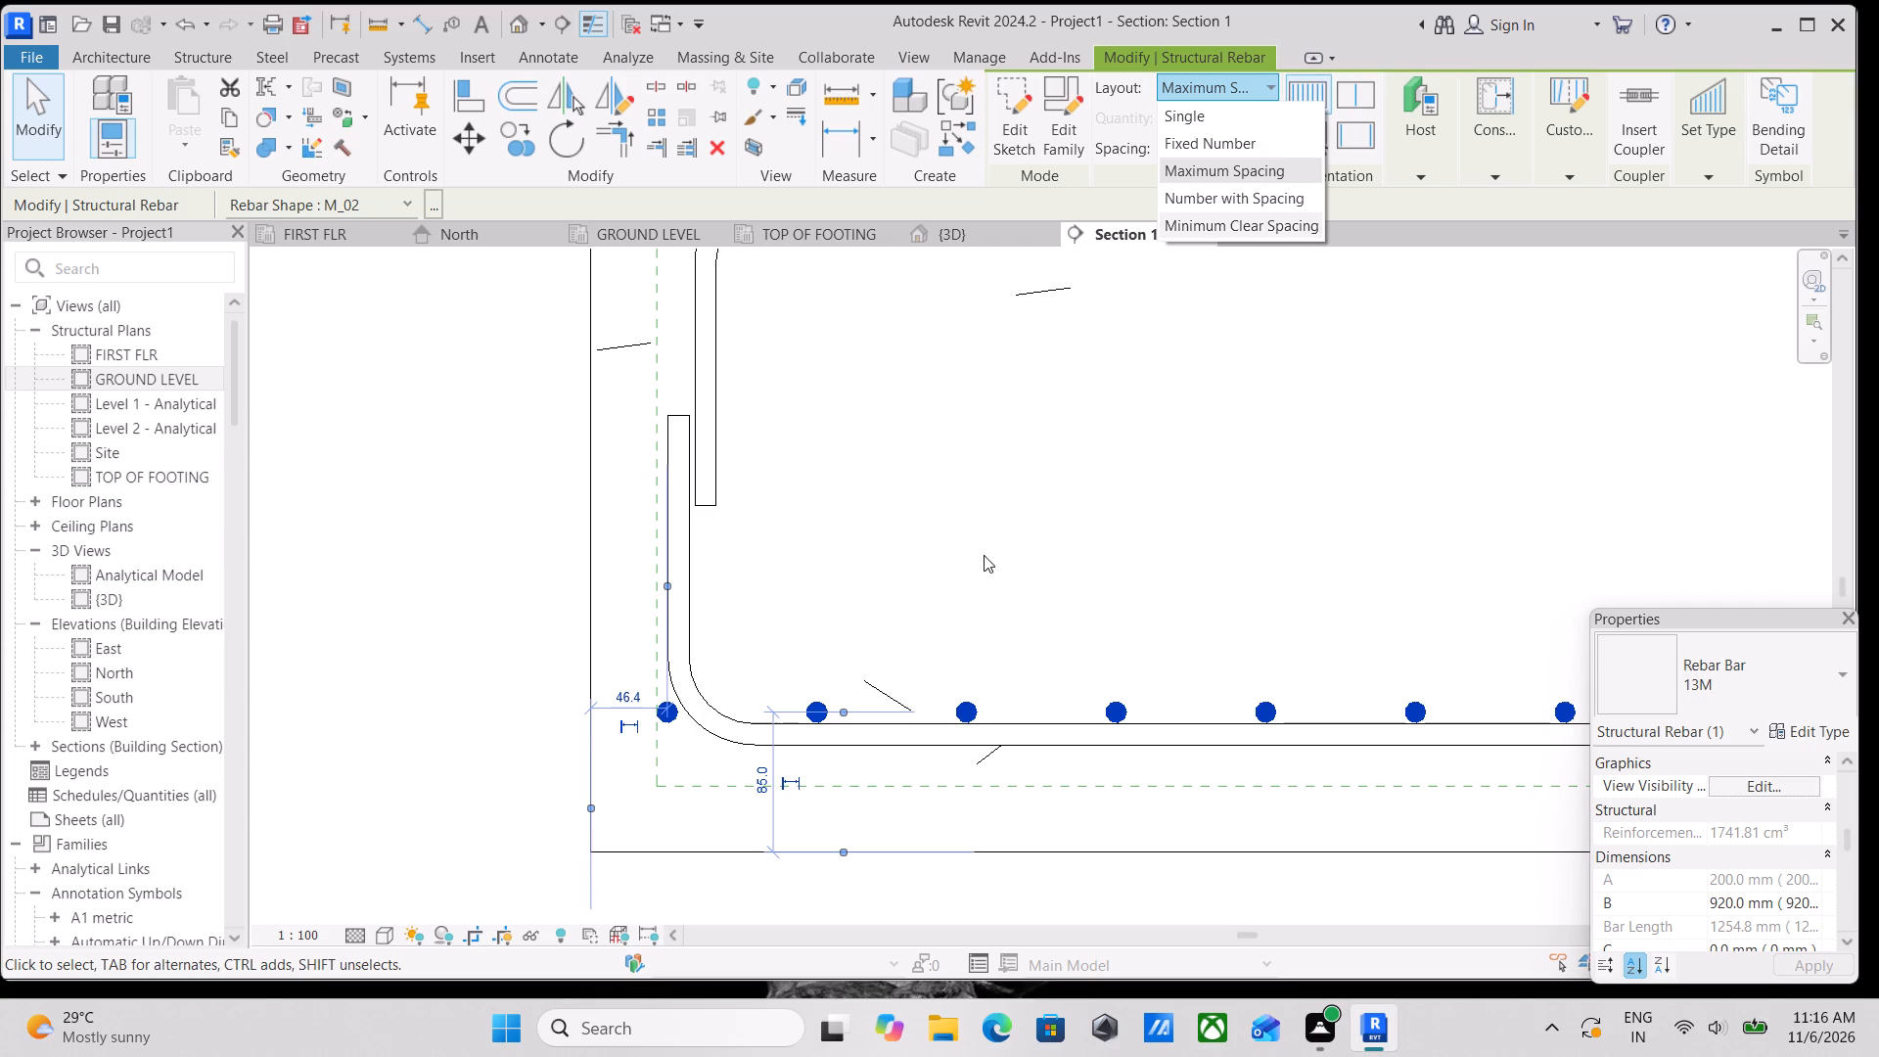
scroll(966, 559, "down", 3)
middle_click_drag(968, 557, 841, 553)
middle_click_drag(1163, 546, 841, 547)
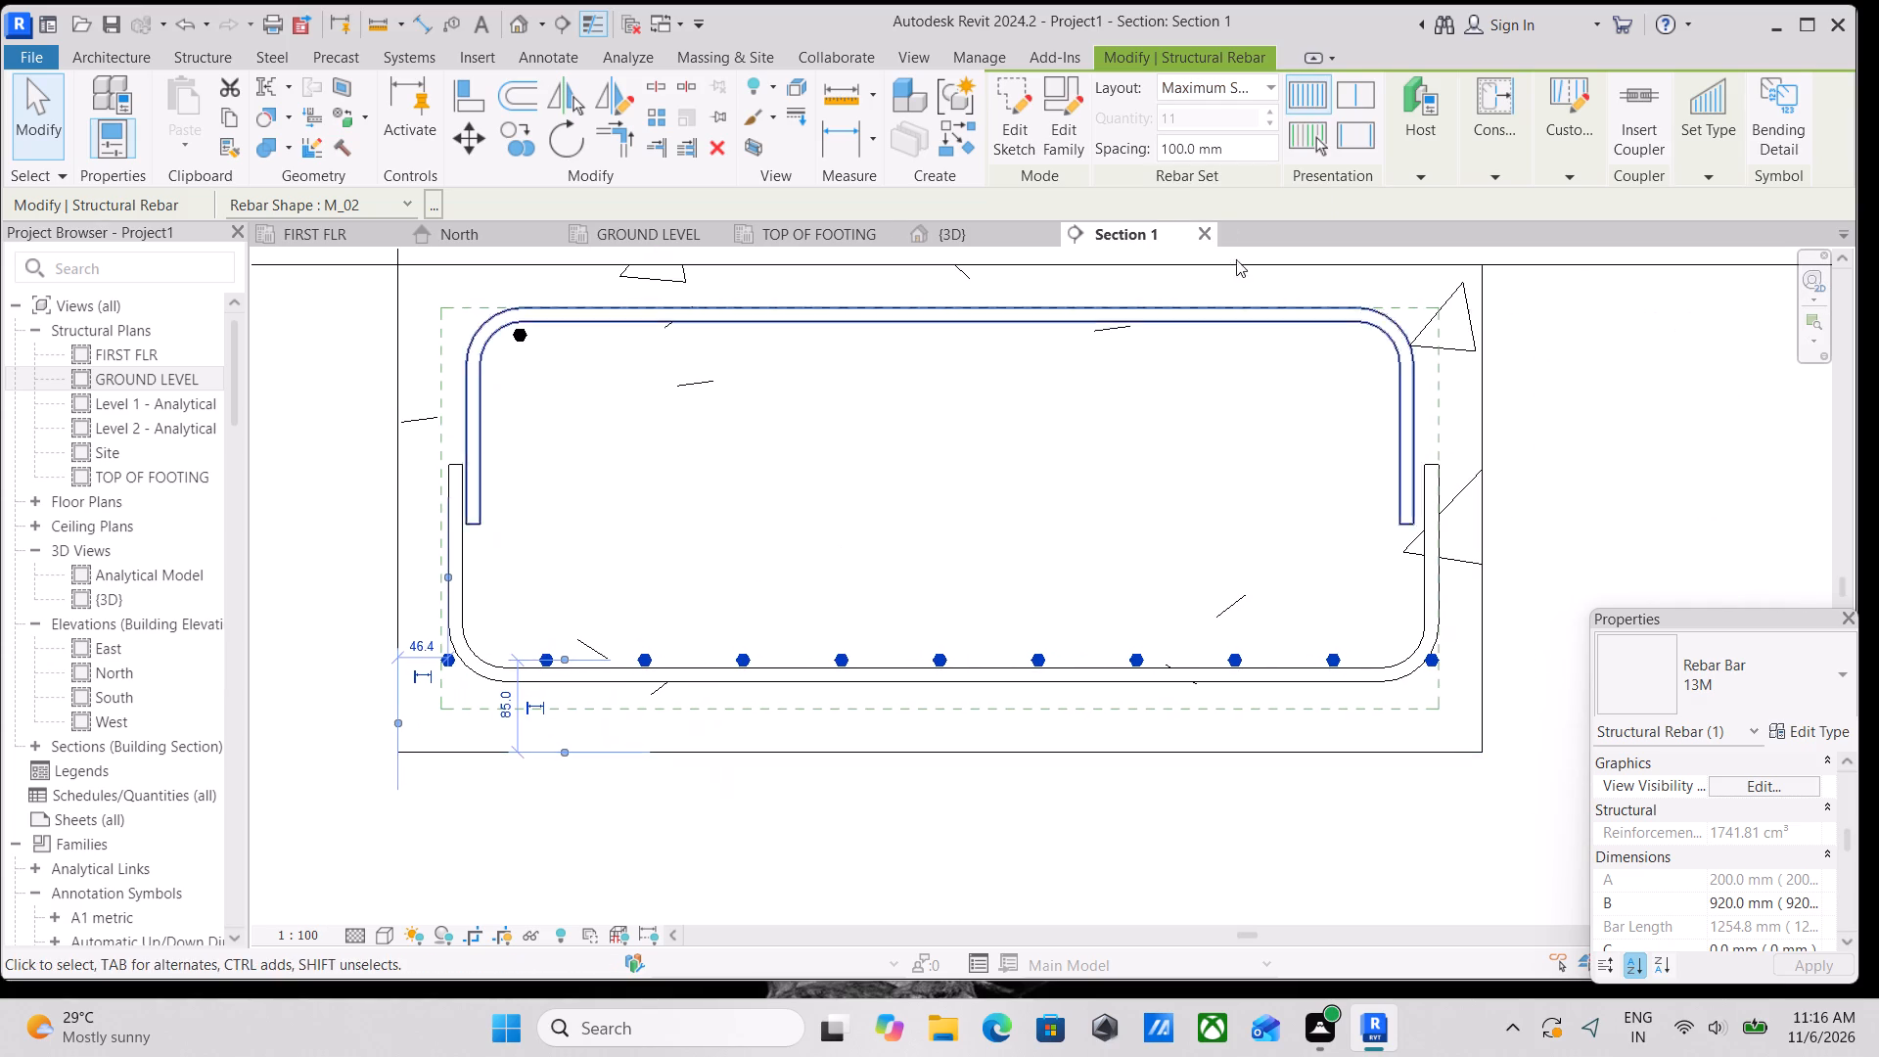
left_click(1232, 147)
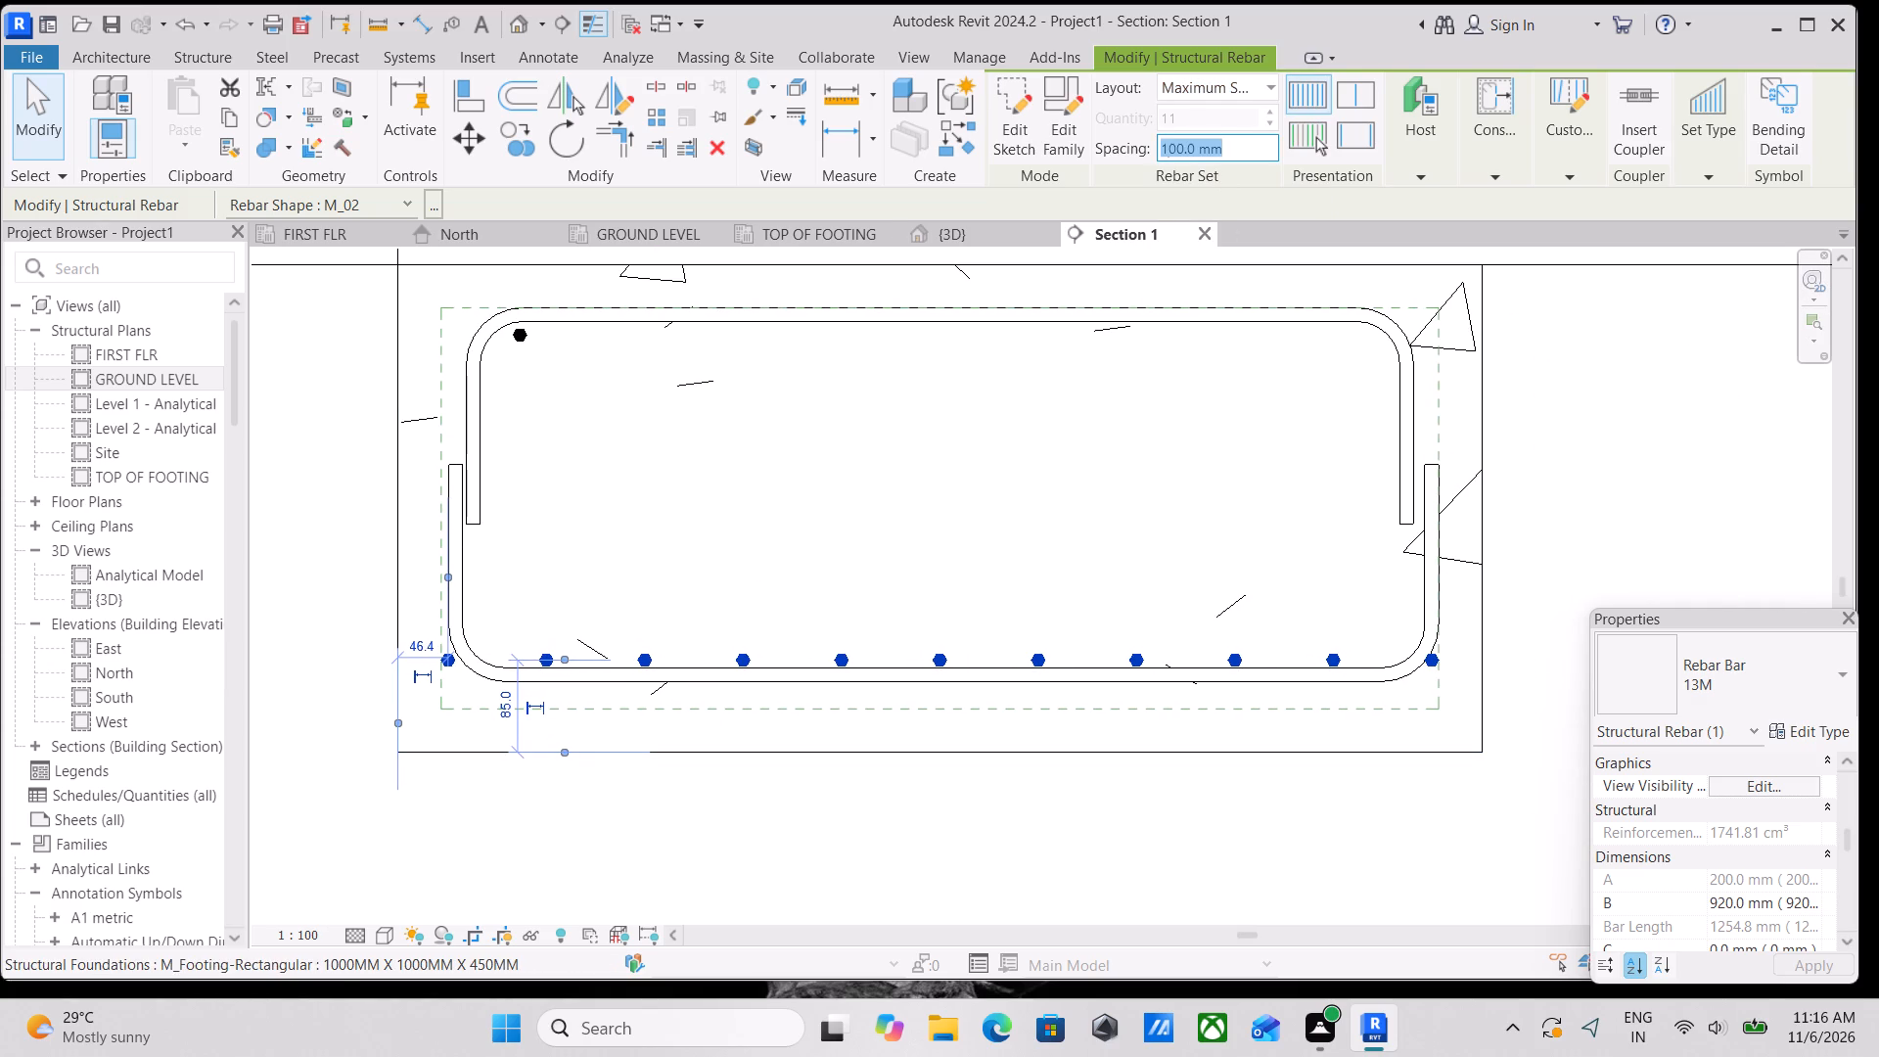
type("120")
type("M,")
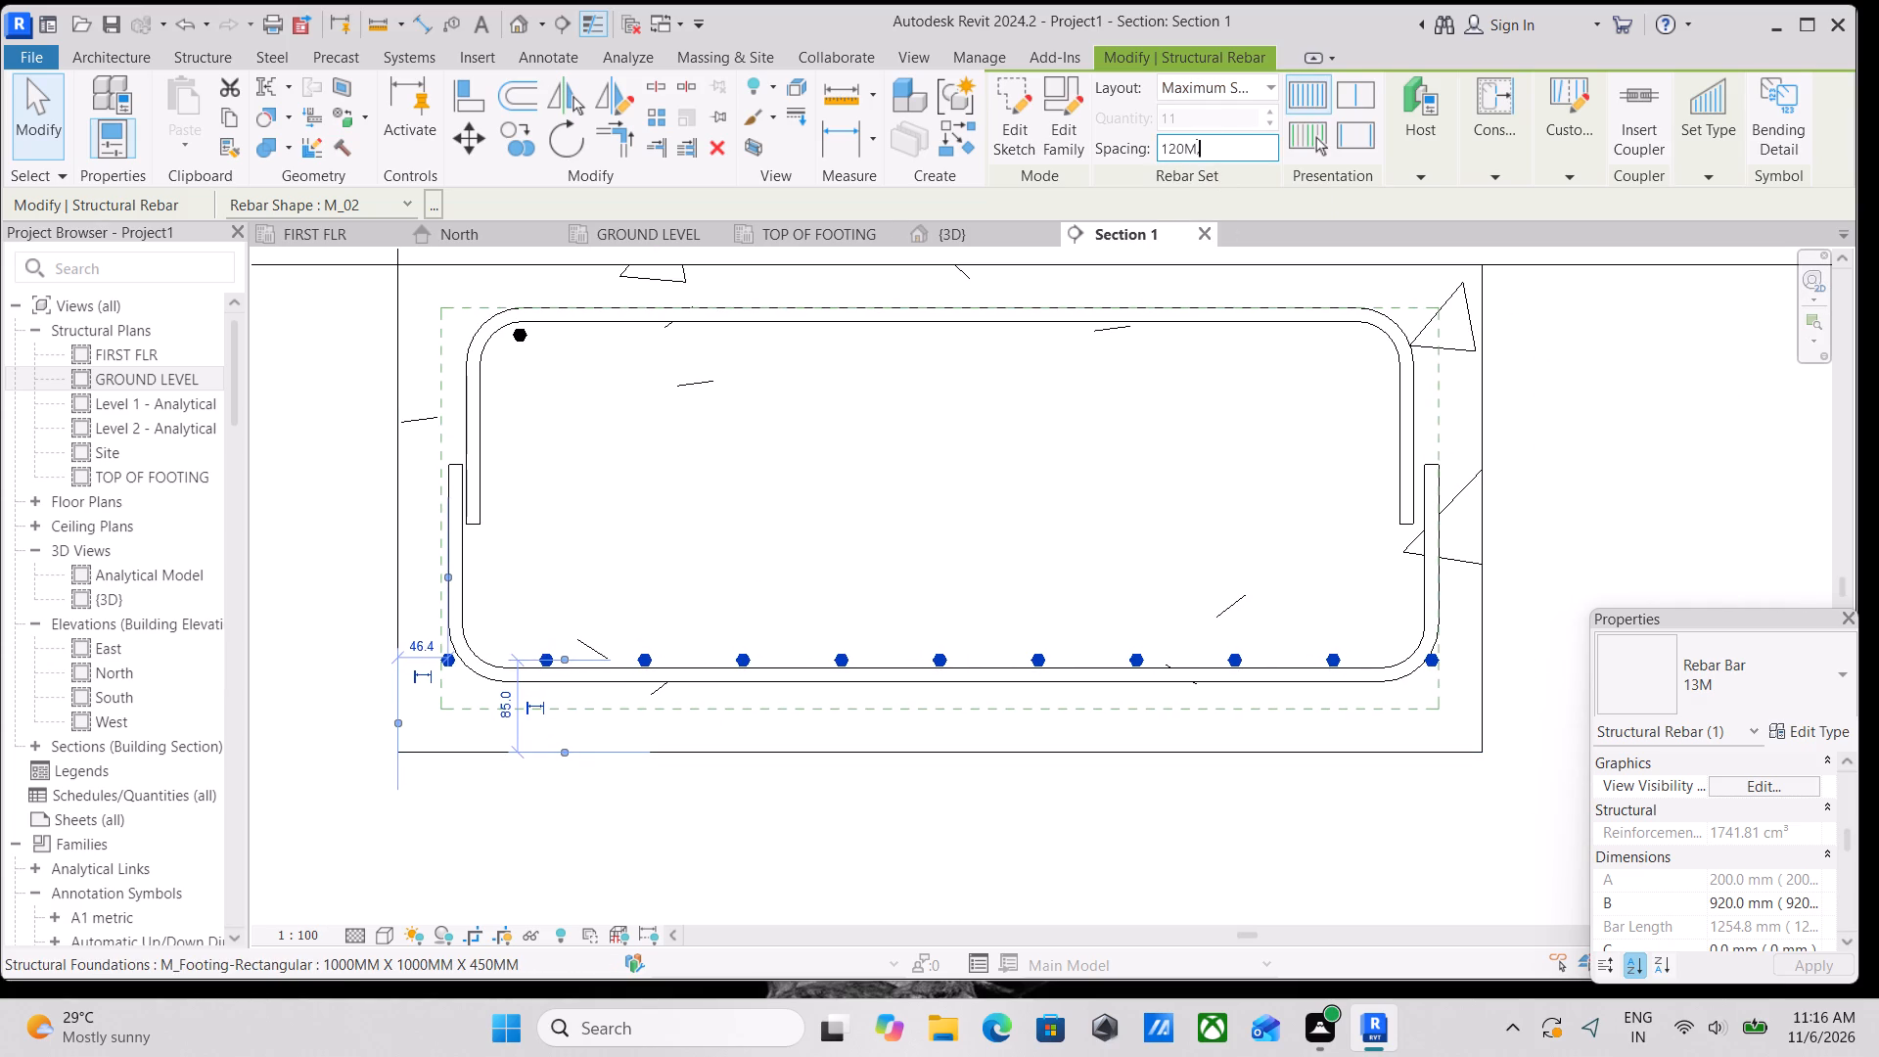
key("BackSpace")
key("m")
key("Return")
scroll(1108, 595, "up", 1)
scroll(1111, 579, "down", 2)
middle_click_drag(1134, 547, 1408, 401)
key("Escape")
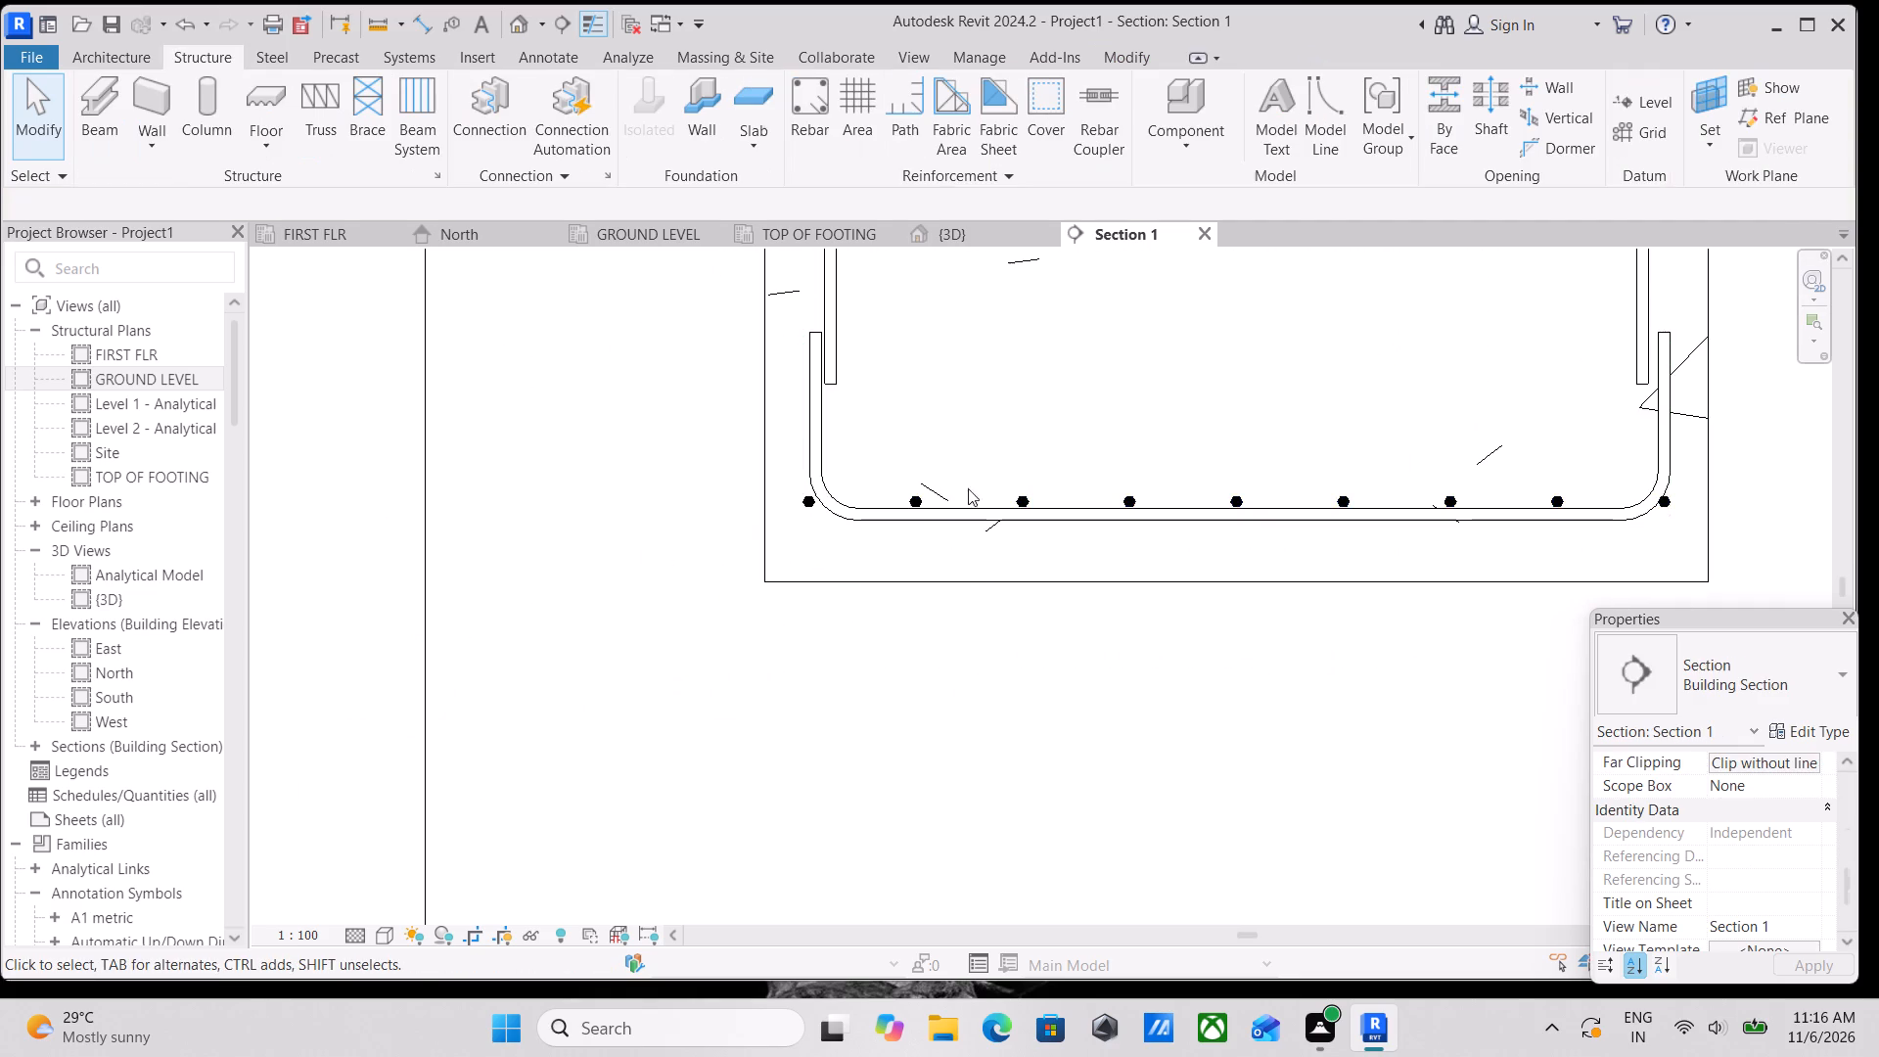
Pull both ends of the lower perpendicular set inside the bends, with the first bar about 113 mm from the footing's left edge.
scroll(914, 502, "up", 2)
left_click(918, 497)
scroll(781, 494, "up", 2)
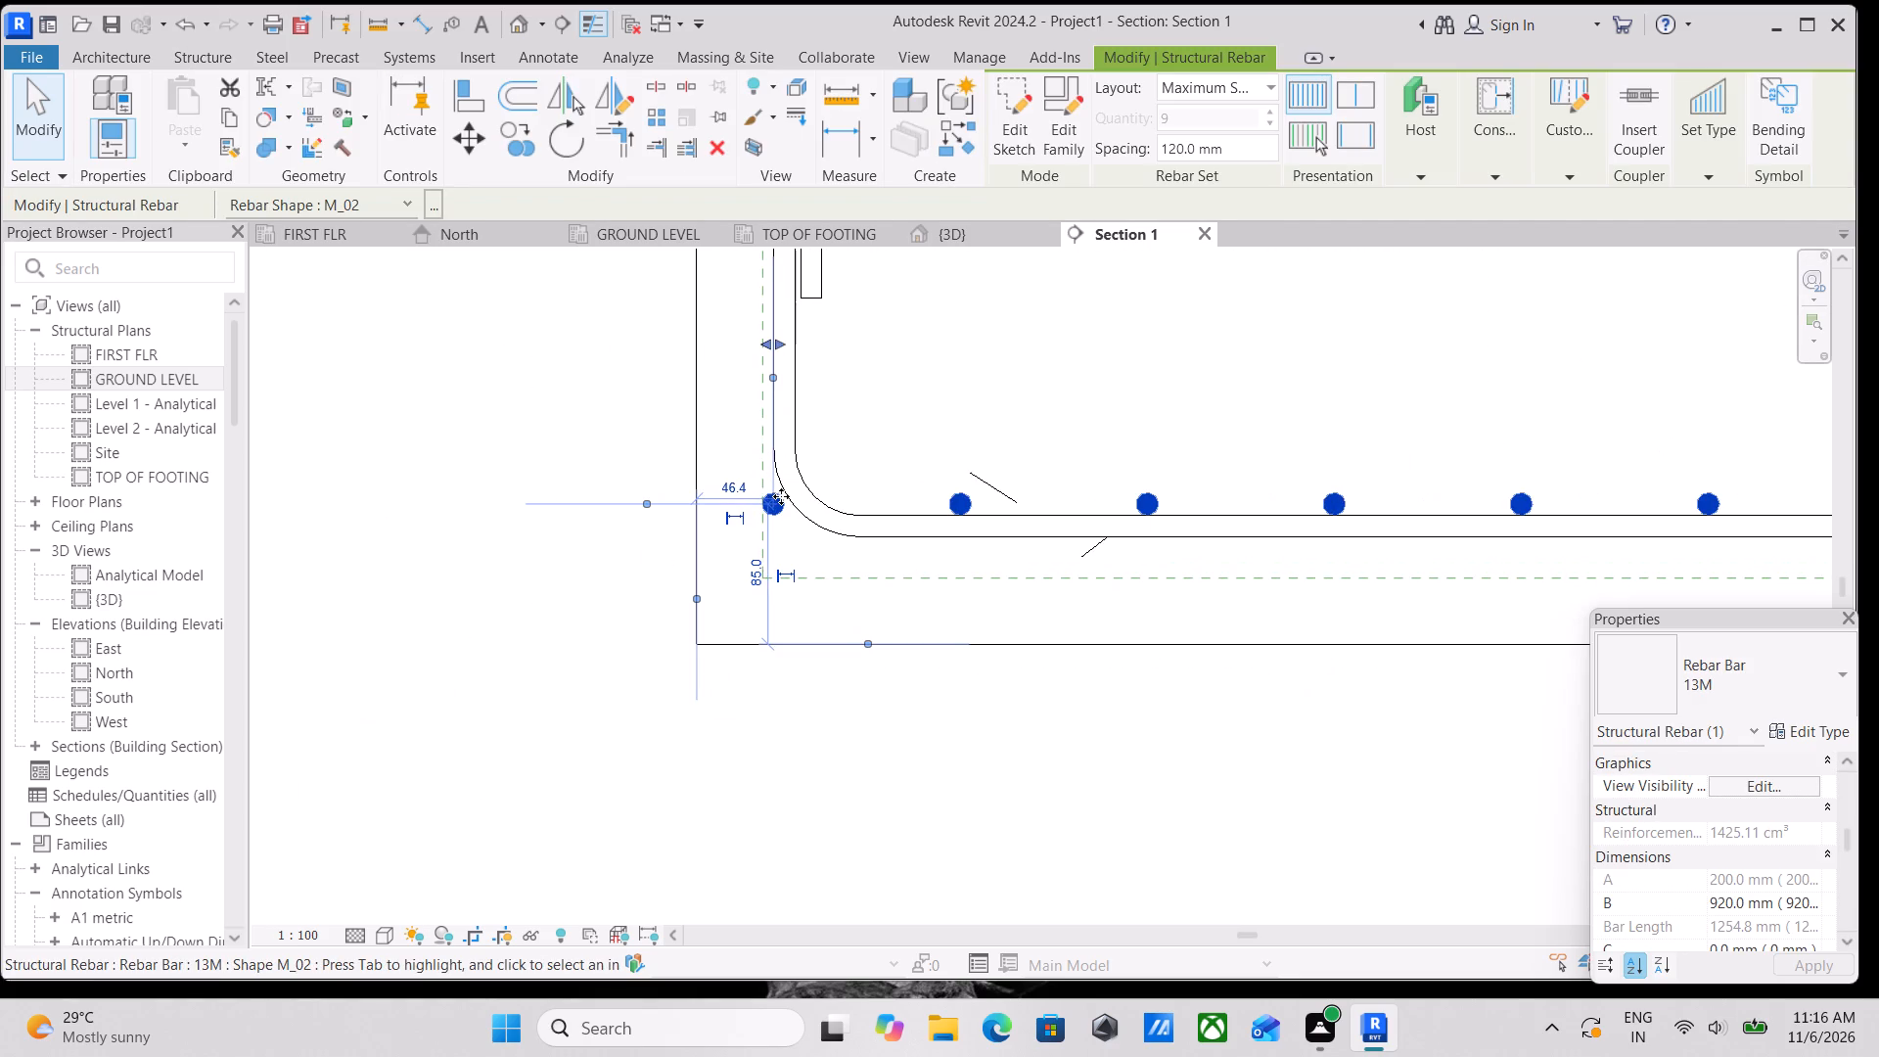
left_click_drag(779, 496, 802, 502)
scroll(969, 432, "down", 6)
middle_click_drag(1366, 459, 1285, 514)
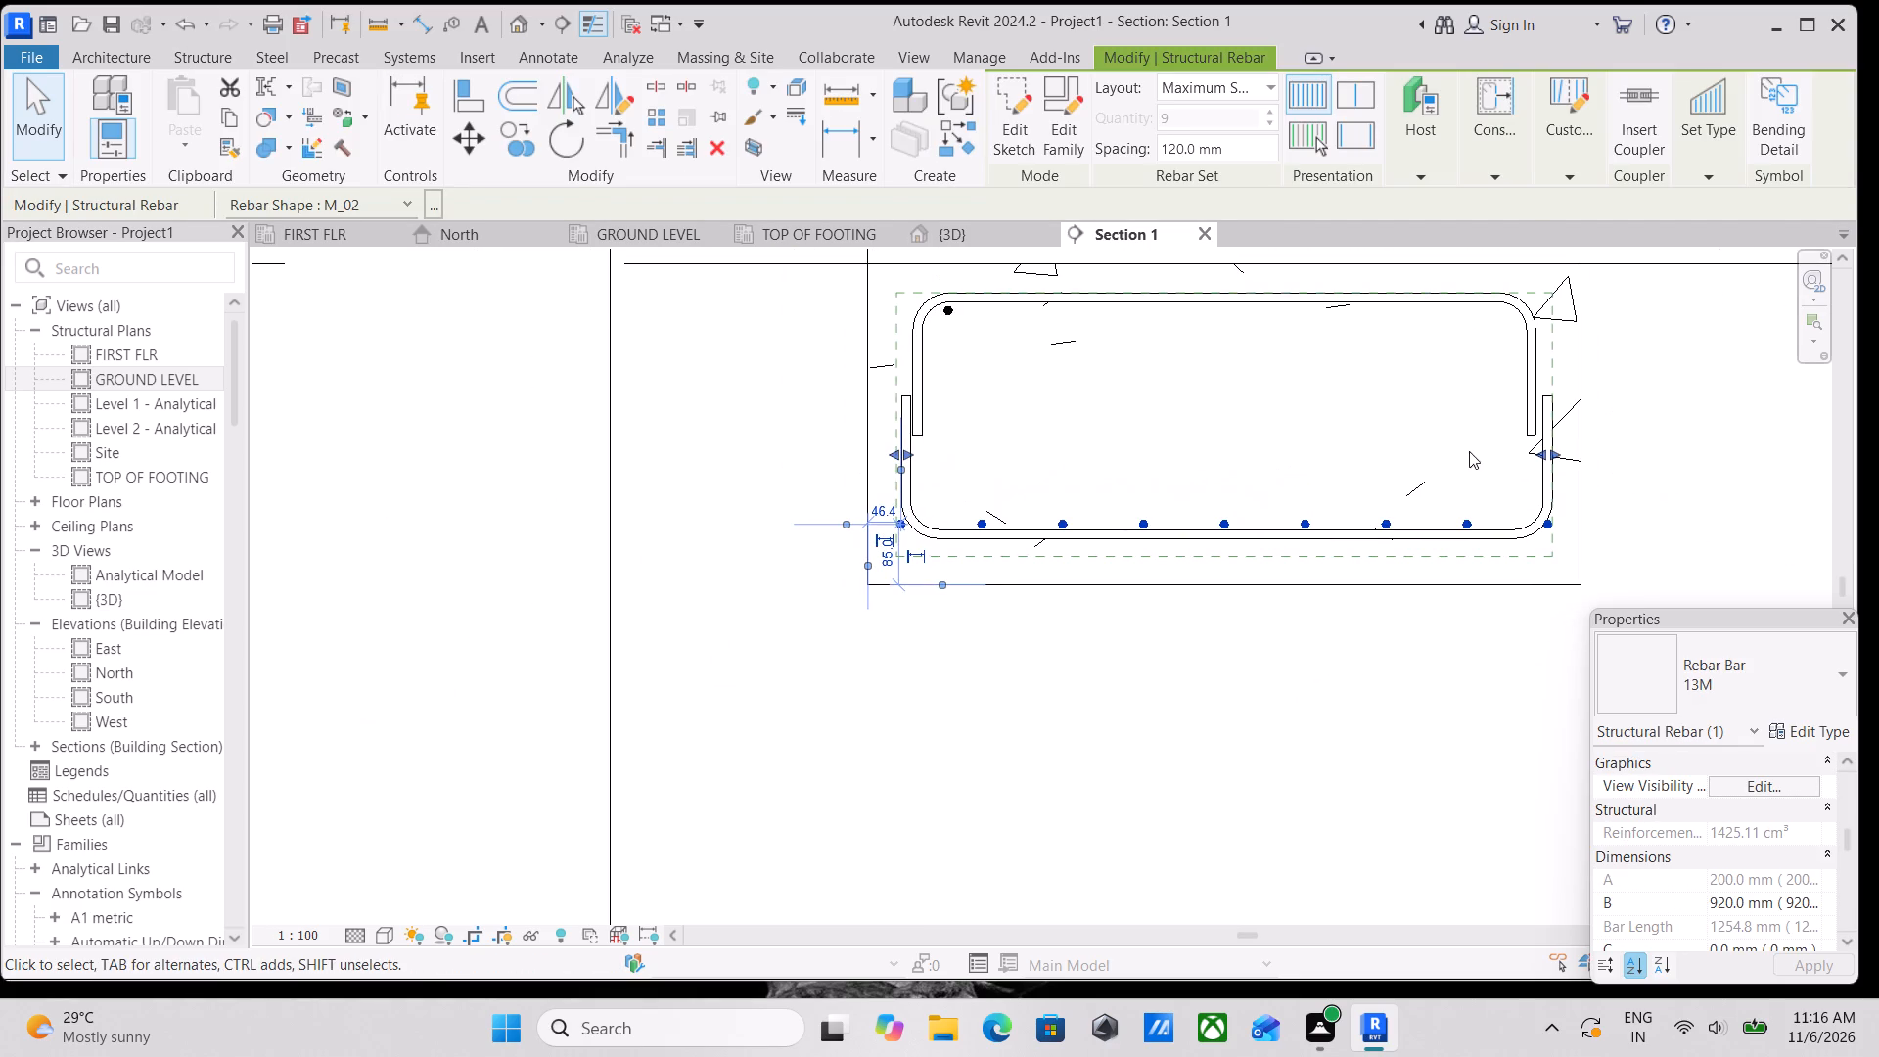
left_click_drag(1545, 451, 1513, 454)
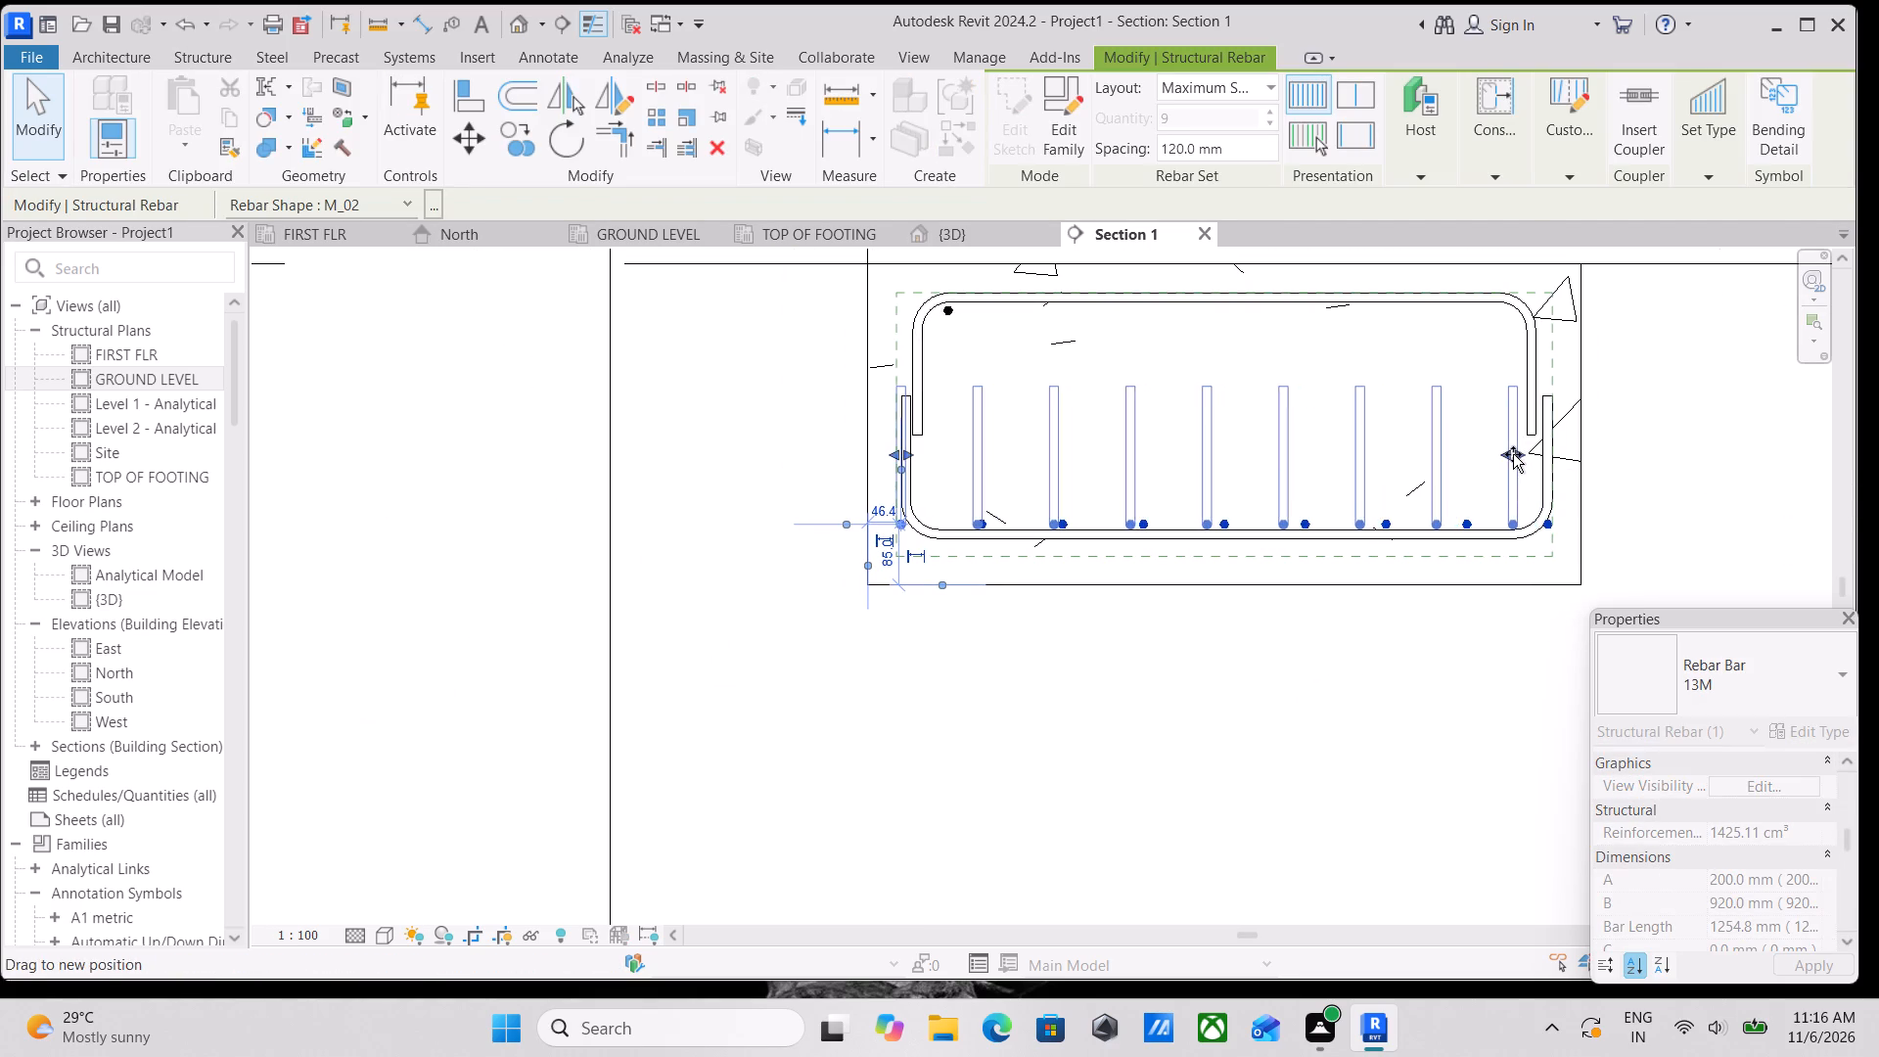
left_click_drag(1513, 454, 1512, 454)
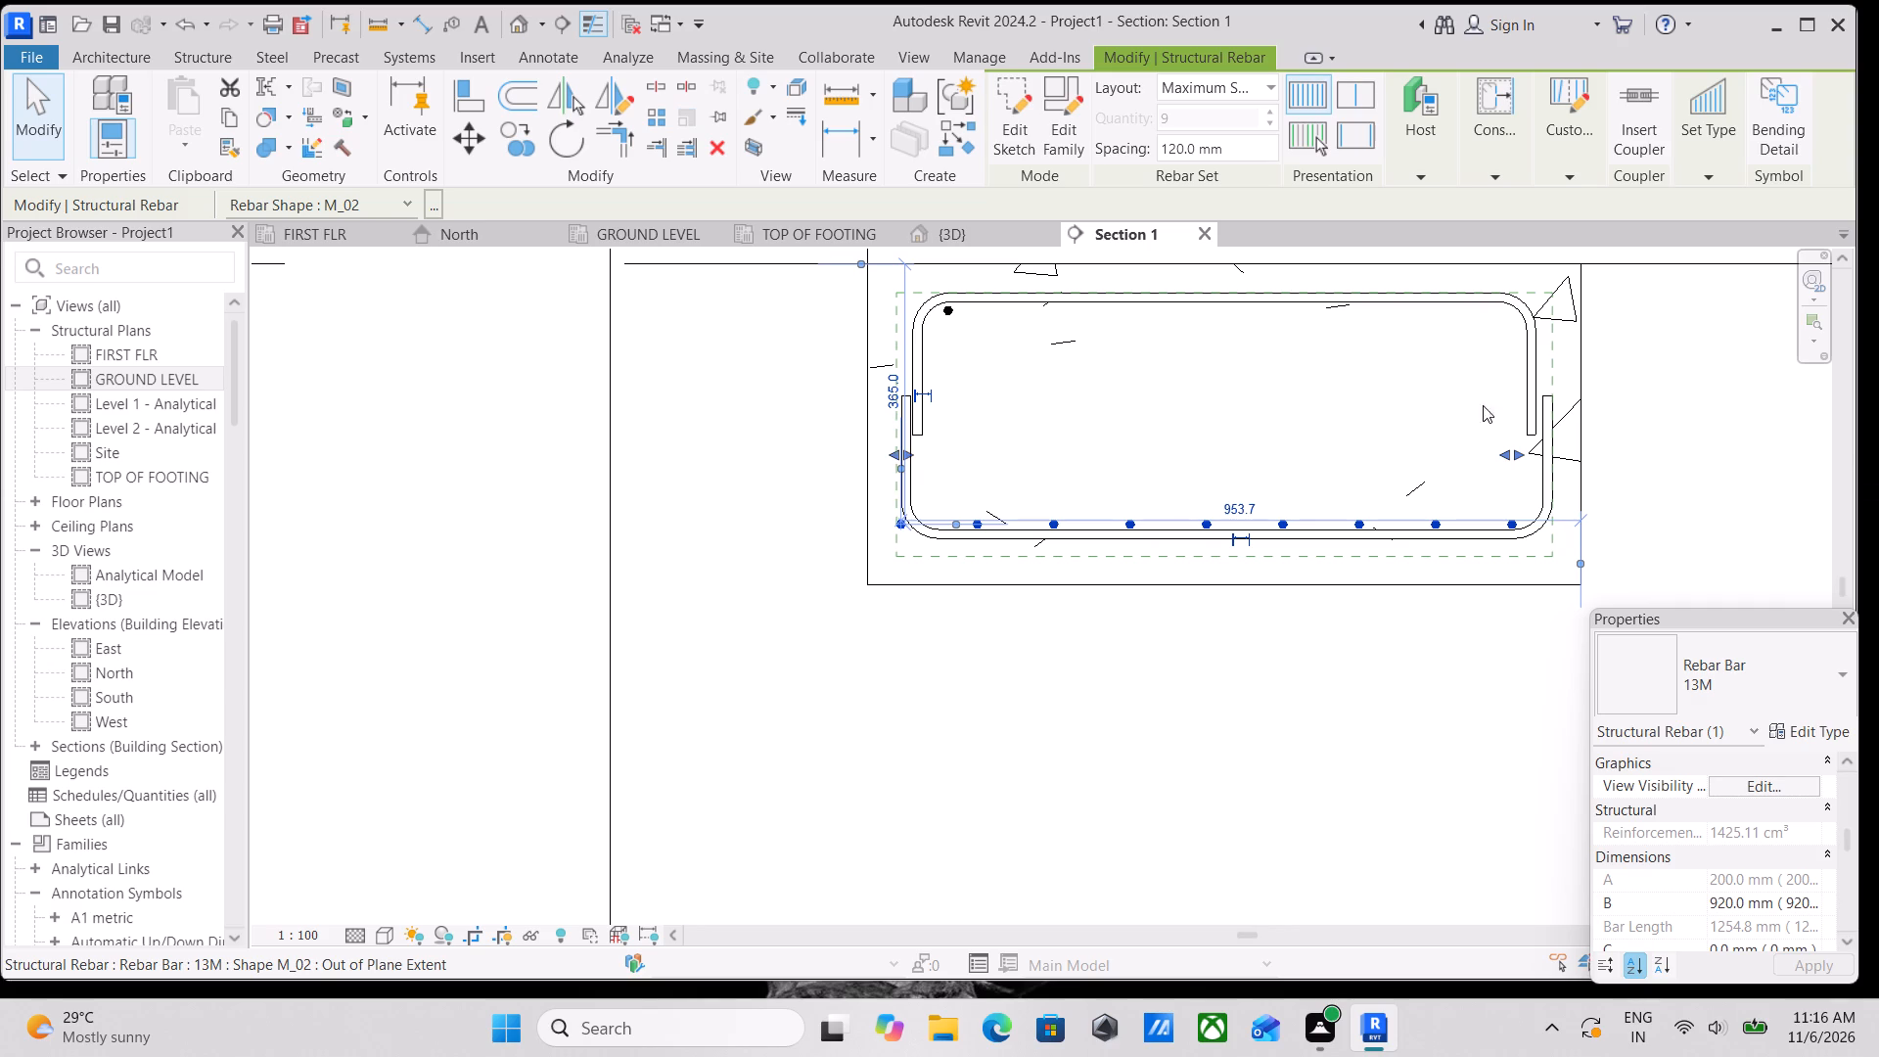
scroll(1445, 369, "down", 2)
middle_click_drag(1324, 399, 1347, 459)
scroll(1063, 480, "up", 3)
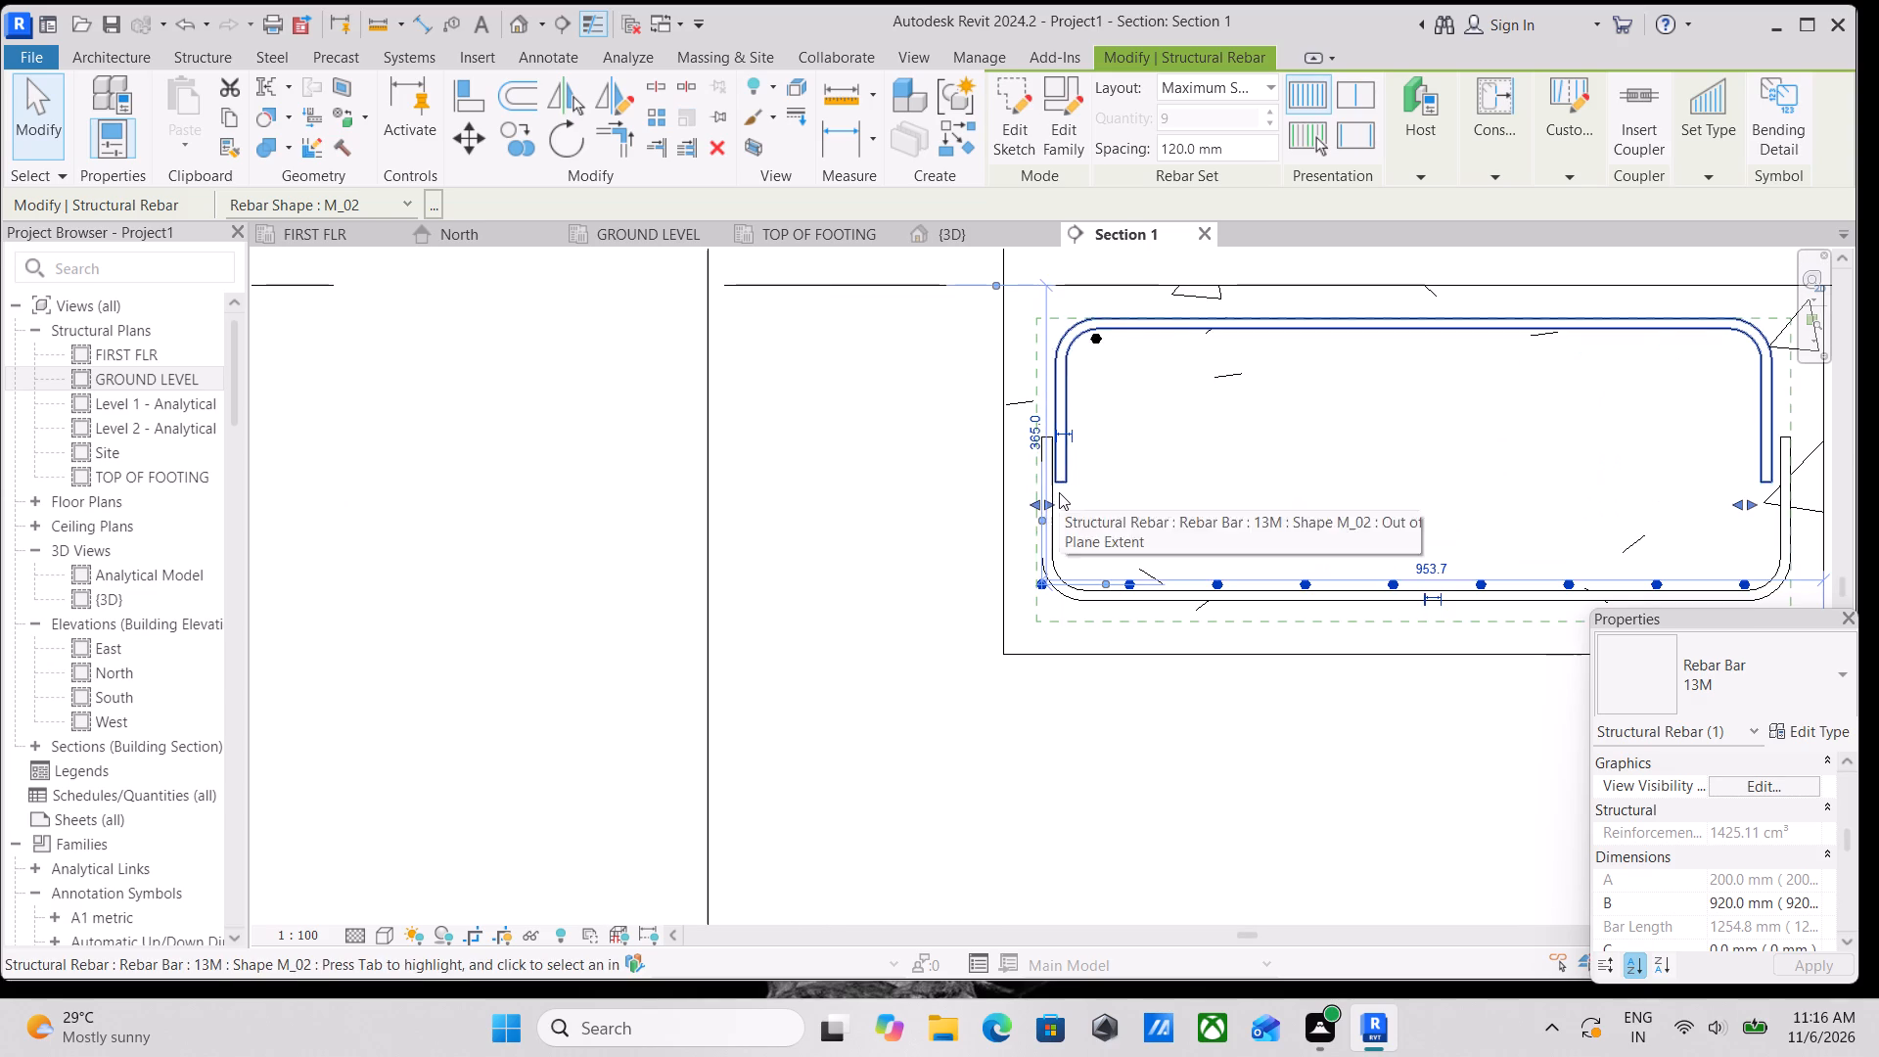
left_click_drag(1046, 503, 1087, 505)
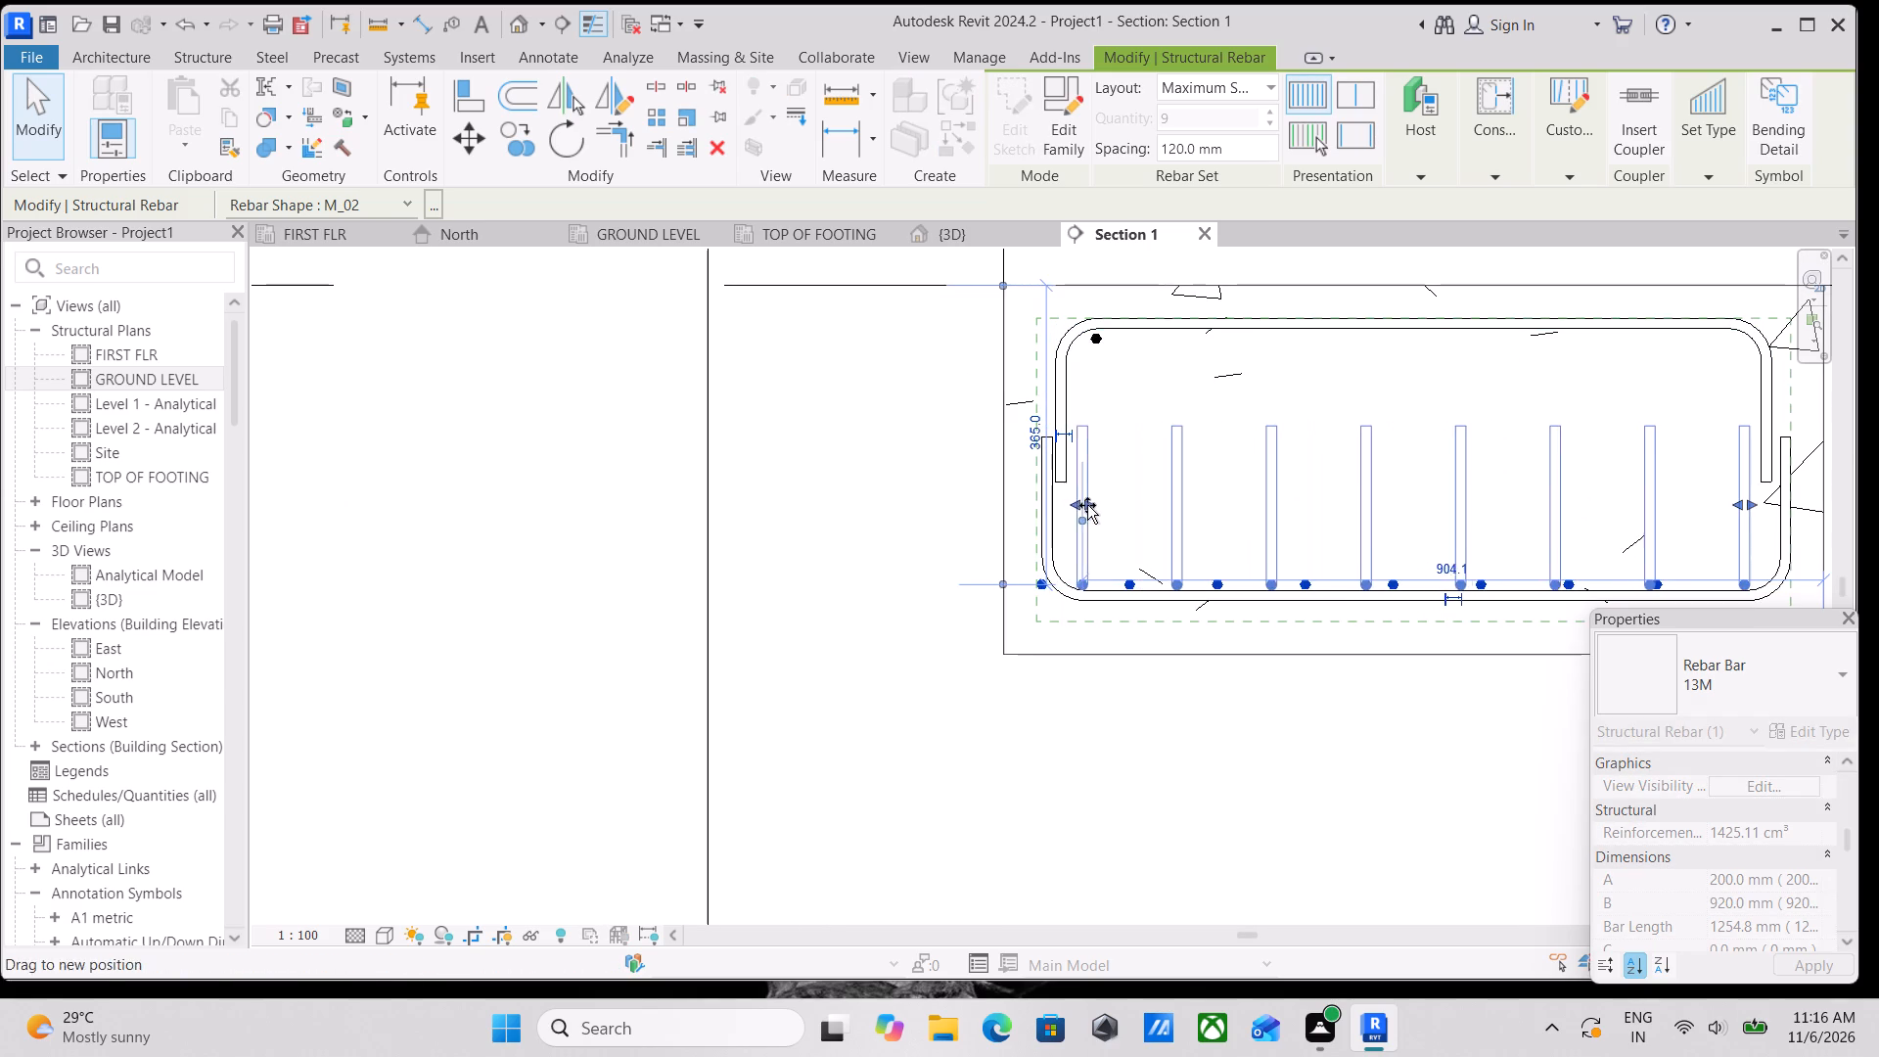
left_click_drag(1087, 505, 1089, 505)
middle_click_drag(1153, 491, 979, 489)
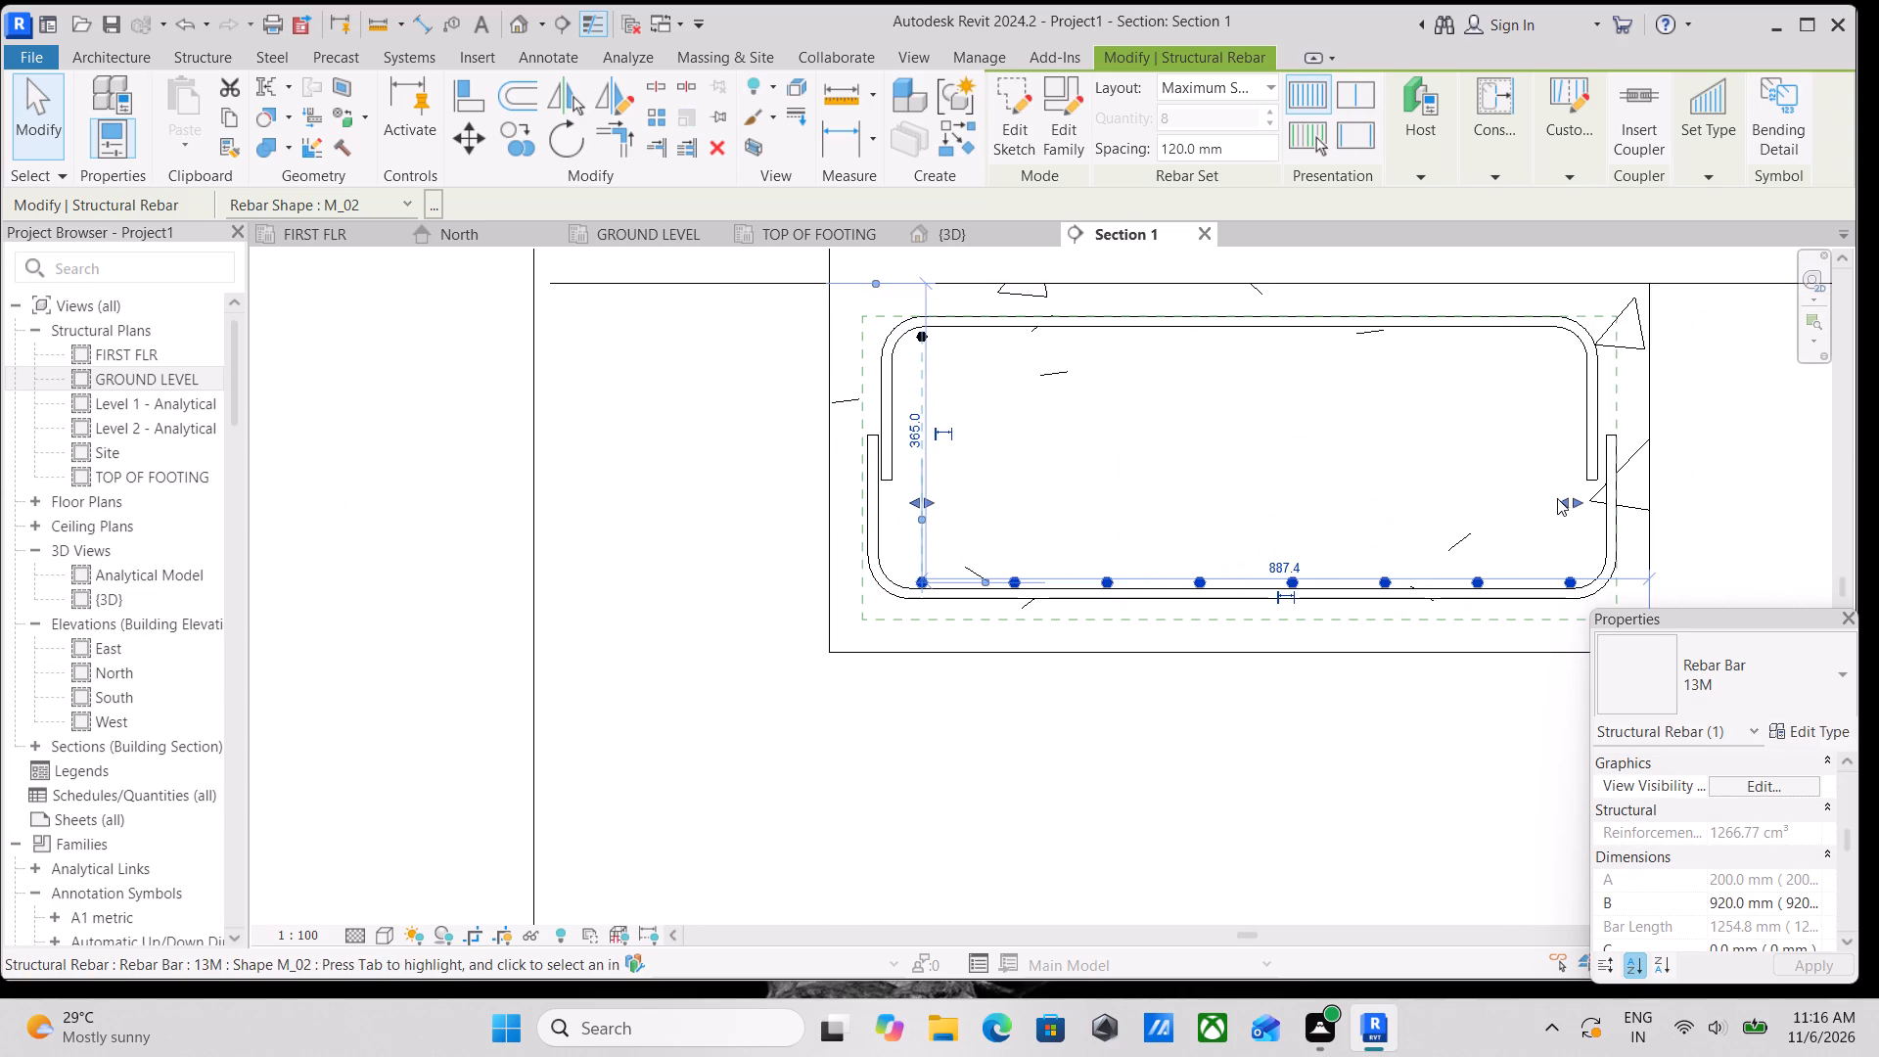
left_click(1558, 499)
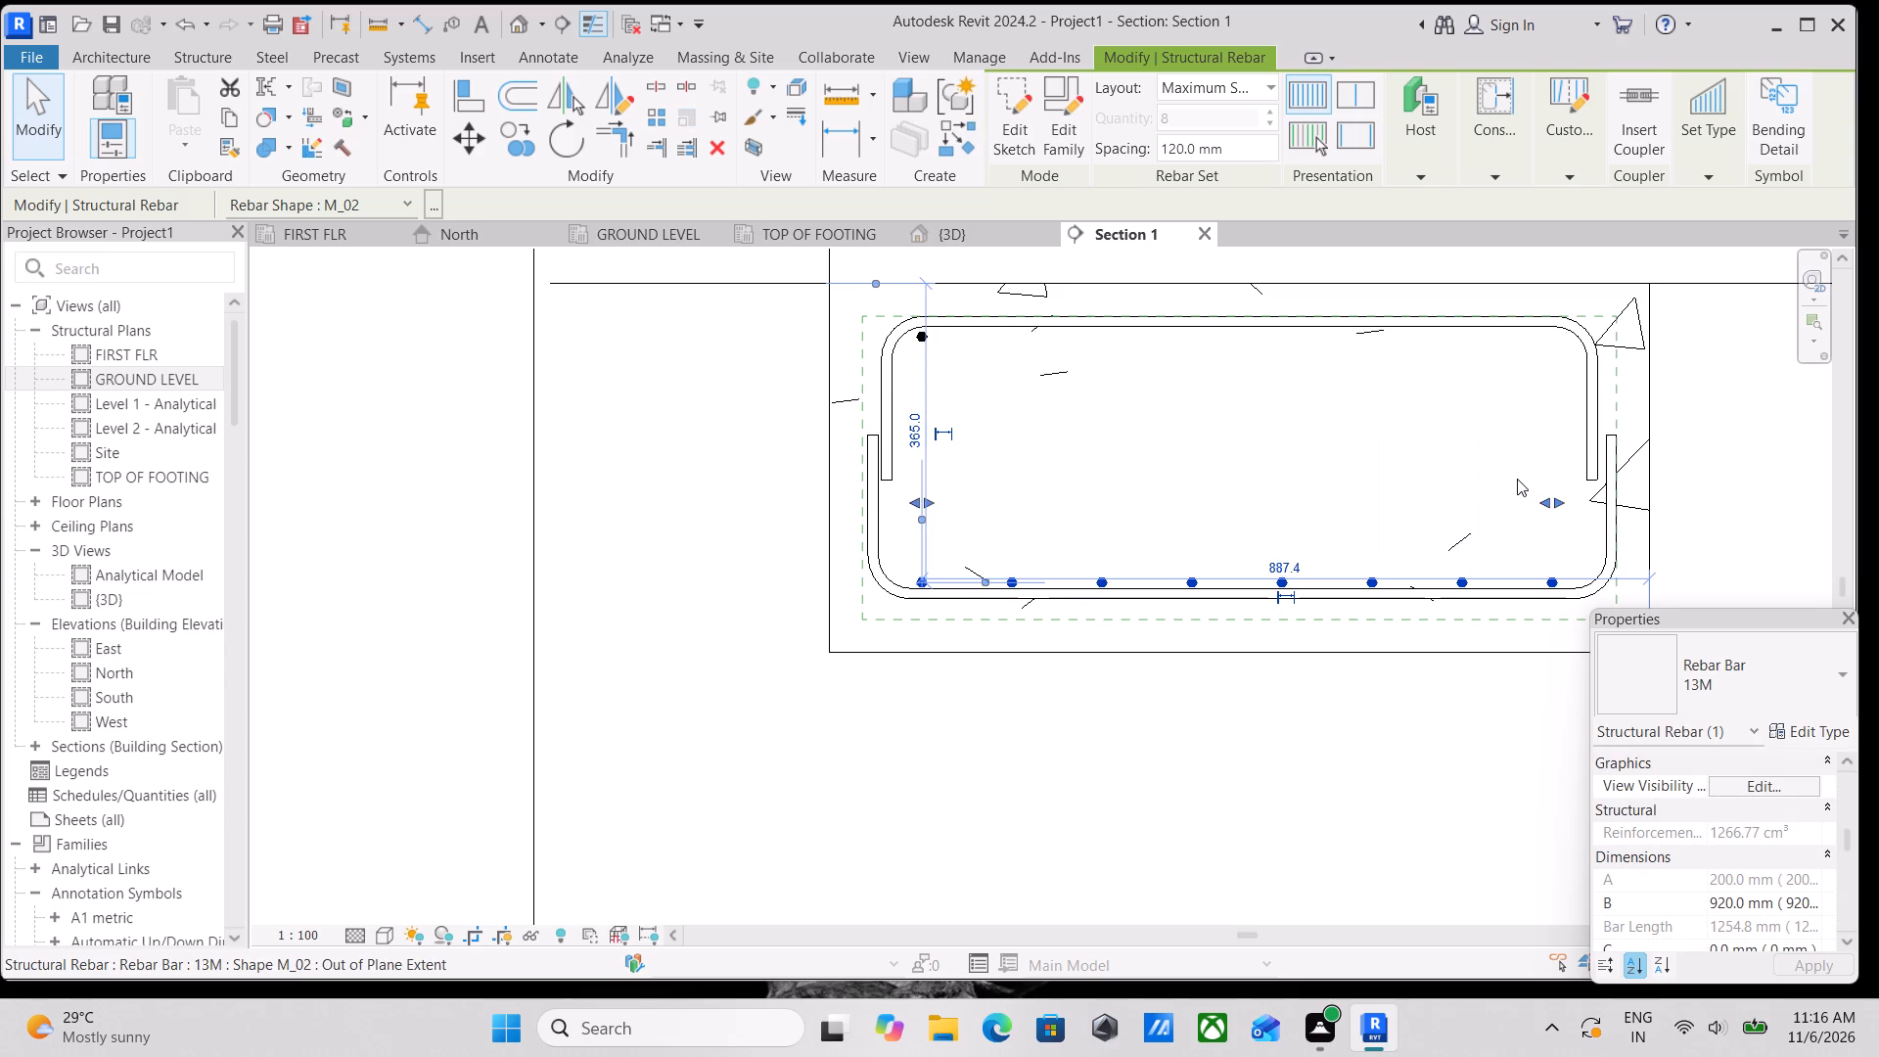
Nudge the lower perpendicular rebar set up about 10 mm, away from the bottom bars.
key("Up")
key("Up")
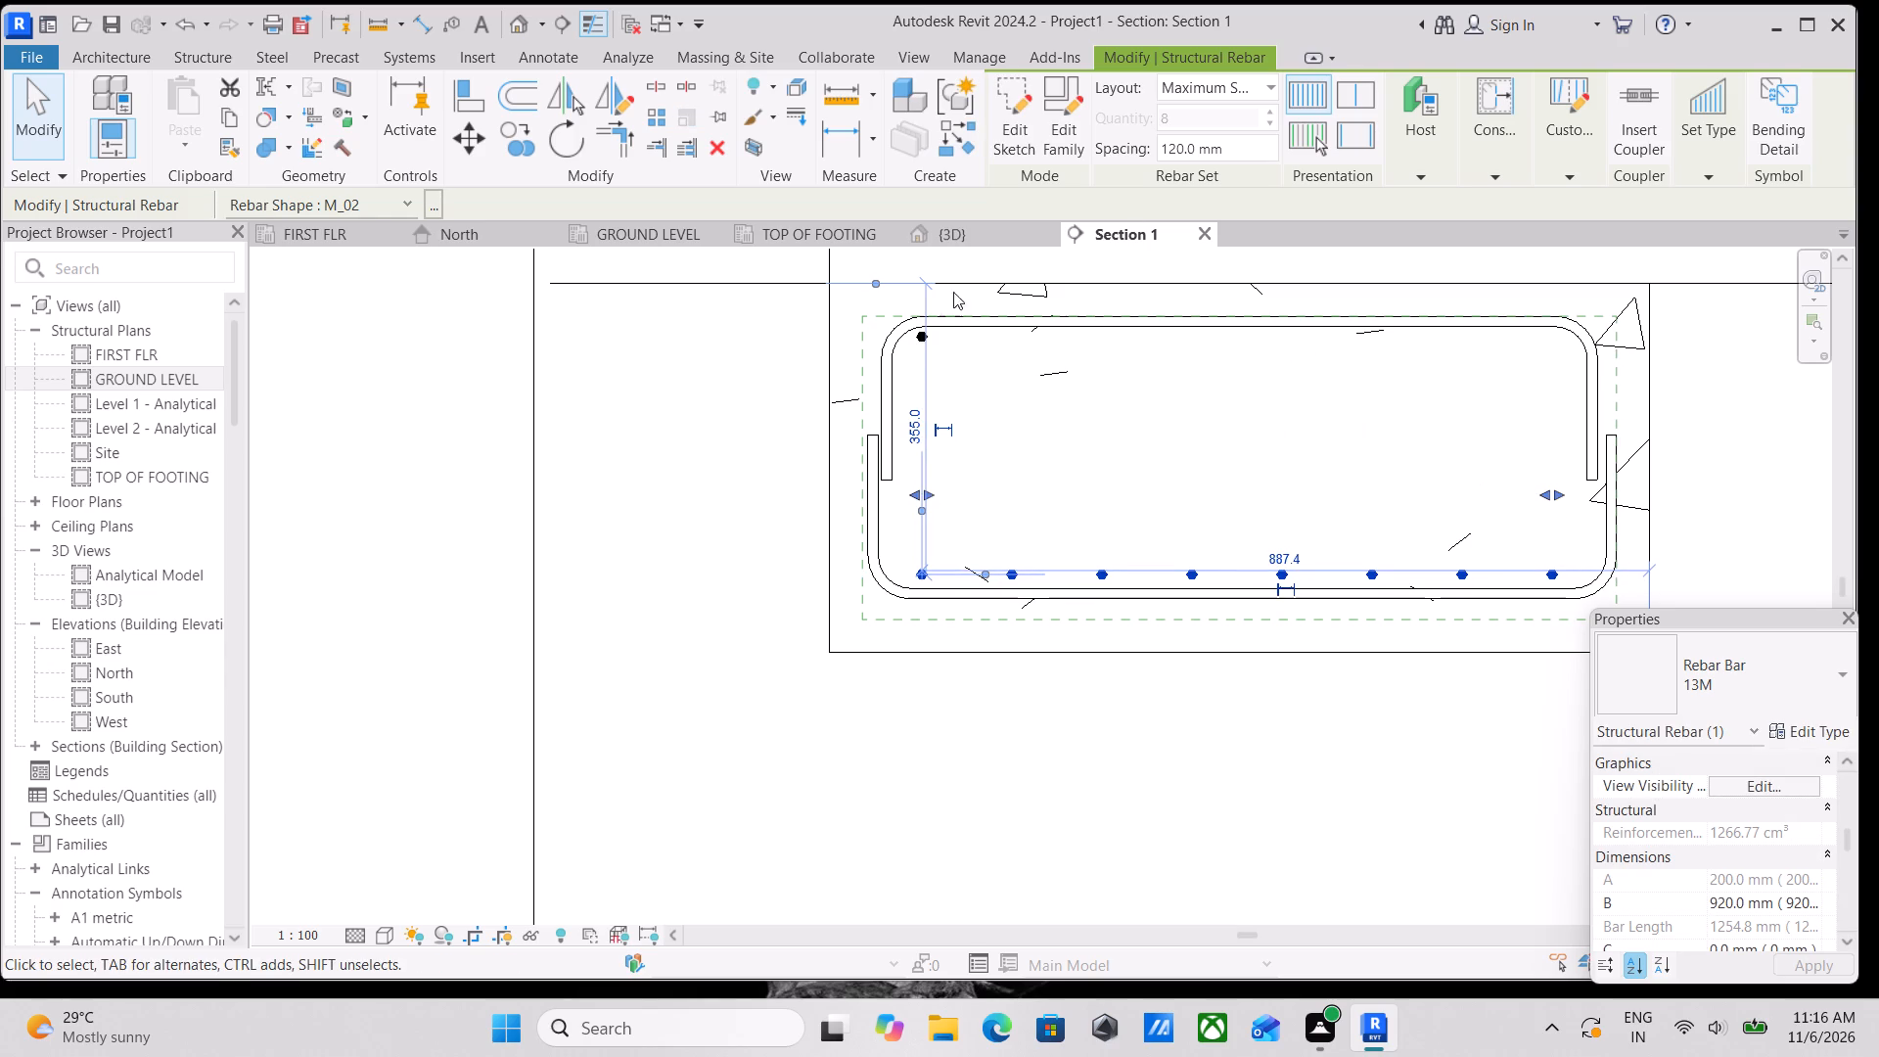
Lay out the upper perpendicular rebar as a Maximum Spacing set at 120 mm.
left_click(919, 339)
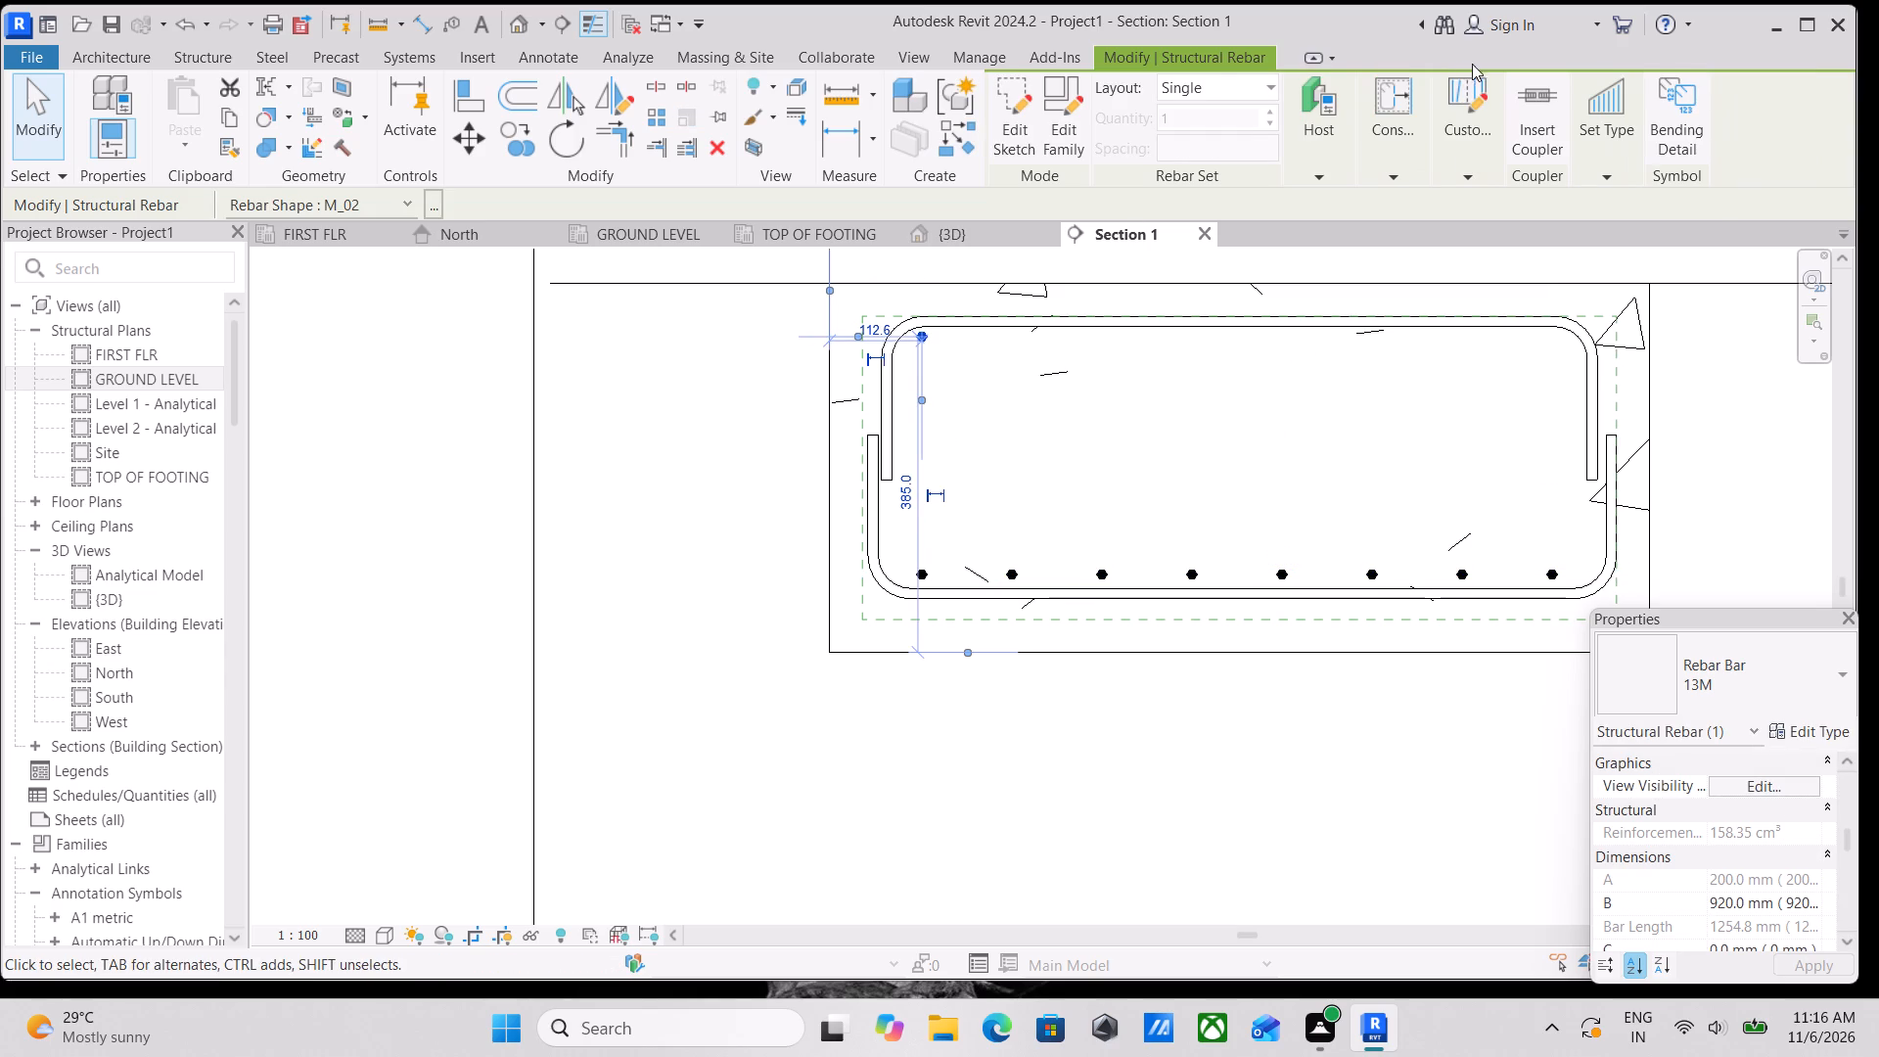
left_click(1238, 91)
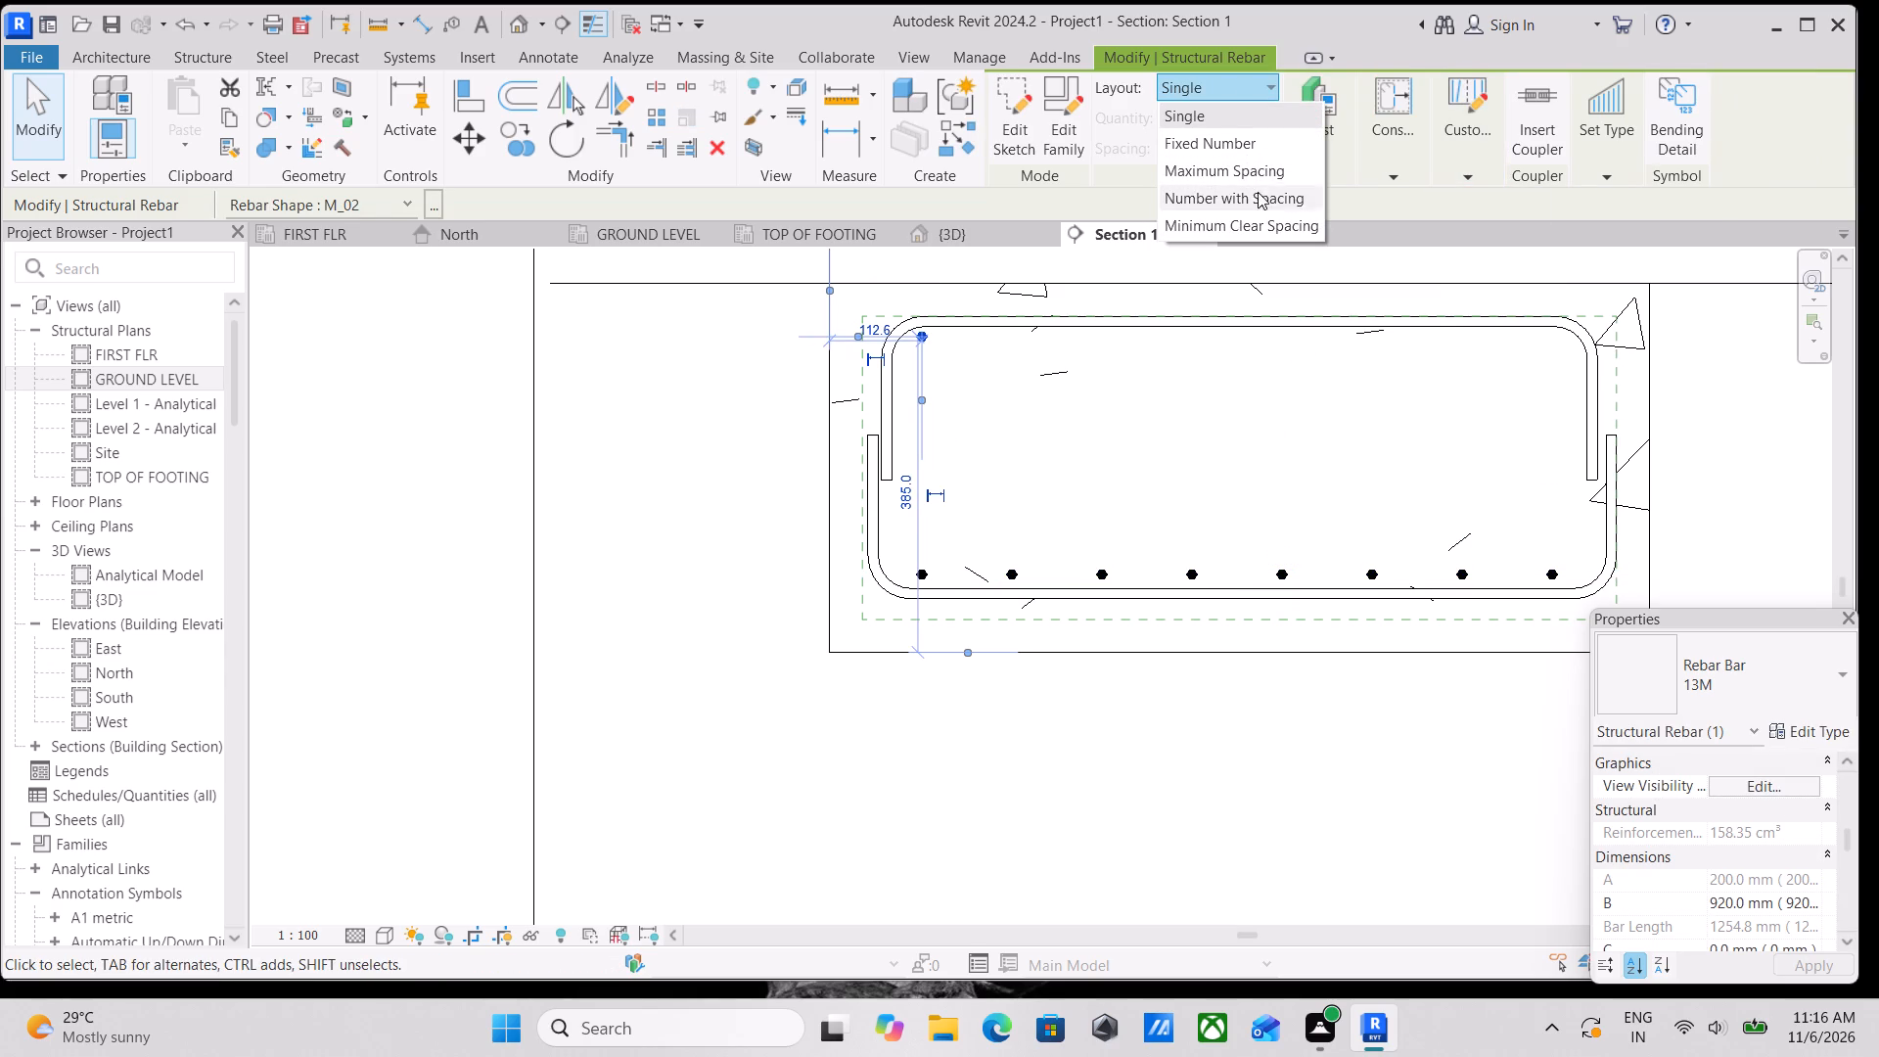
left_click(1267, 170)
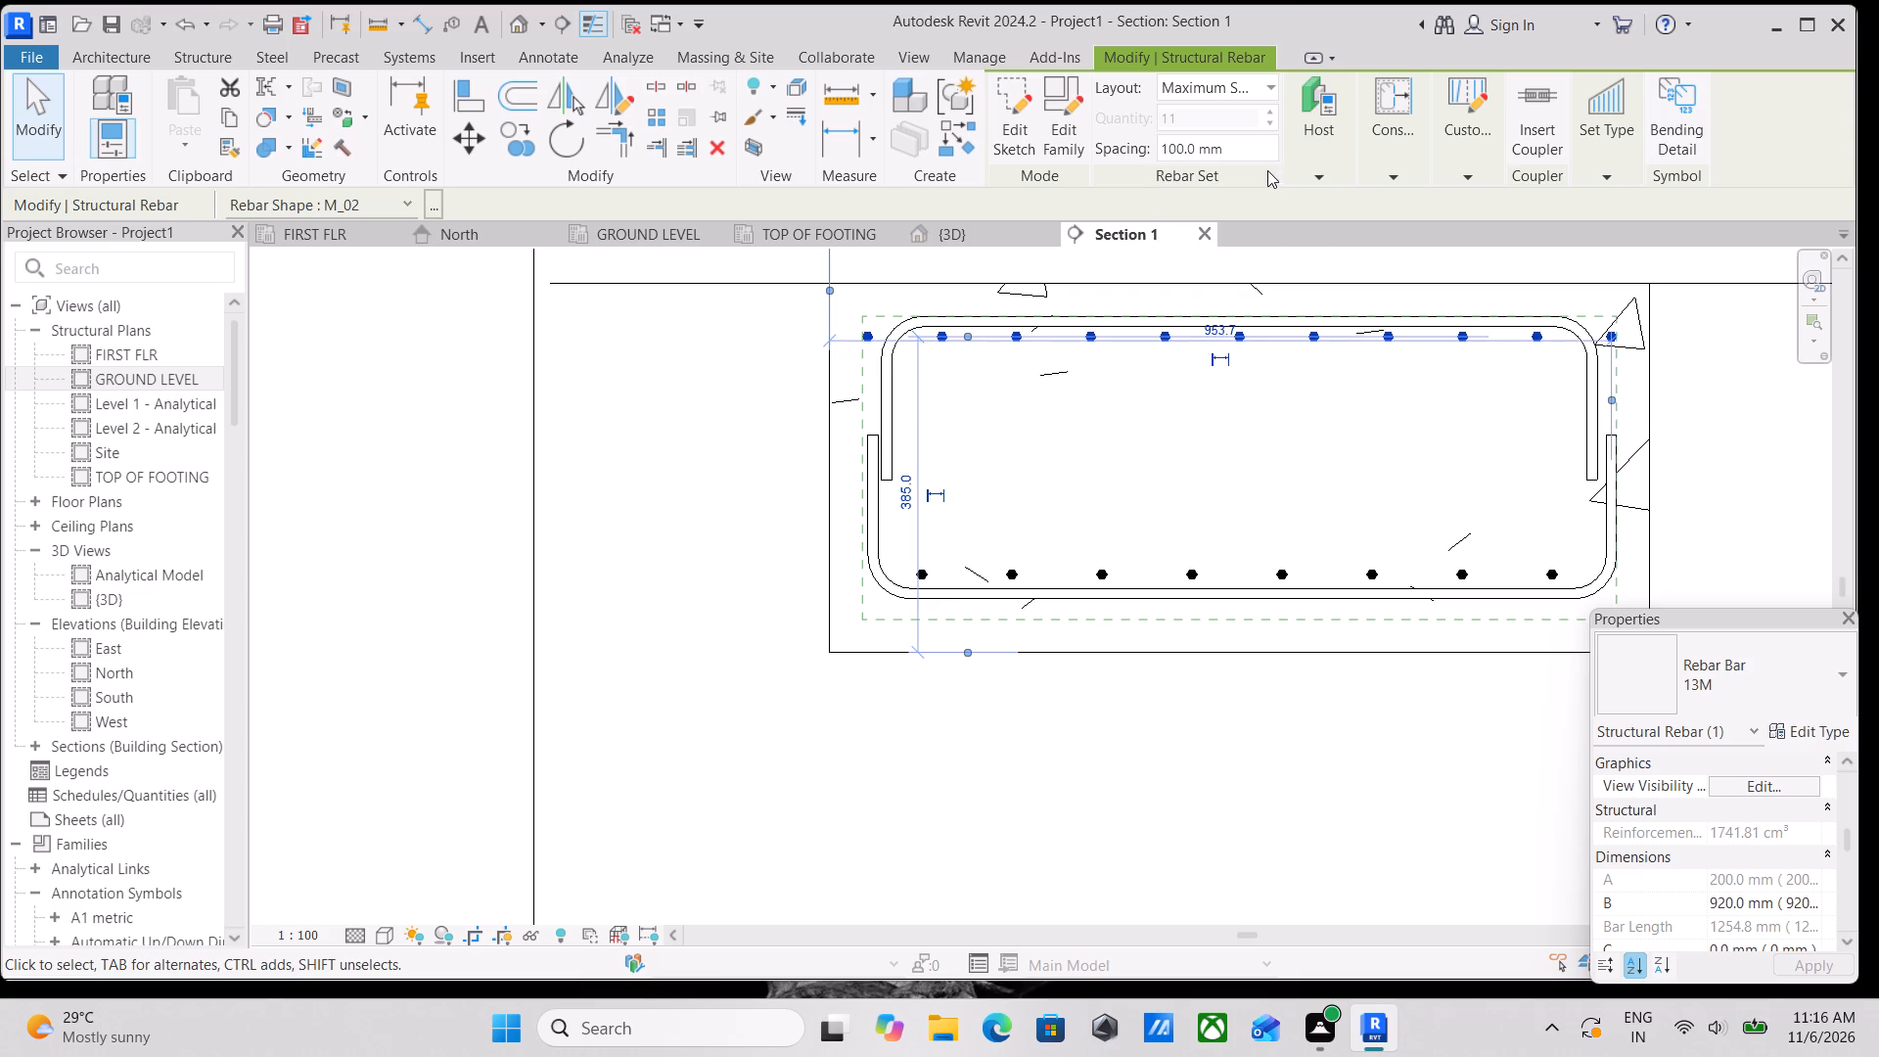
left_click(1233, 151)
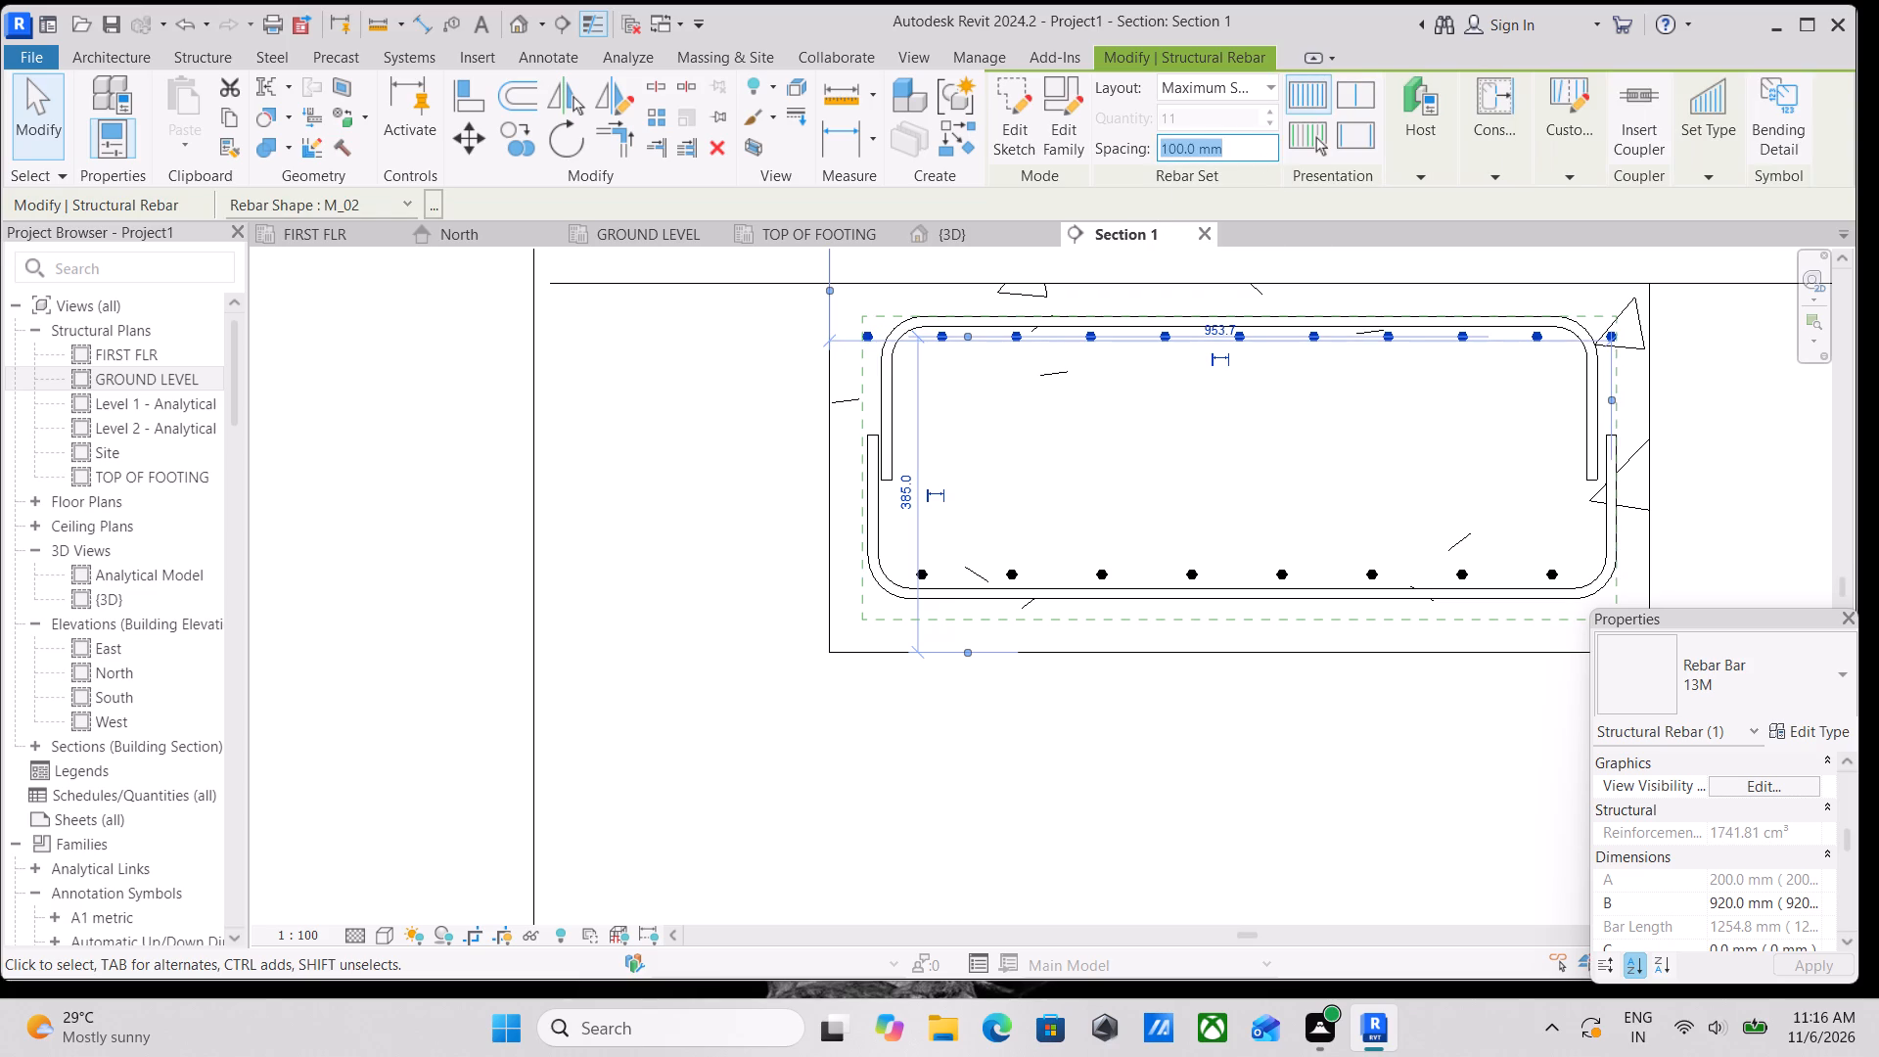
type("120MM")
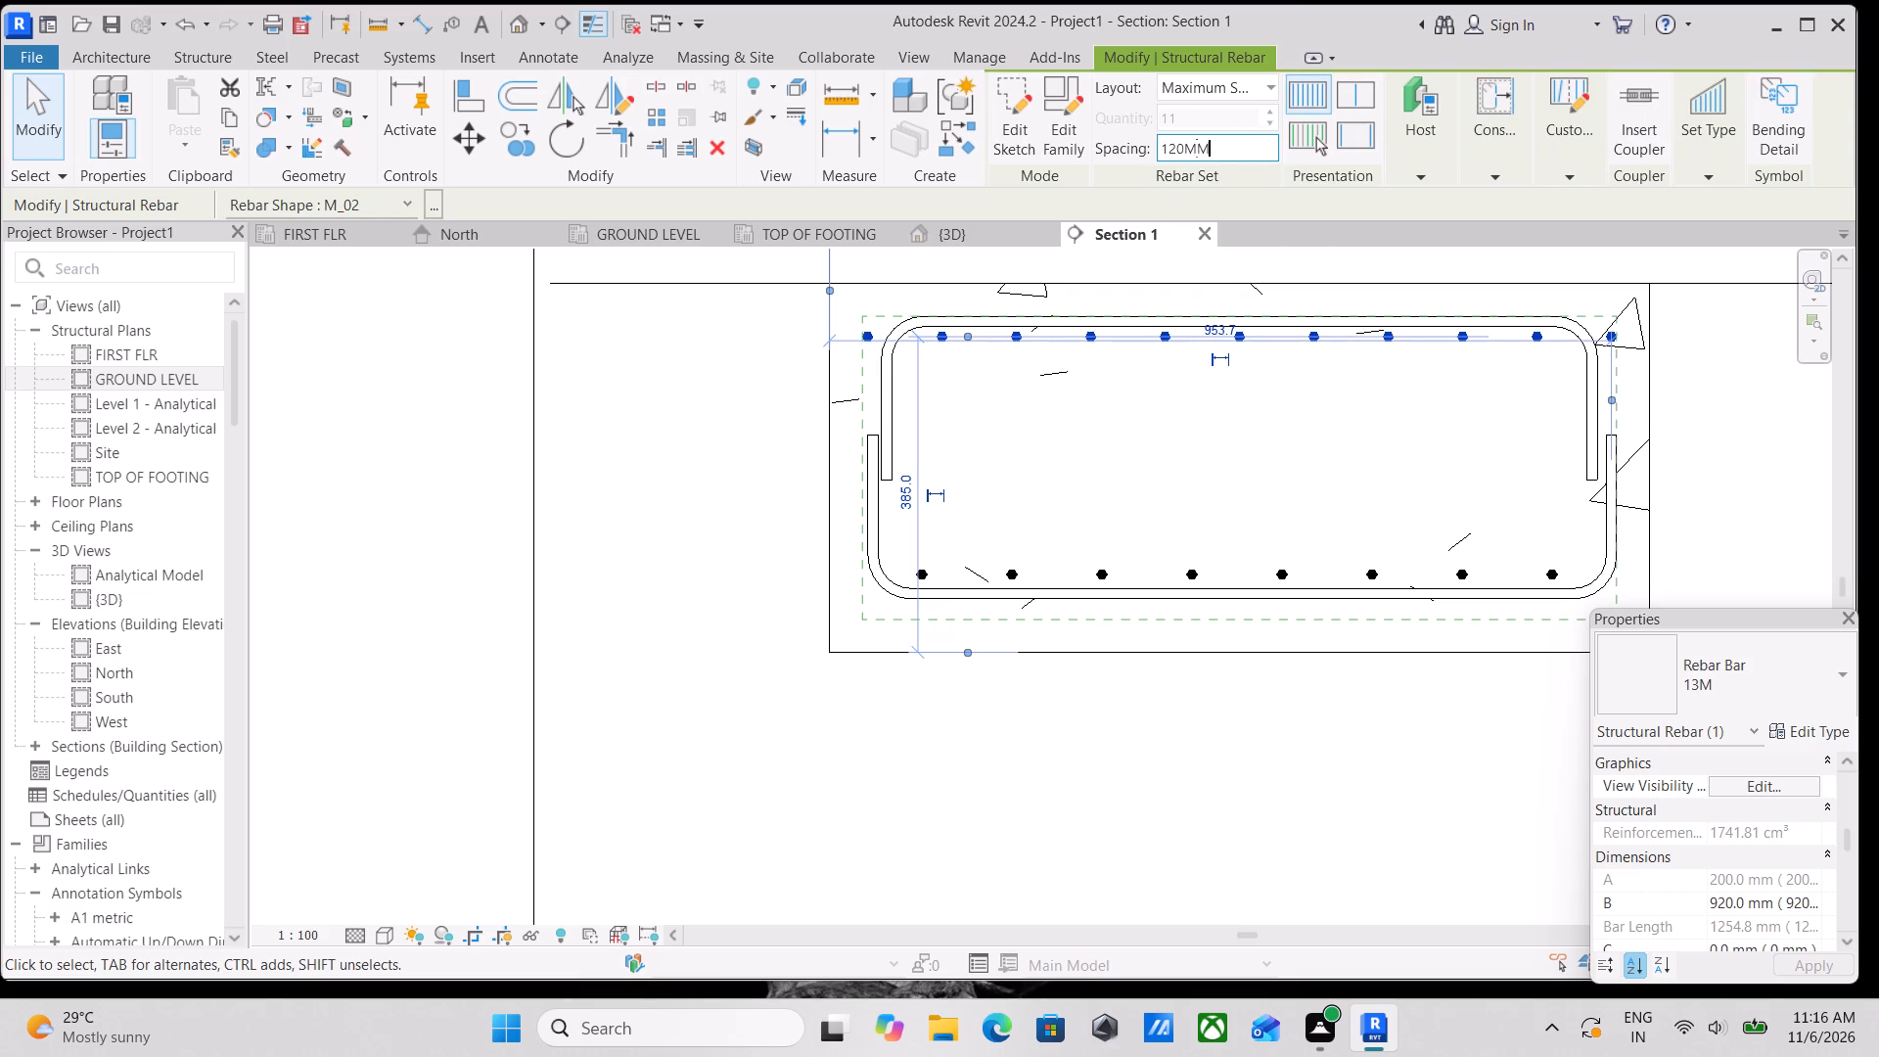
key("Return")
key("Escape")
Pull both ends of the upper perpendicular set inside the bends so its end bars line up with the lower set's.
scroll(904, 381, "up", 4)
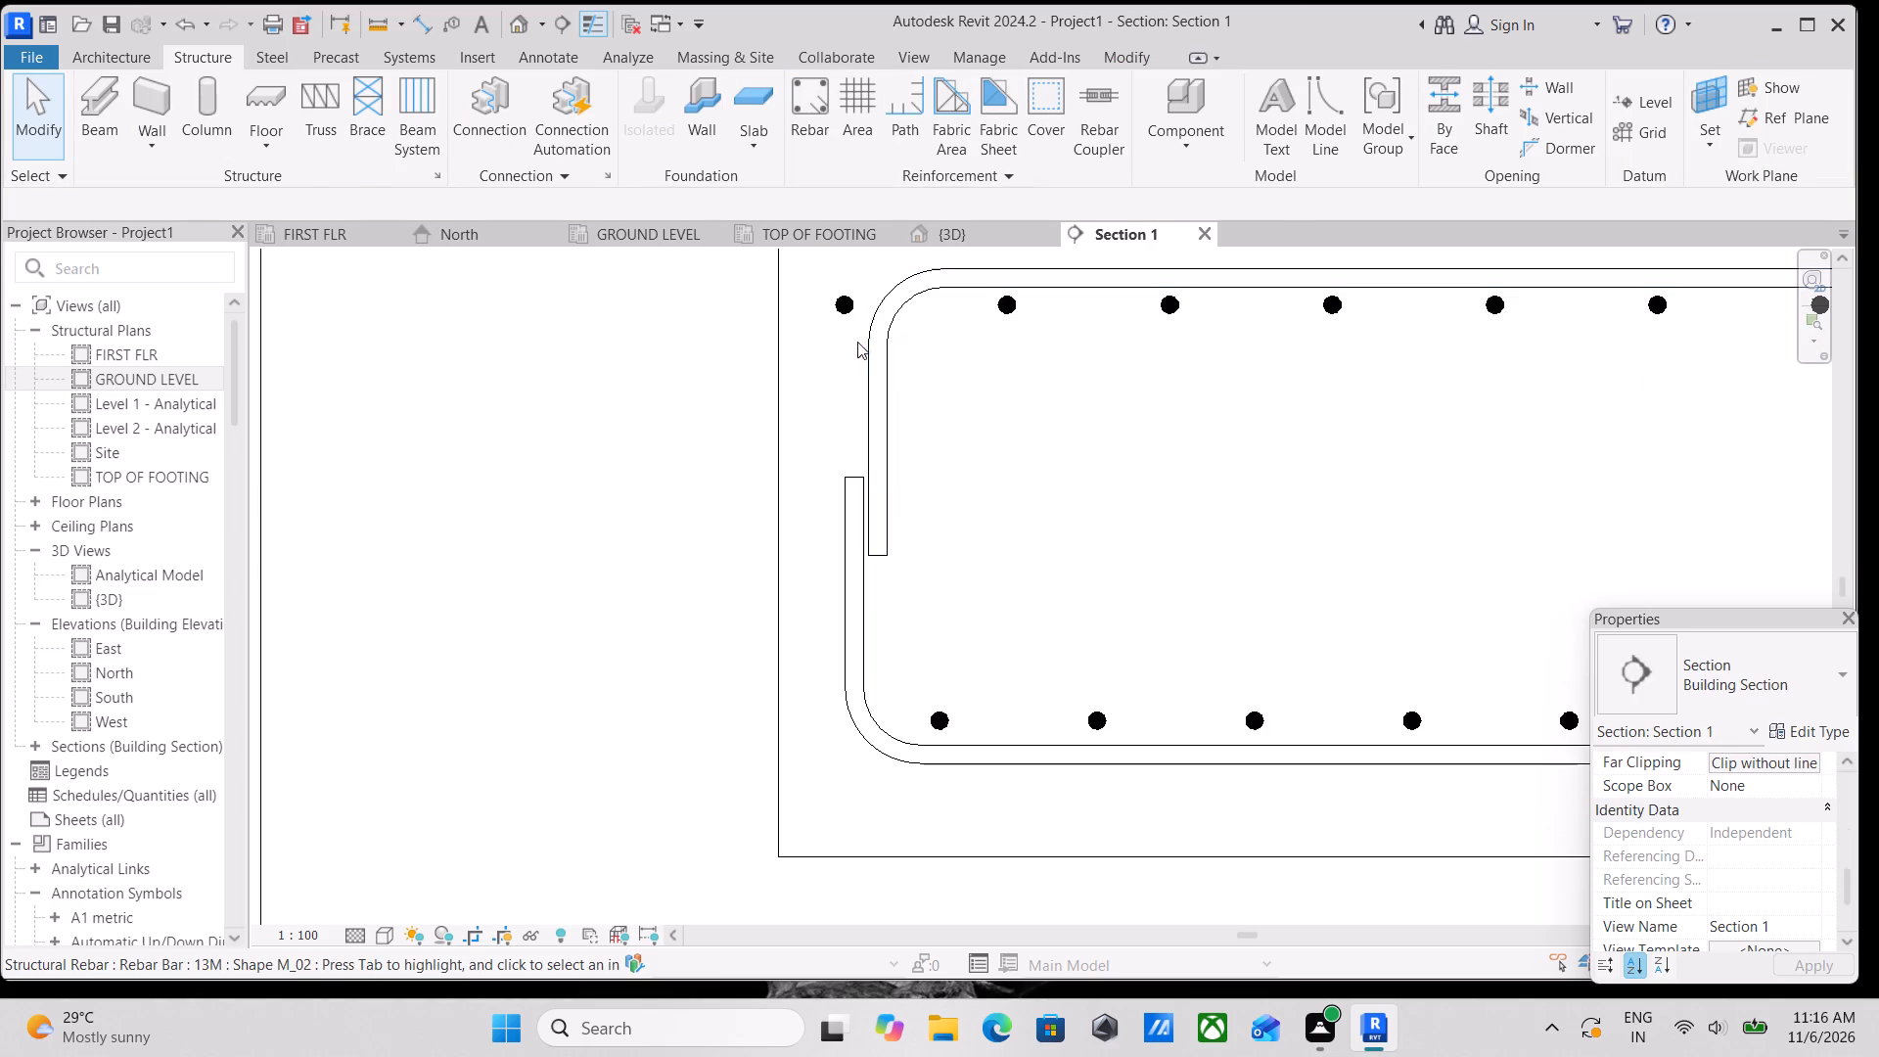
left_click(848, 310)
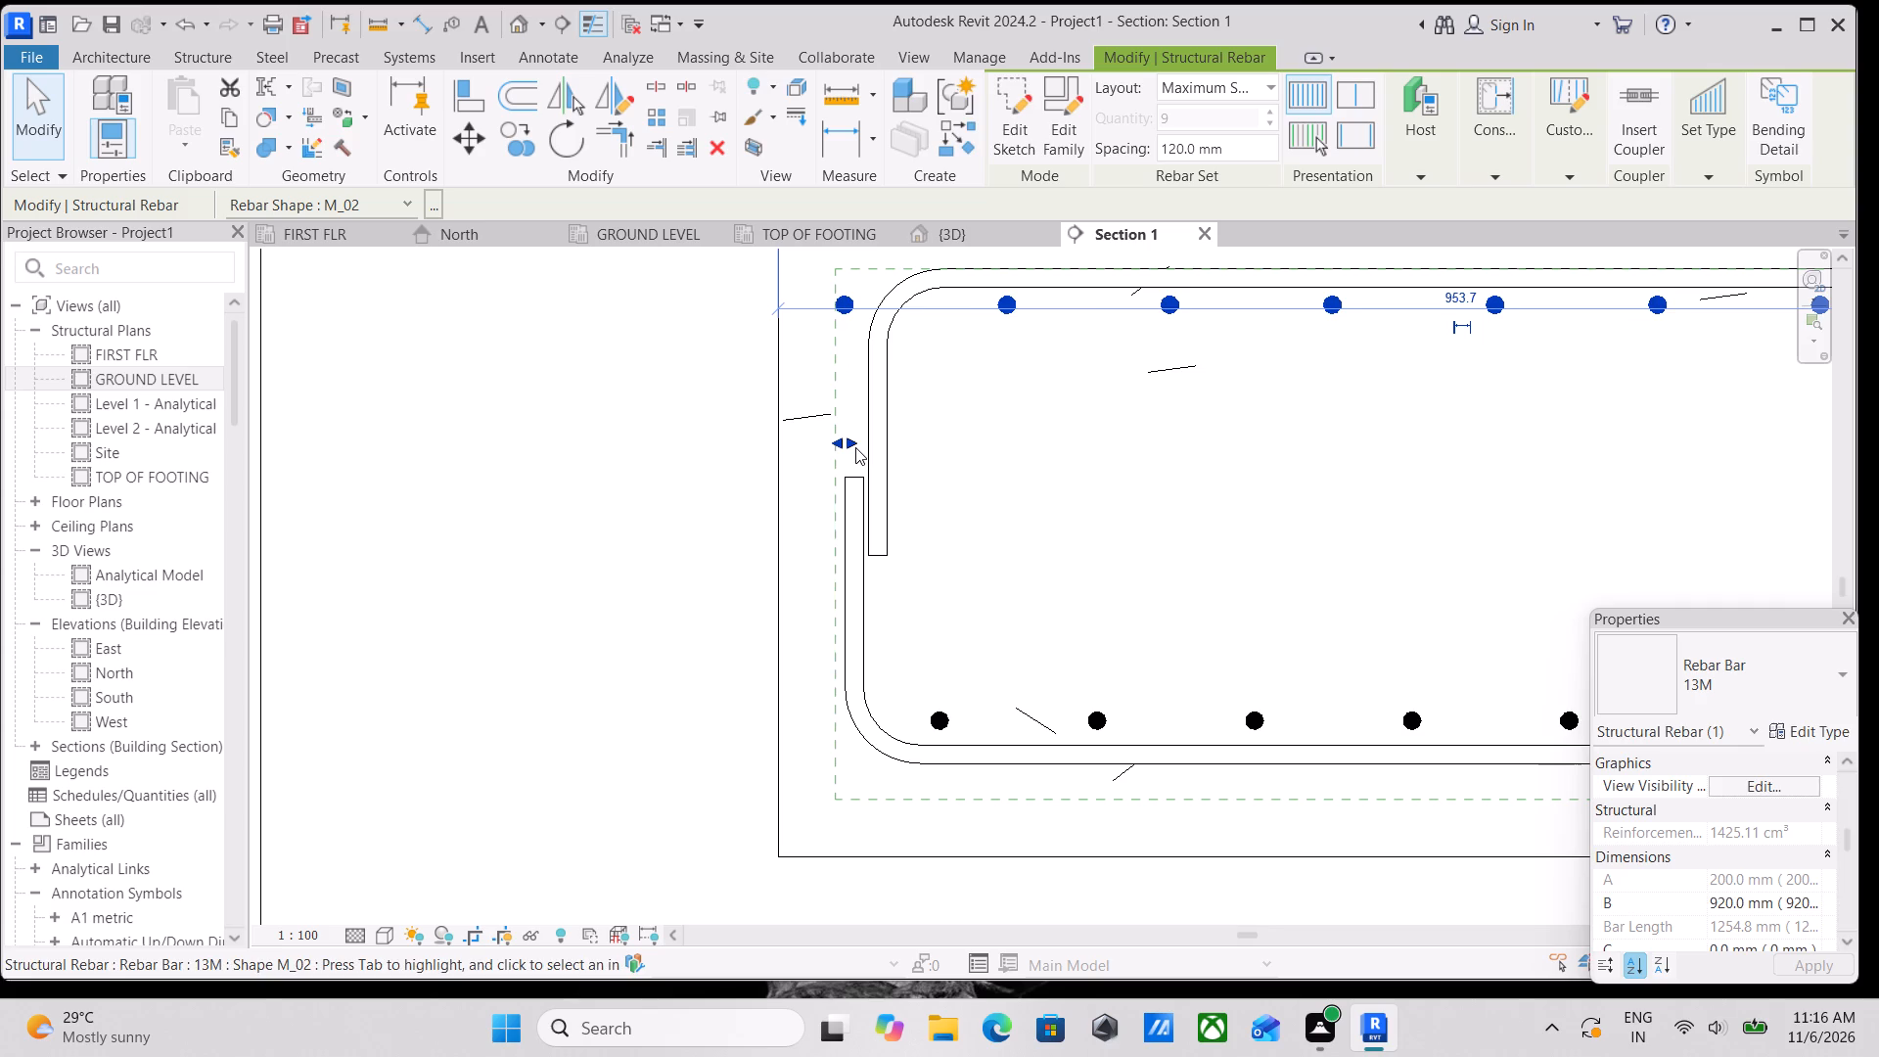
left_click_drag(855, 447, 940, 461)
scroll(1007, 417, "down", 1)
middle_click_drag(991, 417, 808, 369)
scroll(847, 385, "down", 1)
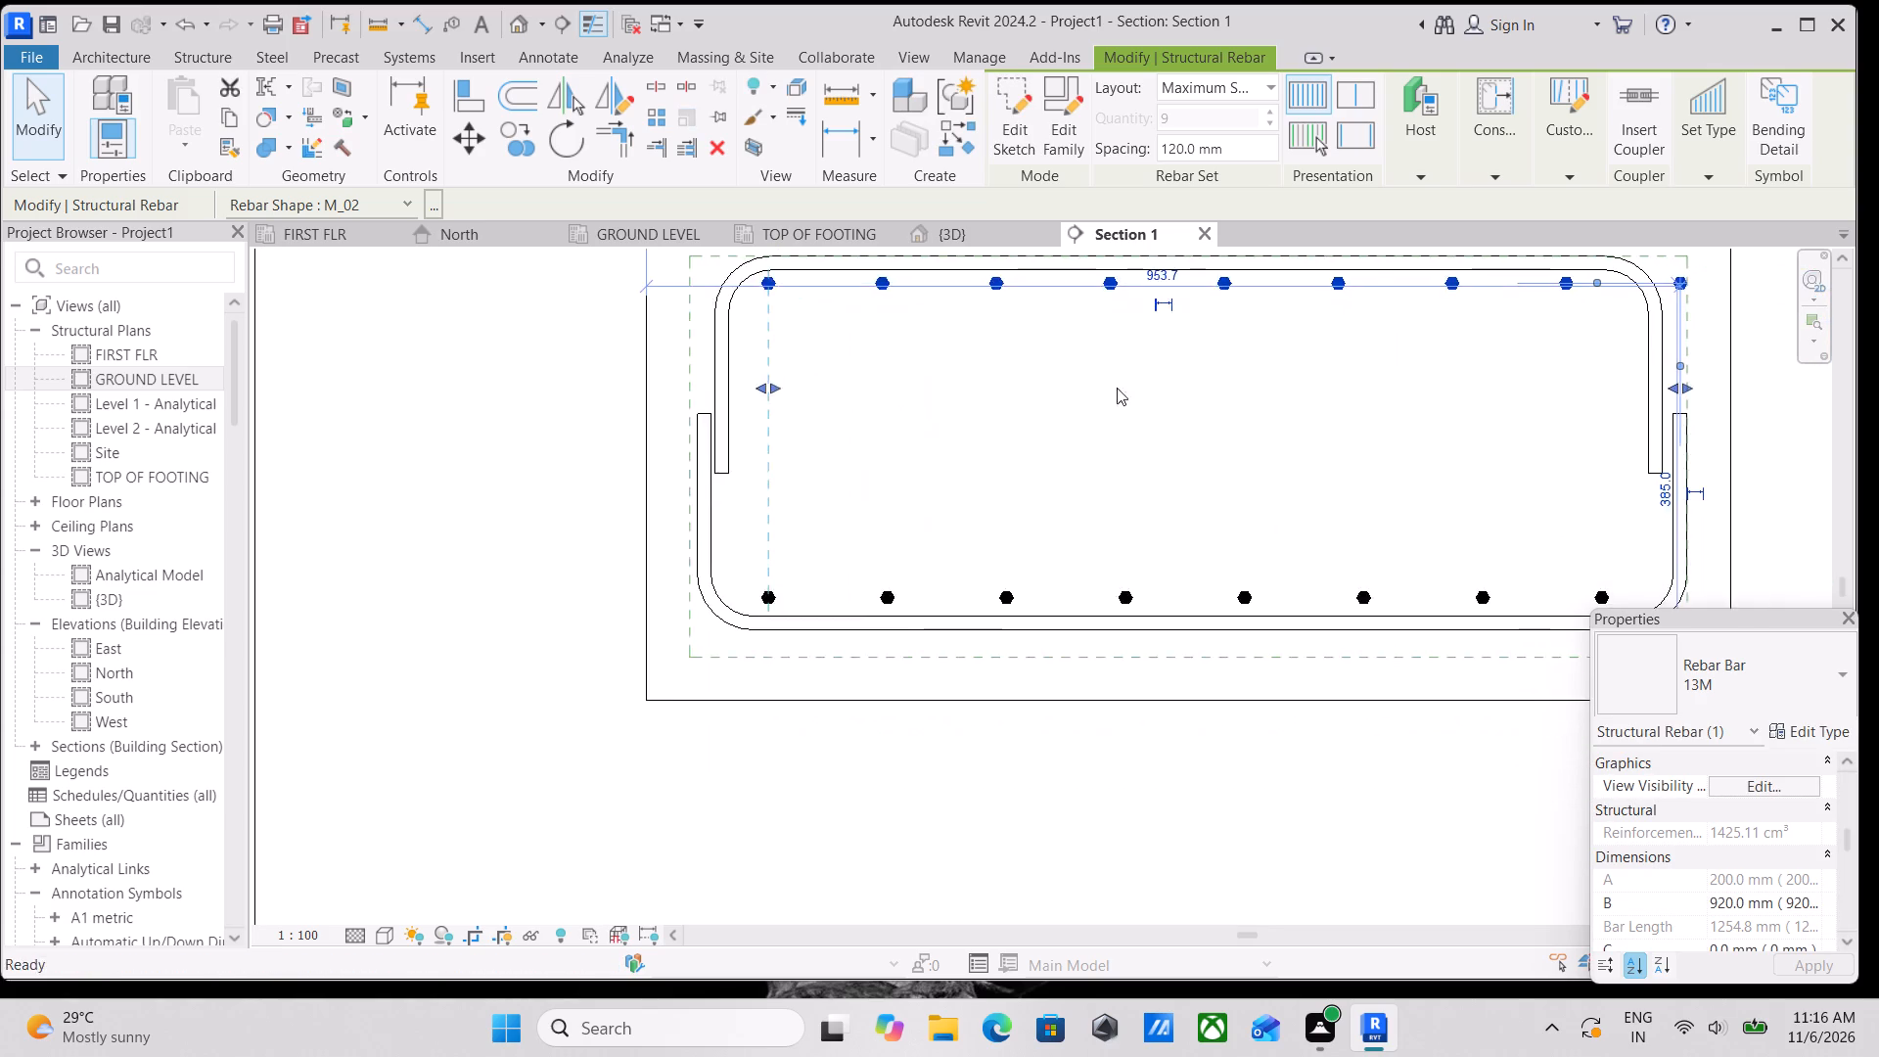
middle_click_drag(1139, 393, 815, 415)
scroll(1111, 402, "down", 1)
left_click_drag(1280, 403, 1248, 405)
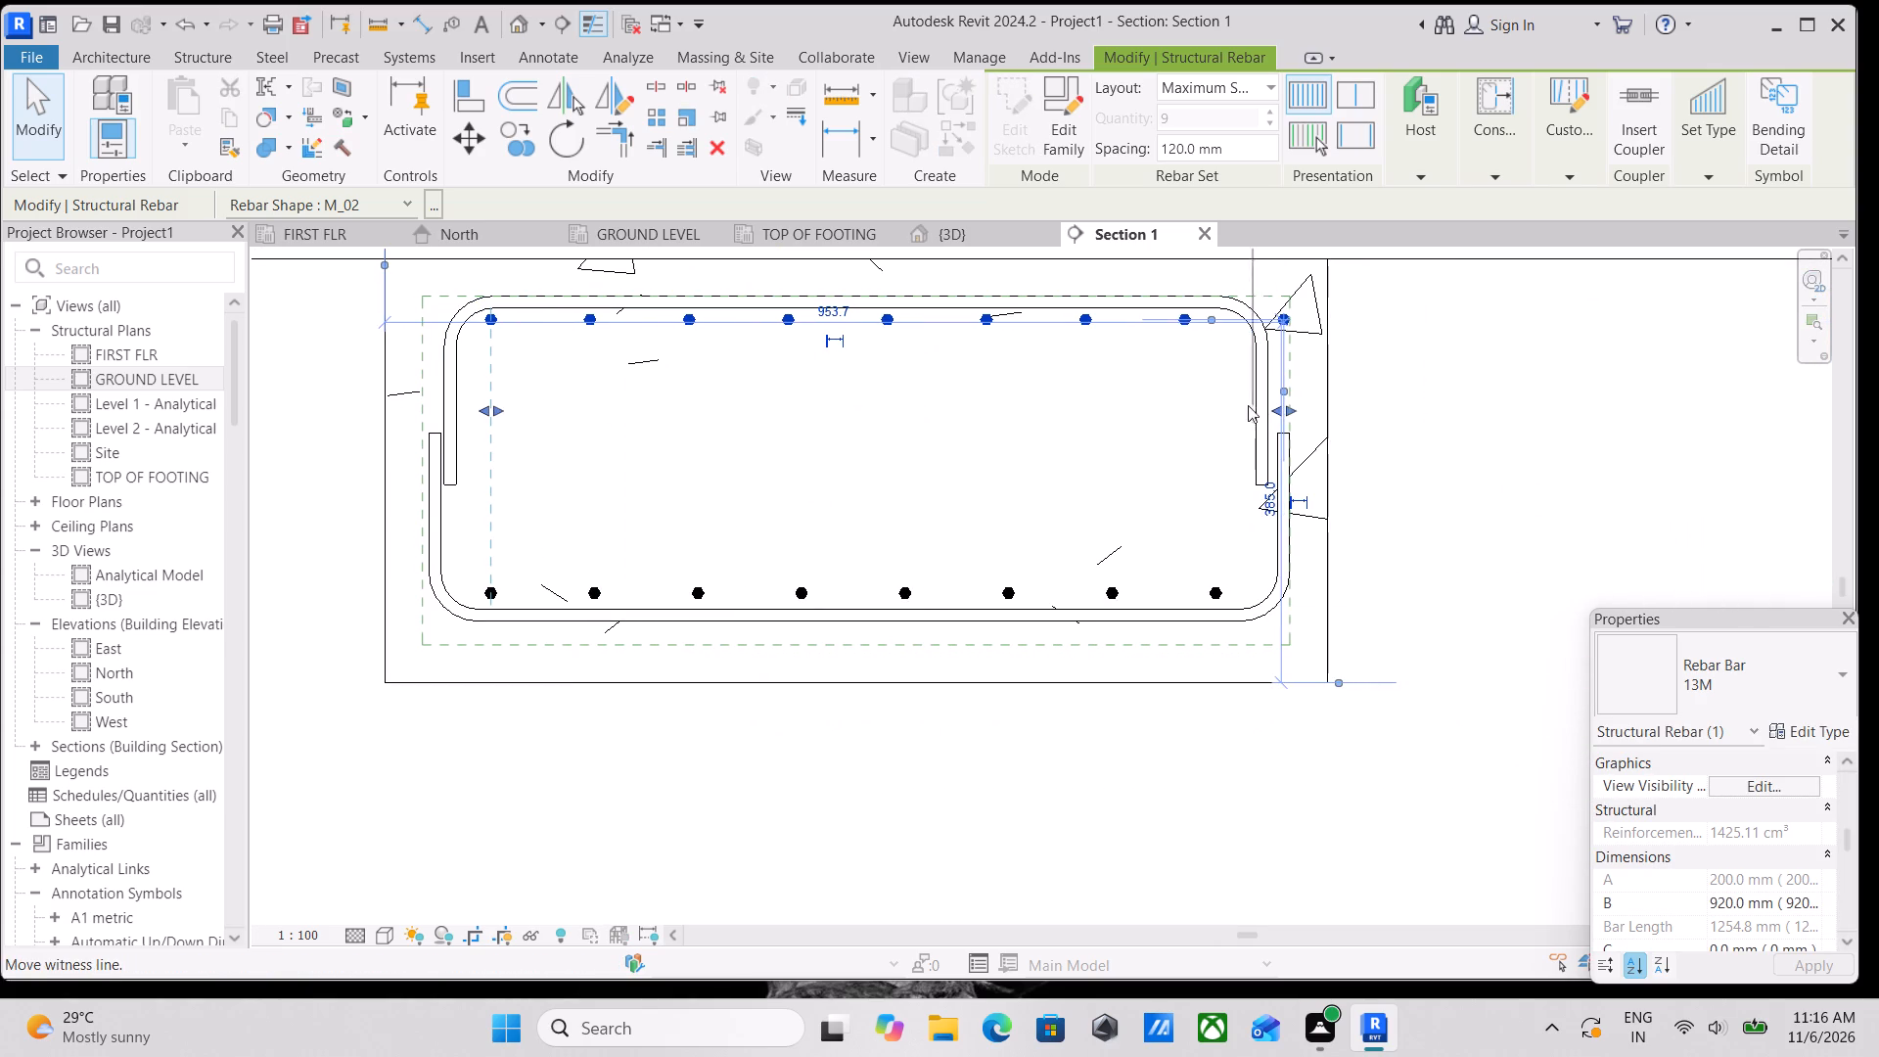
left_click_drag(1248, 405, 1222, 405)
scroll(1264, 407, "up", 2)
left_click_drag(1279, 408, 1206, 413)
scroll(1086, 374, "down", 3)
middle_click_drag(1078, 373, 1143, 371)
key("Escape")
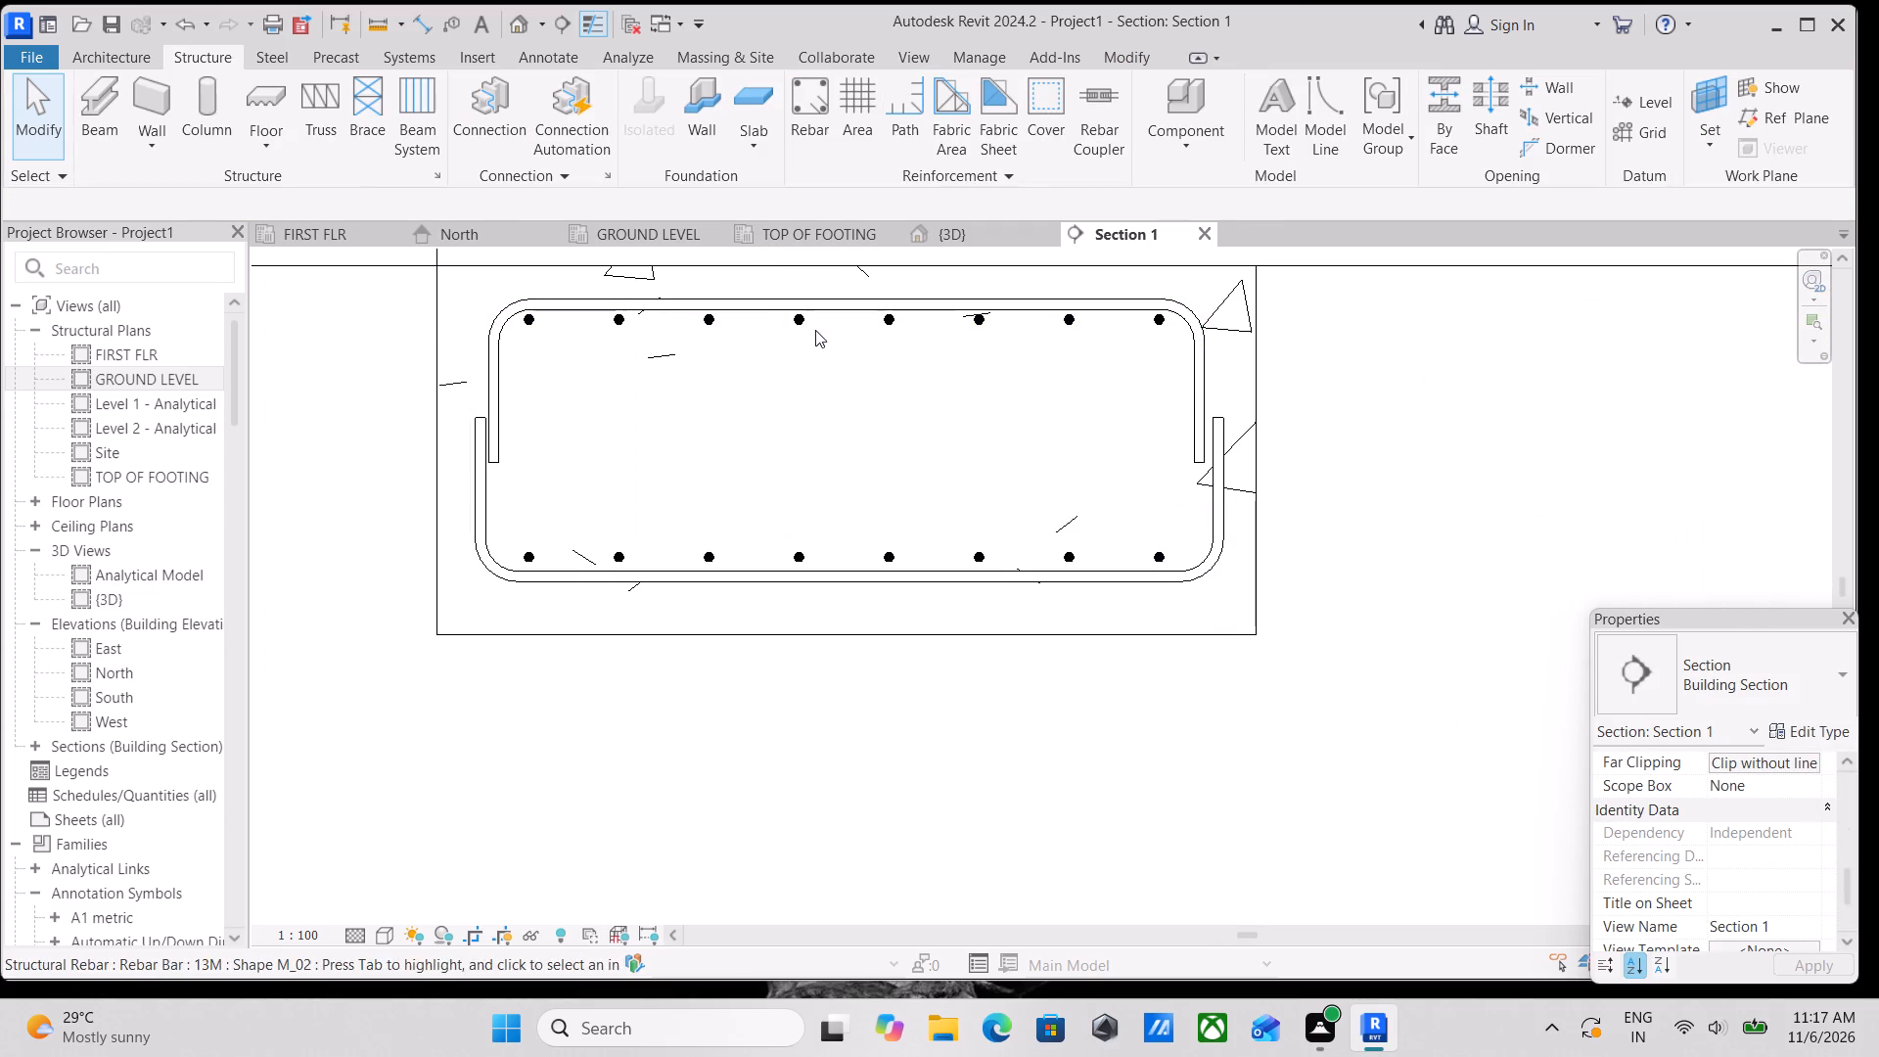
Examine the upper perpendicular set's properties and the arrangement of all bars in the footing section.
left_click(801, 324)
scroll(1725, 626, "down", 2)
scroll(1784, 772, "down", 9)
scroll(1777, 737, "up", 1)
scroll(1777, 737, "down", 3)
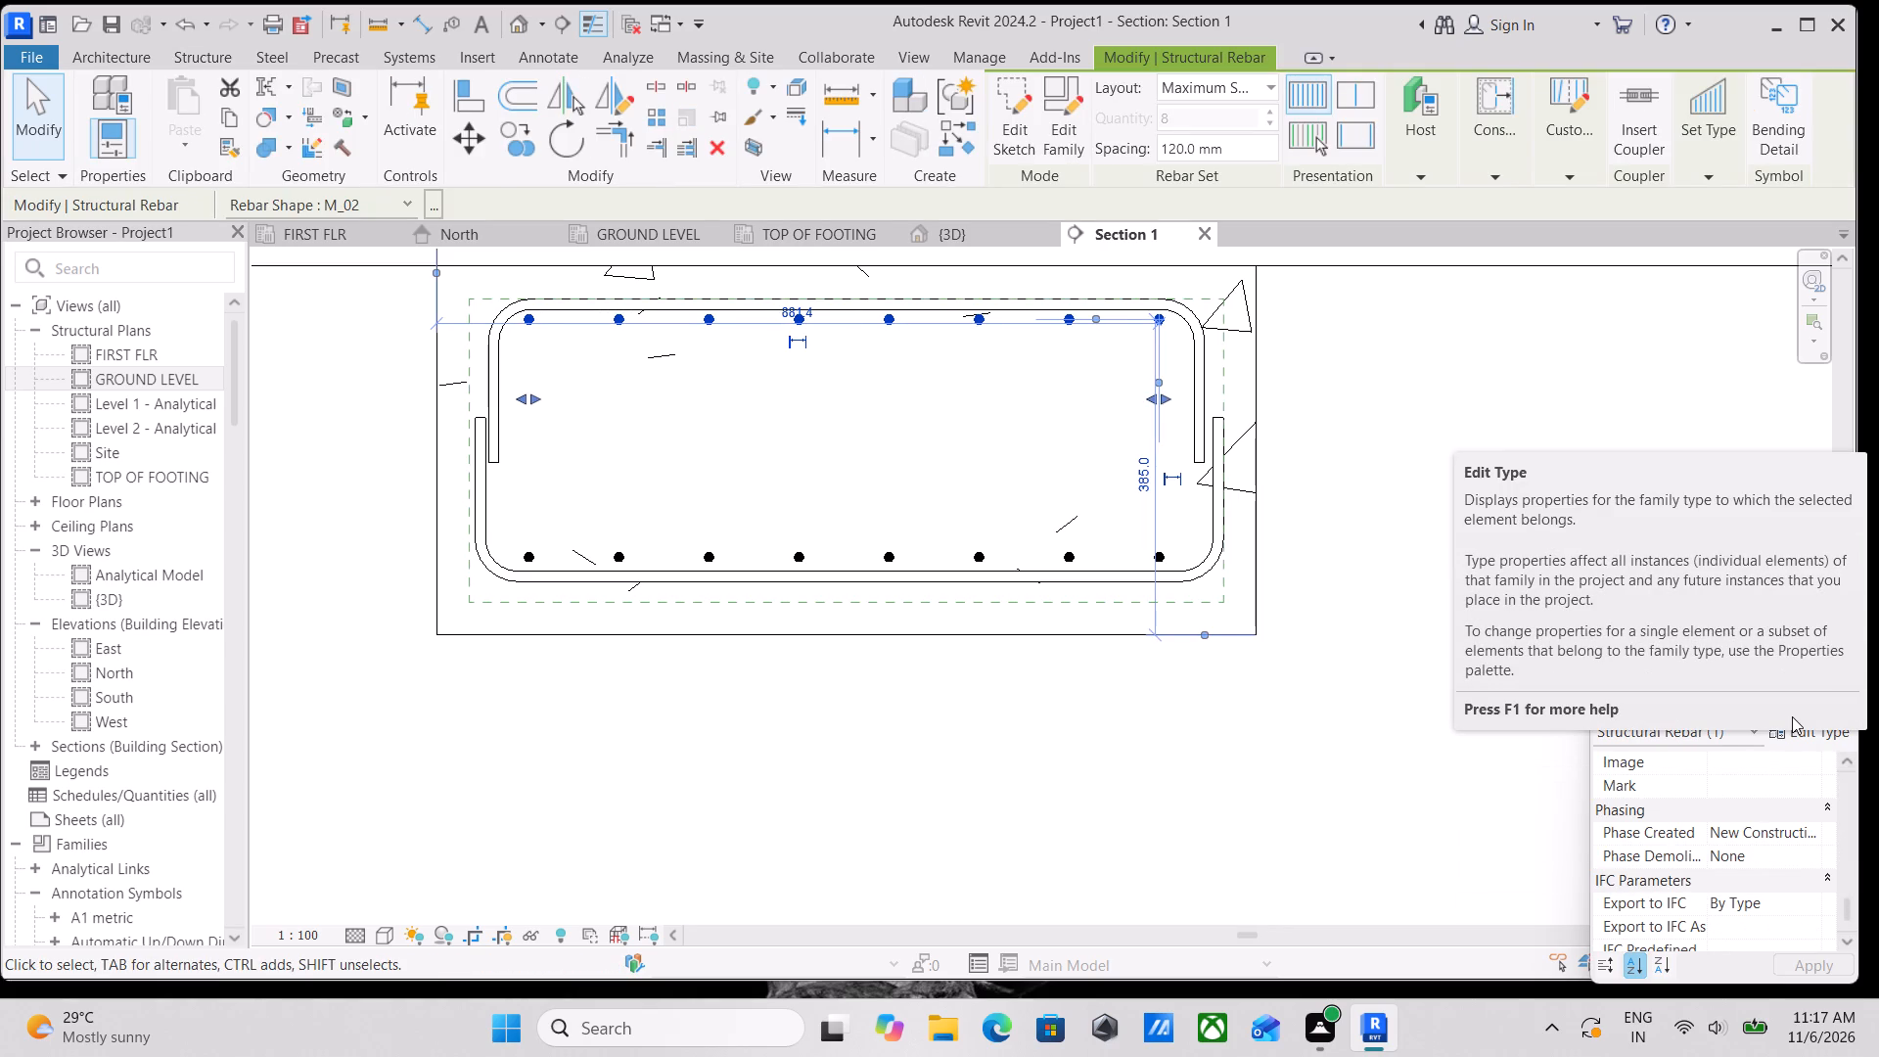
scroll(1786, 720, "down", 3)
scroll(1020, 230, "down", 1)
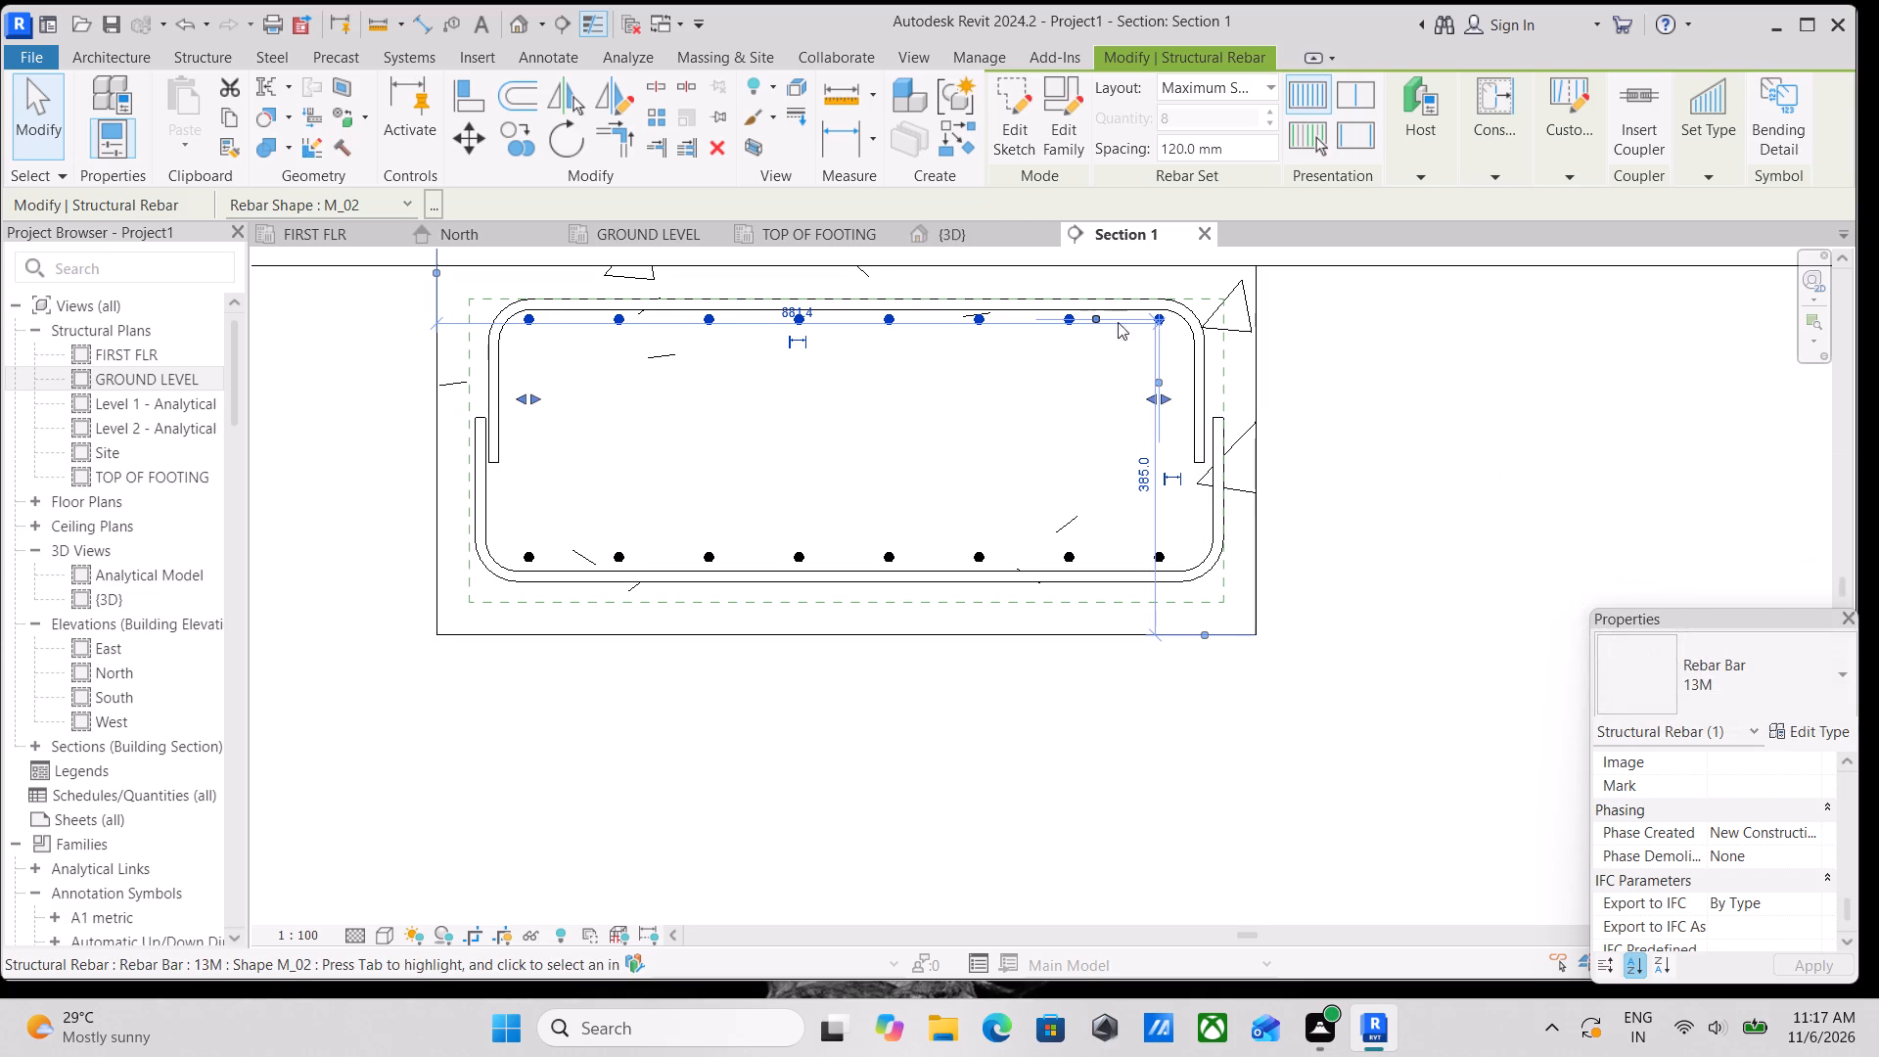
scroll(1163, 336, "up", 2)
scroll(1175, 330, "down", 2)
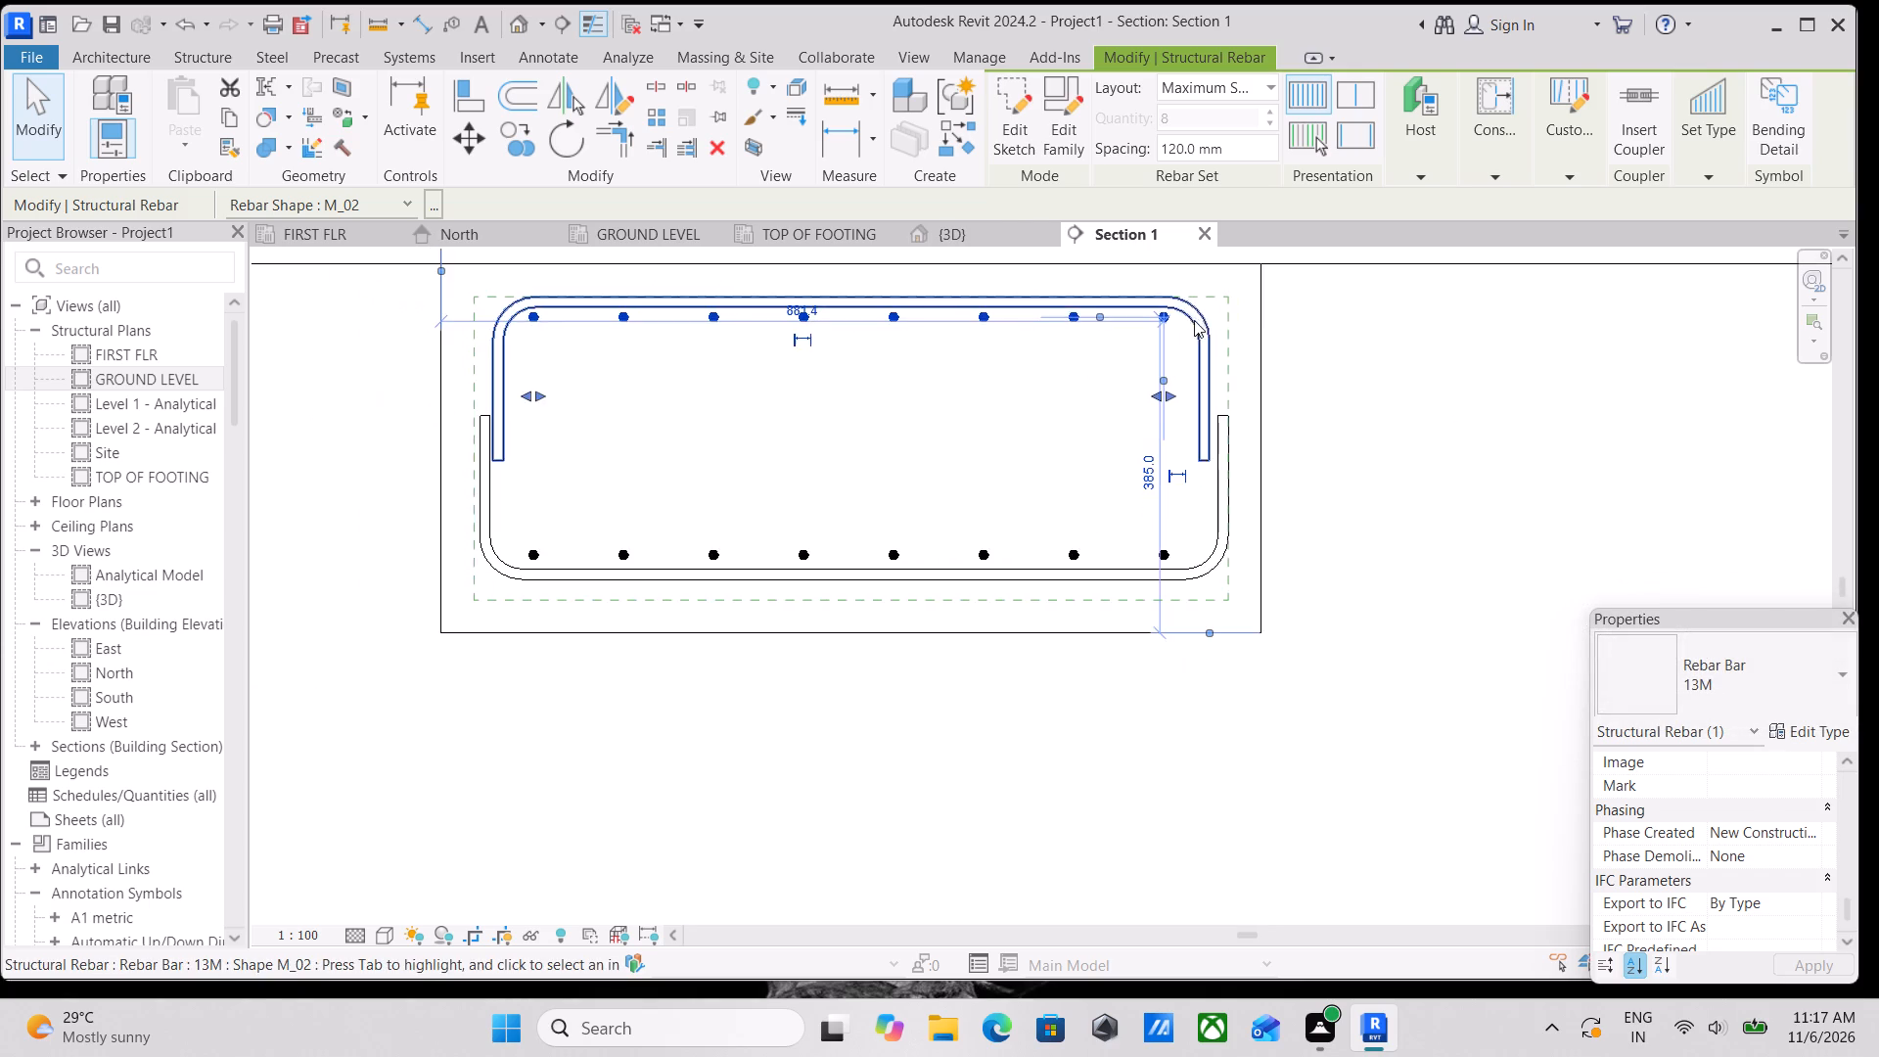
scroll(1175, 298, "up", 2)
key("Escape")
scroll(938, 349, "up", 3)
key("Escape")
scroll(671, 265, "down", 2)
middle_click_drag(671, 267, 849, 355)
scroll(849, 355, "up", 1)
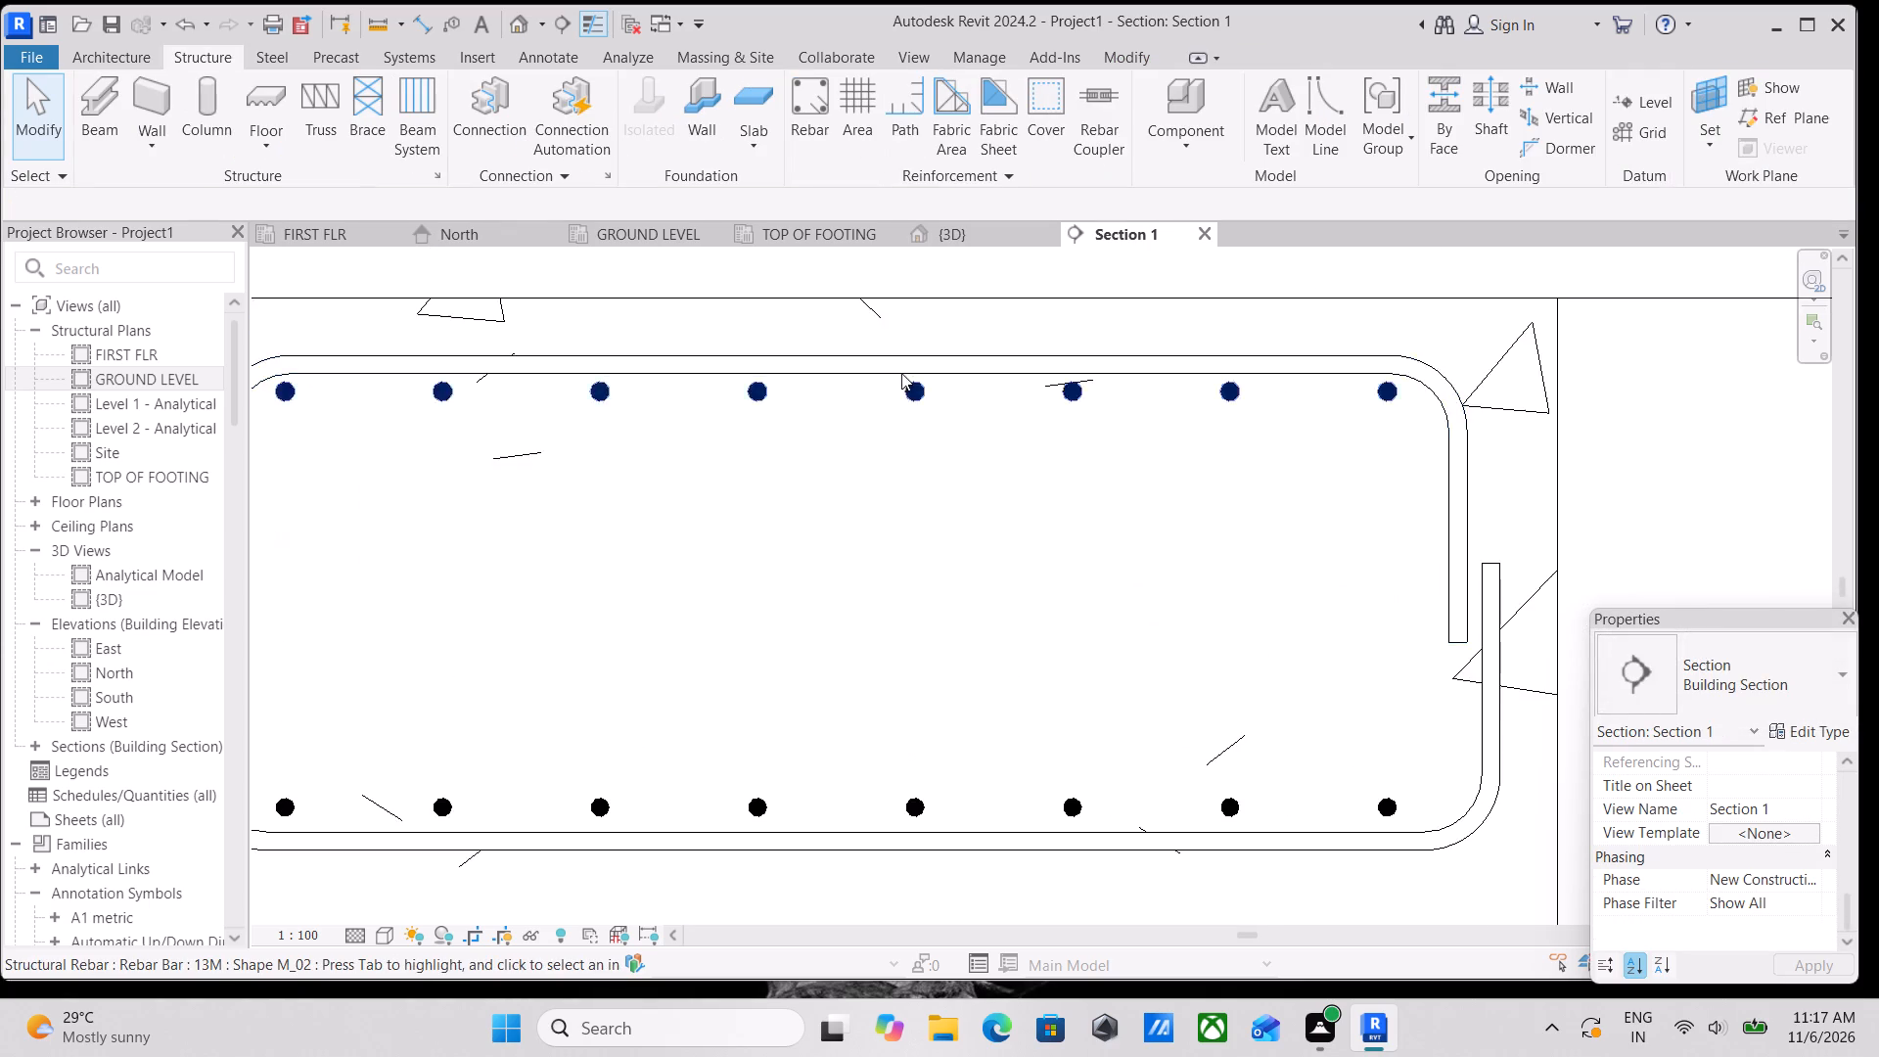
scroll(904, 378, "down", 2)
middle_click_drag(914, 392, 1007, 391)
scroll(1011, 390, "up", 1)
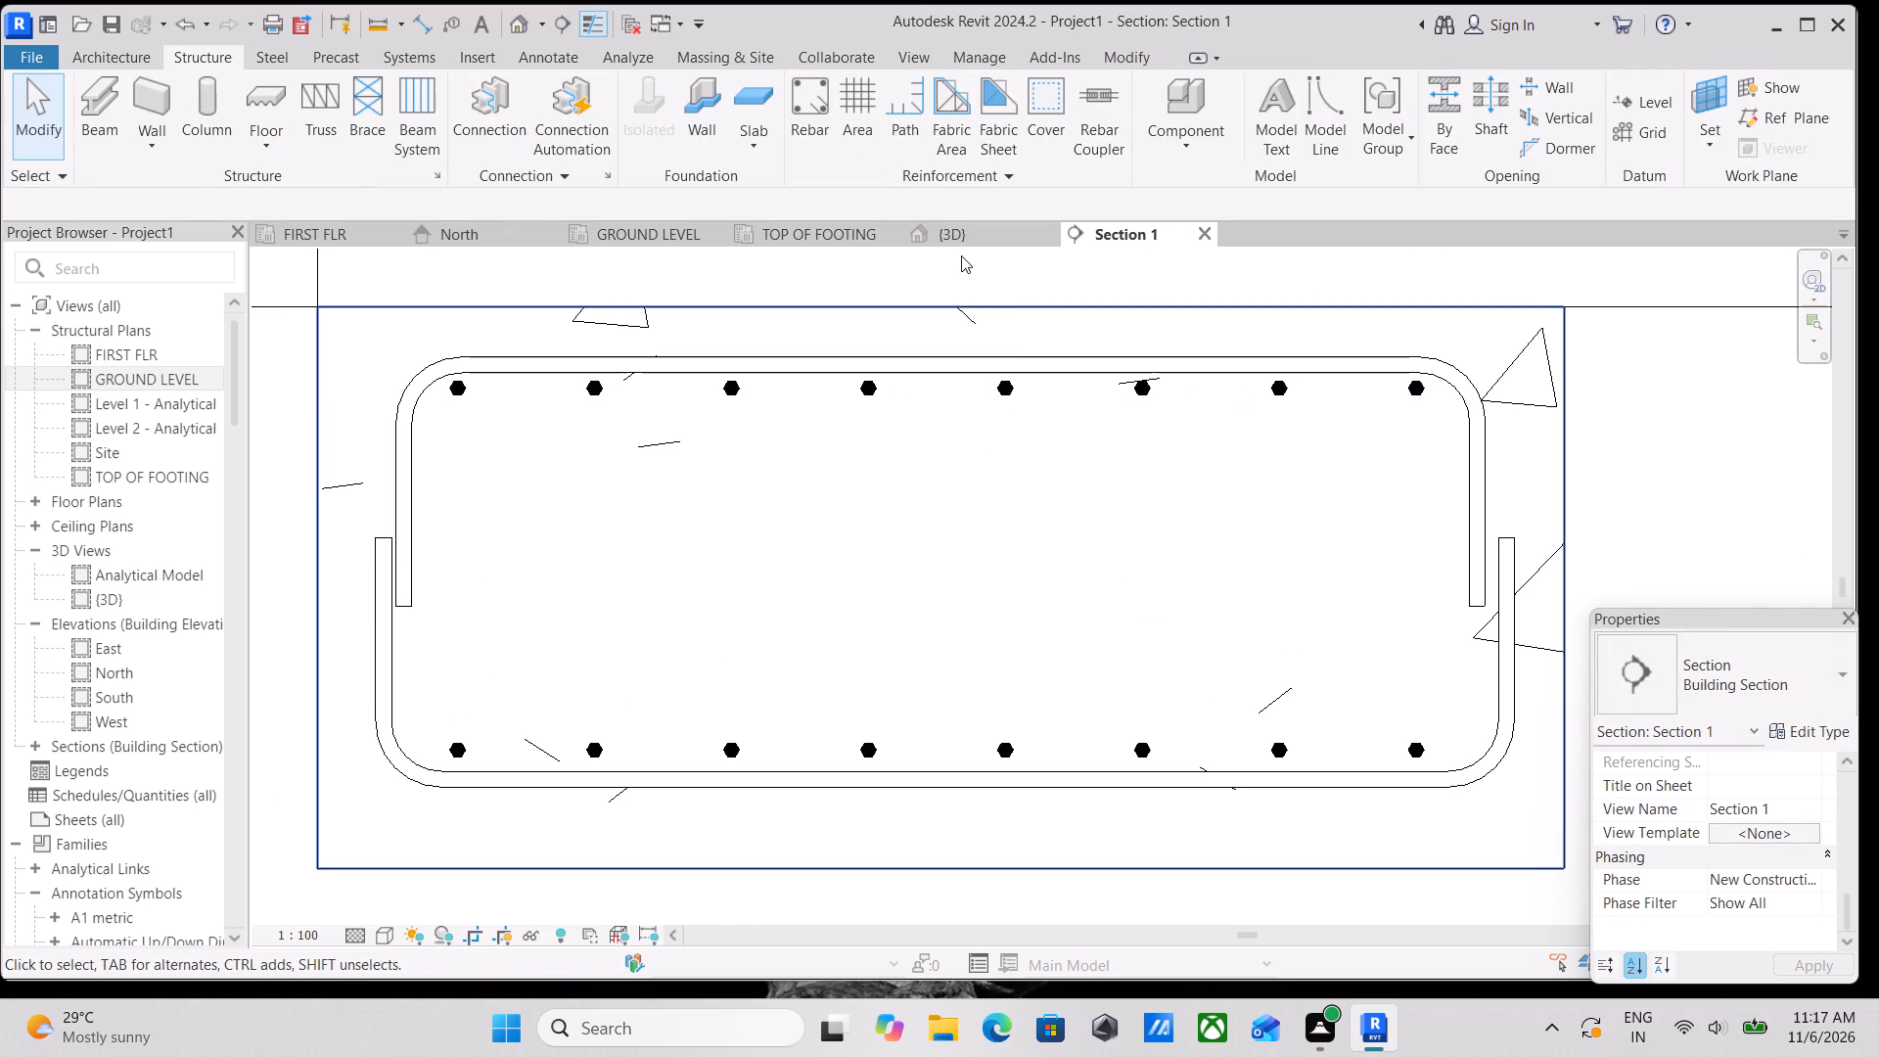
Examine the A1 footing's complete rebar cage in the {3D} view from the side, above and the back corner.
left_click(957, 228)
scroll(1027, 394, "down", 2)
middle_click_drag(1033, 403, 1040, 262)
scroll(1066, 499, "up", 4)
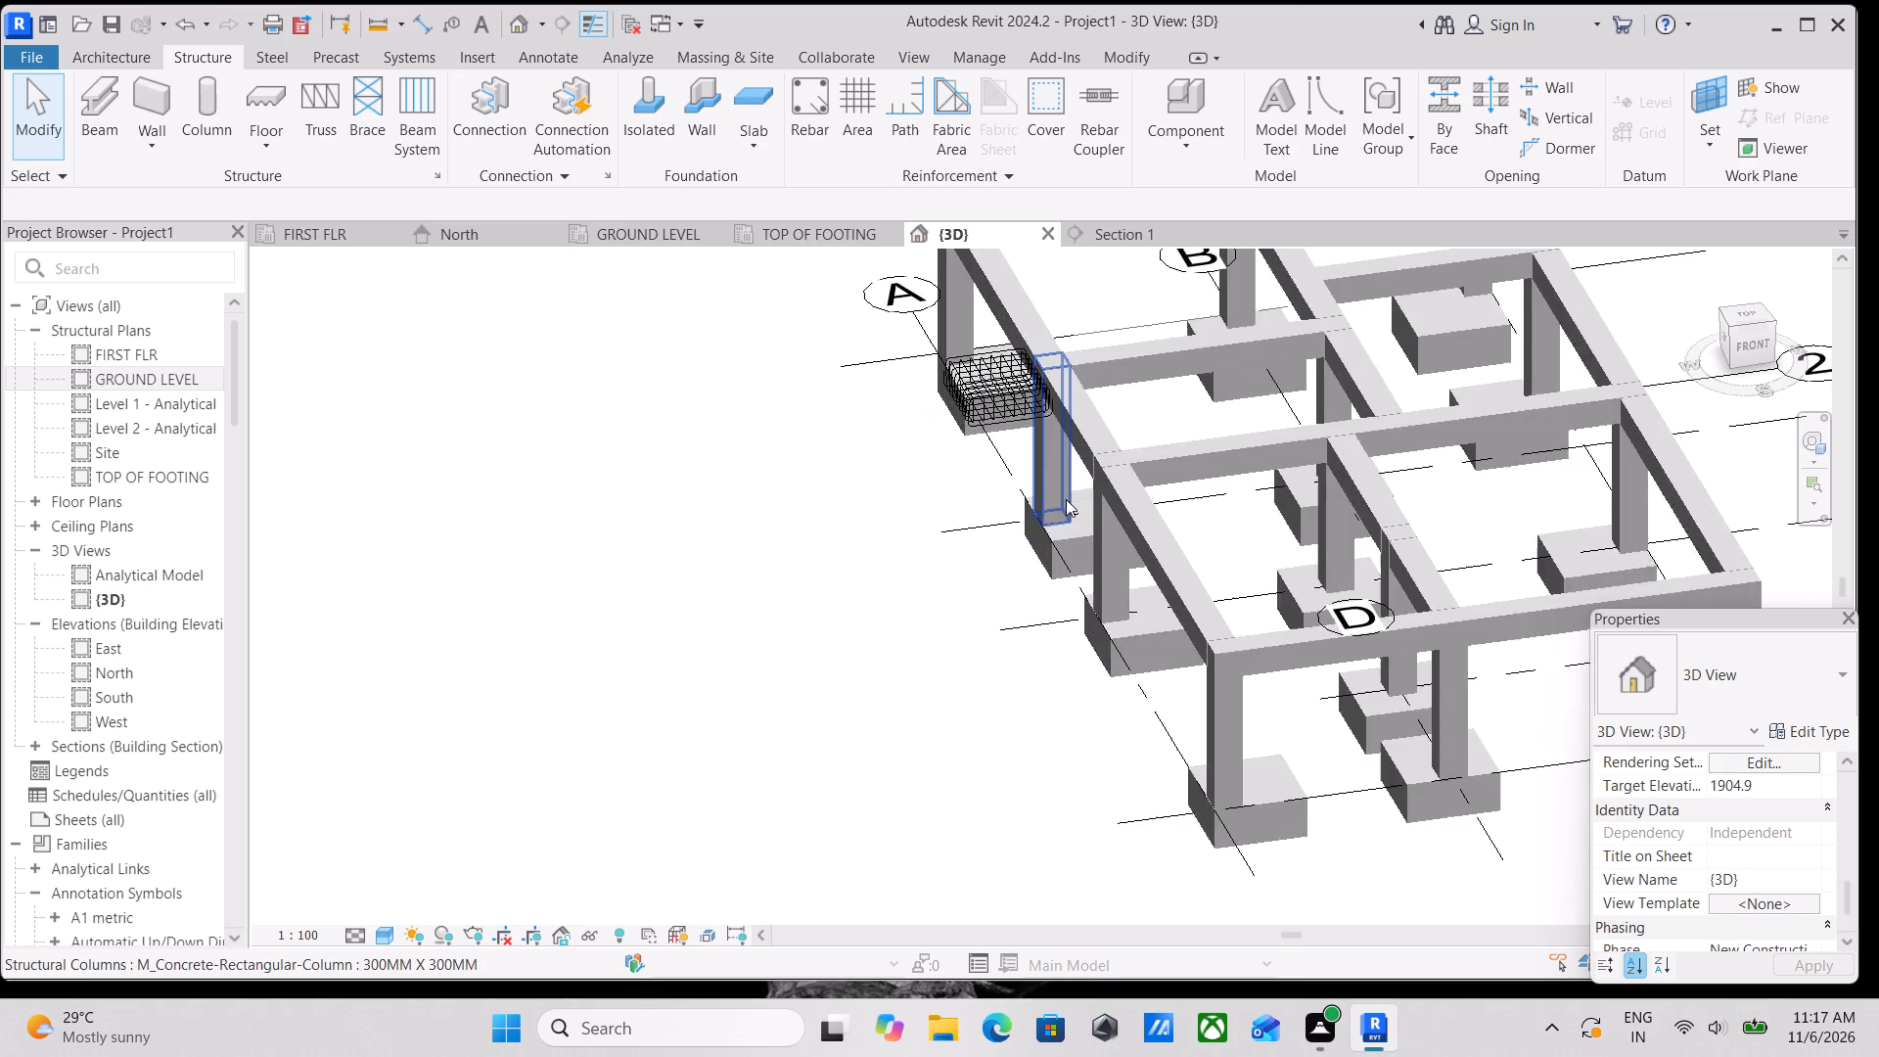
scroll(1066, 499, "up", 6)
middle_click_drag(870, 411, 948, 582)
middle_click_drag(1110, 483, 1255, 429)
middle_click_drag(1255, 429, 1313, 181)
middle_click_drag(1247, 621, 1222, 246)
middle_click_drag(1094, 606, 1176, 394, "shift")
middle_click_drag(1194, 410, 762, 437)
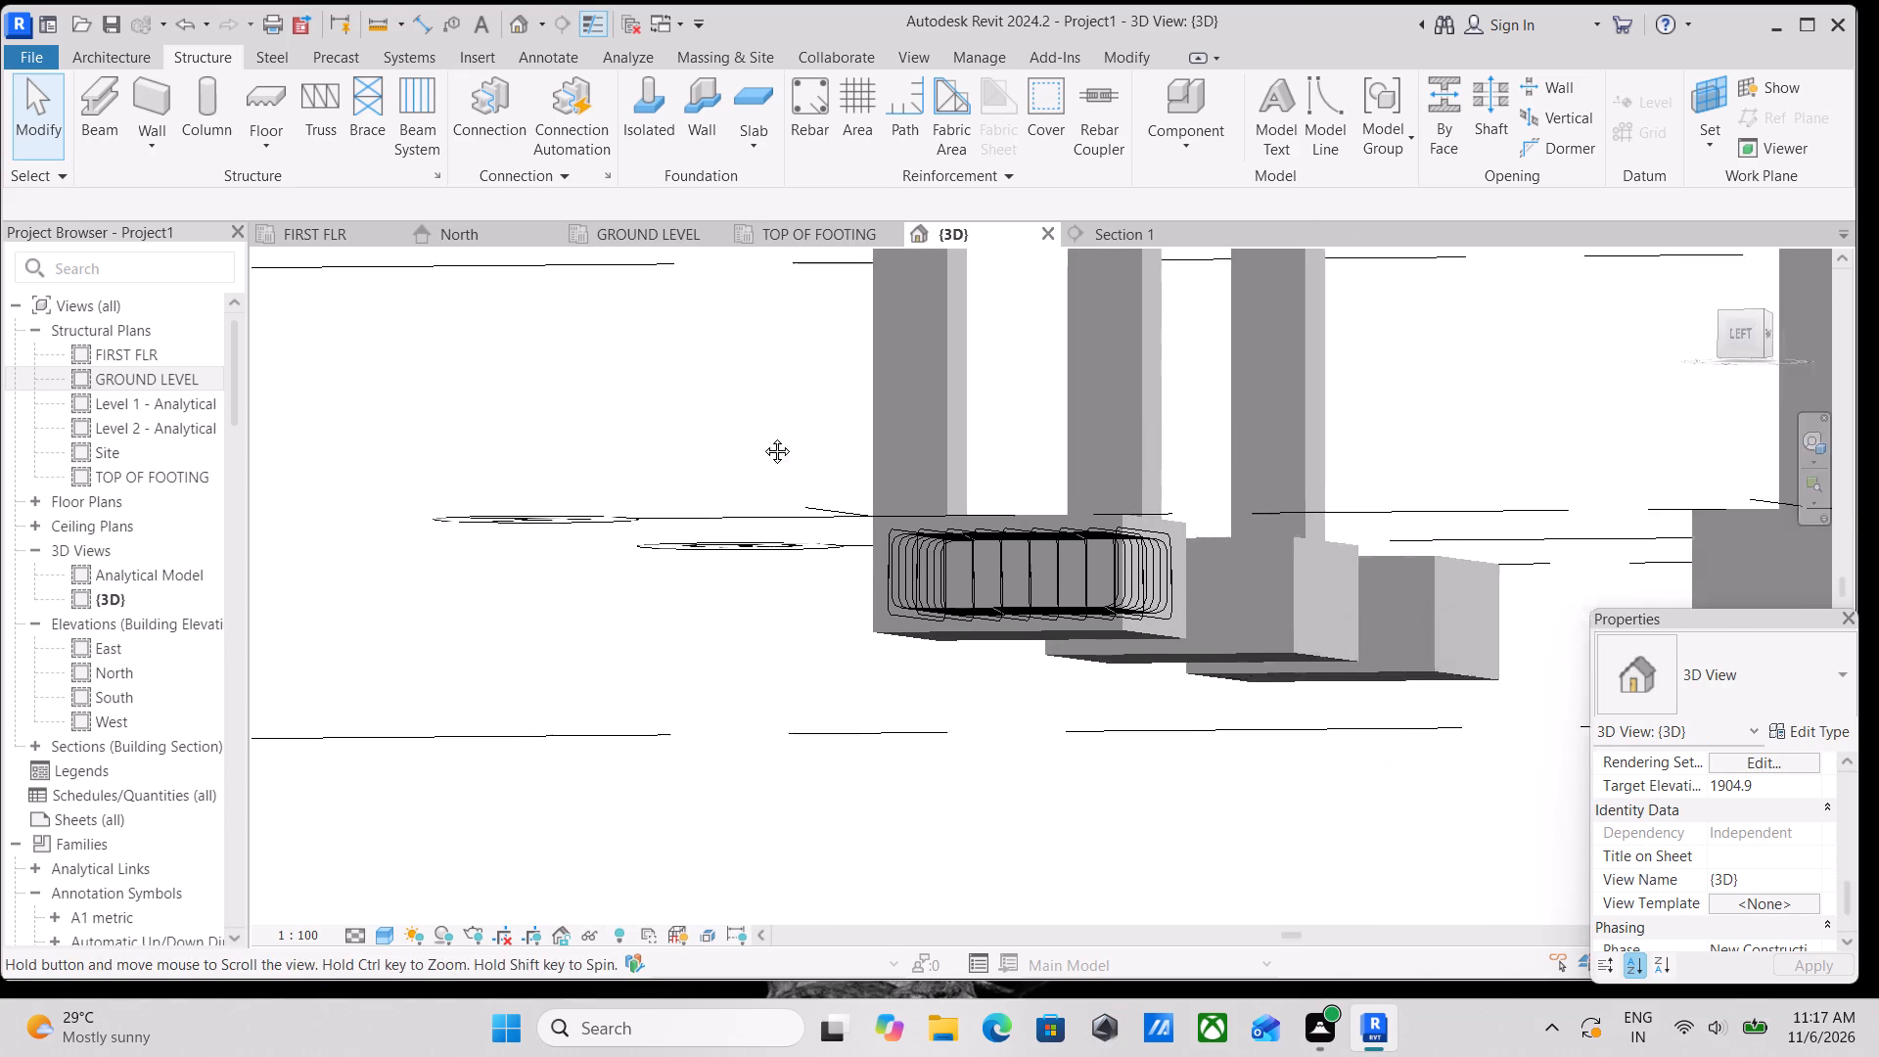
middle_click_drag(762, 437, 693, 436)
middle_click_drag(1123, 601, 1155, 622, "shift")
scroll(1219, 446, "down", 2)
middle_click_drag(1219, 446, 539, 335)
scroll(848, 387, "down", 7)
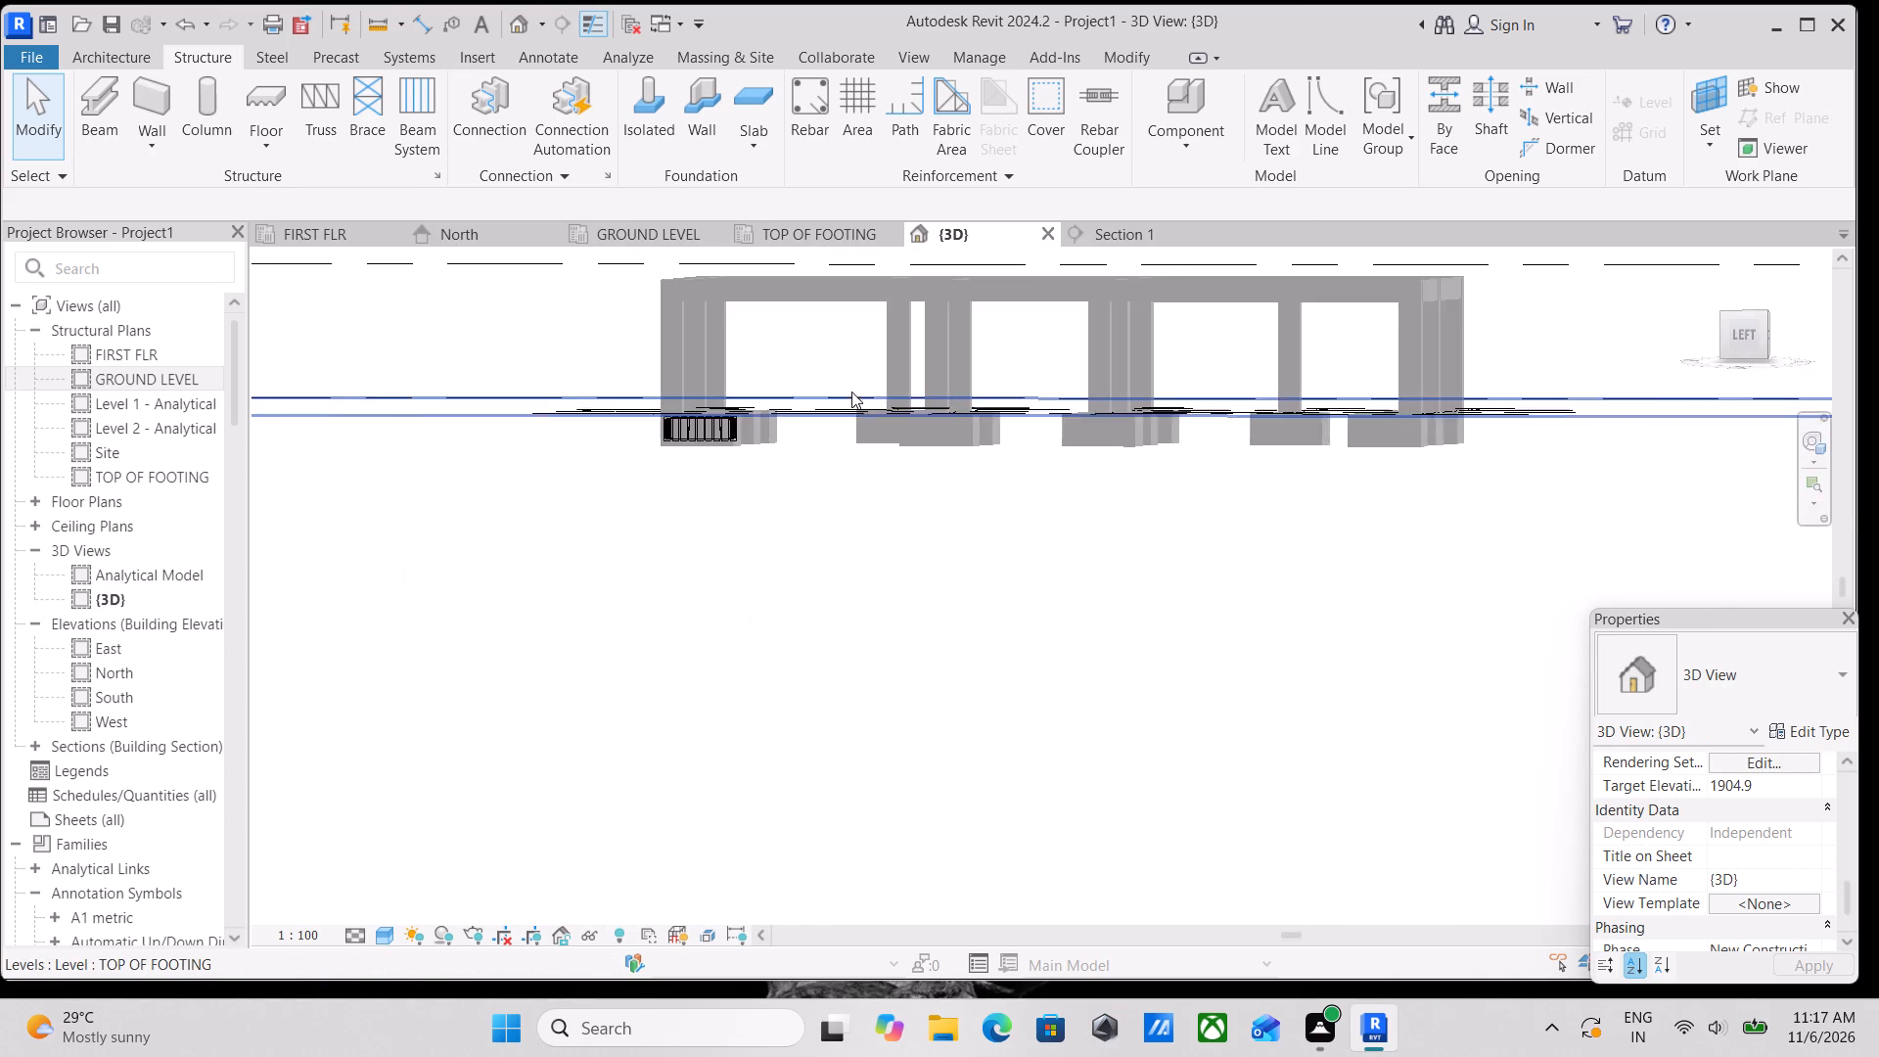
middle_click_drag(817, 409, 1048, 623, "shift")
middle_click_drag(1179, 538, 193, 389)
scroll(803, 533, "up", 4)
middle_click_drag(589, 639, 589, 638)
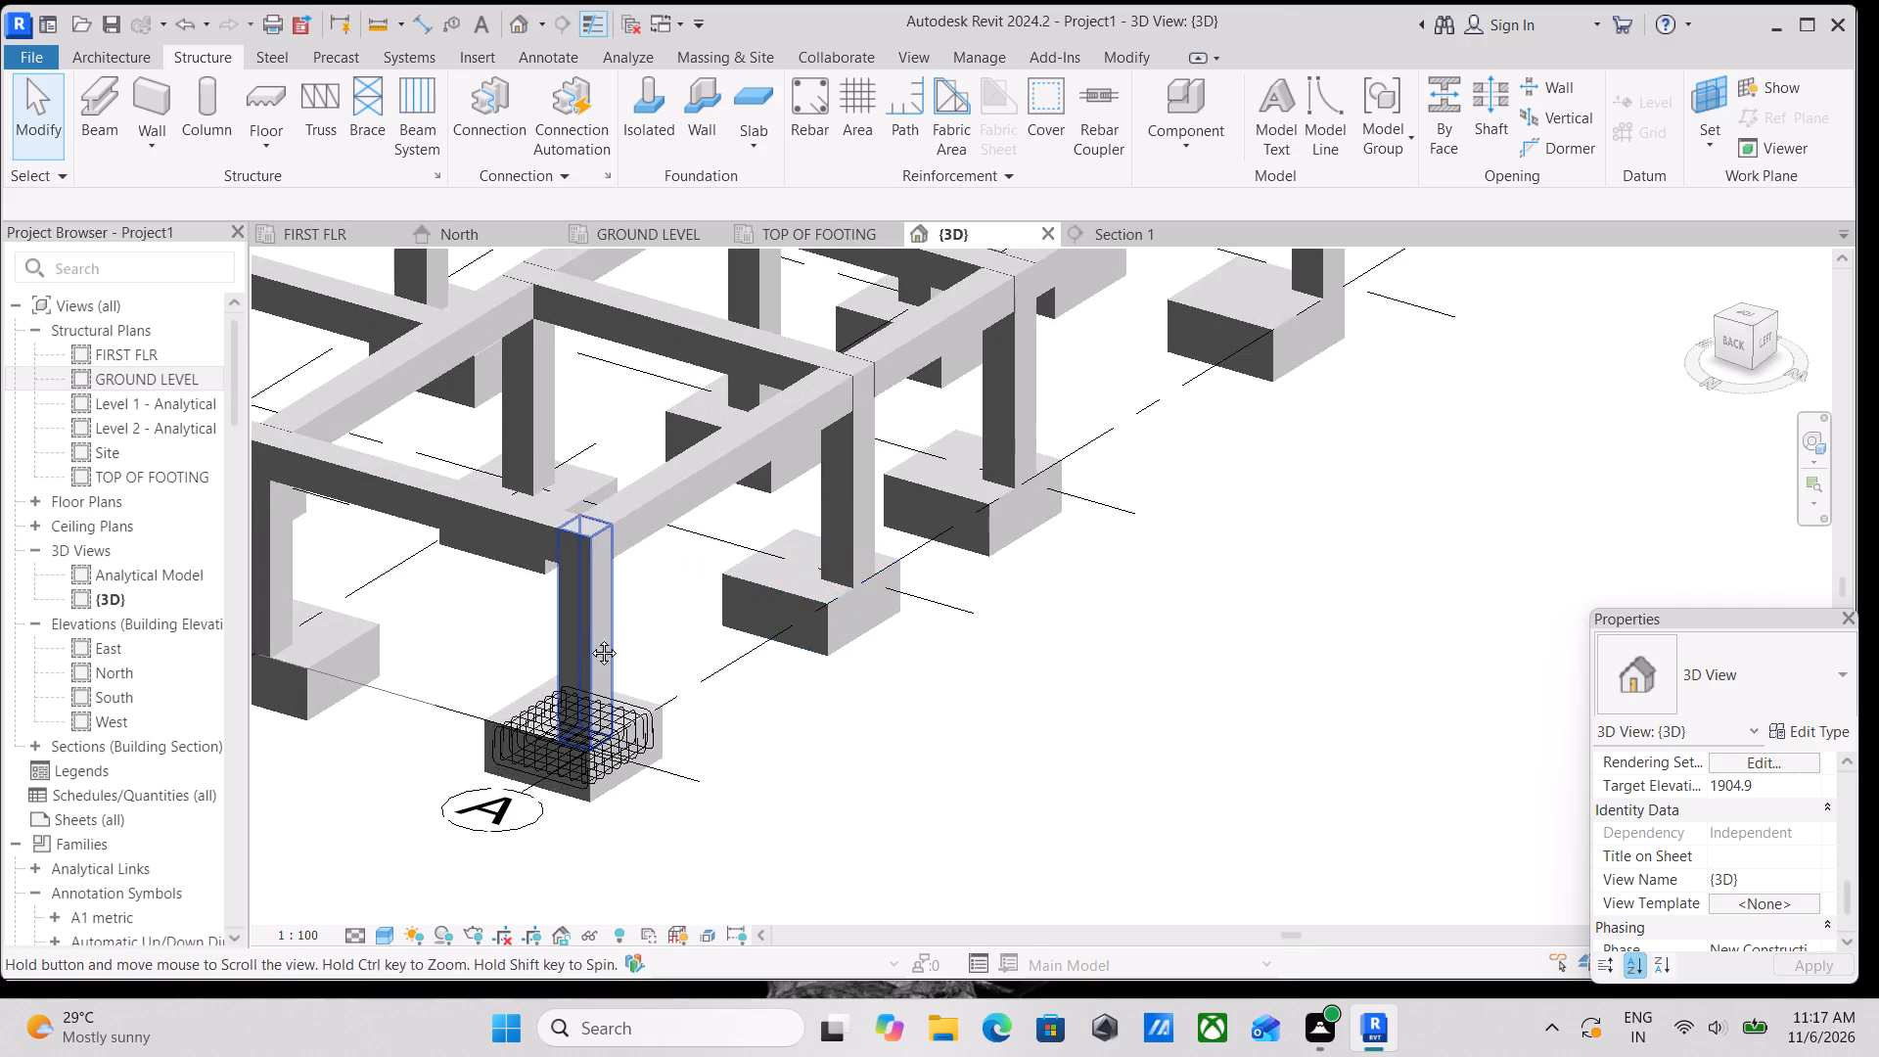
Set the {3D} view's detail level to Fine with the A1 footing's reinforcement in close view.
middle_click_drag(589, 638, 652, 593)
middle_click_drag(809, 620, 986, 759)
middle_click_drag(1095, 581, 0, 581)
middle_click_drag(522, 494, 509, 666)
scroll(727, 499, "up", 7)
middle_click_drag(756, 456, 751, 537)
scroll(750, 540, "up", 1)
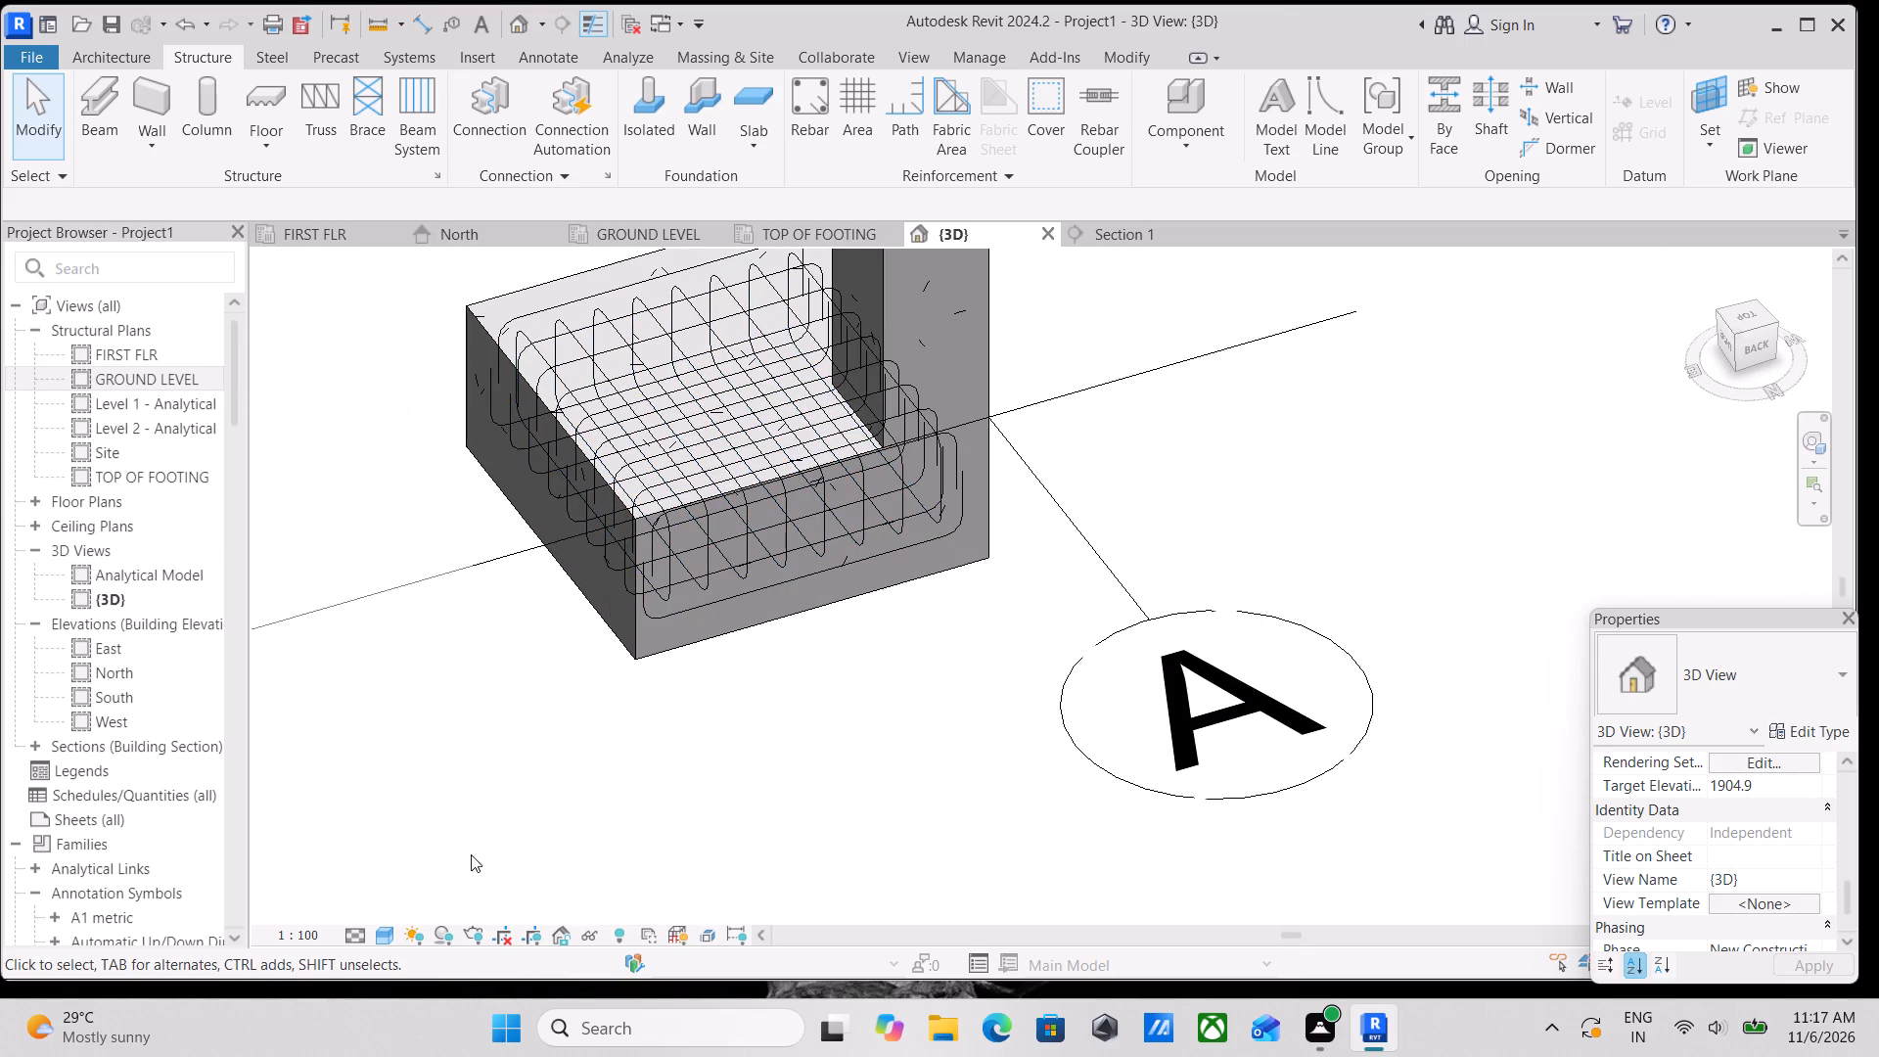
left_click(349, 944)
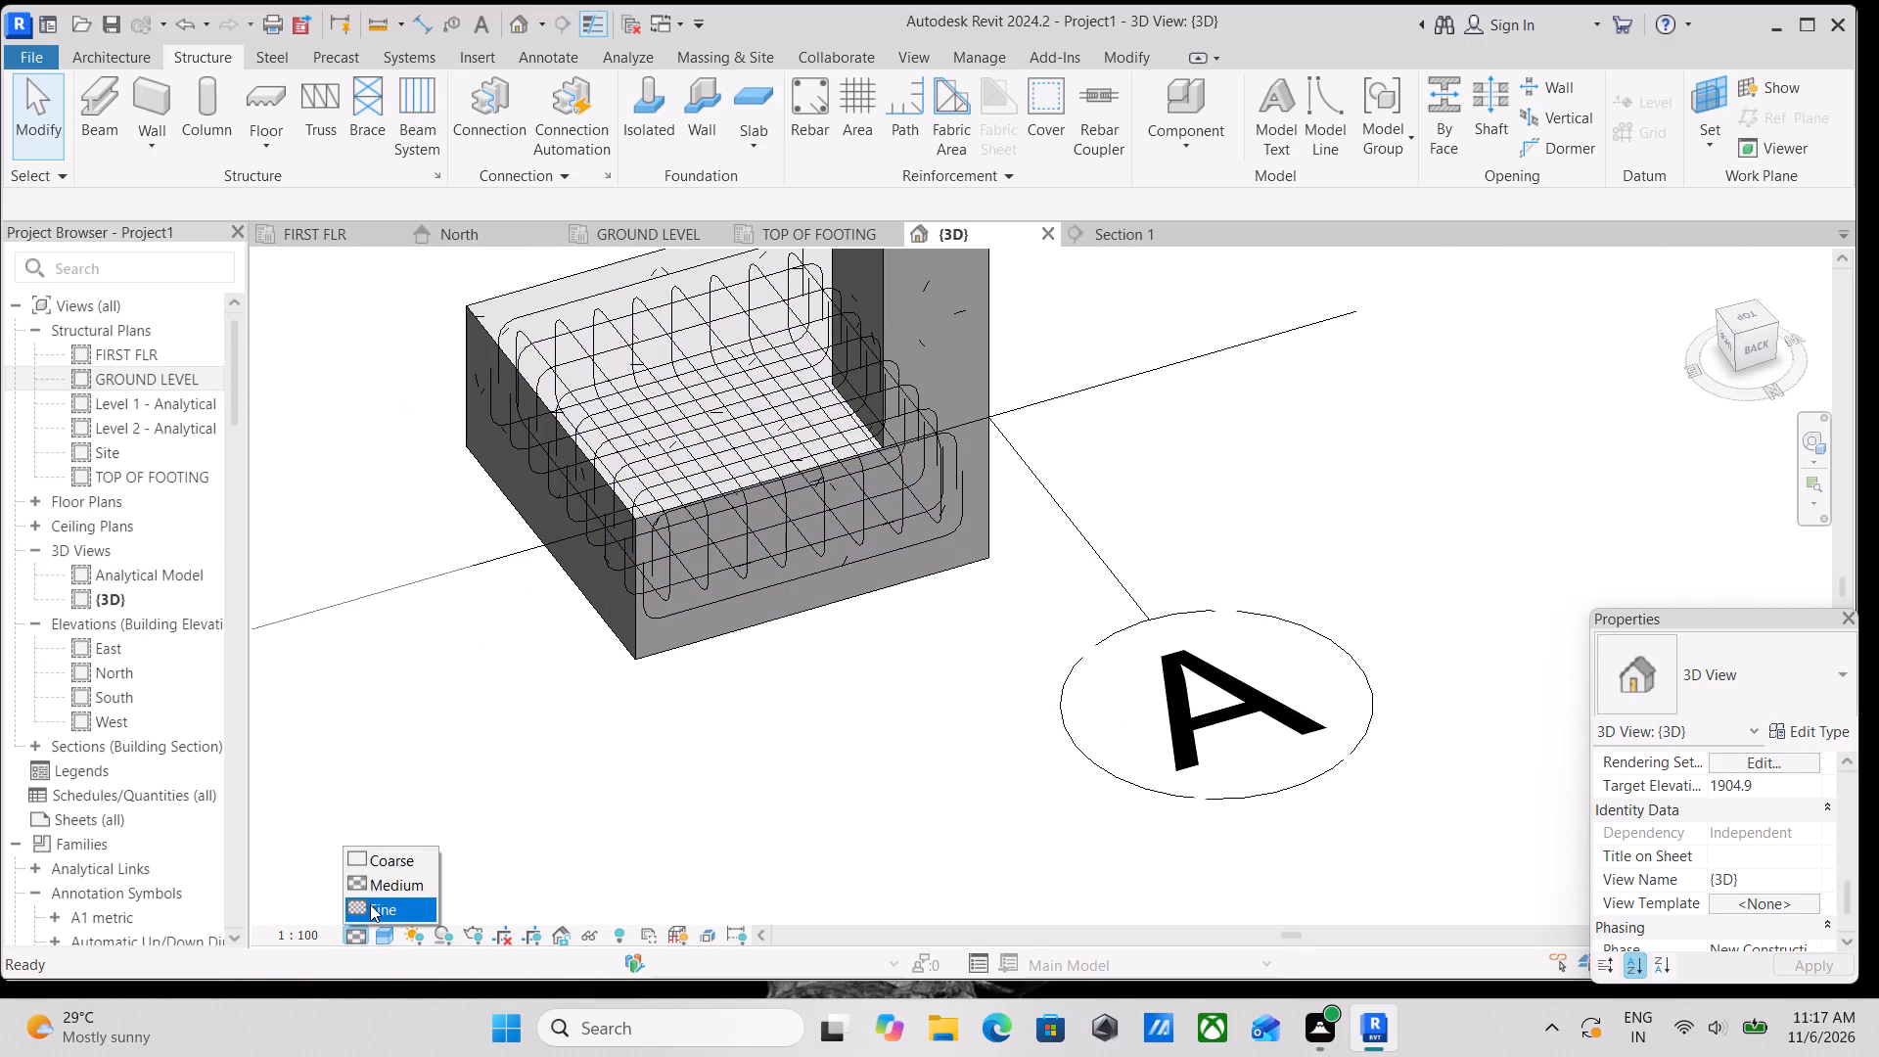
left_click(370, 904)
Examine the A1 footing's rebar cage in the {3D} view and compare it with the bar layout in Section 1.
scroll(605, 542, "up", 3)
middle_click_drag(802, 540, 806, 846)
scroll(819, 824, "up", 2)
scroll(908, 703, "down", 2)
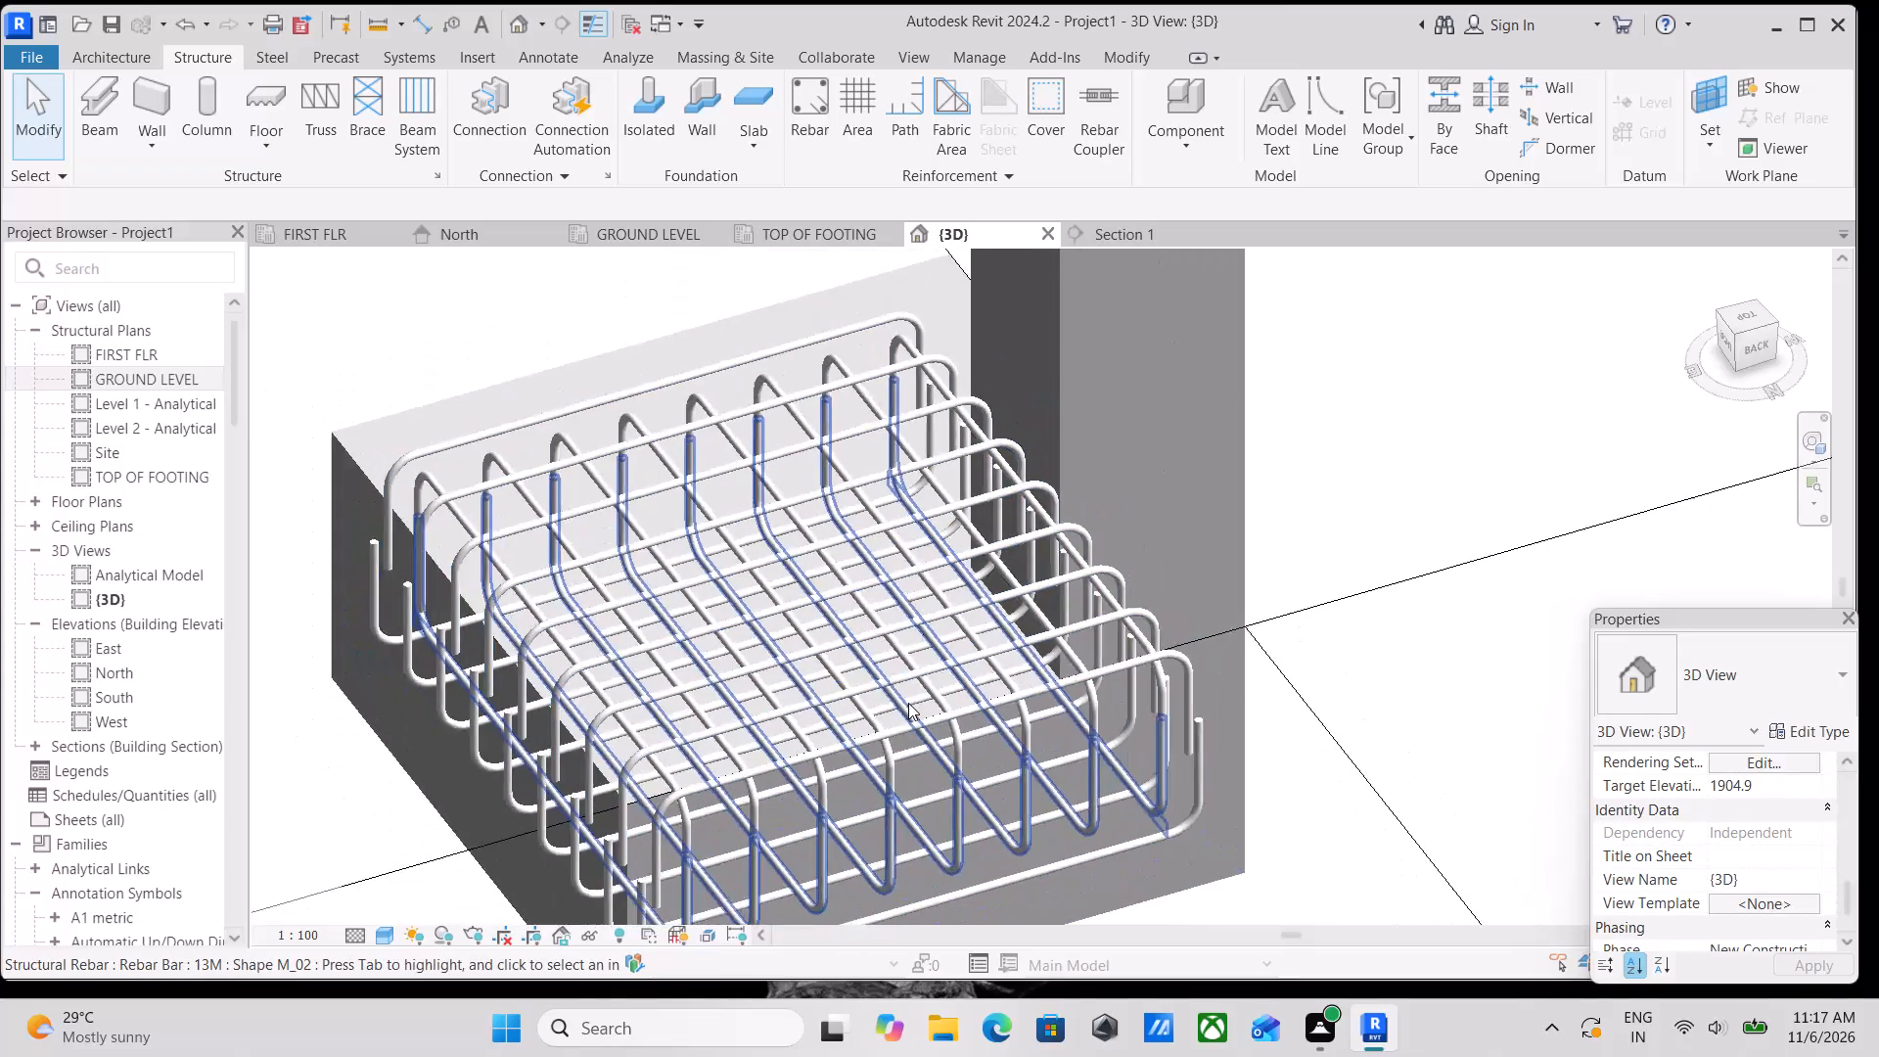
scroll(908, 703, "down", 6)
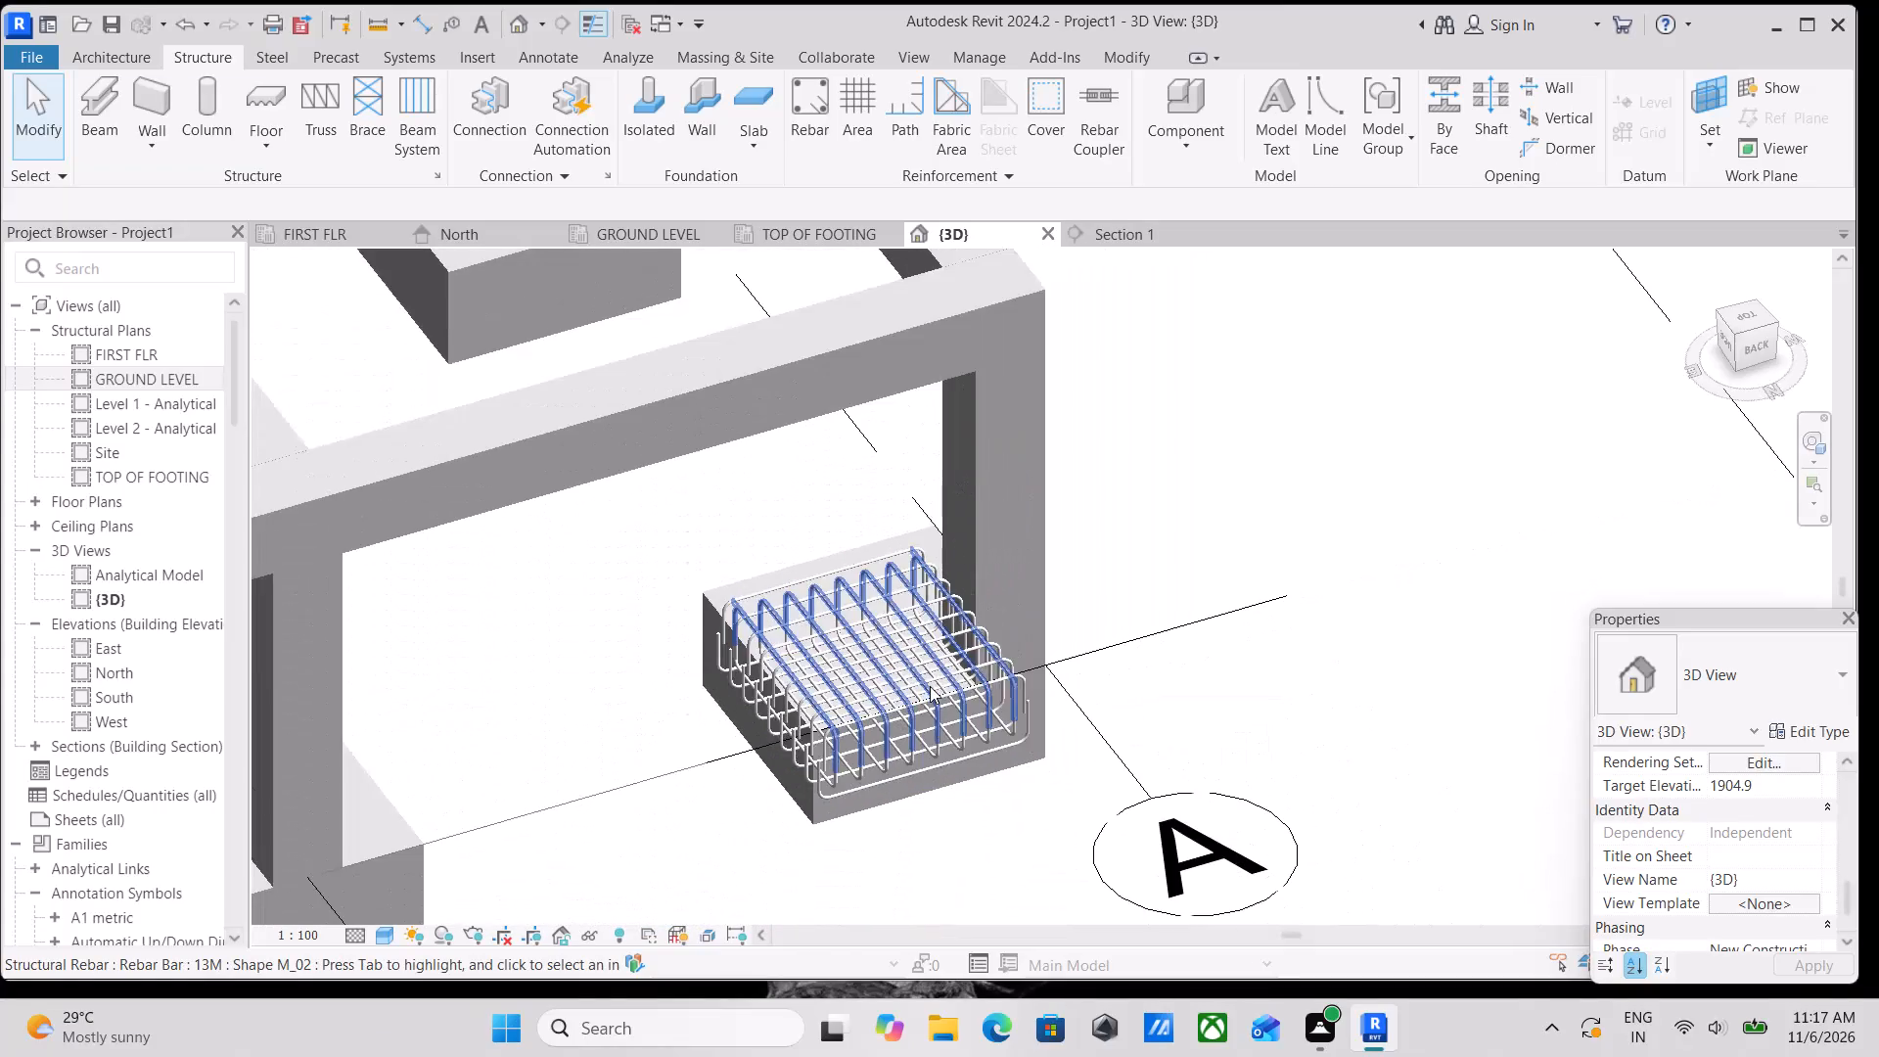
left_click(1119, 224)
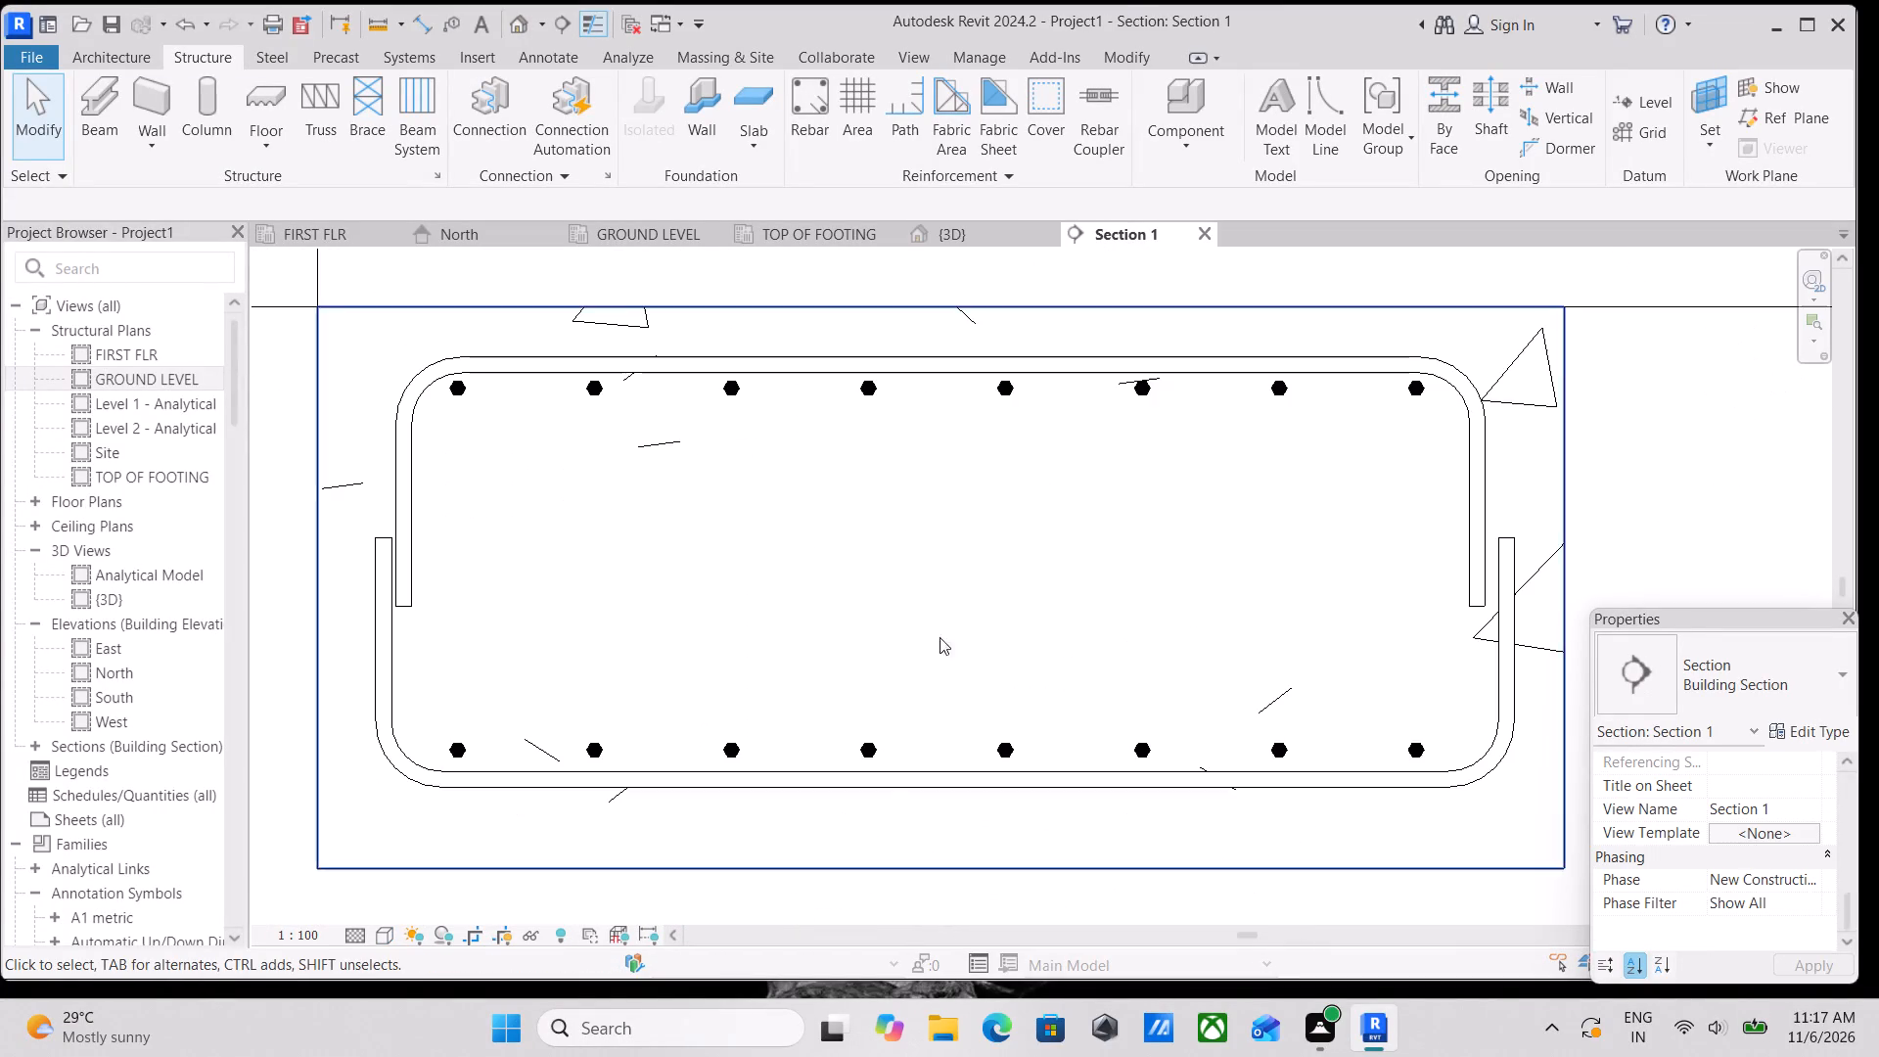
scroll(909, 670, "down", 2)
left_click(927, 220)
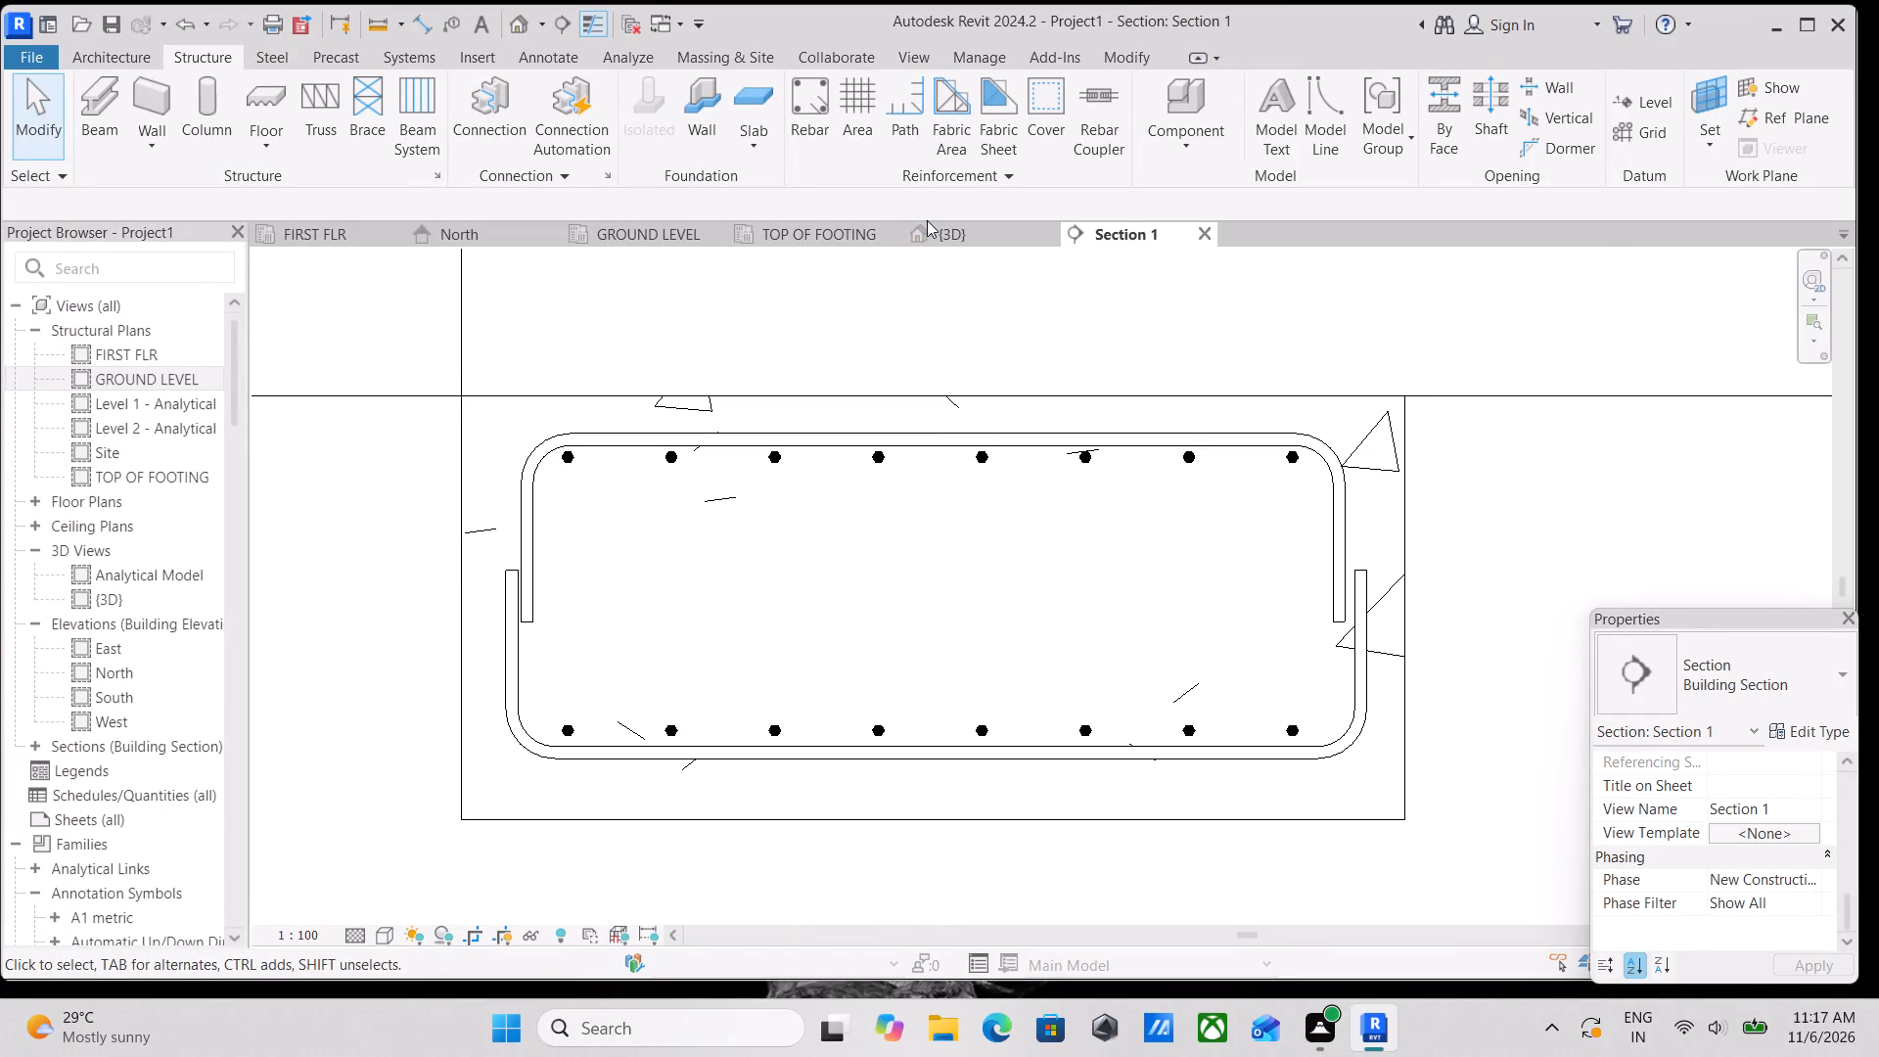
left_click(944, 224)
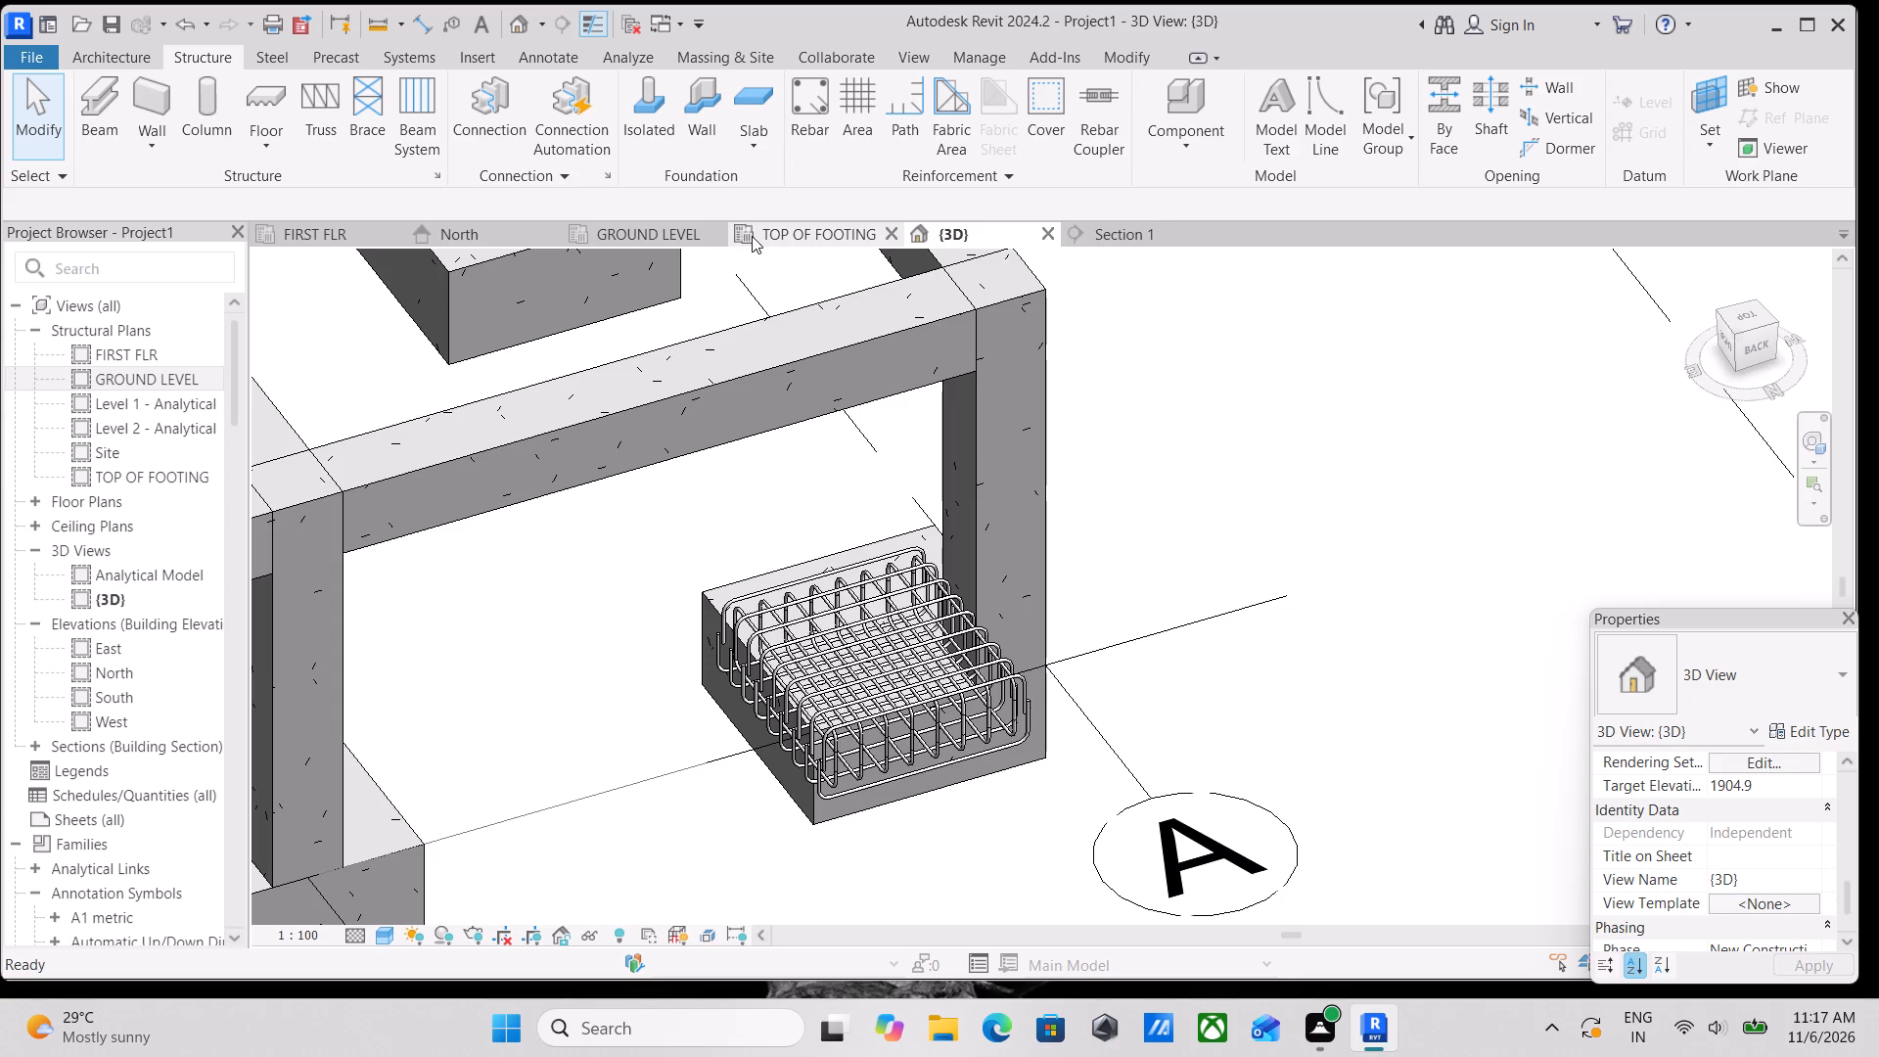
In the TOP OF FOOTING plan, draw a horizontal section through the A1 column, from inside the footing to just past grid A.
left_click(770, 232)
scroll(806, 644, "down", 7)
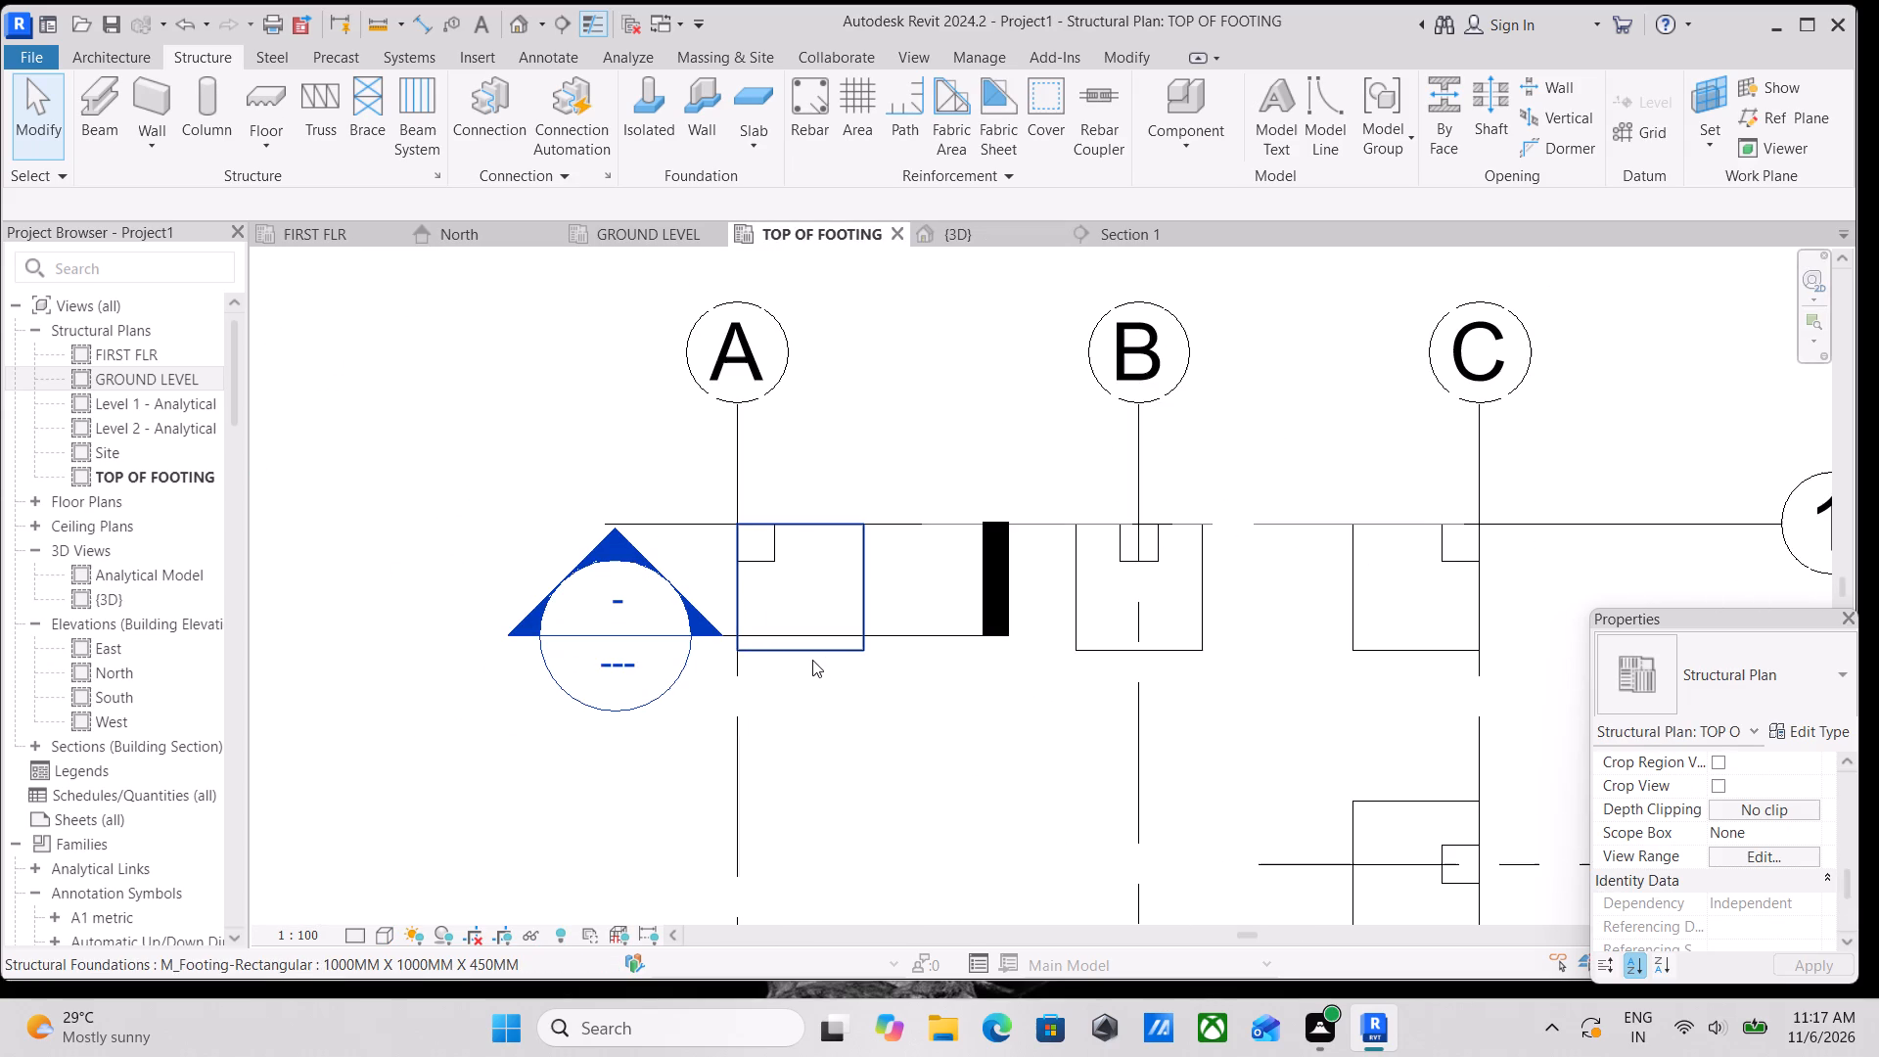
scroll(734, 503, "up", 2)
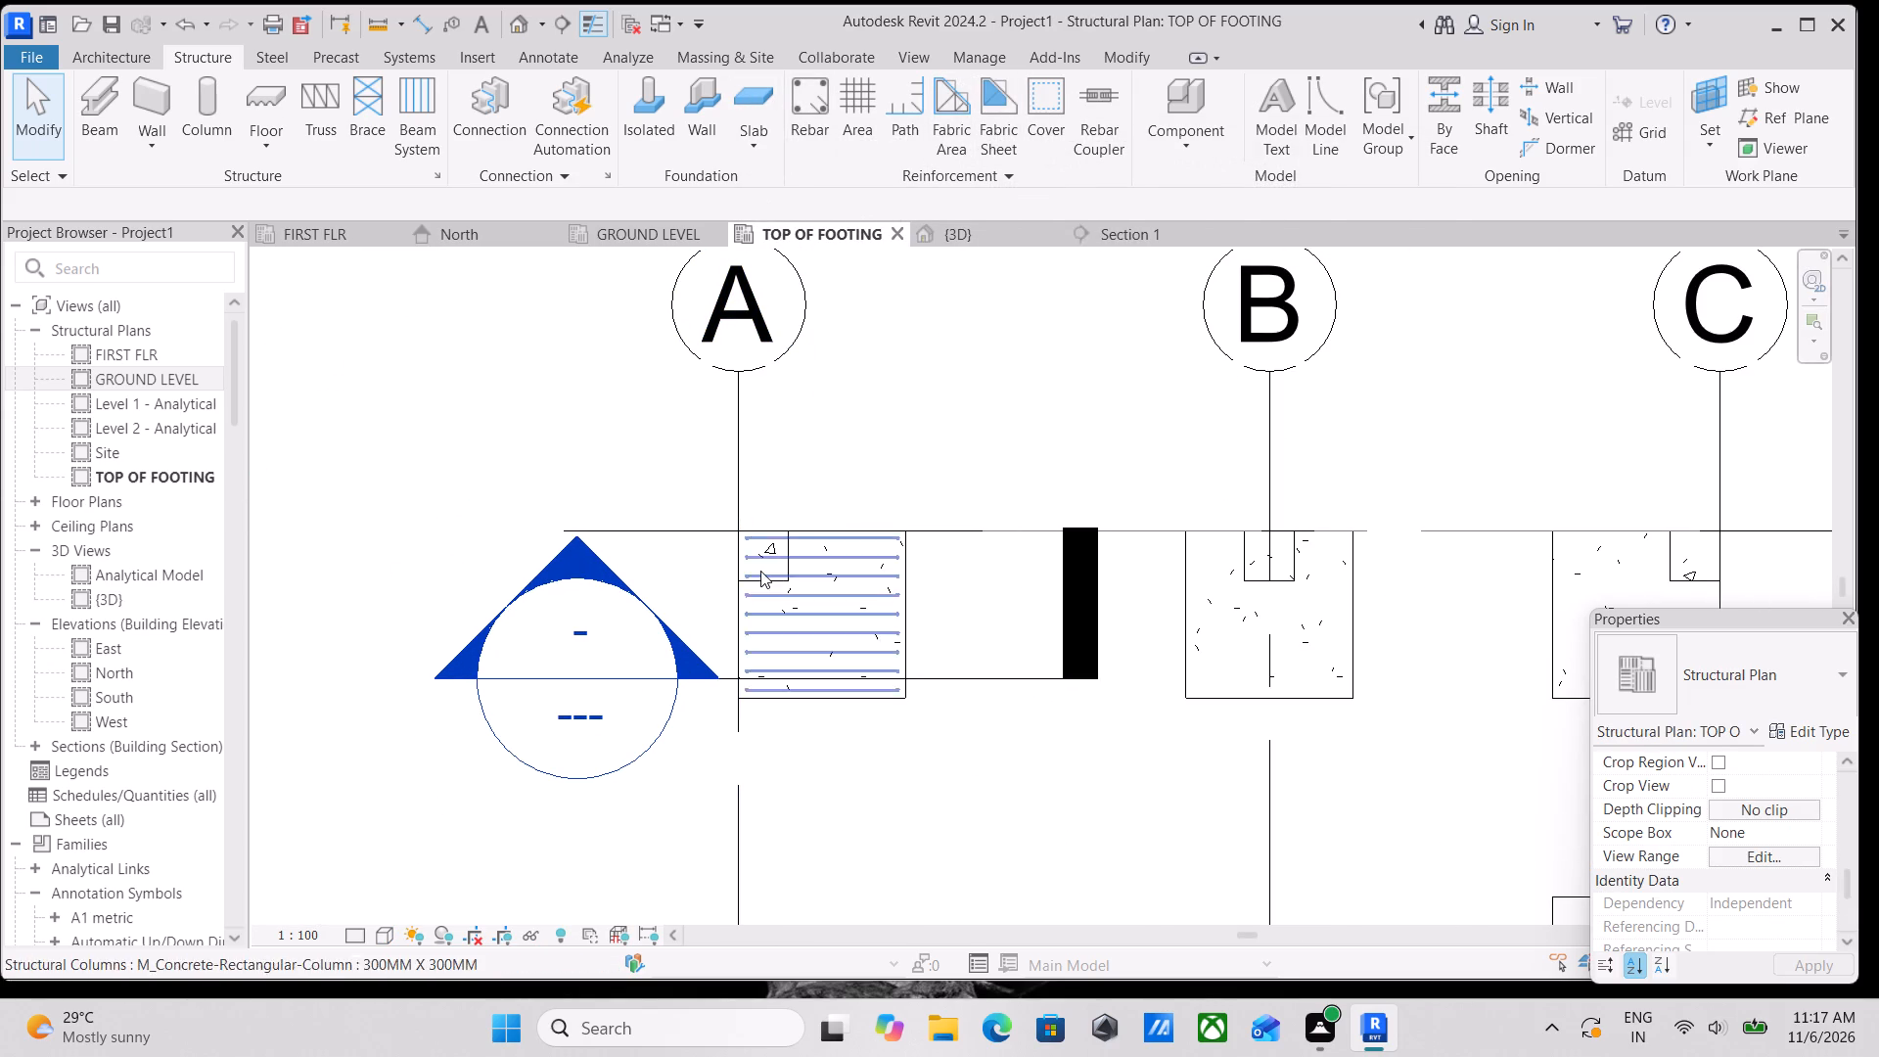
scroll(759, 570, "up", 2)
middle_click_drag(859, 458, 1014, 486)
scroll(723, 377, "down", 1)
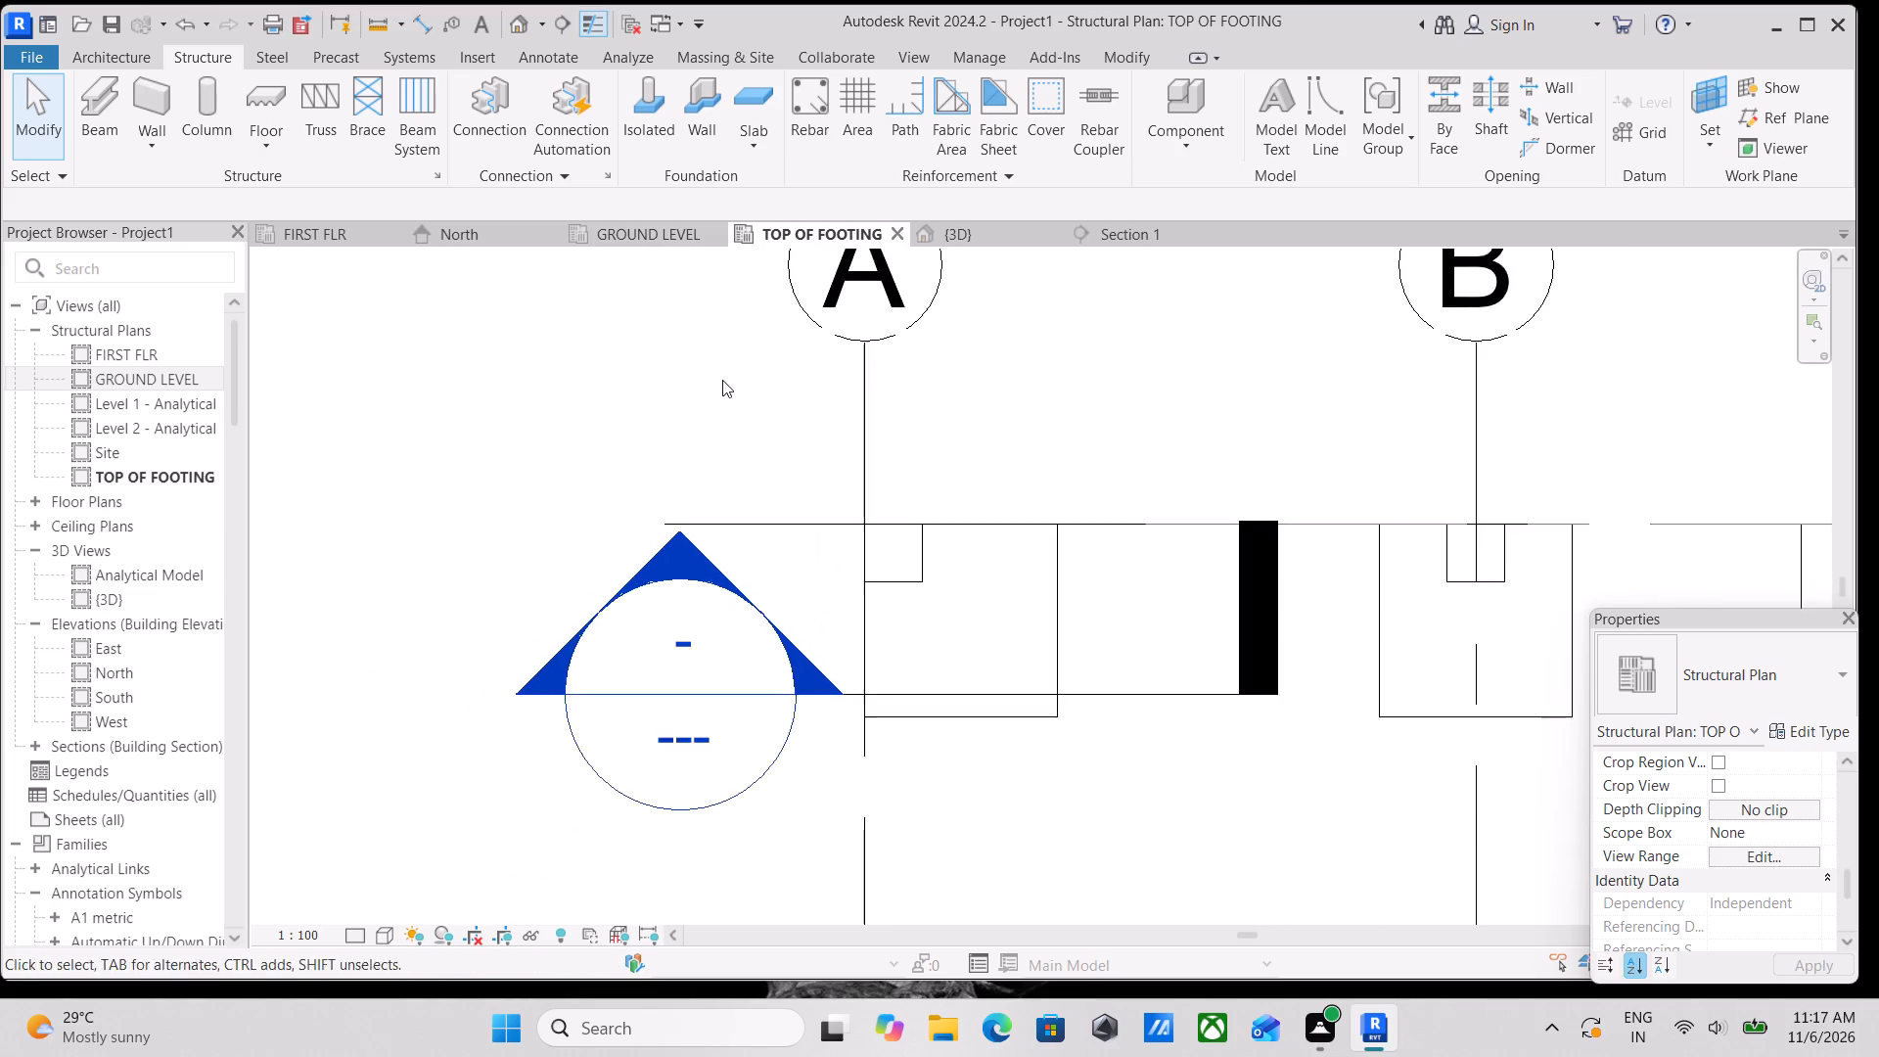
scroll(722, 380, "down", 1)
middle_click_drag(722, 380, 856, 406)
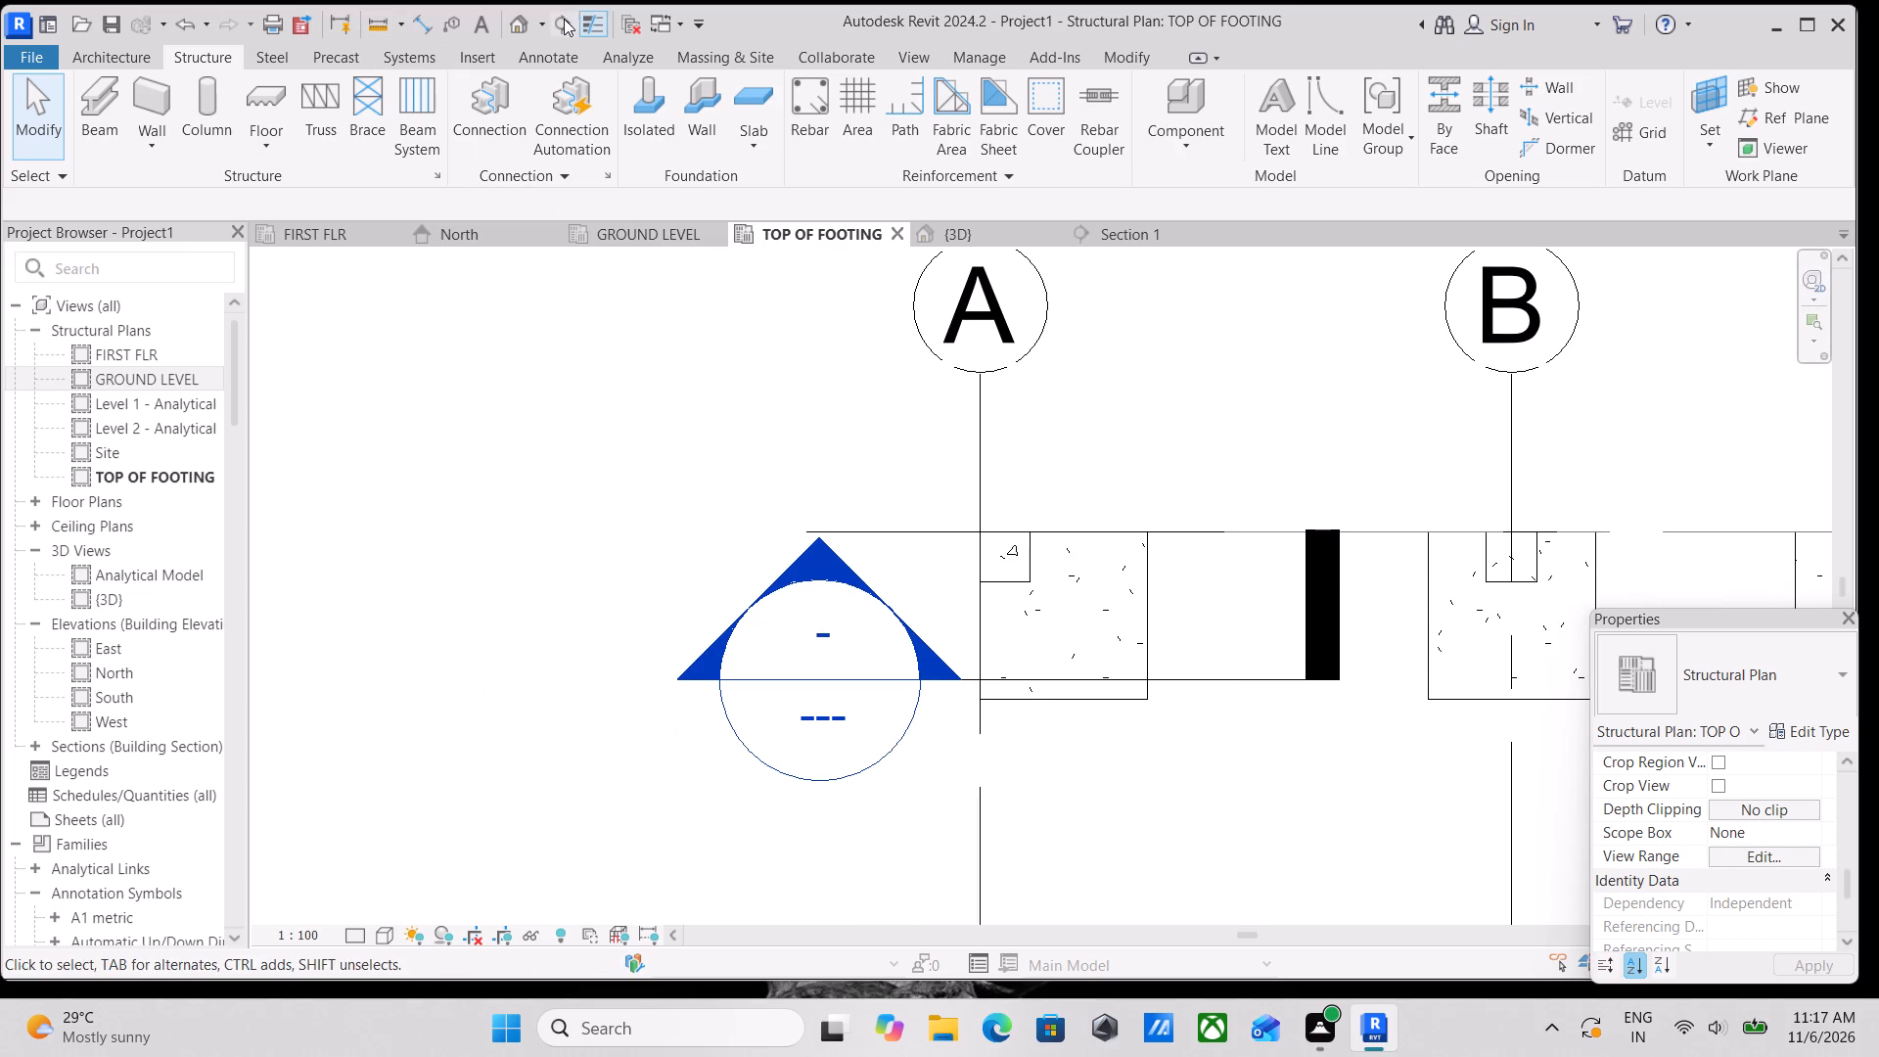
left_click(568, 21)
scroll(1190, 689, "up", 2)
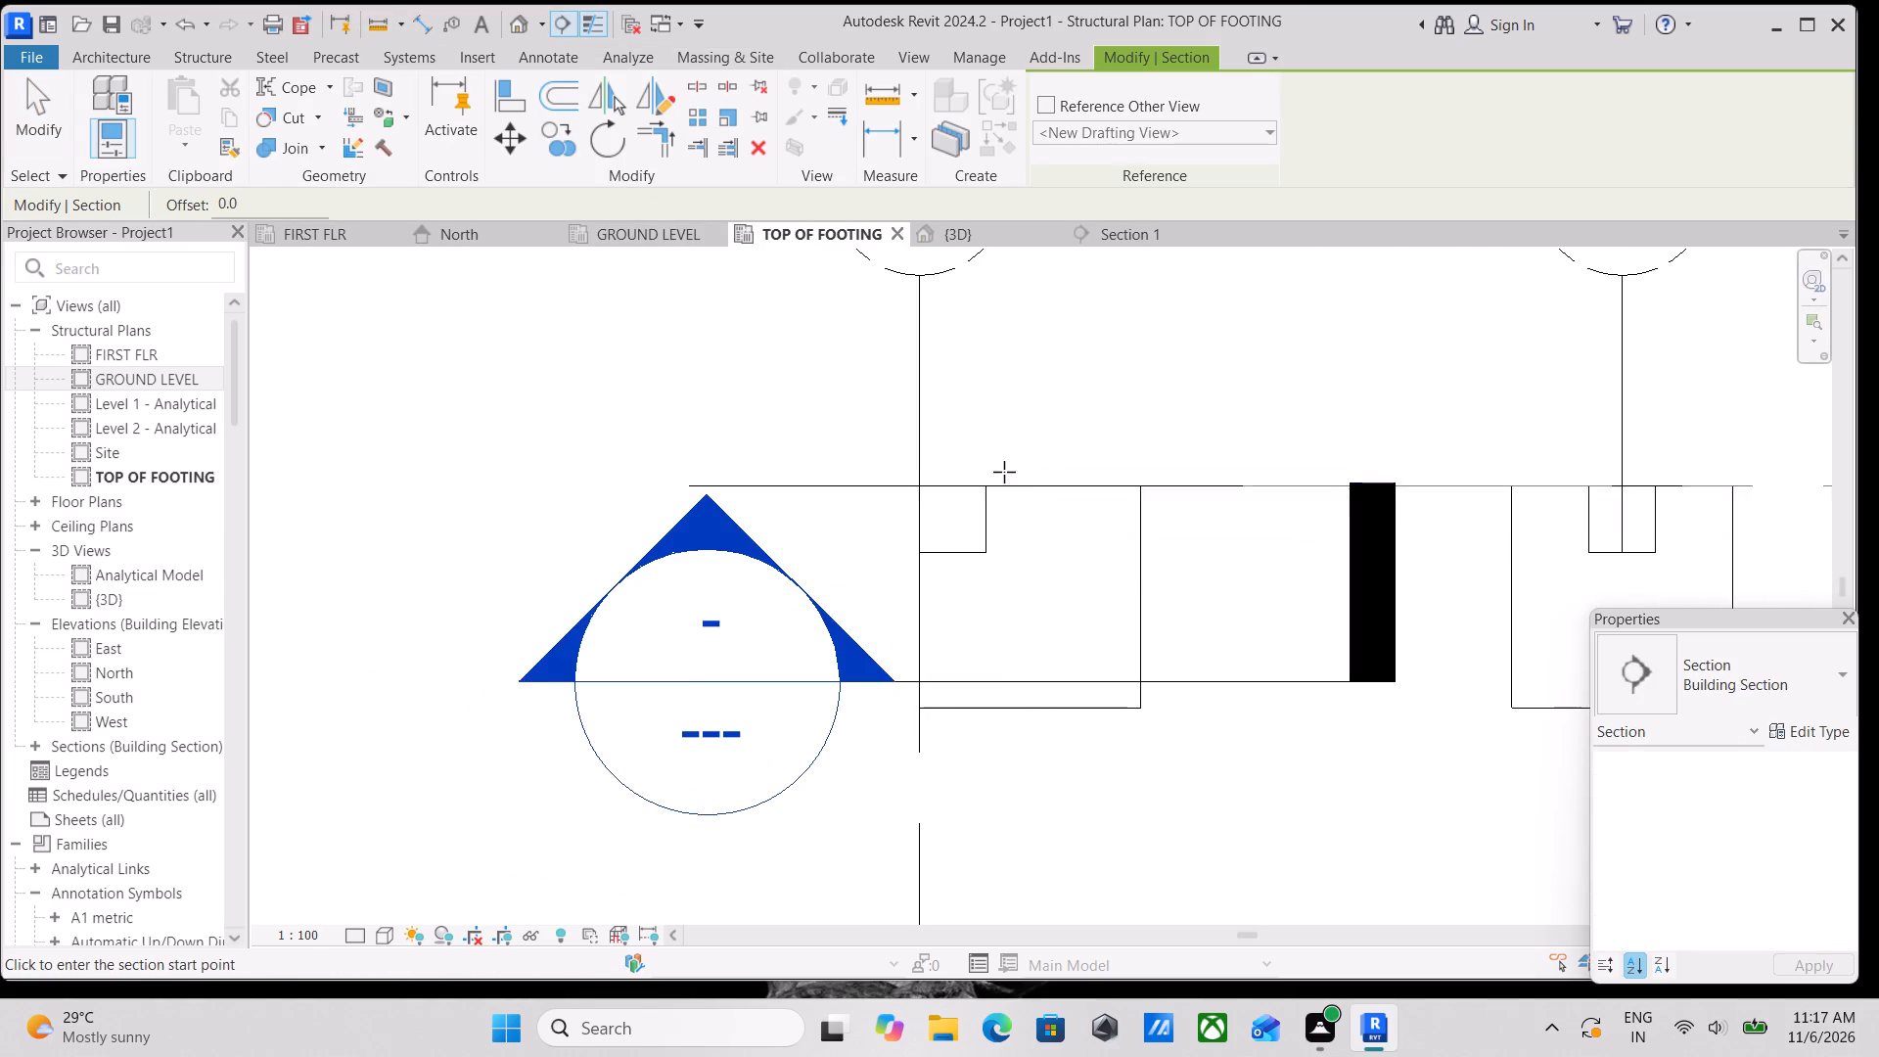
scroll(1000, 473, "up", 6)
left_click(1052, 562)
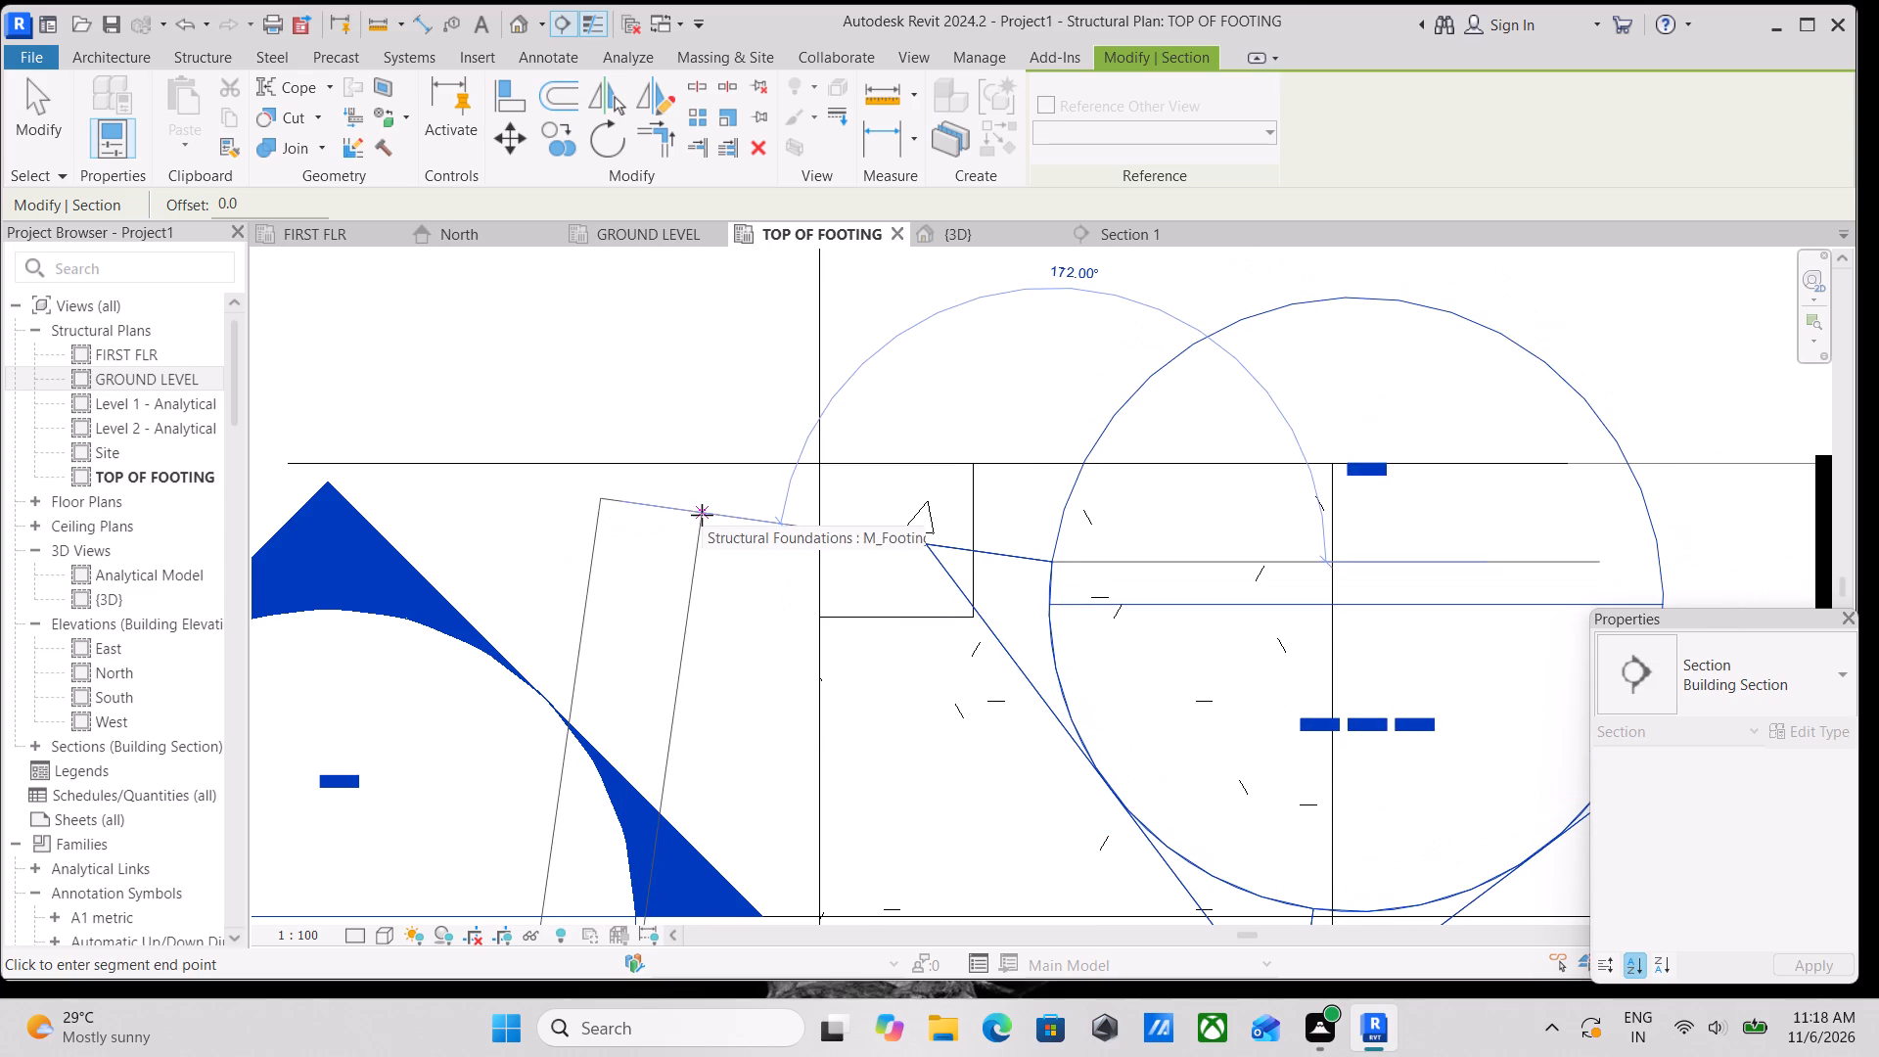
key("Escape")
scroll(1049, 555, "down", 1)
middle_click_drag(1058, 555, 1284, 559)
left_click(1354, 557)
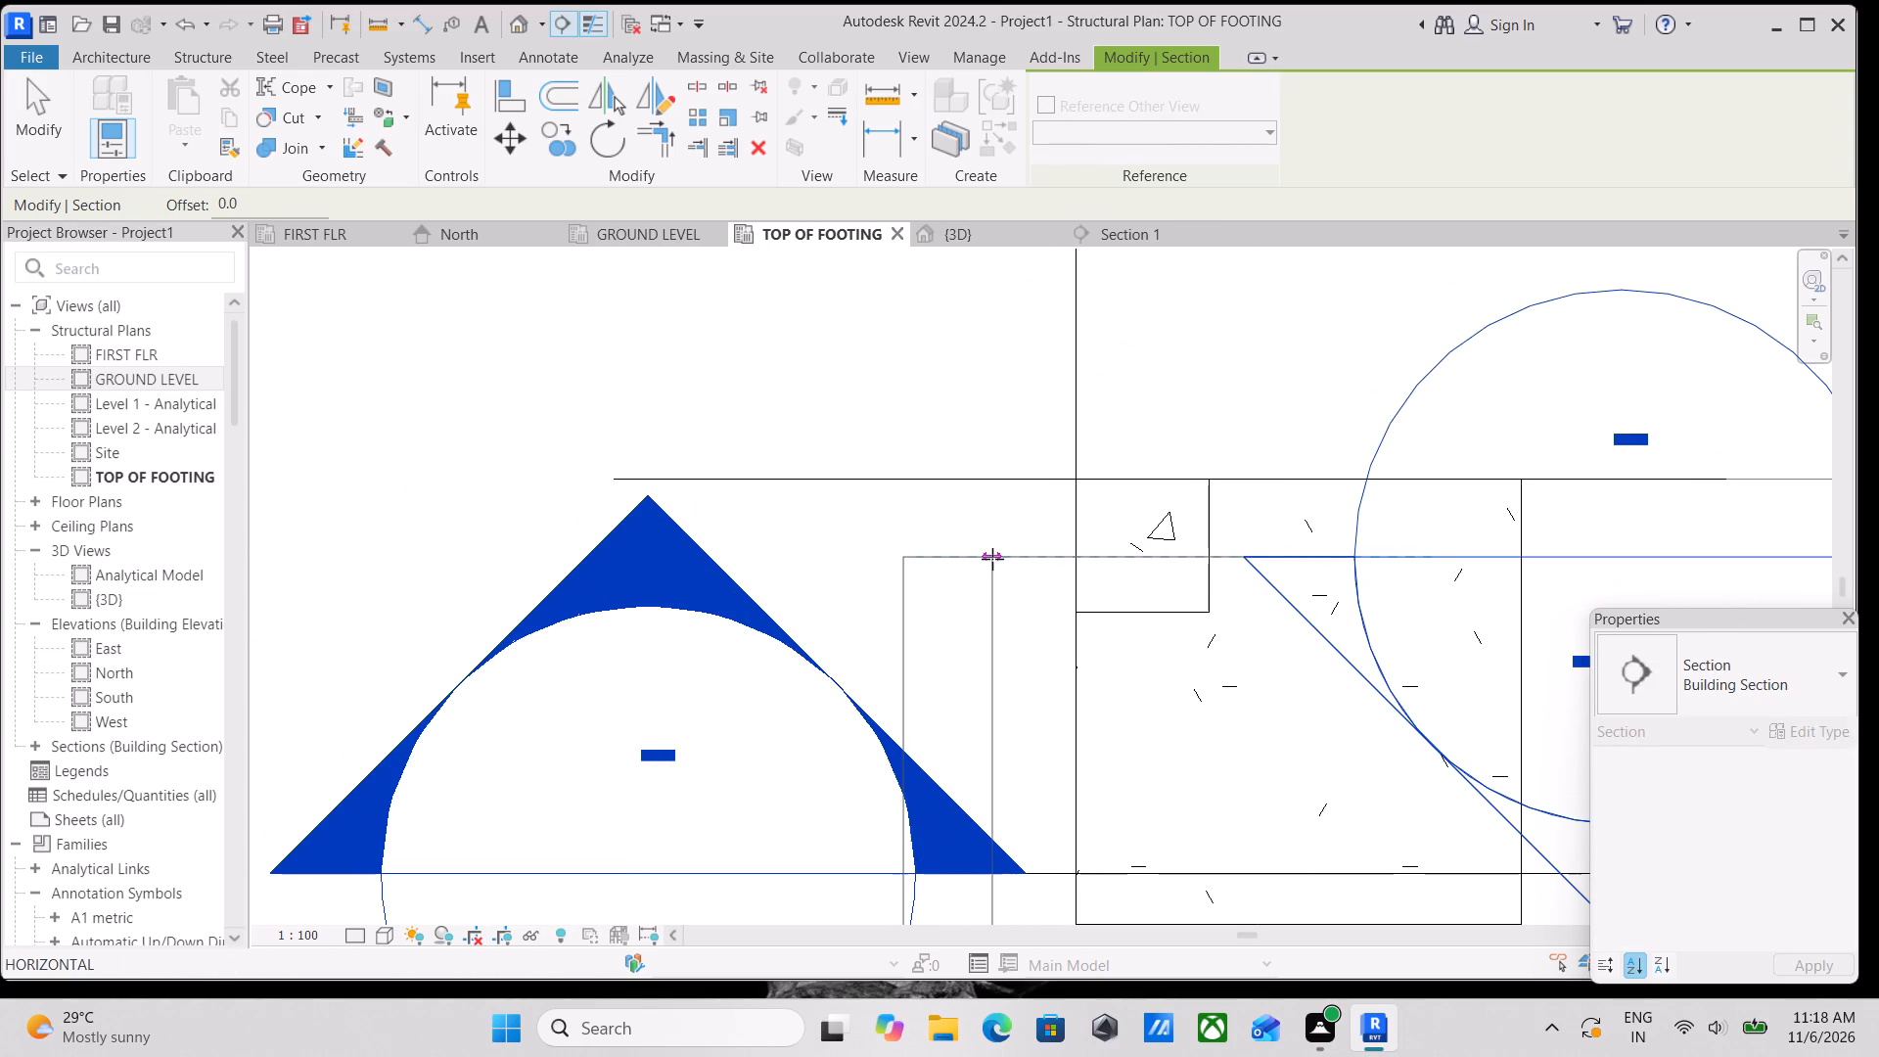
left_click(992, 559)
scroll(1133, 536, "down", 2)
middle_click(1133, 536)
scroll(1177, 557, "up", 2)
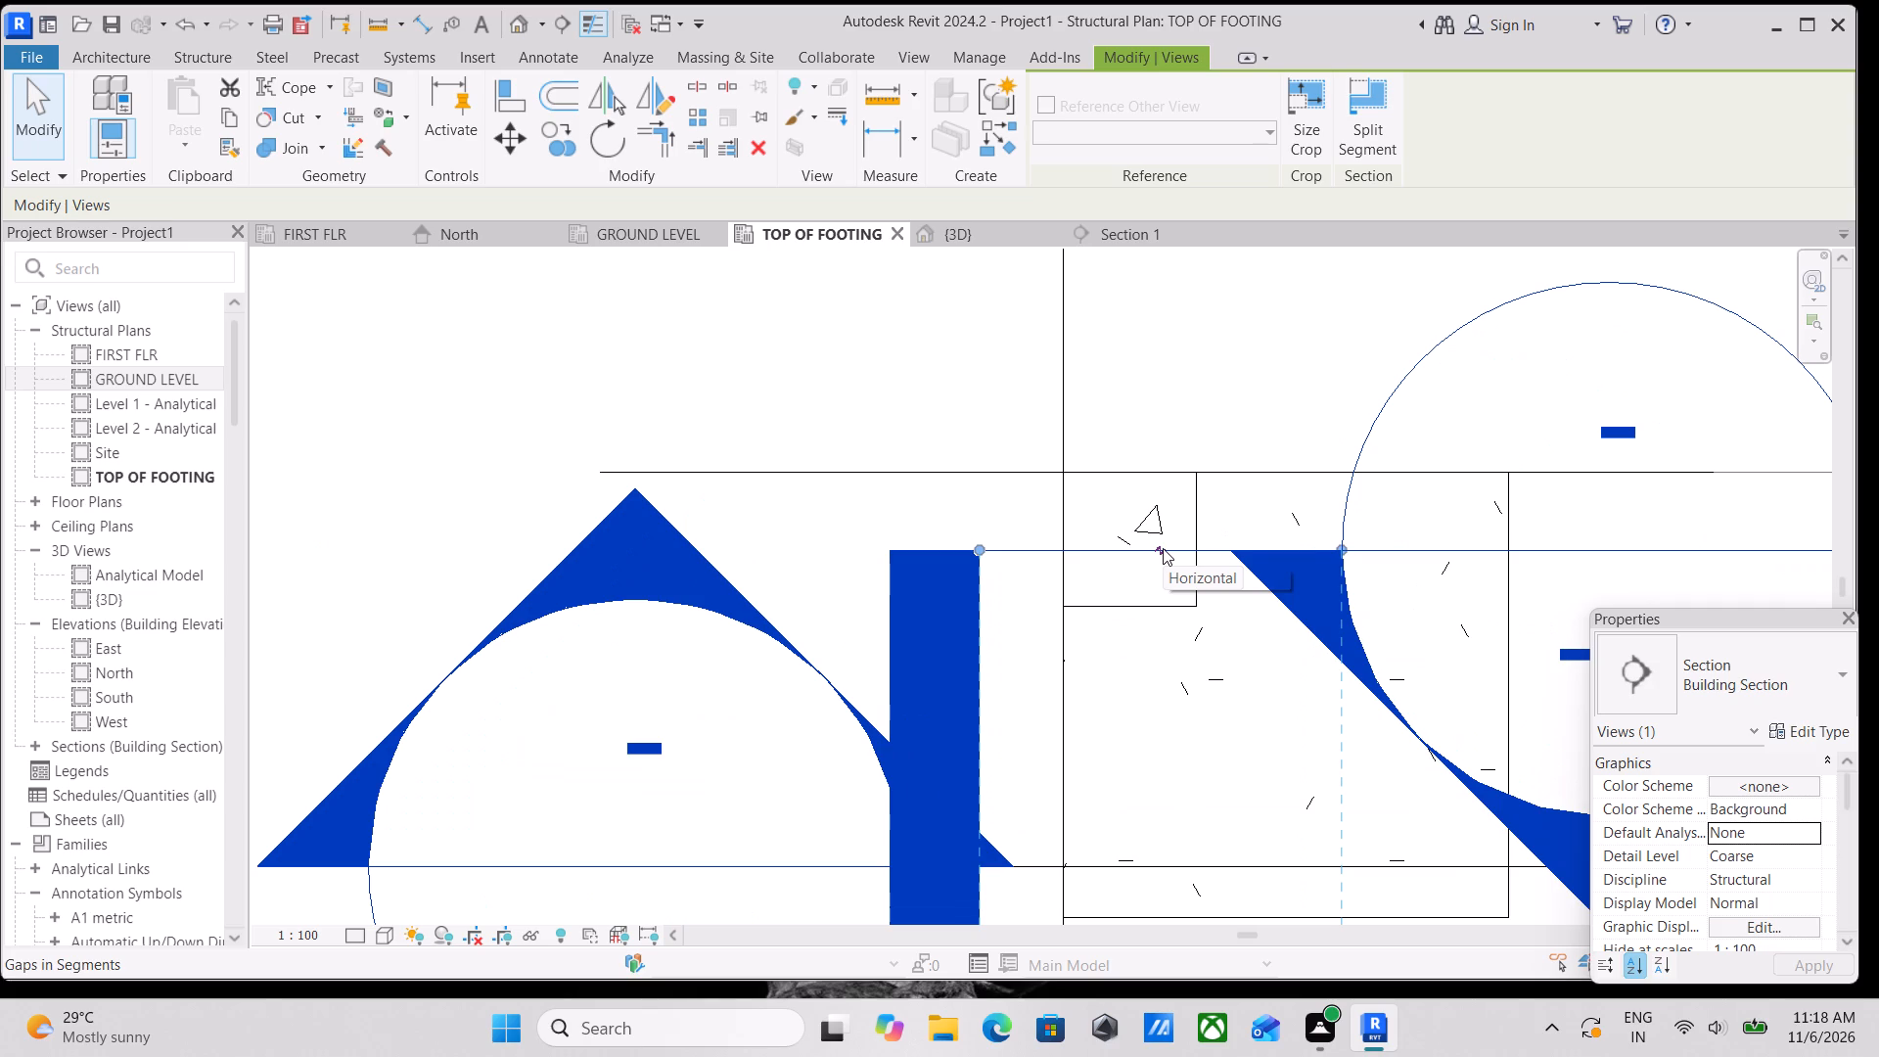
Nudge the new section line closer to grid 1, still cutting the A1 column, and move its head end slightly away from the column.
key("Up")
key("Up")
key("Up")
key("Up")
key("Up")
key("Up")
key("Up")
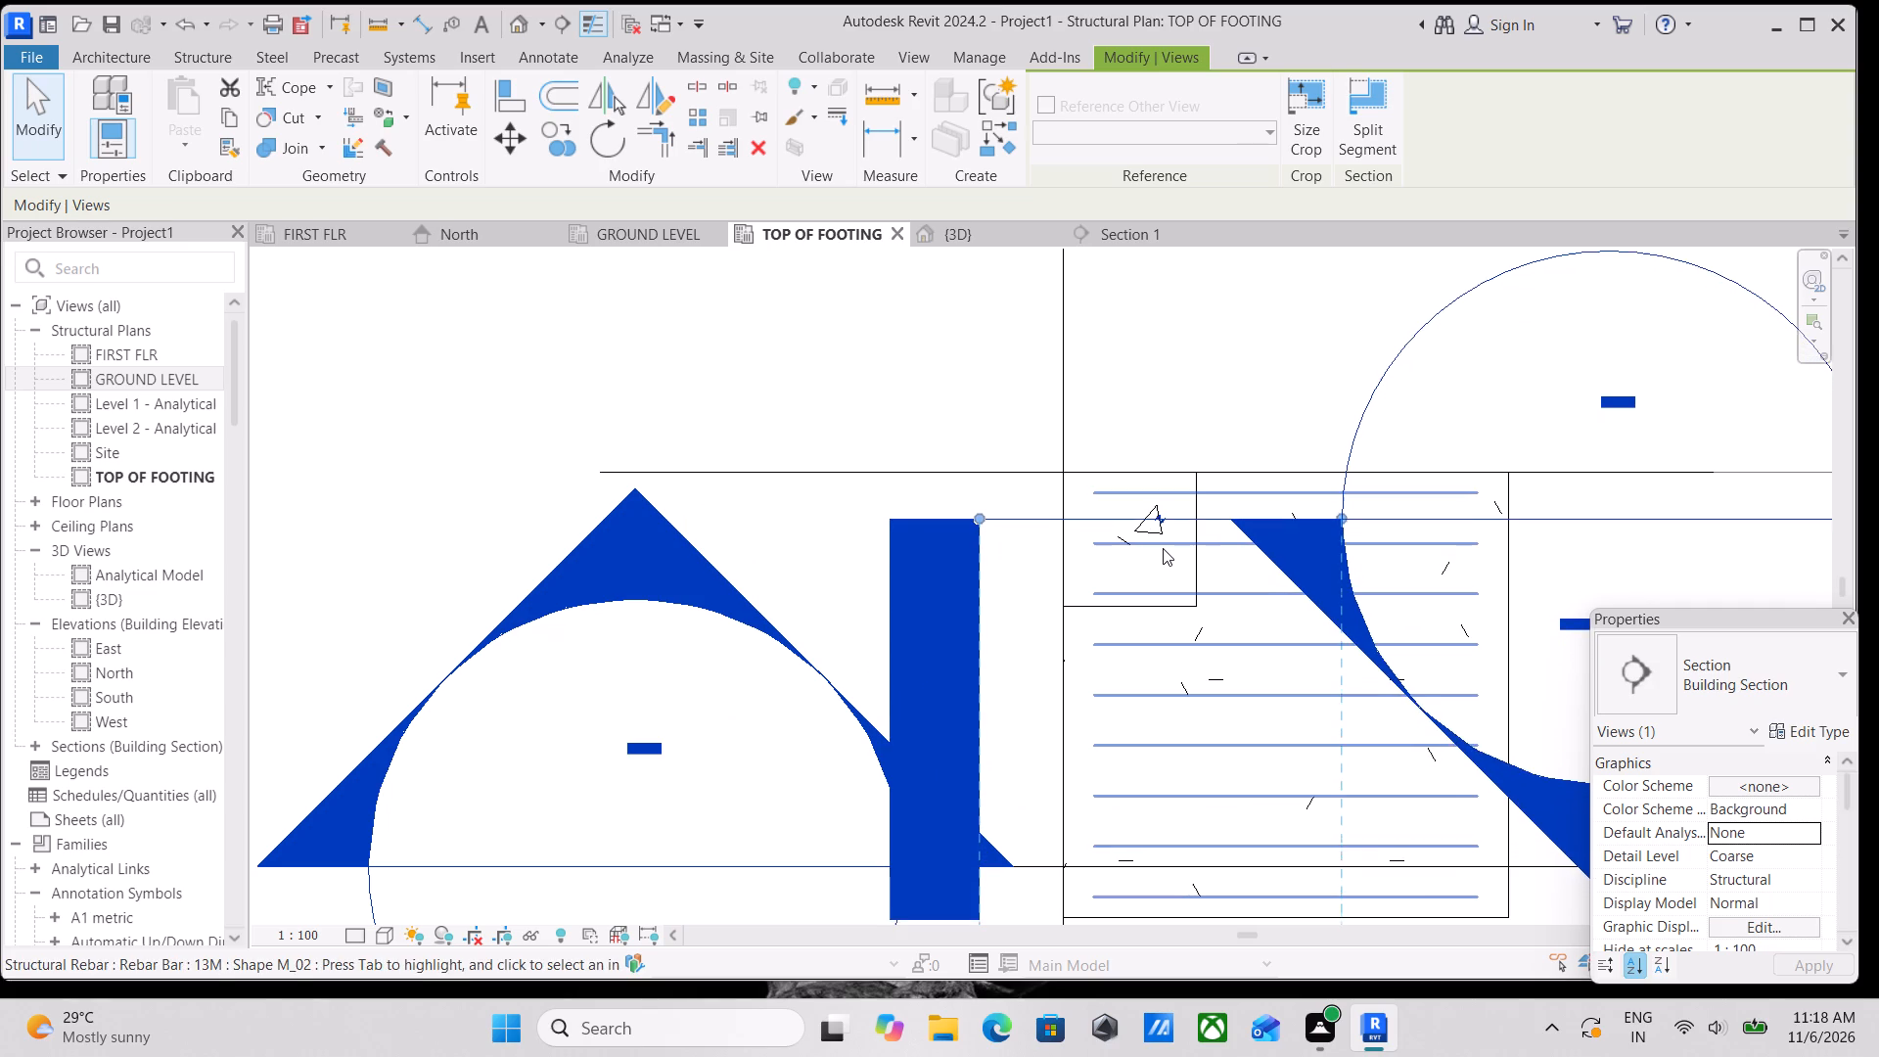
key("Up")
key("Up")
key("Up")
key("Up")
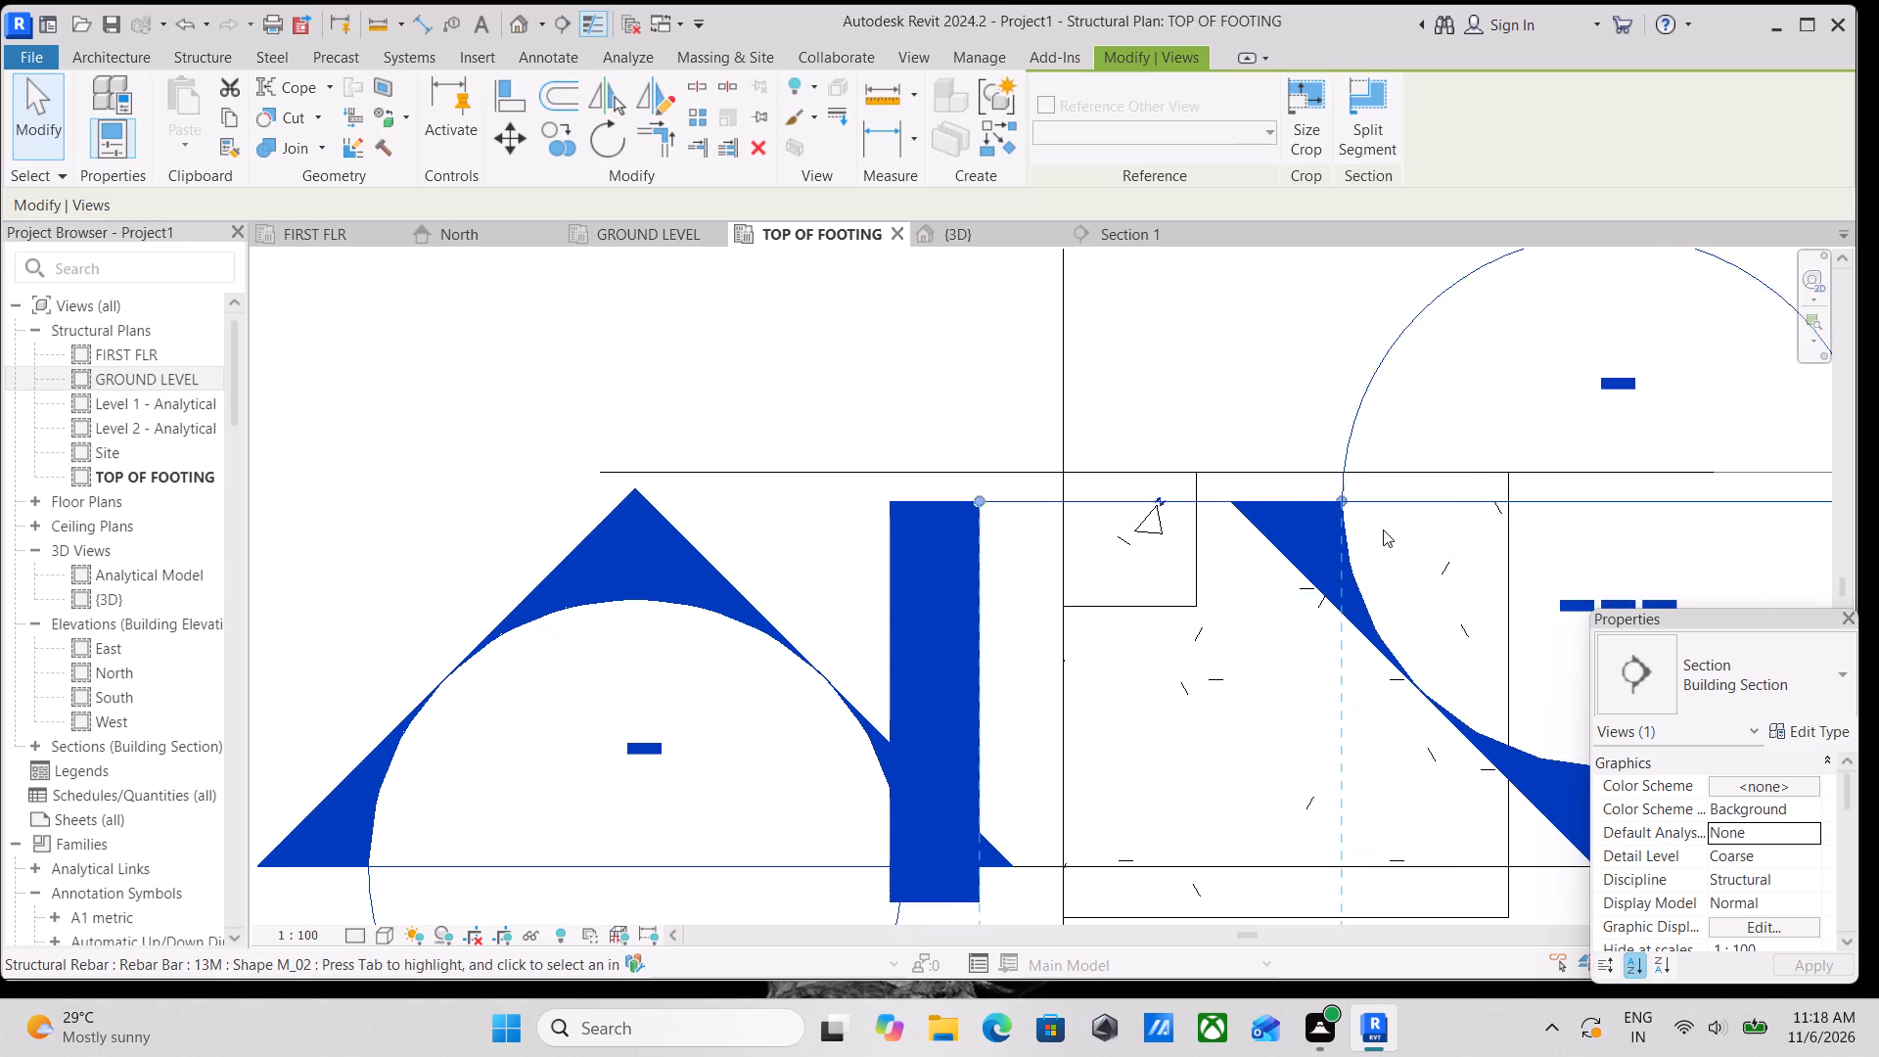
scroll(1383, 529, "down", 1)
middle_click_drag(1383, 529, 1319, 540)
left_click_drag(1284, 515, 1322, 515)
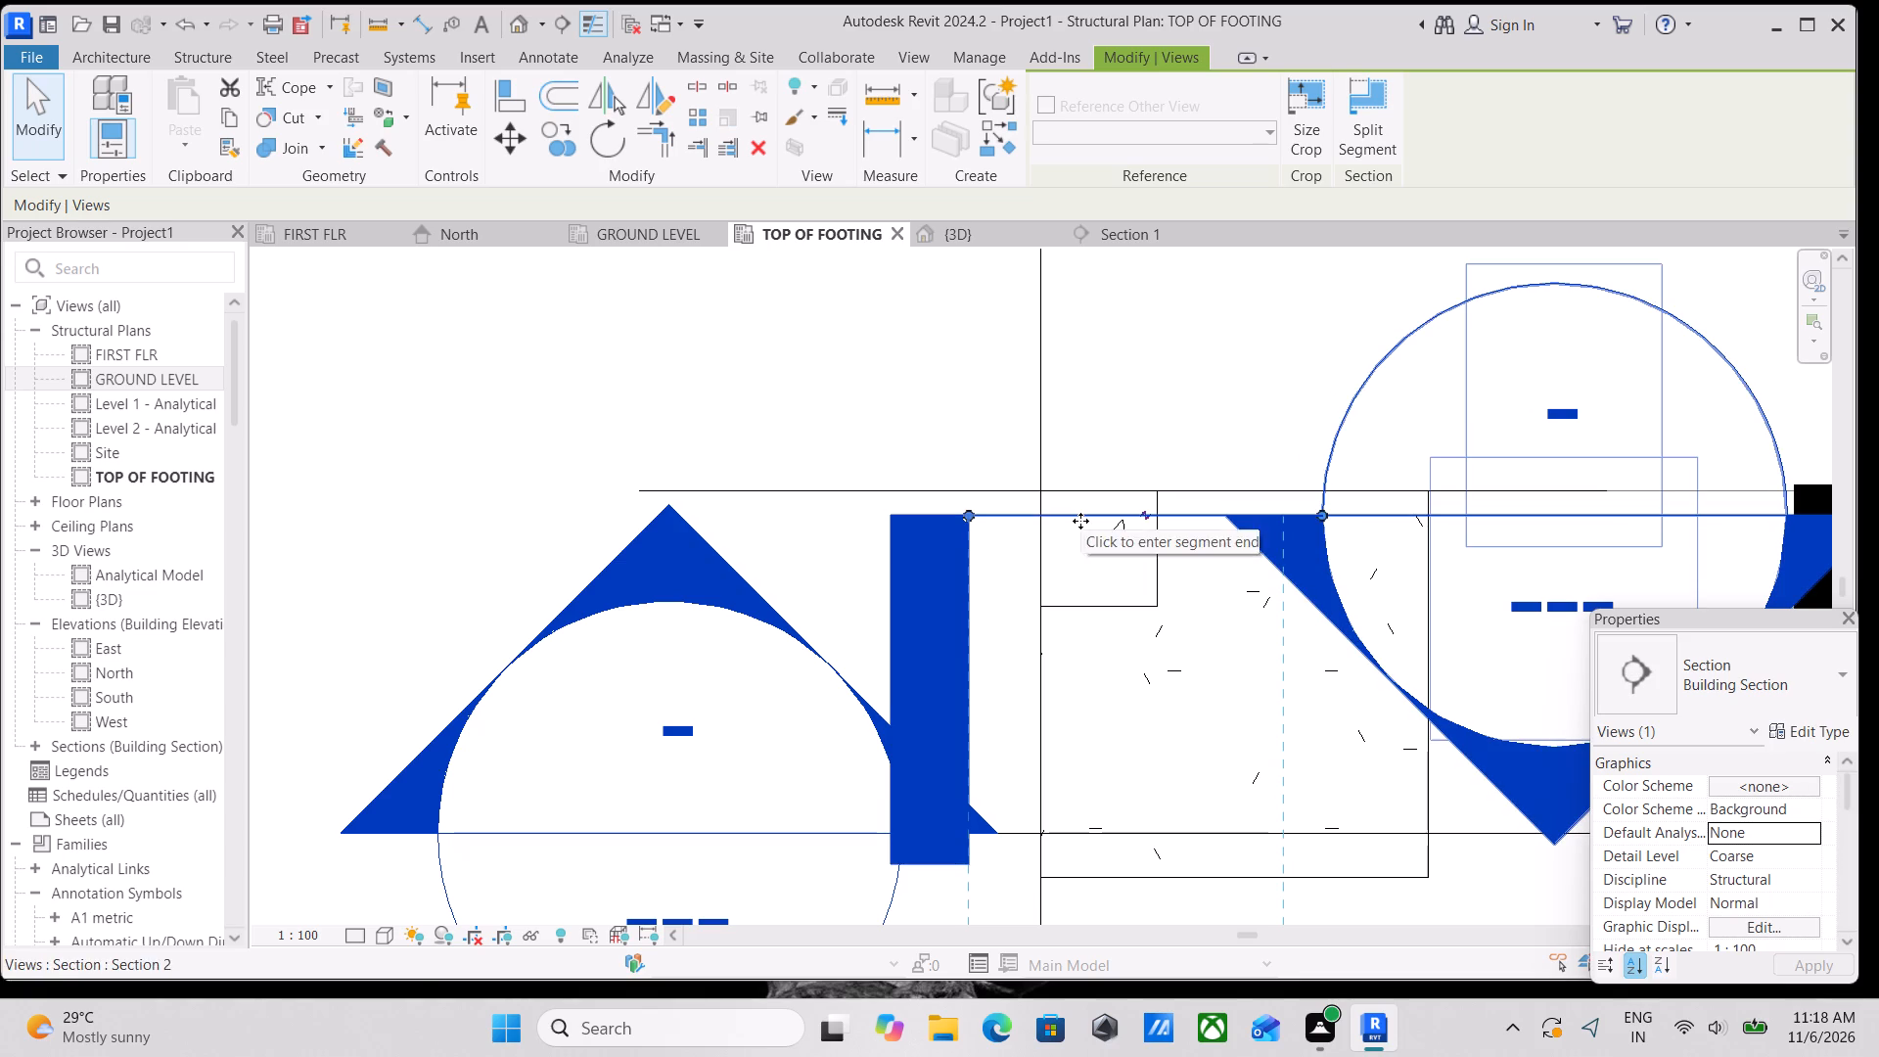
Shorten the new section's view depth so its far clip lies just within the A1 column.
scroll(1132, 537, "down", 4)
middle_click_drag(1211, 711, 1260, 607)
scroll(1218, 855, "down", 3)
middle_click_drag(1233, 807, 1286, 631)
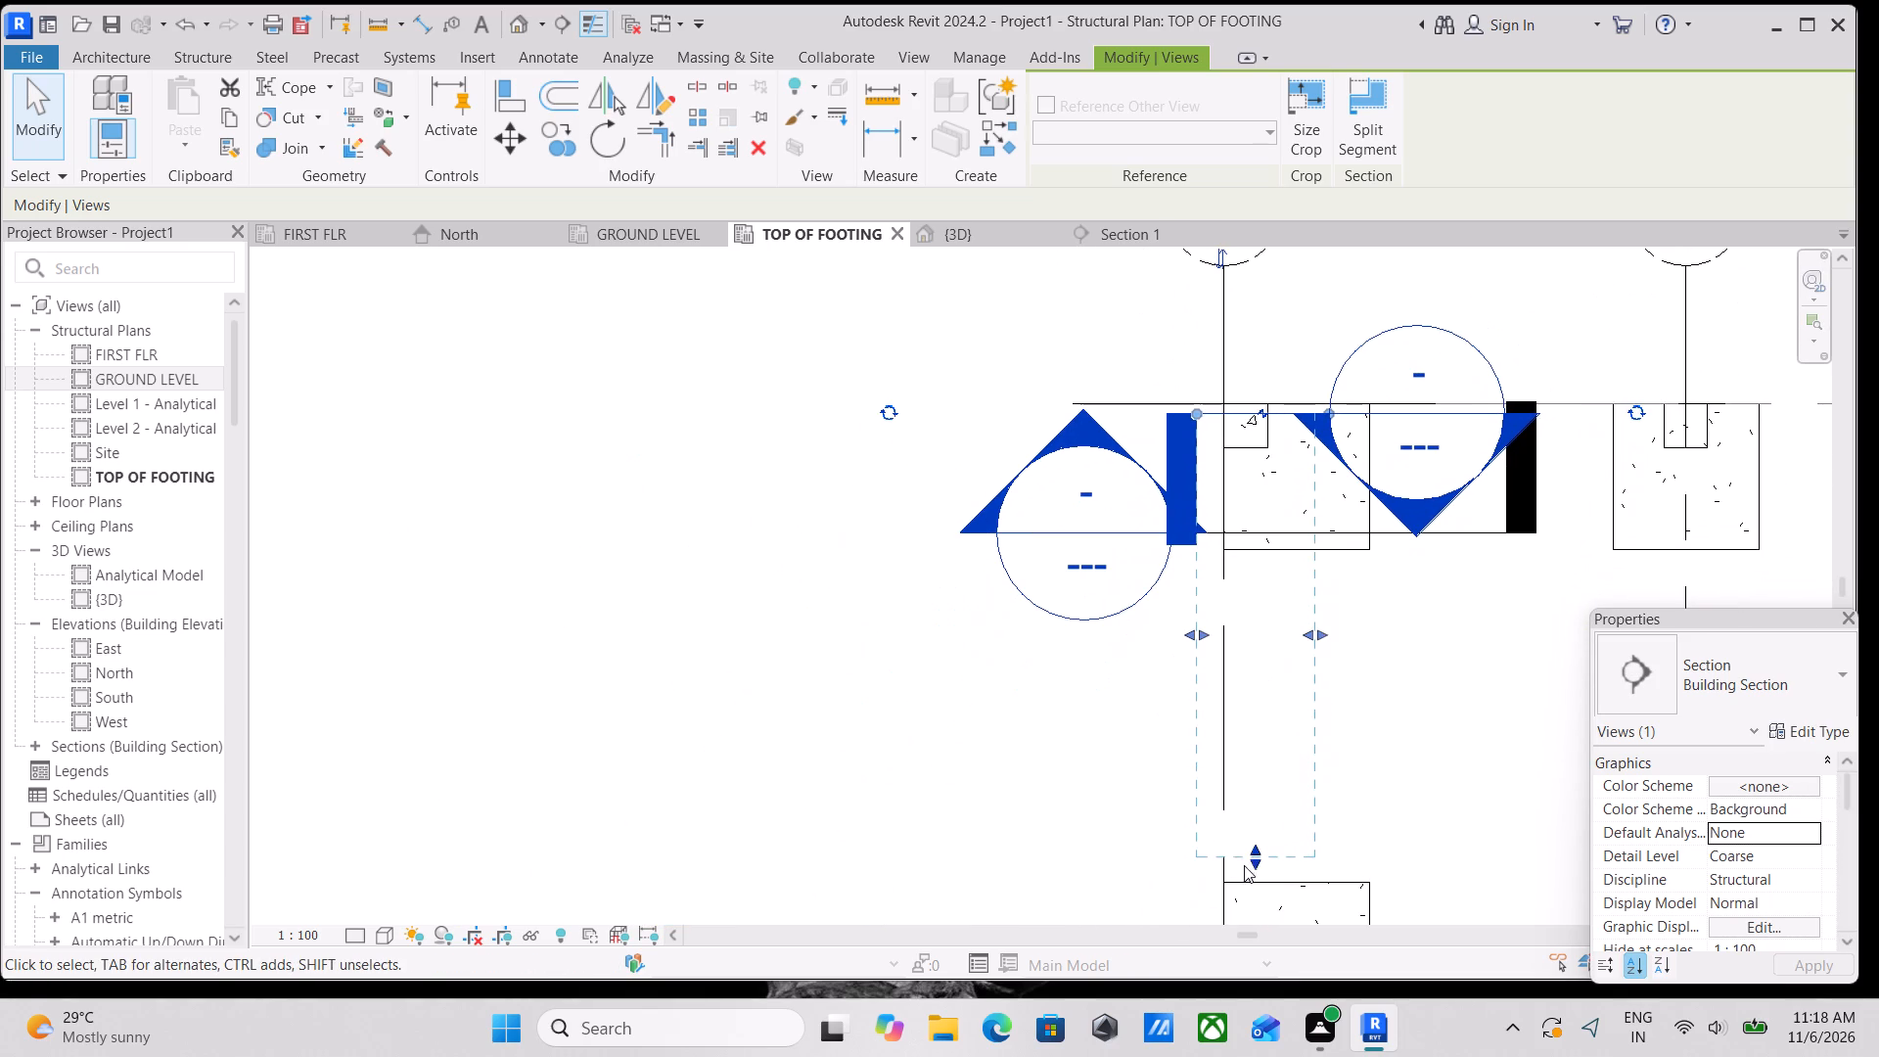
left_click_drag(1250, 857, 1247, 582)
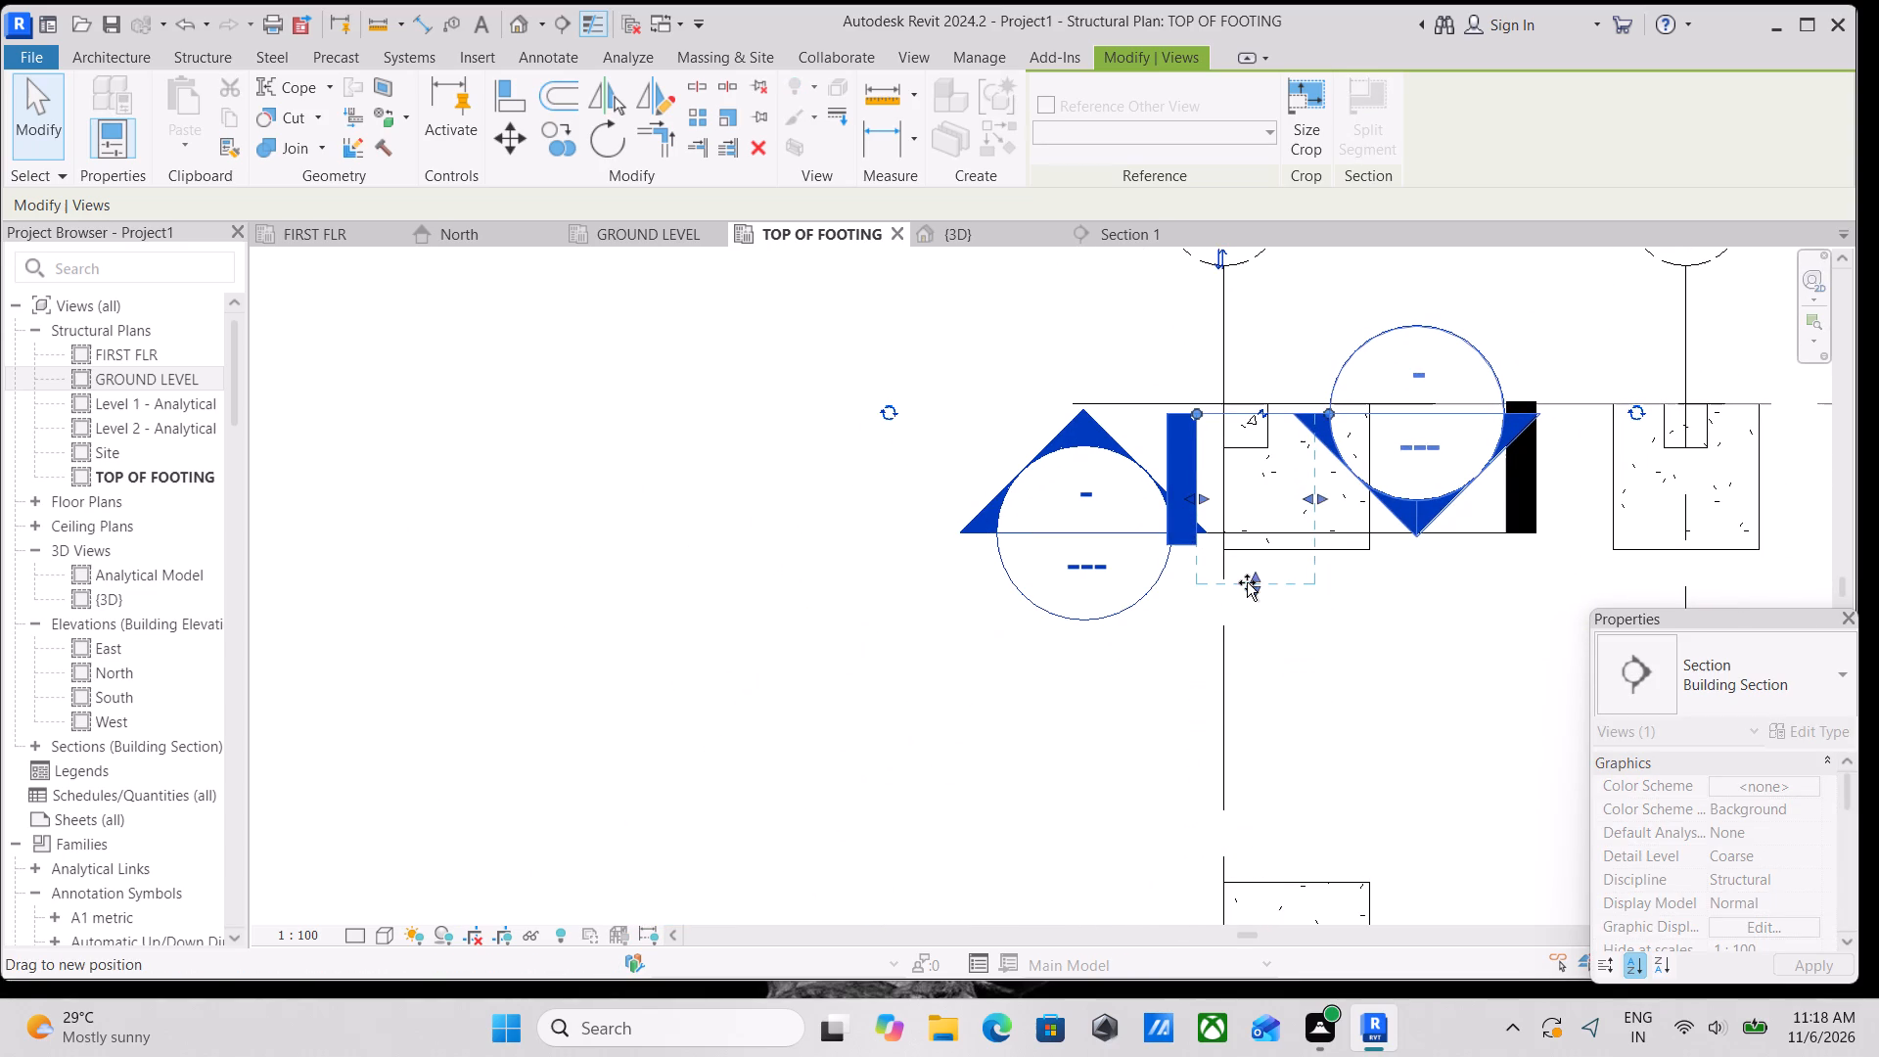
left_click_drag(1247, 582, 1263, 450)
scroll(1251, 433, "up", 3)
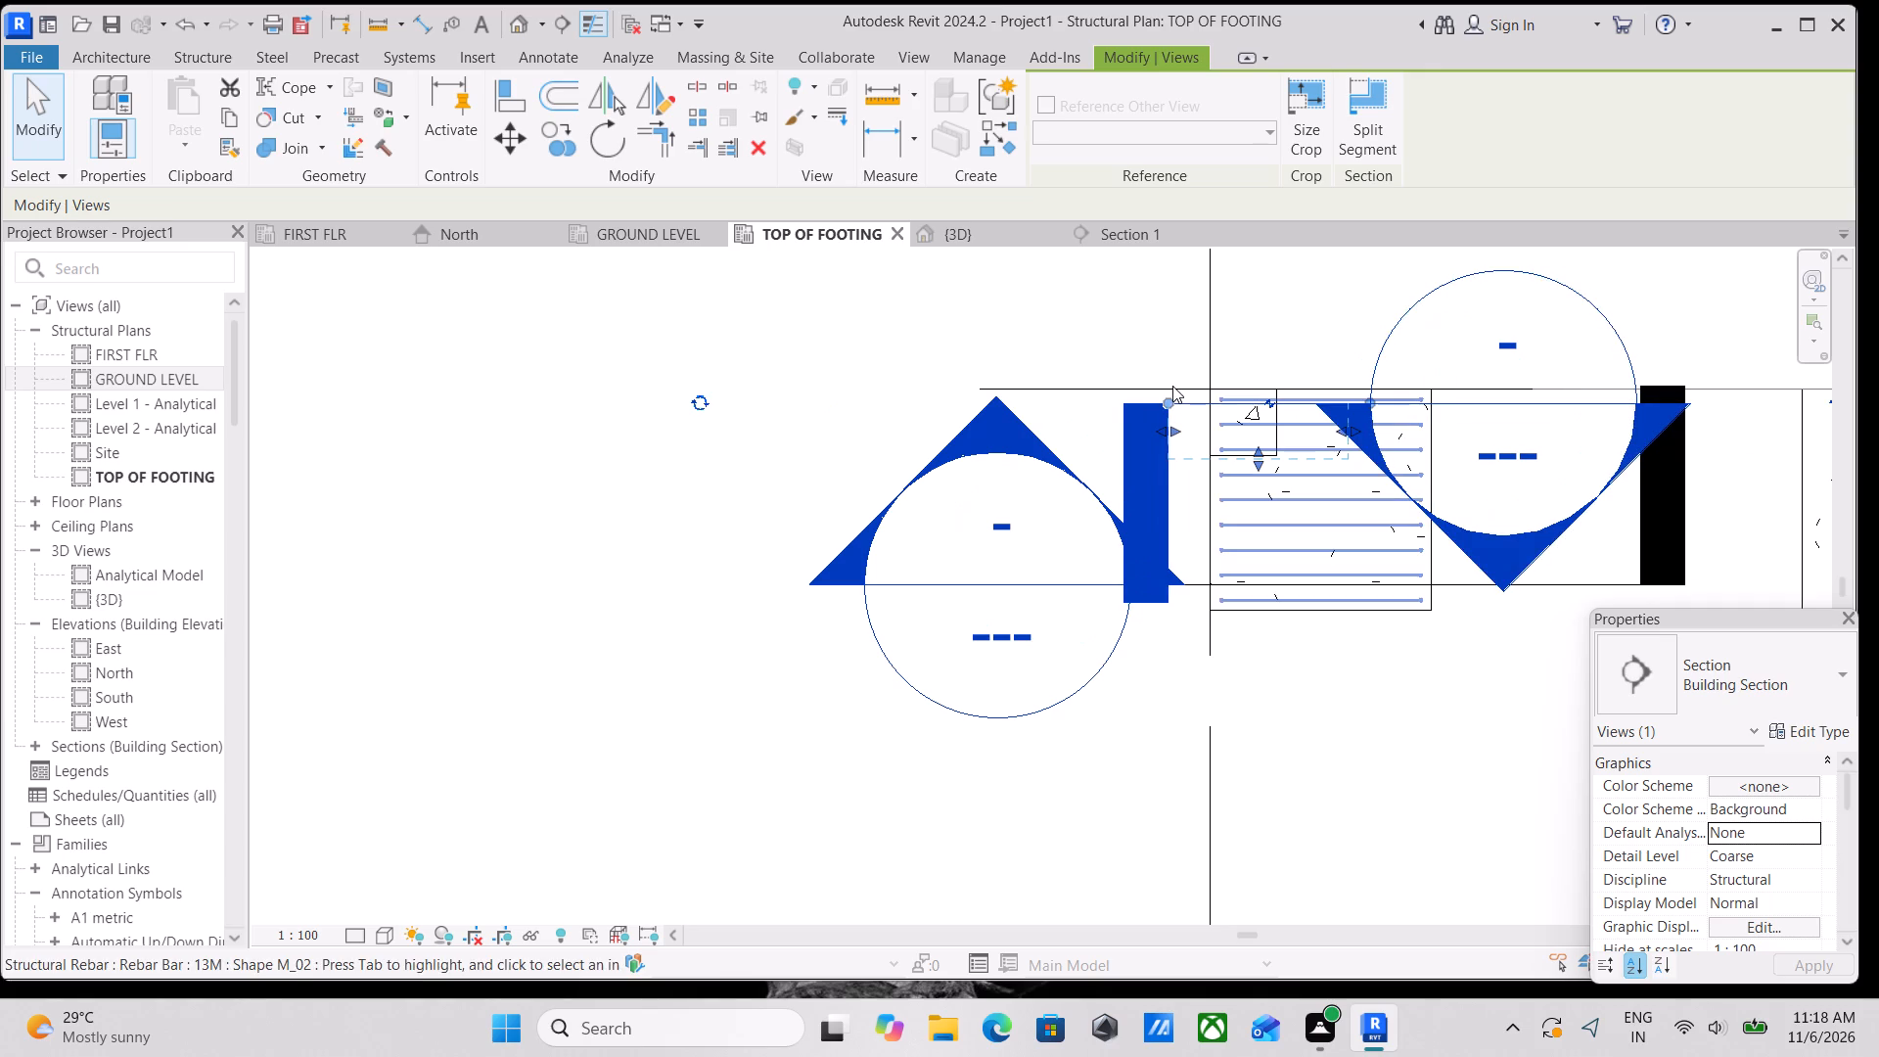
scroll(1171, 386, "up", 4)
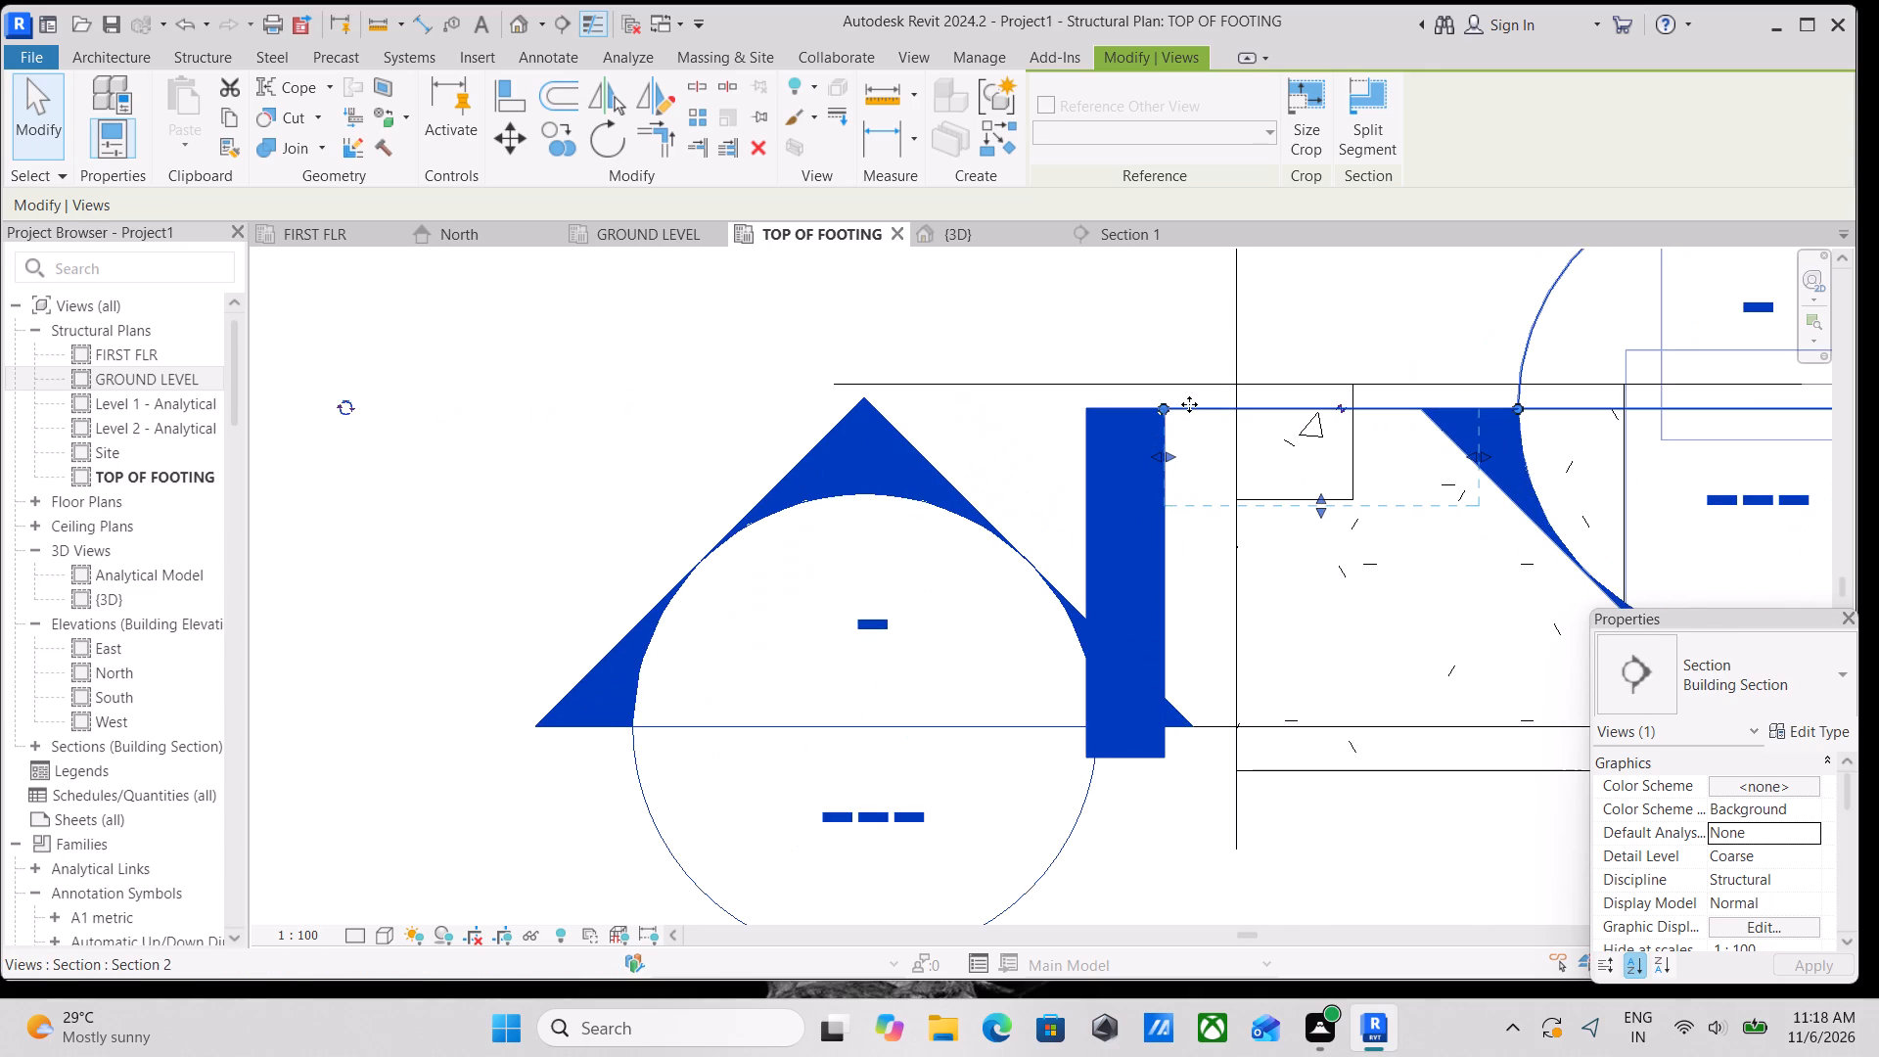
right_click(1189, 404)
left_click(1138, 485)
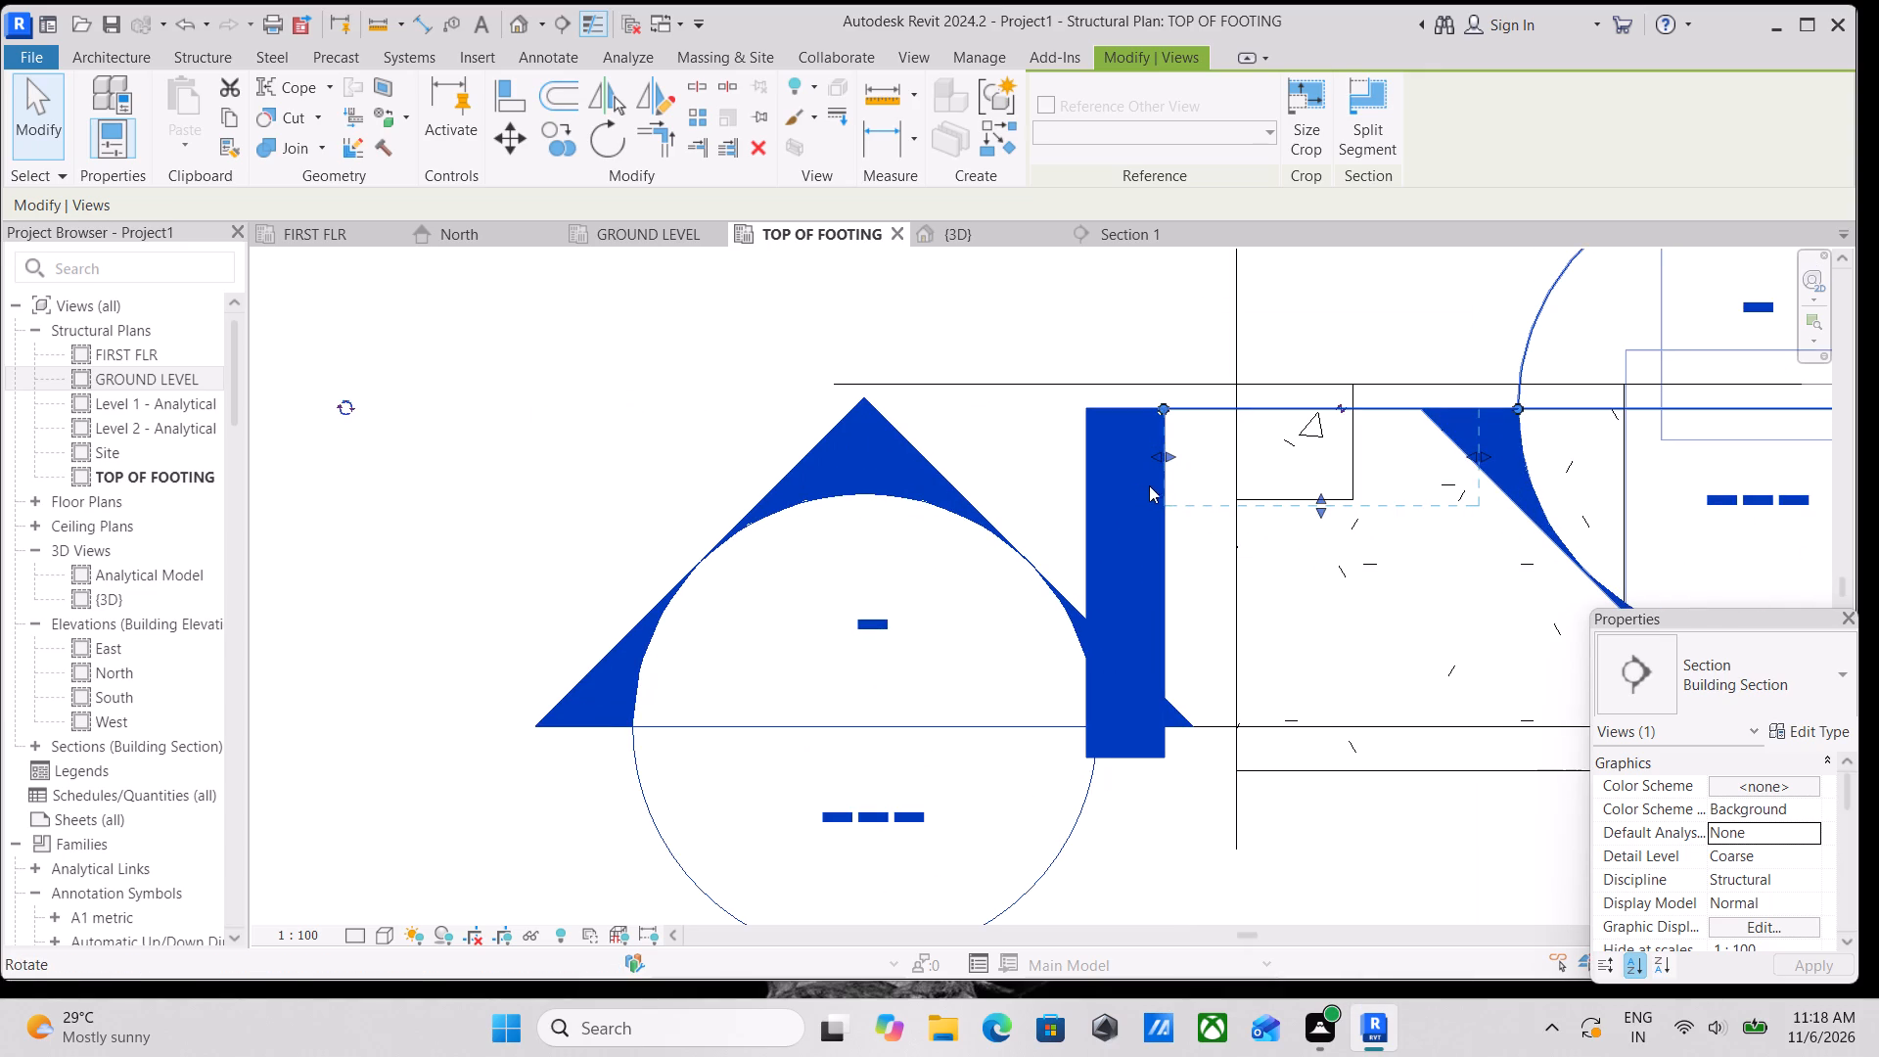
left_click(1322, 501)
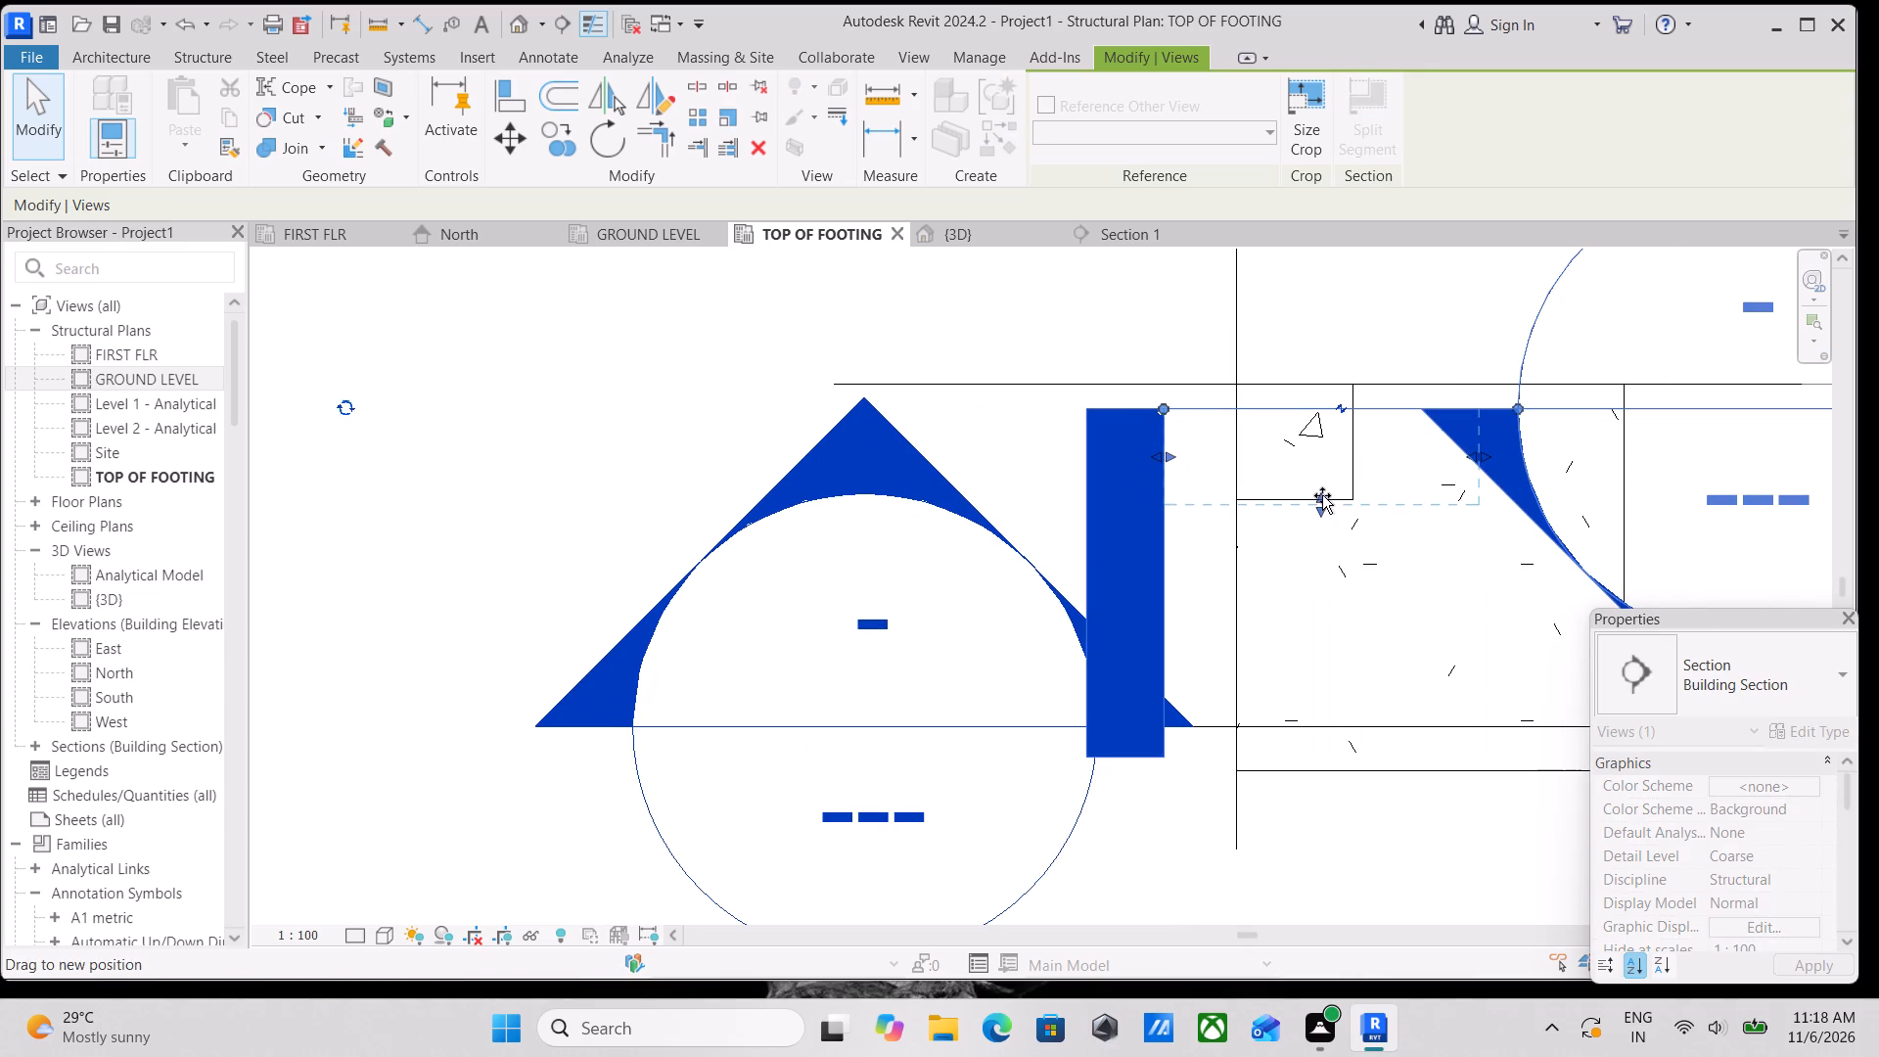
scroll(1320, 482, "up", 3)
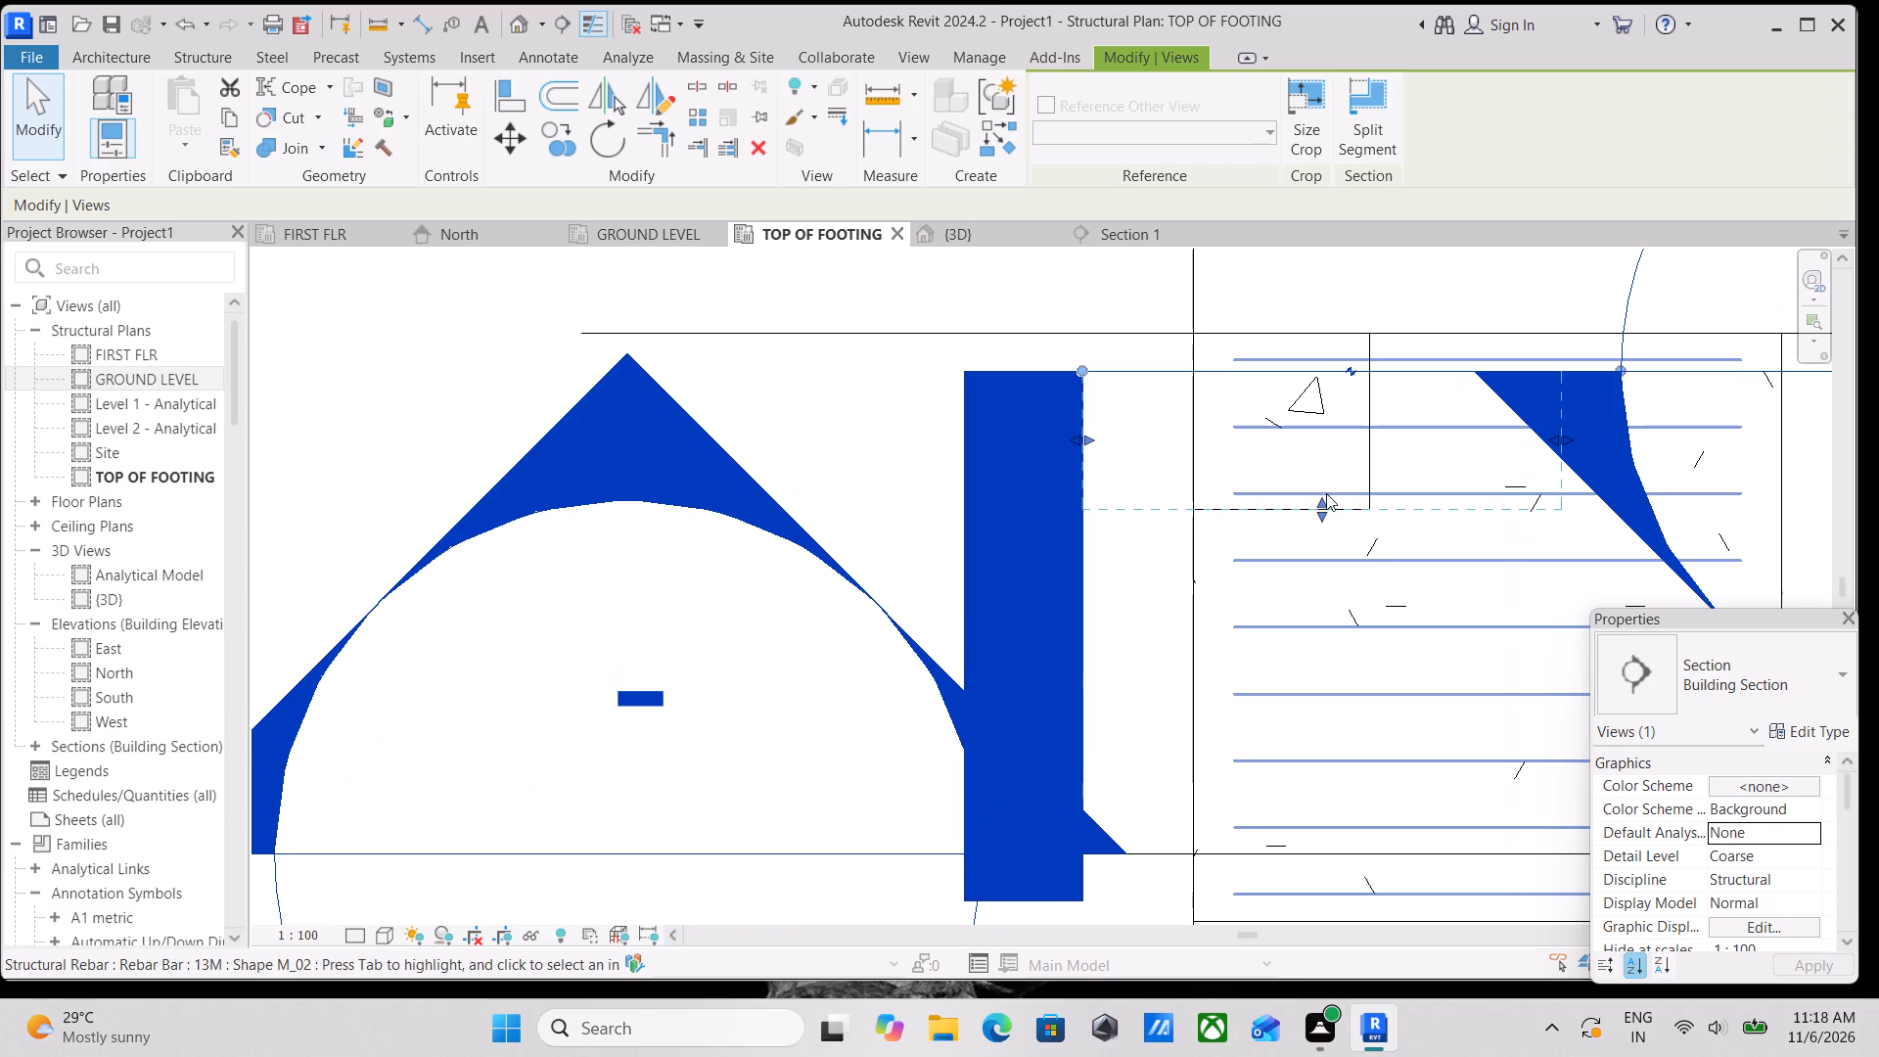
left_click(1326, 501)
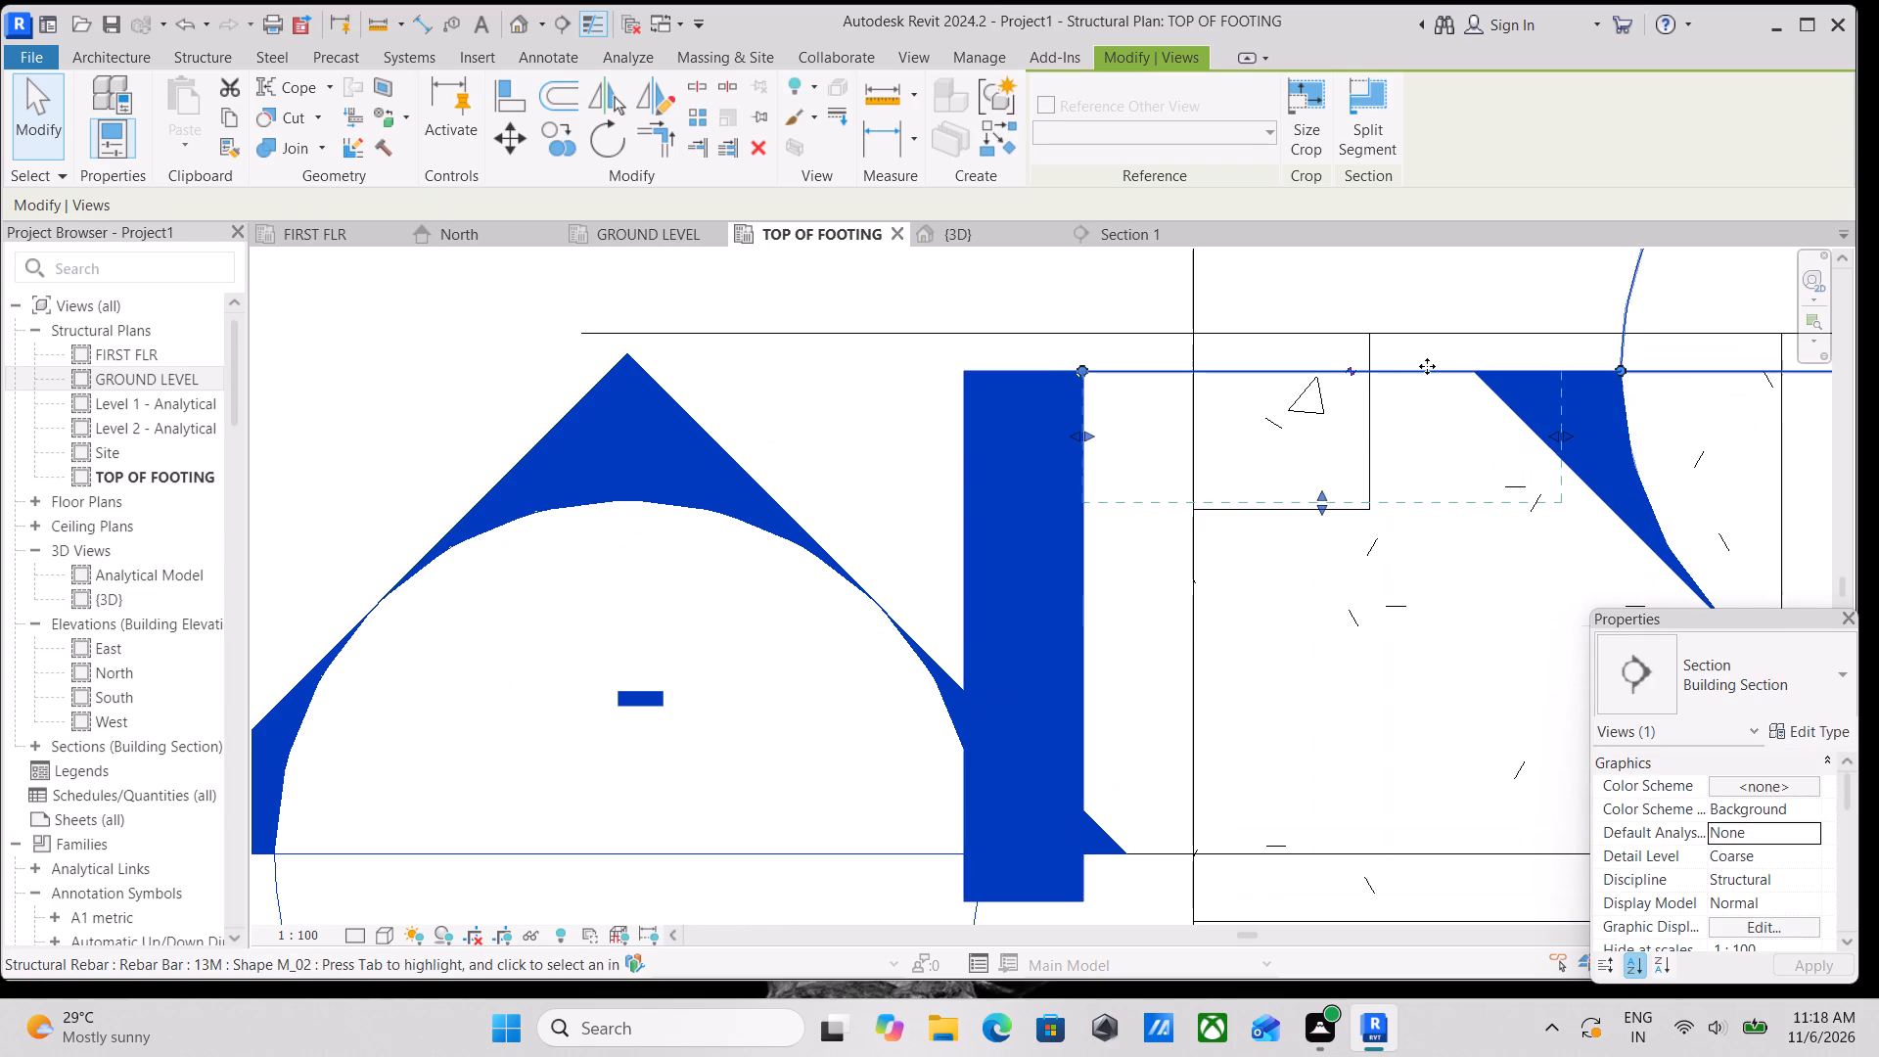
Go to the view of the new section through the A1 column.
right_click(1434, 369)
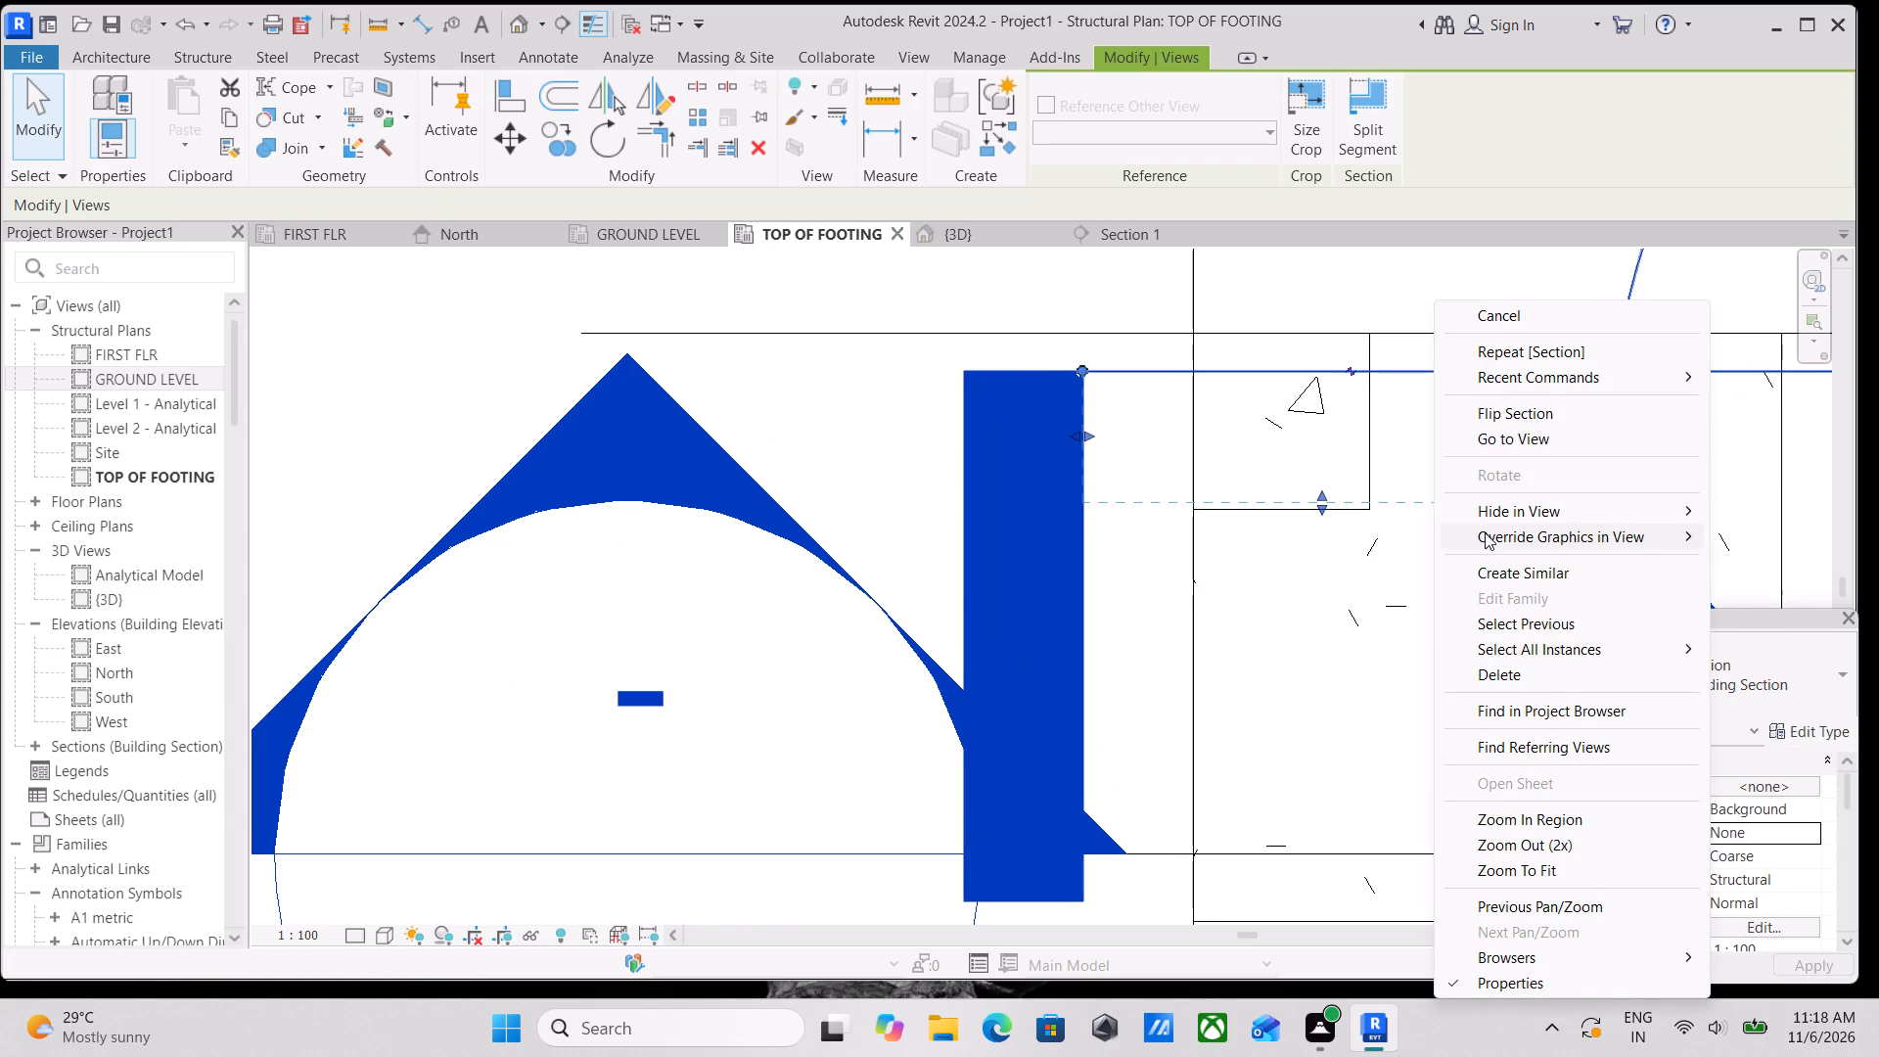
left_click(1524, 429)
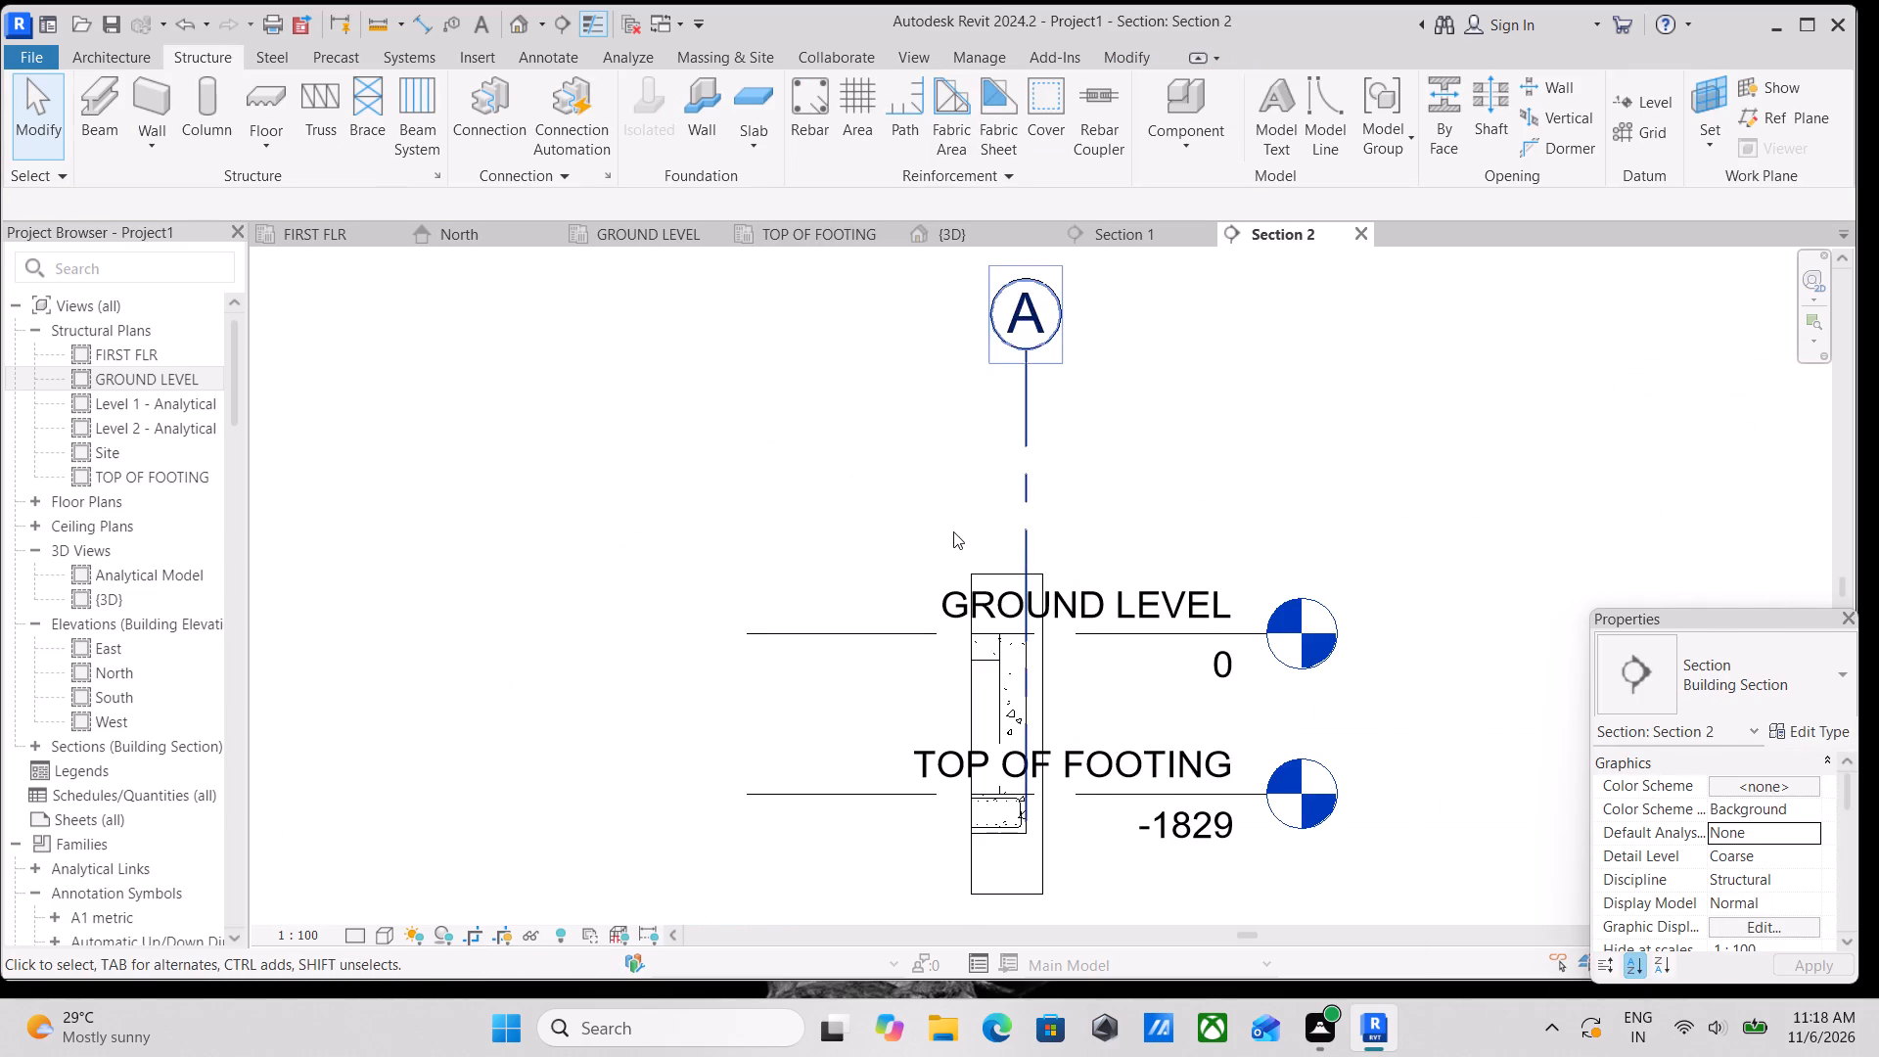
Extend the TOP OF FOOTING and GROUND LEVEL lines well beyond the column so their level heads and names clear the section.
middle_click_drag(953, 531, 1025, 381)
scroll(1161, 657, "up", 3)
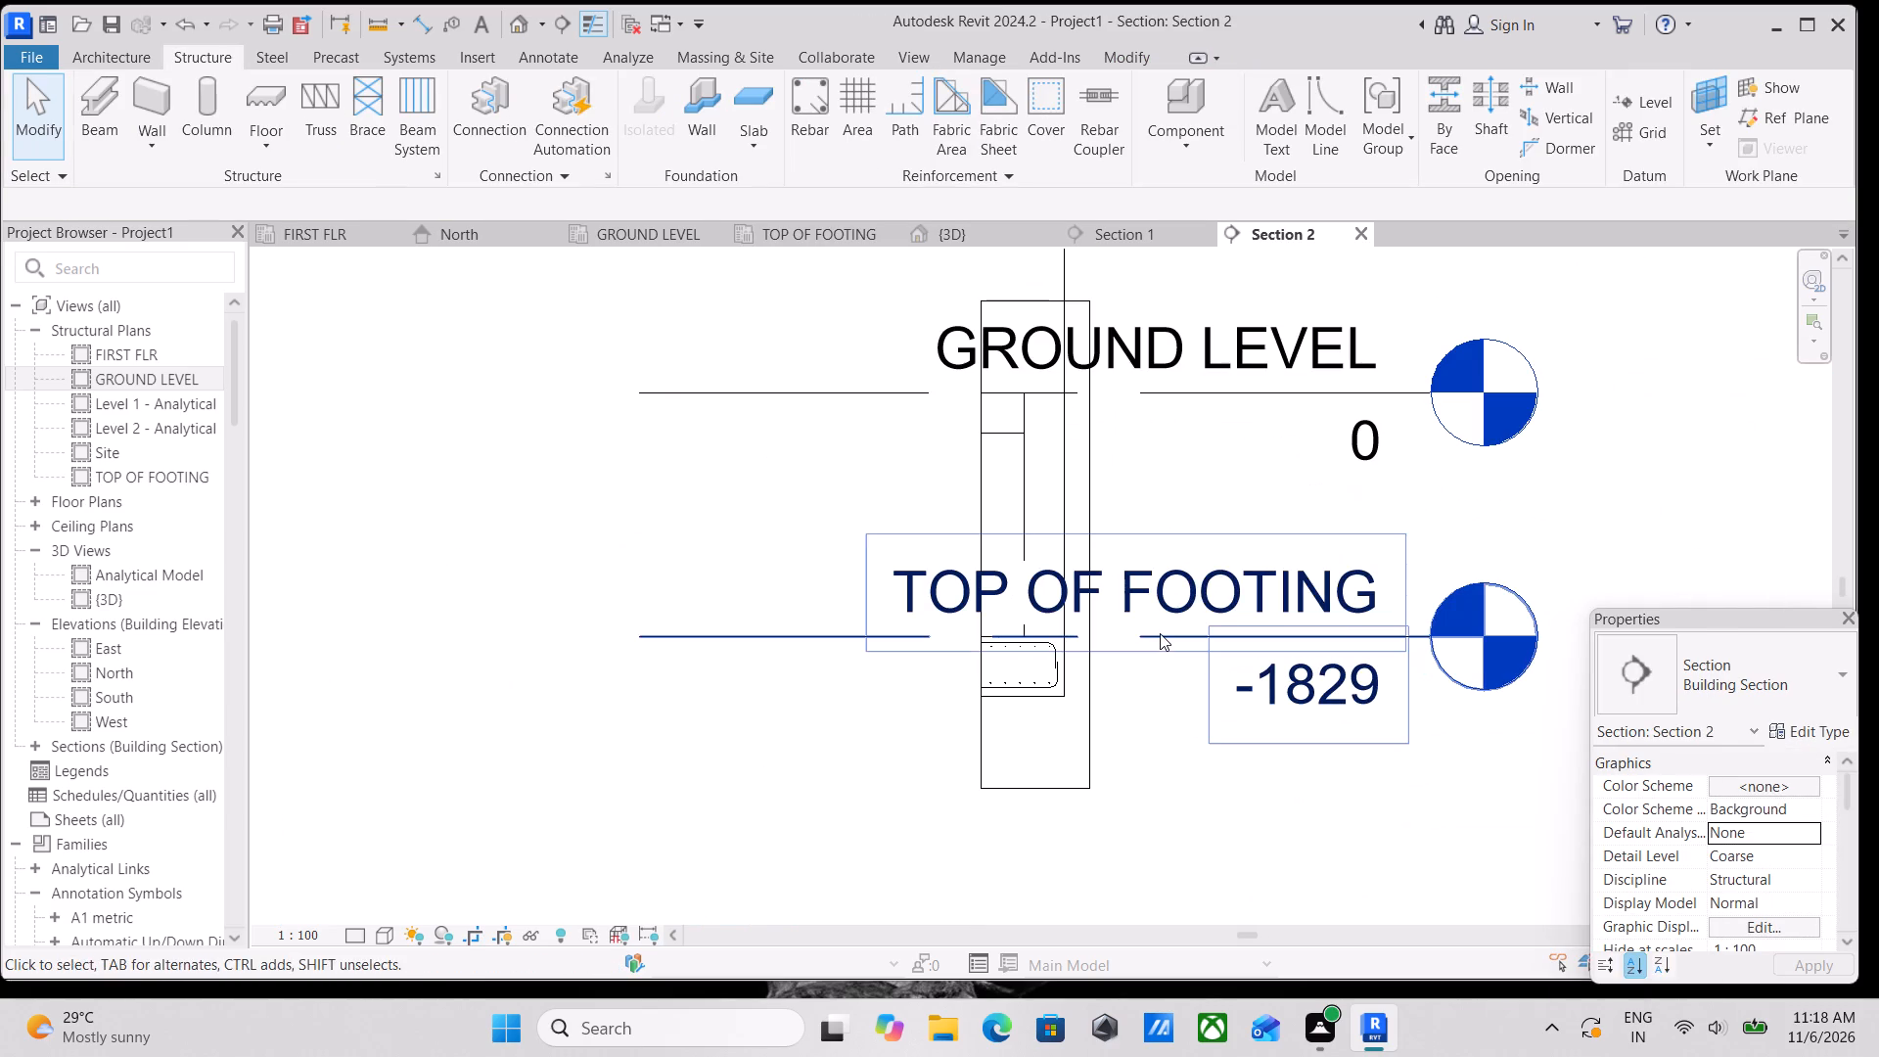
left_click(1160, 633)
middle_click_drag(1530, 630, 1204, 592)
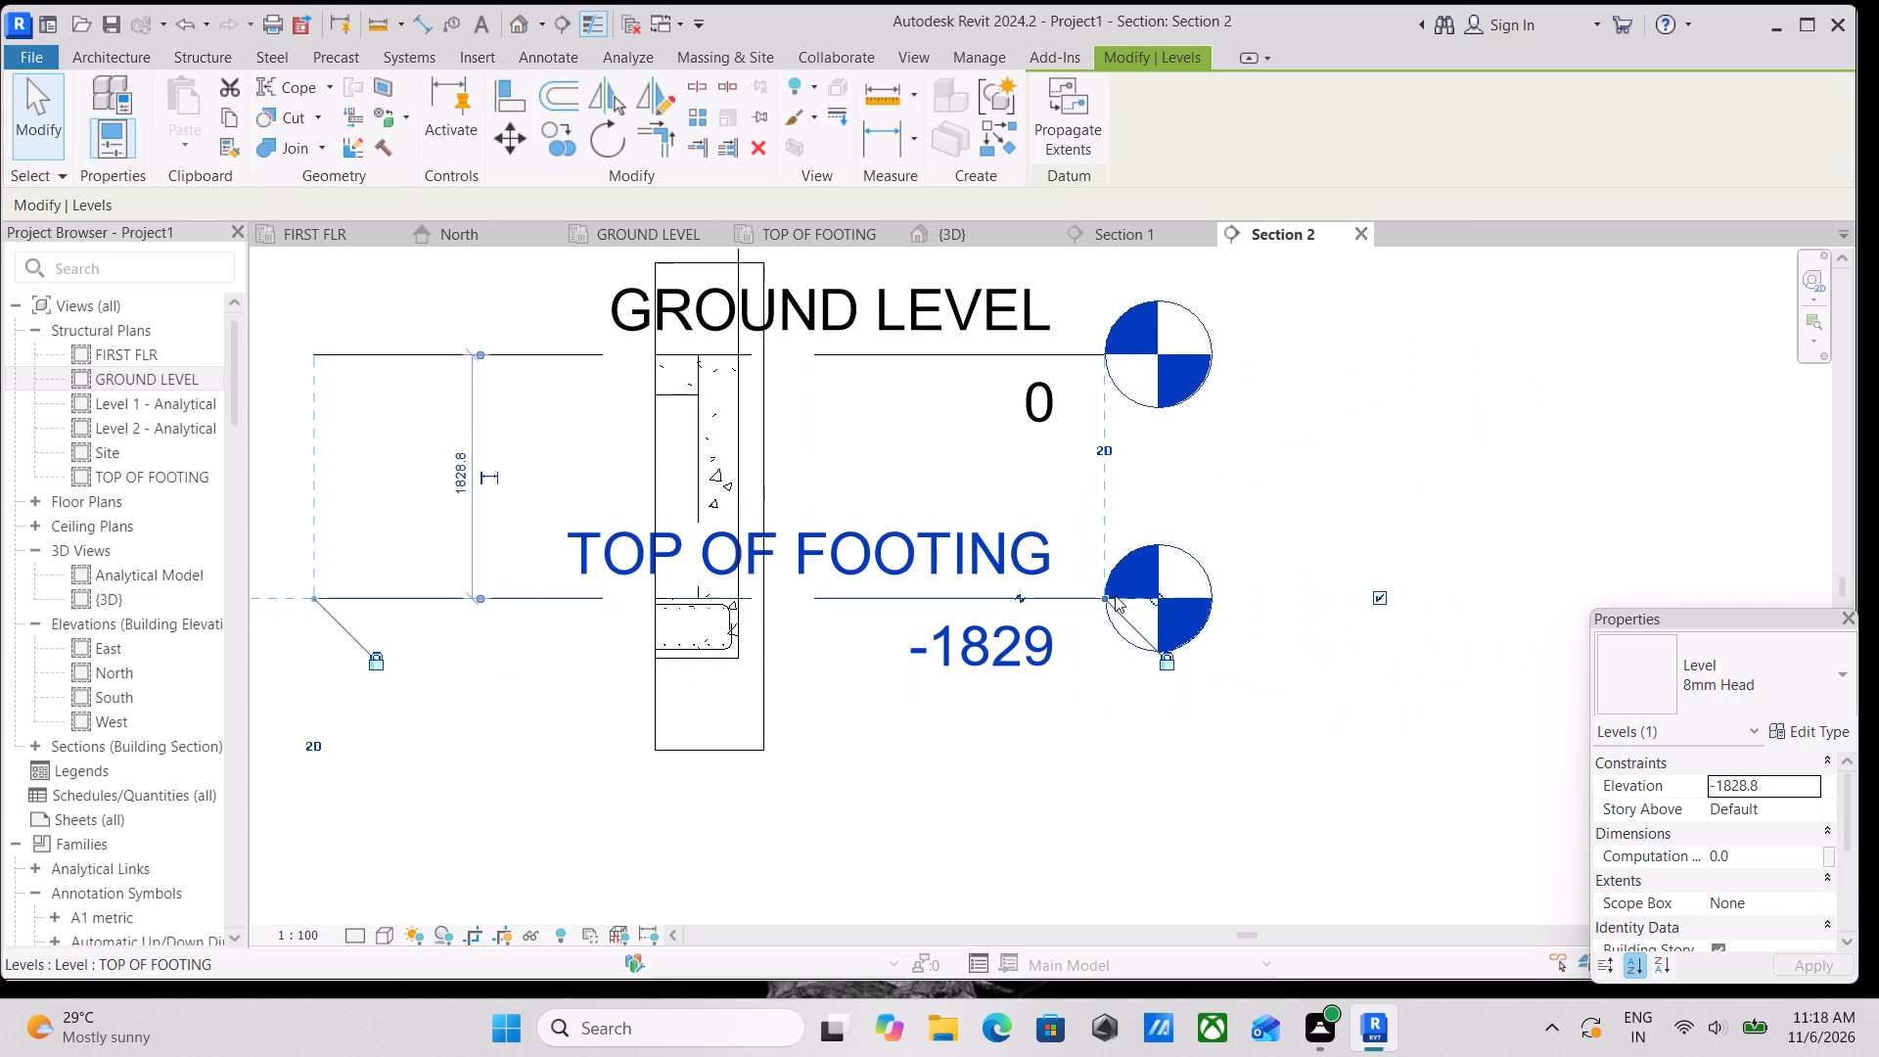
left_click_drag(1103, 595, 1553, 562)
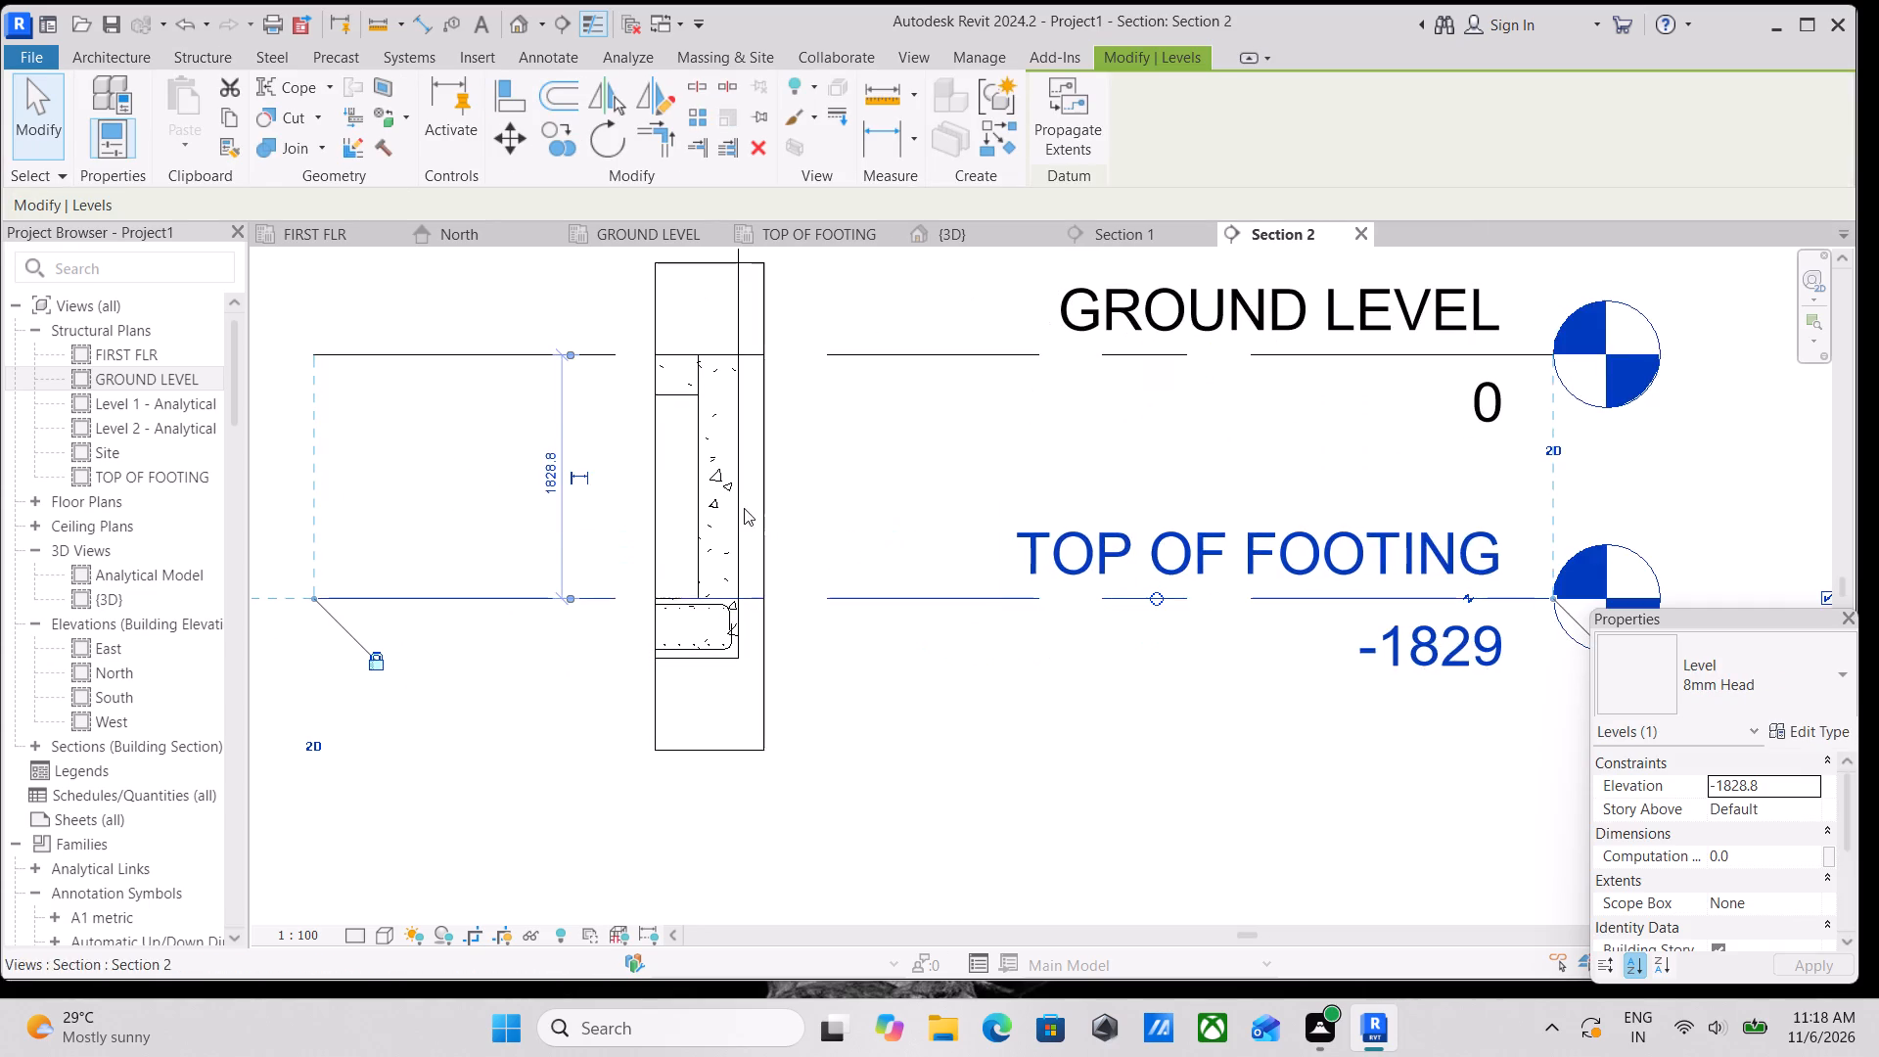
Use the rebar Cover tool on the A1 column between the footing and ground level to check its cover setting.
scroll(744, 508, "up", 2)
middle_click_drag(799, 506, 1094, 542)
scroll(1094, 542, "up", 1)
scroll(918, 705, "up", 3)
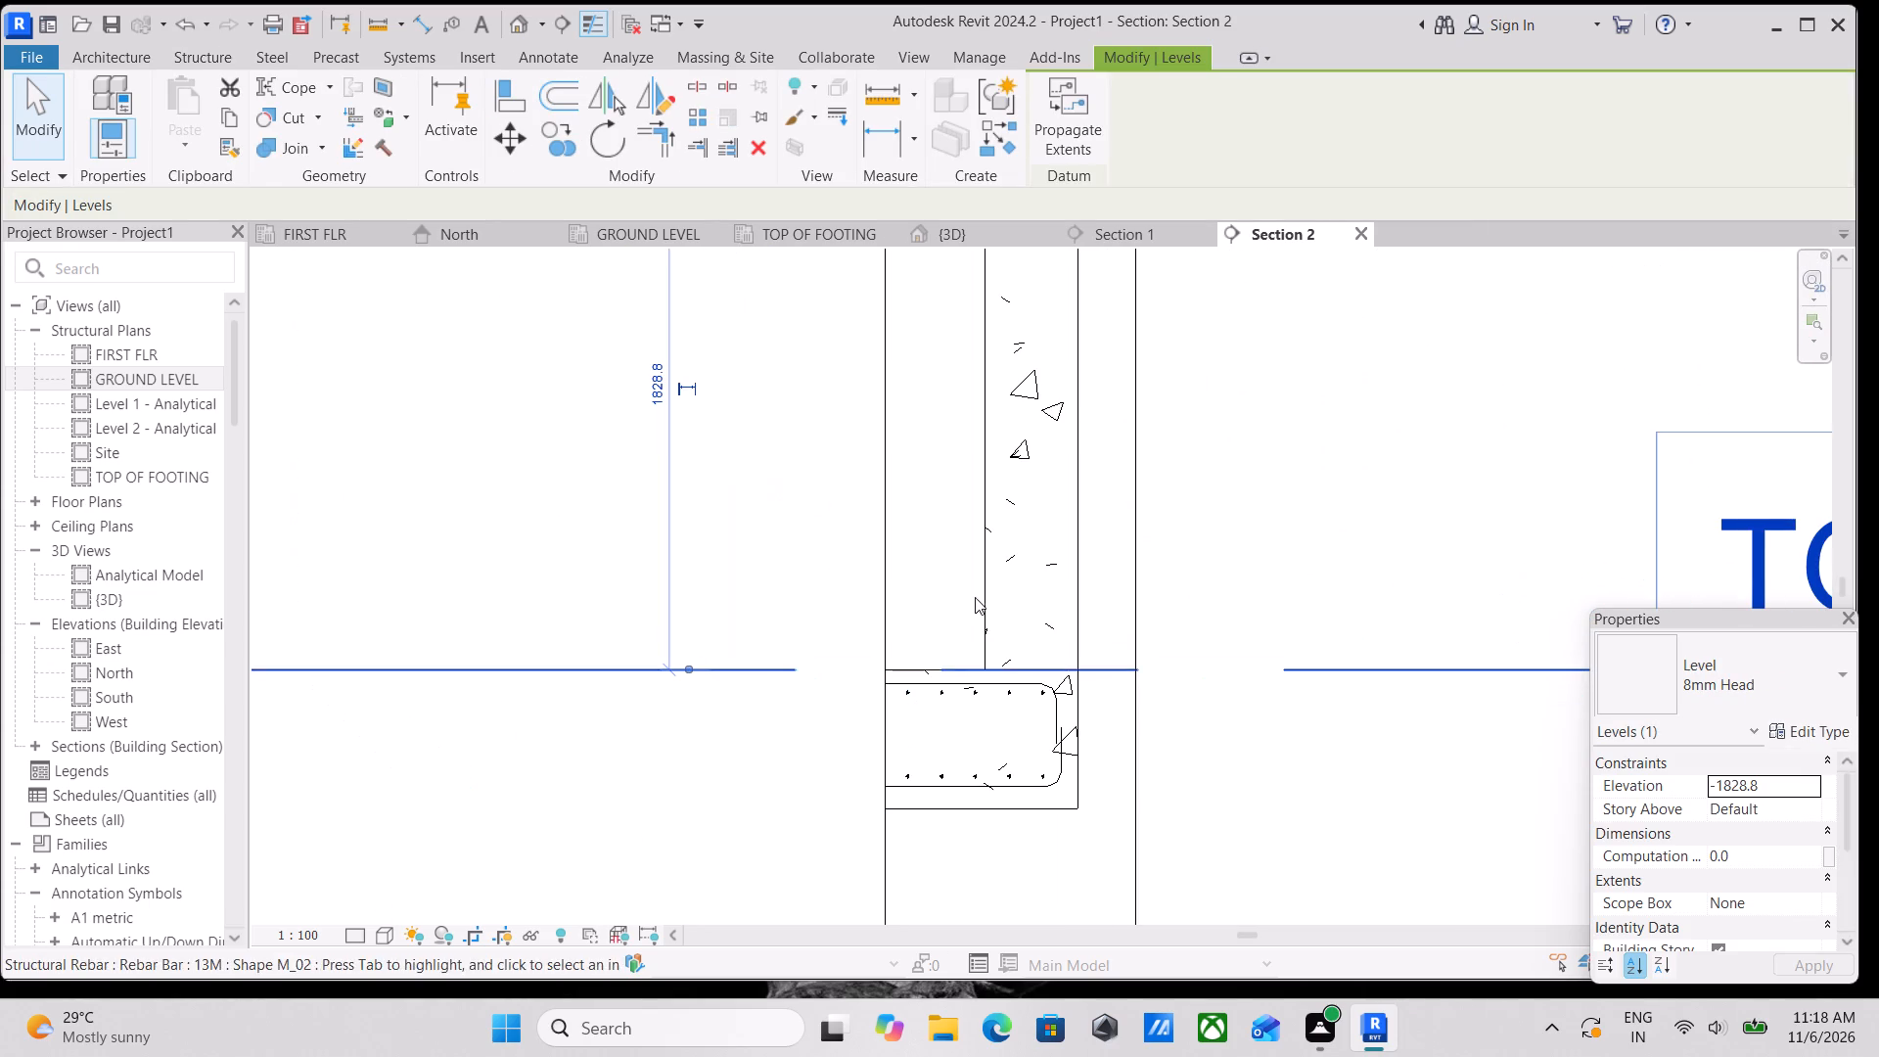
scroll(1027, 539, "up", 2)
scroll(1053, 539, "down", 5)
middle_click_drag(1052, 555, 1000, 584)
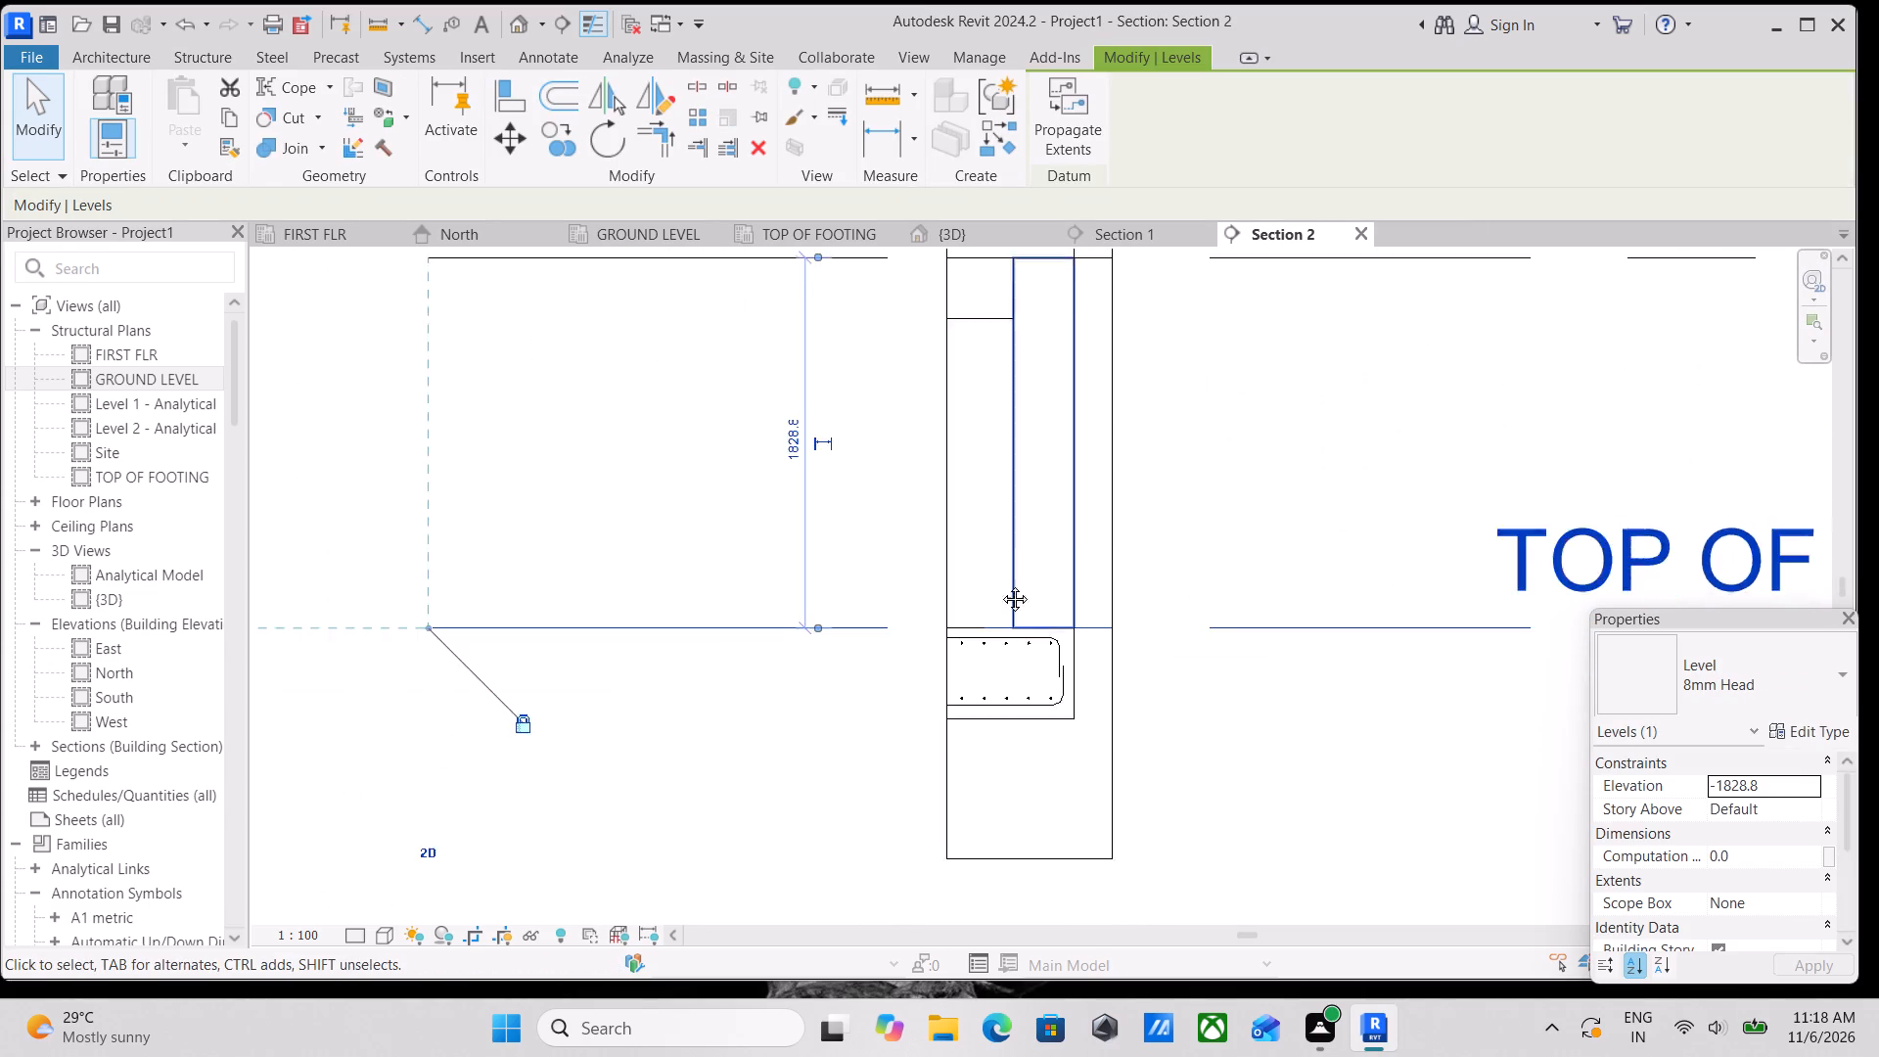
middle_click_drag(1000, 584, 900, 641)
middle_click_drag(880, 420, 880, 483)
scroll(869, 447, "up", 2)
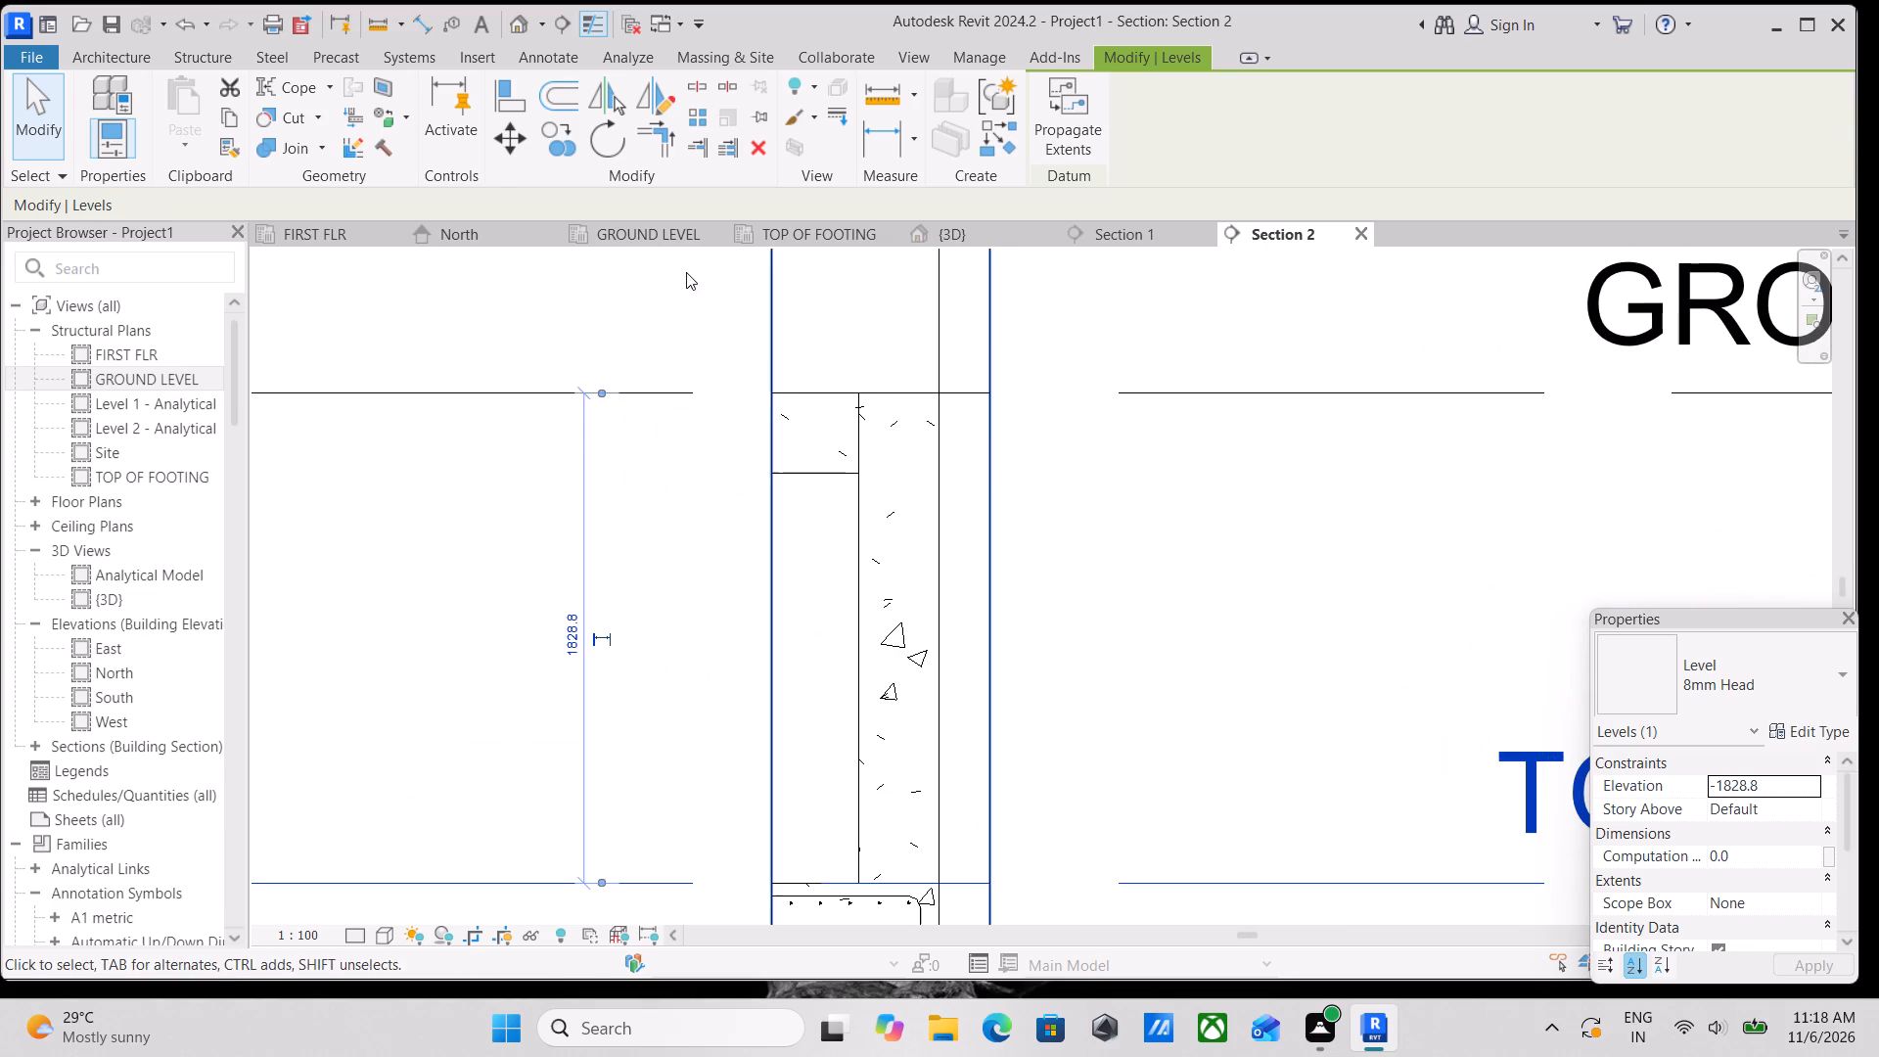
left_click(184, 56)
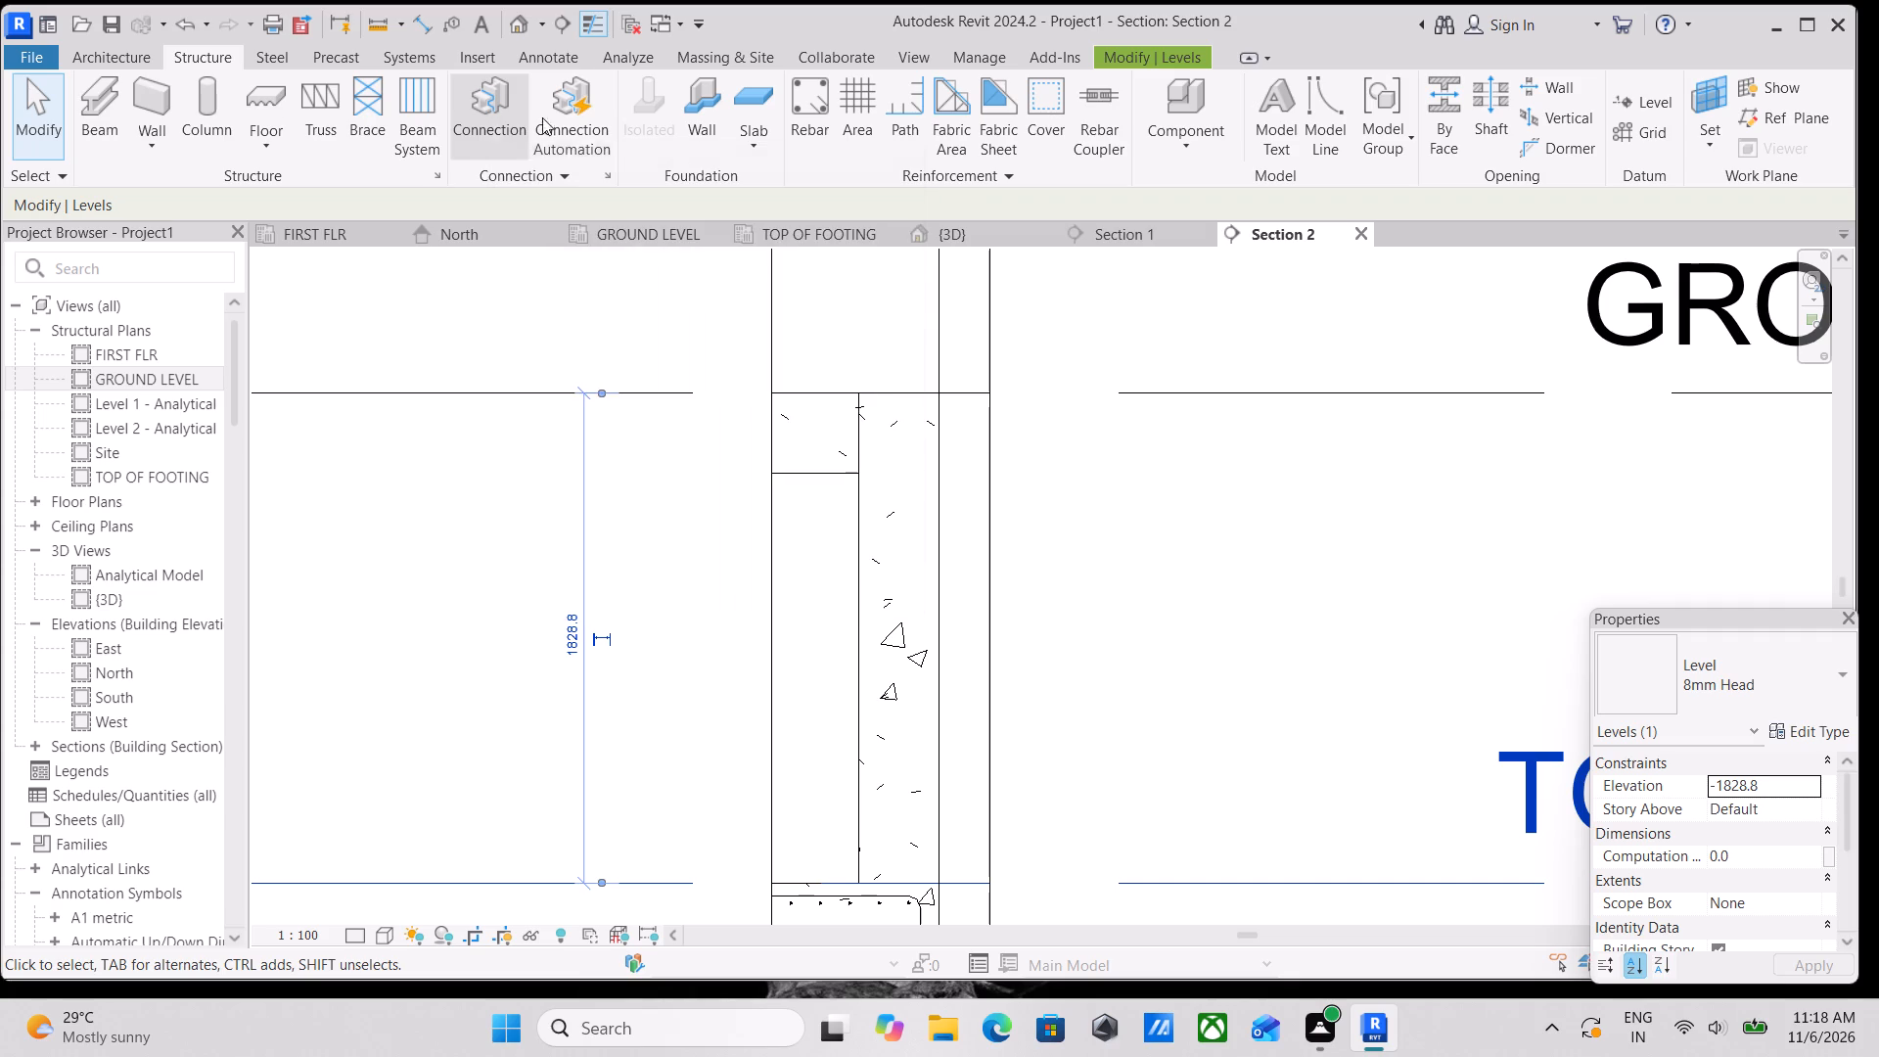
scroll(796, 490, "down", 2)
middle_click_drag(796, 492, 925, 468)
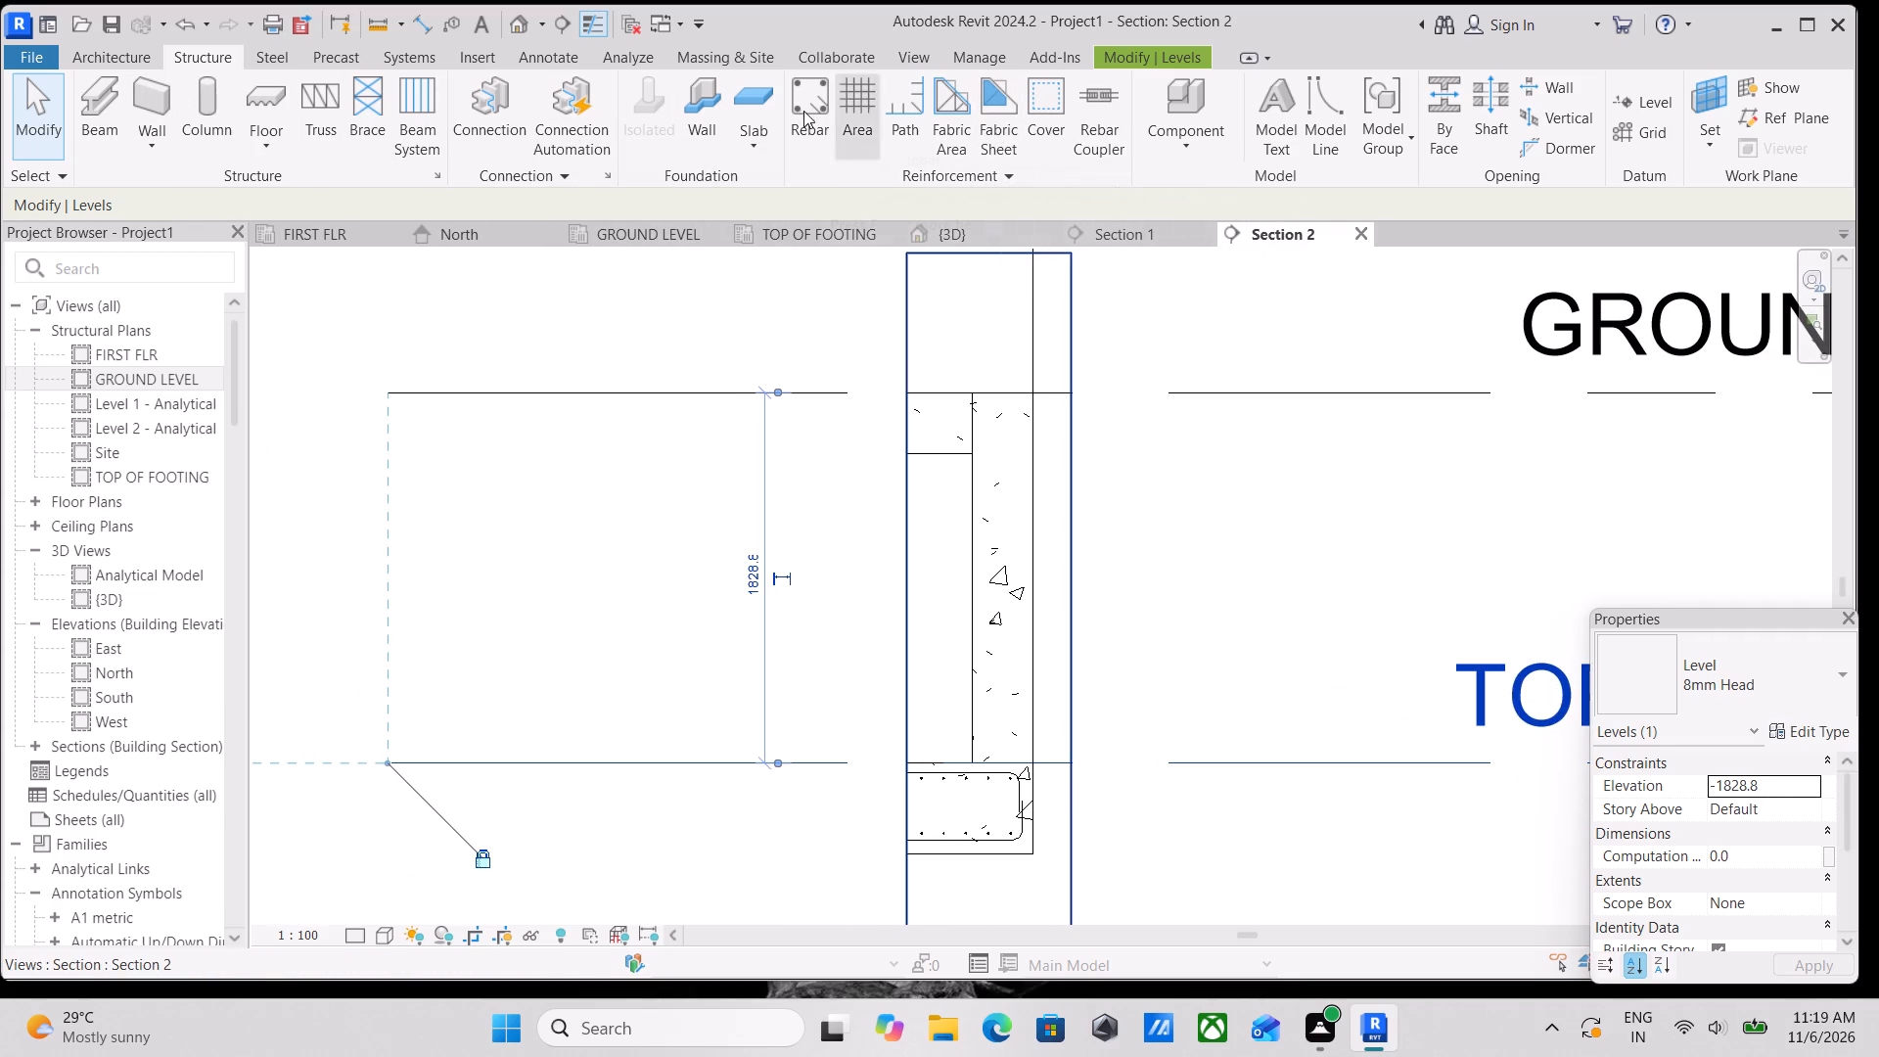
left_click(1034, 103)
scroll(981, 423, "up", 6)
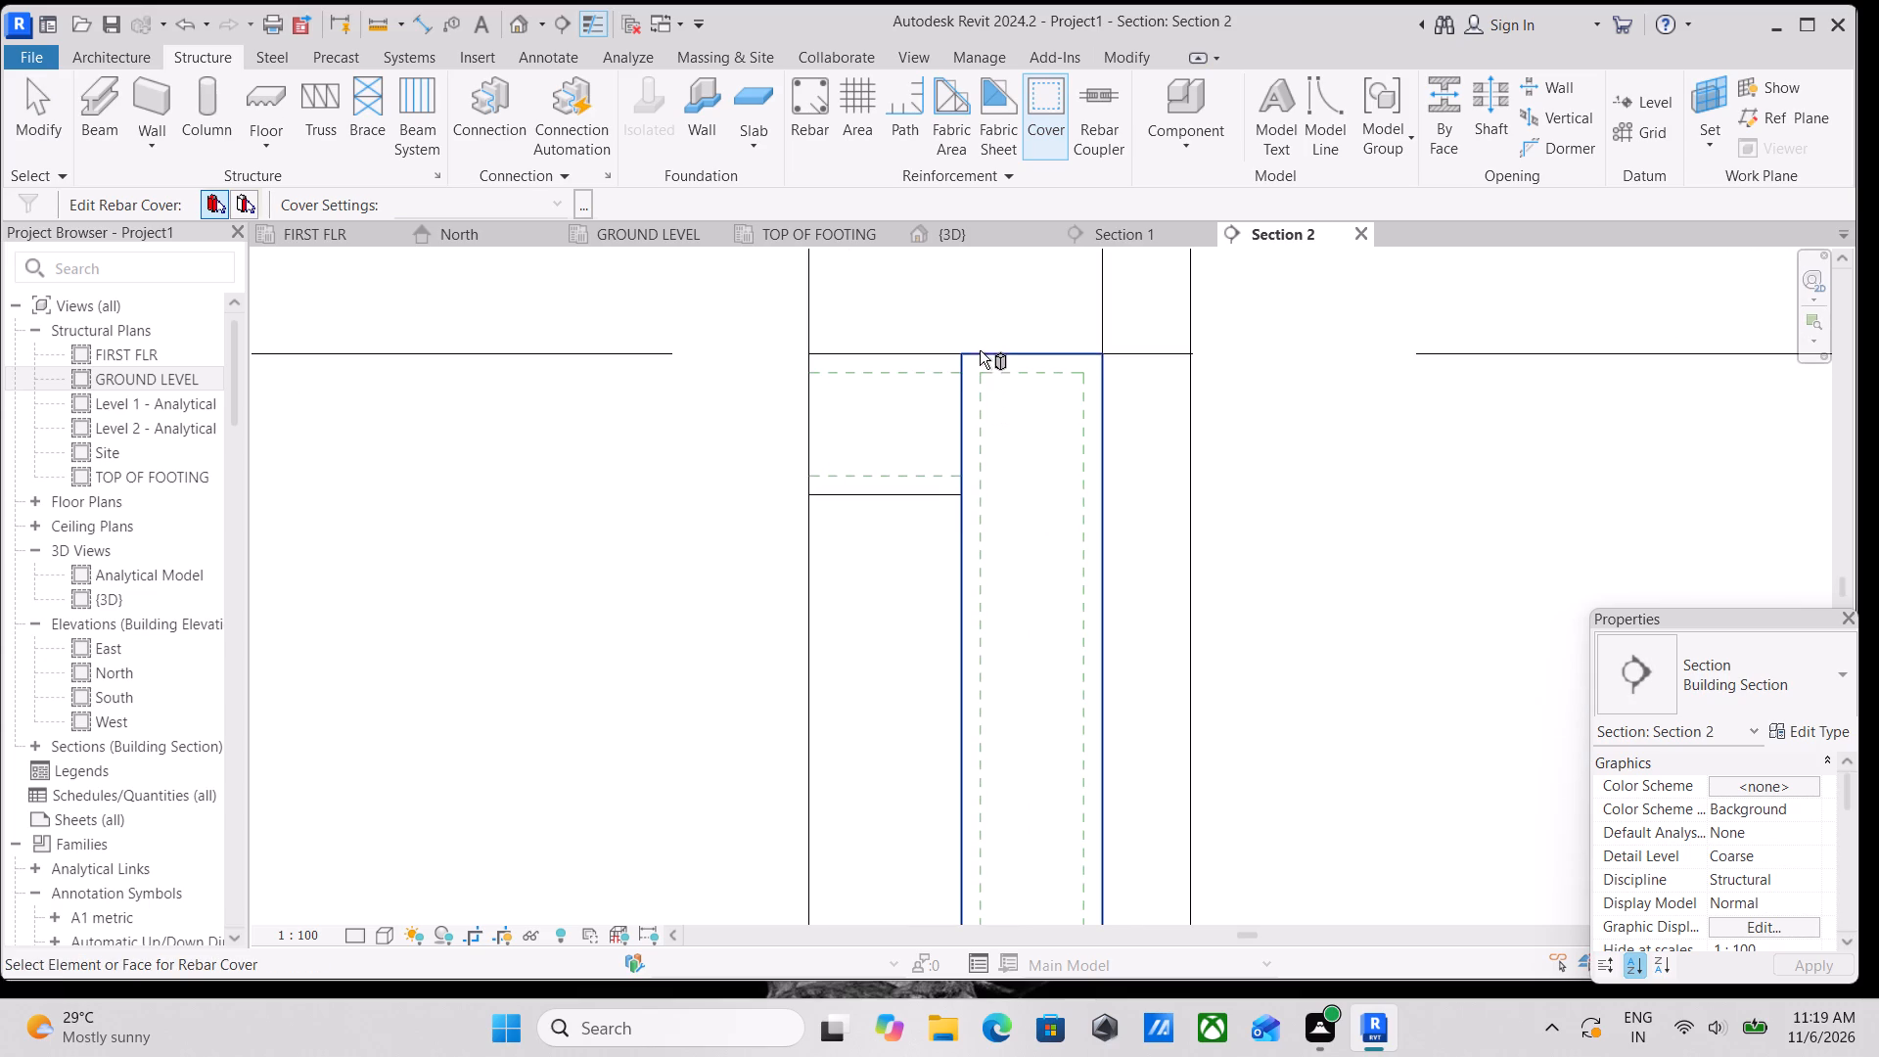
left_click(977, 355)
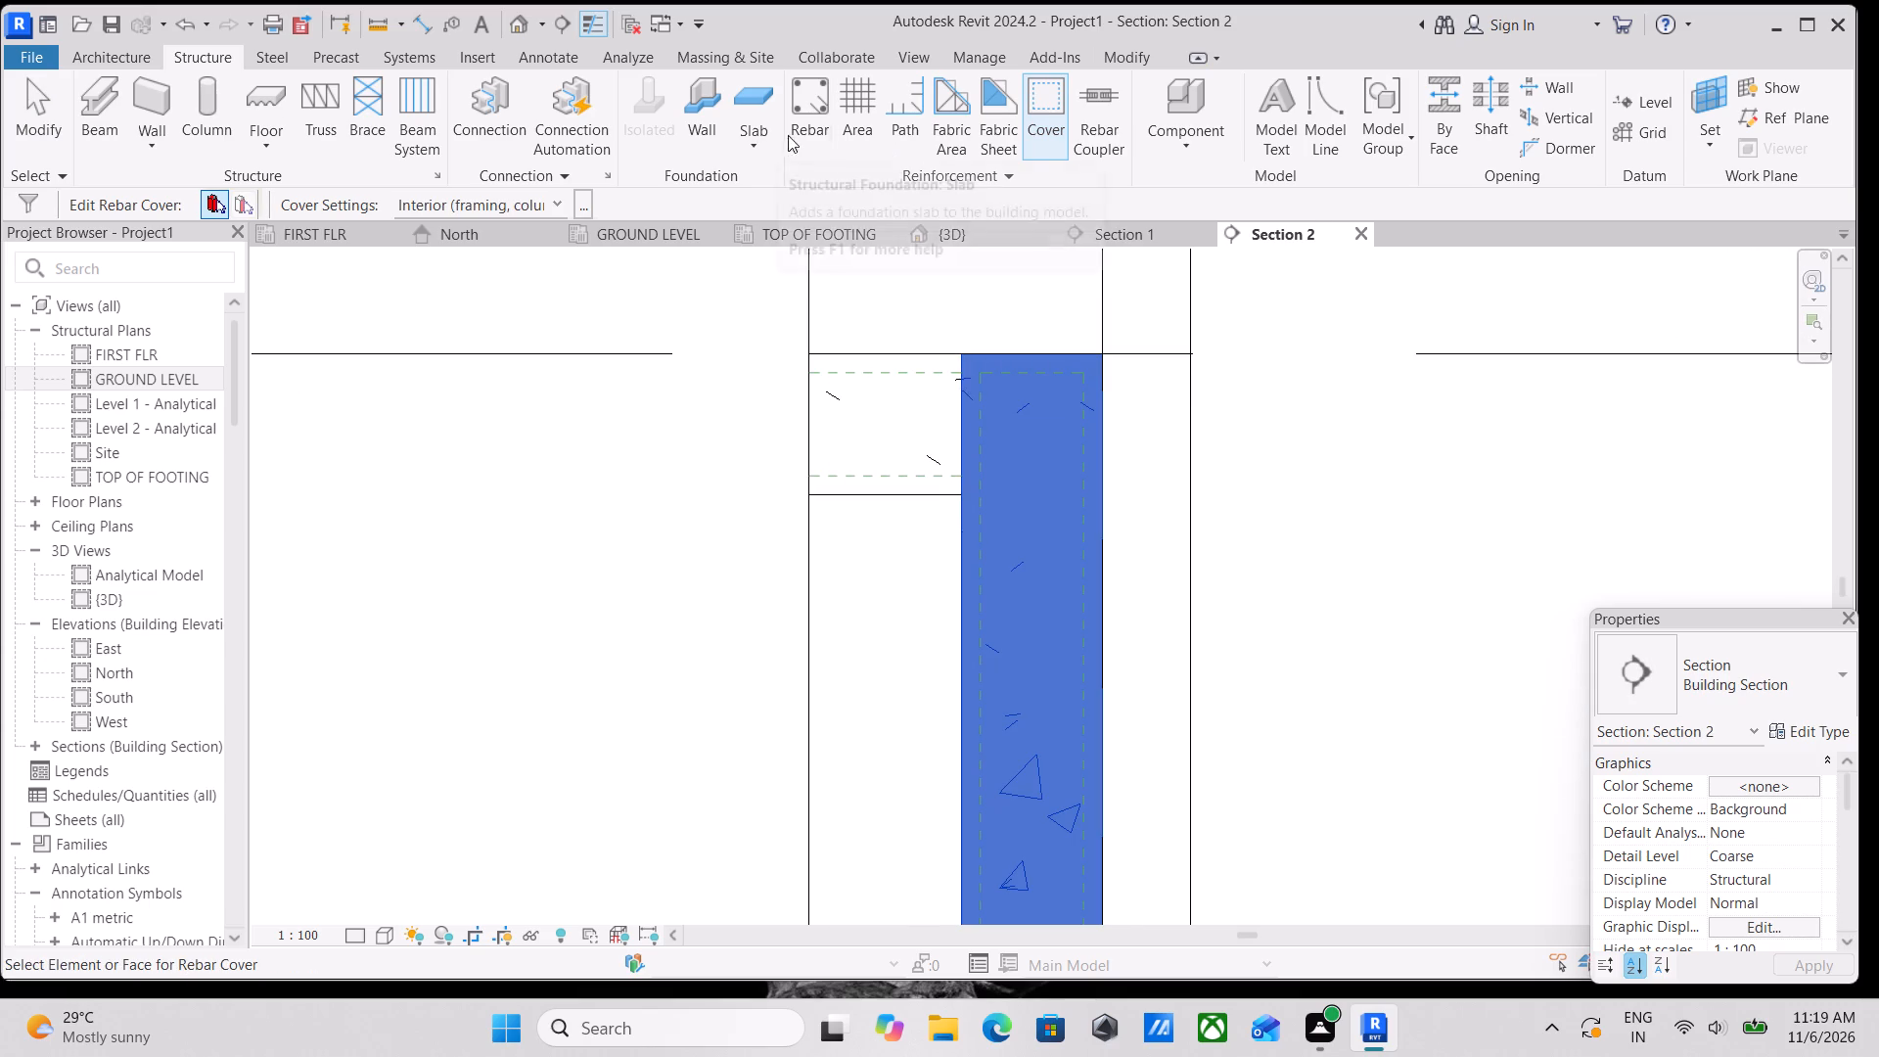
Place a straight 13M bar of shape M_00 parallel to the work plane, running vertically near the A1 column's outer face.
left_click(809, 124)
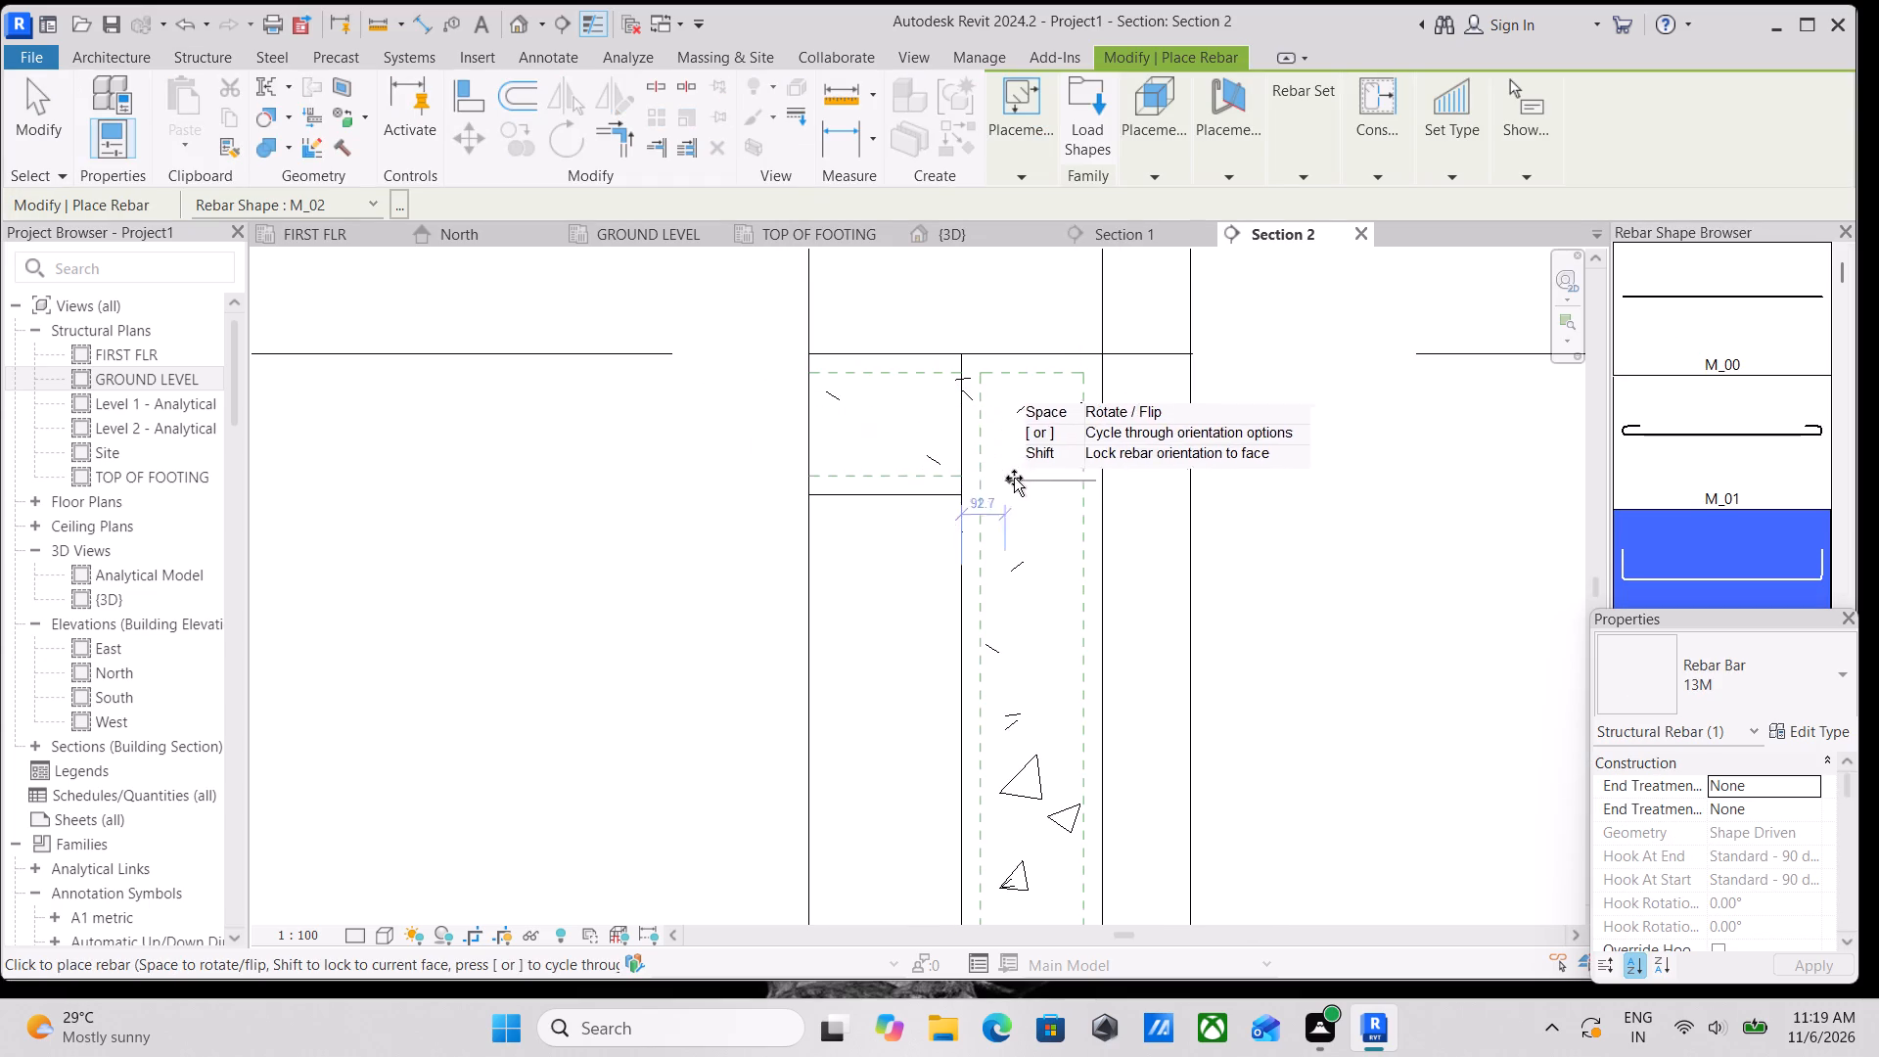
left_click(1674, 315)
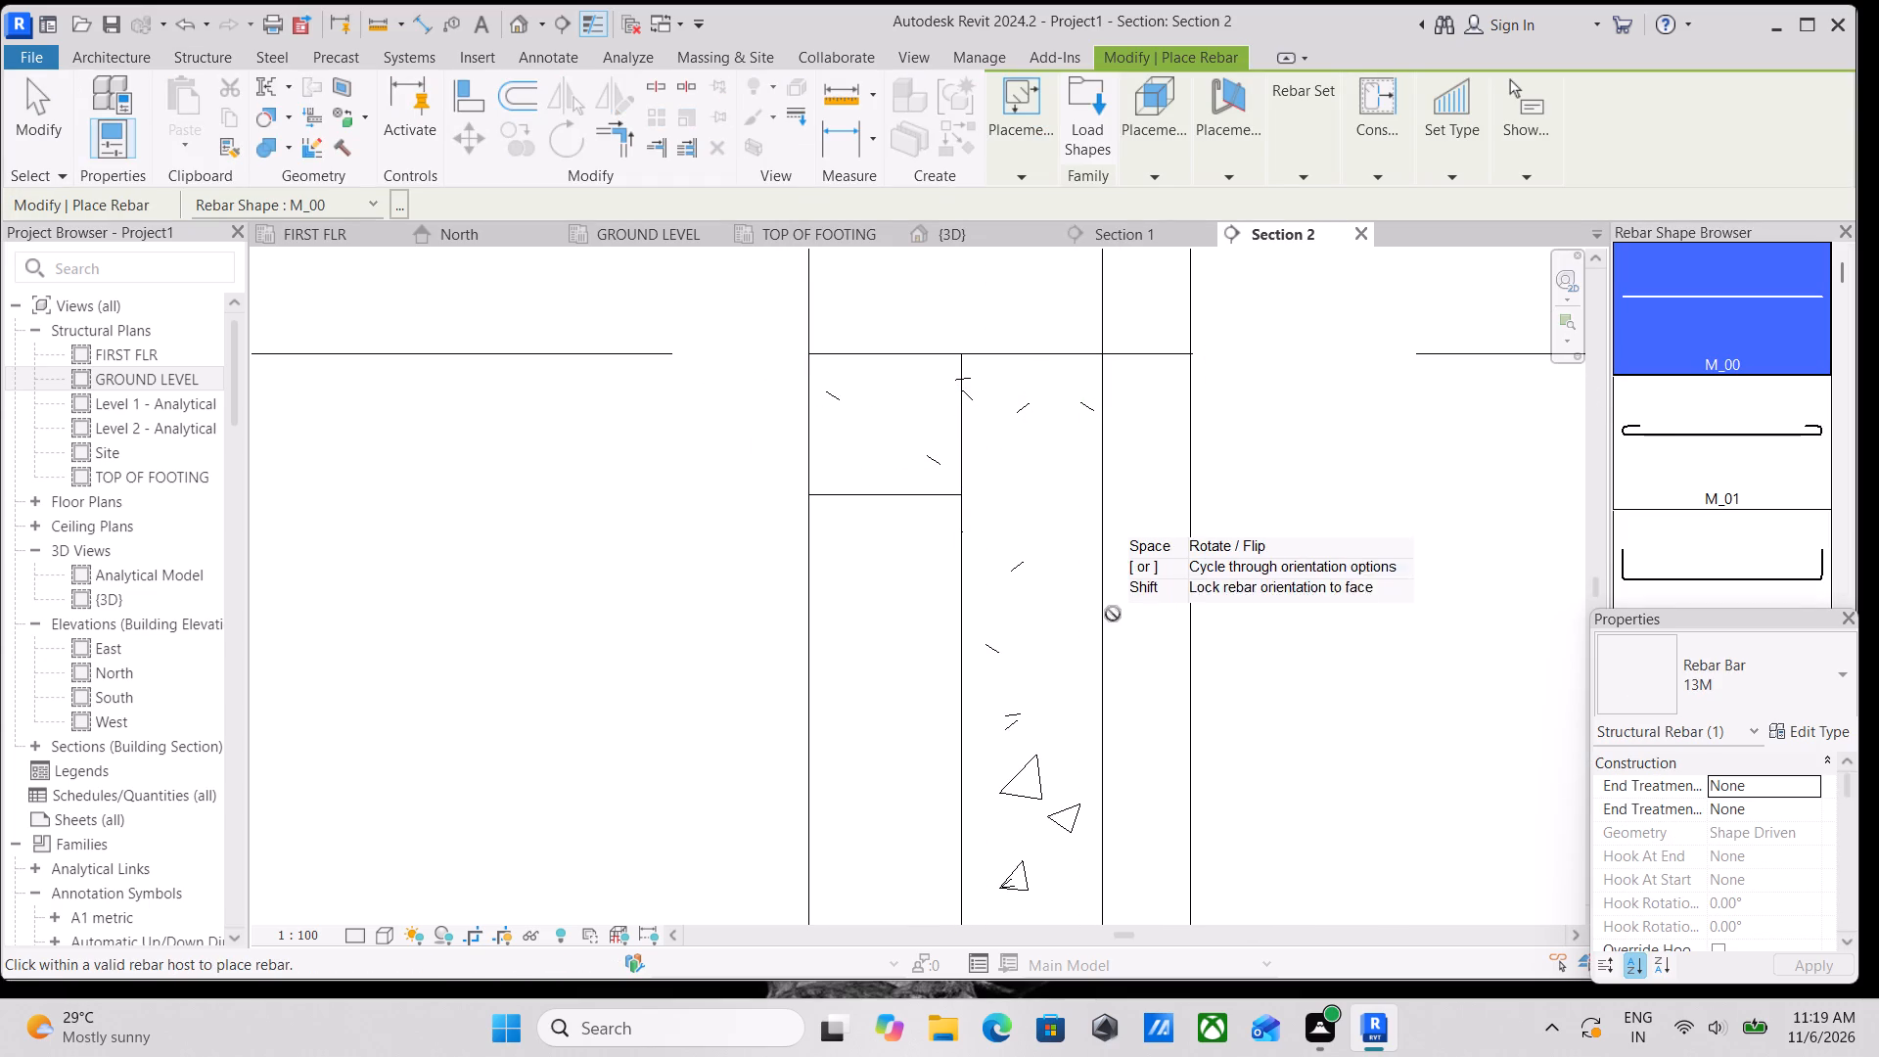
left_click(1226, 161)
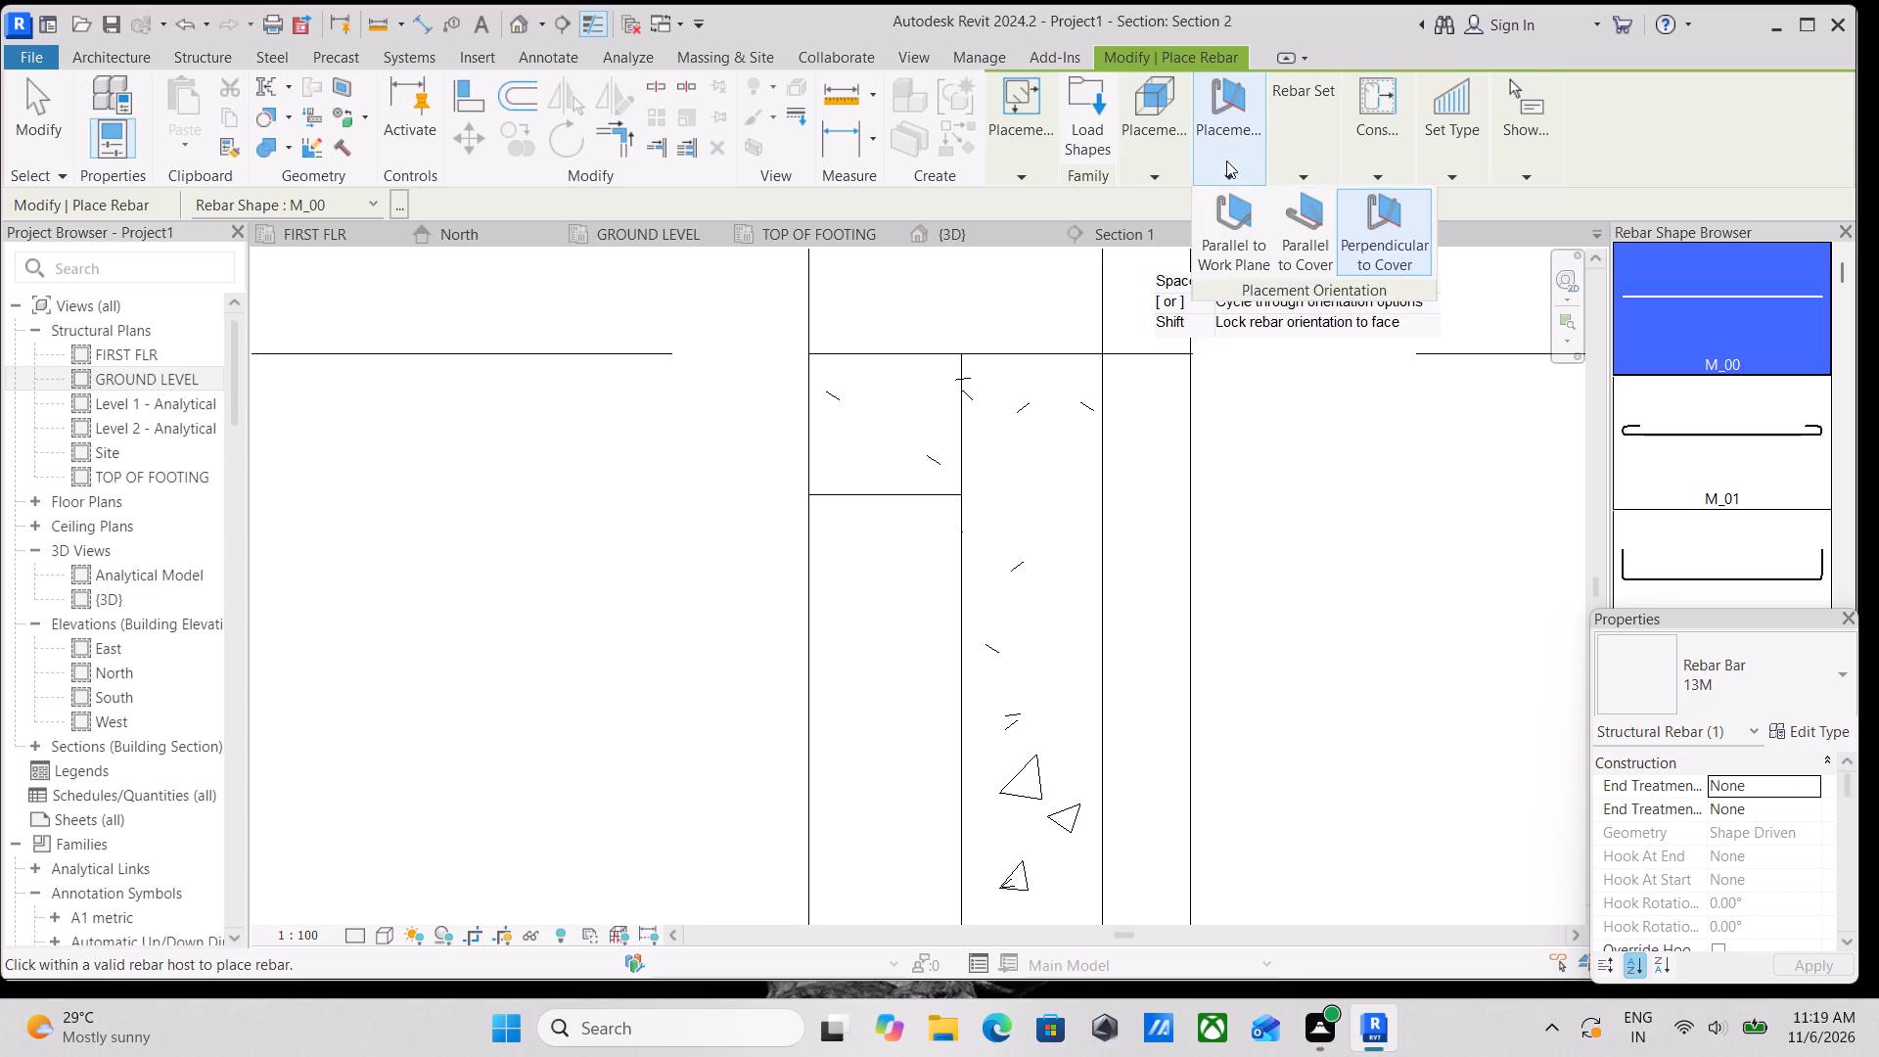
left_click(1260, 224)
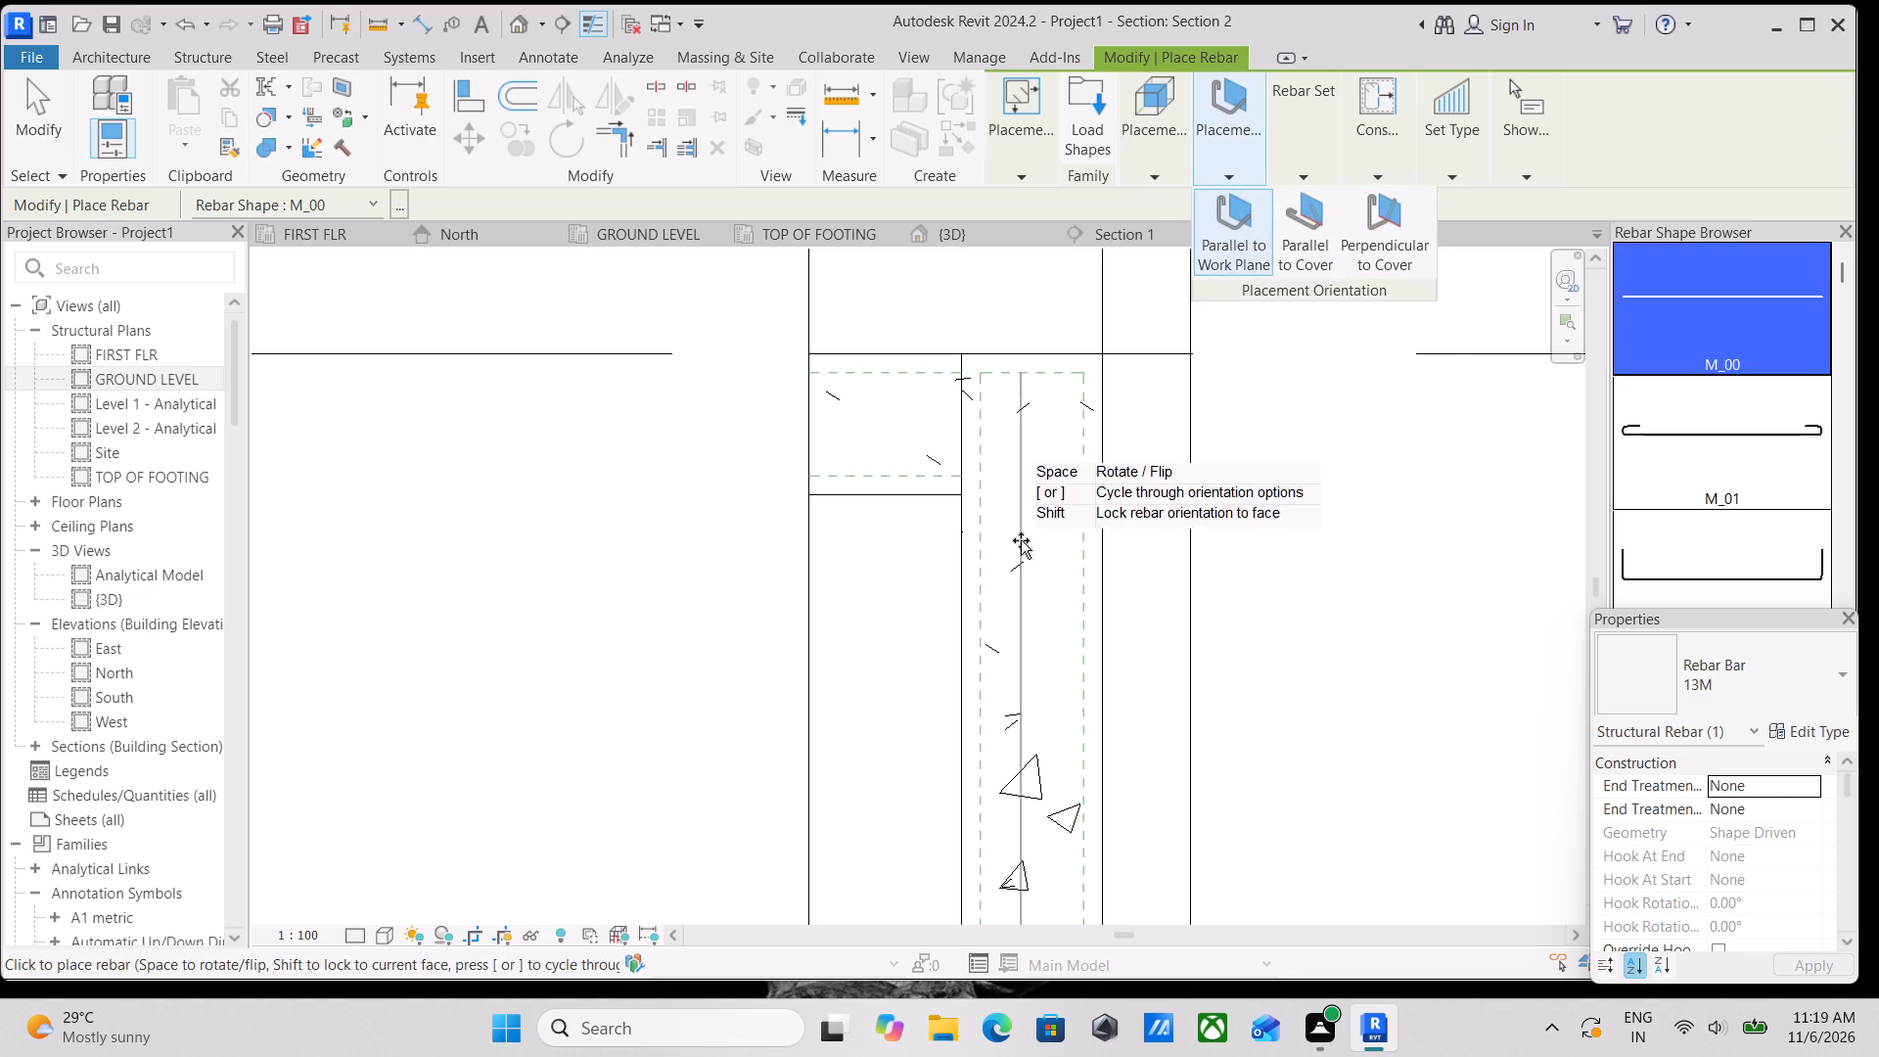
scroll(1034, 555, "down", 1)
middle_click_drag(1034, 555, 1021, 365)
scroll(1067, 497, "down", 1)
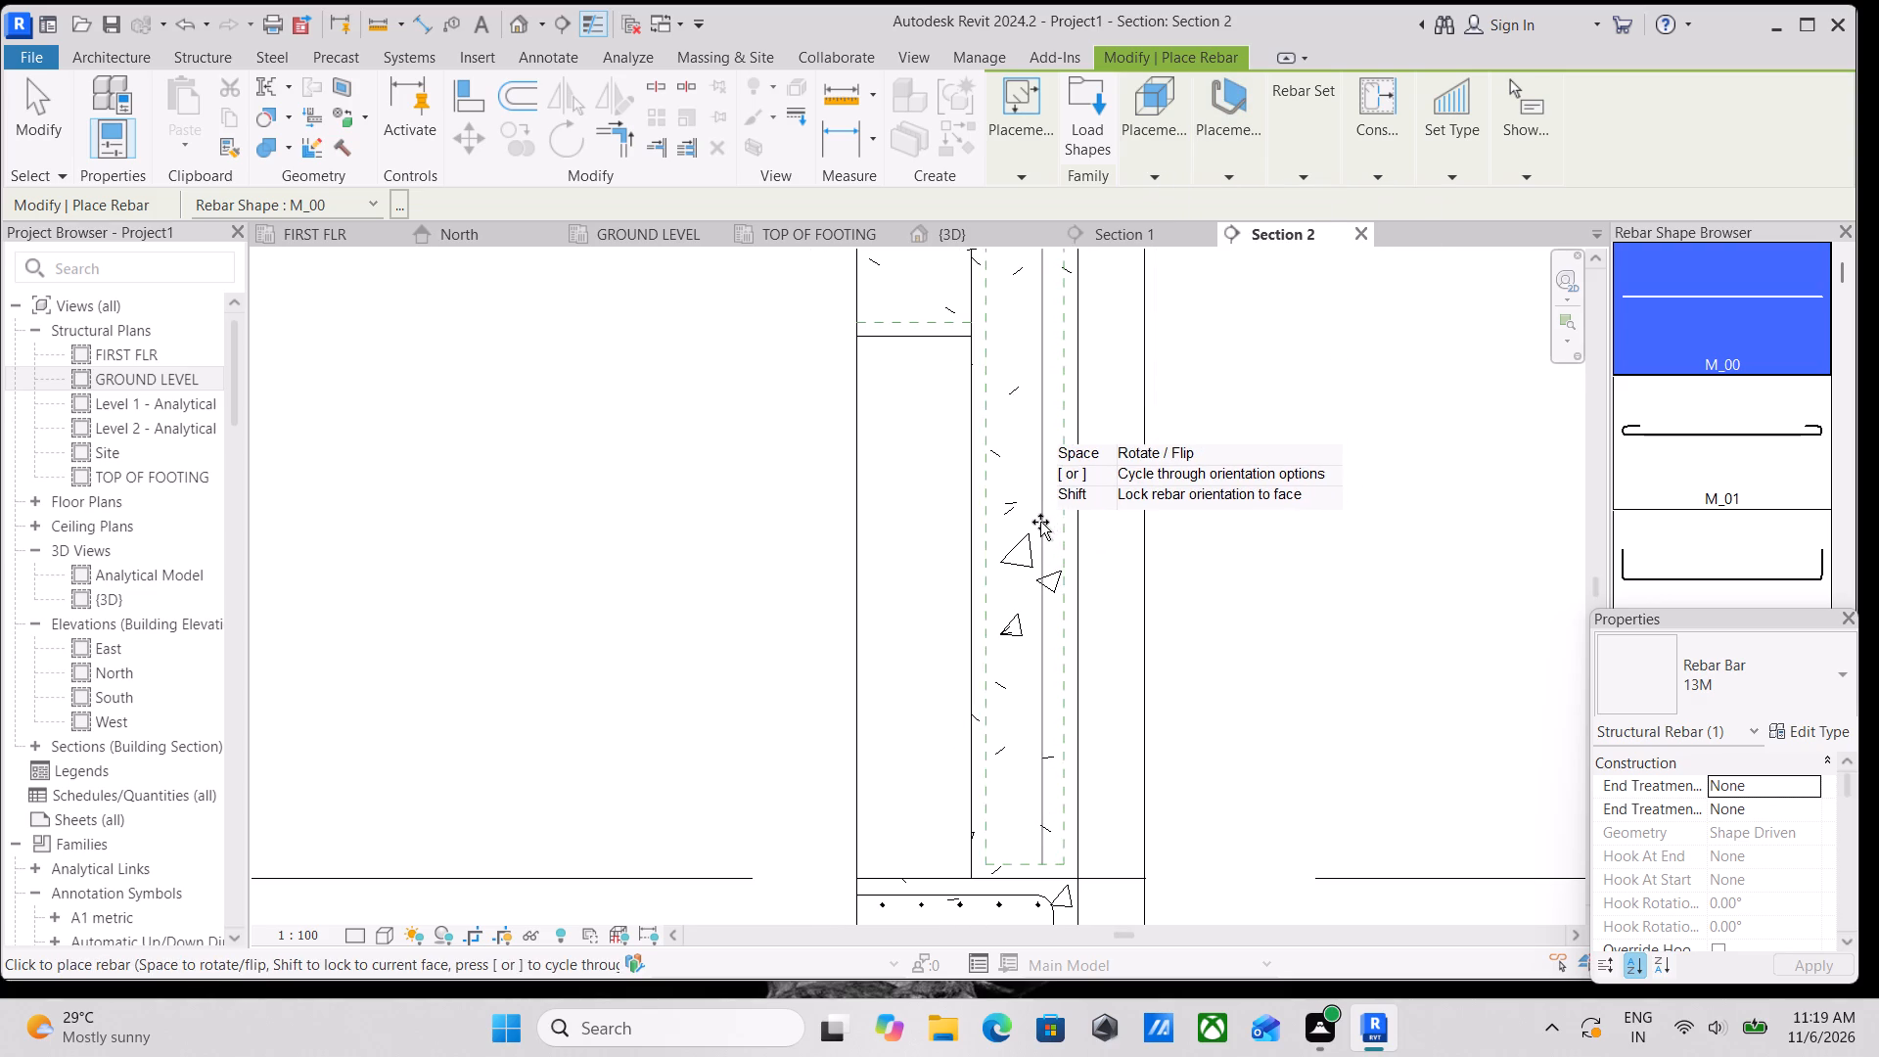
middle_click_drag(1040, 522, 1033, 484)
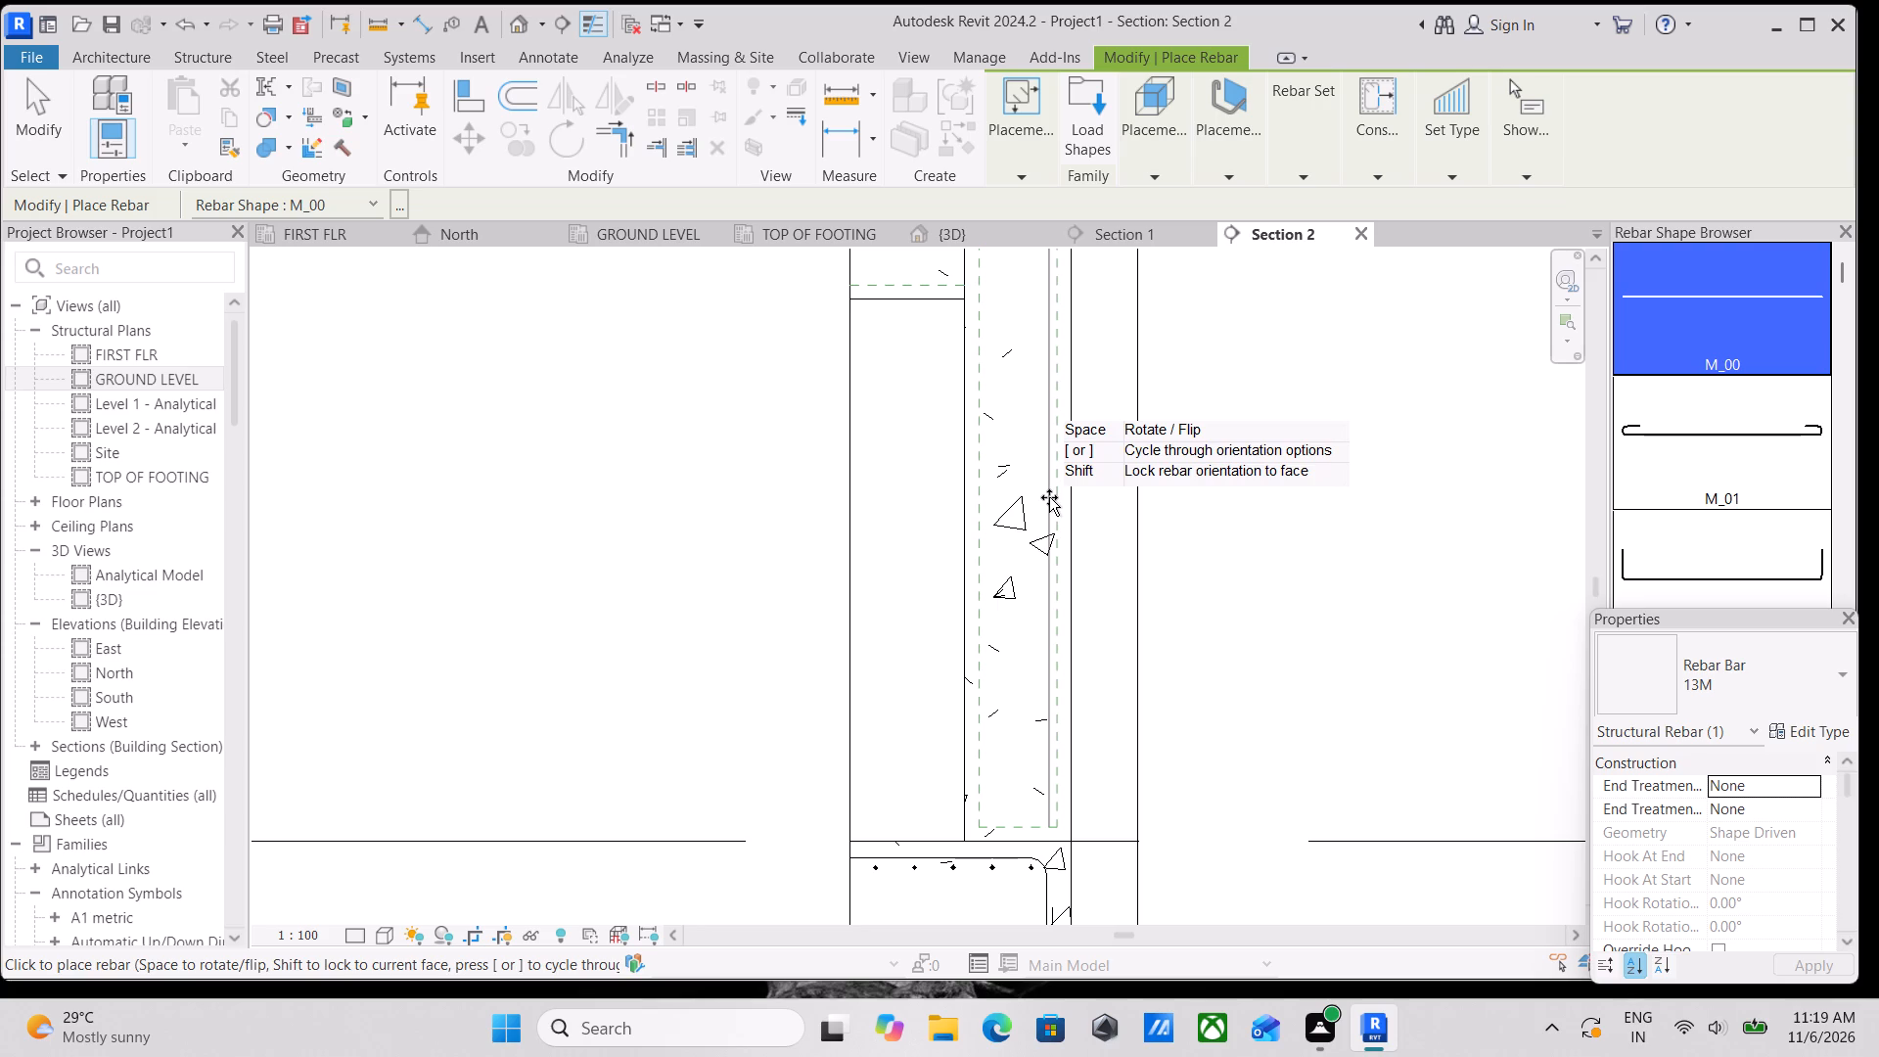
left_click(1049, 497)
middle_click_drag(1013, 474, 1014, 656)
scroll(1013, 475, "down", 1)
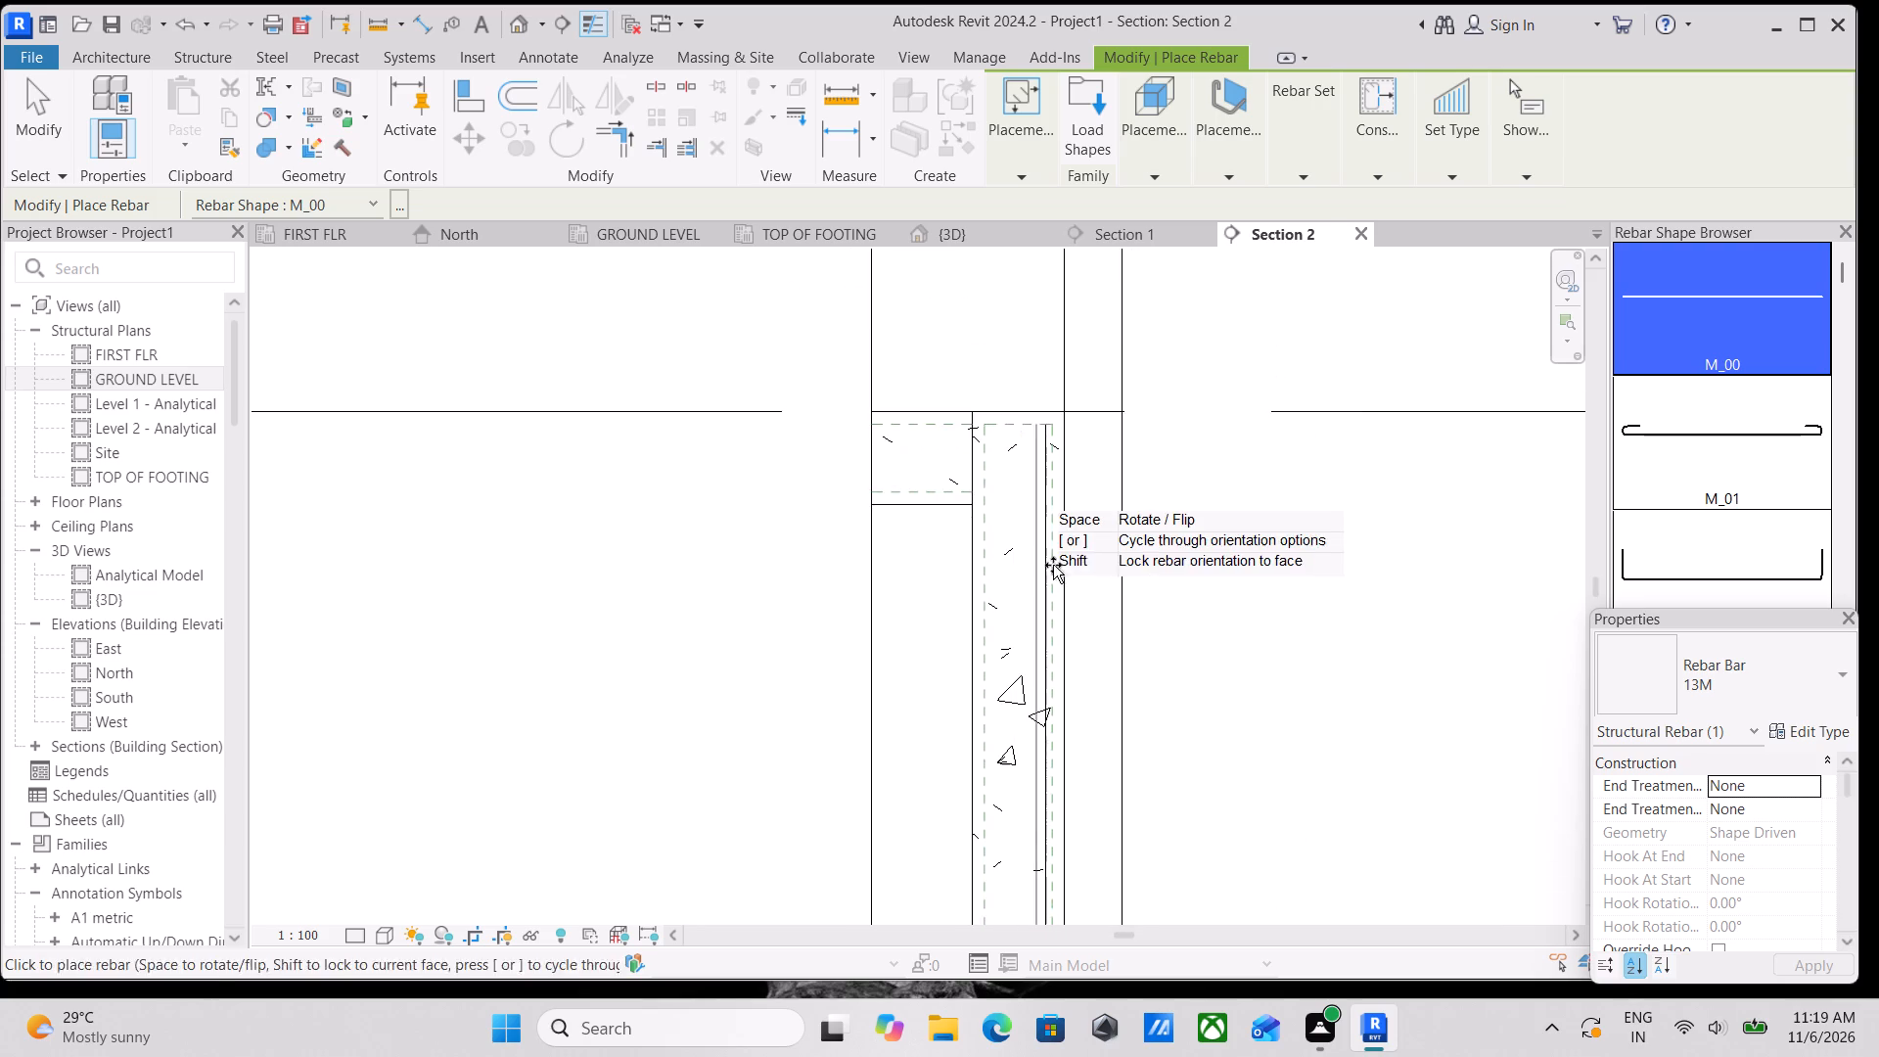
key("Escape")
Set the Section 2 view's detail level to Fine.
middle_click_drag(1041, 578, 953, 399)
middle_click_drag(878, 664, 883, 647)
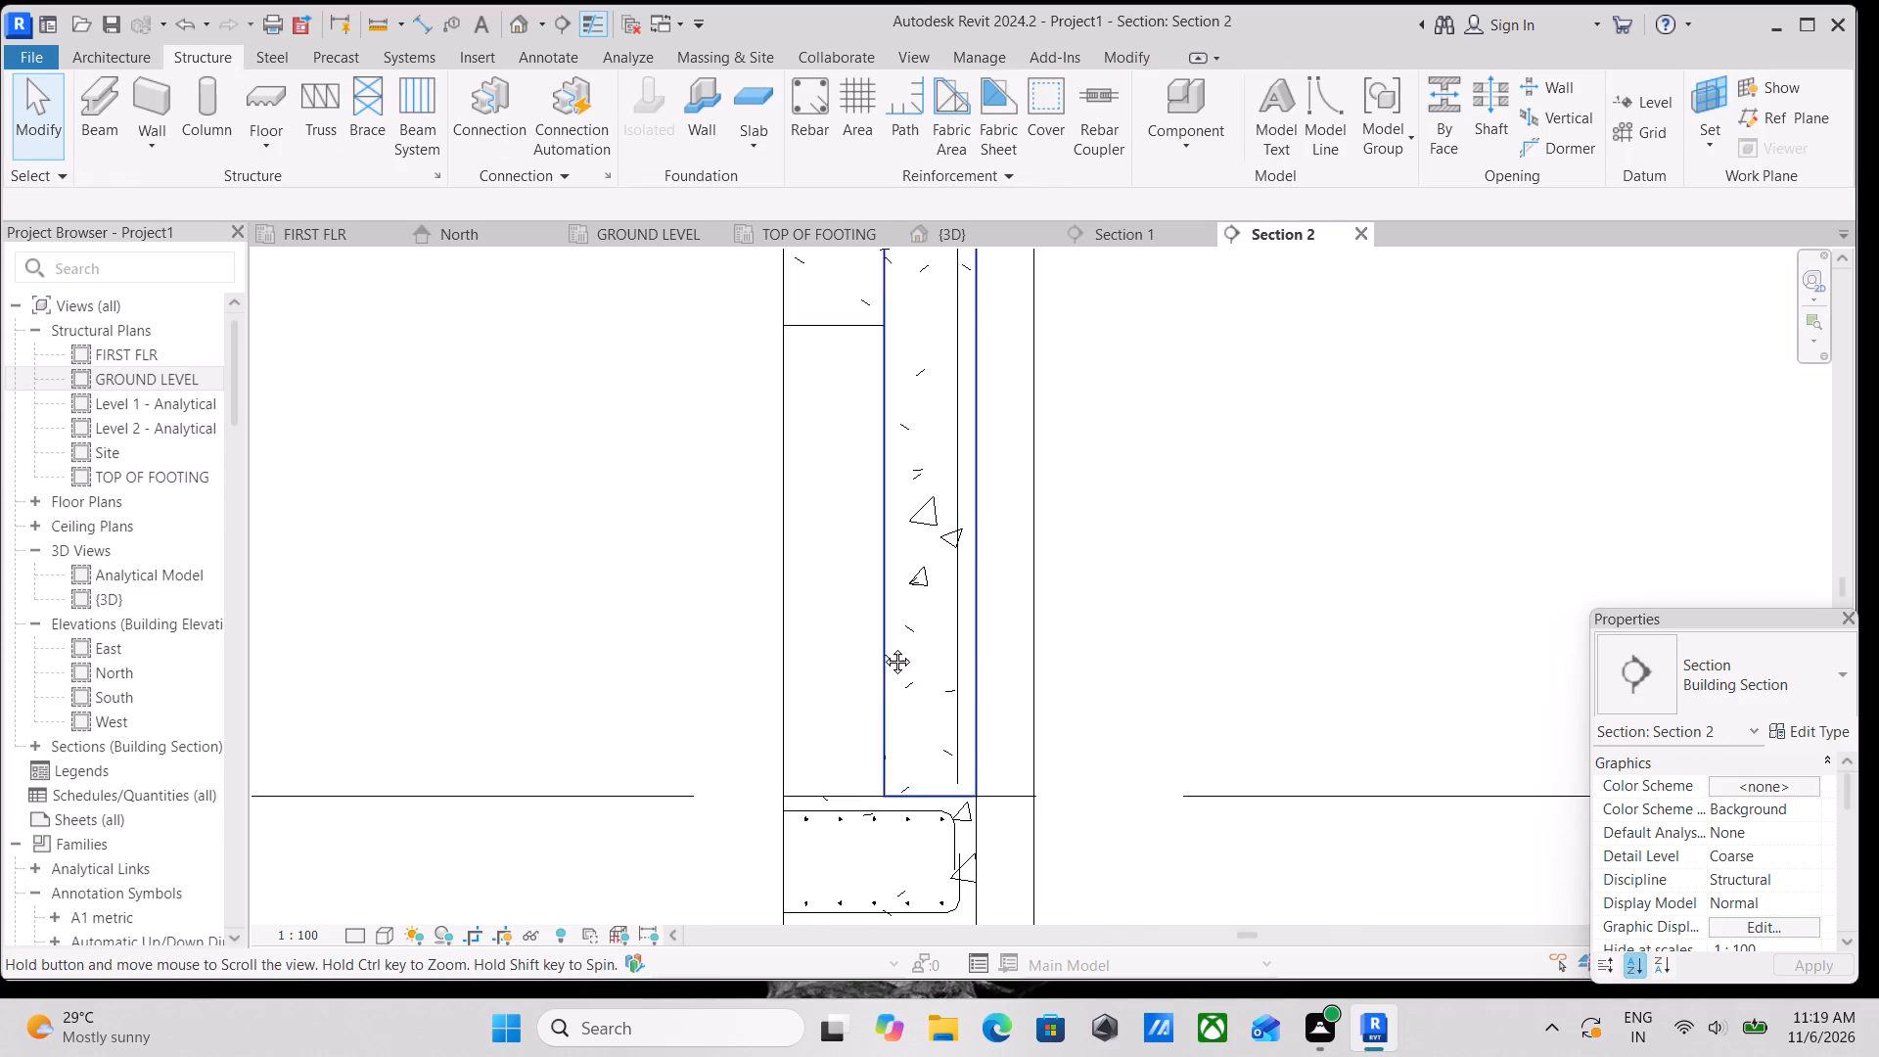
middle_click_drag(883, 647, 951, 492)
left_click(354, 929)
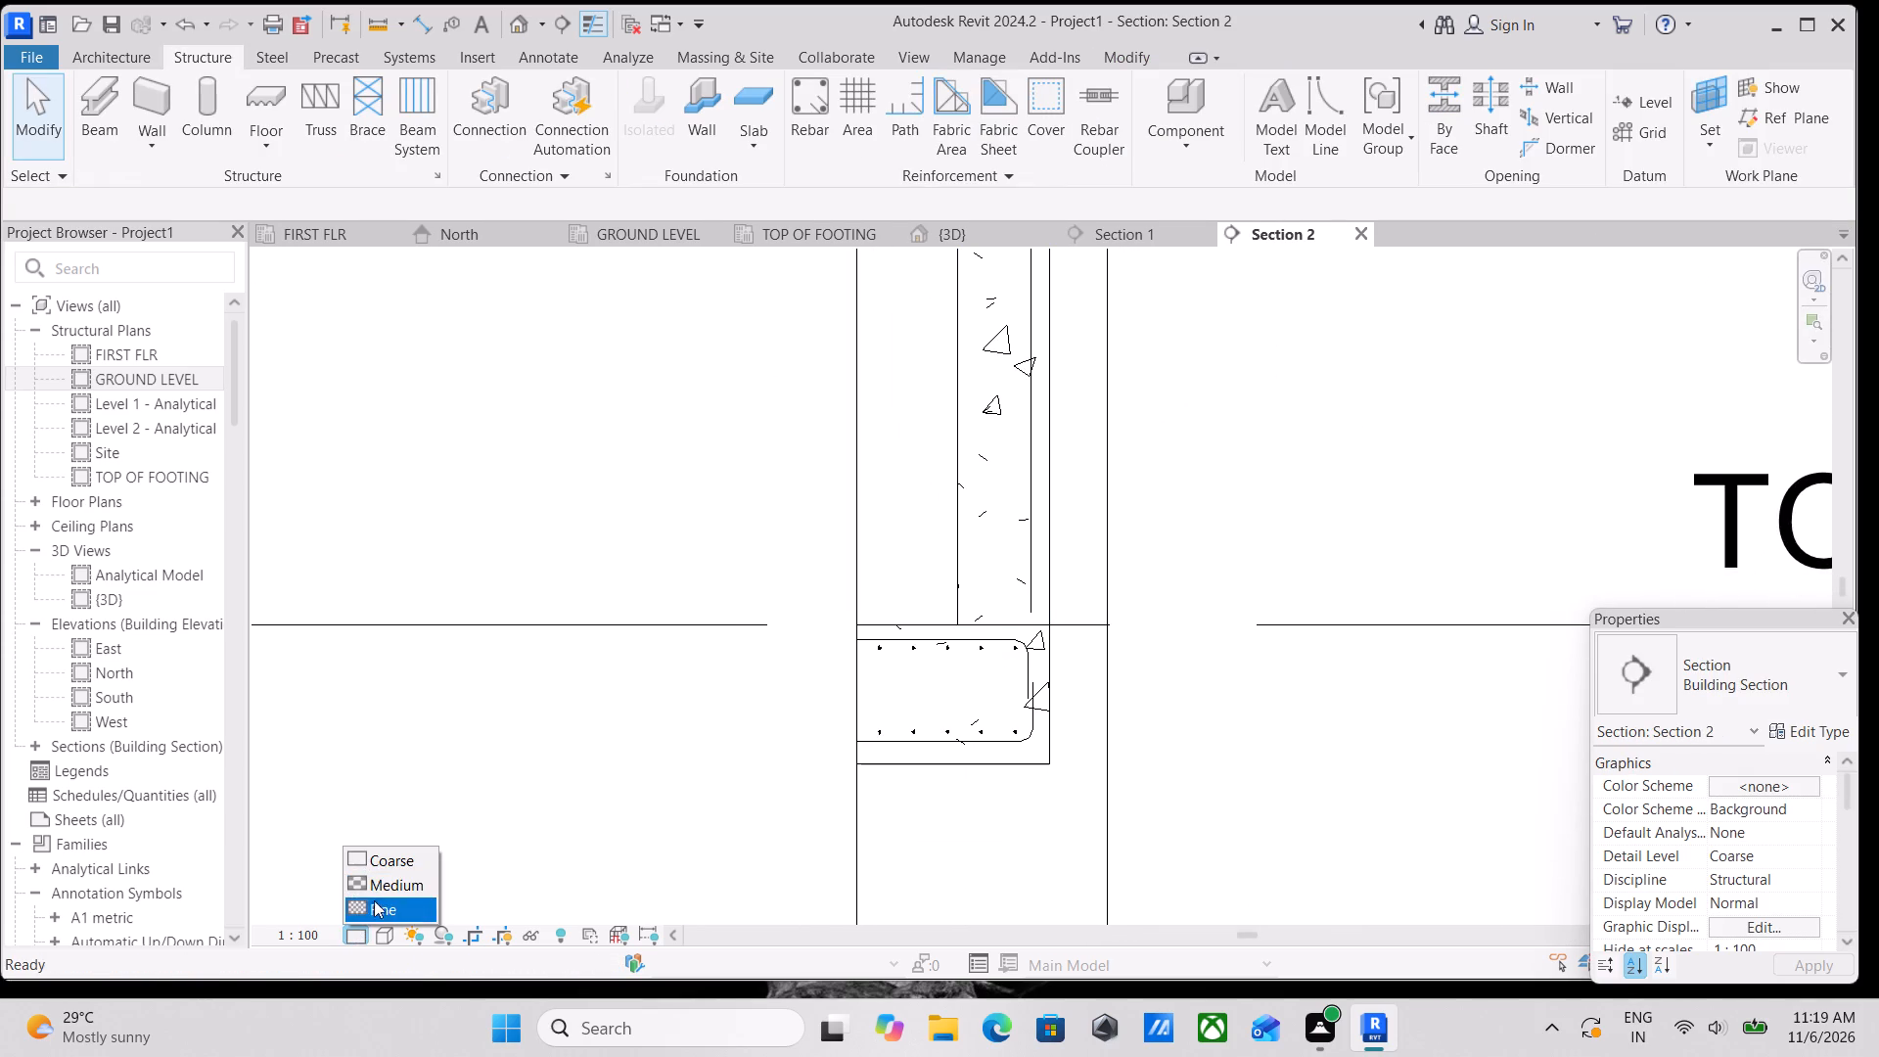
left_click(374, 904)
Stretch the lower end of the vertical column bar slightly towards the footing, for a bar length of about 1758 mm.
middle_click_drag(728, 596, 736, 768)
scroll(1003, 694, "up", 2)
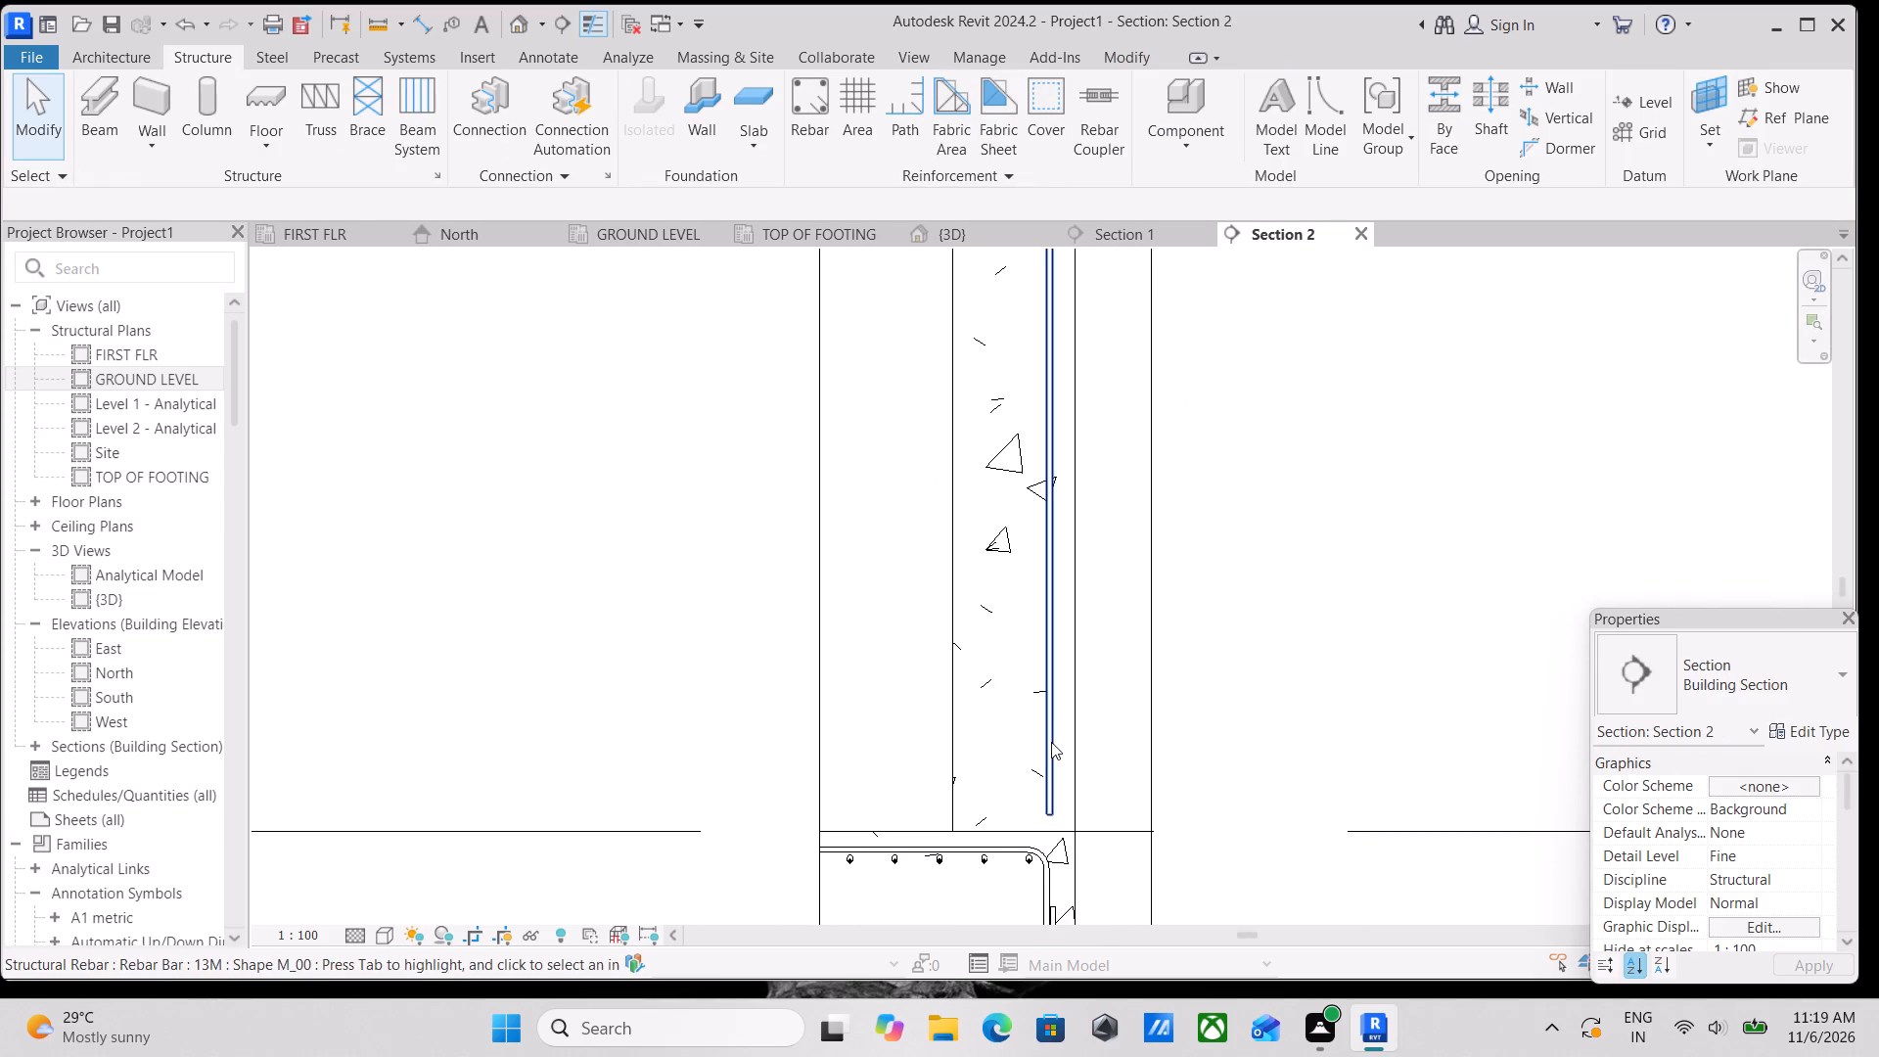
left_click(1051, 742)
scroll(1035, 832, "up", 5)
left_click_drag(1061, 794, 1060, 809)
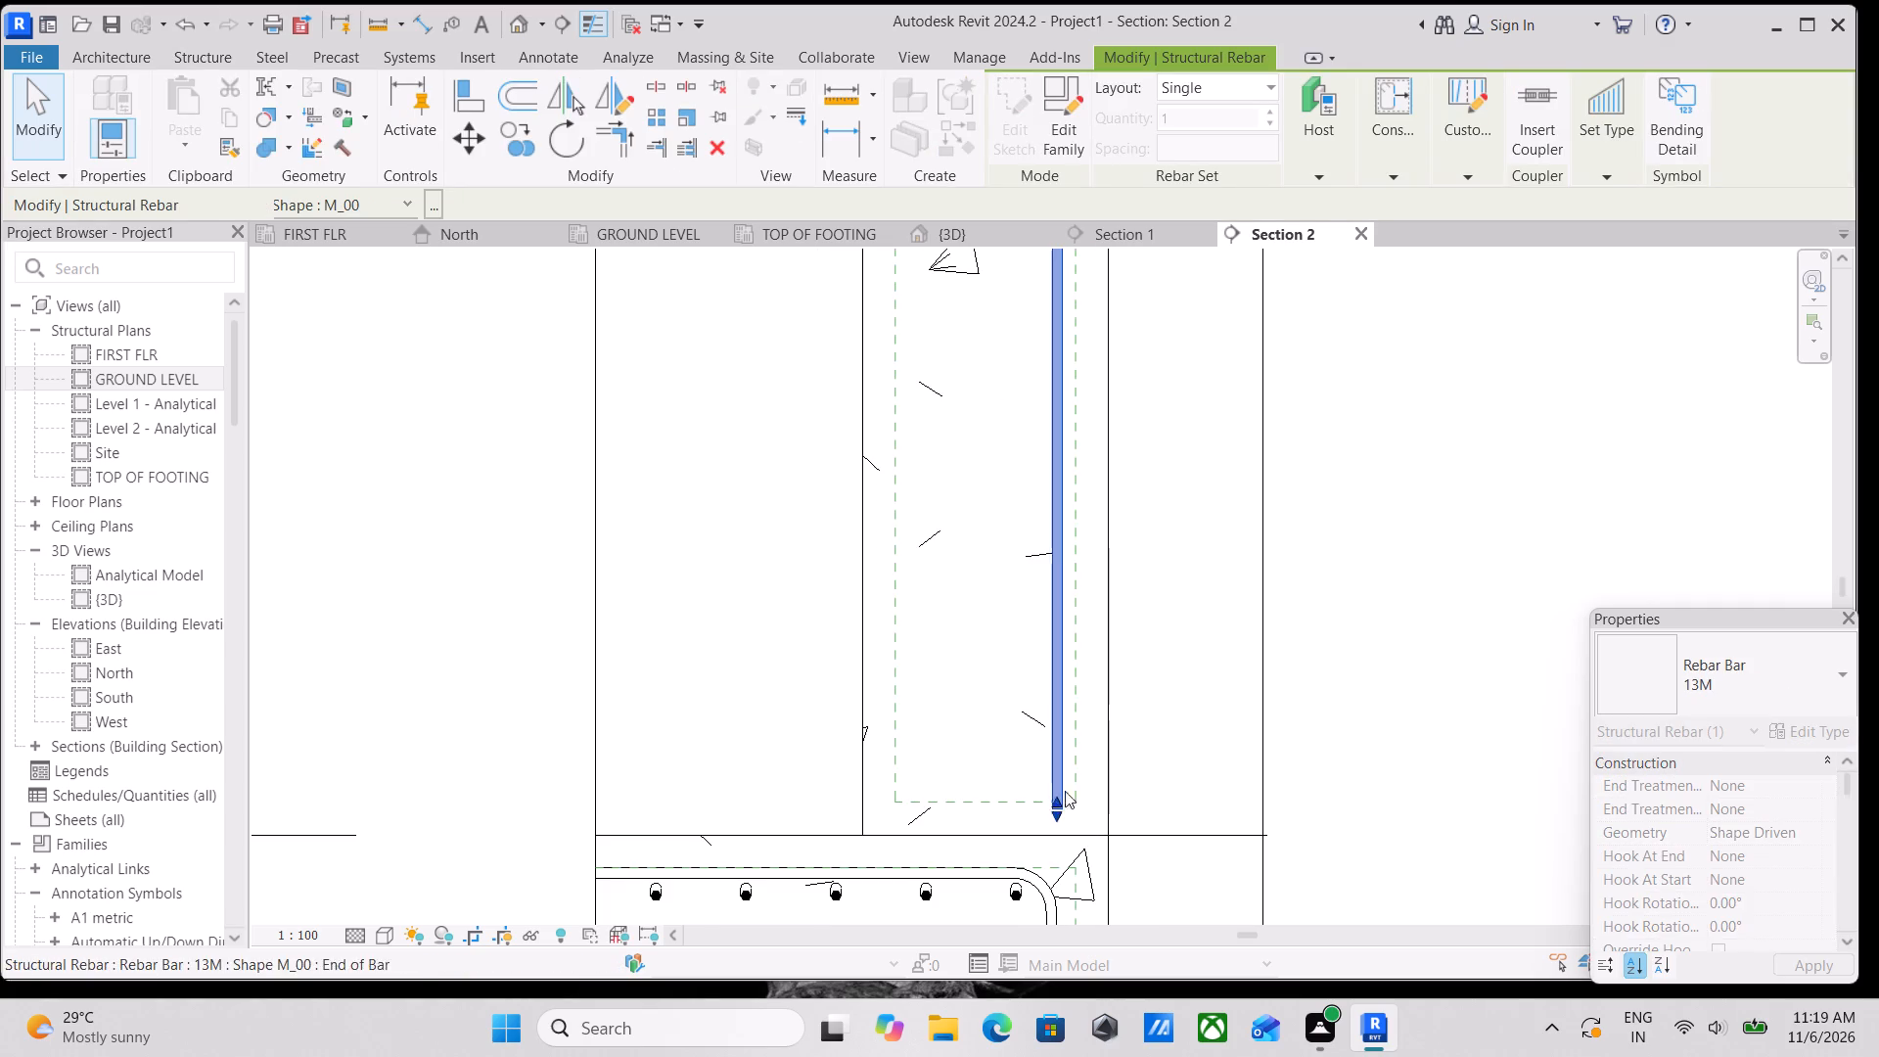
Make the vertical column bar show unobscured in the {3D} view through its view visibility states.
scroll(1058, 707, "down", 1)
middle_click_drag(1058, 707, 280, 654)
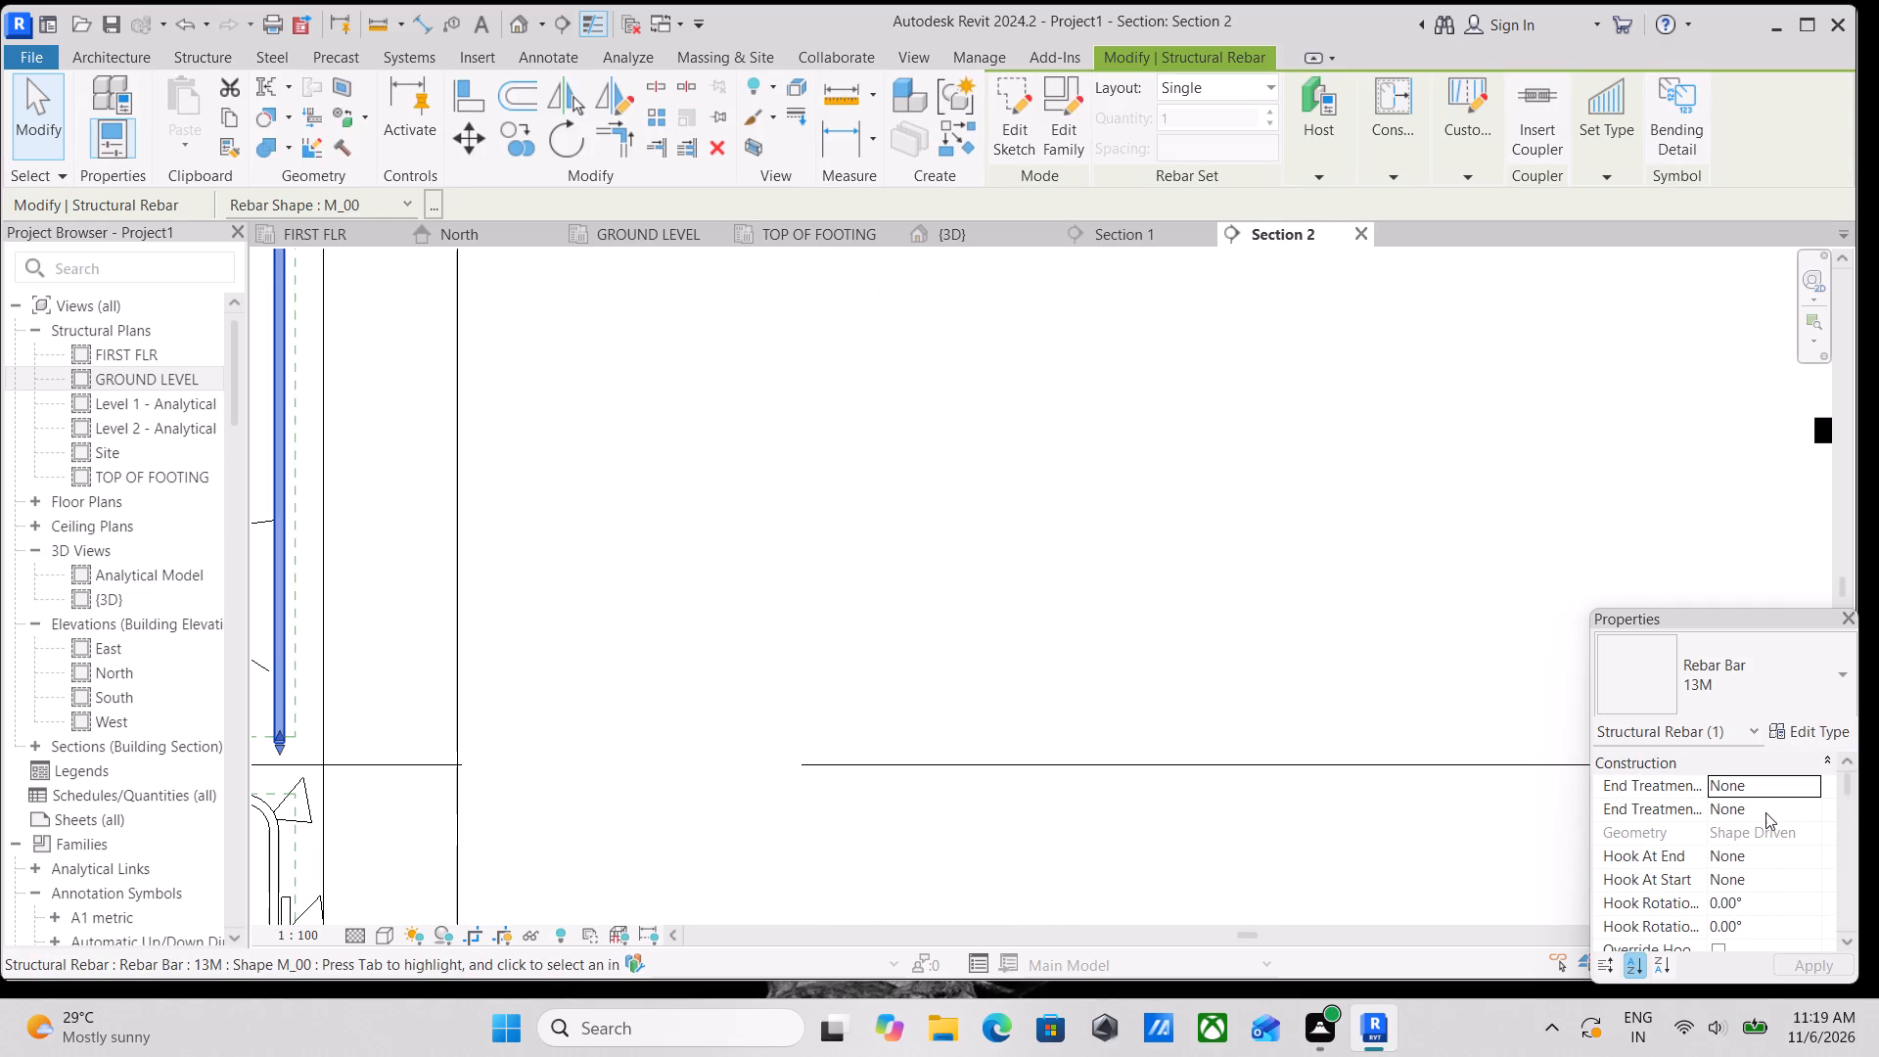
scroll(1764, 812, "down", 6)
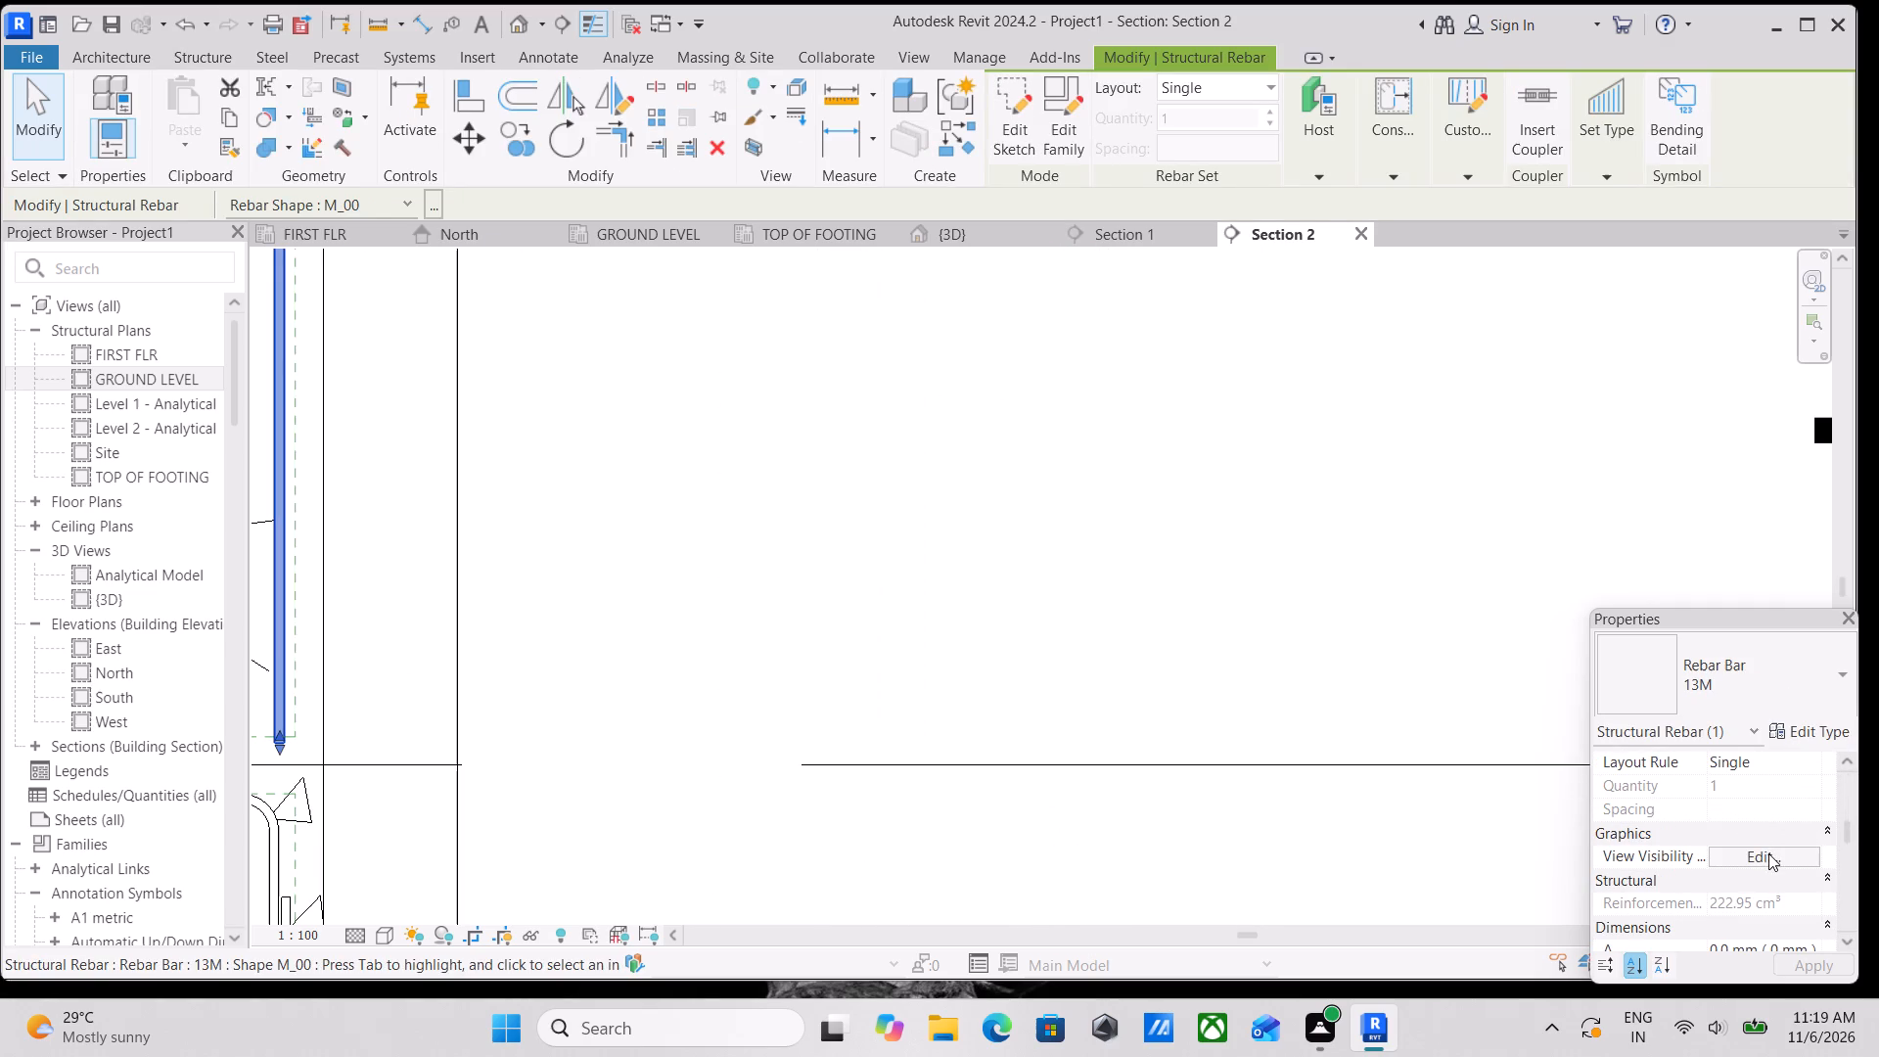
left_click(1771, 856)
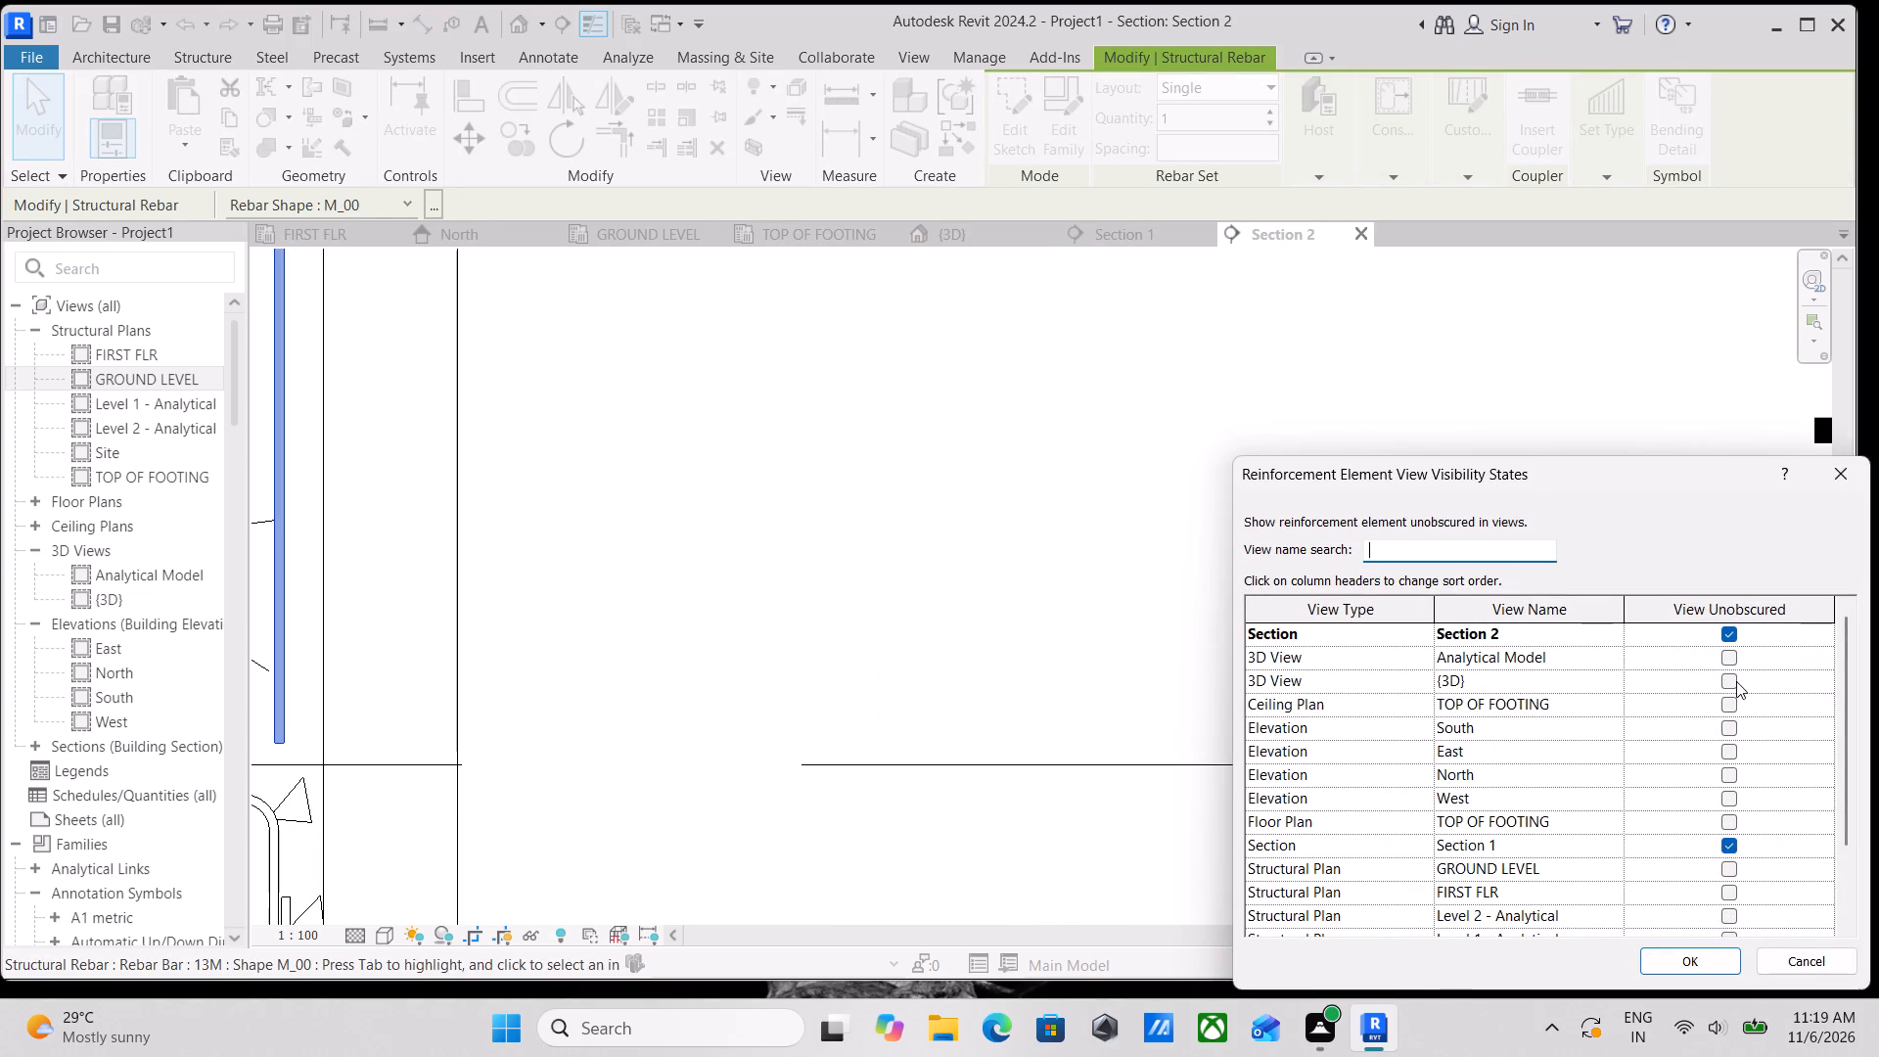
left_click(1730, 681)
left_click(1709, 956)
scroll(1702, 940, "down", 1)
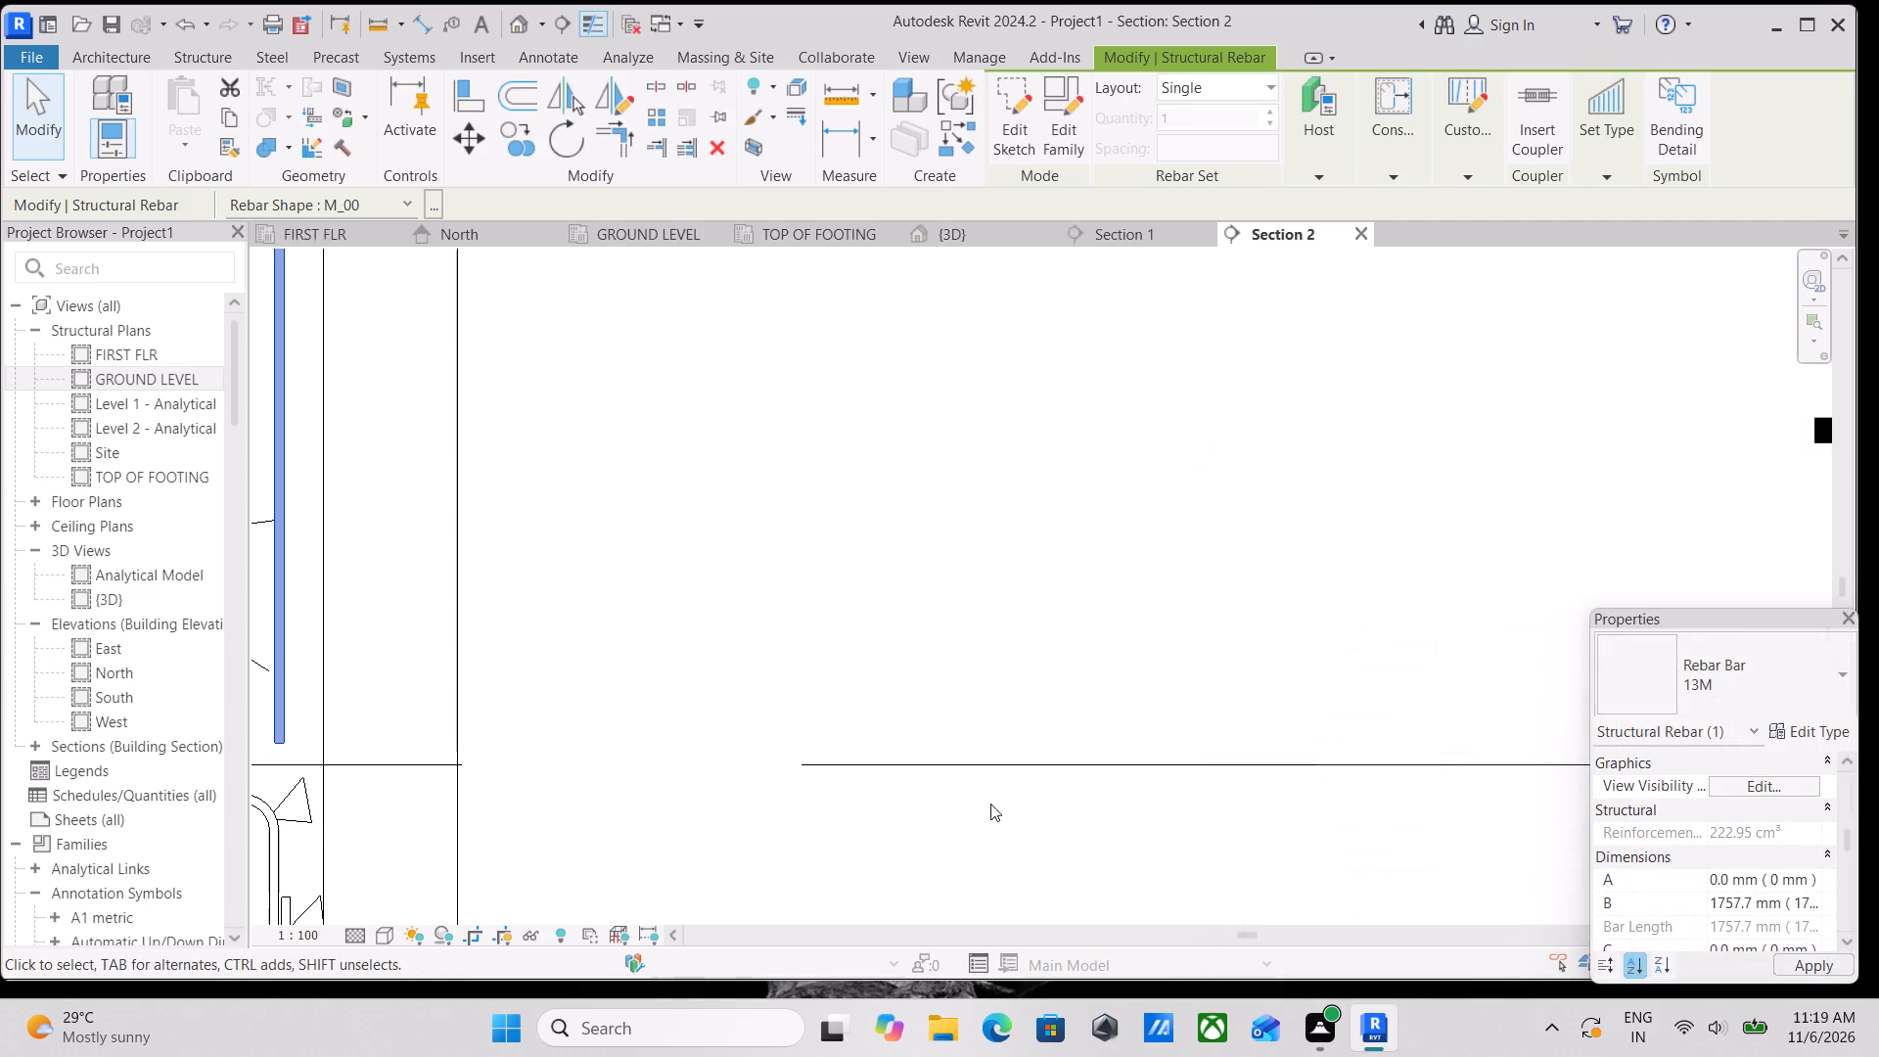
scroll(990, 804, "down", 3)
middle_click_drag(481, 730, 1208, 985)
middle_click(1164, 862)
middle_click_drag(1197, 649, 1226, 837)
key("Escape")
Start placing structural rebar in Section 2 and choose the closed tie shape M_T1 from the rebar shapes.
scroll(1351, 375, "up", 2)
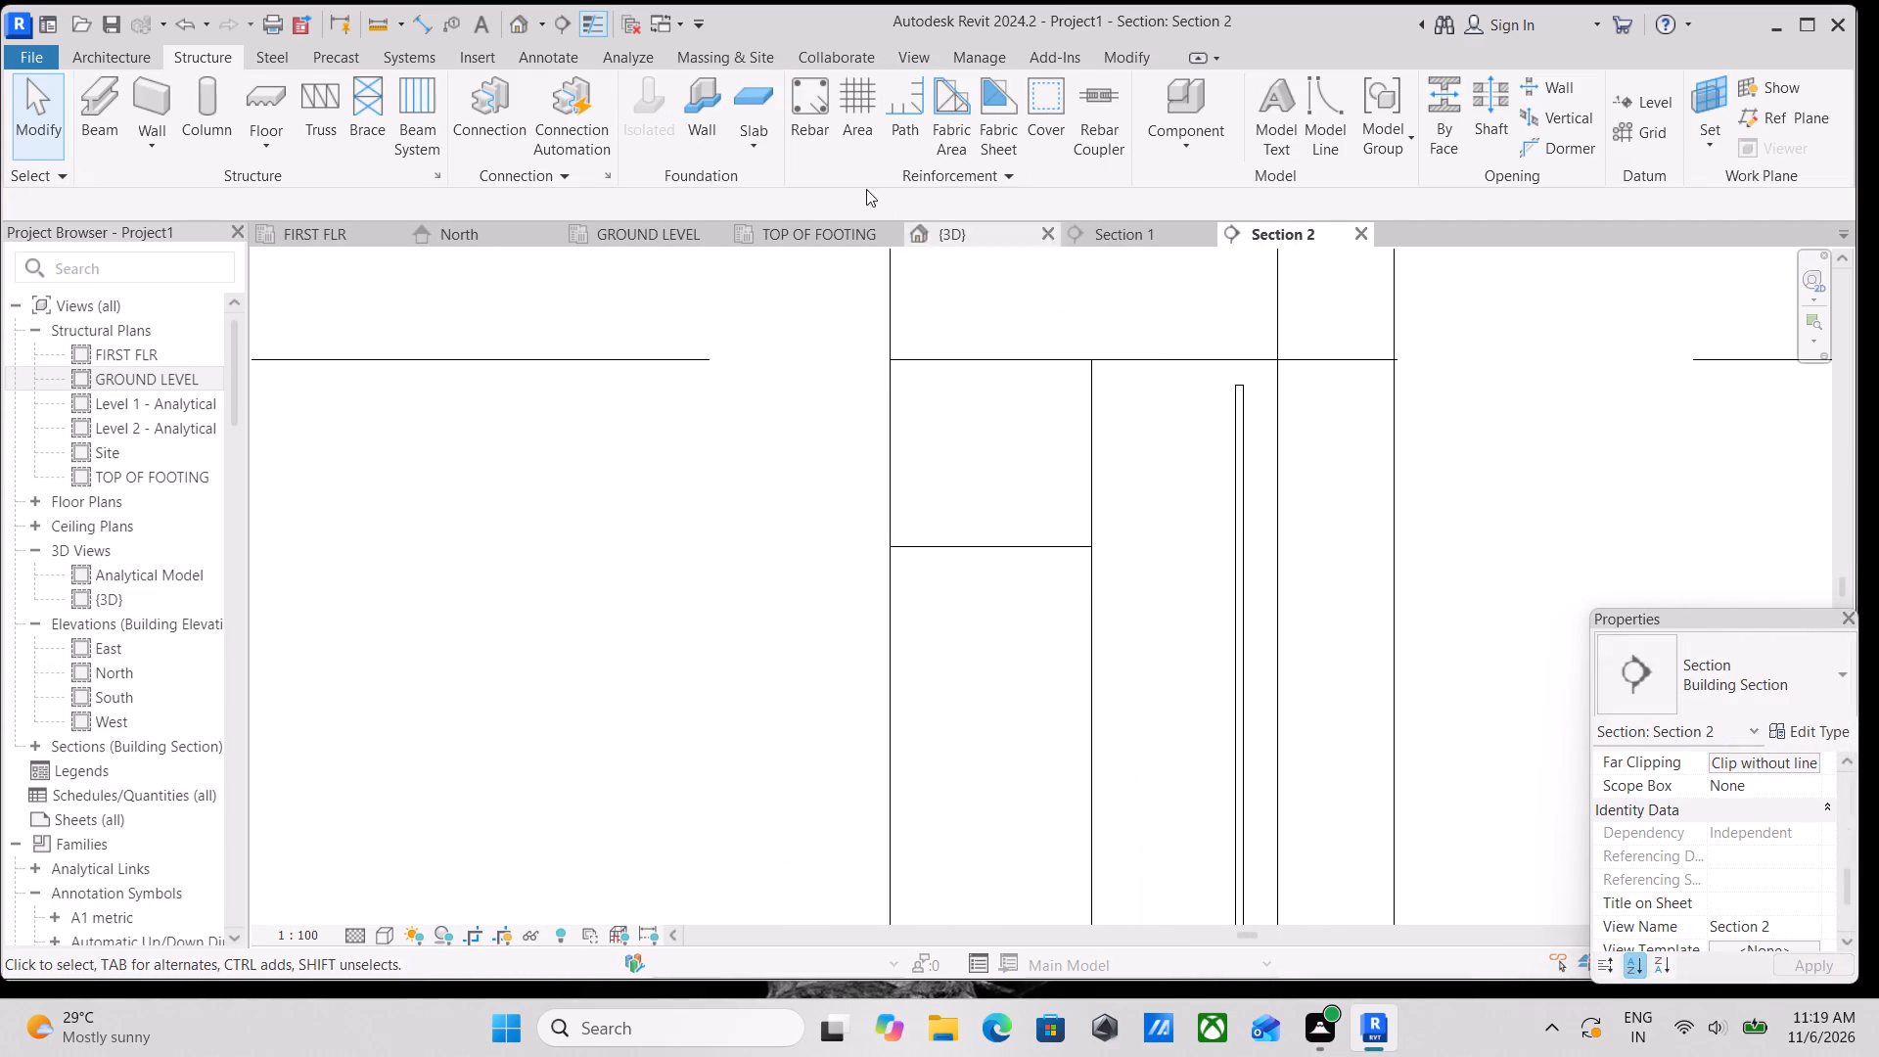
left_click(817, 97)
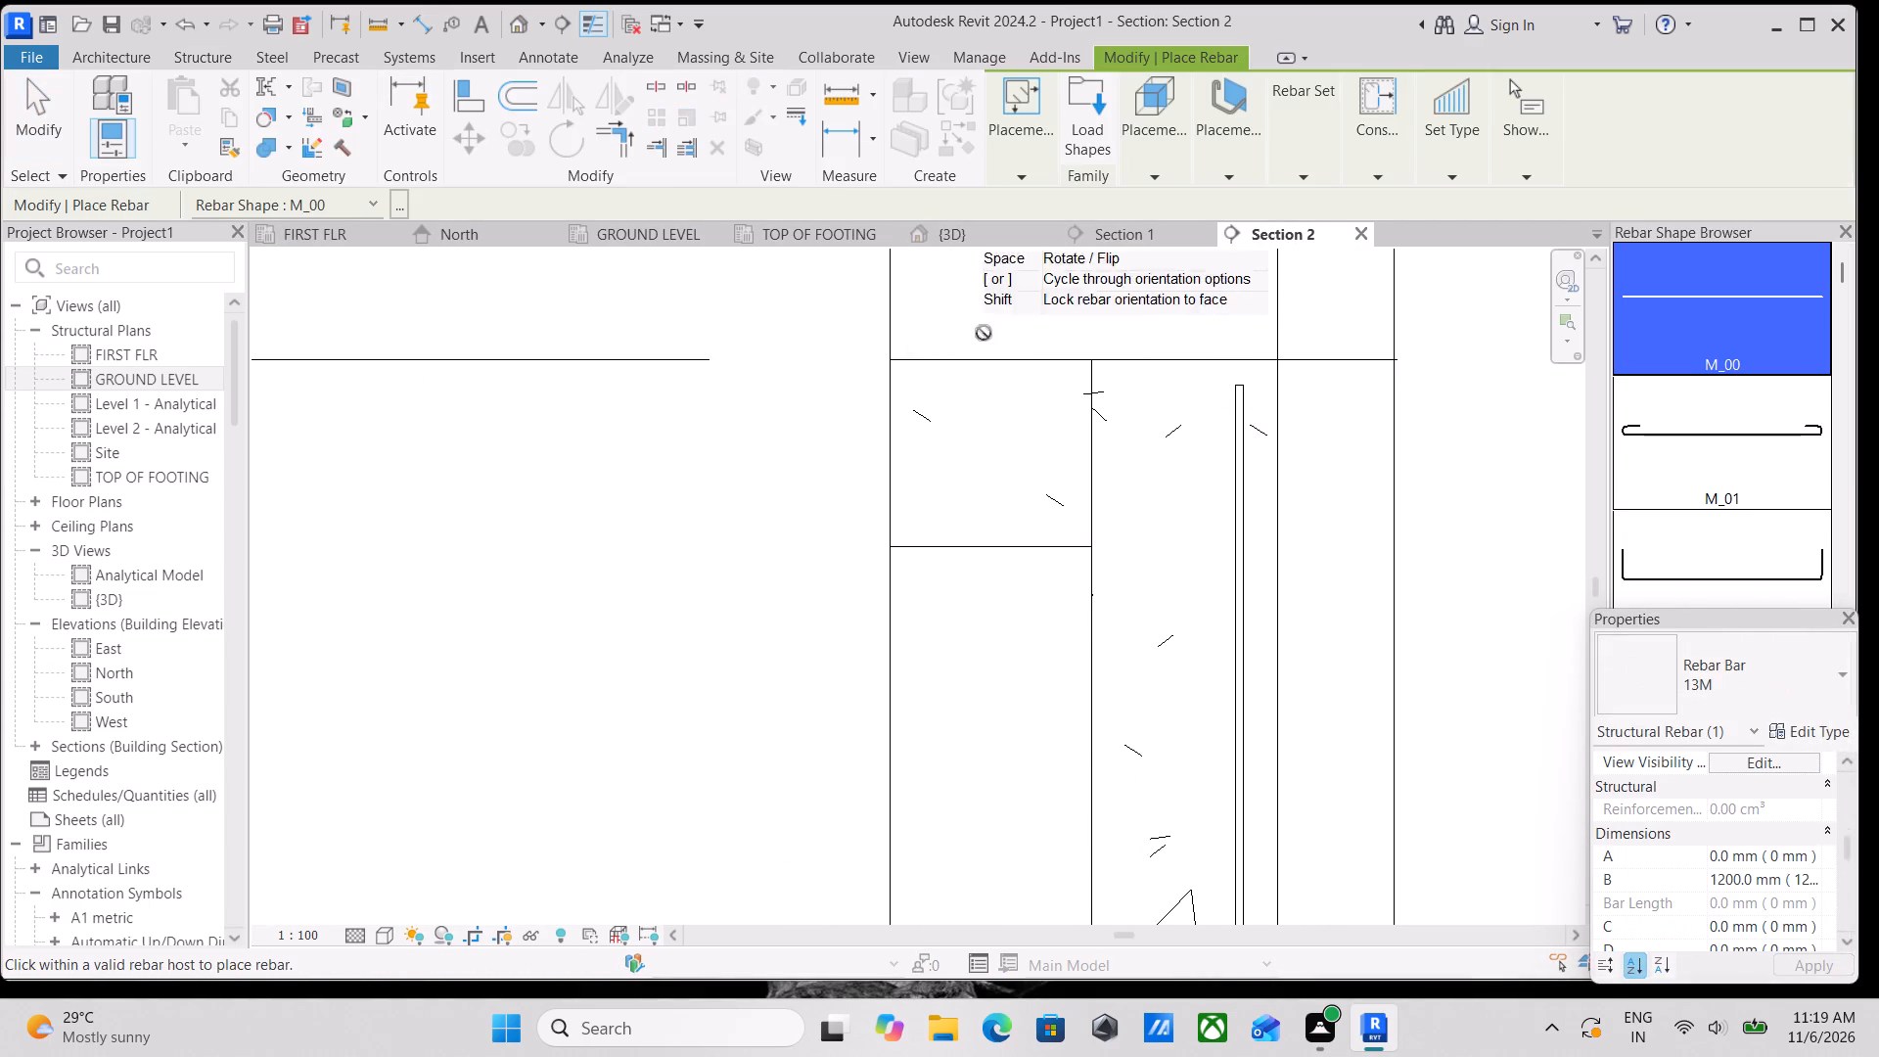
scroll(1809, 497, "up", 2)
scroll(1719, 481, "down", 6)
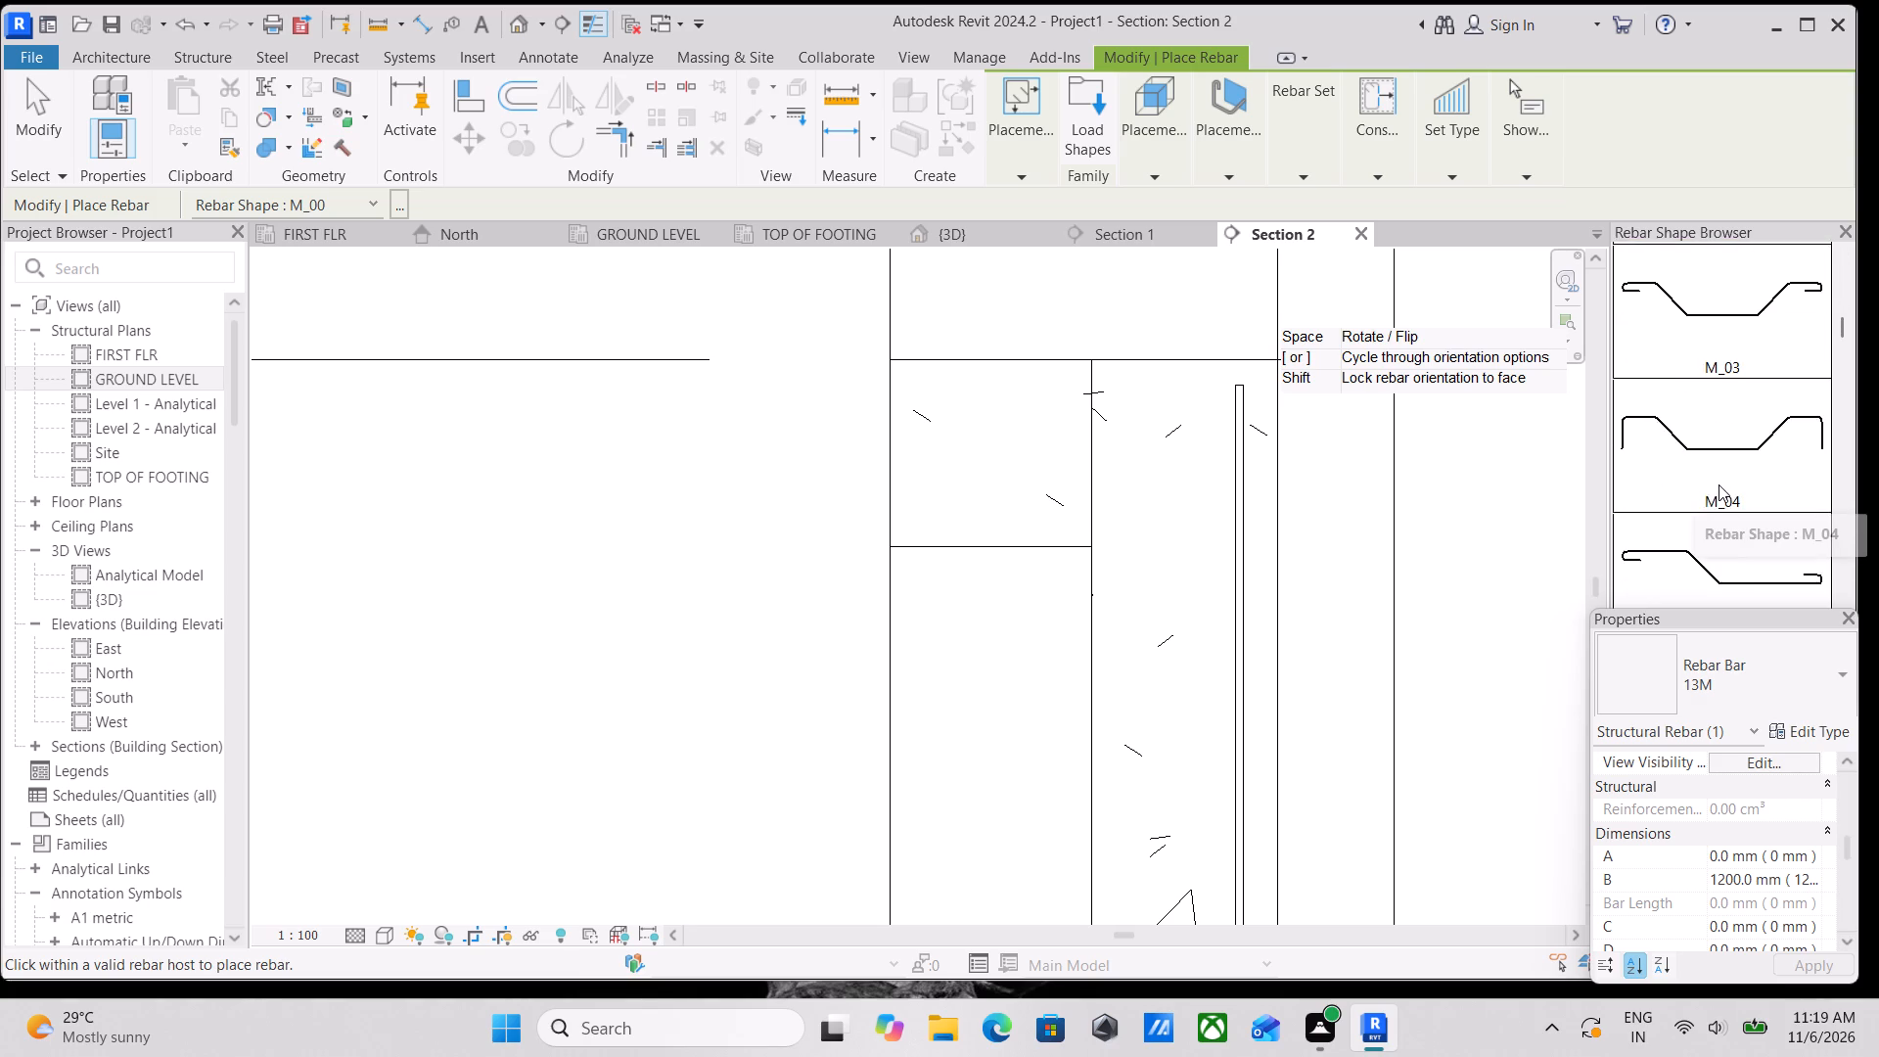
scroll(1719, 484, "down", 15)
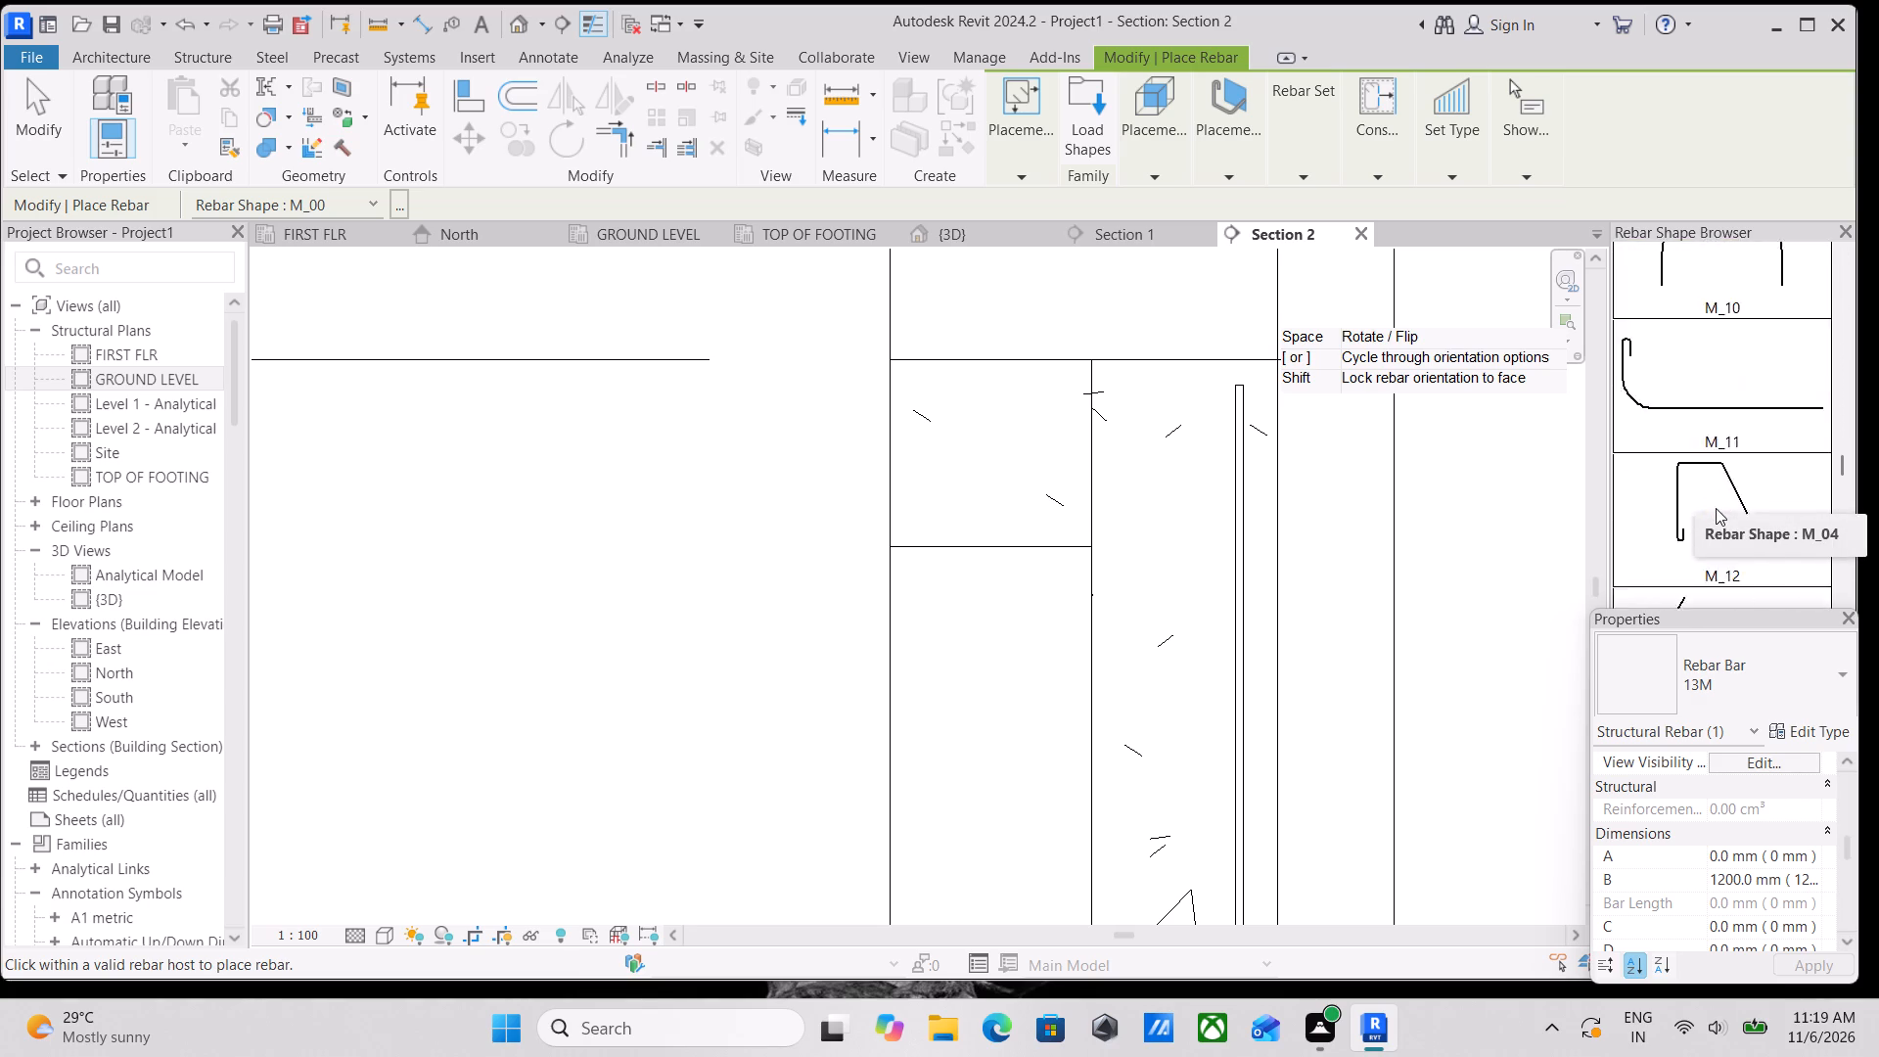
scroll(1716, 508, "up", 5)
scroll(1716, 508, "down", 11)
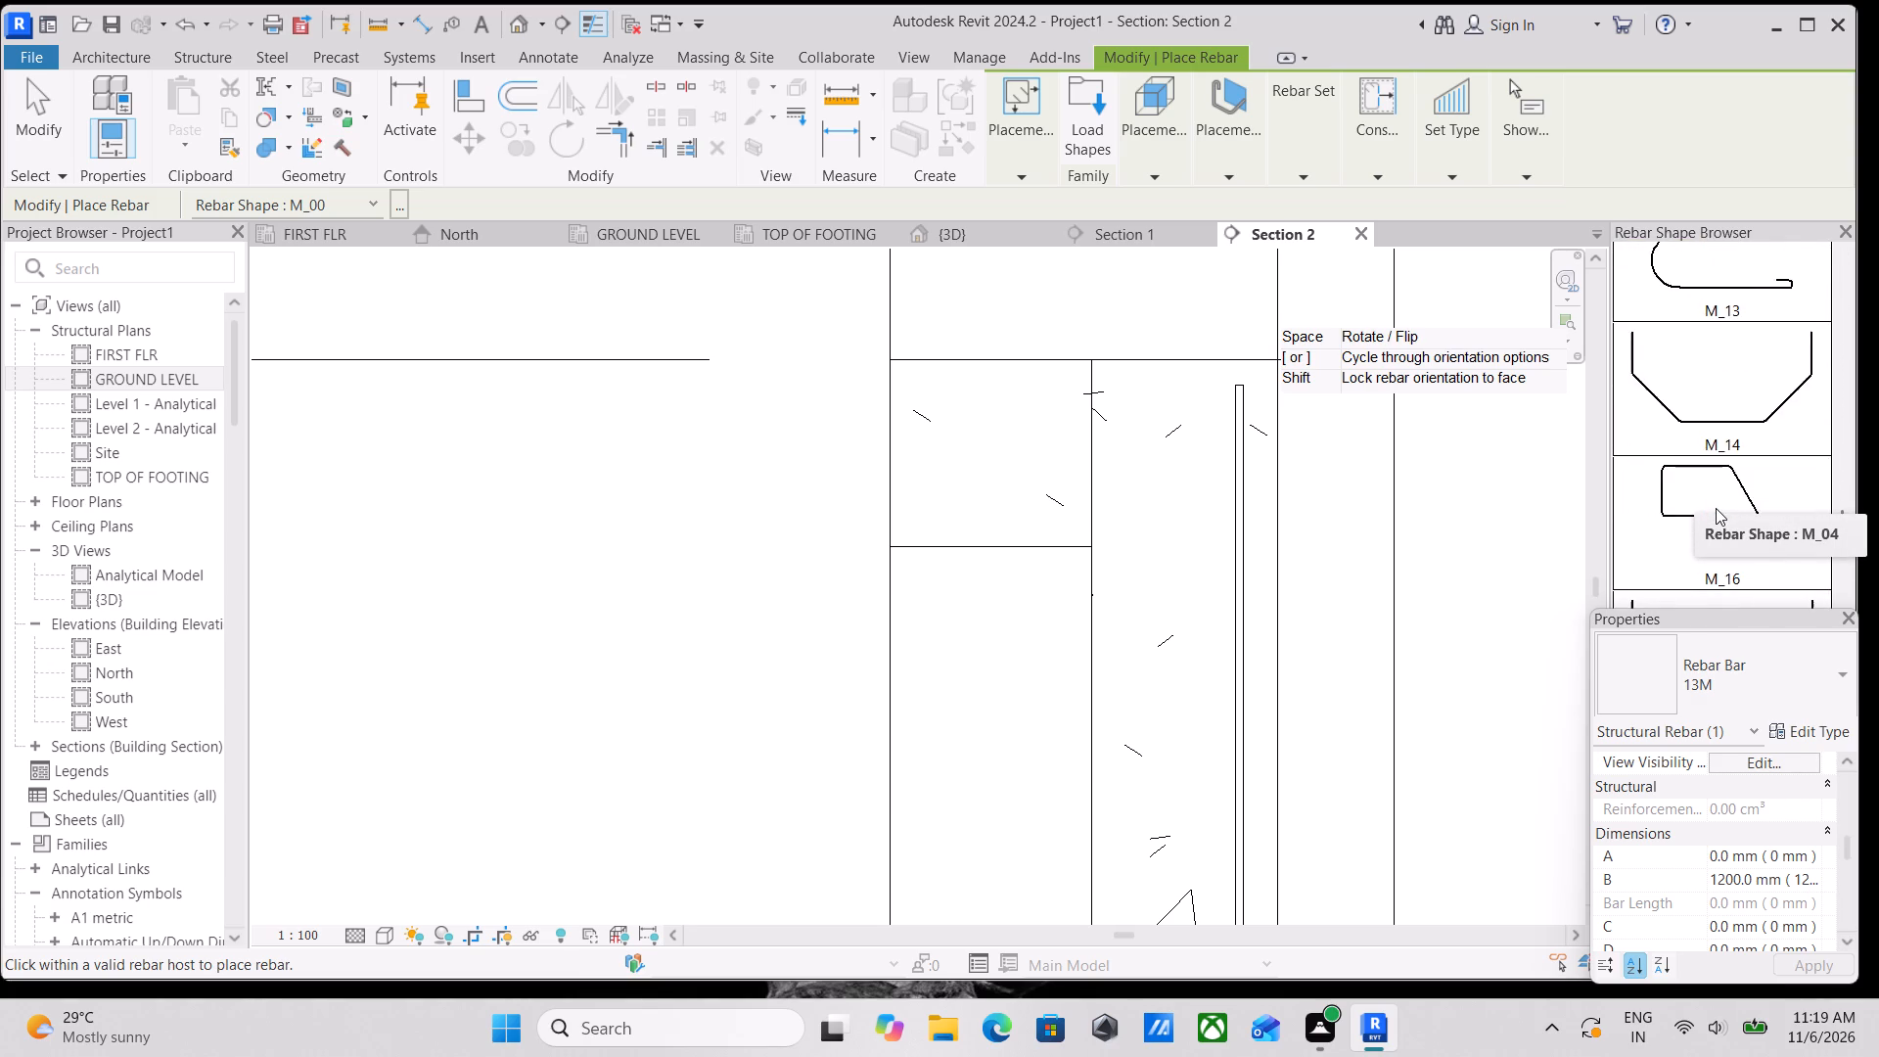
scroll(1716, 508, "up", 18)
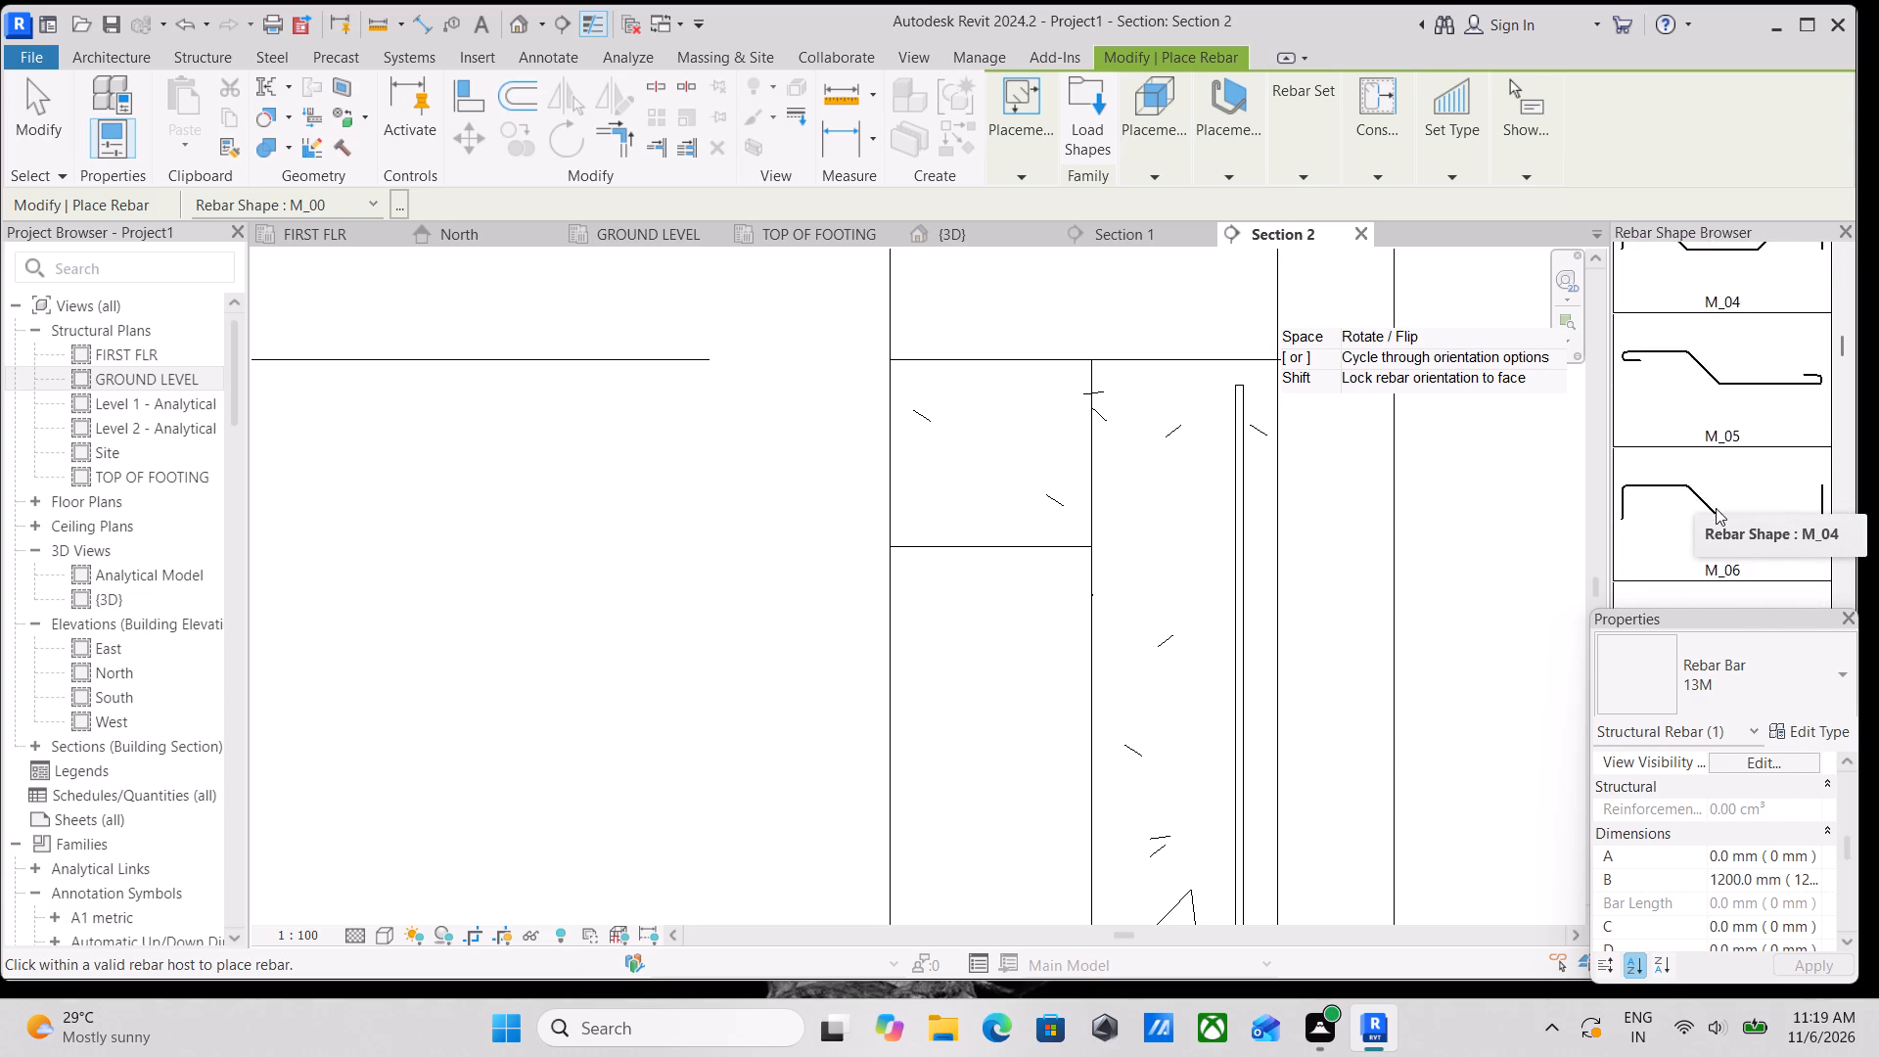
scroll(1716, 508, "up", 9)
scroll(1716, 508, "down", 9)
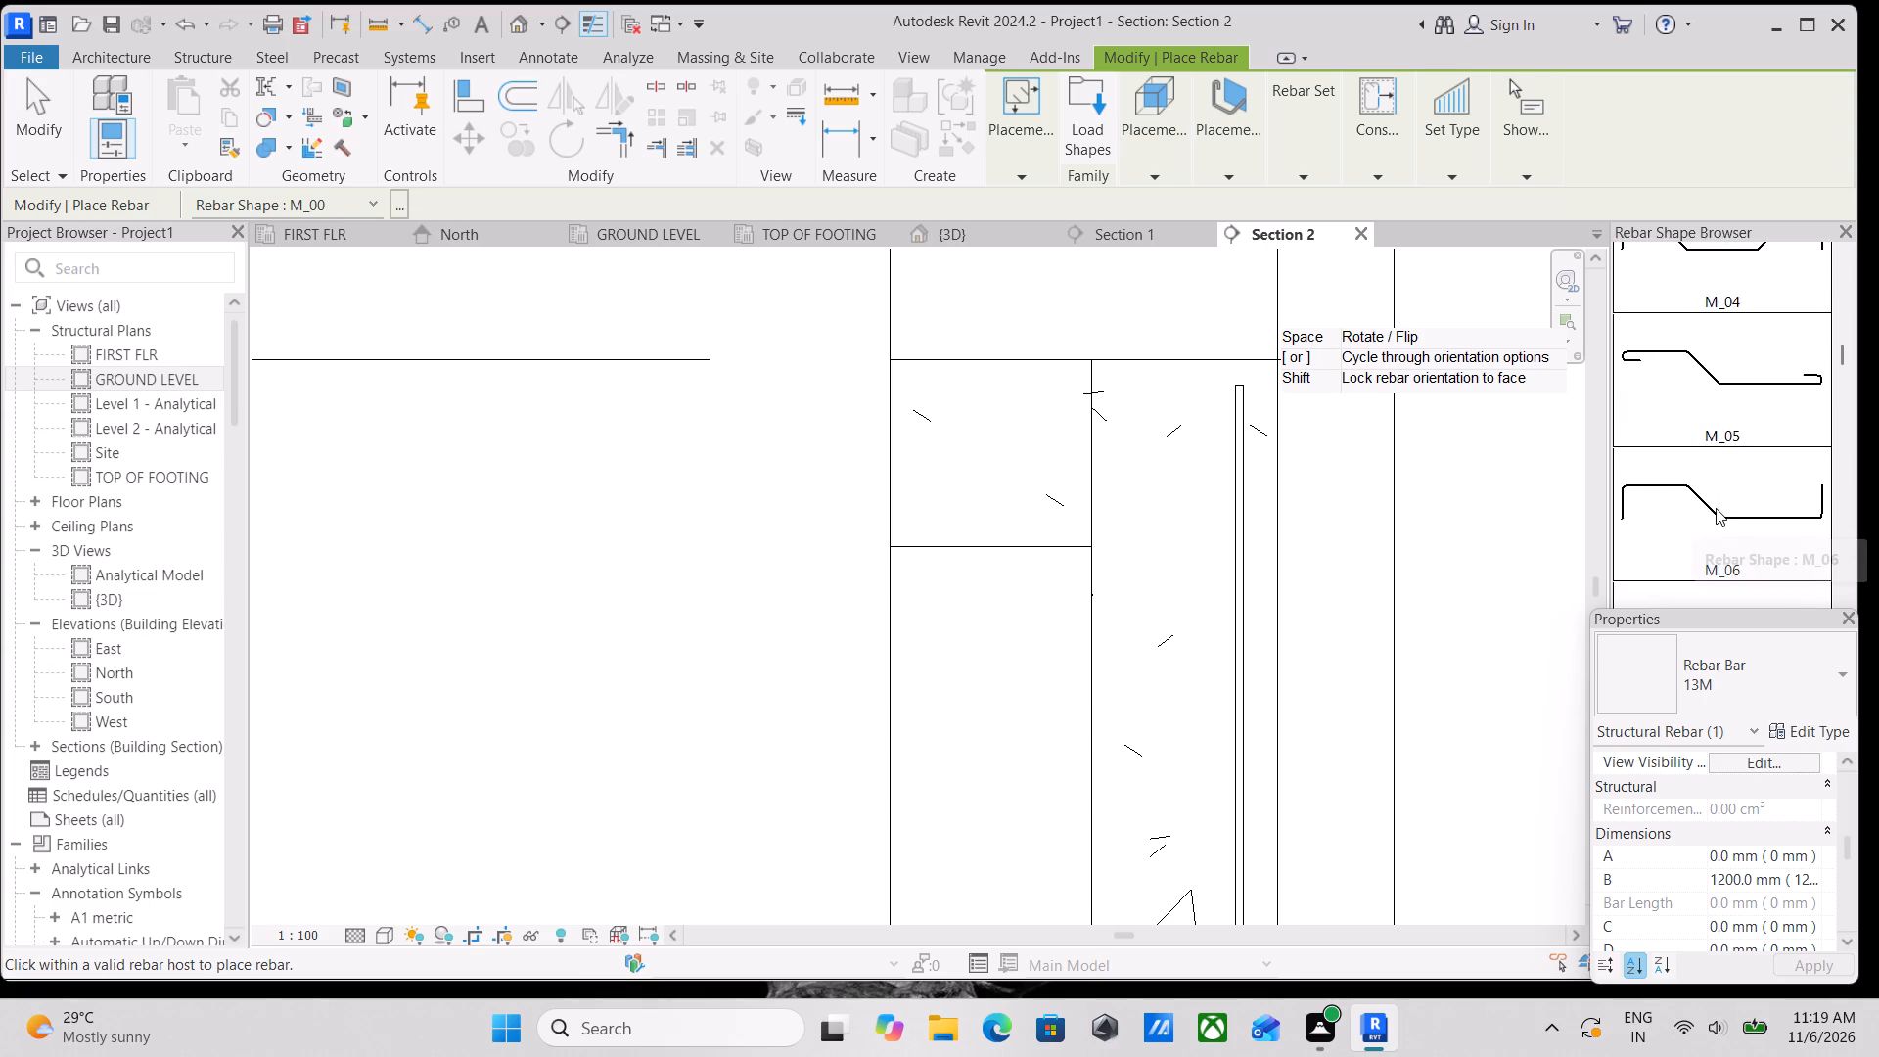
scroll(1716, 508, "down", 19)
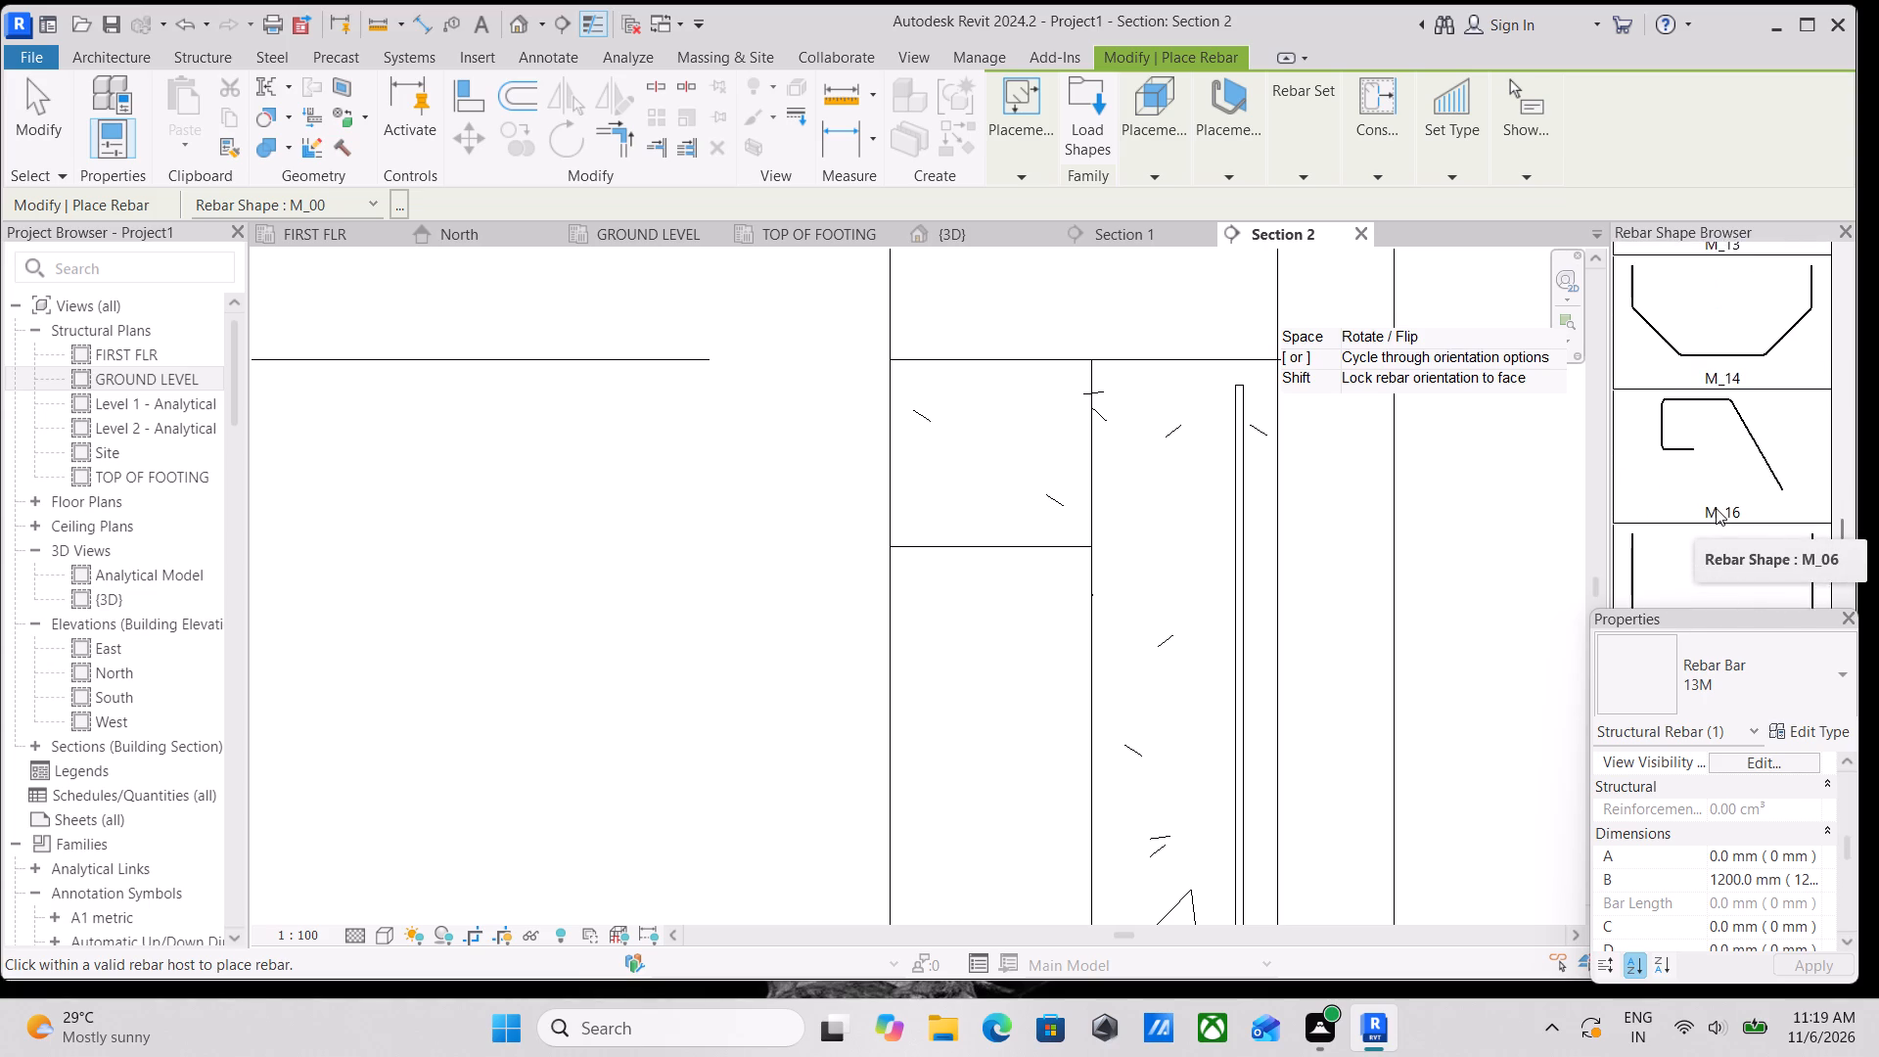
scroll(1716, 508, "down", 14)
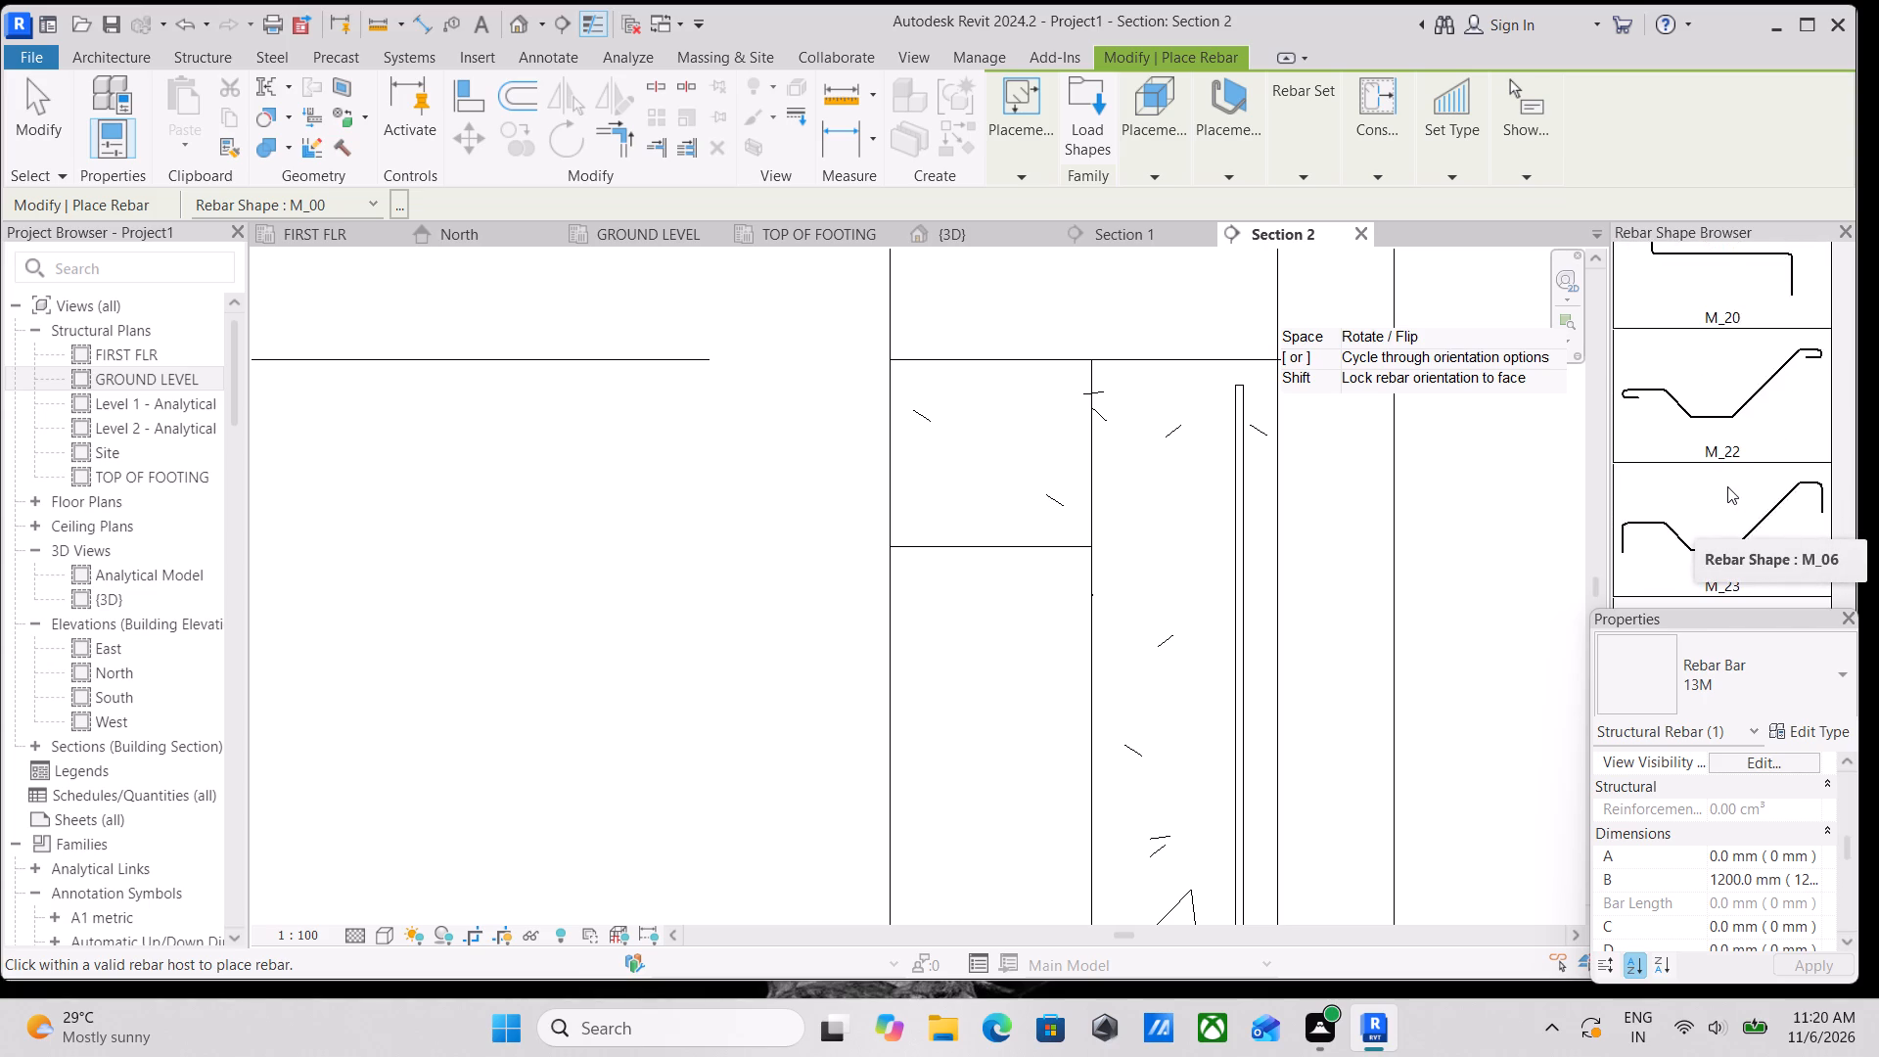
scroll(1727, 486, "down", 15)
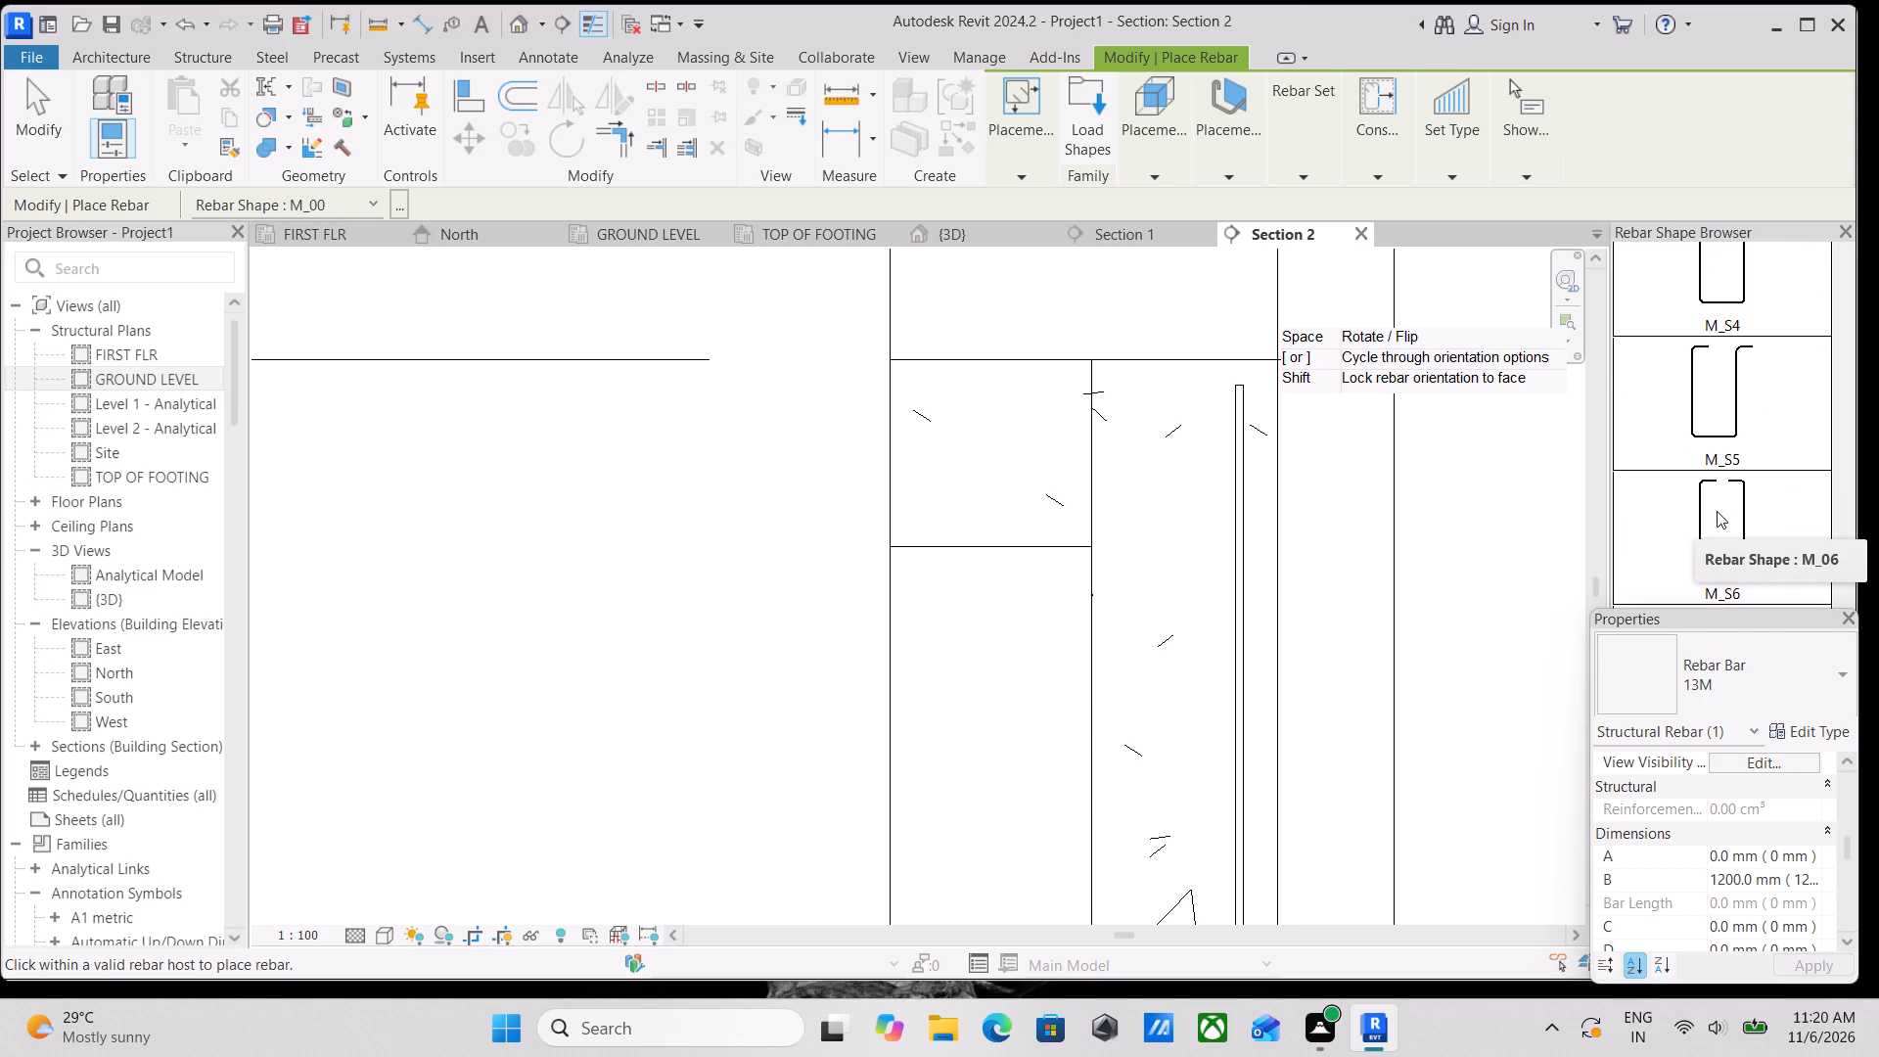
scroll(1717, 511, "up", 4)
scroll(1717, 511, "up", 20)
scroll(1717, 511, "up", 2)
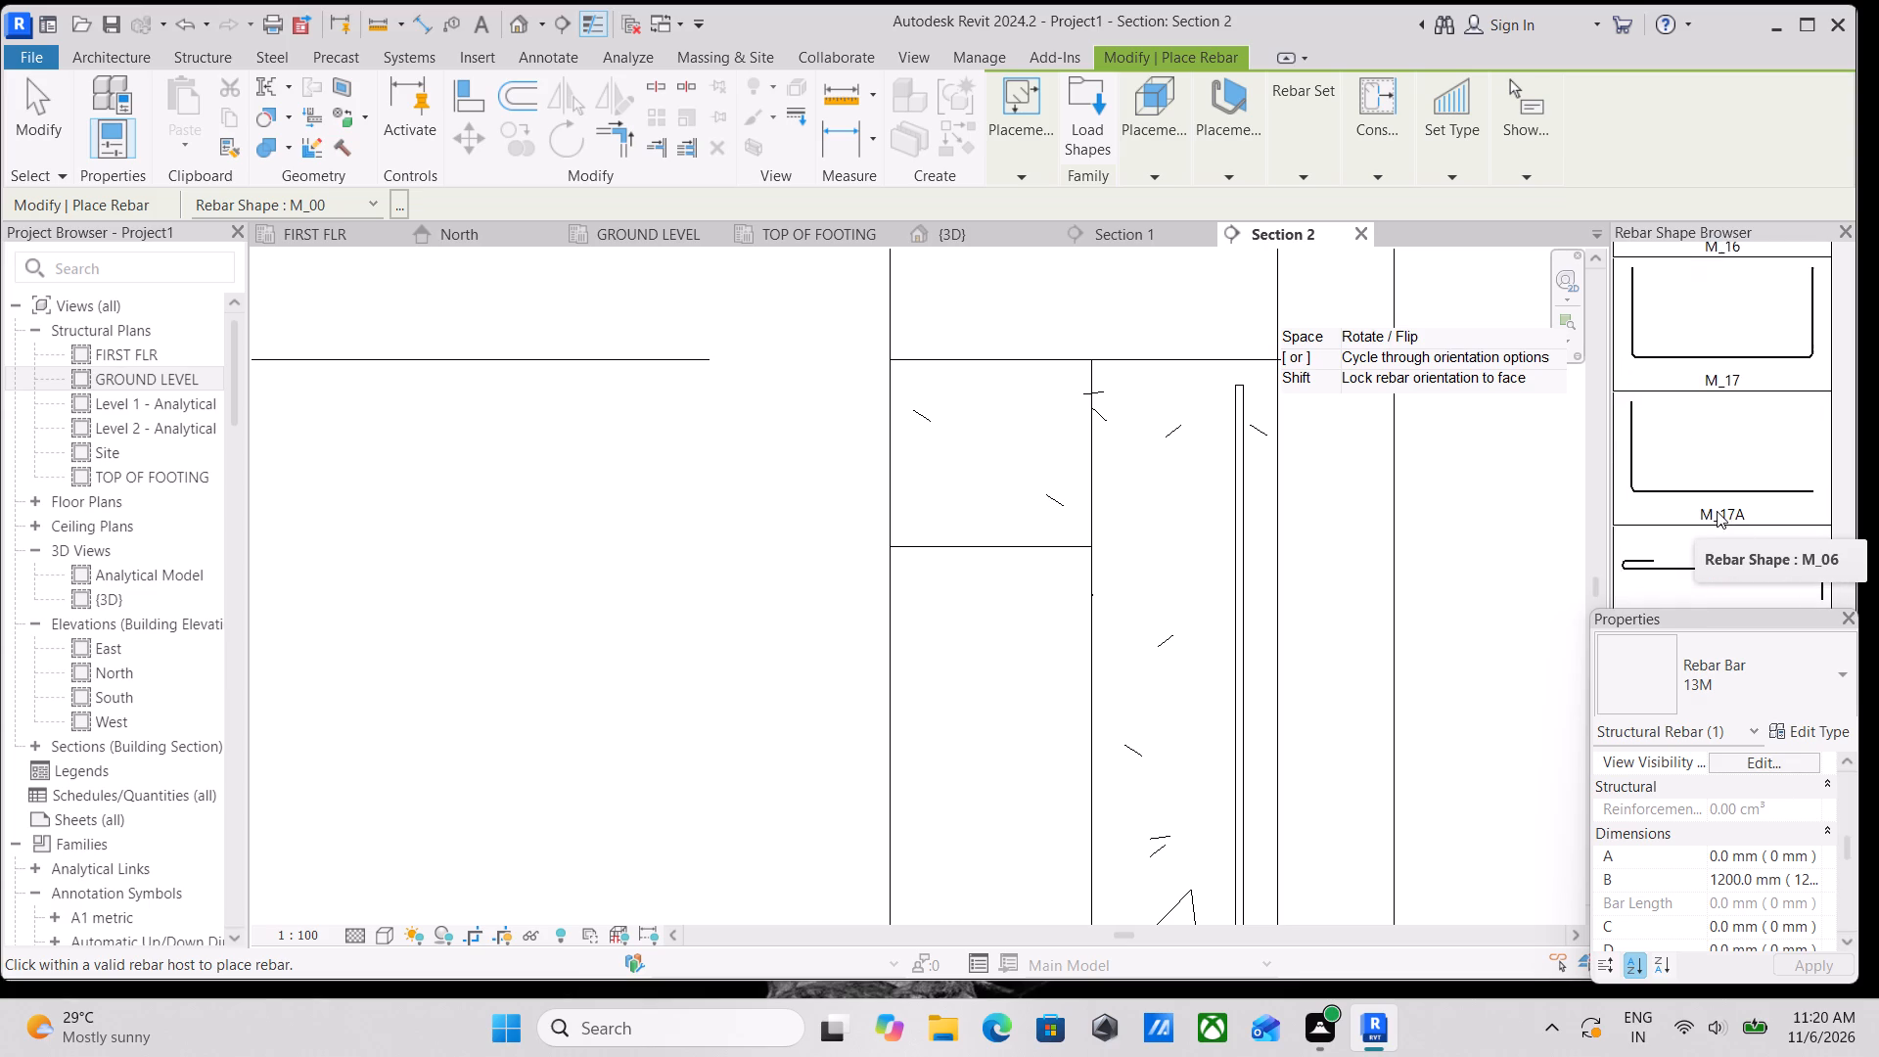
scroll(1717, 511, "up", 14)
scroll(1717, 511, "down", 4)
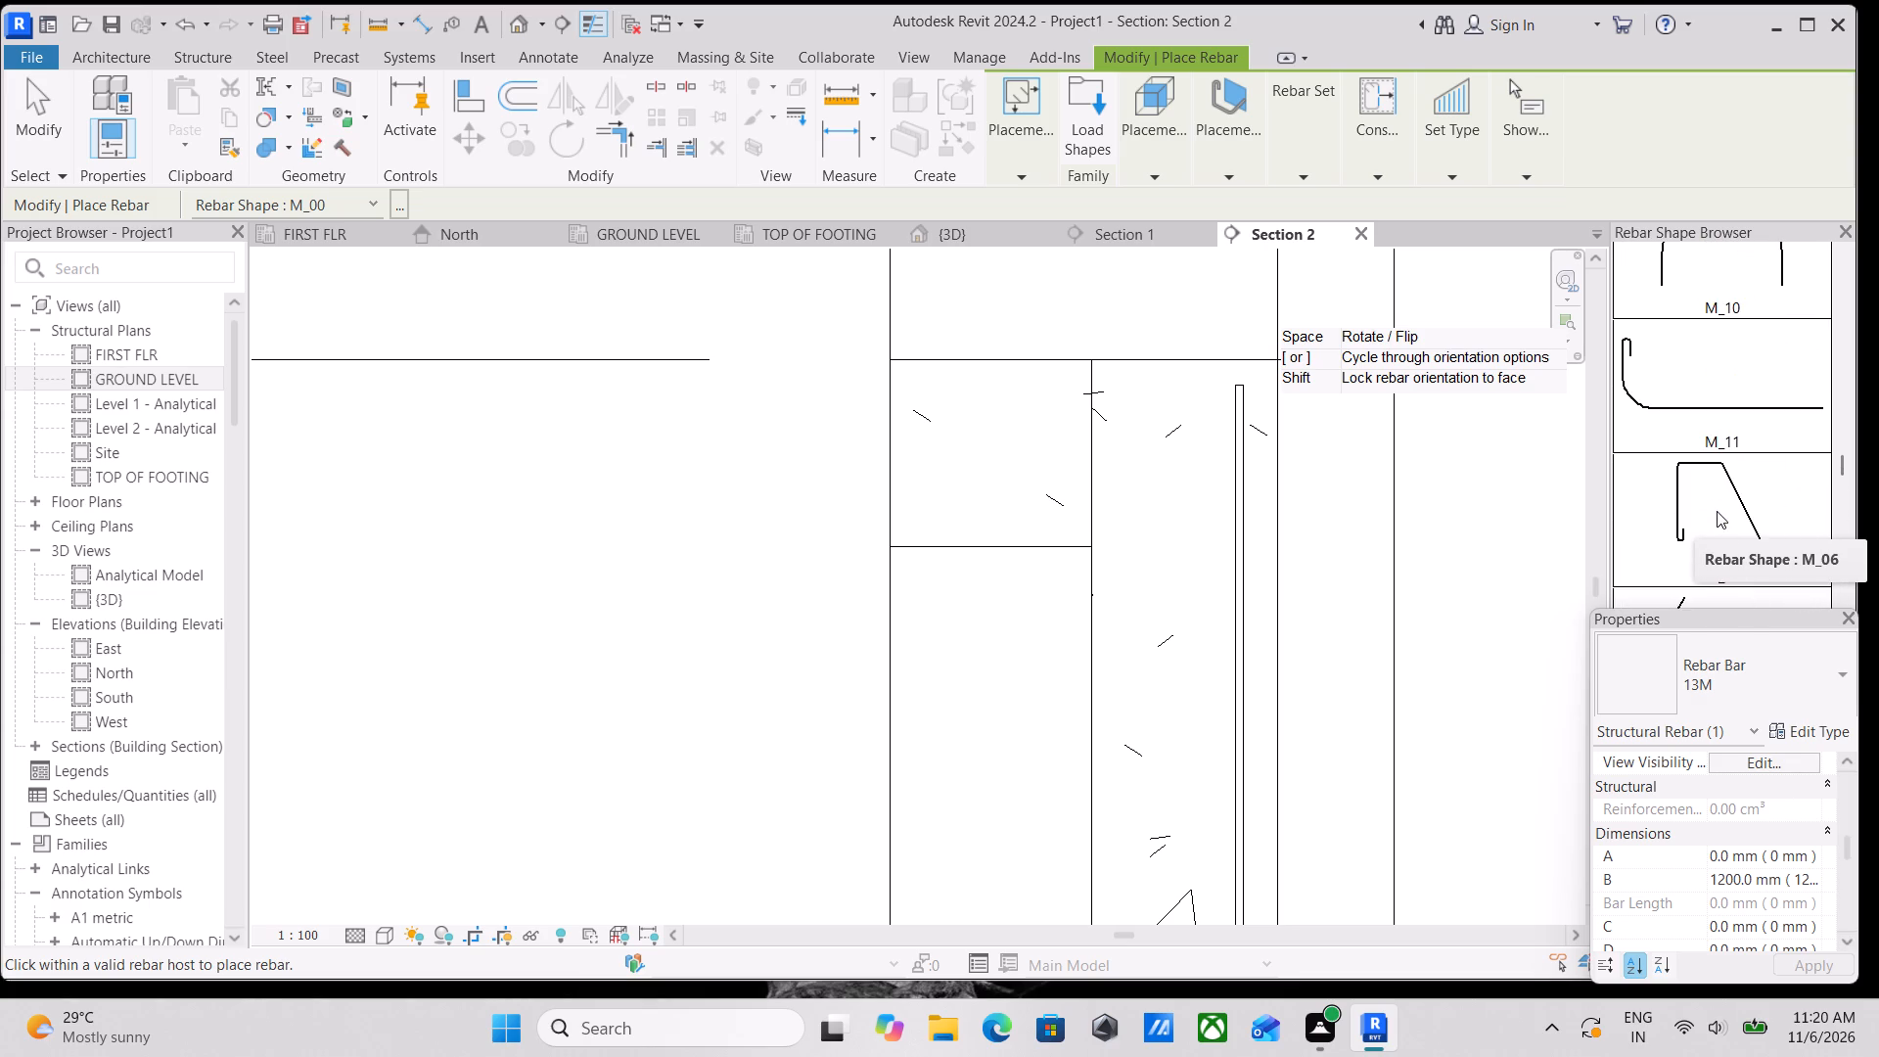
scroll(1717, 502, "down", 20)
scroll(1717, 502, "down", 6)
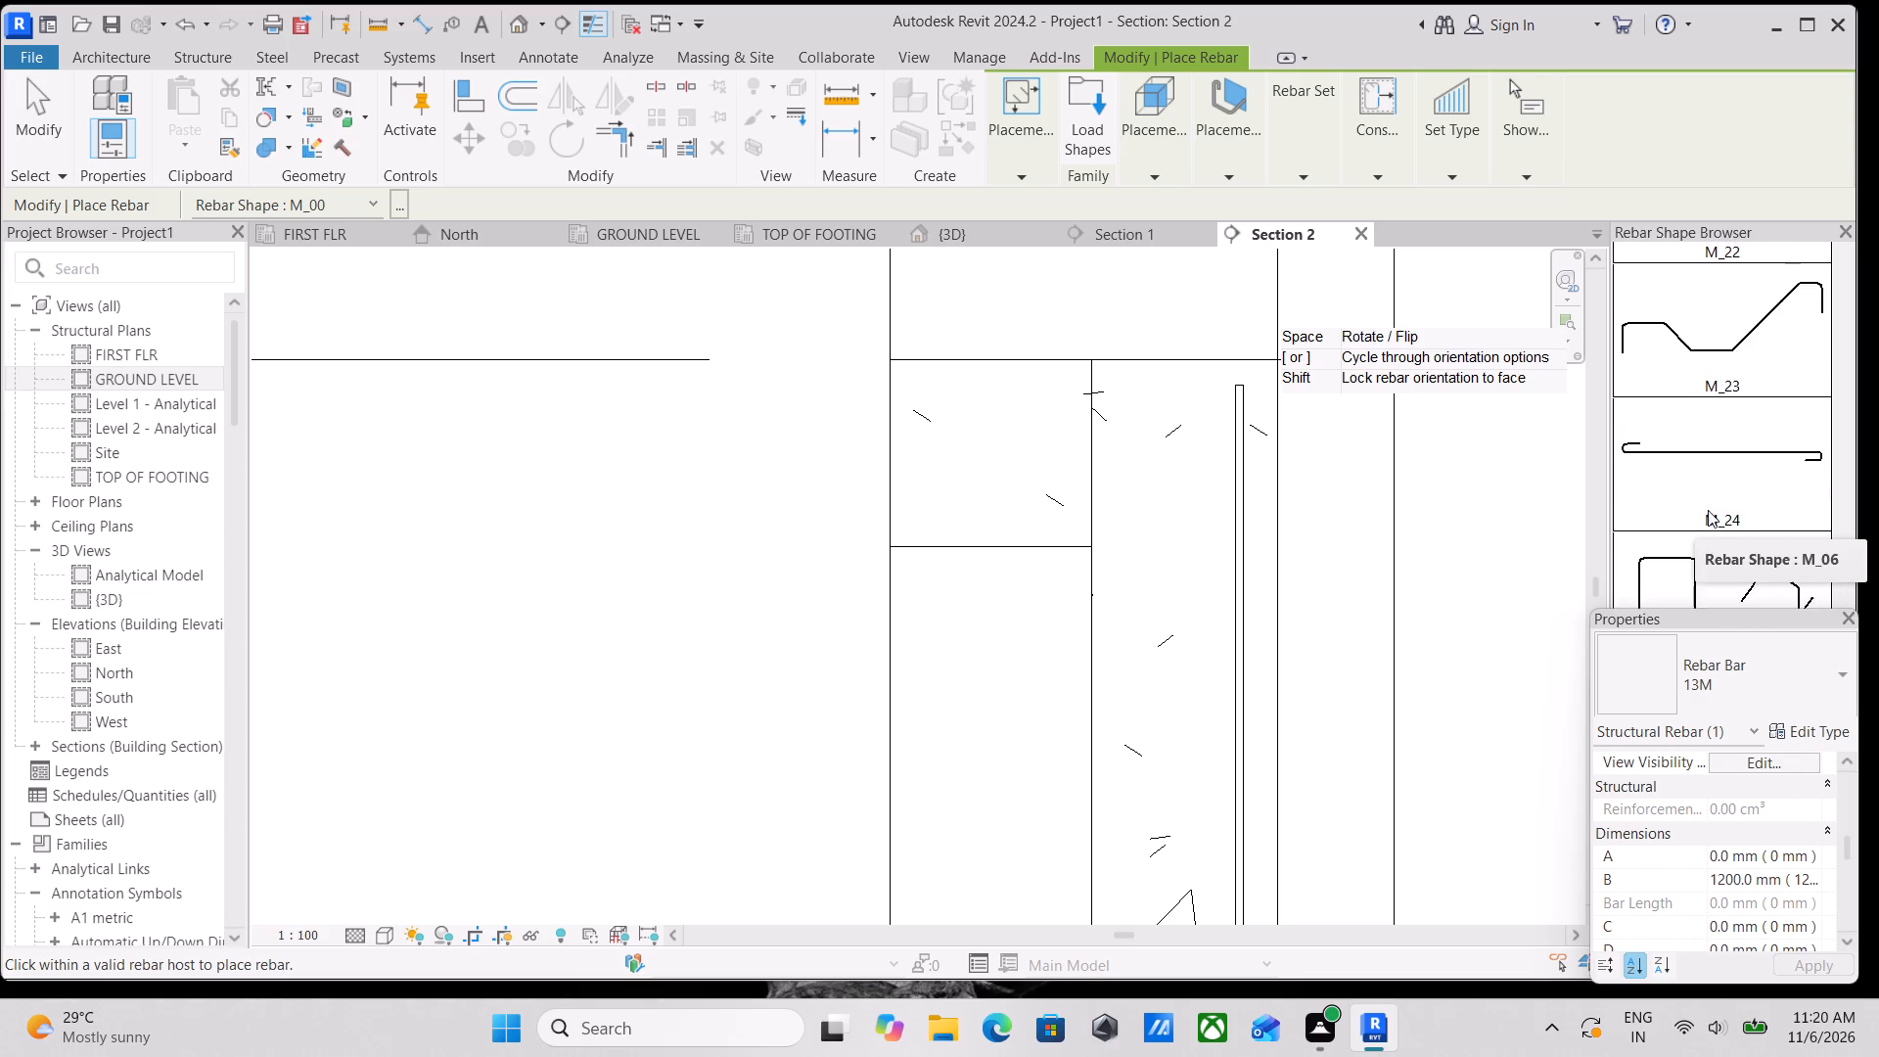
scroll(1708, 510, "down", 18)
scroll(1708, 510, "up", 2)
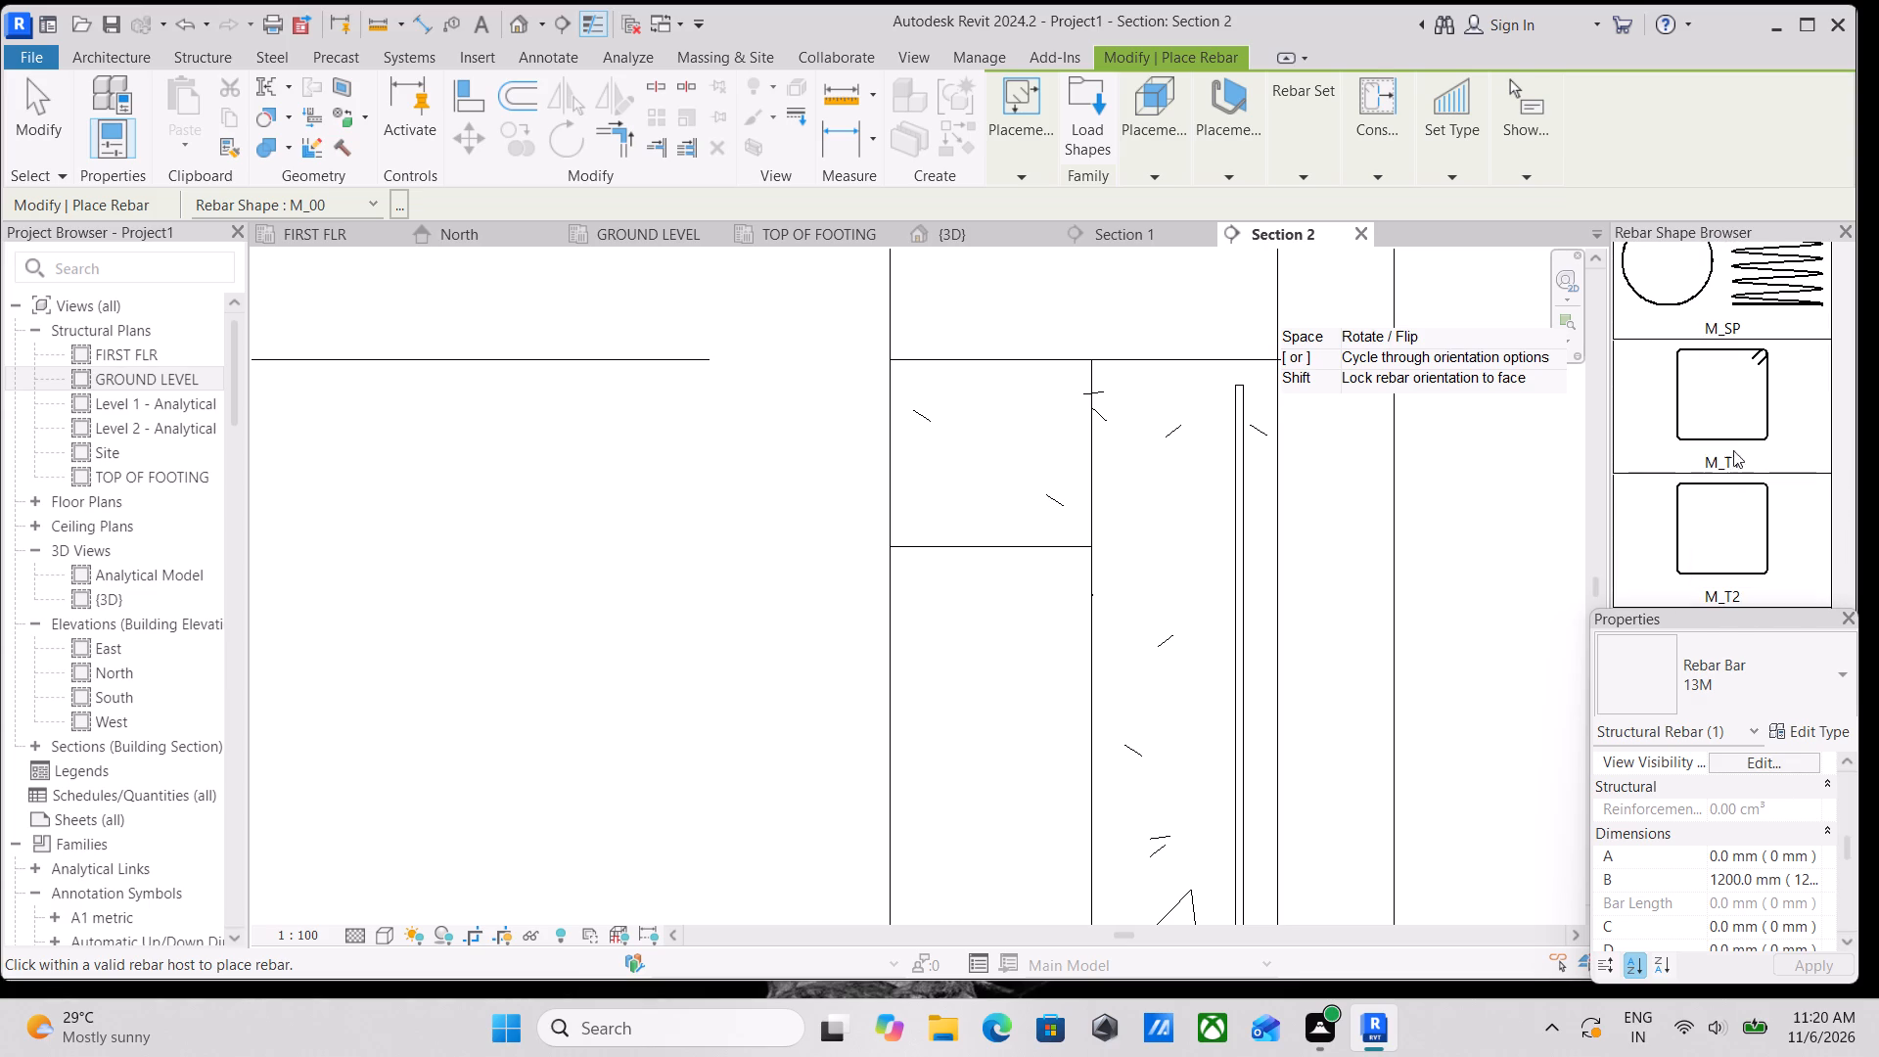
left_click(1734, 392)
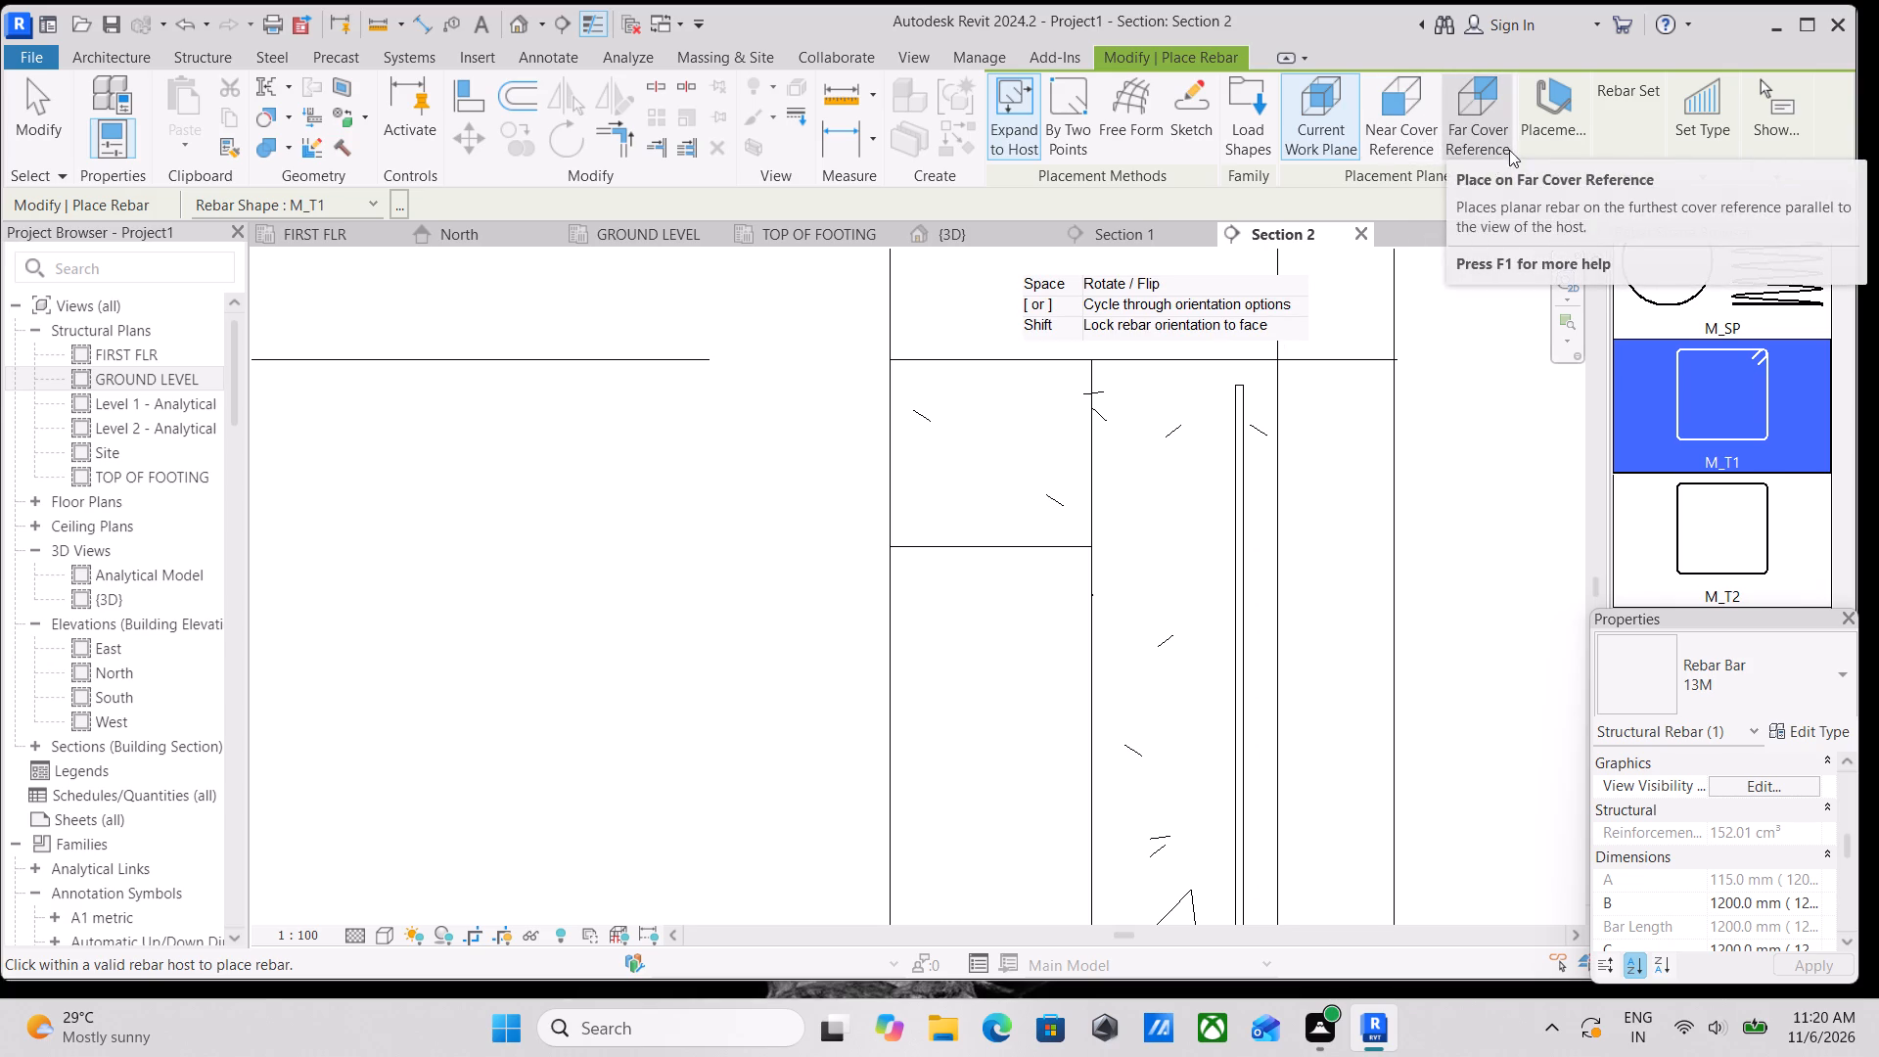
Place a 13M M_T1 tie perpendicular to cover across the A1 column, just below its top at ground level.
left_click(1703, 244)
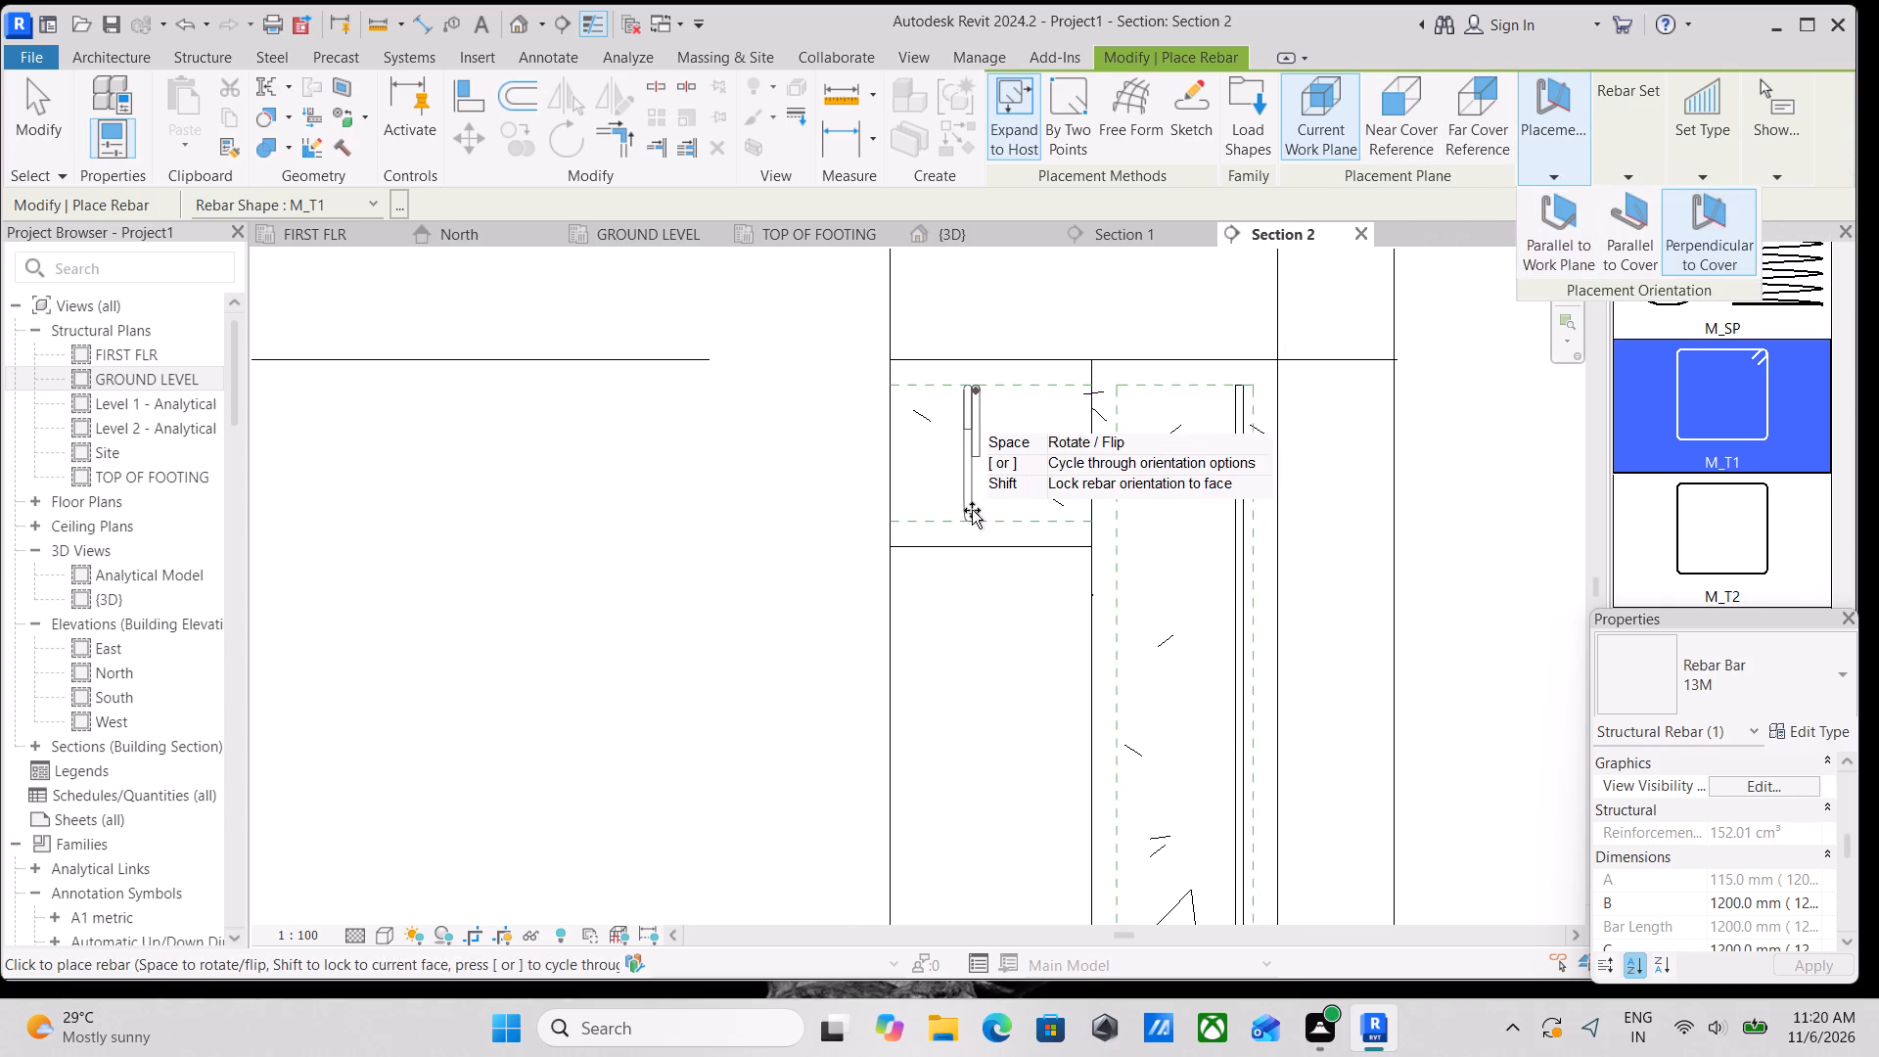
scroll(976, 506, "up", 3)
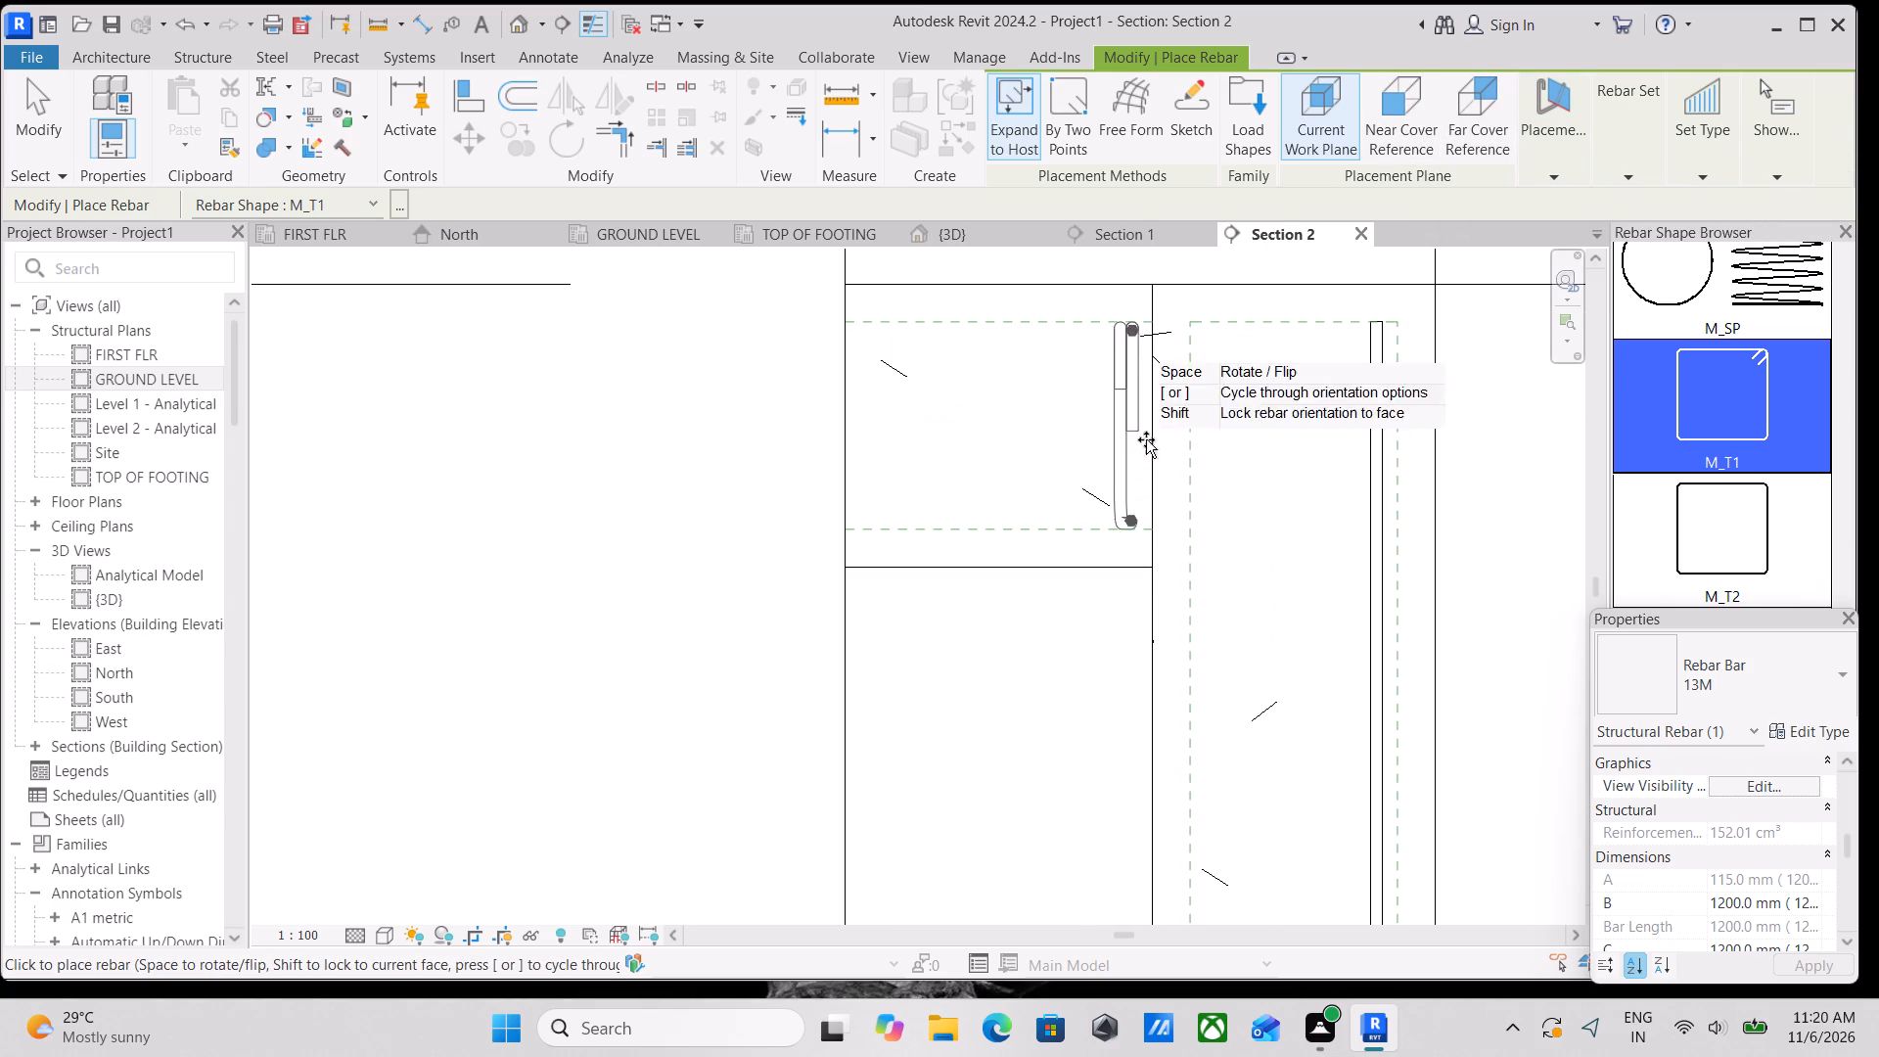
middle_click_drag(1323, 463, 1048, 332)
scroll(1045, 328, "down", 4)
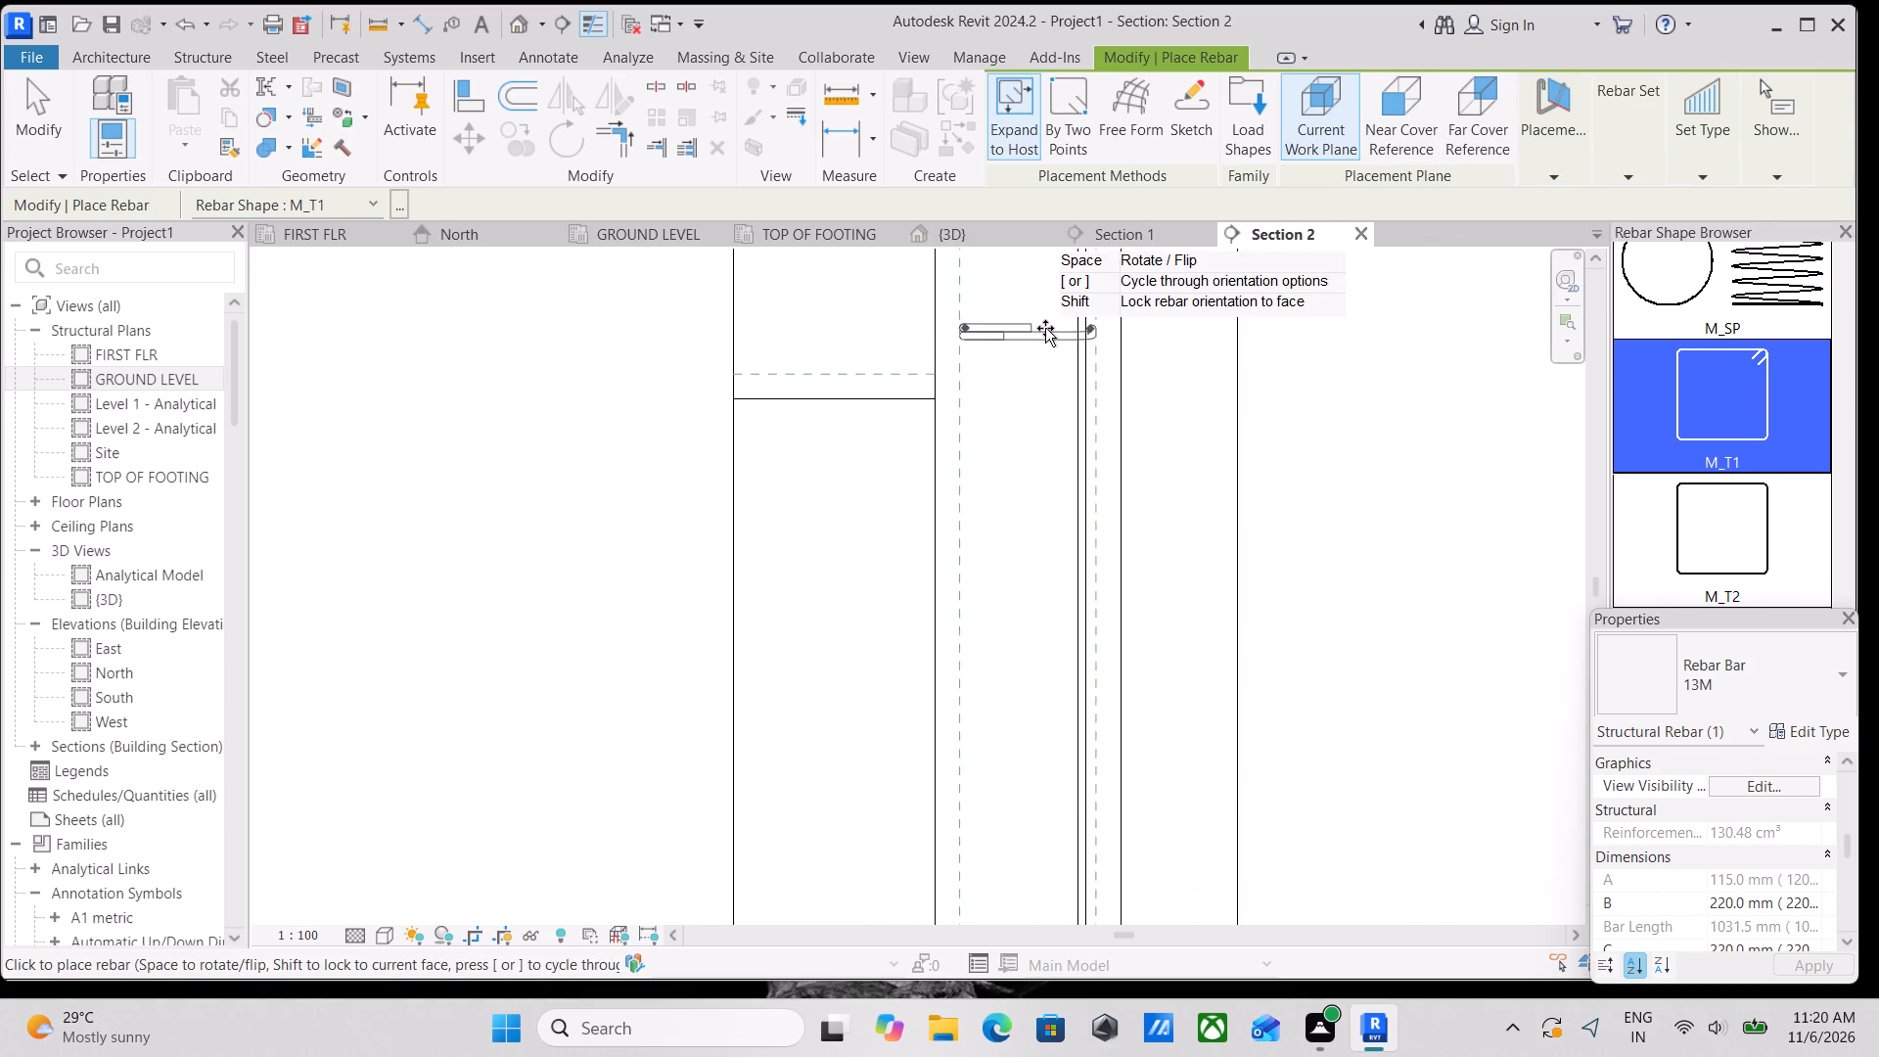
scroll(1045, 330, "down", 3)
middle_click_drag(1039, 348, 1039, 399)
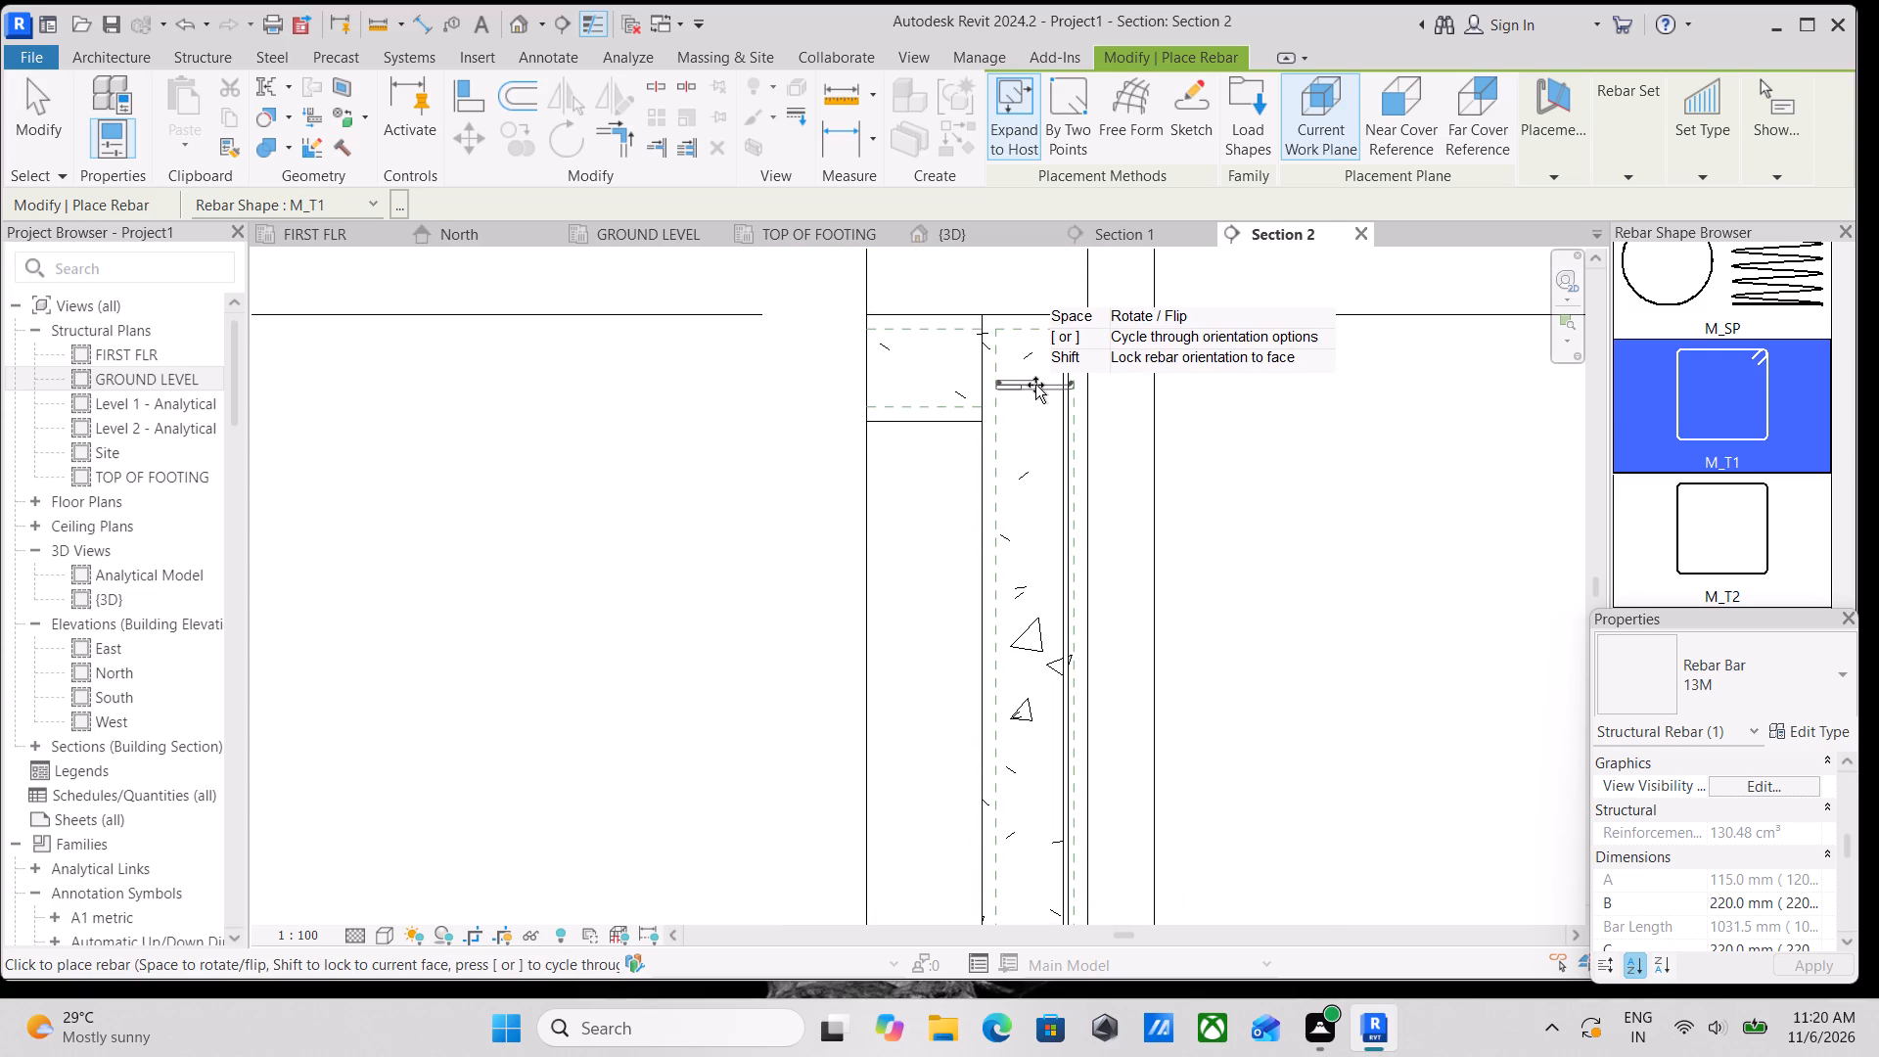
left_click(1032, 371)
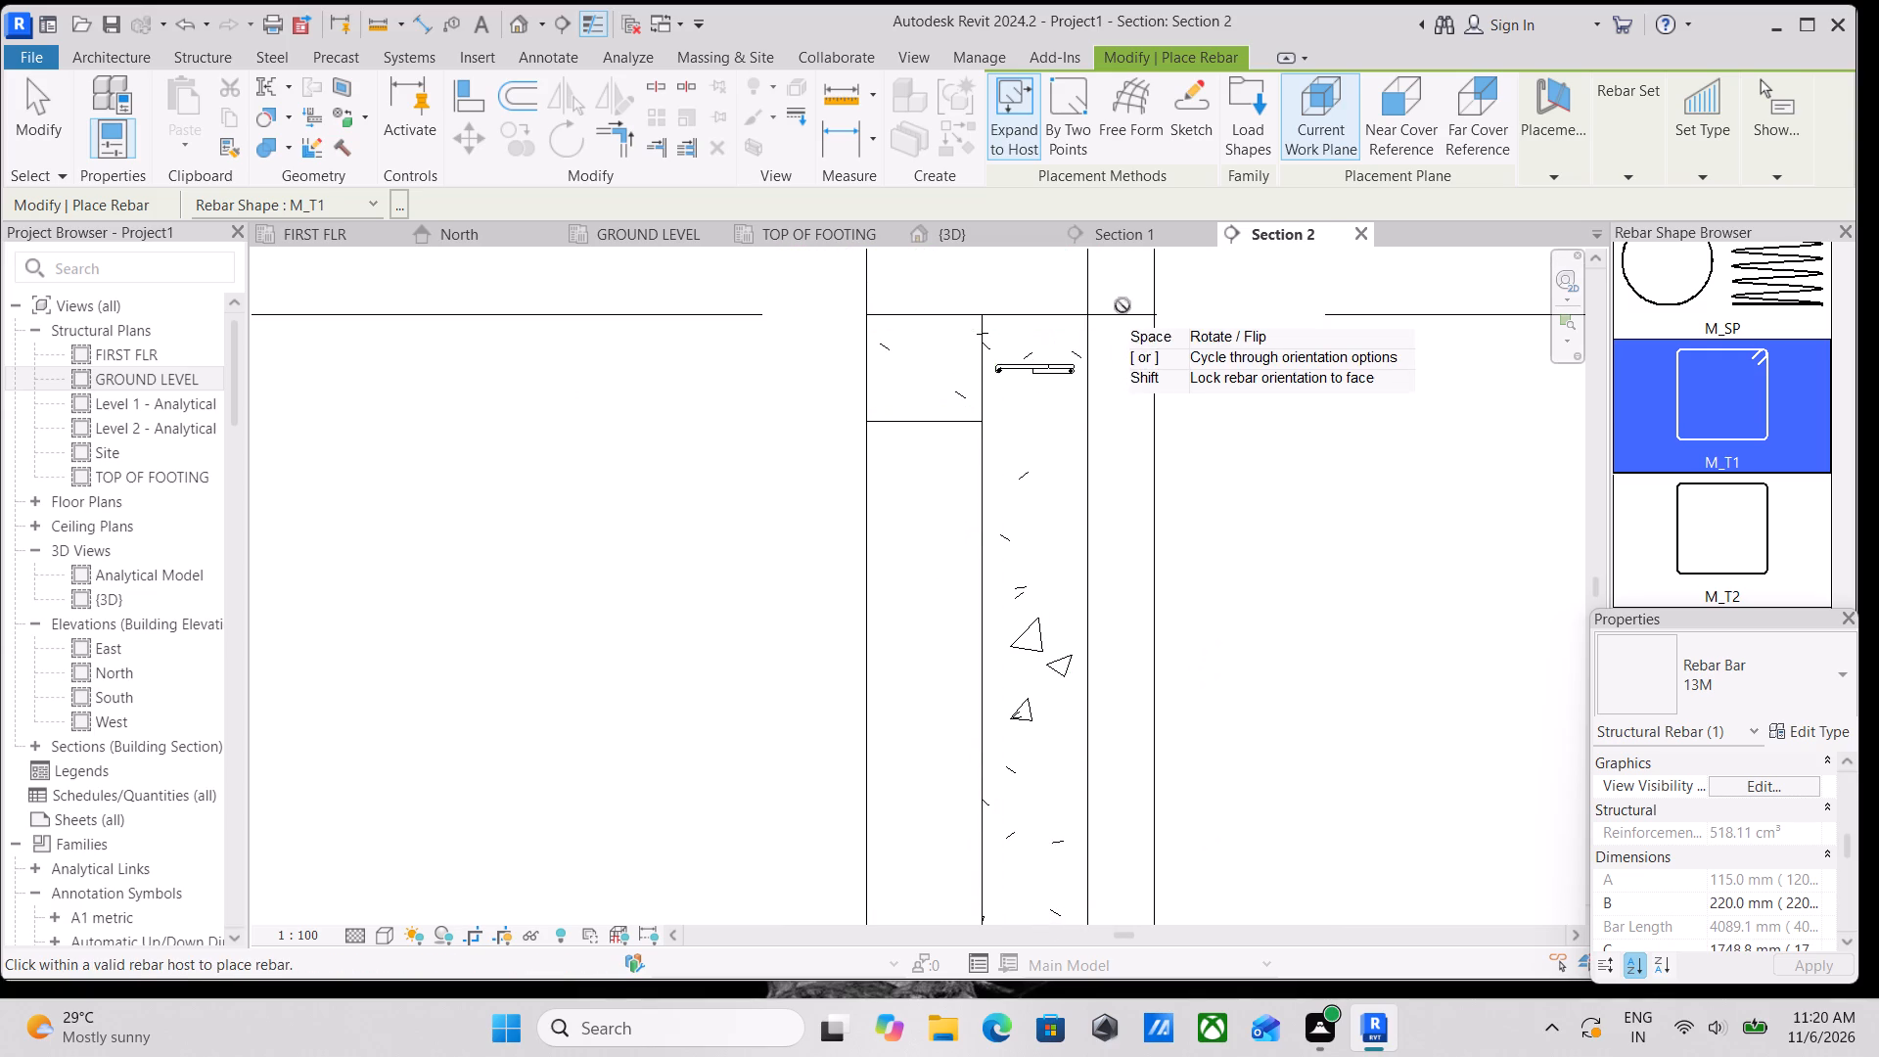
scroll(1128, 344, "up", 6)
key("Escape")
key("Escape")
Make the M_T1 column tie show unobscured in the {3D} view through its view visibility states.
scroll(989, 396, "up", 2)
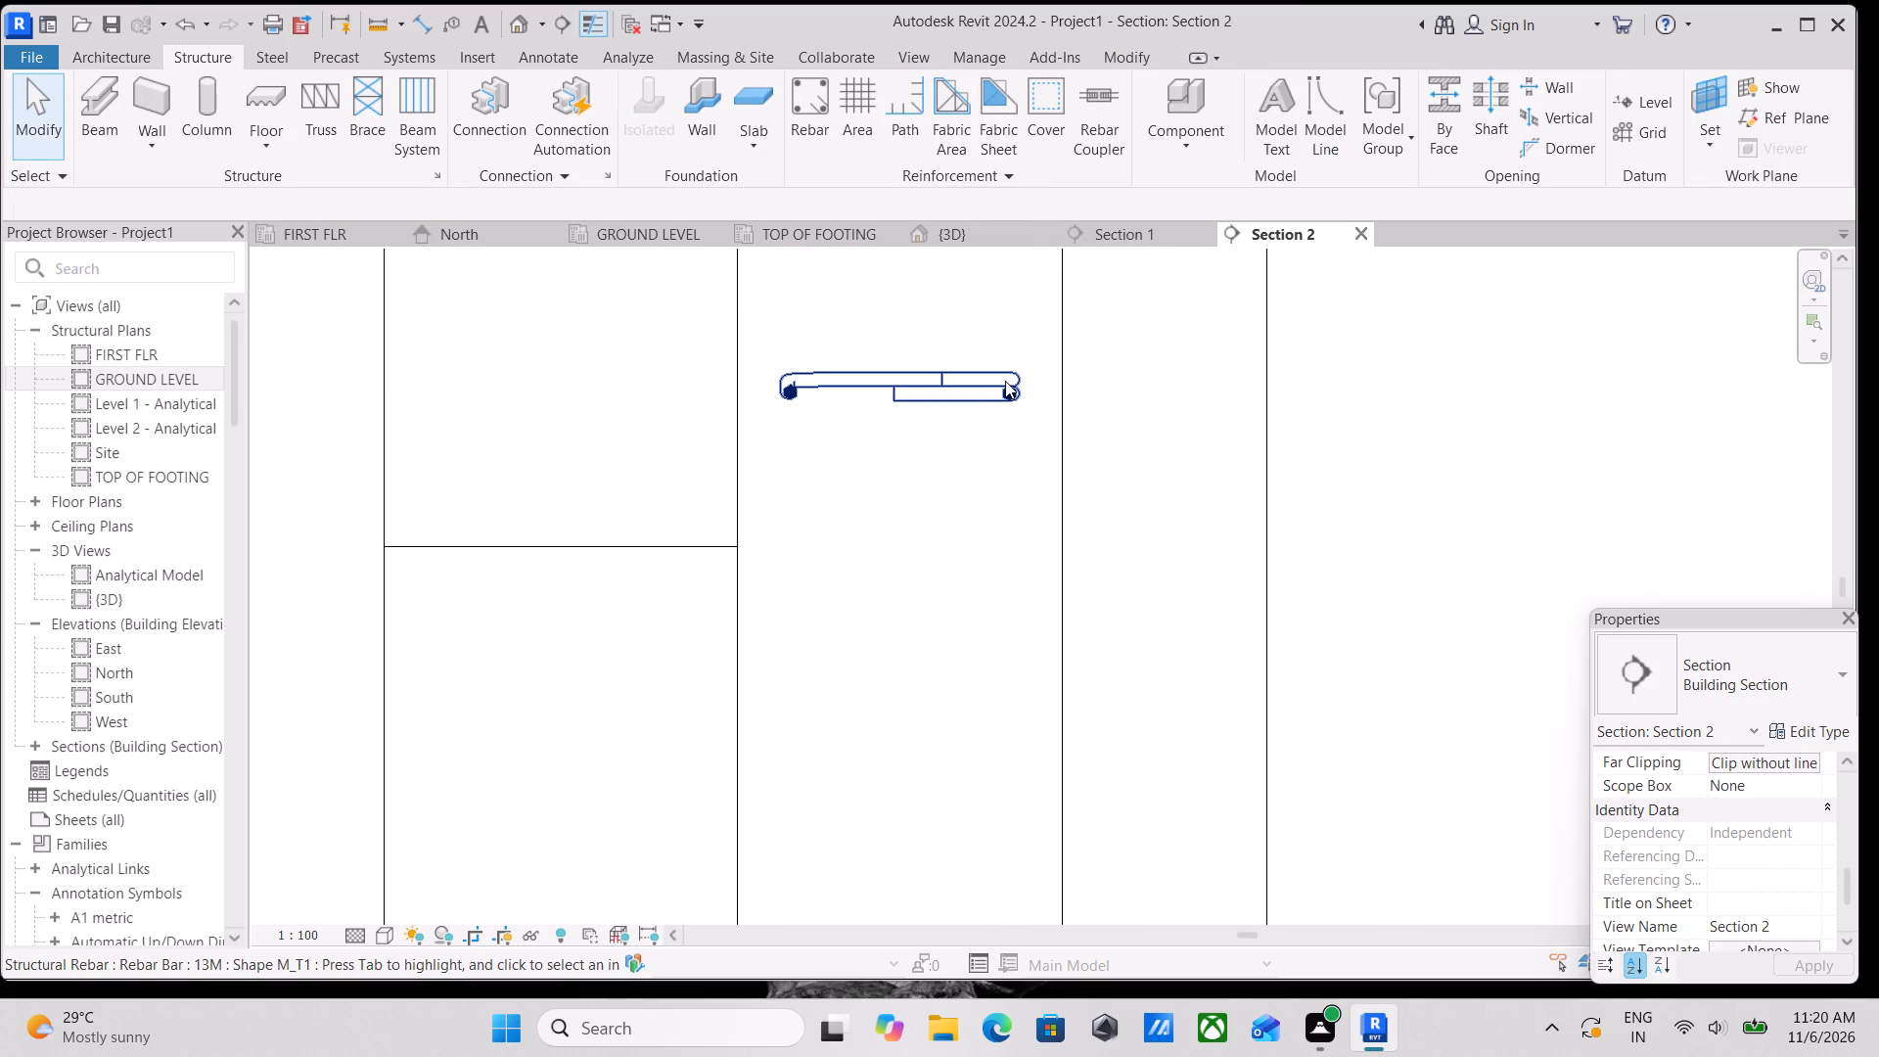
left_click(1005, 381)
scroll(1753, 584, "down", 3)
scroll(1857, 729, "down", 3)
scroll(1767, 804, "up", 2)
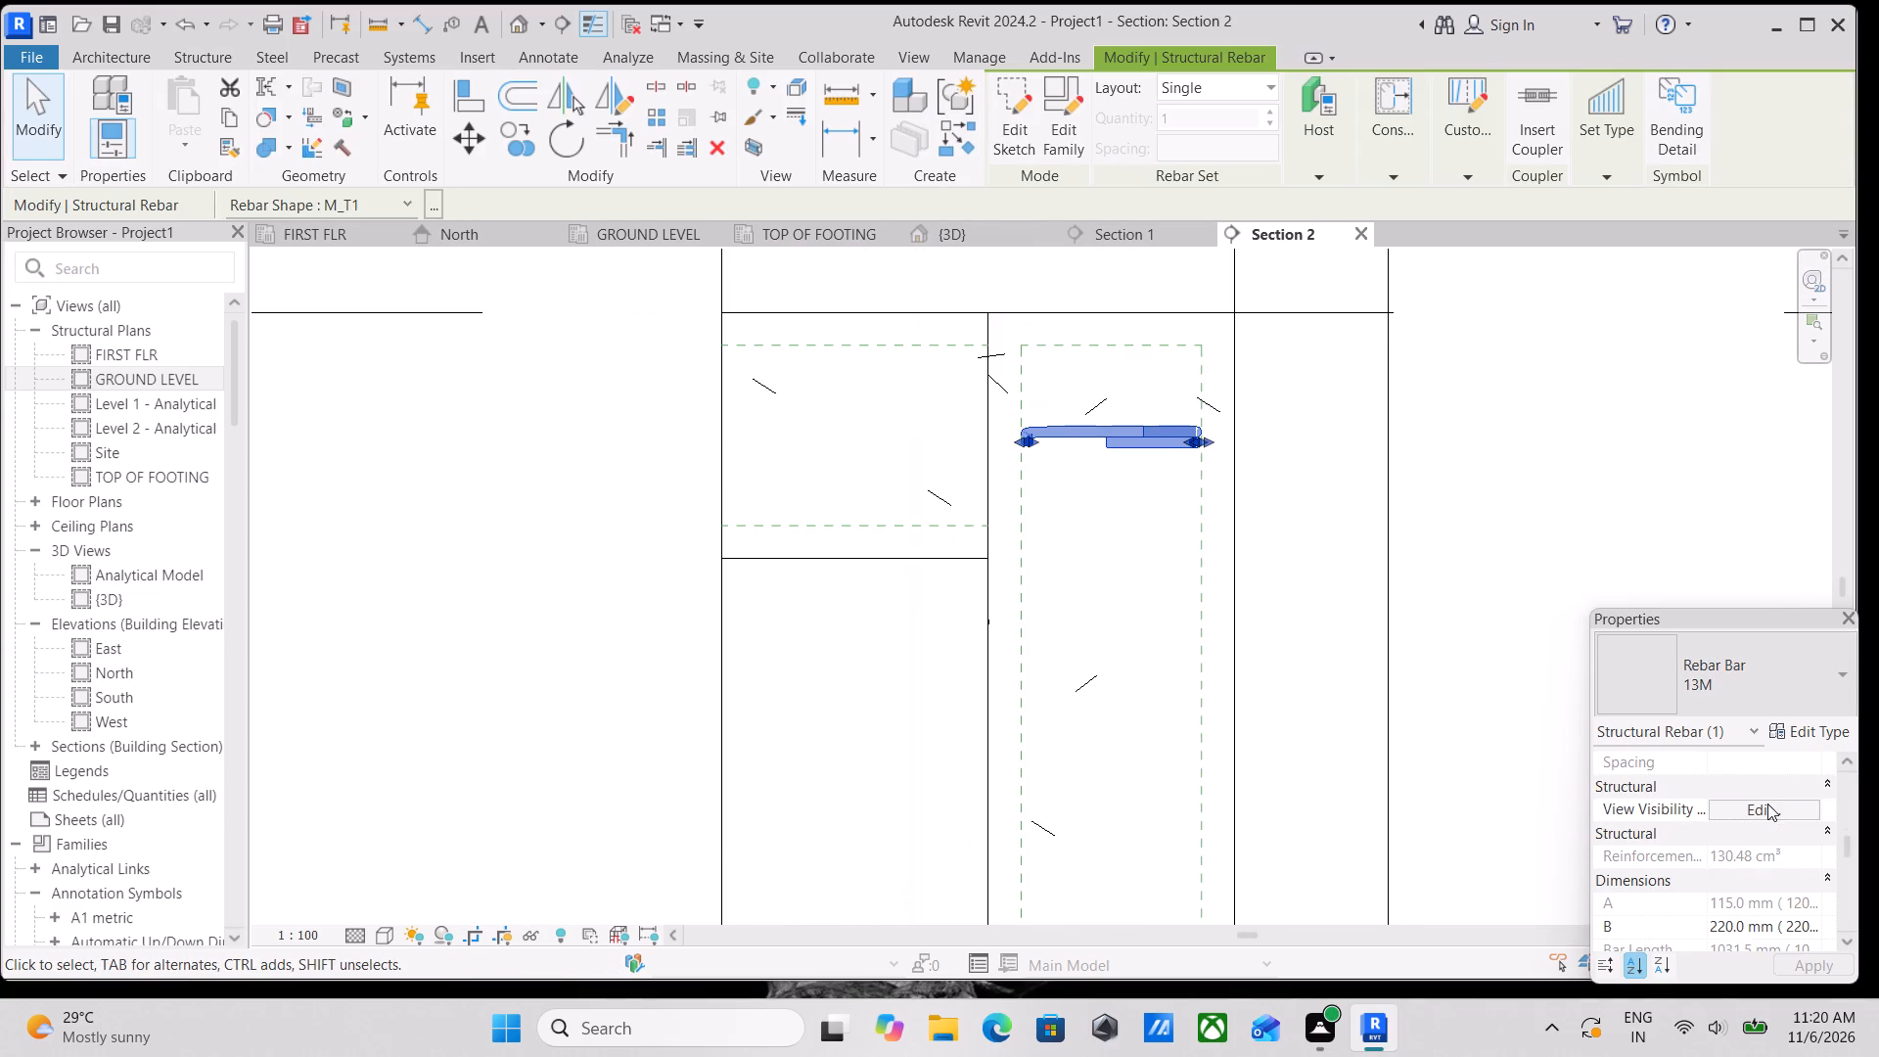
left_click(1767, 804)
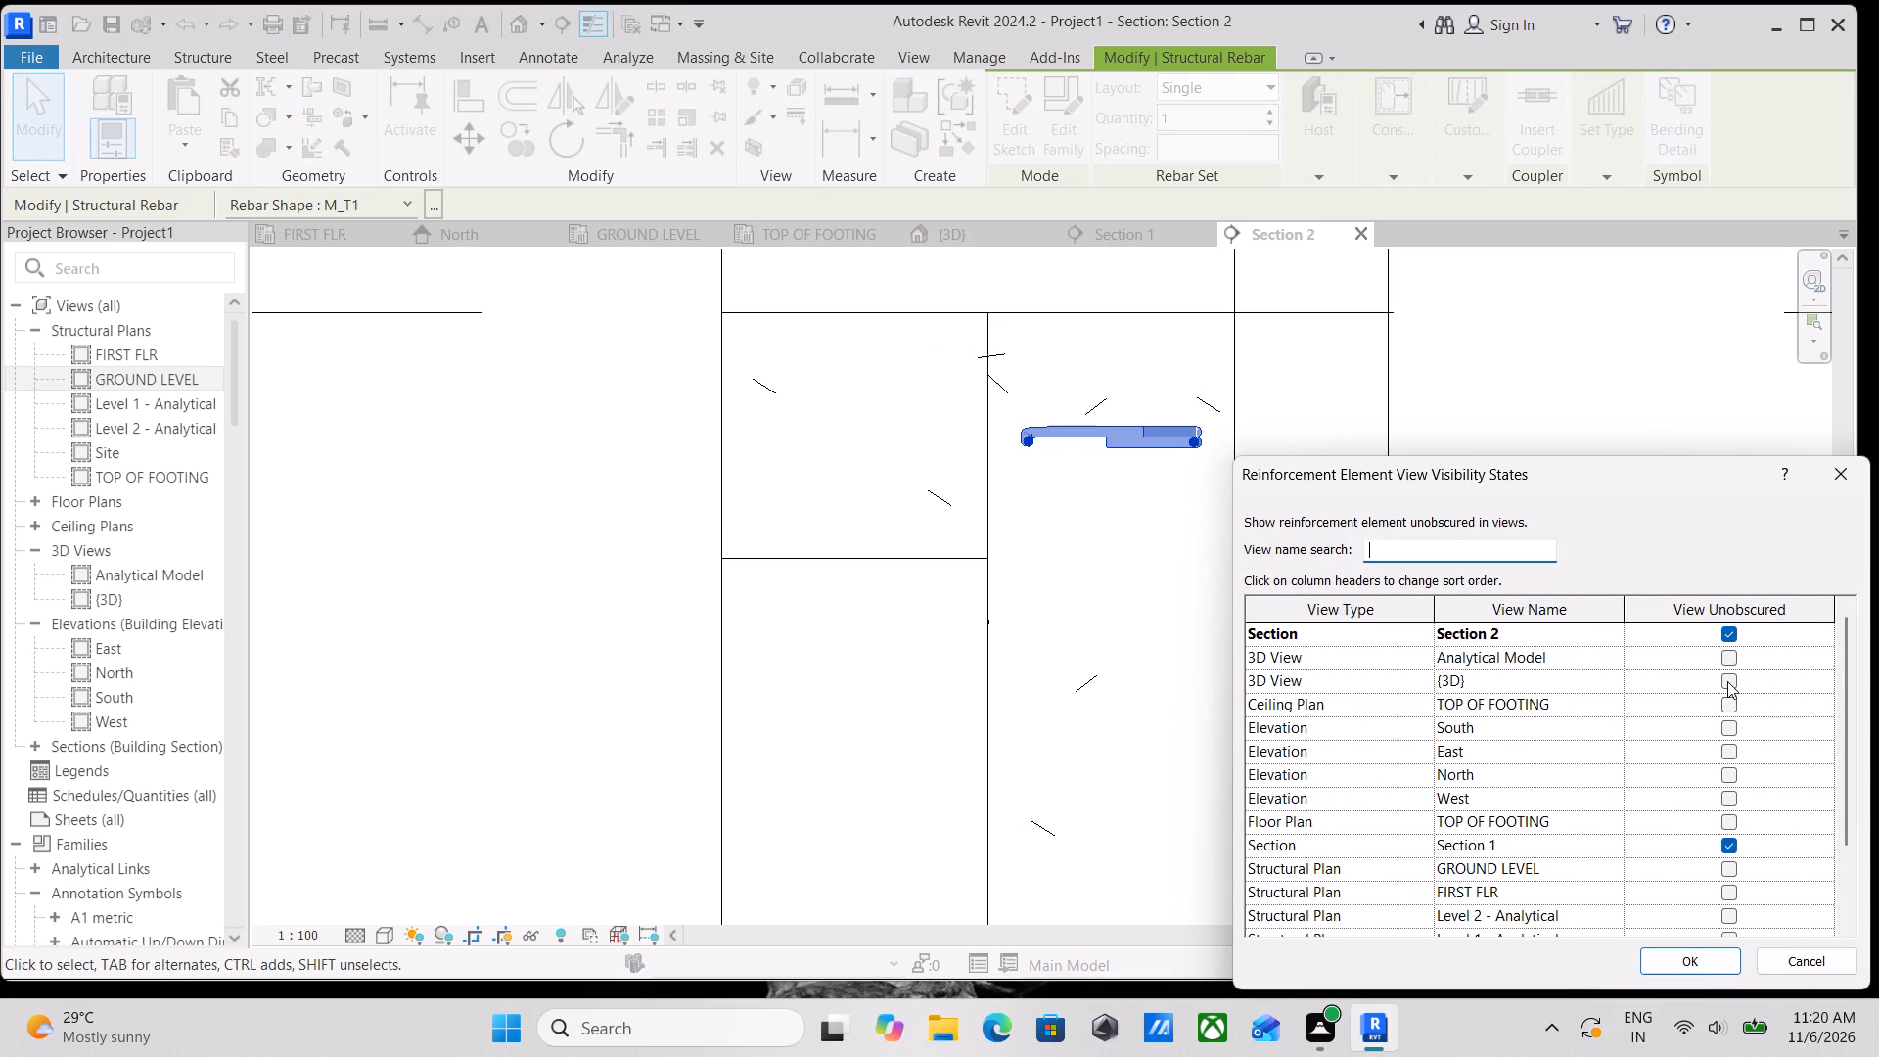
left_click(1727, 681)
left_click(1684, 959)
Examine the new M_T1 tie within the A1 column and above the footing in Section 2.
scroll(1305, 635, "down", 3)
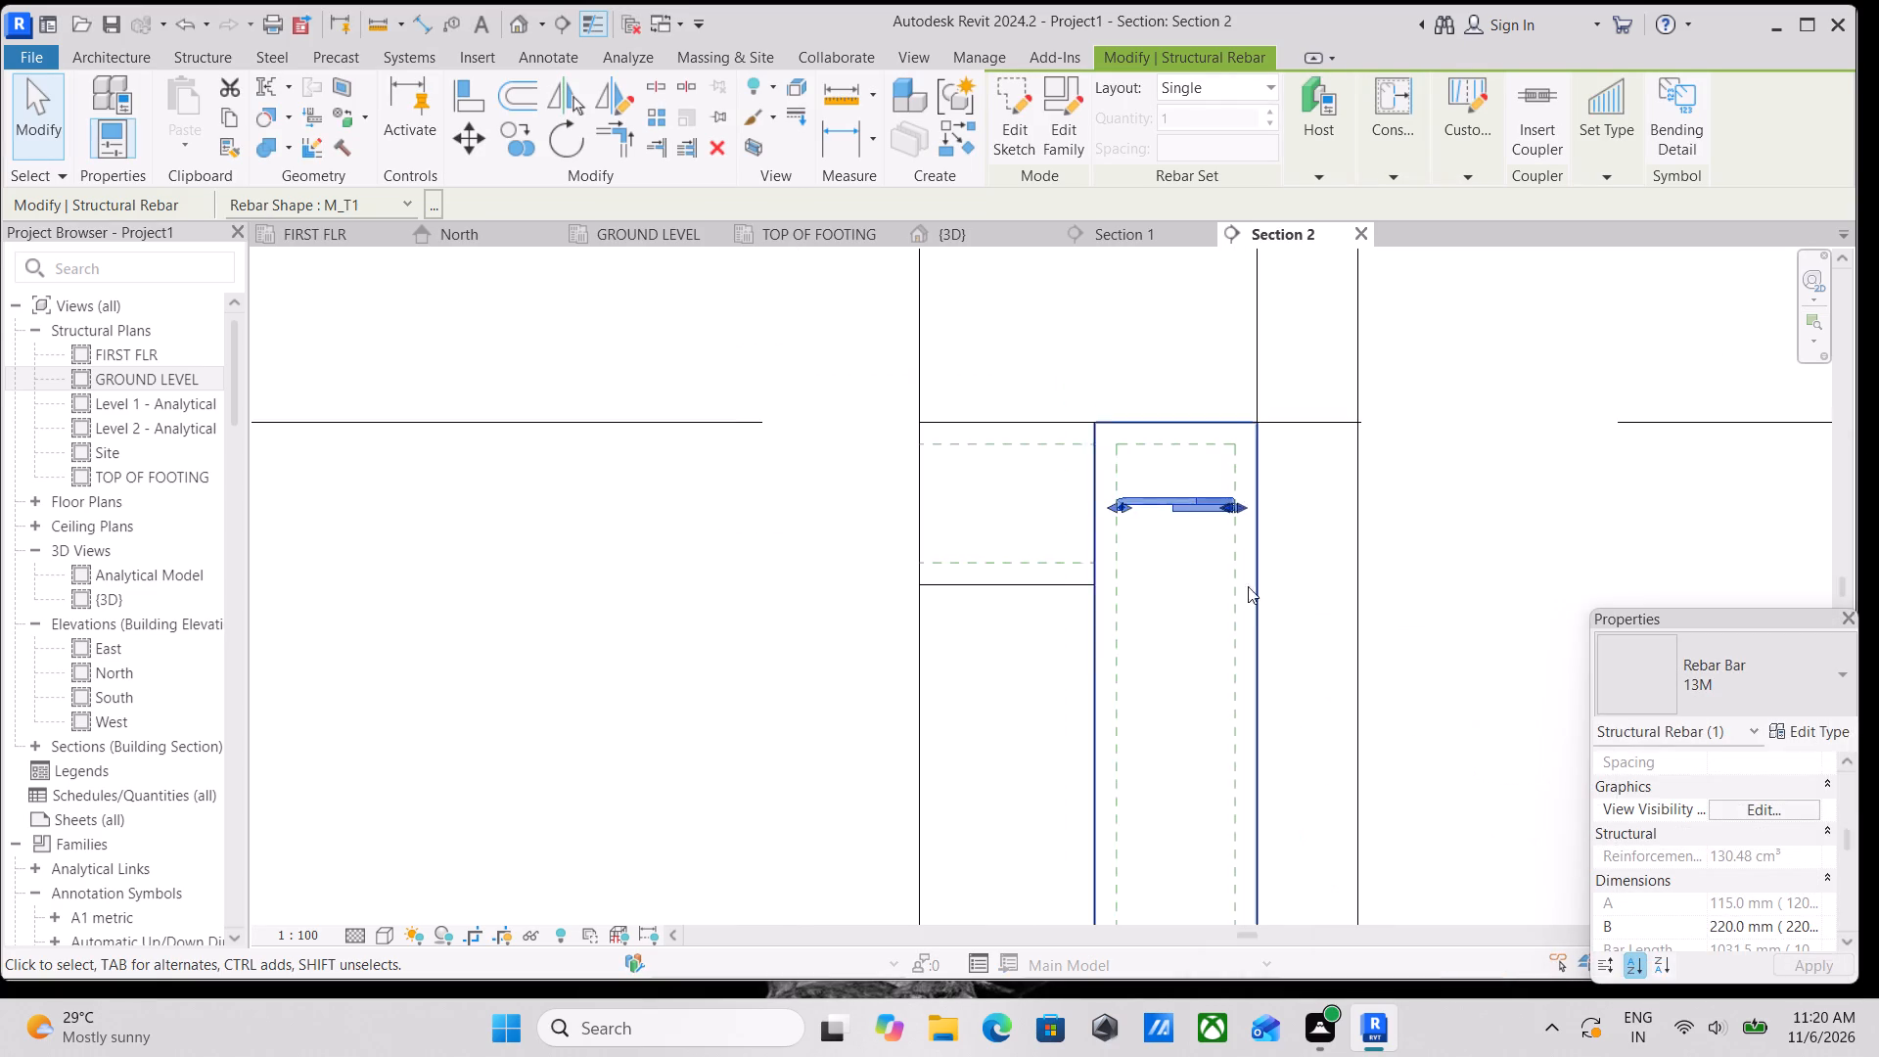
scroll(1238, 557, "down", 1)
middle_click_drag(1238, 557, 1224, 526)
key("Escape")
scroll(1206, 545, "up", 2)
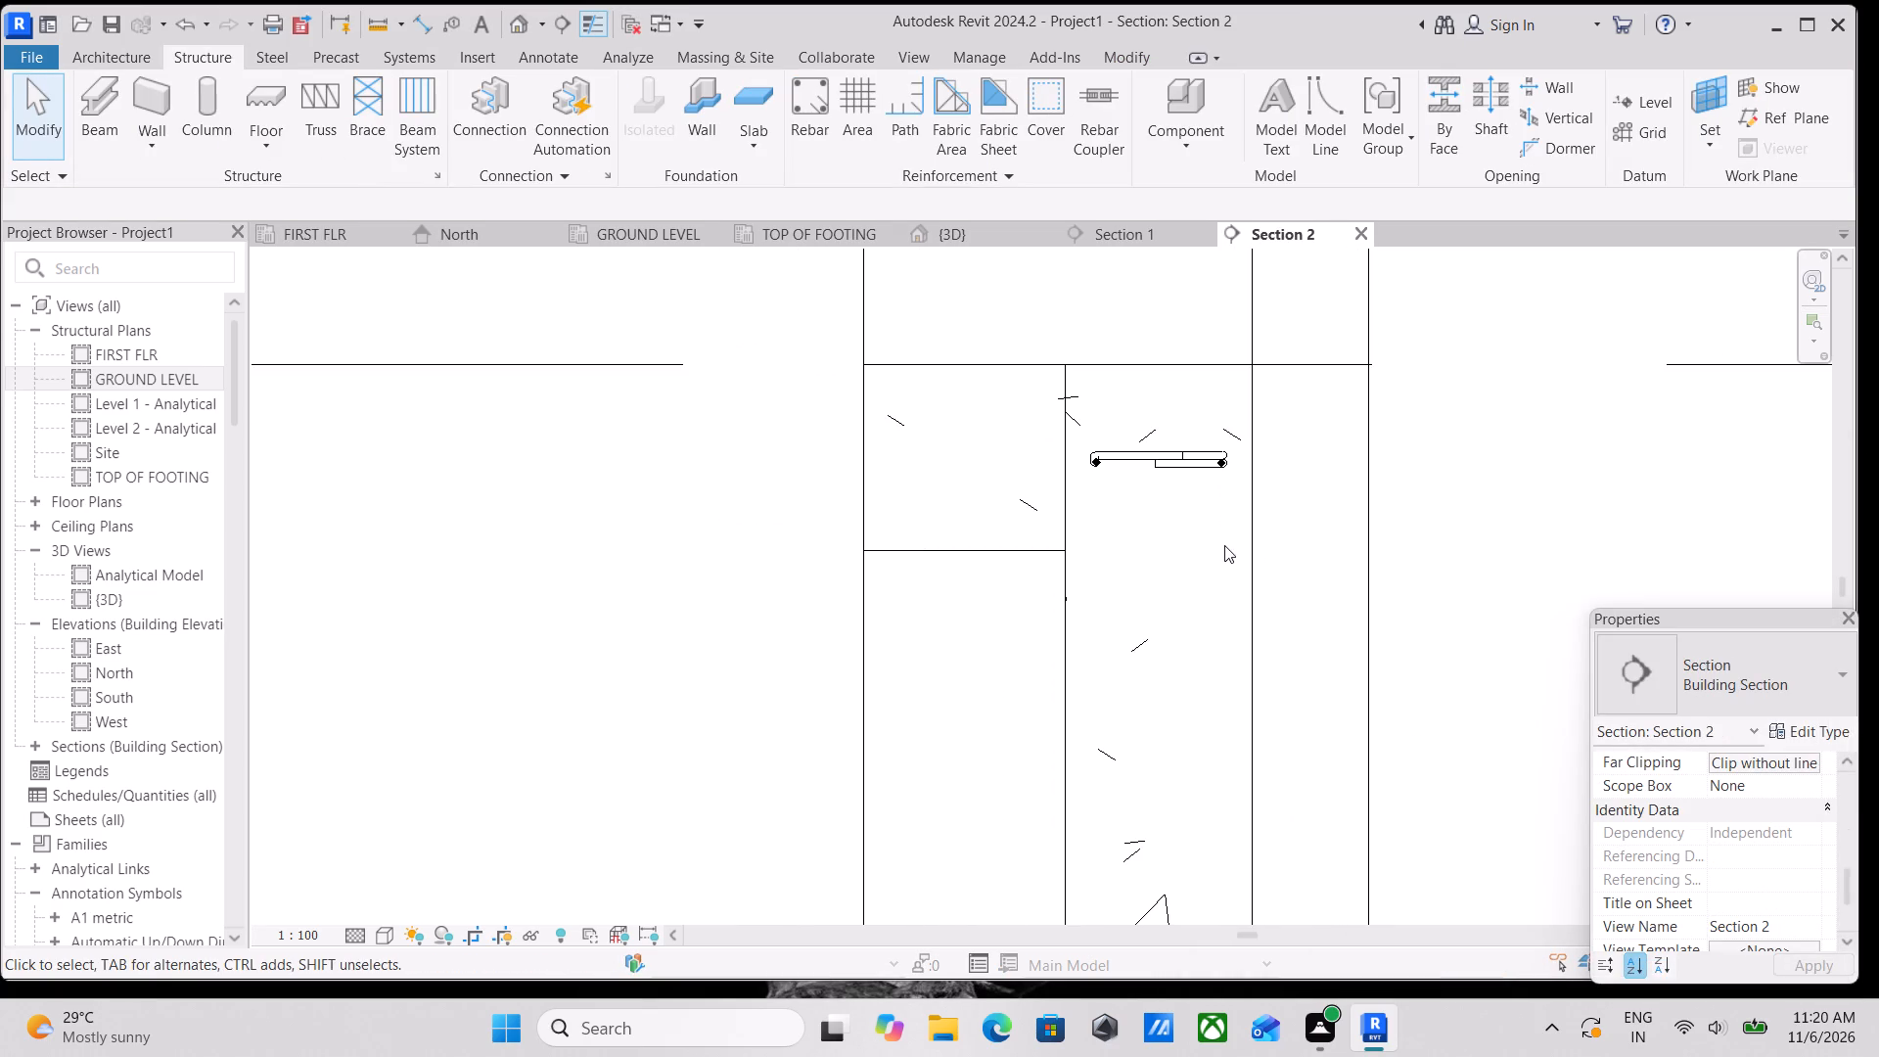
left_click(1224, 545)
key("Escape")
left_click(1168, 451)
scroll(1169, 460, "down", 5)
middle_click_drag(1174, 594, 935, 509)
scroll(953, 501, "up", 1)
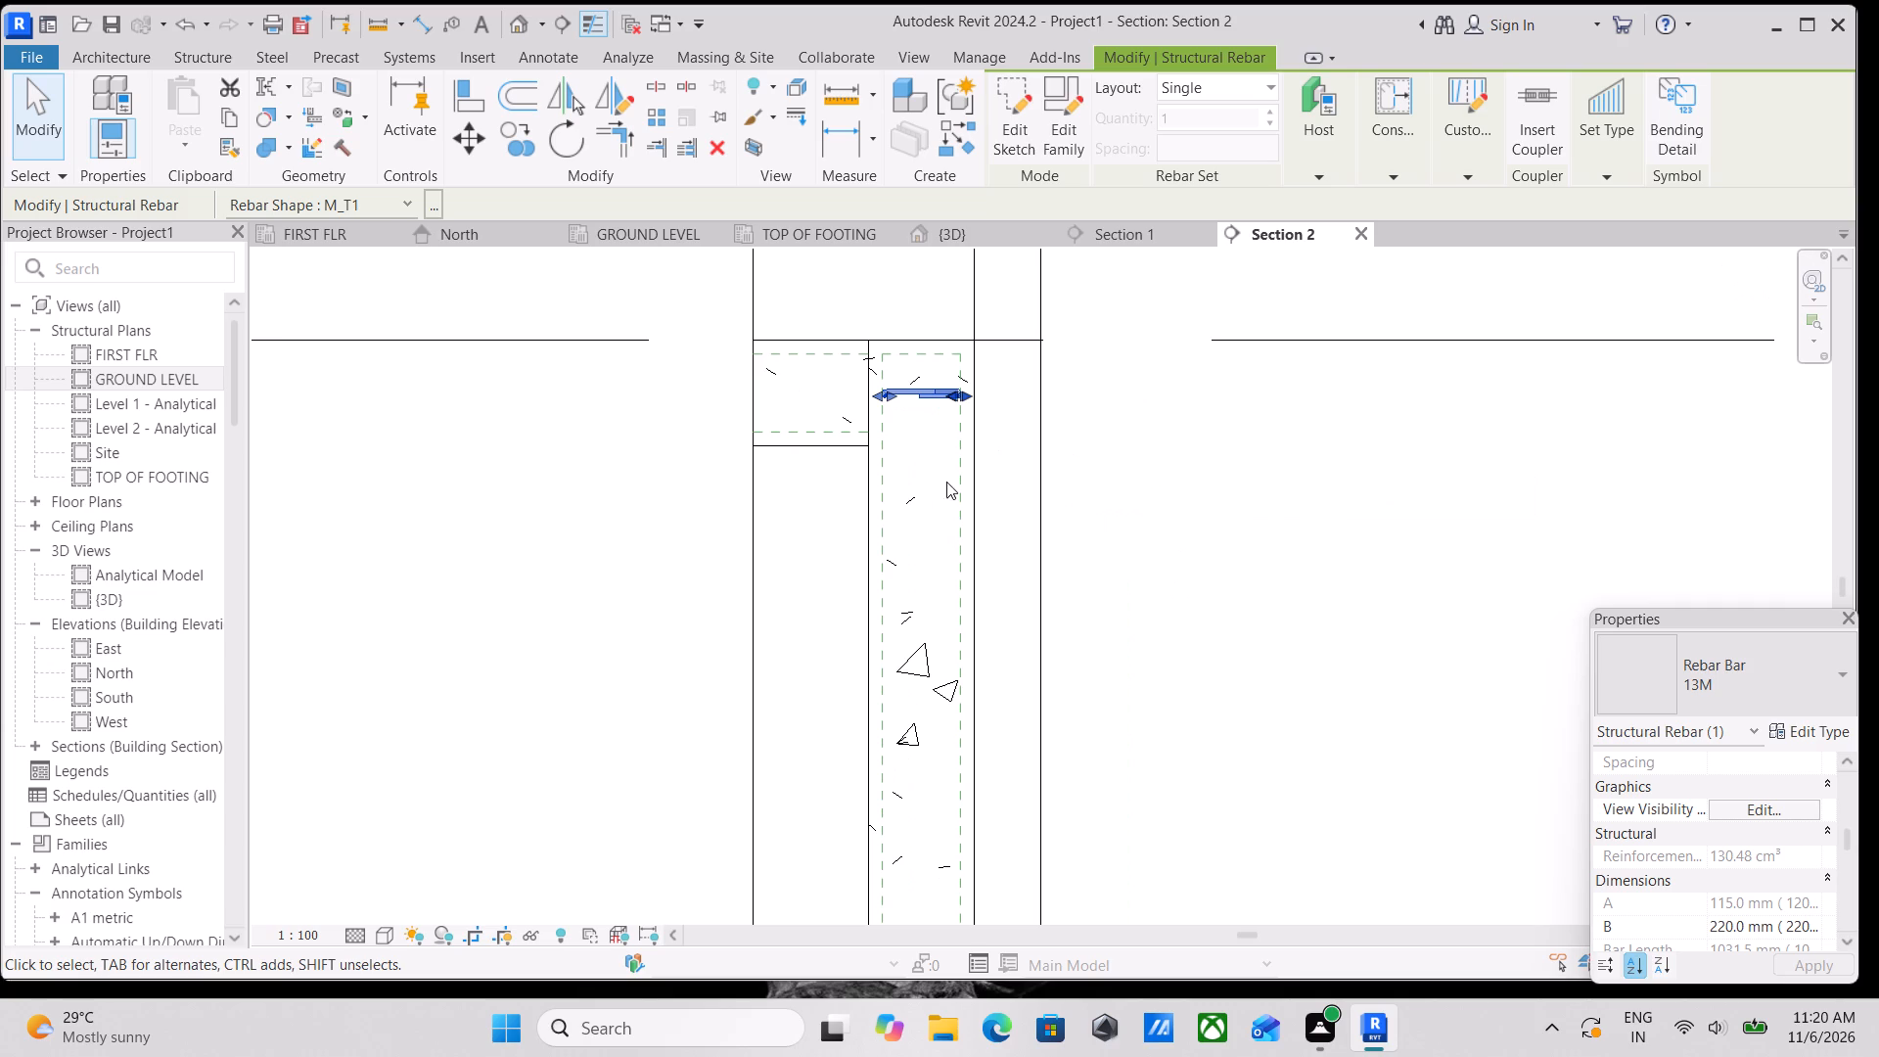
scroll(960, 453, "down", 2)
middle_click_drag(956, 456, 1076, 512)
scroll(1129, 531, "down", 2)
middle_click_drag(1200, 499, 1260, 420)
scroll(1214, 524, "down", 2)
middle_click_drag(1216, 518, 1241, 479)
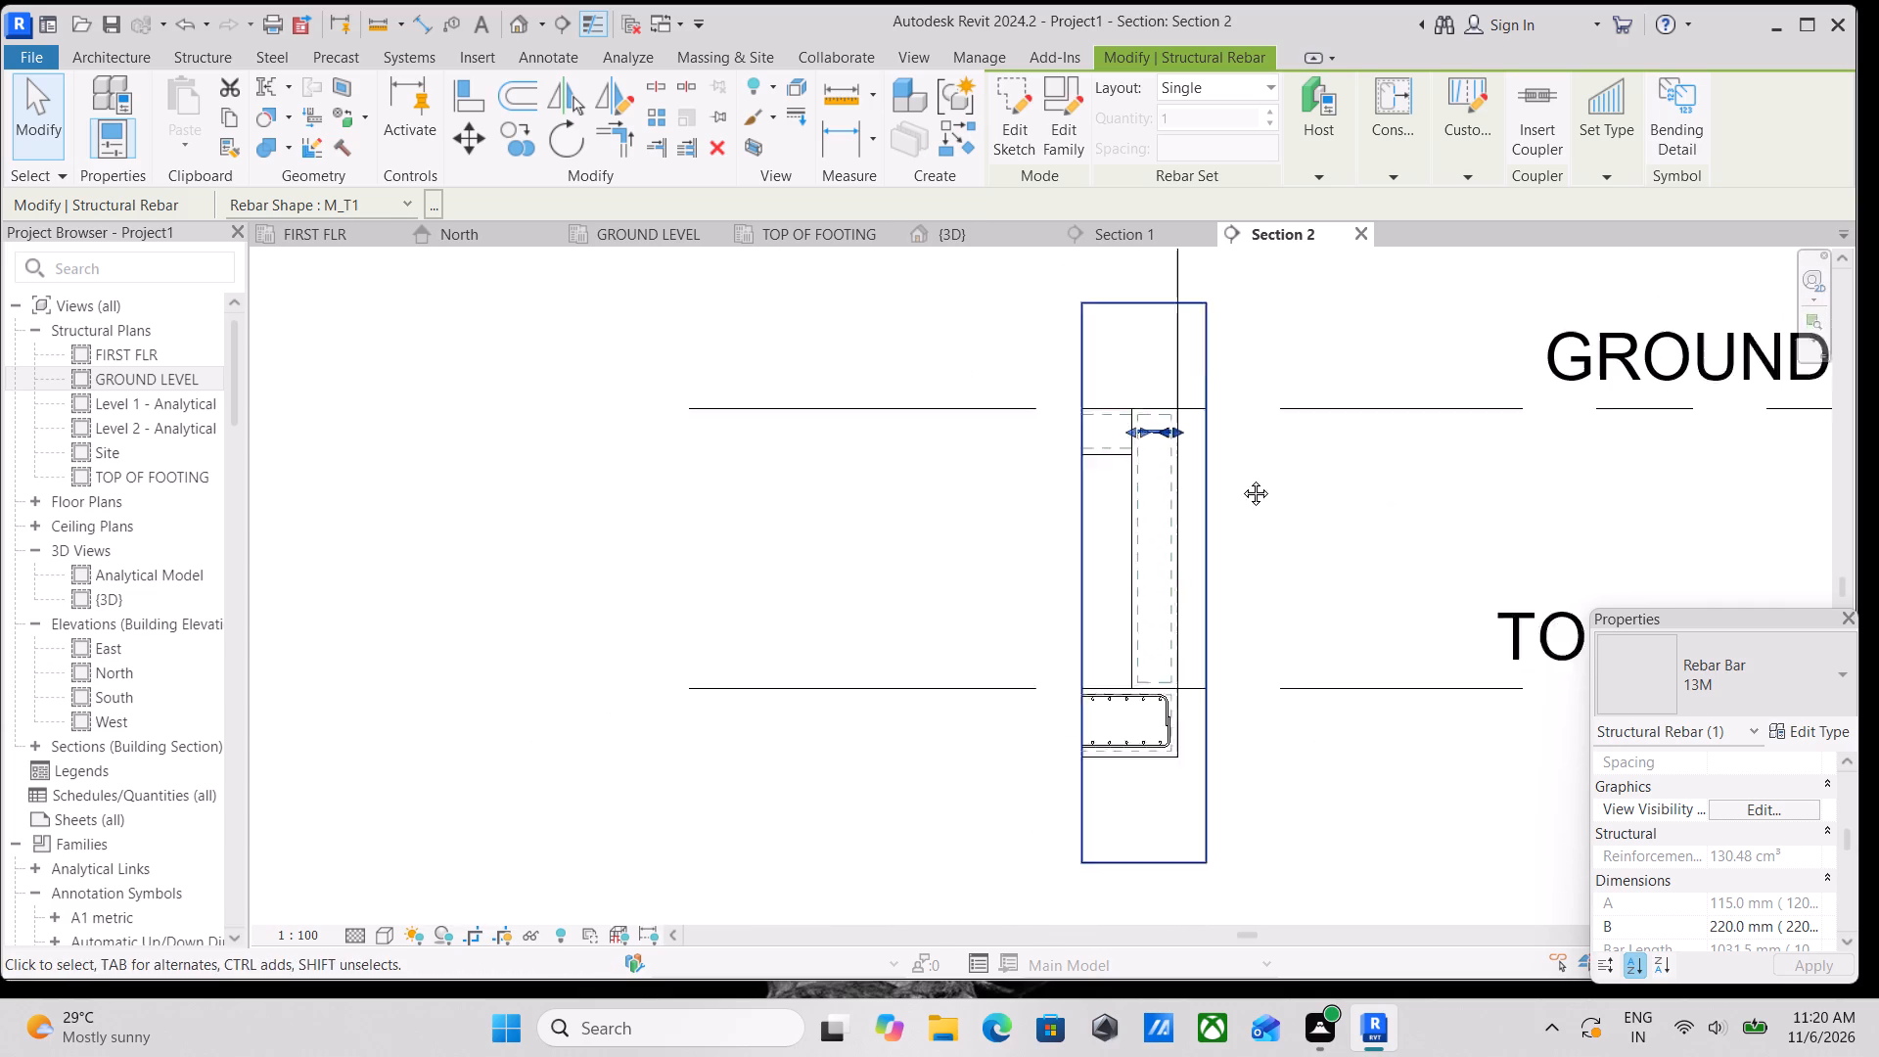
middle_click_drag(1241, 479, 1255, 462)
left_click(342, 933)
left_click(350, 933)
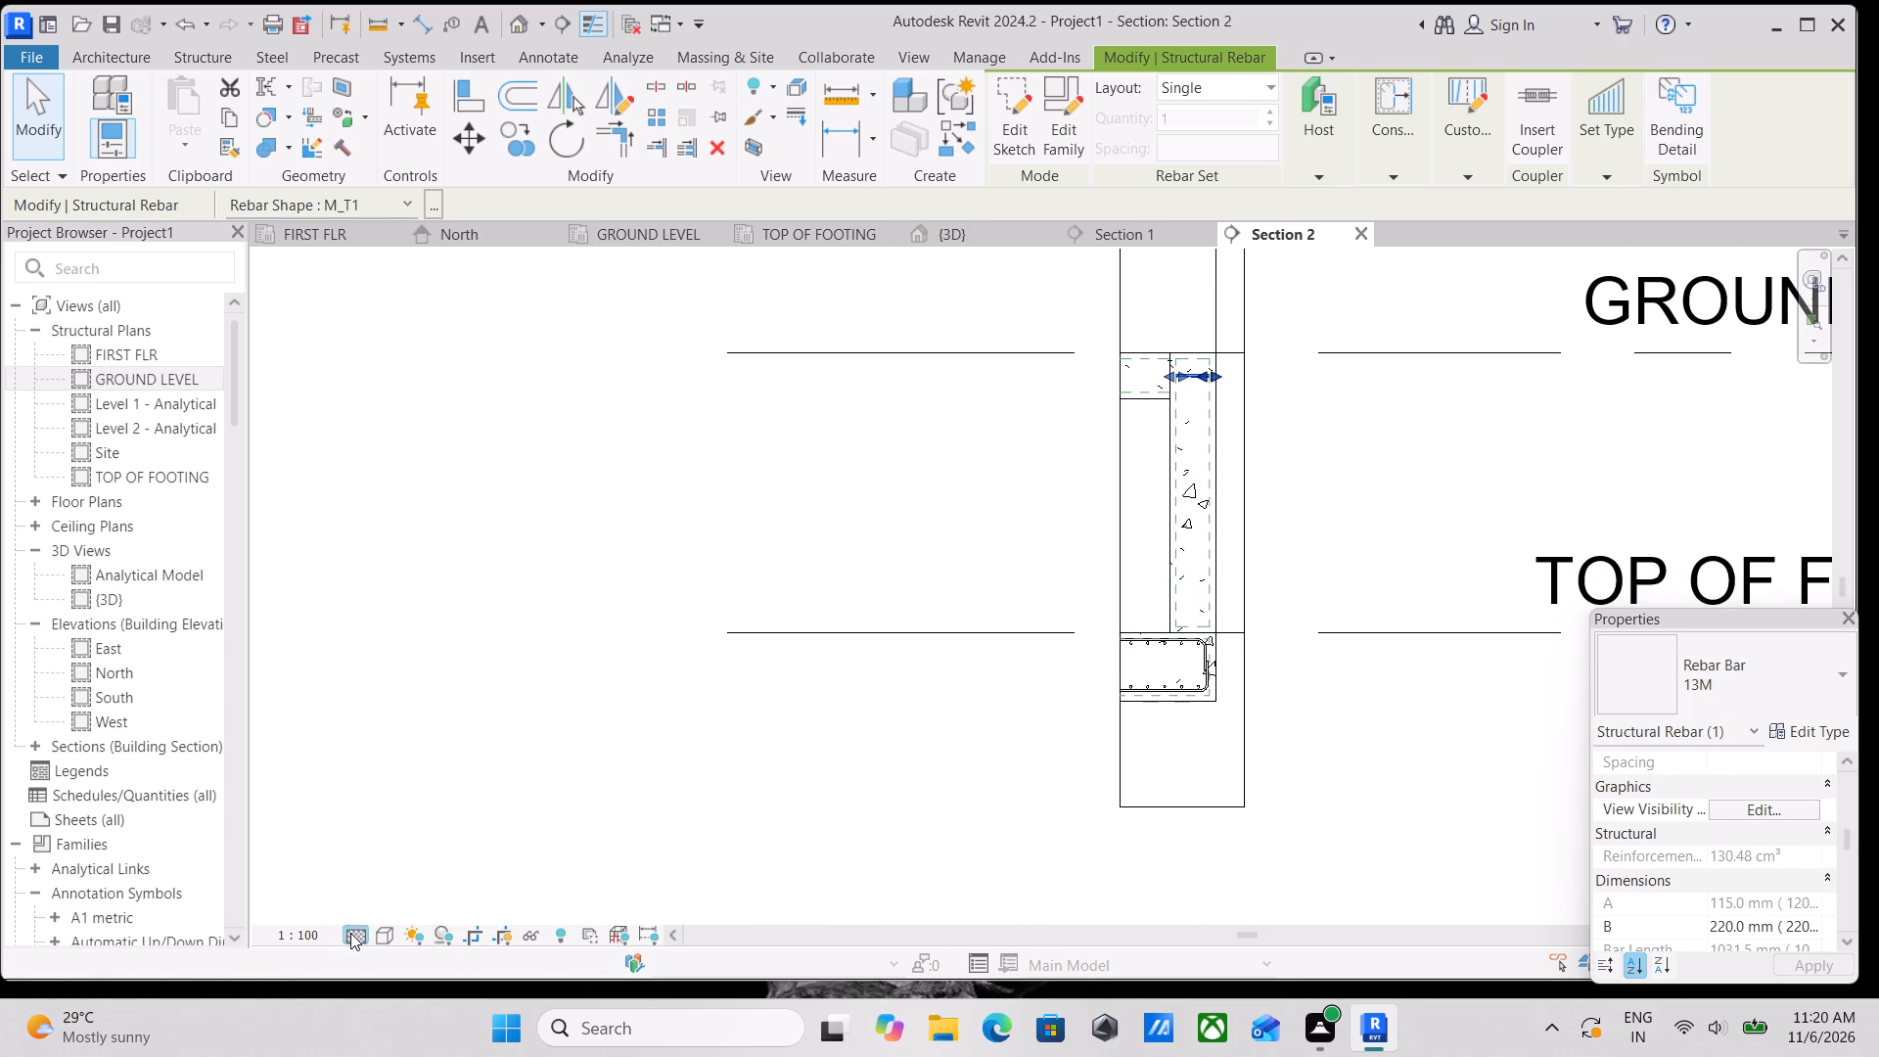
left_click(375, 913)
middle_click_drag(1090, 517, 900, 620)
scroll(1050, 507, "up", 3)
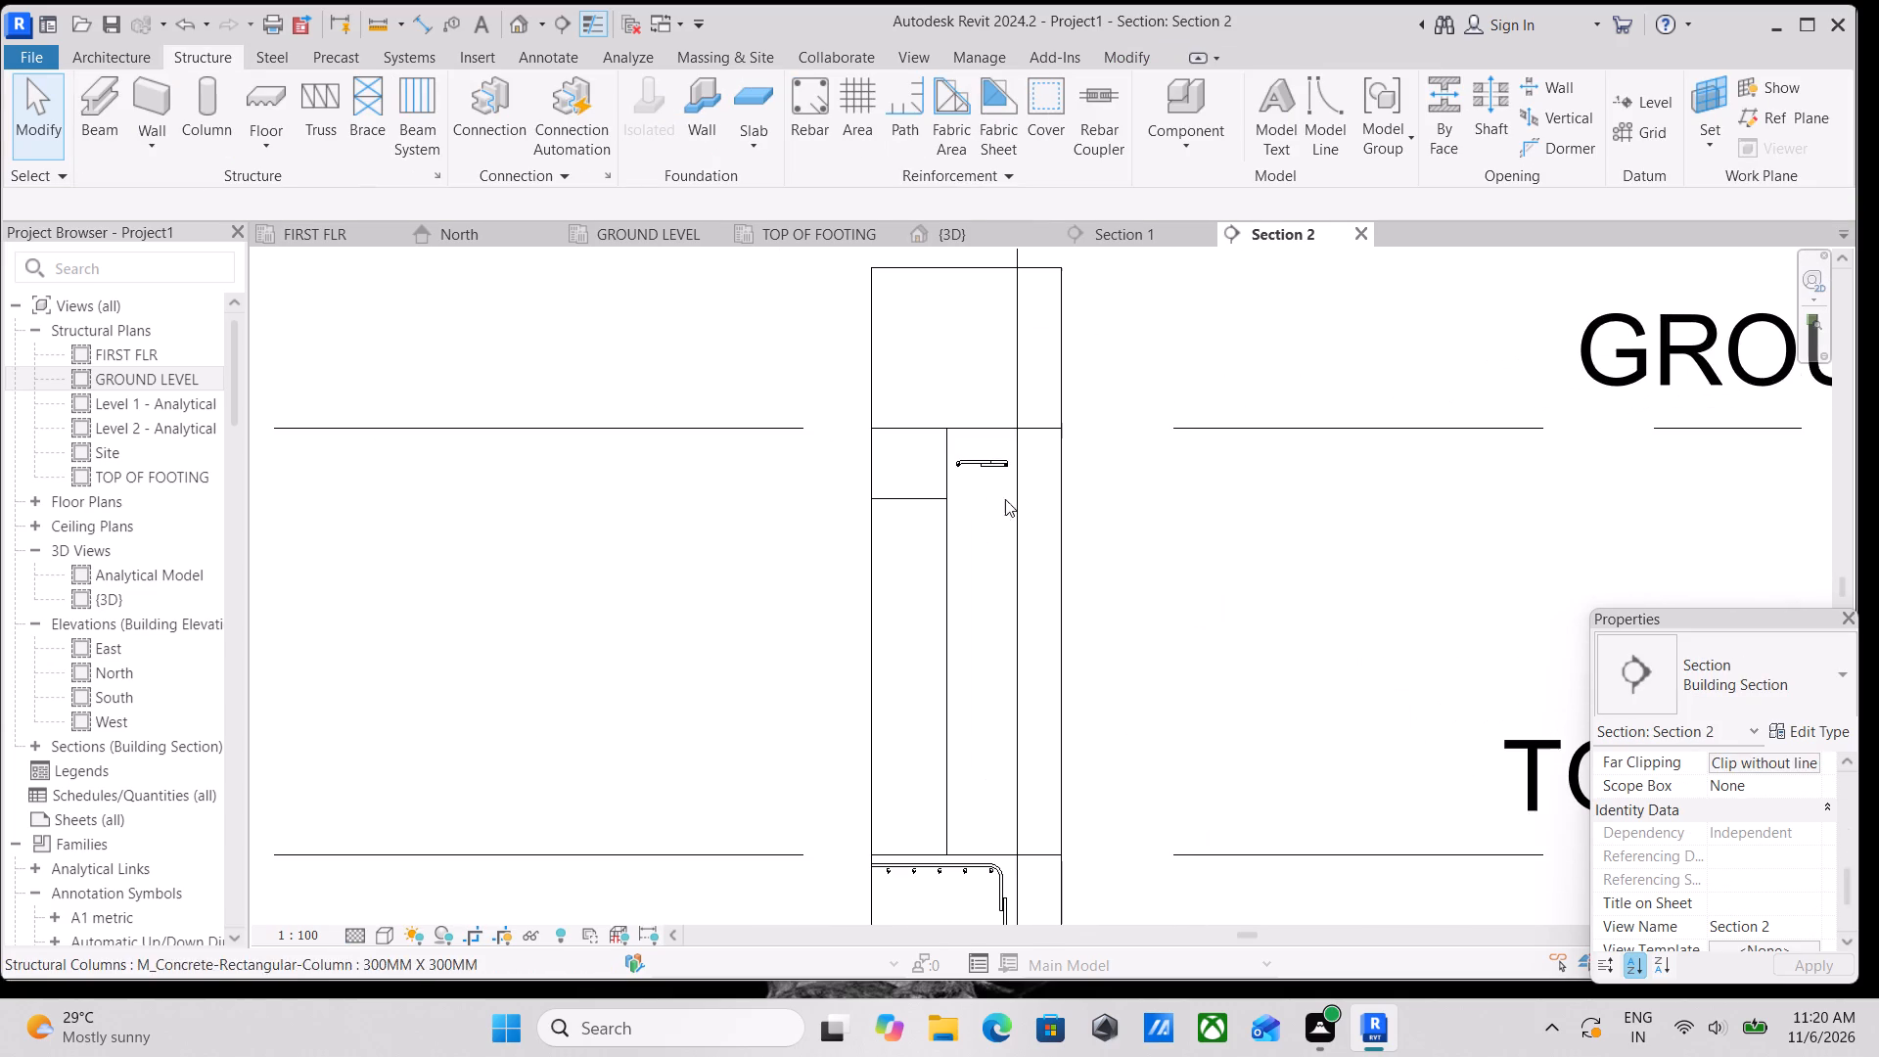
left_click(985, 472)
scroll(1009, 458, "up", 11)
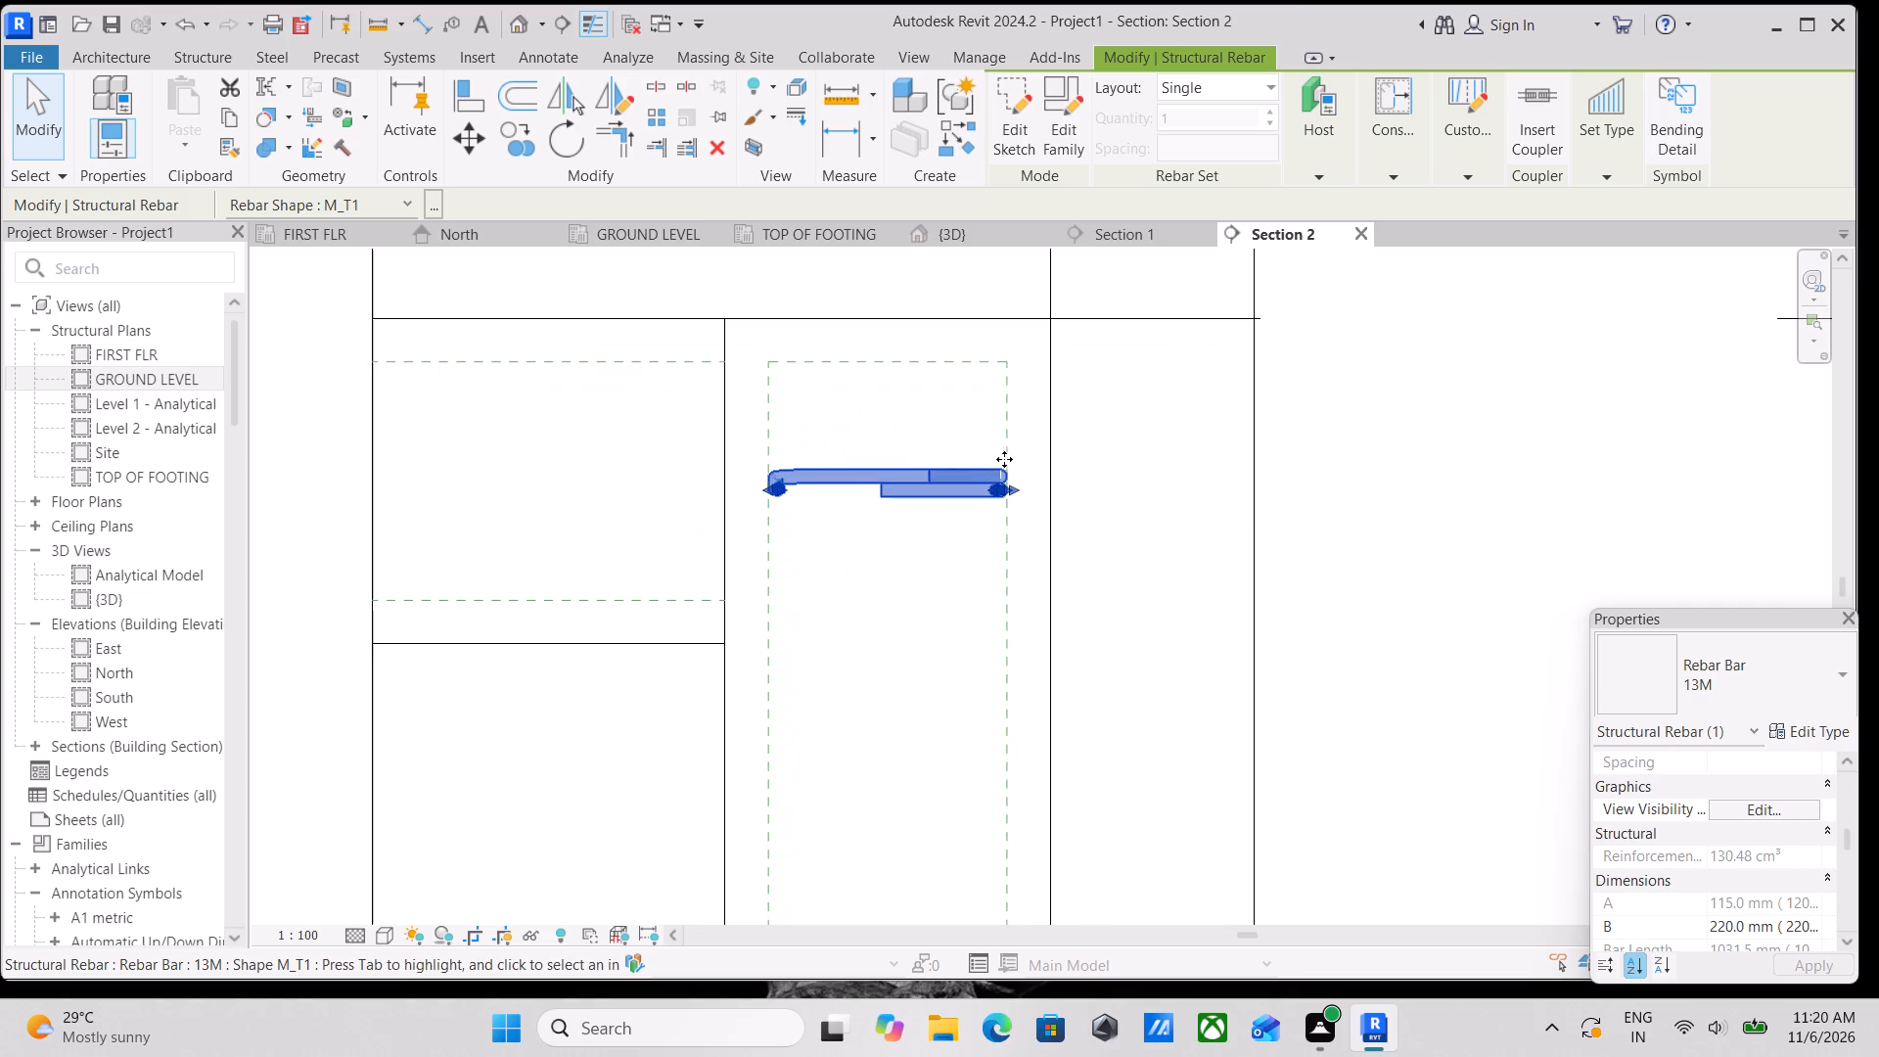
left_click(943, 481)
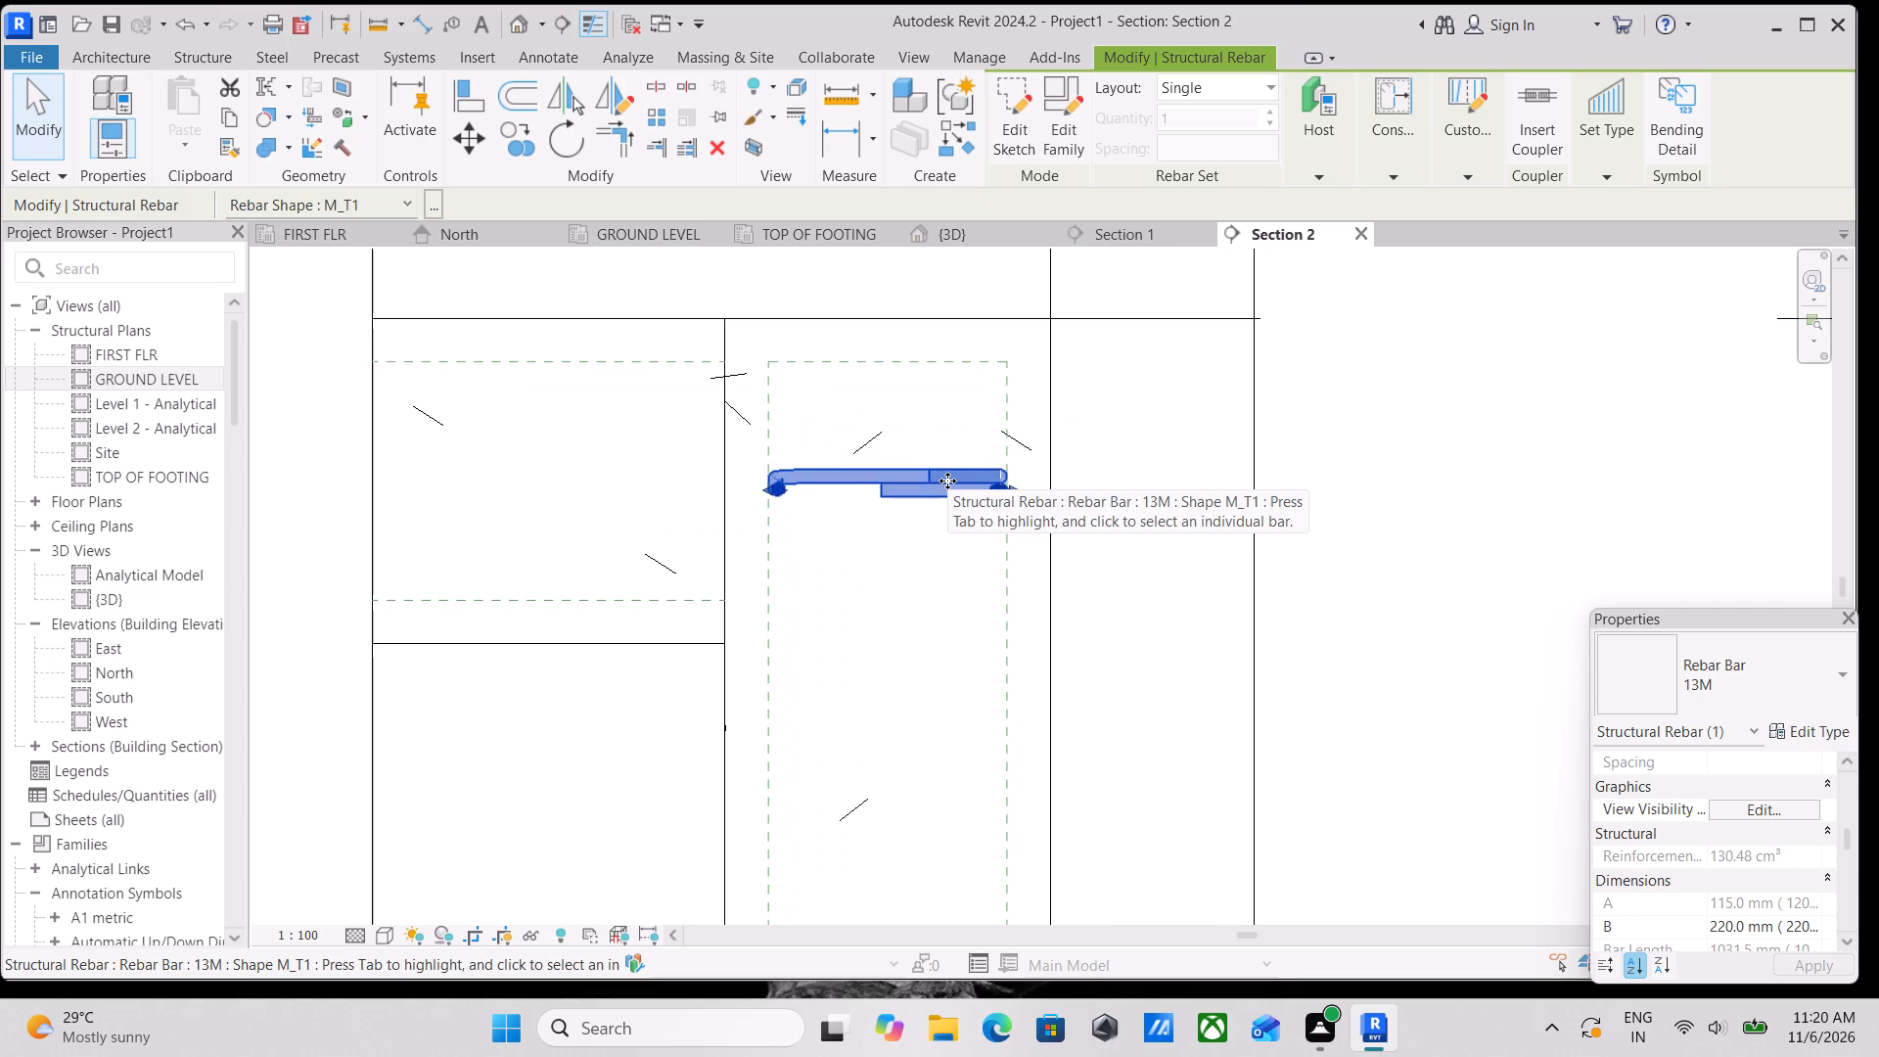
key("Escape")
scroll(949, 481, "down", 3)
key("Escape")
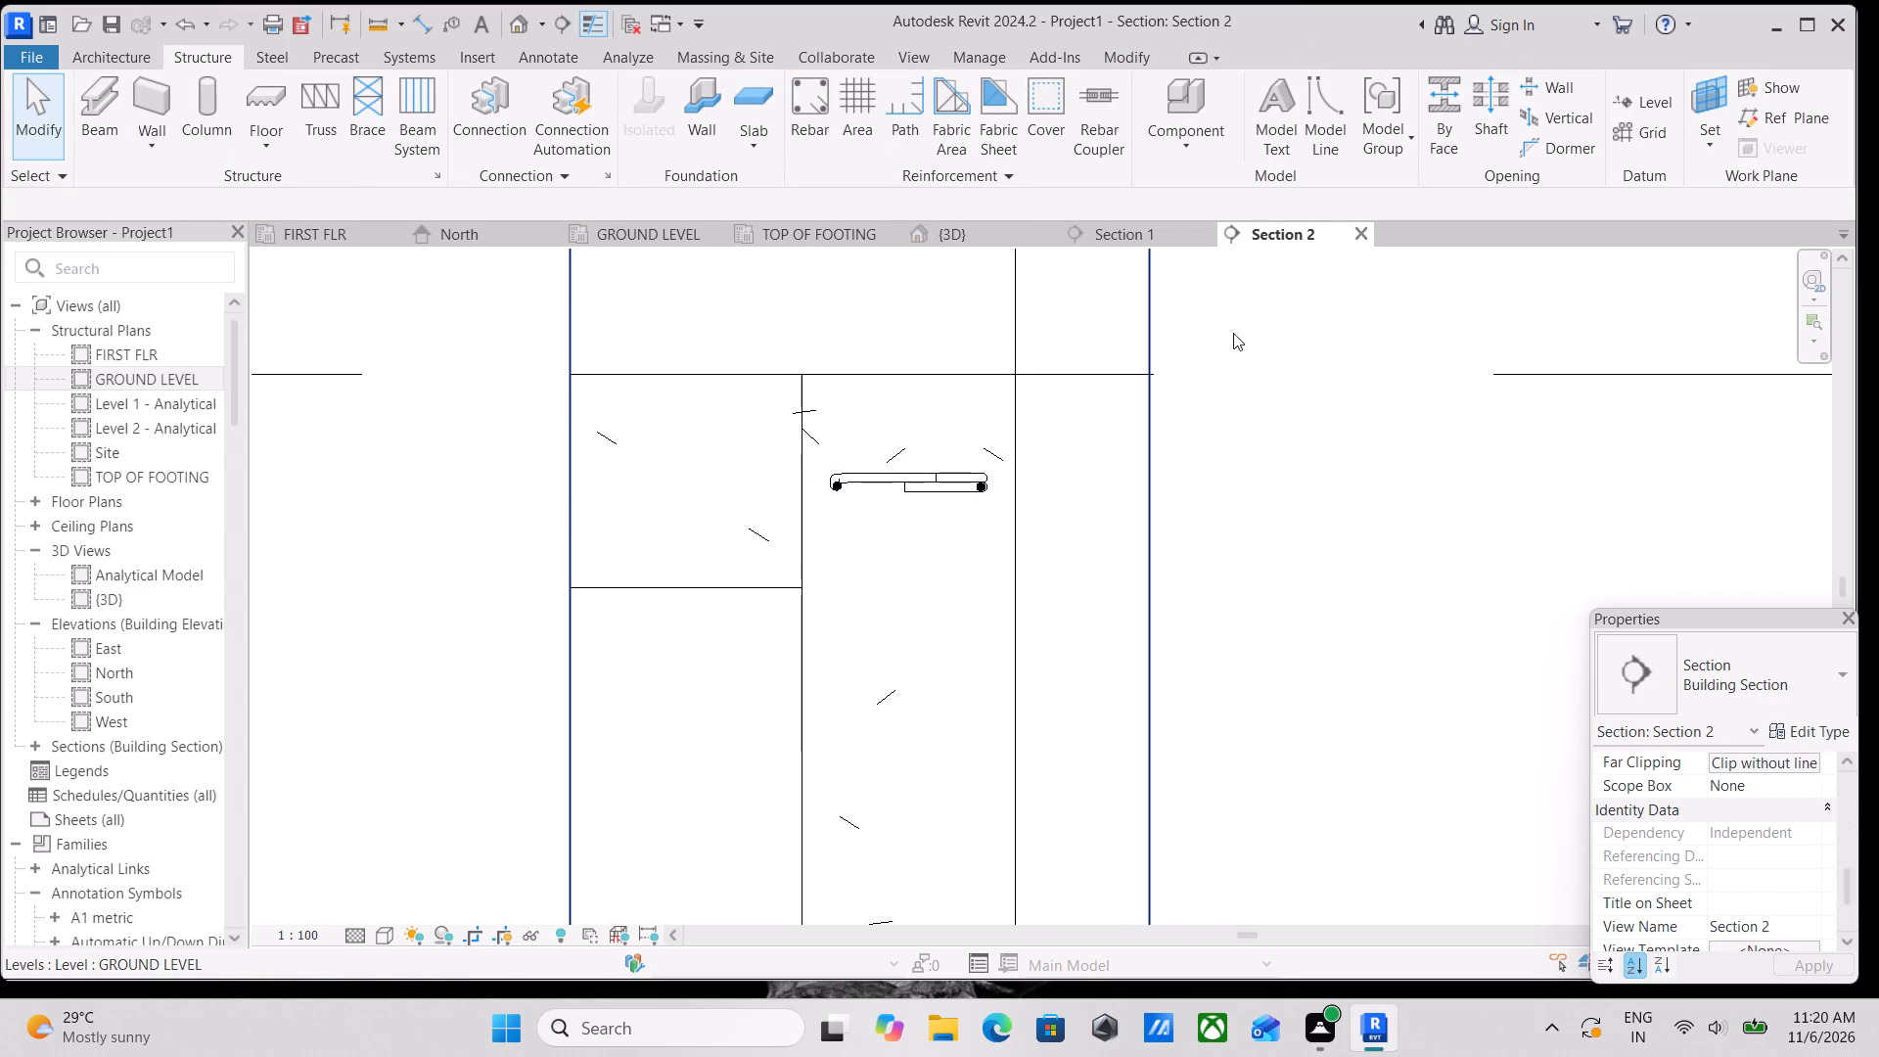
Check Section 1, return to Section 2, and open the {3D} view to inspect the A1 column's rebar.
left_click(1133, 221)
left_click(1146, 228)
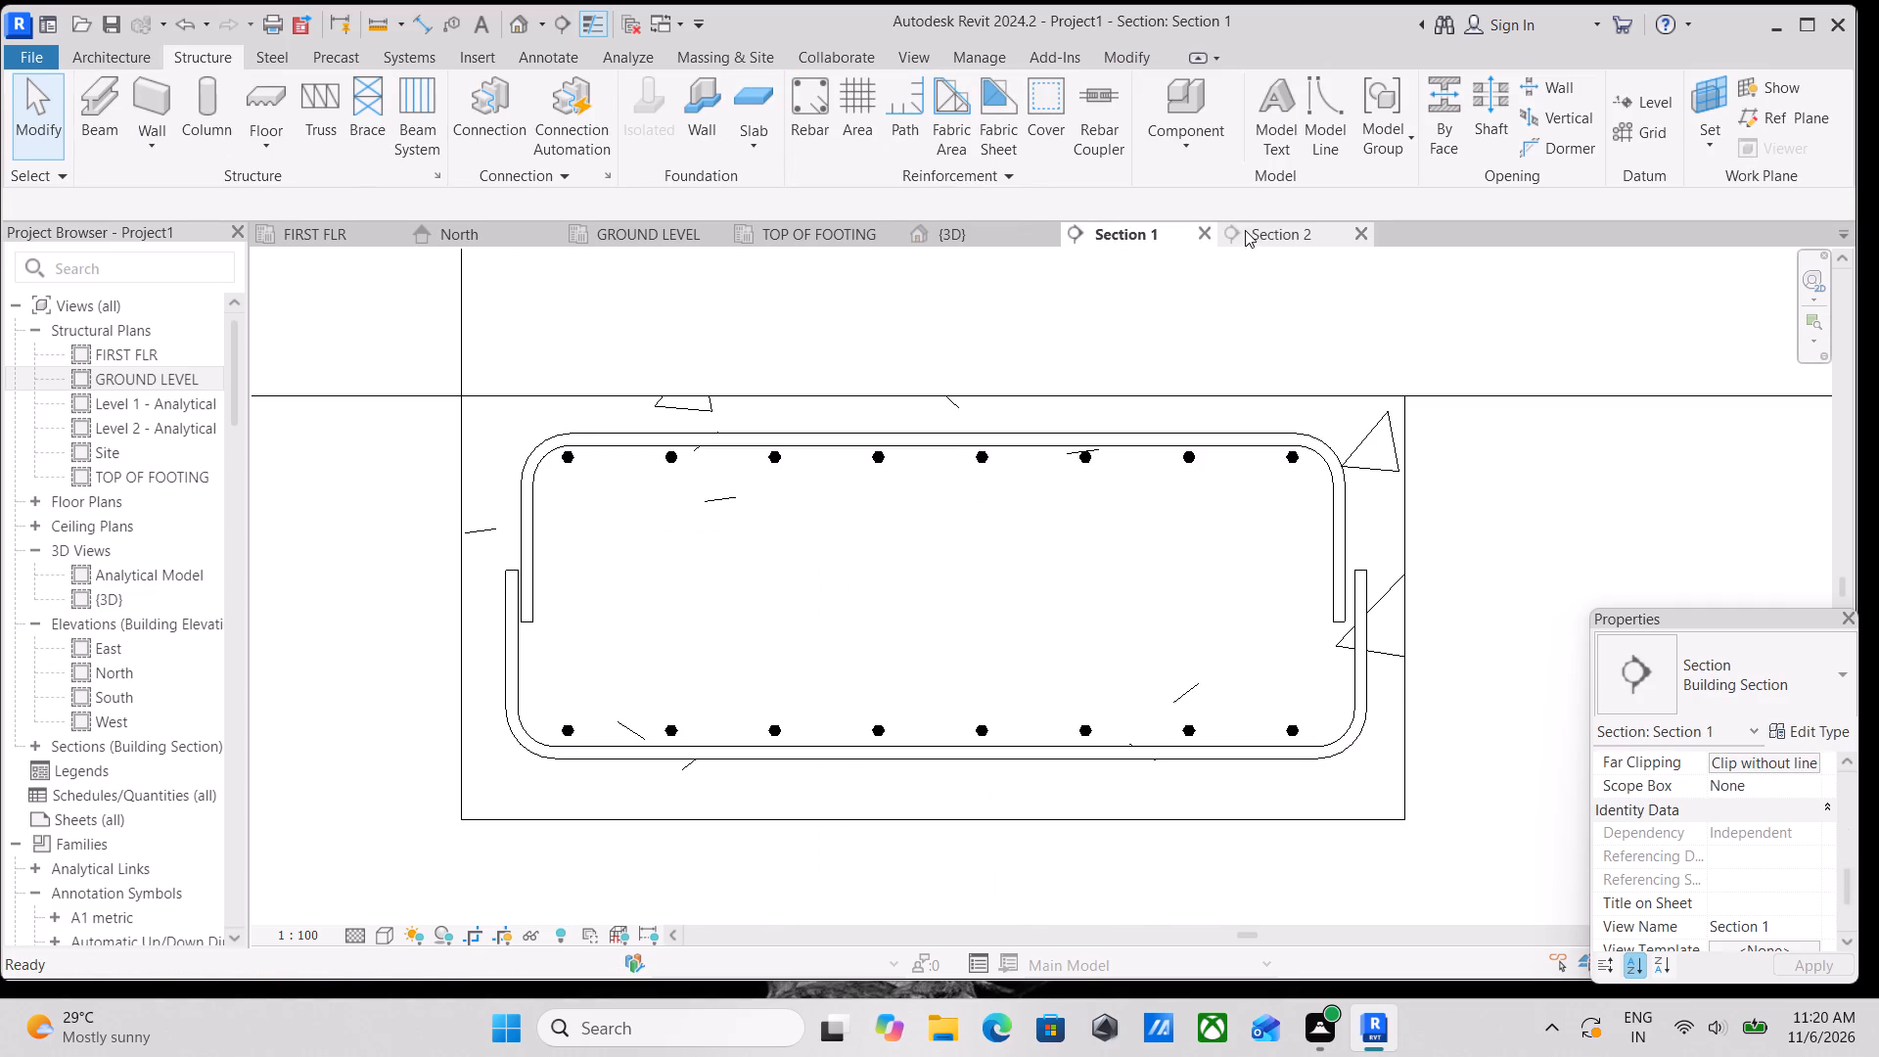
left_click(1245, 230)
left_click(970, 552)
scroll(971, 522, "down", 3)
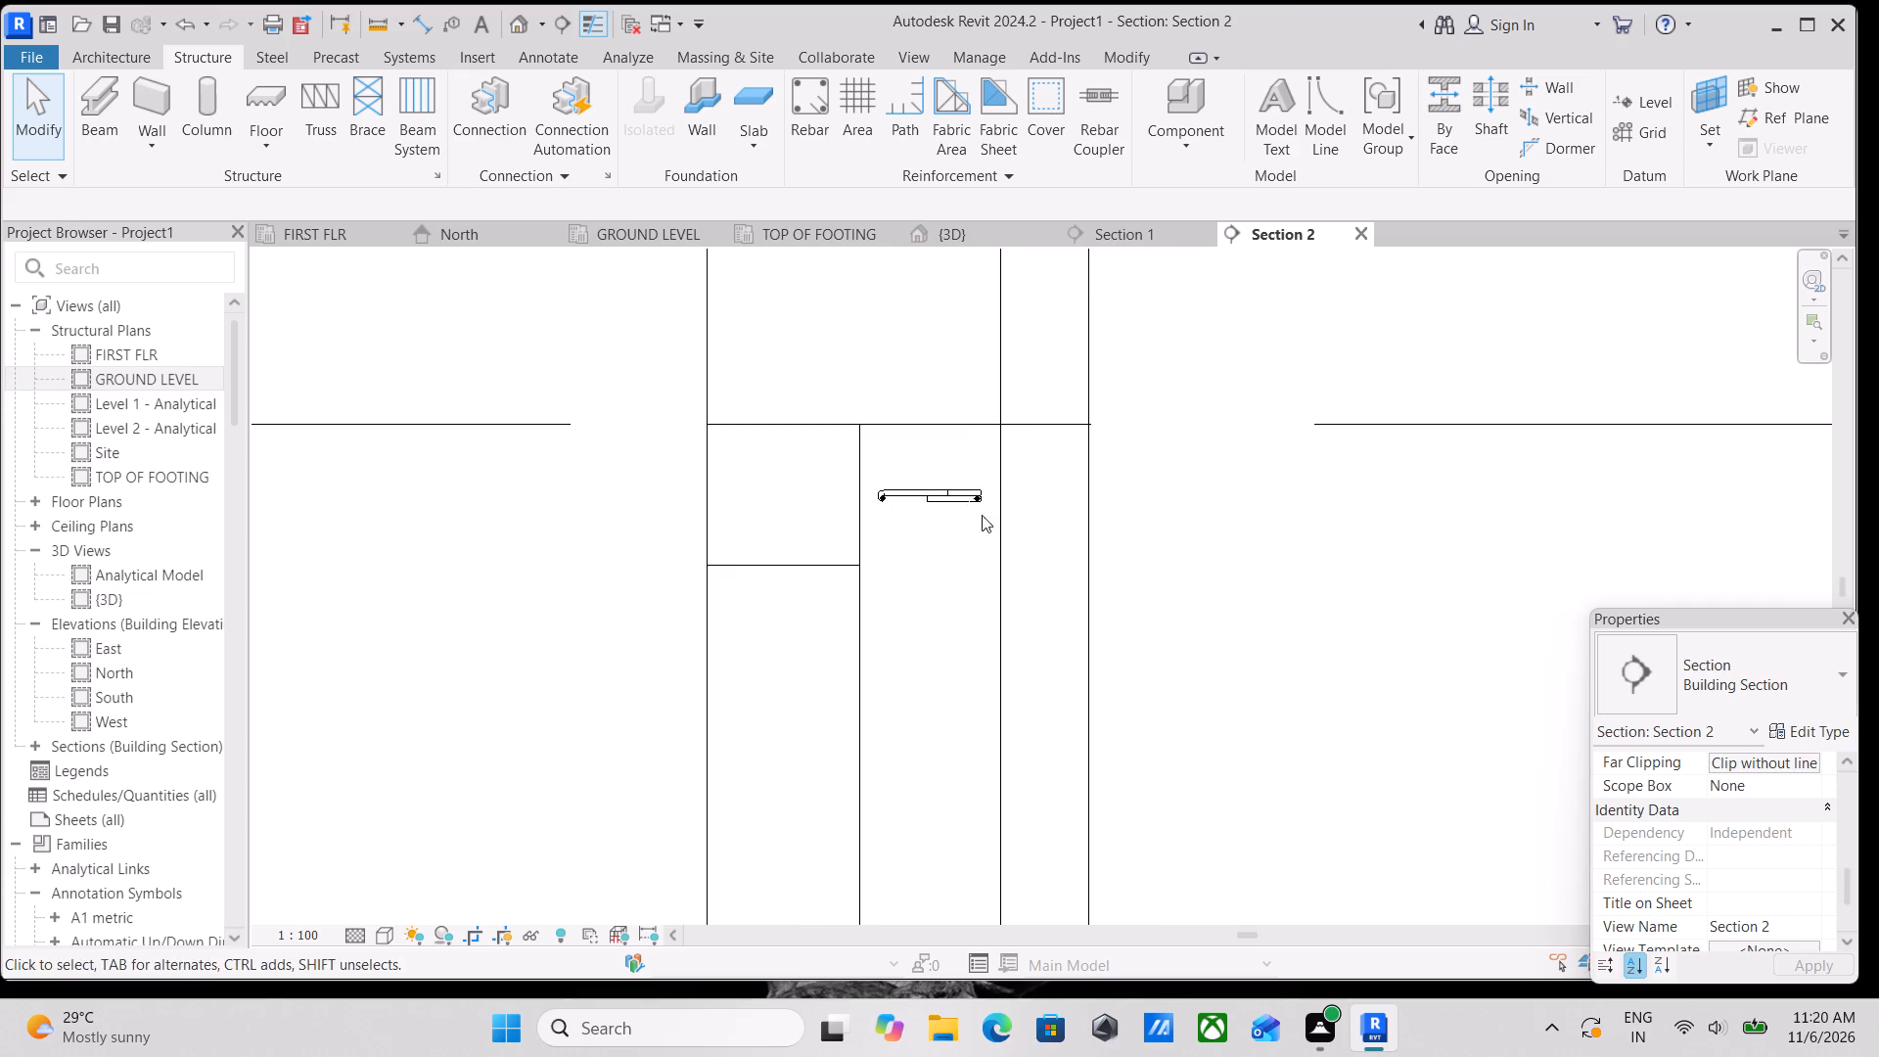
left_click(960, 222)
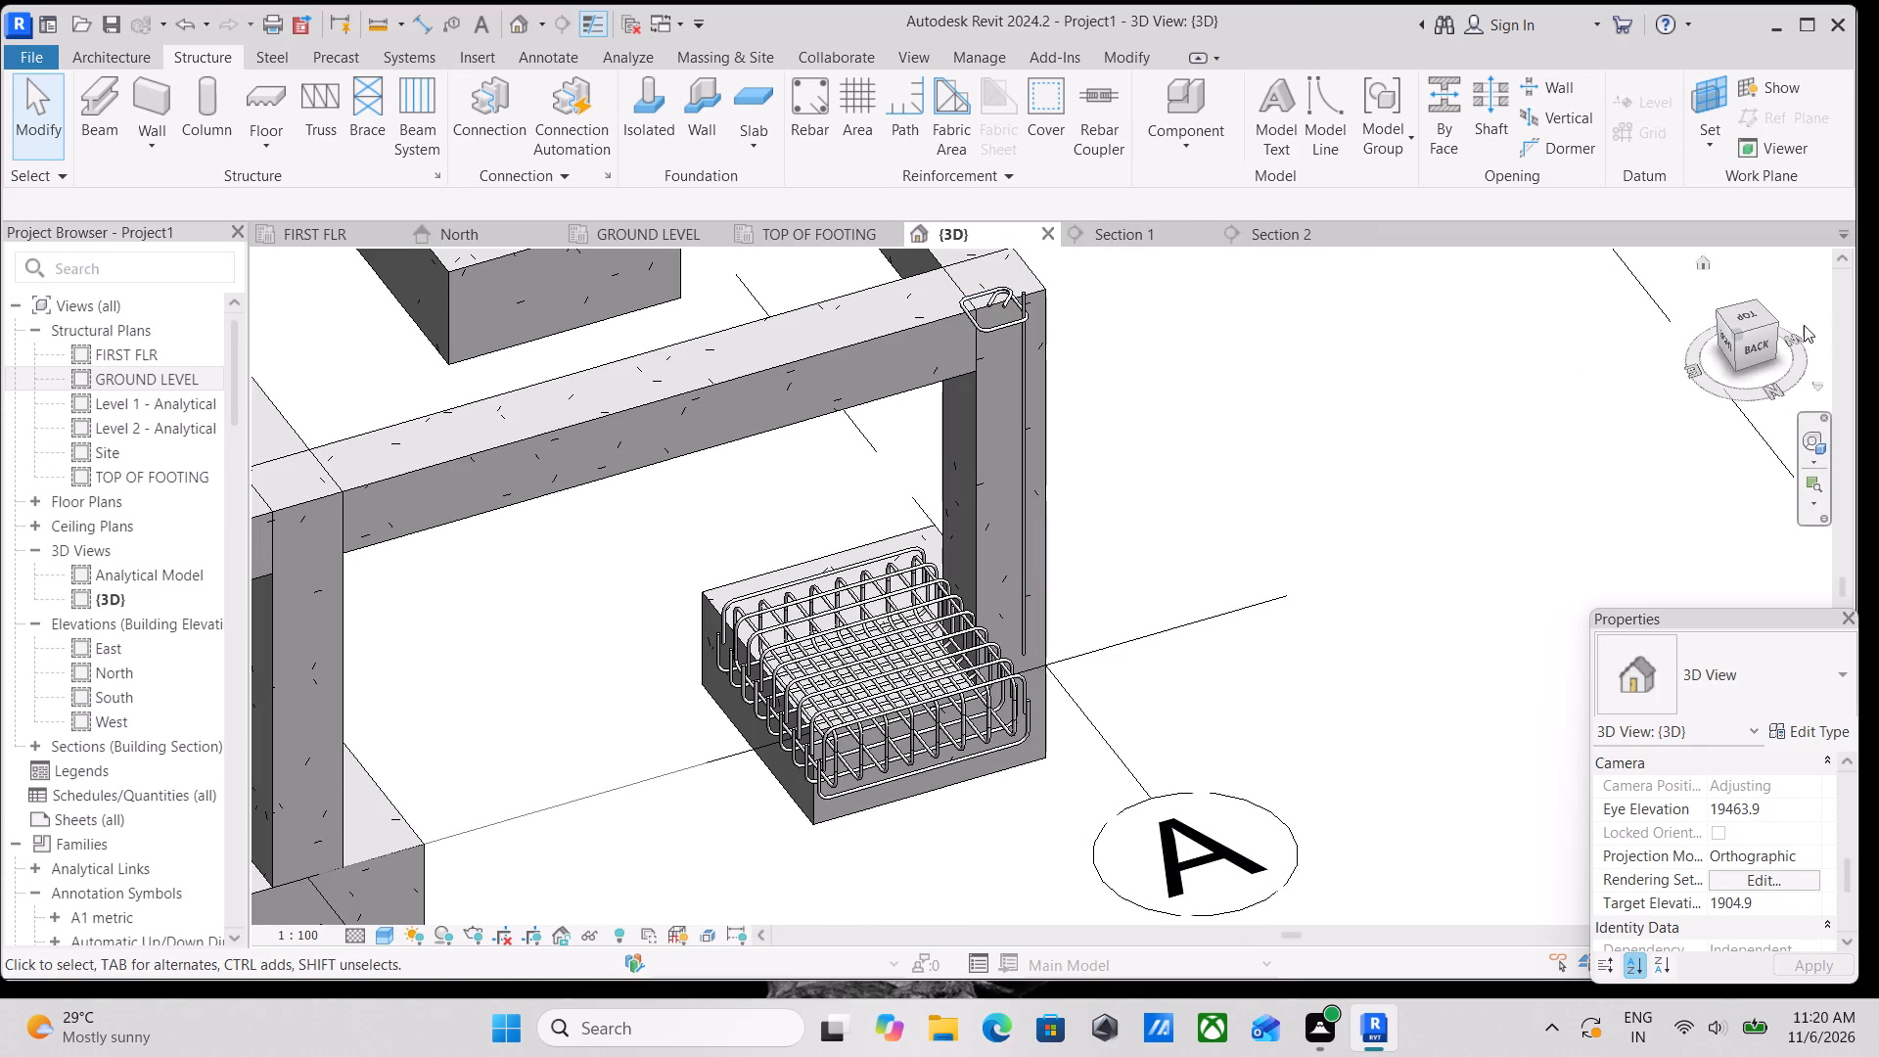
Check the A1 column's rebar in Section 2 and {3D}, opening the vertical bar's sketch and finishing it unedited.
left_click(1265, 235)
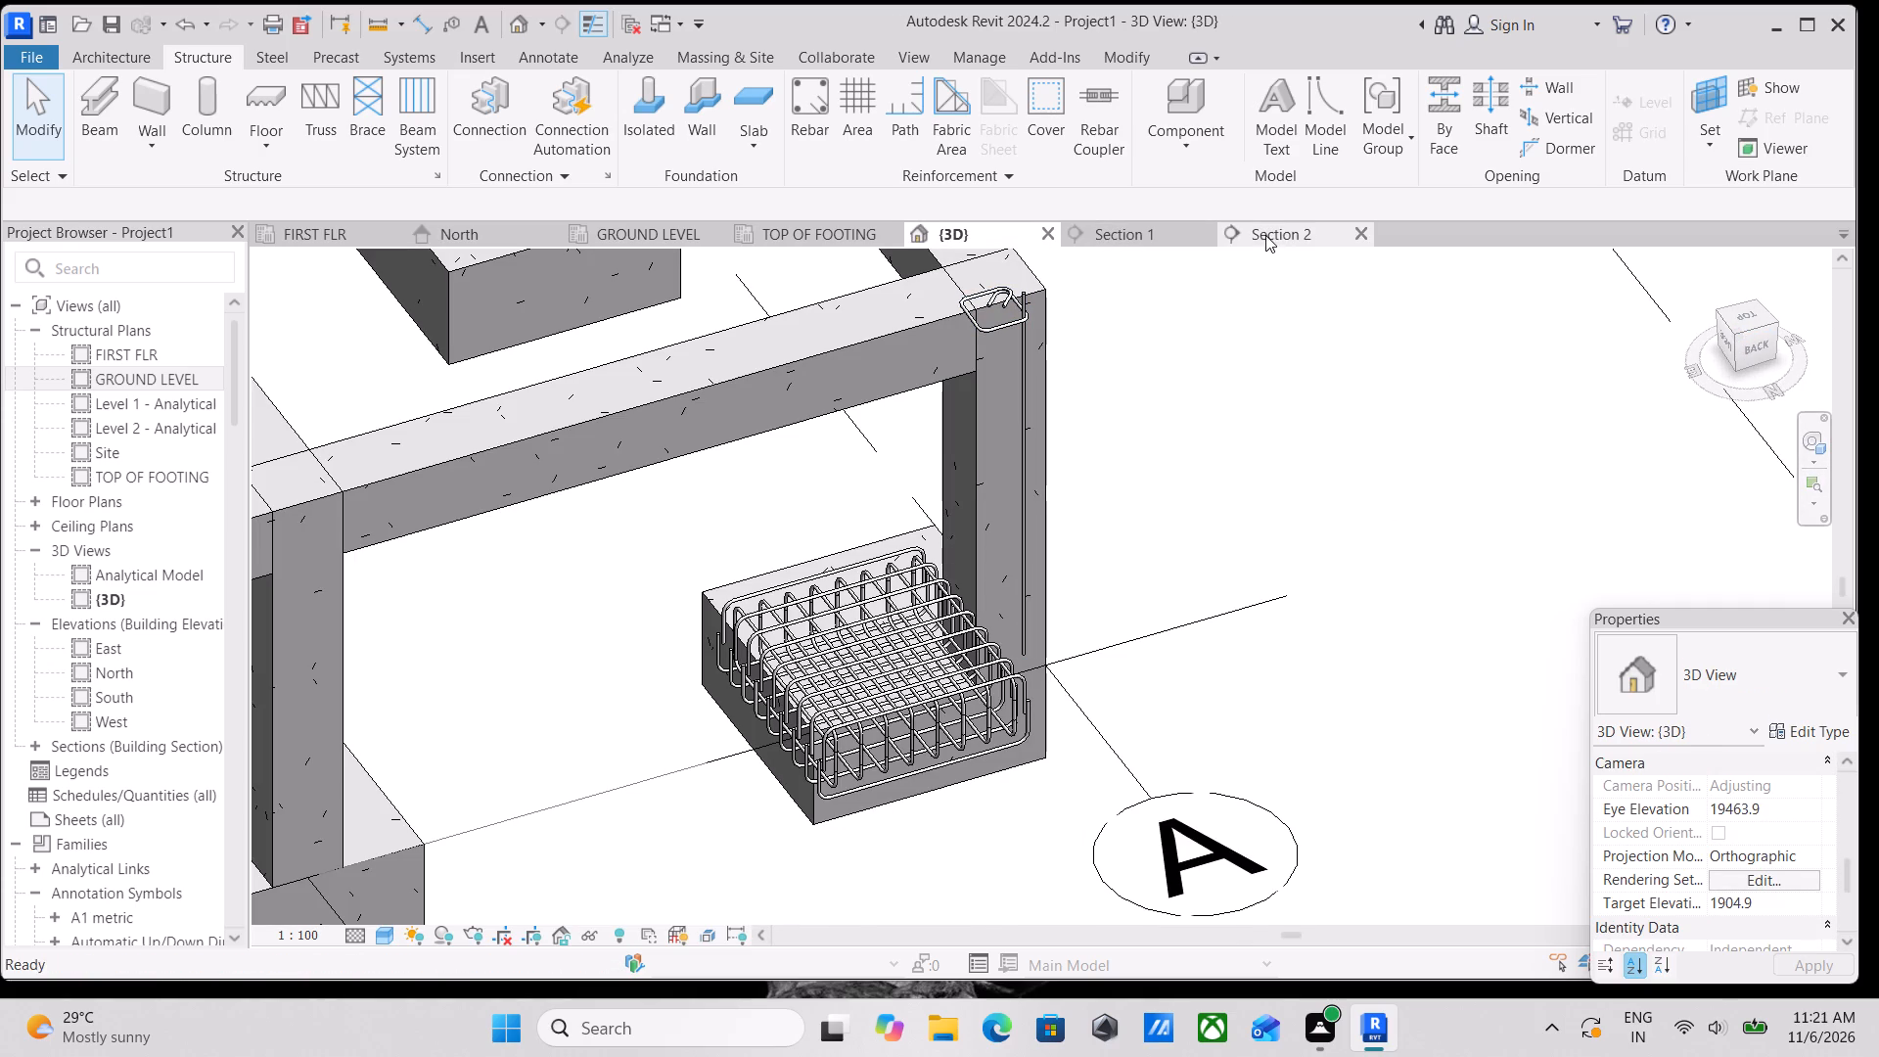
left_click(950, 531)
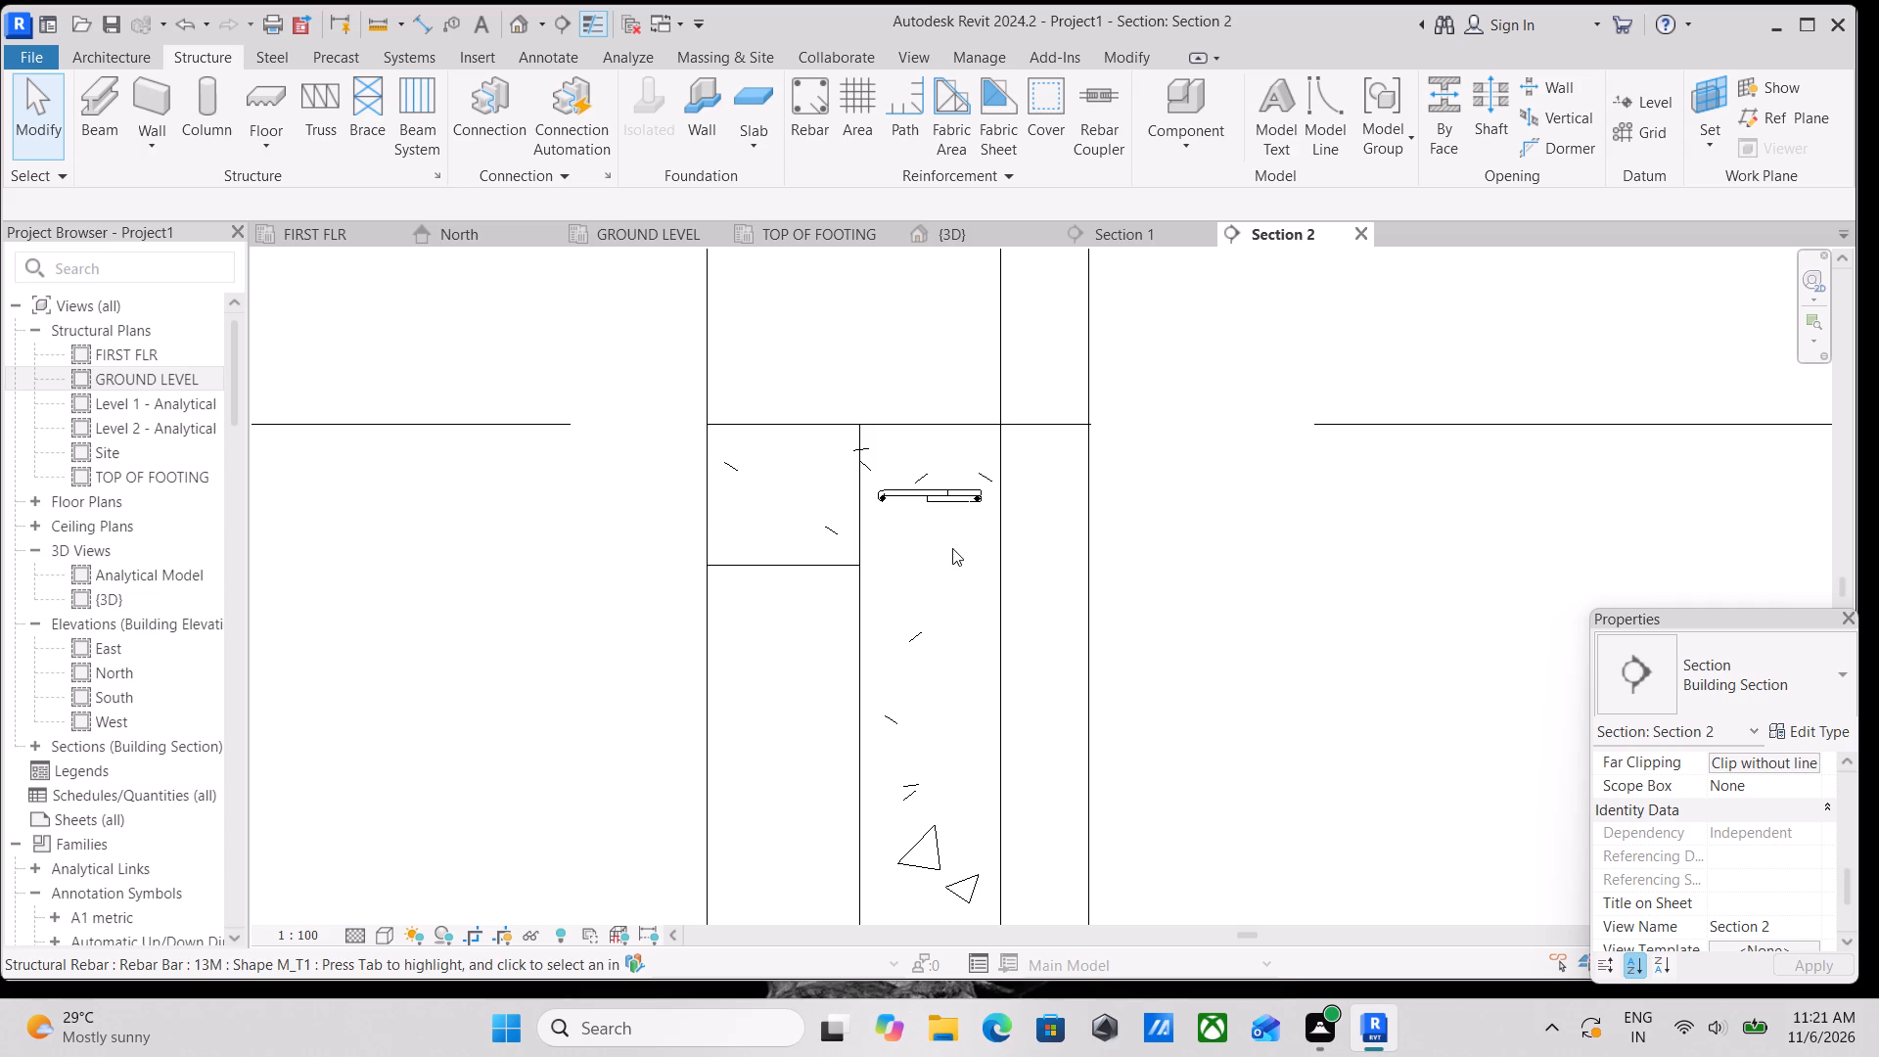
left_click(979, 516)
left_click(948, 460)
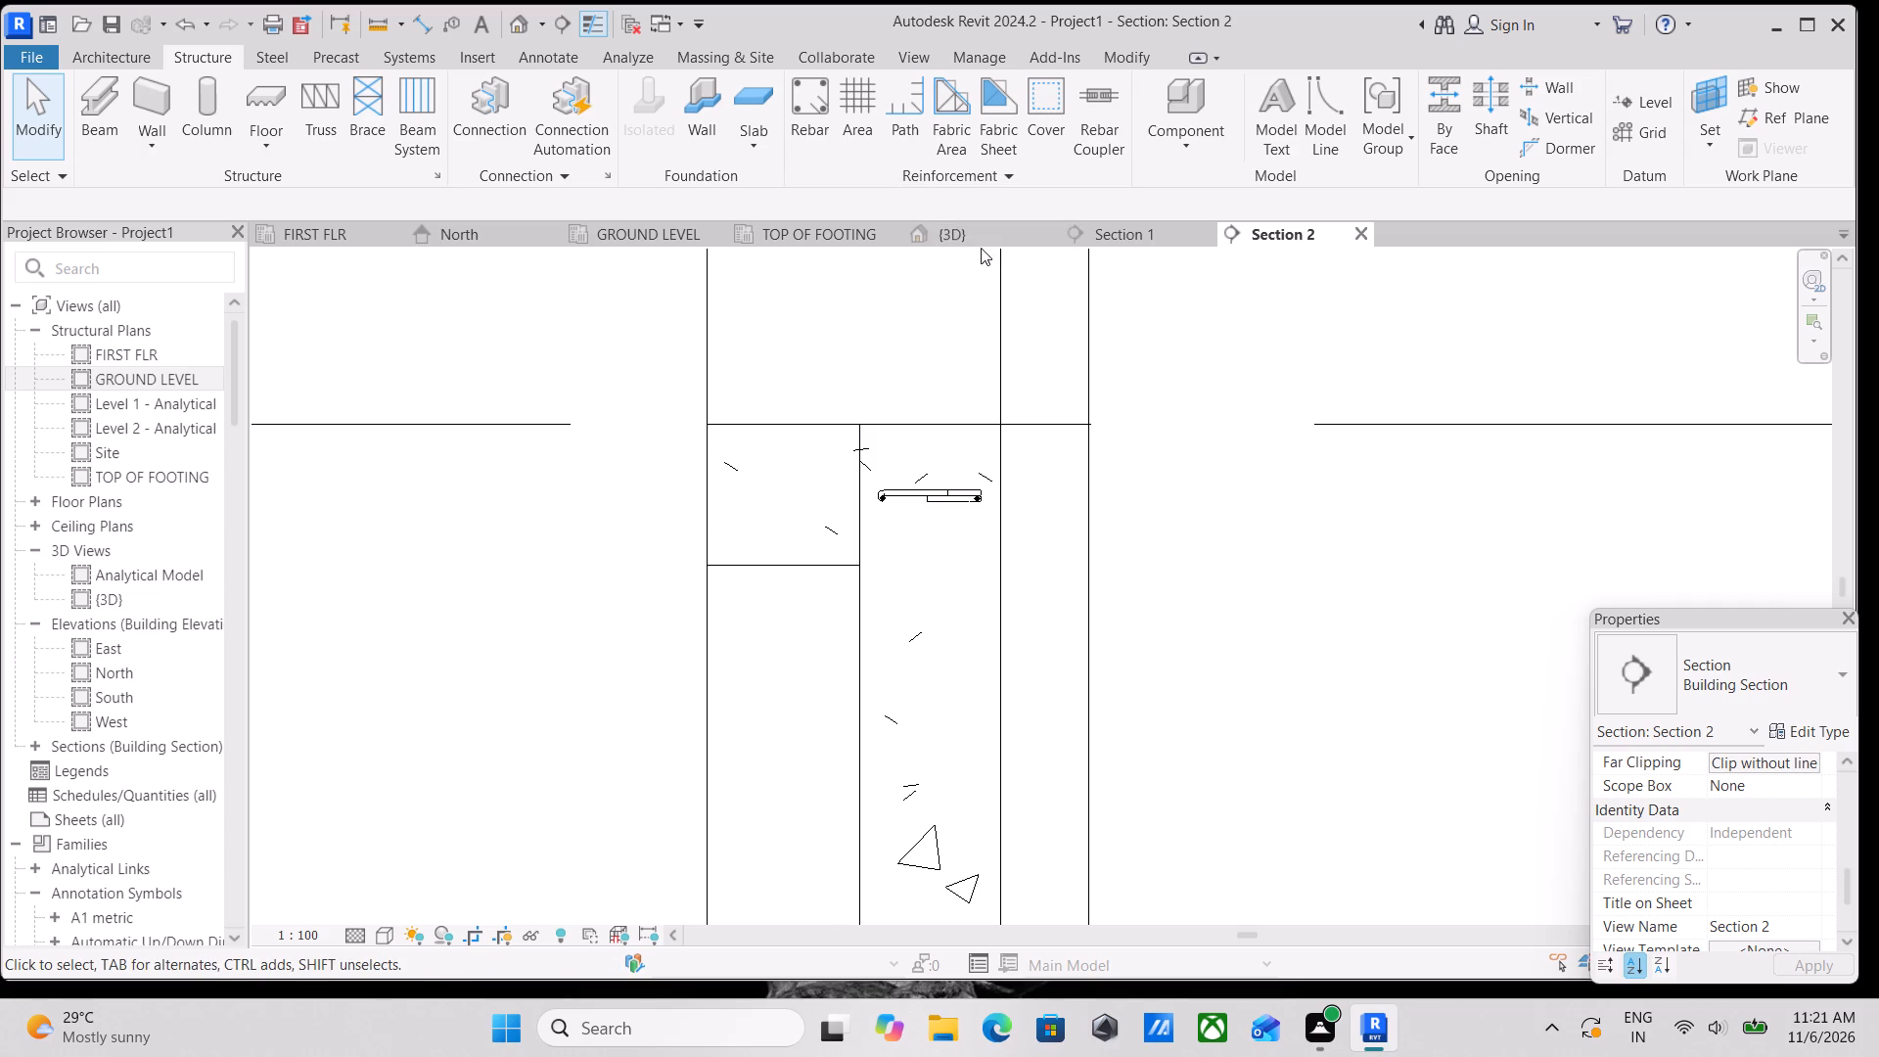
left_click(992, 236)
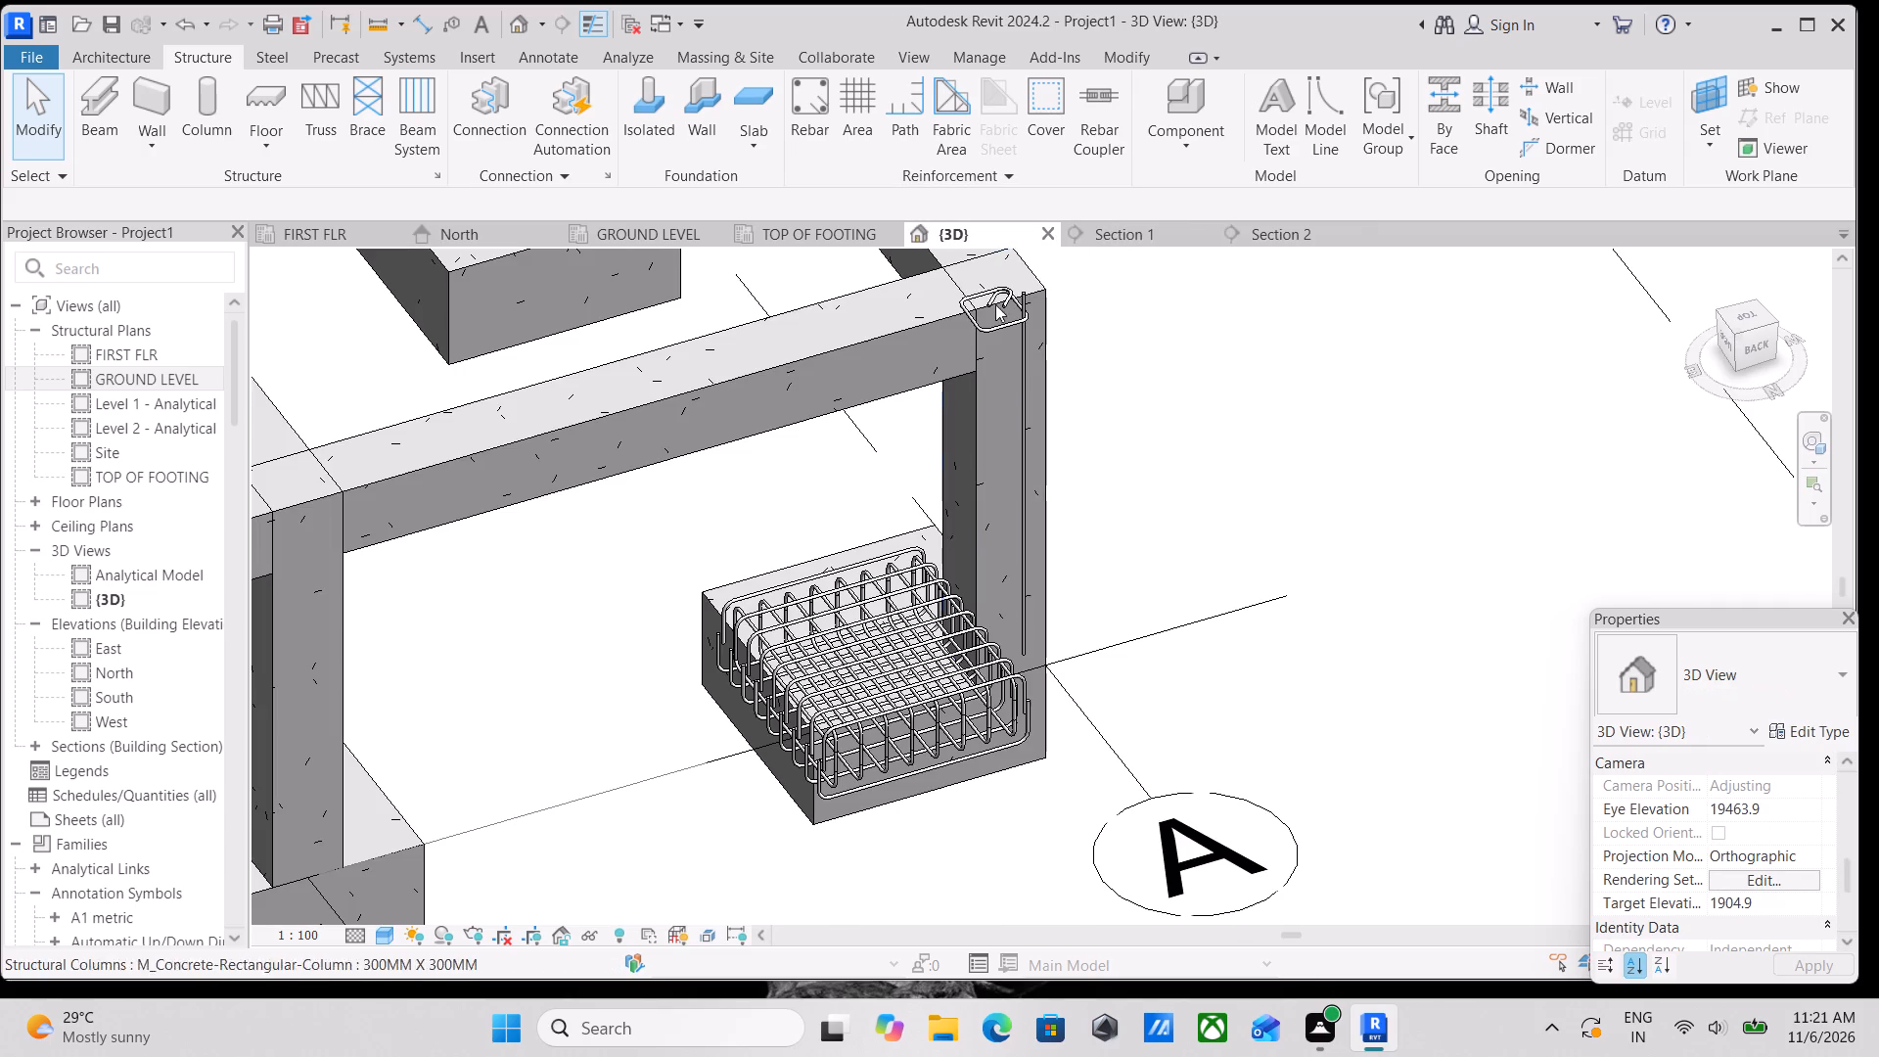
double_click(1021, 419)
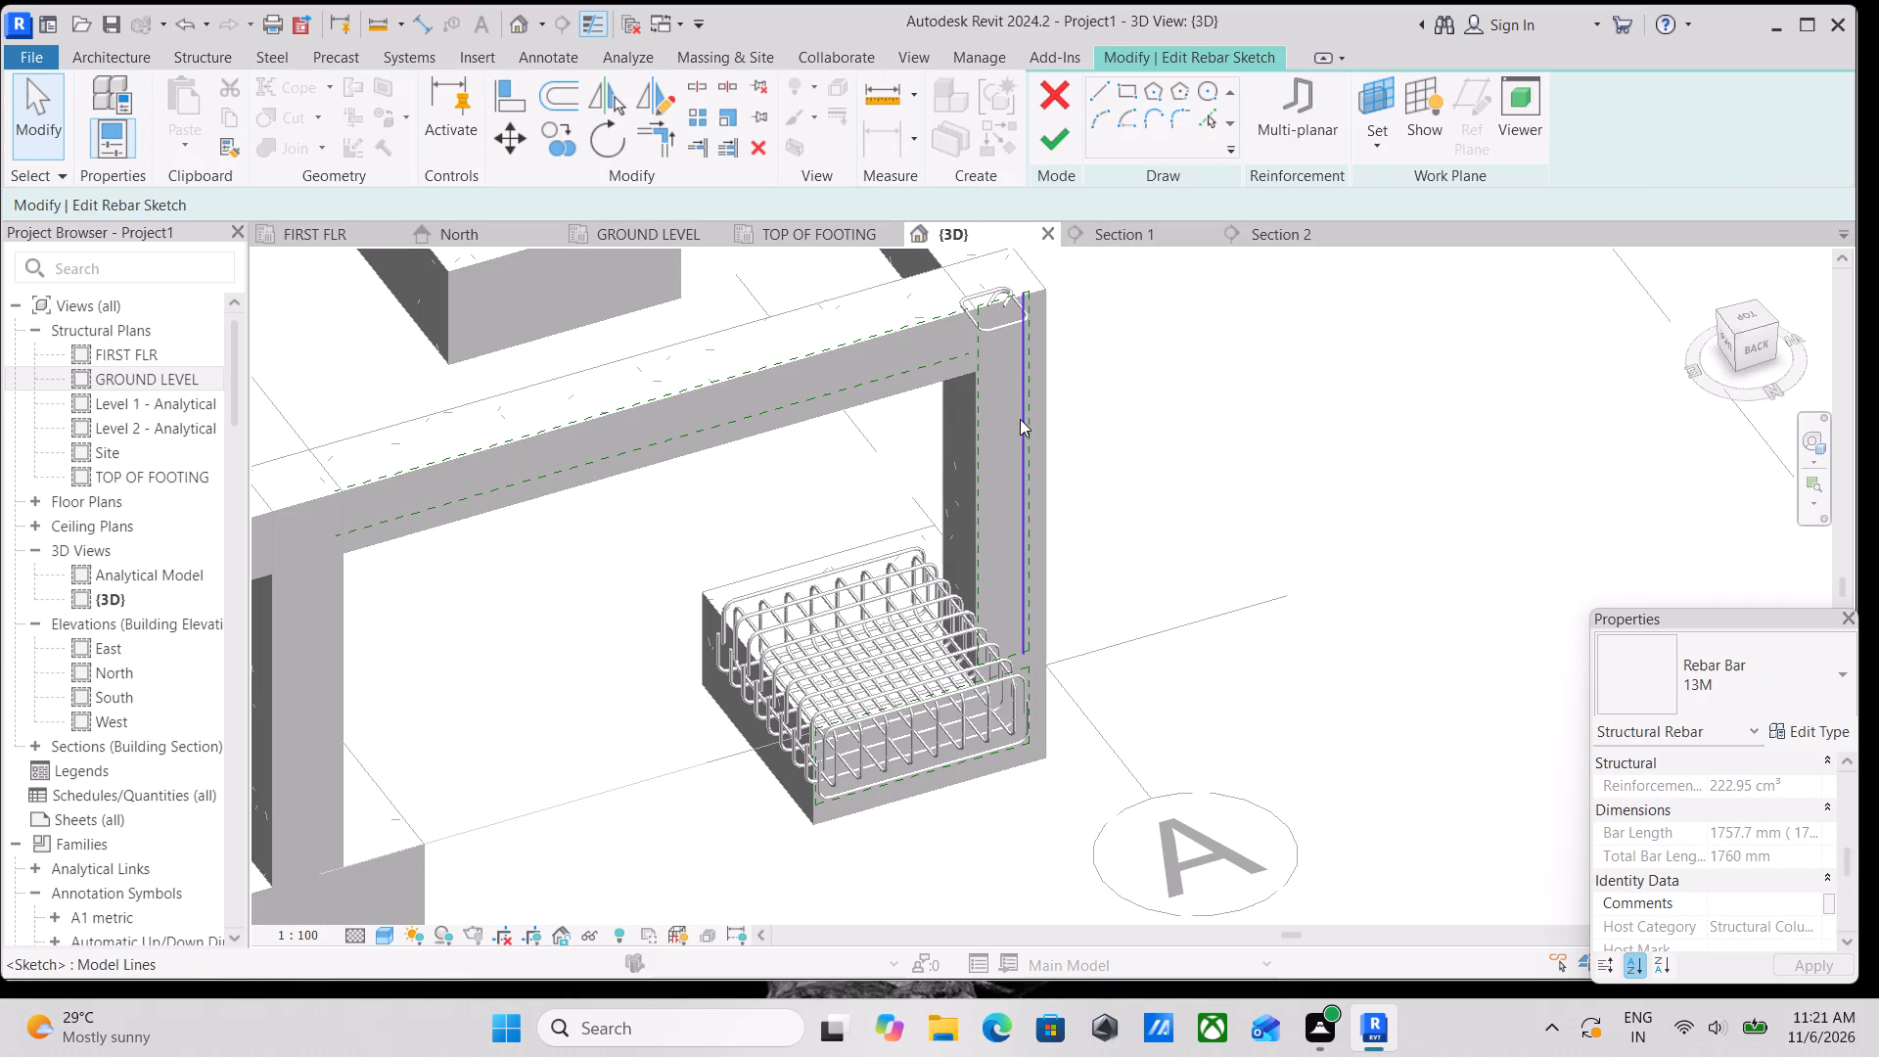
left_click(1056, 144)
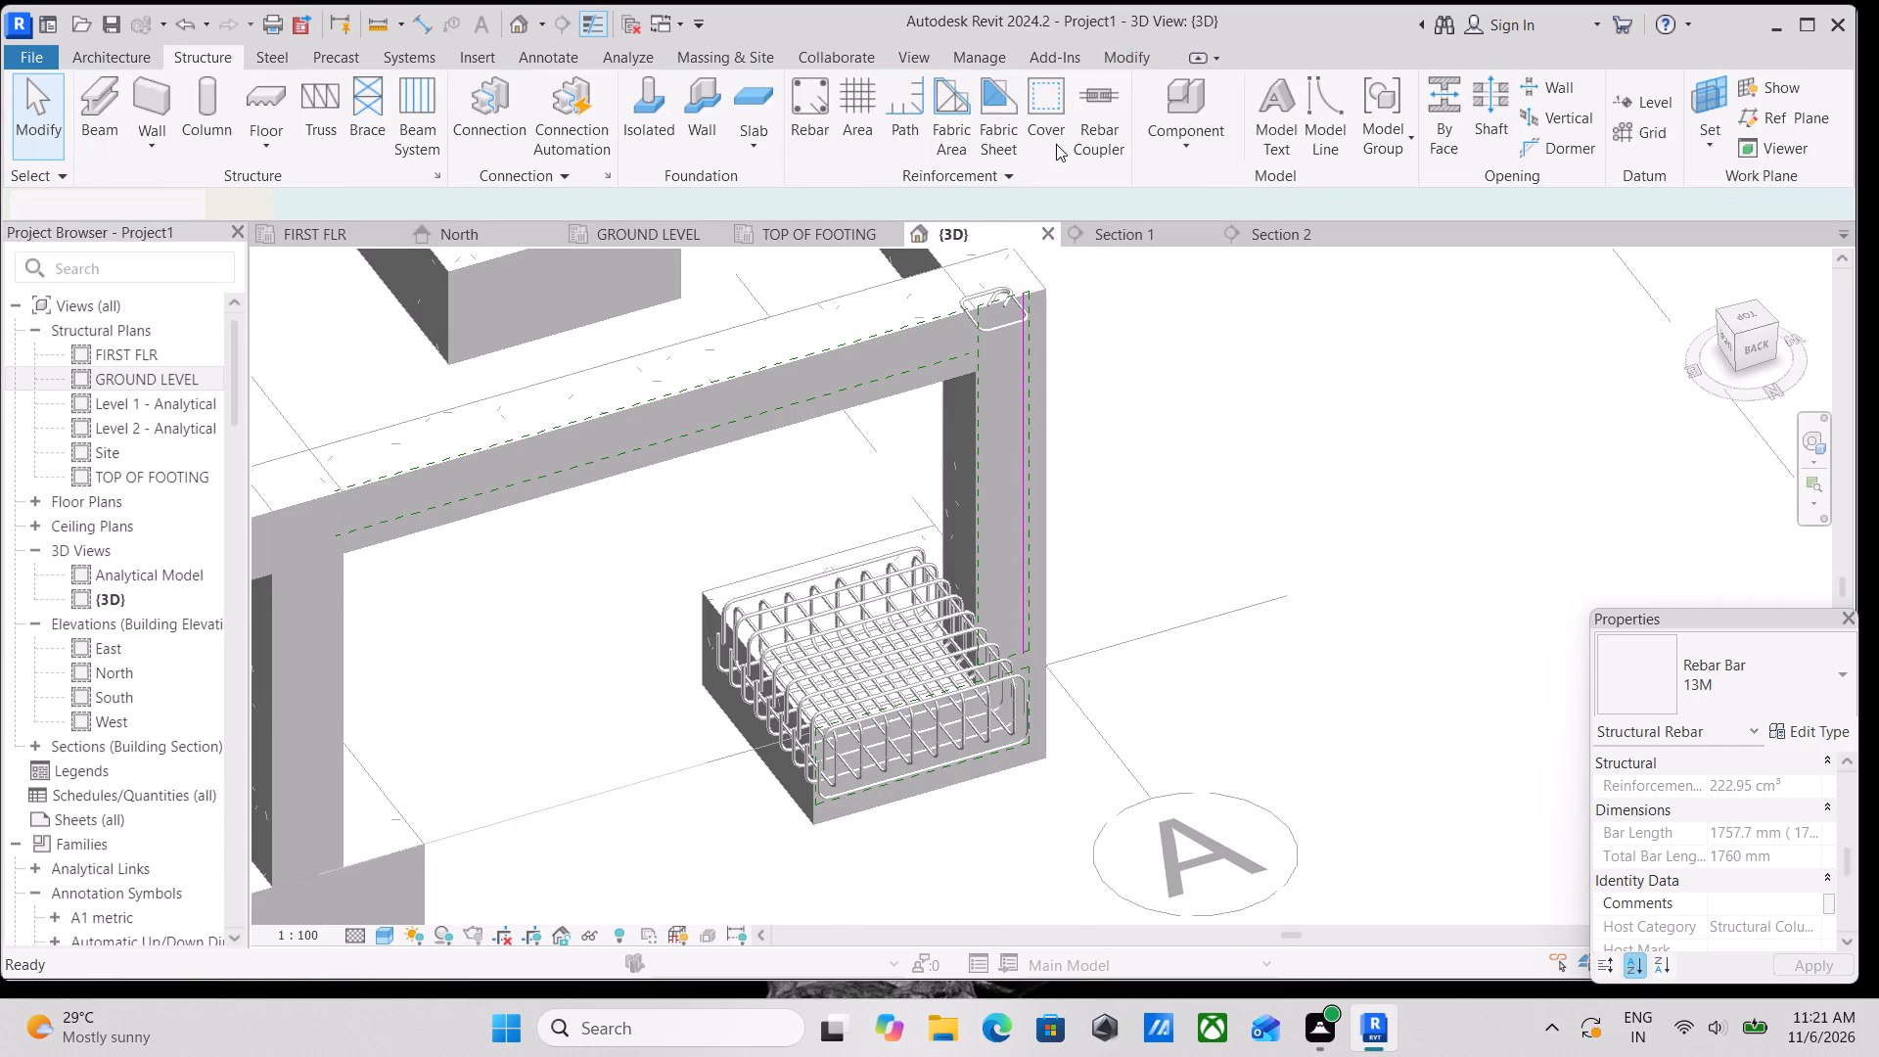
Open the M_T1 column tie's sketch from Section 2 in the GROUND LEVEL structural plan and inspect its shape.
left_click(1283, 231)
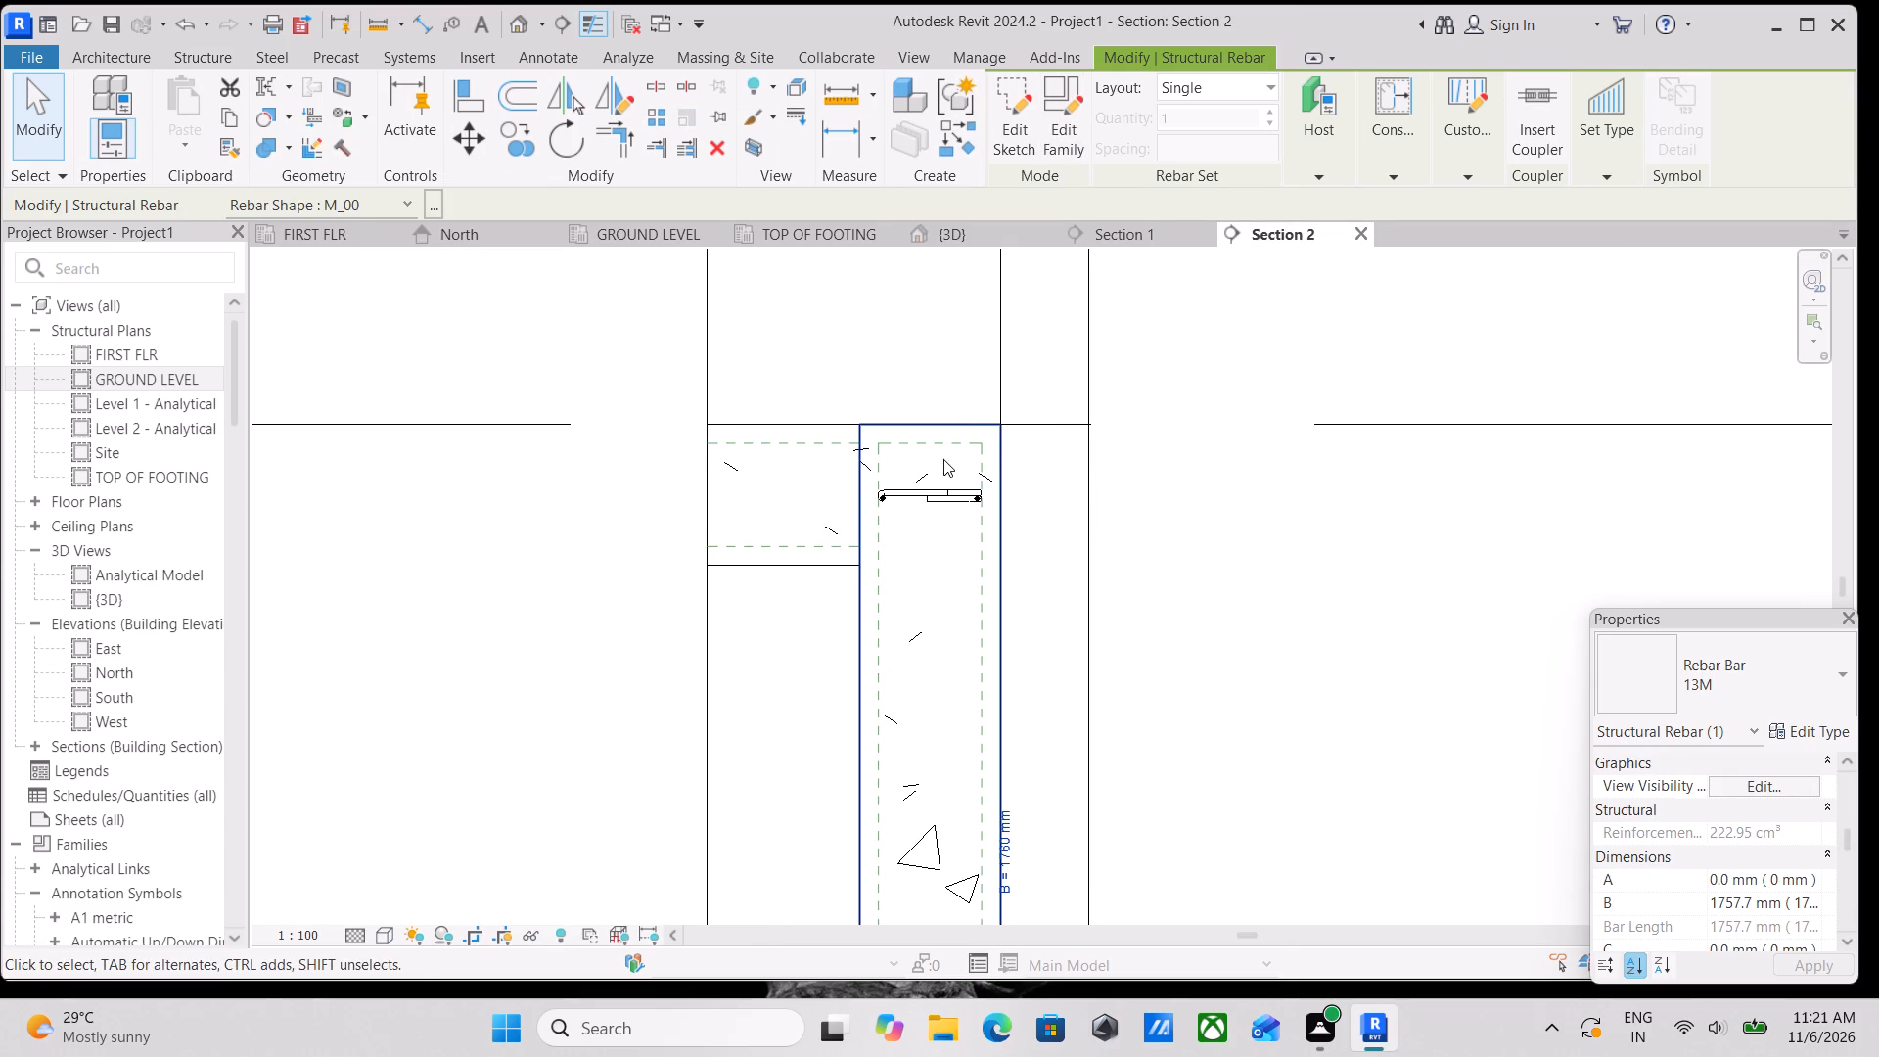
scroll(938, 490, "up", 11)
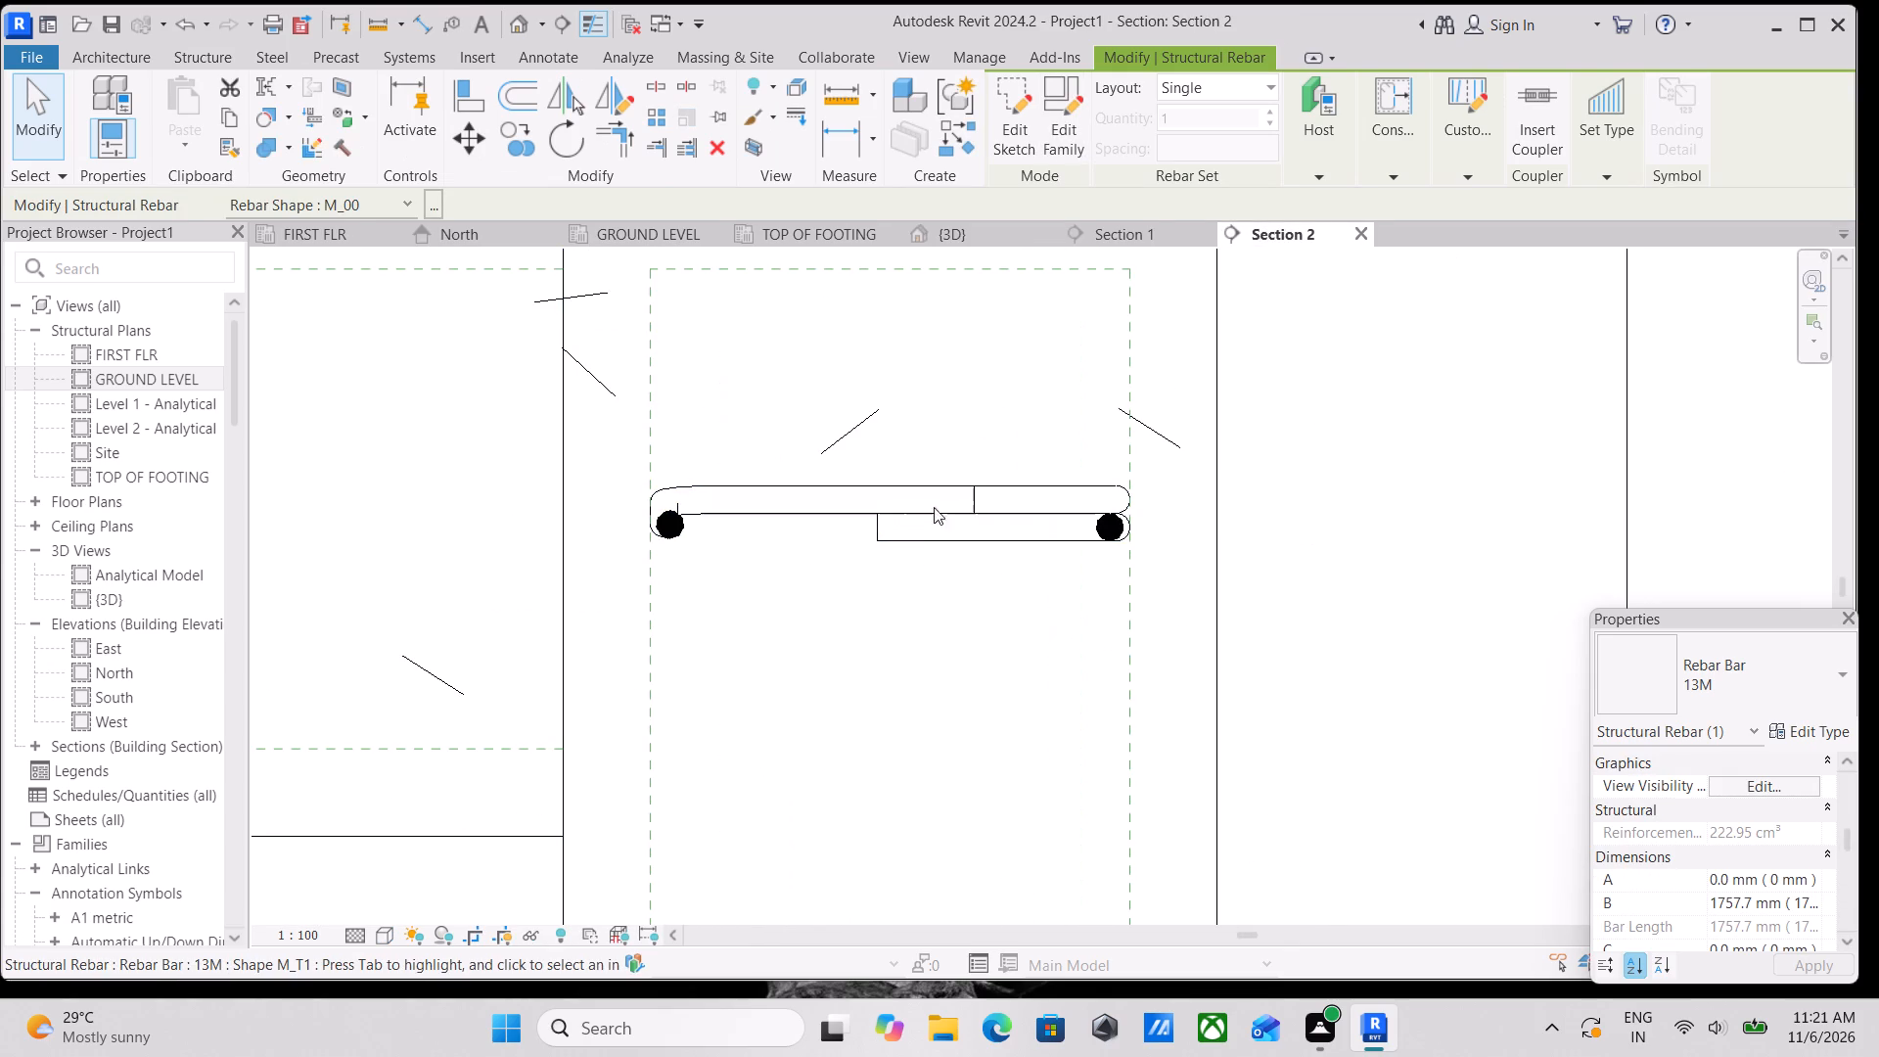
double_click(932, 511)
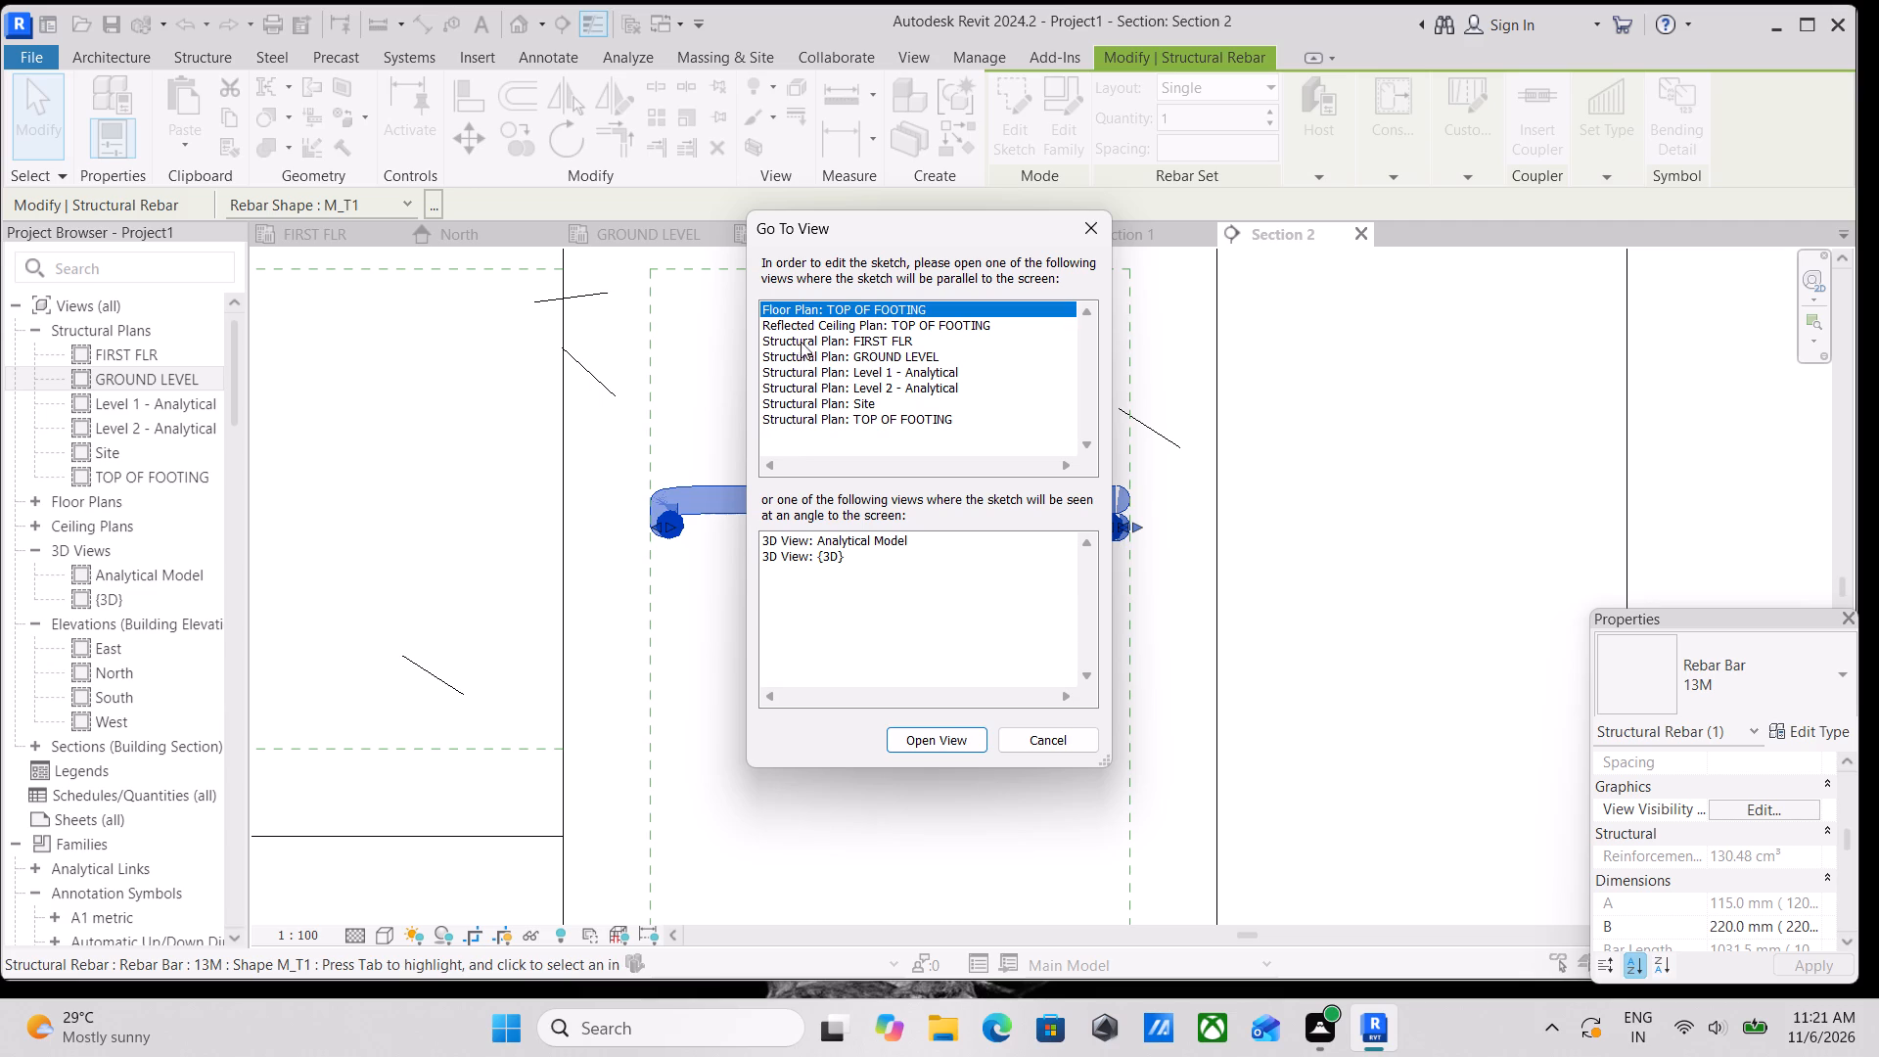
left_click(900, 359)
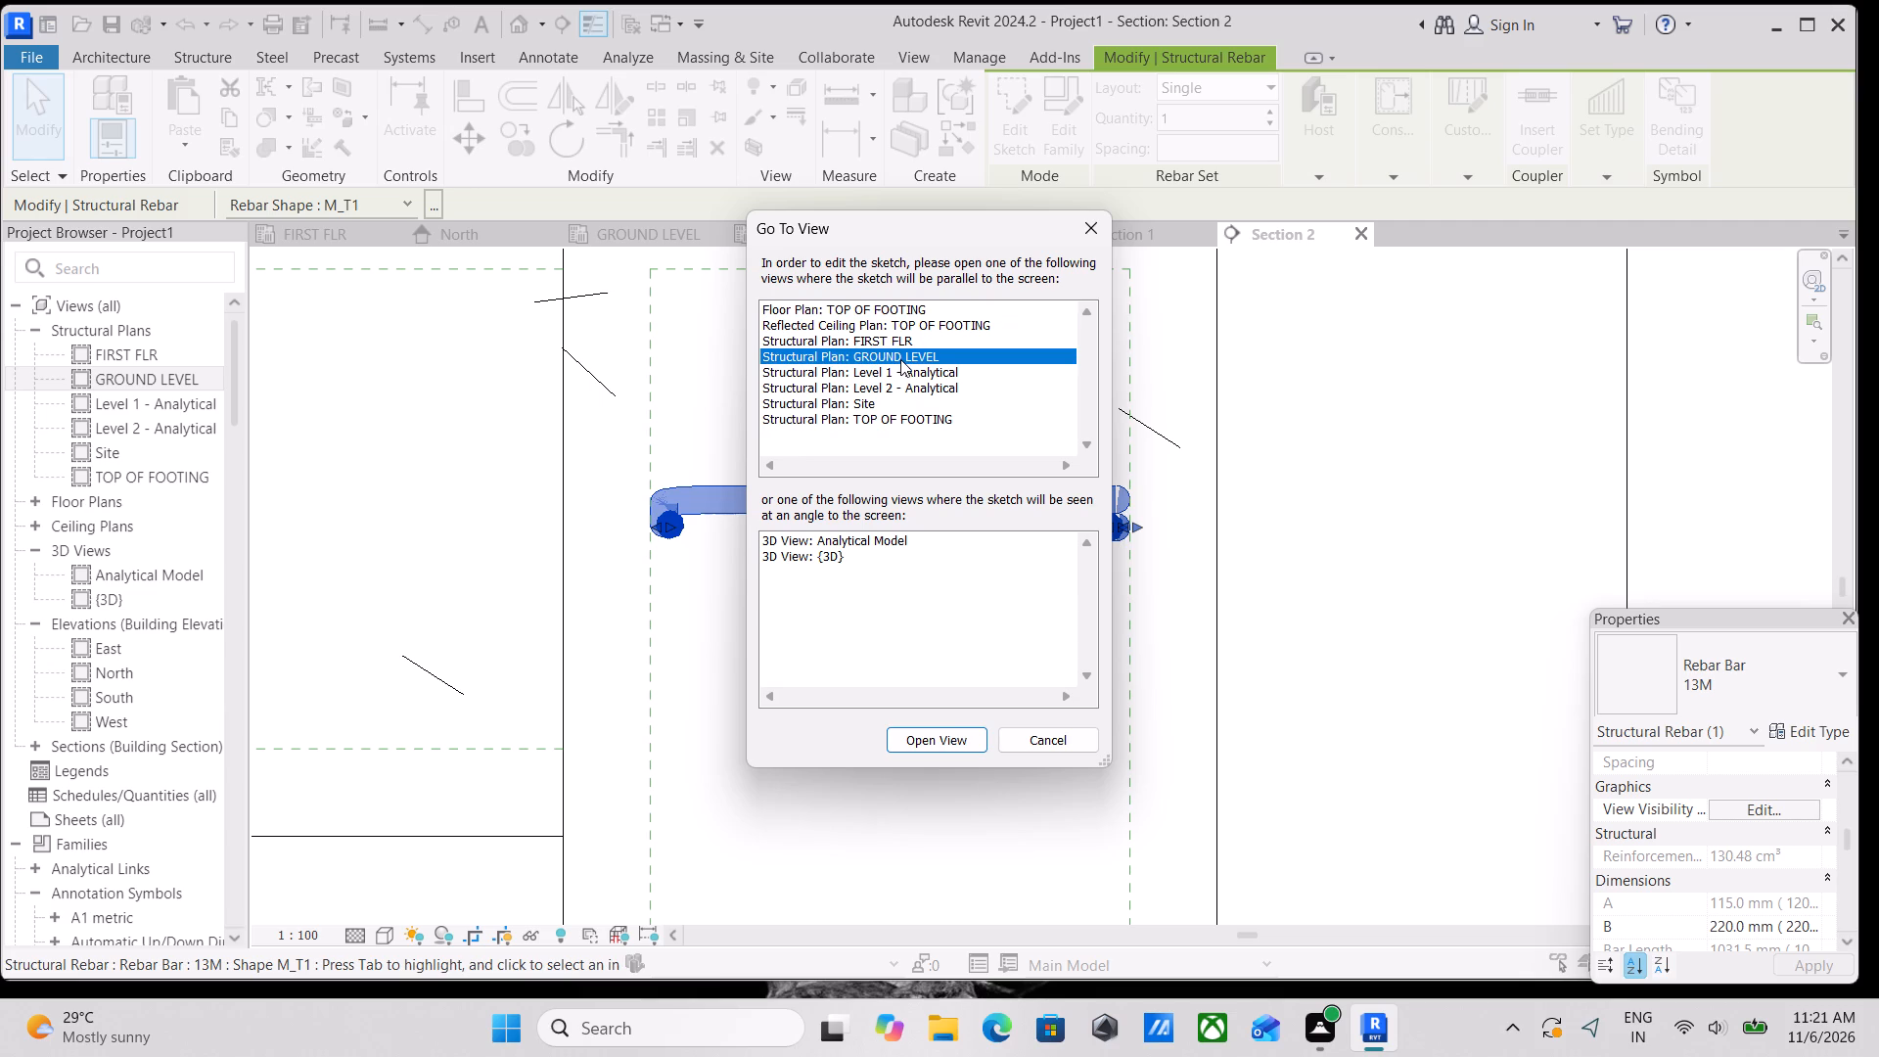
left_click(922, 734)
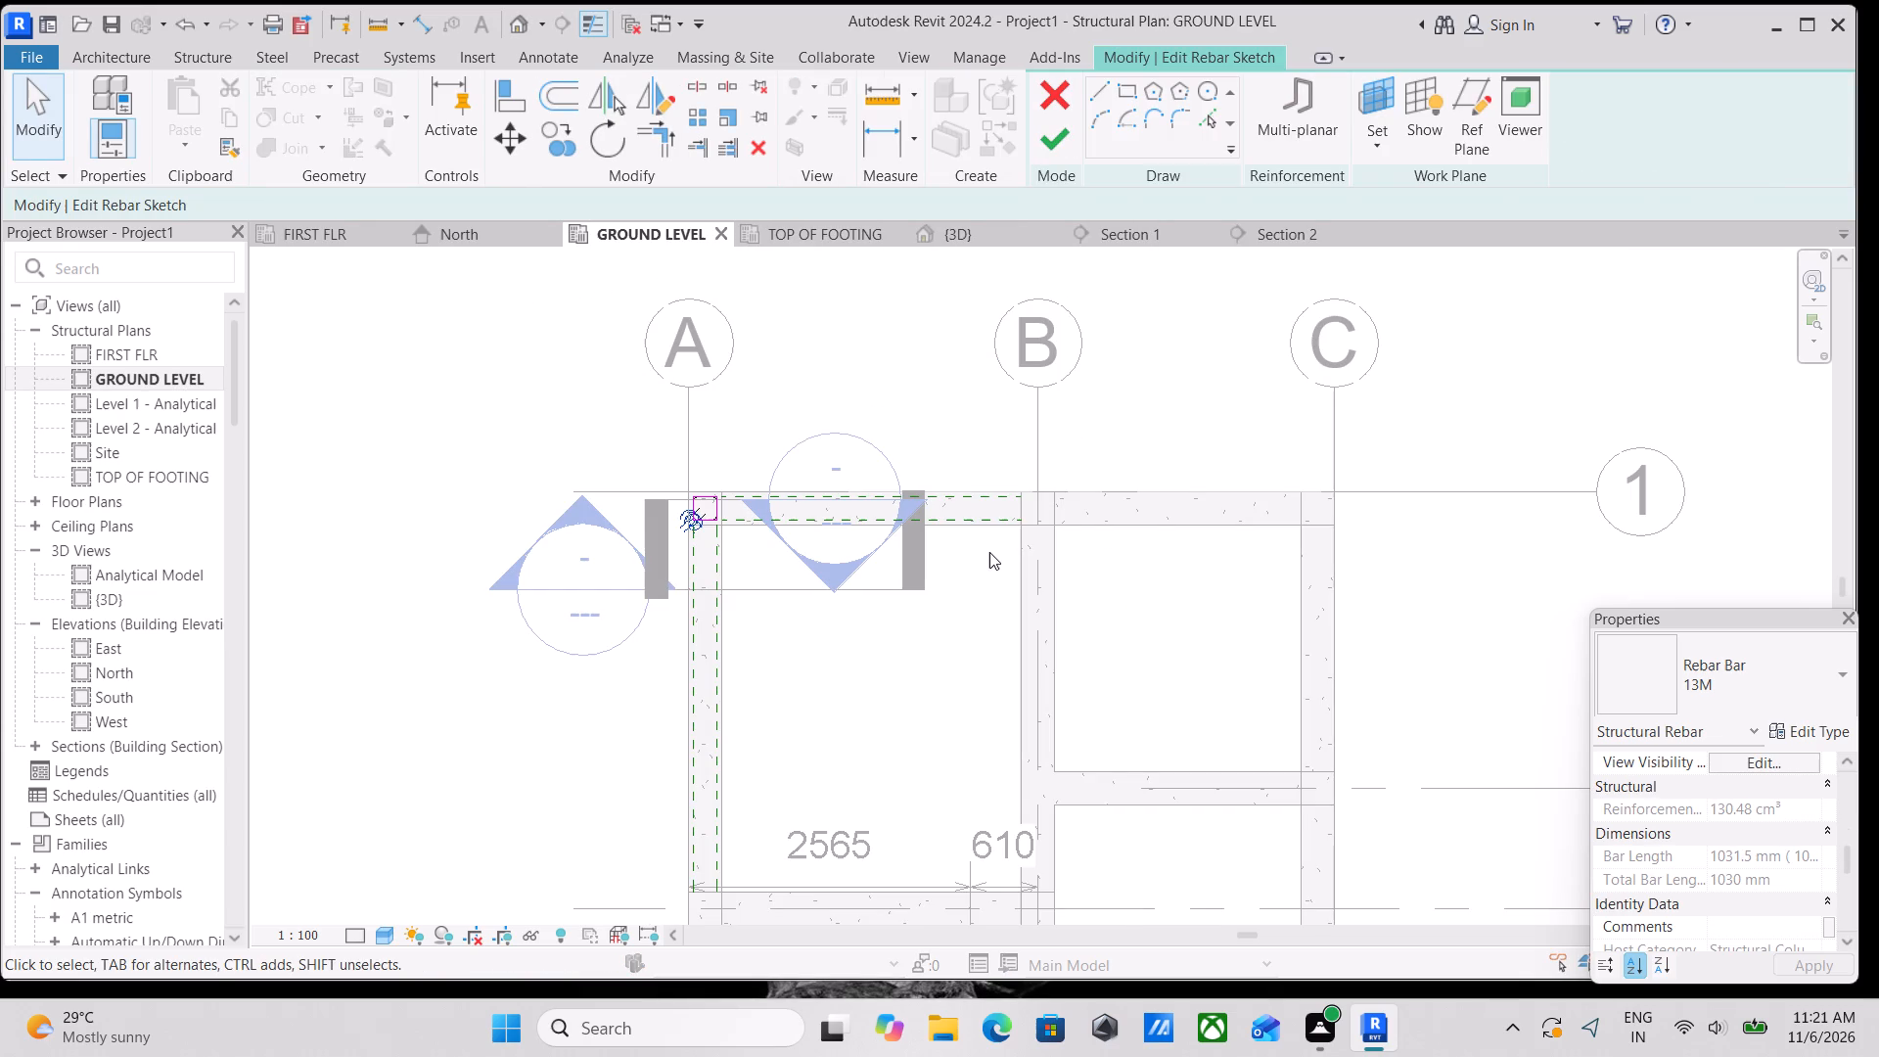
scroll(886, 608, "up", 3)
scroll(659, 494, "up", 2)
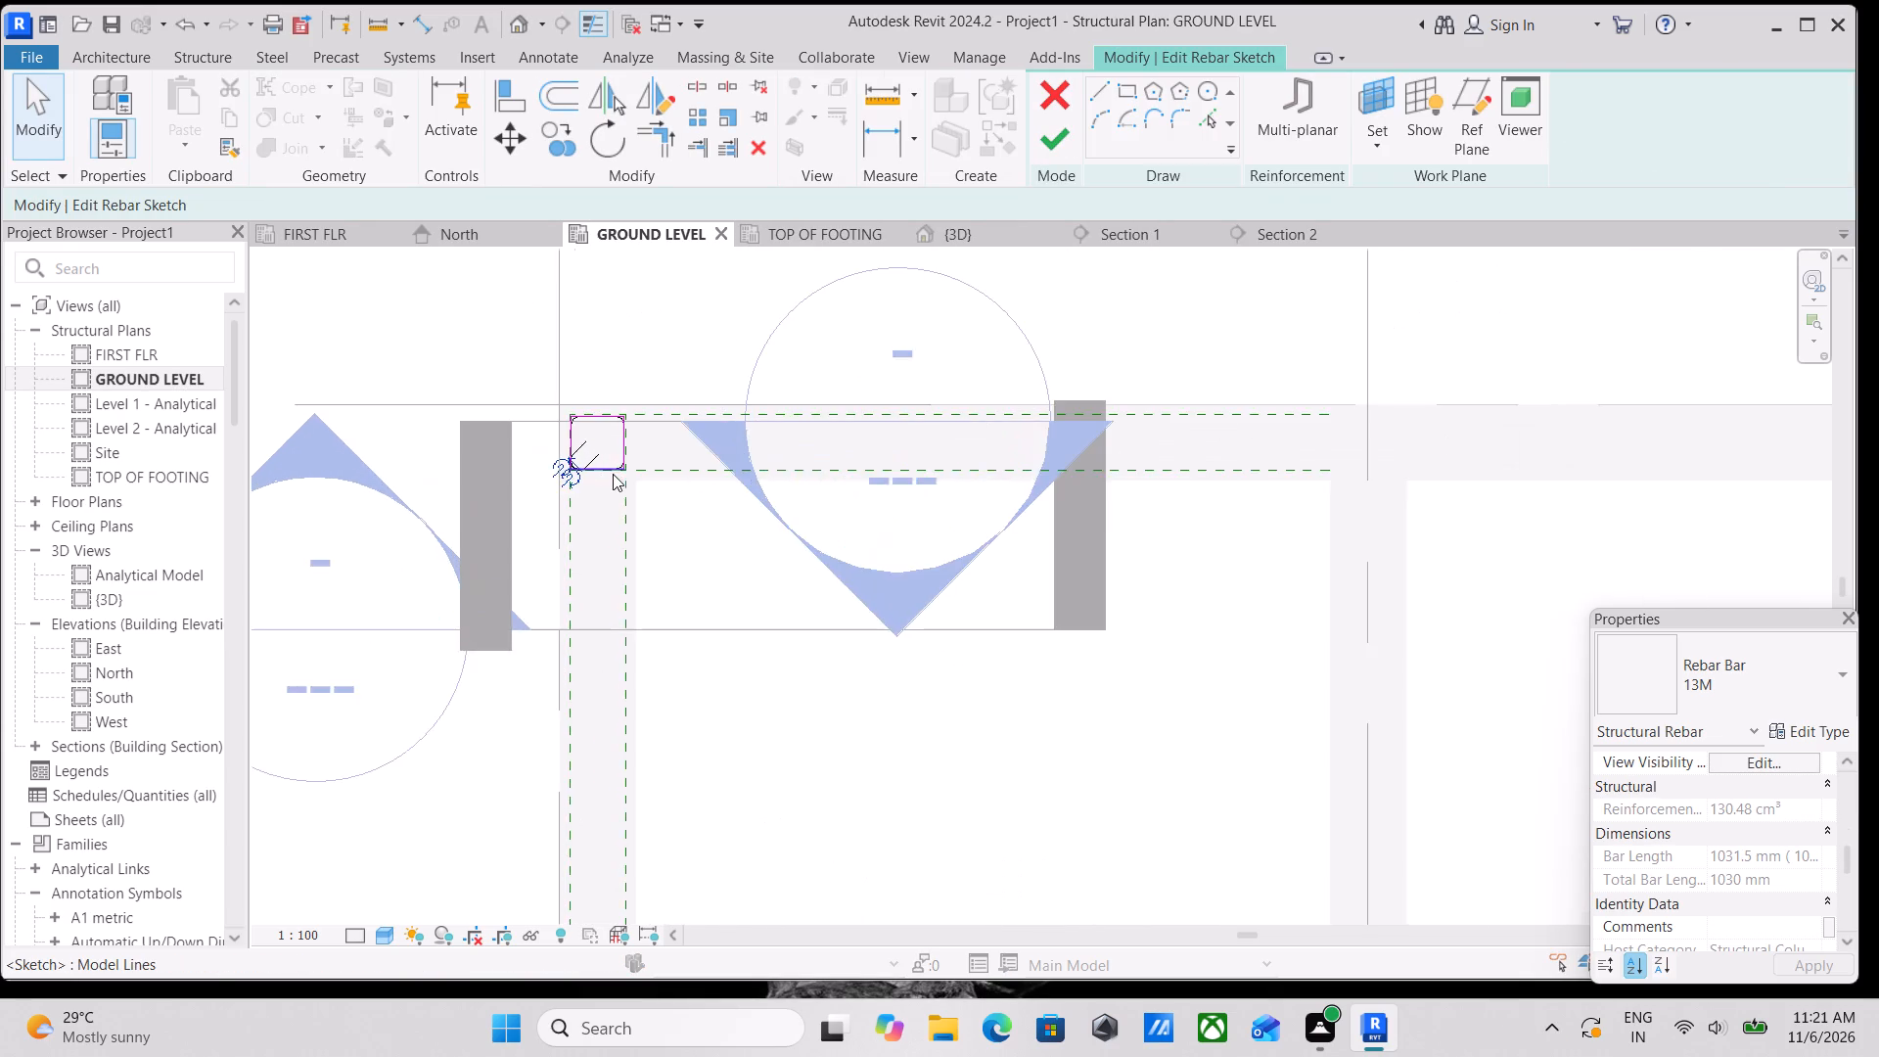
scroll(613, 474, "up", 9)
middle_click_drag(777, 603, 1212, 622)
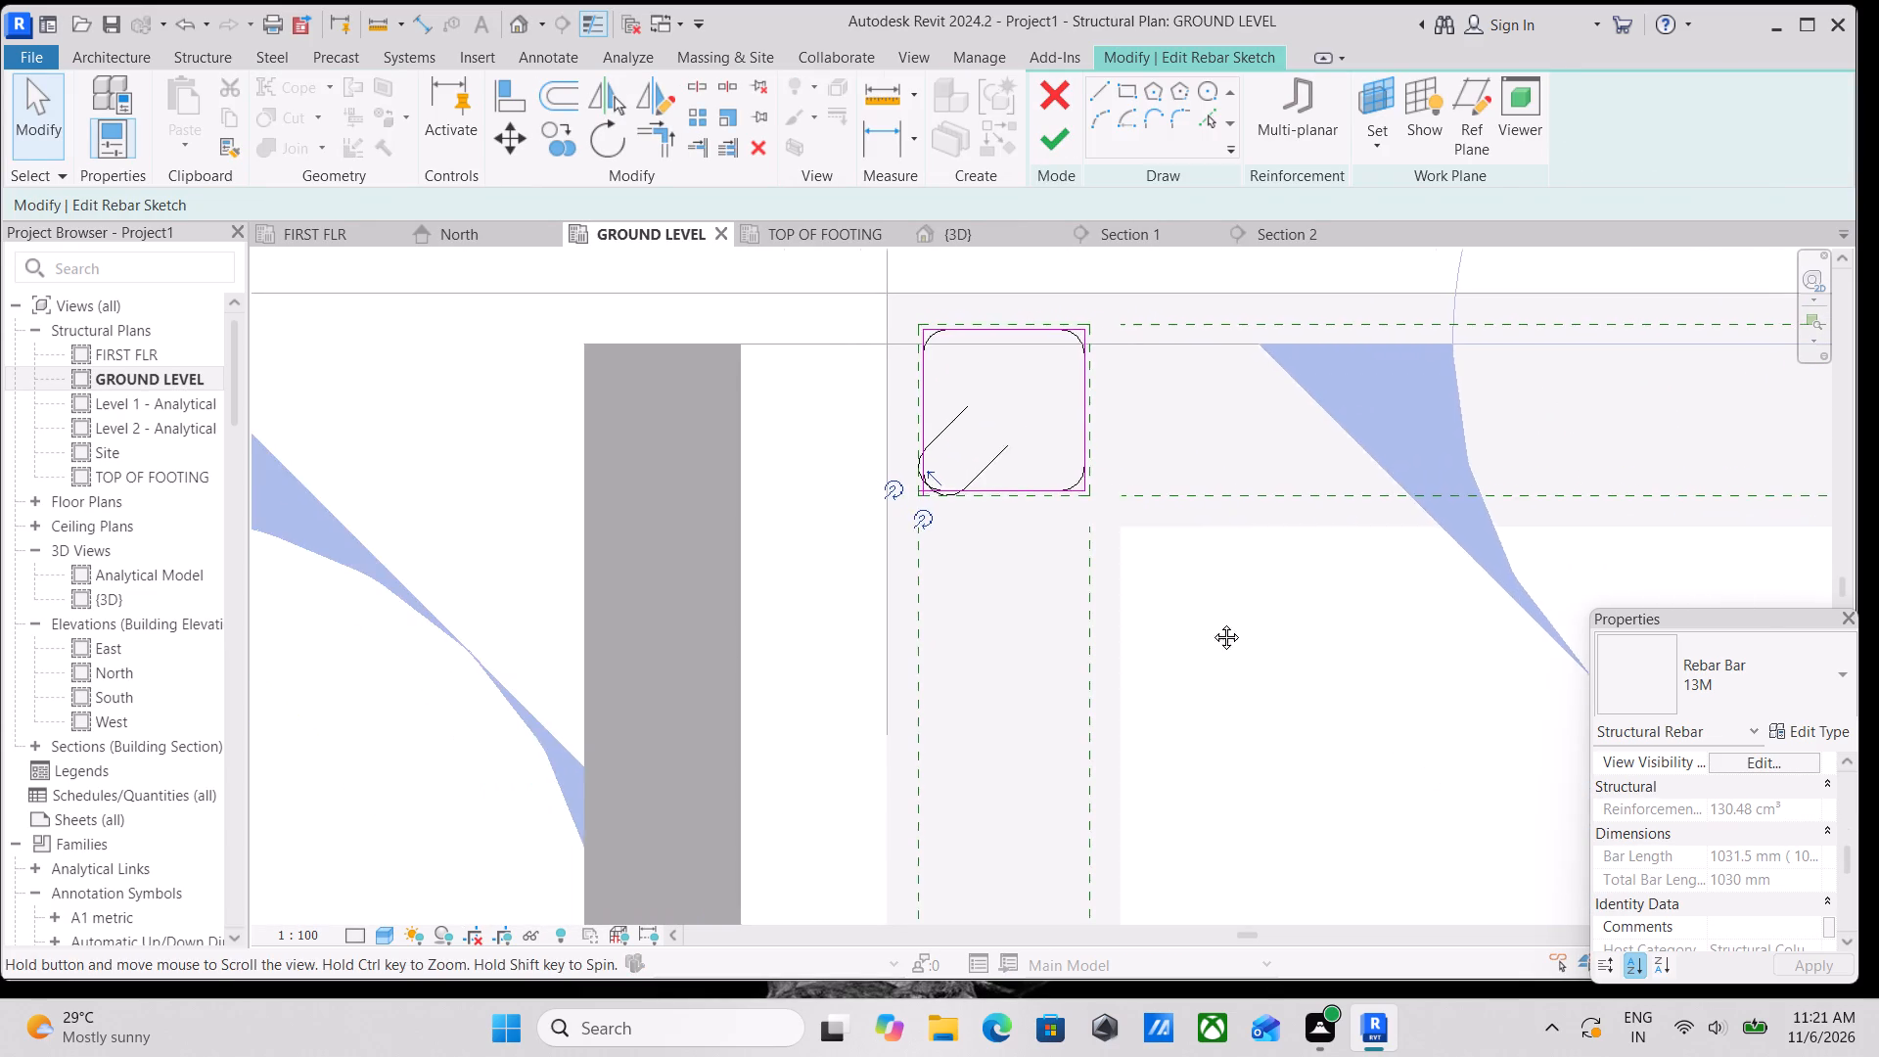
middle_click_drag(1212, 622, 1210, 622)
scroll(1009, 576, "up", 3)
middle_click_drag(1049, 531, 1106, 674)
scroll(1037, 526, "up", 2)
middle_click_drag(1068, 504, 928, 628)
scroll(928, 628, "down", 2)
middle_click_drag(931, 628, 977, 590)
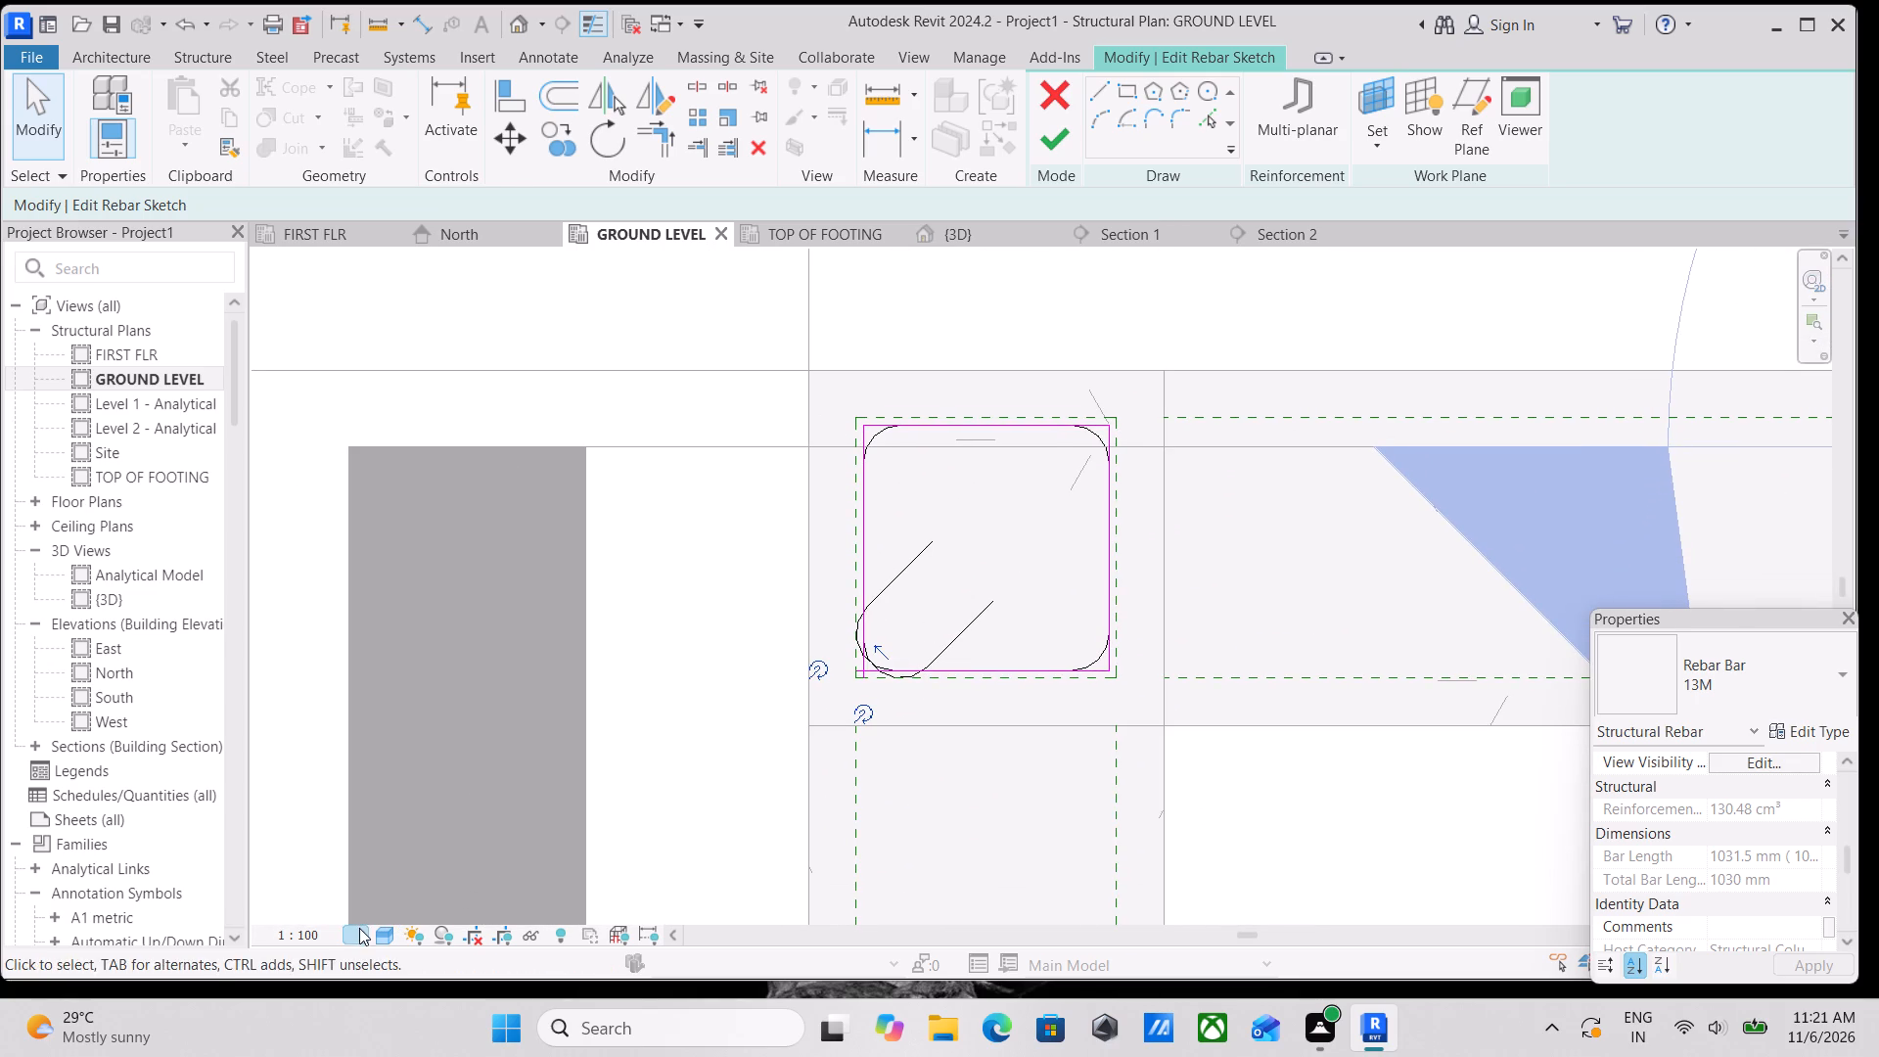
Display the GROUND LEVEL plan at Fine detail in Wireframe style, finishing the tie's sketch unedited.
left_click(359, 928)
left_click(367, 906)
scroll(1053, 531, "up", 4)
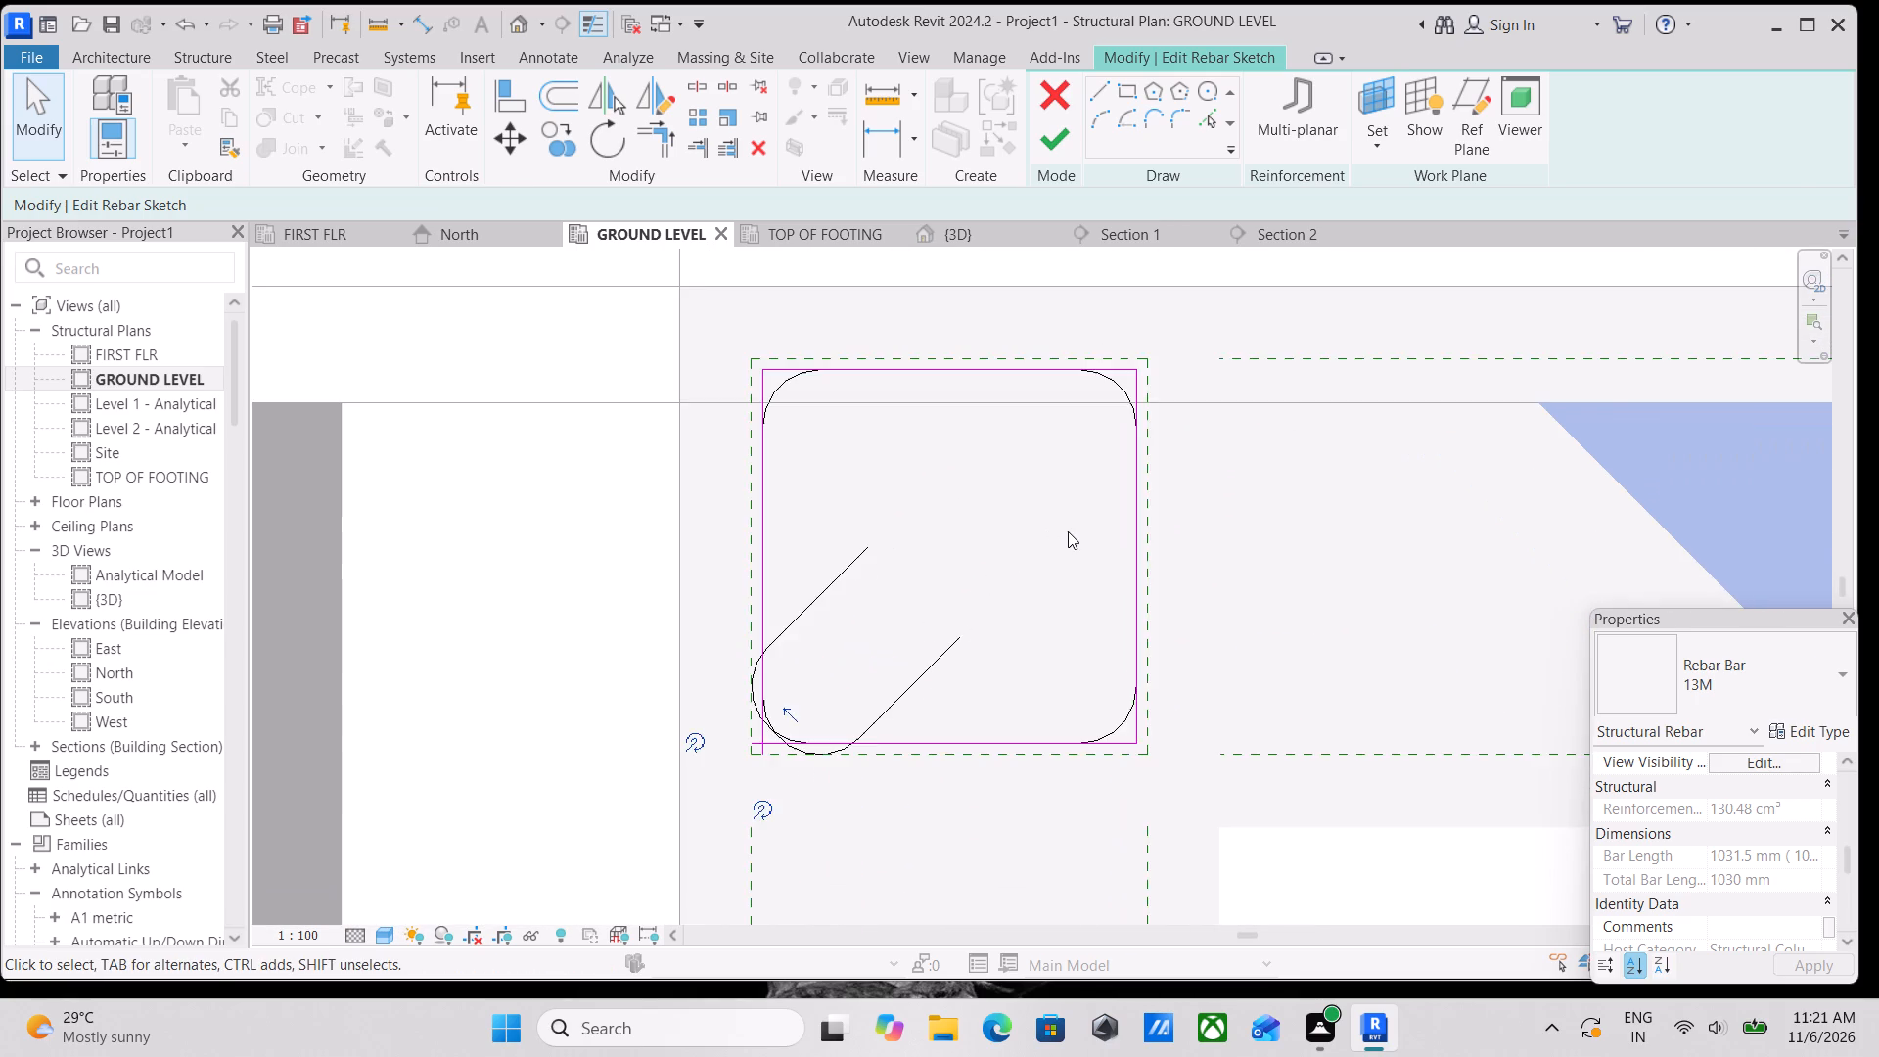
scroll(932, 648, "up", 2)
middle_click_drag(1006, 567, 940, 646)
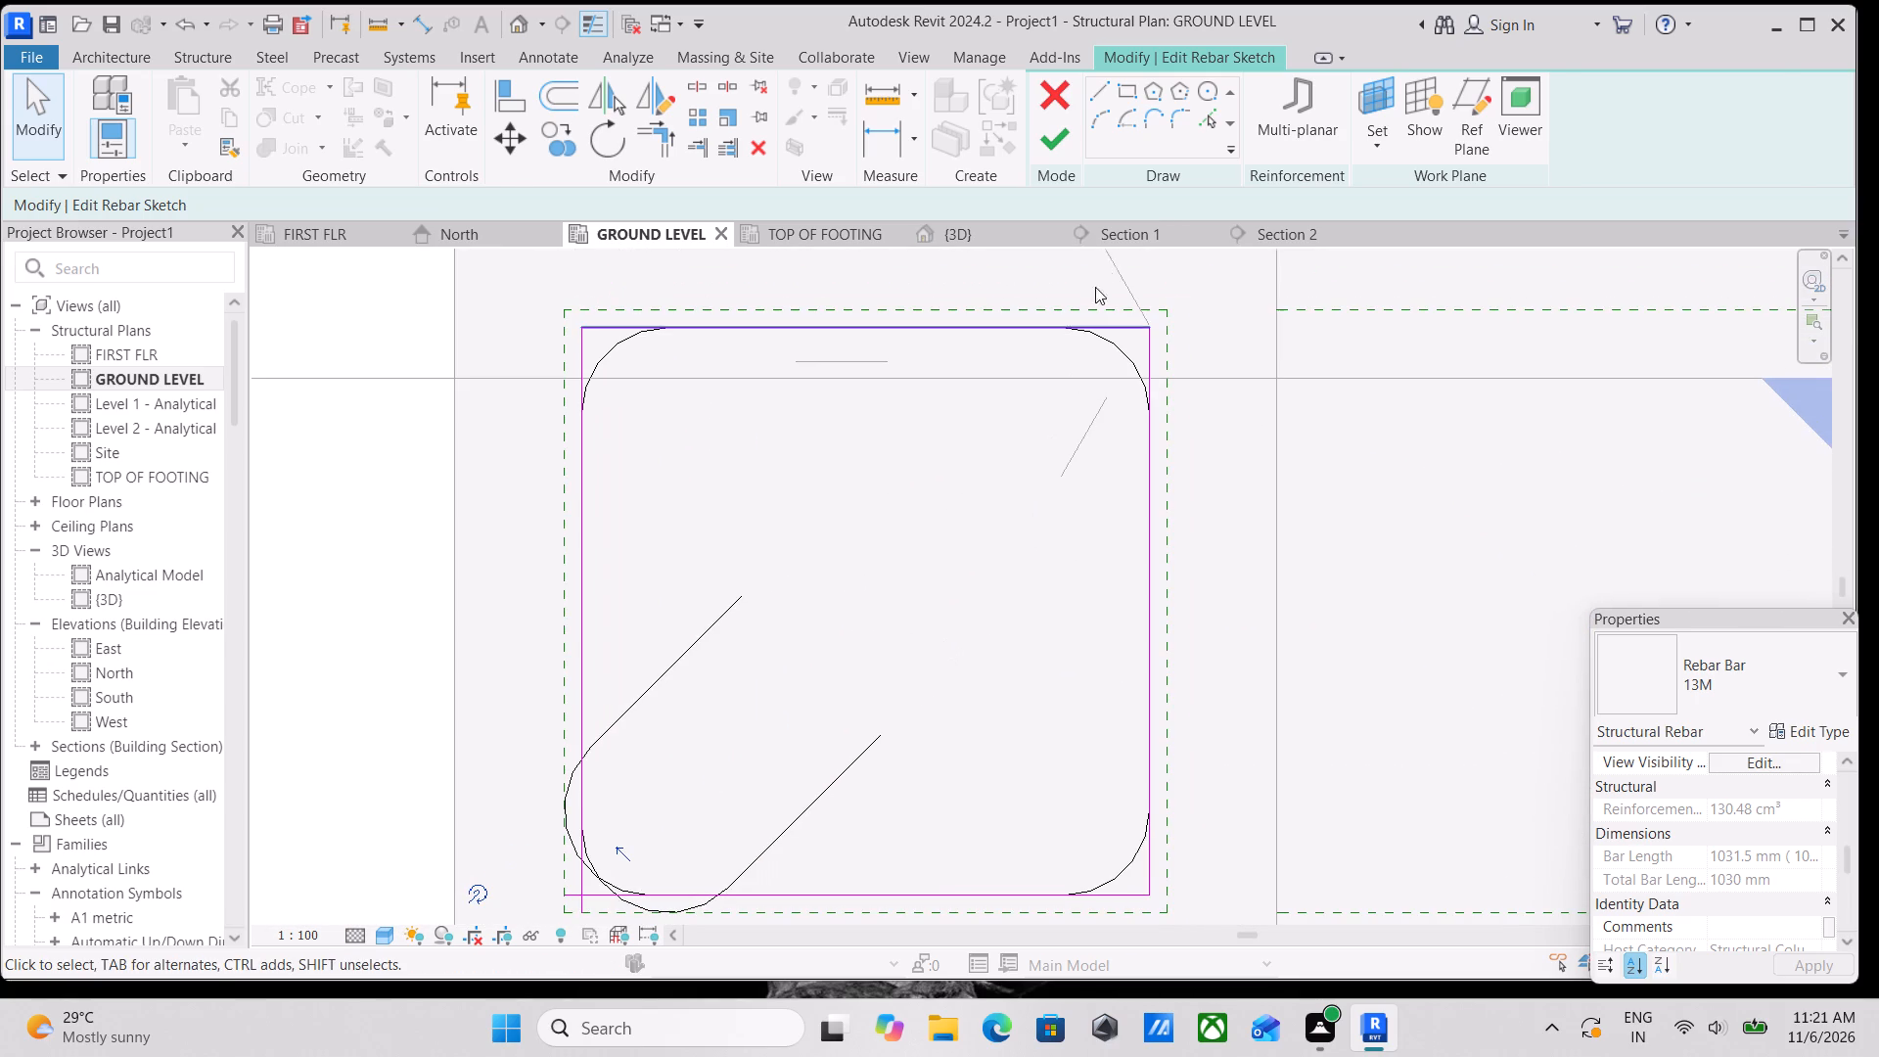
left_click(1062, 148)
scroll(873, 596, "down", 4)
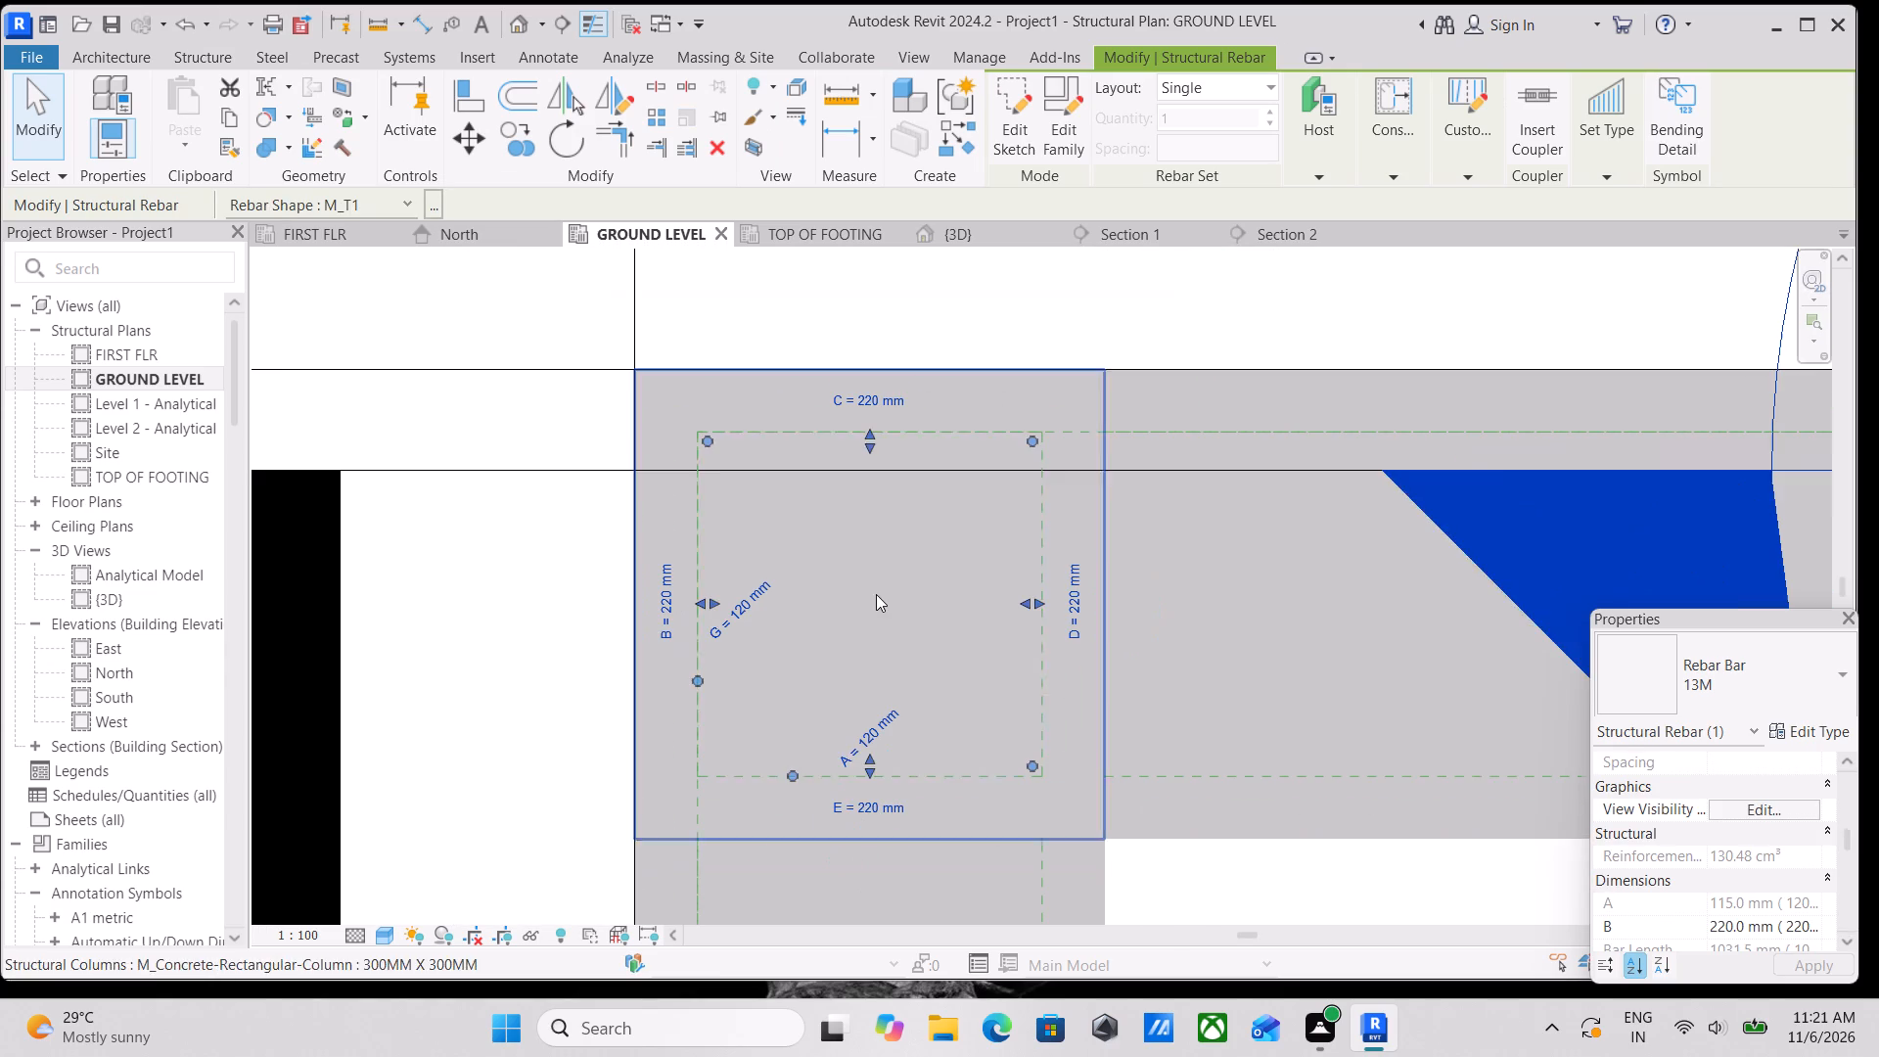
left_click(346, 933)
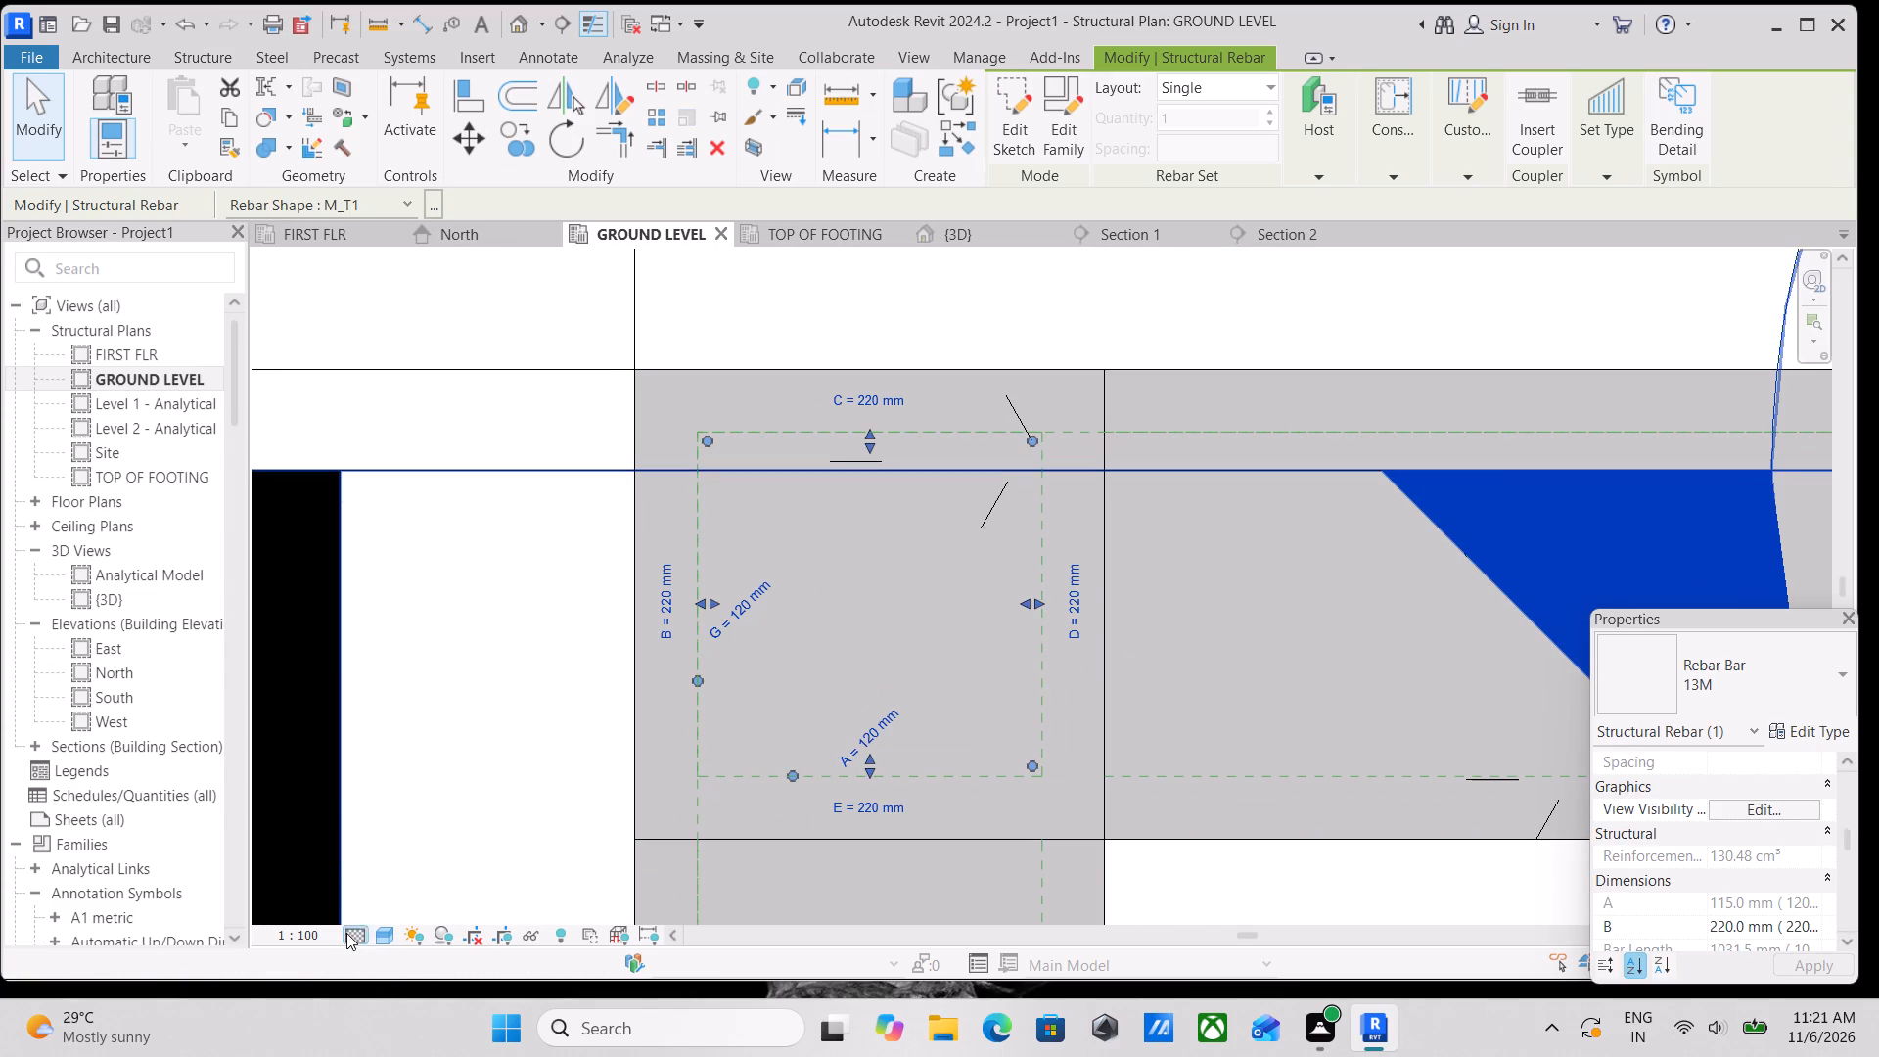
left_click(365, 905)
scroll(894, 646, "down", 6)
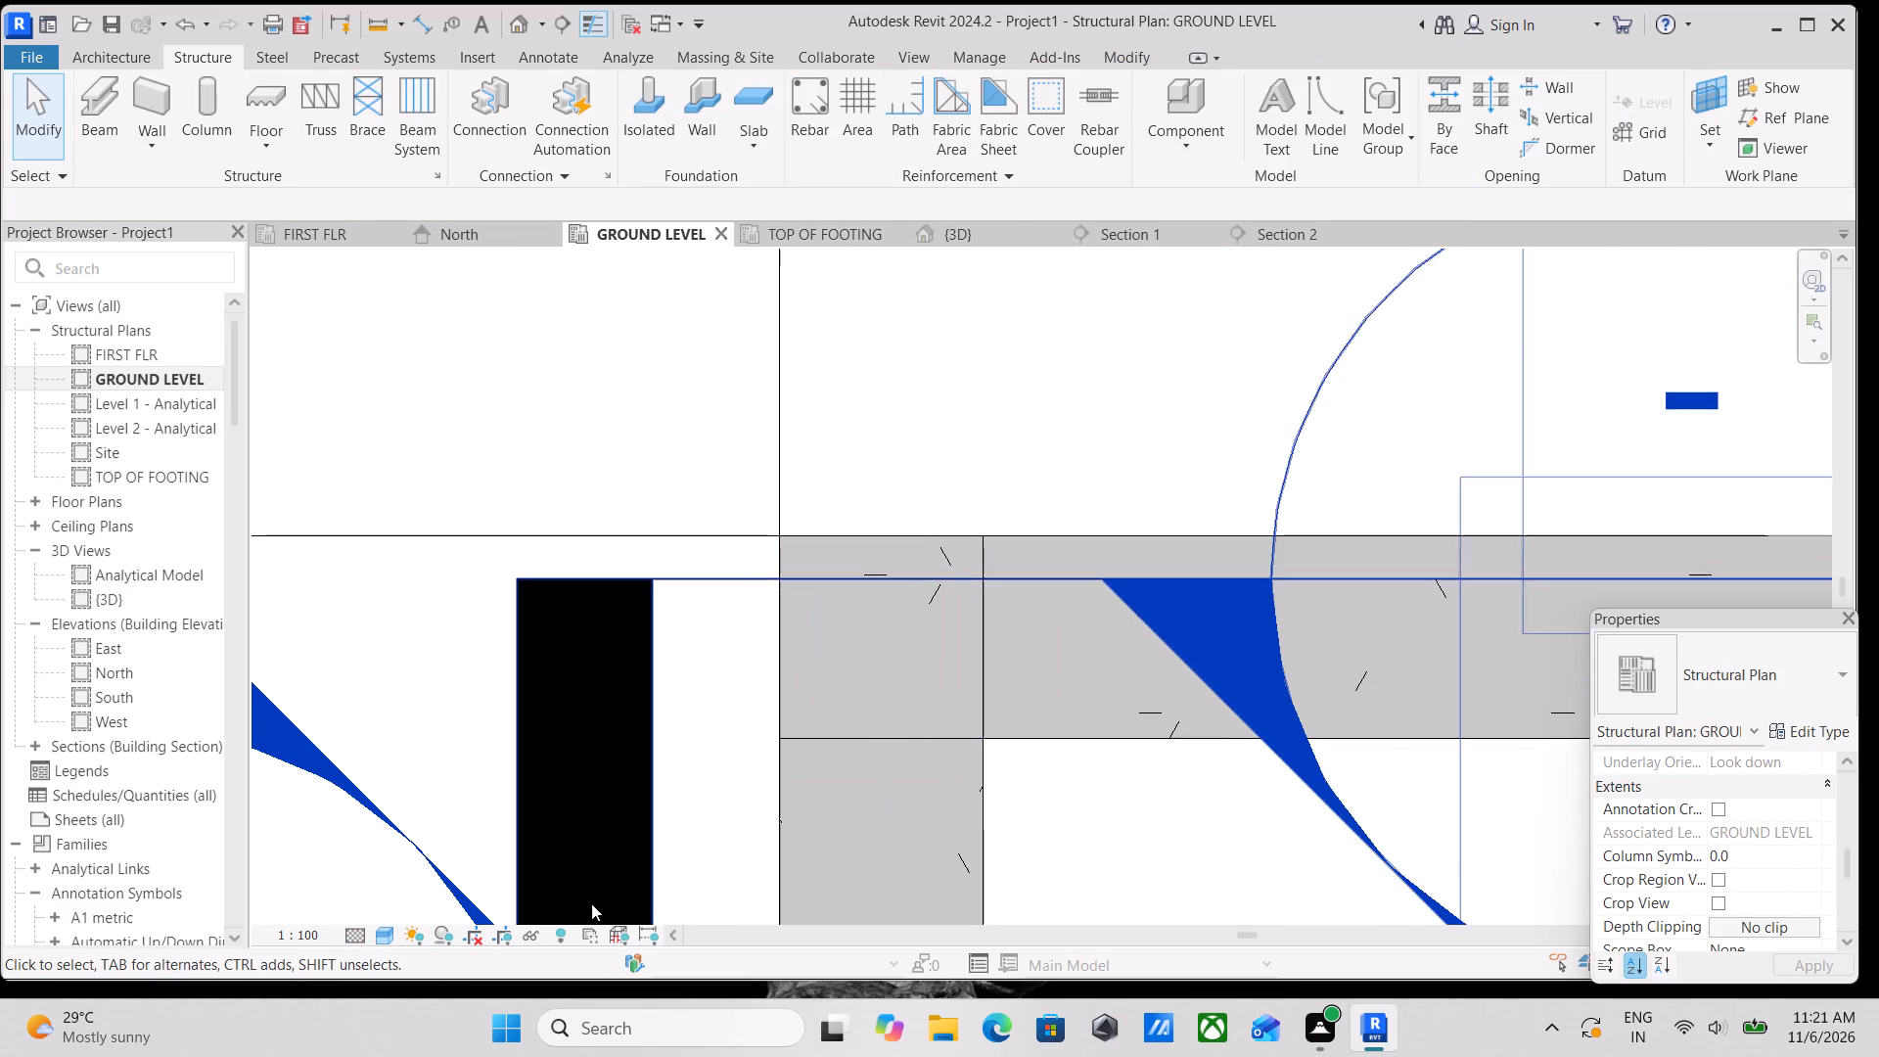
left_click(382, 936)
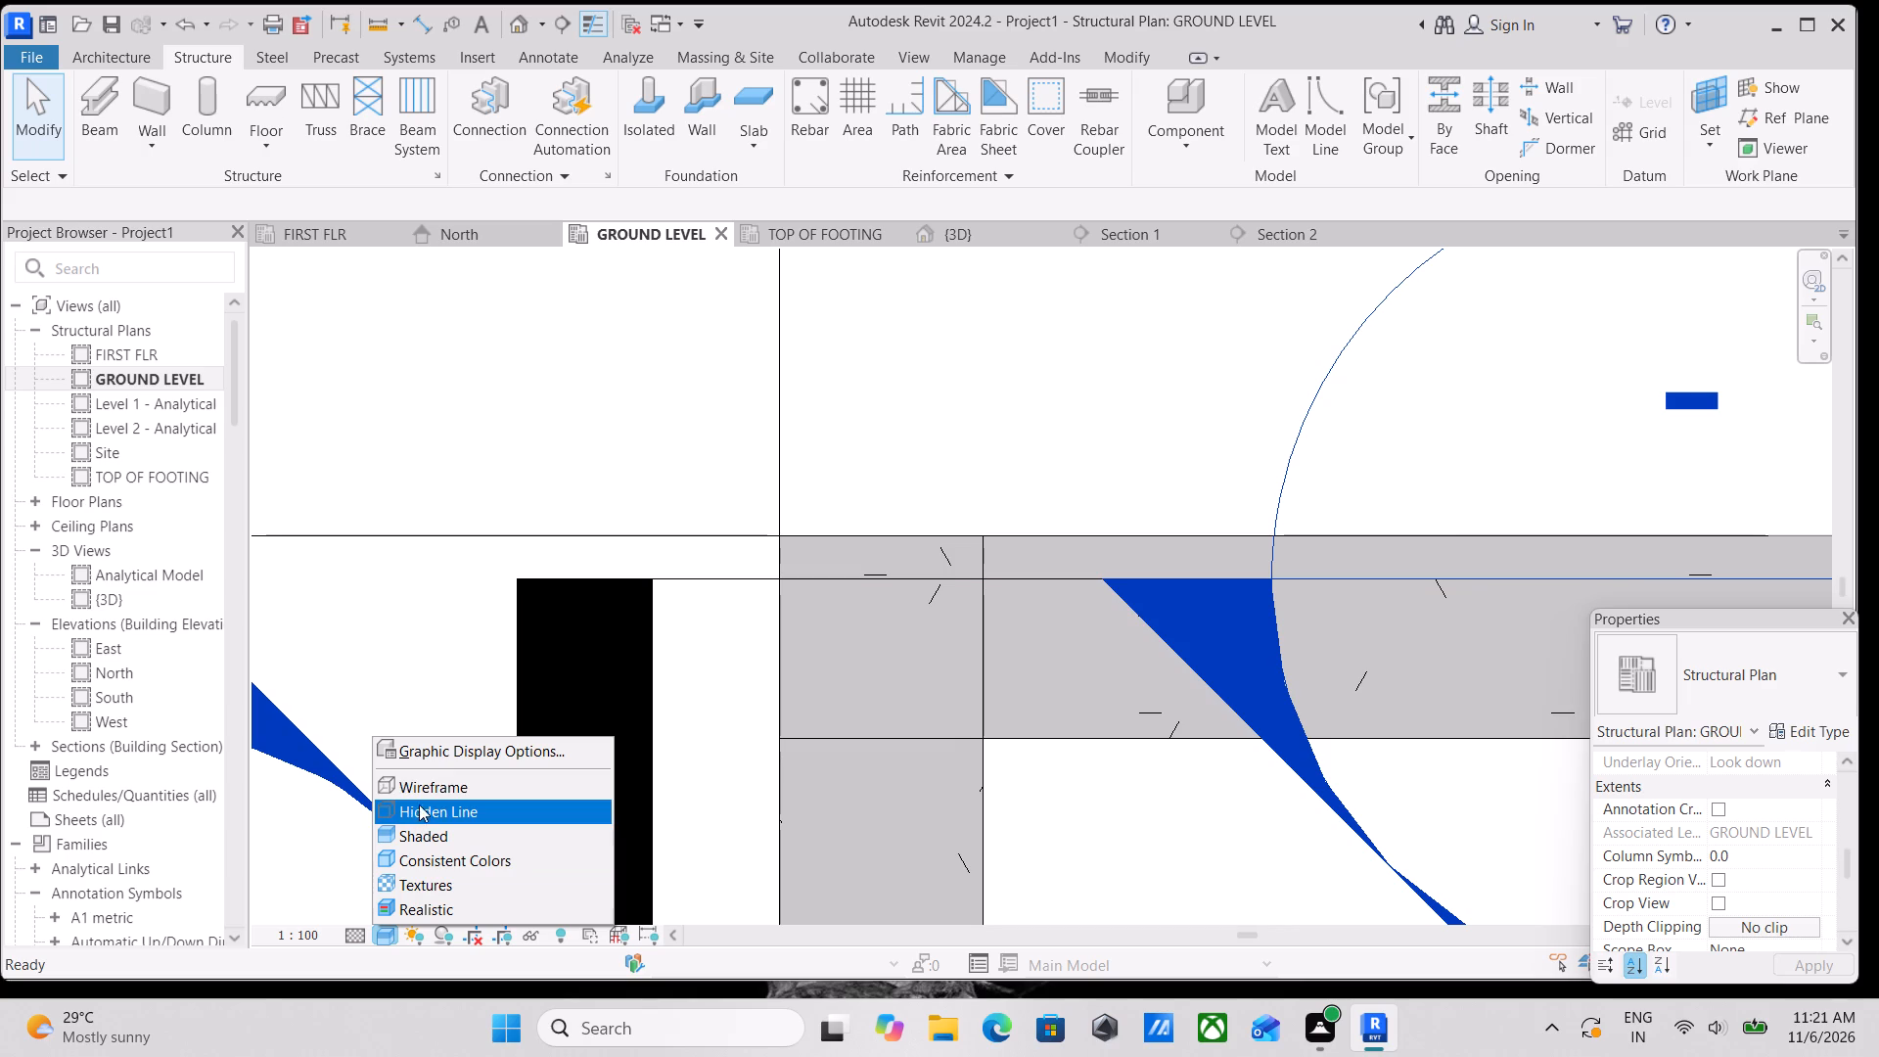
left_click(432, 774)
left_click(432, 777)
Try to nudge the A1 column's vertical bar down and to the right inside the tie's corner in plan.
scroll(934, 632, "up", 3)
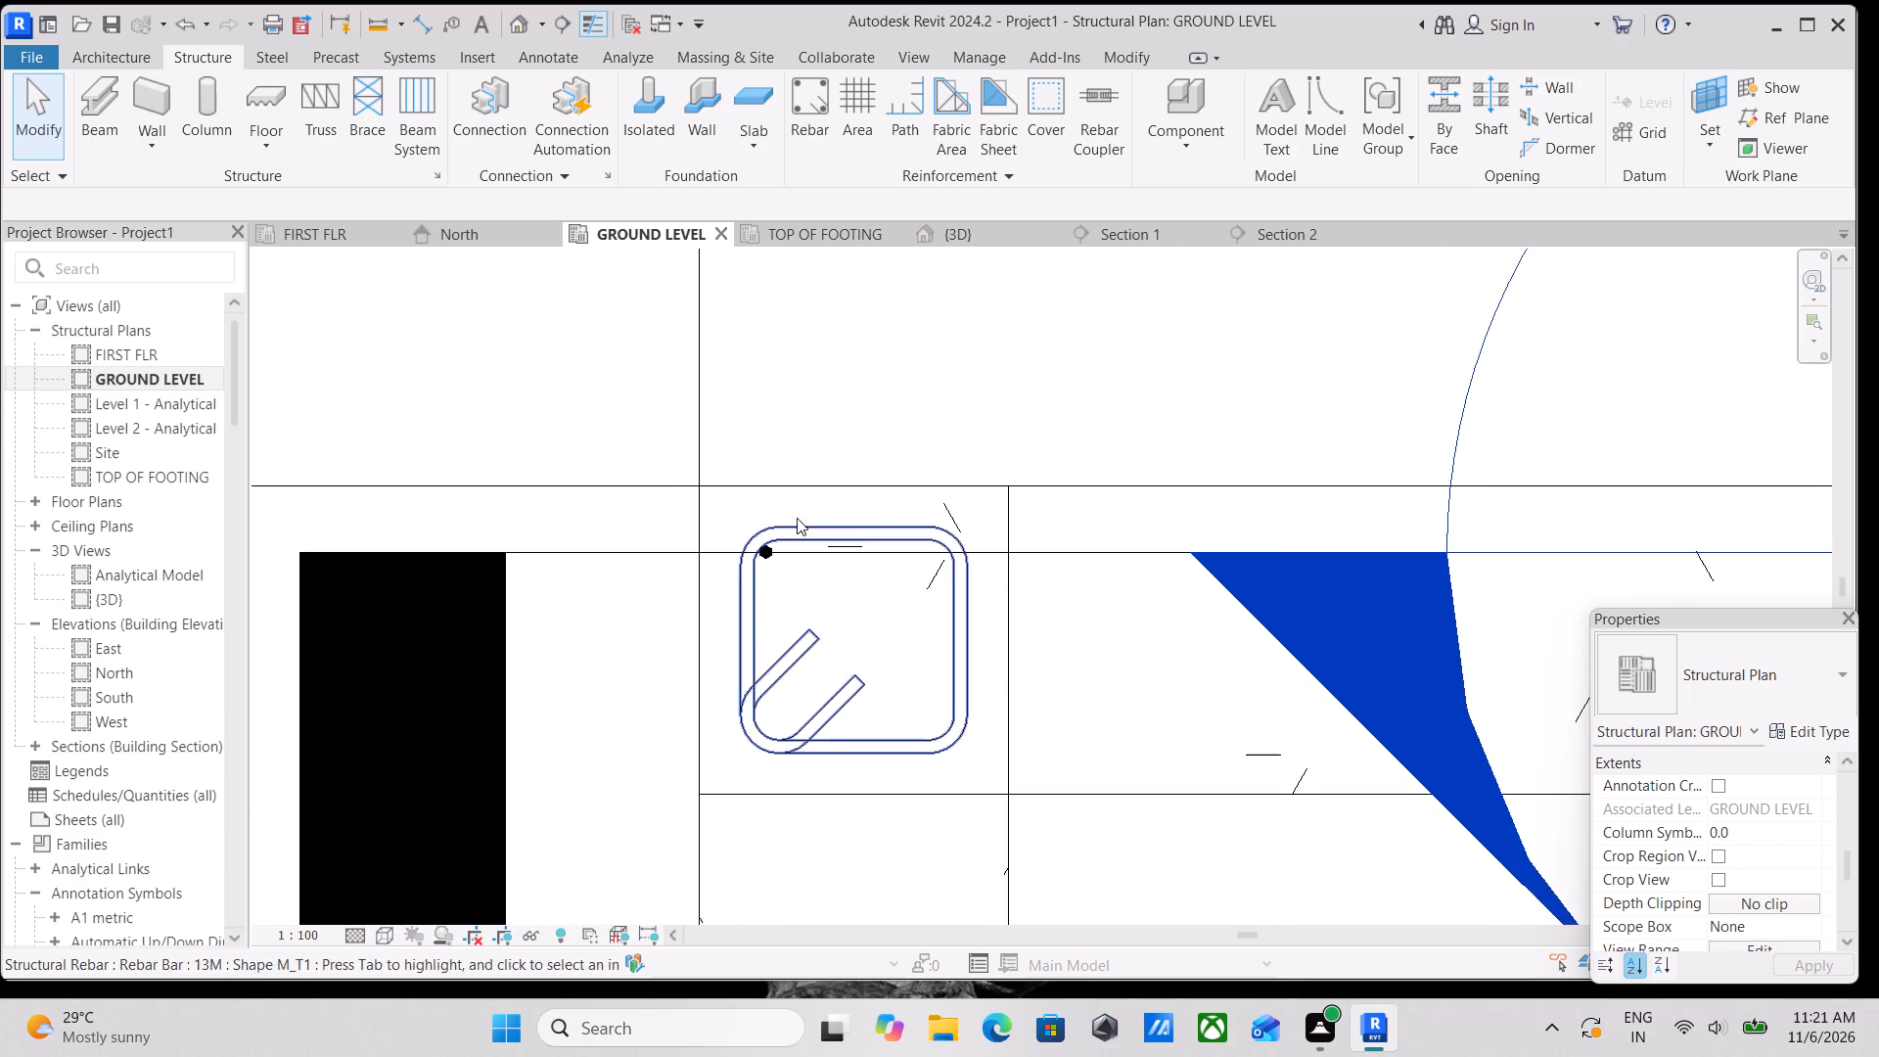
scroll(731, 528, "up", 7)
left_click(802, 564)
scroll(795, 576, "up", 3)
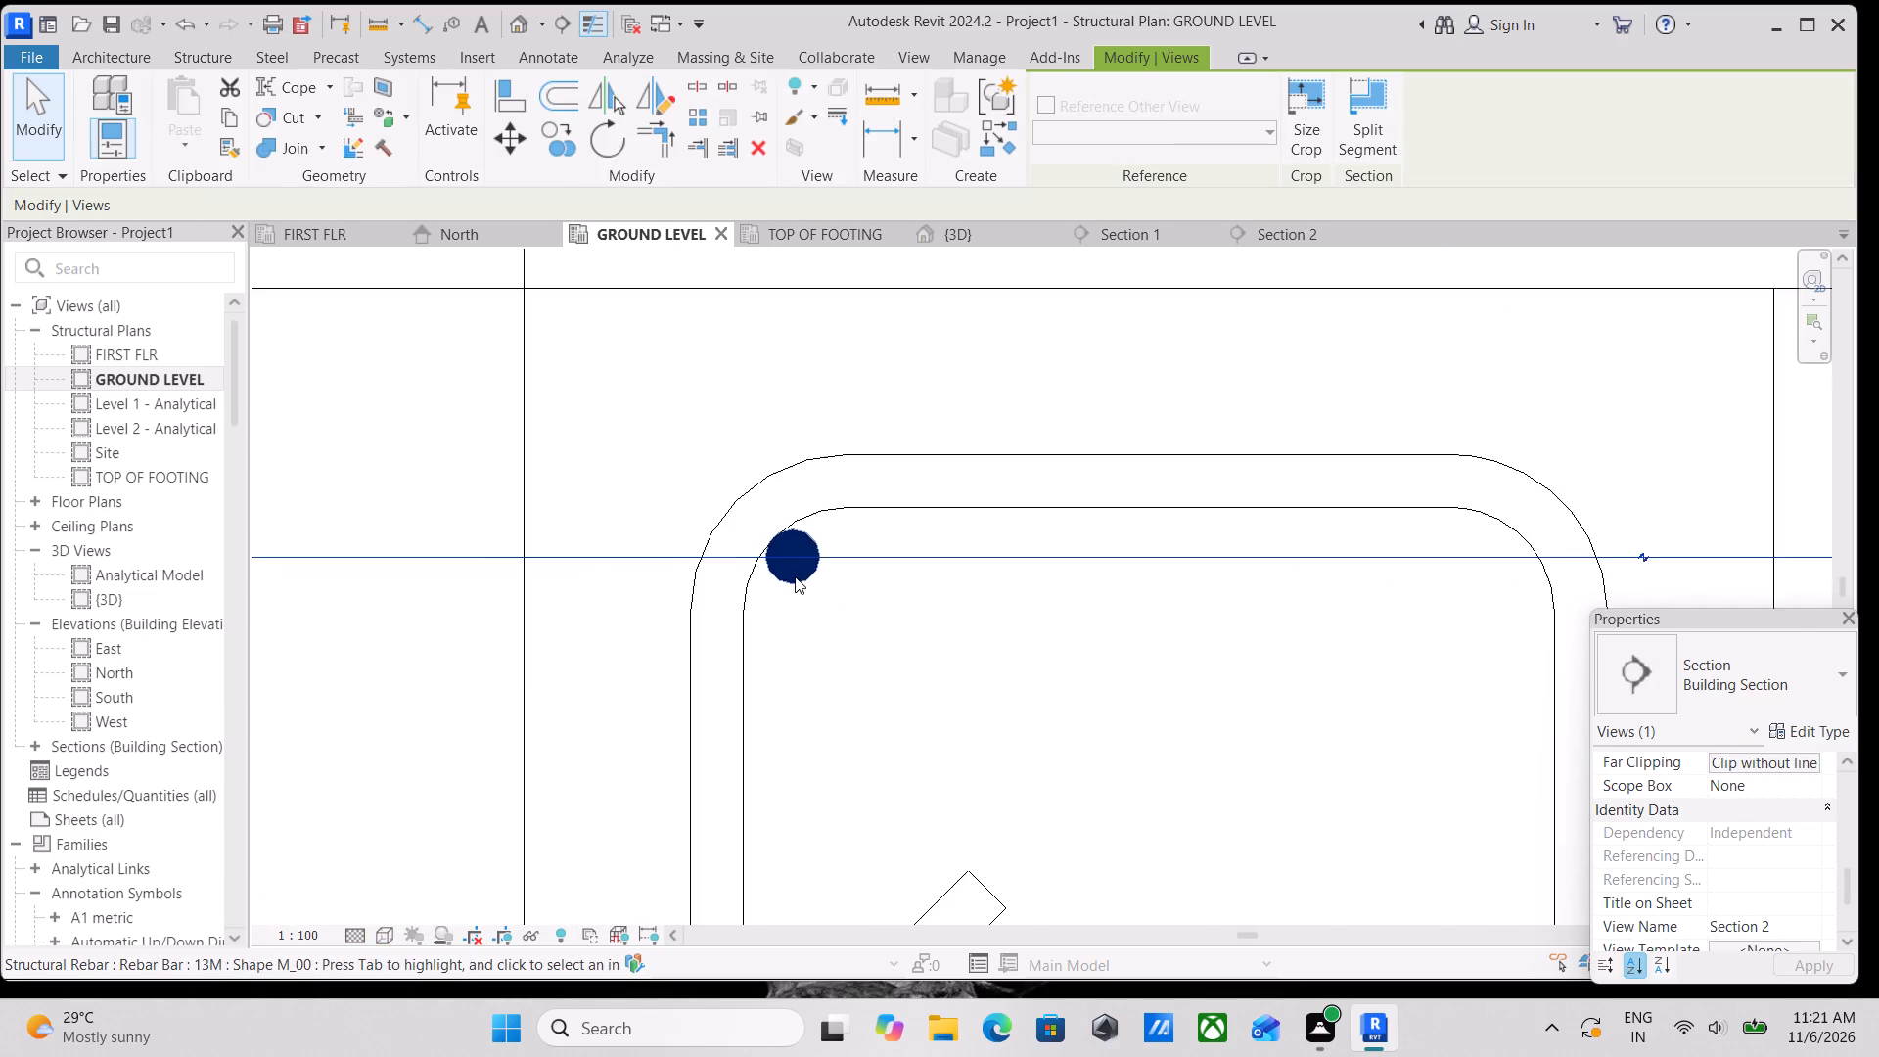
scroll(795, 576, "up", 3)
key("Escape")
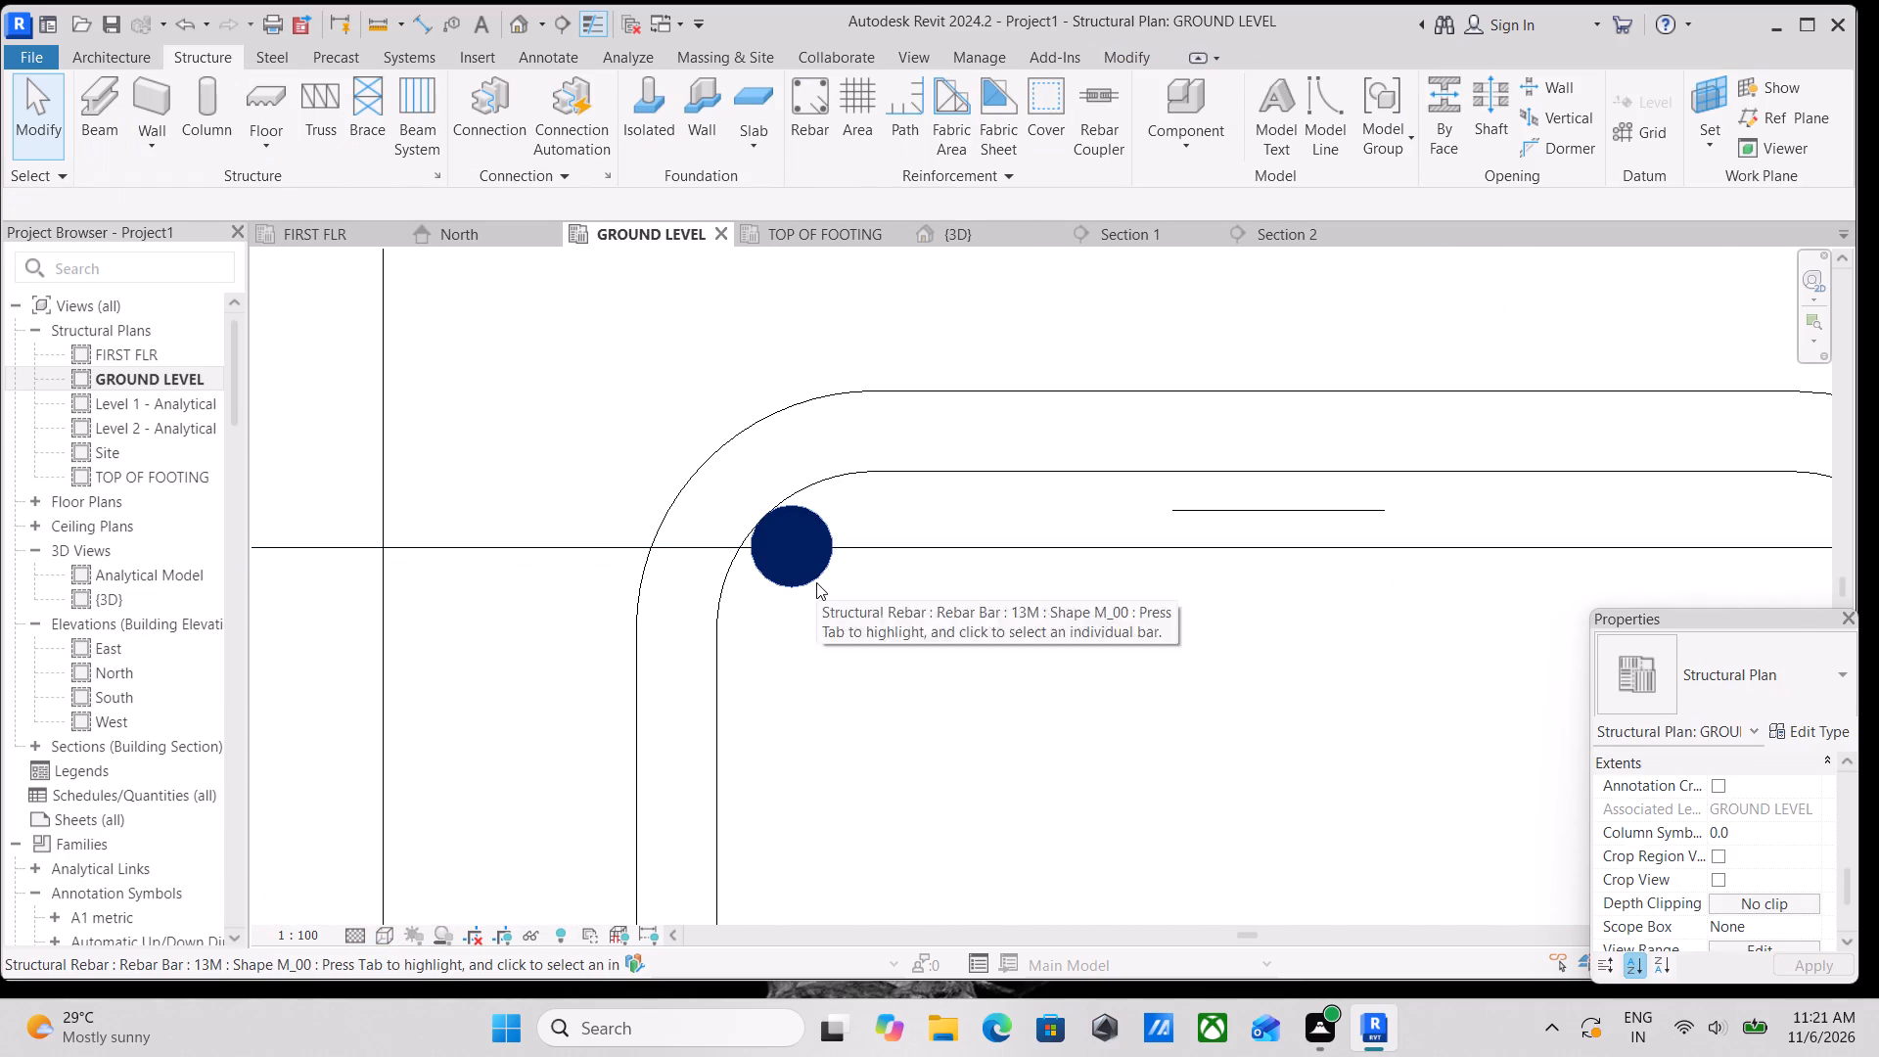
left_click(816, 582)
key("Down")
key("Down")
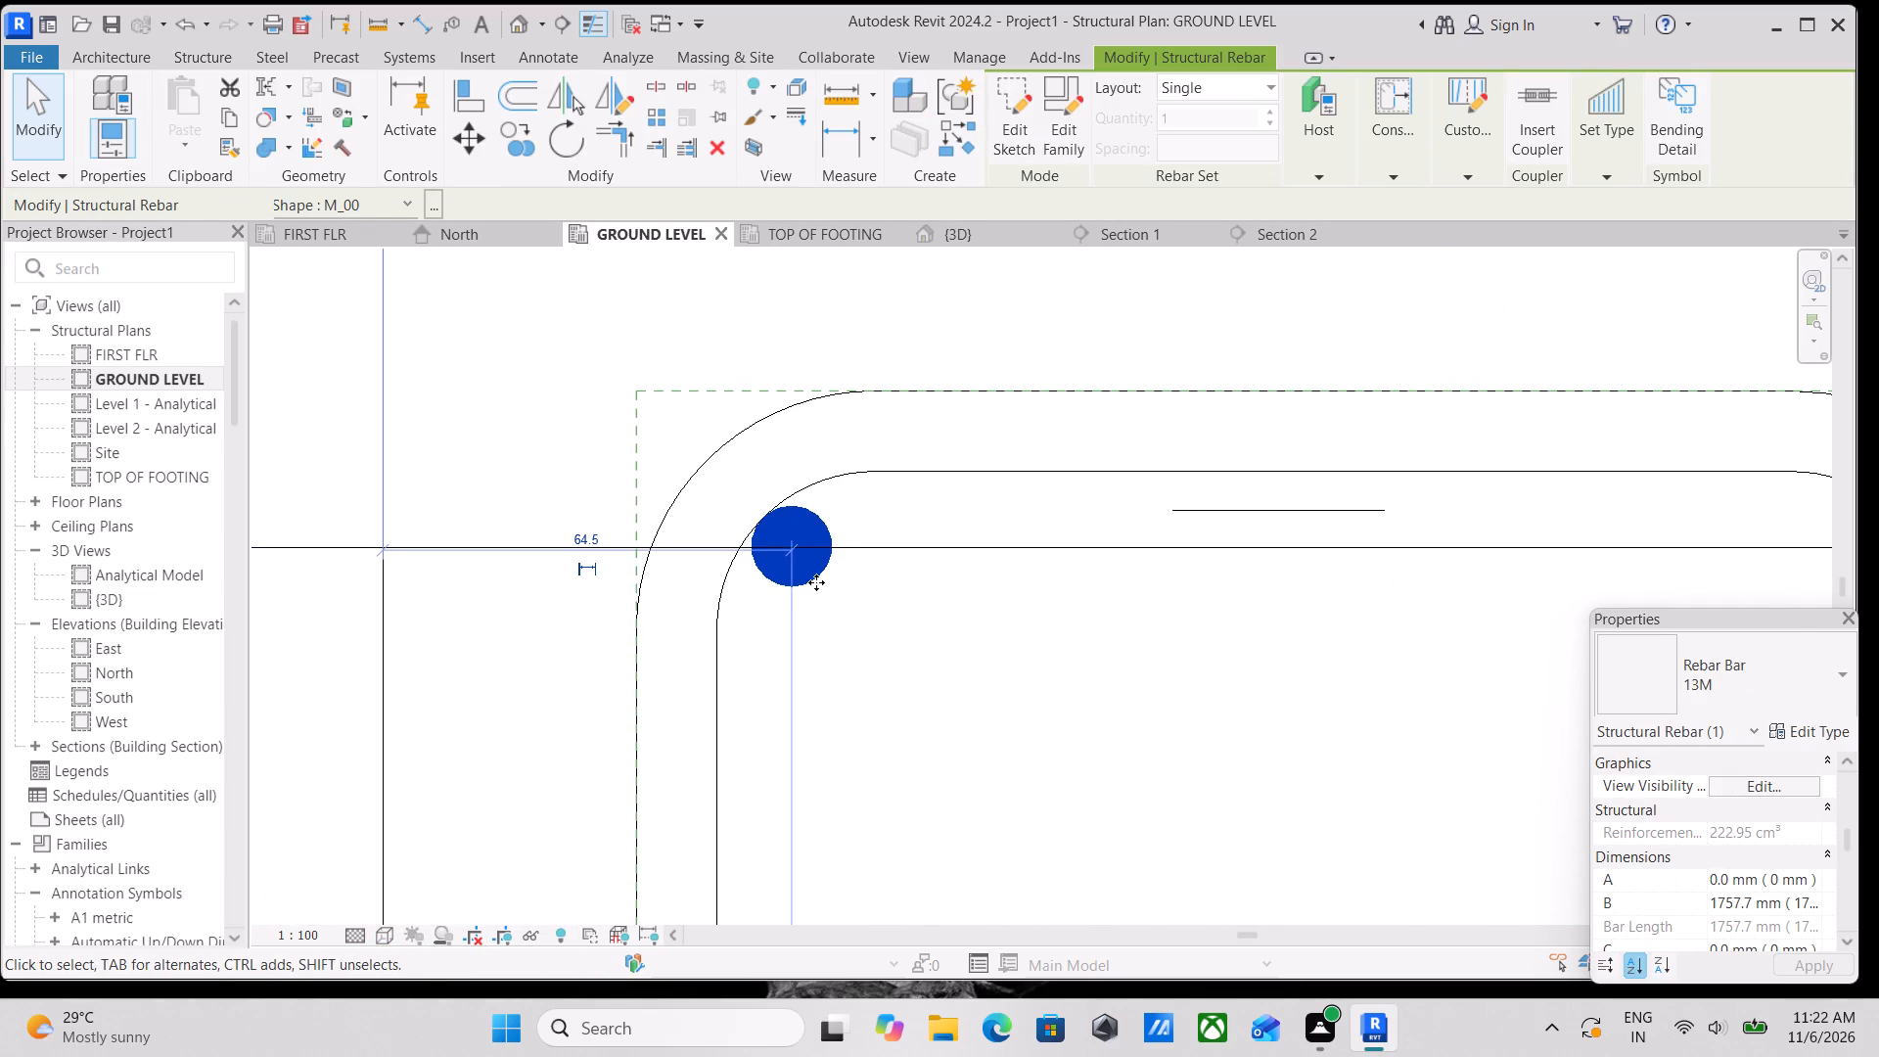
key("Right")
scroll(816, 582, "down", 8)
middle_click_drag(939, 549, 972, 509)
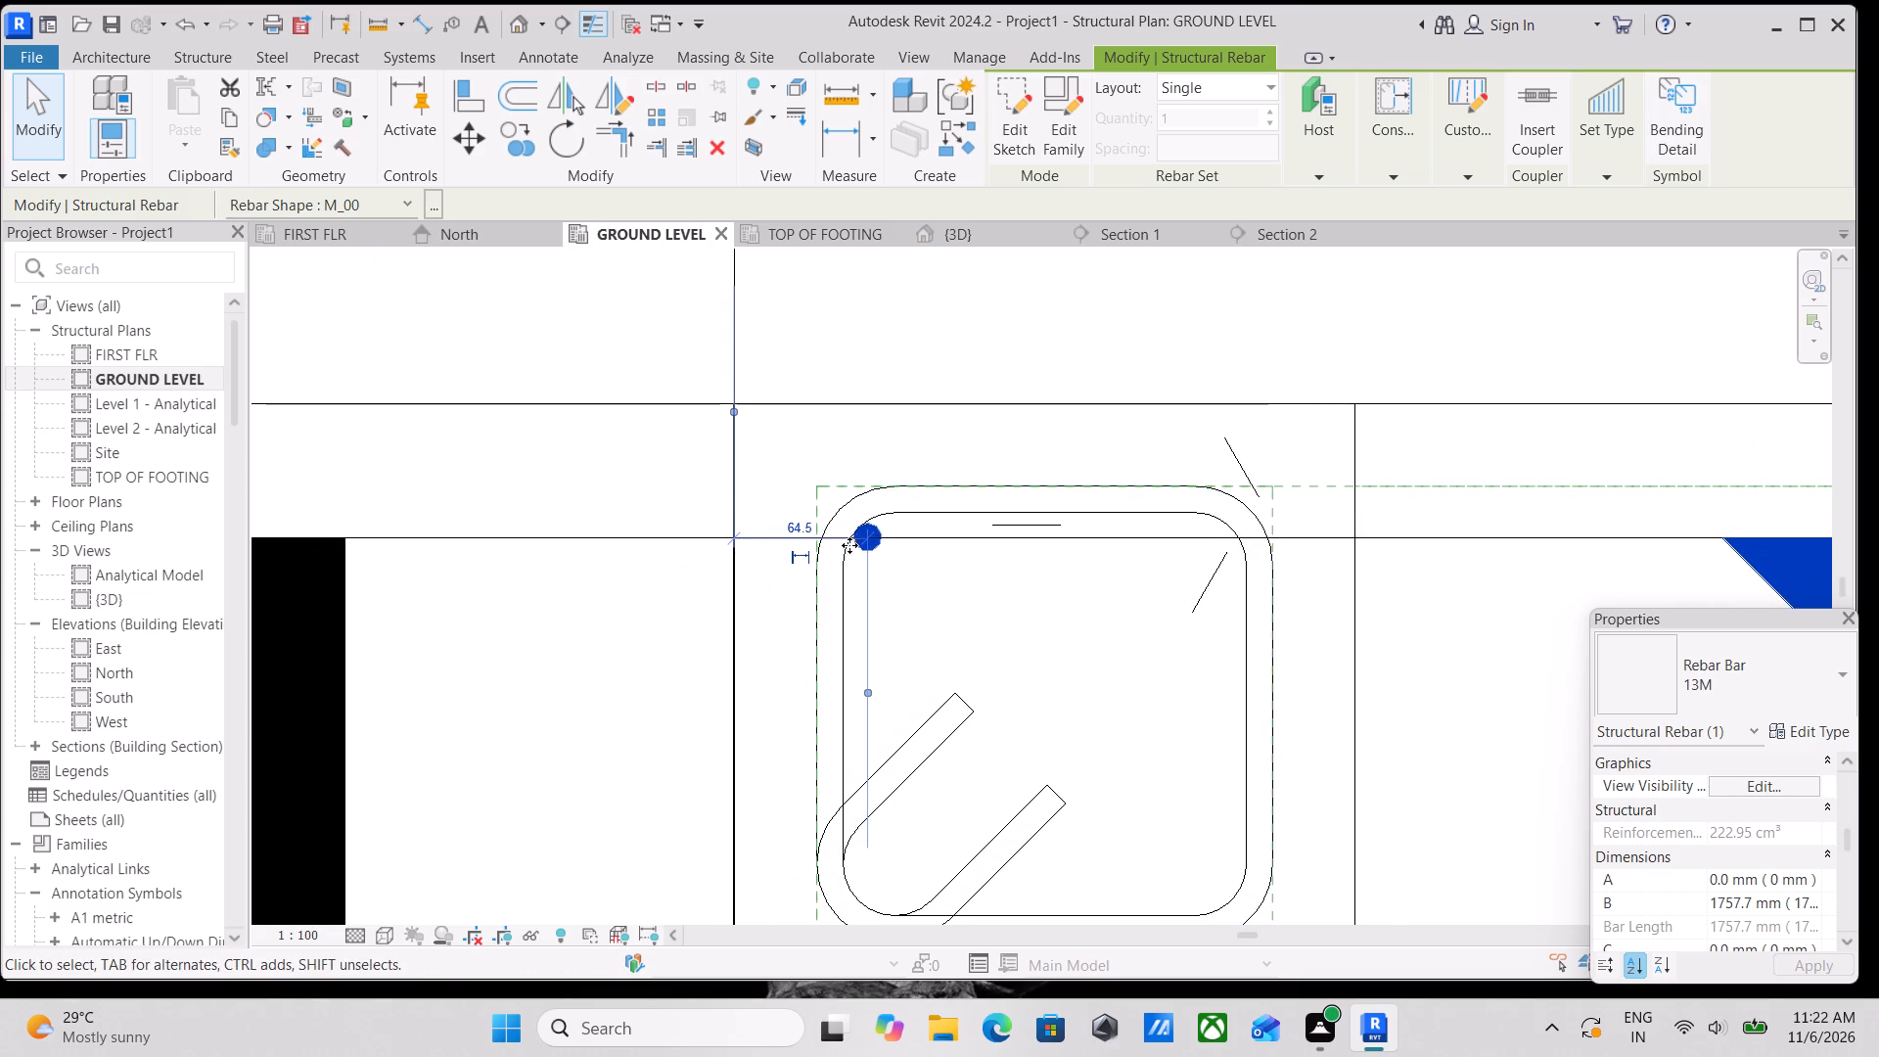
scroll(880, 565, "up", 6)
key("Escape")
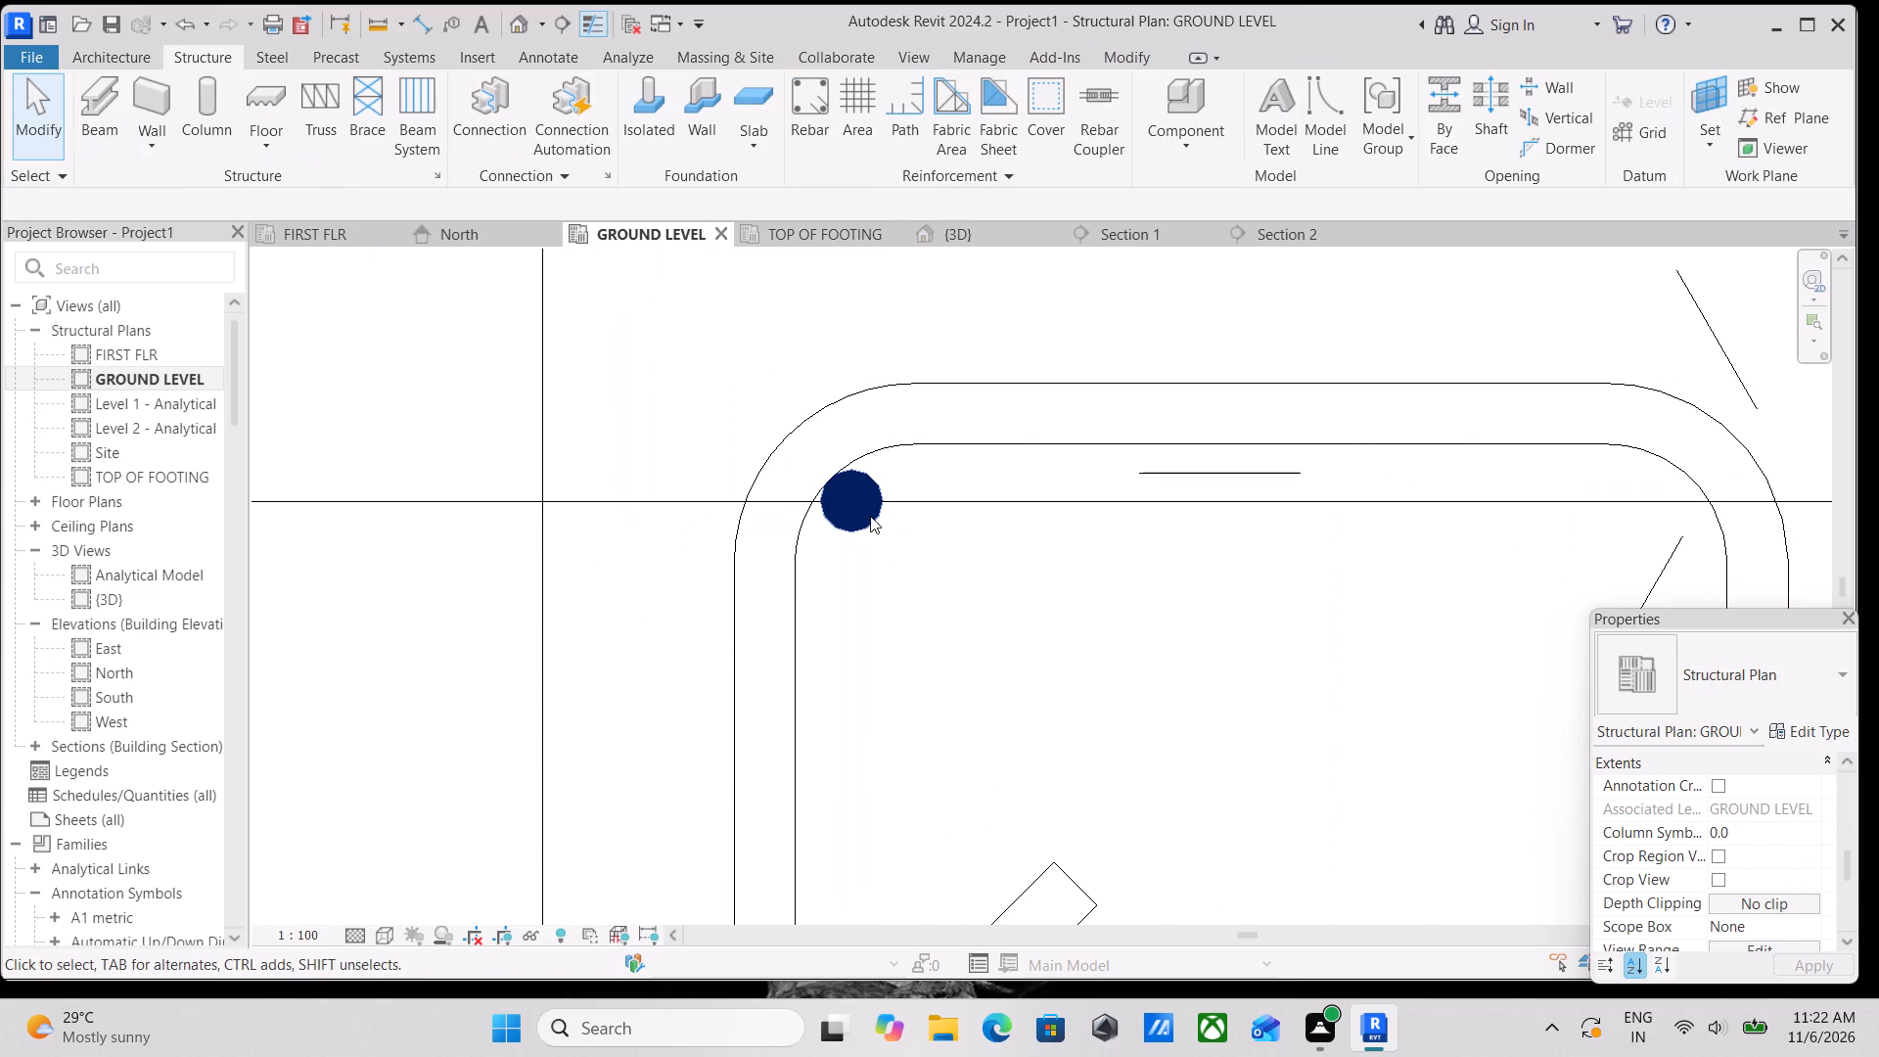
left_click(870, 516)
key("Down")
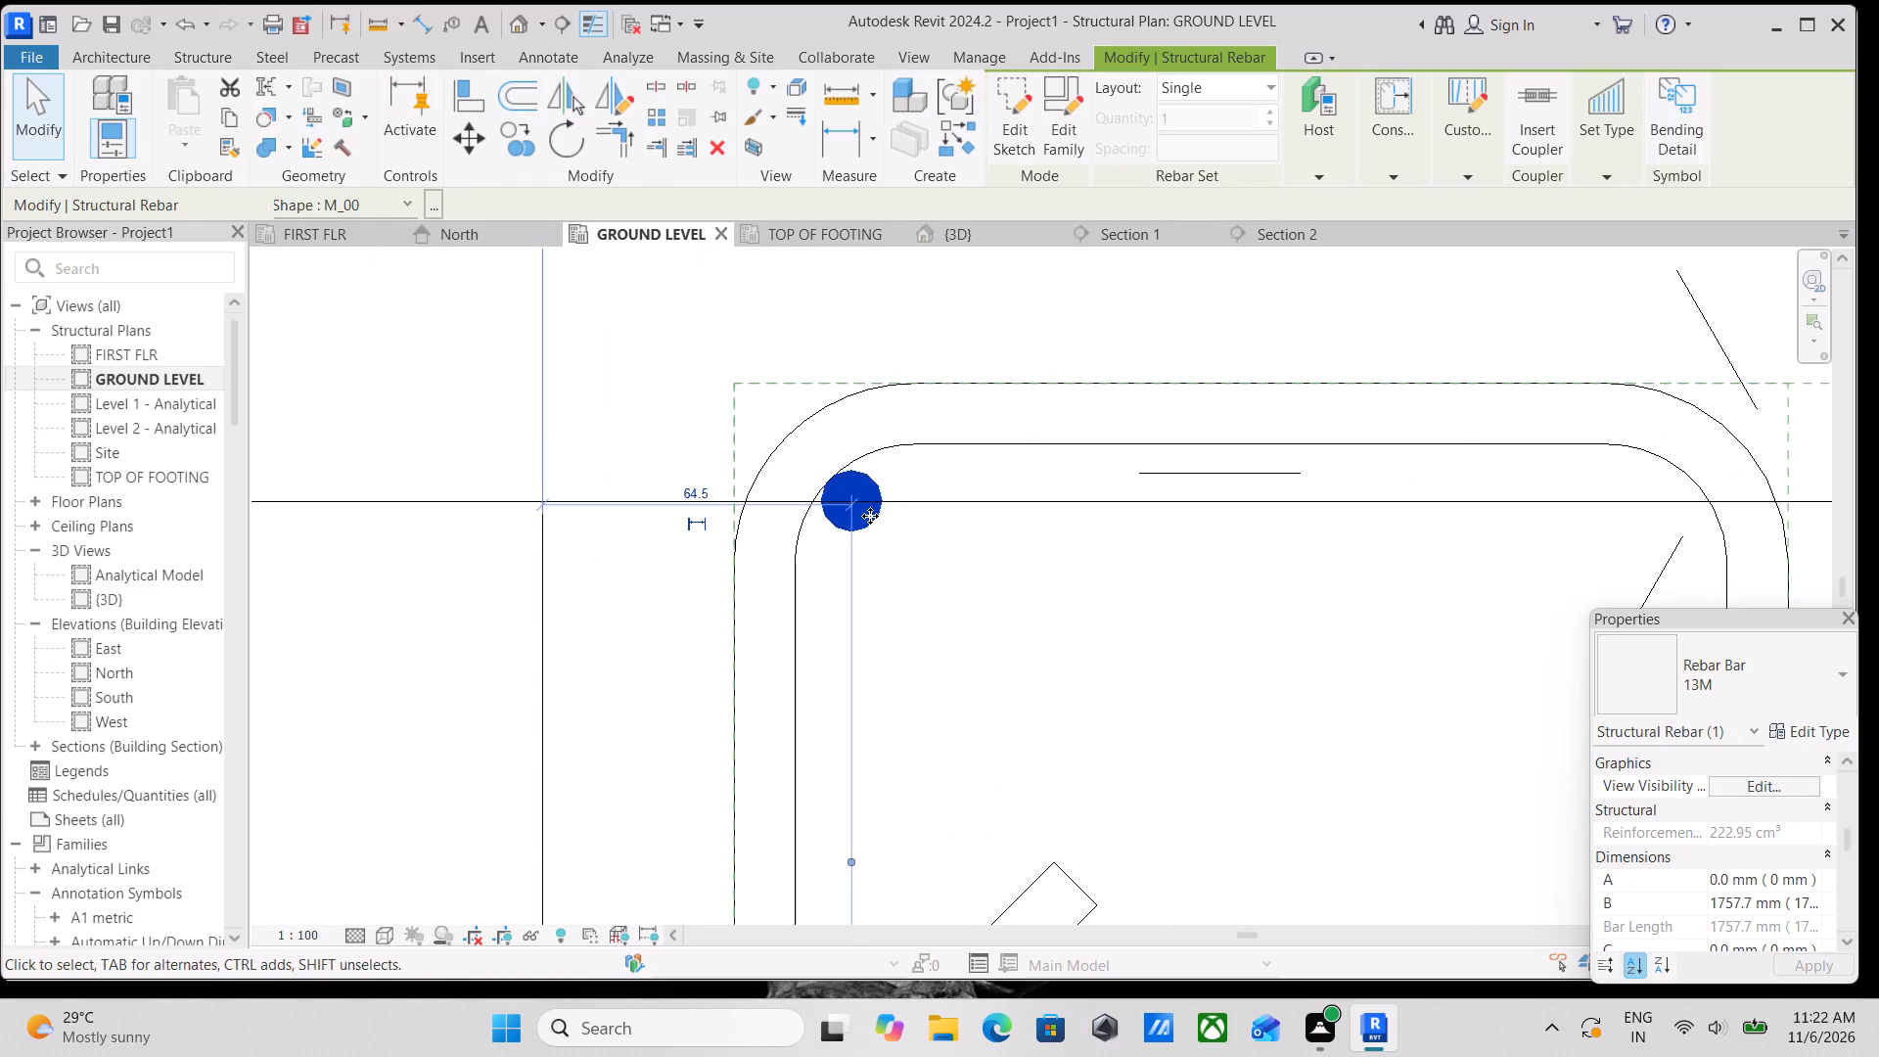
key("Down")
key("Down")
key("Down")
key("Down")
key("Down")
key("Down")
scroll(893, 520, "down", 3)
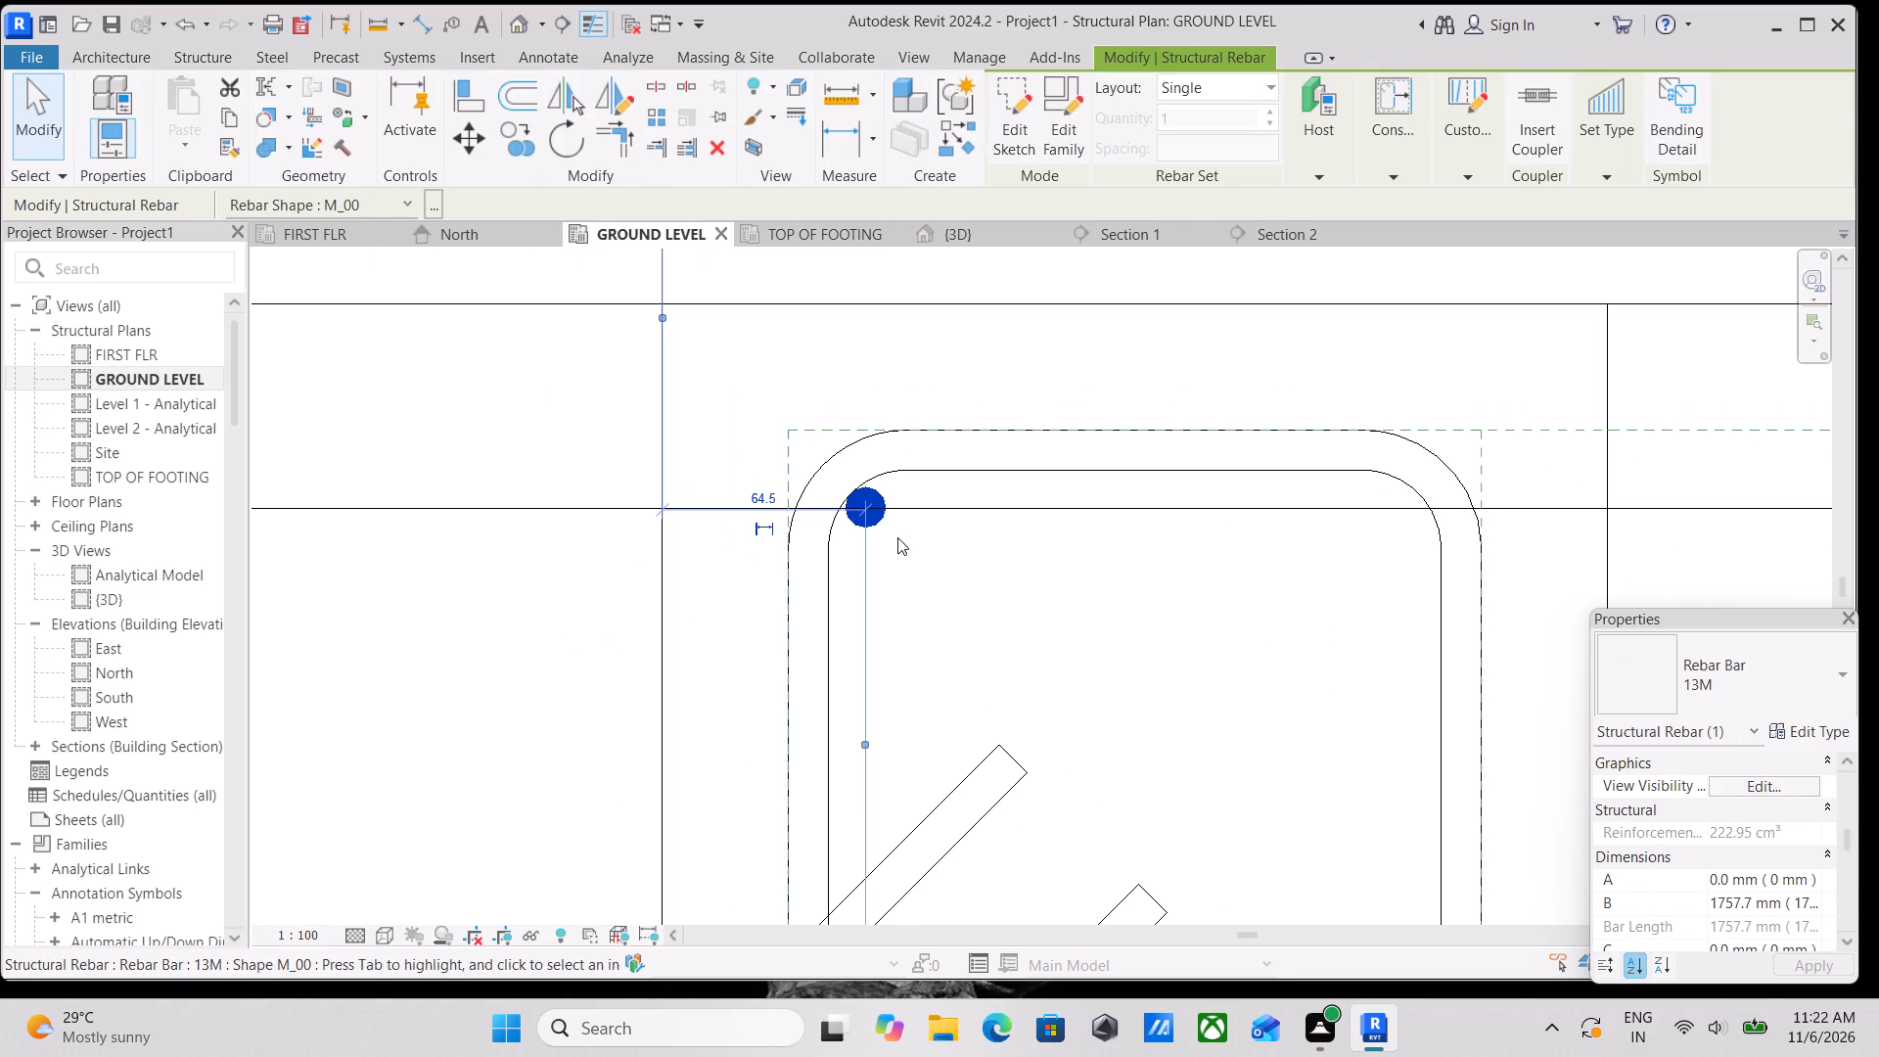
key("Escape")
Open the A1 column's vertical bar sketch in the North elevation and draw a horizontal line about 896 mm long near the footing's bottom.
left_click(869, 516)
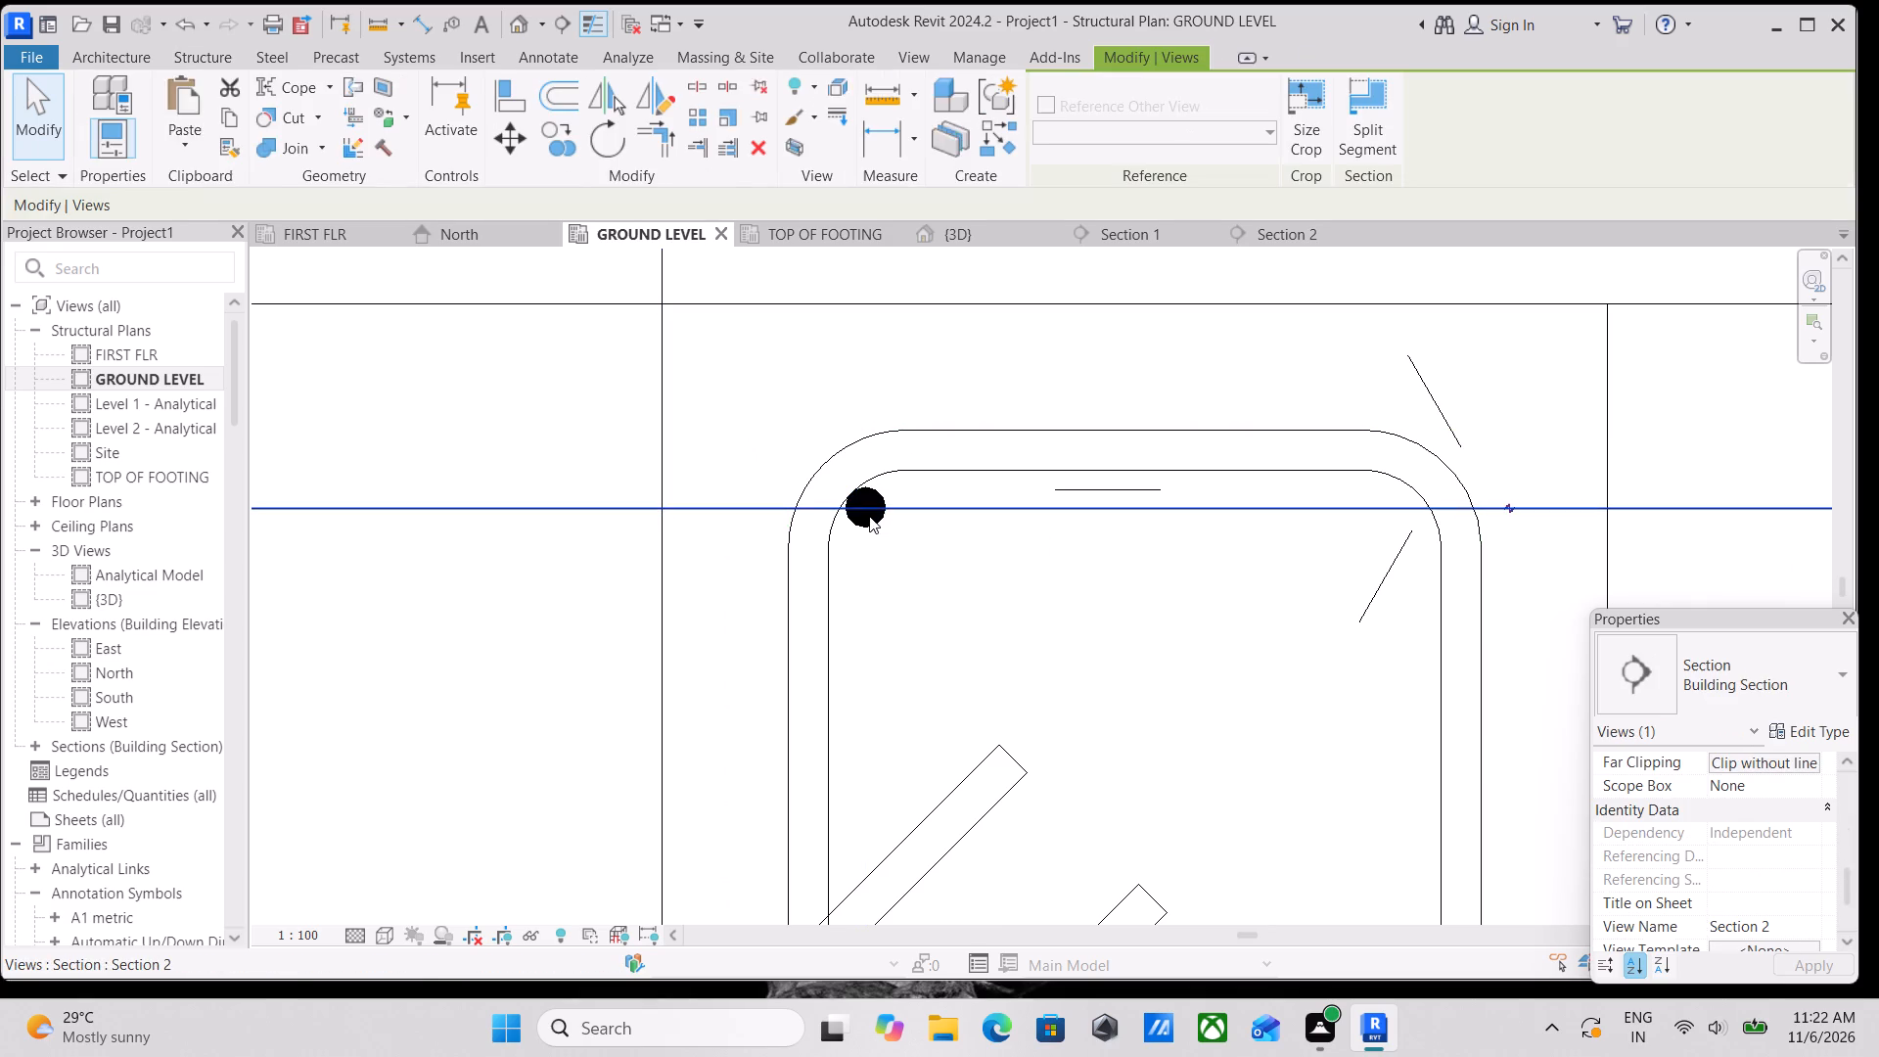
left_click(867, 523)
double_click(867, 523)
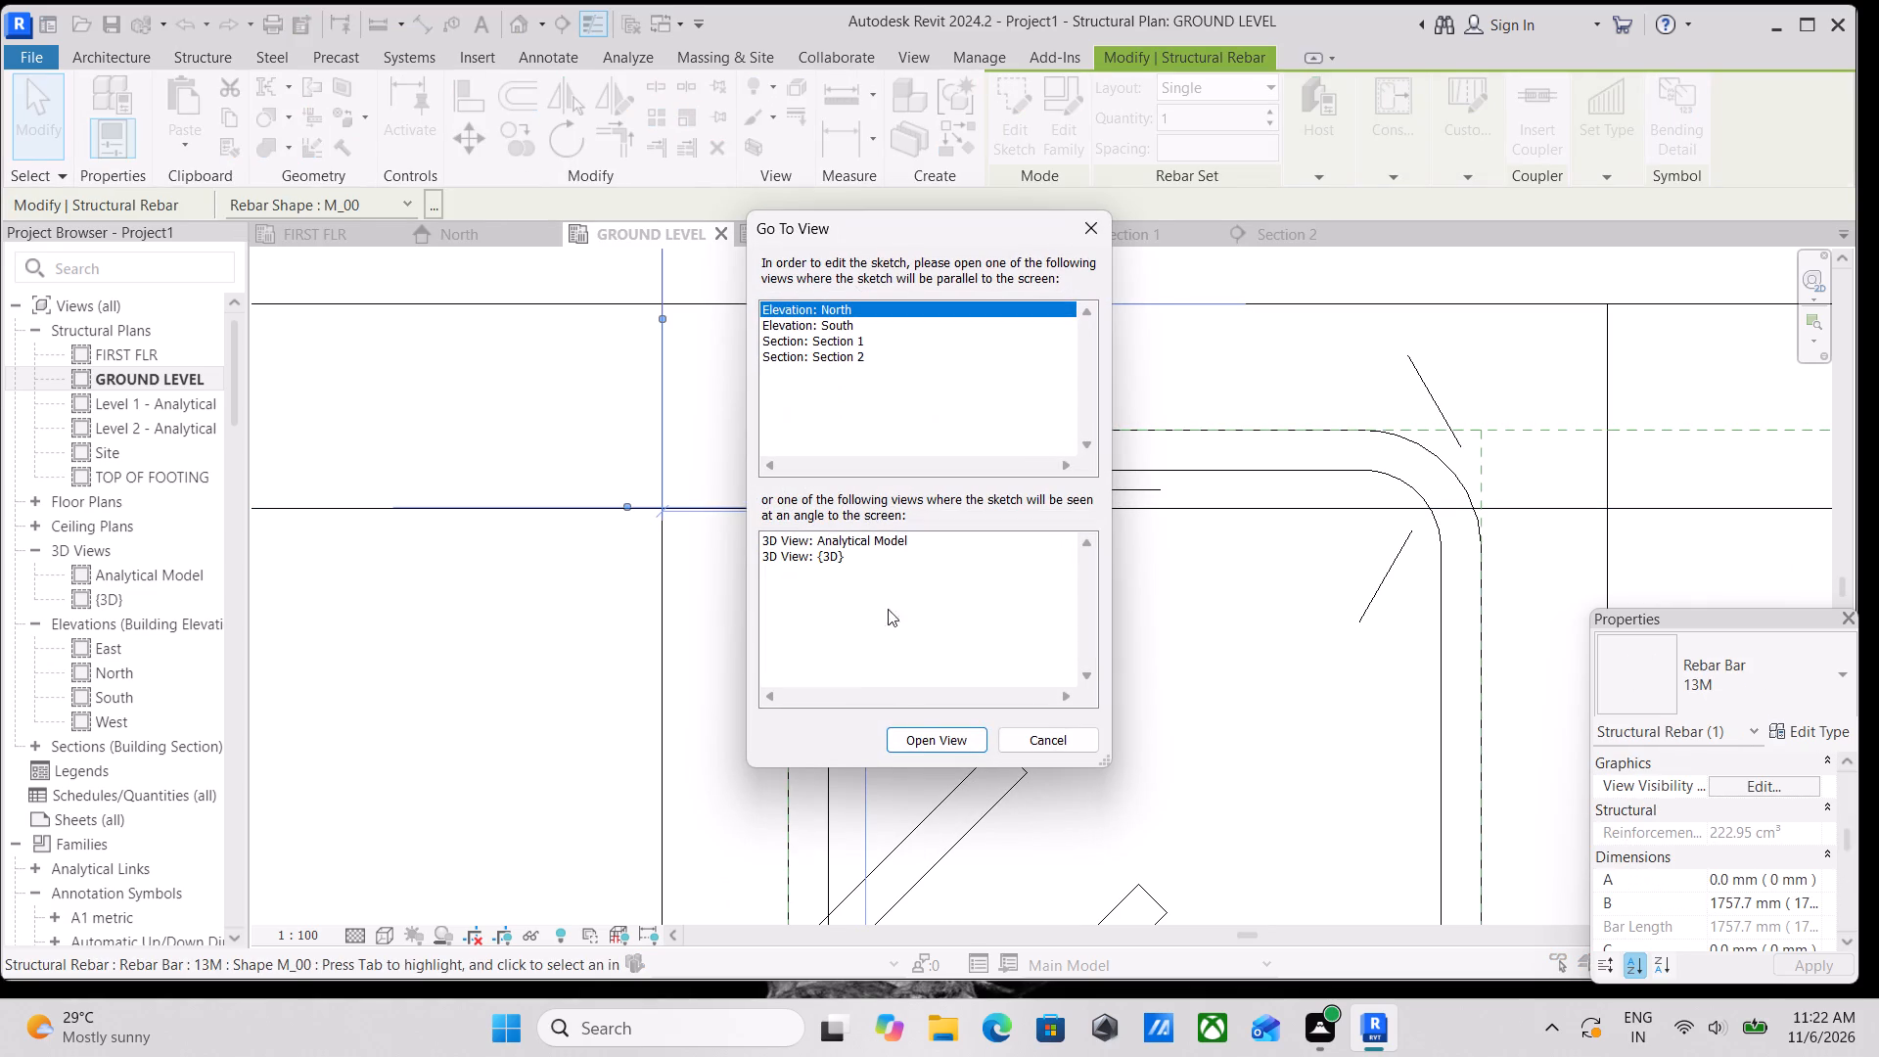
left_click(915, 739)
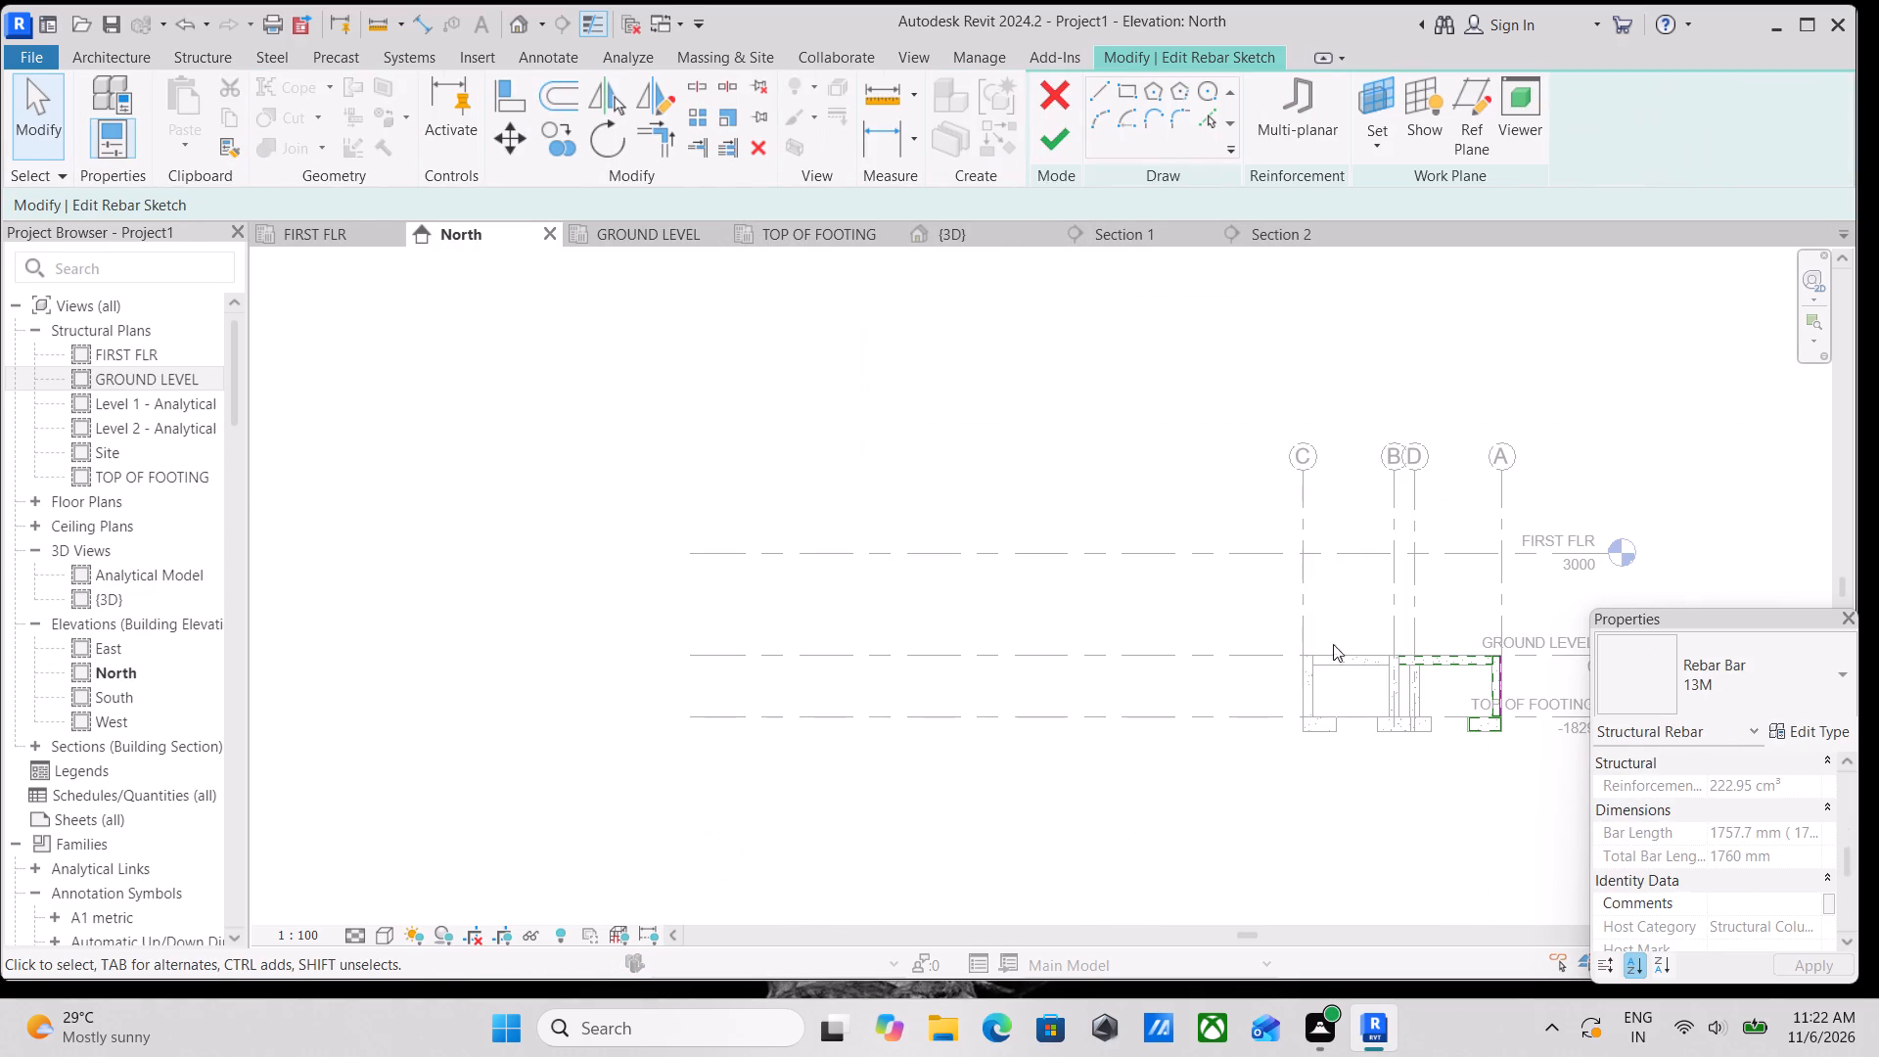
scroll(1647, 794, "up", 6)
scroll(1526, 682, "up", 12)
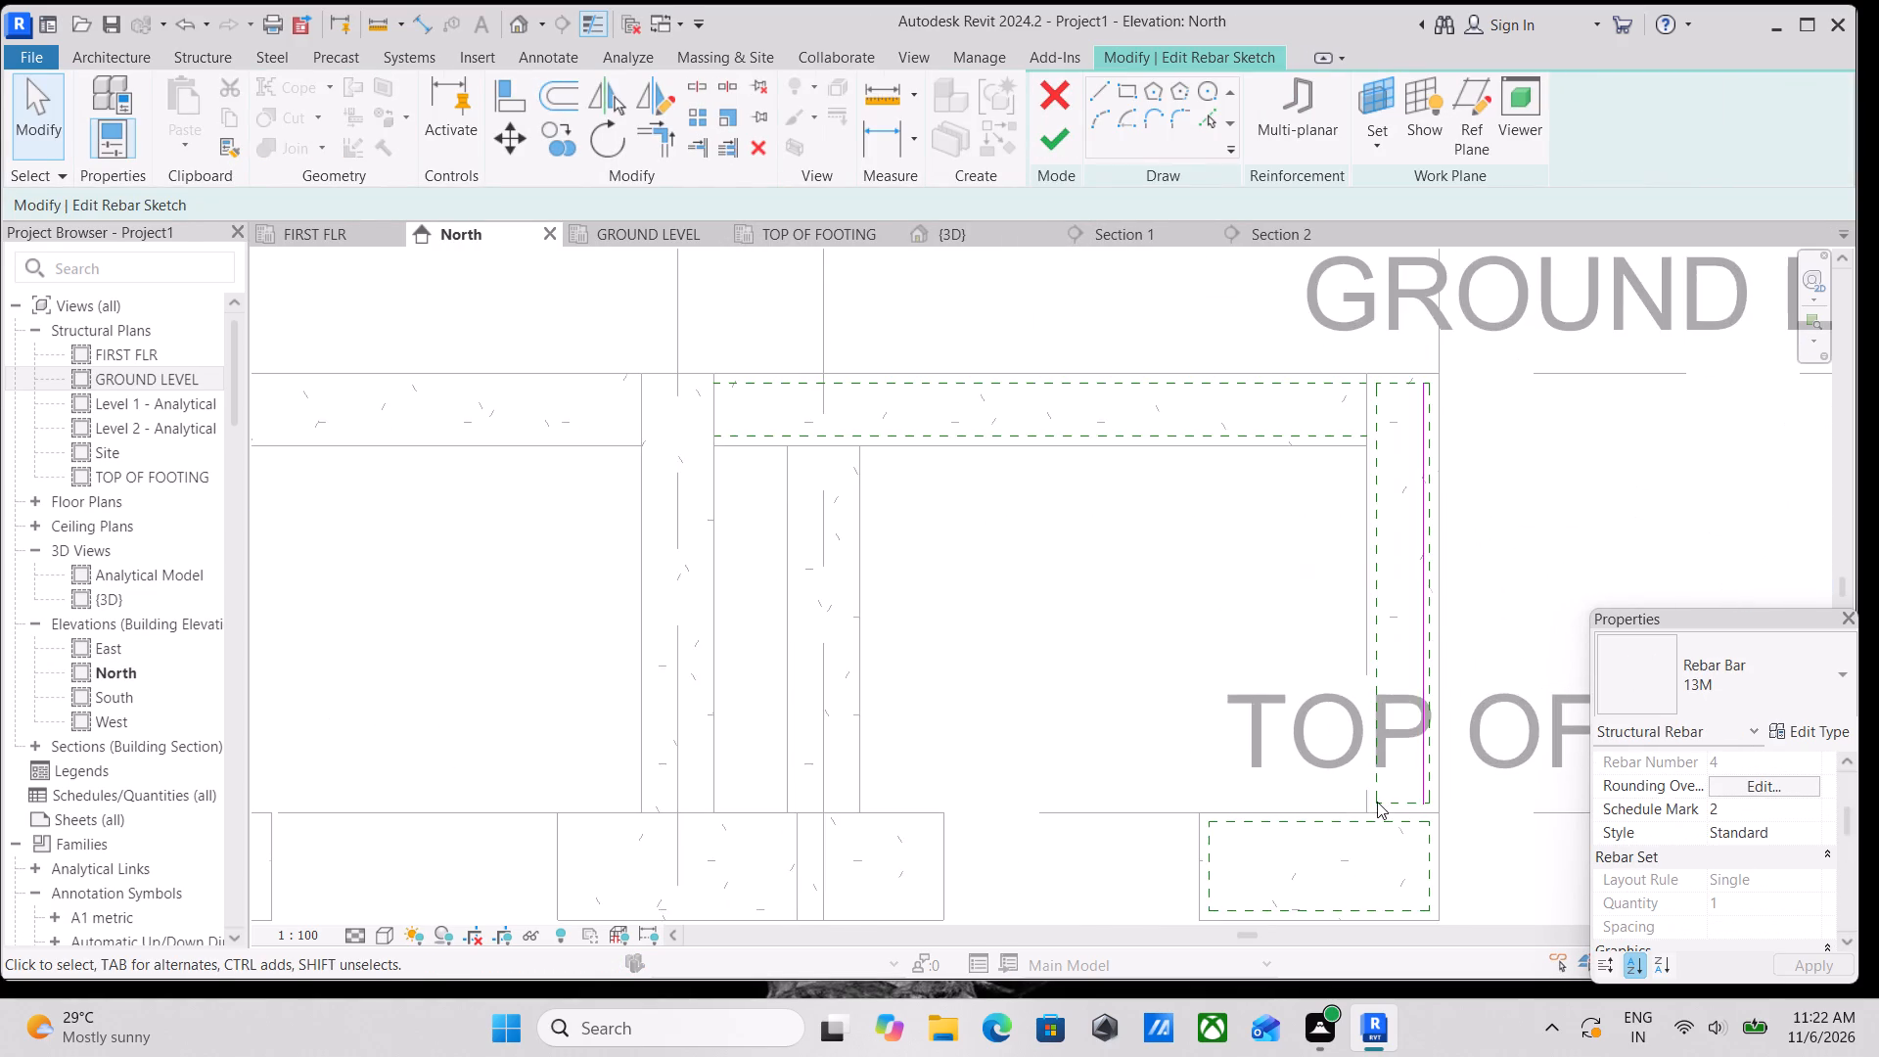
middle_click_drag(1377, 802, 1439, 672)
scroll(1403, 713, "up", 4)
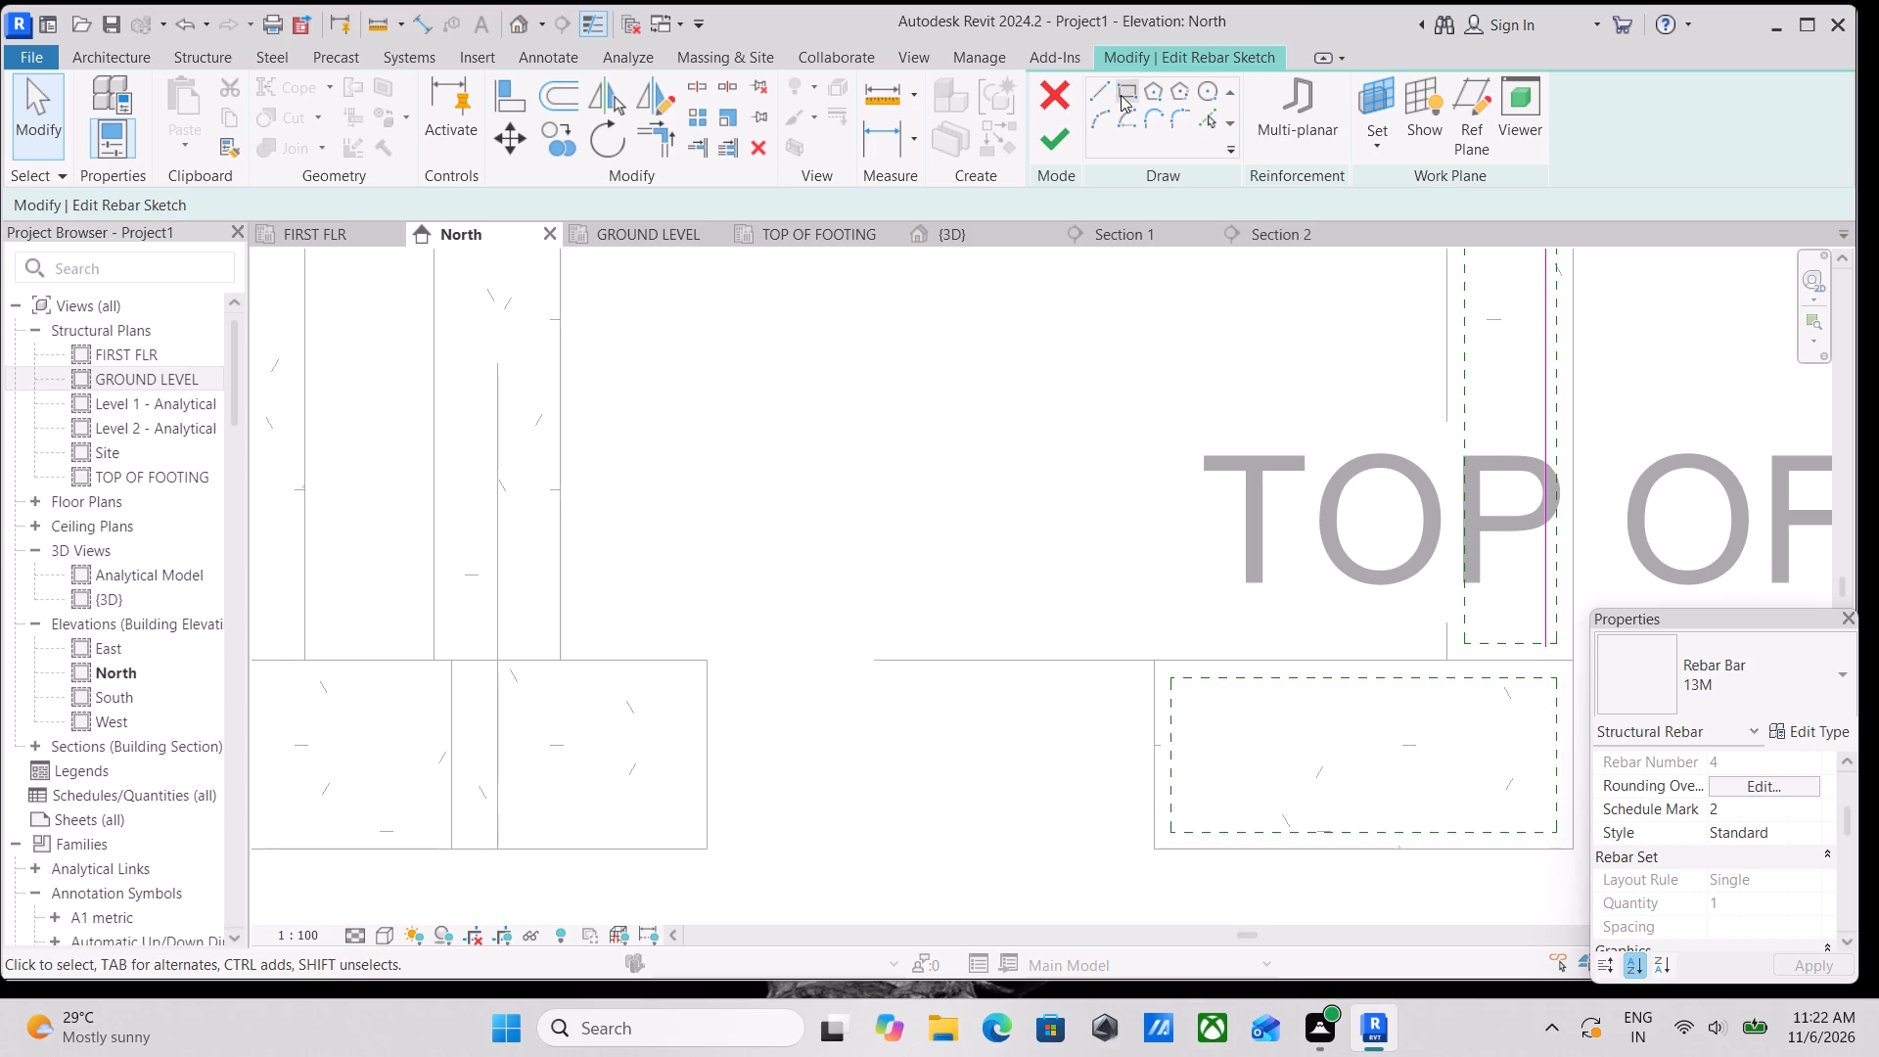
left_click(1107, 92)
middle_click_drag(1446, 752, 1203, 730)
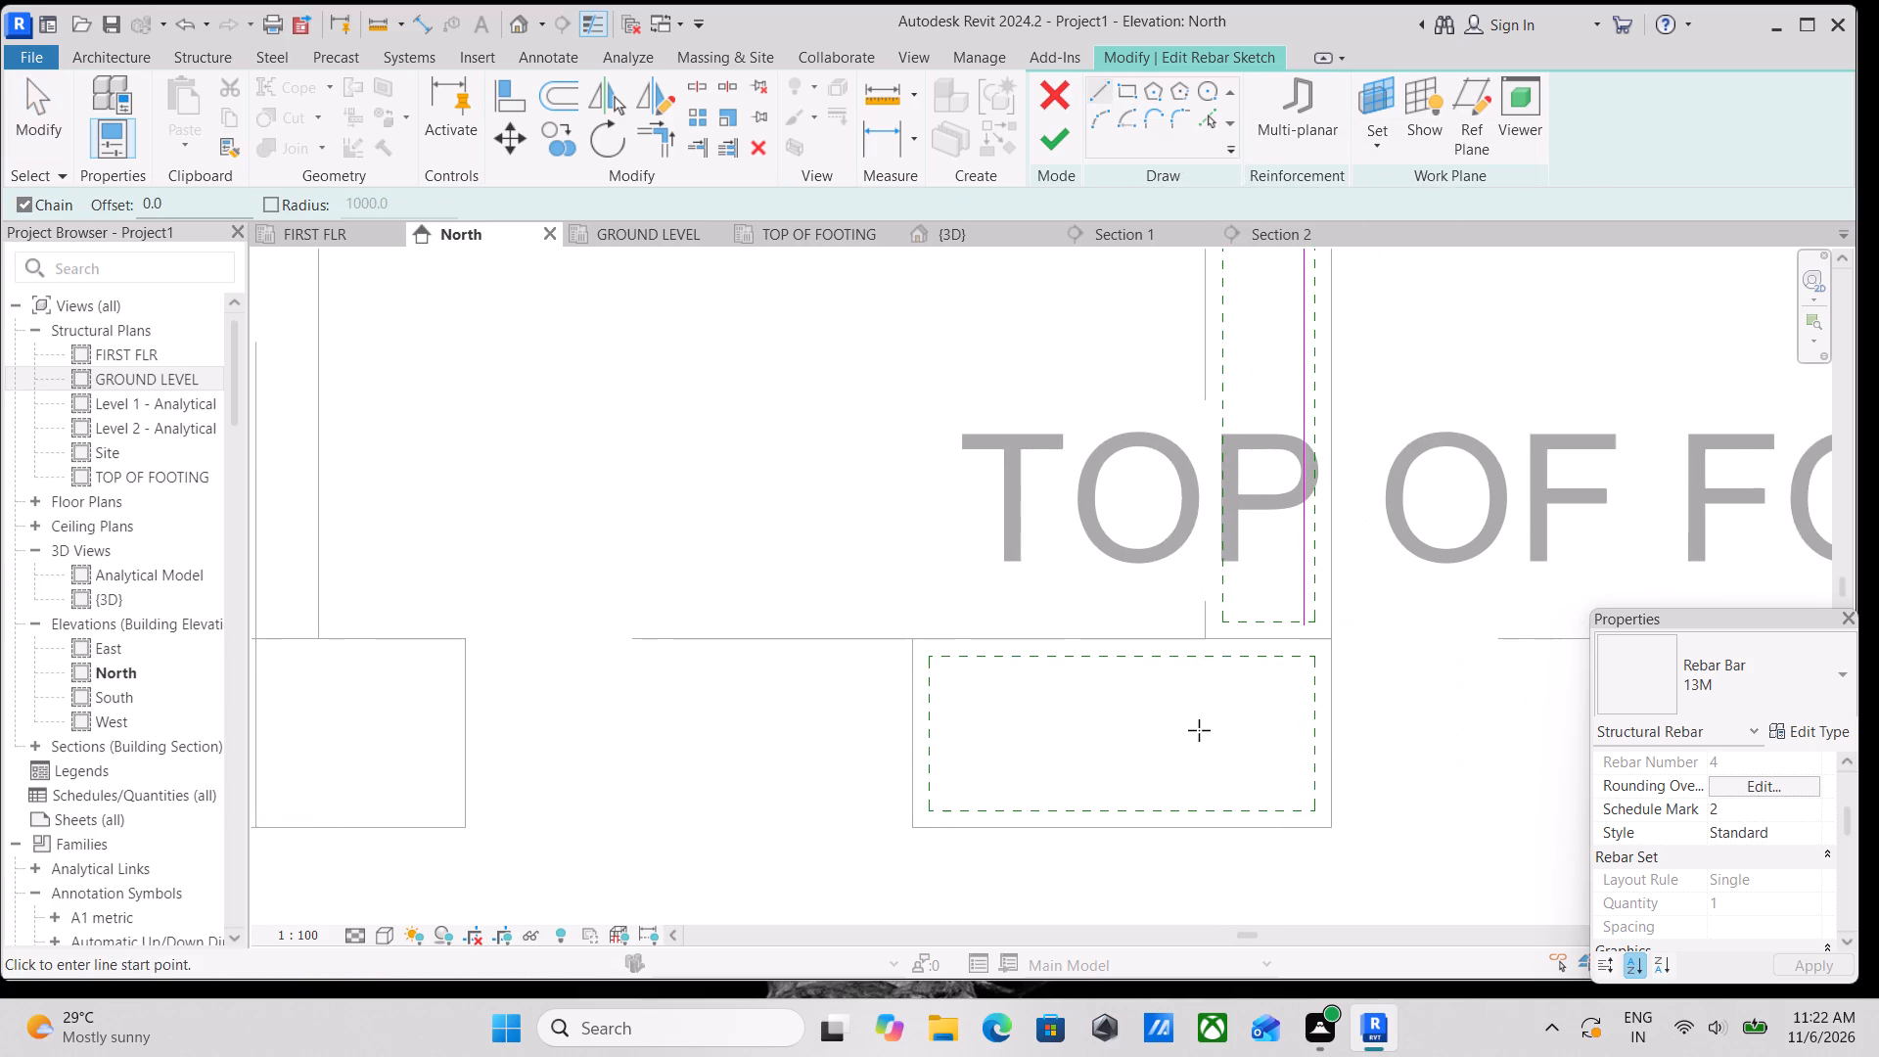
scroll(1095, 774, "up", 4)
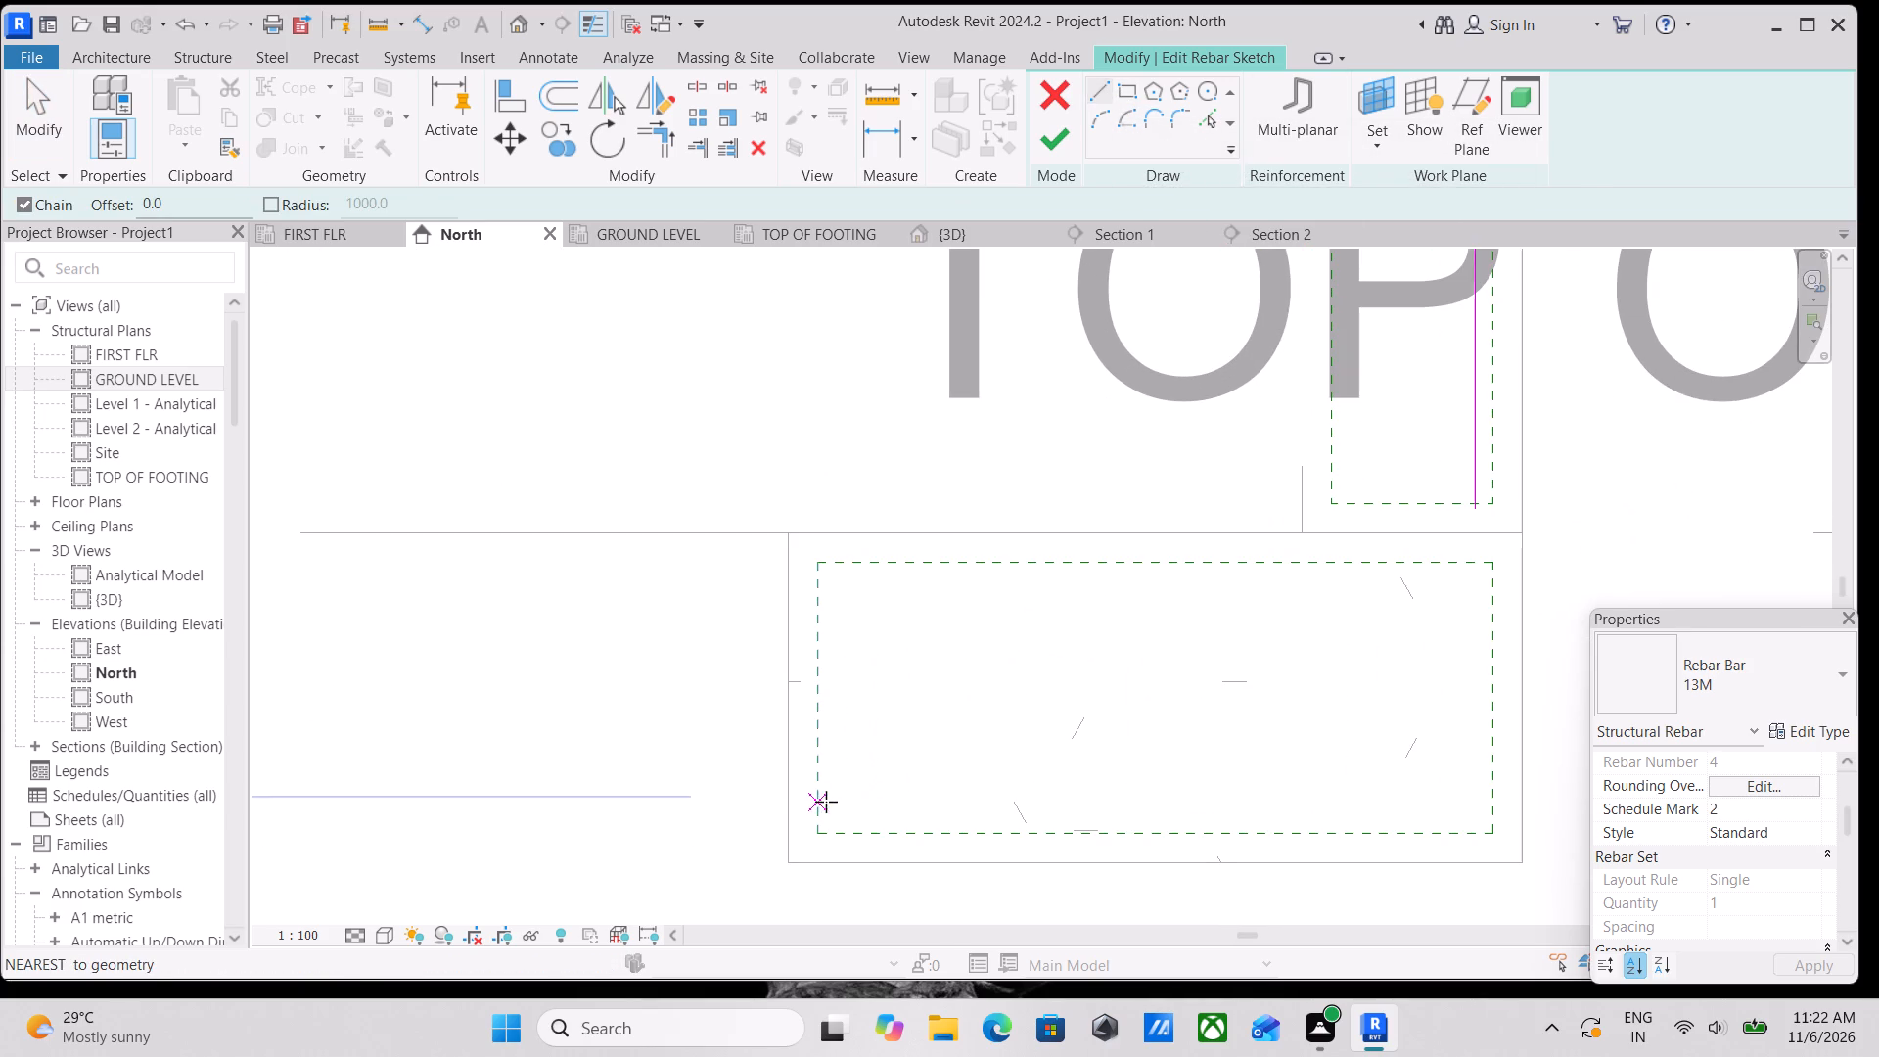
left_click(829, 799)
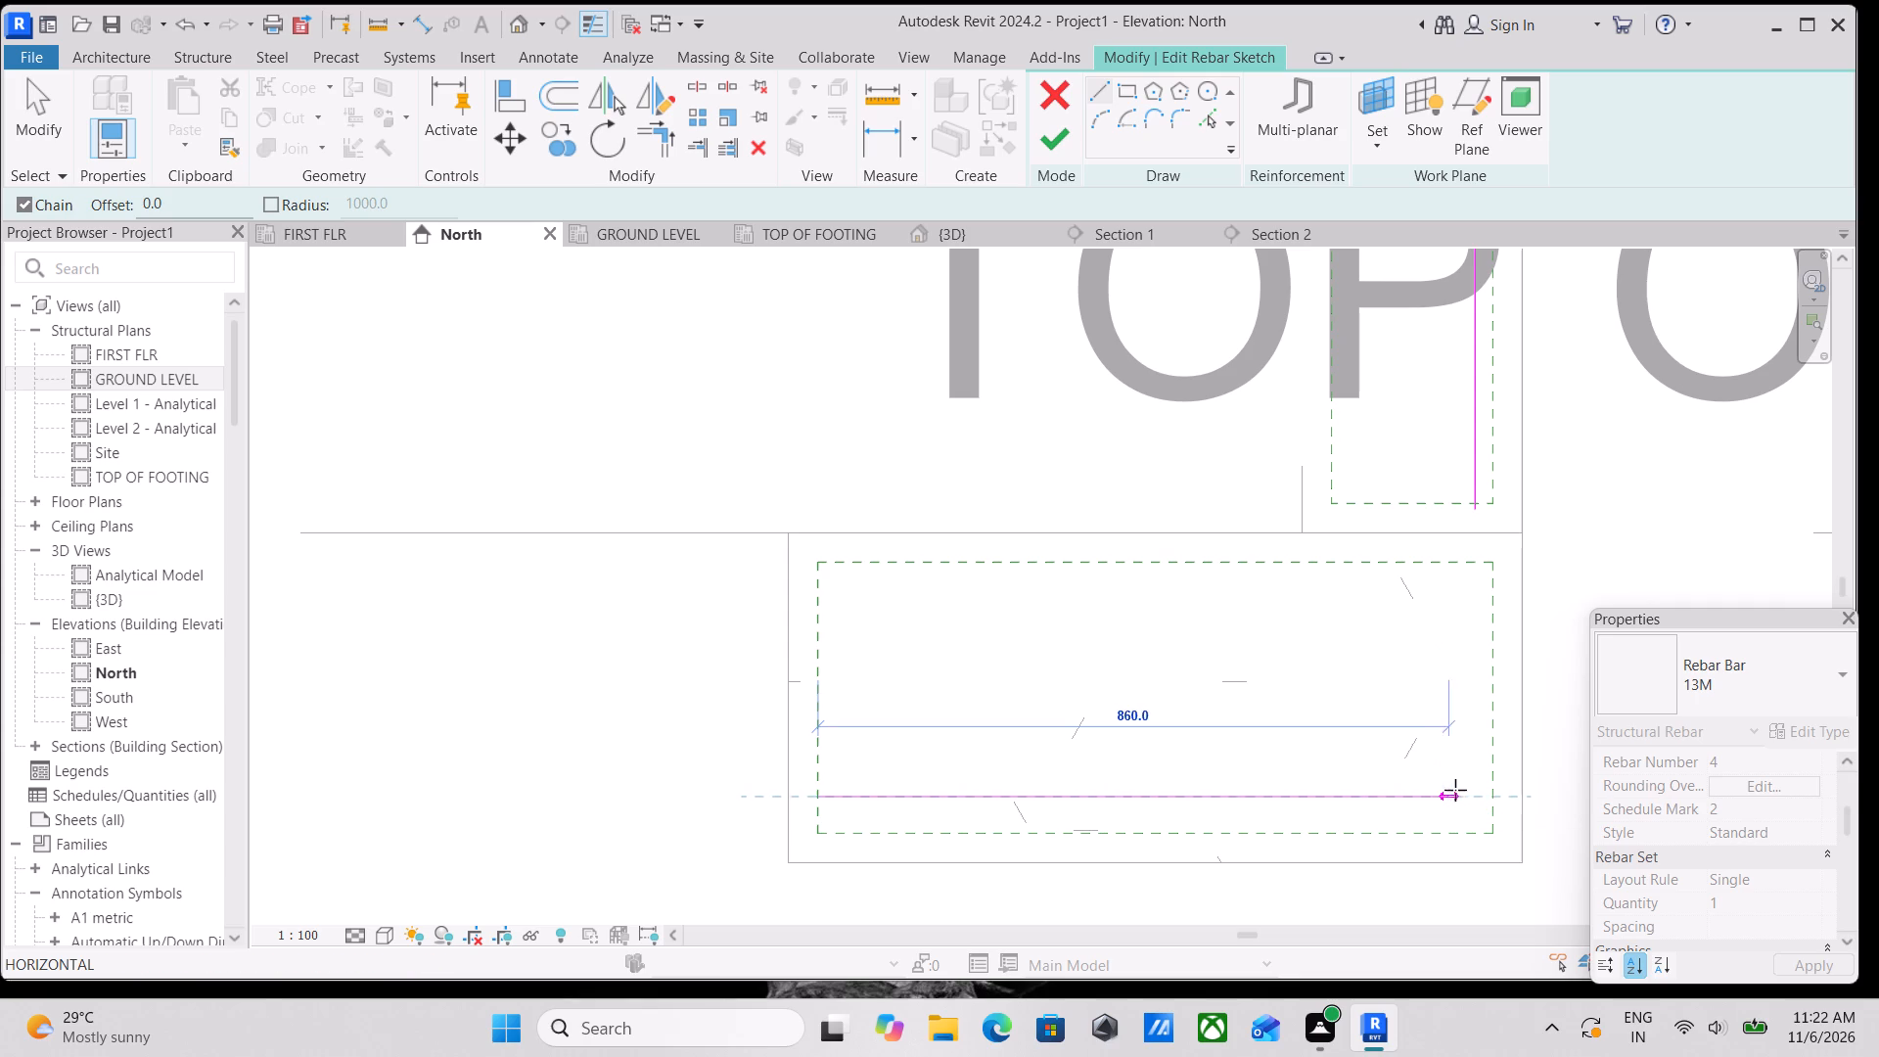
left_click(1465, 790)
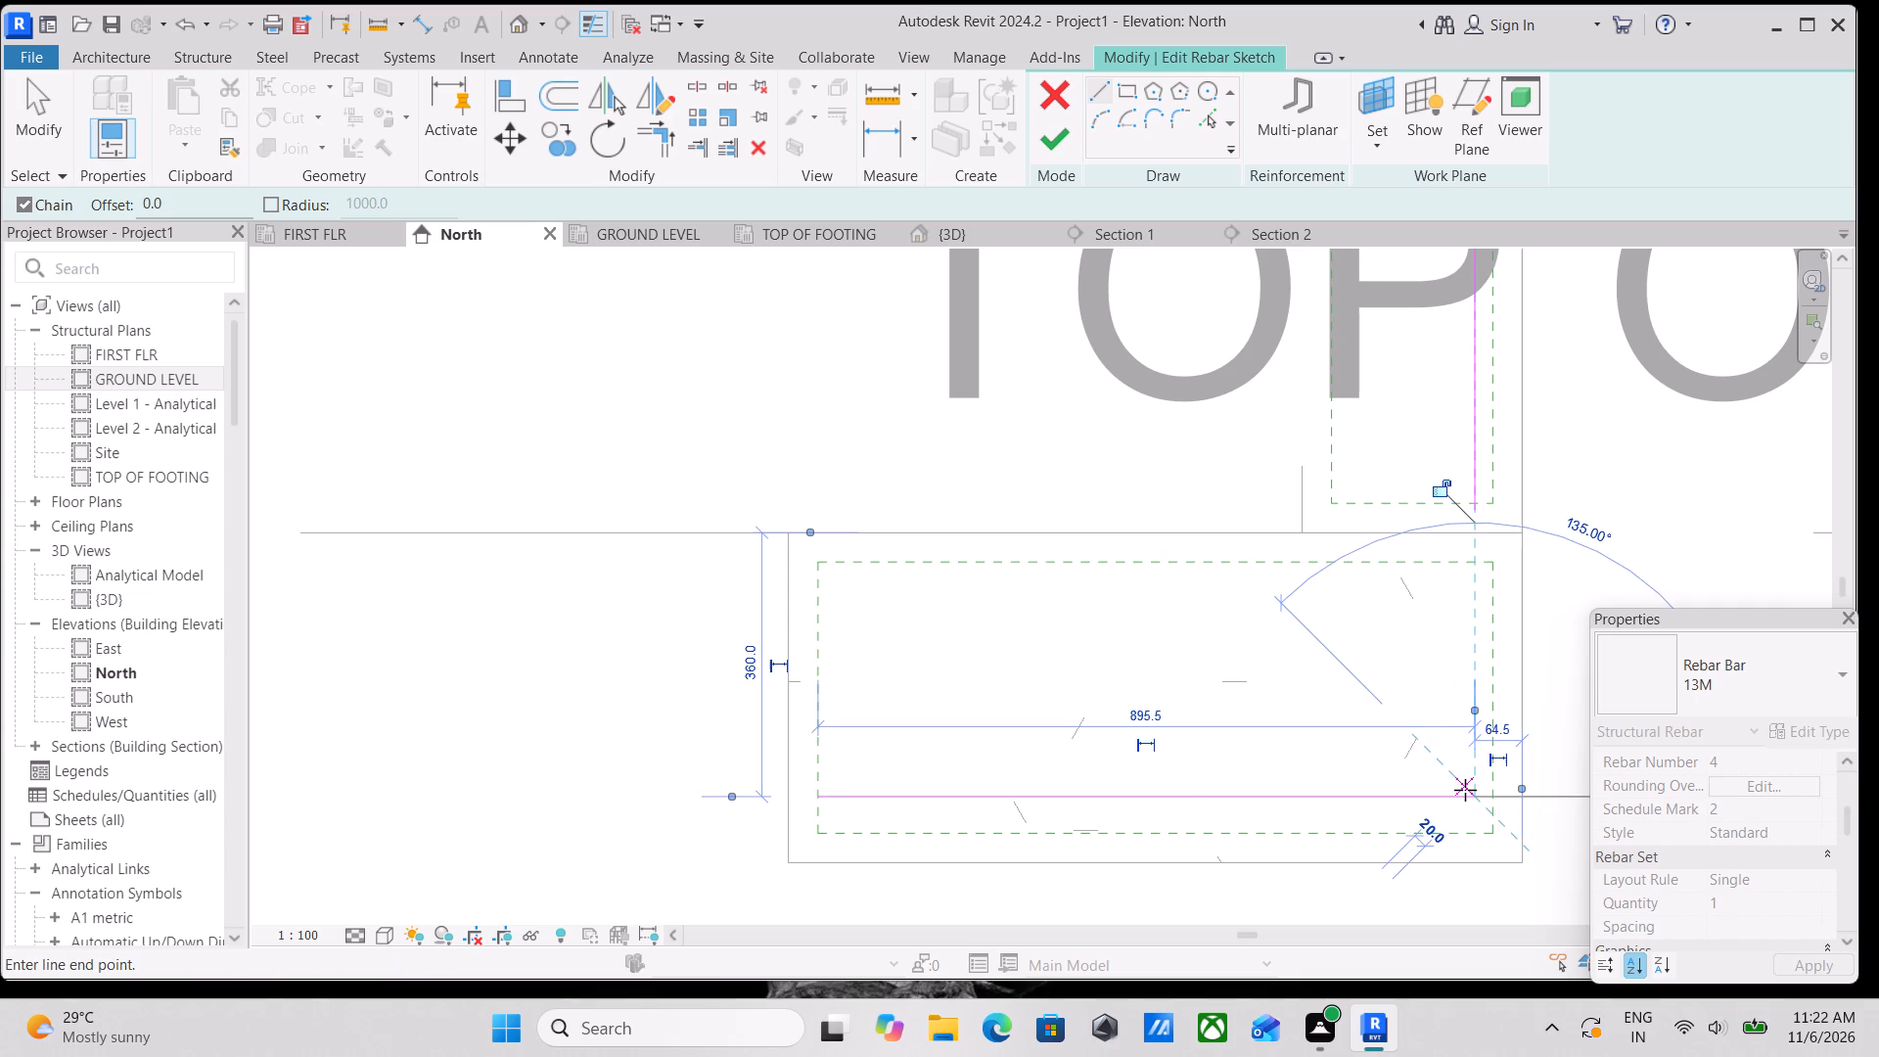
key("Escape")
scroll(1466, 735, "down", 2)
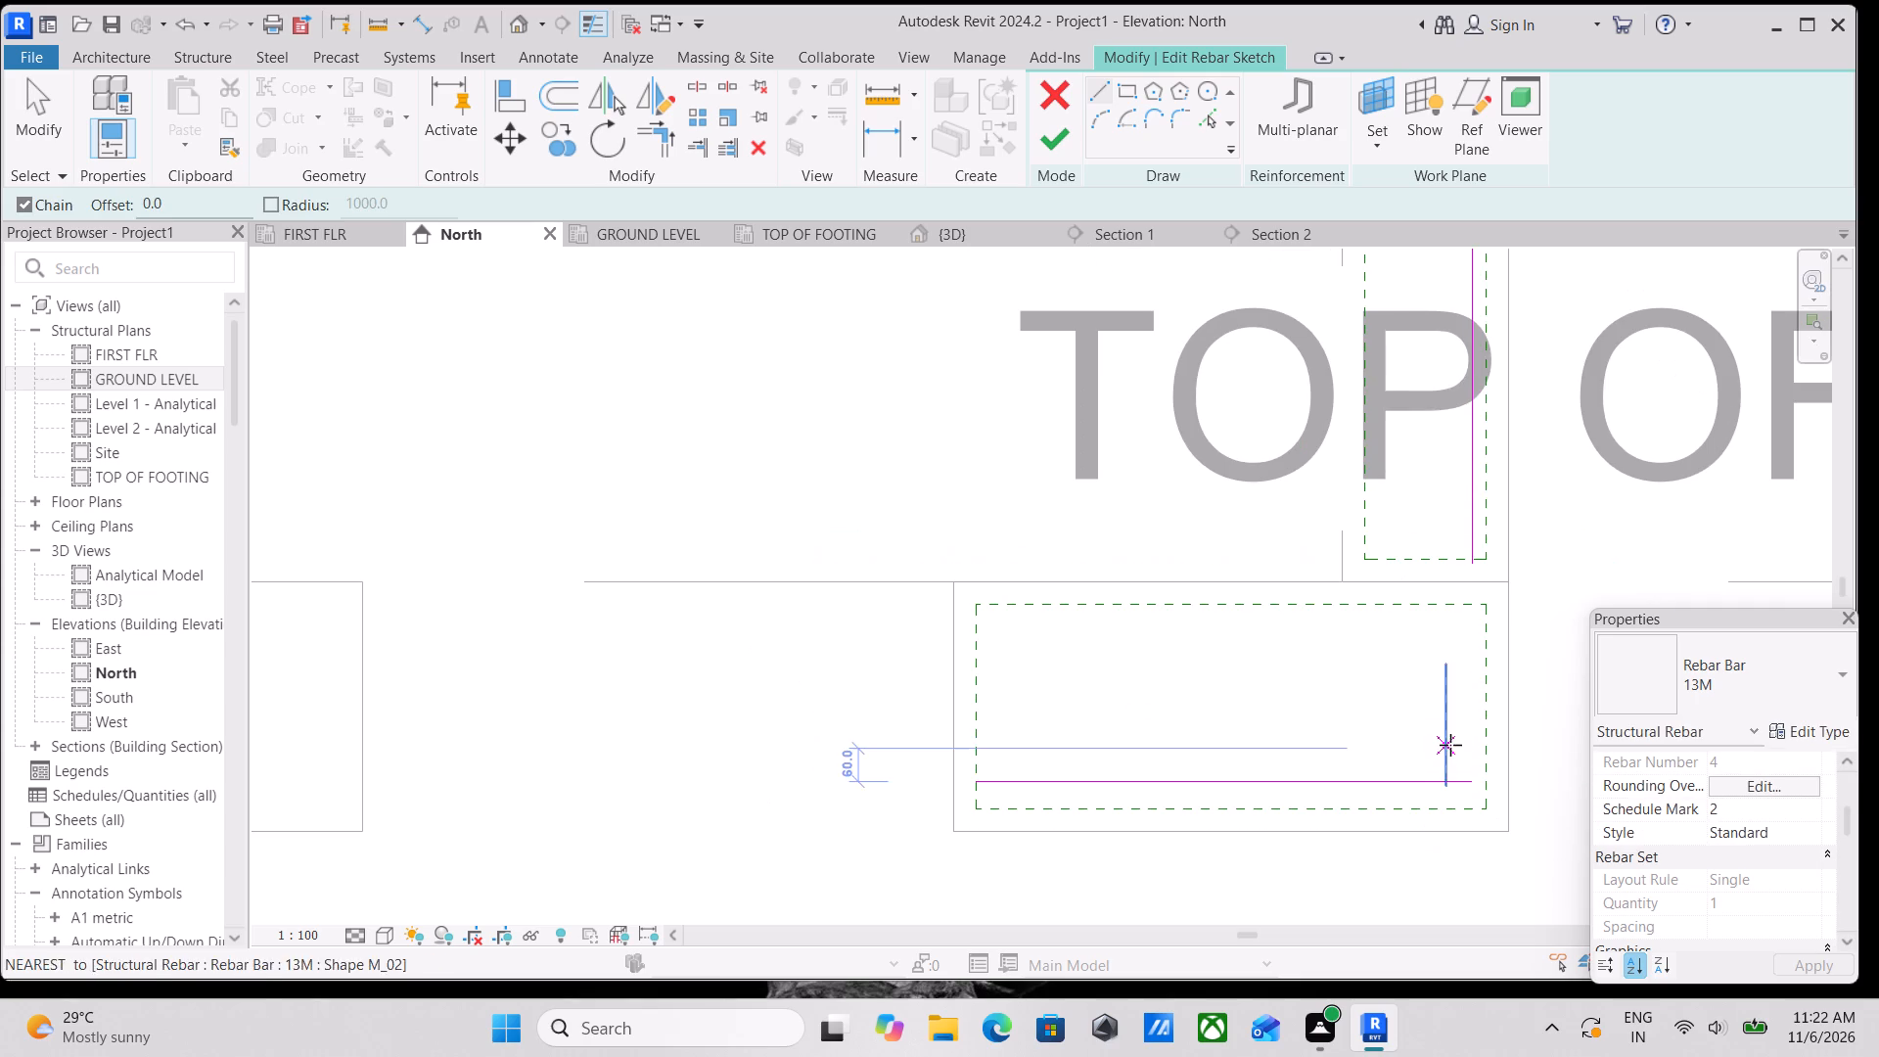
key("Escape")
Trim/extend the vertical bar line to meet the horizontal footing line at a corner, and finish the rebar sketch.
type("TR")
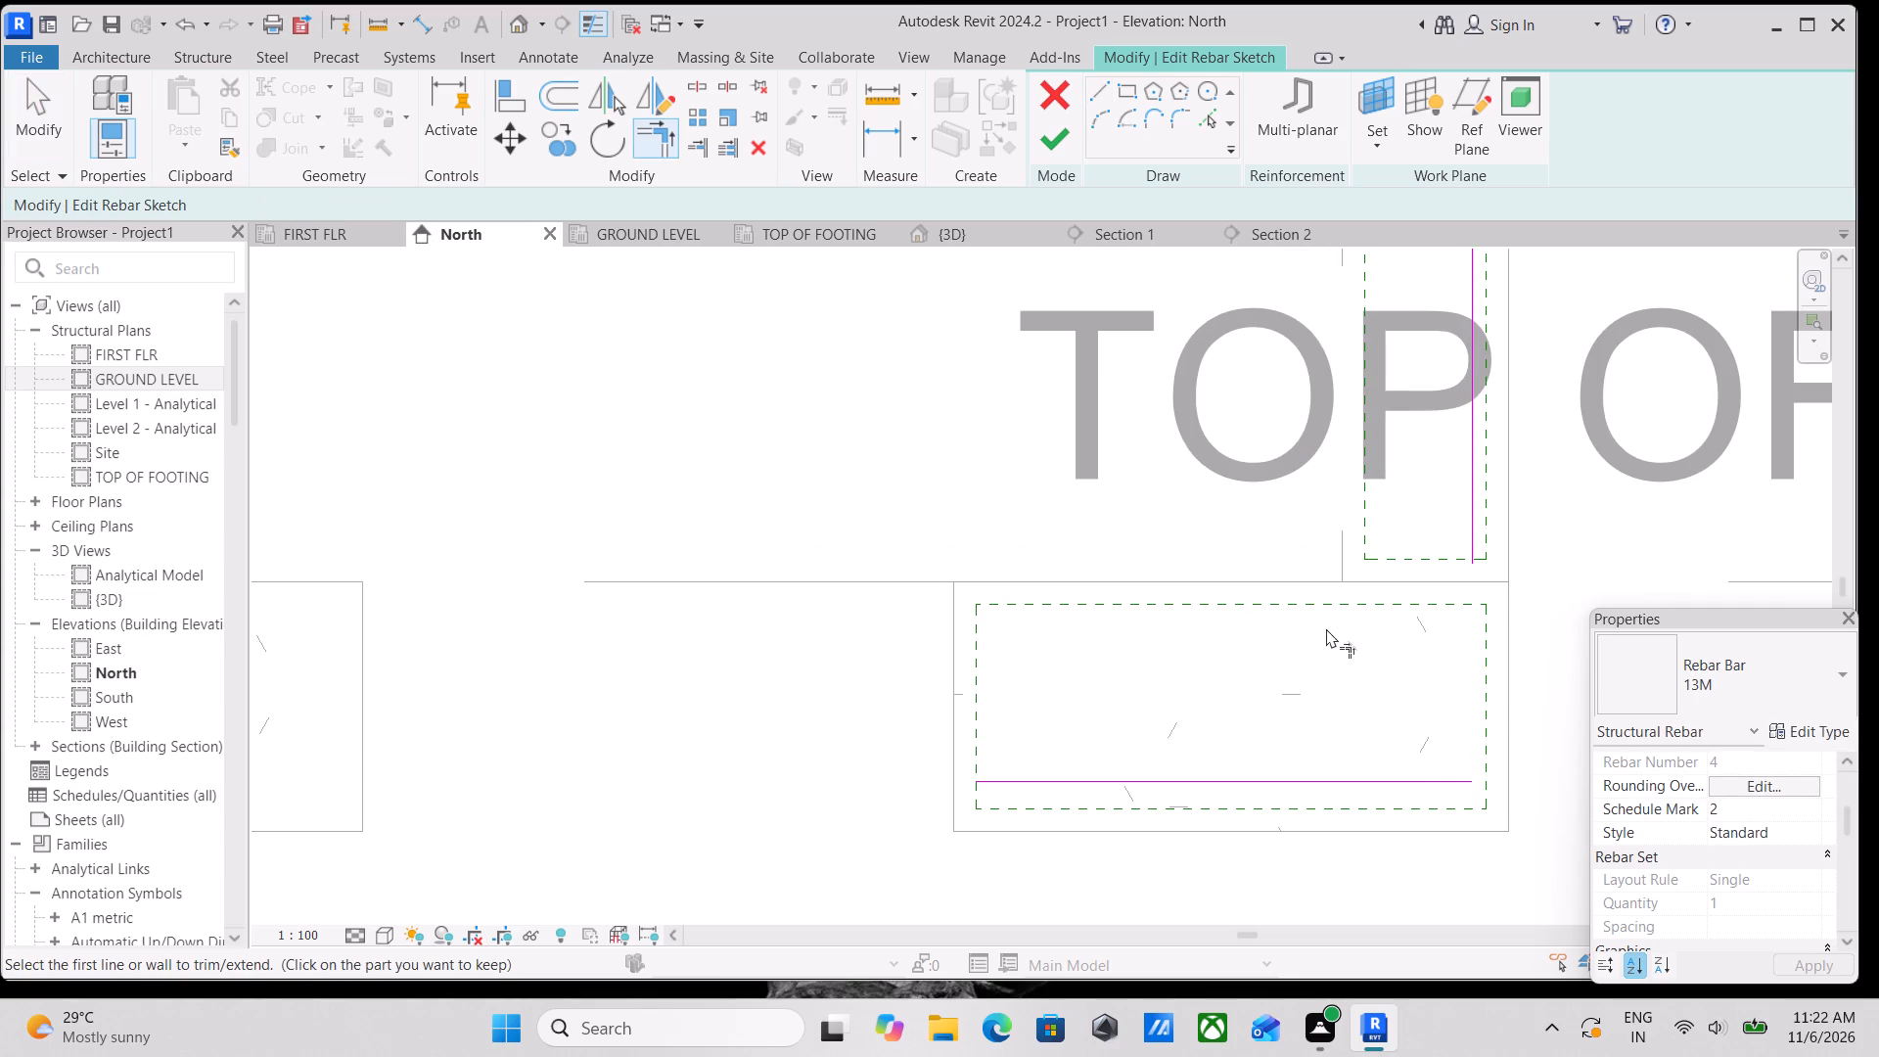
left_click(1475, 518)
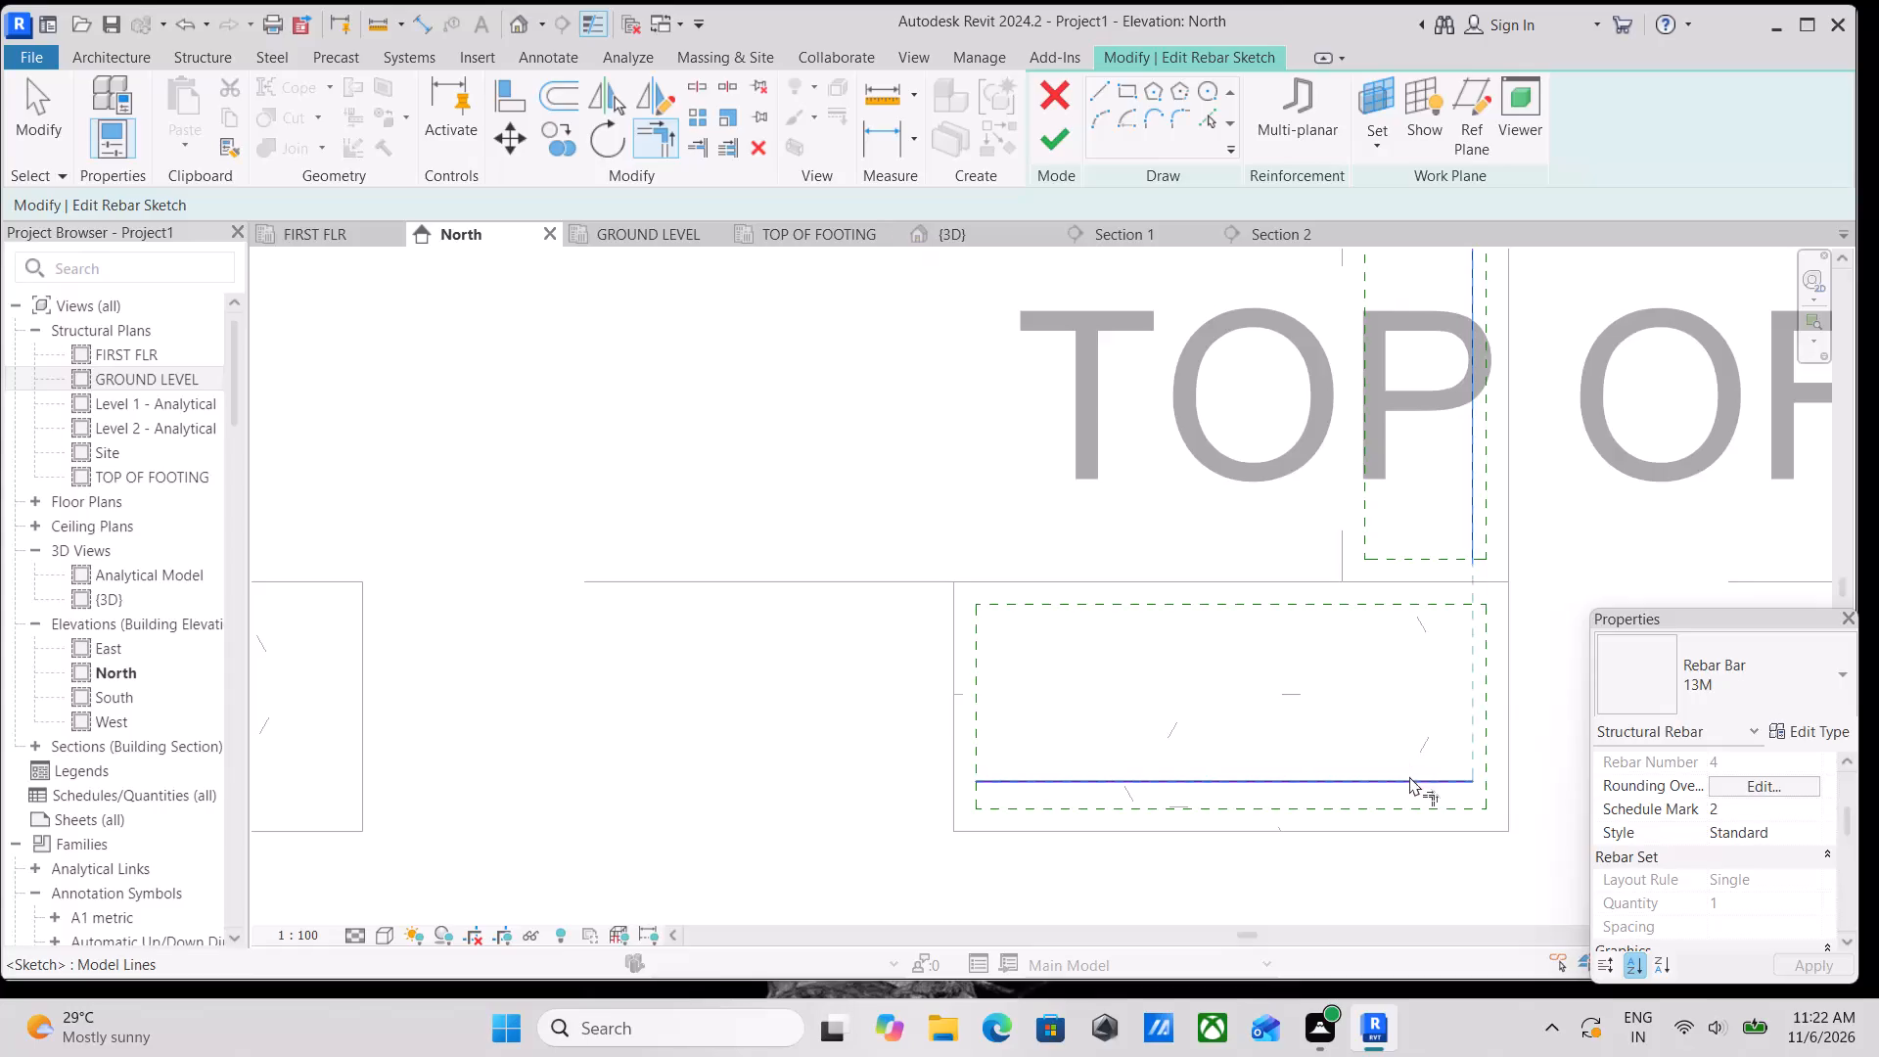
left_click(1409, 776)
scroll(1393, 604, "down", 2)
middle_click(1393, 604)
left_click(1054, 136)
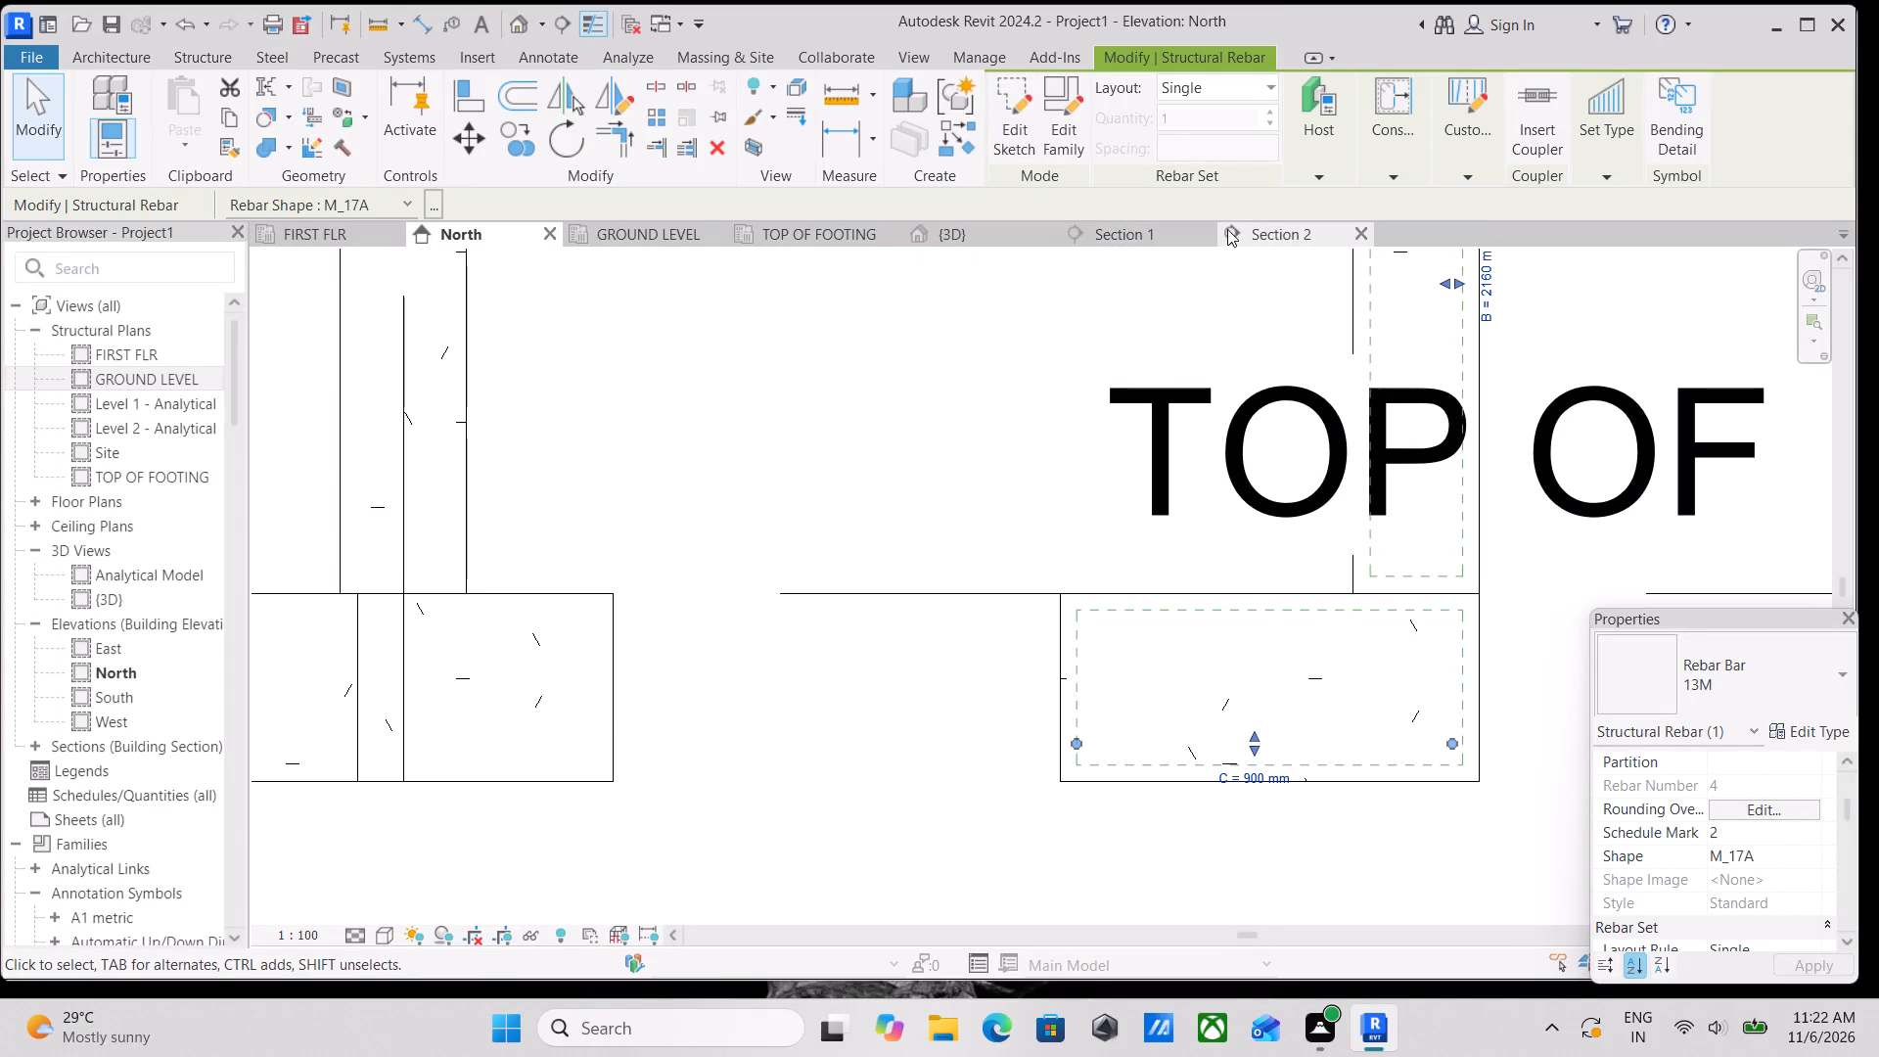
Check the L-shaped bar at the A1 column and footing in Section 2, Section 1 and the {3D} view.
left_click(1300, 236)
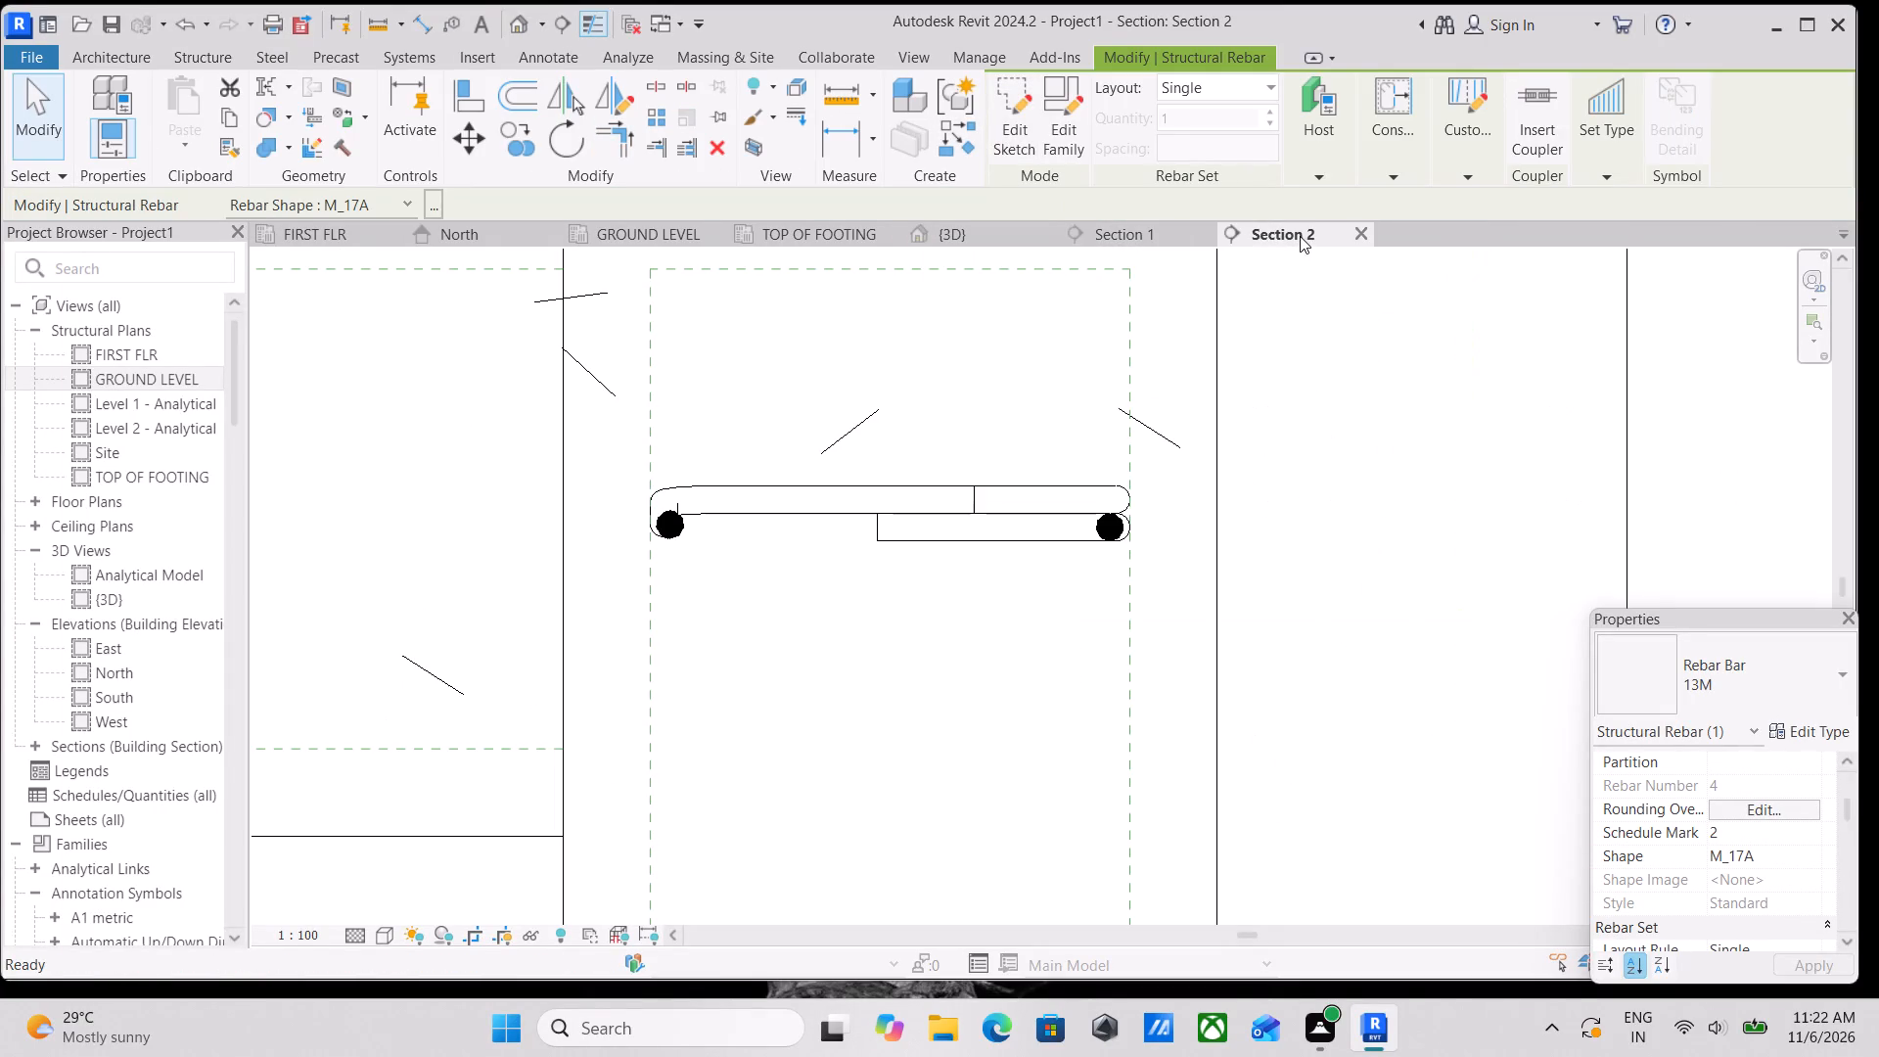
left_click(1123, 224)
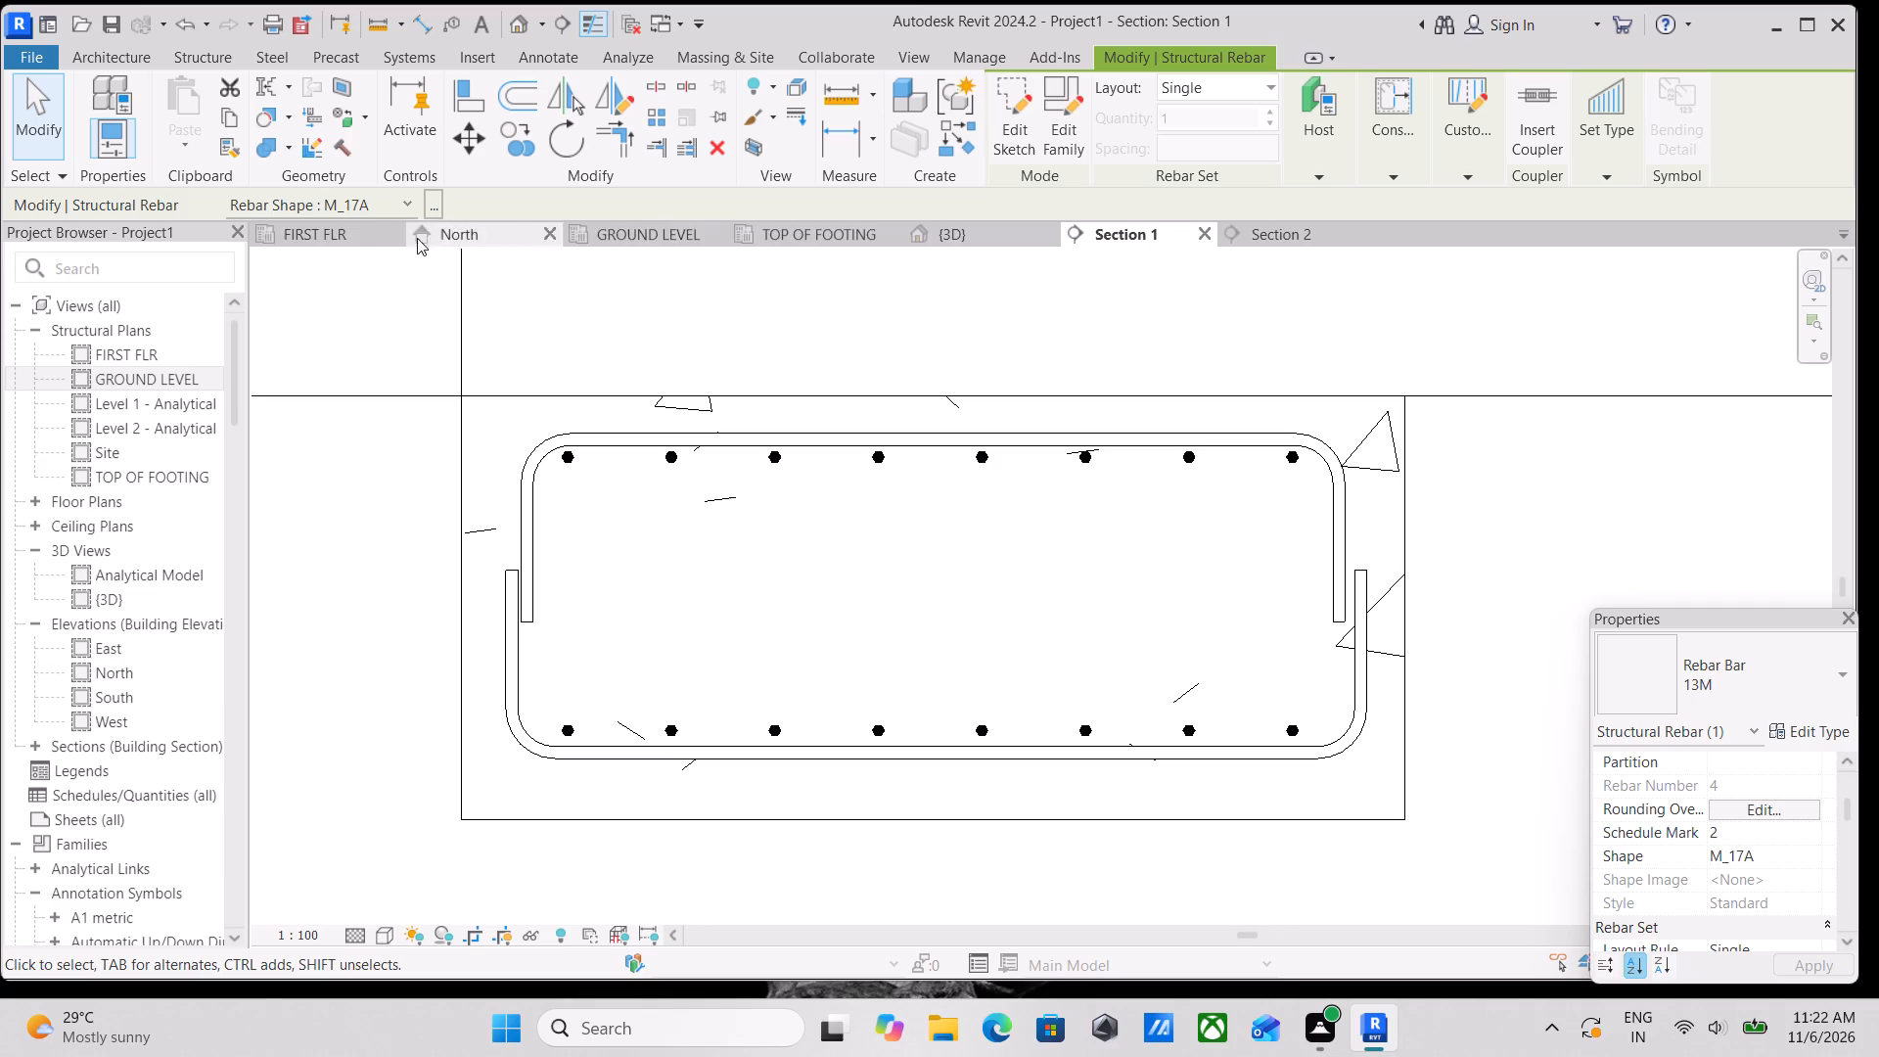
left_click(930, 228)
scroll(1025, 625, "down", 2)
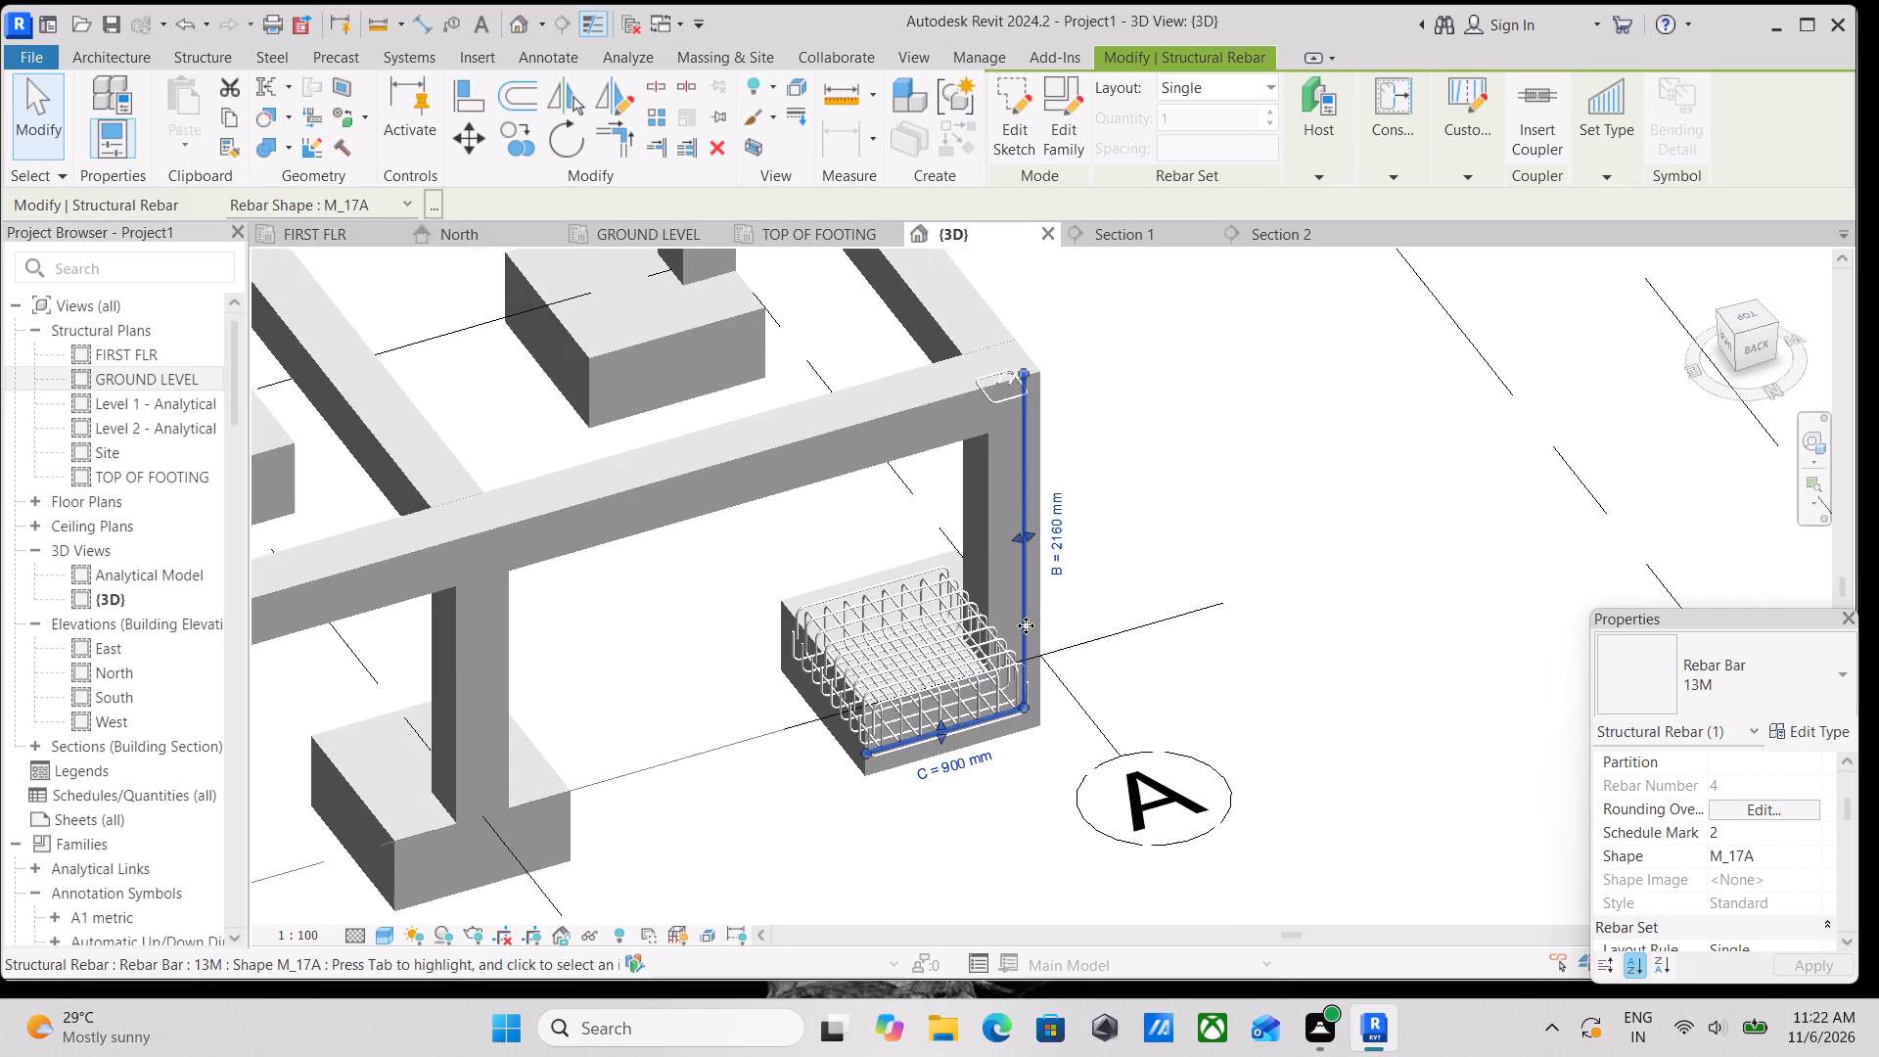
key("Escape")
scroll(1049, 613, "down", 1)
middle_click_drag(1080, 574, 908, 801, "shift")
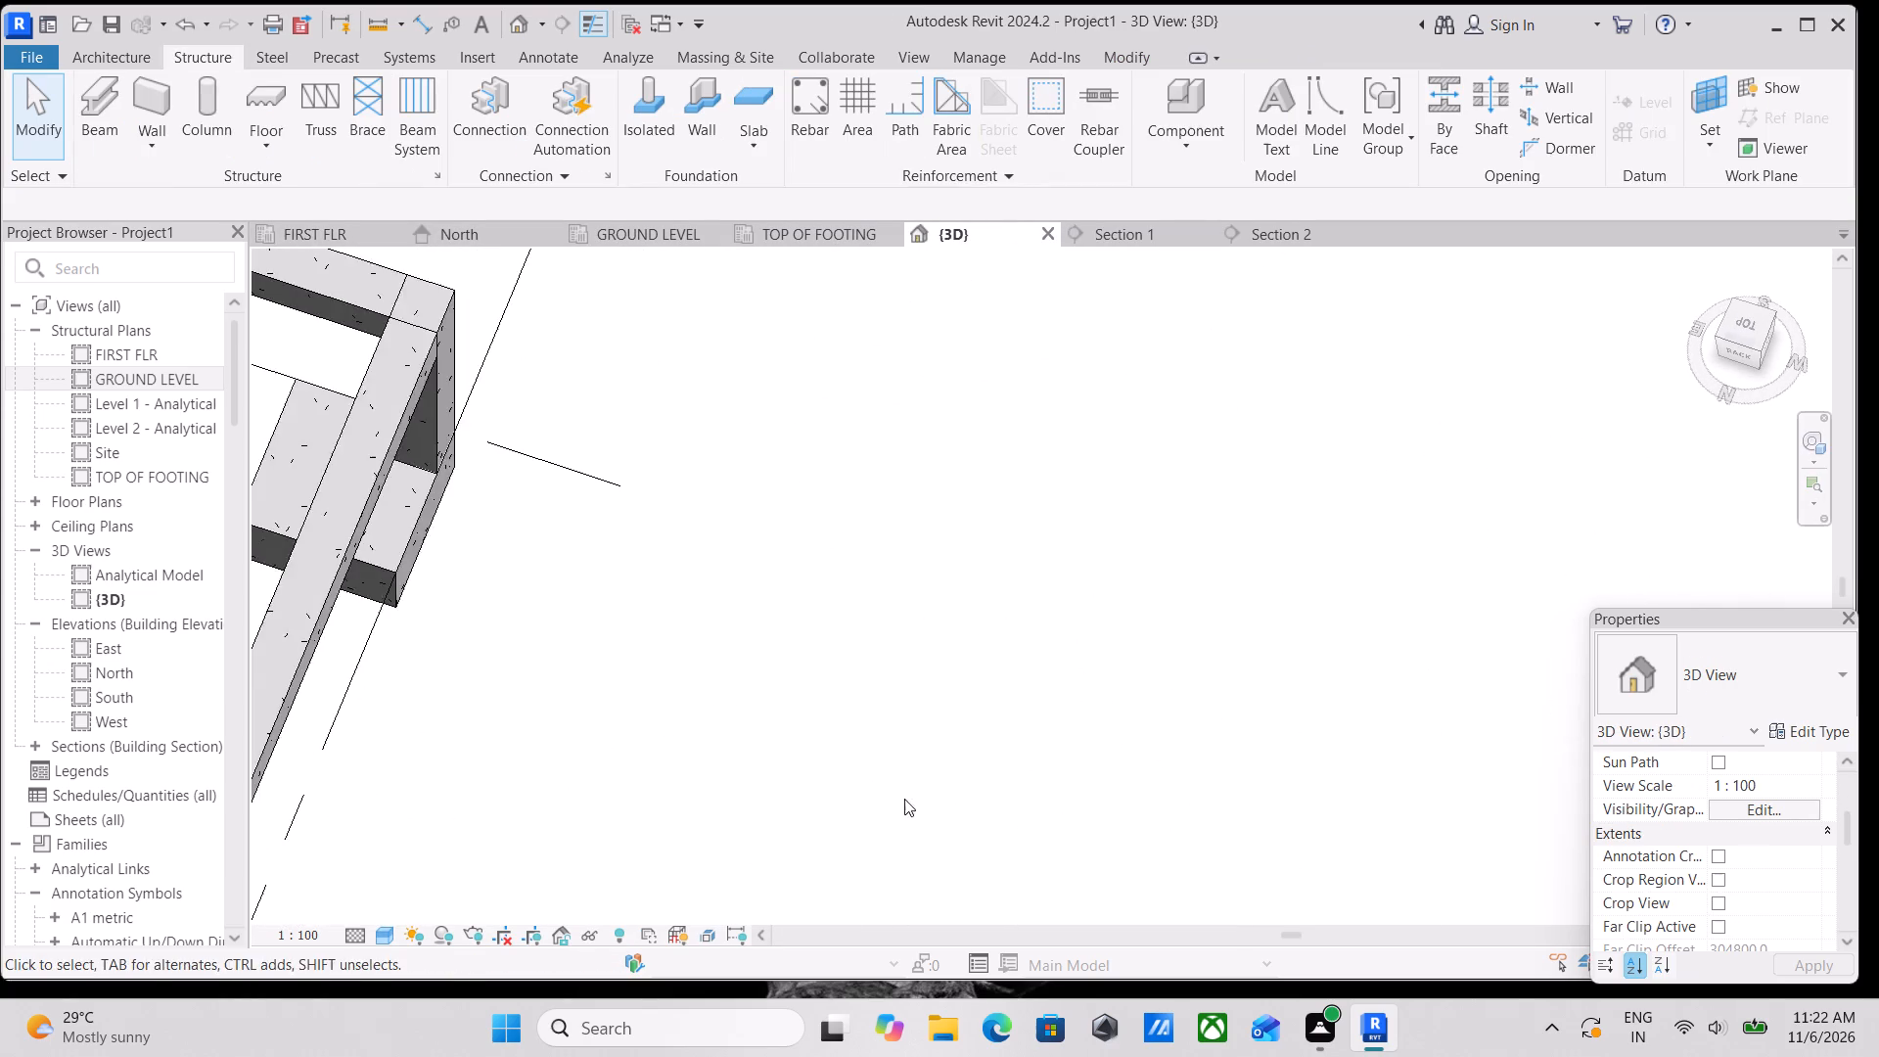
scroll(890, 732, "down", 2)
middle_click_drag(894, 723, 1878, 409)
scroll(1325, 689, "down", 1)
middle_click_drag(1315, 667, 1878, 184)
middle_click_drag(1716, 539, 1393, 318)
scroll(1315, 449, "up", 2)
middle_click_drag(1367, 440, 1307, 519, "shift")
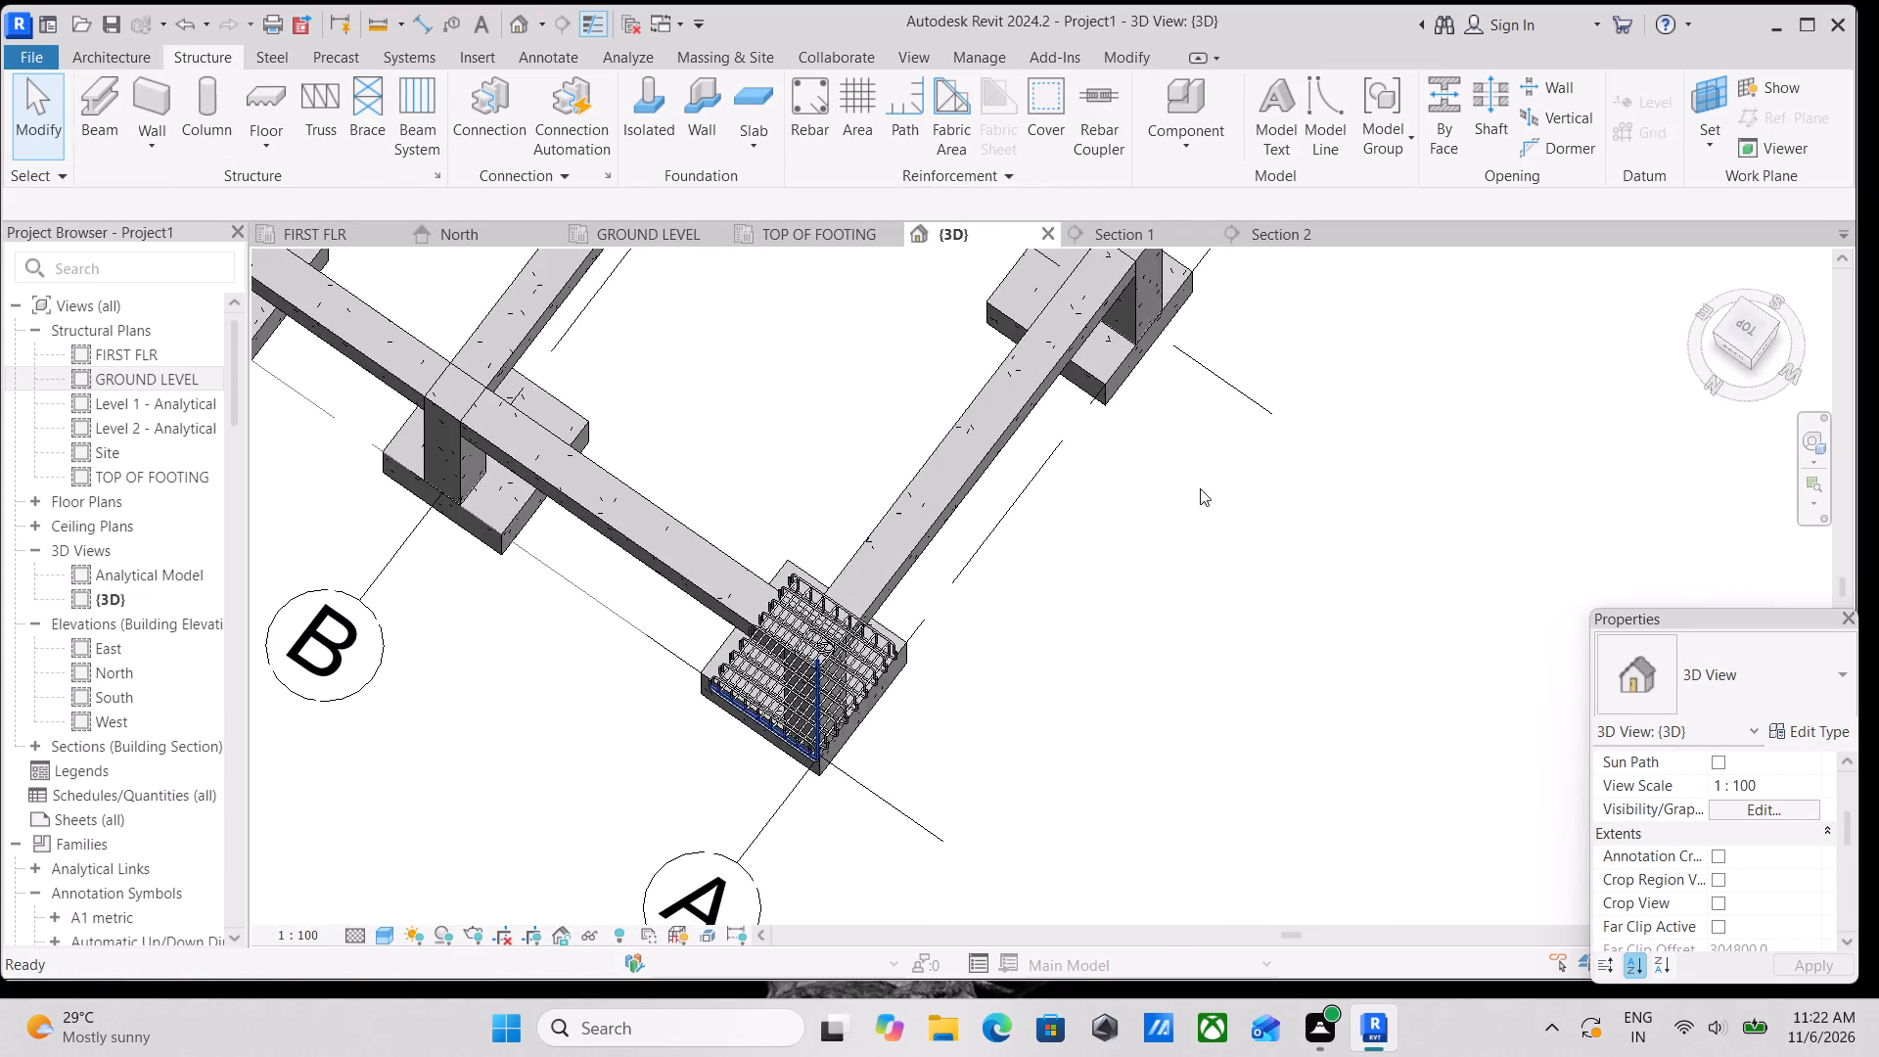
middle_click_drag(1200, 488, 1327, 416)
Examine the L-shaped bar's position inside the column tie from the top in the {3D} view.
left_click(1751, 325)
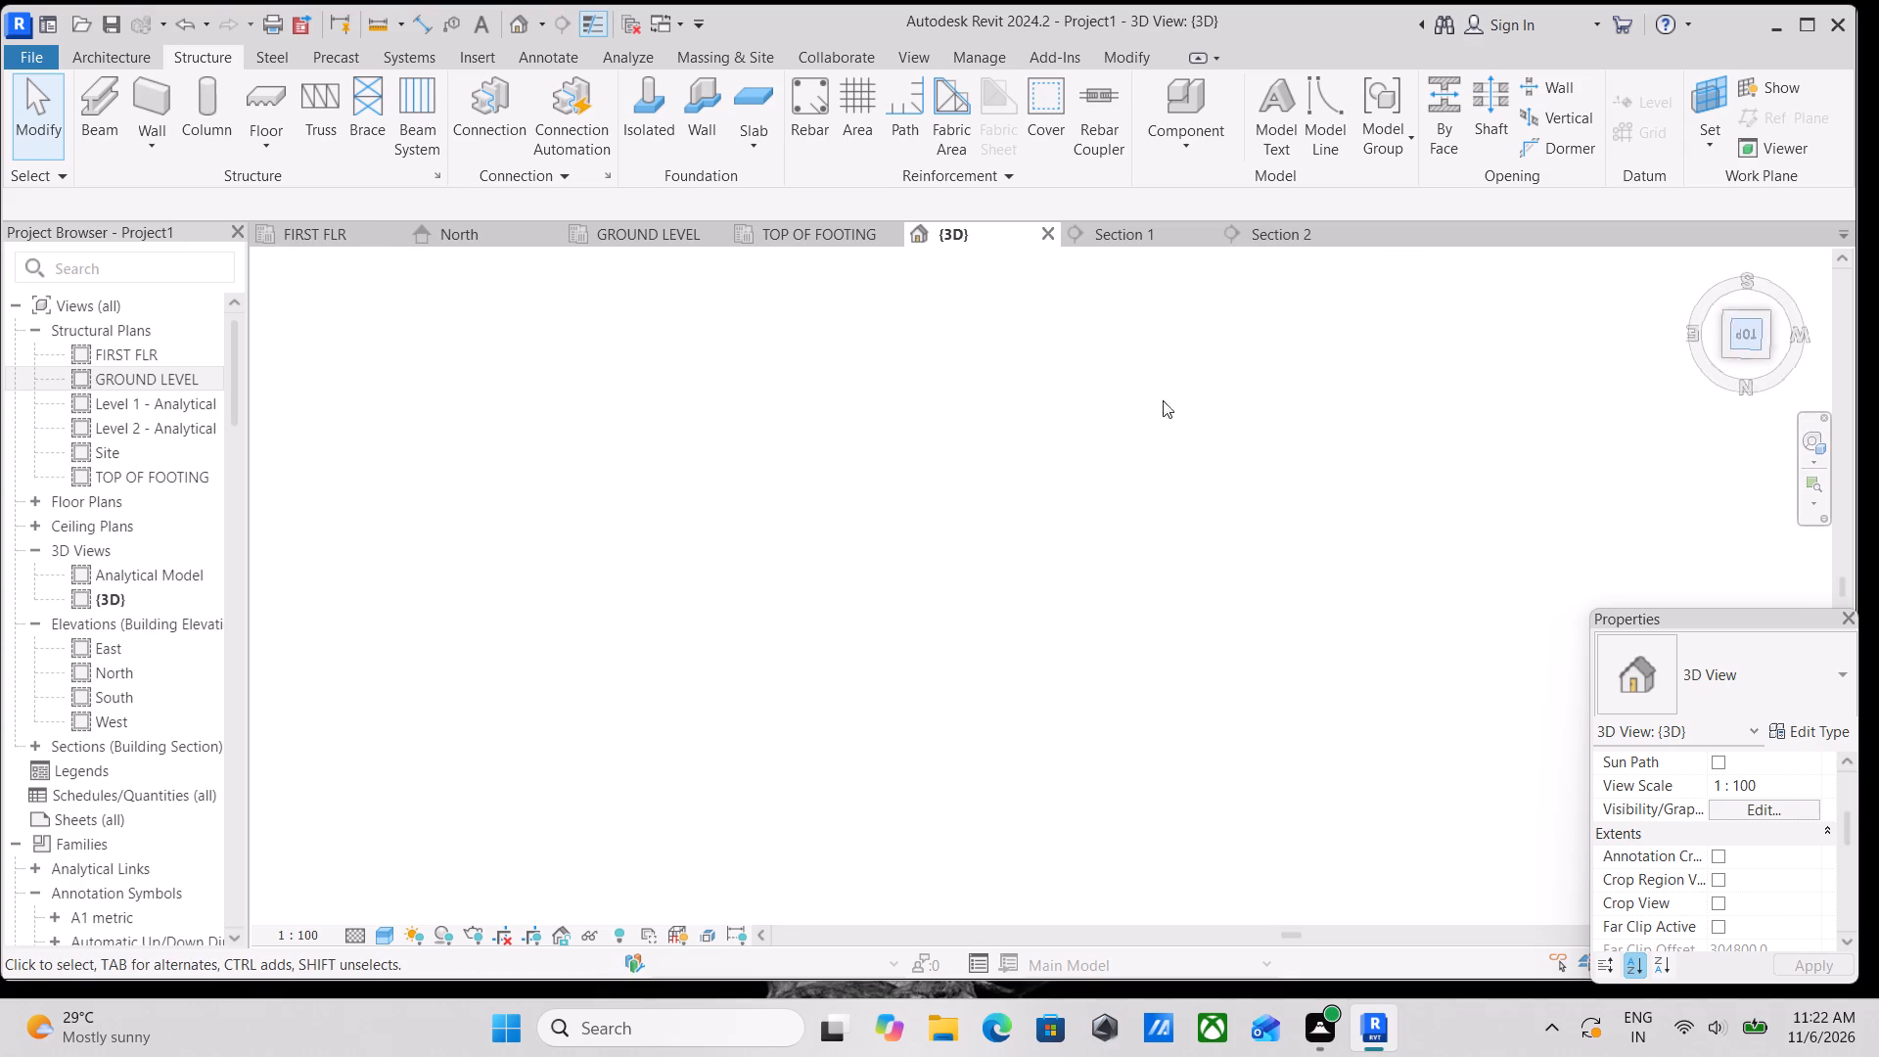
scroll(980, 466, "up", 4)
middle_click_drag(1219, 692, 1373, 423)
scroll(1486, 587, "up", 6)
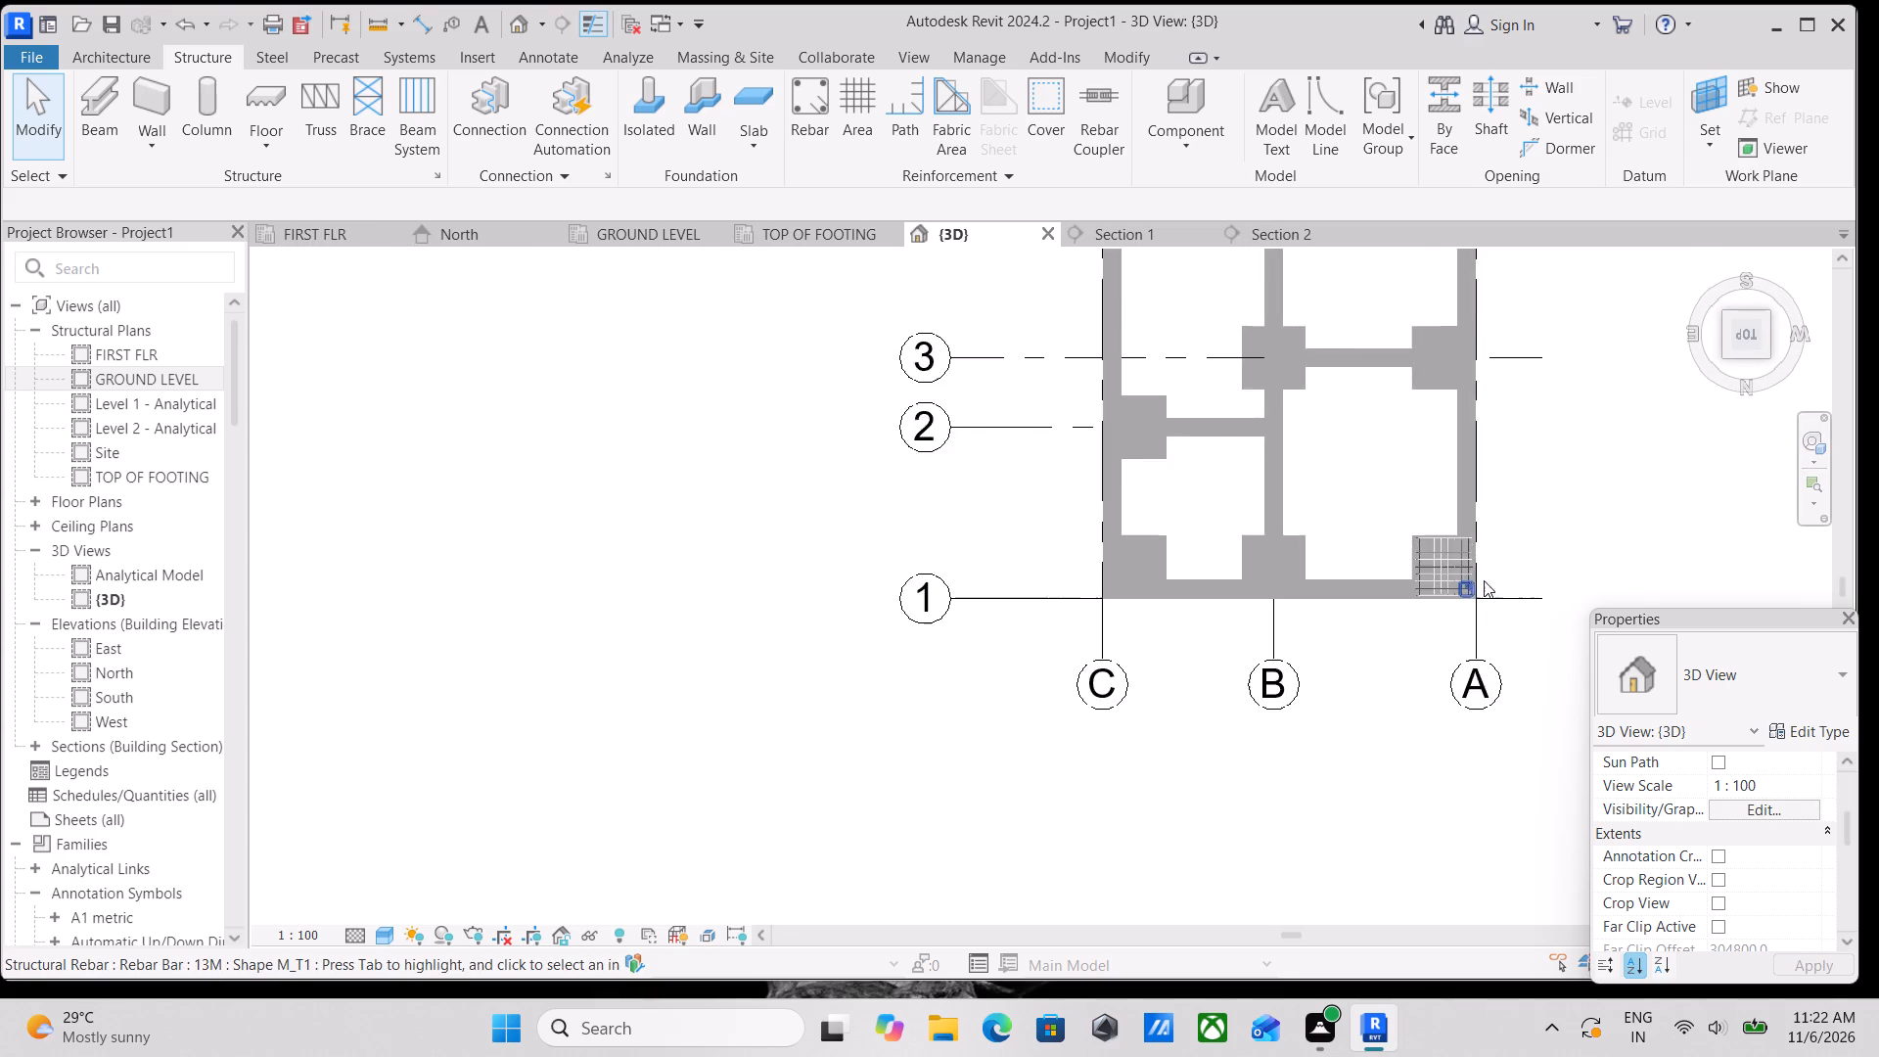
scroll(1484, 580, "up", 15)
middle_click_drag(1431, 529, 1331, 506)
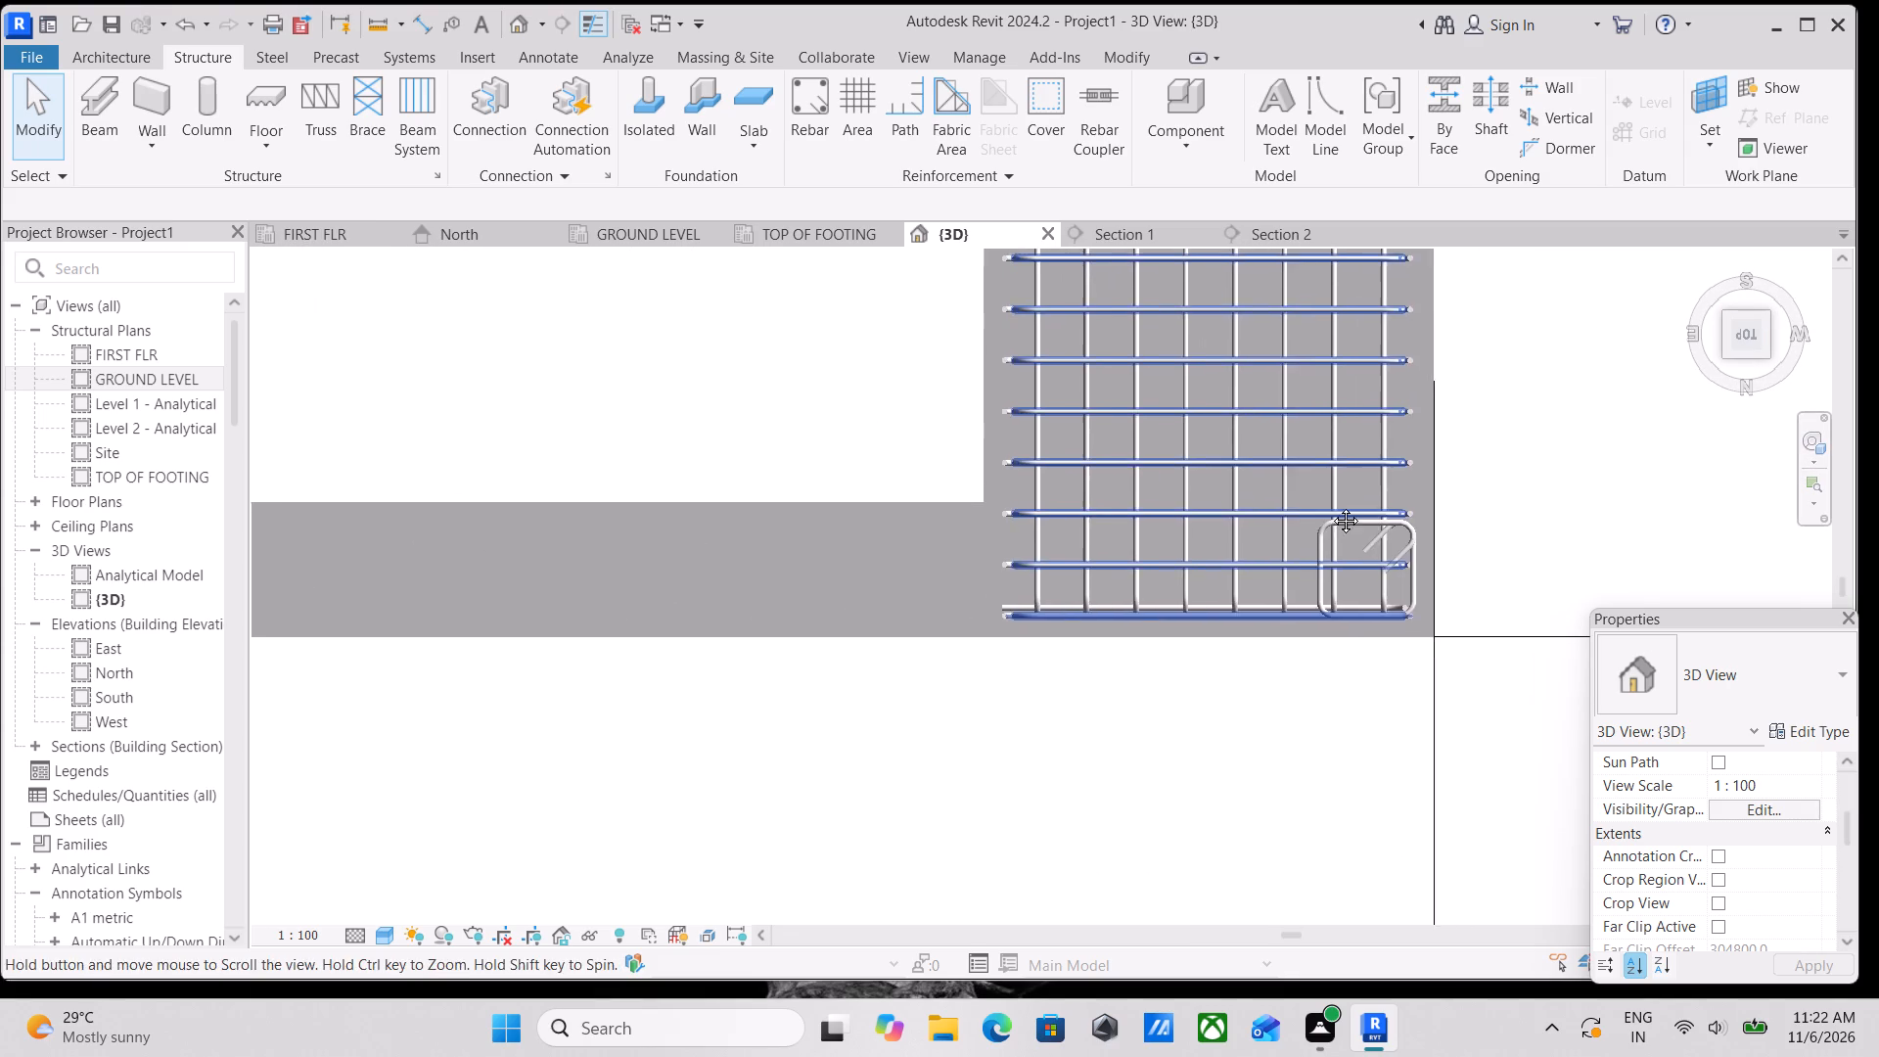
middle_click_drag(1331, 506, 1330, 505)
scroll(1376, 589, "up", 3)
left_click(1407, 610)
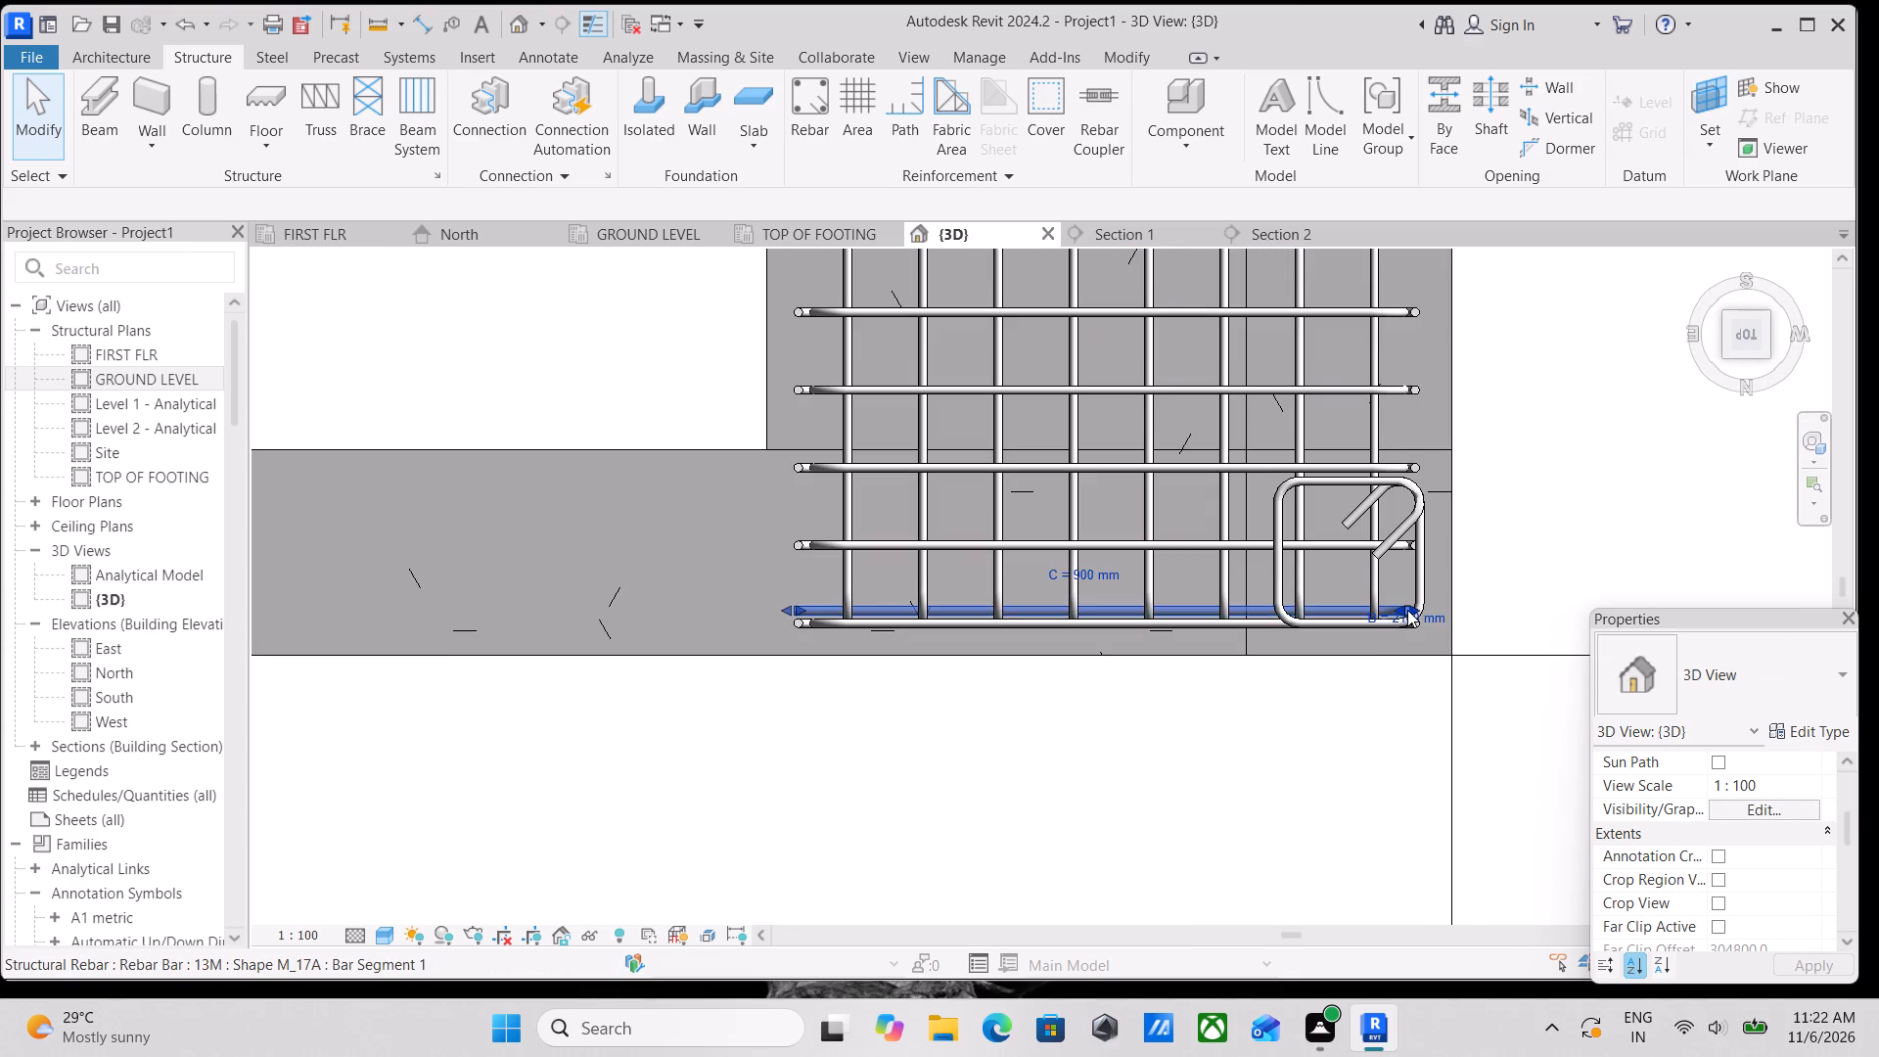
scroll(1407, 617, "up", 3)
middle_click_drag(1367, 531, 1385, 589)
scroll(1373, 507, "down", 2)
middle_click_drag(1373, 507, 1367, 536)
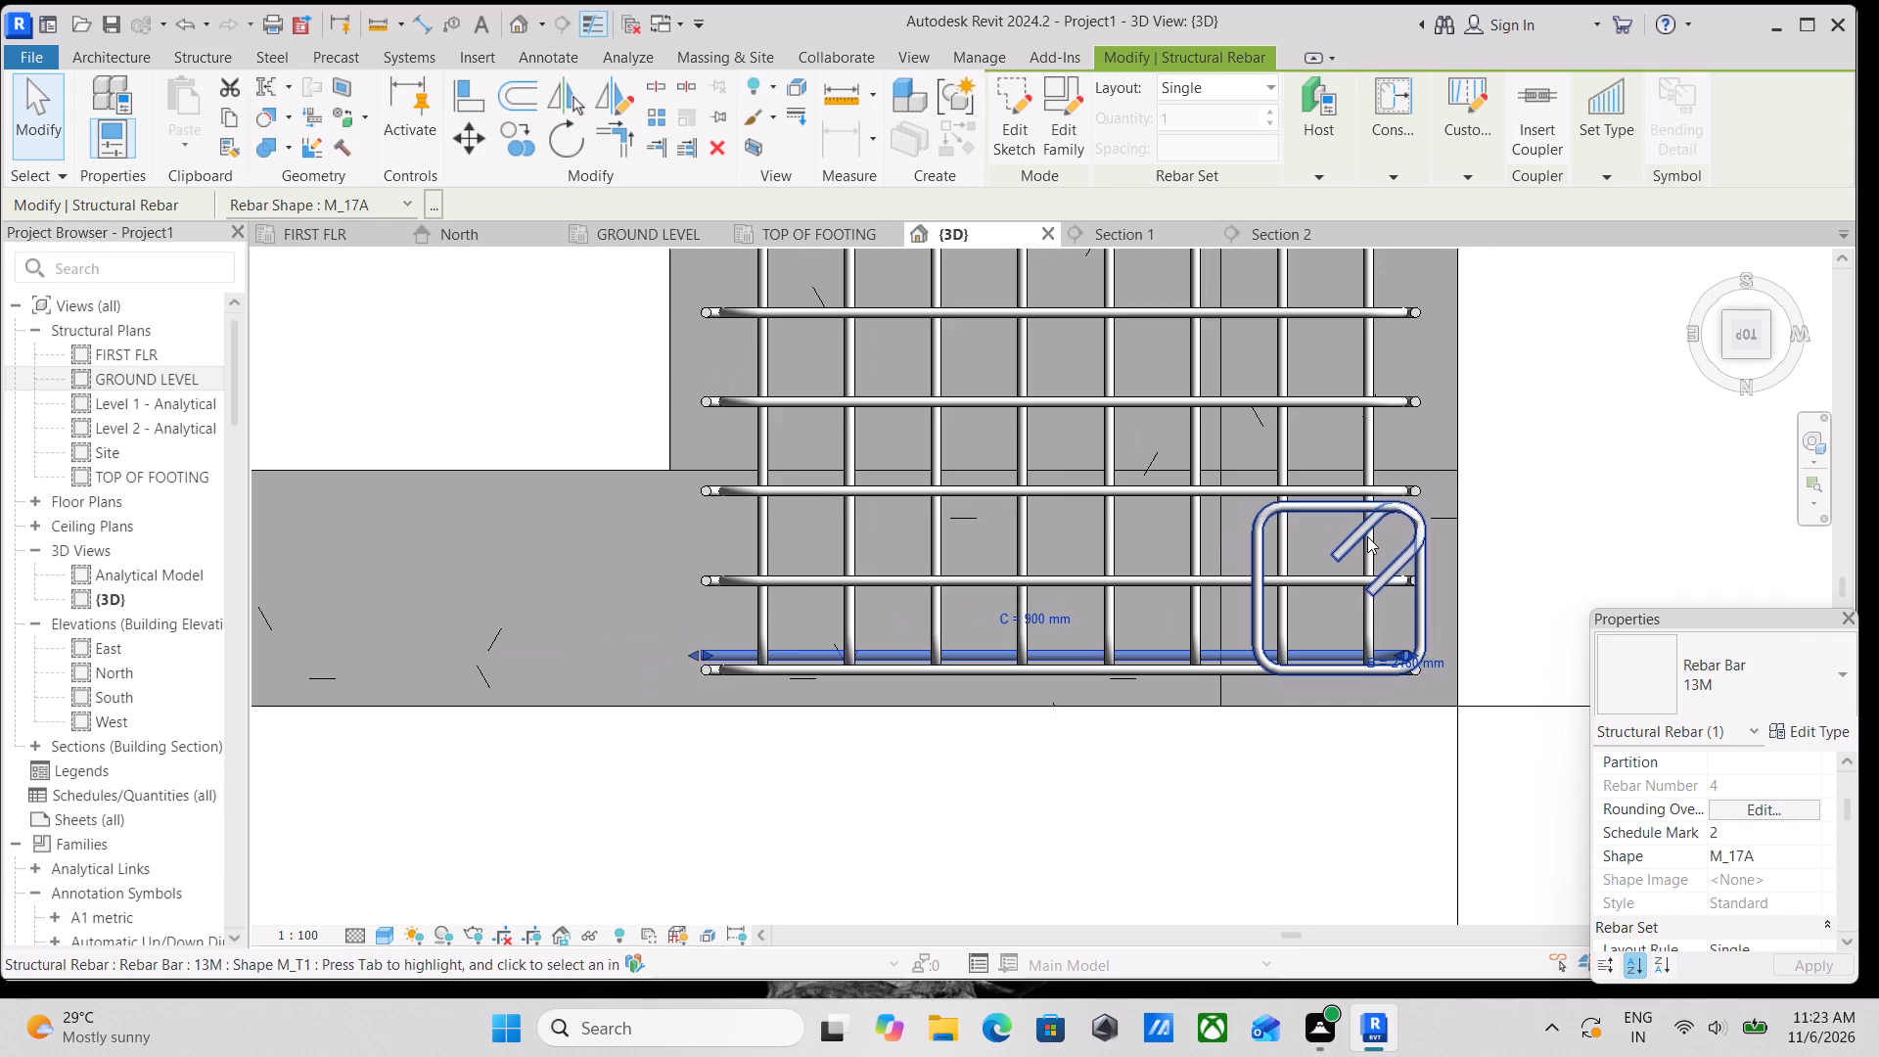
scroll(1370, 528, "down", 1)
middle_click_drag(1370, 528, 1384, 598)
scroll(1401, 536, "down", 1)
middle_click_drag(1405, 580, 1428, 719)
scroll(1434, 623, "down", 2)
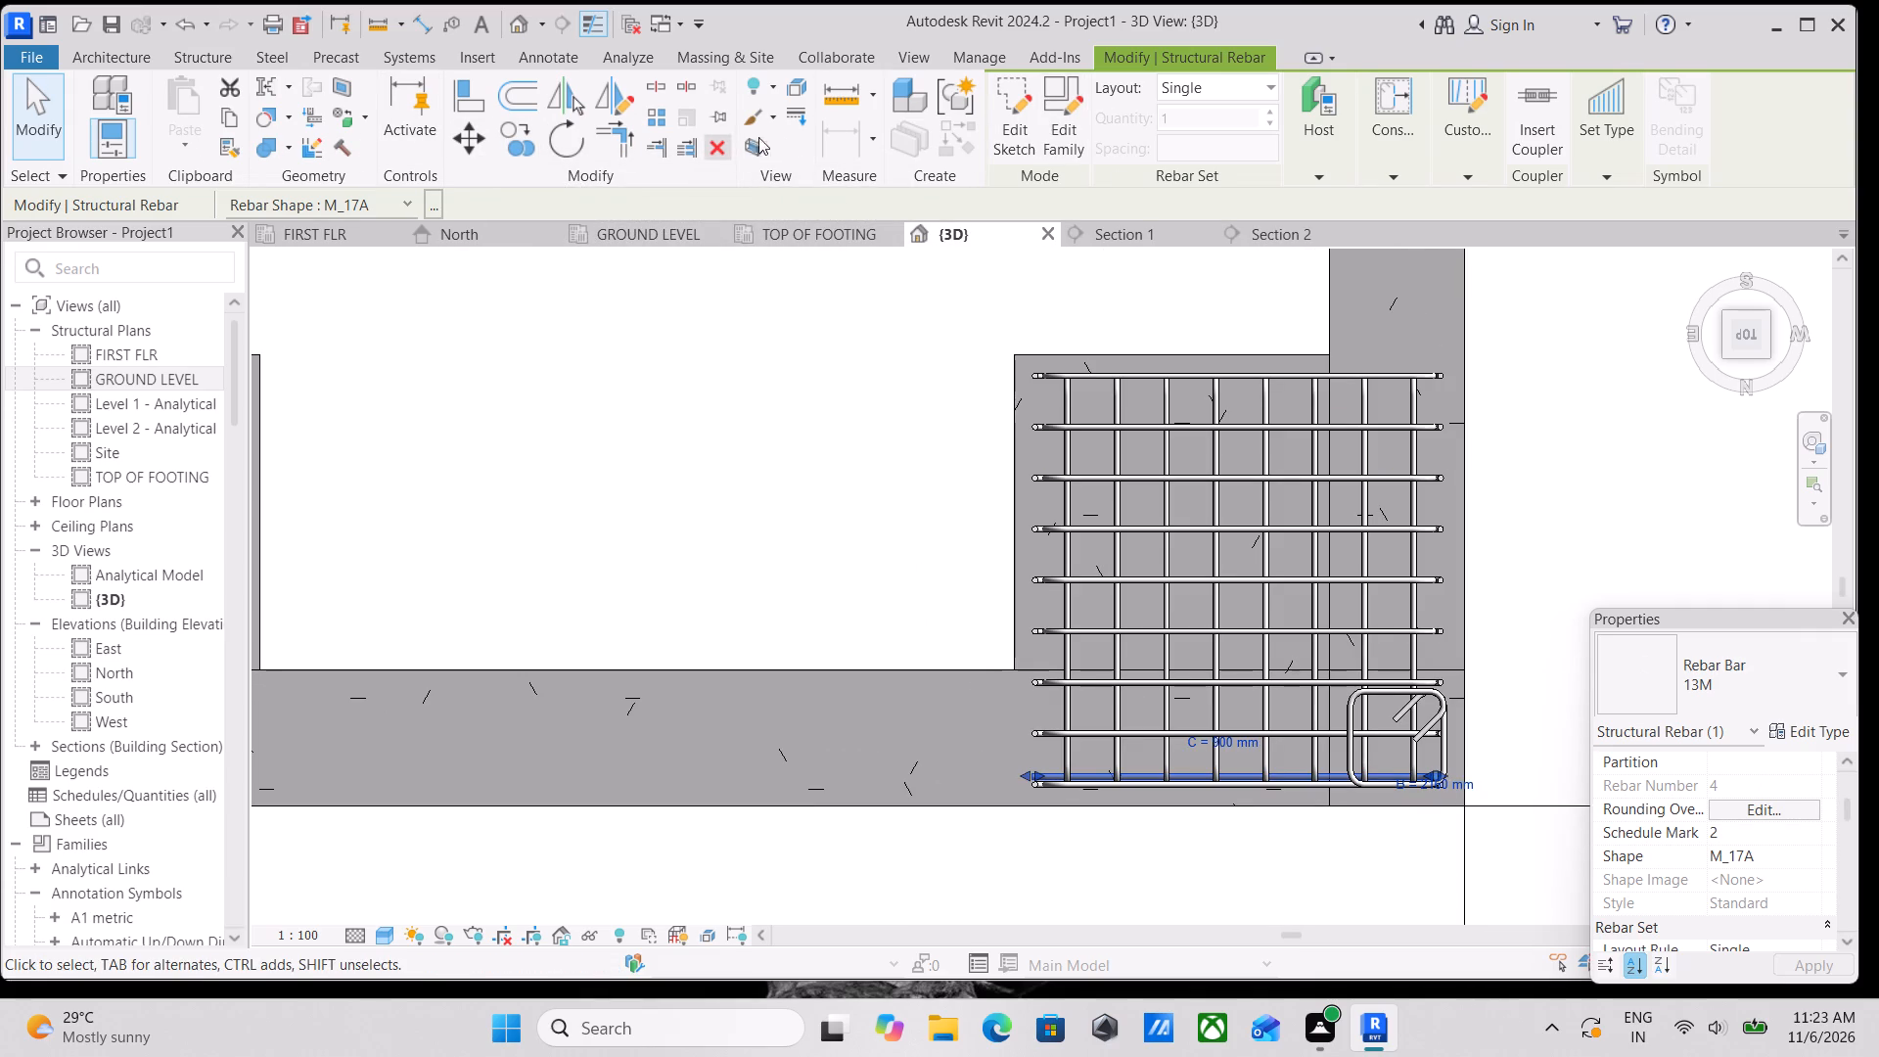
scroll(1444, 725, "up", 3)
middle_click_drag(1445, 683, 1465, 521)
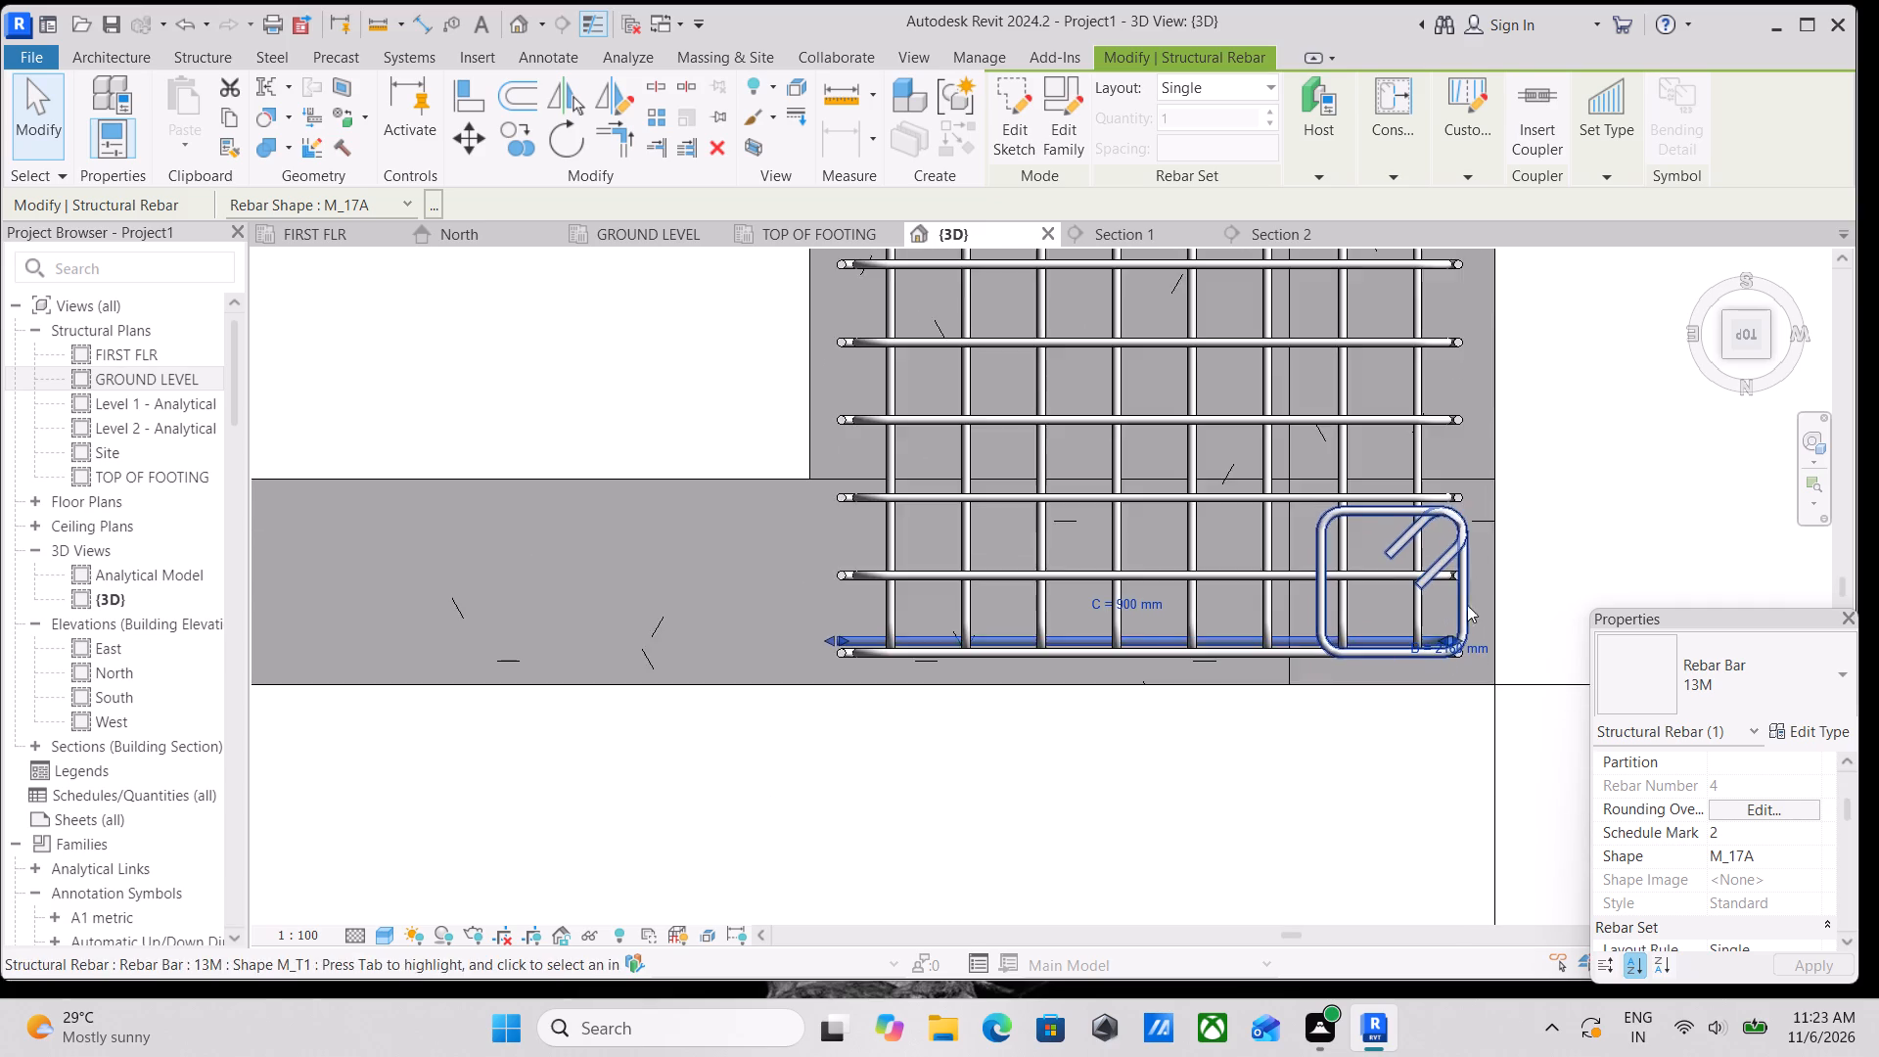
scroll(1442, 661, "up", 7)
key("Escape")
scroll(1455, 642, "up", 4)
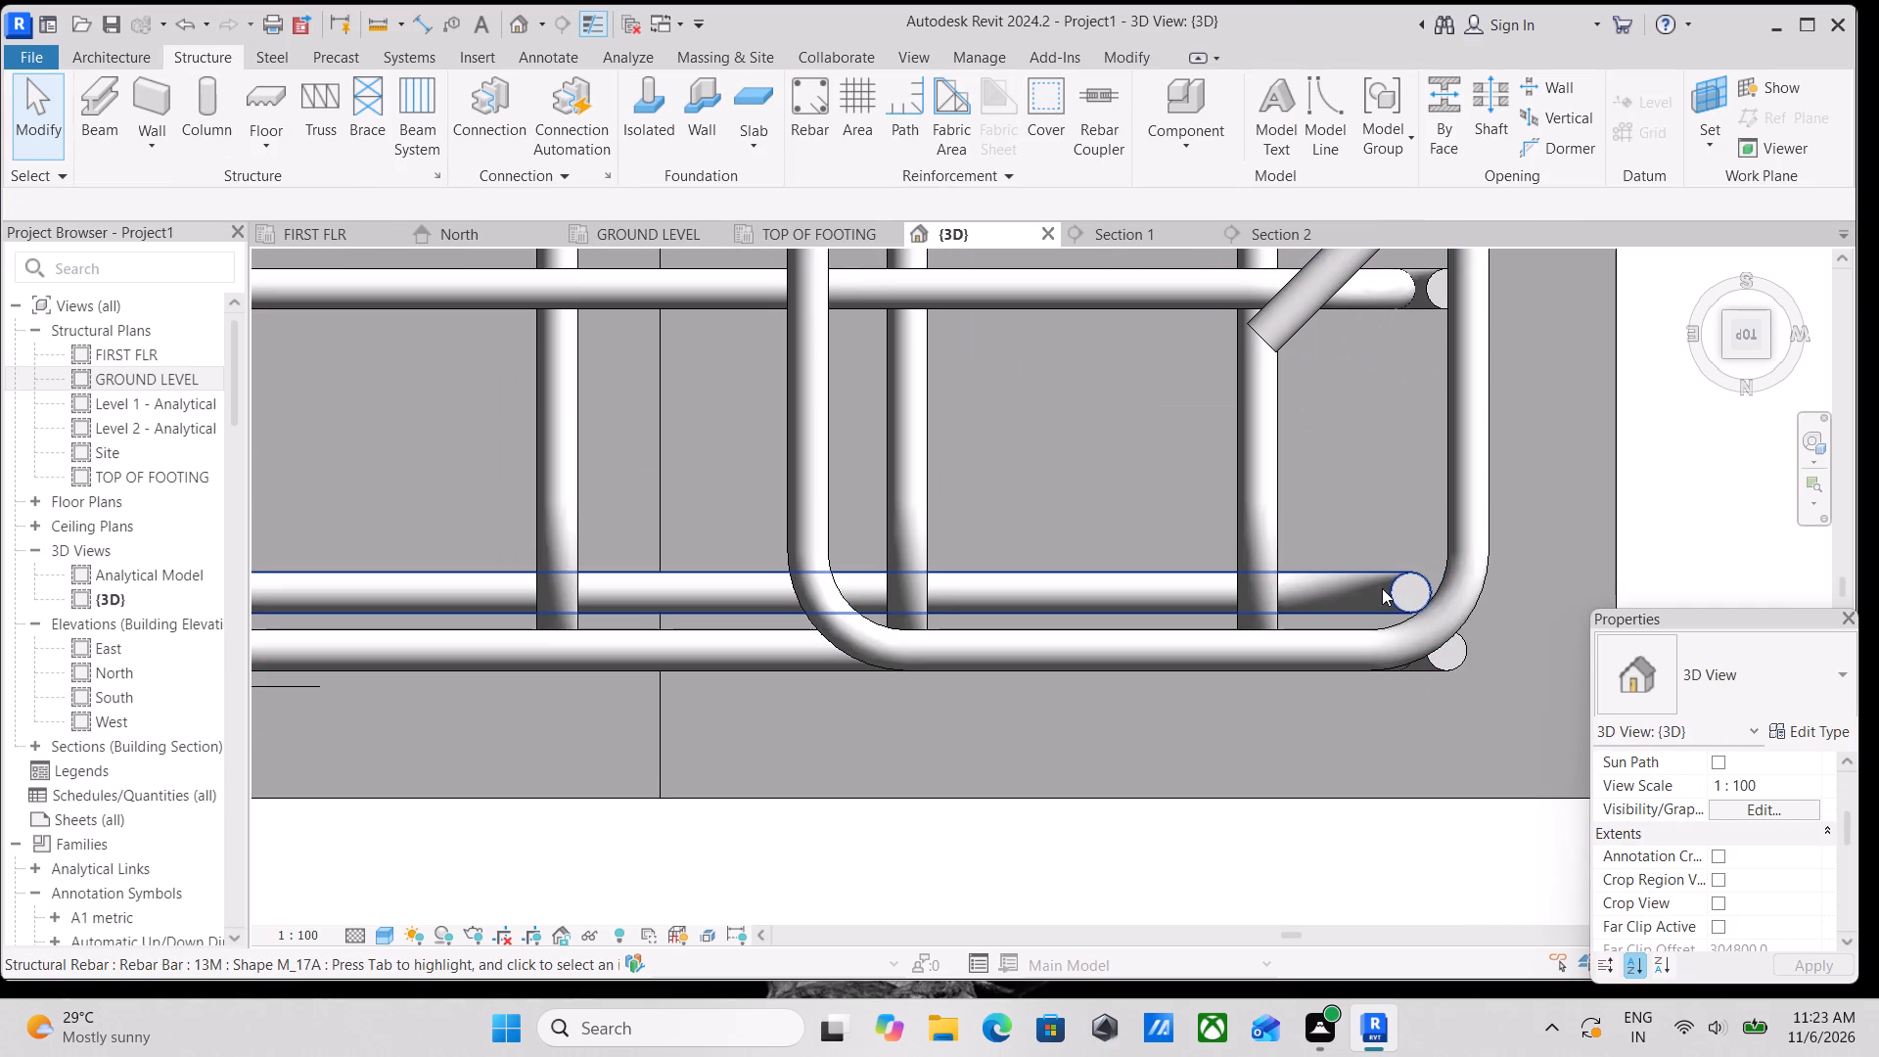
Rotate a copy of the L-shaped bar by 90° about the centre of its vertical leg.
left_click(1398, 597)
scroll(1408, 591, "down", 4)
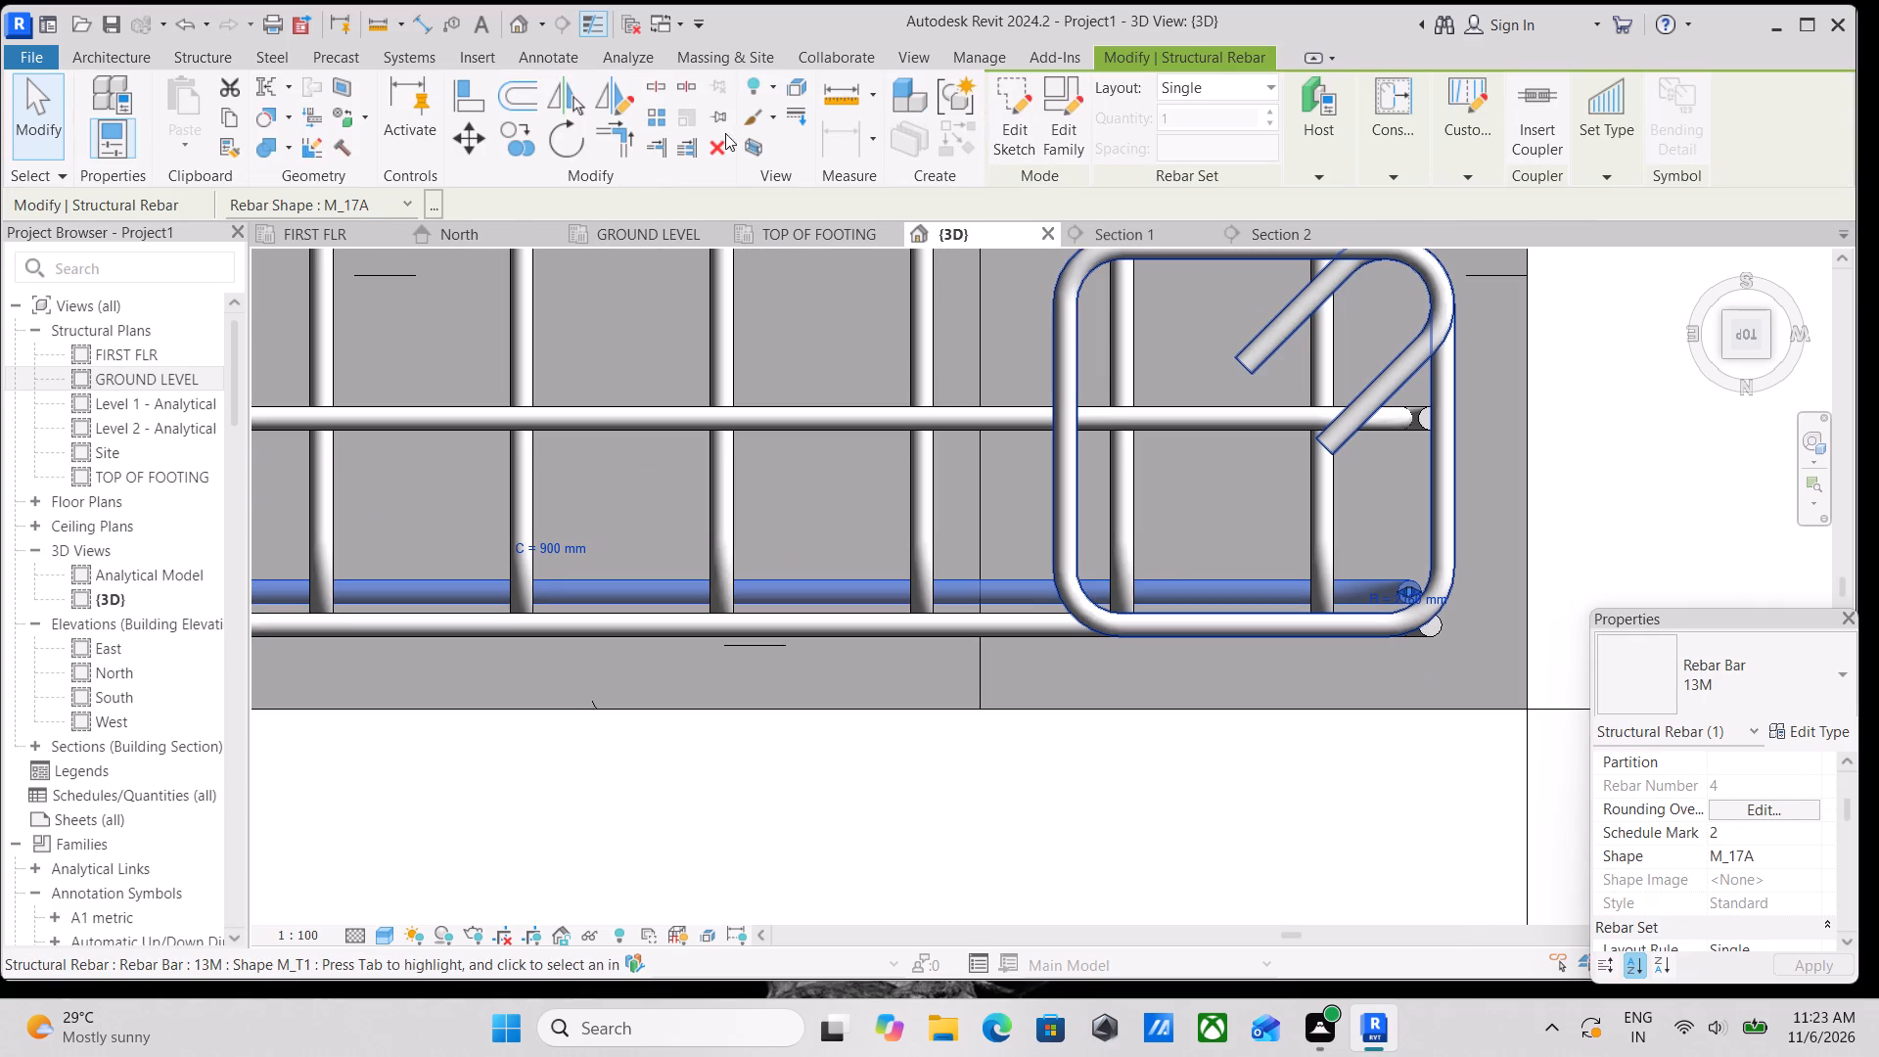
left_click(557, 131)
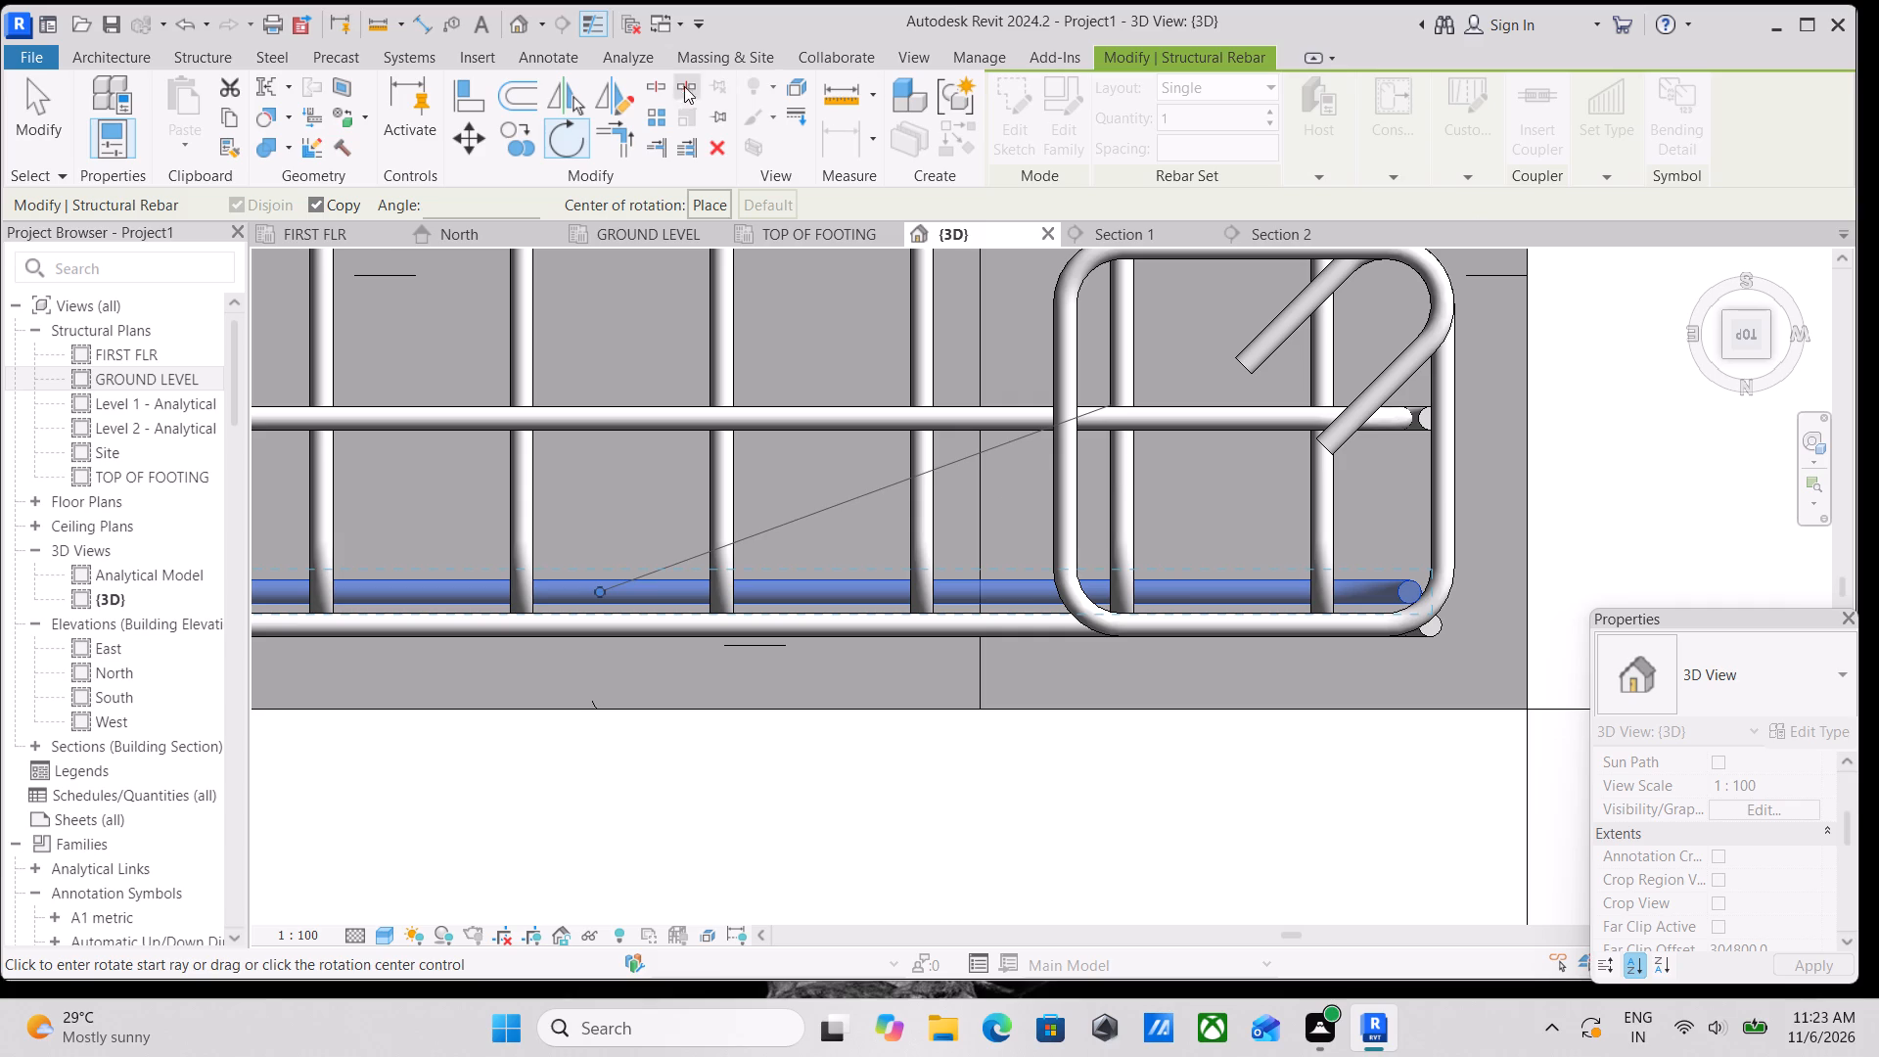
left_click(718, 204)
scroll(1410, 588, "up", 3)
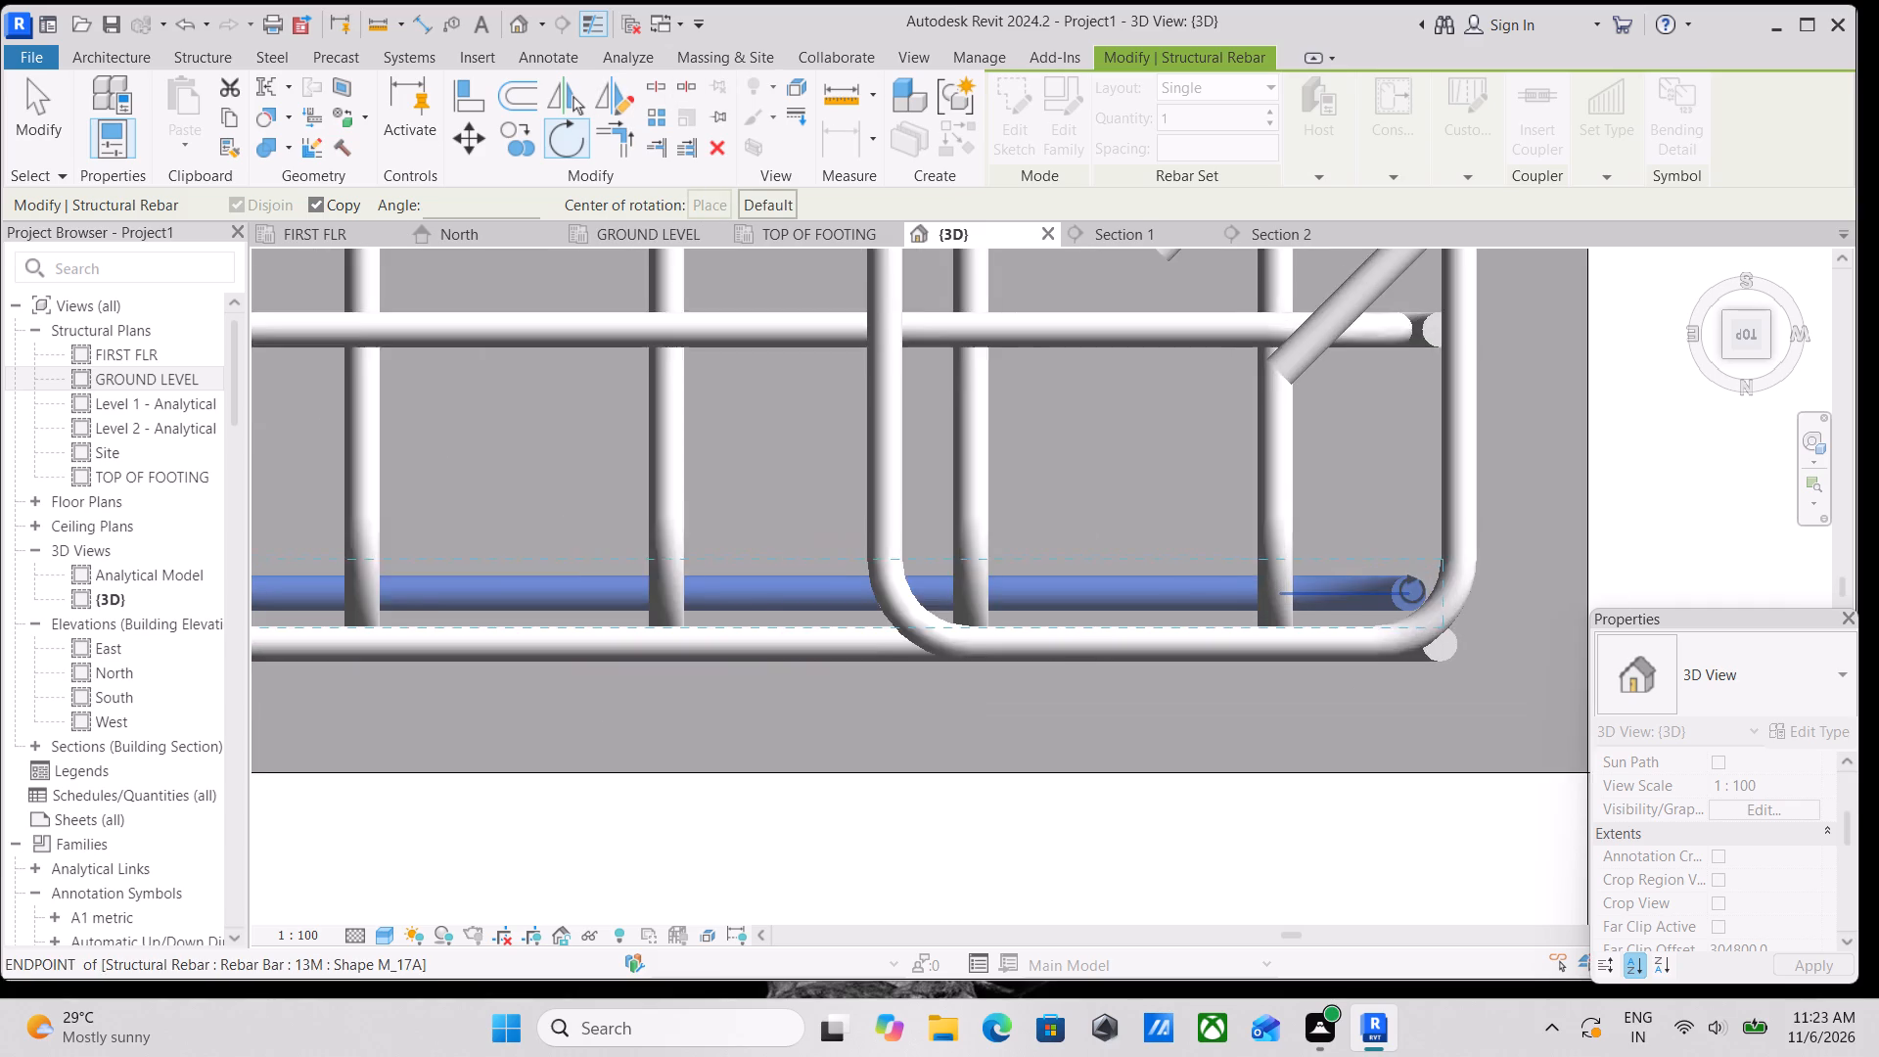
scroll(1412, 589, "up", 2)
left_click(1404, 591)
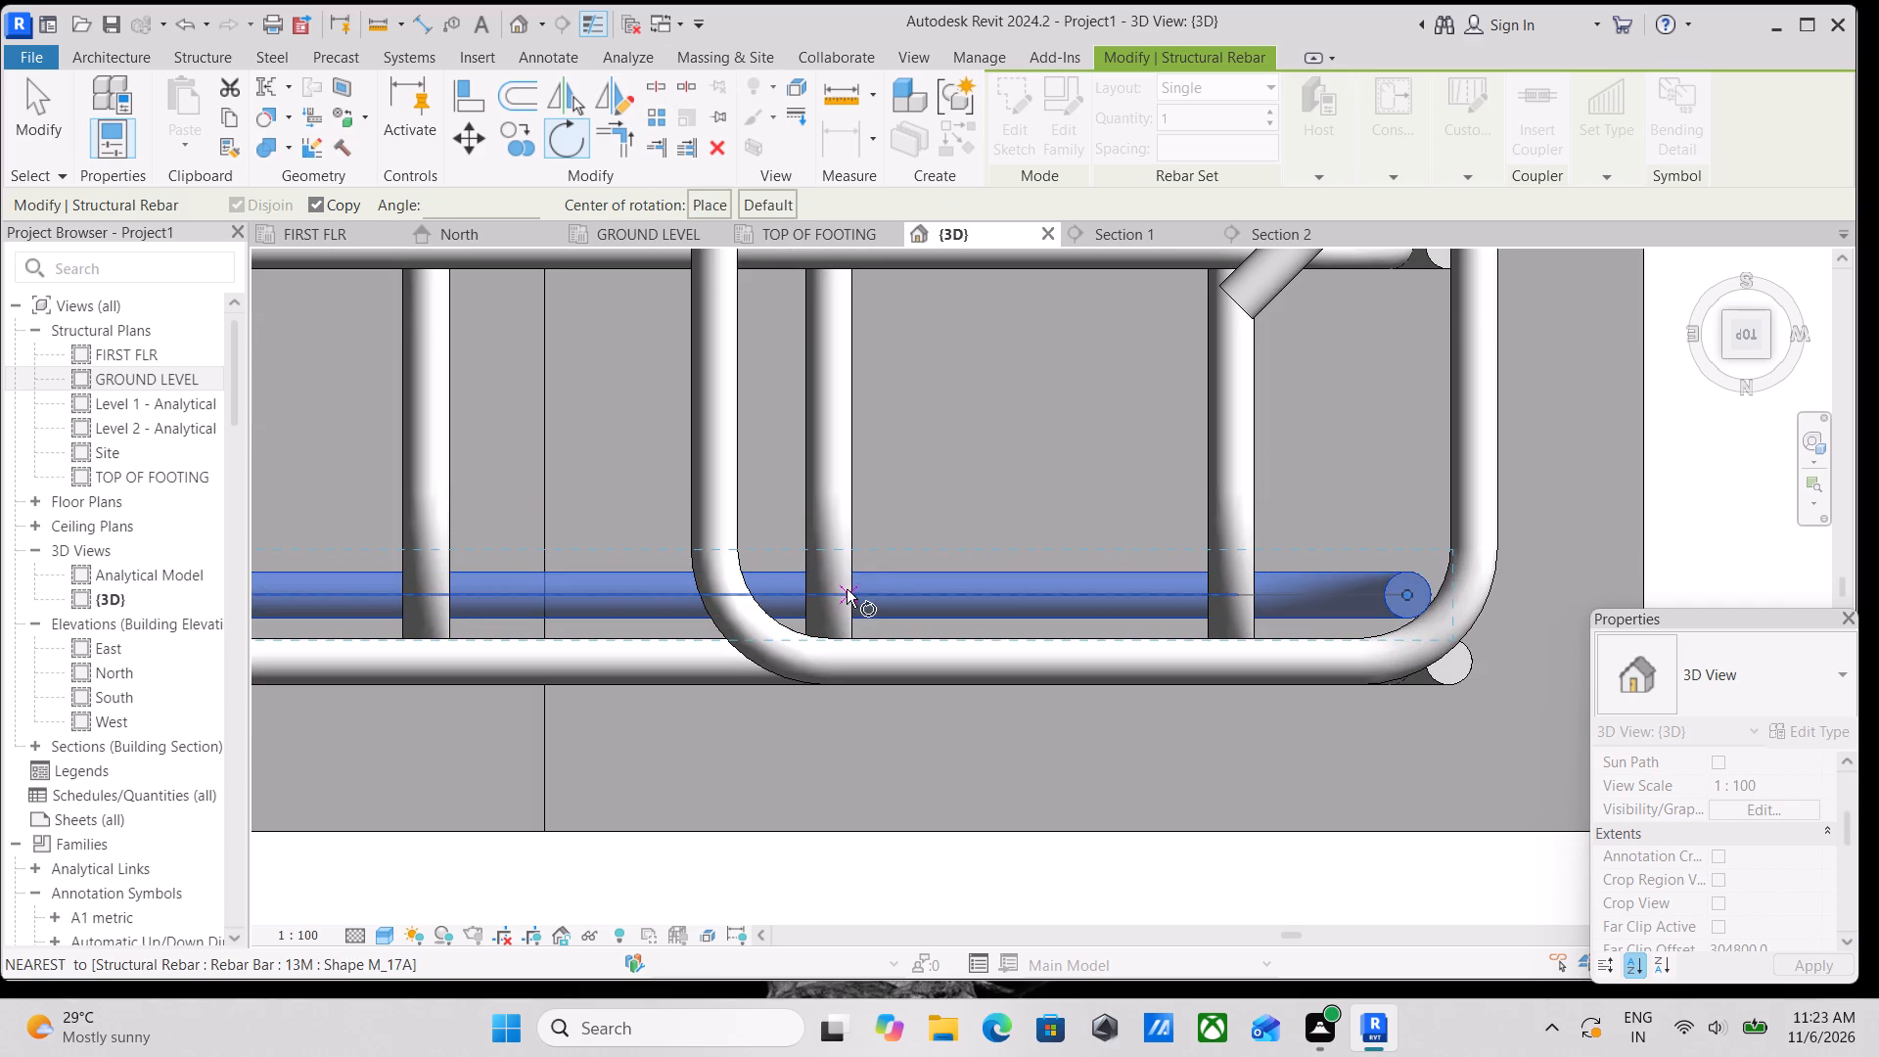
left_click(768, 593)
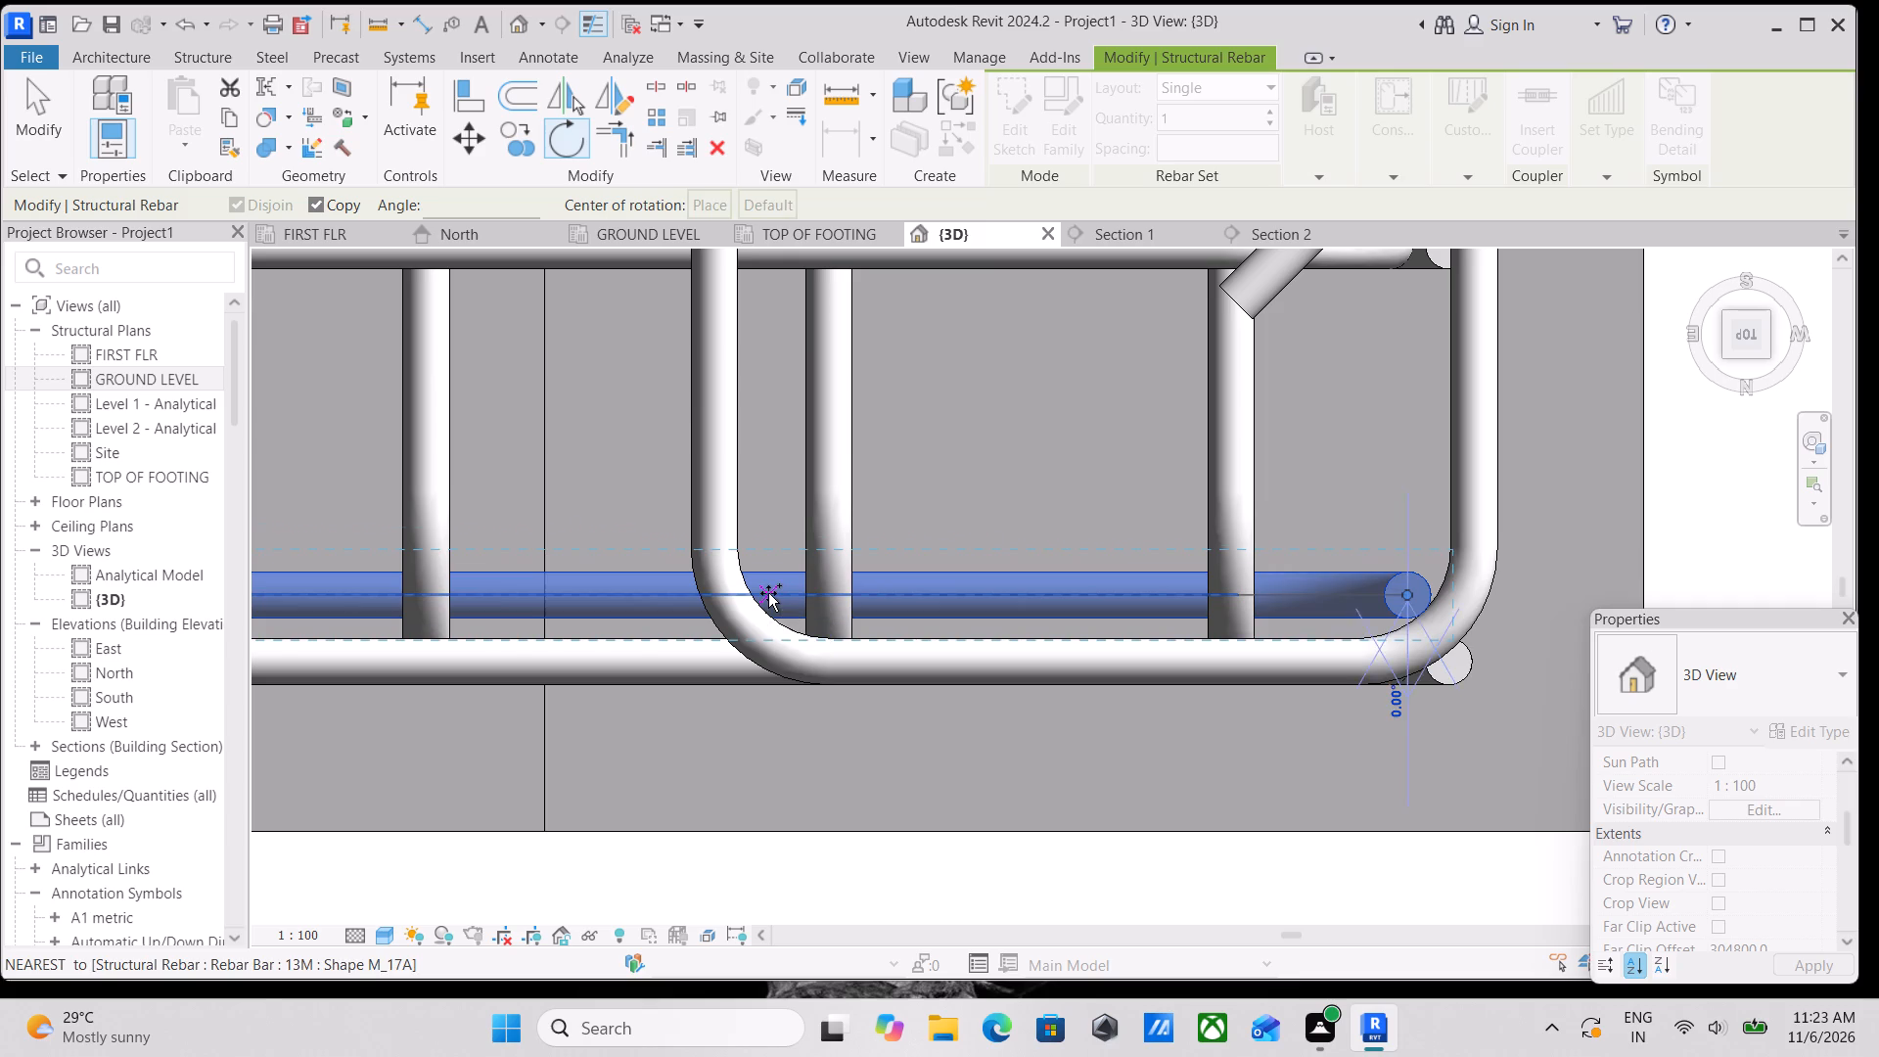
scroll(1006, 398, "down", 2)
middle_click_drag(1174, 391, 1137, 599)
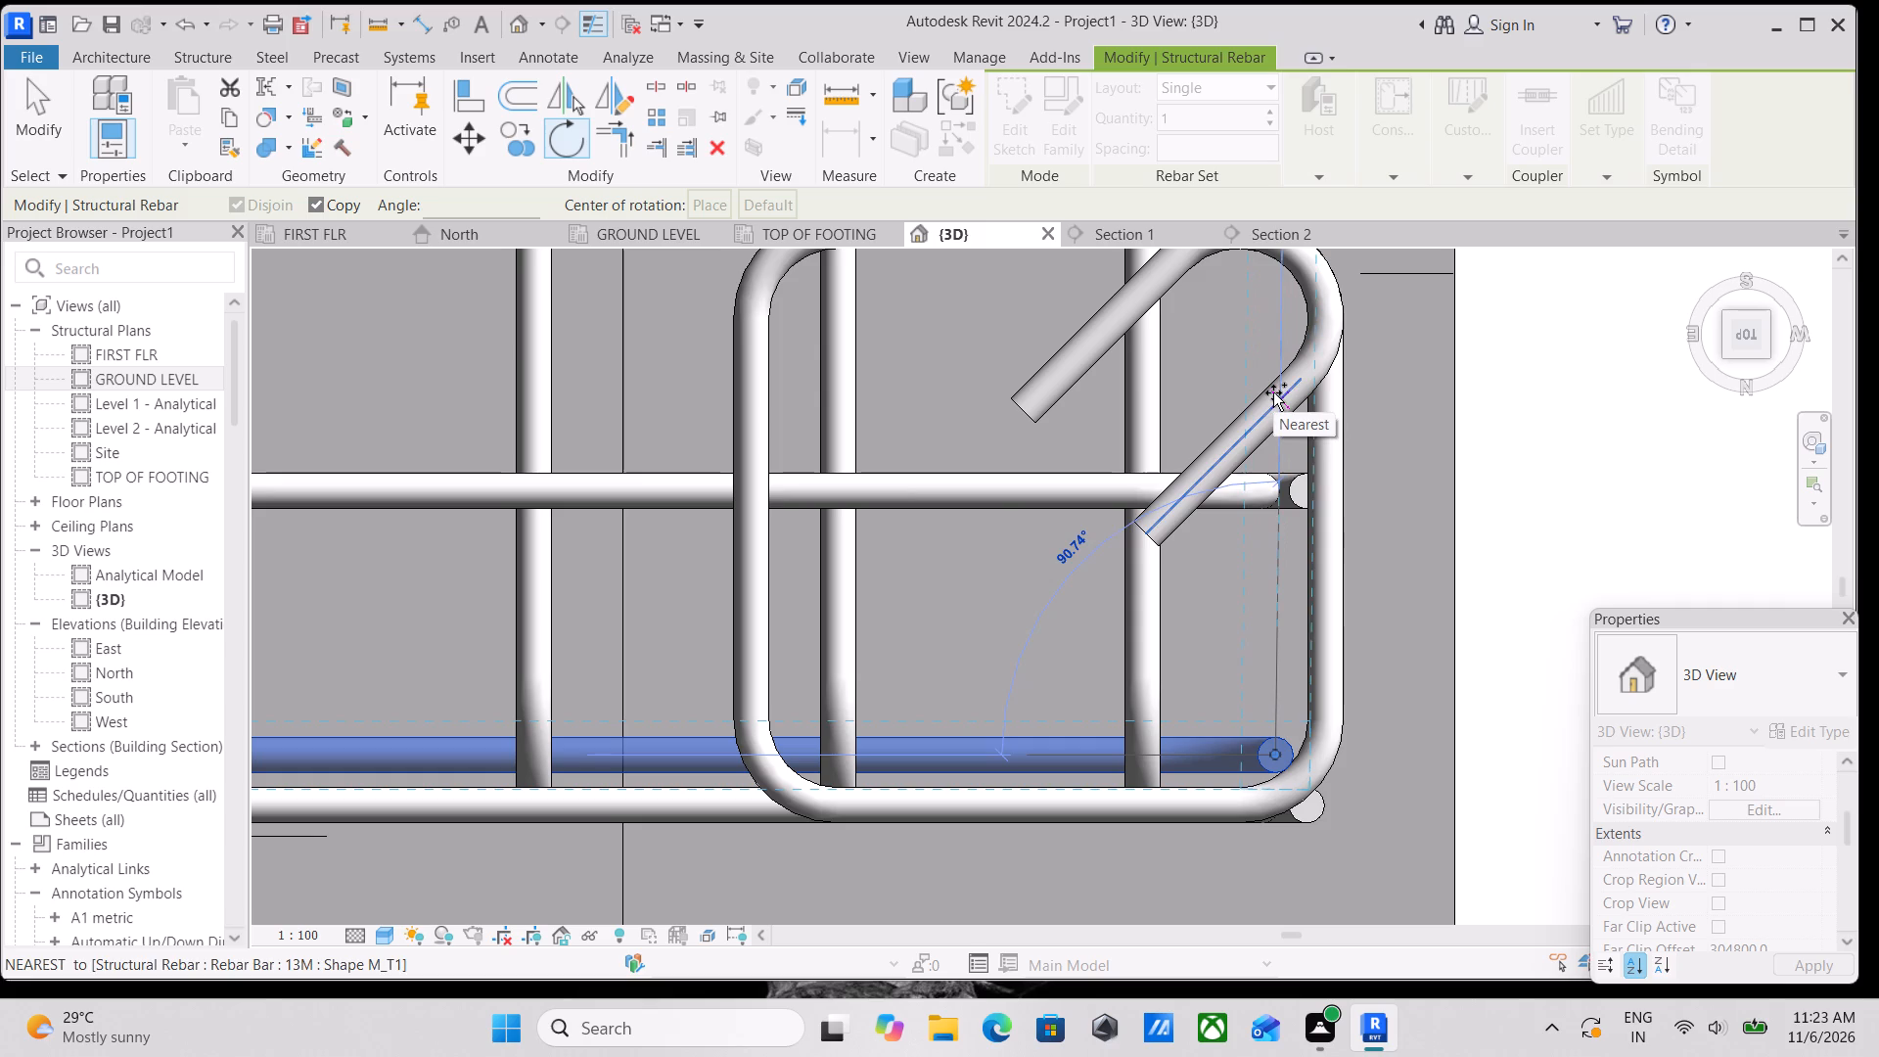
left_click(450, 196)
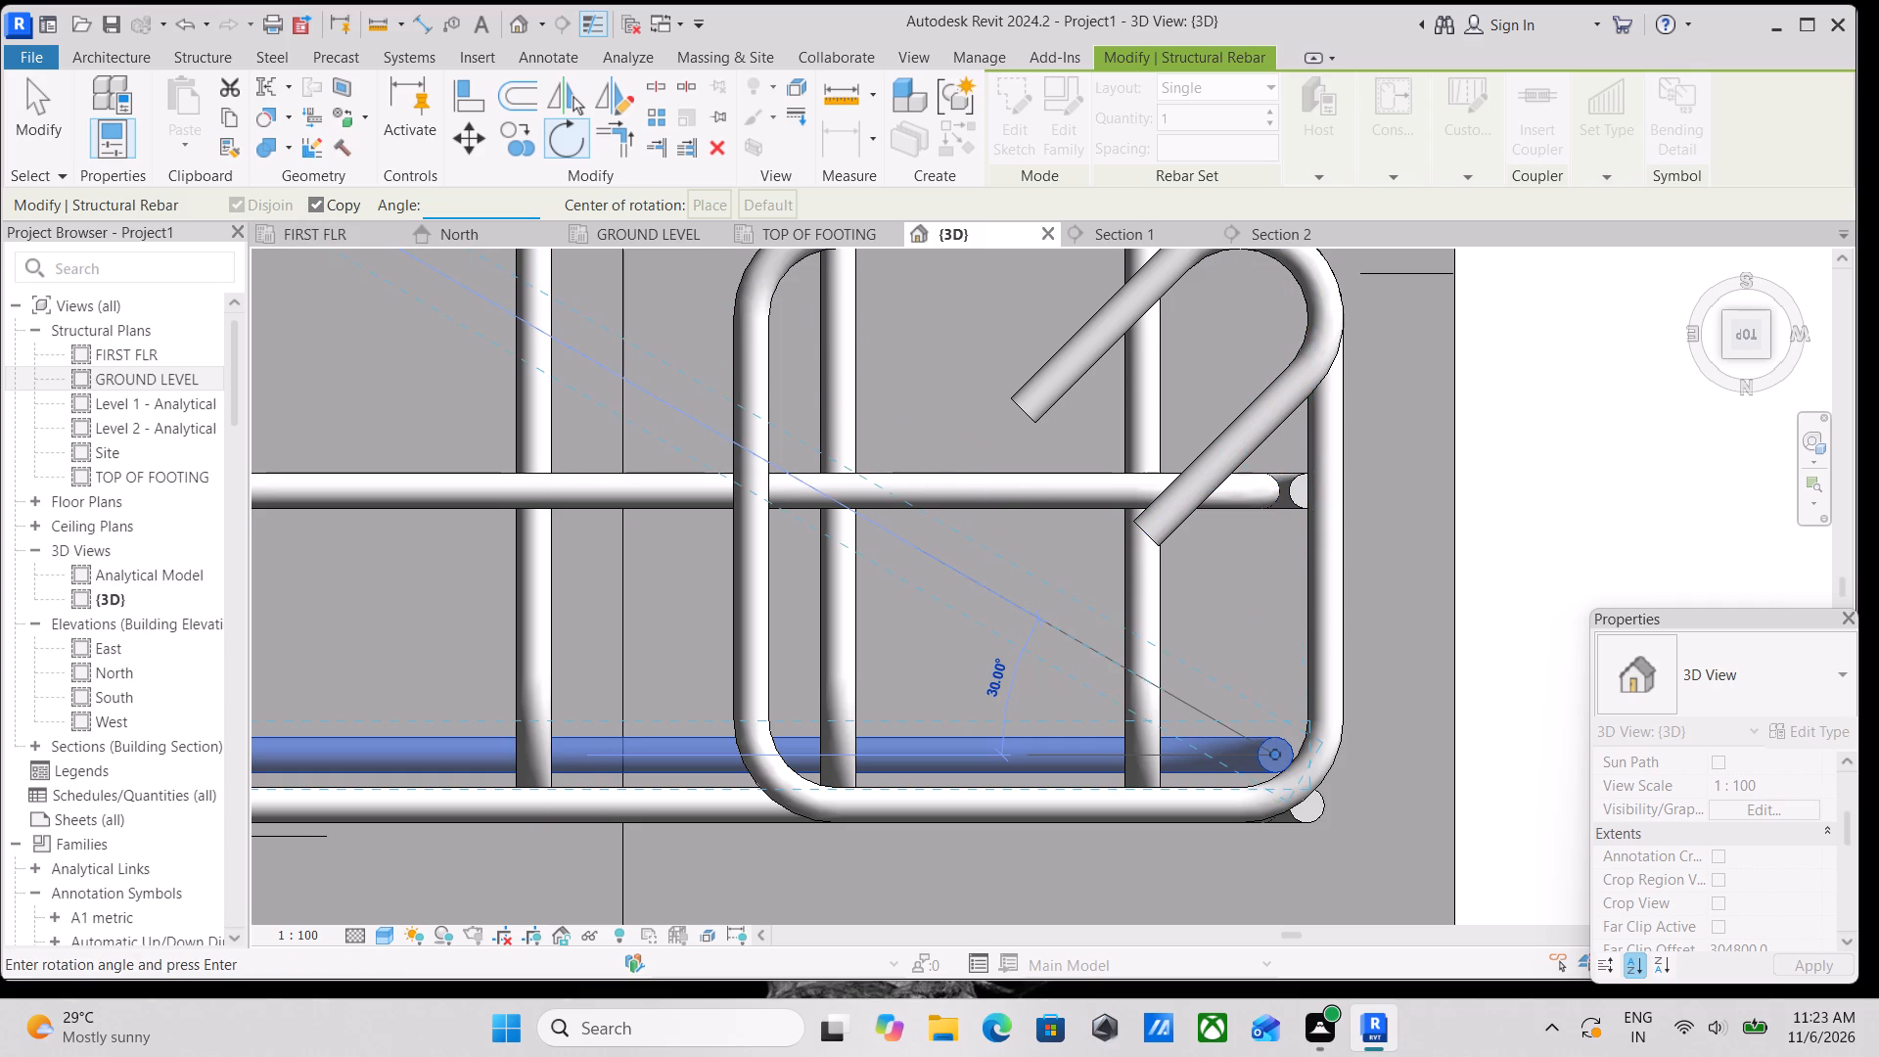
type("90")
key("Return")
scroll(1195, 536, "down", 2)
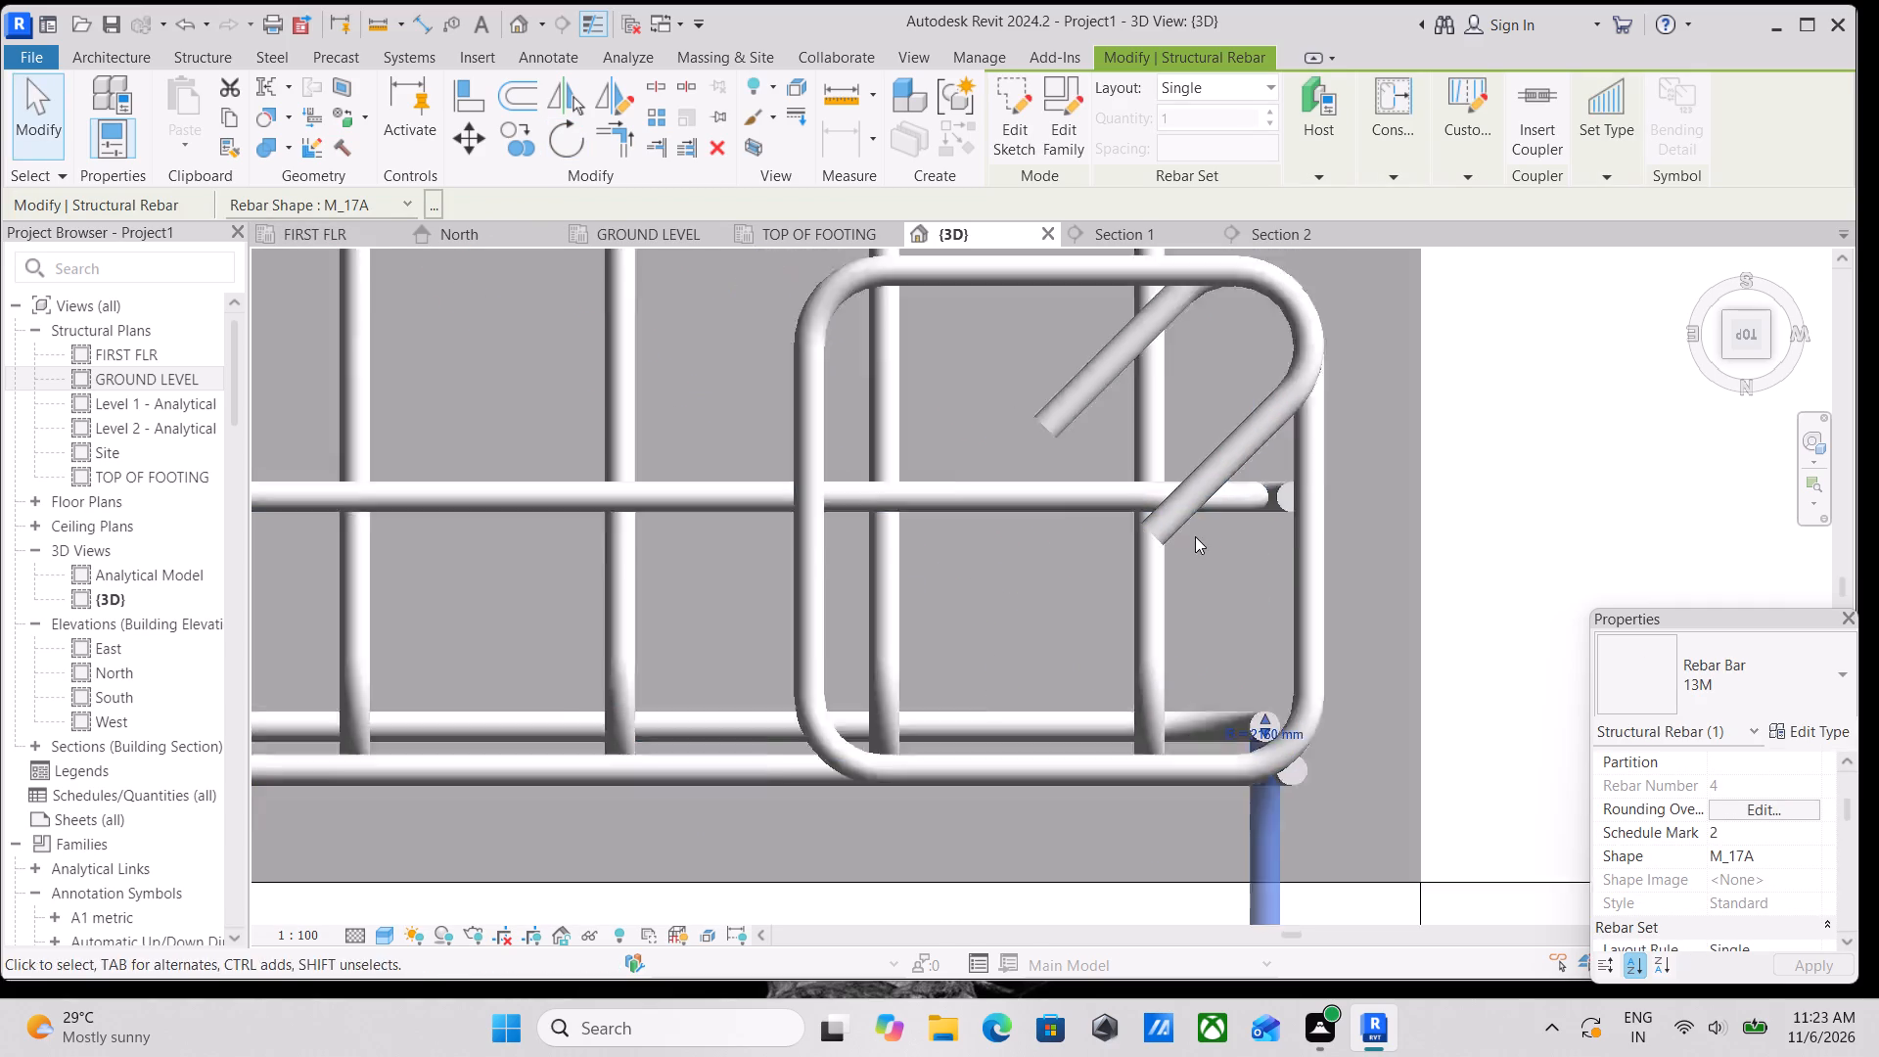
Mirror a copy of the rotated L-shaped bar about a drawn horizontal axis through the middle of the column tie.
scroll(1195, 536, "down", 1)
middle_click_drag(1217, 488, 1308, 342)
scroll(1305, 594, "down", 3)
middle_click_drag(1304, 594, 1117, 616)
scroll(1200, 563, "down", 5)
key("Escape")
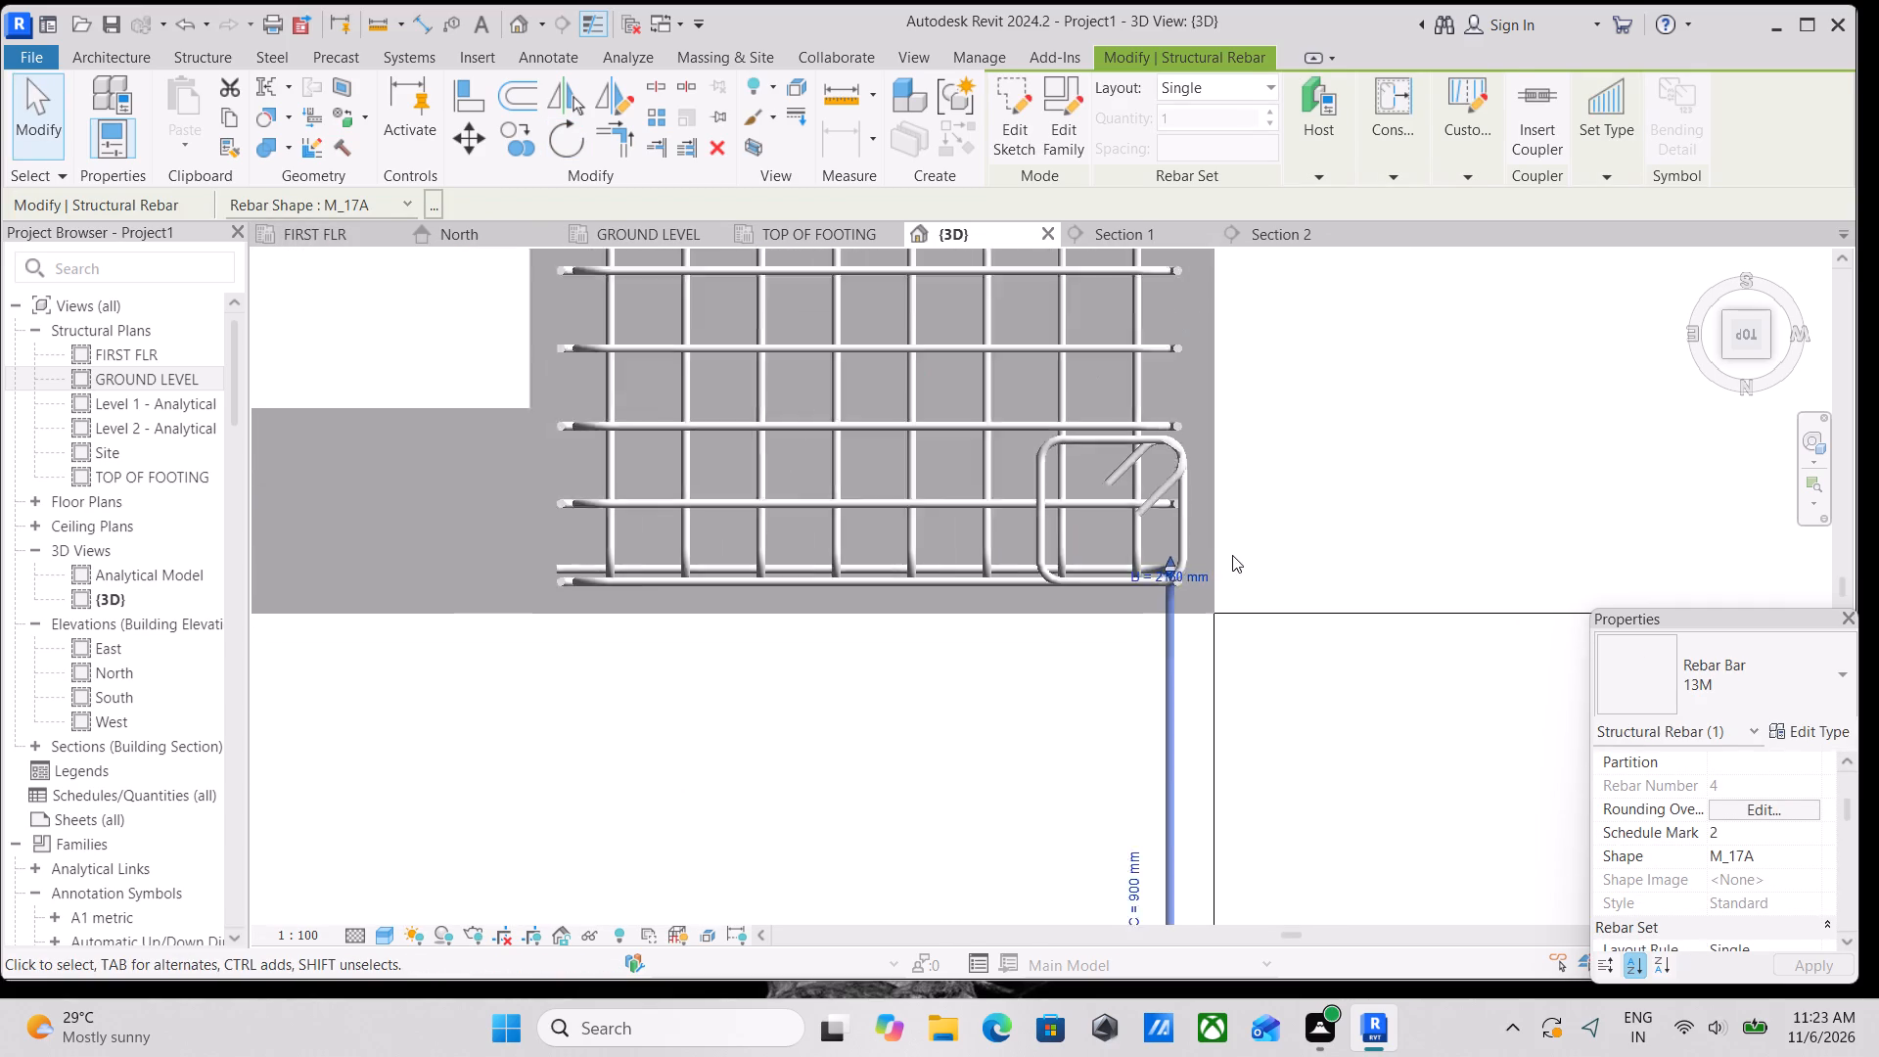
scroll(1232, 555, "down", 6)
key("Escape")
middle_click_drag(1237, 558, 1235, 432)
key("Escape")
left_click(1207, 544)
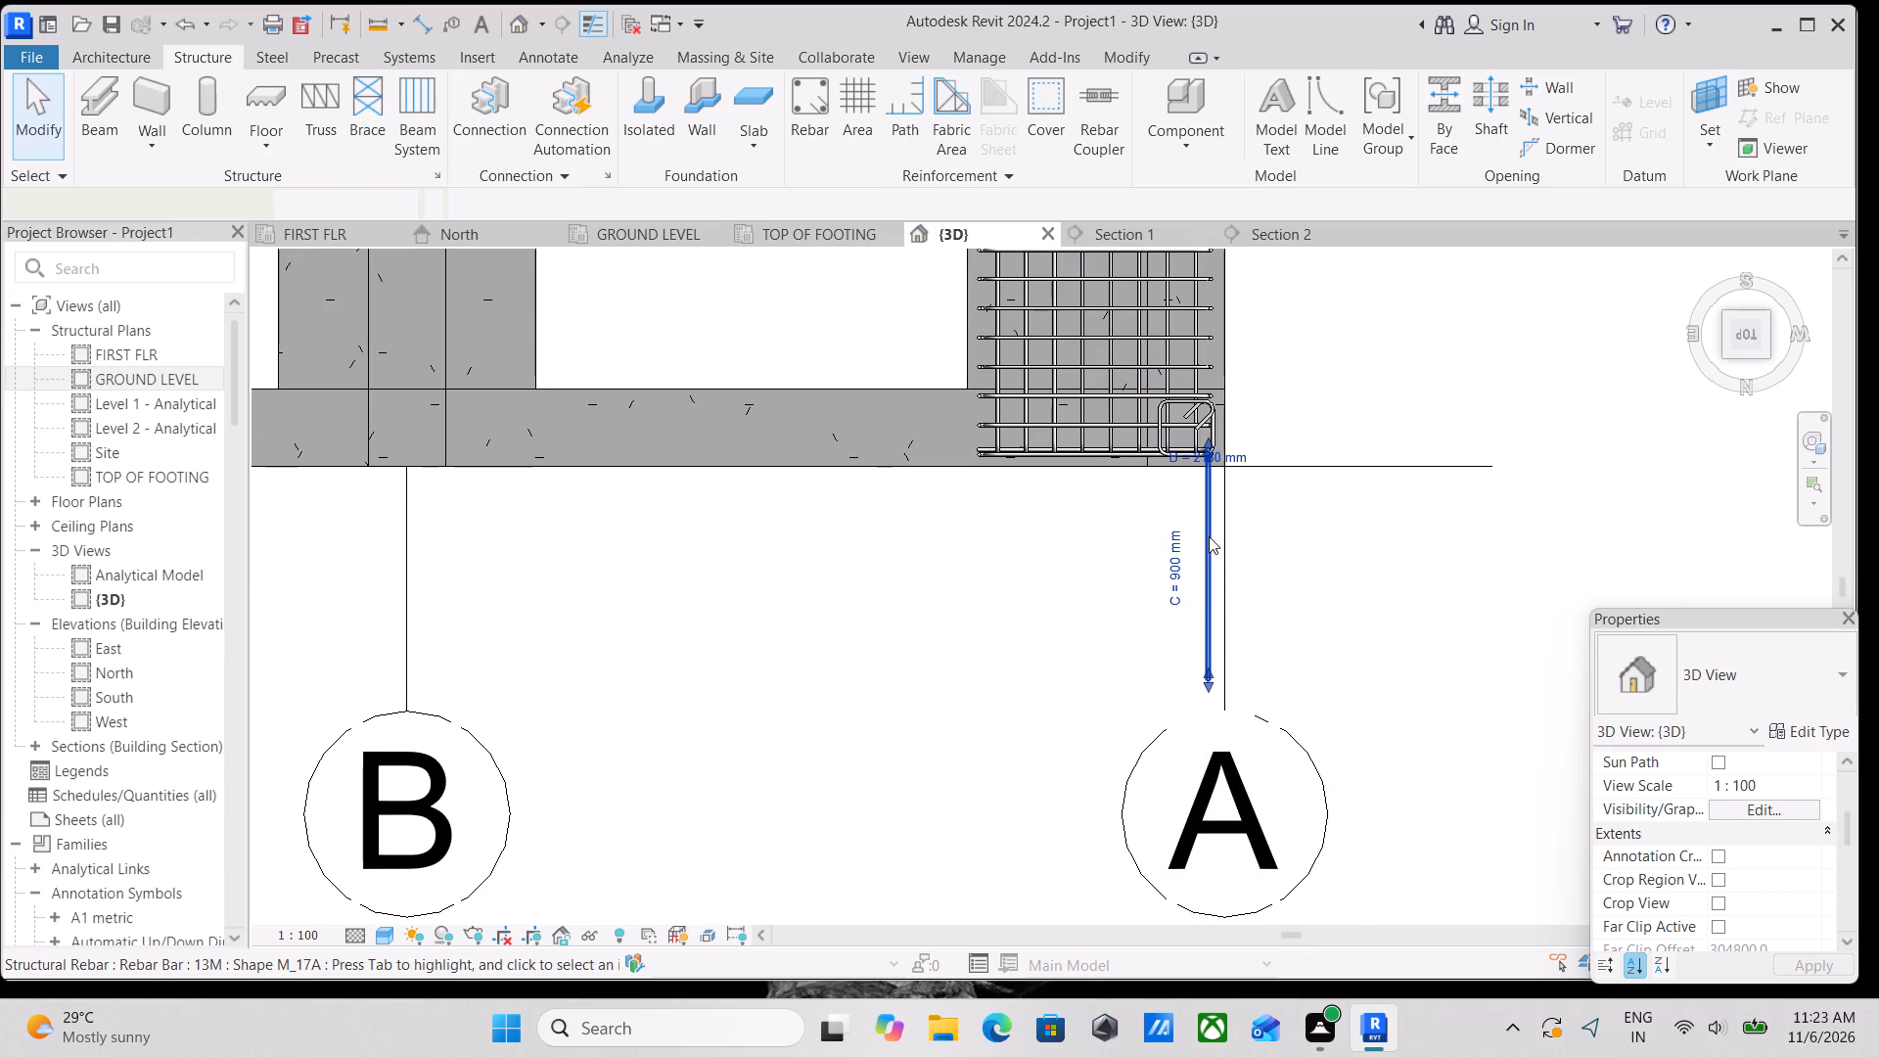
scroll(1226, 521, "up", 2)
middle_click_drag(1226, 521, 1203, 639)
scroll(1208, 566, "up", 2)
middle_click_drag(1208, 566, 1186, 649)
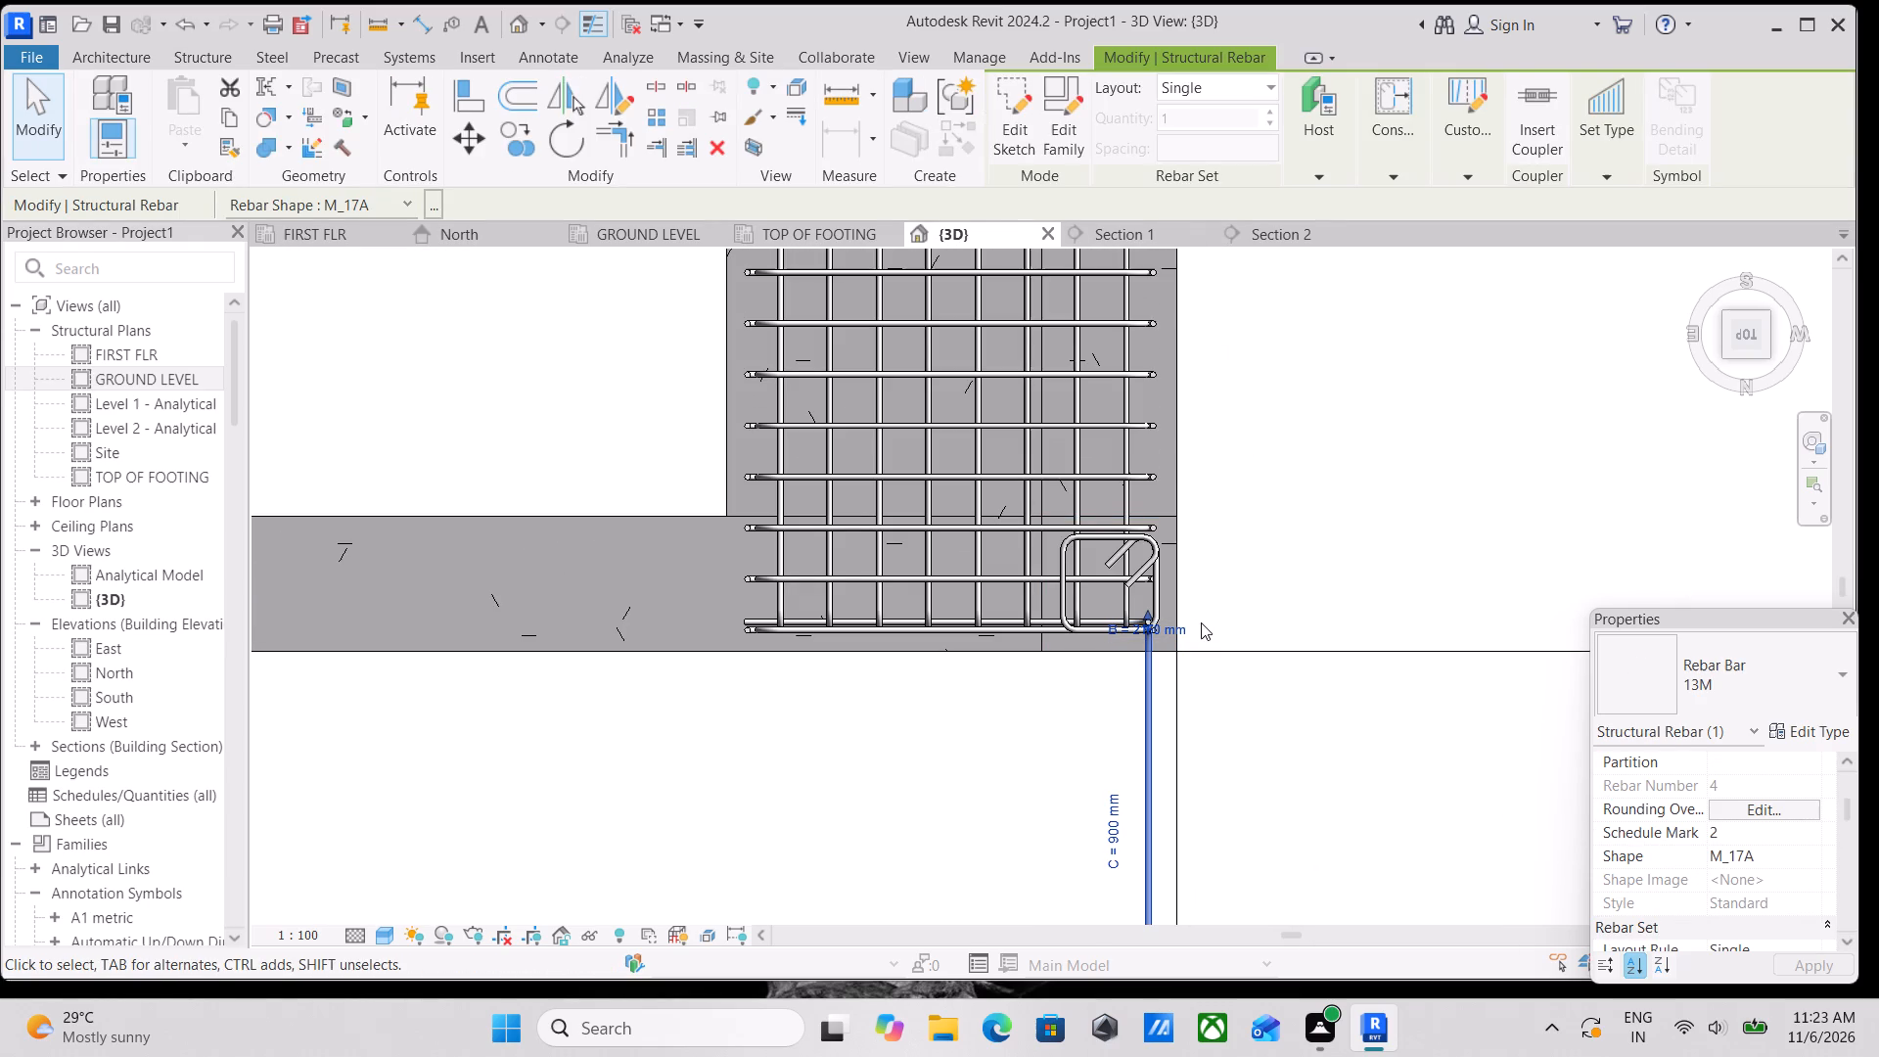
scroll(1196, 623, "up", 2)
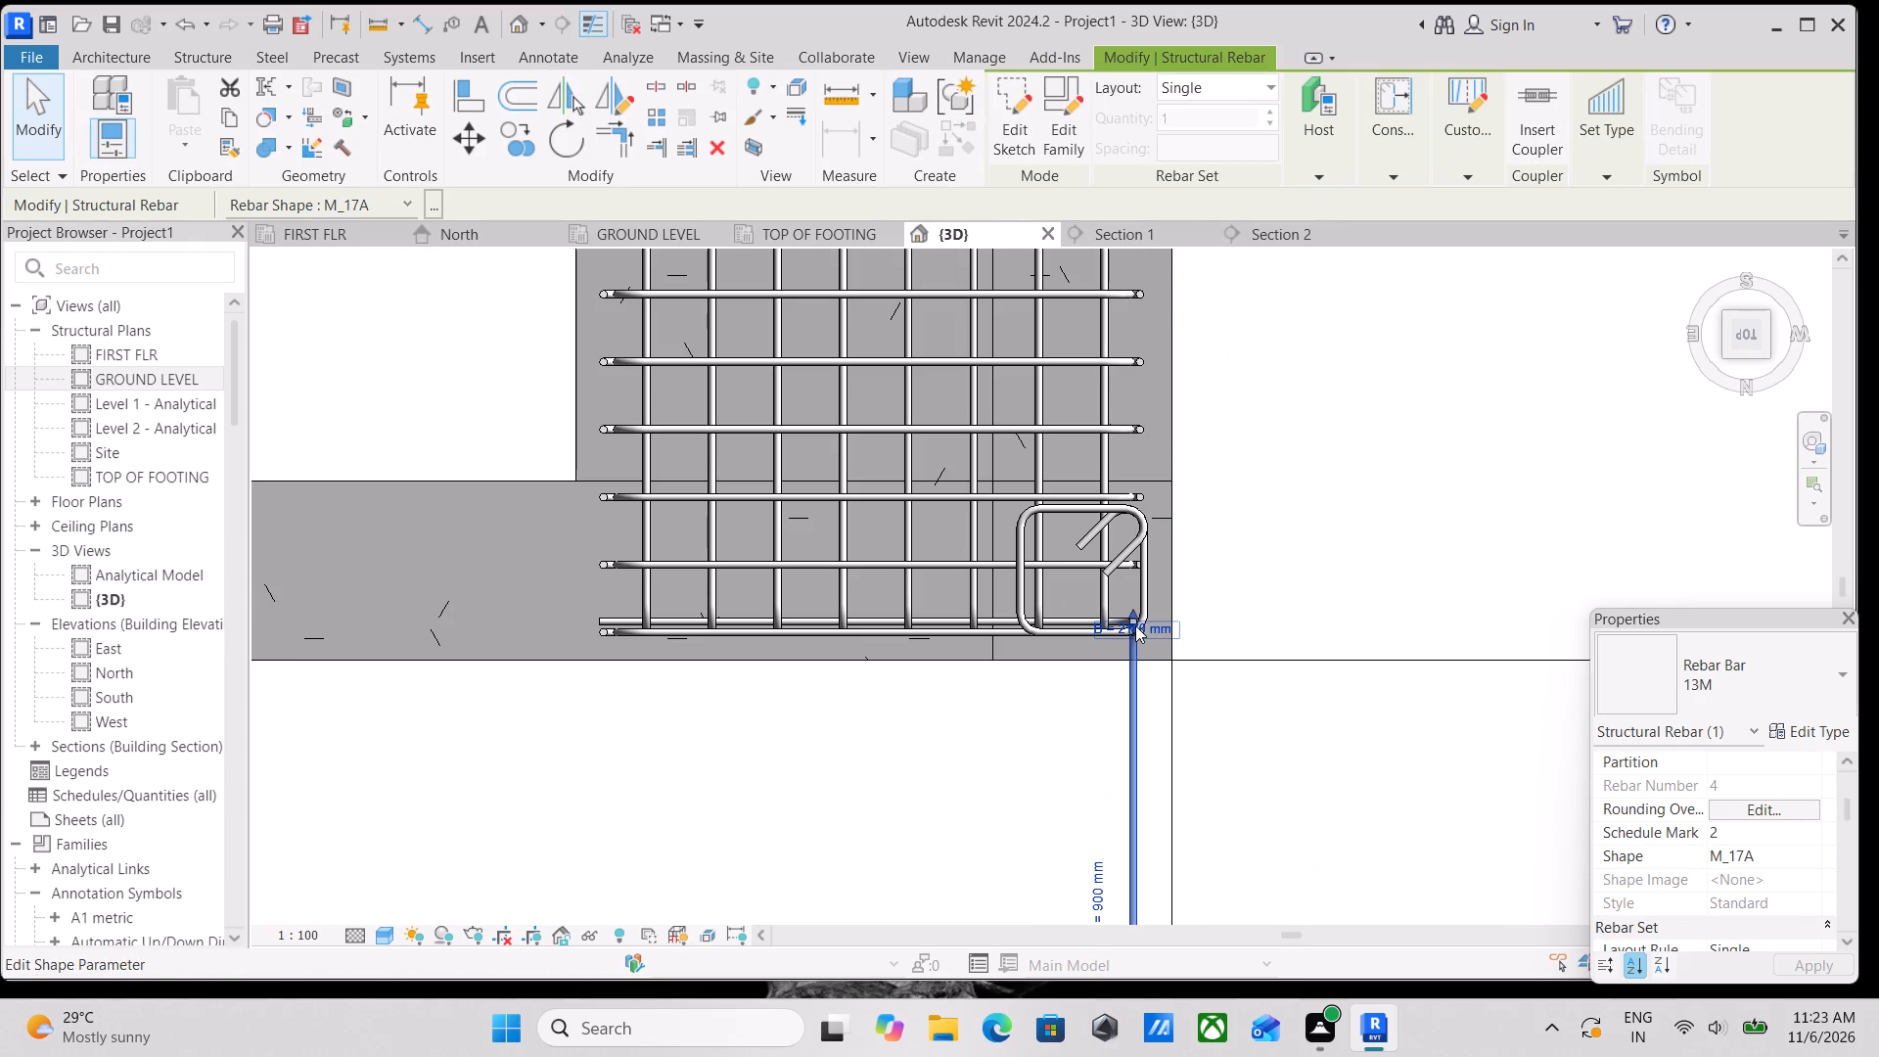
type("DM")
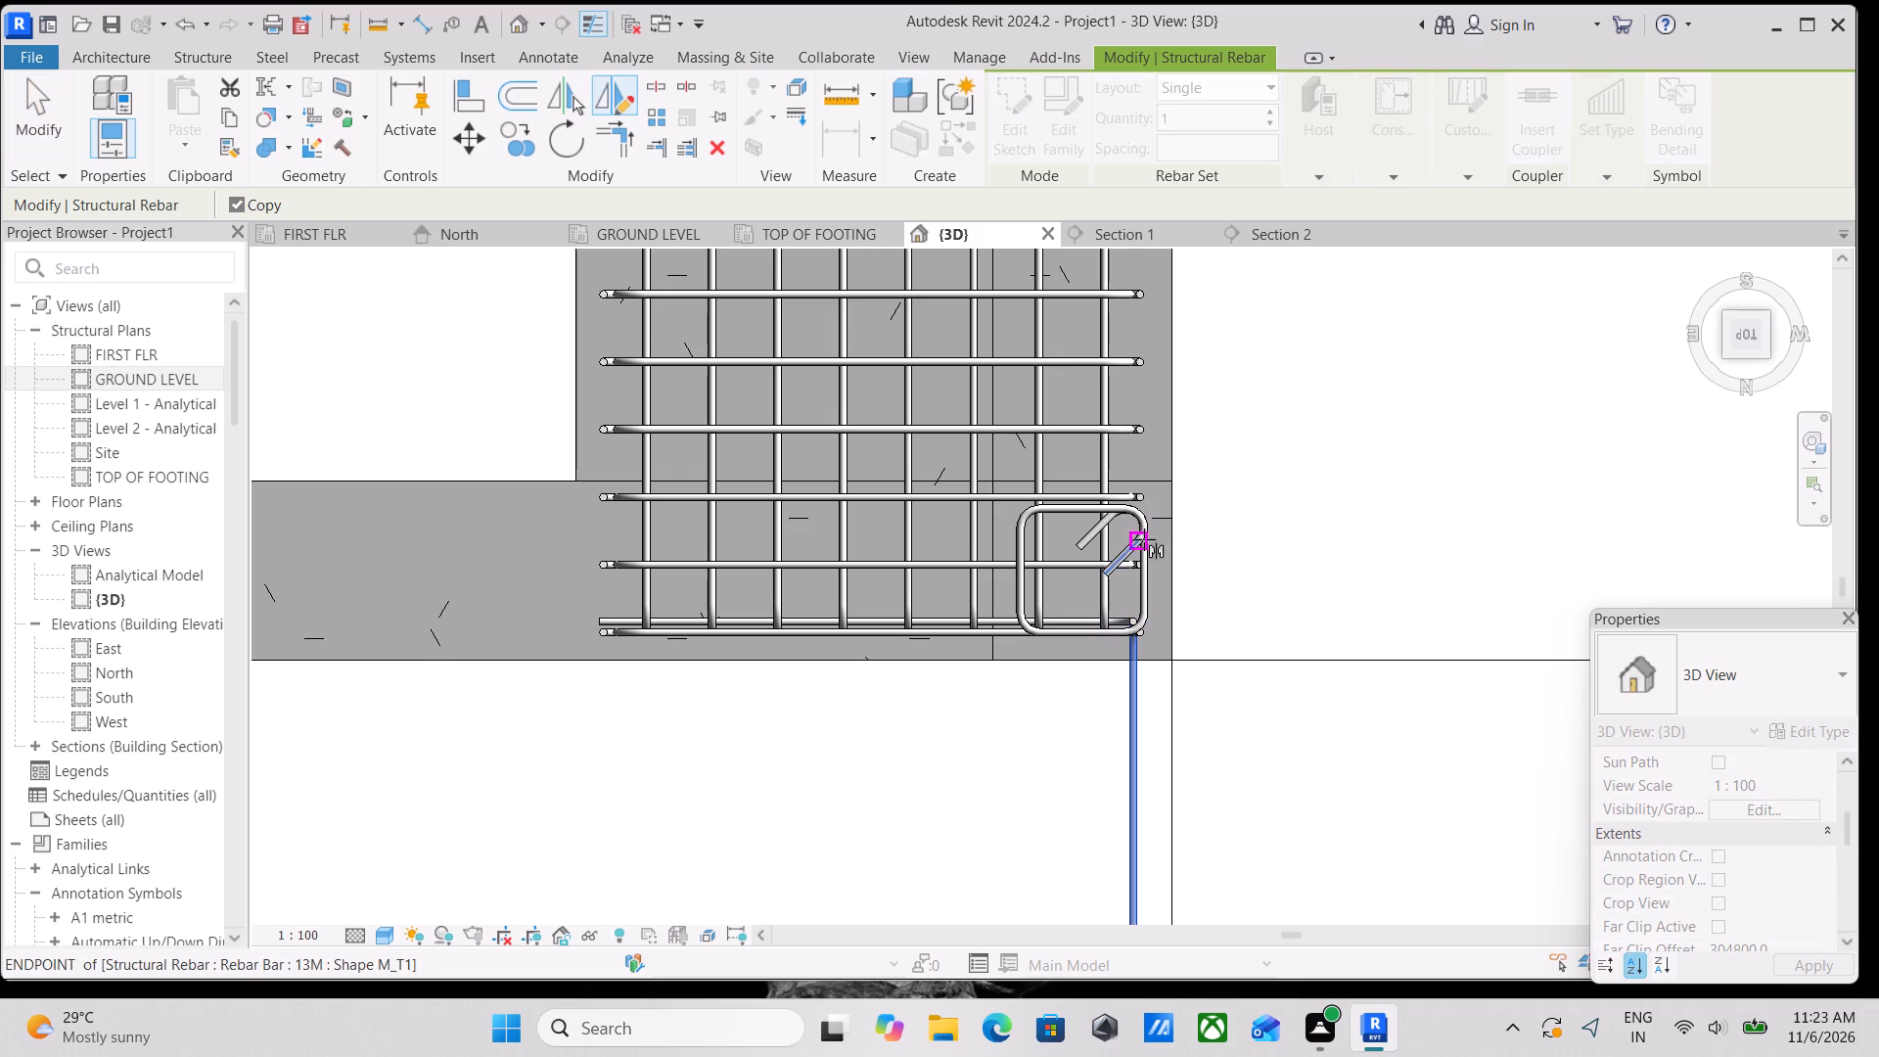
scroll(1140, 588, "up", 2)
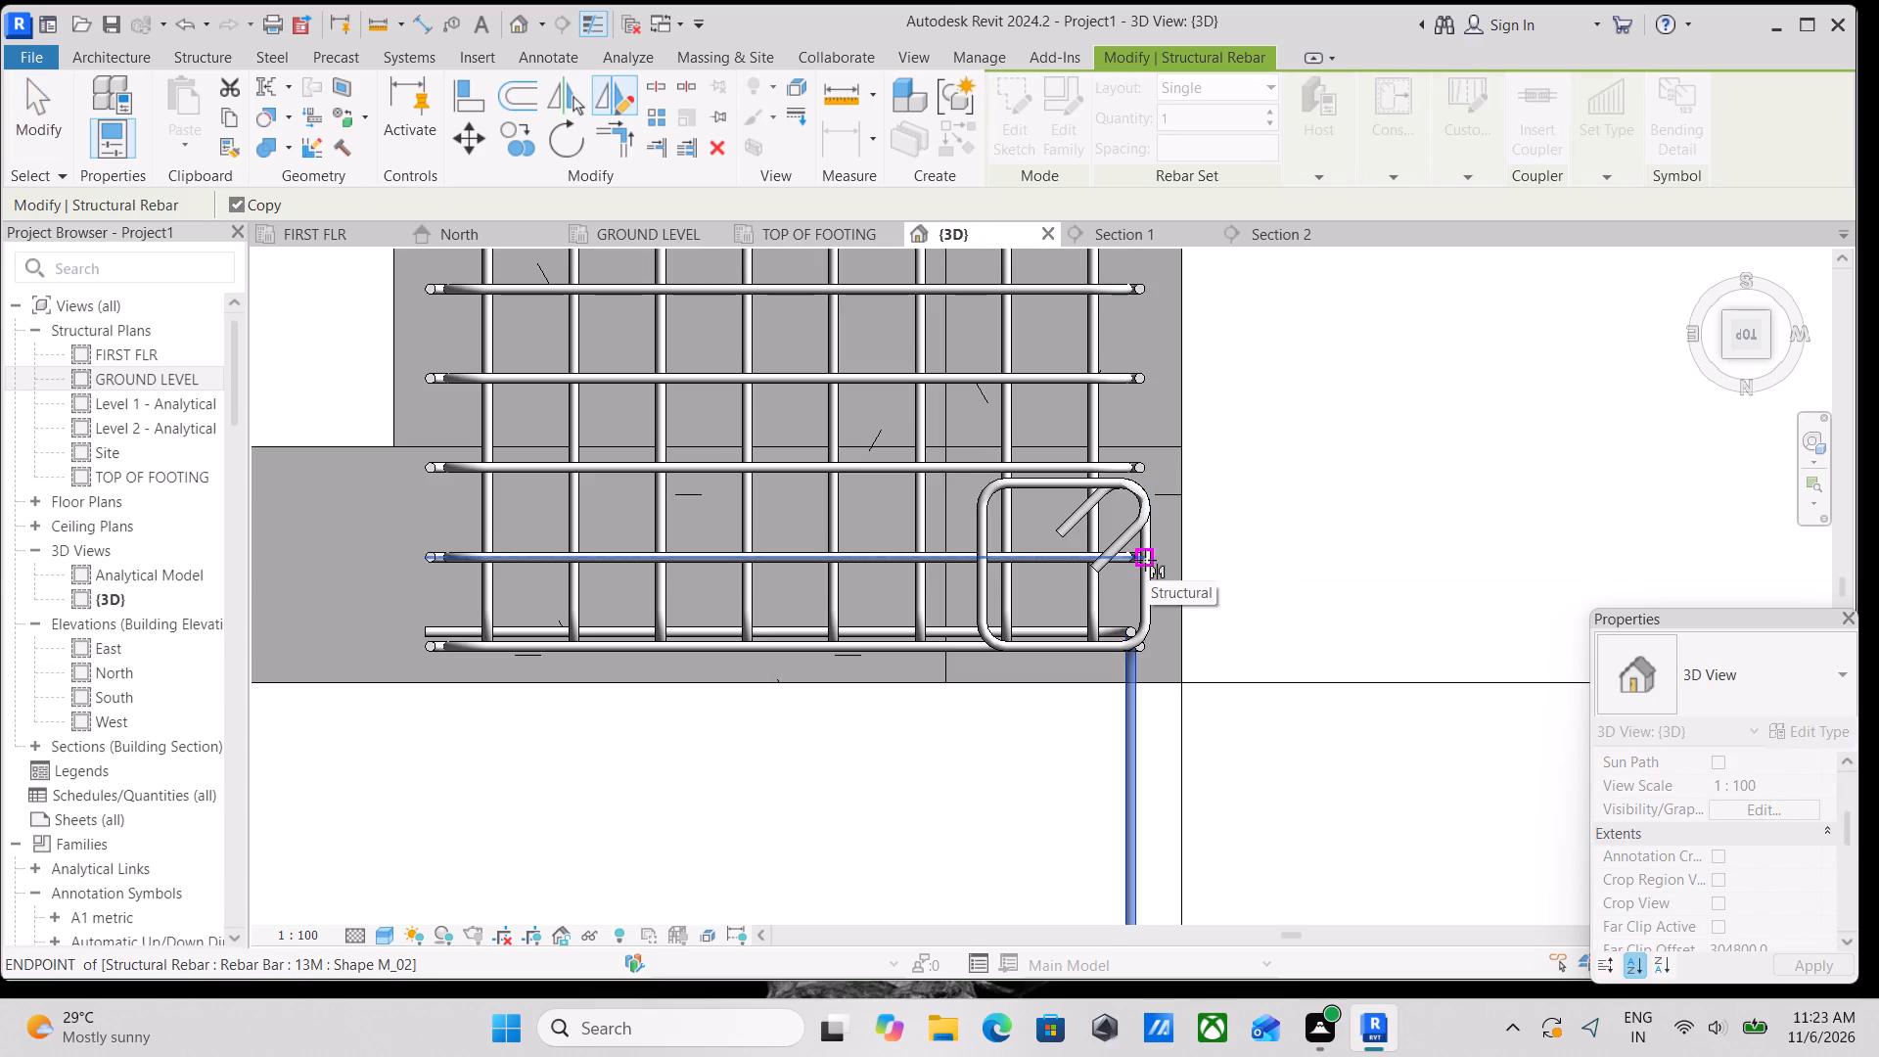
scroll(1145, 576, "up", 3)
scroll(1145, 576, "down", 1)
scroll(1145, 576, "up", 2)
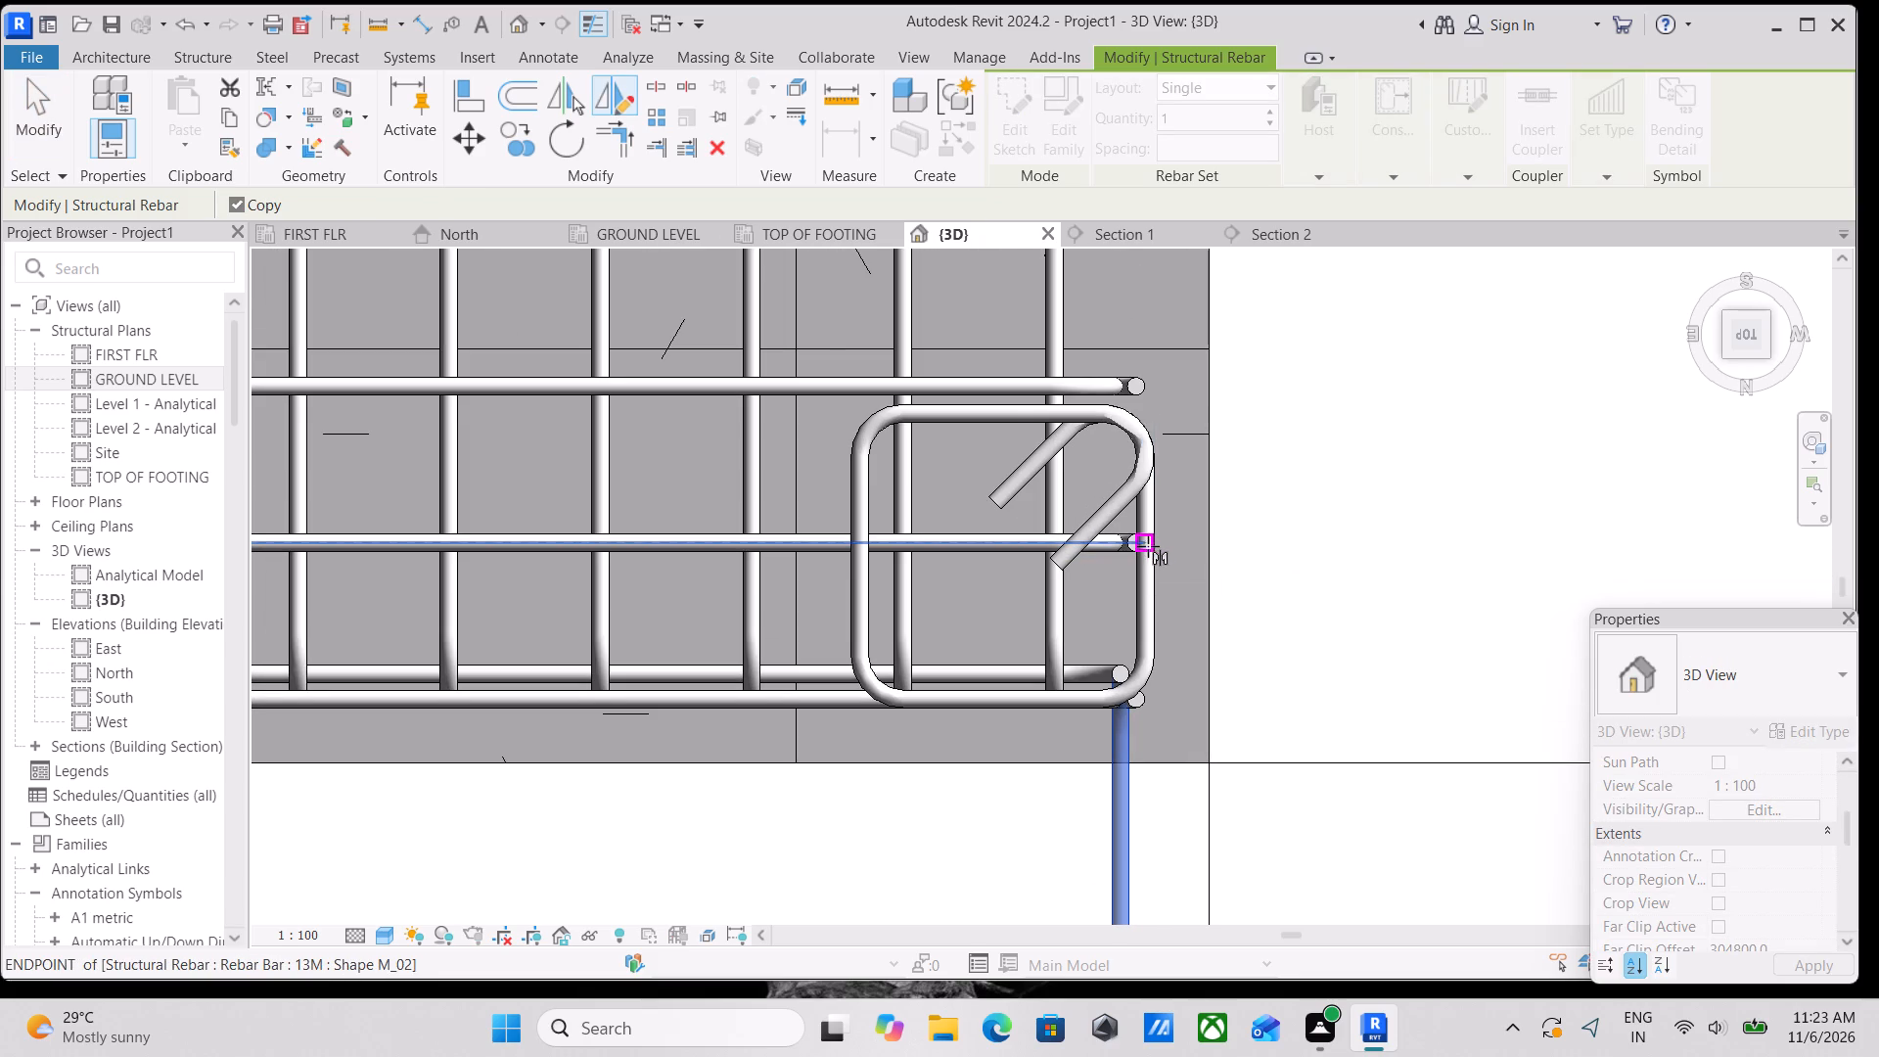
scroll(1151, 542, "up", 6)
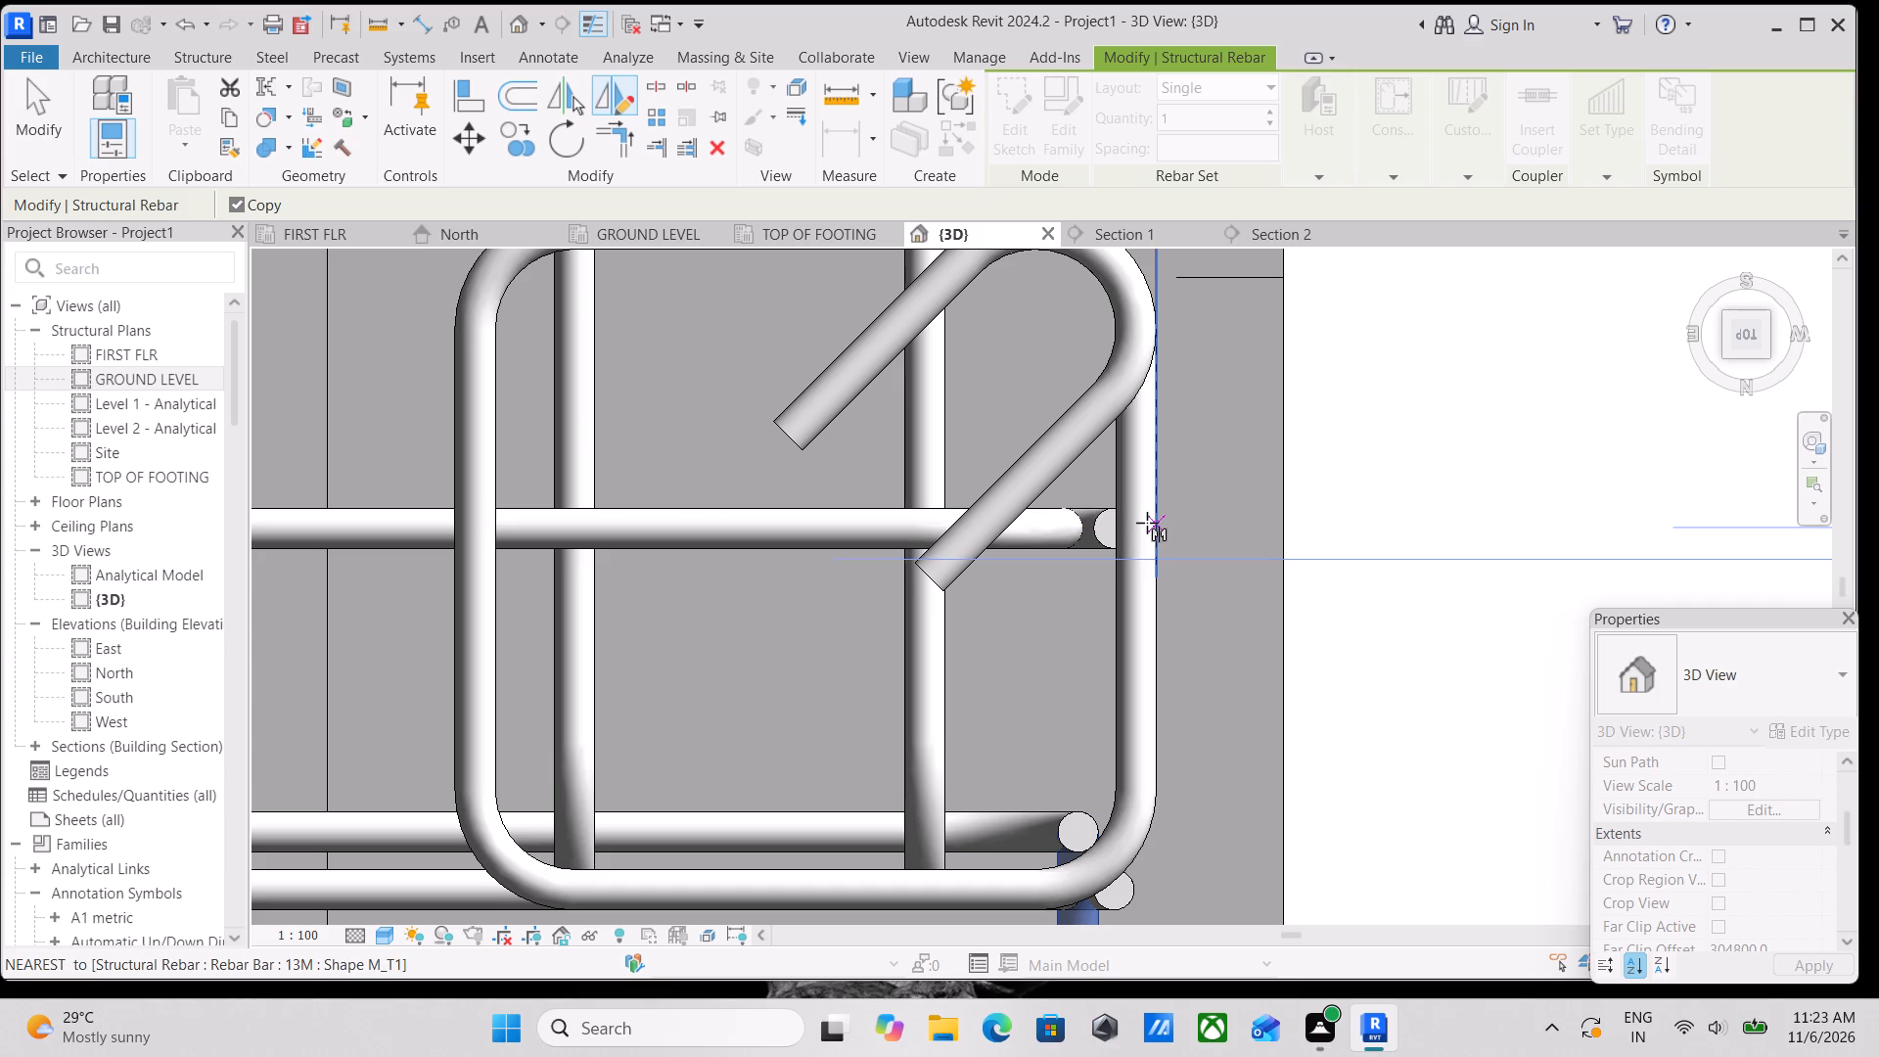
left_click(1133, 530)
scroll(1392, 530, "down", 3)
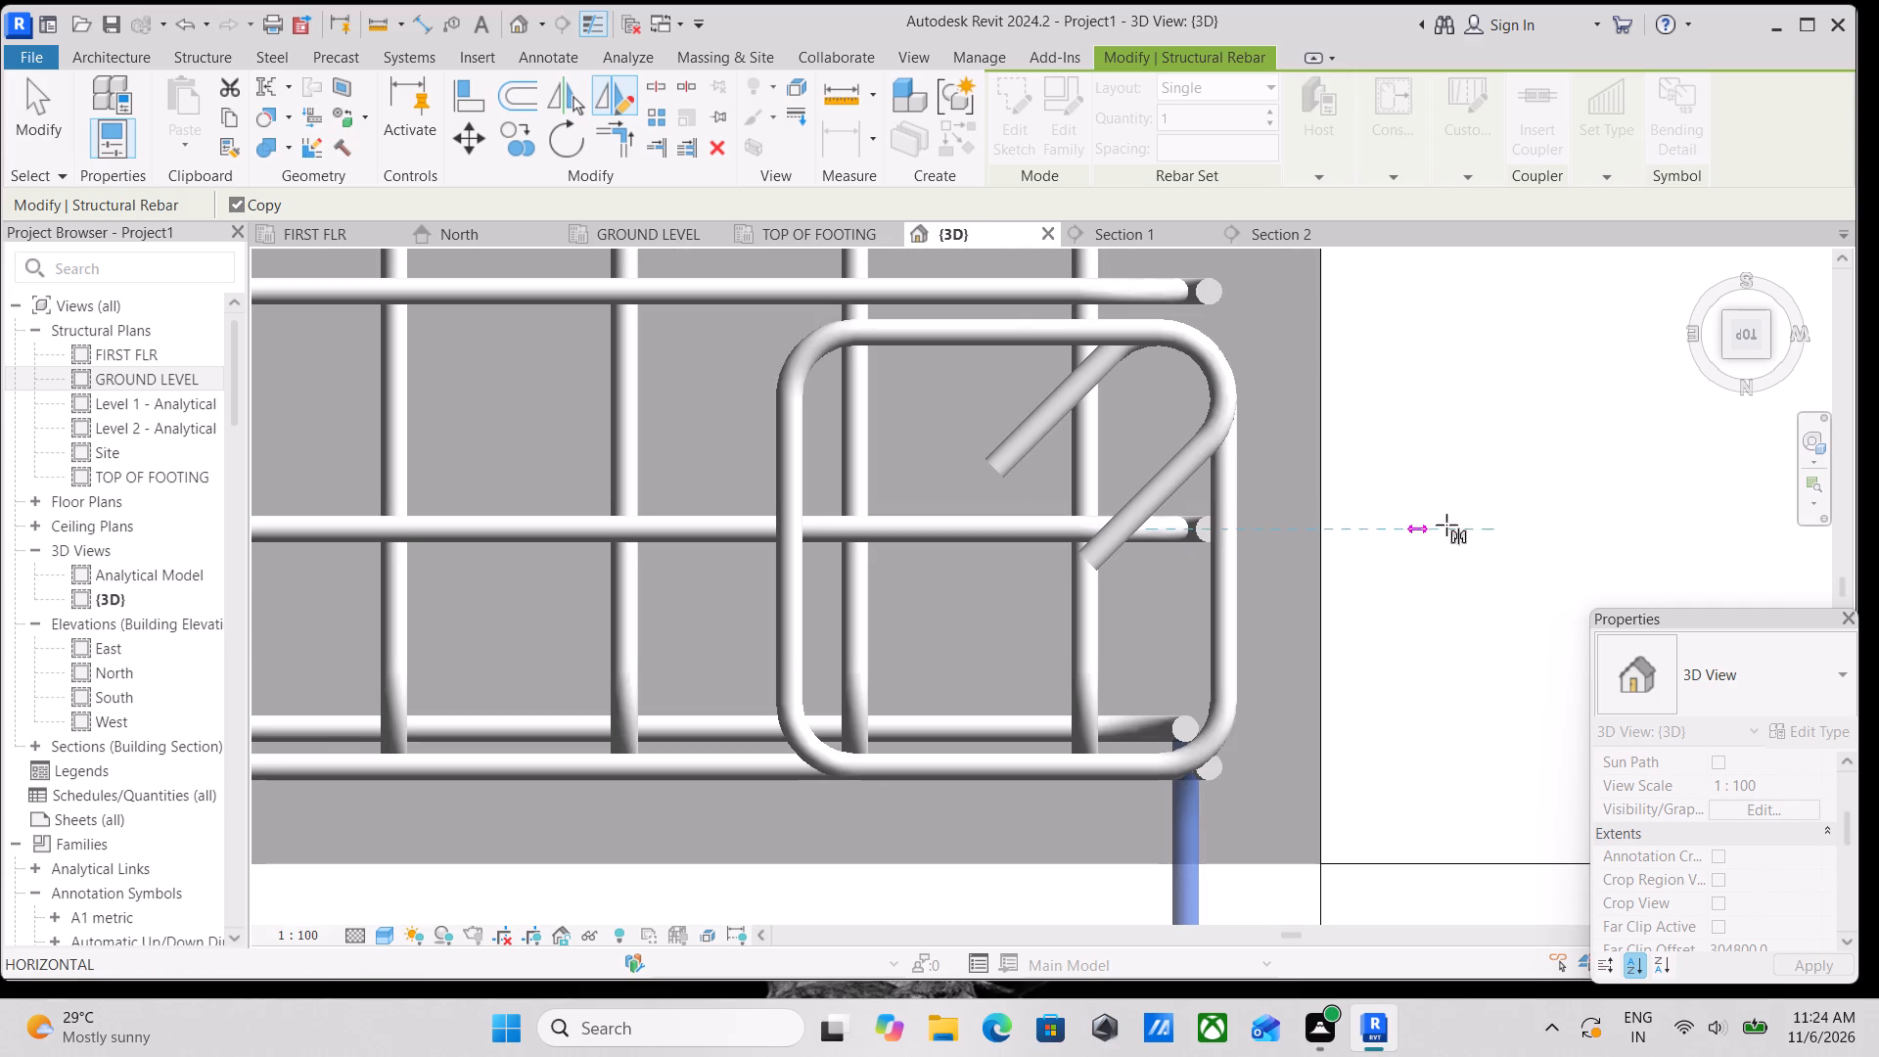
left_click(1605, 527)
scroll(1605, 527, "down", 3)
scroll(1519, 586, "down", 1)
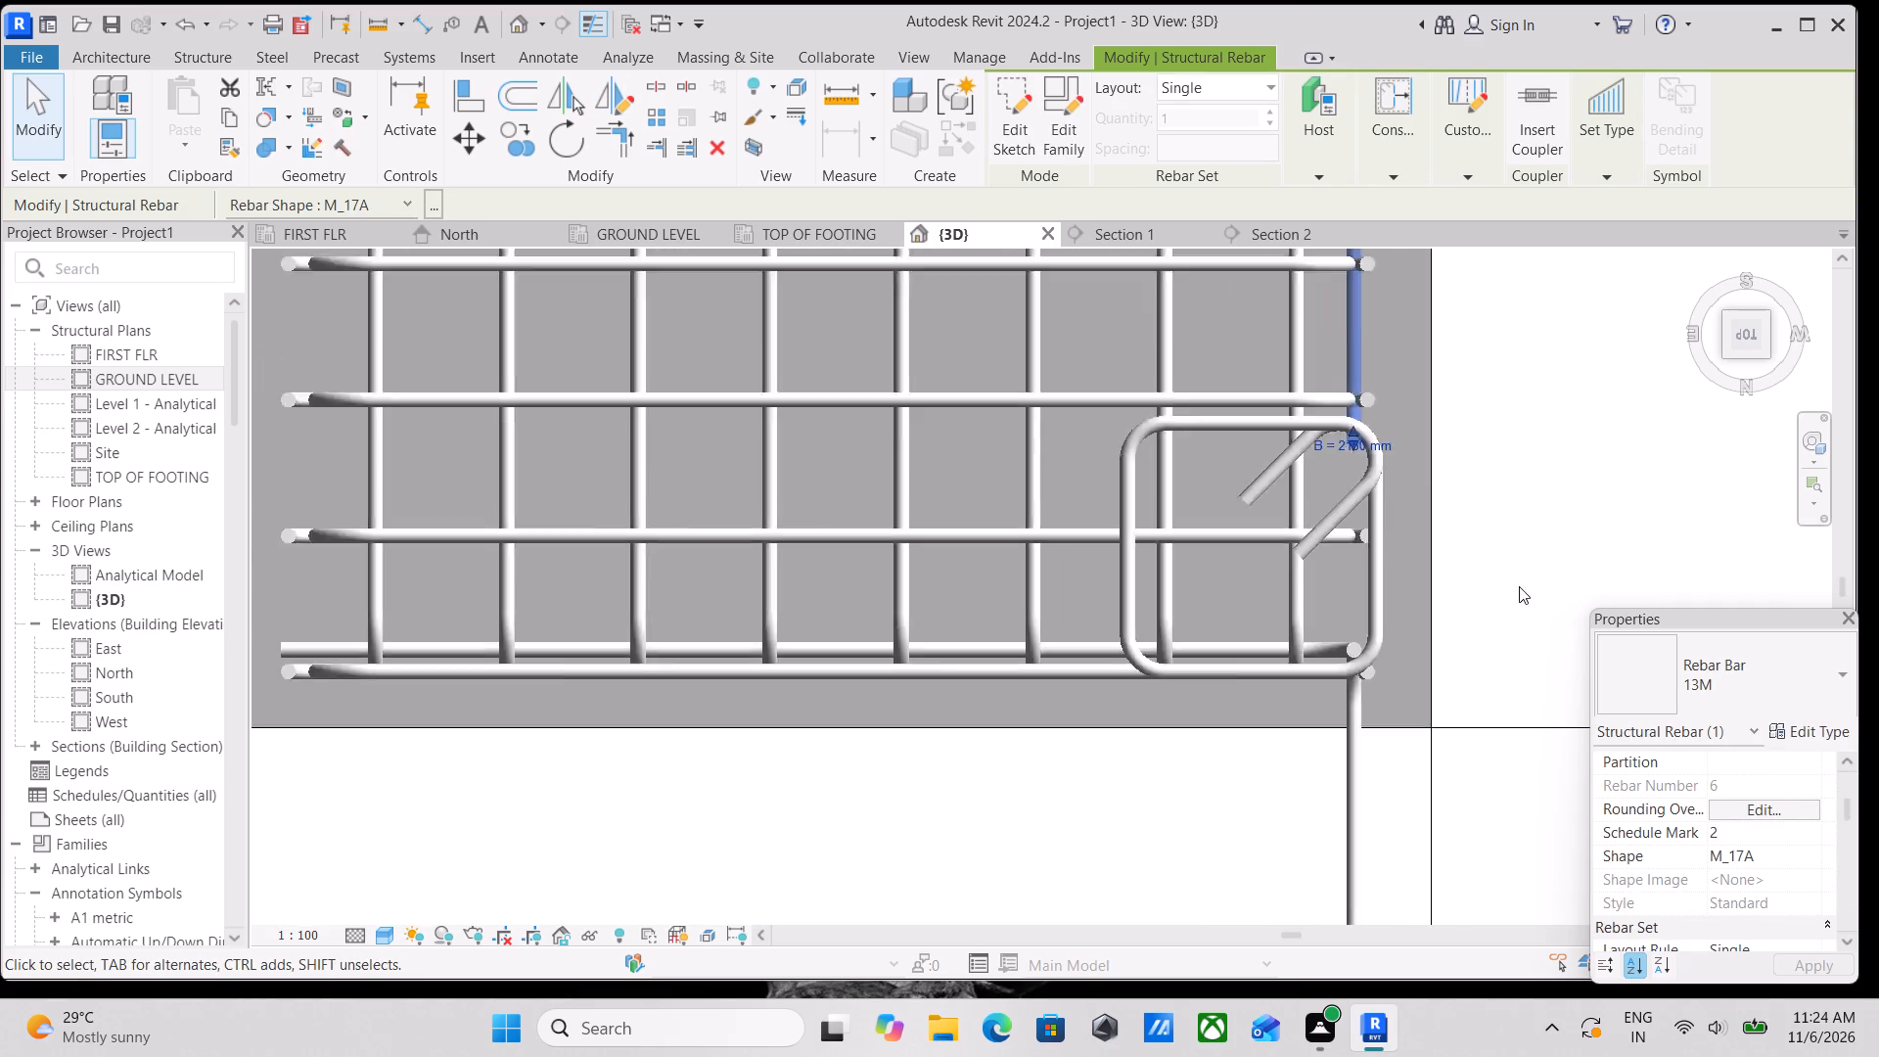
Shorten the mirrored bar's horizontal leg to 700 mm so it ends at the last bar of the footing mesh.
scroll(1519, 586, "down", 2)
middle_click_drag(1579, 788, 1604, 870)
scroll(1604, 870, "down", 1)
scroll(1573, 650, "down", 7)
middle_click_drag(1514, 637, 1454, 755)
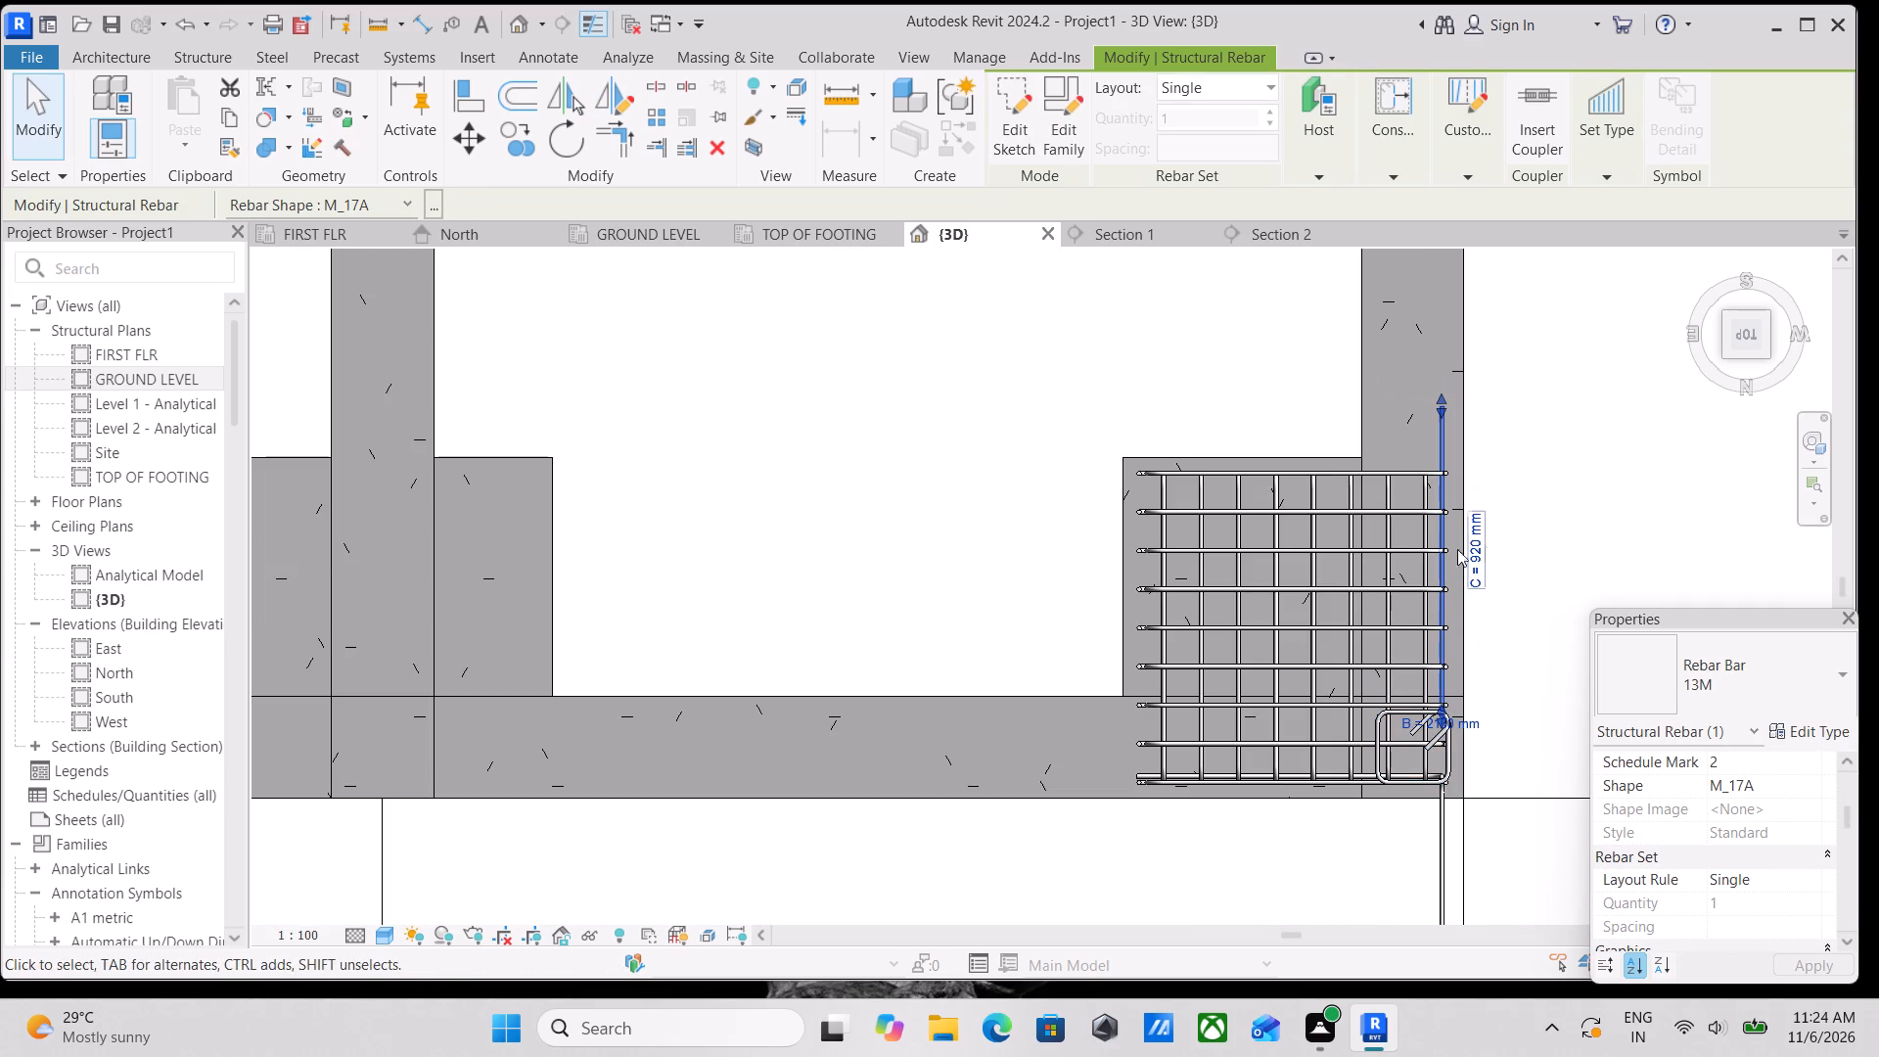
left_click_drag(1438, 398, 1443, 480)
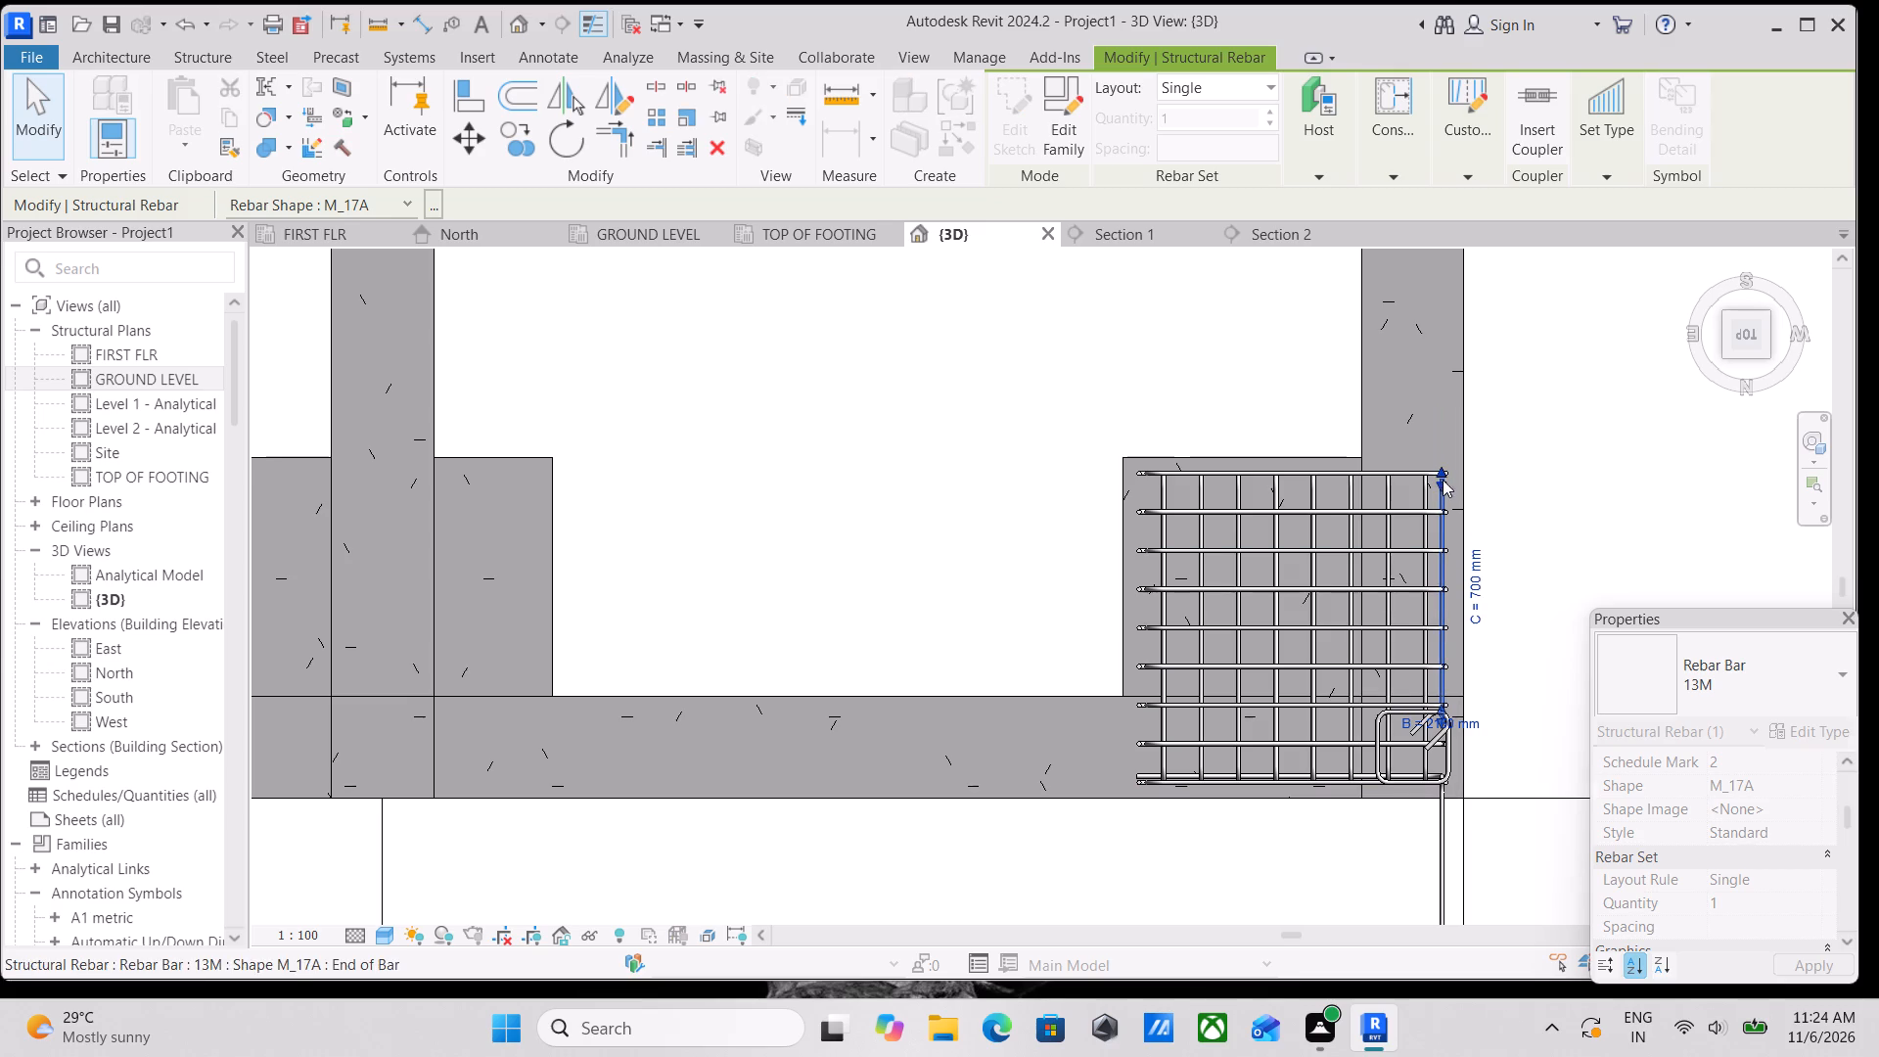
Delete the rotated L-shaped bar whose 900 mm leg extends outside the footing.
middle_click_drag(1434, 620, 1417, 419)
left_click(1425, 707)
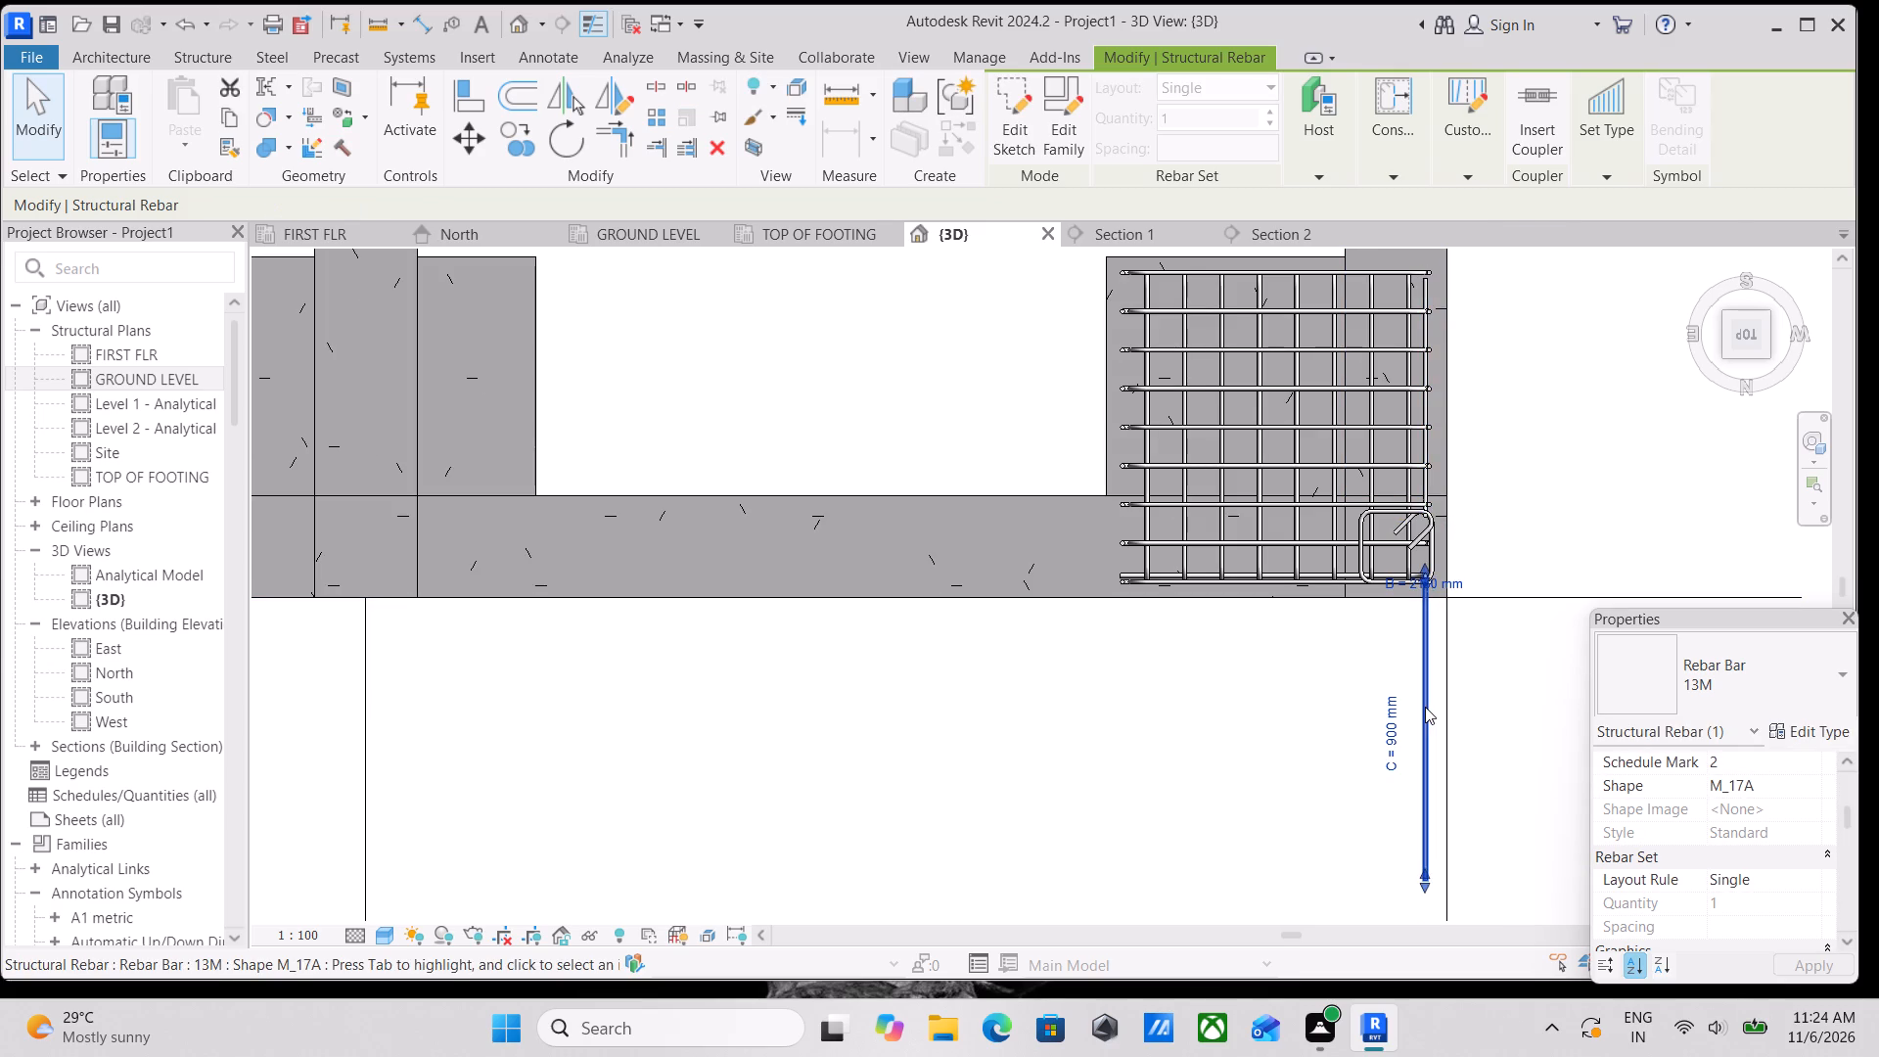
right_click(1425, 707)
left_click(1528, 618)
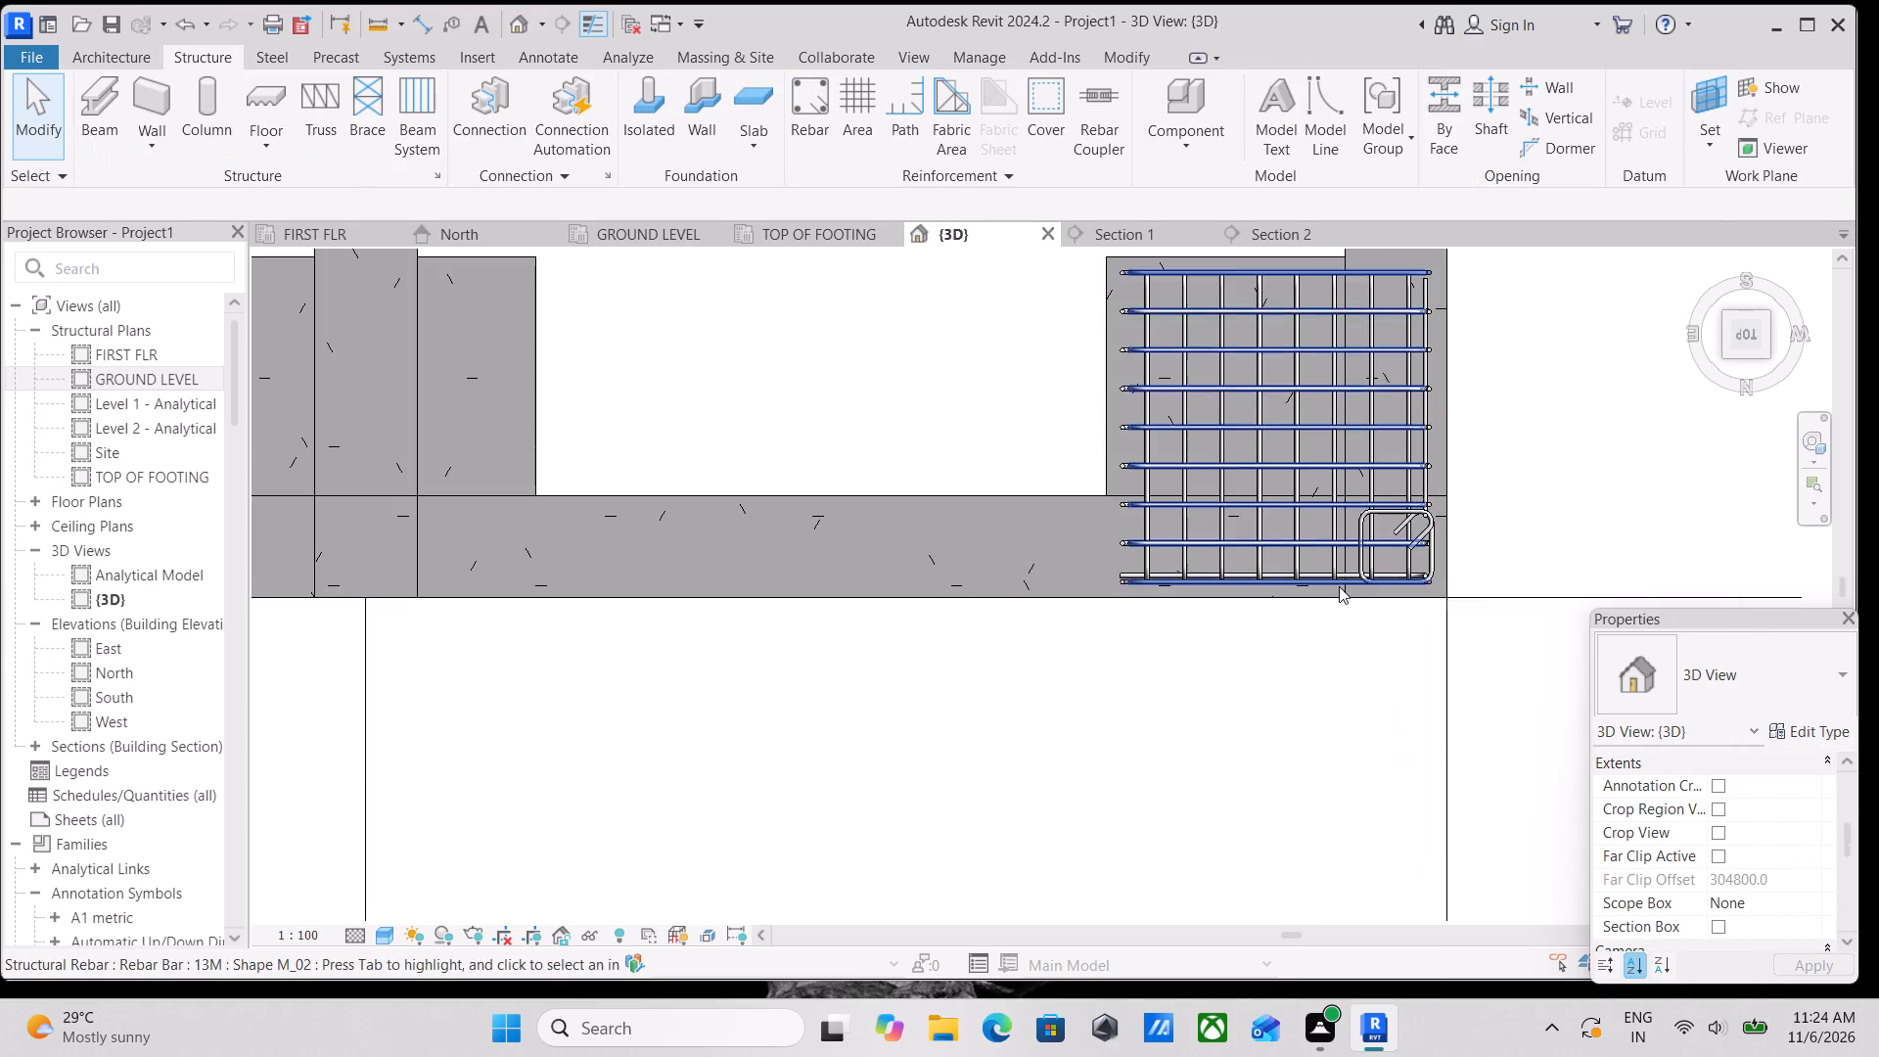
Examine the column bars, tie and footing reinforcement at A1 from above and in Section 2.
scroll(1339, 586, "up", 4)
middle_click_drag(1451, 634, 1429, 724)
scroll(1012, 654, "up", 2)
middle_click_drag(1127, 630, 790, 633)
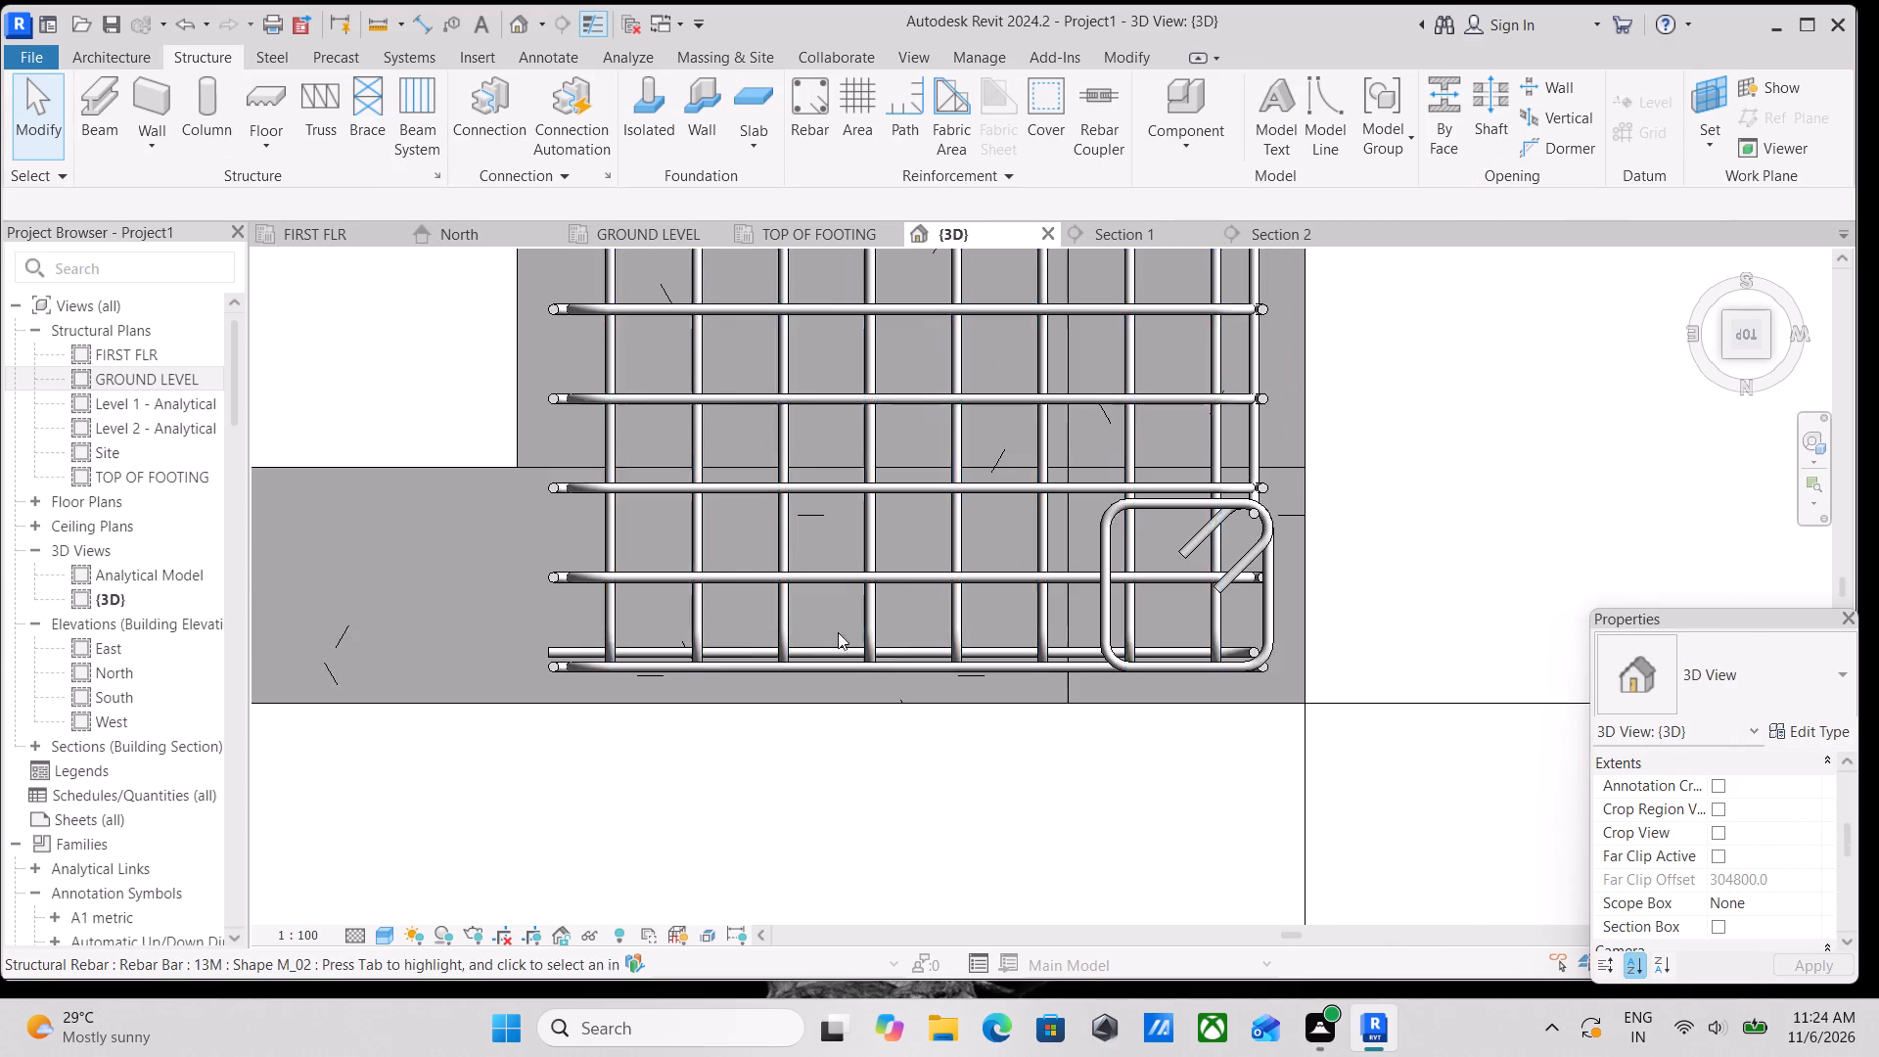
scroll(1219, 644, "up", 3)
middle_click_drag(1158, 631, 1197, 667)
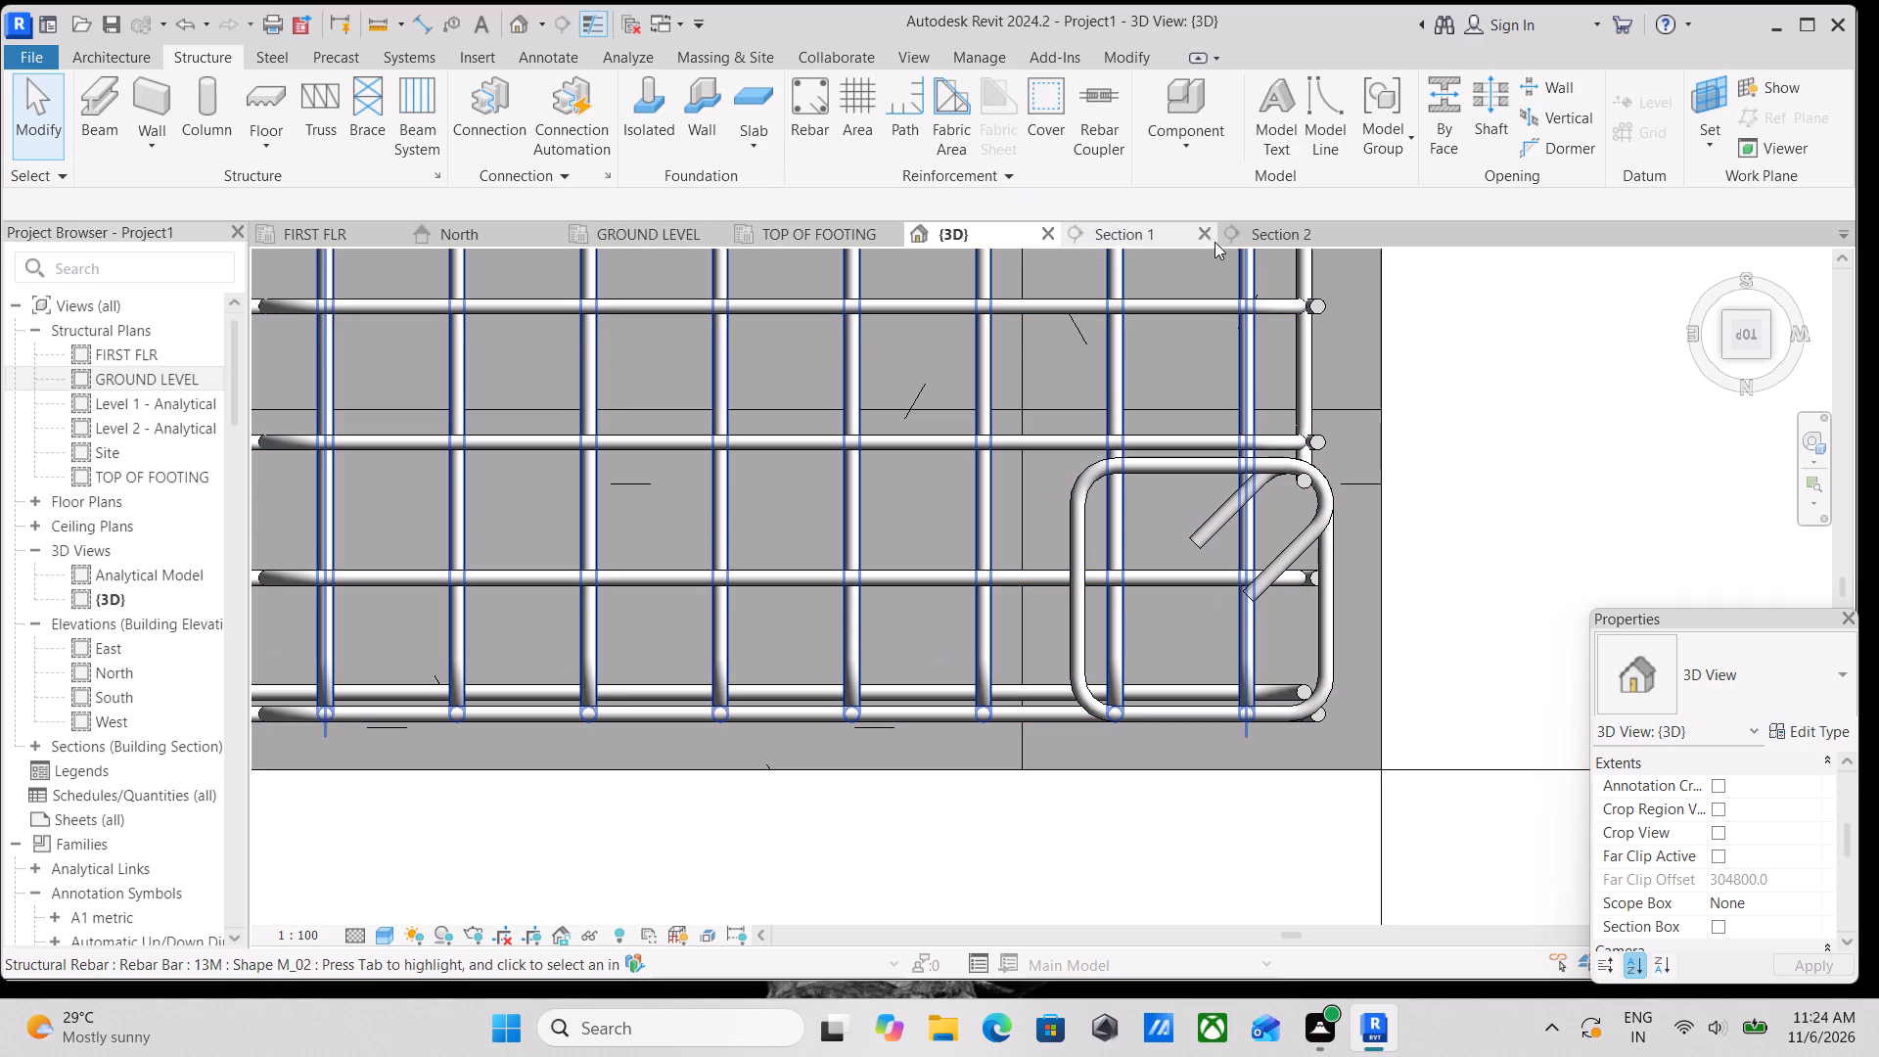
left_click(1133, 234)
left_click(1248, 226)
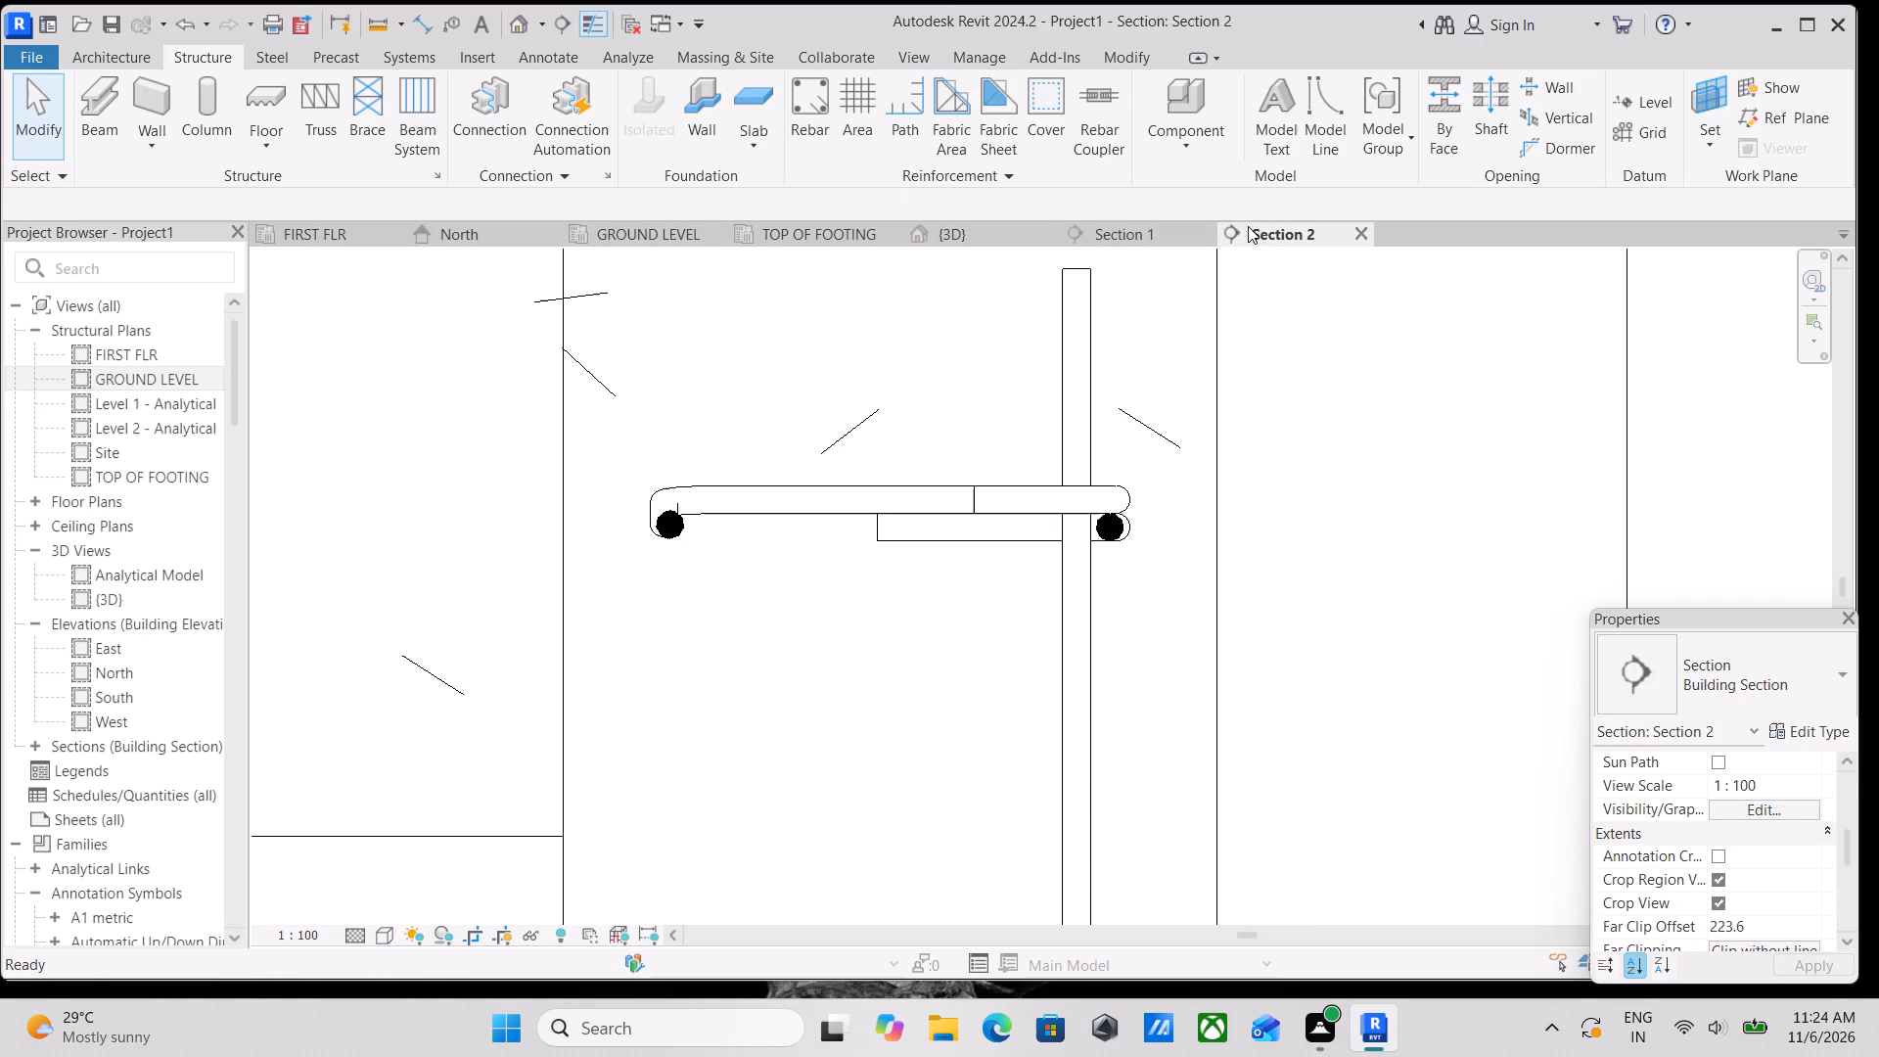
scroll(1116, 528, "down", 4)
scroll(1053, 478, "down", 2)
middle_click_drag(1053, 478, 1163, 375)
scroll(1172, 611, "down", 3)
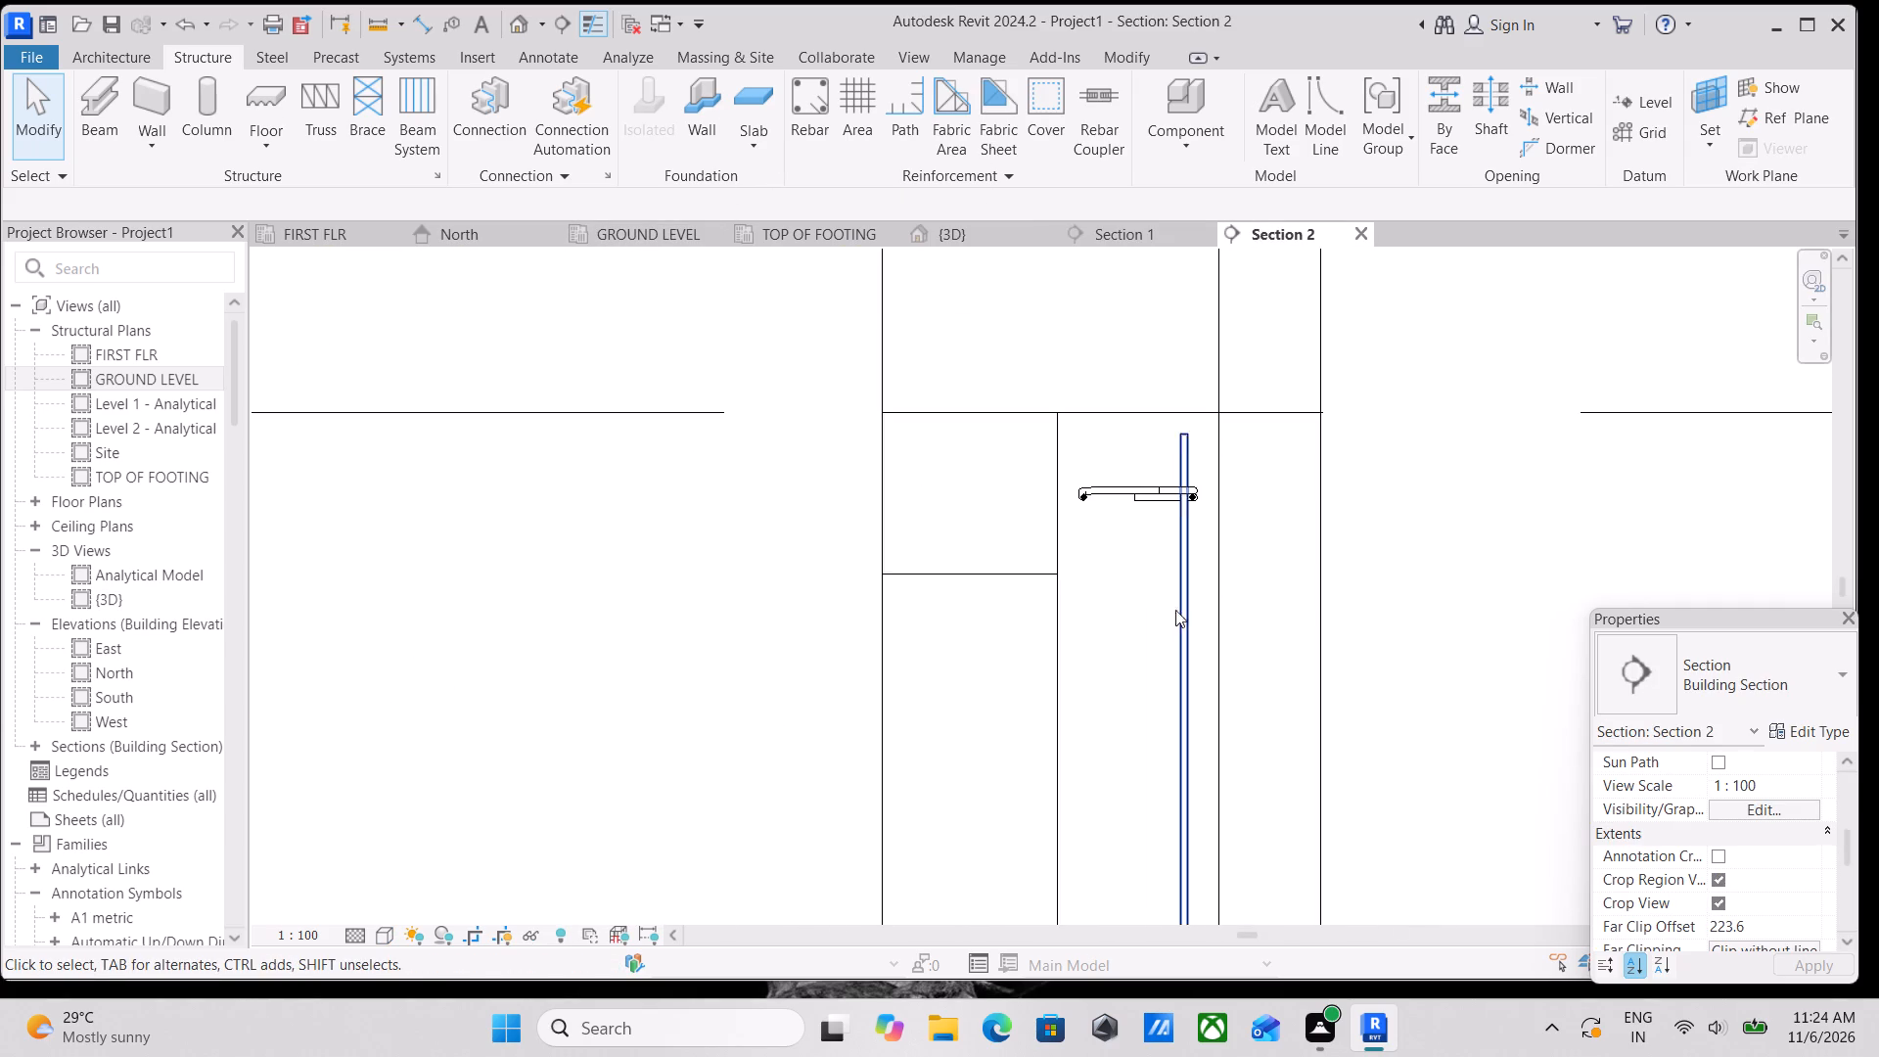
scroll(1175, 610, "down", 4)
middle_click_drag(1172, 650, 1259, 289)
scroll(1223, 528, "down", 2)
scroll(1251, 755, "up", 6)
scroll(1233, 771, "down", 1)
middle_click_drag(1233, 771, 1269, 759)
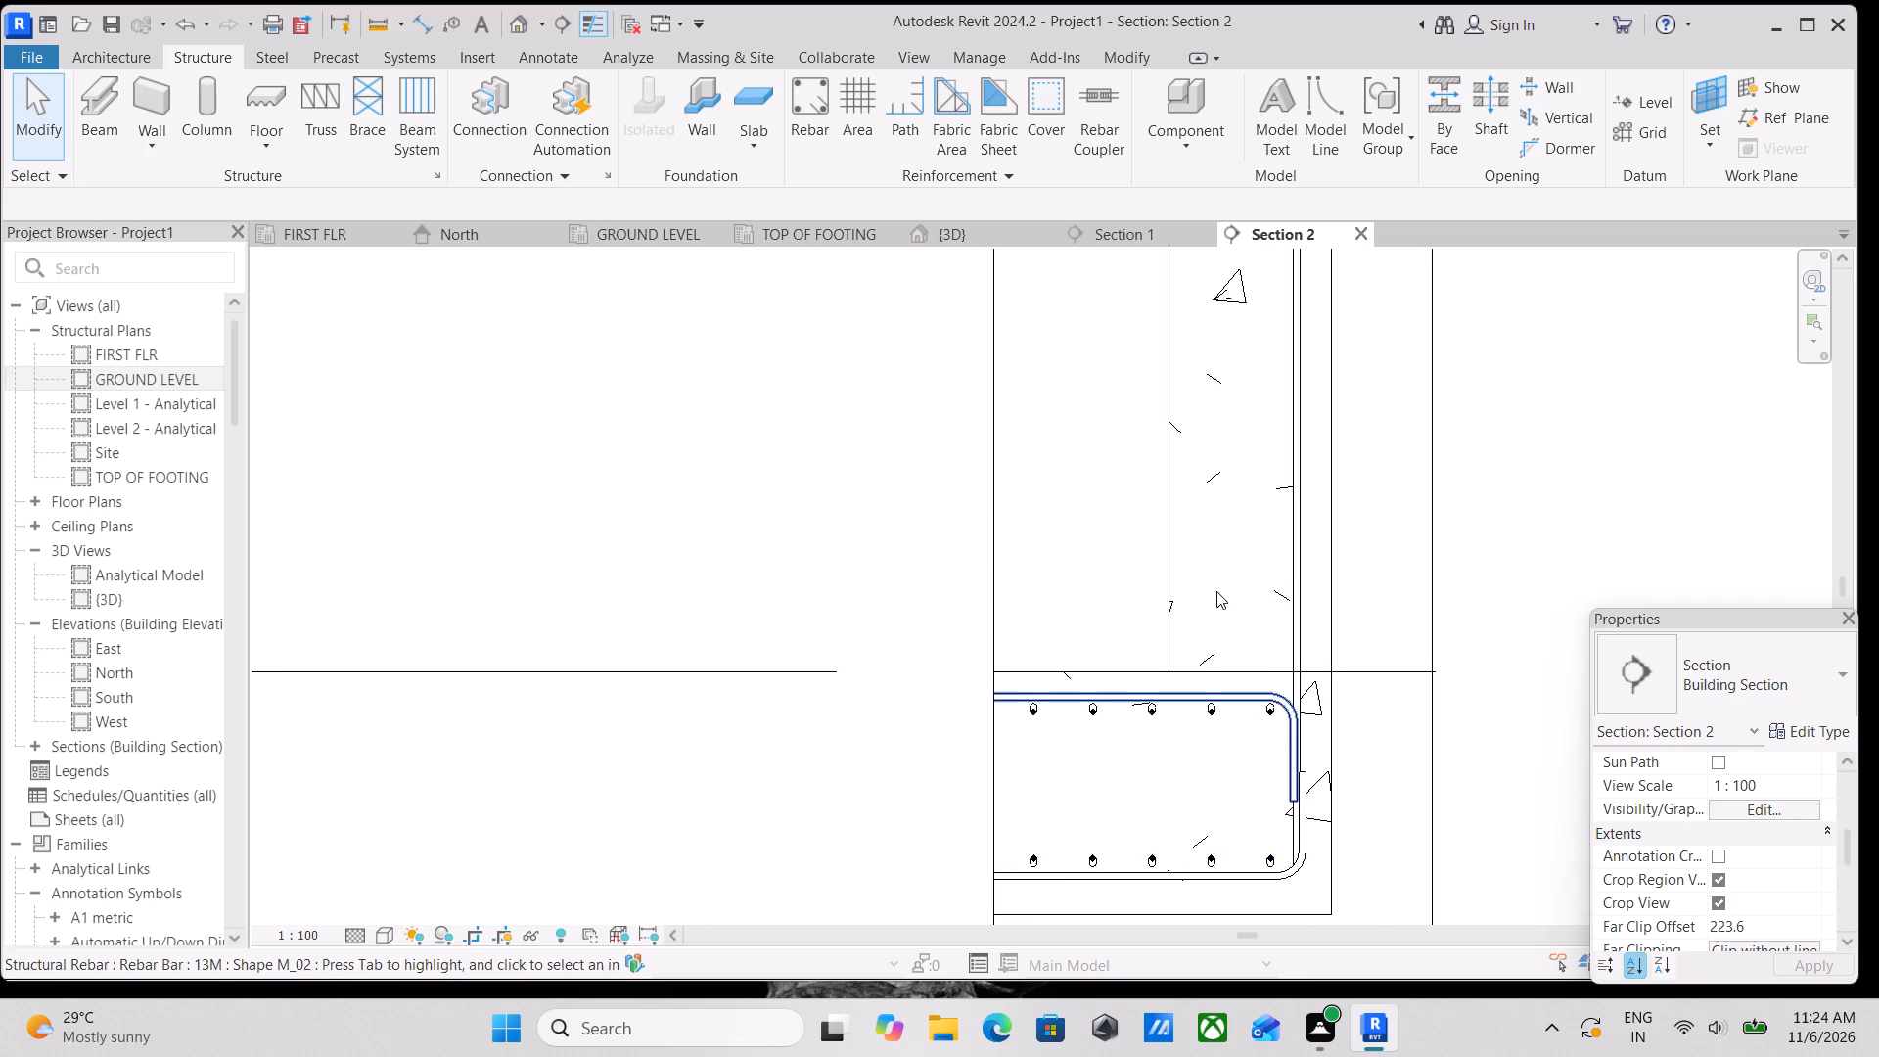
scroll(1216, 591, "down", 4)
middle_click_drag(1217, 591, 1217, 737)
scroll(1232, 596, "down", 1)
middle_click_drag(1232, 596, 1227, 706)
scroll(1227, 594, "down", 2)
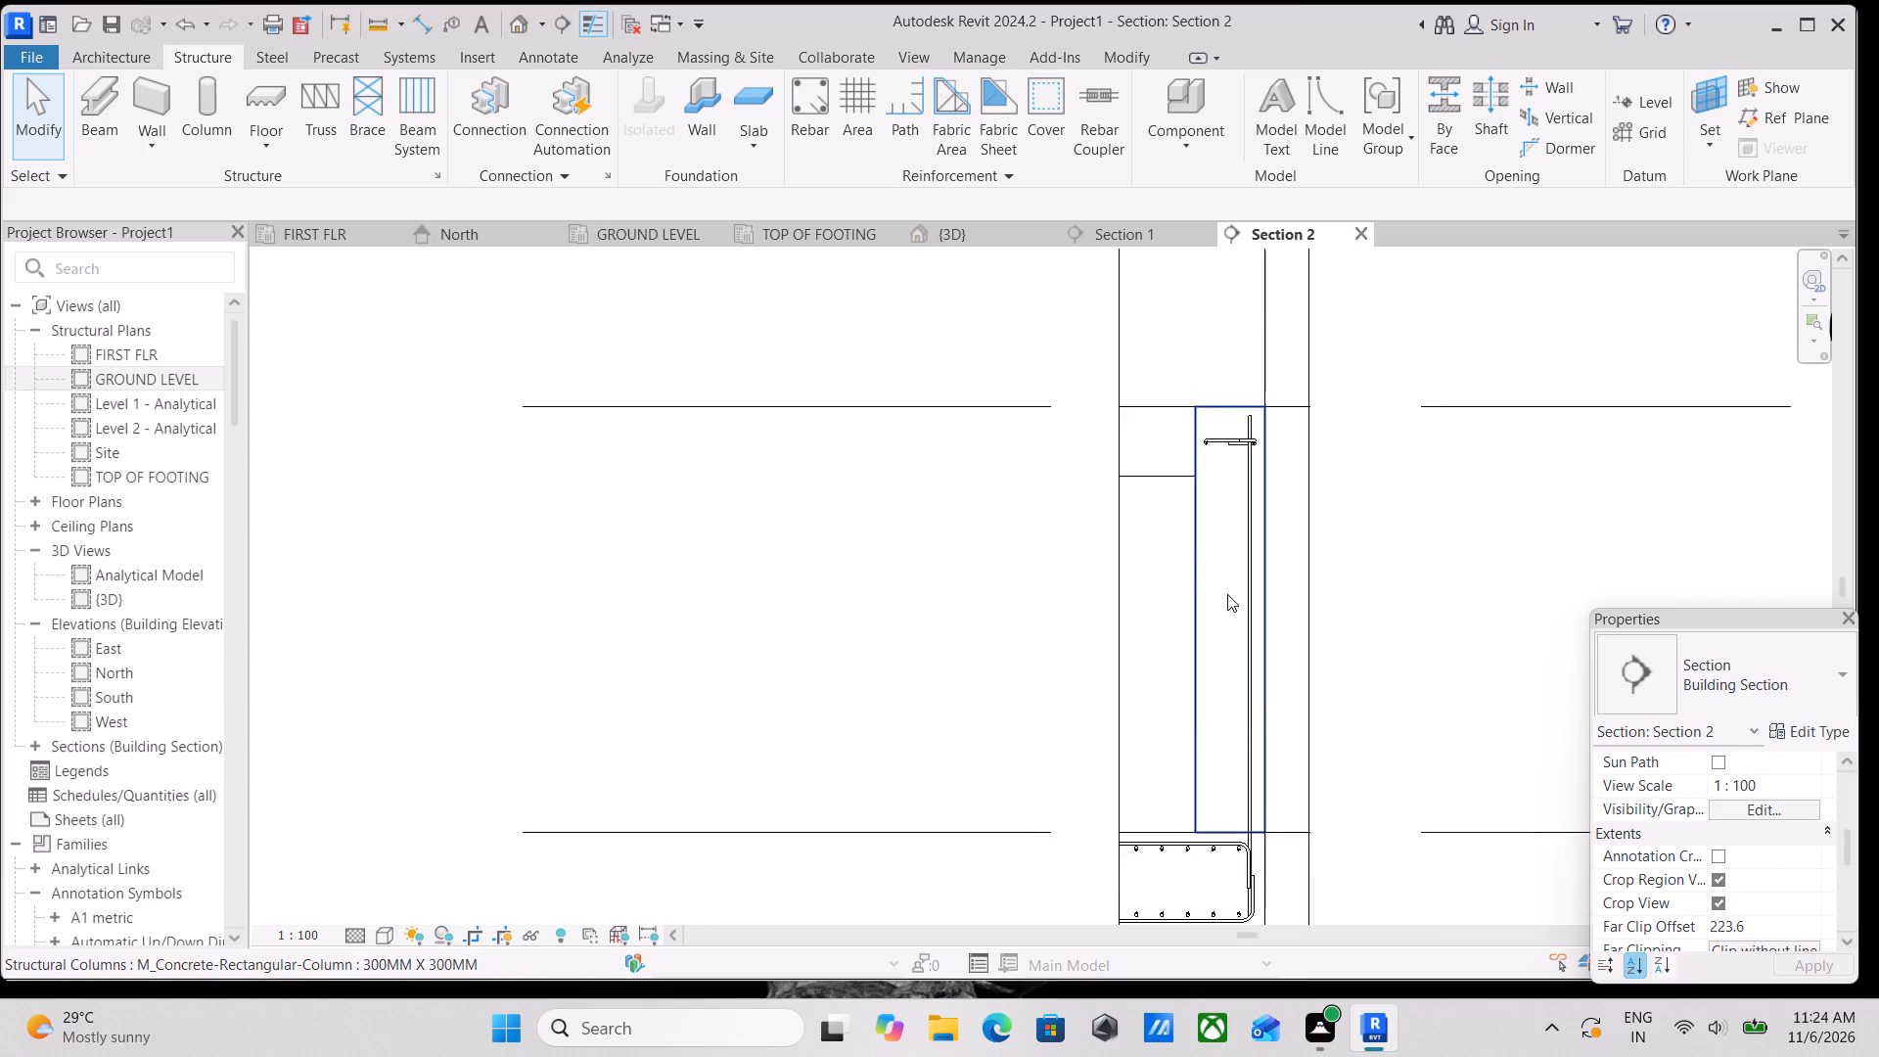
middle_click_drag(1227, 594, 1168, 770)
Examine the mirrored L-shaped bar against the footing mesh and column tie in the {3D} view.
left_click(962, 239)
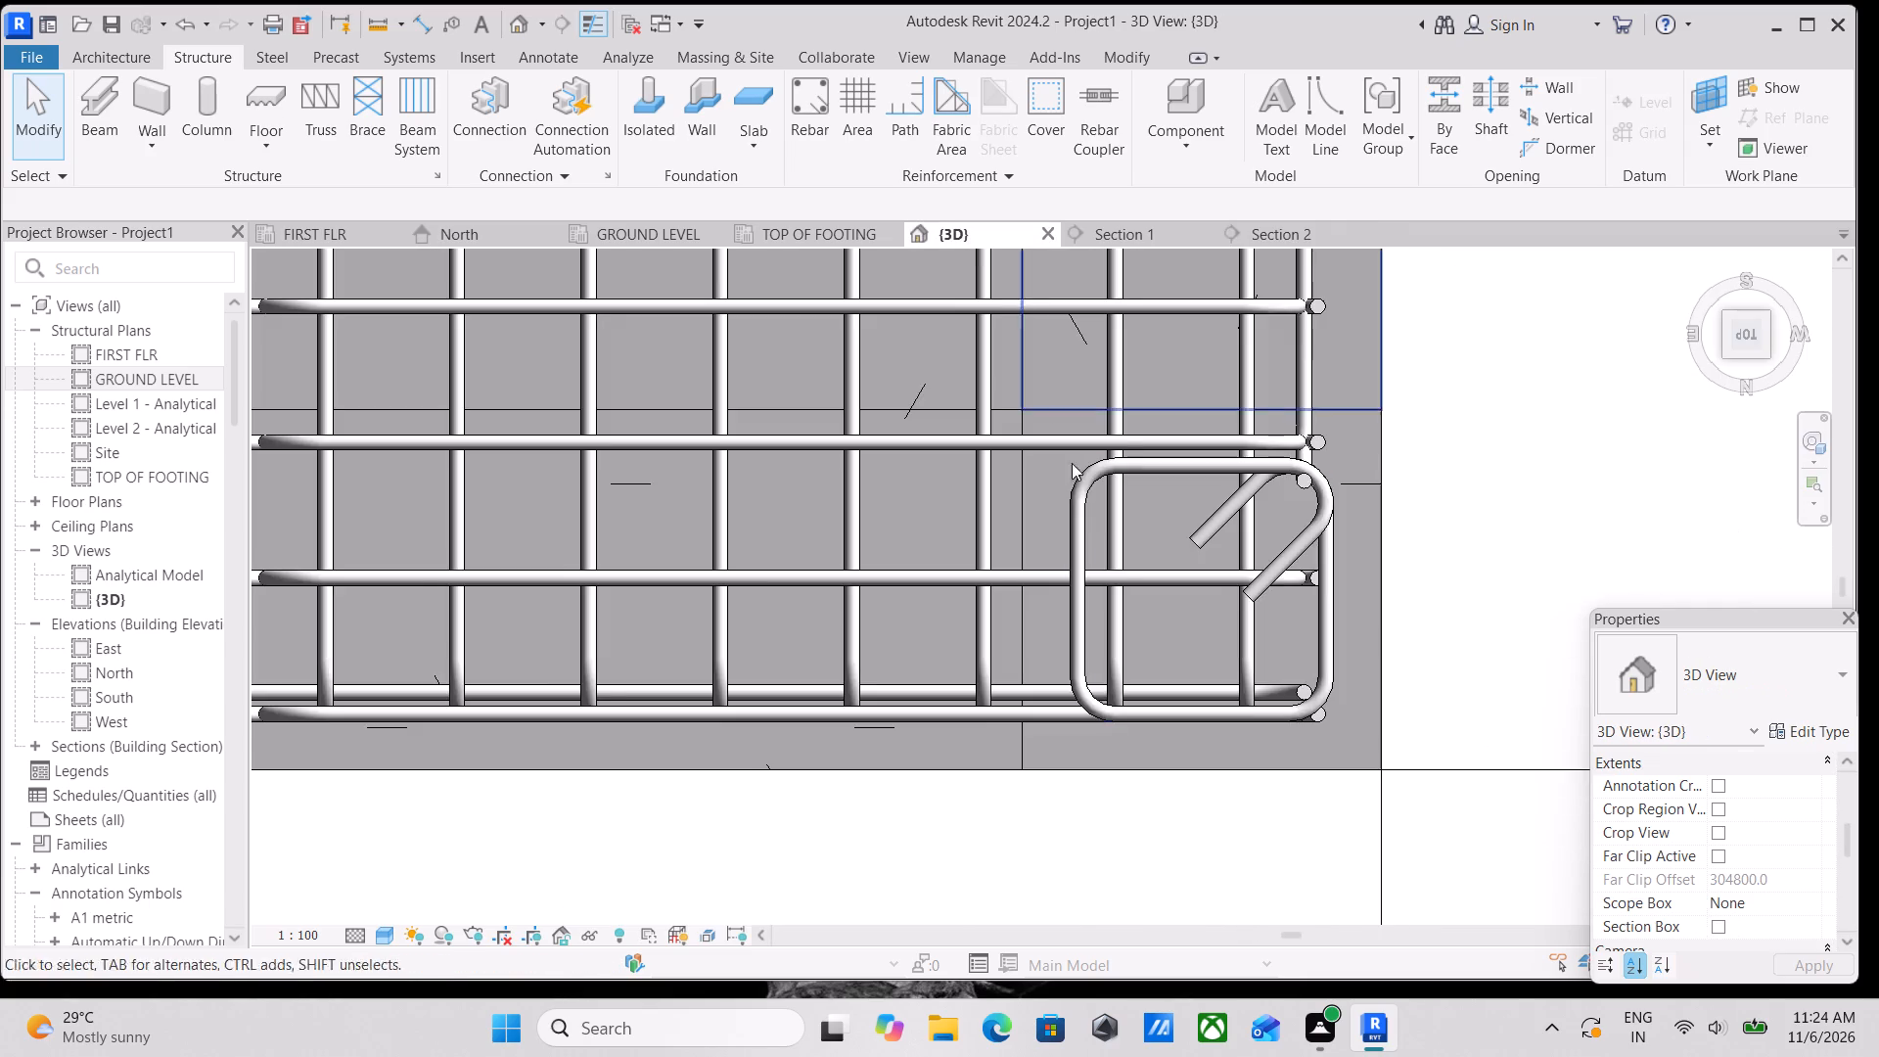
scroll(1115, 549, "down", 4)
scroll(1198, 532, "up", 4)
middle_click_drag(1199, 534, 1136, 593)
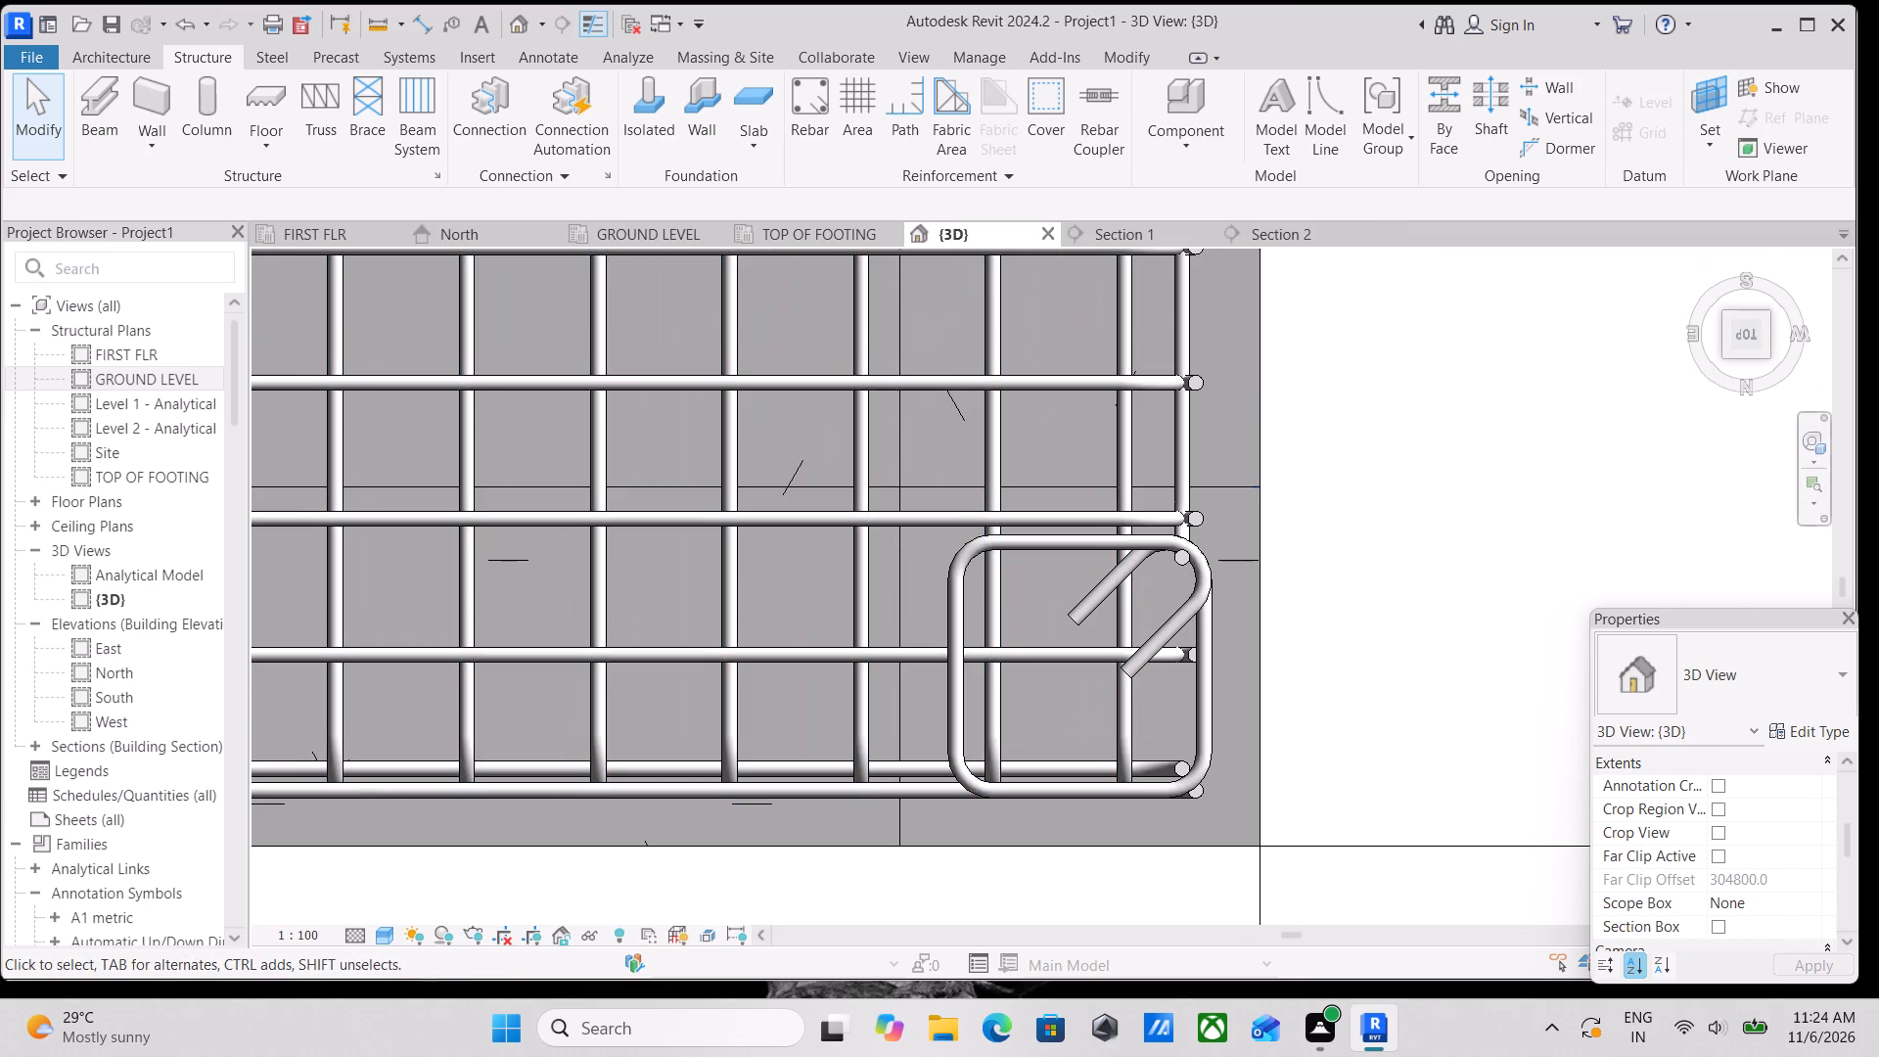
middle_click_drag(1111, 495, 1108, 528)
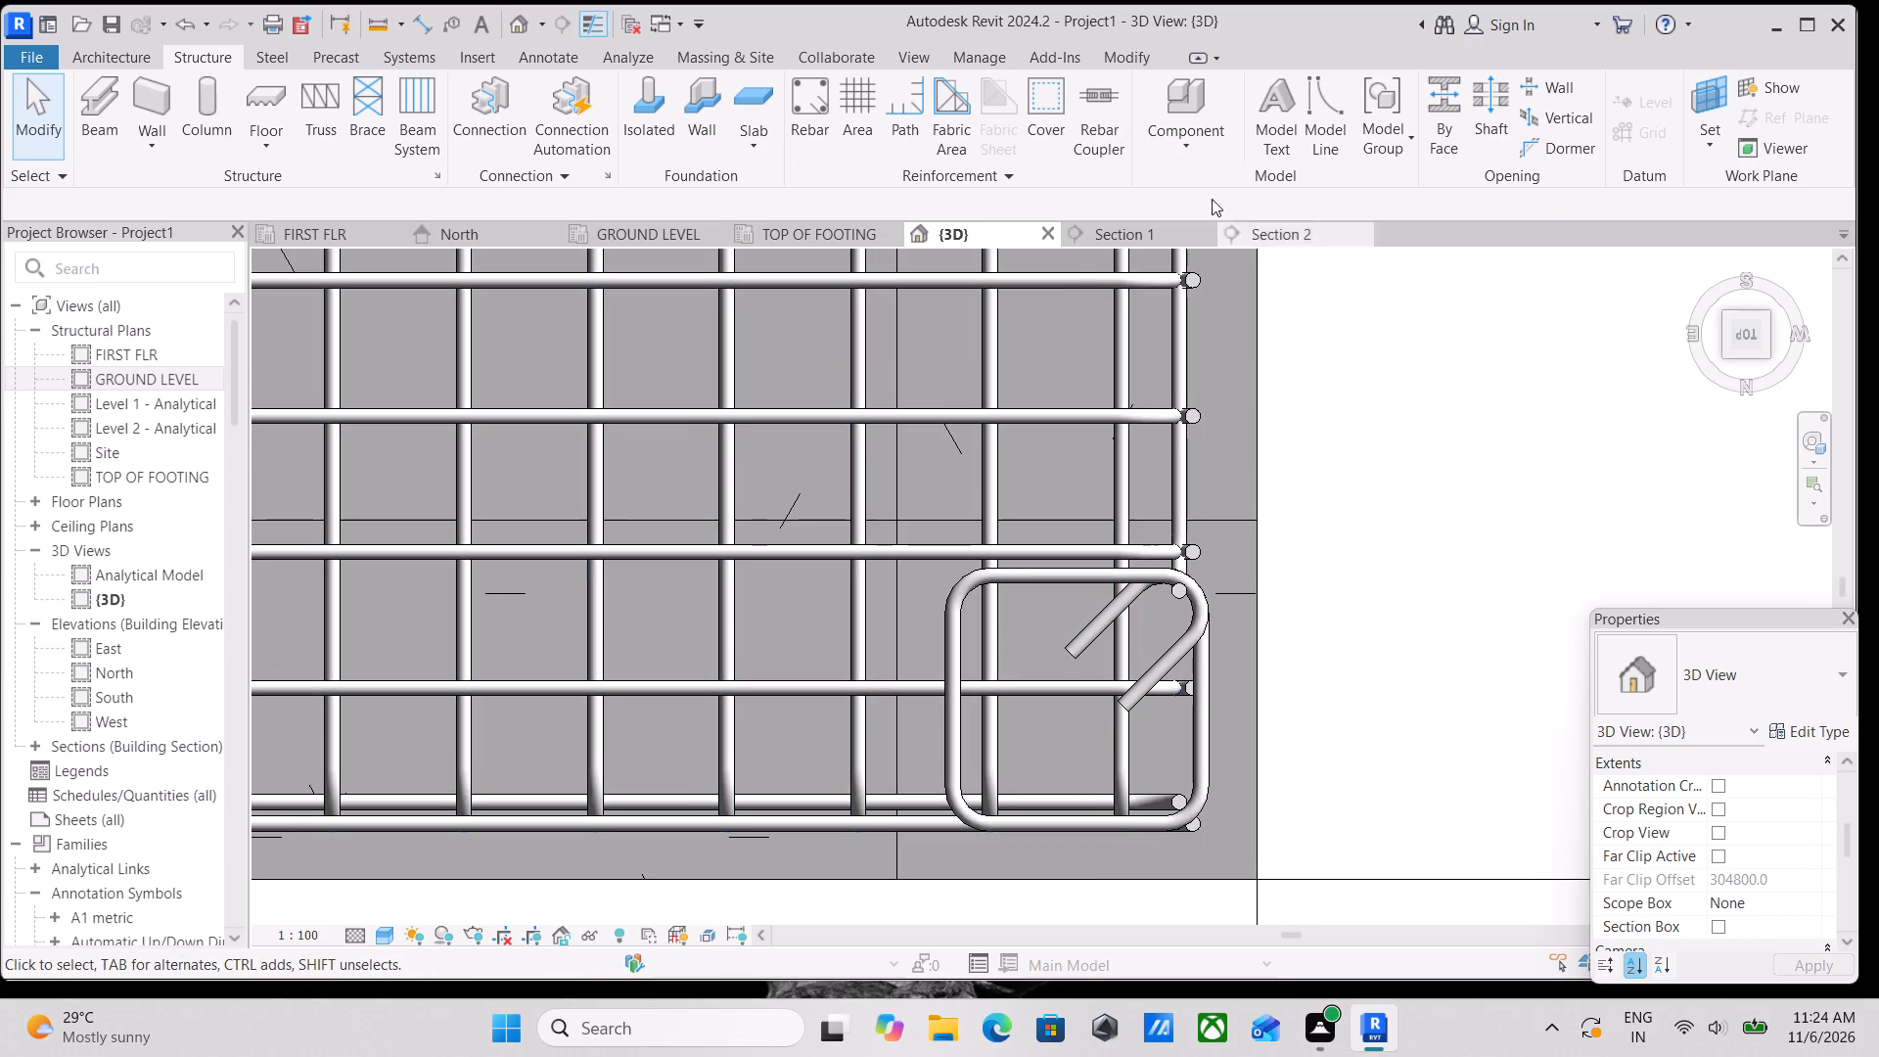
left_click(1184, 599)
scroll(1184, 599, "down", 1)
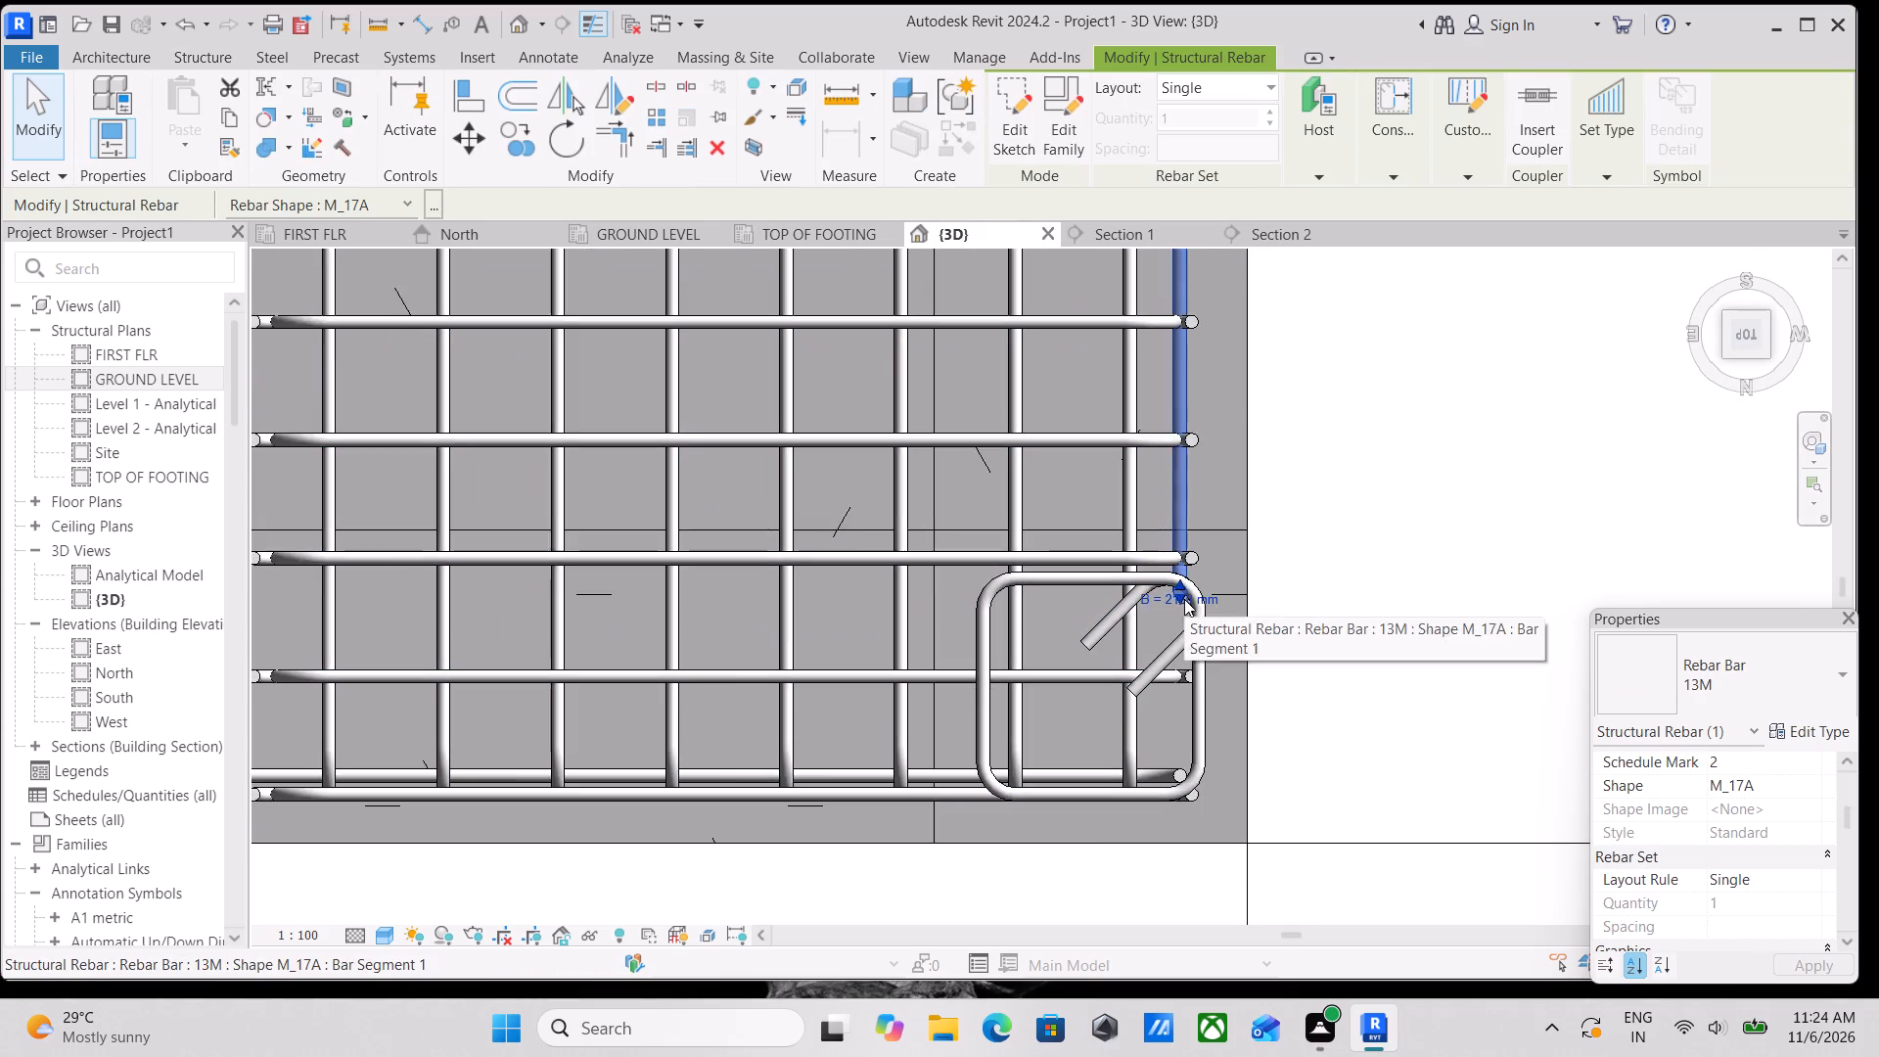
key("Escape")
scroll(1184, 599, "down", 3)
middle_click_drag(1184, 599, 1136, 731)
scroll(1195, 534, "down", 3)
middle_click_drag(1195, 542, 1197, 626)
scroll(1141, 448, "up", 3)
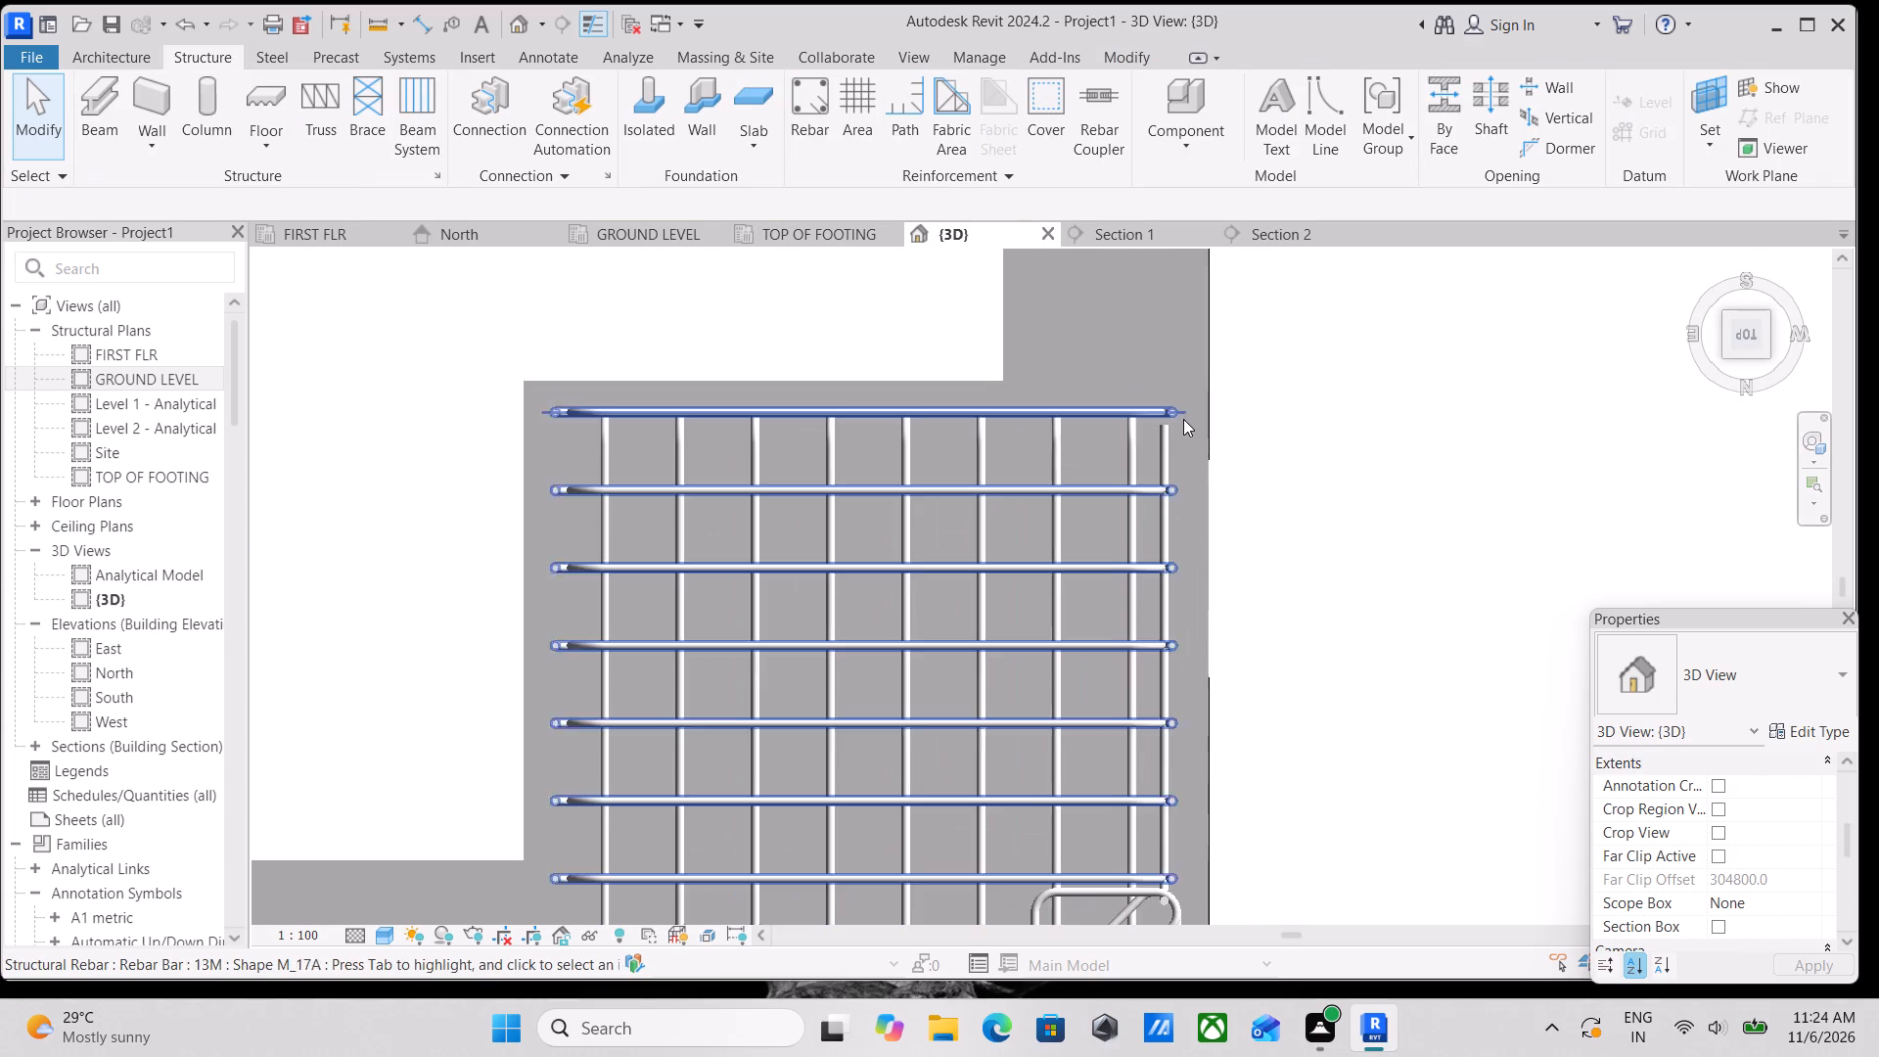
scroll(1159, 423, "up", 3)
middle_click_drag(1041, 465, 1106, 376)
scroll(1007, 584, "down", 3)
middle_click_drag(1016, 564, 1067, 388)
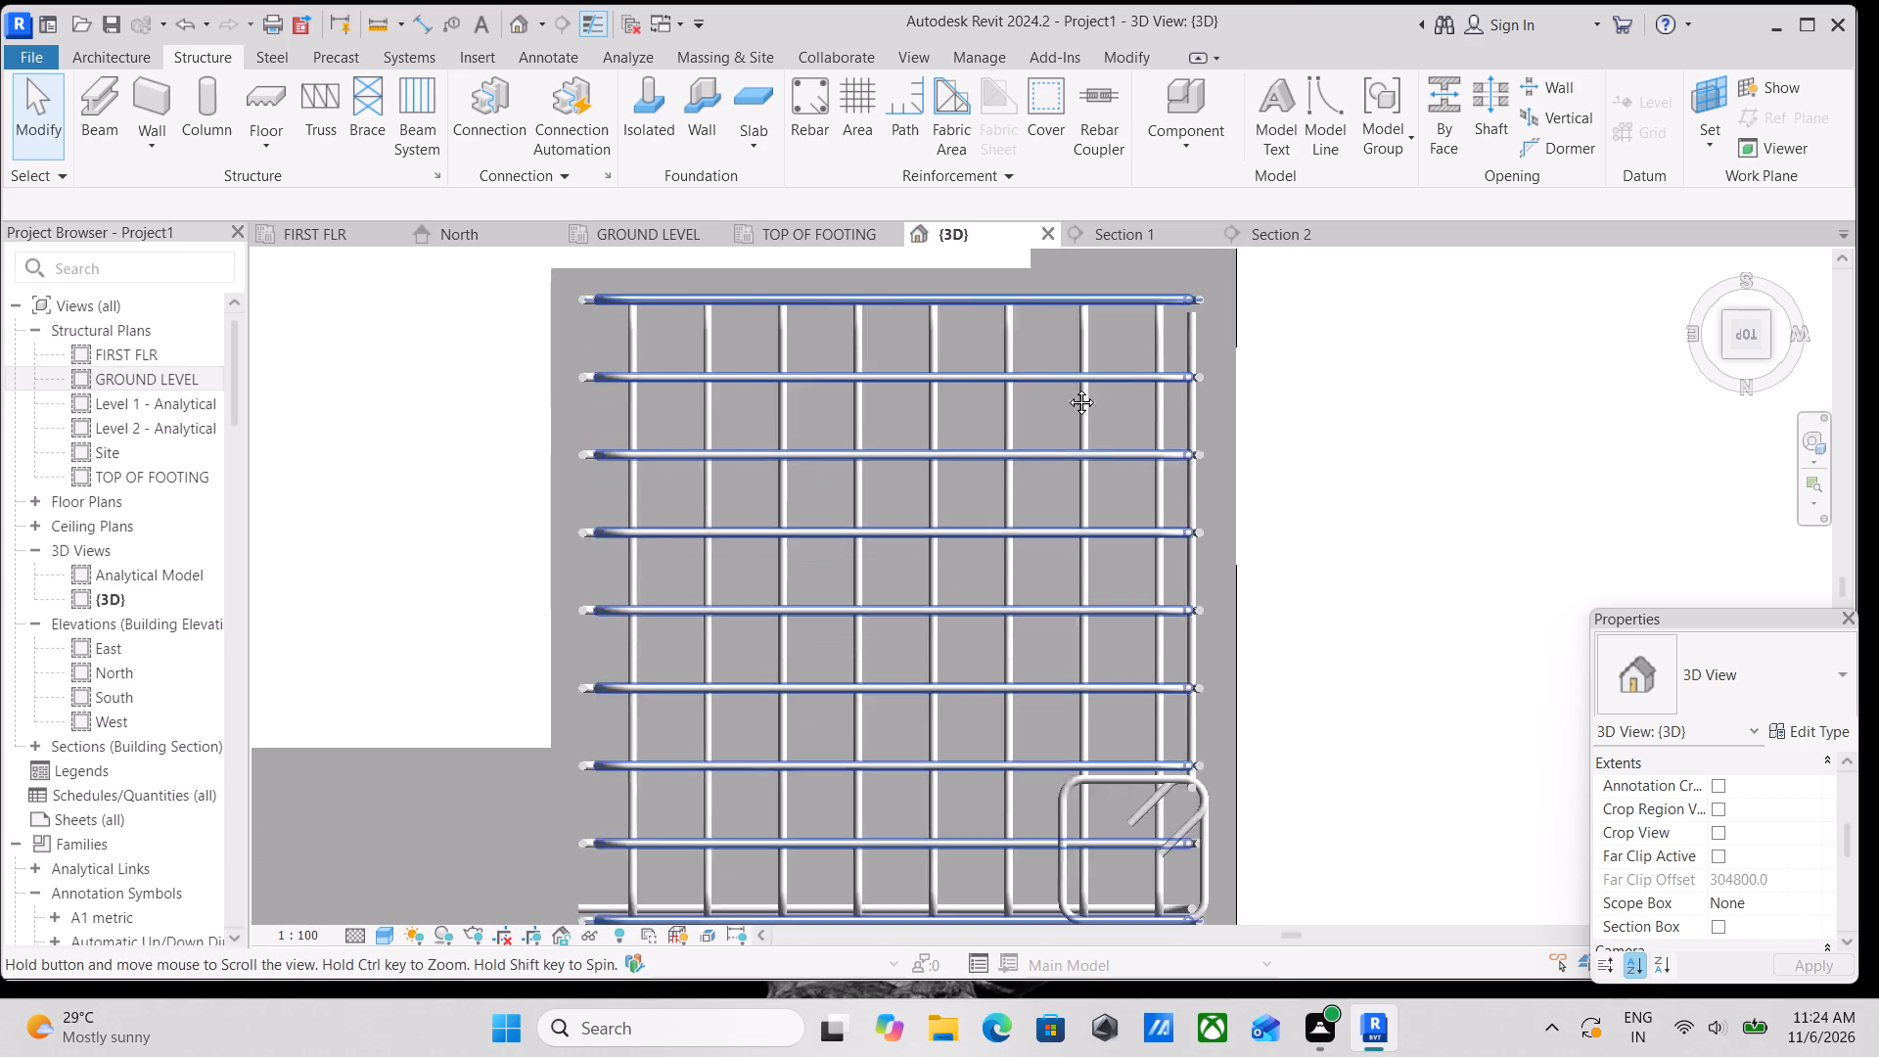
middle_click_drag(1067, 388, 1074, 360)
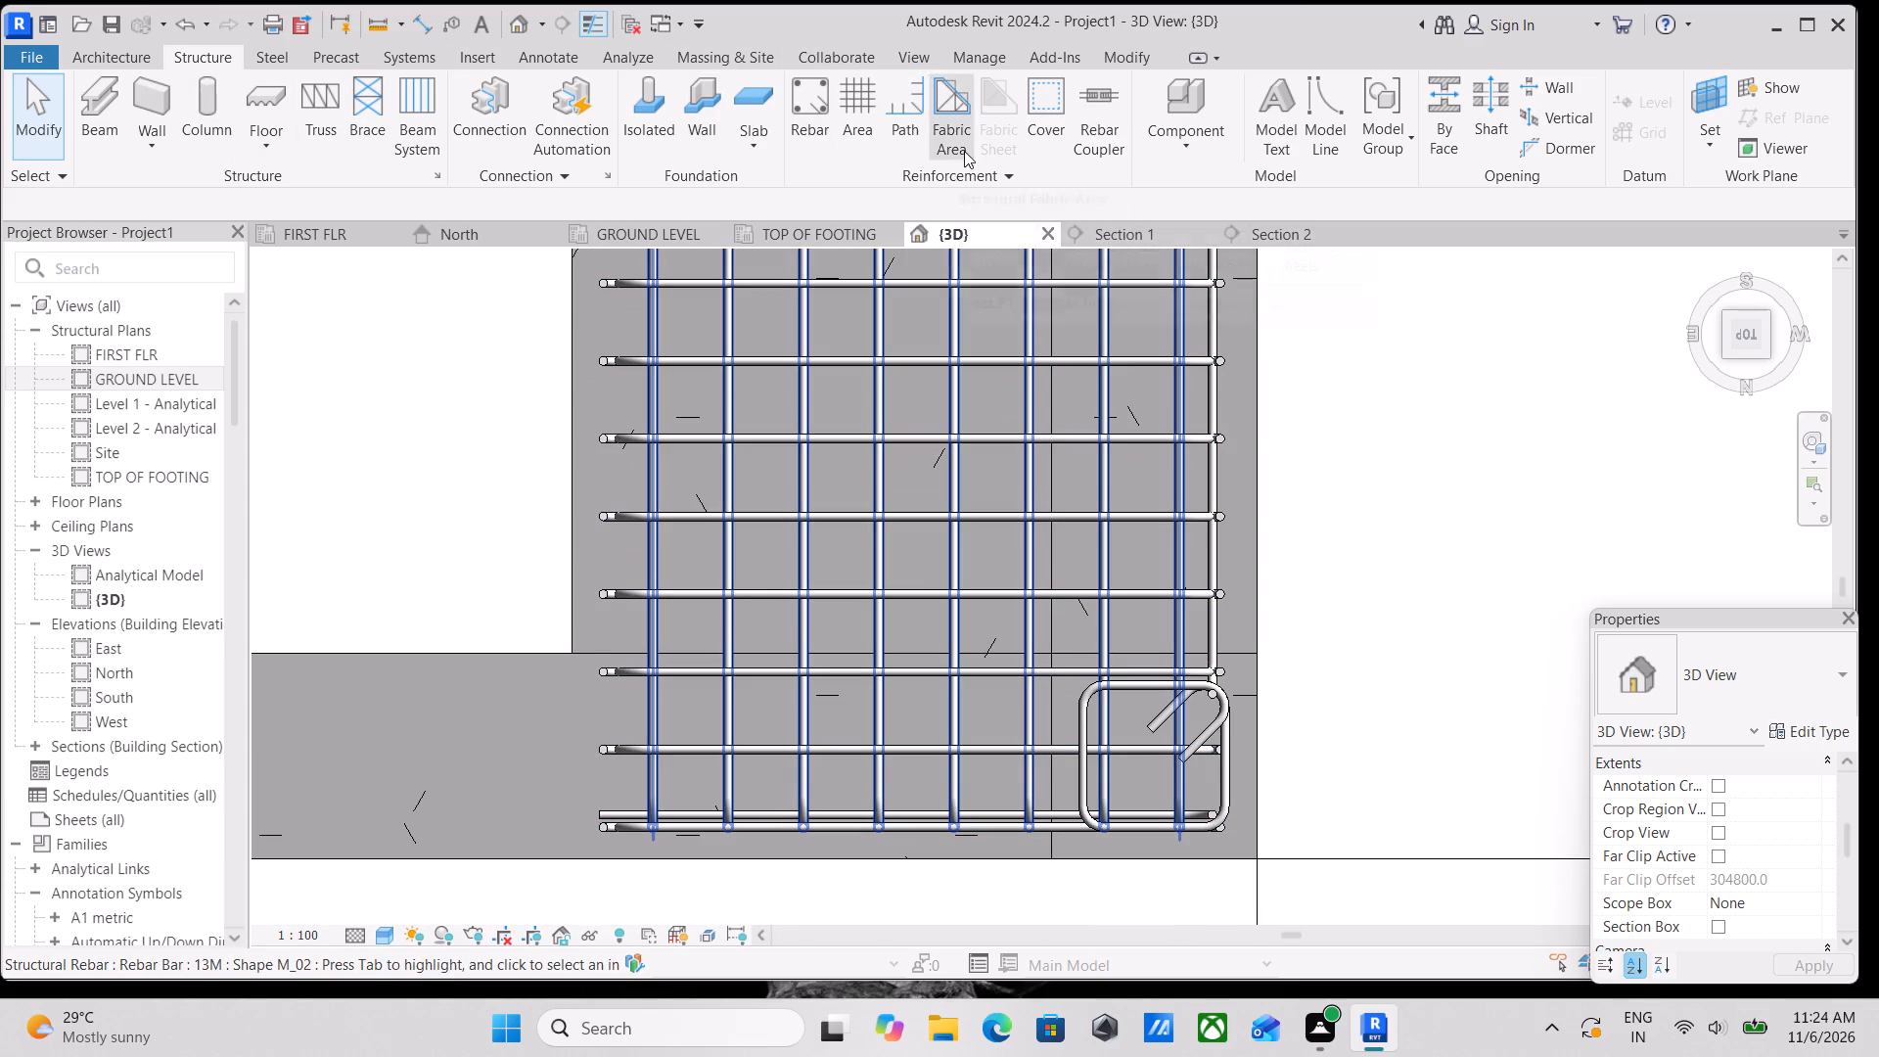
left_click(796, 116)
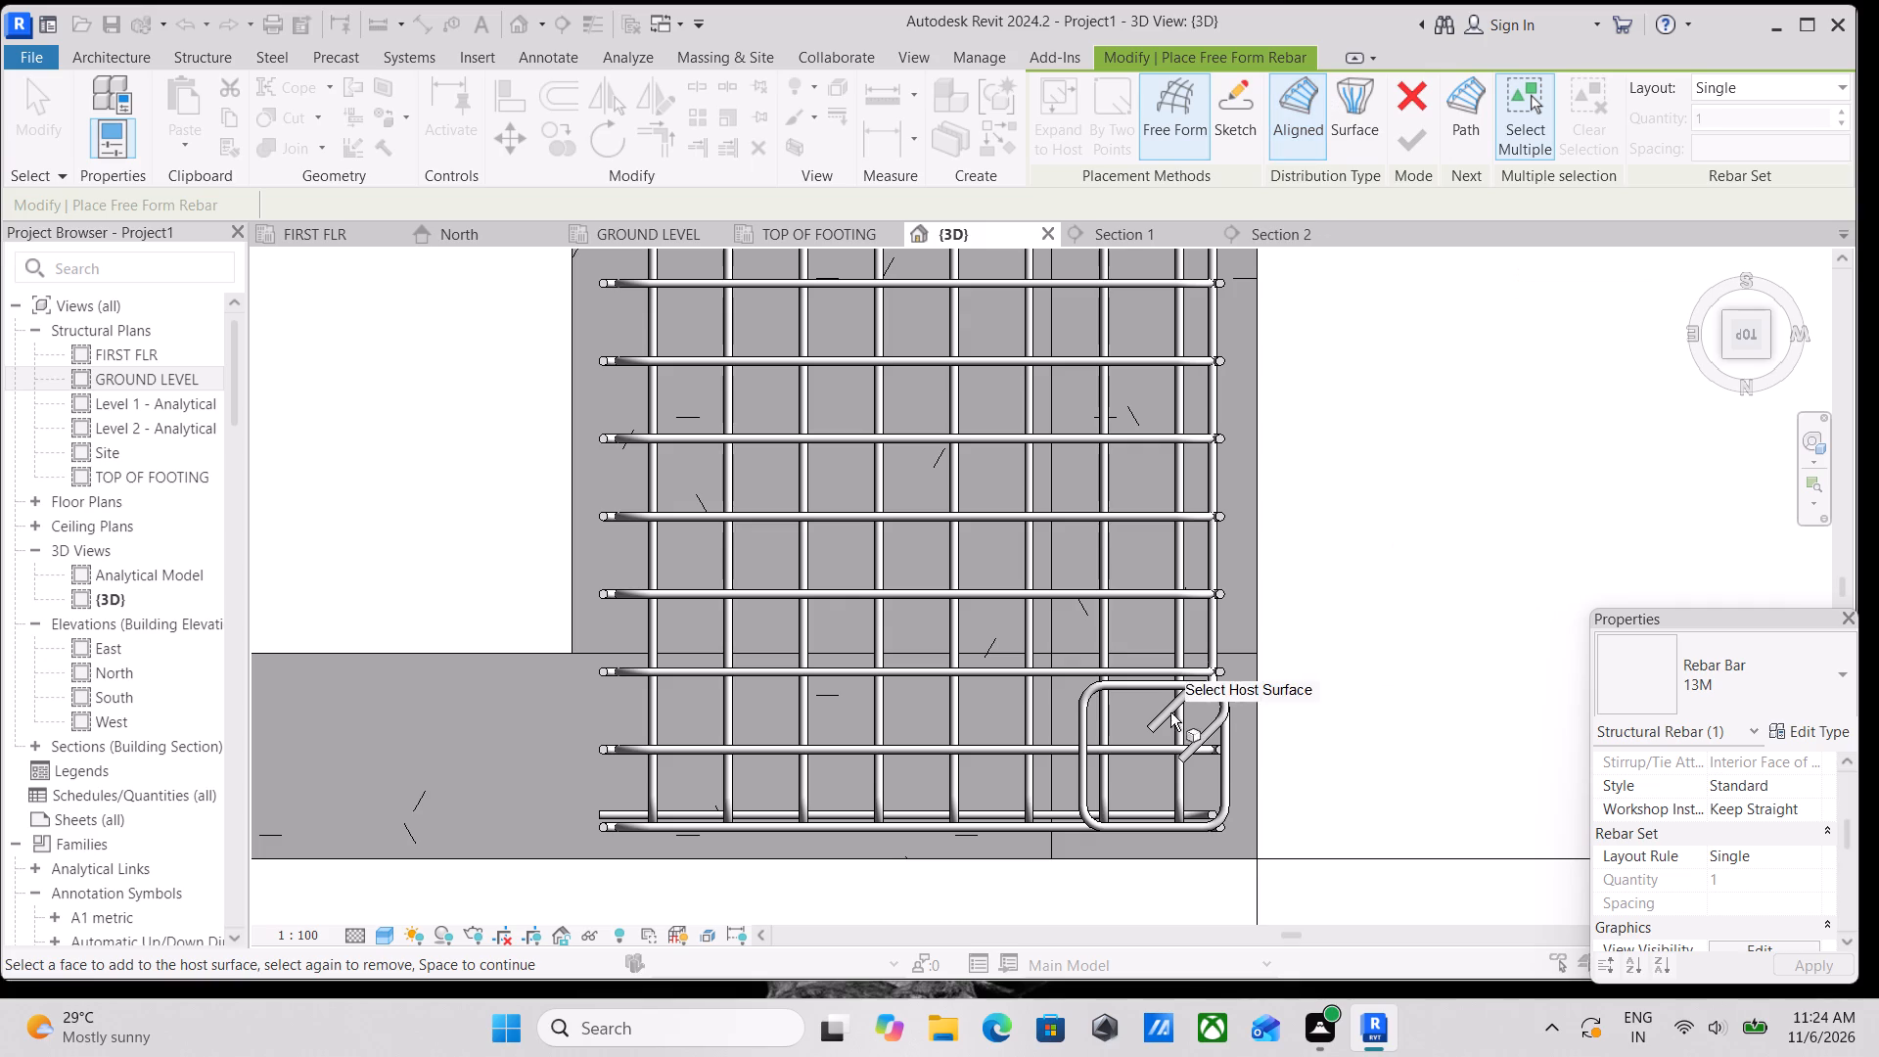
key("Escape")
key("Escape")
Examine the mirrored L-shaped bar where it meets the hooked corner of the column tie, viewed from above.
scroll(1128, 711, "up", 2)
middle_click_drag(1108, 673, 900, 519)
scroll(896, 638, "up", 2)
middle_click_drag(912, 587, 910, 656)
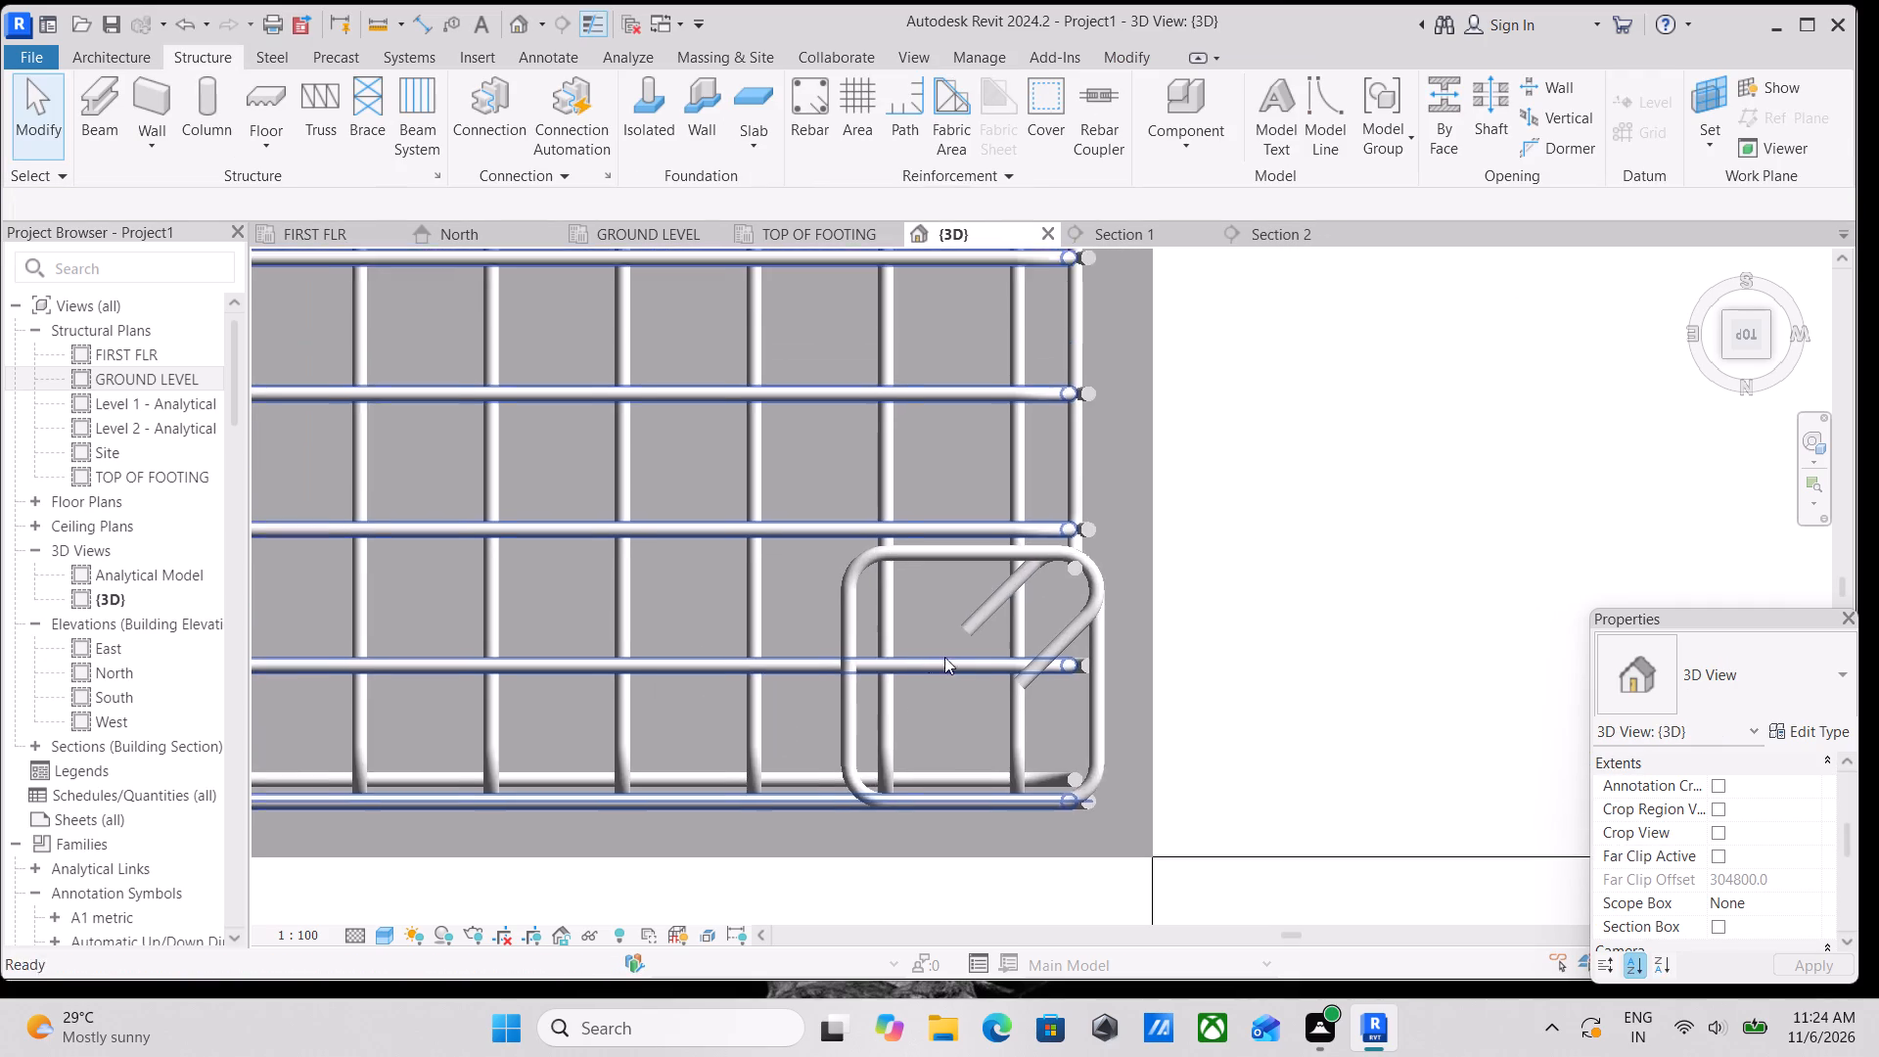
scroll(1101, 520, "up", 2)
left_click(1077, 453)
scroll(1156, 592, "down", 3)
middle_click_drag(1156, 592, 1267, 611)
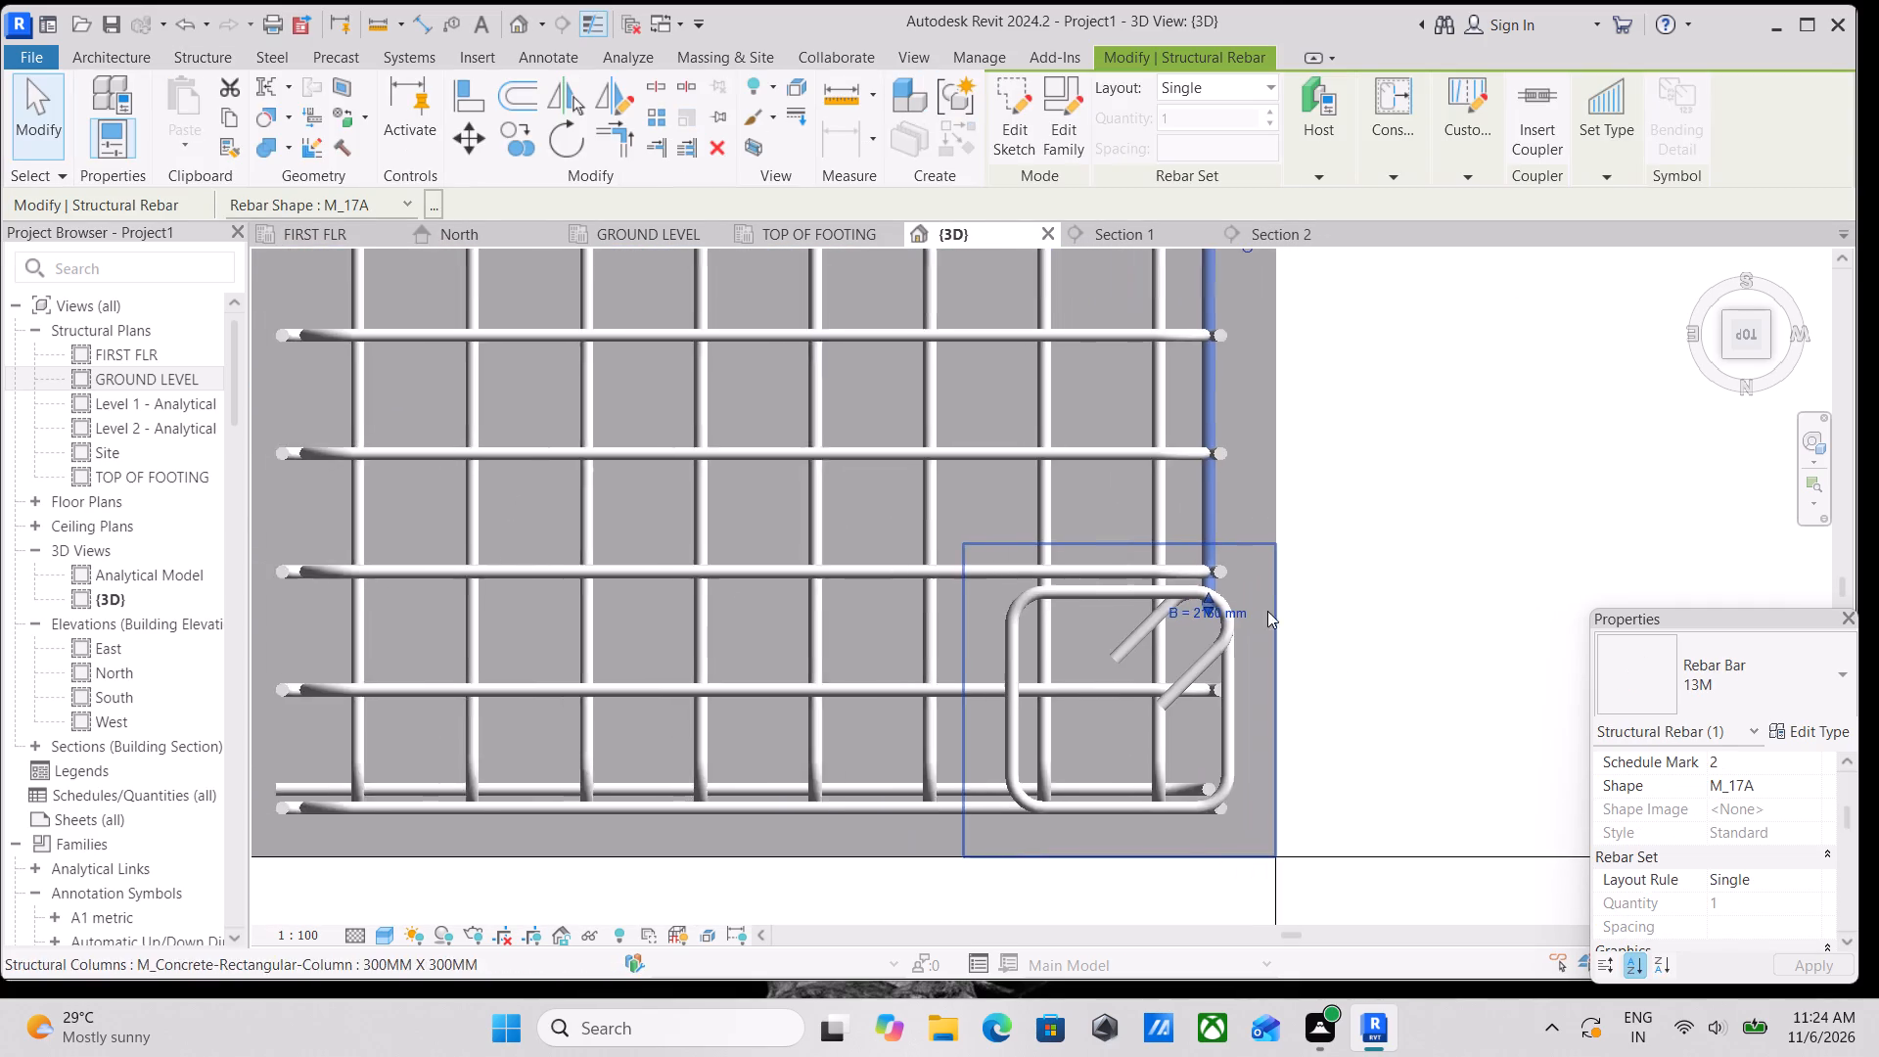
scroll(1204, 610, "down", 2)
key("Escape")
middle_click_drag(1171, 620, 1330, 683)
scroll(1171, 620, "down", 1)
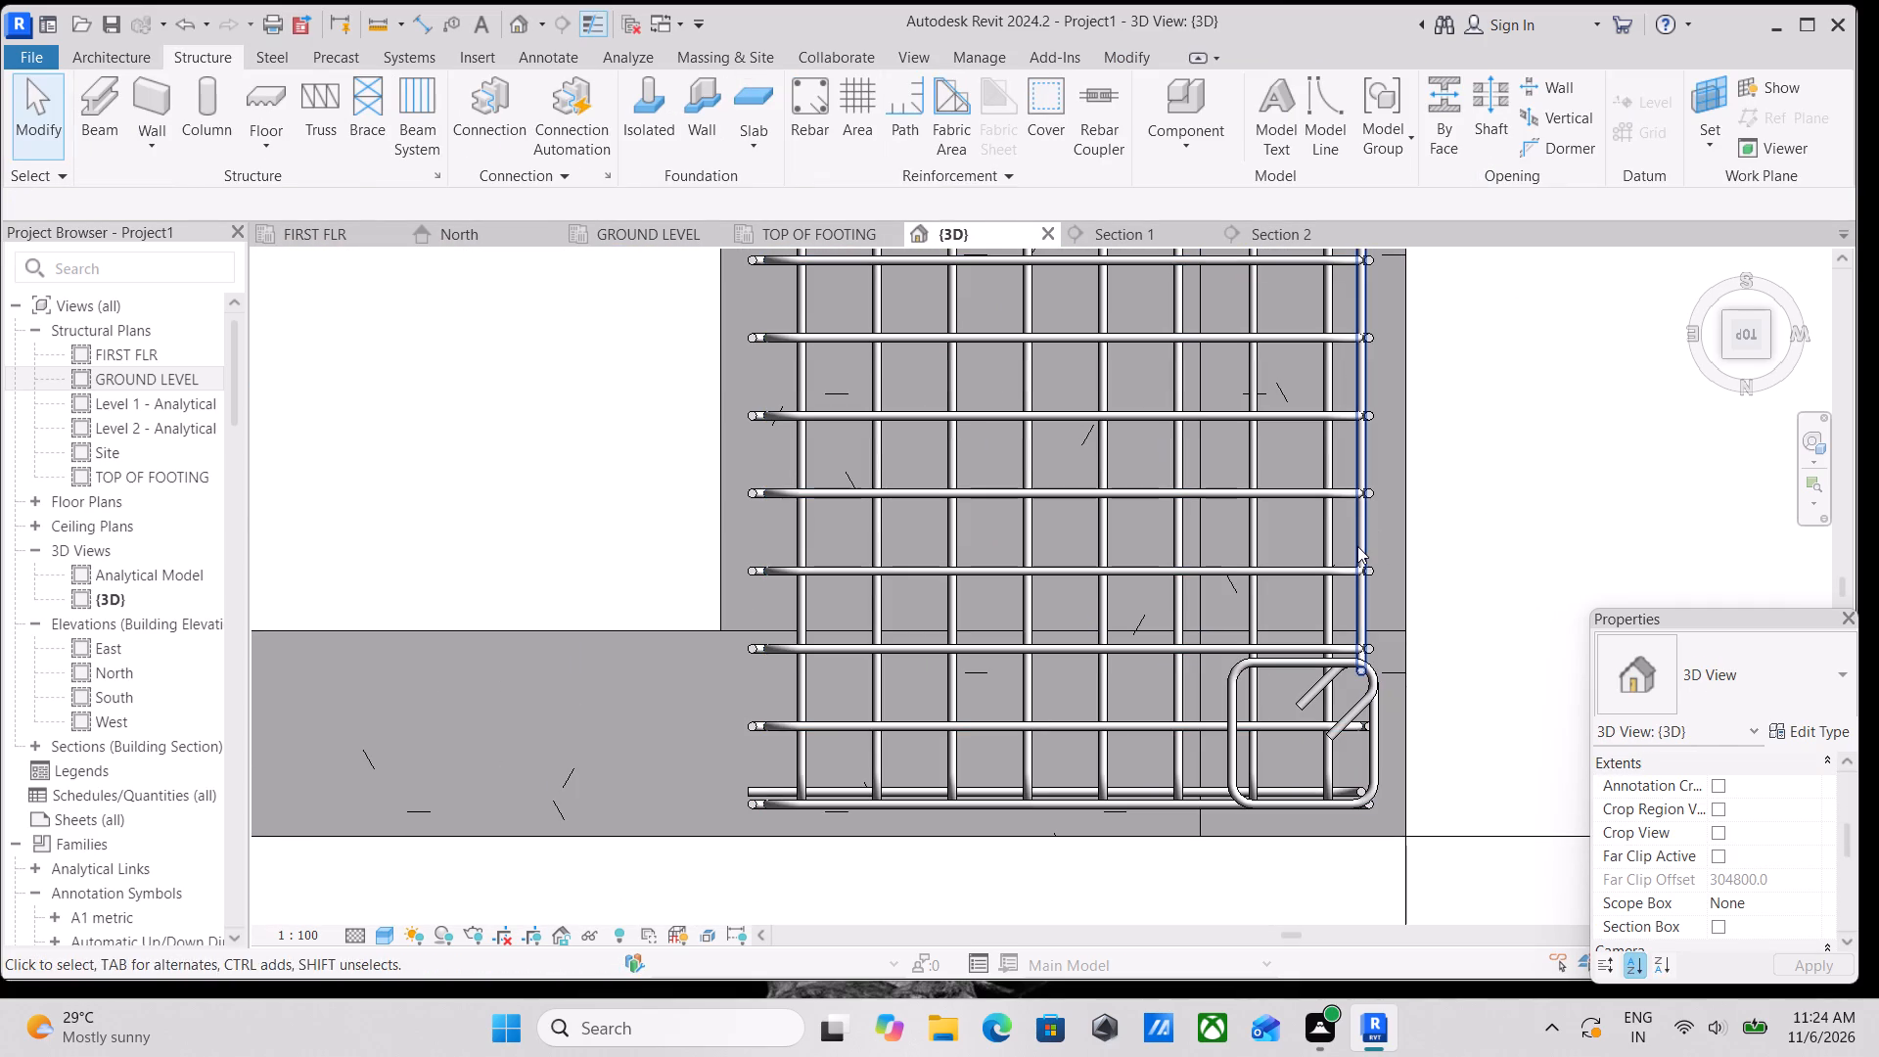
Rotate a copy of the mirrored L-shaped bar 90° about its vertical leg so the 700 mm leg runs parallel to the beam.
scroll(1345, 602, "up", 2)
left_click(1362, 592)
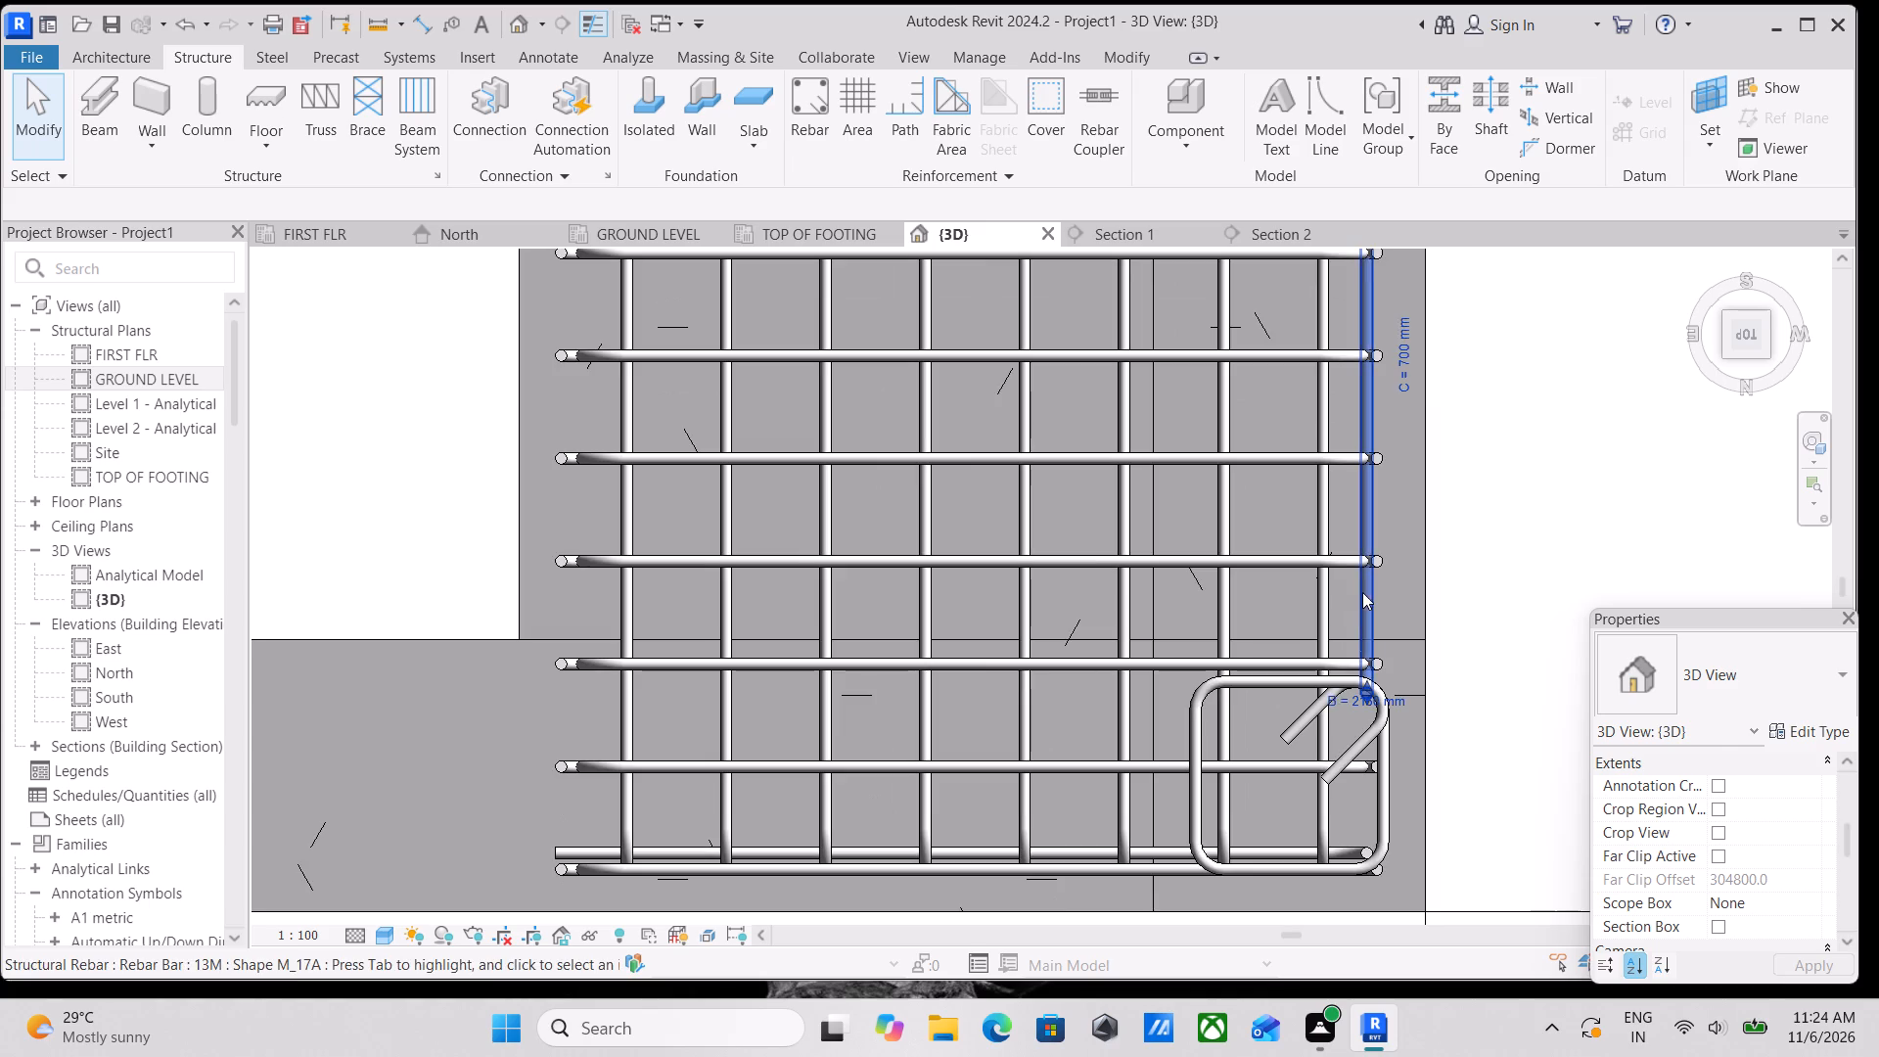
scroll(1362, 592, "down", 2)
middle_click_drag(1362, 592, 1339, 596)
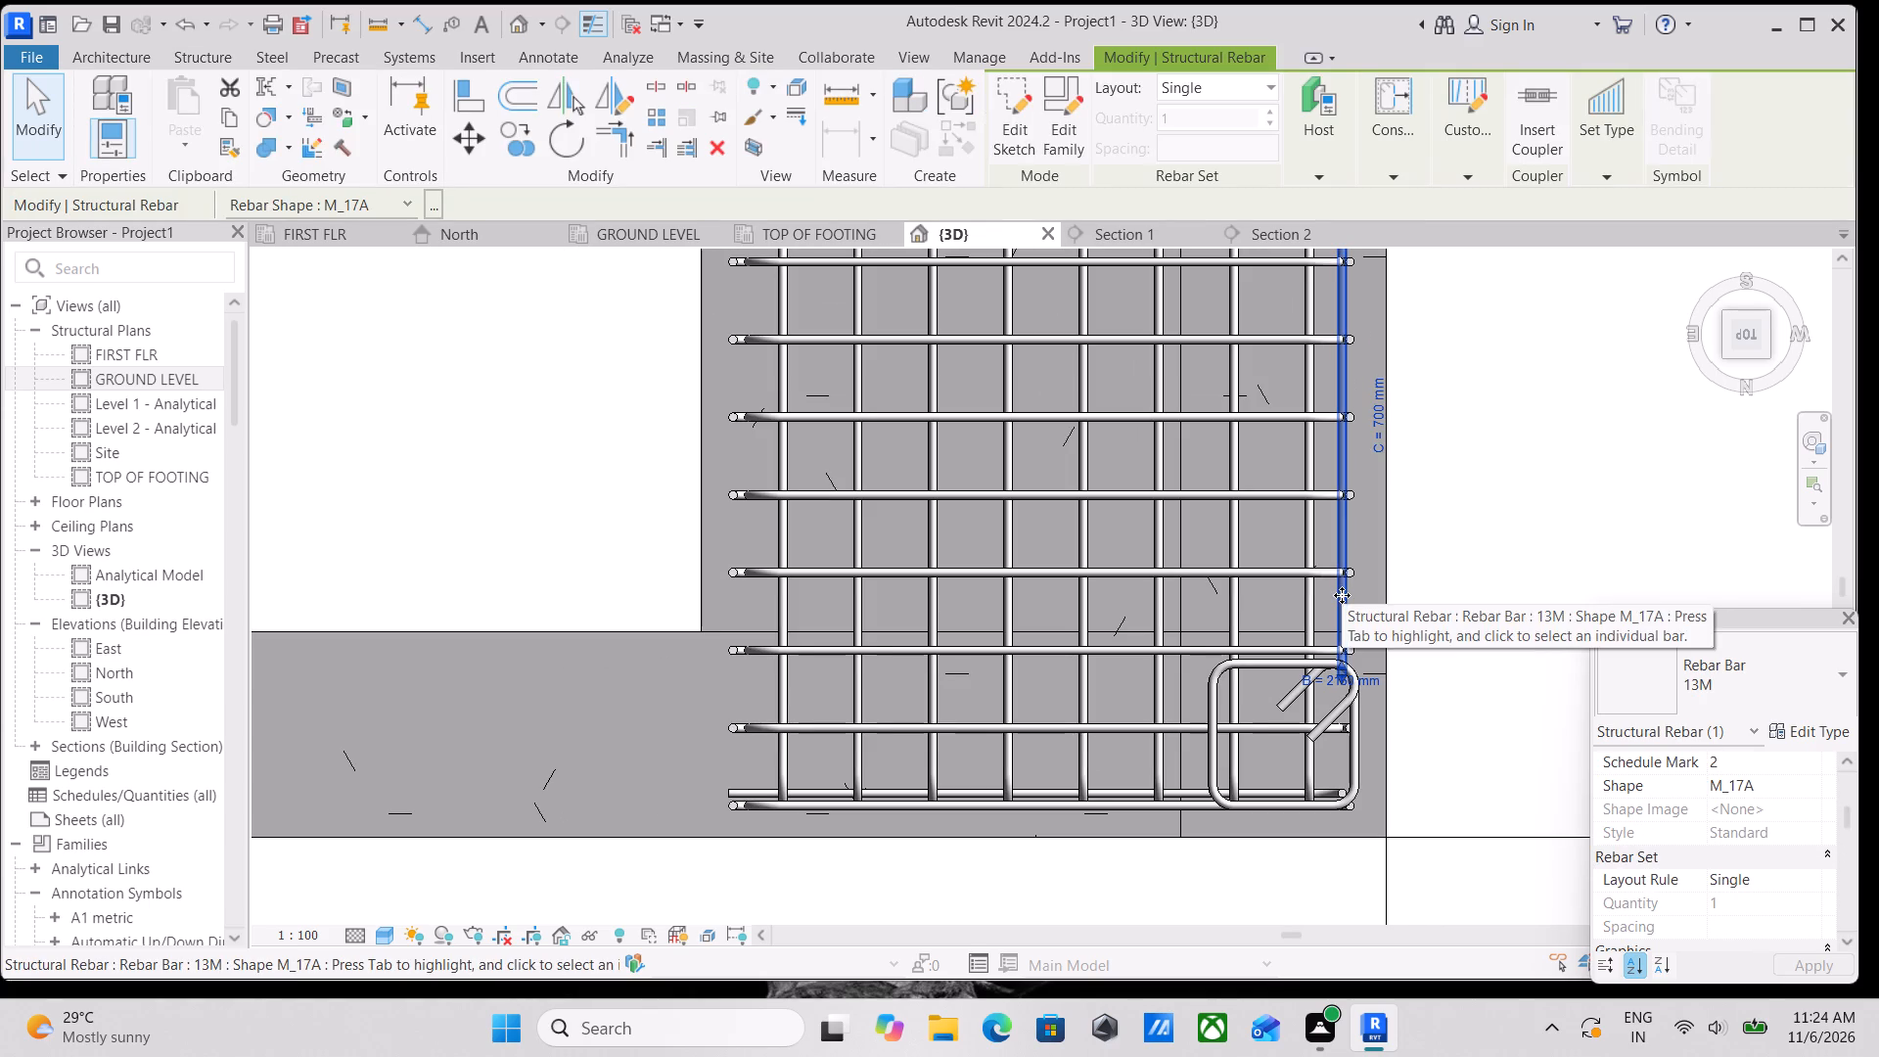
type("RO")
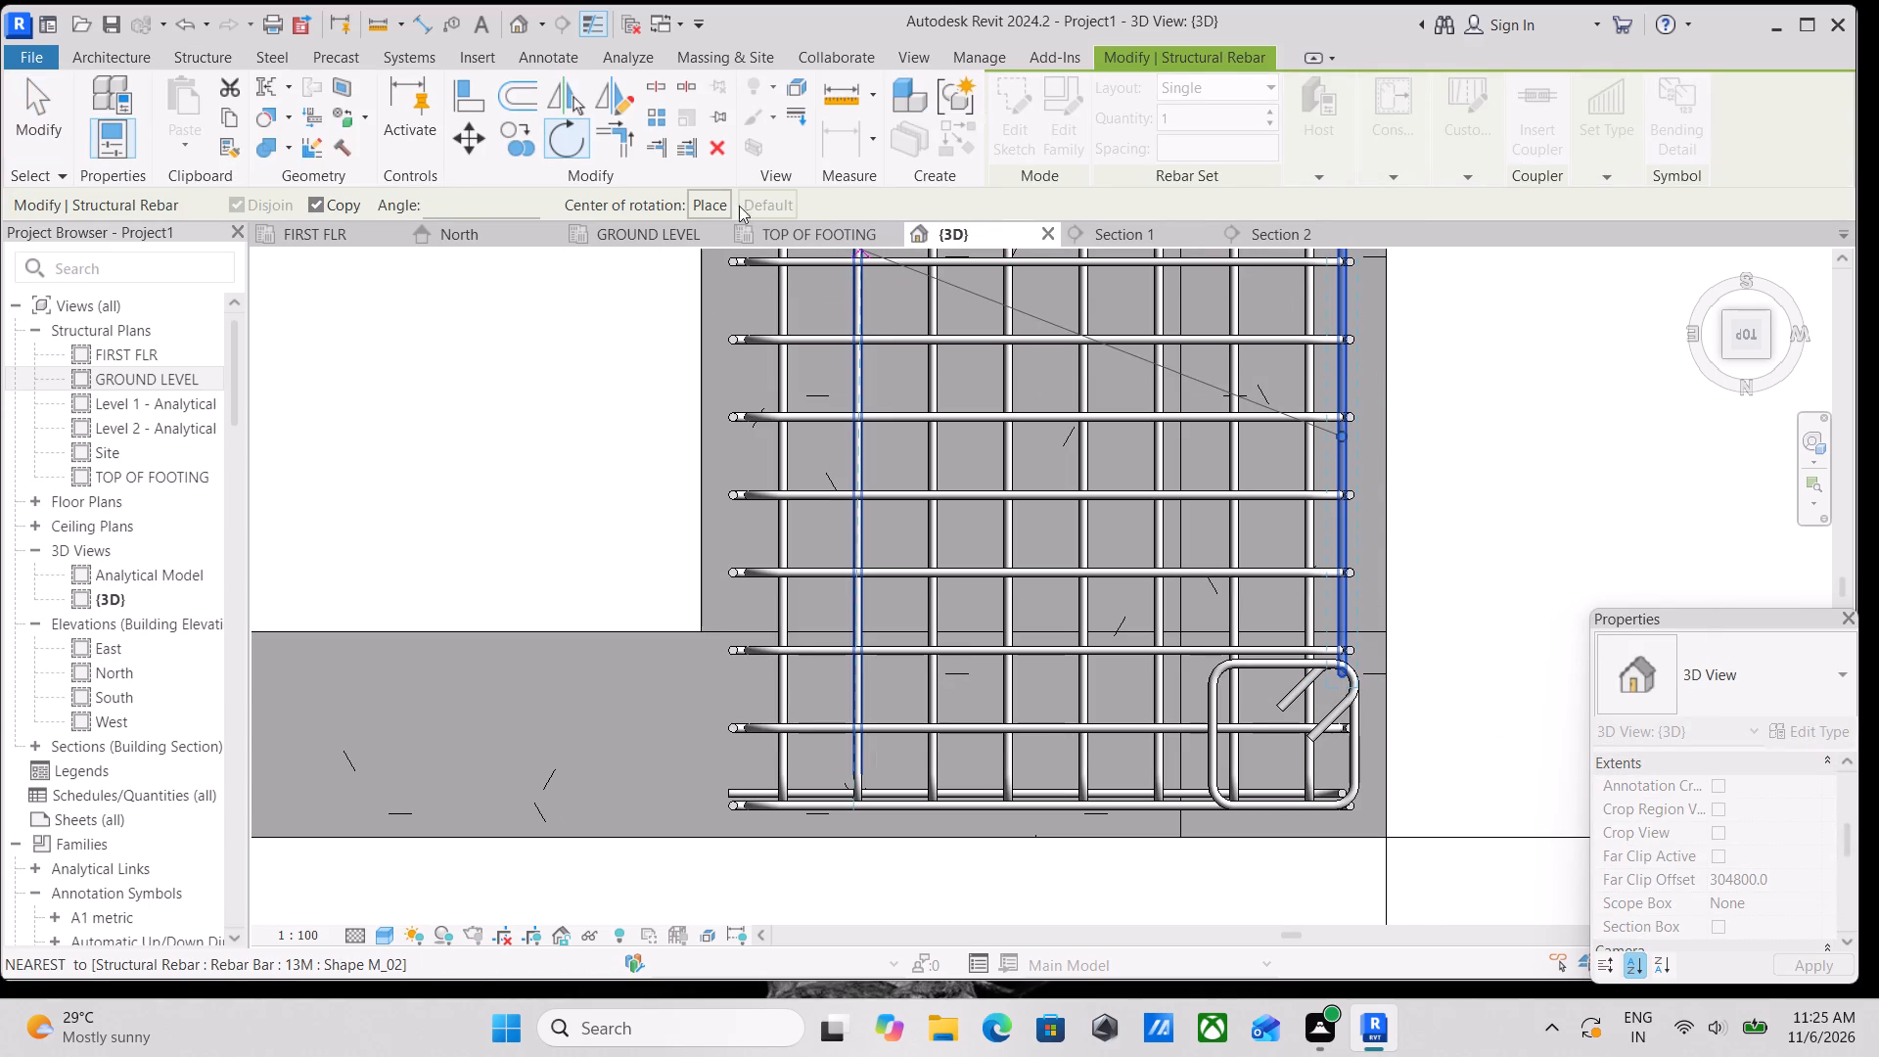
left_click(711, 203)
scroll(1370, 663, "up", 6)
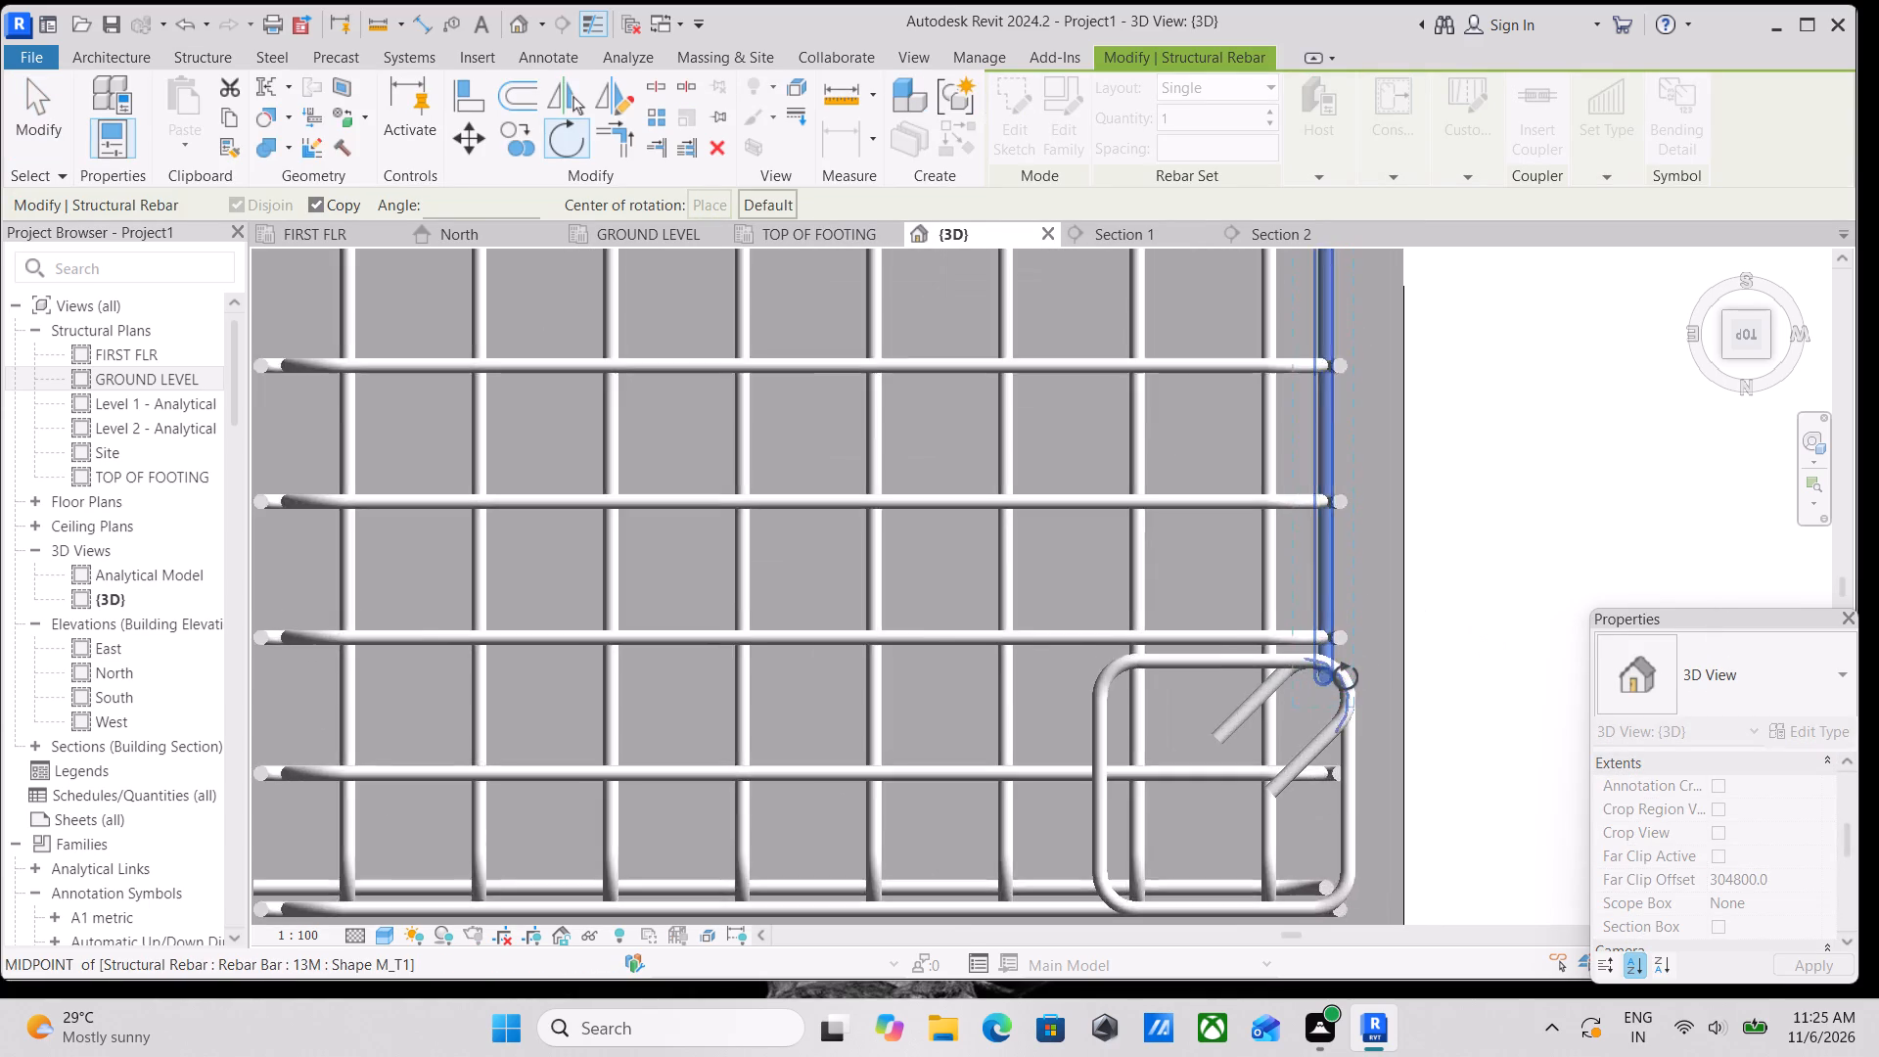
scroll(1346, 676, "up", 8)
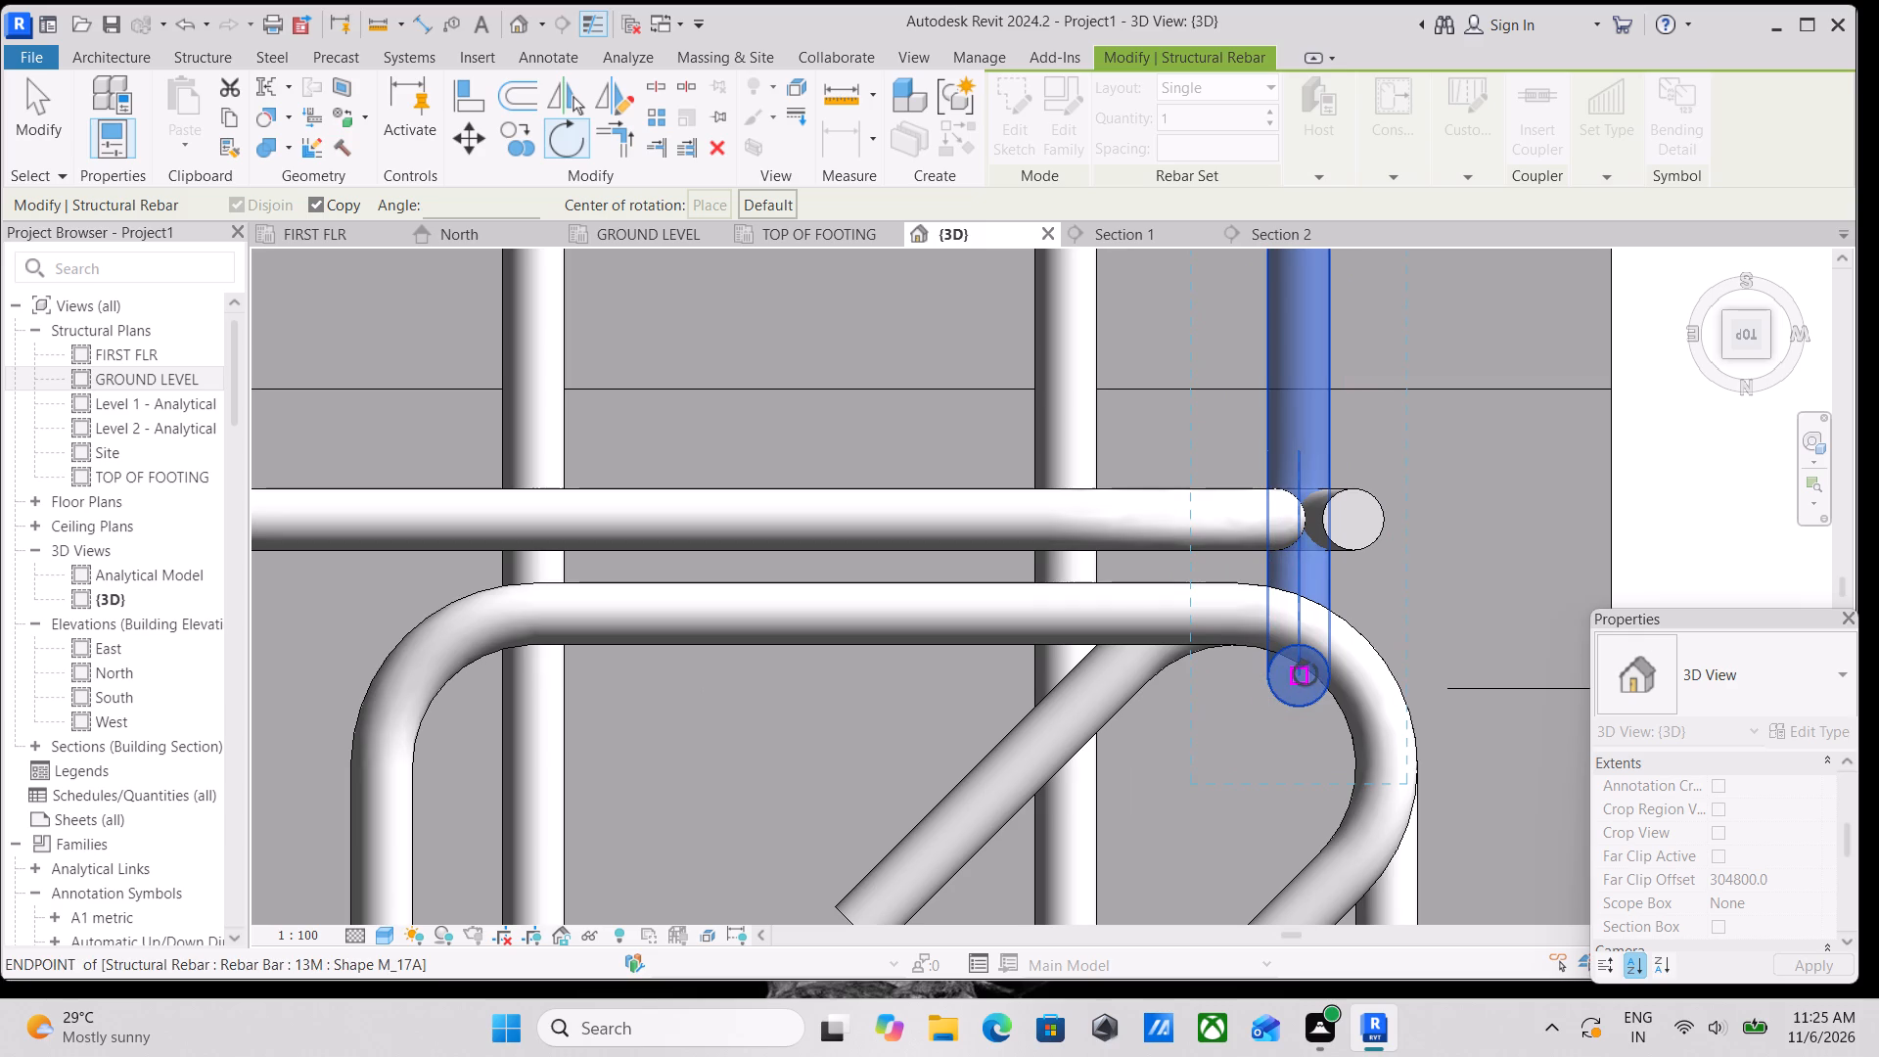
left_click(1306, 672)
middle_click_drag(1293, 451, 1294, 611)
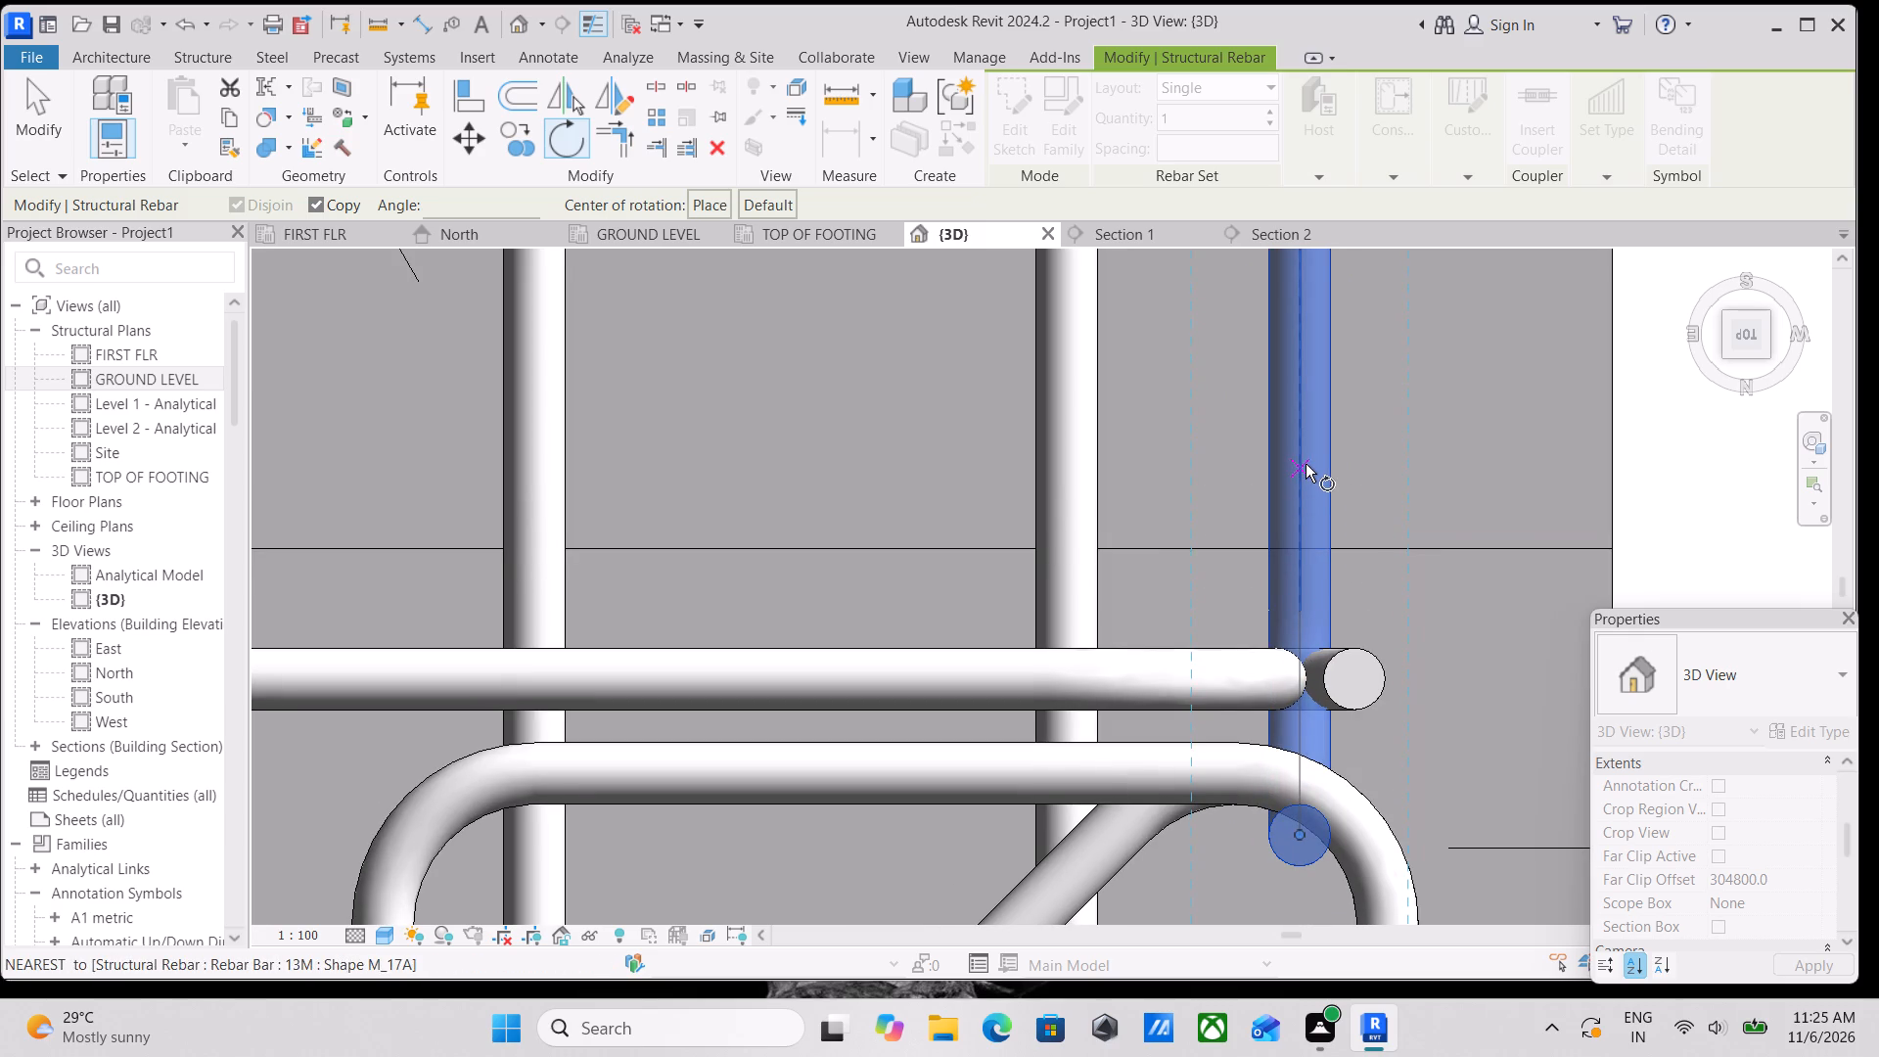
left_click(1306, 464)
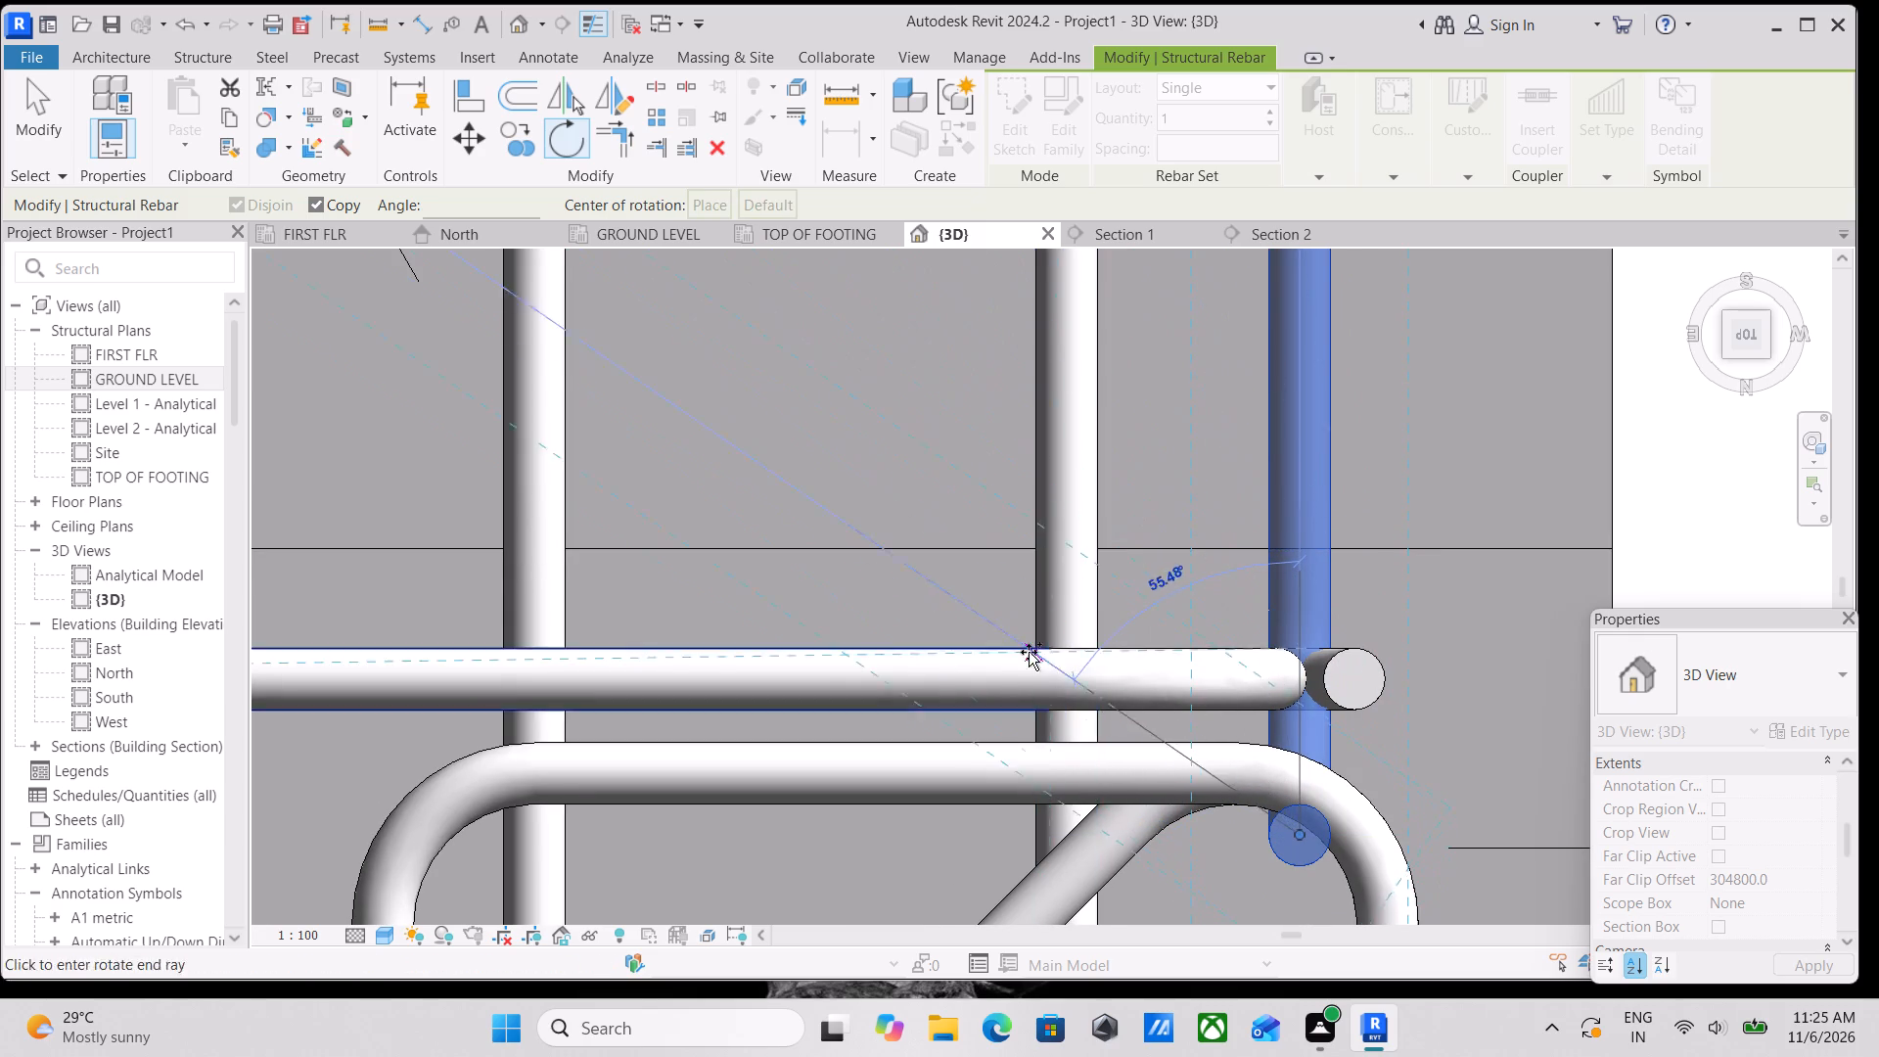
middle_click_drag(838, 808, 1035, 500)
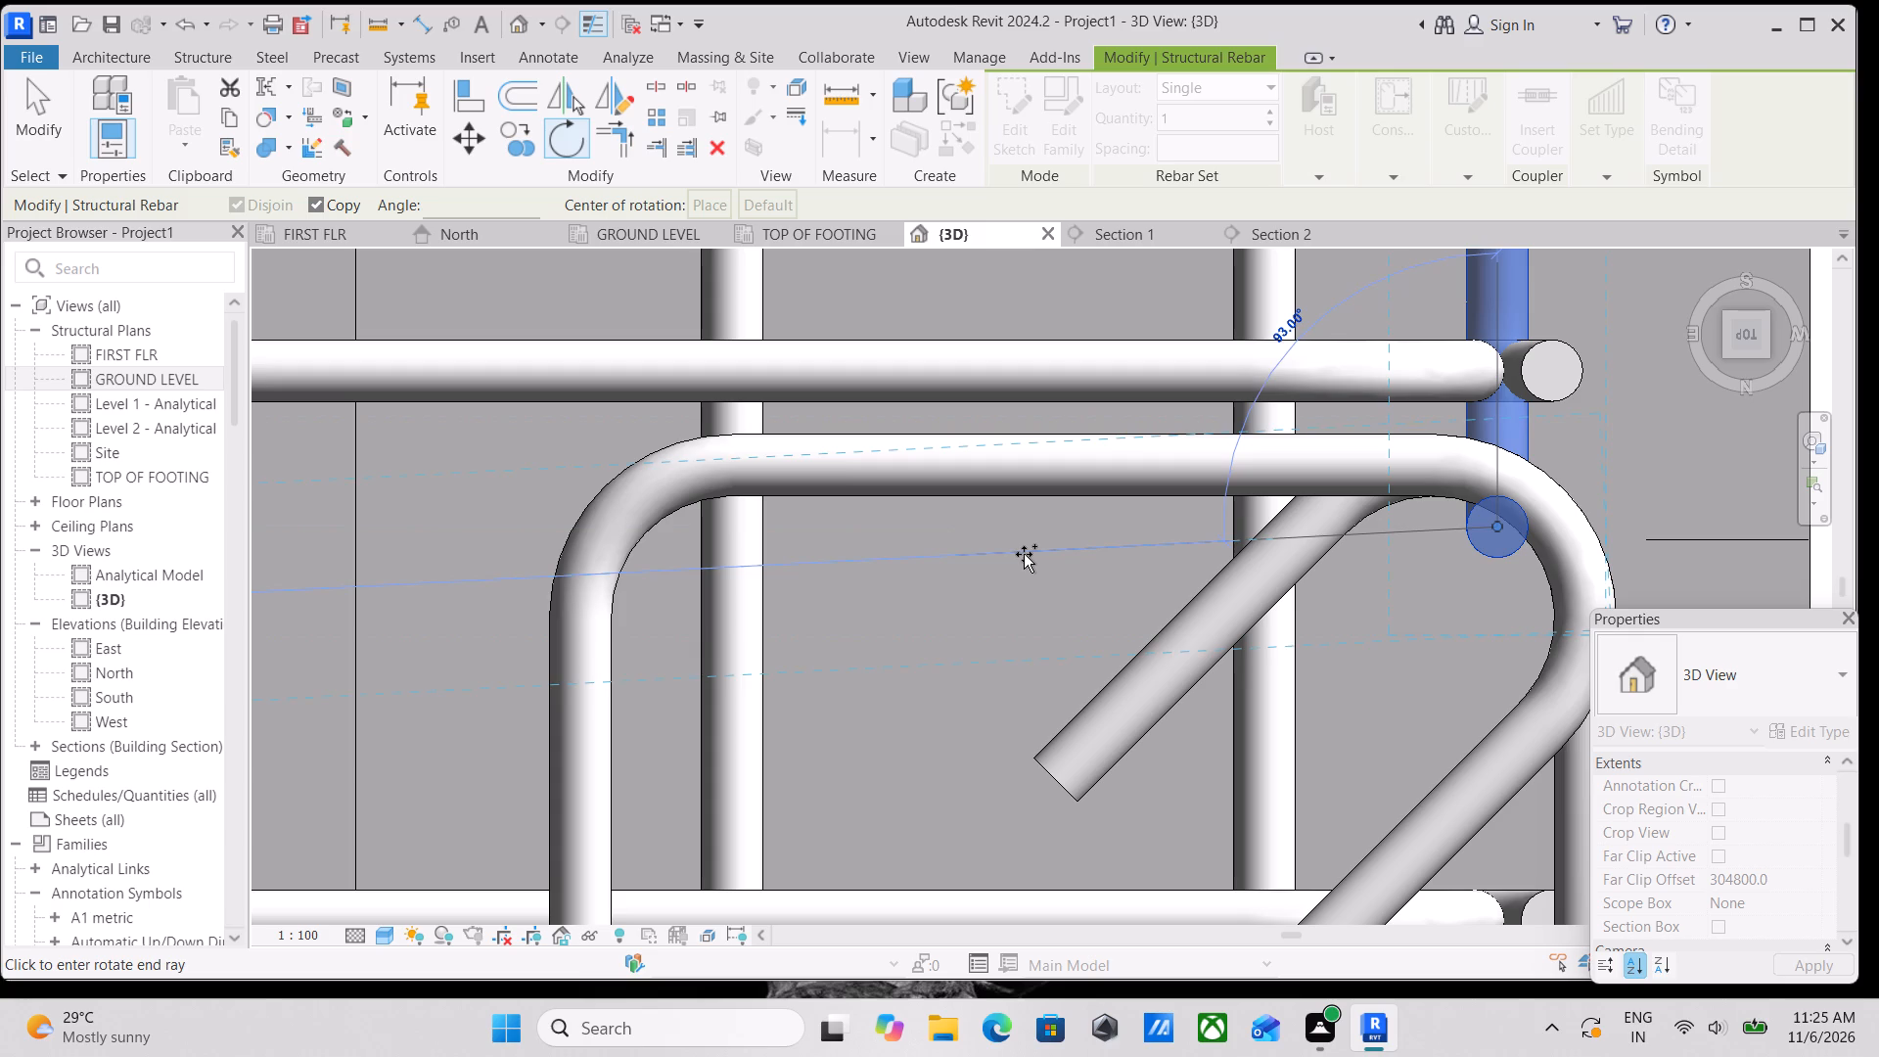
left_click(1024, 543)
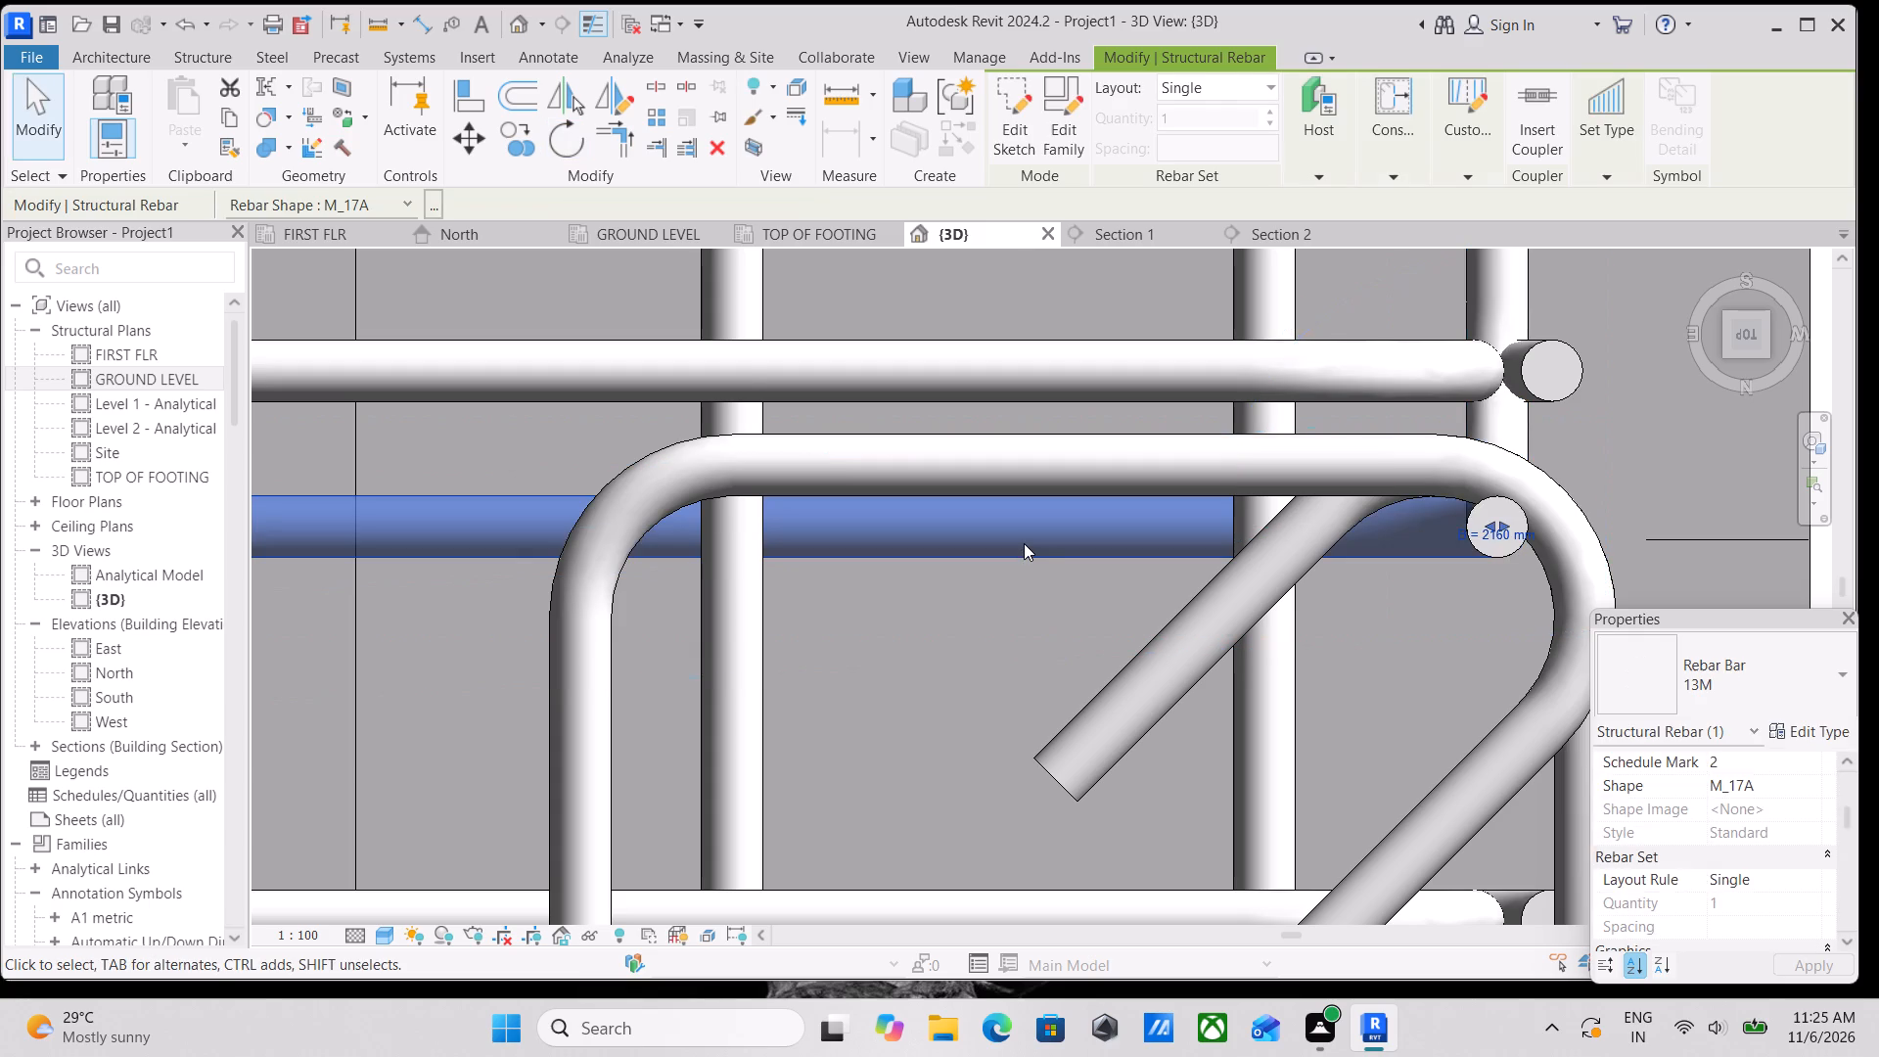
scroll(1024, 543, "down", 5)
middle_click_drag(1086, 565, 1610, 538)
scroll(1697, 550, "down", 10)
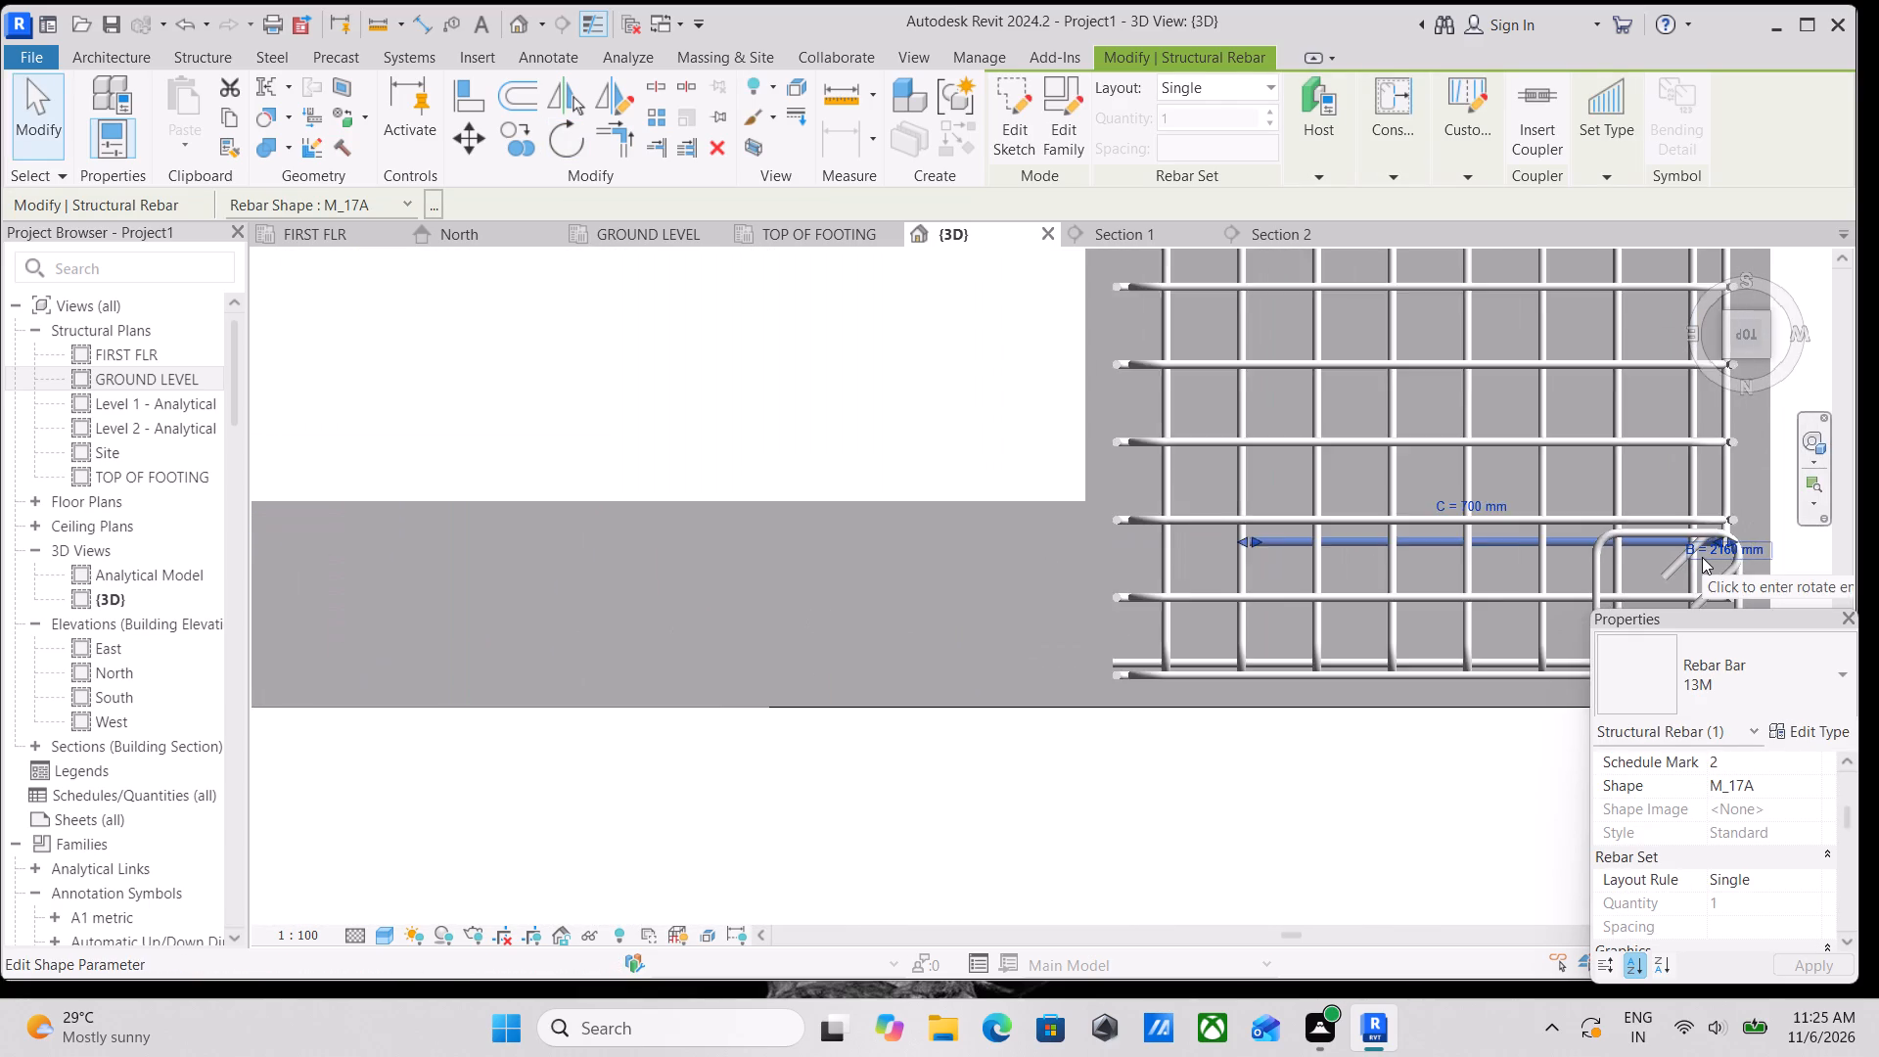
key("Escape")
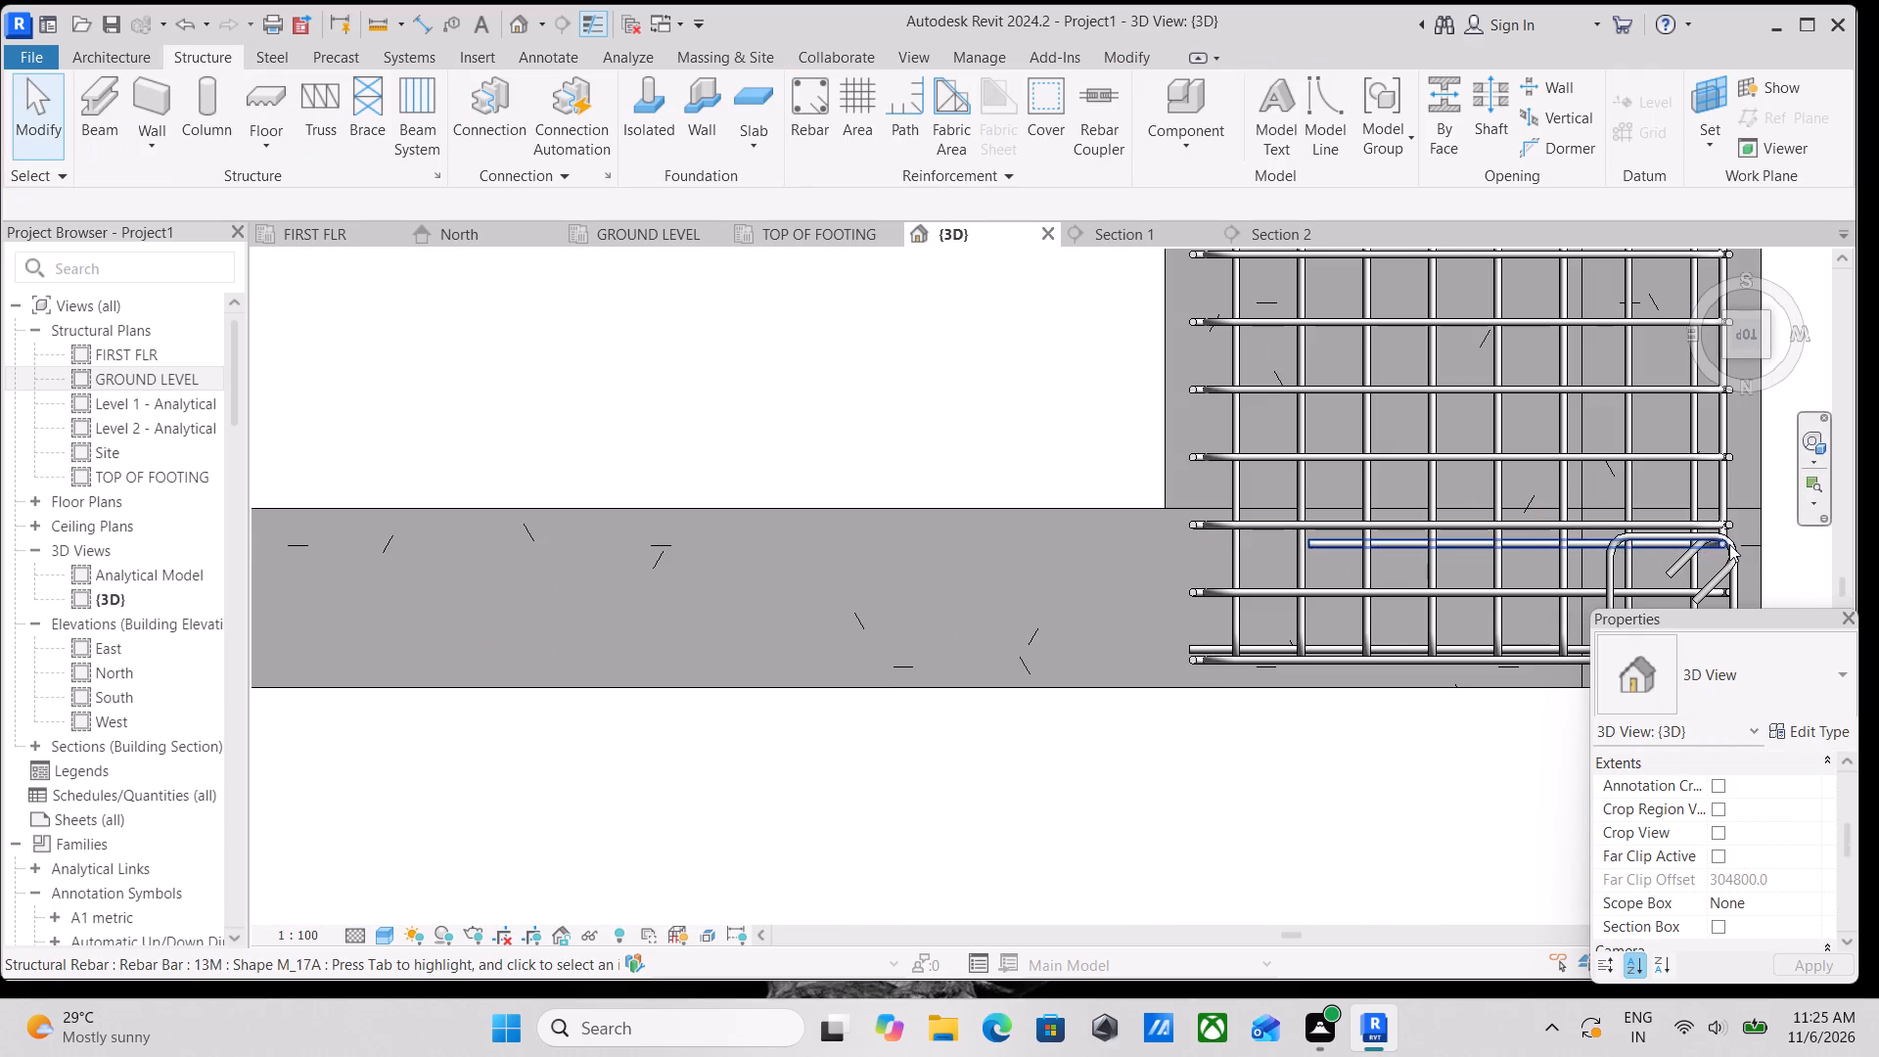
Nudge the rotated L-shaped copy along the column tie until its vertical leg sits inside the adjacent unhooked corner.
middle_click_drag(1722, 544, 1543, 542)
scroll(1509, 555, "up", 2)
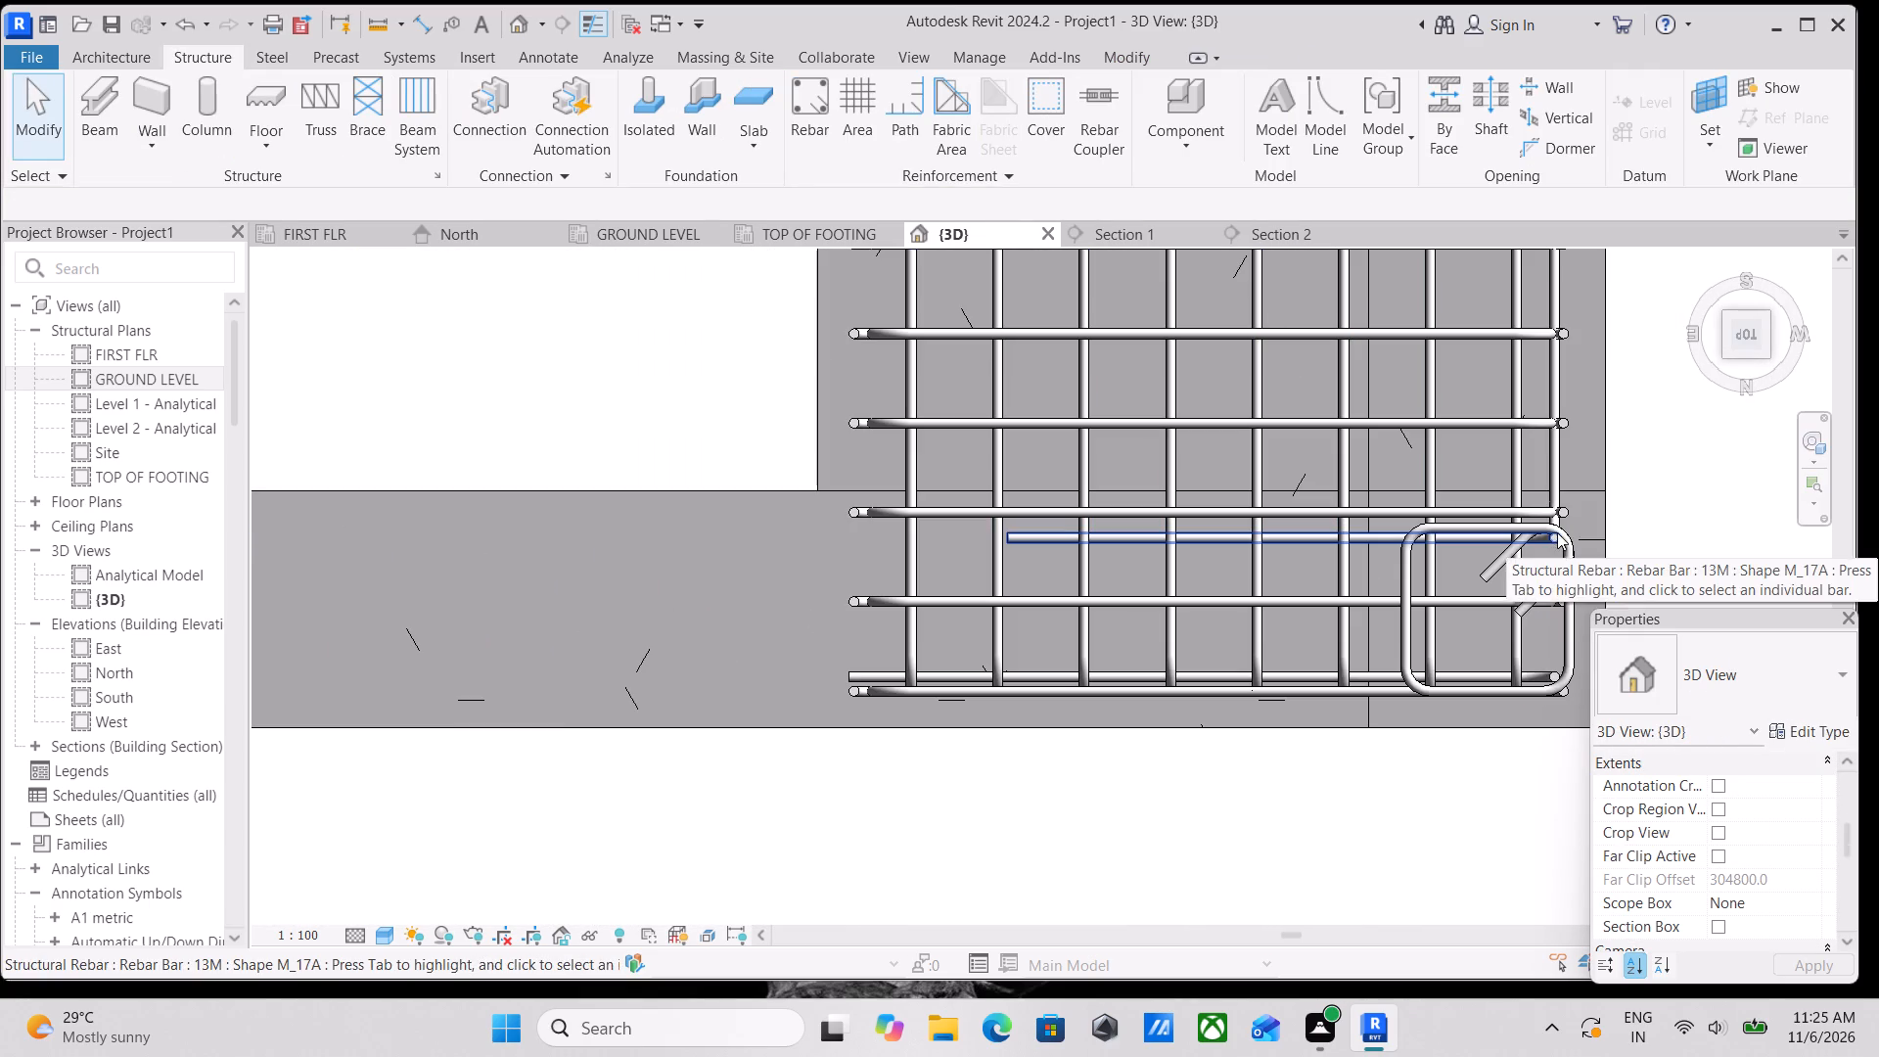
scroll(1541, 548, "up", 7)
key("Escape")
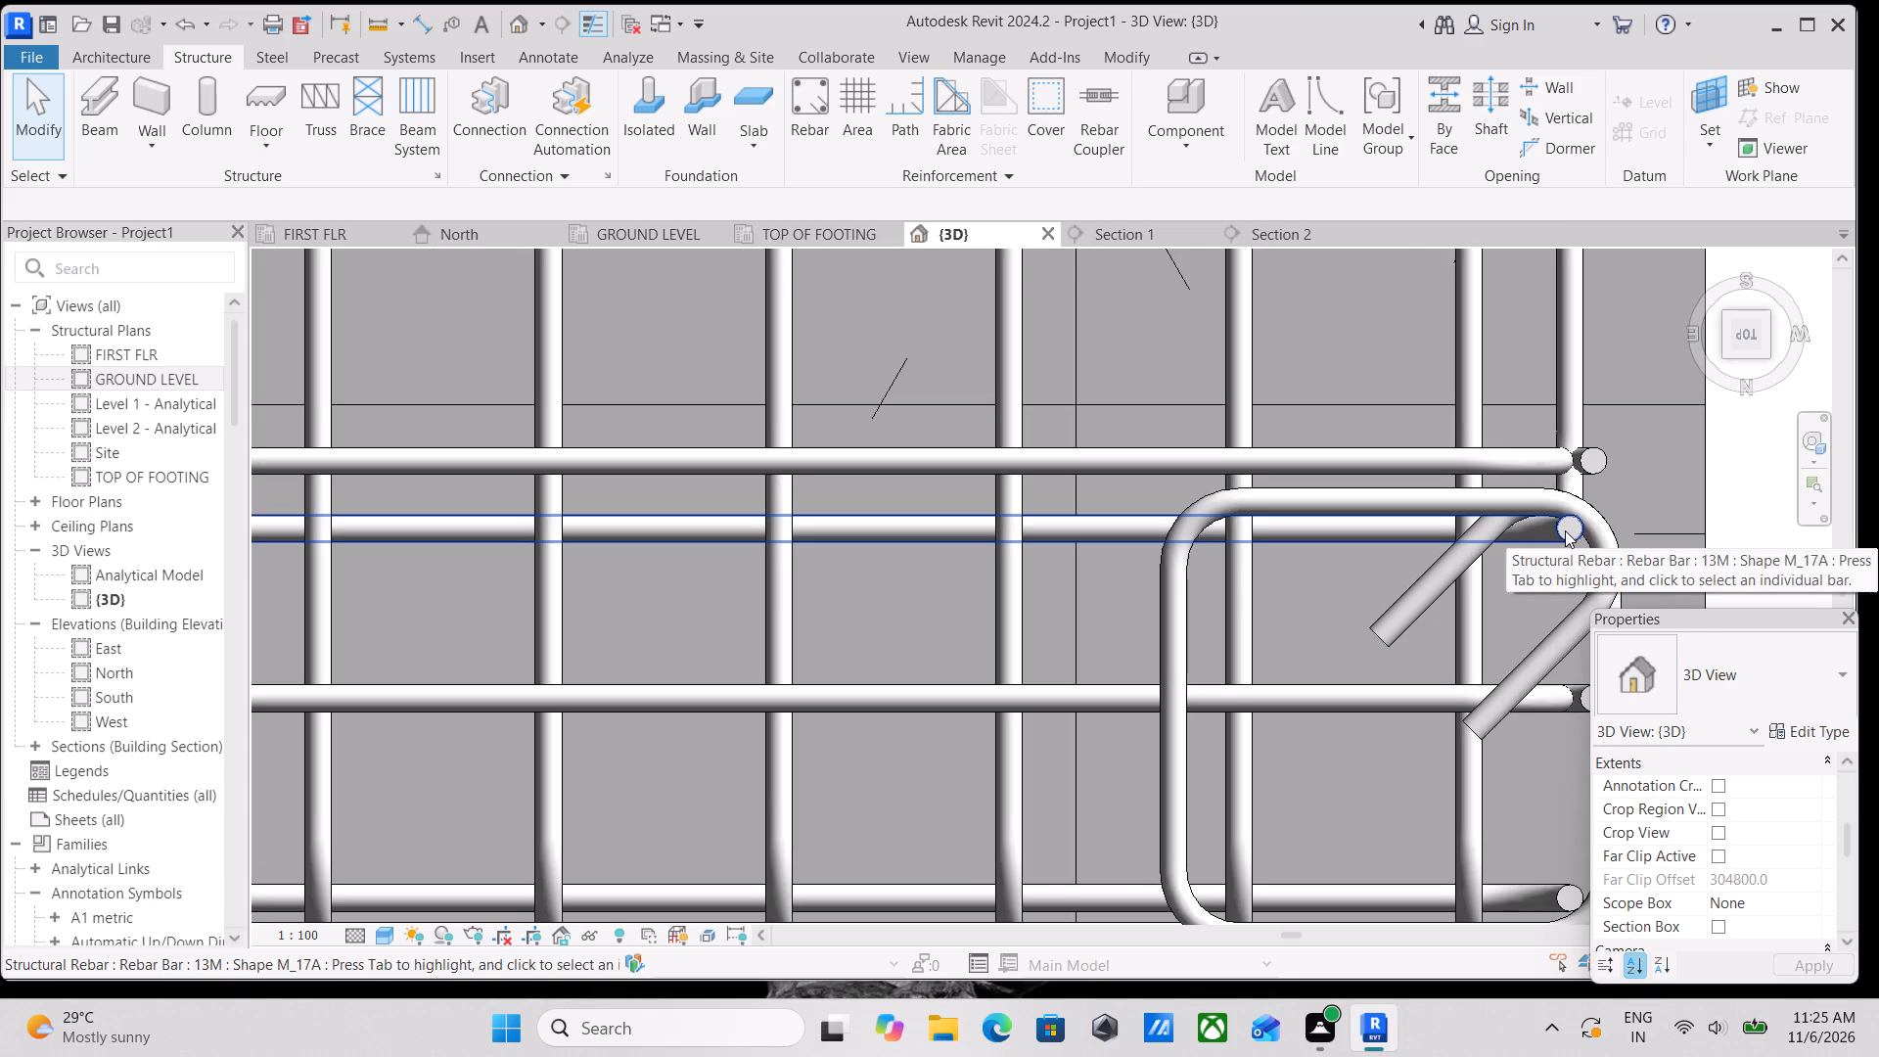
left_click(1565, 530)
key("Left")
key("Left")
key("Left")
key("Left")
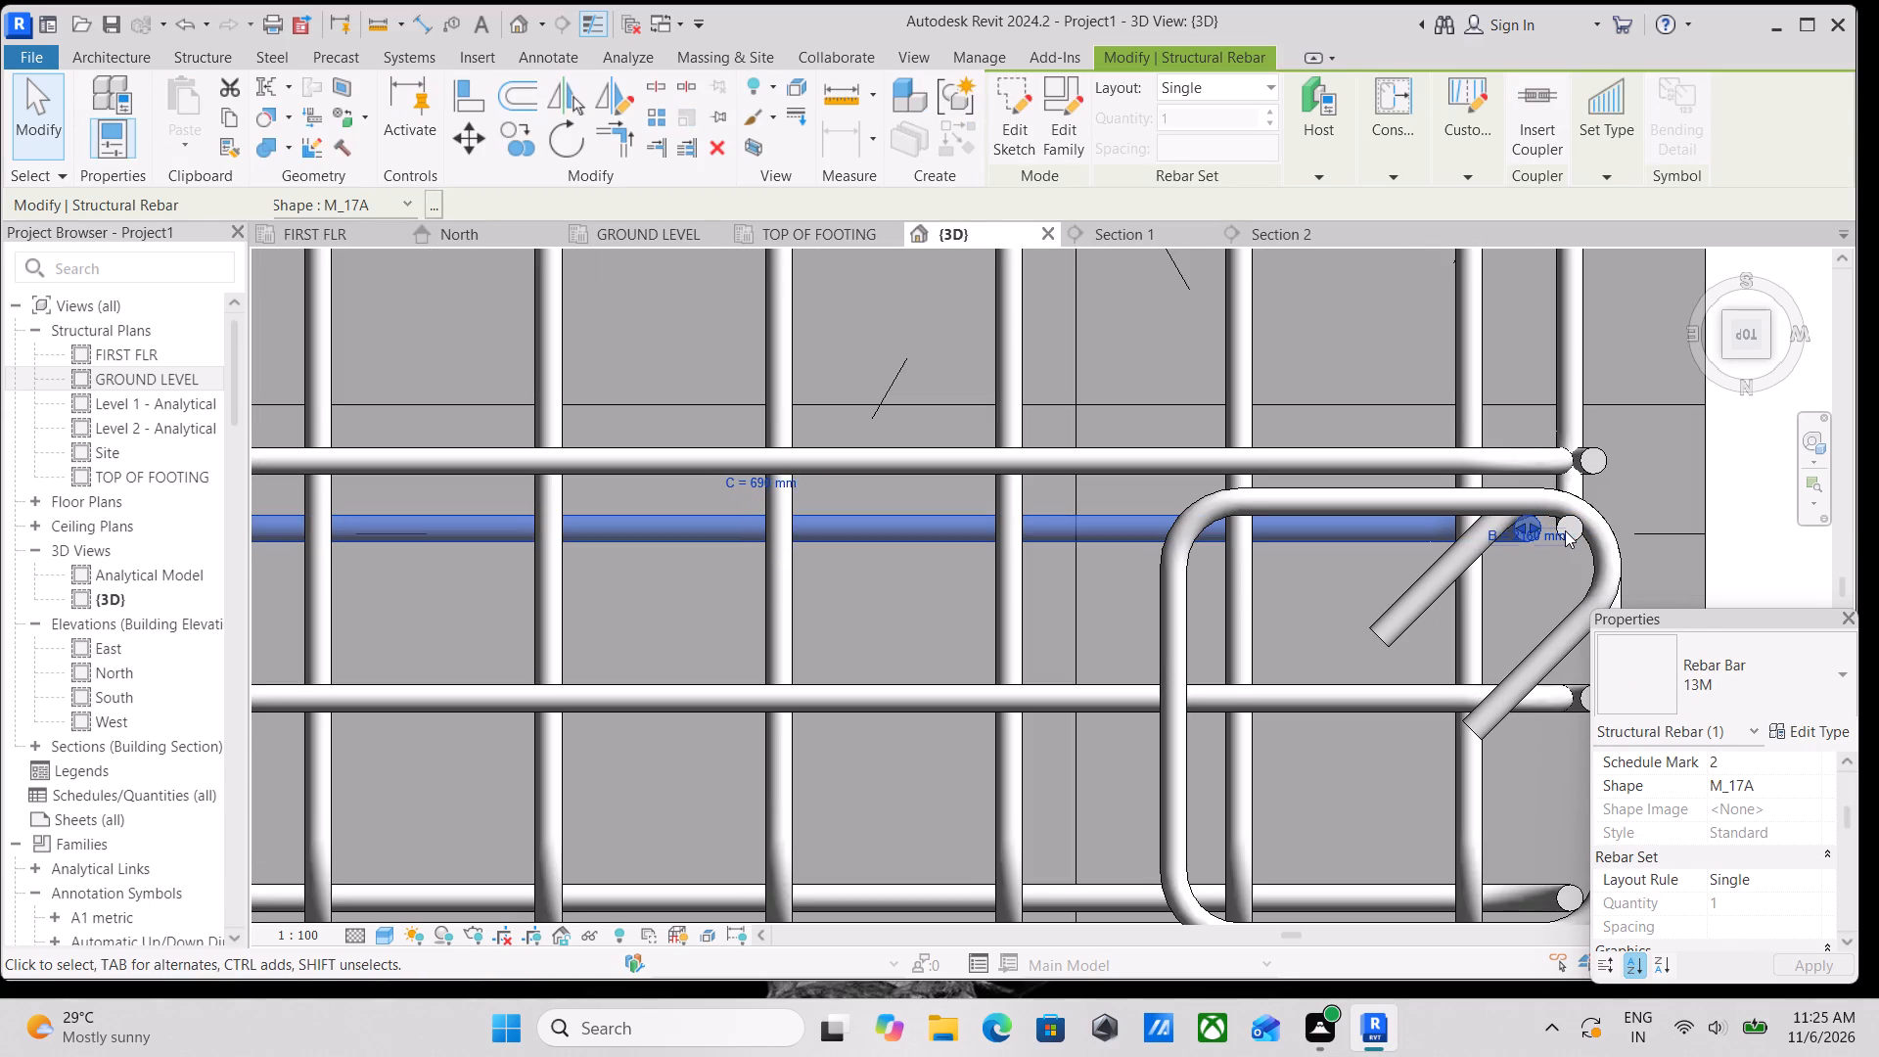
key("Left")
key("Left")
key("Left")
key("Left")
key("Left")
key("Left")
key("Left")
key("Left")
key("Left")
key("Left")
key("Left")
key("Left")
key("Left")
key("Left")
key("Left")
key("Left")
key("Left")
key("Left")
key("Left")
key("Left")
key("Left")
key("Left")
key("Left")
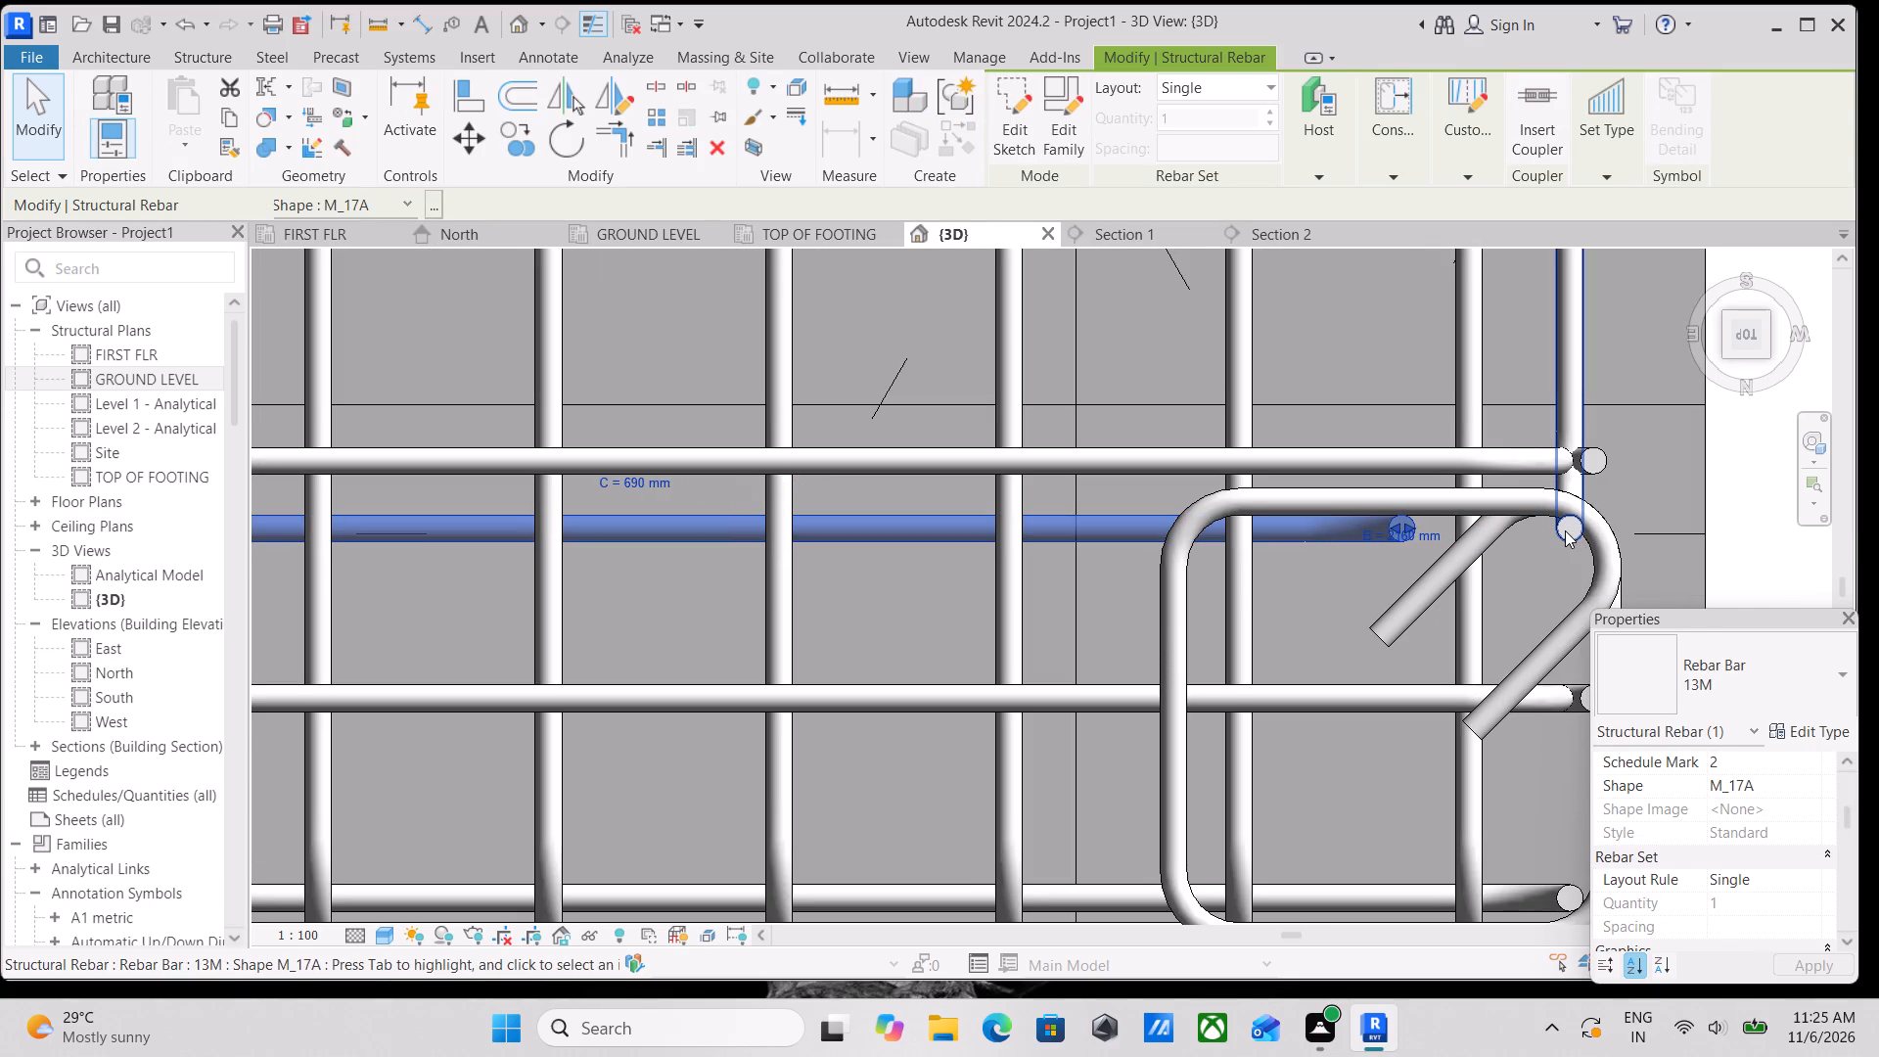
key("Left")
key("Left")
key("Left")
key("Left")
key("Left")
key("Left")
key("Left")
key("Left")
key("Left")
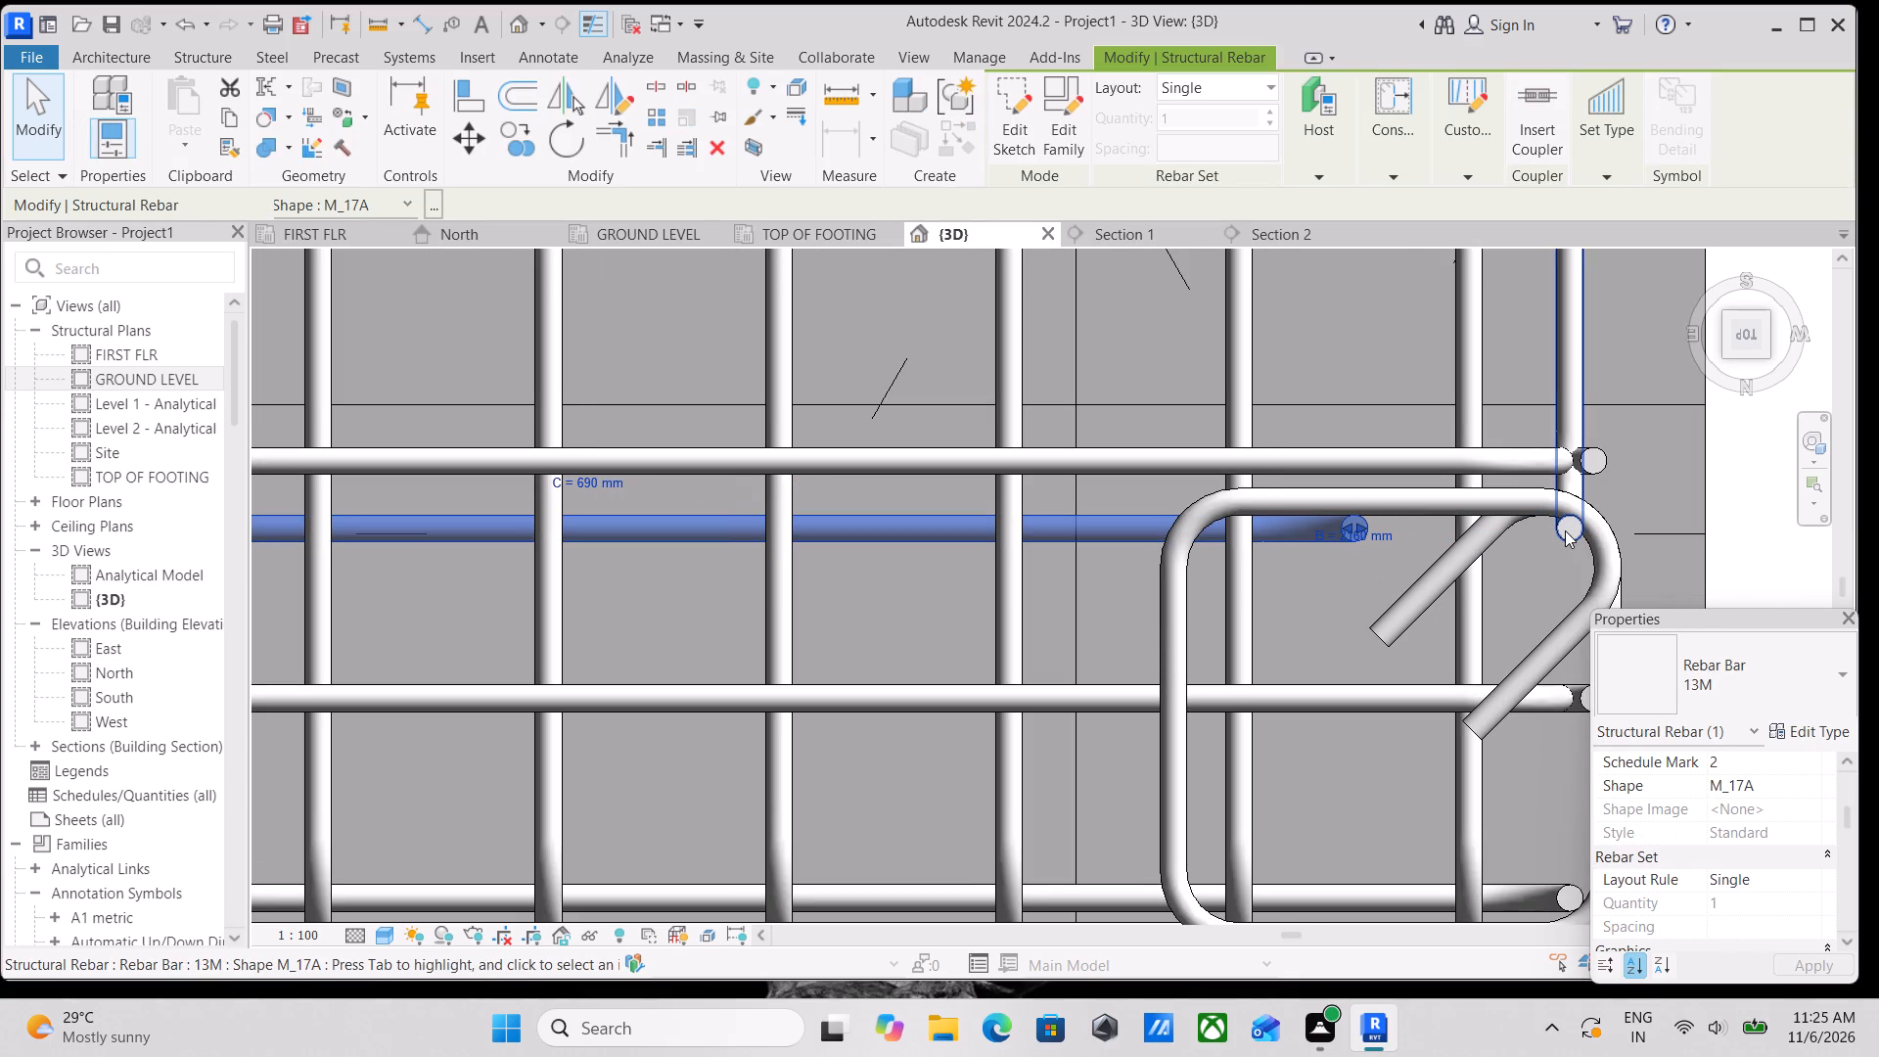
key("Left")
key("Left")
key("Left")
key("Left")
key("Left")
key("Left")
key("Left")
key("Left")
key("Left")
key("Left")
key("Left")
key("Left")
key("Left")
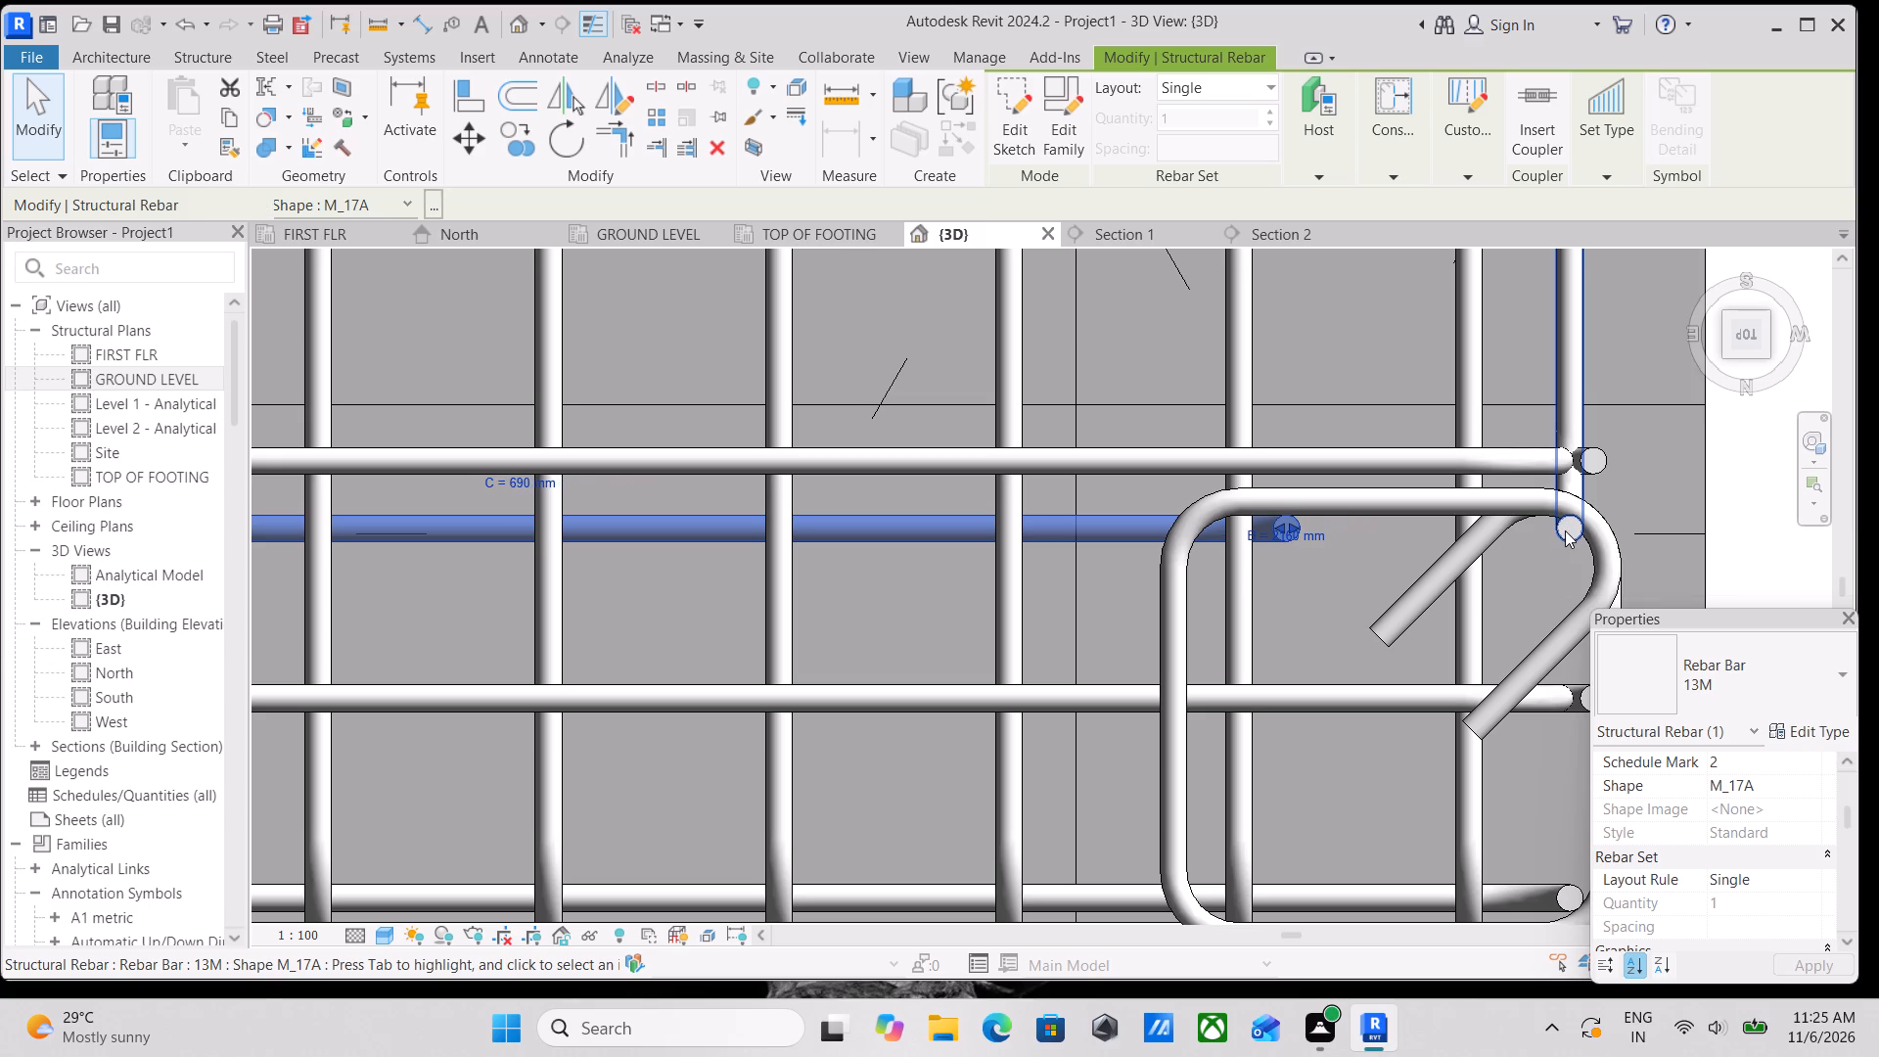
key("Left")
key("Left")
key("Left")
key("Left")
key("Left")
key("Left")
key("Left")
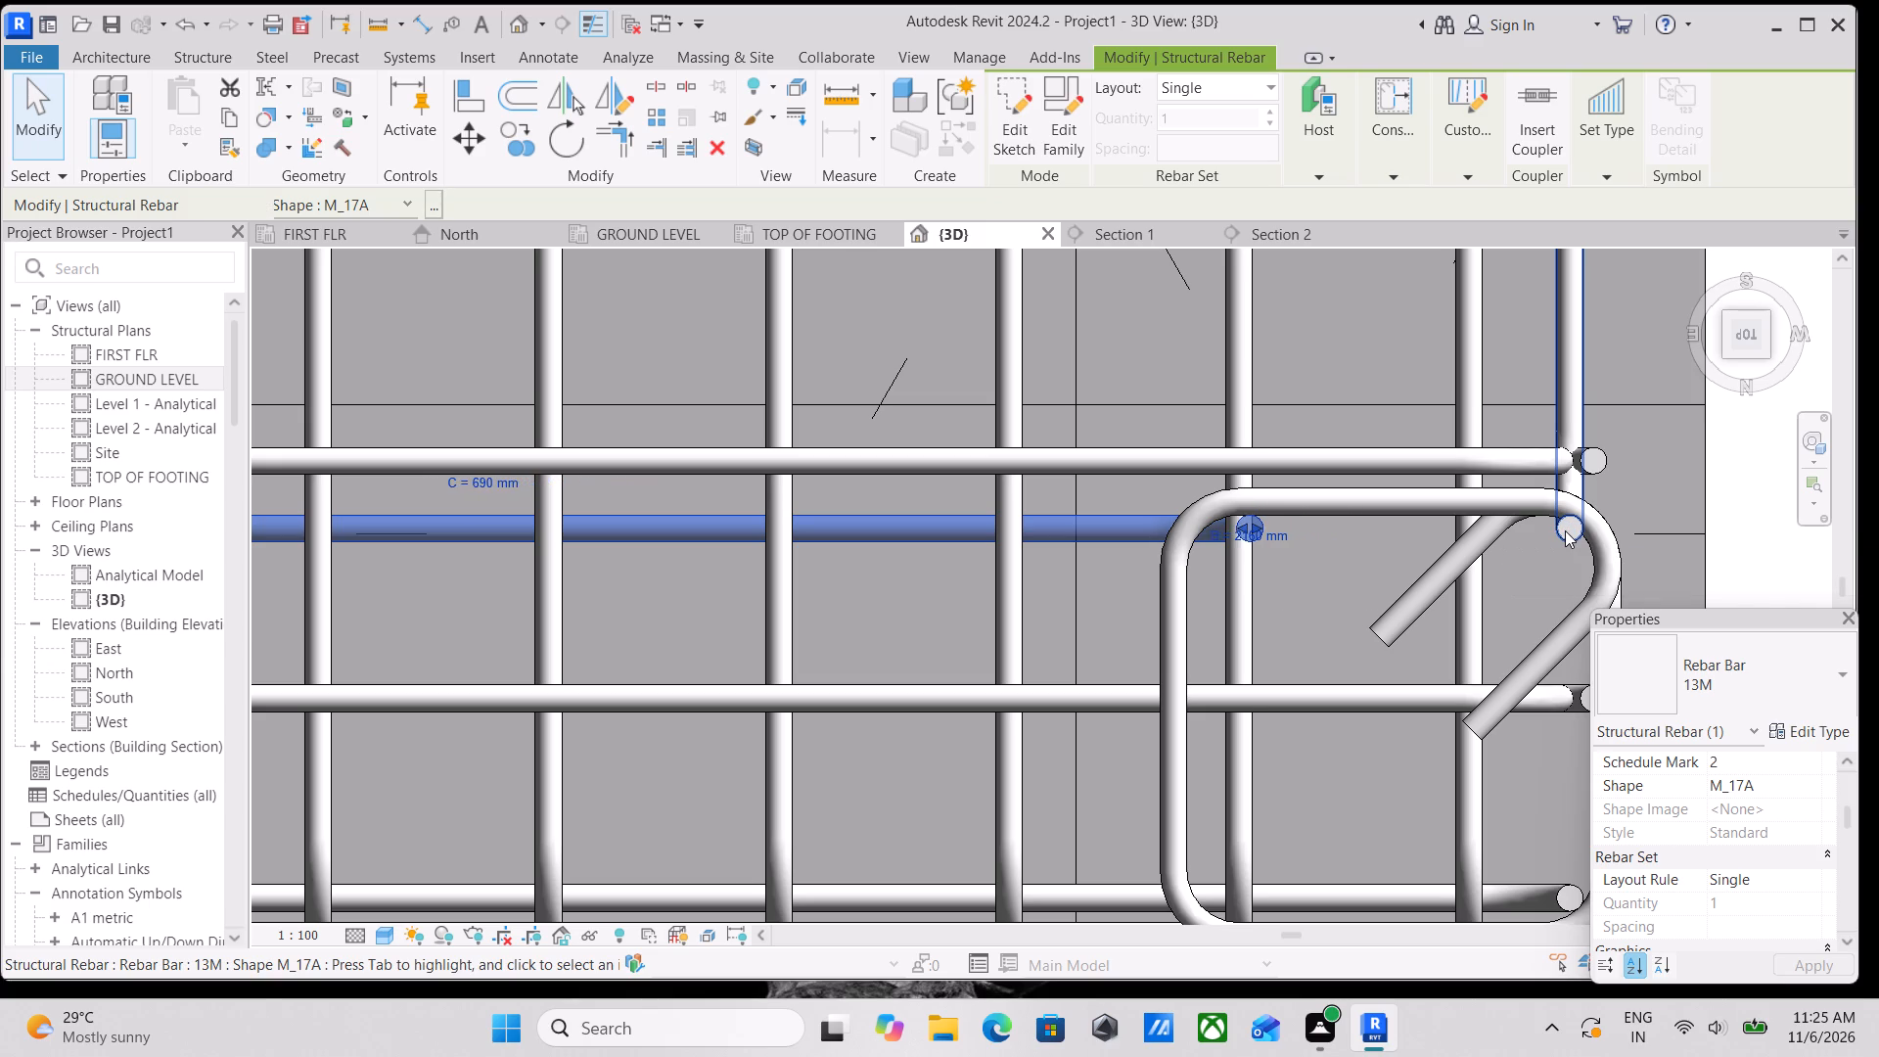
key("Left")
key("Left")
key("Left")
key("Left")
key("Down")
key("Down")
key("Down")
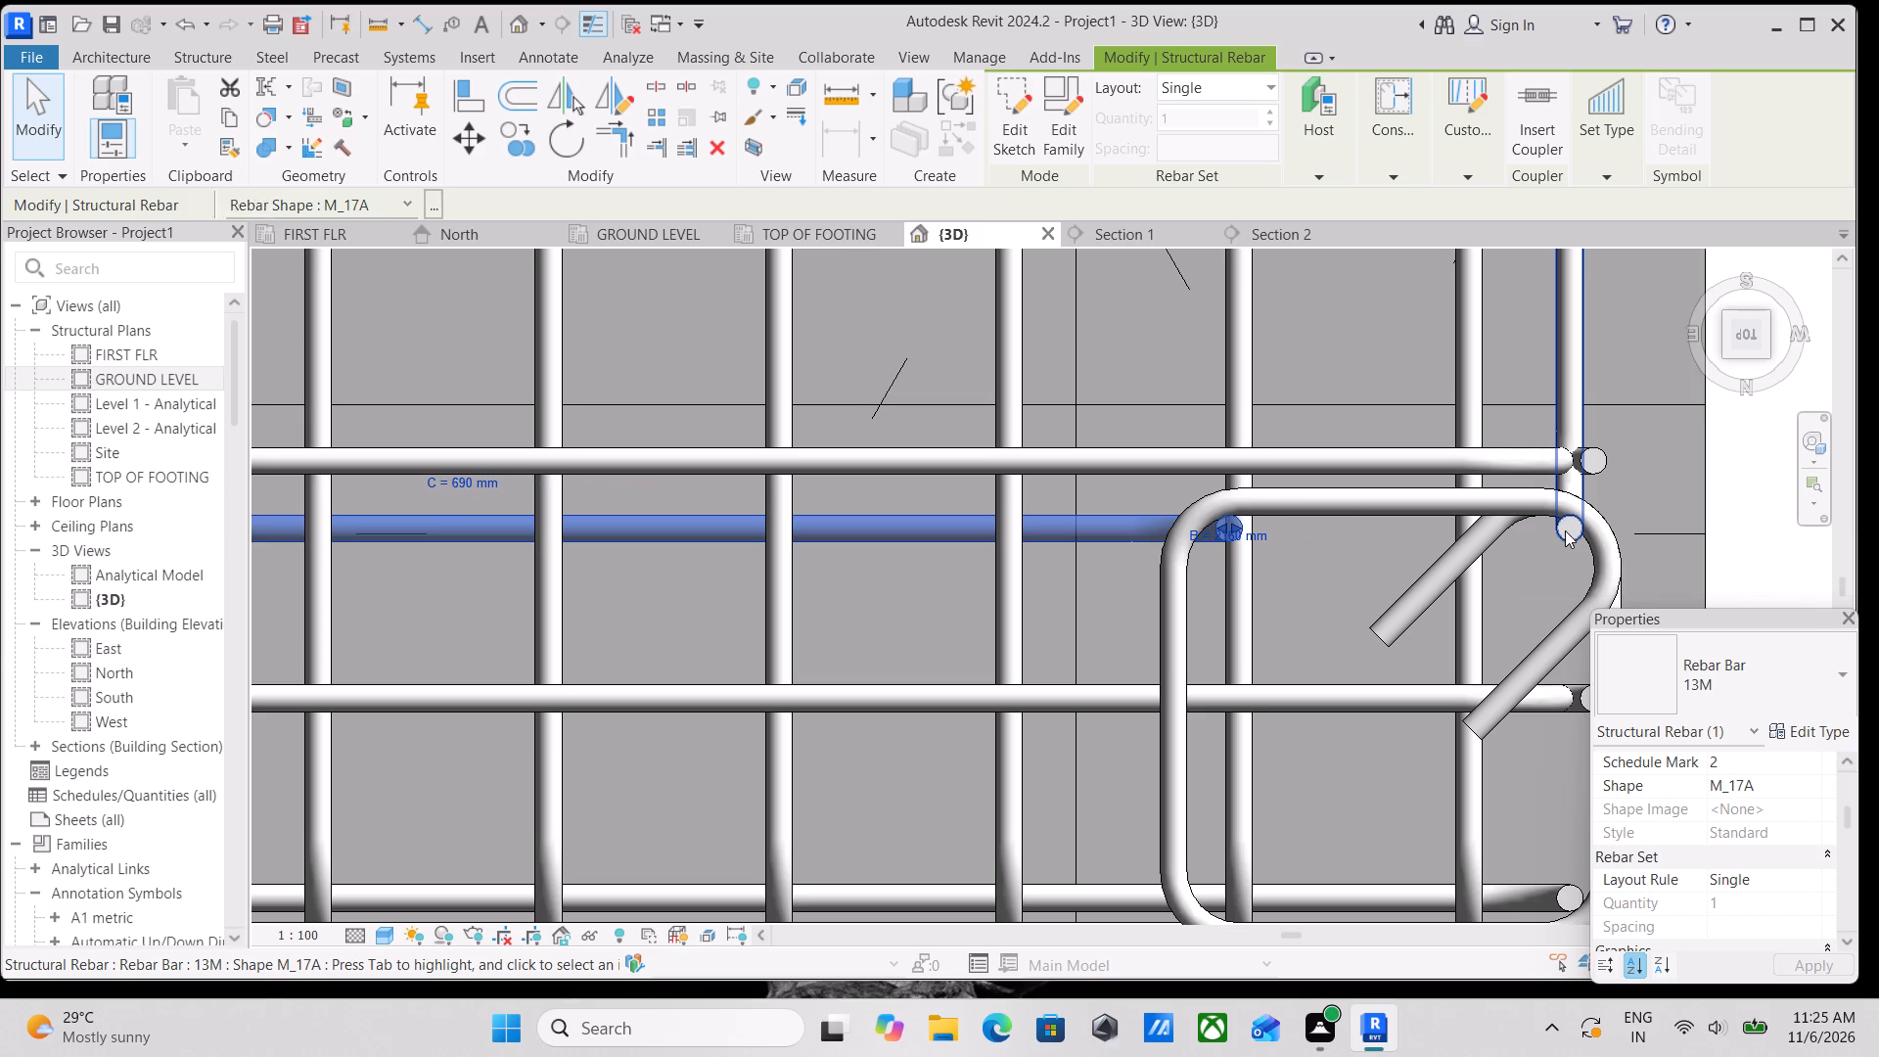
key("Down")
key("Down")
scroll(1546, 531, "up", 2)
scroll(1073, 553, "up", 2)
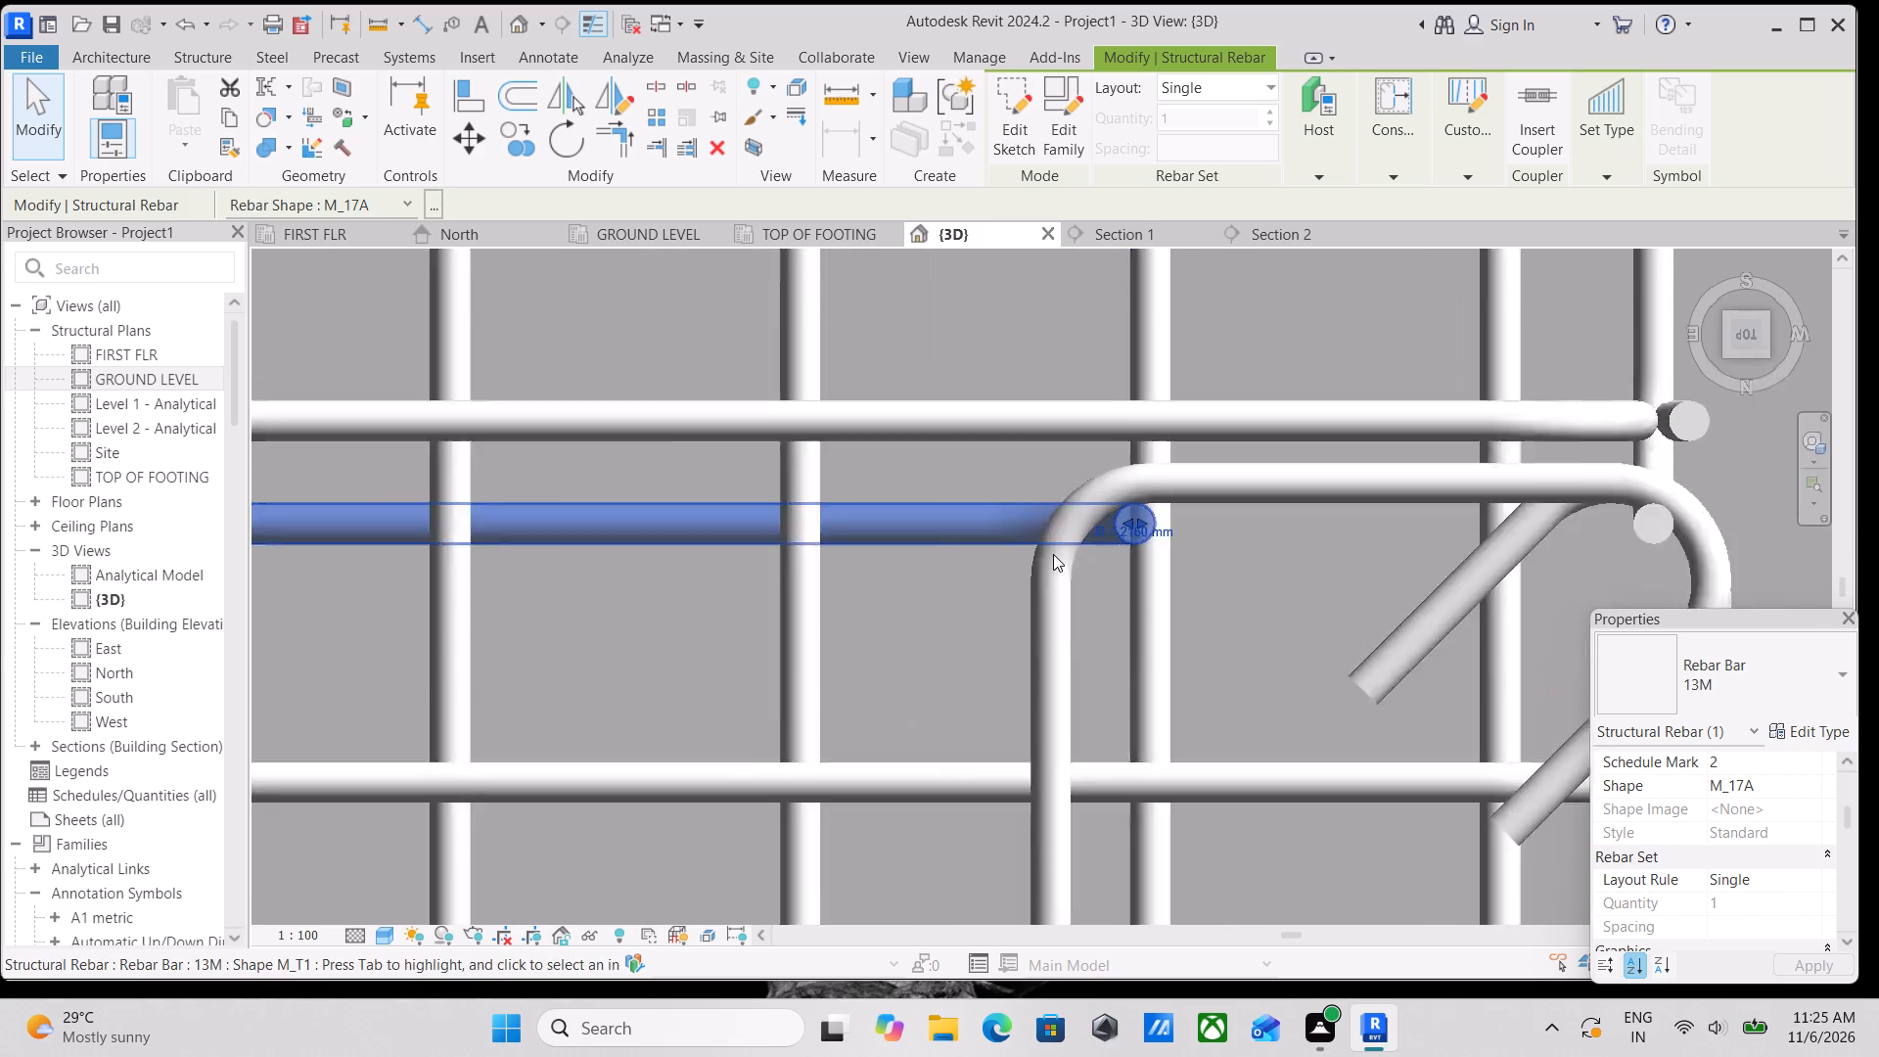
scroll(1053, 554, "up", 1)
key("Down")
key("Down")
key("Down")
key("Down")
key("Up")
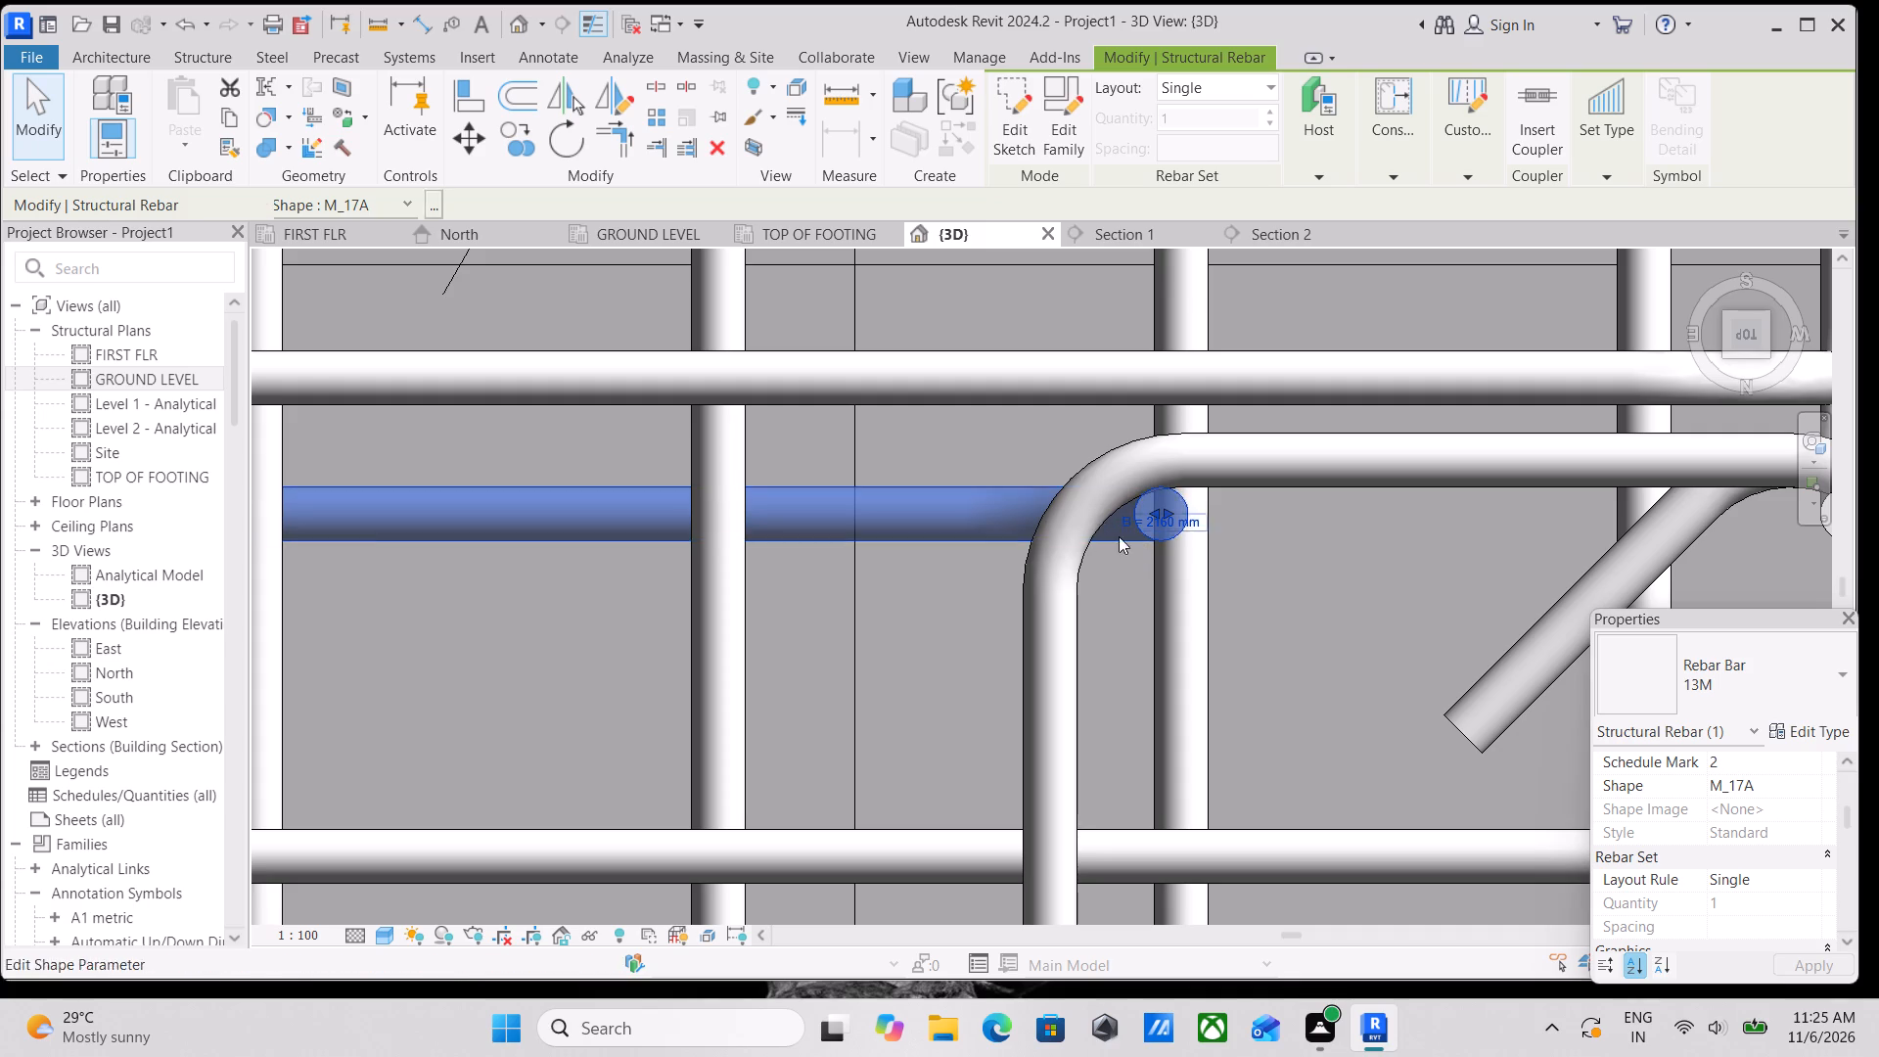
scroll(1128, 559, "down", 5)
key("Escape")
Rotate a copy of the L-shaped bar in the tie's unhooked corner 90° about its vertical leg, turning its horizontal leg parallel to grid A.
scroll(959, 550, "down", 4)
middle_click_drag(974, 542, 1297, 462)
scroll(1037, 498, "down", 2)
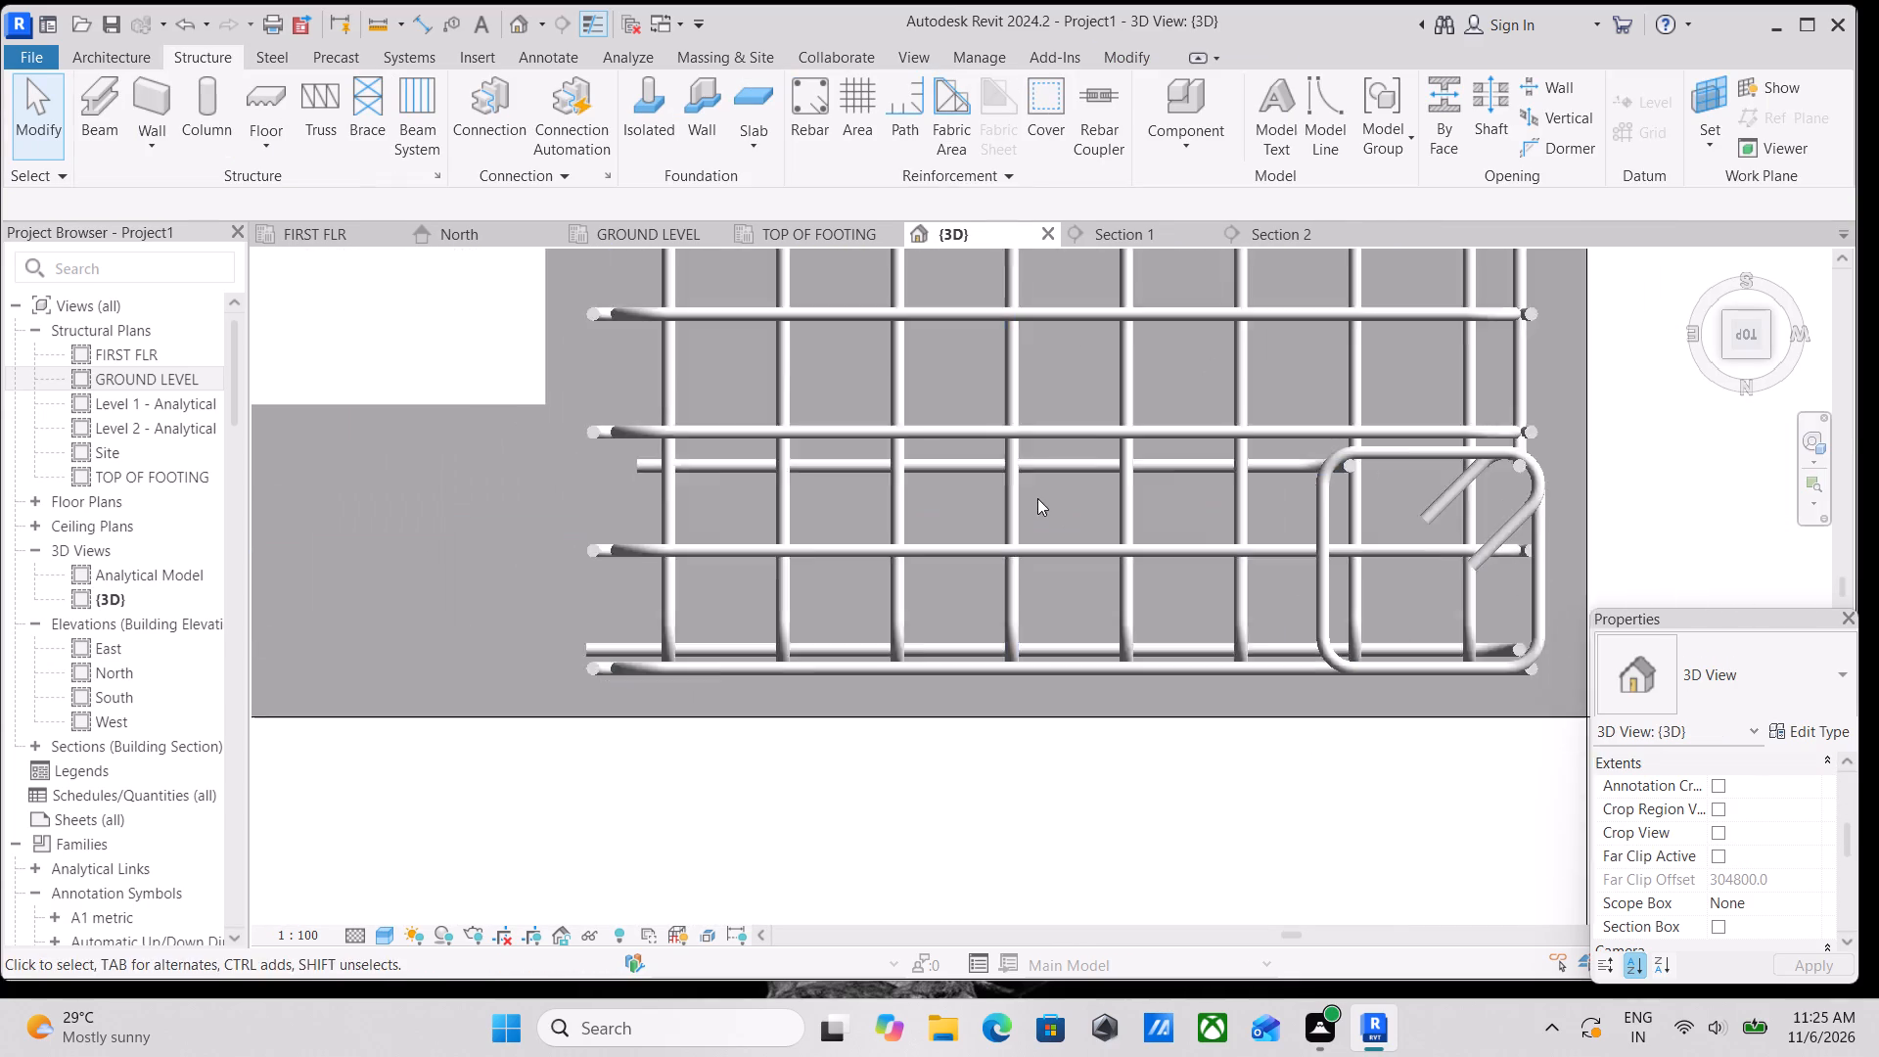
middle_click_drag(1120, 502, 1297, 527)
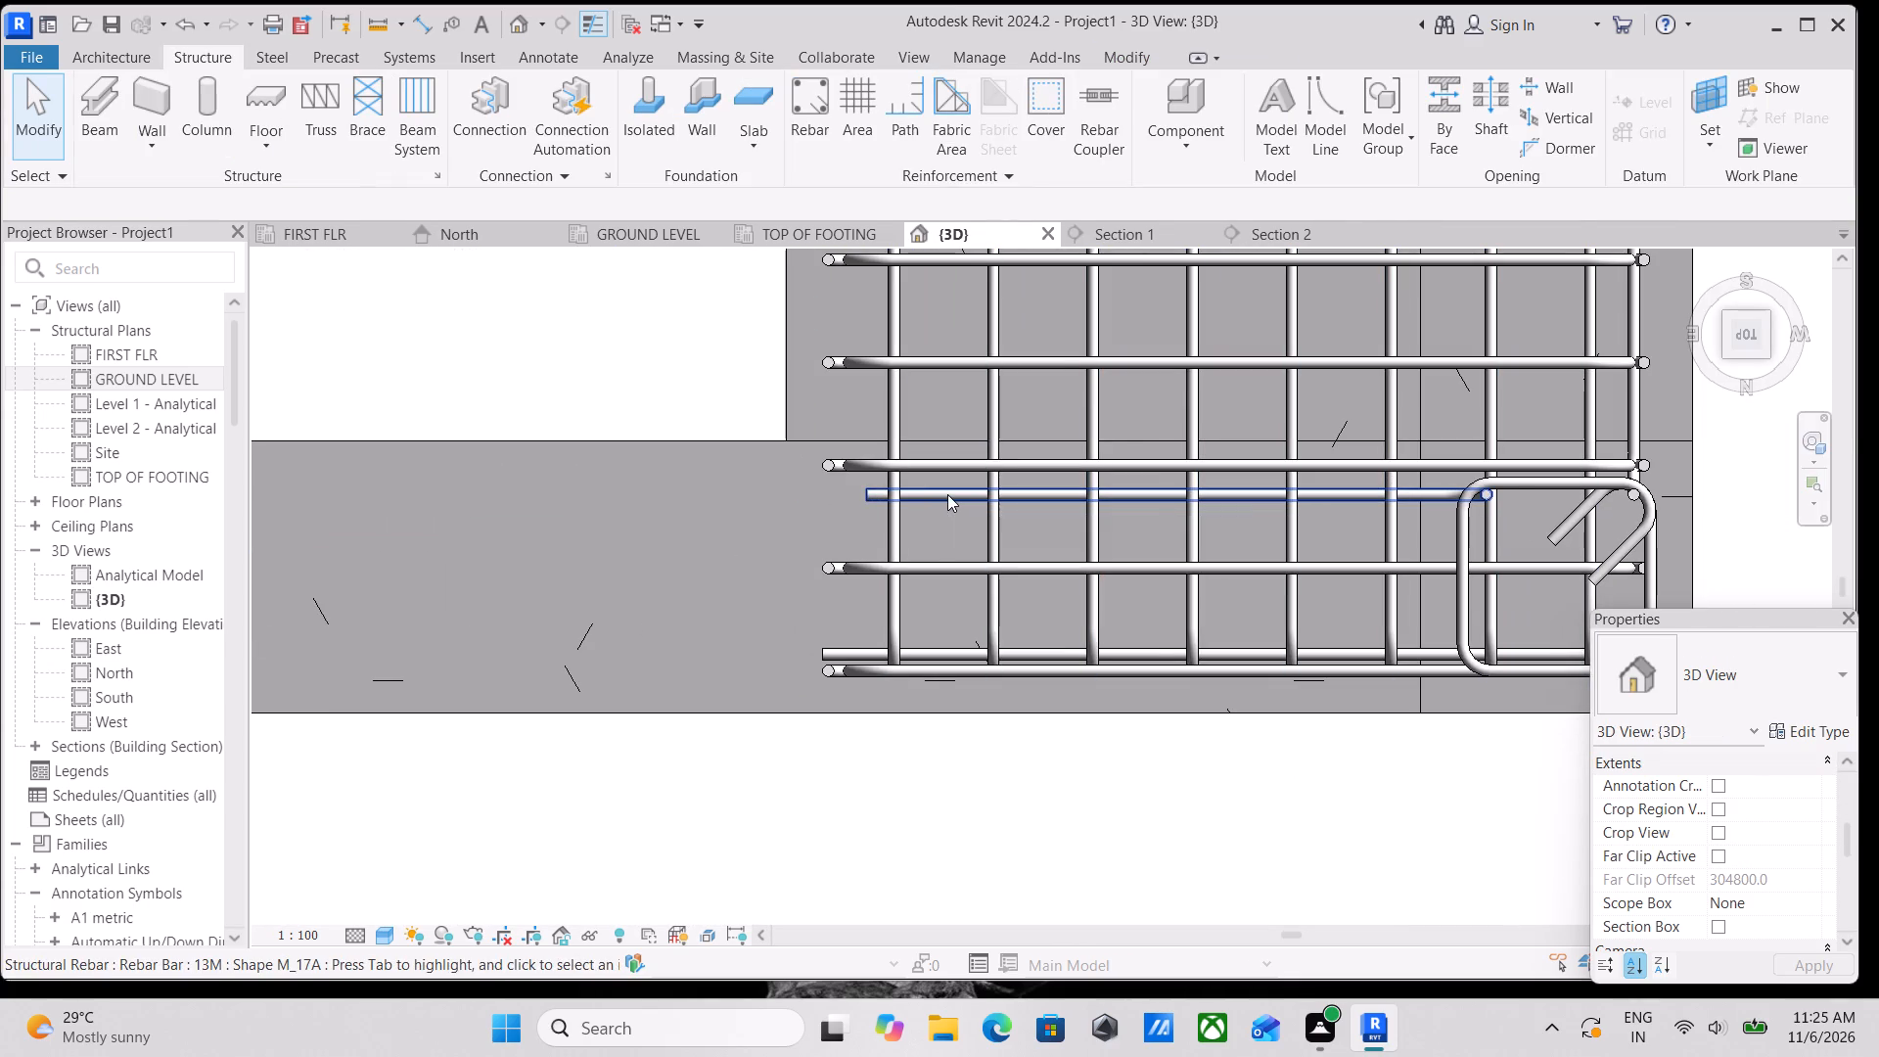
left_click(947, 494)
scroll(1068, 503, "down", 4)
scroll(1297, 587, "up", 6)
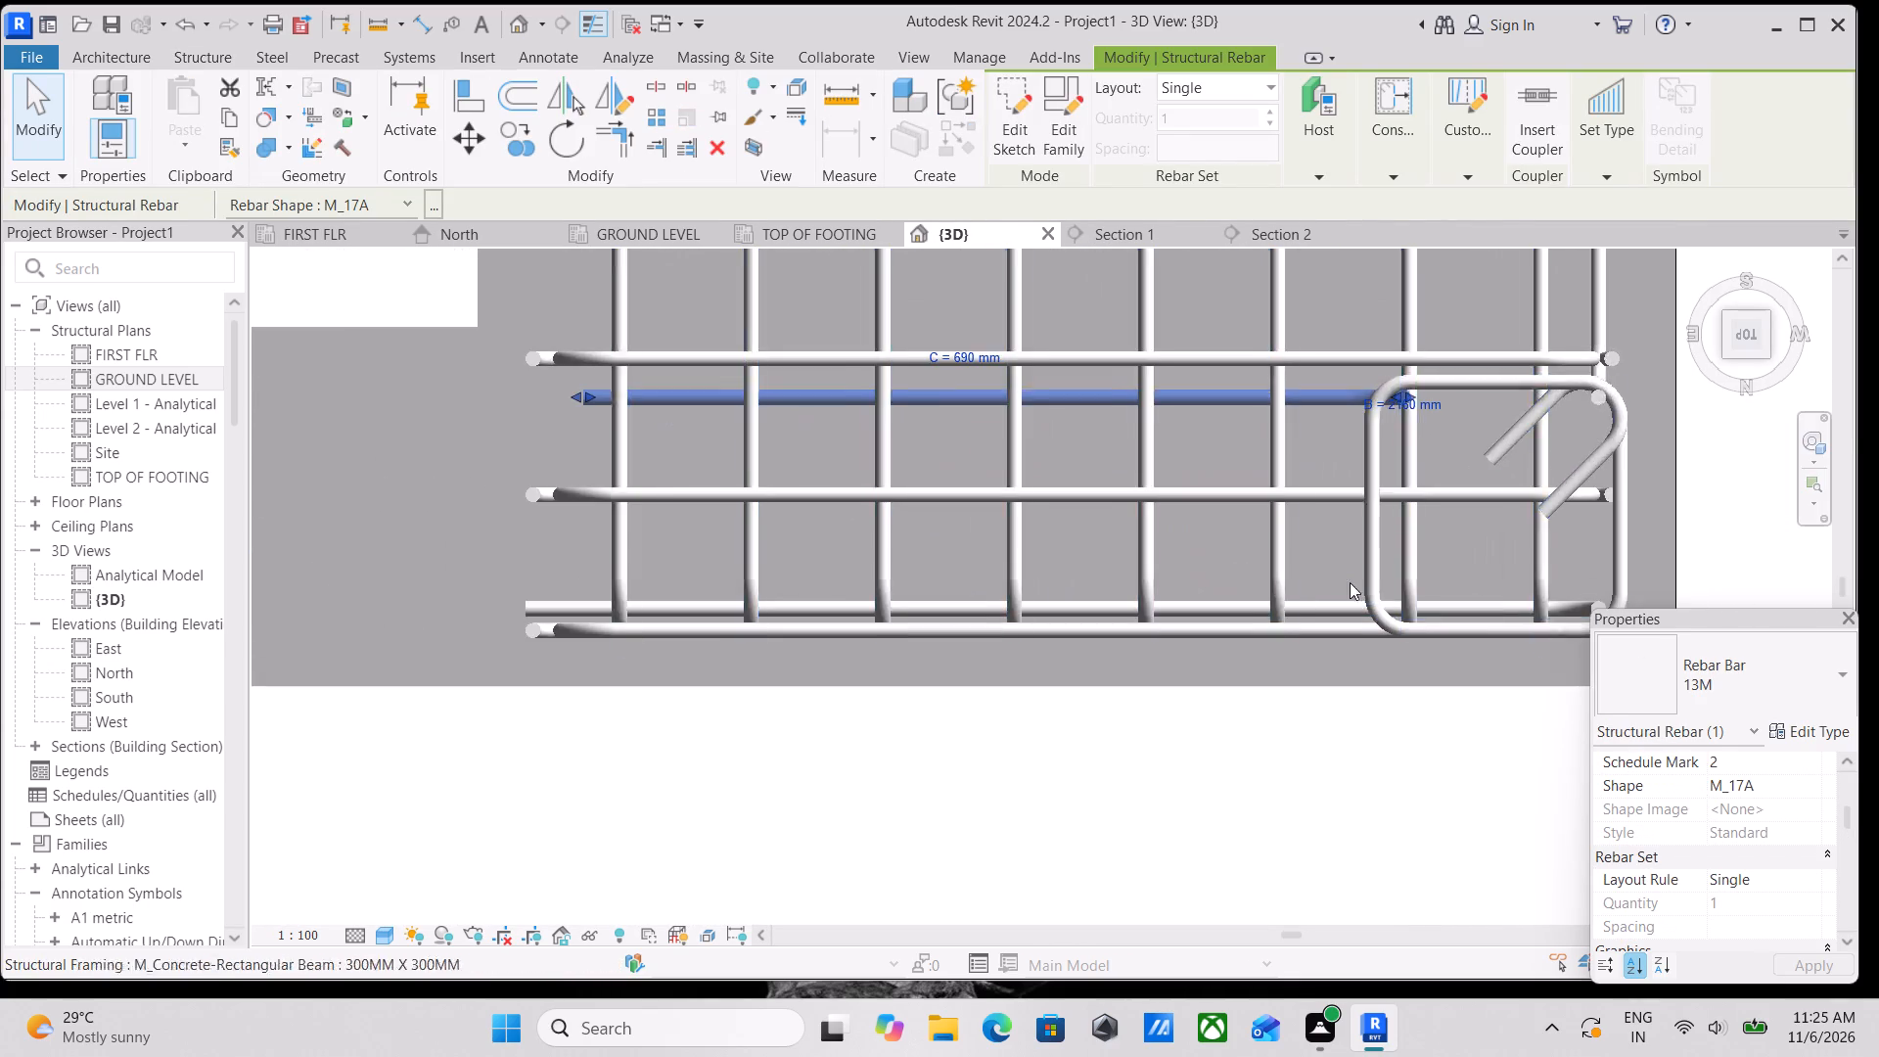
scroll(1424, 541, "up", 2)
scroll(1415, 542, "down", 2)
middle_click_drag(1416, 541, 1431, 528)
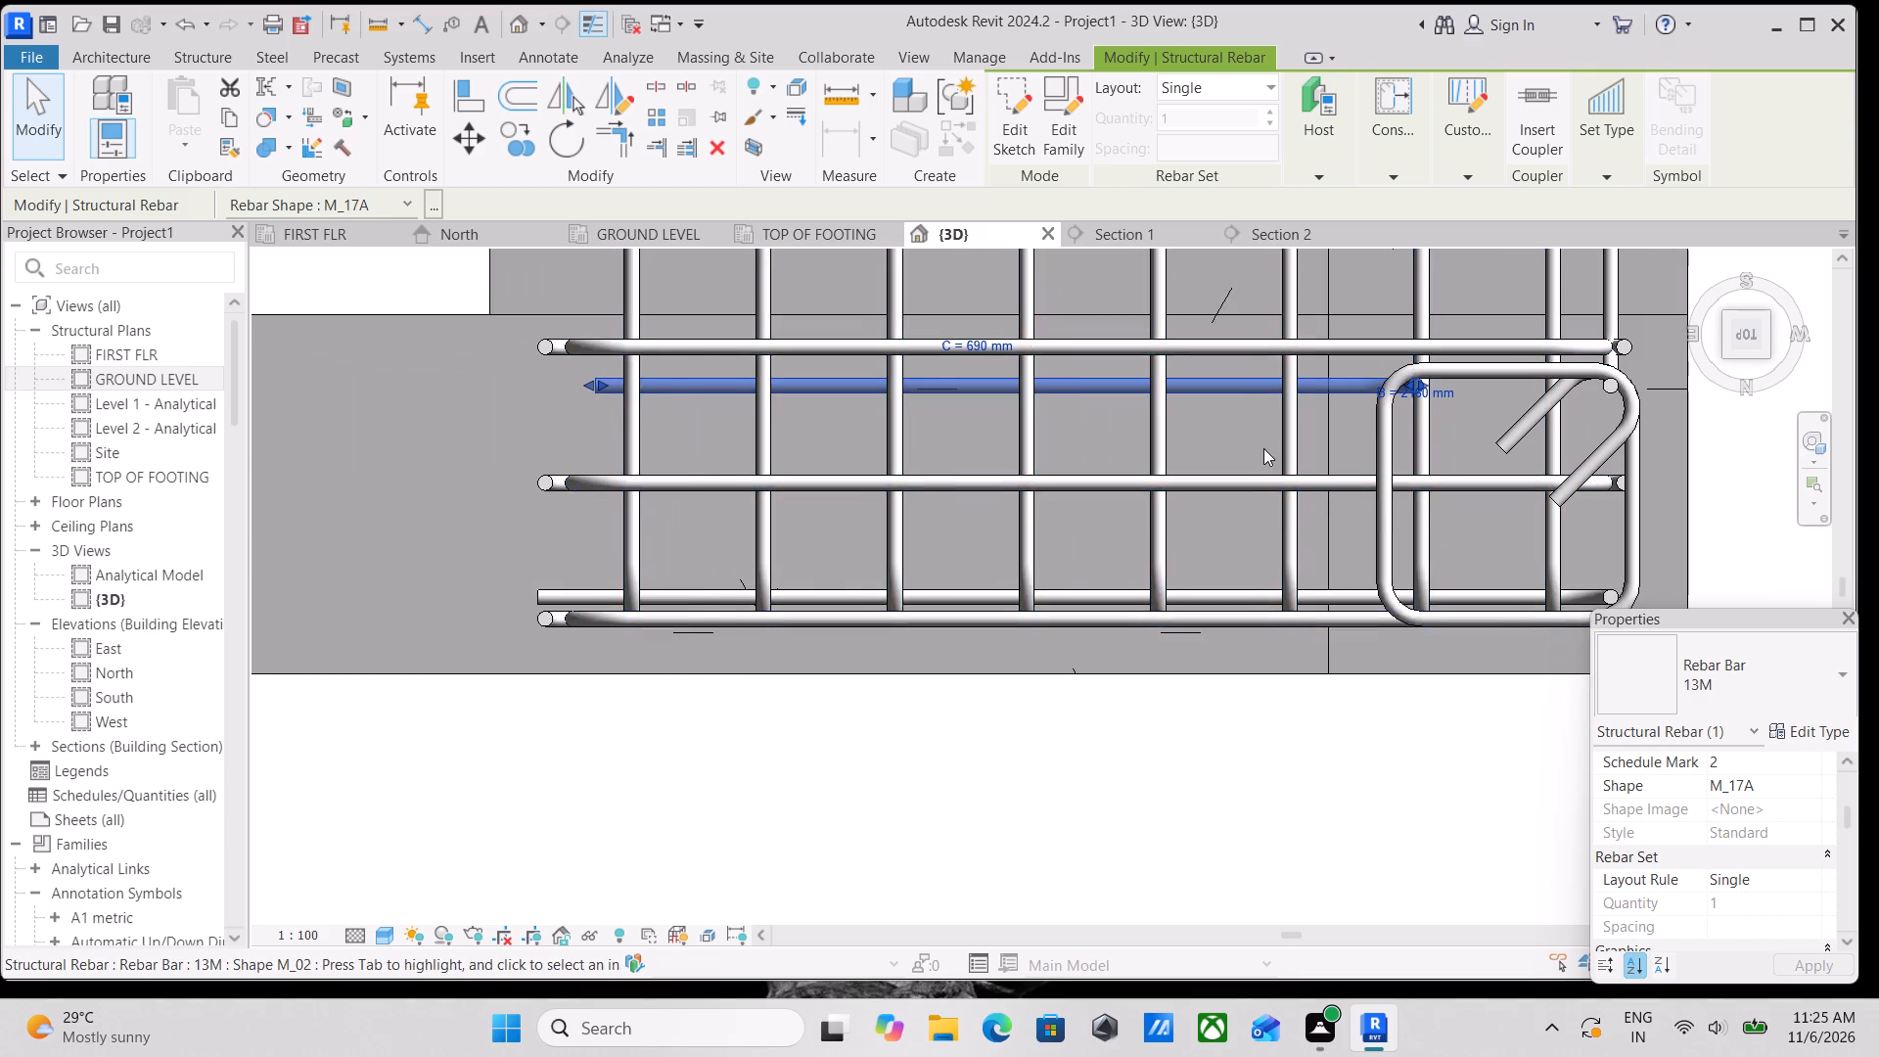
scroll(1263, 448, "down", 1)
middle_click_drag(1263, 448, 1455, 570)
scroll(1226, 458, "down", 2)
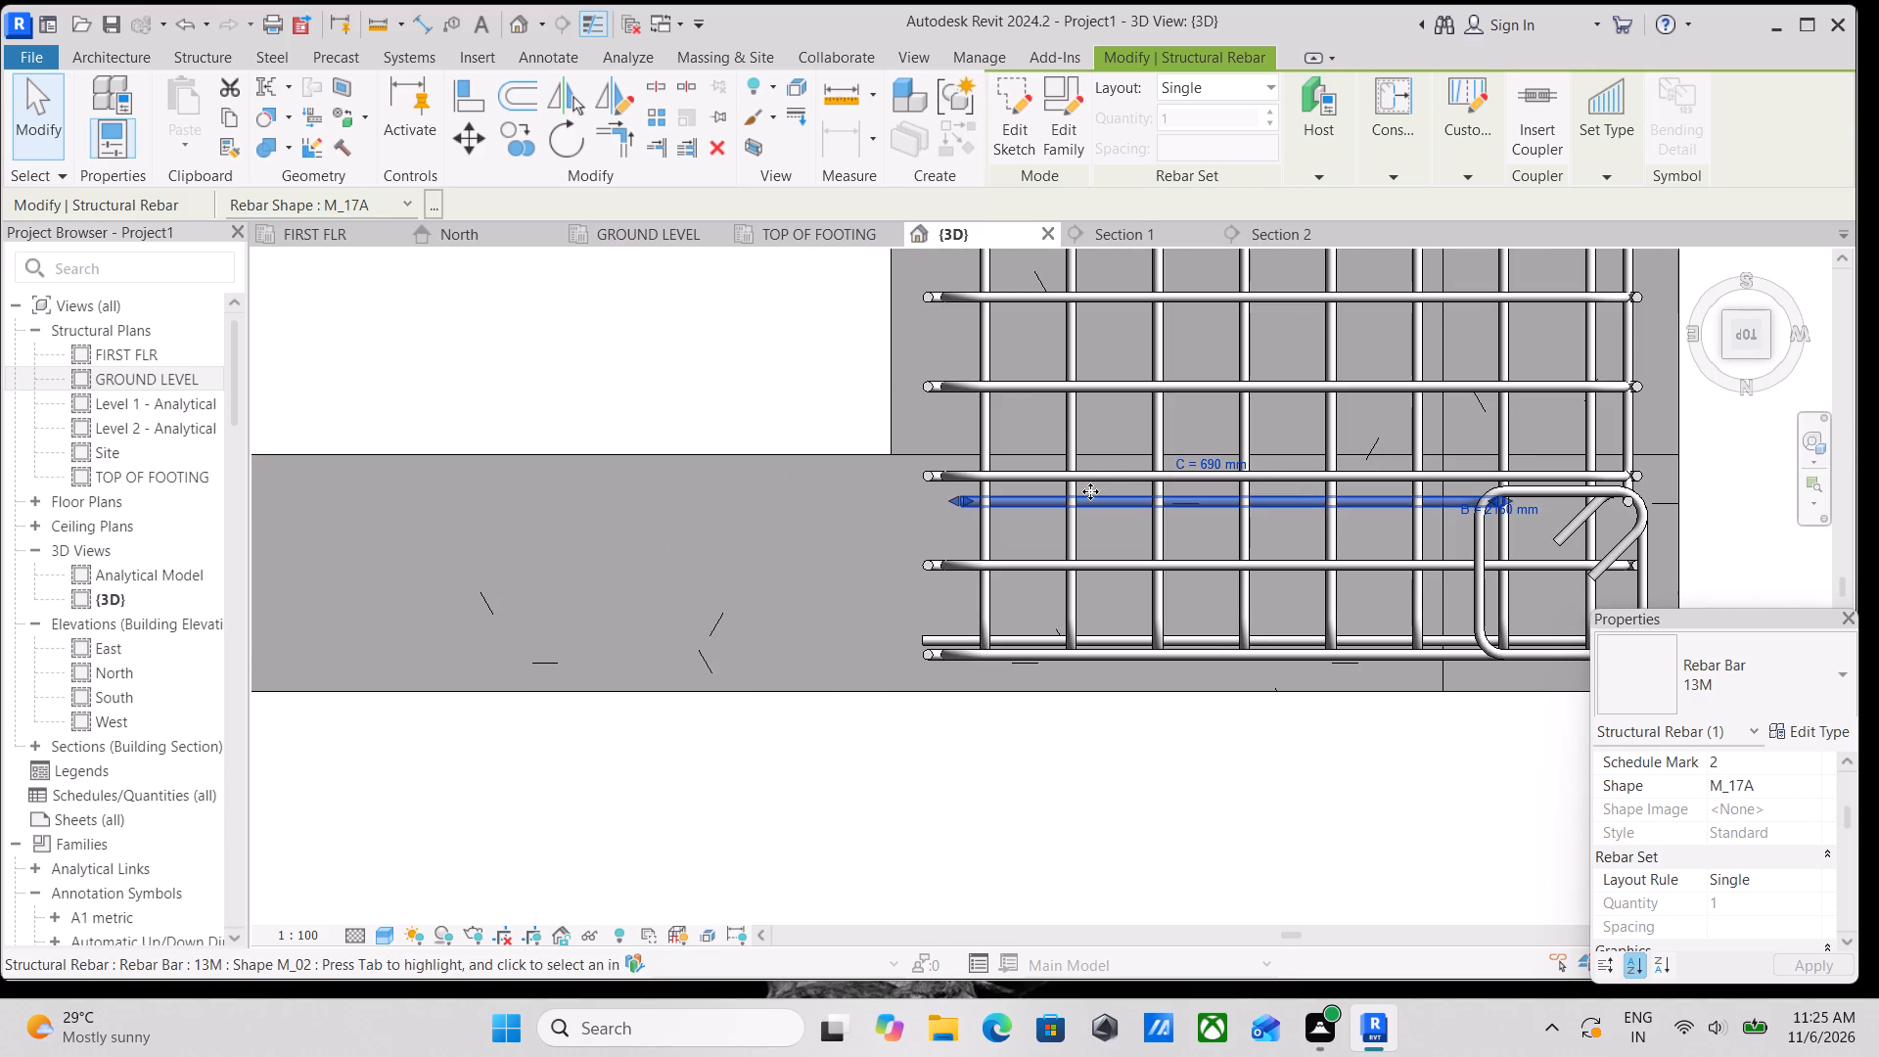
type("RO")
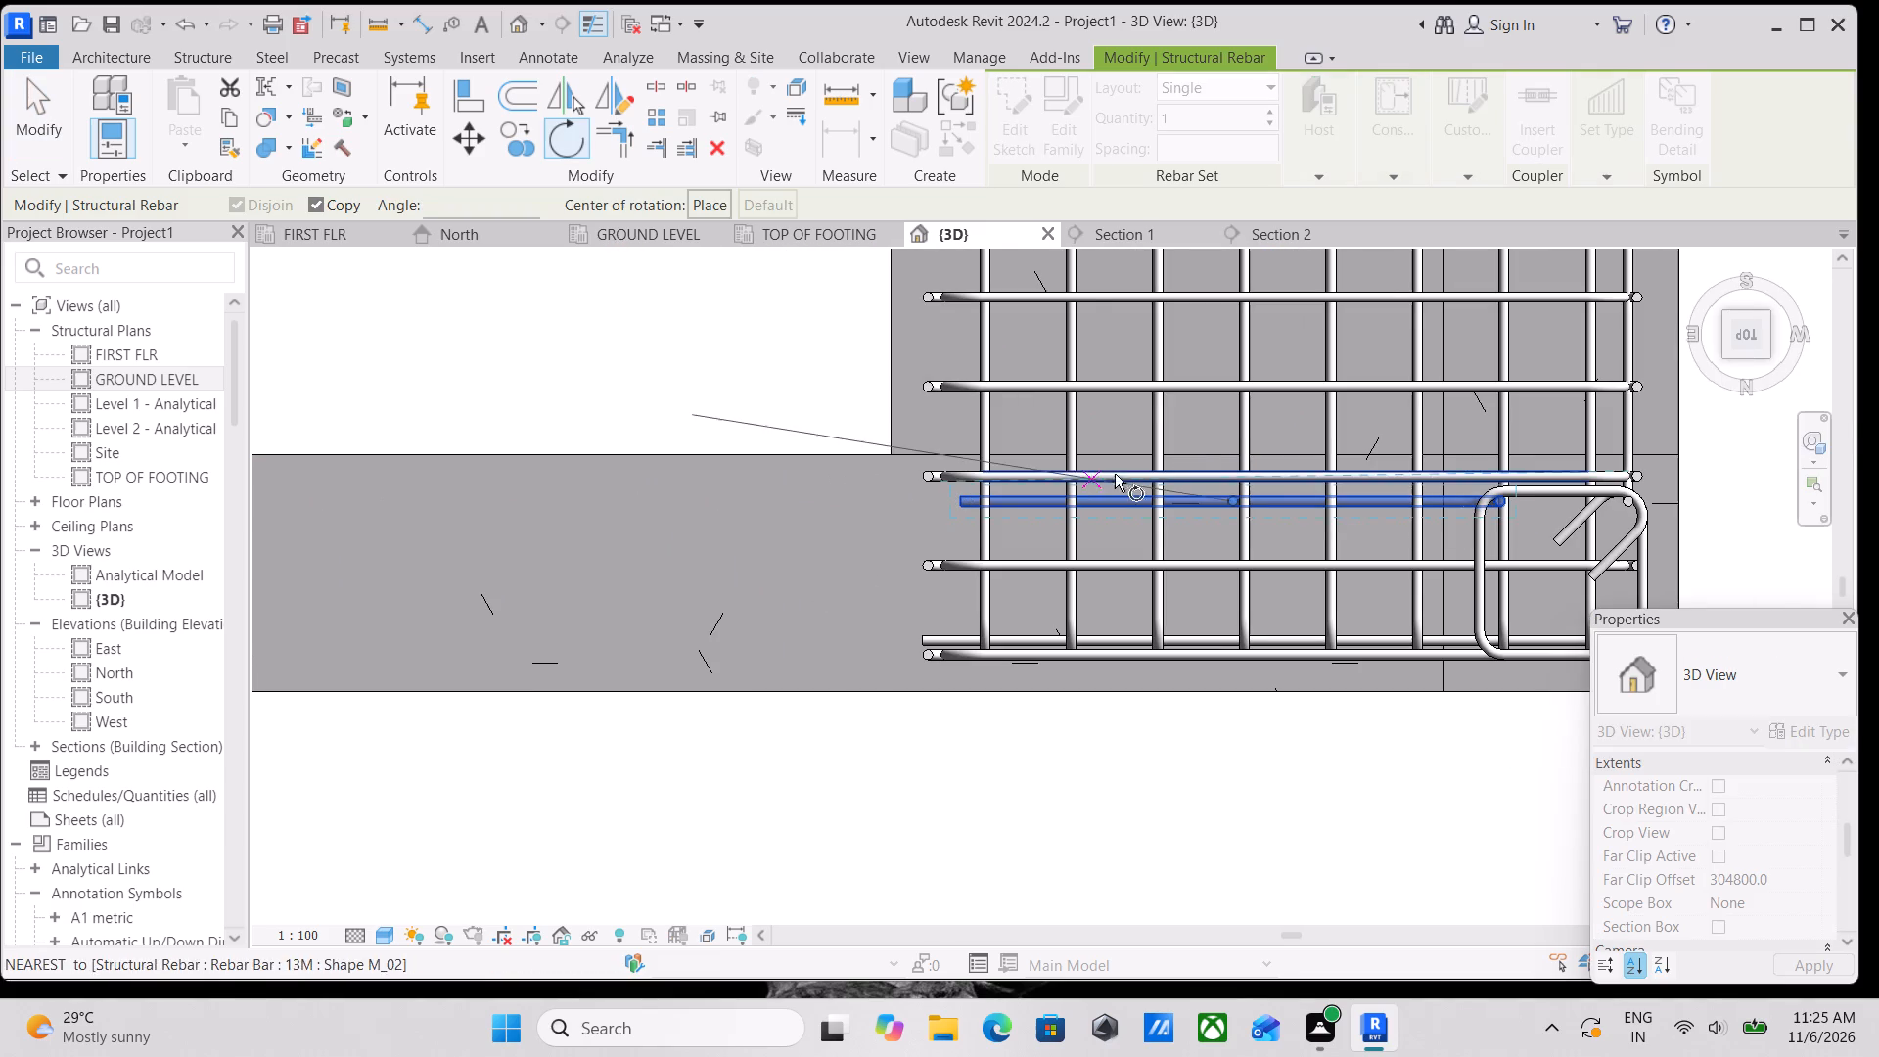
left_click(711, 196)
scroll(1510, 473, "up", 3)
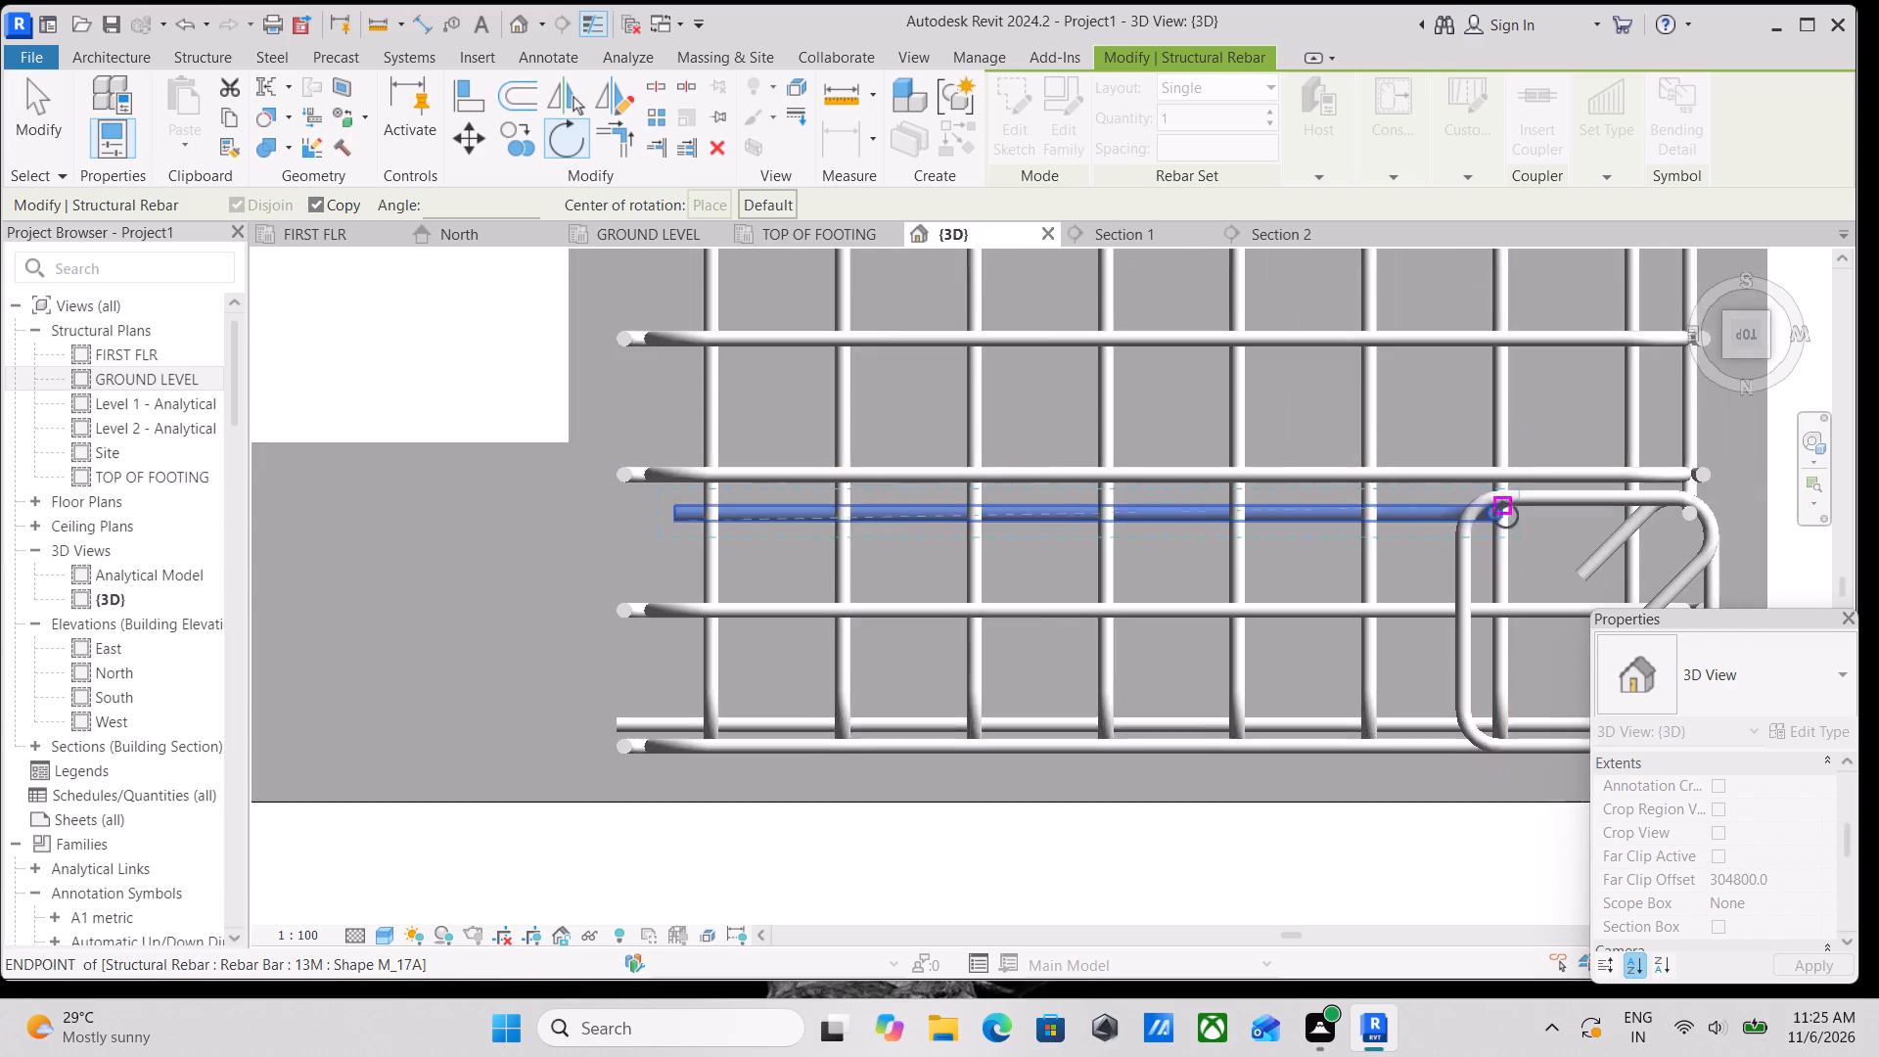
scroll(1487, 518, "up", 11)
left_click(1506, 515)
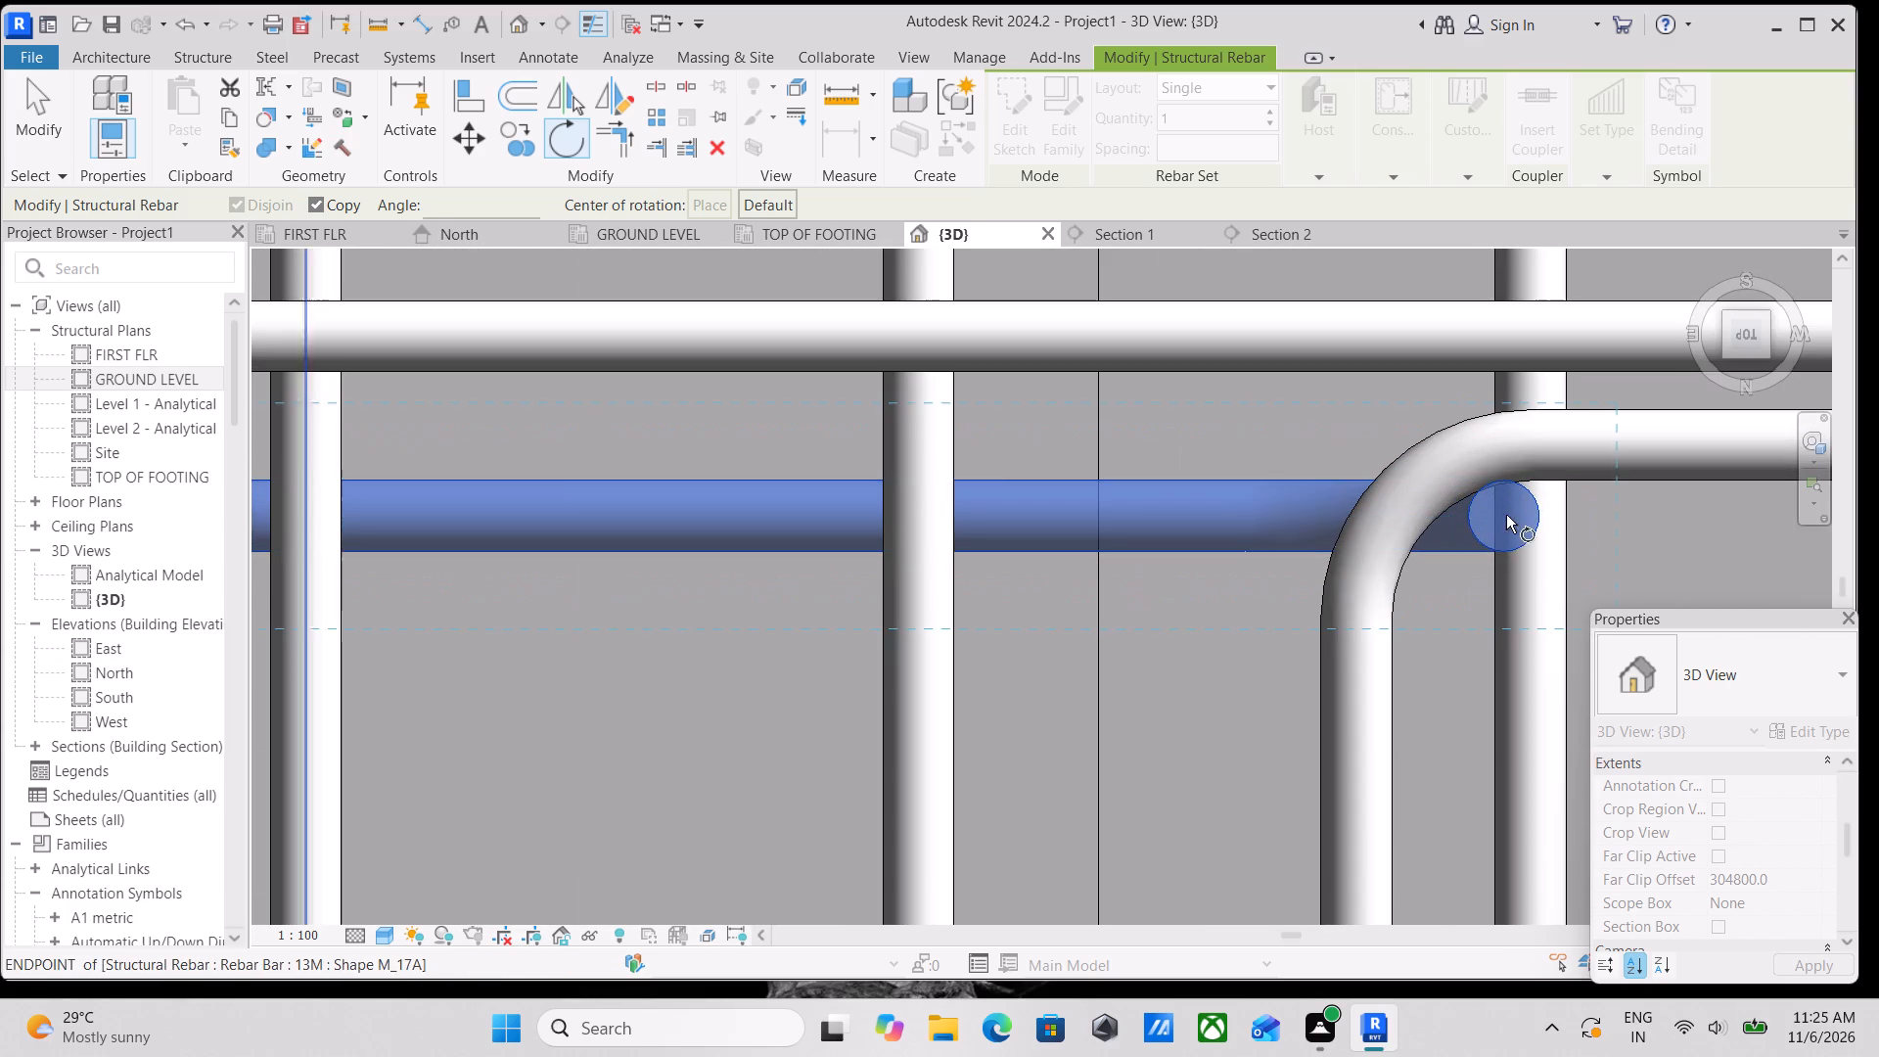
left_click(690, 516)
scroll(735, 420, "down", 4)
middle_click_drag(805, 418, 830, 682)
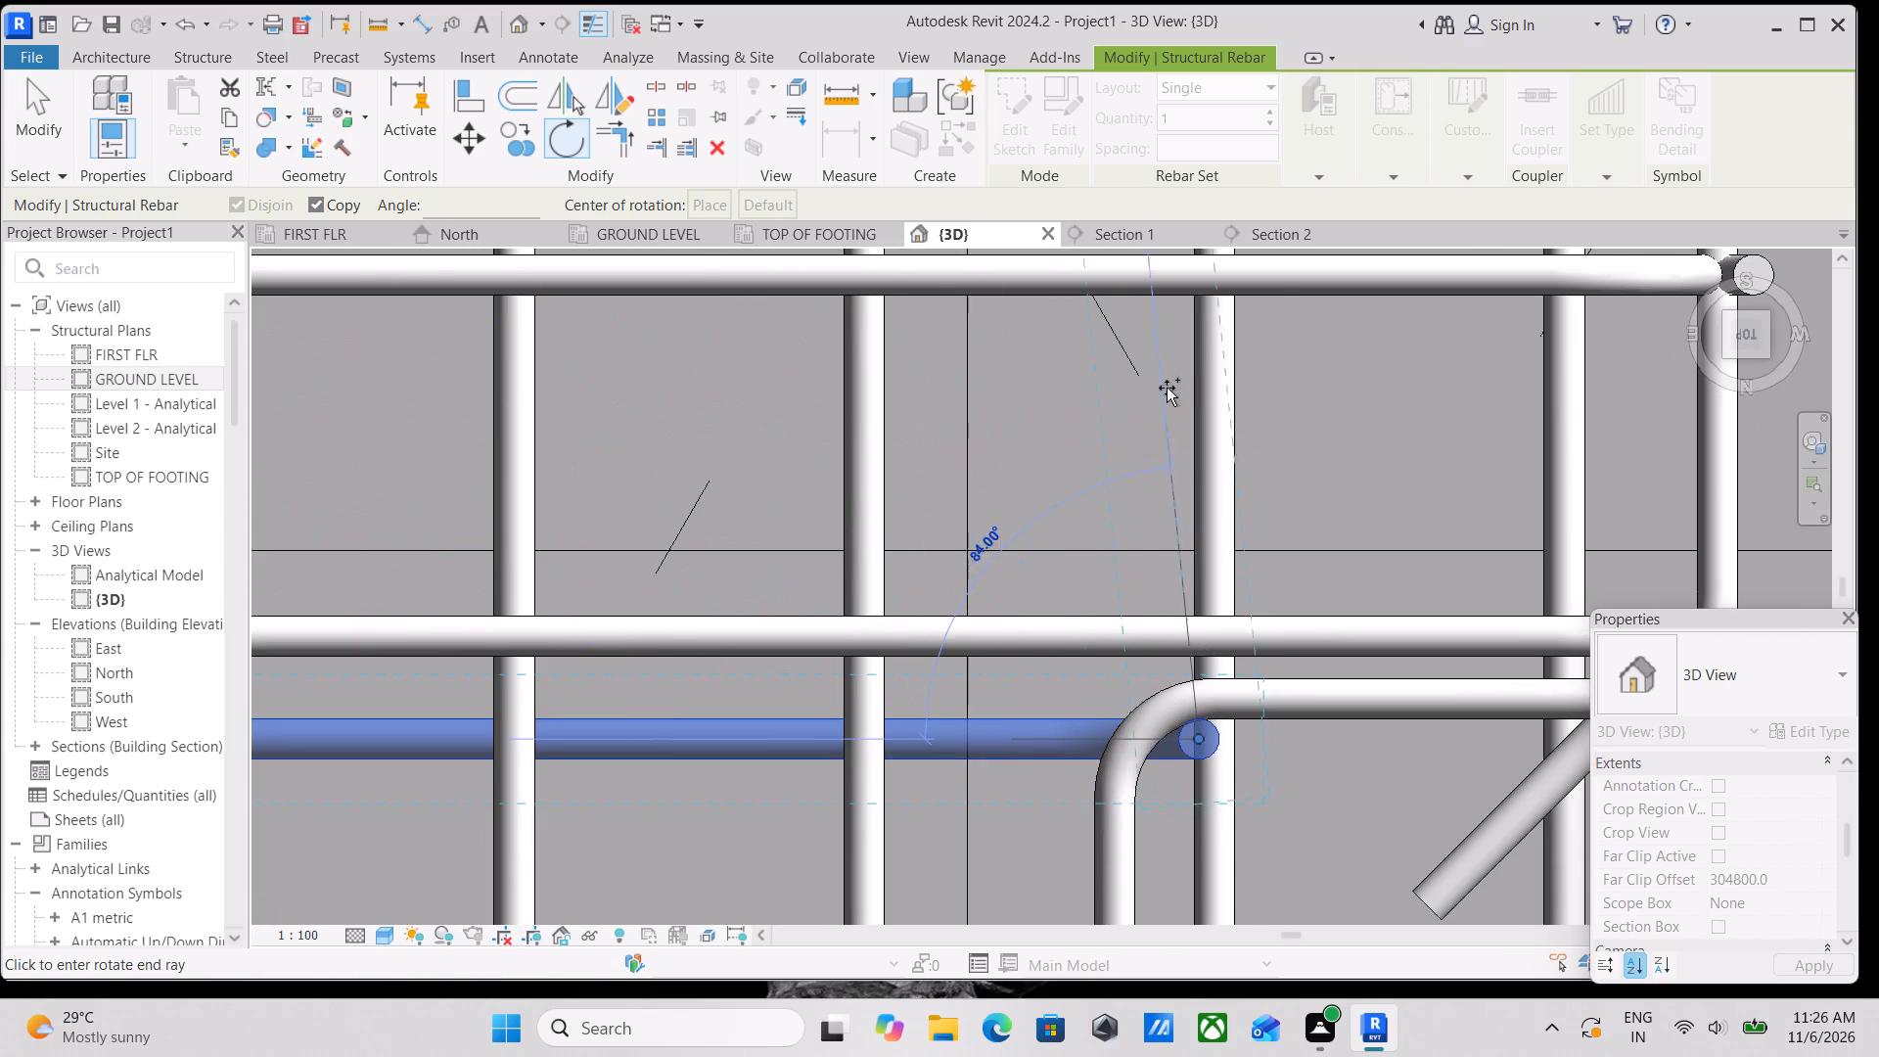
scroll(1189, 373, "down", 1)
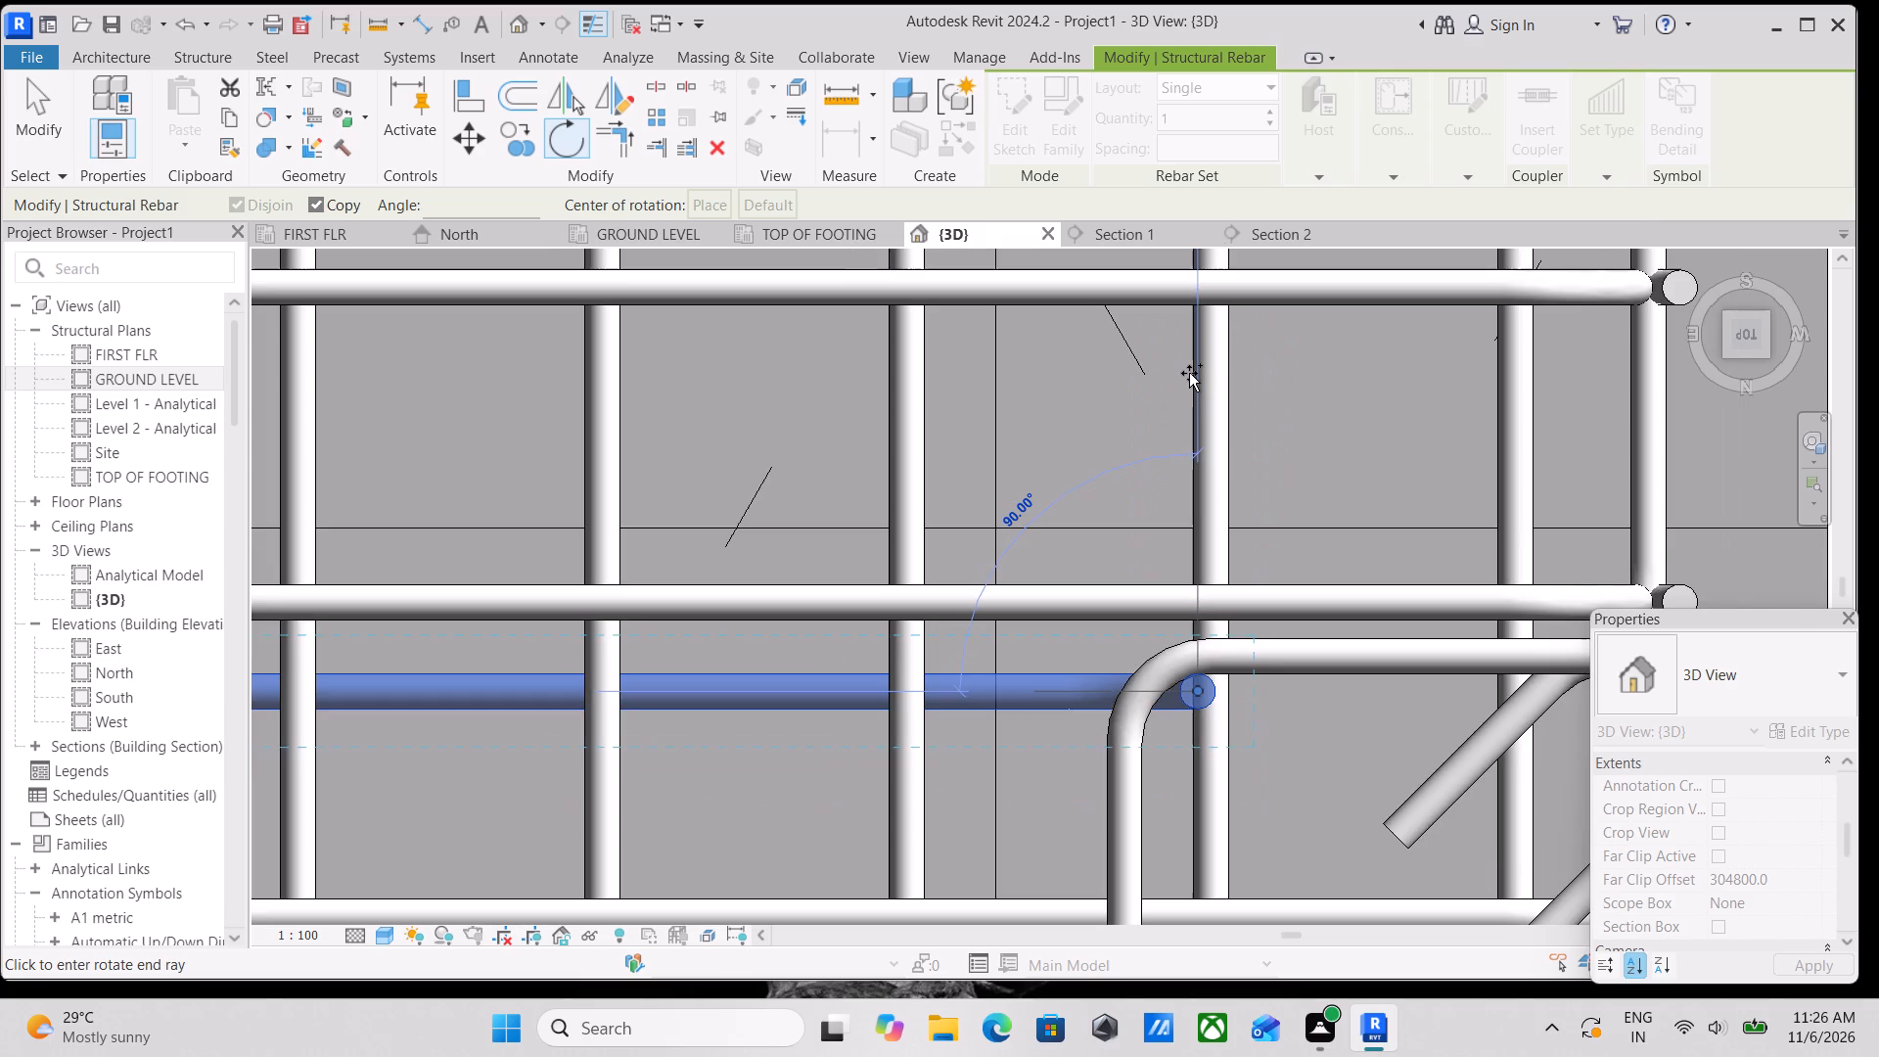
scroll(1189, 373, "down", 3)
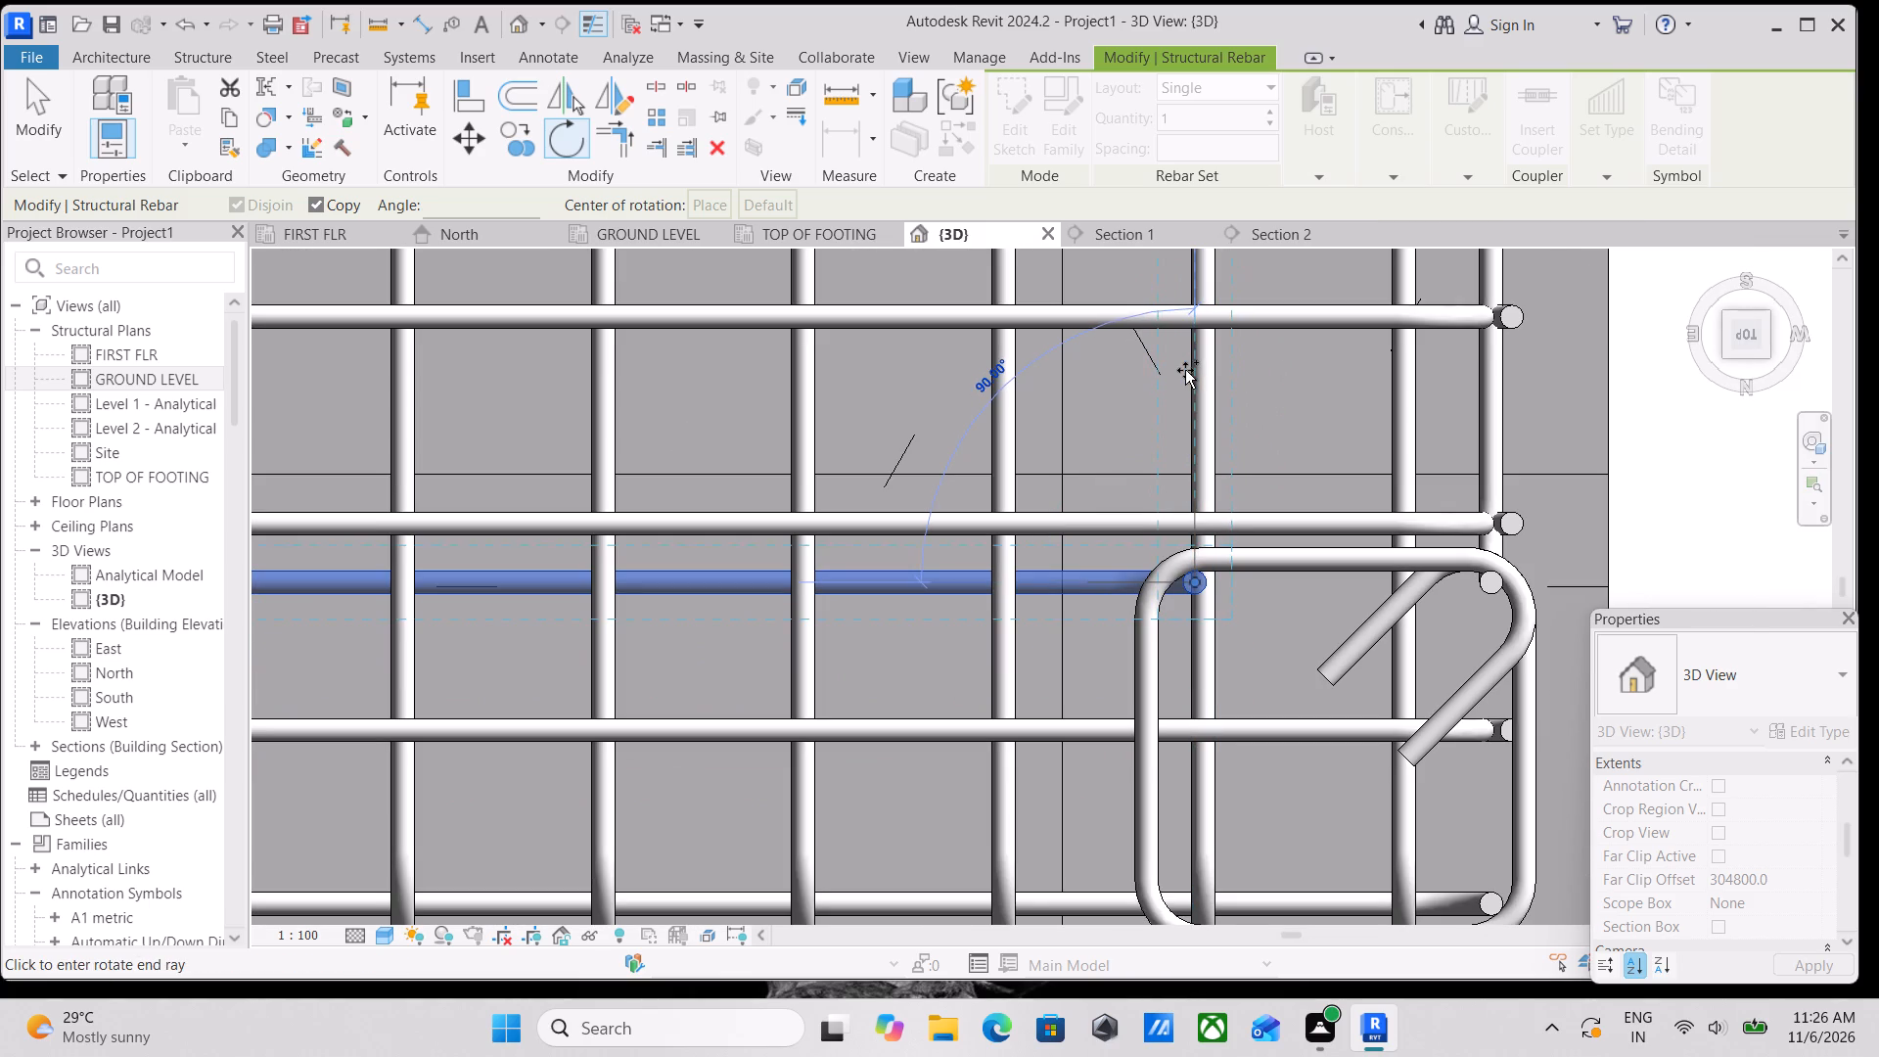
left_click(1185, 370)
scroll(1185, 370, "down", 4)
middle_click_drag(1198, 405, 1220, 484)
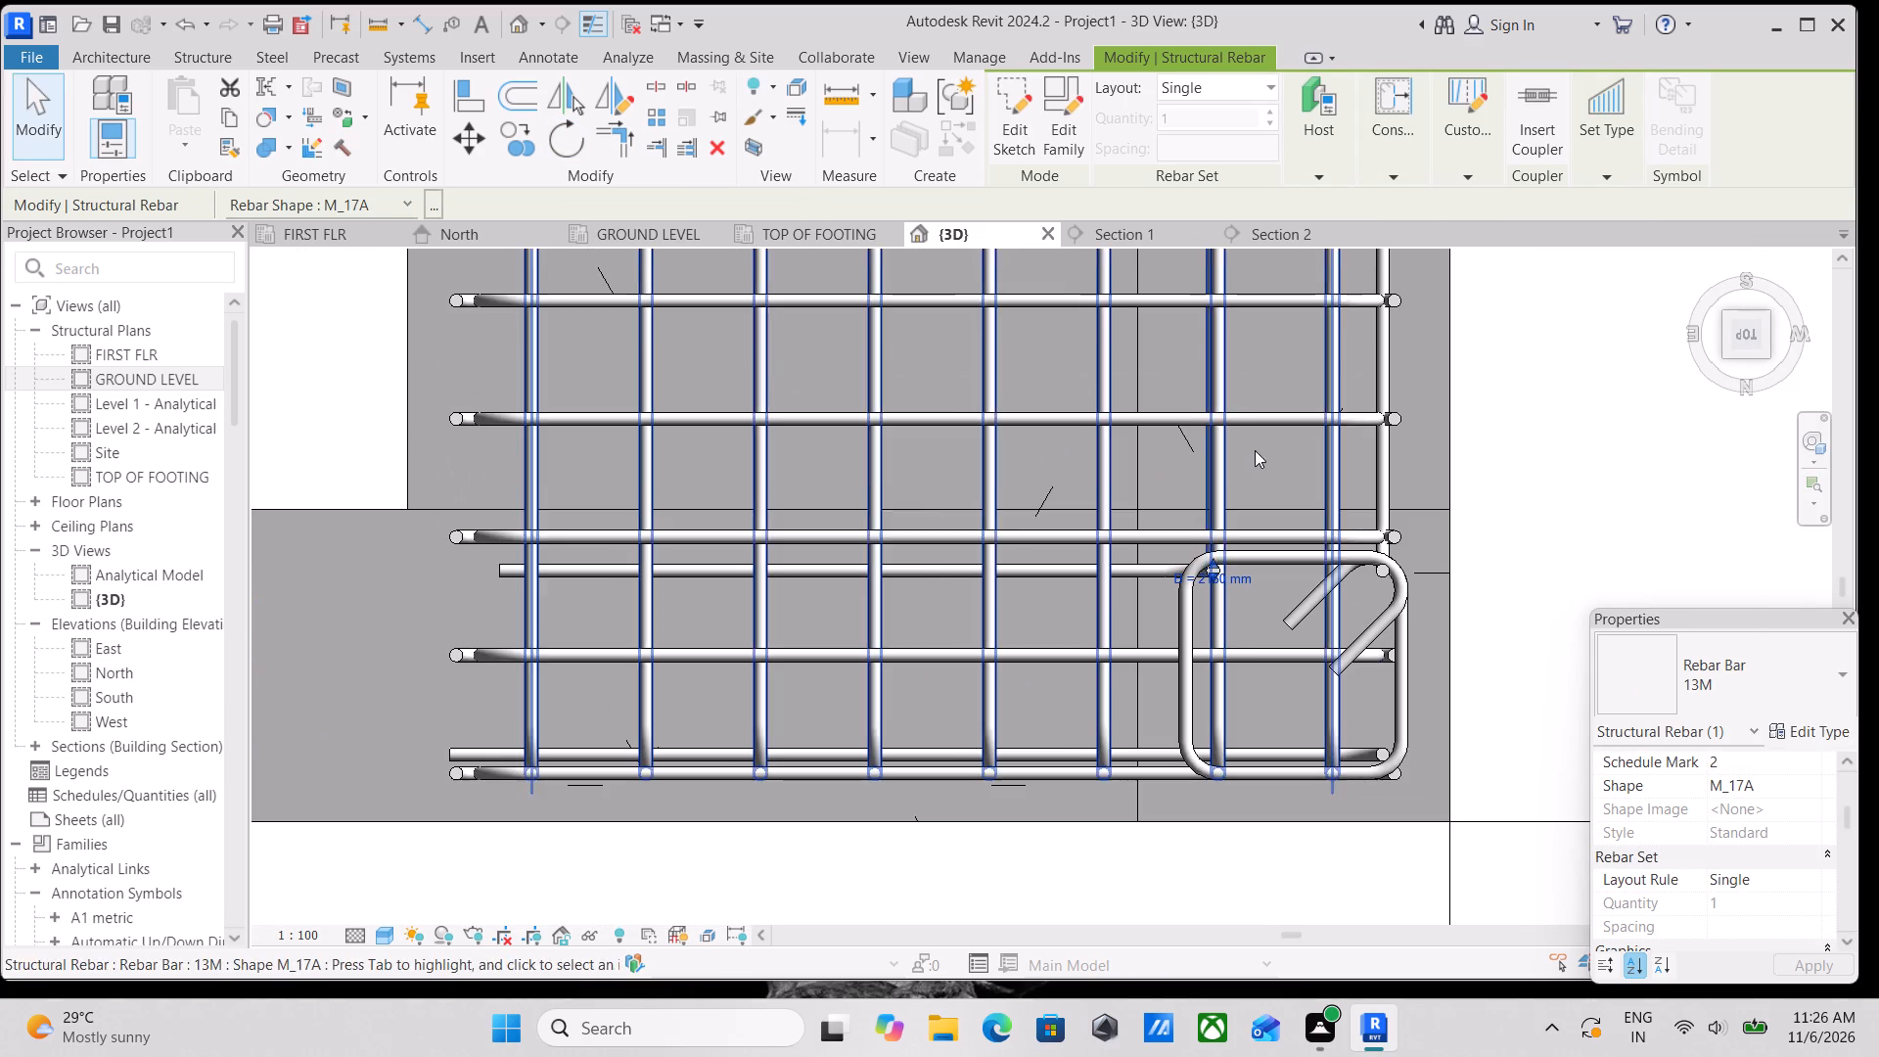
scroll(1230, 556, "up", 3)
key("Escape")
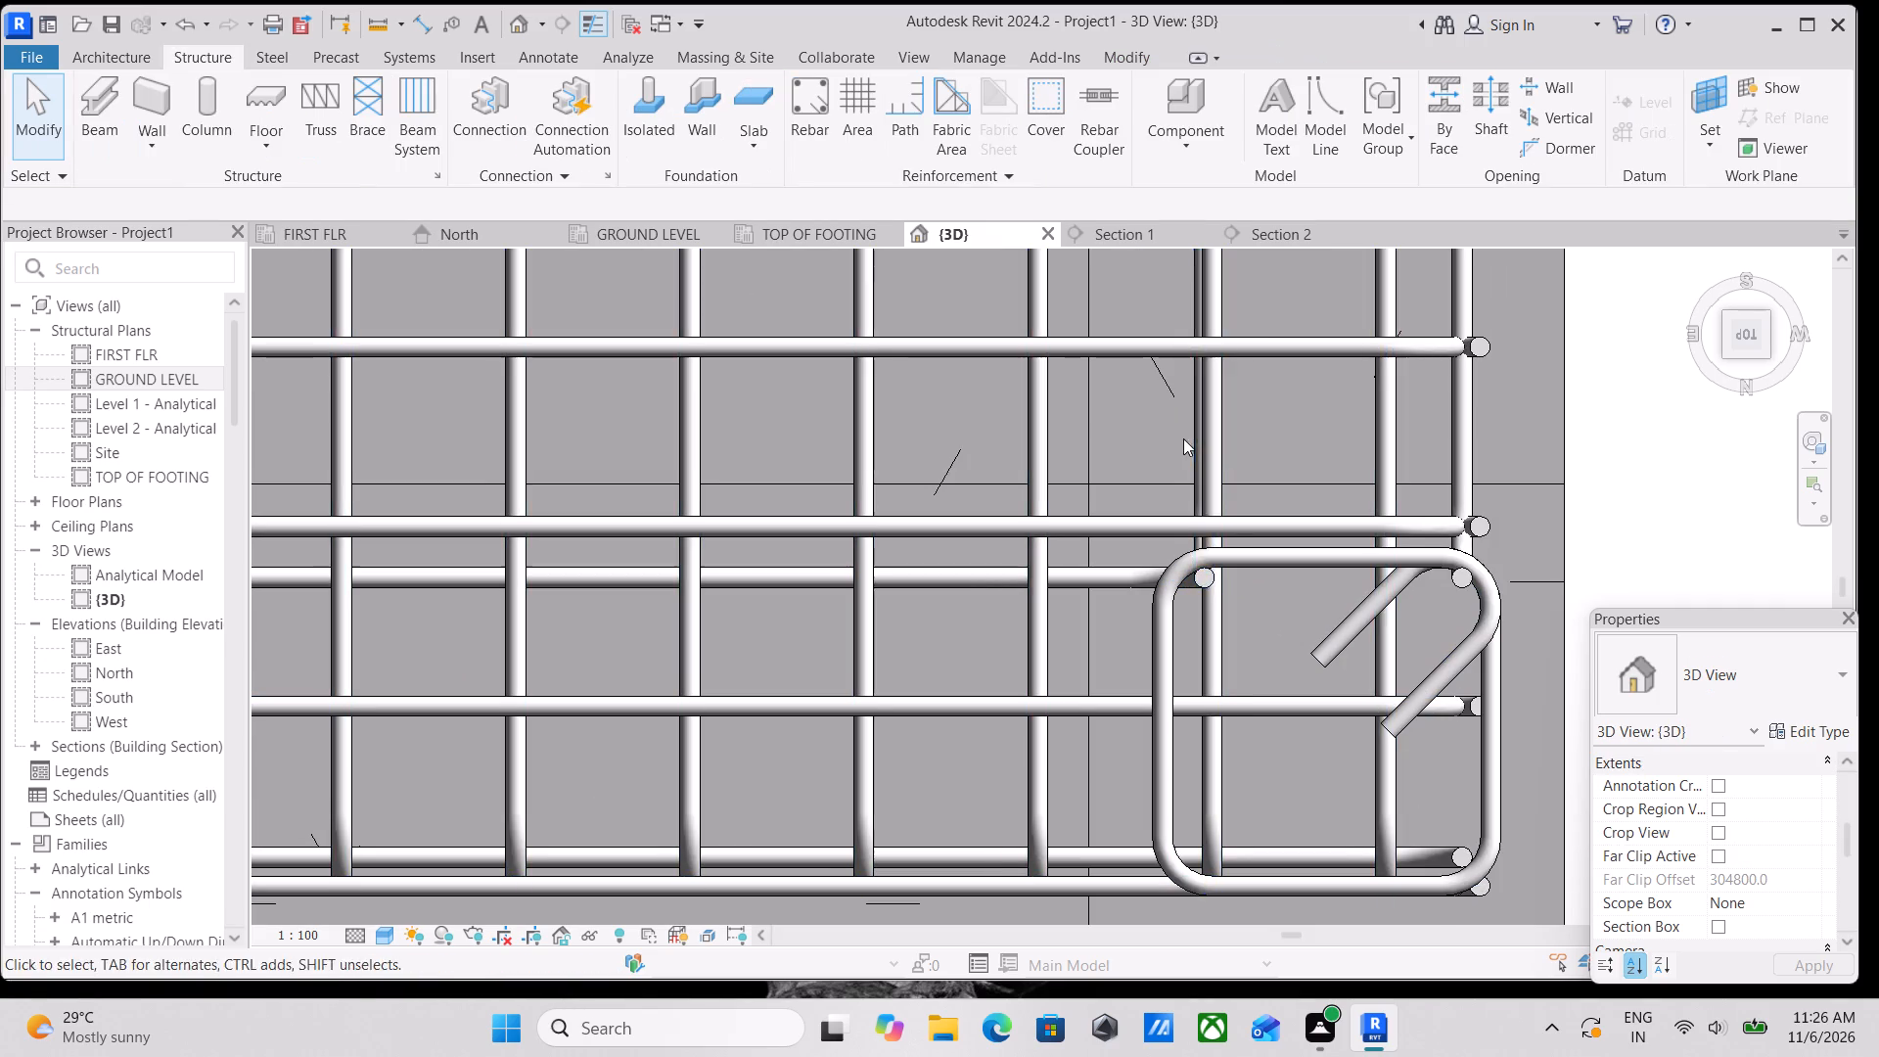
Examine the newly rotated L-shaped copy within the A1 footing and column in the {3D} view.
scroll(1199, 430, "down", 3)
middle_click_drag(1203, 577, 1261, 498)
scroll(1049, 546, "down", 3)
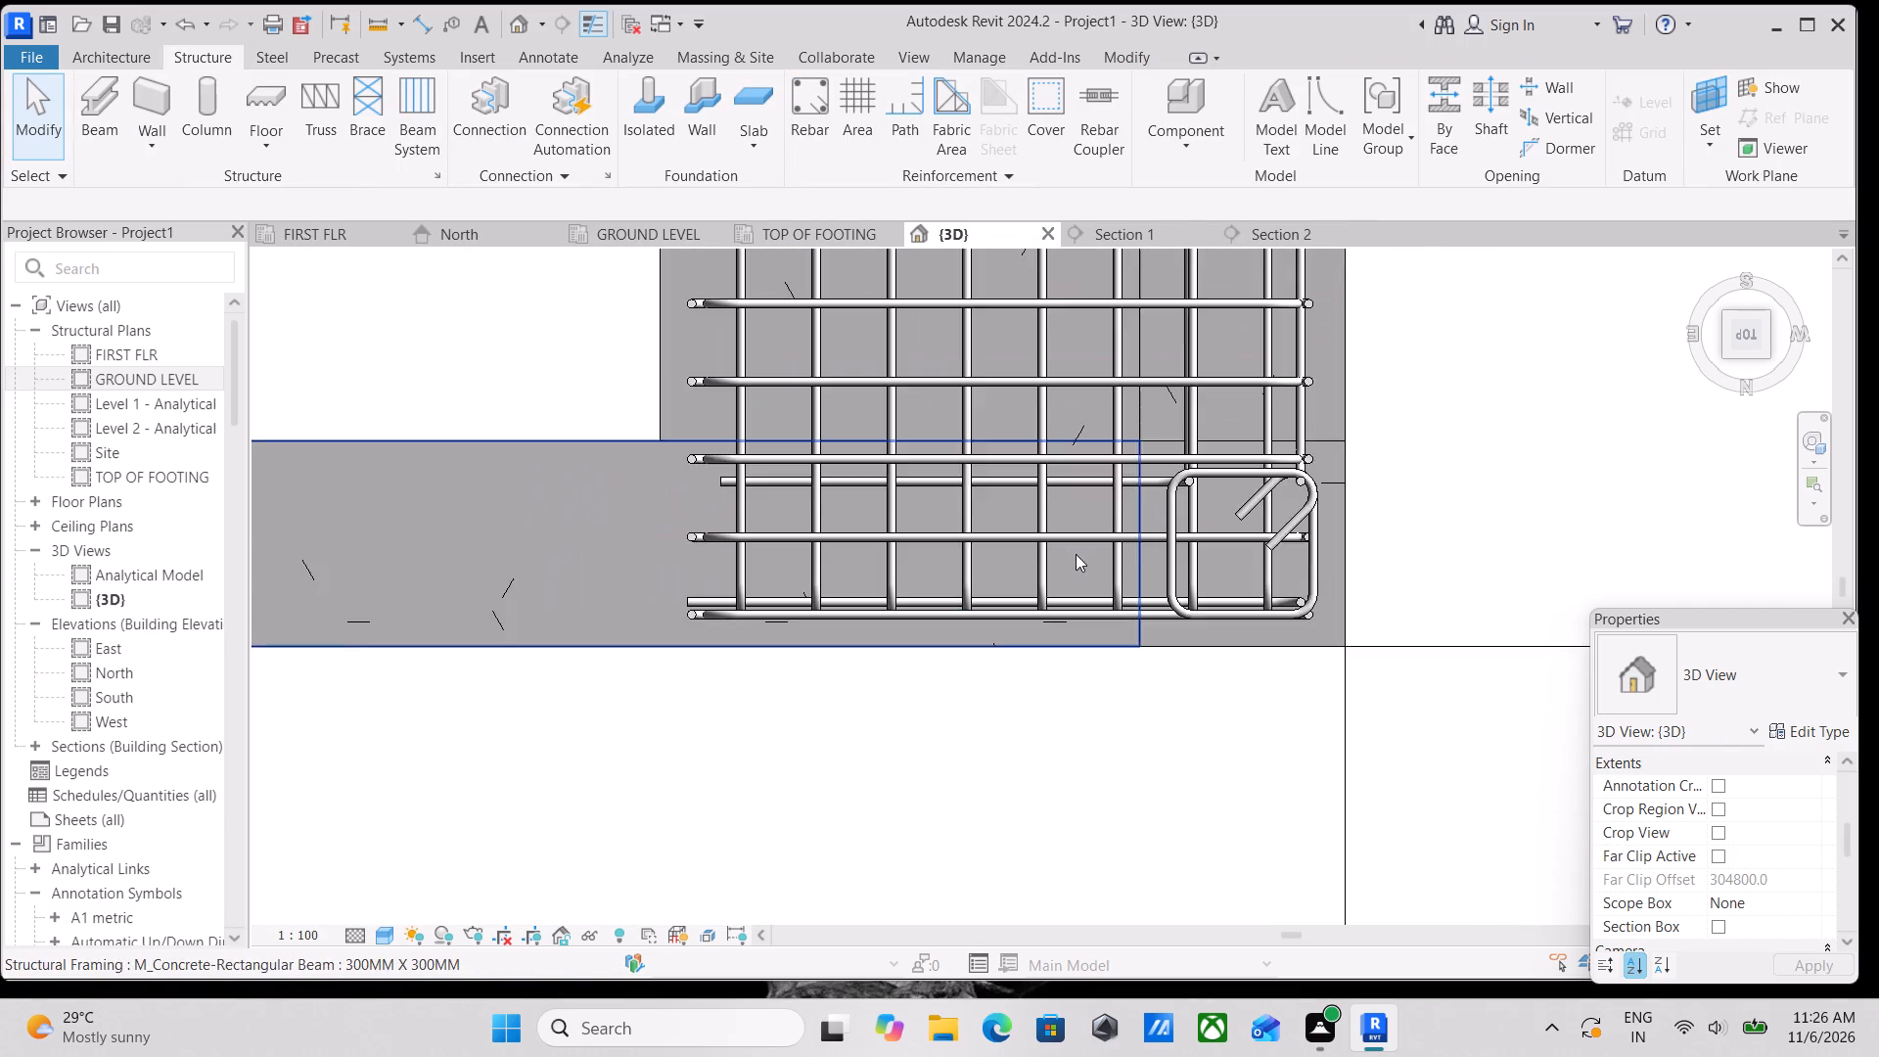
middle_click_drag(1092, 548, 1202, 462, "shift")
scroll(1202, 462, "down", 5)
scroll(1108, 476, "down", 4)
scroll(1109, 560, "down", 6)
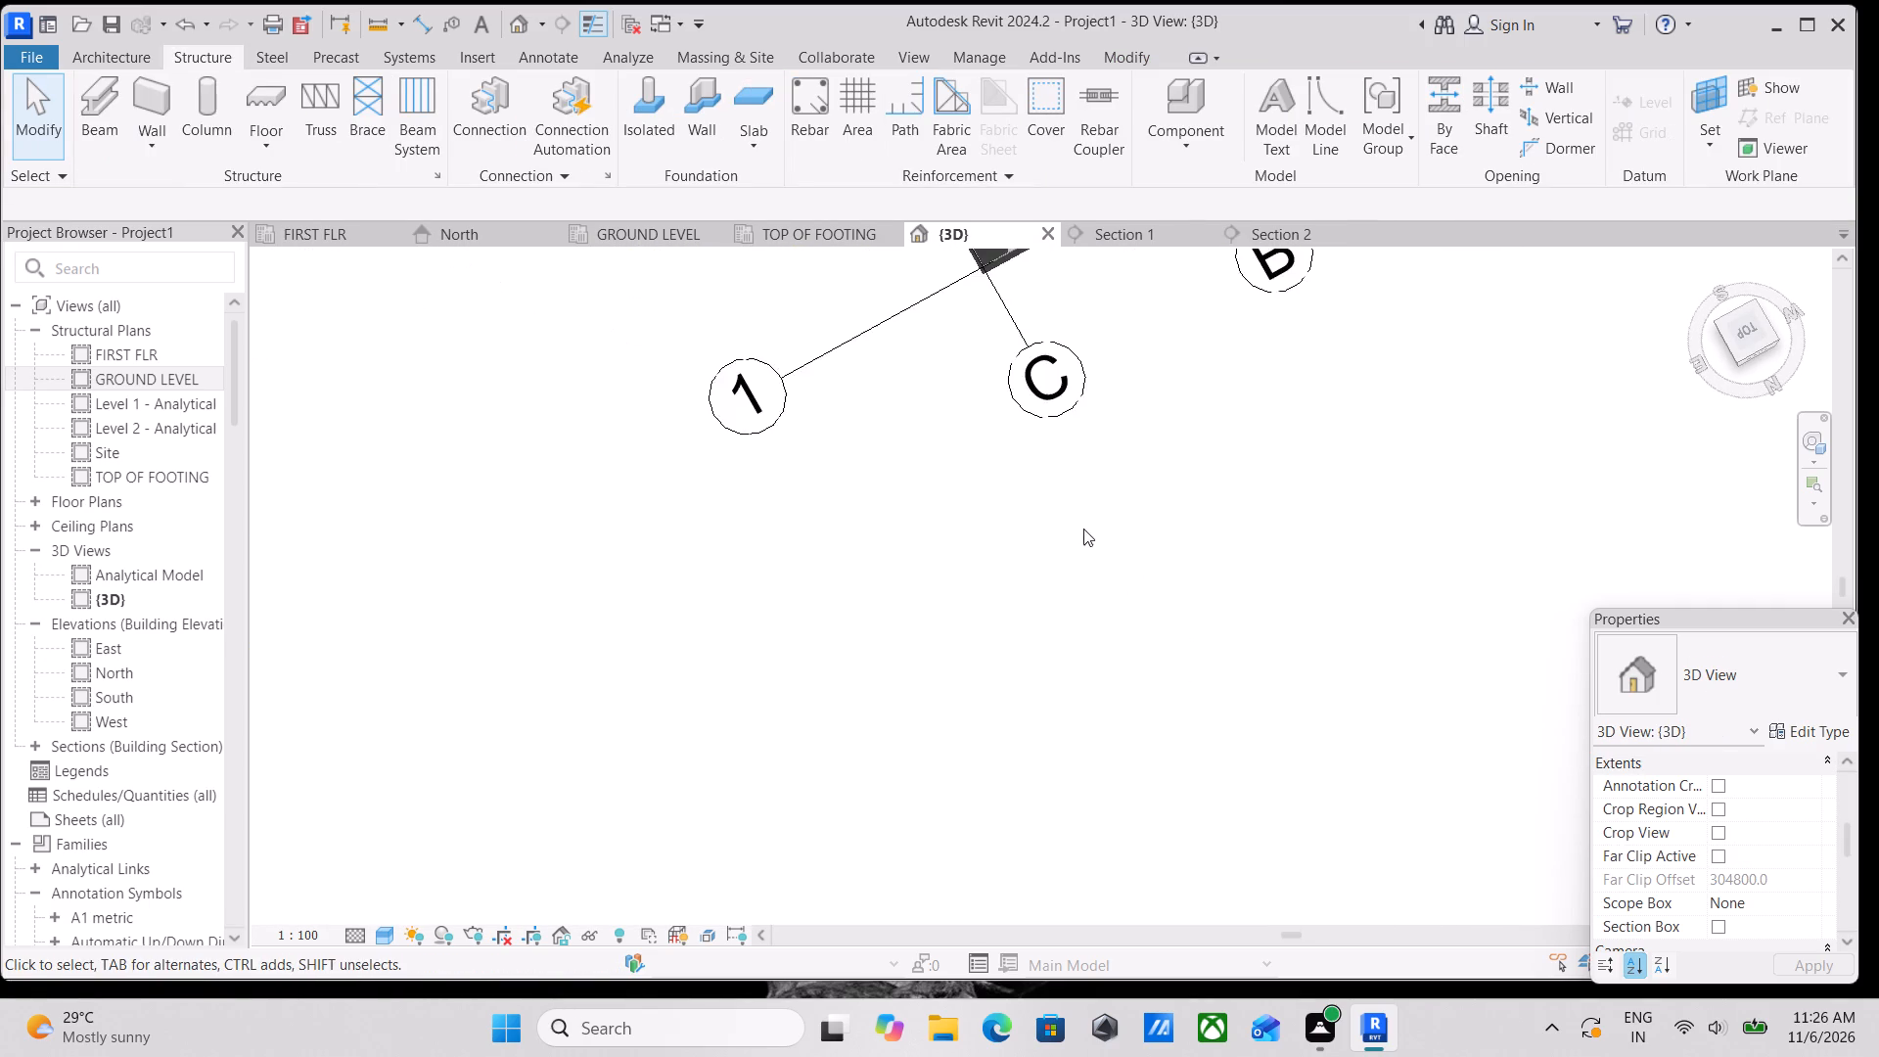
scroll(1083, 528, "down", 2)
middle_click_drag(1112, 625, 1169, 771)
middle_click_drag(1166, 667, 1108, 795)
scroll(1273, 573, "up", 3)
middle_click_drag(1267, 577, 1143, 830)
middle_click_drag(1281, 551, 1166, 771)
middle_click_drag(1159, 772, 1123, 564, "shift")
middle_click_drag(1054, 668, 1103, 267)
scroll(1088, 285, "up", 1)
middle_click_drag(1096, 763, 1070, 547)
scroll(1070, 552, "down", 1, "shift")
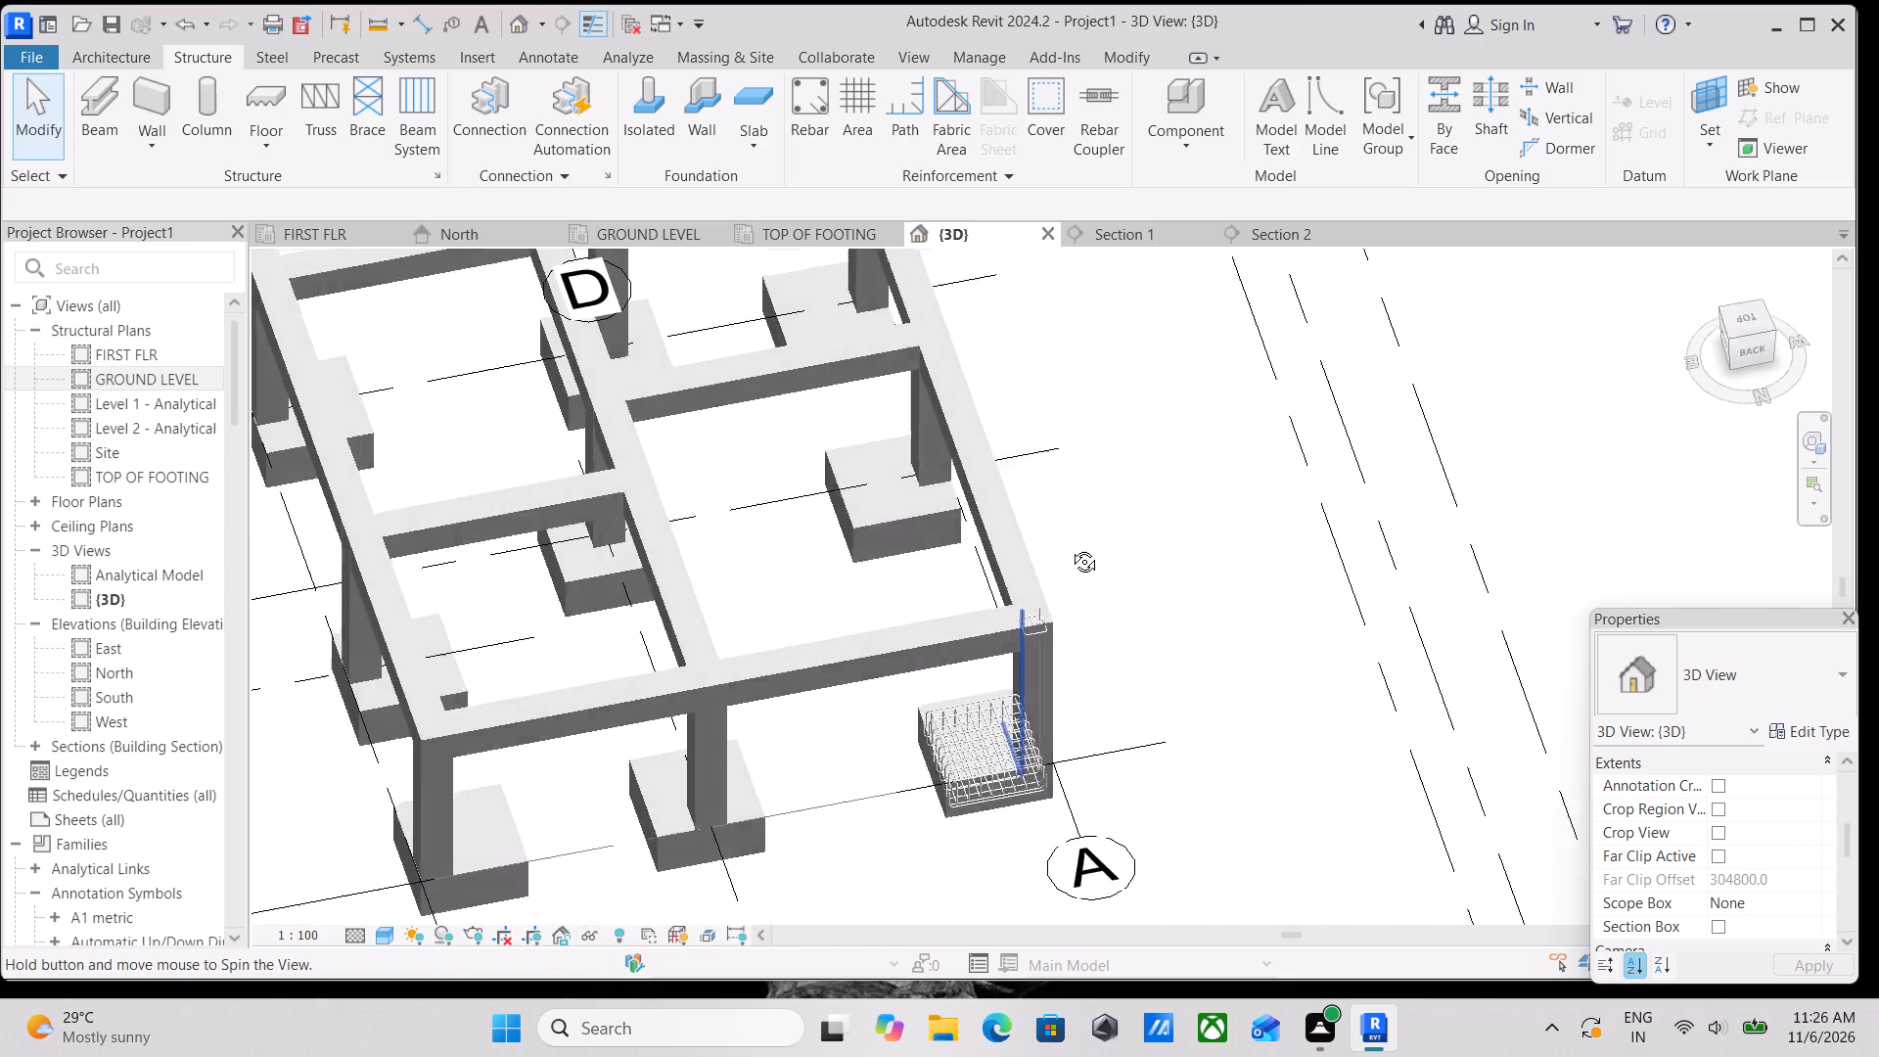
middle_click_drag(1070, 547, 1070, 546)
middle_click_drag(1047, 732, 1034, 551)
scroll(982, 572, "up", 6)
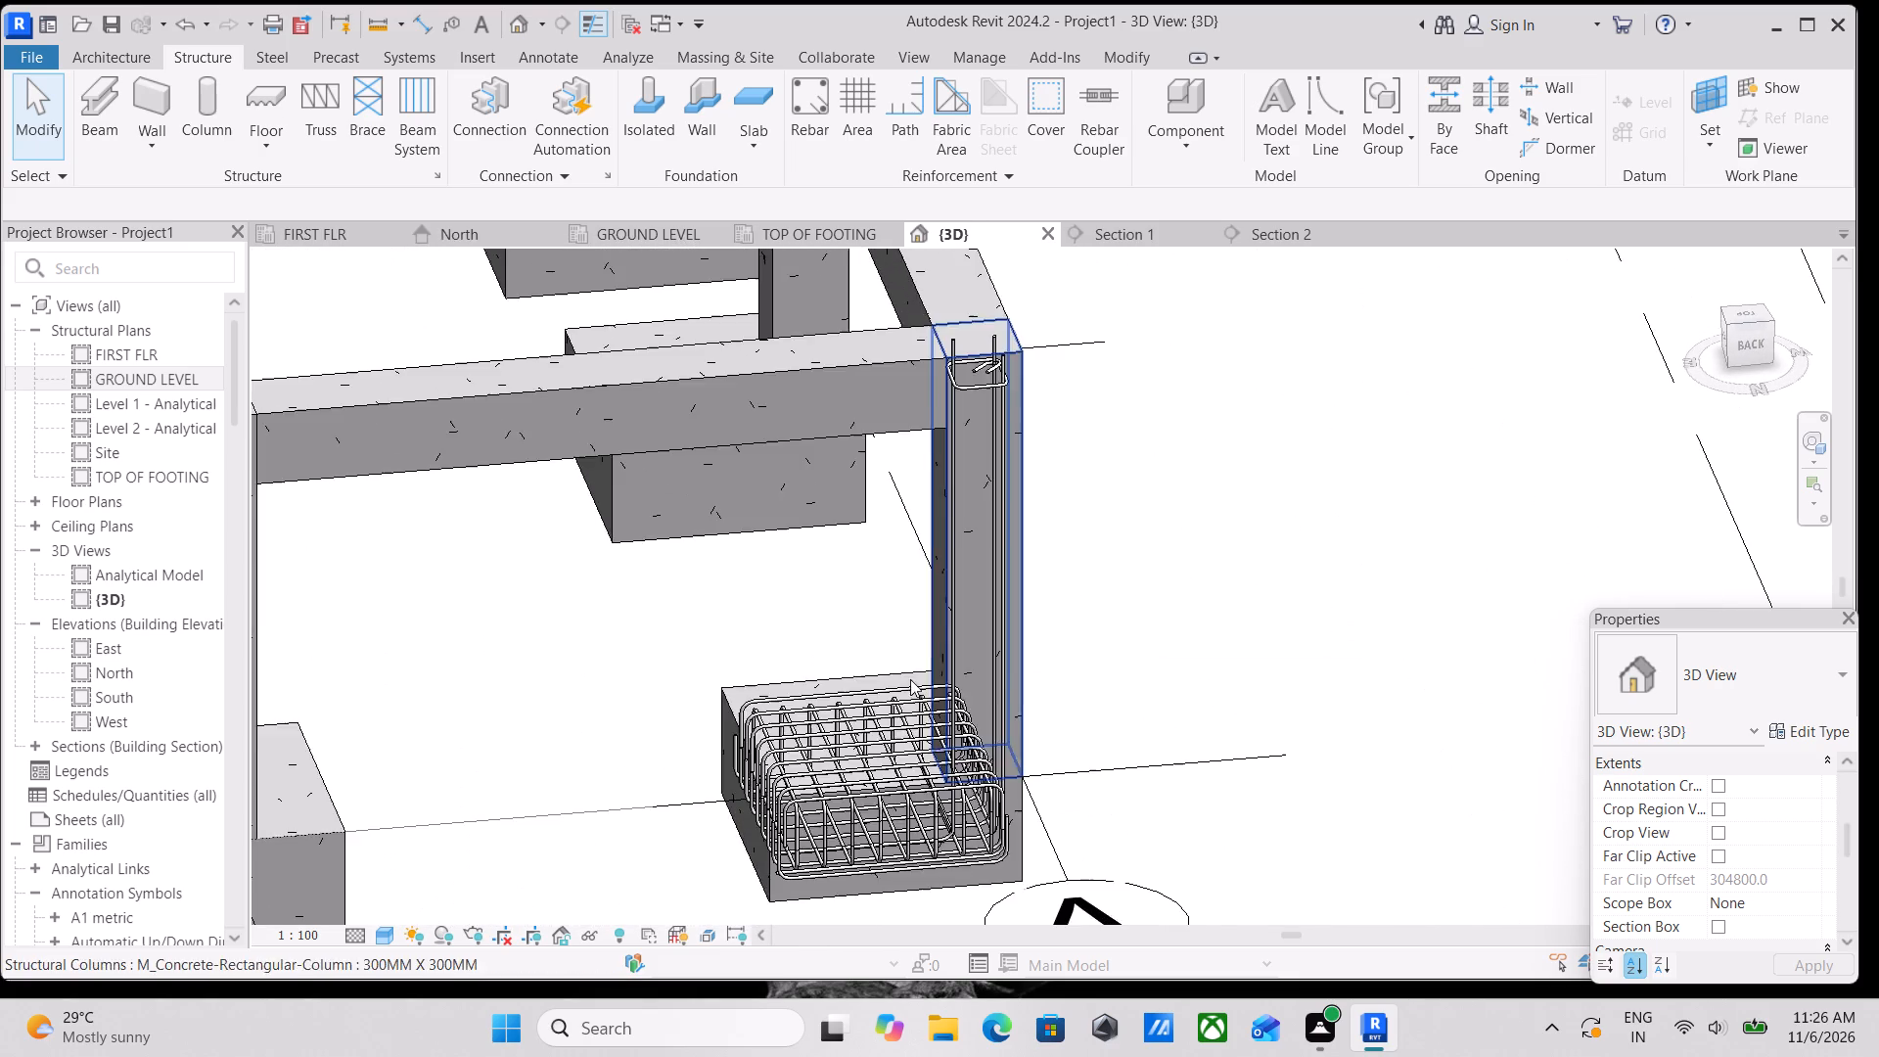
middle_click_drag(934, 626, 976, 478)
scroll(979, 630, "up", 7)
scroll(1028, 636, "down", 4)
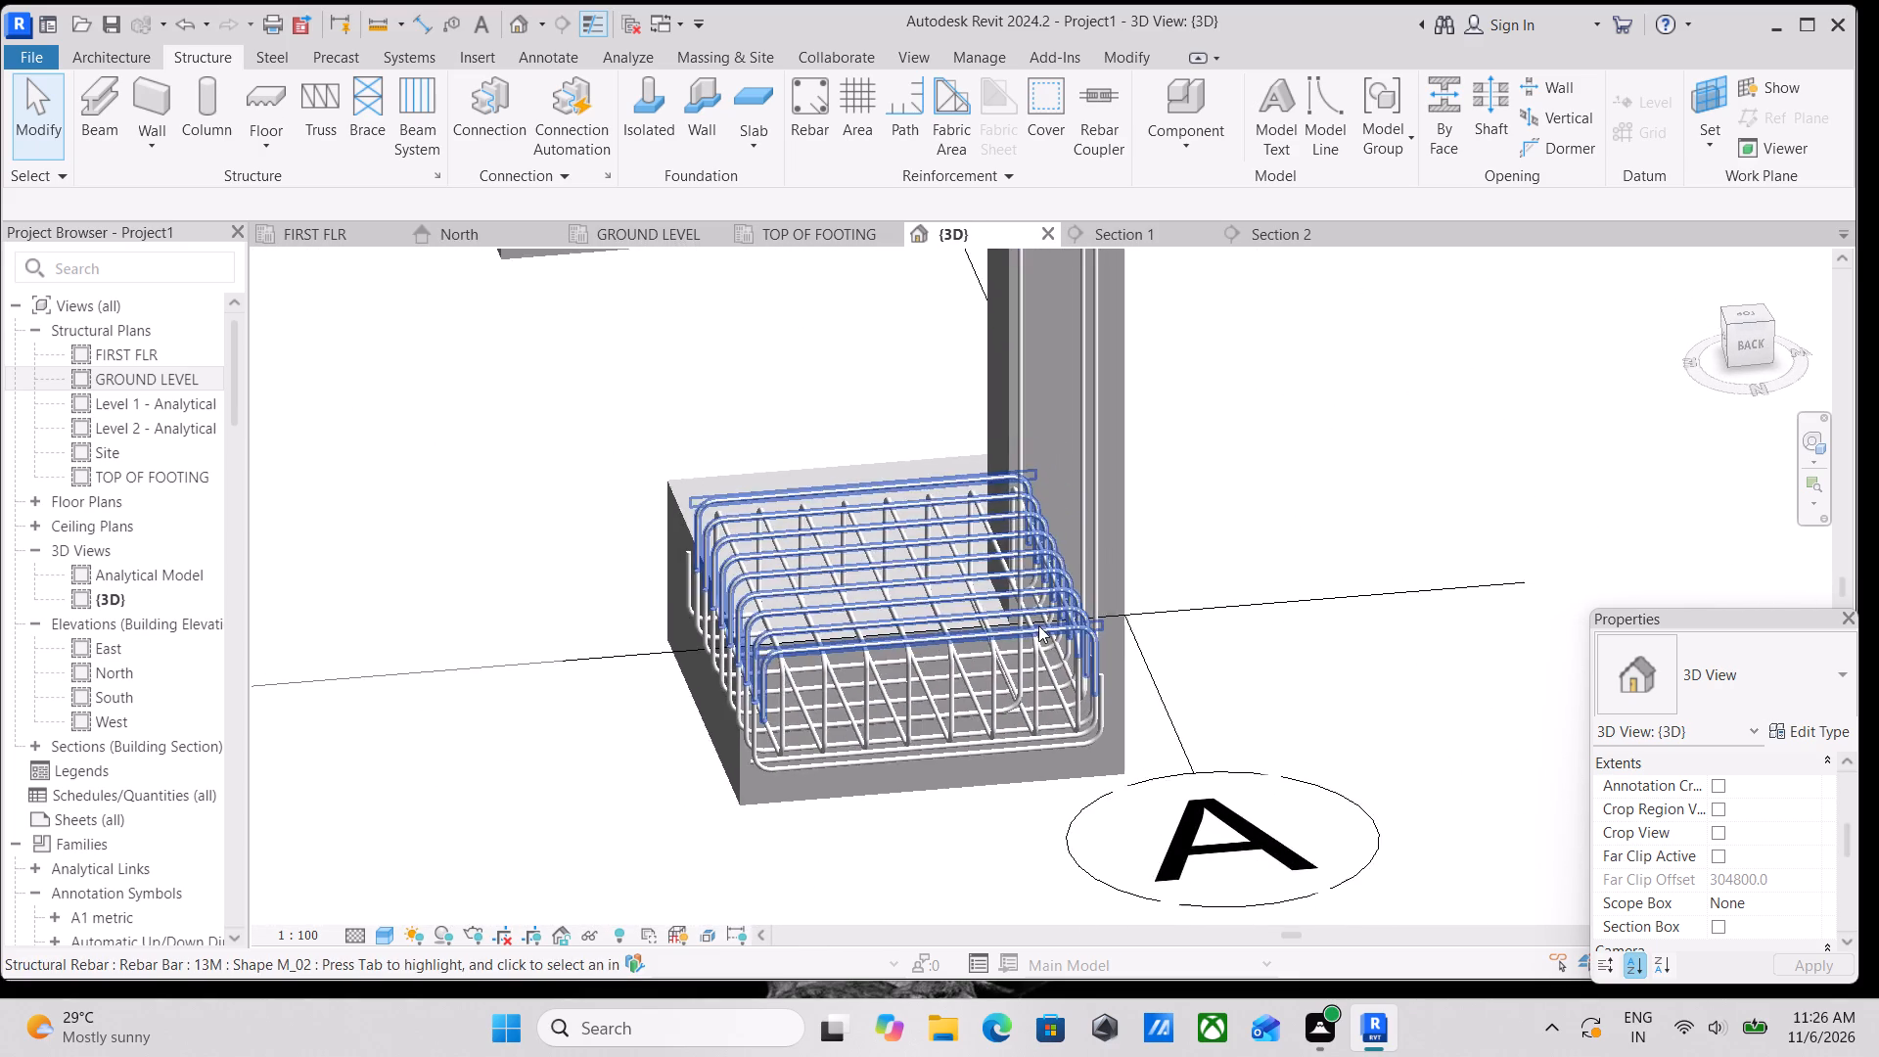
Examine how the horizontal legs of the L-shaped bars sit in the A1 footing mesh, viewed obliquely from above.
scroll(1038, 625, "down", 3)
middle_click_drag(1017, 549, 1057, 765, "shift")
middle_click_drag(1115, 689, 1101, 710)
middle_click_drag(1179, 610, 1134, 713, "shift")
middle_click_drag(1139, 689, 1207, 462)
middle_click_drag(1068, 612, 1113, 458)
scroll(1078, 661, "up", 3)
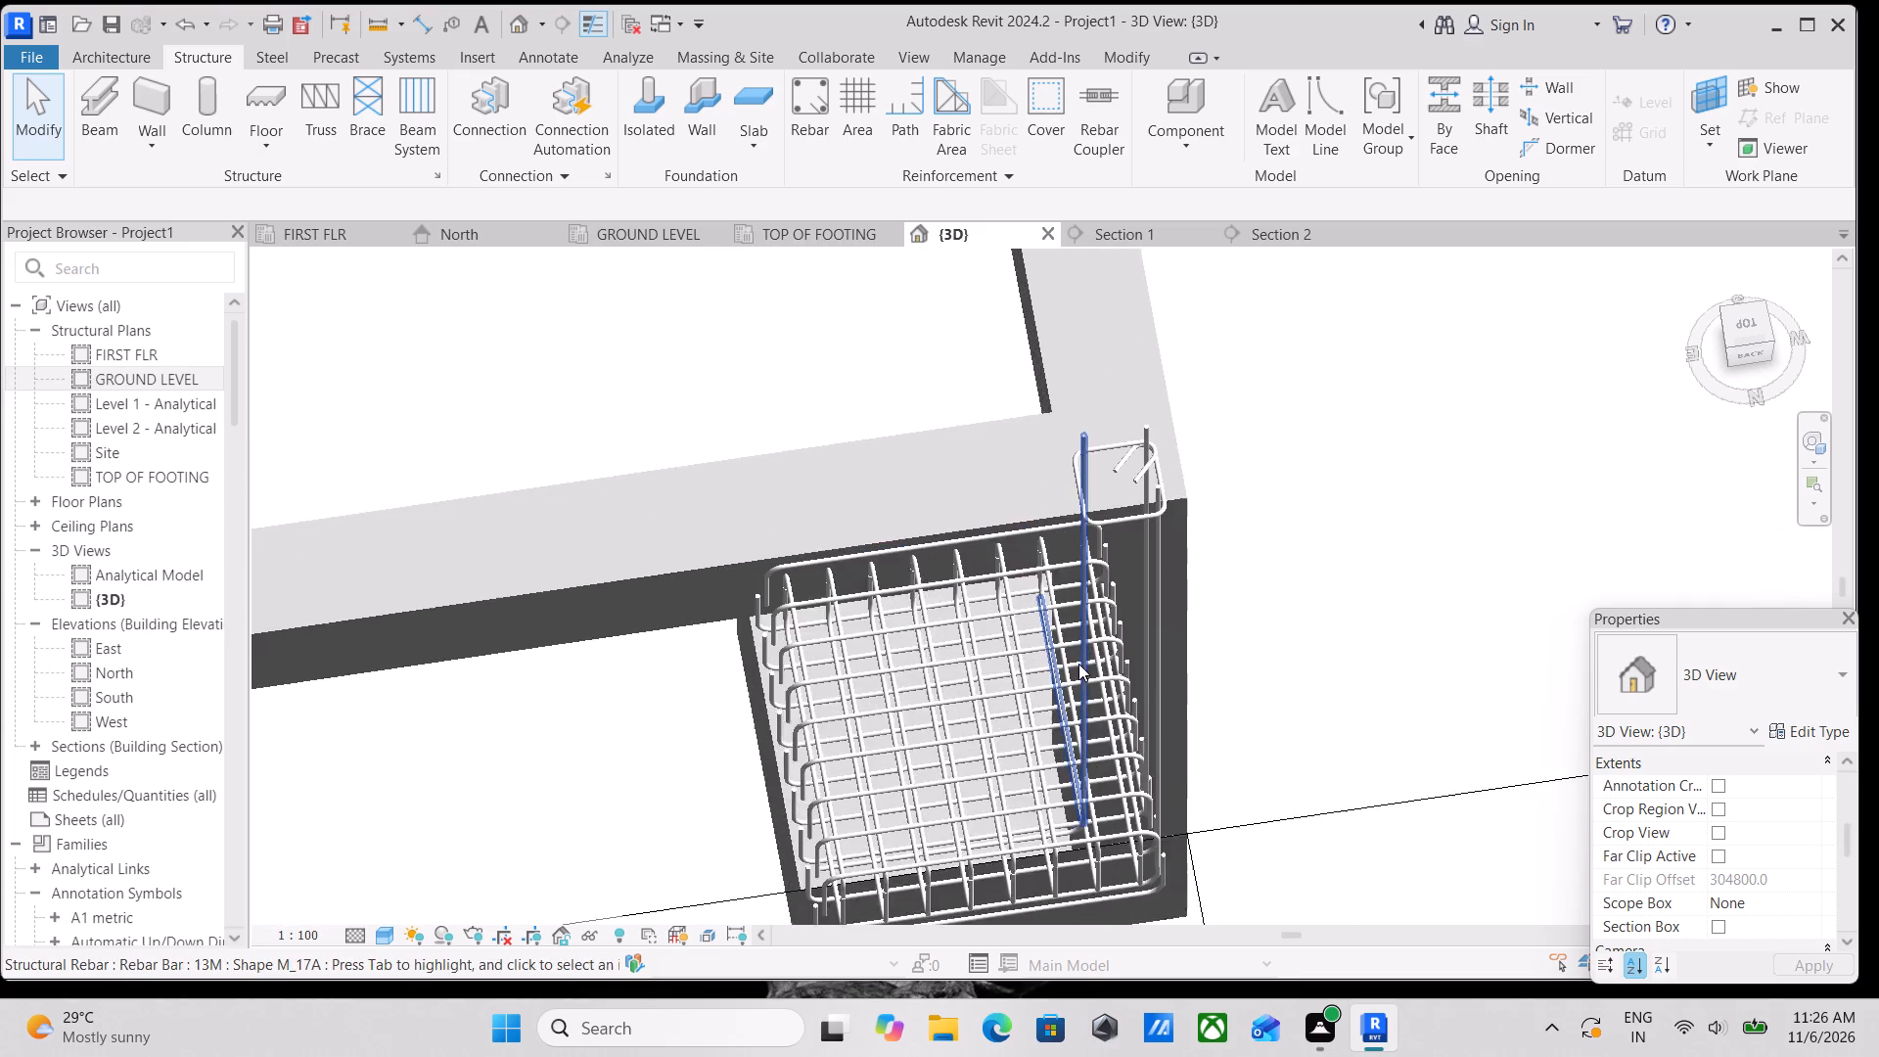
scroll(1078, 664, "up", 1)
middle_click_drag(1132, 630, 1177, 429)
scroll(1140, 605, "up", 4)
middle_click_drag(1129, 615, 1160, 460)
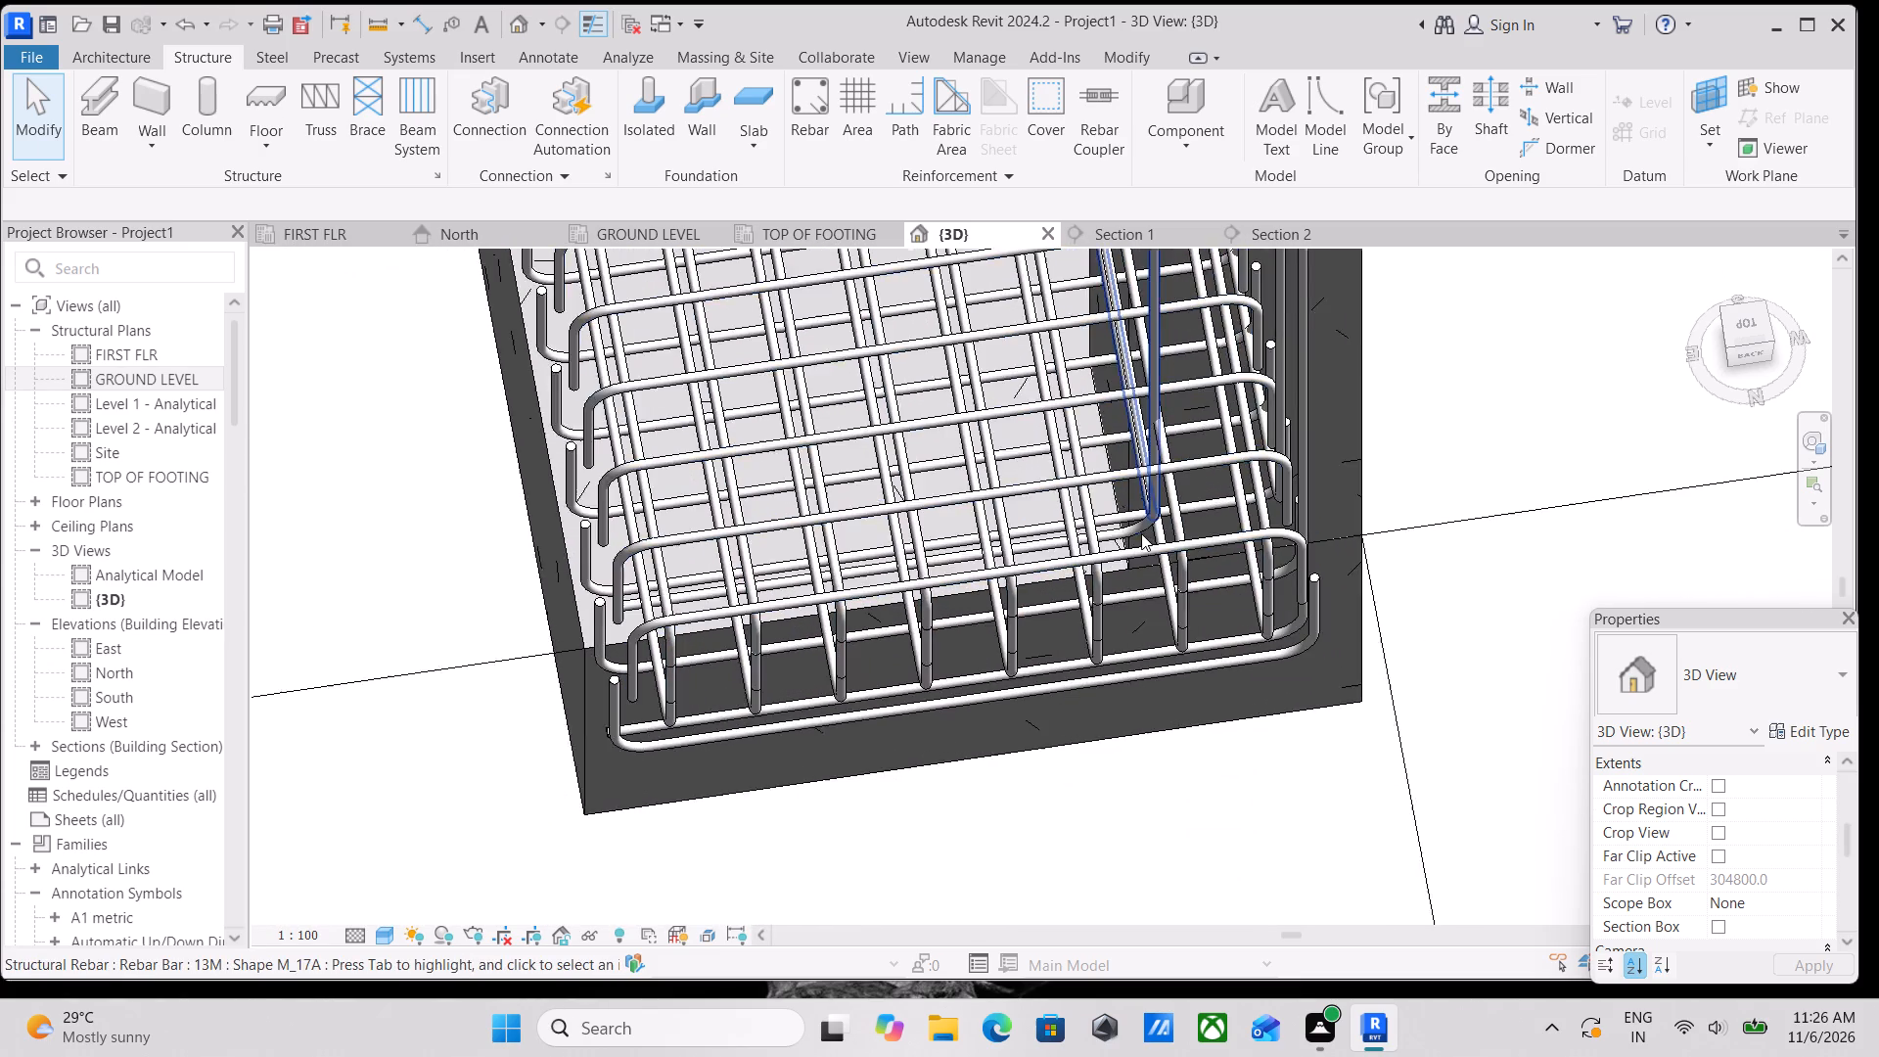
scroll(1141, 533, "up", 4)
scroll(1141, 532, "down", 6)
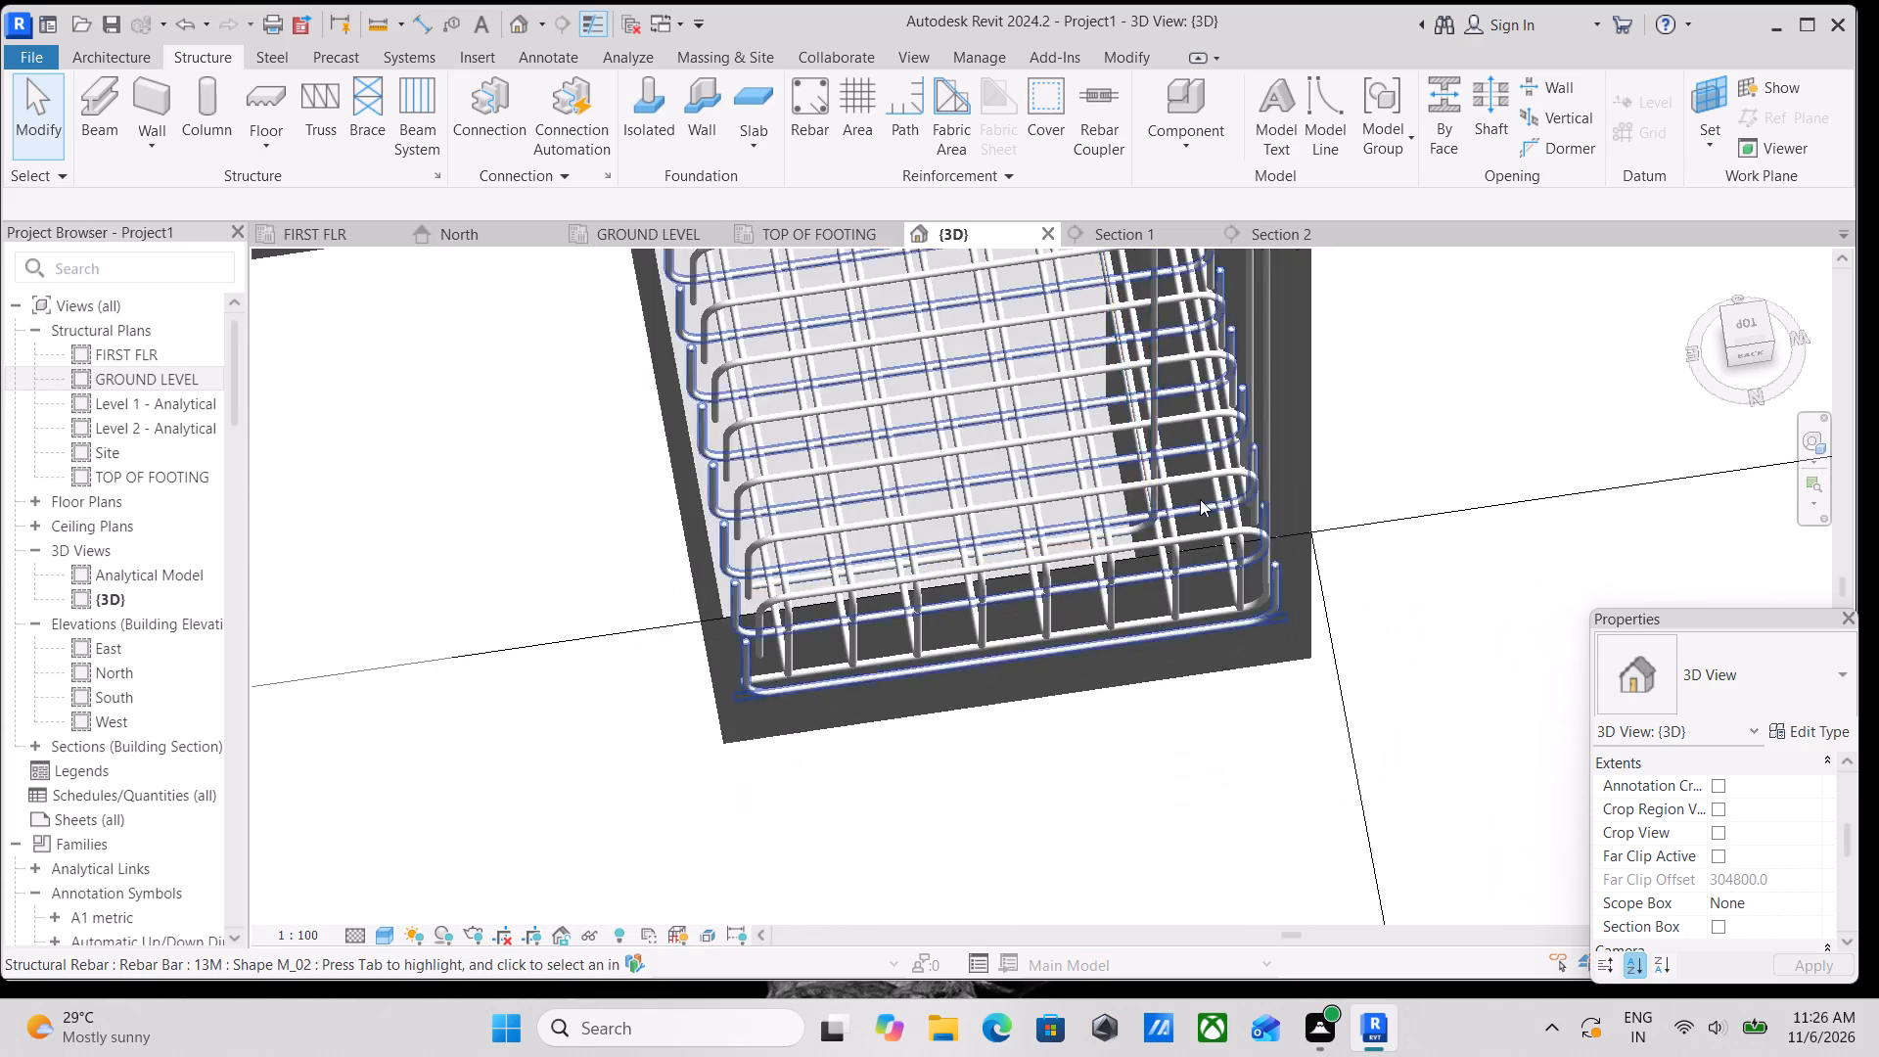
scroll(1213, 491, "down", 3)
middle_click_drag(1213, 491, 1226, 579)
scroll(1191, 533, "up", 3)
scroll(1216, 476, "down", 2)
middle_click_drag(1223, 572, 1228, 608)
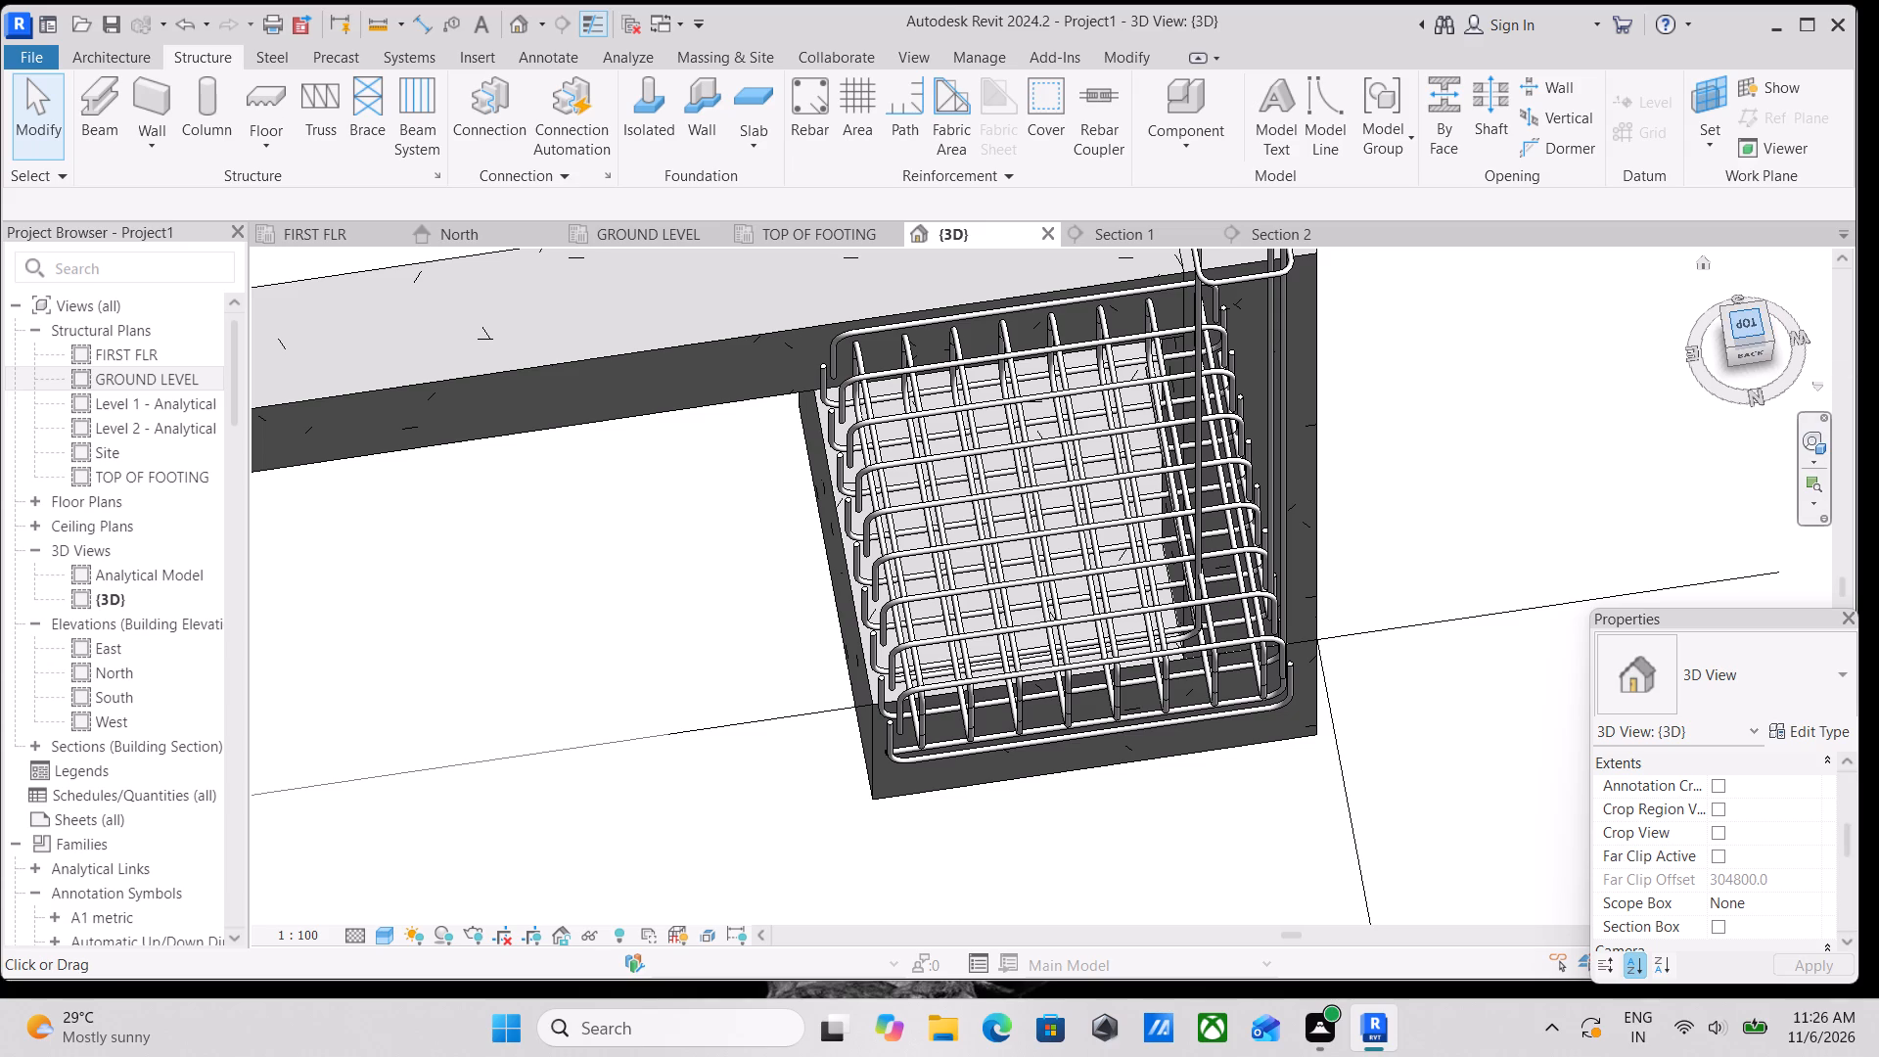
Return to the top view and check the rotated L-shaped copy at the column tie's unhooked corner.
left_click(1757, 329)
scroll(1284, 630, "up", 4)
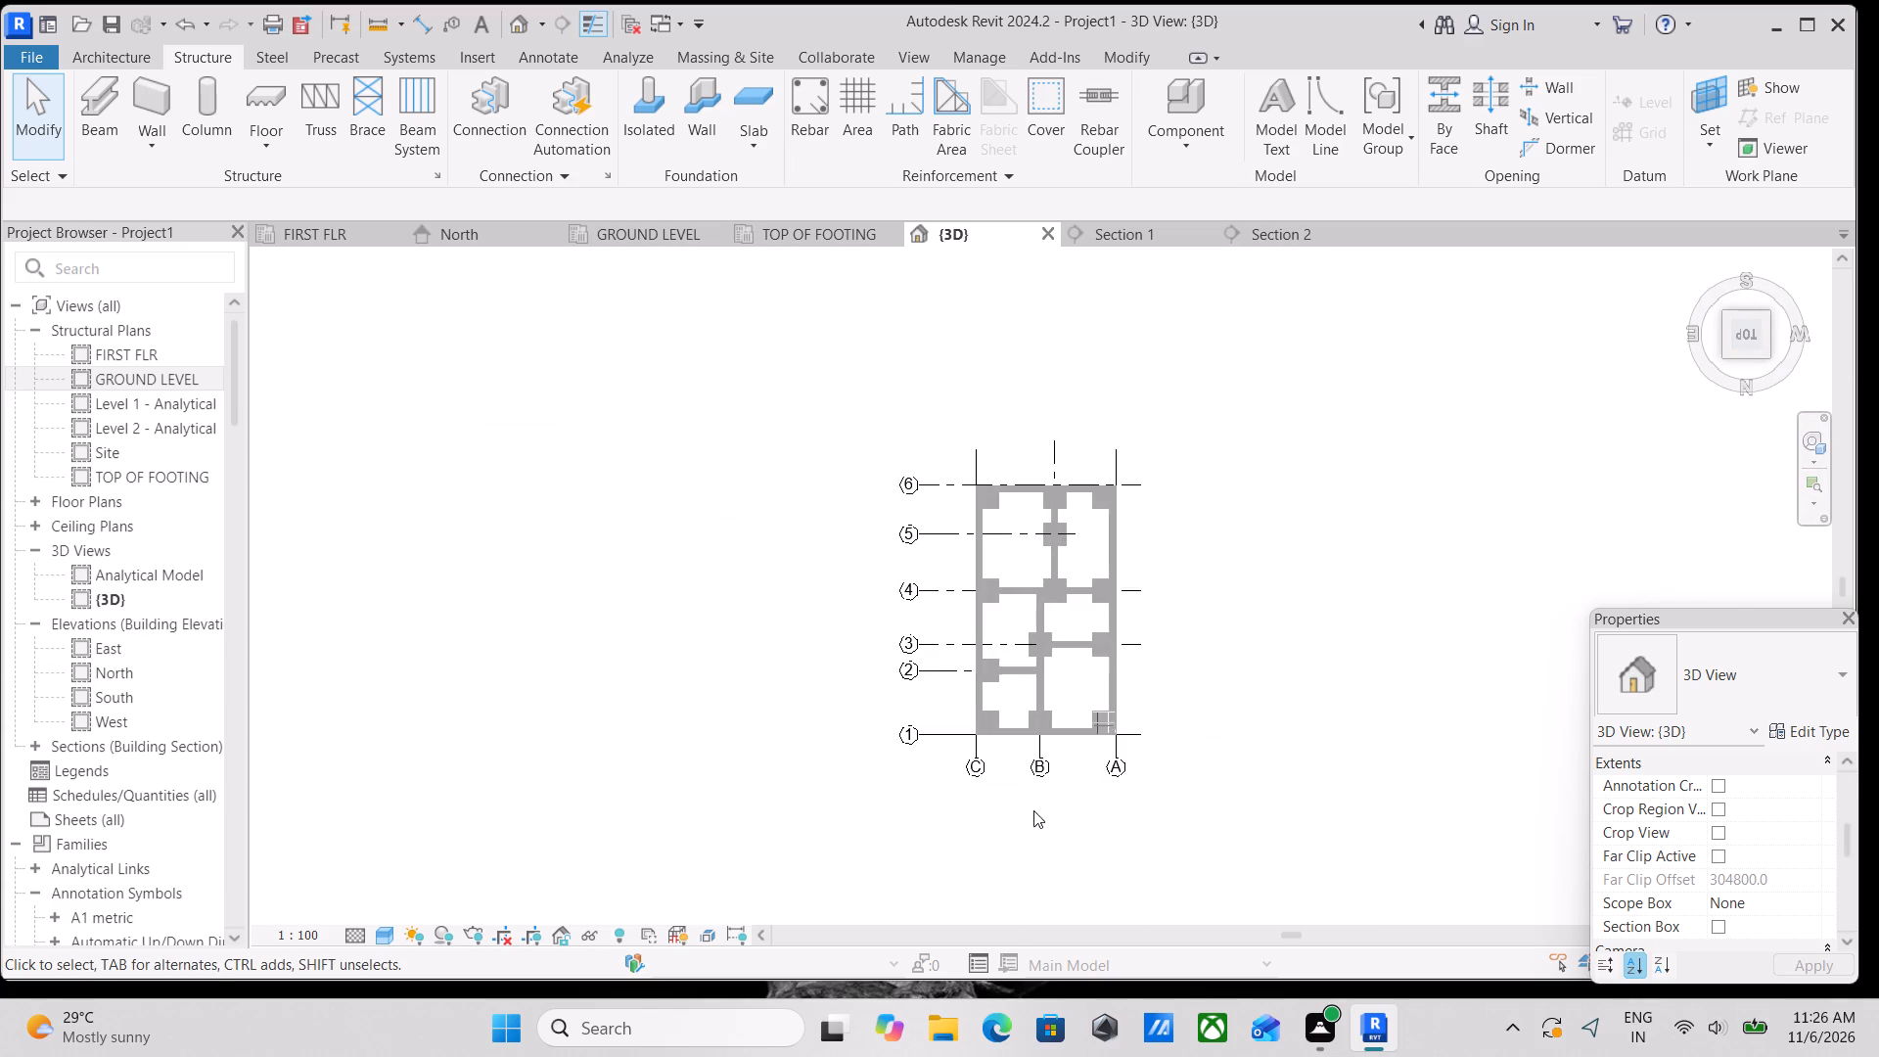
scroll(1040, 804, "up", 20)
scroll(1040, 804, "up", 4)
scroll(1126, 646, "up", 1)
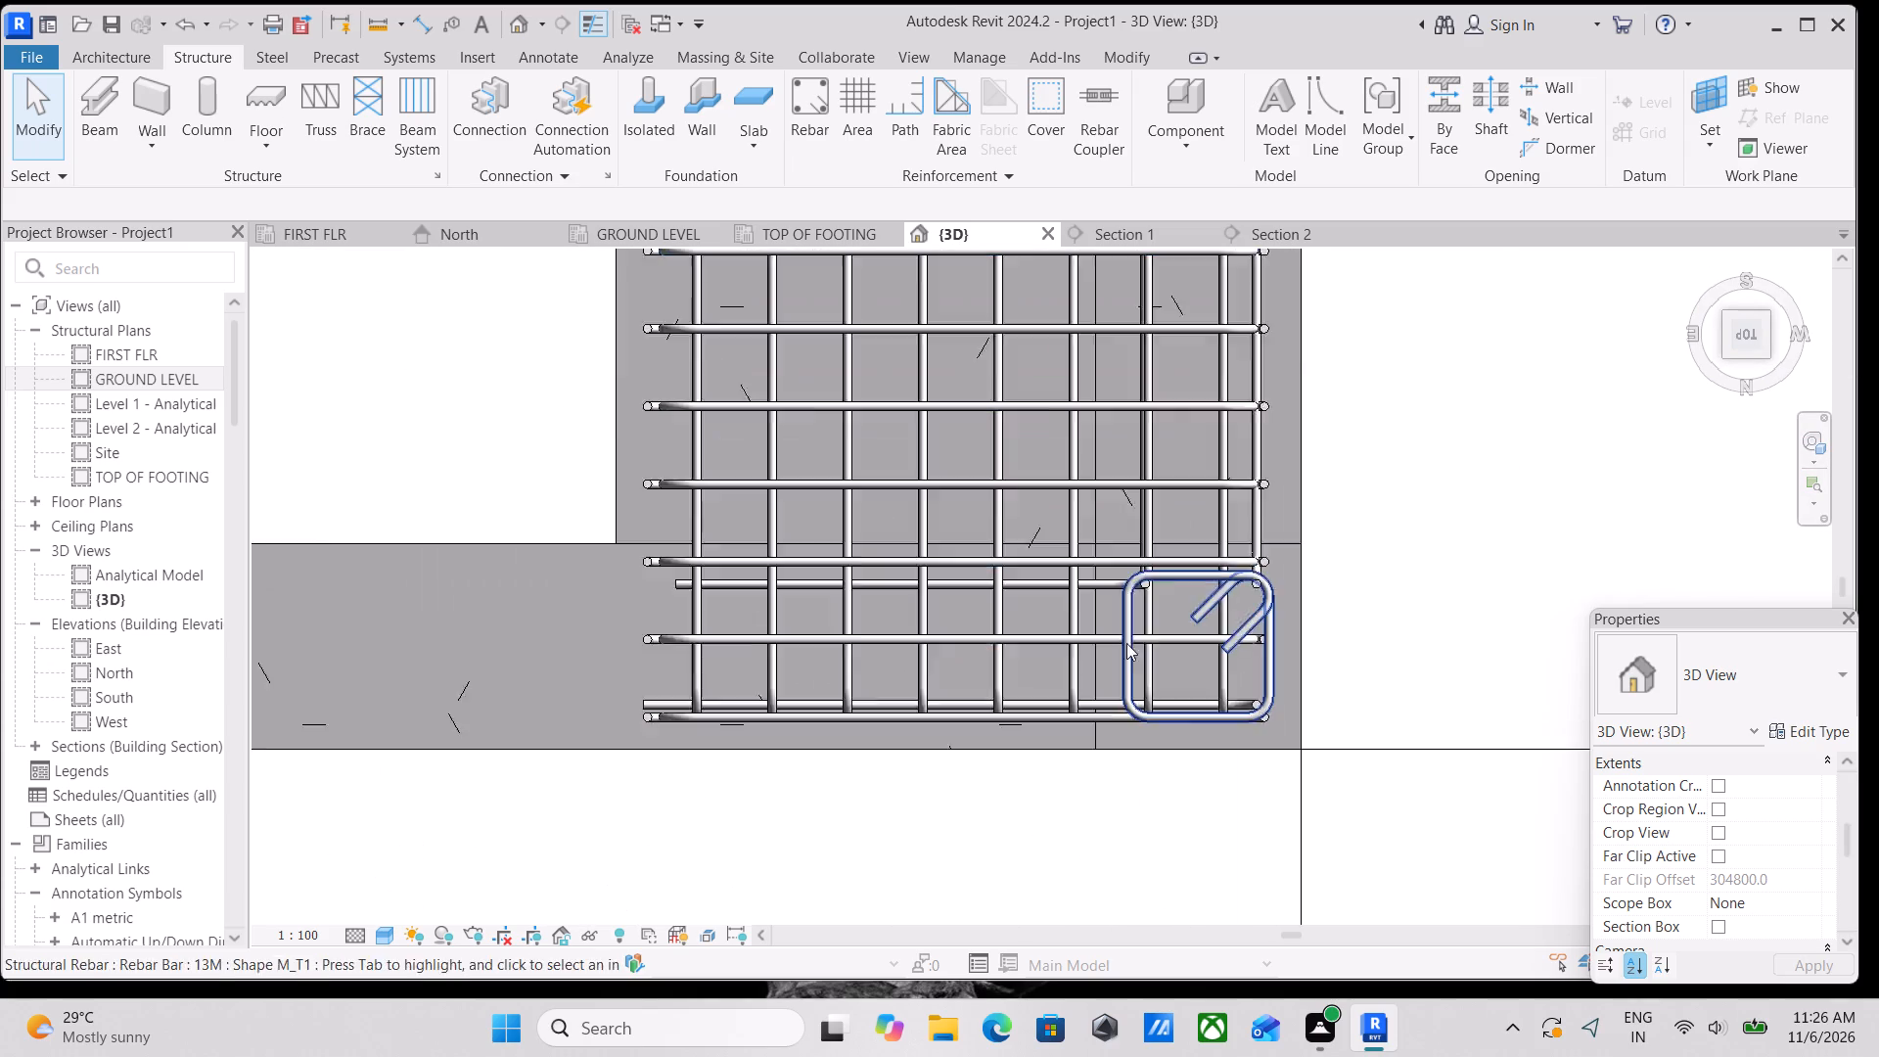
scroll(1126, 643, "up", 2)
scroll(917, 578, "down", 3)
middle_click_drag(995, 665, 1028, 701)
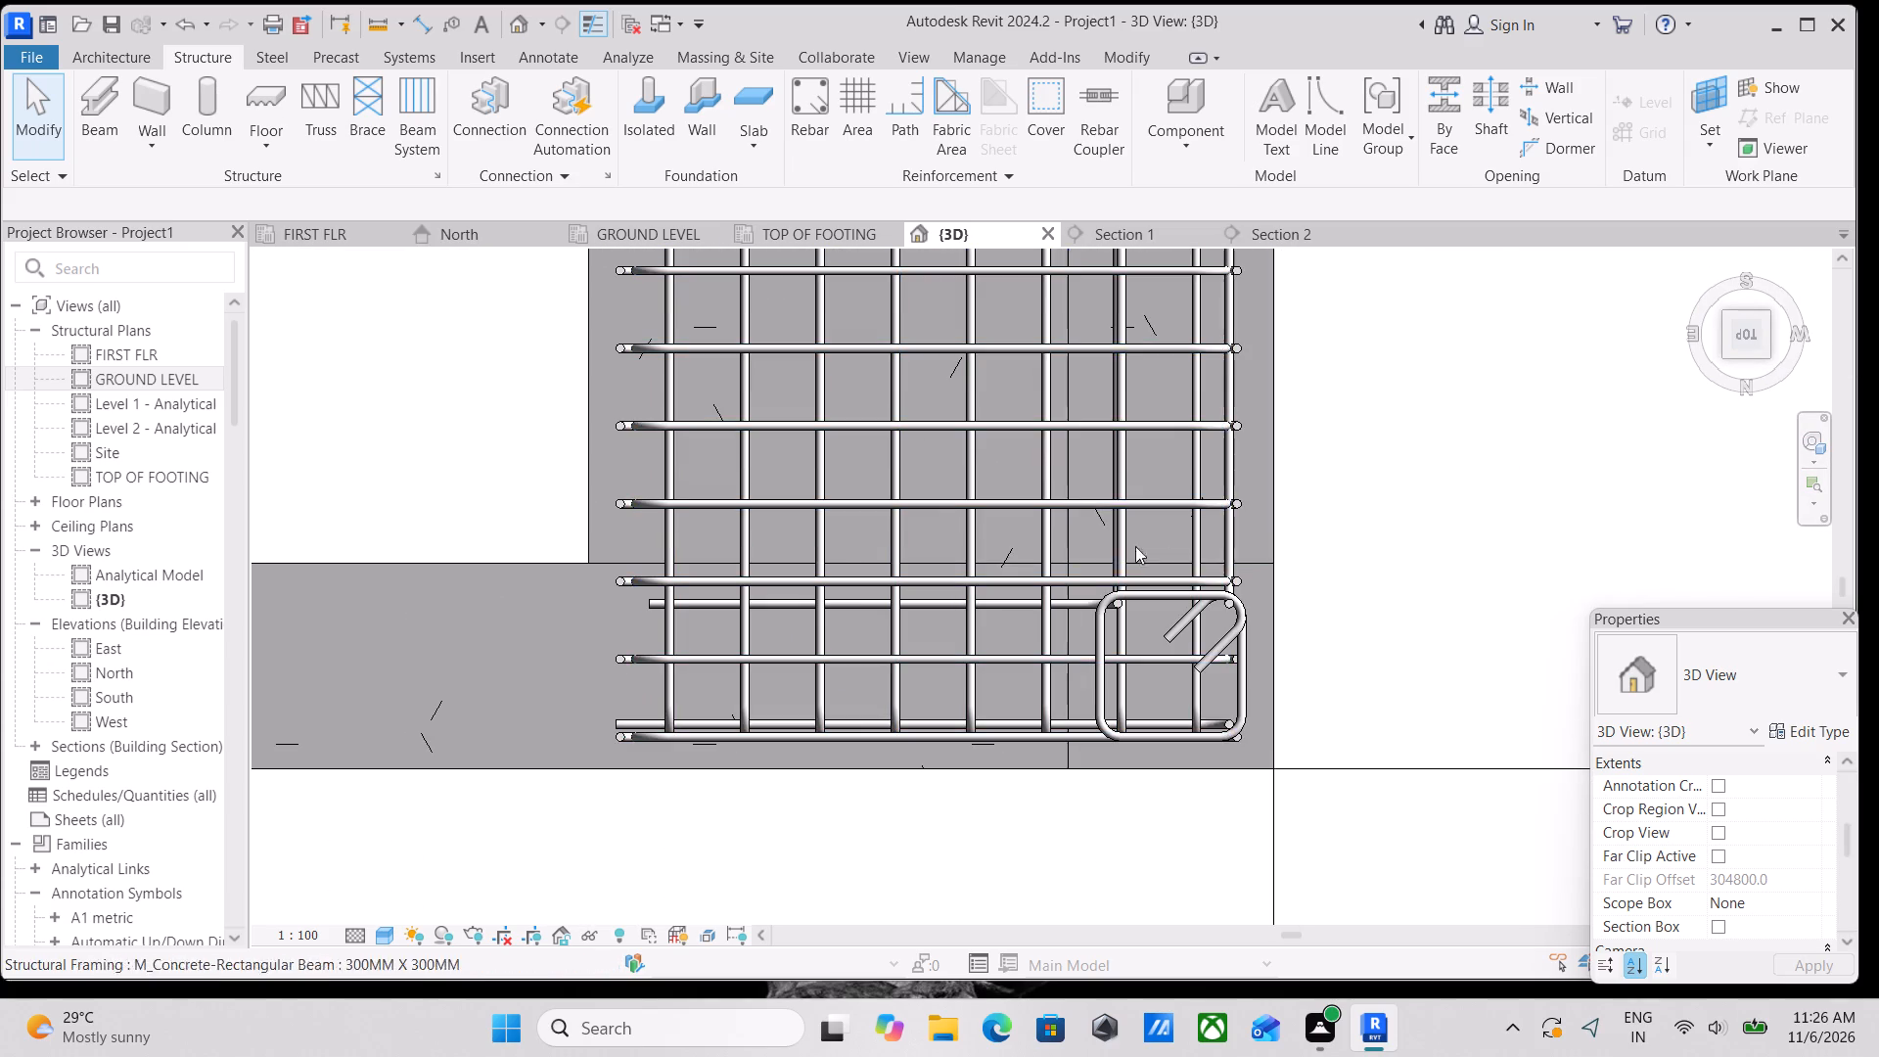
scroll(1123, 552, "up", 6)
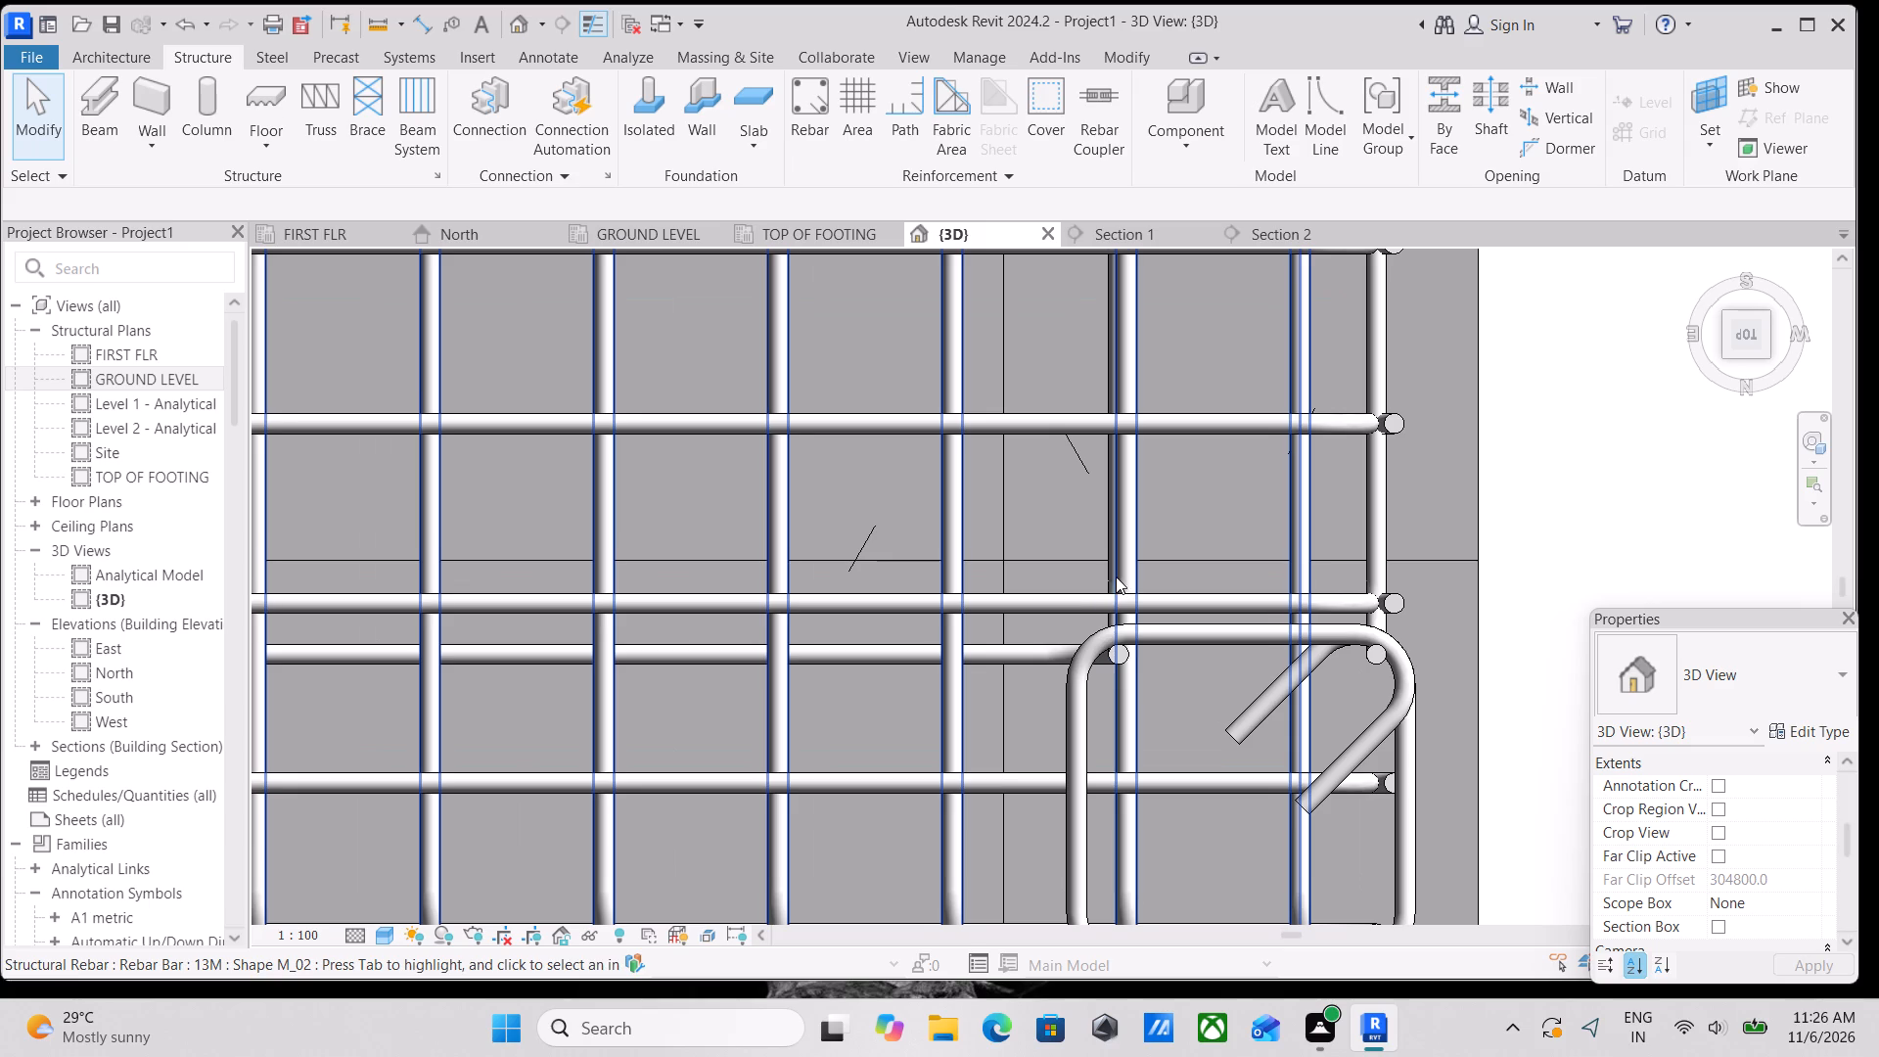
left_click(1102, 574)
scroll(1111, 574, "down", 3)
middle_click_drag(1111, 574, 1185, 519)
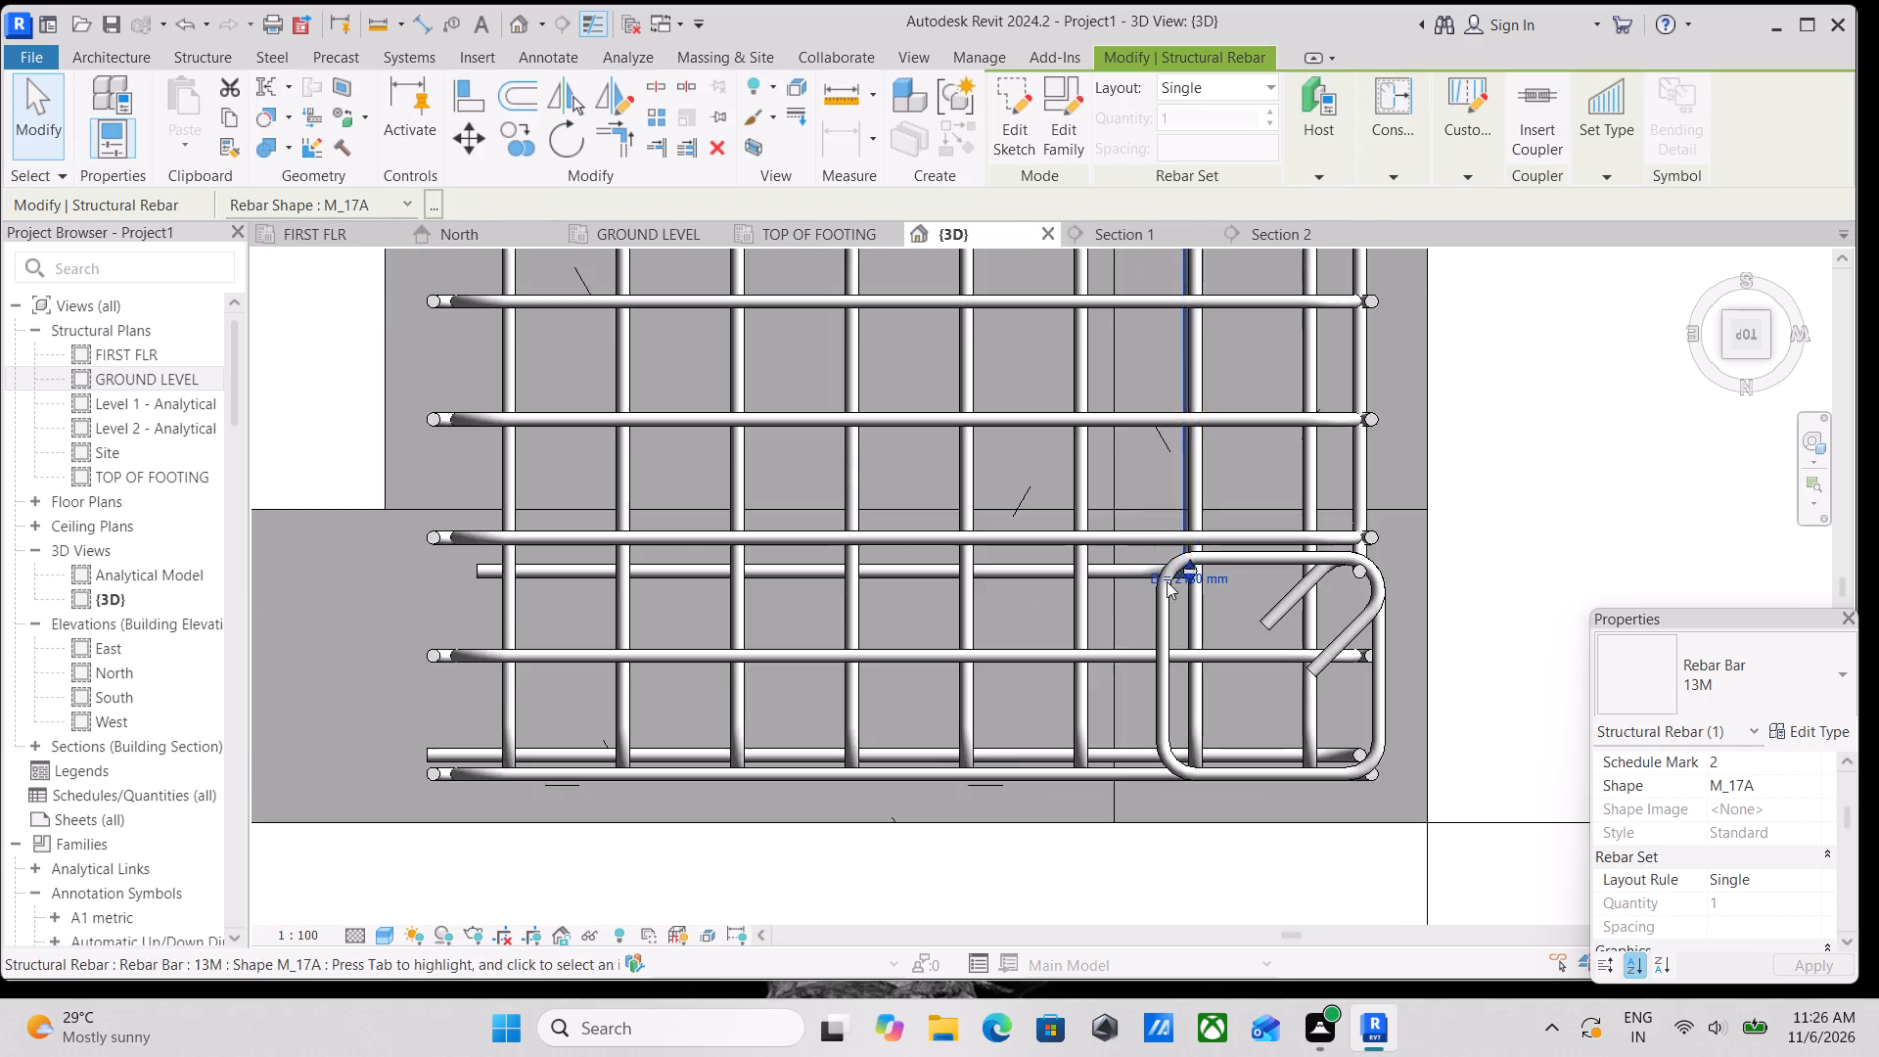
scroll(1116, 648, "down", 3)
middle_click_drag(1130, 641, 1199, 592)
scroll(1233, 561, "up", 3)
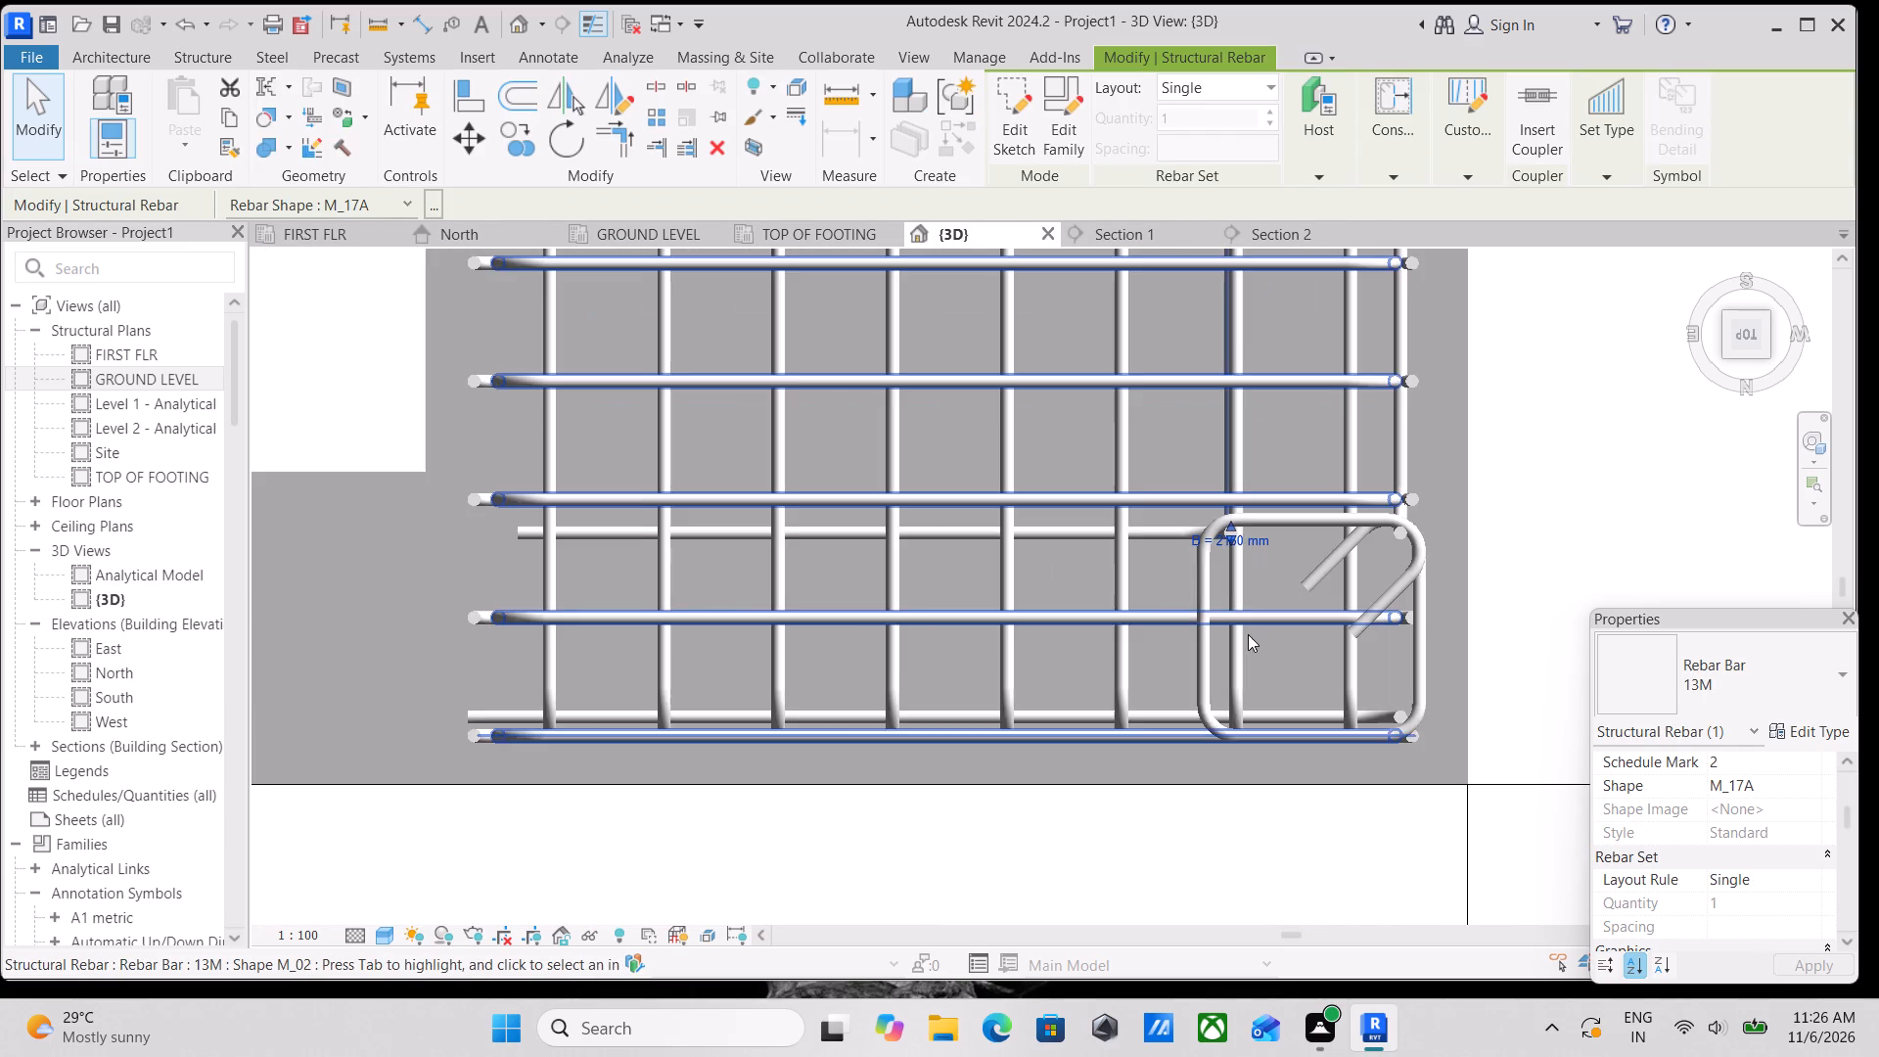
middle_click_drag(1193, 684, 1325, 688)
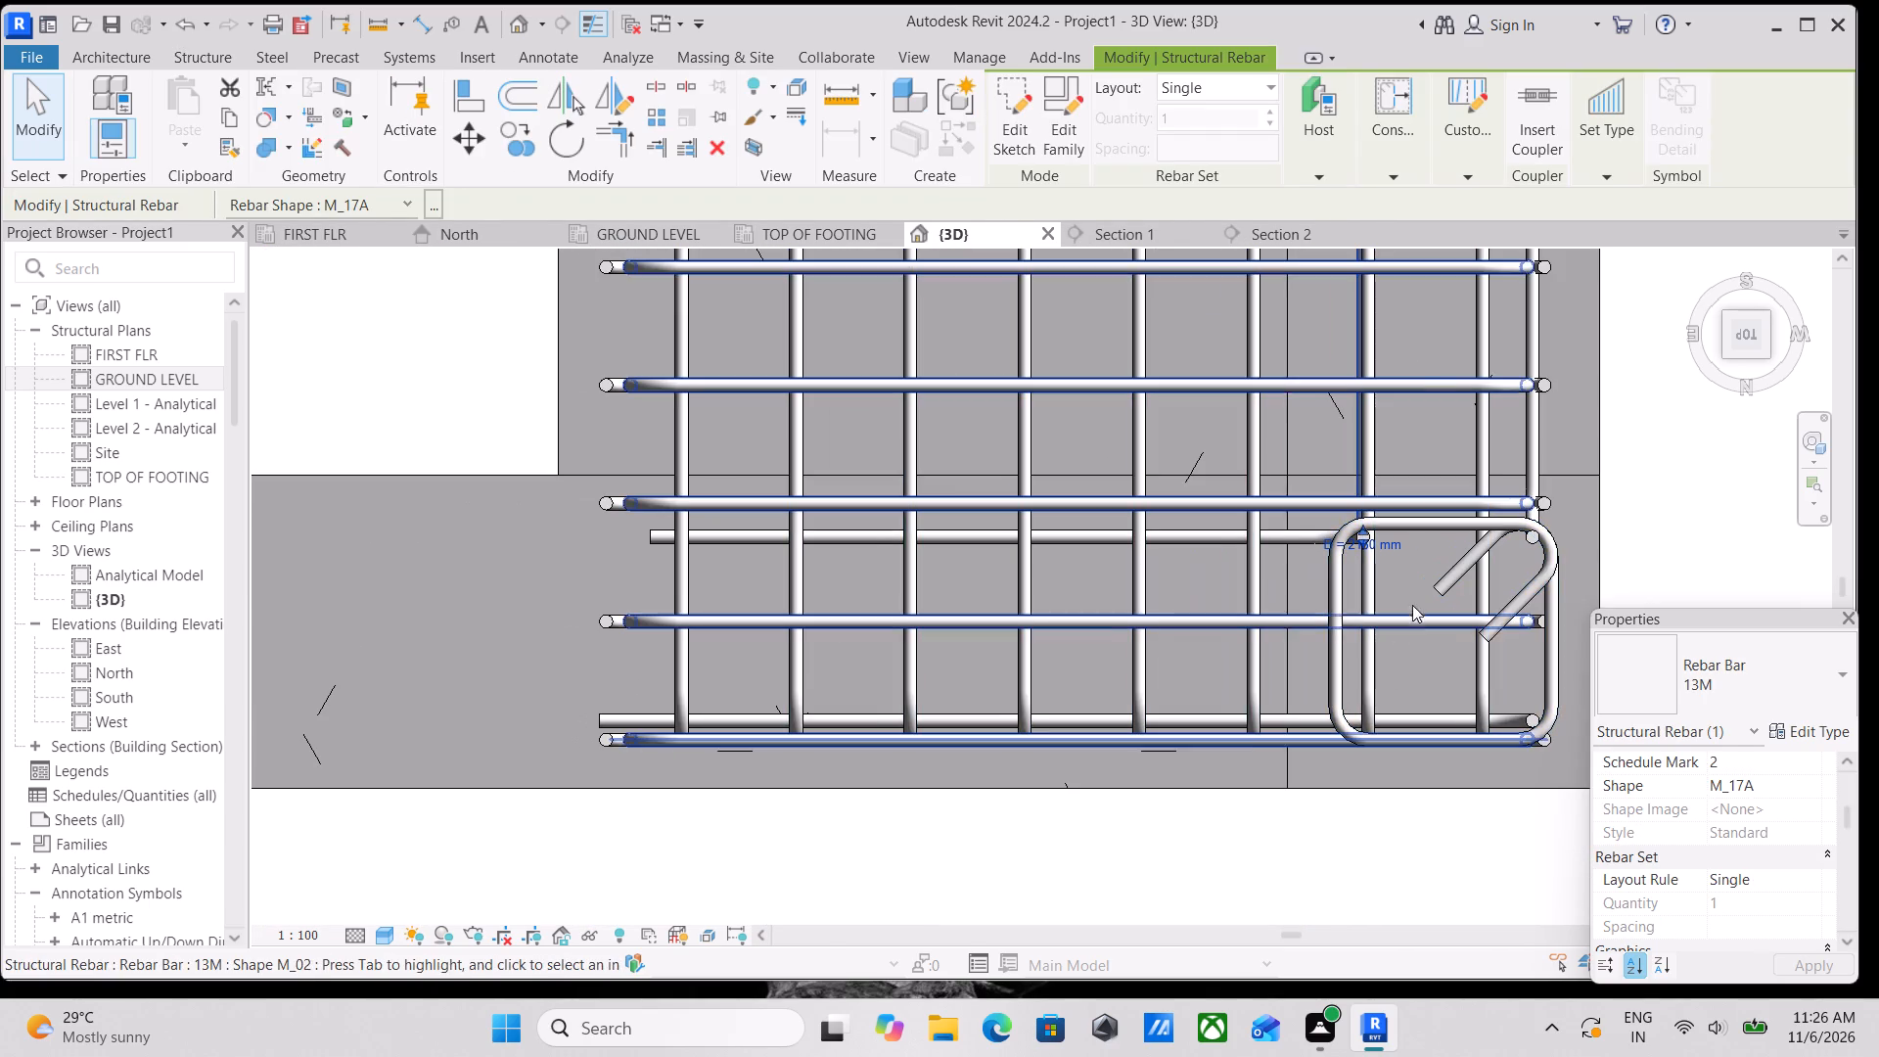
Copy the L-shaped bar with its horizontal leg perpendicular to grid A about 160 mm along the tie's side to the adjacent unhooked corner.
left_click(1165, 533)
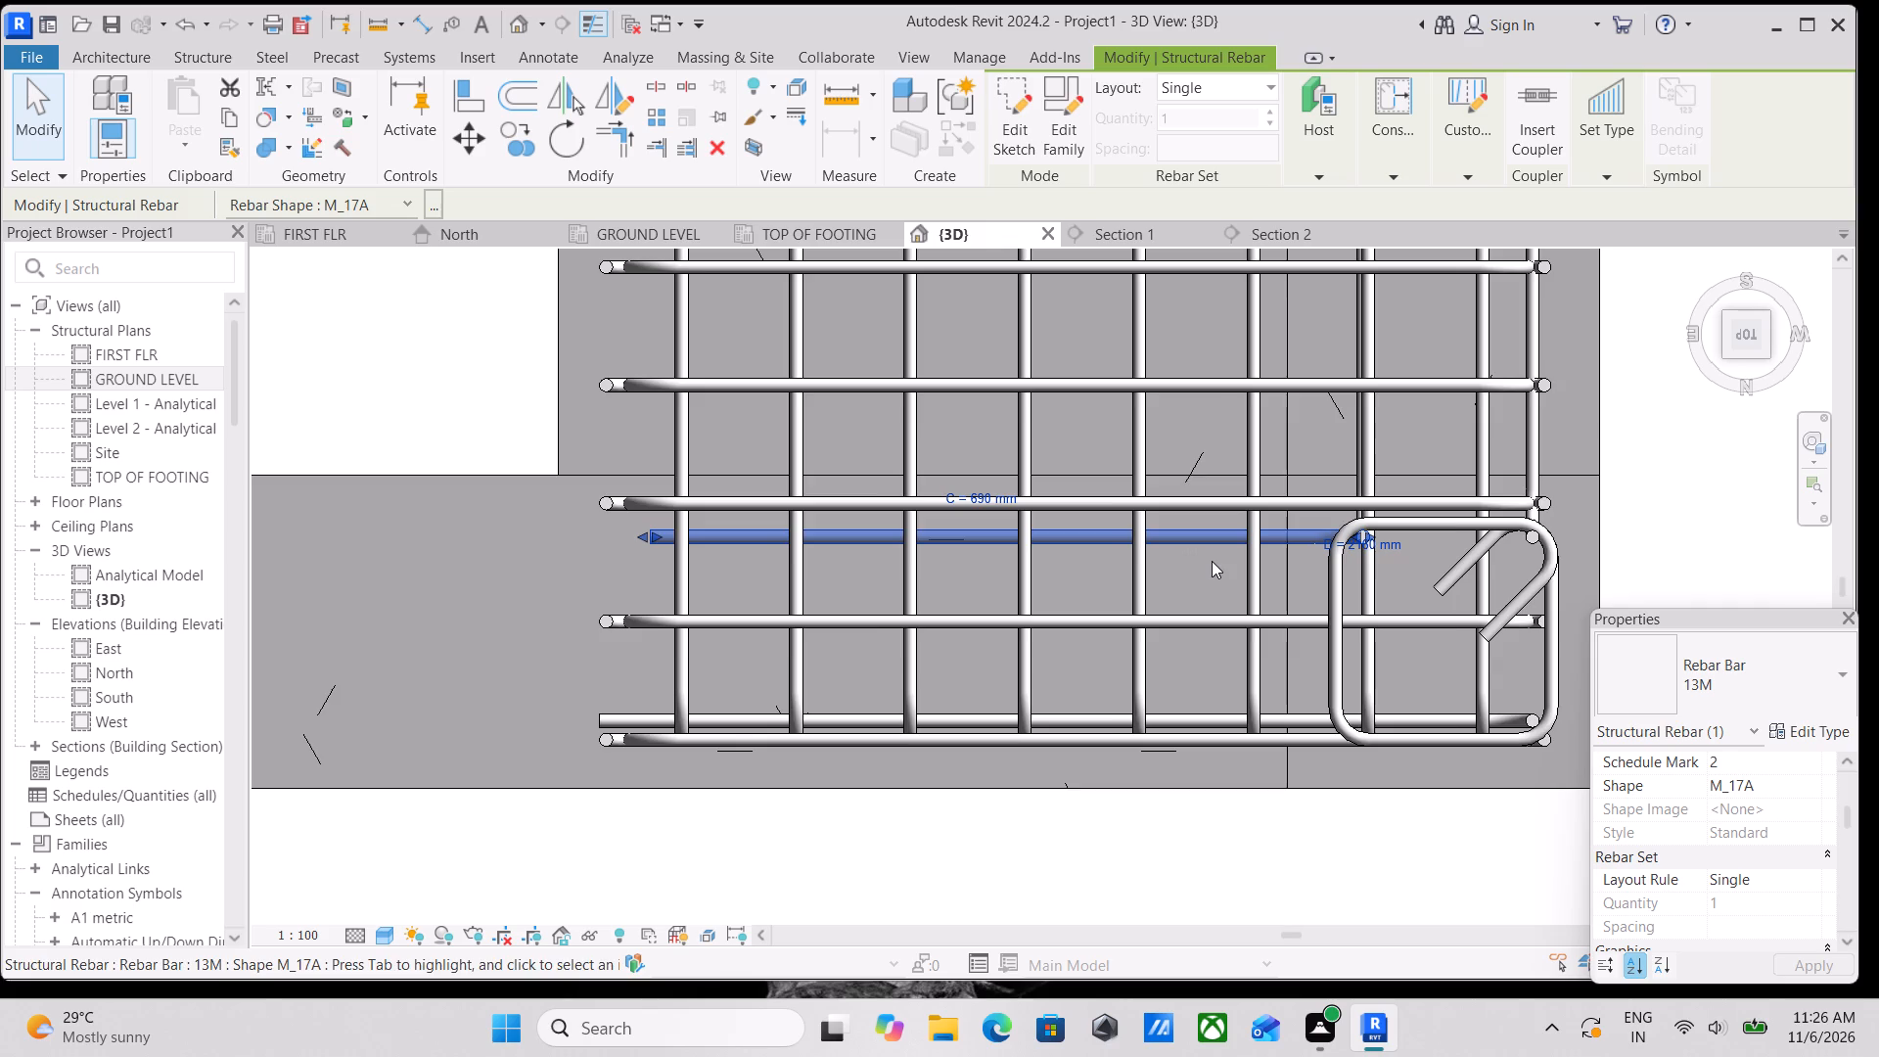
middle_click_drag(1212, 561, 1220, 549)
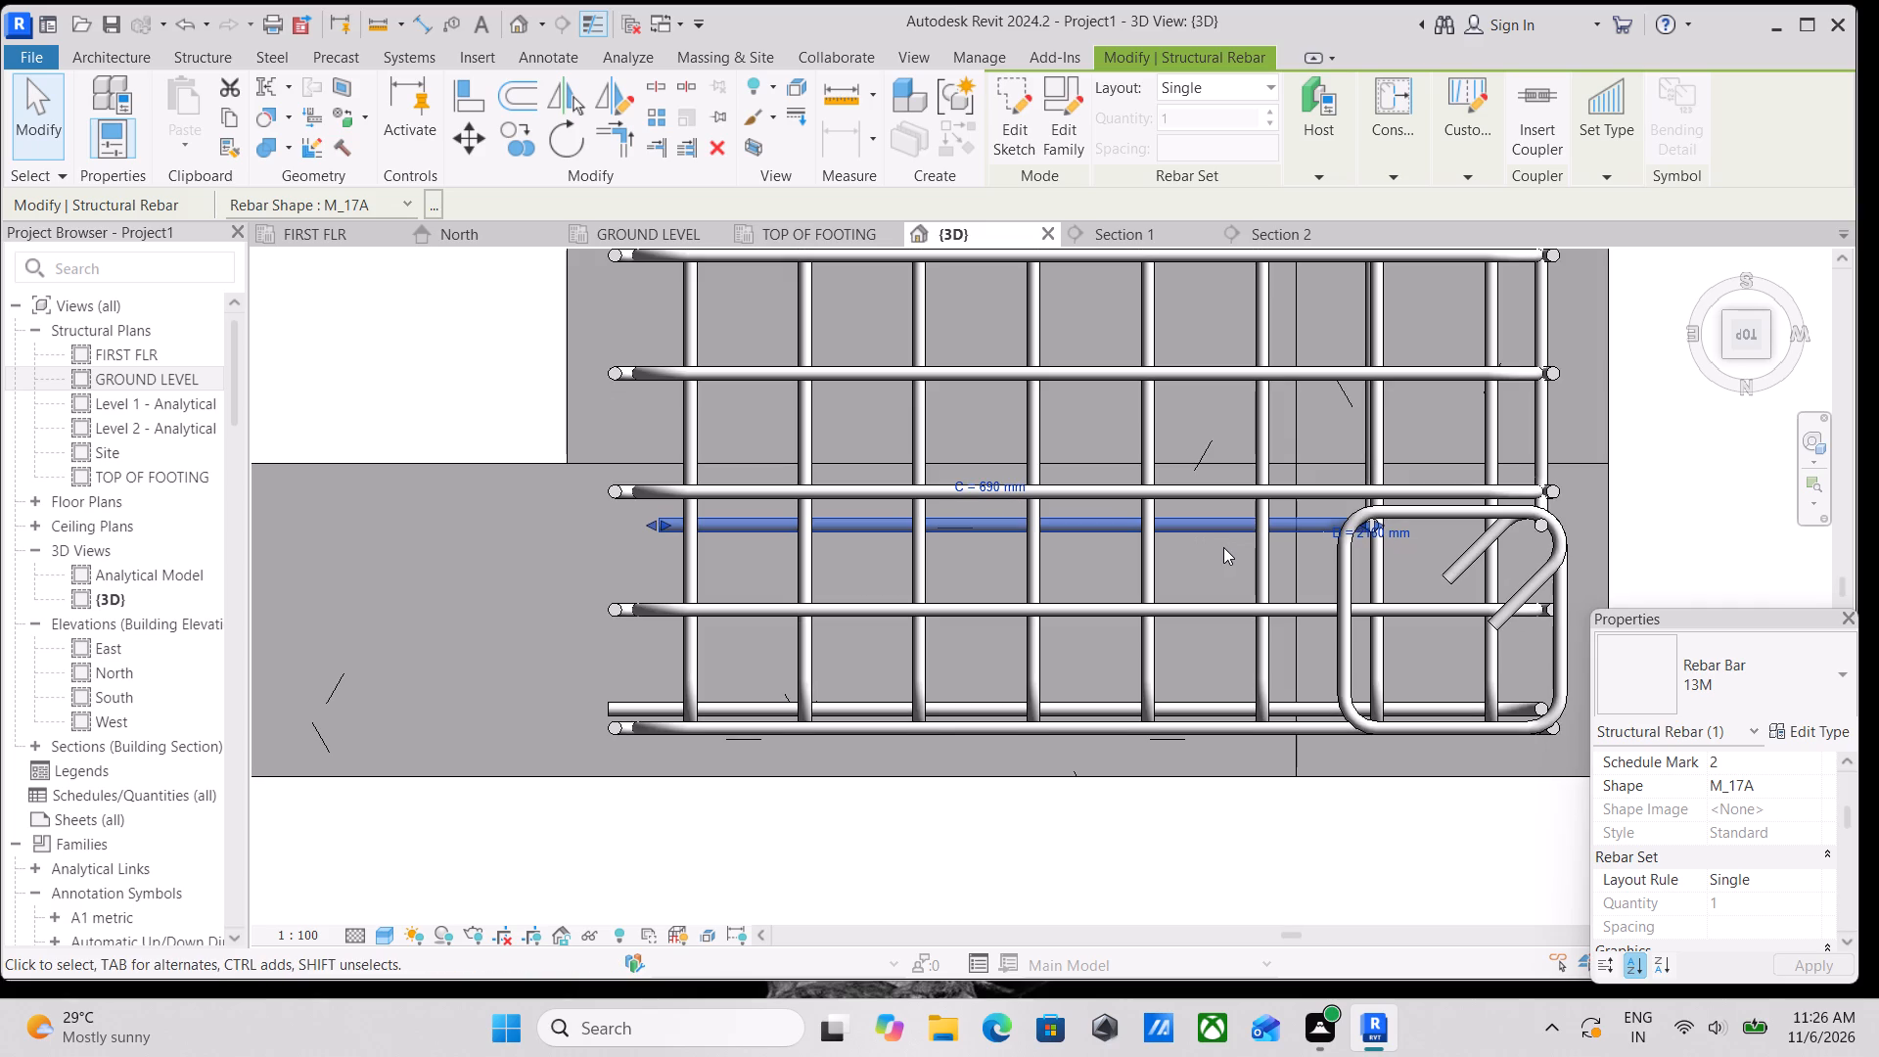
type("CCO")
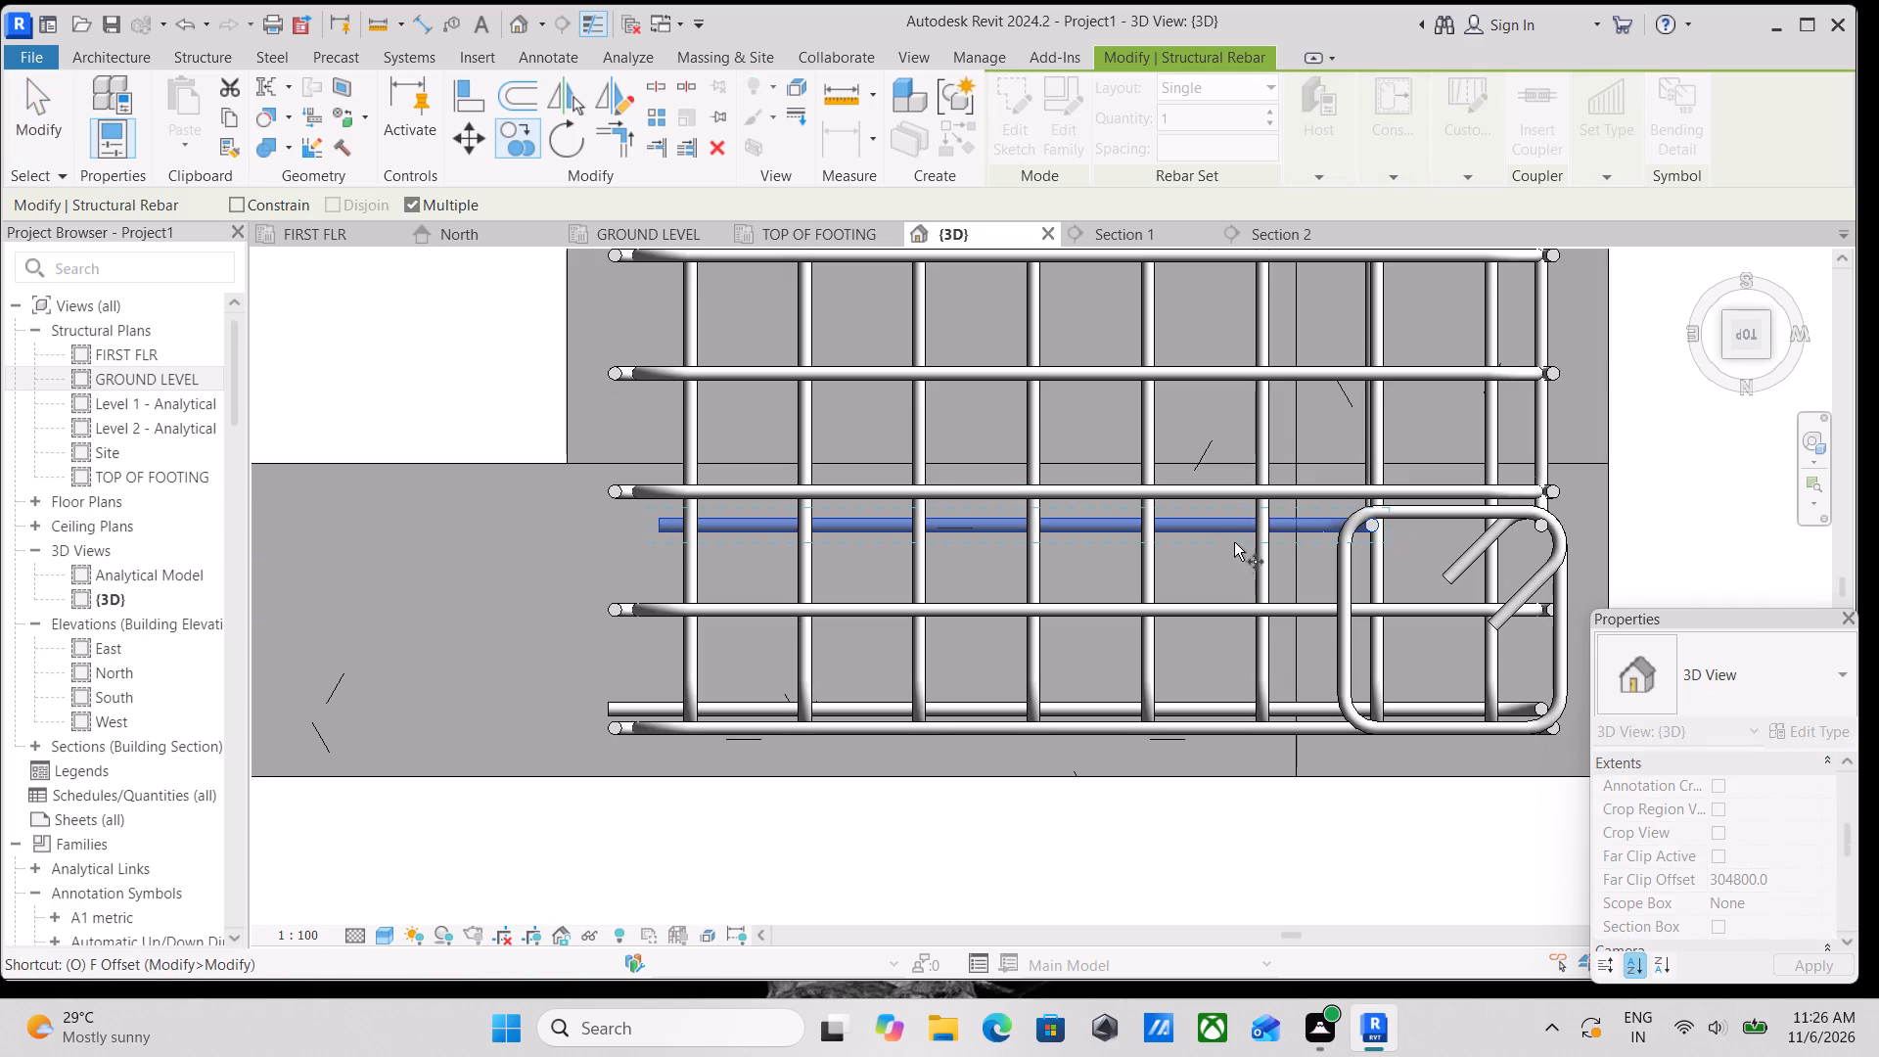
scroll(1419, 526, "up", 8)
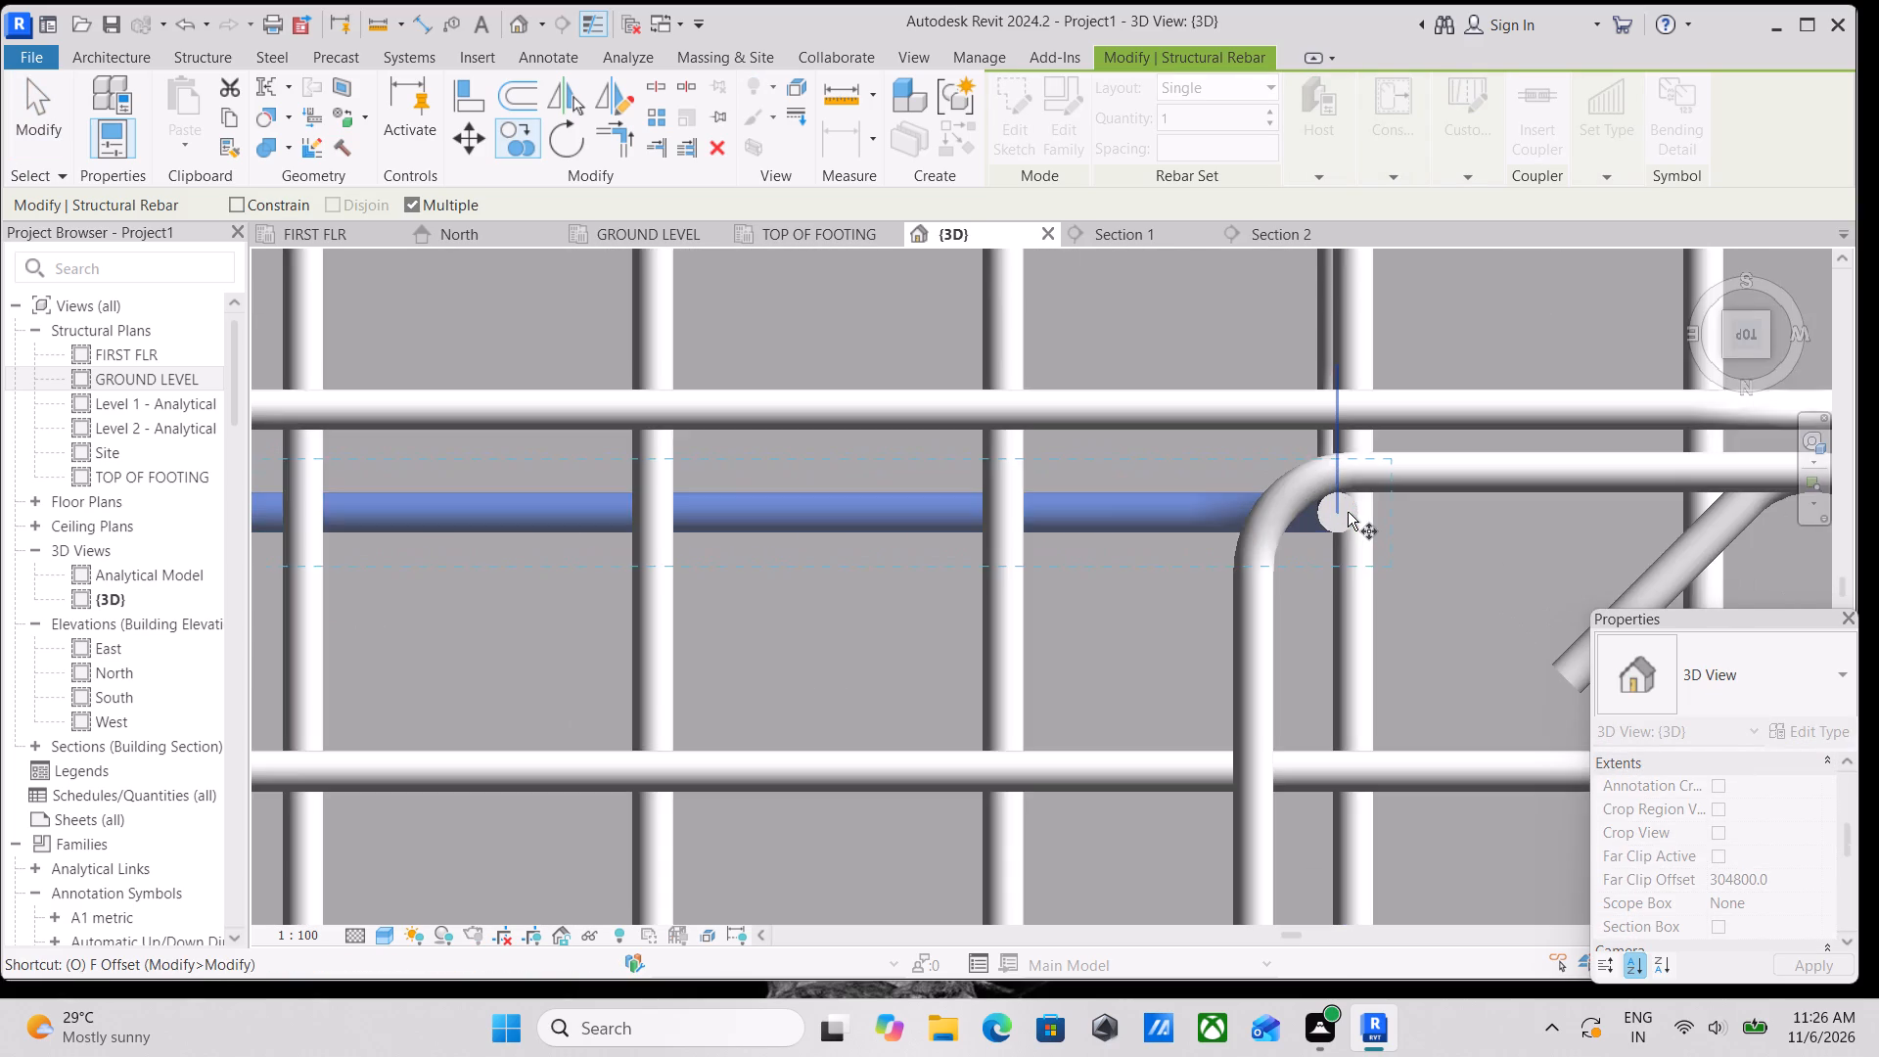
left_click(1343, 512)
middle_click_drag(1329, 640, 1316, 456)
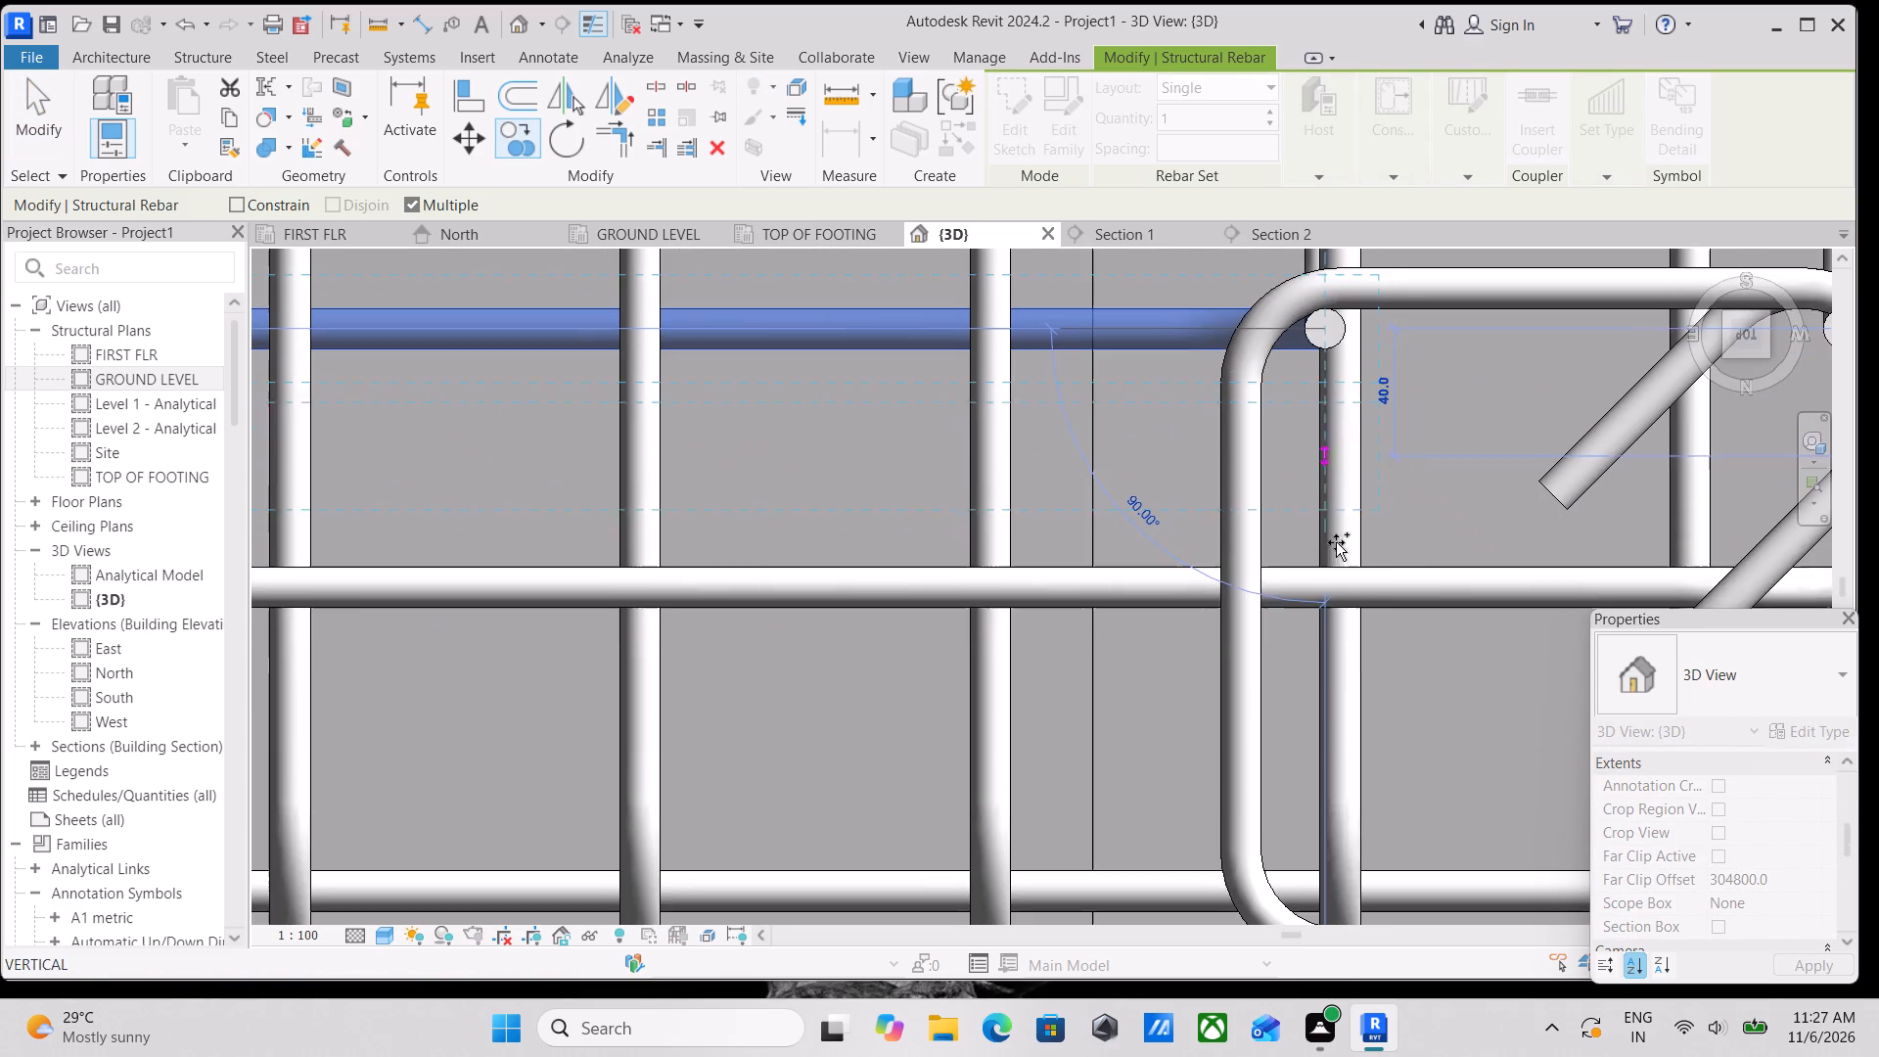
middle_click_drag(1348, 696, 1346, 515)
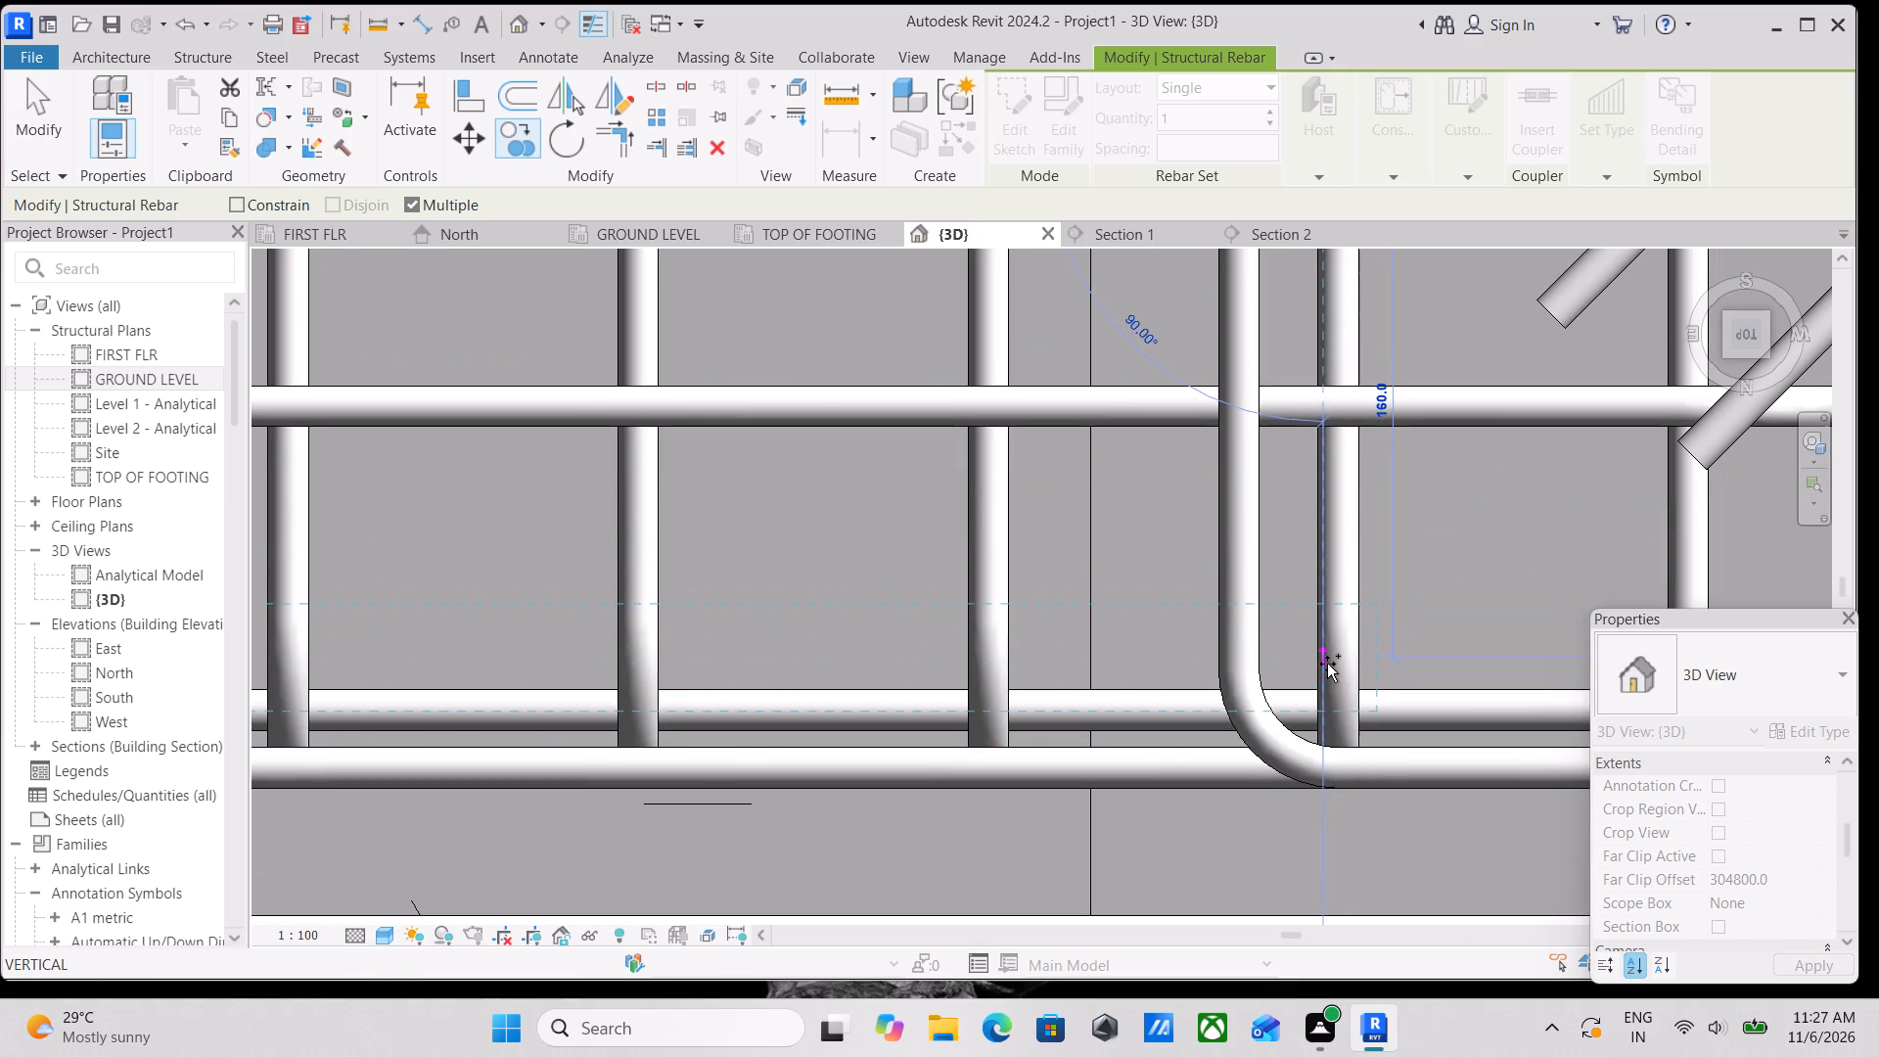
left_click(1327, 653)
scroll(1336, 648, "down", 5)
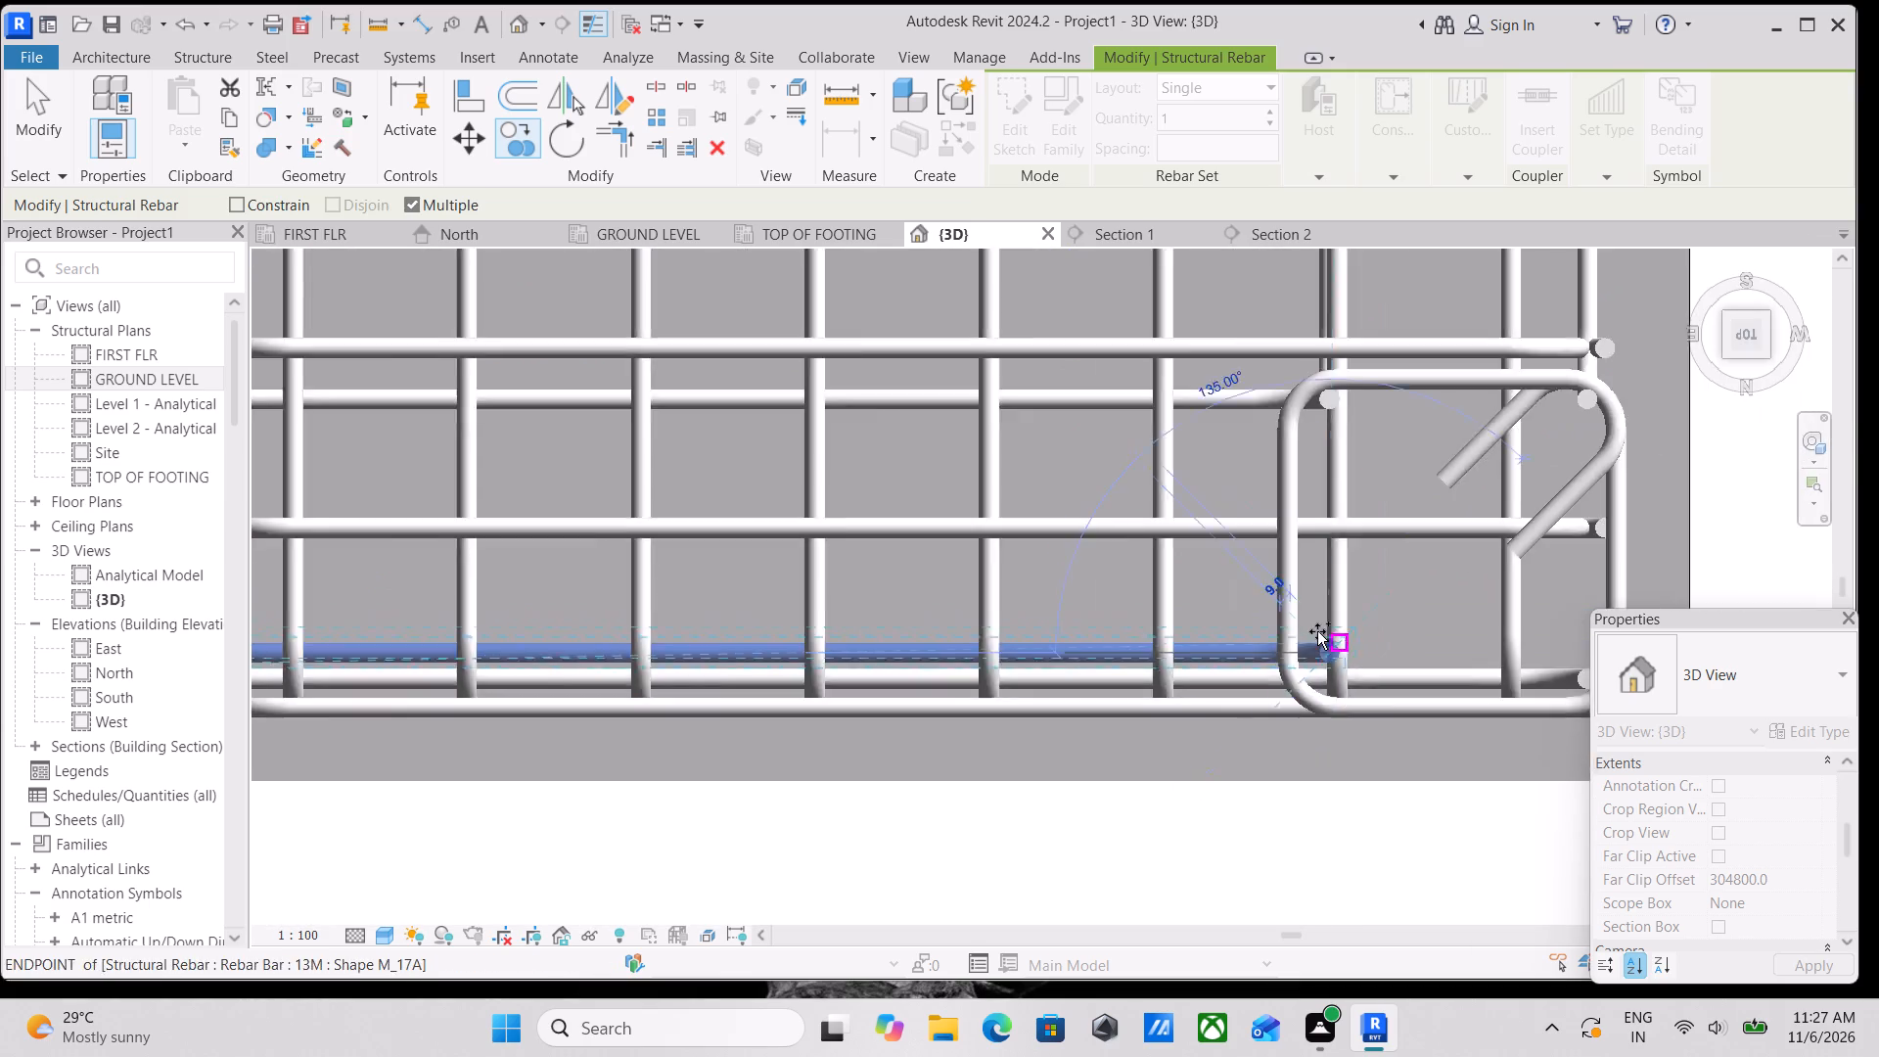
scroll(1307, 624, "down", 3)
middle_click_drag(1307, 624, 1645, 741)
scroll(1585, 679, "down", 3)
scroll(1484, 608, "down", 4)
key("Escape")
middle_click_drag(1479, 580, 1230, 542)
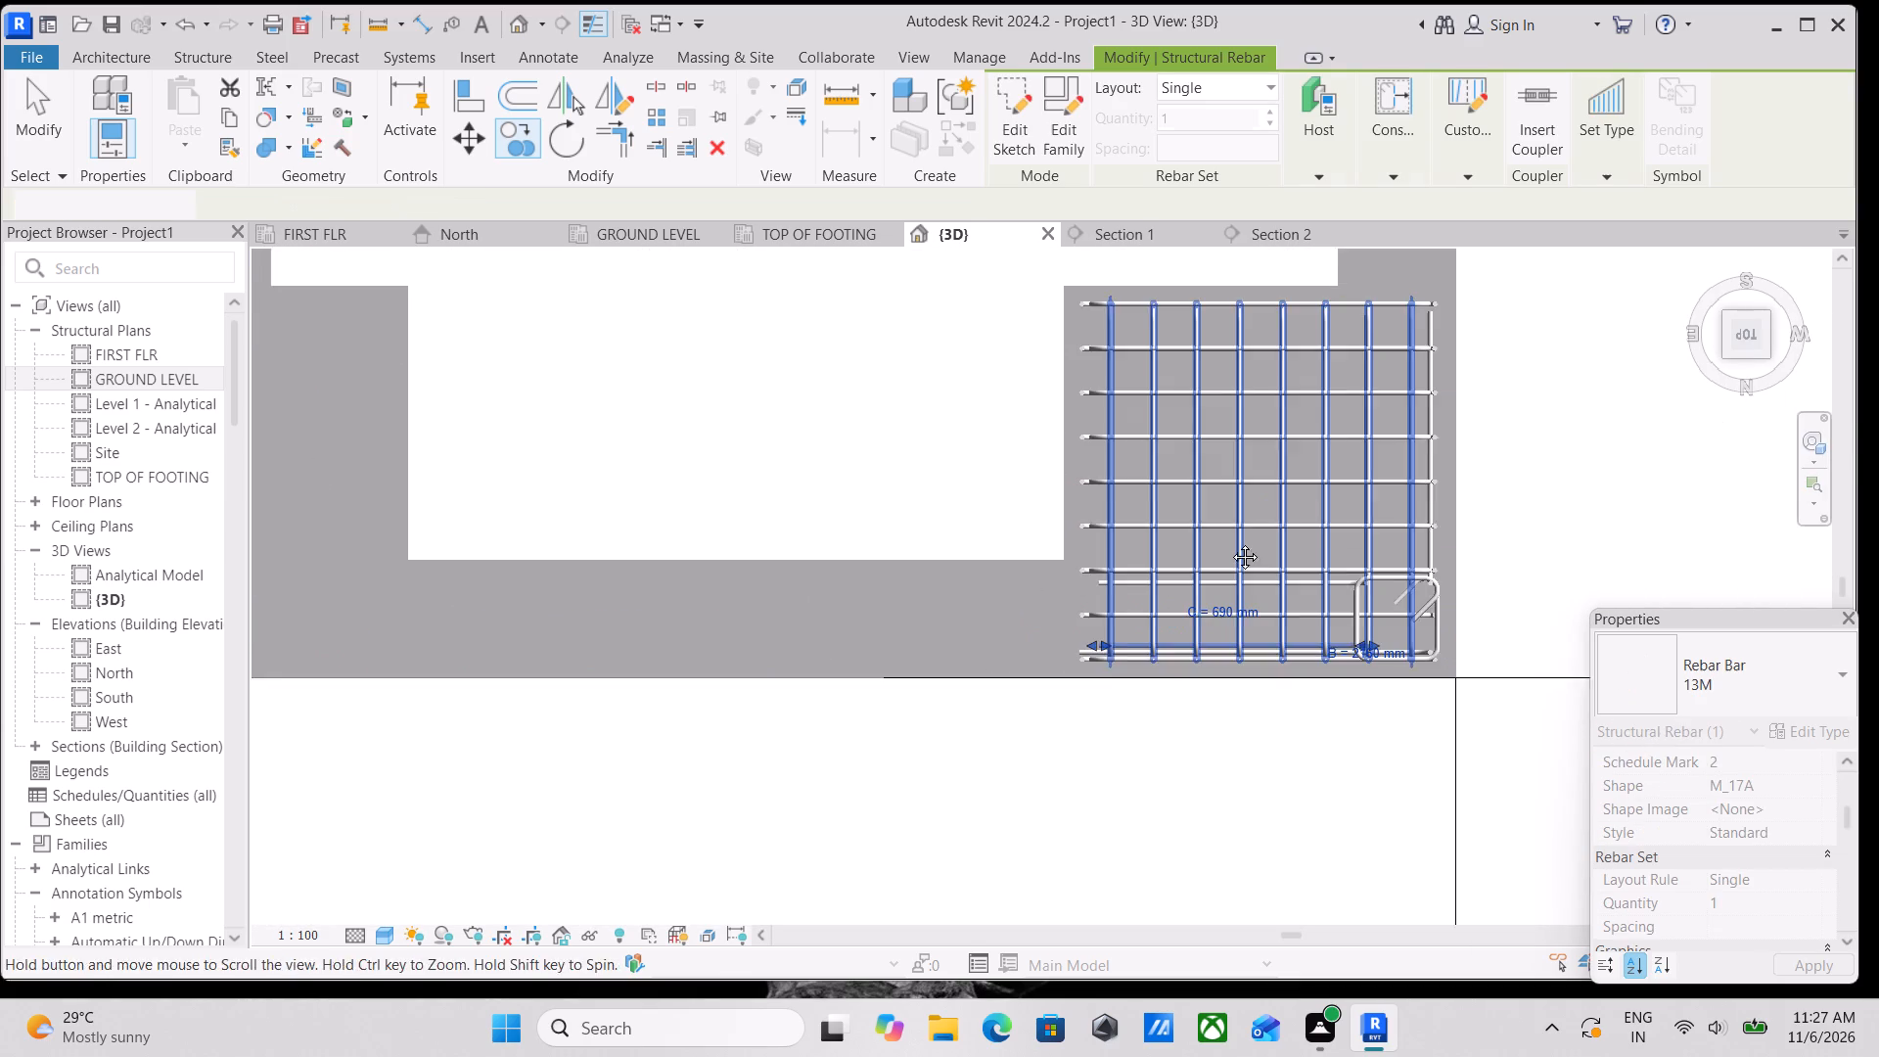
middle_click_drag(1230, 542, 1228, 542)
Nudge the original perpendicular L-shaped bar out of the tie corner, along the tie's side toward its new copy.
scroll(1296, 560, "up", 3)
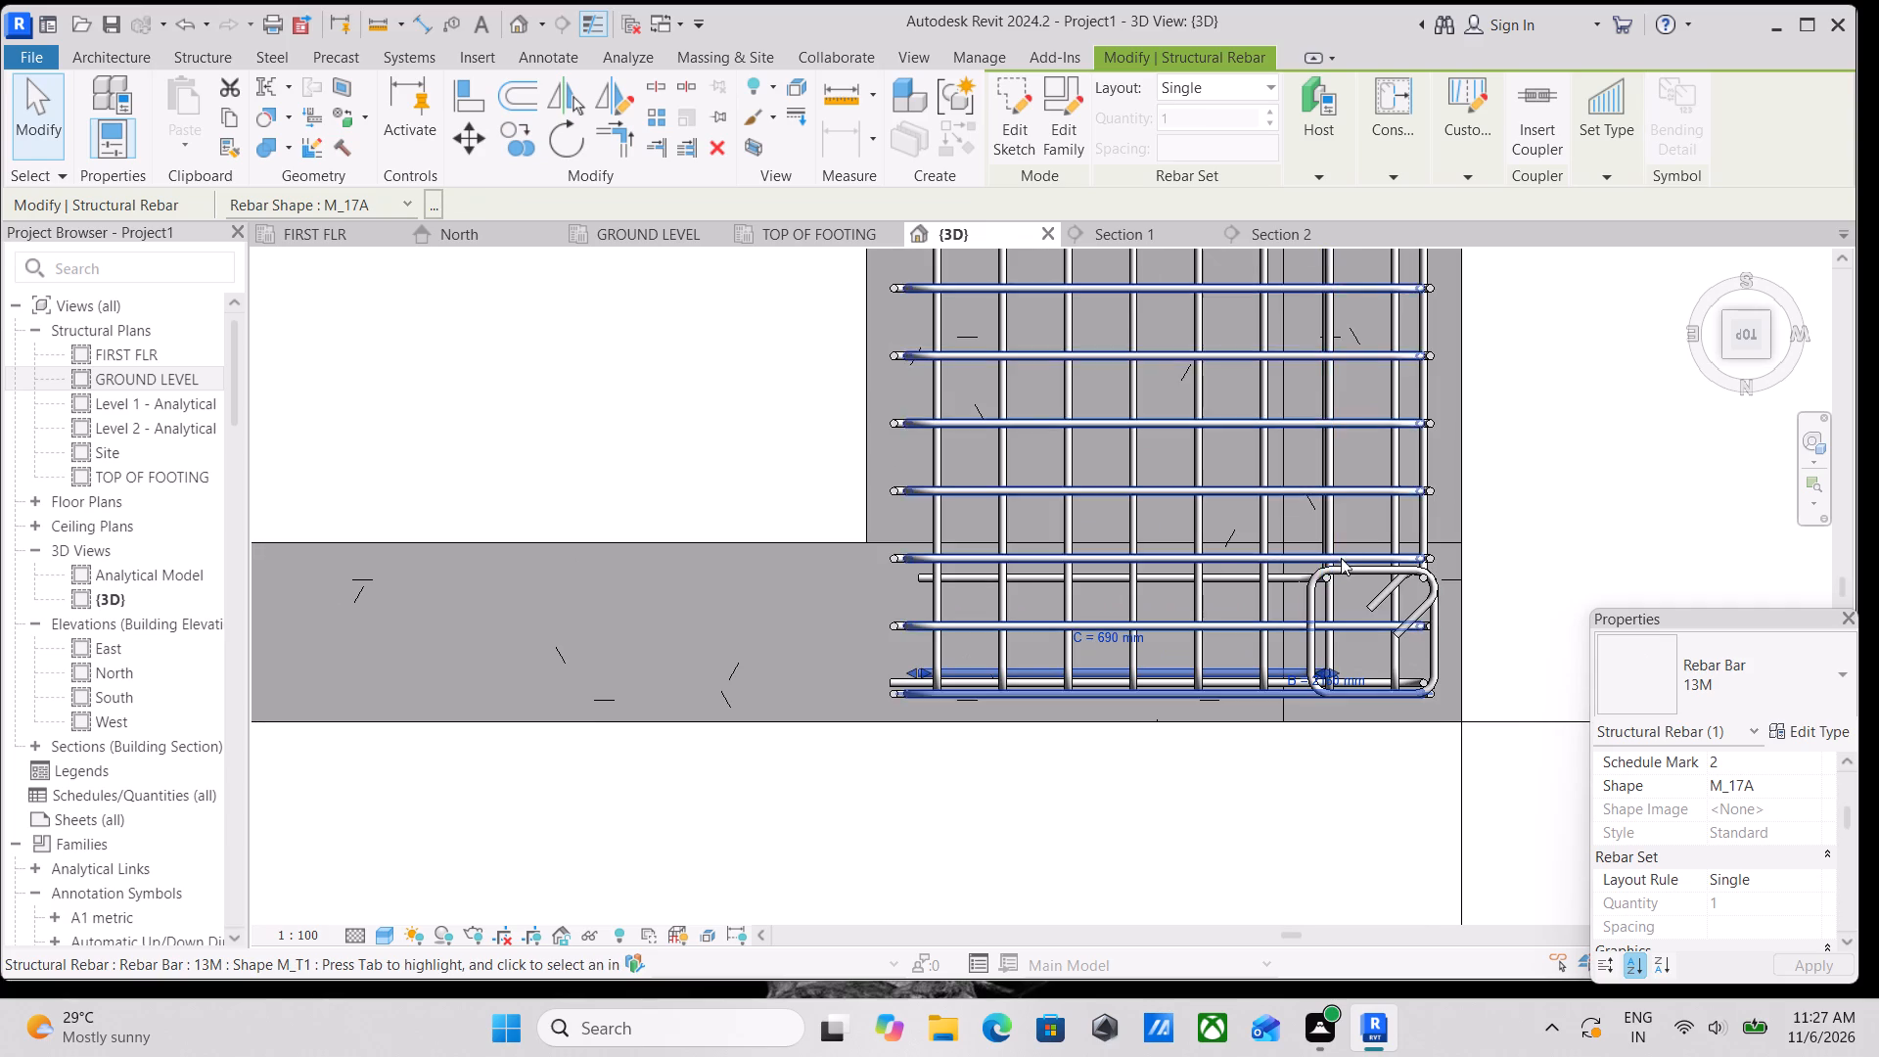
scroll(1326, 581, "up", 2)
left_click(1187, 577)
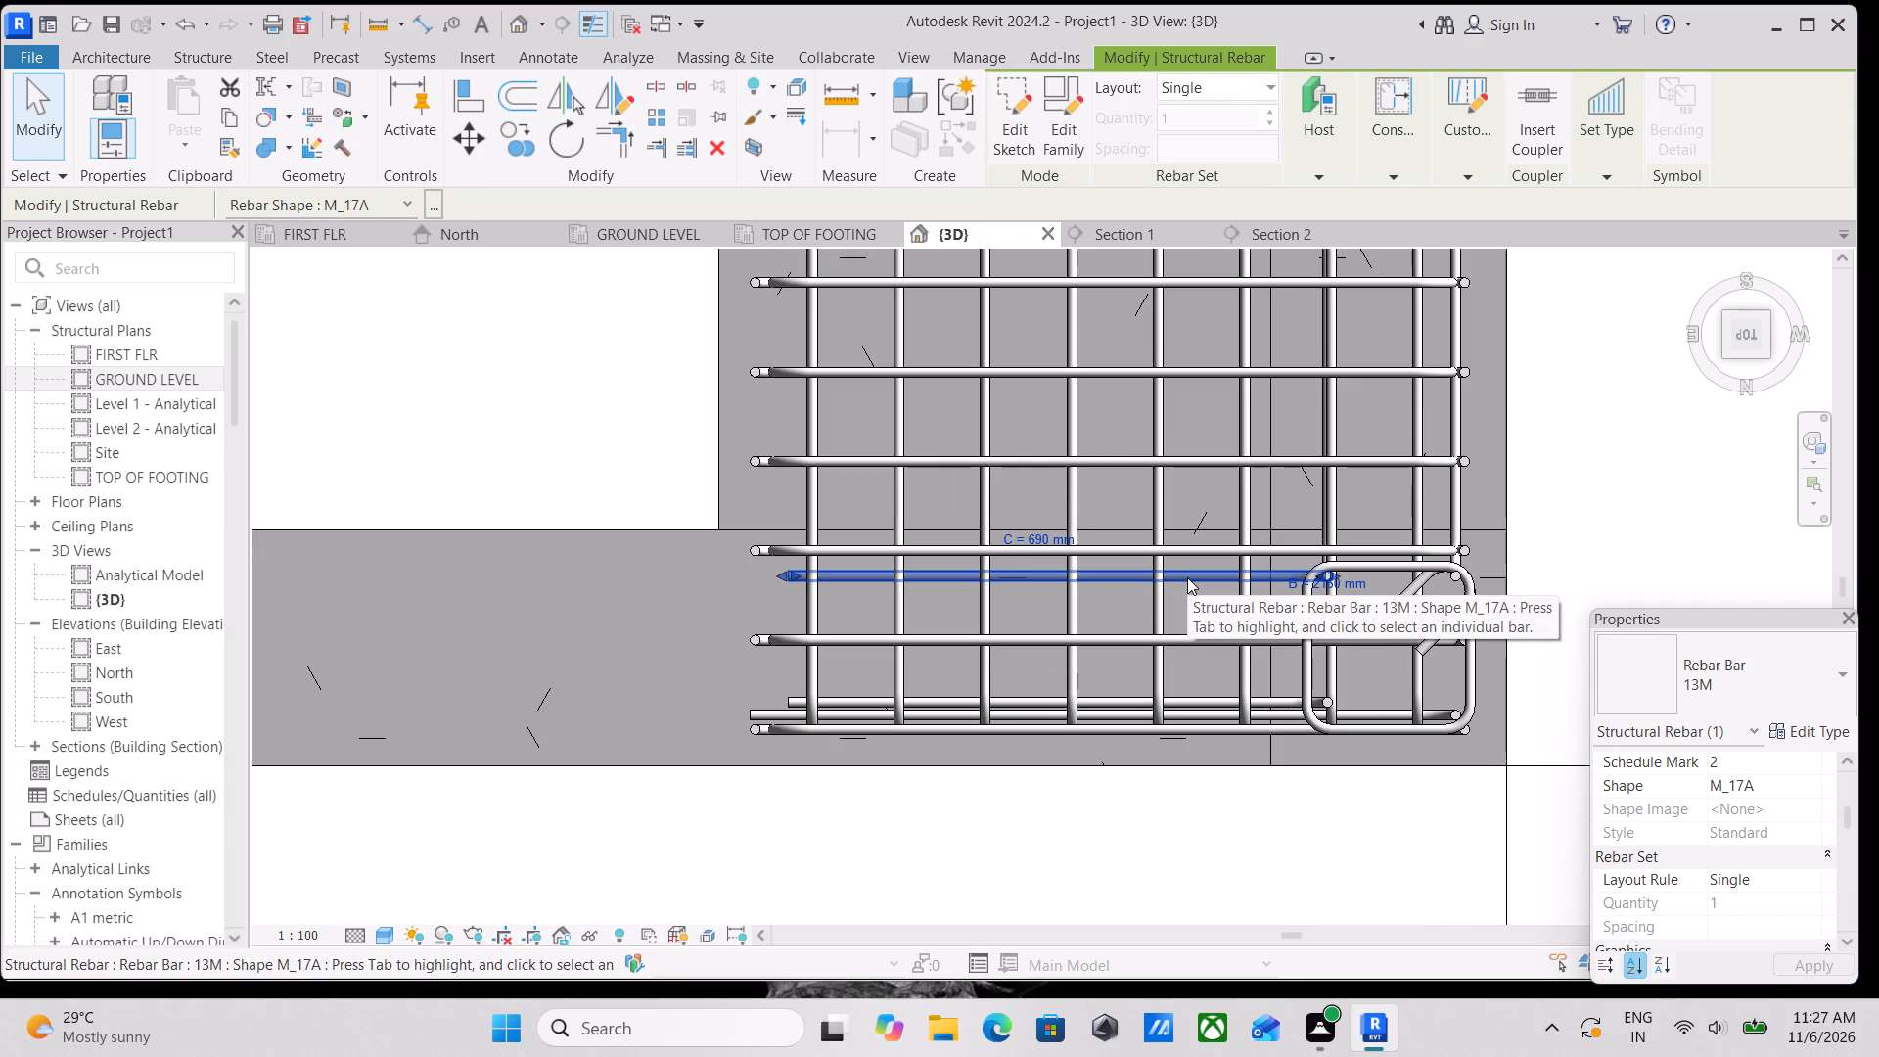
key("Down")
key("Down")
key("Down")
key("Down")
key("Down")
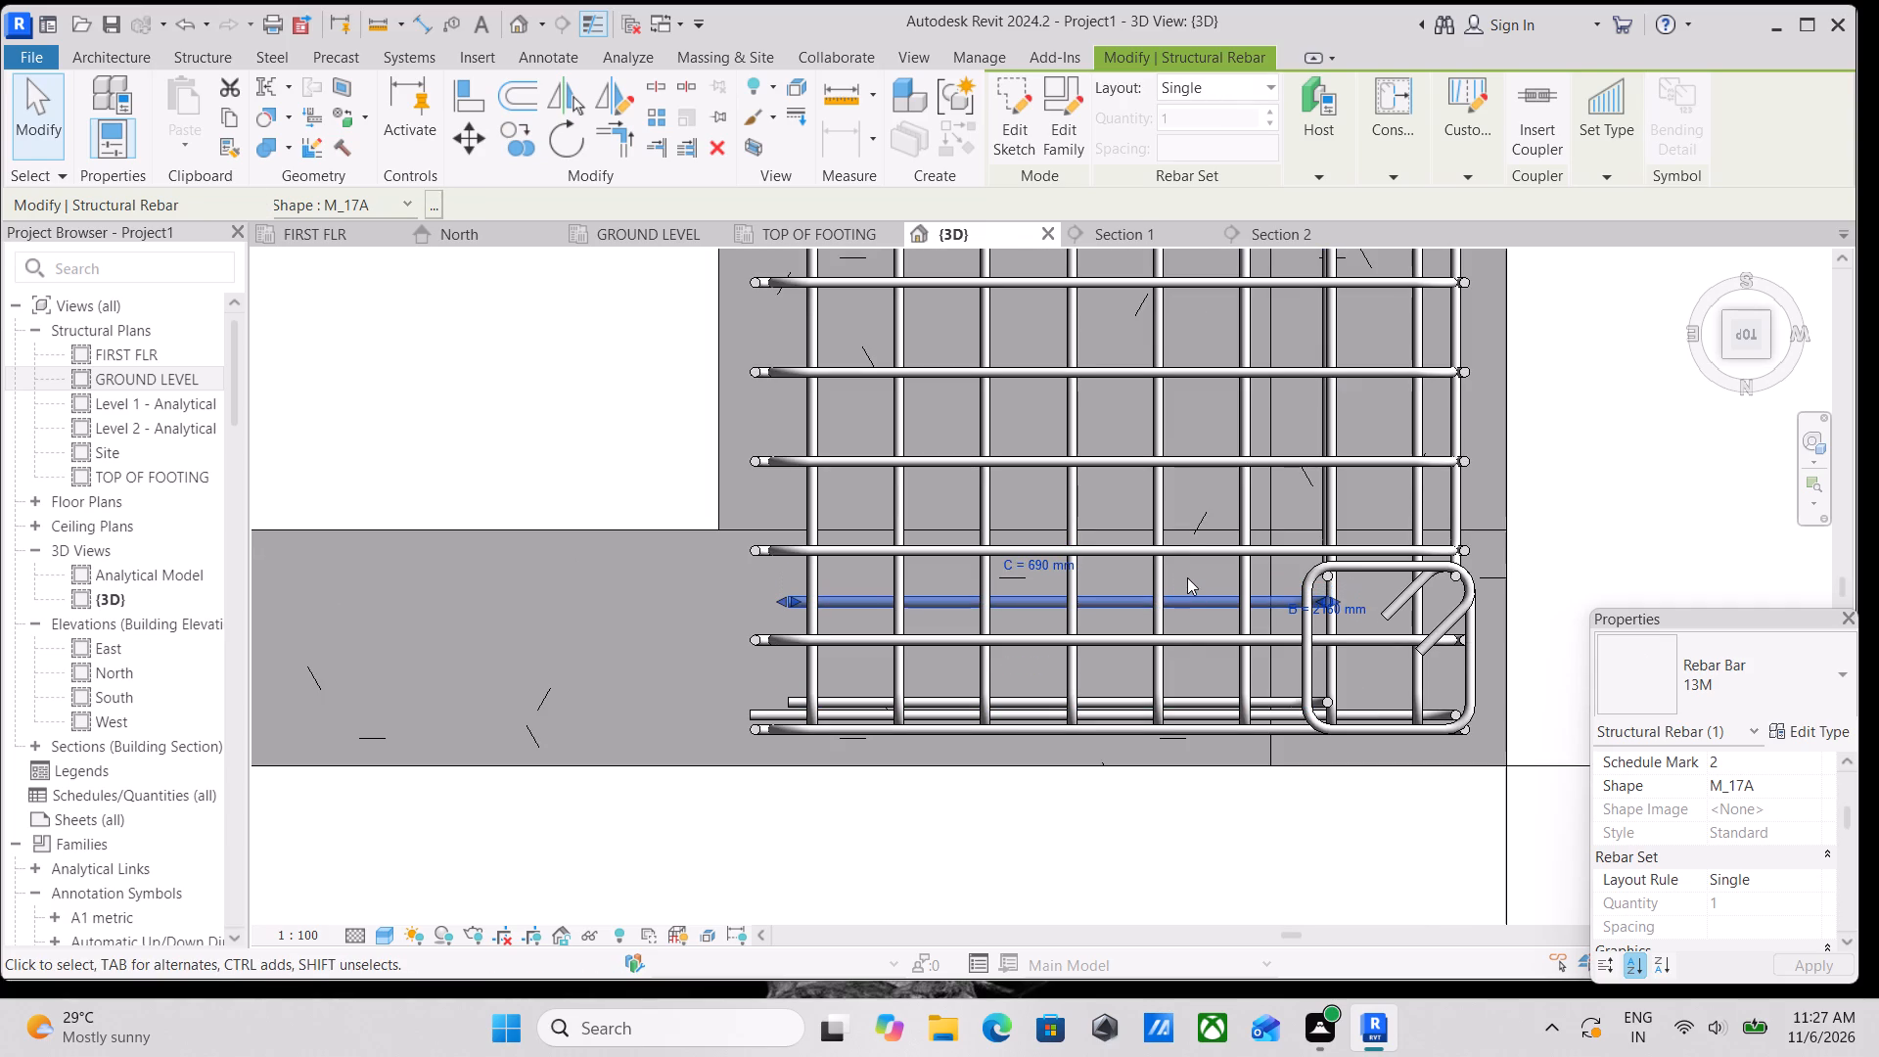
key("Down")
key("Down")
key("Down")
key("Down")
key("Down")
key("Down")
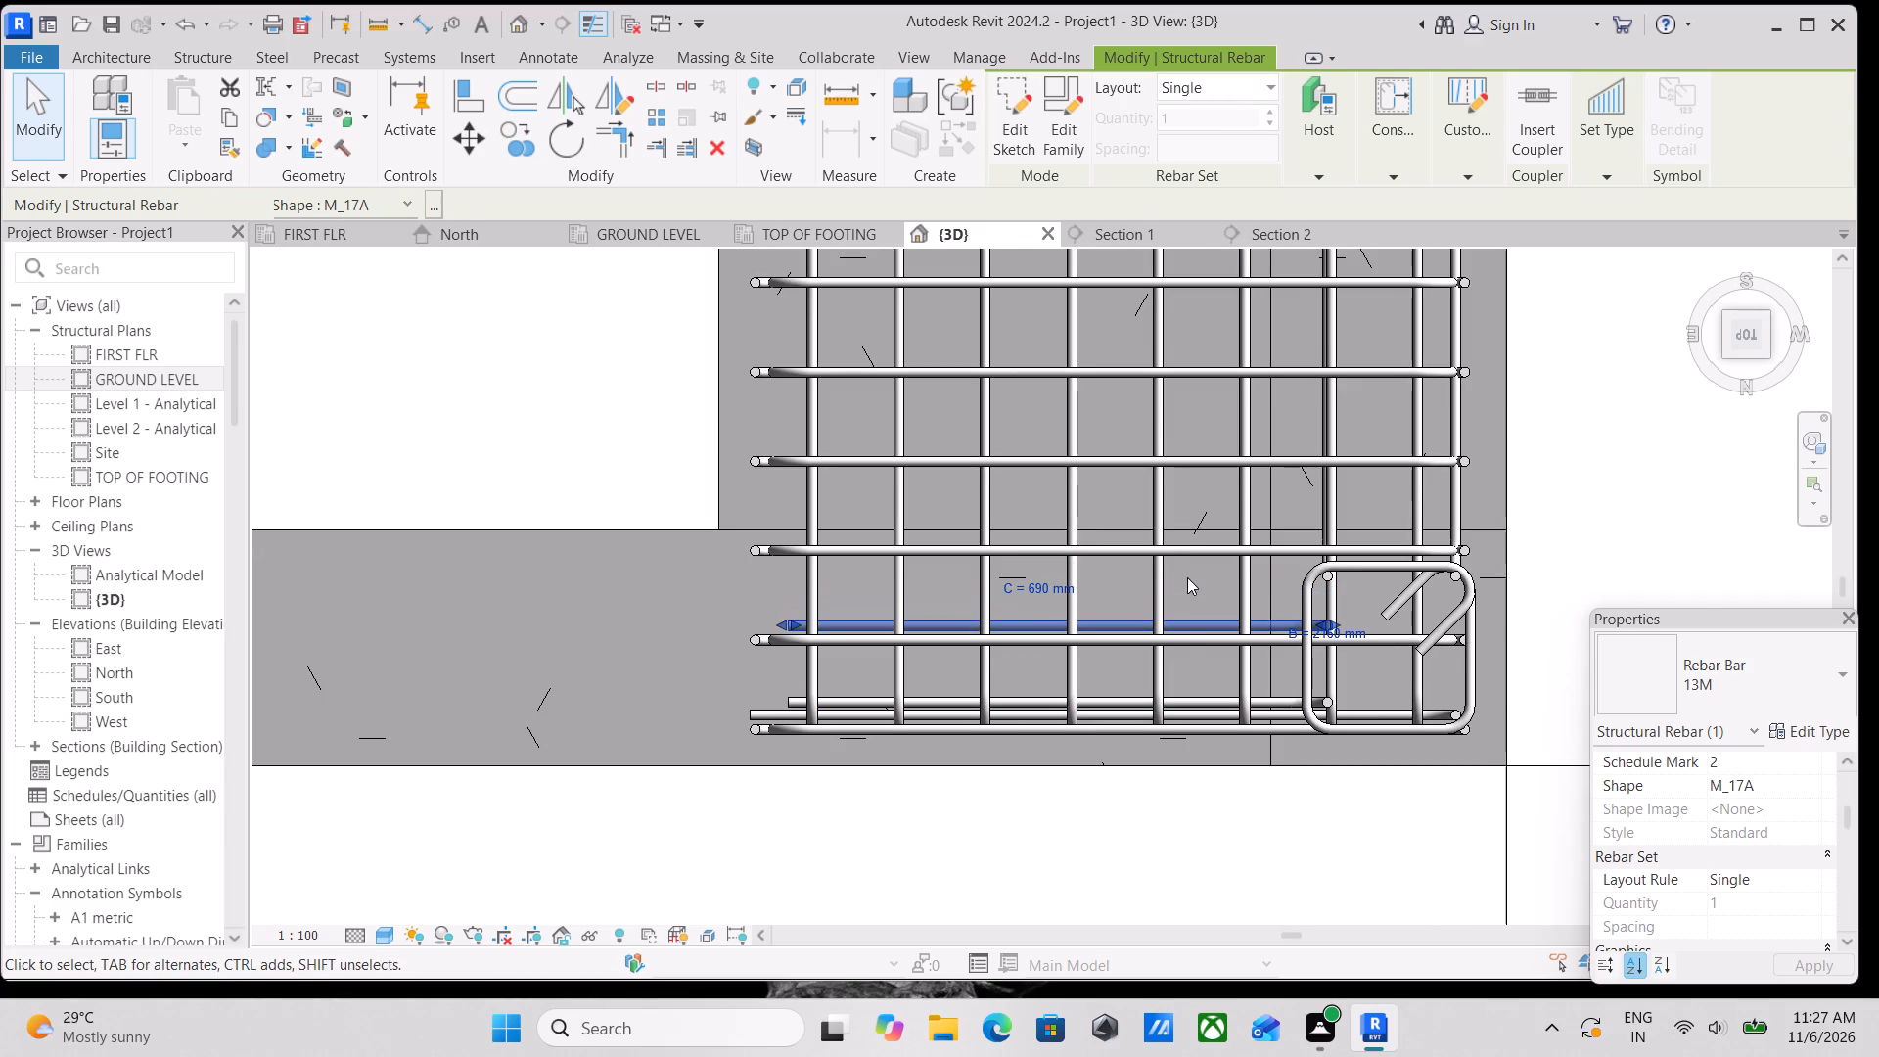
Nudge the corner L-shaped bar whose horizontal leg runs parallel to grid A slightly toward grid B.
scroll(1309, 493, "up", 7)
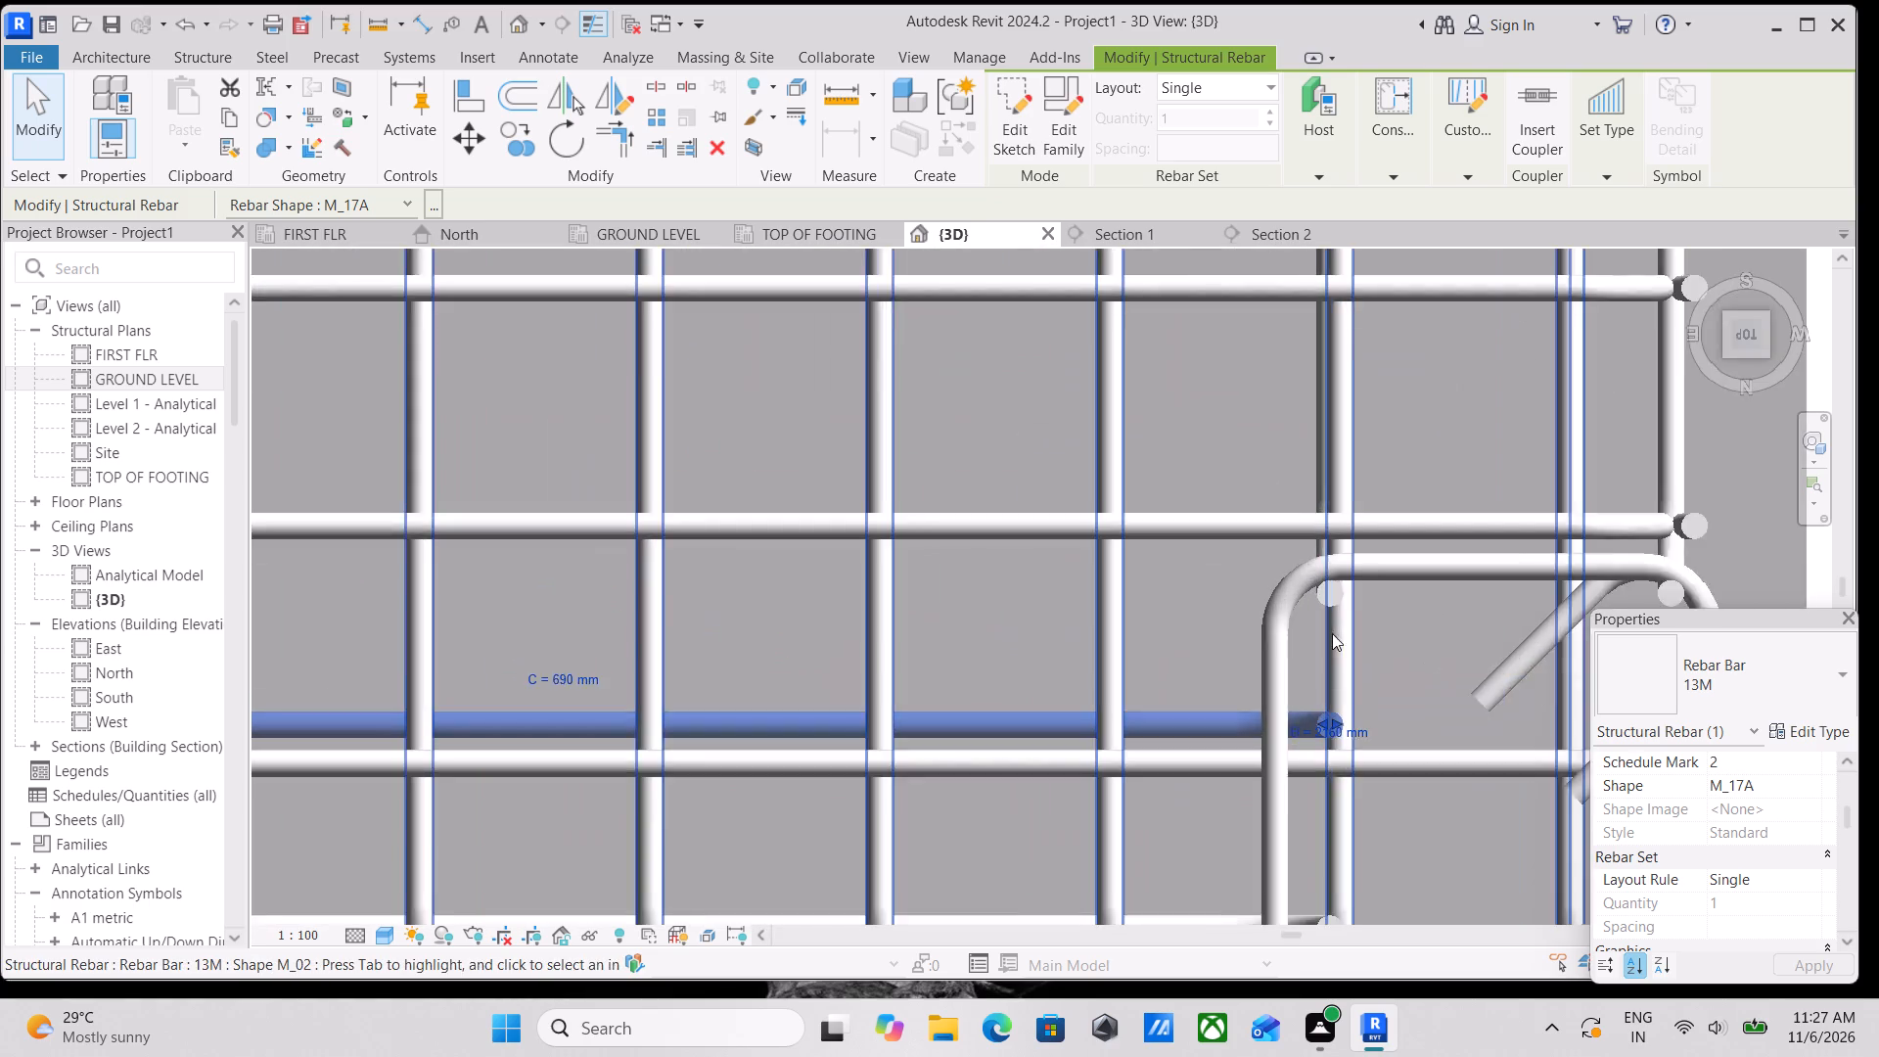
scroll(1332, 633, "up", 1)
left_click(1332, 597)
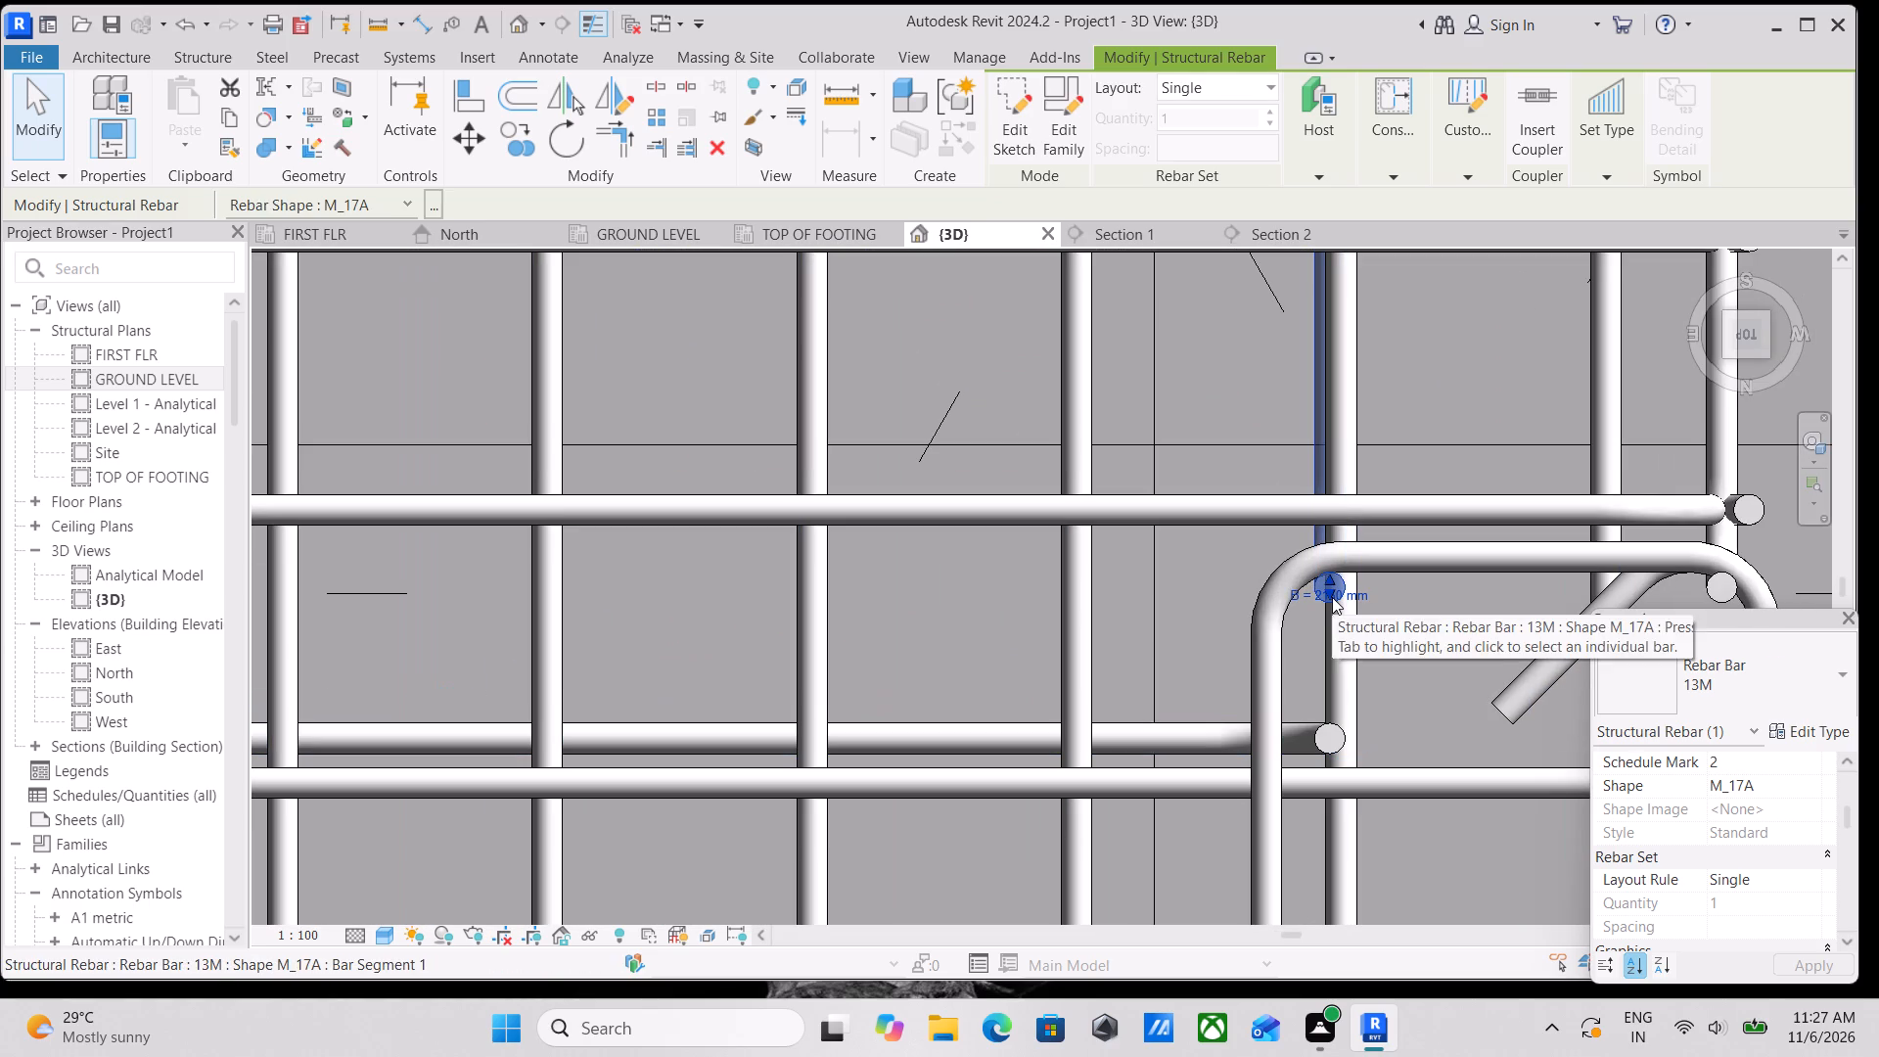
key("Left")
key("Left")
scroll(1332, 597, "down", 4)
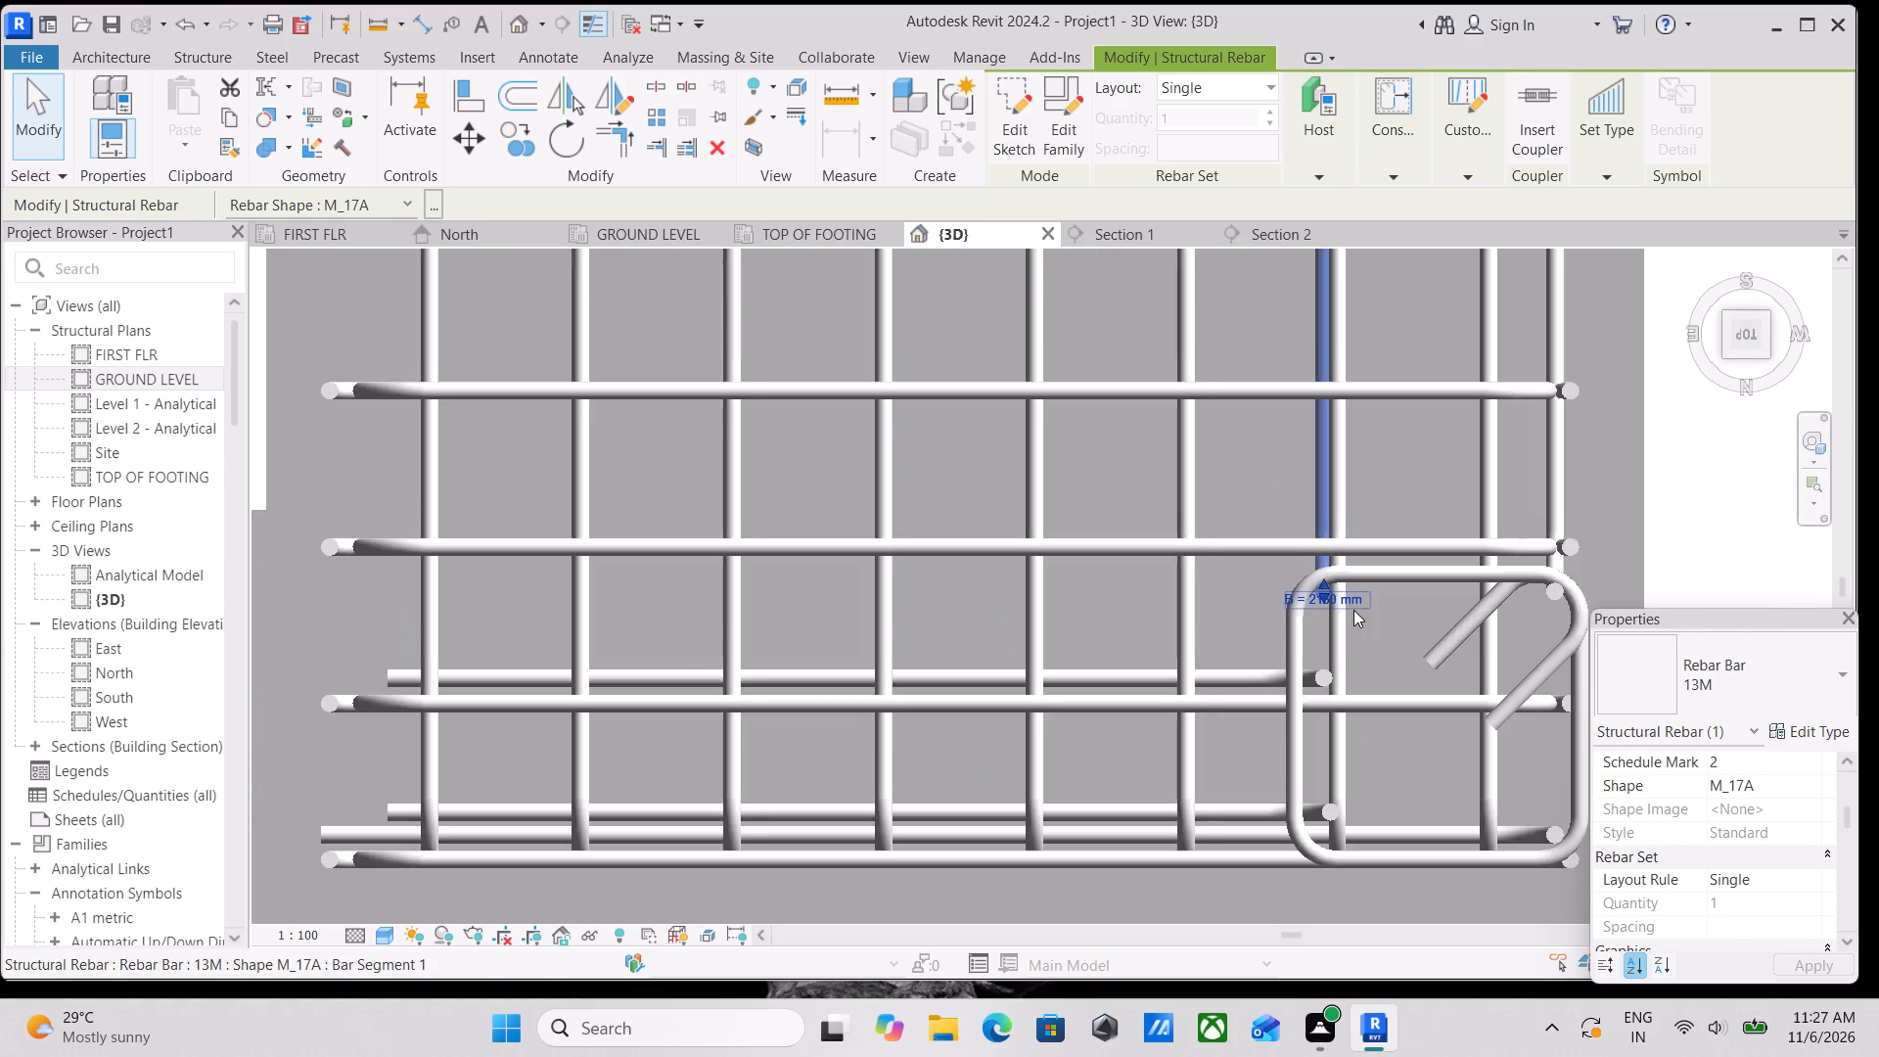
key("Escape")
Nudge the intermediate perpendicular L-shaped bar further toward its copy, to about midway along the tie's side.
scroll(1326, 687, "up", 2)
left_click(1335, 667)
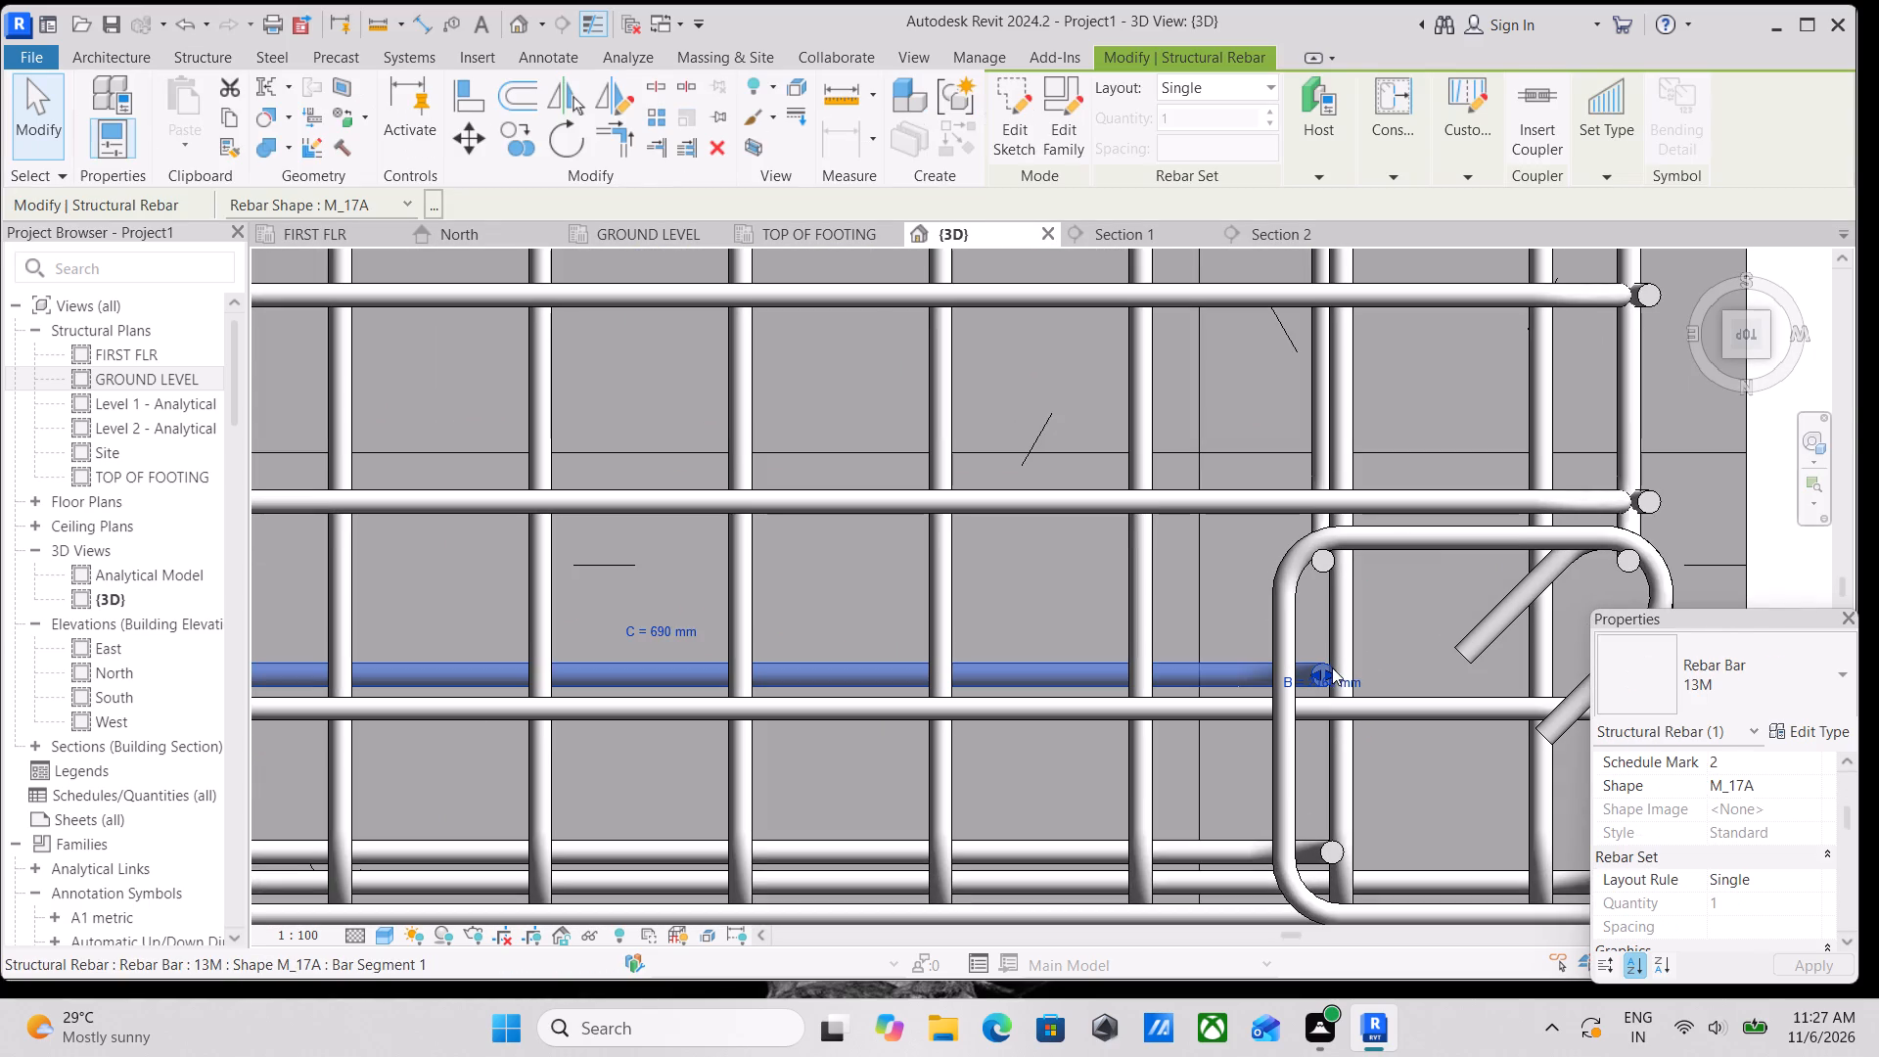
key("Down")
key("Down")
key("Down")
key("Down")
key("Down")
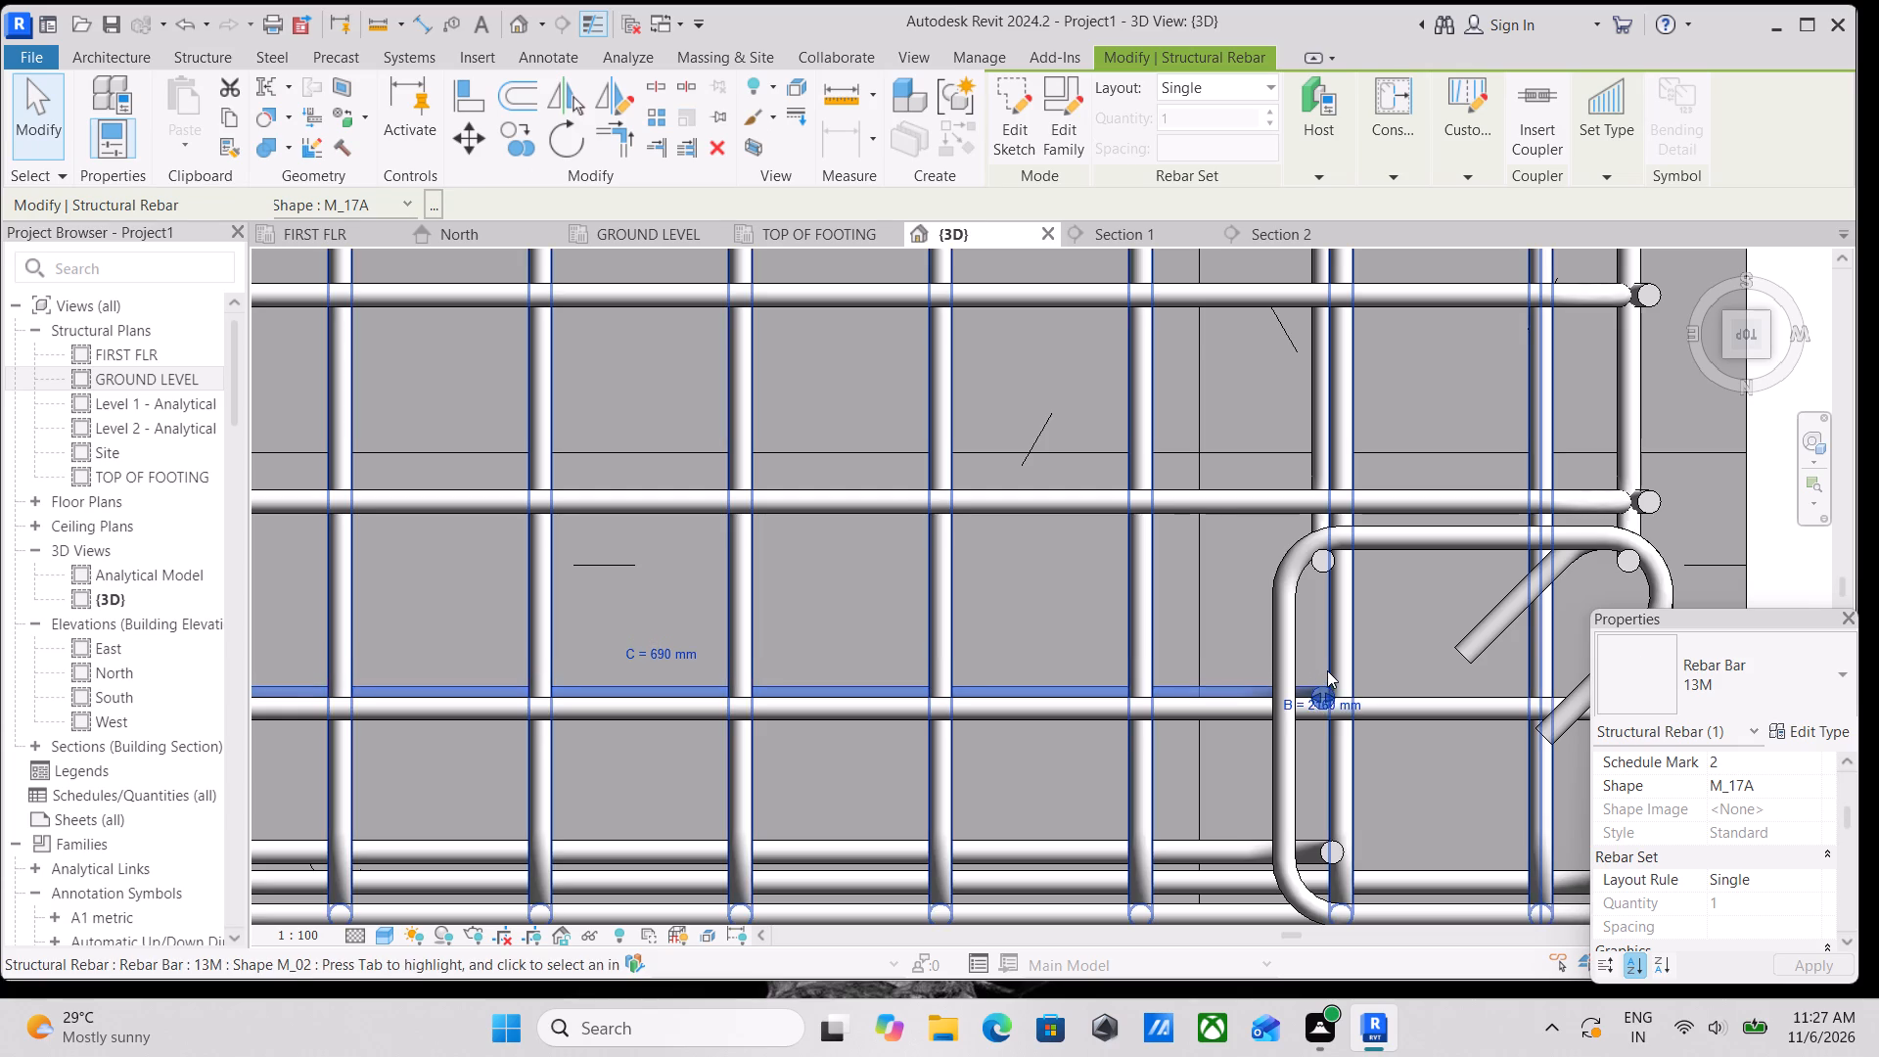
key("Down")
key("Down")
key("Down")
Examine the repositioned L-shaped bars within the A1 footing and column, from above and in an oblique 3D view.
scroll(1344, 662, "down", 4)
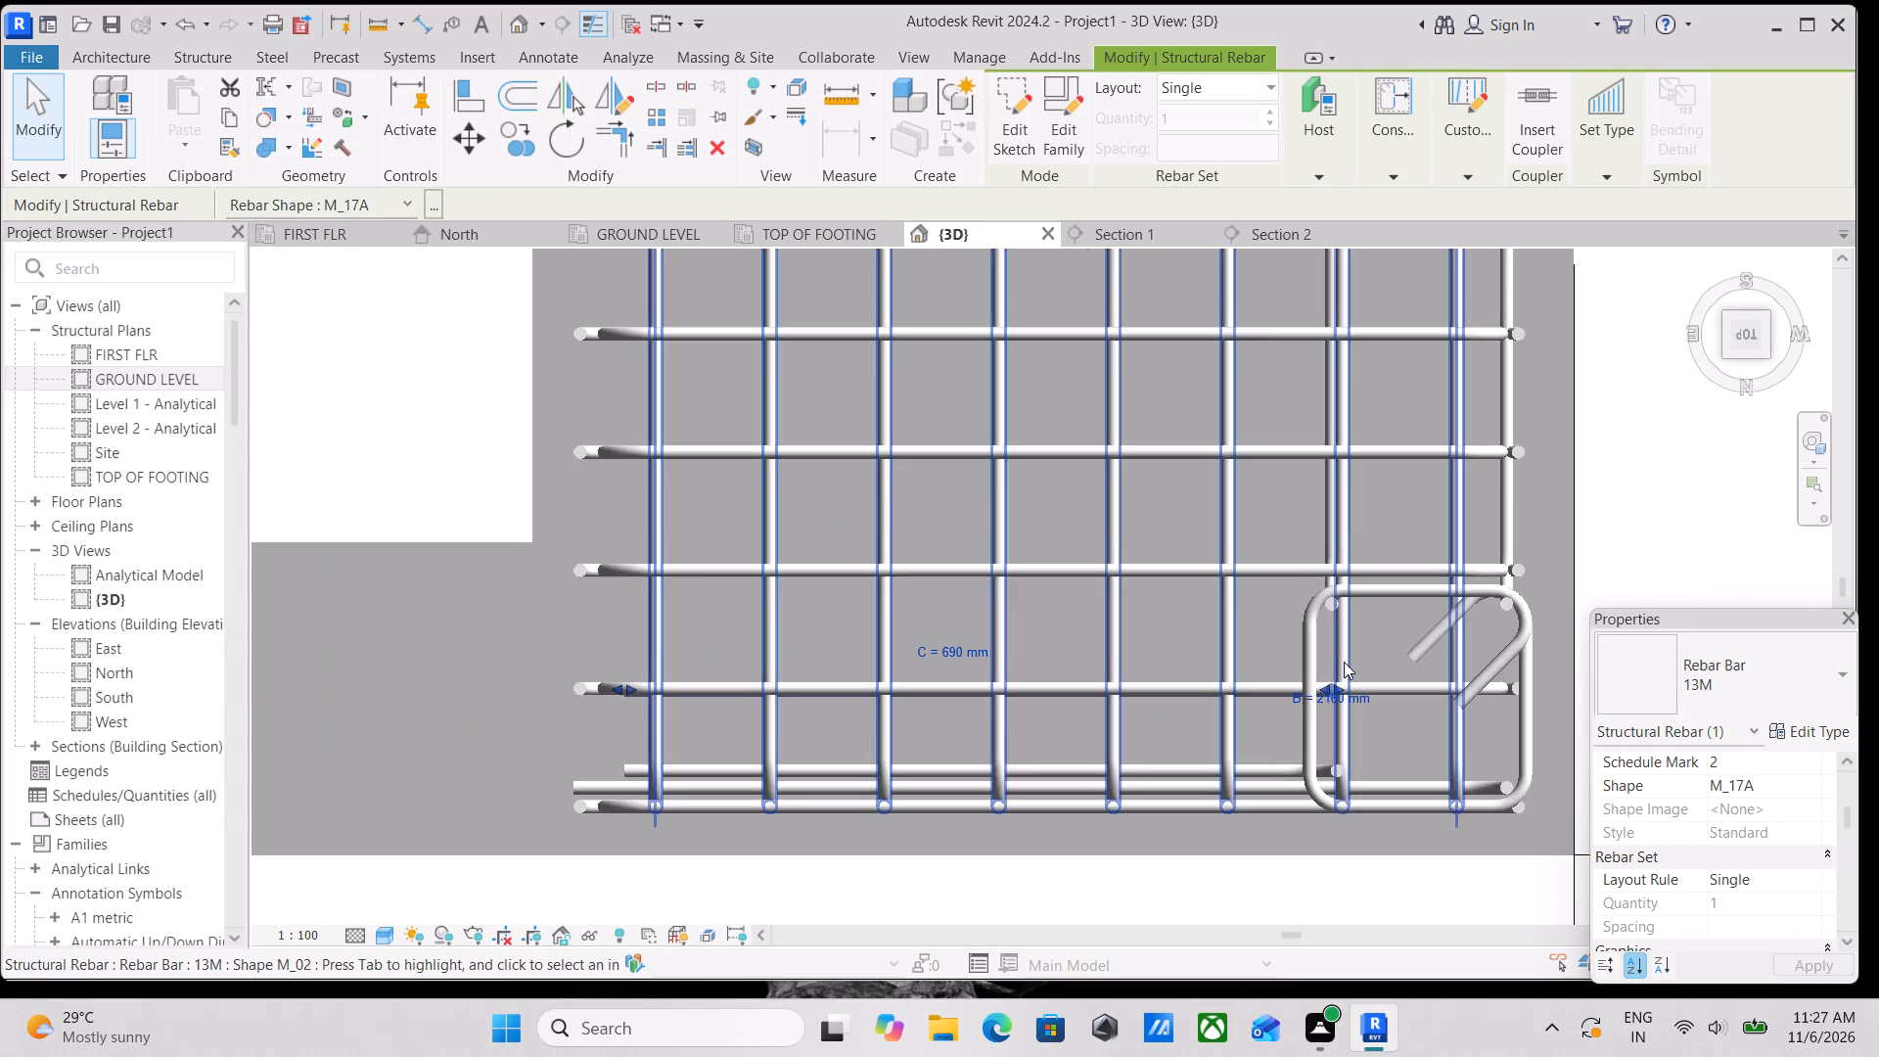
scroll(1344, 662, "down", 2)
scroll(1418, 607, "down", 2)
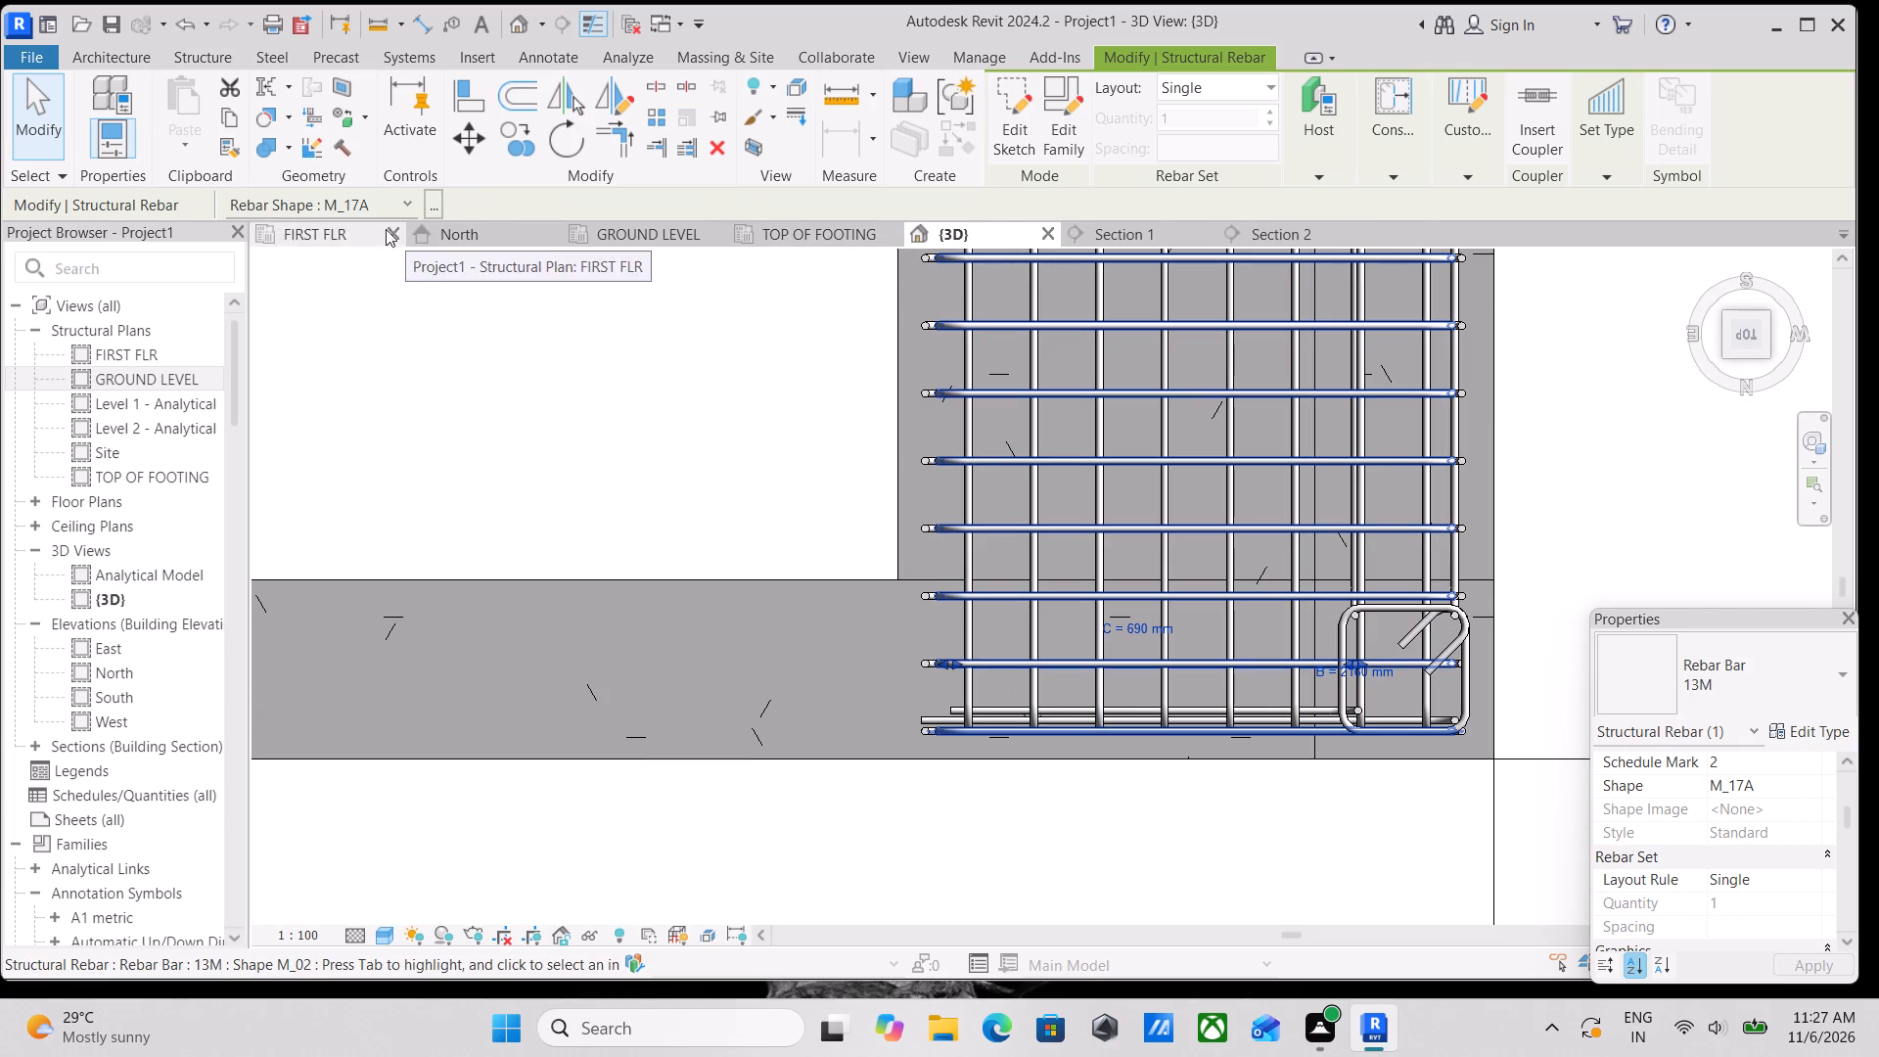
scroll(1487, 426, "down", 2)
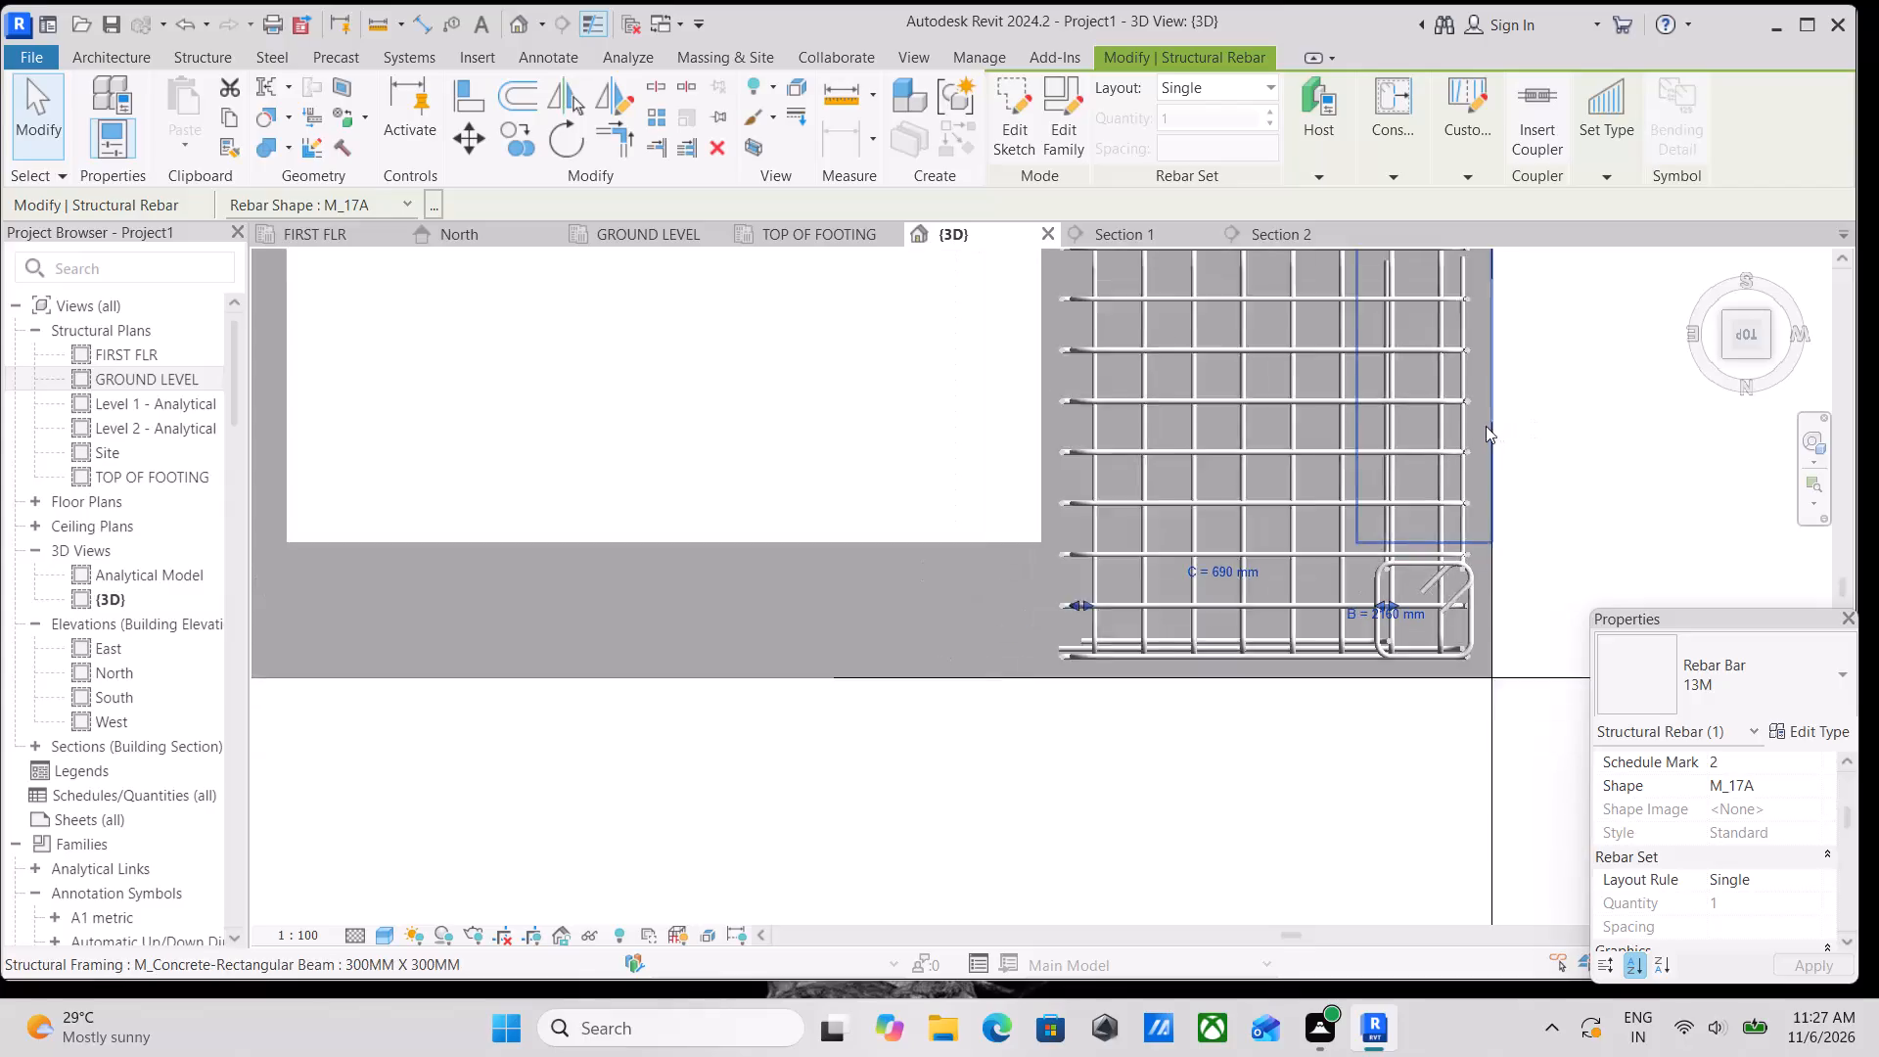
scroll(1486, 426, "down", 1)
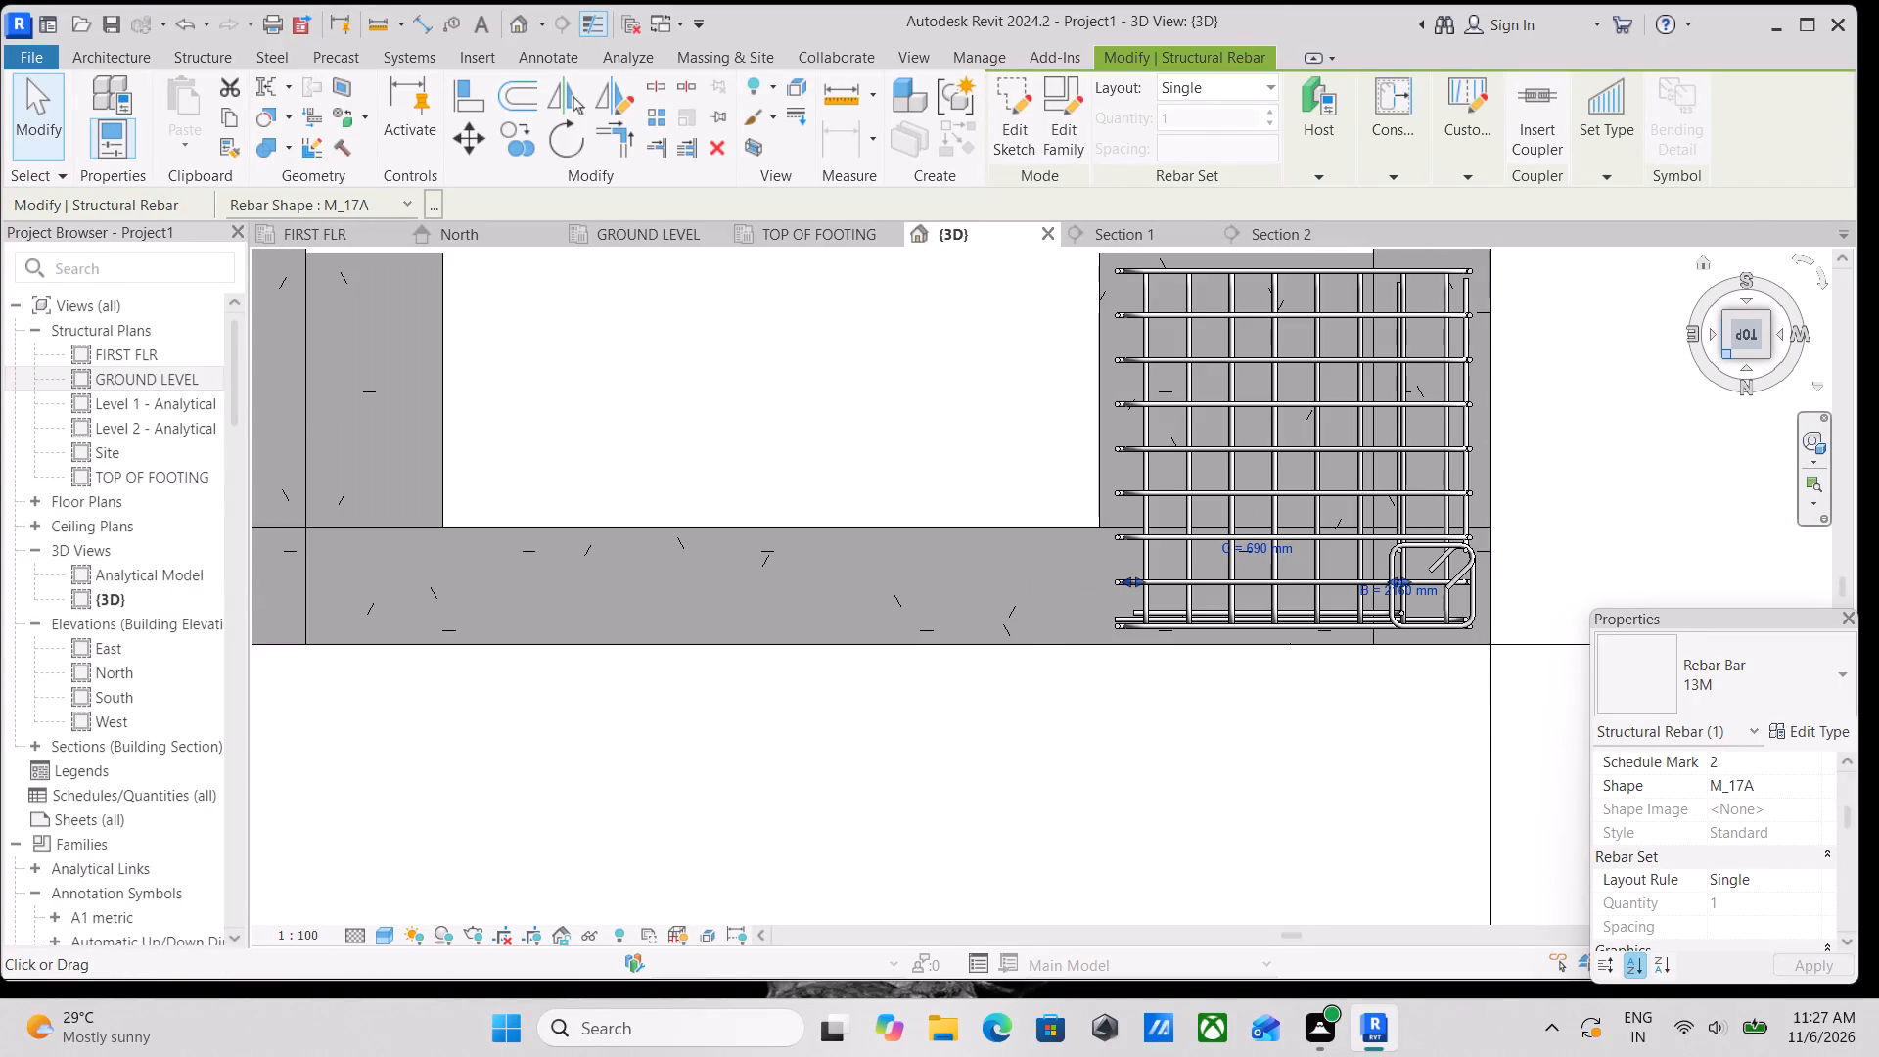
left_click(1727, 354)
scroll(1256, 656, "up", 3)
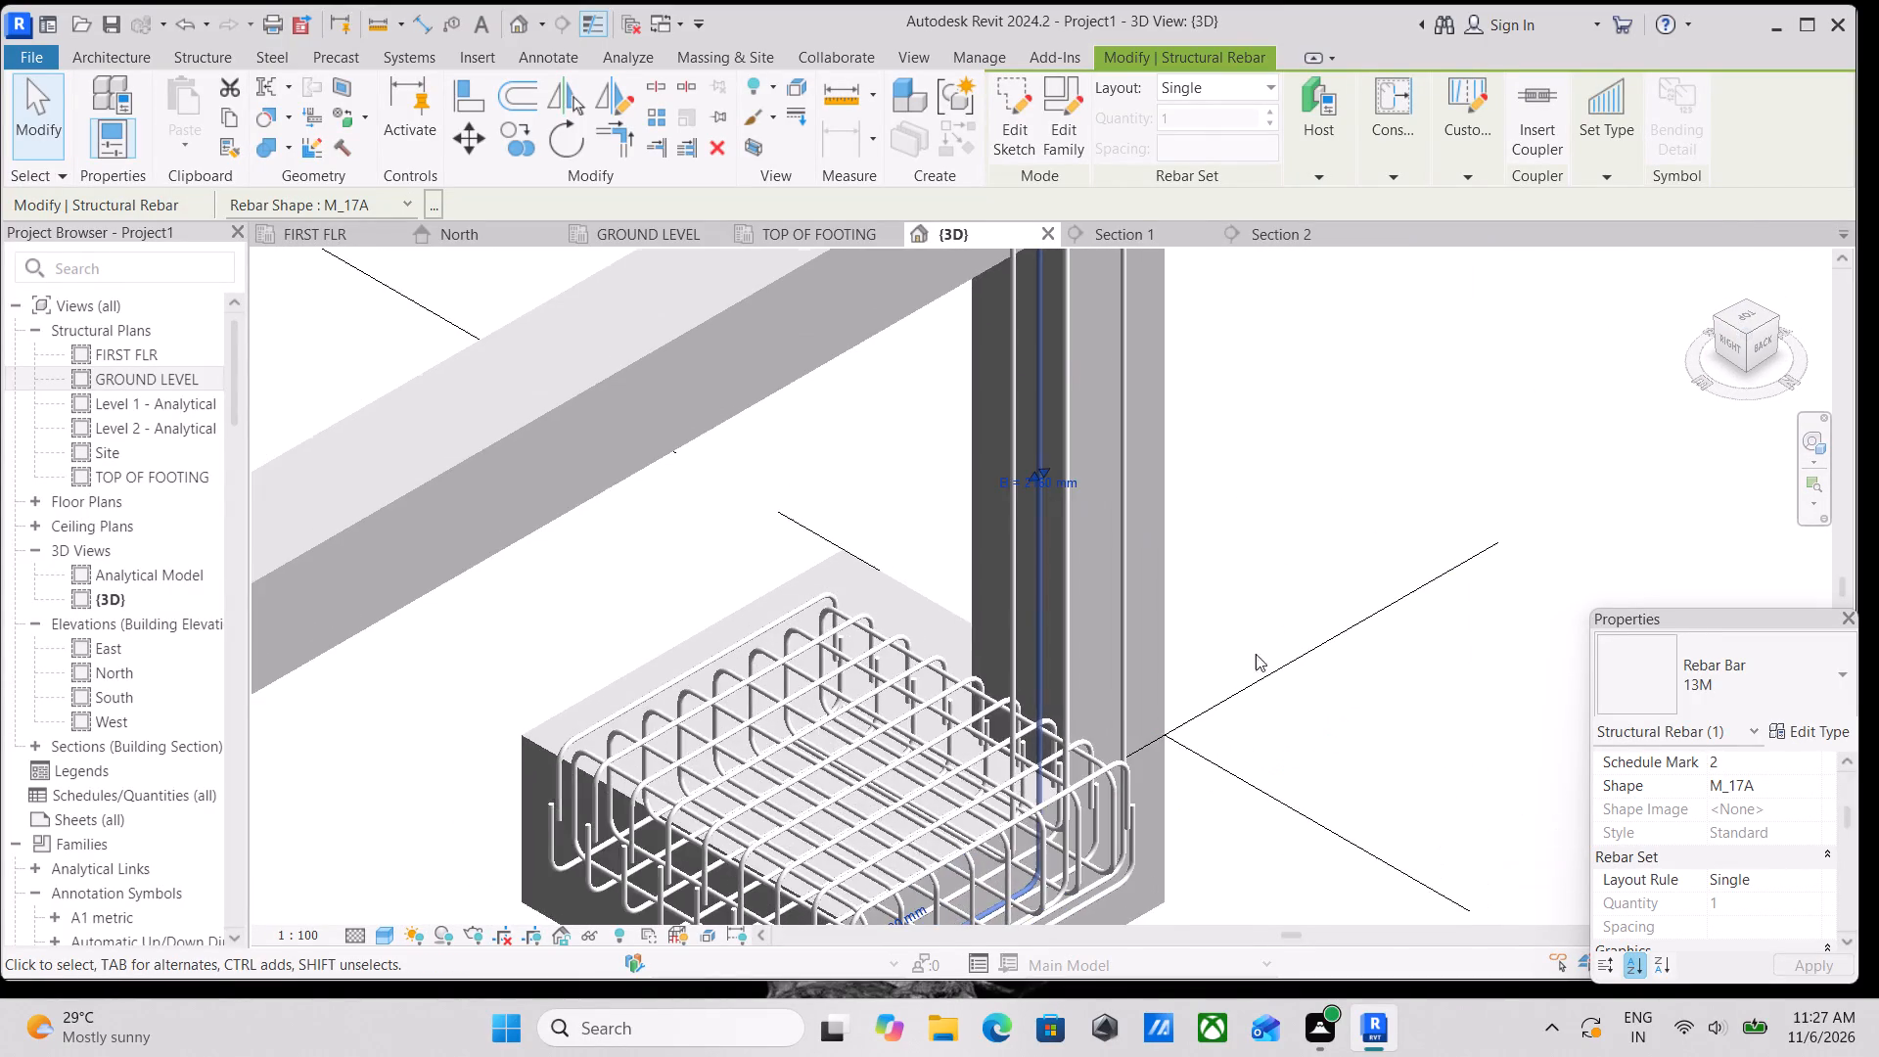
scroll(1295, 621, "down", 5)
scroll(1249, 640, "up", 2)
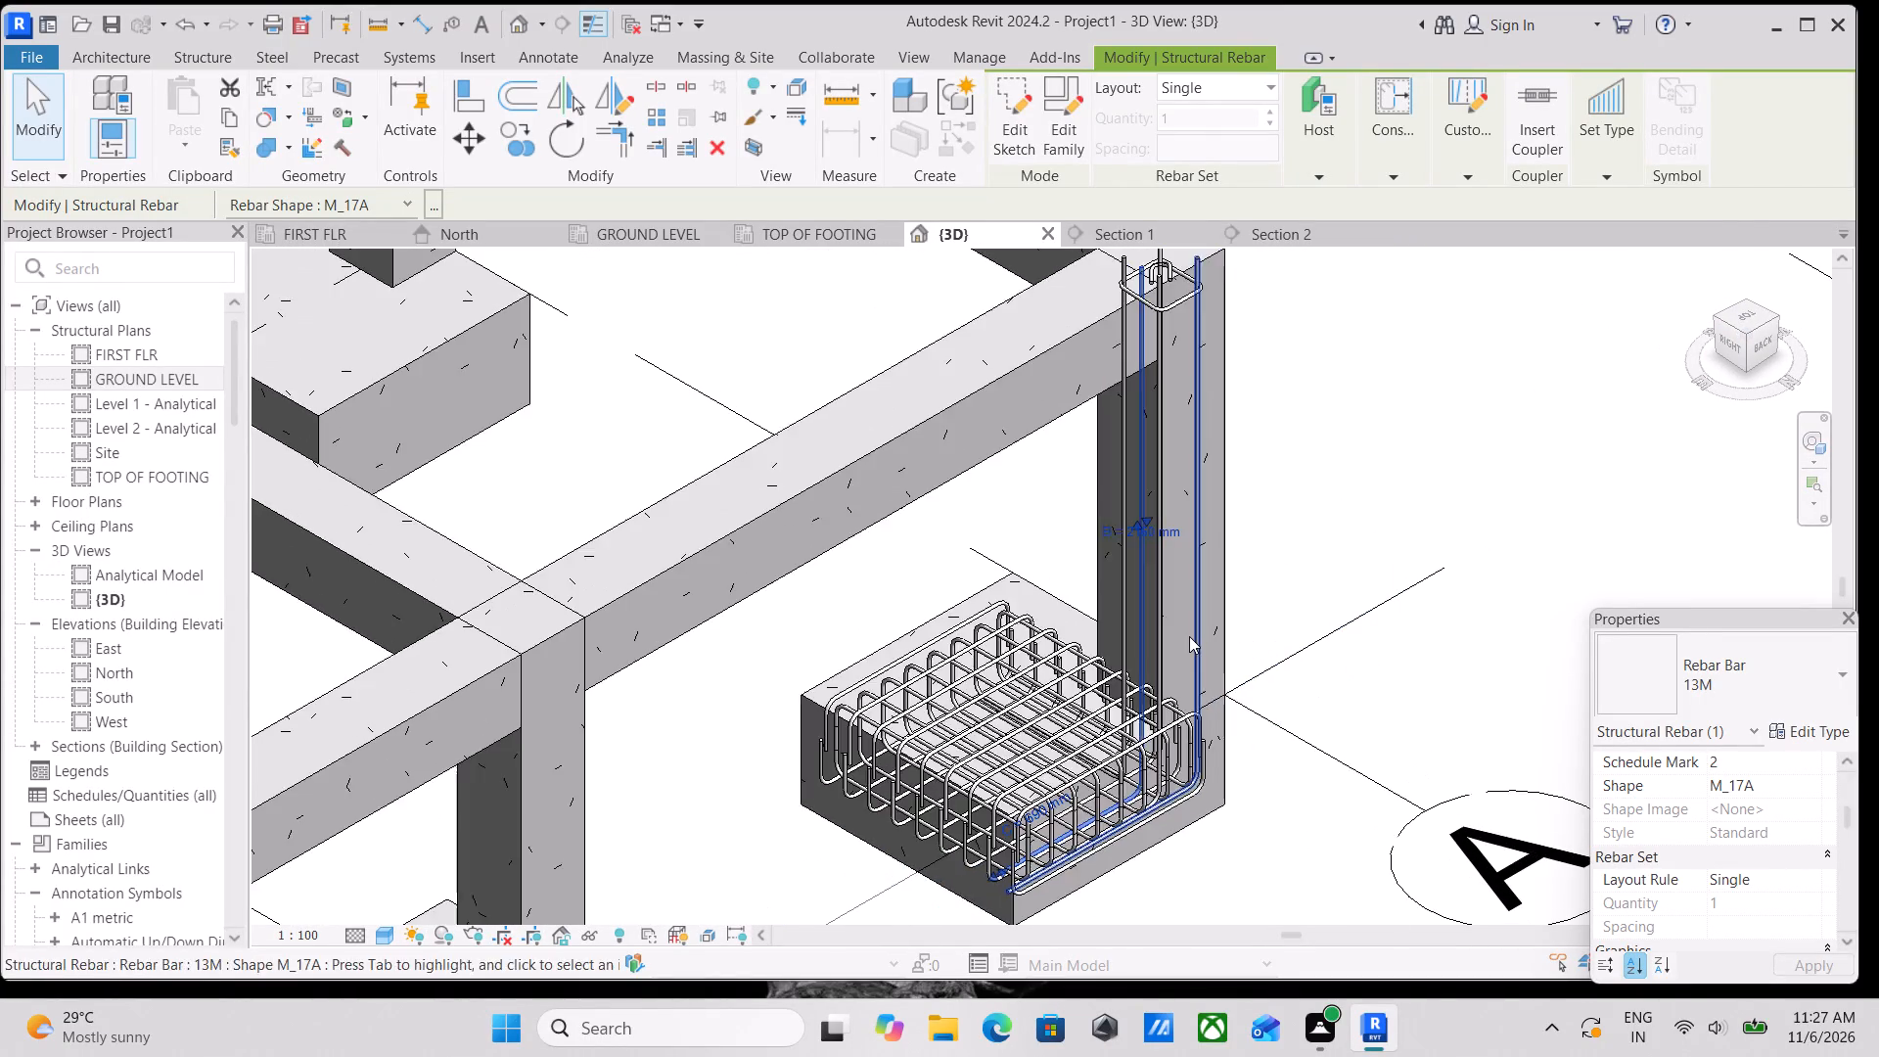
middle_click_drag(1213, 605, 1271, 527)
scroll(1279, 605, "down", 2)
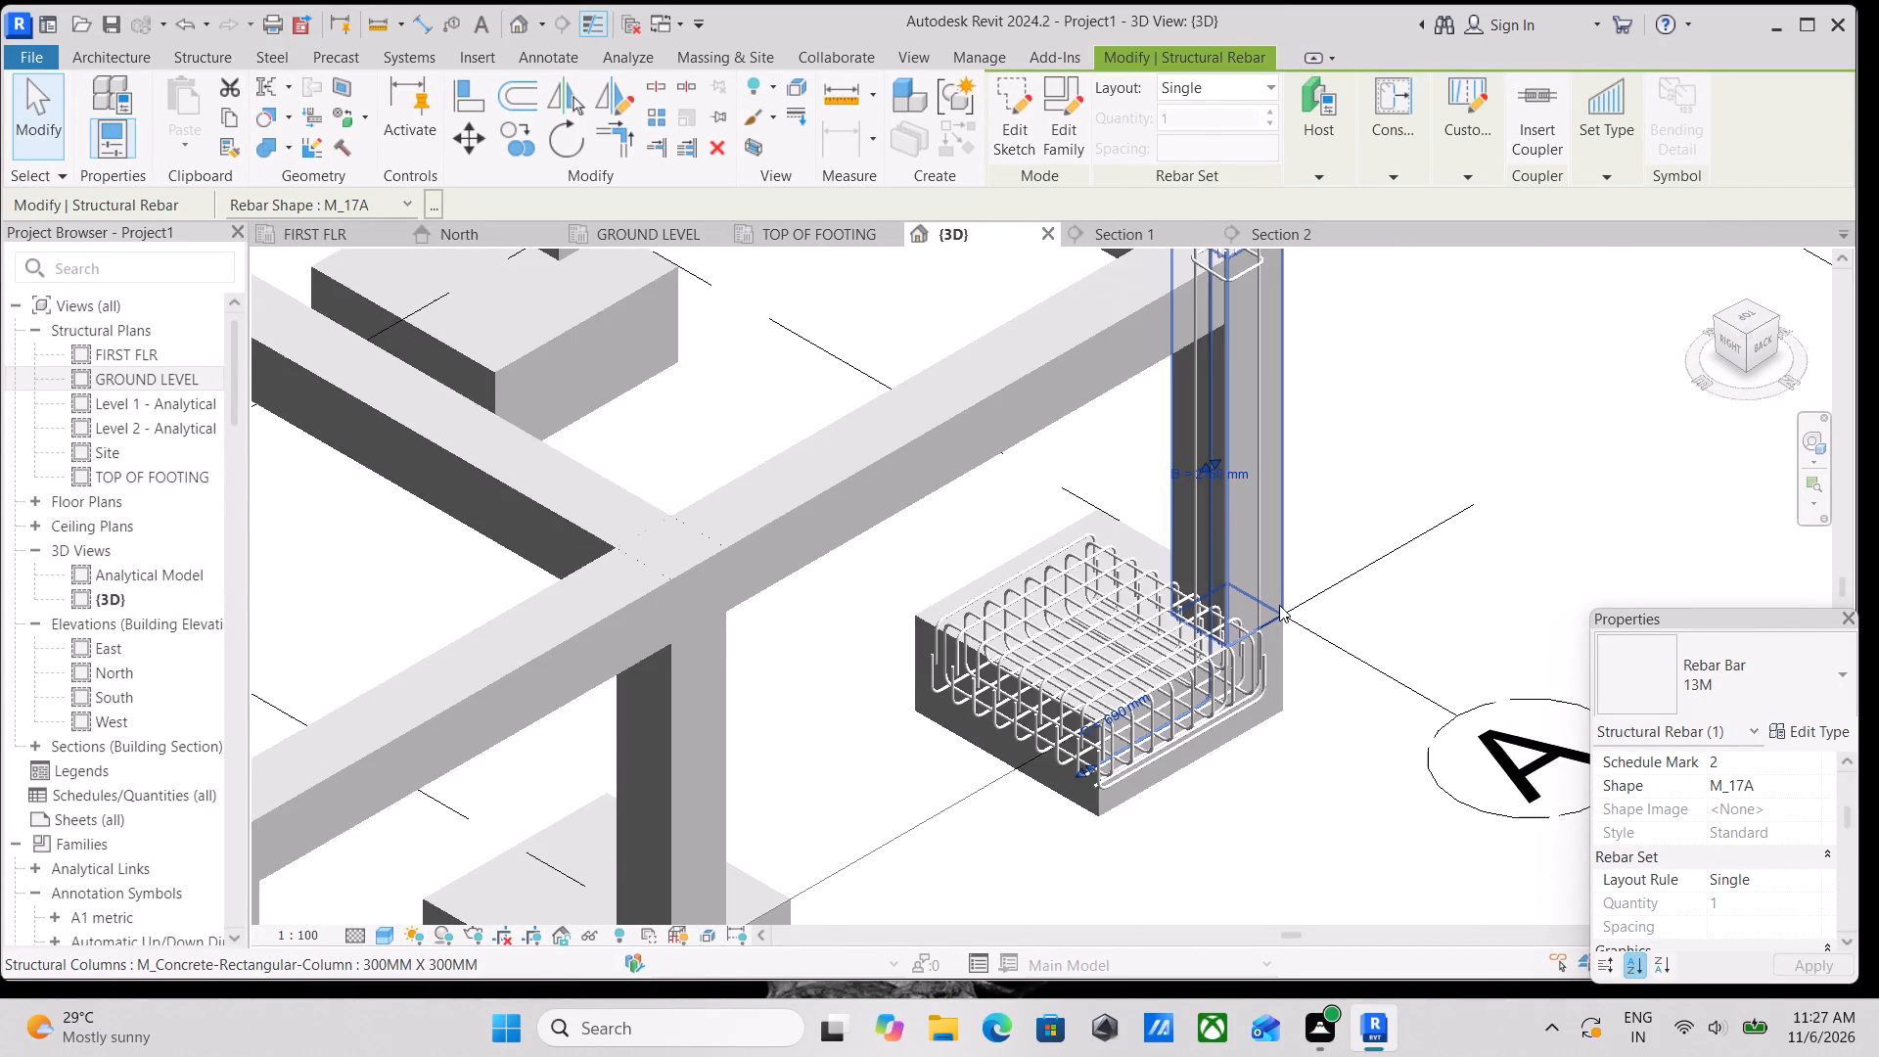
scroll(1297, 584, "down", 1)
scroll(1297, 584, "up", 1)
scroll(1297, 584, "down", 4)
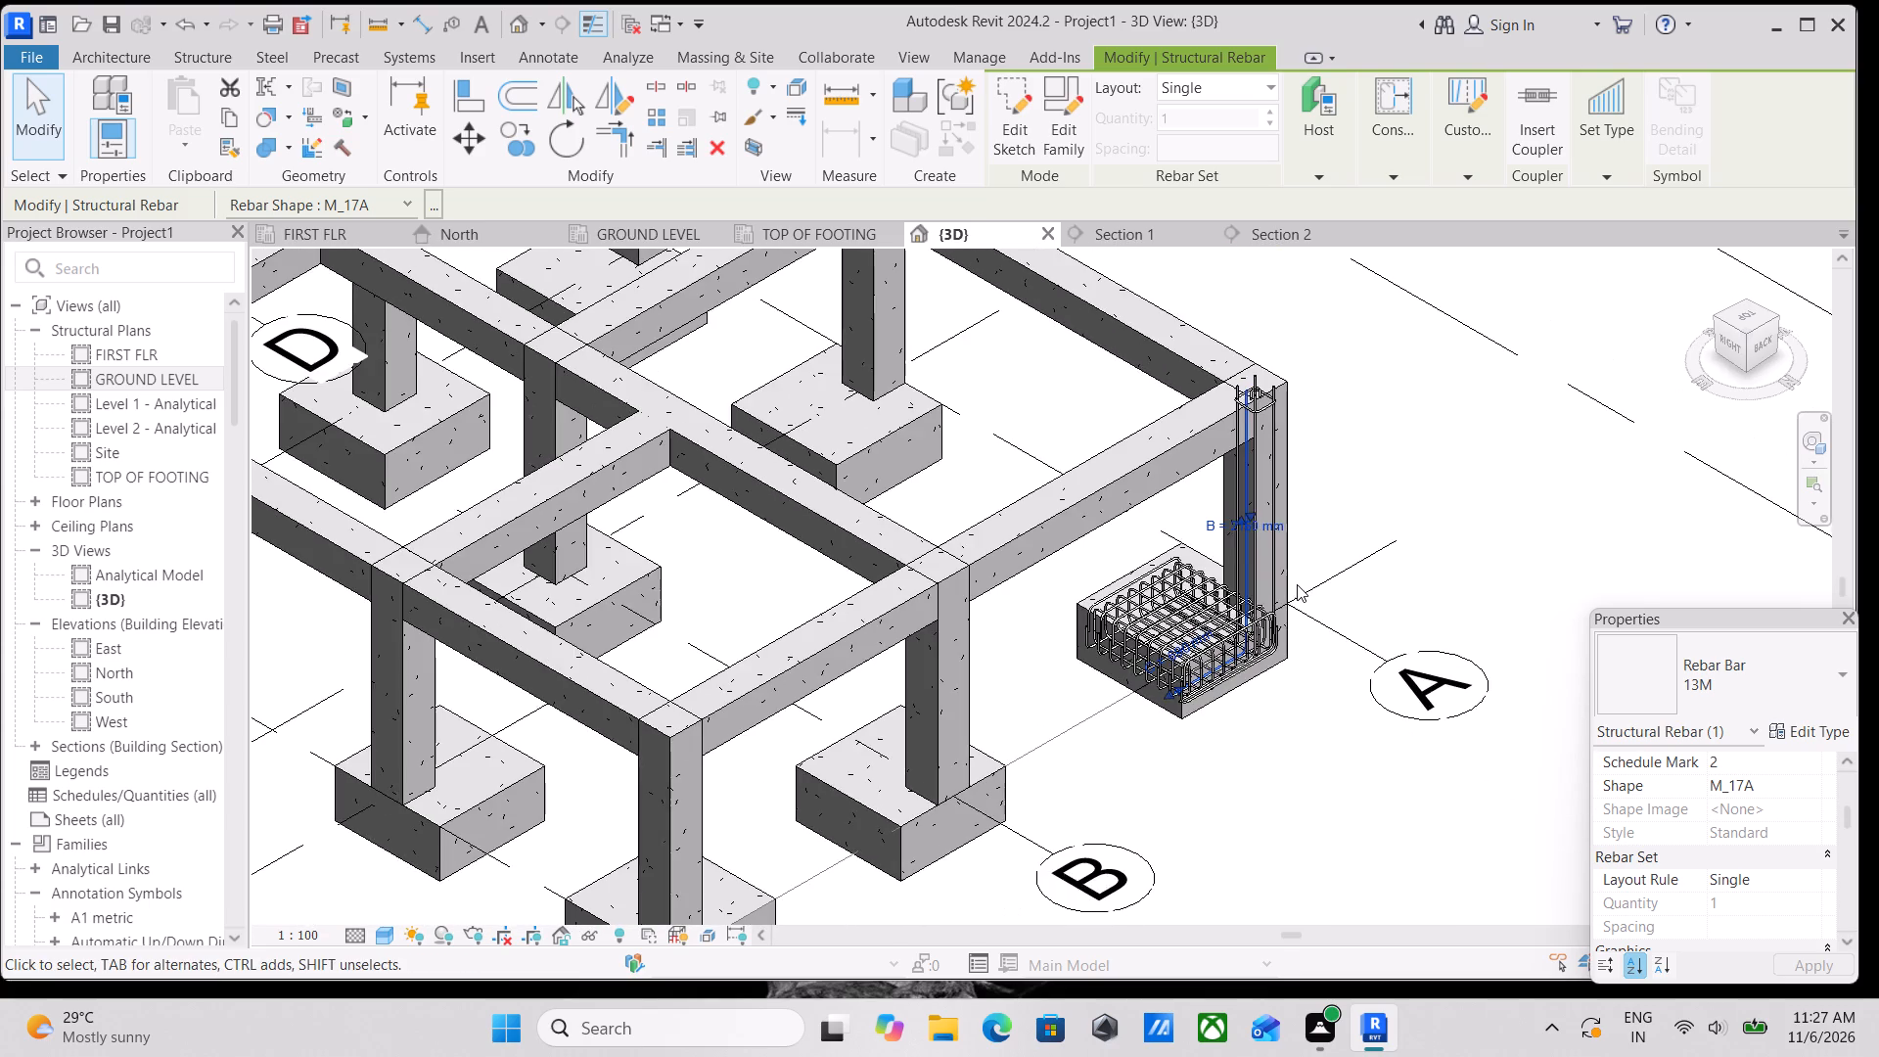
Set the layout of the tie near the top of the A1 column to Maximum Spacing, working in the back view.
middle_click_drag(1297, 584, 1070, 519, "shift")
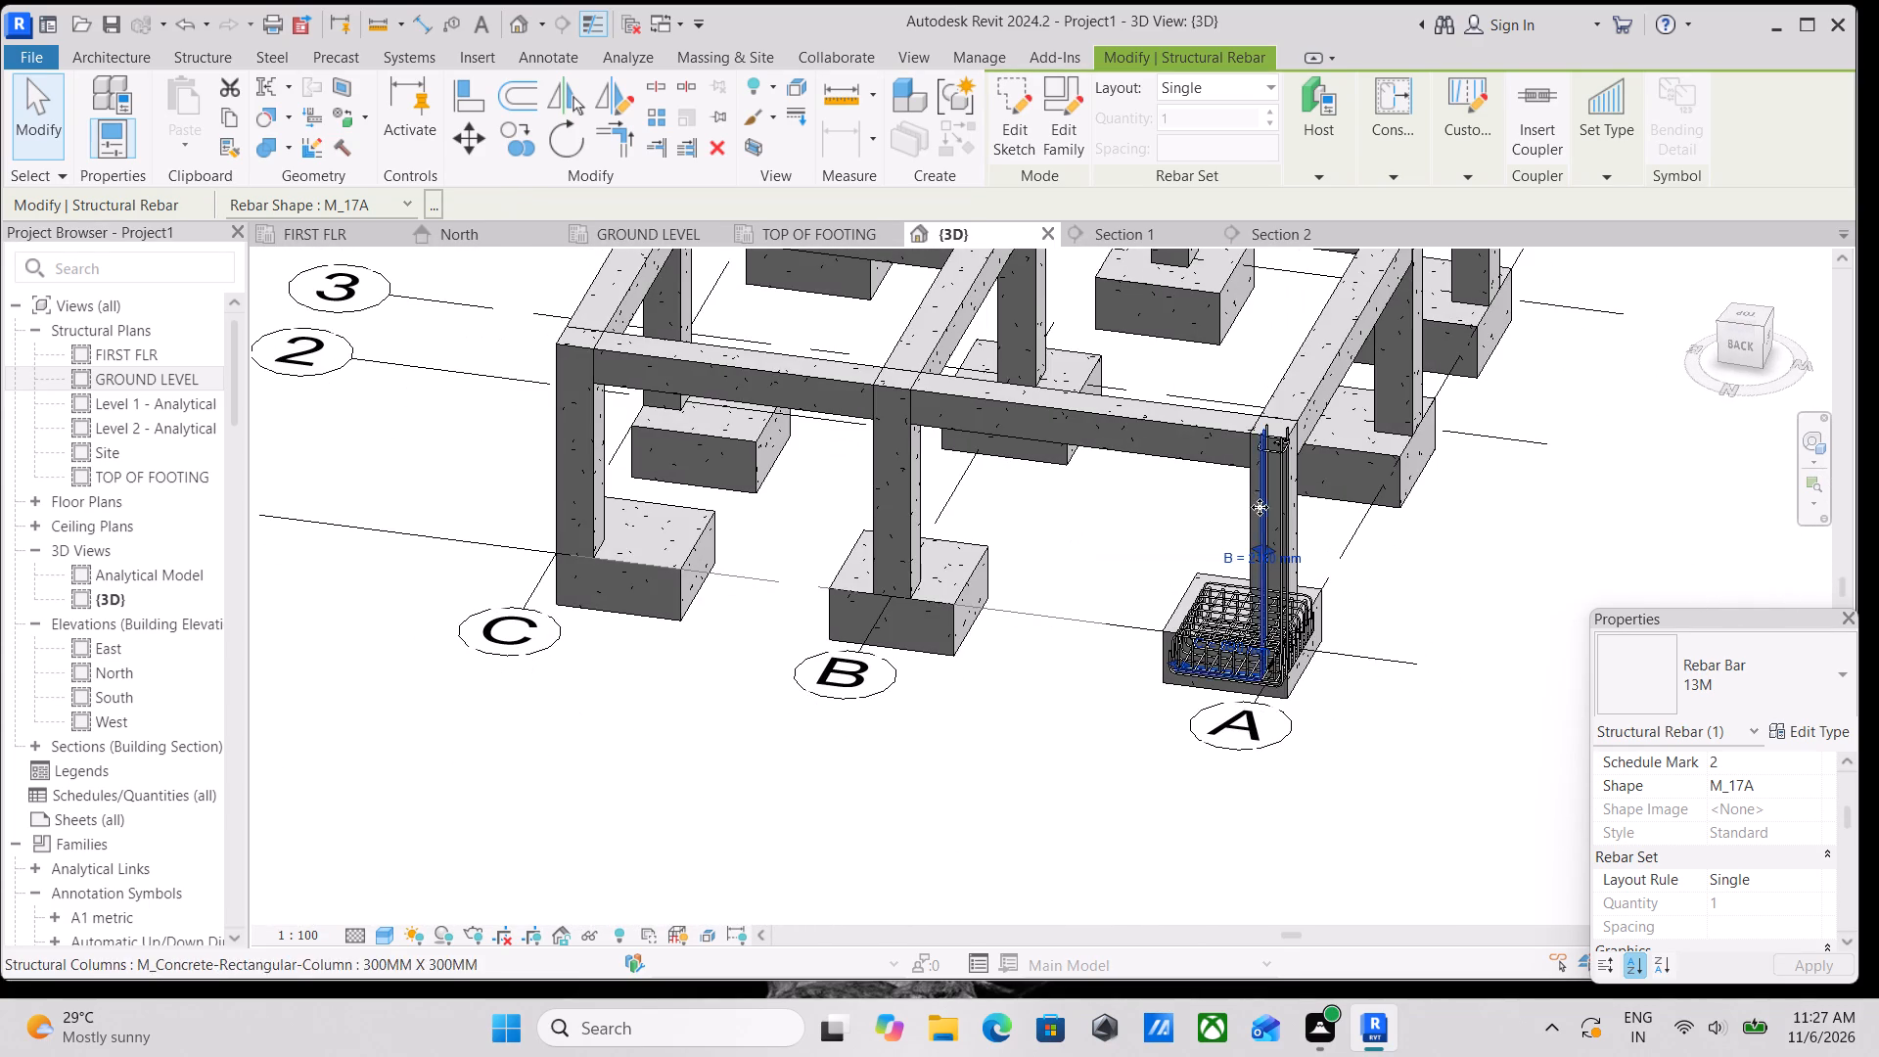
scroll(1265, 505, "up", 3)
scroll(1255, 422, "up", 3)
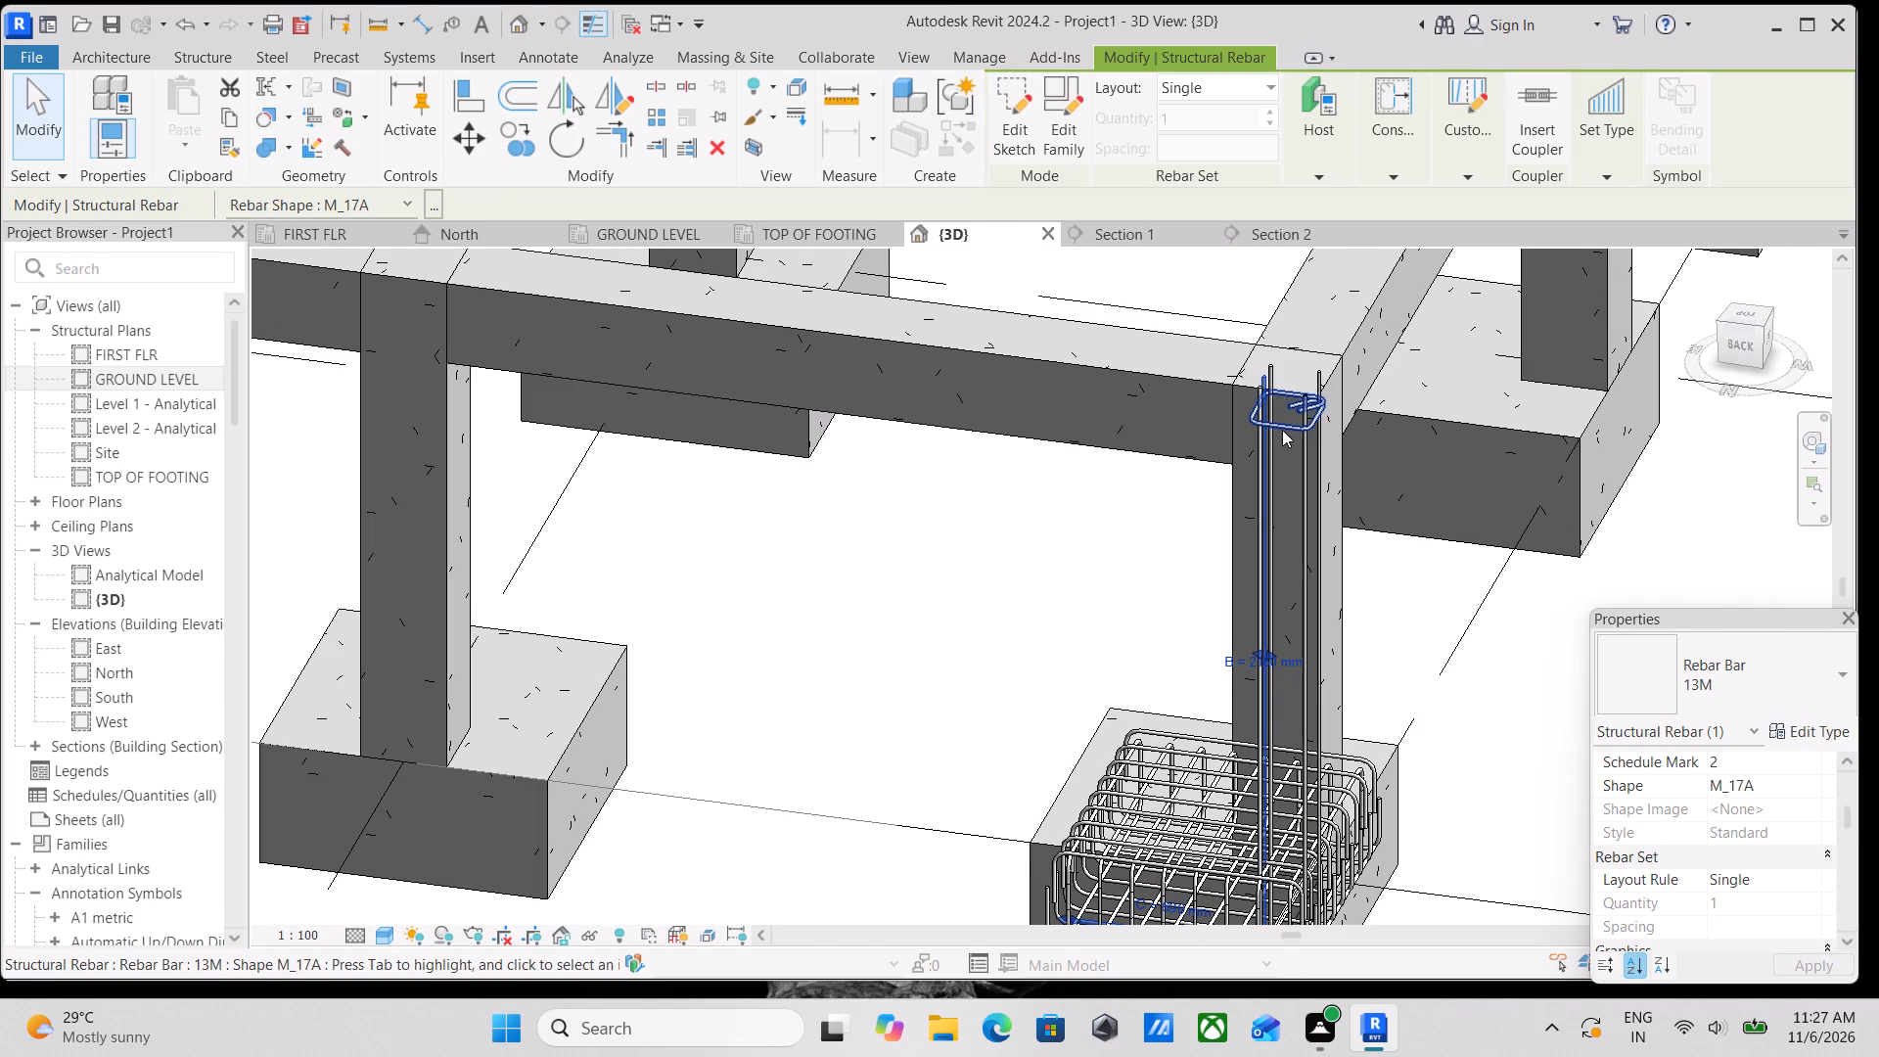
left_click(1283, 430)
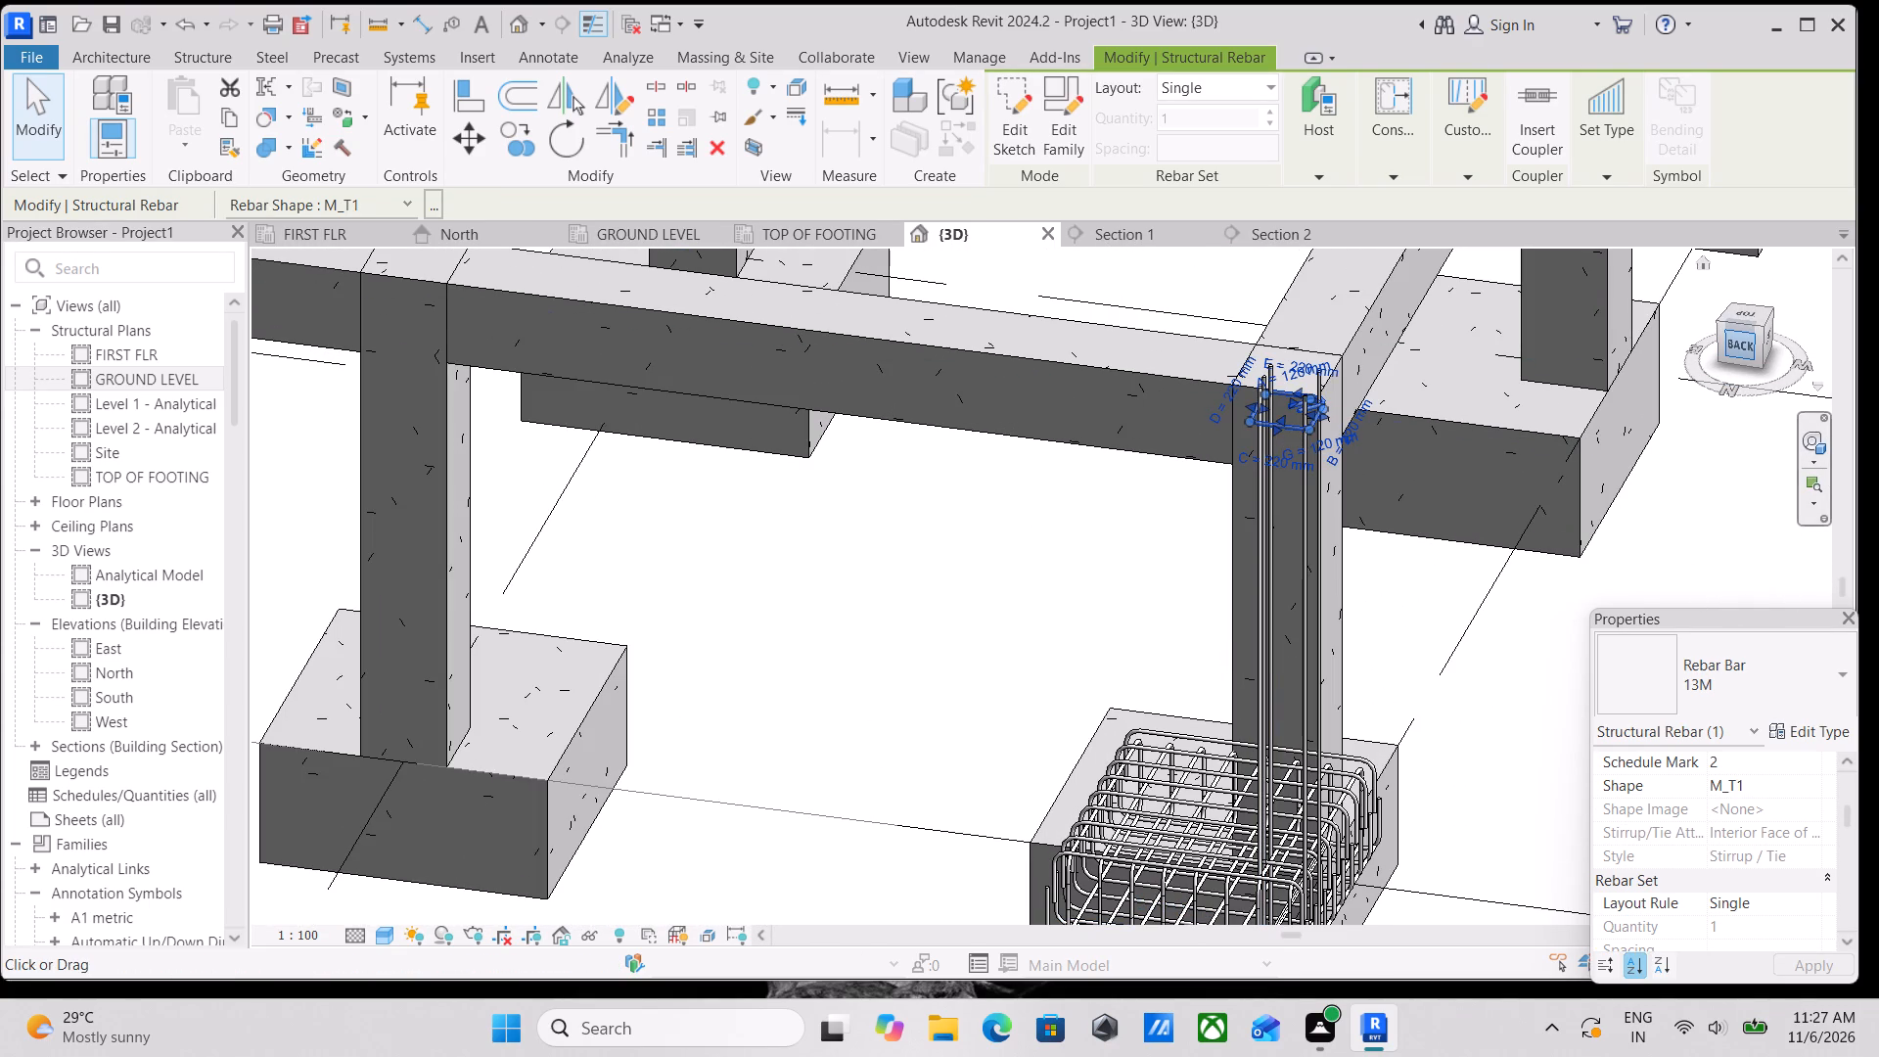
left_click(1745, 346)
scroll(1332, 526, "down", 3)
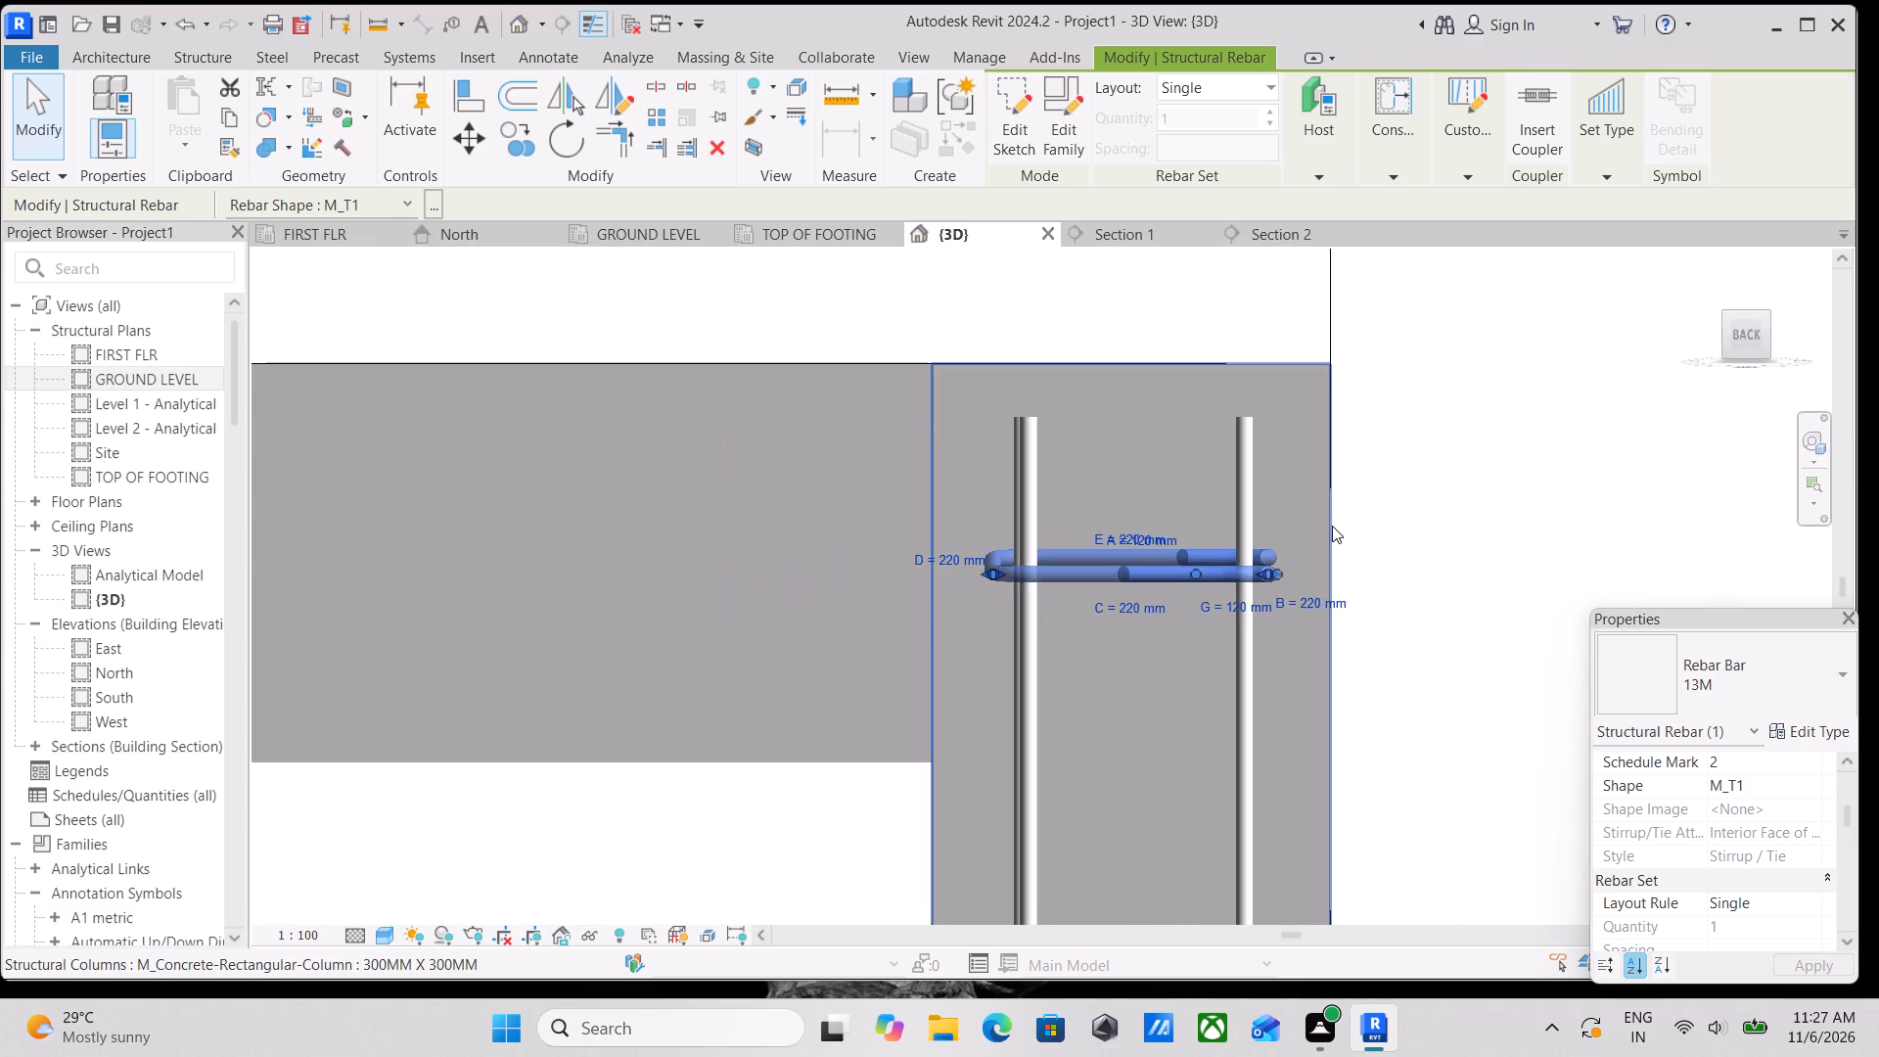
scroll(1332, 526, "down", 3)
left_click(1231, 93)
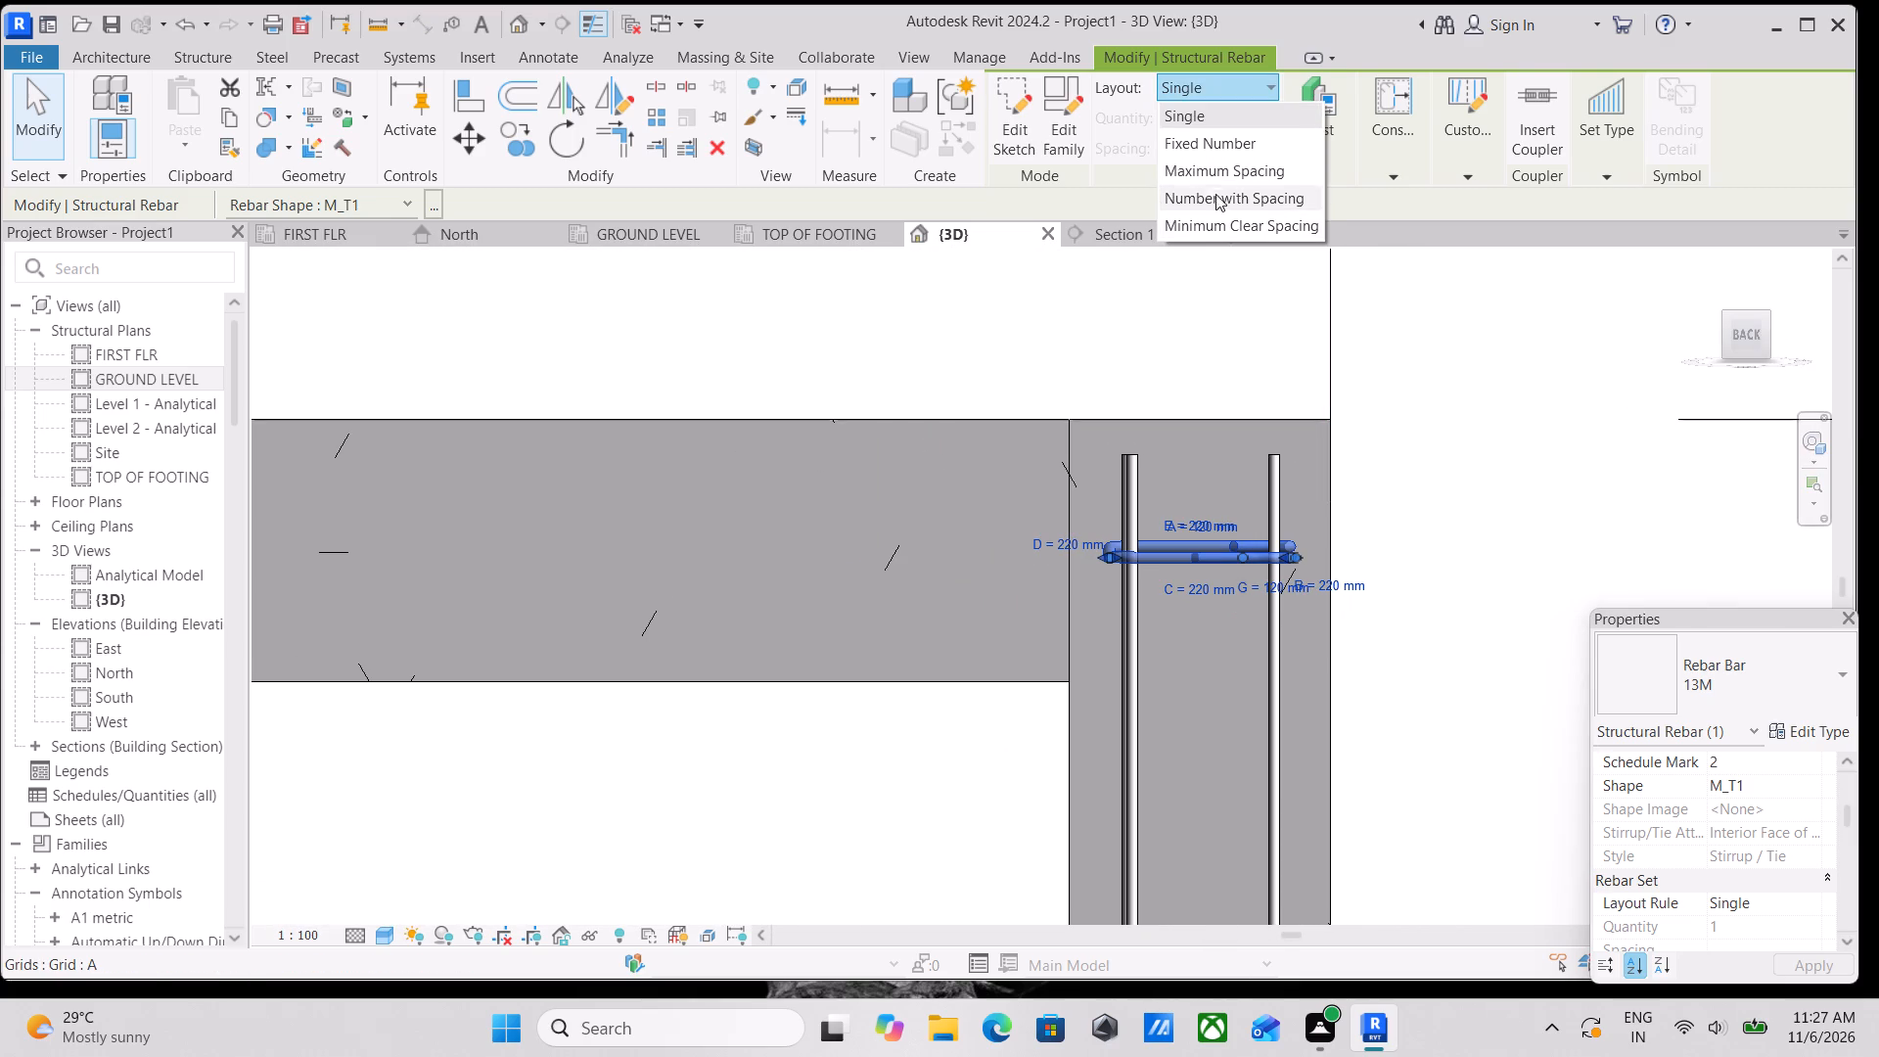
left_click(1223, 176)
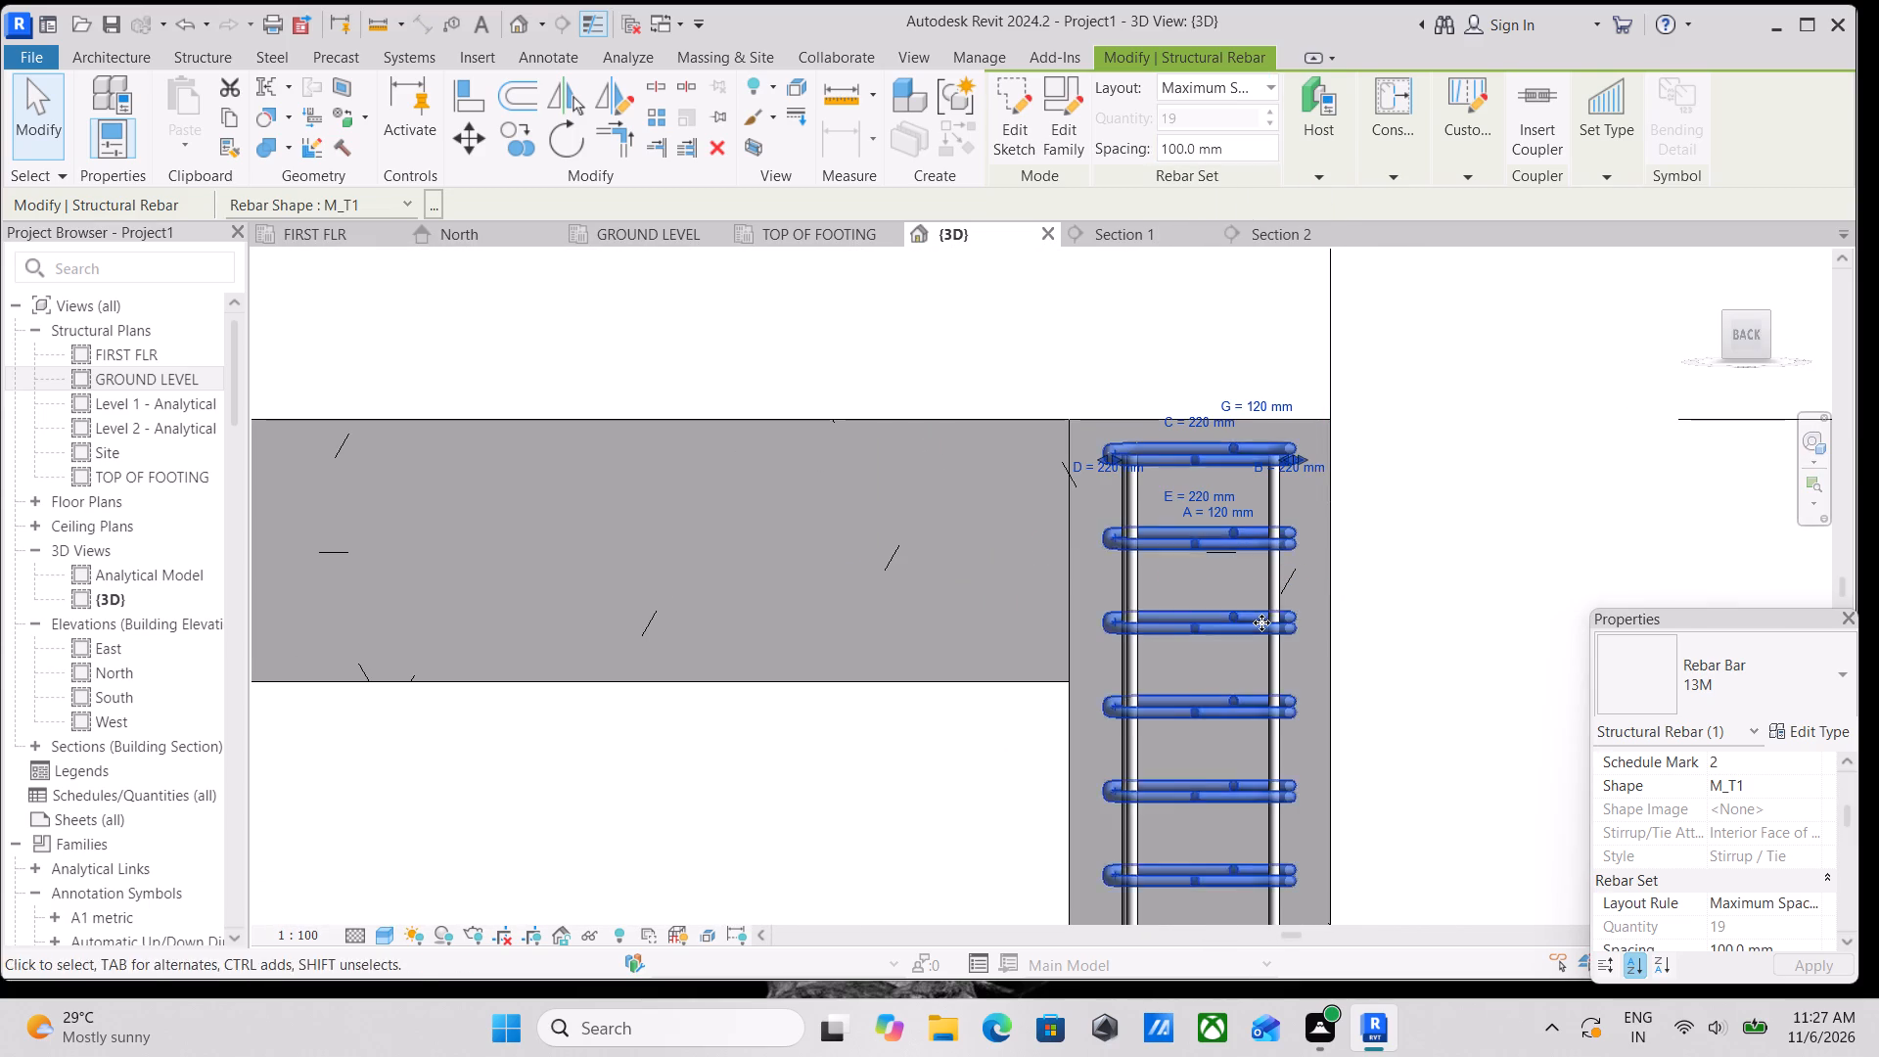
Set the column tie set's maximum spacing to 120 mm.
scroll(1261, 622, "down", 13)
middle_click_drag(1423, 587, 1431, 435)
middle_click_drag(1362, 548, 1419, 749)
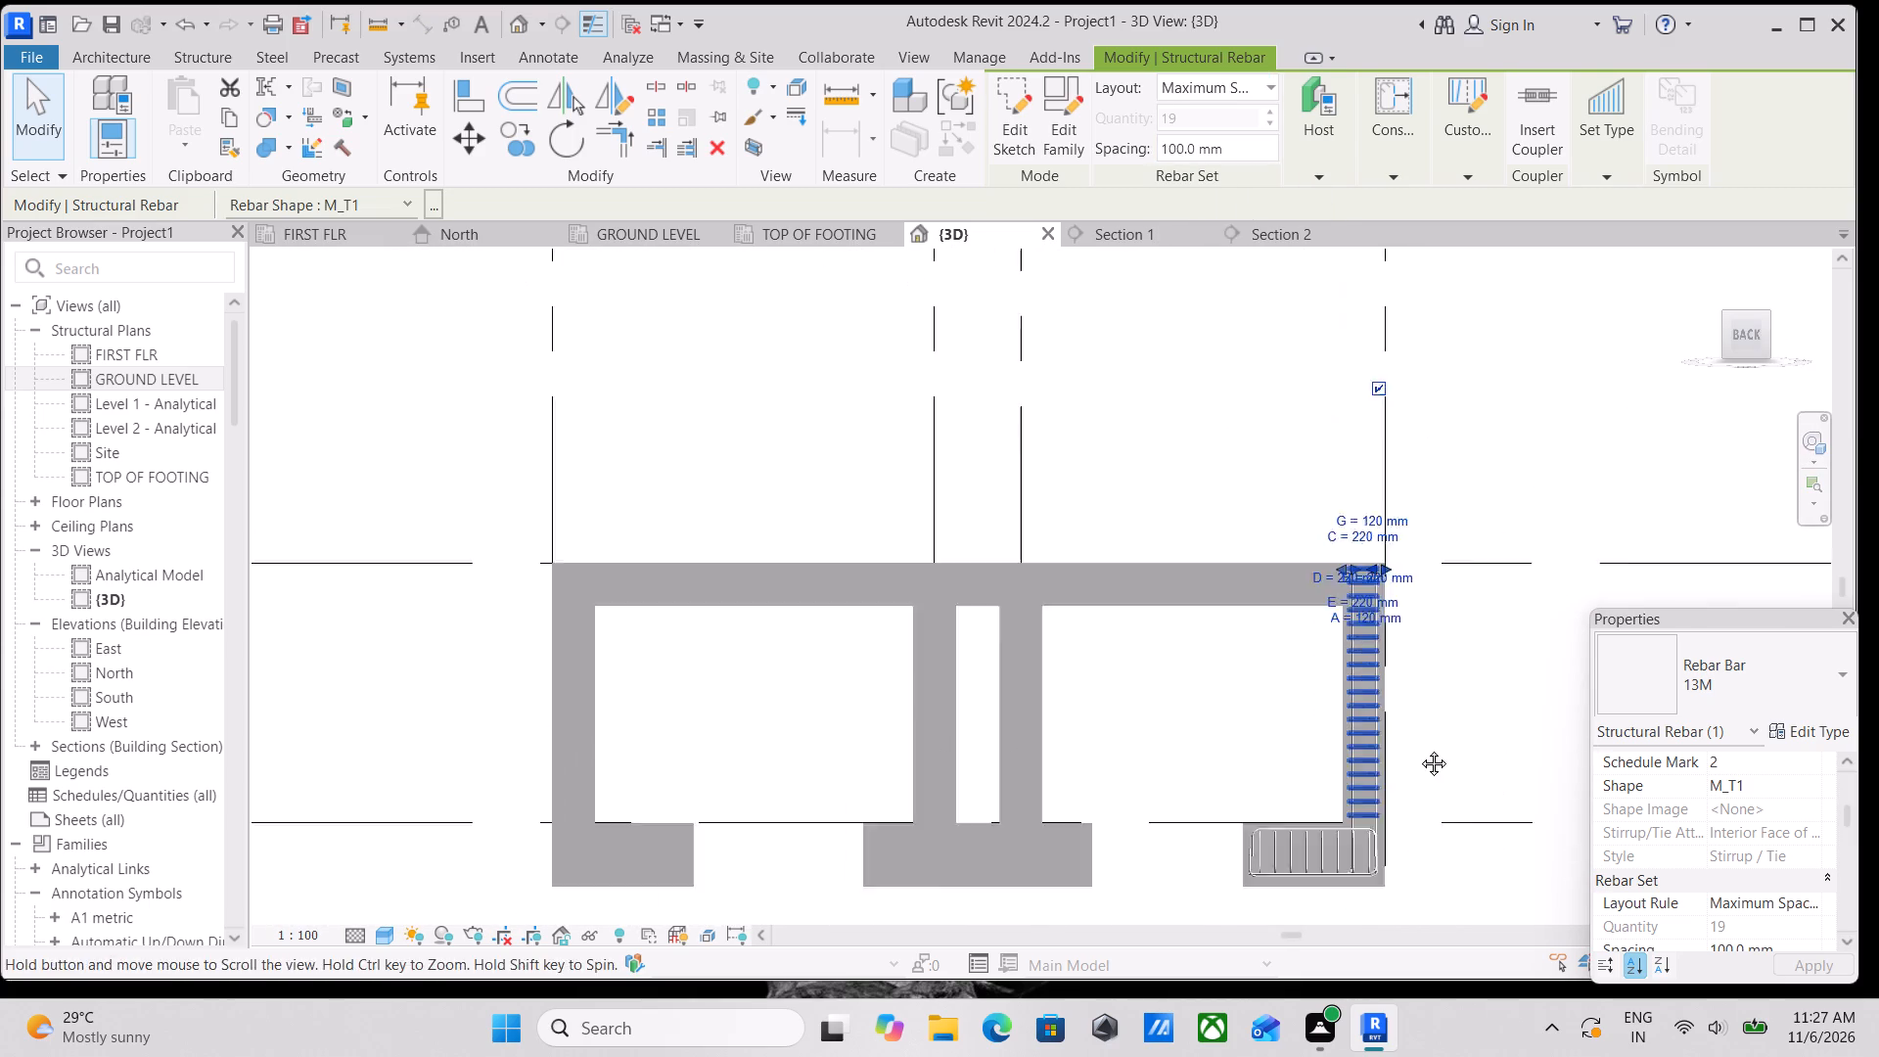
middle_click_drag(1419, 749, 1422, 758)
left_click_drag(1243, 150, 1062, 145)
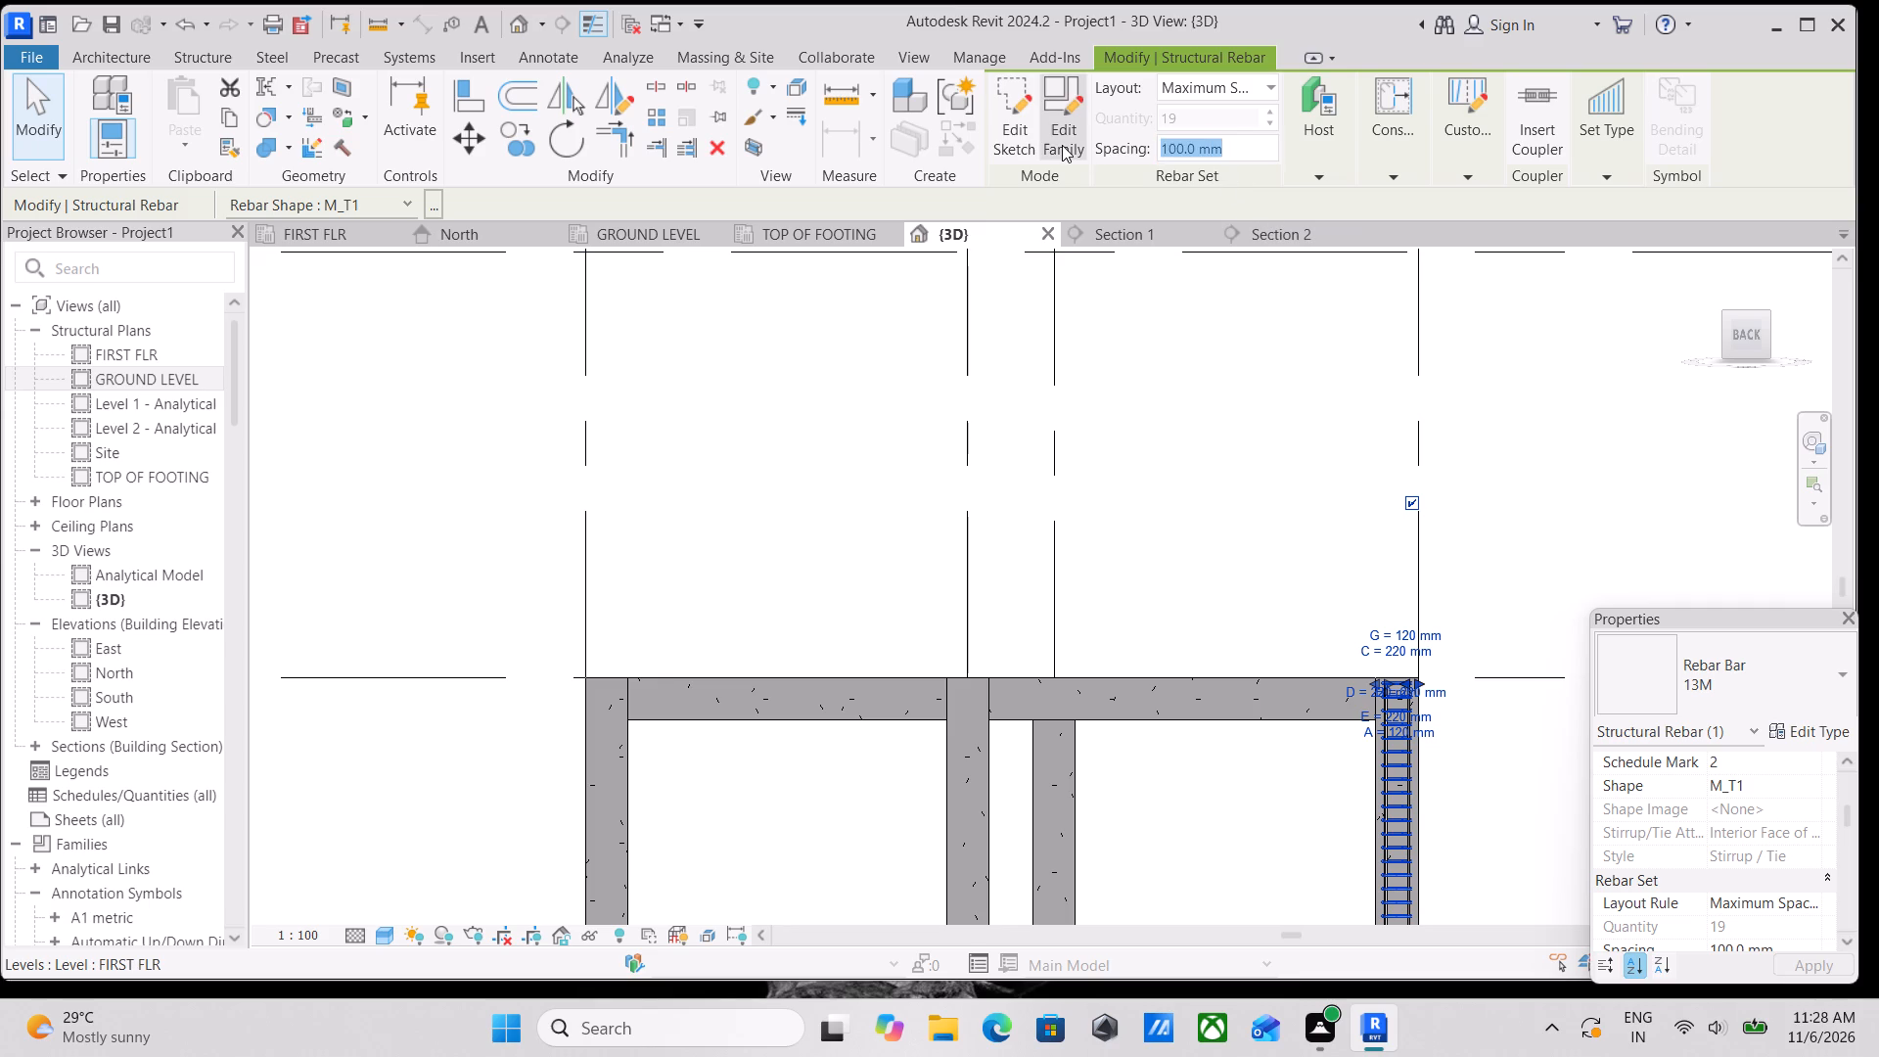
type("120MM")
key("Return")
key("Escape")
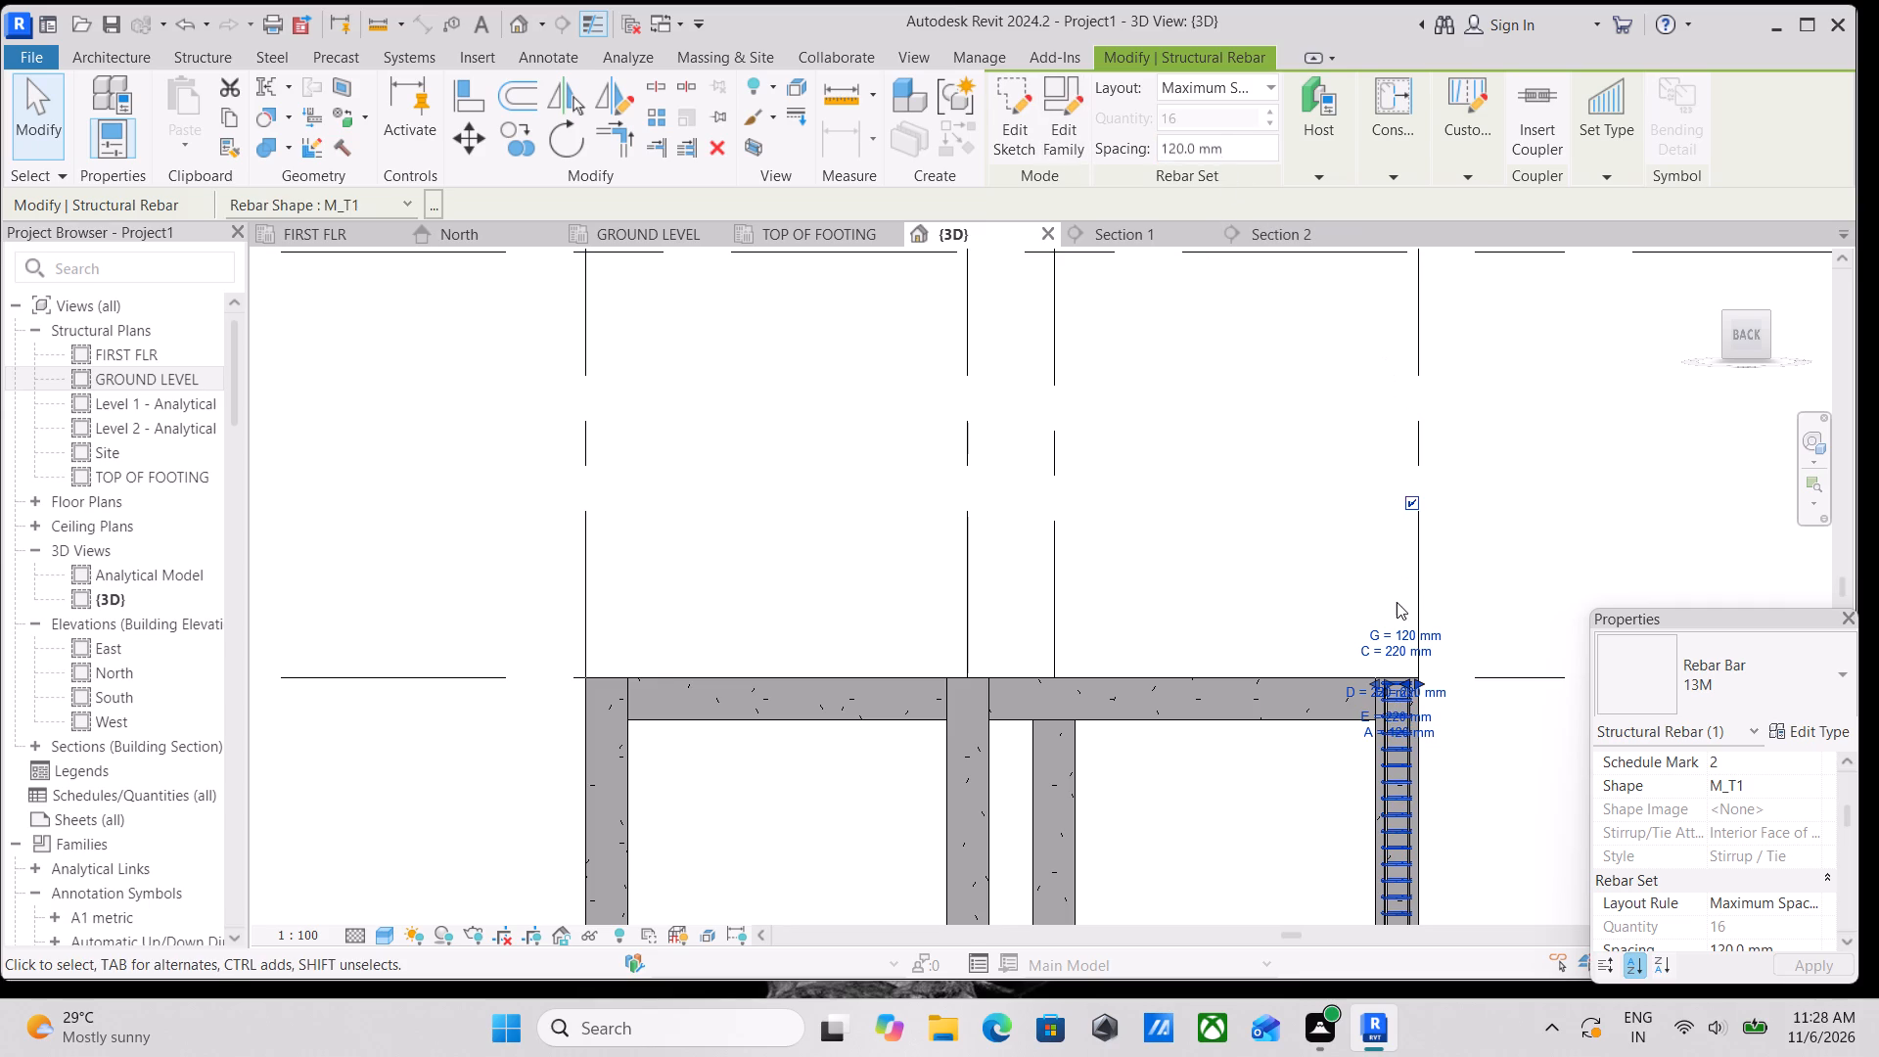
Examine the ties distributed along the A1 column within the whole frame, in oblique 3D views and close up.
scroll(1394, 602, "down", 4)
middle_click_drag(1315, 628, 1435, 921, "shift")
scroll(1421, 706, "down", 1)
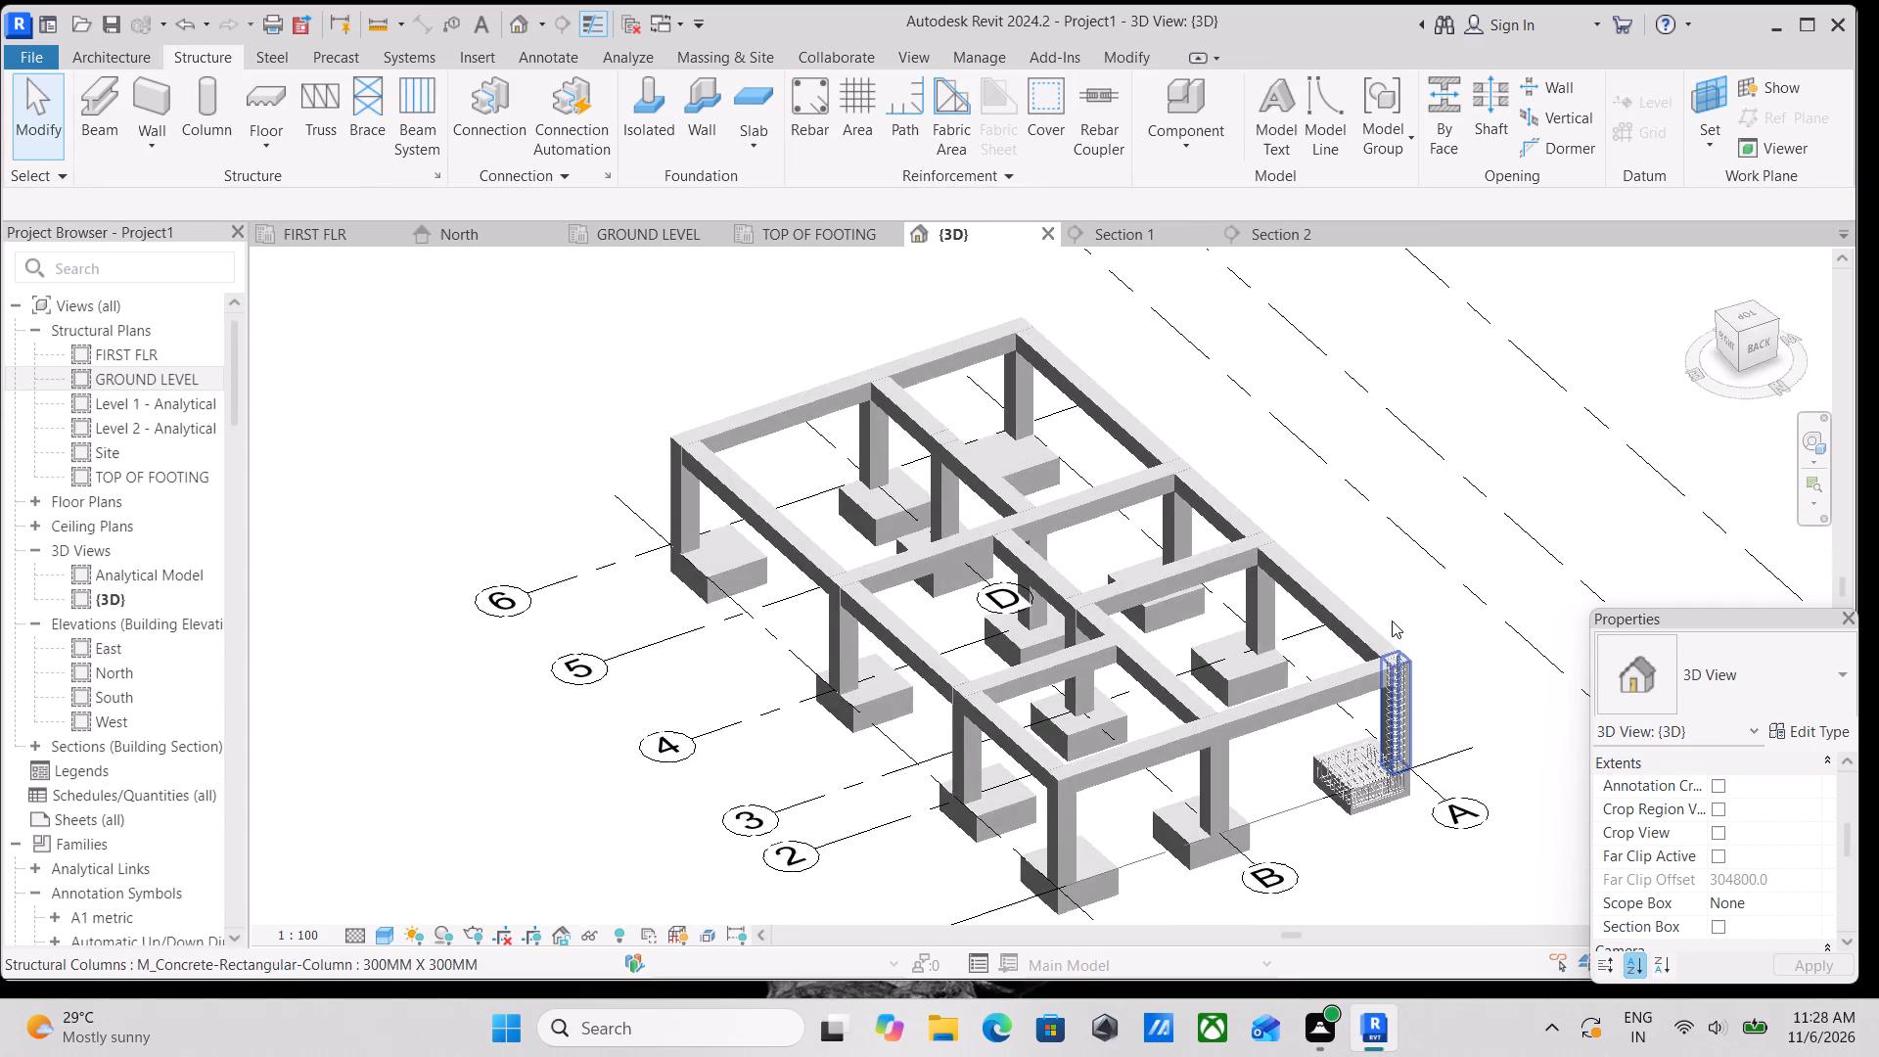
middle_click_drag(1385, 620, 1080, 760)
middle_click_drag(1521, 695, 1262, 739)
scroll(1154, 719, "up", 6)
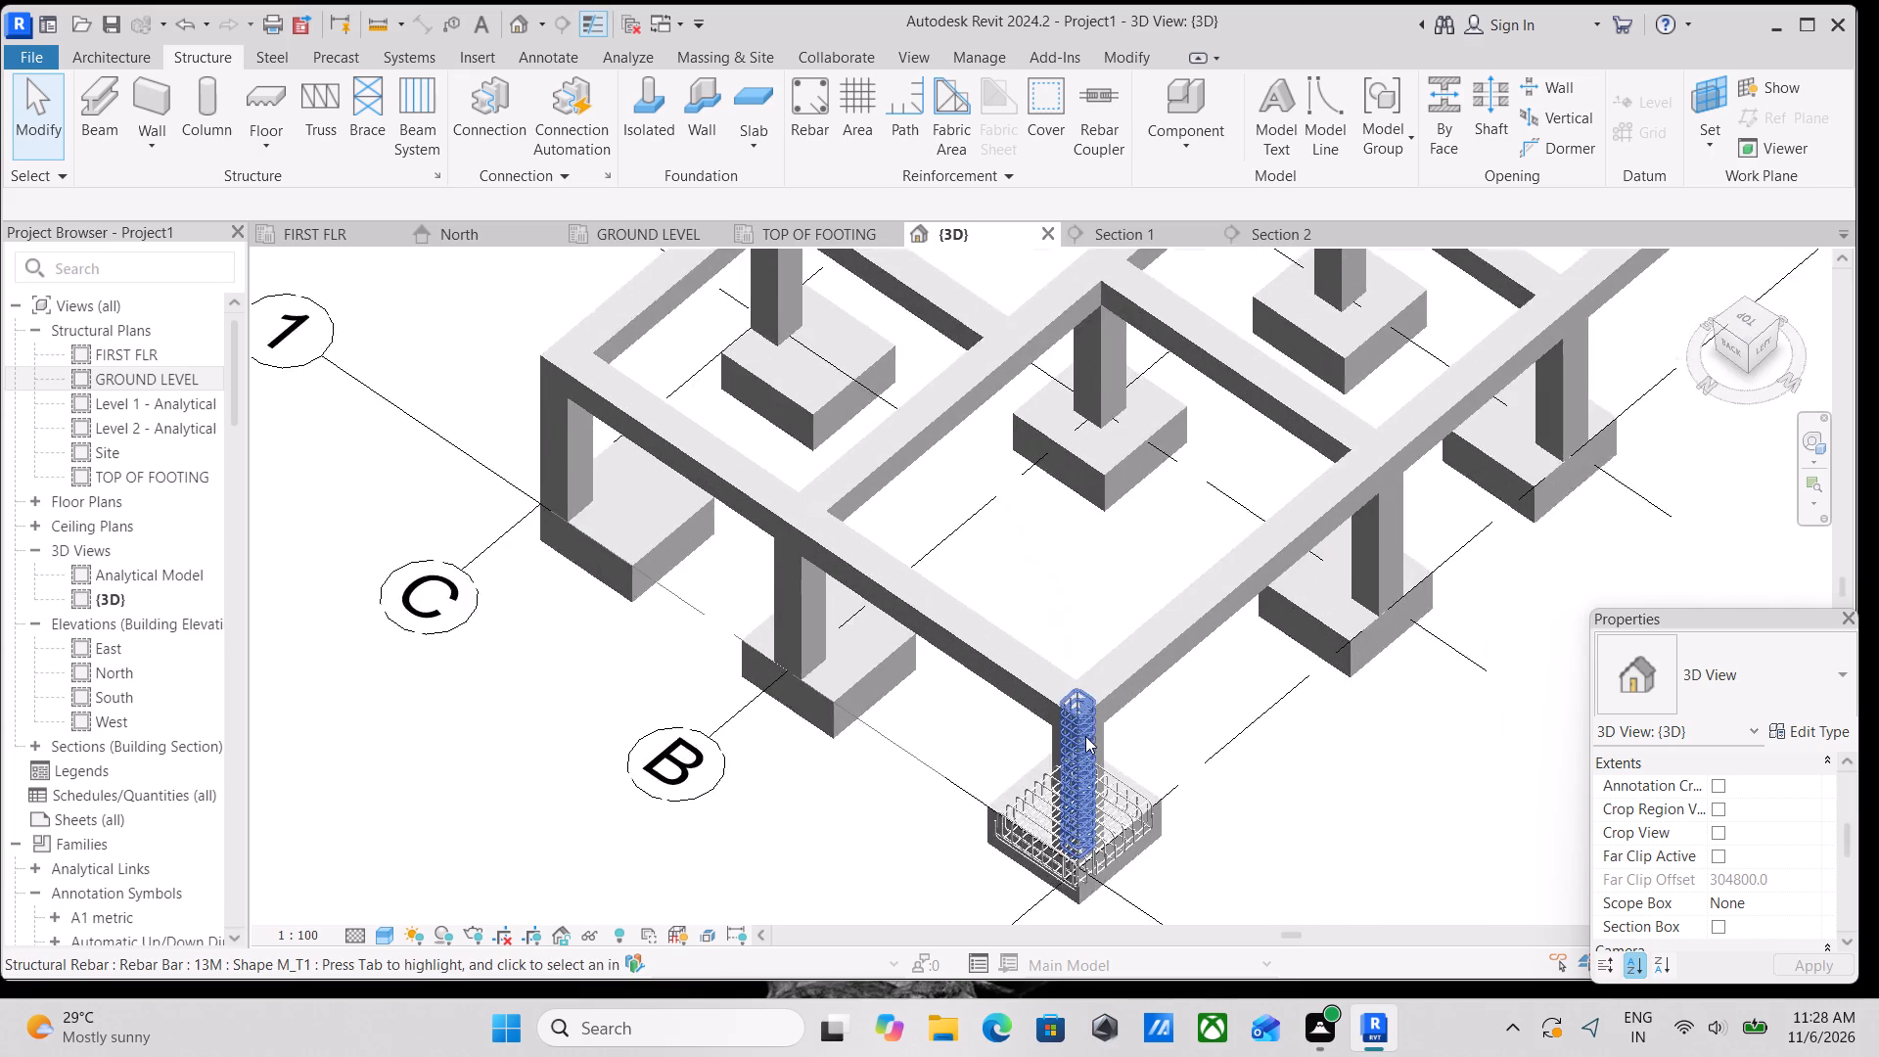
scroll(1085, 736, "up", 7)
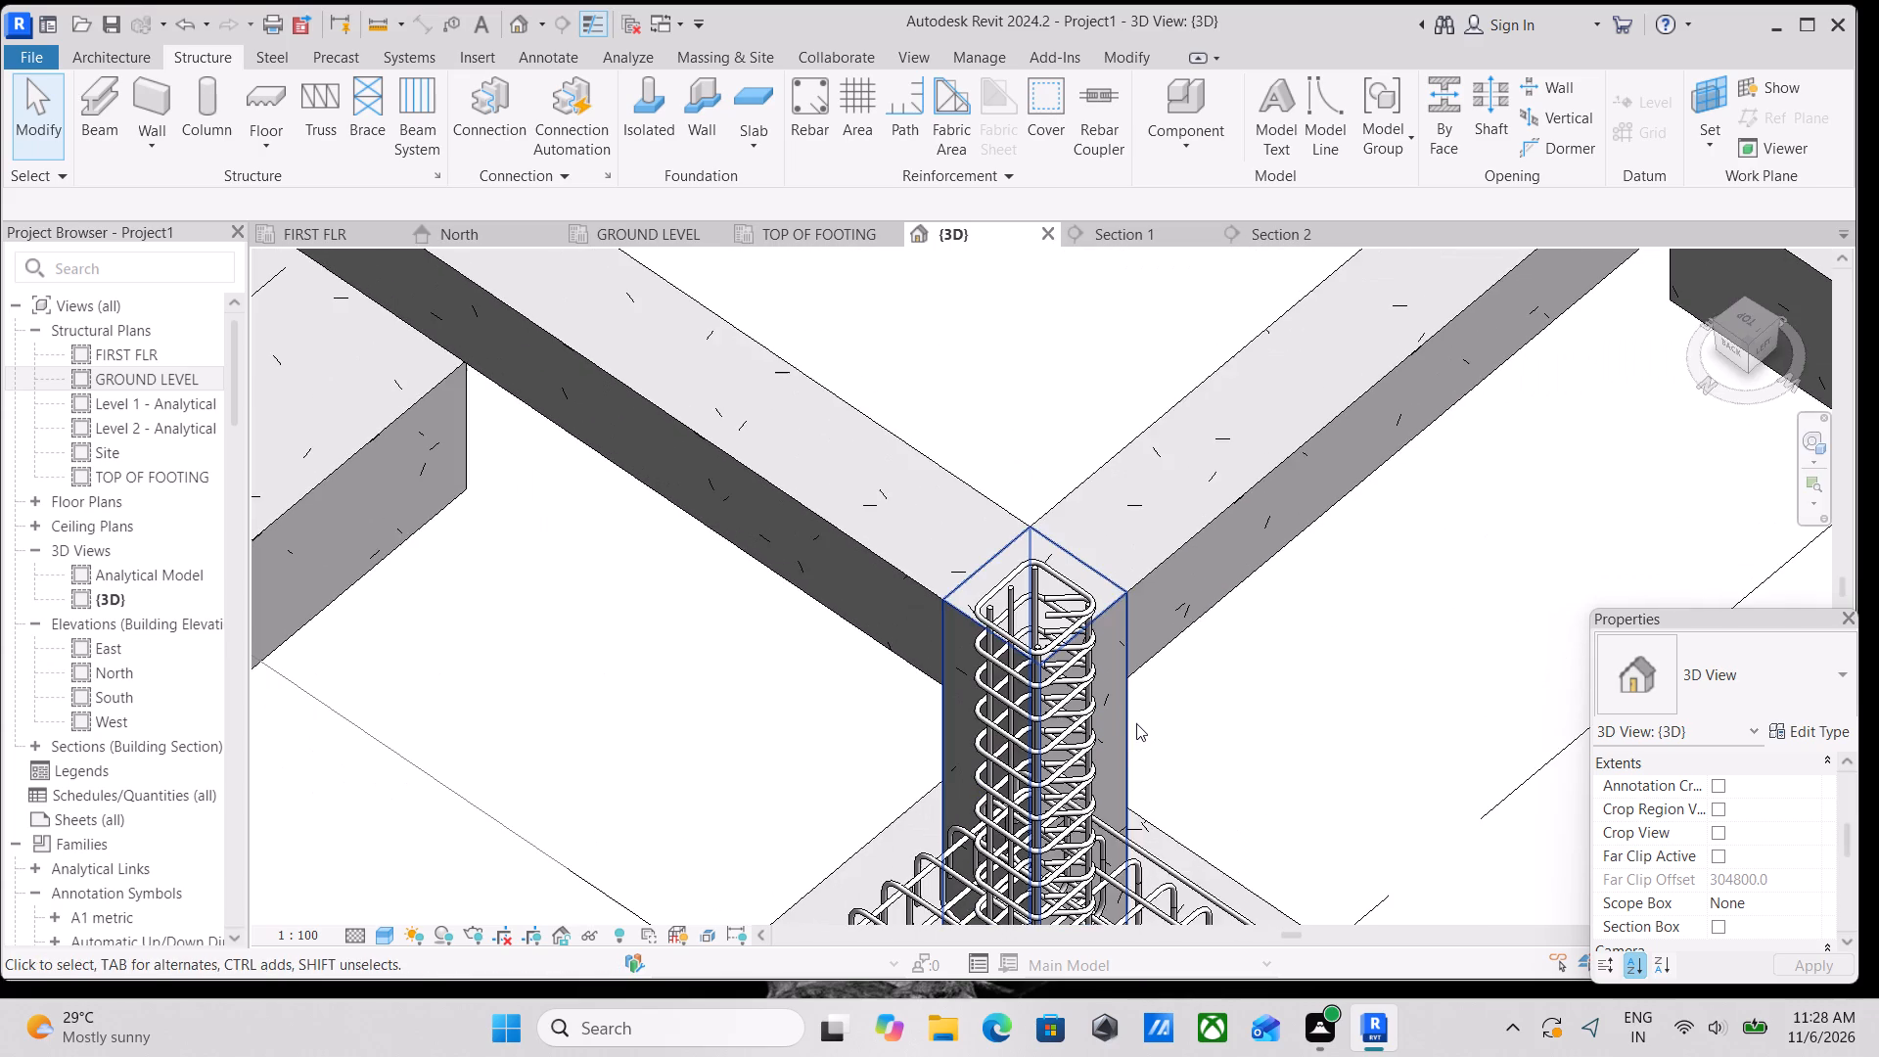
scroll(1126, 711, "down", 7)
middle_click_drag(1255, 663, 971, 700)
scroll(971, 700, "down", 1)
scroll(1191, 615, "down", 3)
middle_click_drag(1194, 638, 1252, 758)
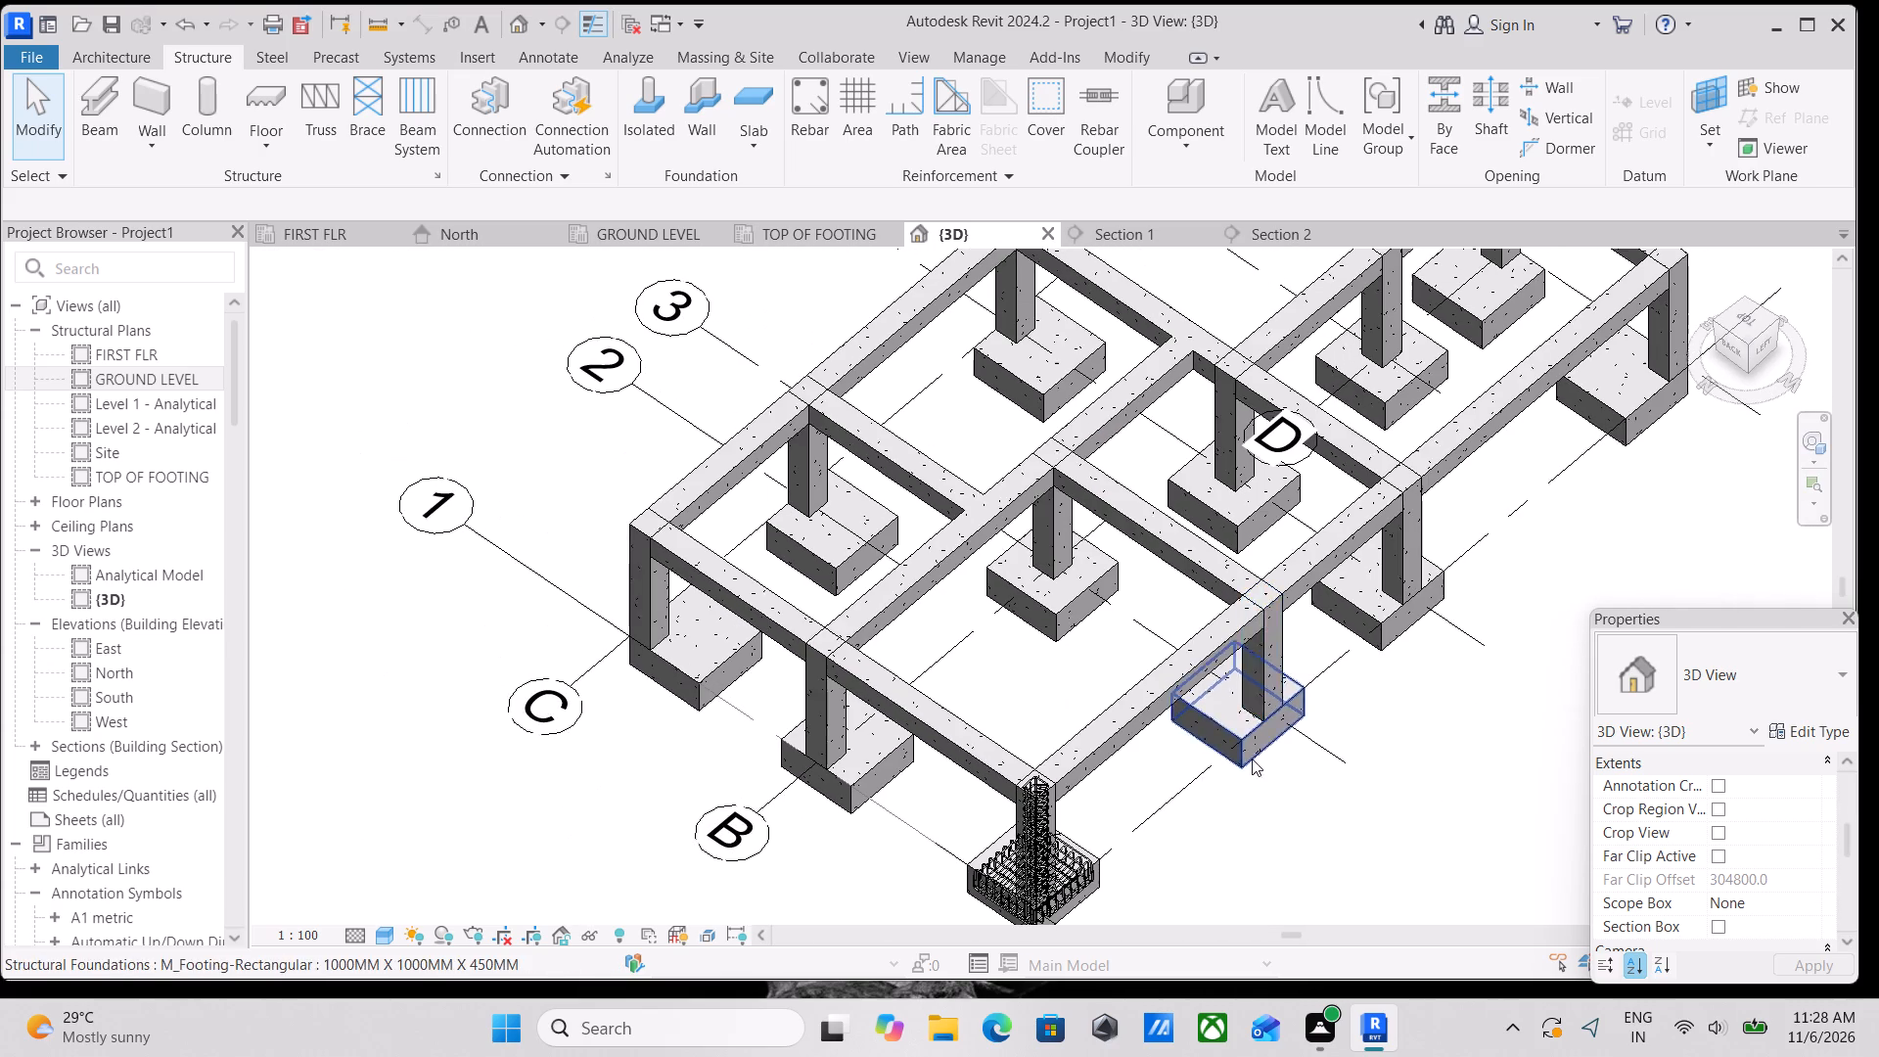
Start propagating the A1 footing's rebar, aligned by host, to the nearest footing along grid A.
scroll(1273, 714, "up", 2)
middle_click_drag(1162, 665, 1306, 492)
scroll(1238, 760, "up", 2)
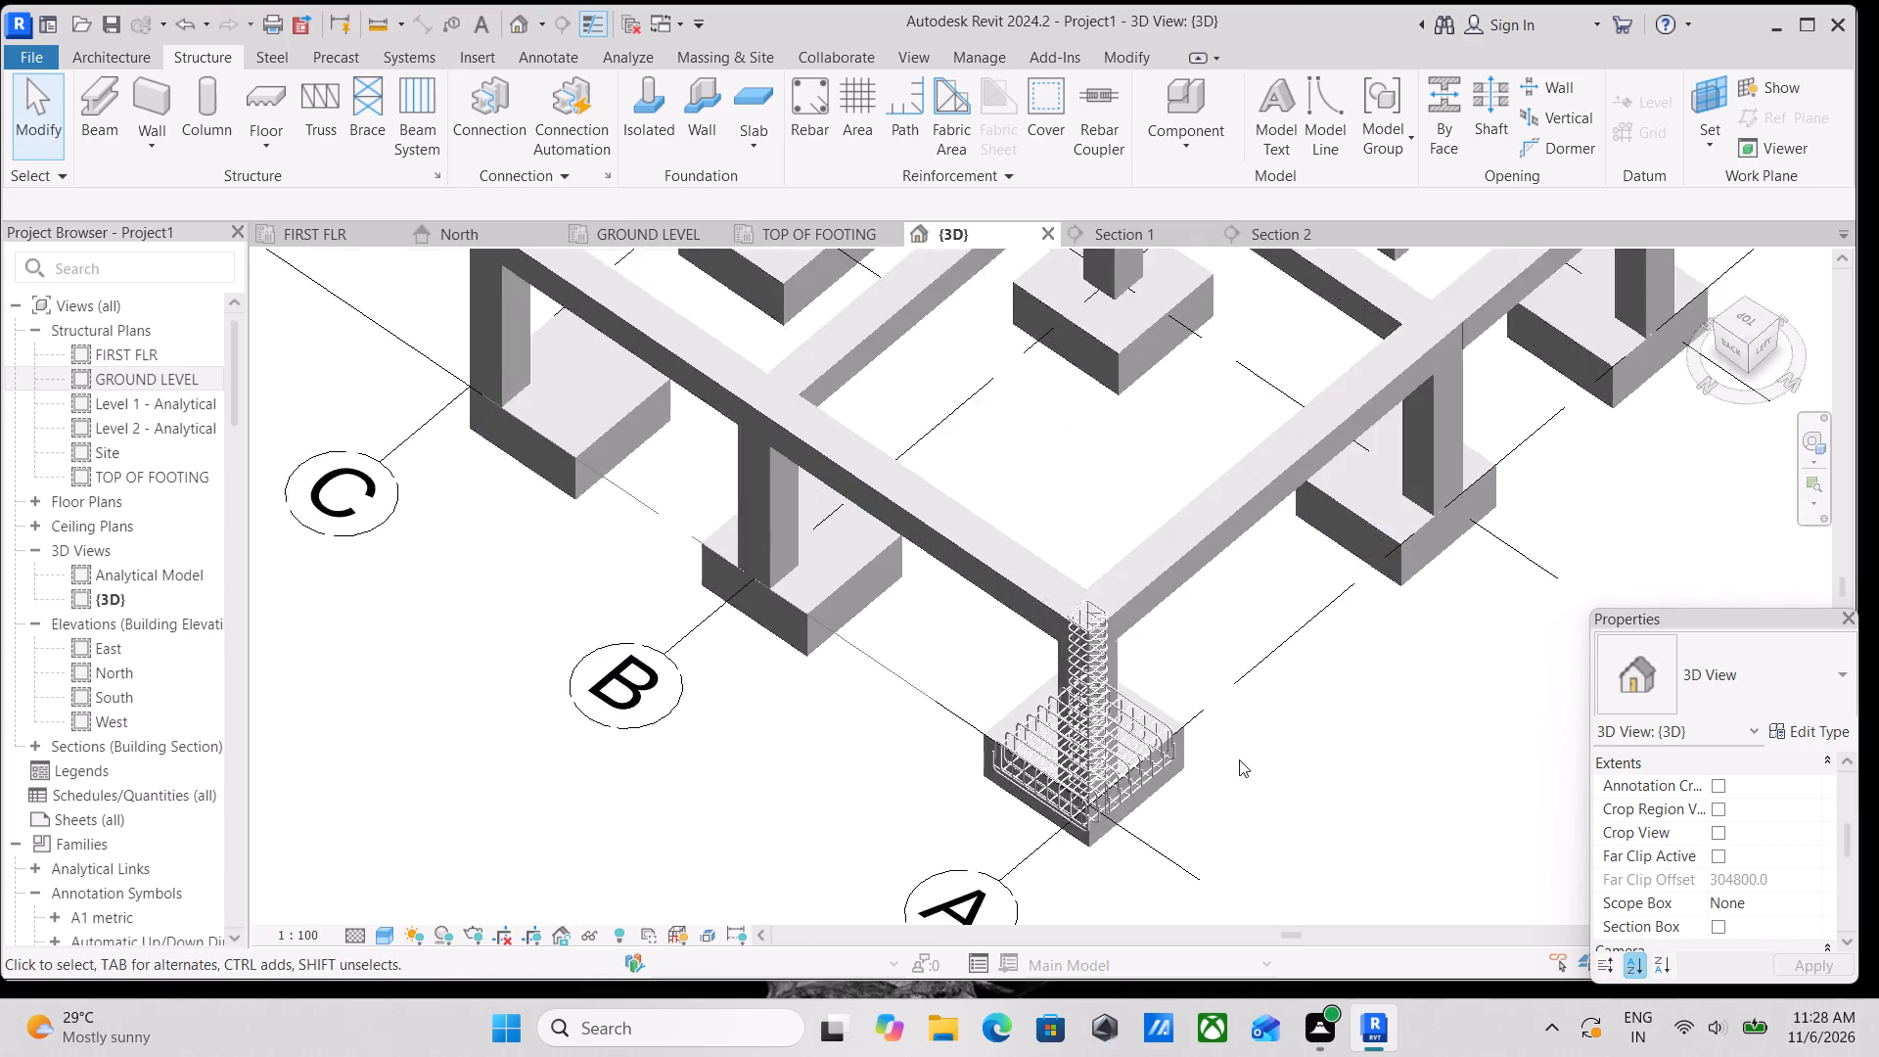
scroll(1239, 759, "up", 9)
left_click(1155, 667)
scroll(1155, 667, "down", 2)
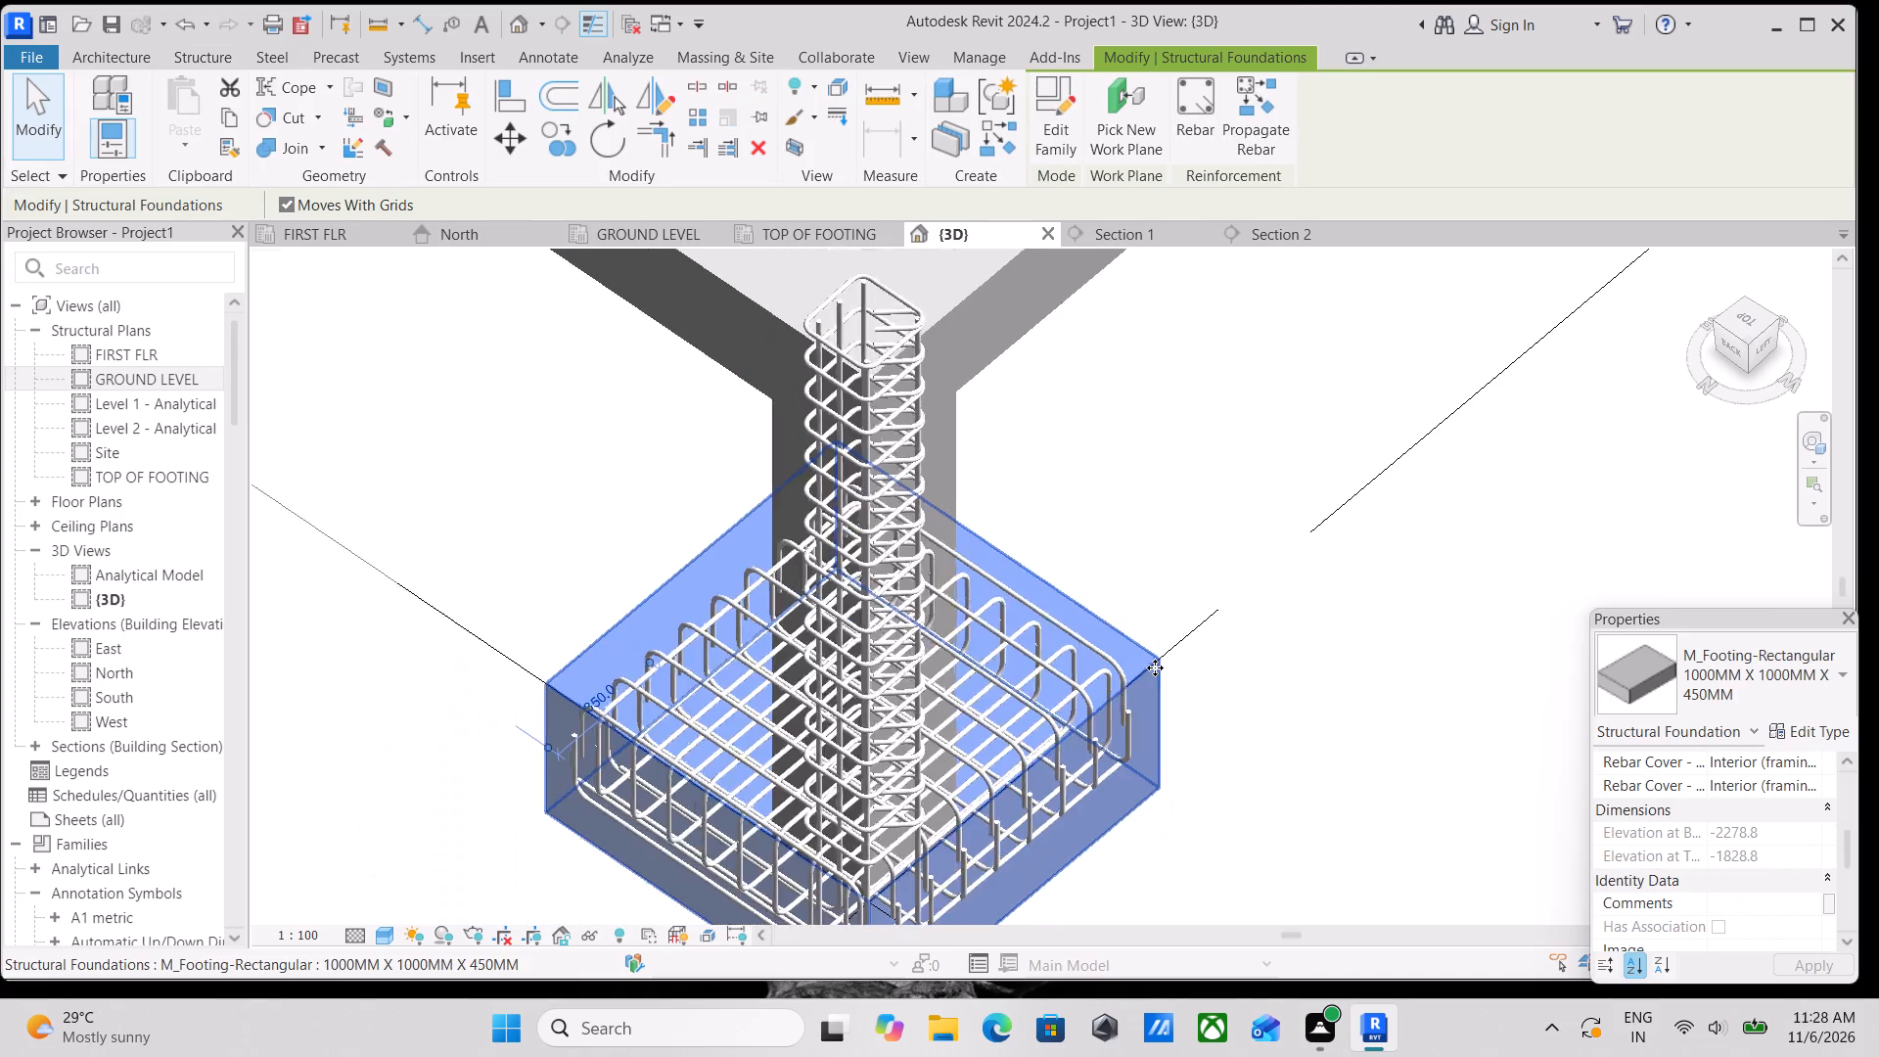
scroll(1155, 667, "down", 1)
left_click(1248, 116)
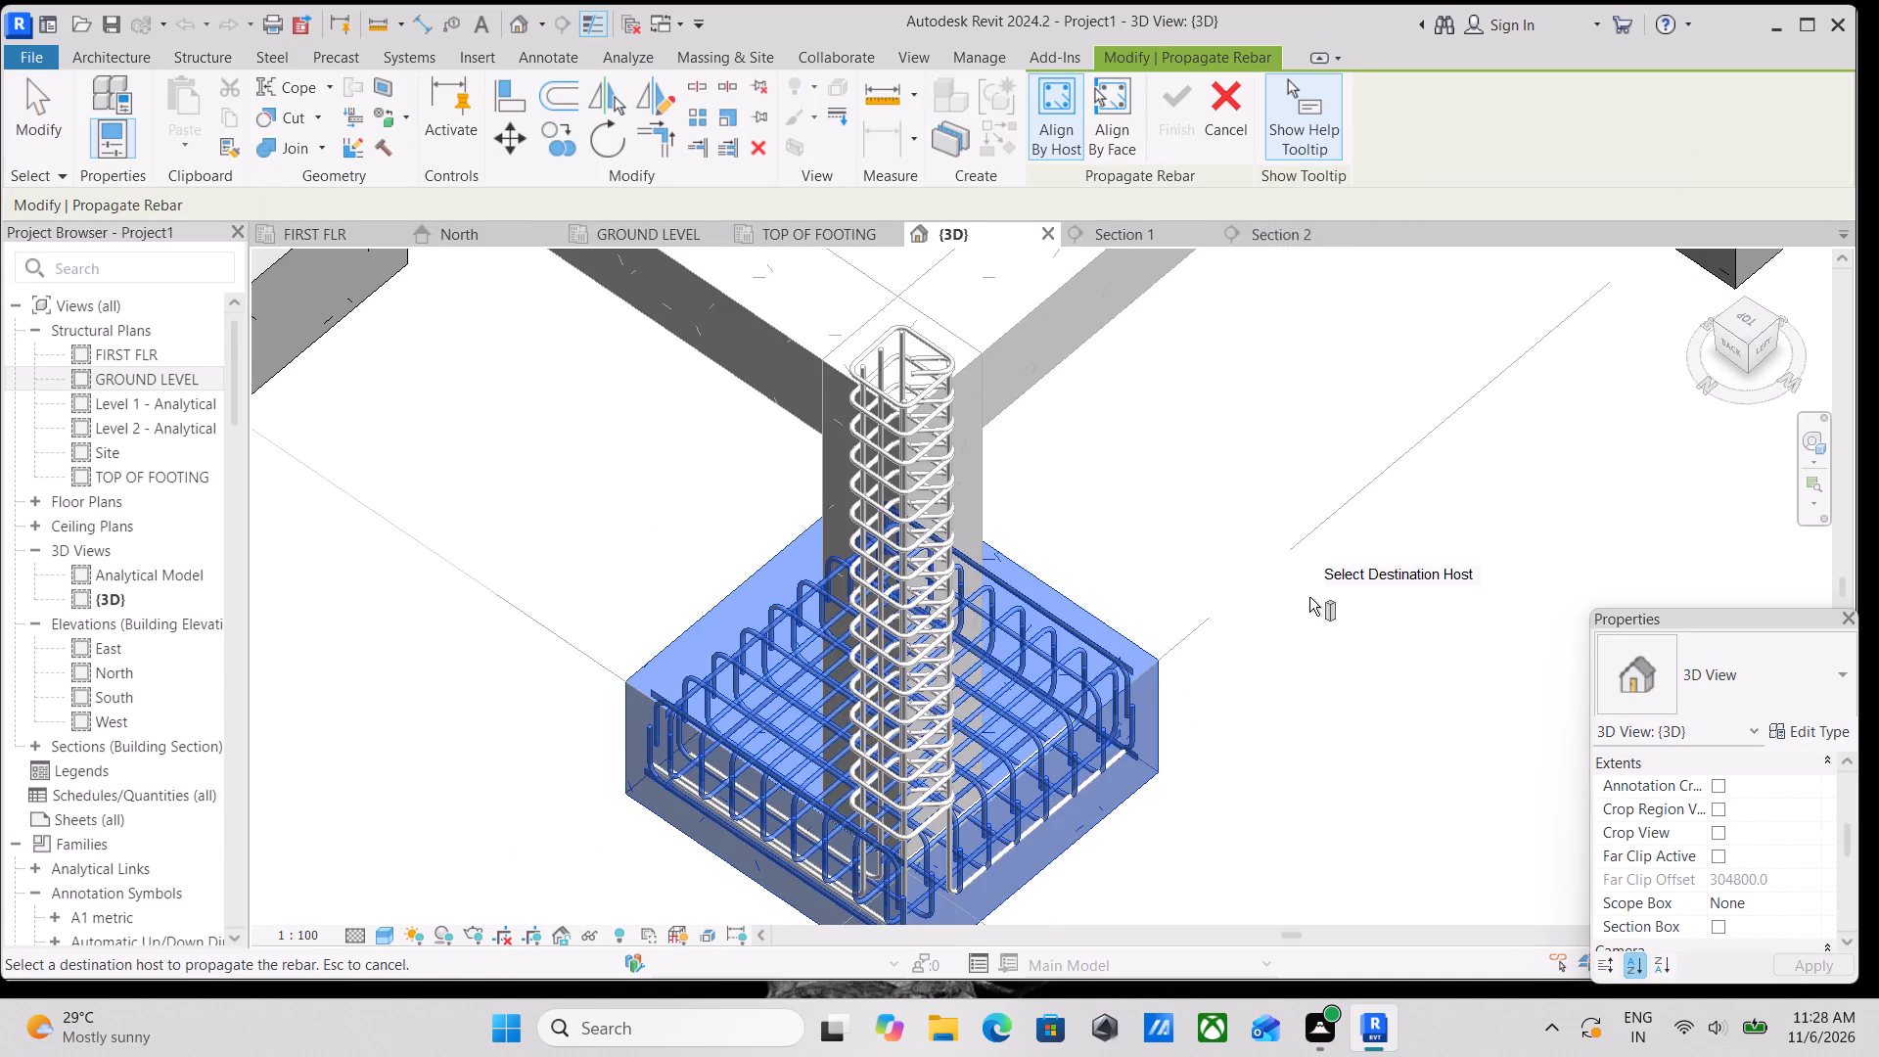
scroll(1352, 562, "down", 4)
scroll(1421, 486, "down", 2)
scroll(1296, 523, "down", 2)
middle_click_drag(1297, 524, 1097, 747)
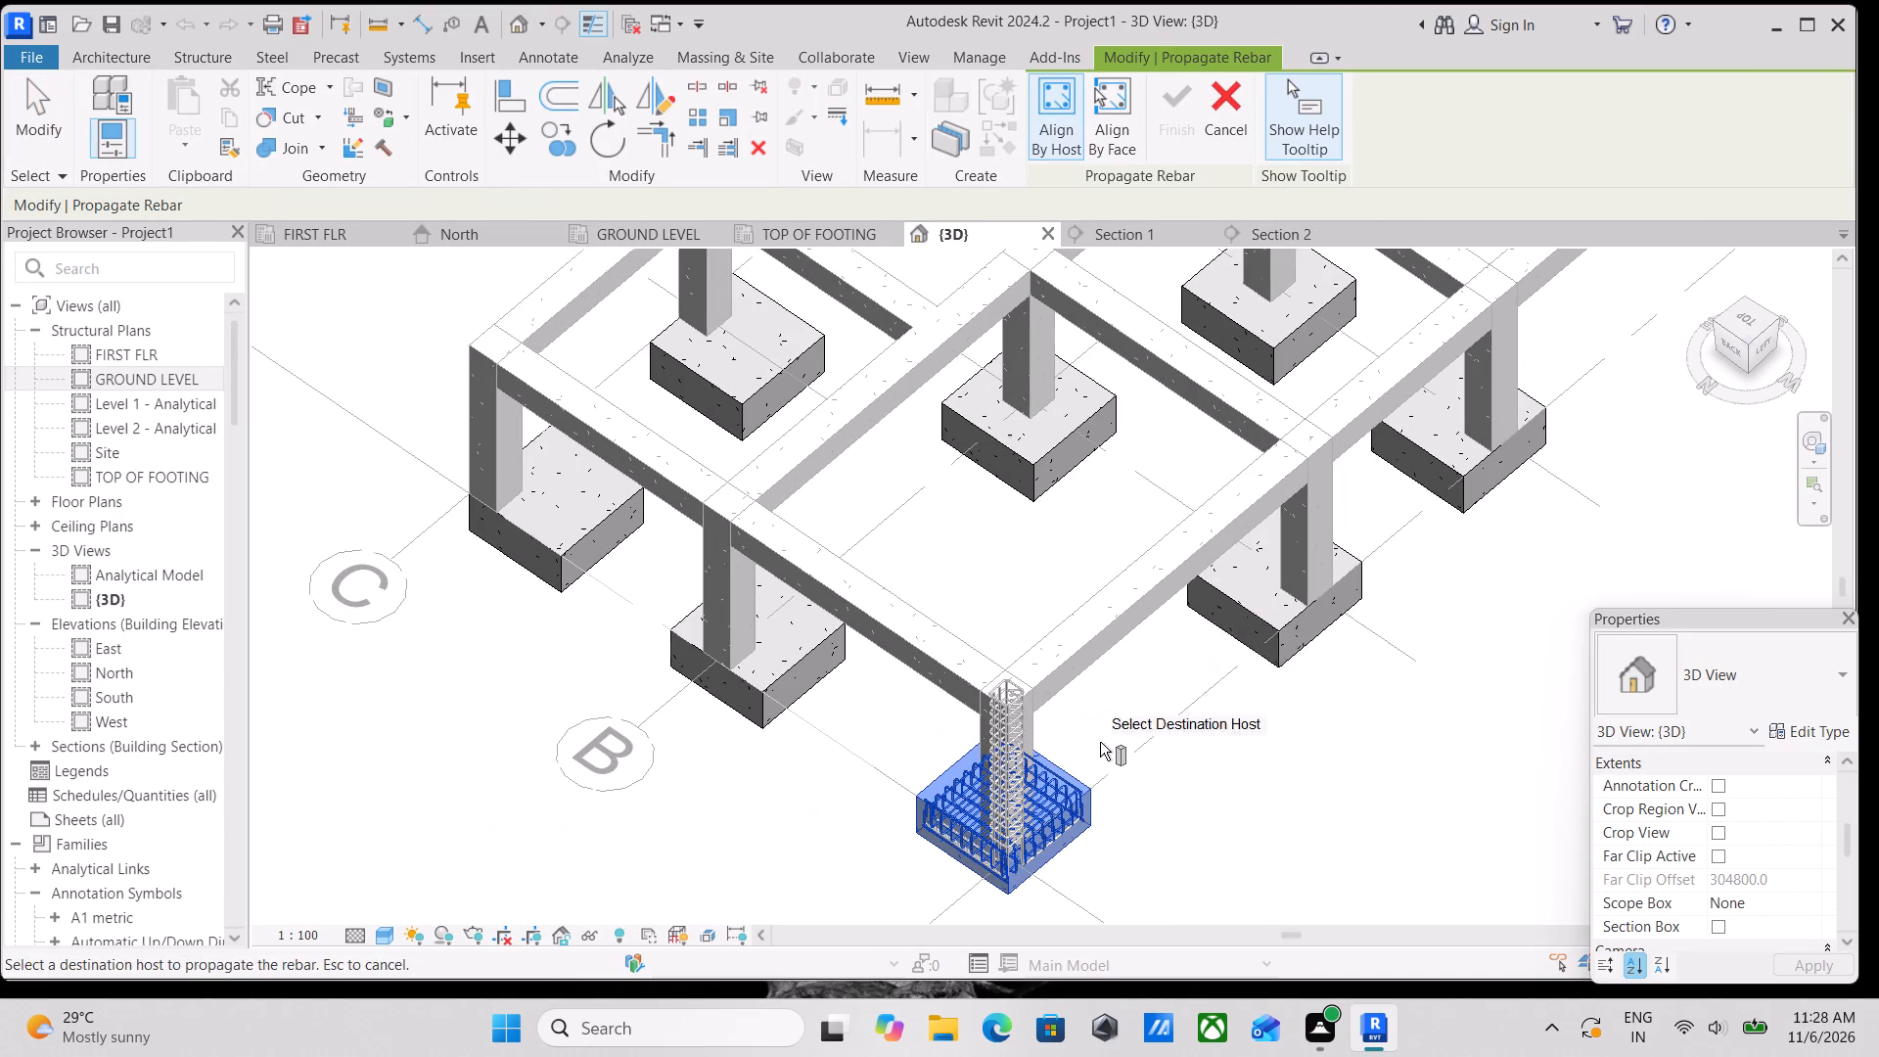
left_click(1264, 610)
Add the two remaining footings along grid A as destinations for the propagated rebar, ending at the far corner.
middle_click_drag(1450, 480, 1313, 613)
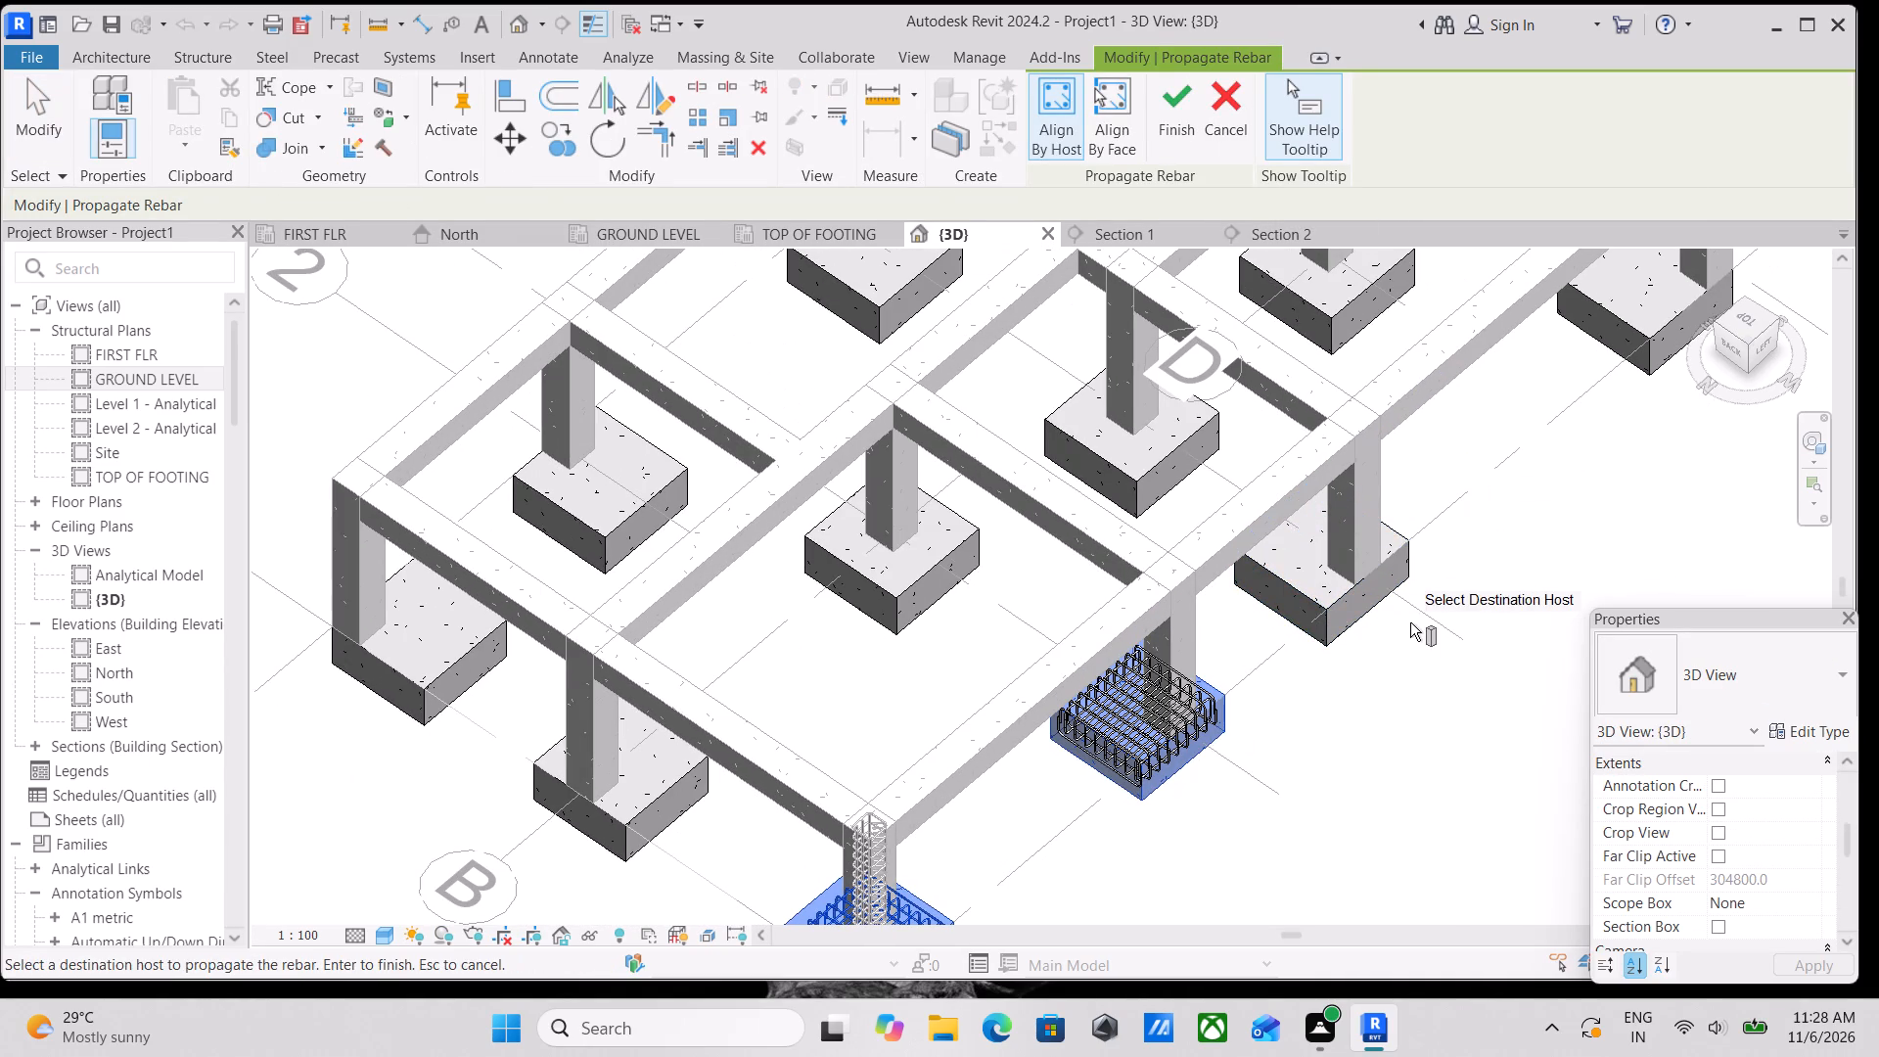
scroll(1378, 596, "up", 3)
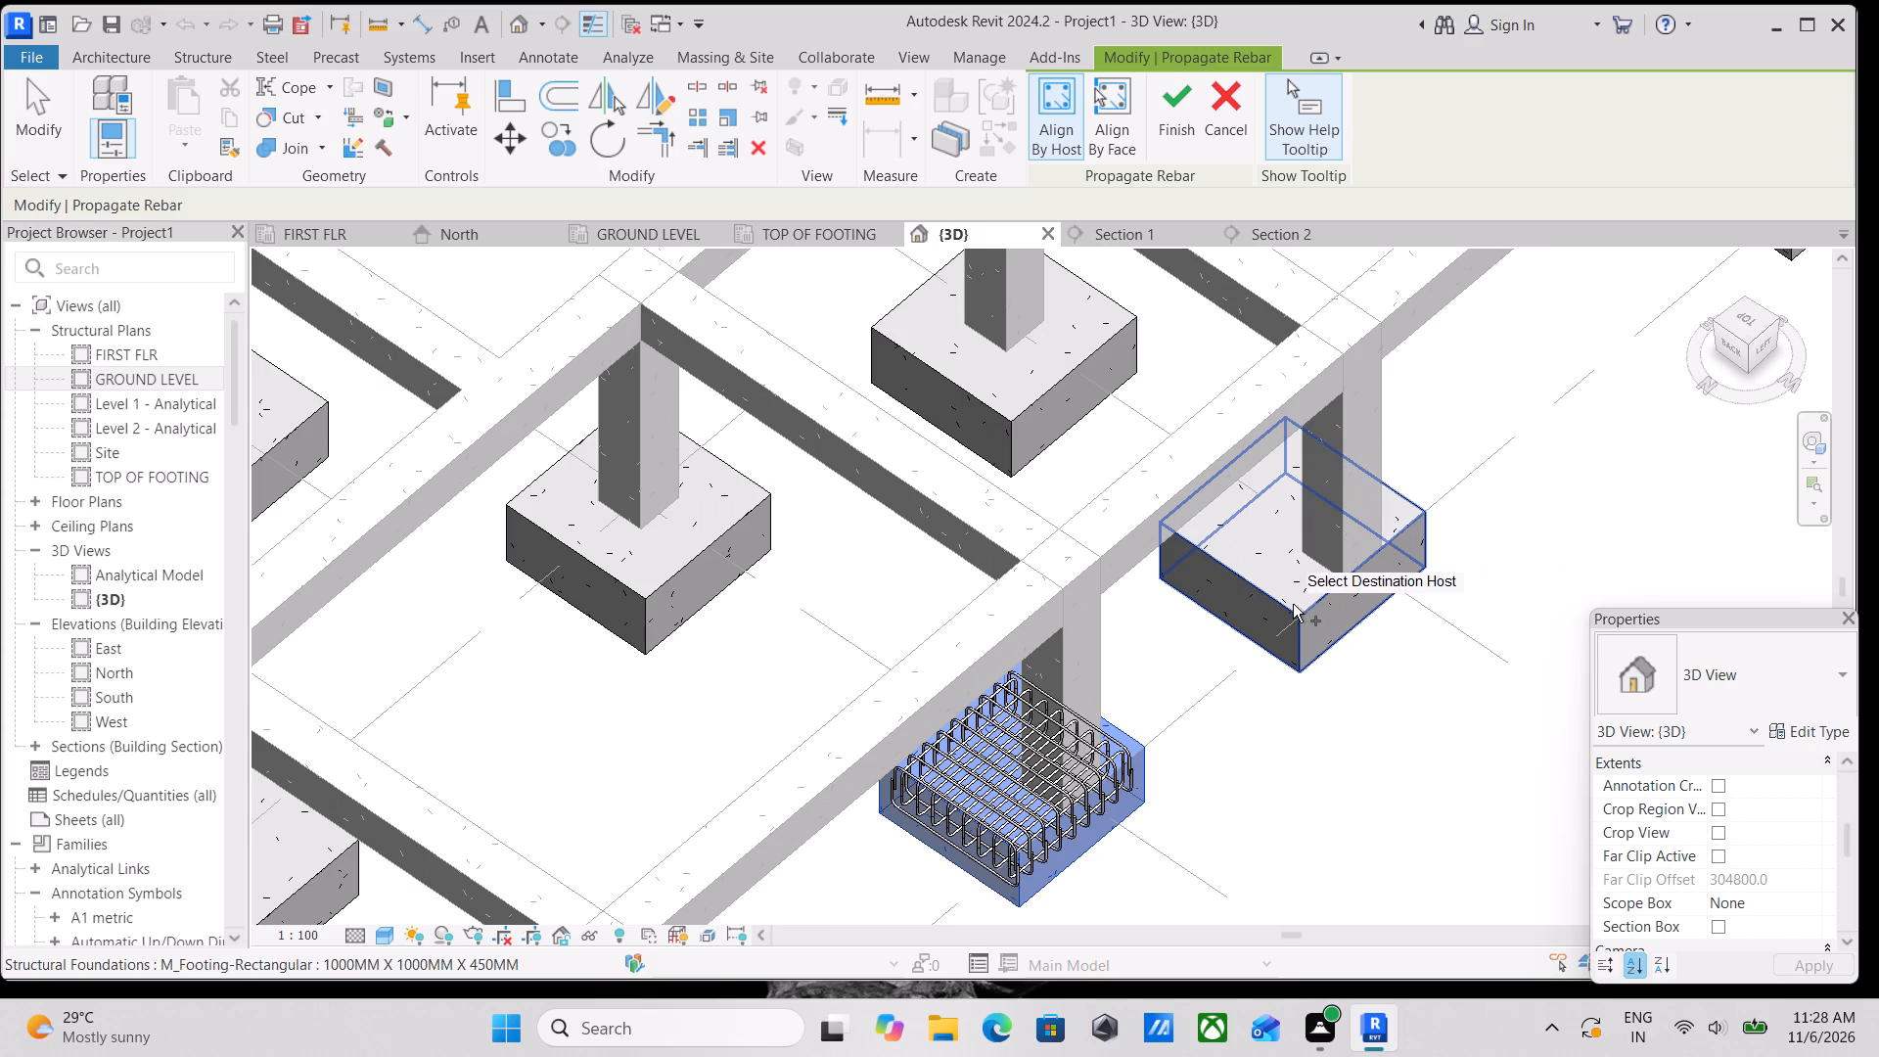
left_click(1293, 604)
scroll(1371, 538, "down", 1)
middle_click_drag(1372, 565, 1357, 825)
middle_click_drag(1539, 644, 1177, 717)
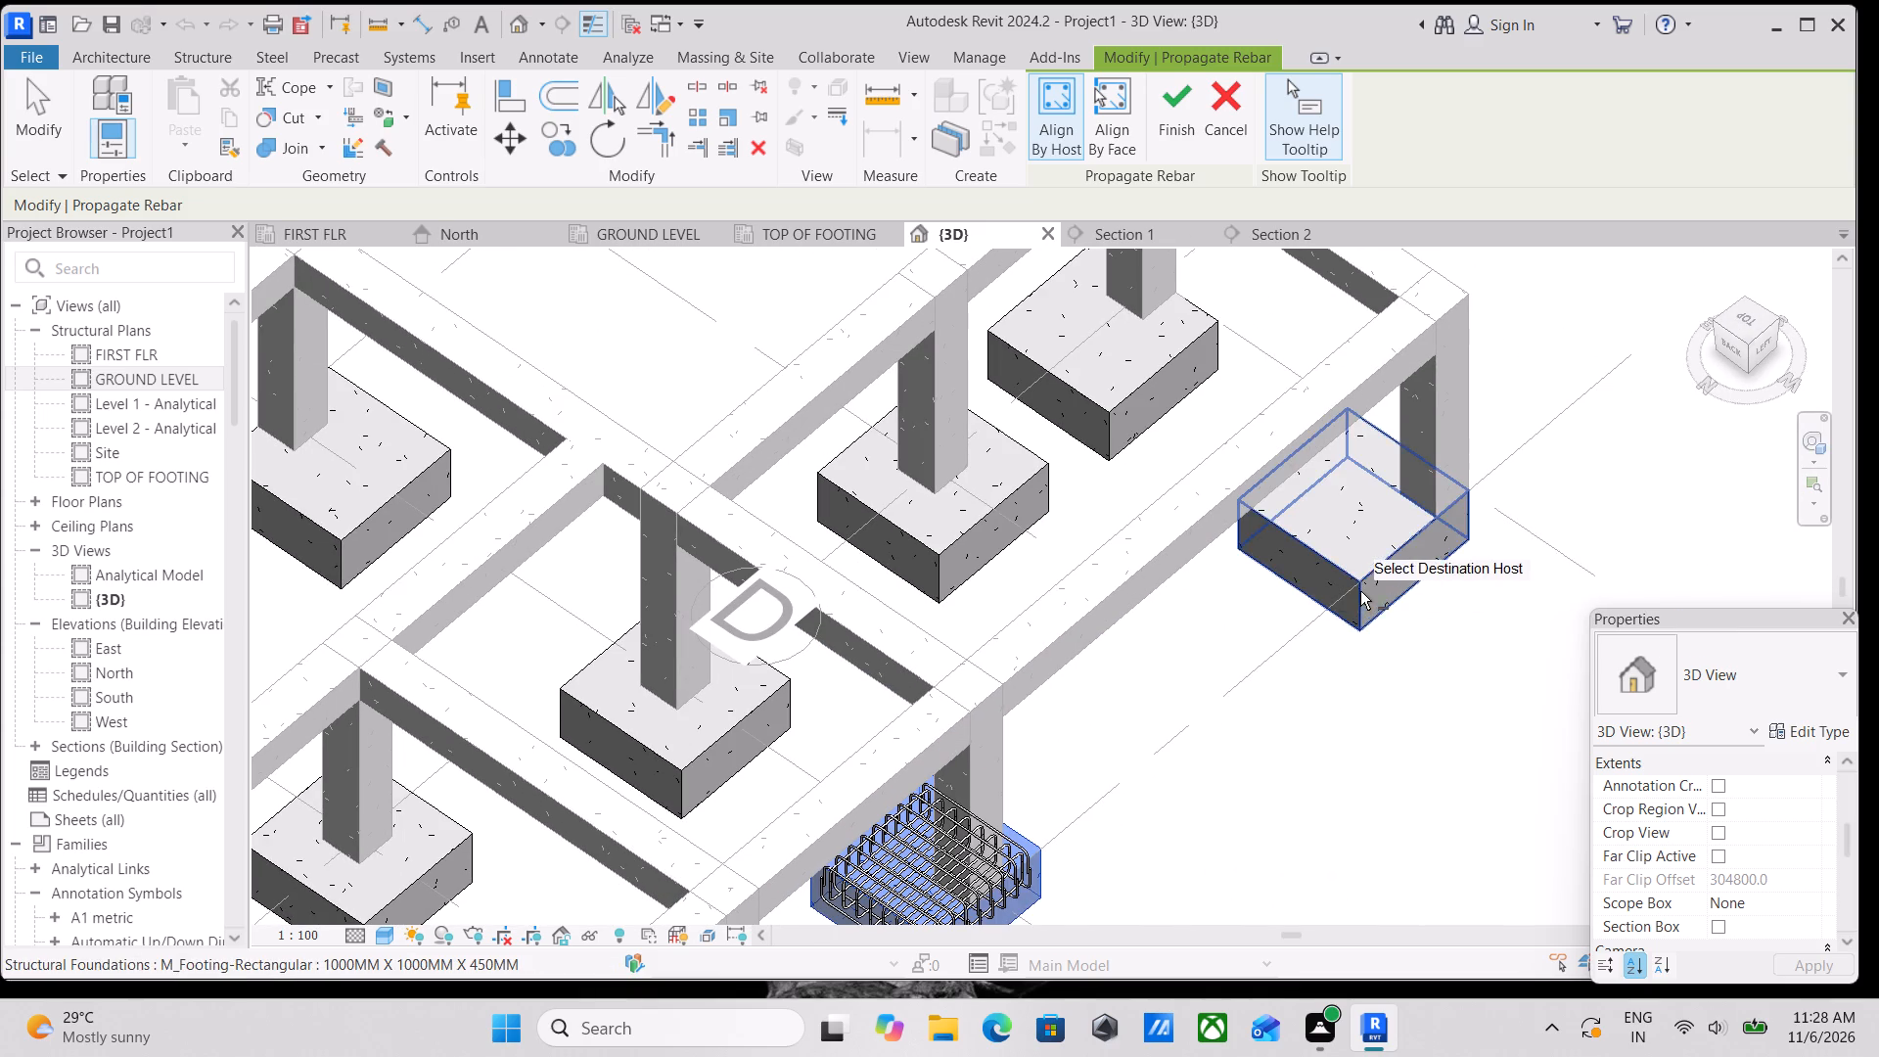
left_click(1360, 591)
Propagate the same footing rebar to the other two footings in the far end row, opposite grid 1.
scroll(1308, 591, "down", 1)
middle_click_drag(1314, 609, 1452, 799)
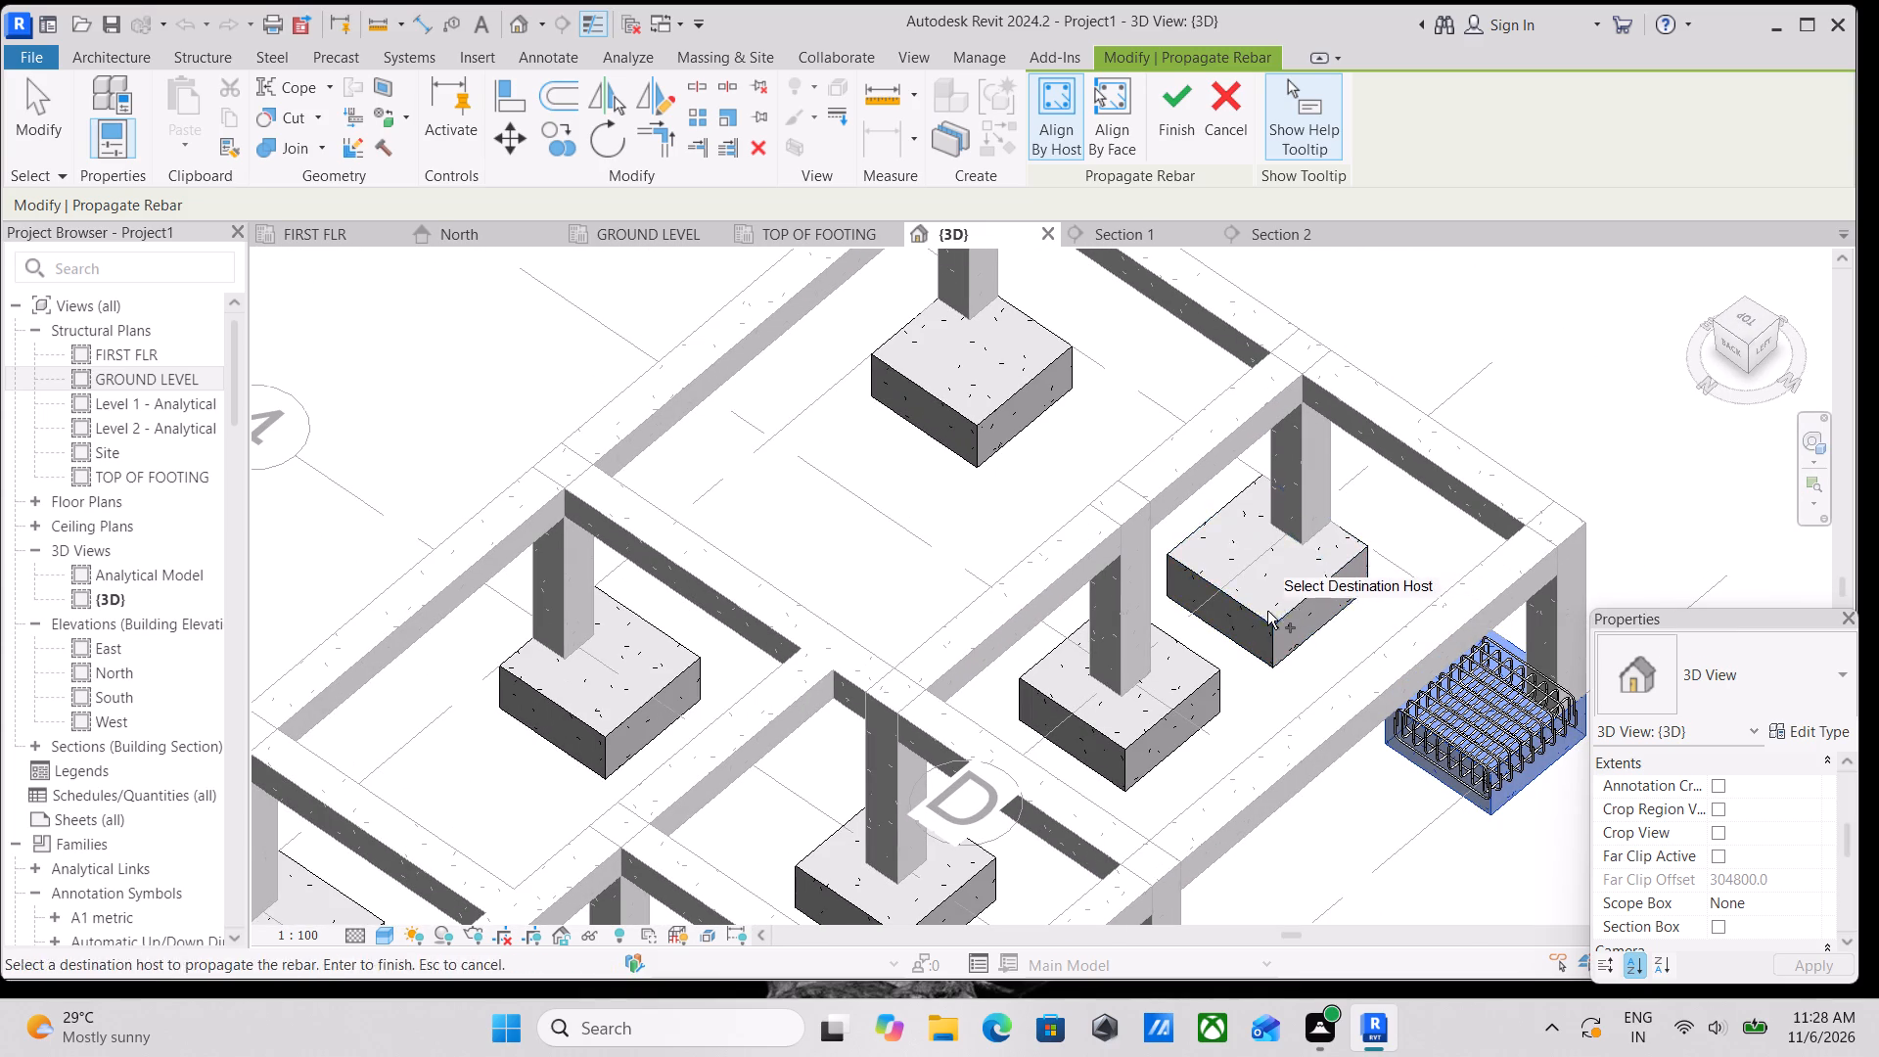
left_click(1267, 611)
middle_click_drag(1242, 584, 1468, 650)
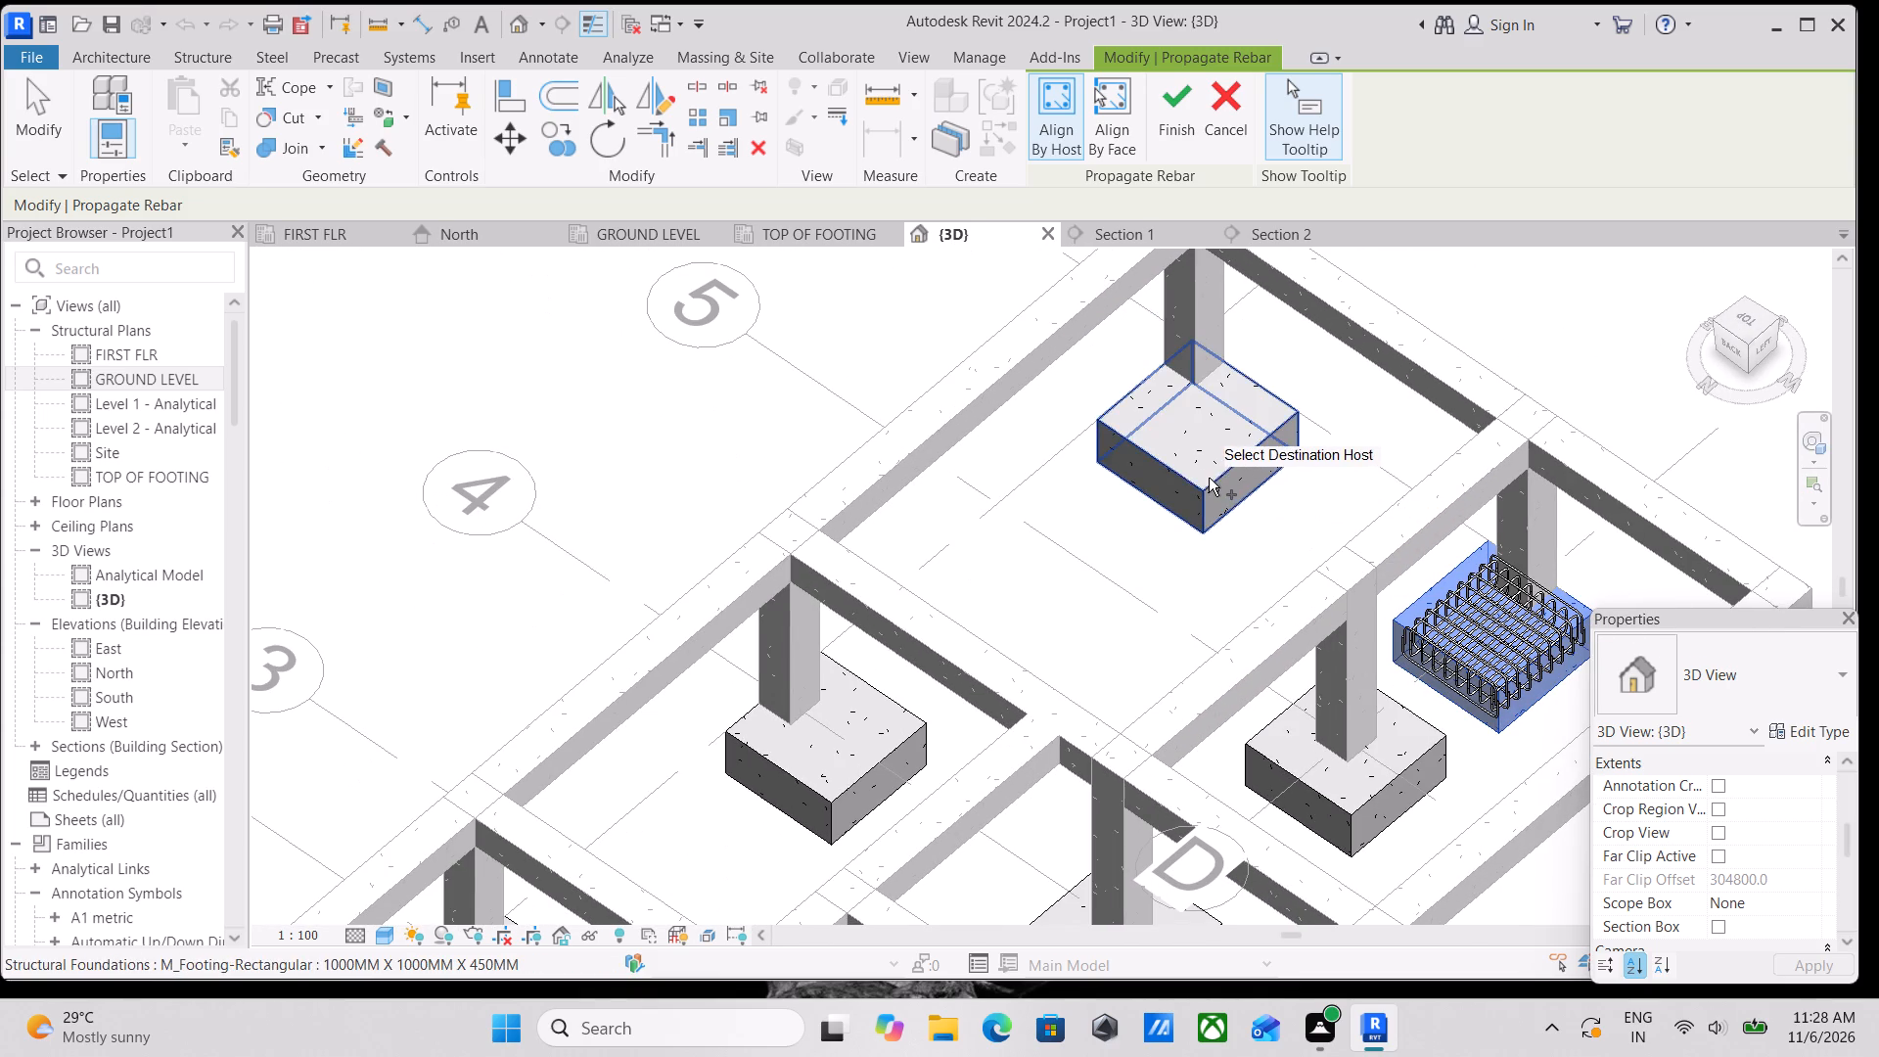
left_click(1209, 478)
Propagate the same rebar to the three remaining footings along grid C, ending at the C1 footing.
middle_click_drag(990, 629, 1253, 480)
left_click(1111, 641)
scroll(1139, 621, "down", 2)
middle_click_drag(1139, 621, 1249, 534)
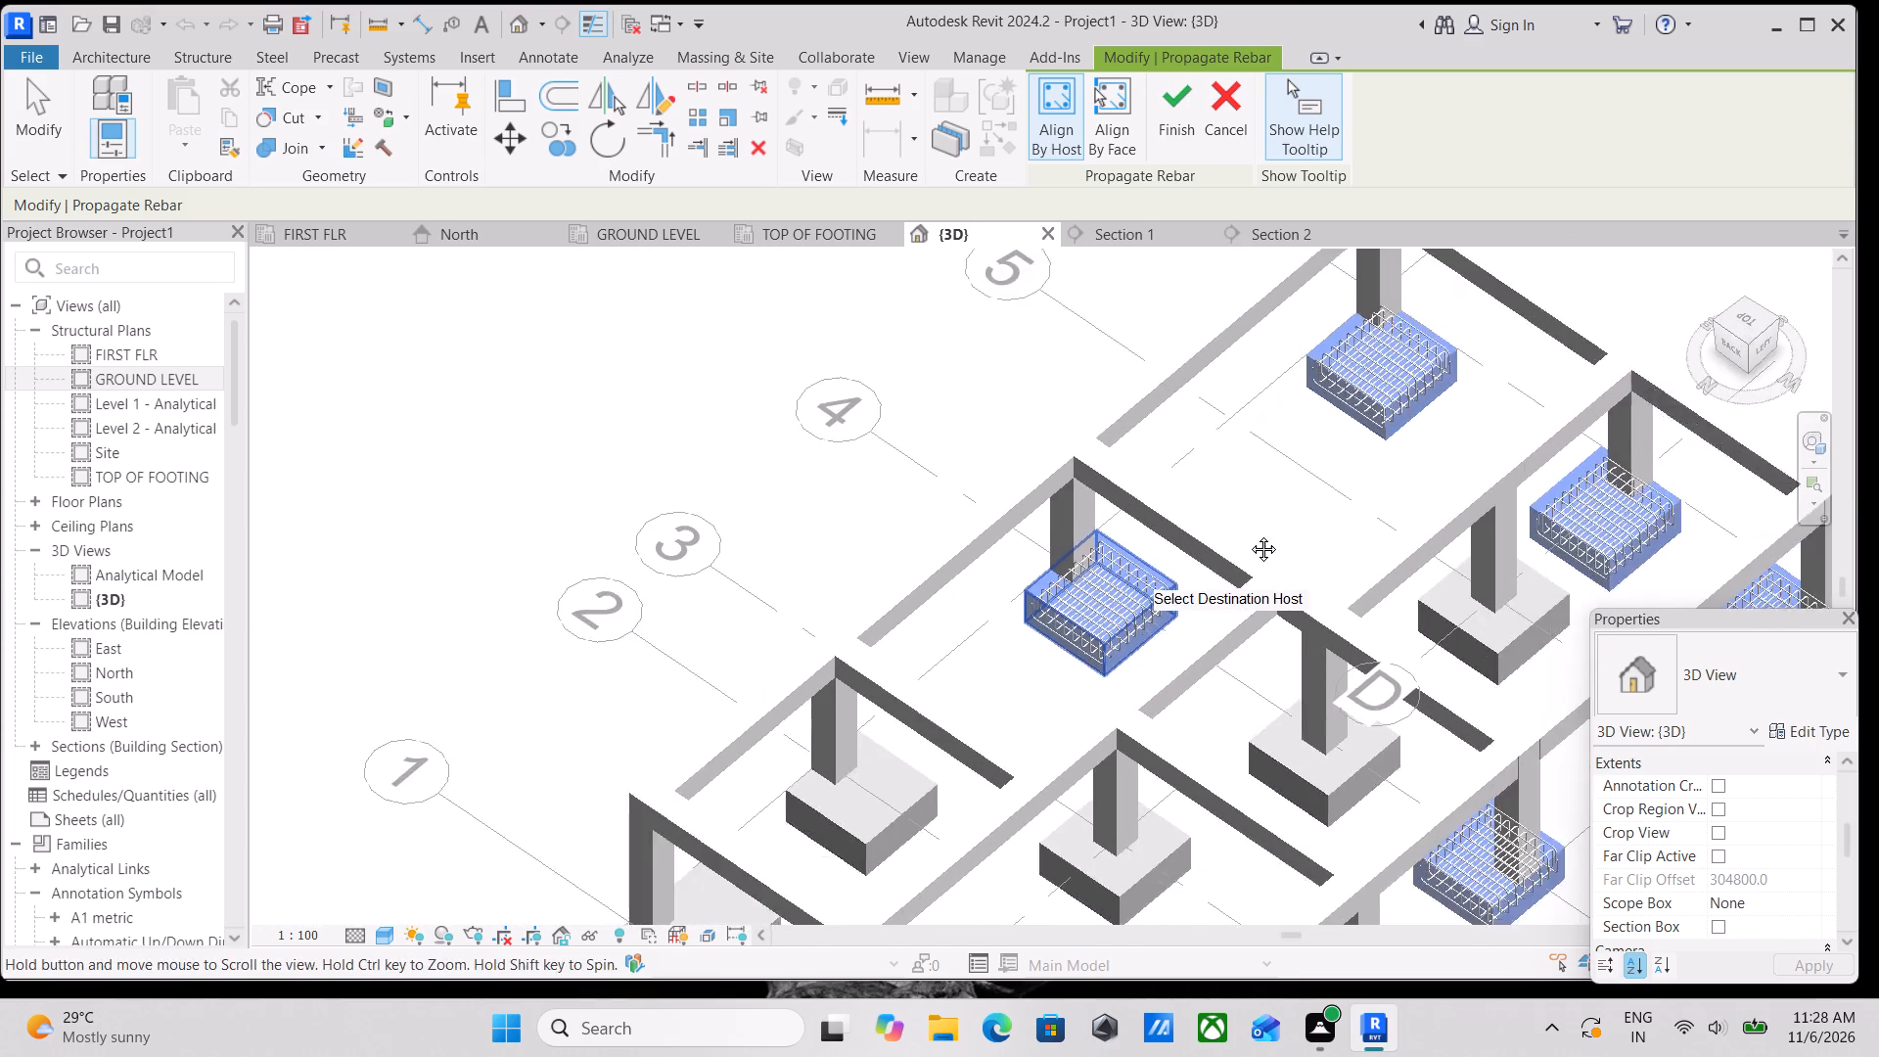
middle_click_drag(1249, 534, 1363, 460)
left_click(1107, 682)
middle_click_drag(1107, 681, 1341, 448)
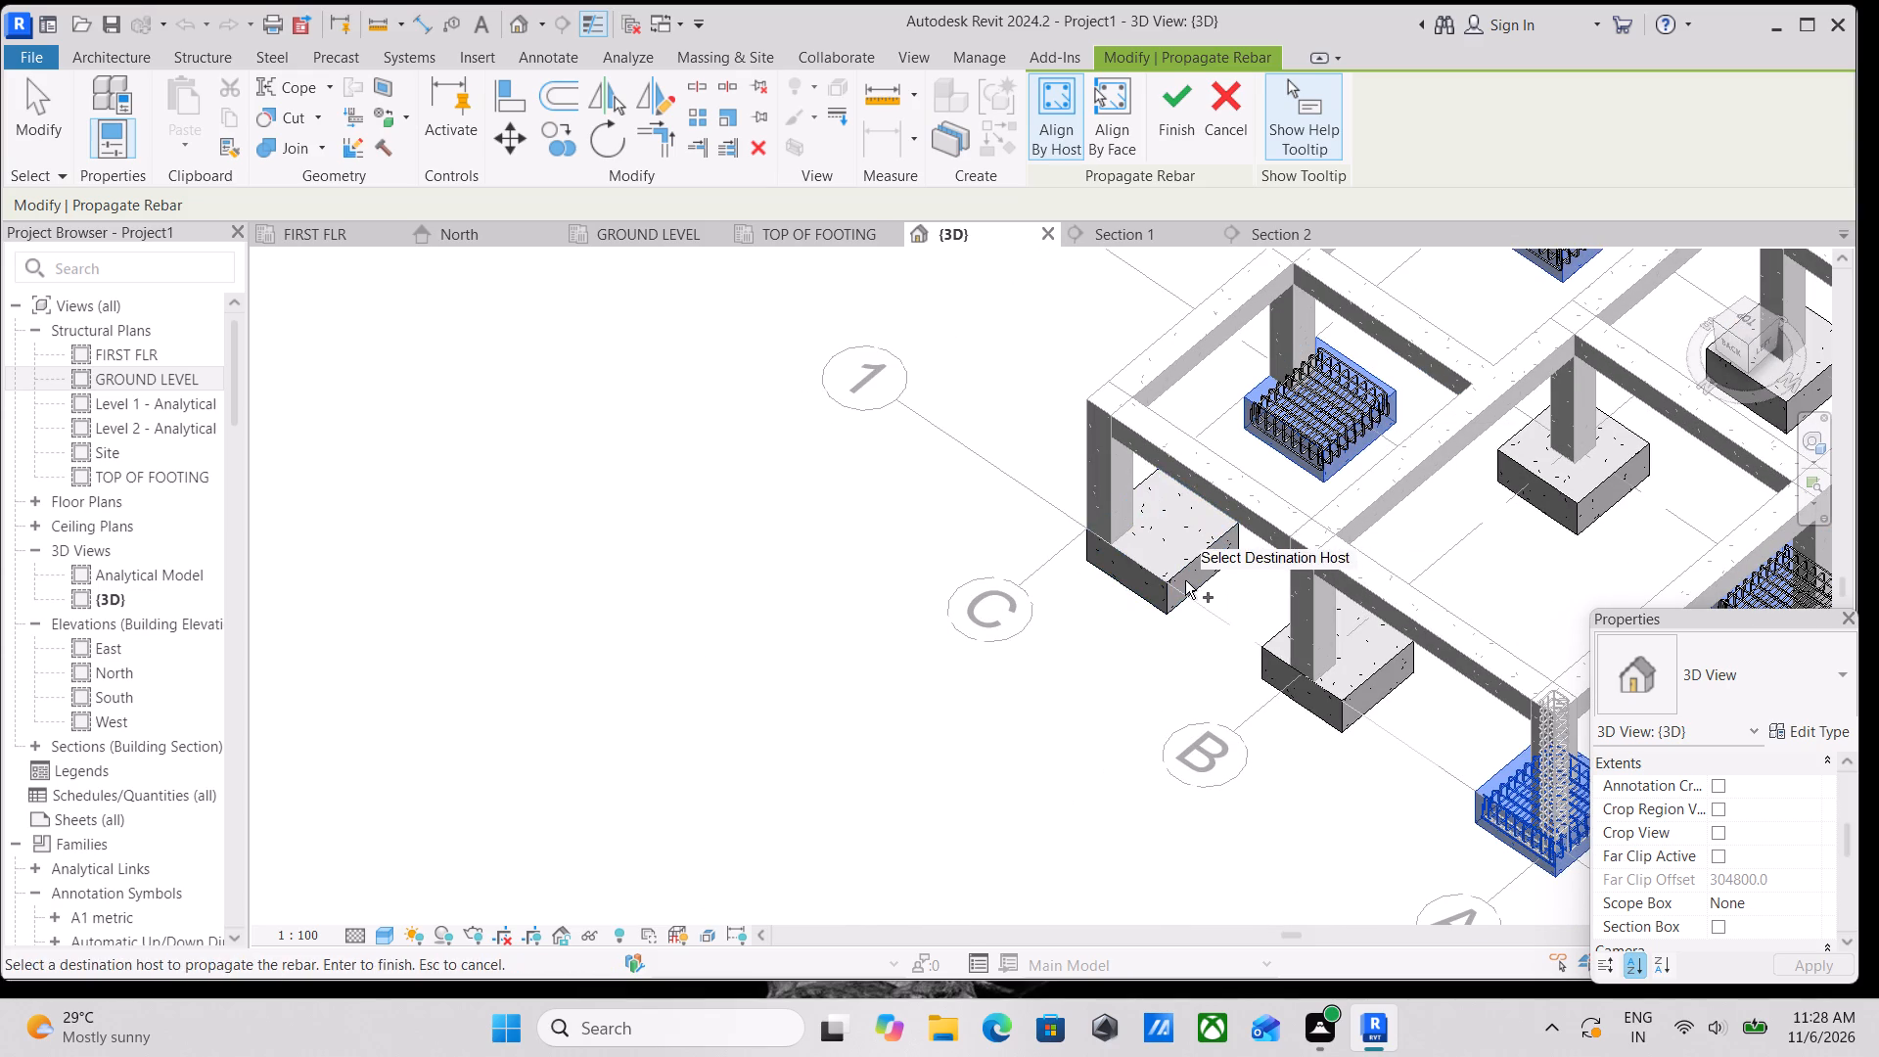
left_click(1185, 580)
Complete the footing rebar propagation with the B1 footing and the three remaining interior footings, without saving the project.
middle_click_drag(1170, 664, 1070, 529)
left_click(1260, 547)
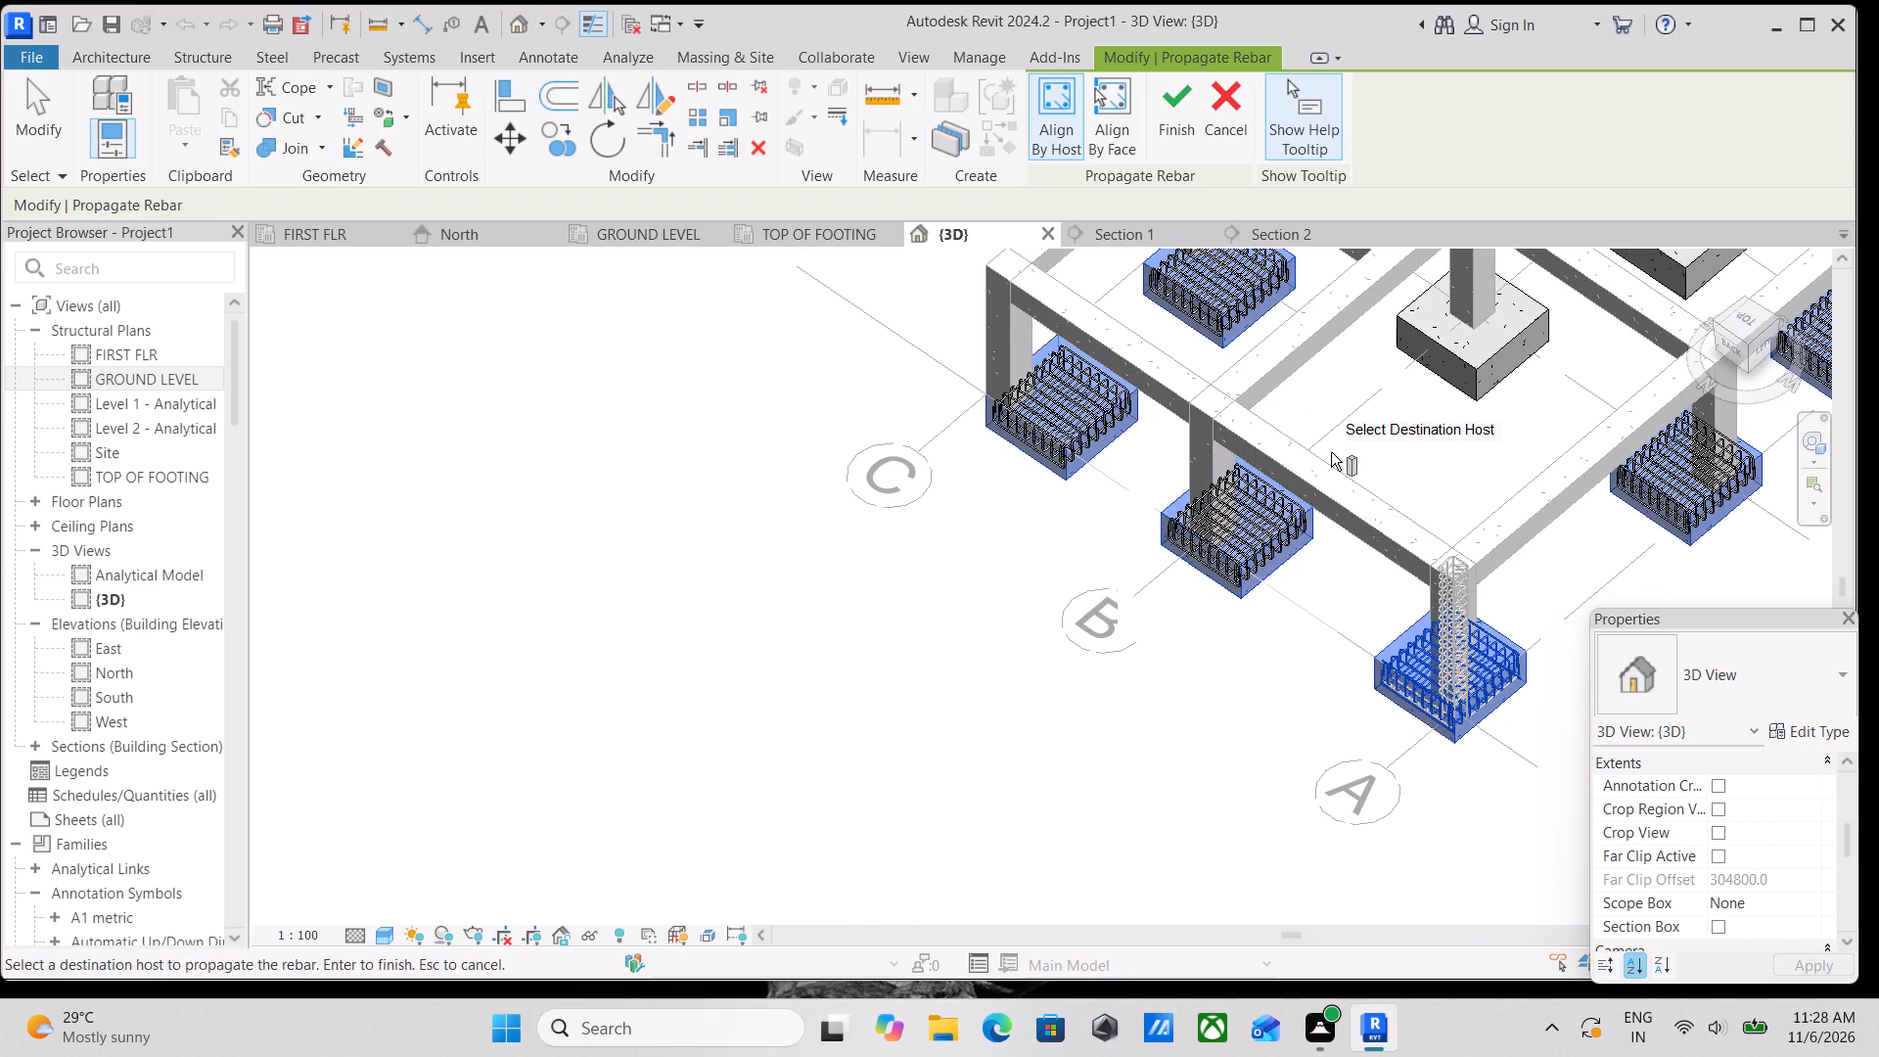
middle_click_drag(1339, 479, 1261, 774)
left_click(1437, 633)
middle_click_drag(1522, 583, 1213, 746)
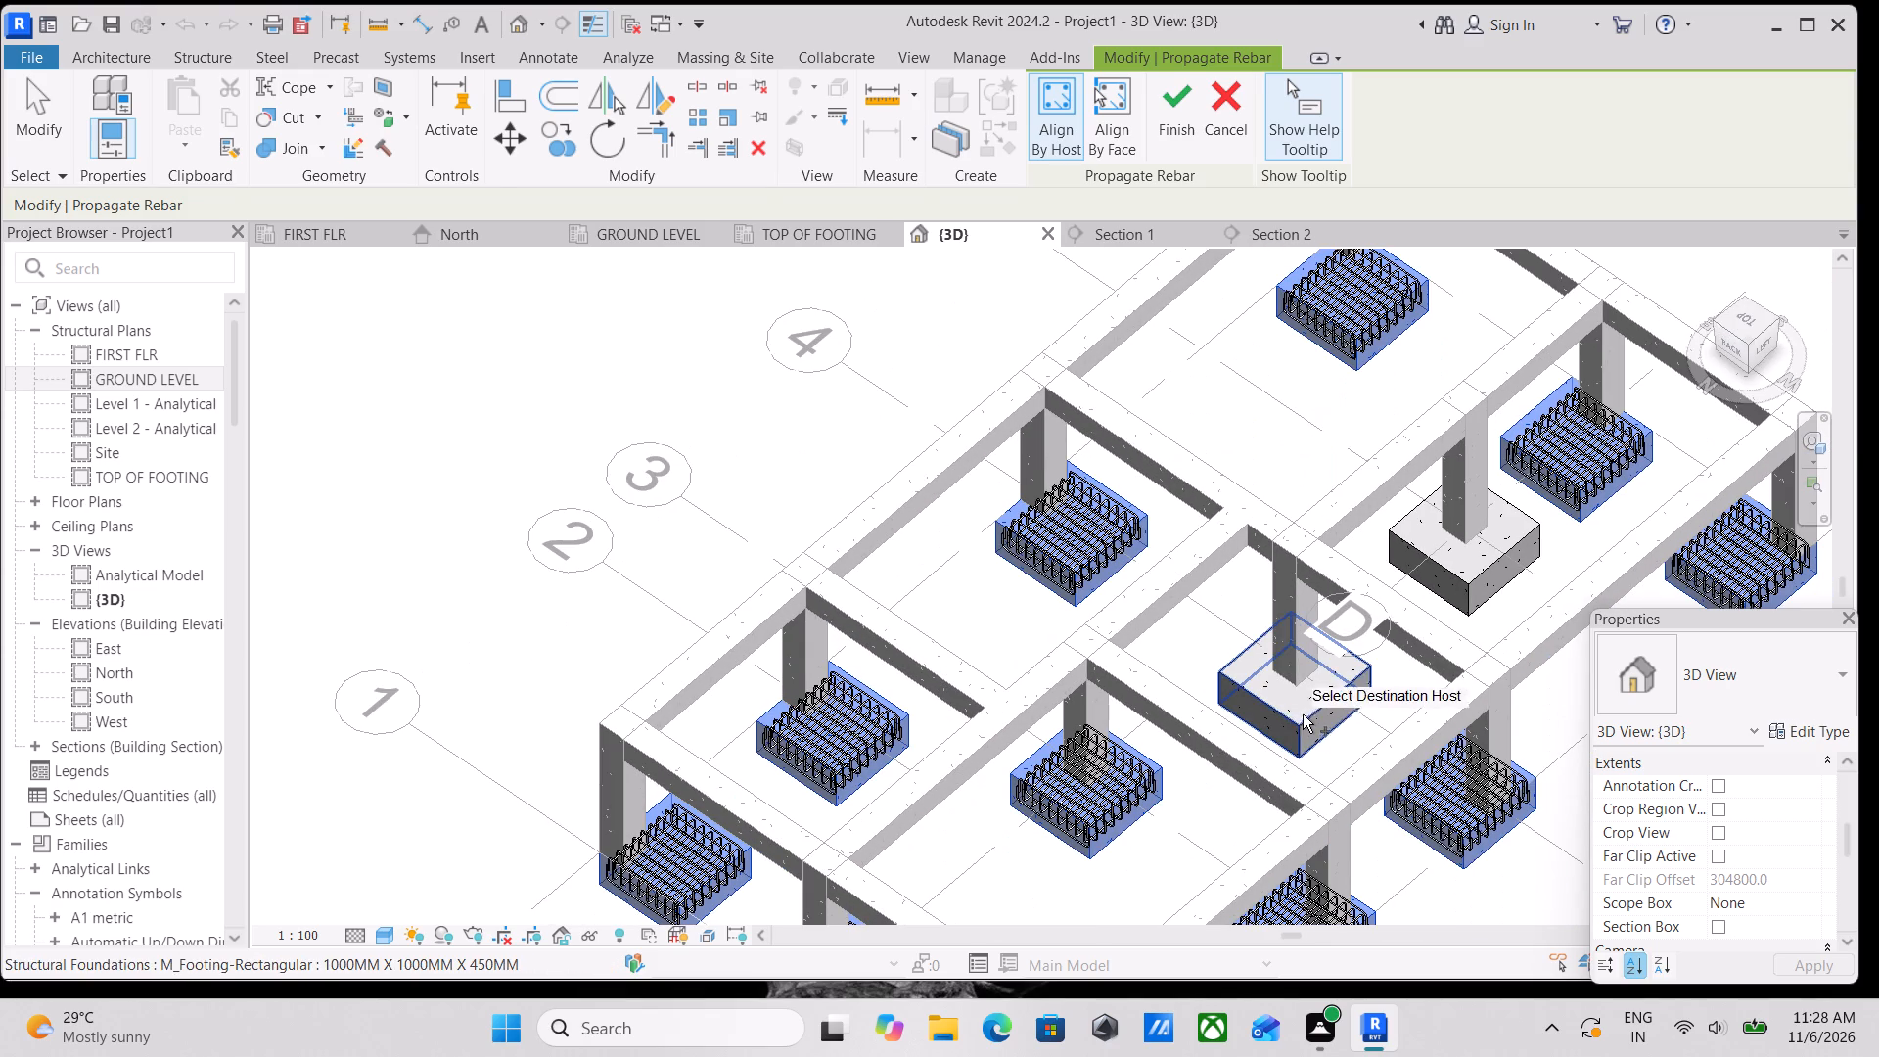
left_click(1310, 711)
middle_click_drag(1430, 604, 1178, 746)
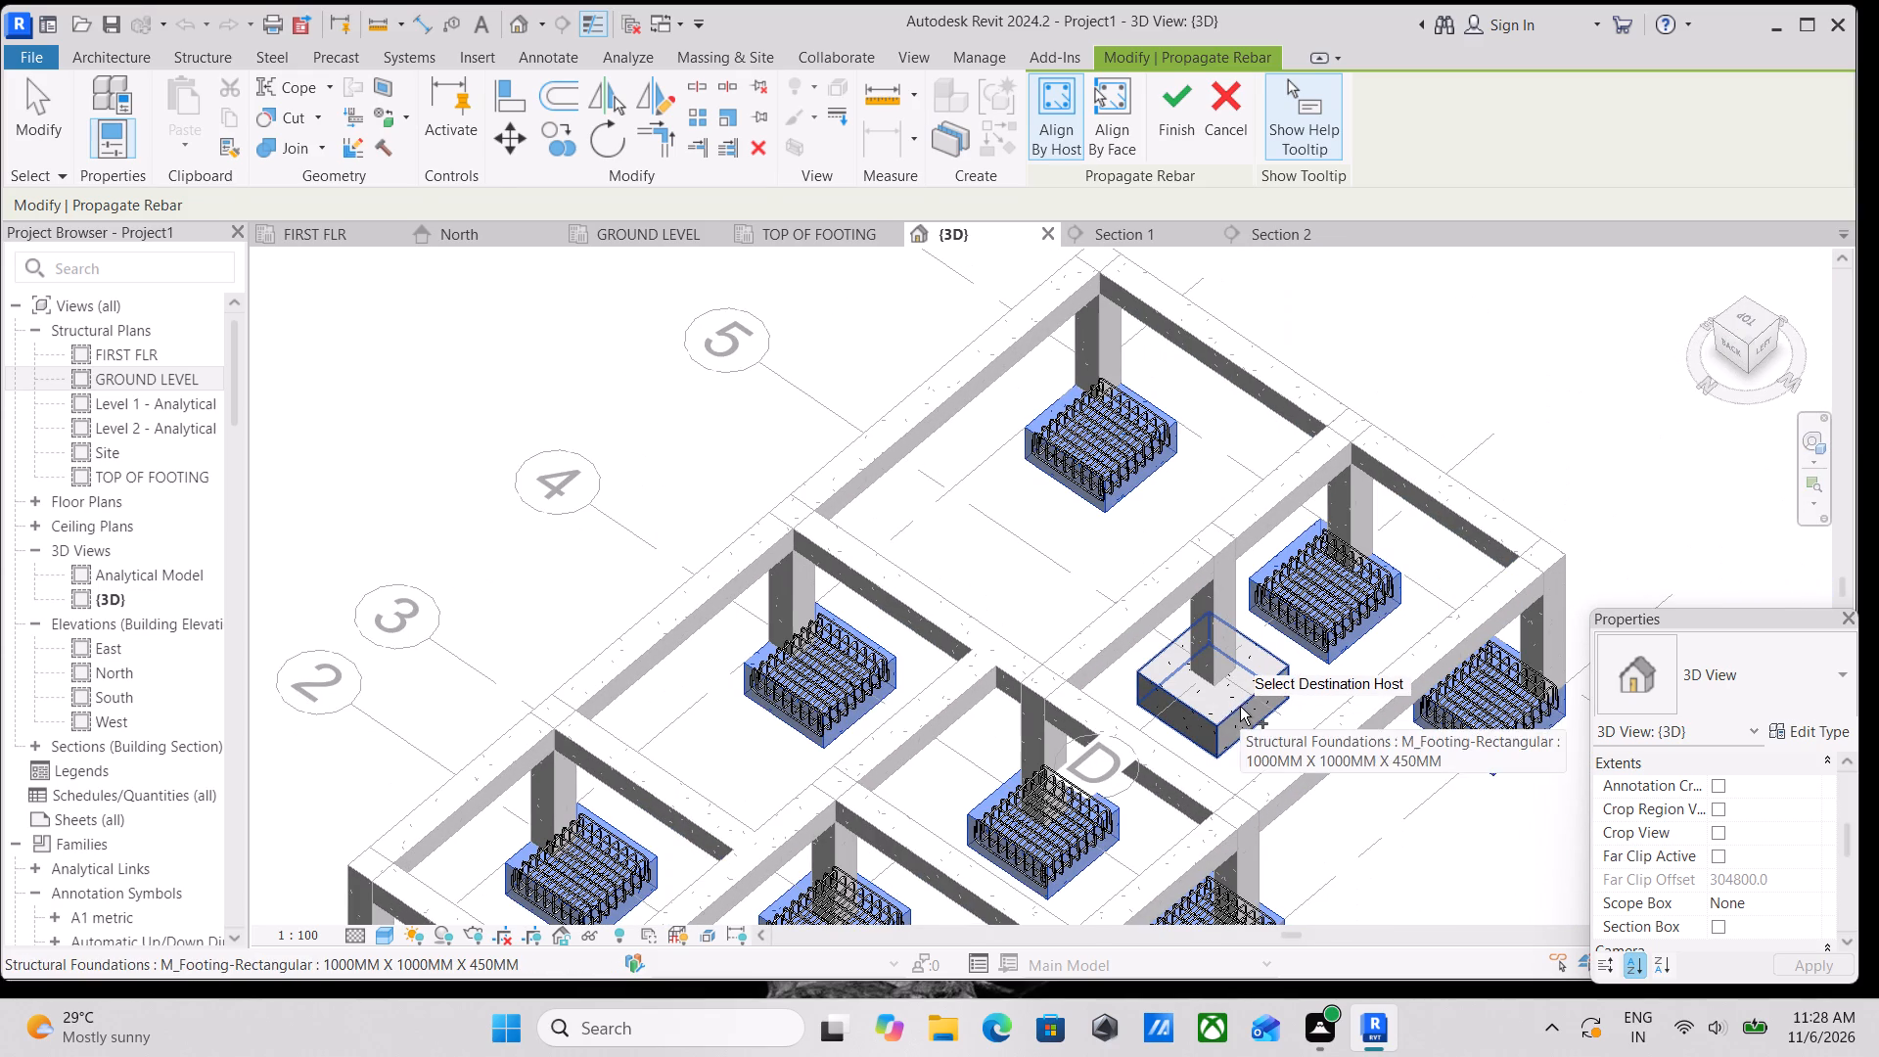
left_click(1240, 707)
scroll(1203, 663, "down", 4)
scroll(1191, 802, "down", 1)
middle_click_drag(1191, 802, 1321, 593)
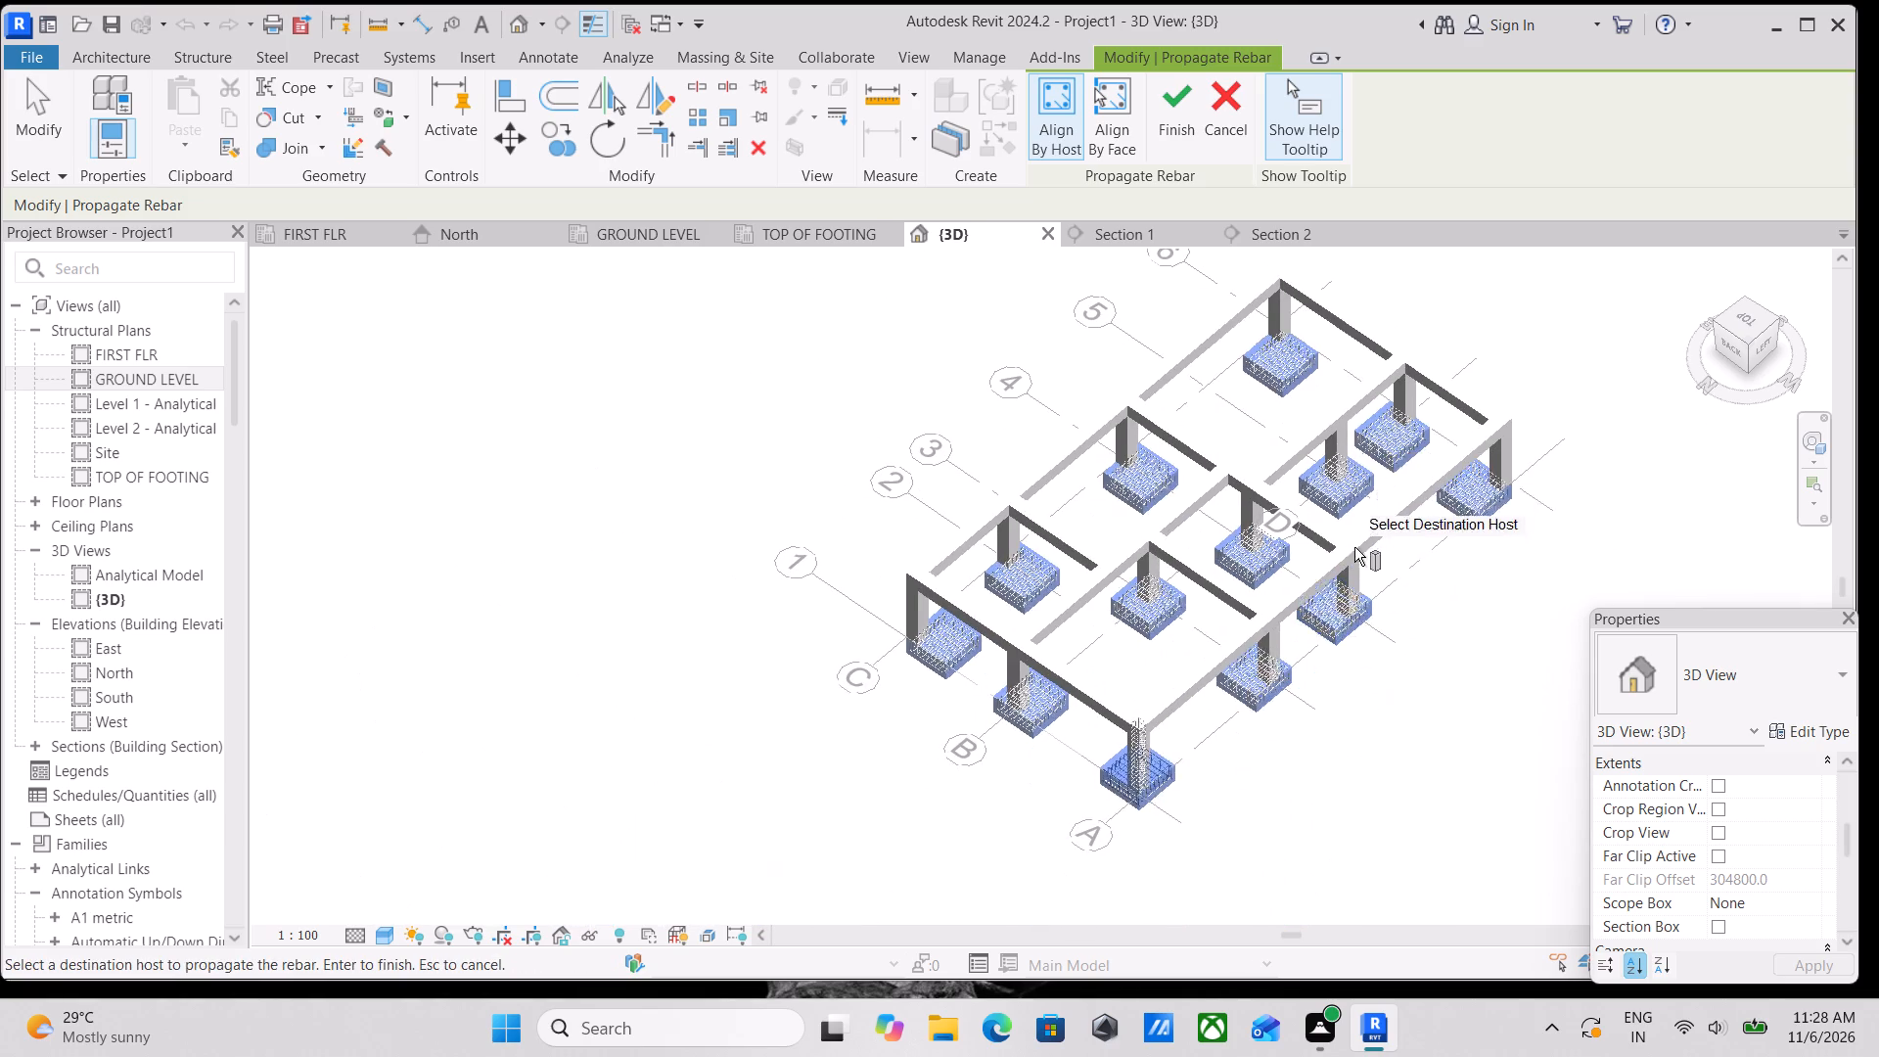
left_click(1177, 92)
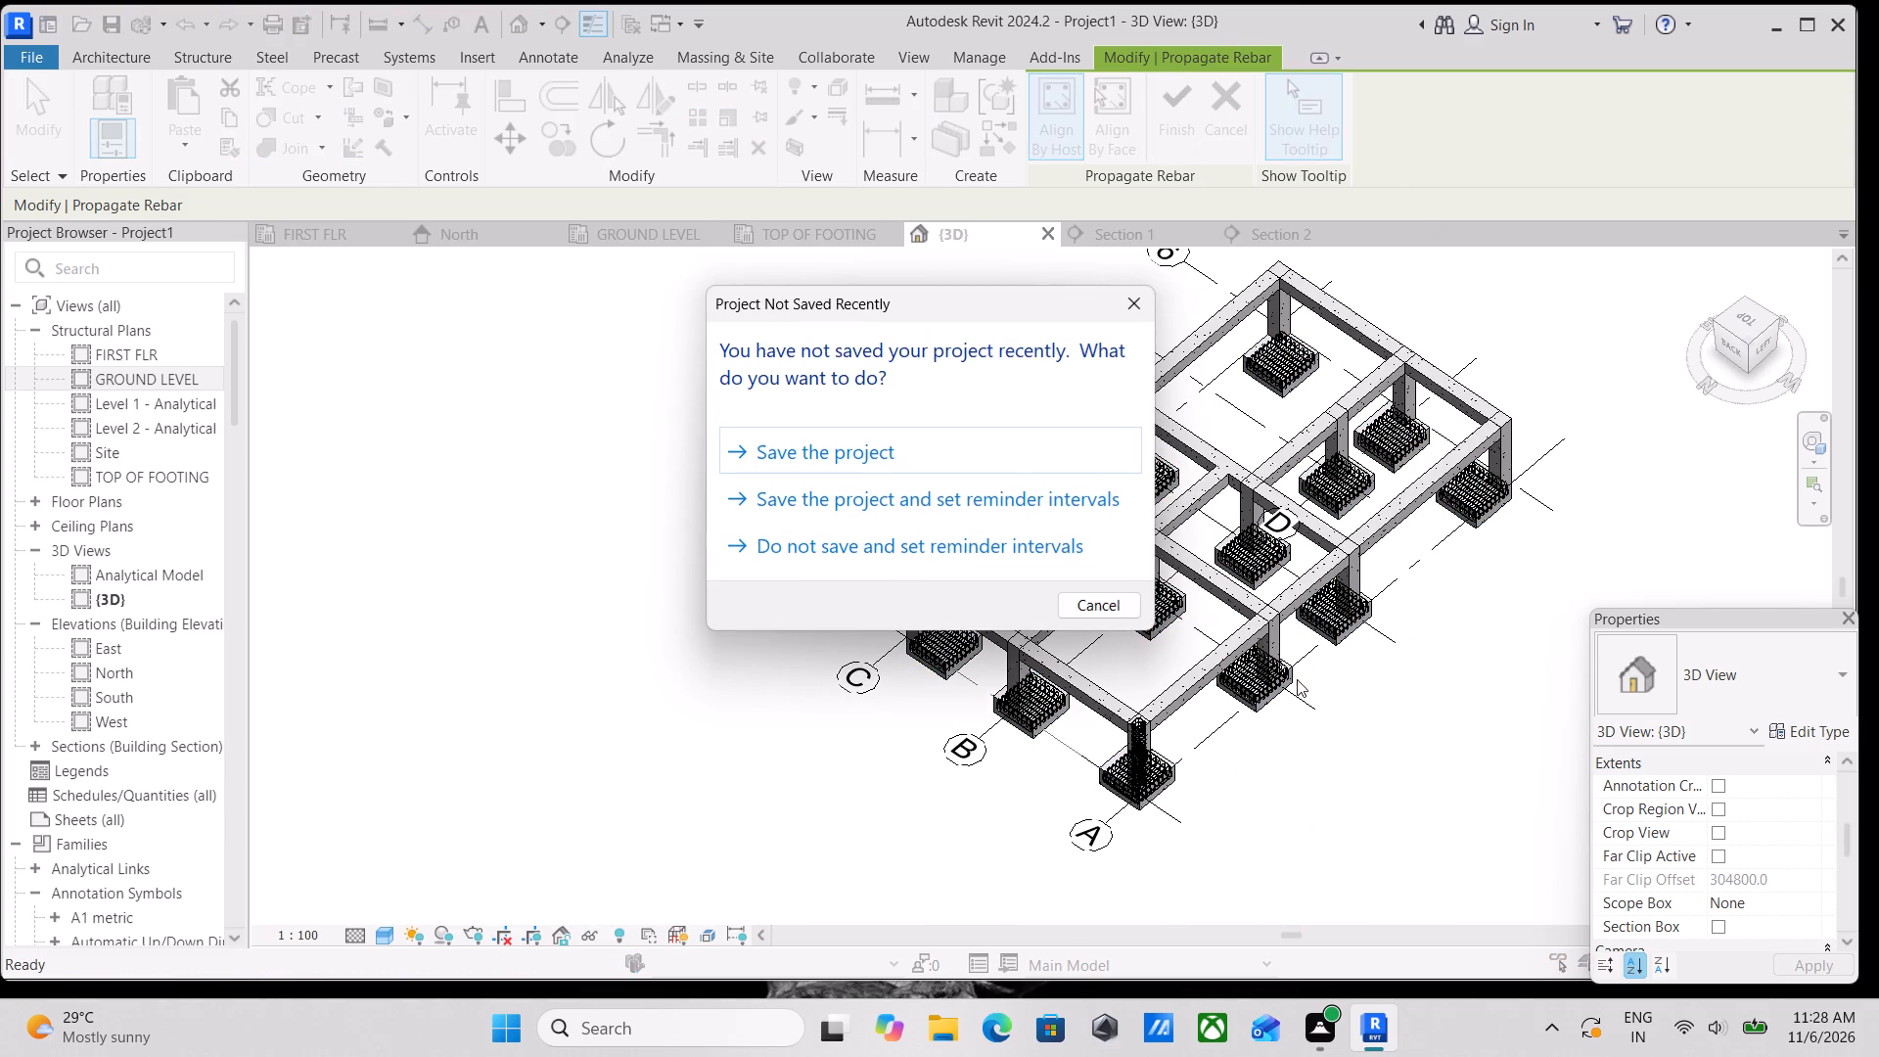
left_click(1135, 298)
Examine the propagated footing reinforcement around the A1 corner from above and in a low oblique back view.
scroll(1330, 804, "up", 4)
scroll(1262, 604, "up", 5)
scroll(1261, 591, "down", 1)
middle_click_drag(1254, 637, 1240, 769)
middle_click_drag(1195, 749, 1320, 527)
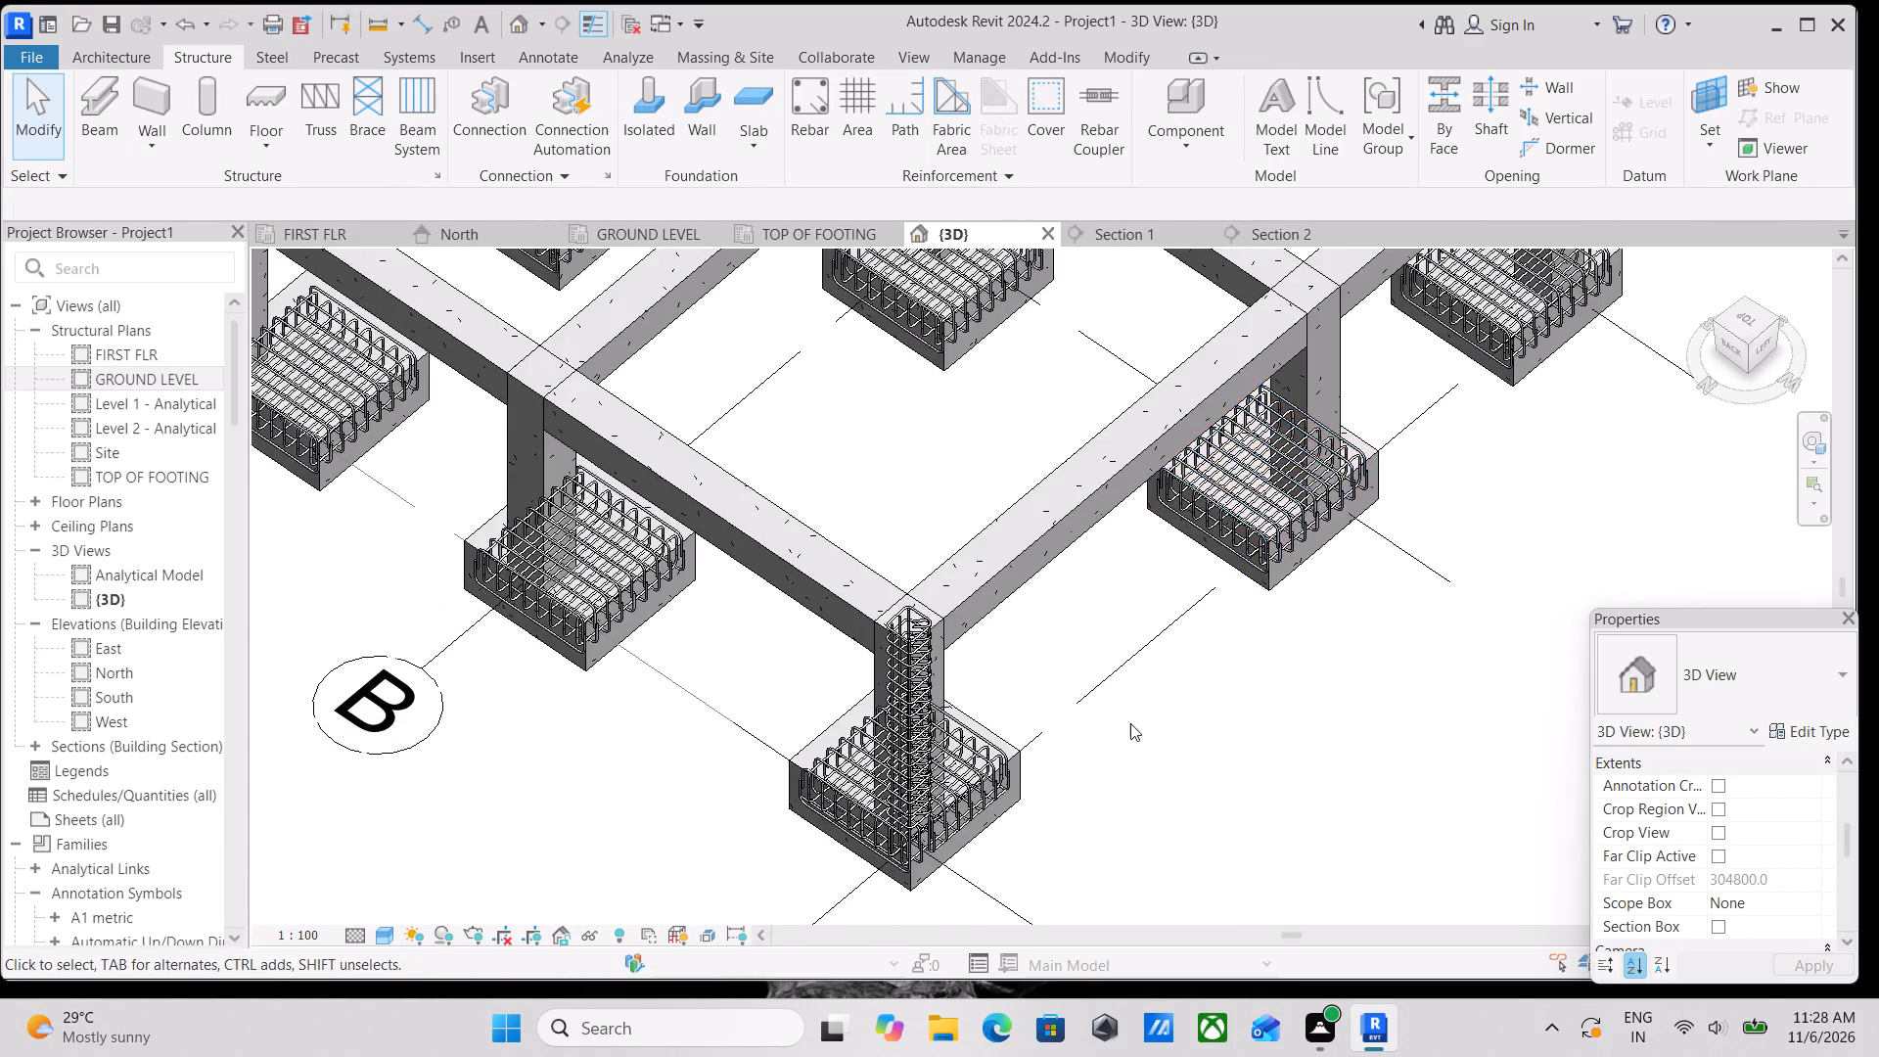
middle_click_drag(1126, 705, 1181, 557, "shift")
middle_click_drag(1128, 728, 1265, 575, "shift")
middle_click_drag(1123, 742, 1295, 588)
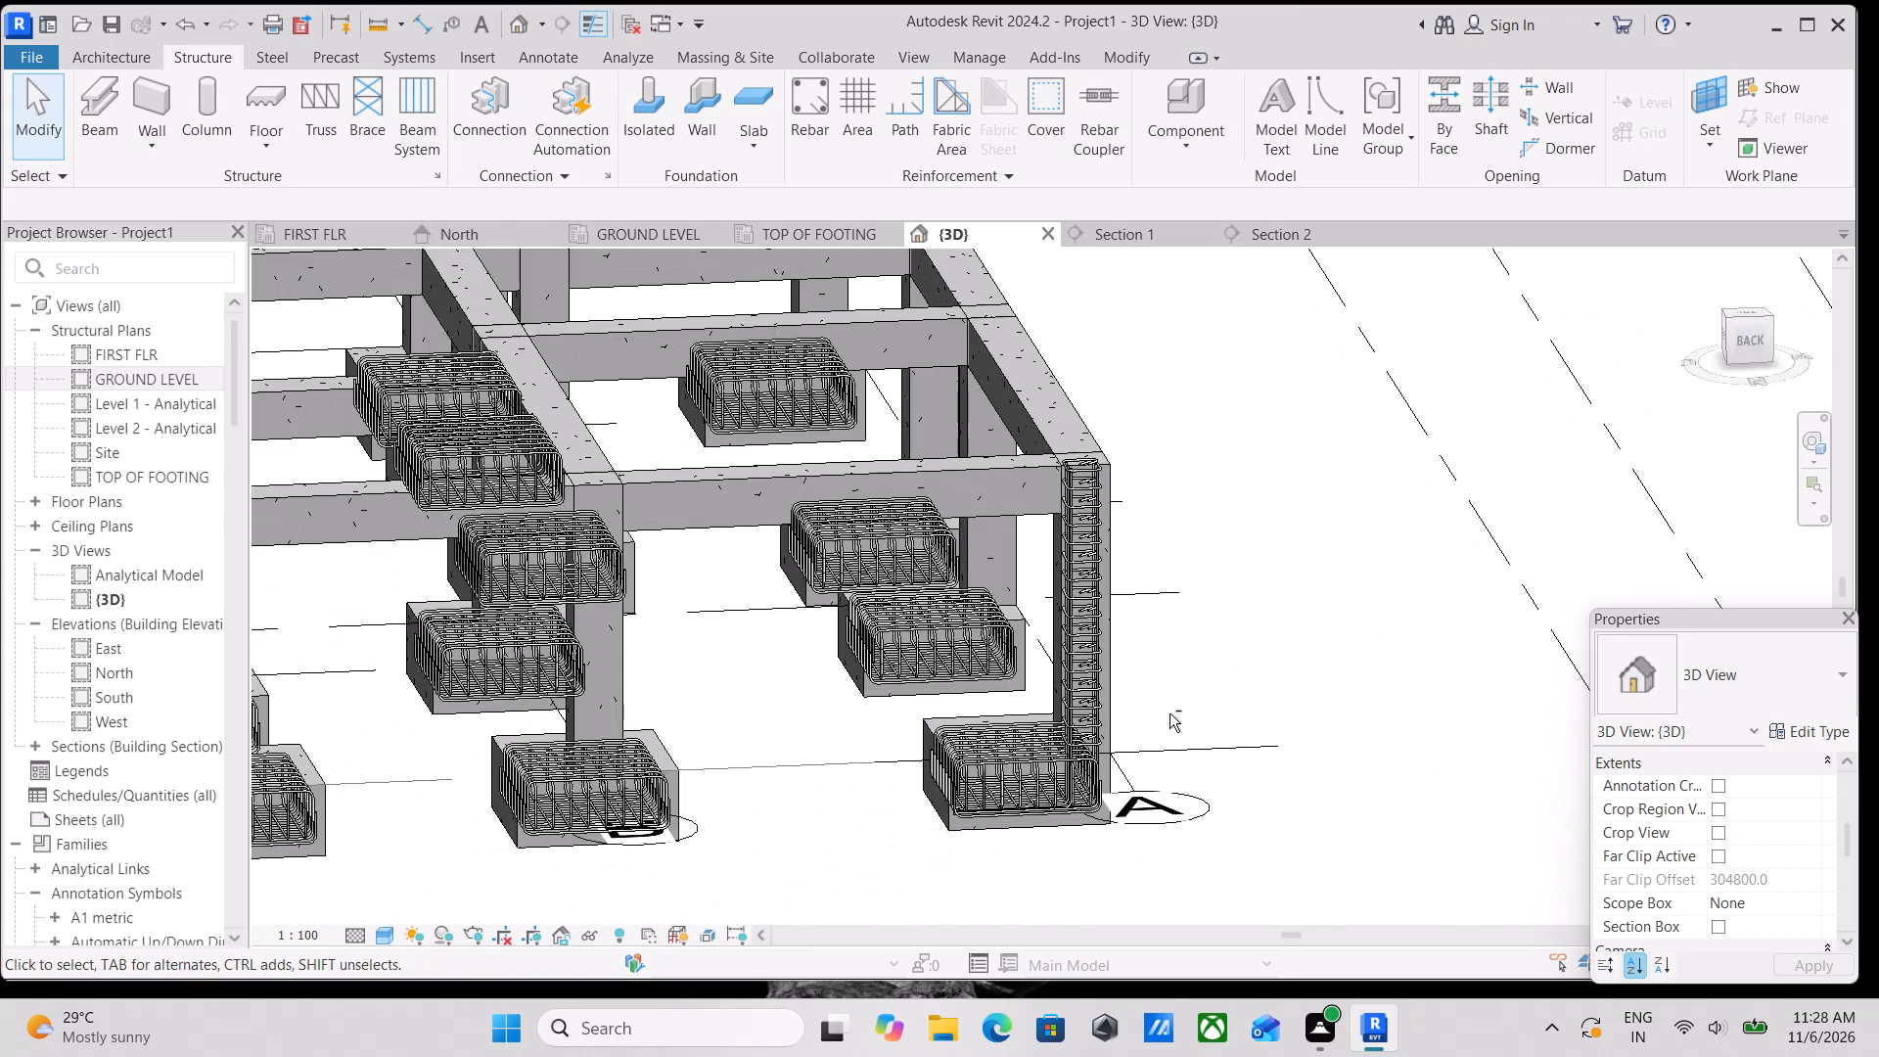
middle_click_drag(1242, 653, 1320, 620, "shift")
Start propagating the A1 column's vertical bars and ties, aligned by host, to the B1 column.
scroll(1100, 619, "up", 6)
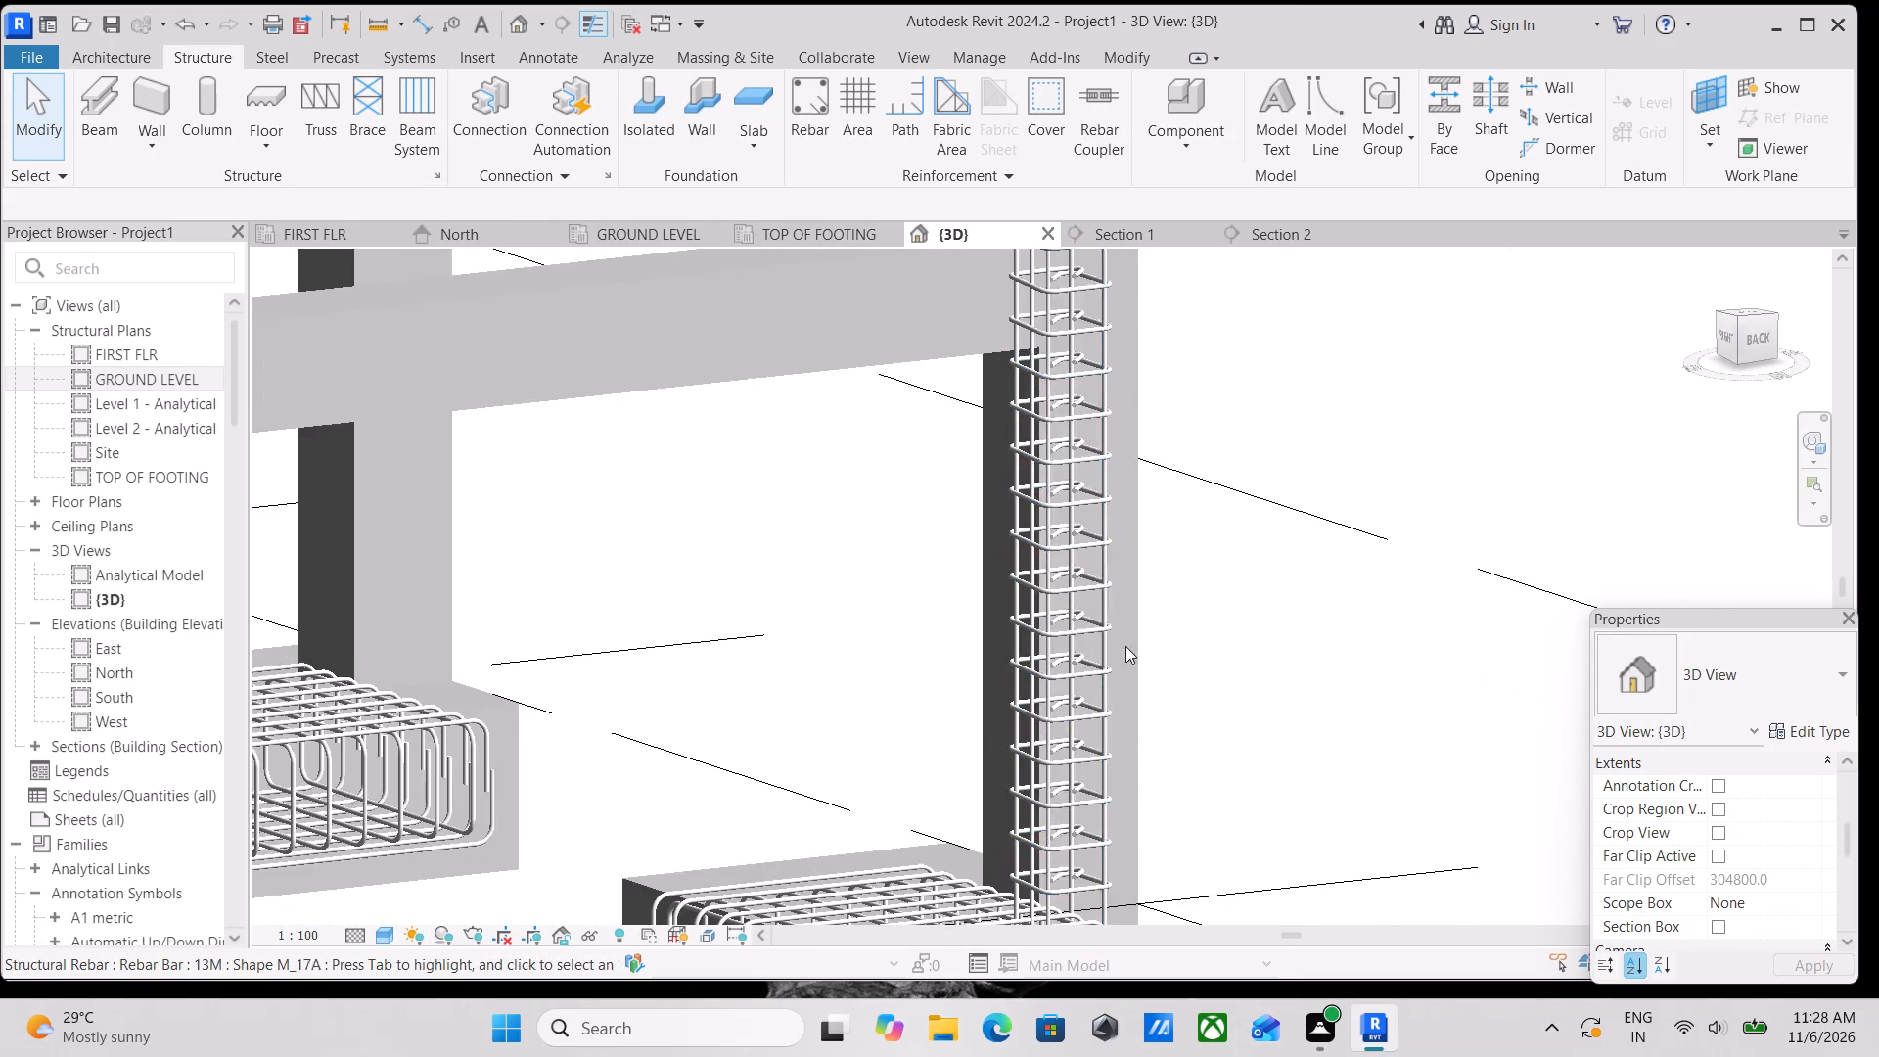
left_click(1148, 632)
scroll(1206, 636, "down", 2)
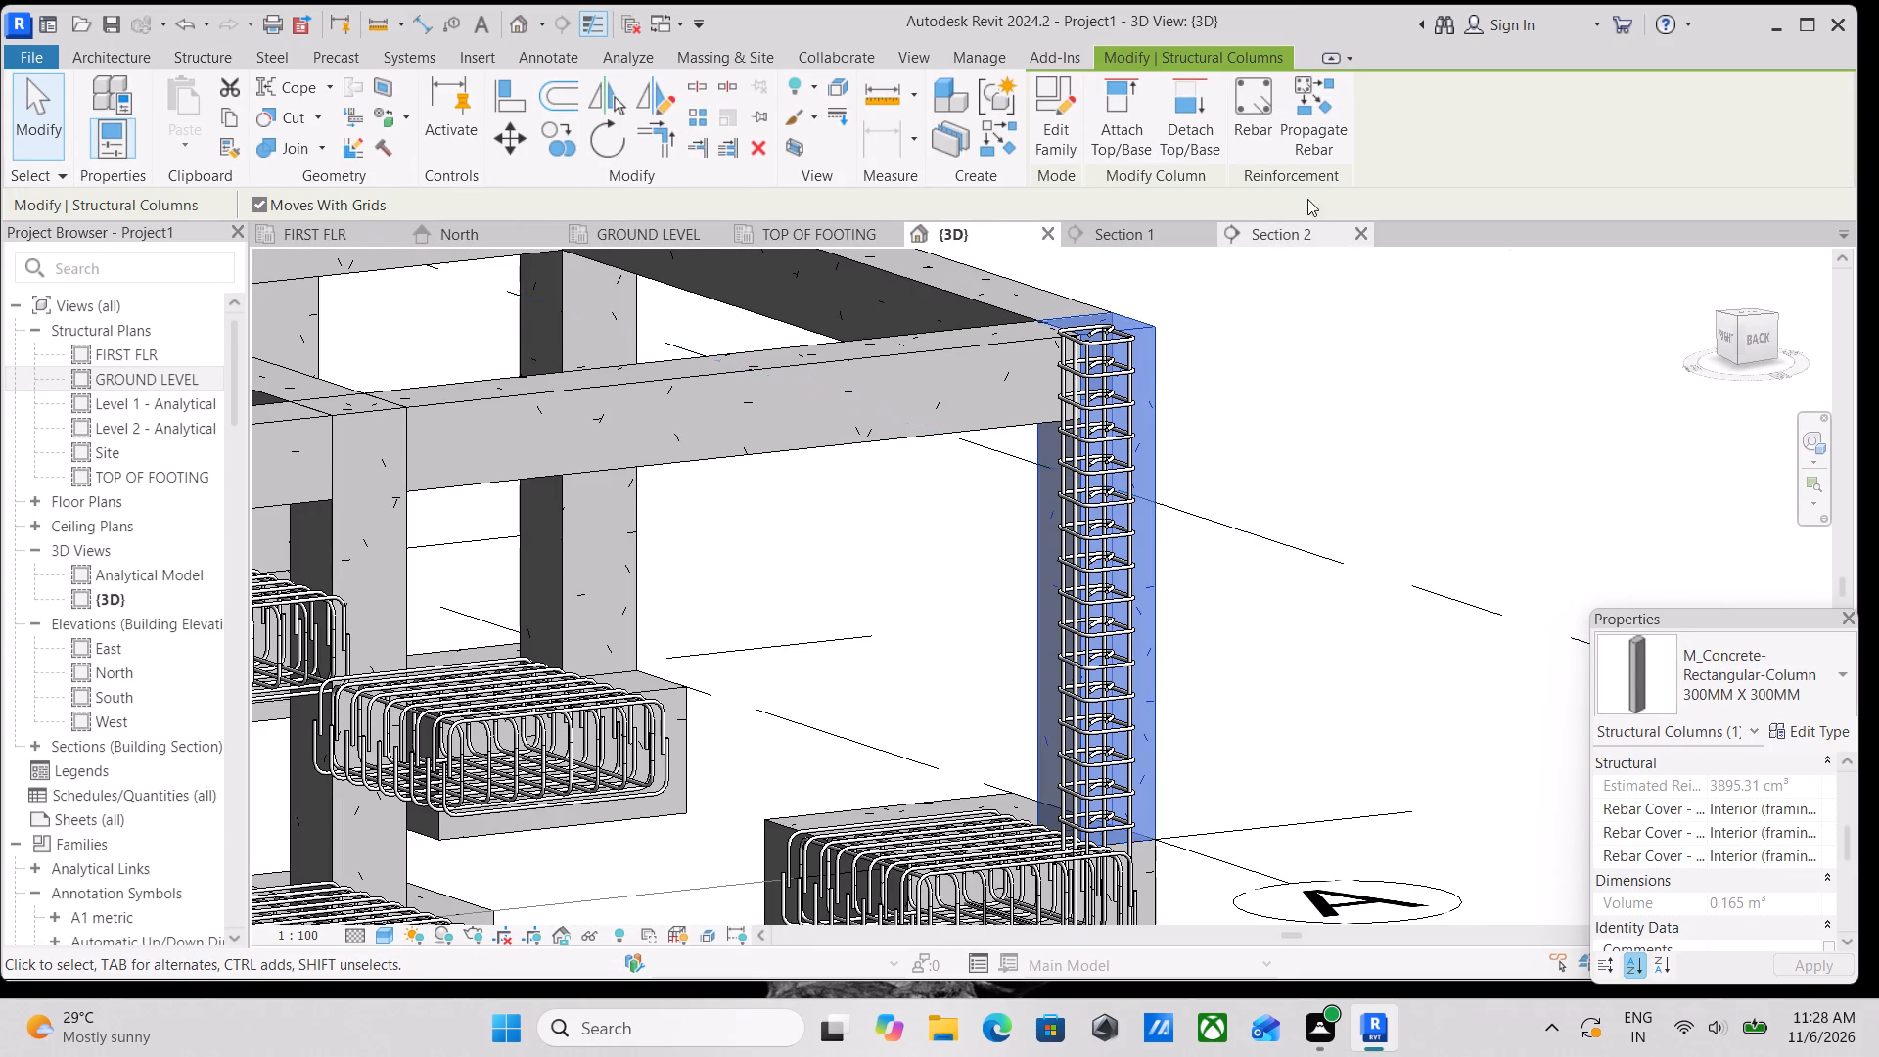
left_click(1298, 104)
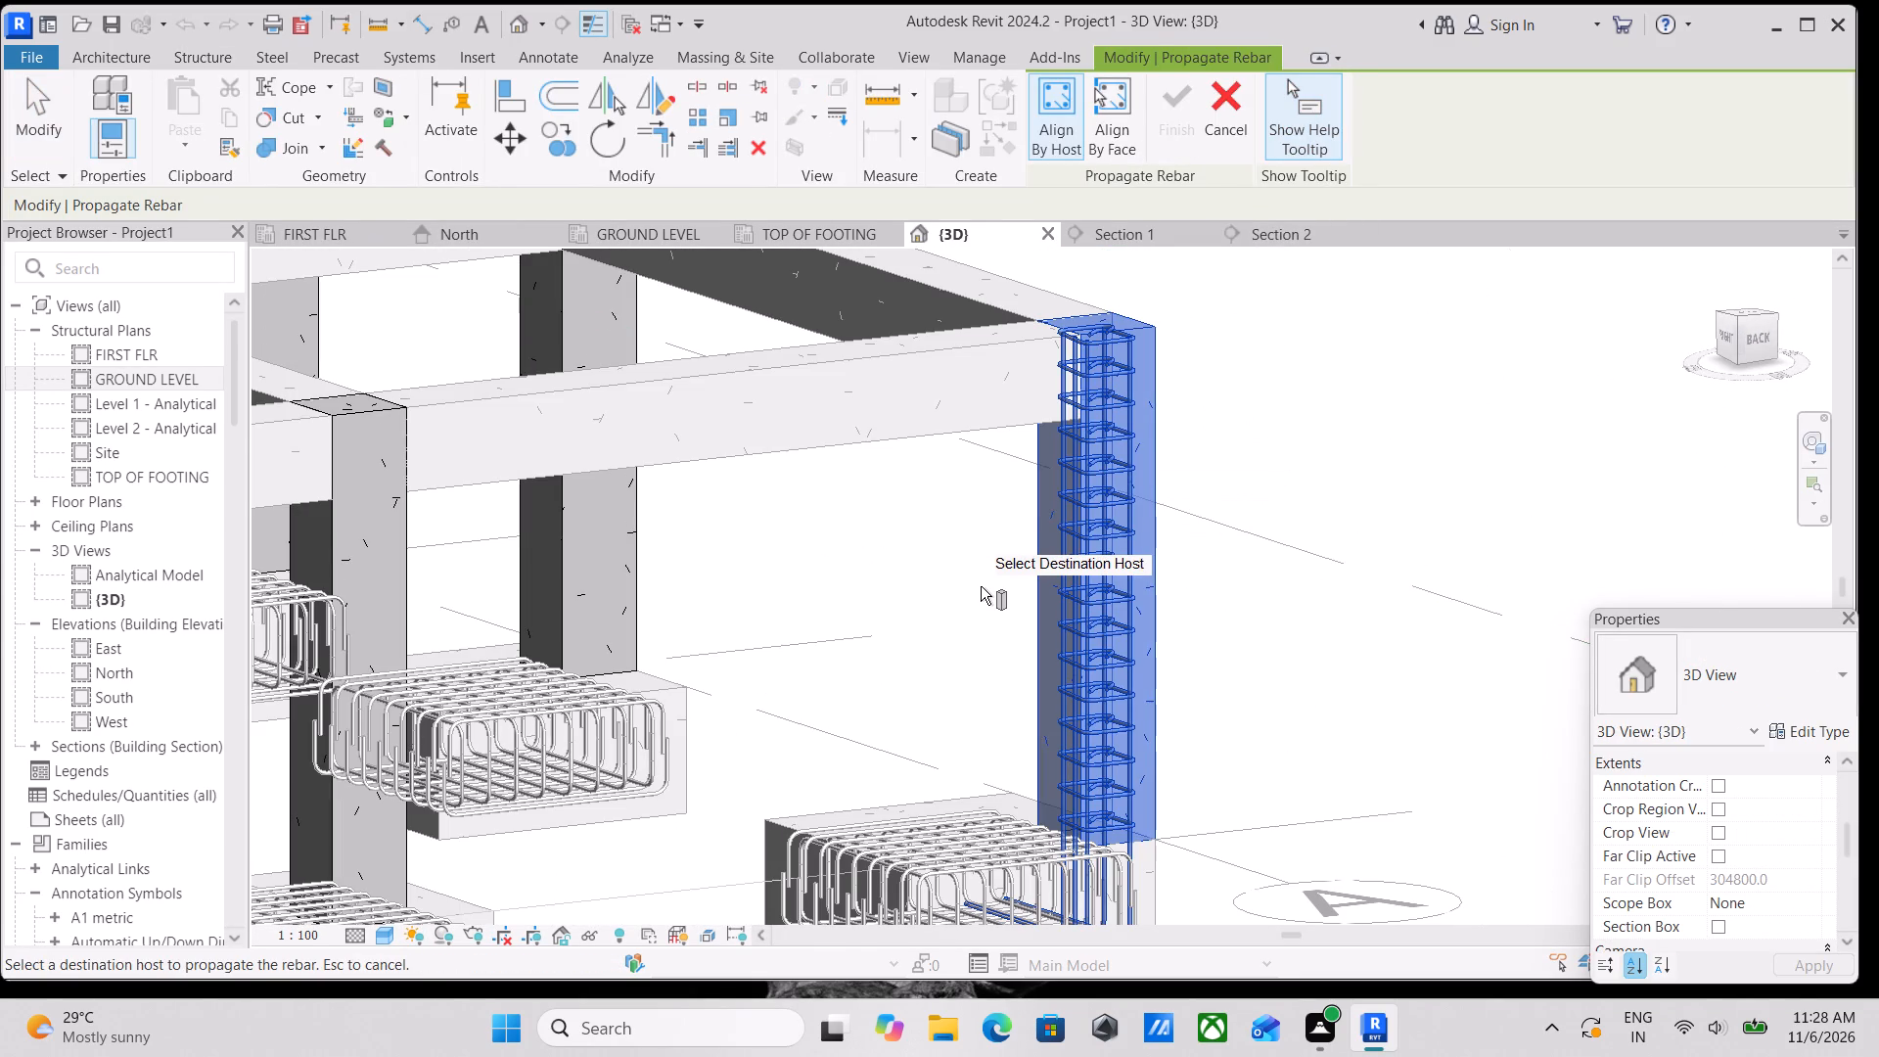
scroll(830, 623, "down", 4)
middle_click_drag(661, 592, 1051, 630)
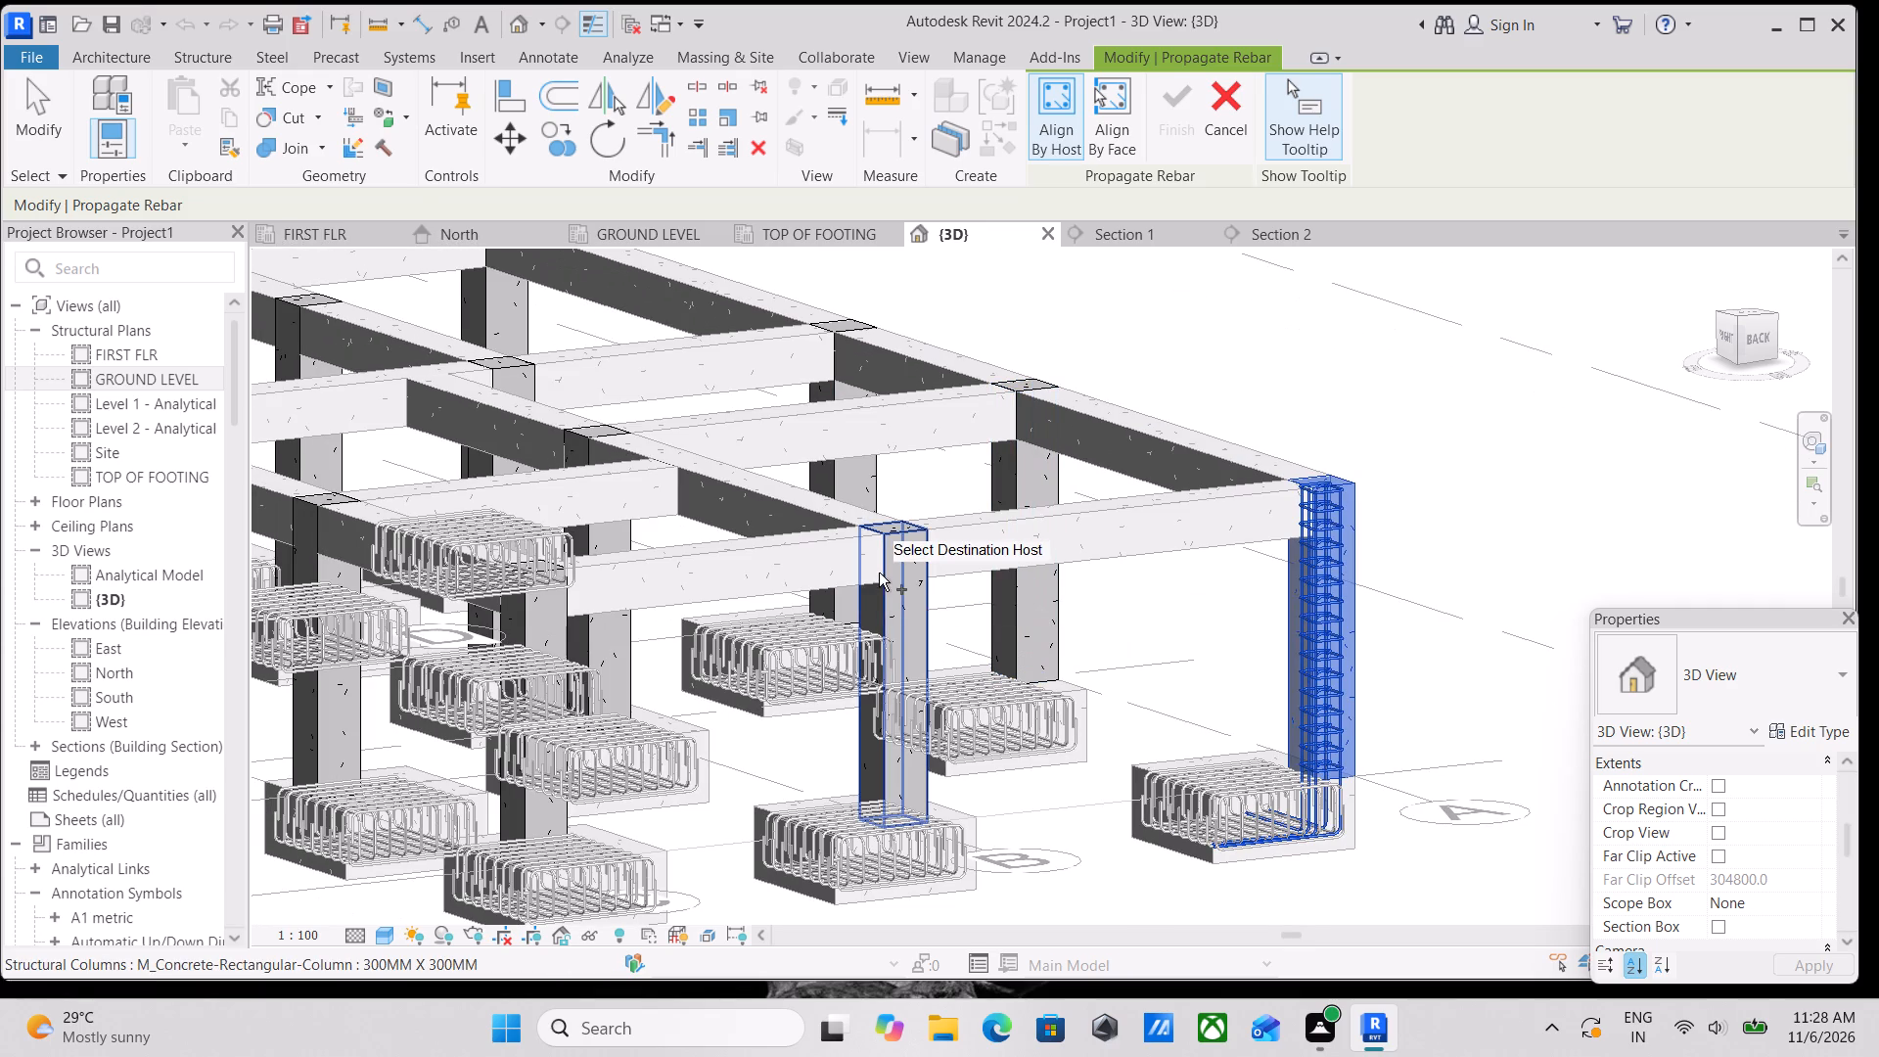
left_click(888, 569)
Add the C1 column as a destination and complete the column rebar propagation.
scroll(1043, 654, "down", 3)
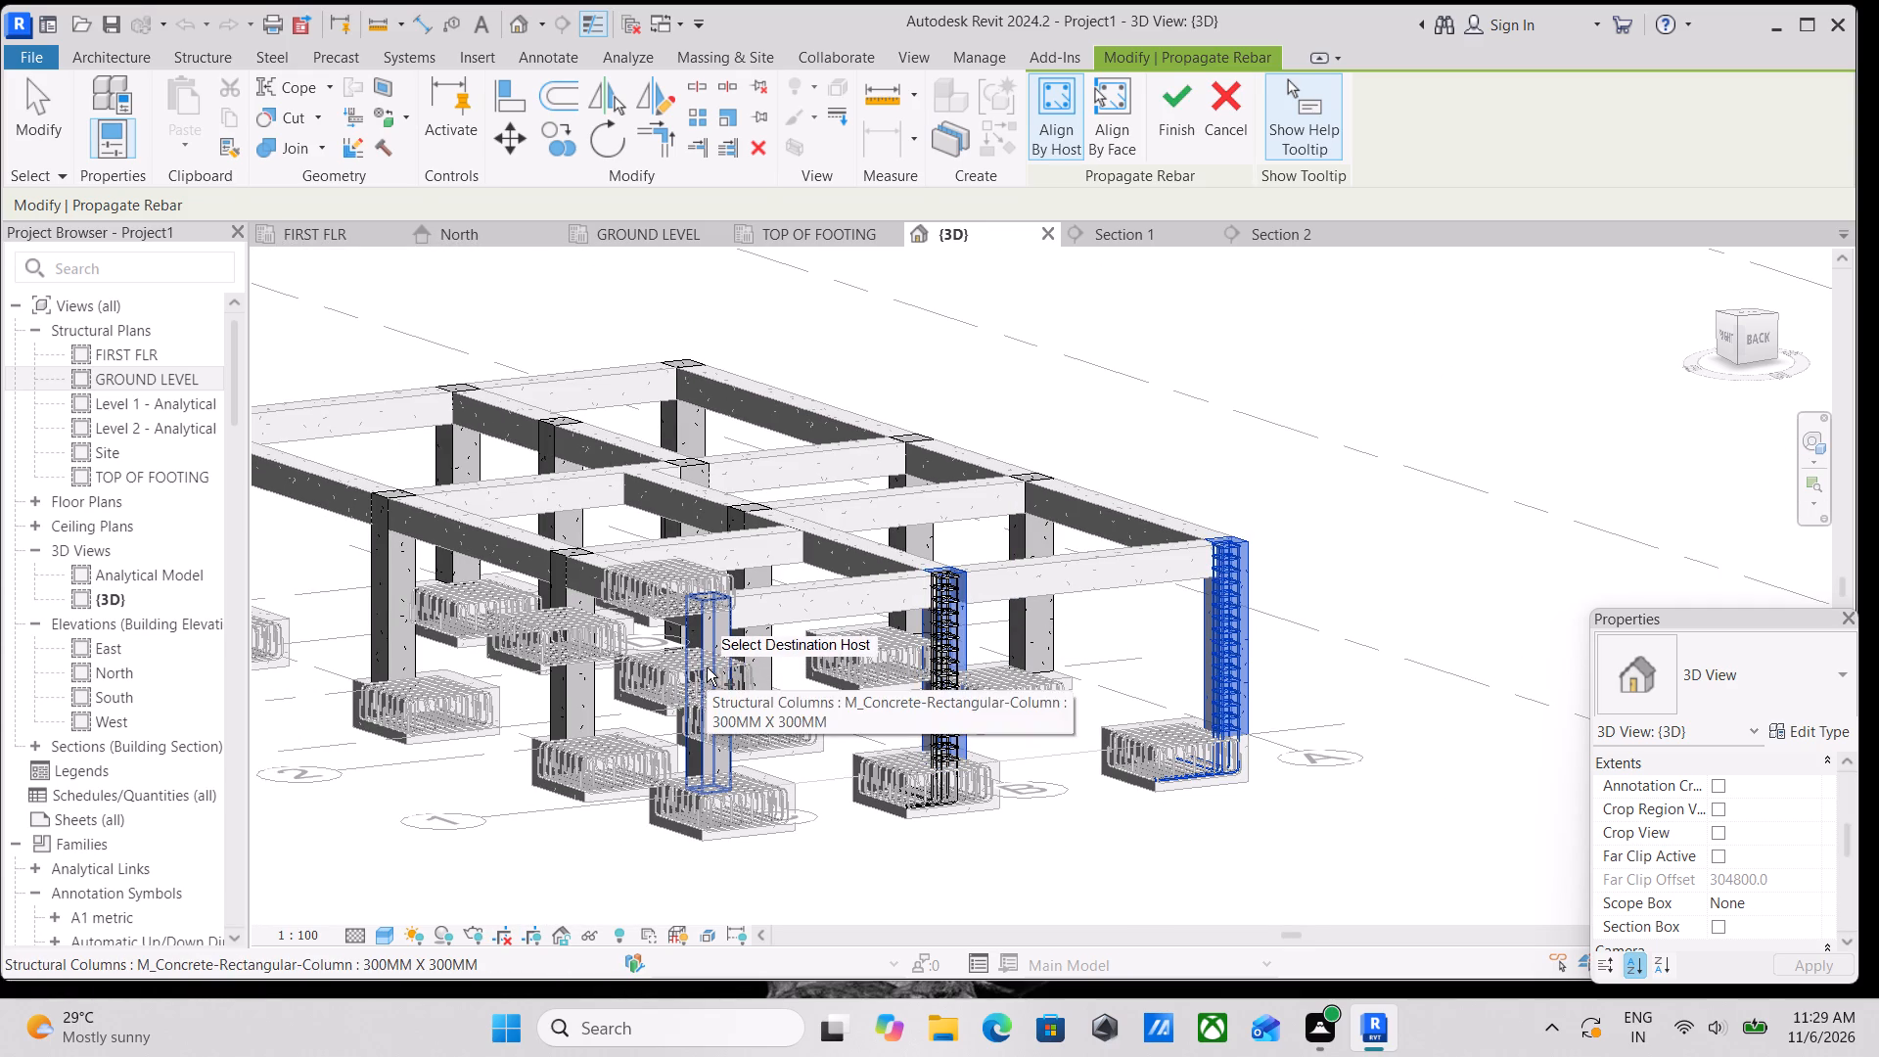
scroll(707, 667, "up", 2)
scroll(973, 783, "up", 4)
scroll(1172, 814, "up", 3)
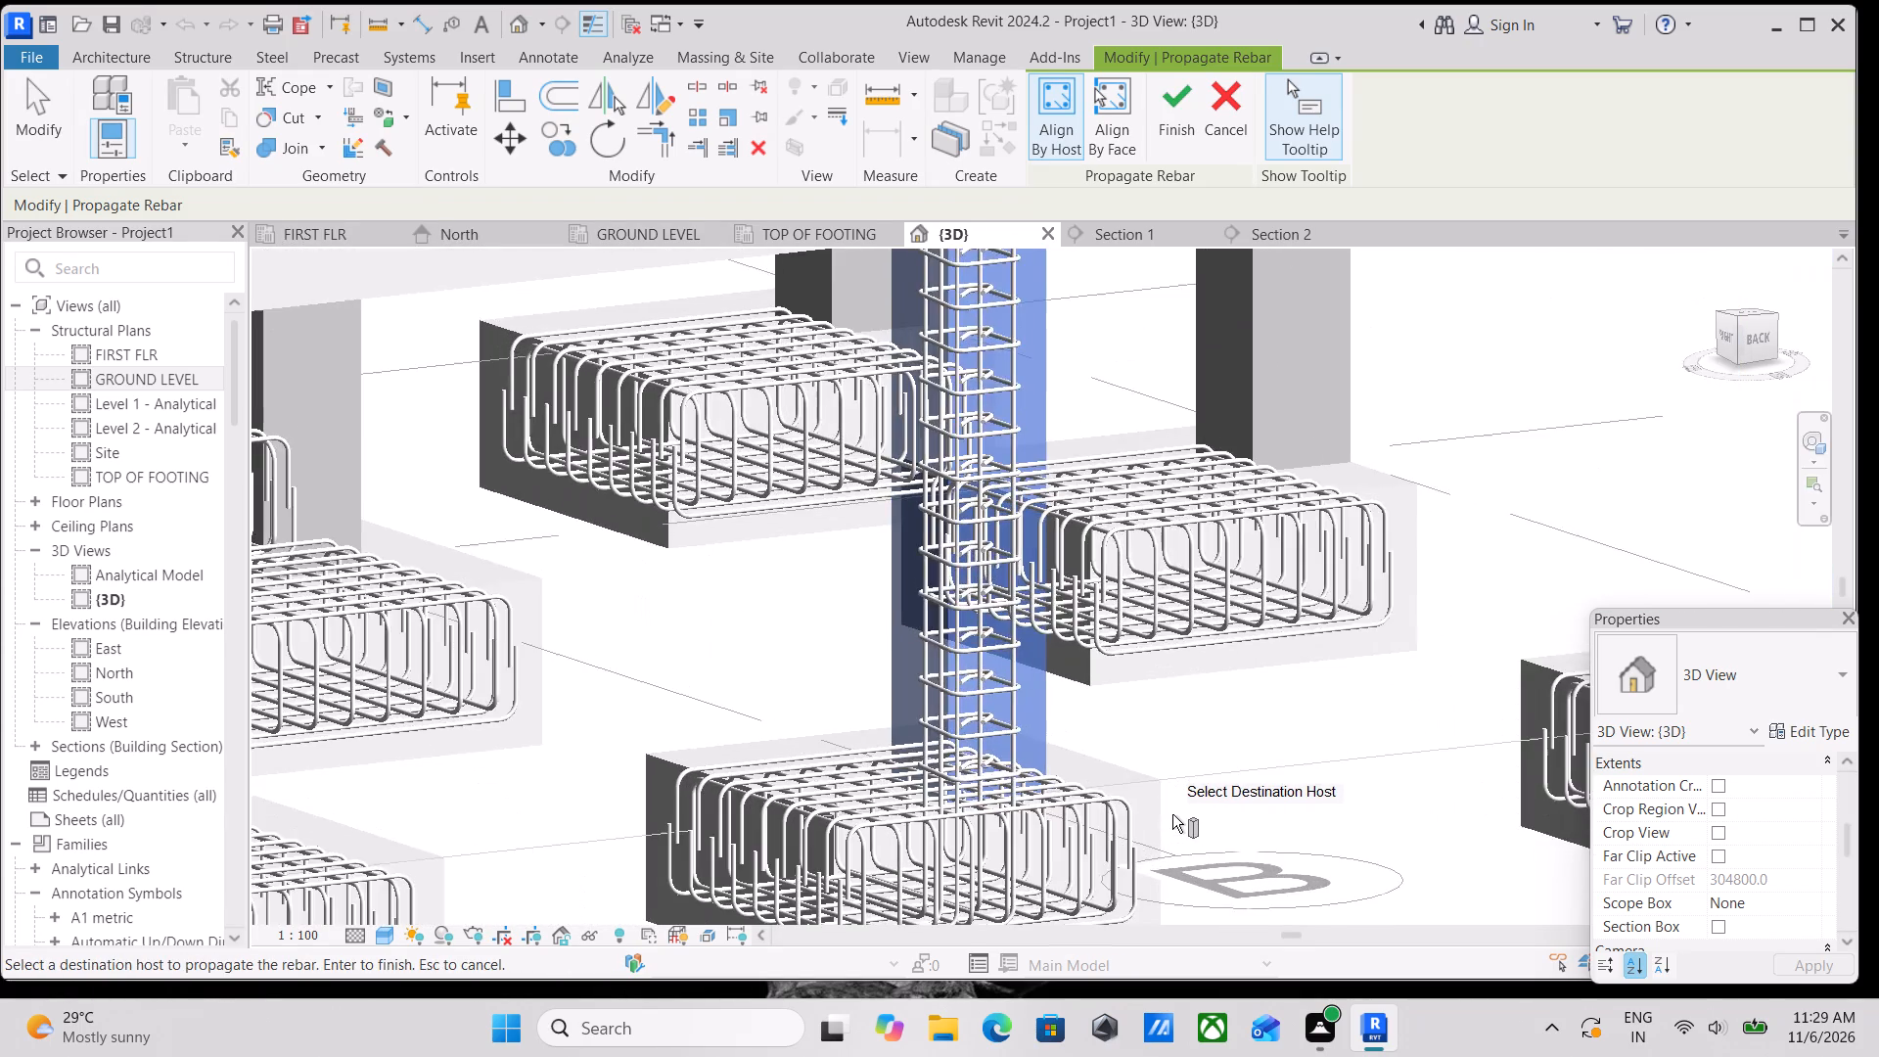
scroll(1172, 814, "down", 3)
scroll(568, 587, "down", 2)
middle_click_drag(577, 581, 732, 592)
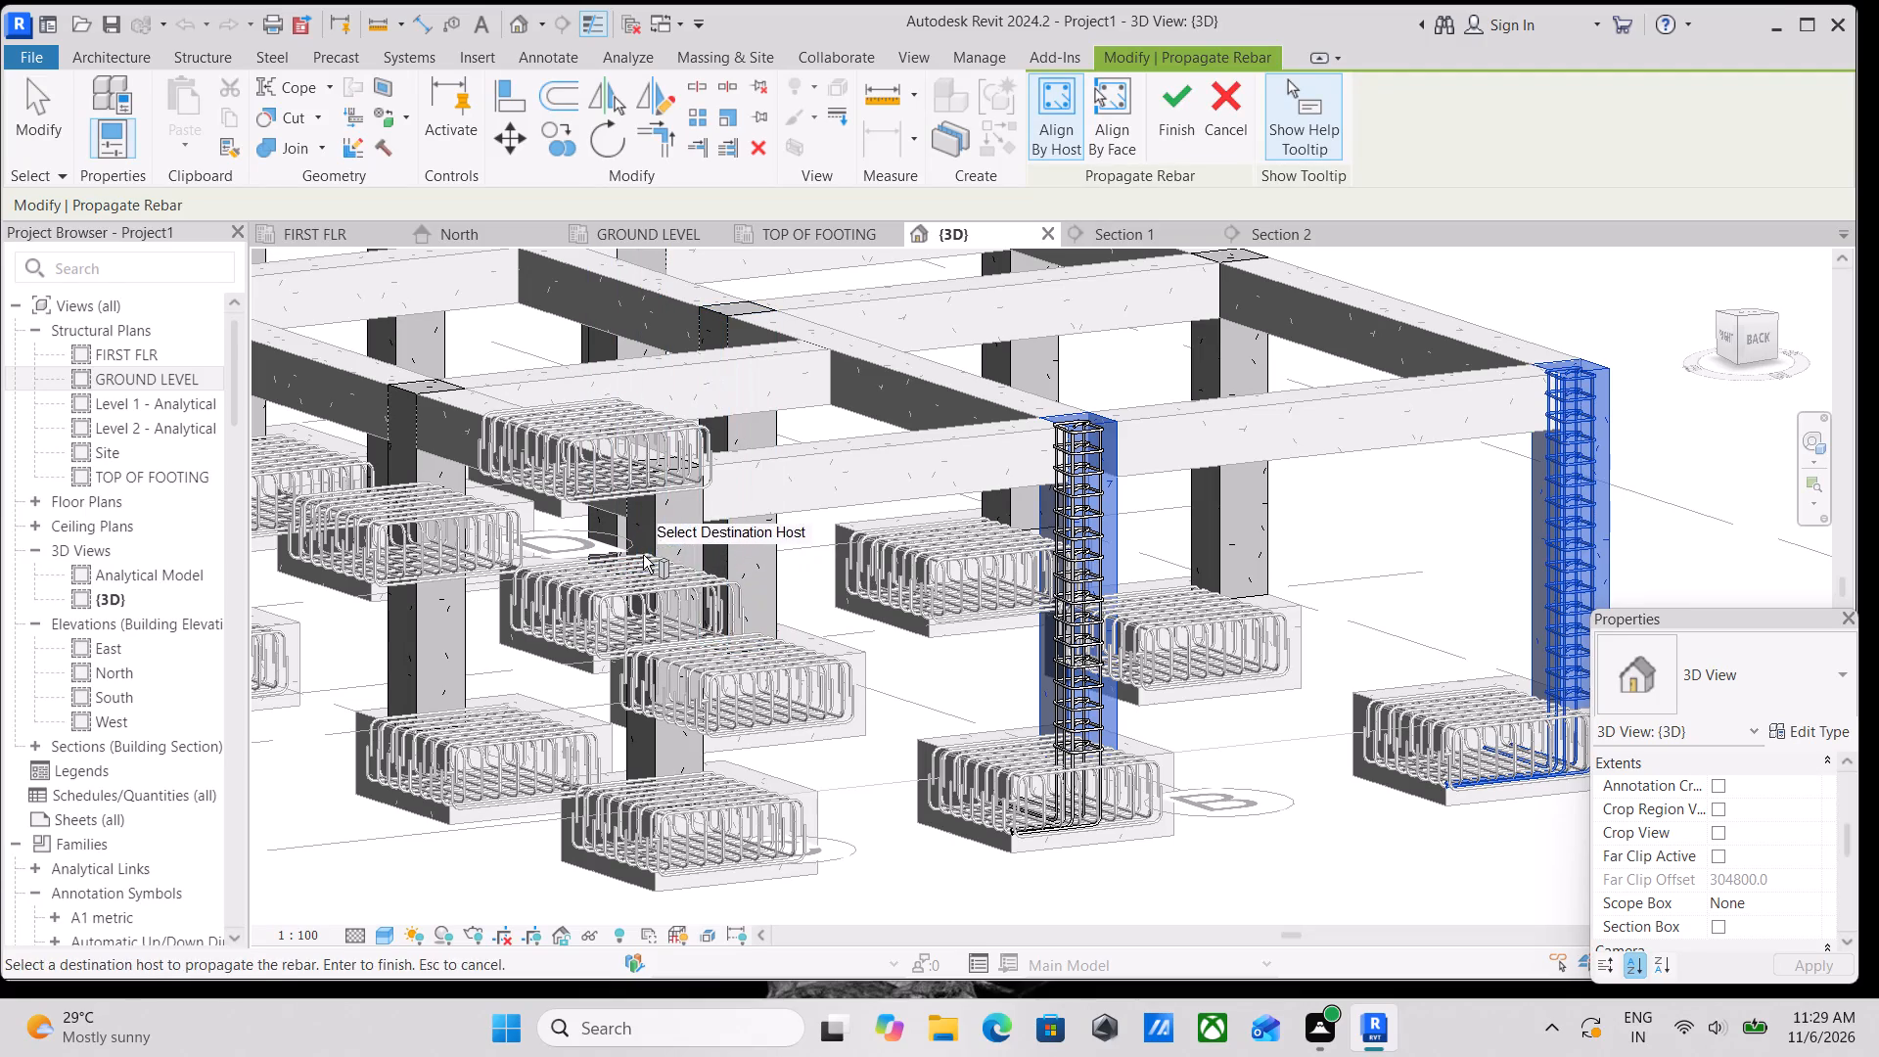
left_click(655, 553)
scroll(791, 610, "down", 5)
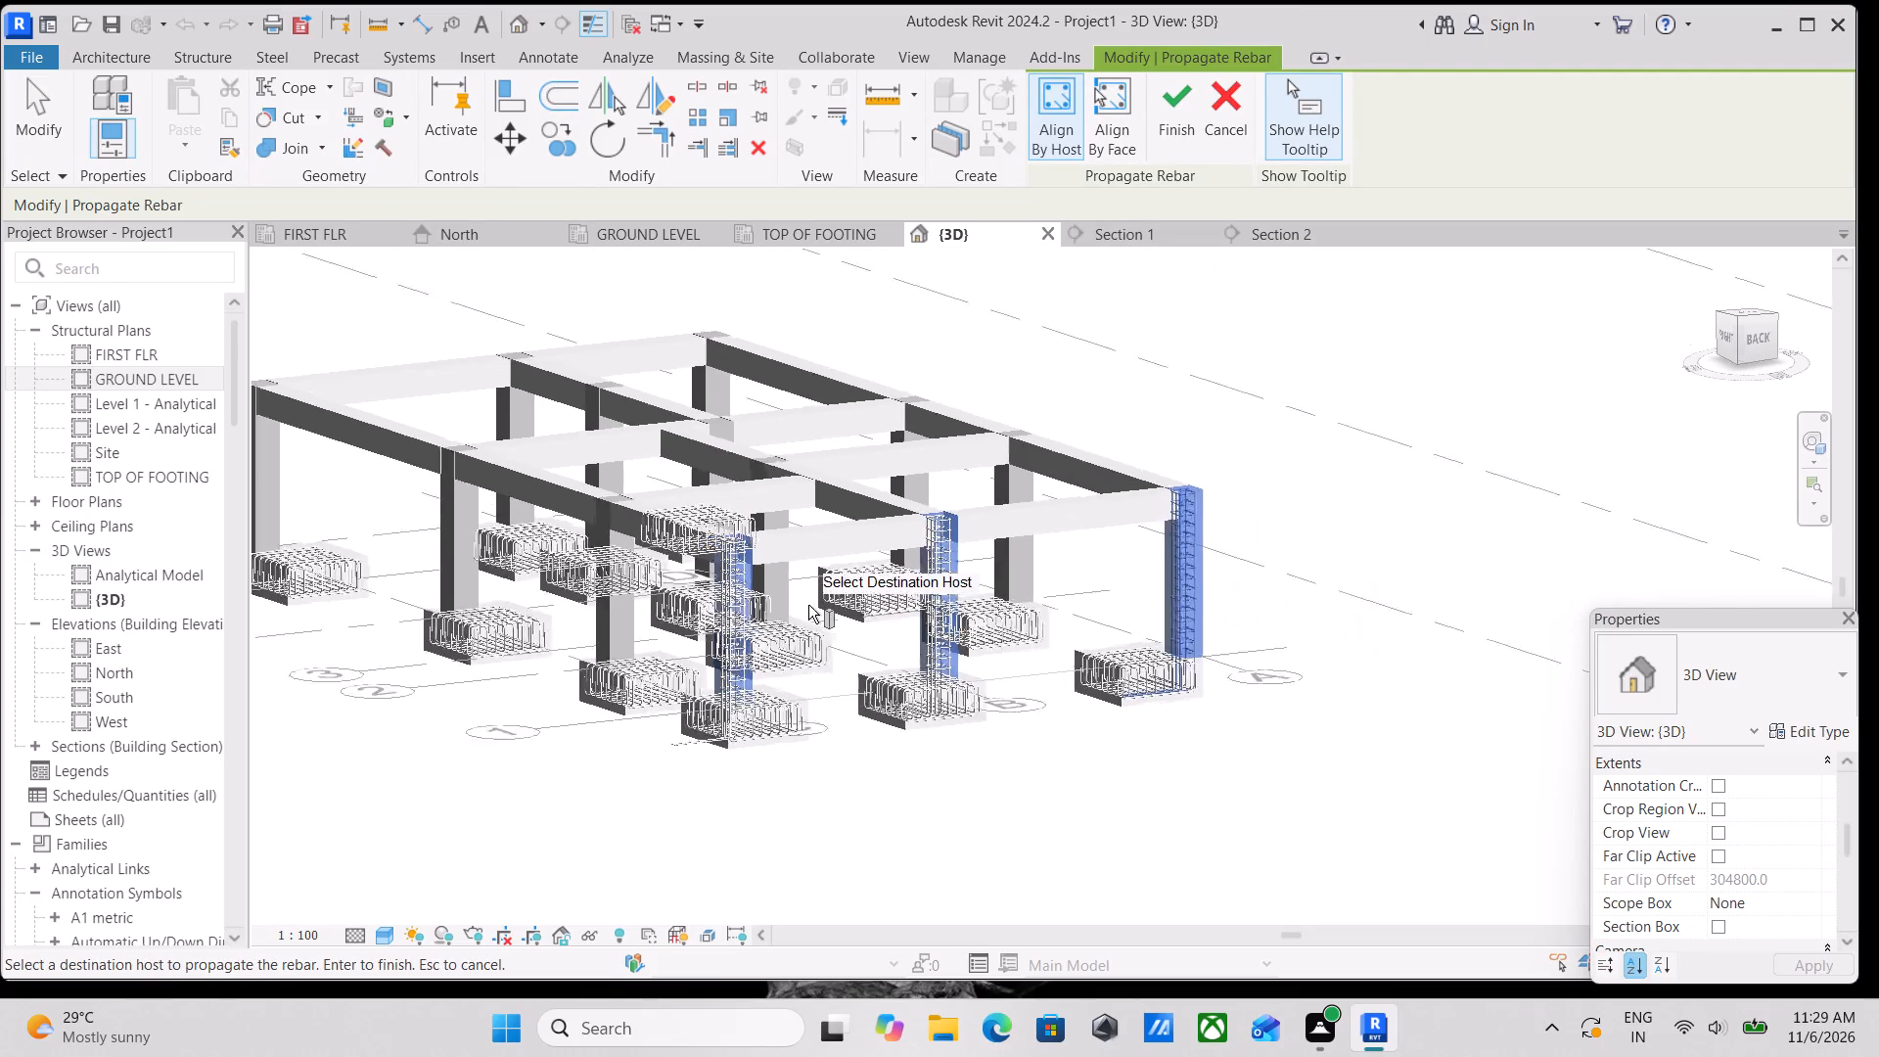
scroll(808, 605, "down", 1)
middle_click_drag(808, 605, 931, 610)
middle_click(933, 606)
scroll(967, 611, "down", 3)
middle_click_drag(968, 615, 915, 683, "shift")
left_click(1167, 85)
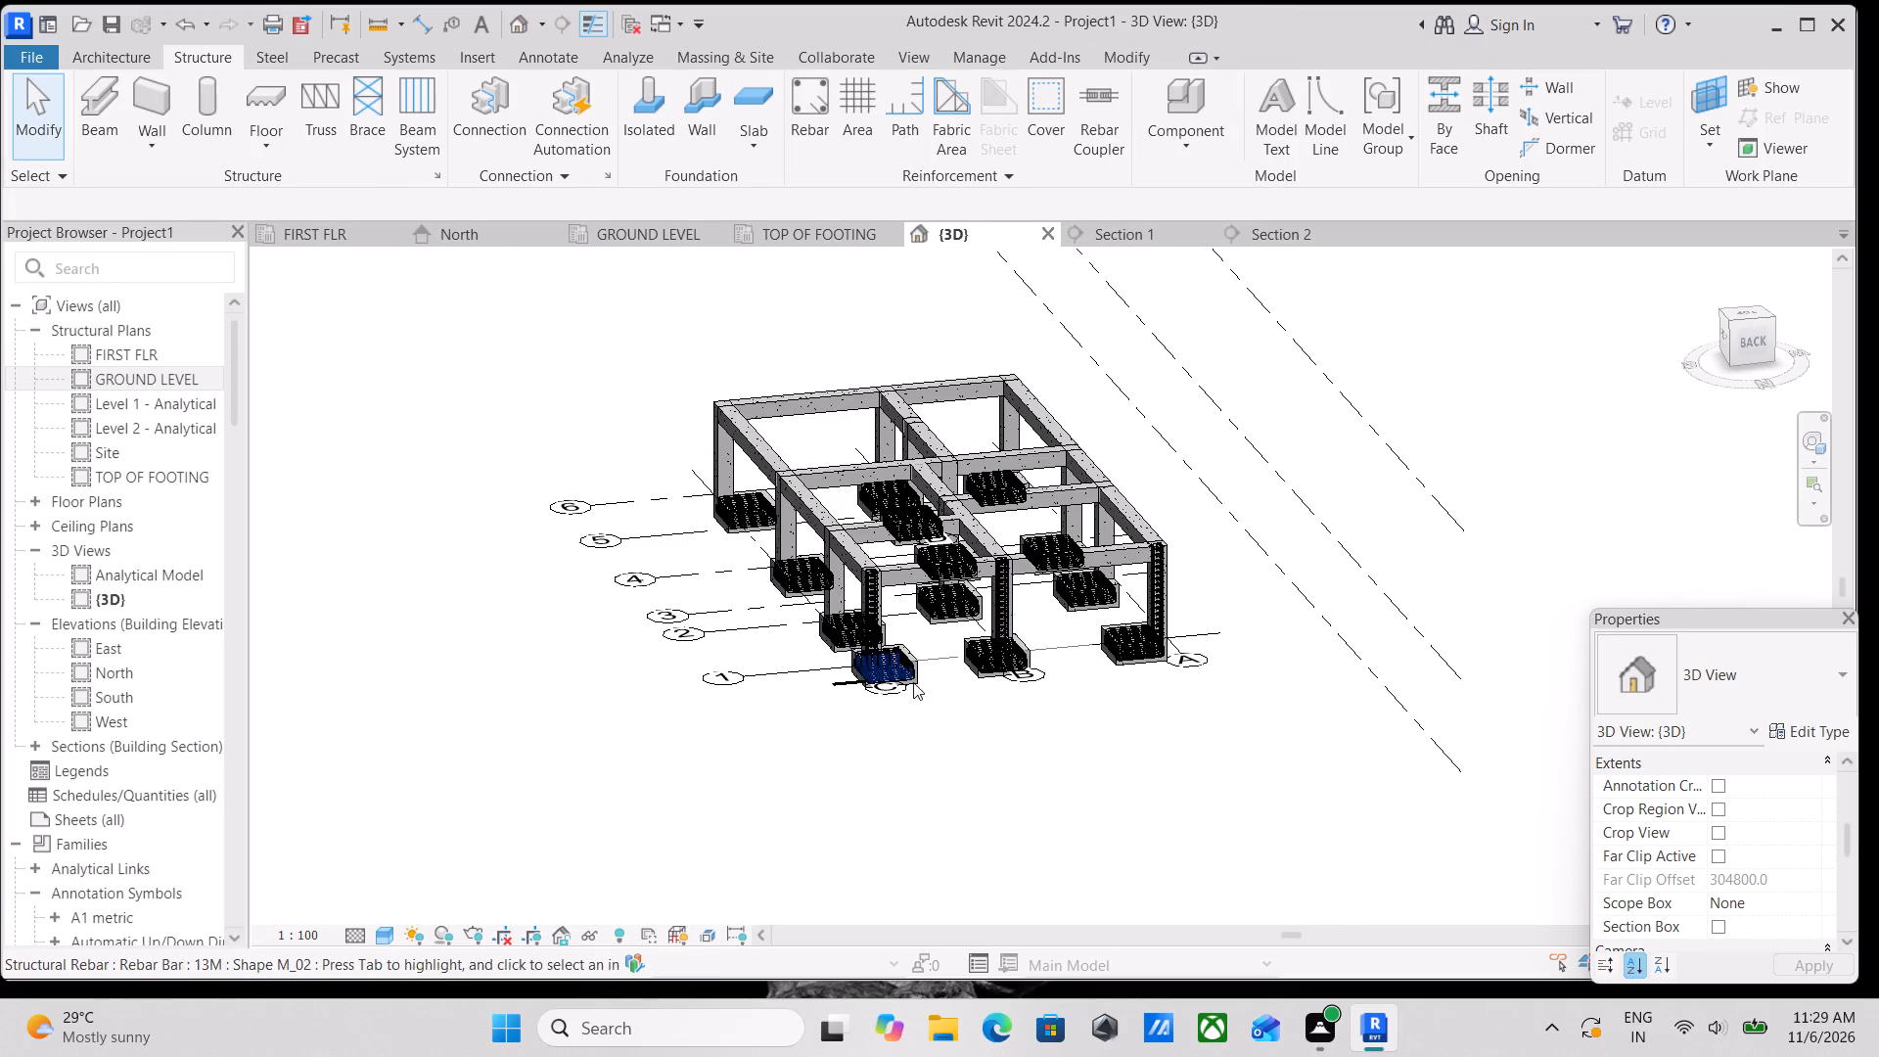
Inspect the two column bars projecting beyond the C1 footing, viewing them from the side and from above.
scroll(898, 667, "up", 14)
scroll(928, 599, "down", 3)
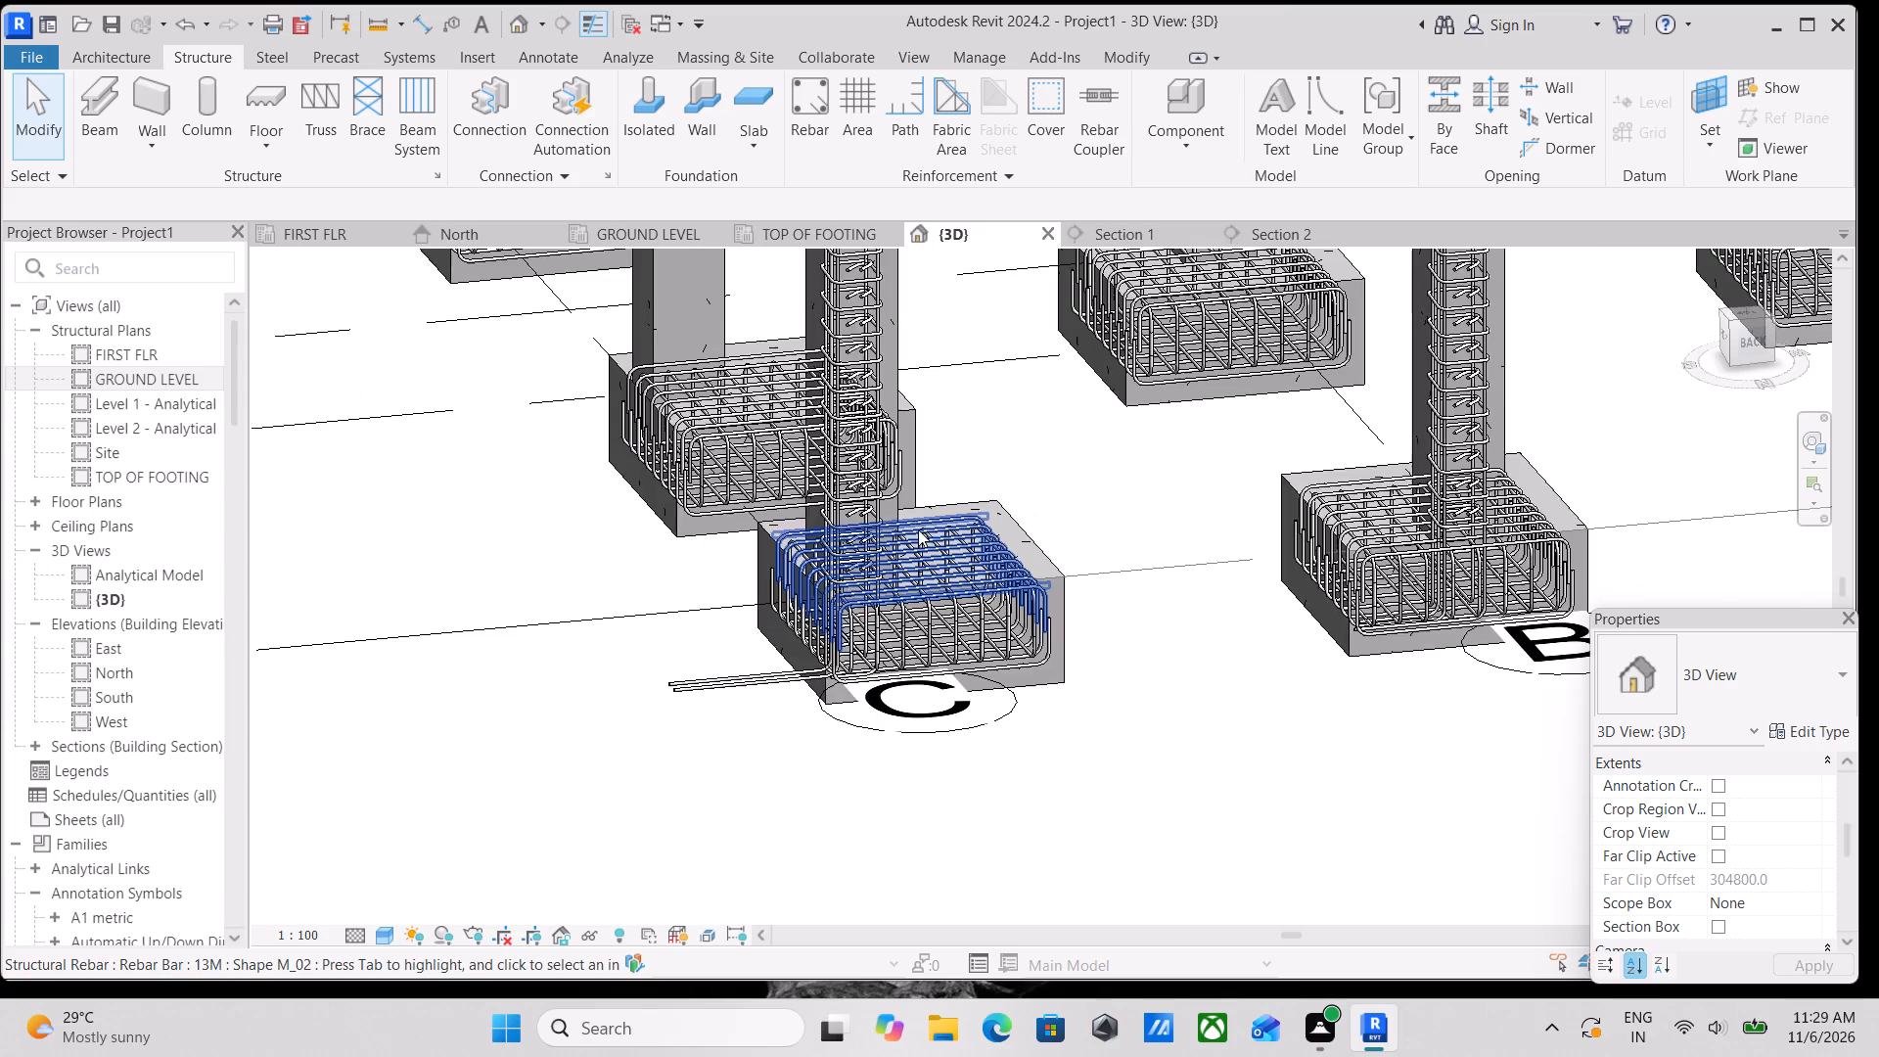
middle_click_drag(906, 514, 654, 442, "shift")
scroll(899, 444, "down", 4)
middle_click_drag(1016, 558, 943, 494)
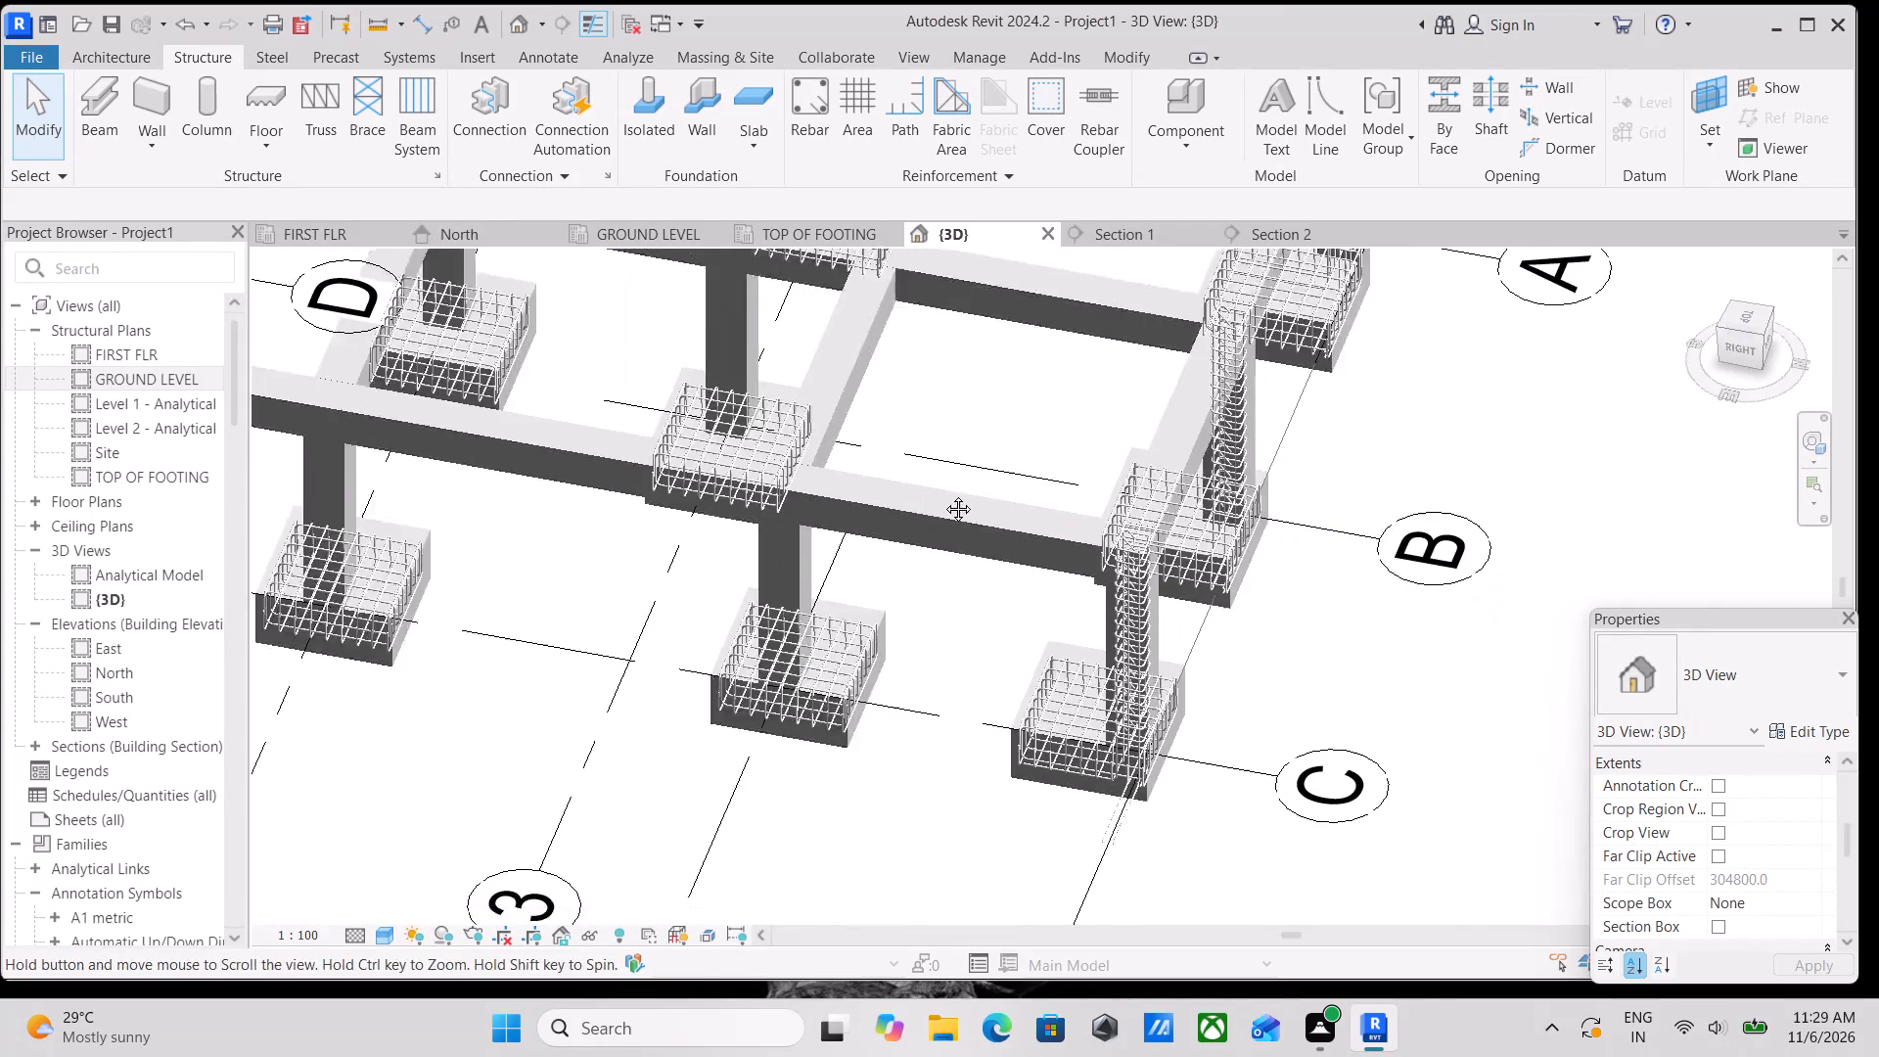
middle_click_drag(943, 494, 846, 399)
scroll(938, 550, "down", 4)
scroll(935, 615, "up", 11)
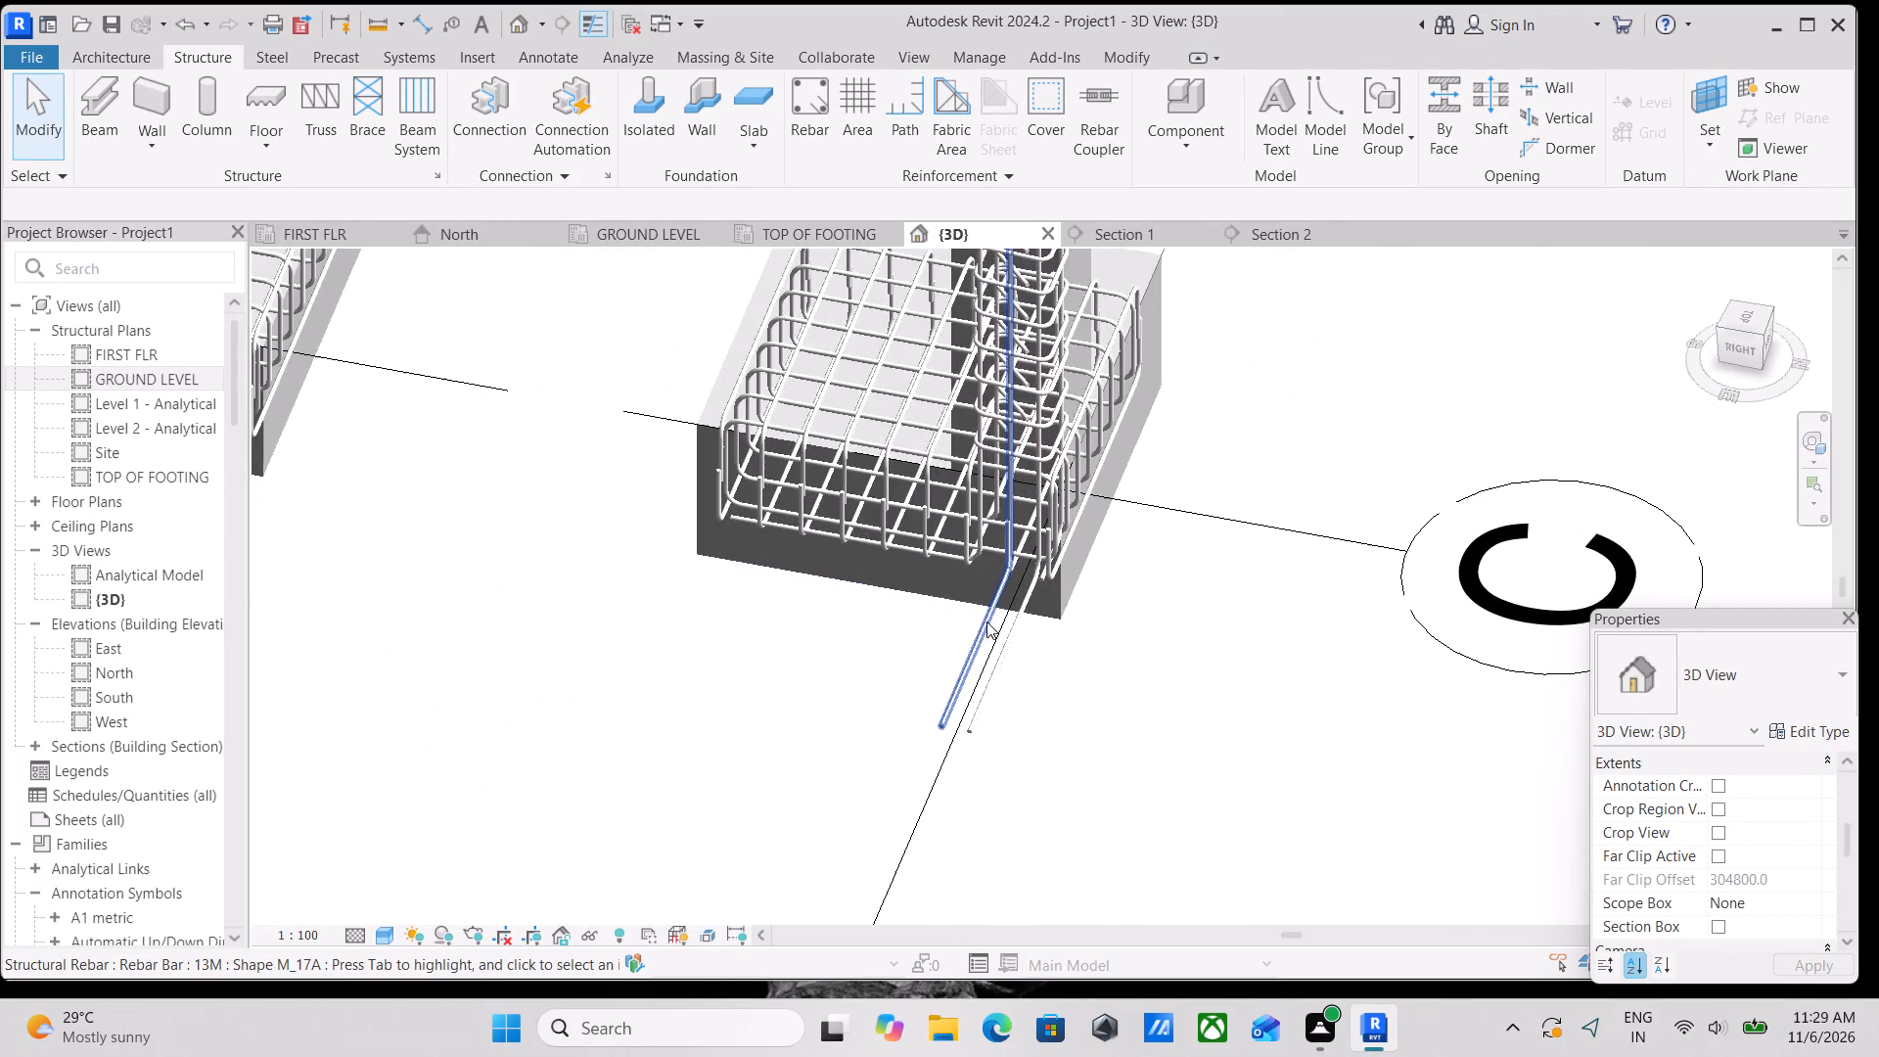
left_click(979, 620)
scroll(1041, 607, "down", 1)
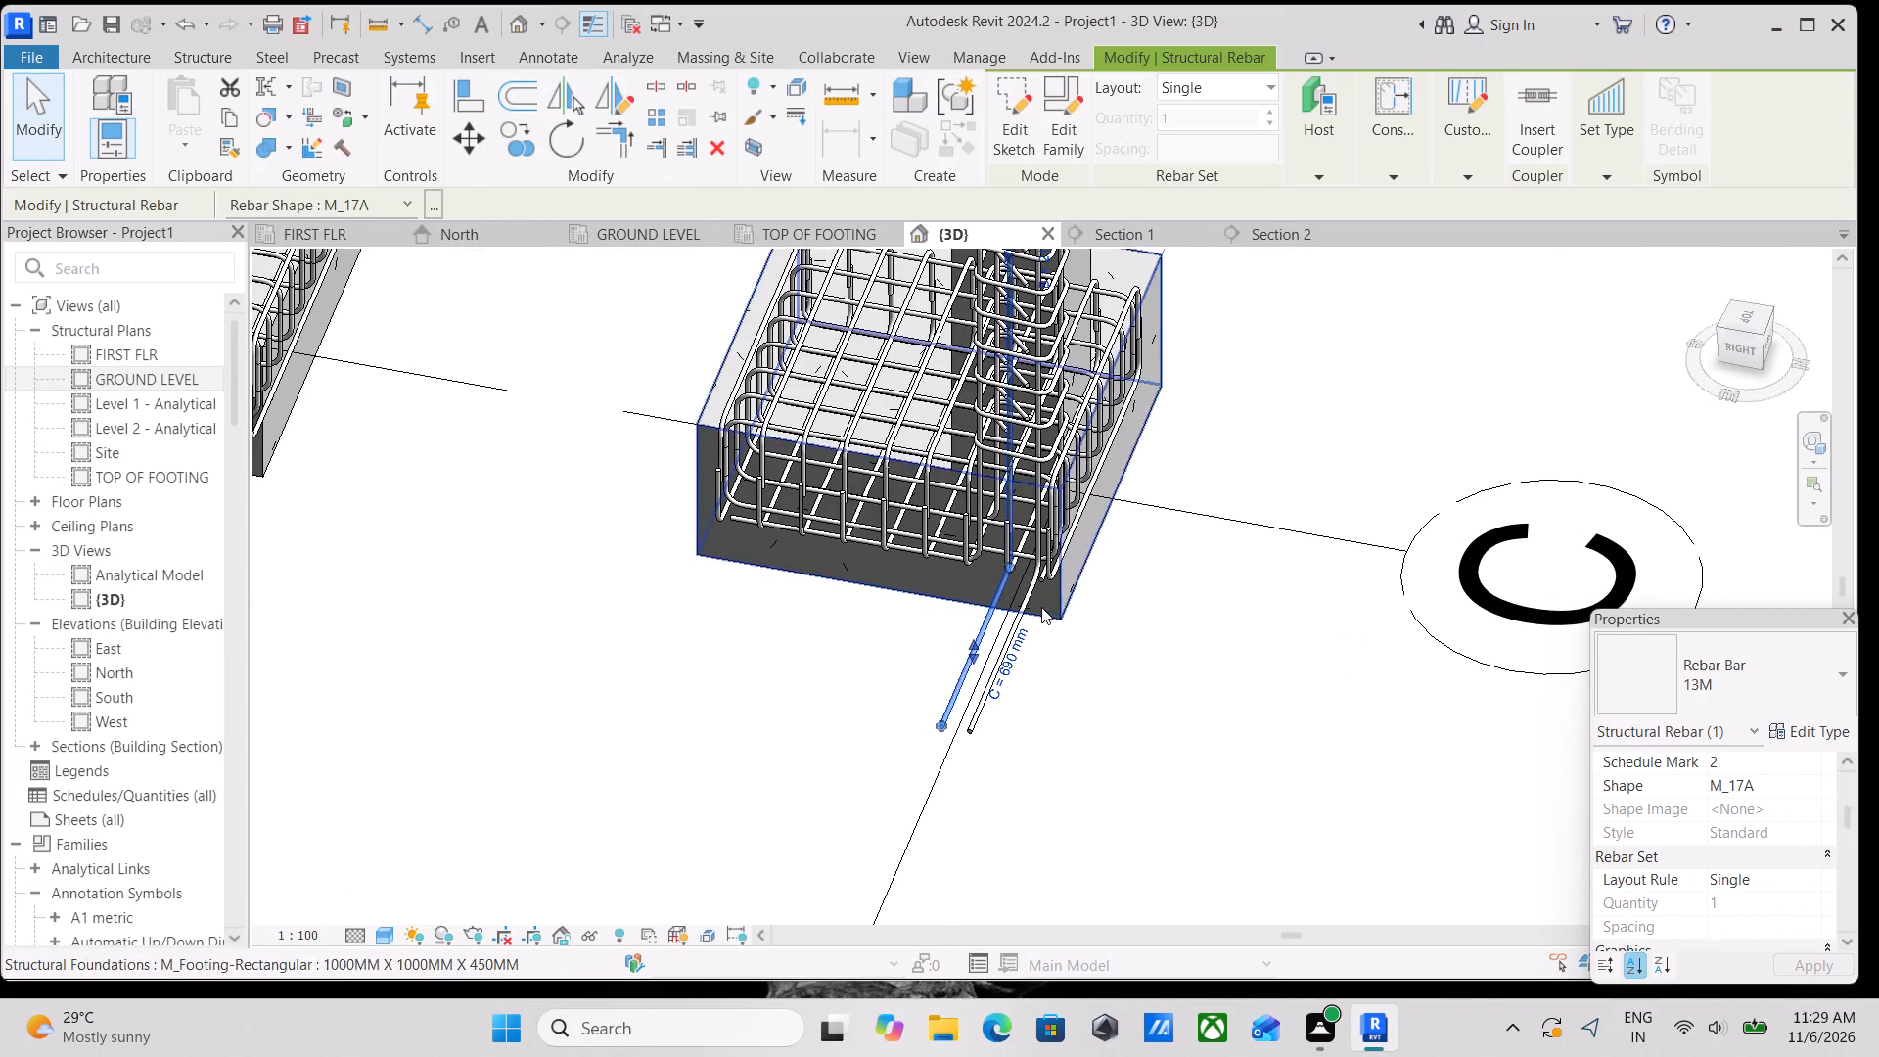
scroll(1041, 607, "down", 2)
middle_click_drag(1076, 608, 1121, 818, "shift")
middle_click_drag(1104, 594, 1161, 717, "shift")
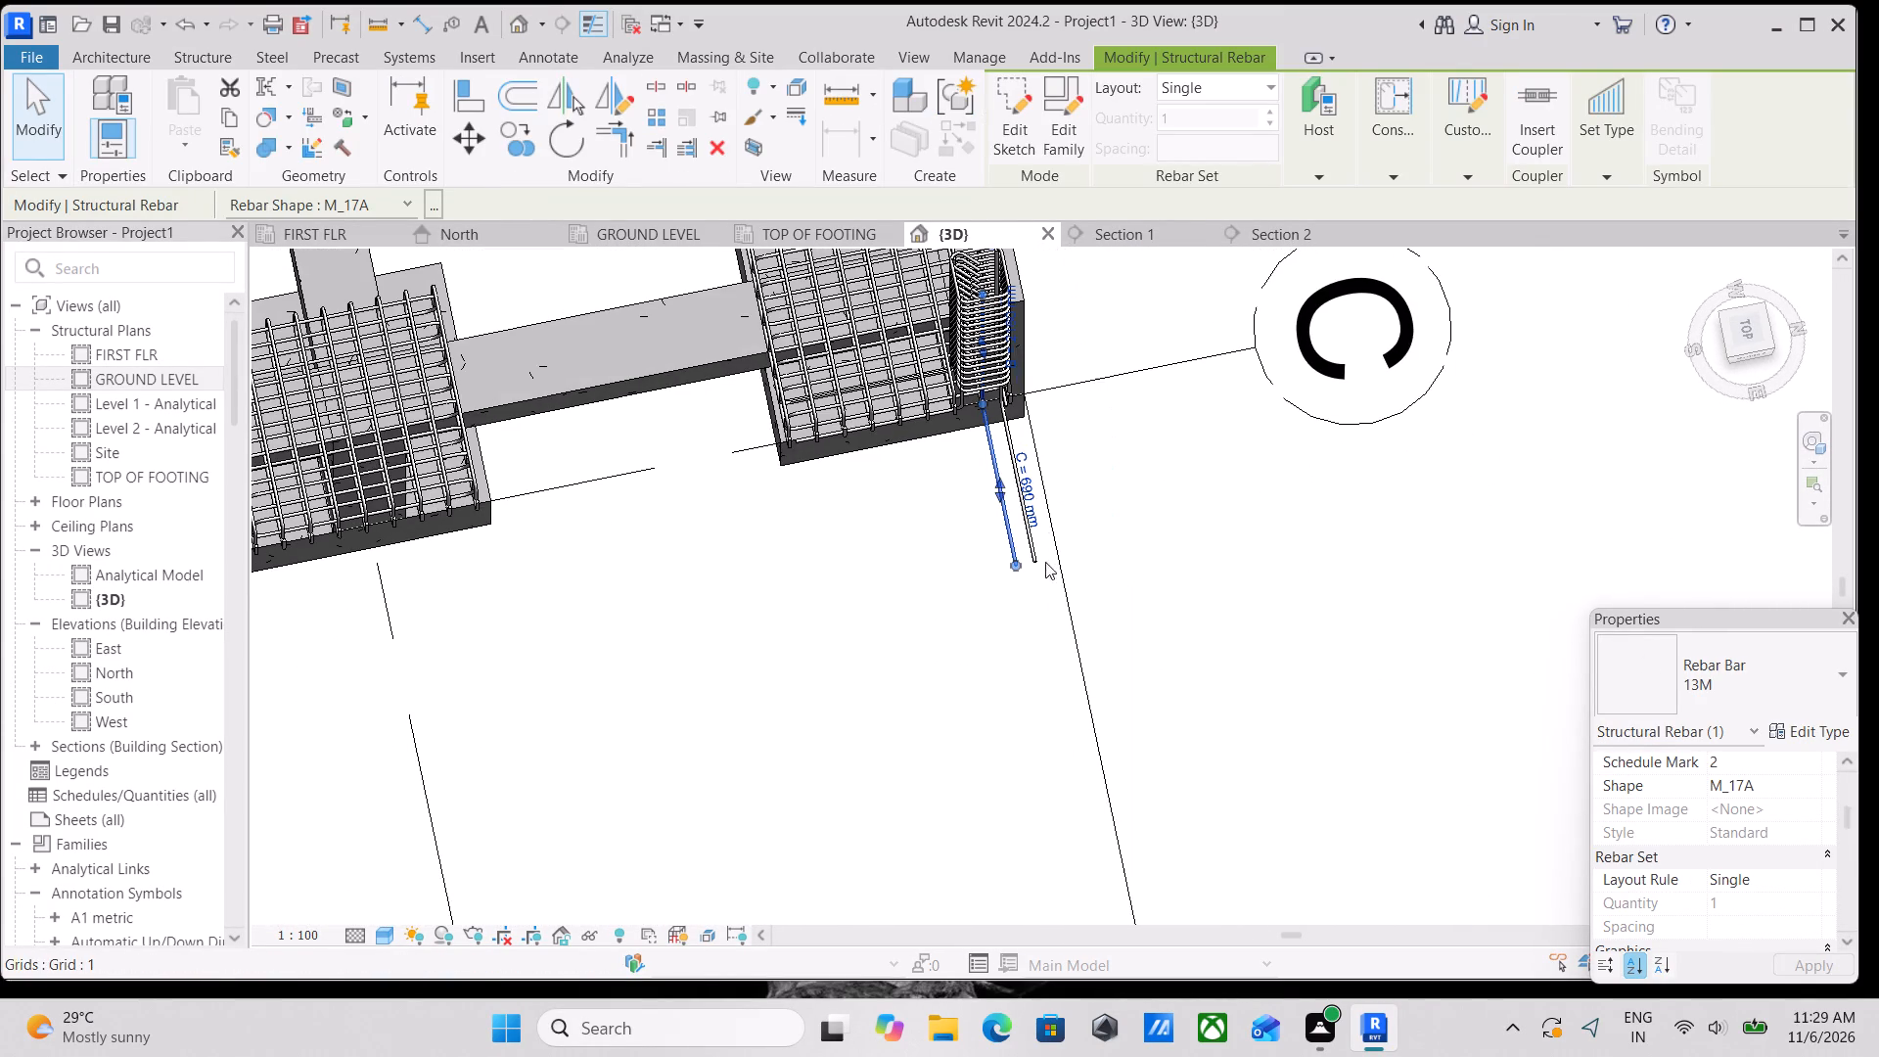
left_click(1029, 541)
scroll(1067, 519, "up", 1)
middle_click_drag(1080, 533, 1132, 711)
scroll(1086, 705, "up", 2)
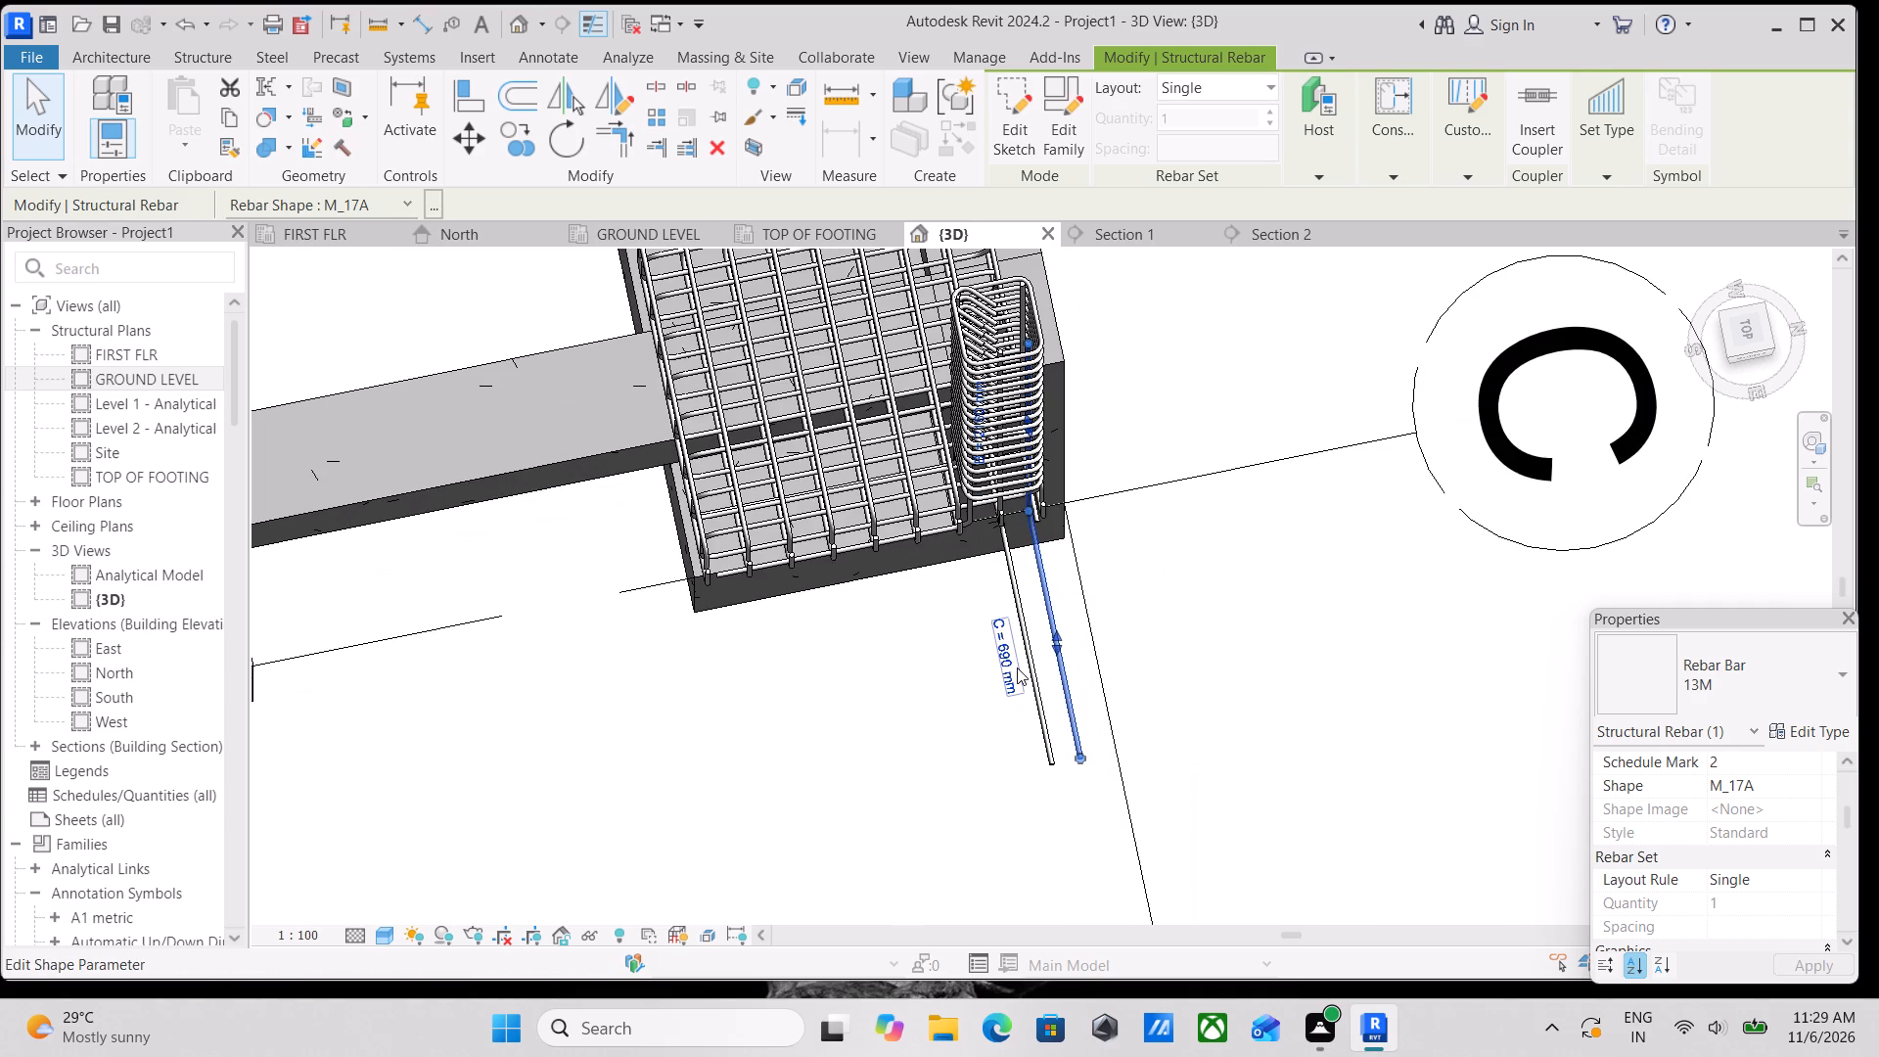
key("Escape")
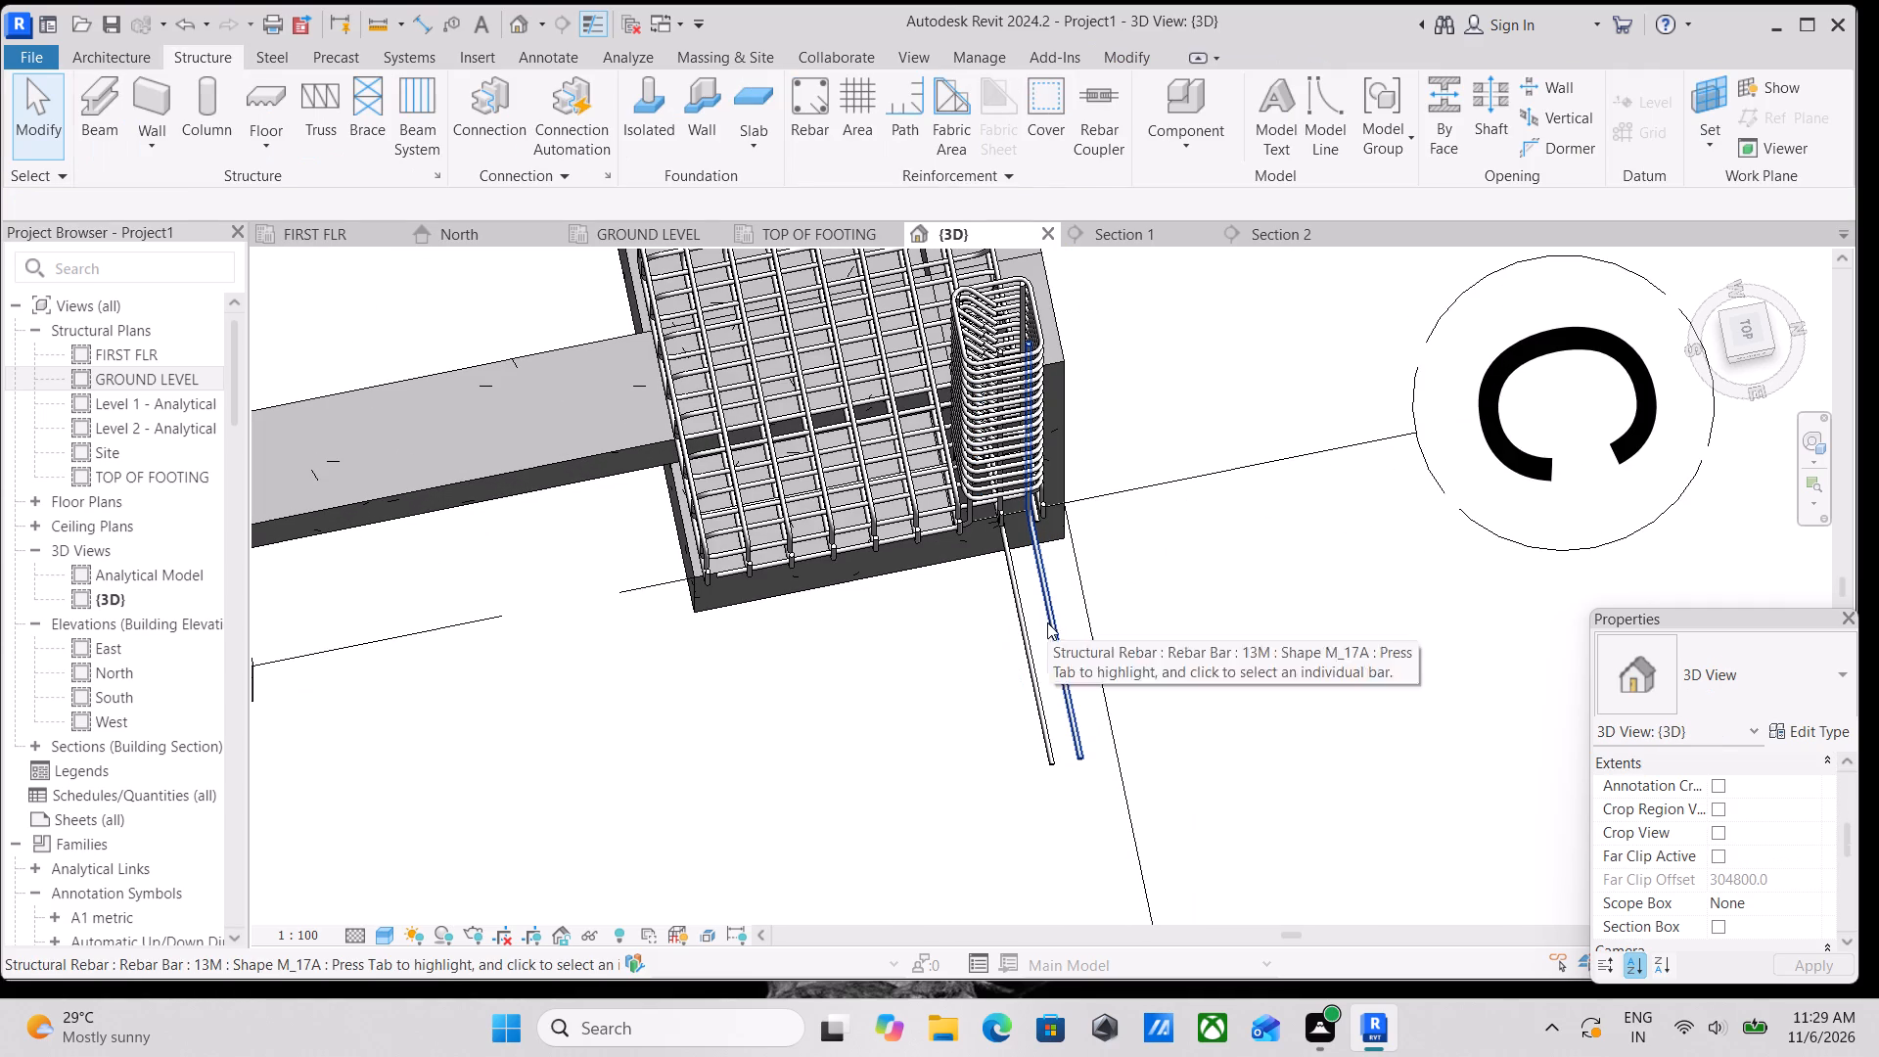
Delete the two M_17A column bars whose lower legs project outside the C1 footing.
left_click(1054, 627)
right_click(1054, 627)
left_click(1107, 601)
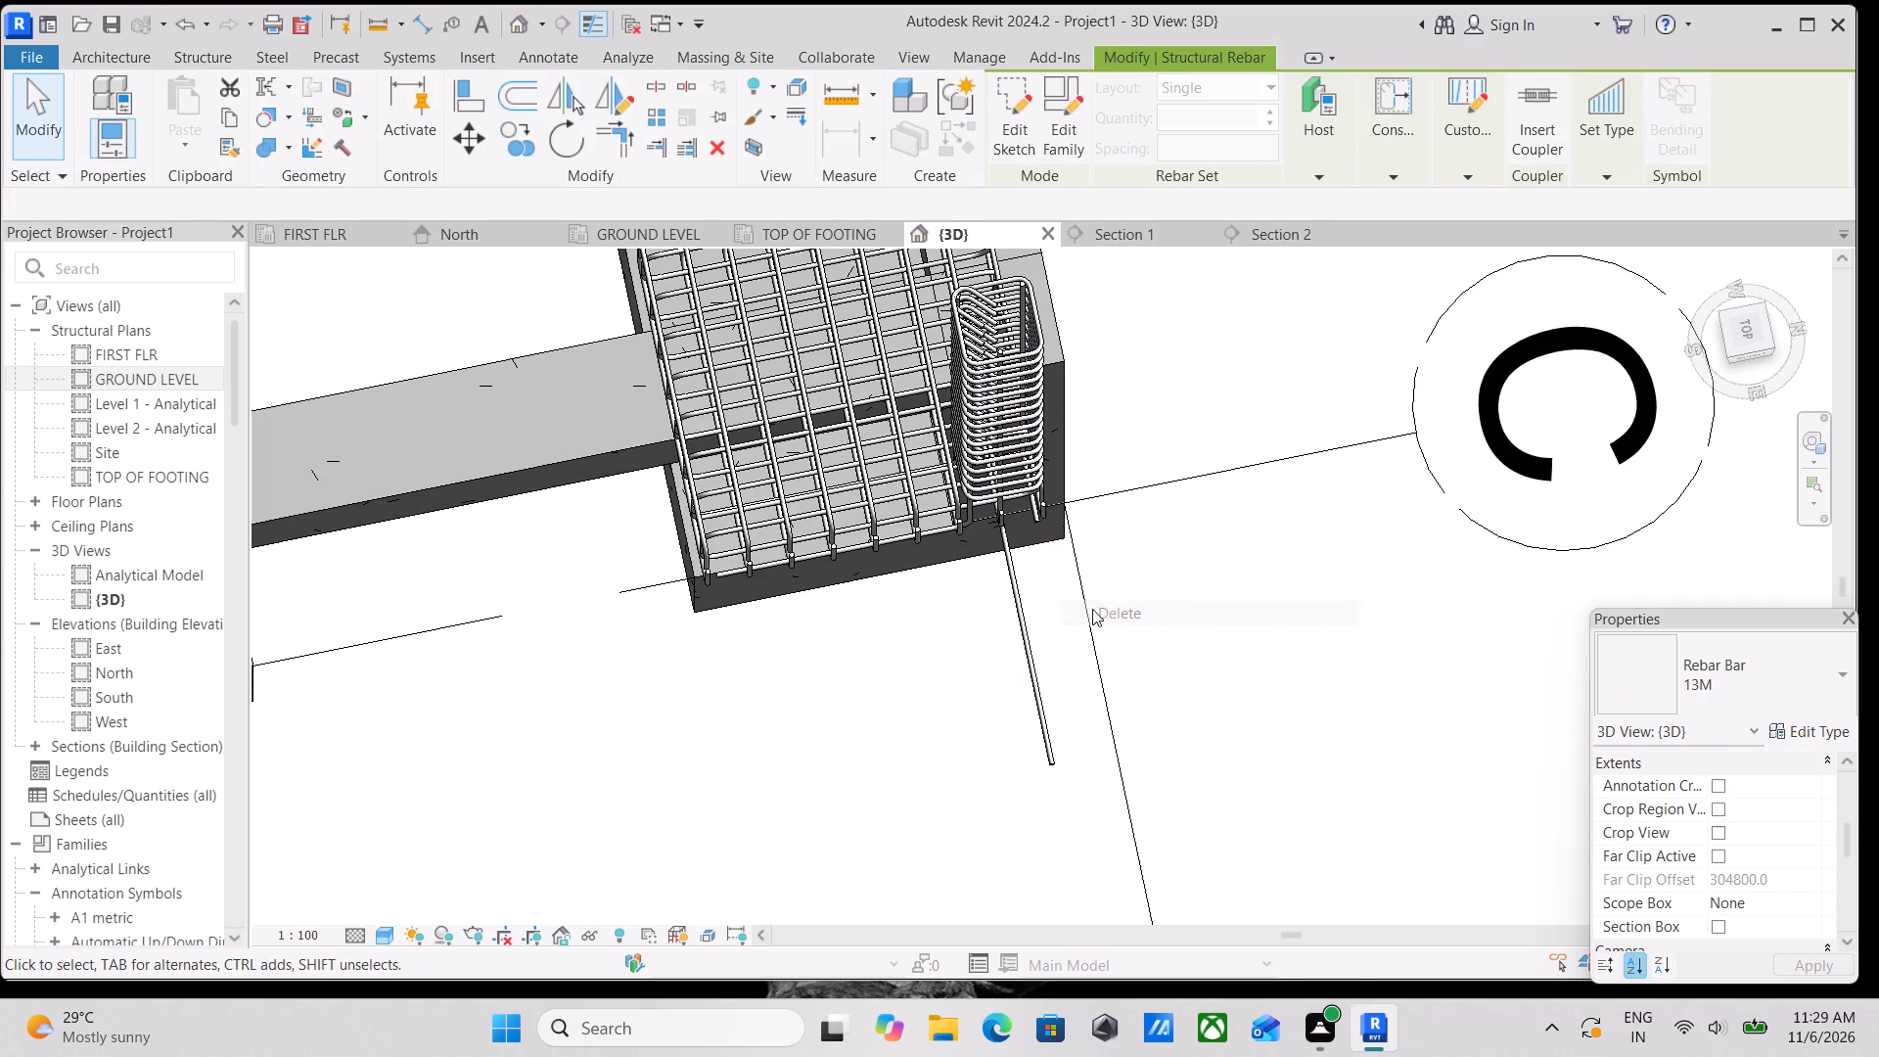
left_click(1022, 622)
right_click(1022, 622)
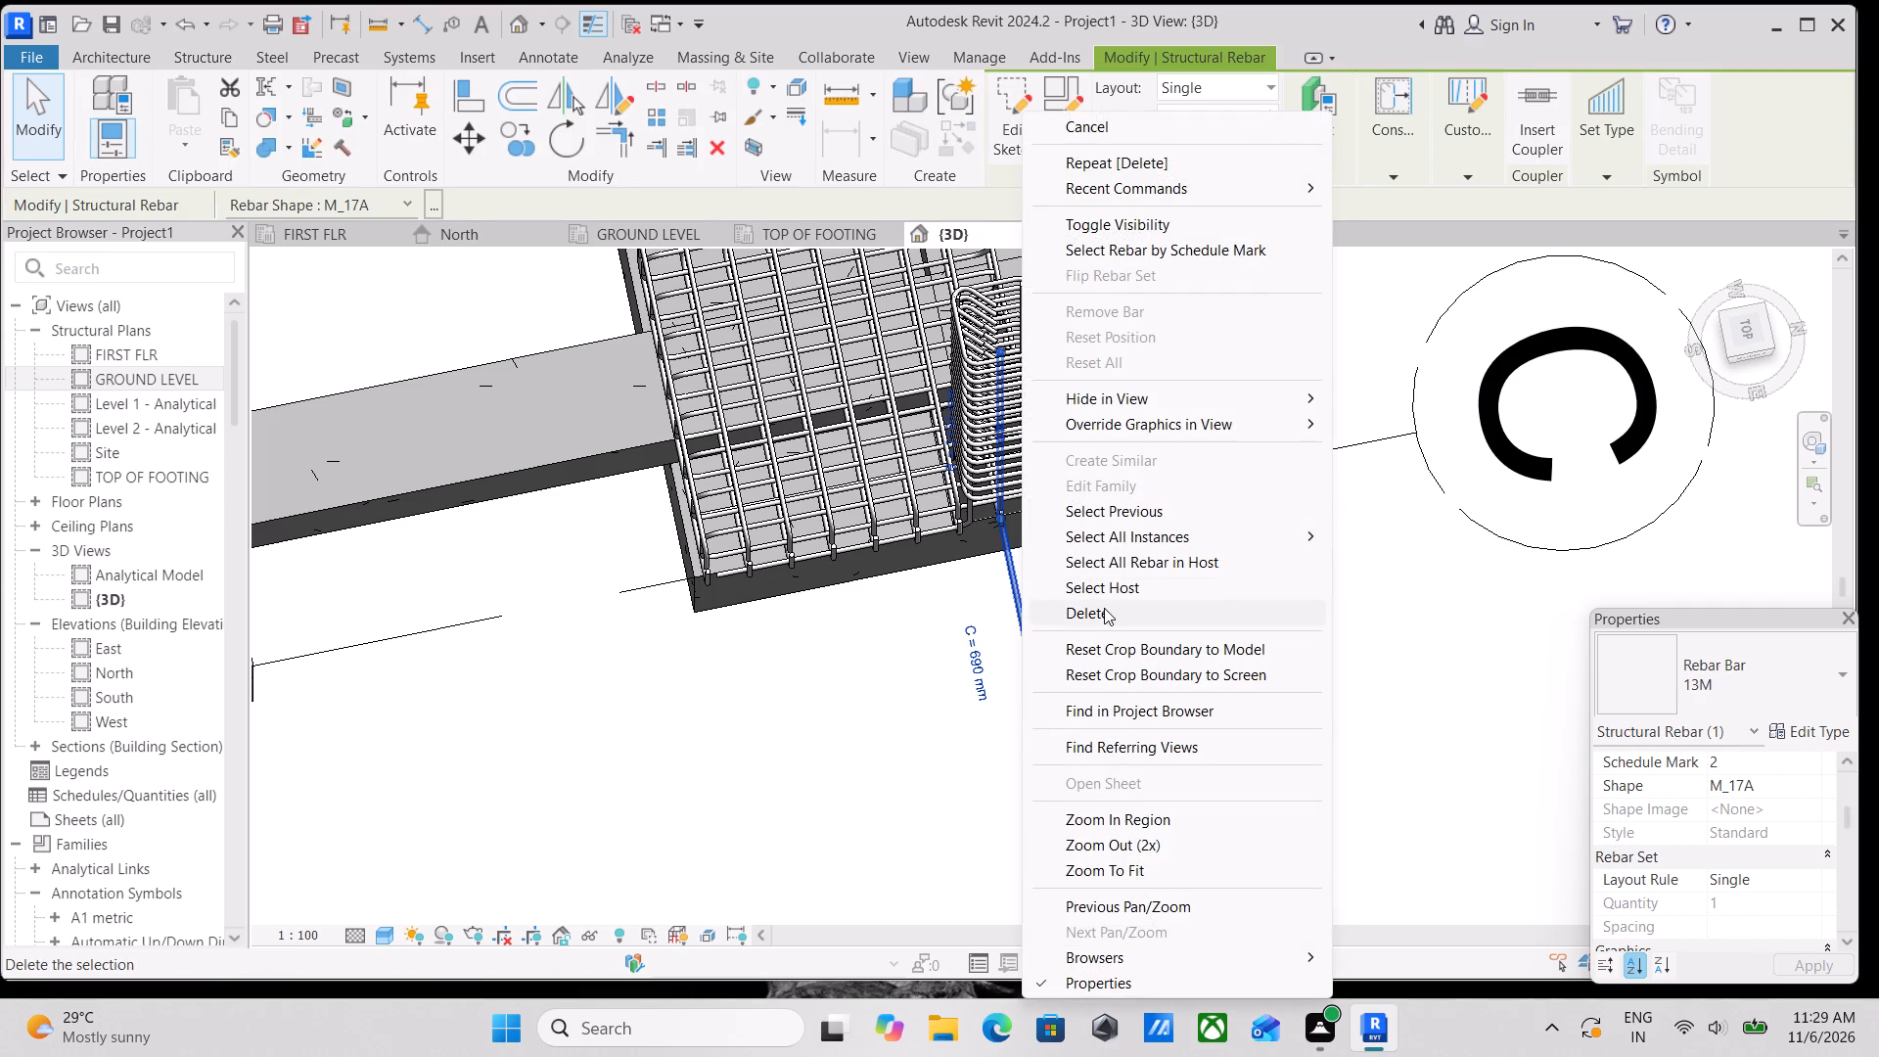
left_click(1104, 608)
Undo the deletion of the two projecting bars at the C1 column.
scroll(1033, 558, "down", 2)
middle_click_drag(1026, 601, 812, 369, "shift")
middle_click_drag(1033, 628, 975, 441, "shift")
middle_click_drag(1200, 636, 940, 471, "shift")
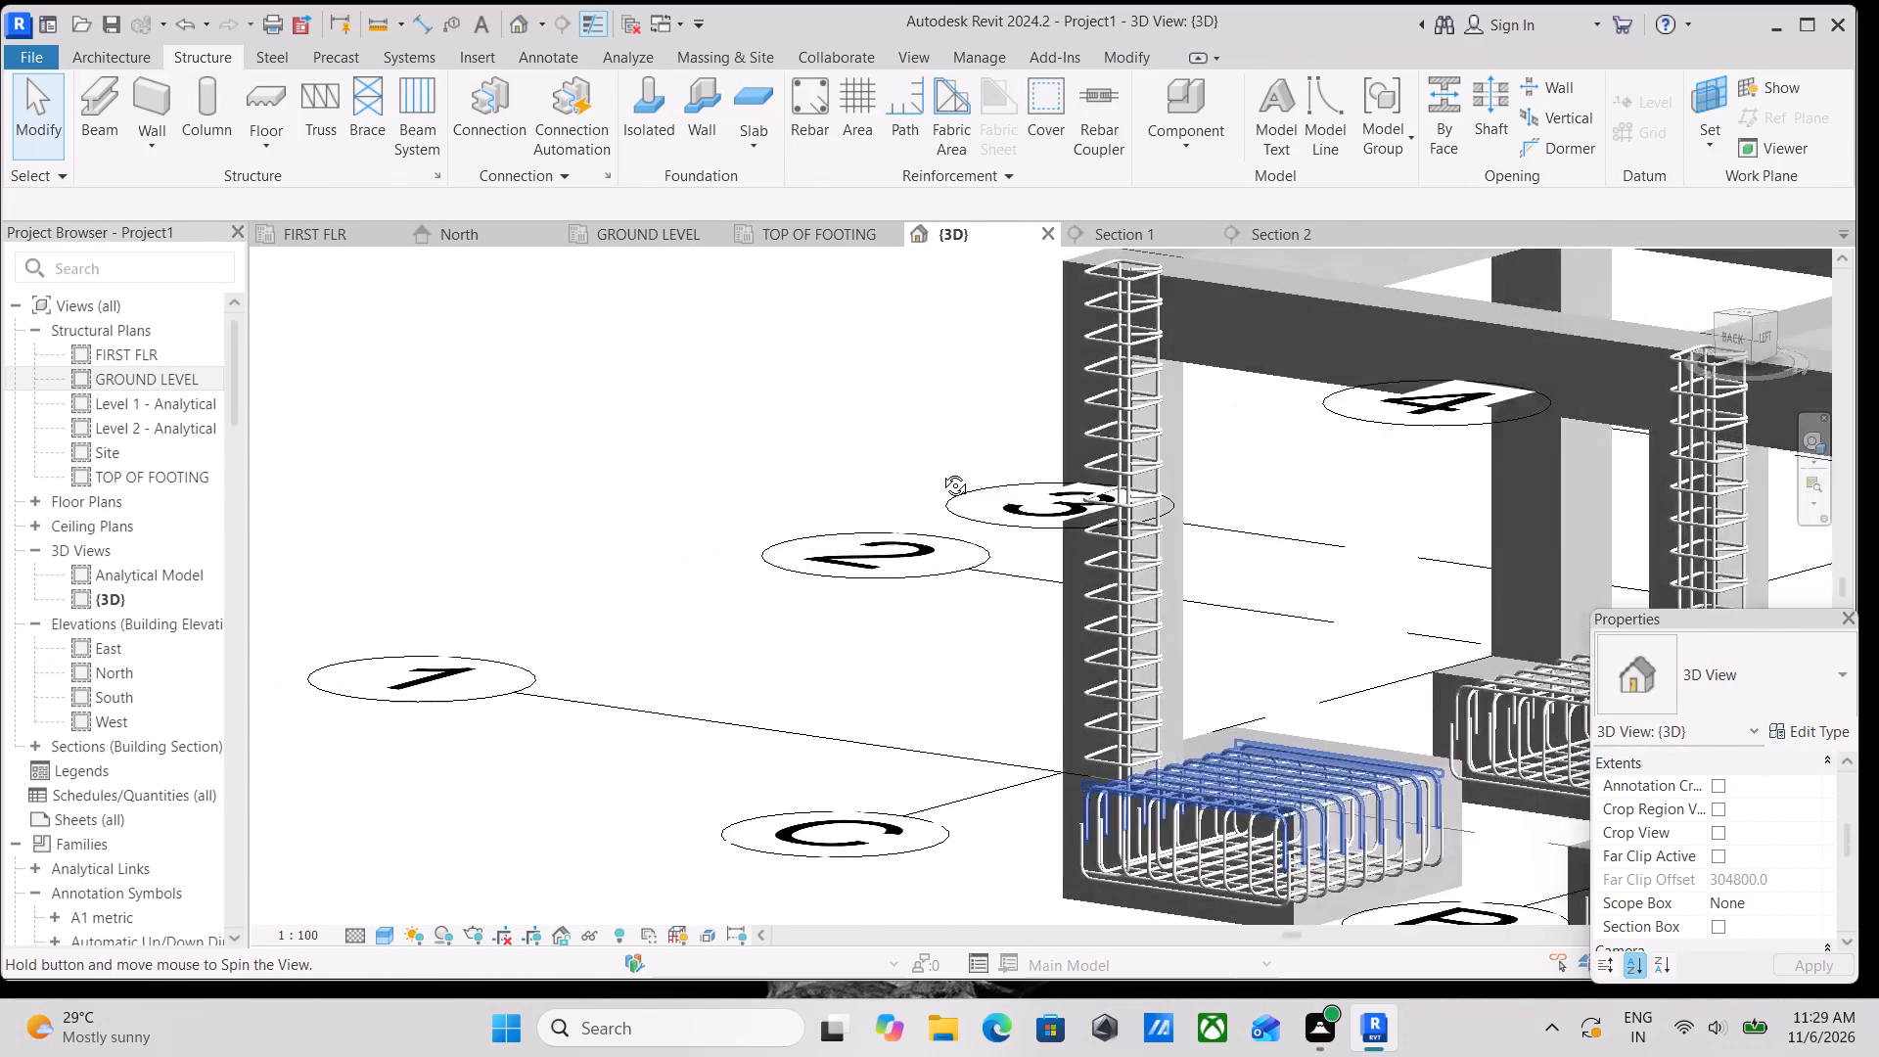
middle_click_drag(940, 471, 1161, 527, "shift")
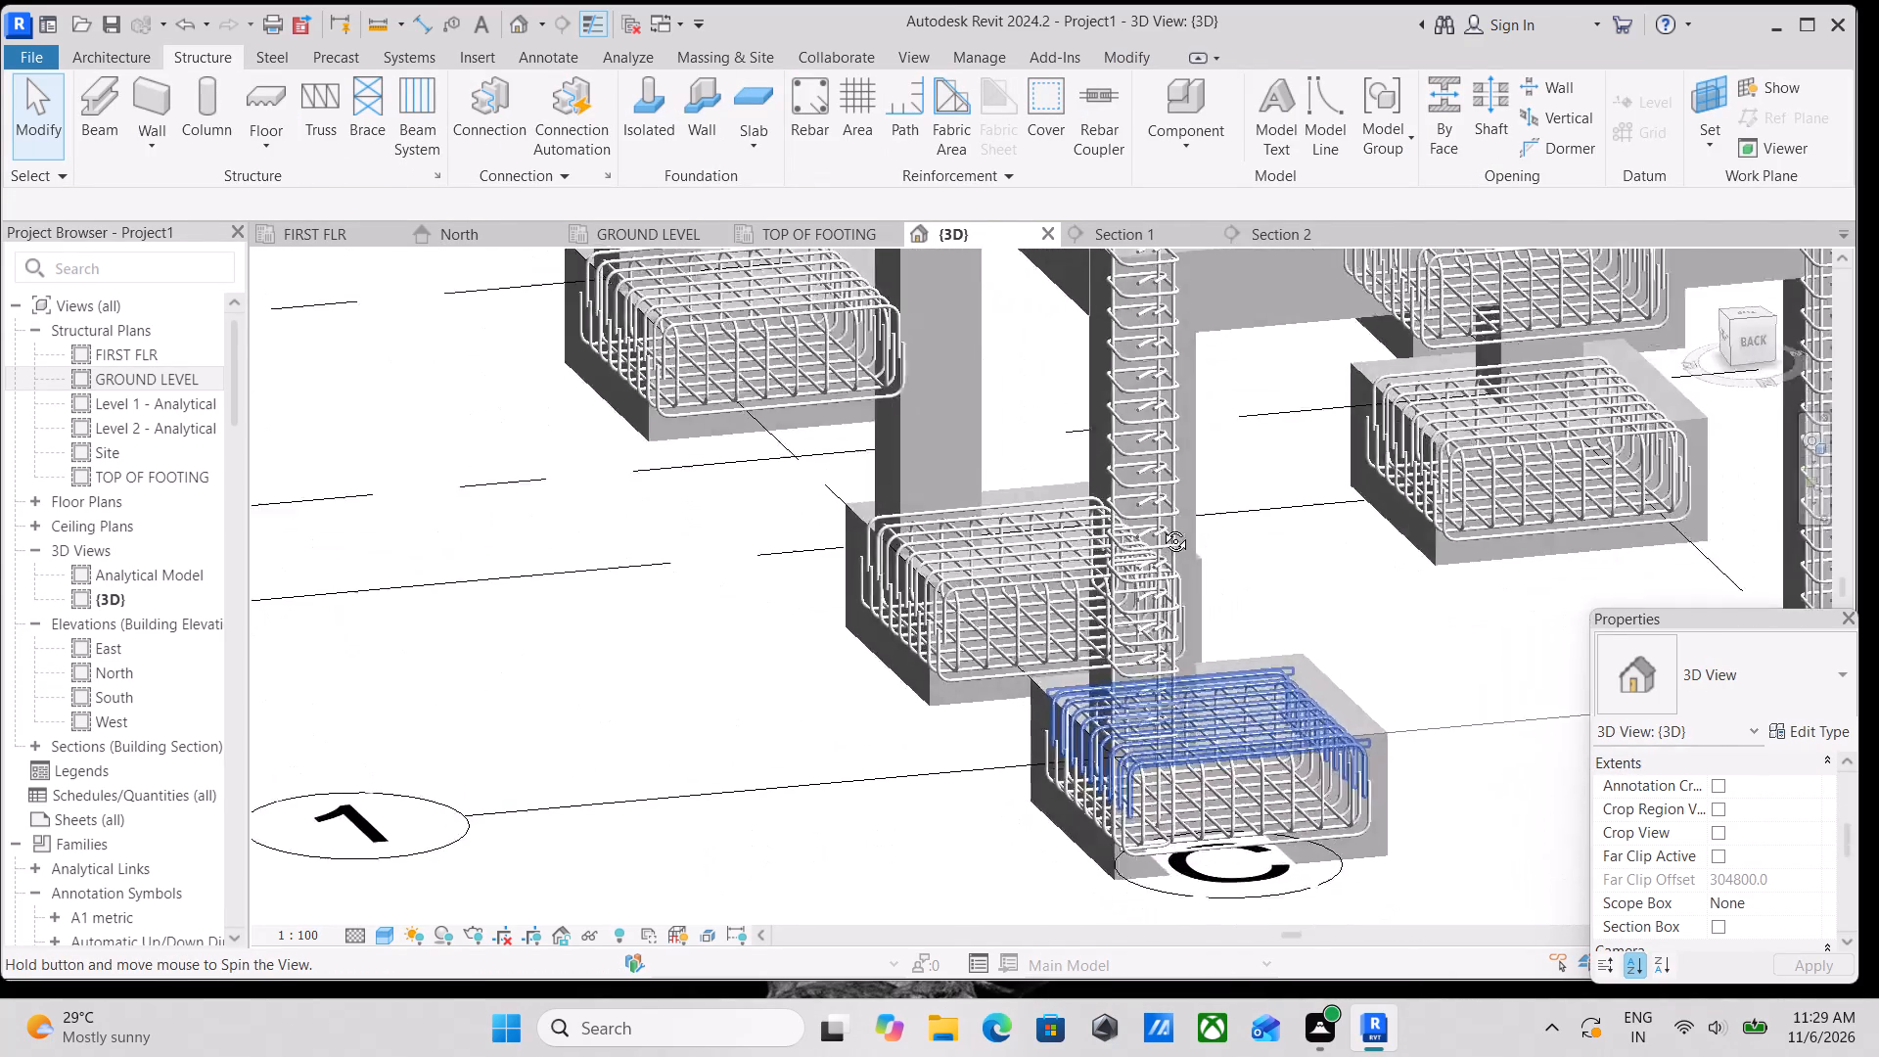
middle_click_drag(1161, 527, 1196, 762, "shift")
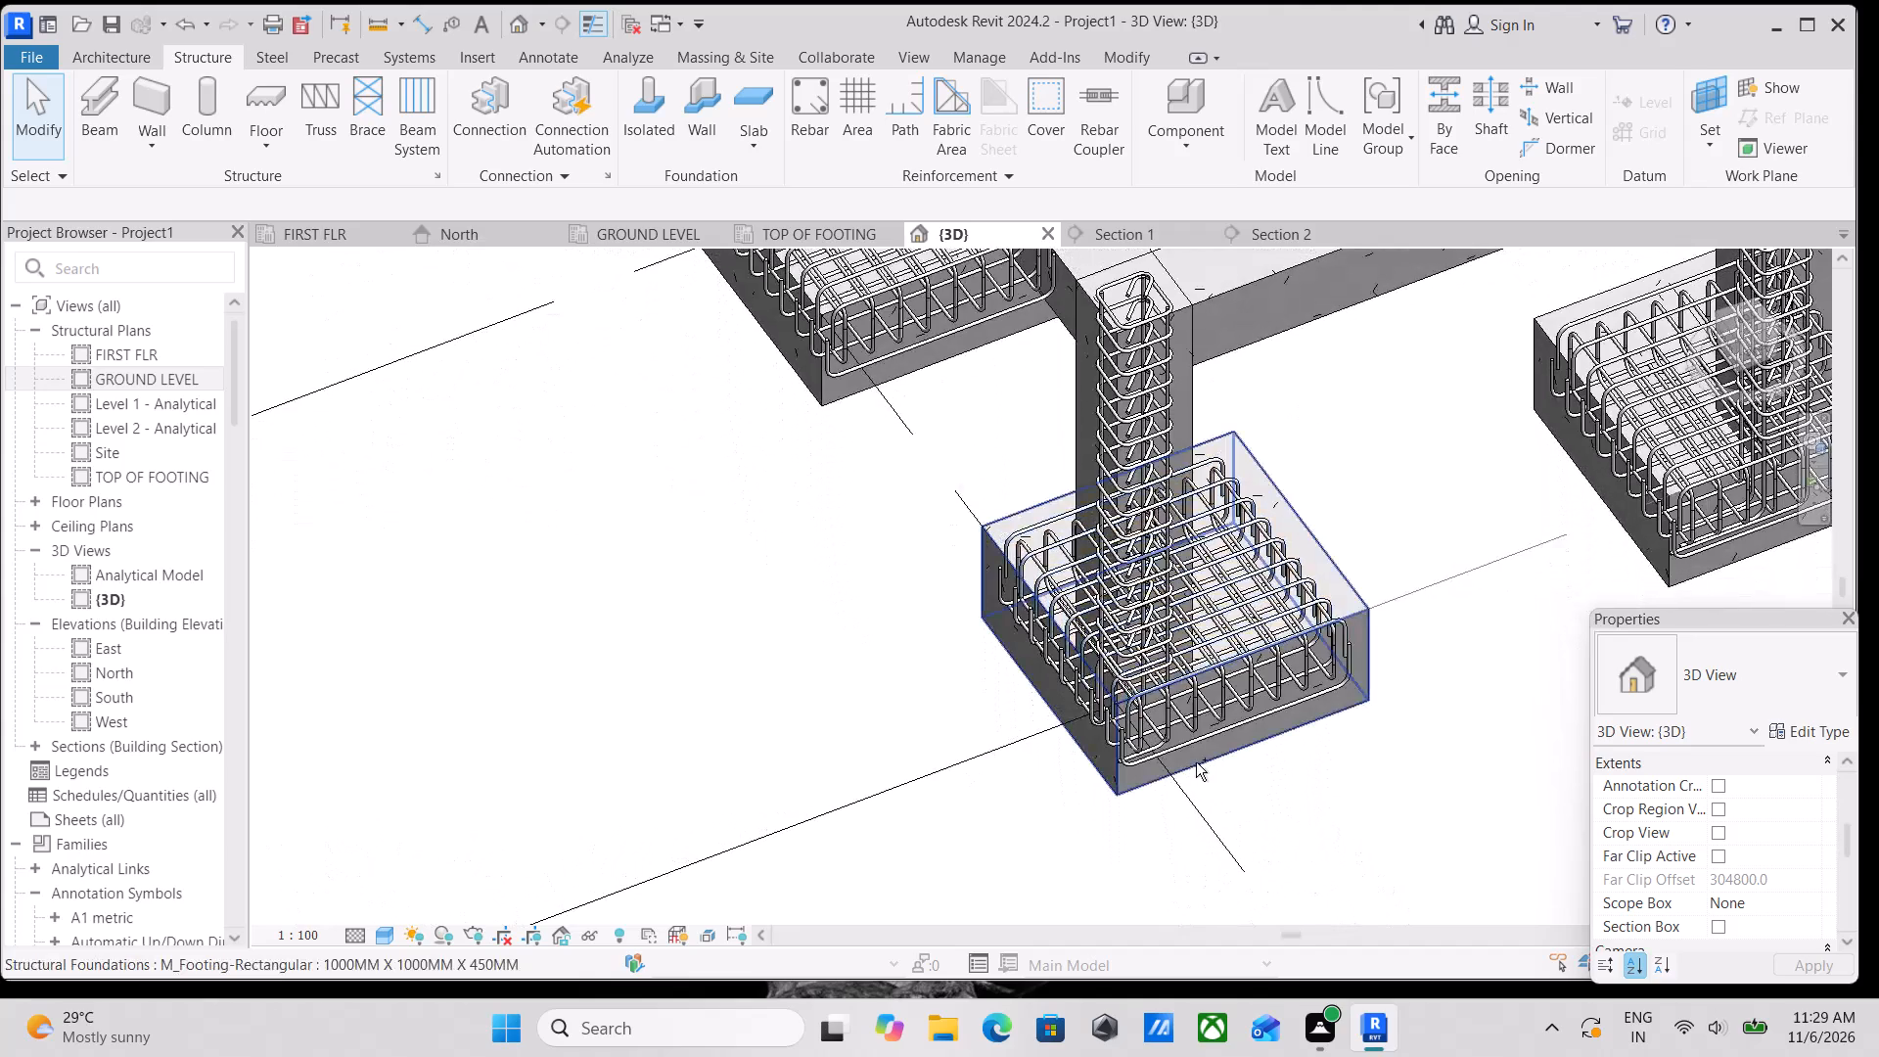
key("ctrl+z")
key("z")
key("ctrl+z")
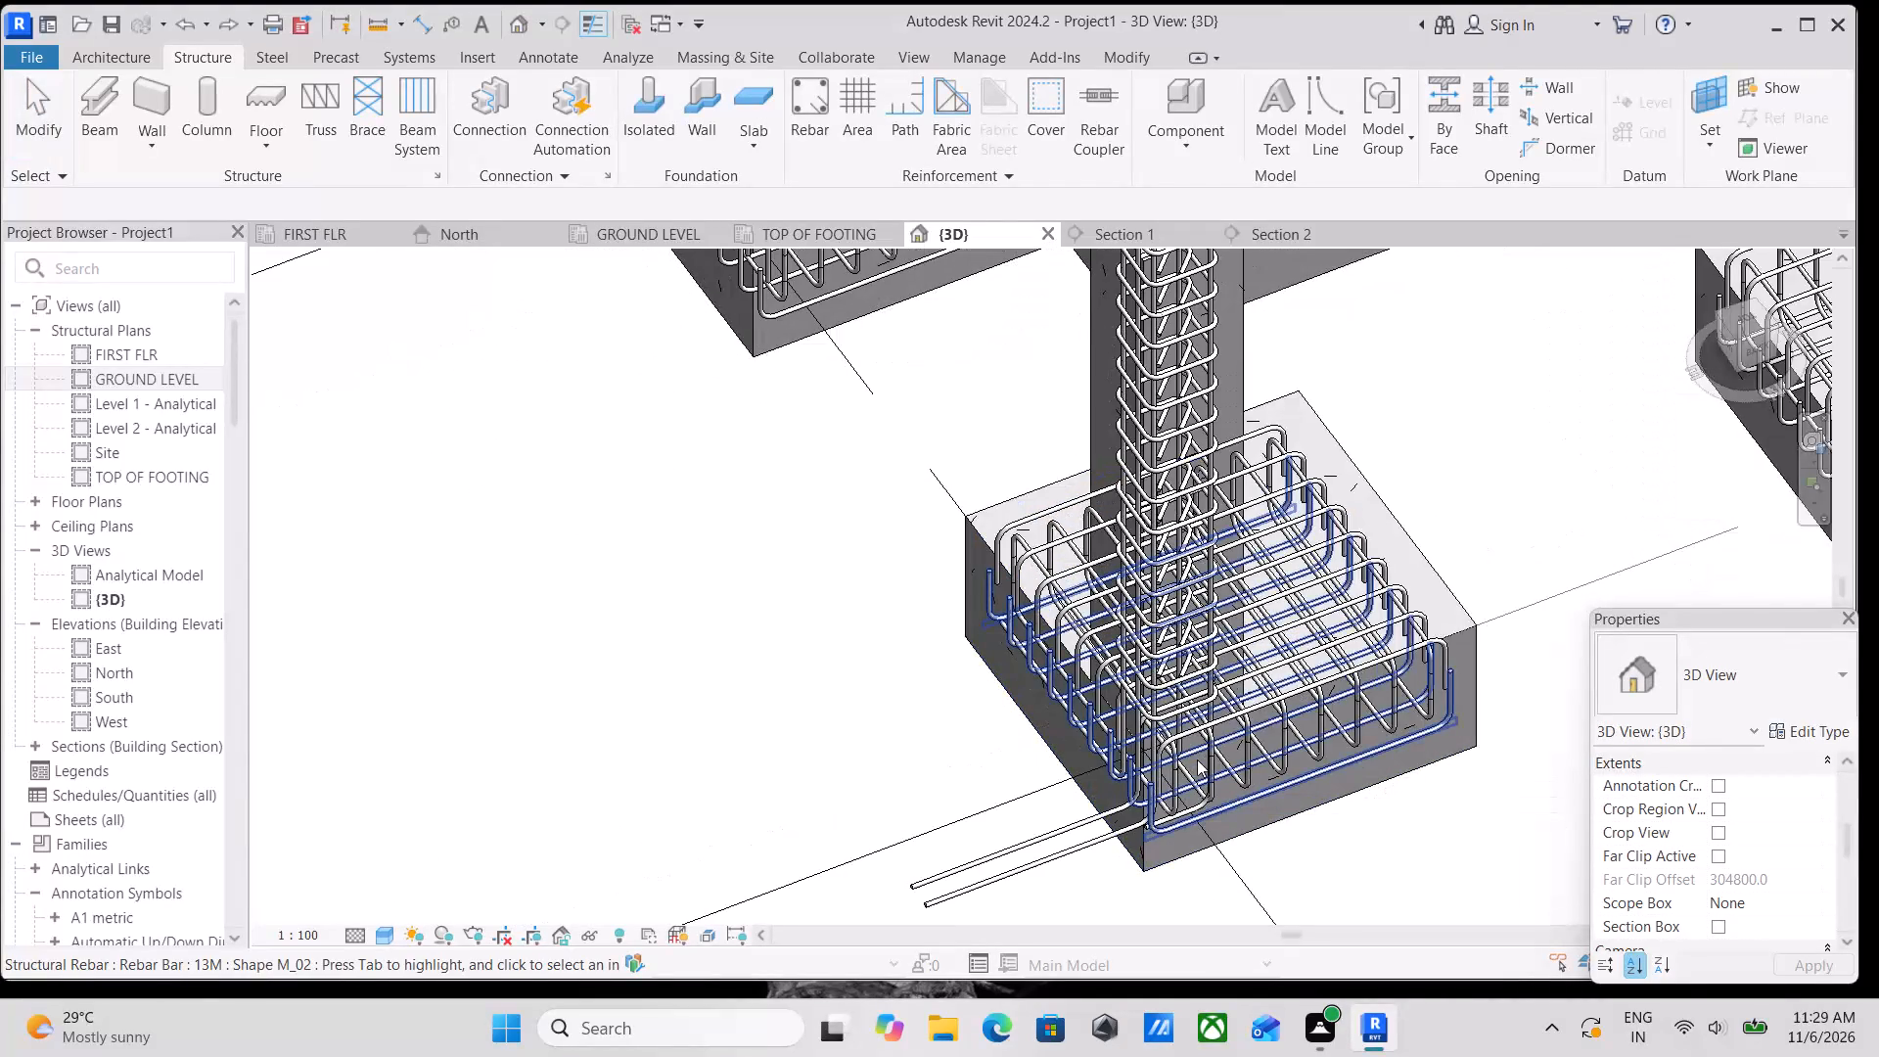
Examine from above how the column bars and ties sit within the B1 footing.
scroll(1197, 758, "down", 8)
middle_click_drag(1218, 700, 1038, 510)
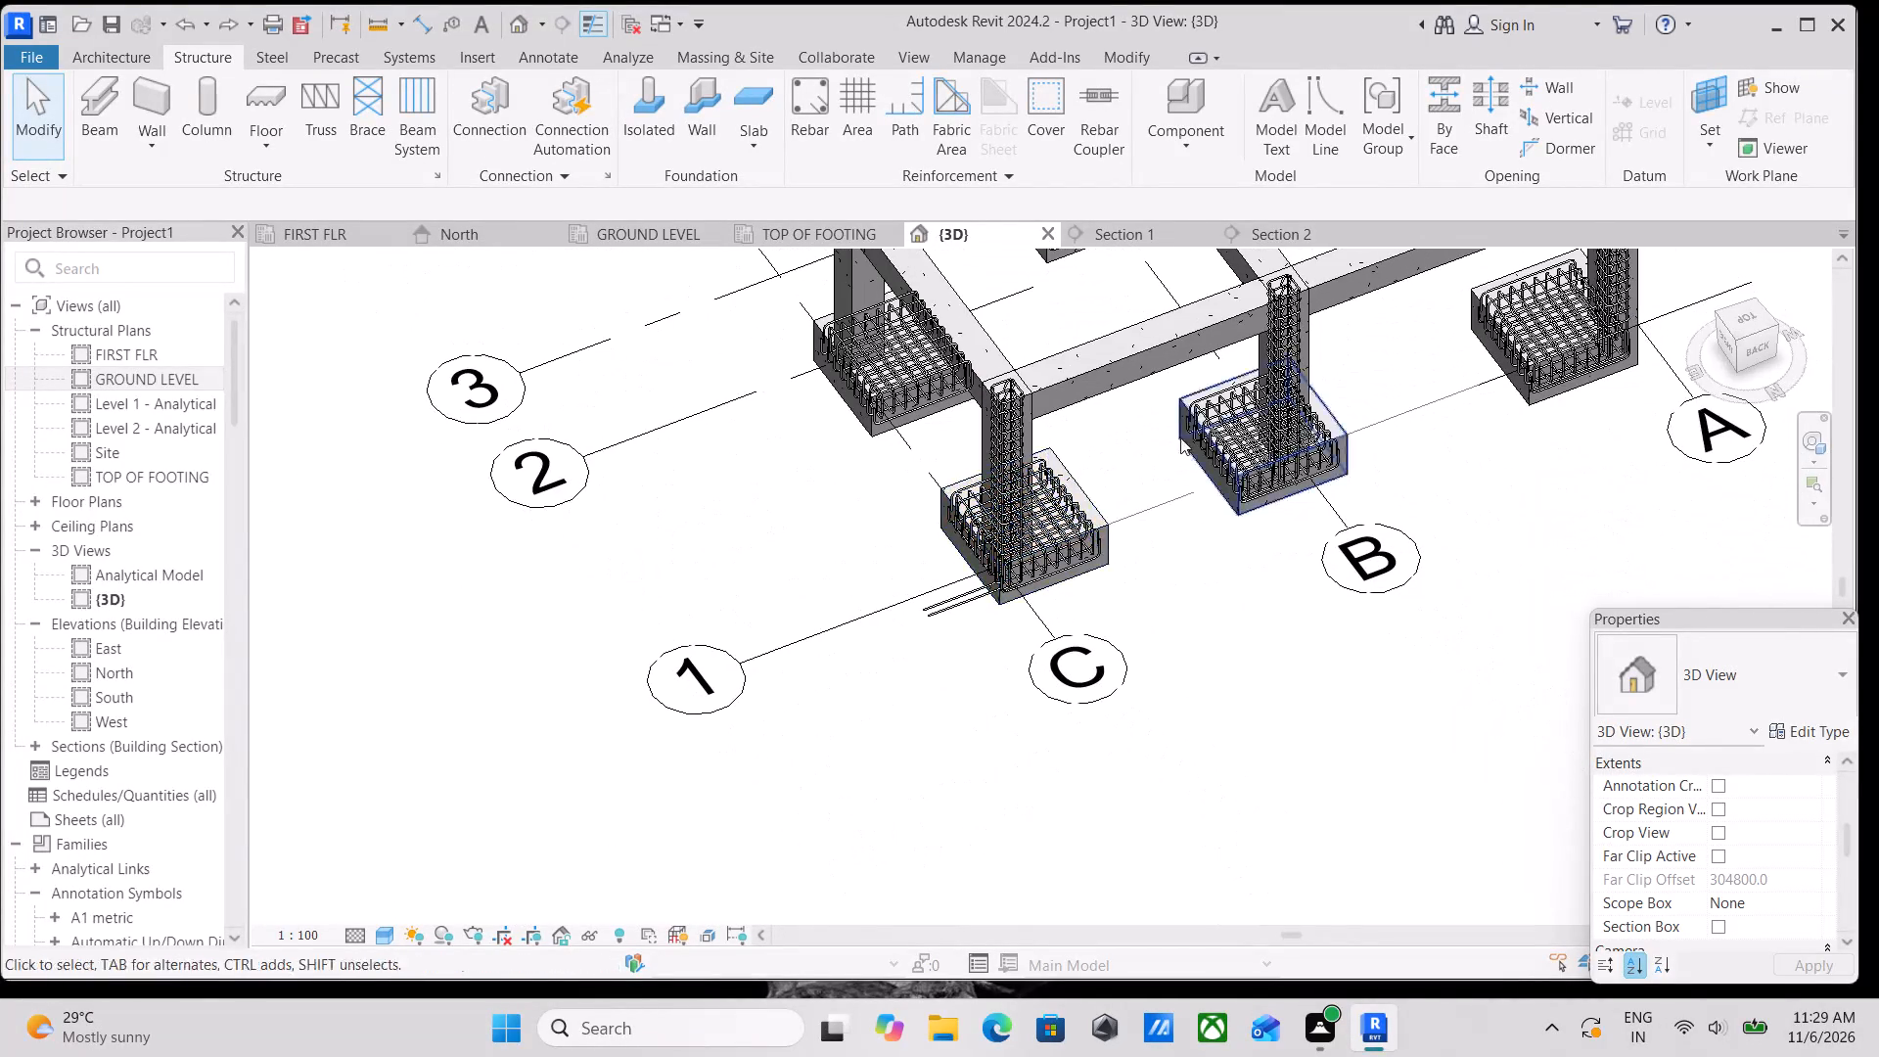
scroll(1189, 436, "down", 2)
middle_click_drag(1219, 422, 1309, 595, "shift")
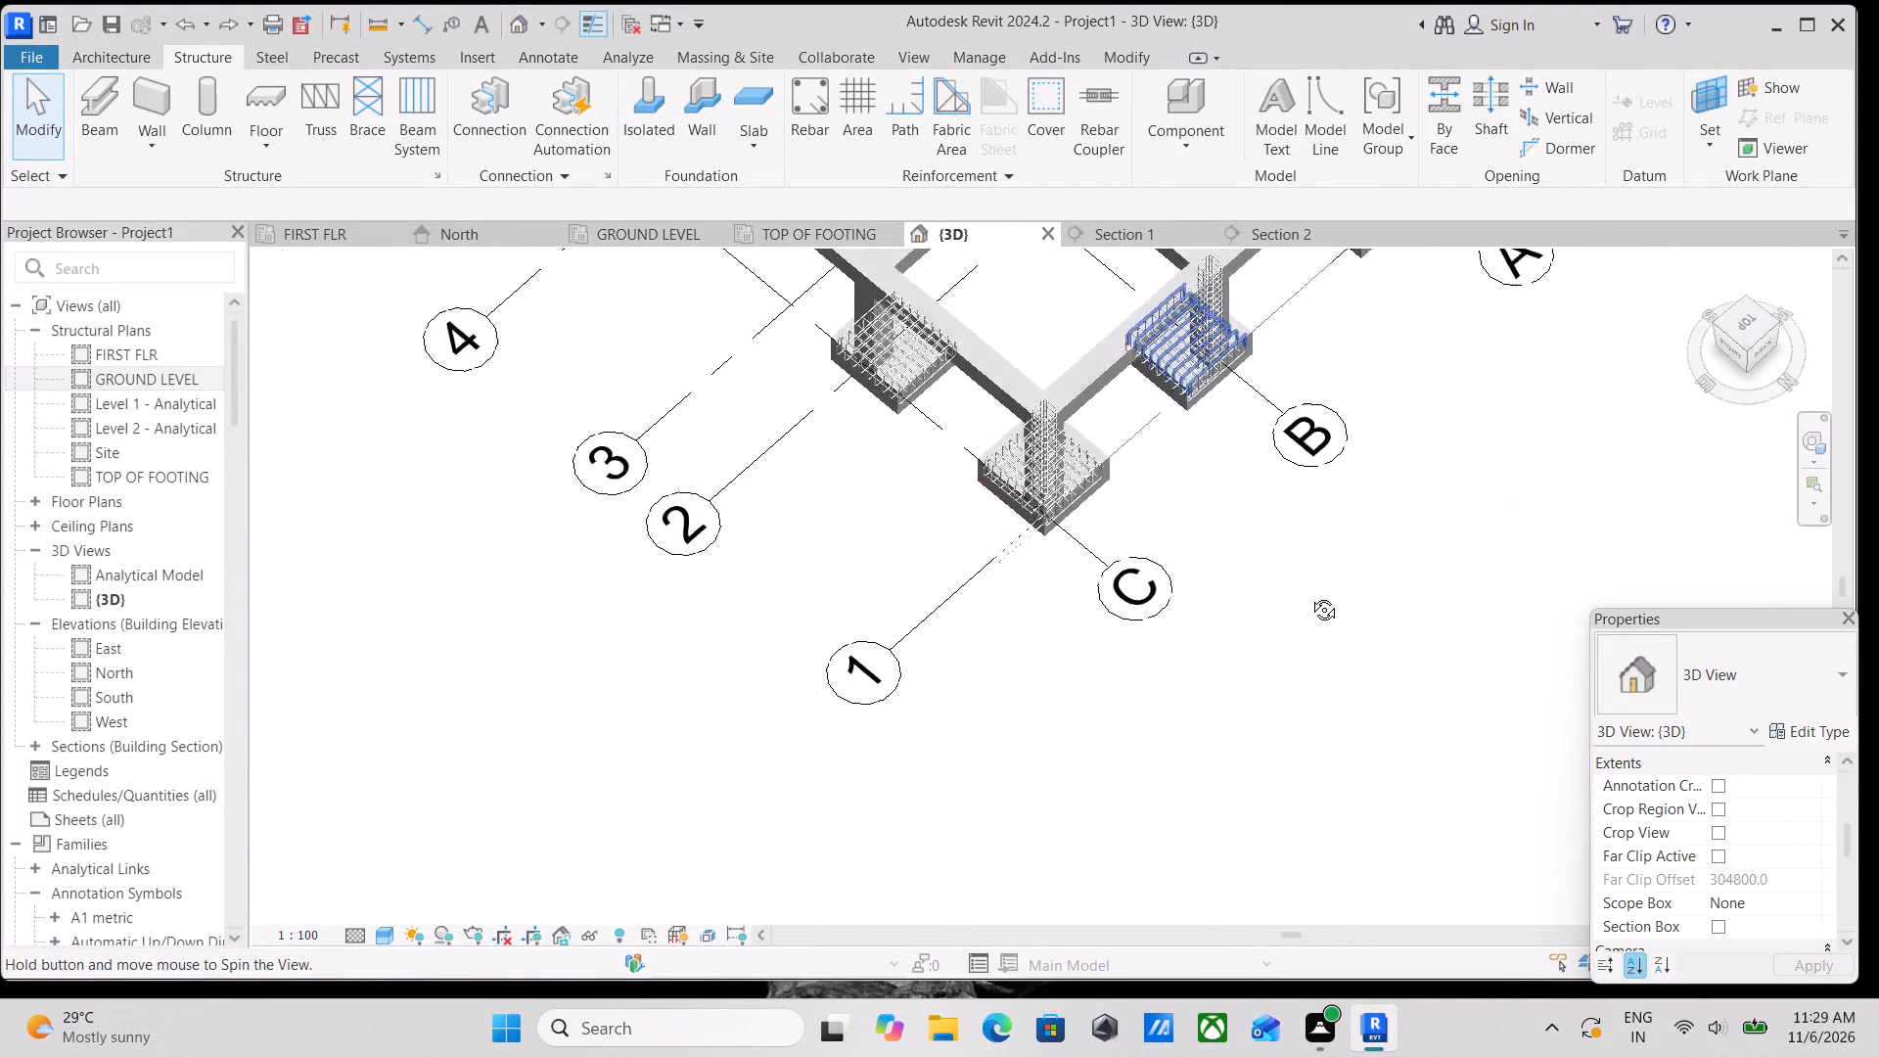
middle_click_drag(1309, 595, 1359, 682, "shift")
middle_click_drag(1056, 407, 1301, 717)
middle_click_drag(1369, 617, 1447, 692, "shift")
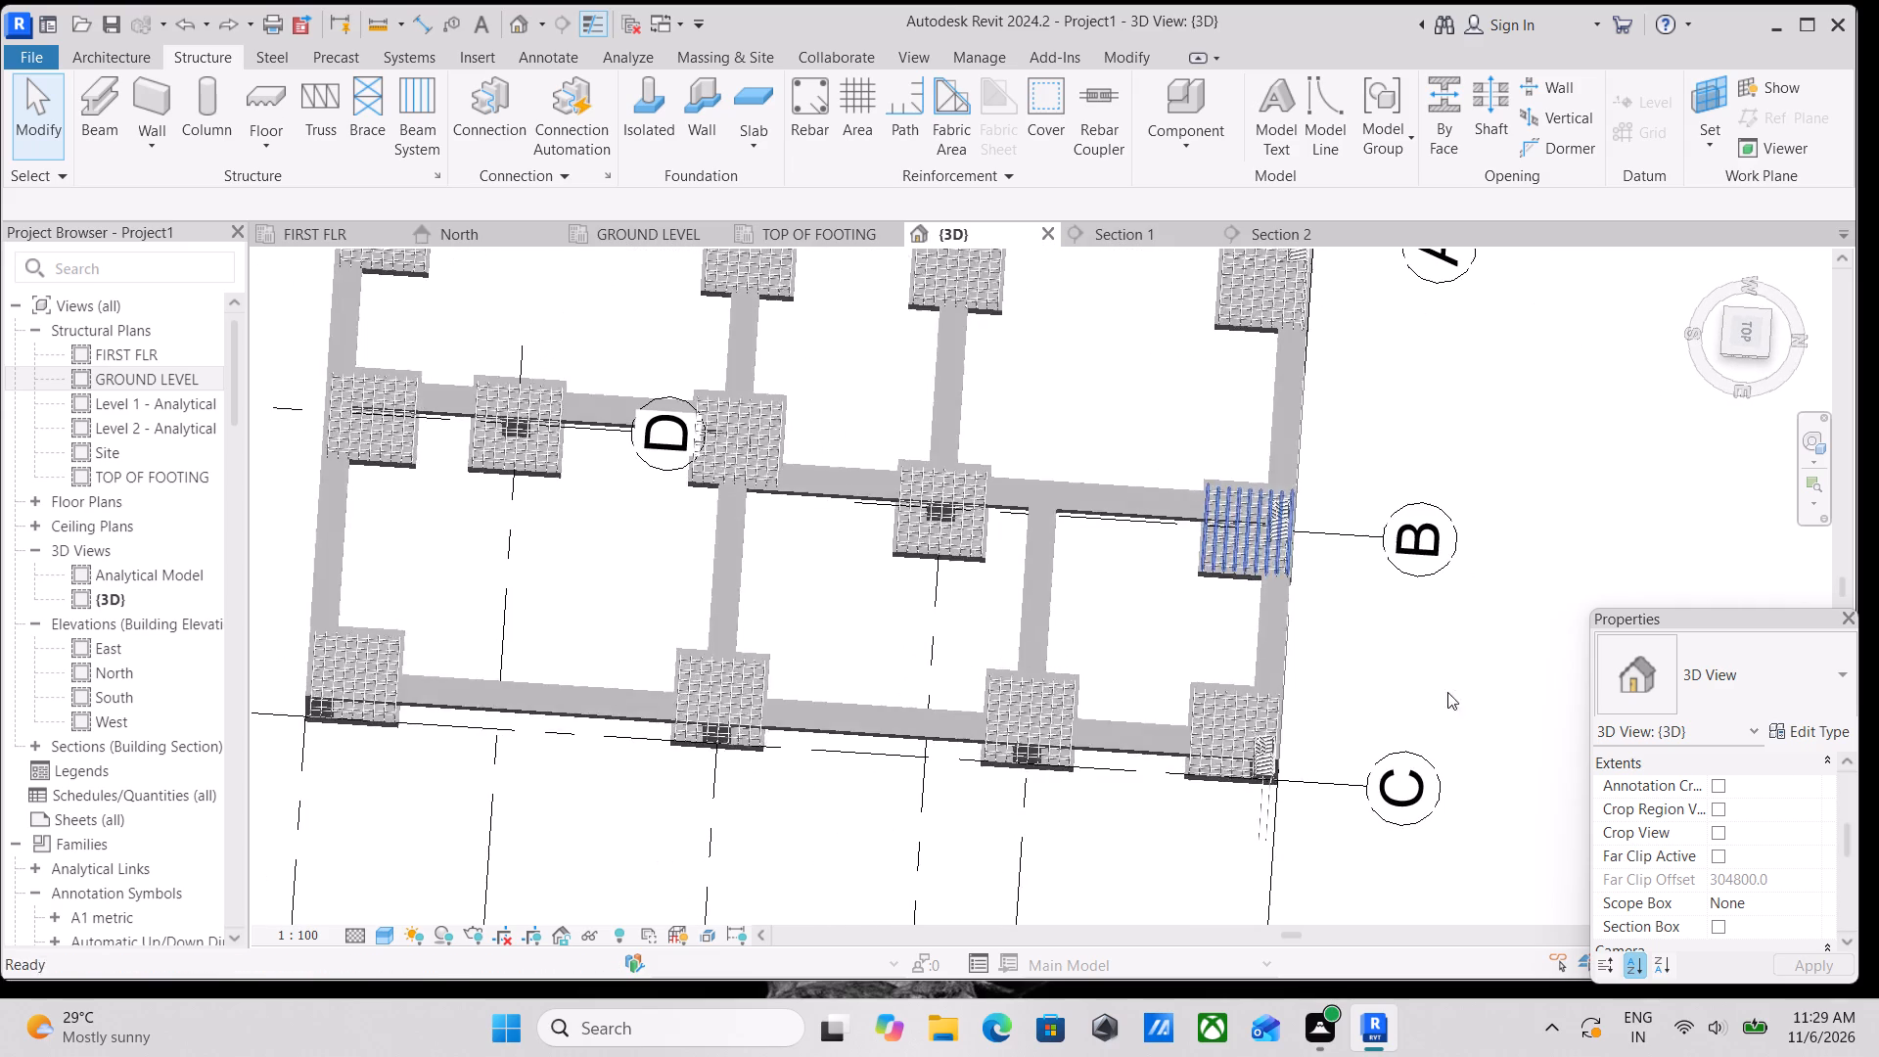
scroll(1318, 524, "up", 5)
middle_click_drag(1318, 549, 1337, 711, "shift")
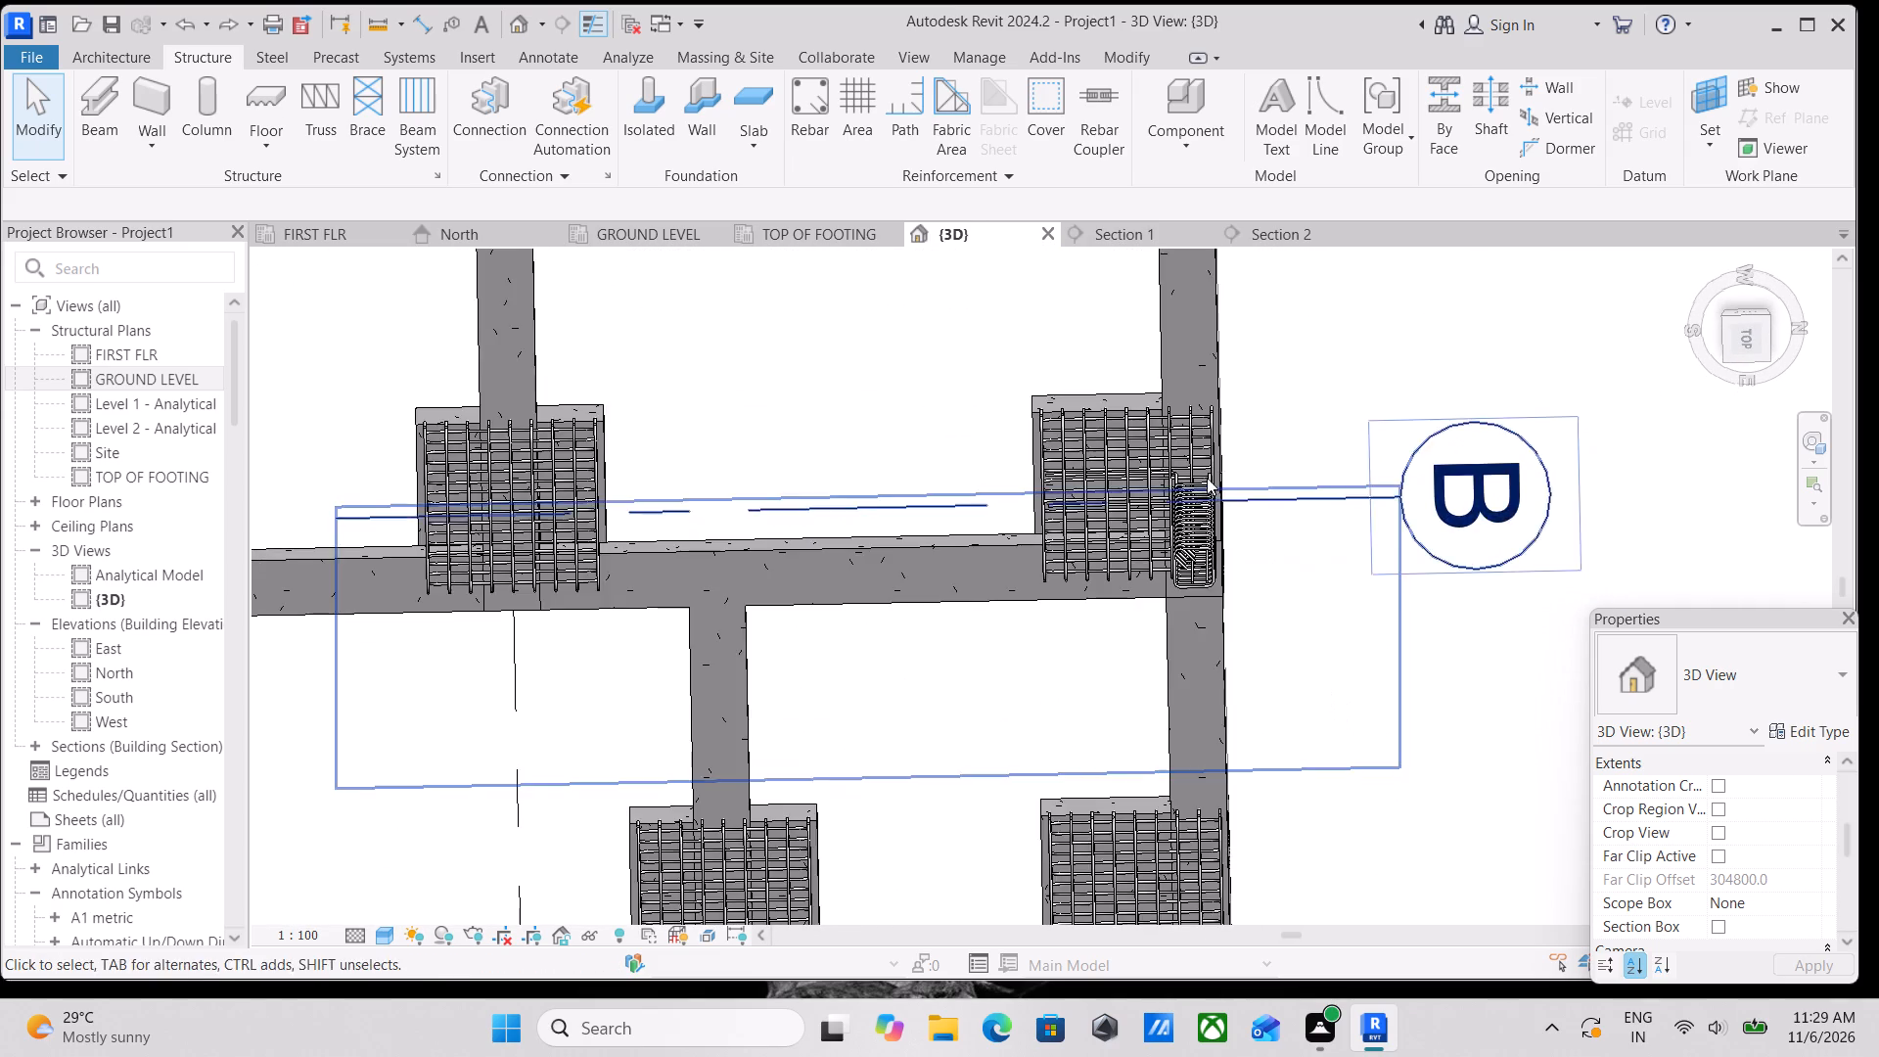
scroll(1207, 478, "up", 1)
middle_click_drag(1262, 536, 1212, 426, "shift")
scroll(1351, 521, "up", 2)
middle_click_drag(1366, 547, 1396, 584, "shift")
scroll(1232, 524, "up", 5)
middle_click_drag(1233, 574, 1249, 553, "shift")
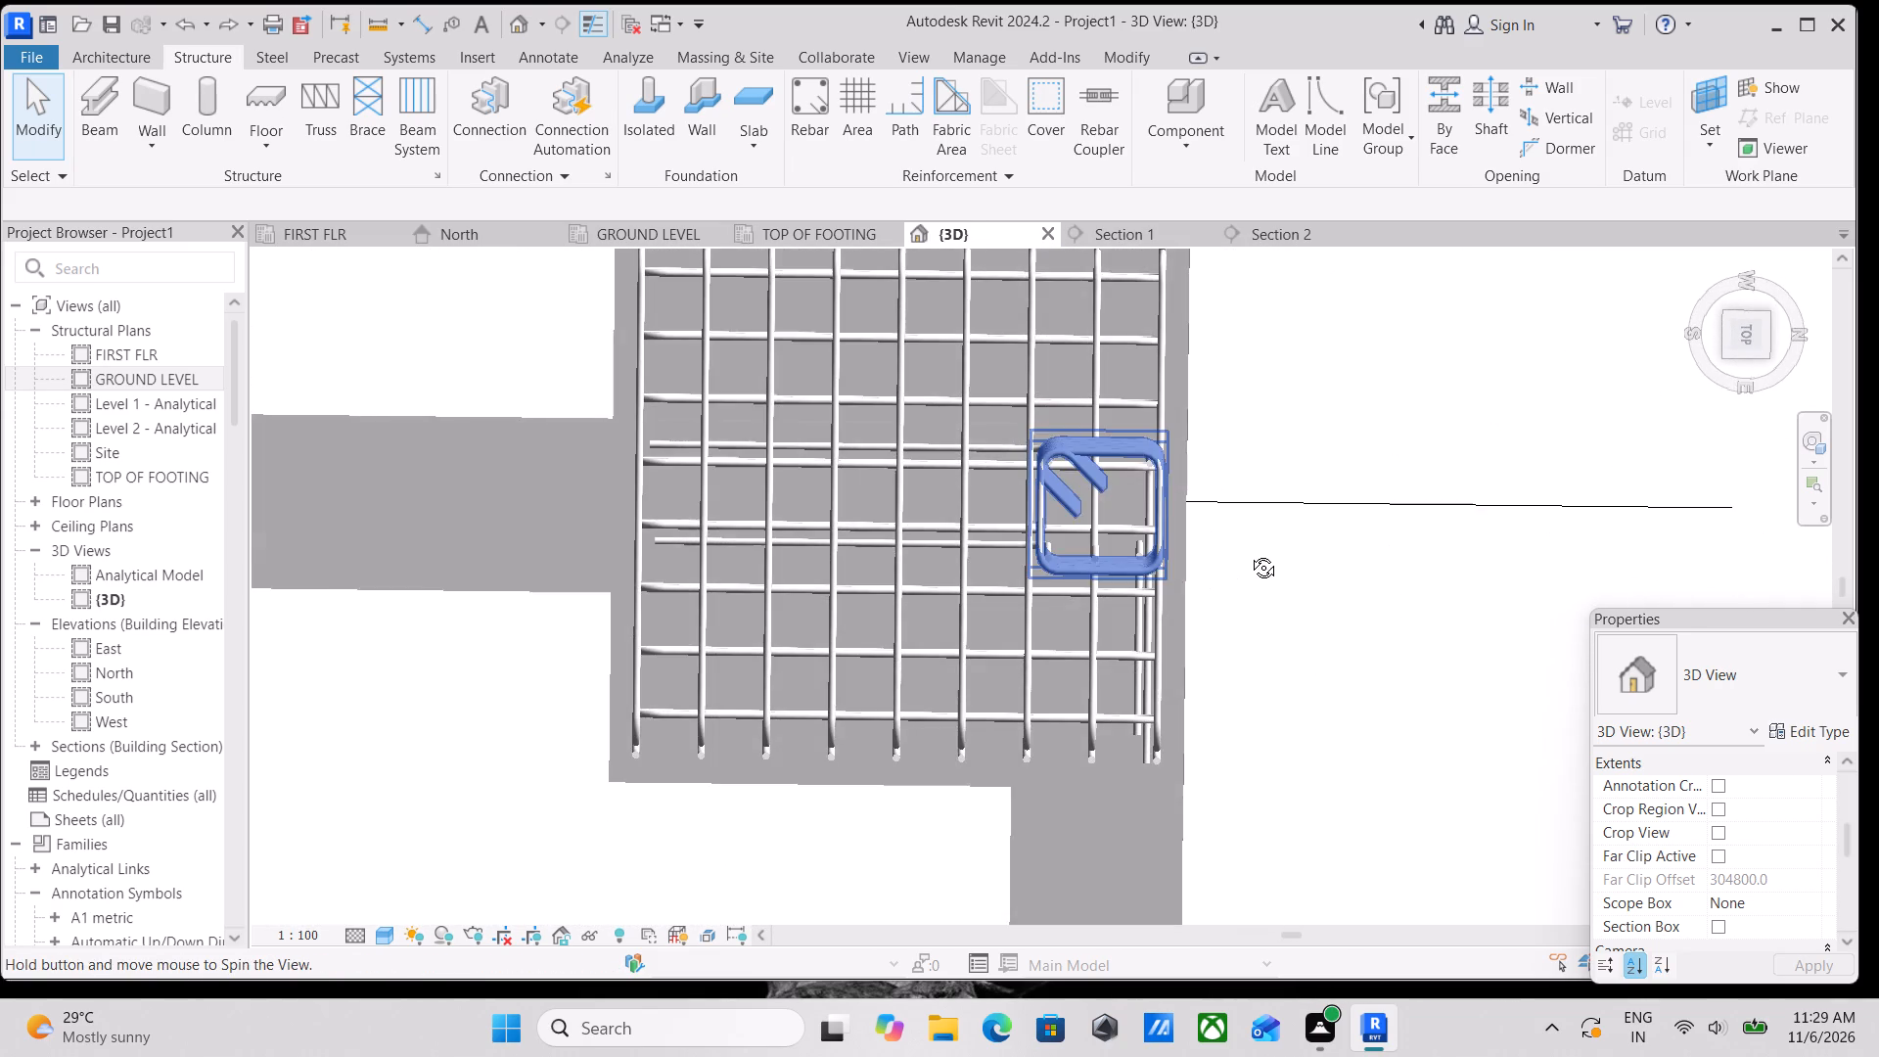
middle_click_drag(1249, 553, 1245, 542, "shift")
Mirror a copy of the two projecting C1 column bars about a drawn axis through the middle of the tie, parallel to grid C.
scroll(1231, 558, "down", 3)
middle_click_drag(1231, 558, 1207, 410)
scroll(1163, 535, "down", 7)
middle_click_drag(1130, 563, 1070, 380)
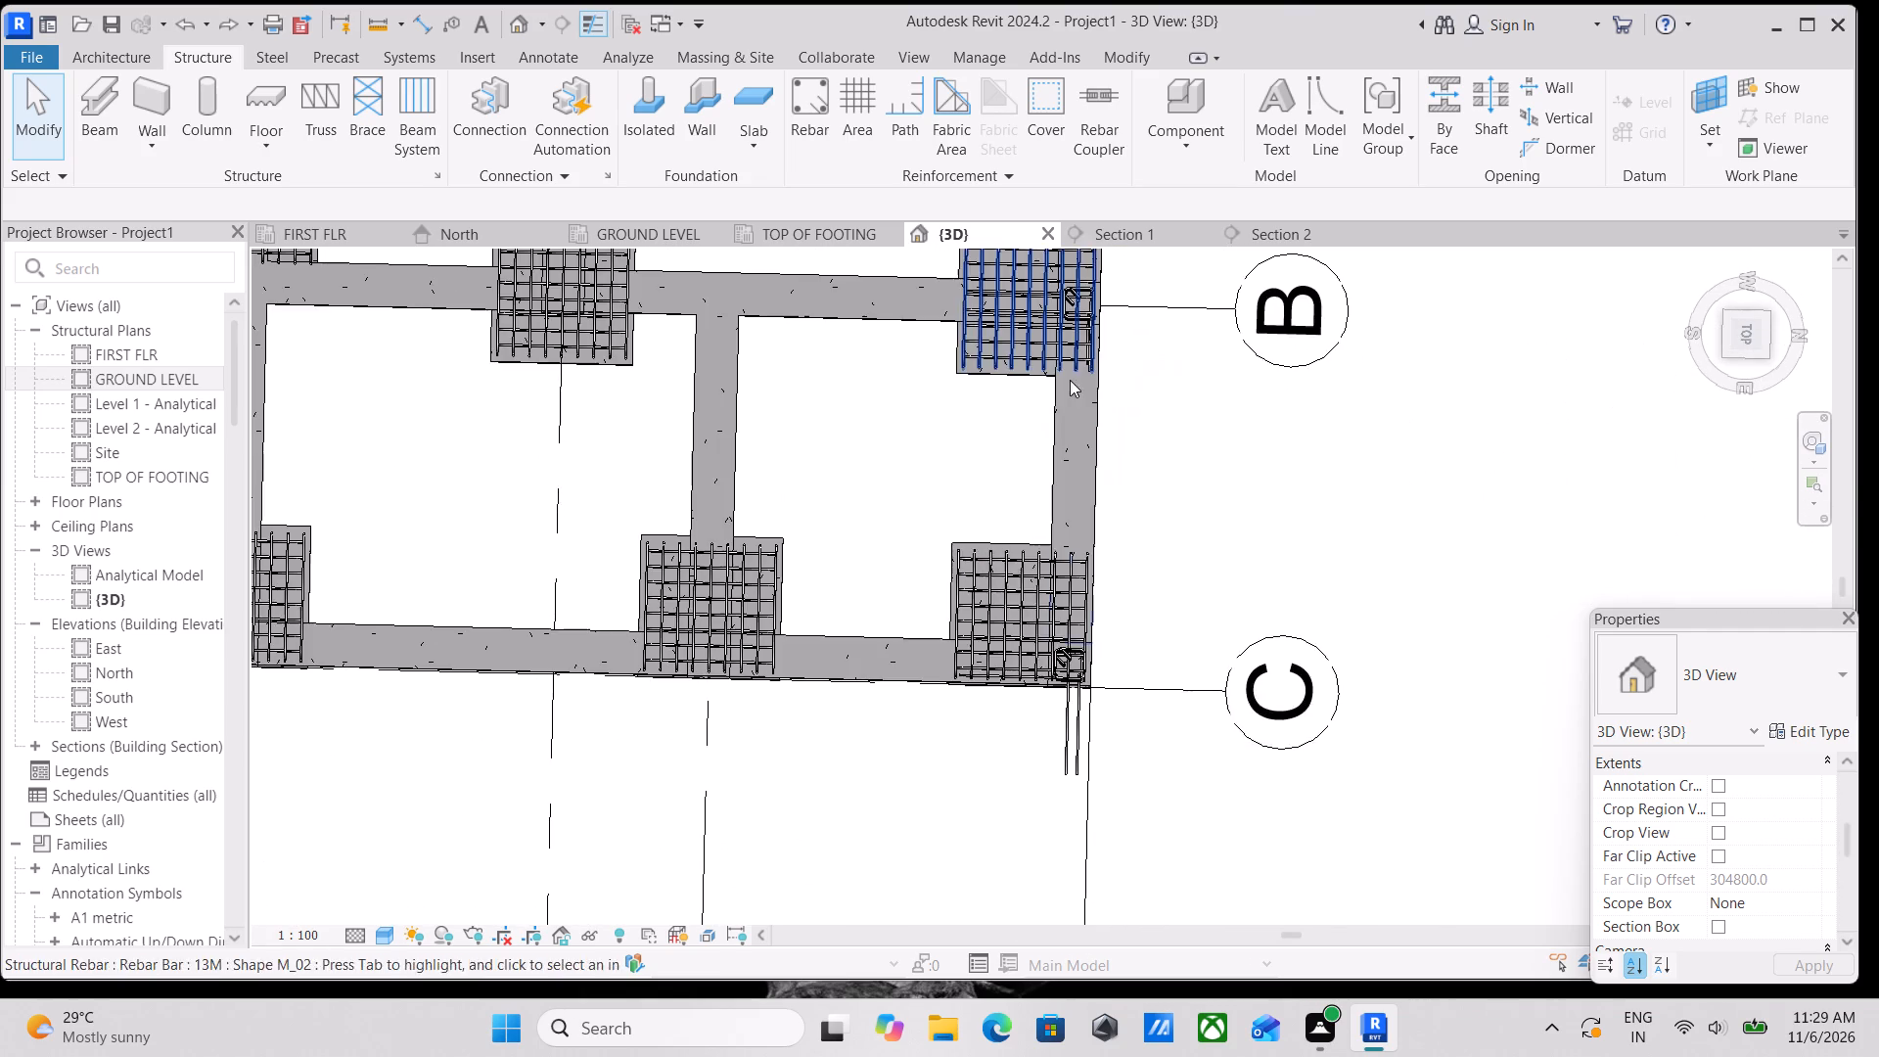
scroll(1058, 662, "up", 11)
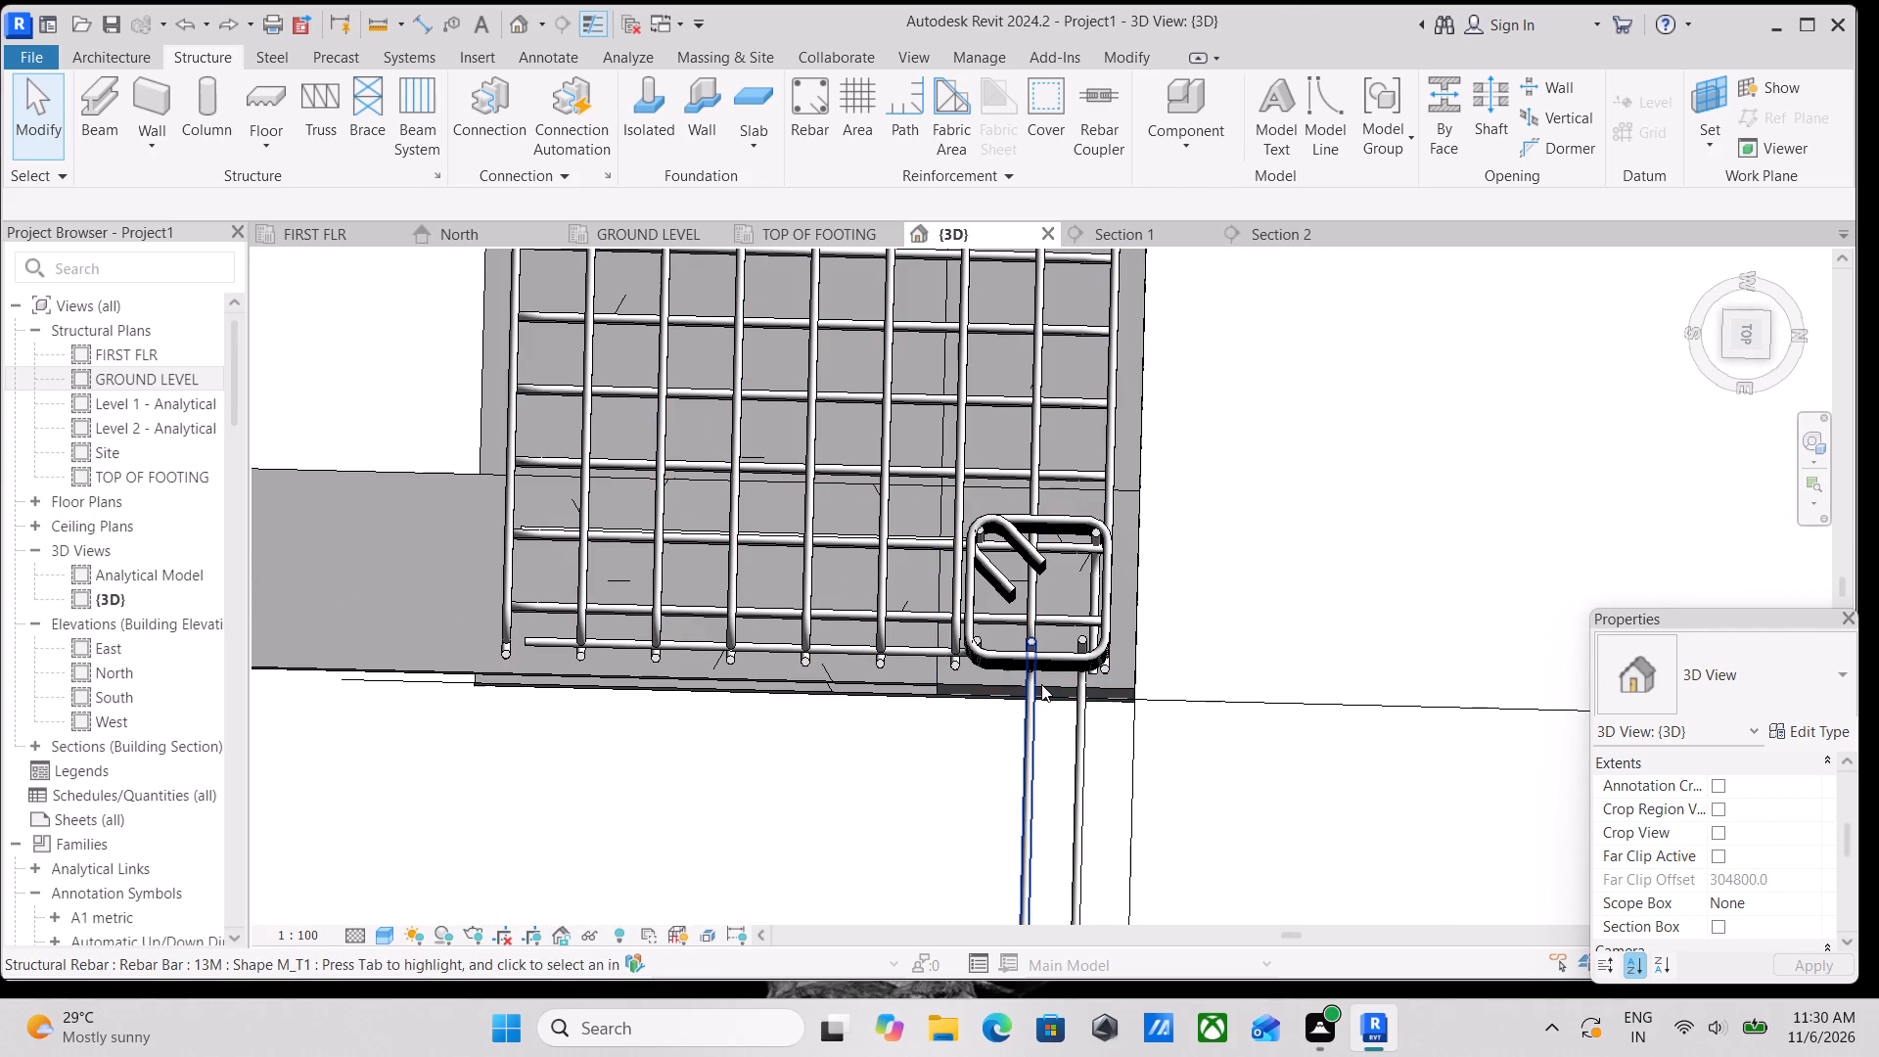
left_click(1077, 688)
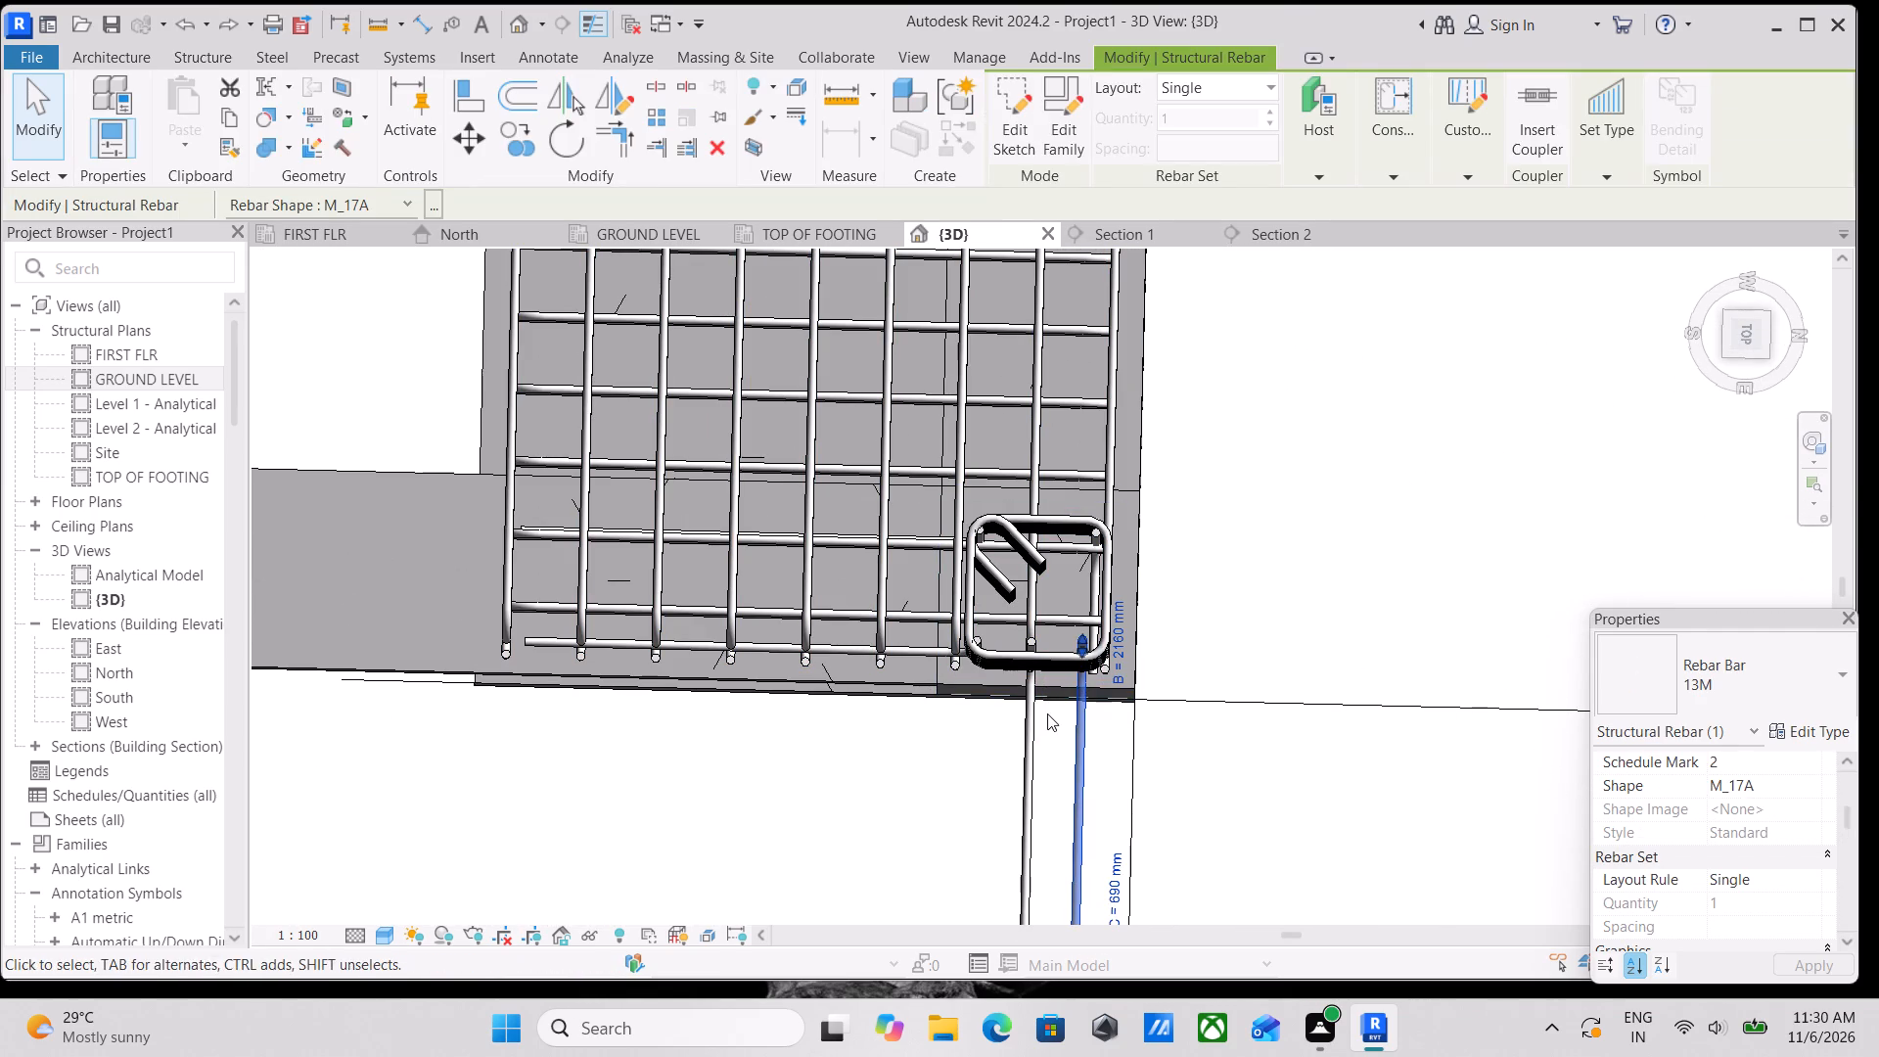
middle_click_drag(1055, 723, 1075, 689)
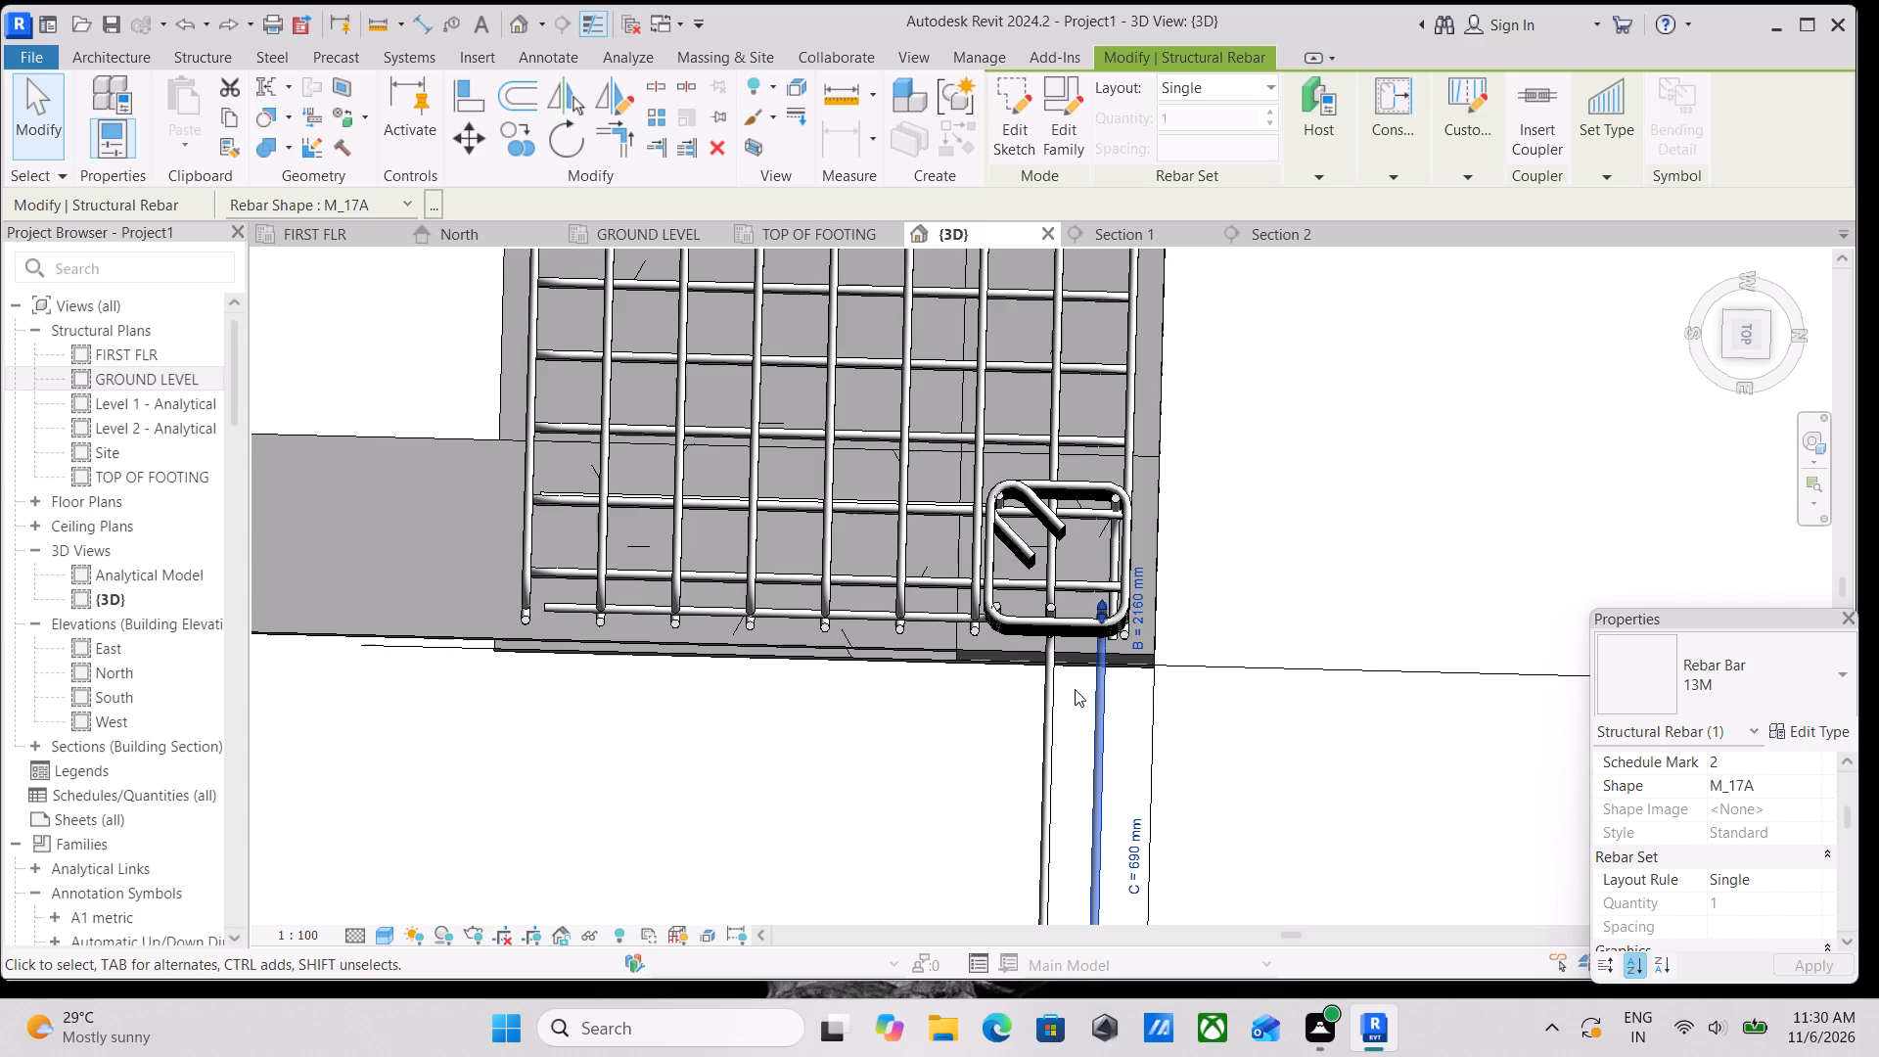
left_click(1044, 703, "ctrl")
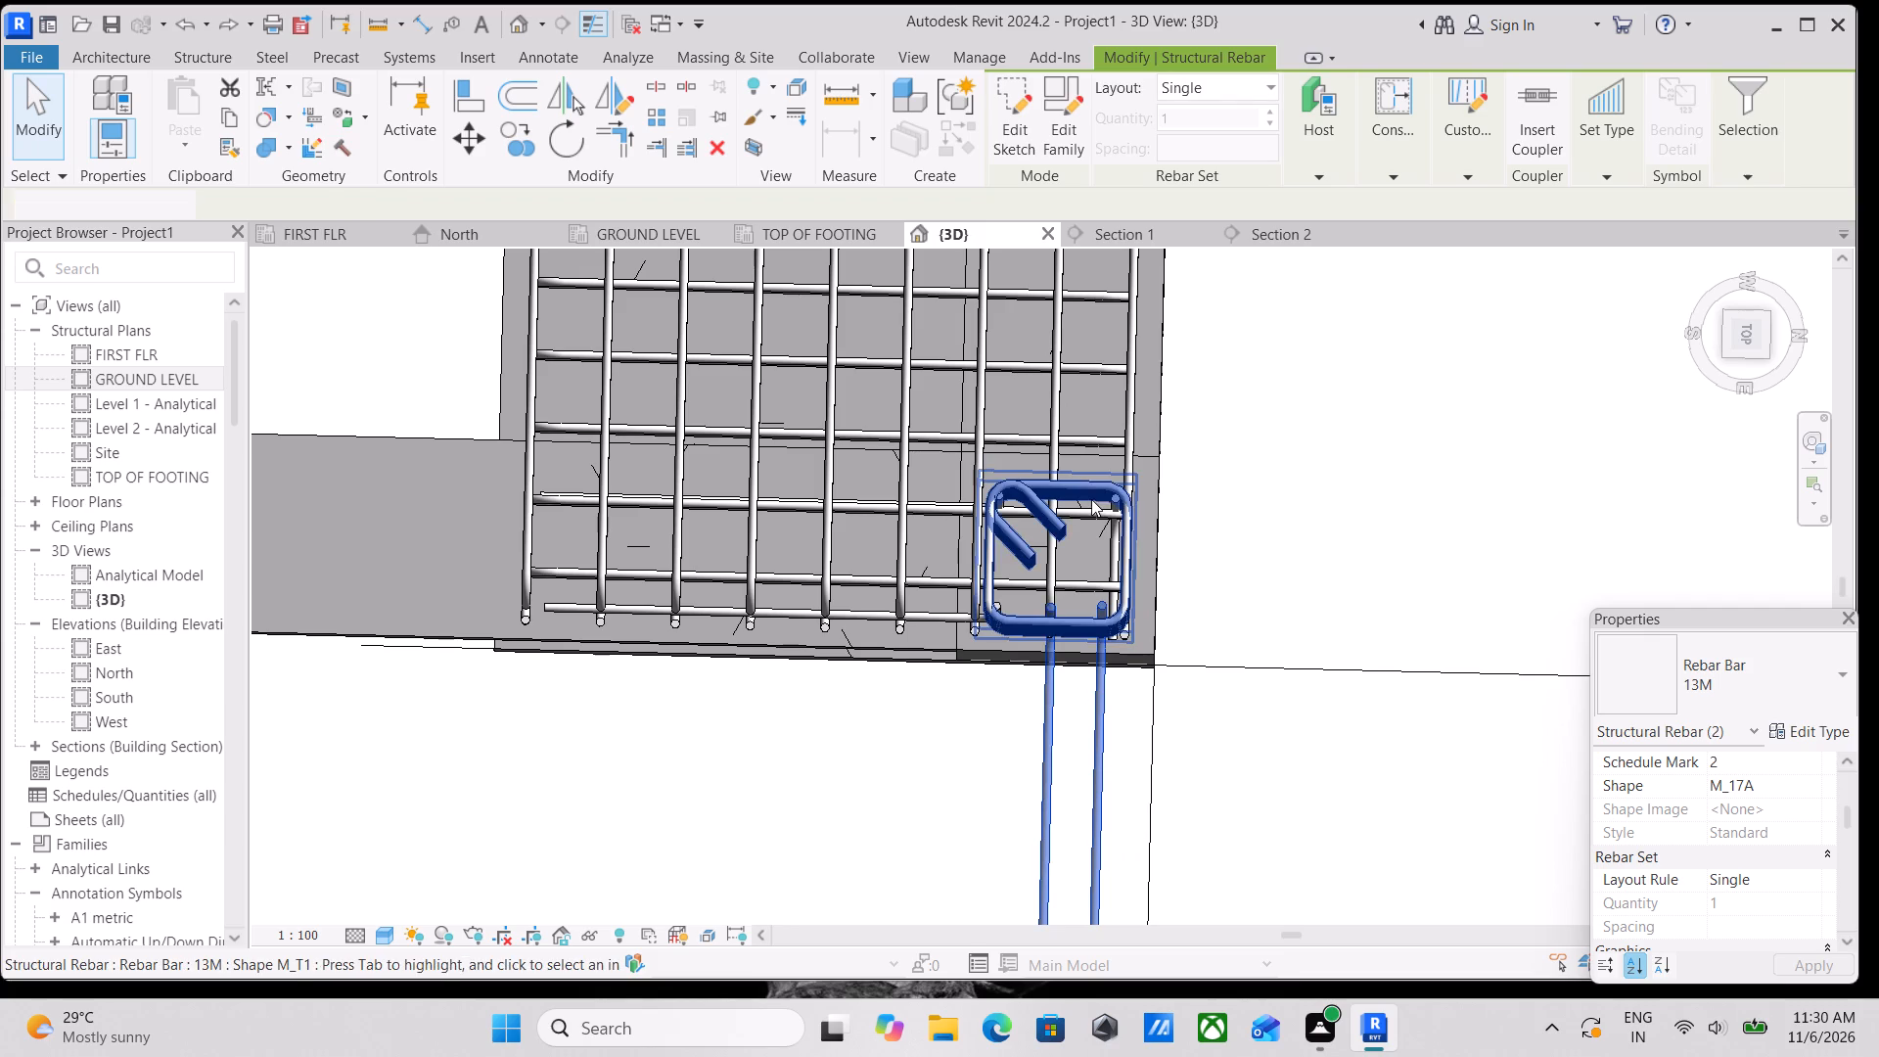
type("DM")
scroll(1149, 514, "up", 3)
scroll(1110, 623, "up", 2)
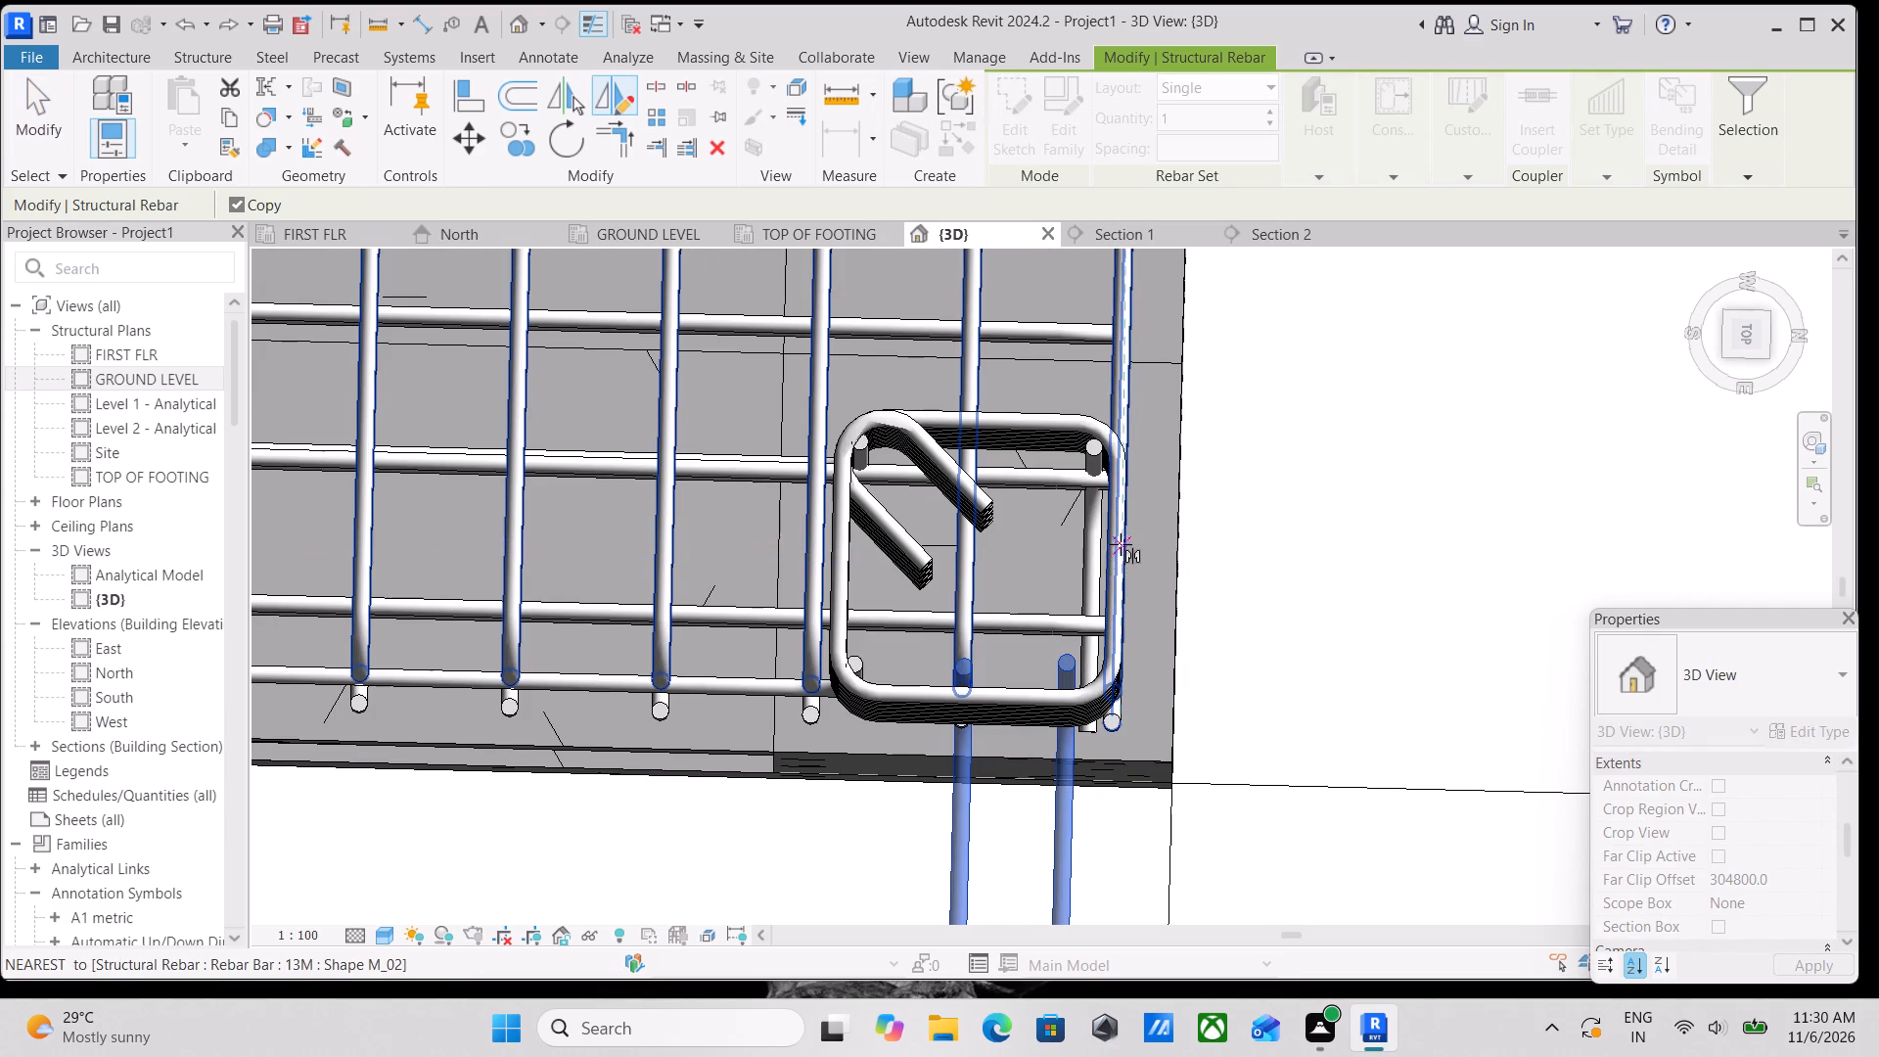
left_click(831, 547)
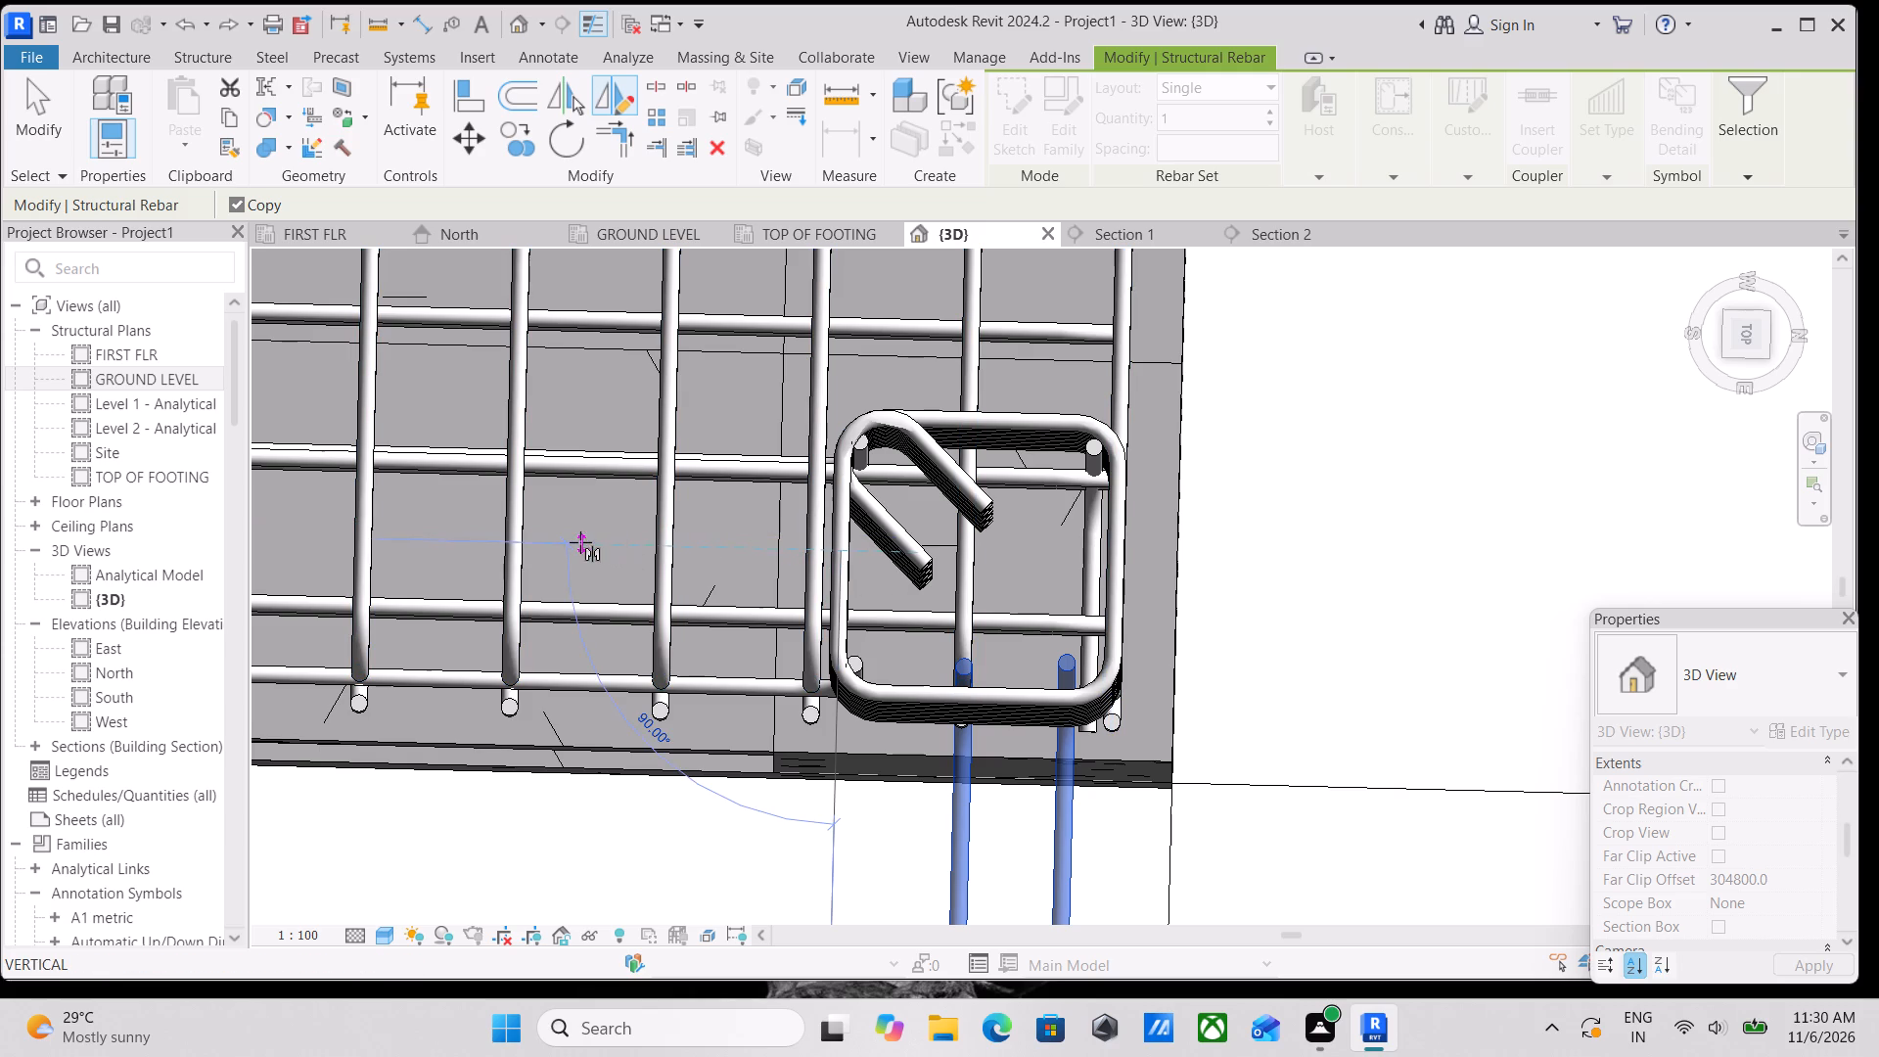
left_click(580, 542)
scroll(591, 537, "down", 2)
middle_click_drag(592, 540, 643, 674)
scroll(743, 567, "down", 3)
middle_click(743, 567)
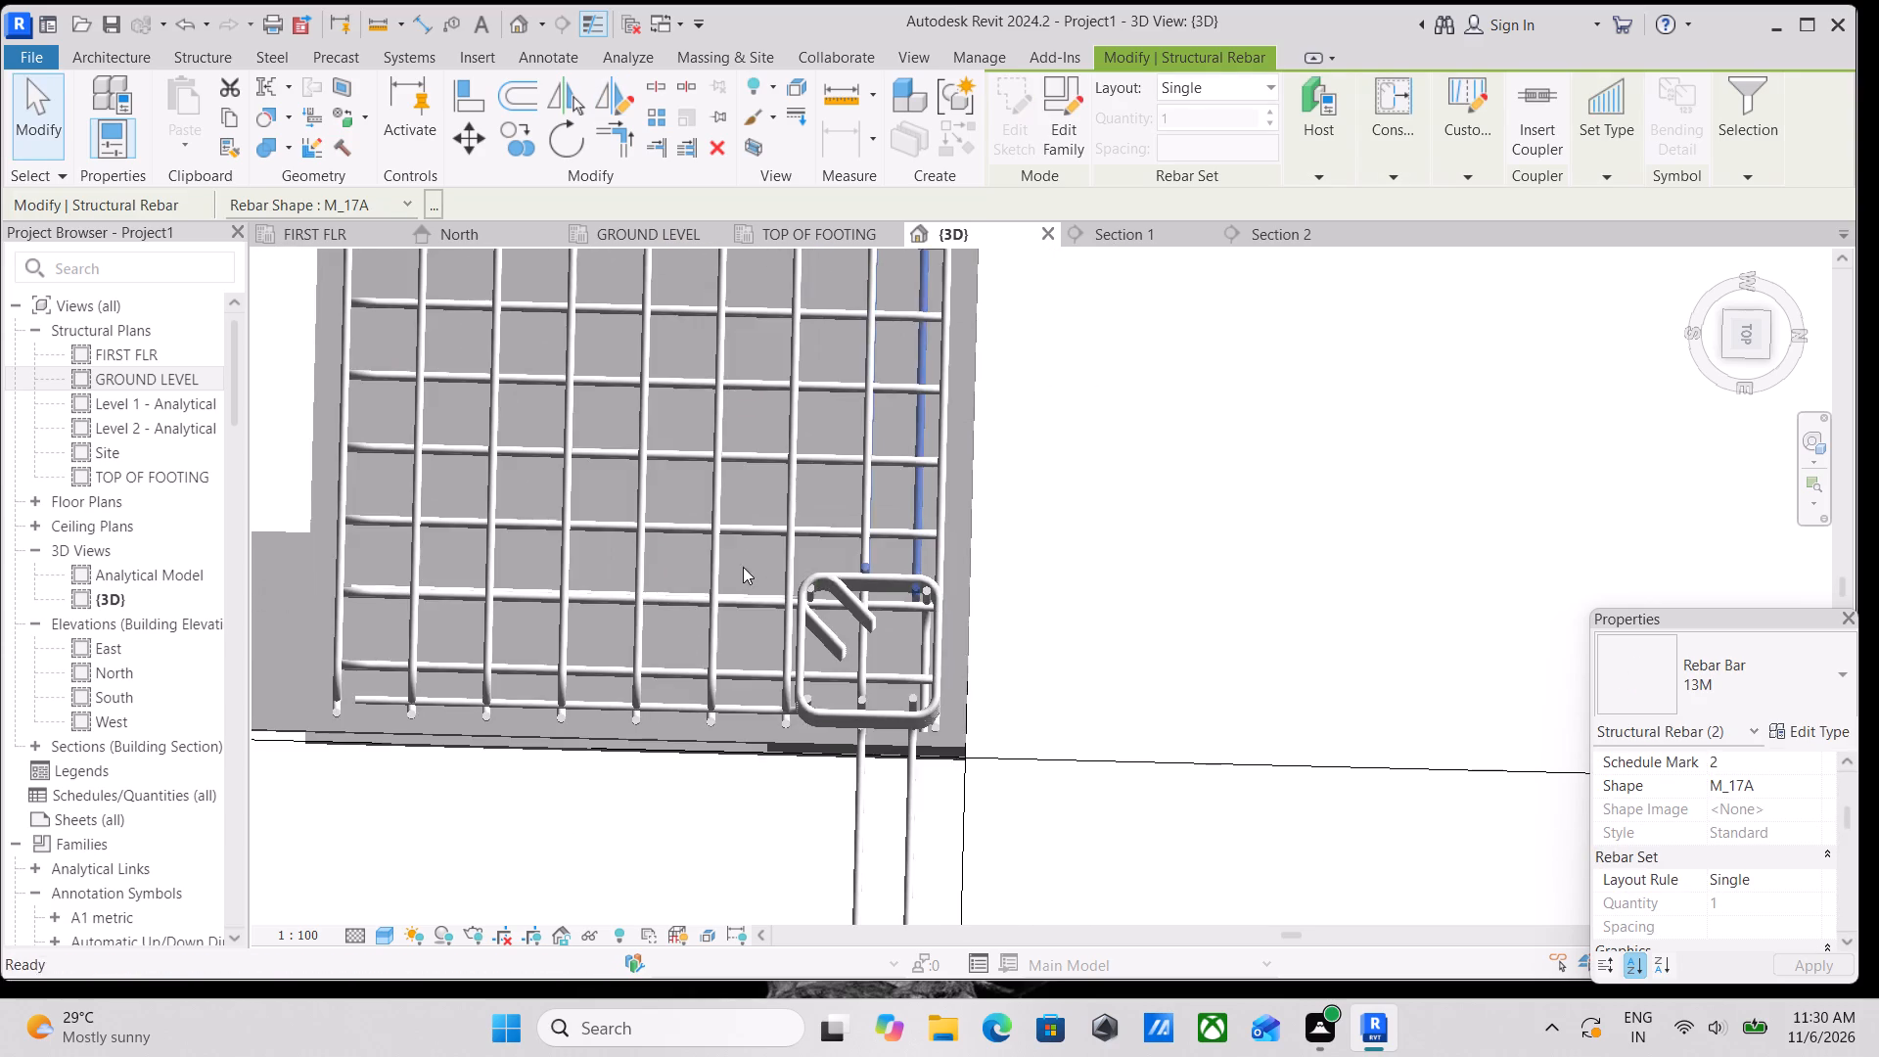
key("Escape")
Delete the two original C1 column bars whose legs project outside the footing, keeping the mirrored copies.
scroll(822, 643, "down", 1)
middle_click_drag(897, 696, 917, 562)
scroll(919, 558, "up", 1)
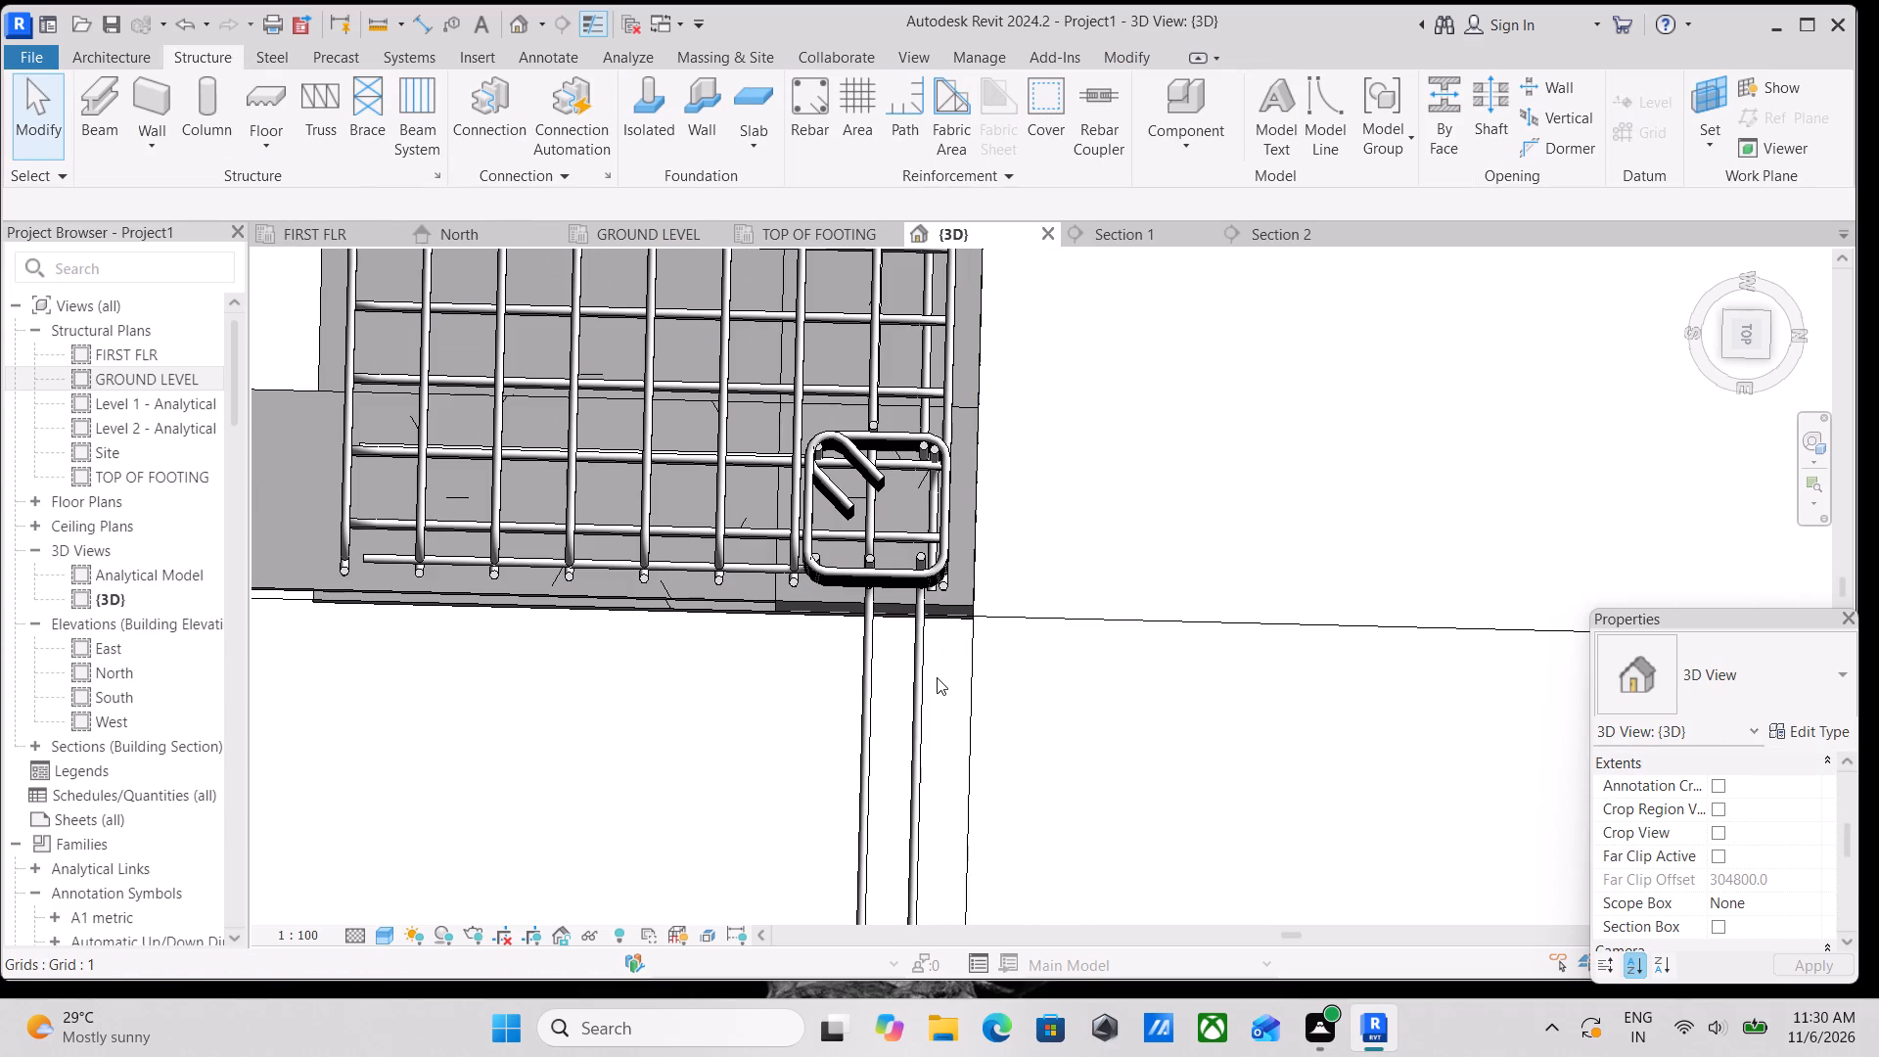
left_click(930, 676)
right_click(930, 676)
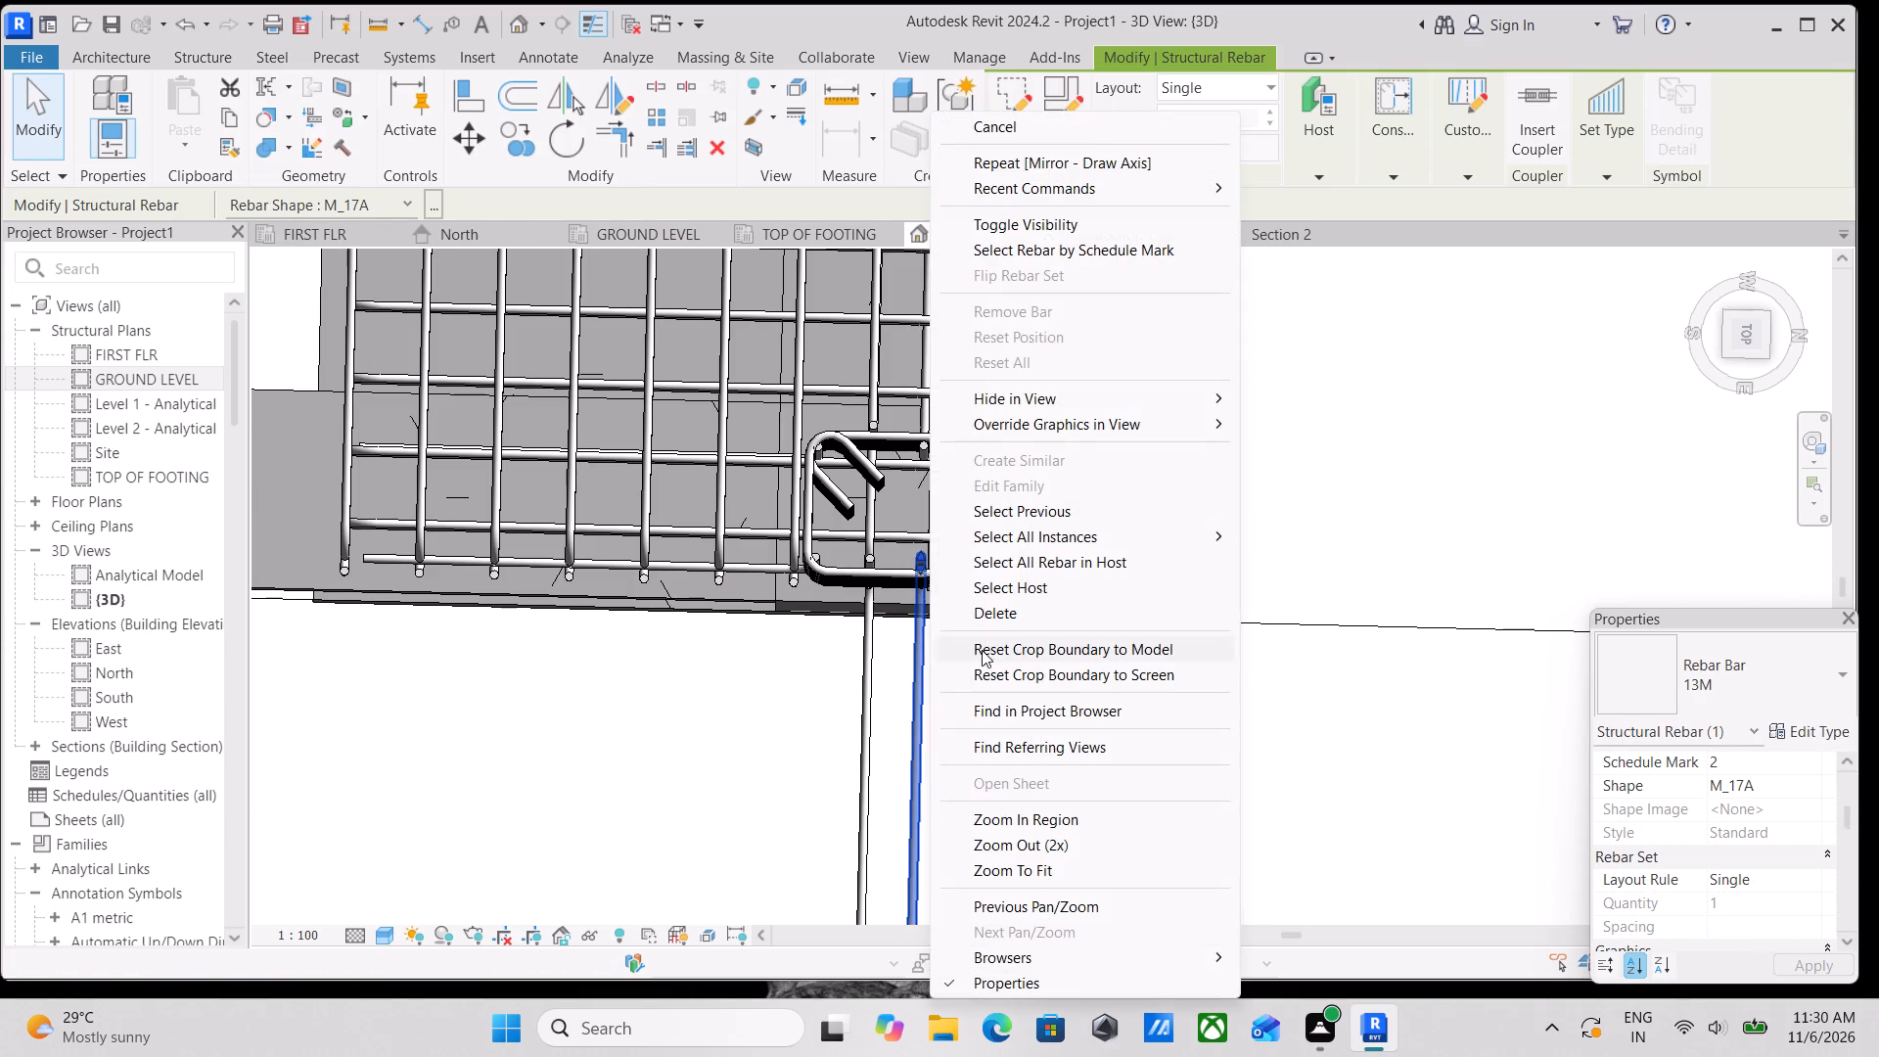
left_click(1018, 601)
left_click(871, 659)
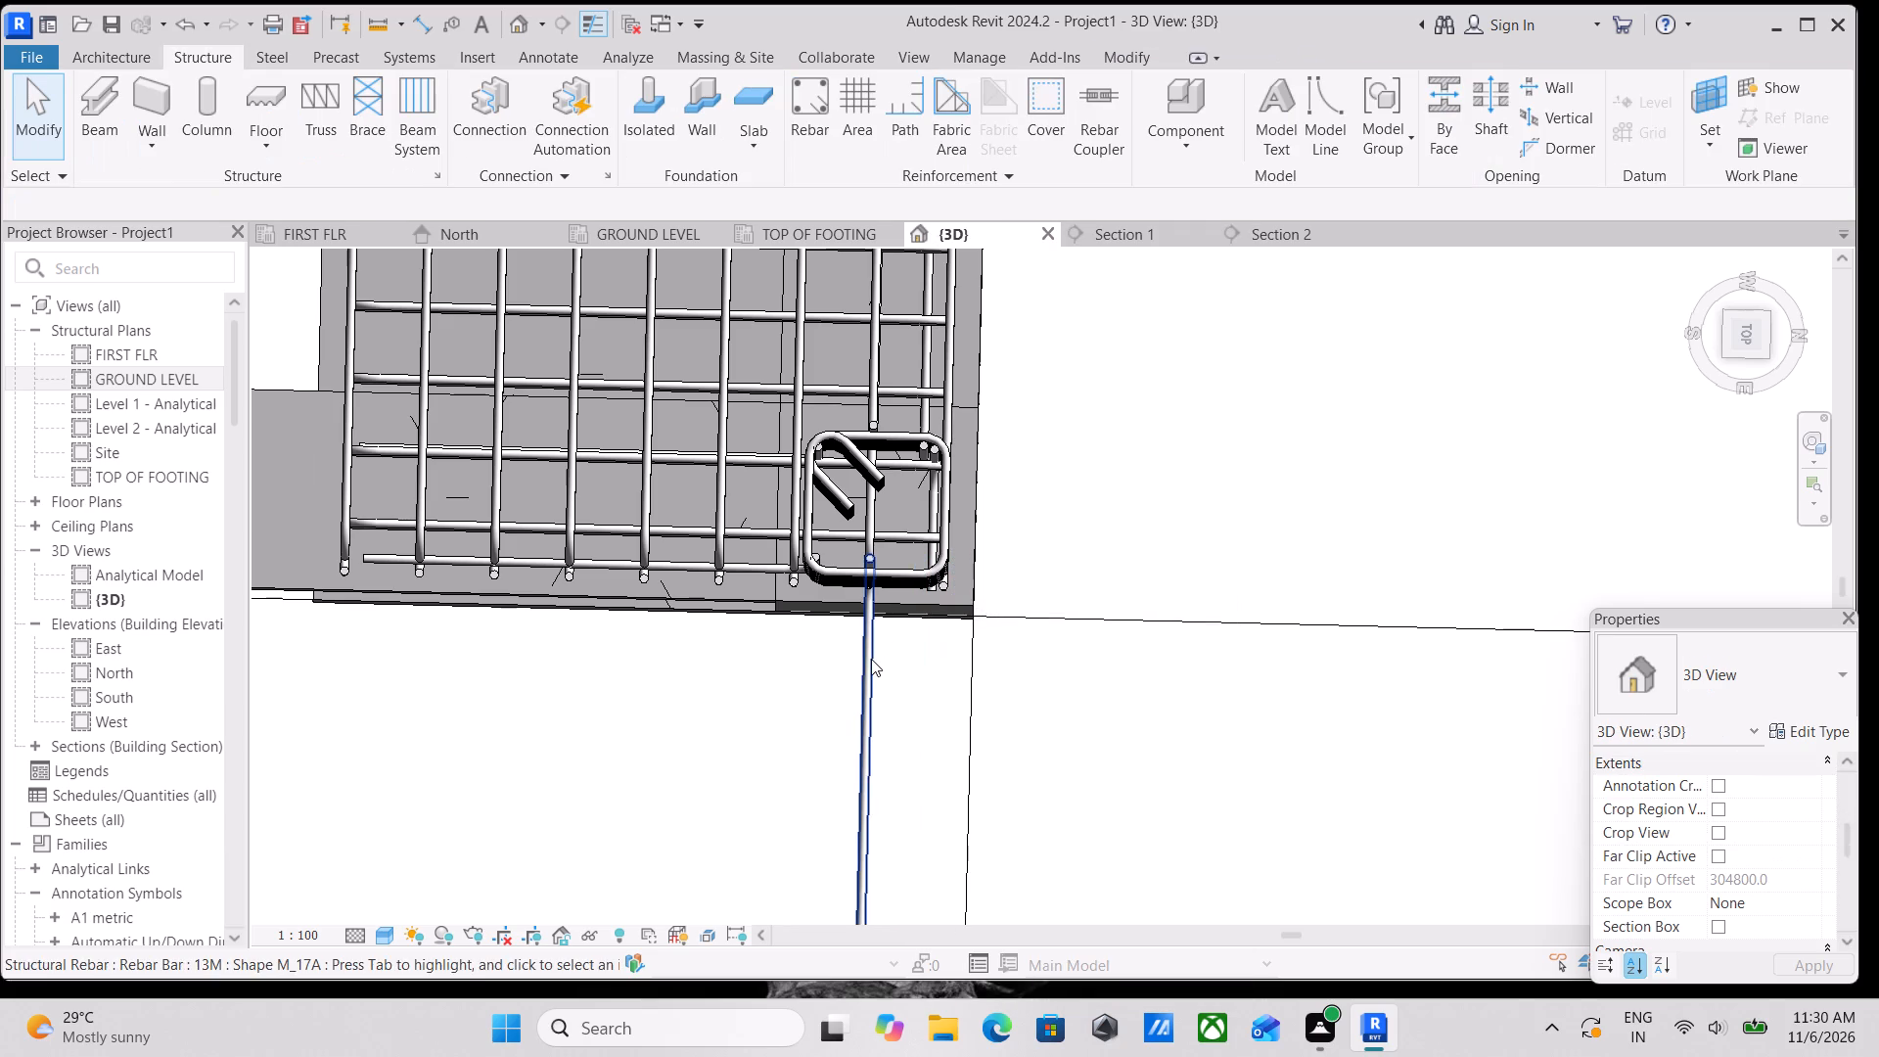
right_click_drag(871, 659, 828, 754)
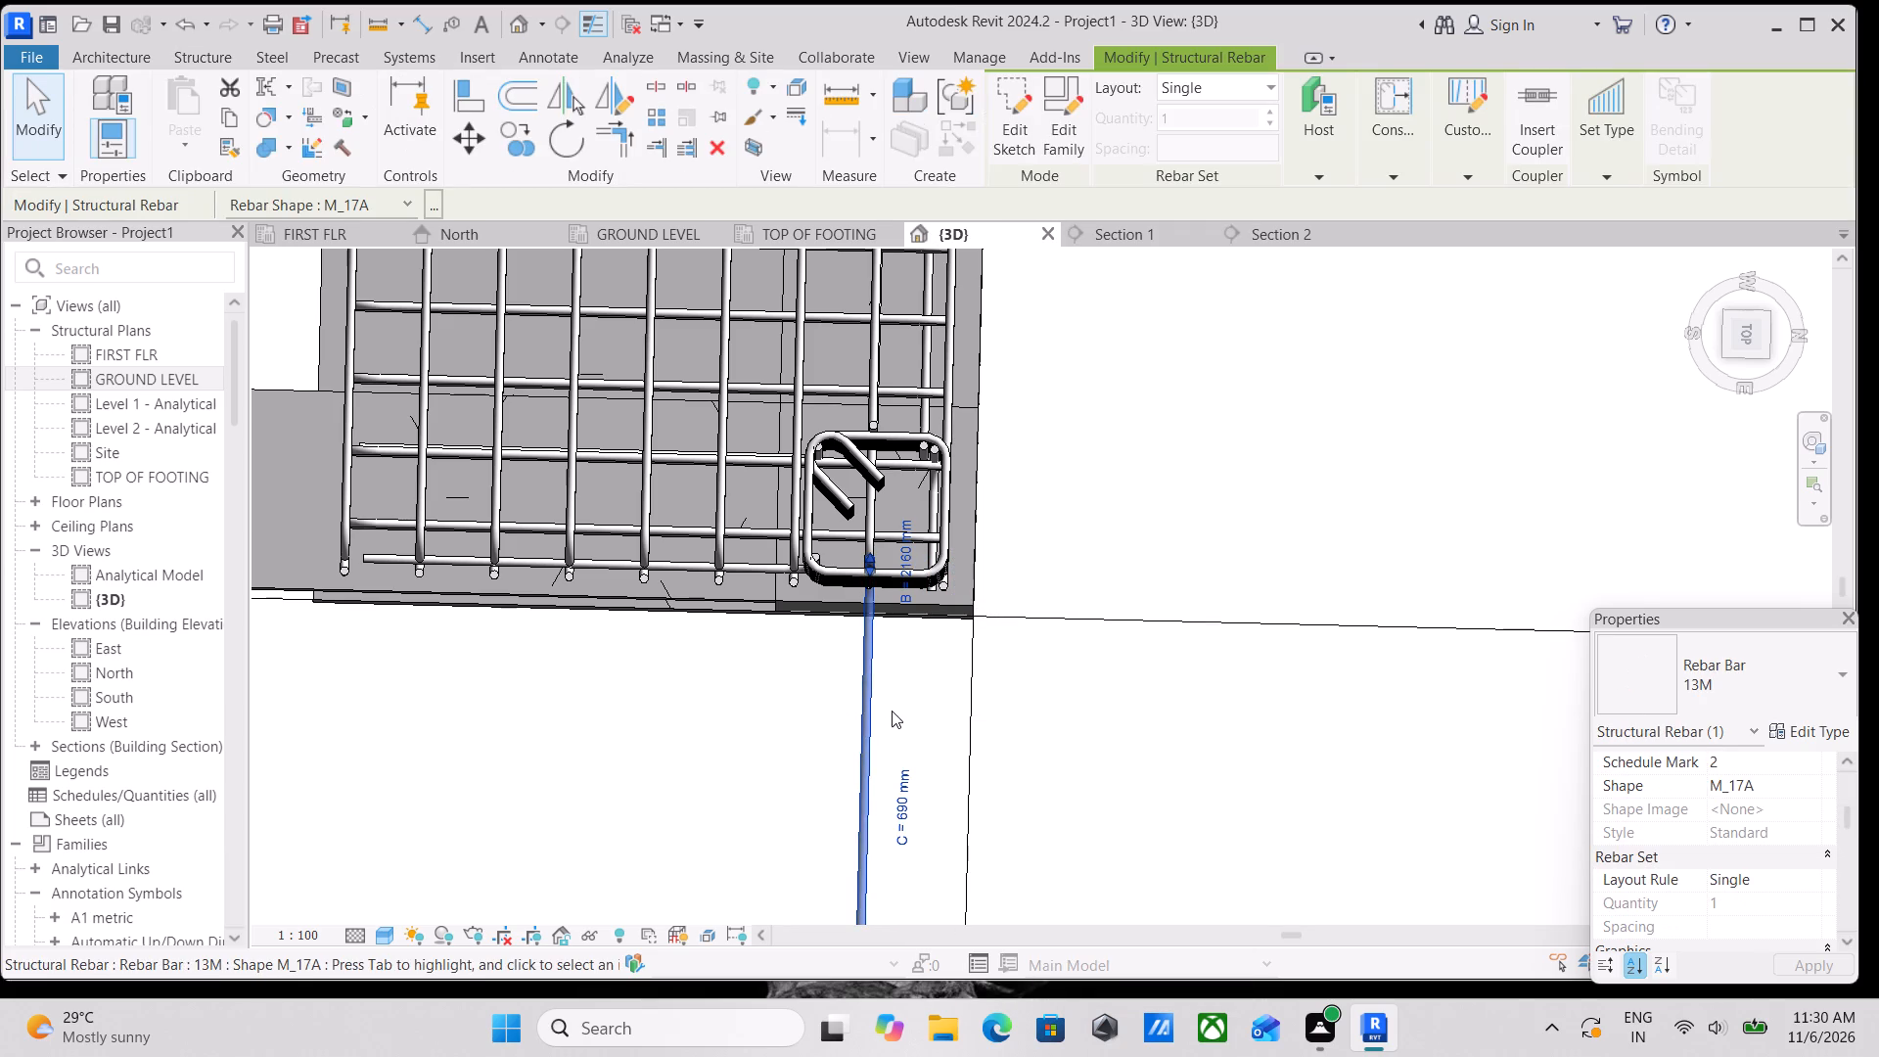
right_click(877, 658)
left_click(971, 601)
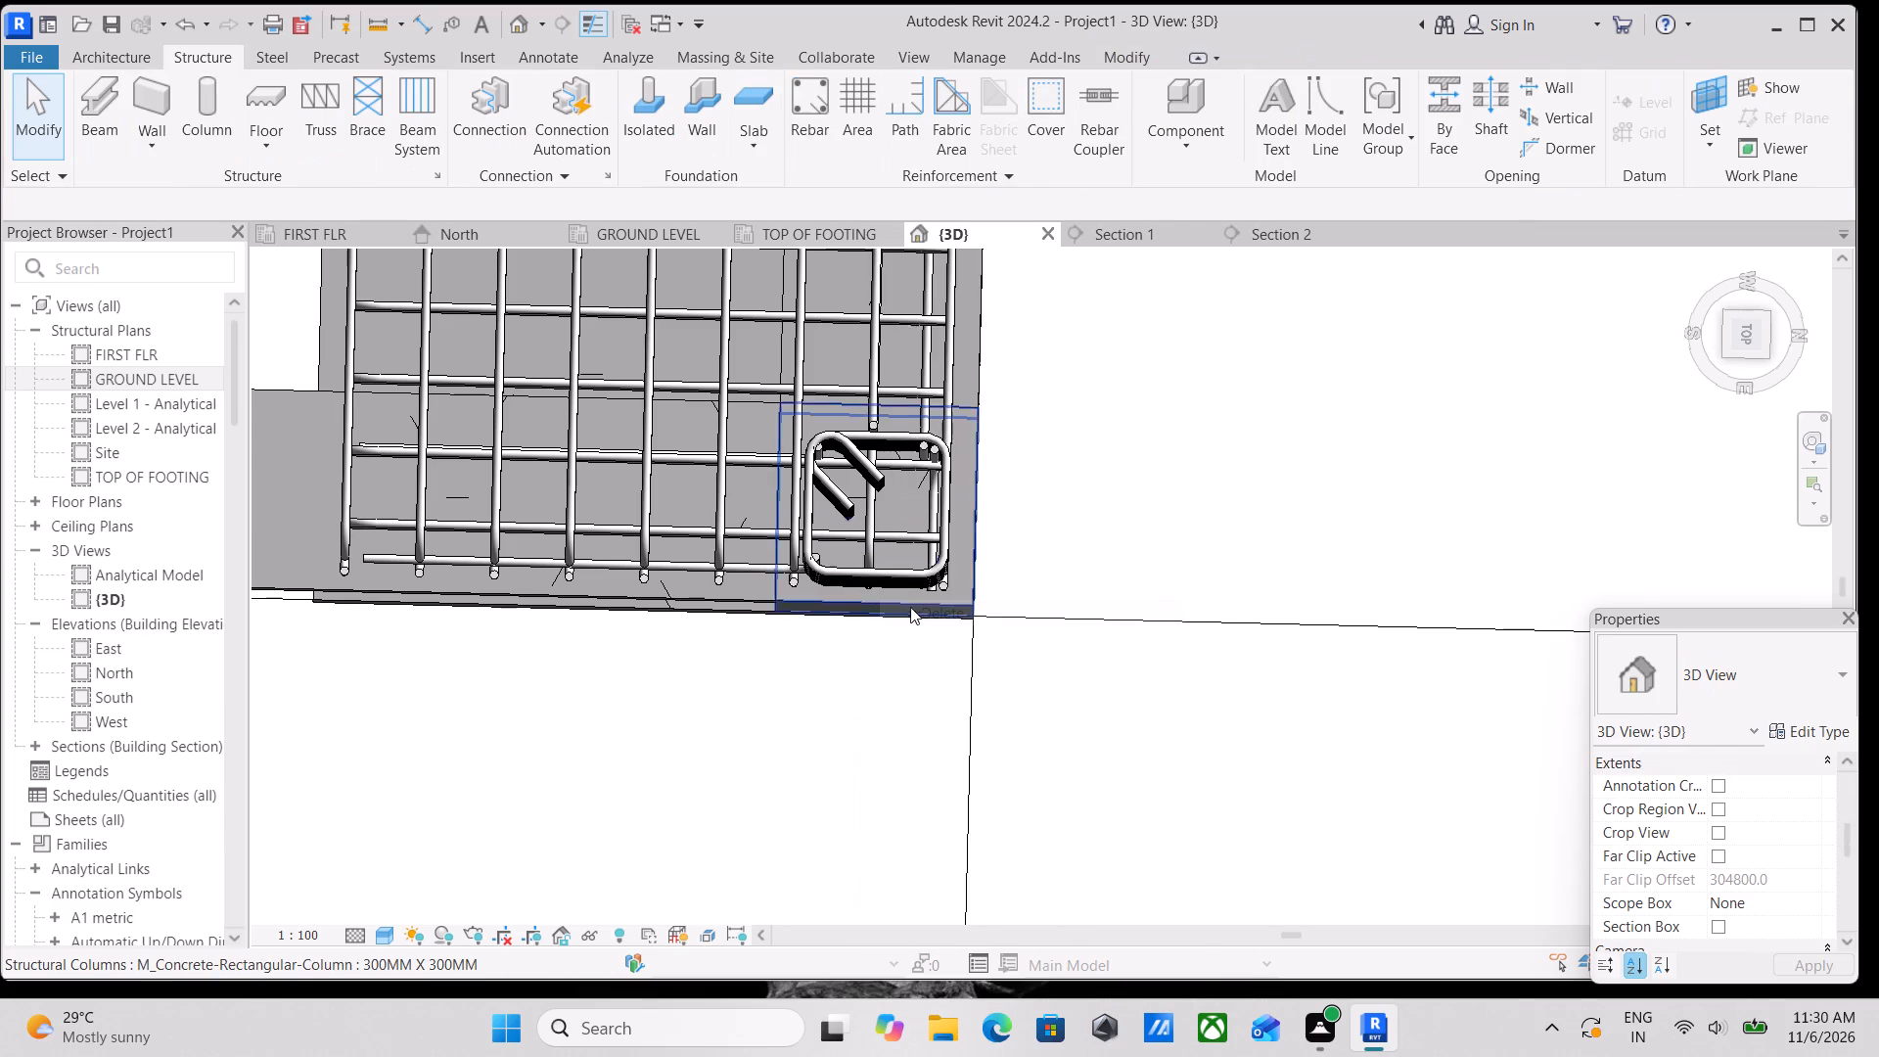
Inspect the mirrored bars and tie at the C1 column from above, including one bar's sketch.
scroll(910, 607, "down", 5)
middle_click_drag(908, 608, 971, 676, "shift")
middle_click_drag(971, 676, 969, 647, "shift")
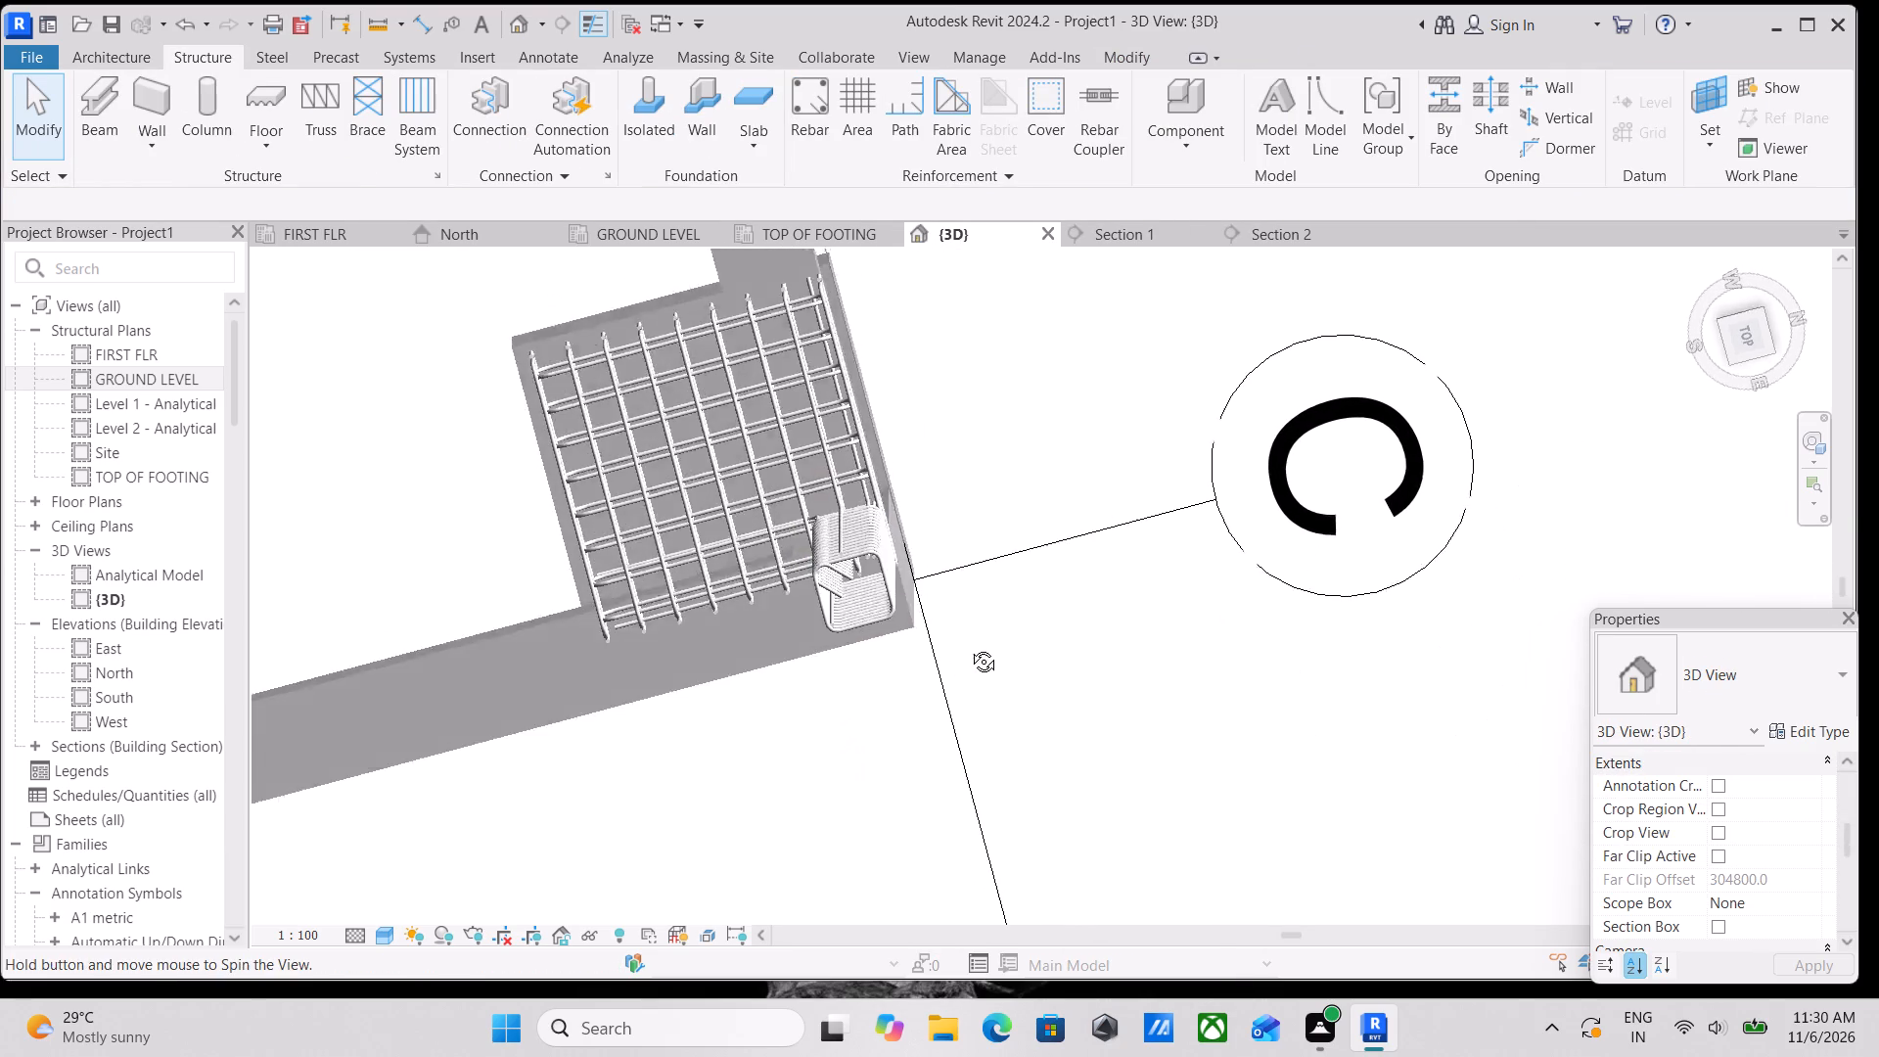
middle_click_drag(969, 647, 970, 610, "shift")
scroll(910, 551, "up", 9)
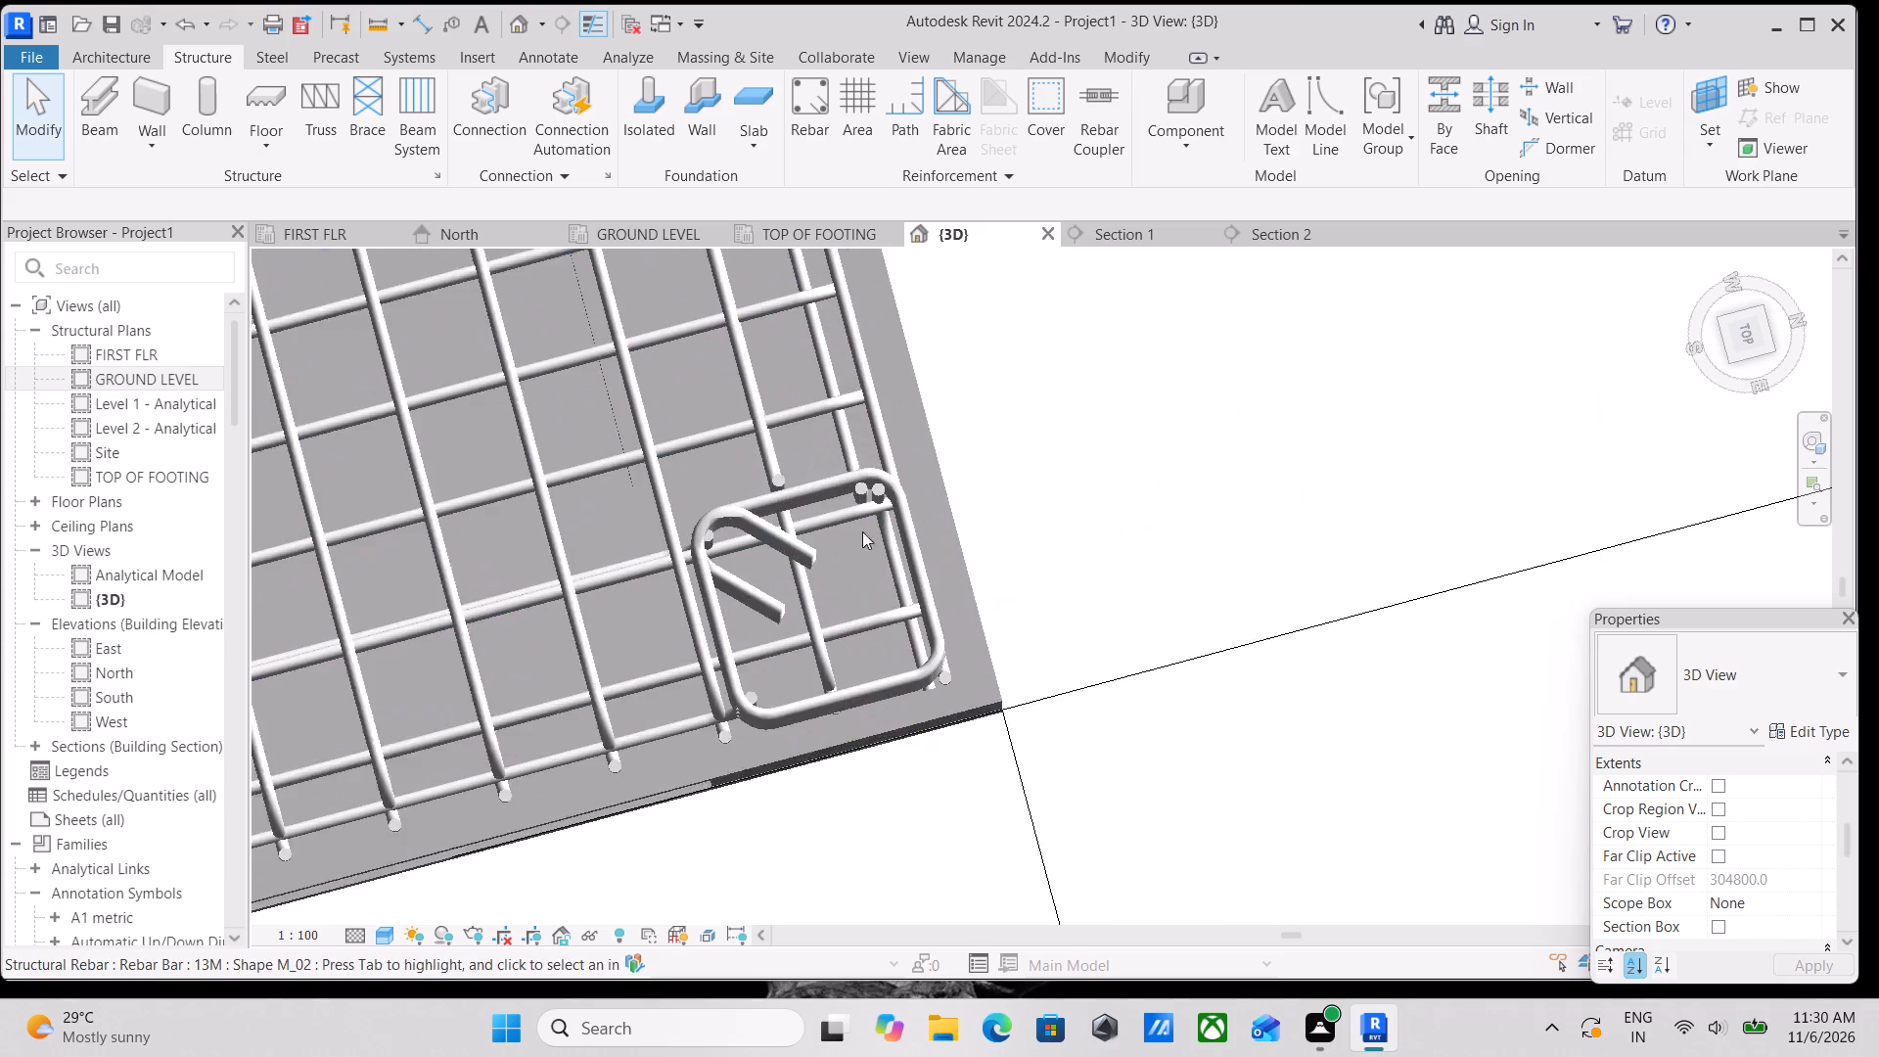
scroll(911, 580, "down", 1)
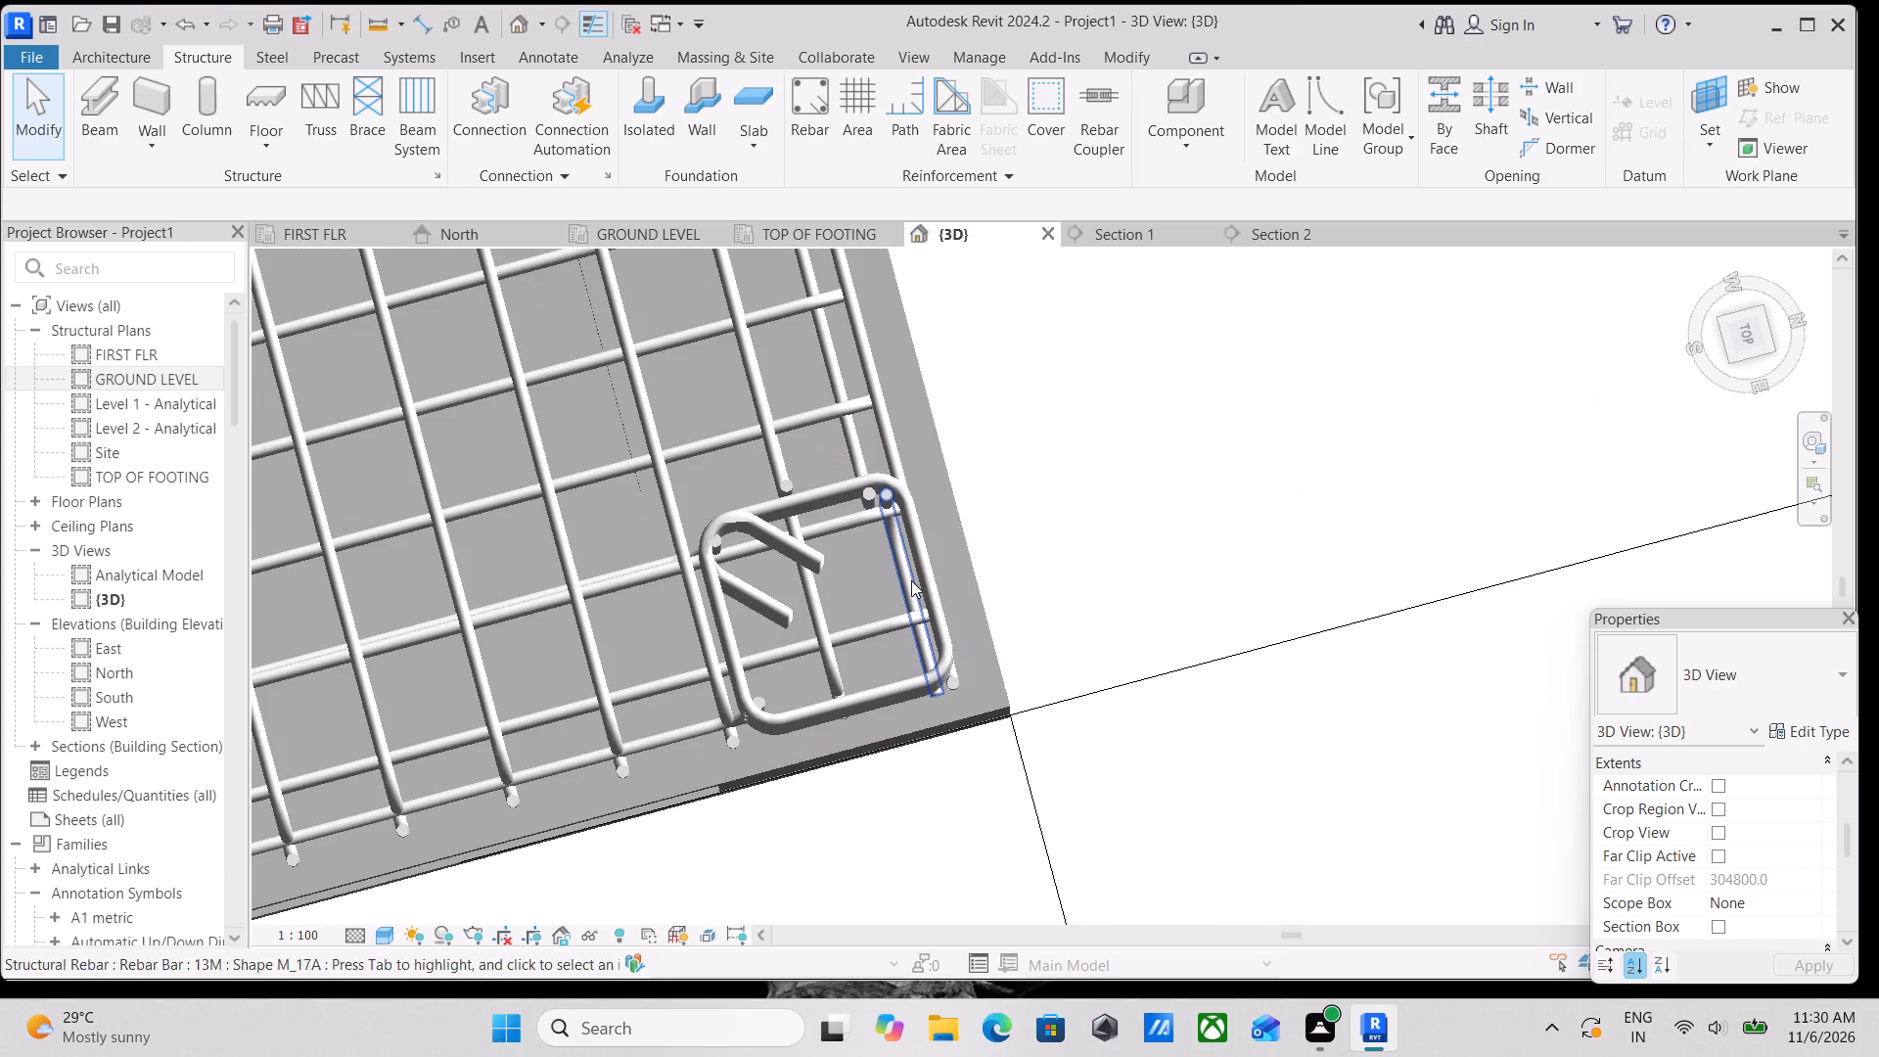
middle_click(911, 580)
left_click(872, 500)
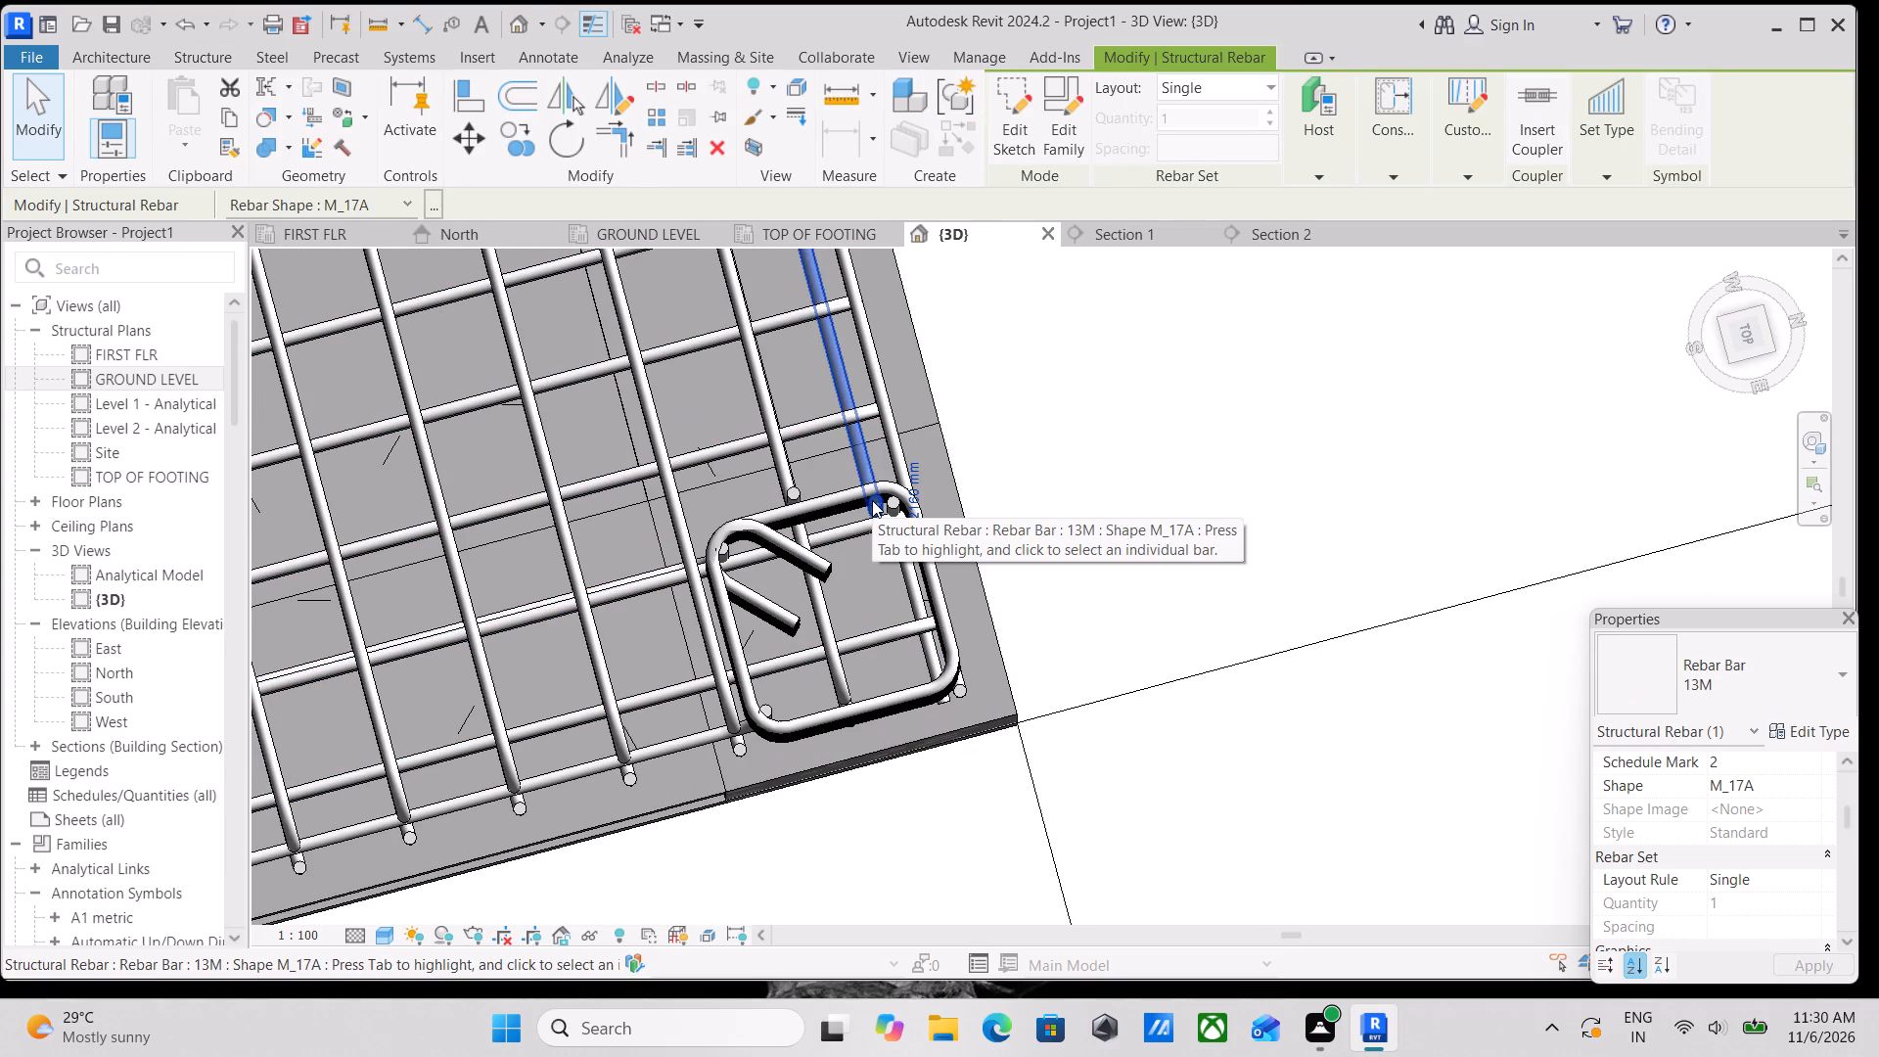
left_click(1006, 140)
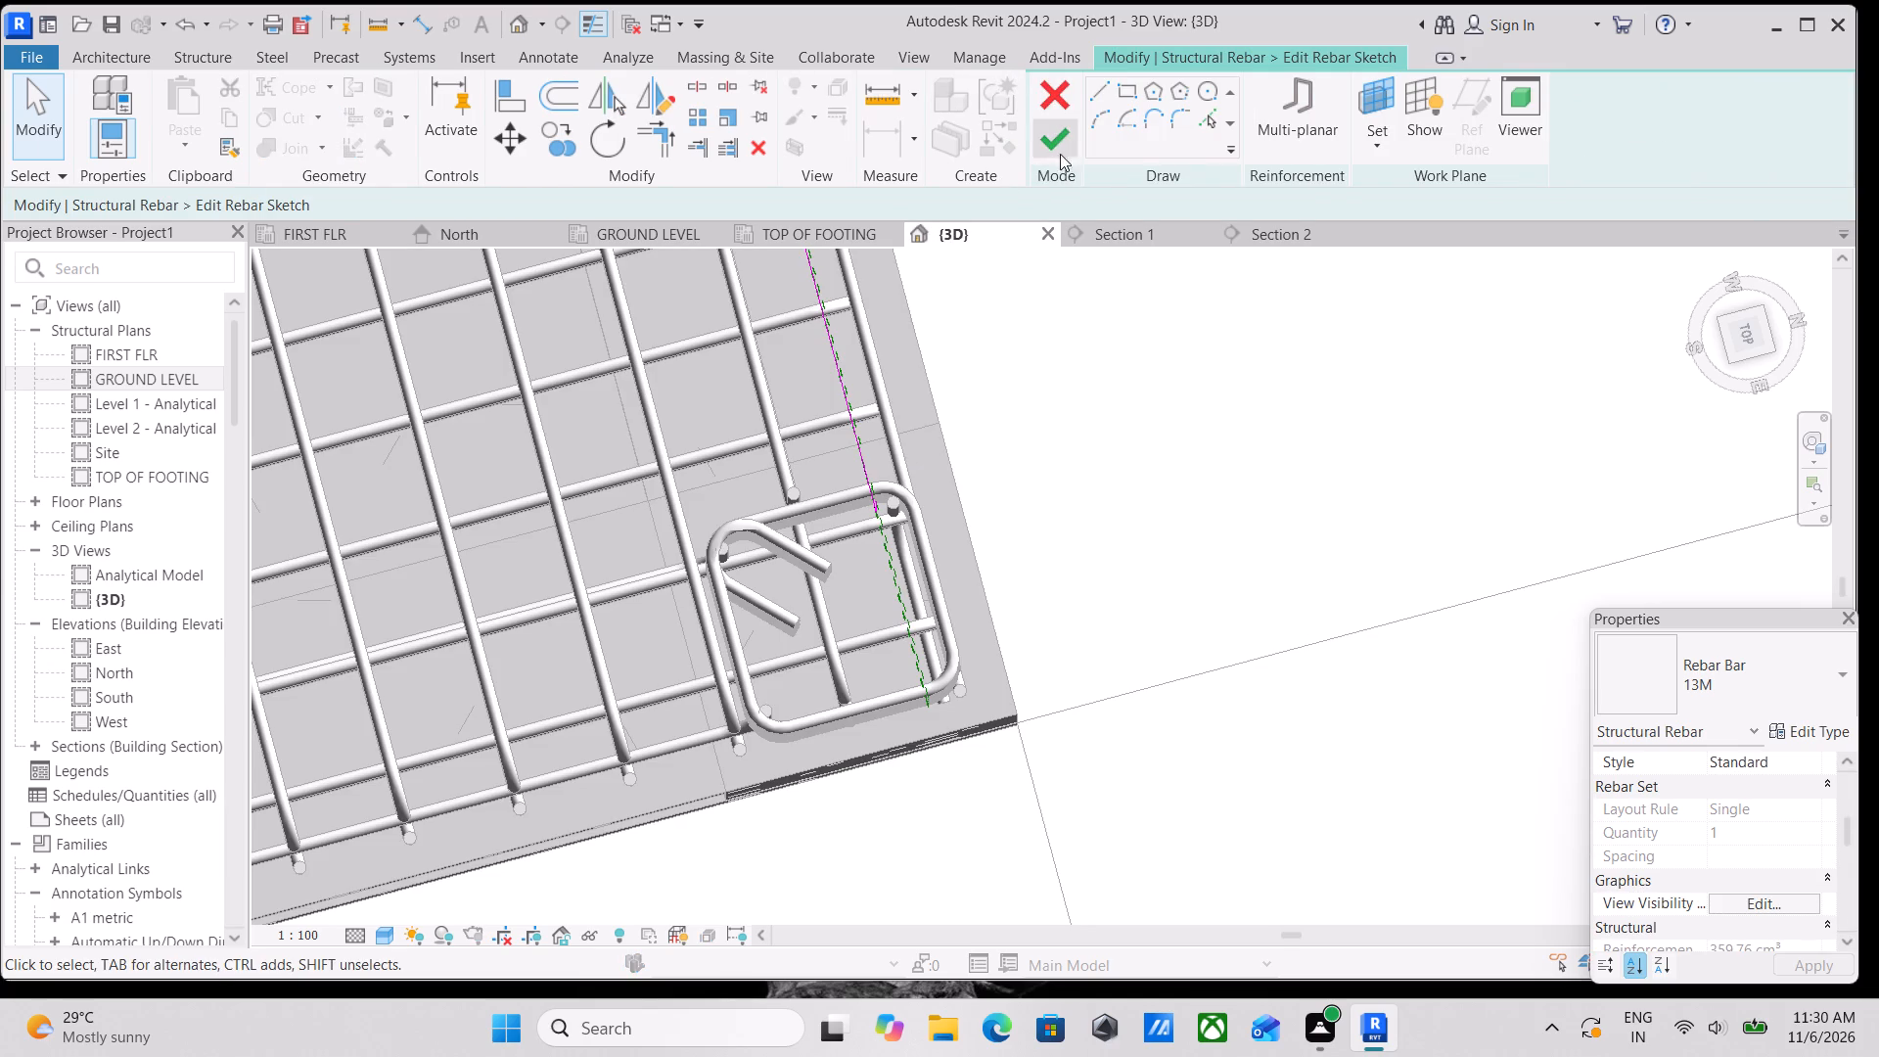
left_click(1048, 134)
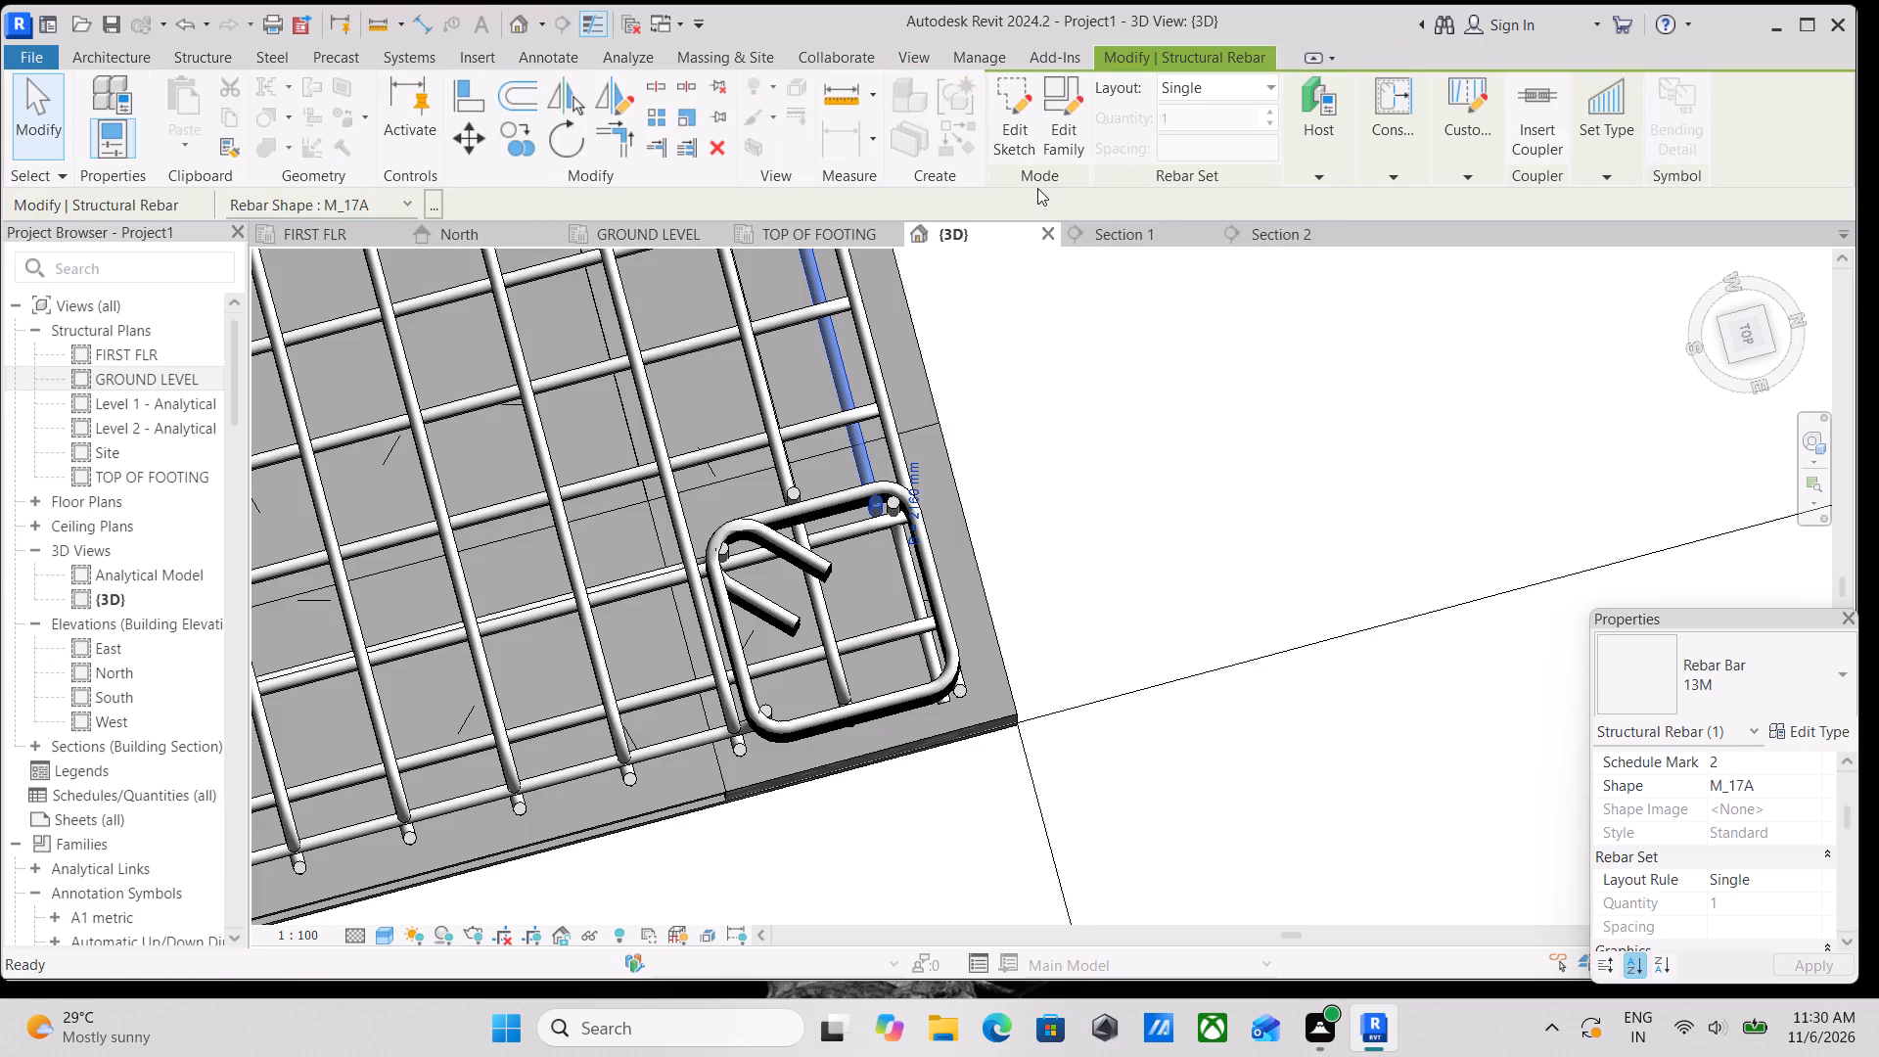
Examine the footings and the reinforced columns along grid 1 from above and from the sides.
left_click(1741, 341)
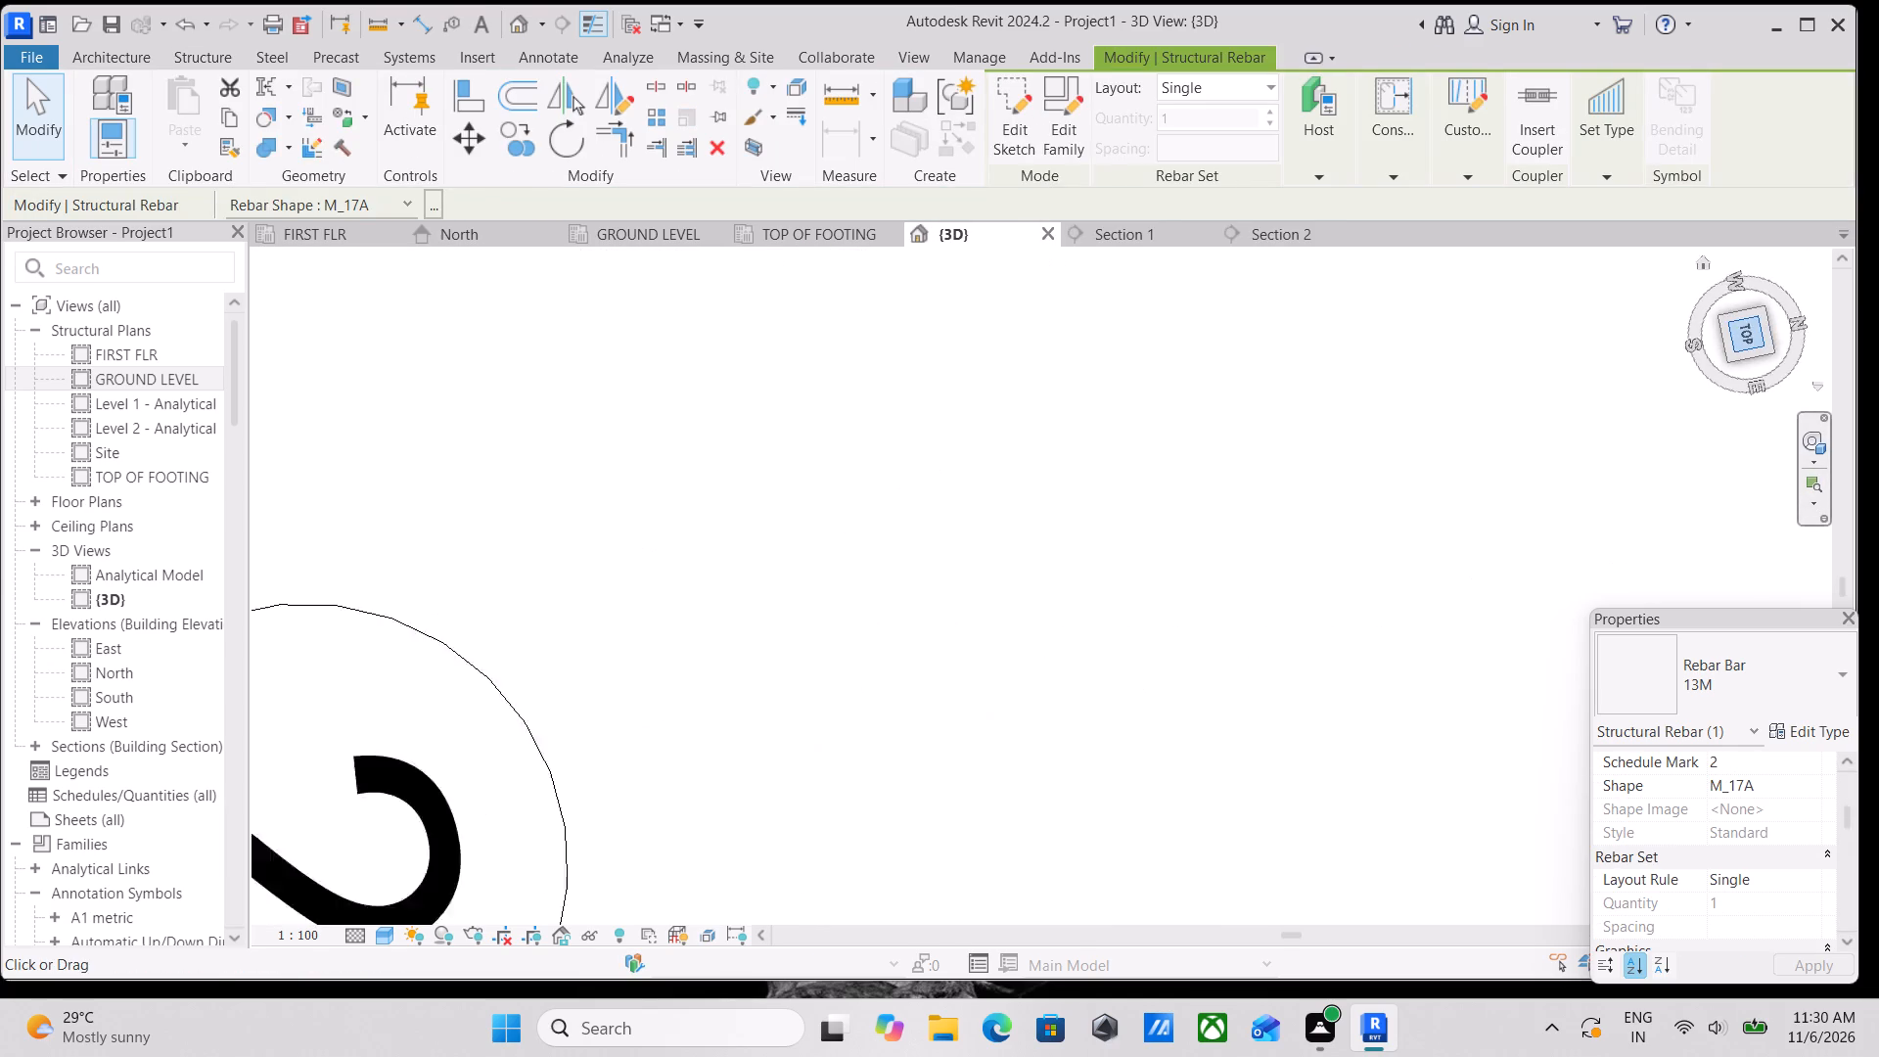
scroll(896, 634, "up", 3)
scroll(894, 635, "down", 2)
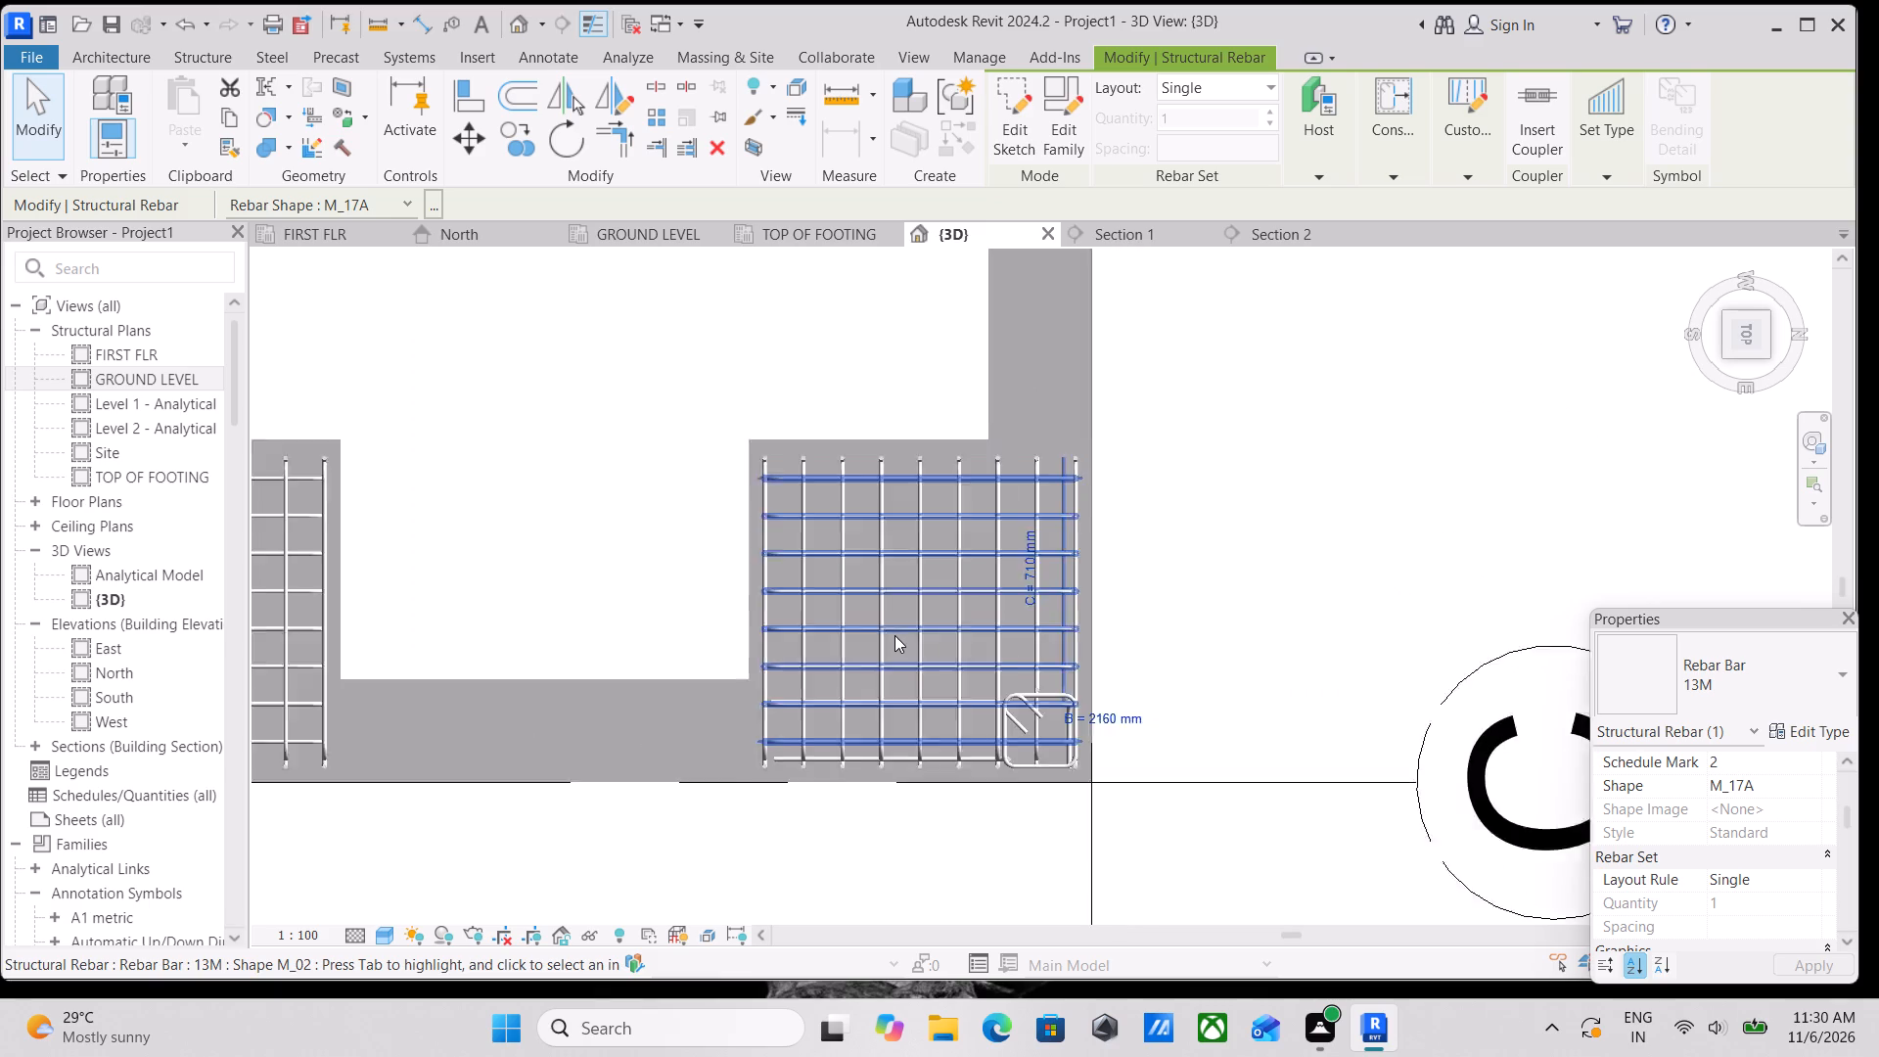
scroll(894, 635, "down", 4)
middle_click_drag(942, 671, 1189, 430)
scroll(913, 607, "up", 1)
middle_click_drag(913, 607, 984, 758)
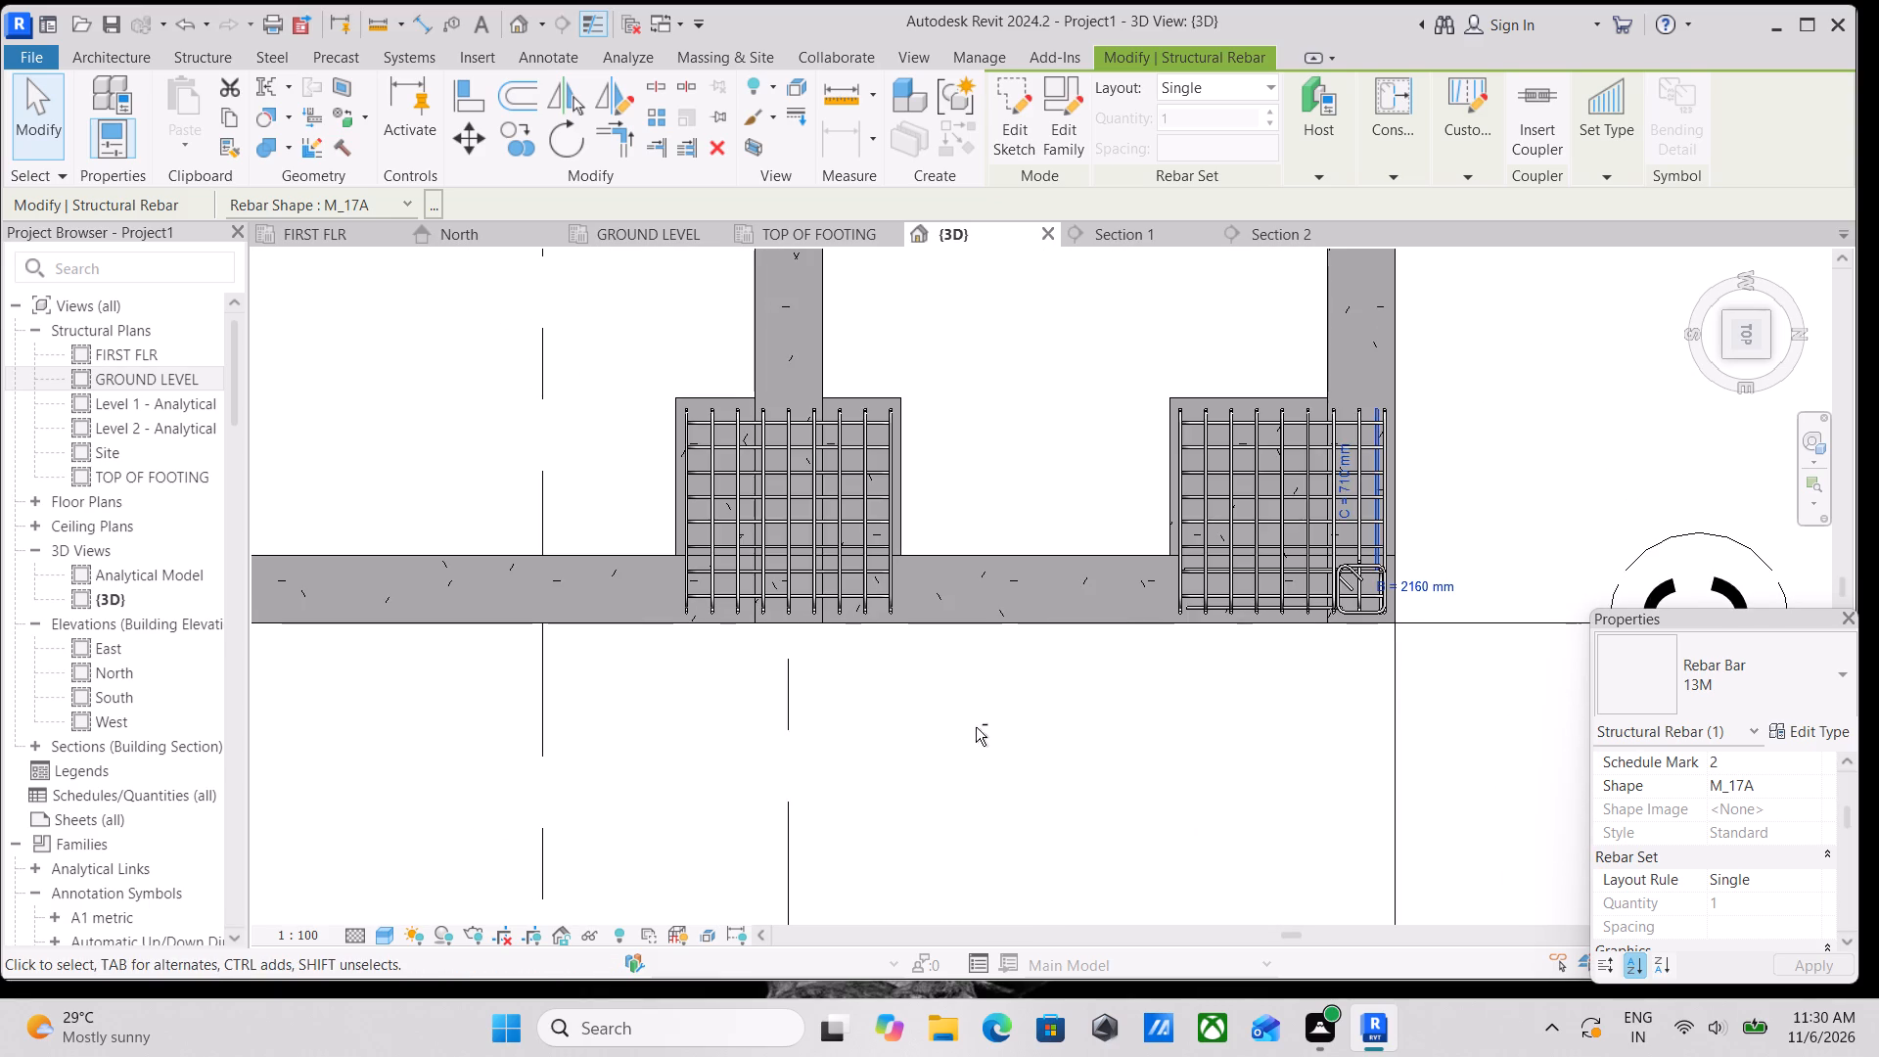
middle_click_drag(976, 727, 1062, 466, "shift")
middle_click_drag(1025, 763, 1049, 484)
middle_click_drag(989, 807, 949, 650, "shift")
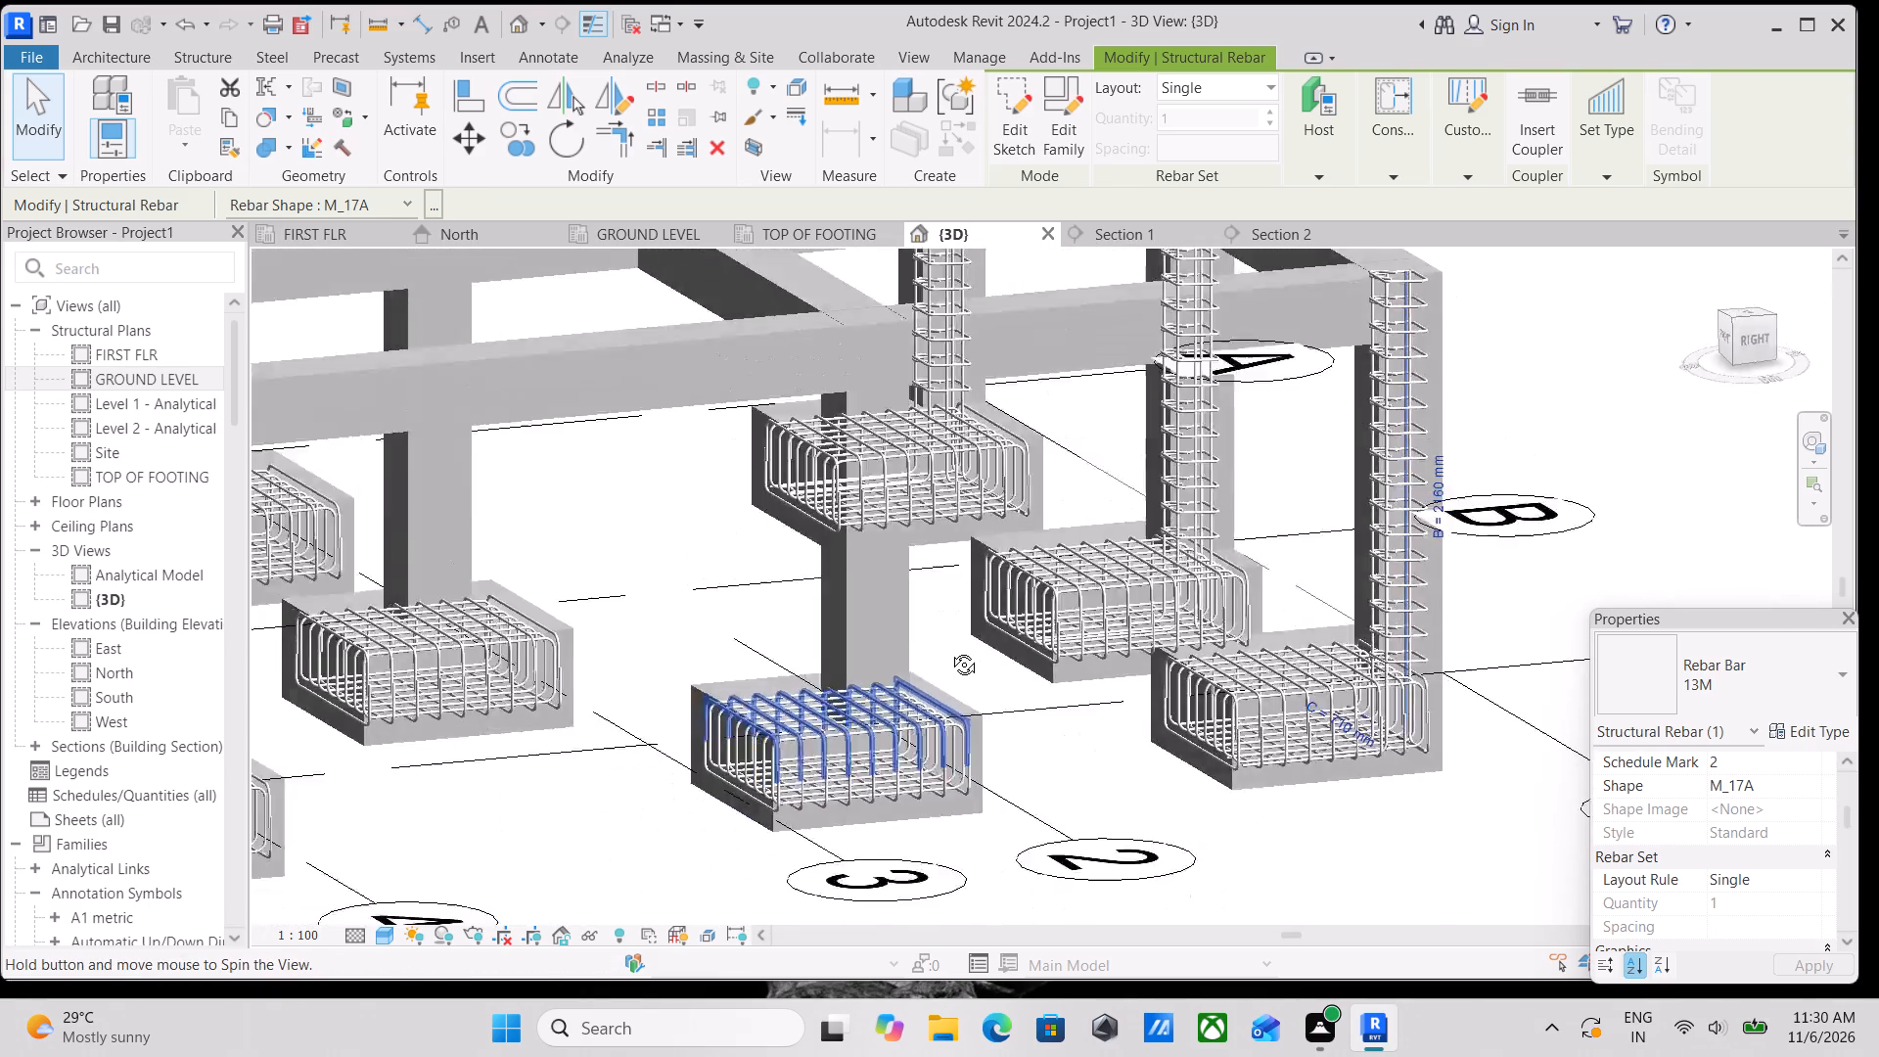
middle_click_drag(949, 650, 624, 609, "shift")
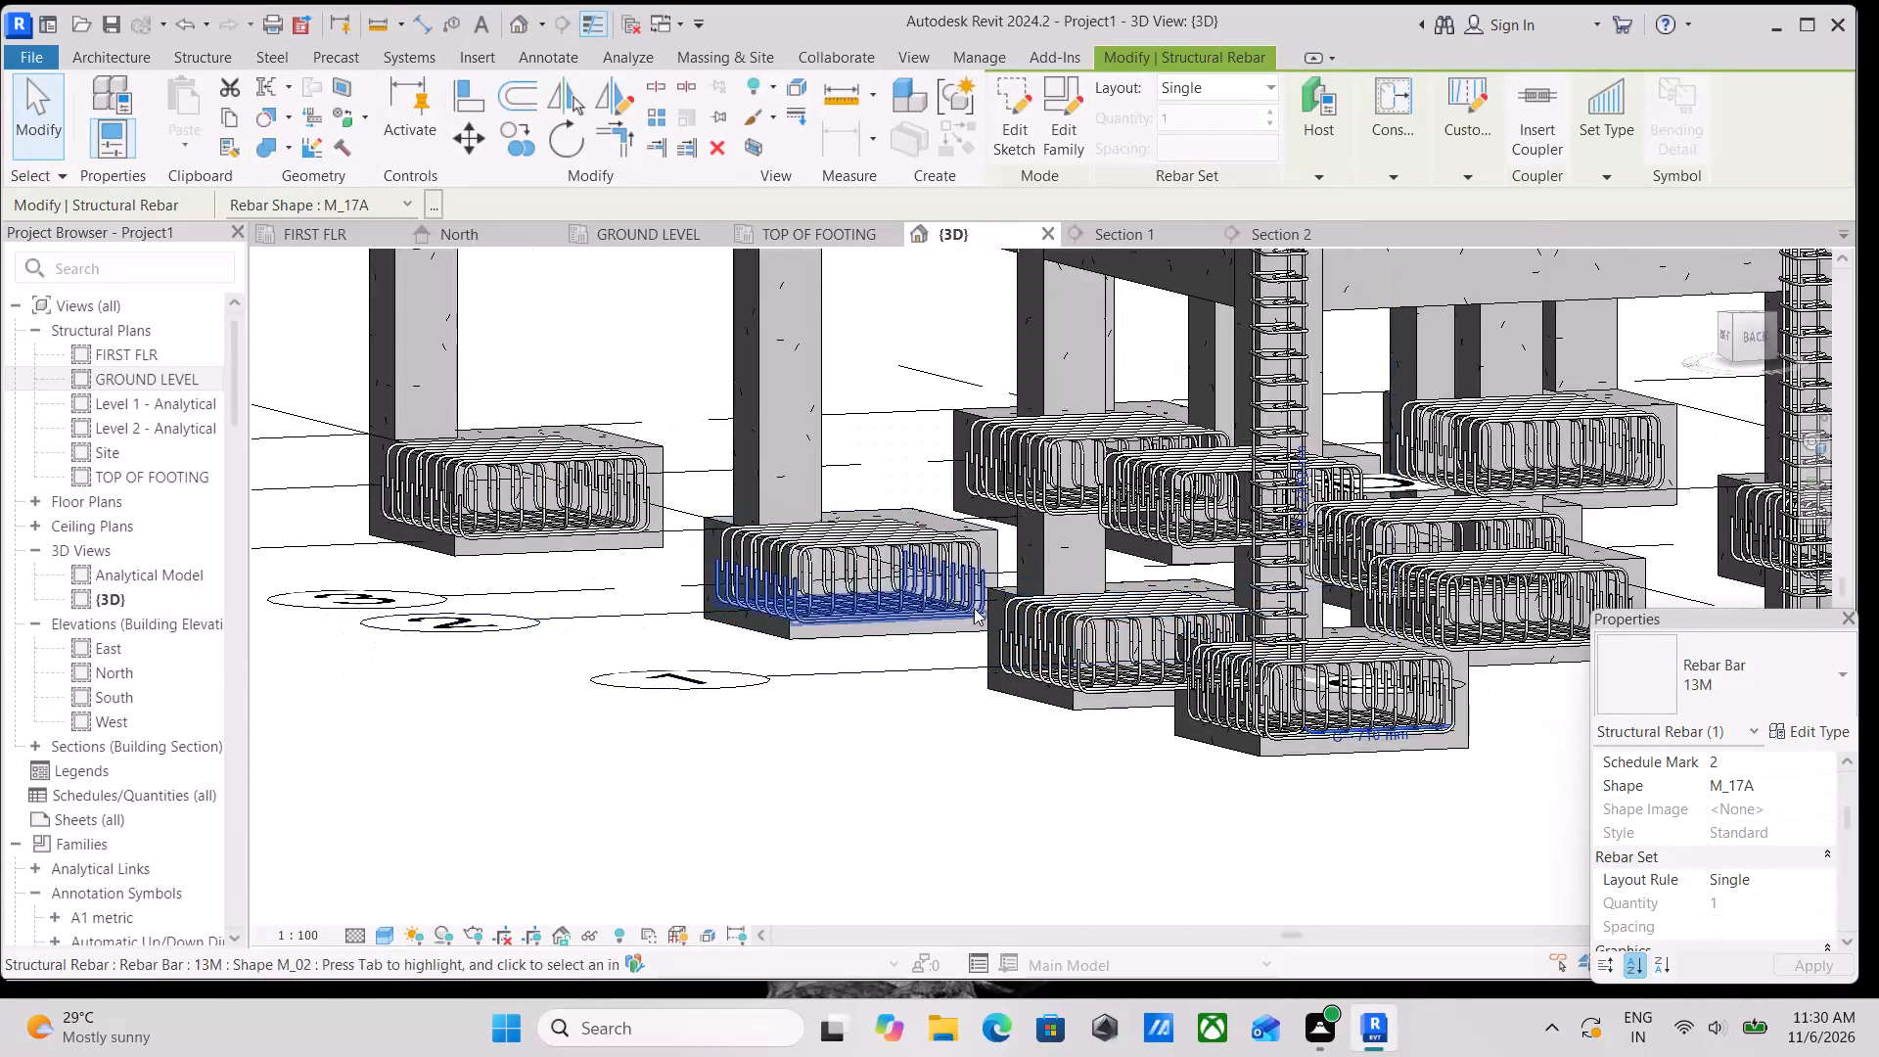
scroll(974, 608, "down", 2)
middle_click_drag(974, 608, 528, 612)
scroll(1006, 614, "down", 2)
middle_click_drag(1110, 641, 972, 671, "shift")
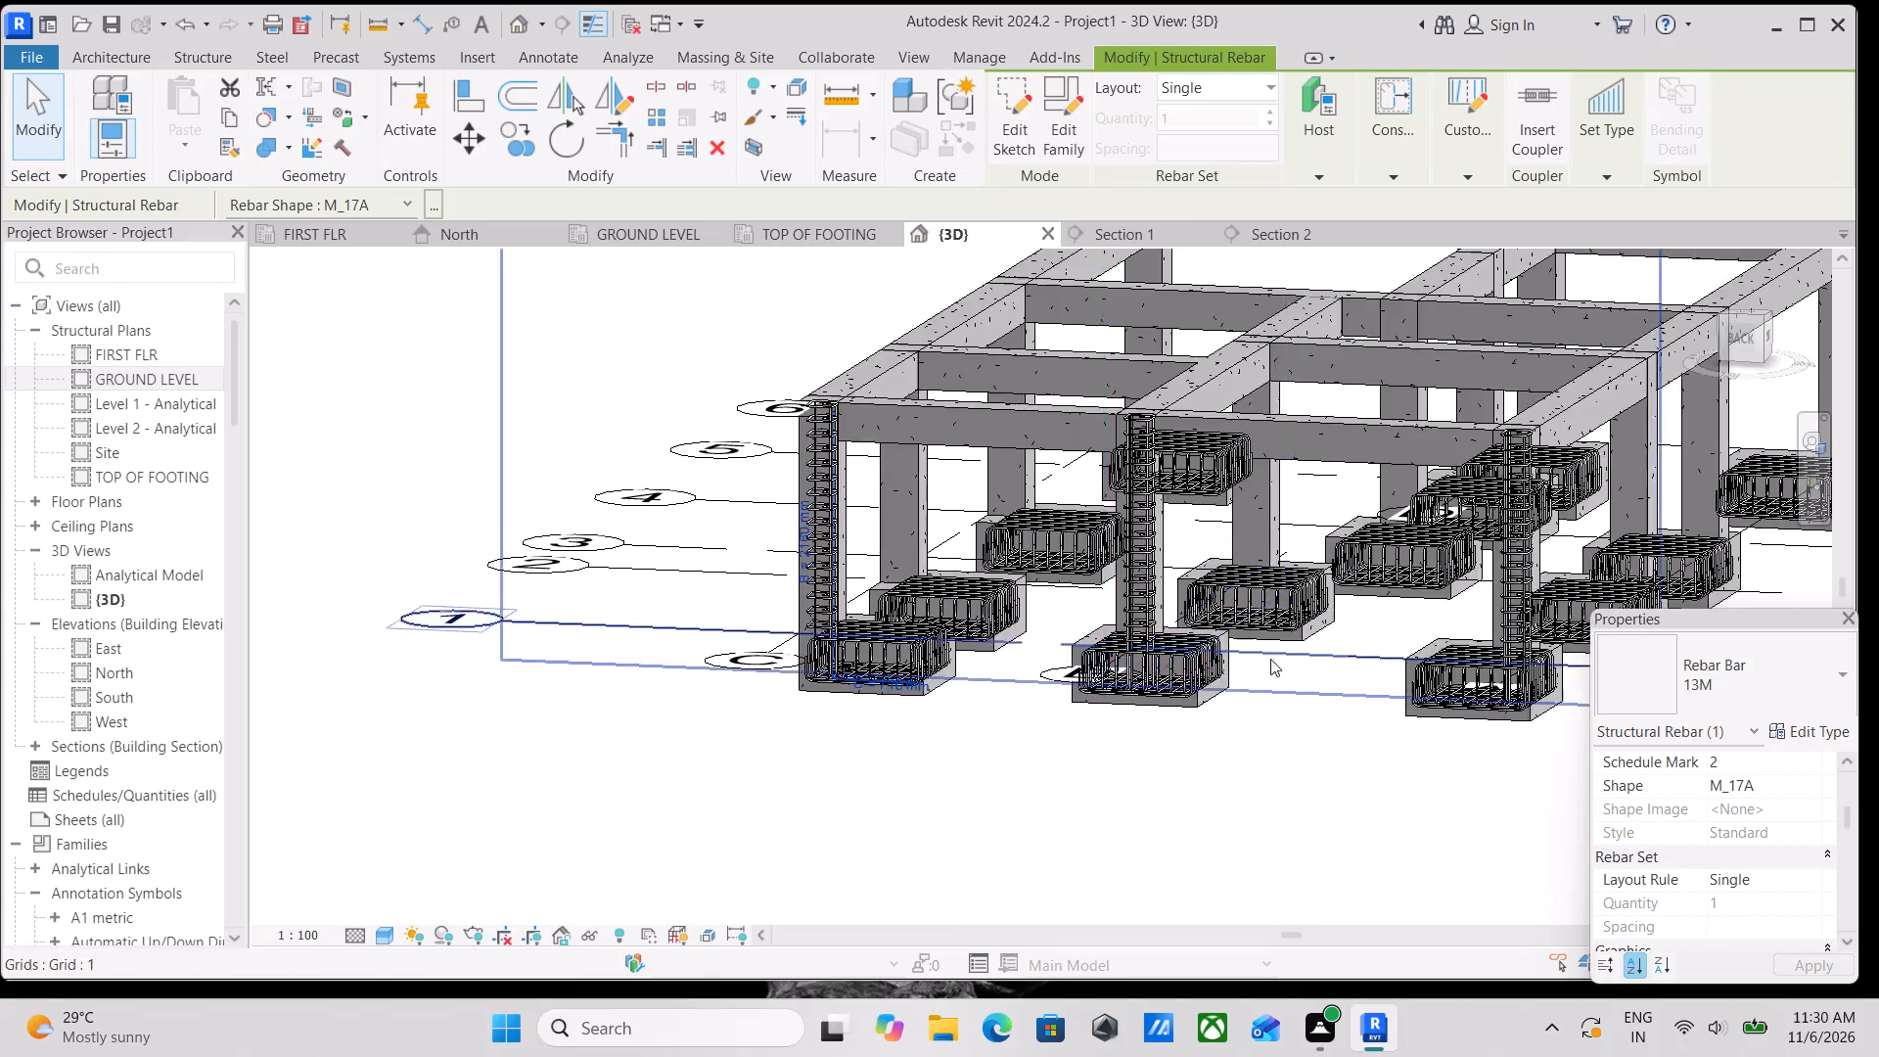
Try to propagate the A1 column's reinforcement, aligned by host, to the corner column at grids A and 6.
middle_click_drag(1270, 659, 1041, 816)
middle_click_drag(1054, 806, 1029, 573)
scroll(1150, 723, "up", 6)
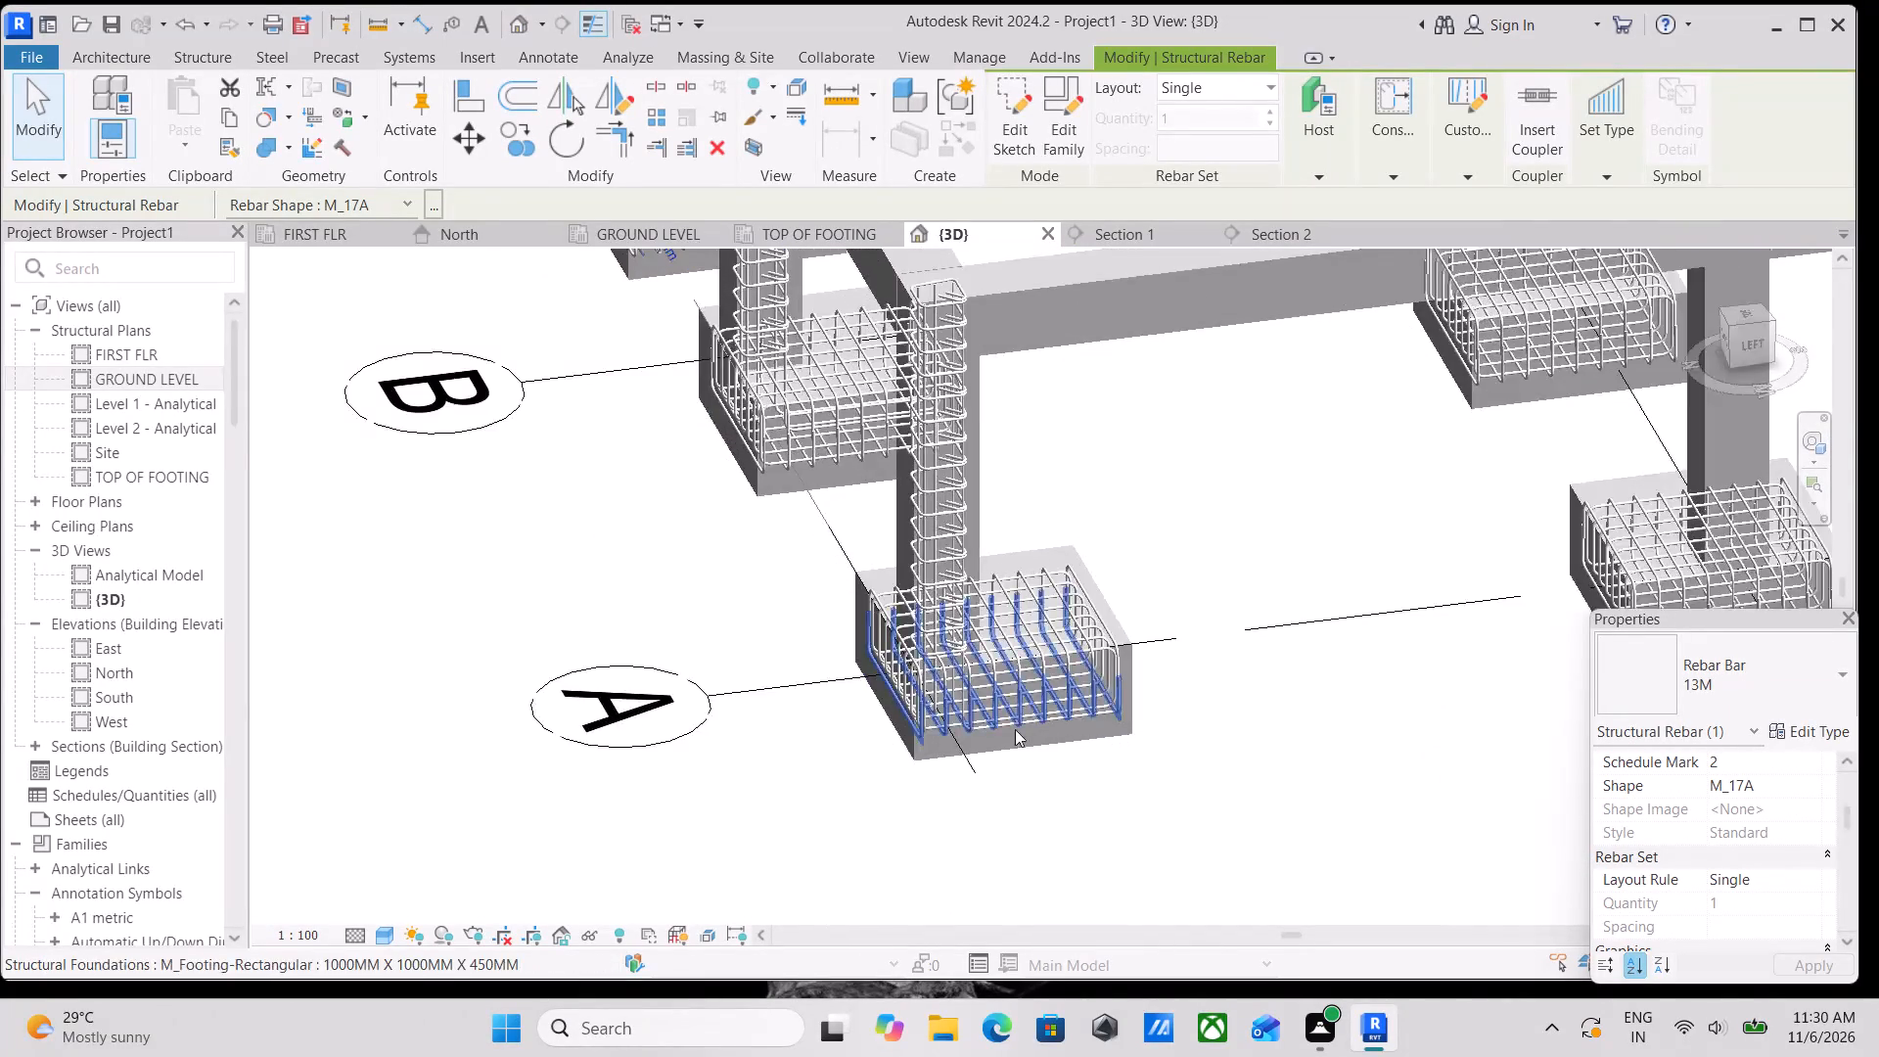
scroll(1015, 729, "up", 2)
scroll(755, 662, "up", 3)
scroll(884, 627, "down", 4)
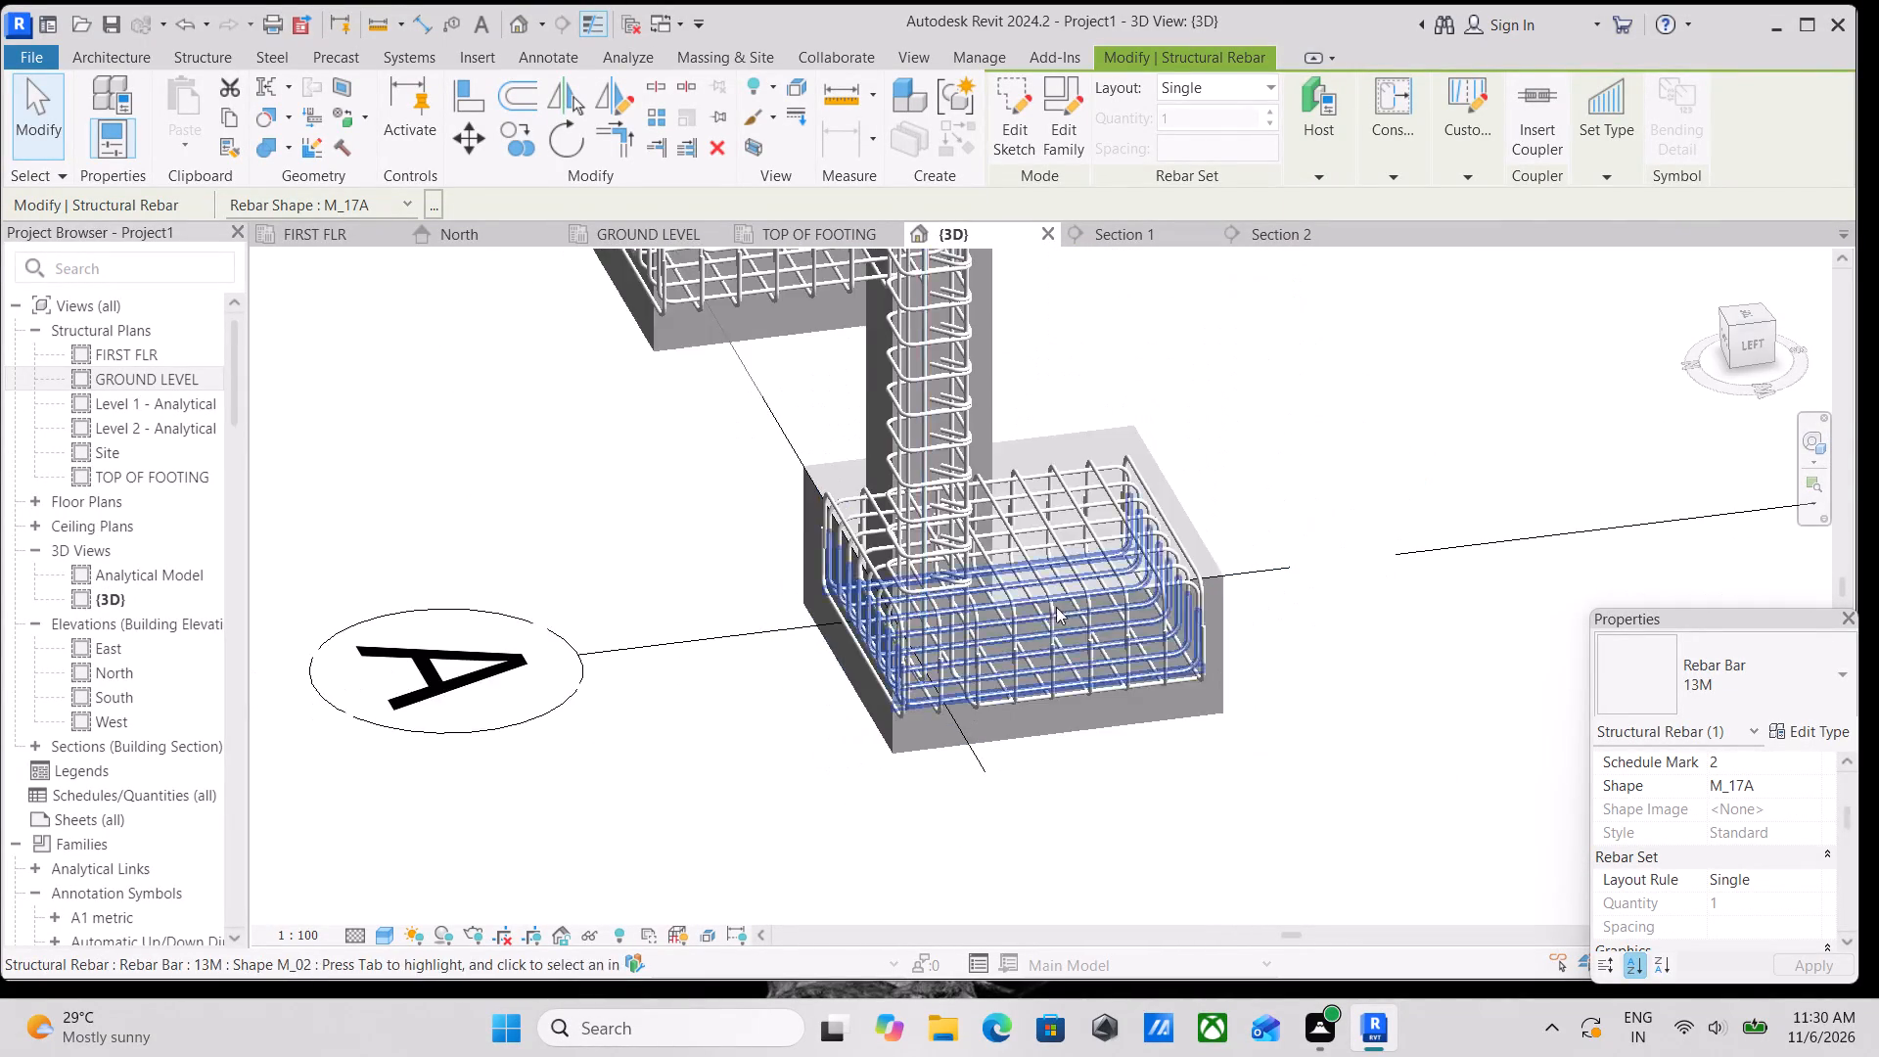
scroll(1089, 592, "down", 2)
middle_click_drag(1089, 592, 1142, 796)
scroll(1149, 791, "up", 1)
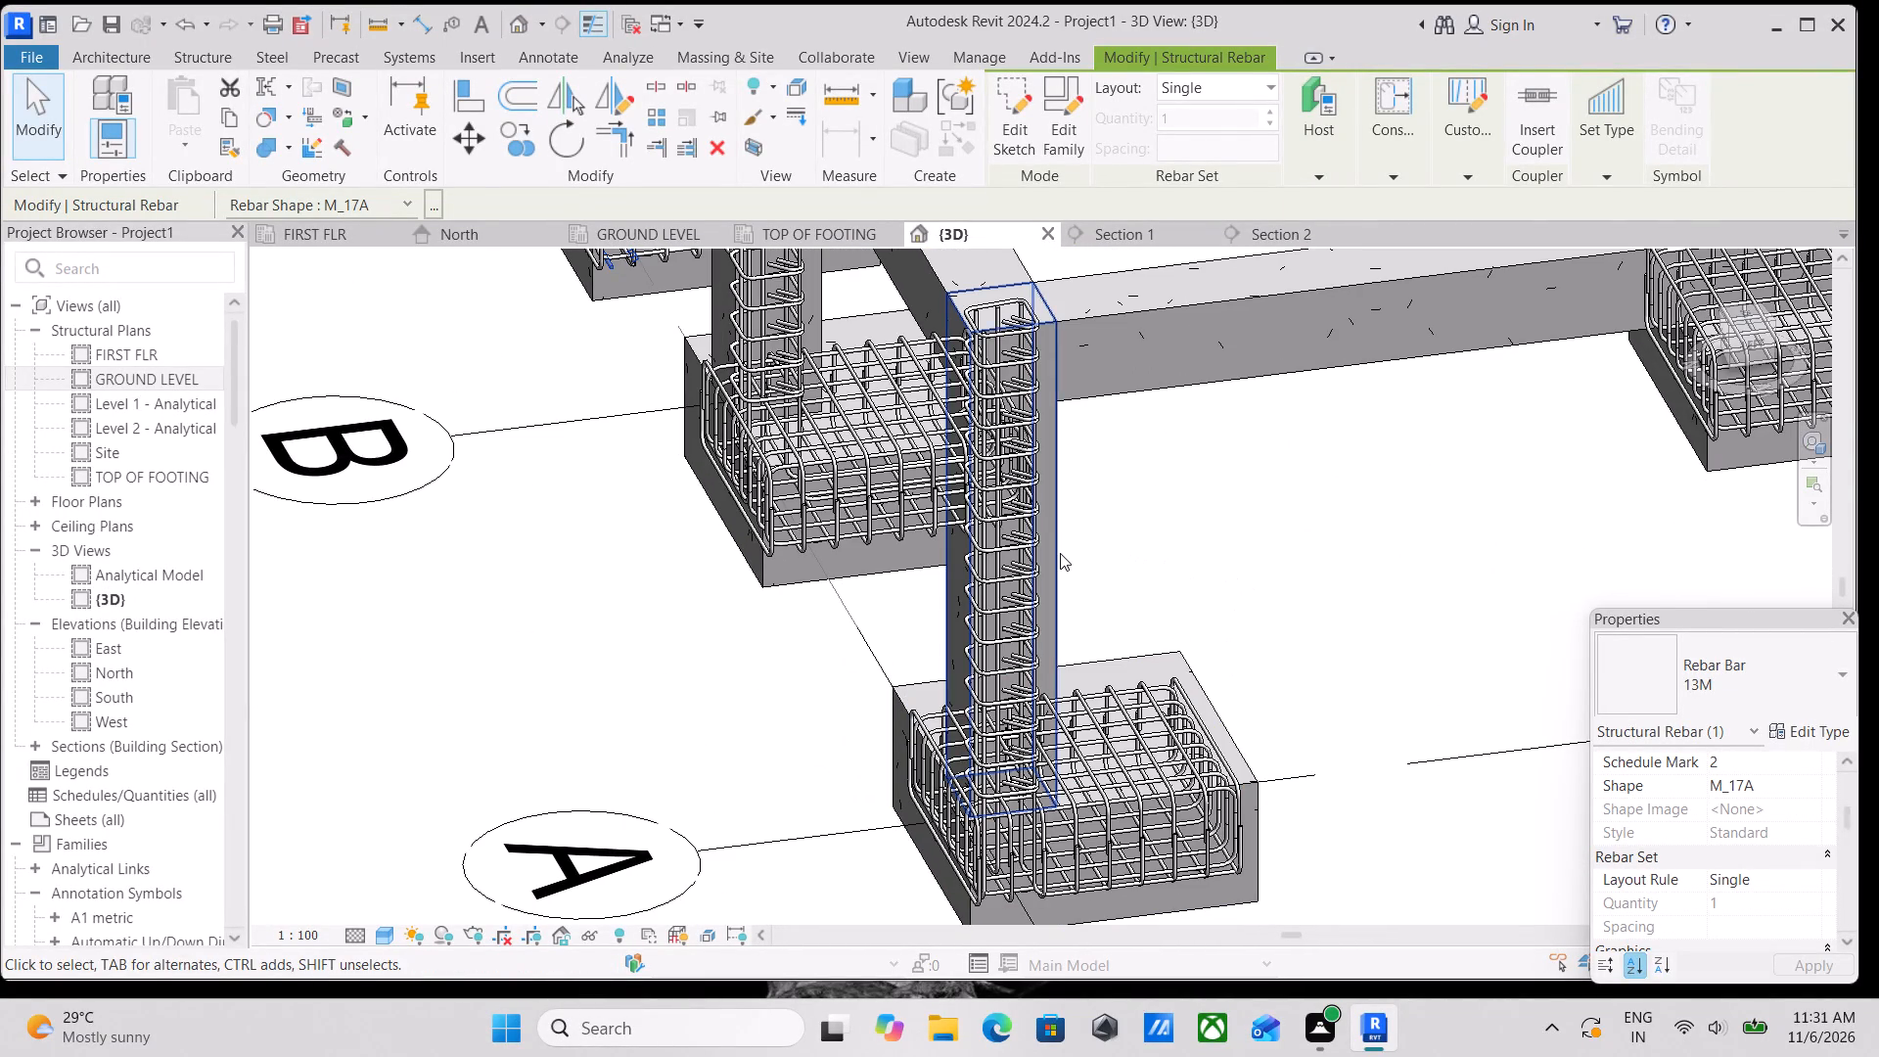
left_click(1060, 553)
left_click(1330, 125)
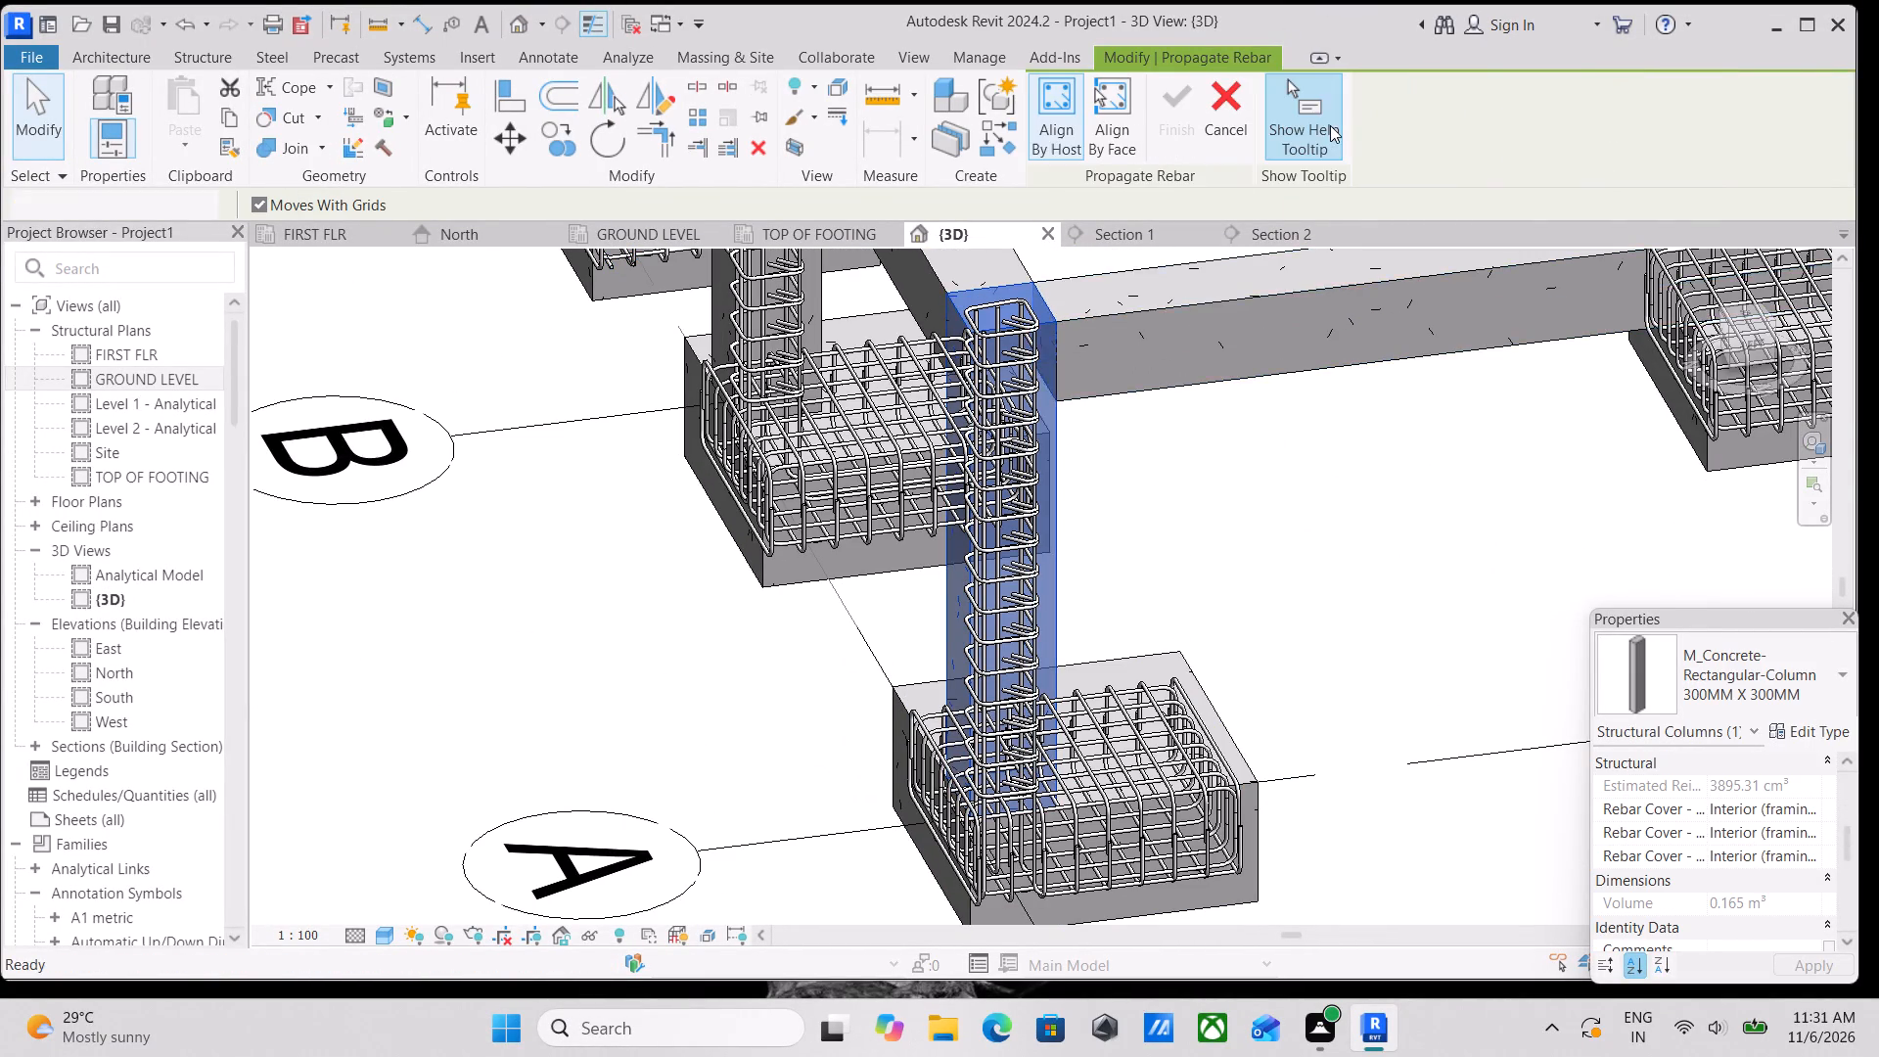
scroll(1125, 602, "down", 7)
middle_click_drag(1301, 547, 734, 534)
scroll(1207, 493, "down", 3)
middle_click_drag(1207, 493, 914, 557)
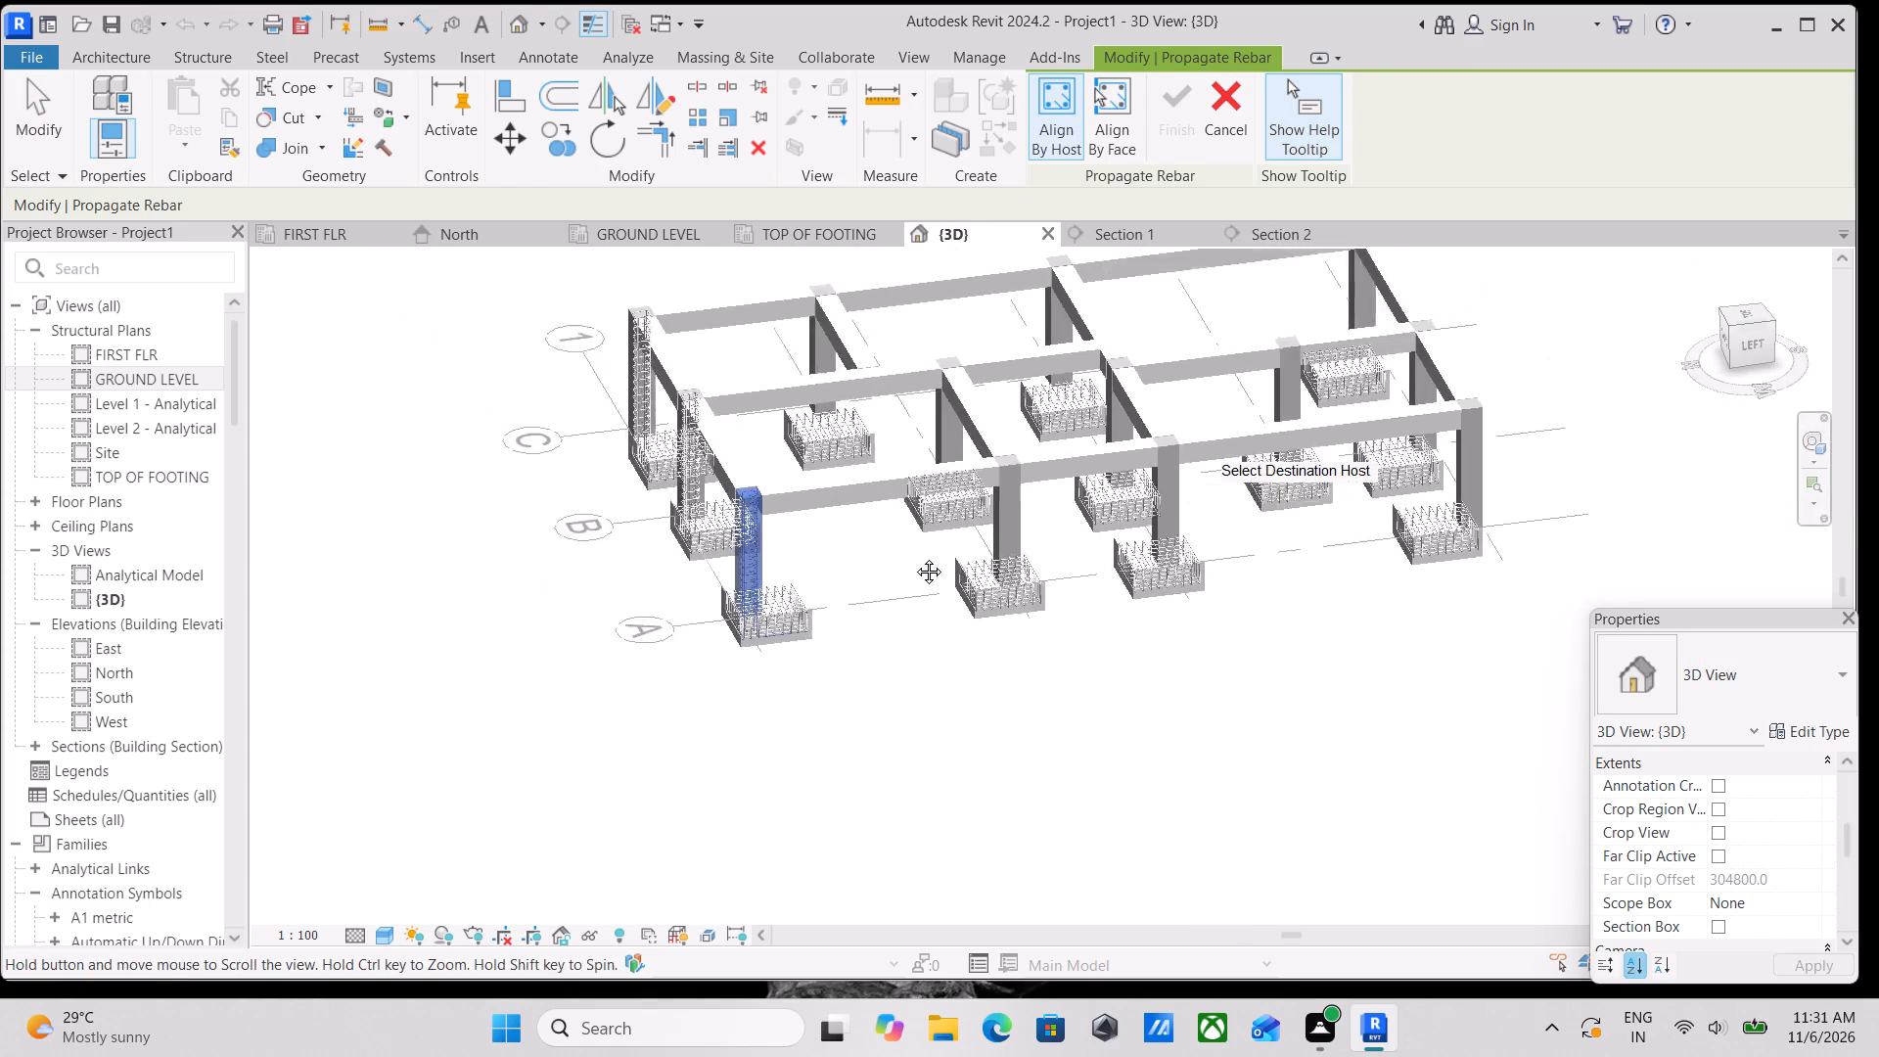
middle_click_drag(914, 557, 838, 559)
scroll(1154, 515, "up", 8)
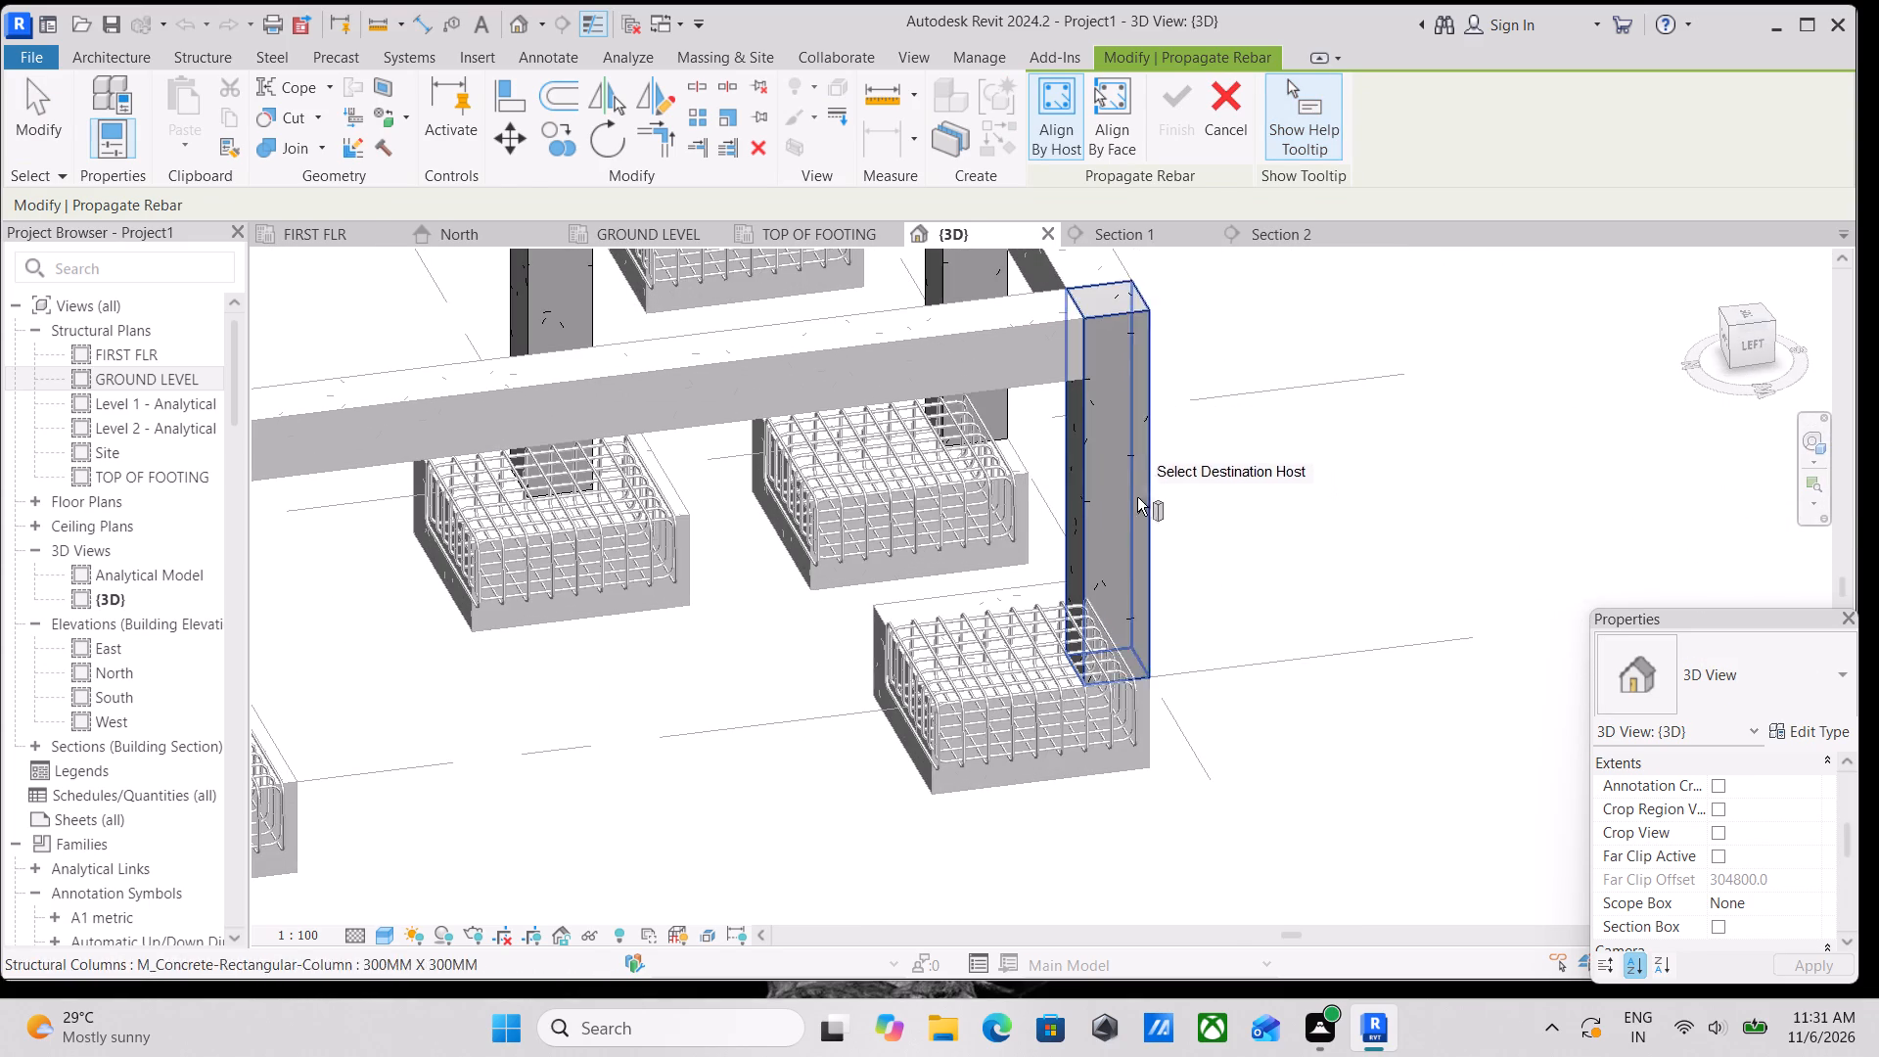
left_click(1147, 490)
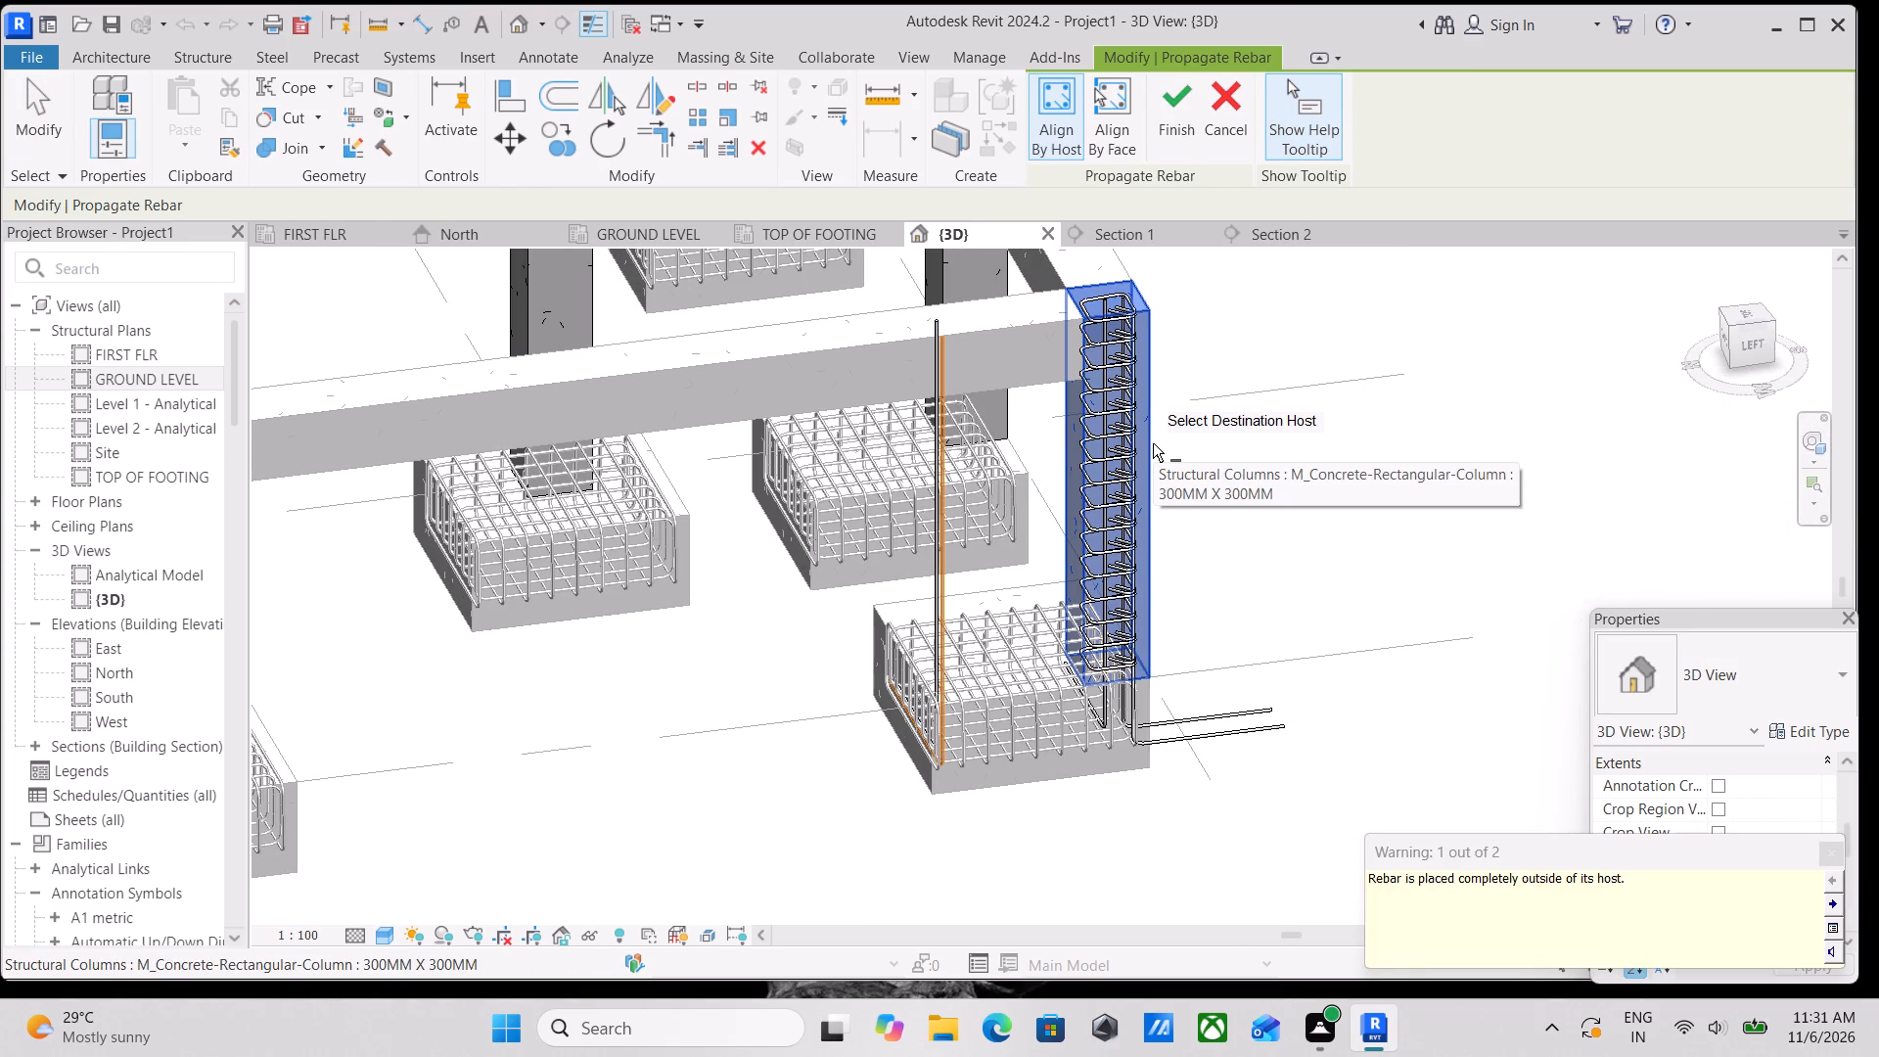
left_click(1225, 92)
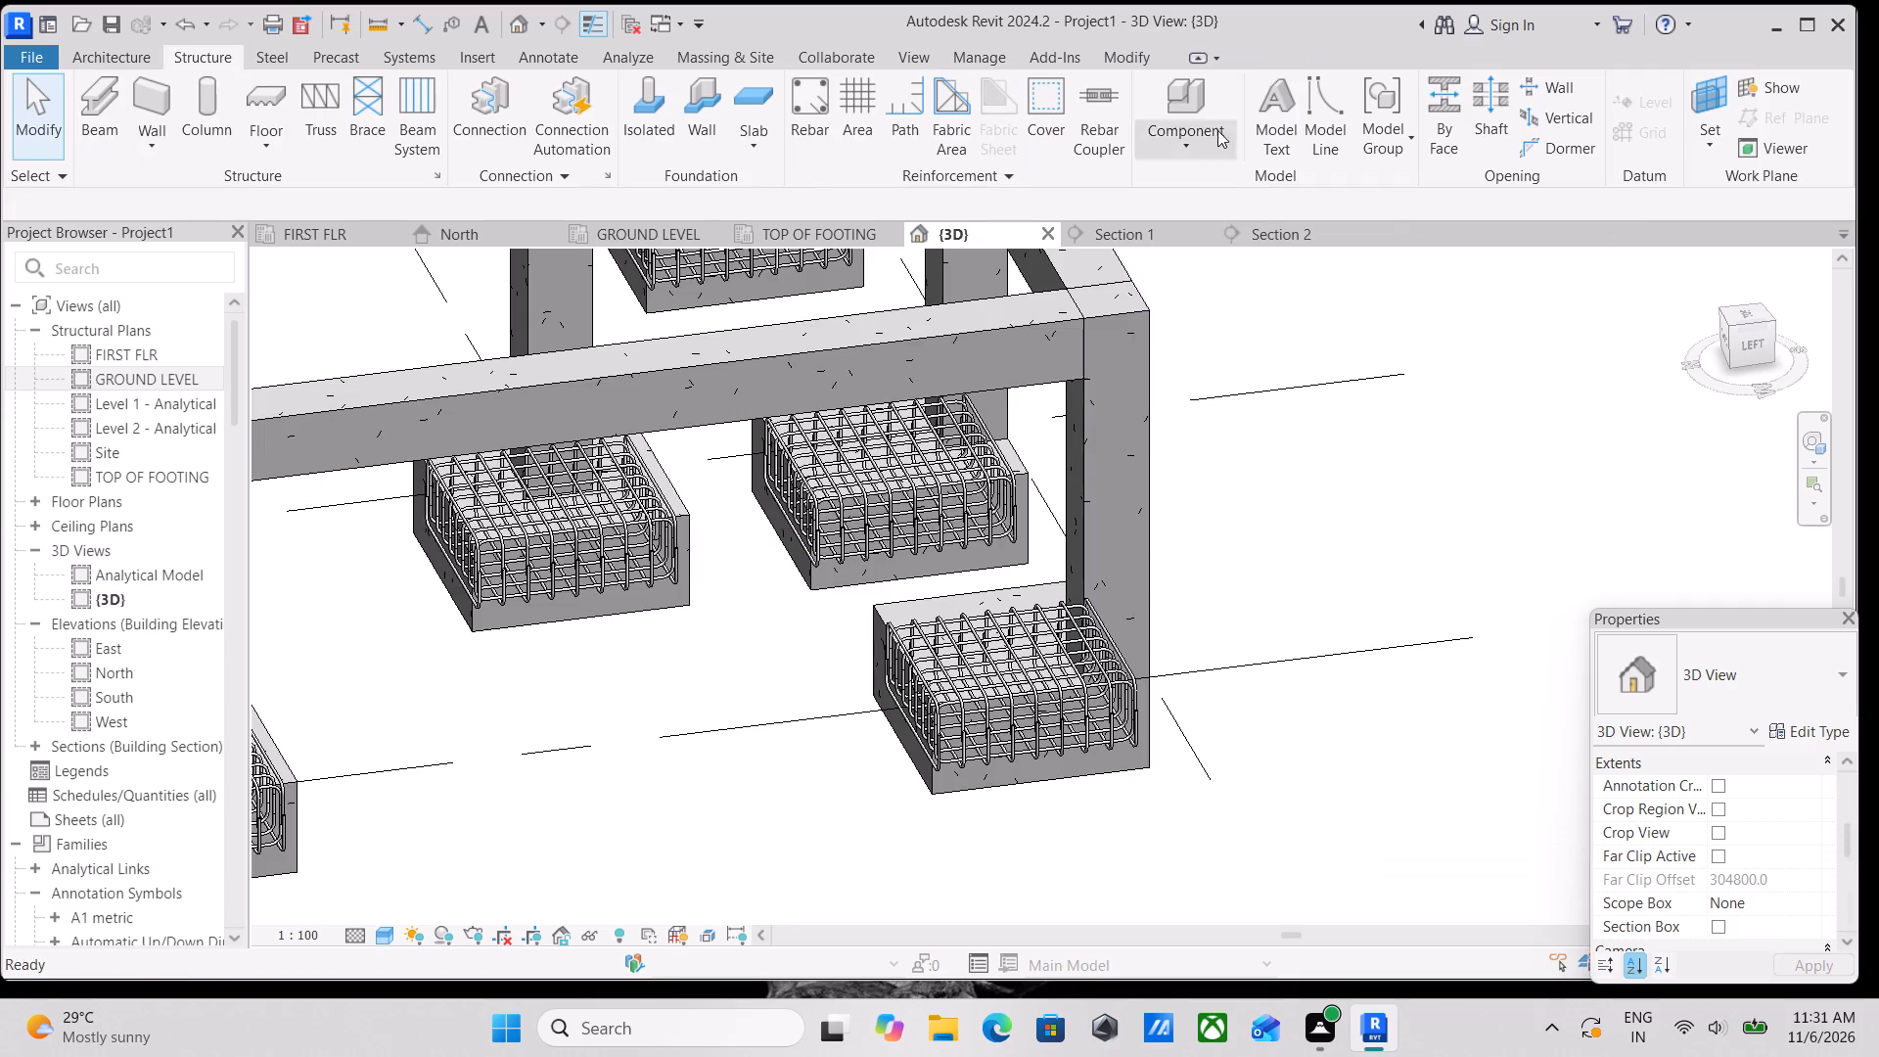
Compare how the unreinforced columns along grid A sit on their footings with the A1 column.
scroll(763, 896, "up", 1)
scroll(763, 896, "down", 5)
scroll(853, 794, "down", 2)
middle_click_drag(853, 794, 1197, 731)
middle_click_drag(969, 777, 1173, 702)
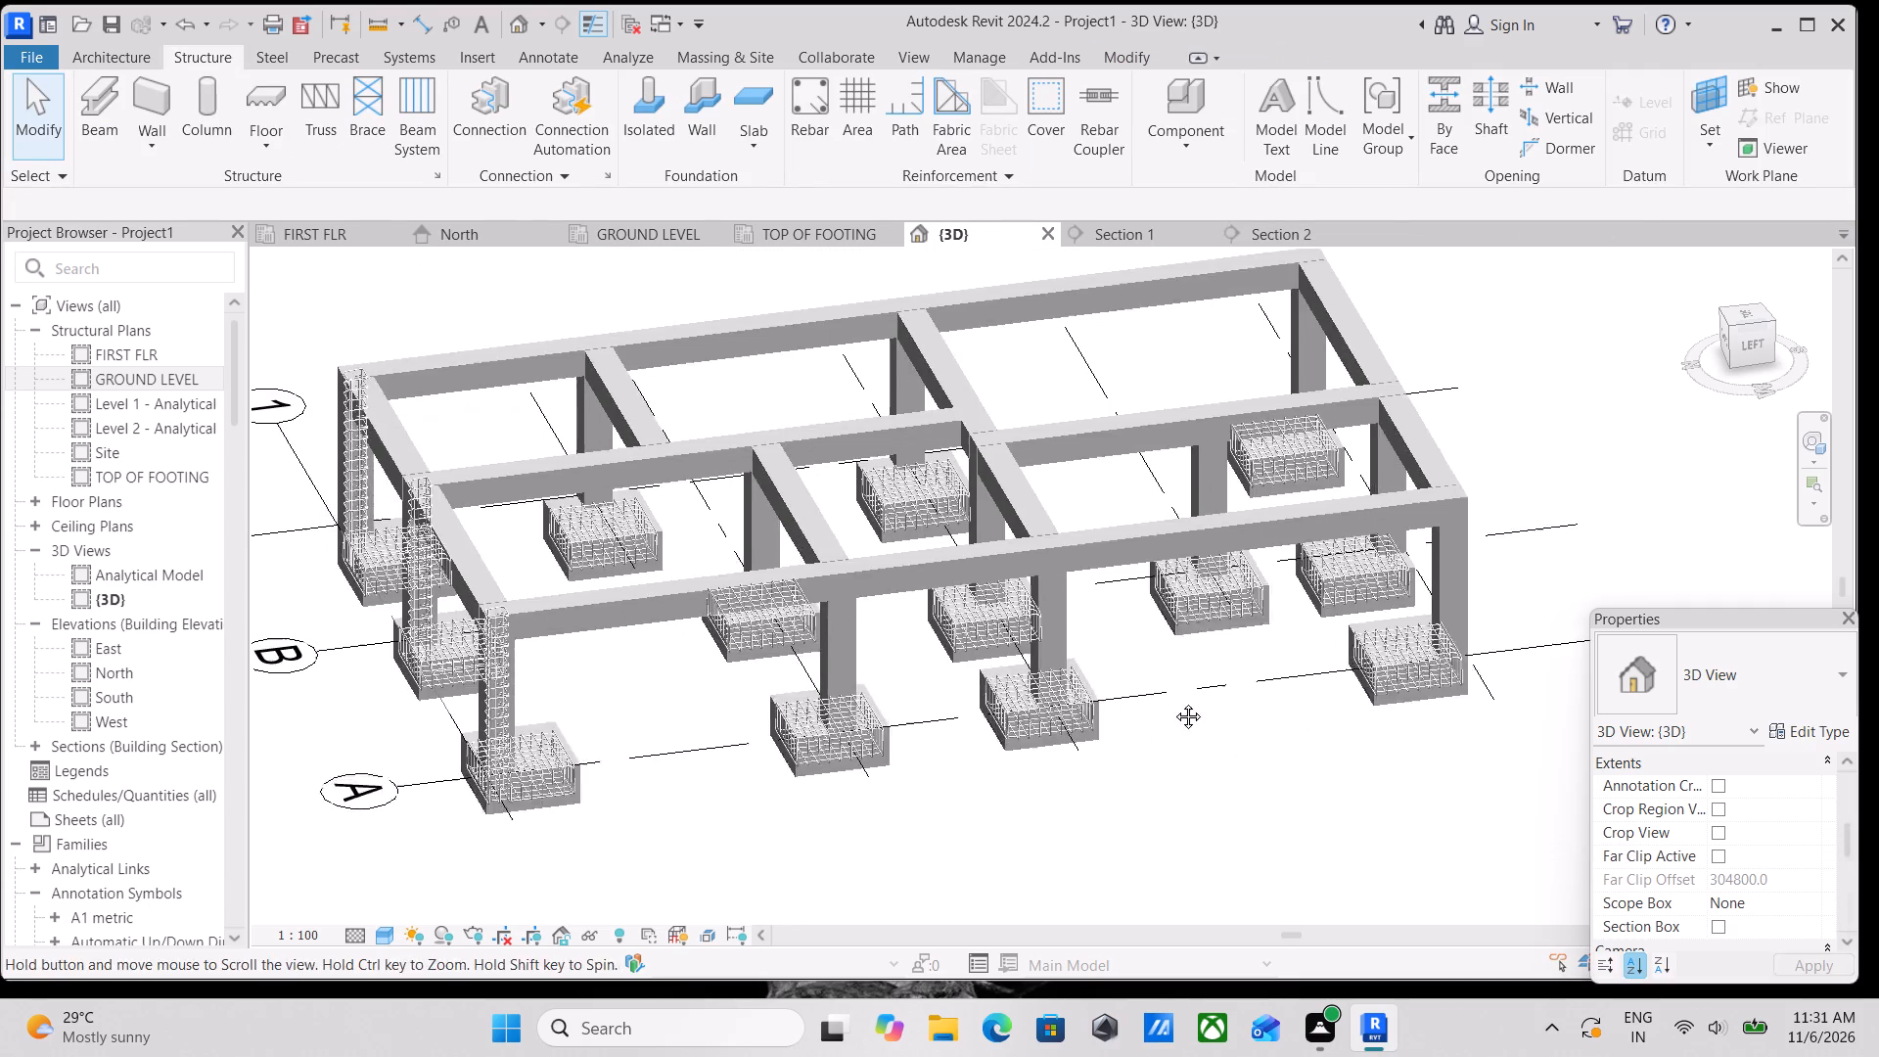
middle_click_drag(1173, 702, 1176, 700)
scroll(775, 784, "up", 3)
scroll(999, 657, "up", 3)
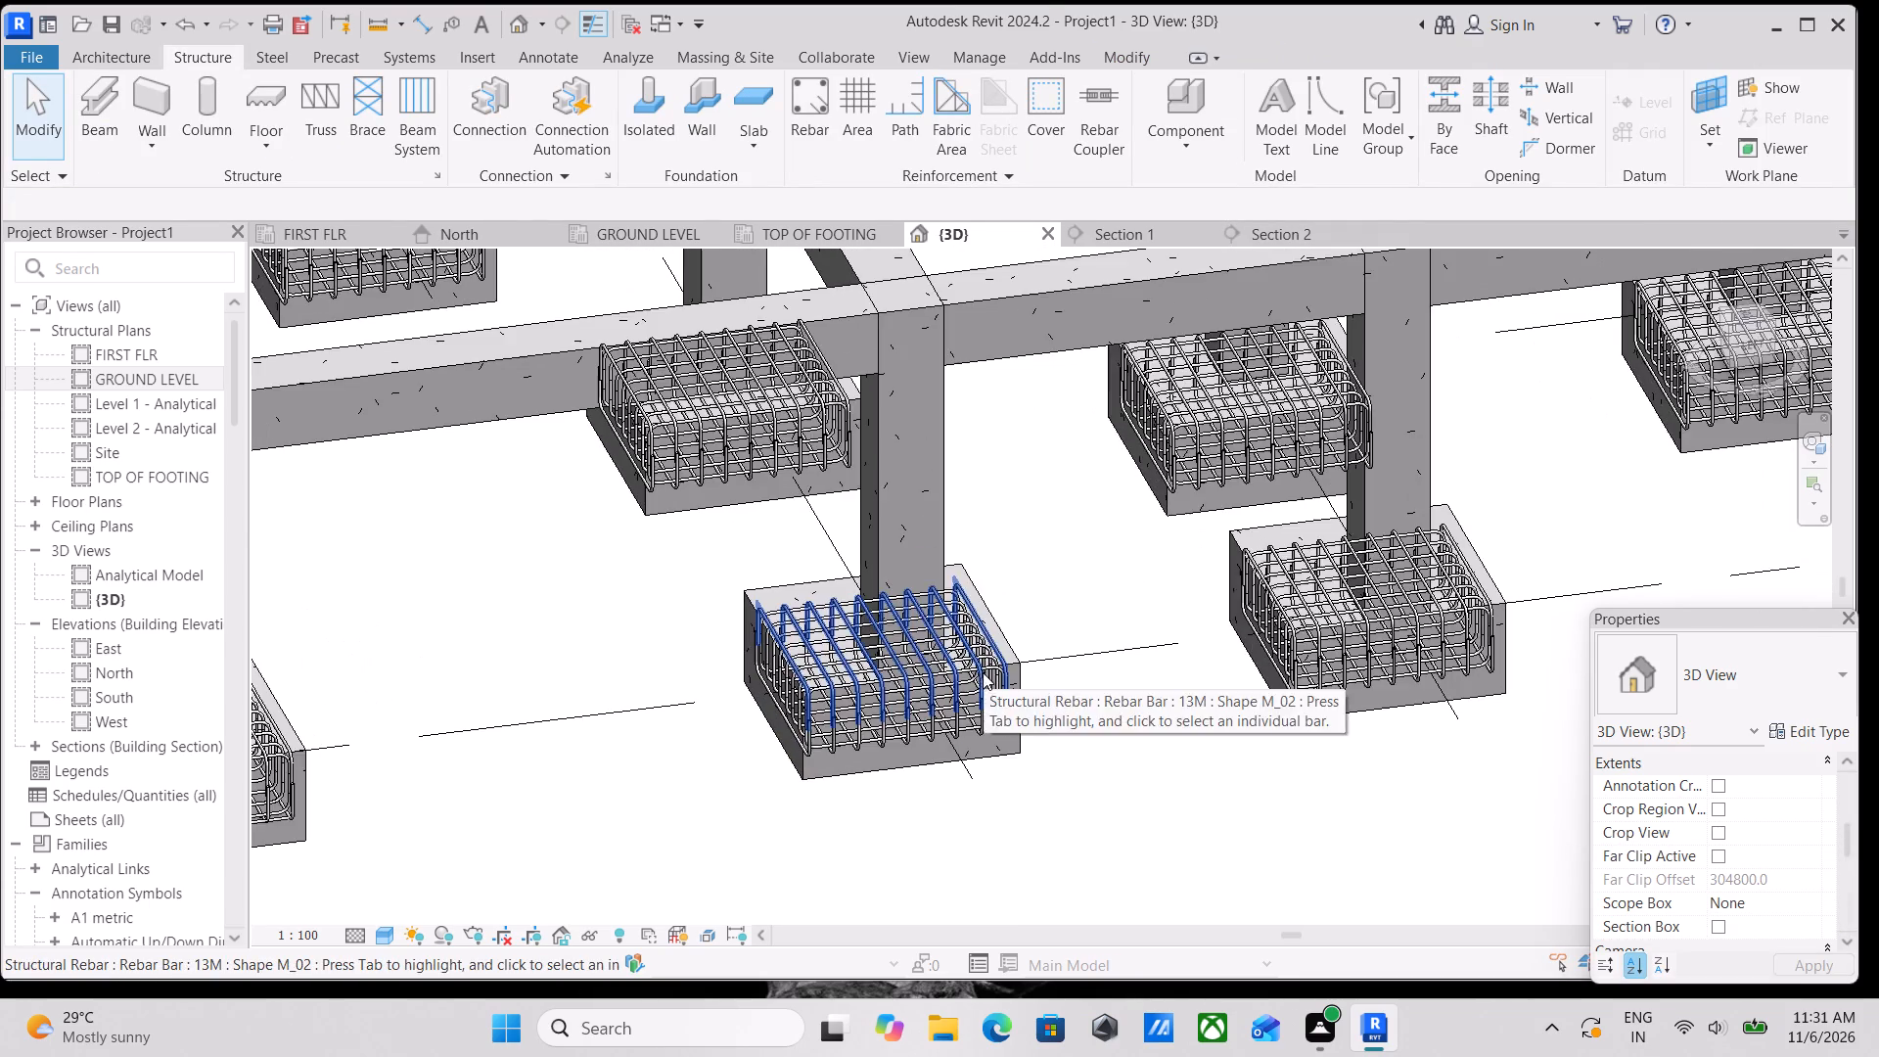
scroll(982, 672, "up", 3)
scroll(982, 672, "down", 9)
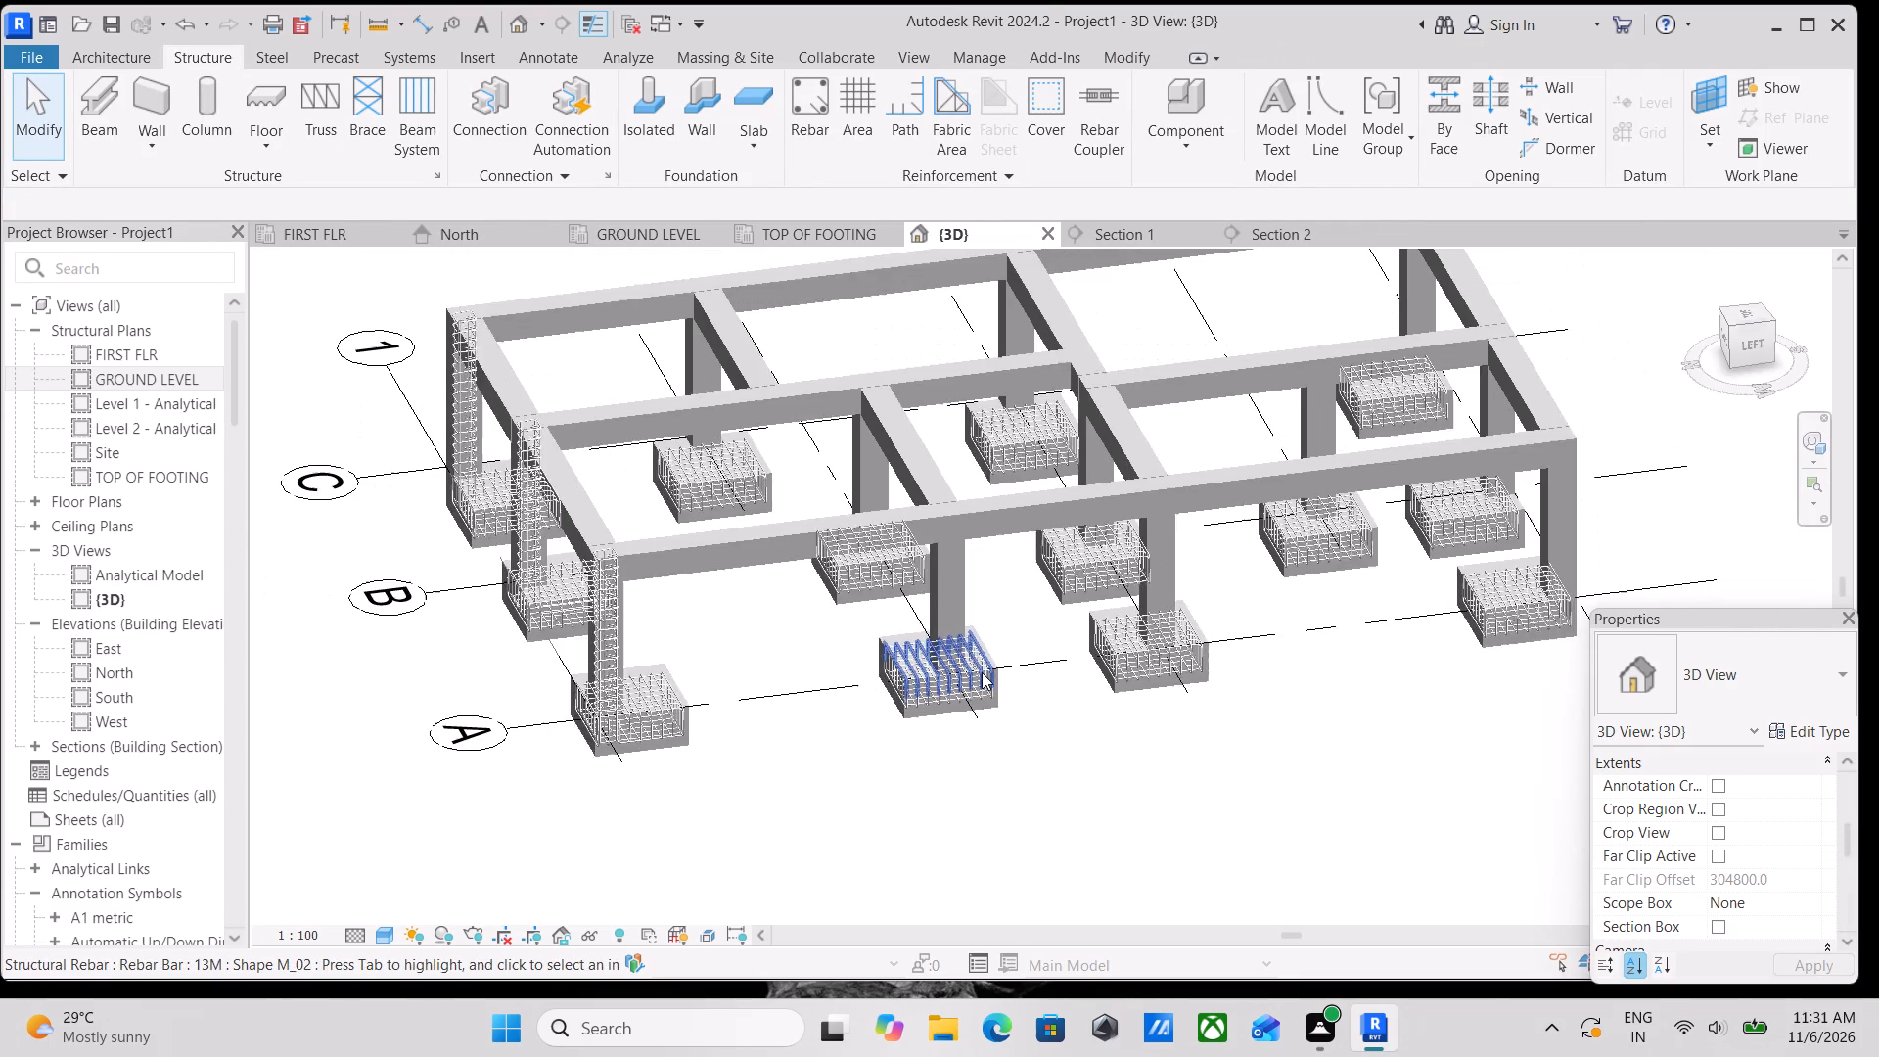
middle_click_drag(827, 662, 1087, 614)
scroll(893, 641, "up", 2)
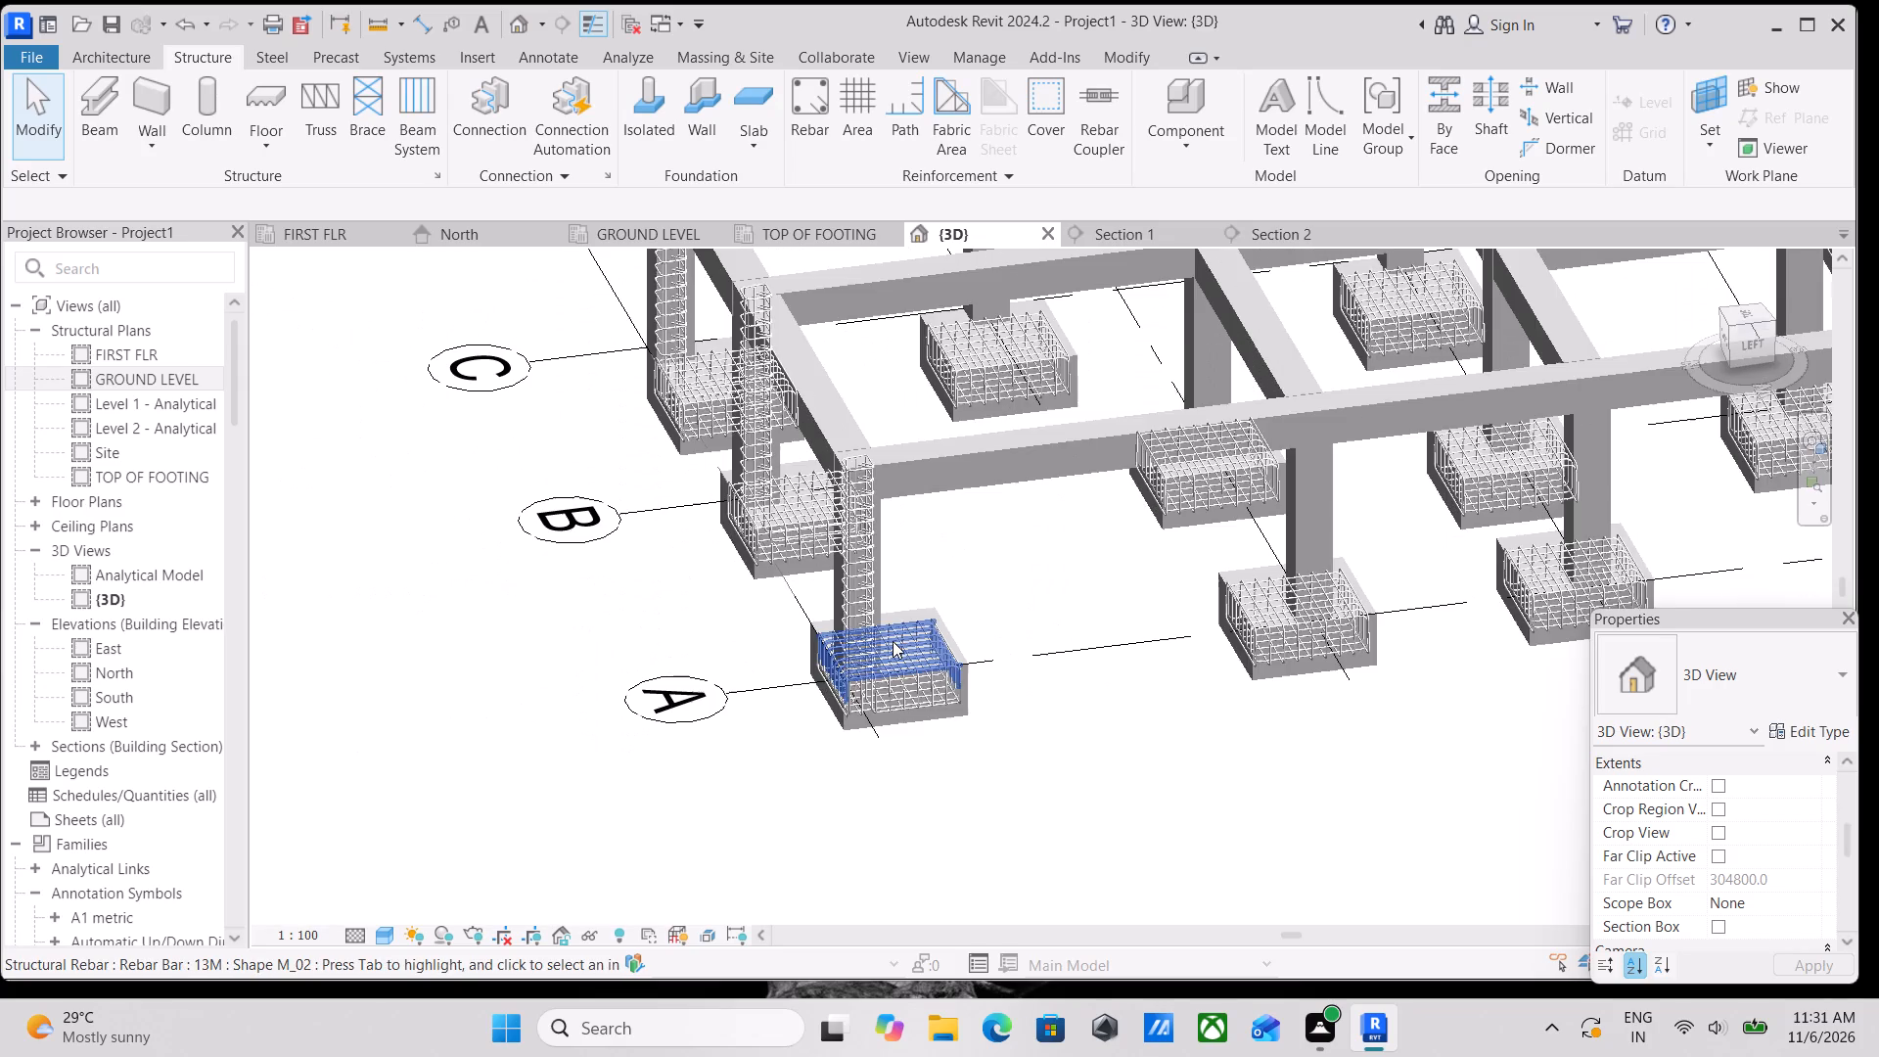
scroll(941, 657, "down", 2)
middle_click_drag(941, 657, 710, 637, "shift")
middle_click_drag(973, 600, 847, 551)
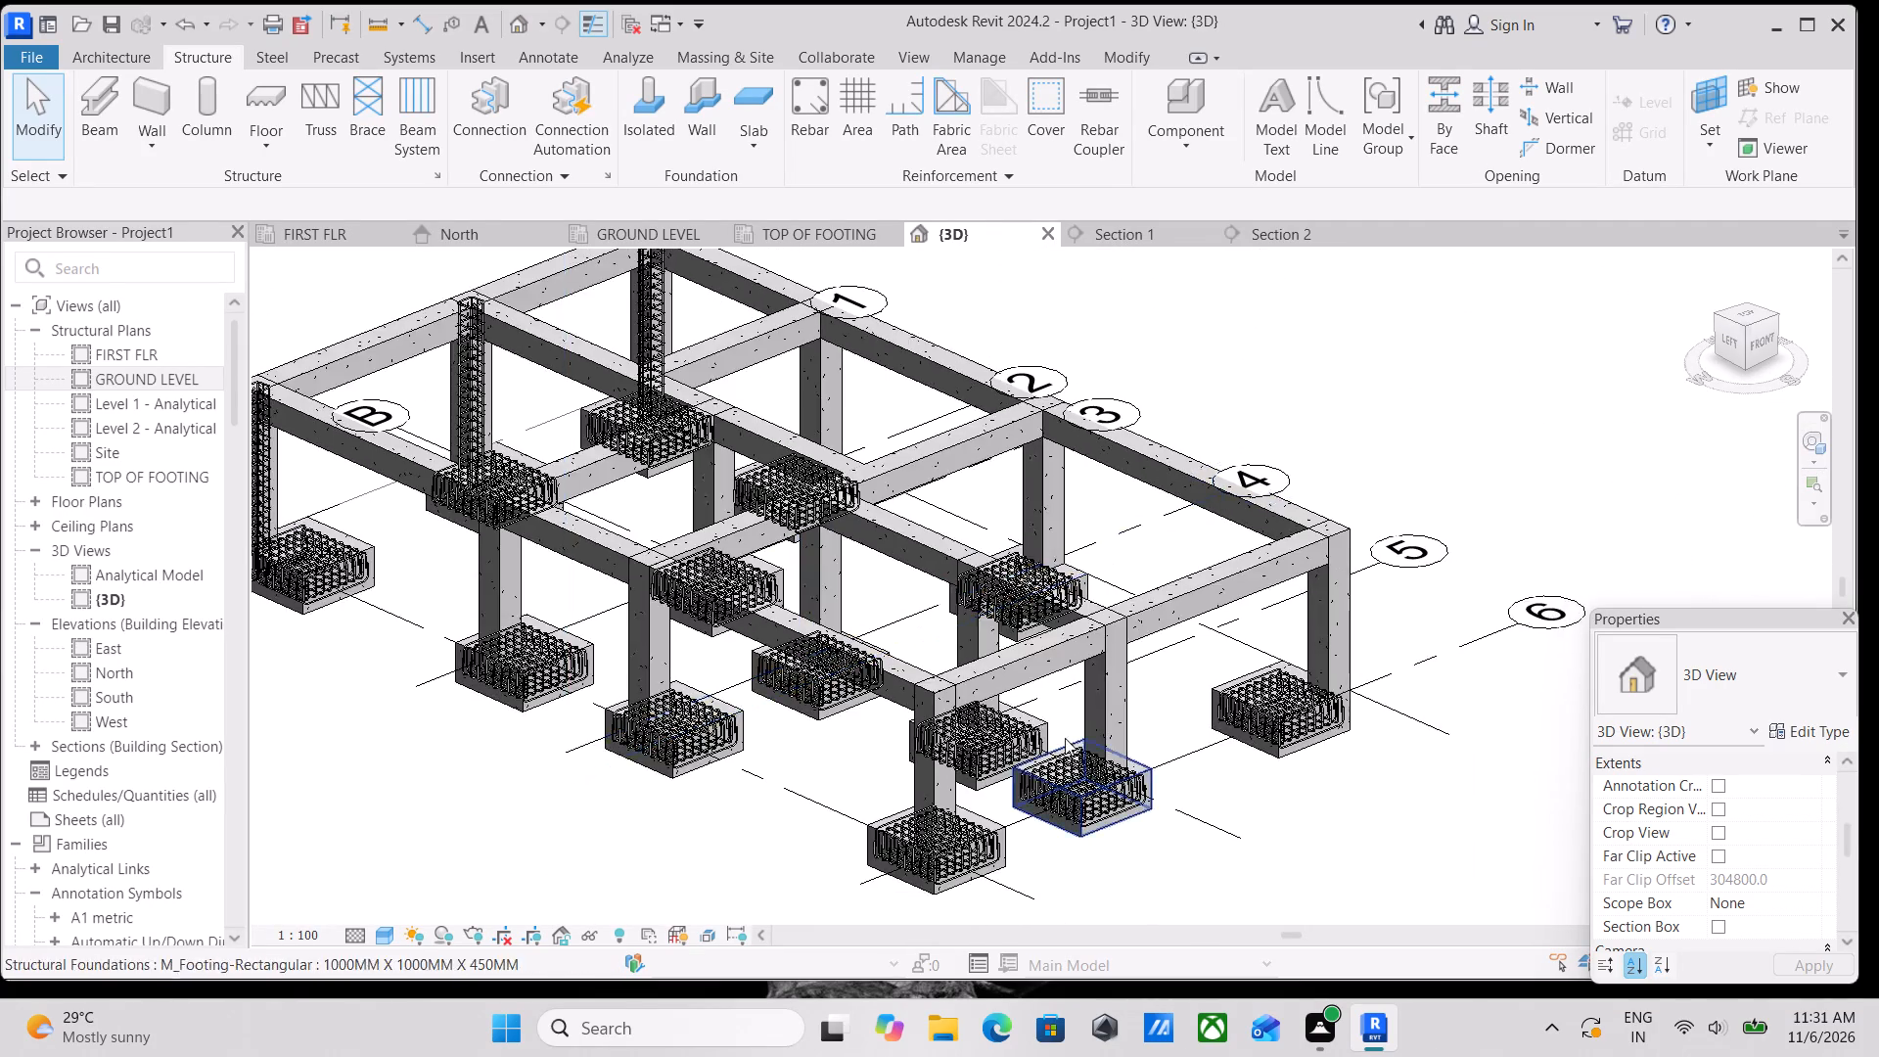
middle_click_drag(1066, 738, 1116, 594)
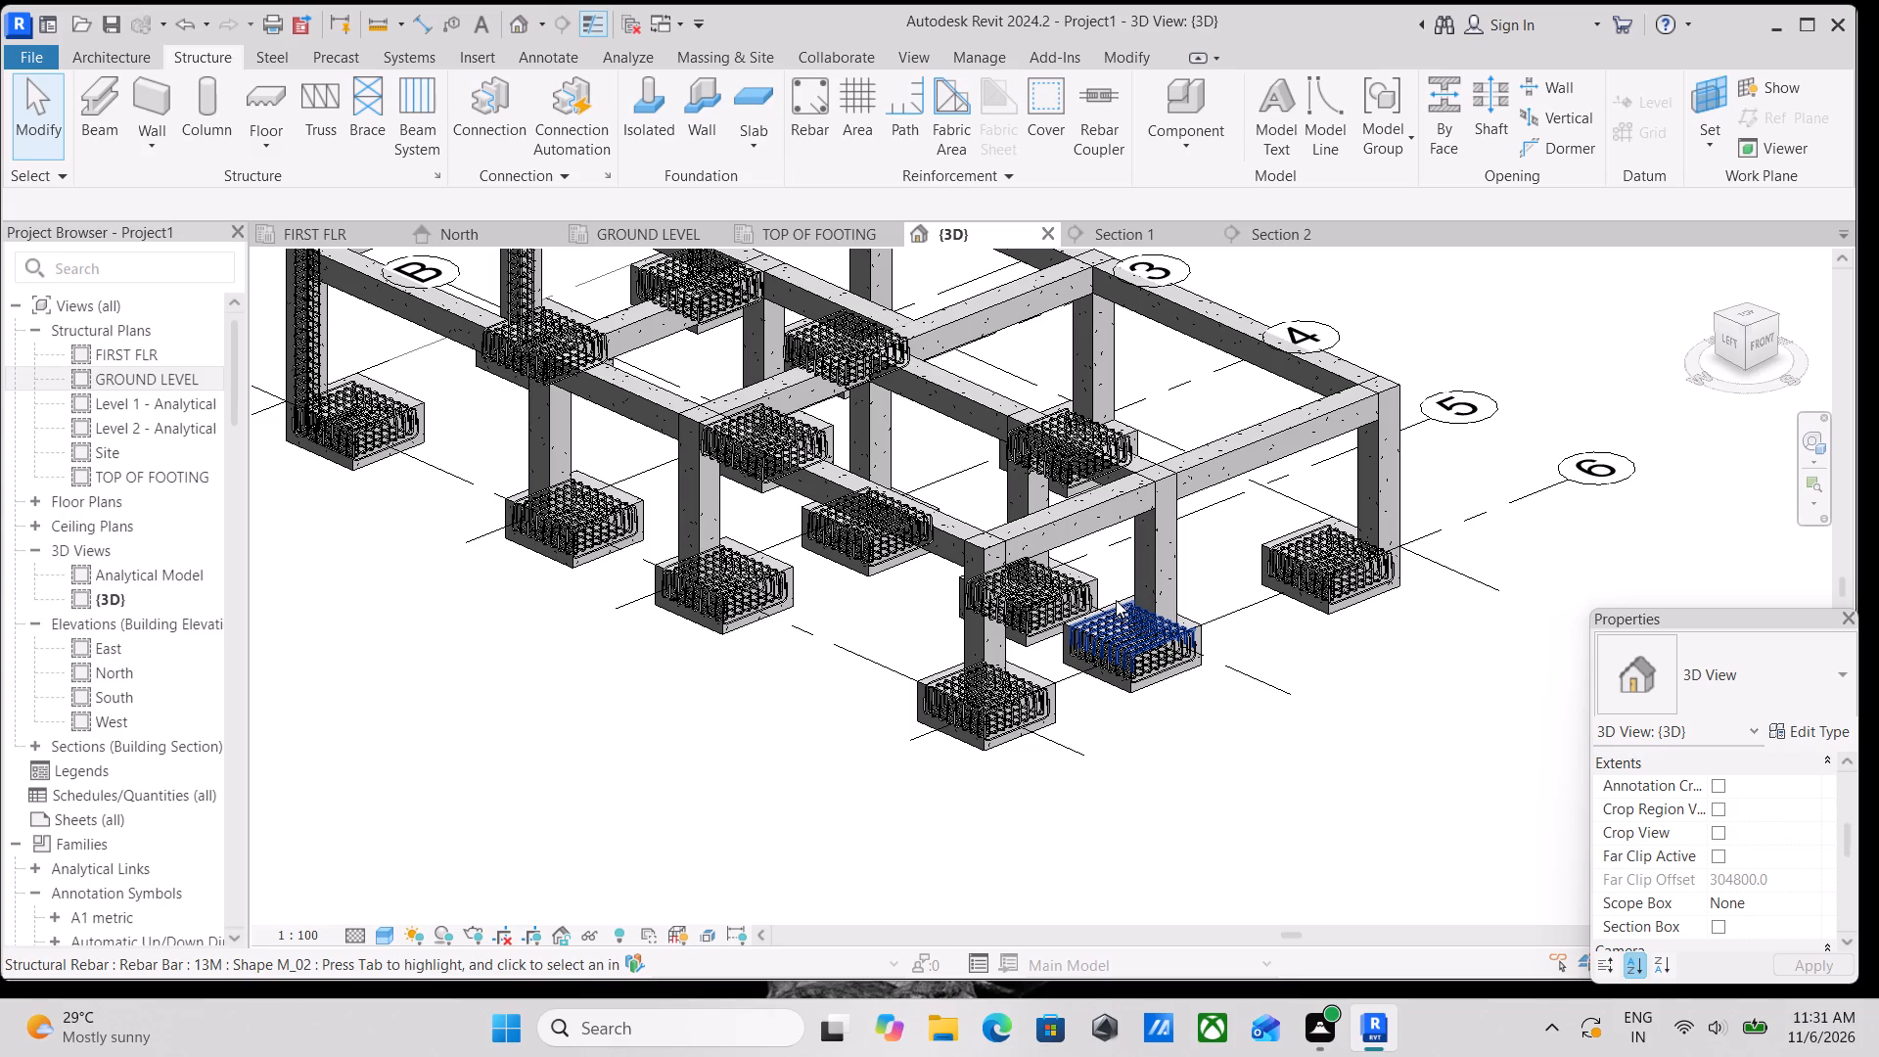
Examine the column positions on the footings along grid 6 and across the rest of the frame.
scroll(1233, 543, "up", 8)
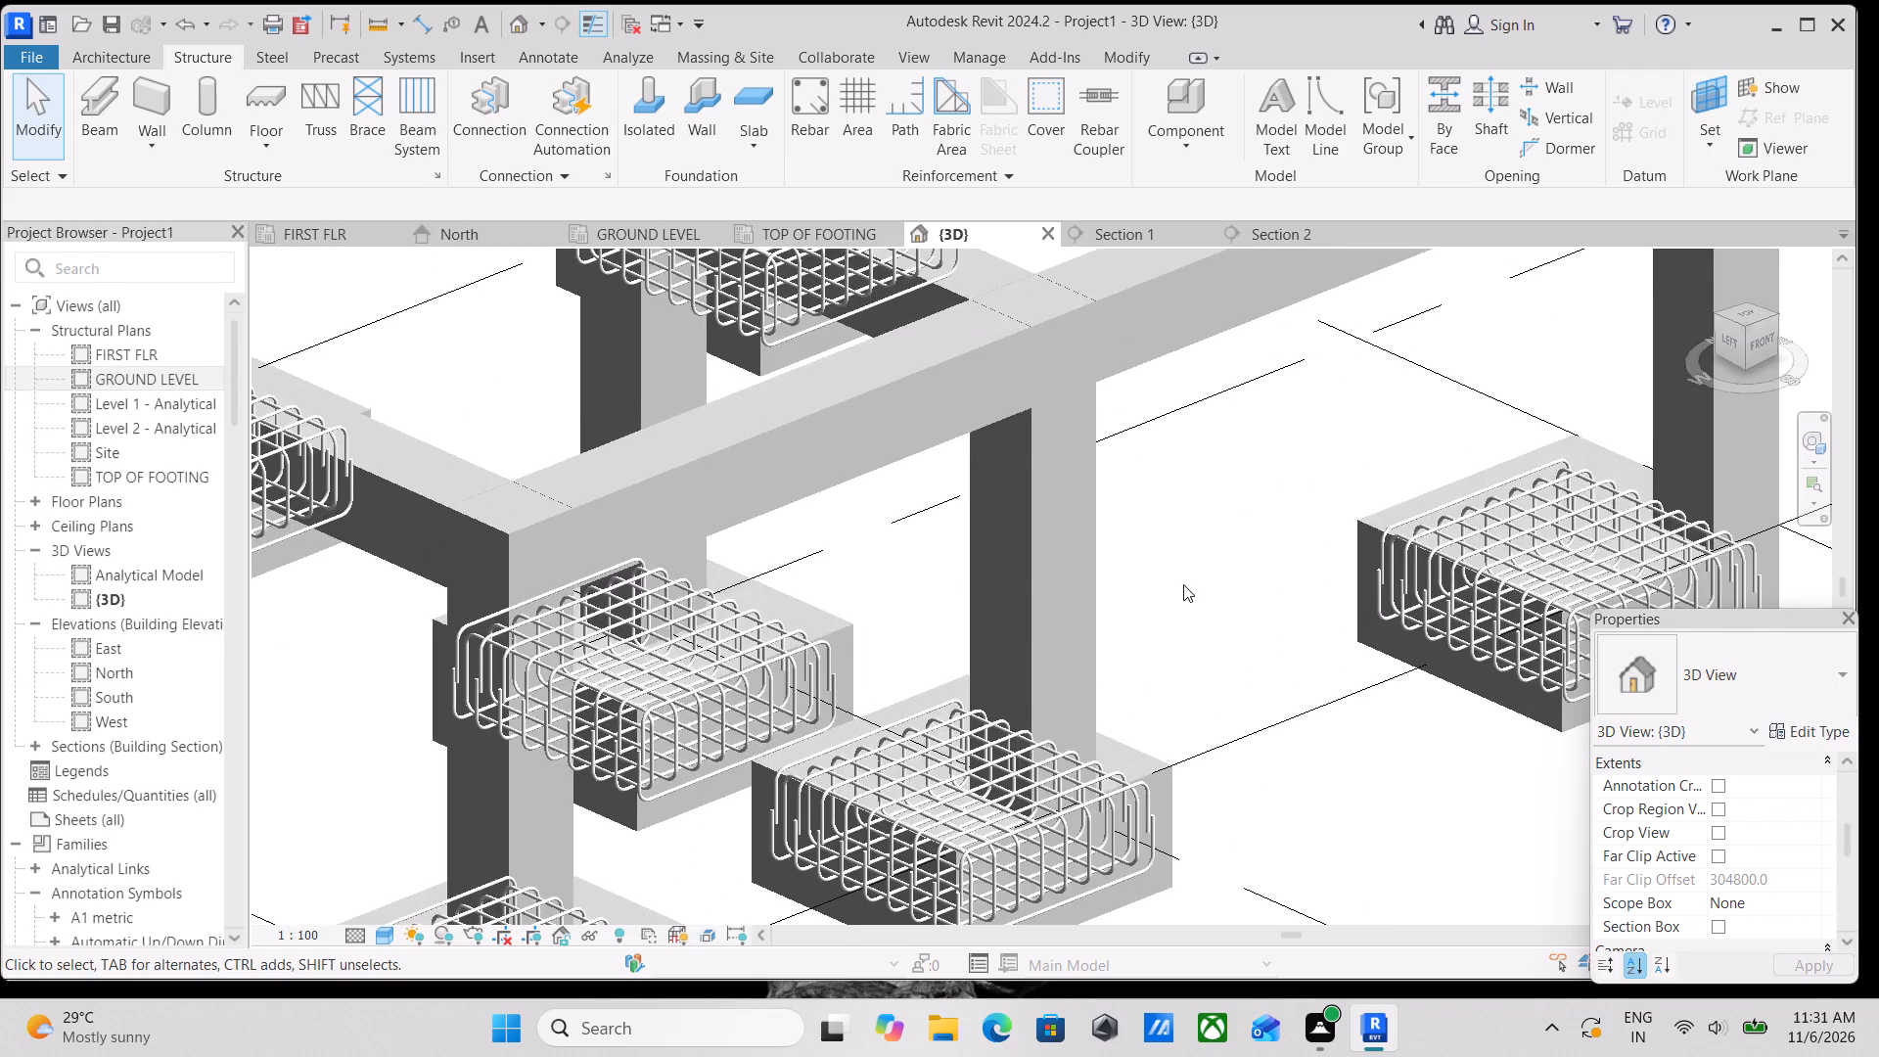
scroll(1232, 552, "down", 6)
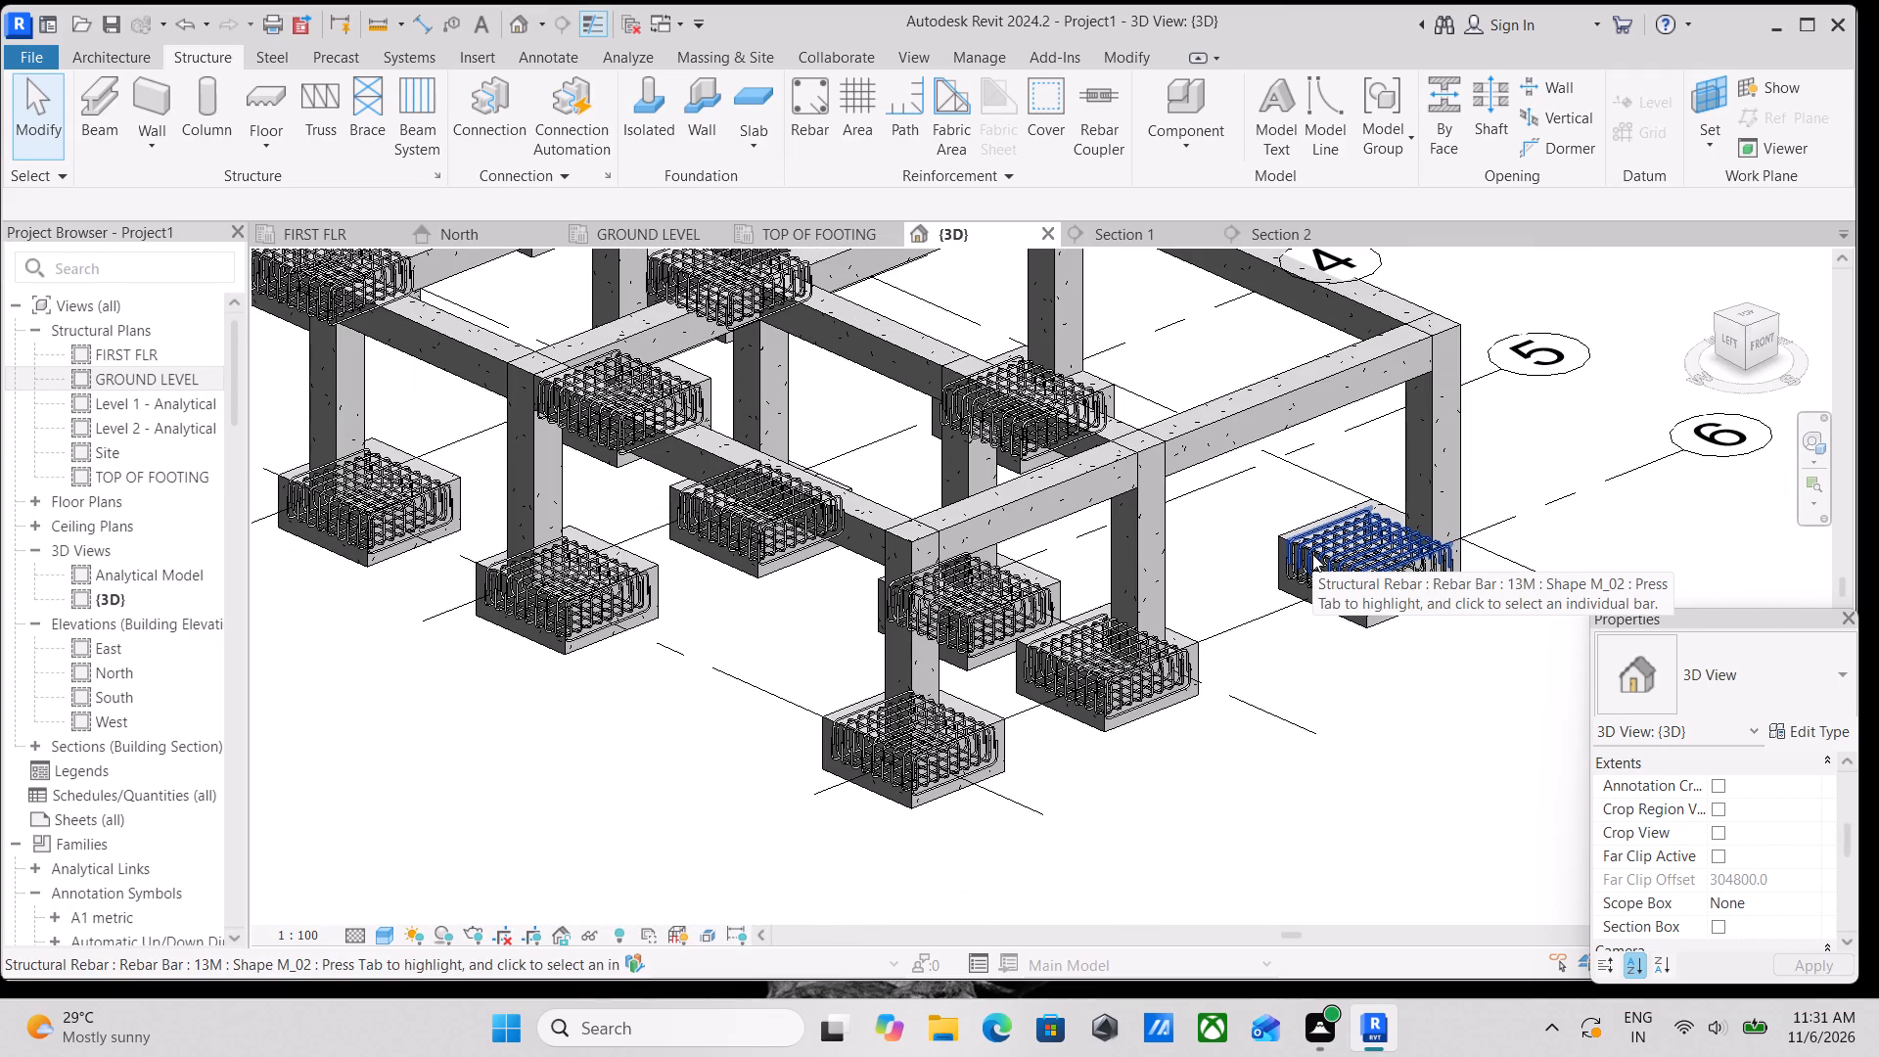
scroll(1161, 493, "up", 2)
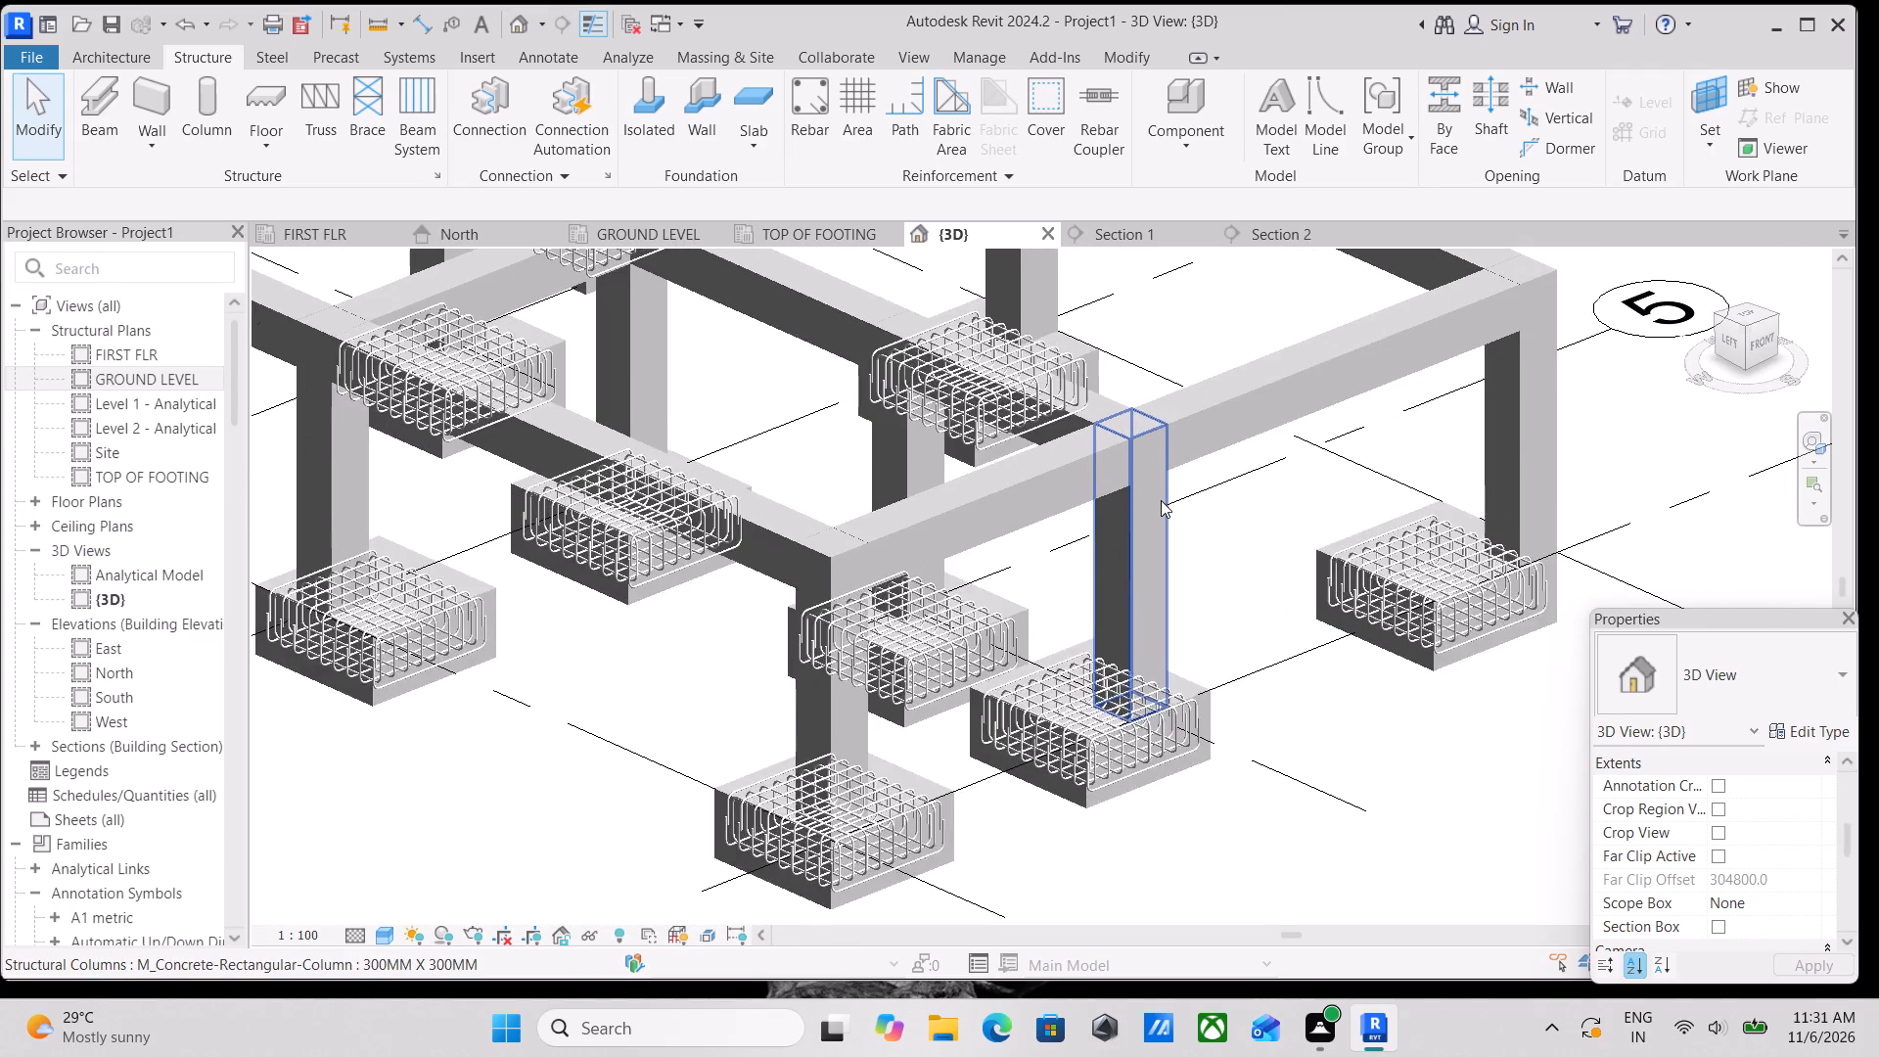
scroll(1203, 489, "down", 3)
middle_click(1202, 531)
scroll(1200, 547, "down", 3)
middle_click_drag(1219, 571, 1173, 556)
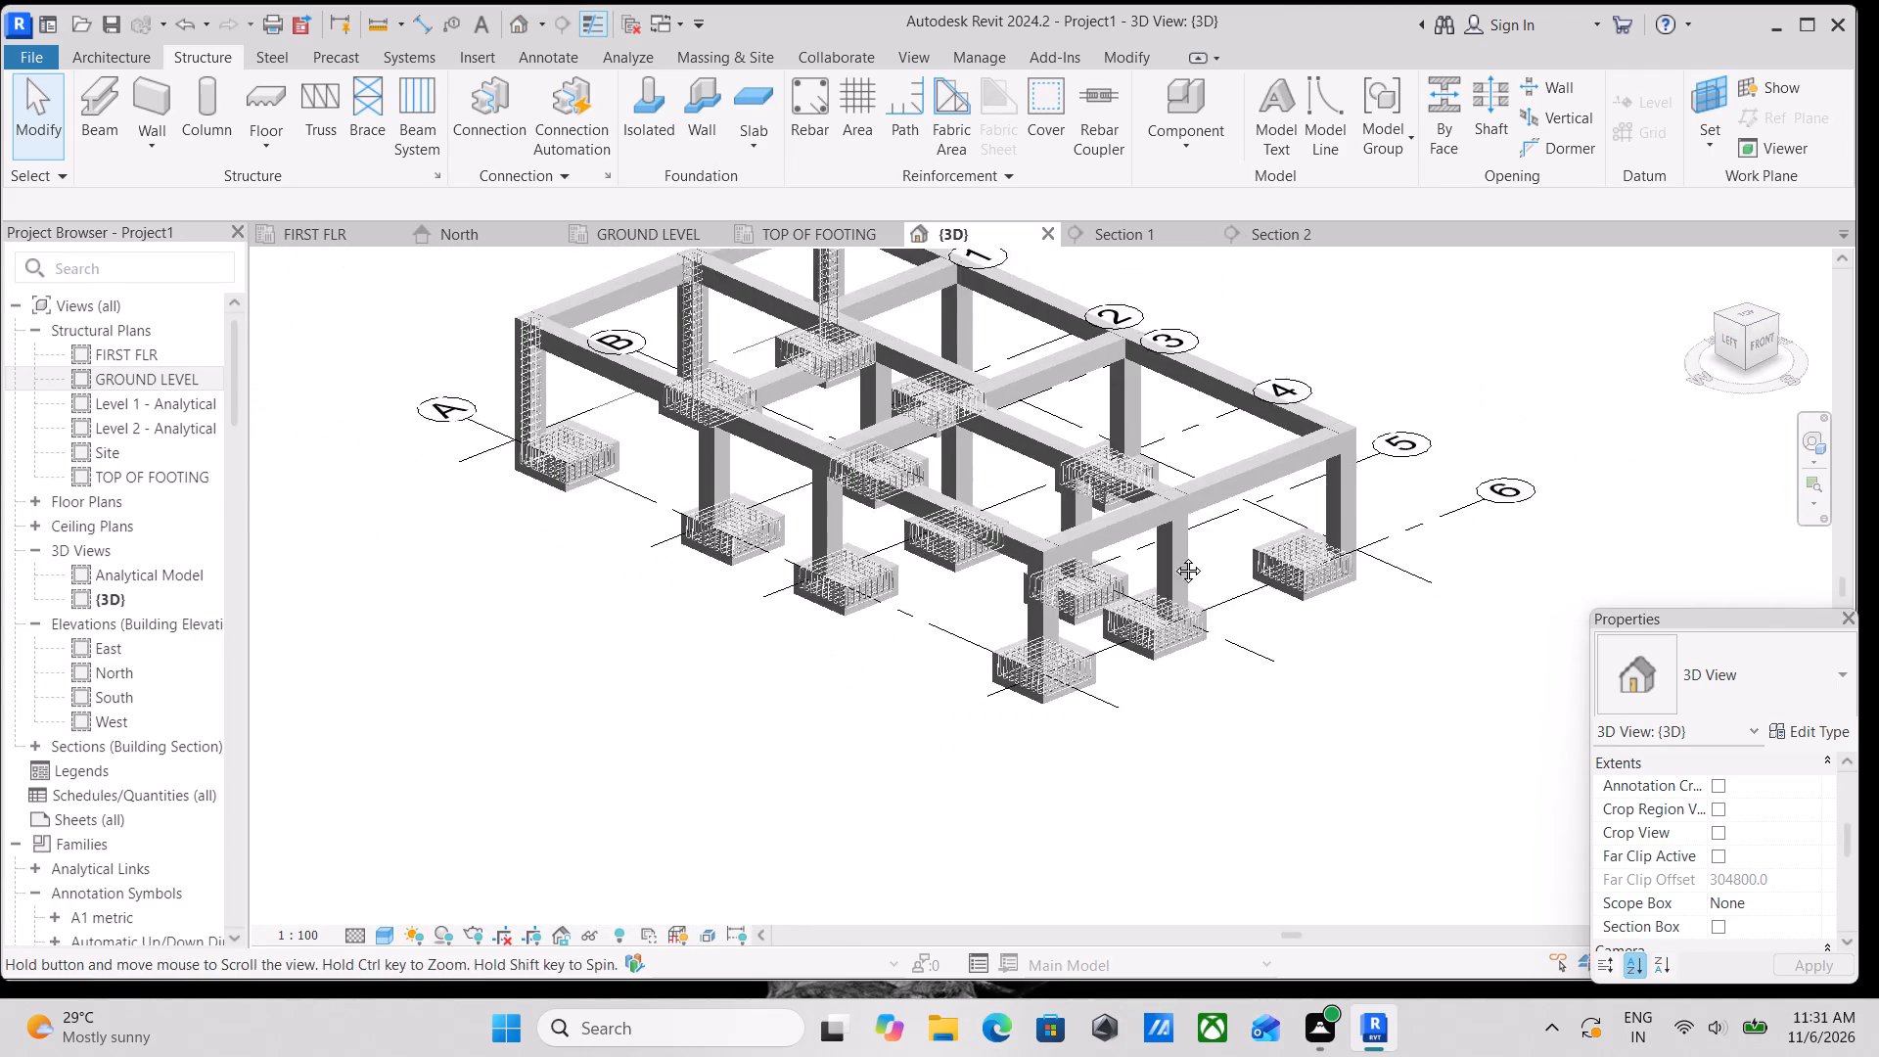
middle_click_drag(1173, 556, 1000, 501)
scroll(1031, 510, "up", 3)
scroll(1031, 510, "down", 1)
middle_click_drag(1013, 507, 1144, 625)
middle_click_drag(916, 550, 1197, 593)
middle_click_drag(848, 507, 965, 598)
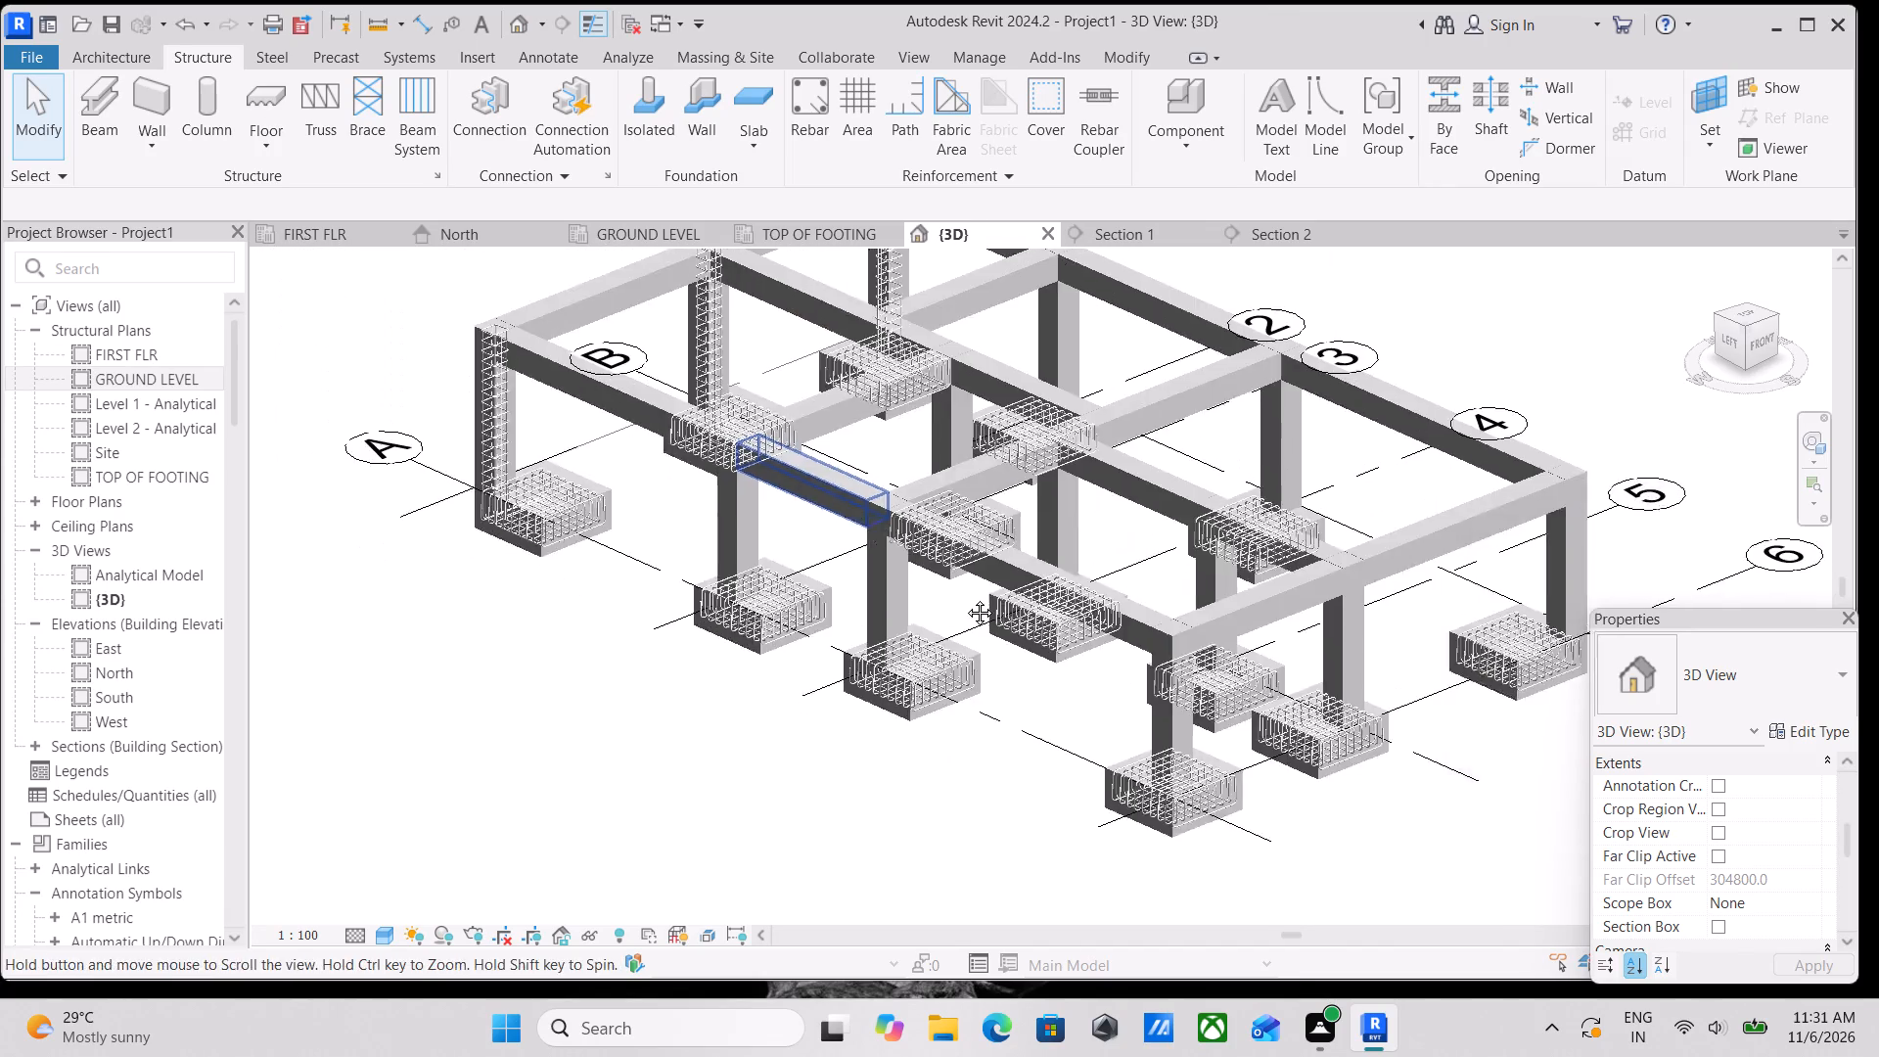
middle_click_drag(965, 598, 969, 602)
middle_click_drag(860, 525, 744, 598)
middle_click_drag(766, 586, 825, 675, "shift")
middle_click_drag(1142, 617, 917, 329)
scroll(913, 329, "down", 1)
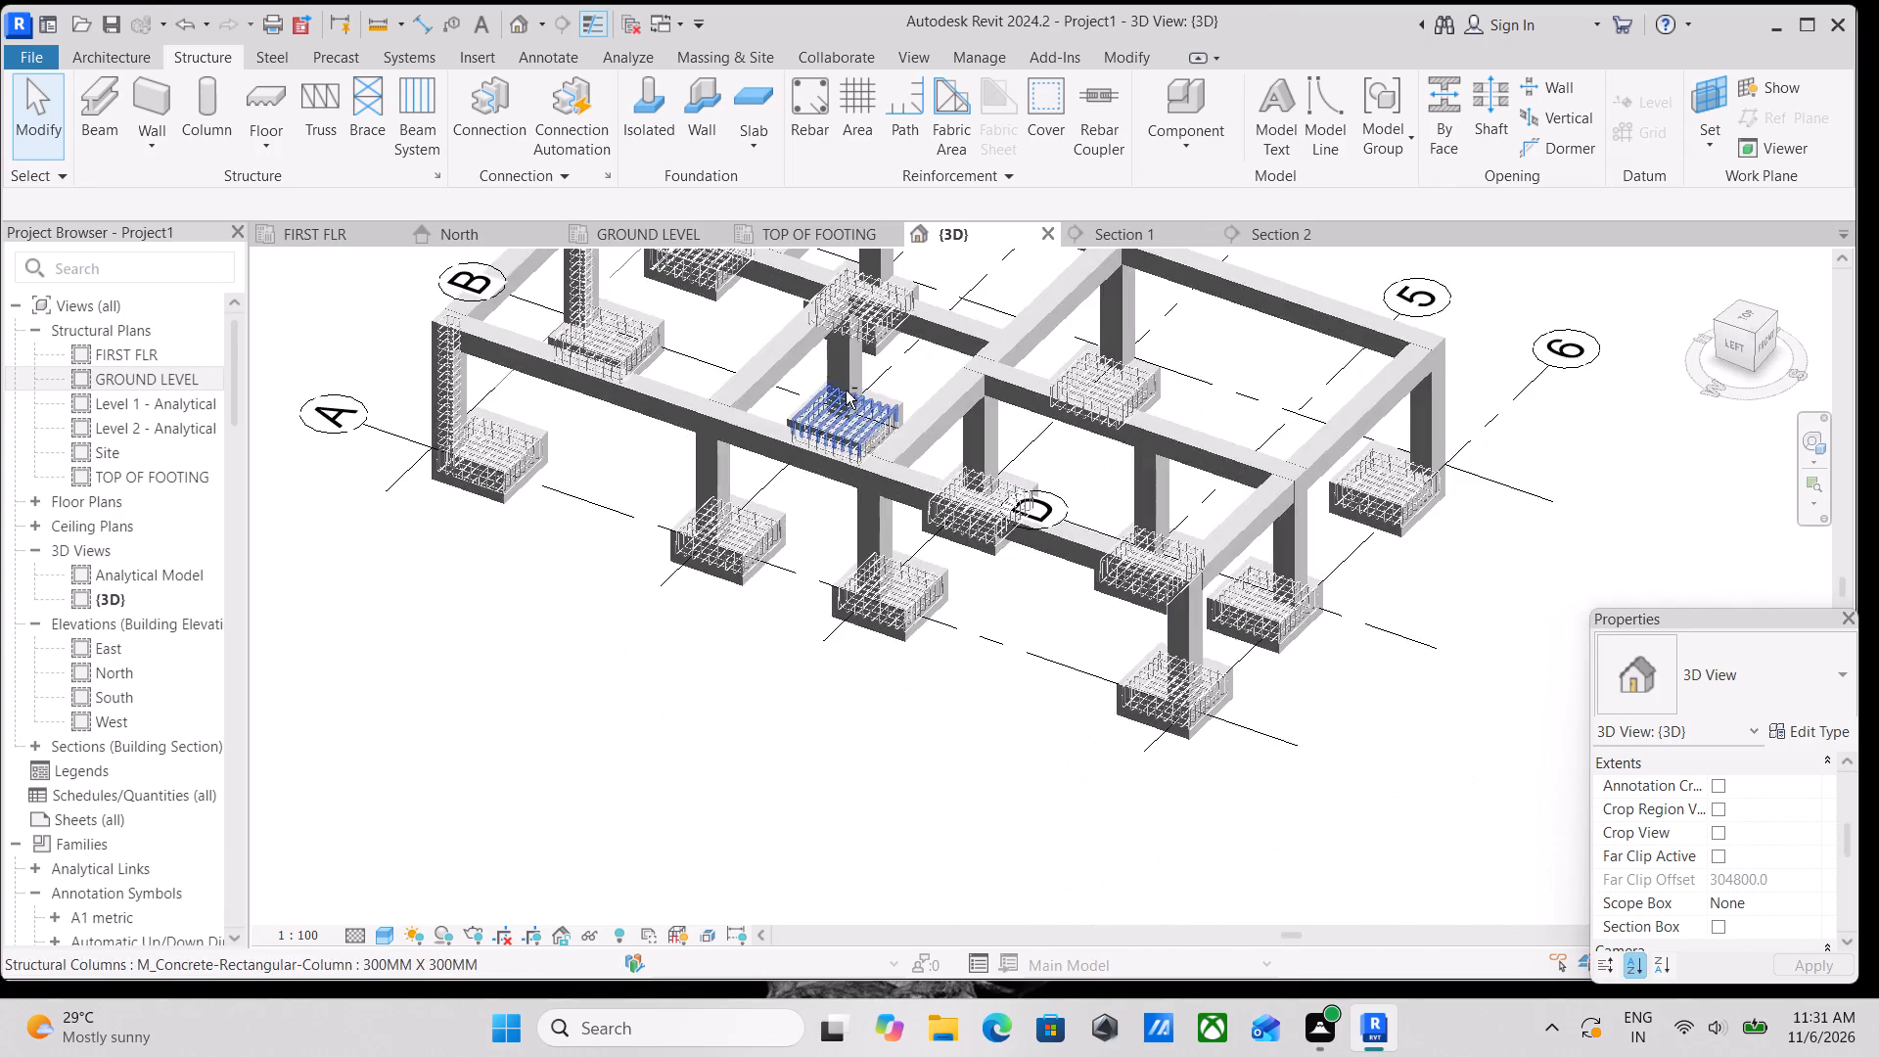
Examine the footings and the reinforced columns along grid 1 from above and at an angle.
middle_click_drag(846, 396, 1152, 675, "shift")
middle_click_drag(896, 422, 1033, 746)
middle_click_drag(960, 495, 1132, 629, "shift")
middle_click_drag(827, 541, 1077, 615)
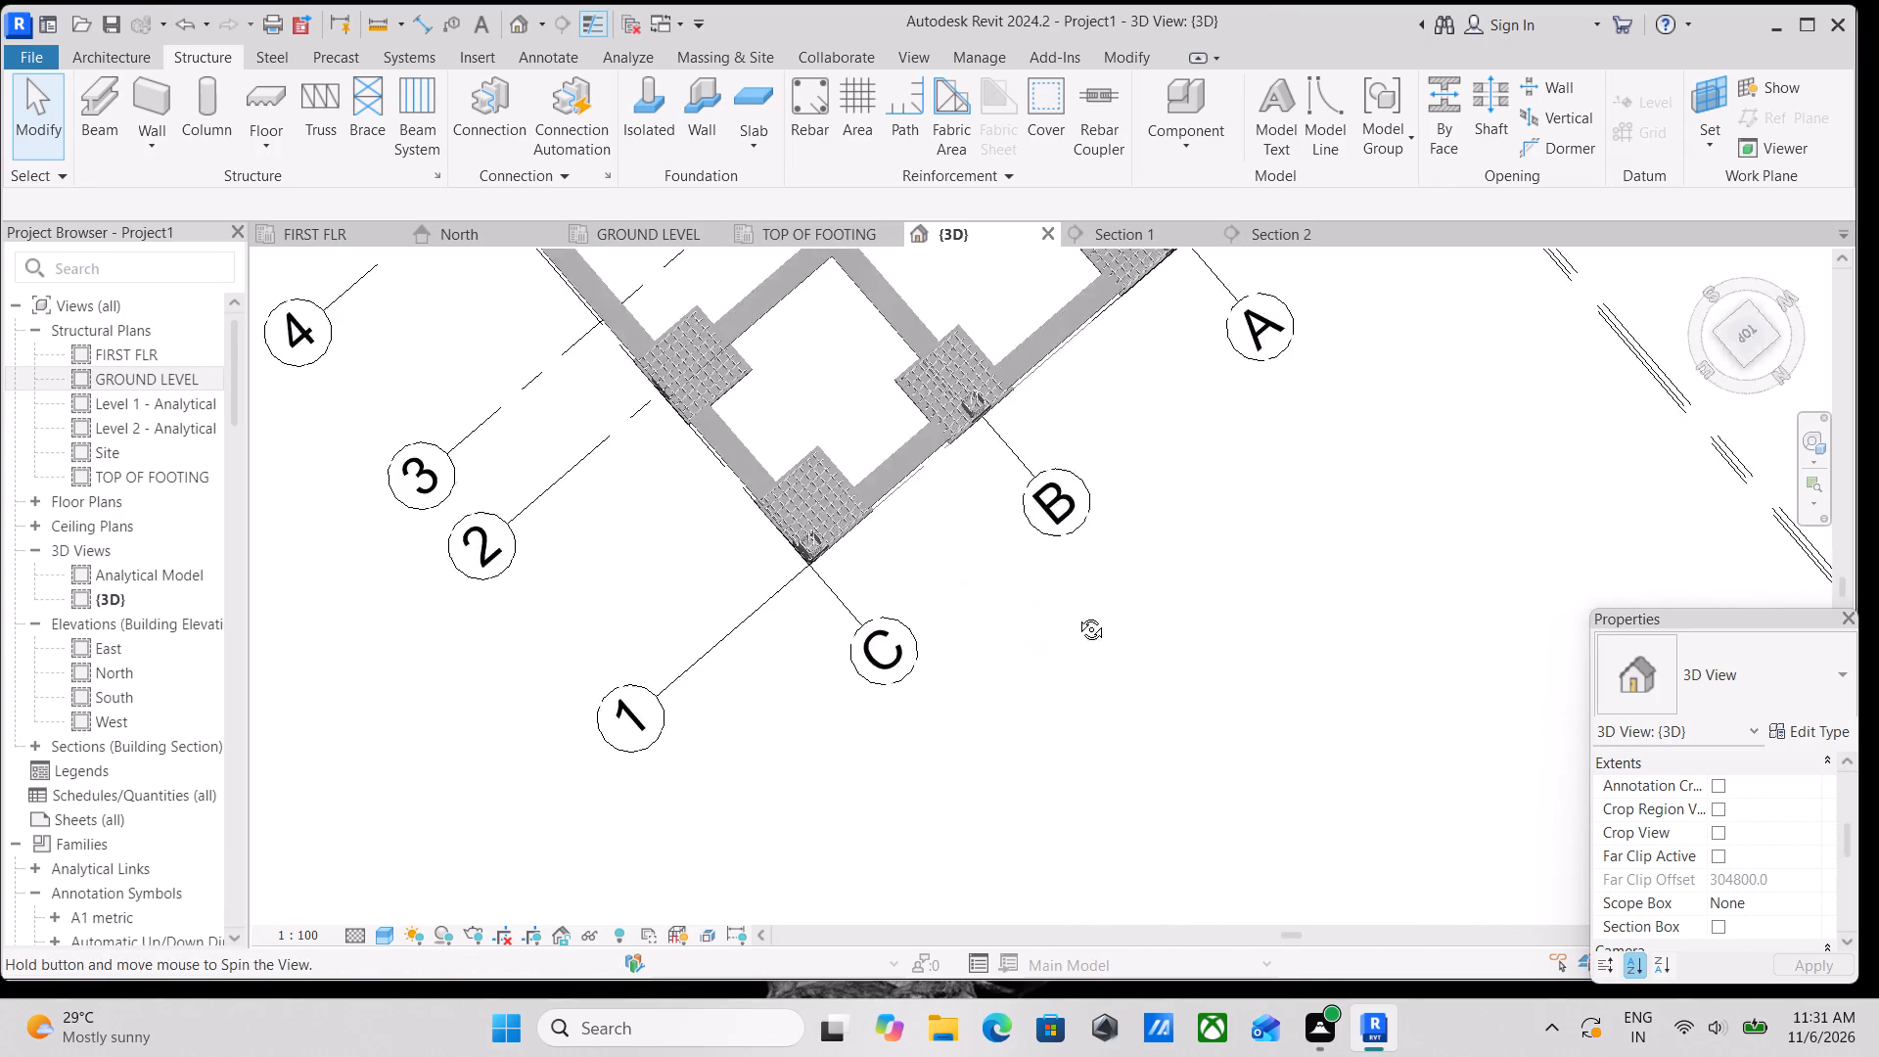
middle_click_drag(1077, 615, 1113, 595)
middle_click_drag(776, 546, 1000, 548)
scroll(737, 596, "up", 5)
middle_click_drag(704, 637, 887, 475)
scroll(868, 584, "up", 3)
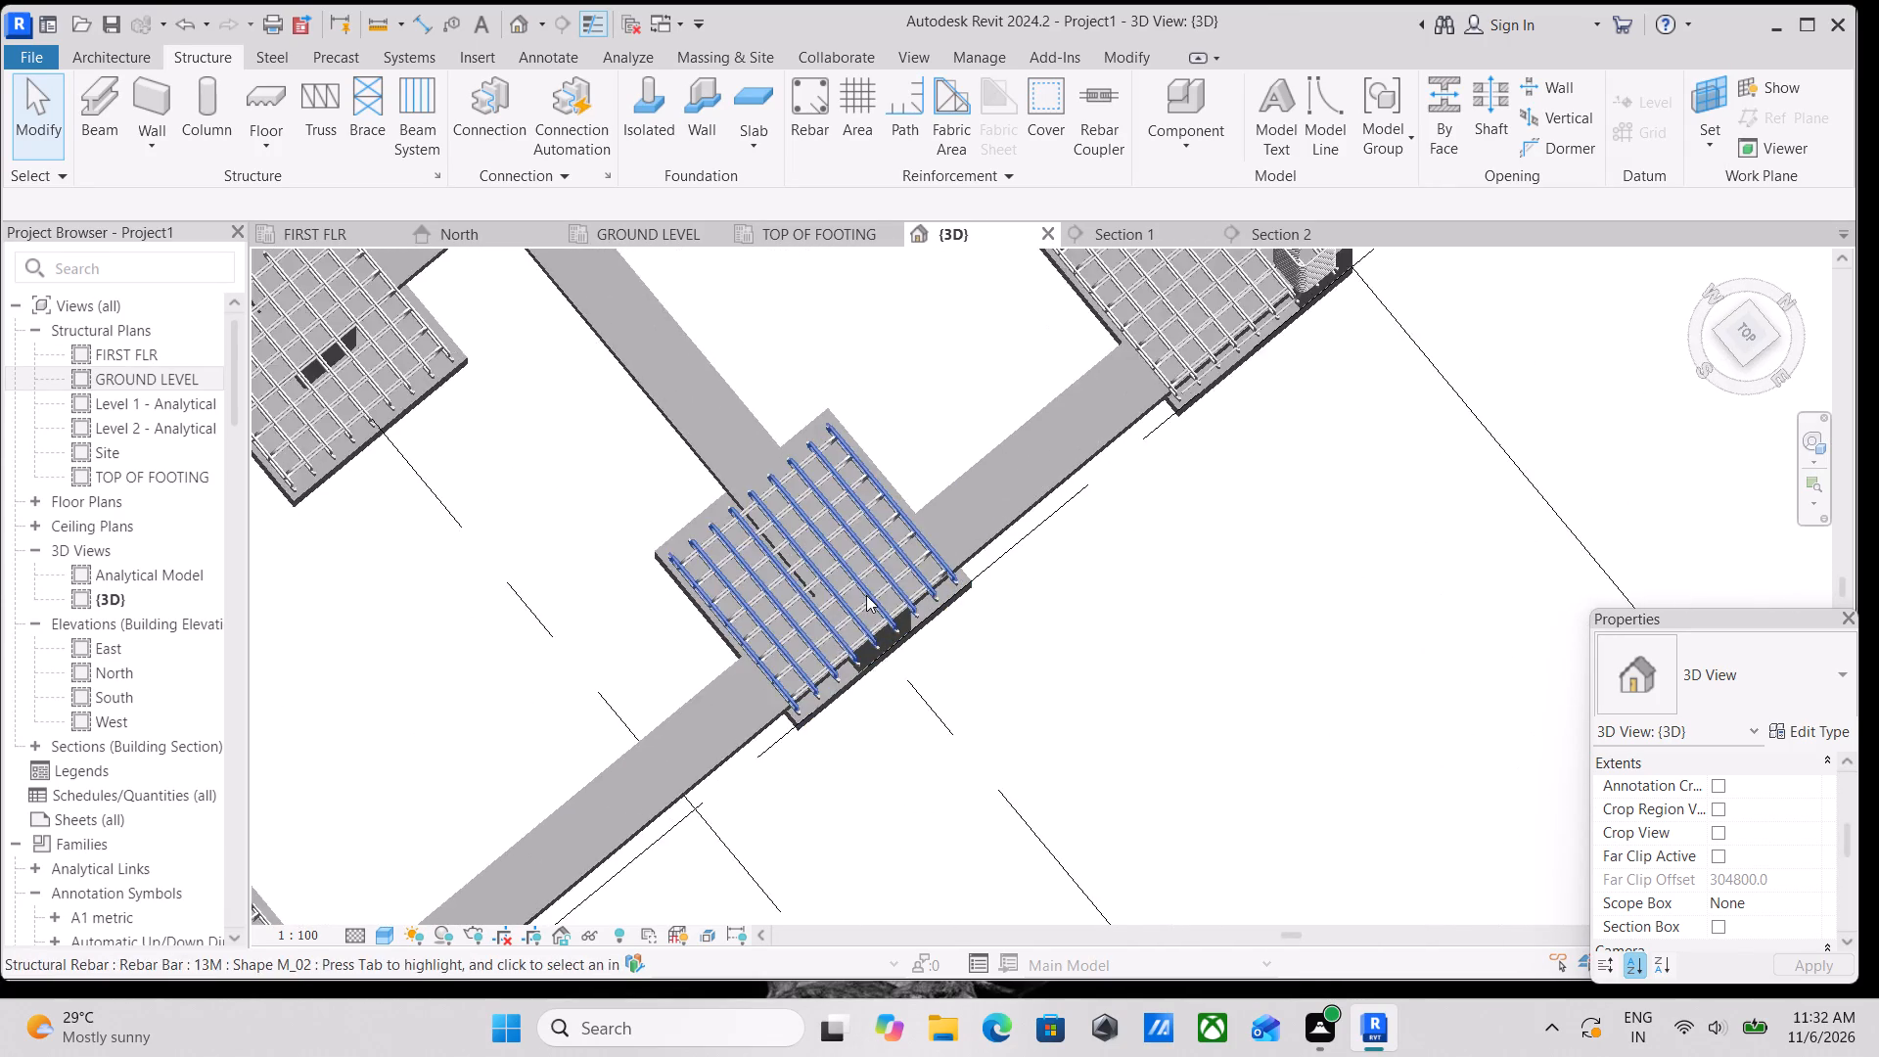
middle_click_drag(872, 591, 1041, 423)
scroll(802, 518, "down", 1, "shift")
middle_click_drag(802, 518, 748, 351, "shift")
middle_click_drag(801, 494, 654, 285)
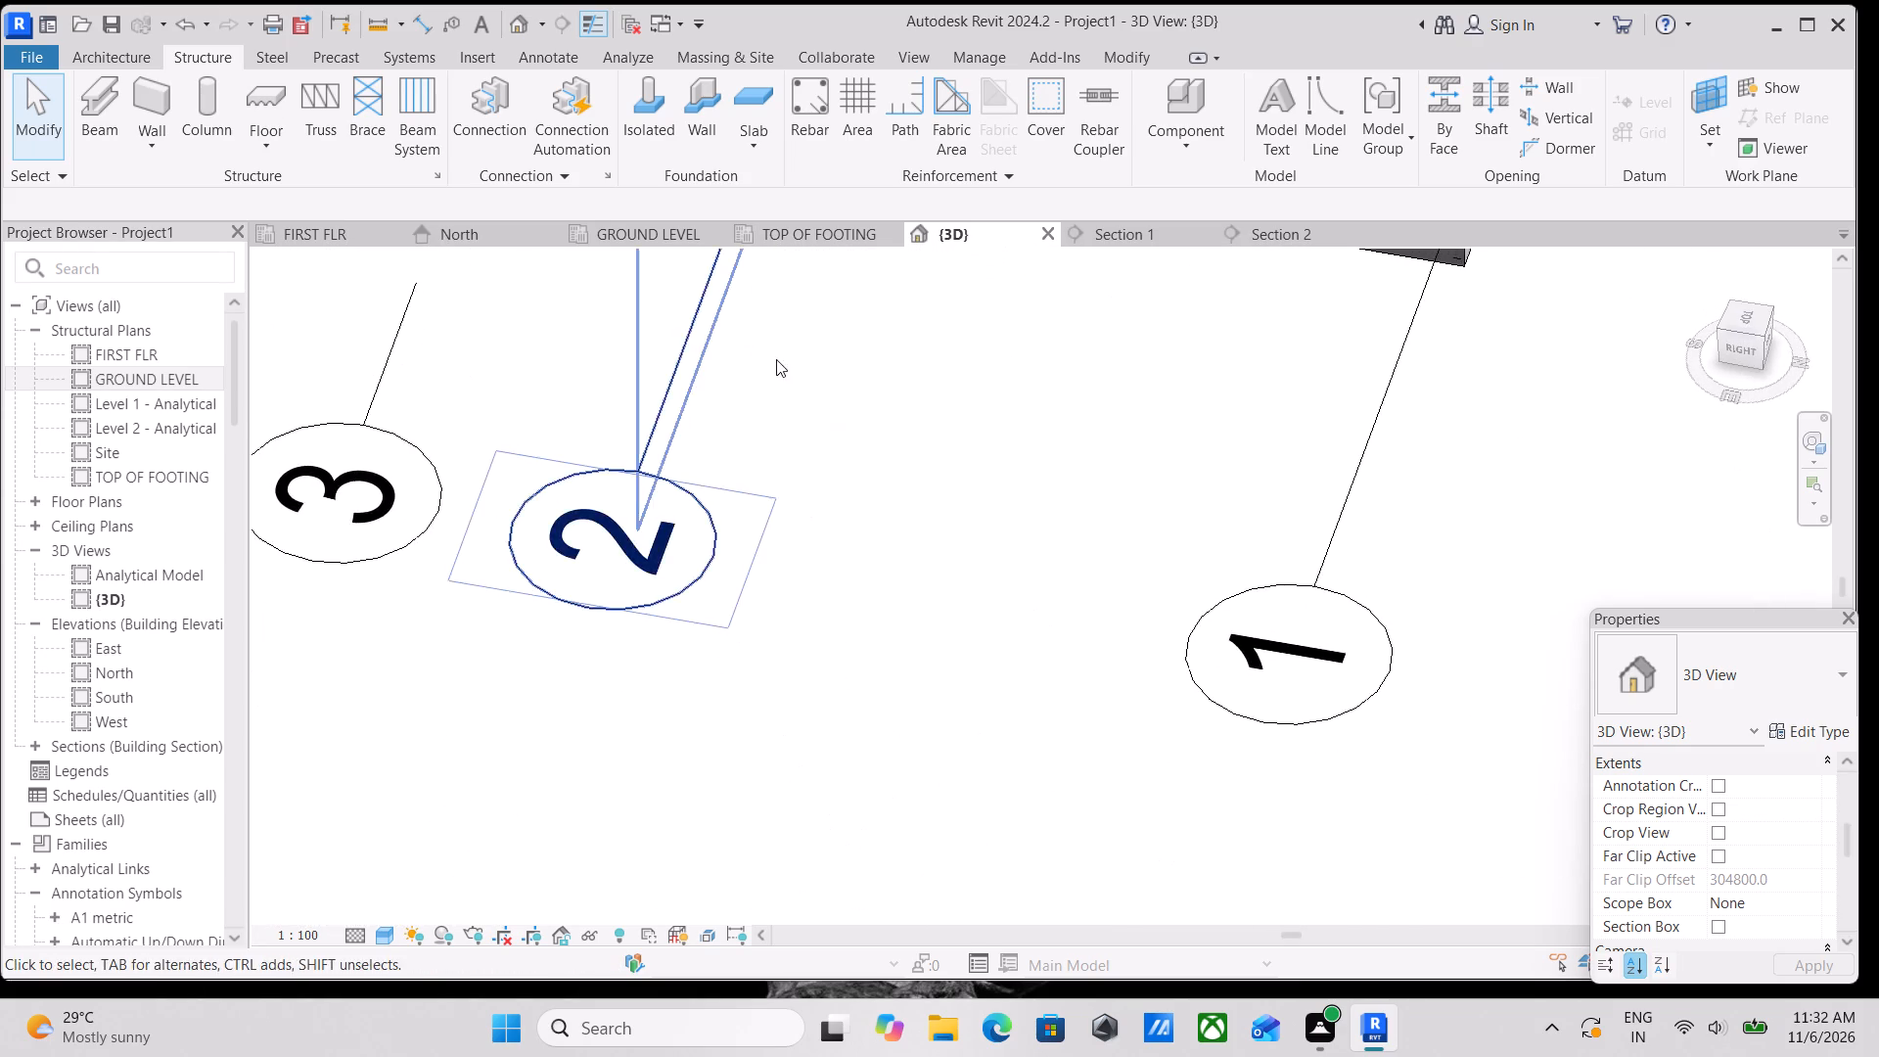
middle_click_drag(801, 420, 861, 649)
scroll(874, 447, "down", 6)
middle_click_drag(897, 498, 962, 715, "shift")
middle_click_drag(962, 483, 946, 726)
scroll(984, 493, "down", 2)
middle_click_drag(985, 509, 908, 666)
scroll(1010, 563, "down", 1)
middle_click_drag(1010, 570, 1006, 689)
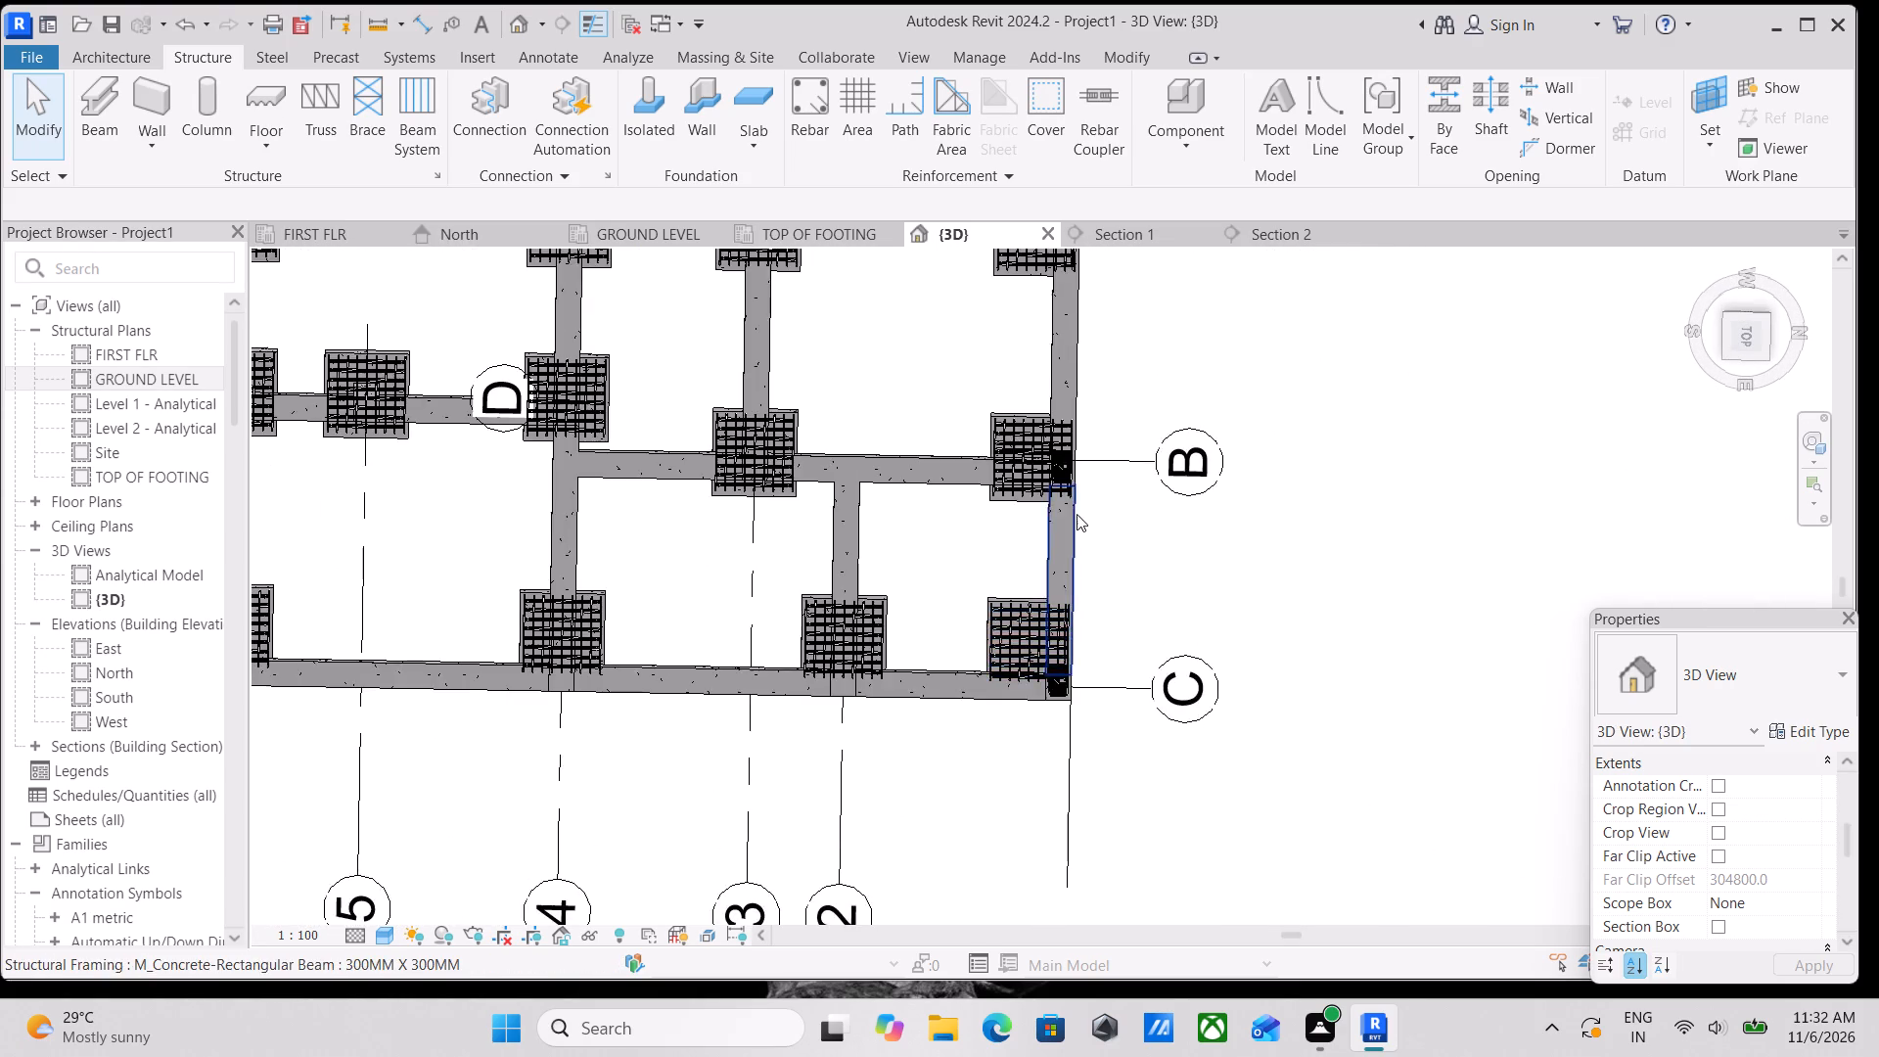
scroll(1077, 514, "up", 3)
middle_click_drag(1072, 495, 1065, 584)
scroll(1062, 457, "up", 1)
middle_click_drag(1062, 445, 1062, 691)
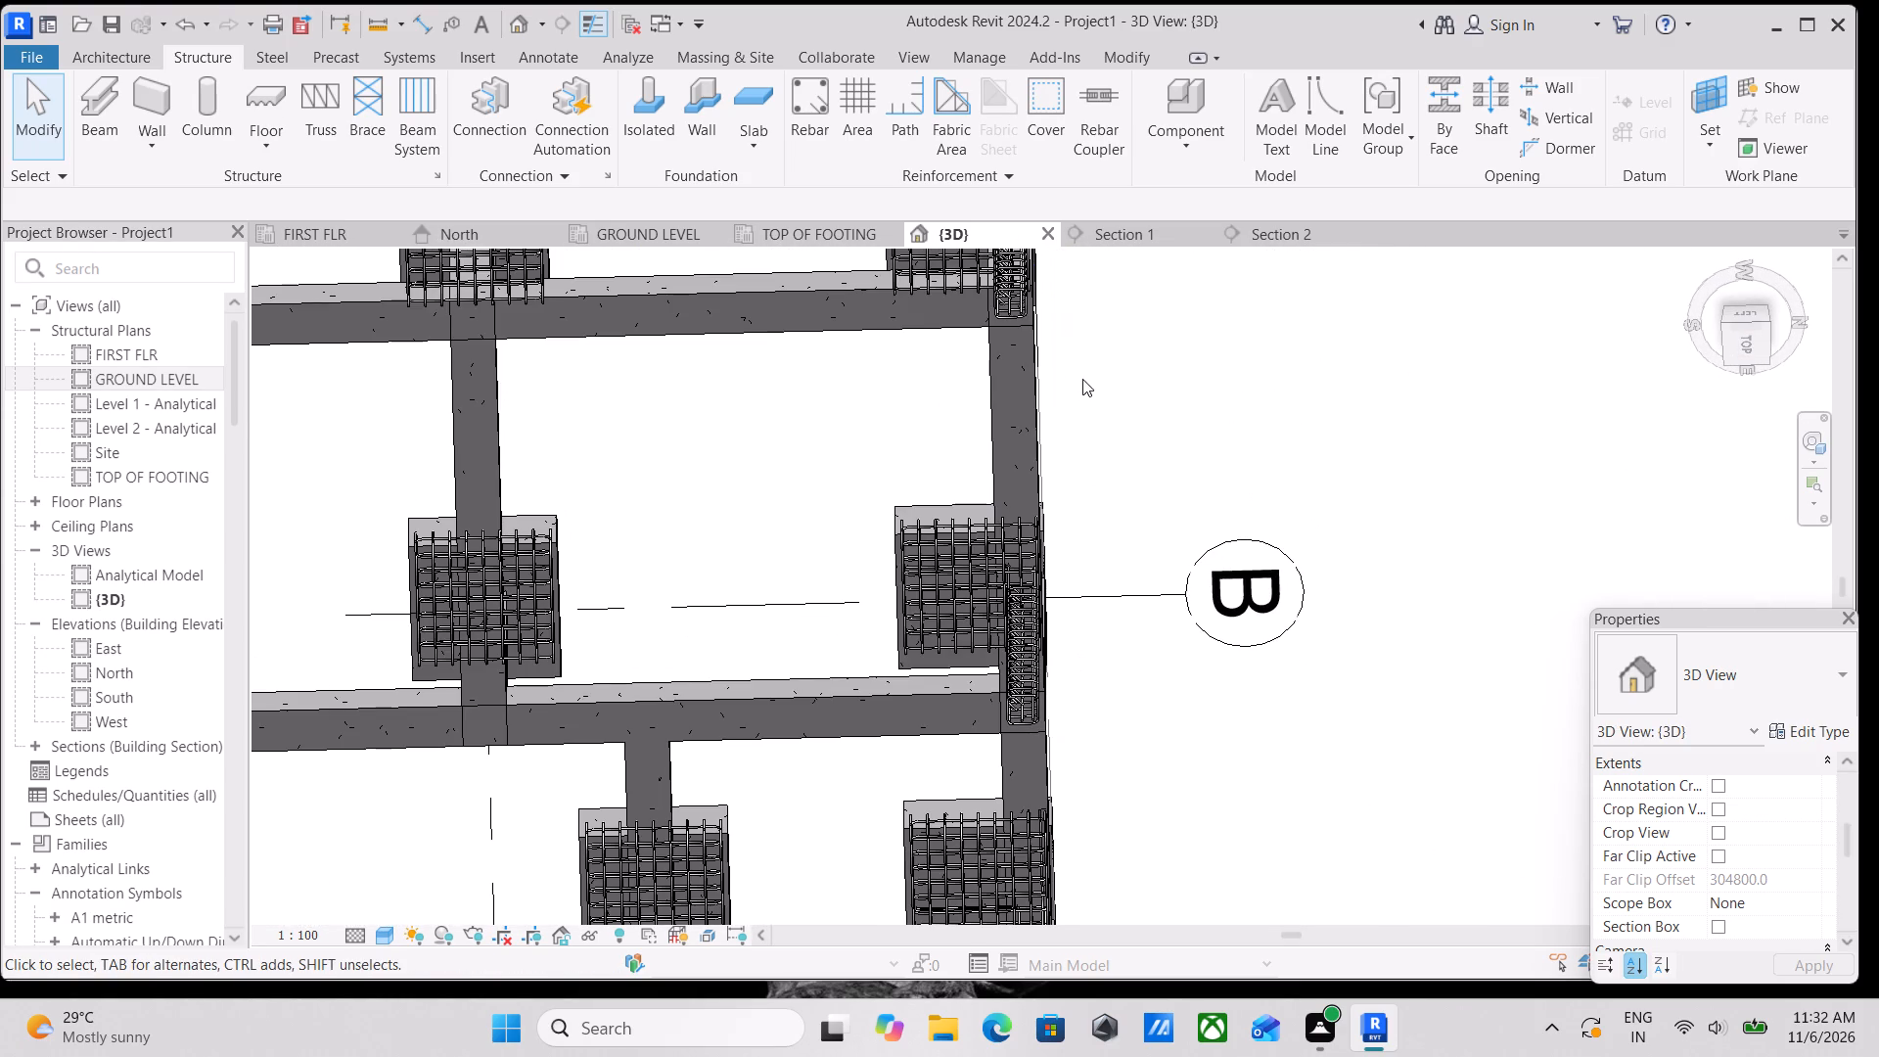
middle_click_drag(1023, 483, 936, 245, "shift")
middle_click_drag(995, 429, 862, 717)
middle_click_drag(872, 616, 868, 355, "shift")
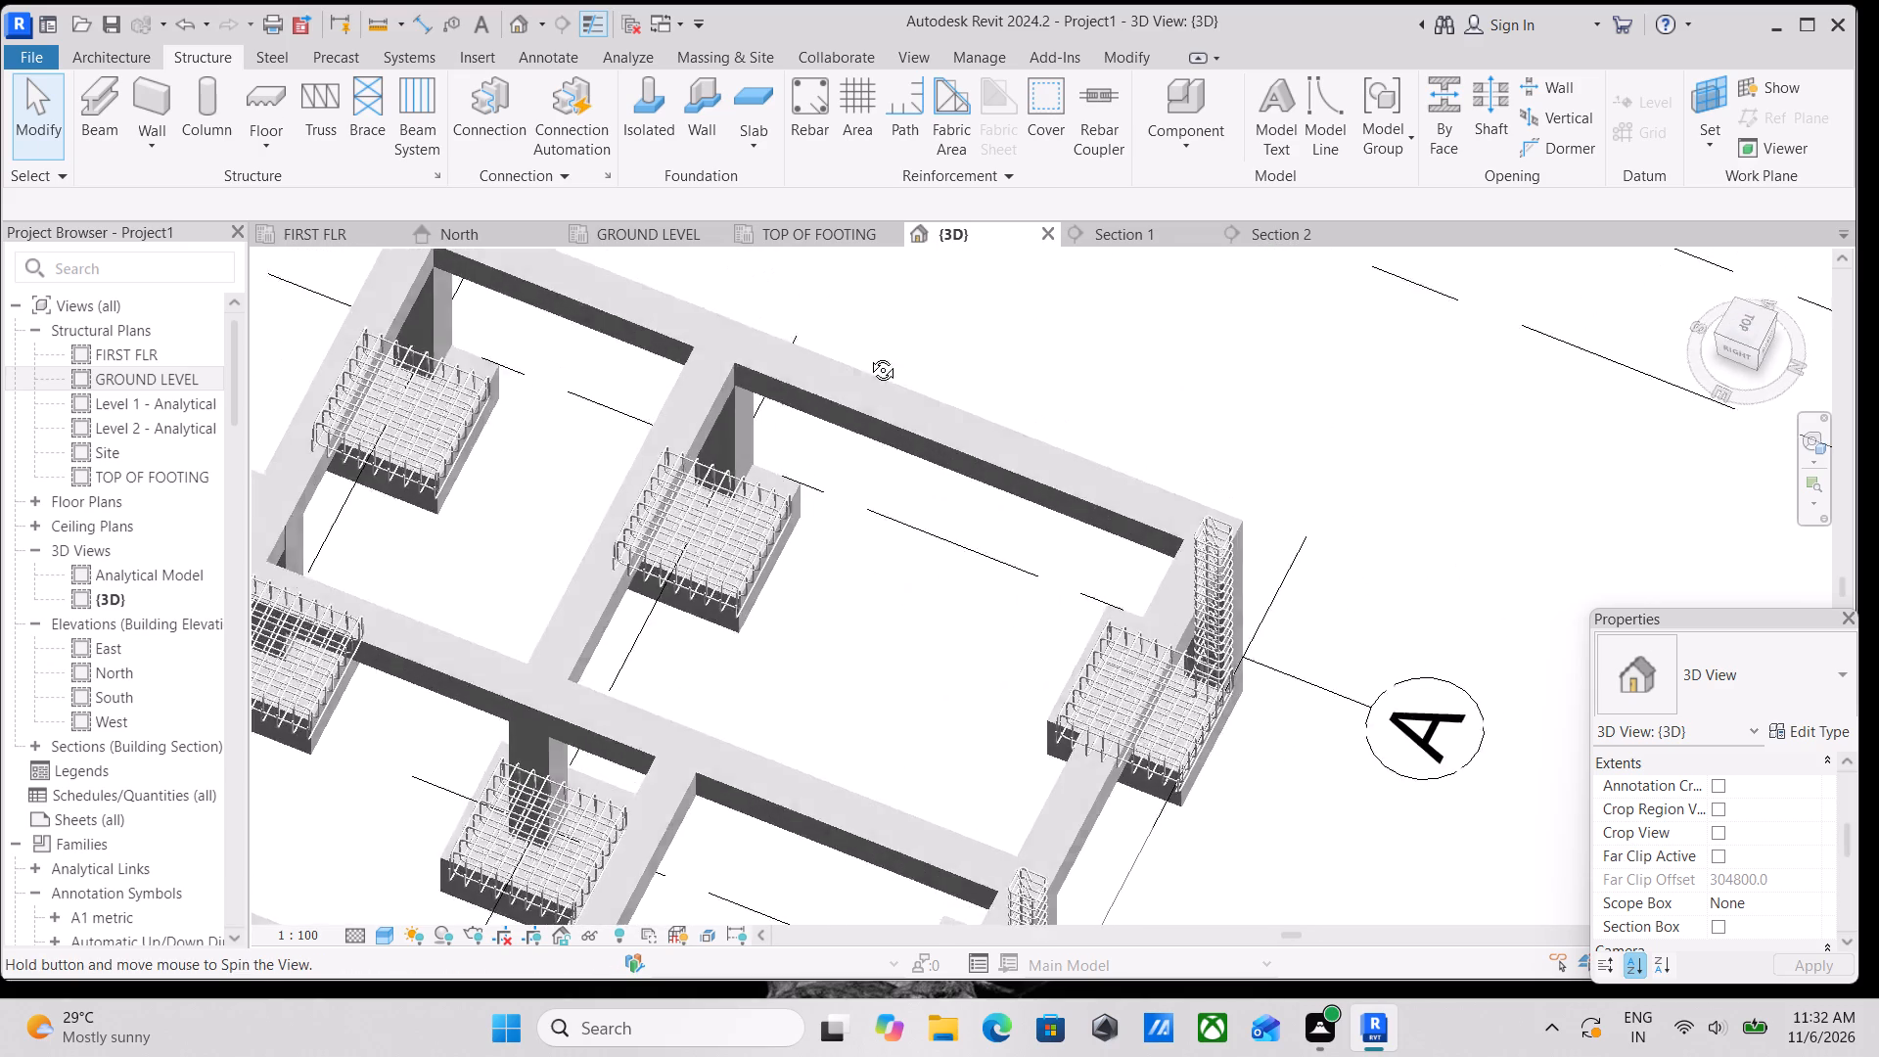
Compare the reinforced and unreinforced columns and their footings from the frame's sides.
middle_click_drag(868, 355, 870, 354, "shift")
middle_click_drag(804, 733, 928, 485)
middle_click_drag(756, 712, 772, 489, "shift")
middle_click_drag(680, 744, 956, 391)
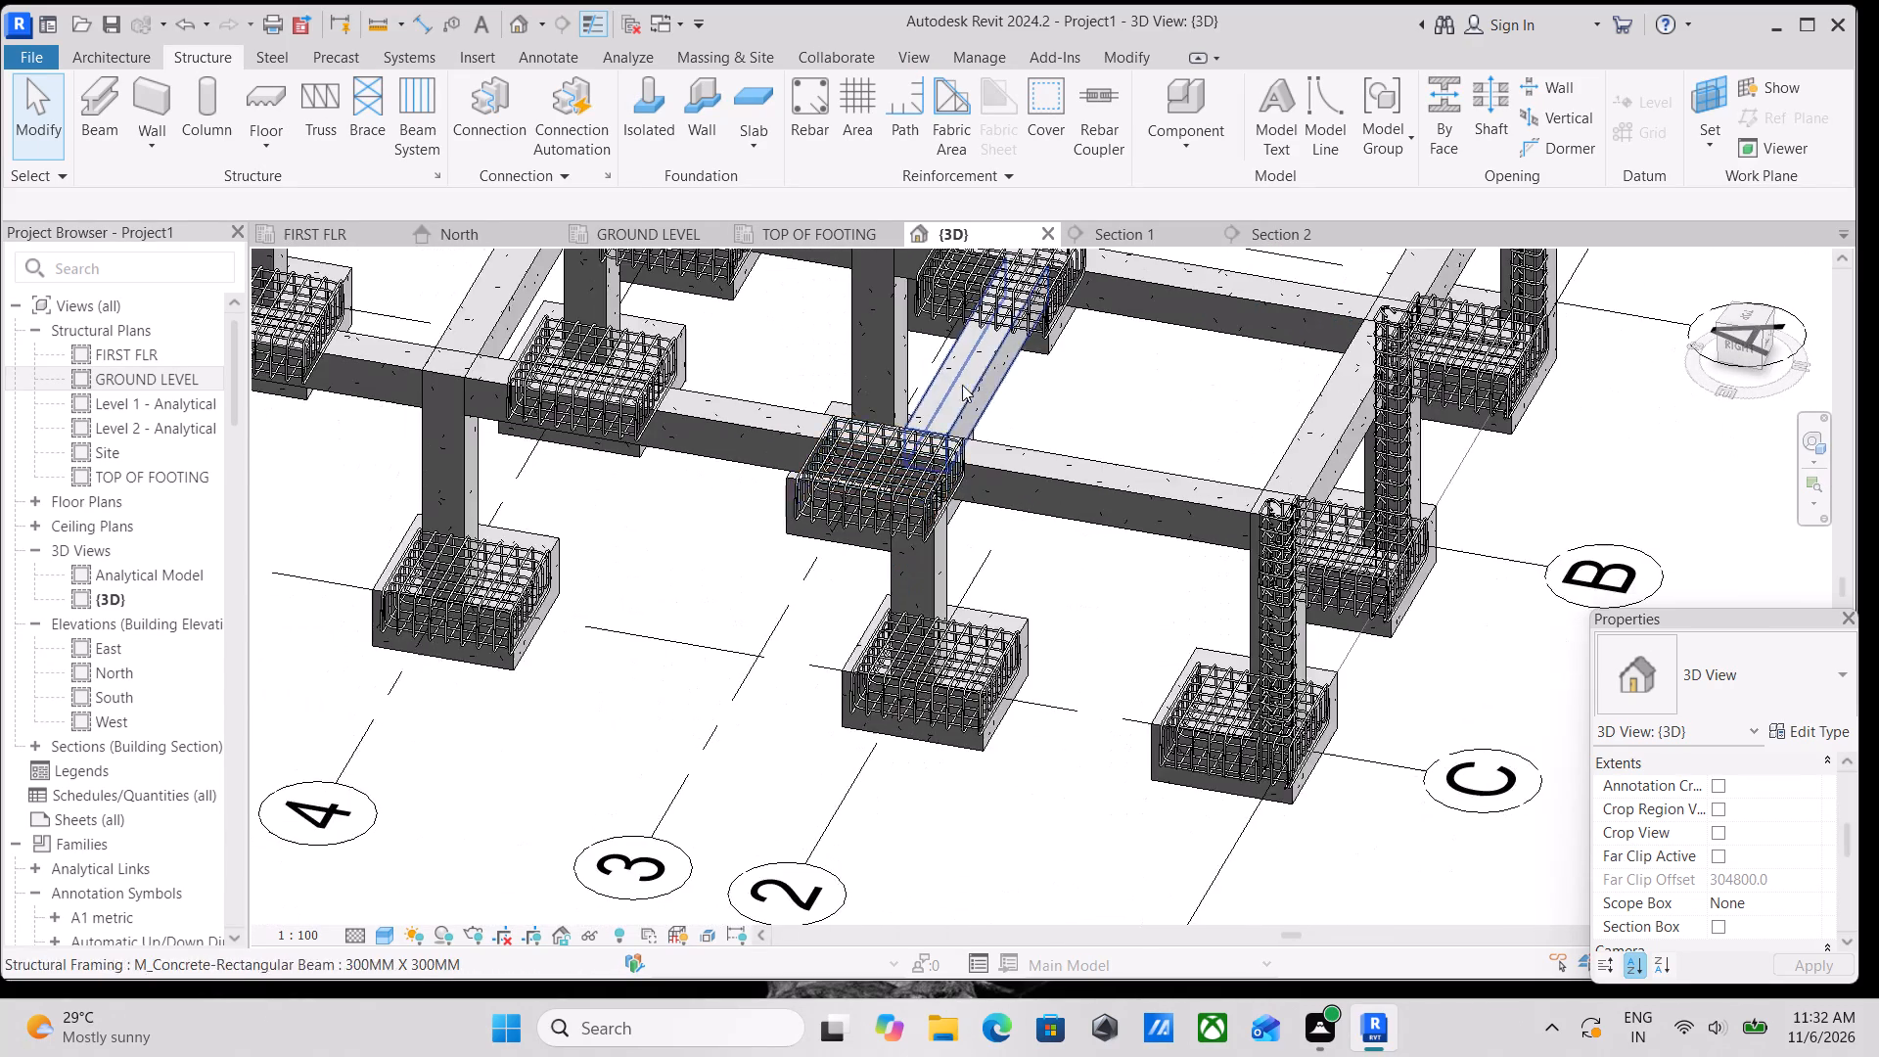
middle_click_drag(748, 769, 838, 554, "shift")
scroll(748, 769, "up", 1, "shift")
middle_click_drag(763, 739, 969, 757)
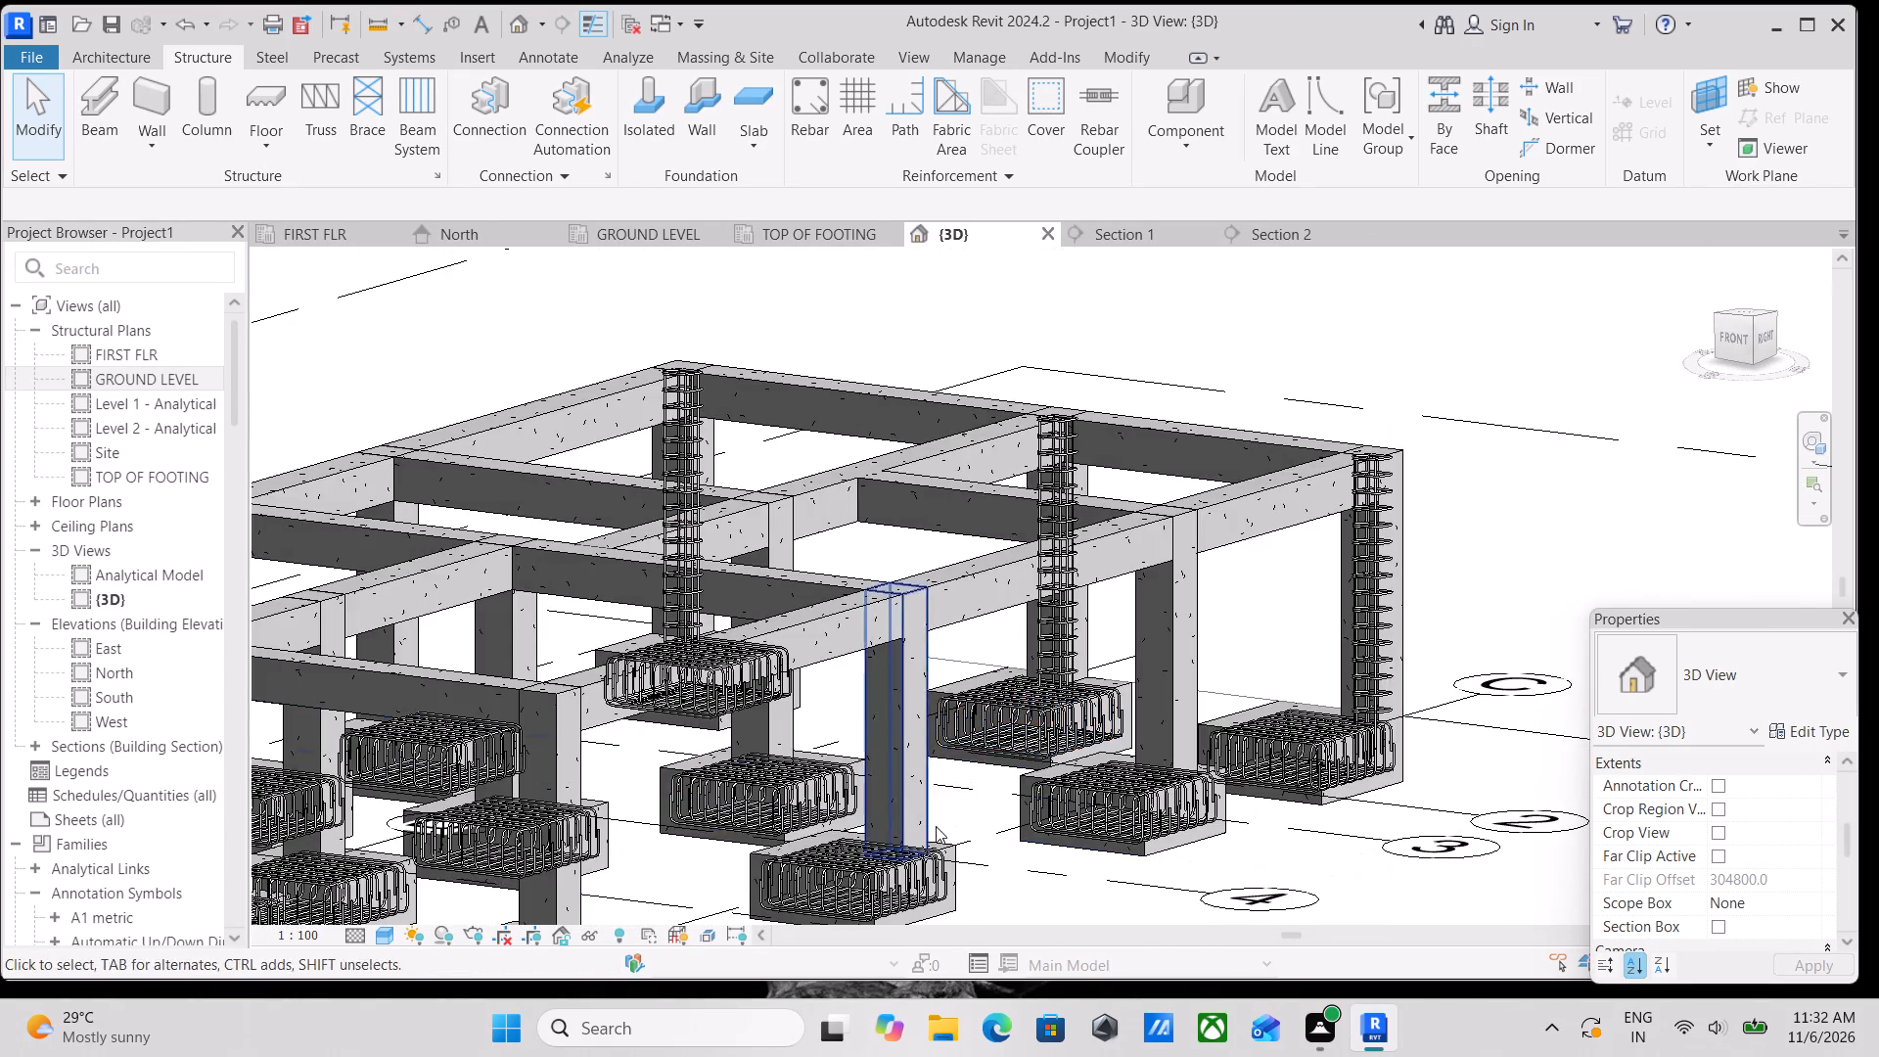
middle_click_drag(936, 826, 1081, 530)
middle_click_drag(771, 726, 865, 693)
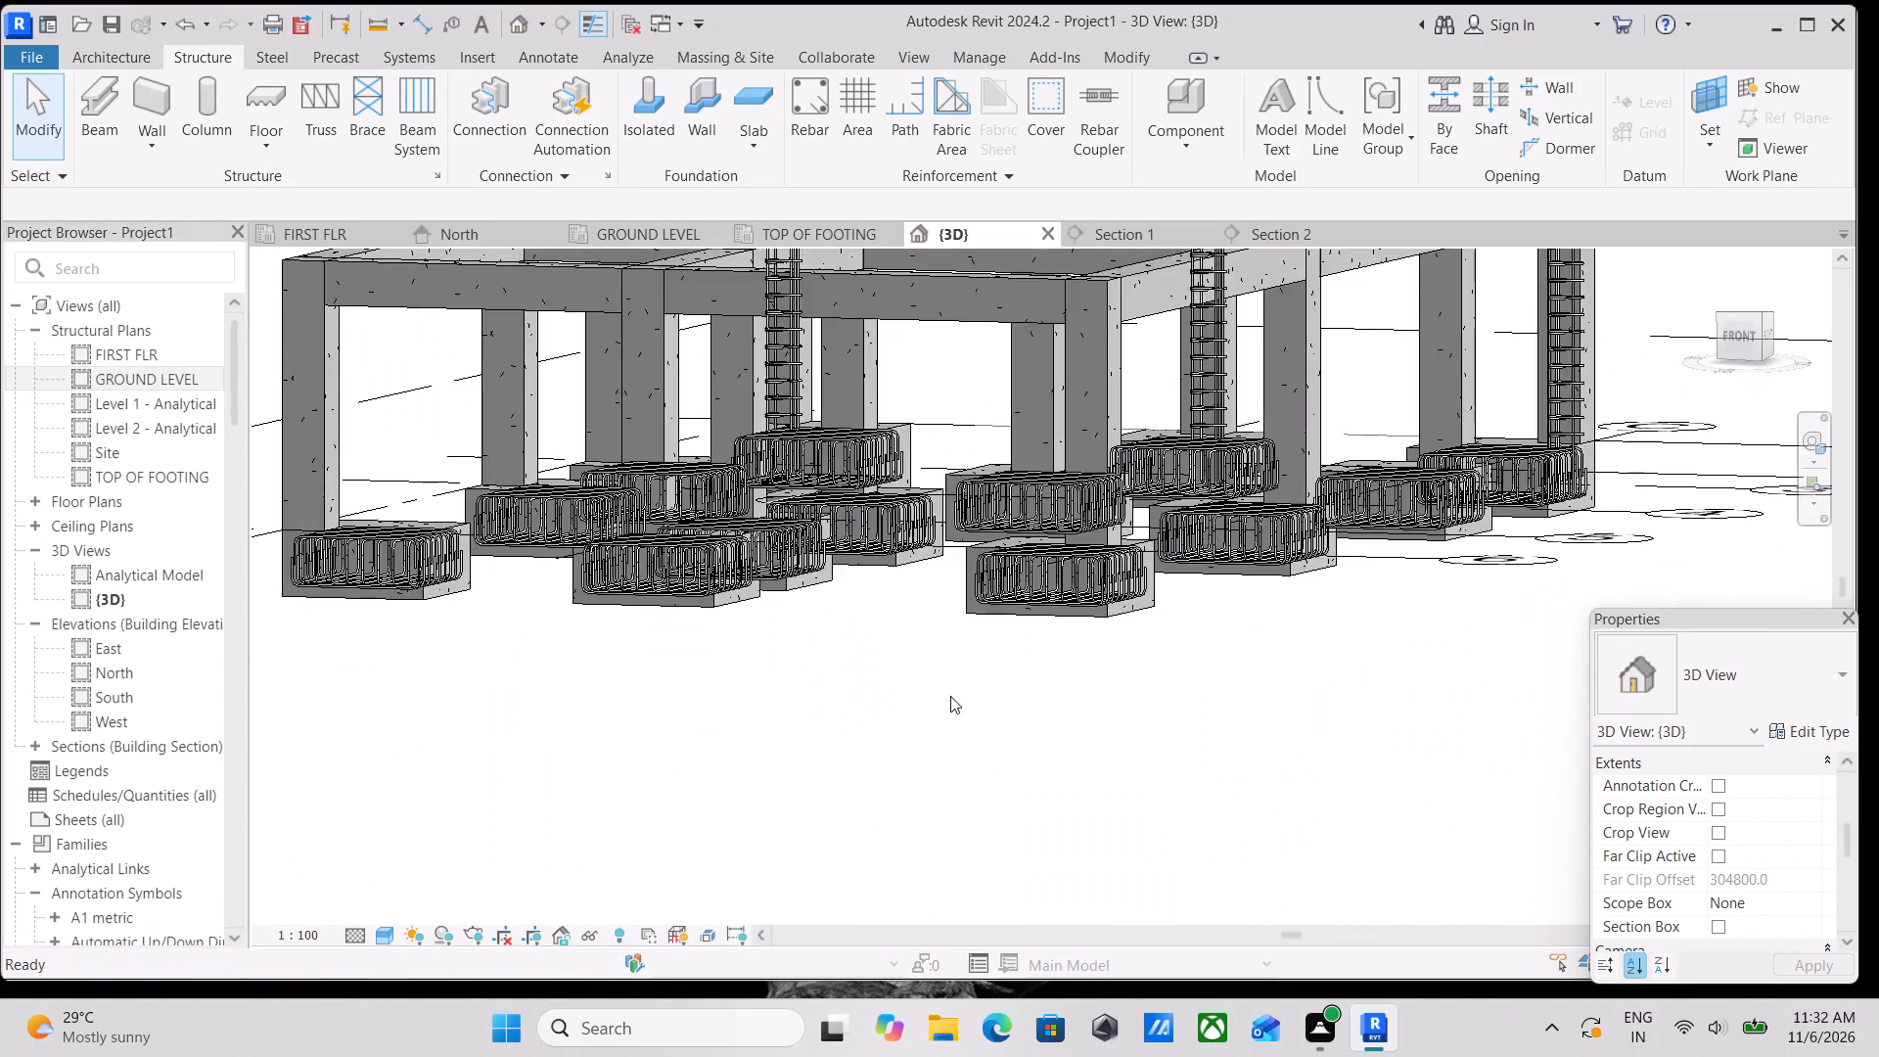
scroll(950, 696, "down", 3)
middle_click_drag(950, 696, 750, 749)
middle_click_drag(801, 695, 868, 639)
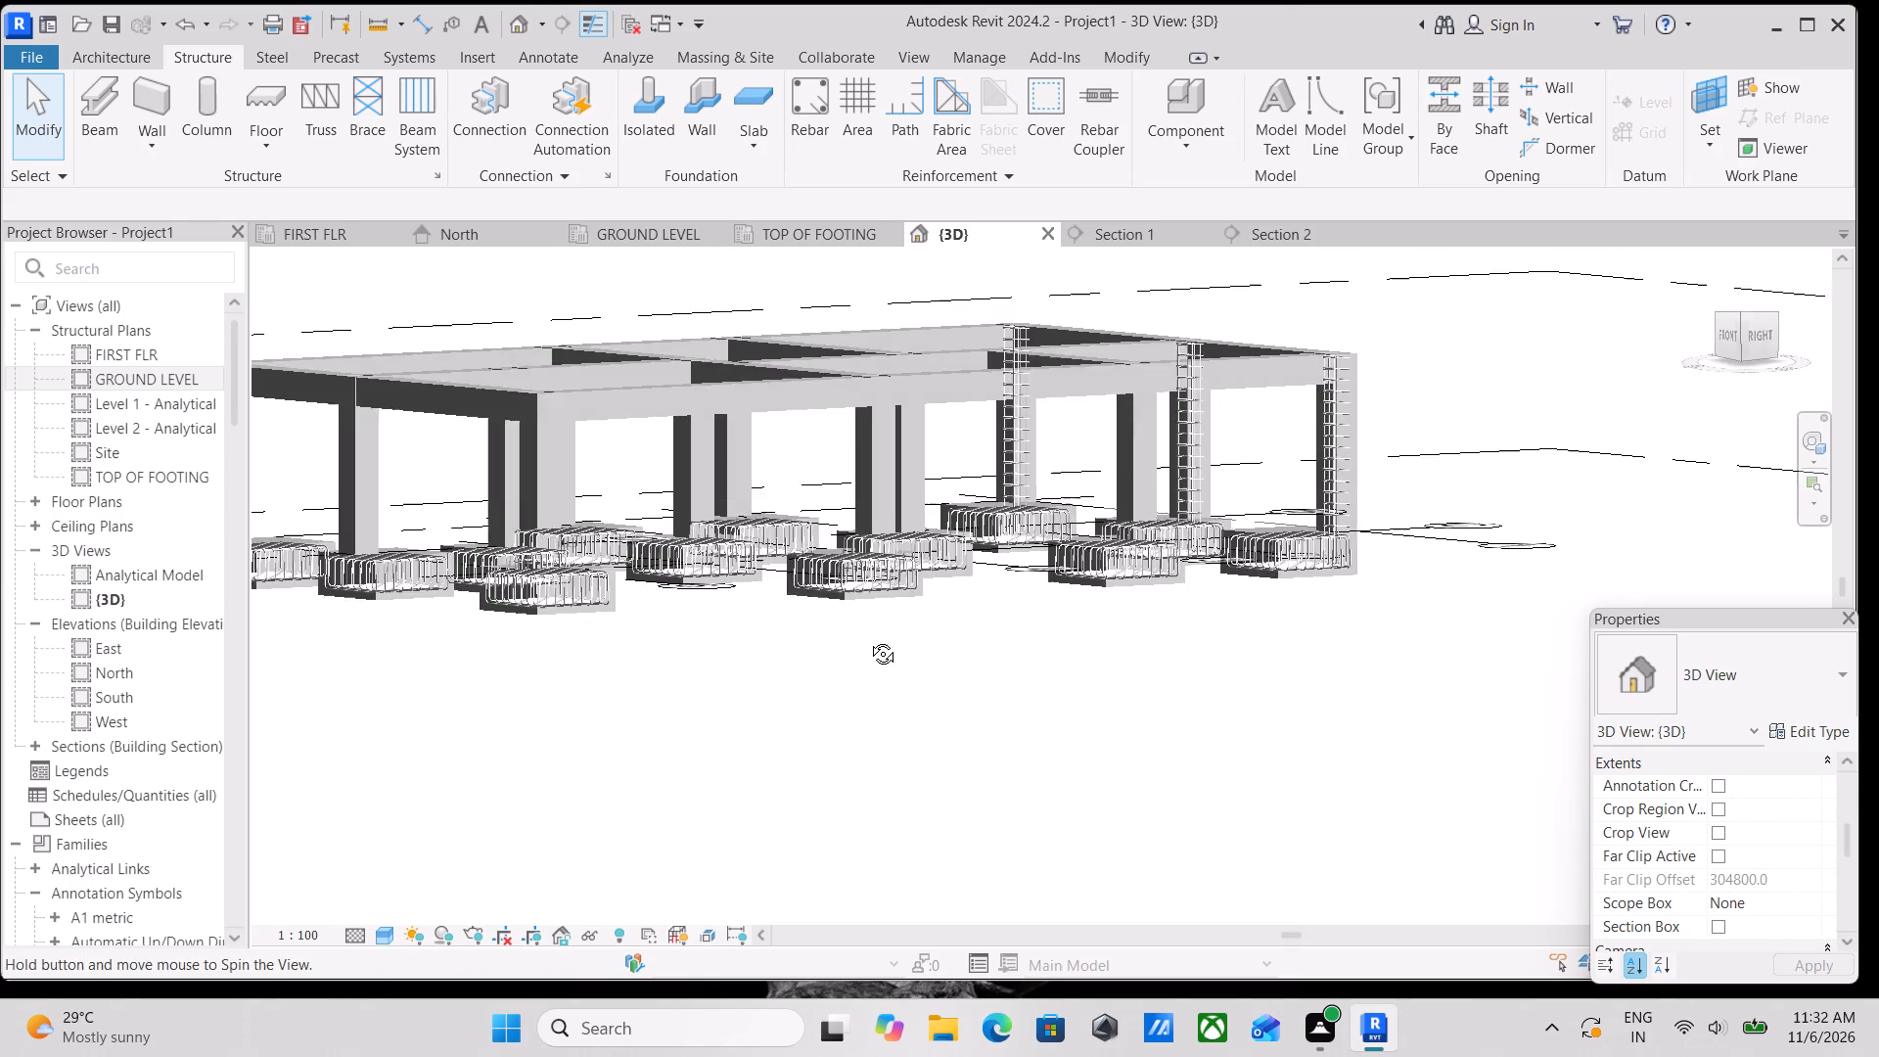
middle_click_drag(868, 639, 659, 728)
scroll(734, 718, "down", 1, "shift")
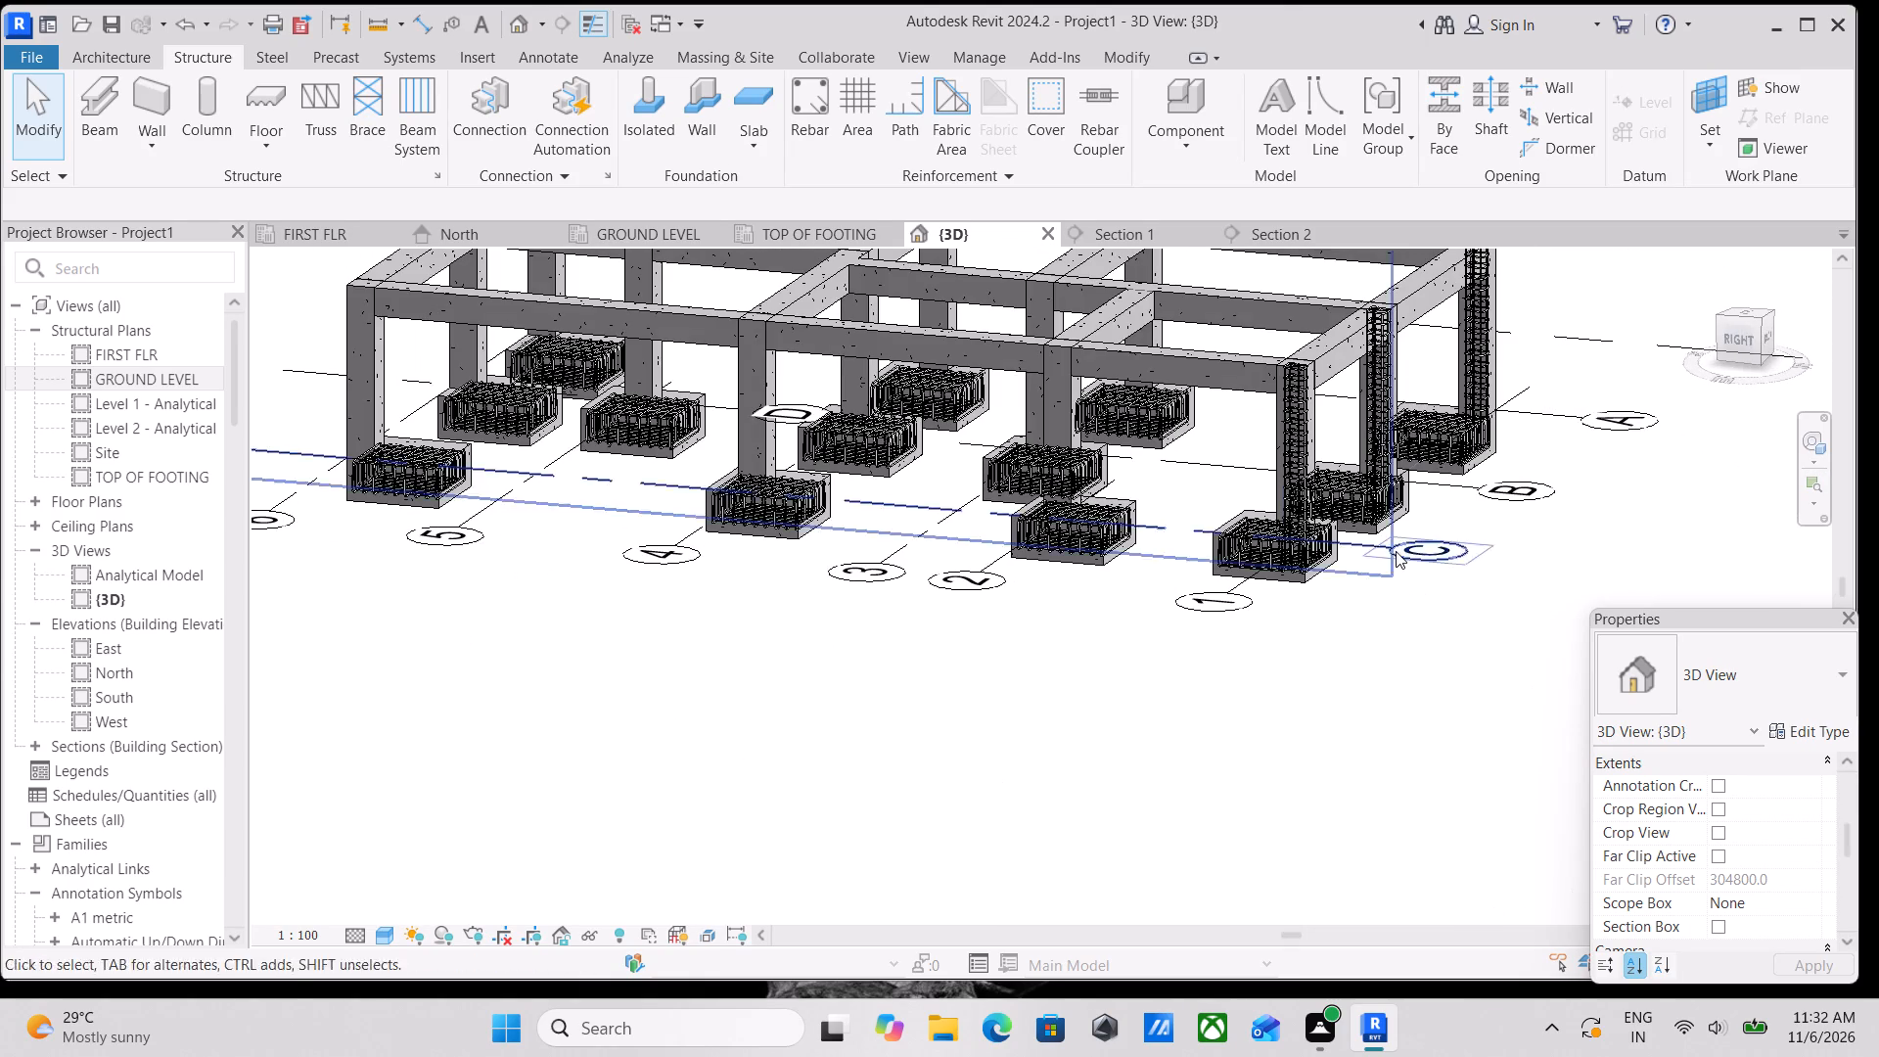
Inspect the footing reinforcement near grids C and 2, and review the column positions toward grid 6.
scroll(1258, 539, "up", 7)
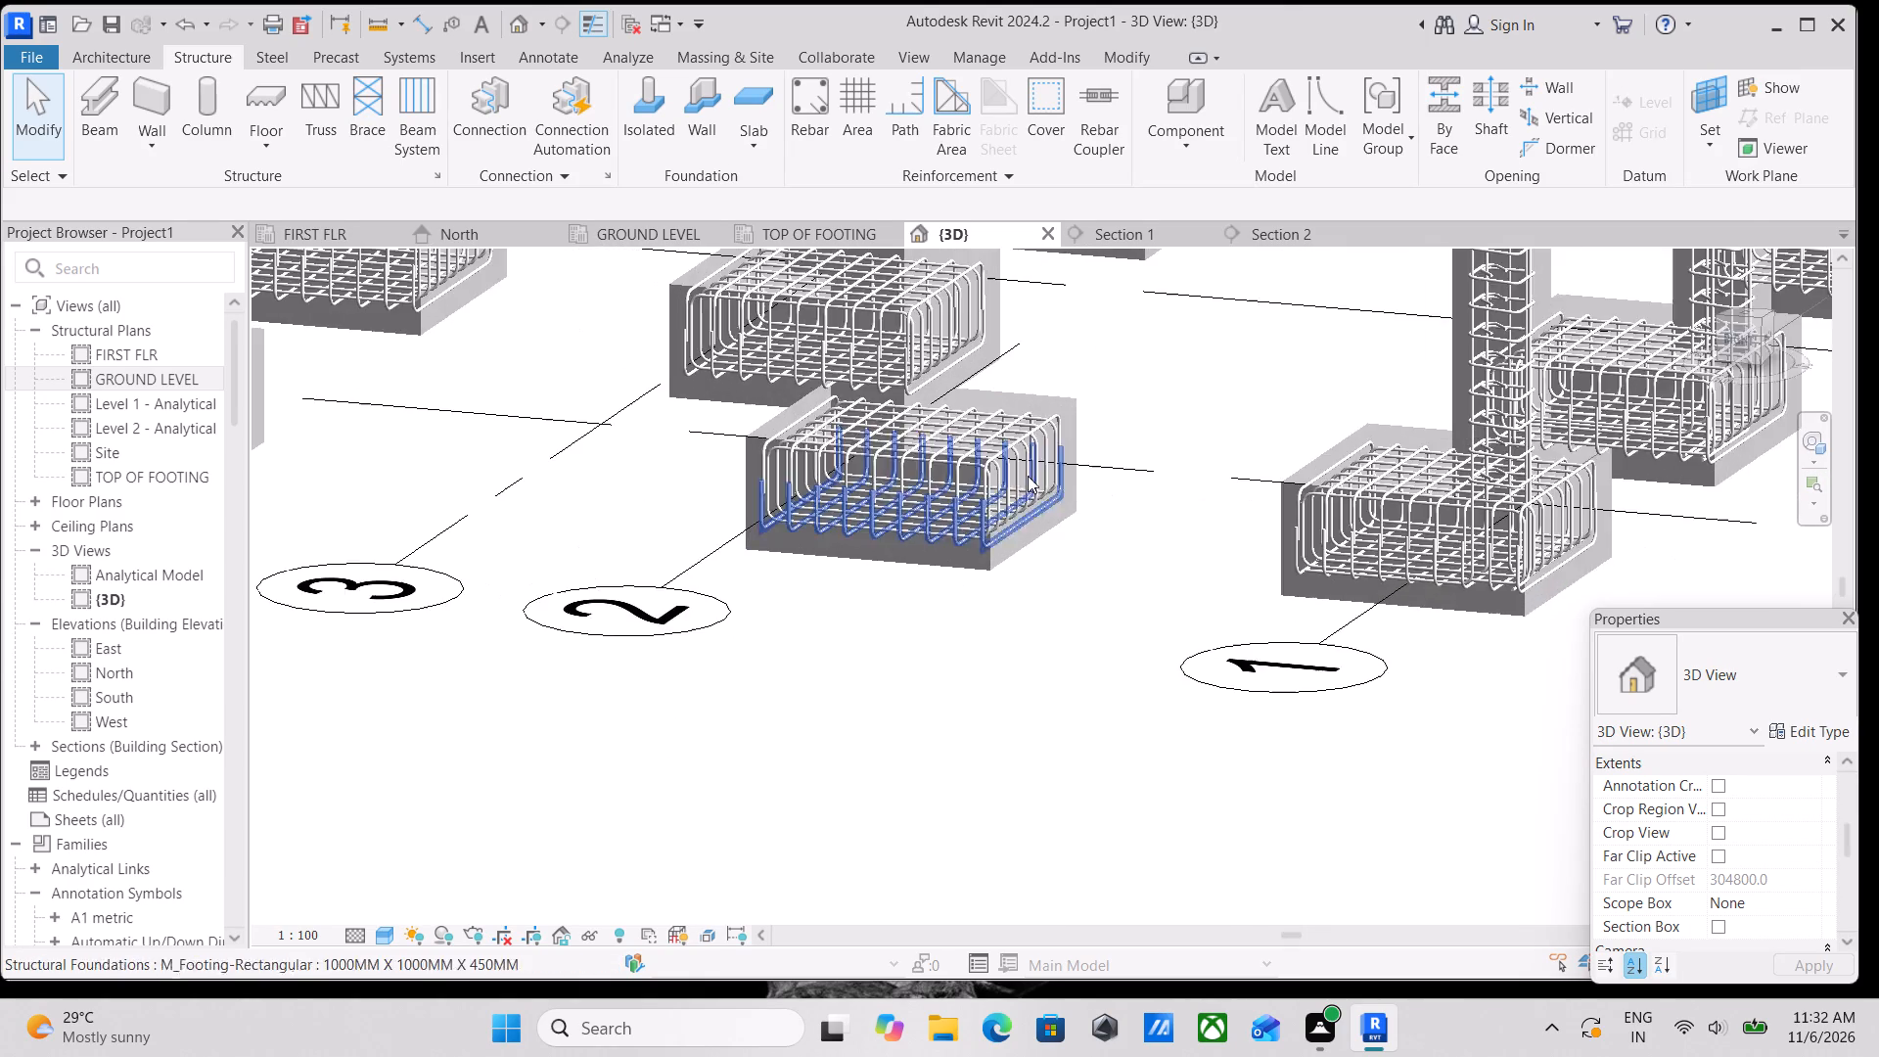
scroll(1044, 414, "up", 3)
scroll(1062, 406, "down", 8)
middle_click_drag(963, 540, 1242, 658)
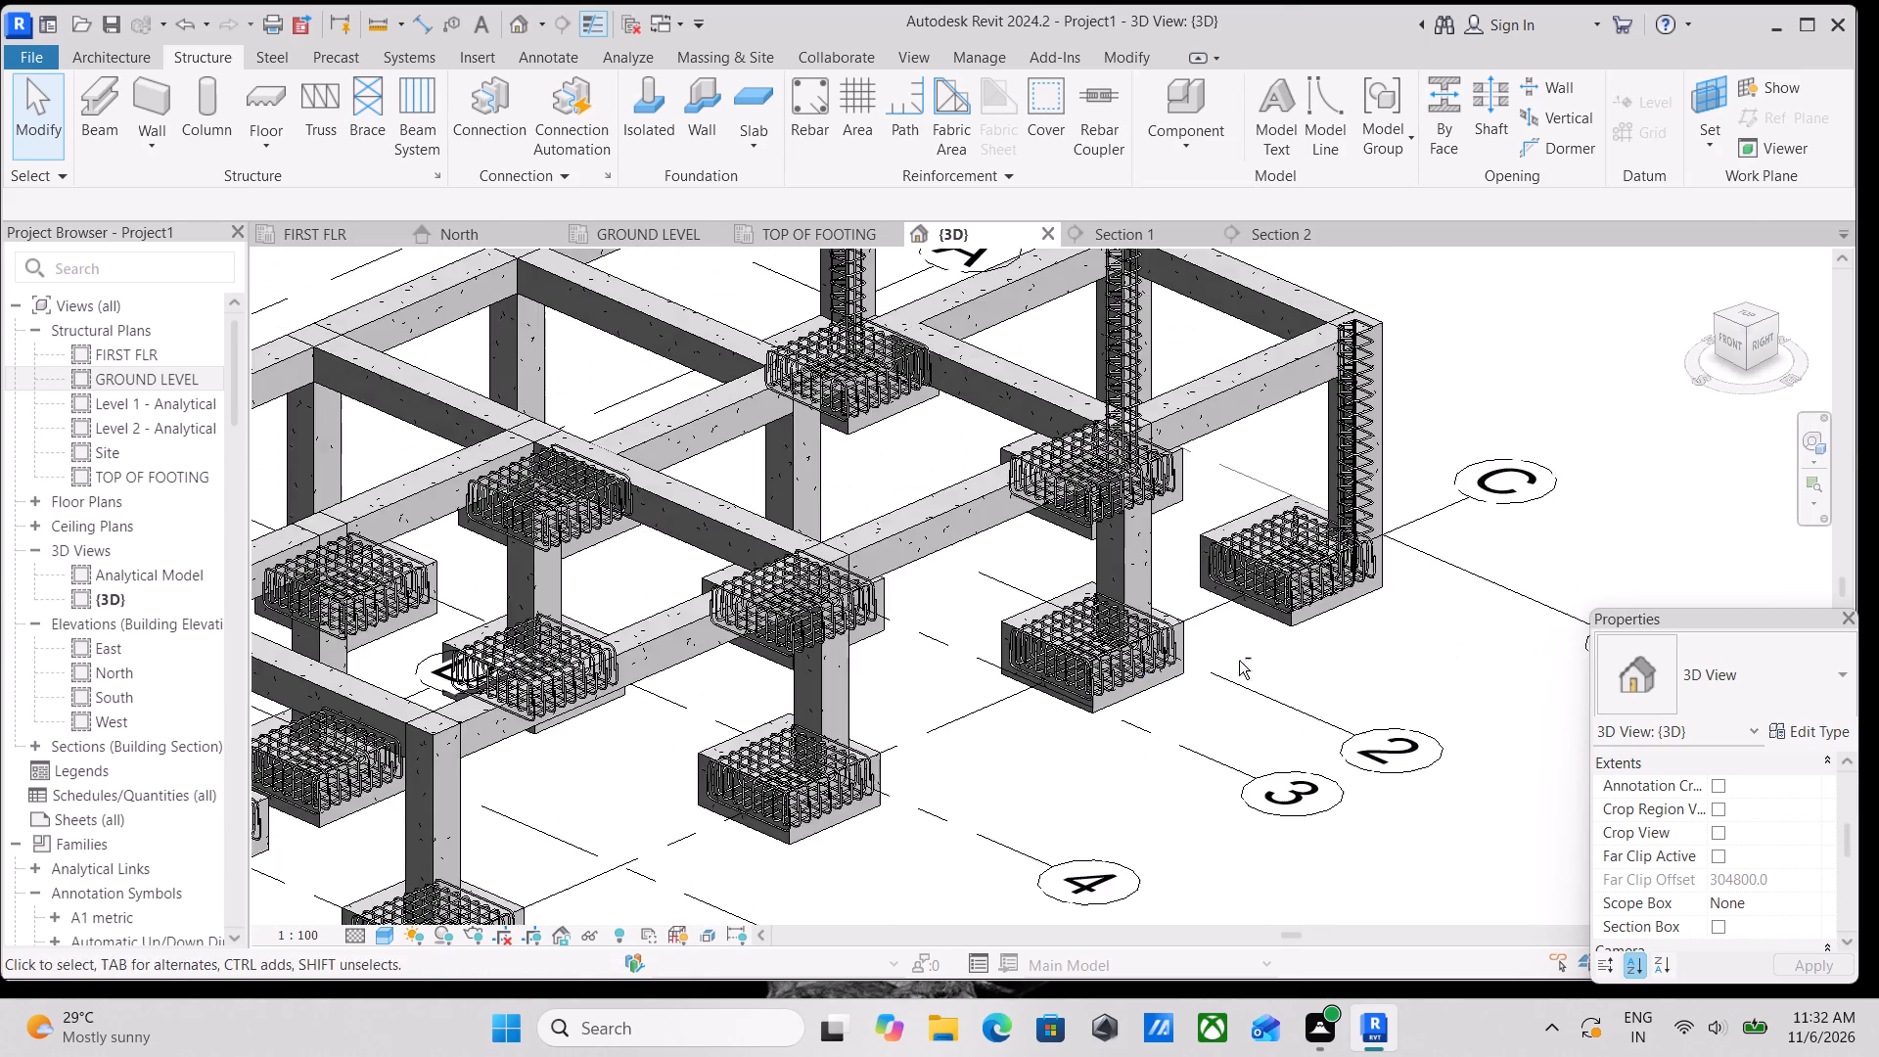
middle_click_drag(1067, 617, 1403, 483)
middle_click_drag(1104, 609, 1208, 542, "shift")
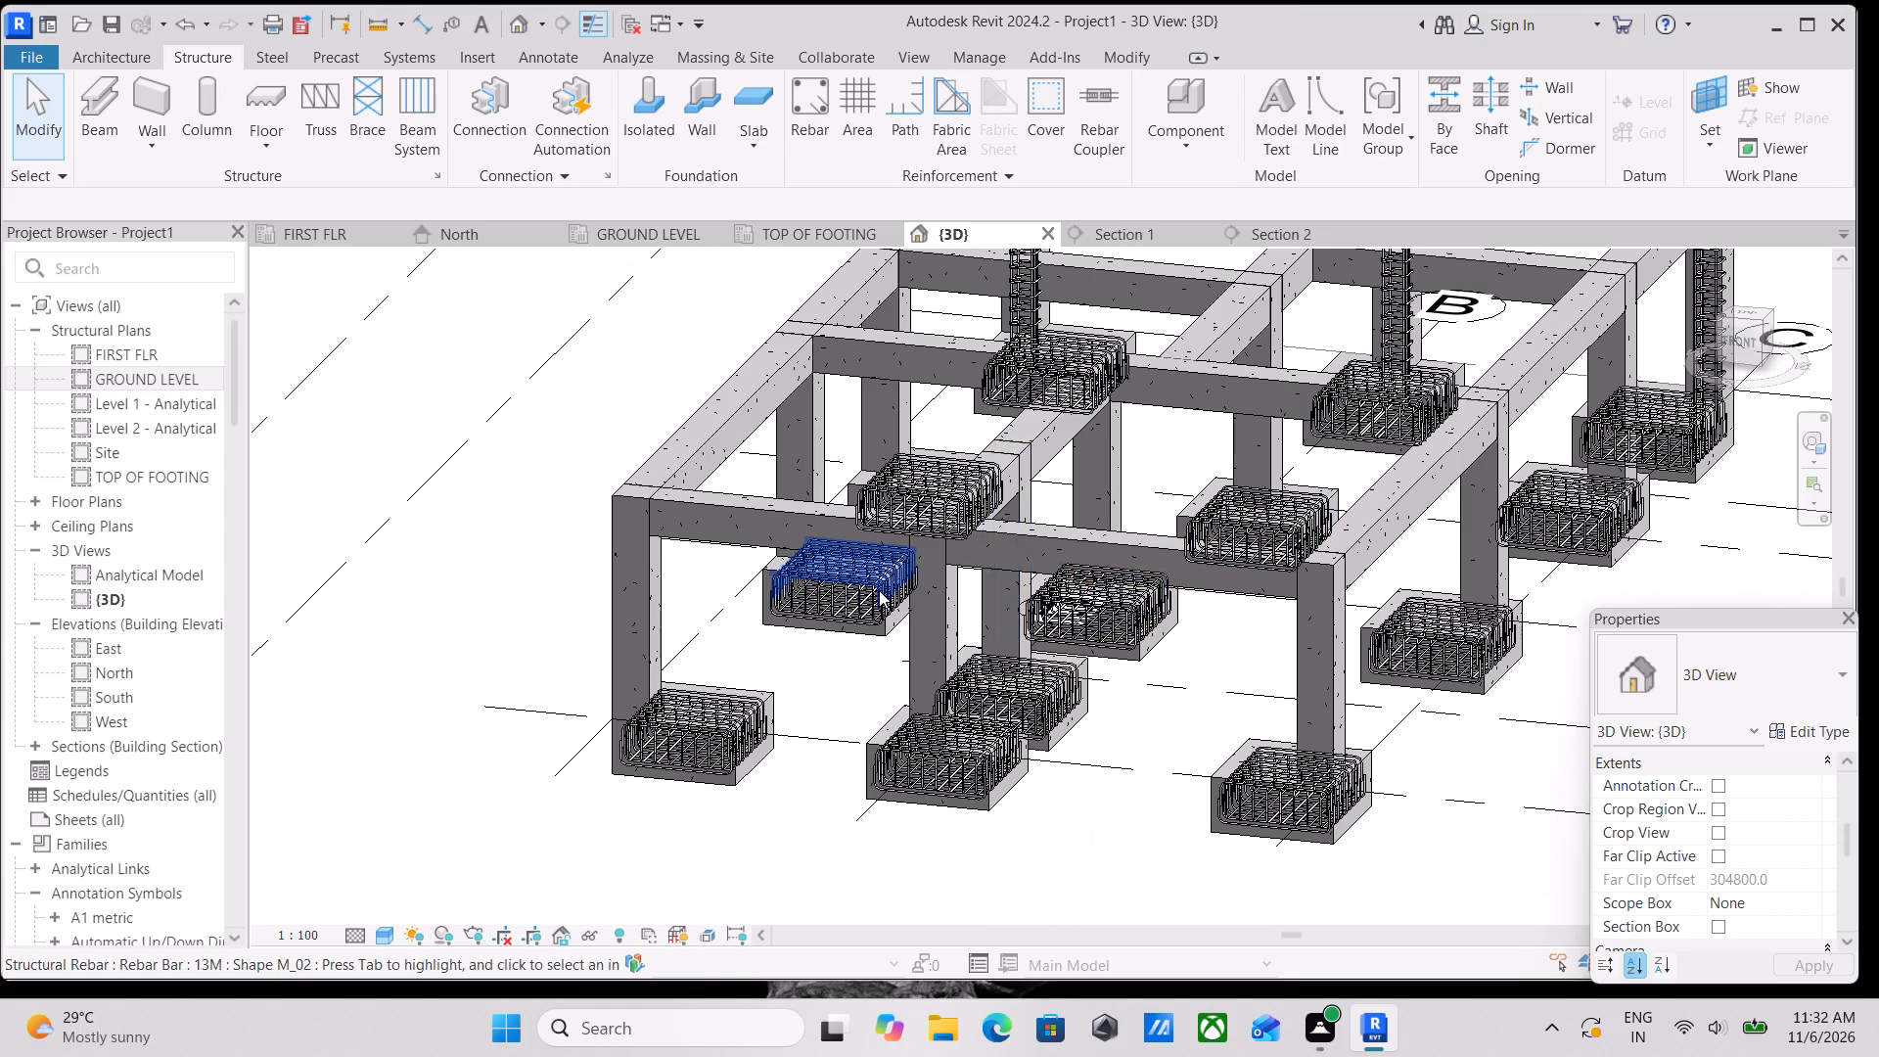
middle_click_drag(724, 595, 827, 575)
scroll(1070, 574, "down", 2)
middle_click_drag(1103, 576, 996, 724)
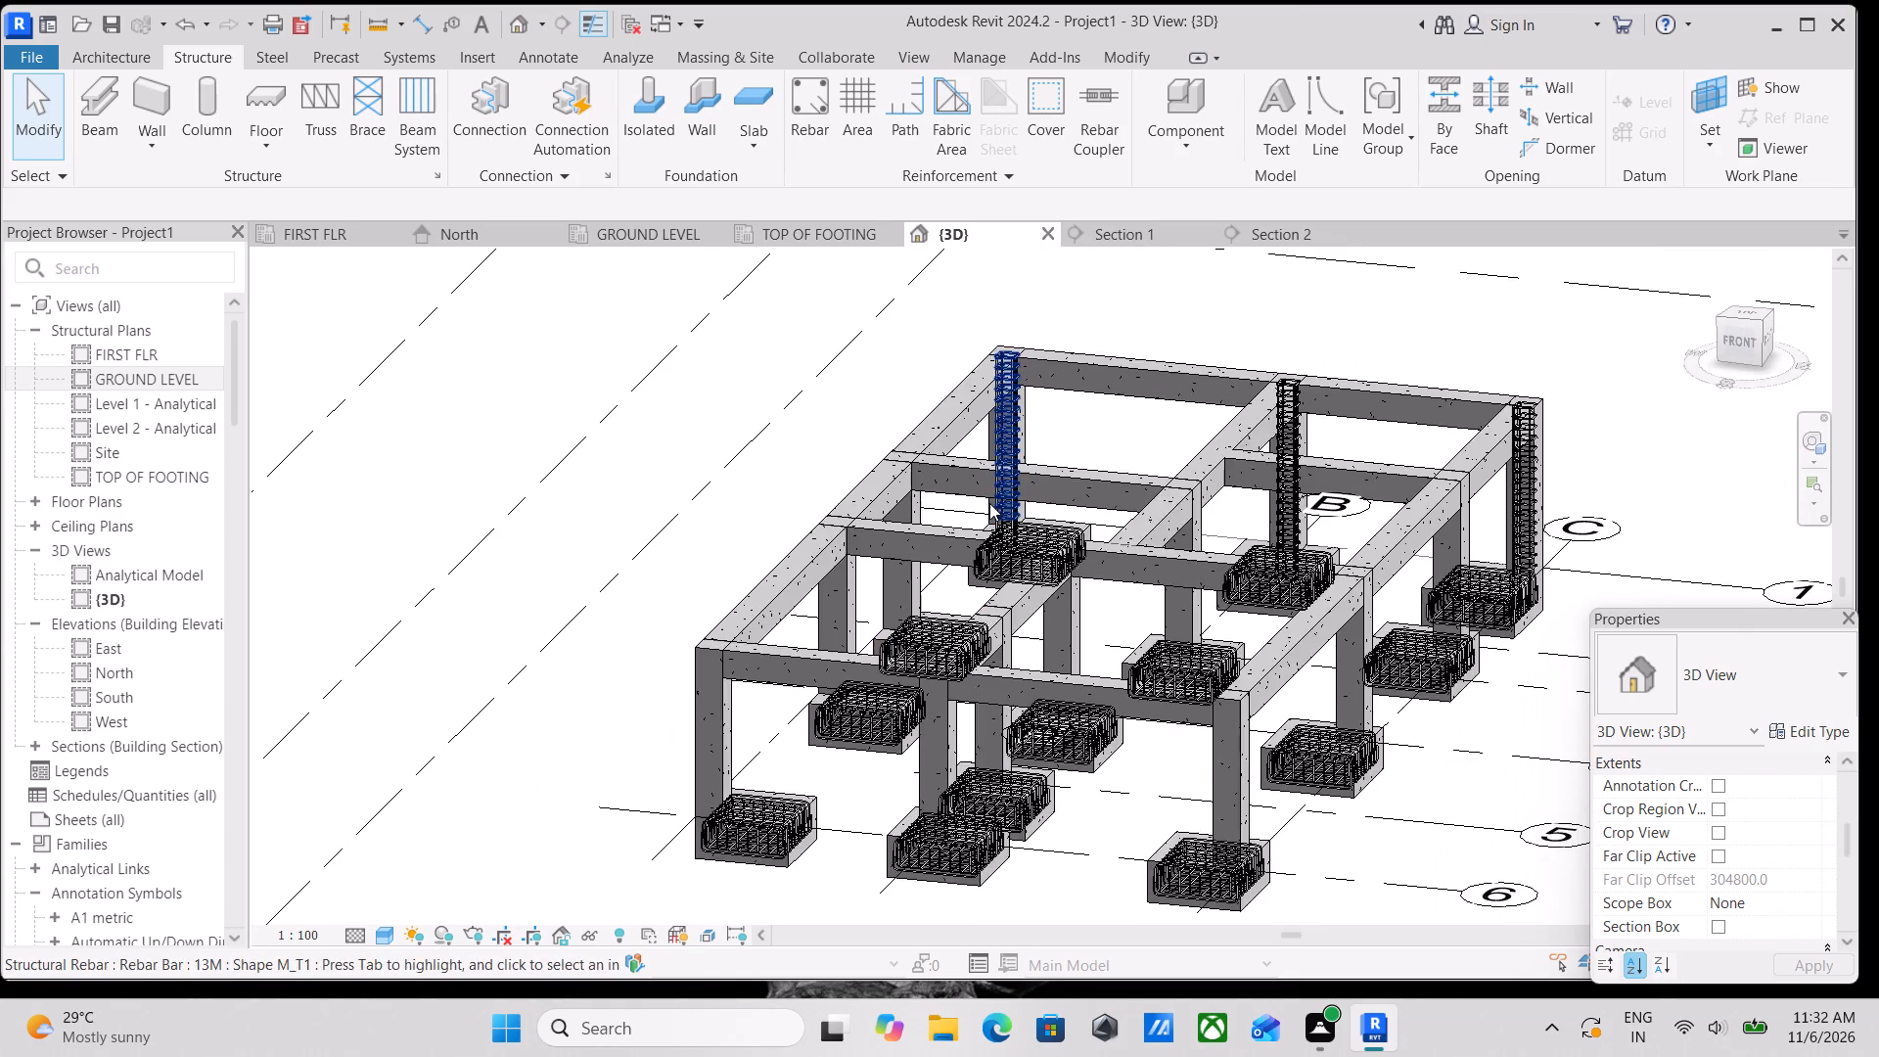
scroll(989, 503, "down", 1, "shift")
middle_click_drag(1000, 511, 1218, 565, "shift")
middle_click_drag(1219, 566, 1076, 460)
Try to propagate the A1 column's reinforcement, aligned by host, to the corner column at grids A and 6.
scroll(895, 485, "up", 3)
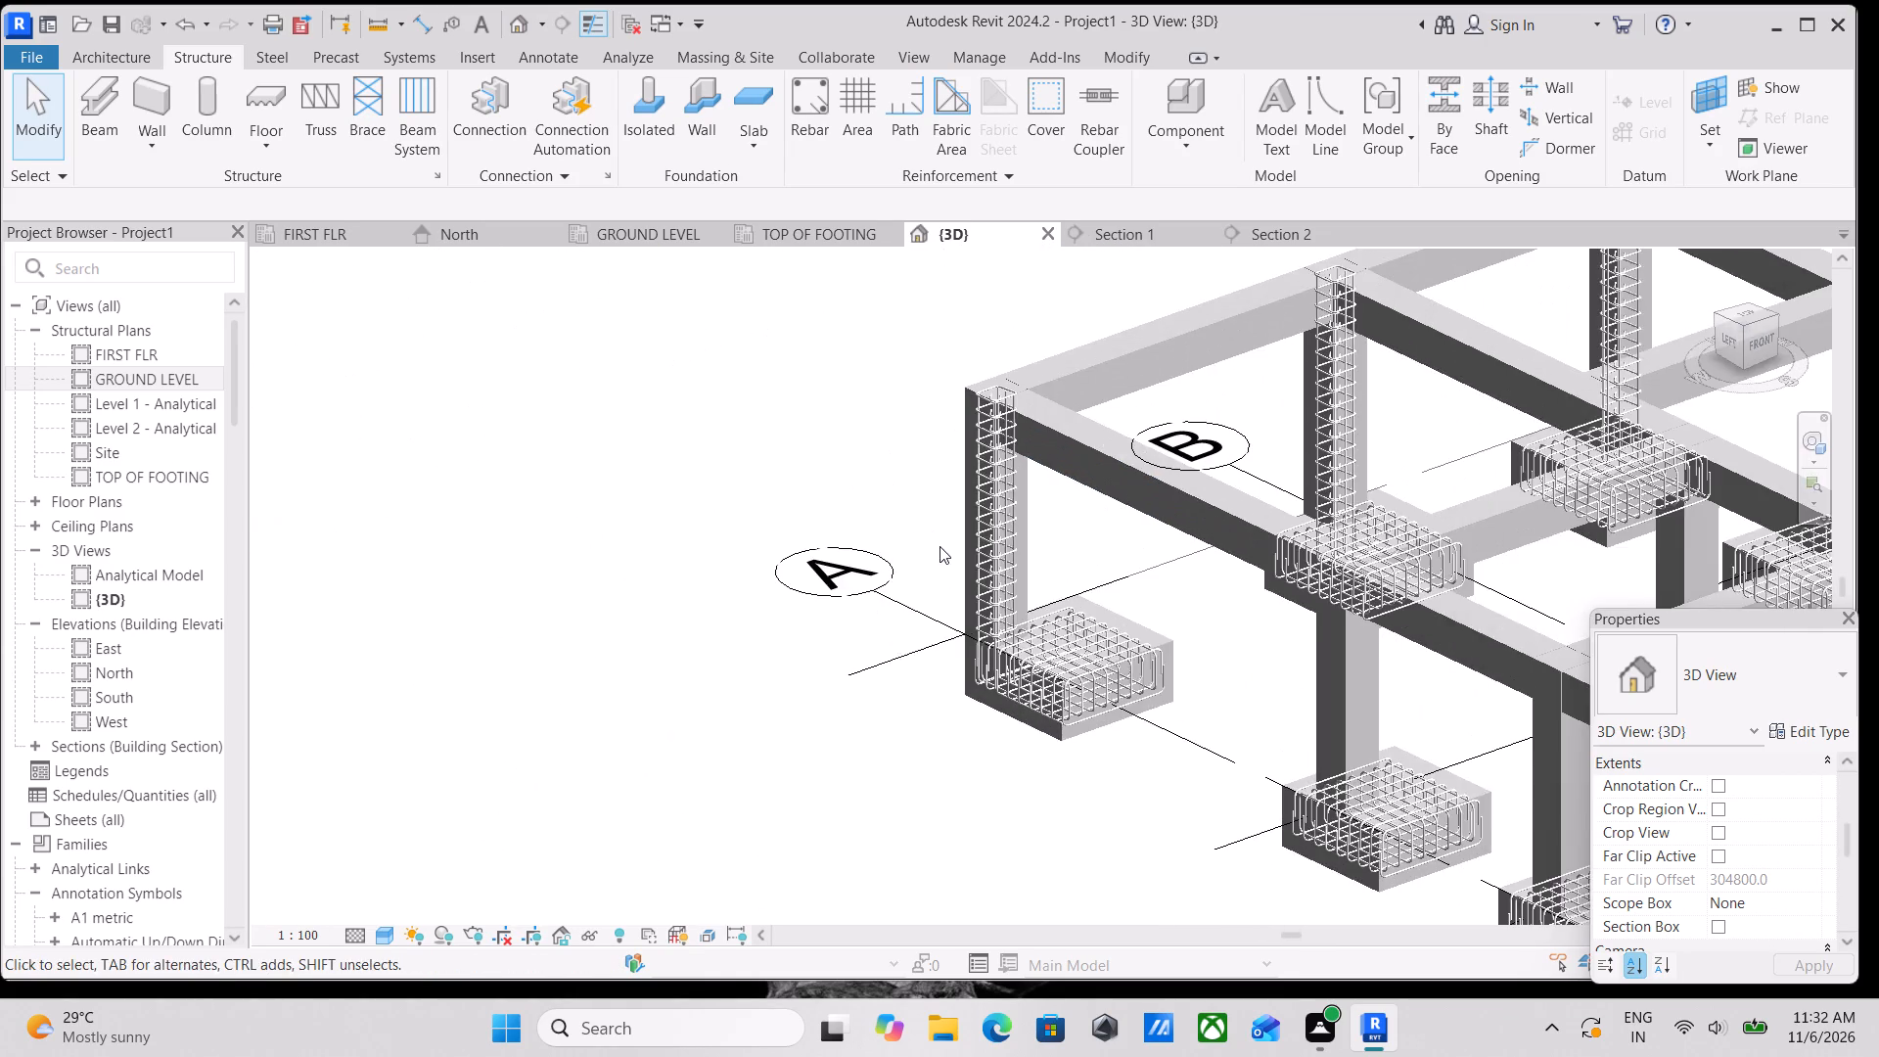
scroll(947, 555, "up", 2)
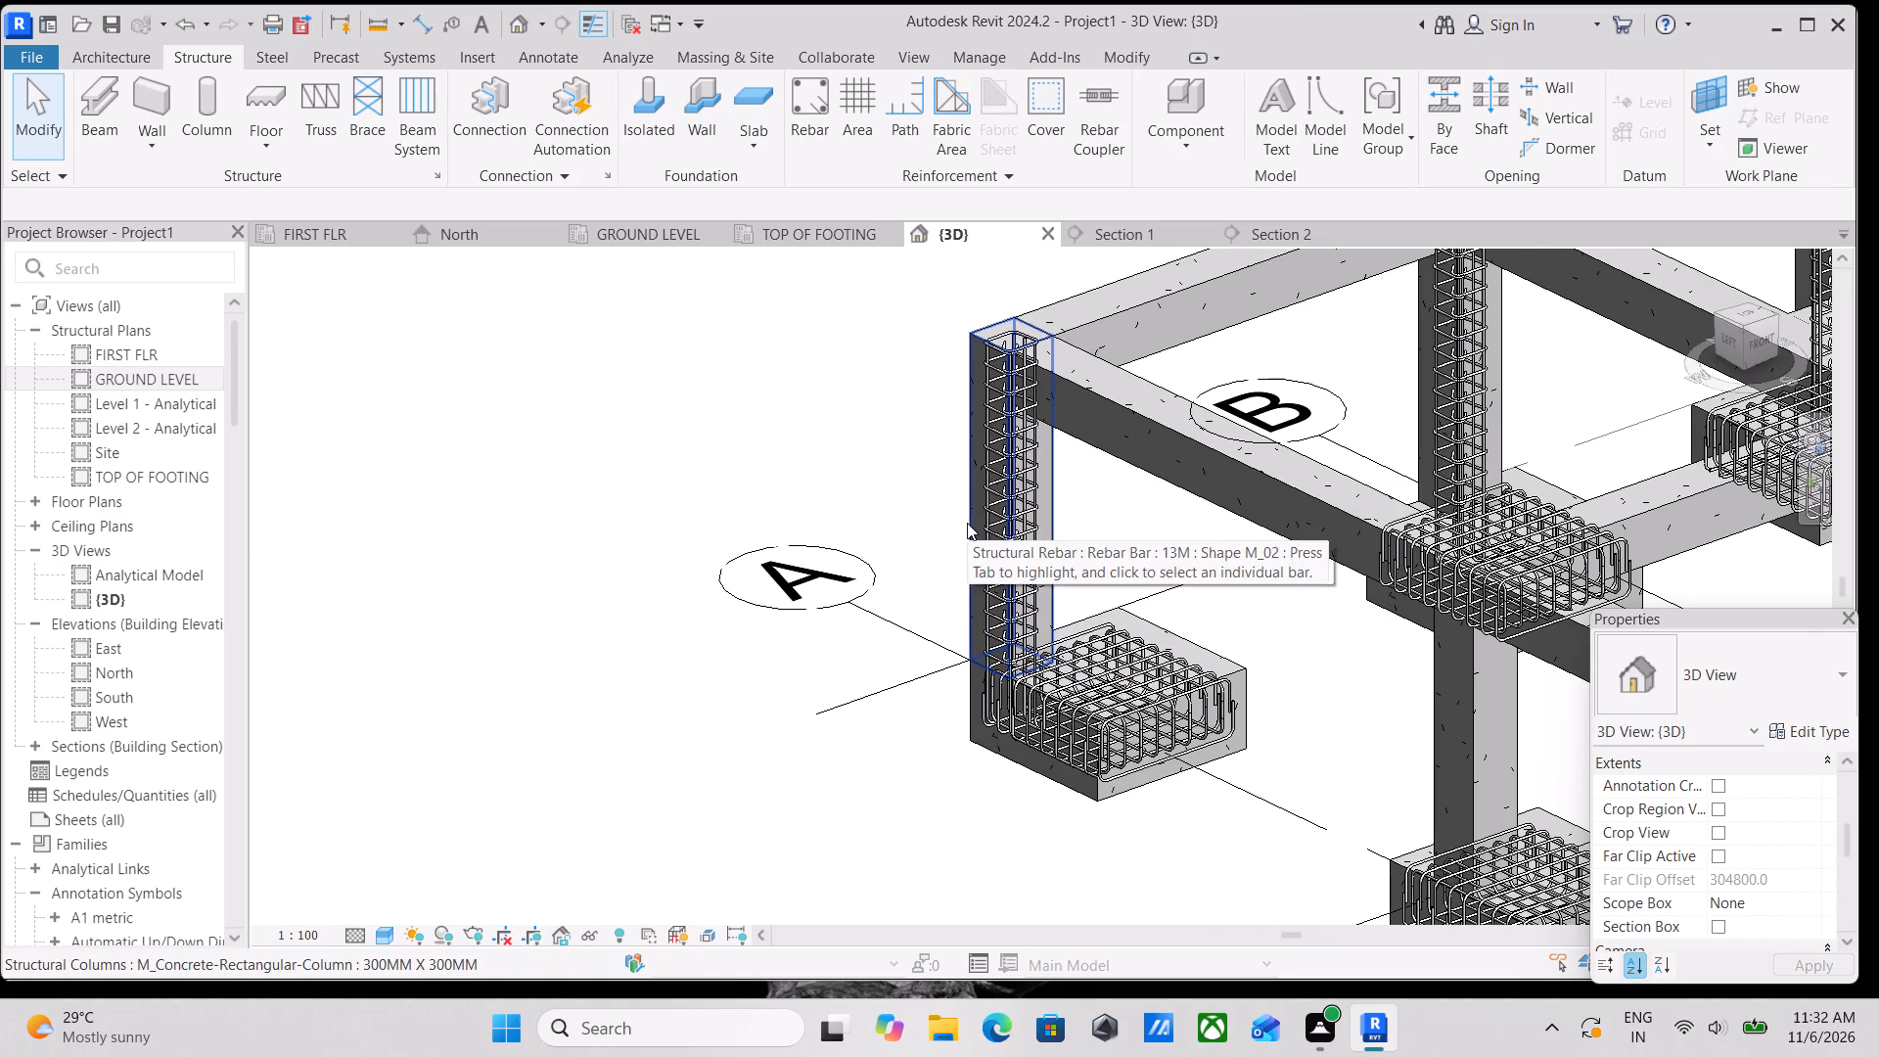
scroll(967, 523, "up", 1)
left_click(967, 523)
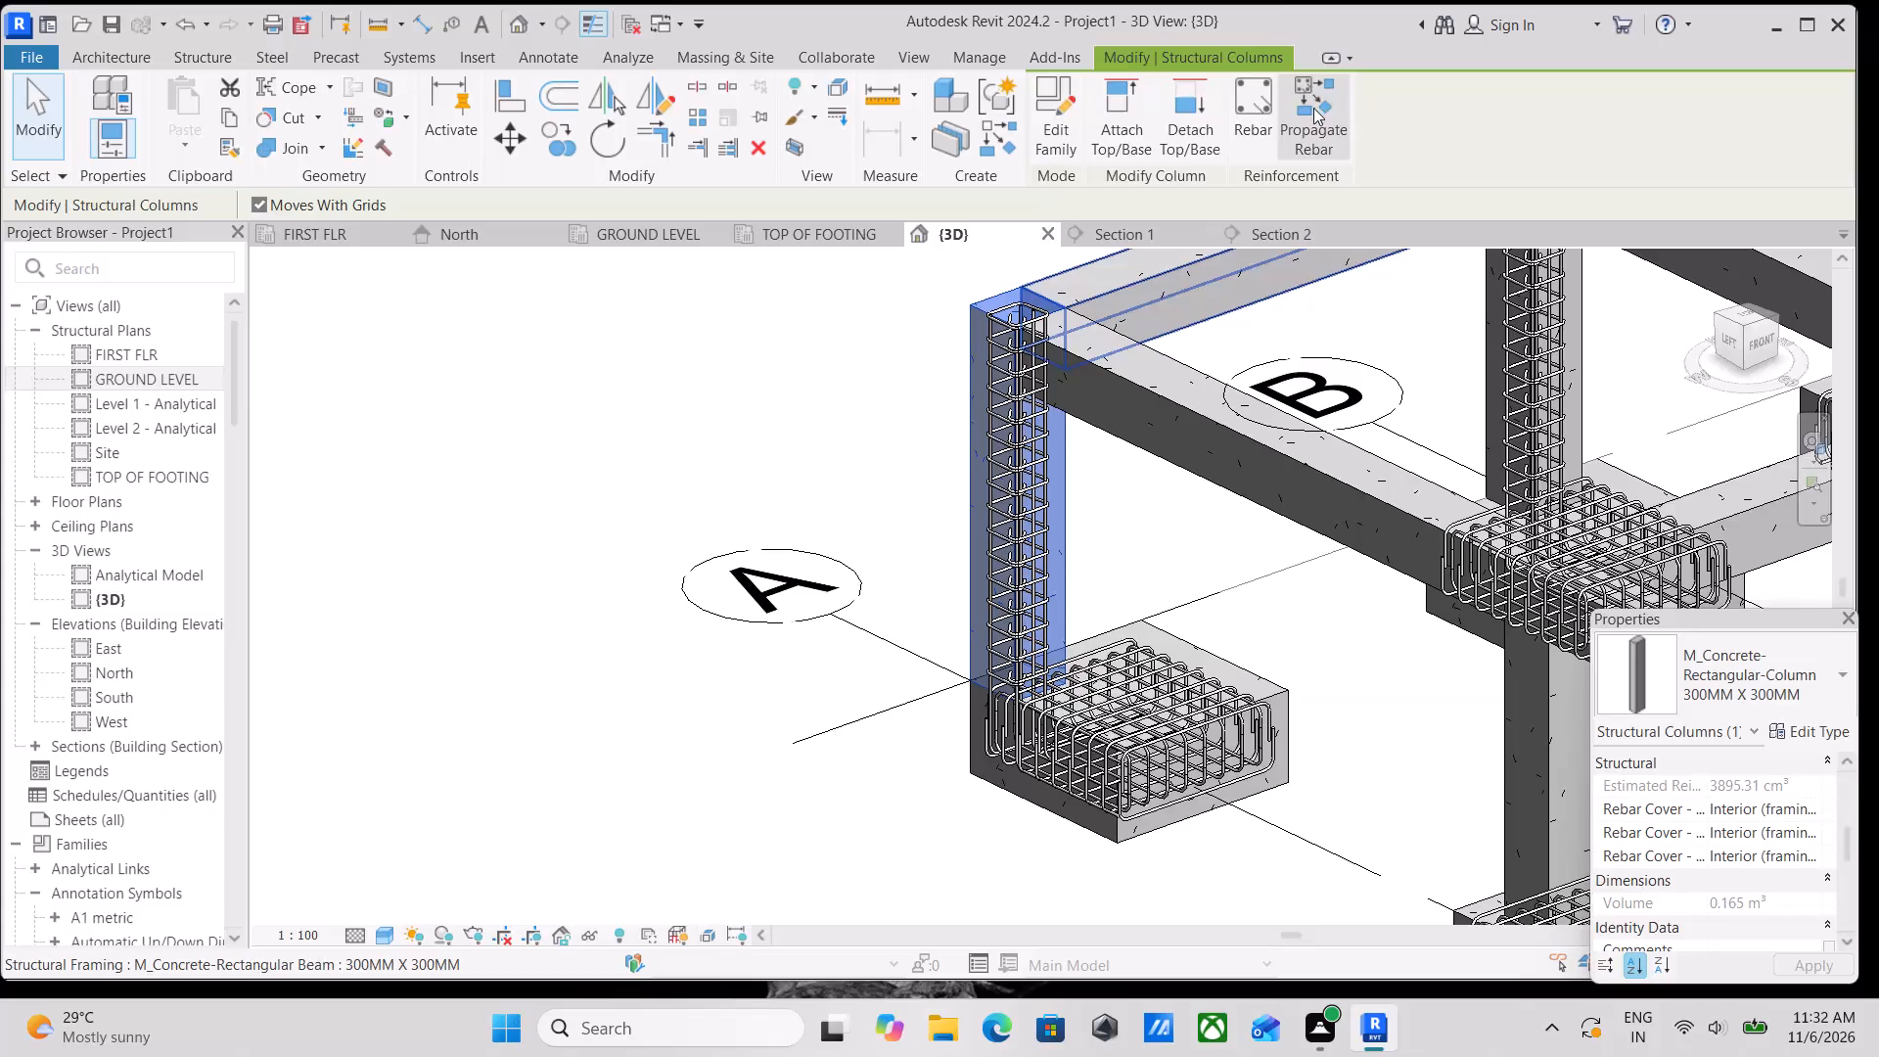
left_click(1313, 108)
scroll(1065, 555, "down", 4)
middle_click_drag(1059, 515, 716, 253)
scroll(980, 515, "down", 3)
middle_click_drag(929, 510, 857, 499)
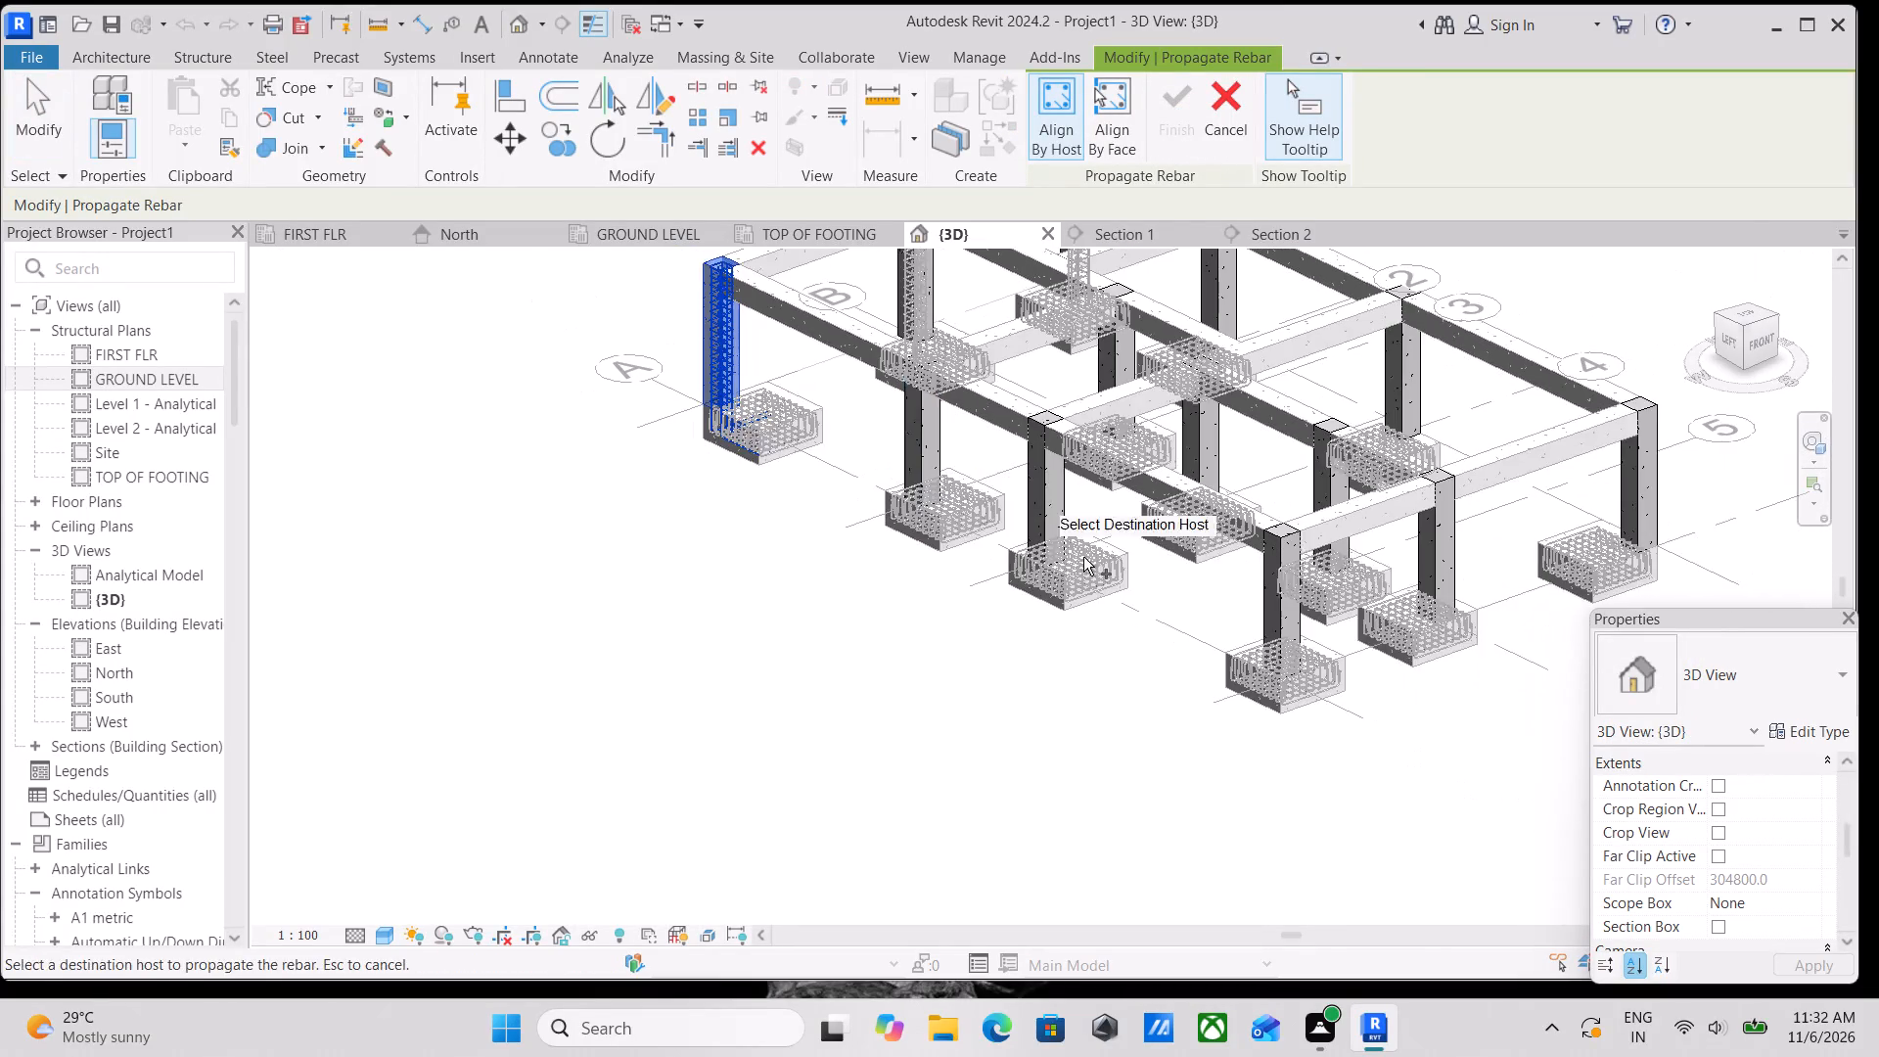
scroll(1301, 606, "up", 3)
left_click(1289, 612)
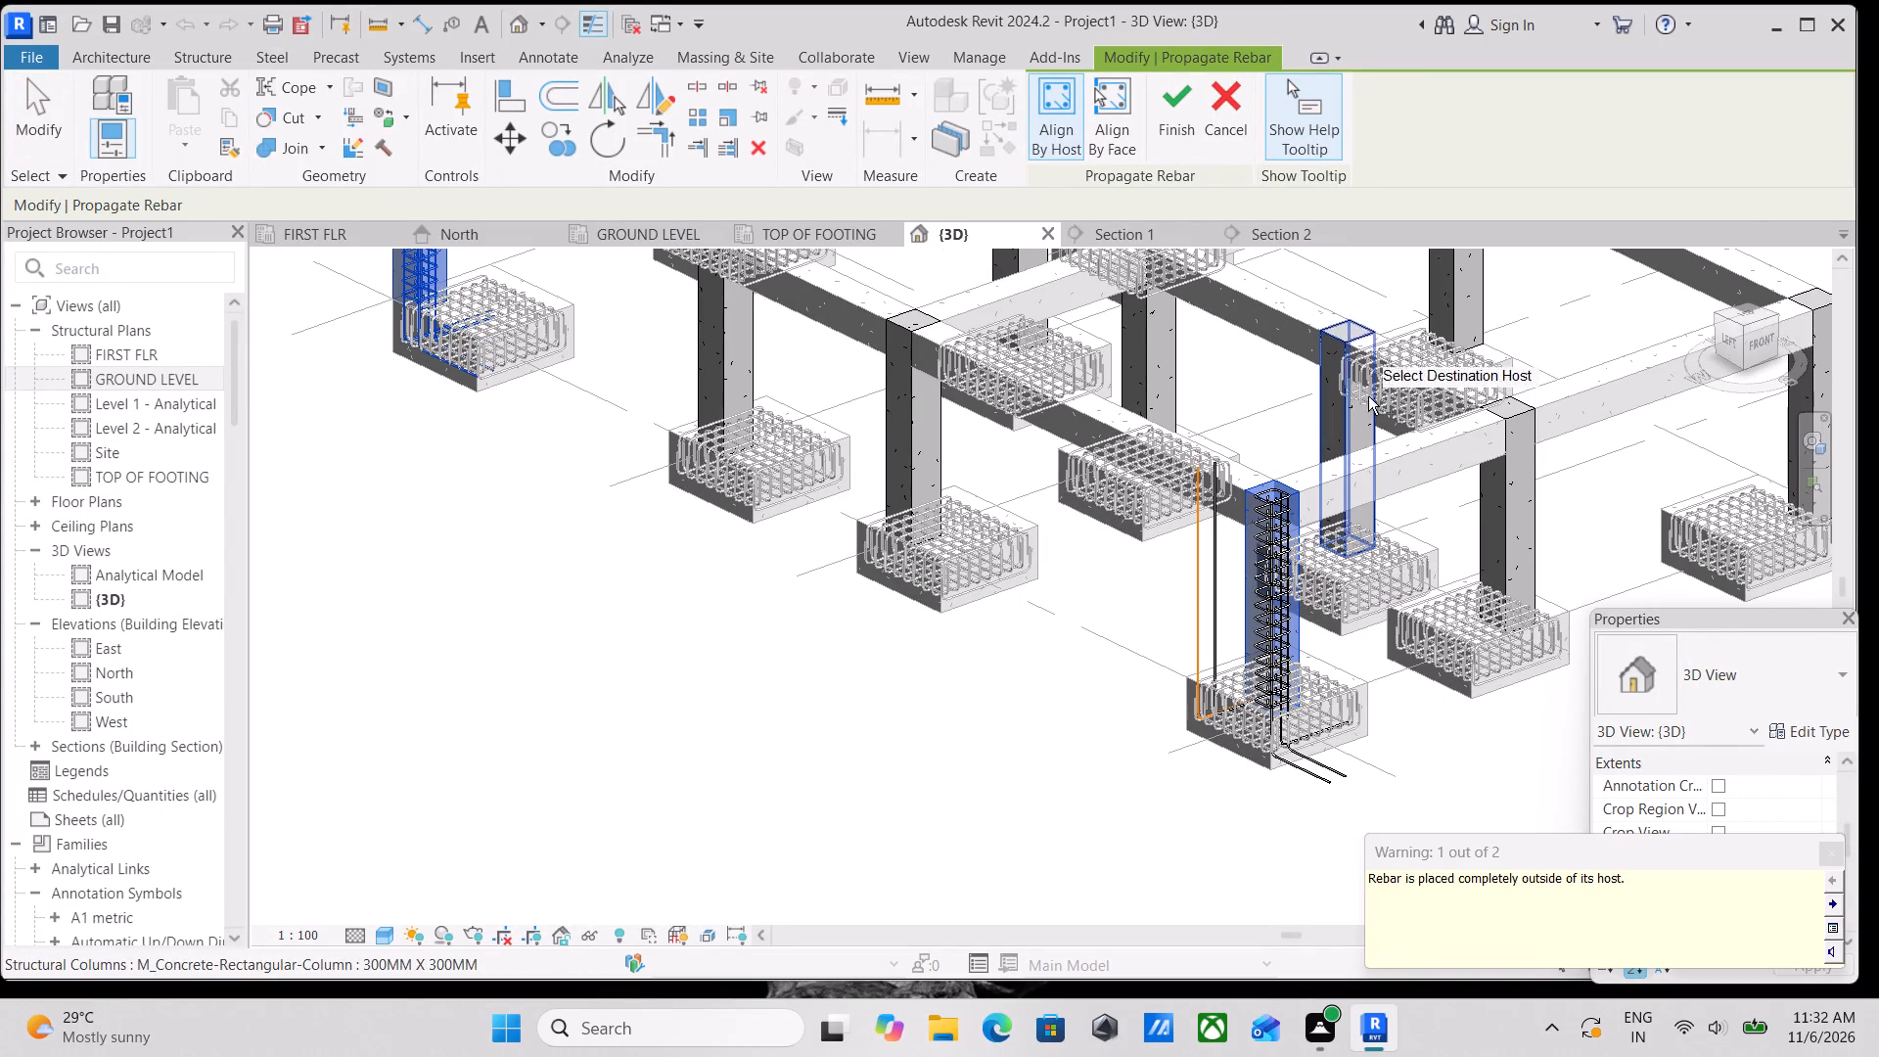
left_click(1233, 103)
Examine how the columns sit on their footings along grids A and 6 and across the frame from above.
scroll(990, 529, "down", 2)
middle_click_drag(1007, 582, 1010, 593)
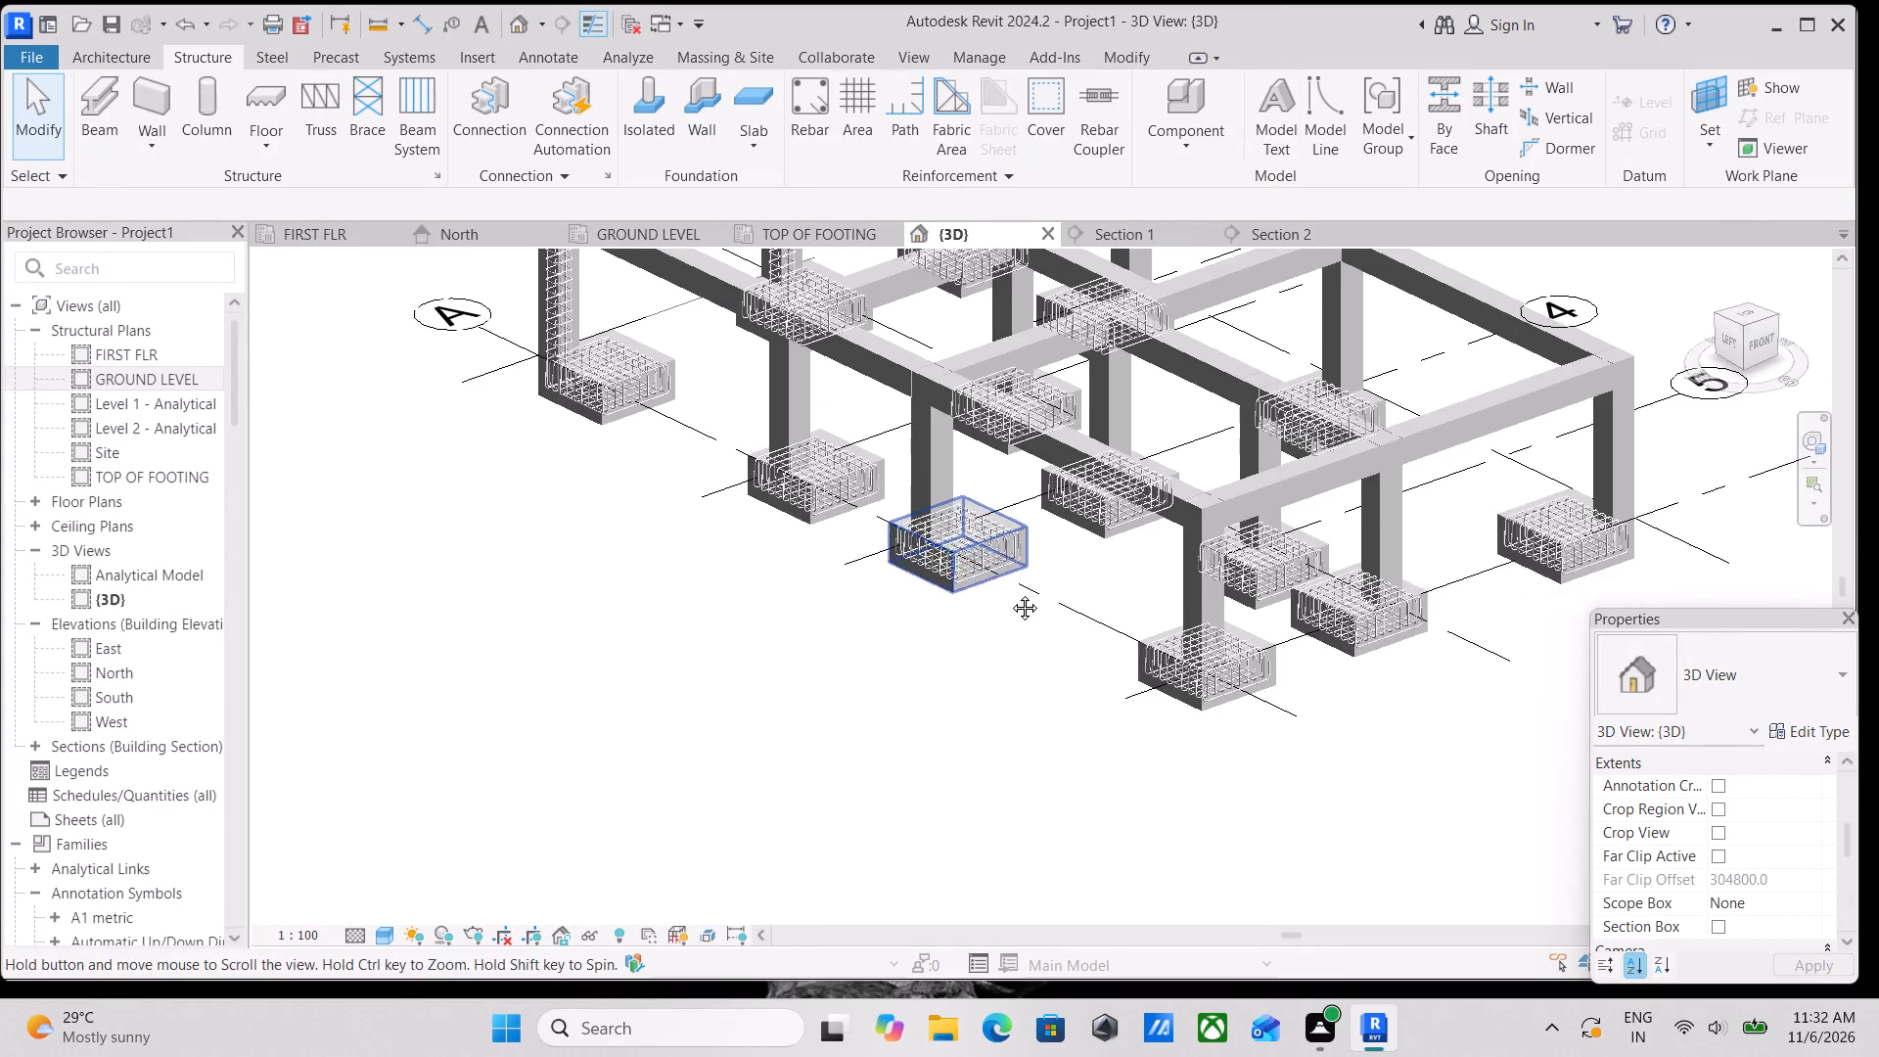
middle_click_drag(1010, 593, 1020, 670)
scroll(1022, 675, "up", 1)
scroll(1057, 646, "down", 5)
middle_click_drag(1102, 616, 1067, 838, "shift")
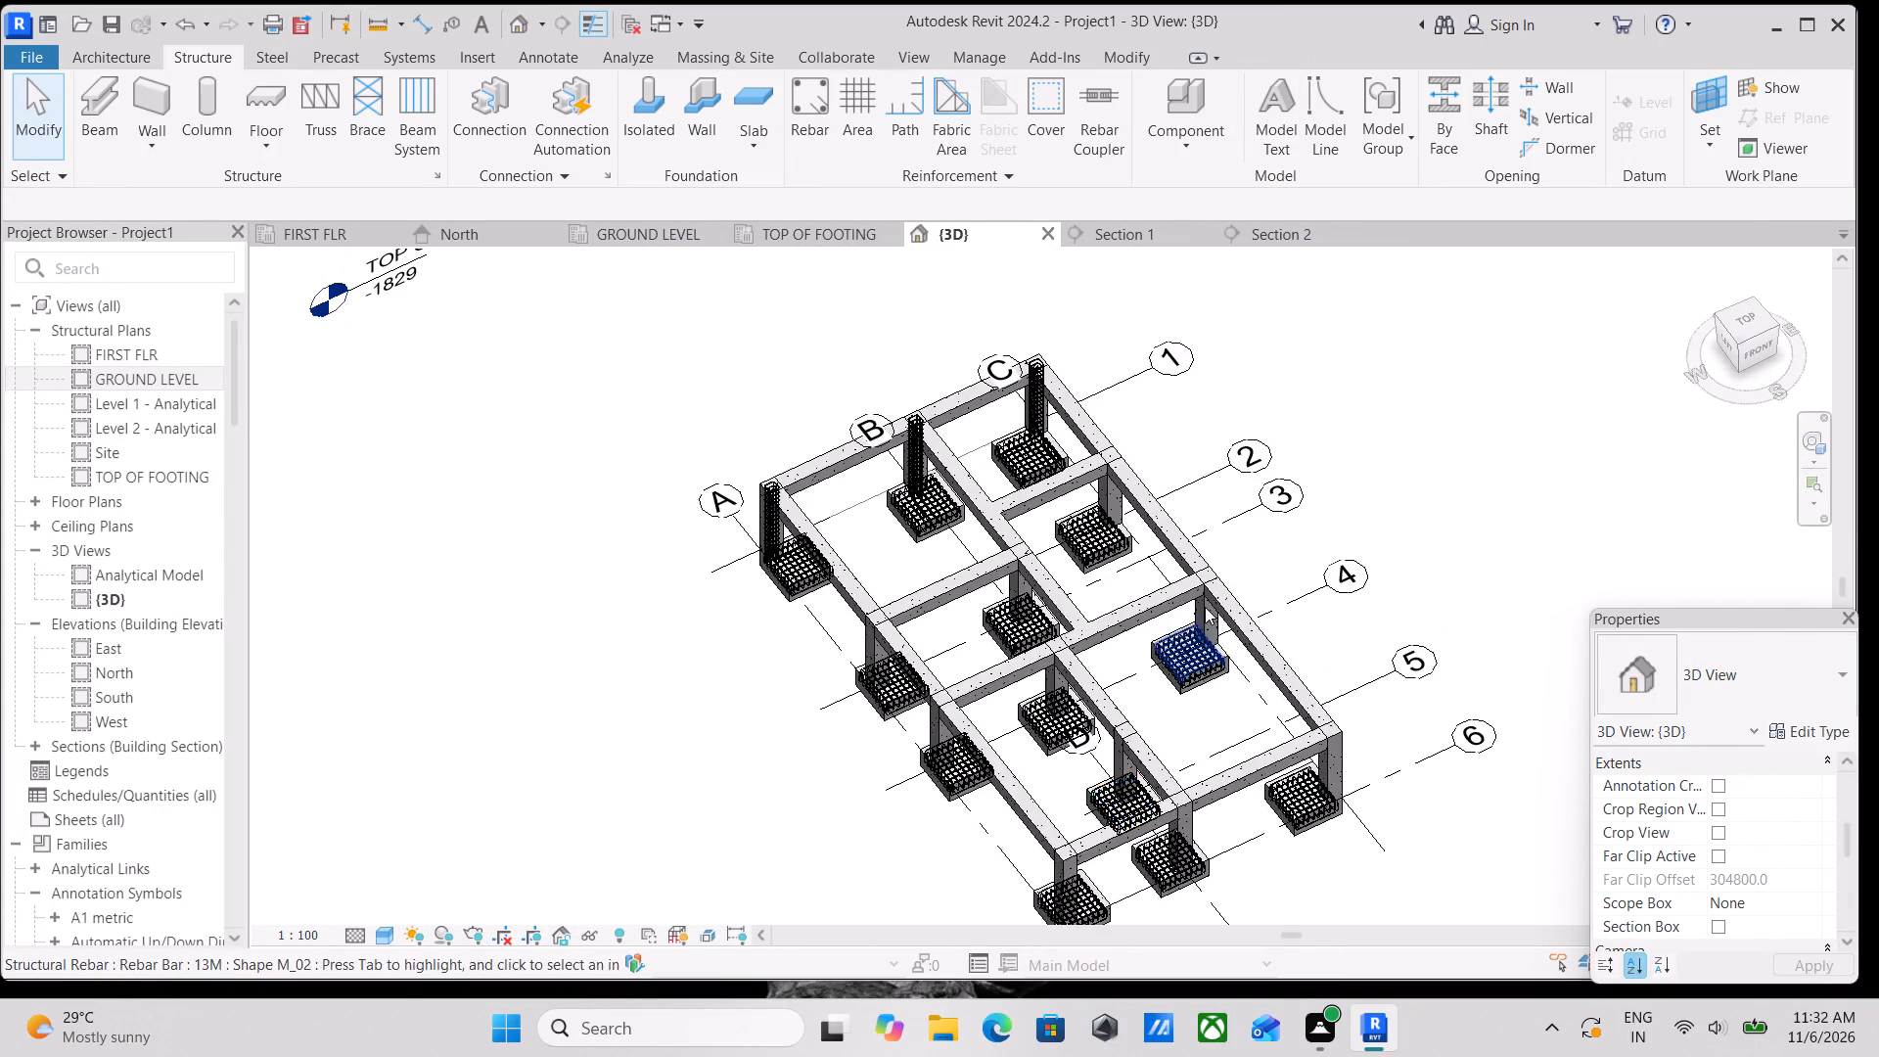
middle_click_drag(1205, 610, 1057, 790, "shift")
middle_click_drag(1000, 758, 797, 804, "shift")
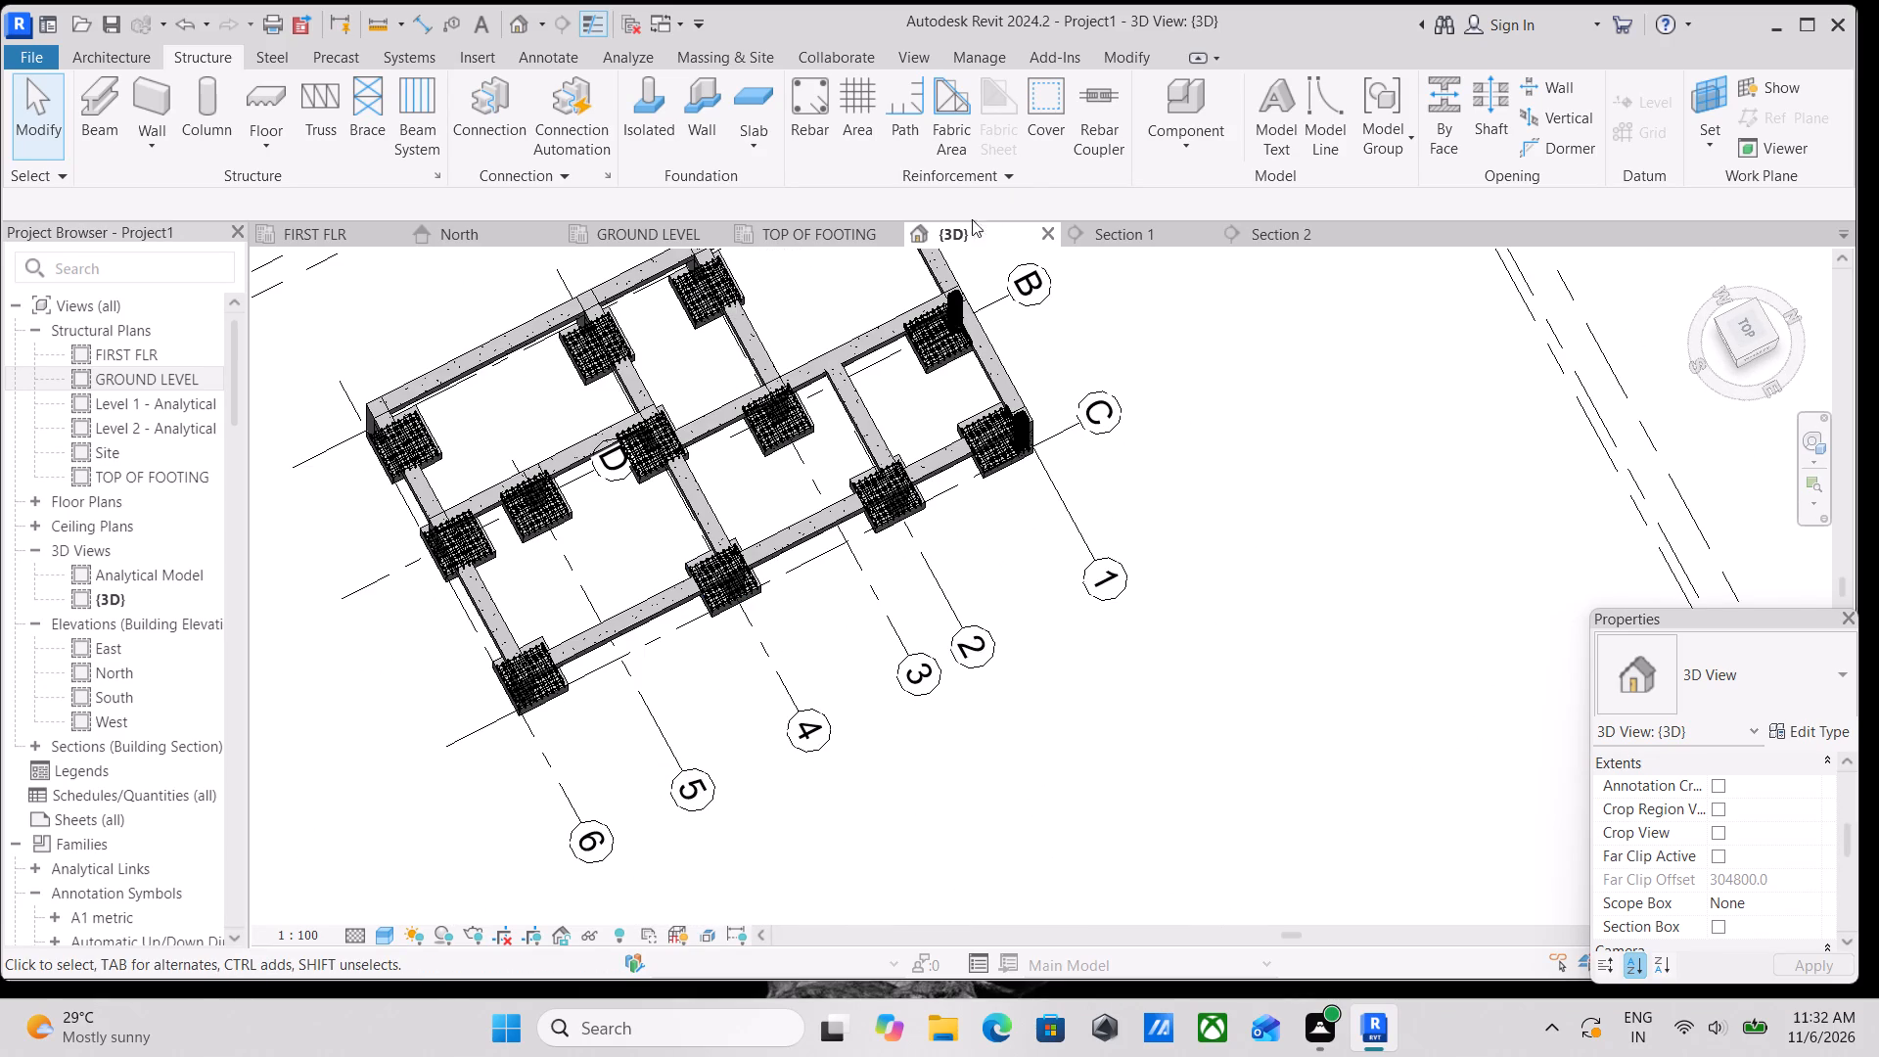
Examine the column and beam layout in the GROUND LEVEL plan, especially along grid A near grid 3.
left_click(648, 224)
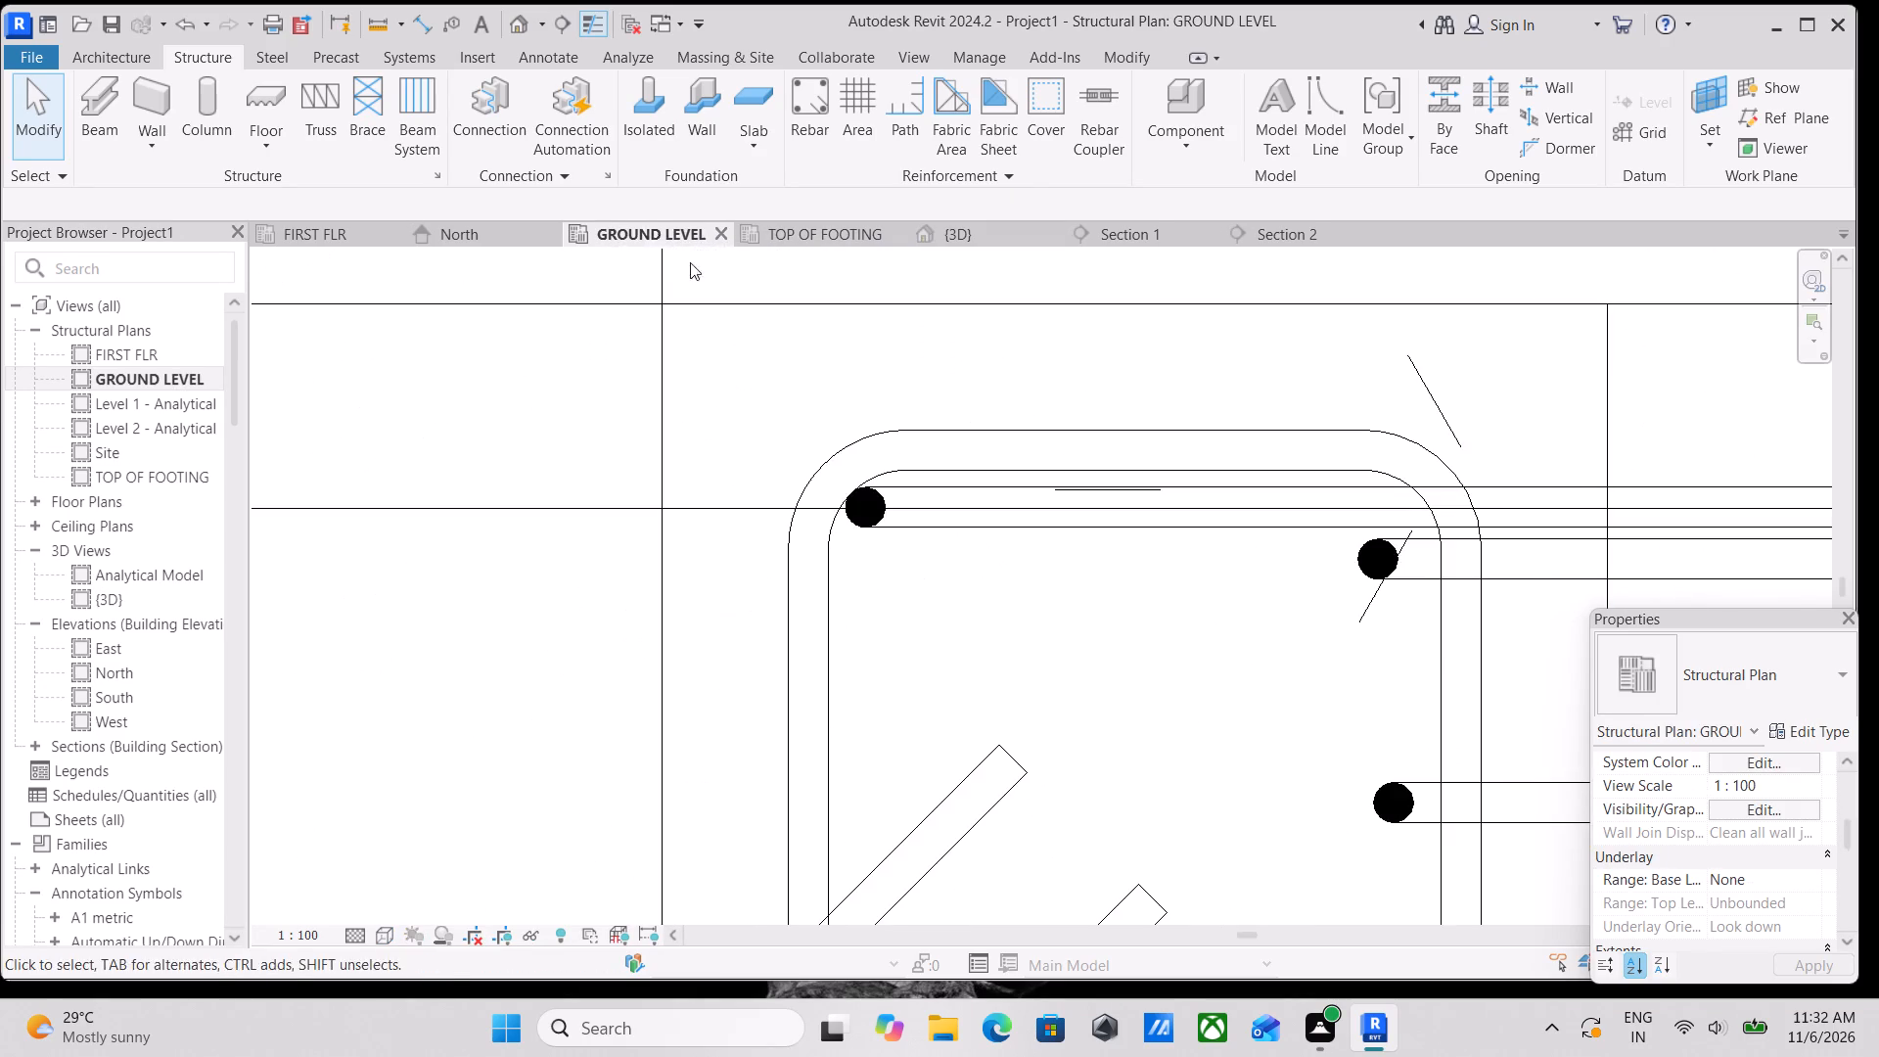
scroll(1035, 608, "down", 5)
scroll(1136, 594, "down", 20)
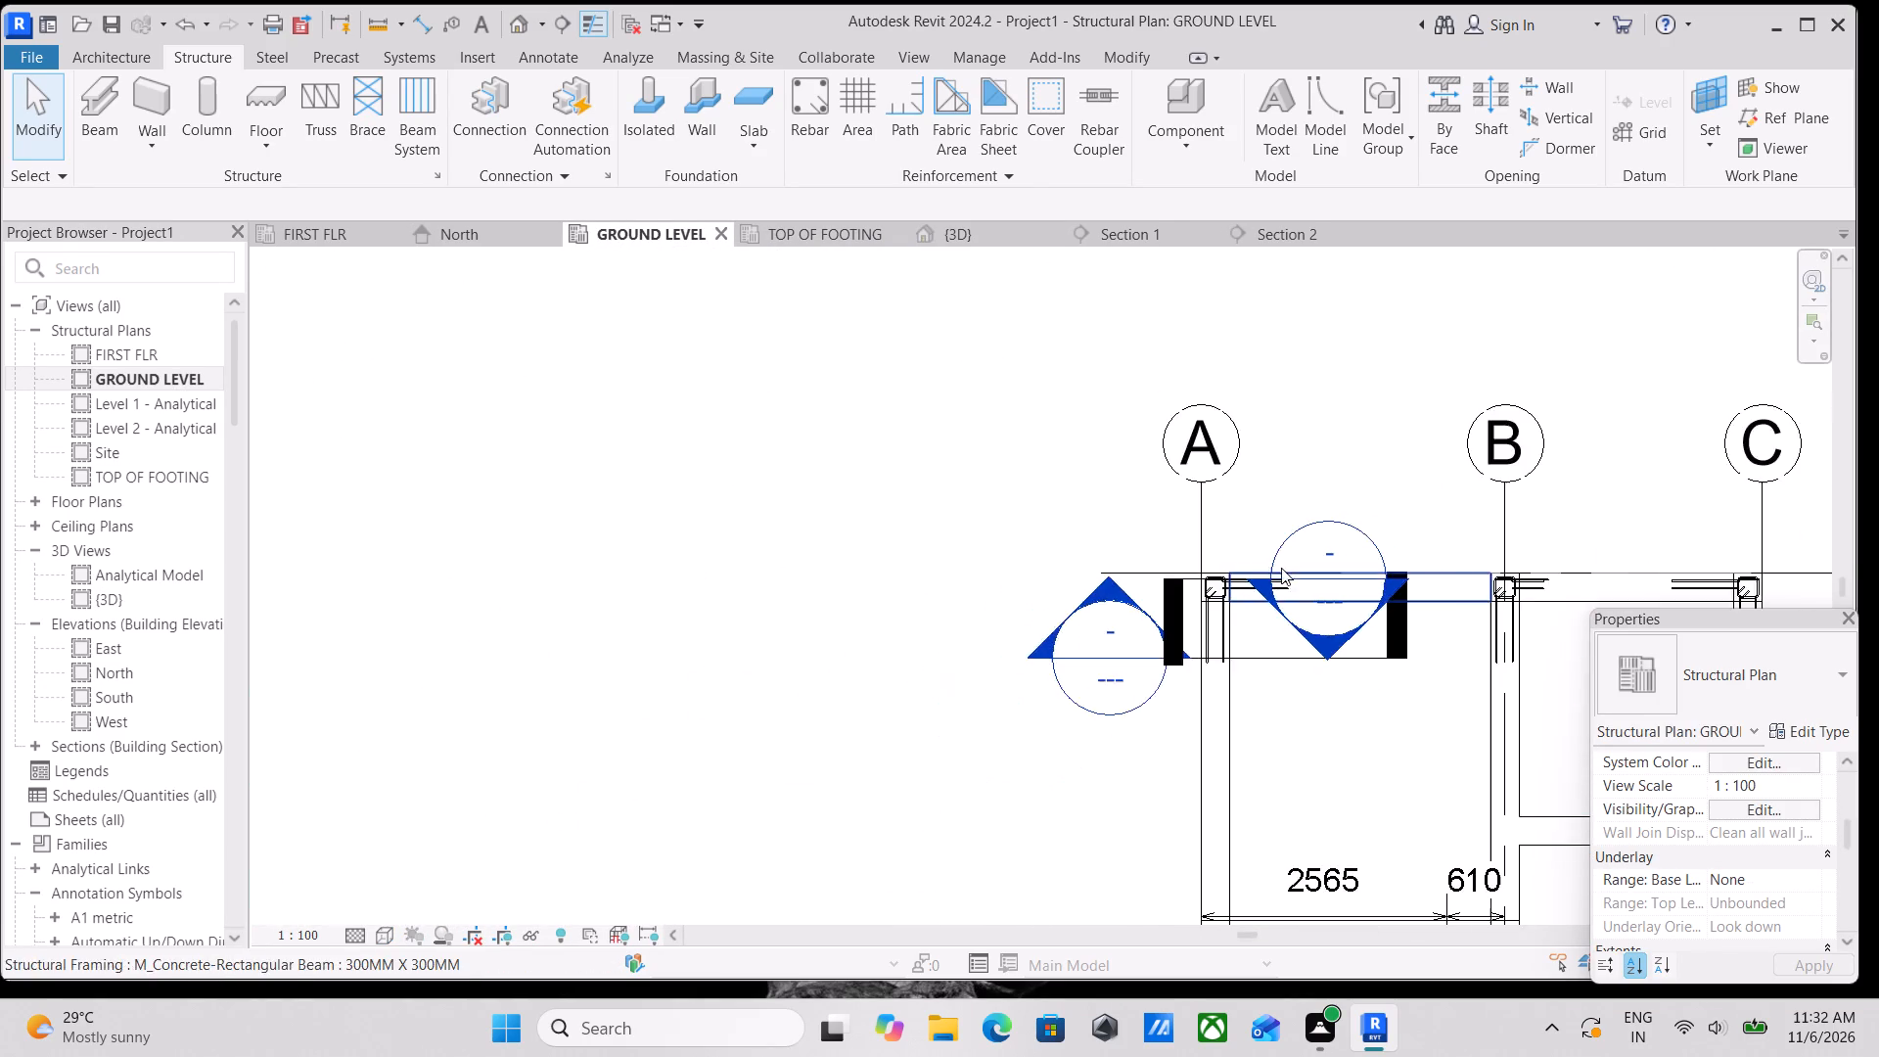
middle_click_drag(1281, 568, 943, 260)
scroll(950, 521, "down", 3)
middle_click_drag(955, 476, 935, 335)
scroll(872, 441, "up", 6)
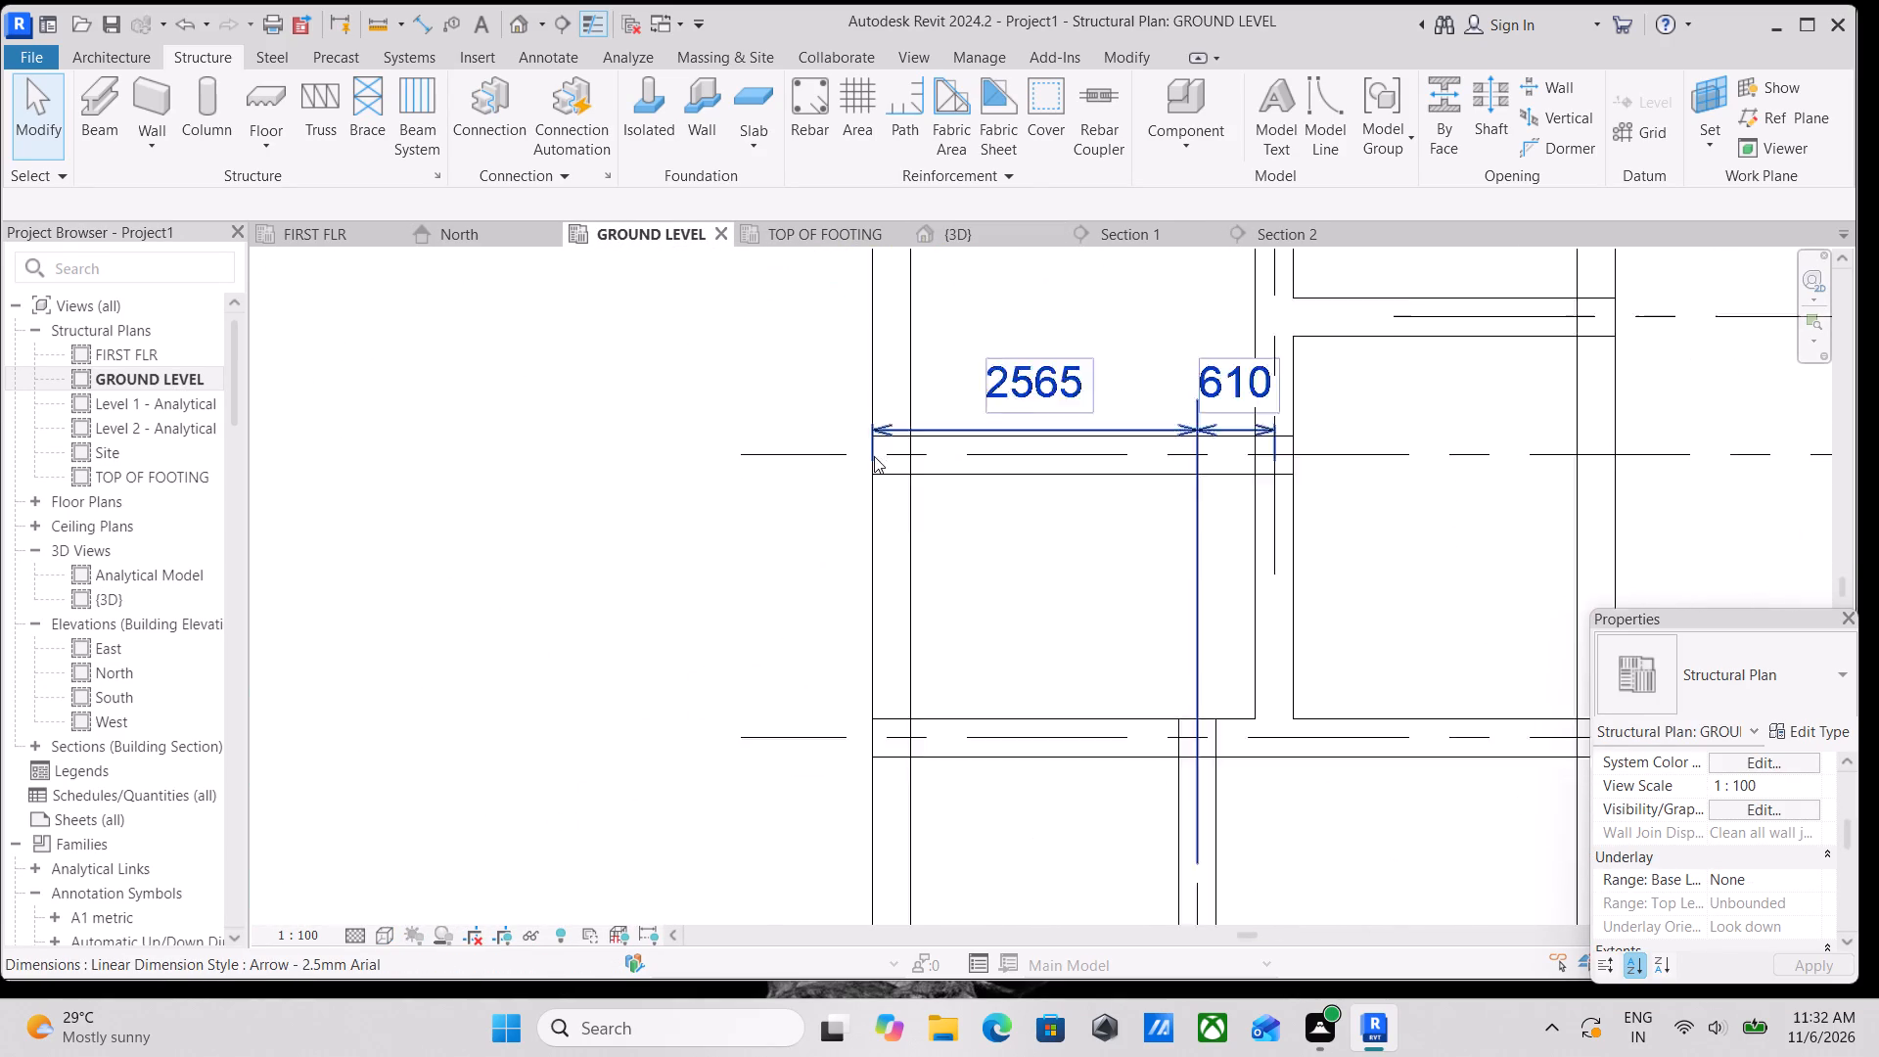
scroll(874, 456, "up", 5)
scroll(874, 456, "down", 3)
middle_click_drag(874, 456, 844, 496)
scroll(844, 496, "down", 4)
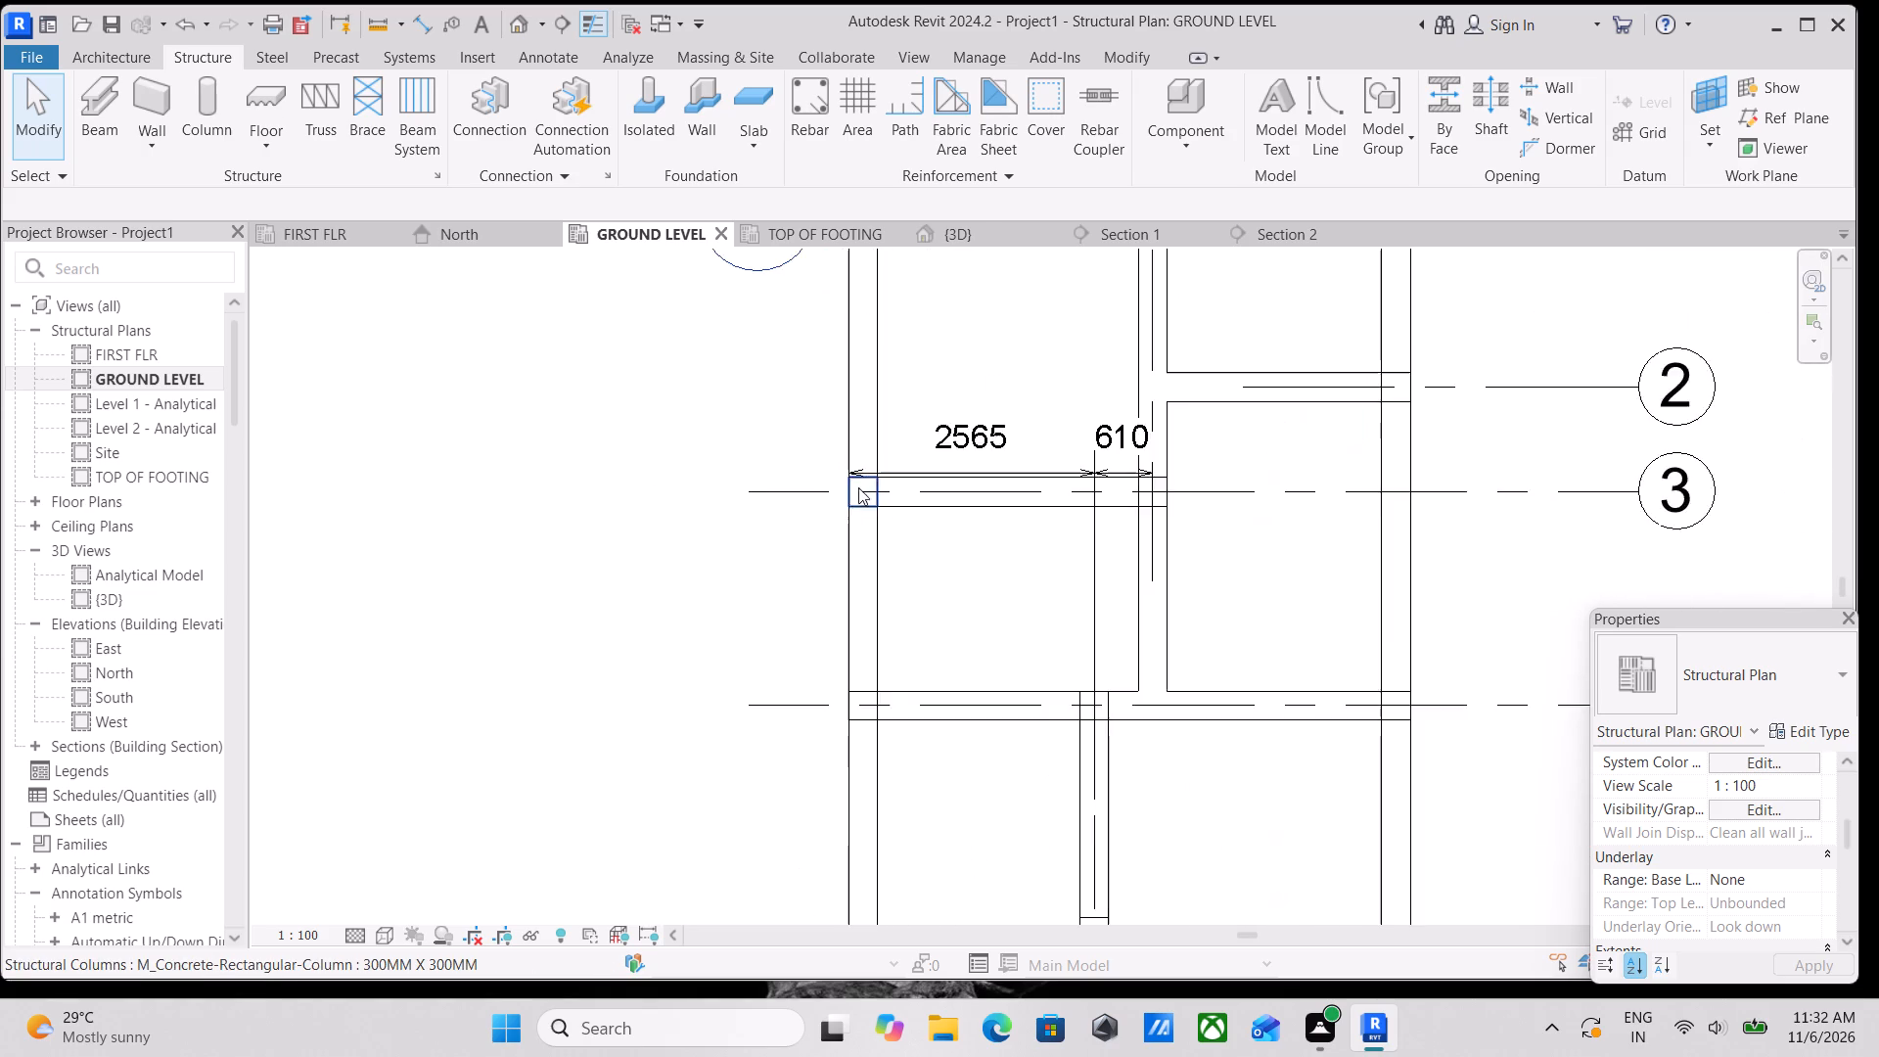
scroll(858, 487, "down", 4)
middle_click_drag(886, 491, 886, 500)
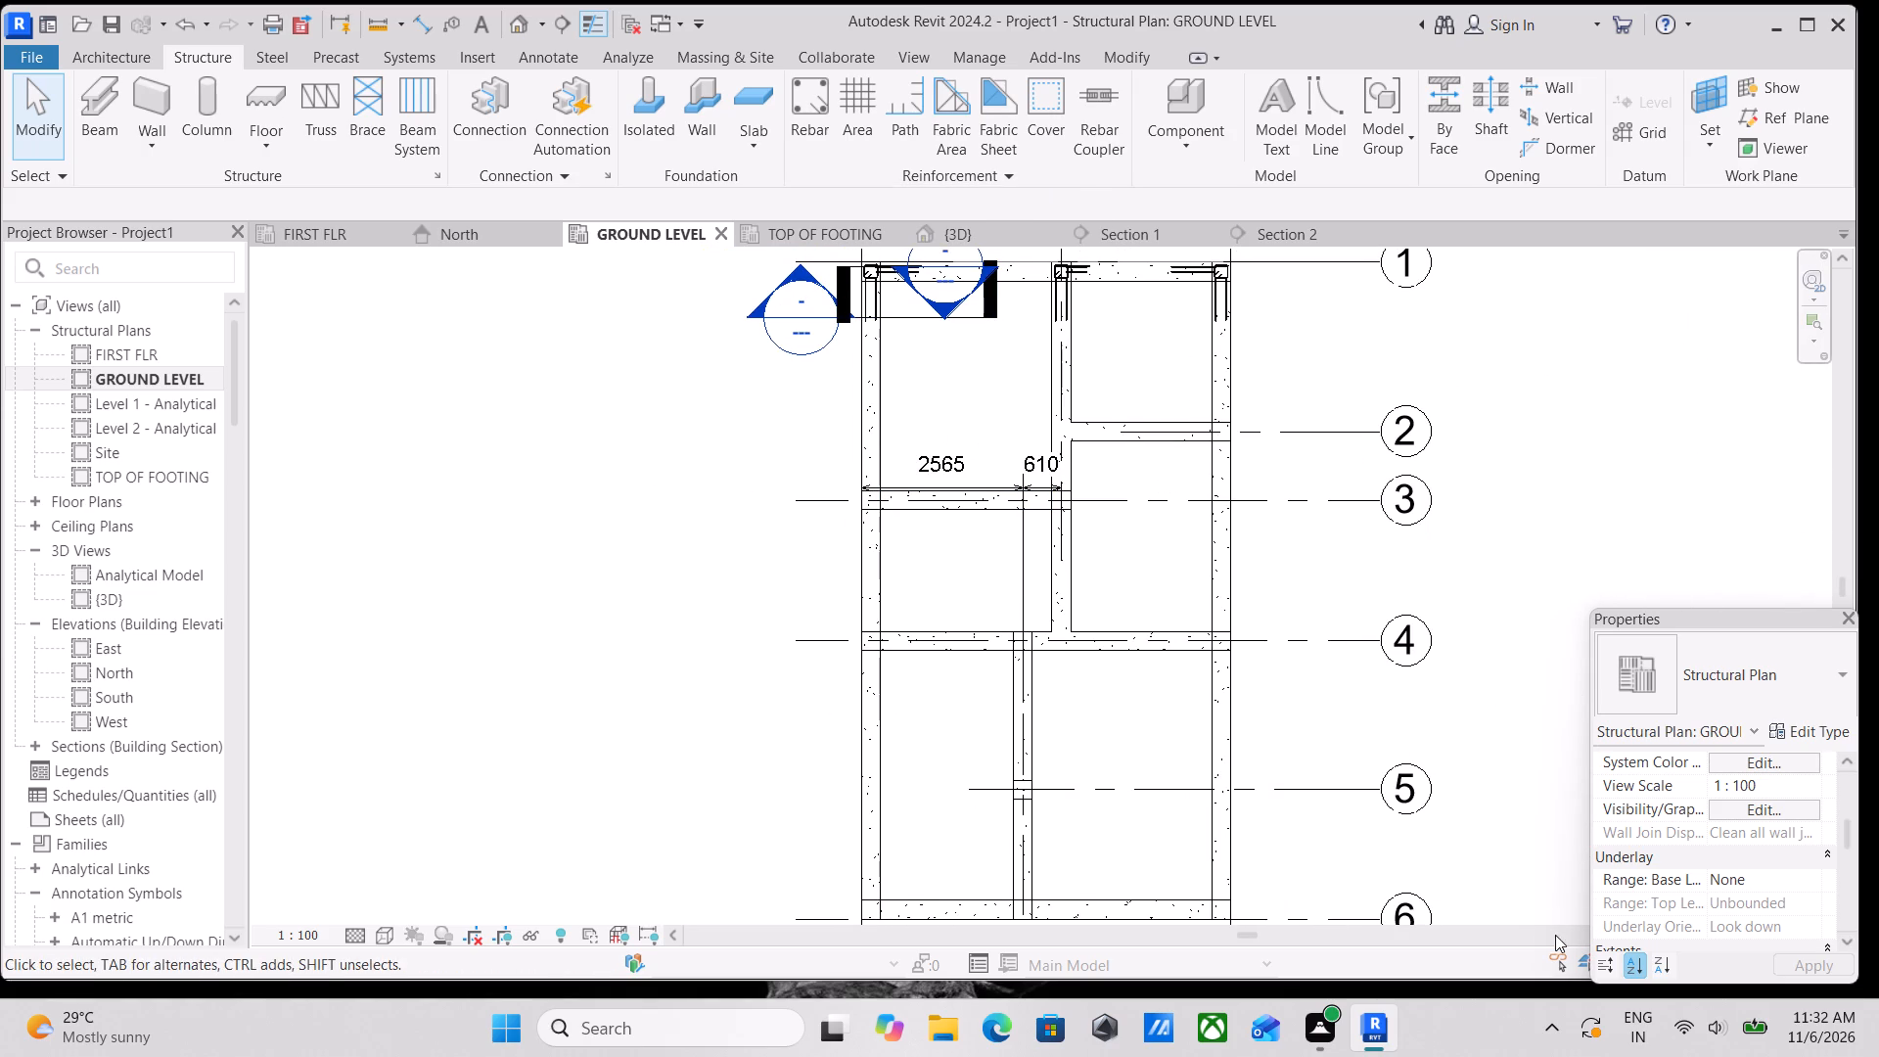
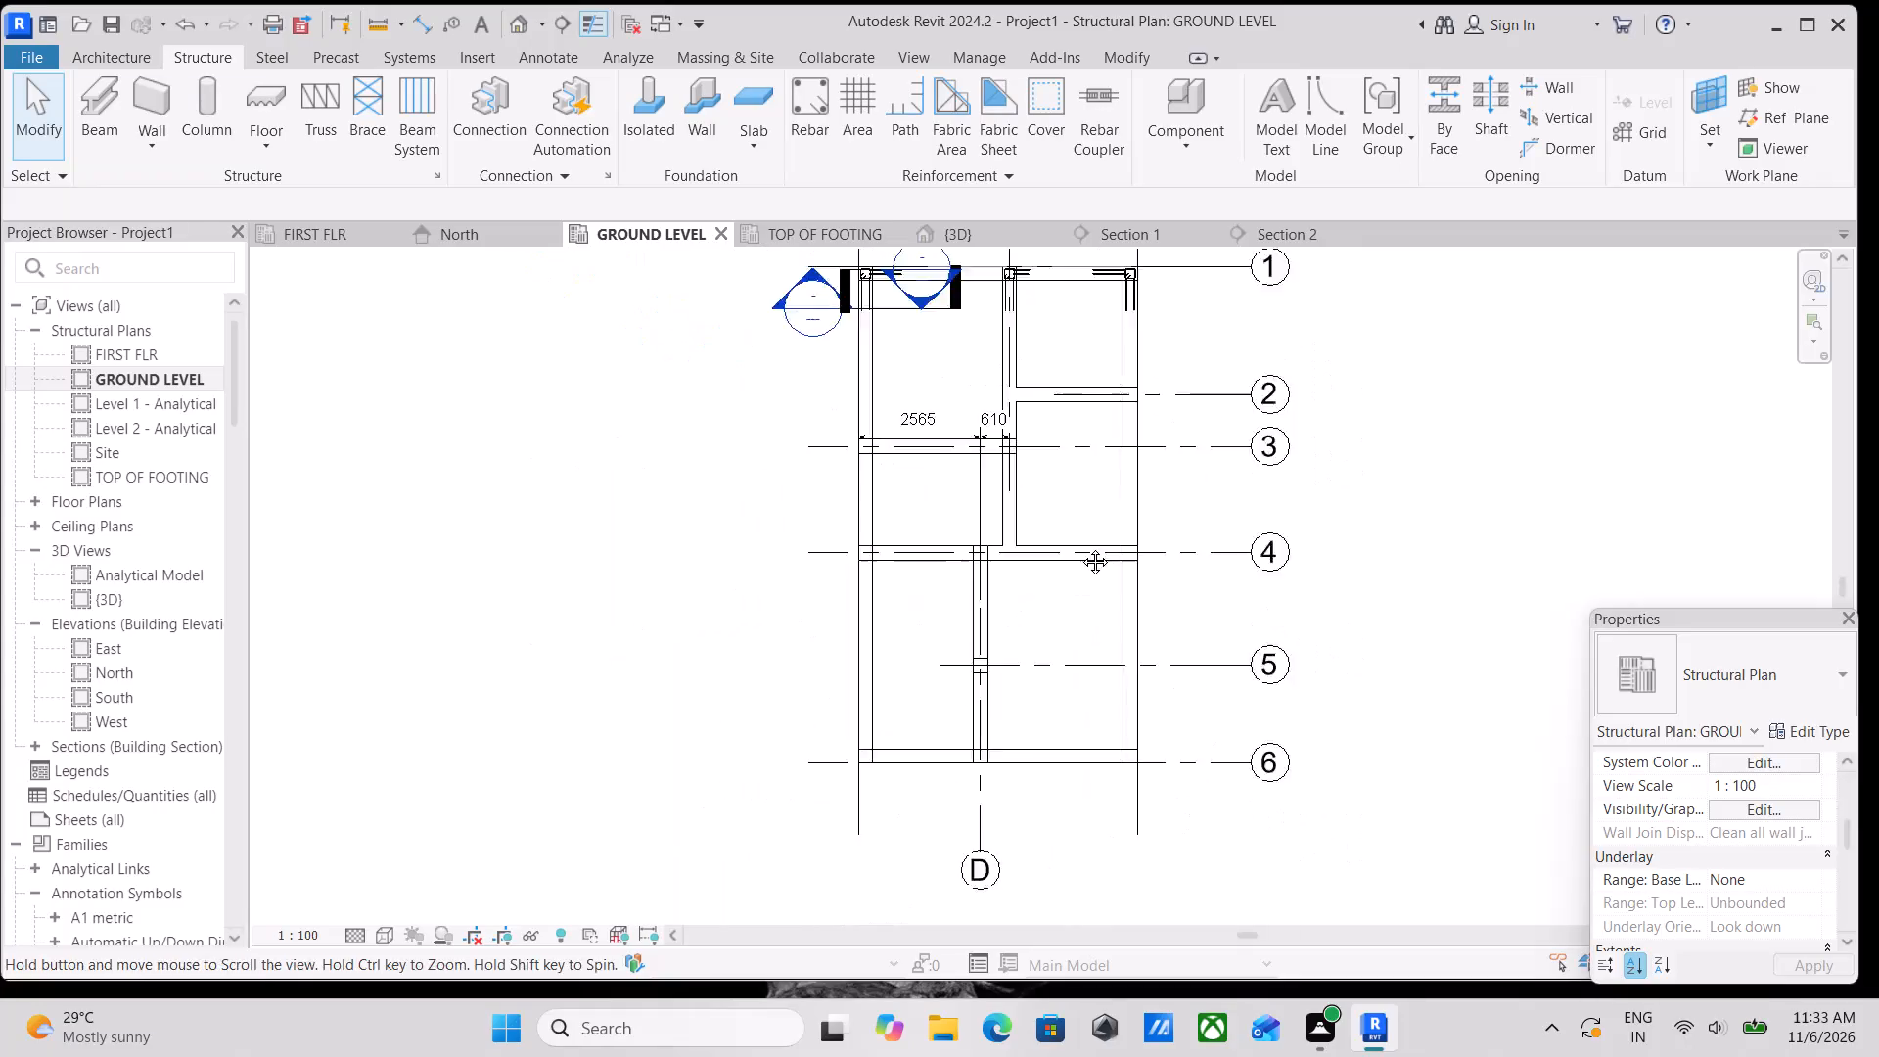
Draw a short building section across the column at grids D and 5 in the ground level plan.
scroll(994, 564, "up", 3)
scroll(1230, 561, "up", 1)
middle_click_drag(1178, 734, 1236, 592)
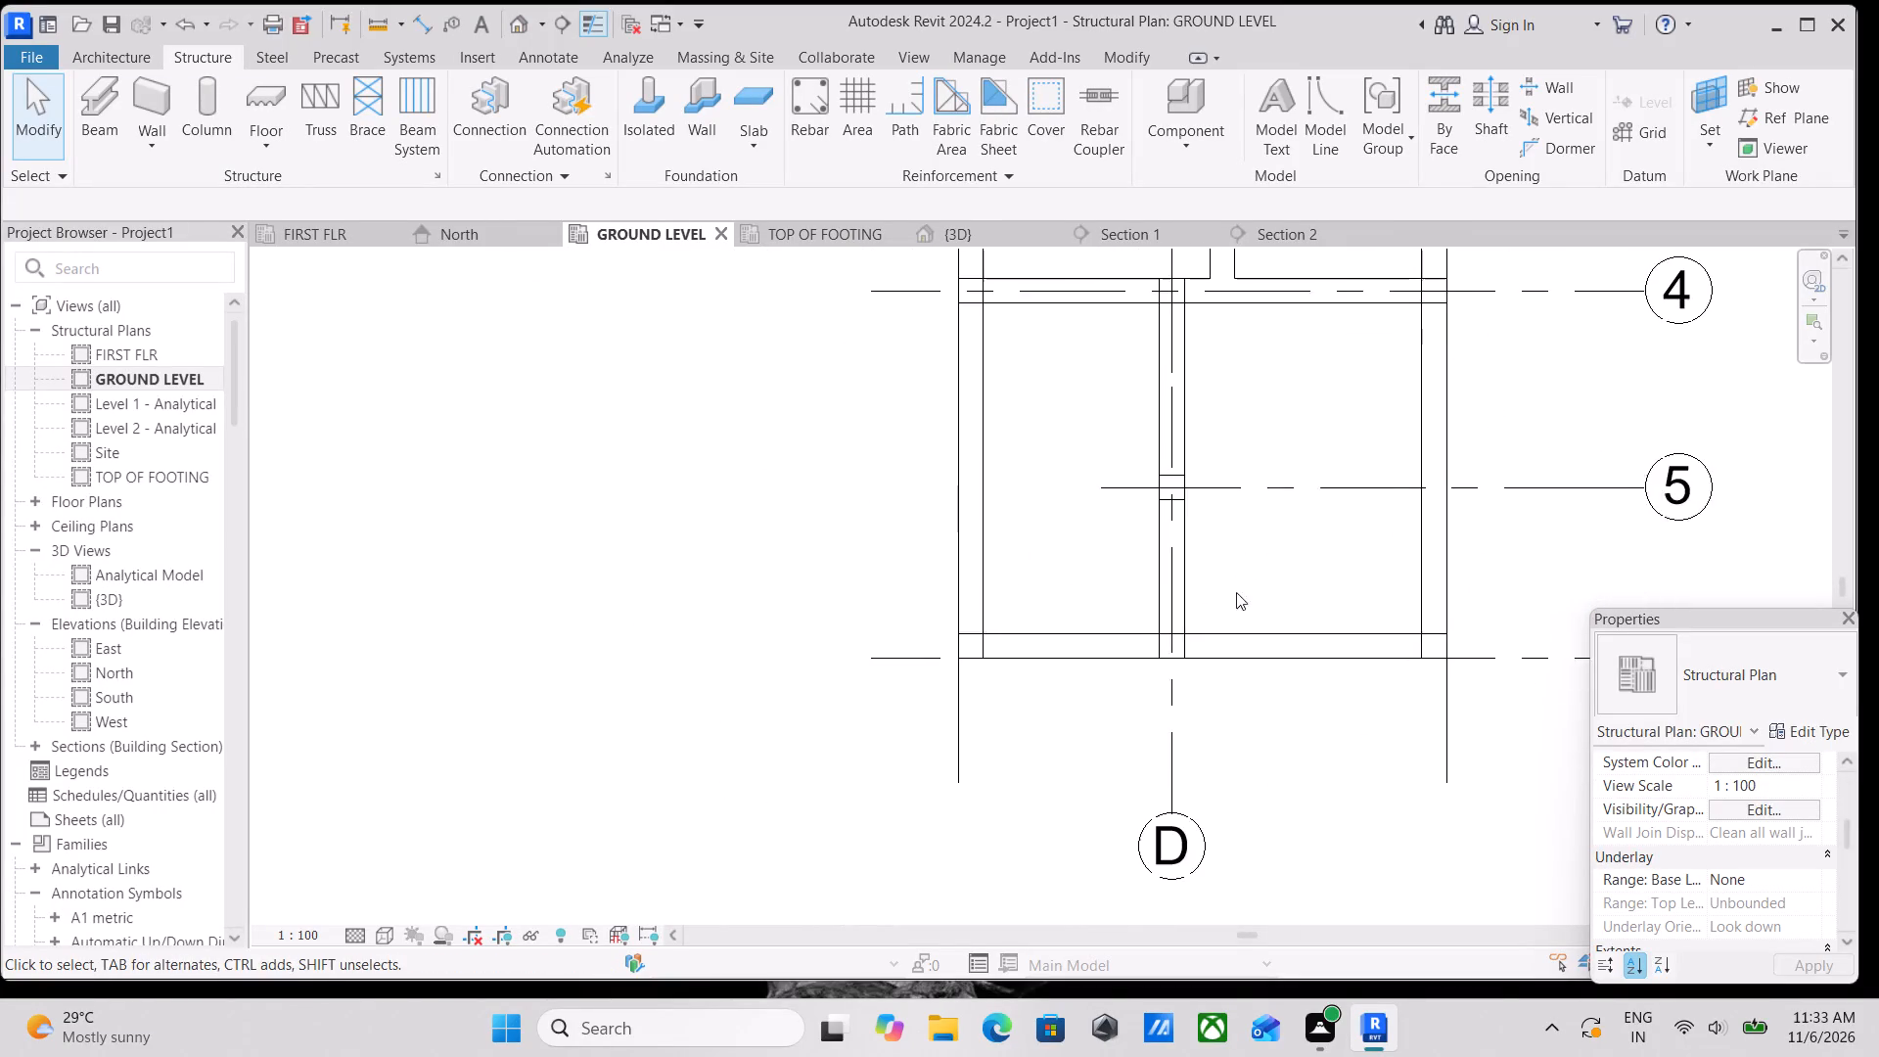
middle_click_drag(1236, 592, 1228, 605)
scroll(1007, 693, "up", 4)
scroll(891, 618, "up", 8)
scroll(1248, 515, "down", 6)
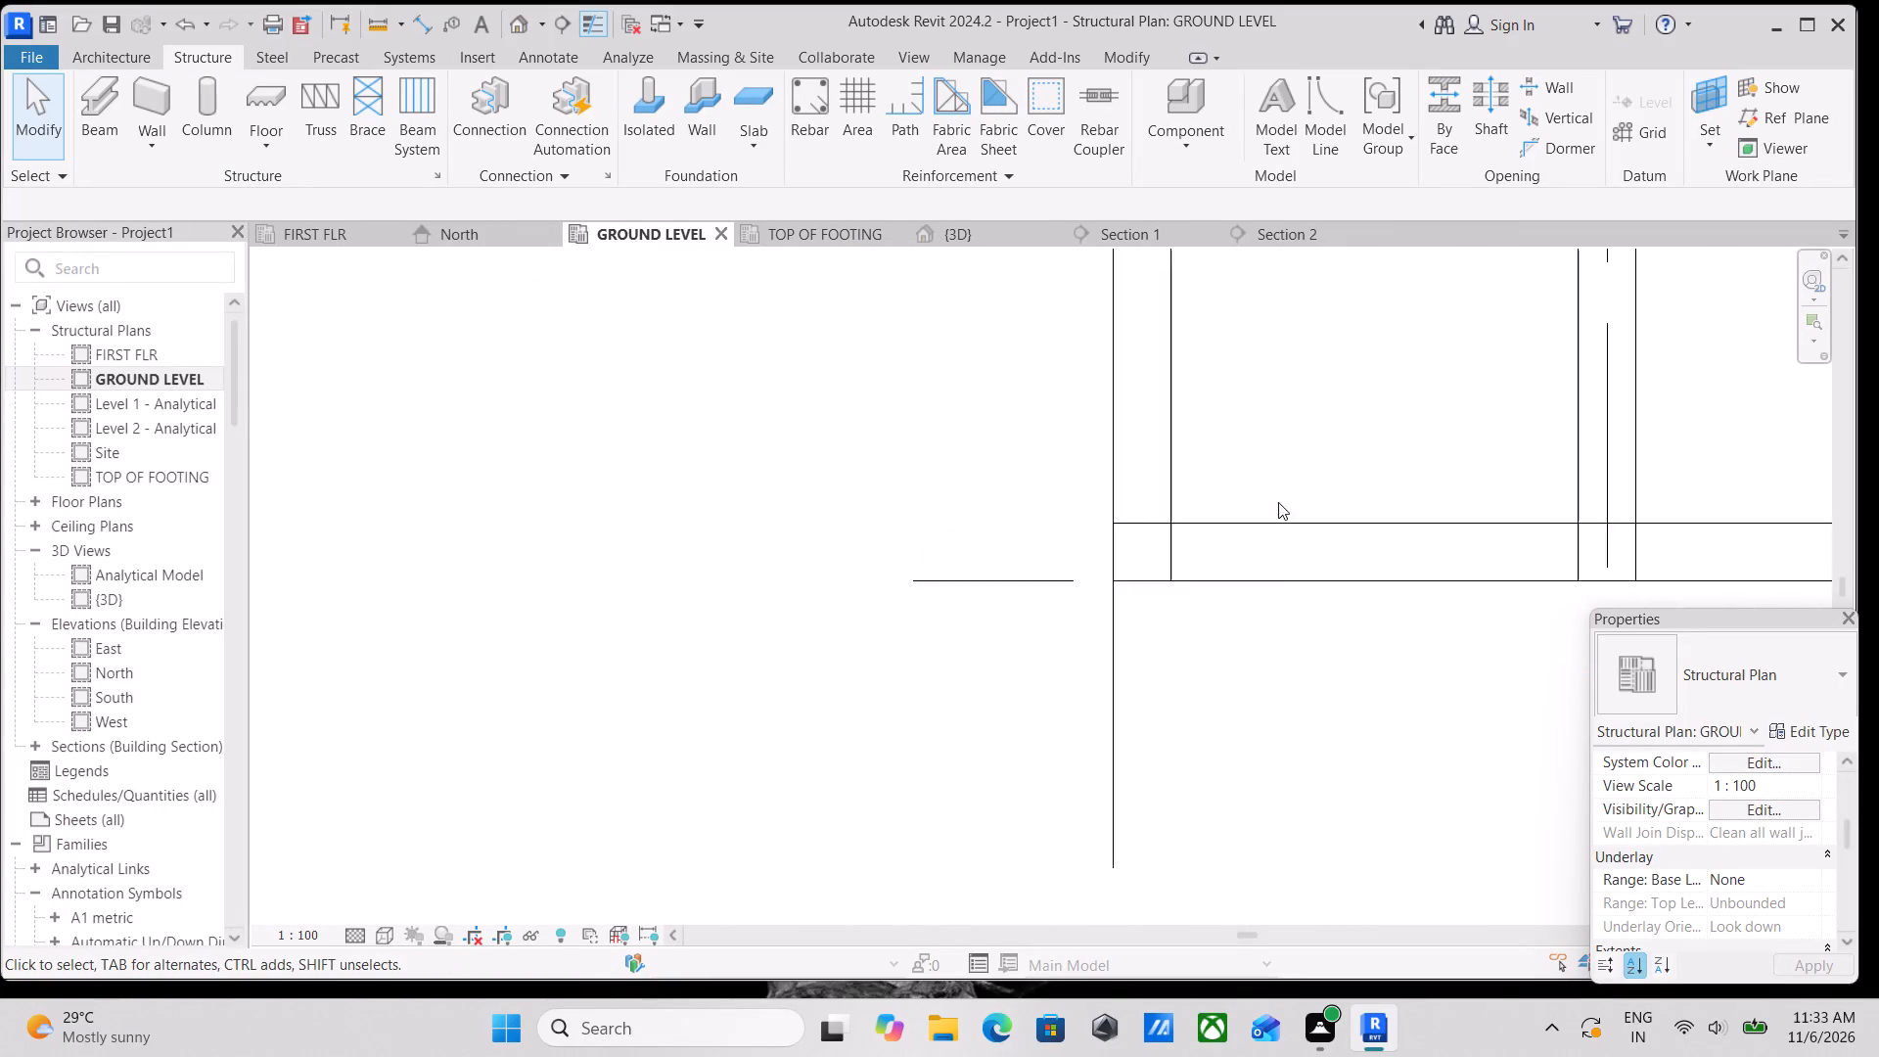
scroll(1278, 502, "down", 3)
middle_click_drag(1285, 510, 1163, 707)
scroll(1160, 708, "up", 1)
scroll(1293, 629, "down", 4)
middle_click_drag(1298, 626, 1116, 669)
scroll(1163, 607, "down", 2)
middle_click_drag(1163, 607, 1097, 673)
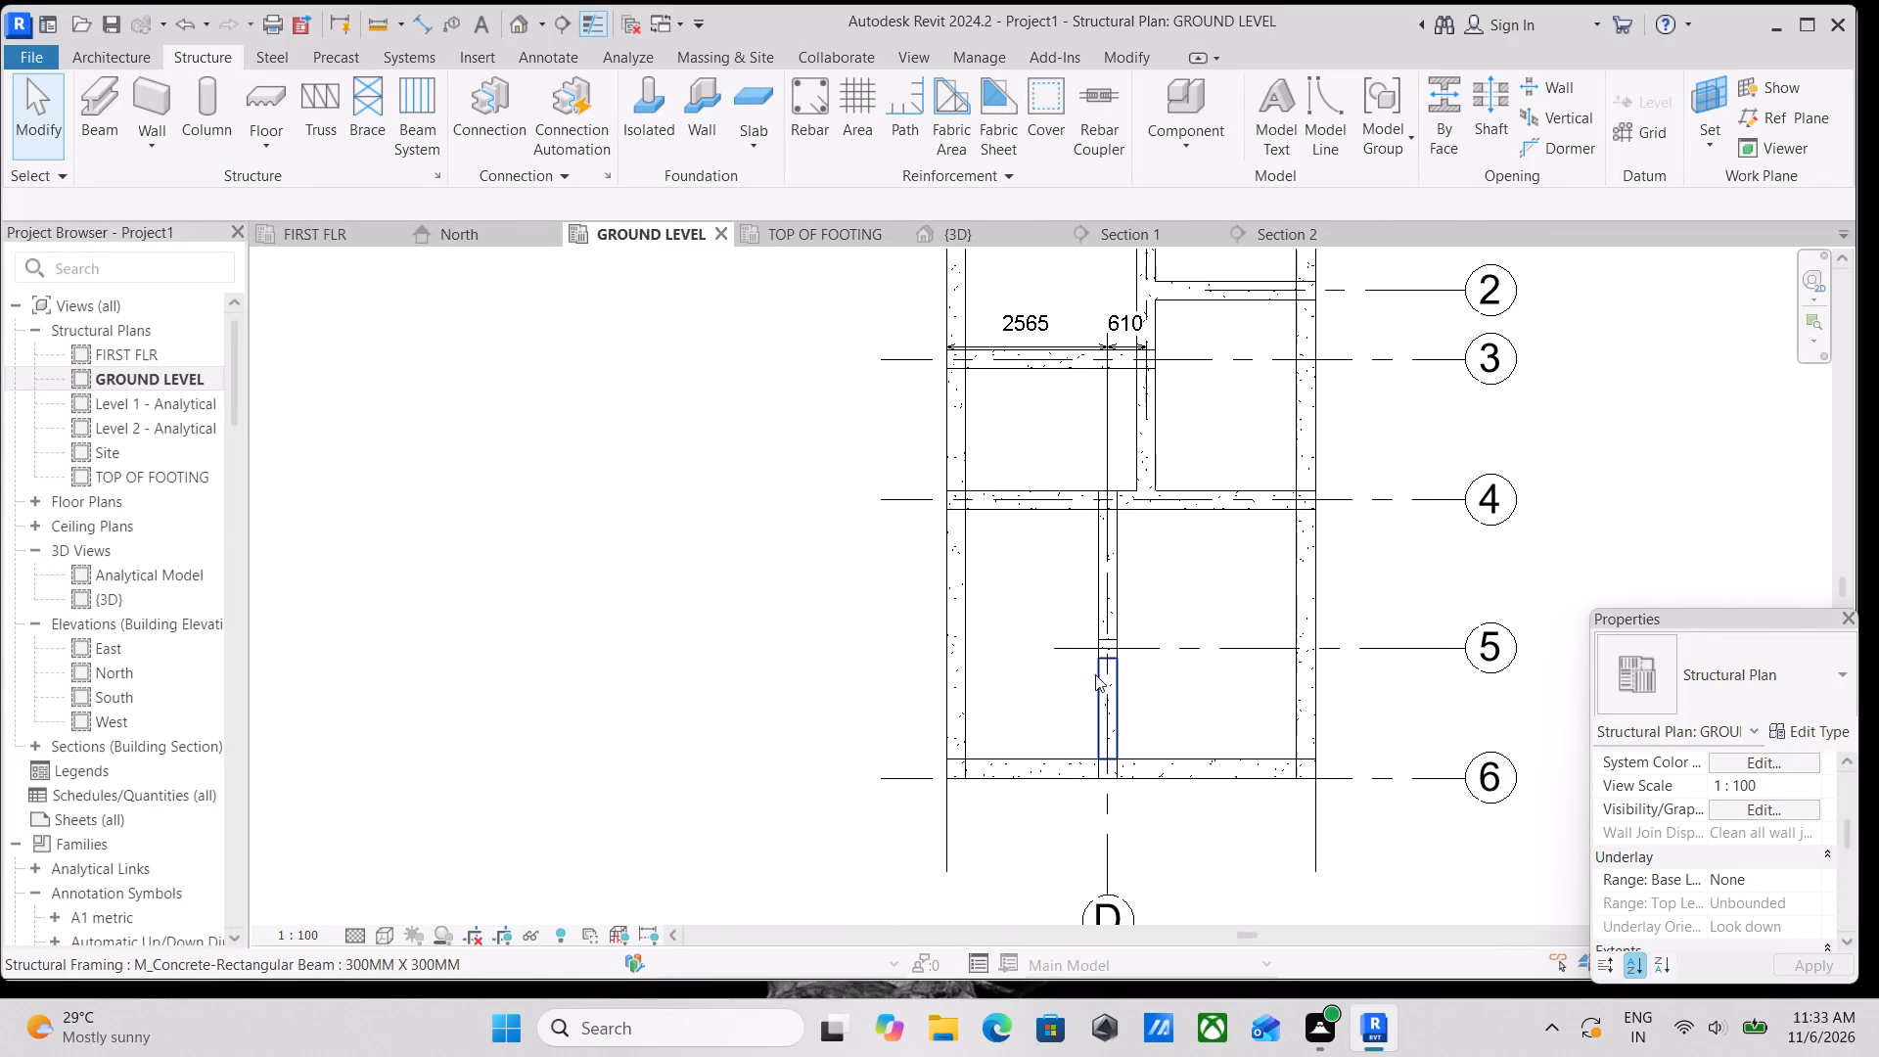
scroll(1089, 589, "down", 2)
scroll(1115, 618, "up", 5)
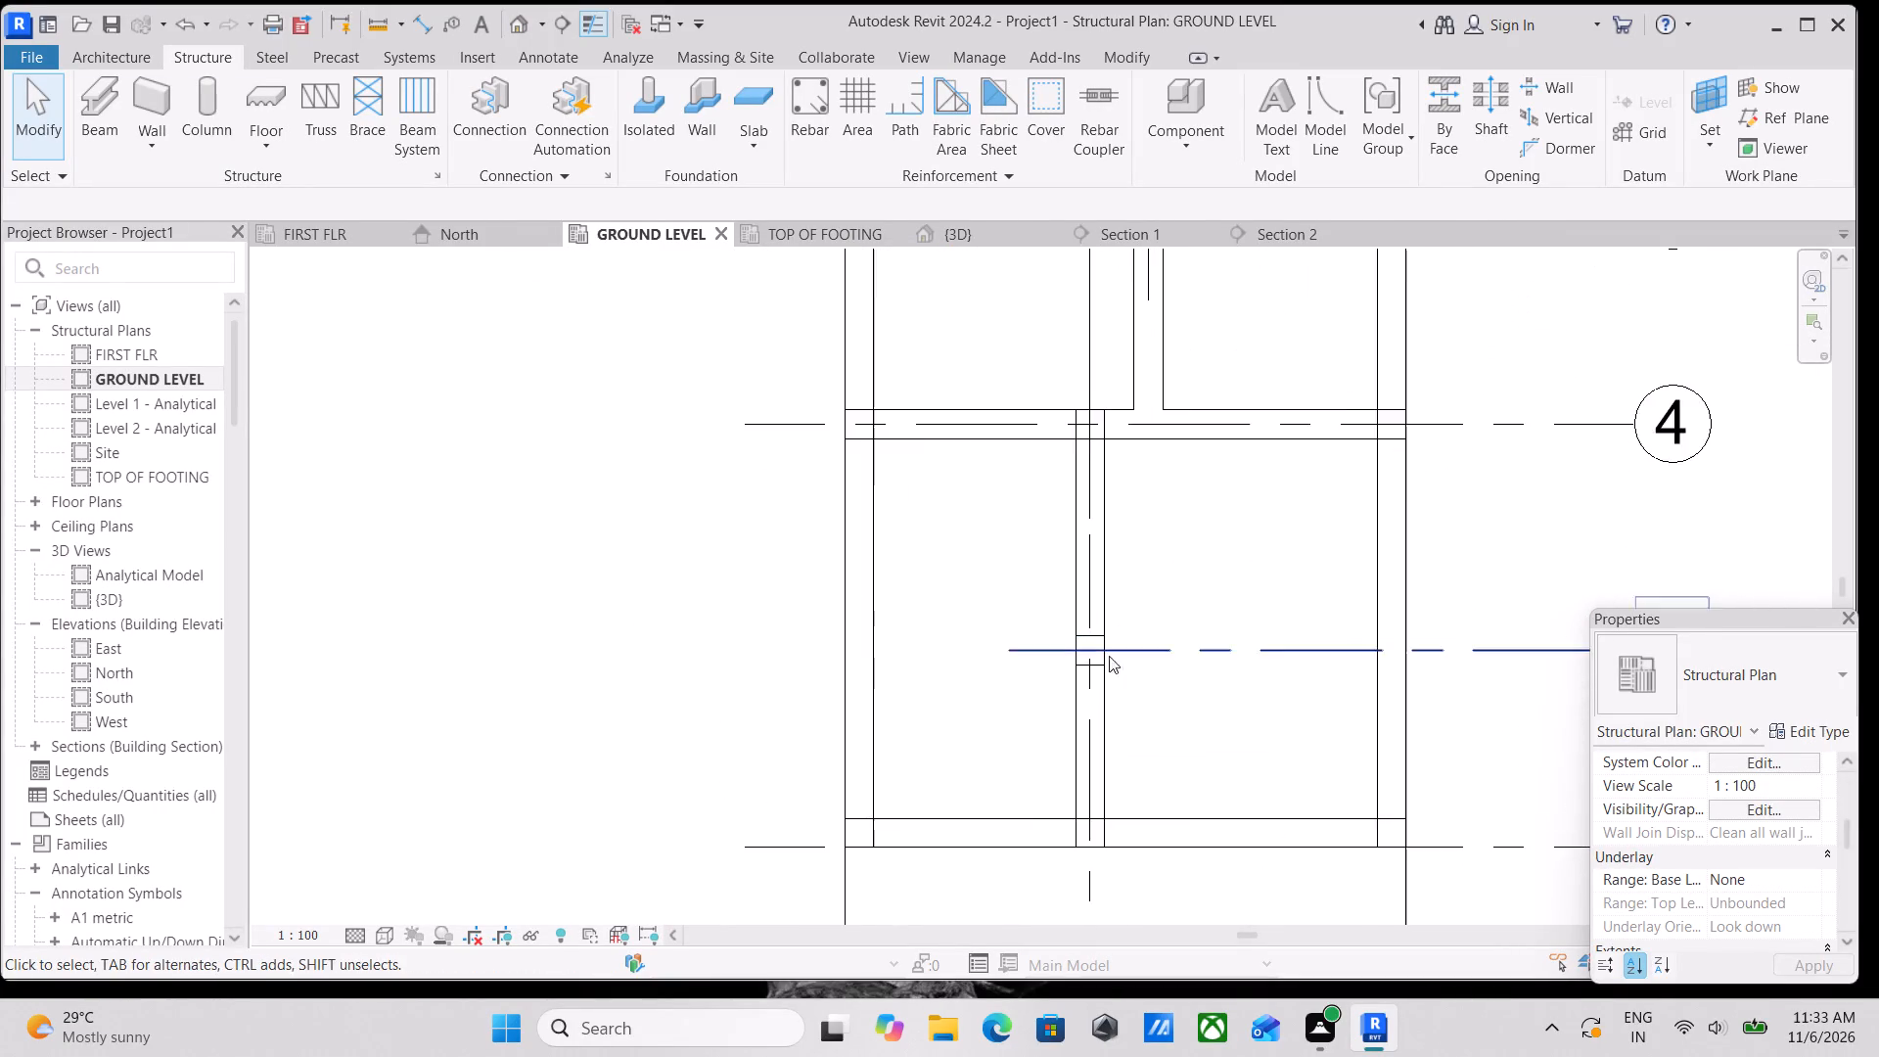
scroll(1090, 672, "up", 4)
middle_click_drag(1126, 528, 1129, 574)
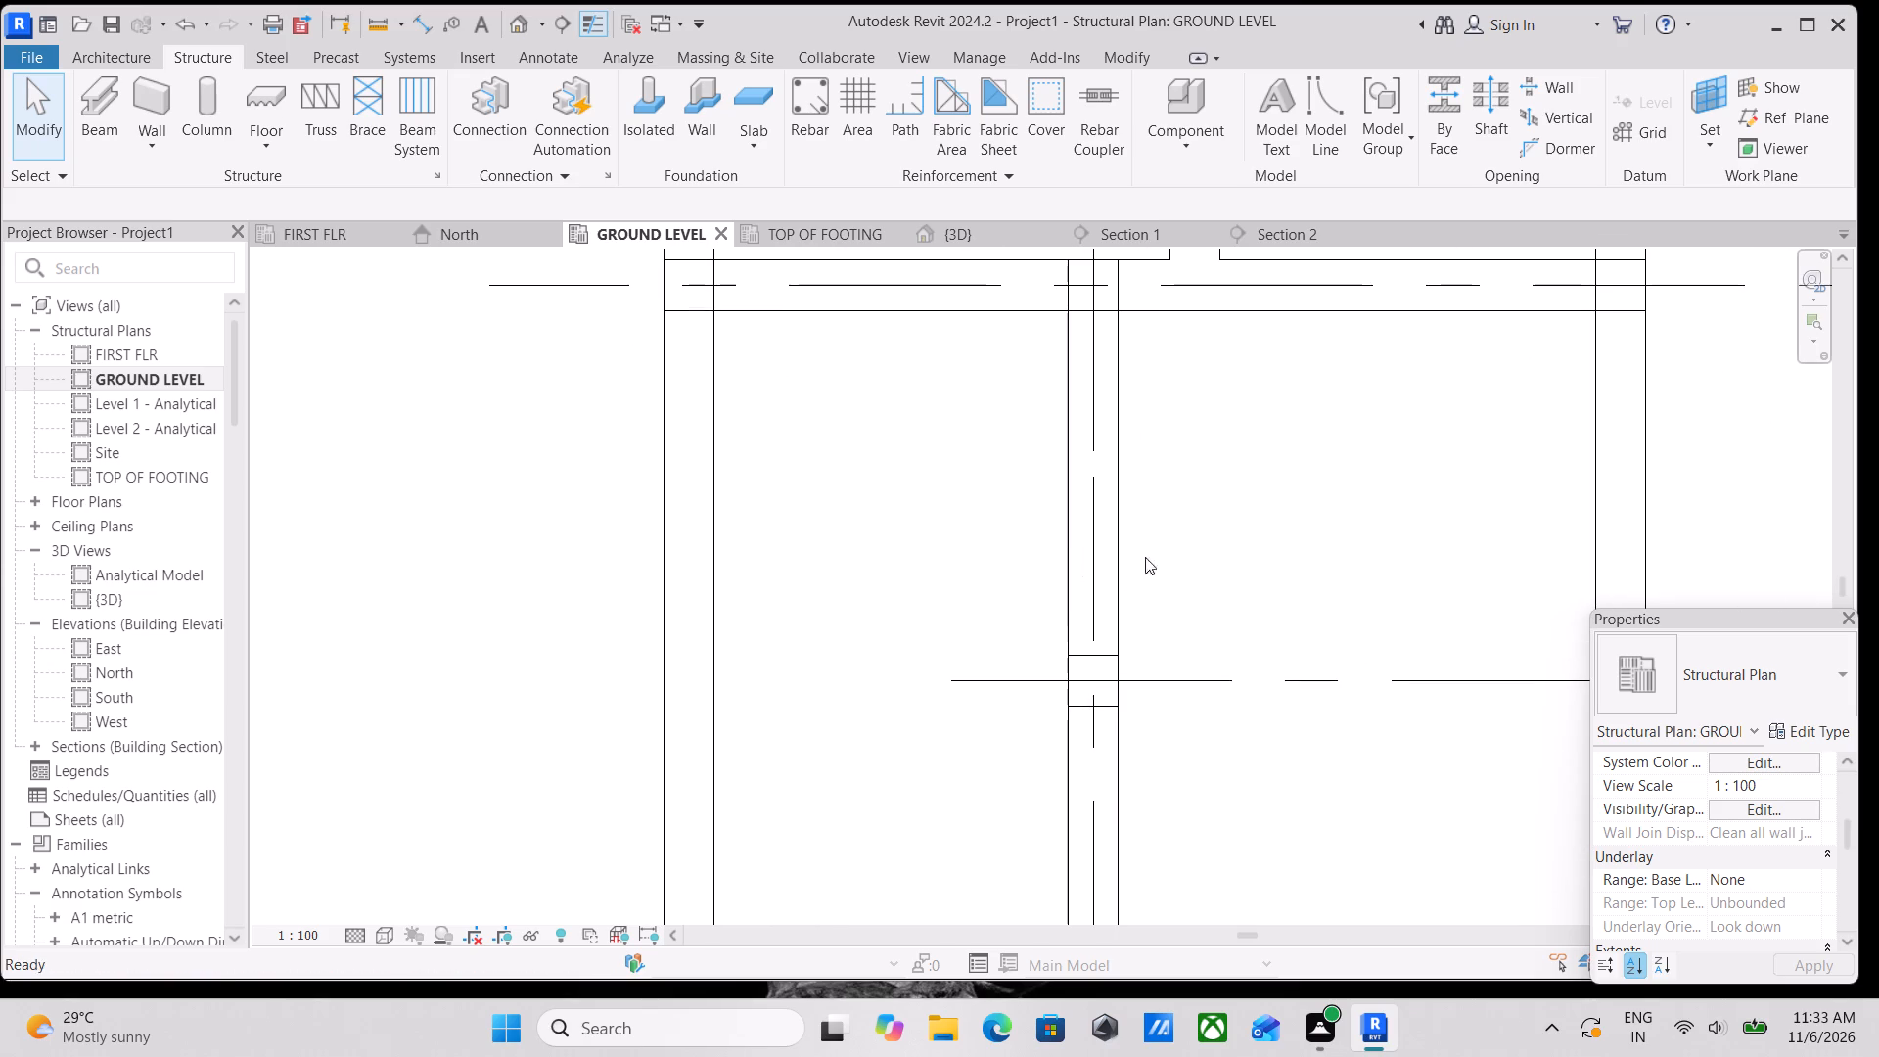
scroll(1152, 525, "down", 5)
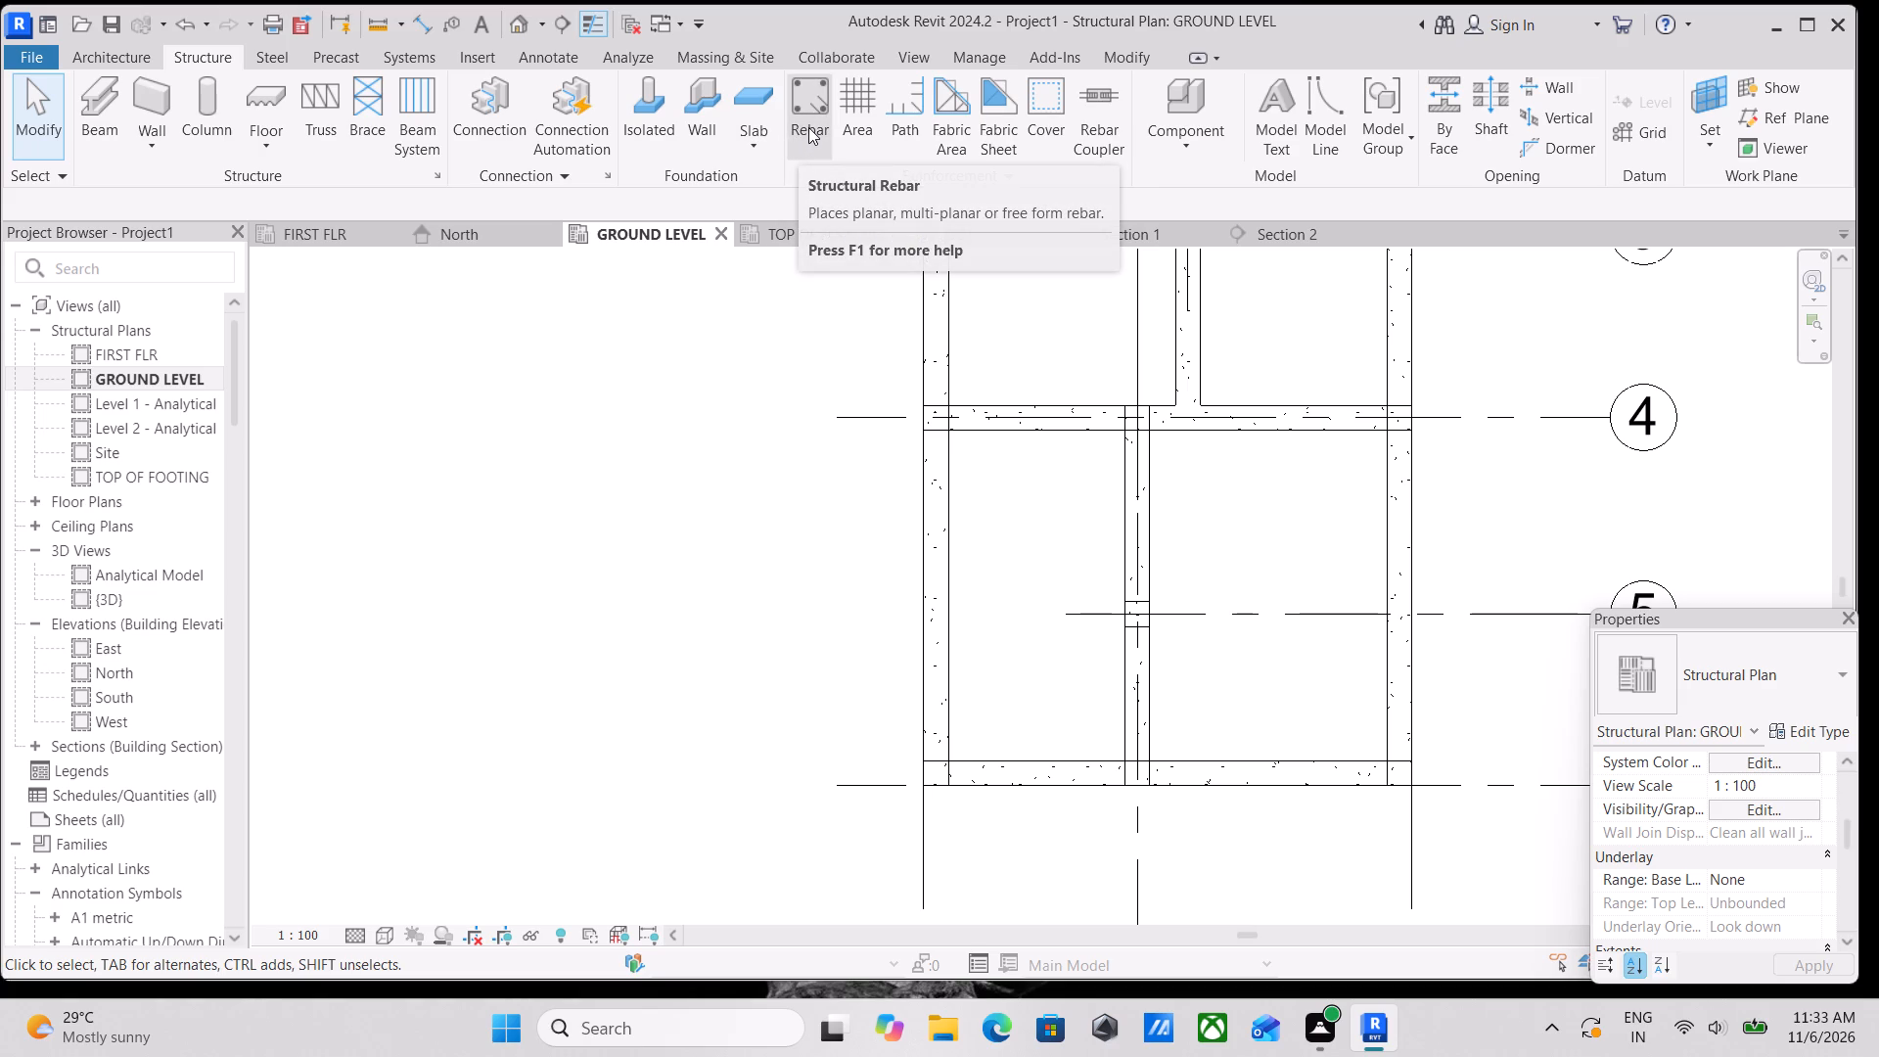
left_click(566, 17)
scroll(1131, 625, "up", 5)
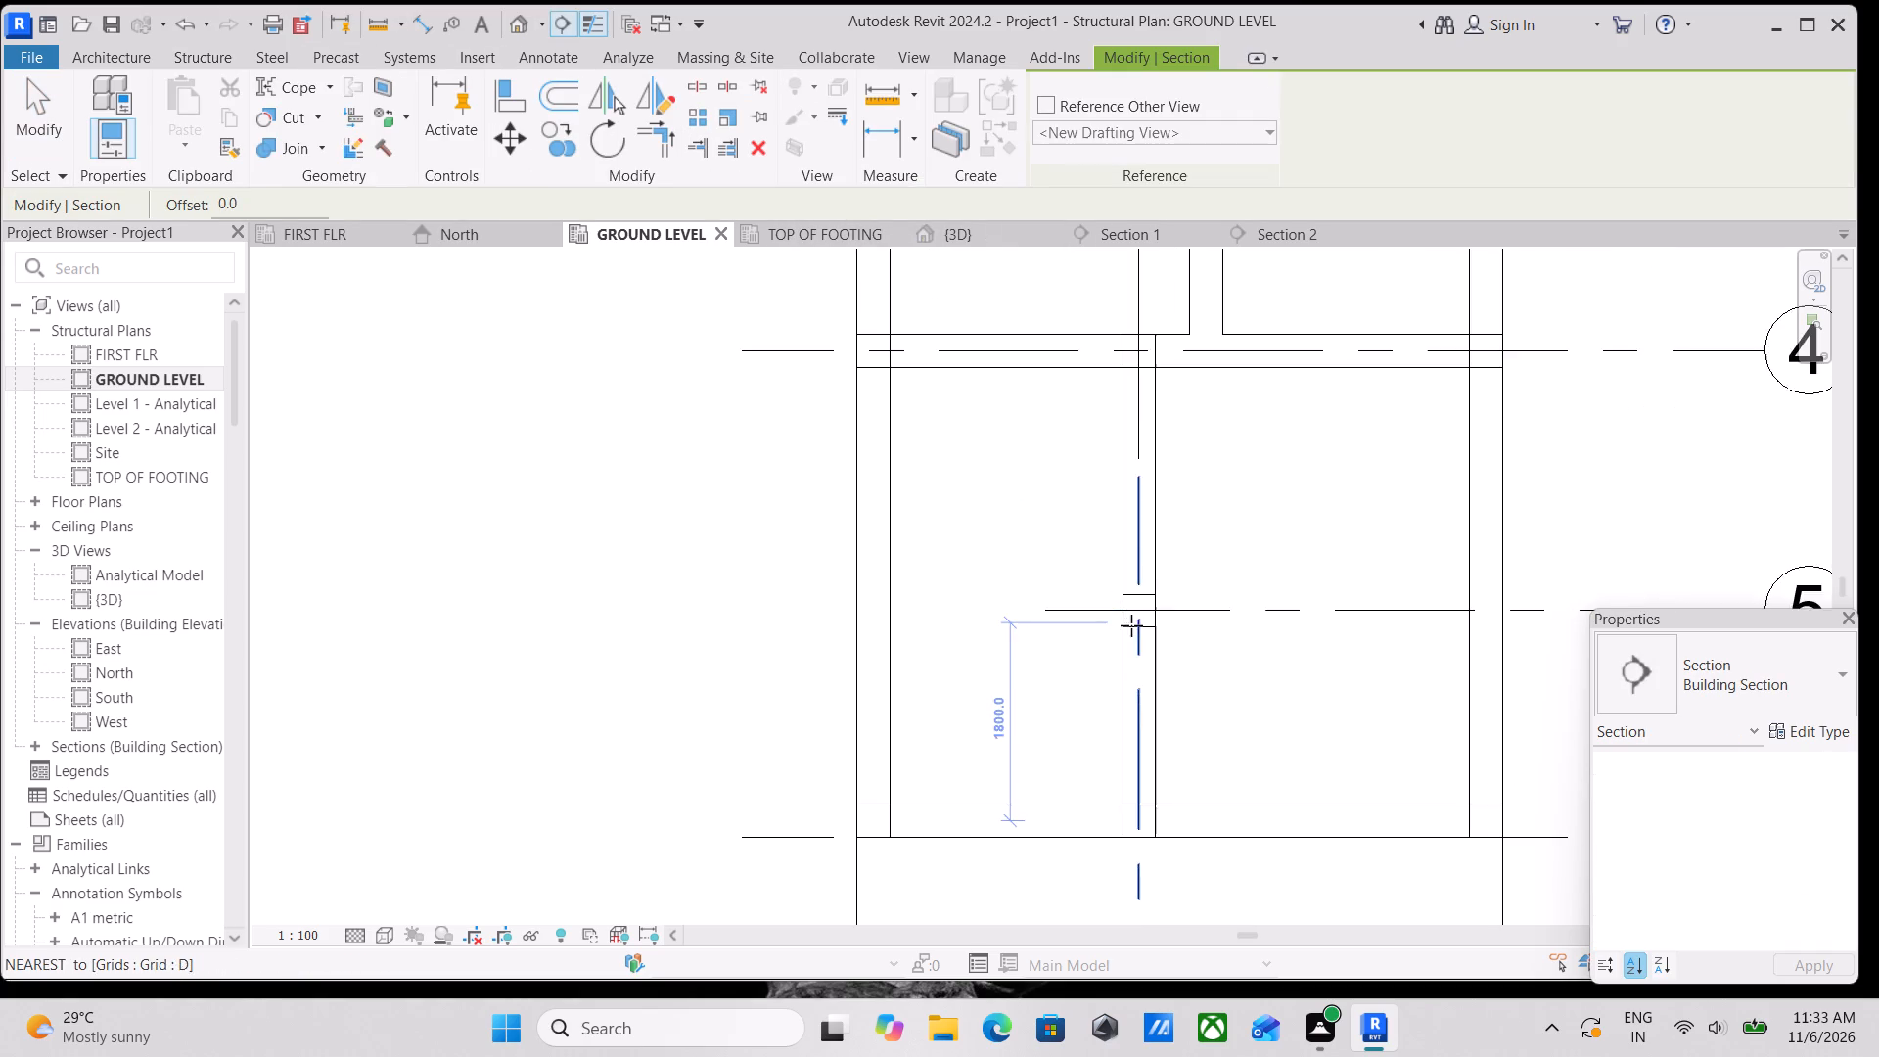
scroll(1131, 625, "up", 2)
left_click(1057, 604)
left_click(1291, 601)
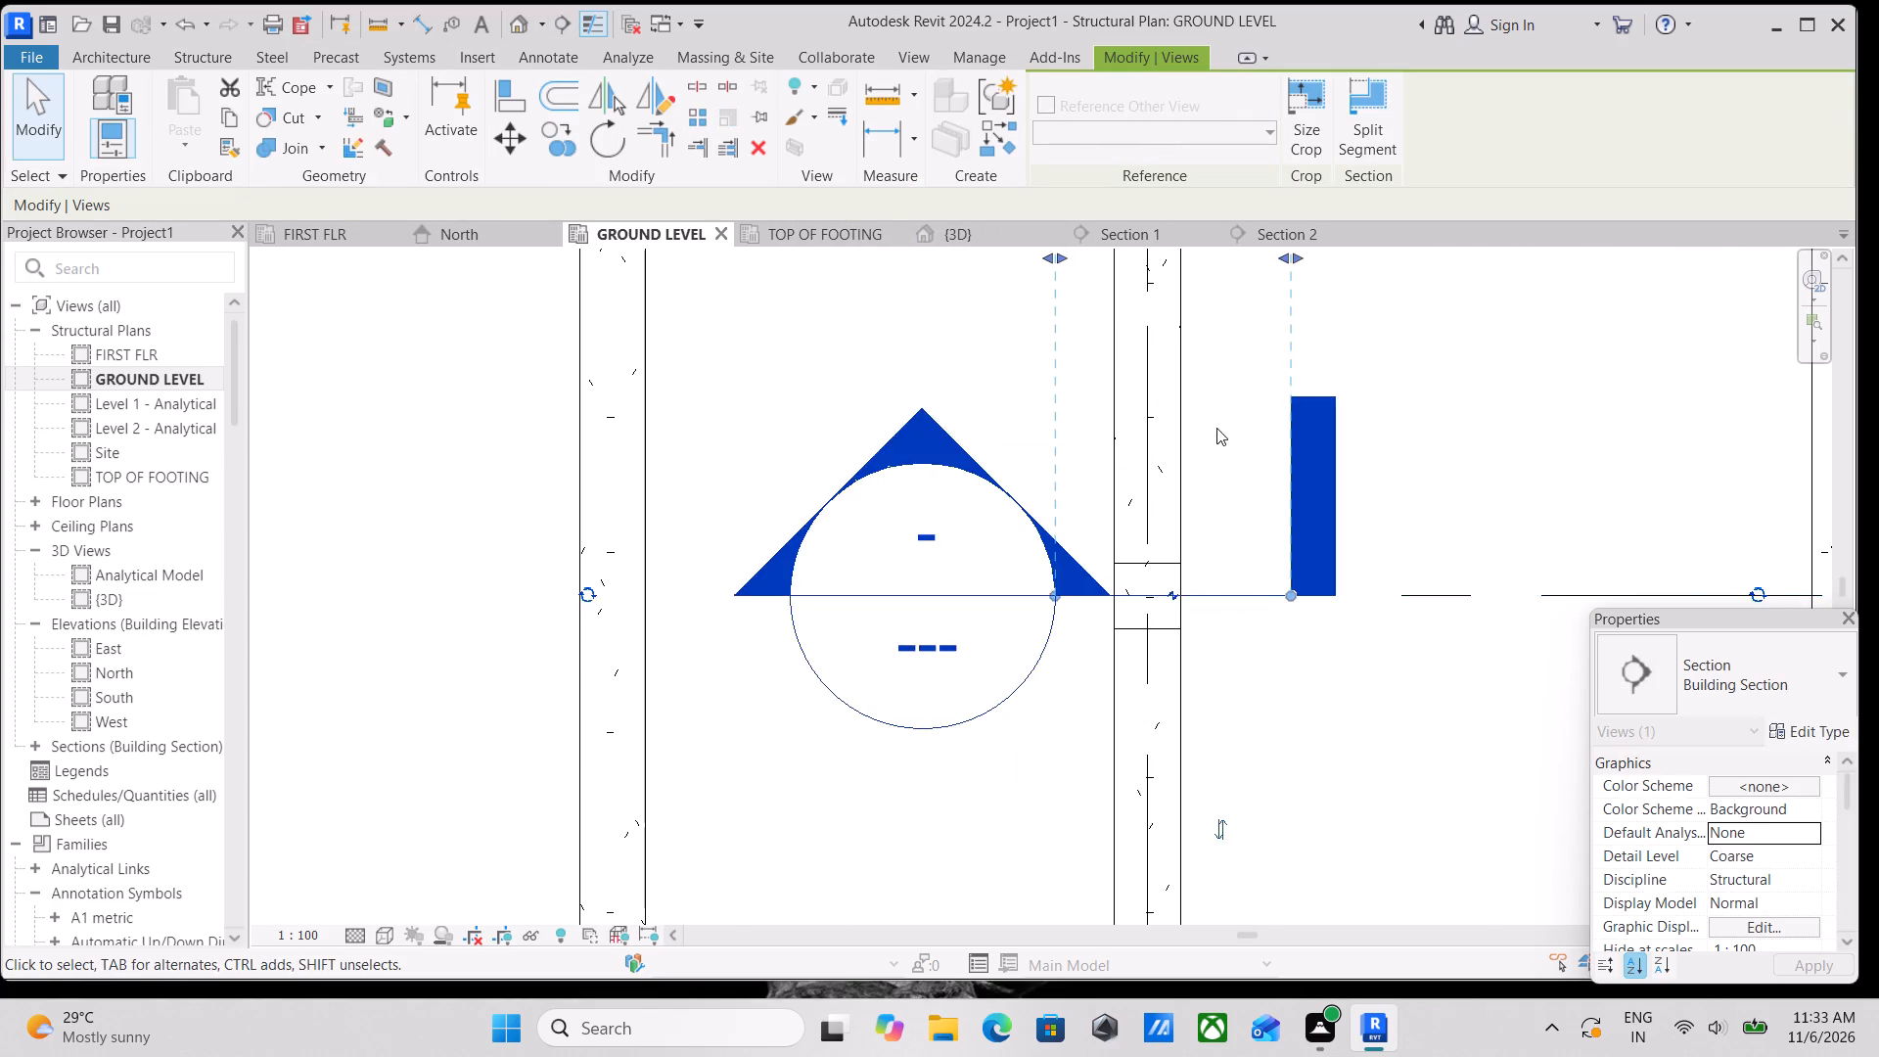
Shorten the new section's view depth so its far clip line sits just beyond the column's far face.
scroll(1216, 428, "down", 3)
middle_click_drag(1218, 454, 1235, 615)
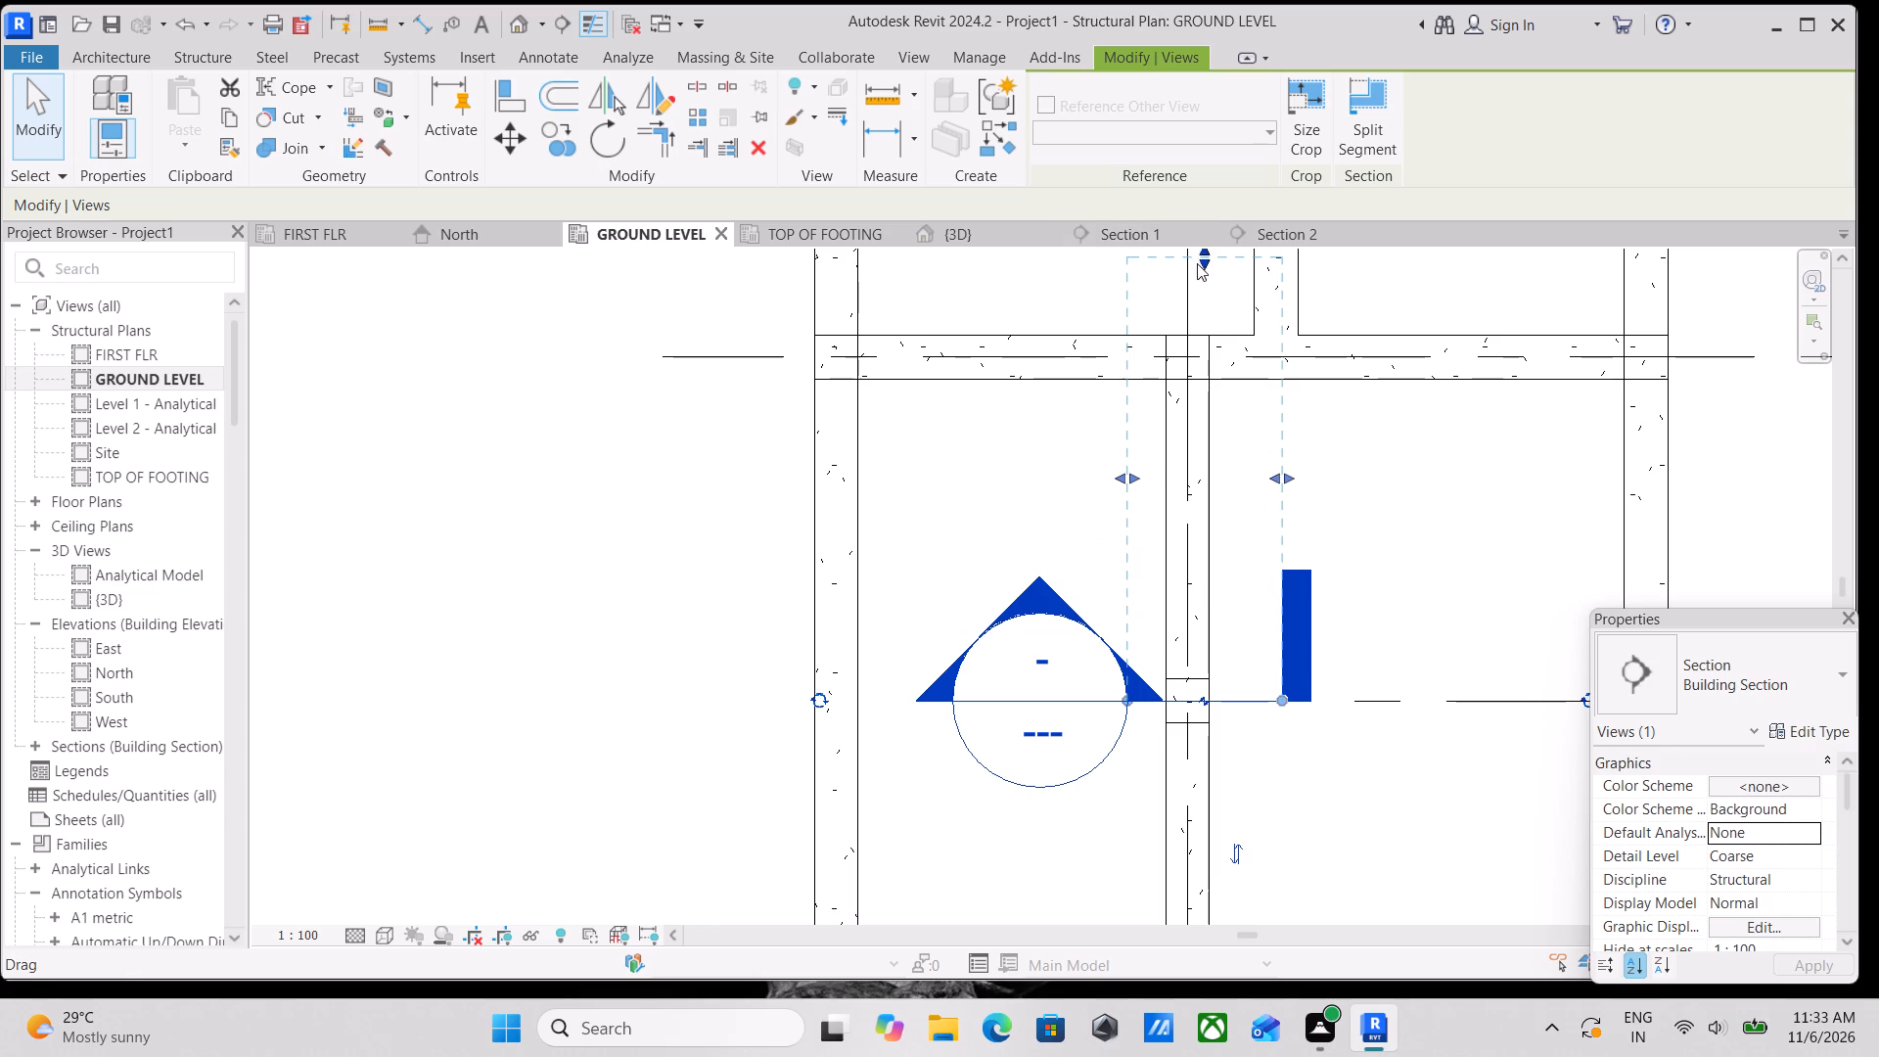
left_click_drag(1207, 263, 1189, 658)
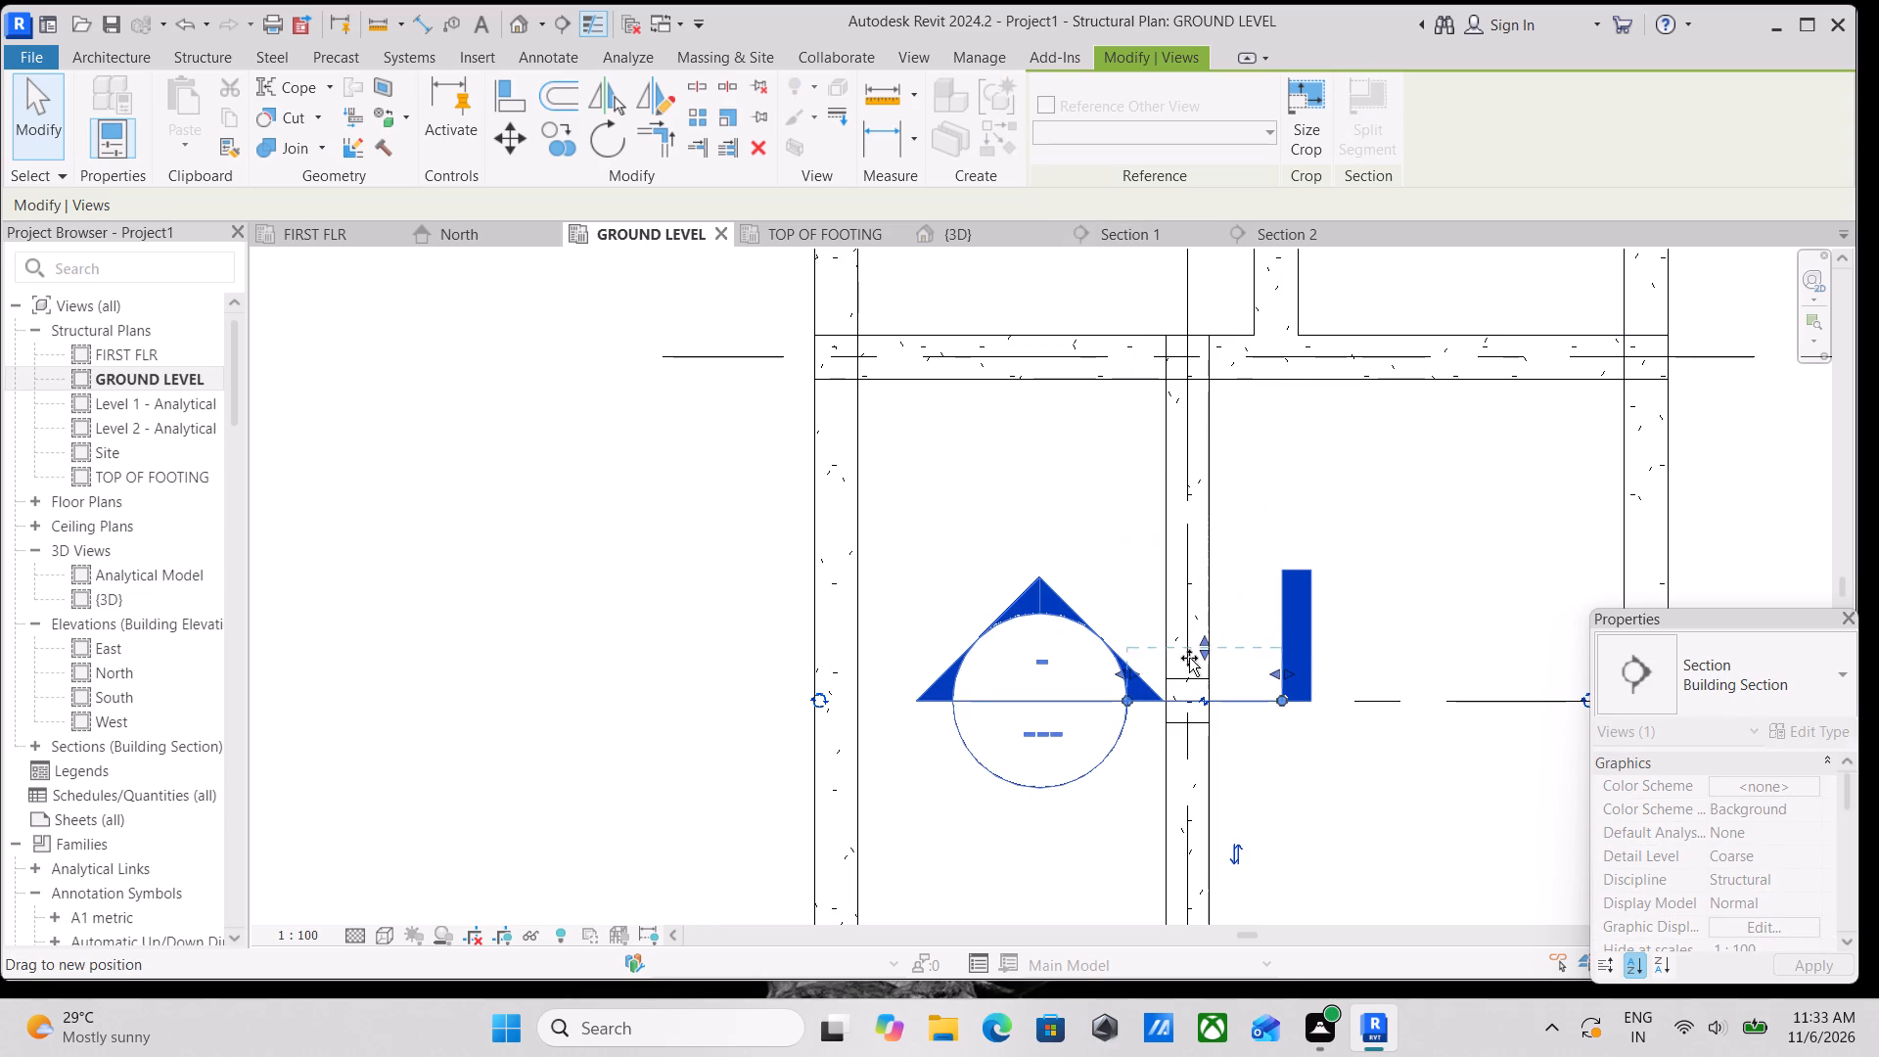
left_click_drag(1189, 658, 1189, 667)
scroll(1188, 746, "up", 5)
scroll(1212, 630, "up", 3)
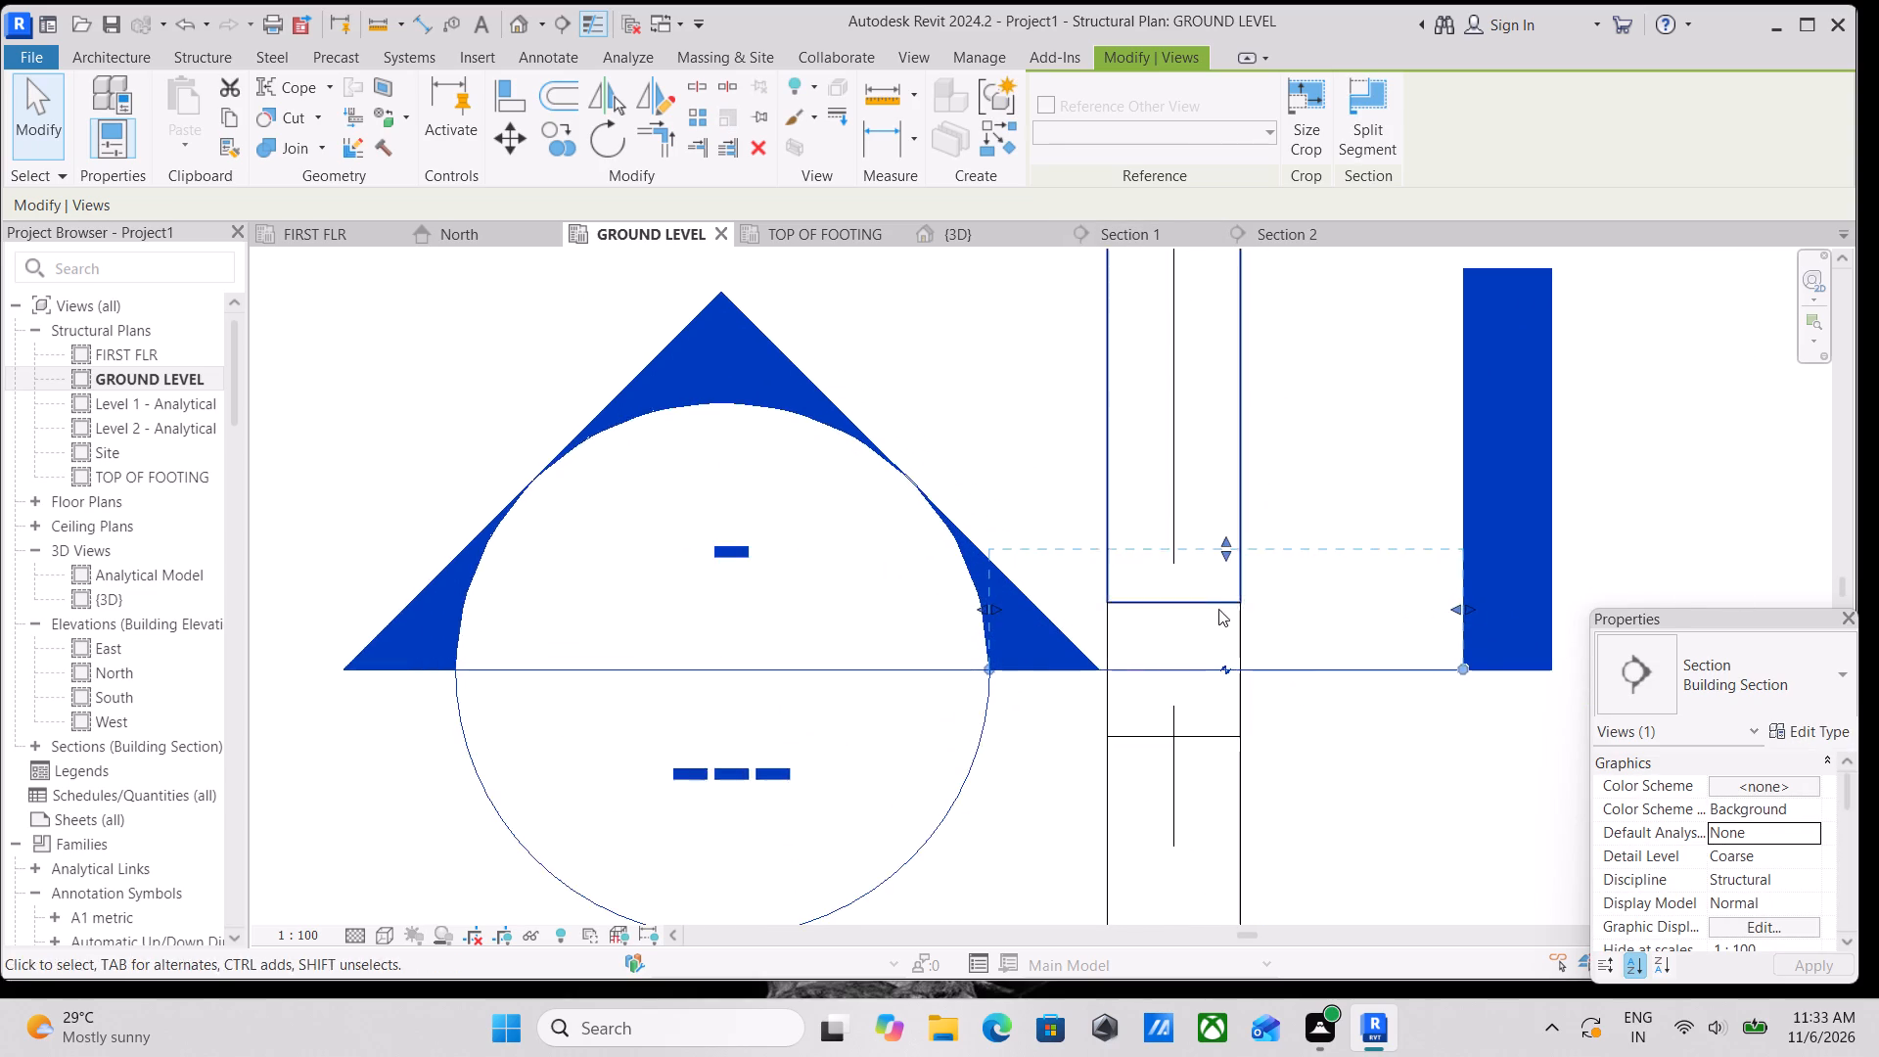
scroll(1218, 609, "up", 2)
left_click_drag(1227, 541, 1228, 591)
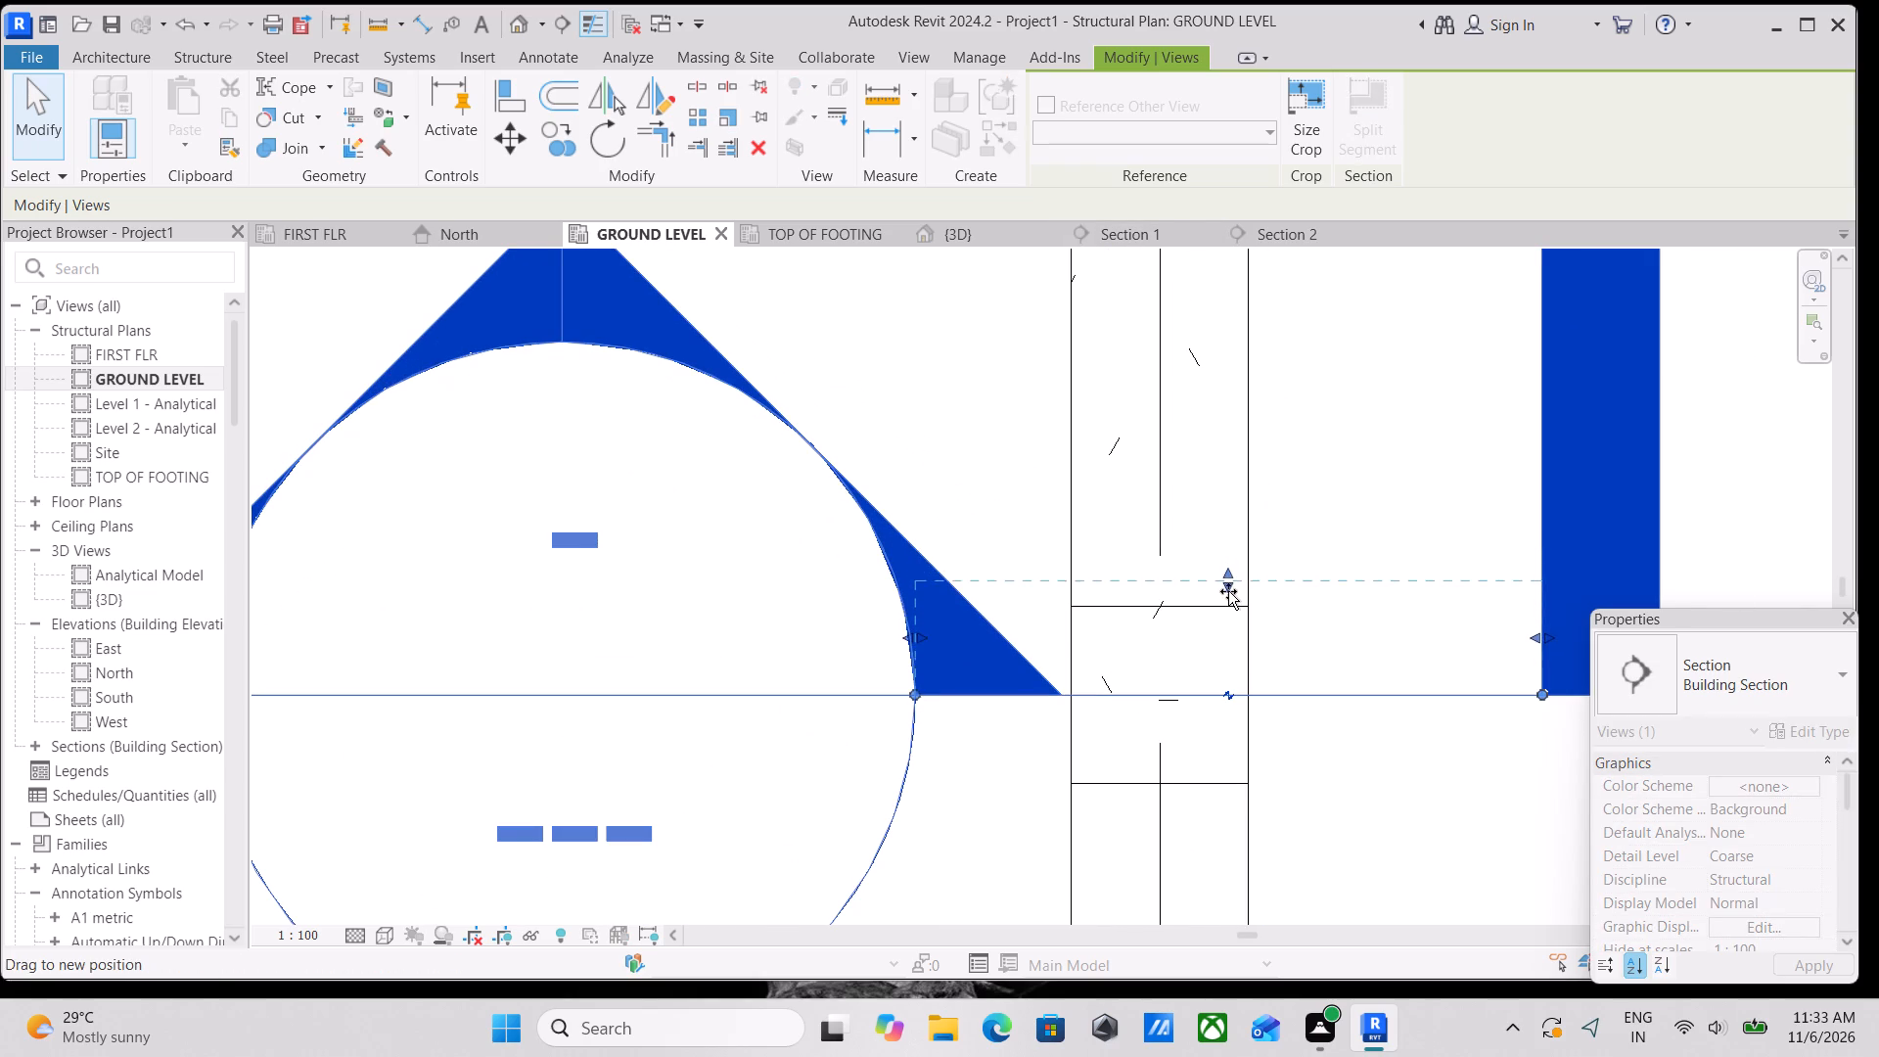
left_click_drag(1228, 591, 1229, 602)
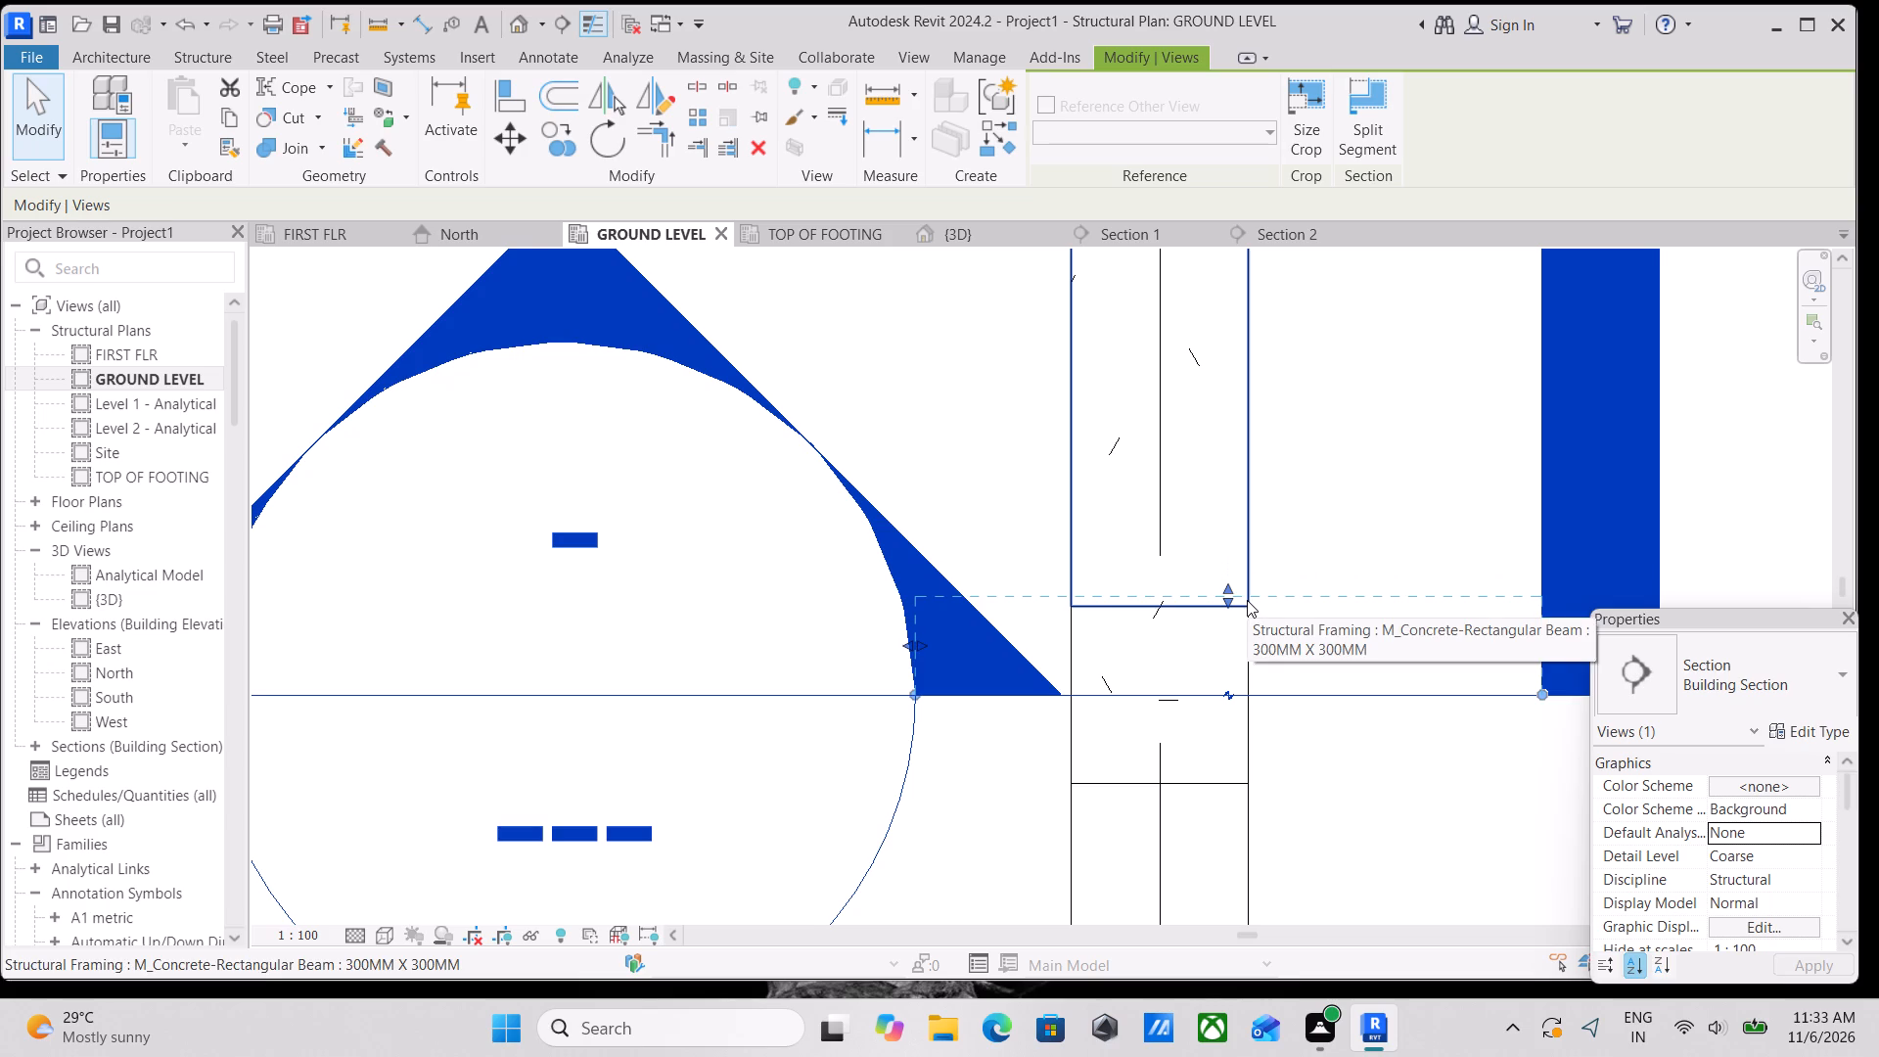
Nudge the section line toward grid 6 until it lies on the column's near face.
key("Down")
key("Down")
key("Down")
key("Down")
key("Down")
key("Down")
key("Down")
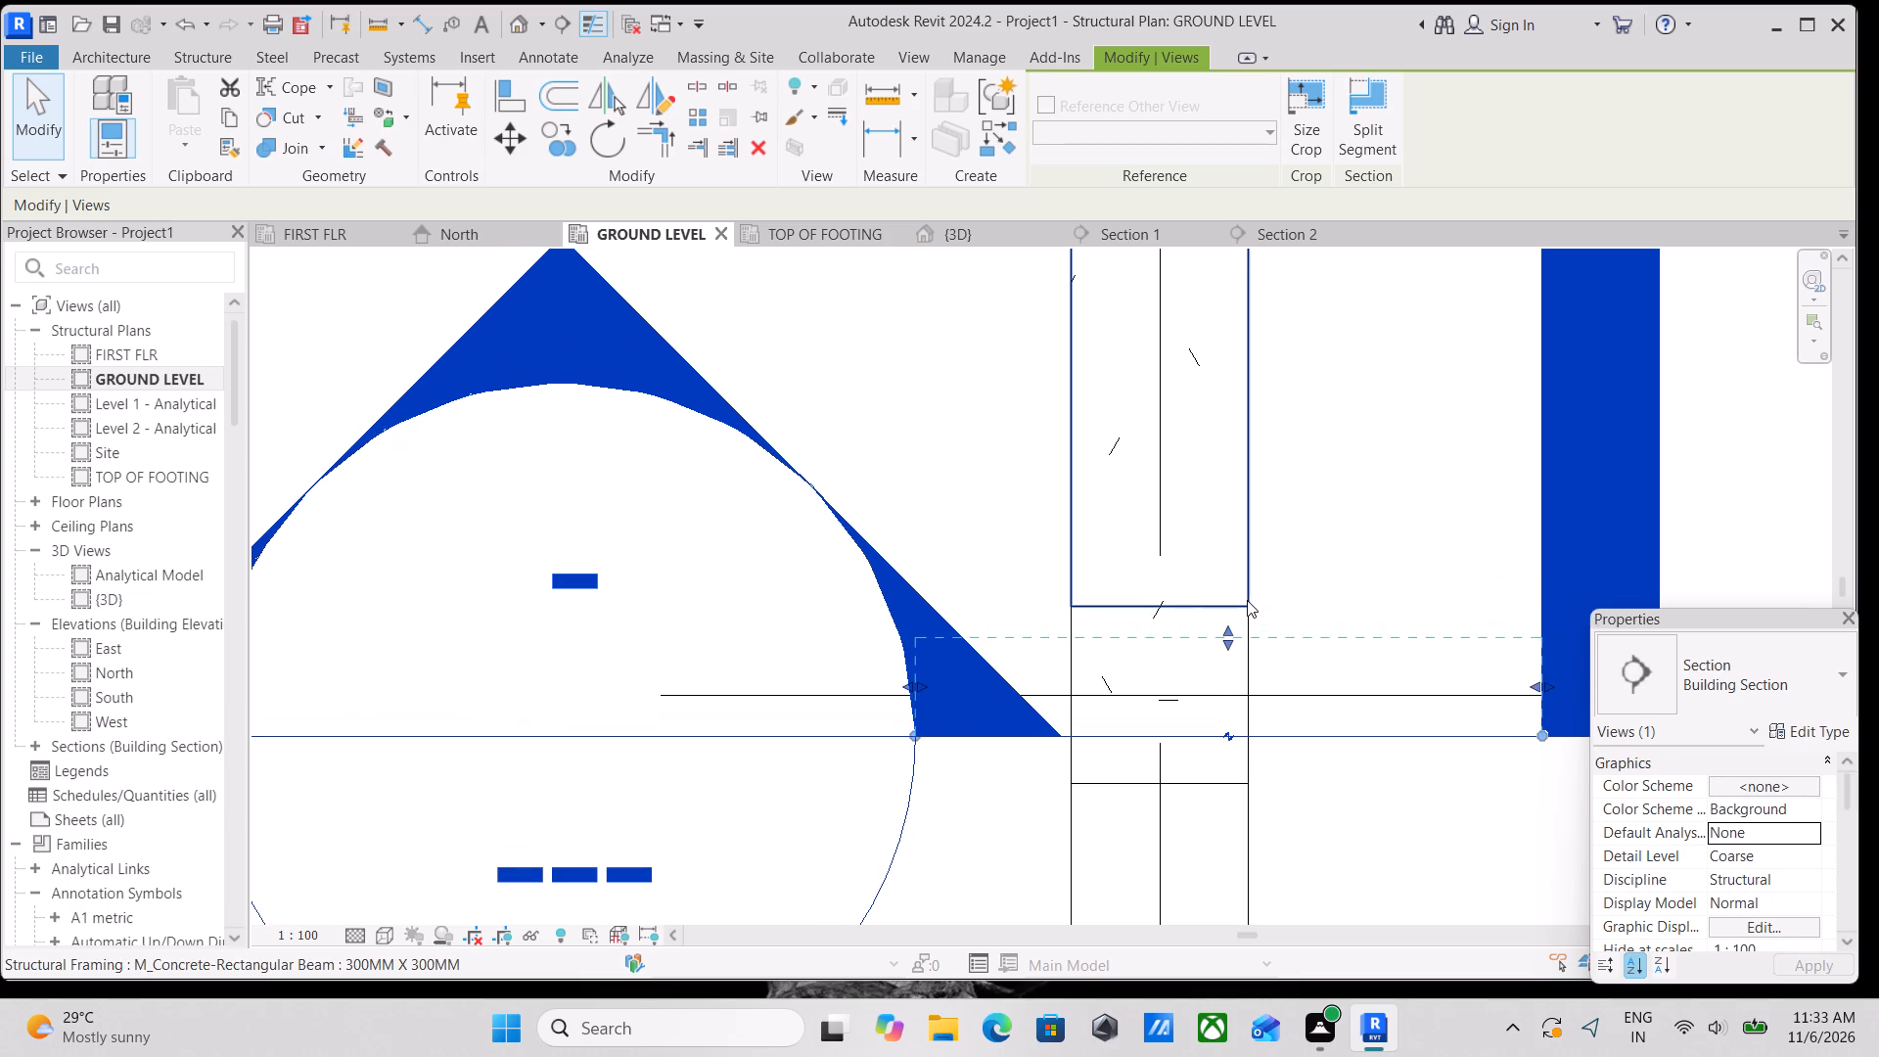
key("Down")
key("Down")
key("Down")
key("Down")
key("Down")
key("Down")
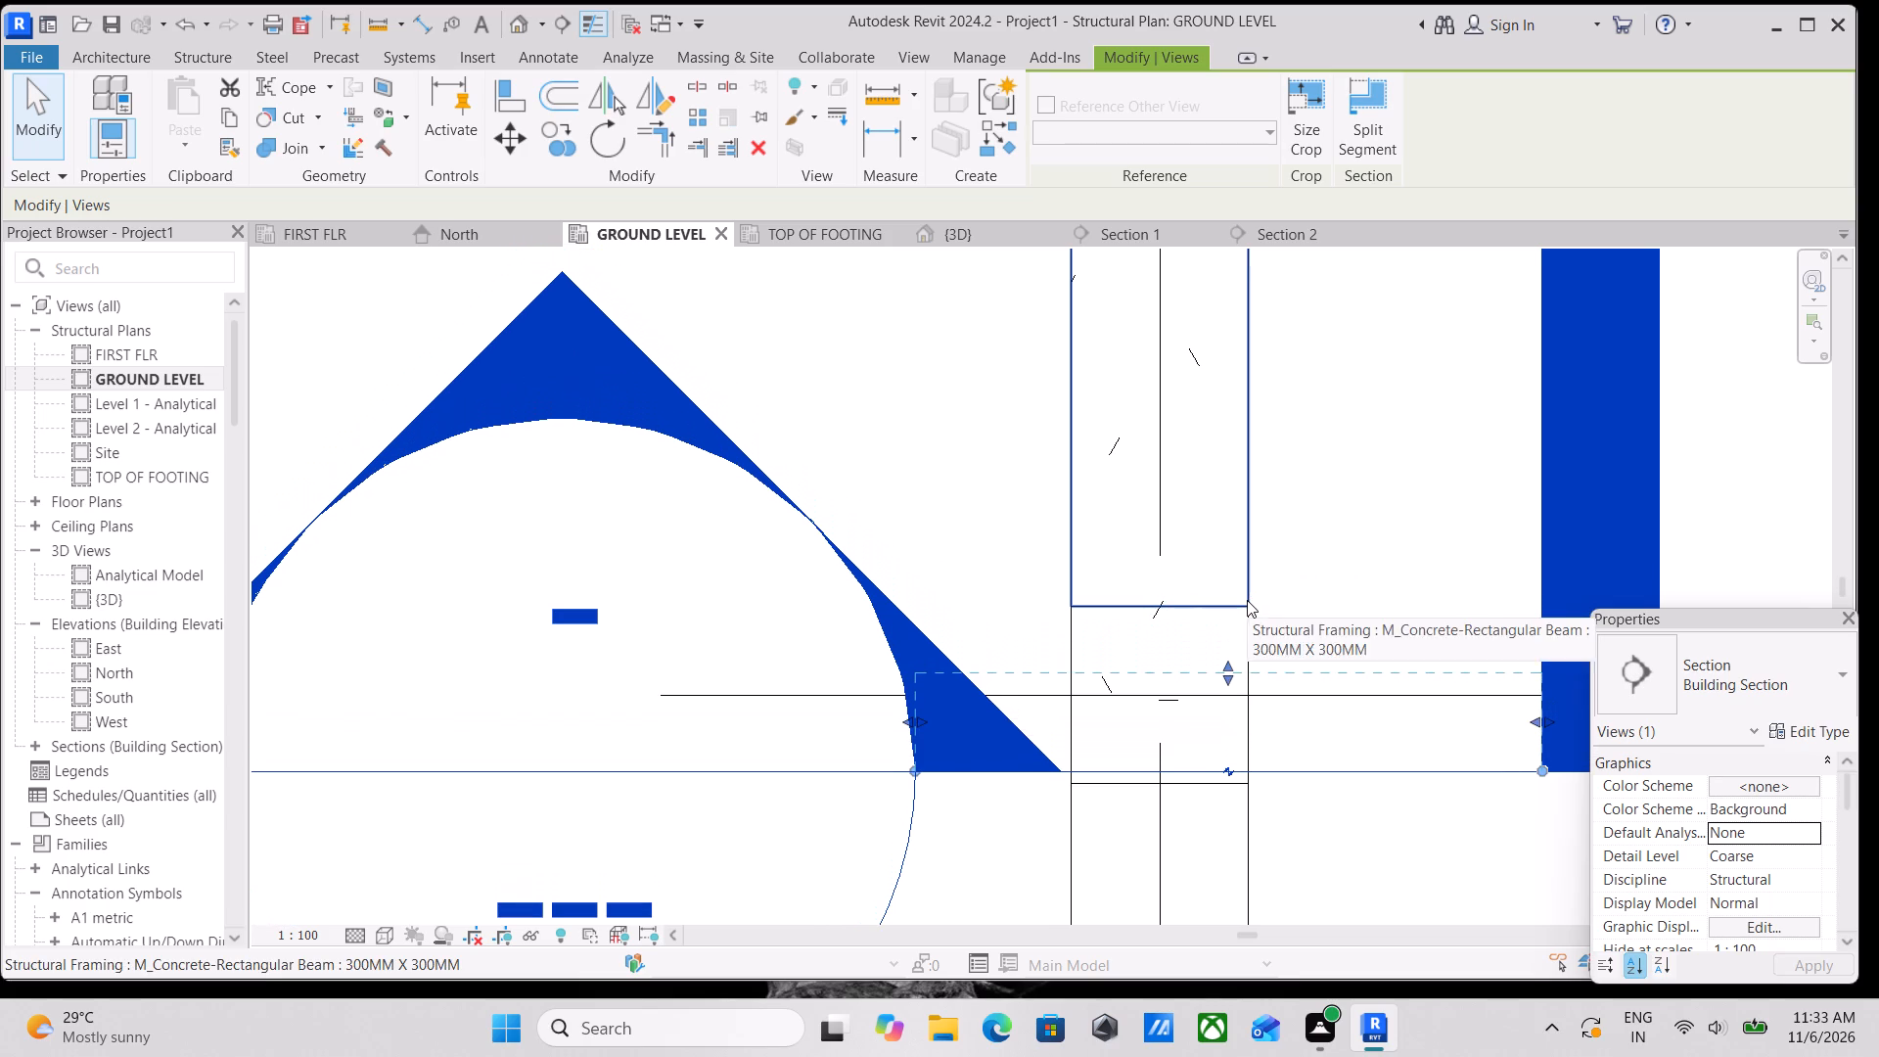
key("Down")
key("Down")
Readjust the section's far clip line to meet the column's face on the grid 4 side.
scroll(1214, 721, "up", 2)
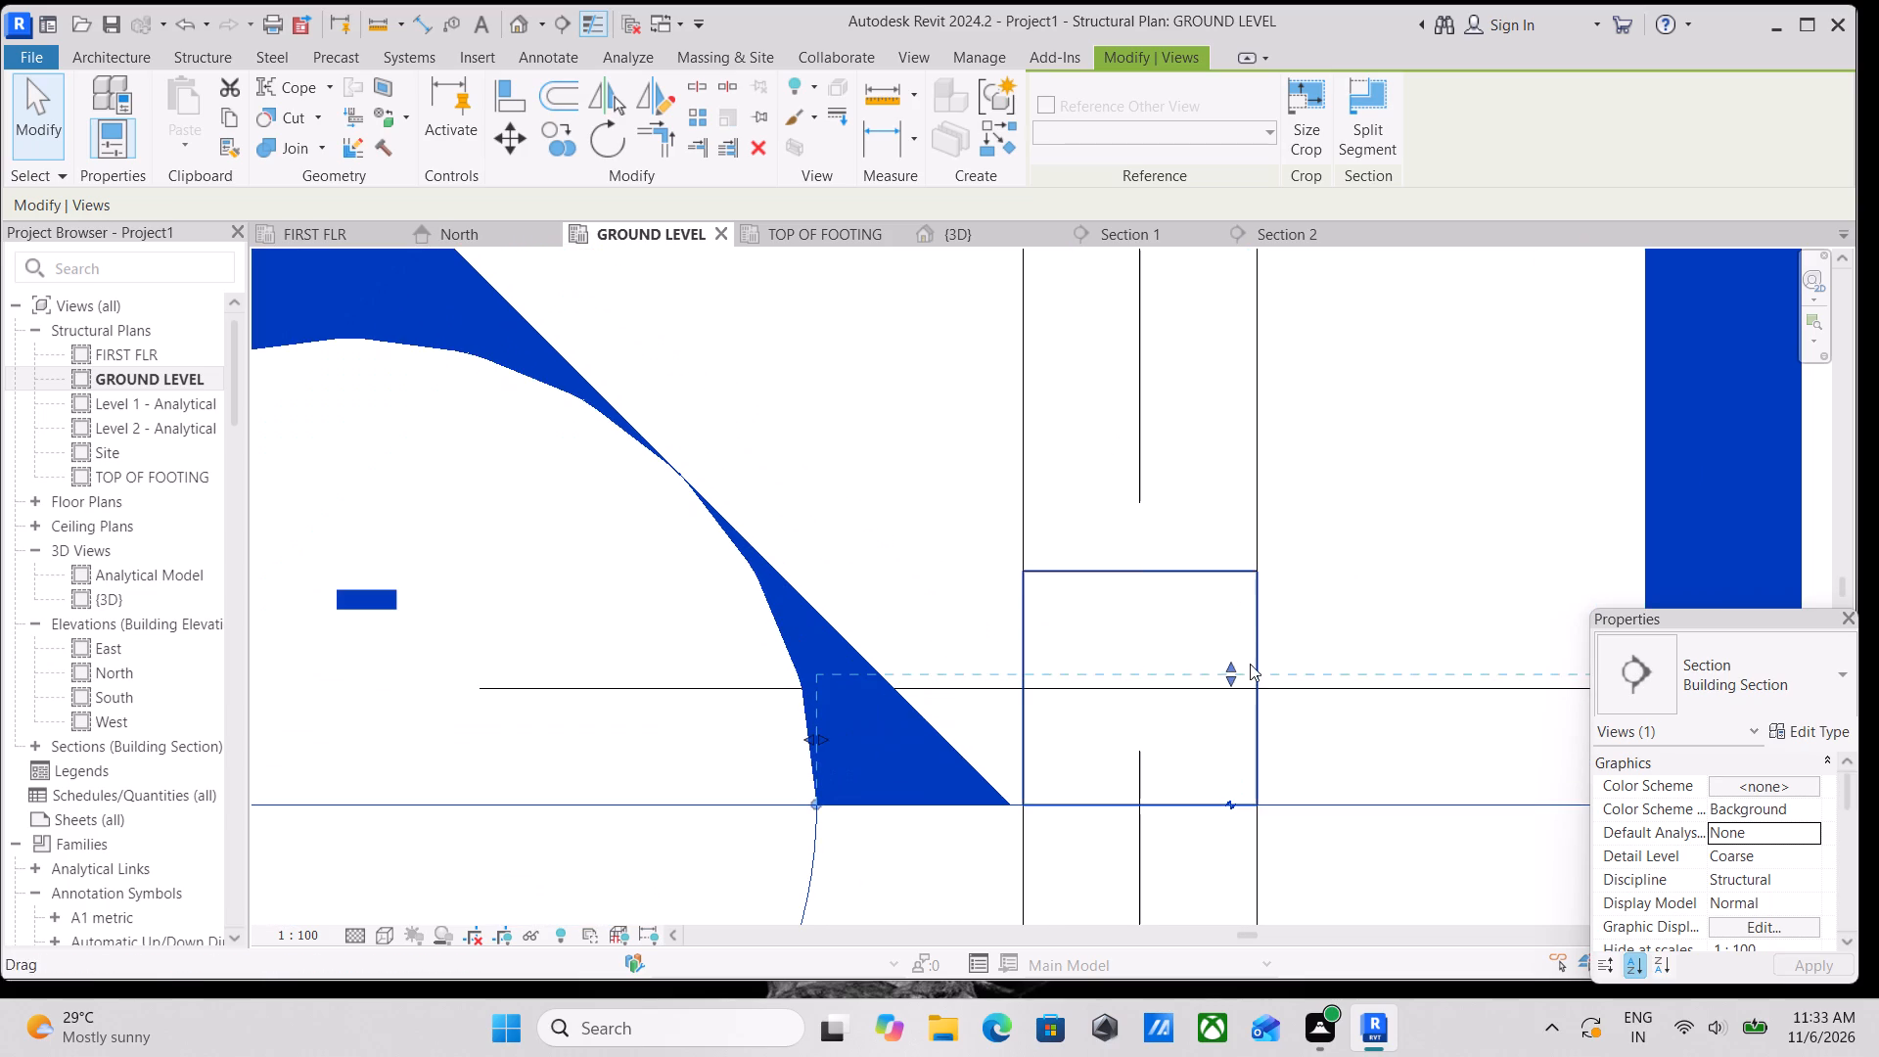
left_click_drag(1232, 664, 1223, 552)
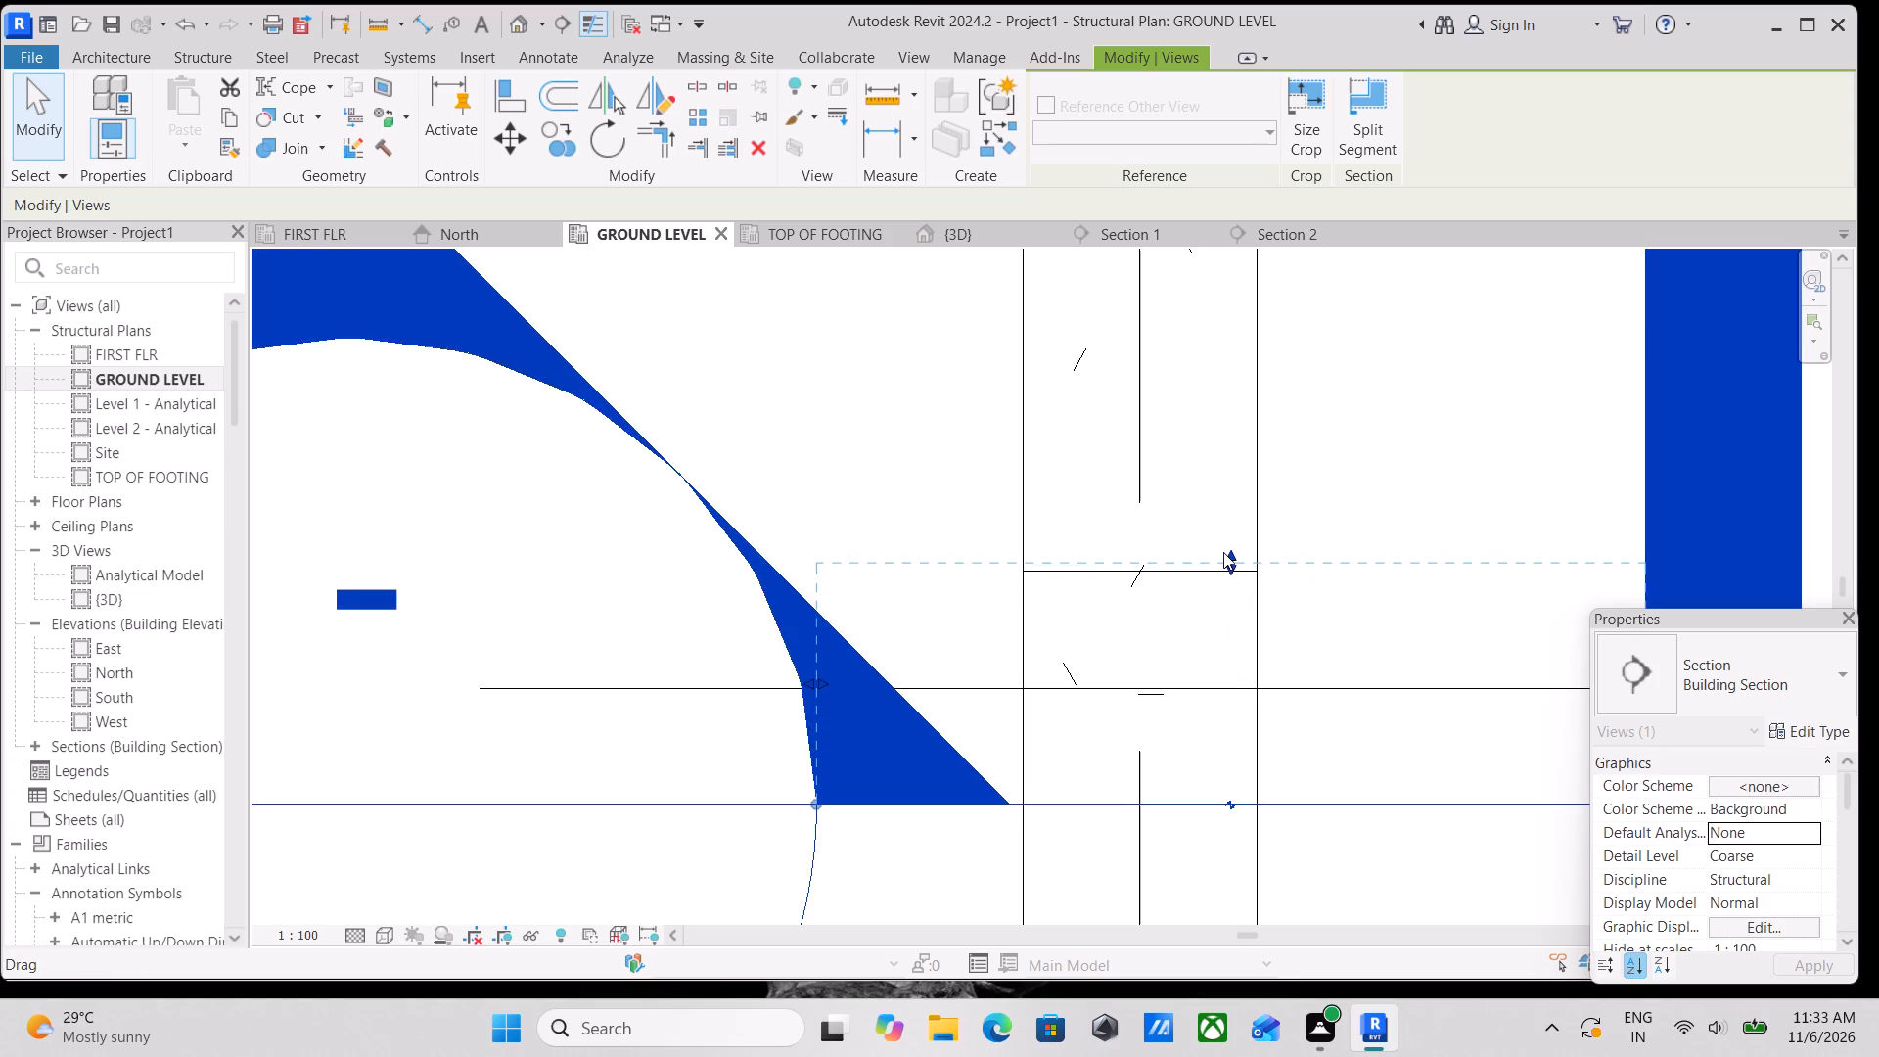
scroll(1226, 573, "down", 1)
left_click(1234, 558)
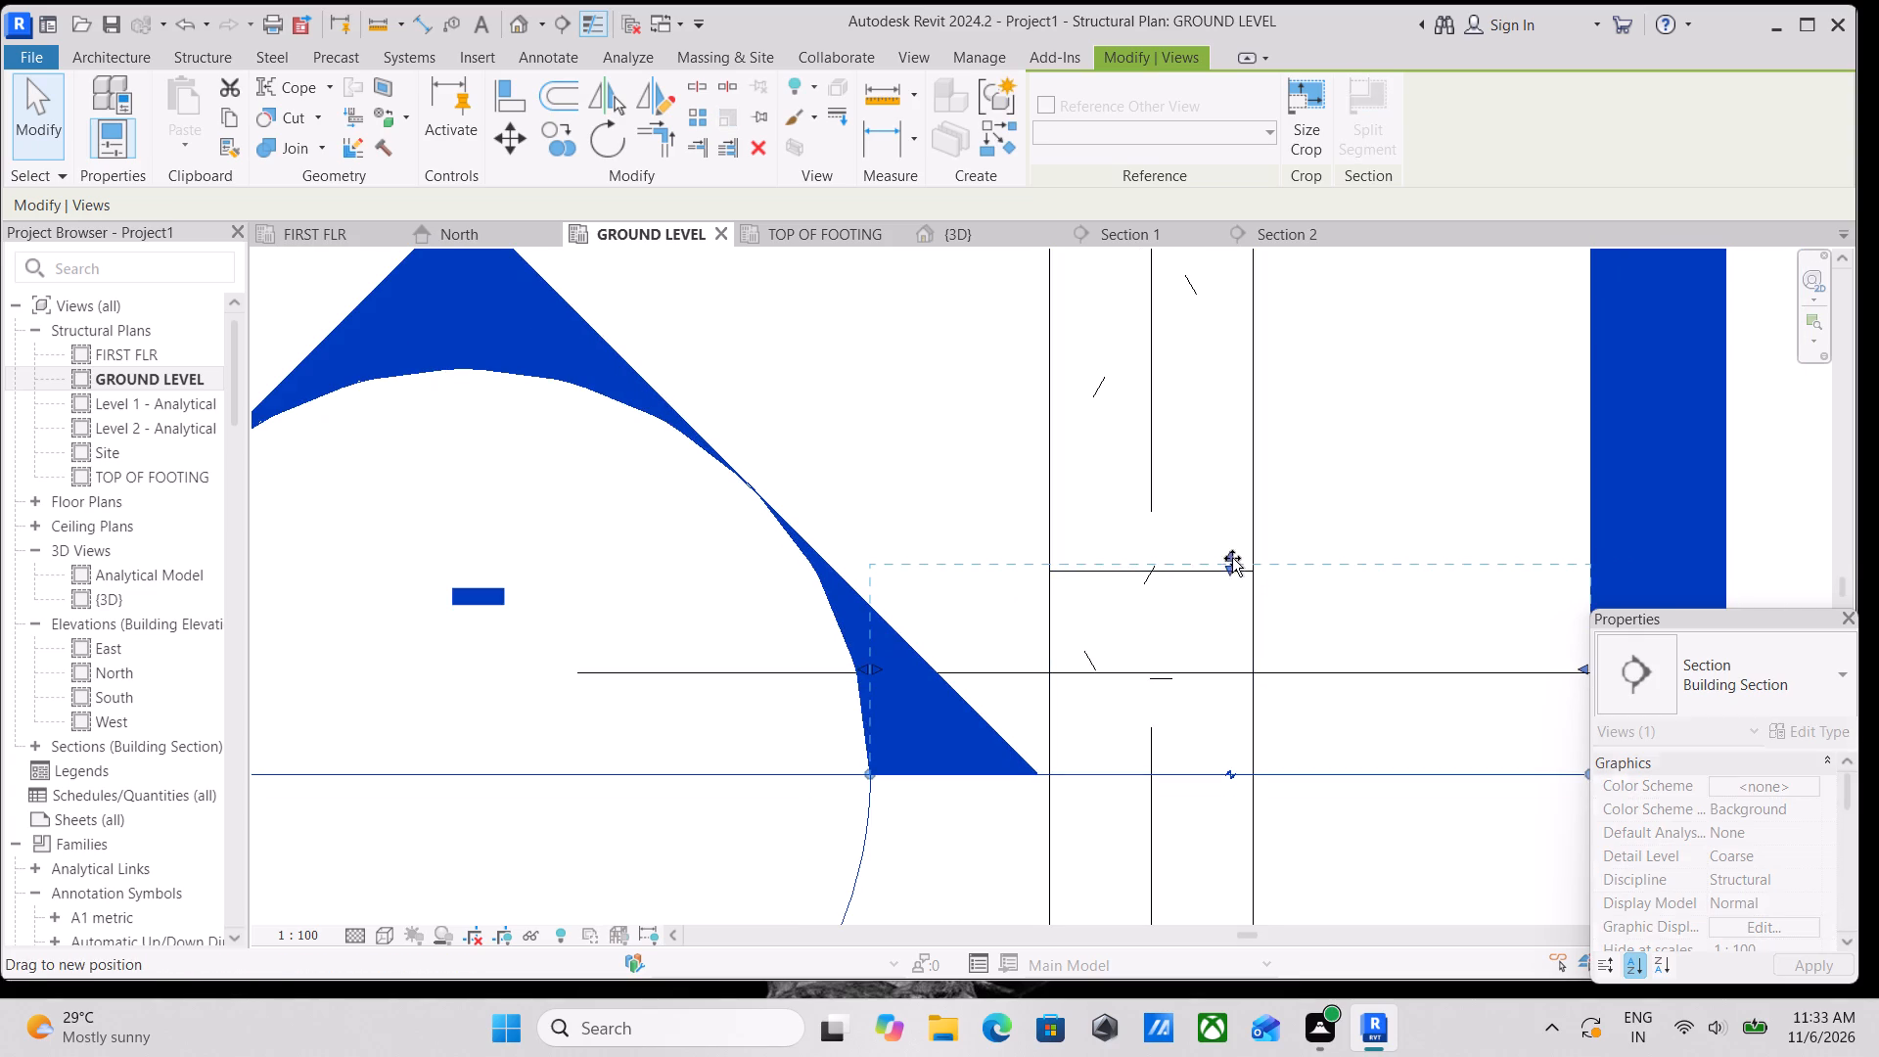
scroll(987, 590, "down", 2)
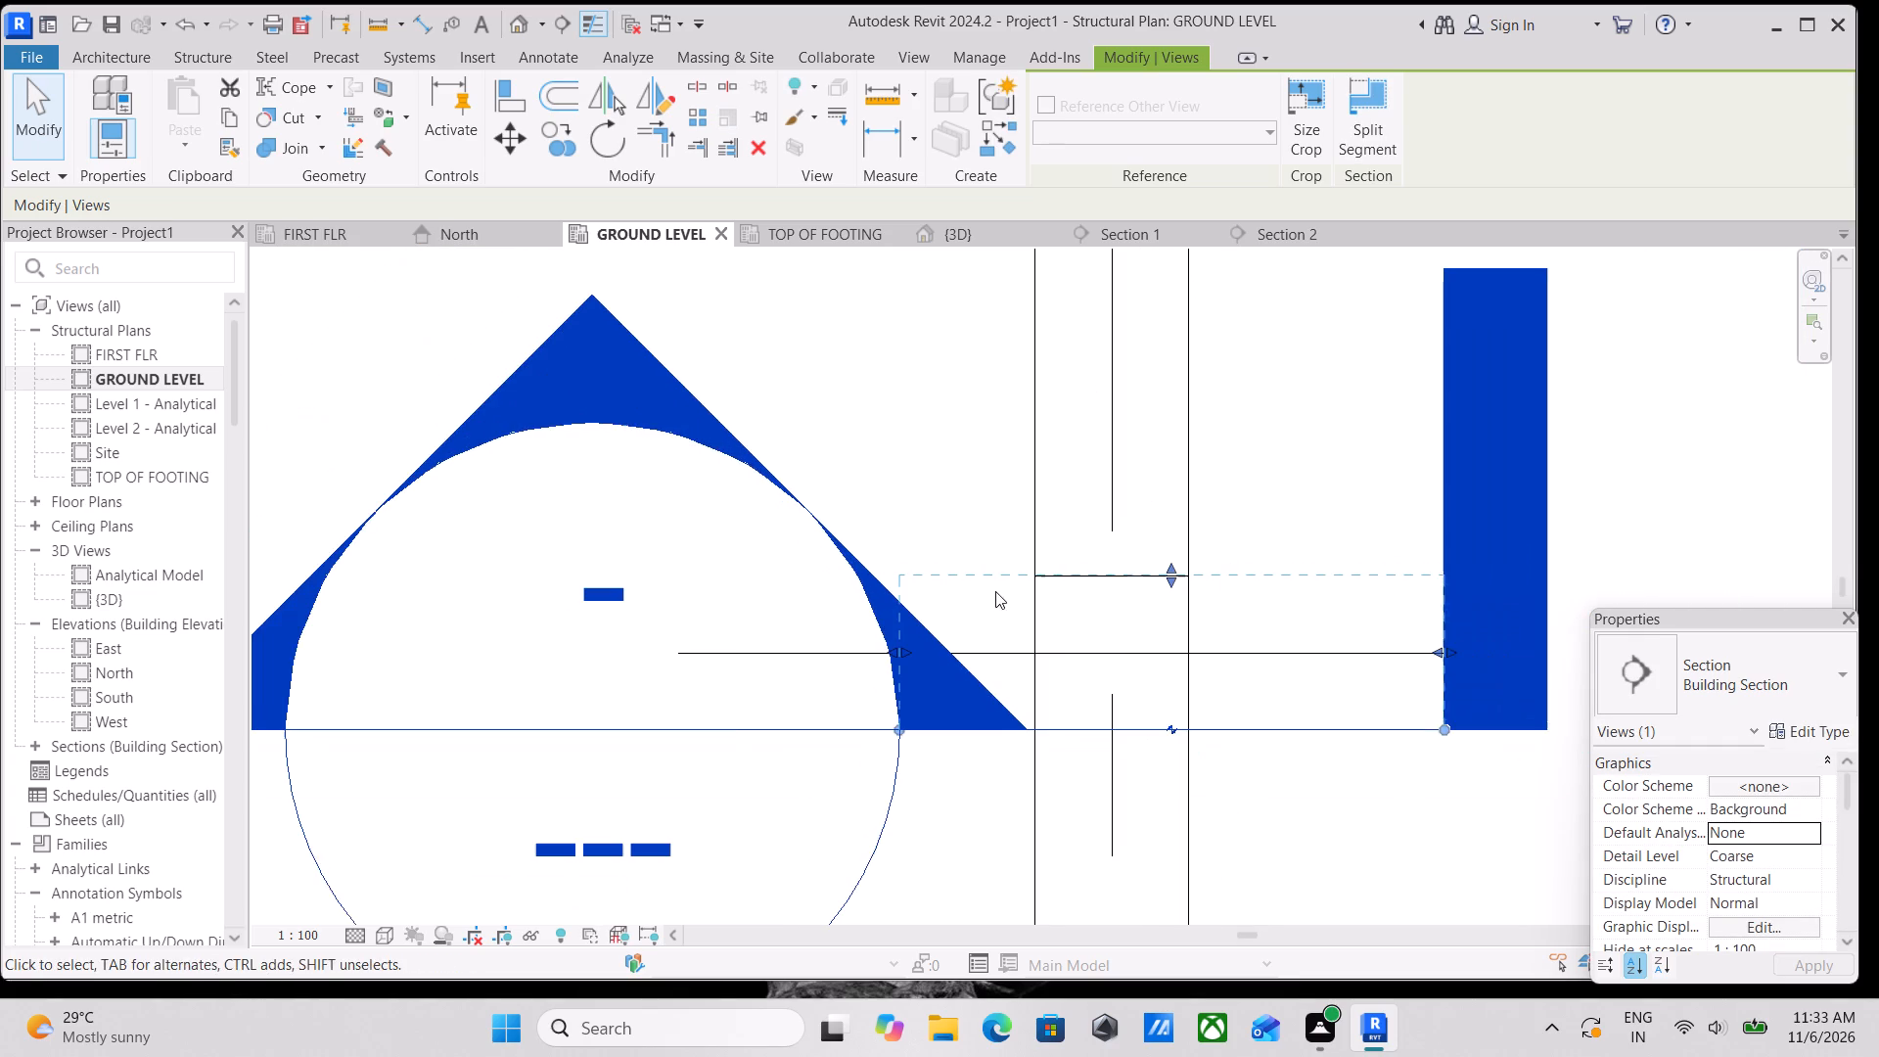
Open the view defined by the new section.
right_click(632, 417)
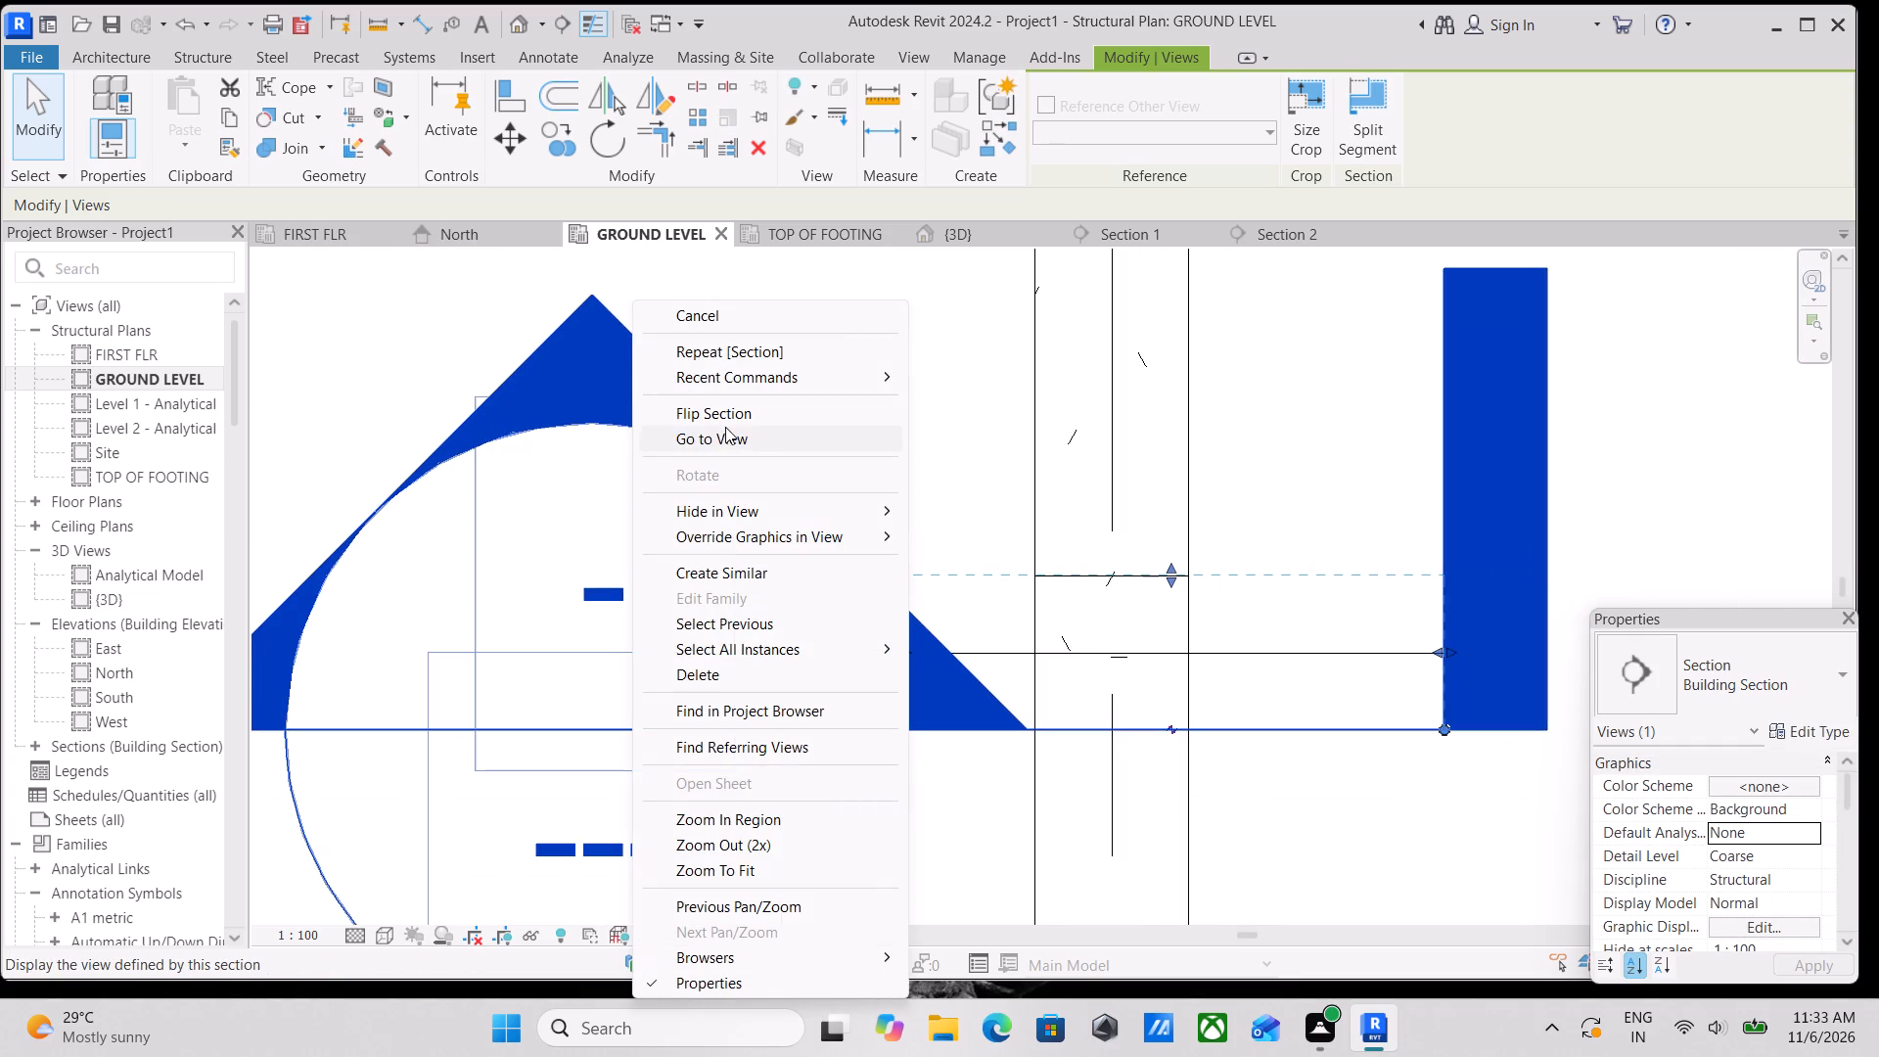
left_click(730, 435)
scroll(1104, 743, "up", 1)
scroll(1149, 728, "down", 1)
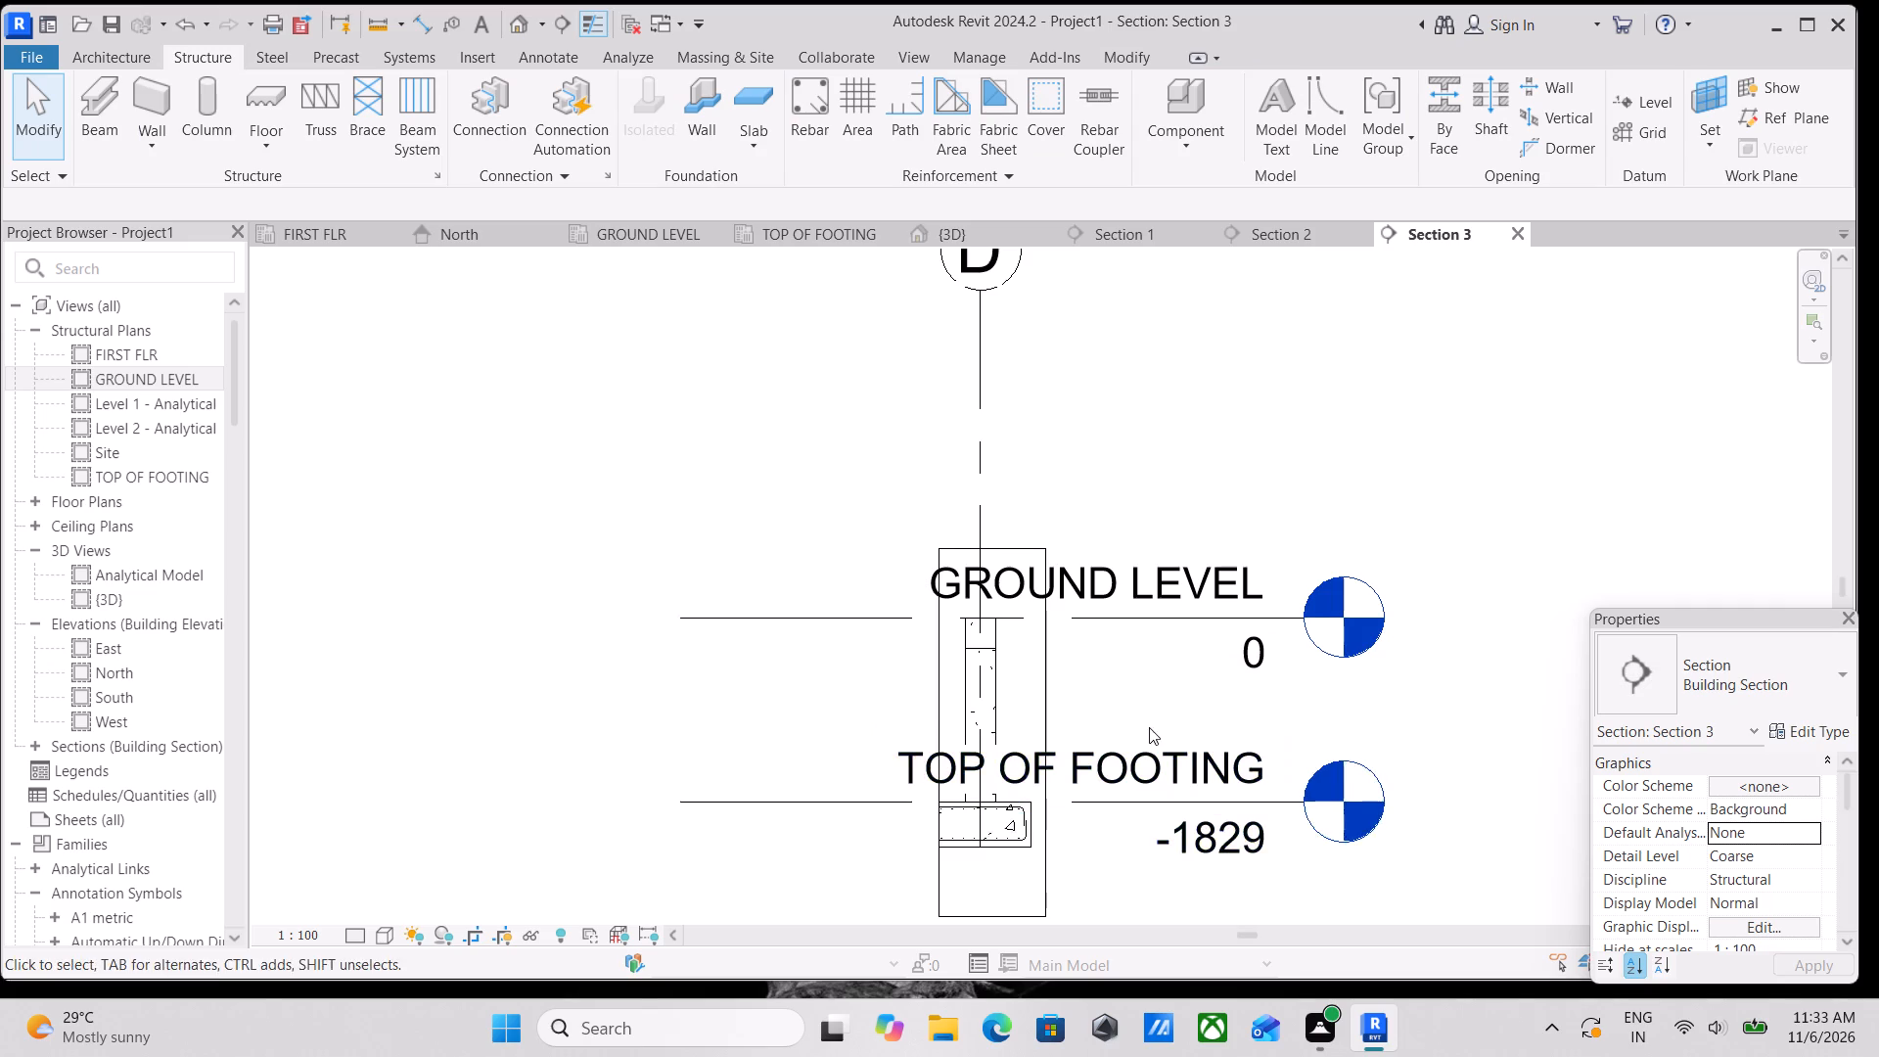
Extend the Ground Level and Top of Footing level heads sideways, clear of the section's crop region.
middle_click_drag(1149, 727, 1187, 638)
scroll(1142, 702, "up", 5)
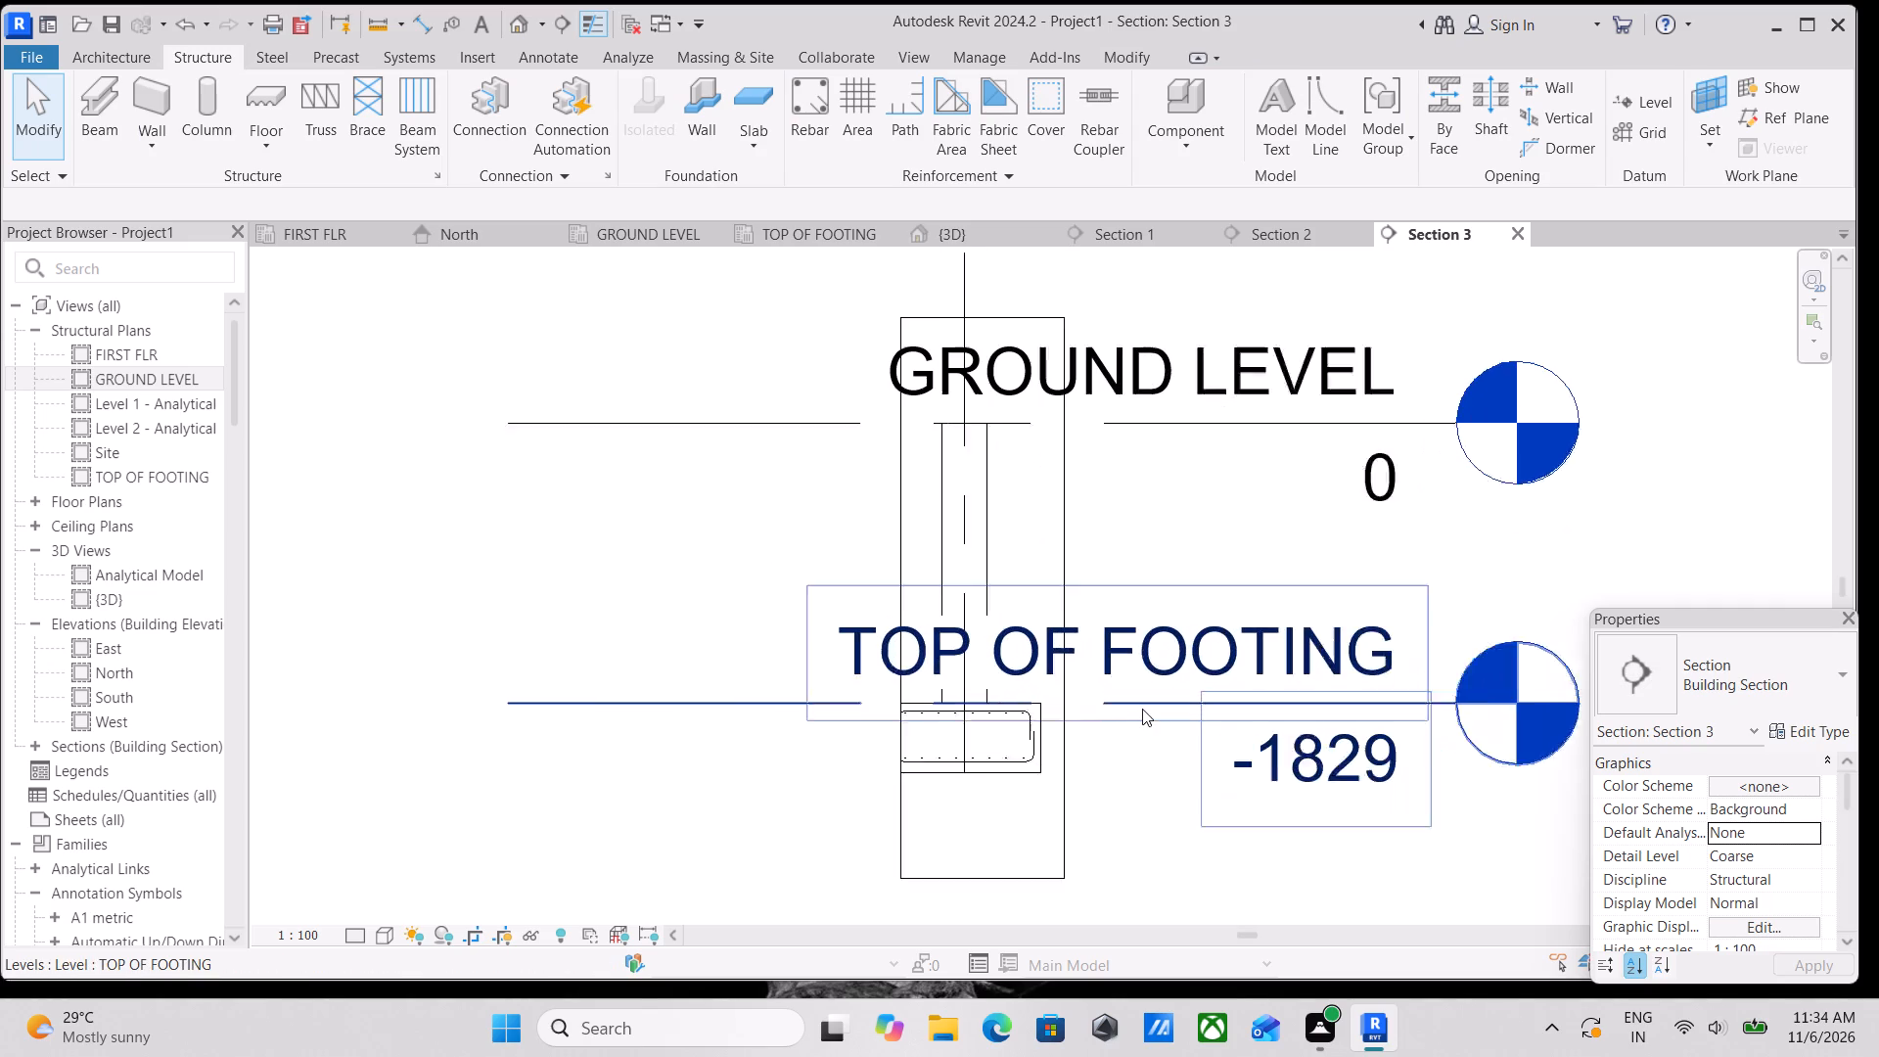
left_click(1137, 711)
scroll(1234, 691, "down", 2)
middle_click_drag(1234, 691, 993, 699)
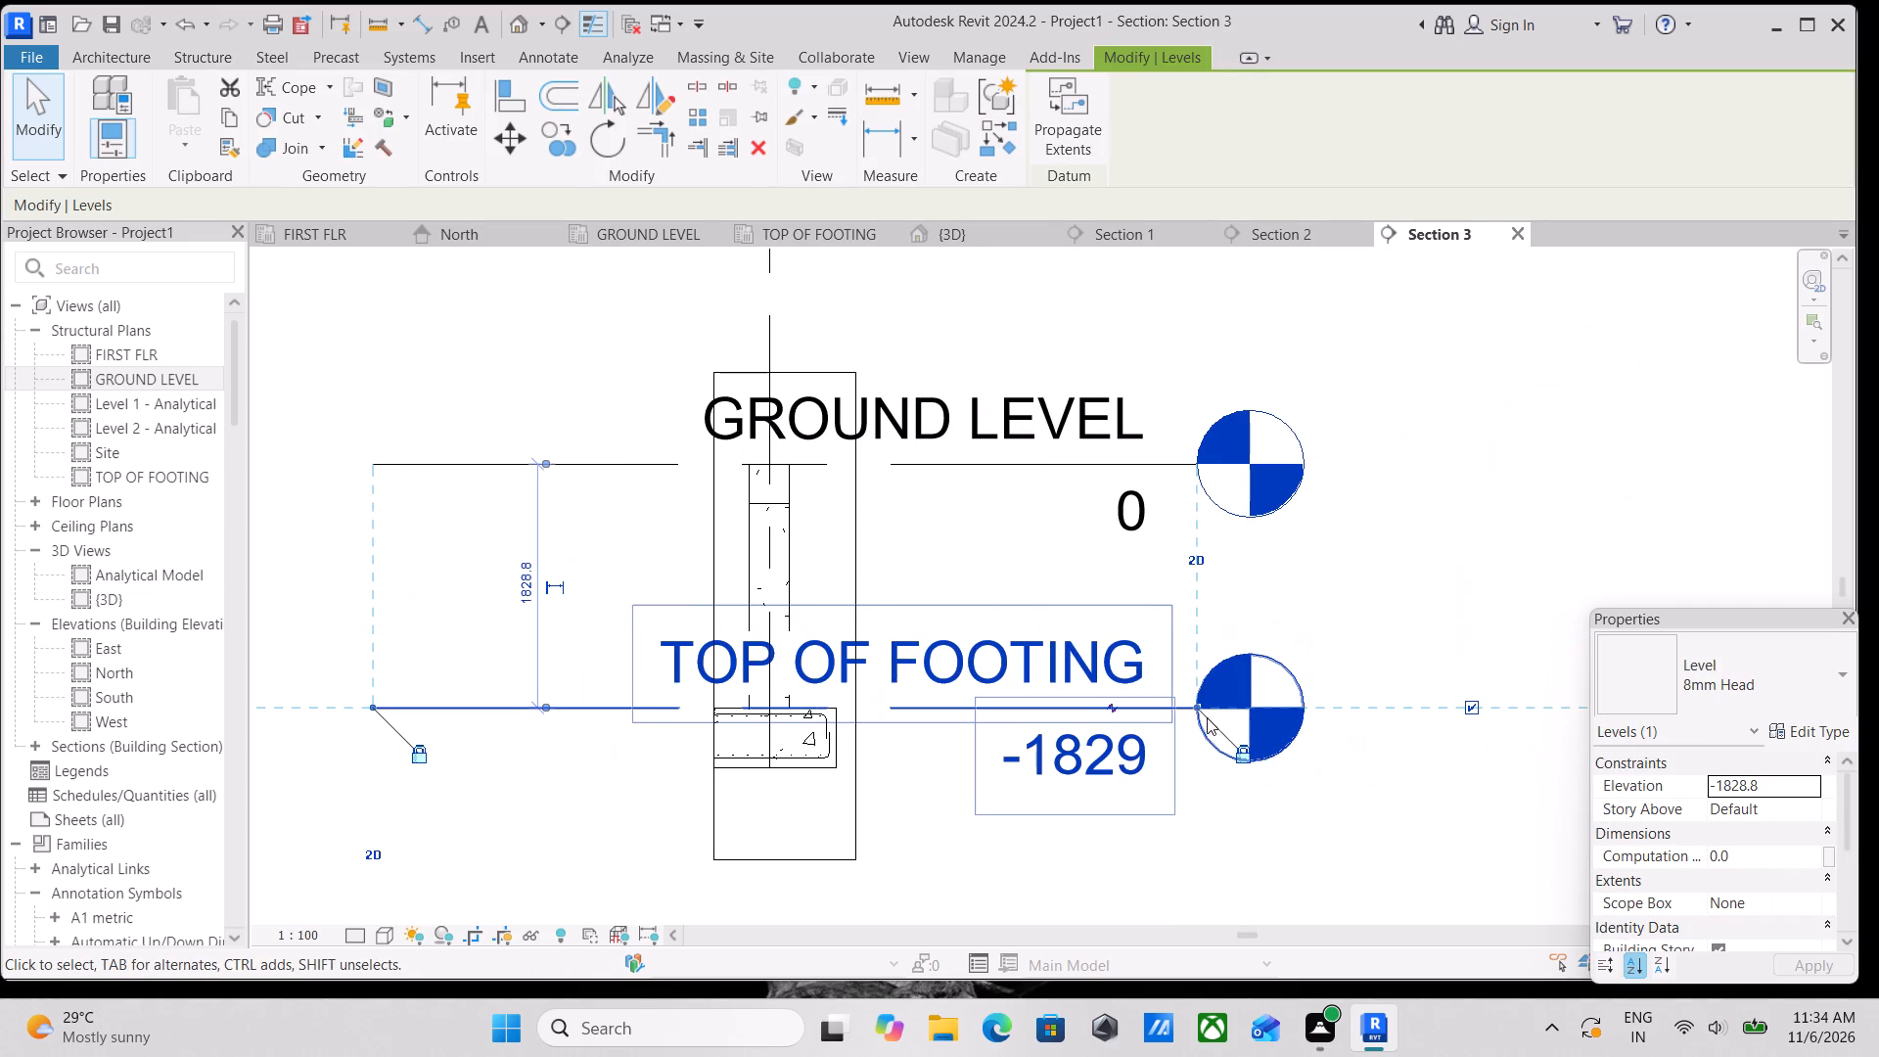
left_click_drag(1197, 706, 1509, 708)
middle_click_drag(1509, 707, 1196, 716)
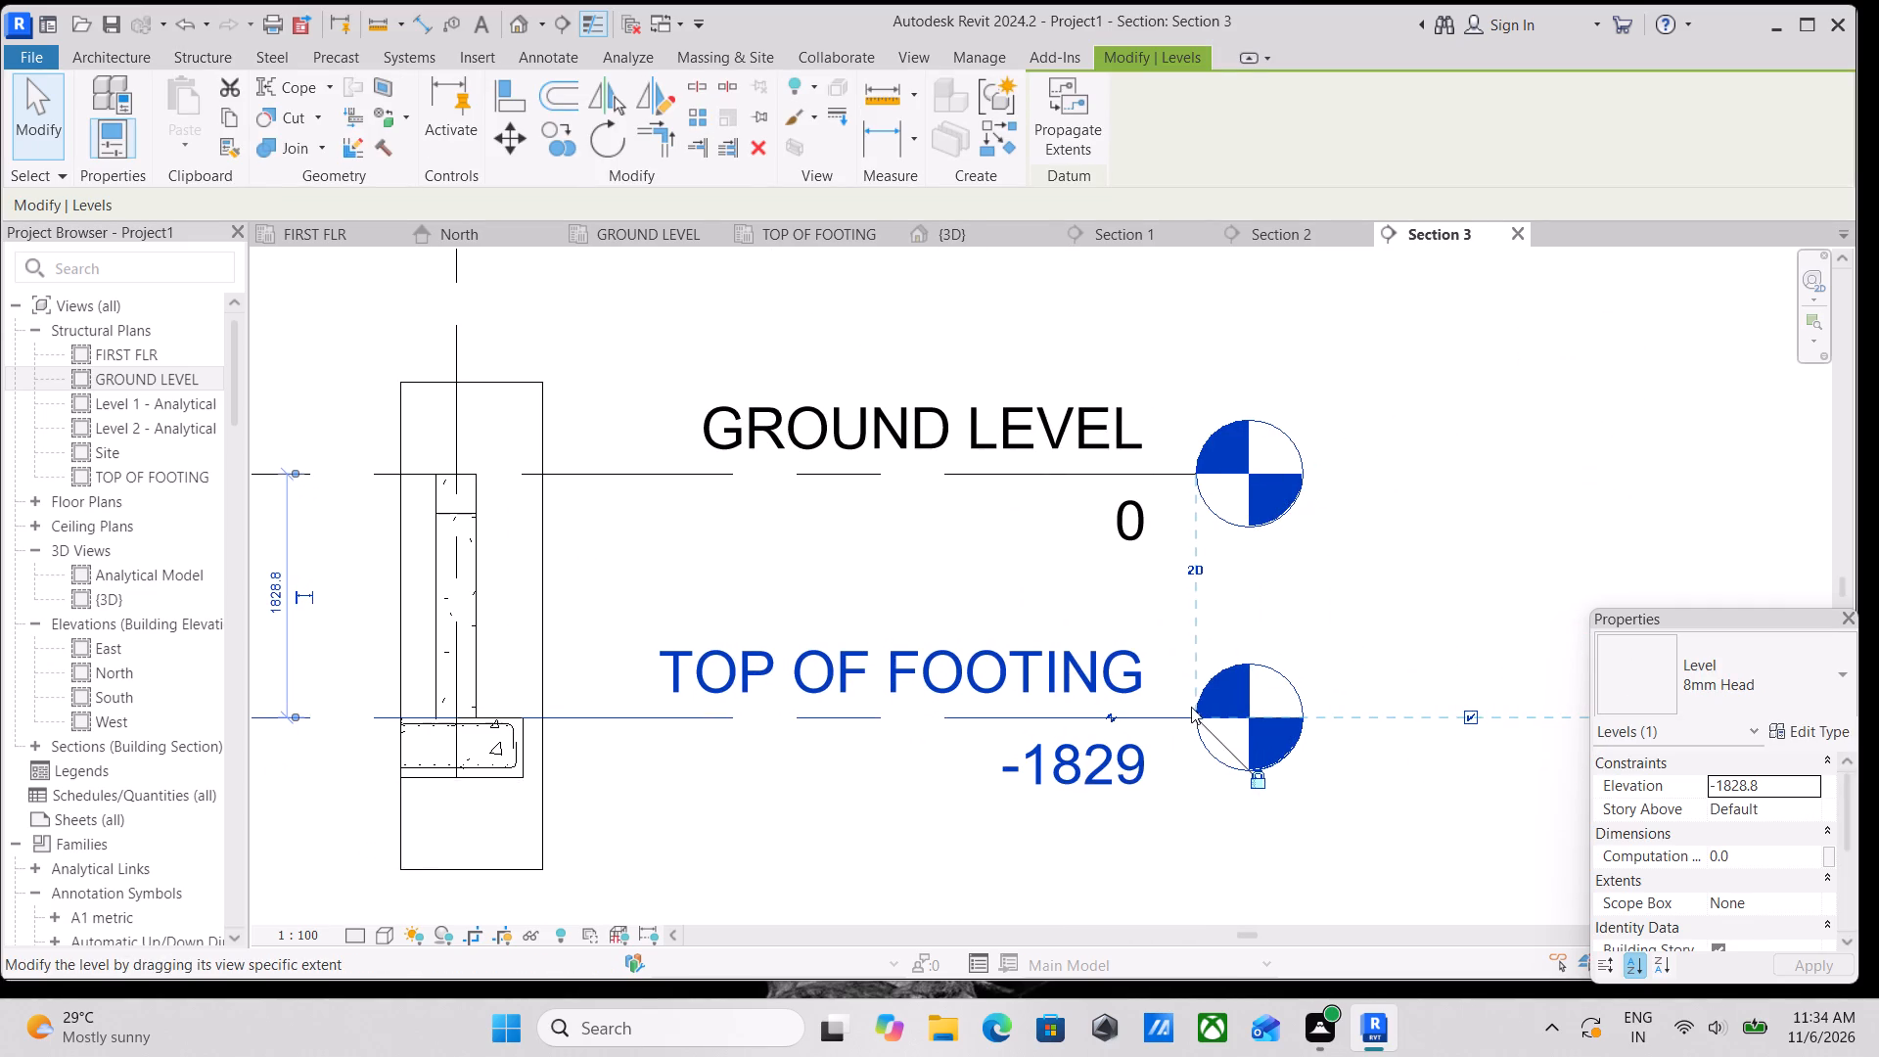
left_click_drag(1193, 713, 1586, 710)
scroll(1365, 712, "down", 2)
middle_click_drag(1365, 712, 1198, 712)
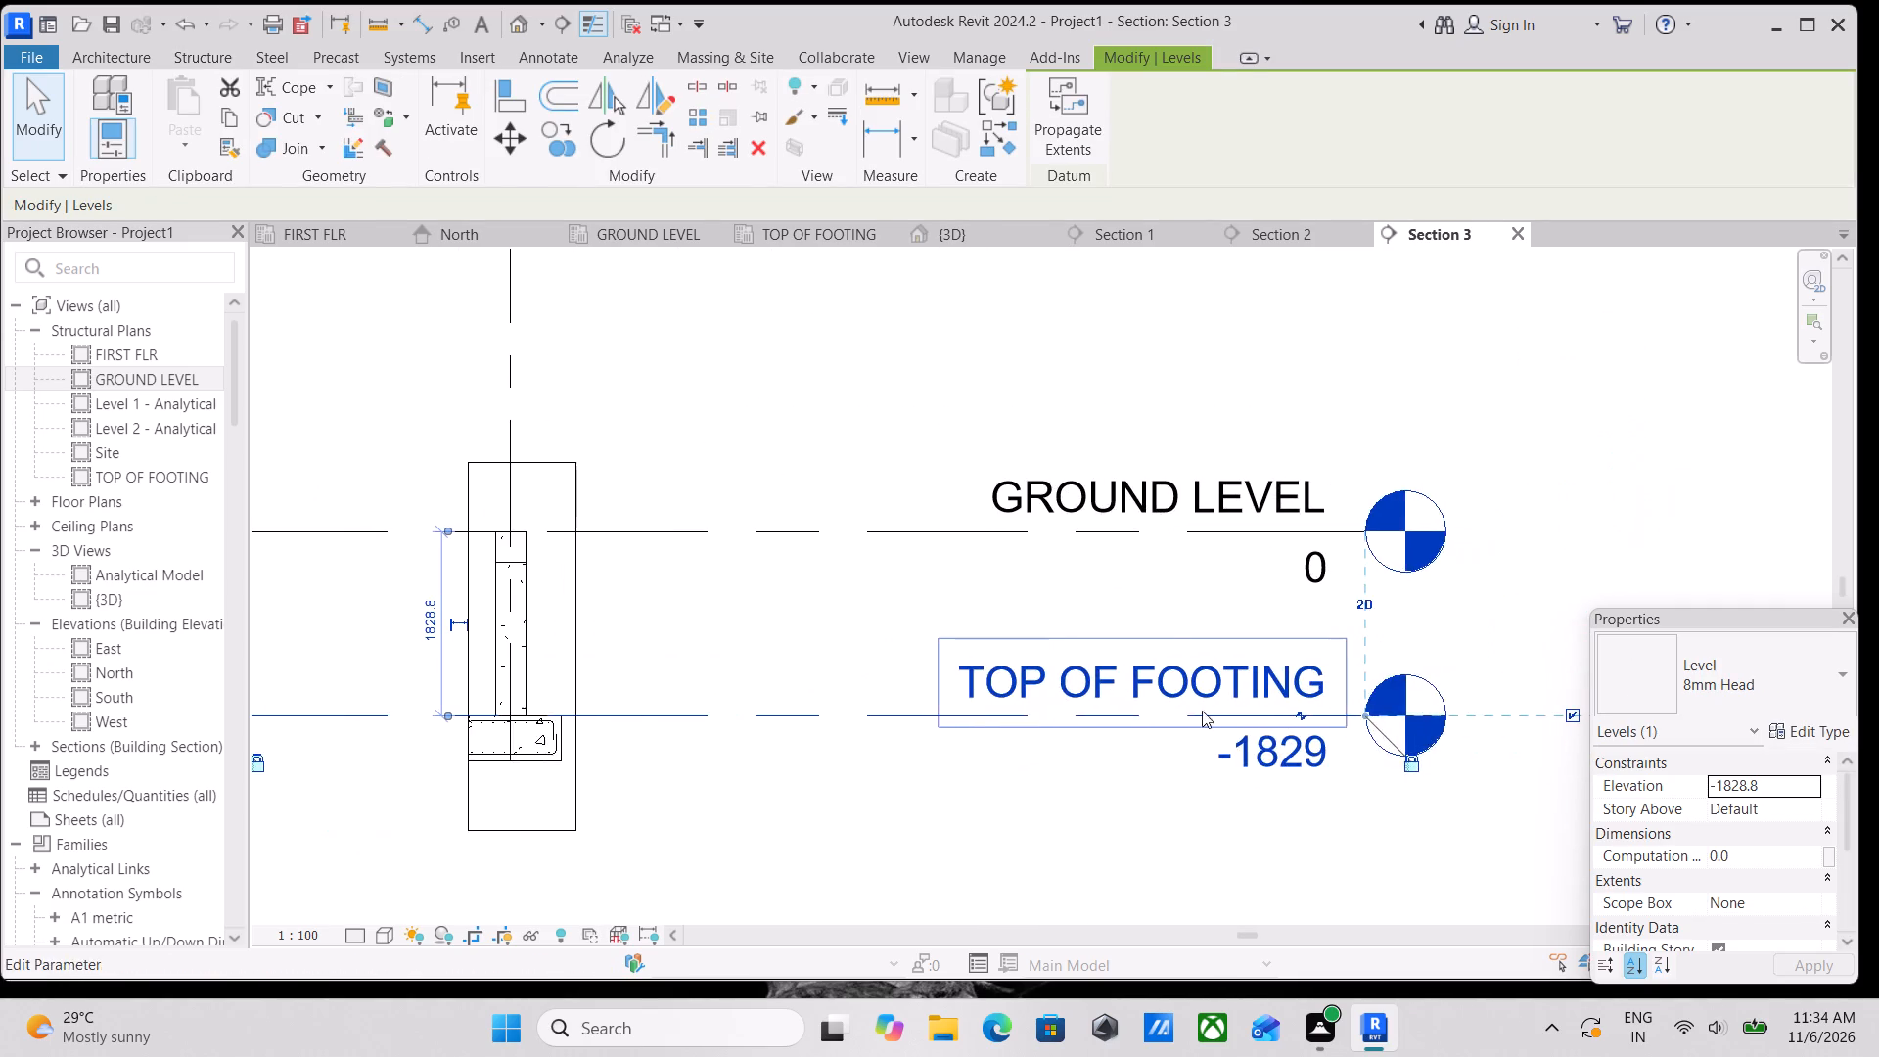
Widen the section's crop region on its left side to show the whole footing.
middle_click_drag(870, 712, 1672, 721)
scroll(1260, 684, "up", 2)
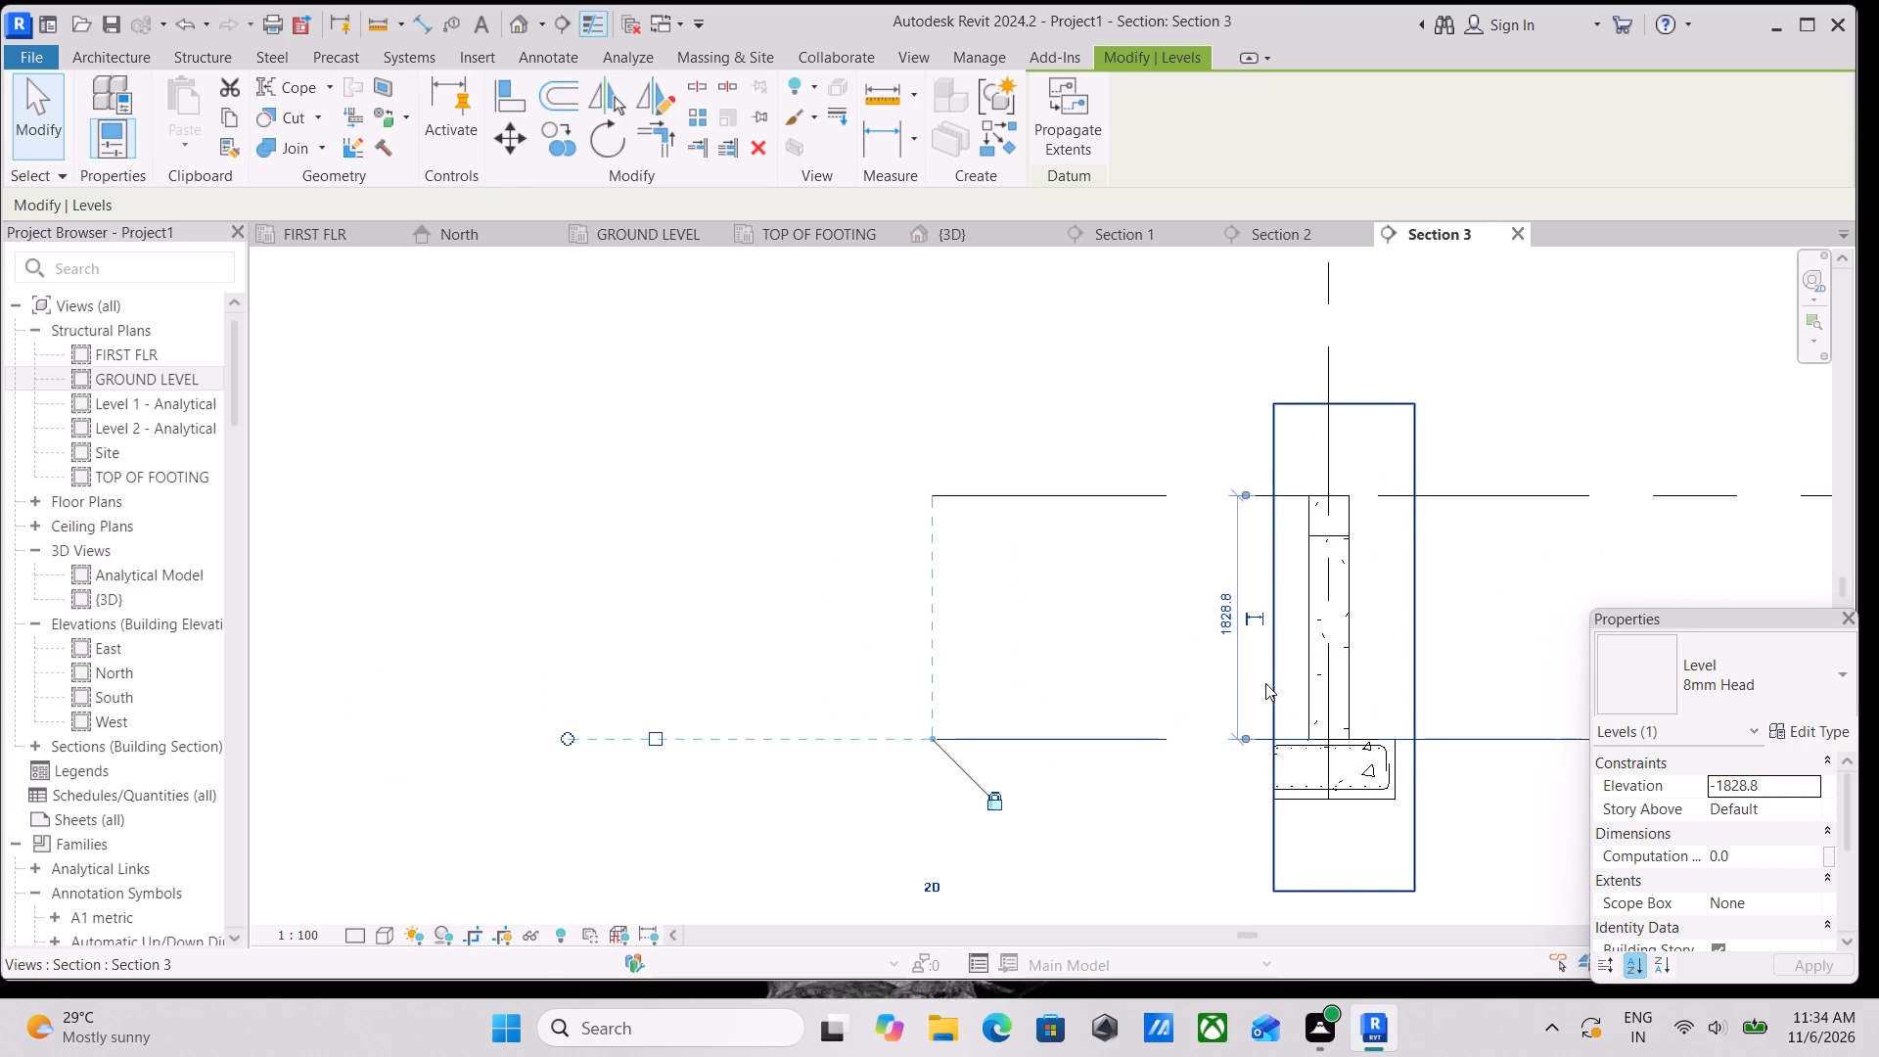
left_click(1265, 683)
left_click_drag(1280, 652, 1243, 656)
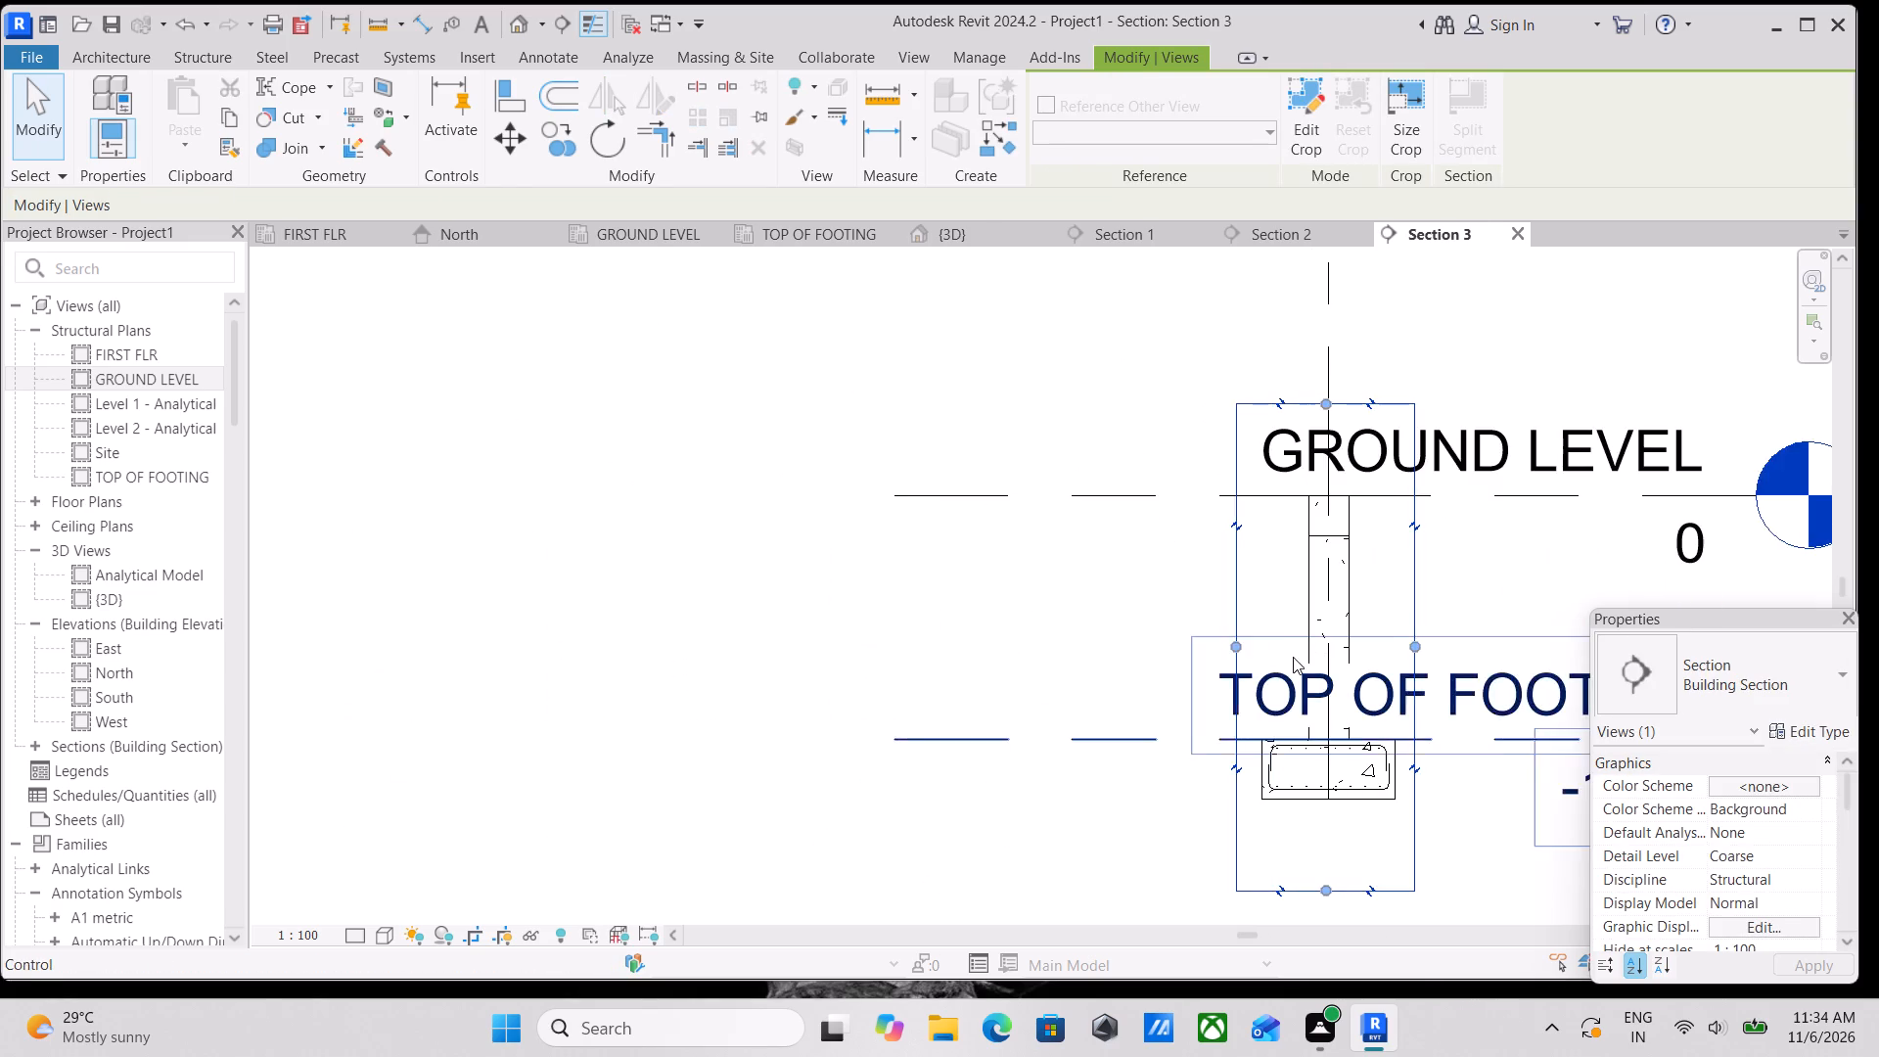
scroll(1294, 657, "up", 2)
middle_click_drag(1363, 641, 1071, 670)
scroll(1239, 648, "down", 3)
middle_click_drag(1280, 656, 1139, 650)
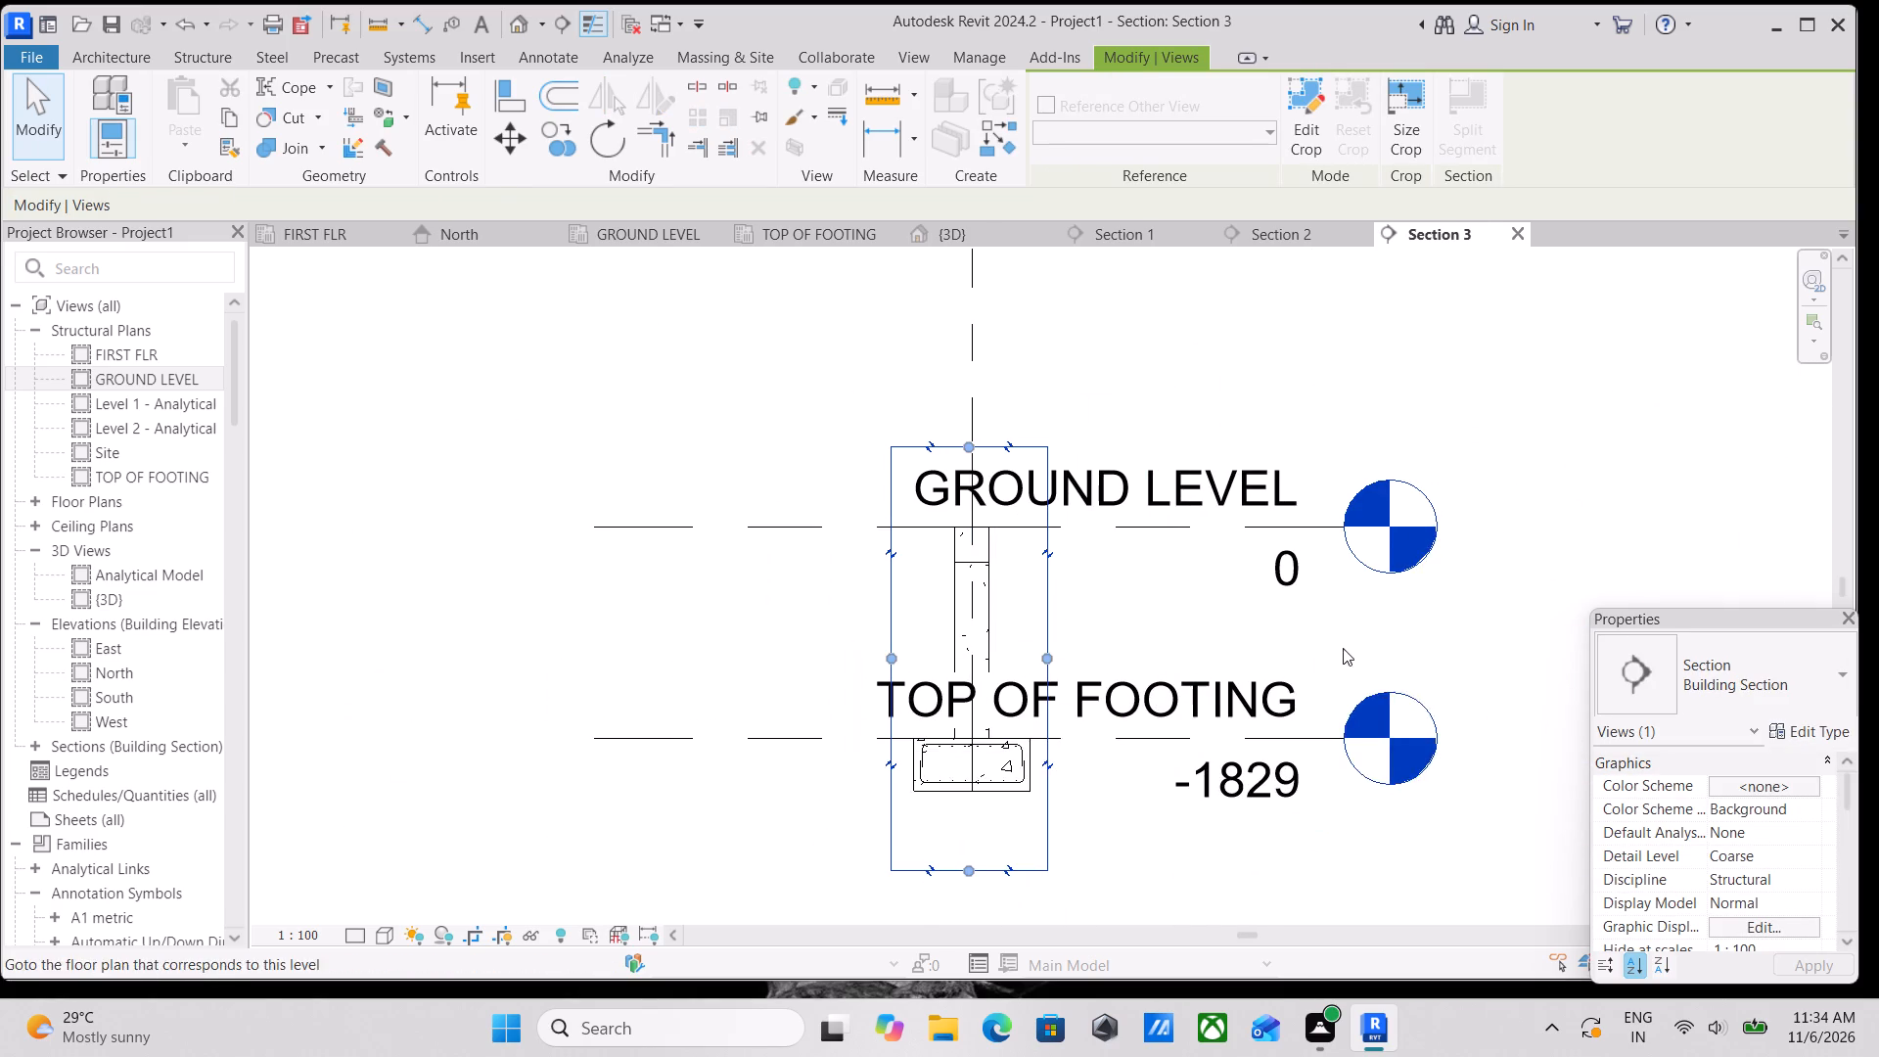
Stretch the Ground Level and Top of Footing level heads well to the right of the cropped column and footing.
left_click(1328, 736)
scroll(1382, 746, "down", 4)
middle_click_drag(1472, 695, 1217, 687)
left_click_drag(1106, 736, 1424, 733)
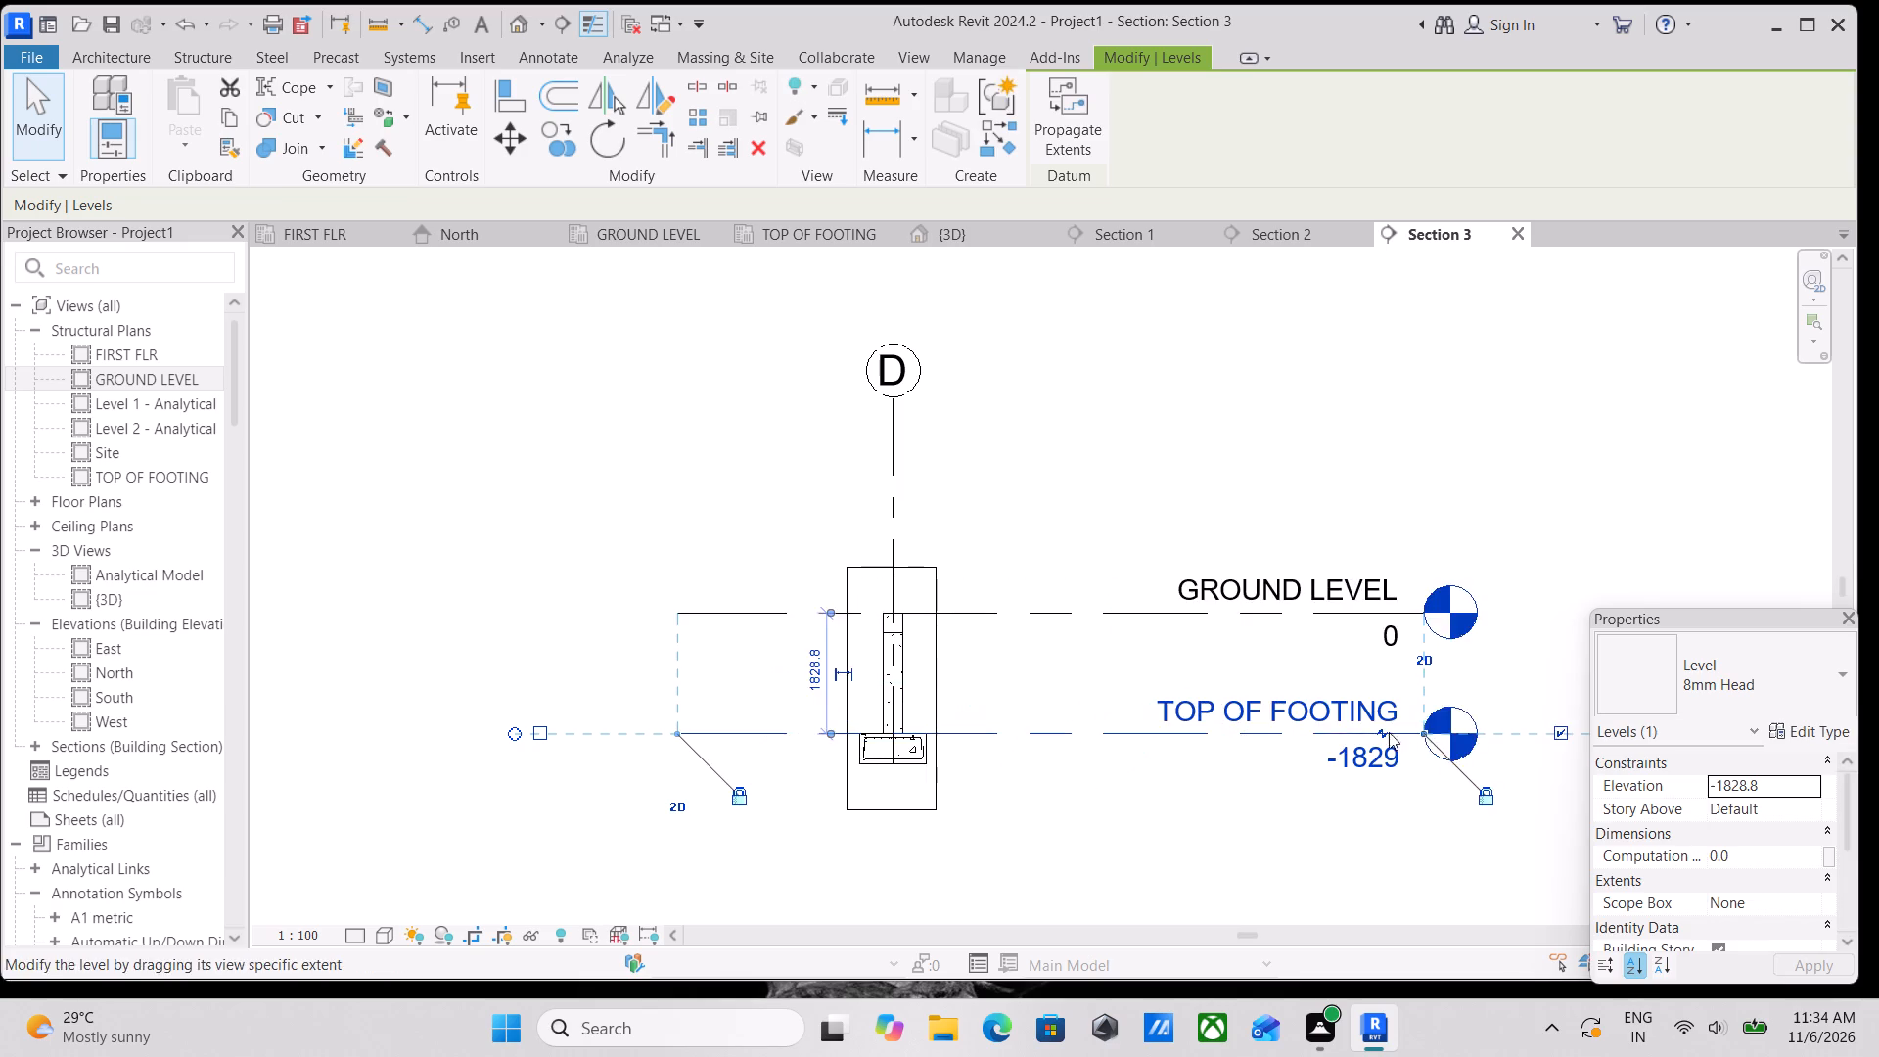
scroll(1237, 742, "down", 1)
middle_click_drag(1237, 742, 1158, 726)
scroll(1396, 740, "up", 6)
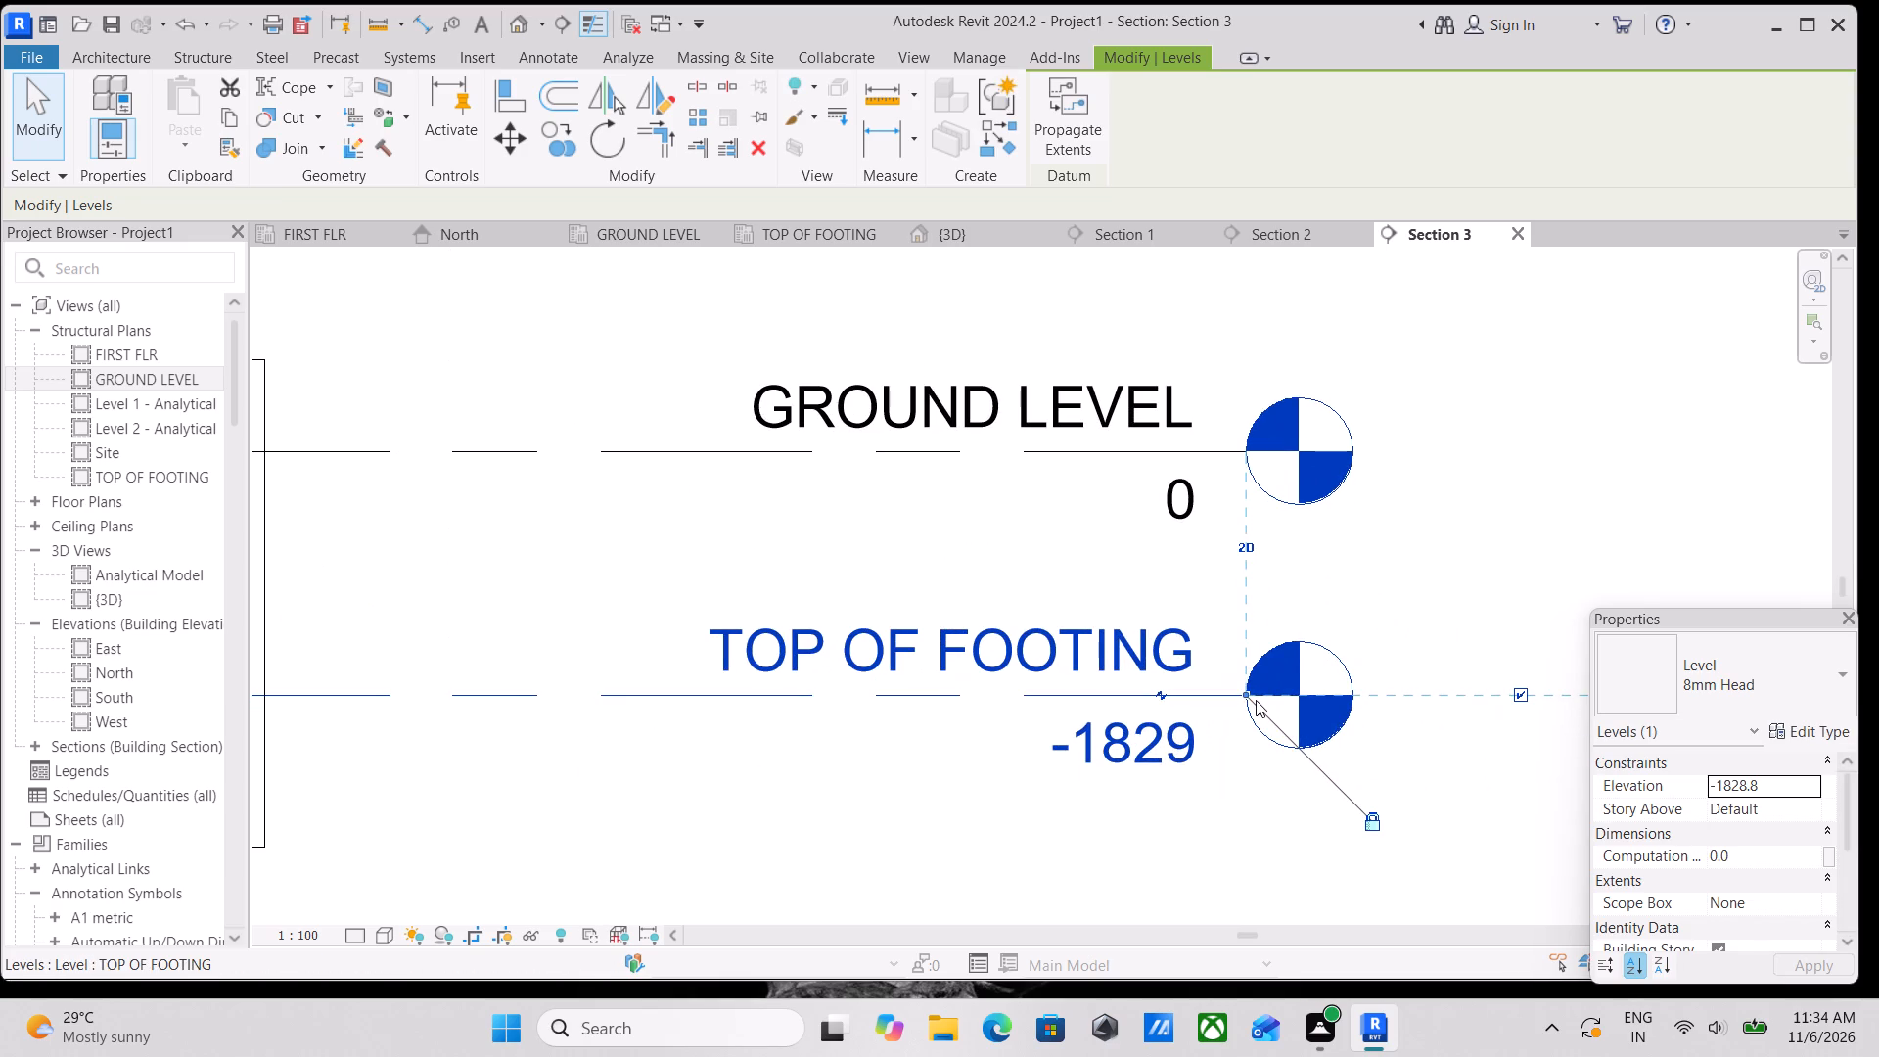
left_click_drag(1244, 694, 1596, 699)
scroll(1108, 712, "down", 2)
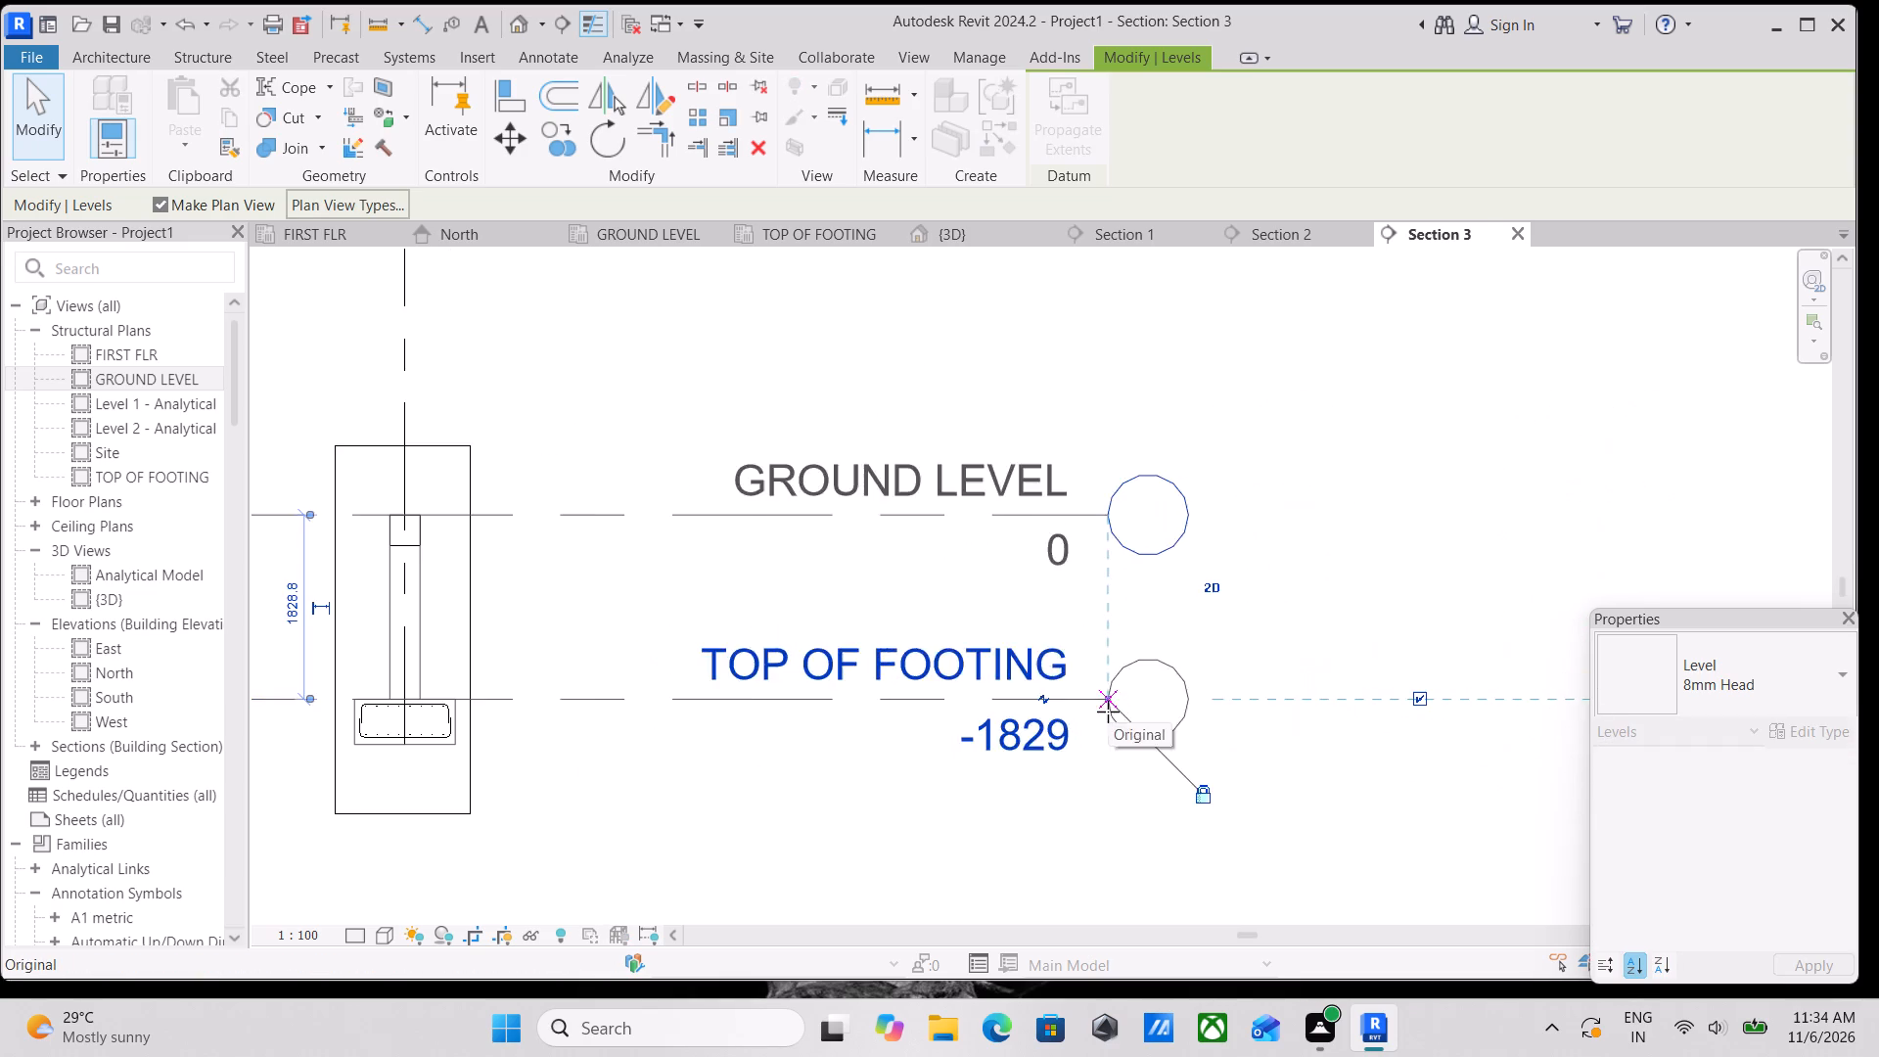
scroll(1345, 707, "down", 2)
middle_click_drag(1345, 707, 1208, 689)
left_click(1500, 692)
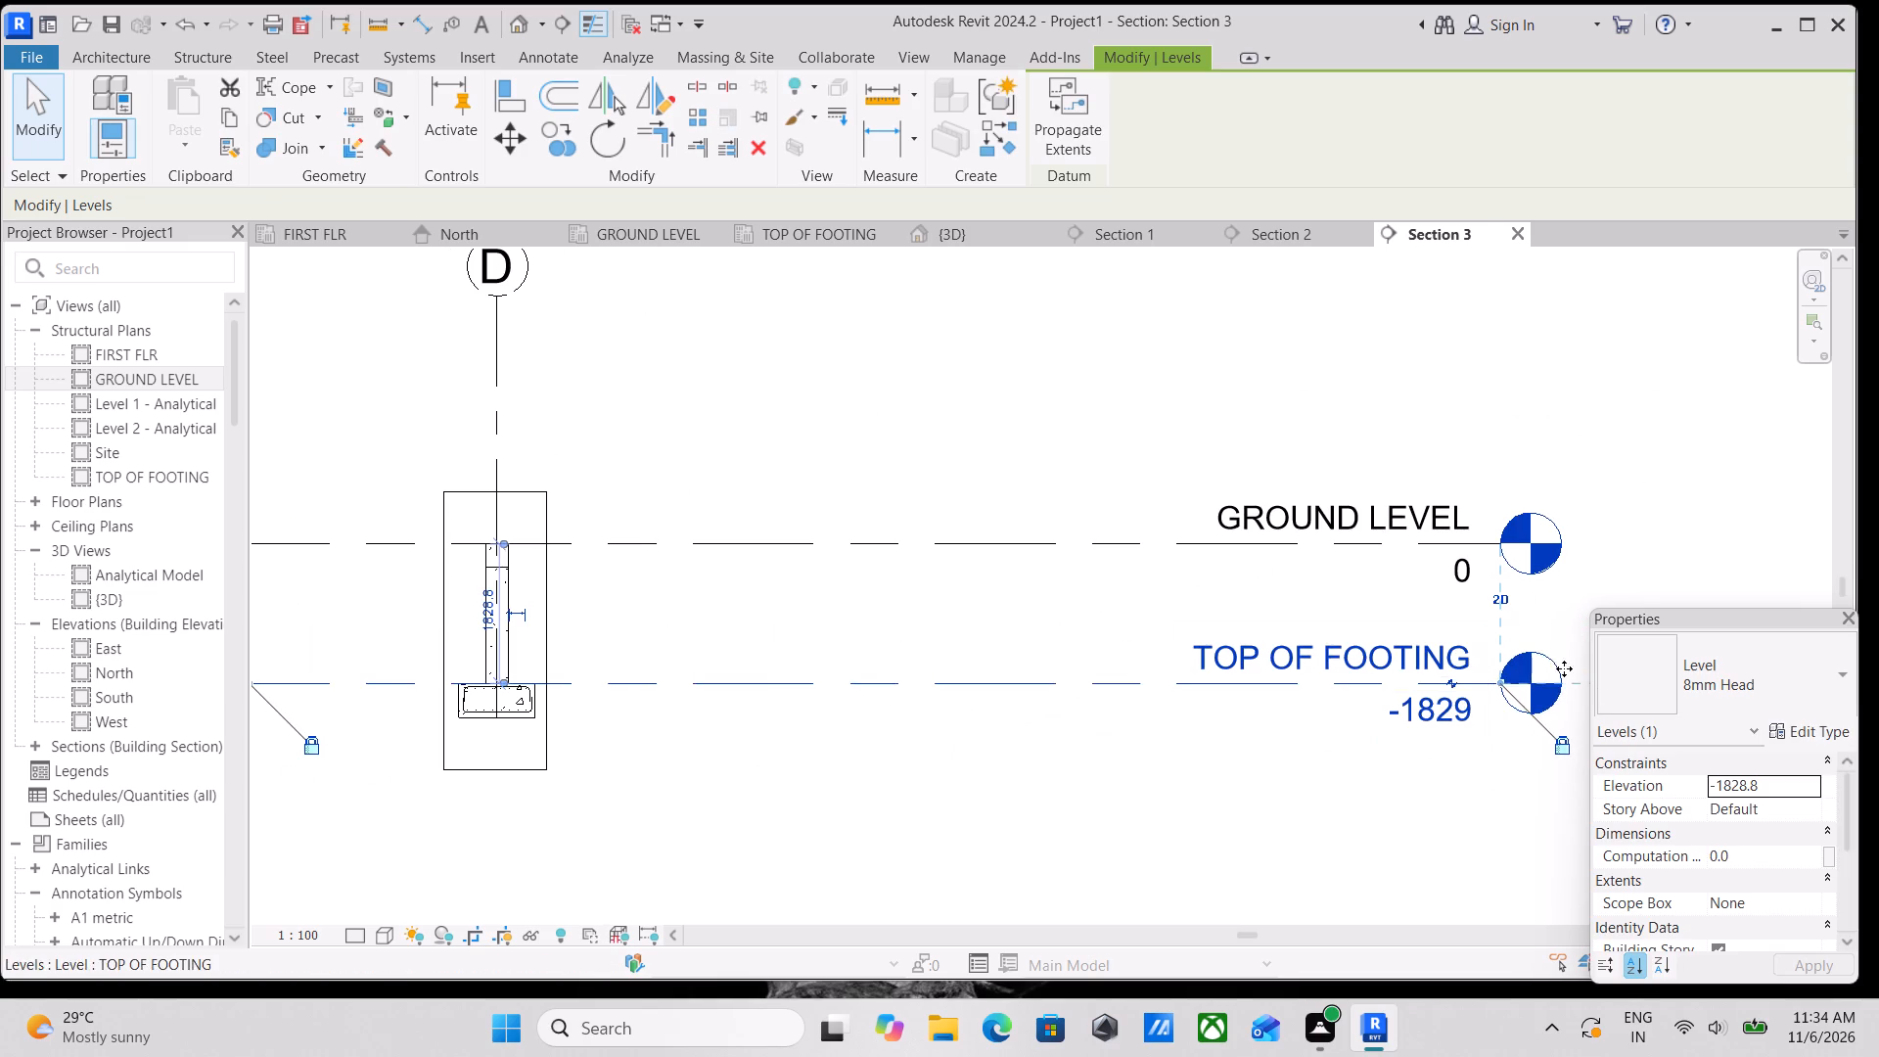
scroll(1291, 672, "down", 3)
middle_click_drag(1013, 662, 1343, 651)
key("Escape")
Place a 13M rebar tie of shape M_T1 across the column just below Ground Level, using the Near Cover Reference placement plane.
scroll(948, 616, "up", 4)
middle_click_drag(919, 630, 1332, 630)
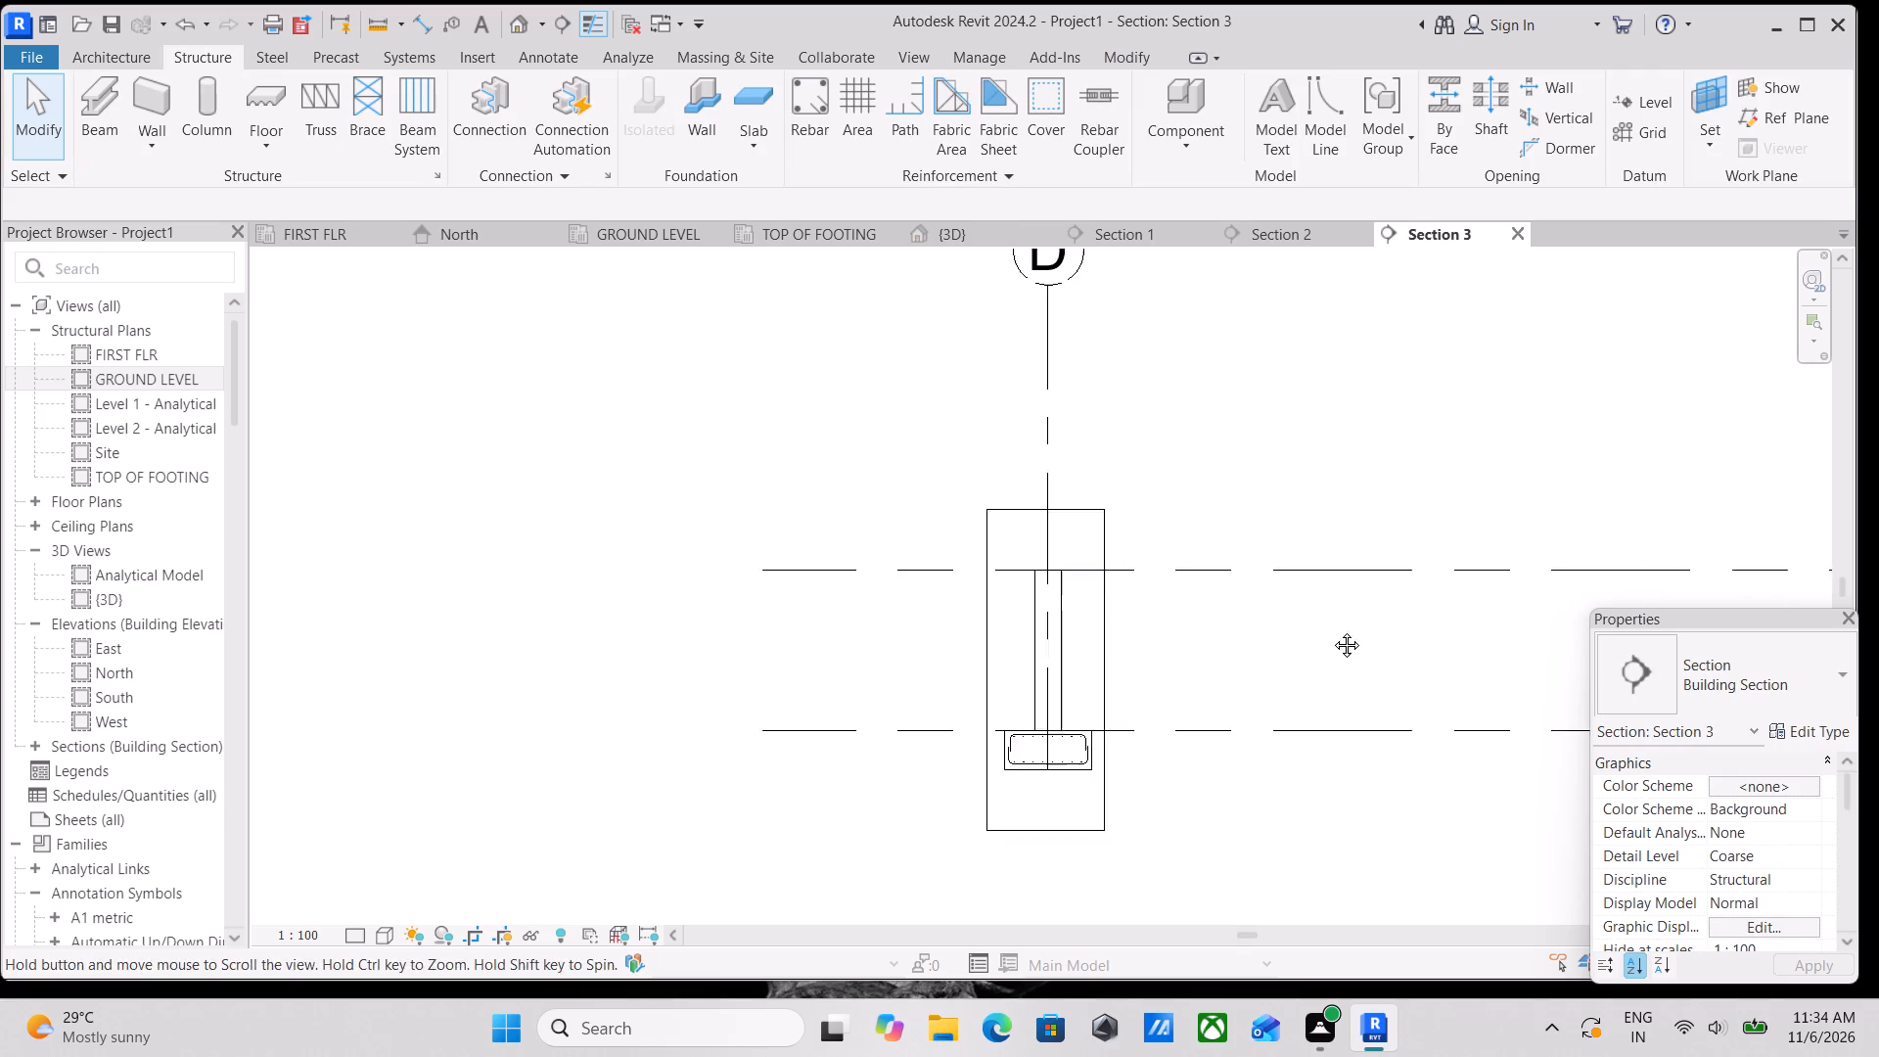
middle_click_drag(1332, 630, 1334, 630)
scroll(1045, 601, "up", 8)
key("Escape")
middle_click_drag(1133, 650, 1286, 672)
scroll(1200, 569, "up", 2)
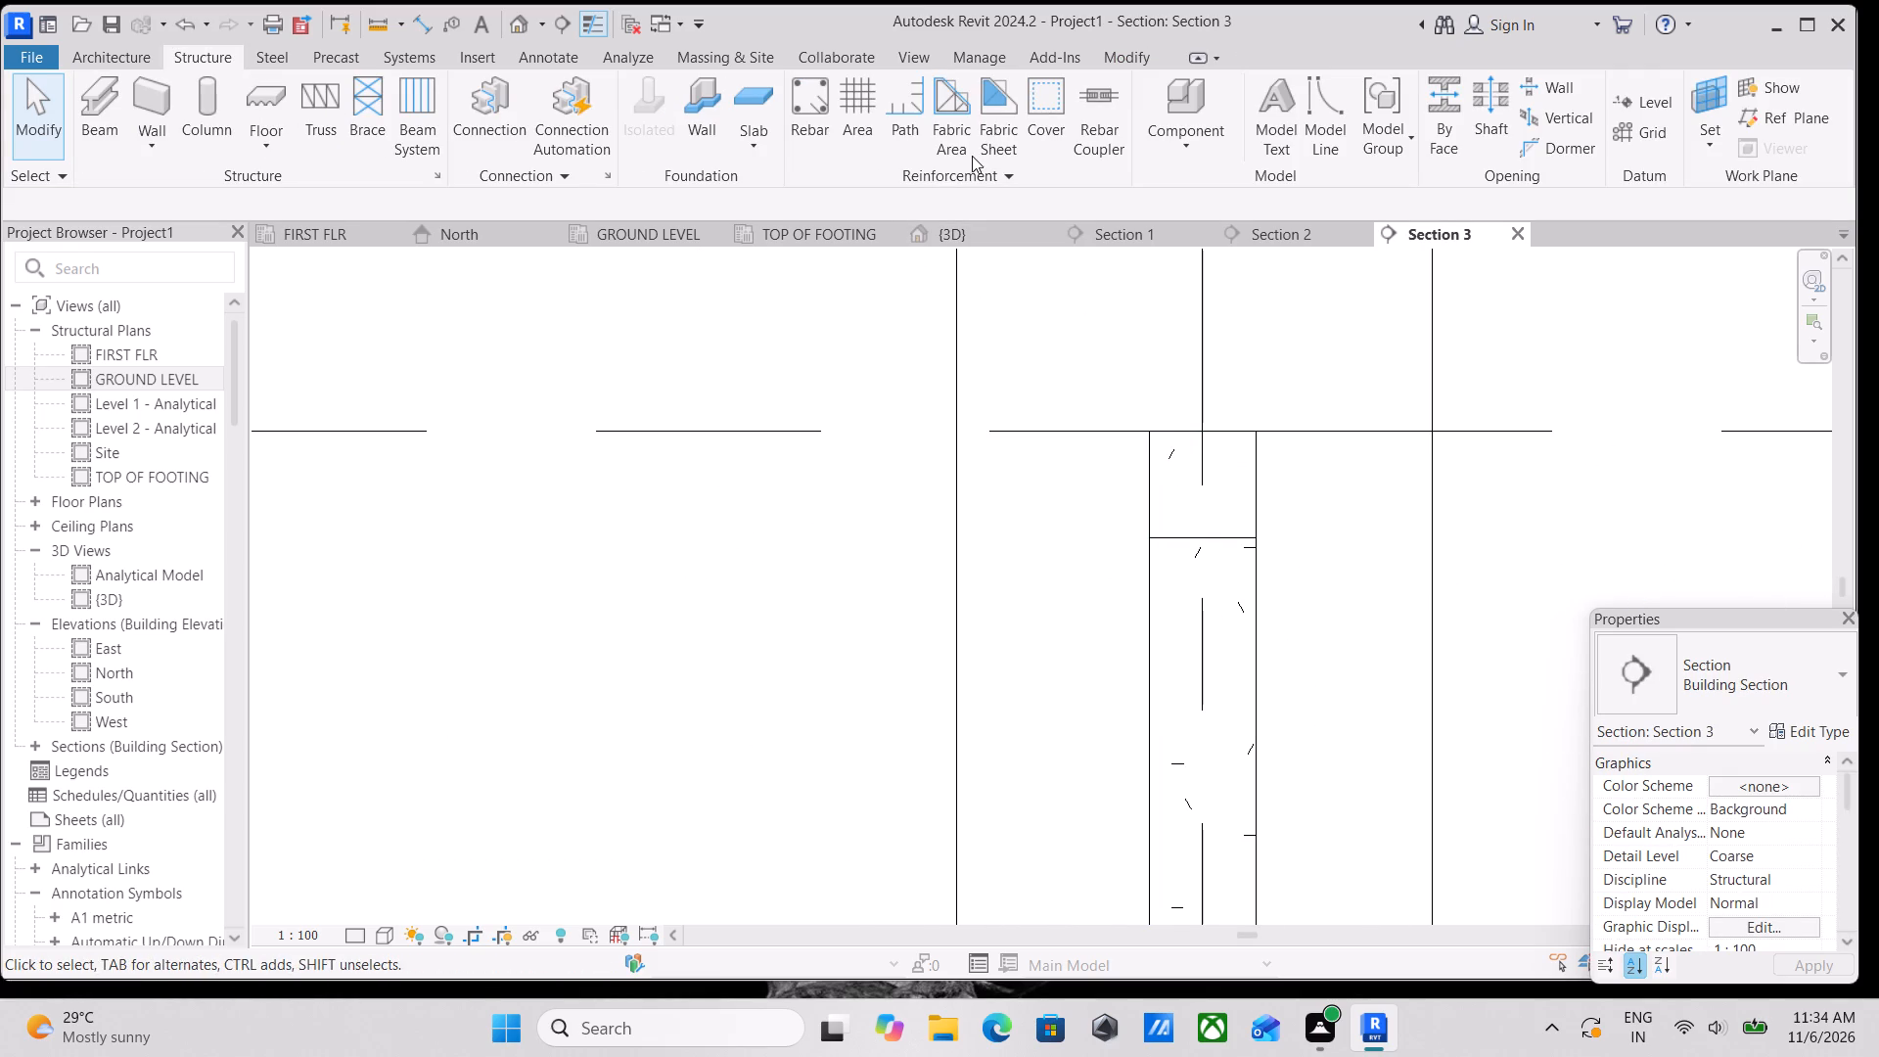
left_click(1044, 134)
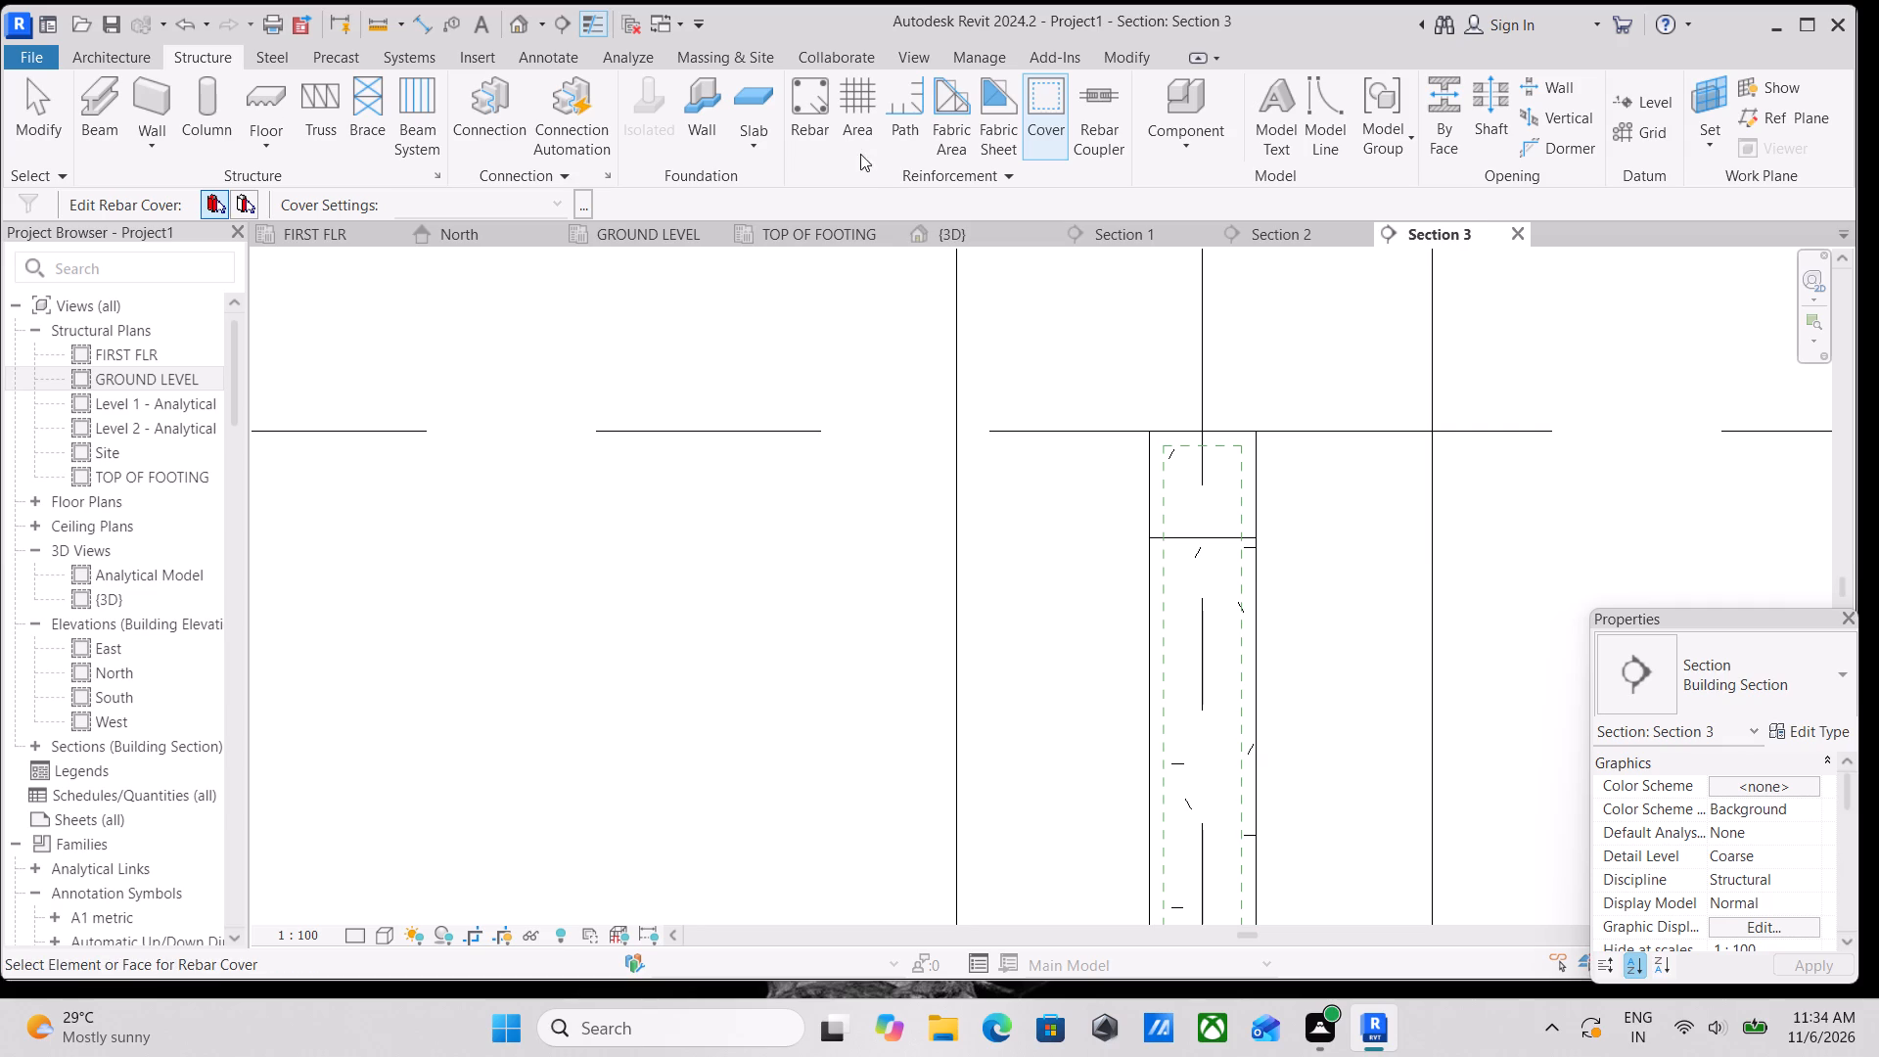
left_click(811, 127)
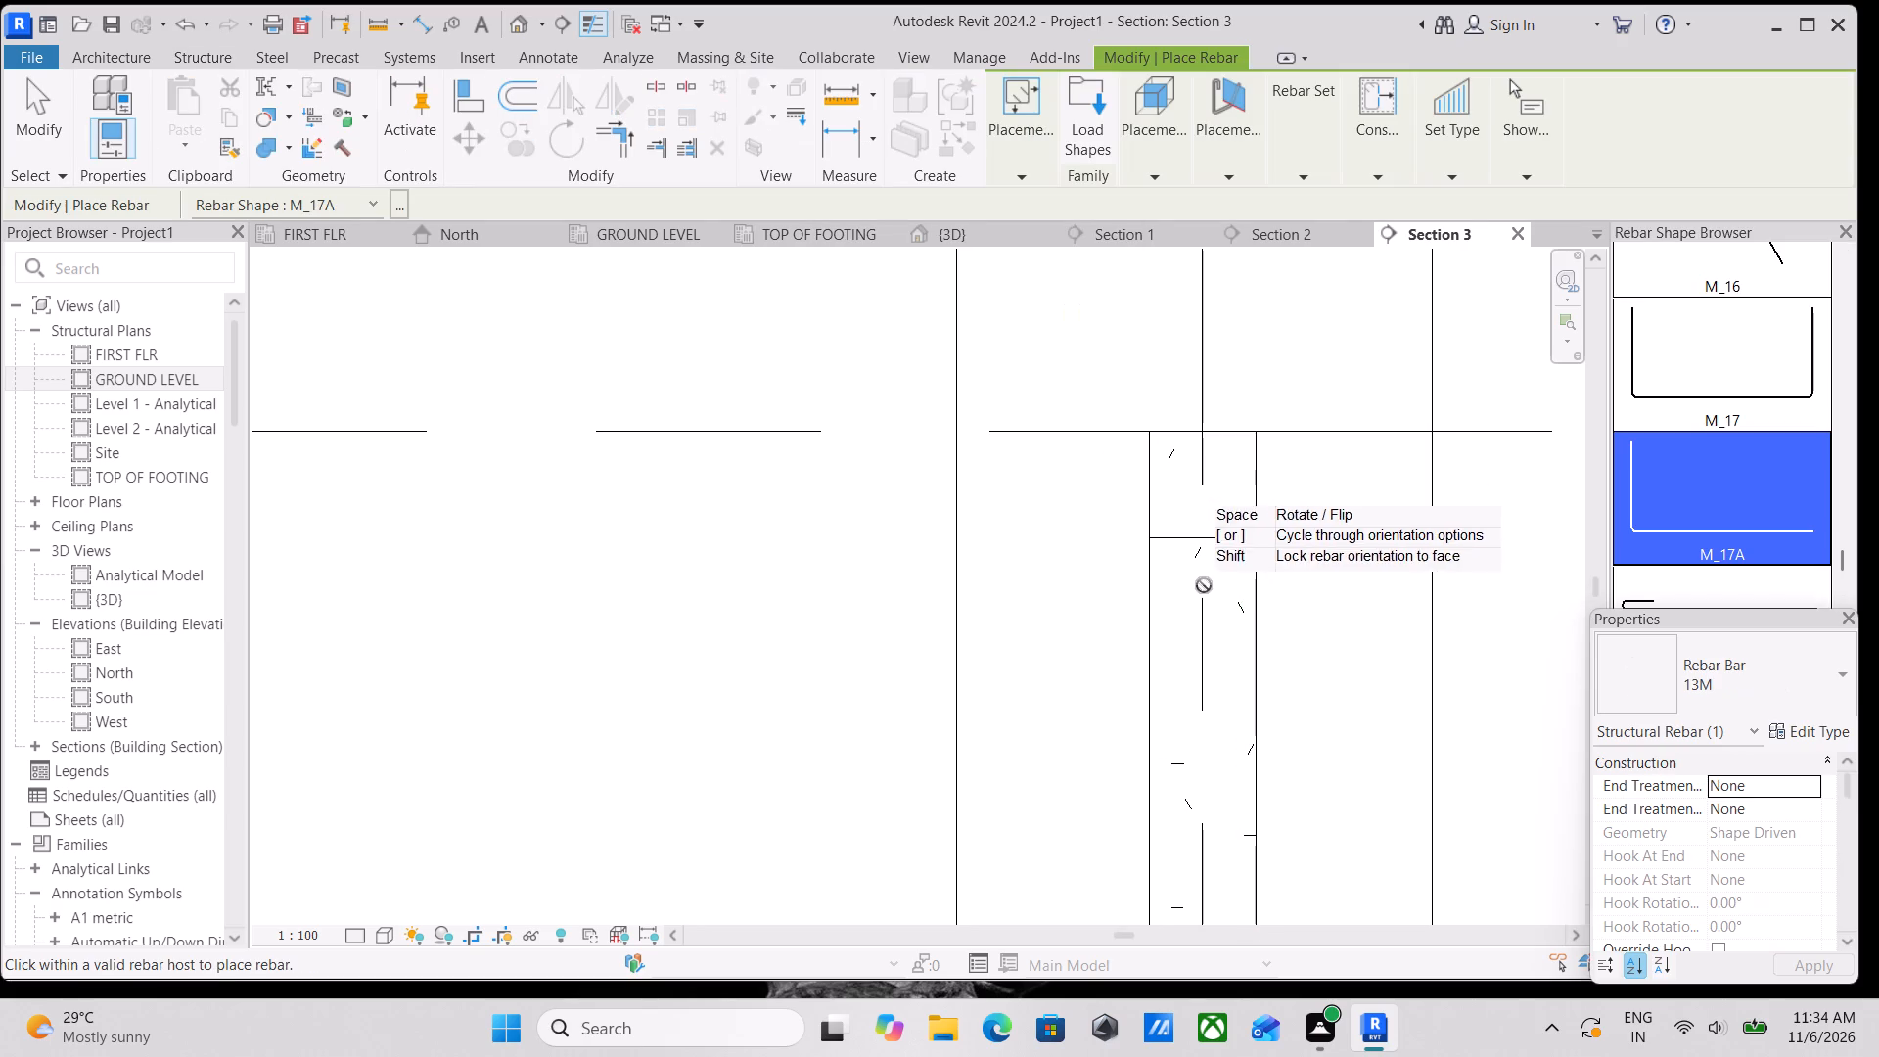
scroll(1724, 465, "up", 10)
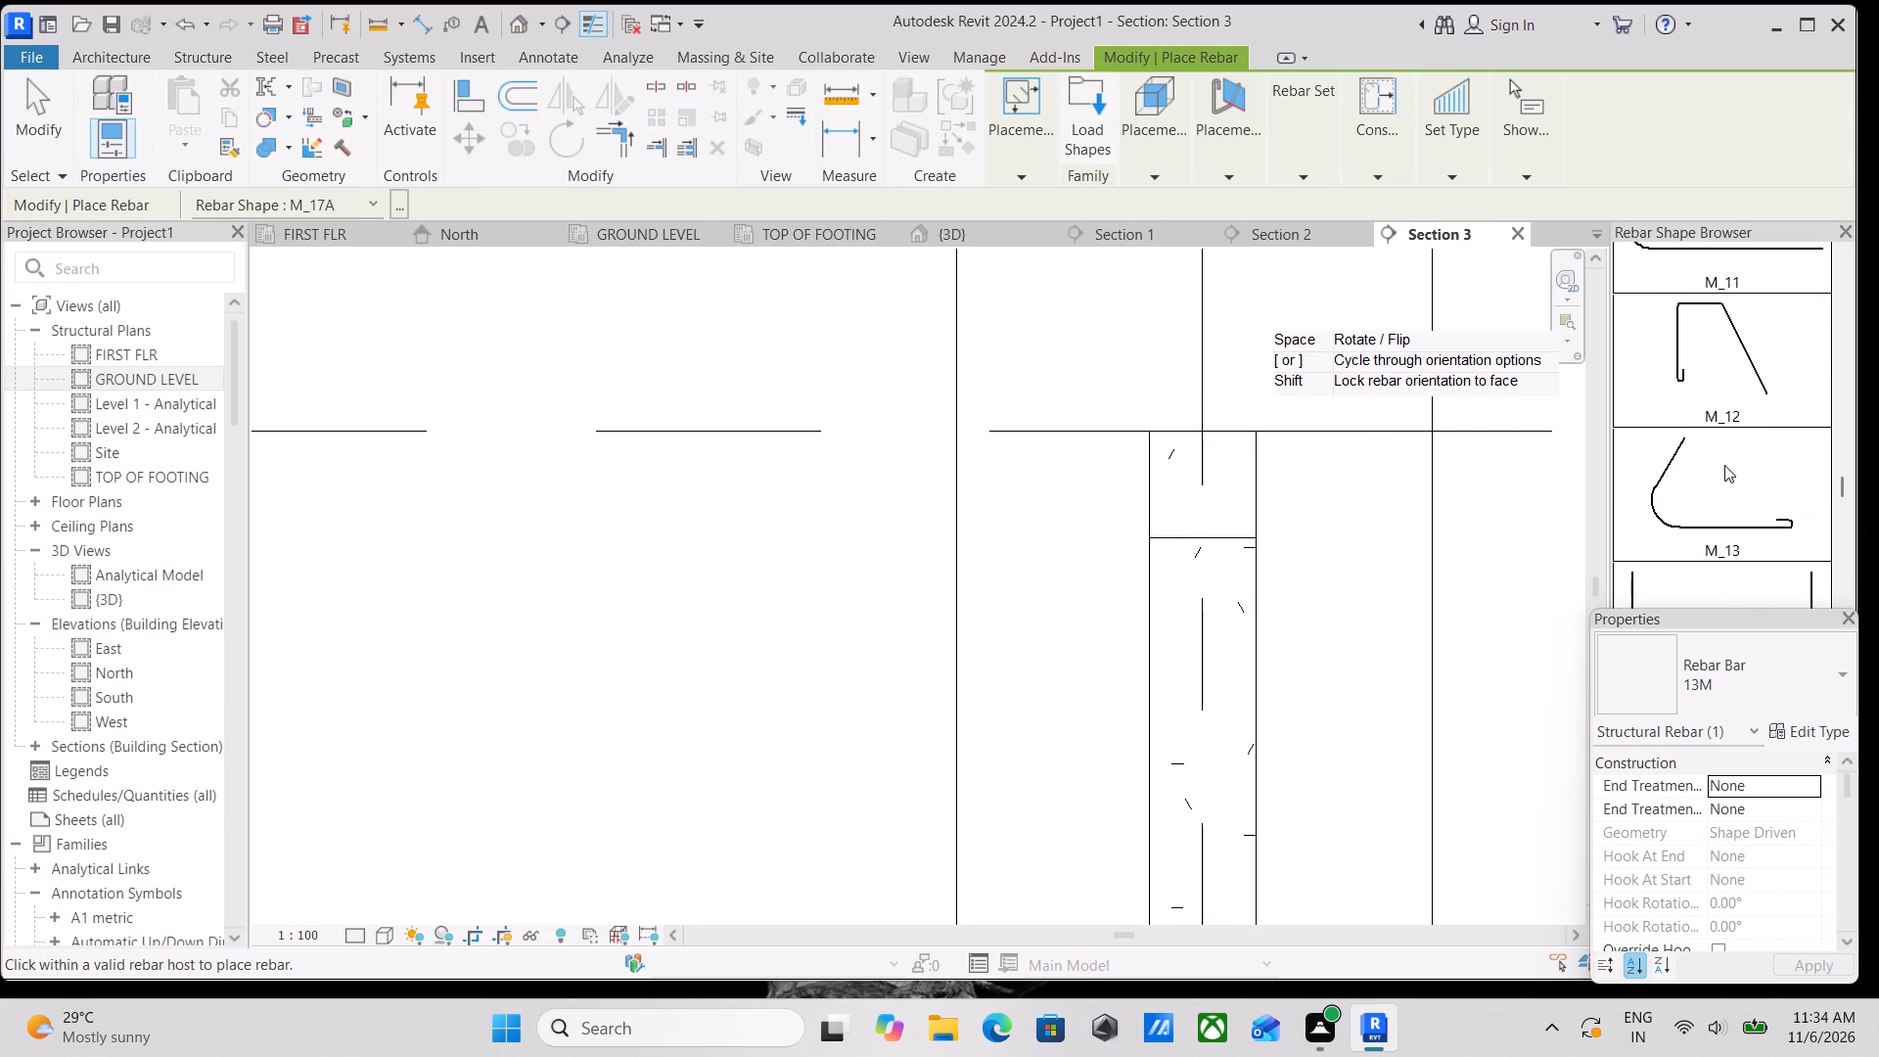
scroll(1724, 465, "up", 16)
scroll(1731, 418, "up", 16)
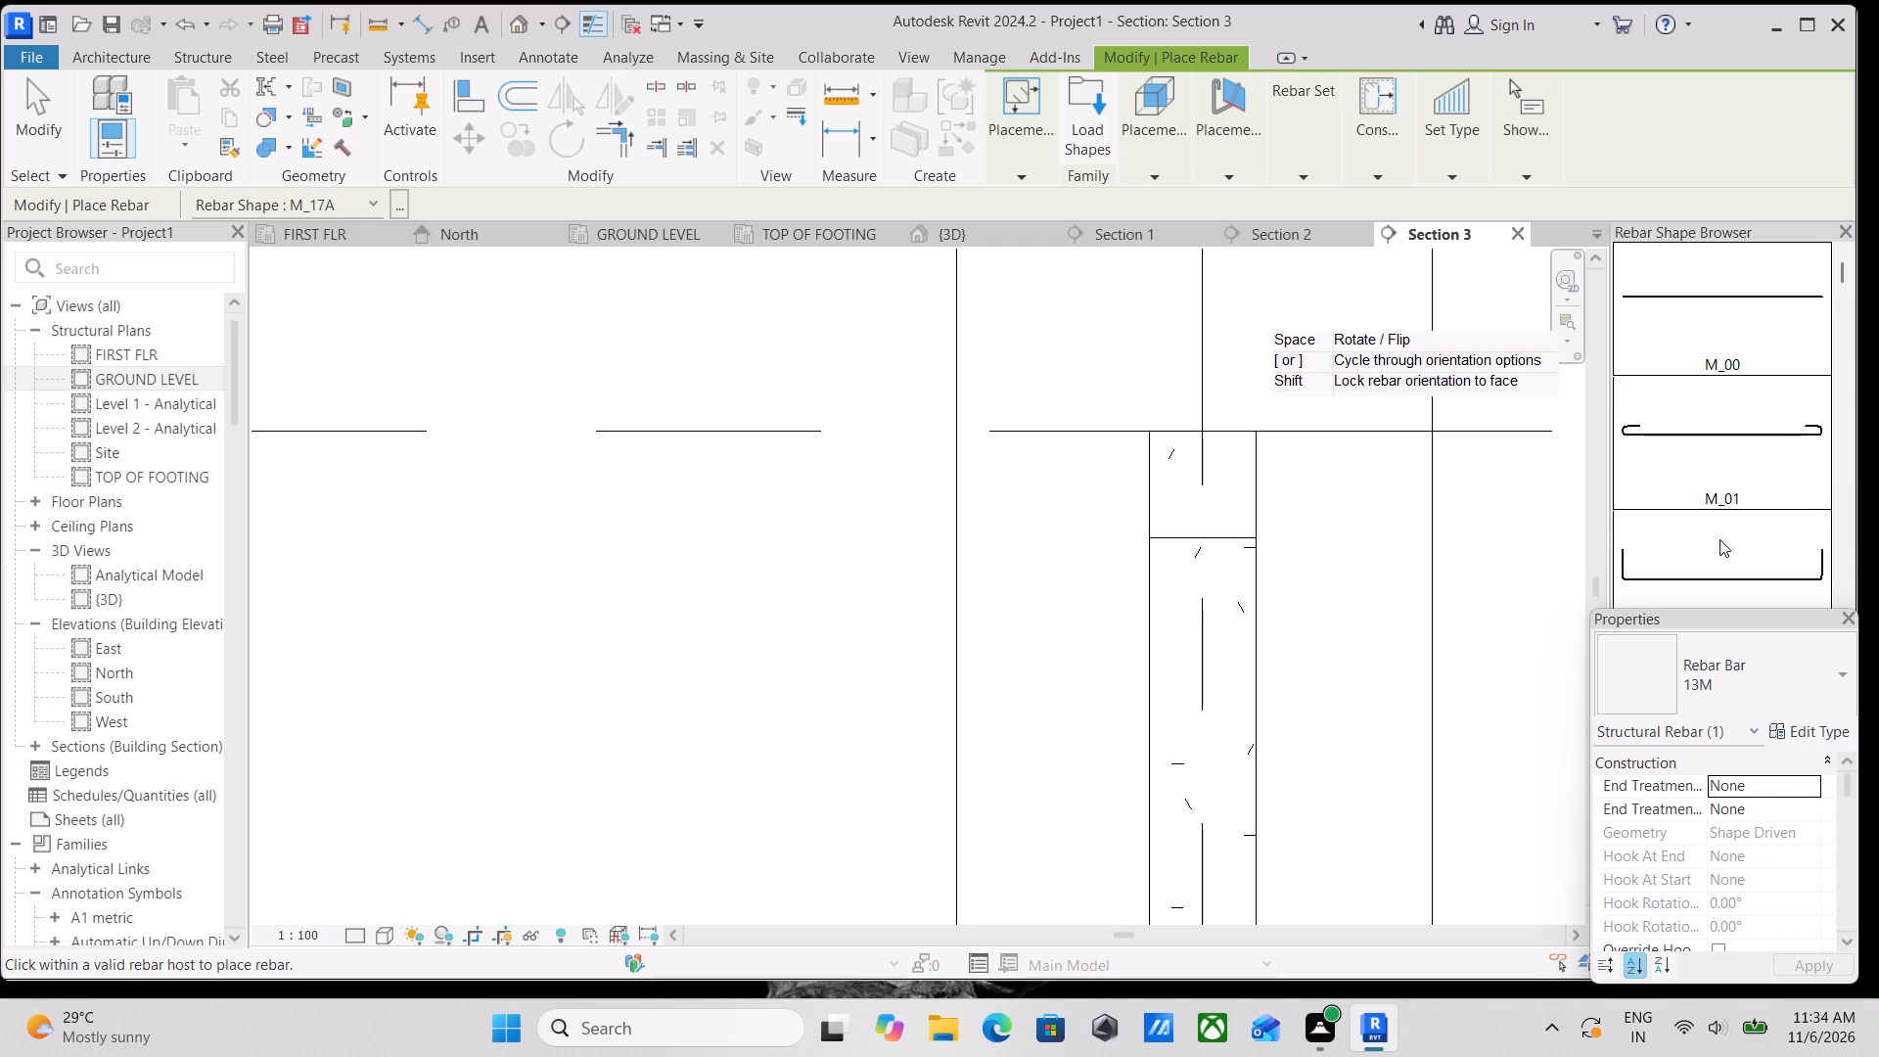
scroll(1721, 542, "down", 2)
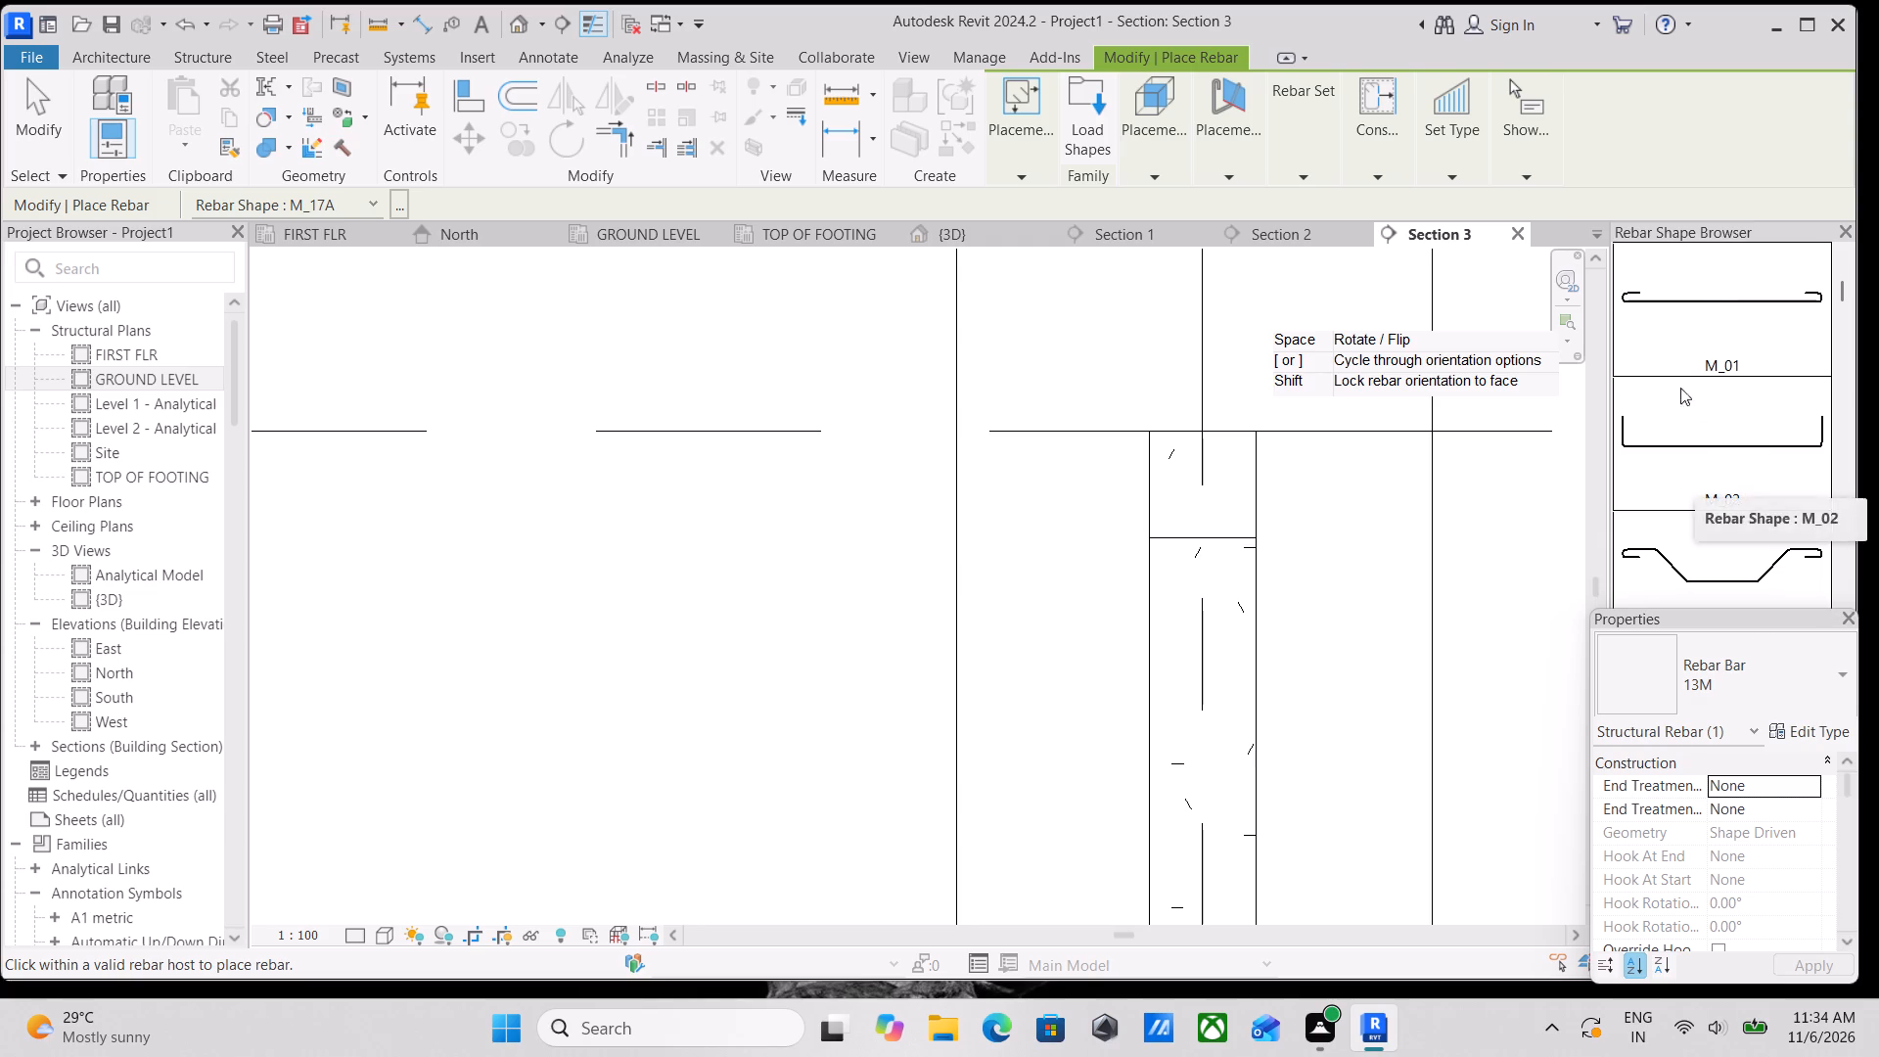
scroll(1738, 473, "down", 3)
scroll(1734, 547, "down", 20)
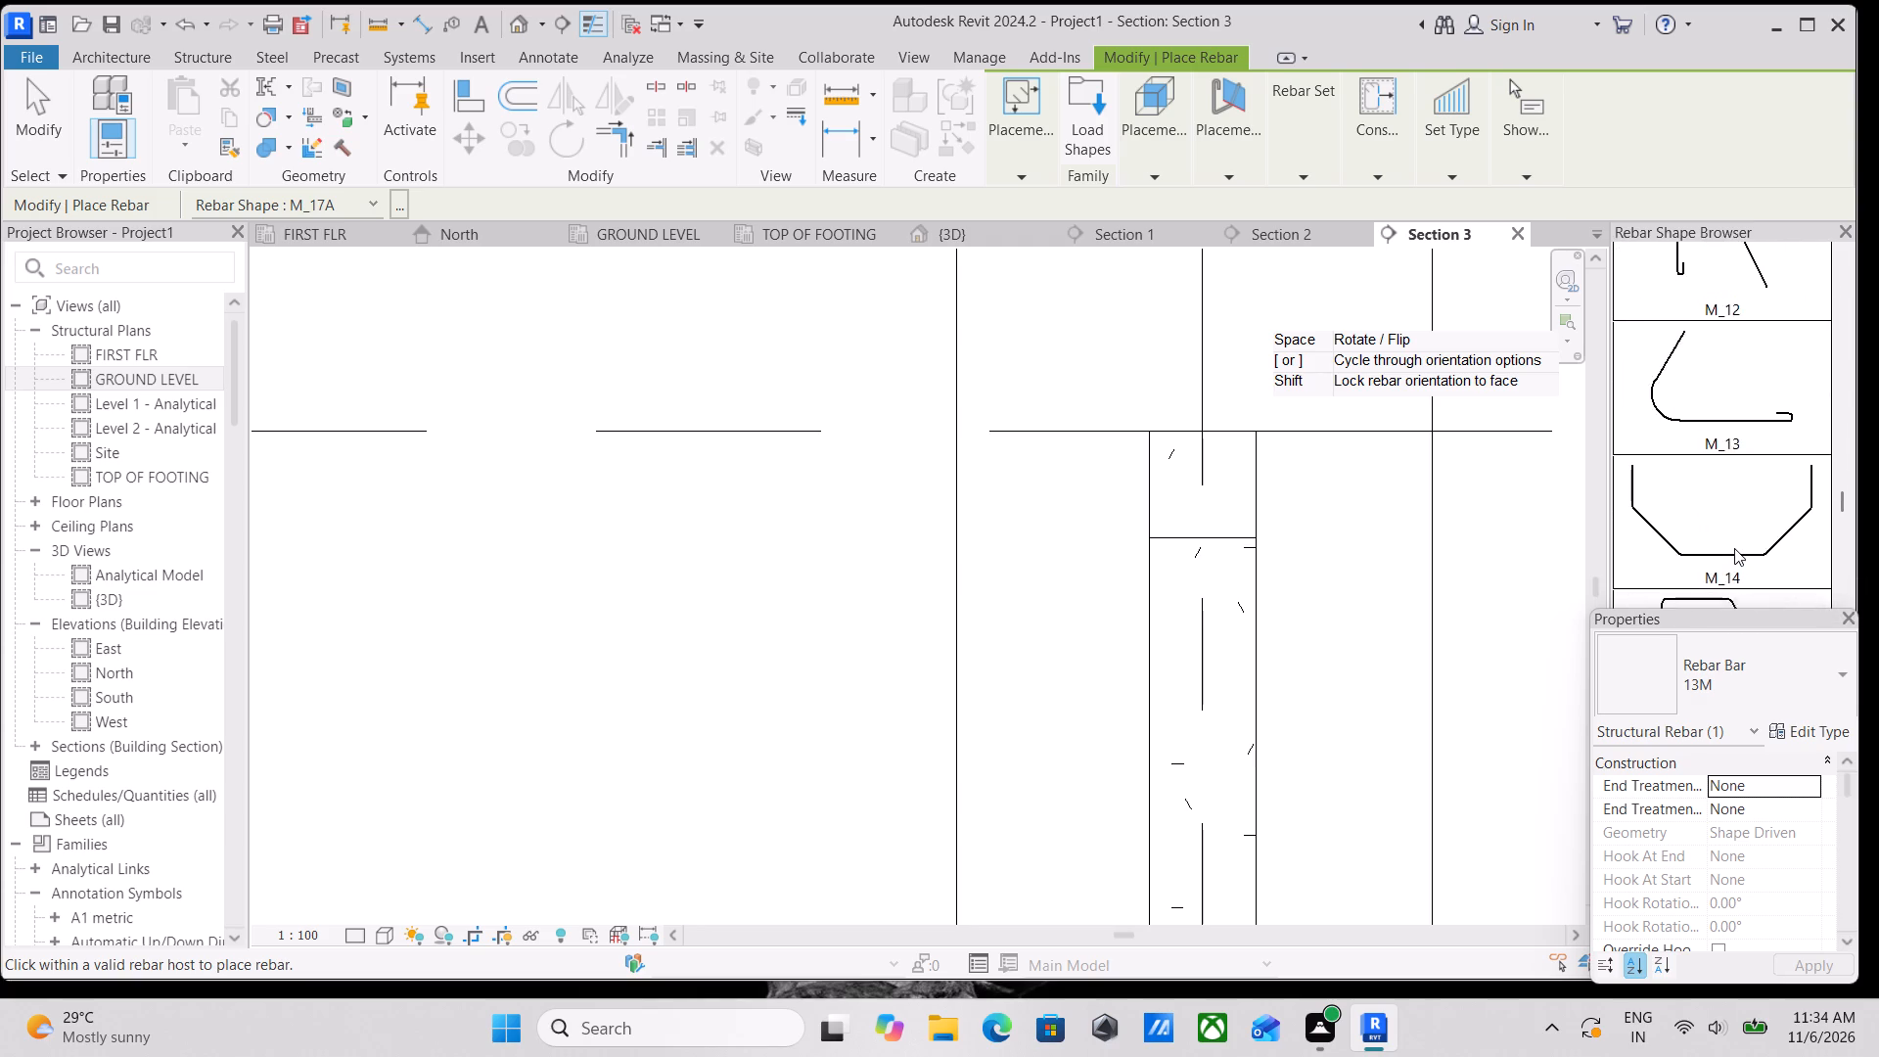
scroll(1734, 548, "down", 17)
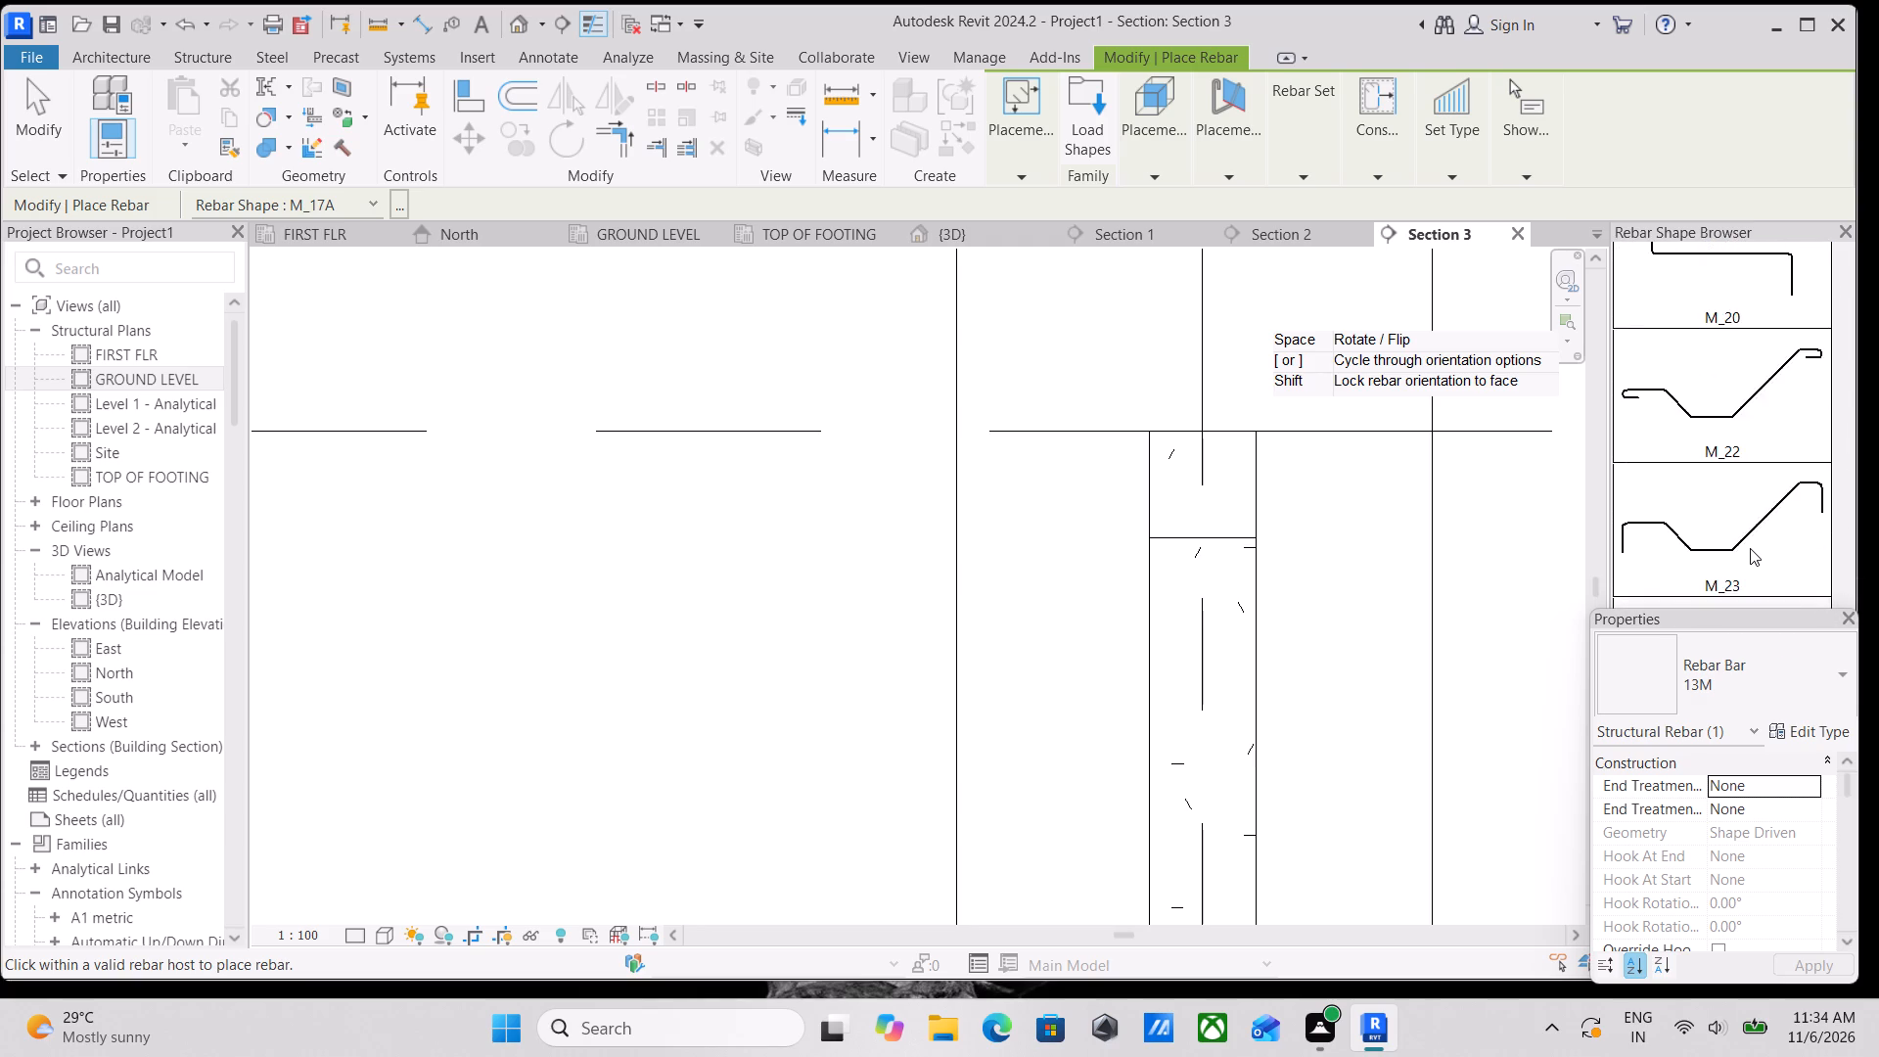
scroll(1750, 548, "down", 20)
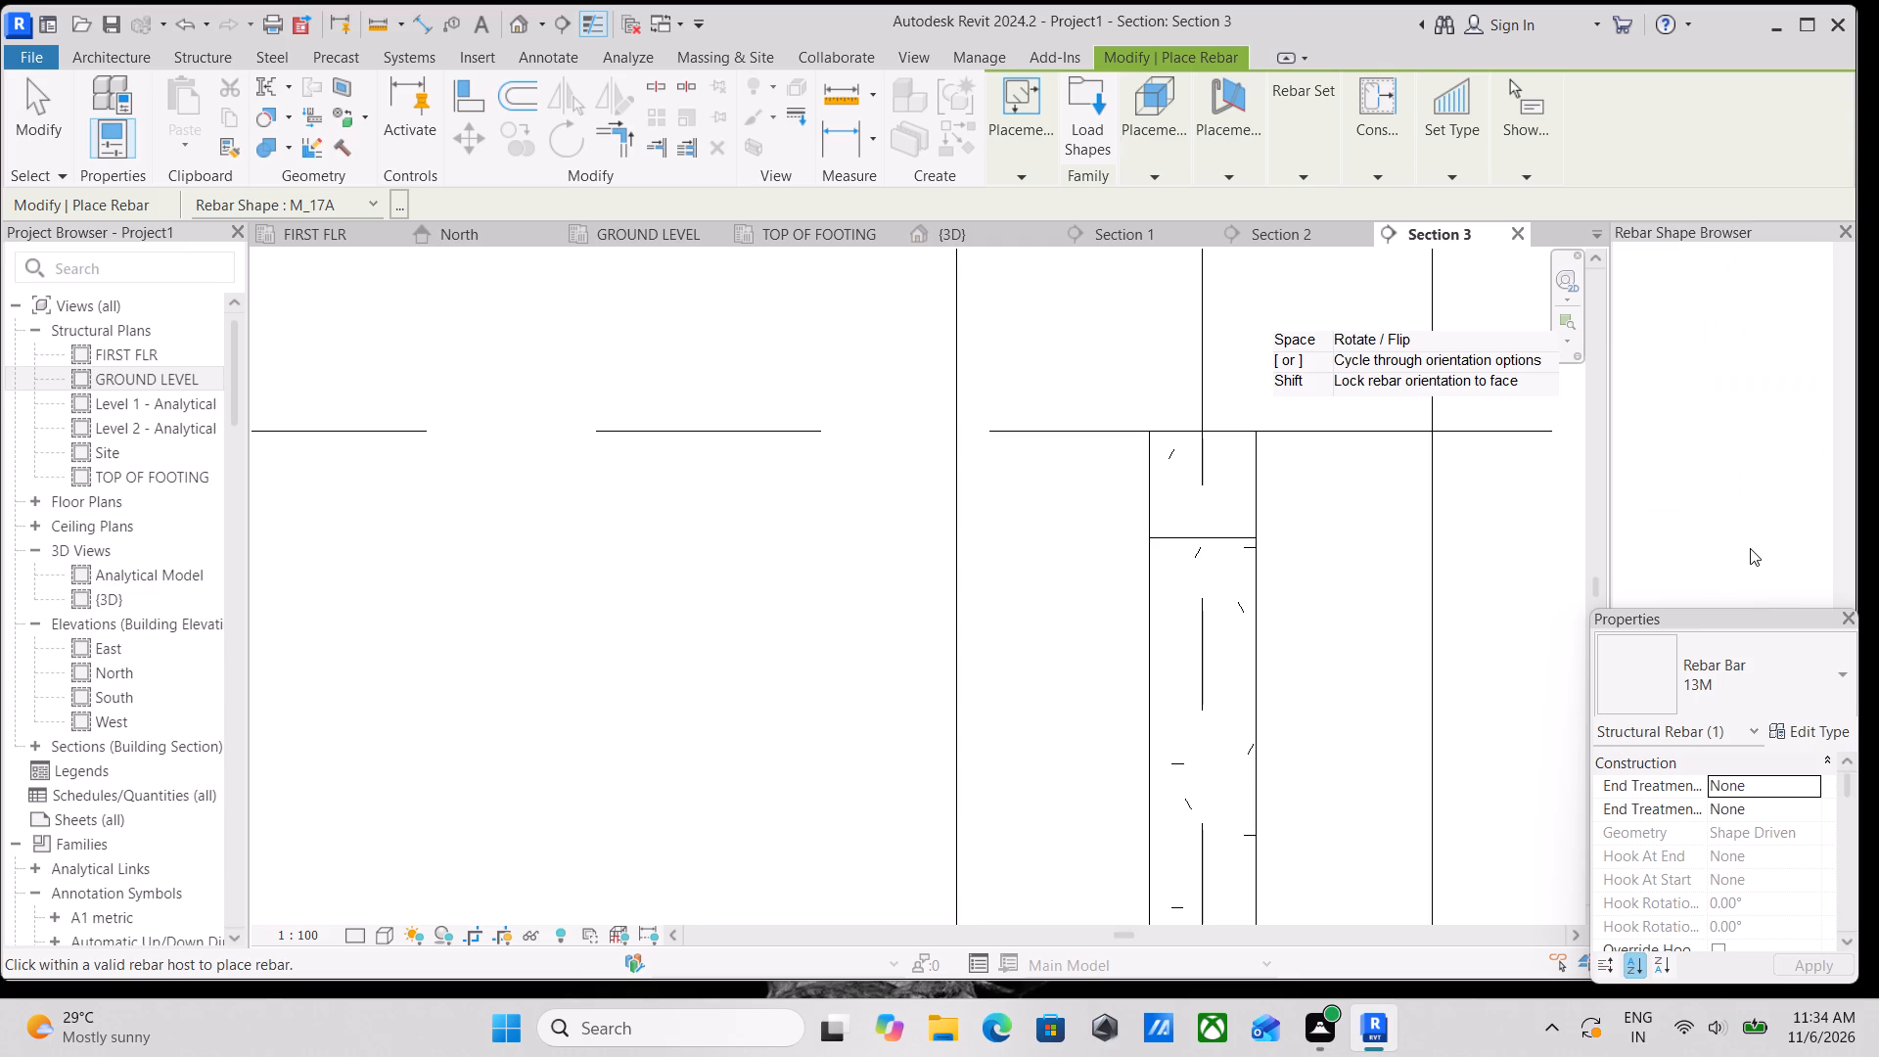
left_click(1727, 450)
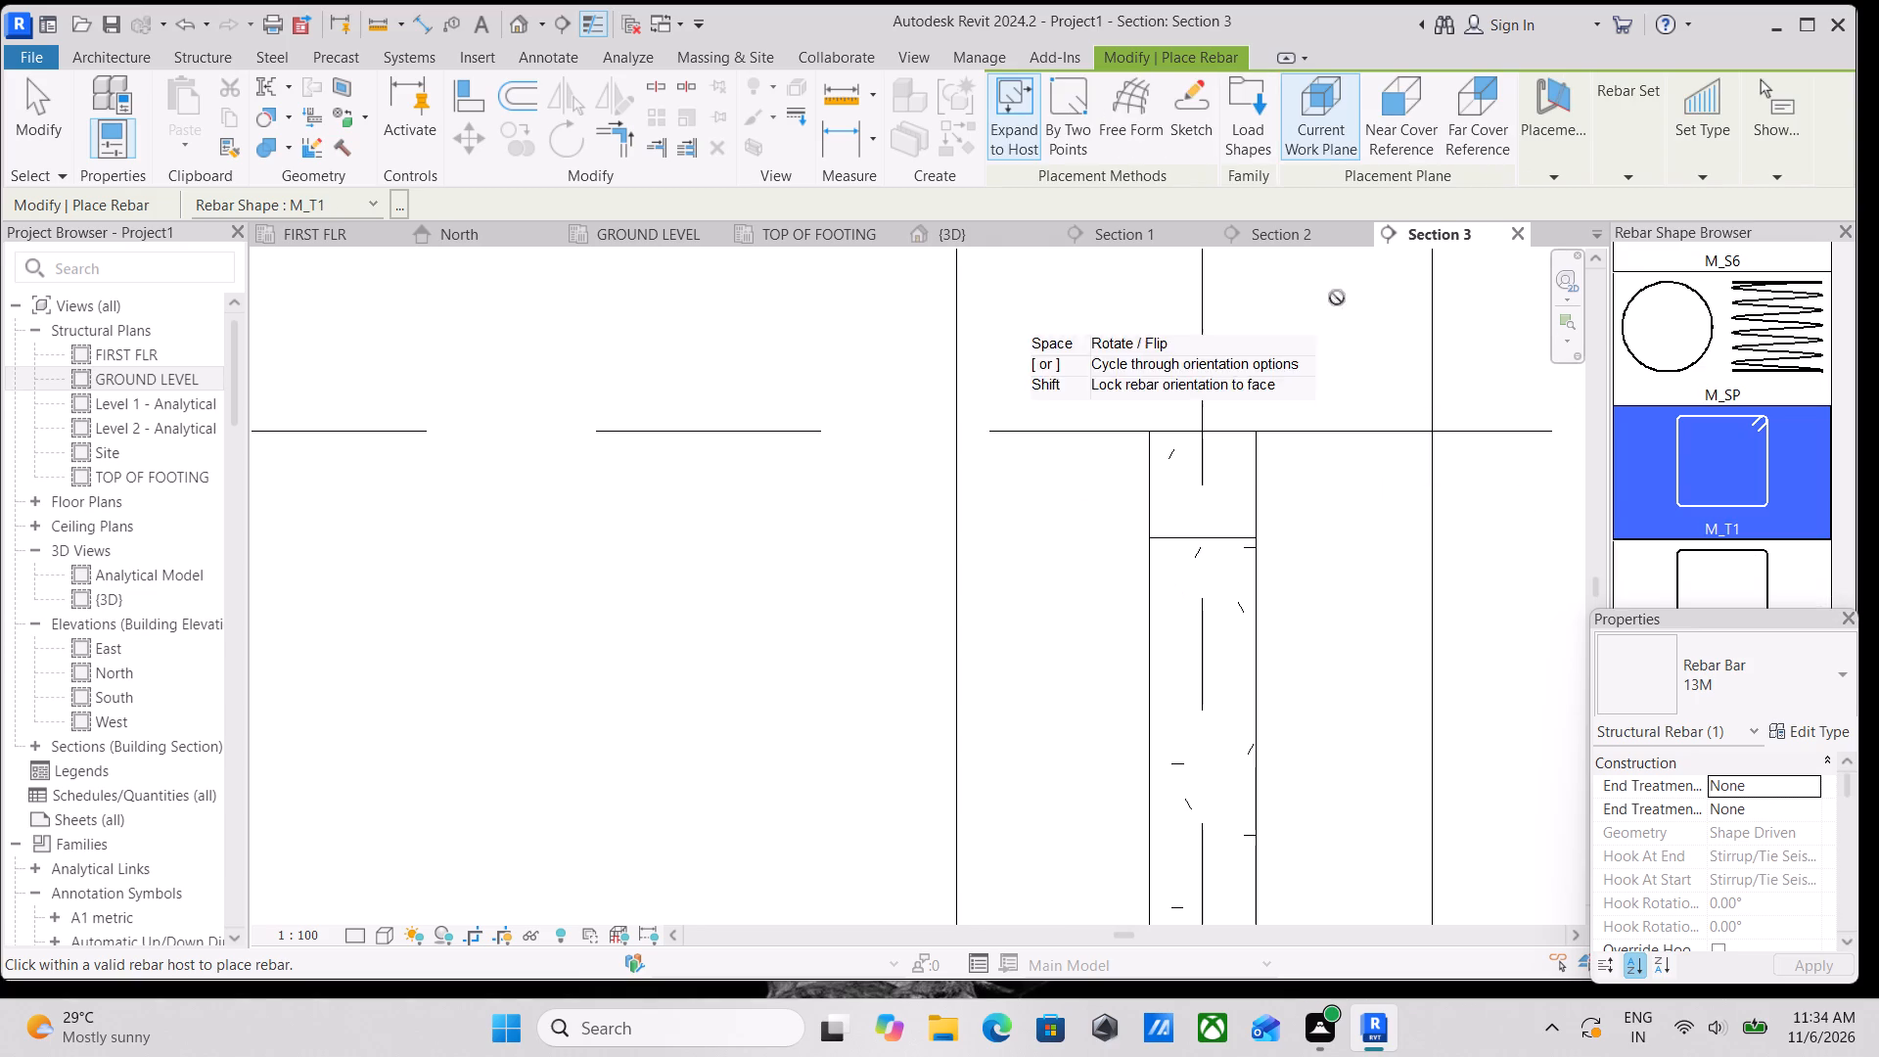
scroll(1329, 630, "down", 9)
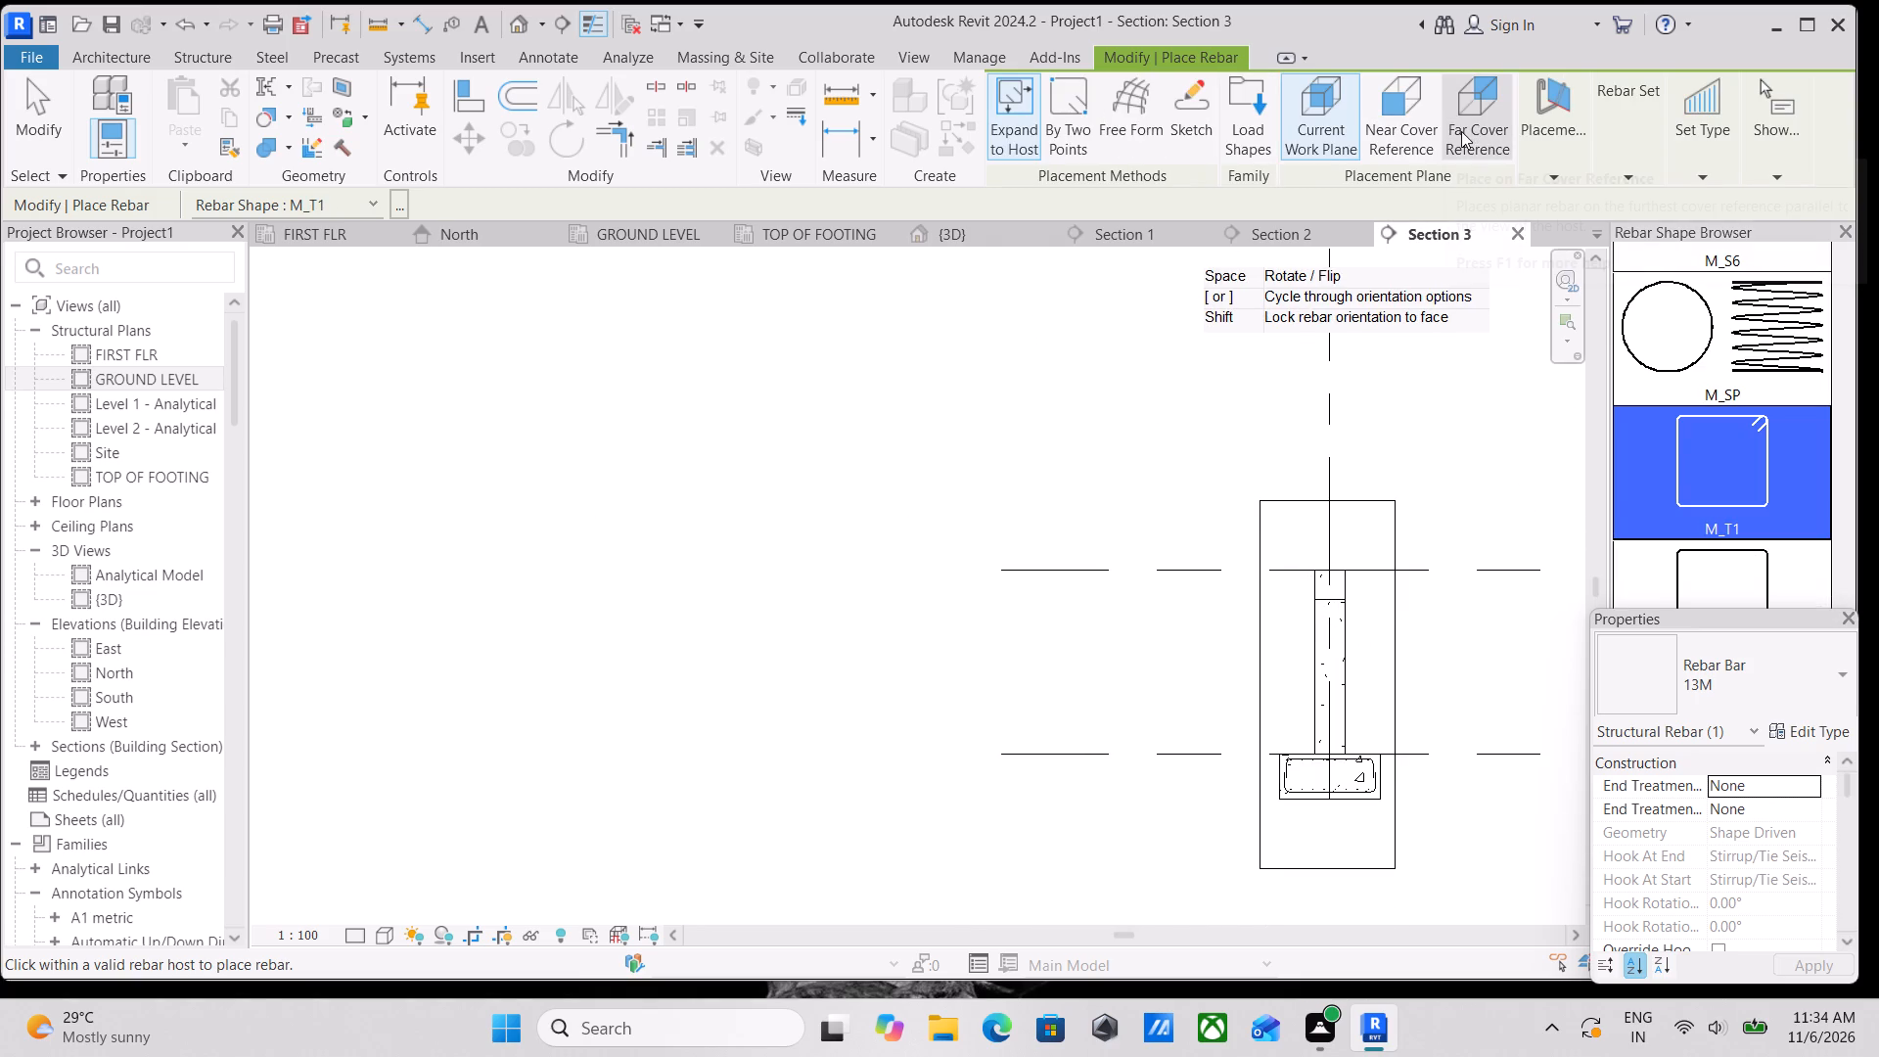
left_click(1398, 143)
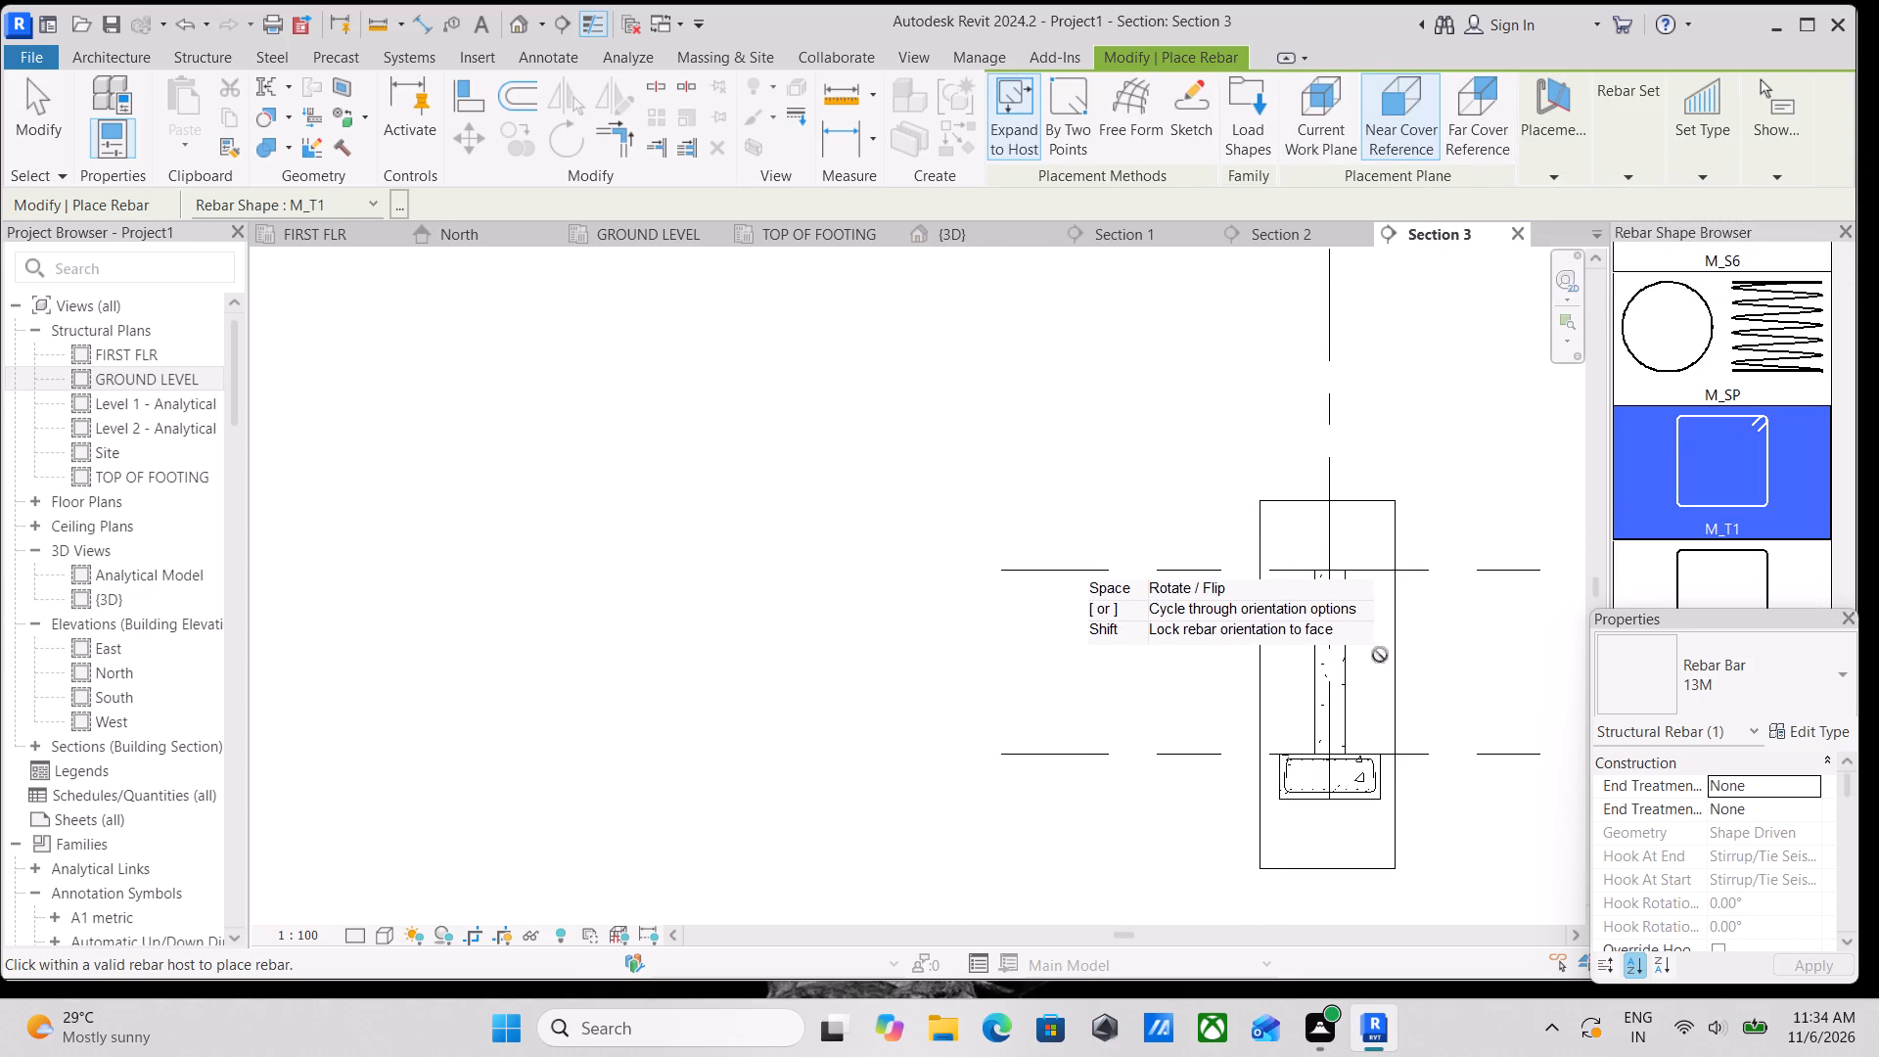
scroll(1338, 589, "up", 13)
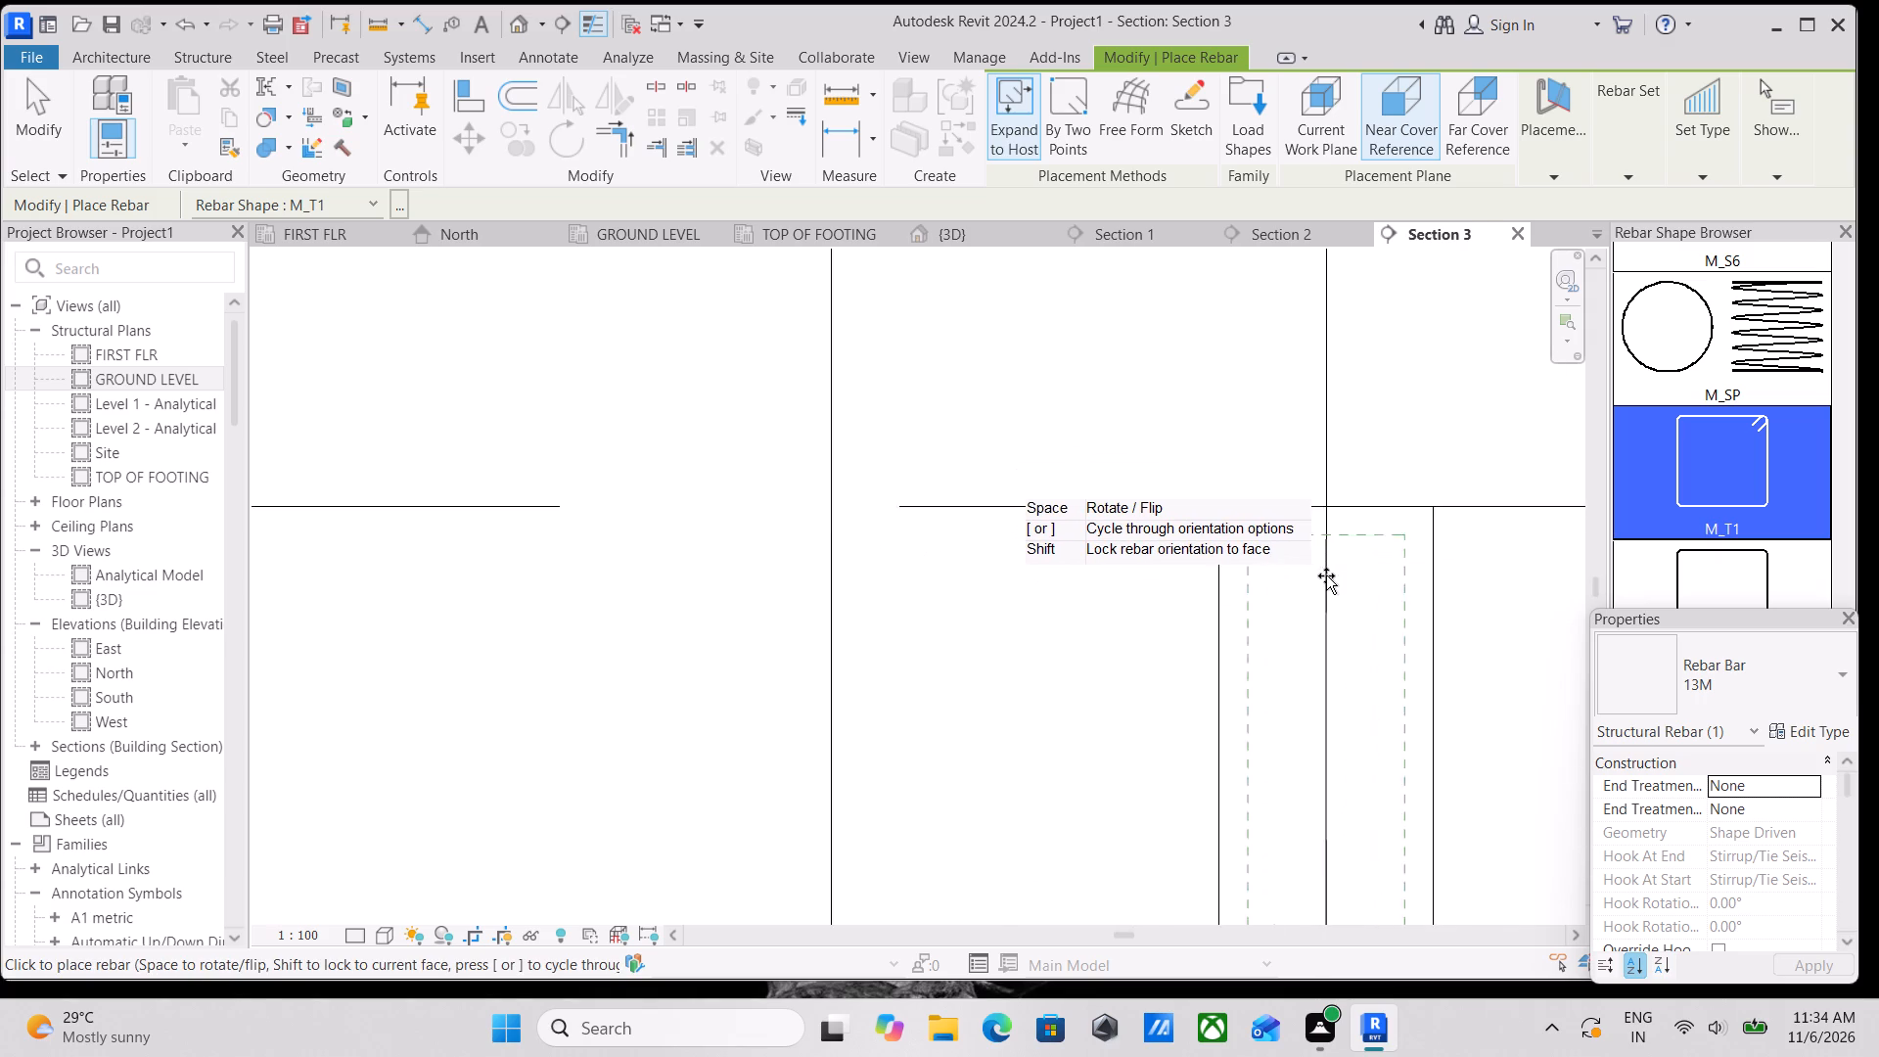
scroll(1326, 575, "up", 7)
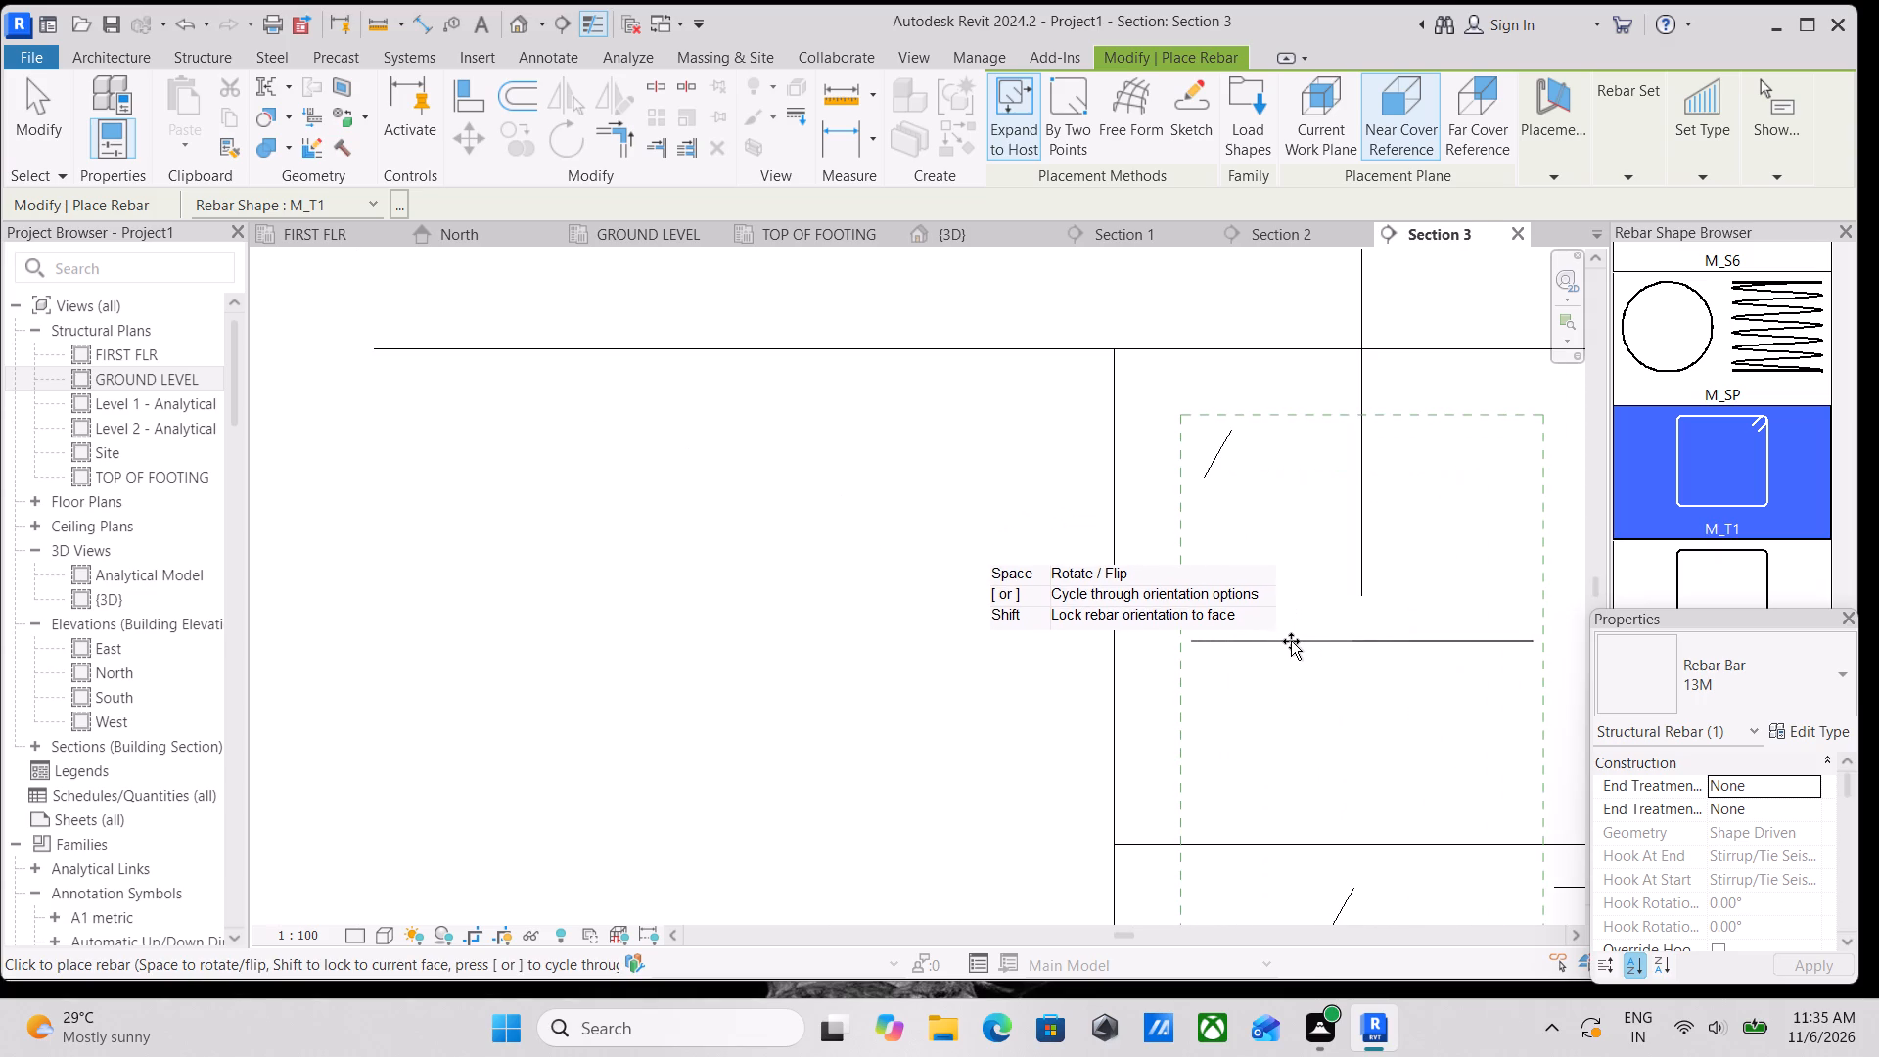
left_click(1291, 651)
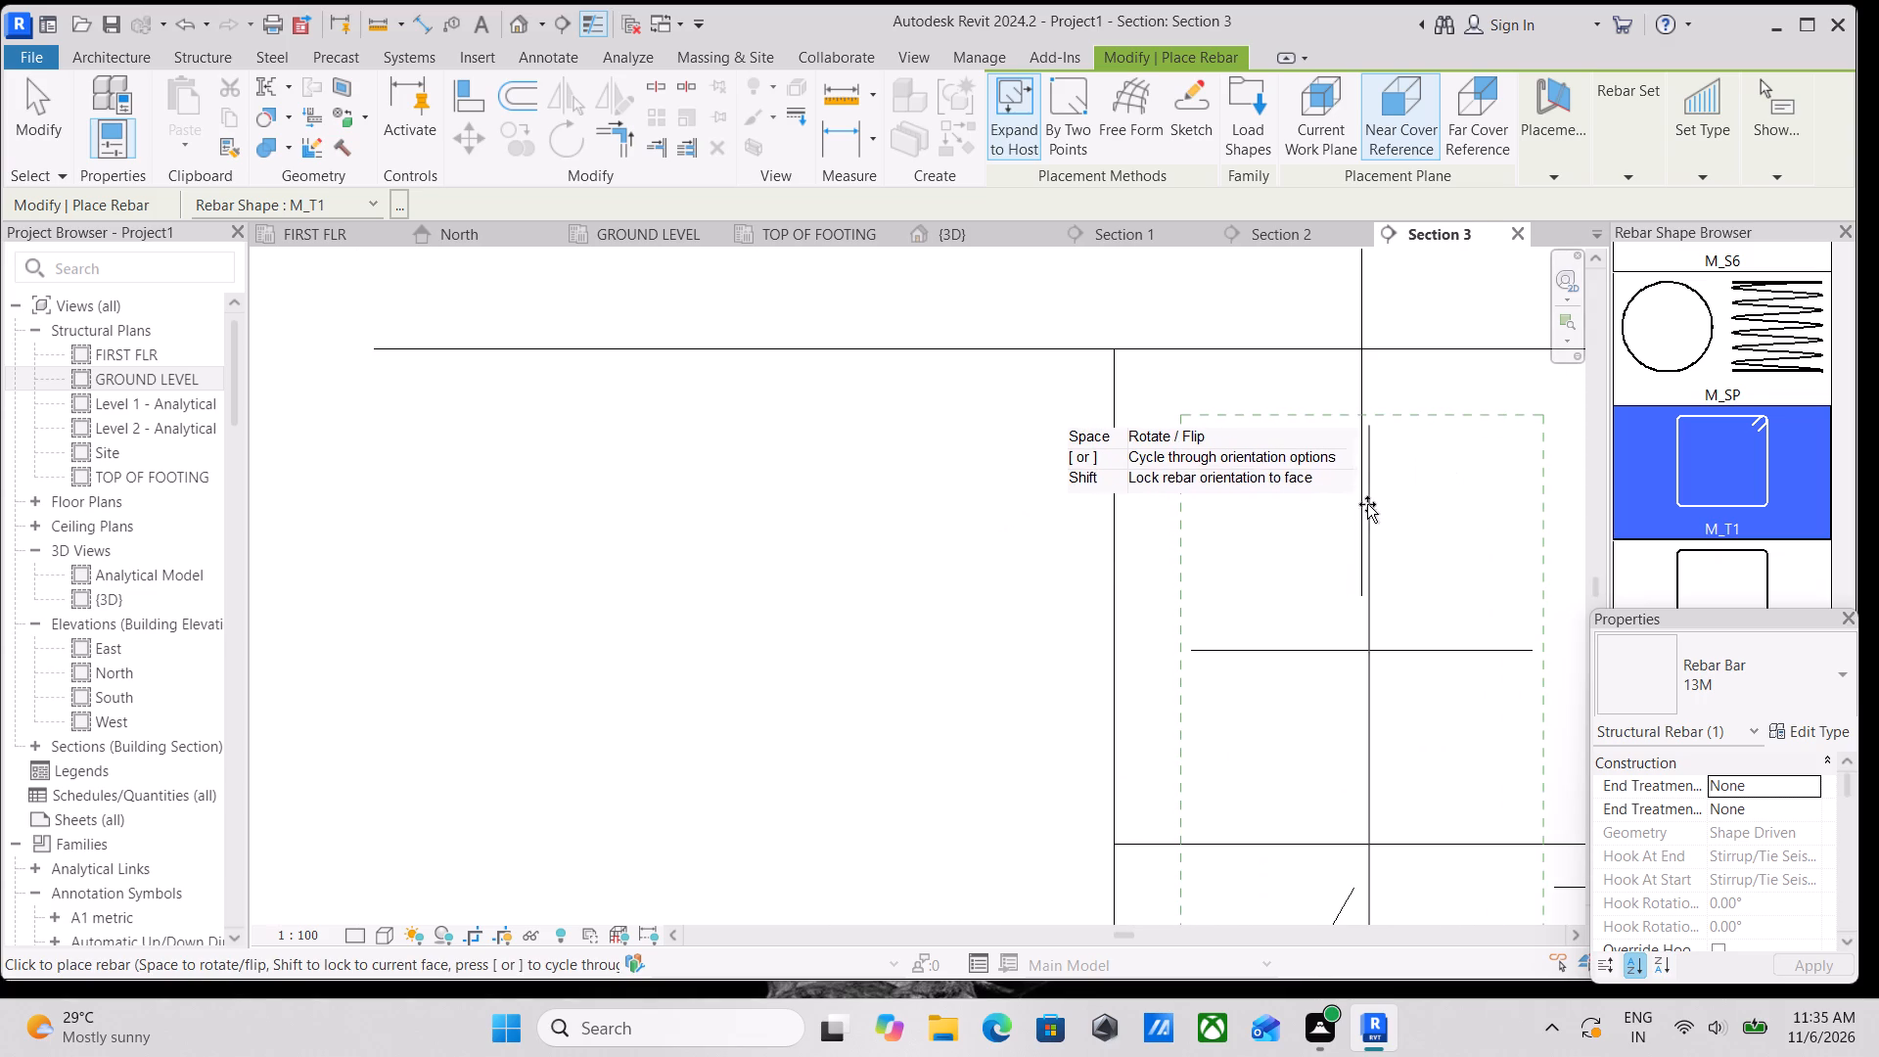
key("Escape")
Set the section view's detail level to Fine.
middle_click_drag(1286, 681, 1190, 496)
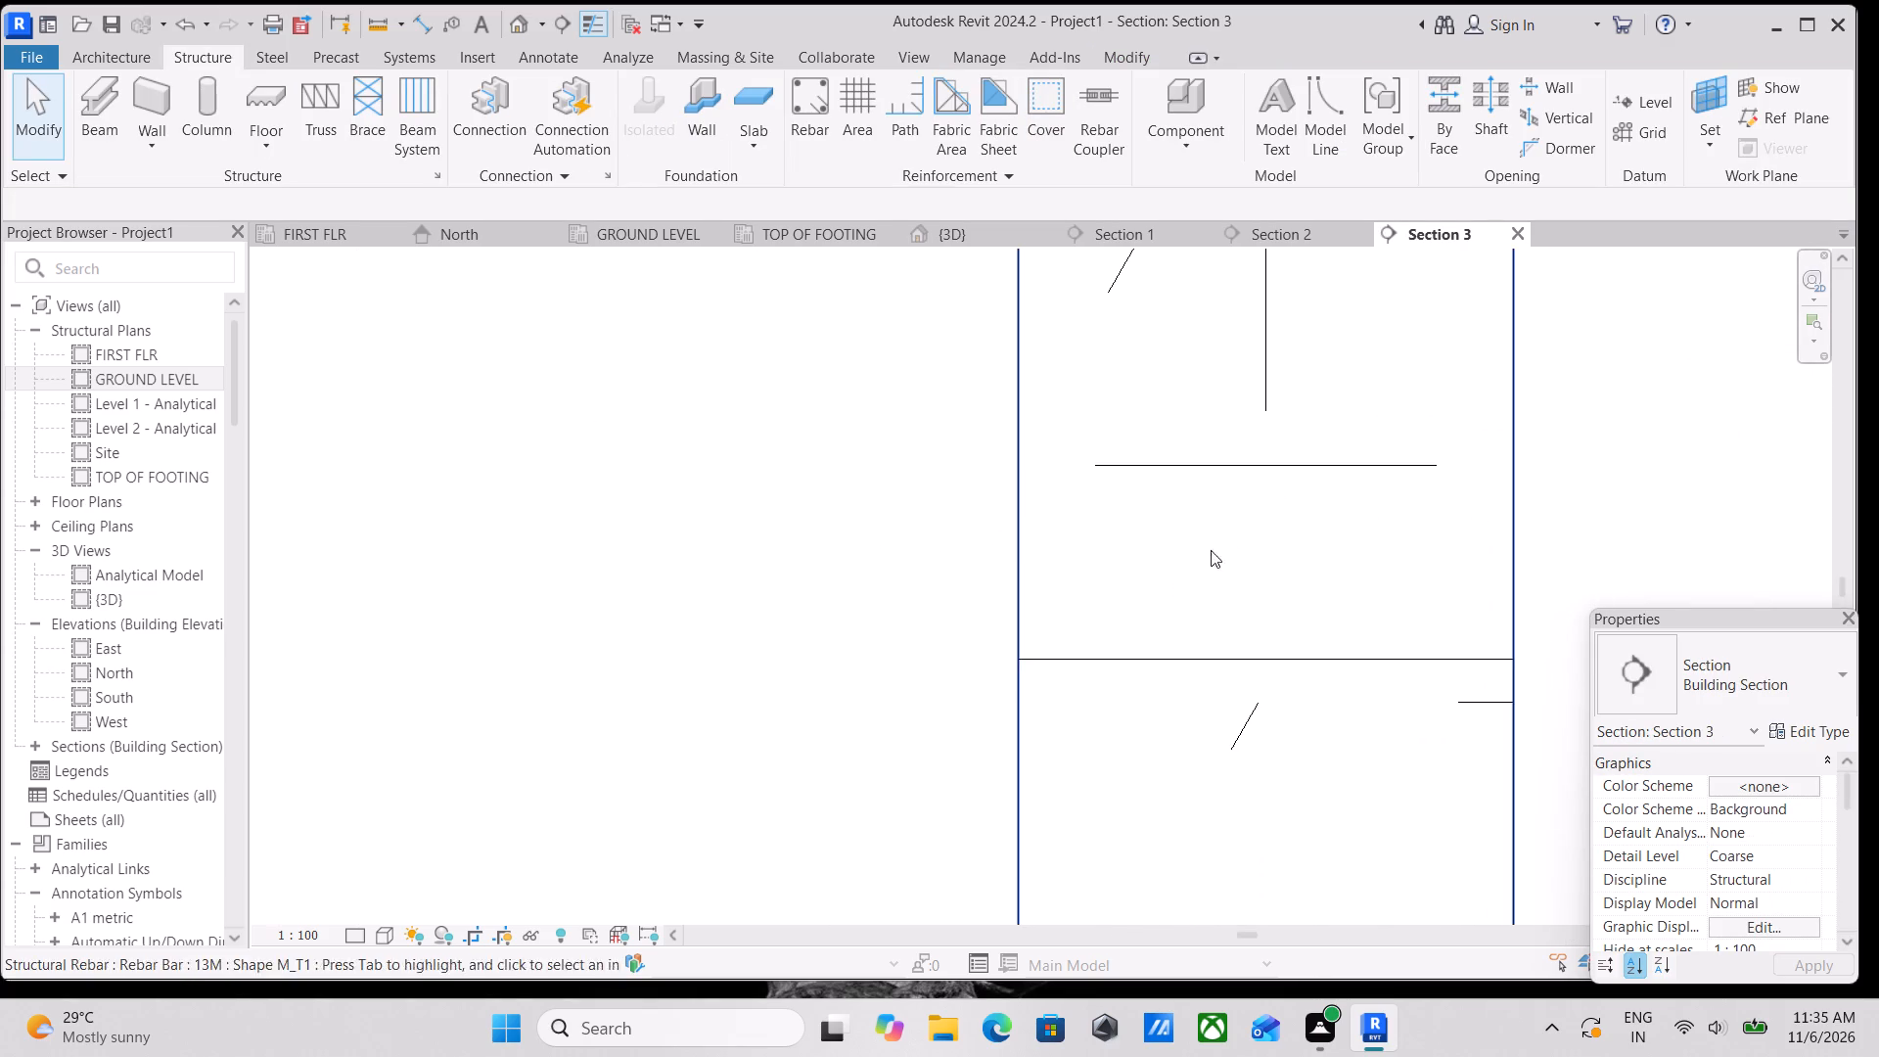
left_click(347, 931)
left_click(376, 904)
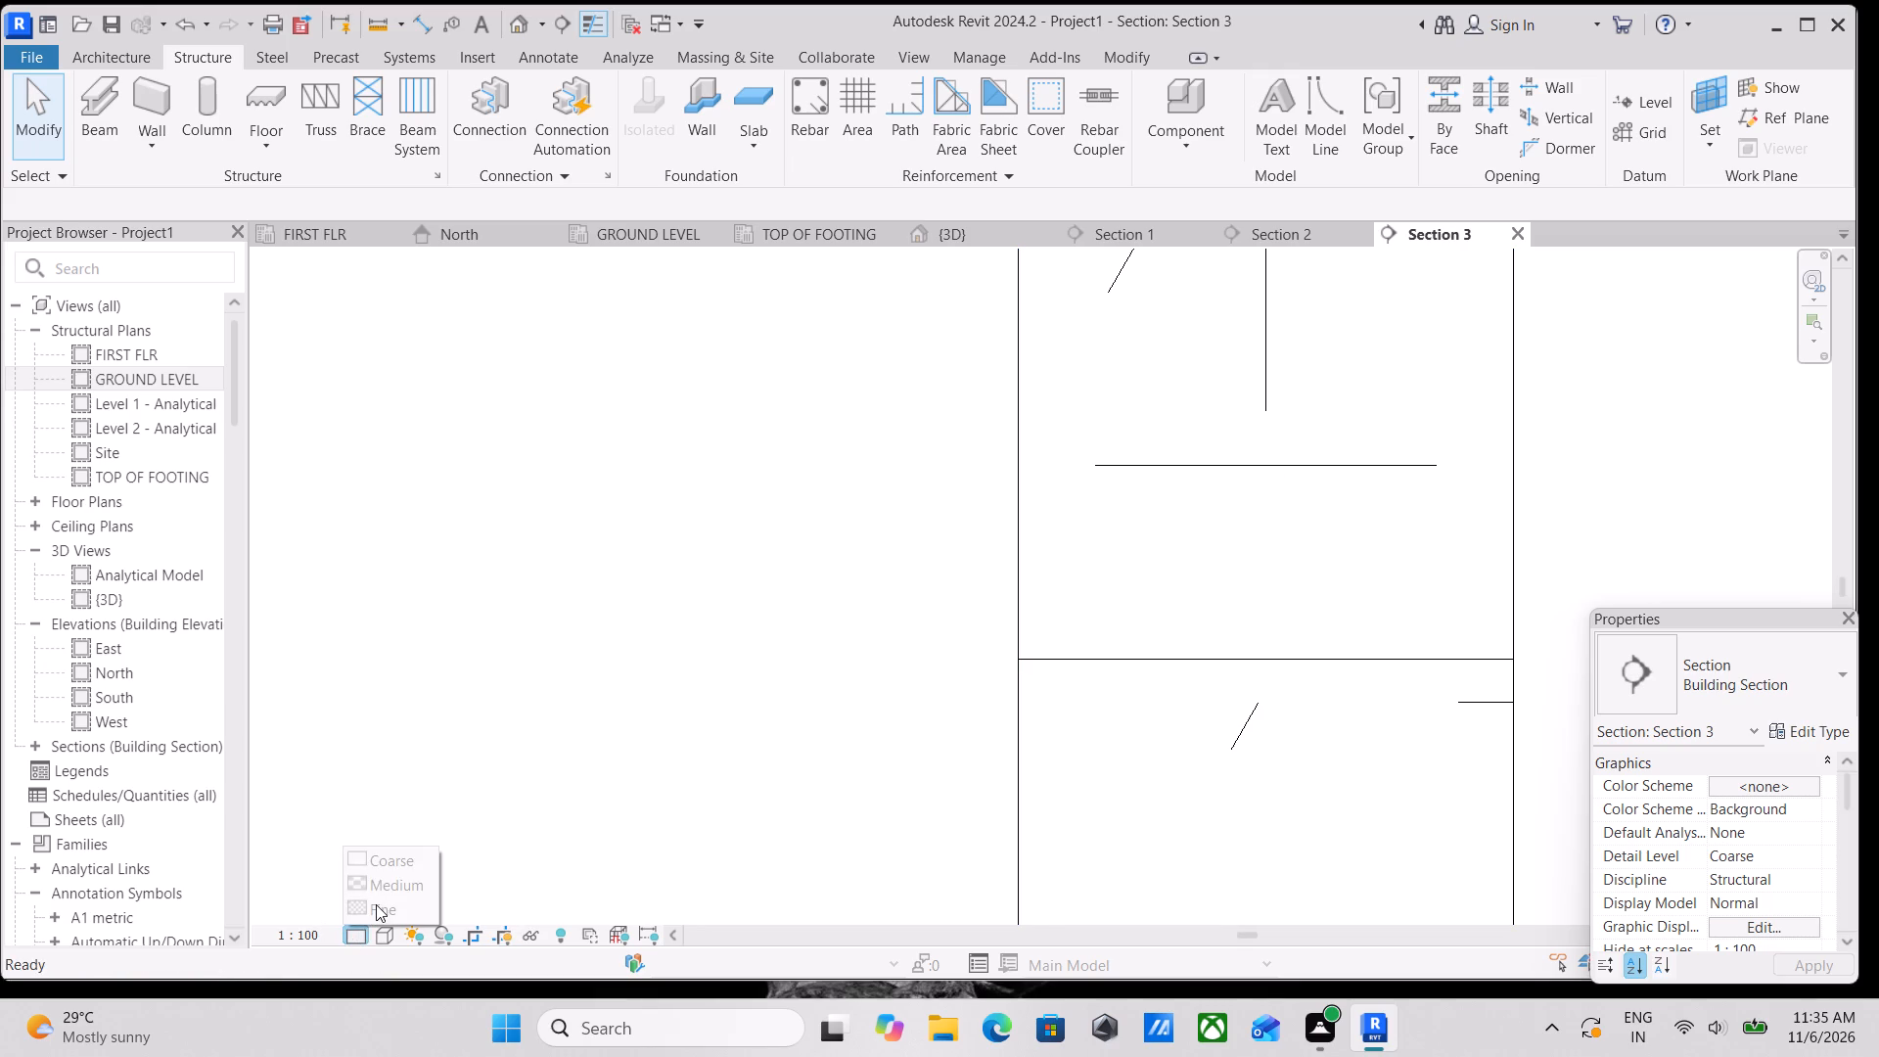
Make the placed column tie show unobscured in the {3D} view through its view visibility states.
middle_click_drag(1213, 512, 1118, 554)
left_click(1188, 497)
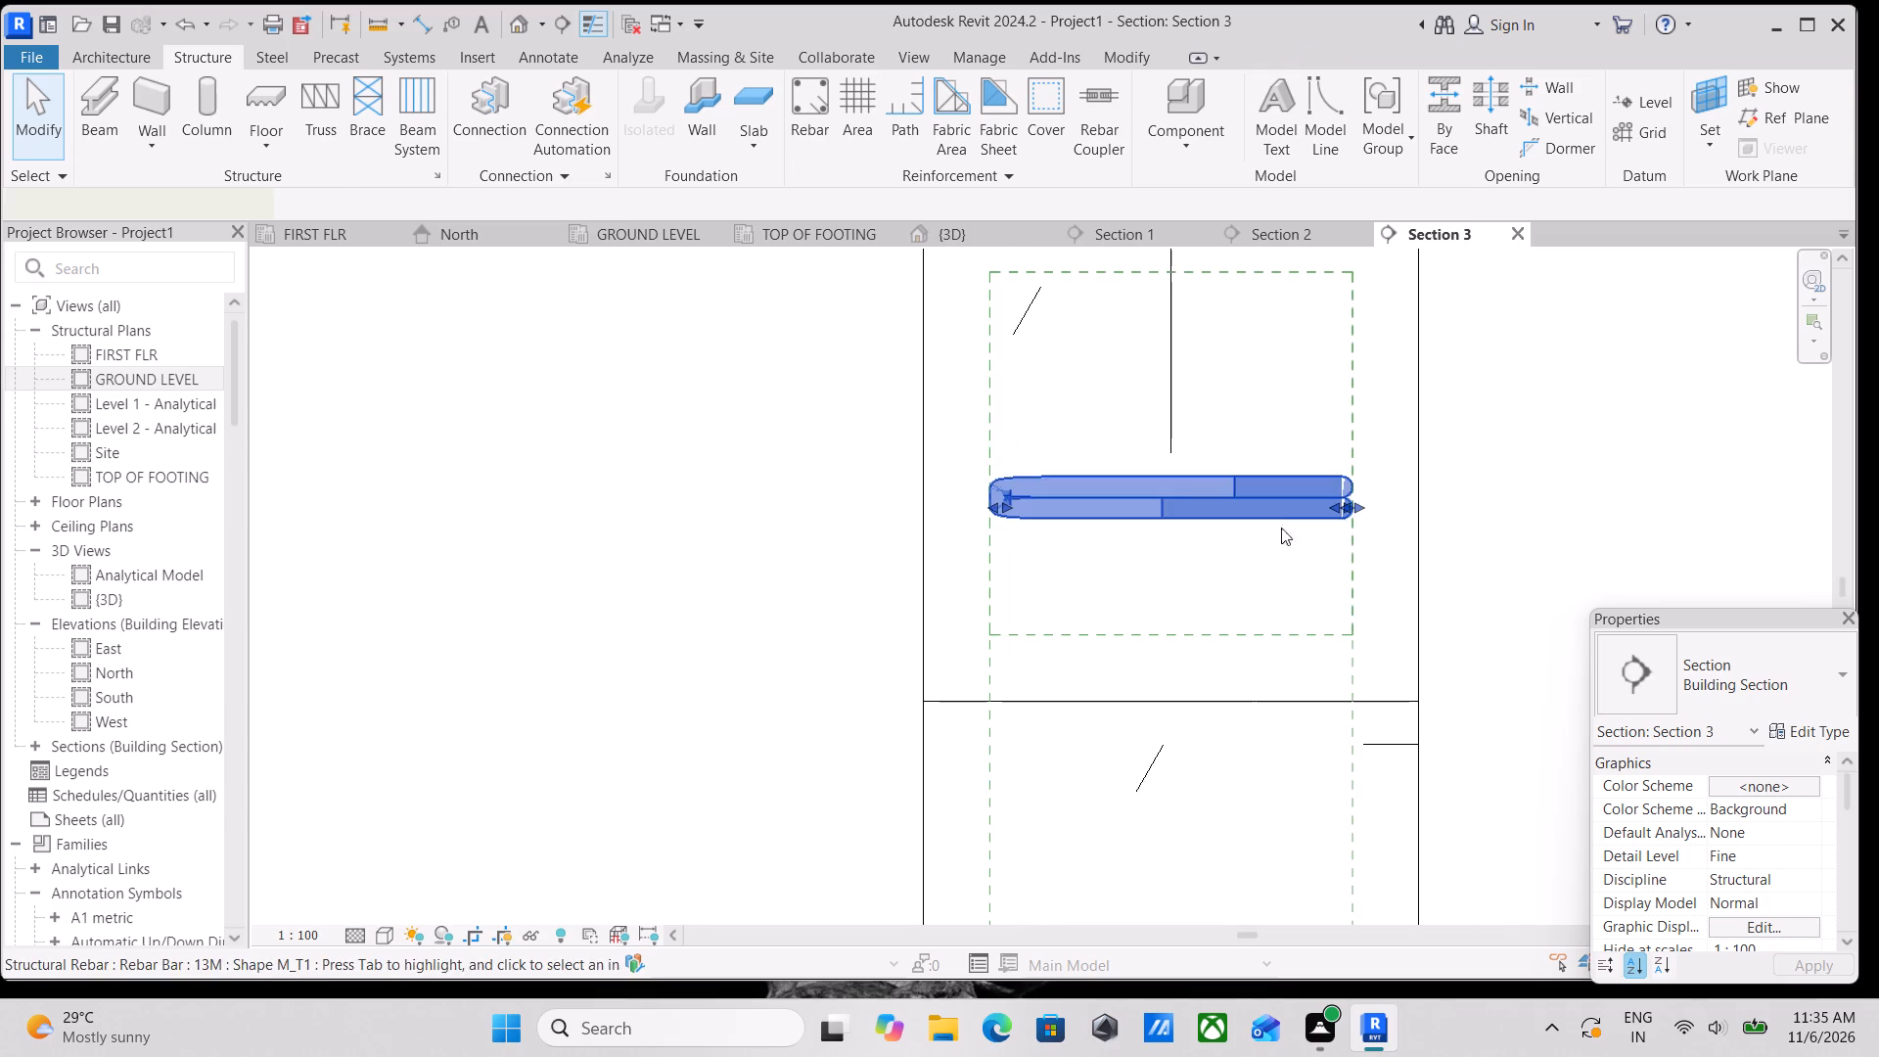
scroll(1841, 954, "down", 5)
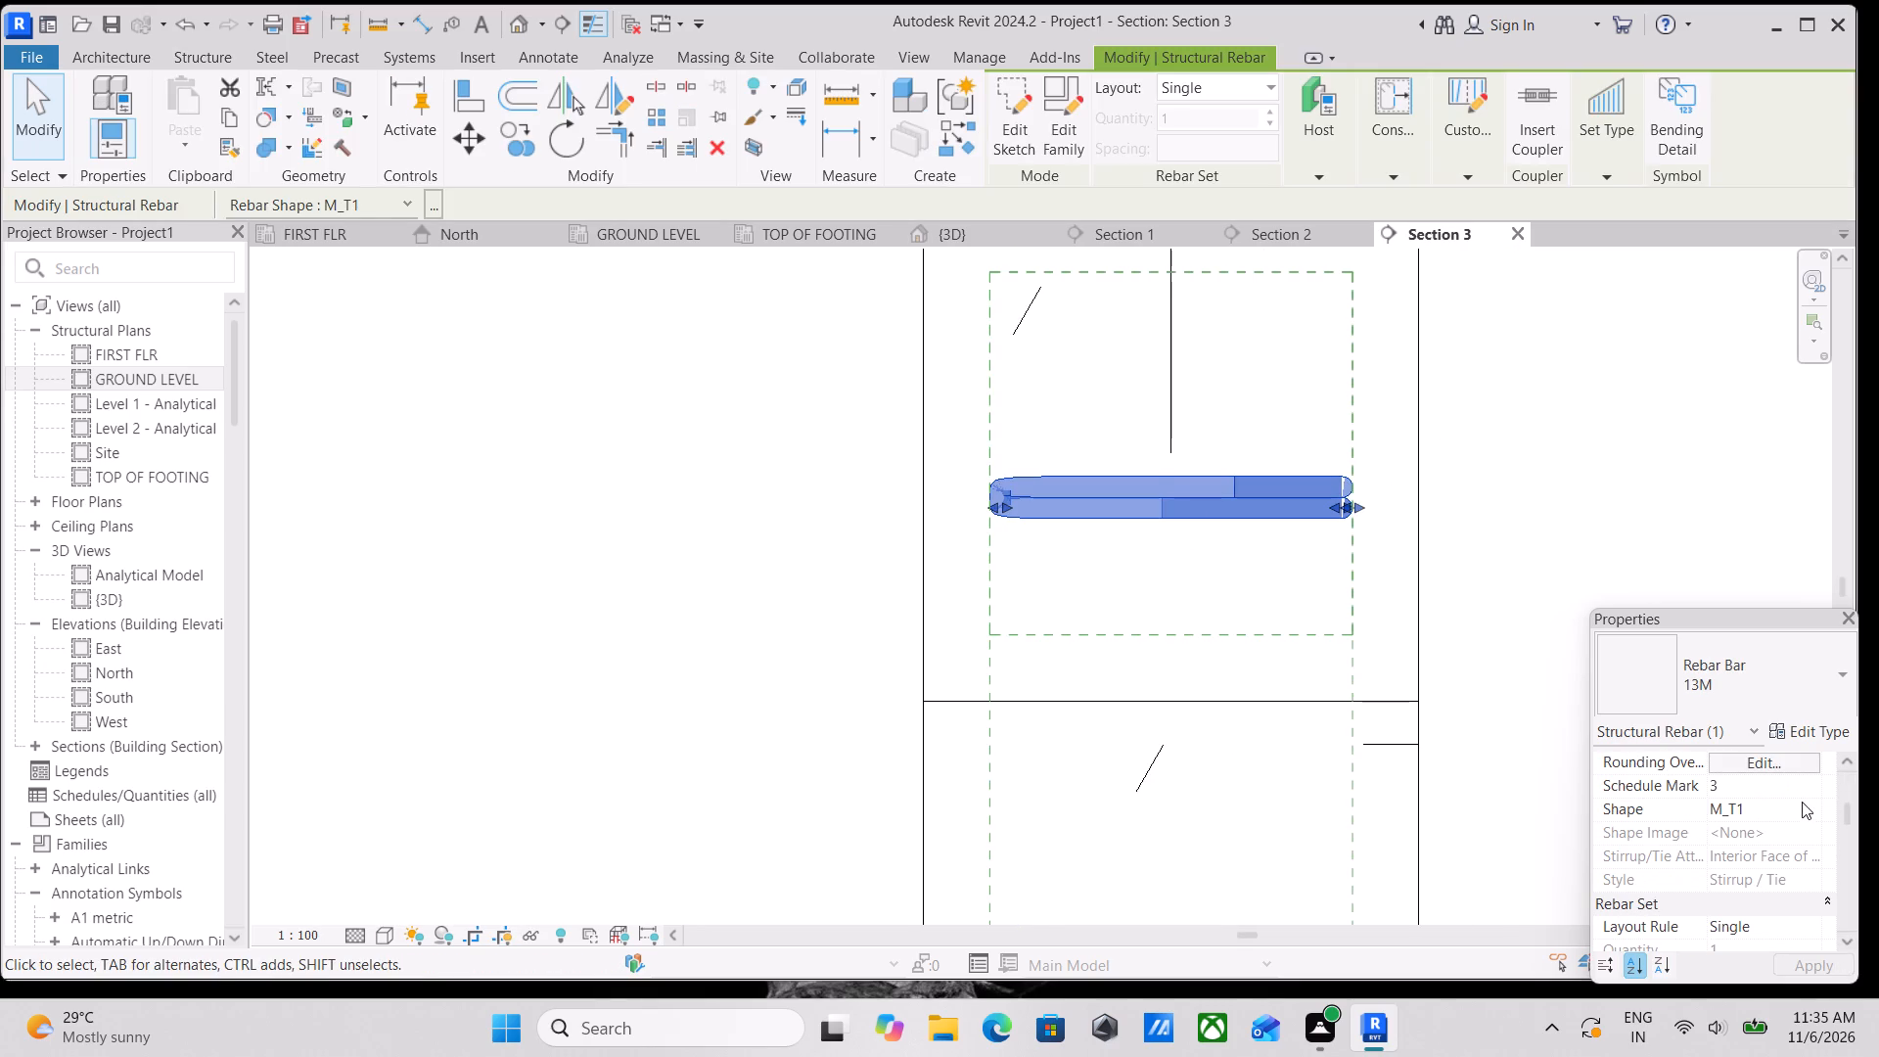
scroll(1781, 802, "up", 3)
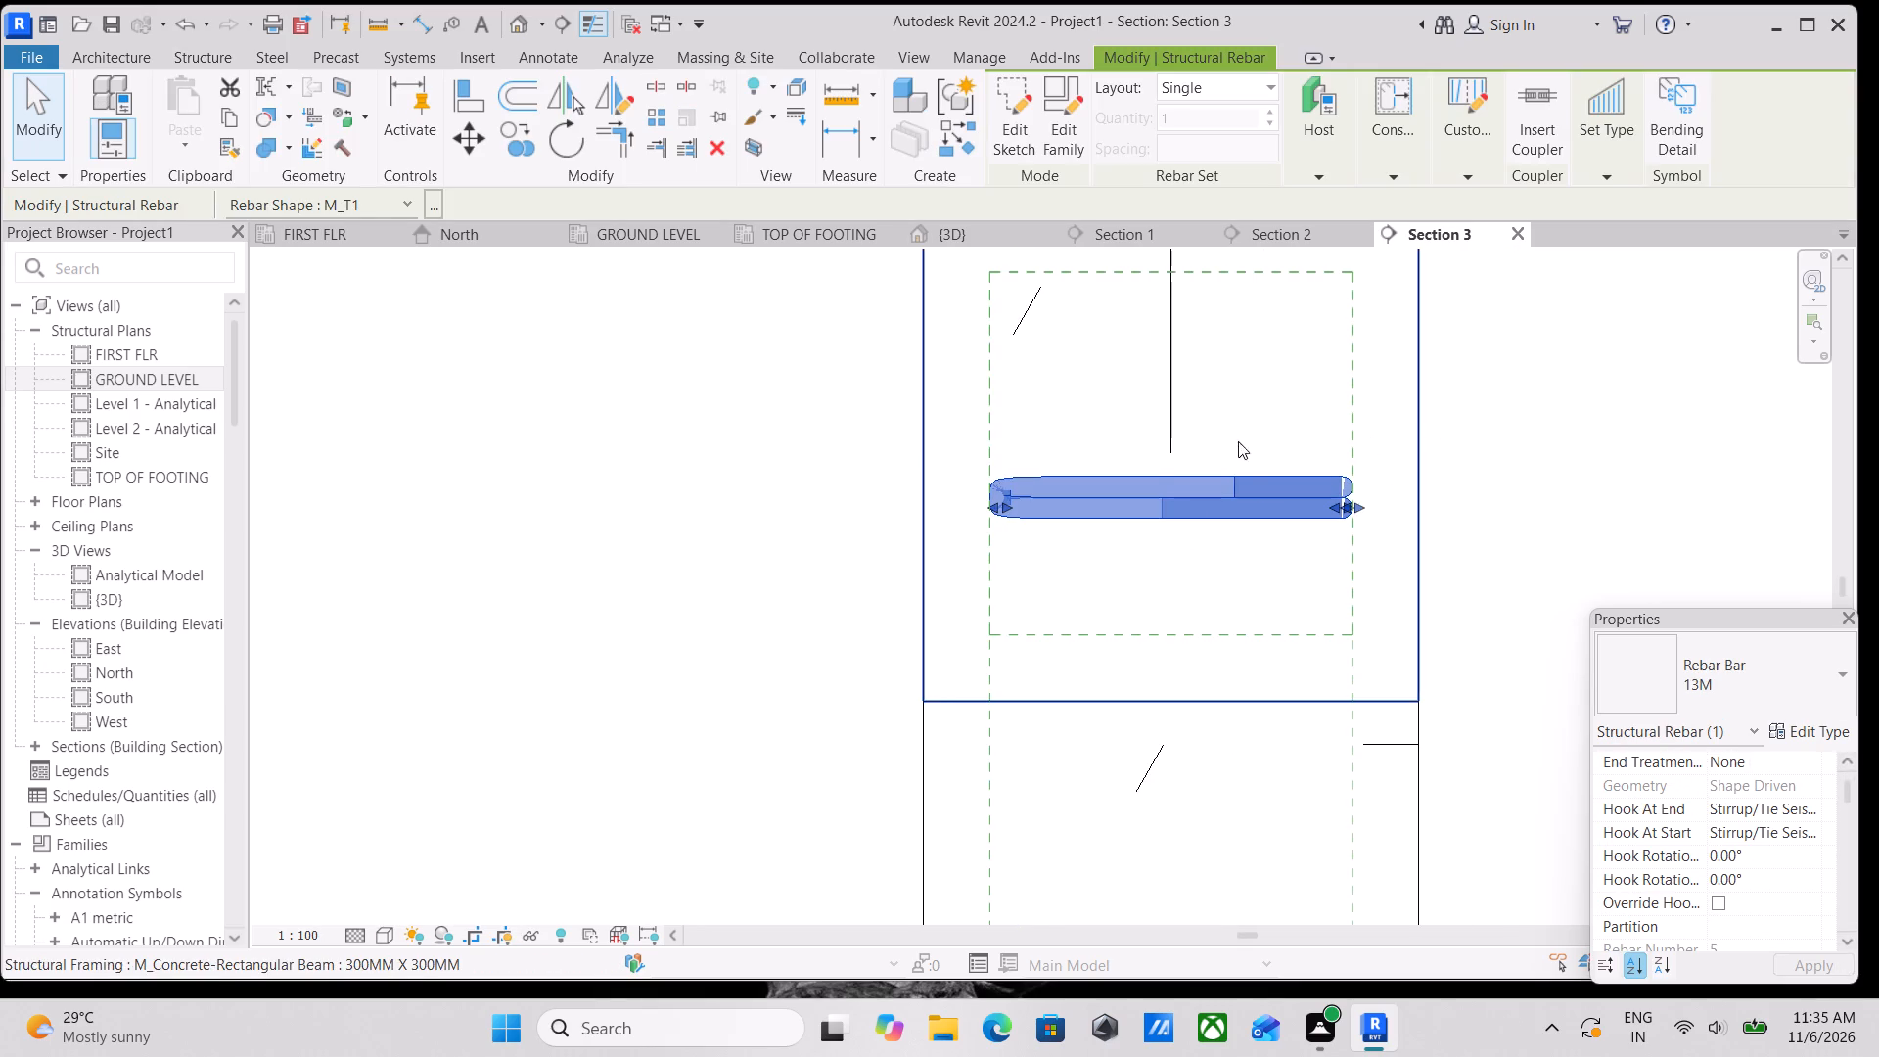
scroll(1878, 941, "down", 2)
scroll(1727, 848, "up", 5)
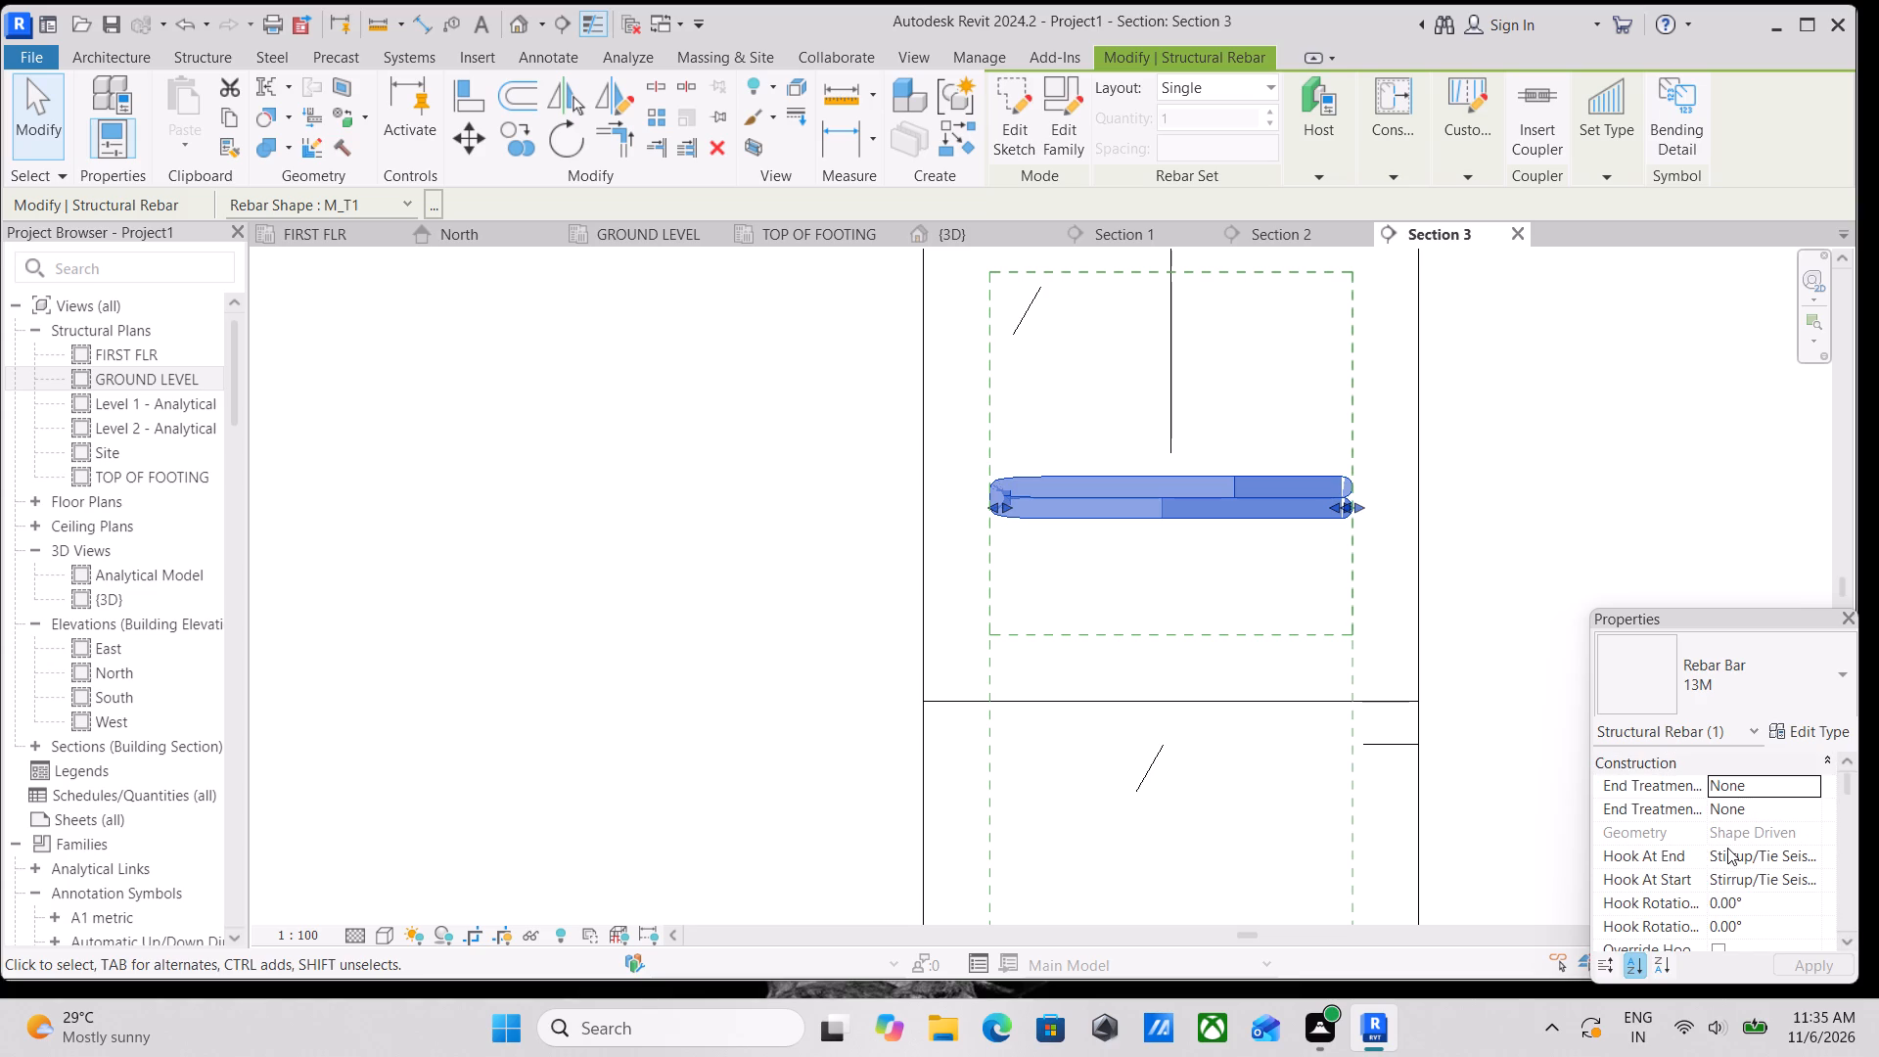
scroll(1727, 850, "down", 7)
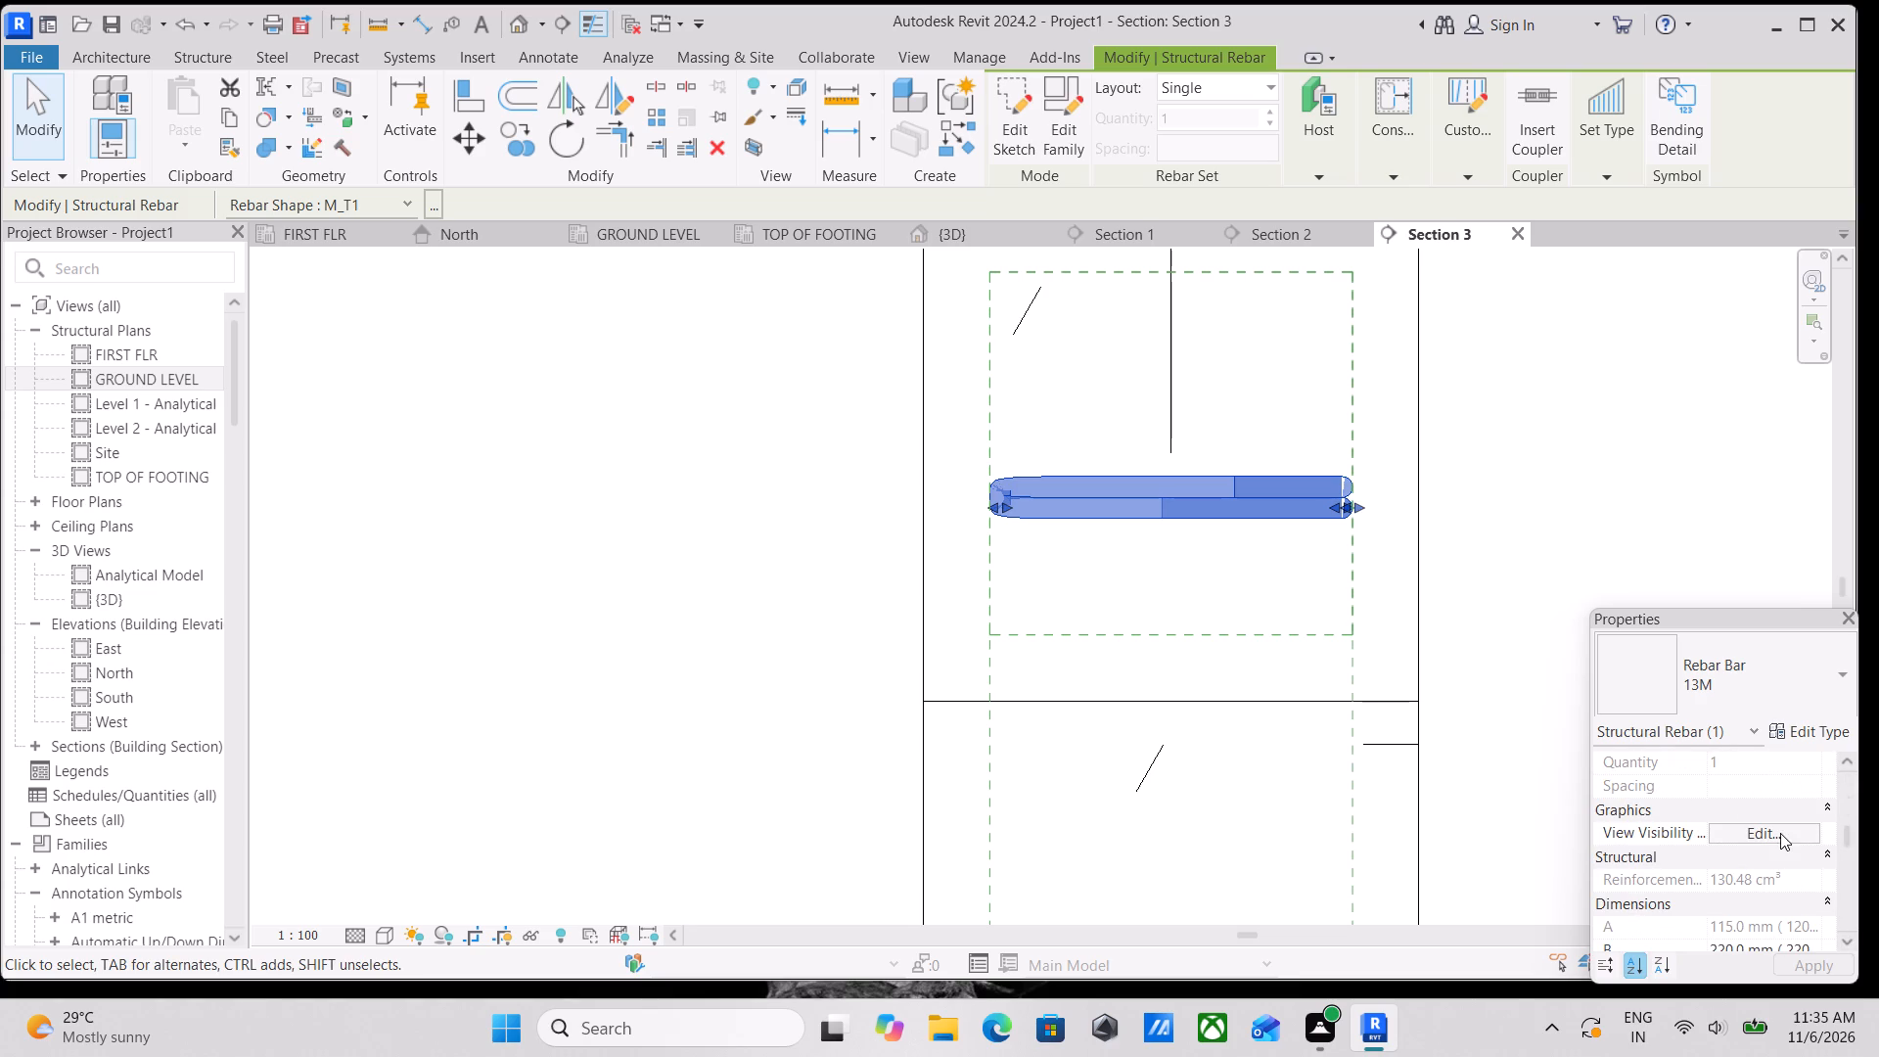
left_click(1780, 832)
left_click(1729, 677)
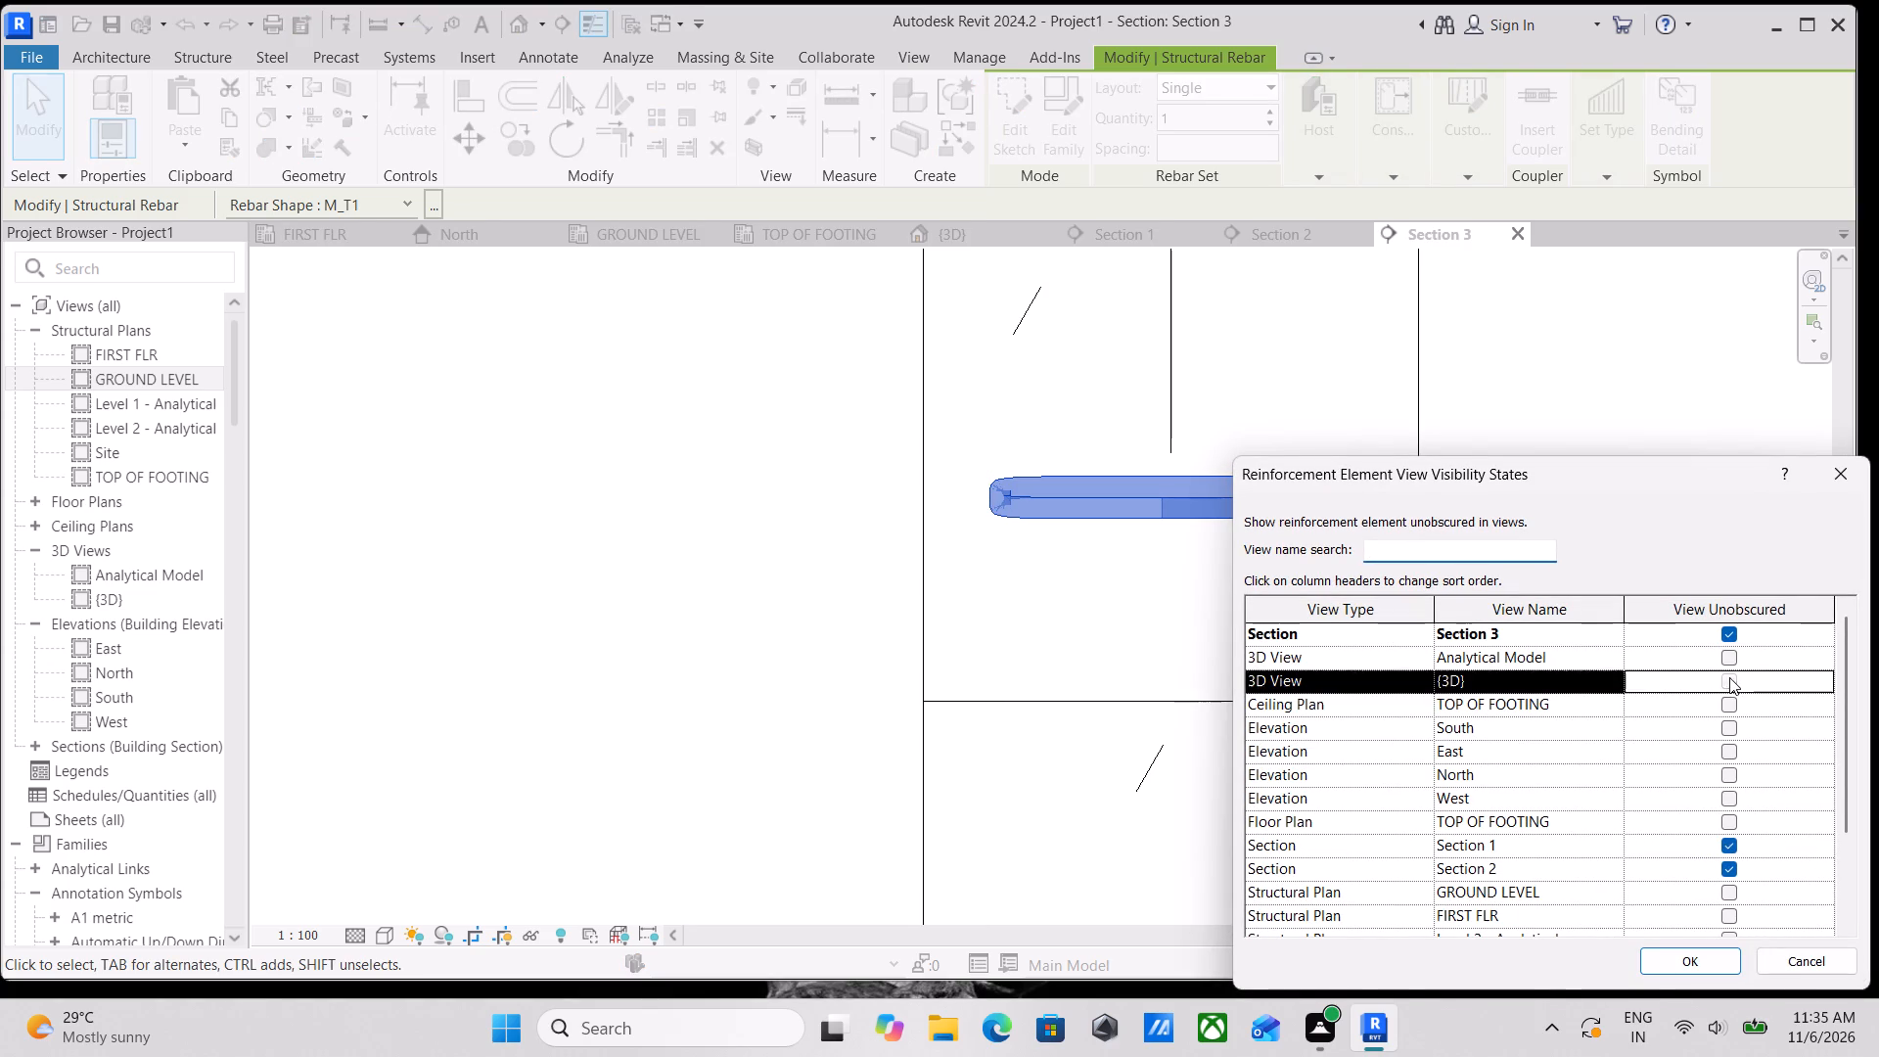
left_click(1706, 967)
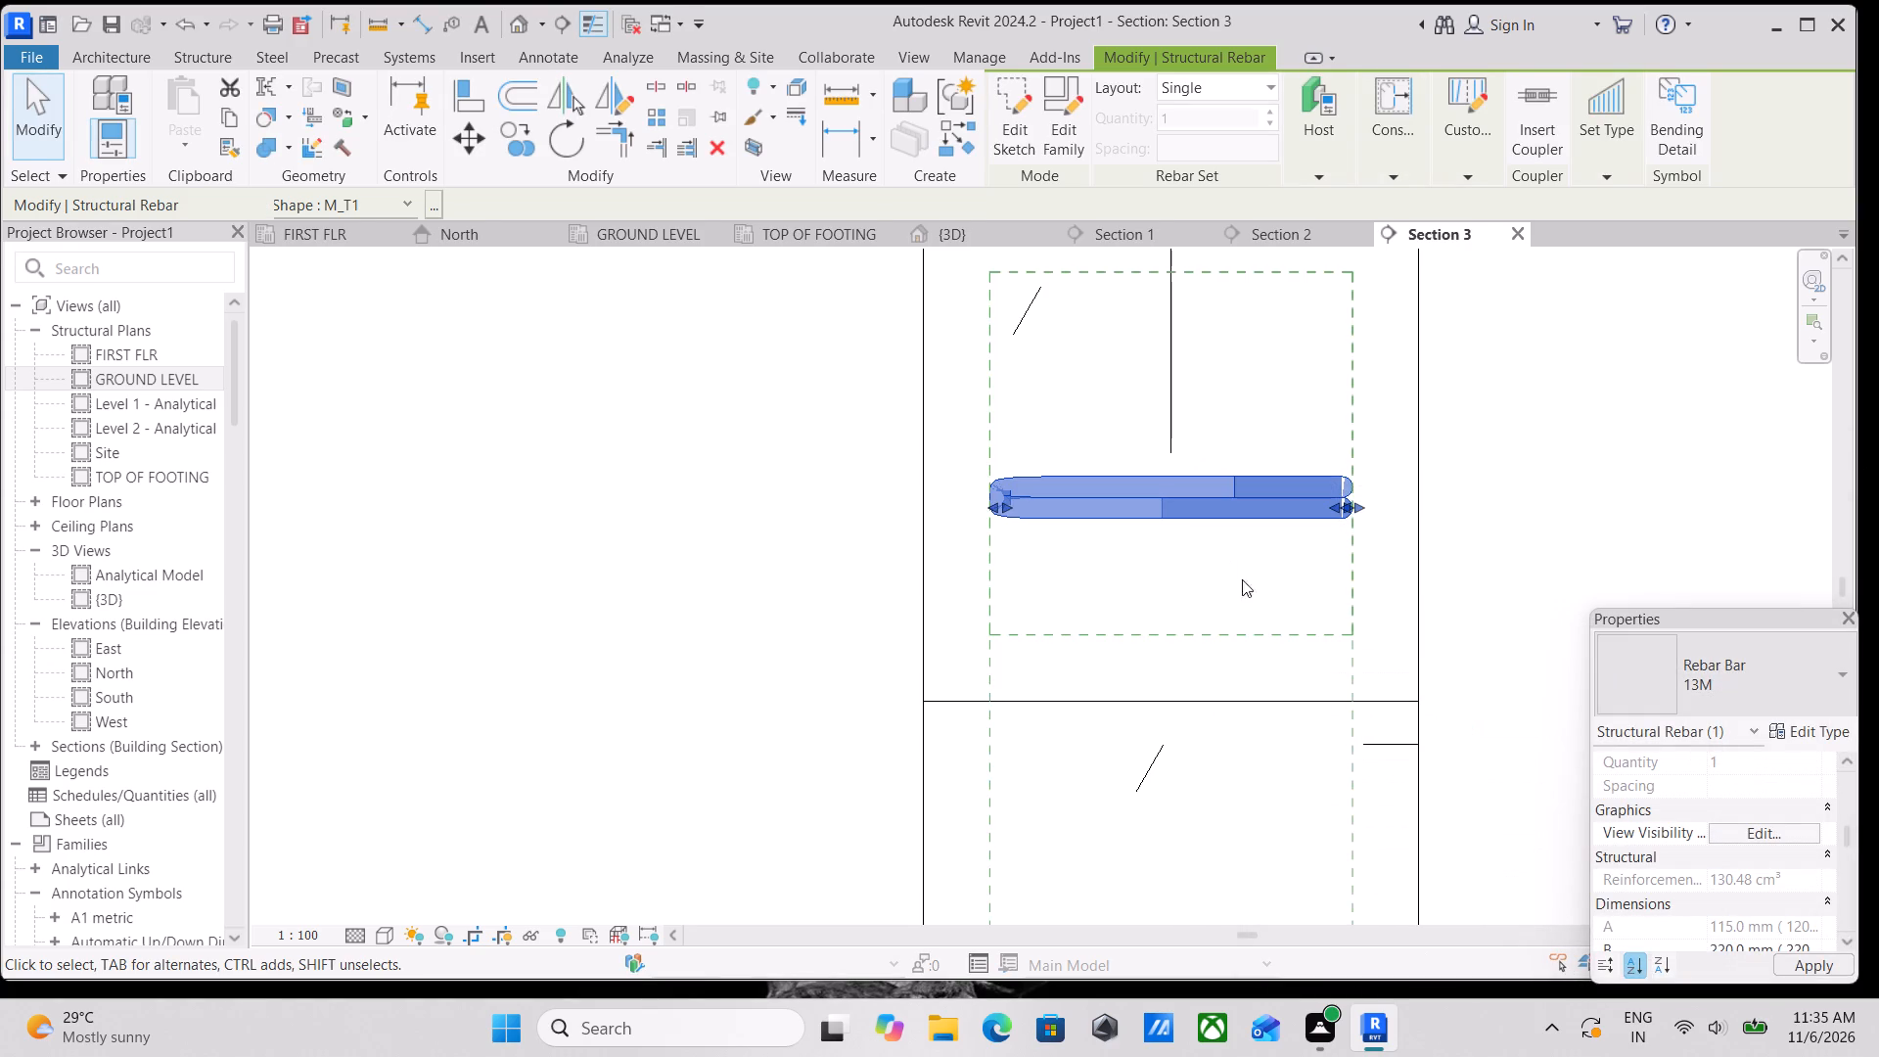
middle_click_drag(1270, 632, 1307, 689)
scroll(1270, 632, "down", 1)
key("Escape")
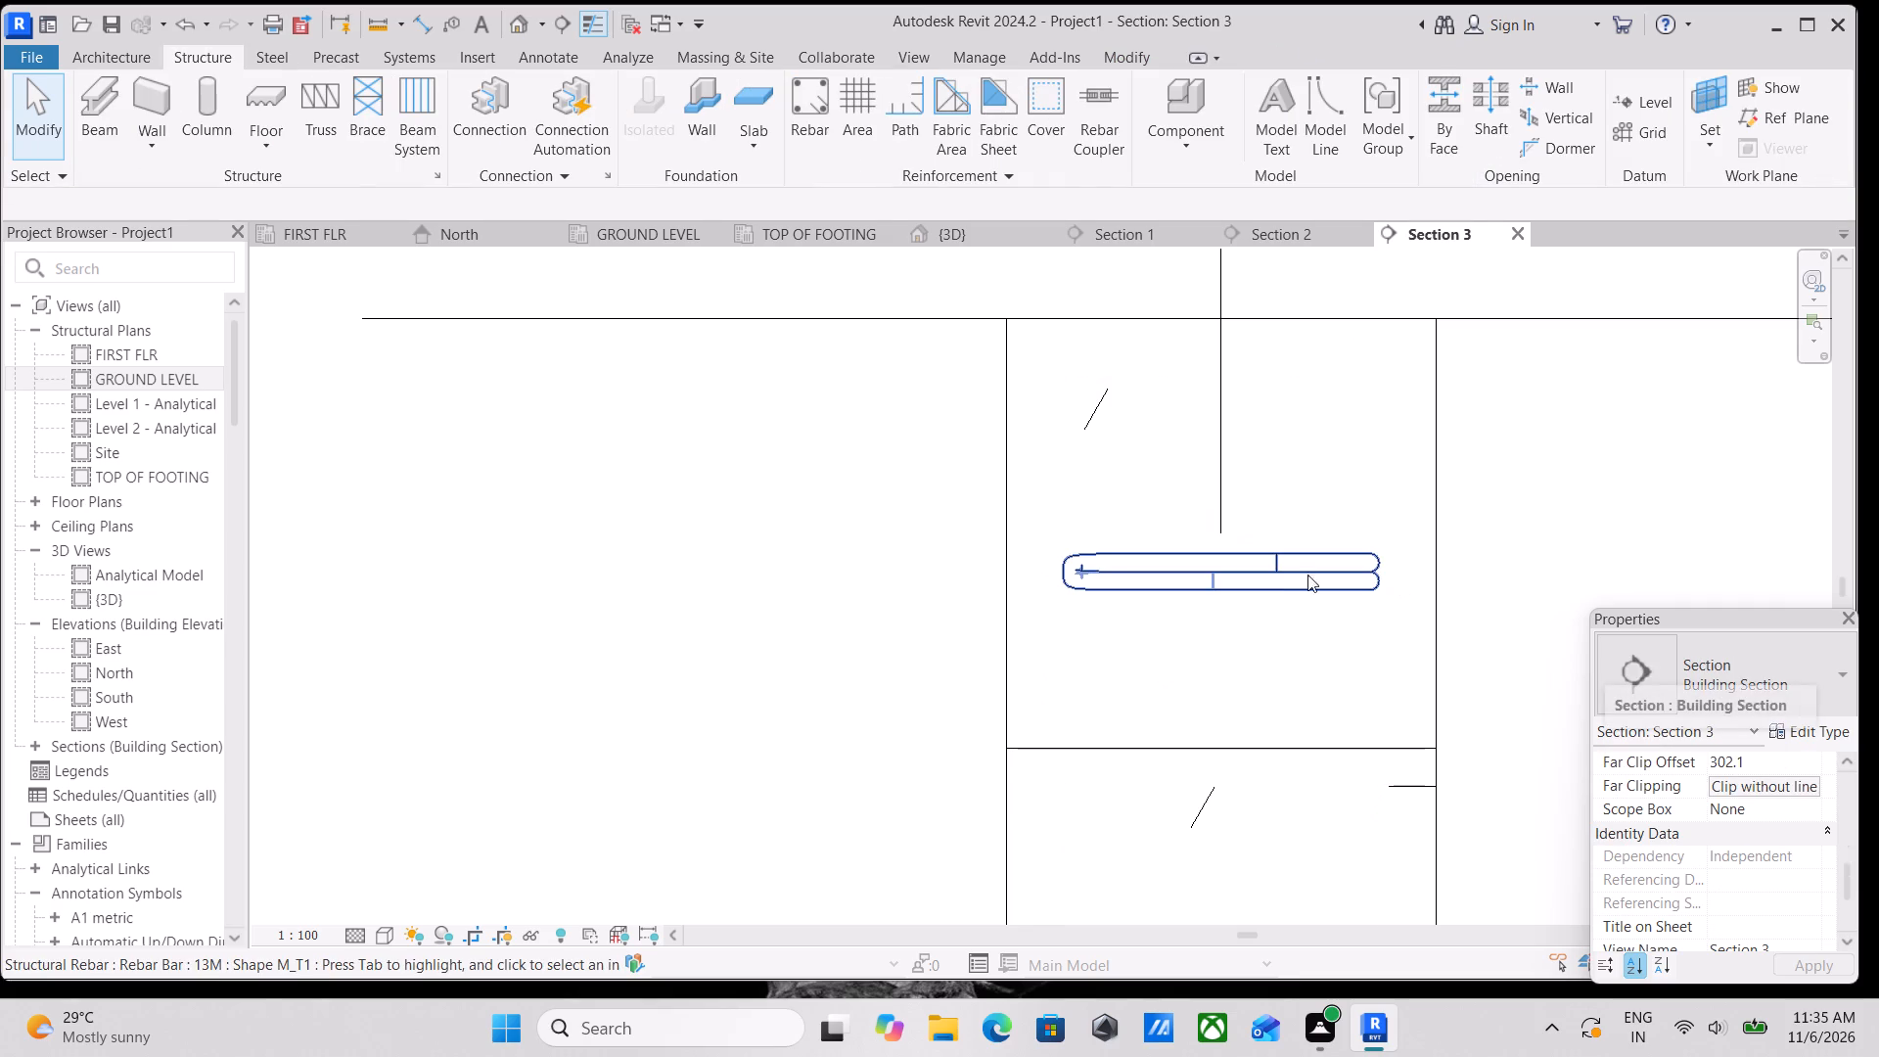
Place a straight 13M rebar of shape M_00 vertically in the column, near its right face, with Parallel to Work Plane orientation.
left_click(799, 115)
scroll(1702, 446, "up", 2)
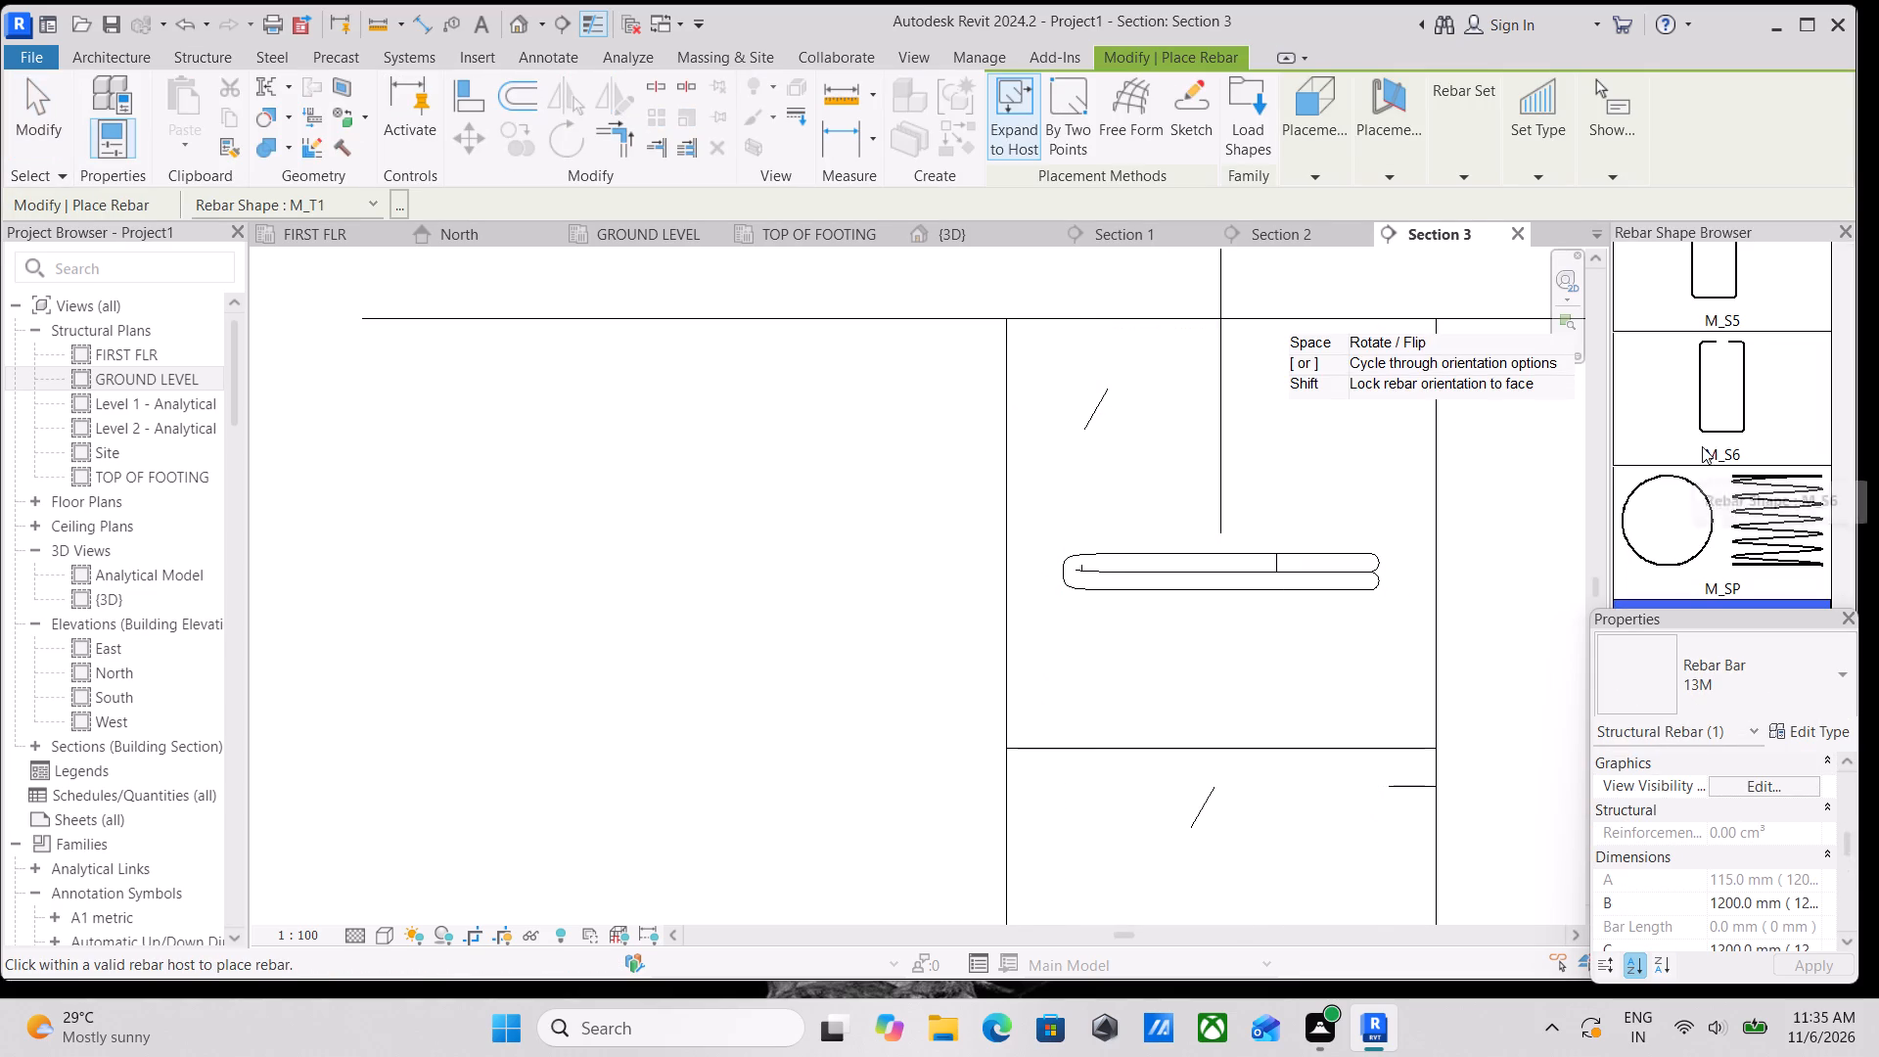
scroll(1702, 446, "up", 20)
scroll(1702, 446, "up", 9)
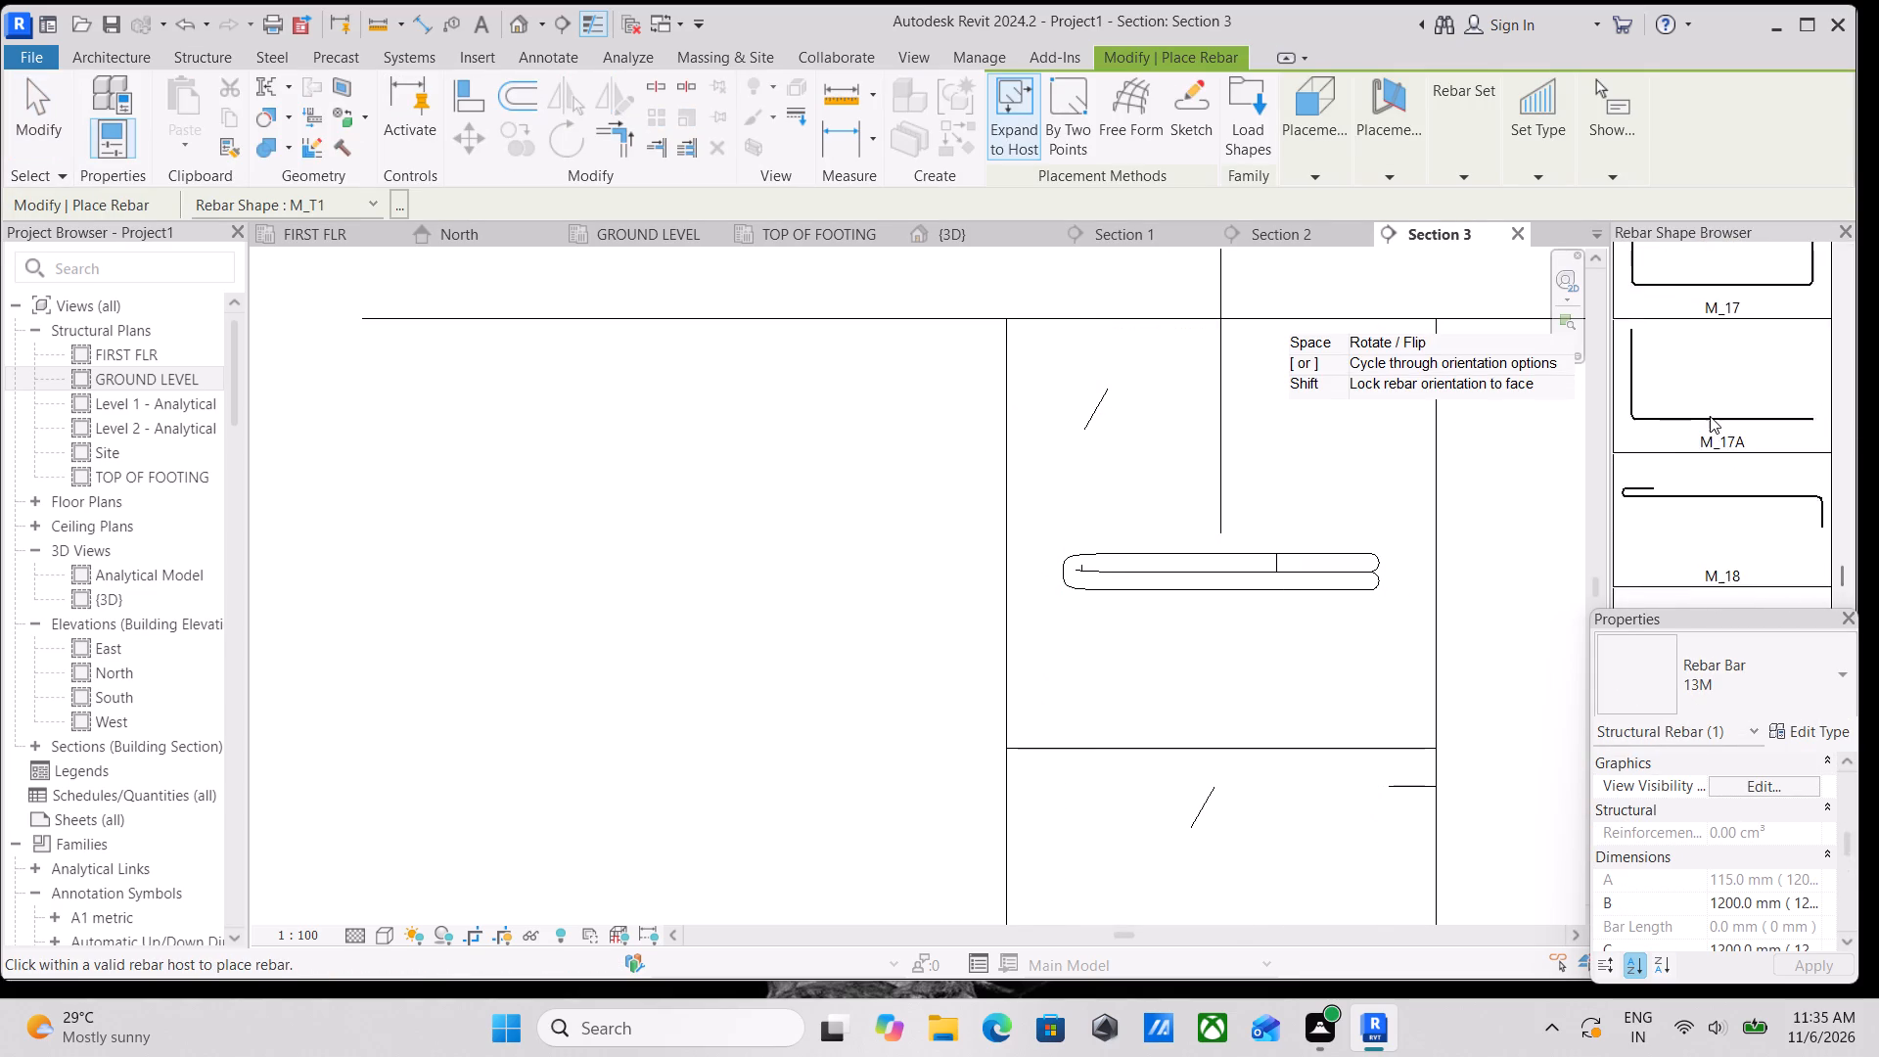
scroll(1710, 416, "up", 20)
scroll(1710, 416, "up", 9)
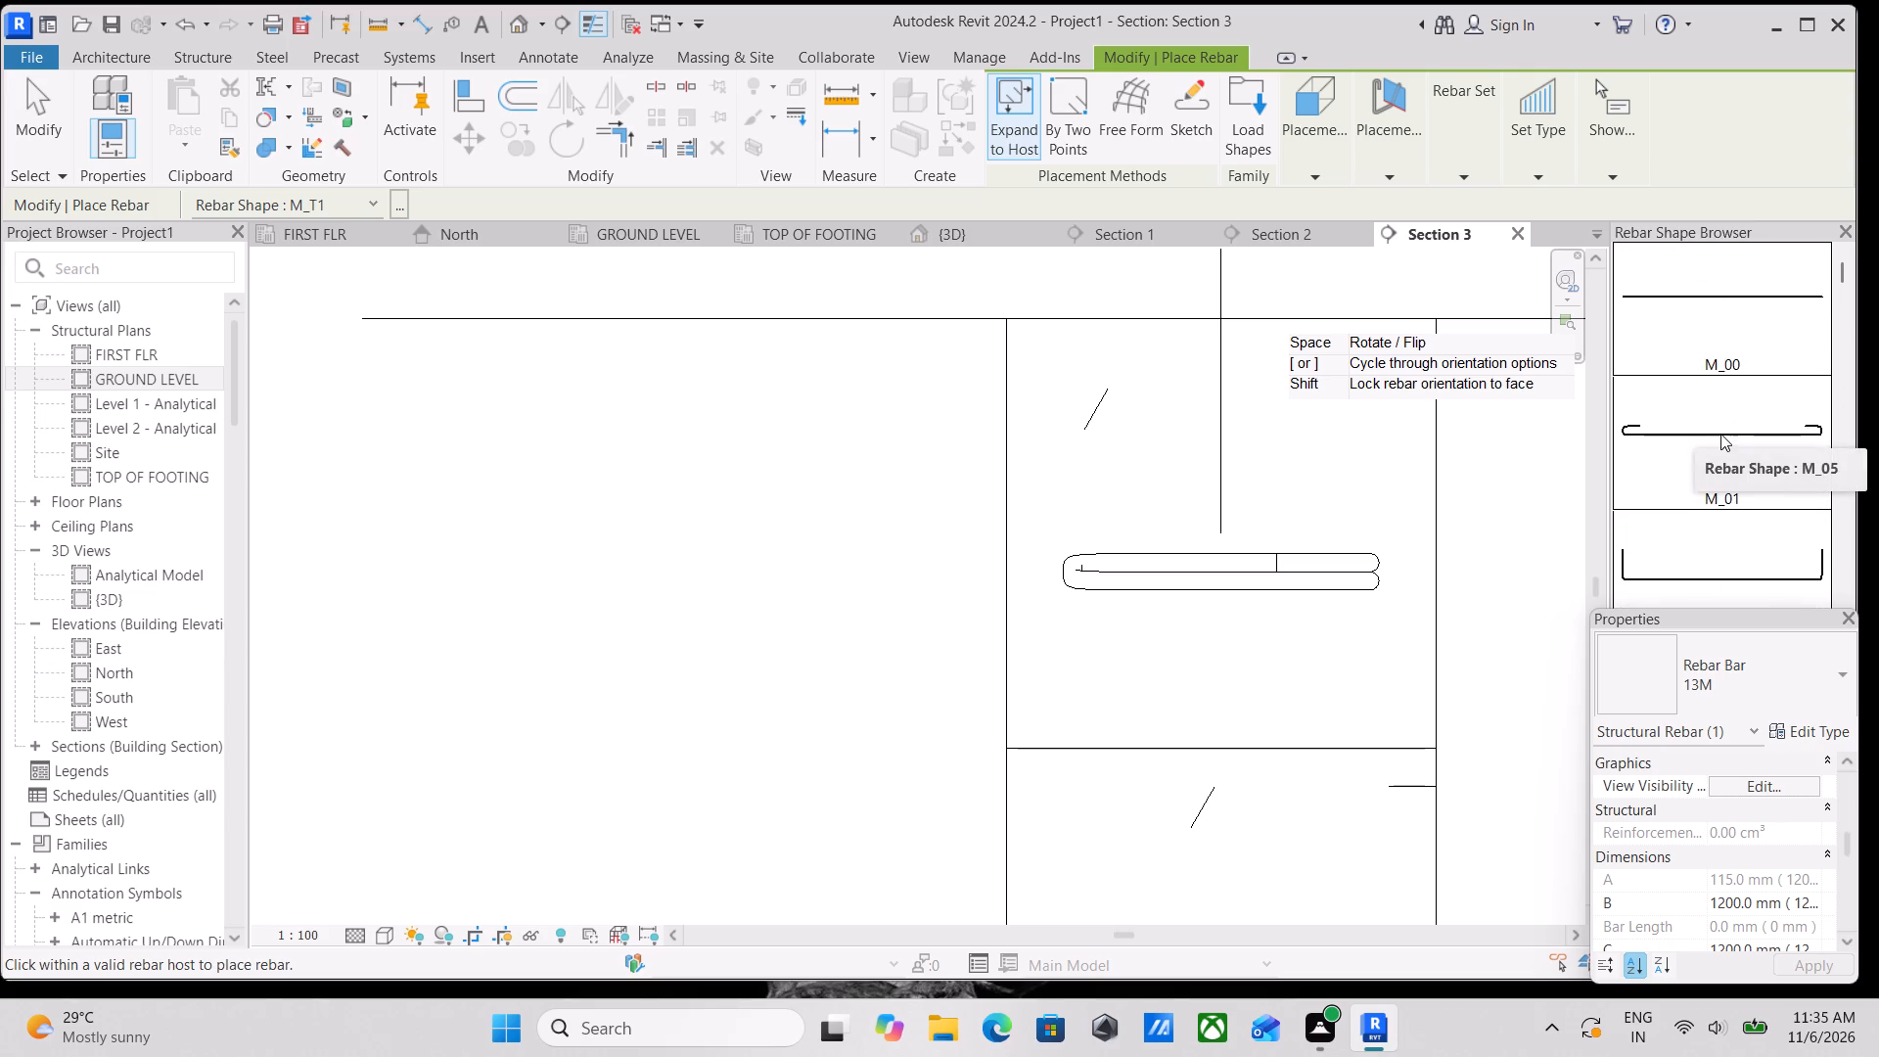
scroll(1725, 441, "up", 4)
left_click(1704, 289)
middle_click_drag(1359, 648, 1381, 449)
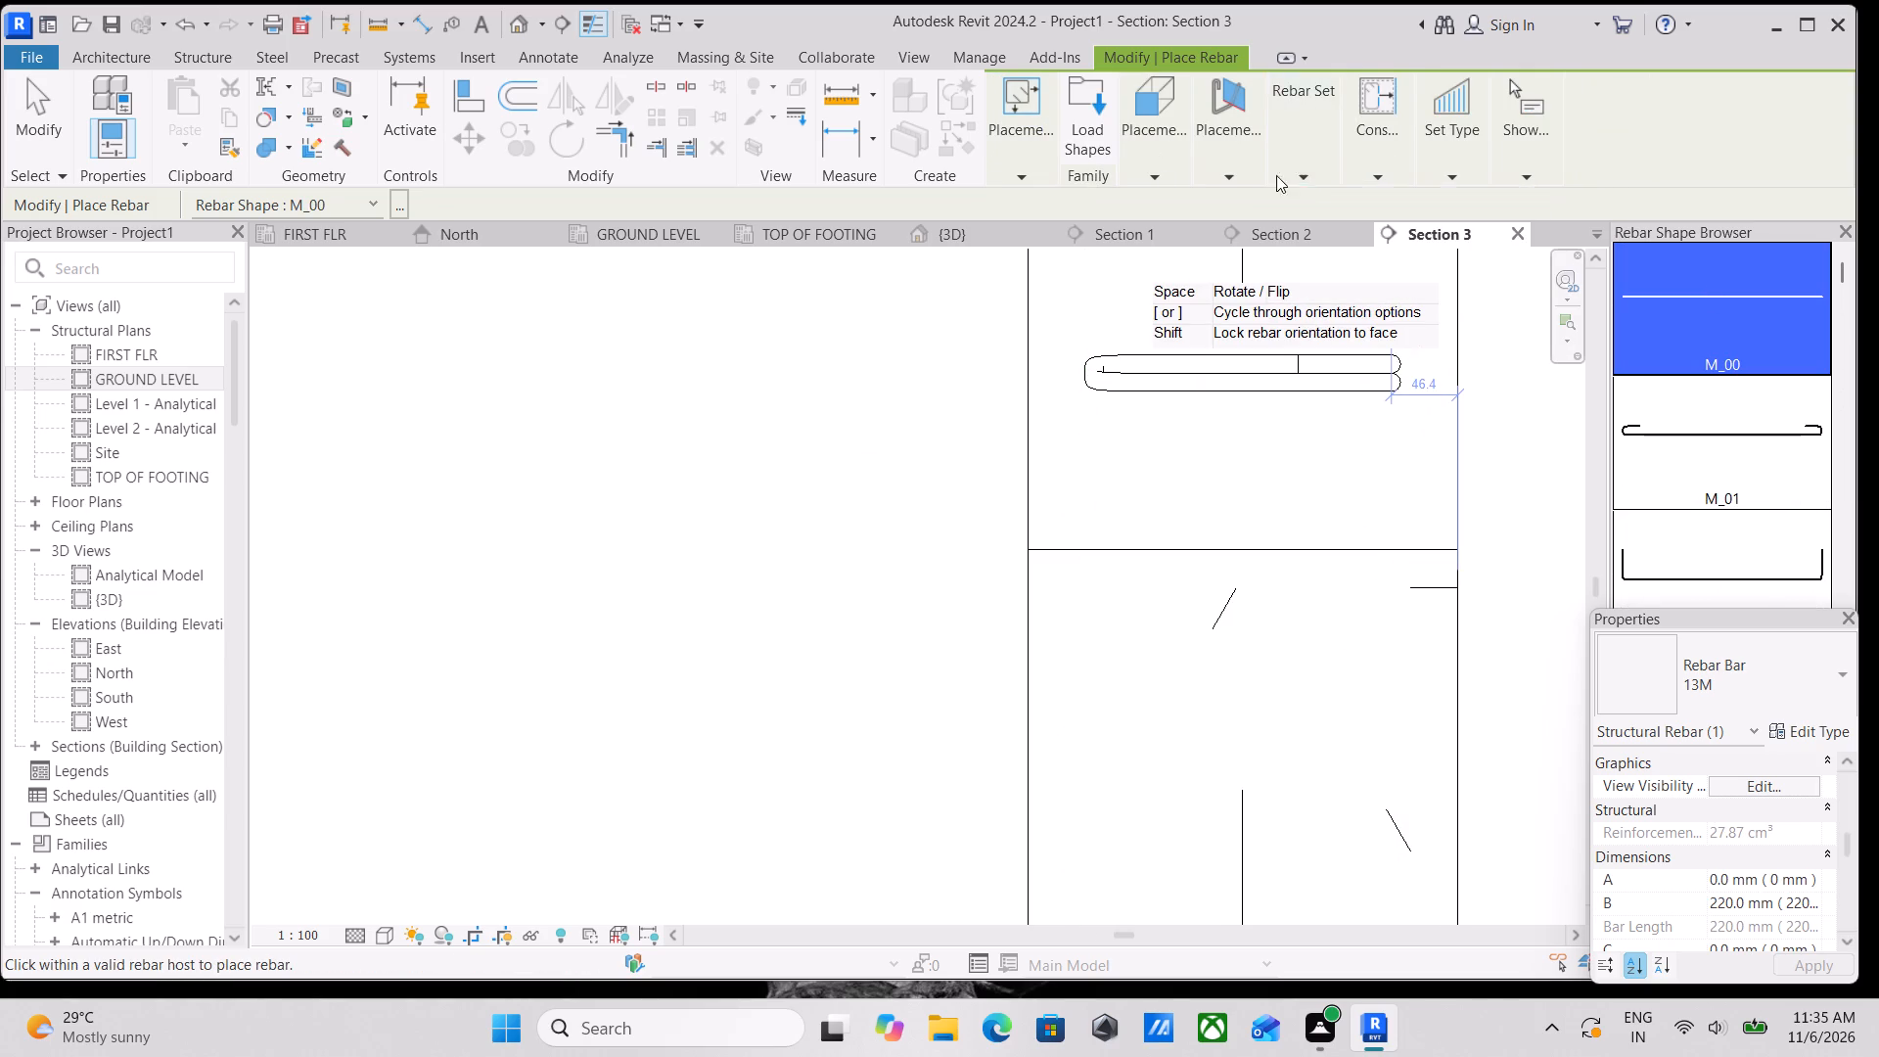
scroll(1382, 601, "down", 1)
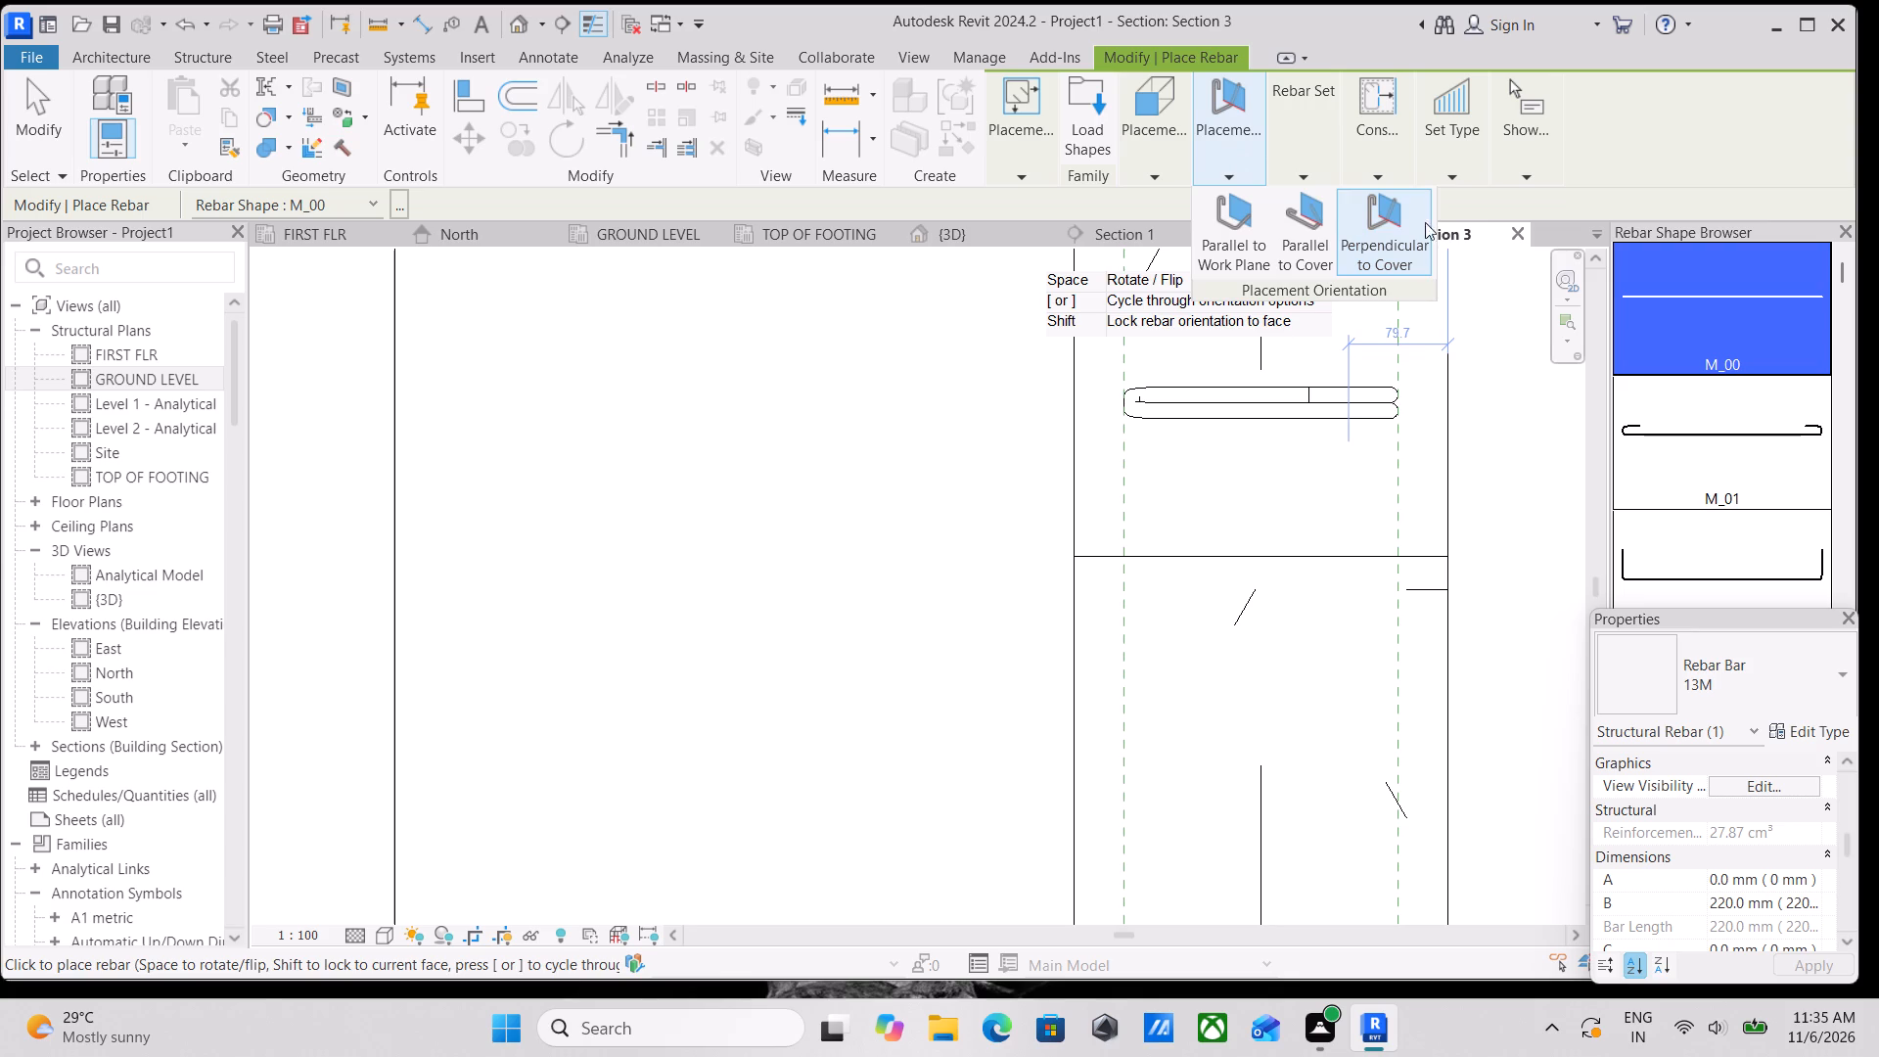
left_click(1225, 168)
left_click(1162, 167)
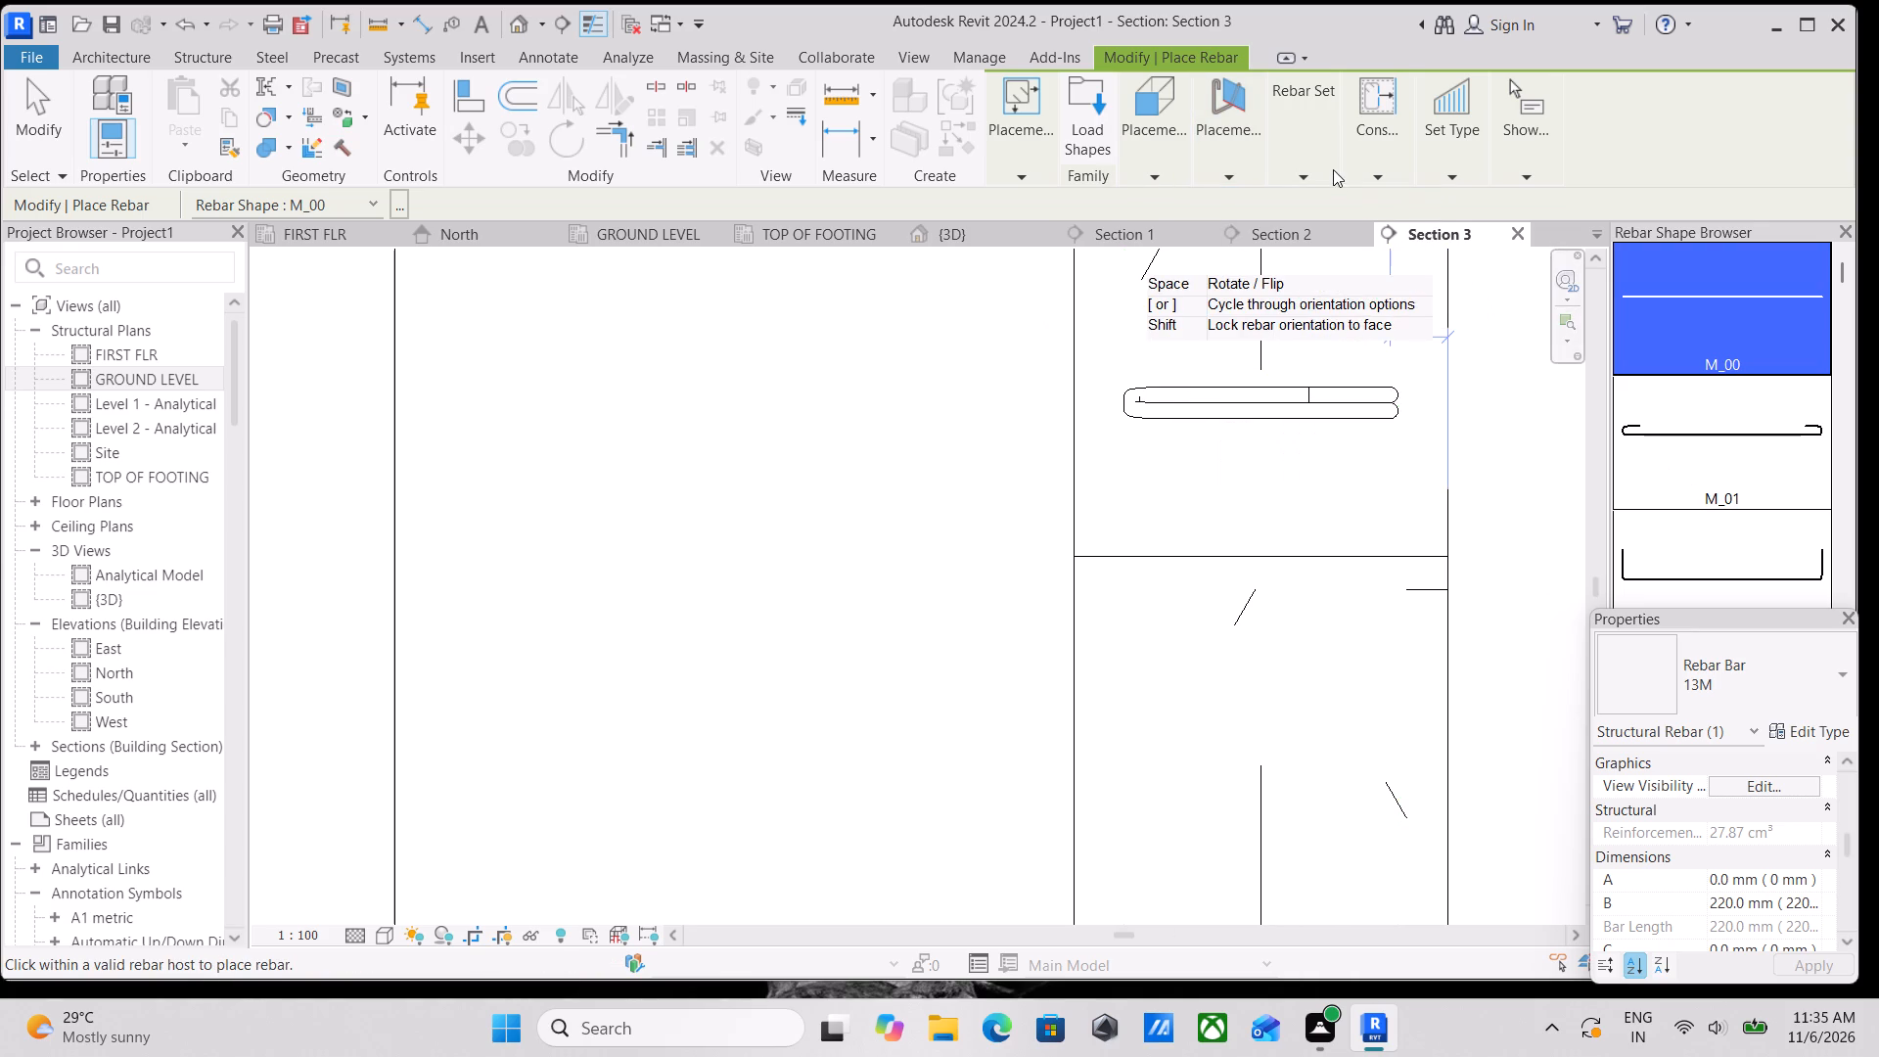
left_click(1235, 167)
left_click(1235, 225)
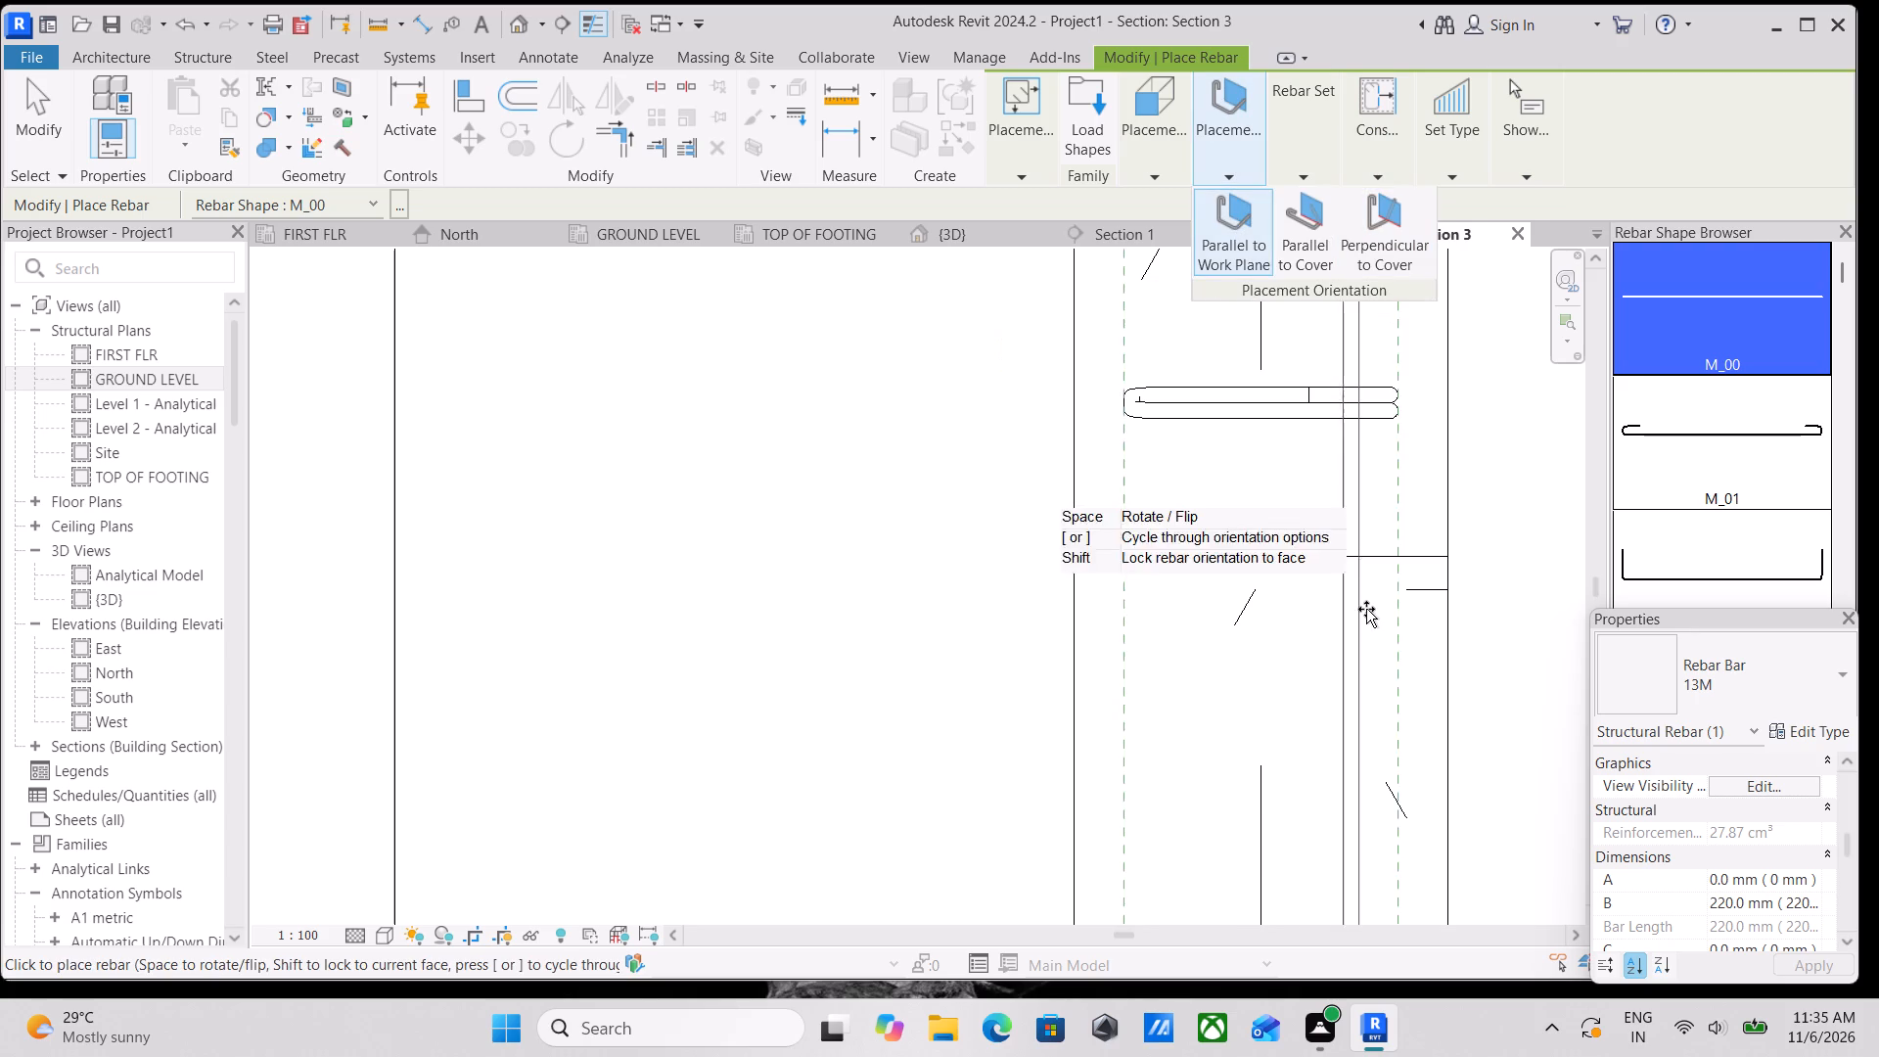
scroll(1370, 616, "down", 3)
middle_click_drag(1370, 616, 1372, 607)
scroll(1372, 607, "up", 1)
scroll(1372, 607, "down", 3)
middle_click_drag(1372, 607, 1317, 377)
scroll(1323, 461, "down", 1)
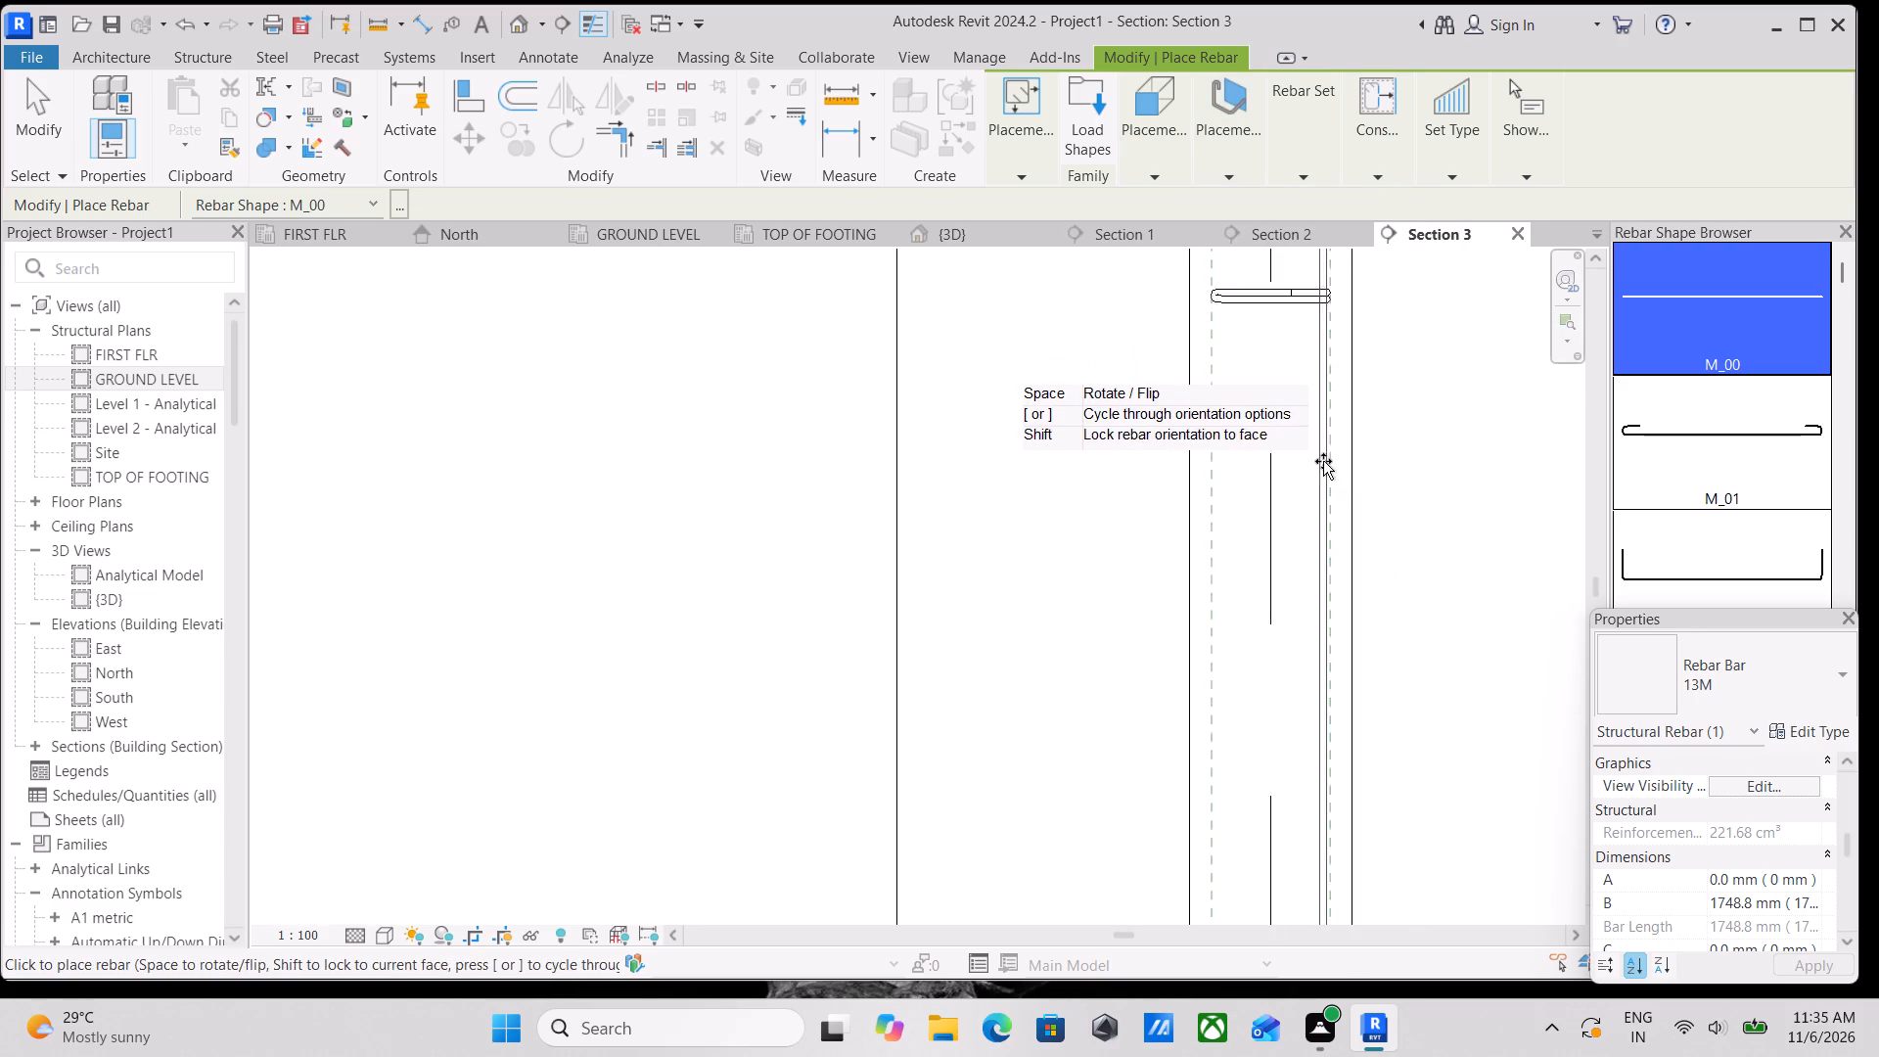
scroll(1323, 461, "down", 1)
middle_click_drag(1323, 461, 1334, 362)
scroll(1313, 419, "down", 1)
middle_click_drag(1313, 419, 1347, 333)
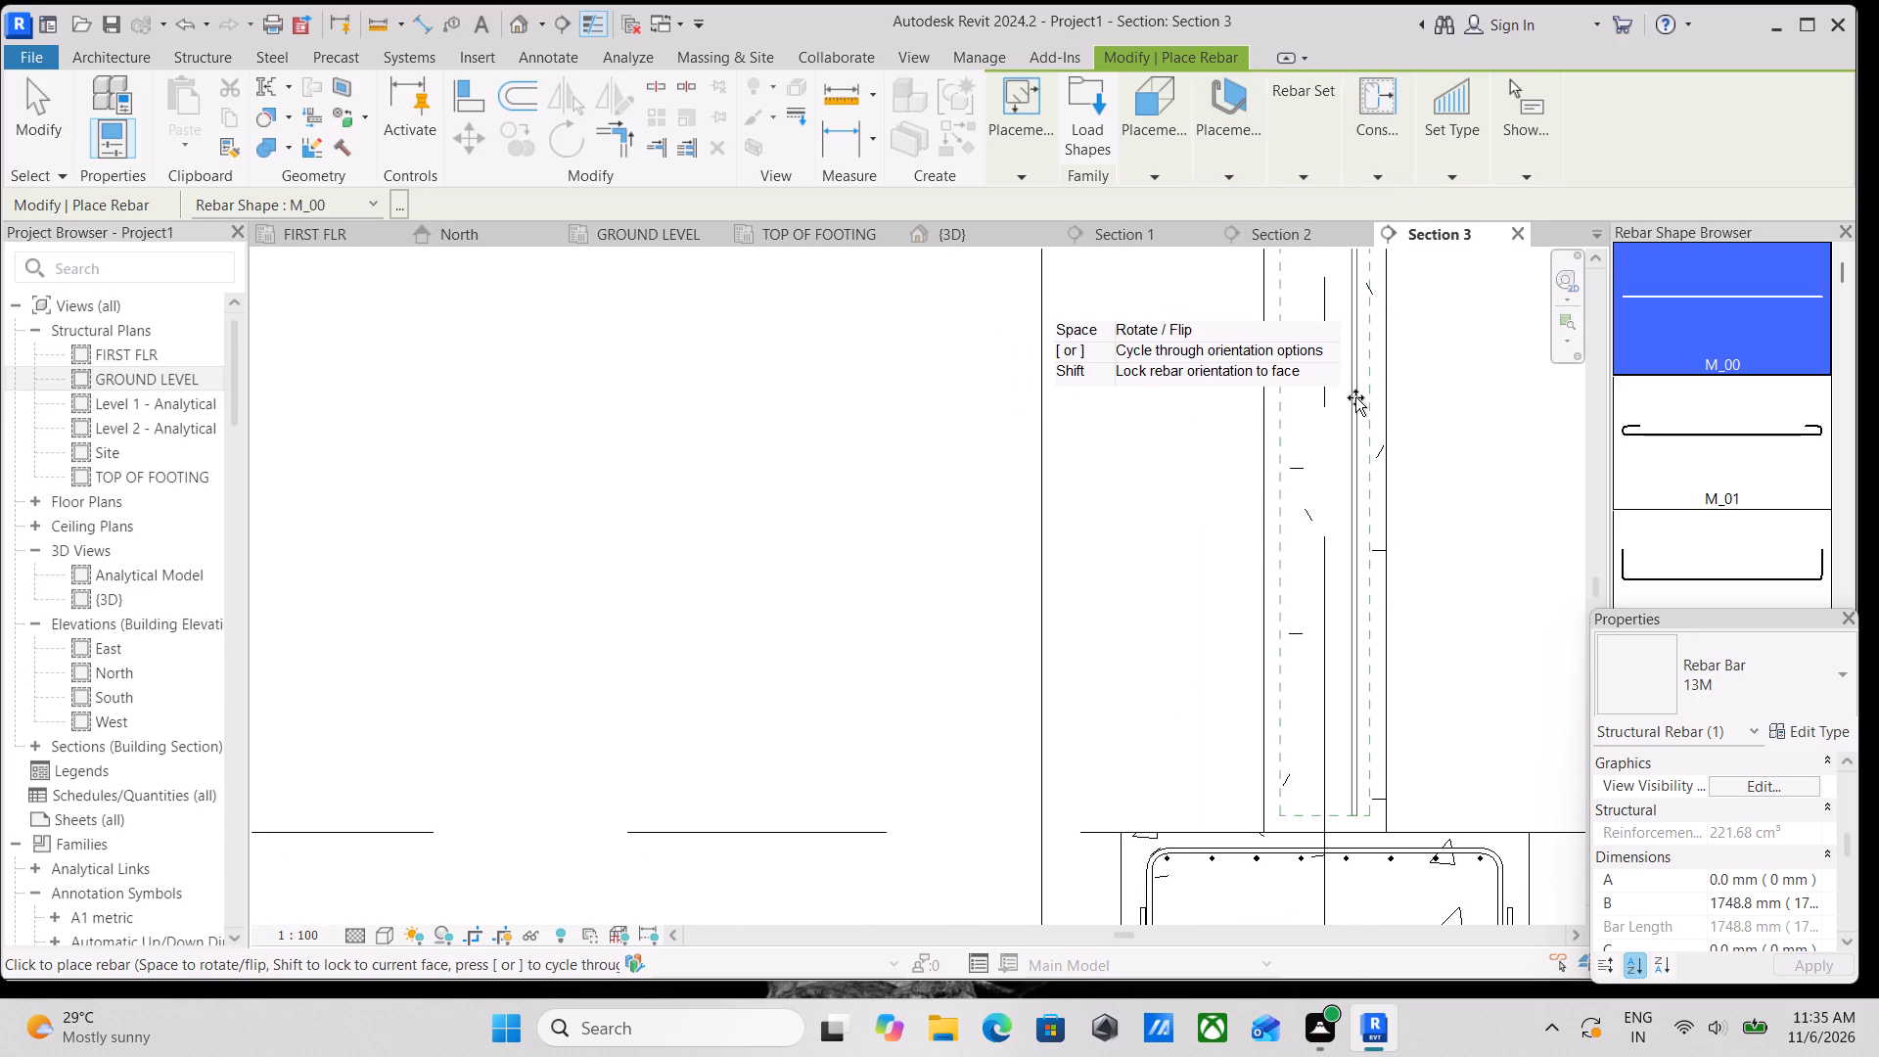
left_click(1353, 403)
scroll(1319, 423, "down", 1)
middle_click_drag(1319, 433, 1341, 574)
key("Escape")
key("Escape")
key("Escape")
scroll(1372, 466, "up", 2)
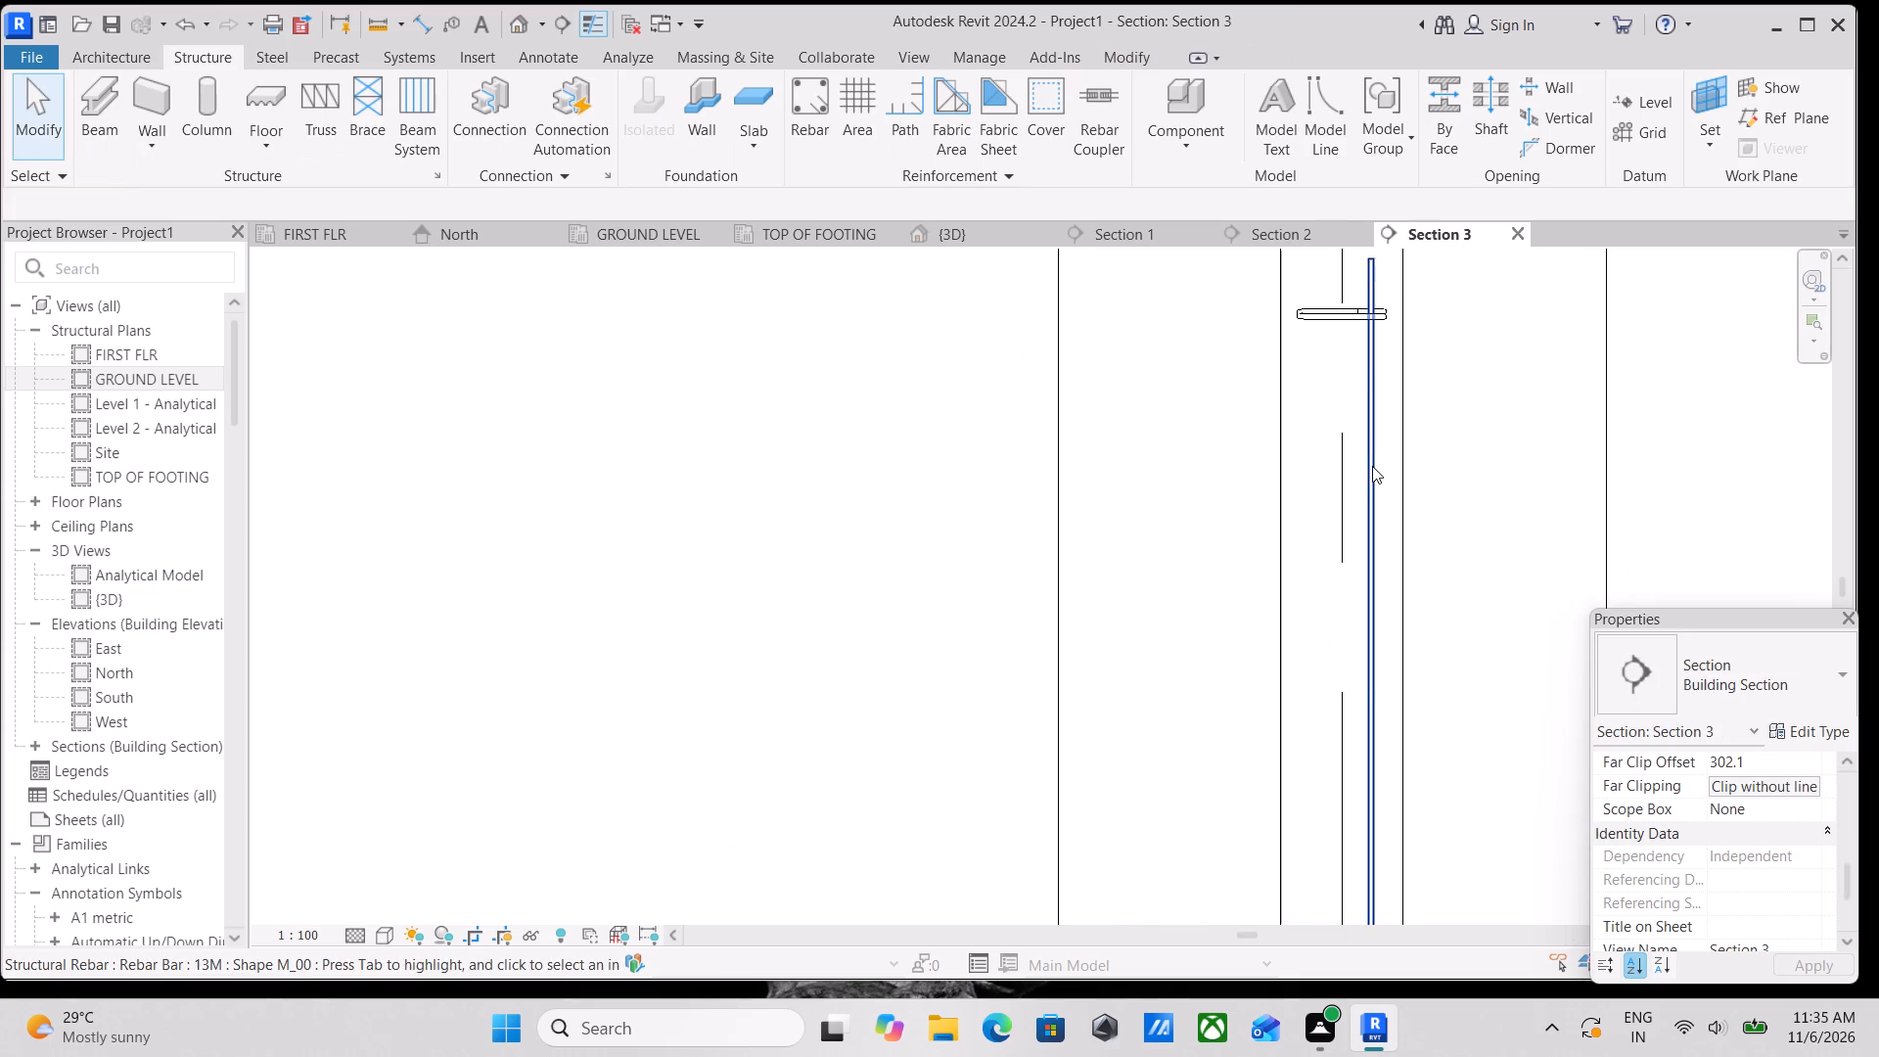
Make the vertical M_00 bar show unobscured in the {3D} view through its view visibility states.
left_click(1371, 467)
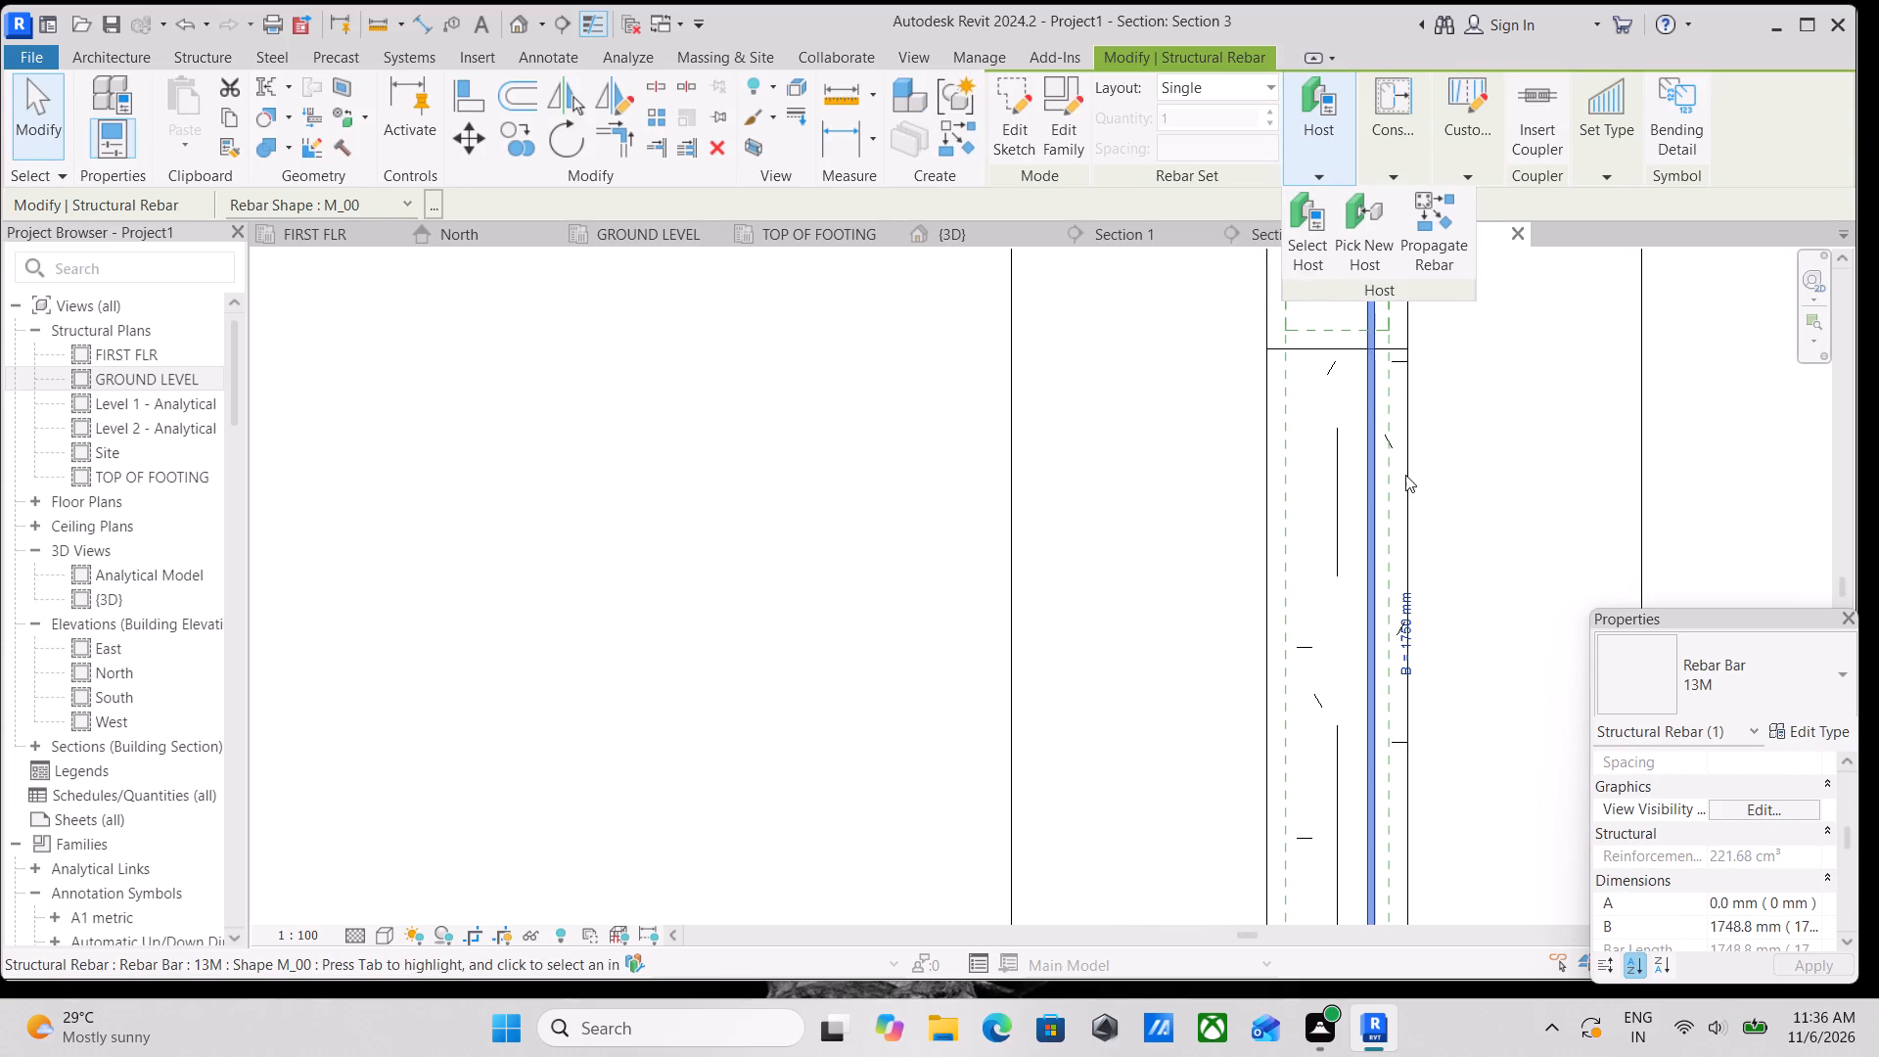
scroll(1405, 475, "up", 3)
middle_click_drag(1335, 427, 1329, 526)
middle_click_drag(1357, 374, 1348, 506)
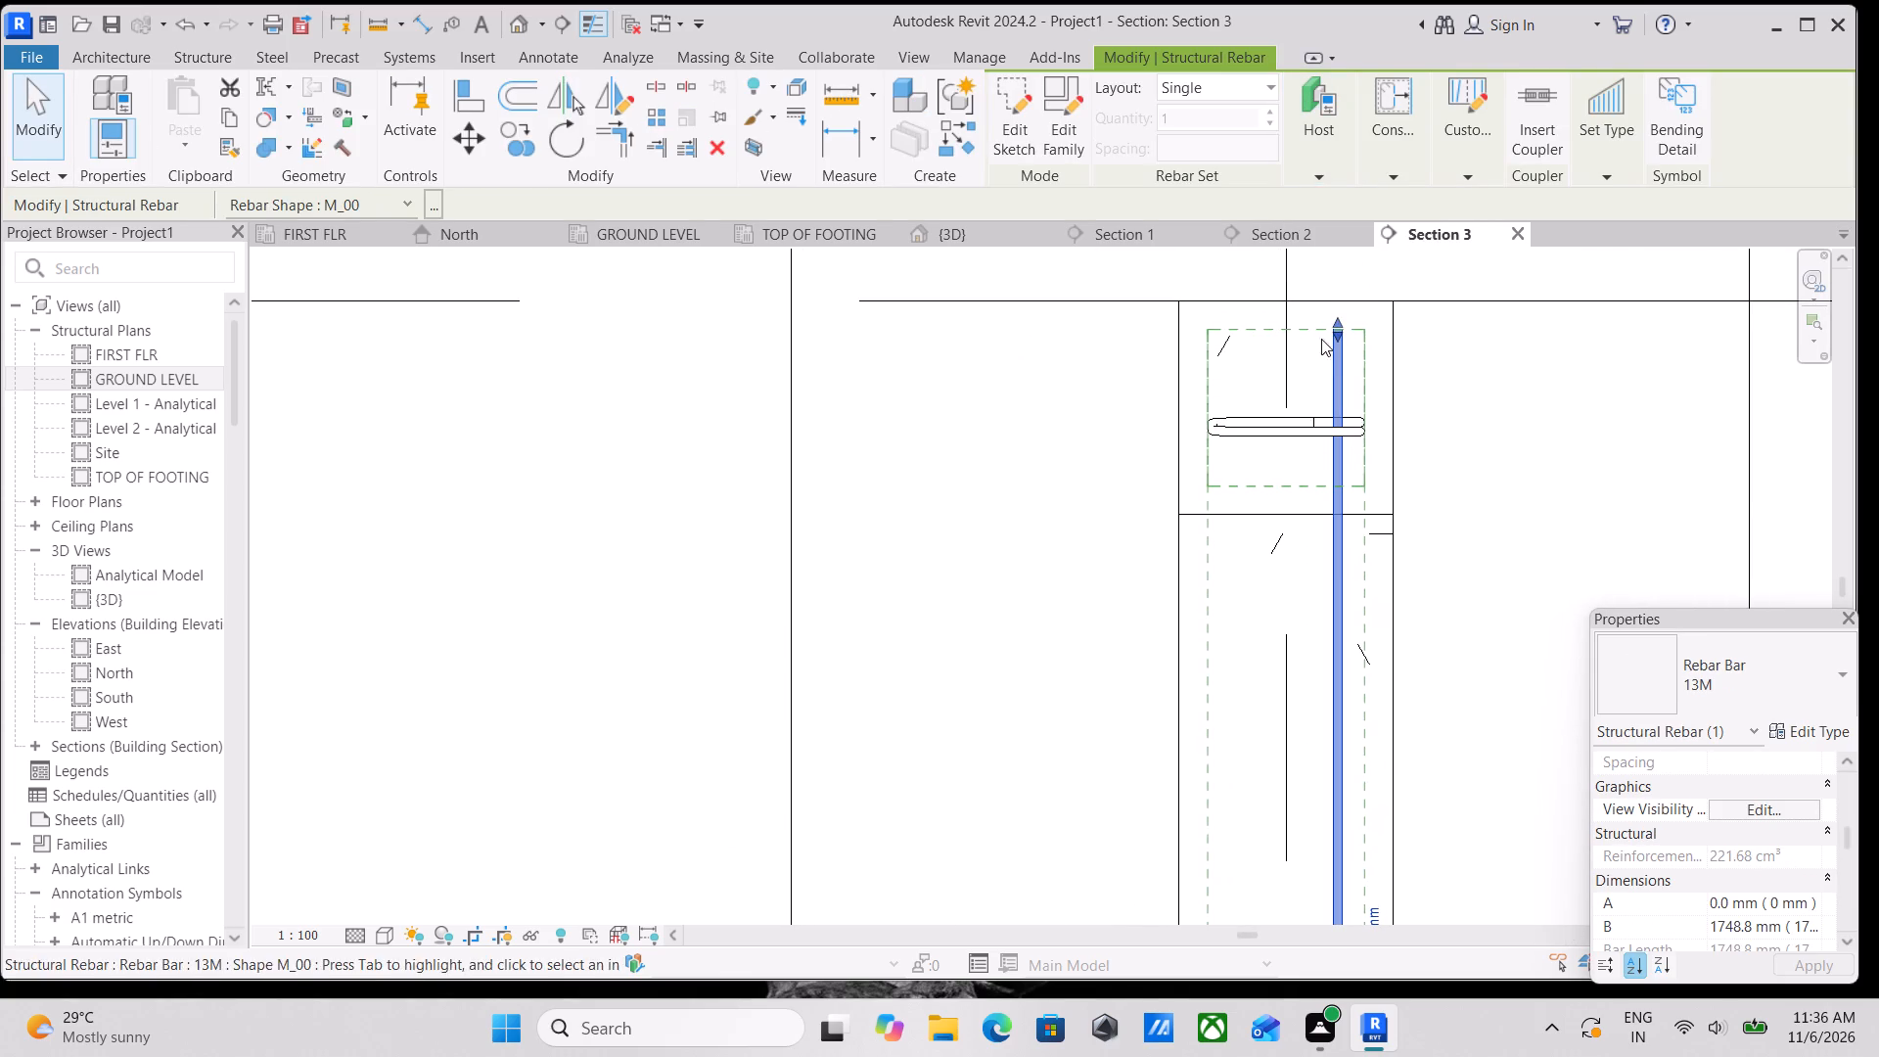
scroll(1305, 443, "up", 2)
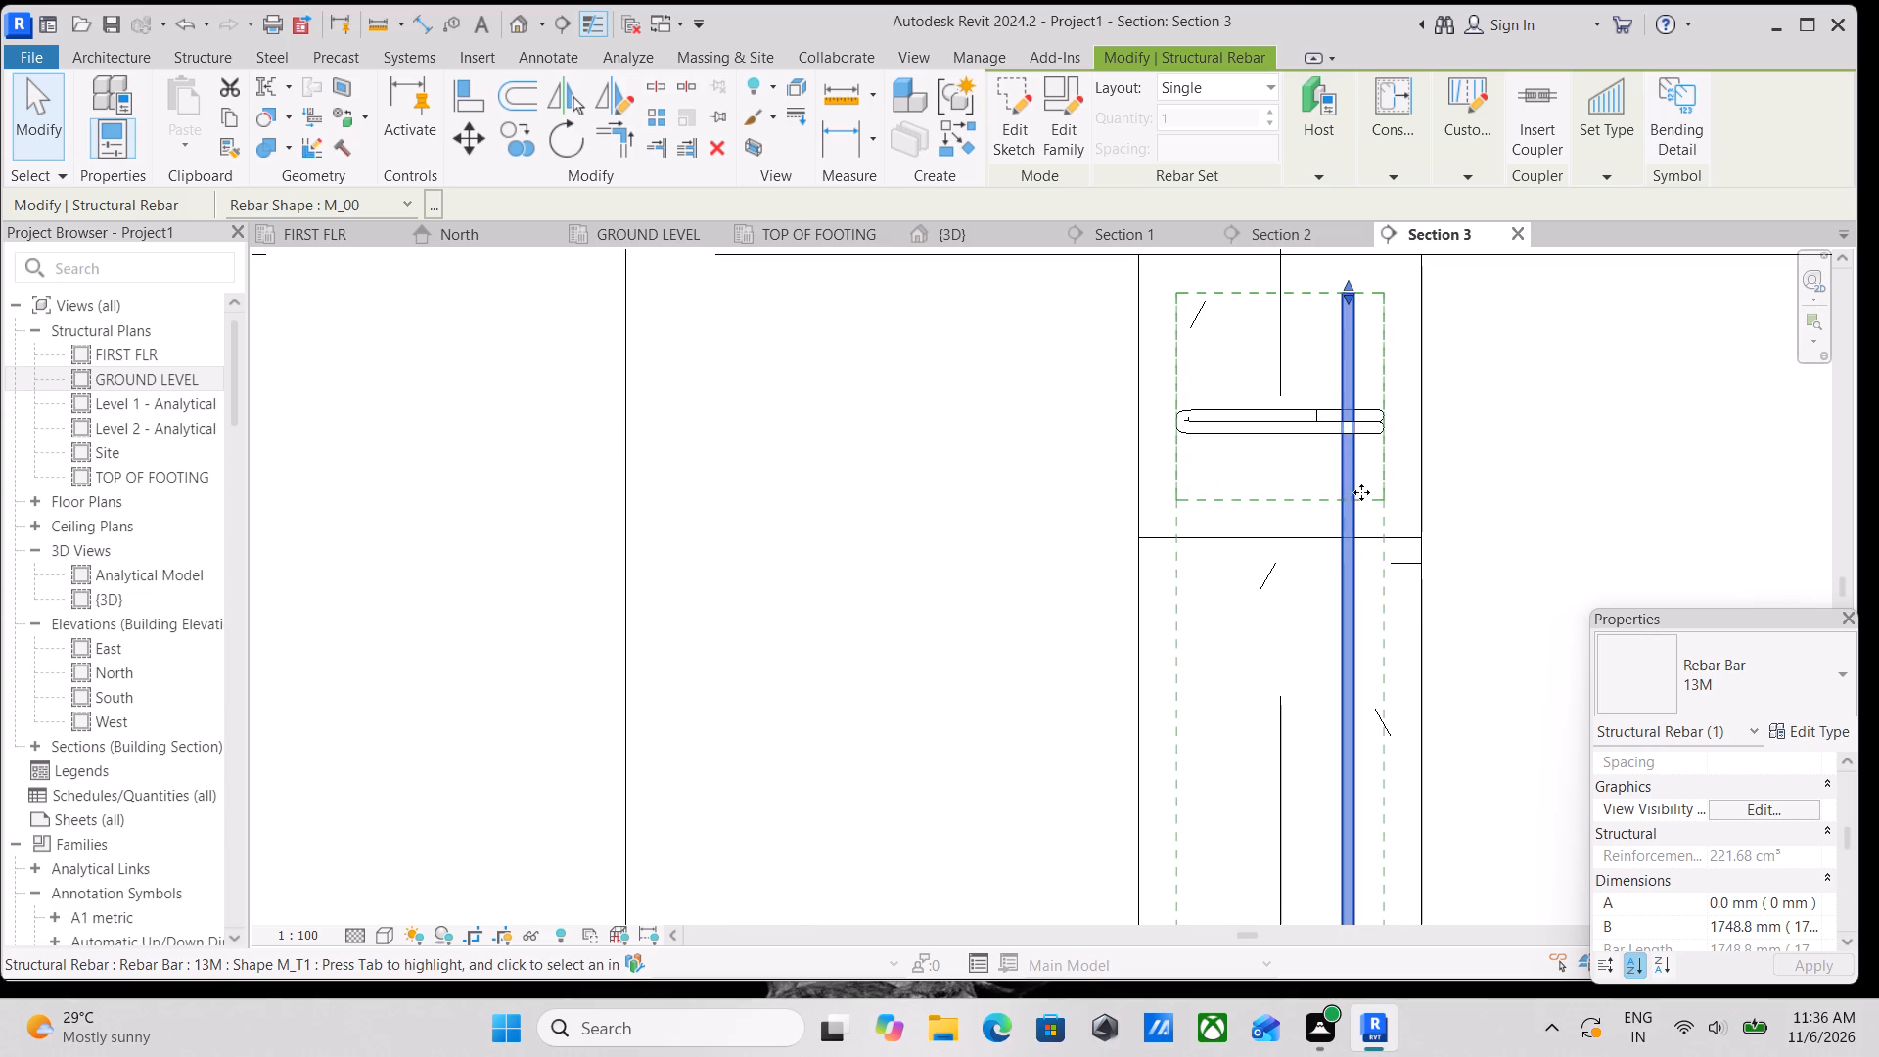
scroll(1755, 863, "down", 3)
scroll(1755, 863, "up", 3)
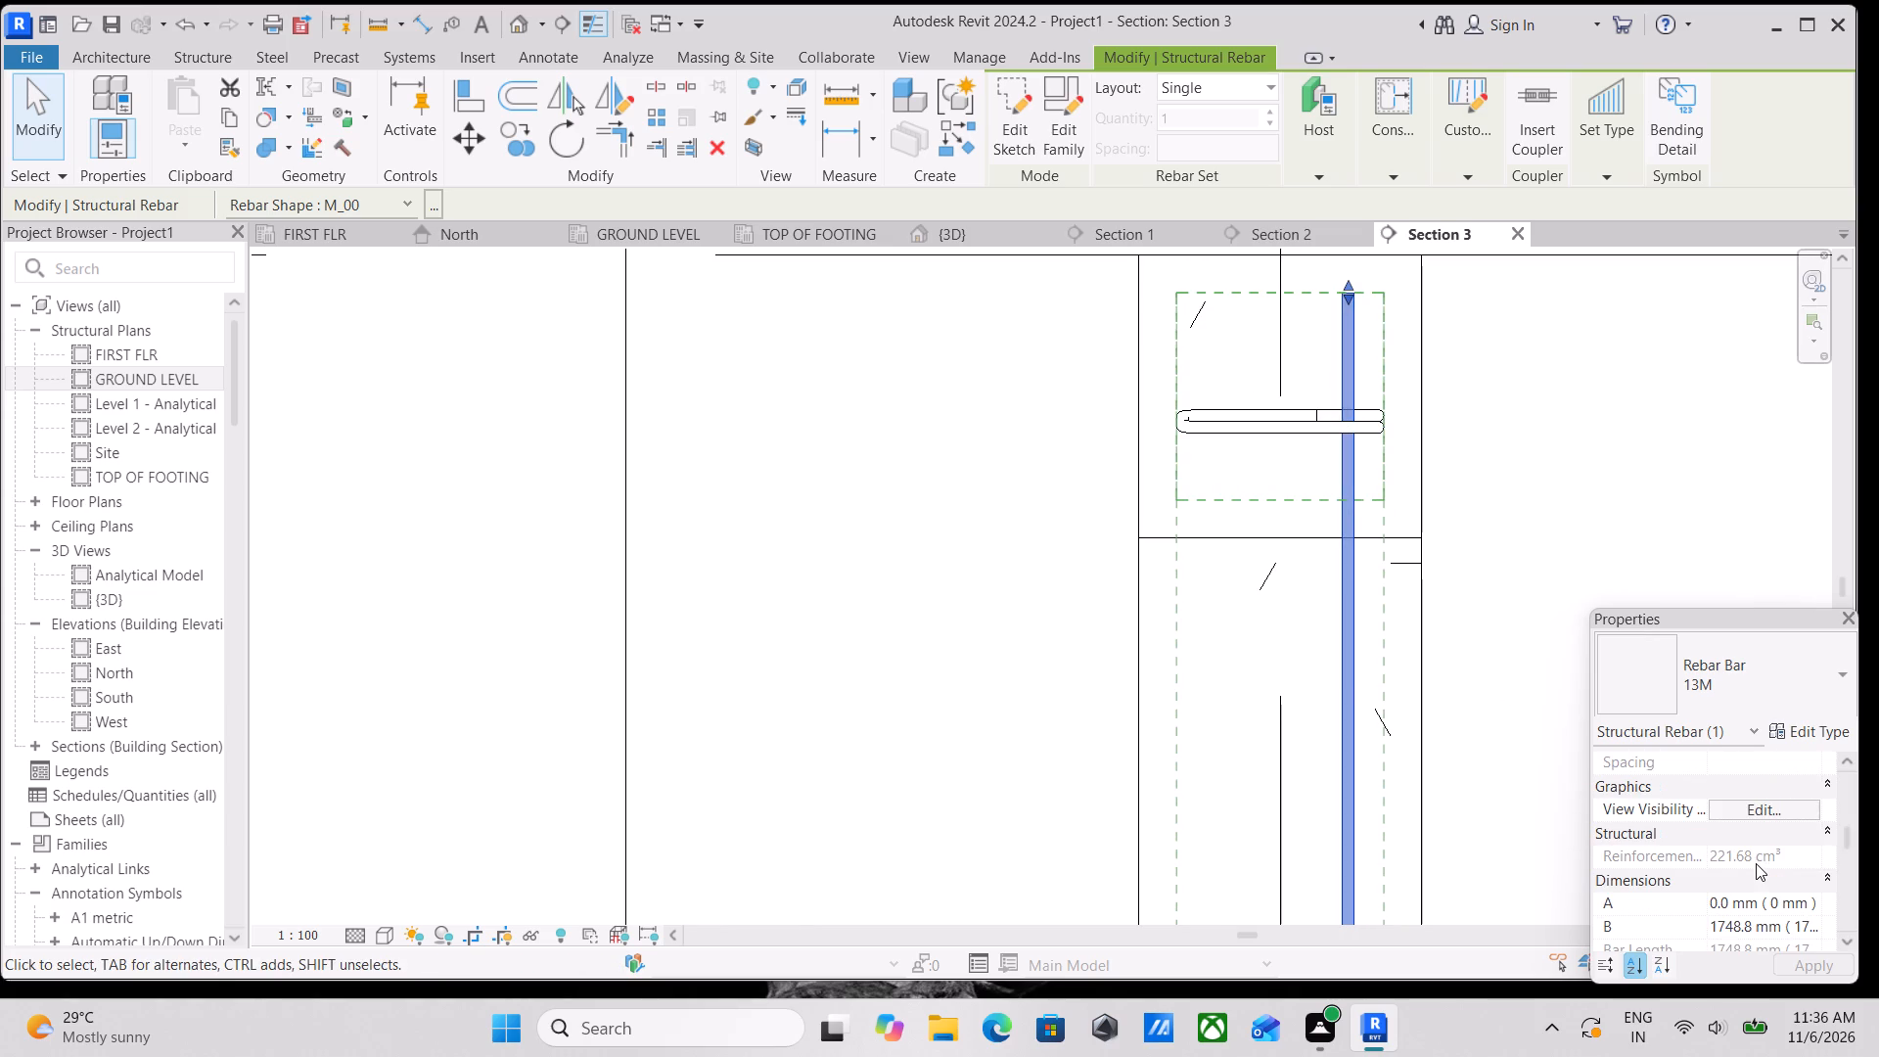
left_click(1757, 809)
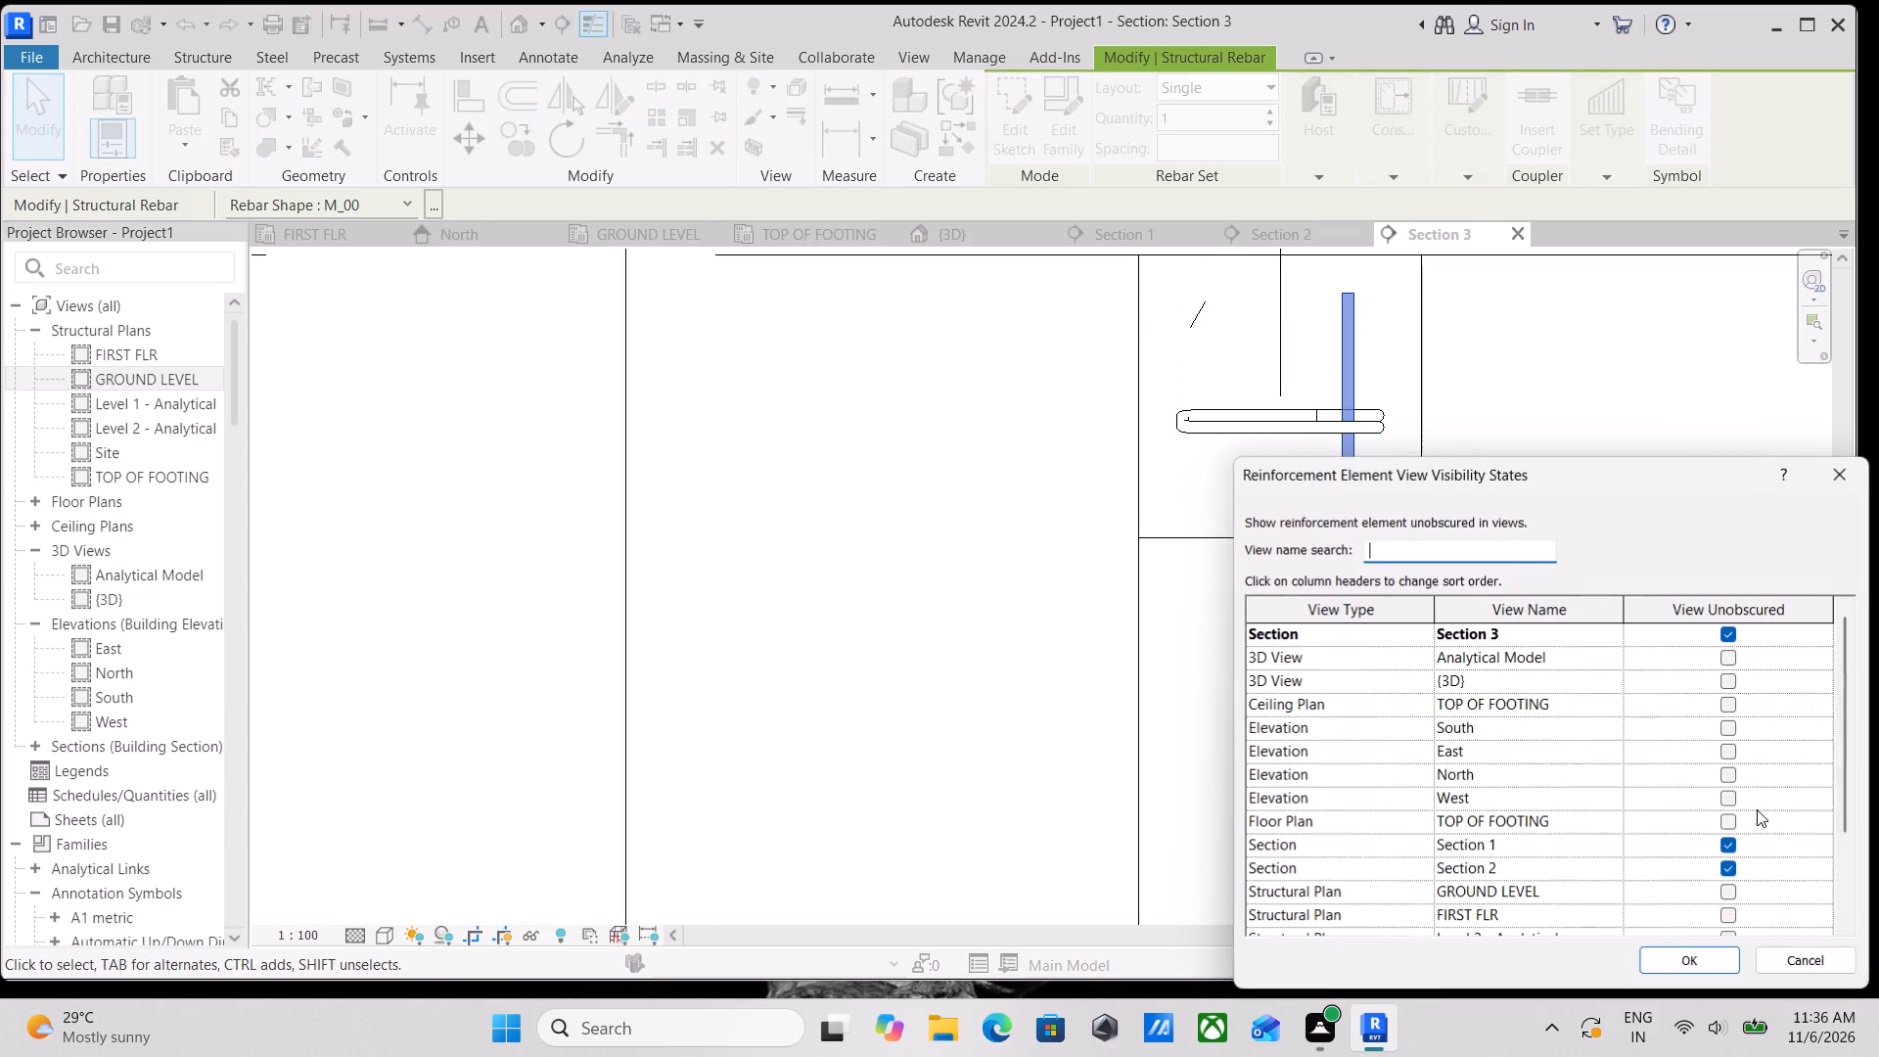
left_click(1728, 688)
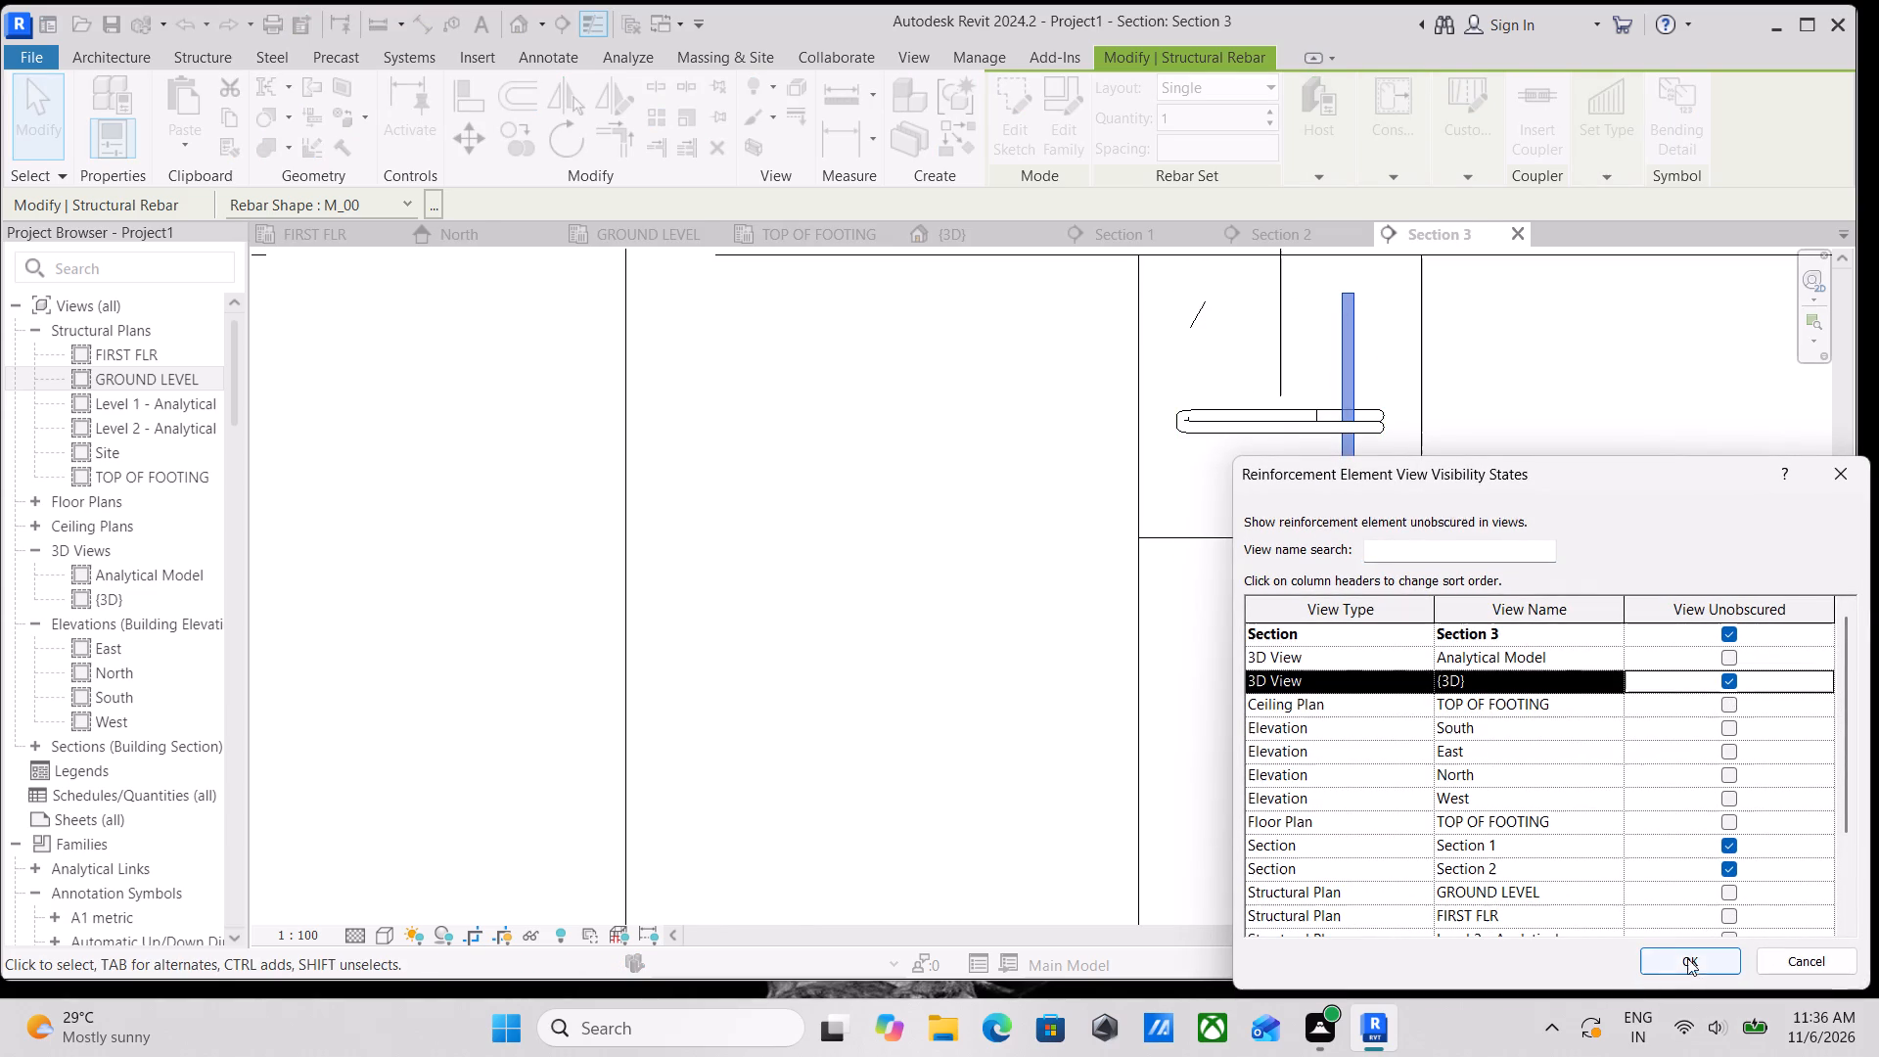
left_click(1687, 954)
scroll(1300, 553, "down", 1)
middle_click_drag(1298, 553, 1292, 598)
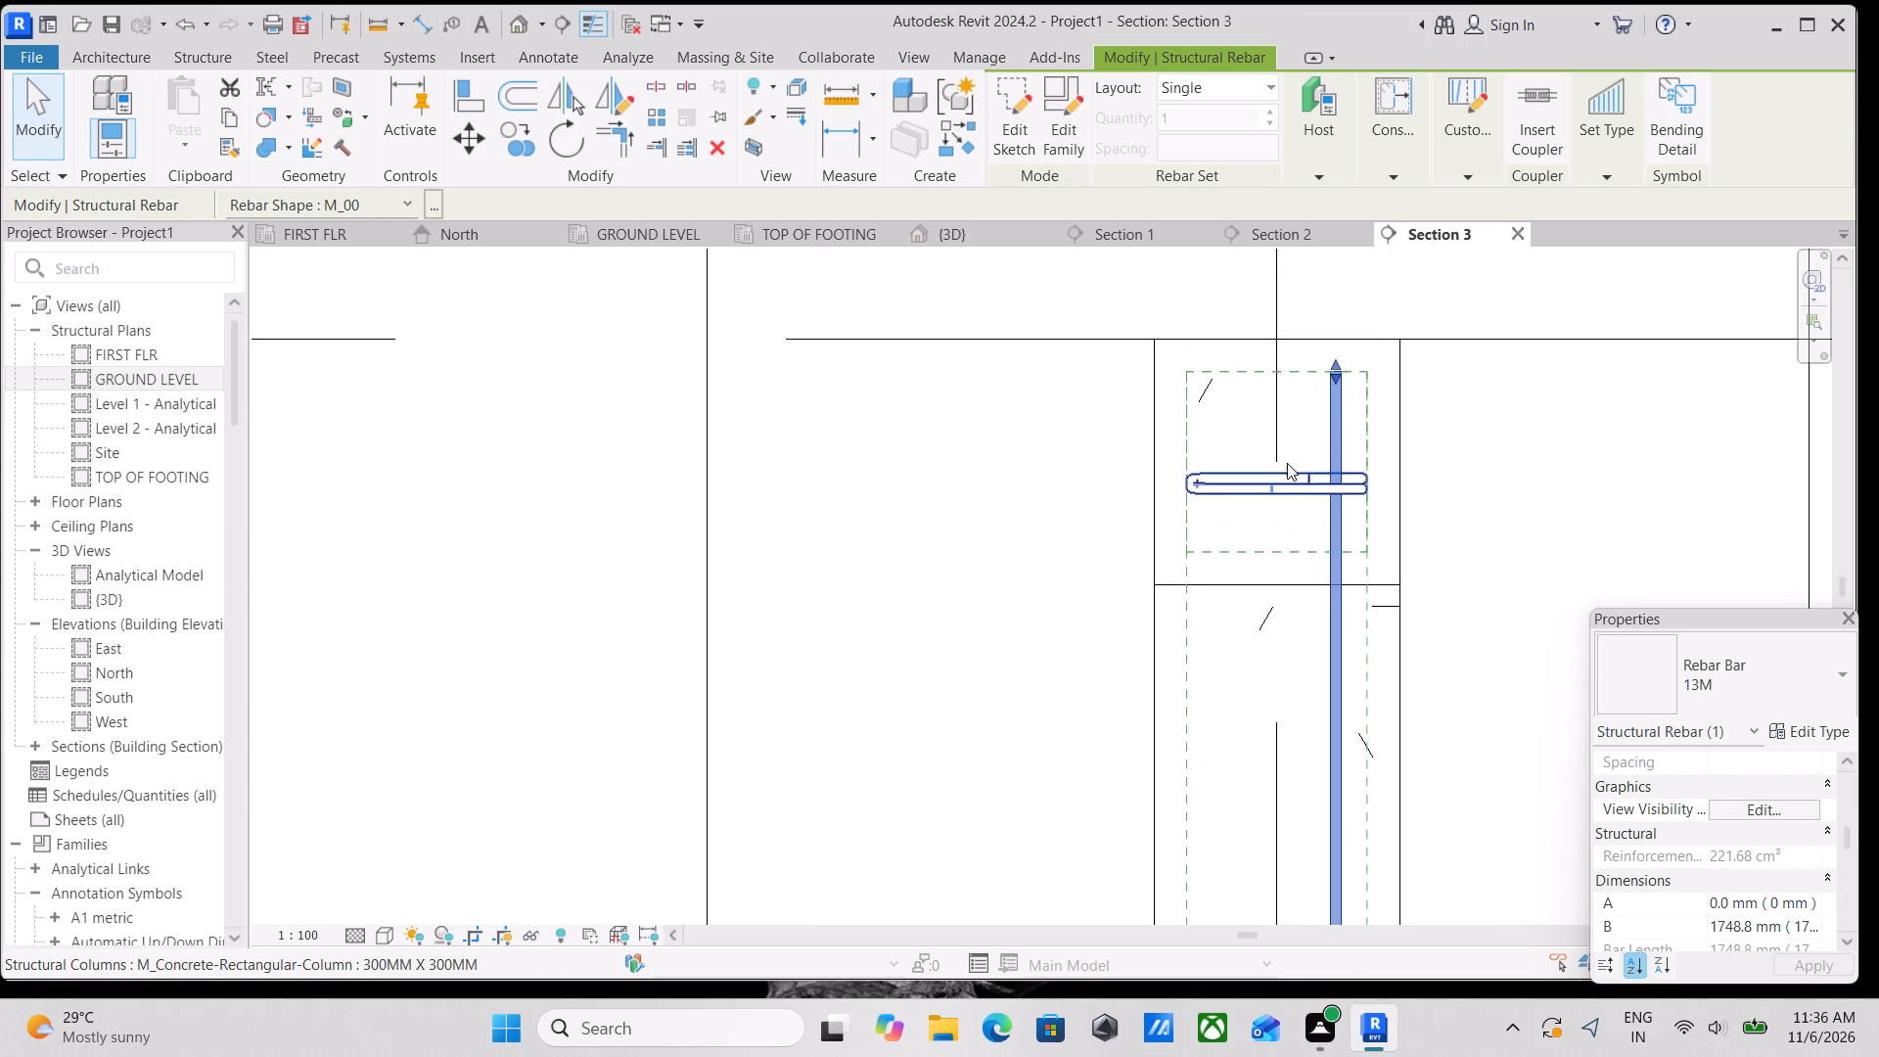
key("Escape")
Open the column tie's sketch in the GROUND LEVEL structural plan and finish it without editing.
double_click(1270, 484)
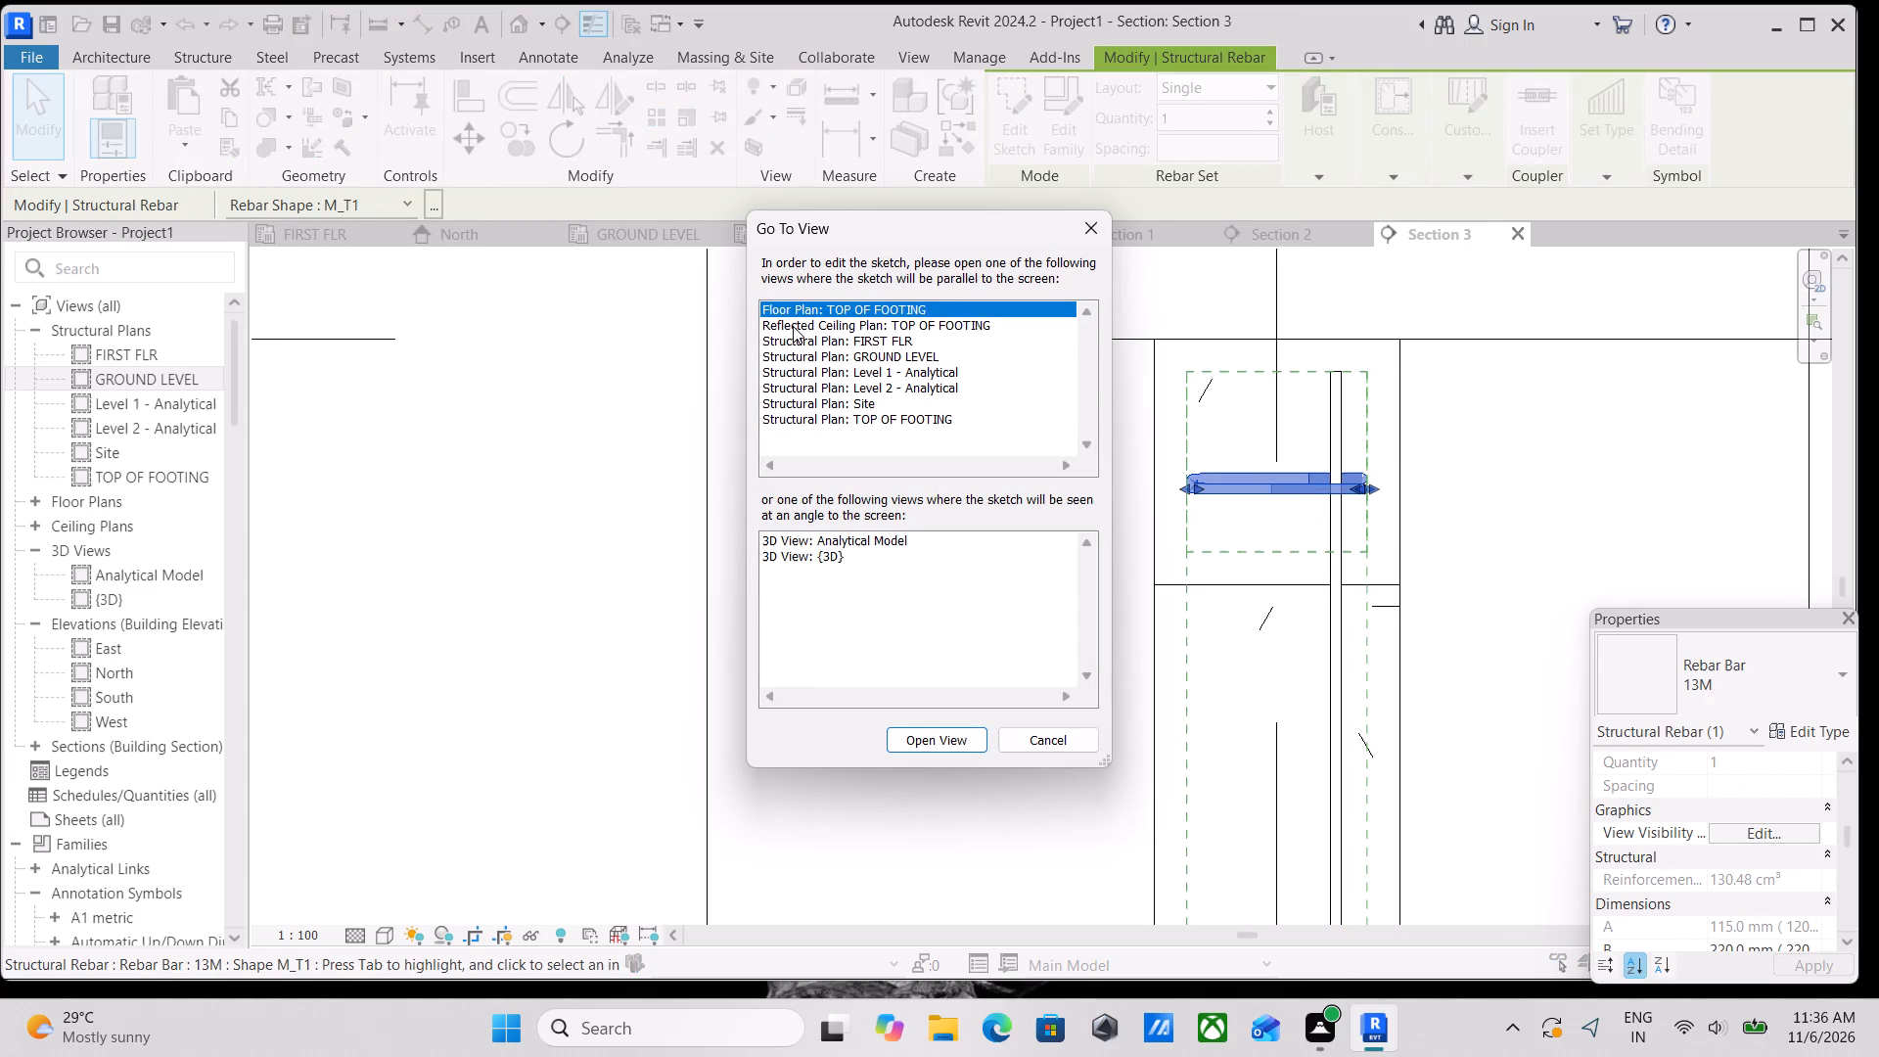
left_click(918, 356)
left_click(950, 743)
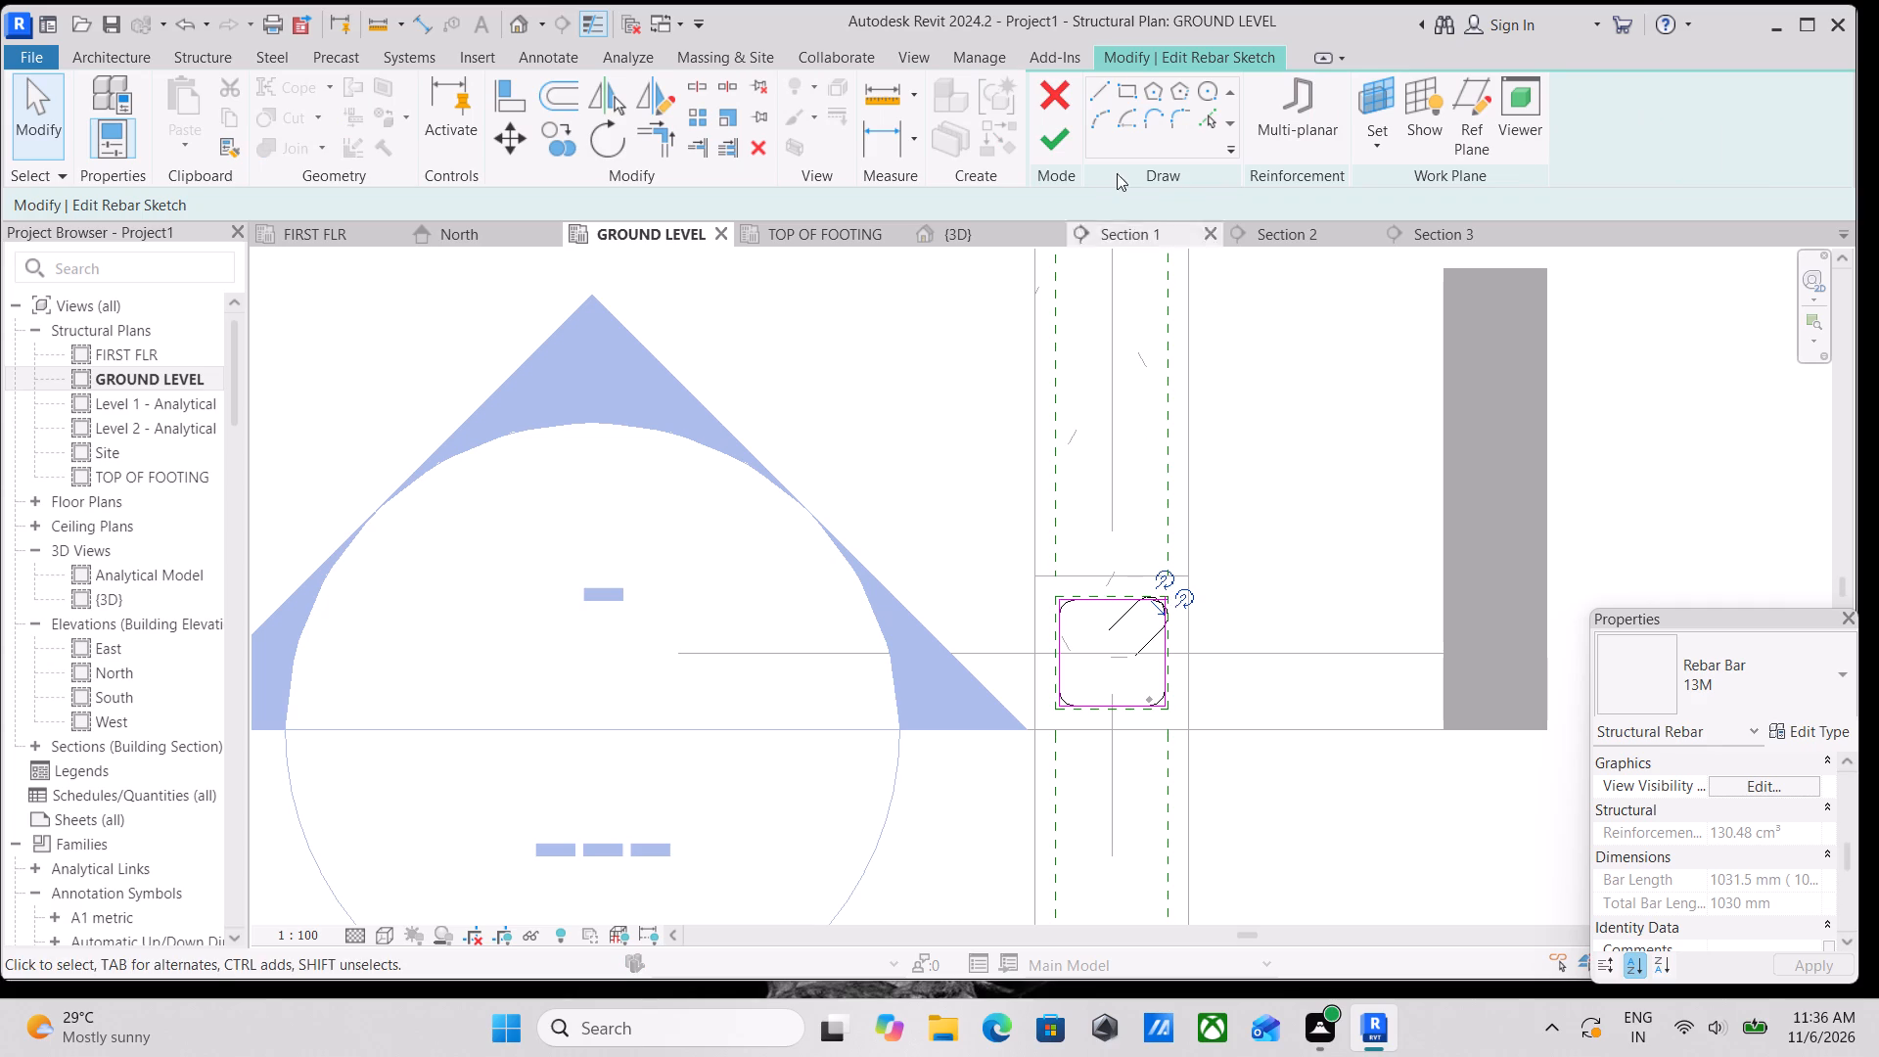
left_click(1068, 133)
scroll(1117, 767, "up", 3)
scroll(1166, 673, "up", 2)
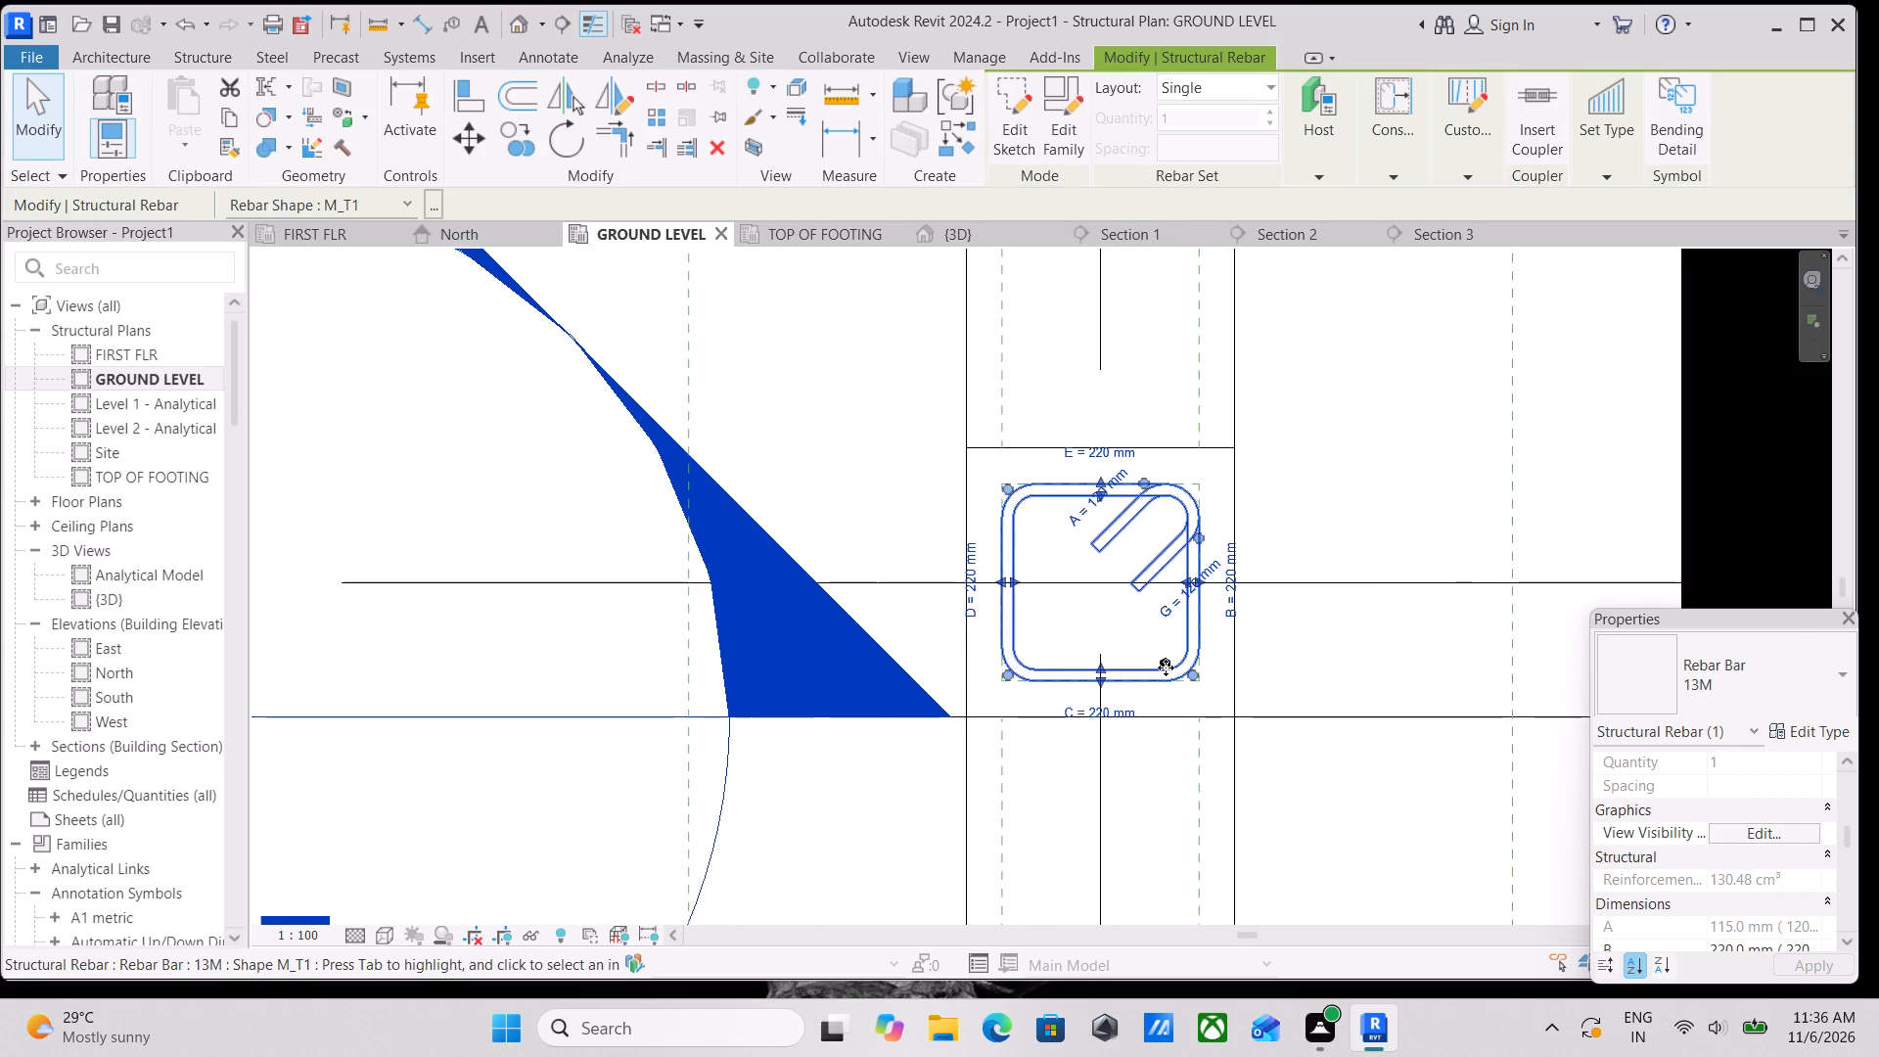
scroll(1166, 667, "up", 6)
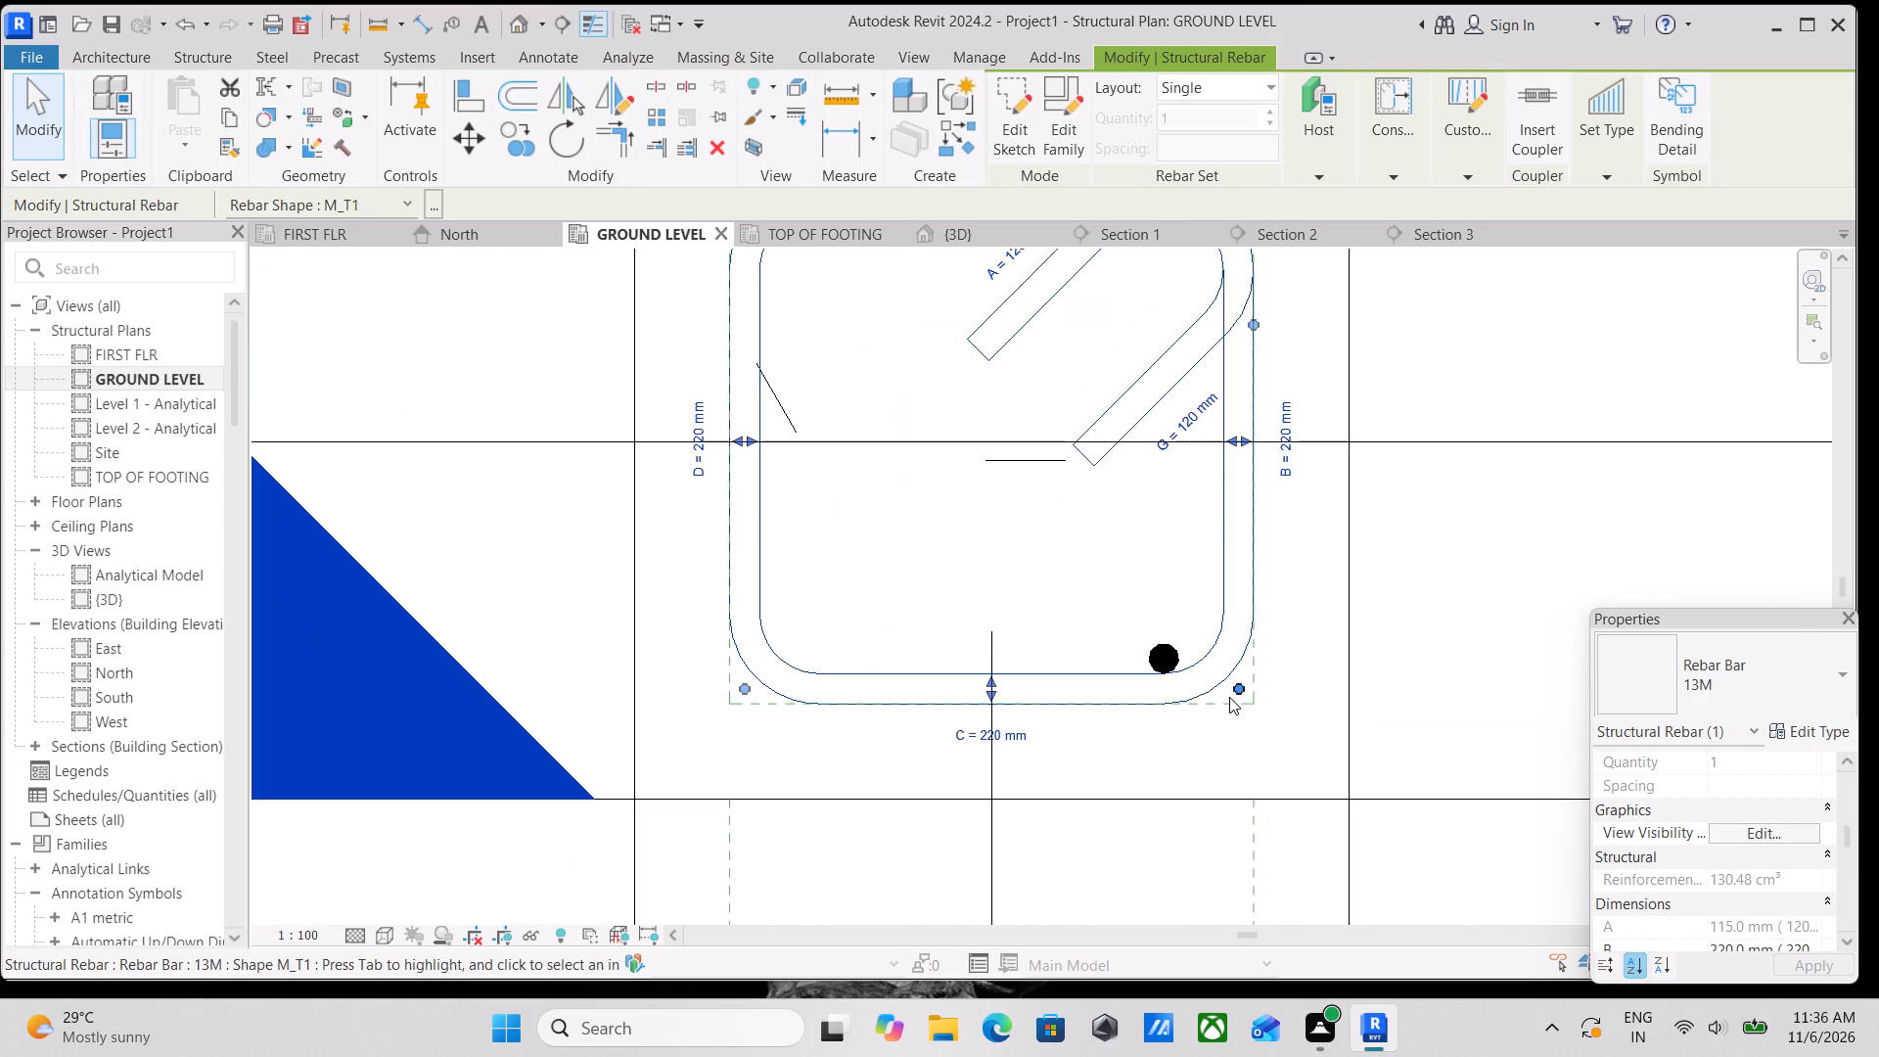
key("Escape")
Nudge the vertical bar further inside the tie's corner, about 78 mm and 77 mm from the two adjacent column faces.
left_click(1174, 661)
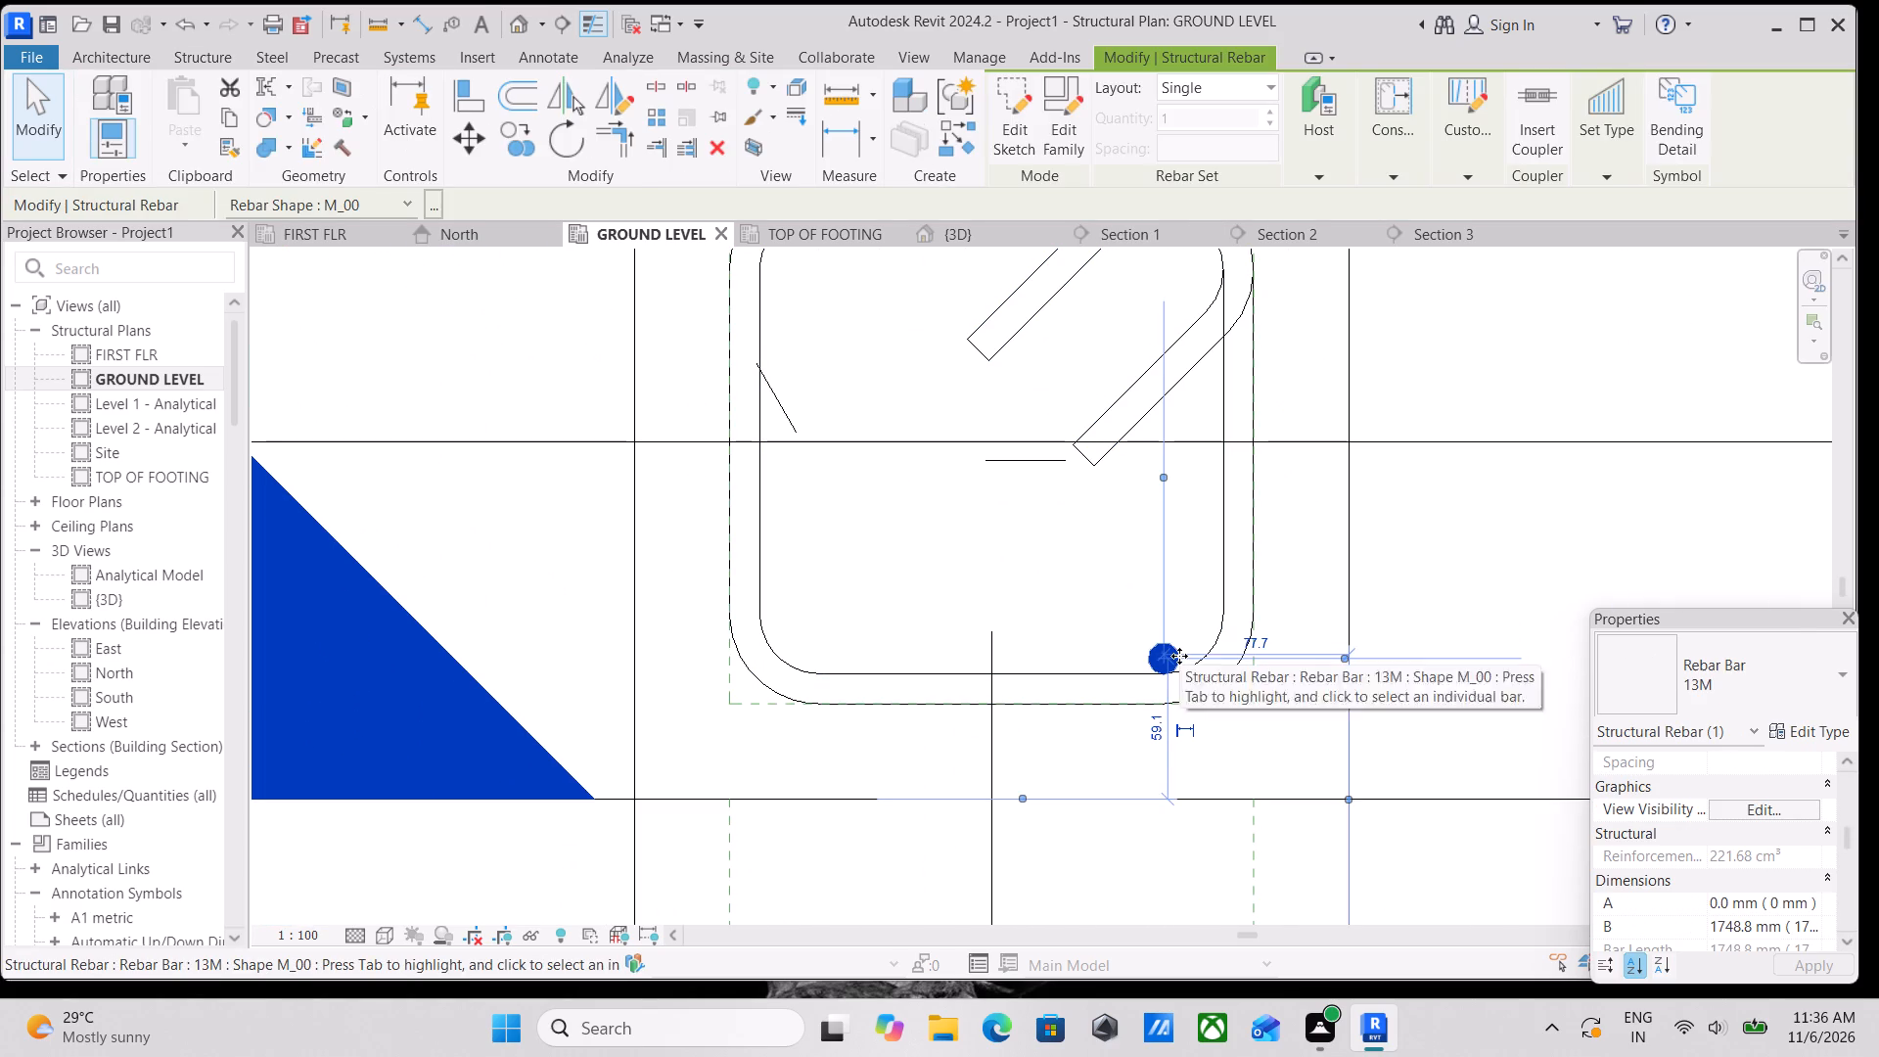
key("Up")
key("Up")
key("Up")
key("Up")
key("Up")
key("Up")
key("Up")
key("Up")
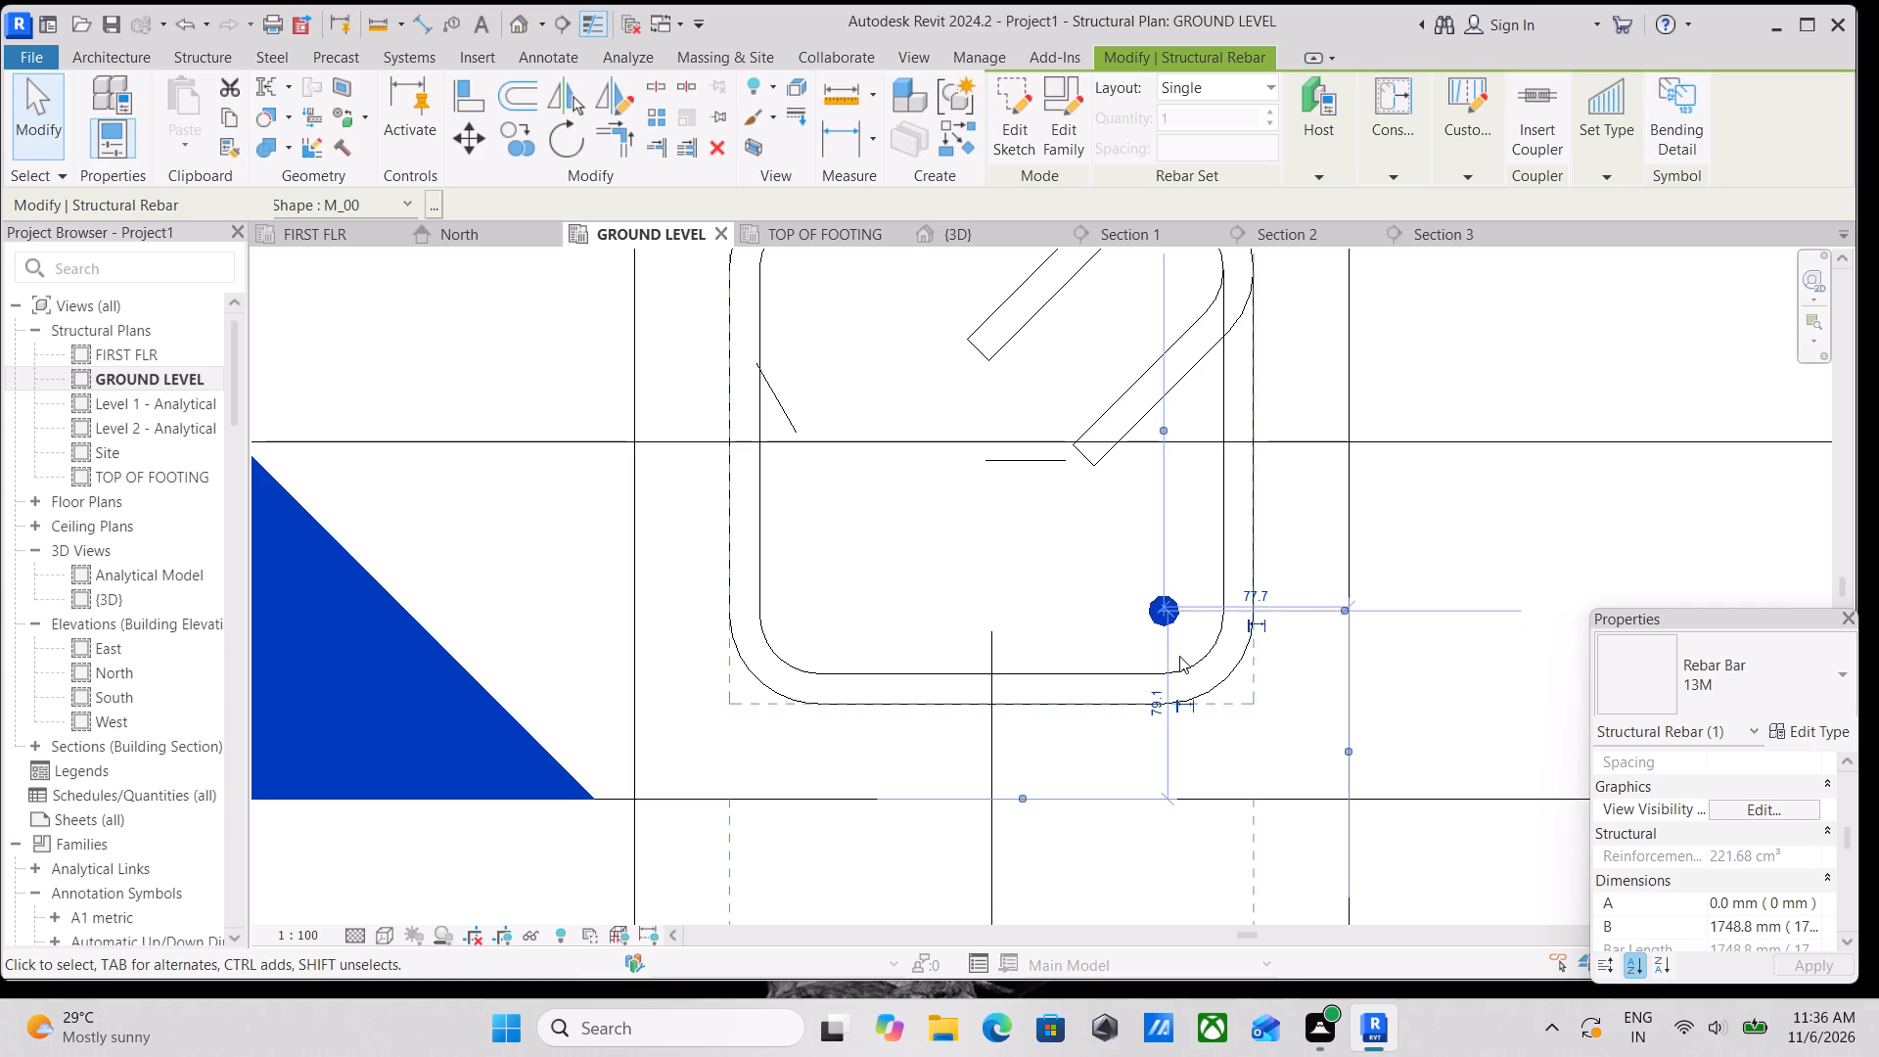
key("Right")
key("Right")
key("Left")
key("Left")
key("Down")
key("Down")
key("Right")
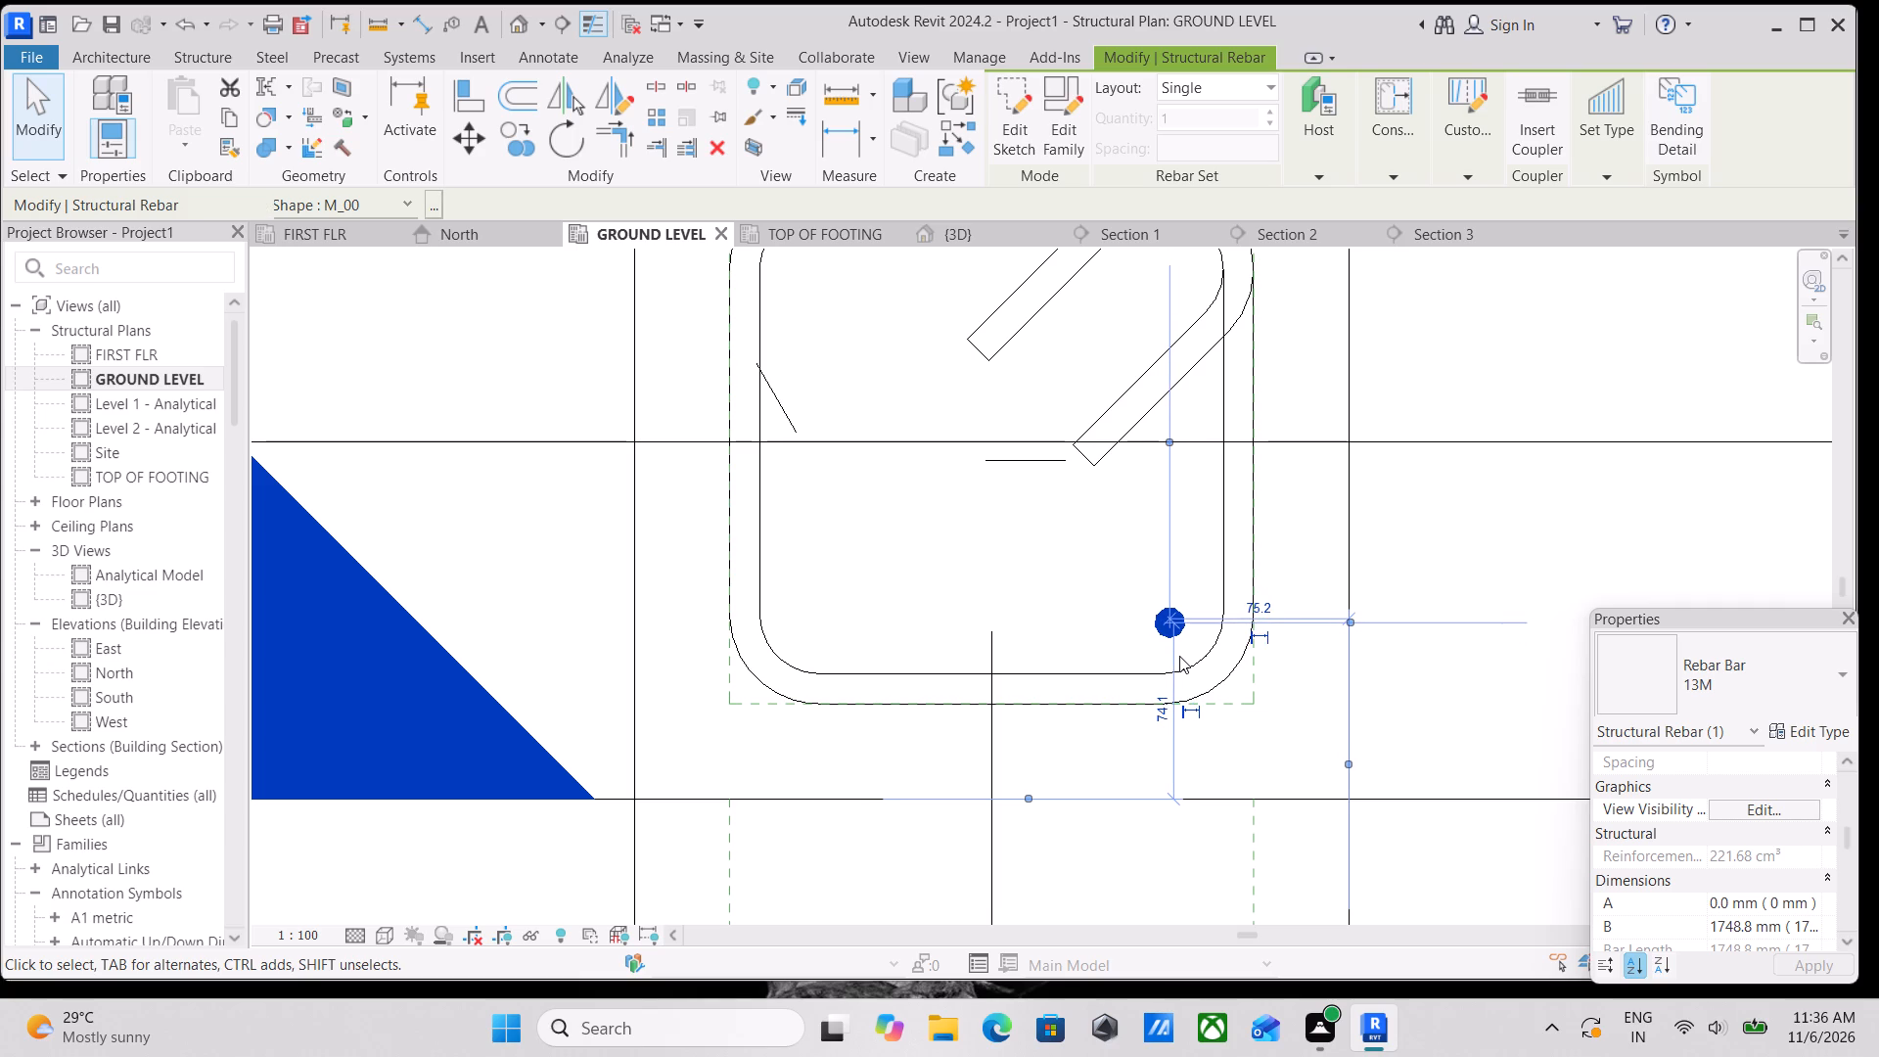
key("Left")
key("Up")
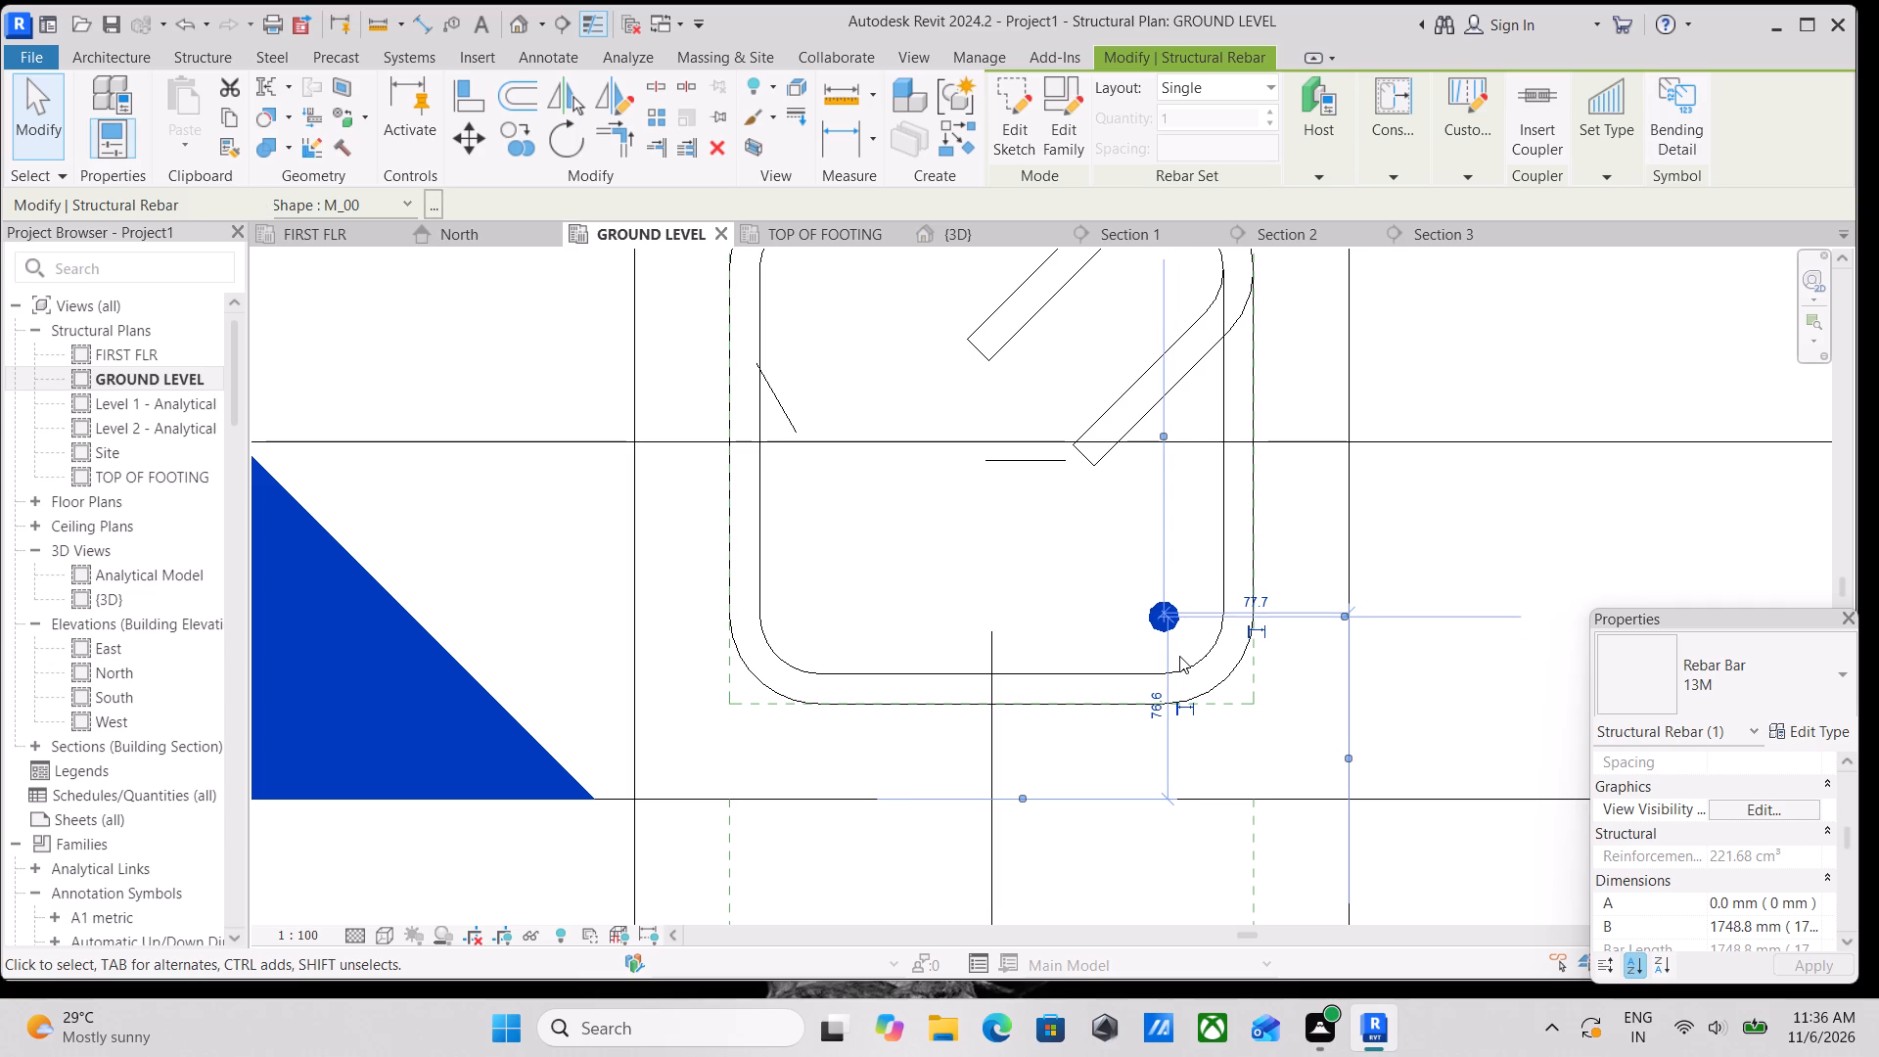
scroll(1182, 656, "down", 2)
key("Escape")
Set the vertical bar's rebar set layout to Fixed Number with a quantity of 3.
scroll(1183, 656, "down", 4)
middle_click_drag(1186, 665, 1214, 696)
scroll(1210, 690, "down", 1)
middle_click_drag(1210, 690, 1230, 713)
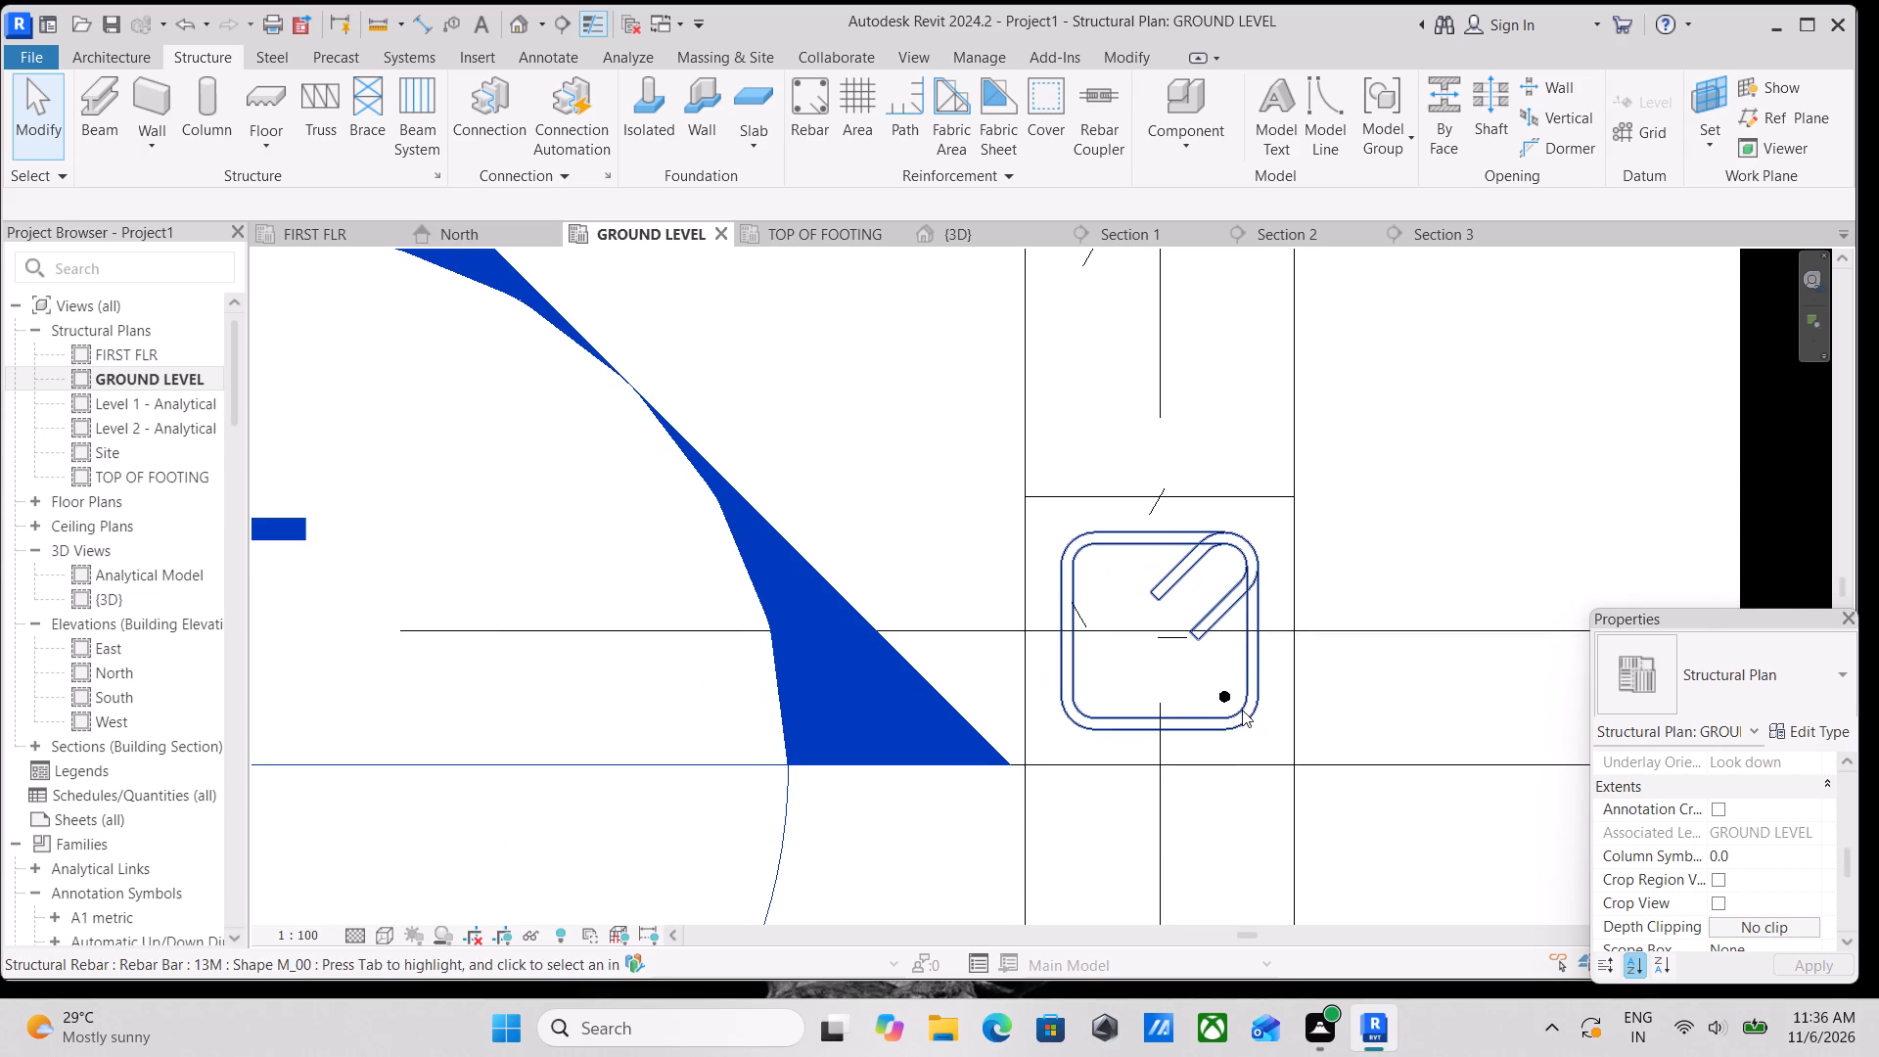
scroll(1241, 712, "up", 8)
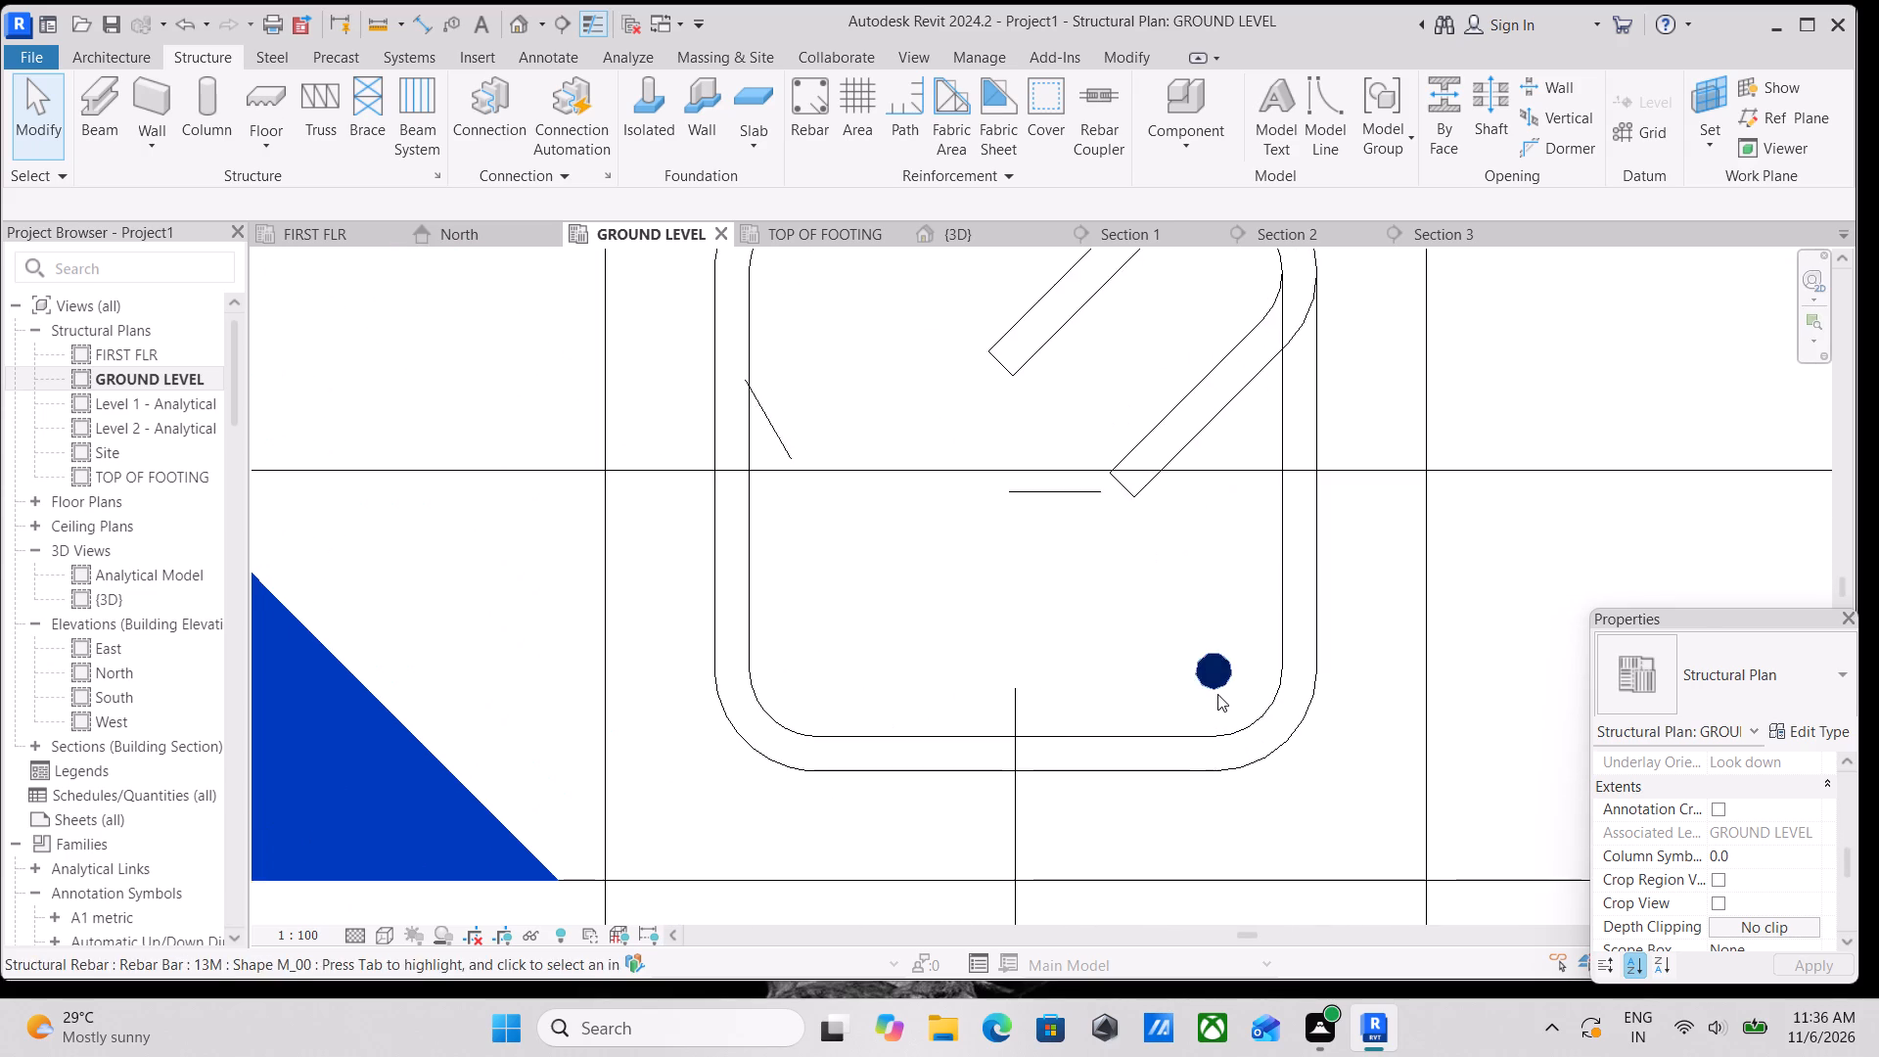
scroll(1217, 694, "down", 2)
middle_click_drag(1217, 694, 1236, 718)
scroll(1236, 718, "down", 2)
middle_click_drag(1236, 718, 1243, 733)
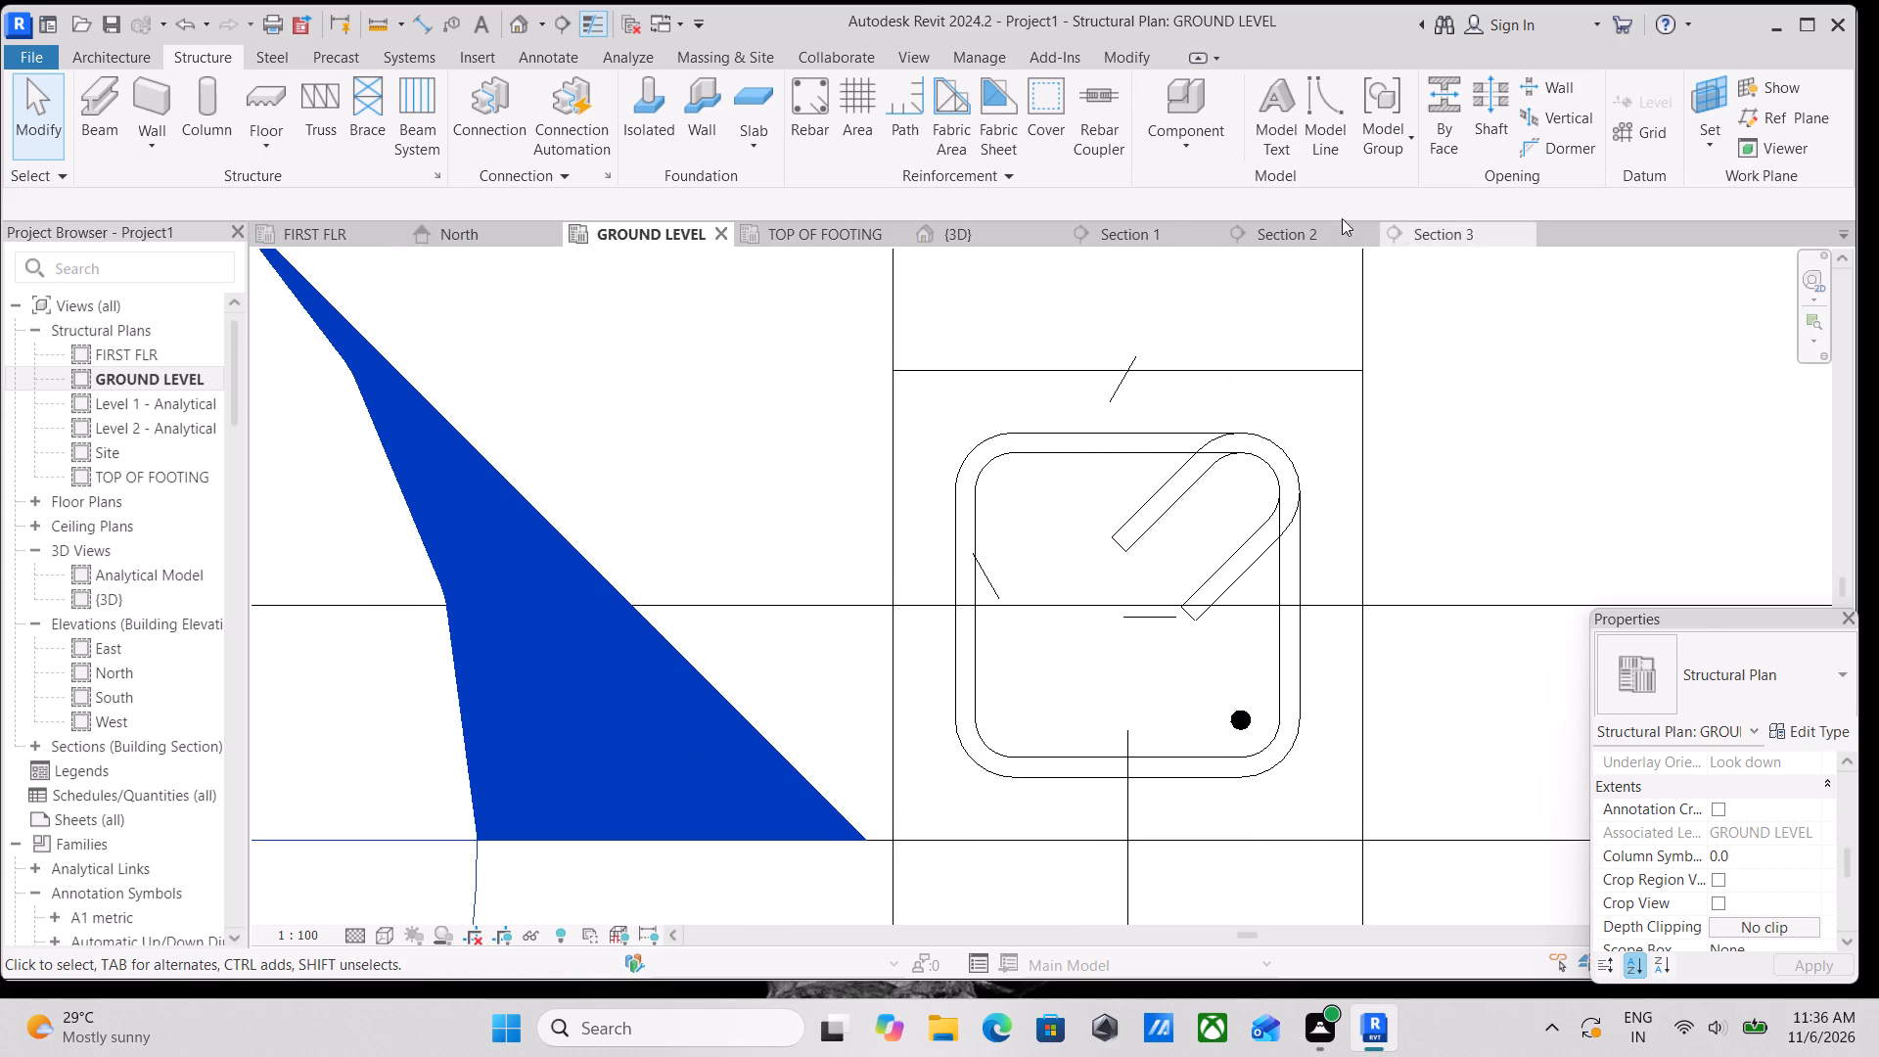
left_click(1239, 718)
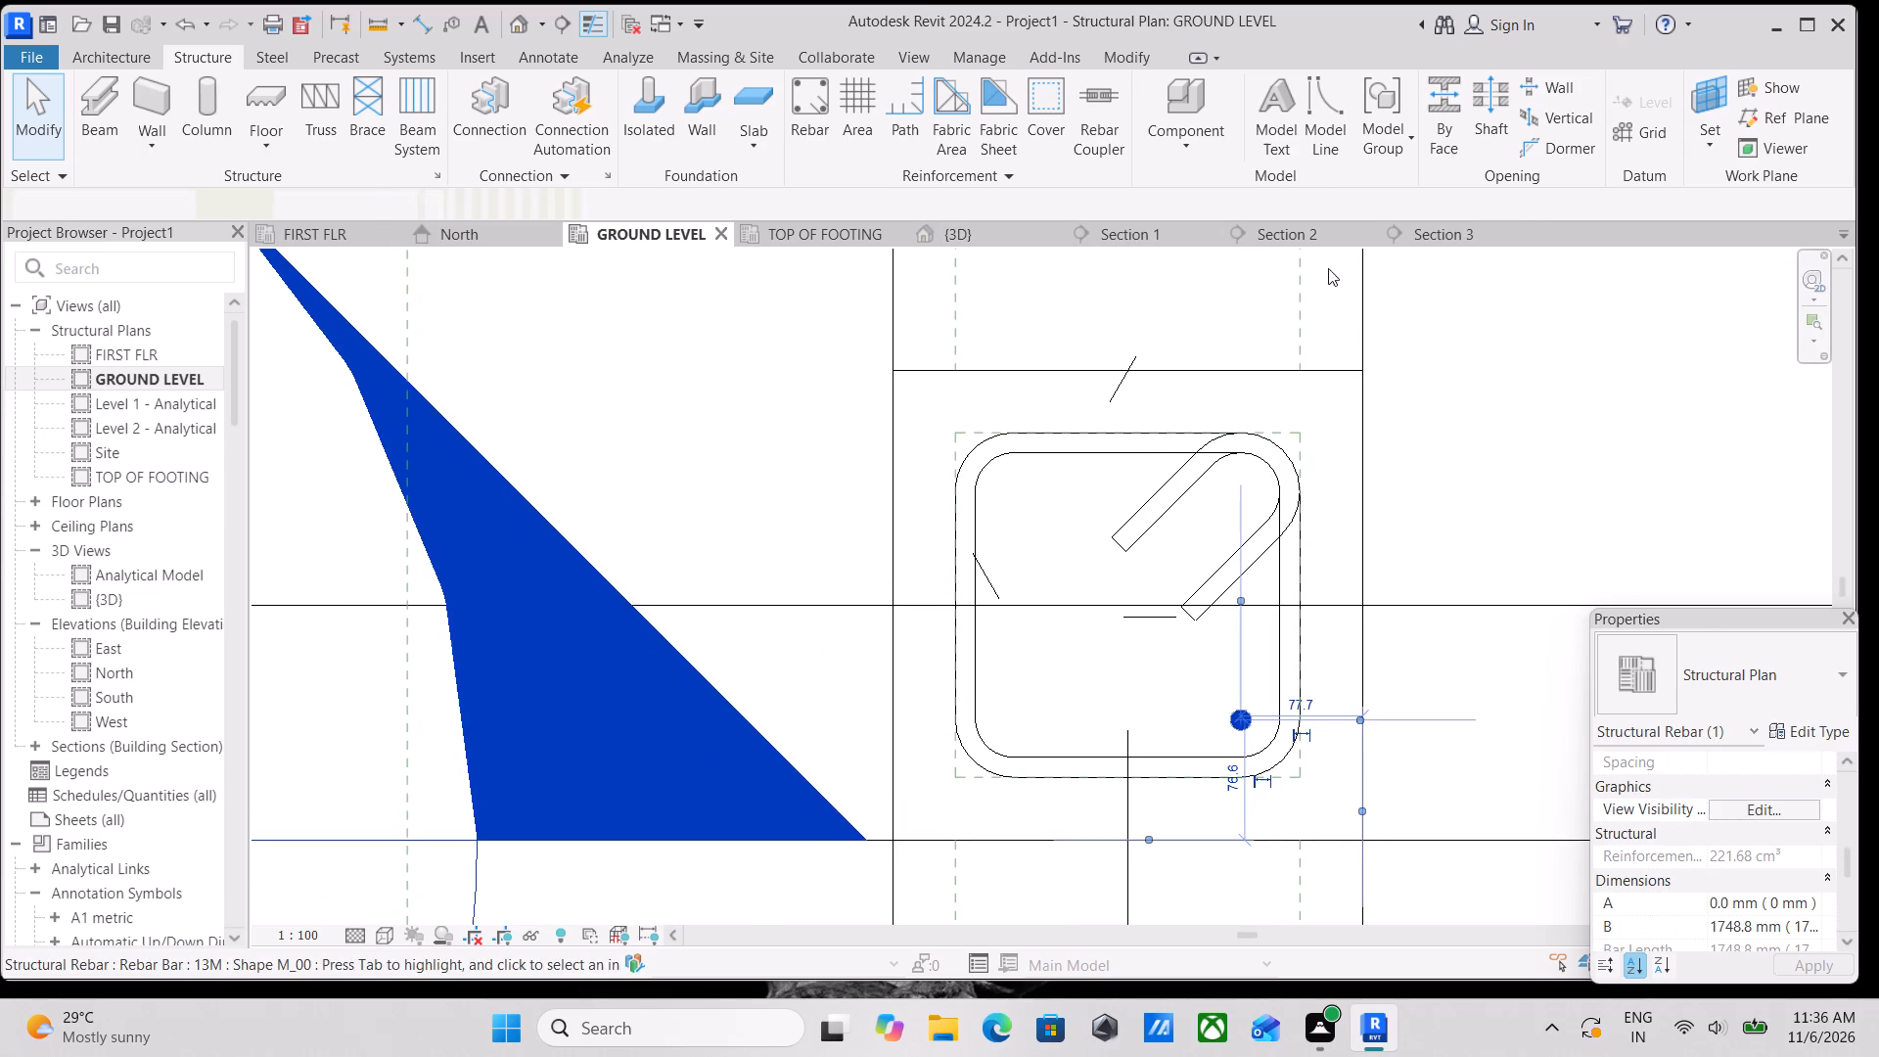
left_click(1239, 102)
left_click(1244, 81)
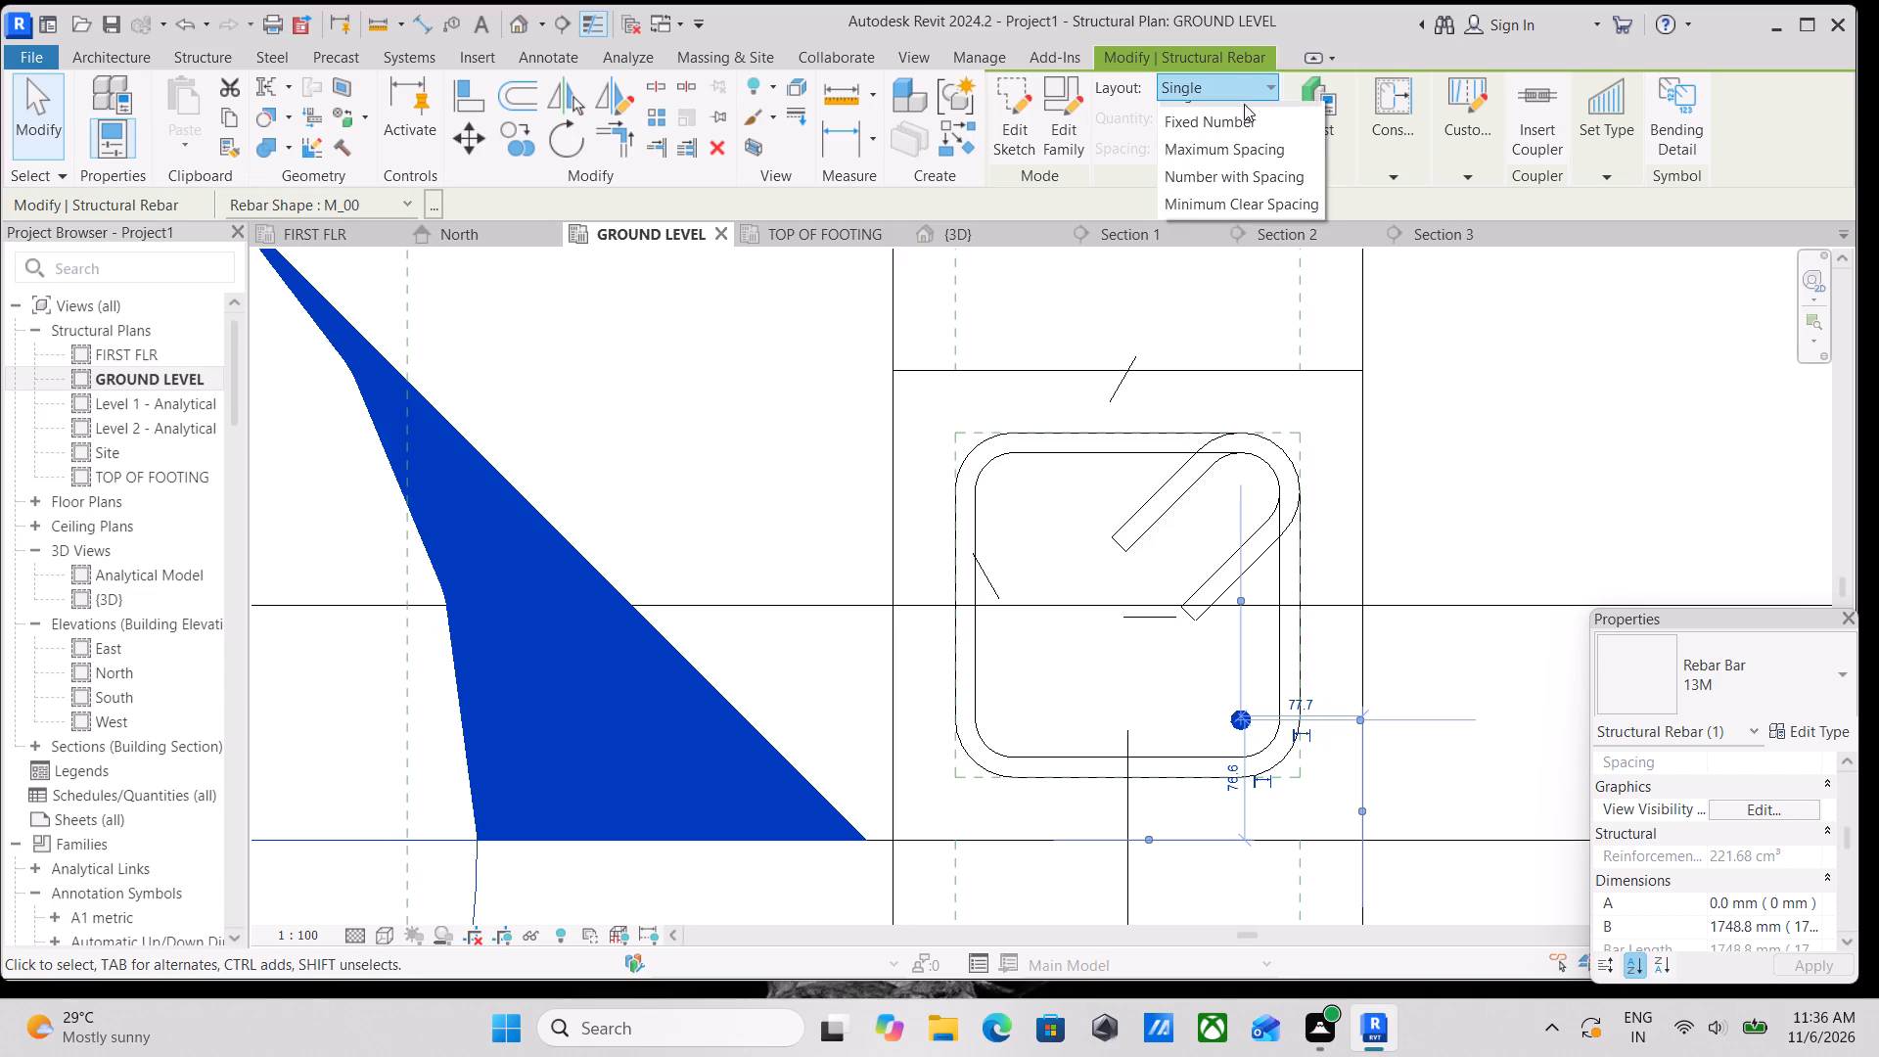
left_click(1237, 137)
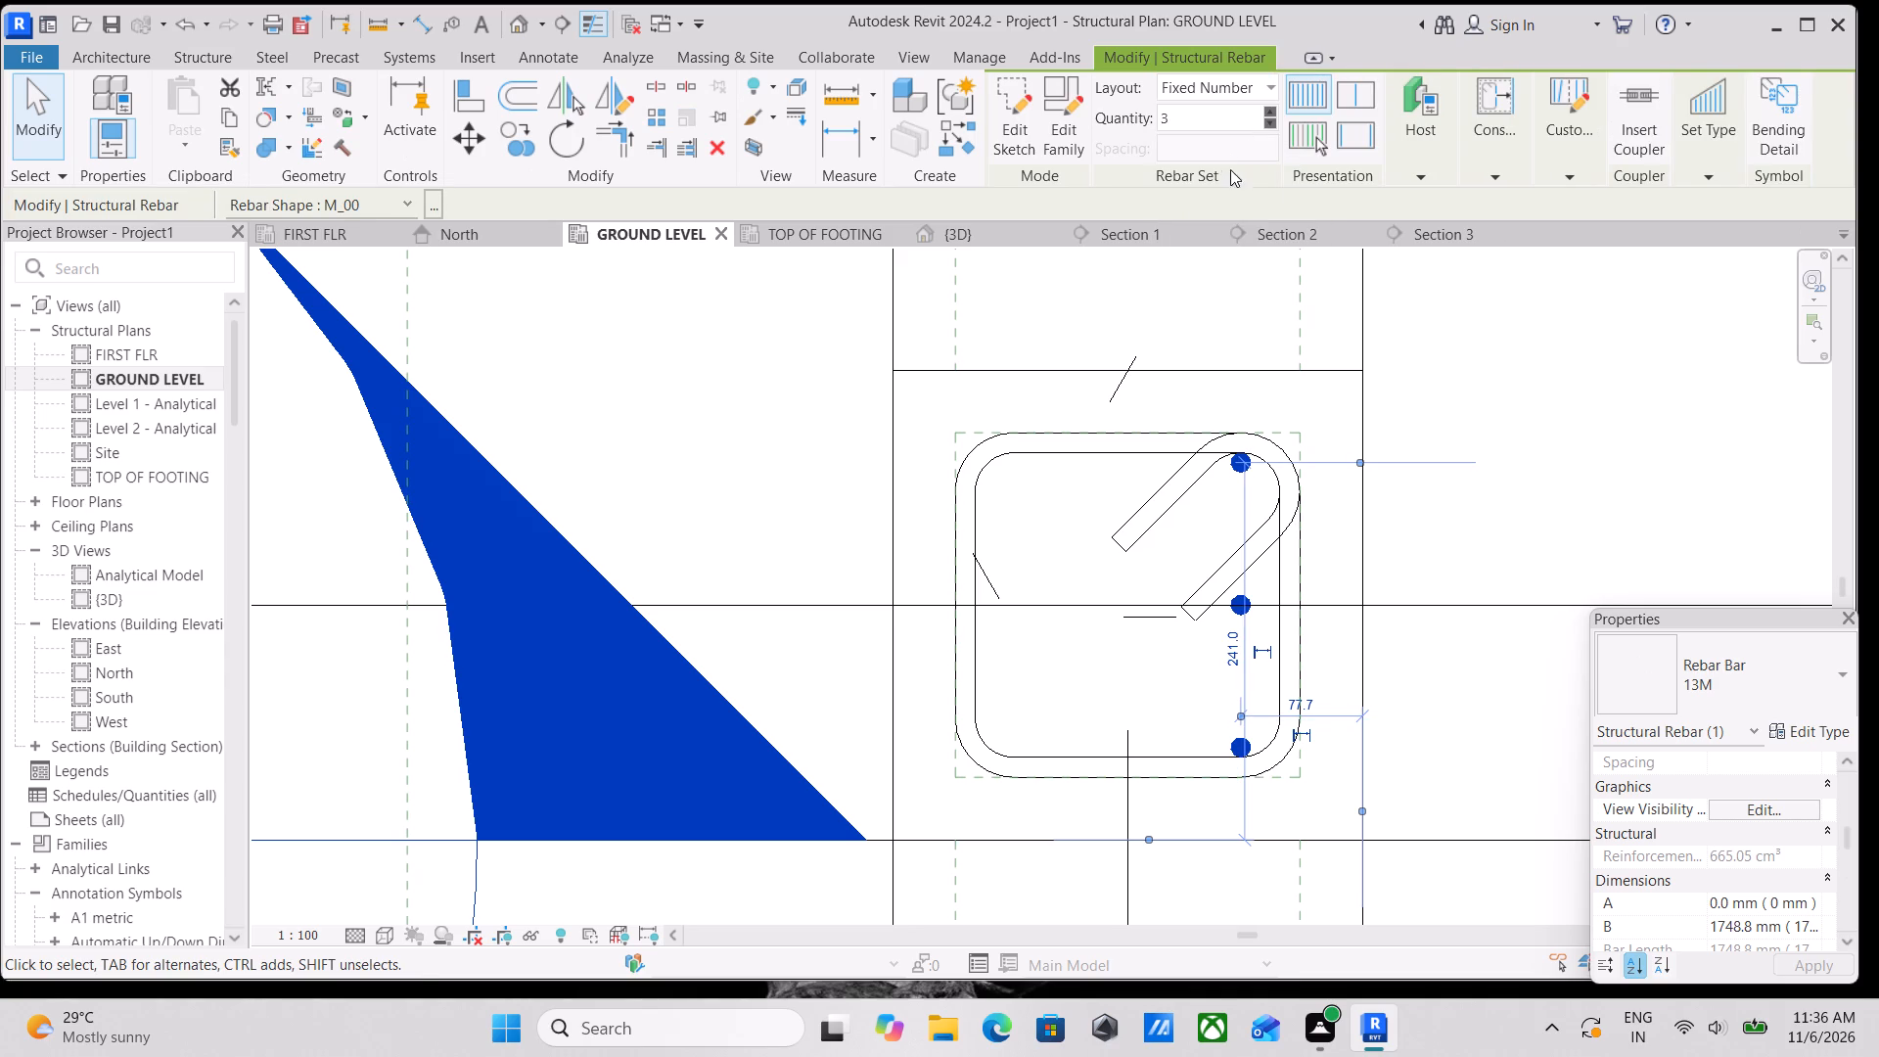
scroll(1209, 744, "up", 2)
scroll(1257, 556, "down", 2)
middle_click_drag(1257, 556, 1295, 625)
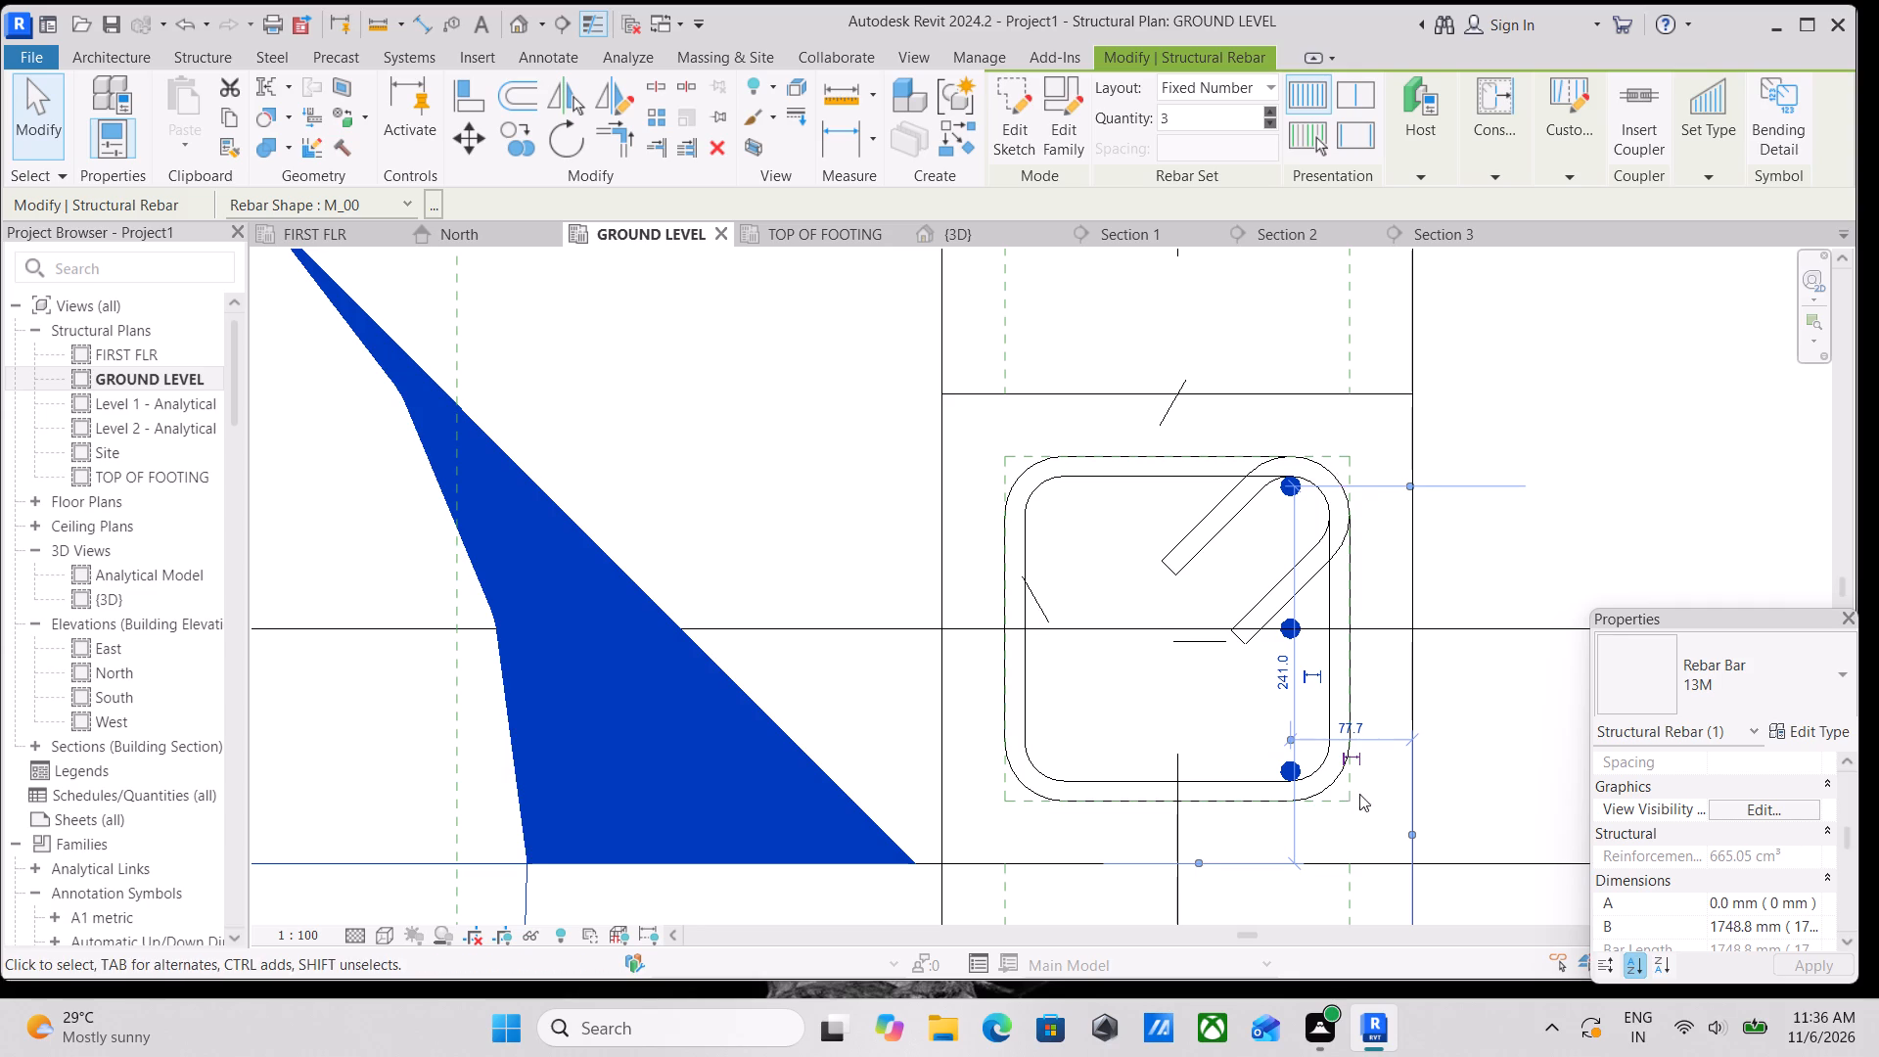
Shorten the three-bar set's spread from both ends inside the tie, with the hook-side end bar about 76 mm from the adjacent column face.
key("Escape")
left_click(1298, 495)
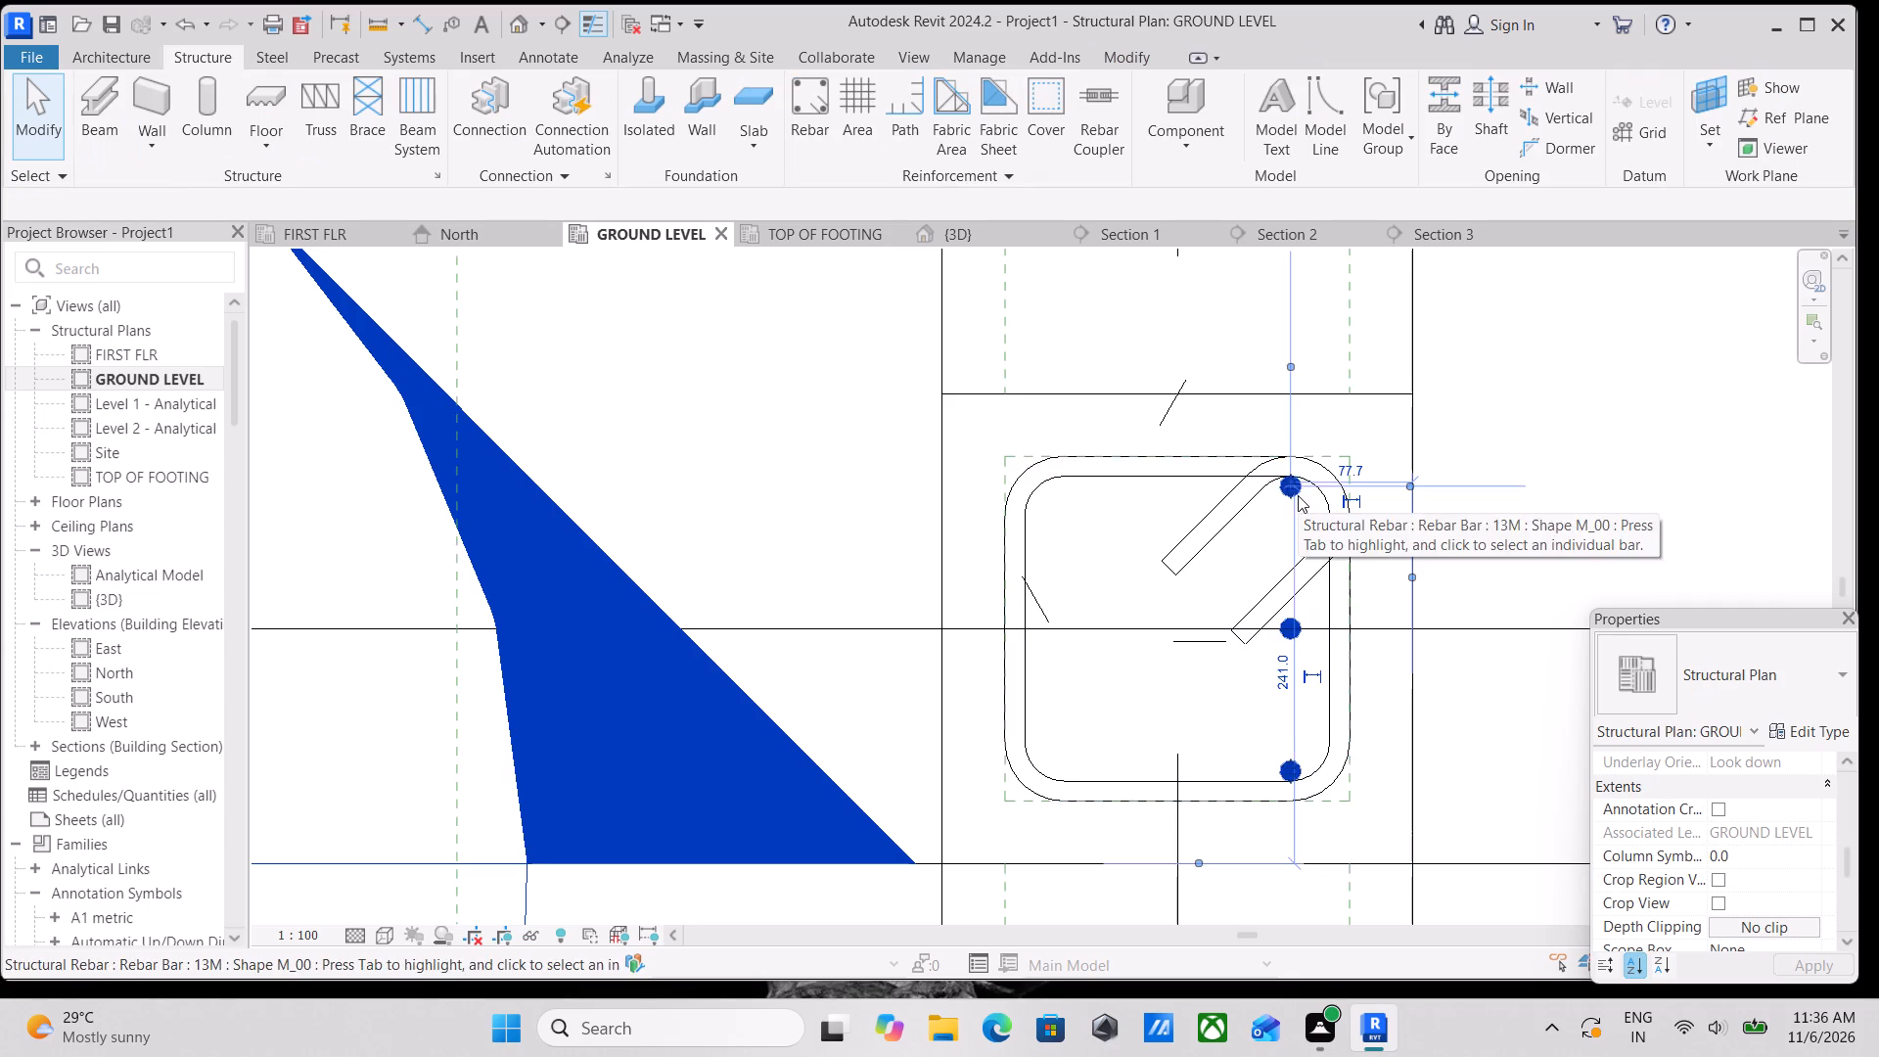
scroll(1309, 891, "up", 2)
scroll(1286, 783, "up", 3)
scroll(1312, 771, "down", 3)
middle_click_drag(1311, 773, 1279, 904)
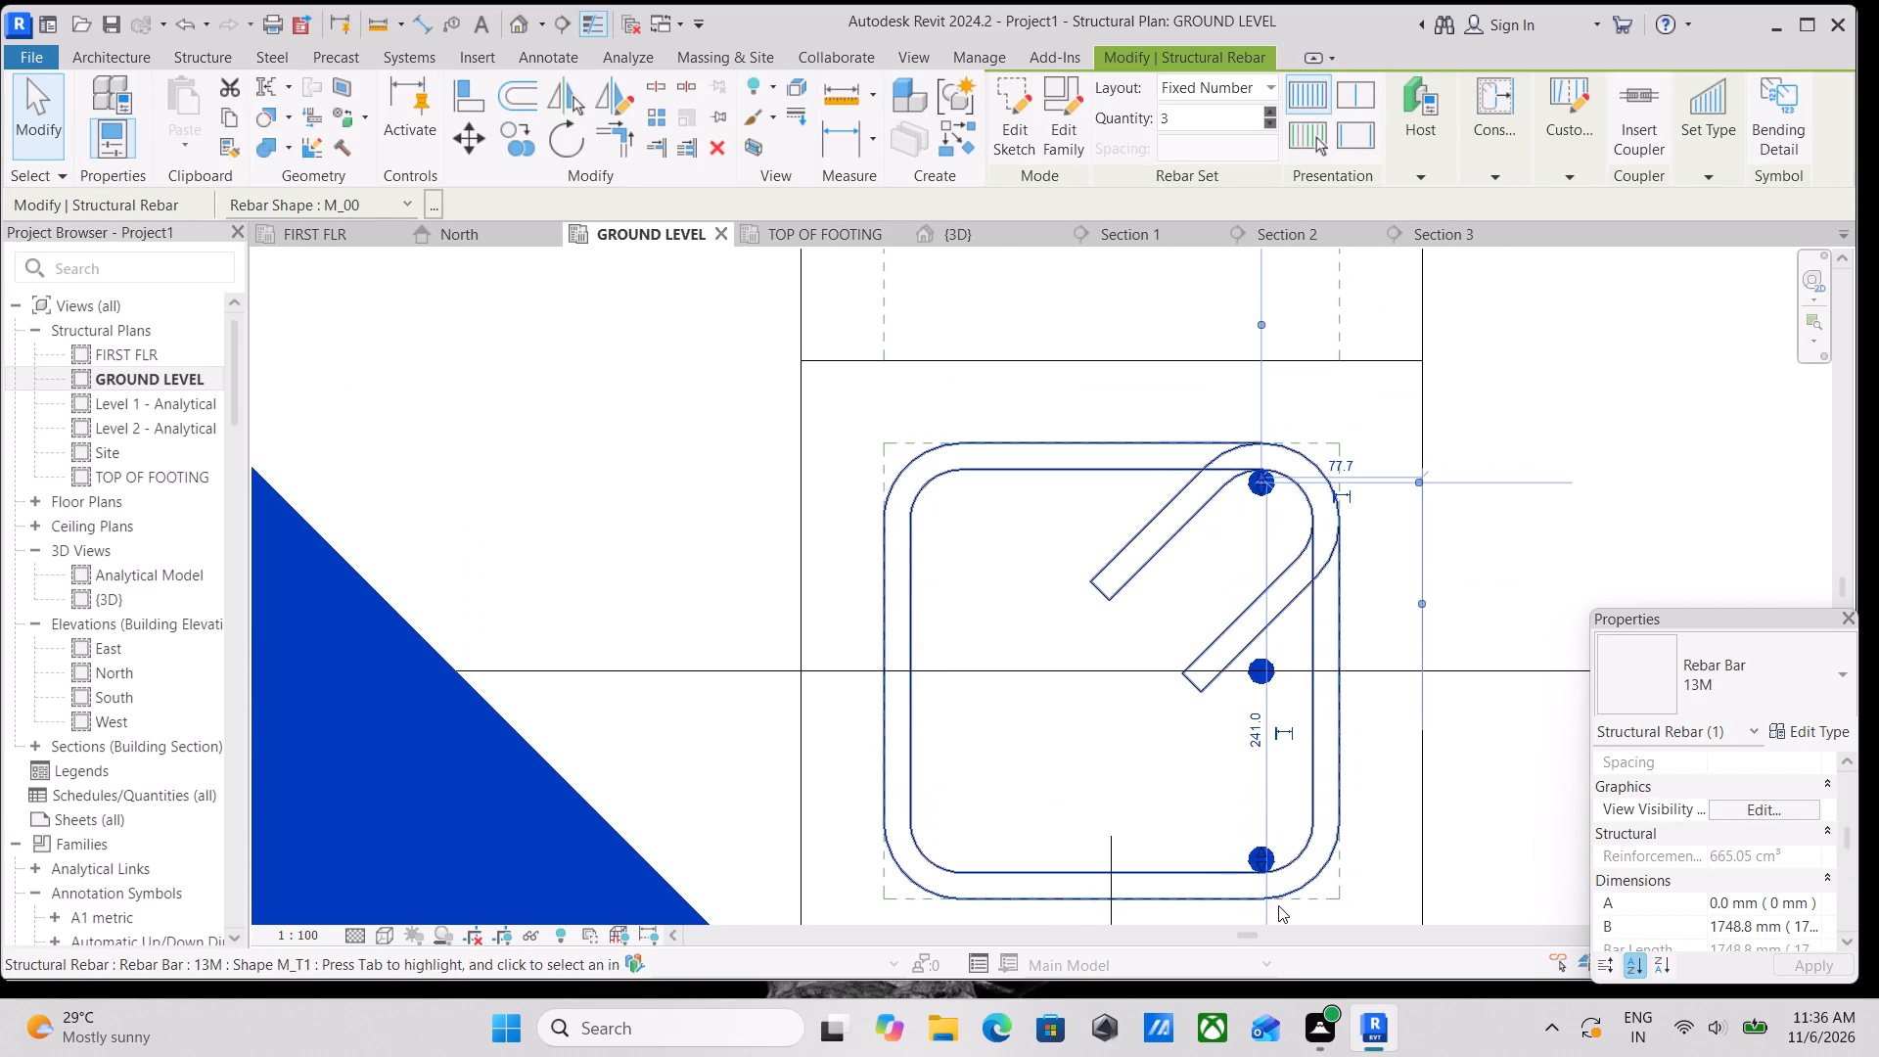
left_click_drag(1262, 491, 1264, 508)
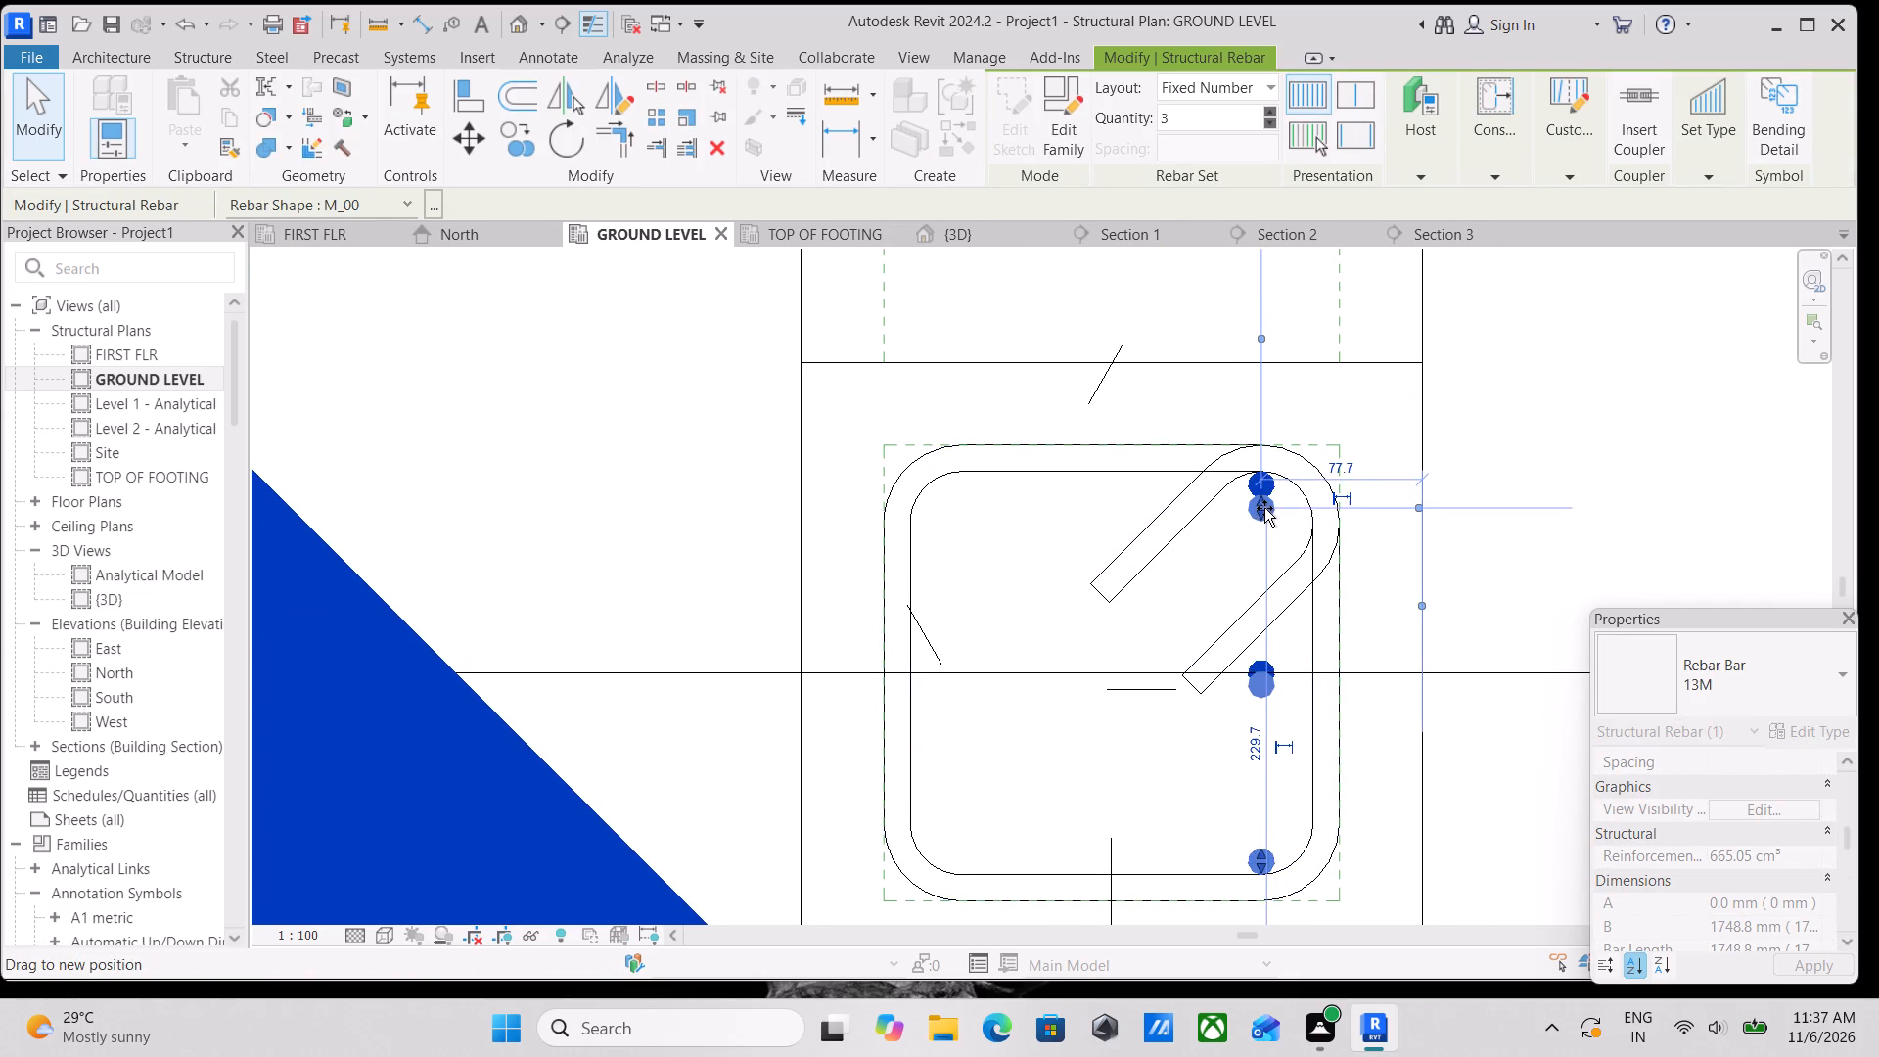
left_click_drag(1264, 508, 1272, 519)
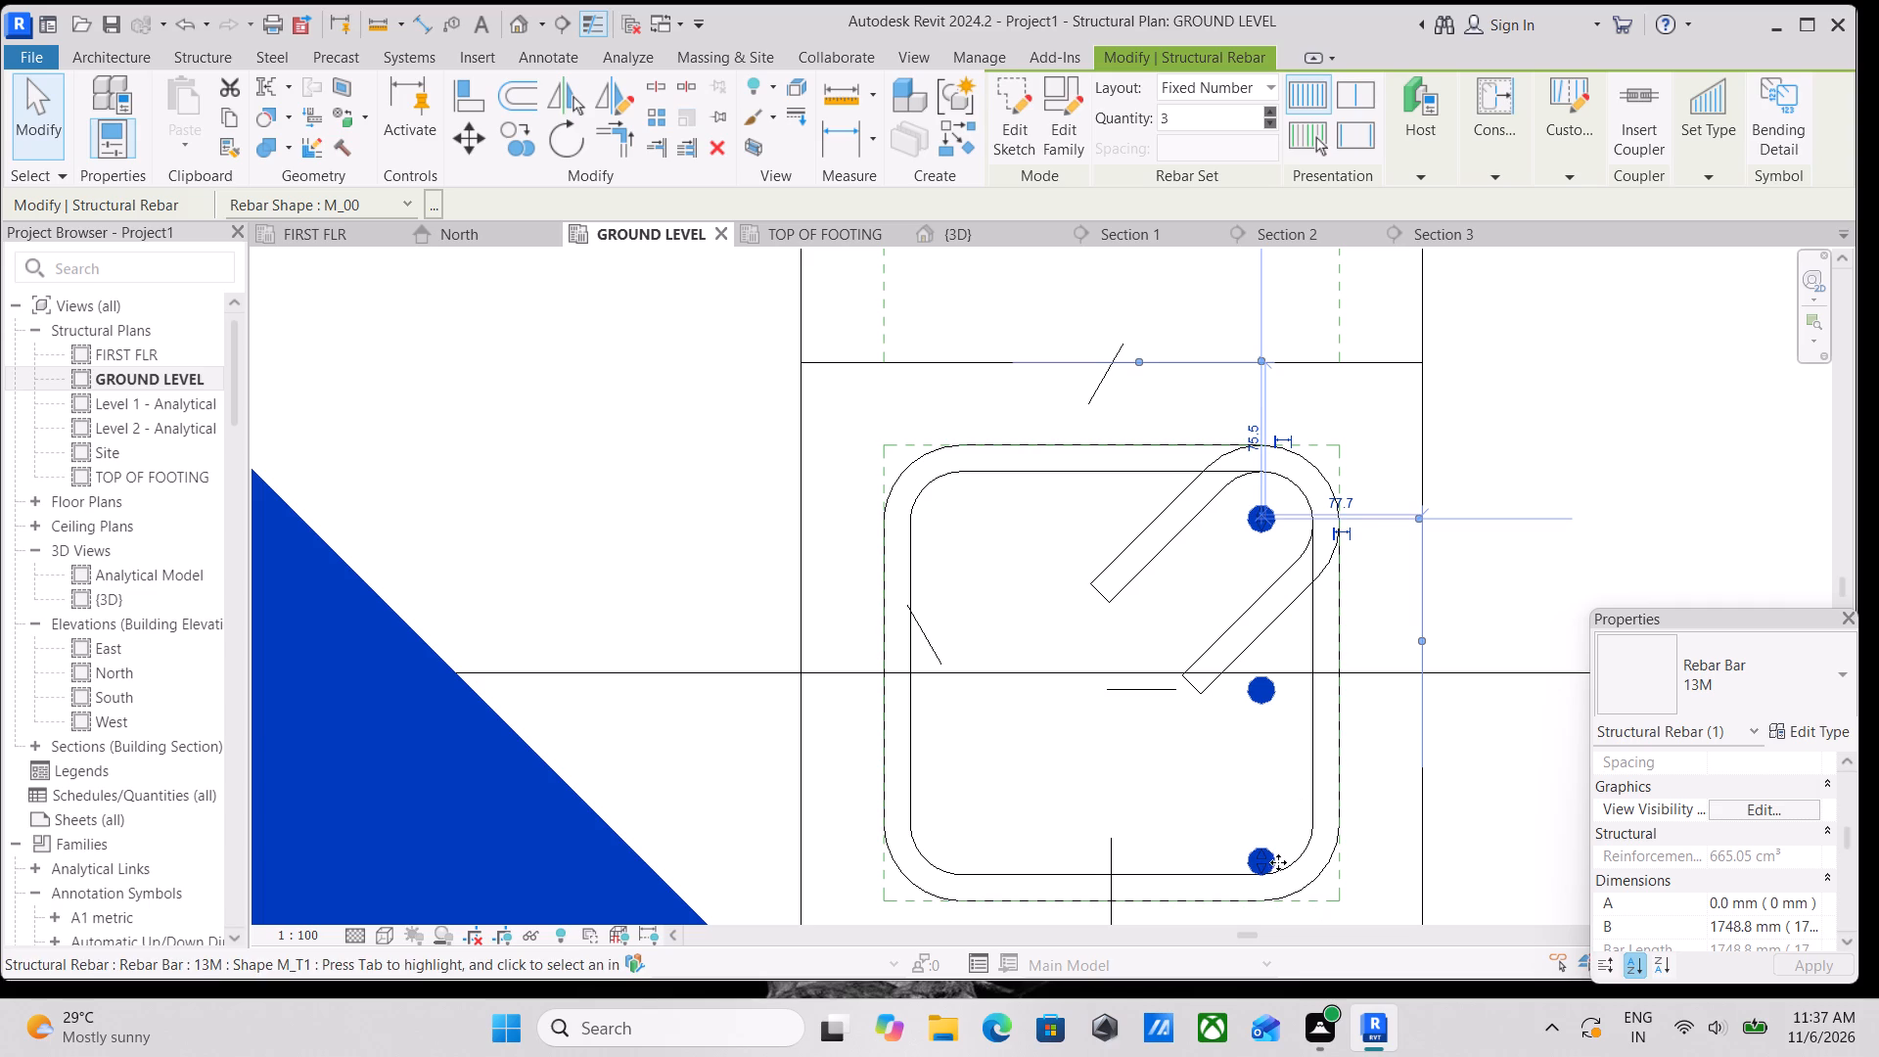
left_click_drag(1263, 852, 1261, 829)
Nudge the three-bar set towards the tie's vertical leg, about 70 mm from the column's side face.
key("Right")
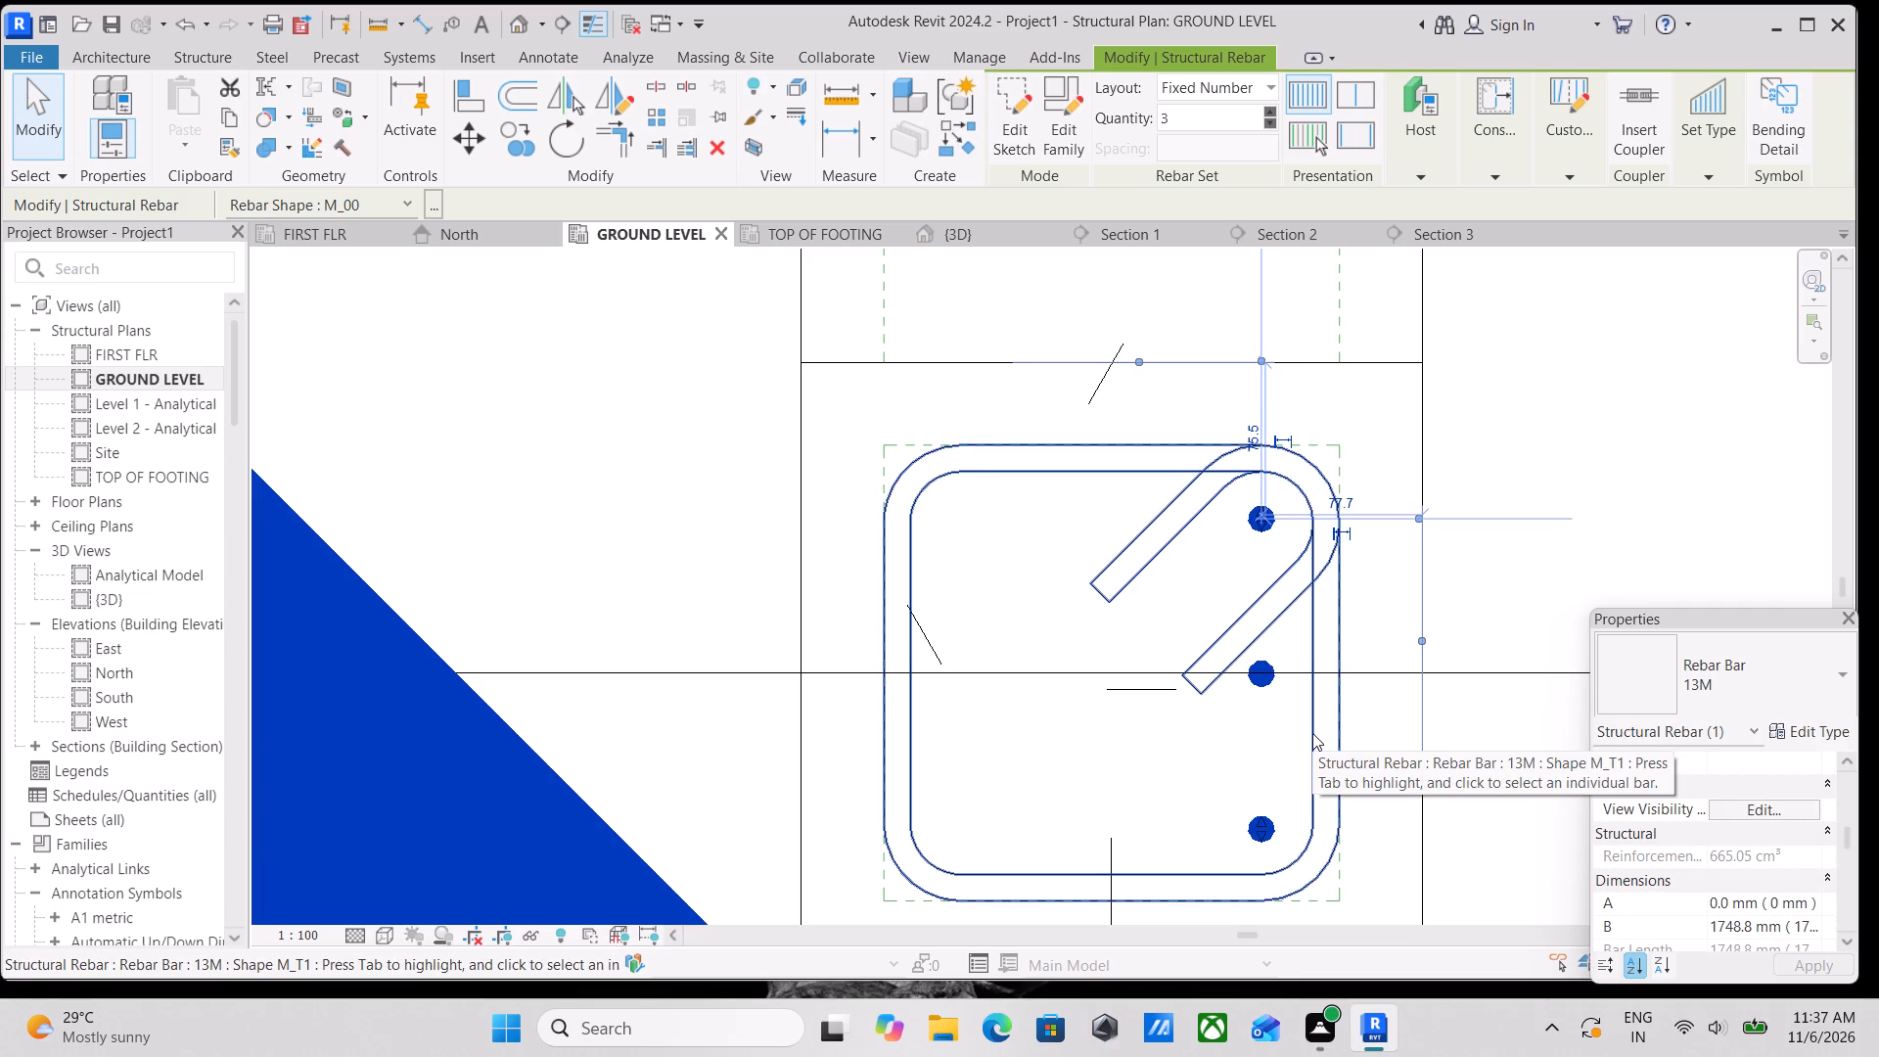
key("Right")
key("Right")
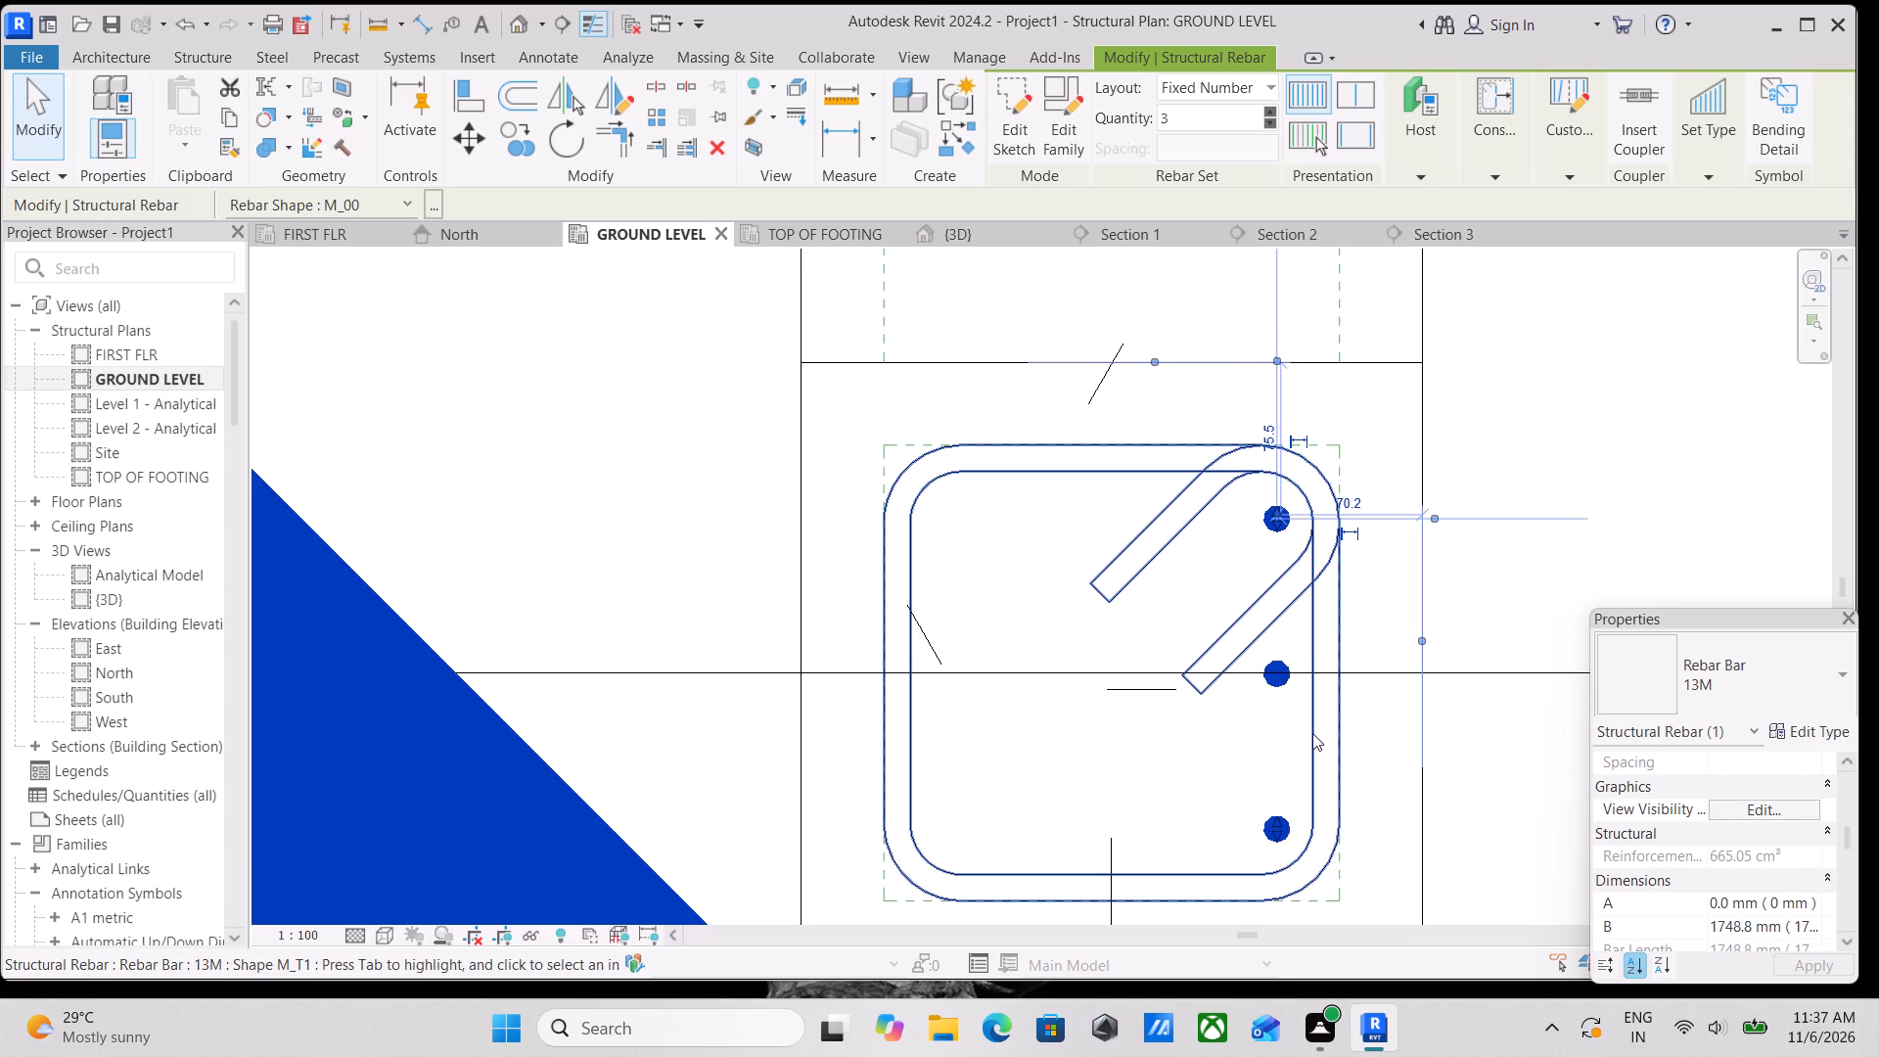
key("Escape")
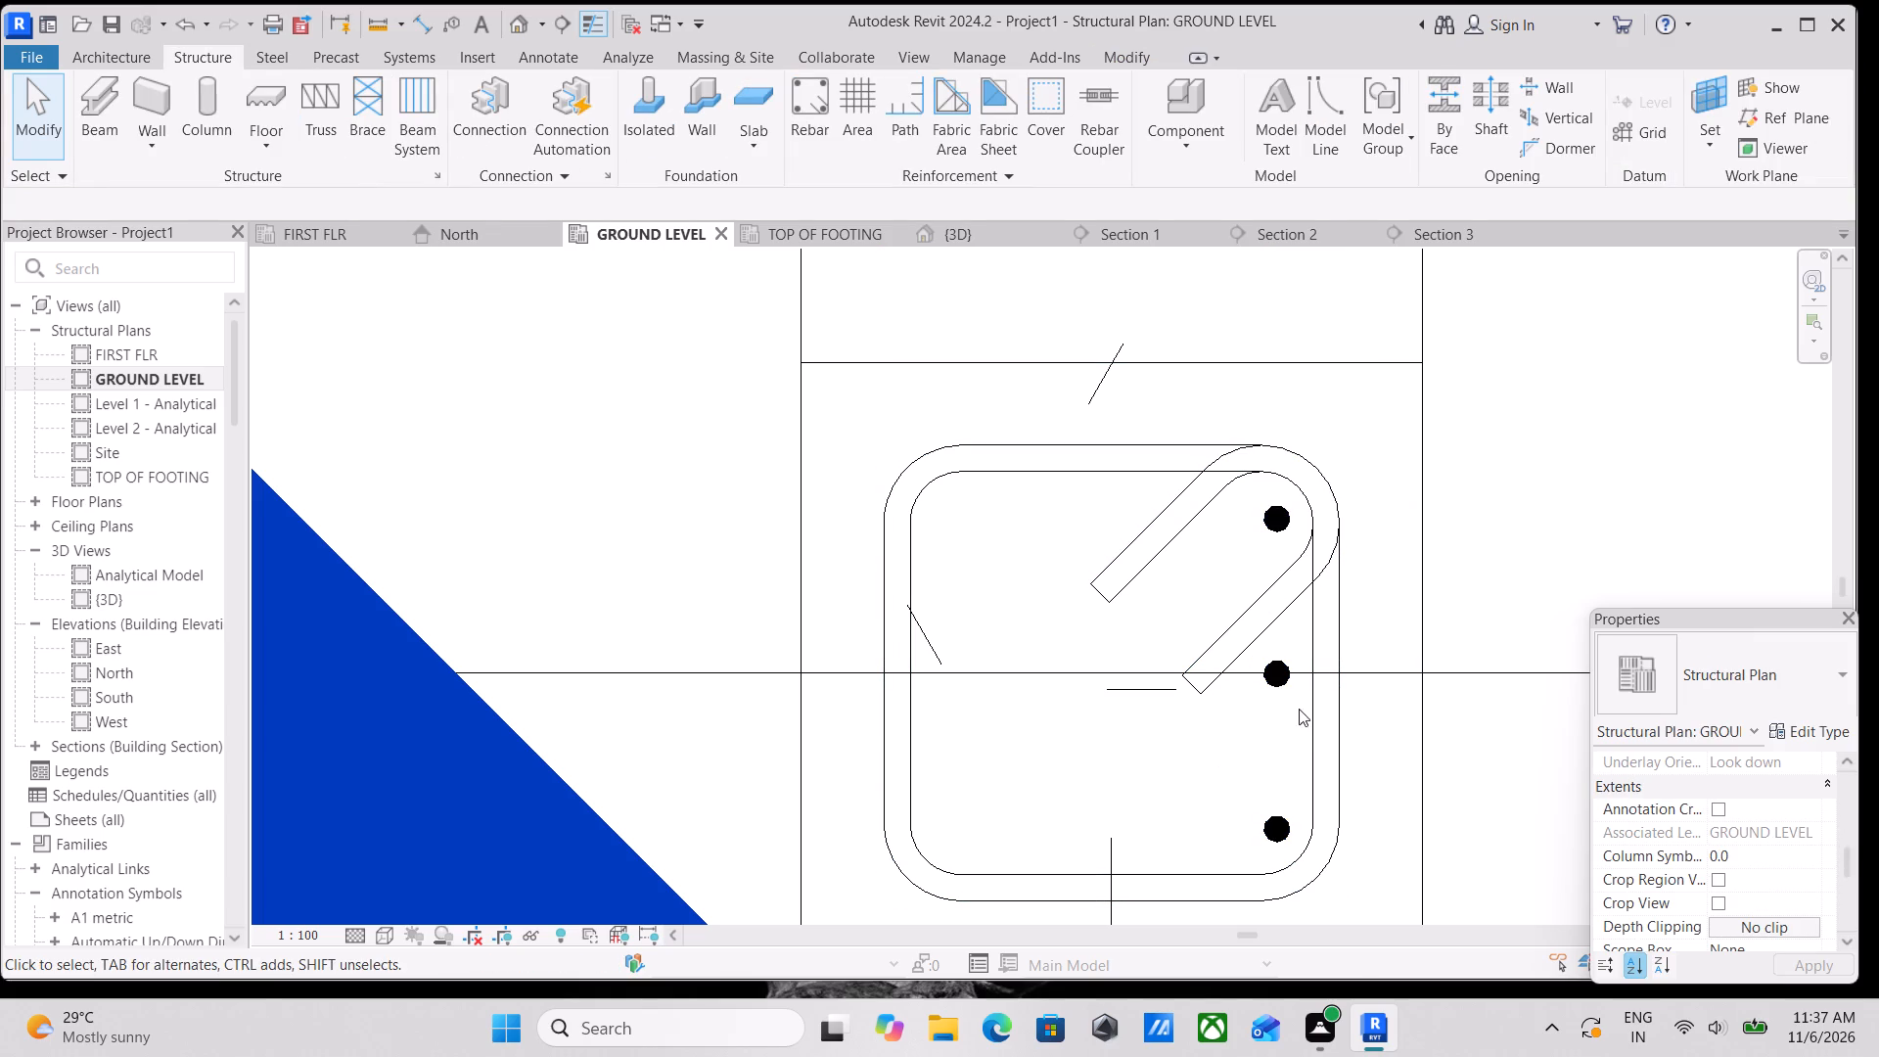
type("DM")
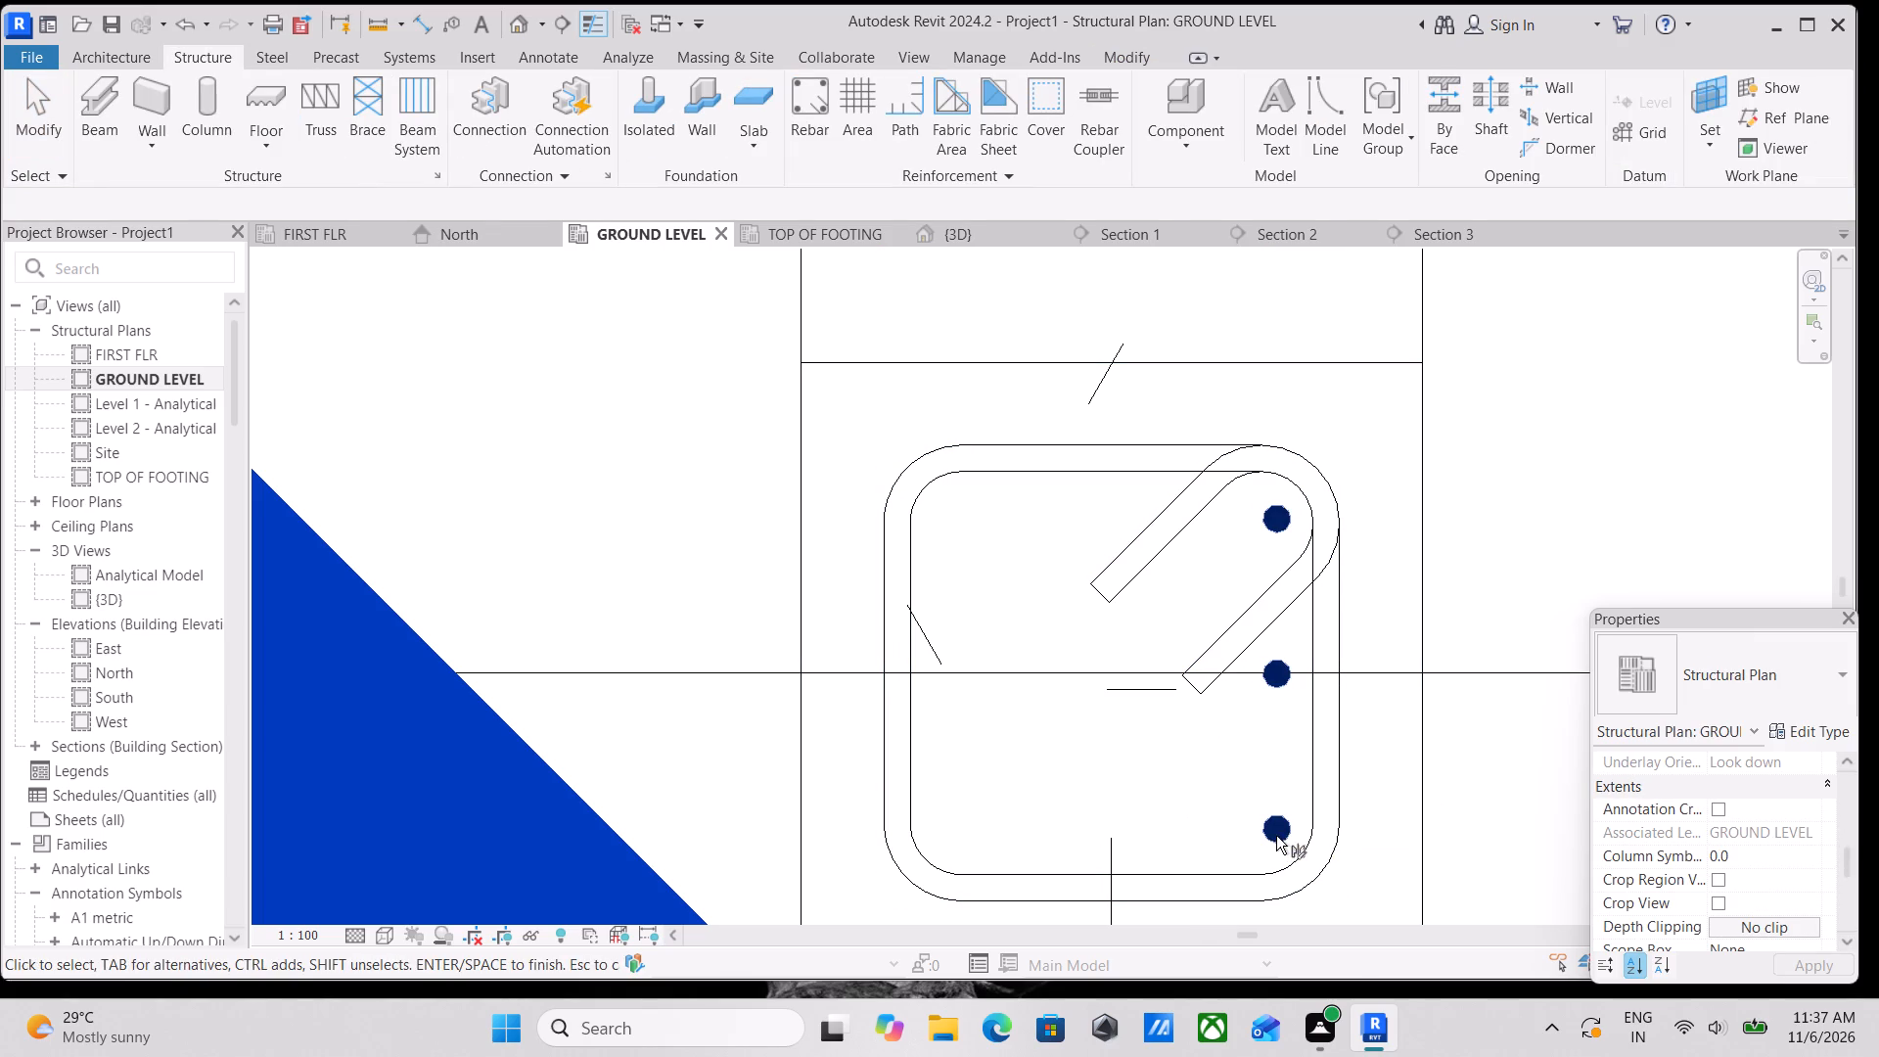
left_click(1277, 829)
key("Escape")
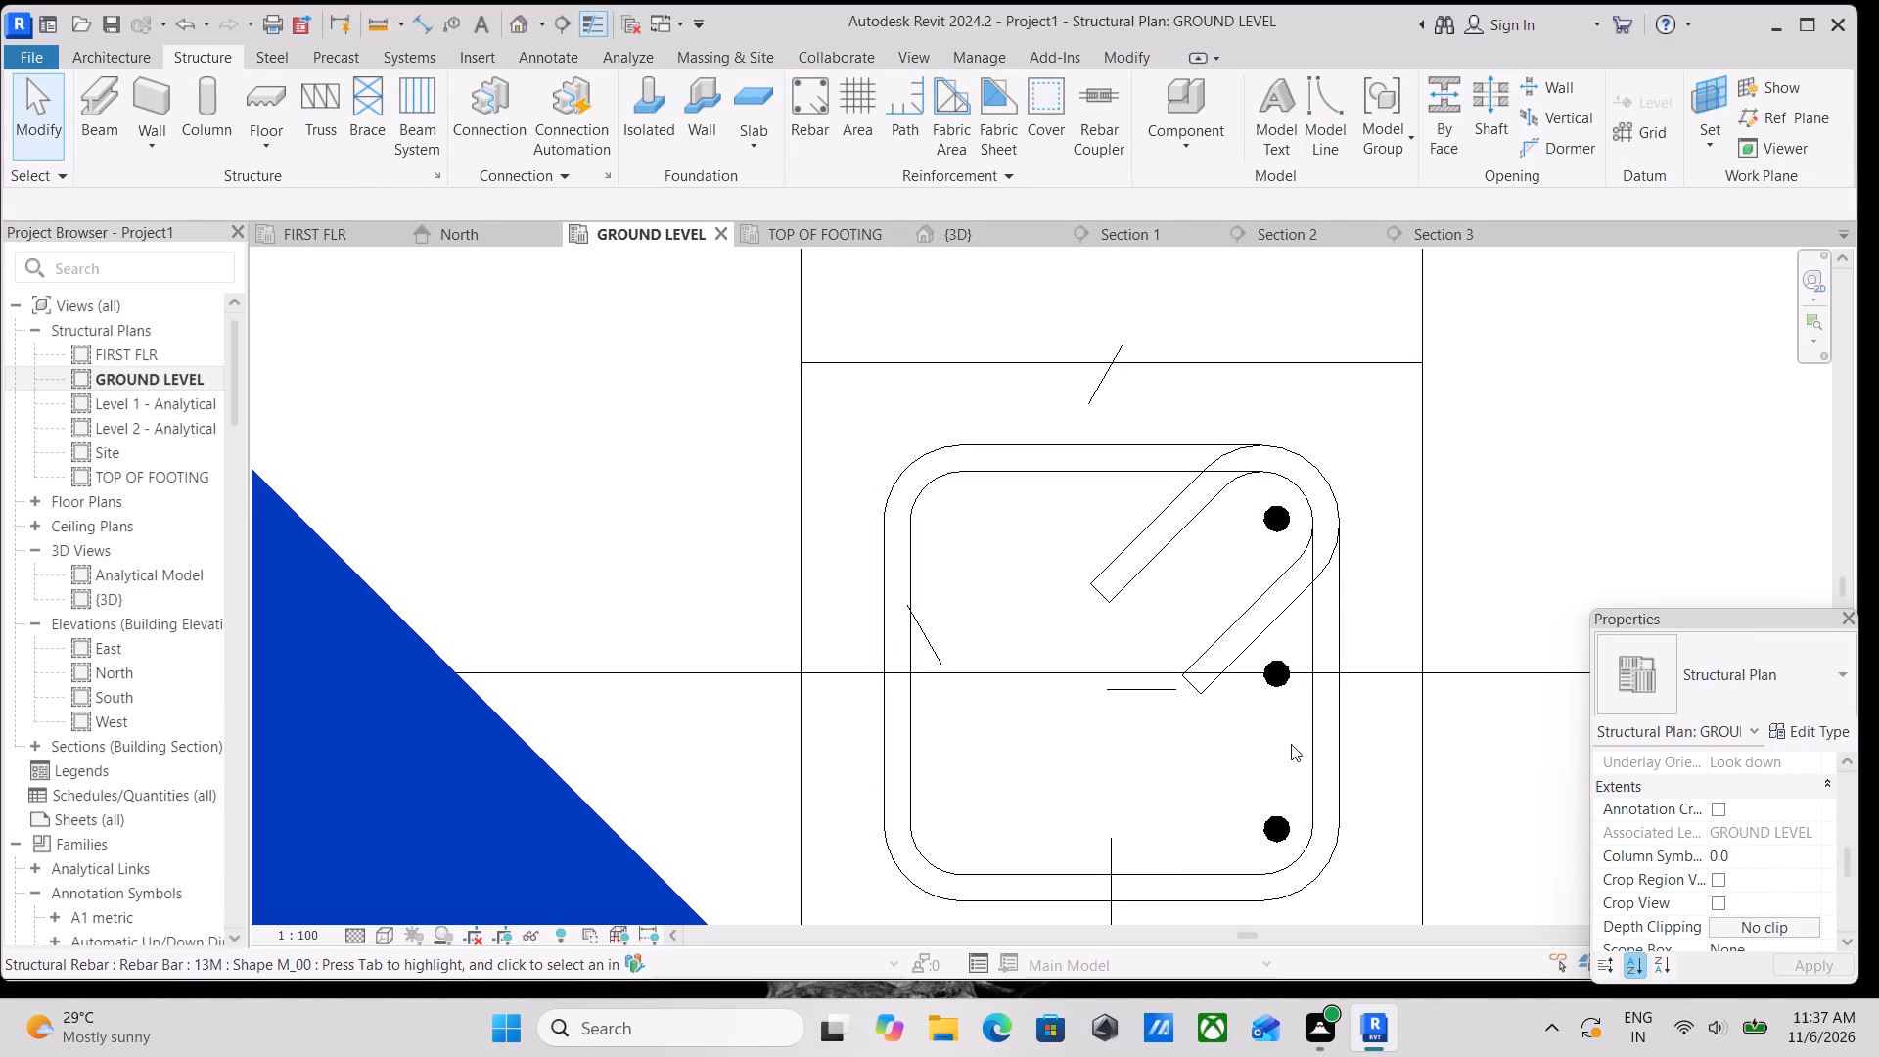
Mirror a copy of the three-bar set to the tie's opposite side about an axis drawn along grid D.
left_click(1285, 682)
type("DM")
scroll(1074, 852, "down", 1)
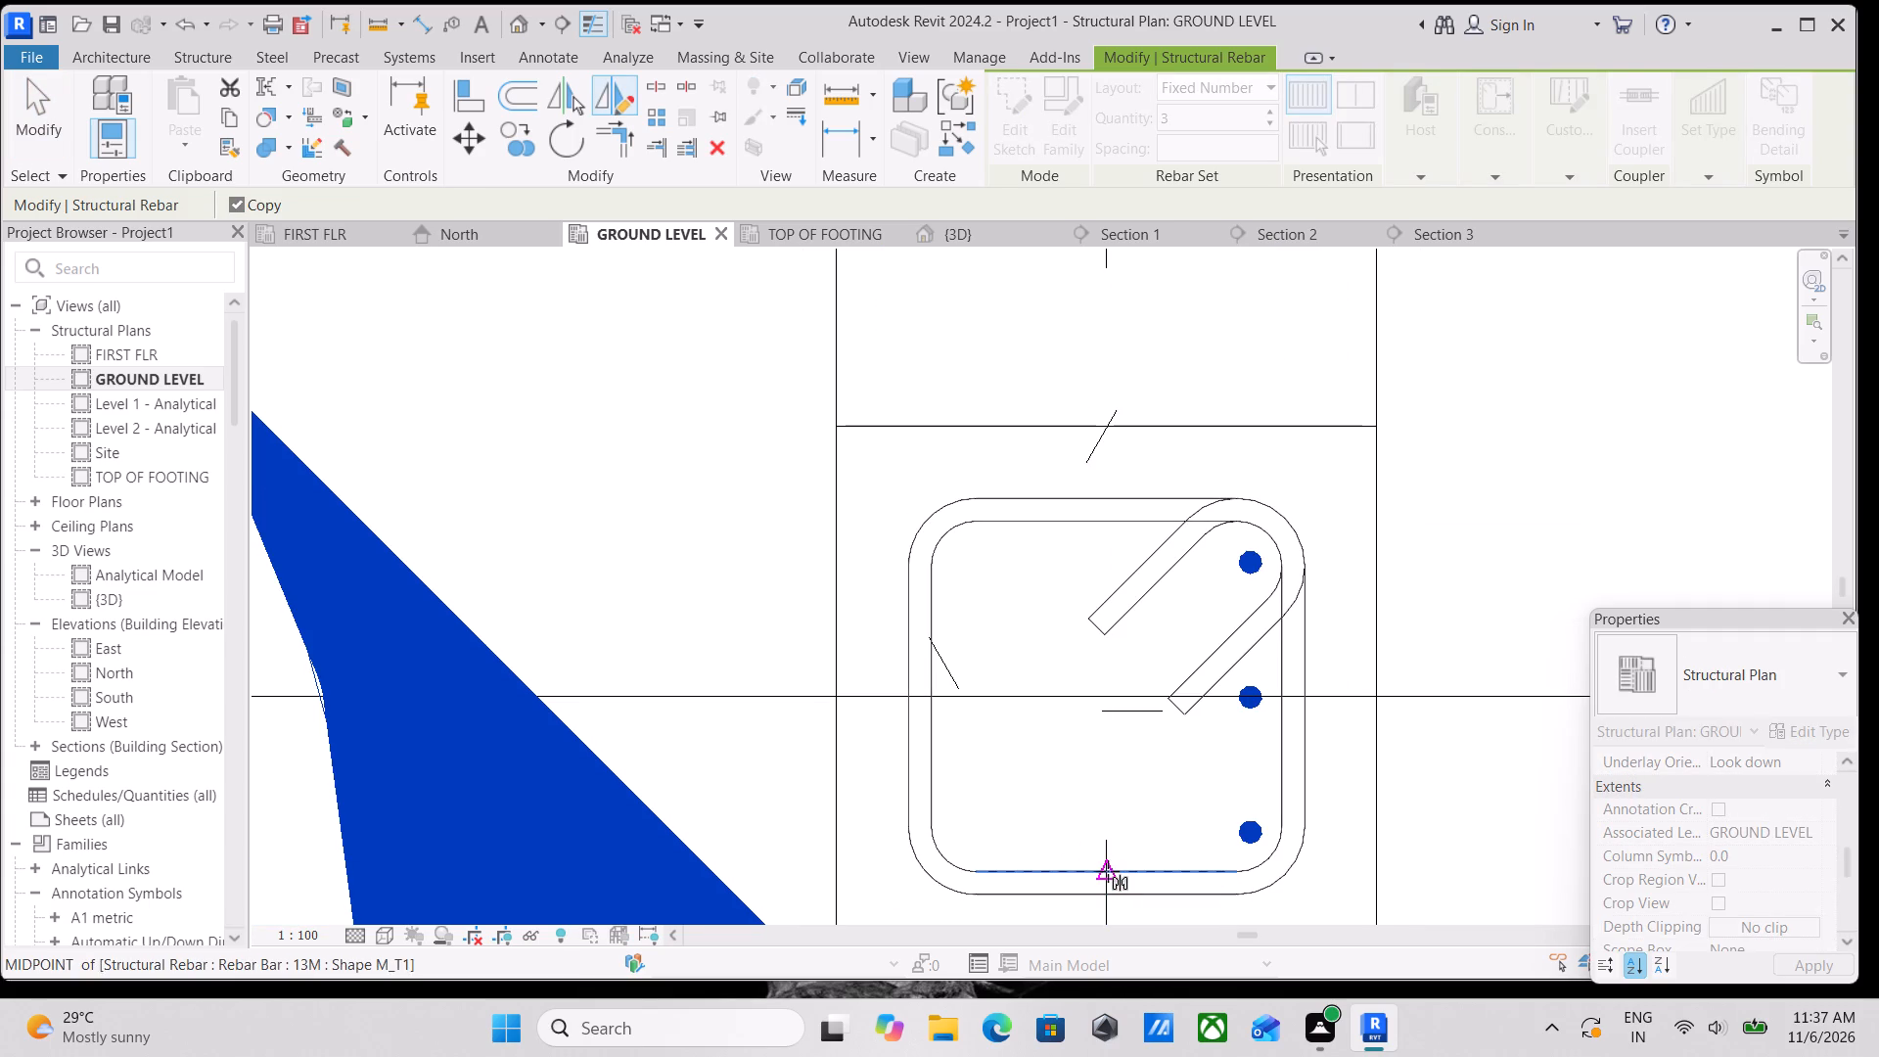
scroll(1108, 871, "down", 1)
middle_click_drag(1108, 871, 1117, 737)
left_click(1117, 737)
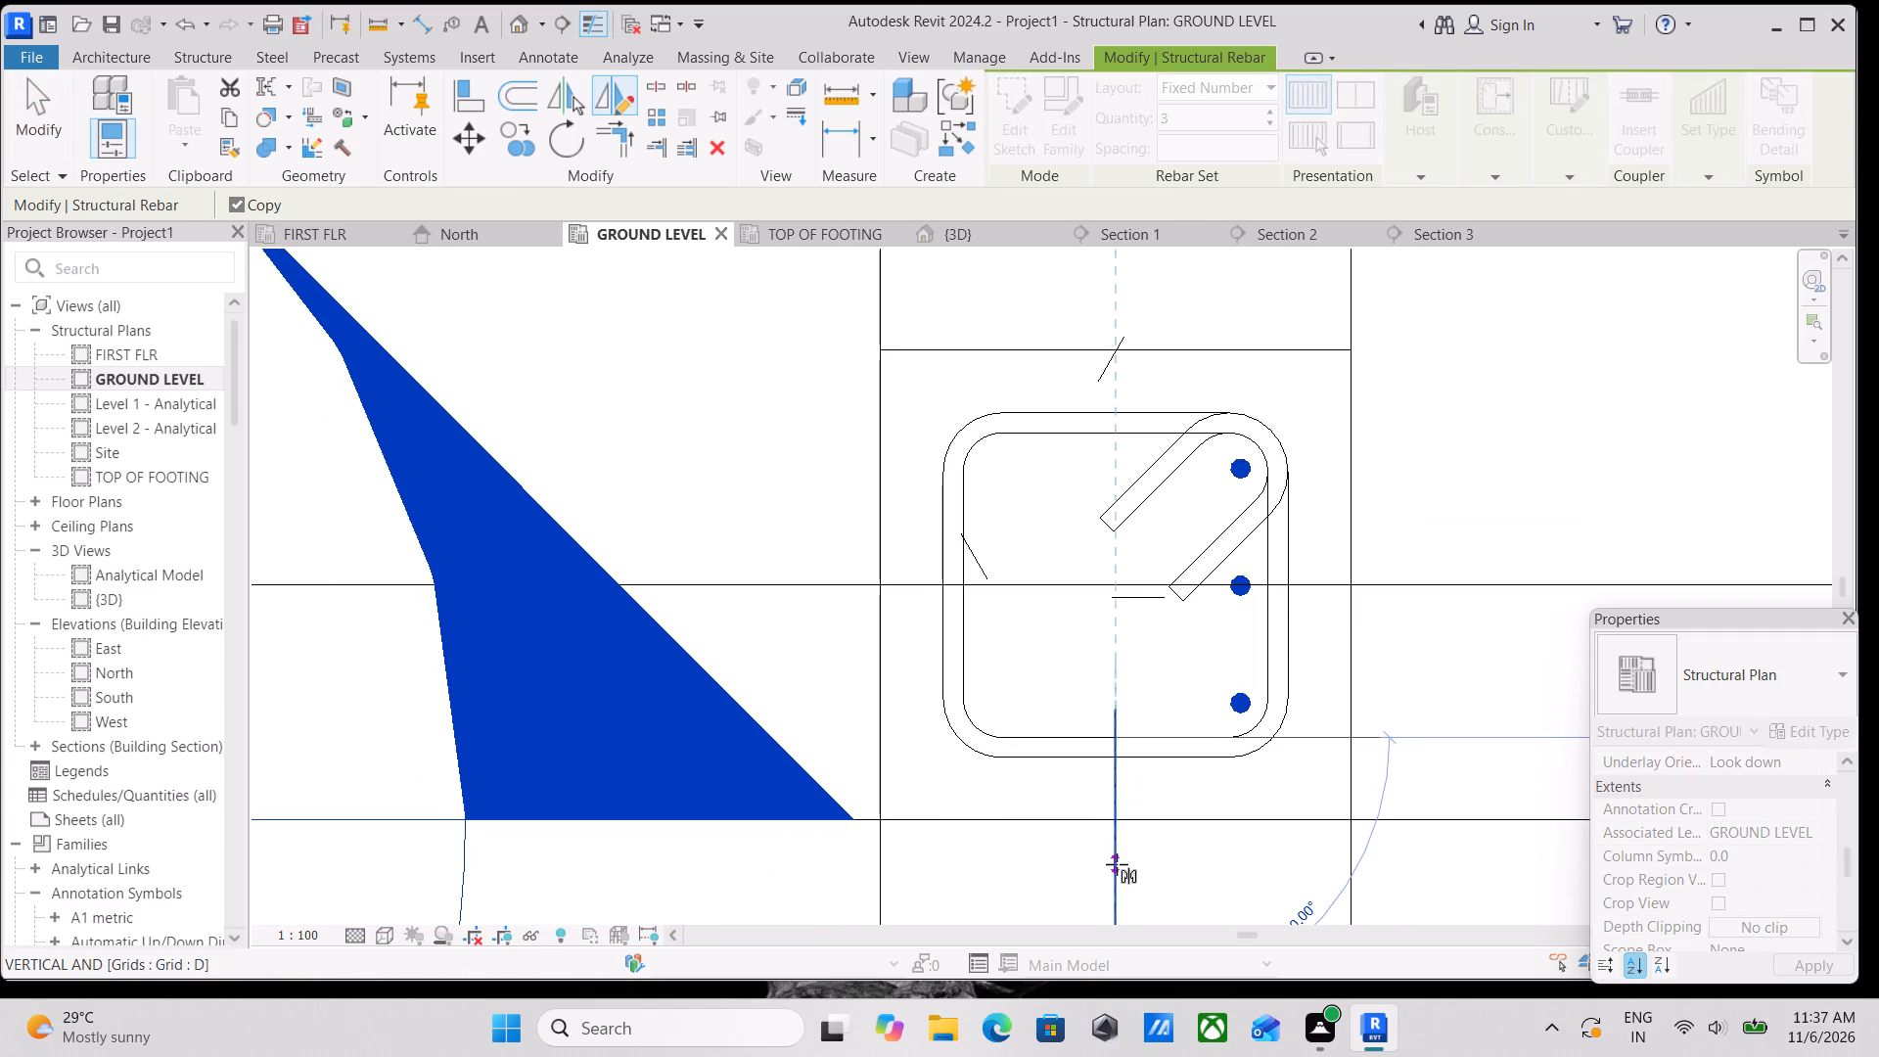
middle_click_drag(1117, 864, 1115, 768)
left_click(1115, 782)
scroll(1115, 782, "down", 1)
middle_click_drag(1115, 782, 1125, 788)
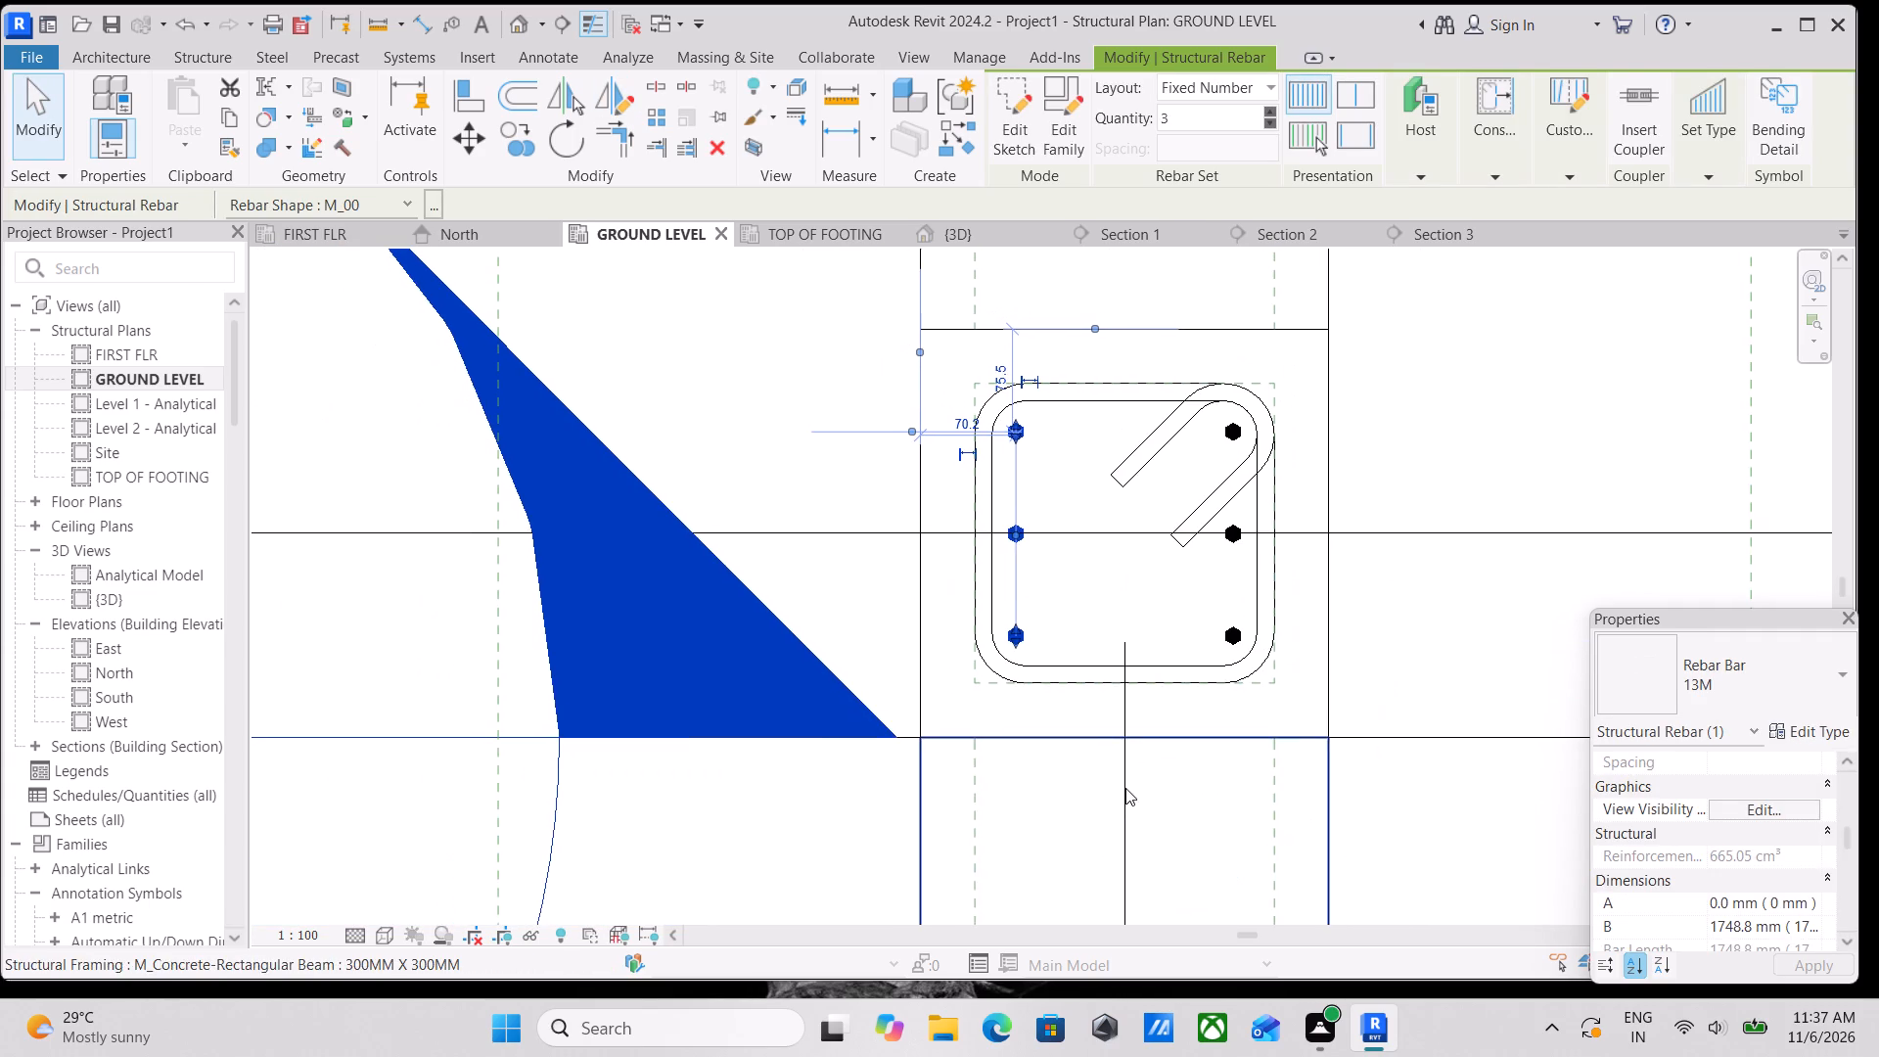
key("Escape")
Inspect the mirrored bar set's position and clearance inside the column tie in the GROUND LEVEL plan.
scroll(1060, 499, "up", 3)
scroll(1008, 567, "up", 2)
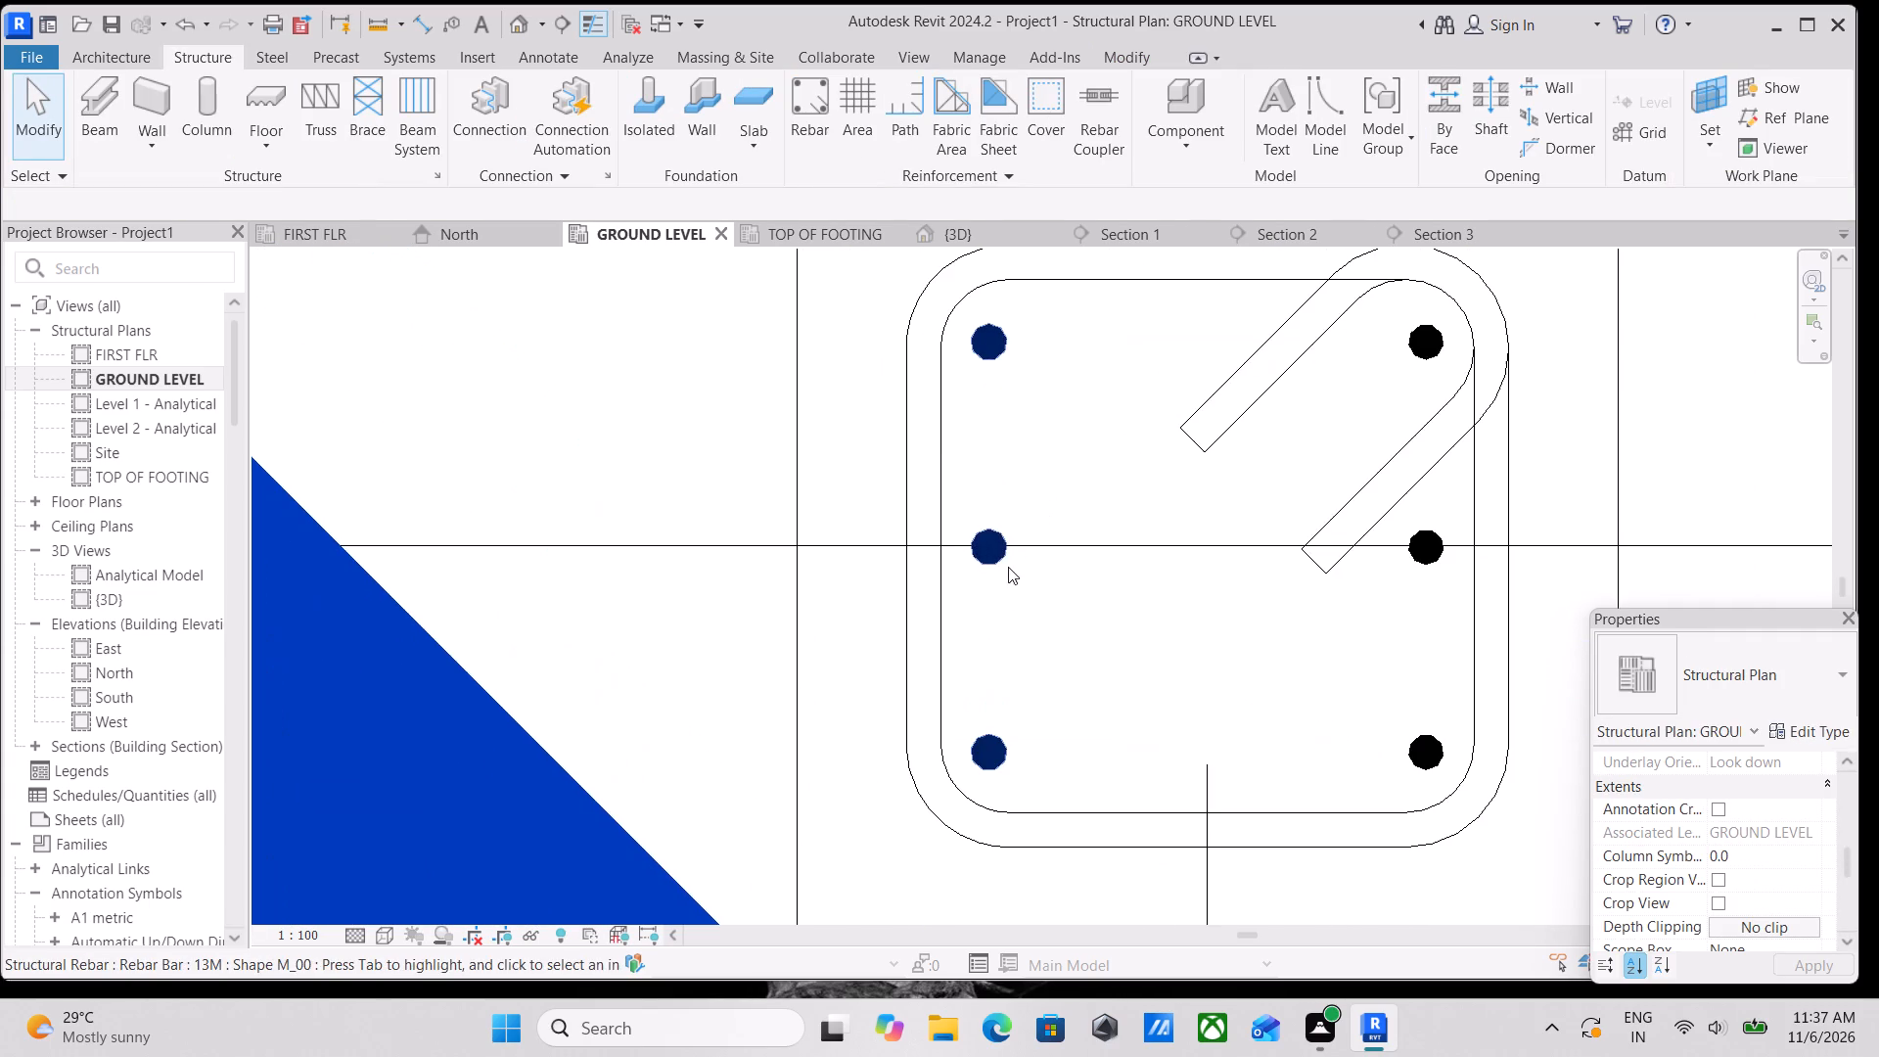
middle_click_drag(990, 530, 953, 582)
left_click(956, 401)
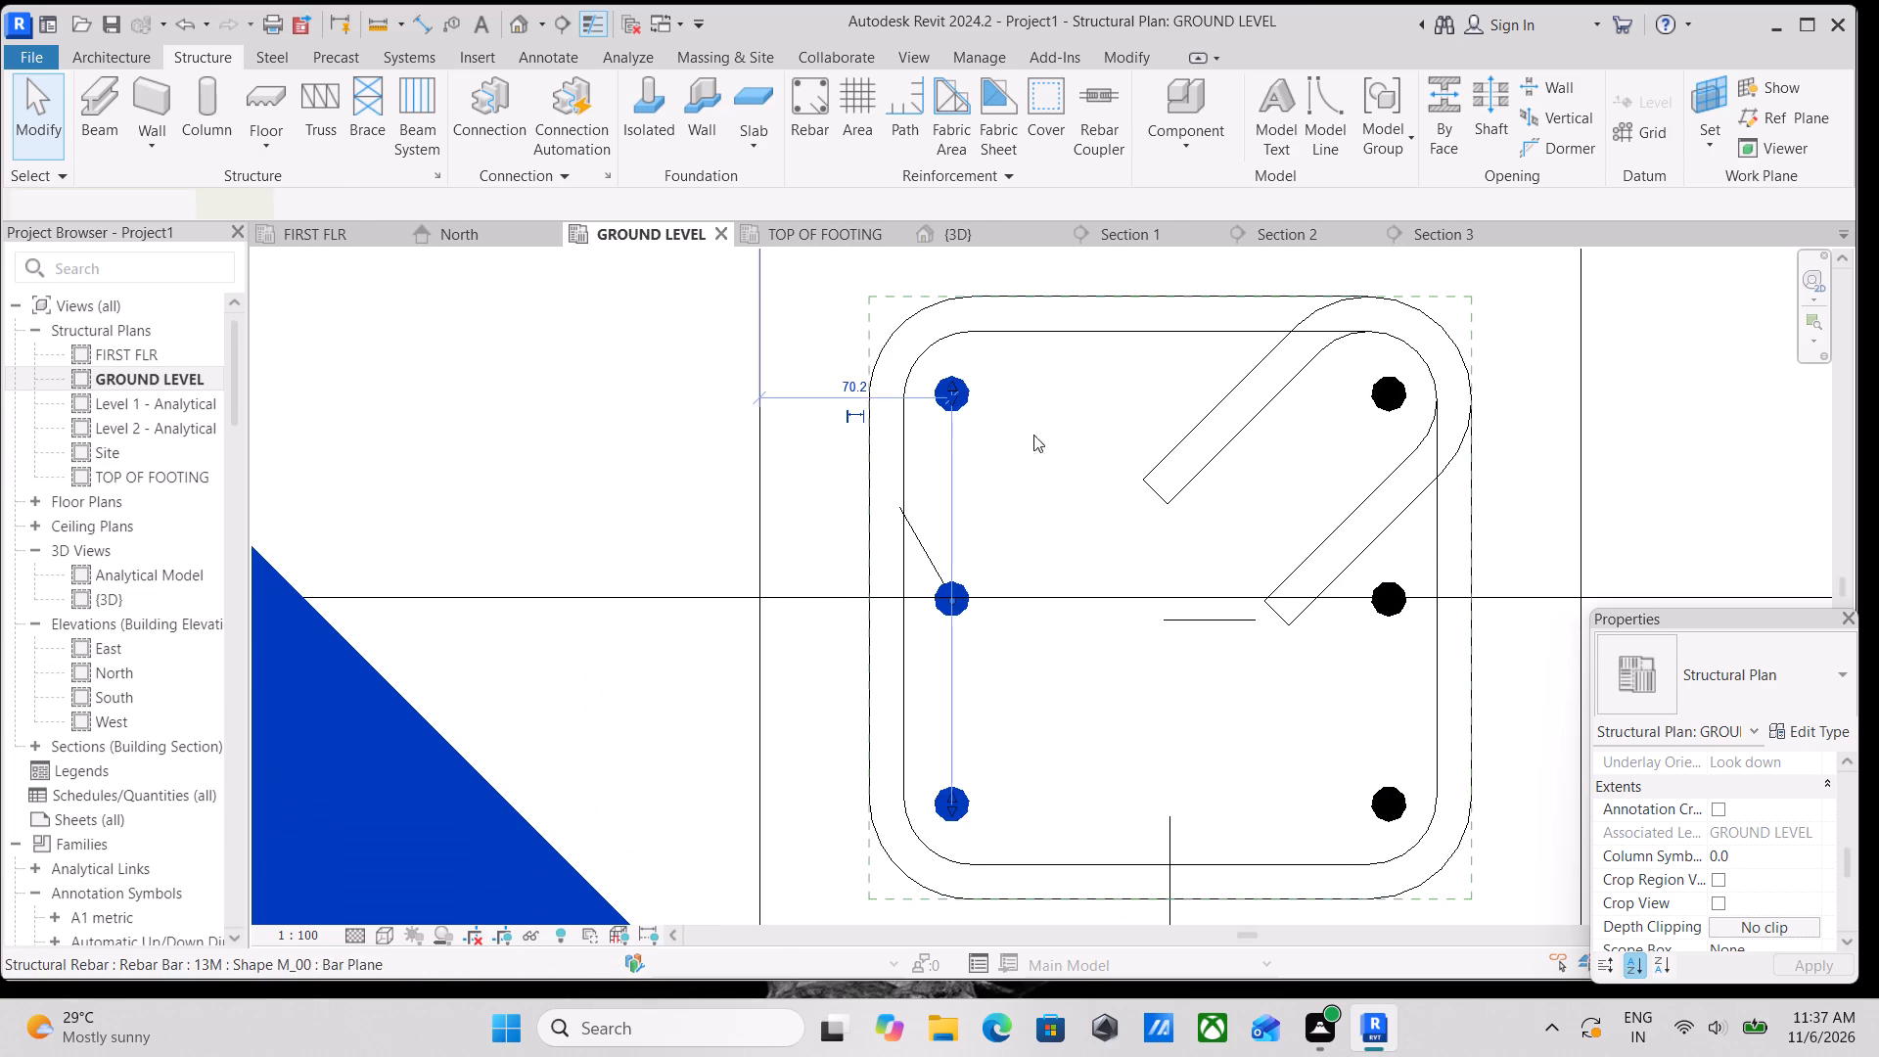
scroll(1052, 443, "down", 2)
middle_click_drag(1151, 410, 1136, 454)
key("Escape")
scroll(1235, 481, "up", 2)
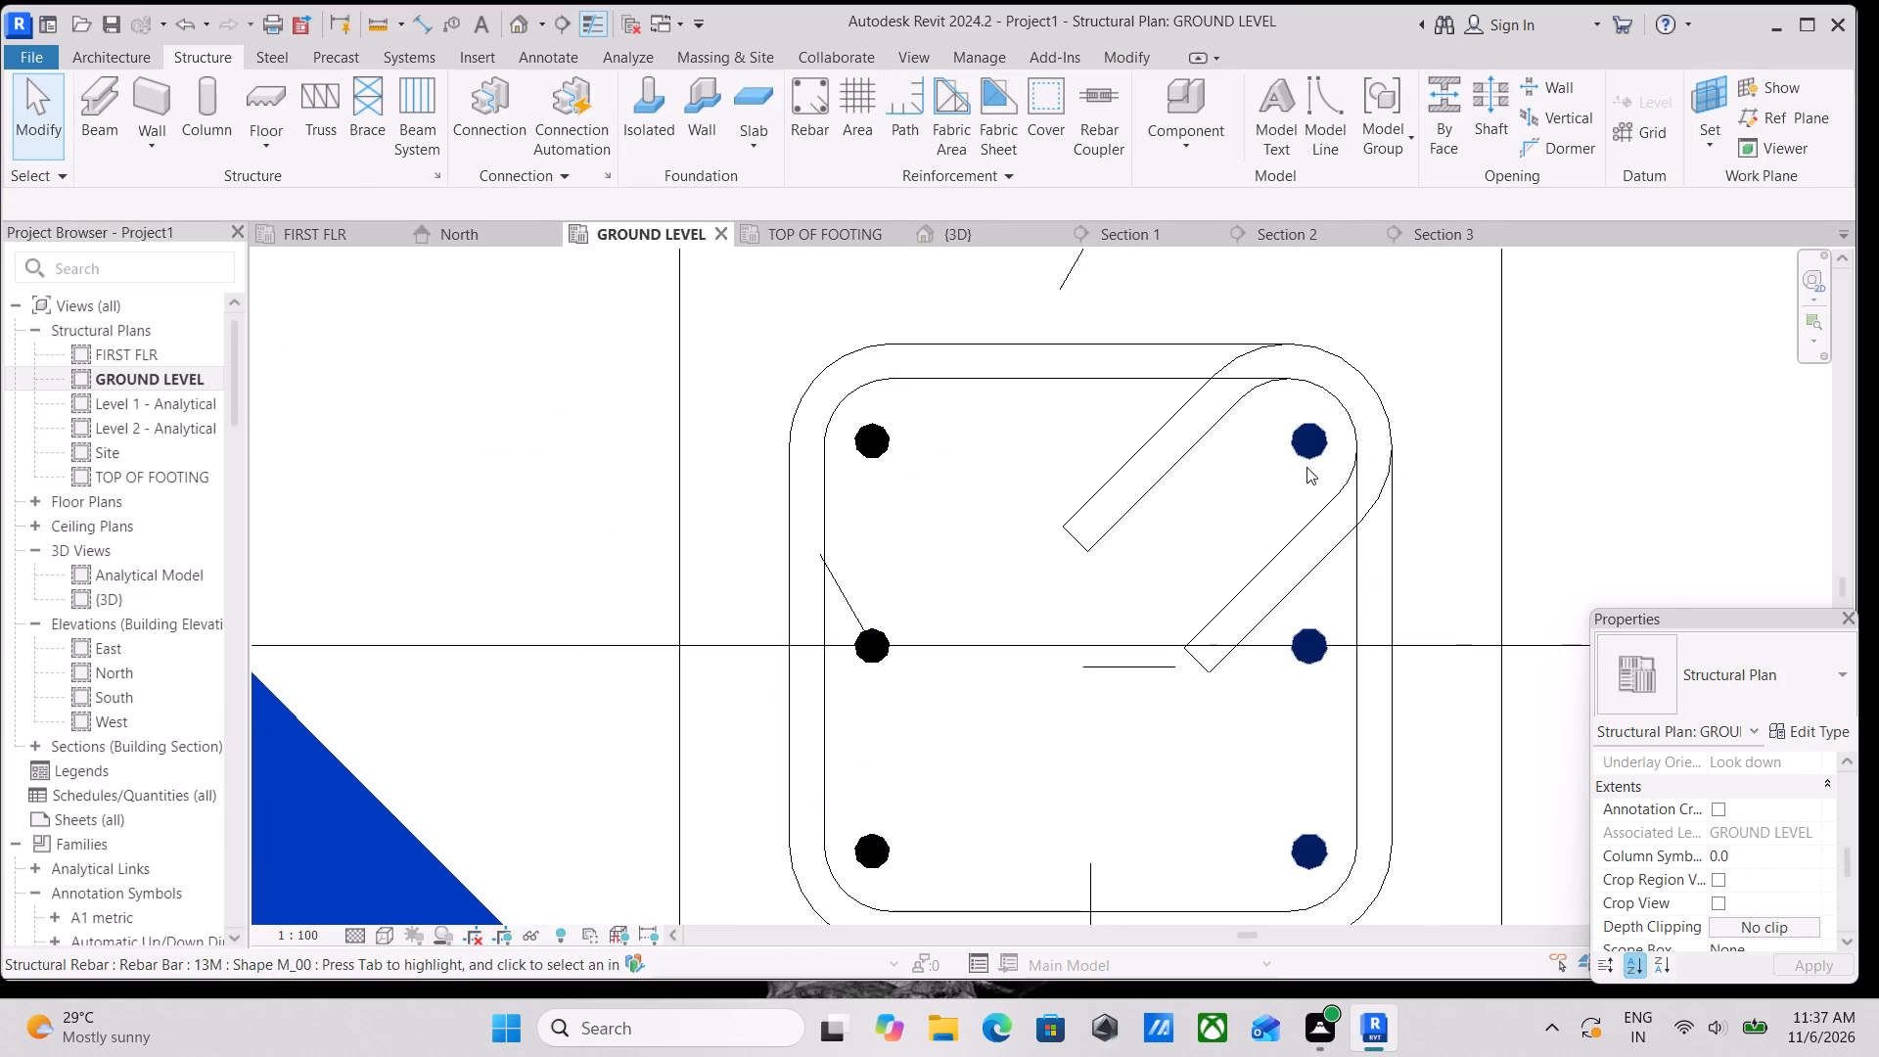
middle_click_drag(1307, 474, 1313, 529)
scroll(1312, 504, "up", 1)
scroll(727, 467, "up", 2)
left_click(853, 483)
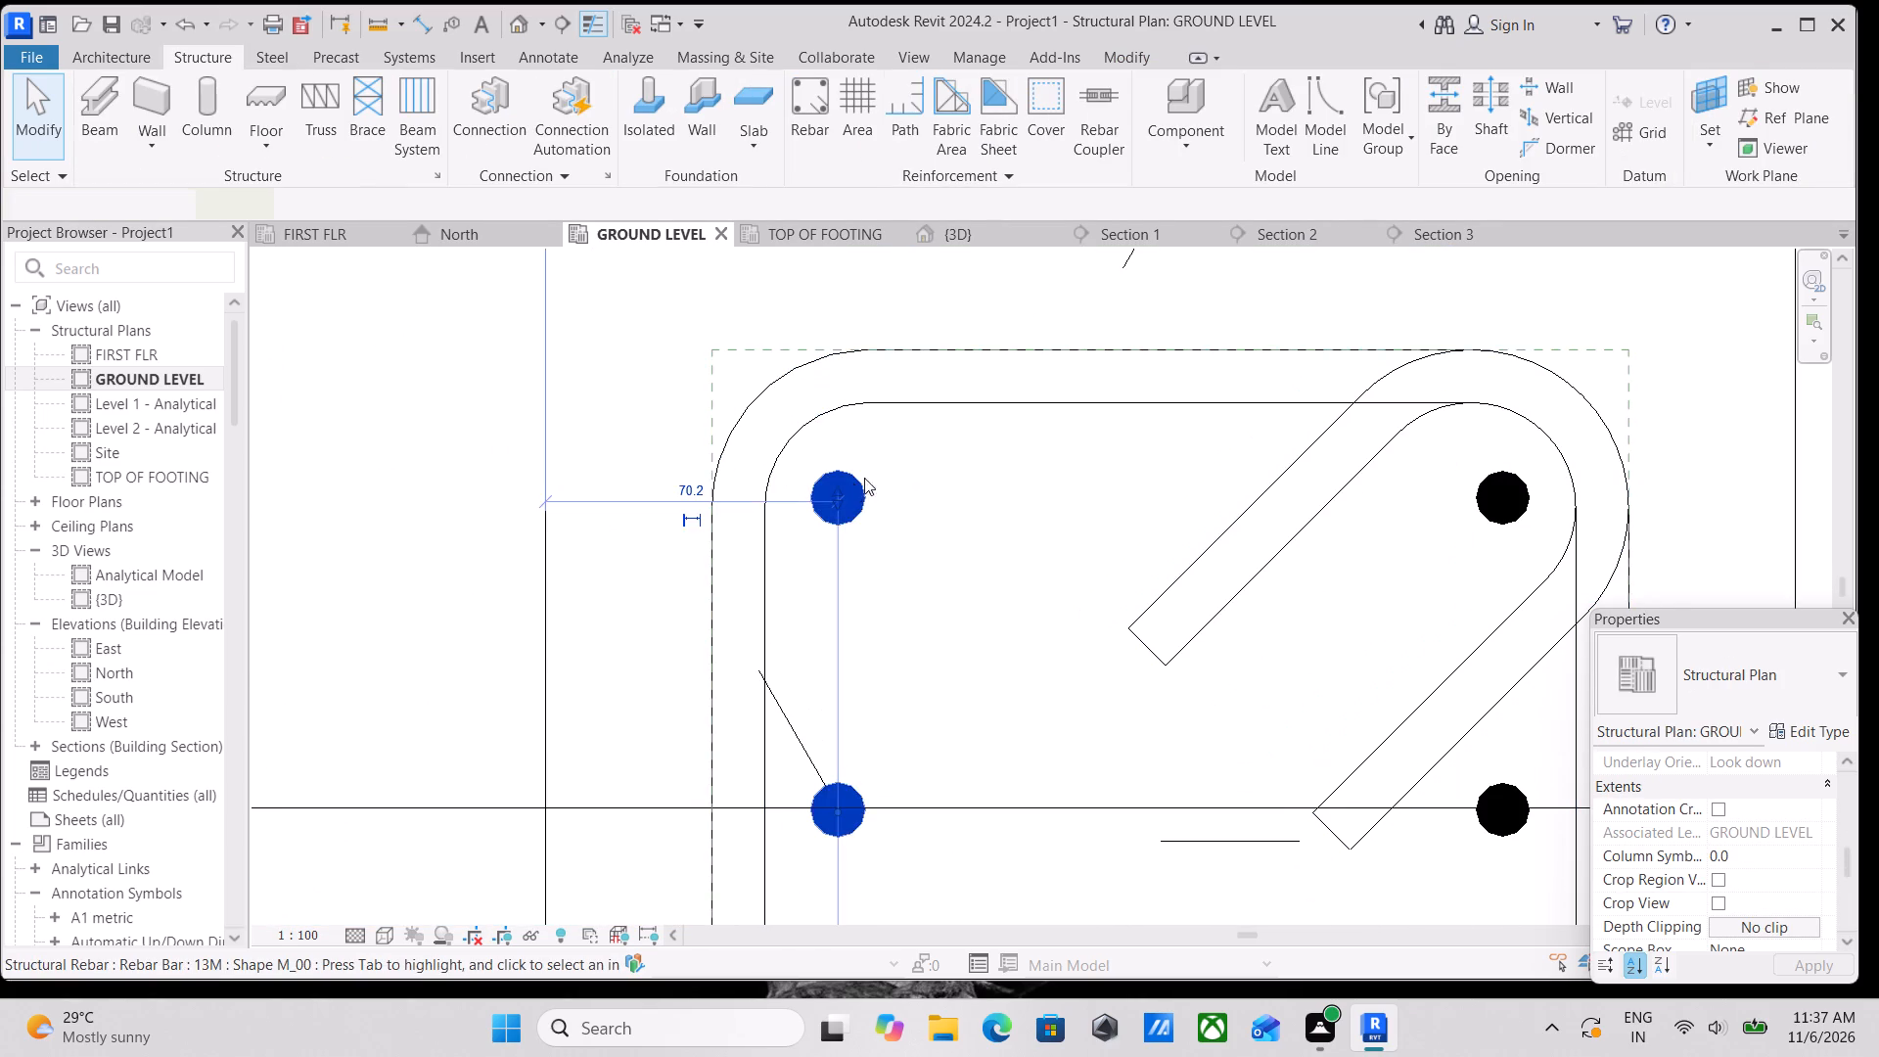
scroll(910, 473, "down", 4)
scroll(942, 631, "down", 1)
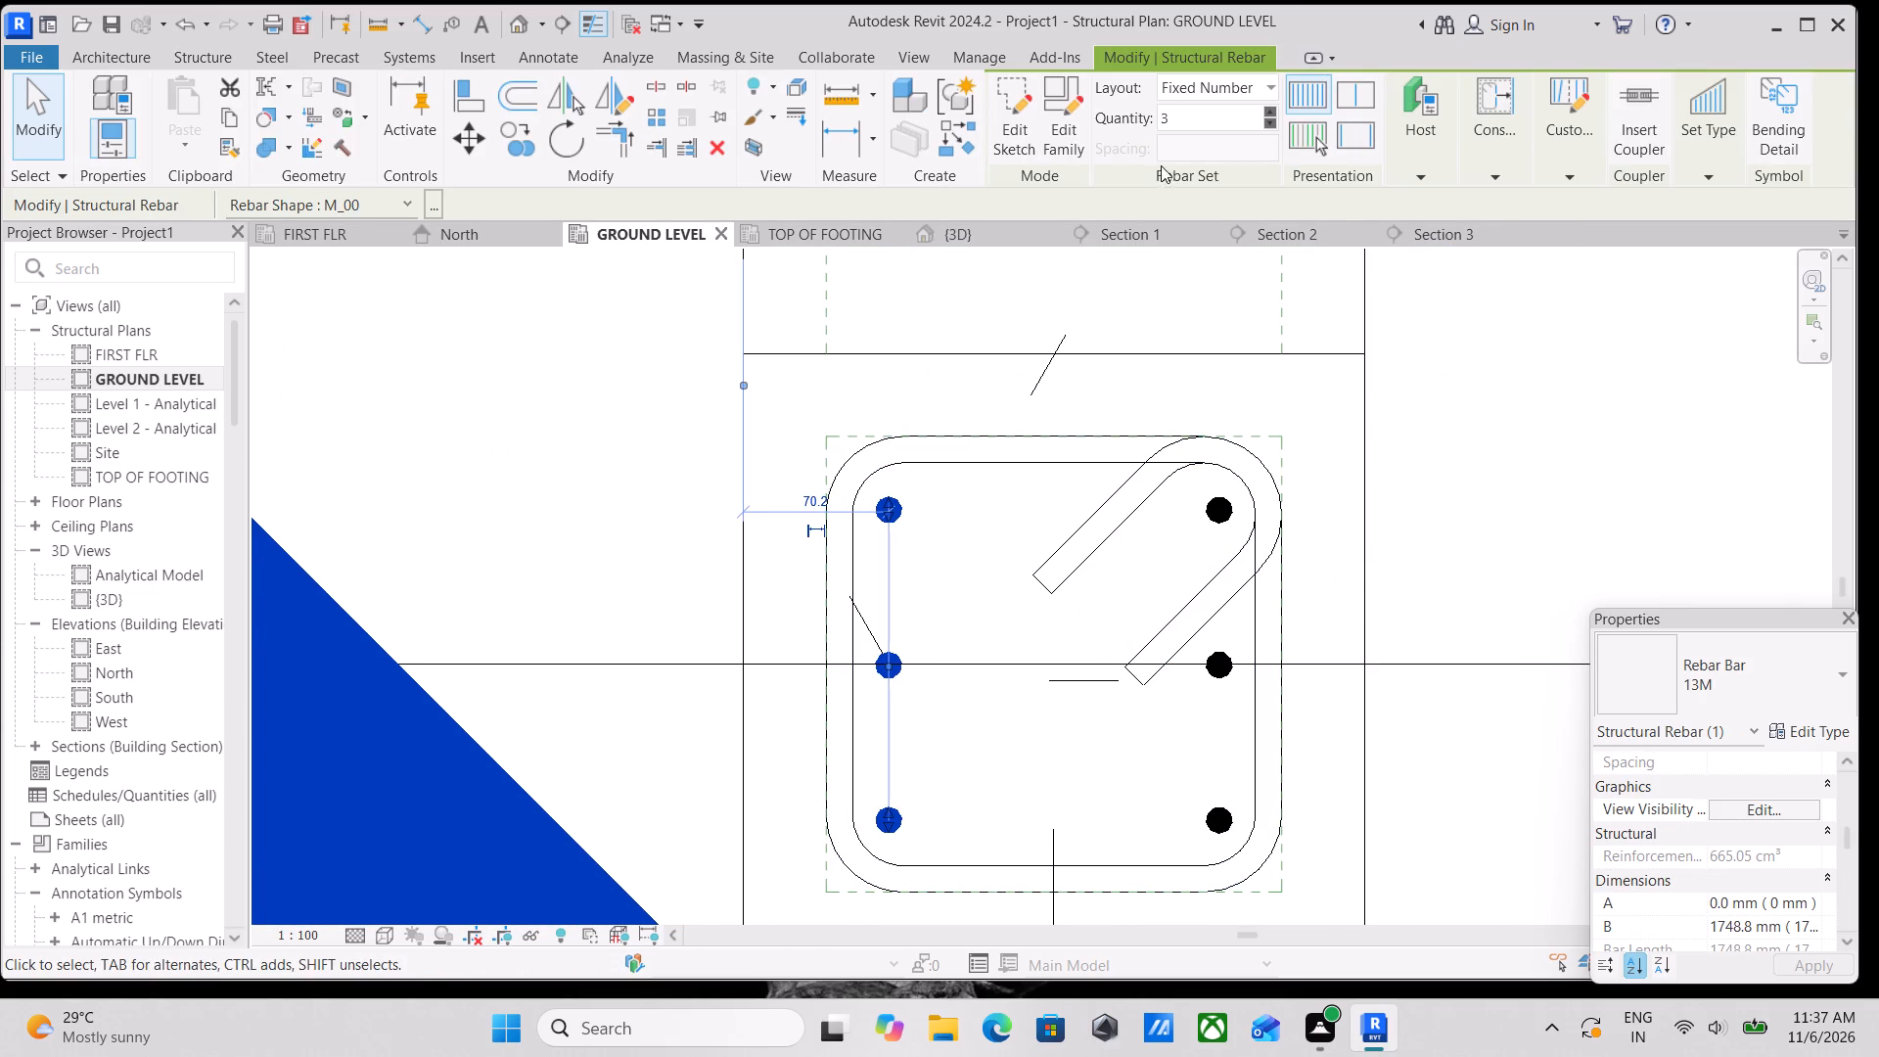
scroll(902, 503, "up", 1)
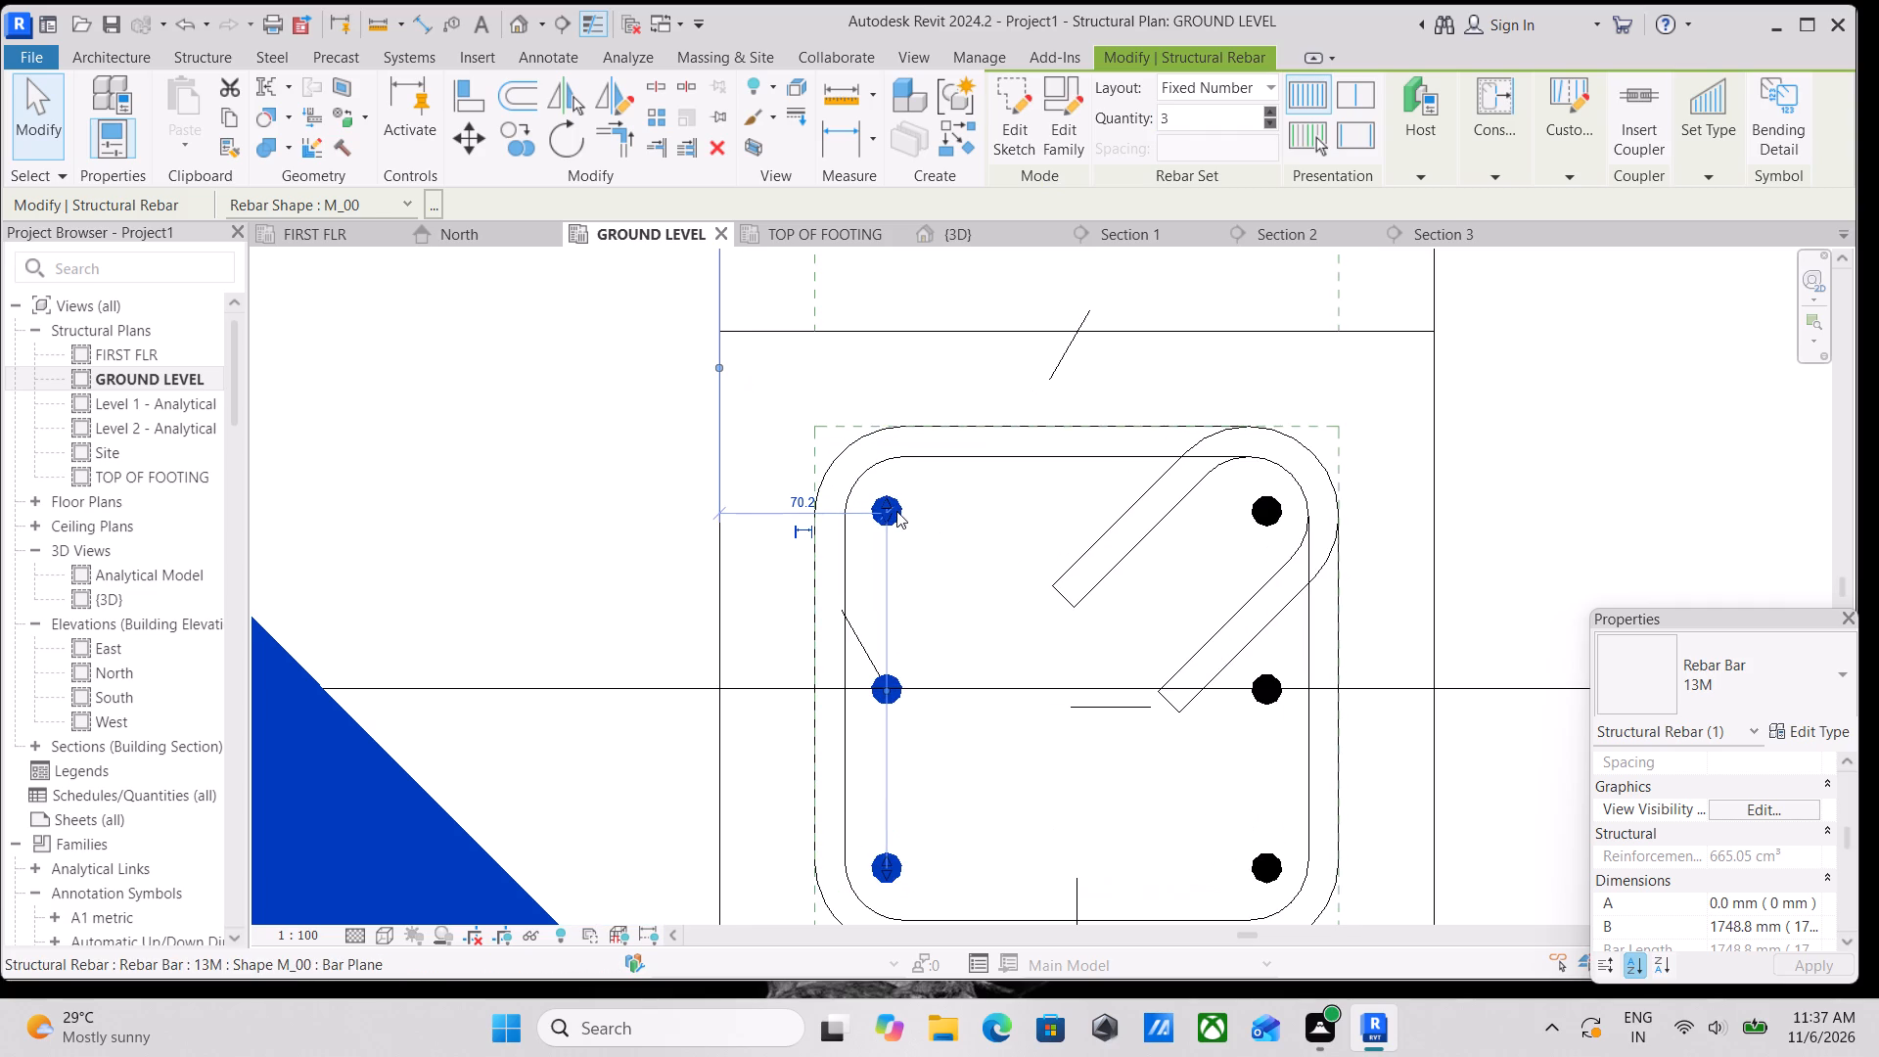
scroll(941, 485, "down", 2)
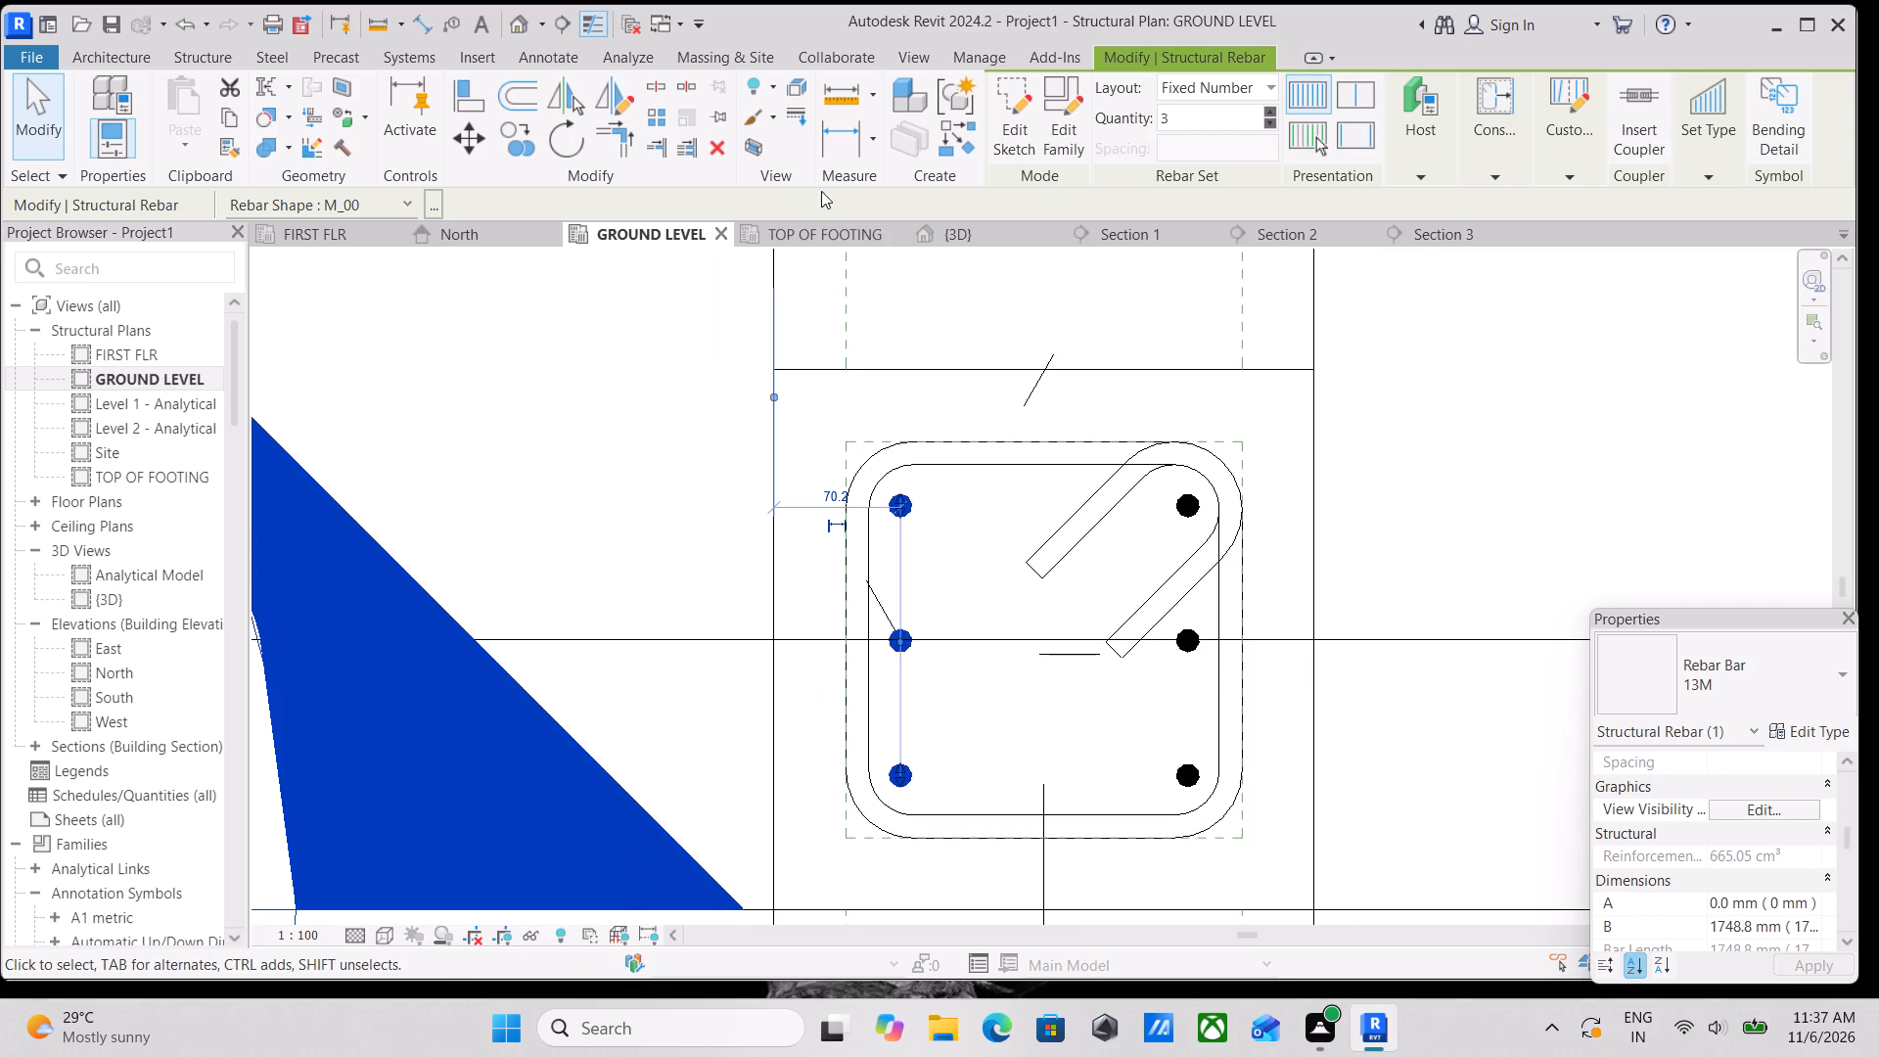
scroll(947, 442, "down", 3)
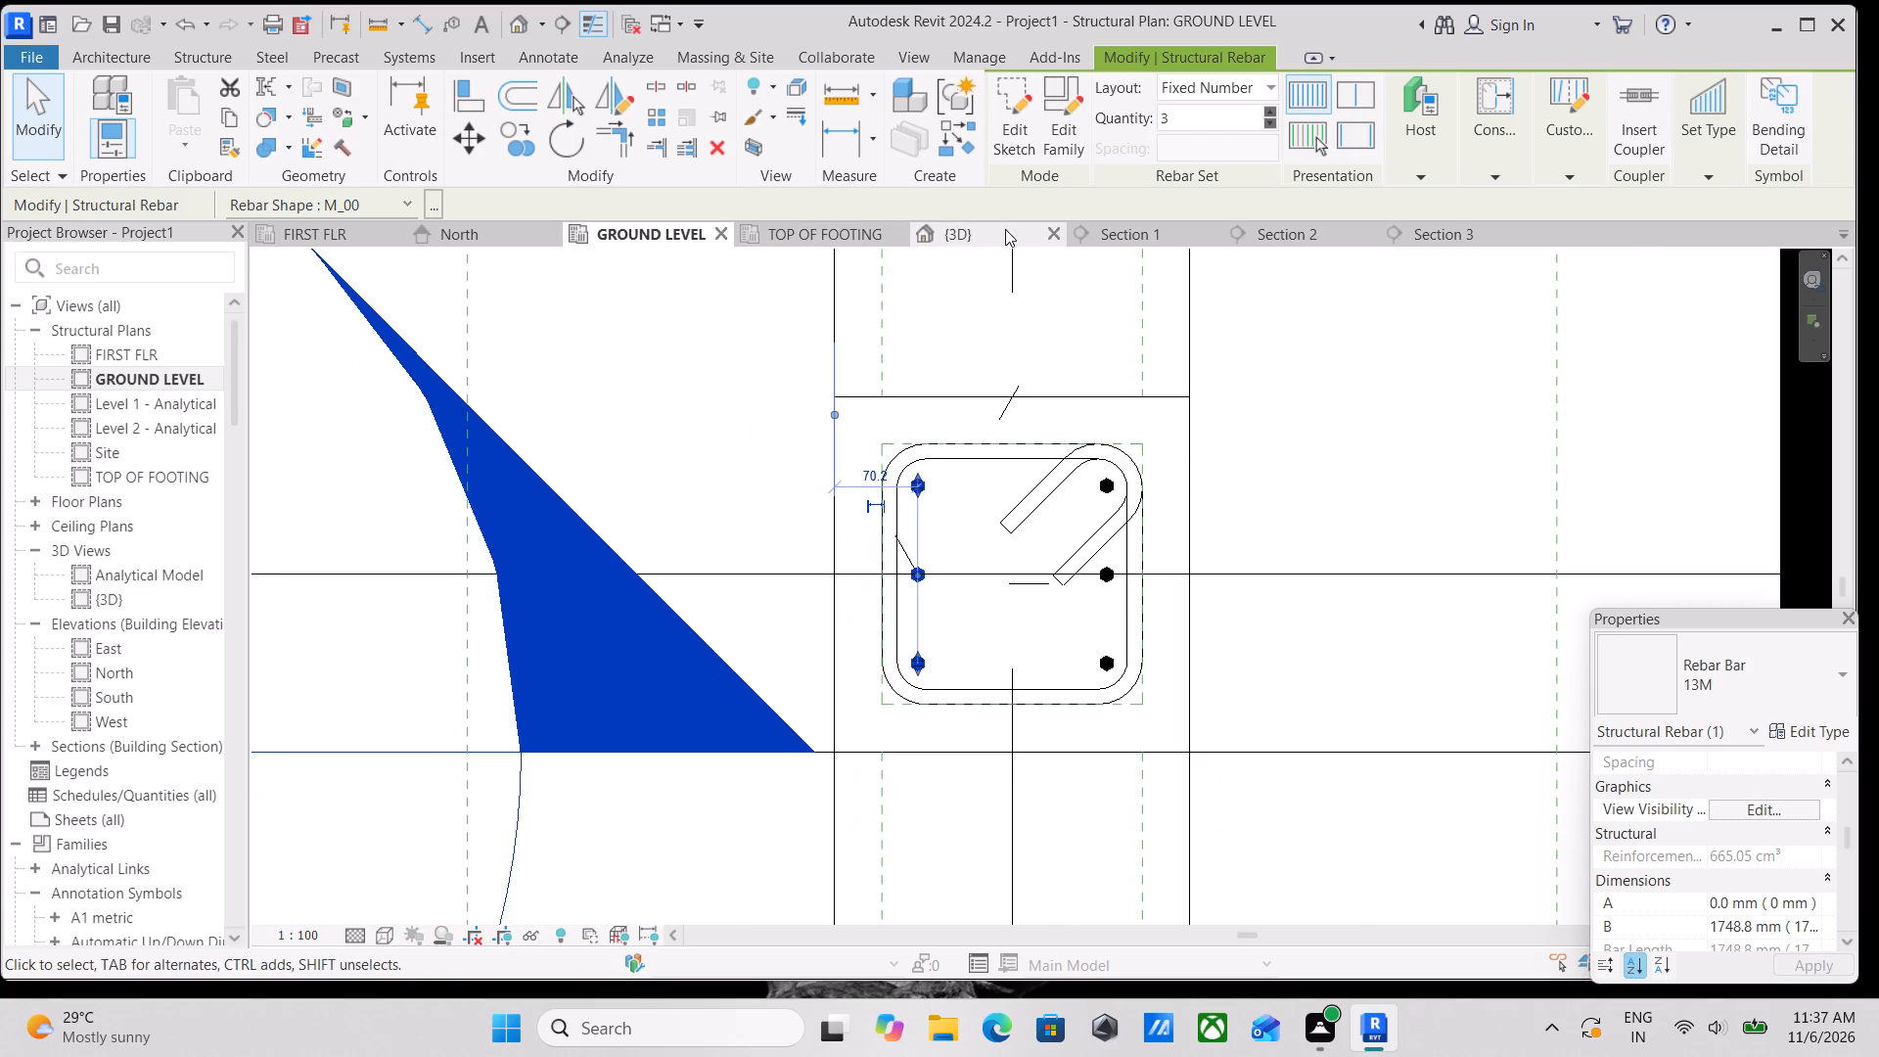
In the {3D} view, set the column's M_T1 tie layout to Maximum Spacing with a spacing of 120 mm.
left_click(958, 229)
scroll(991, 546, "down", 3)
middle_click_drag(996, 549, 964, 429)
scroll(710, 444, "up", 2)
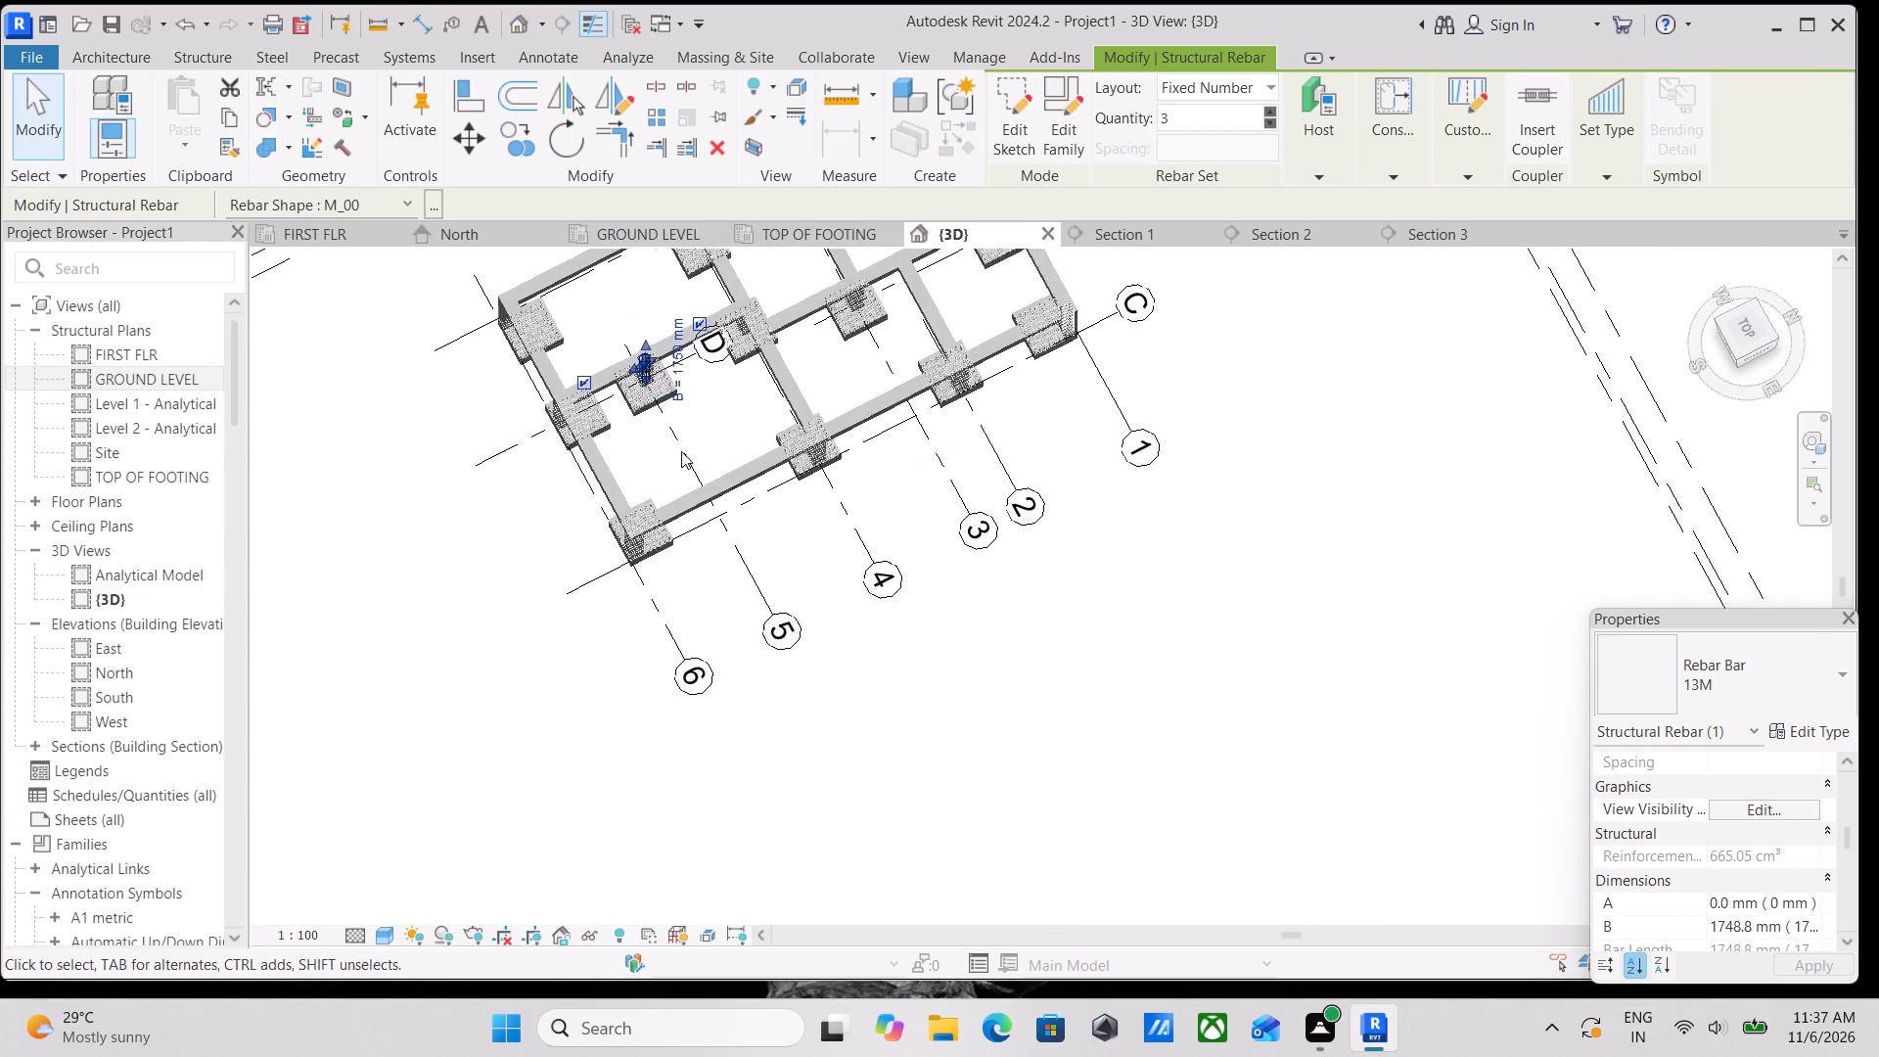
scroll(681, 451, "up", 3)
middle_click_drag(759, 471, 706, 564)
scroll(737, 491, "up", 3)
middle_click_drag(744, 475, 834, 593)
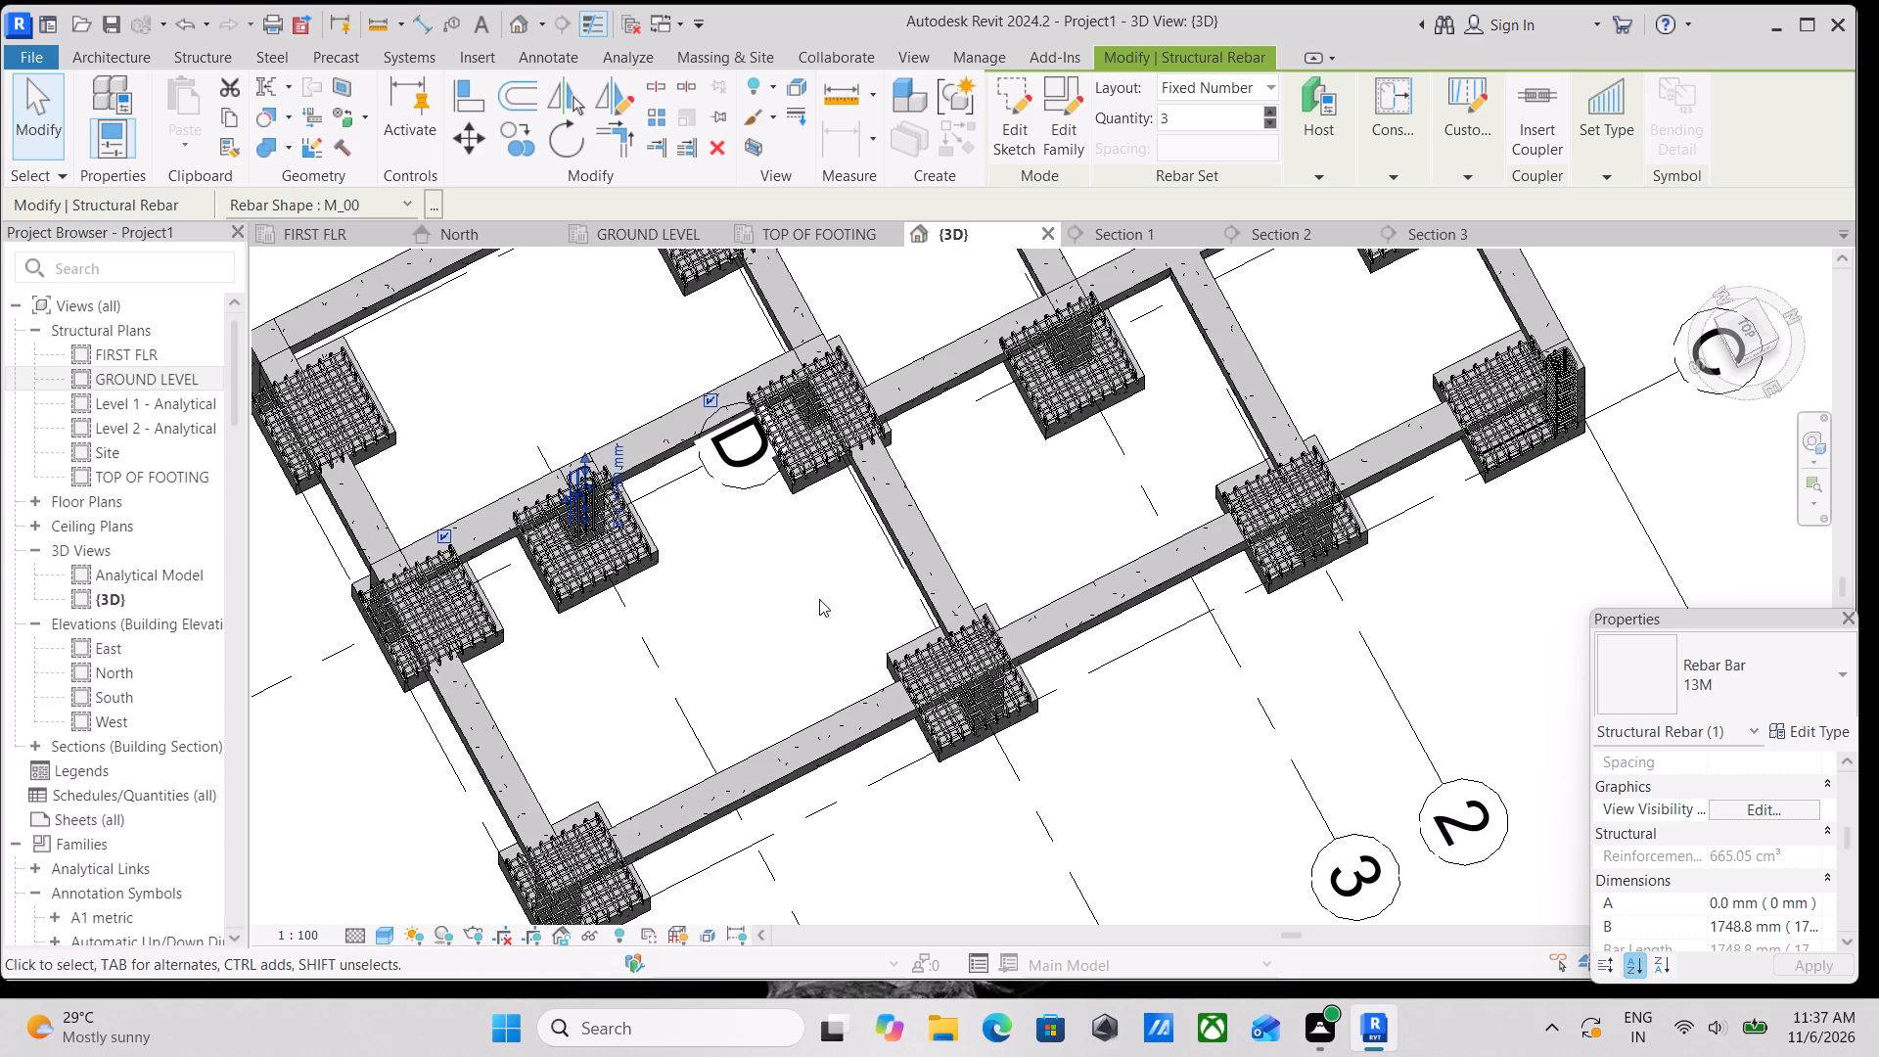
middle_click_drag(773, 591, 870, 240, "shift")
middle_click_drag(782, 522, 1178, 352)
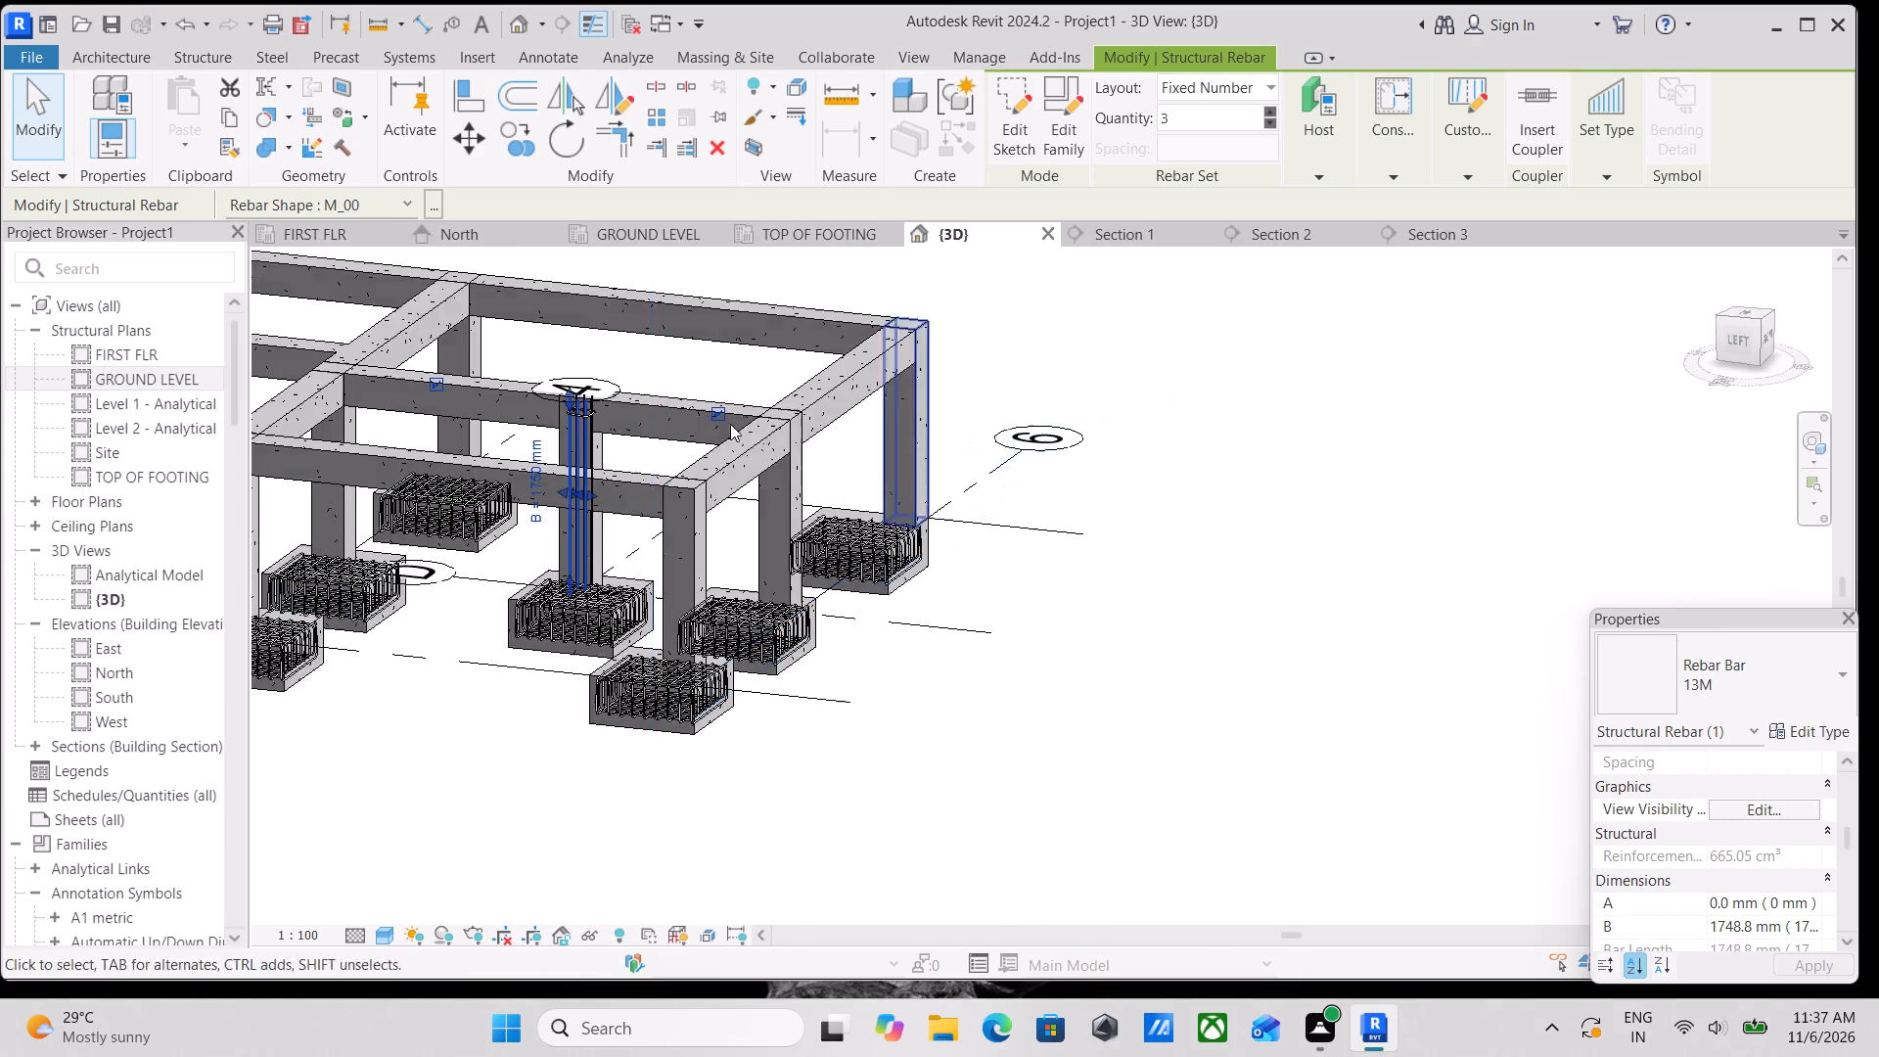
middle_click_drag(522, 399, 662, 460, "shift")
scroll(569, 423, "up", 3)
middle_click_drag(578, 448, 565, 423, "shift")
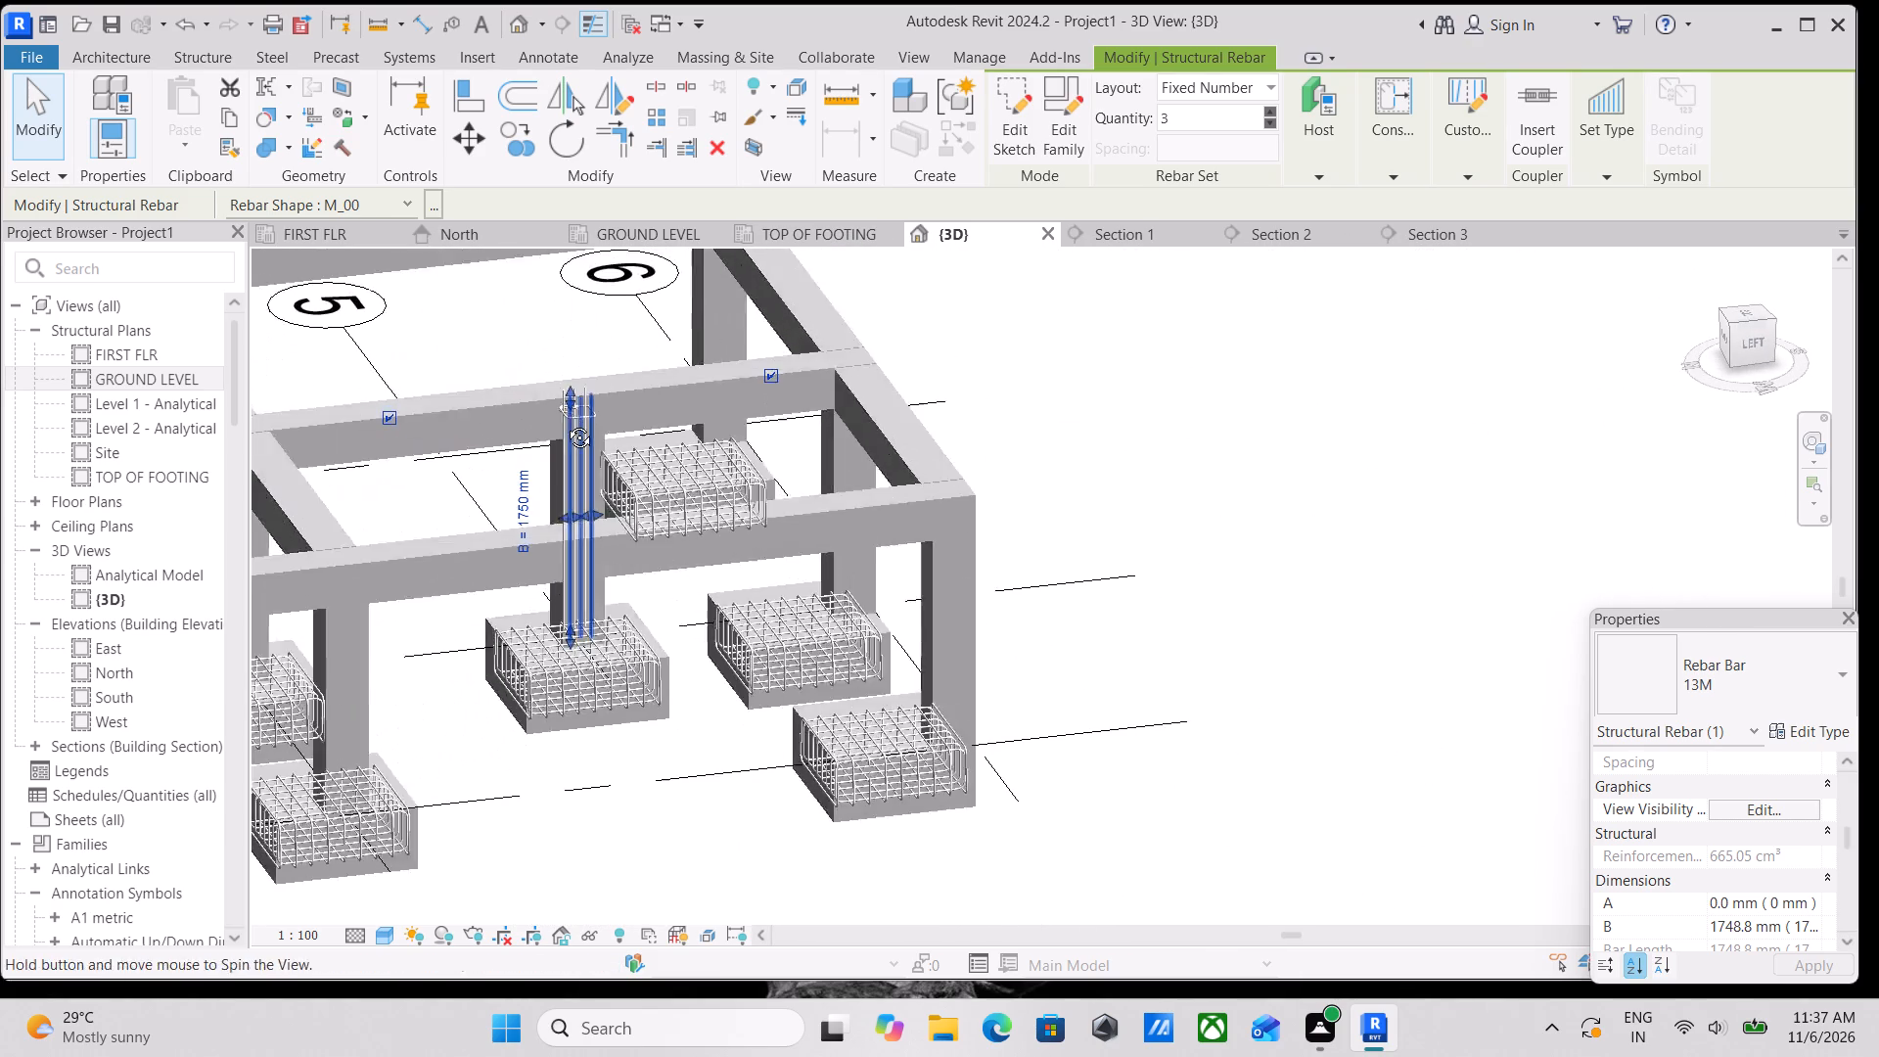
middle_click_drag(565, 423, 550, 379, "shift")
scroll(596, 425, "up", 5)
middle_click_drag(598, 446, 692, 559)
middle_click_drag(664, 554, 633, 472, "shift")
scroll(633, 472, "up", 1, "shift")
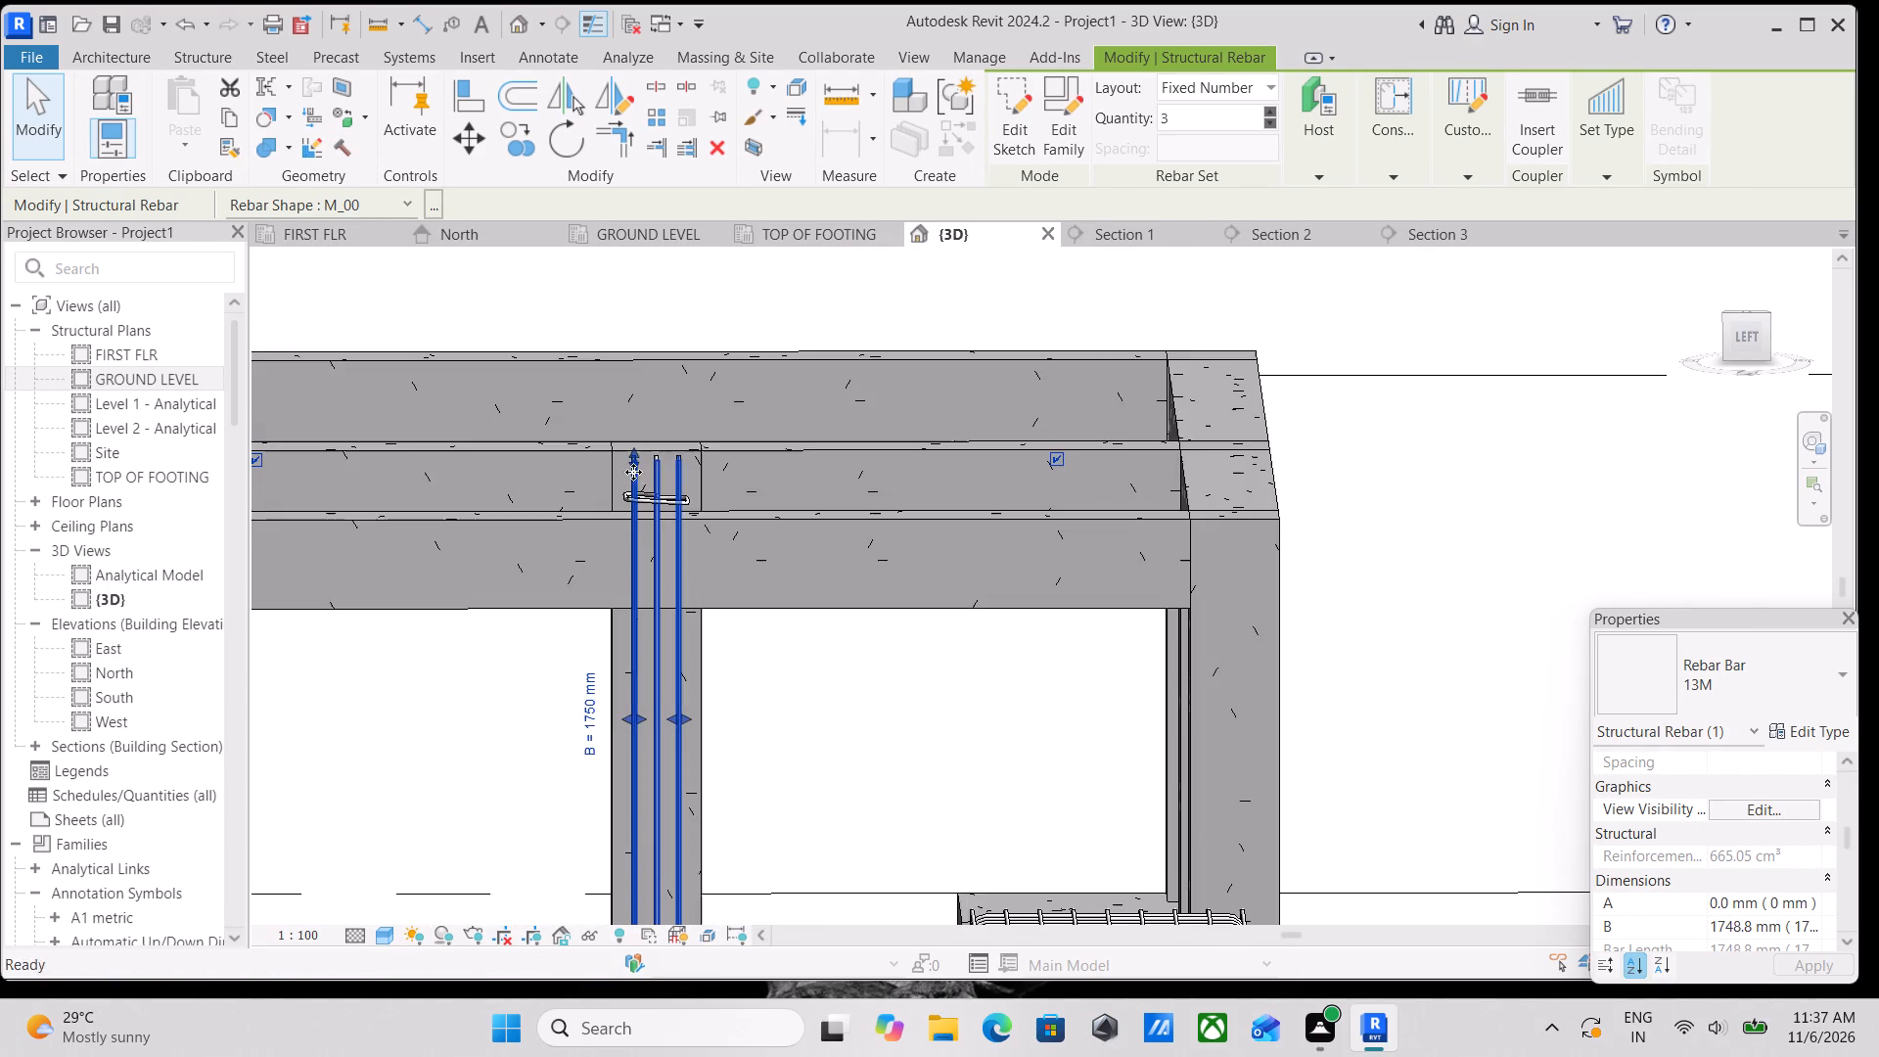
middle_click_drag(676, 506, 677, 537, "shift")
scroll(656, 510, "up", 11)
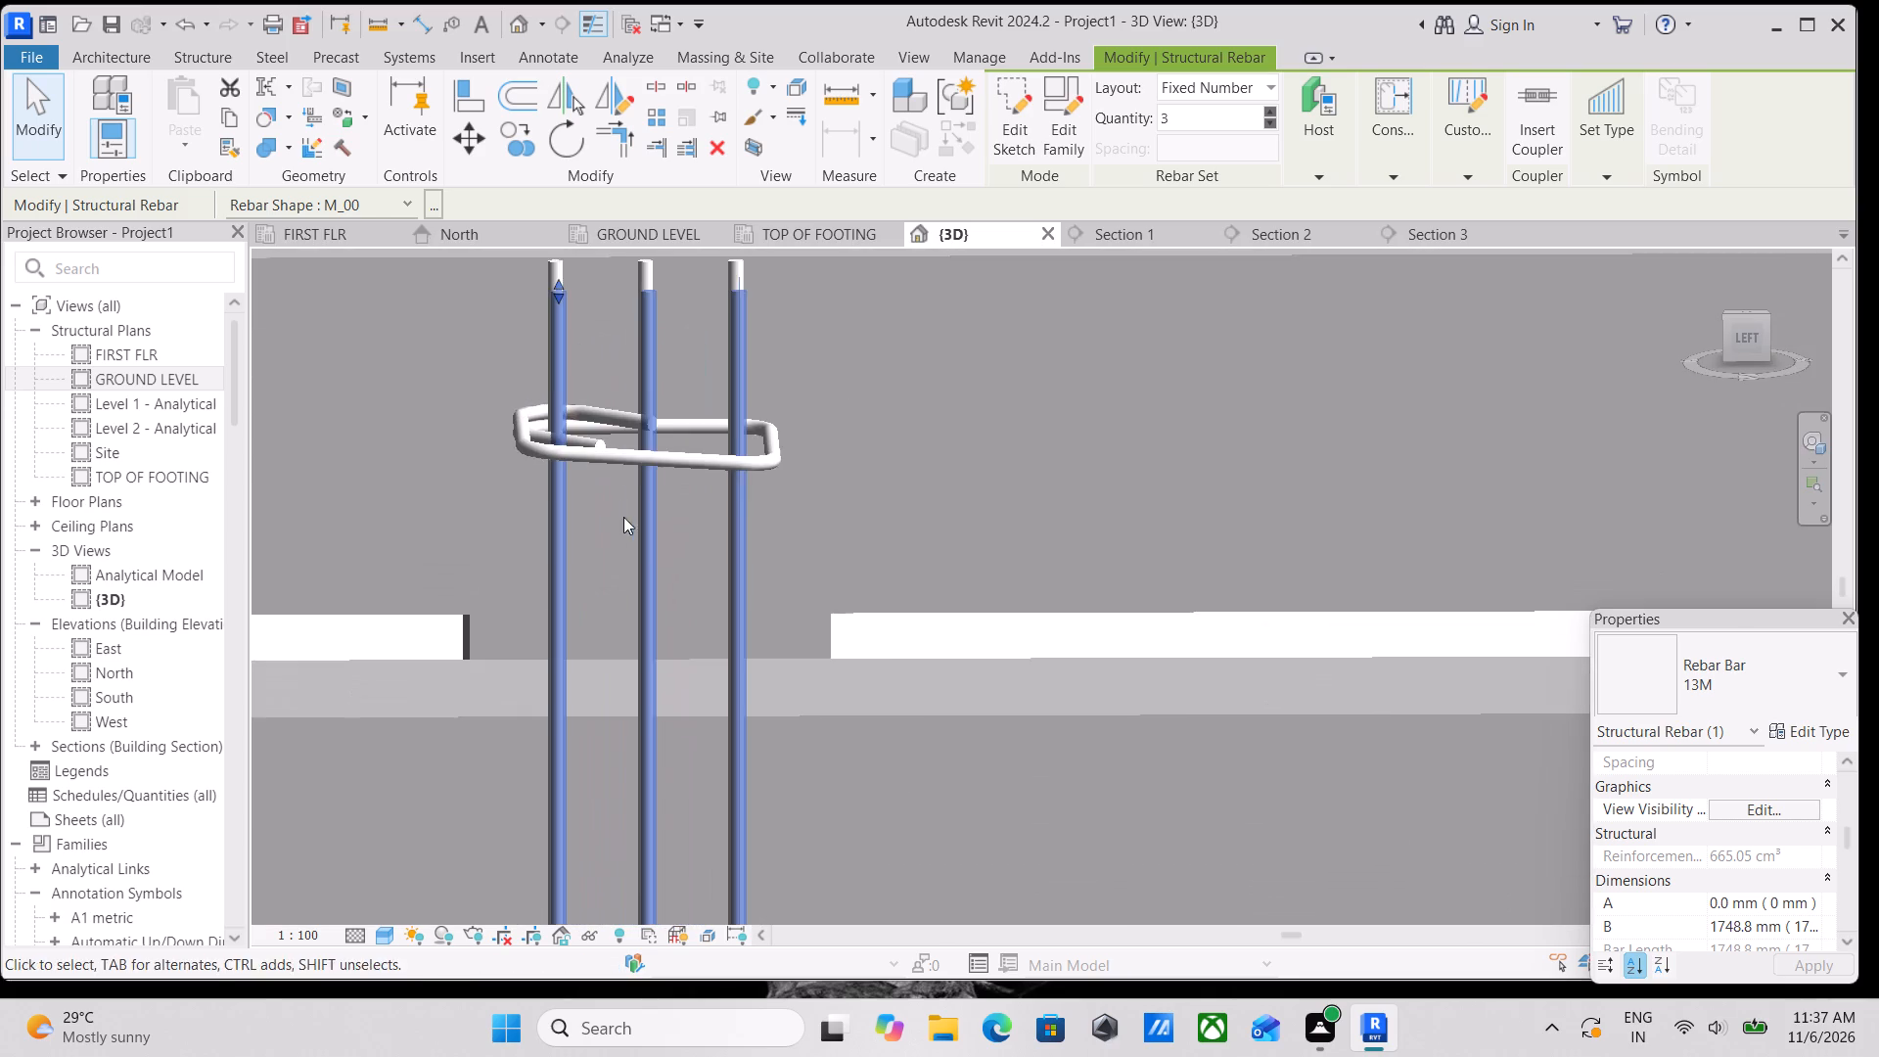
left_click(624, 450)
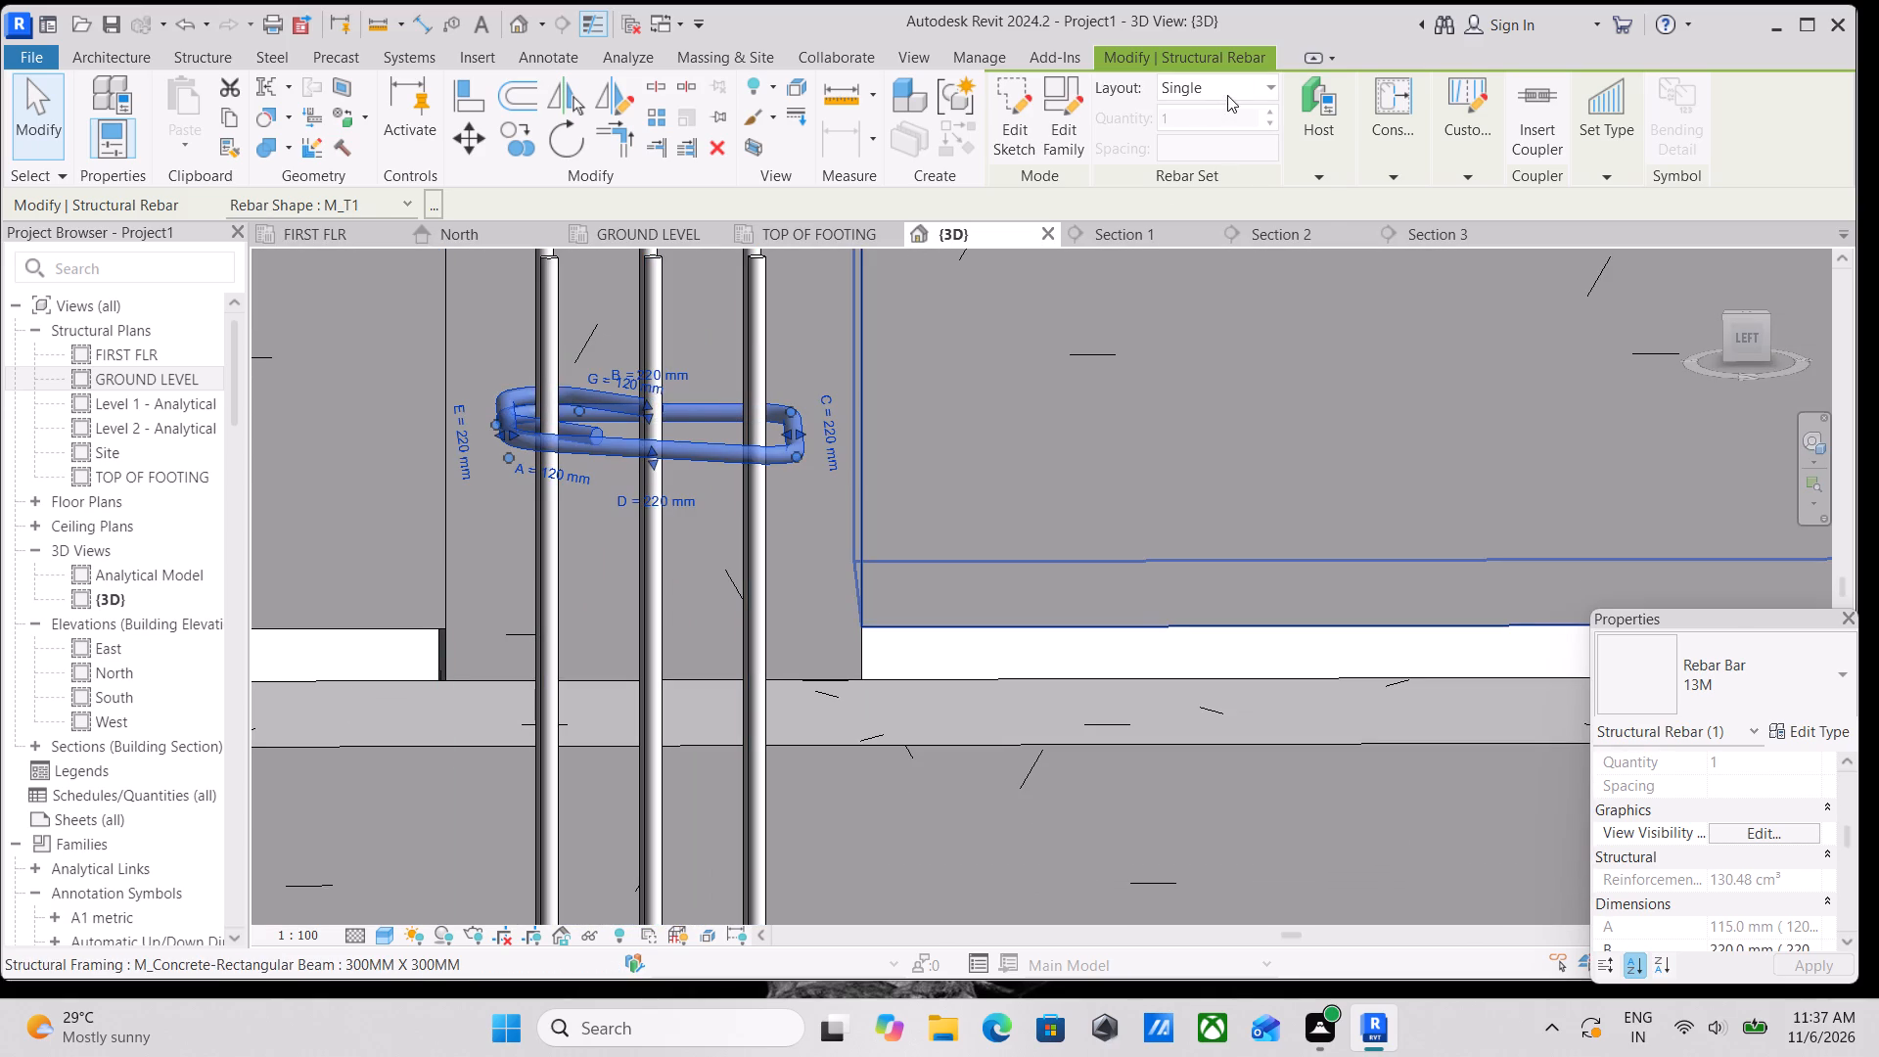
left_click(1227, 95)
left_click(1214, 161)
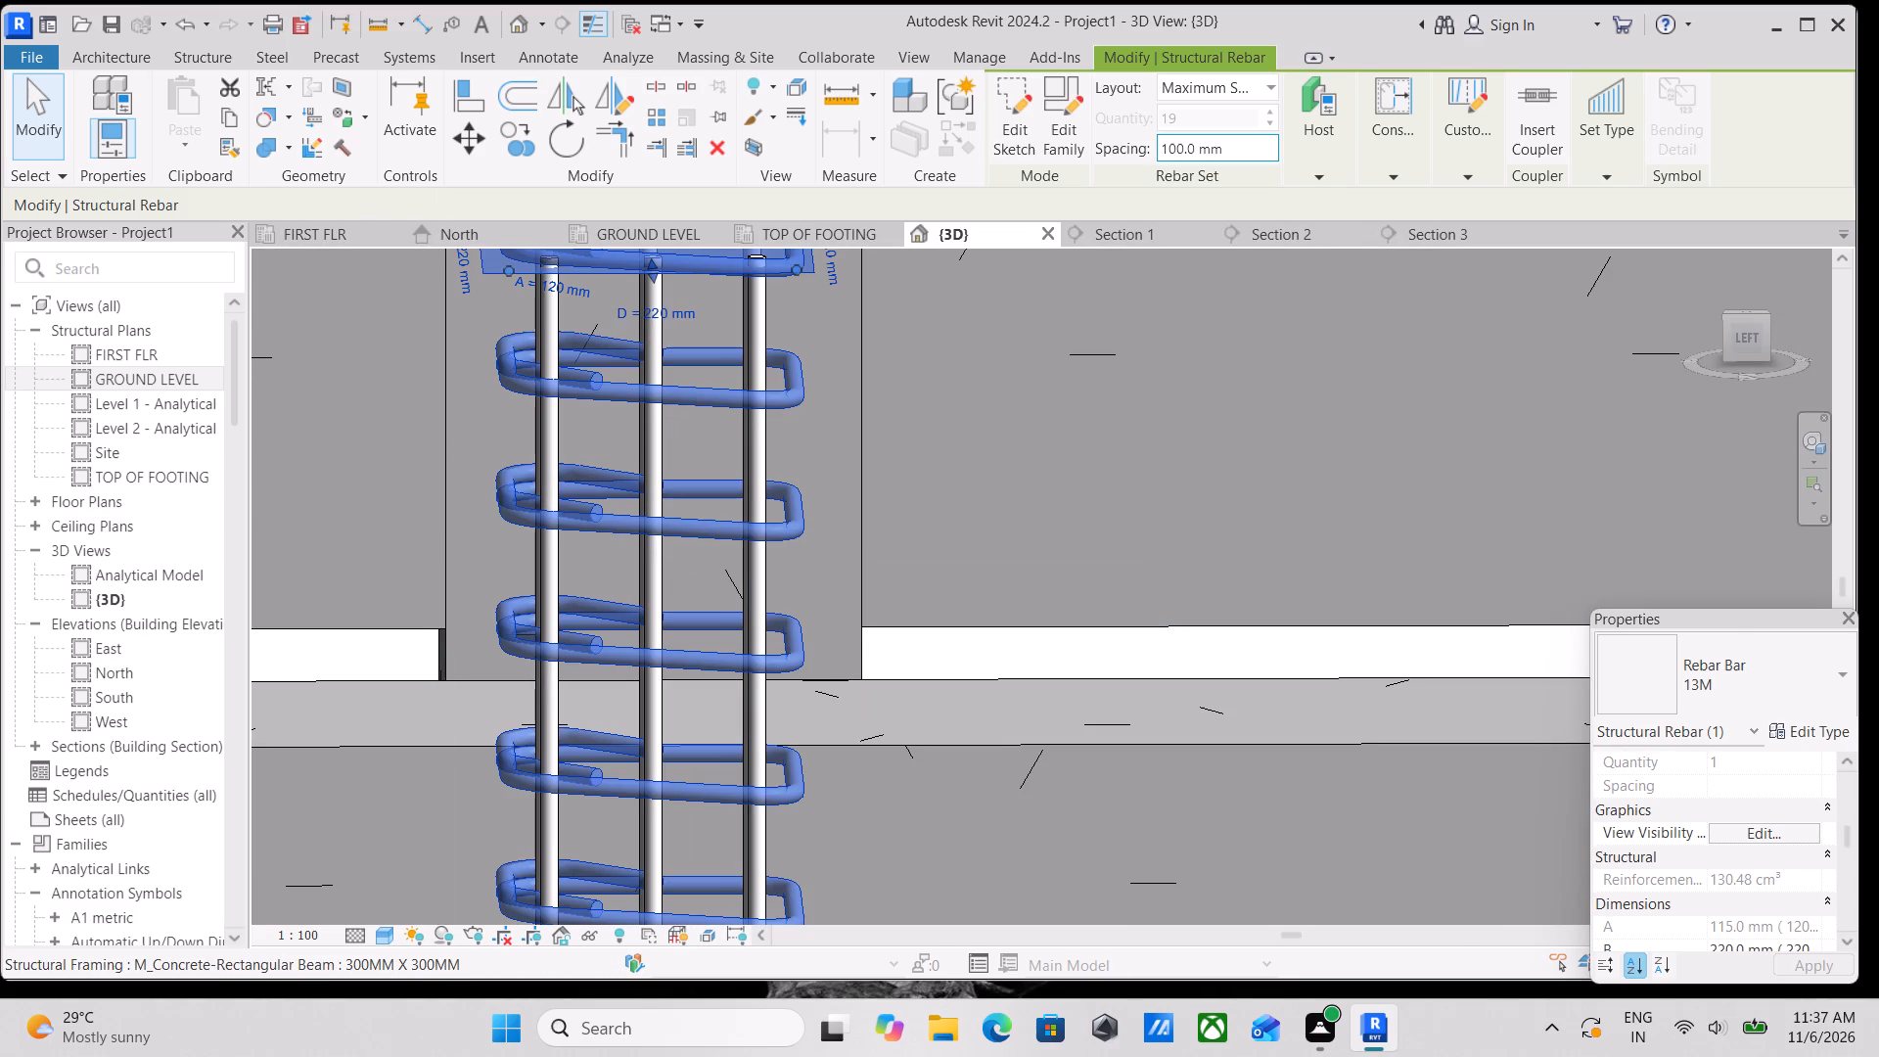
left_click_drag(1257, 159, 1110, 165)
type("120MM")
key("Return")
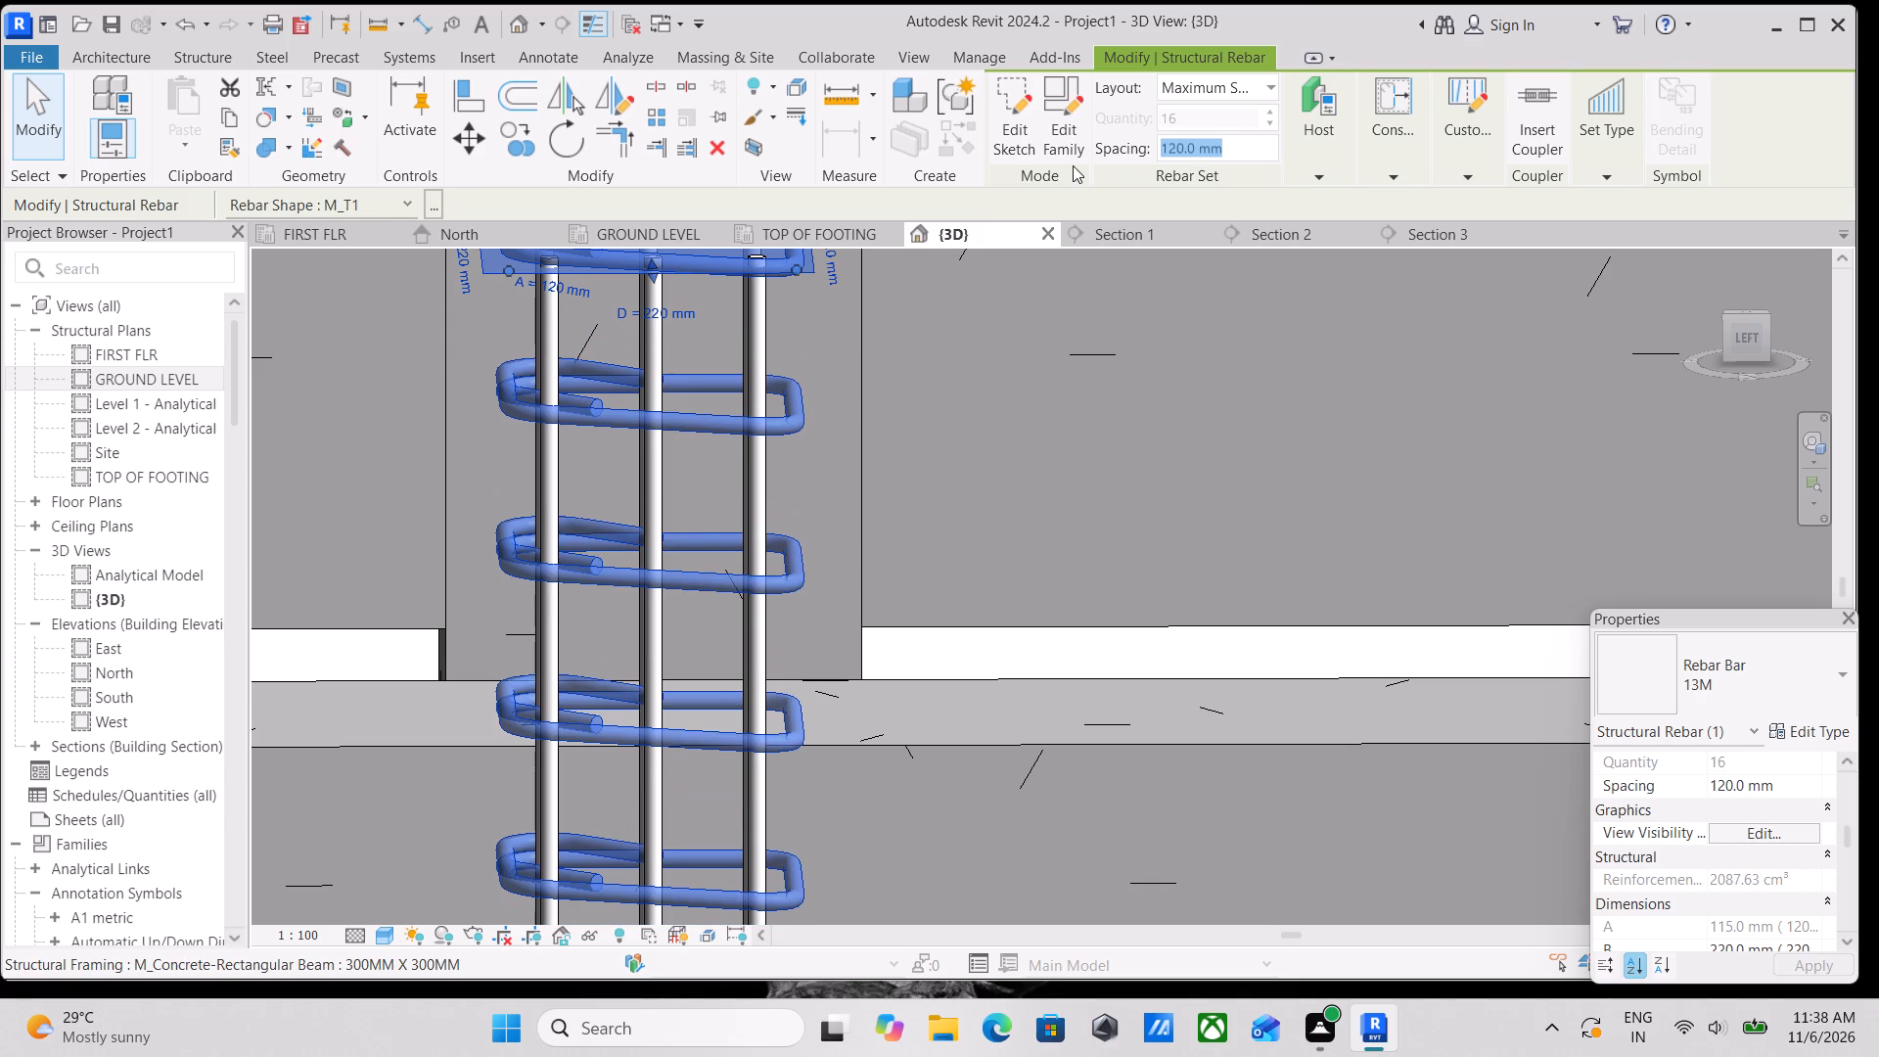
scroll(922, 513, "down", 7)
key("Escape")
middle_click_drag(917, 507, 939, 423)
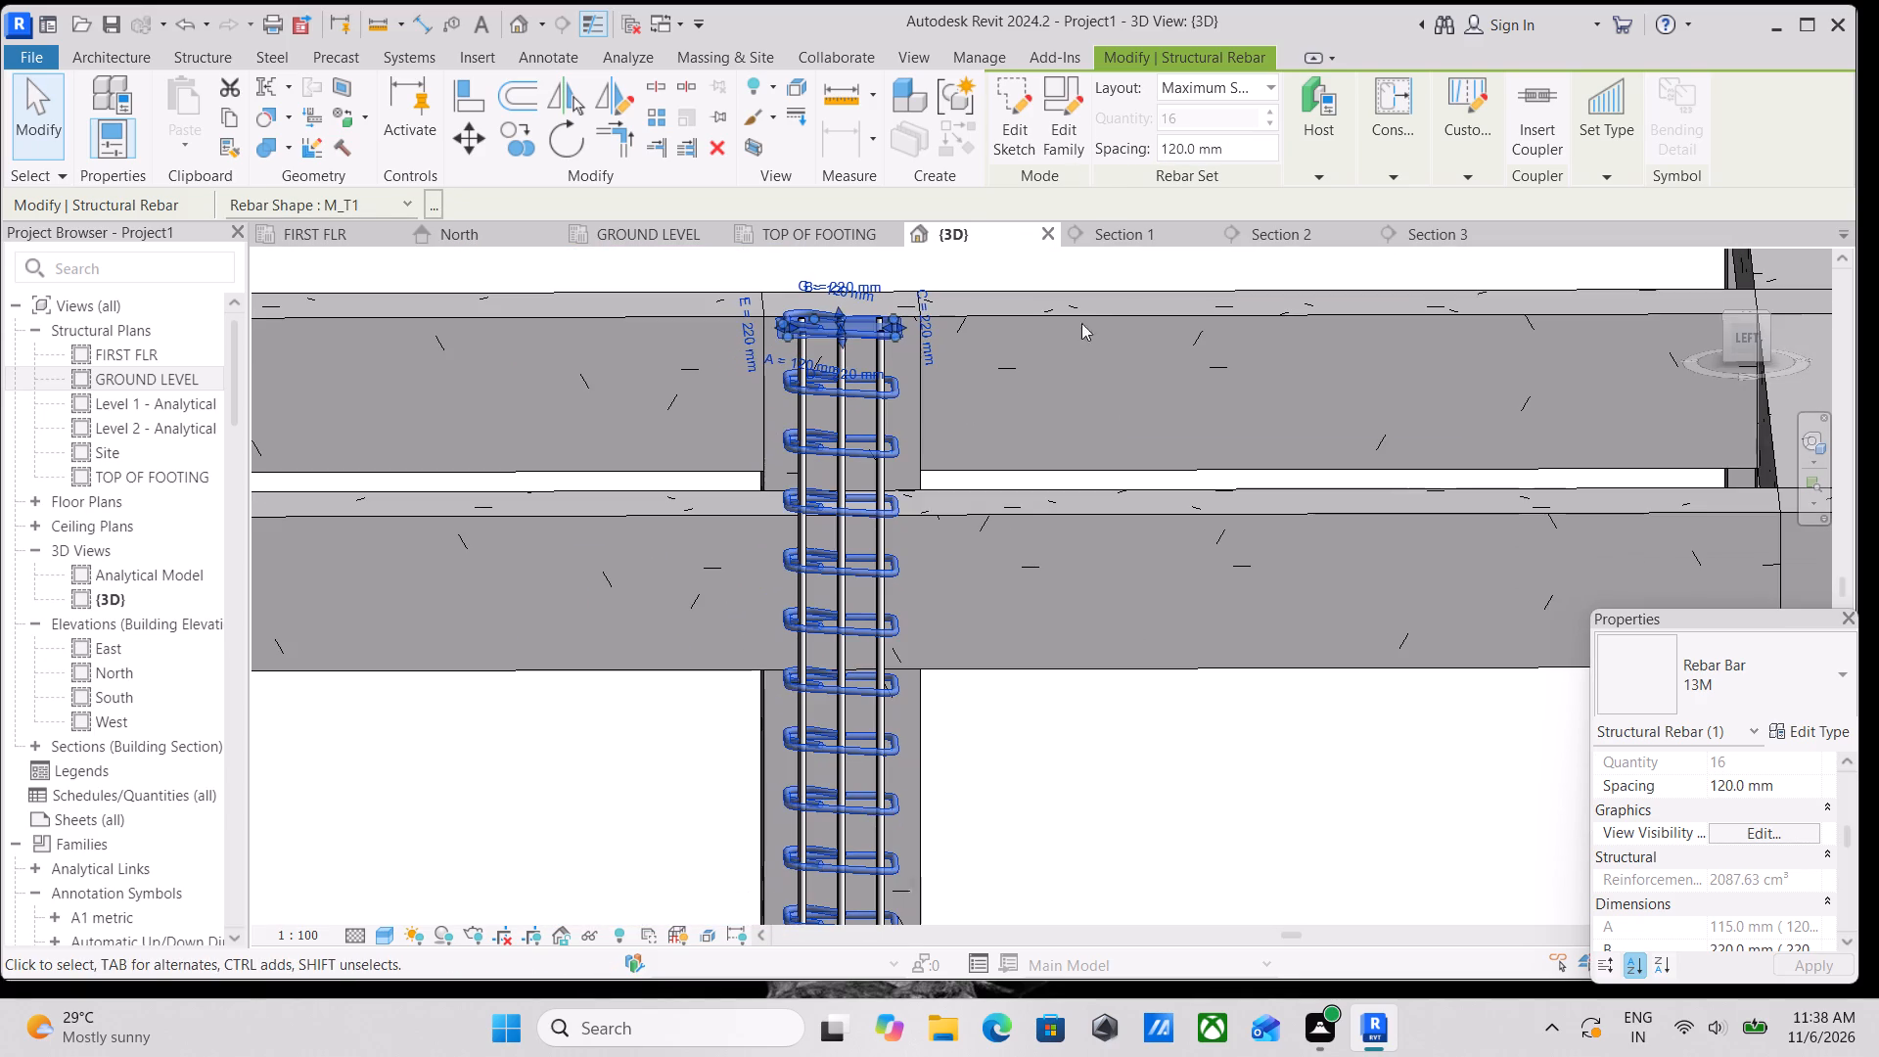
key("Escape")
Examine the column's ties and vertical bars in the {3D} view from the side and from above, down to the footing.
scroll(1023, 513, "down", 4)
middle_click_drag(1025, 626, 1063, 472)
scroll(984, 434, "up", 3)
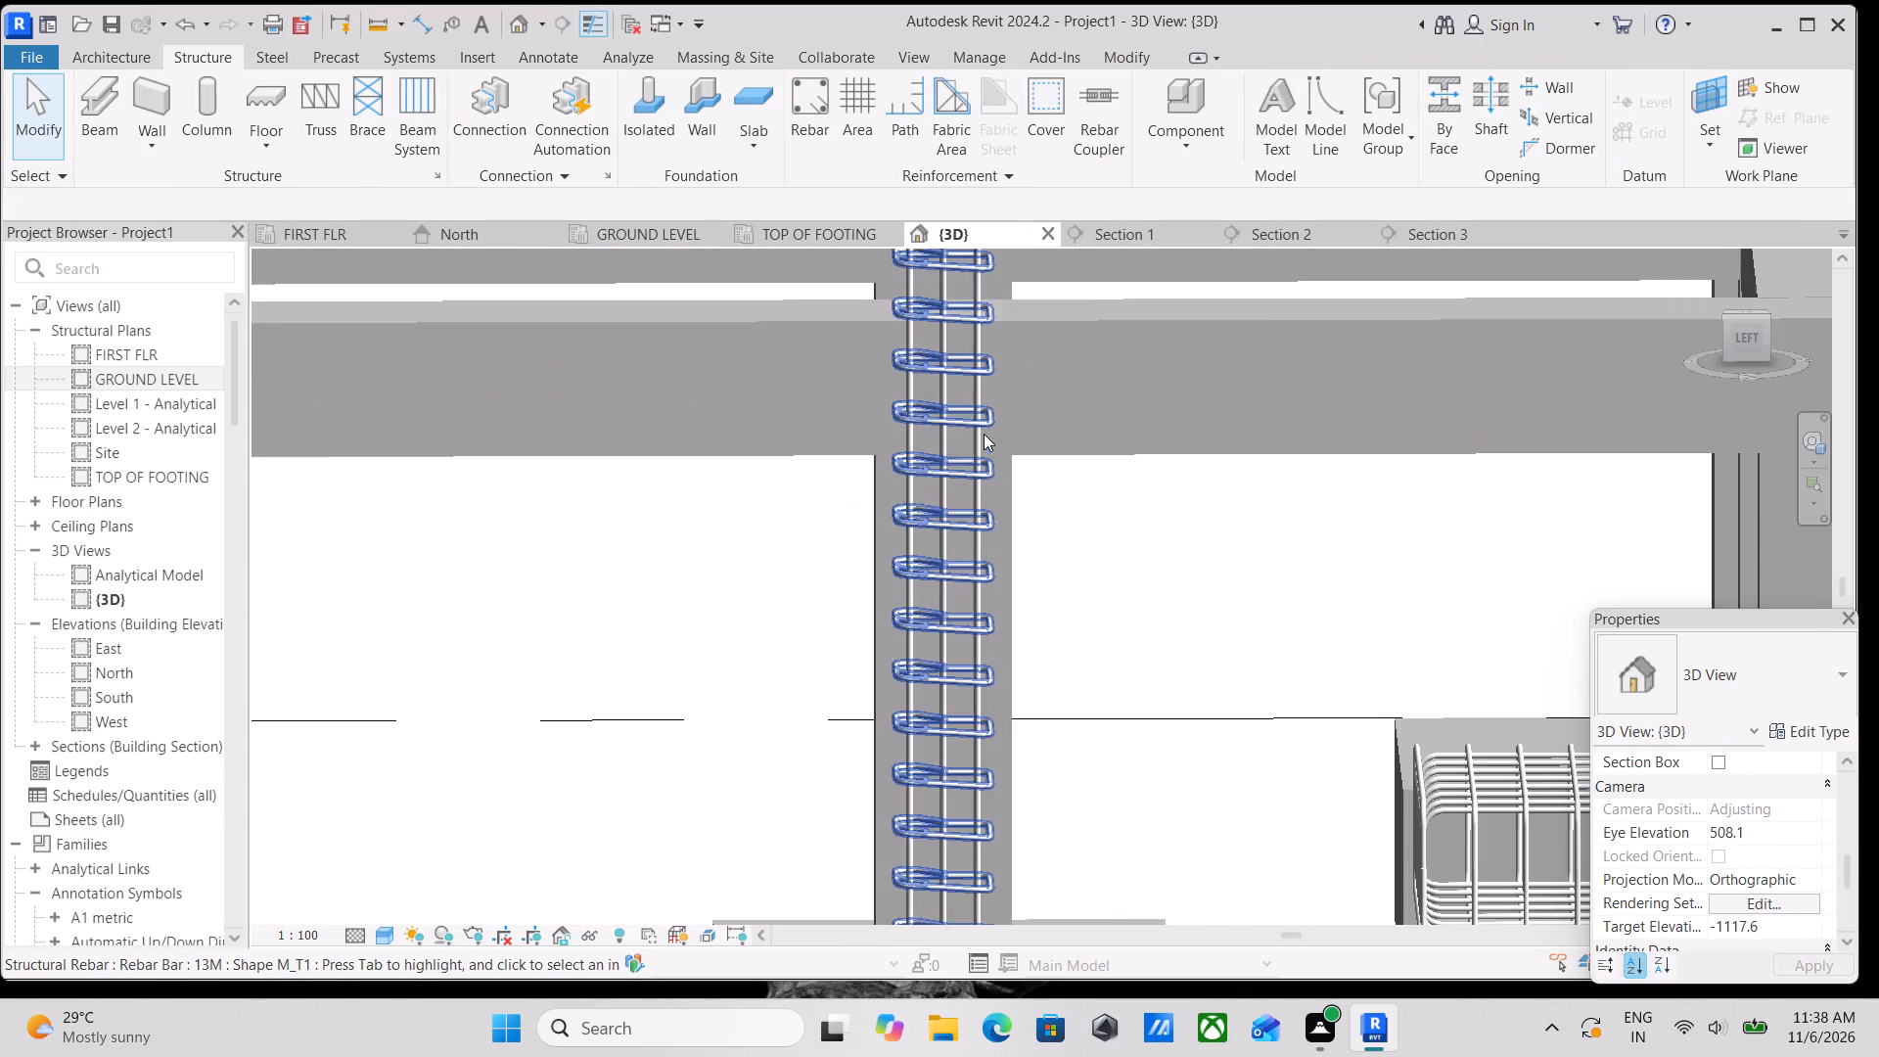
scroll(1033, 509, "down", 4)
middle_click_drag(1114, 556, 819, 669)
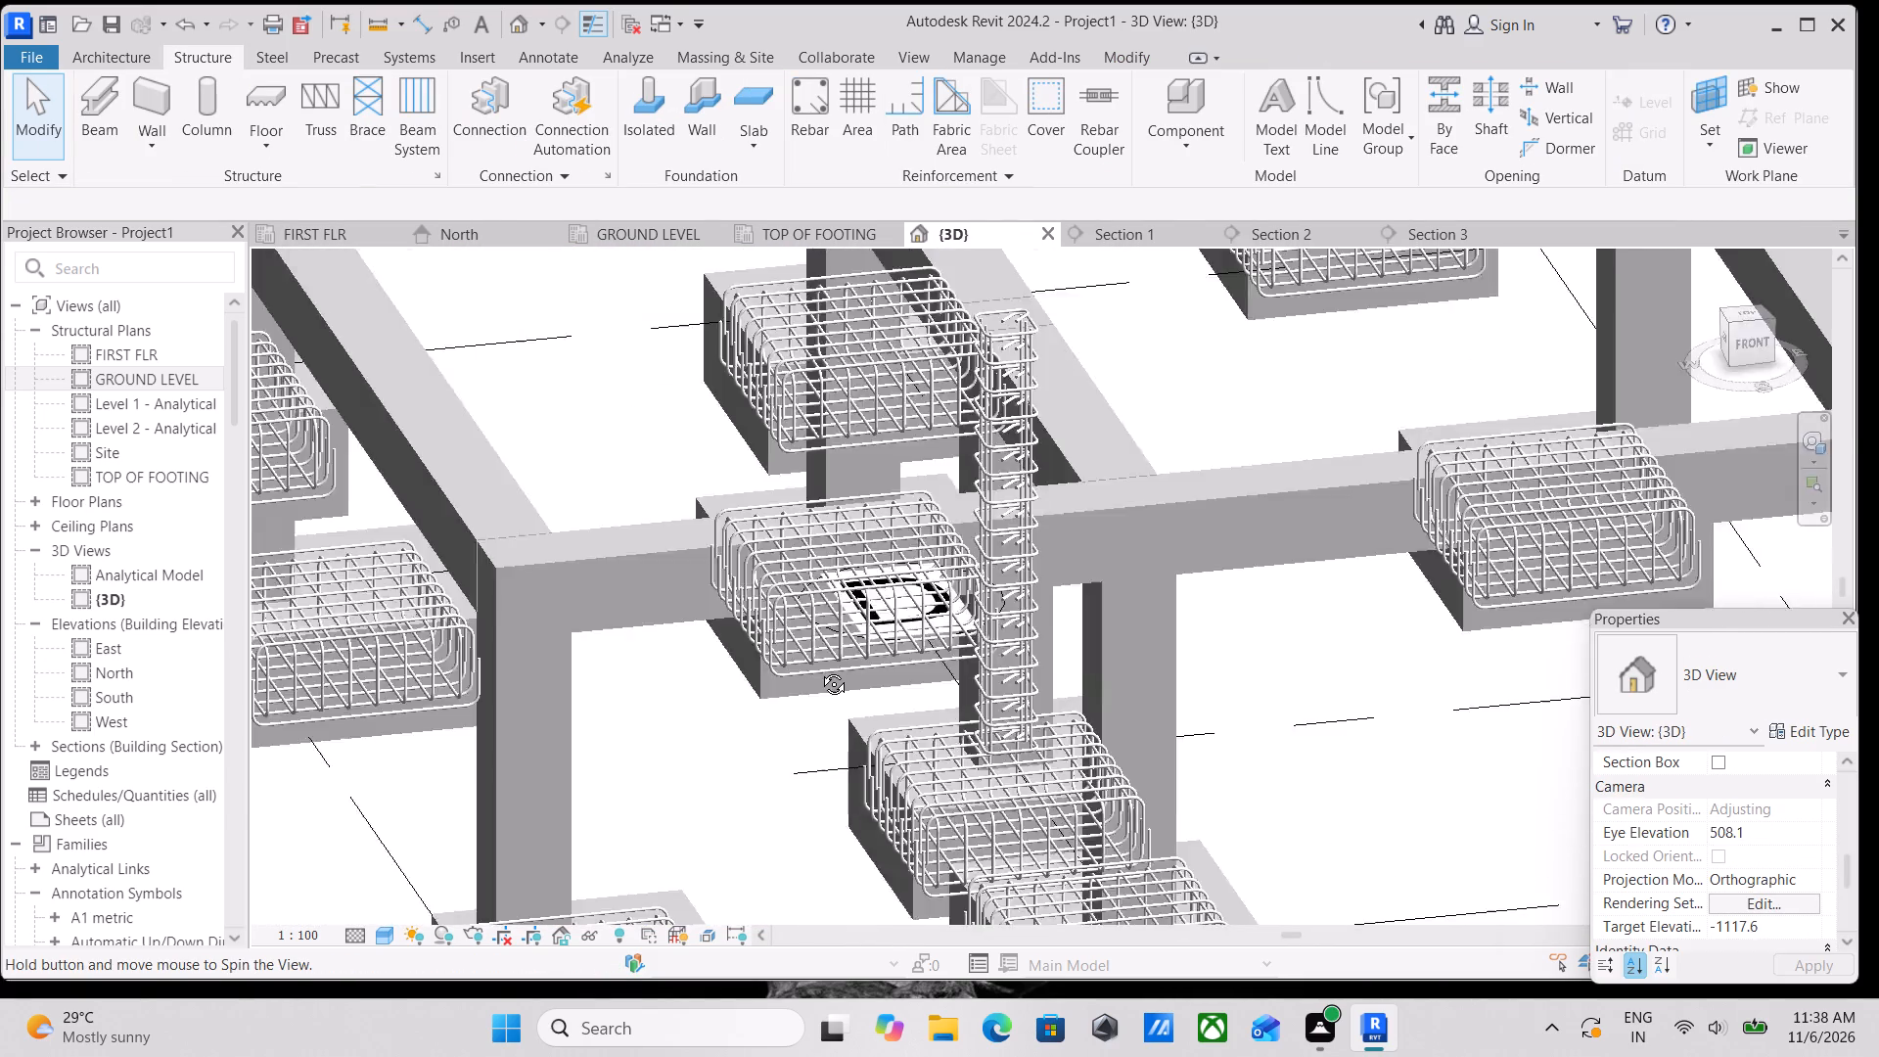
middle_click_drag(819, 669, 1208, 765)
middle_click_drag(1046, 661, 906, 721, "shift")
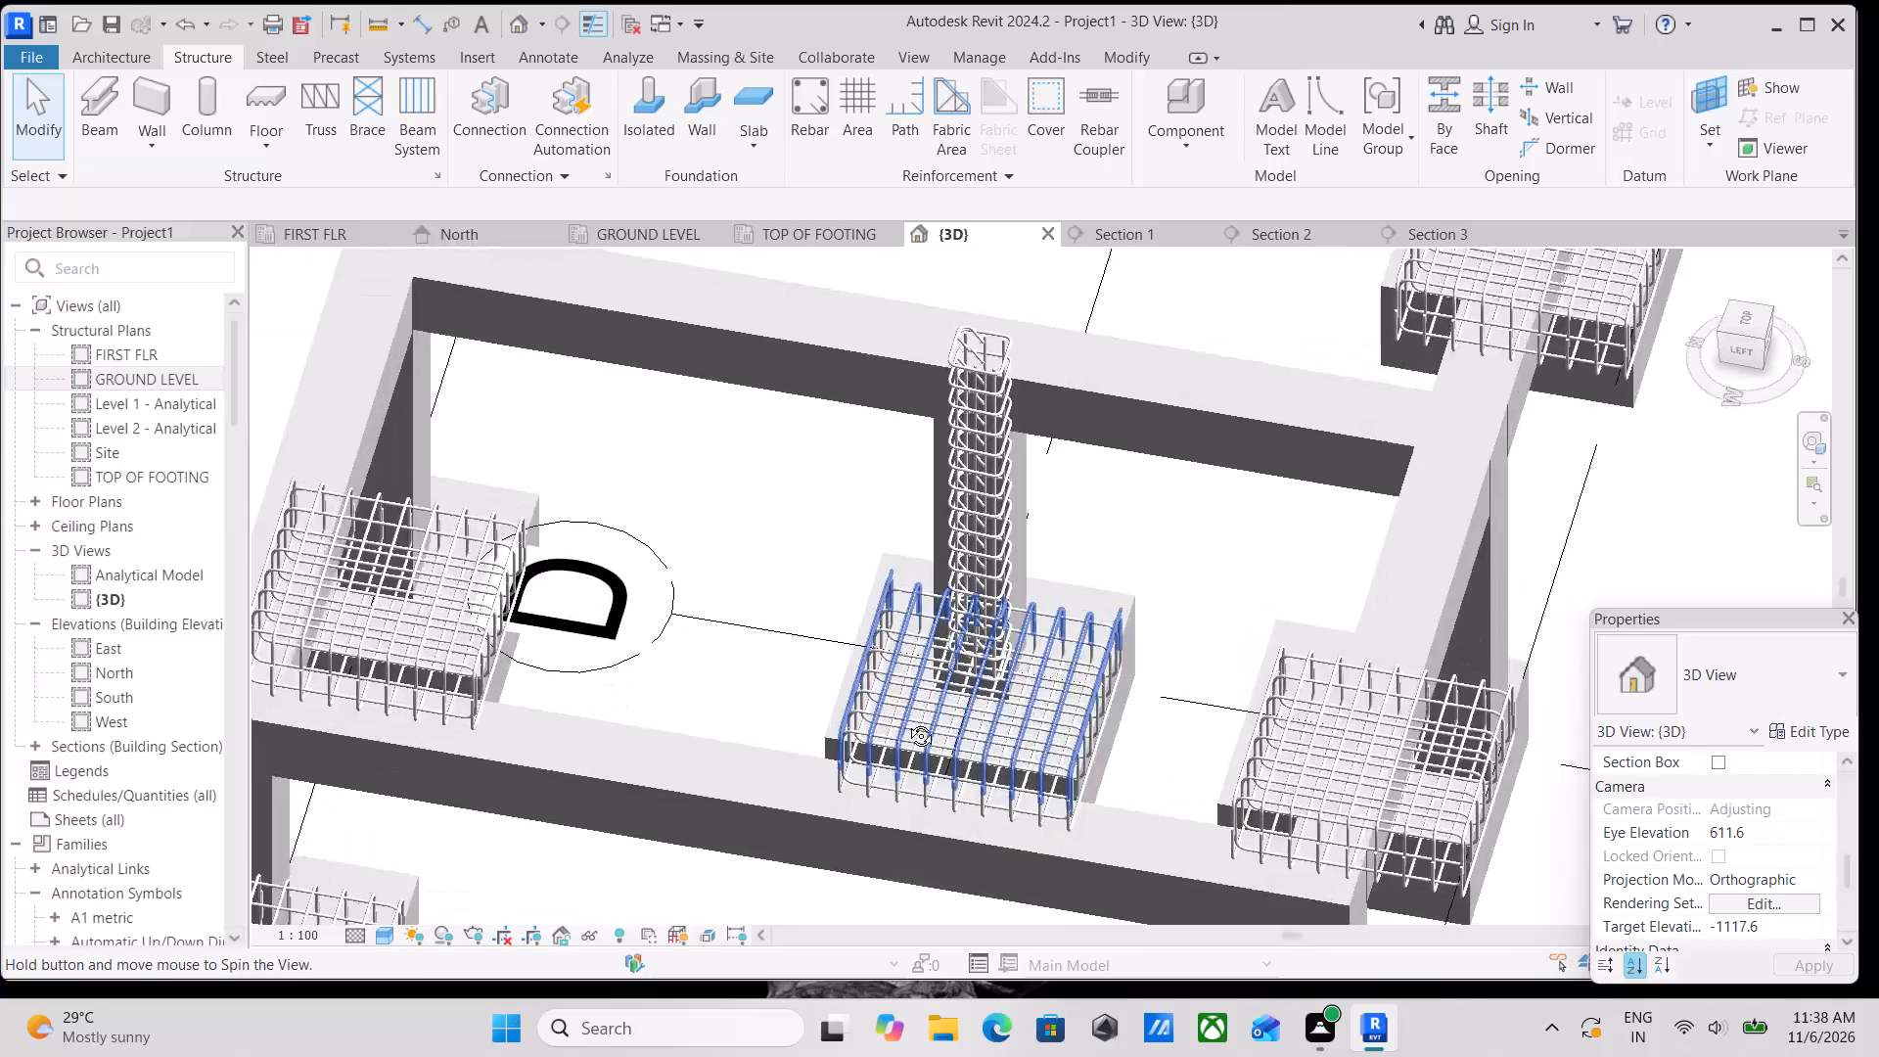
middle_click_drag(906, 721, 902, 735, "shift")
middle_click_drag(980, 507, 1087, 705)
scroll(1027, 447, "down", 1)
middle_click_drag(1027, 448, 982, 567, "shift")
middle_click_drag(958, 418, 980, 592, "shift")
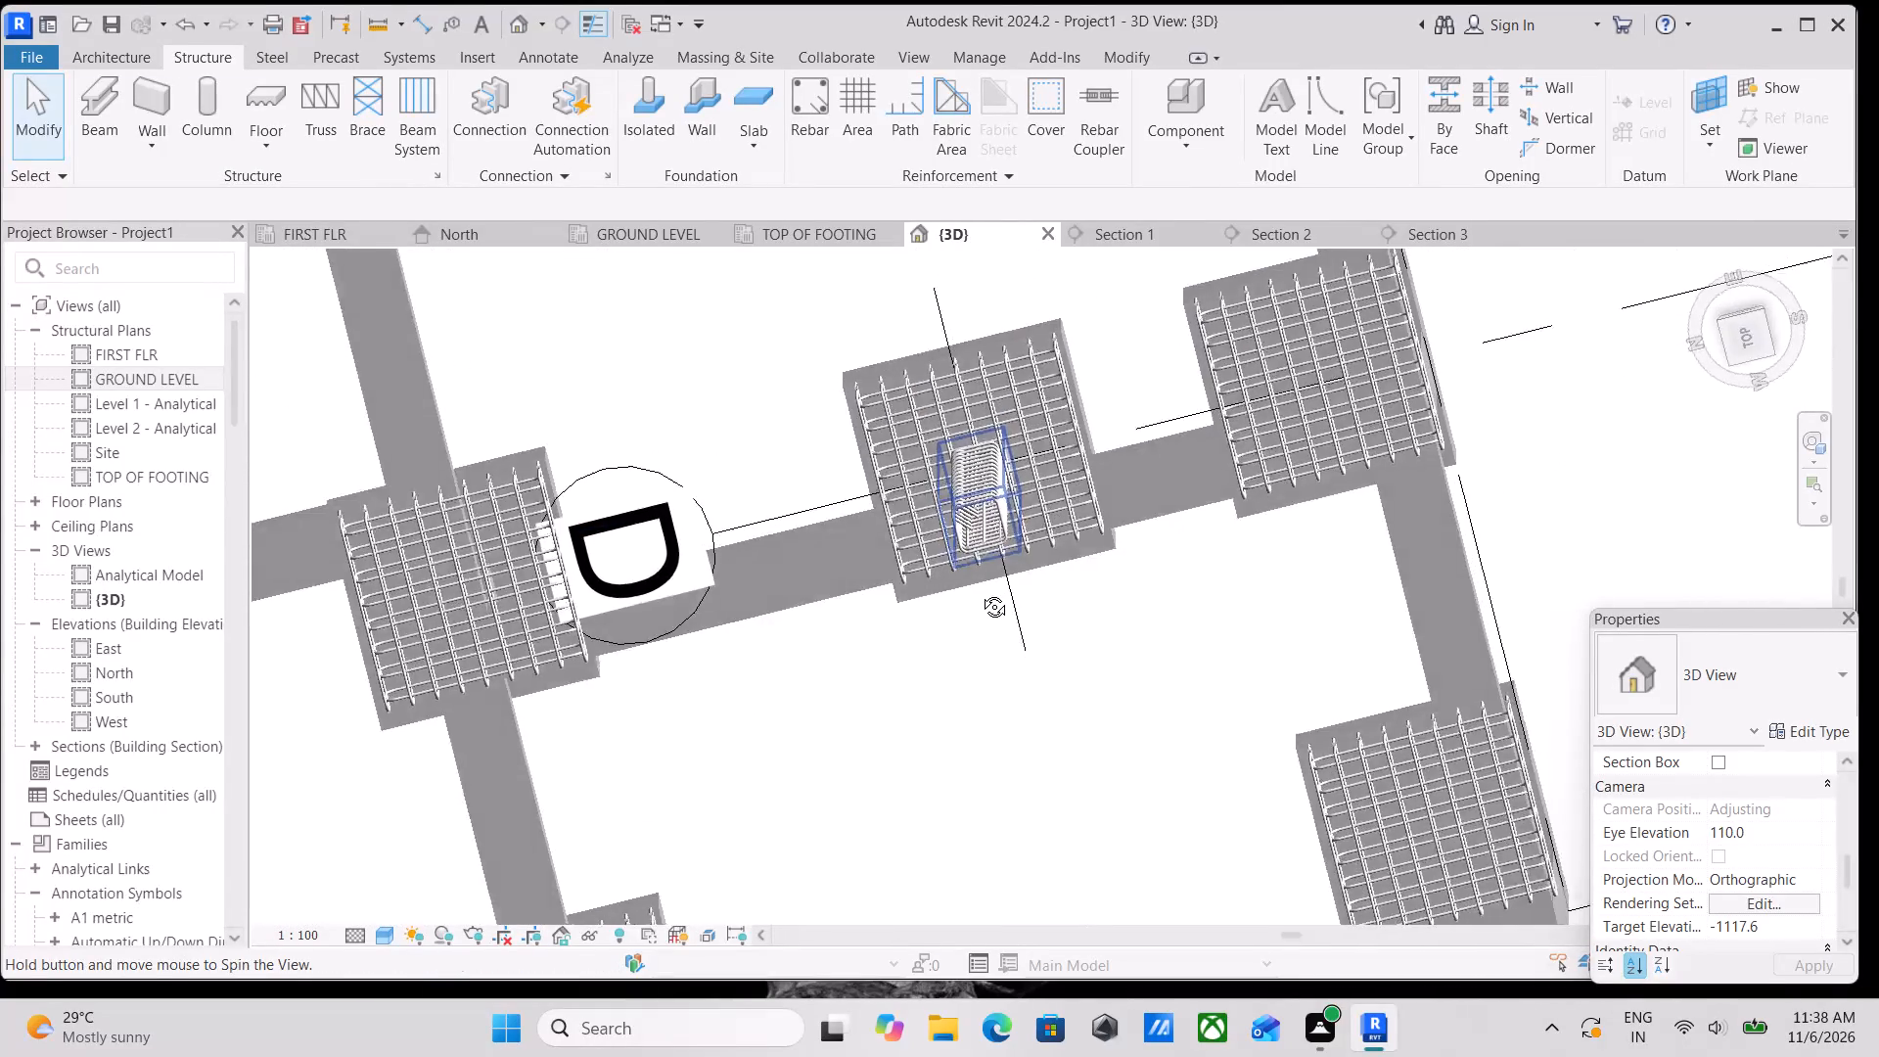
middle_click_drag(980, 592, 983, 495, "shift")
scroll(1005, 479, "up", 2)
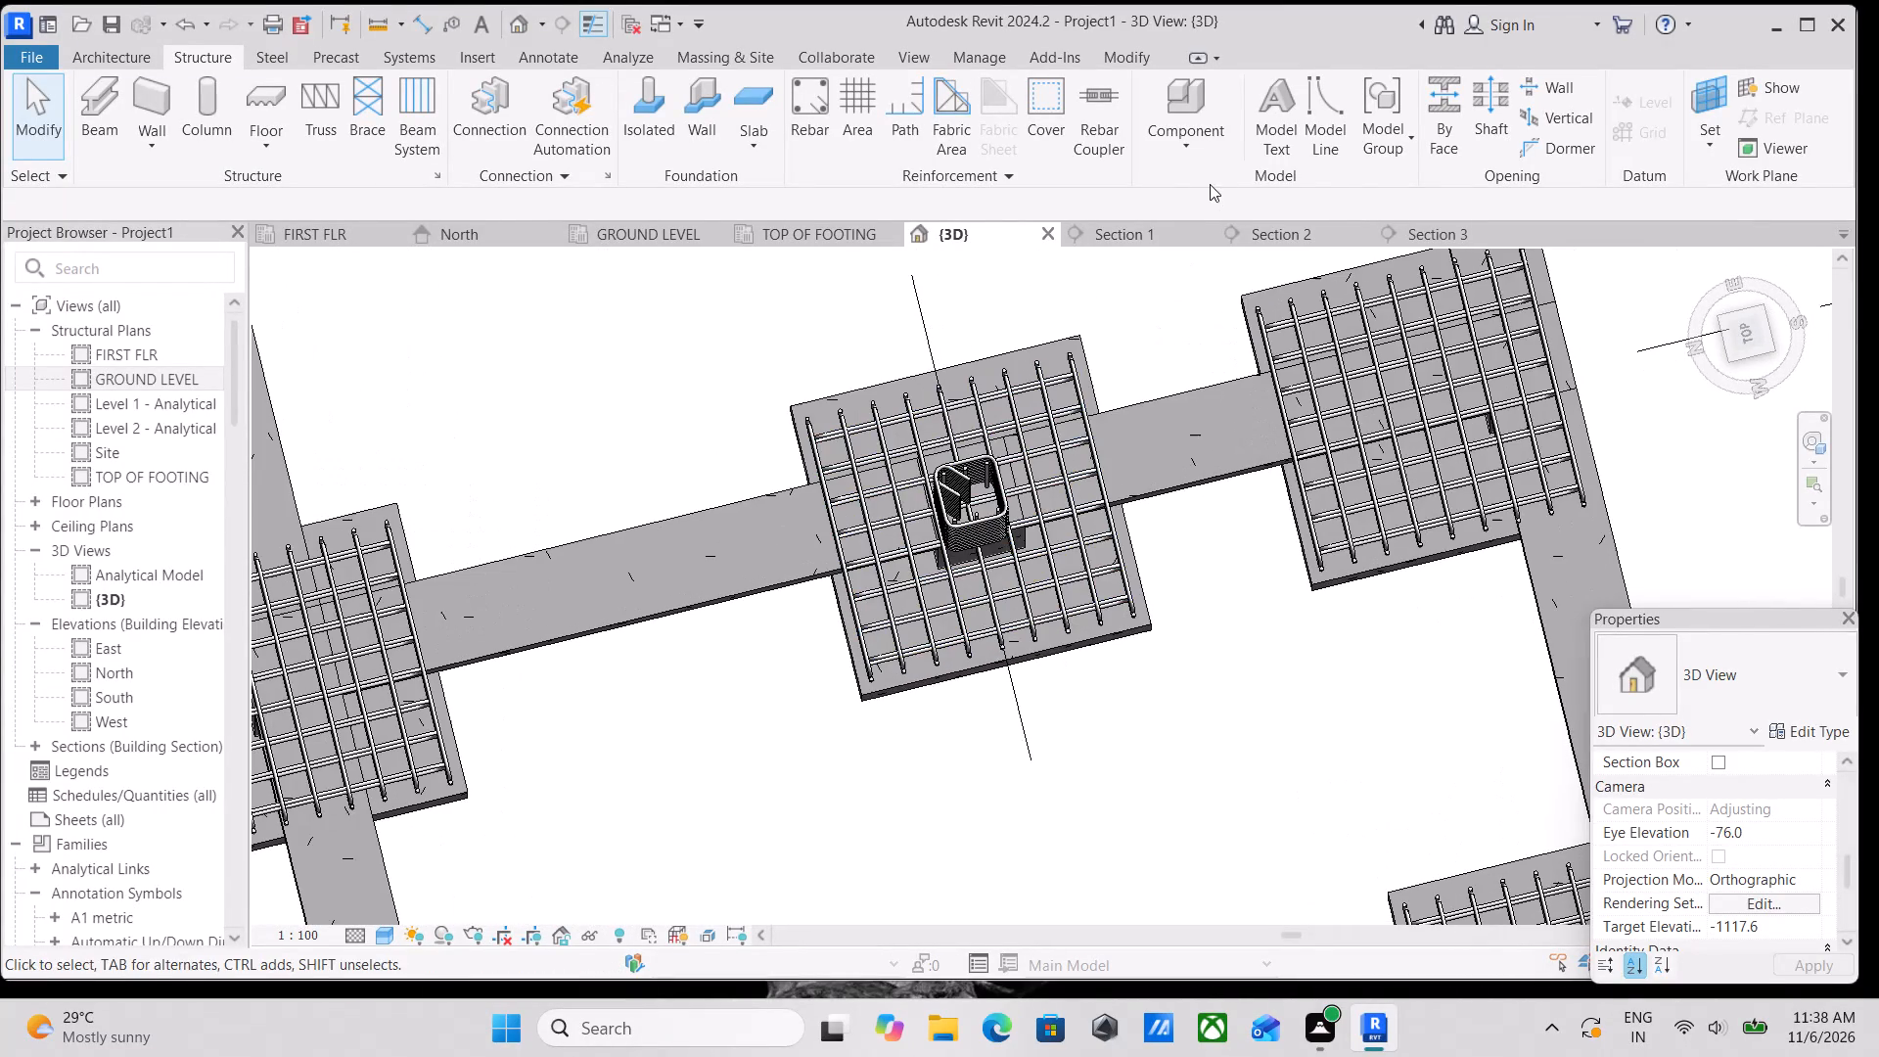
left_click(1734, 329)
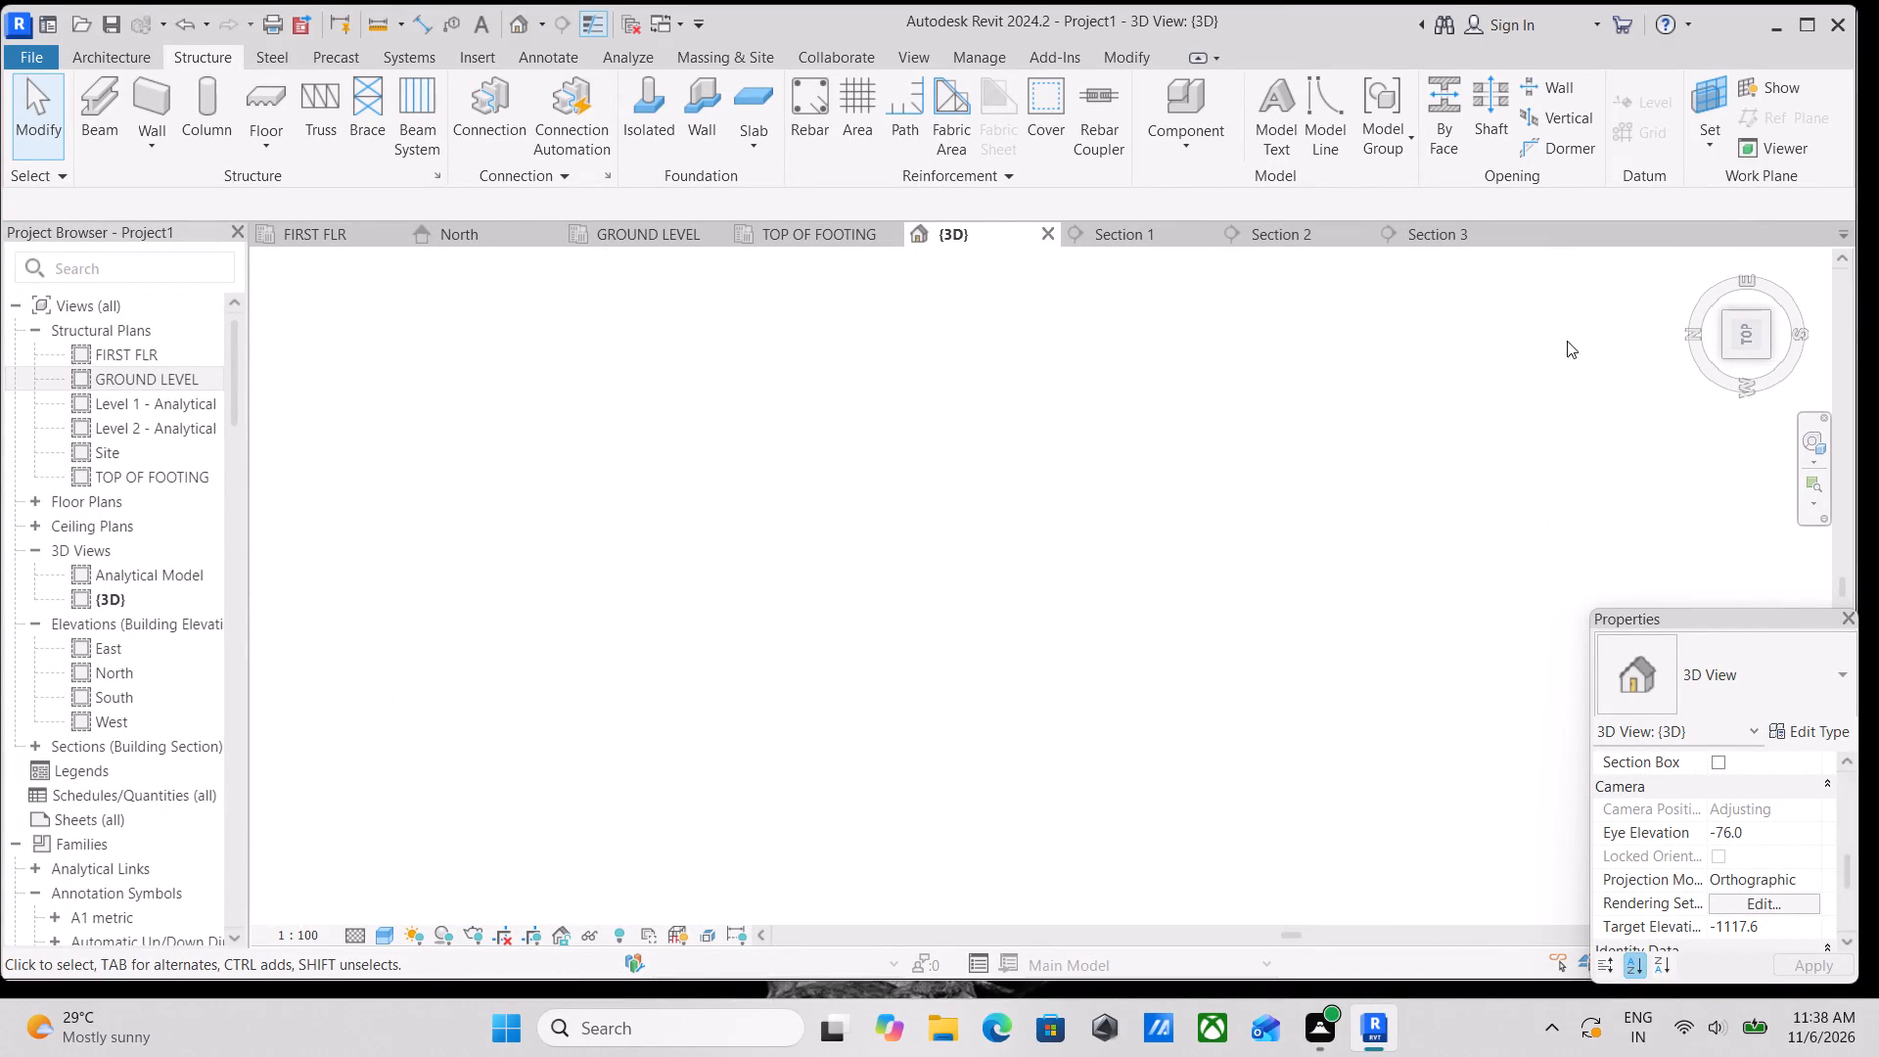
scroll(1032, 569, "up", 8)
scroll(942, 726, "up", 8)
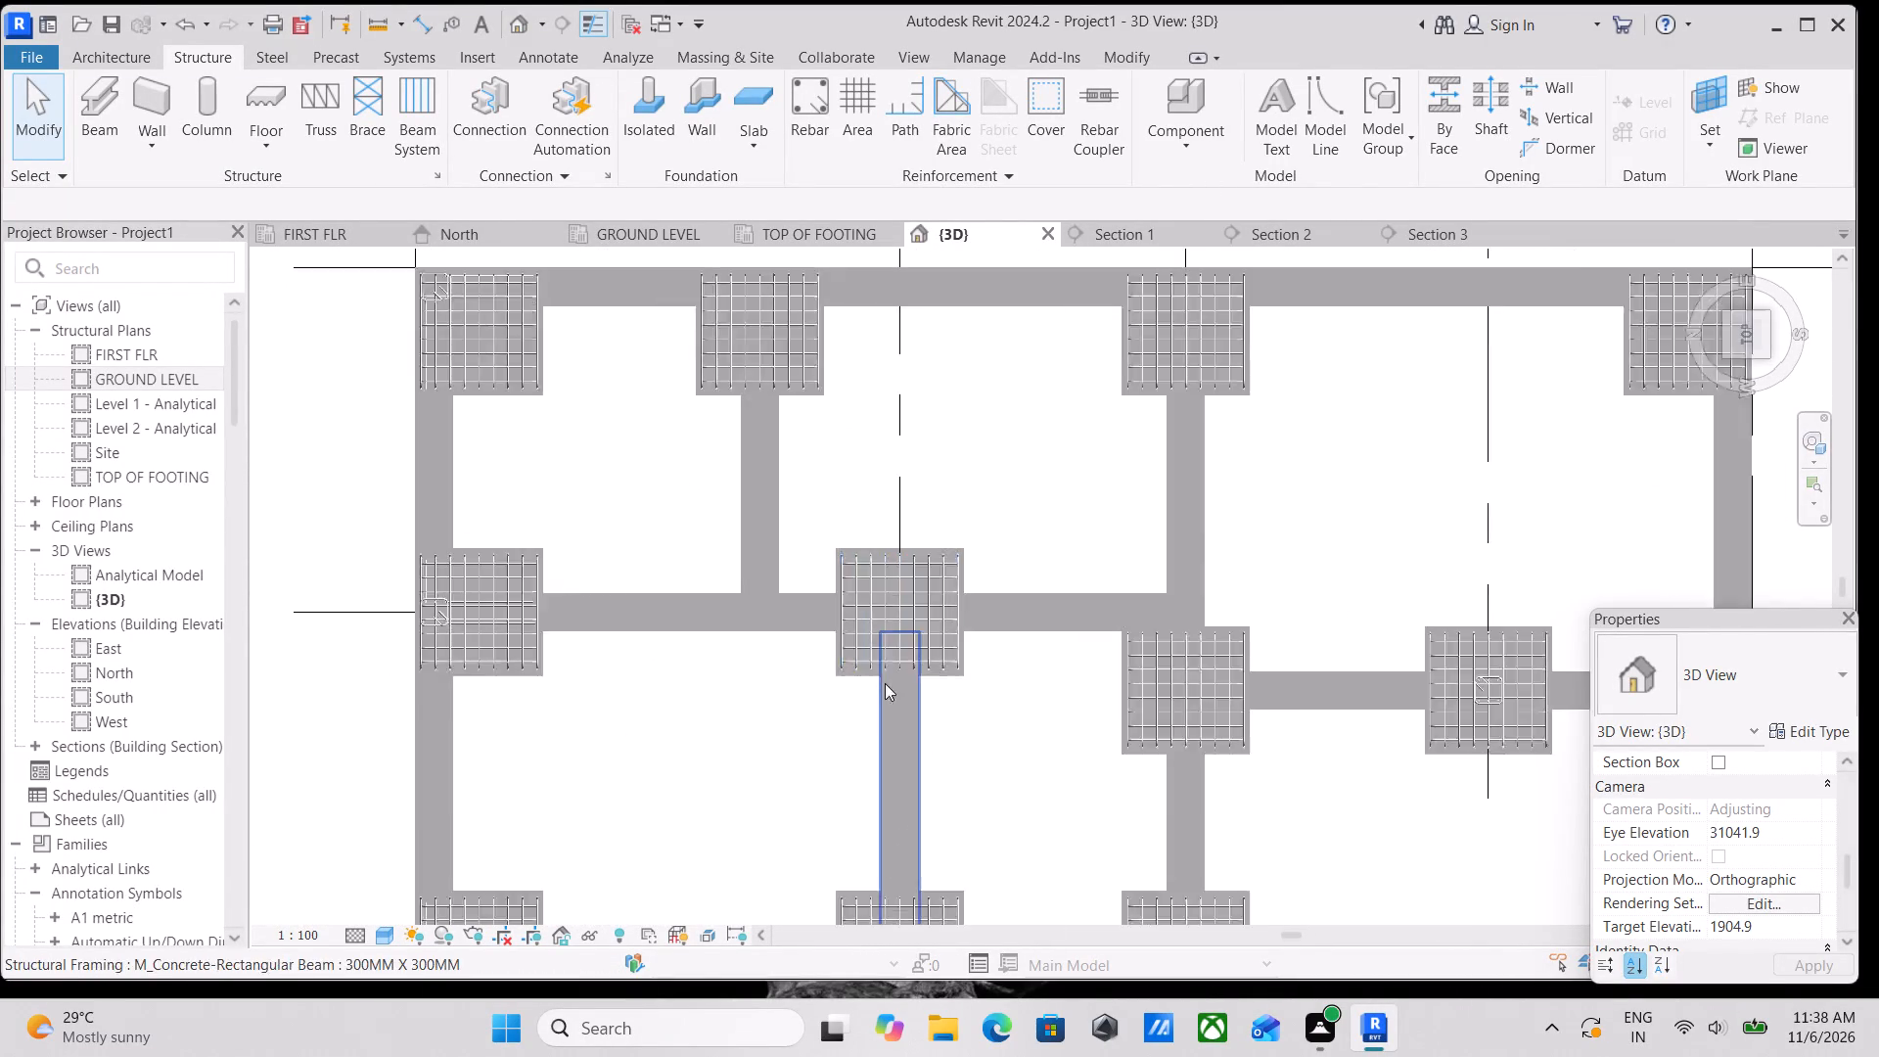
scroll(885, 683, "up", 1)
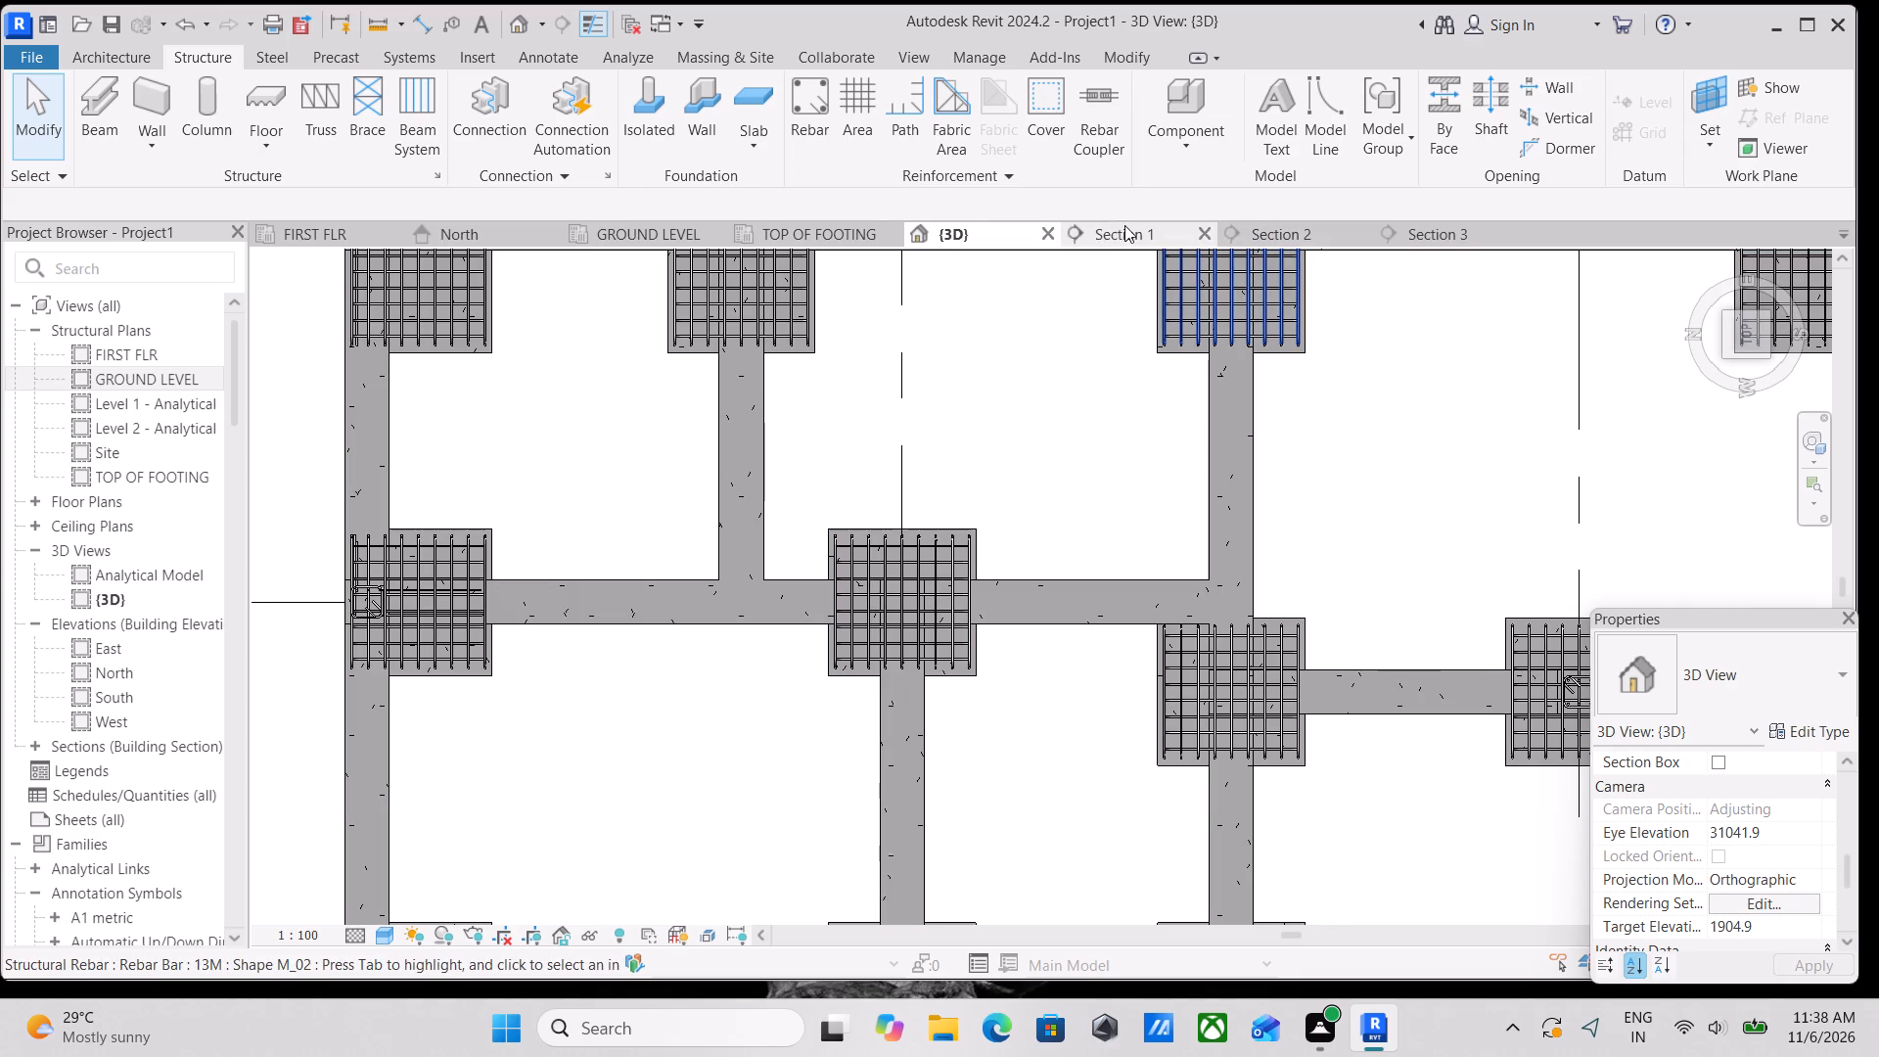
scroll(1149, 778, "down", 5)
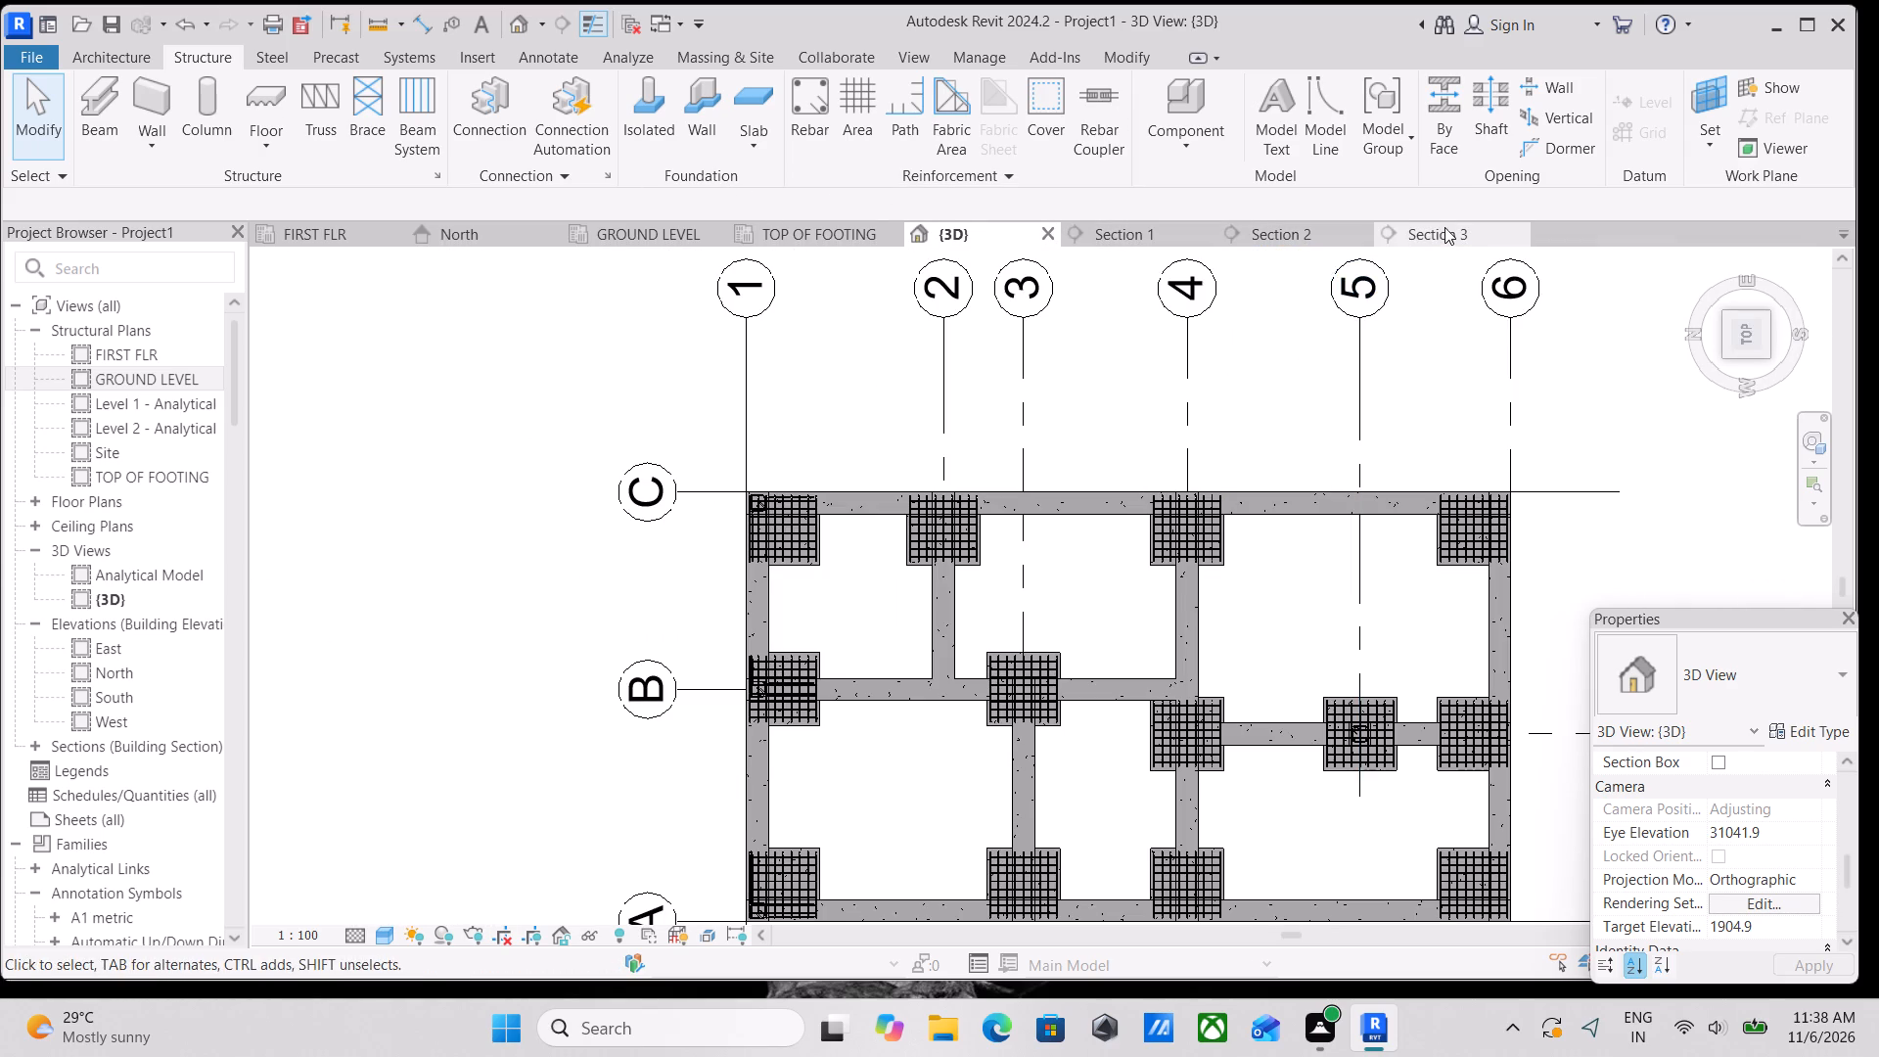
In Section 3, edit the left vertical bar set's sketch, drawing a horizontal line about 361 mm long near the footing's bottom, ending below the bar.
left_click(1444, 227)
scroll(1204, 604, "down", 5)
middle_click_drag(1282, 622, 1073, 431)
scroll(1125, 608, "down", 2)
middle_click_drag(1125, 609, 1146, 367)
scroll(1075, 680, "up", 8)
left_click(1066, 611)
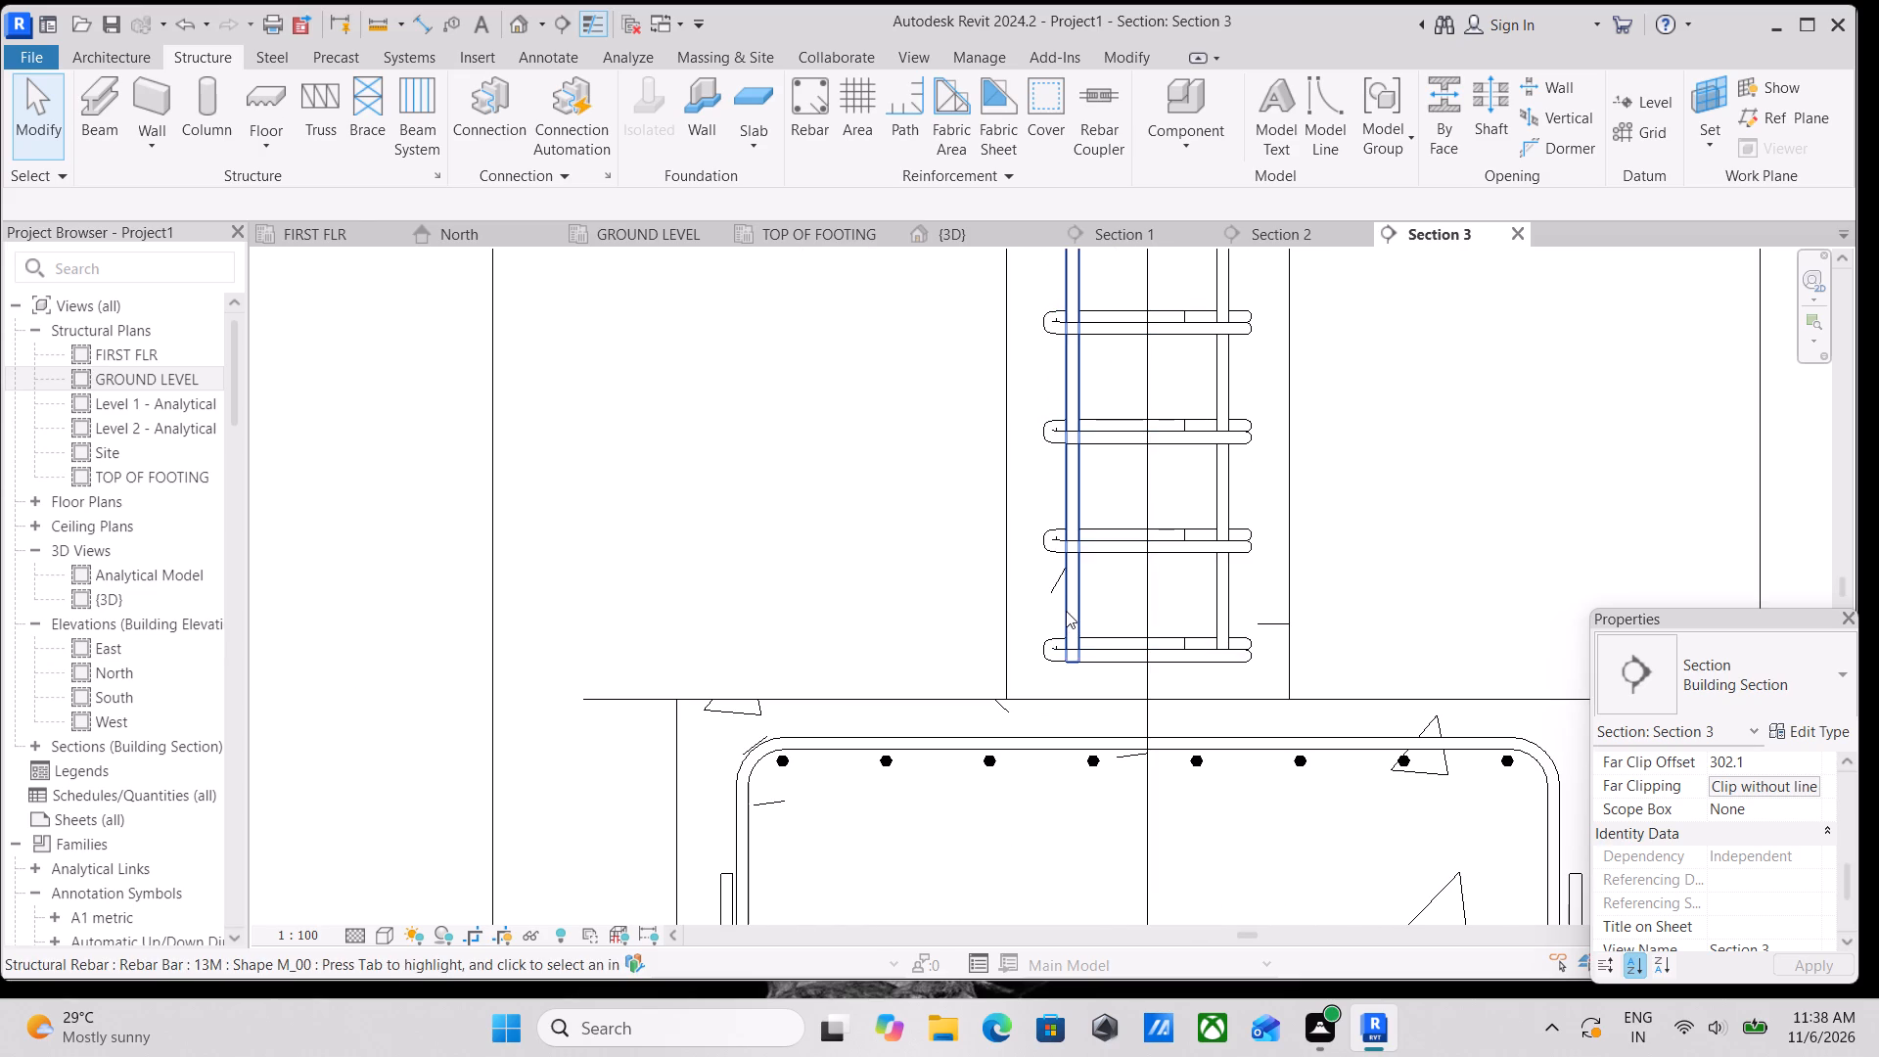
middle_click_drag(1018, 805, 1077, 747)
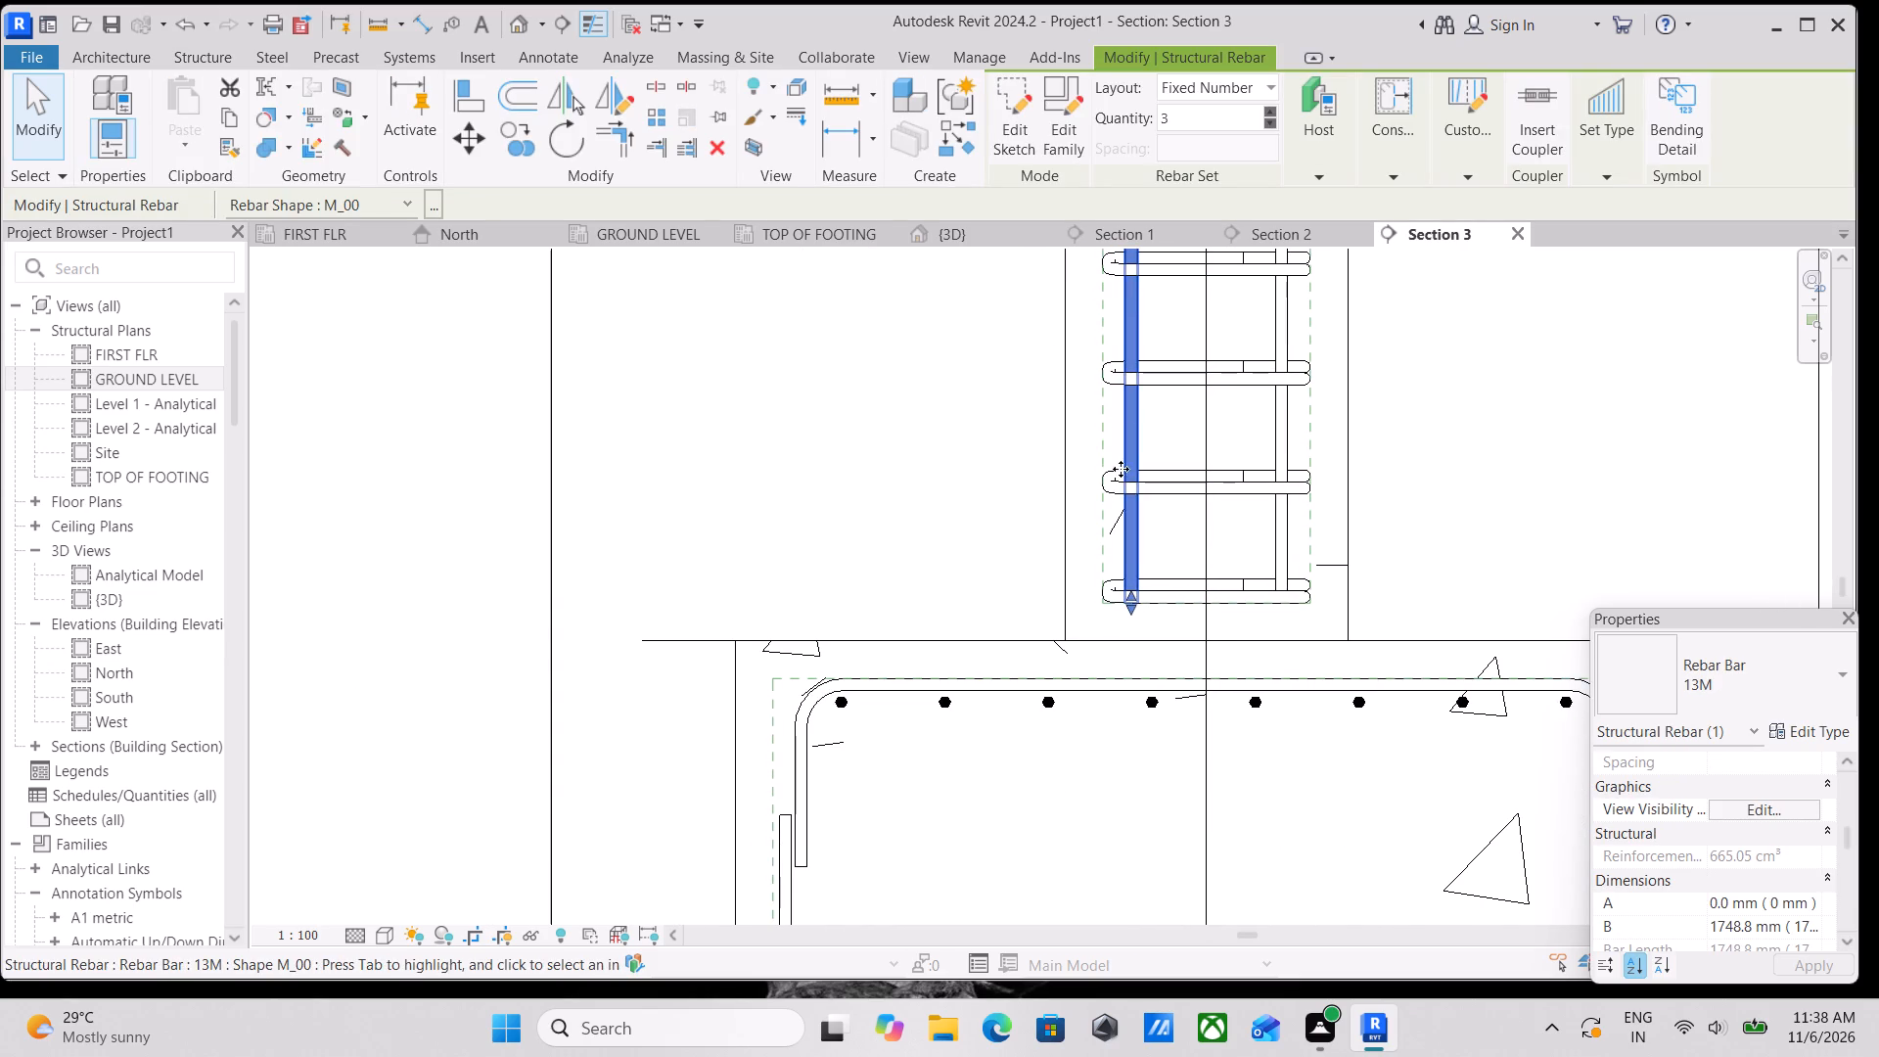
left_click(1021, 123)
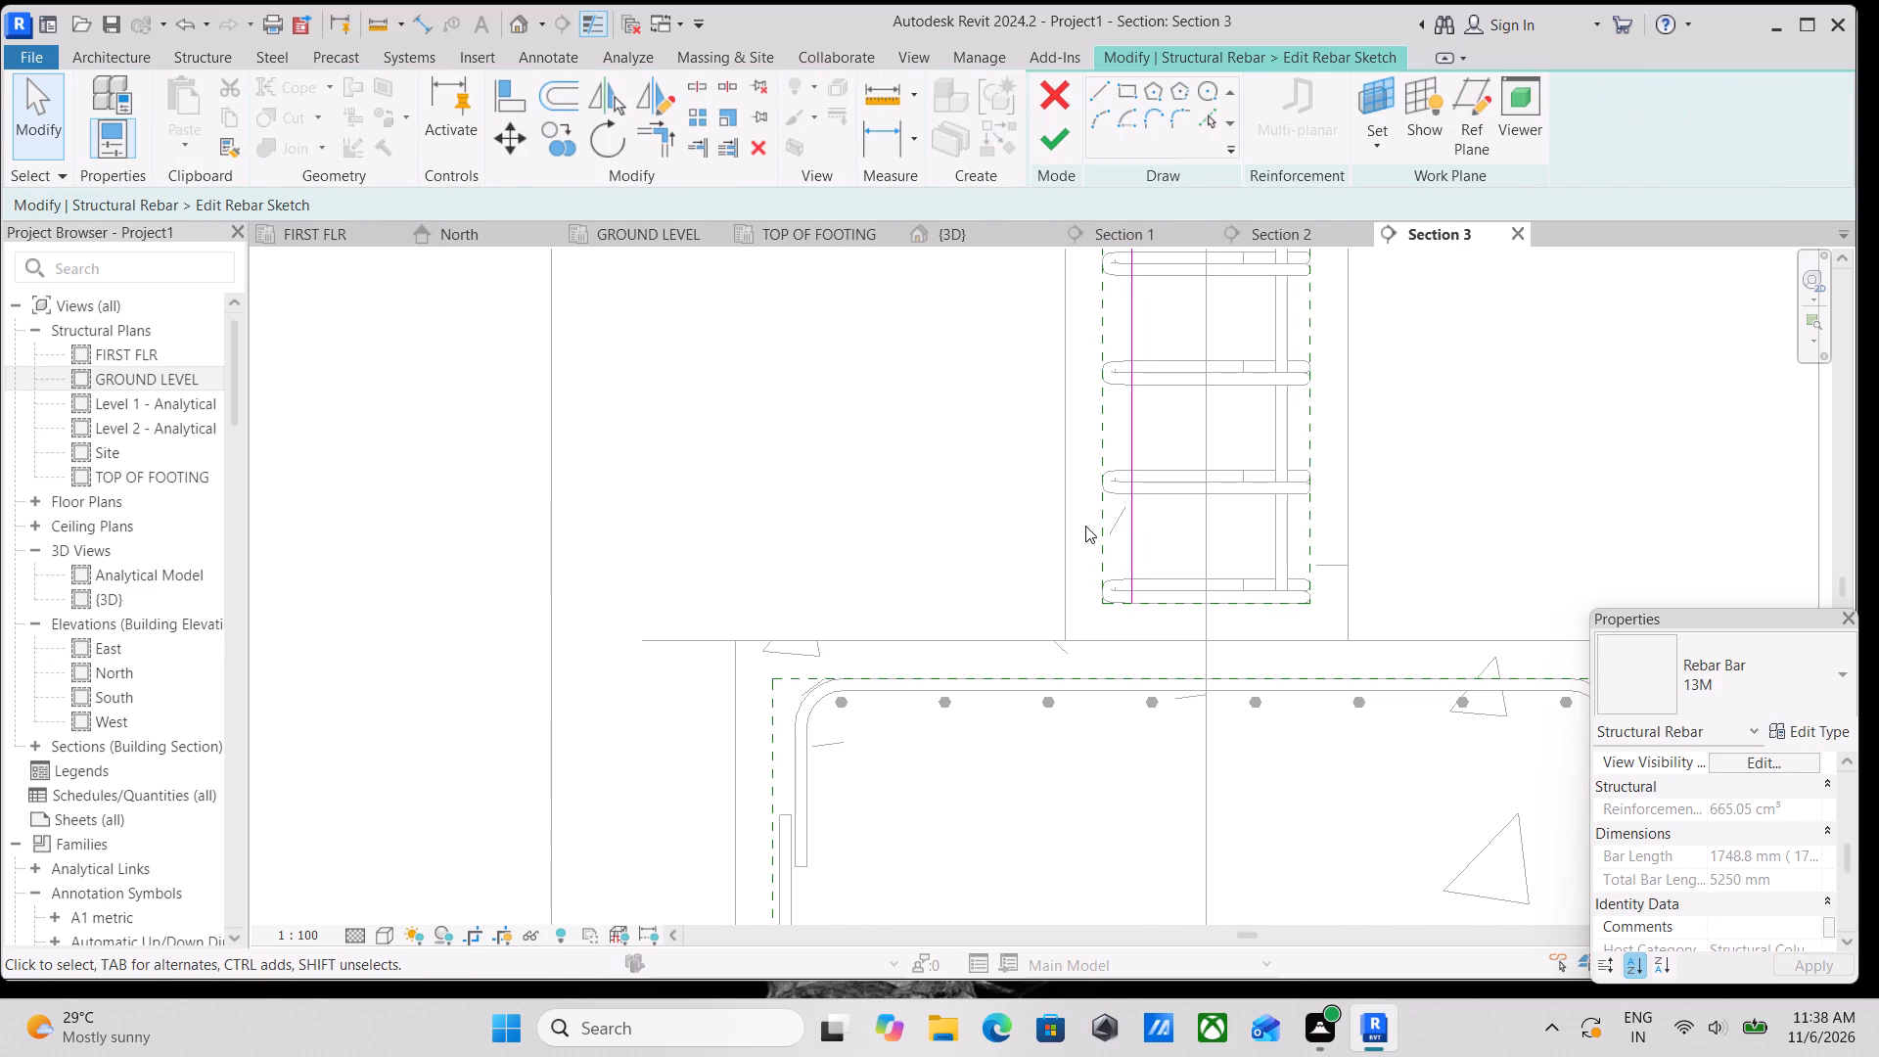
left_click(1106, 80)
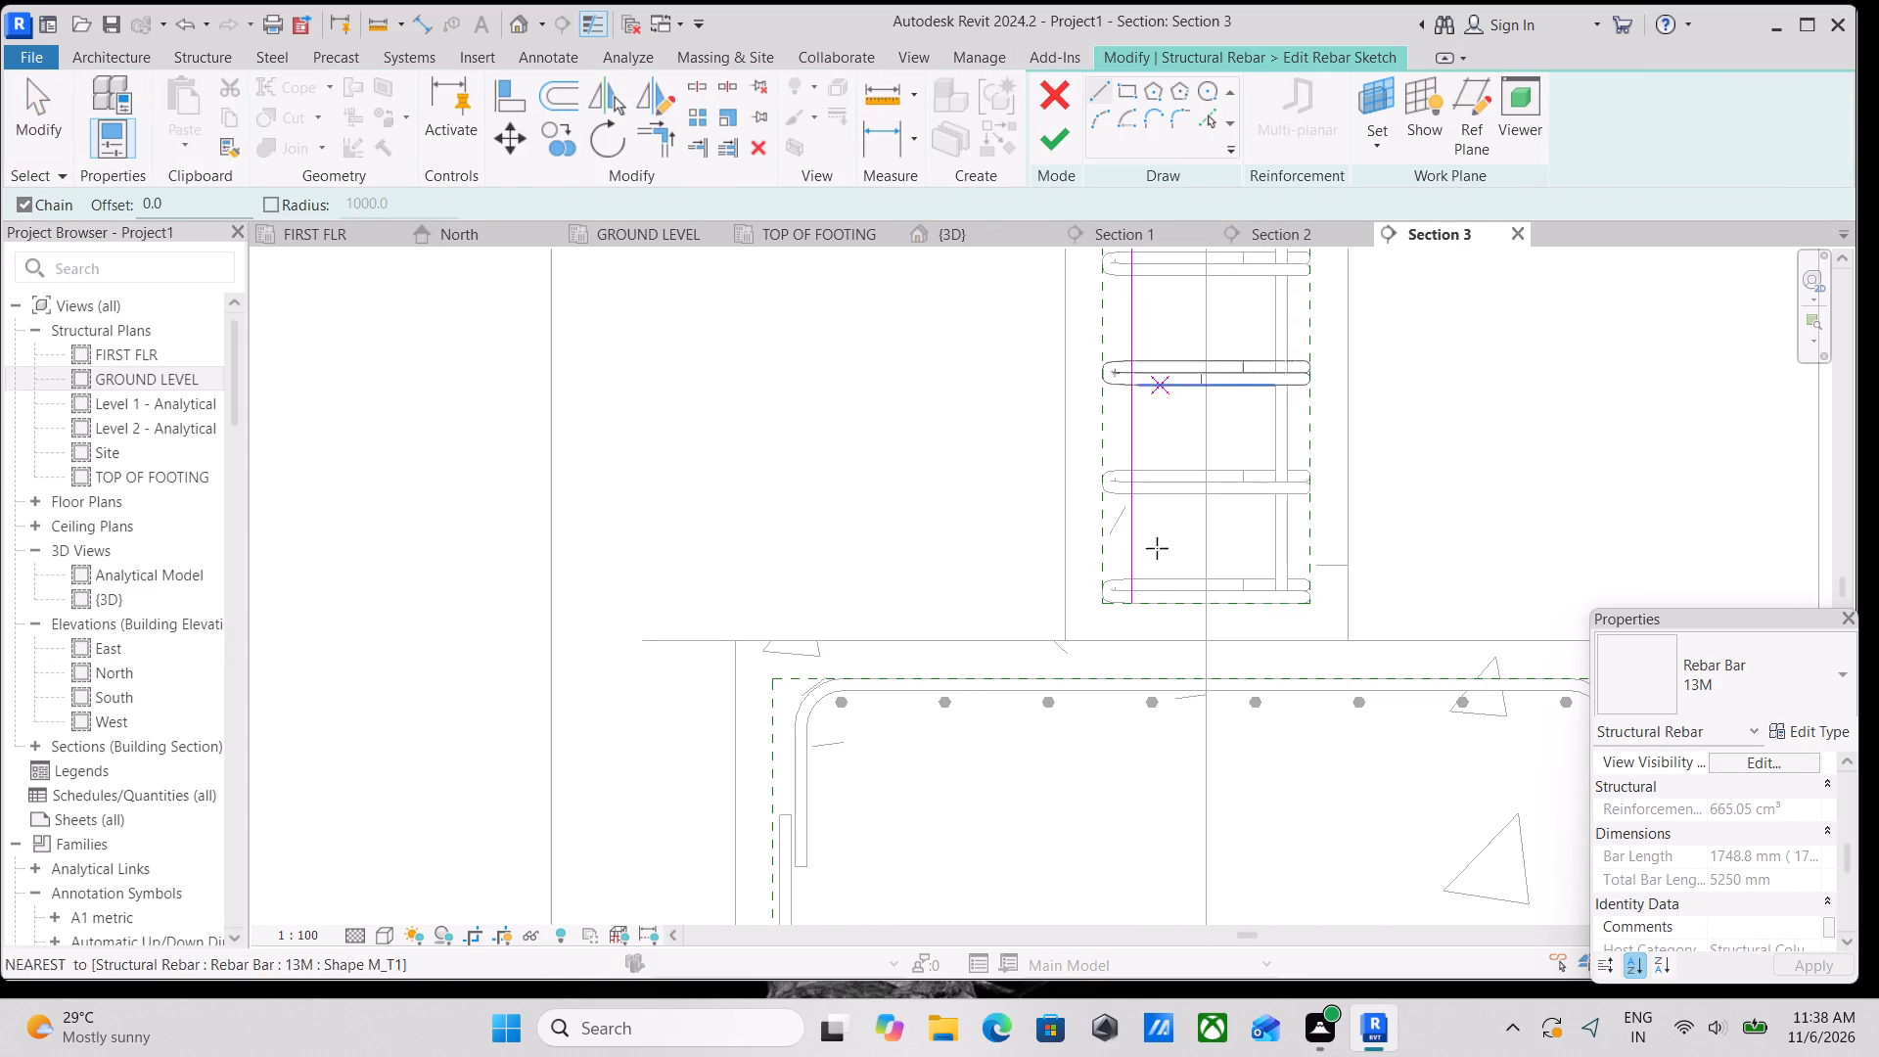
scroll(1067, 757, "down", 3)
middle_click_drag(1016, 776, 1068, 674)
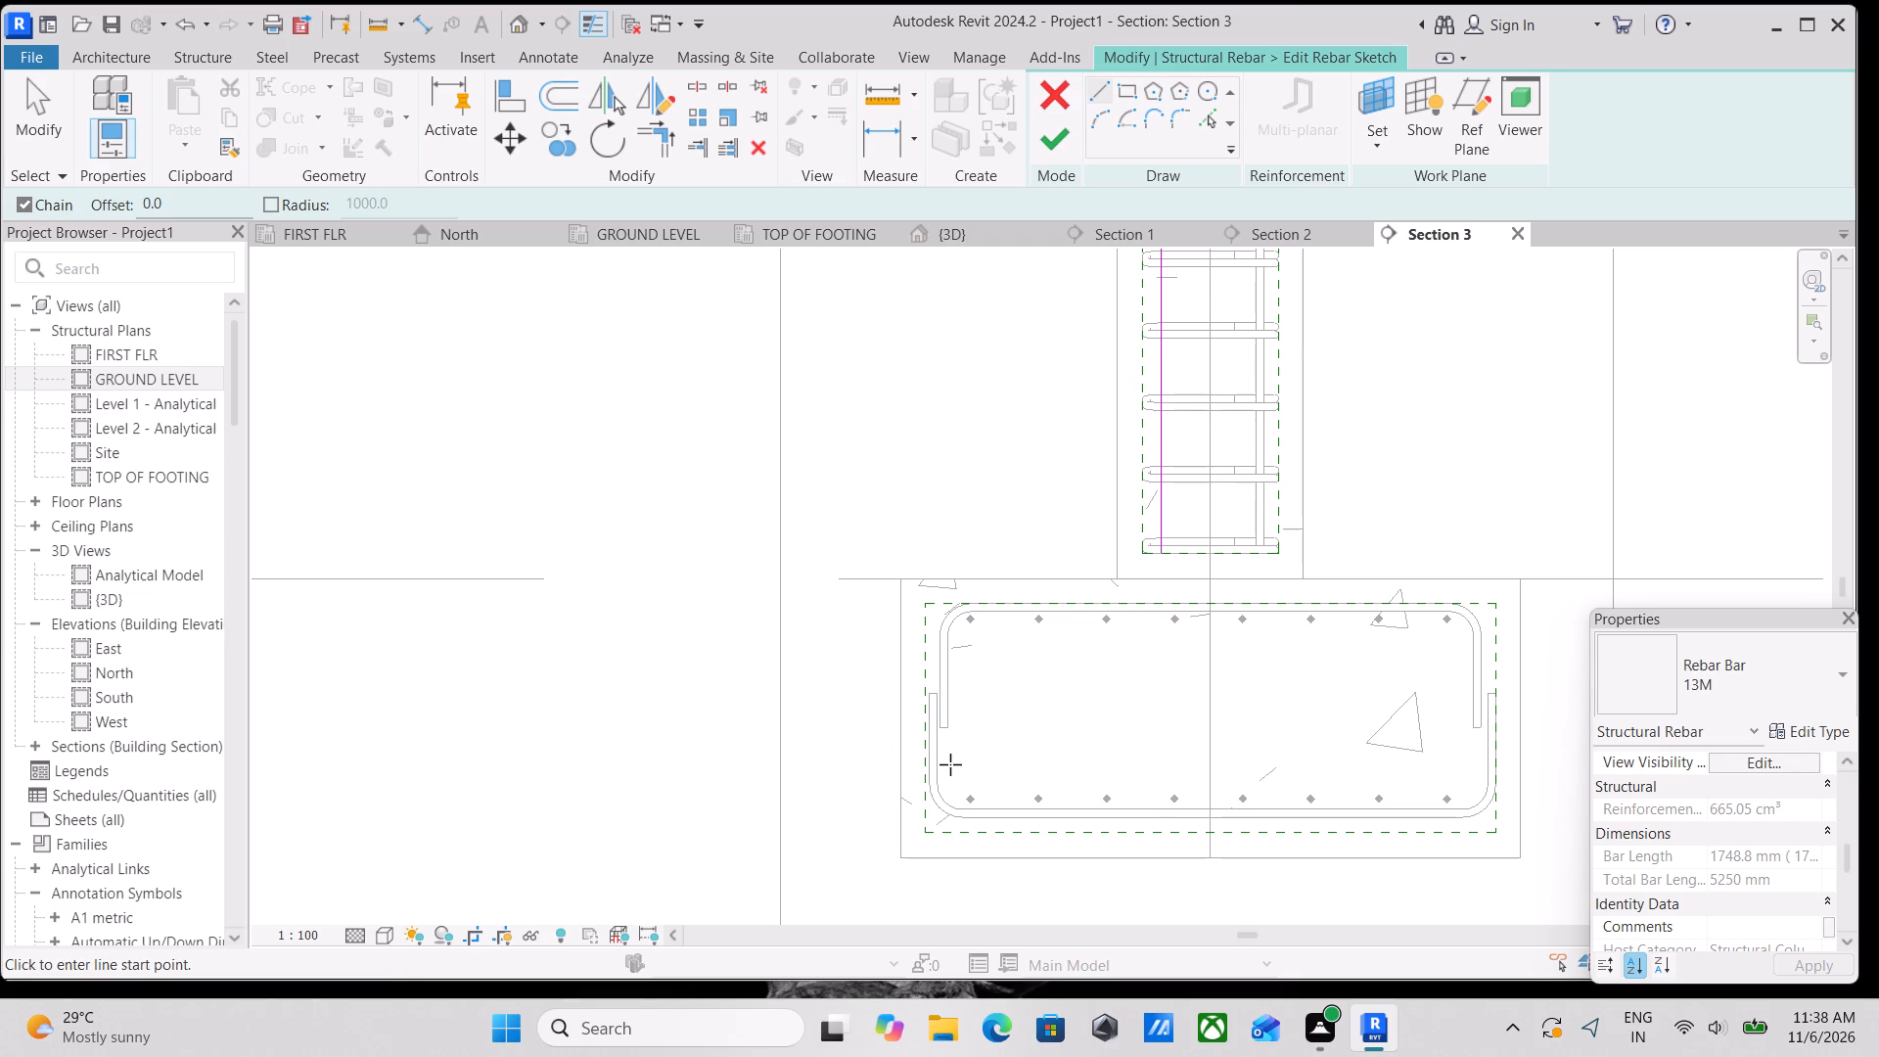
left_click(948, 771)
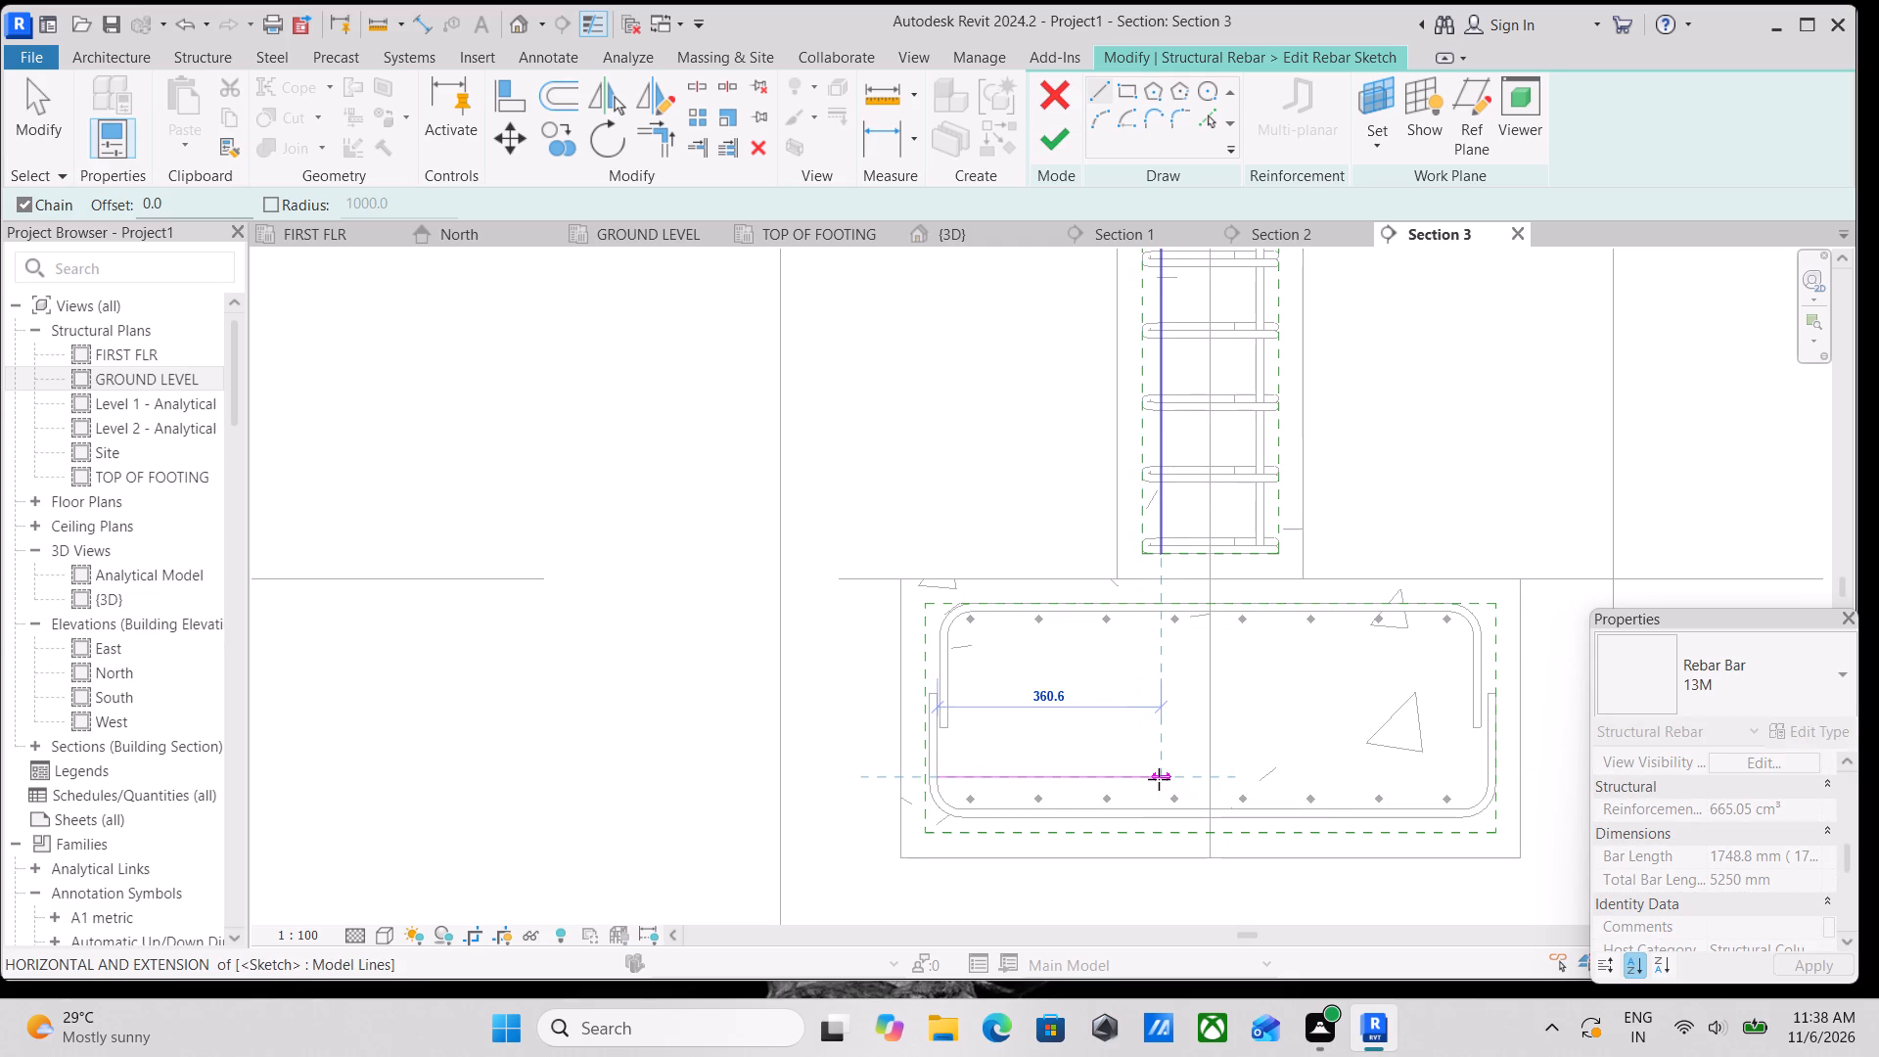
left_click(1159, 779)
key("Escape")
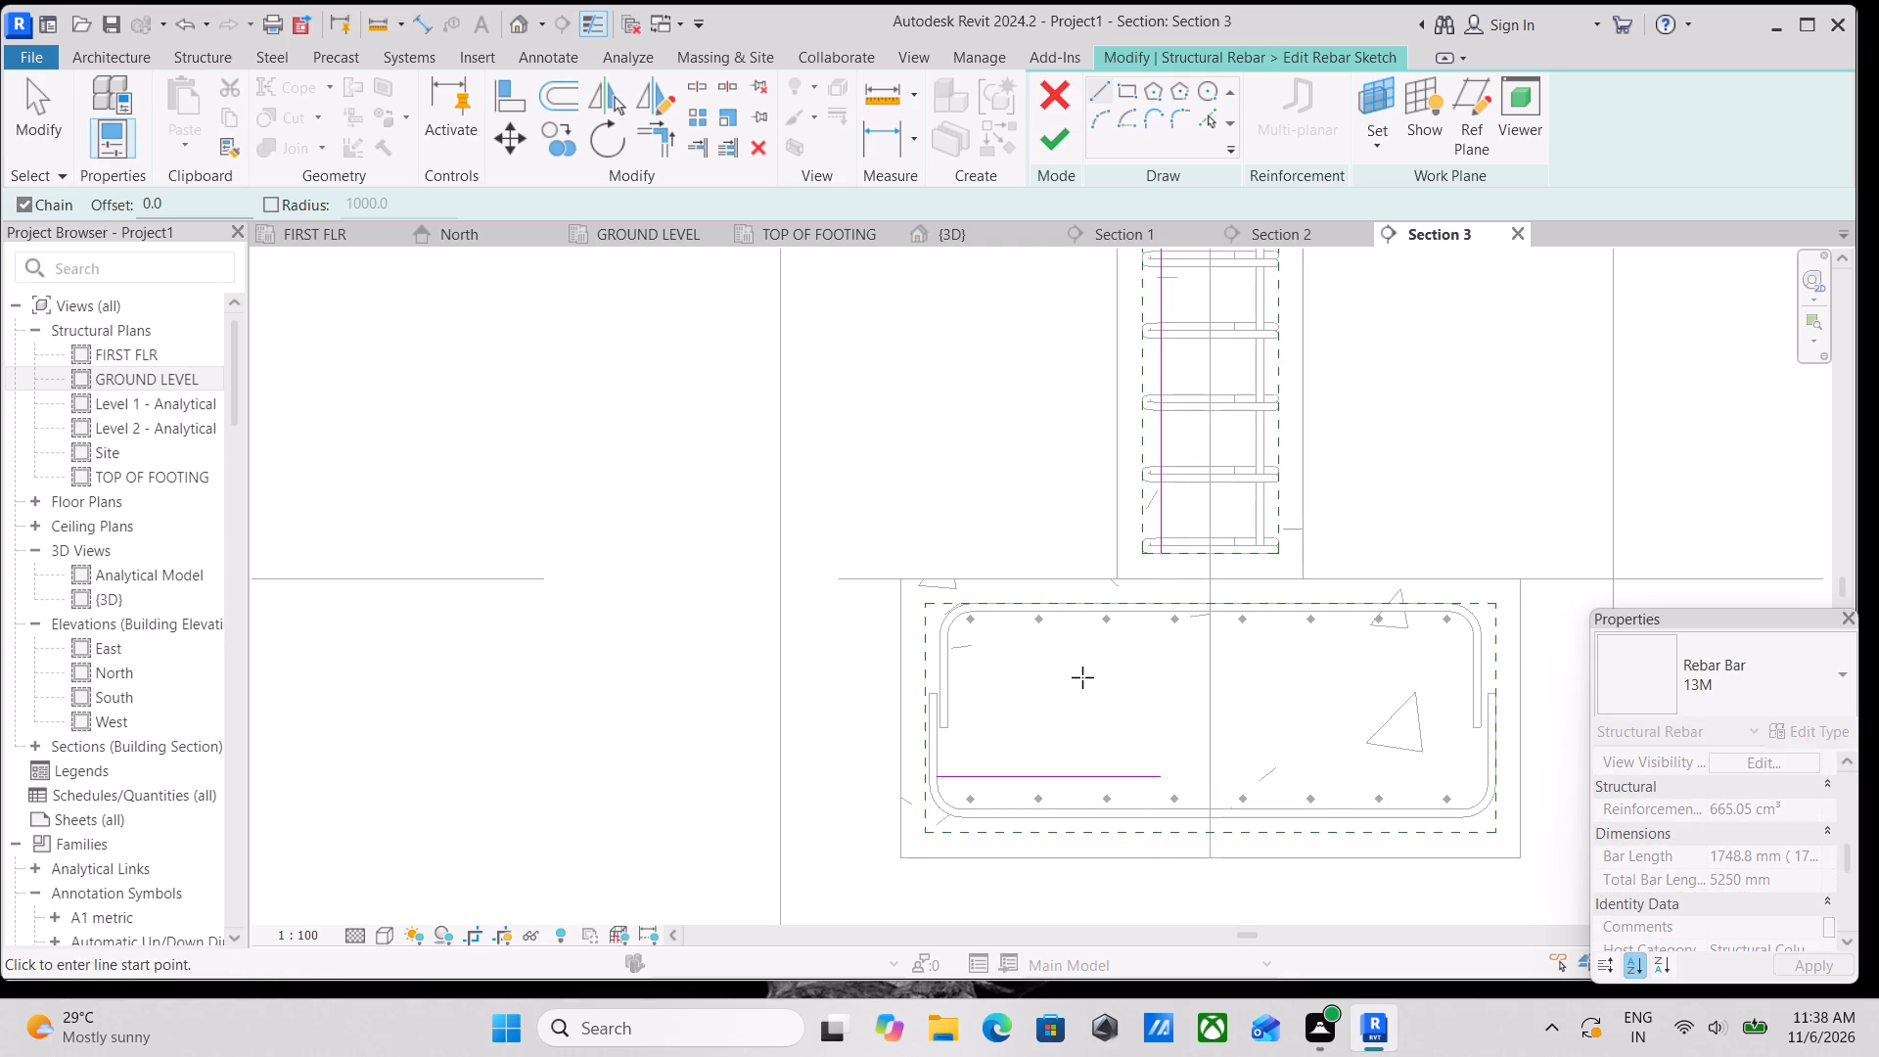
Trim/Extend the left vertical bar line to a corner with the horizontal footing leg and finish the rebar sketch.
type("tr")
left_click(1155, 509)
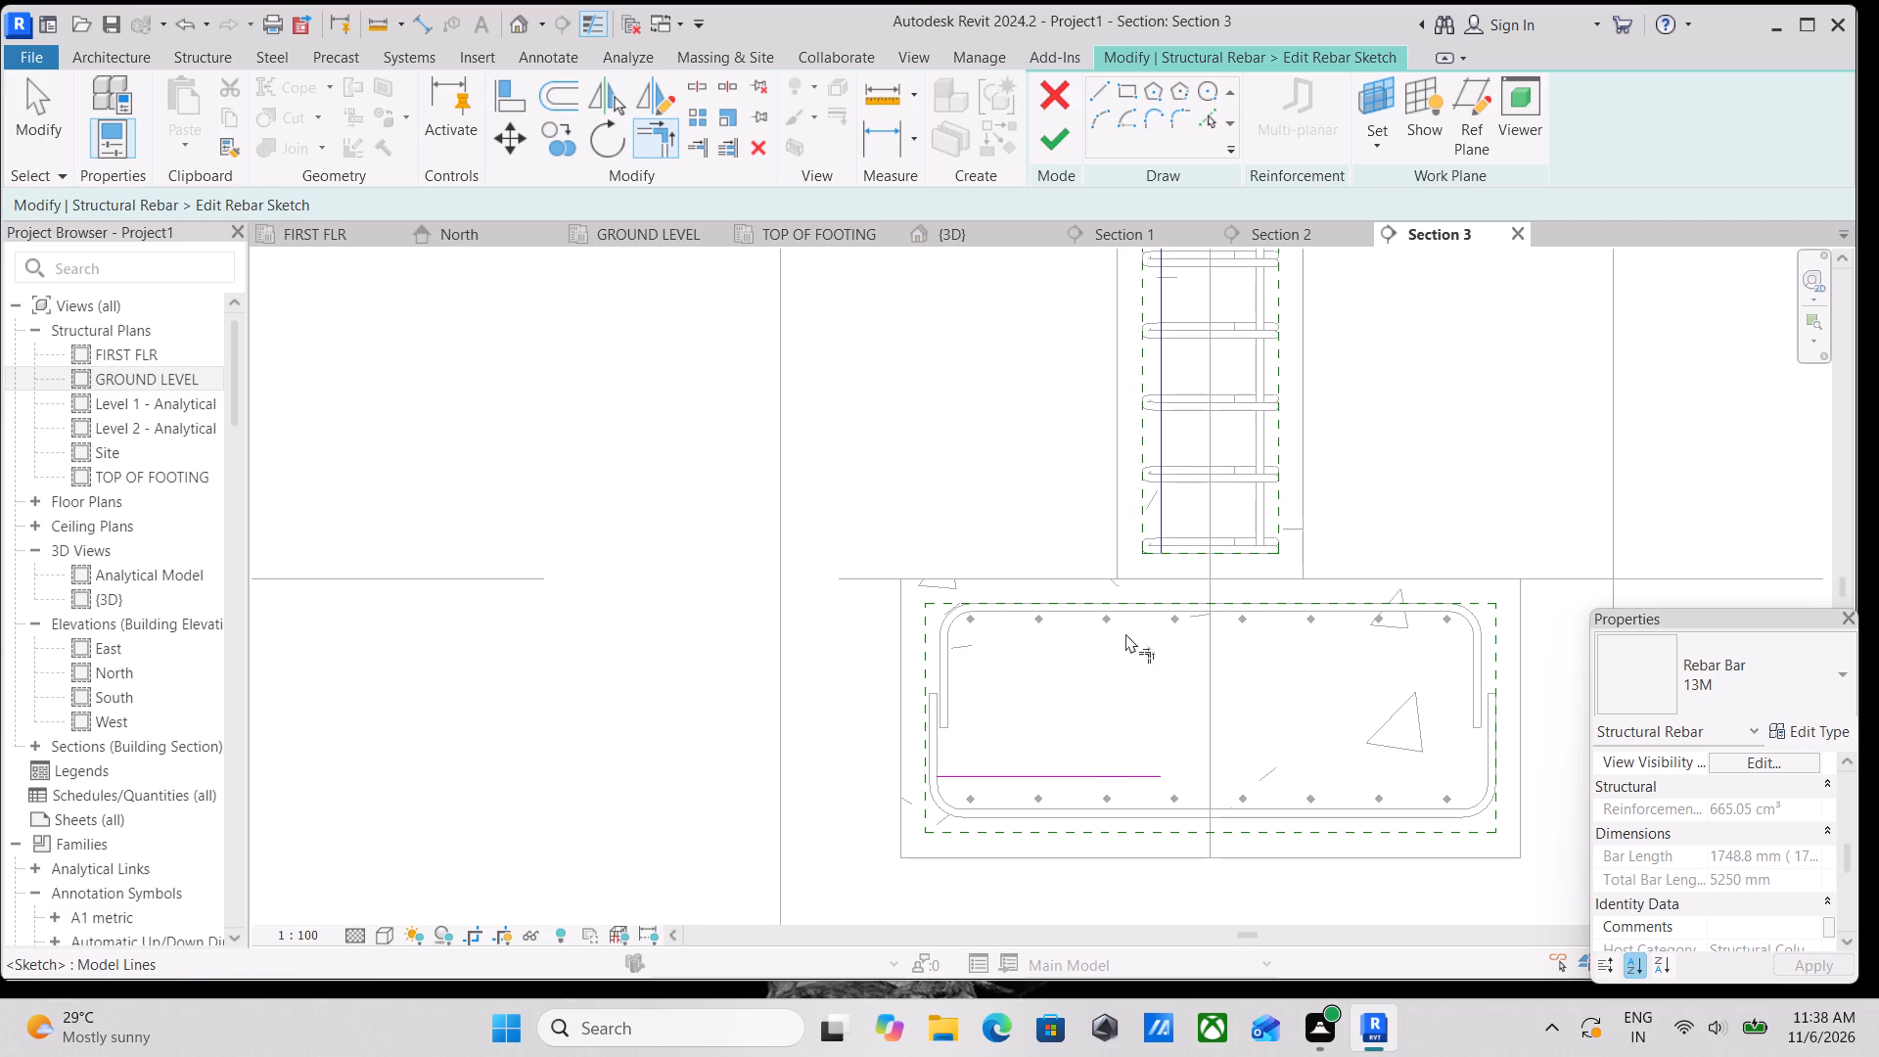
left_click(1085, 774)
scroll(1253, 679, "down", 2)
middle_click_drag(1253, 680, 1245, 697)
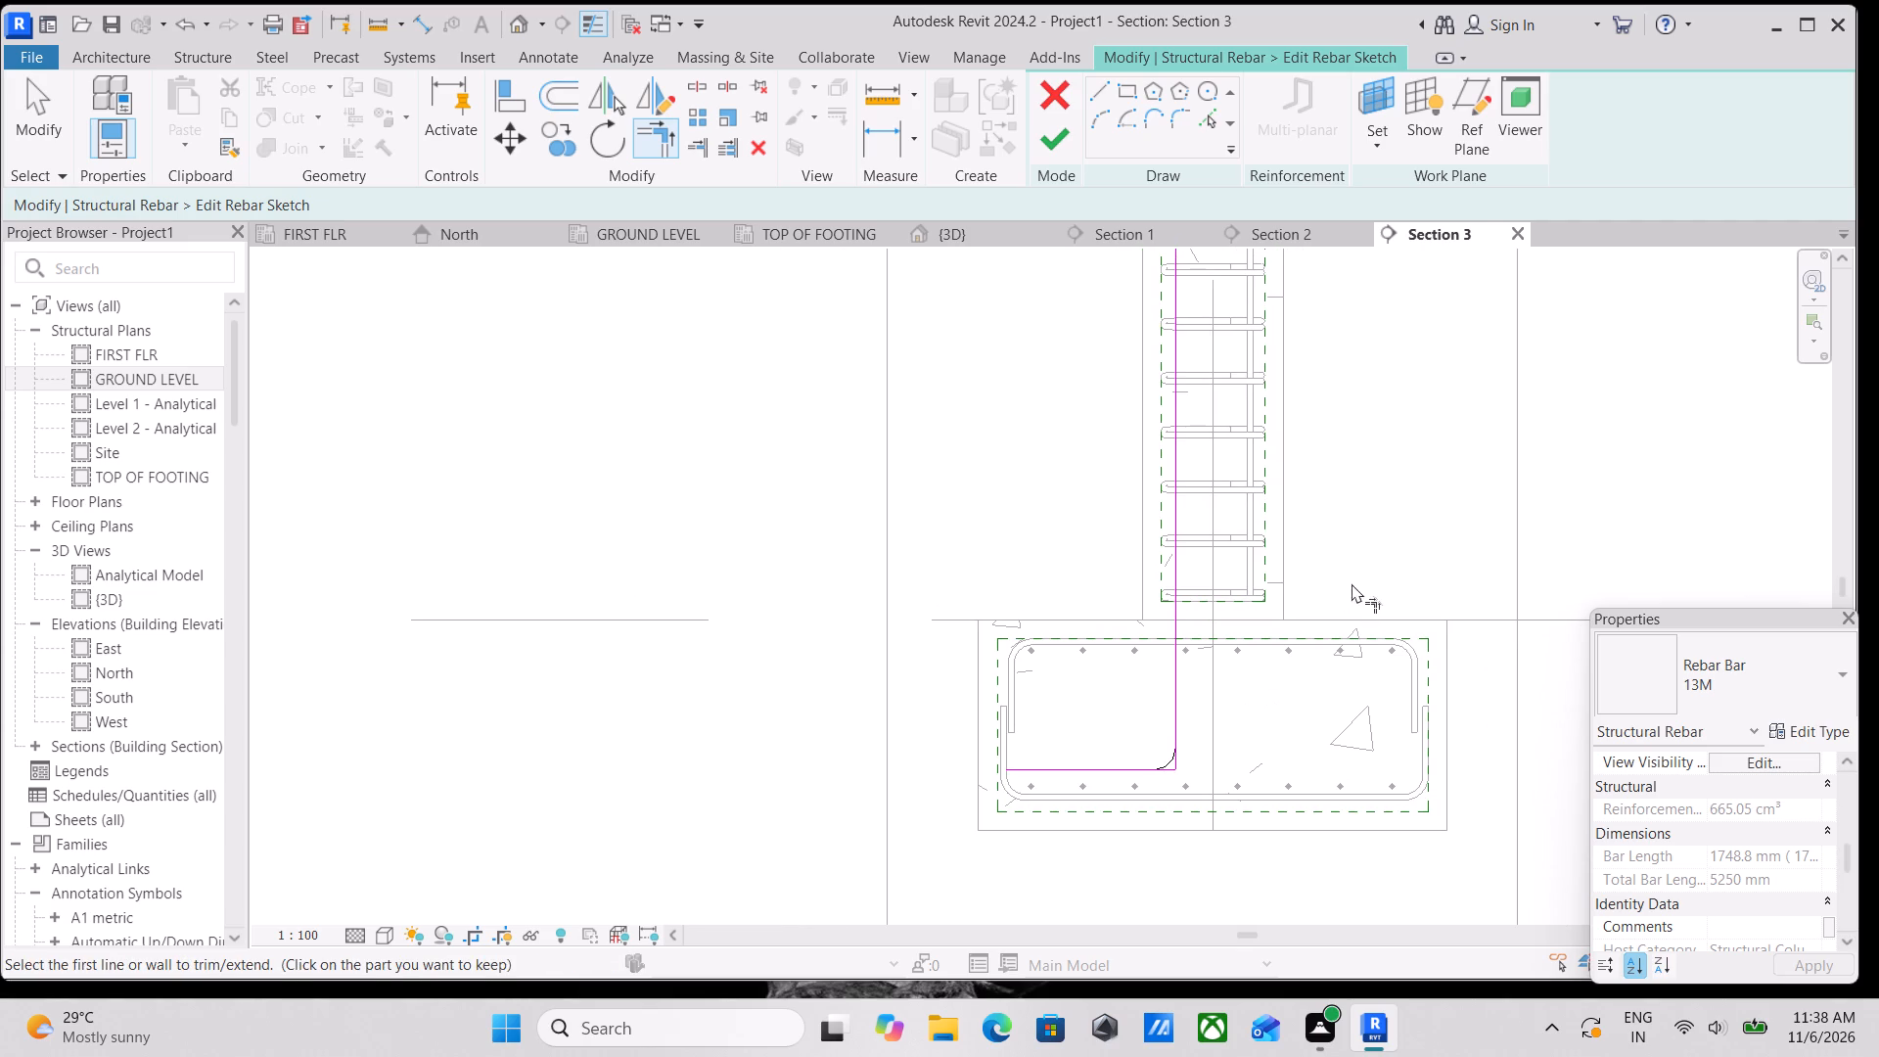
left_click(1065, 137)
key("Escape")
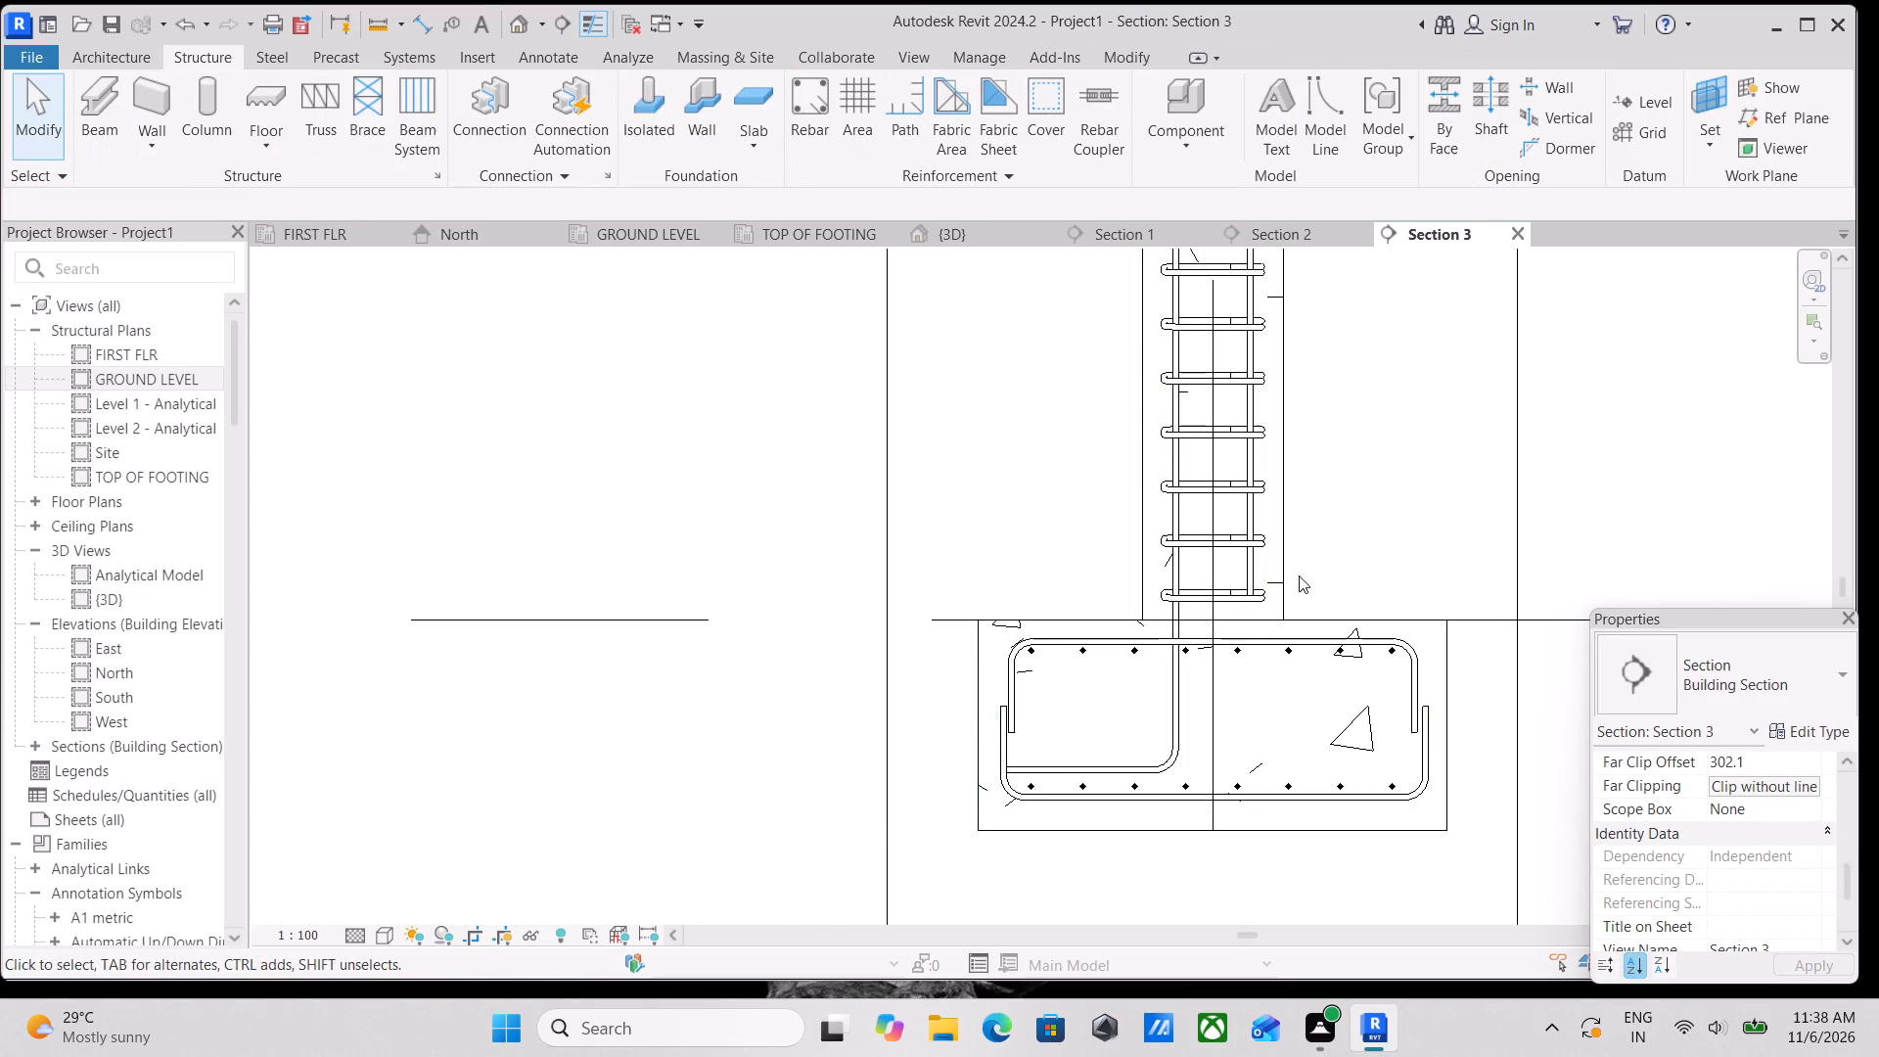
Edit the right vertical bar set's sketch, drawing a horizontal line about 342 mm long from the footing's far side to below the bar.
scroll(1273, 599, "up", 5)
left_click(1244, 545)
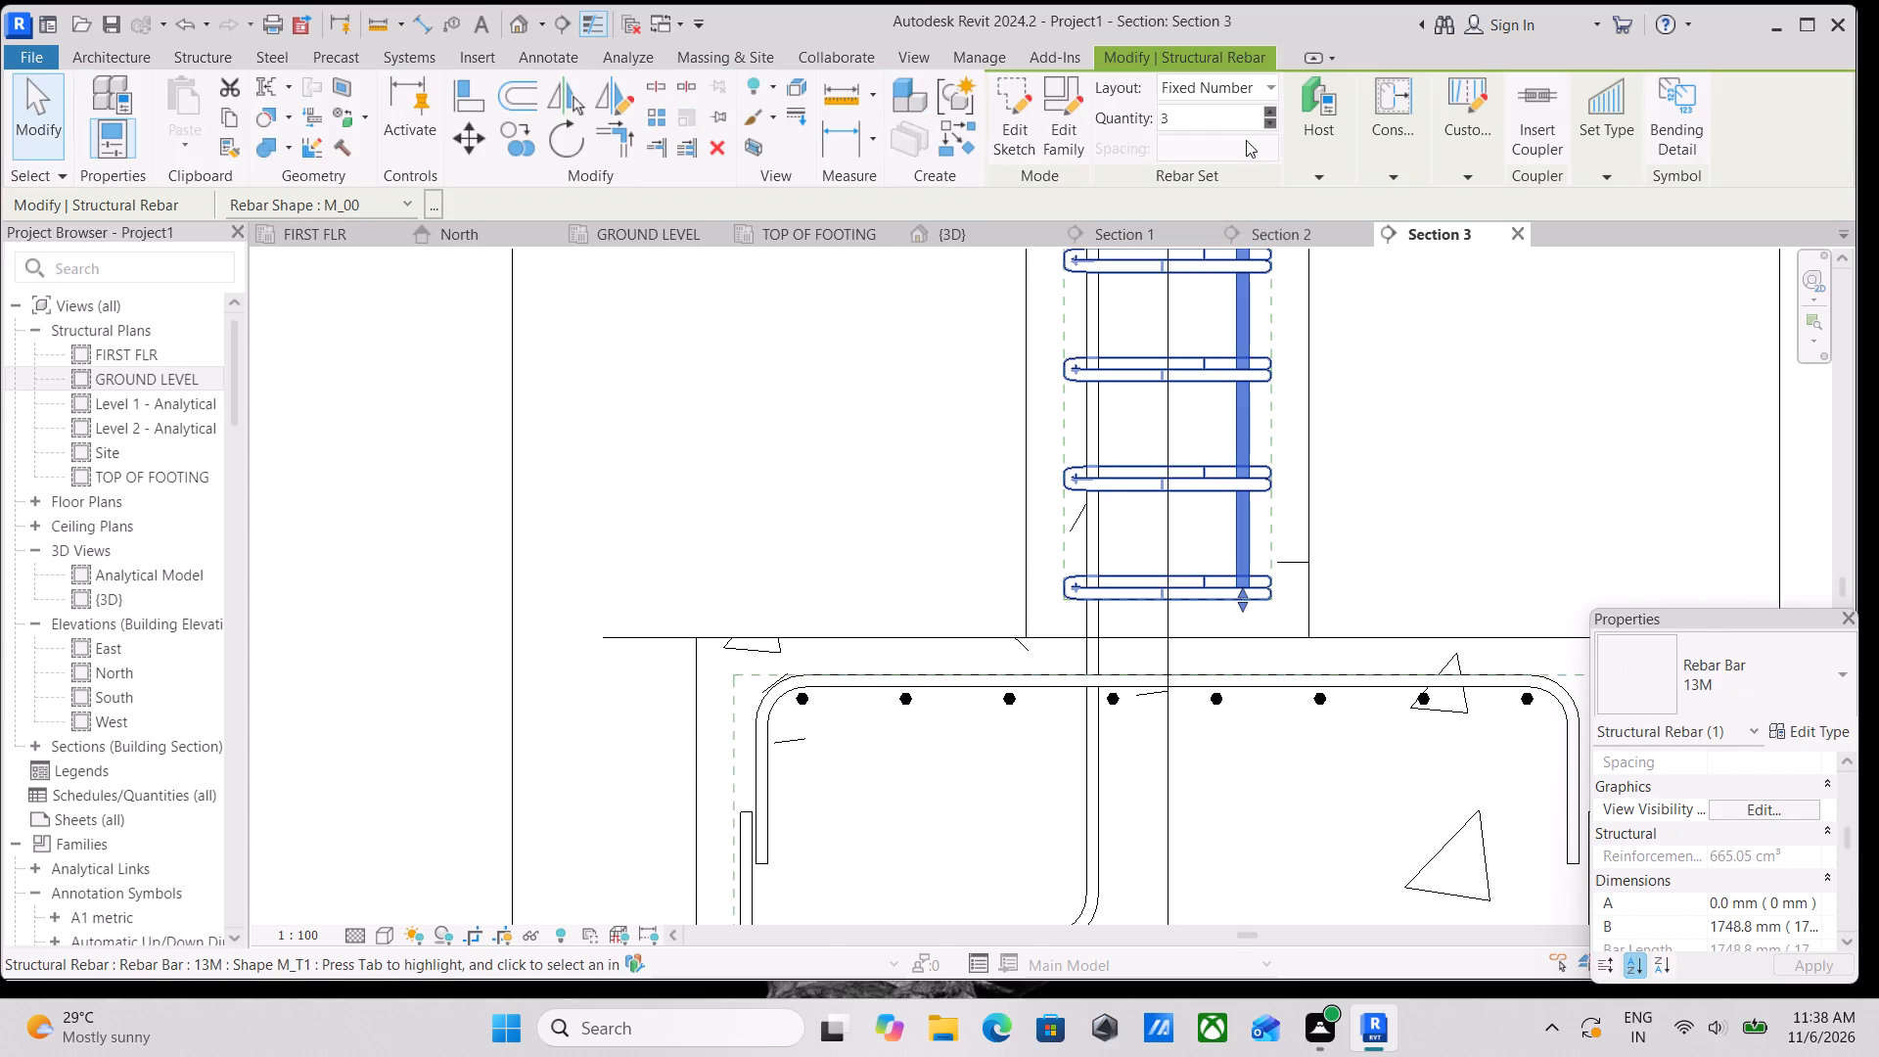
left_click(1017, 121)
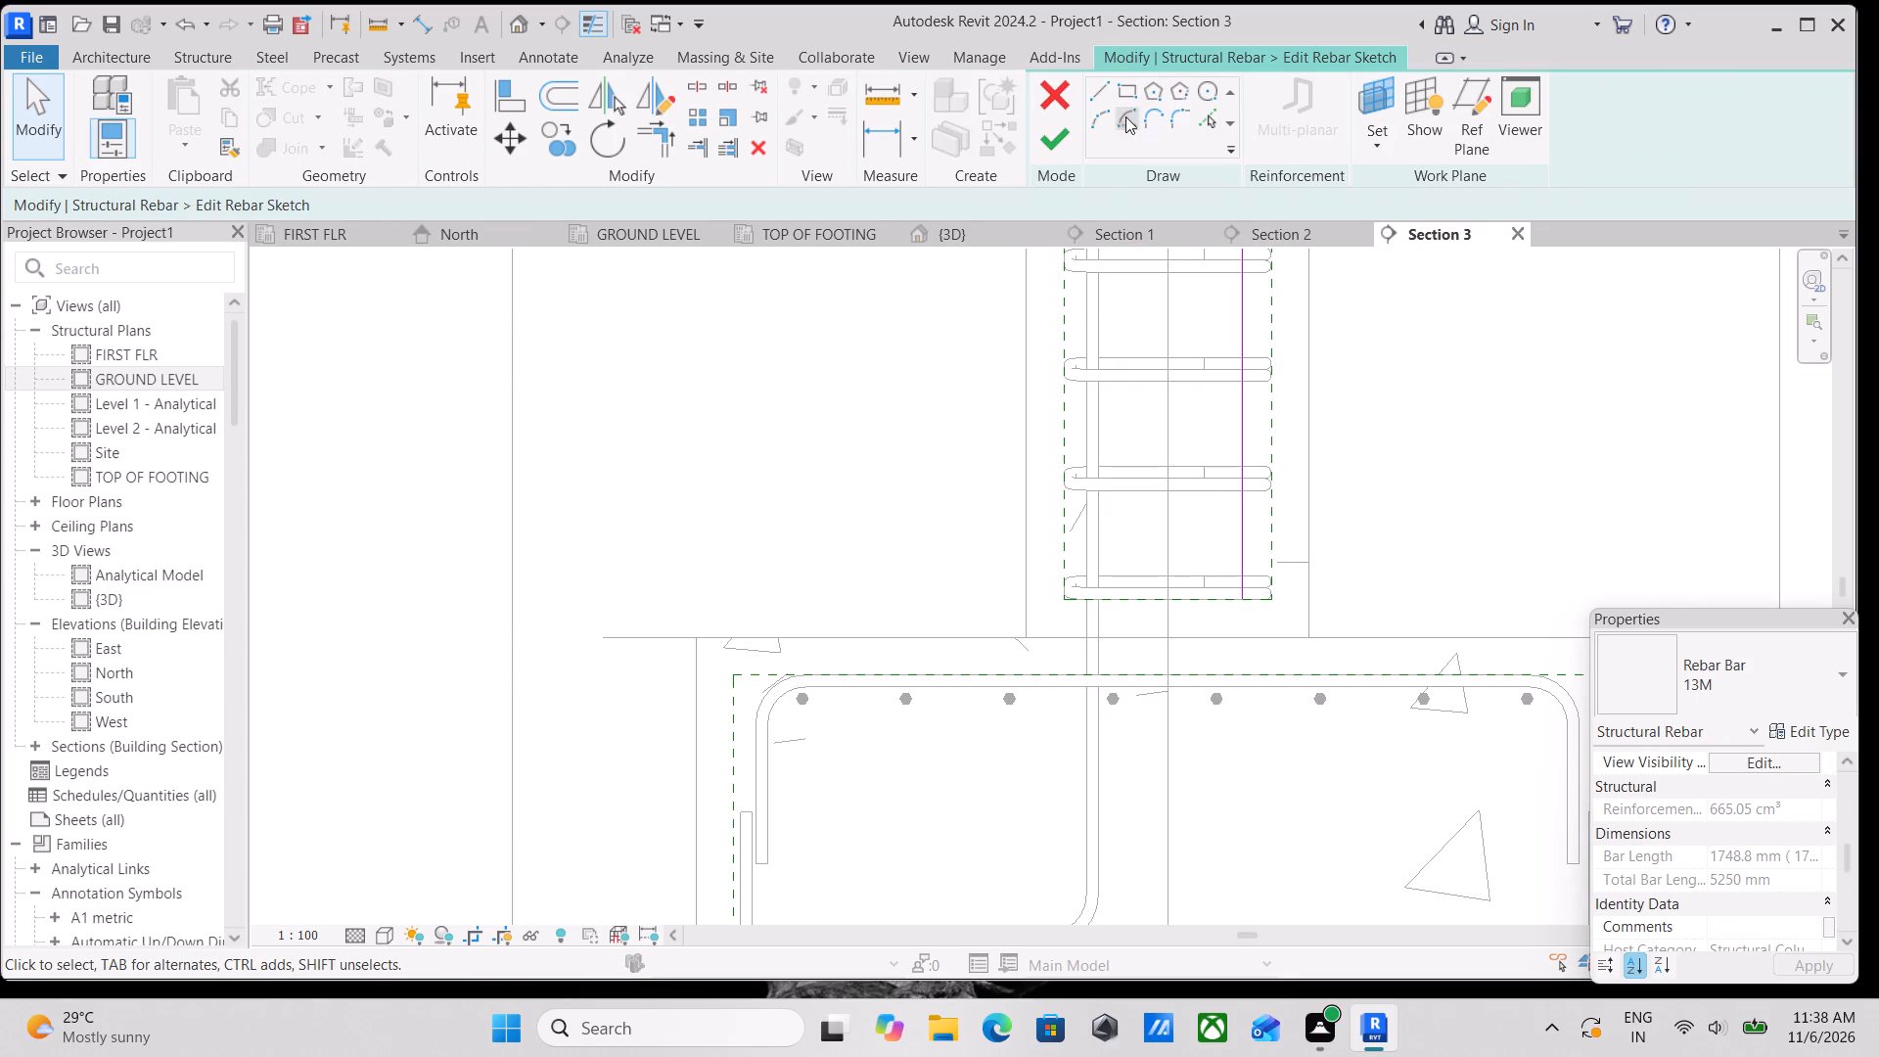
left_click(1107, 87)
scroll(1163, 648, "down", 3)
middle_click_drag(1158, 644, 1159, 549)
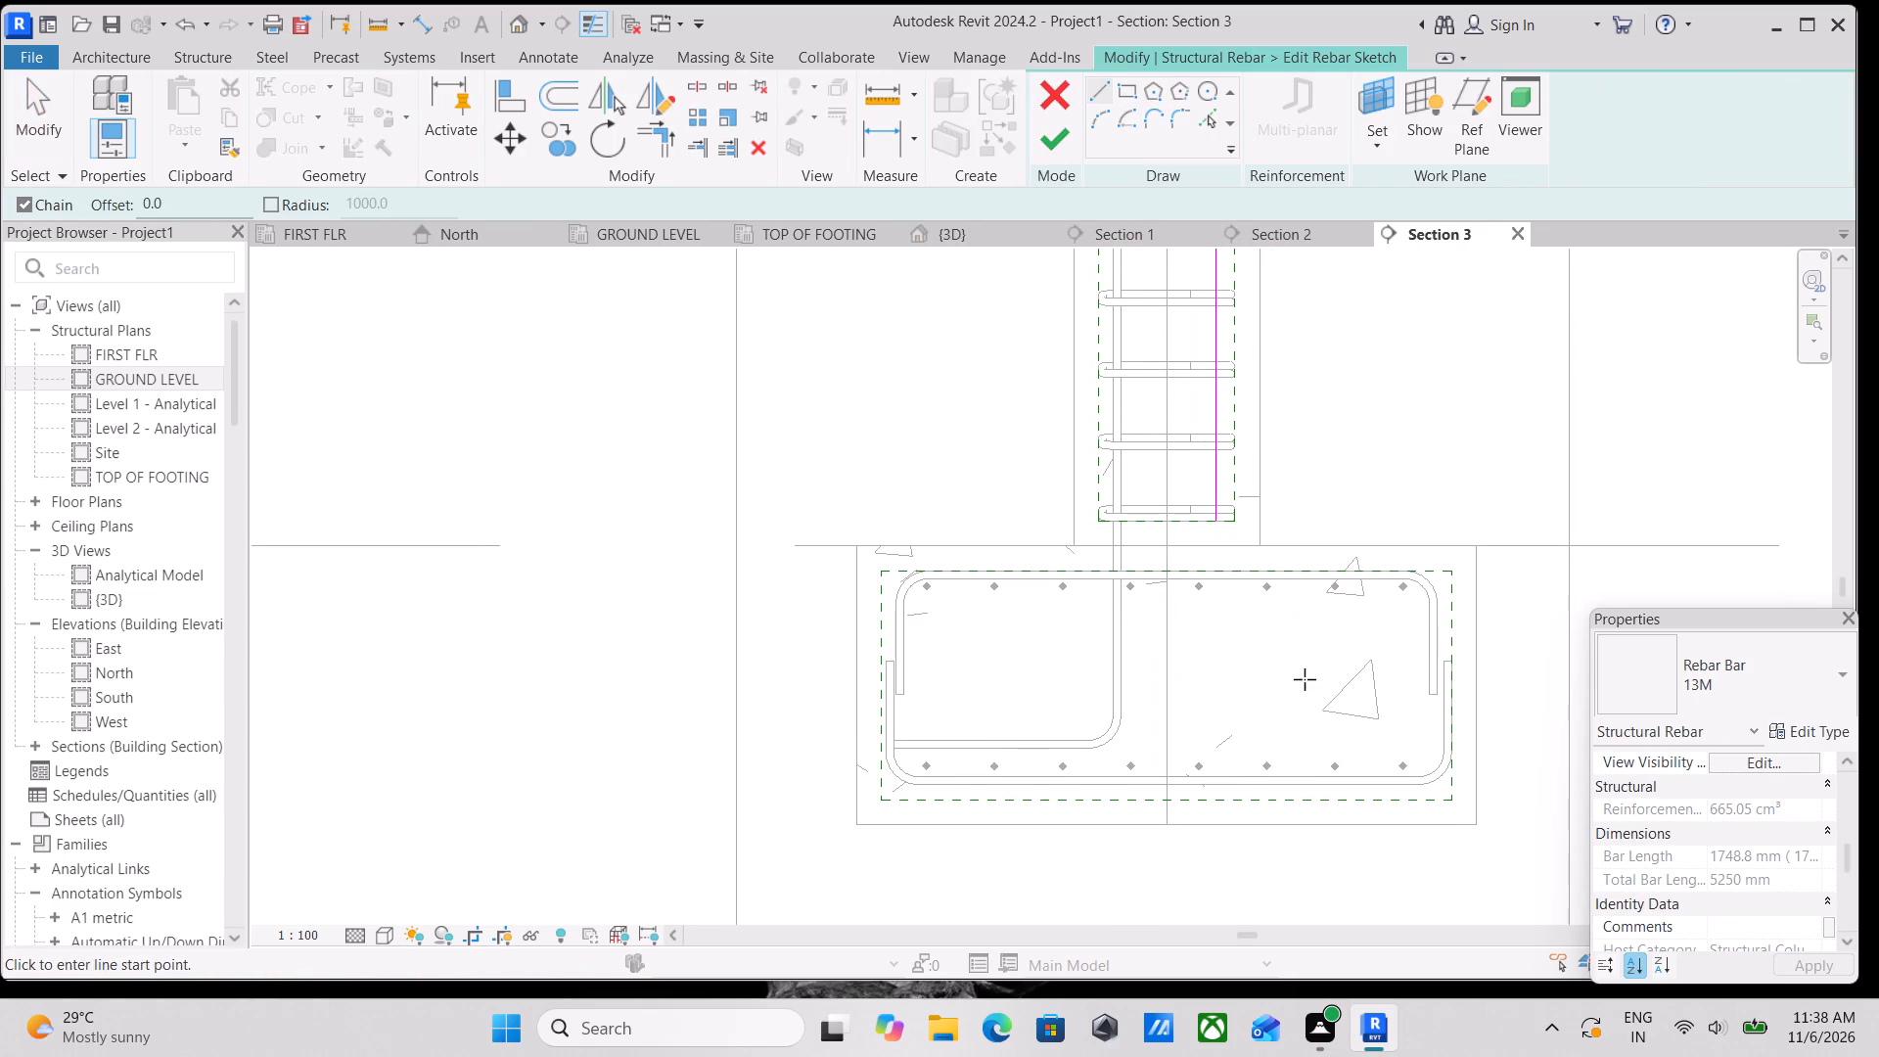
left_click(1428, 752)
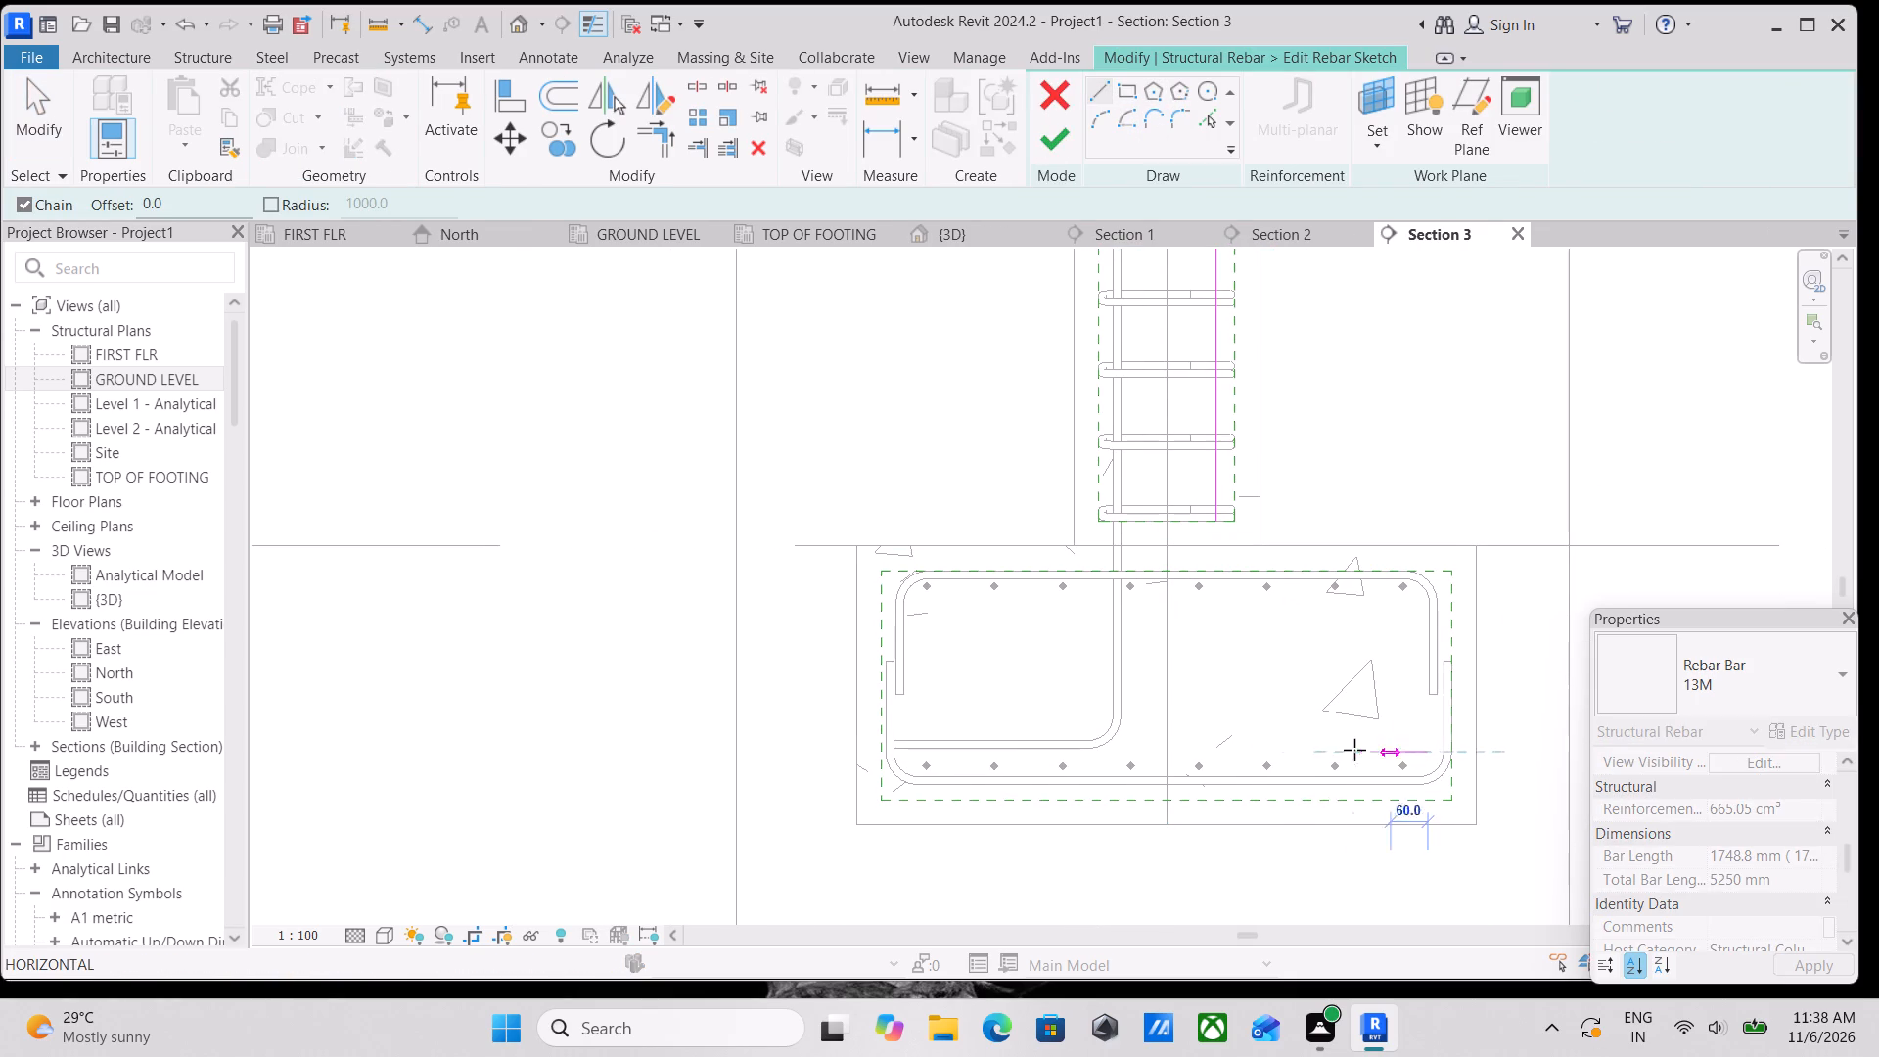
left_click(1219, 749)
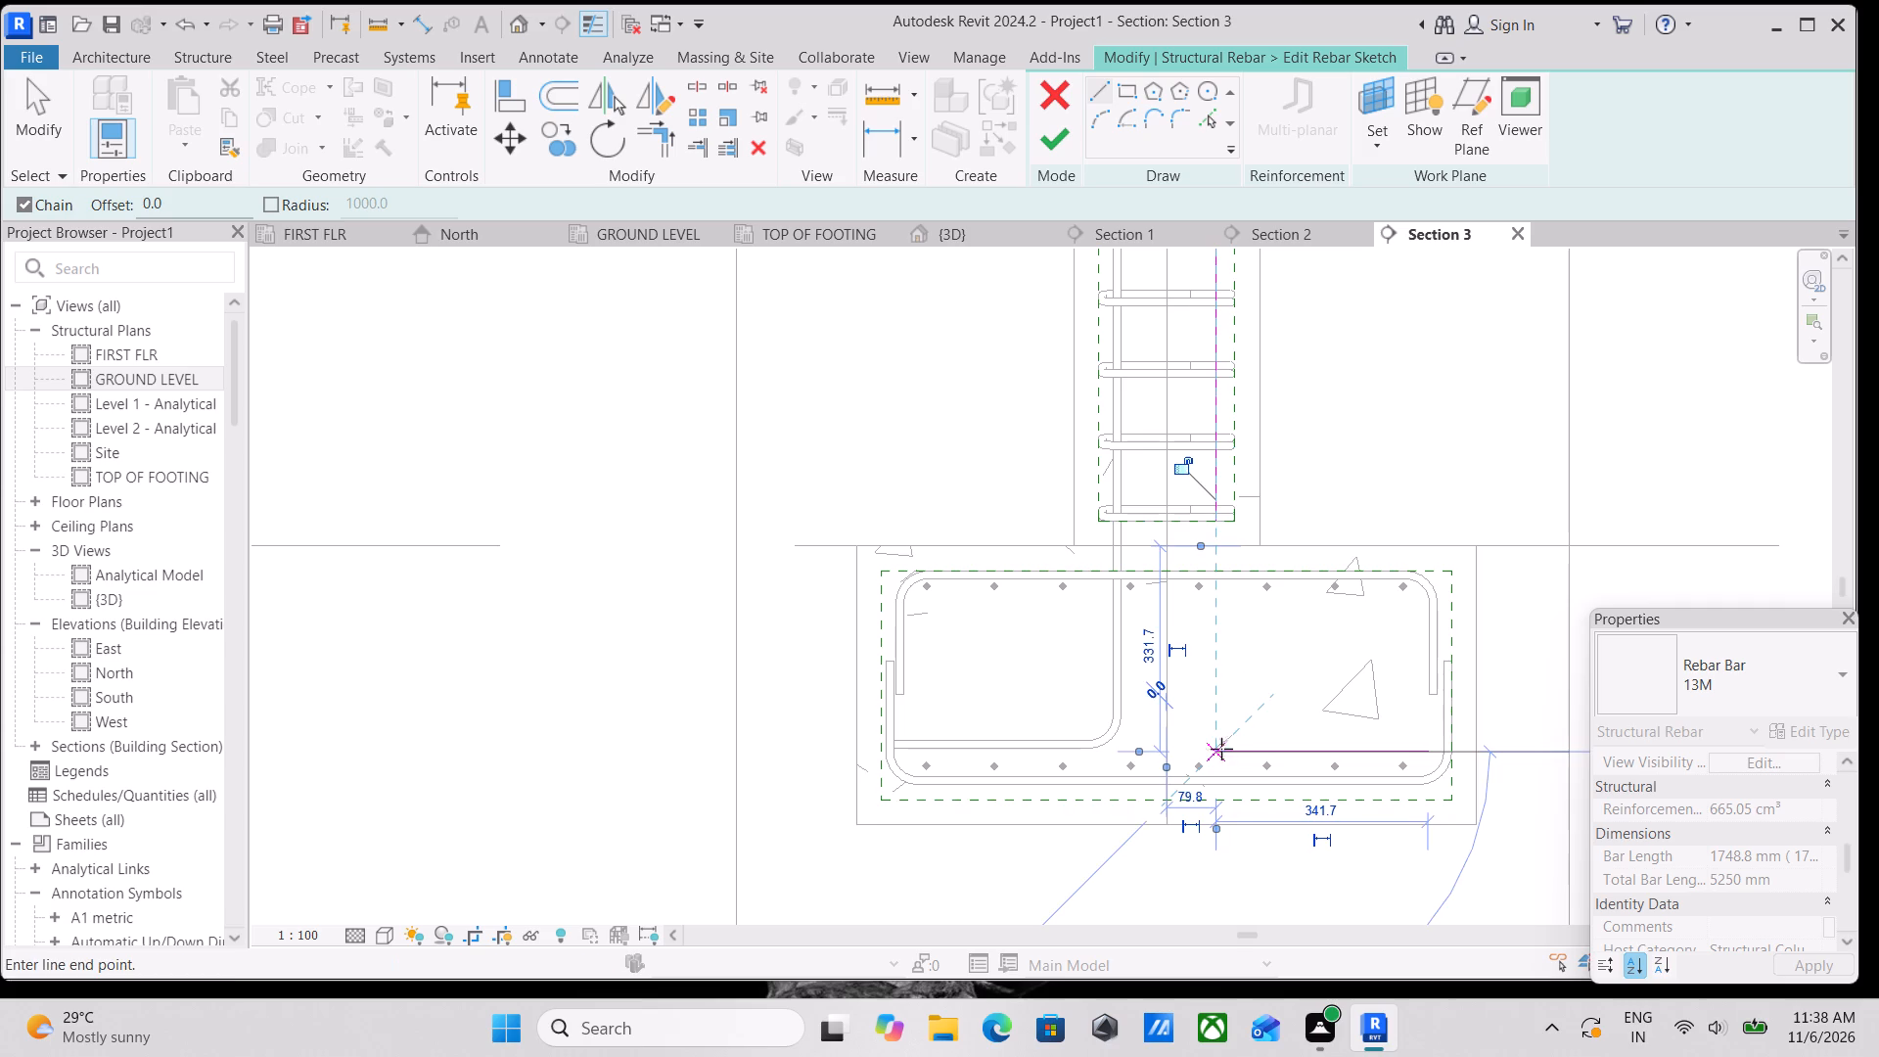
key("Escape")
Trim/Extend the right vertical bar line to a corner with its horizontal footing leg and finish the rebar sketch.
type("tr")
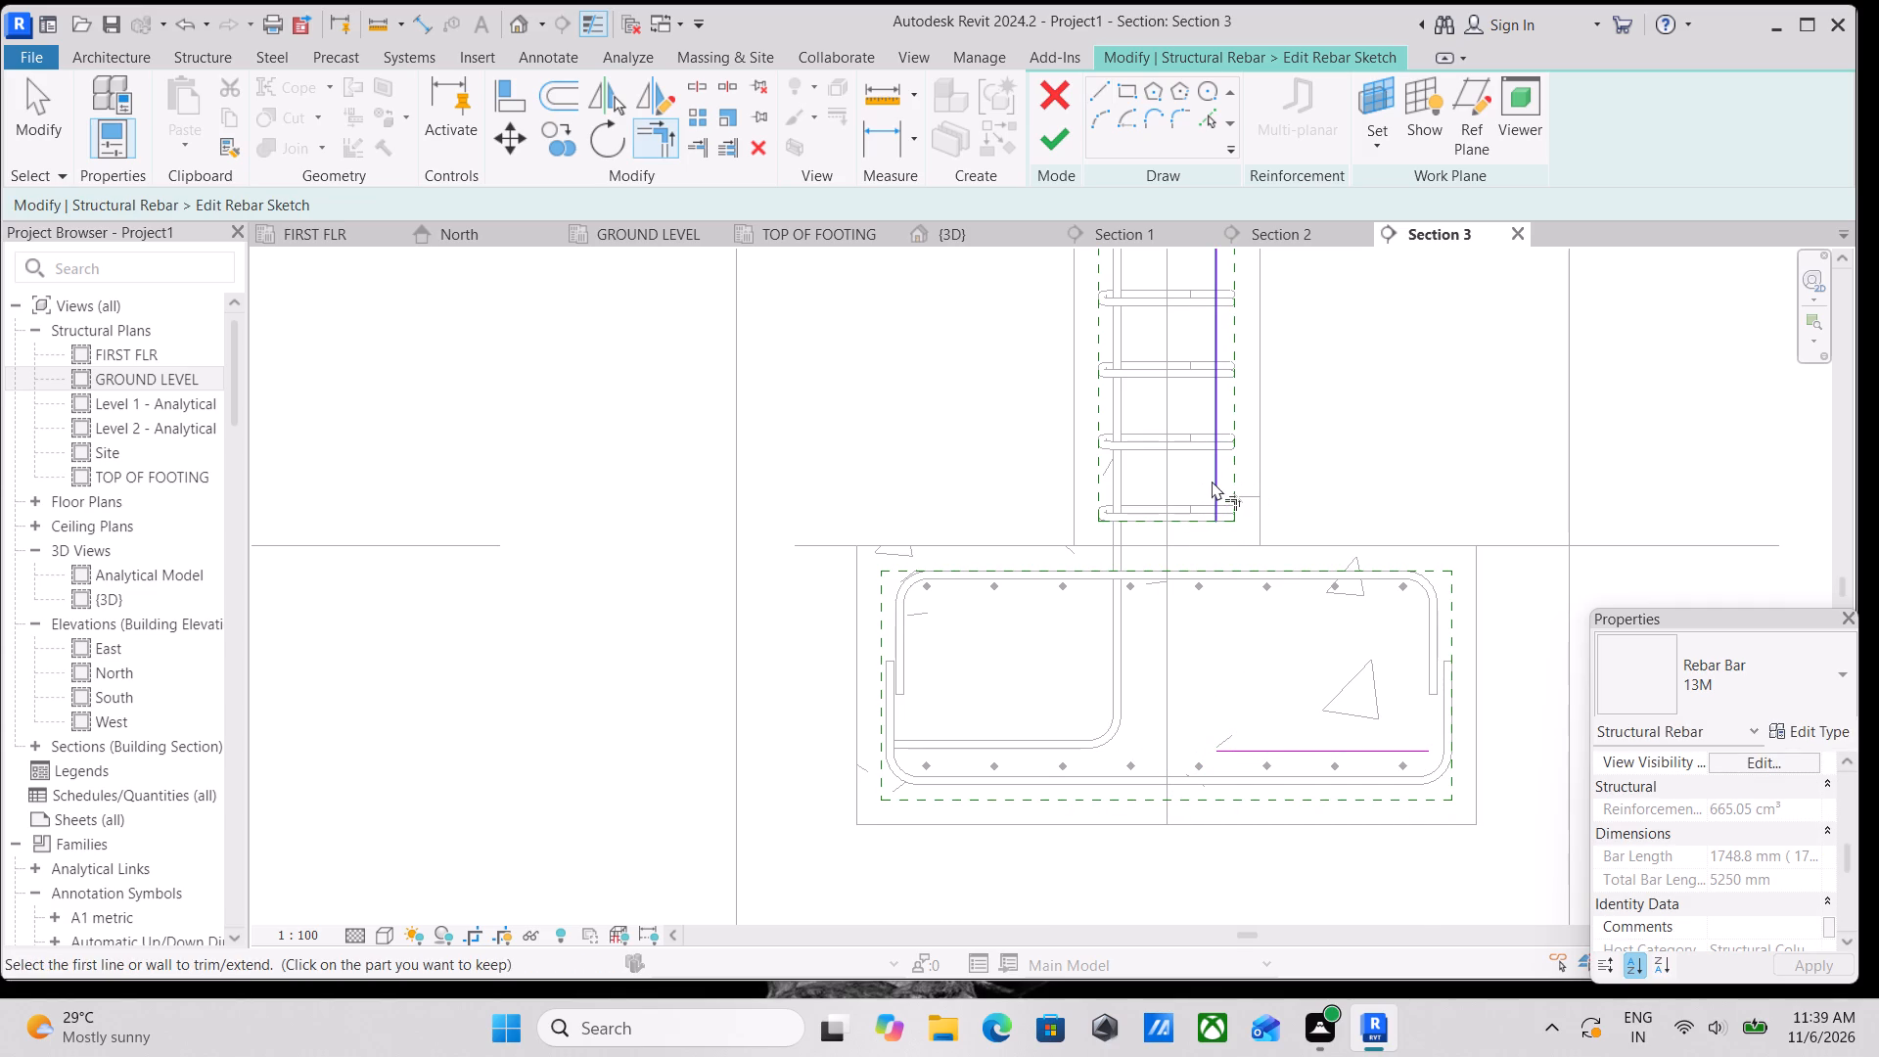
left_click(1212, 481)
left_click(1260, 745)
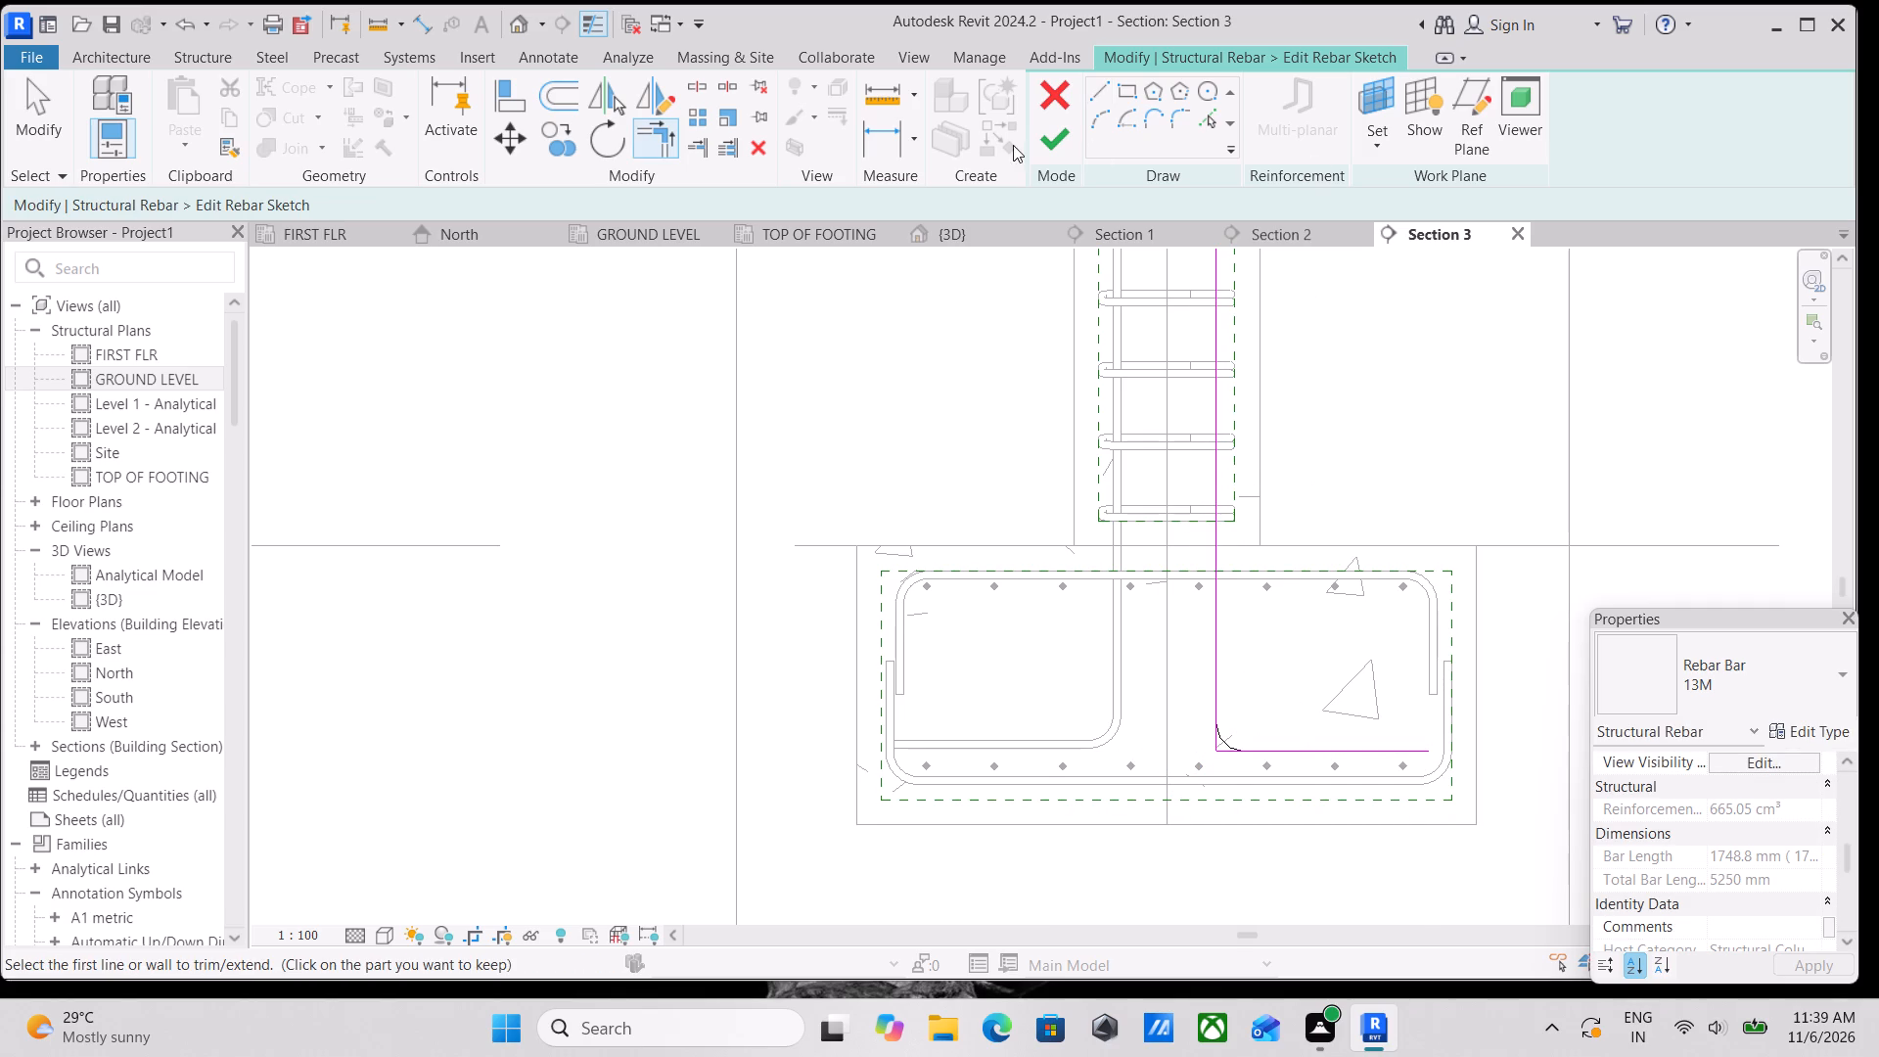
left_click(1055, 135)
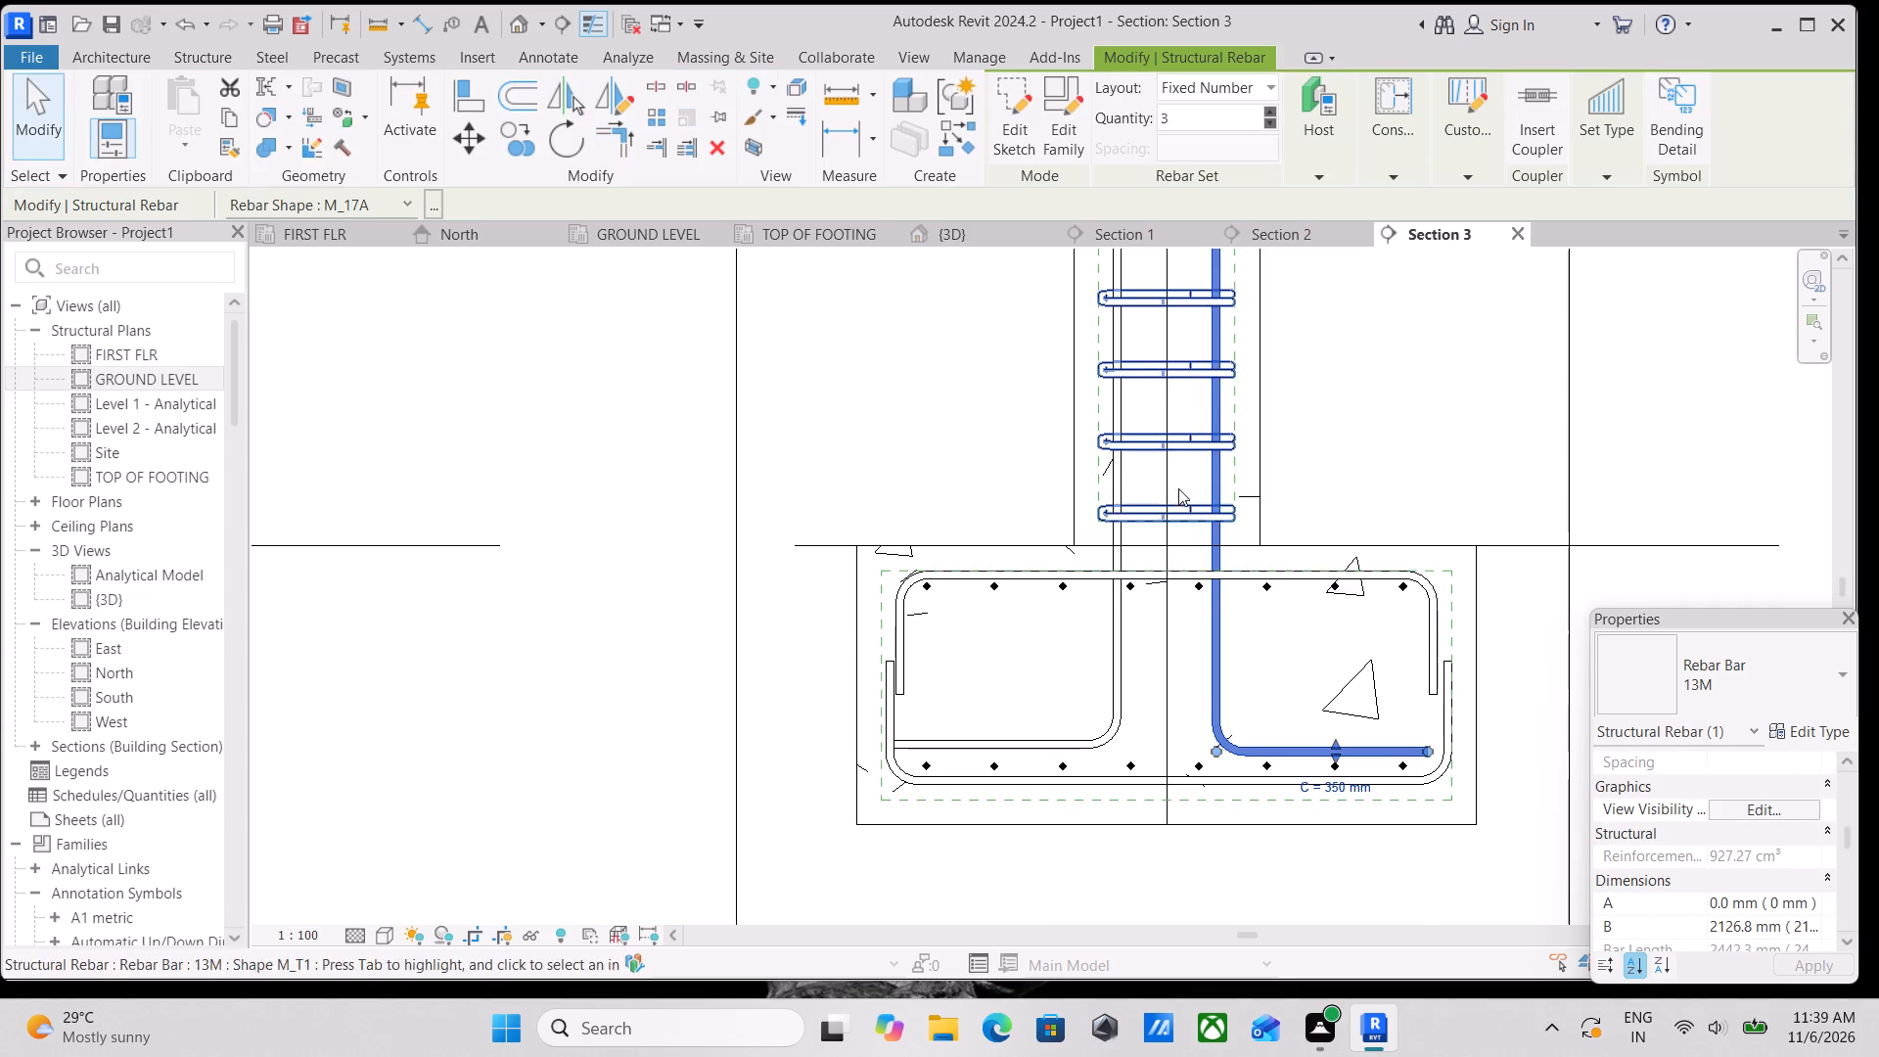
scroll(1179, 491, "down", 7)
scroll(1261, 498, "down", 2)
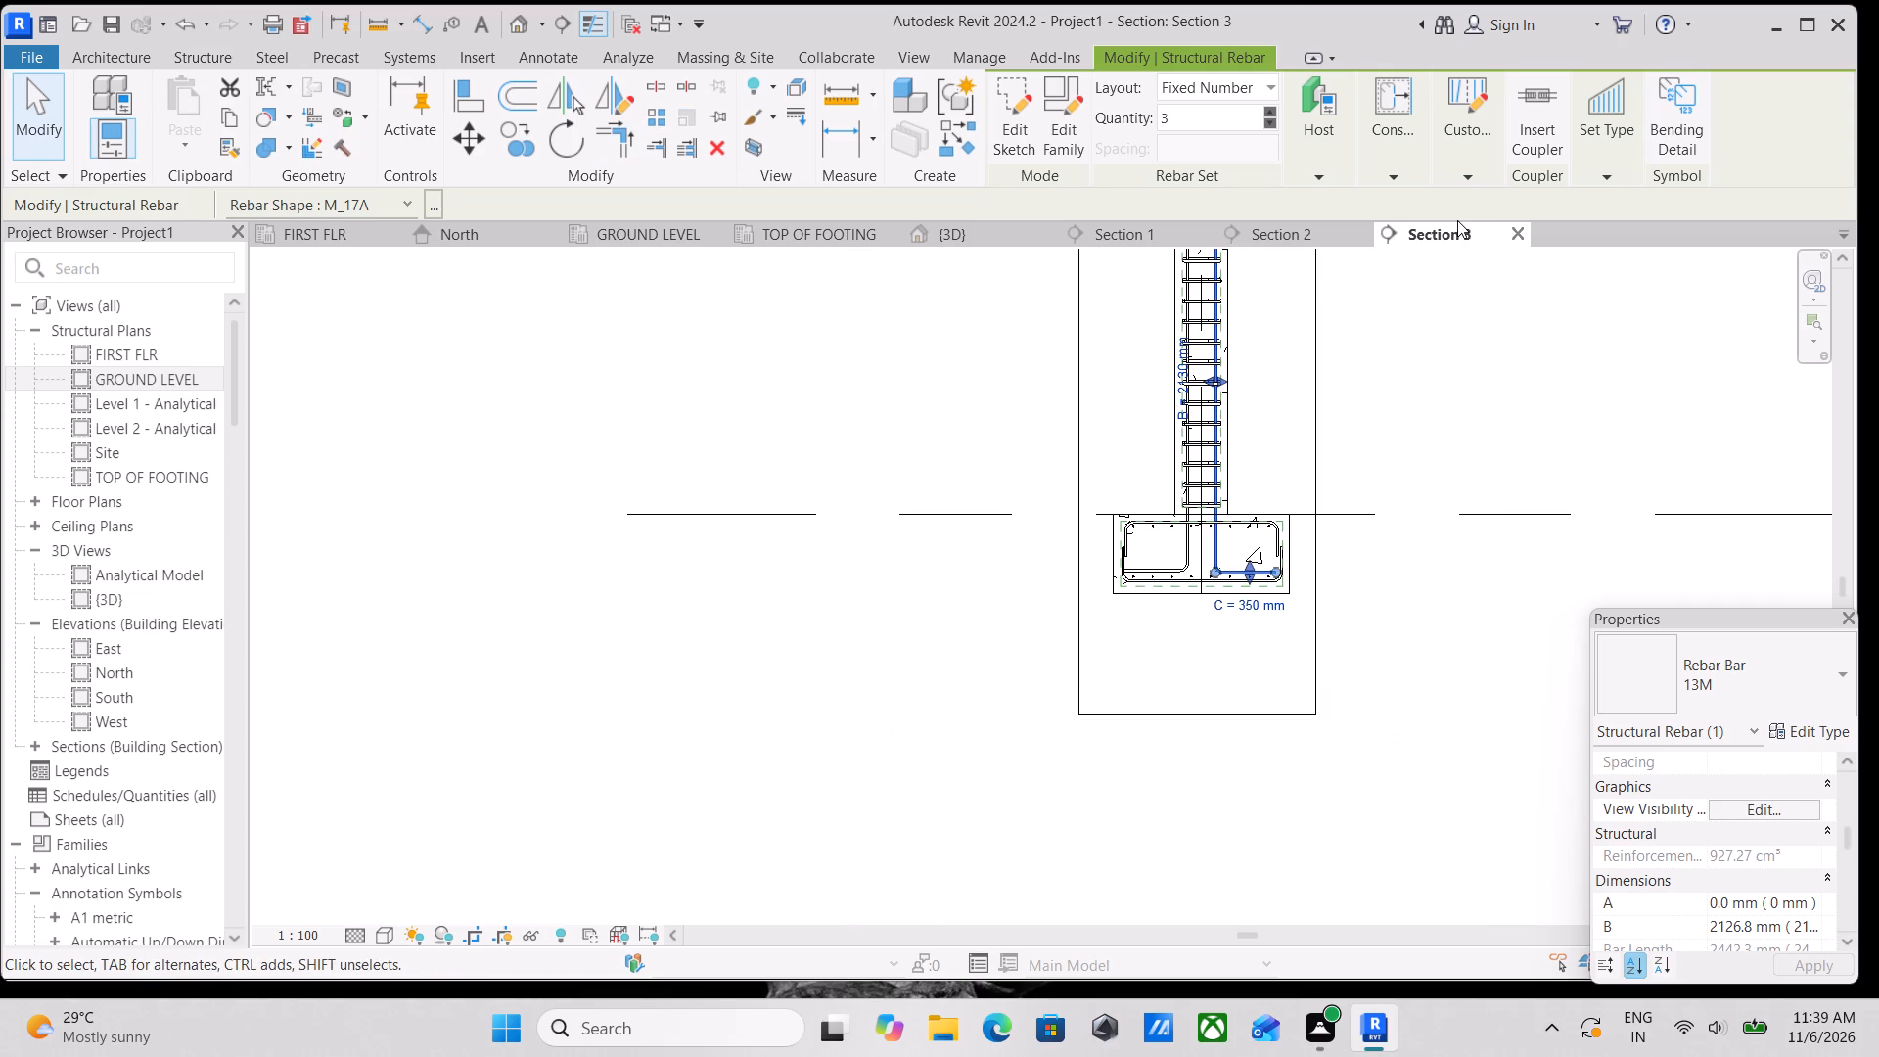
scroll(1208, 467, "up", 2)
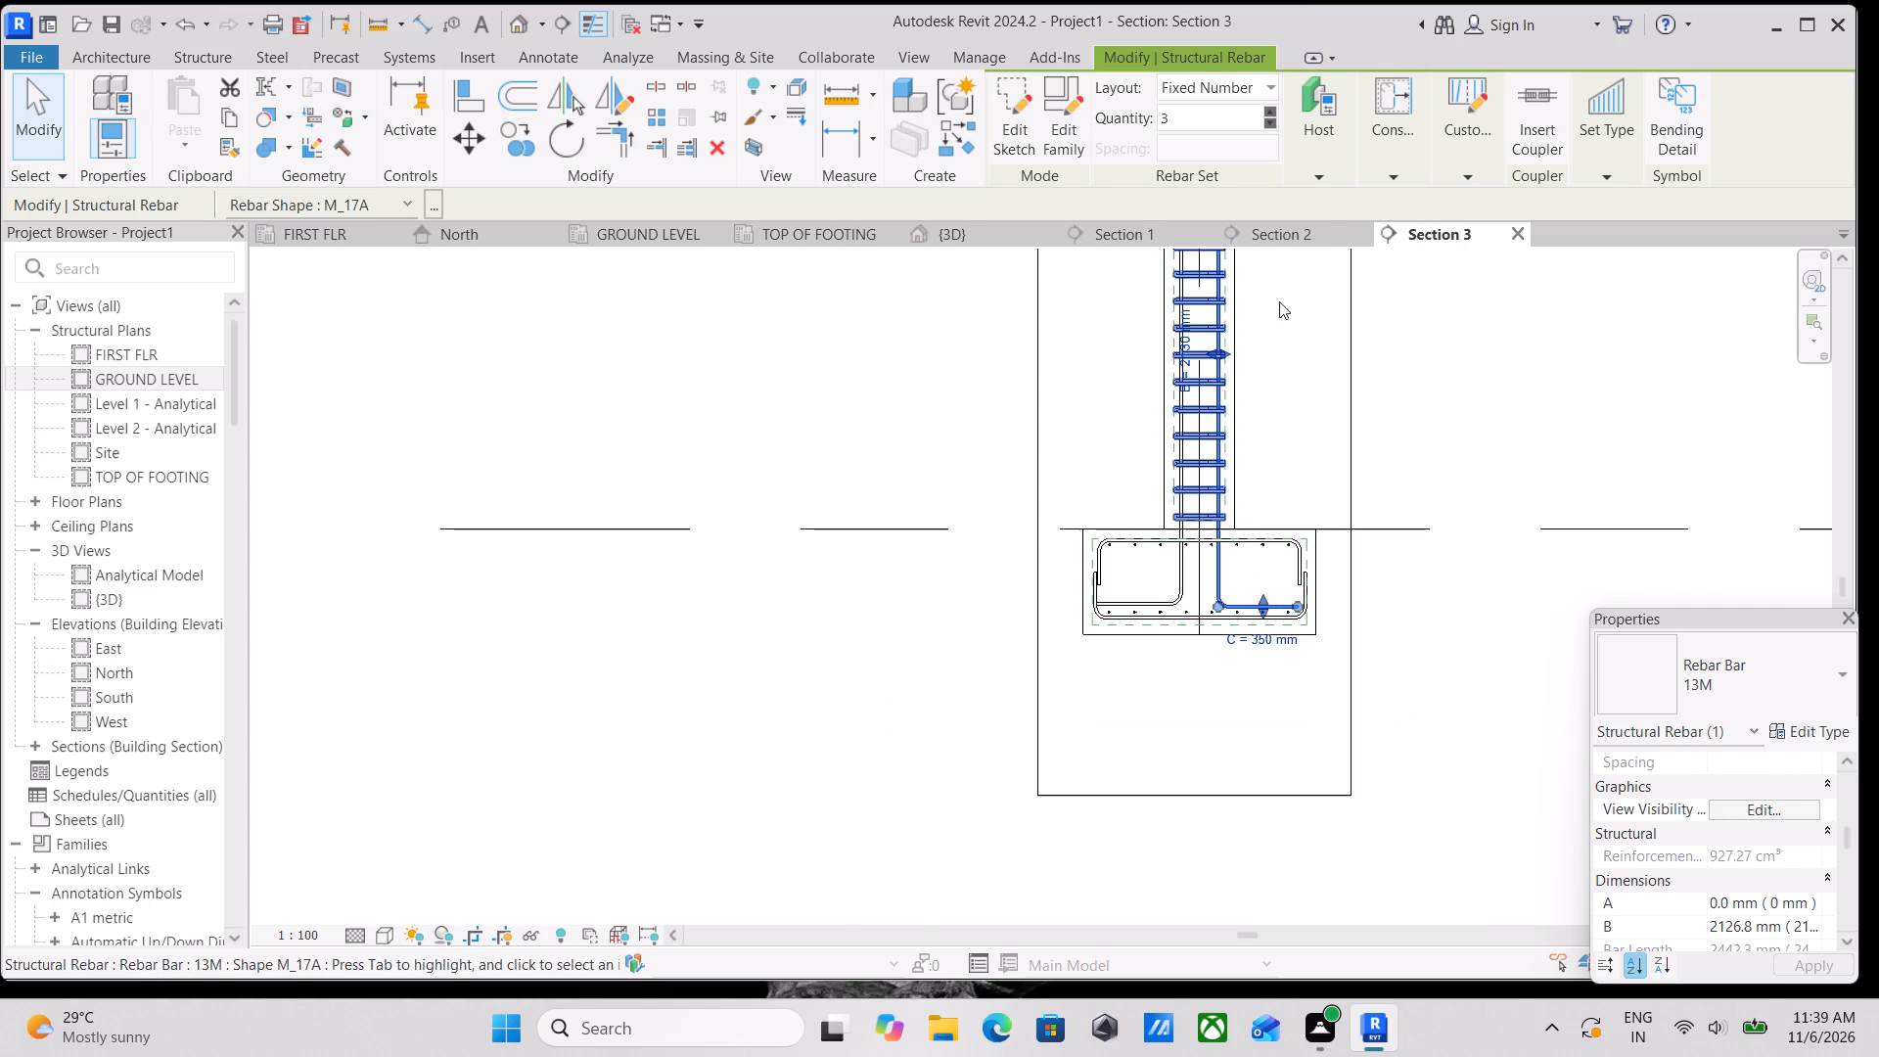
key("Escape")
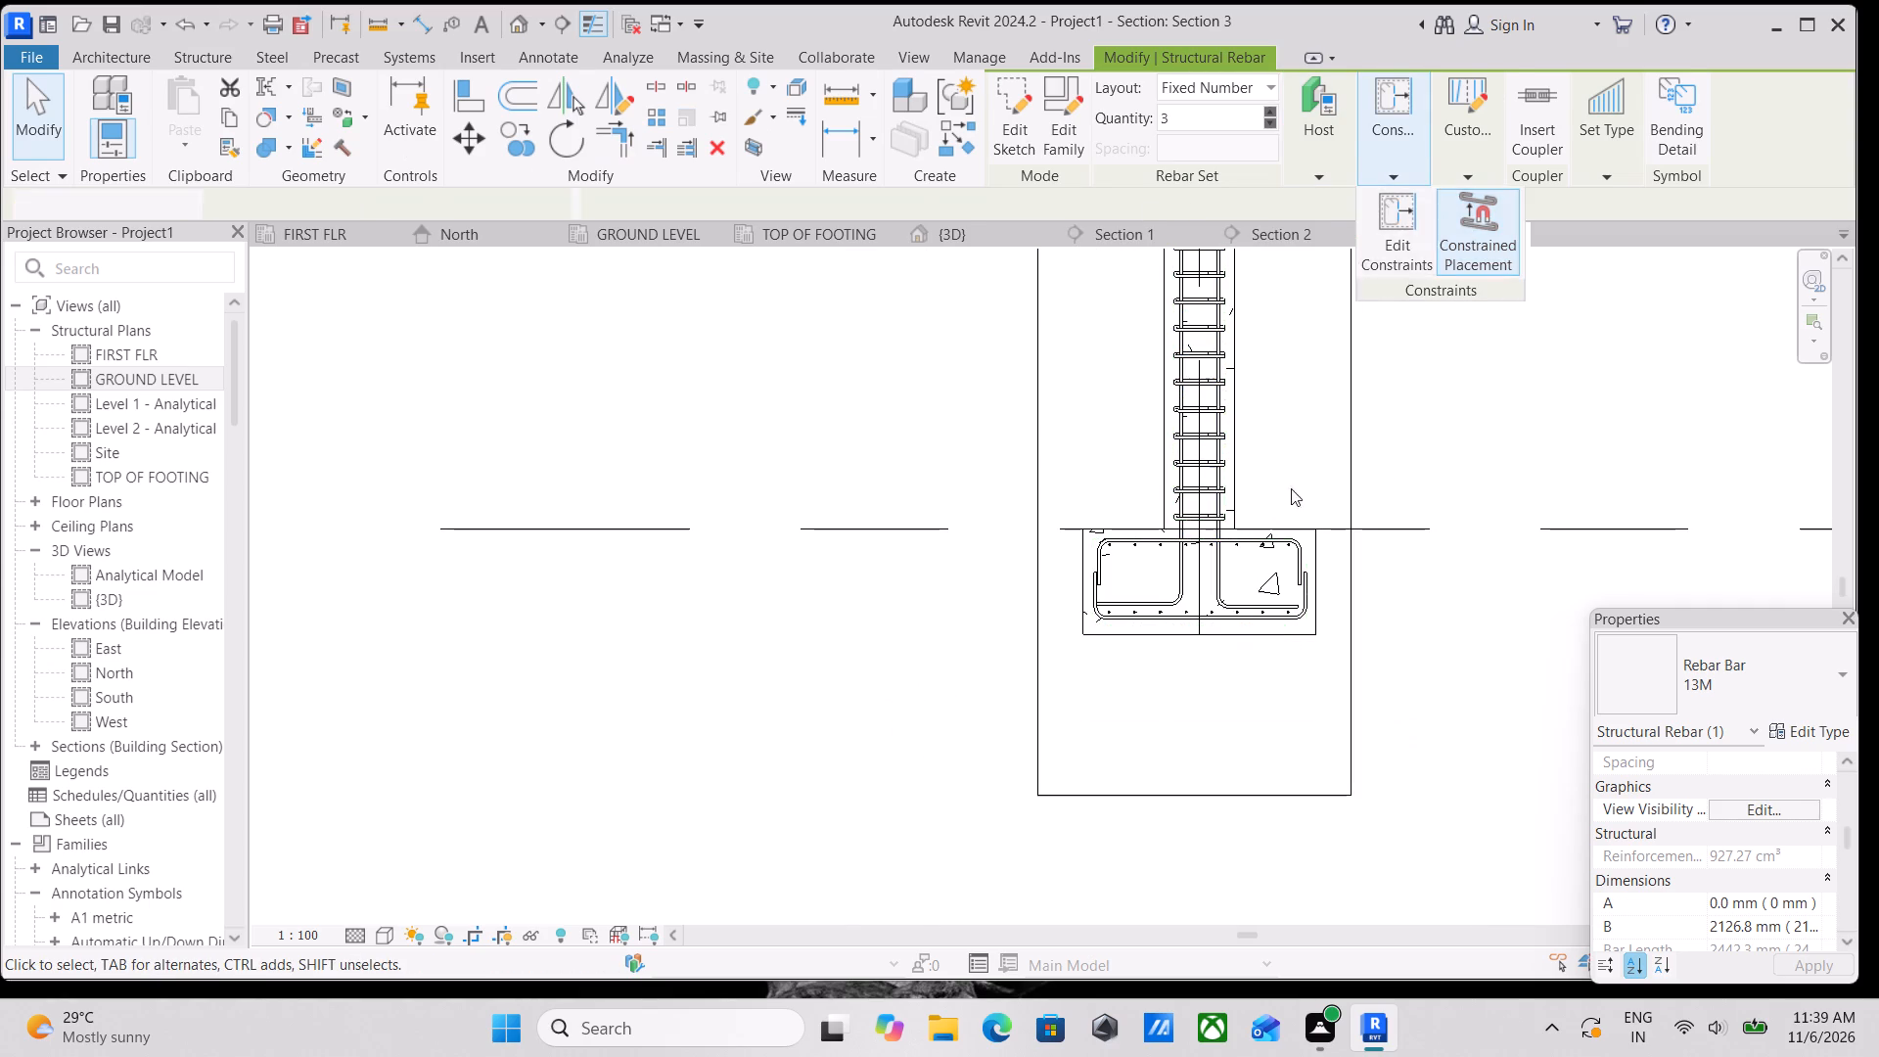
Examine the column reinforcement at grids D and 5 and its connection into the footing in the {3D} view.
scroll(1278, 544, "down", 2)
left_click(964, 235)
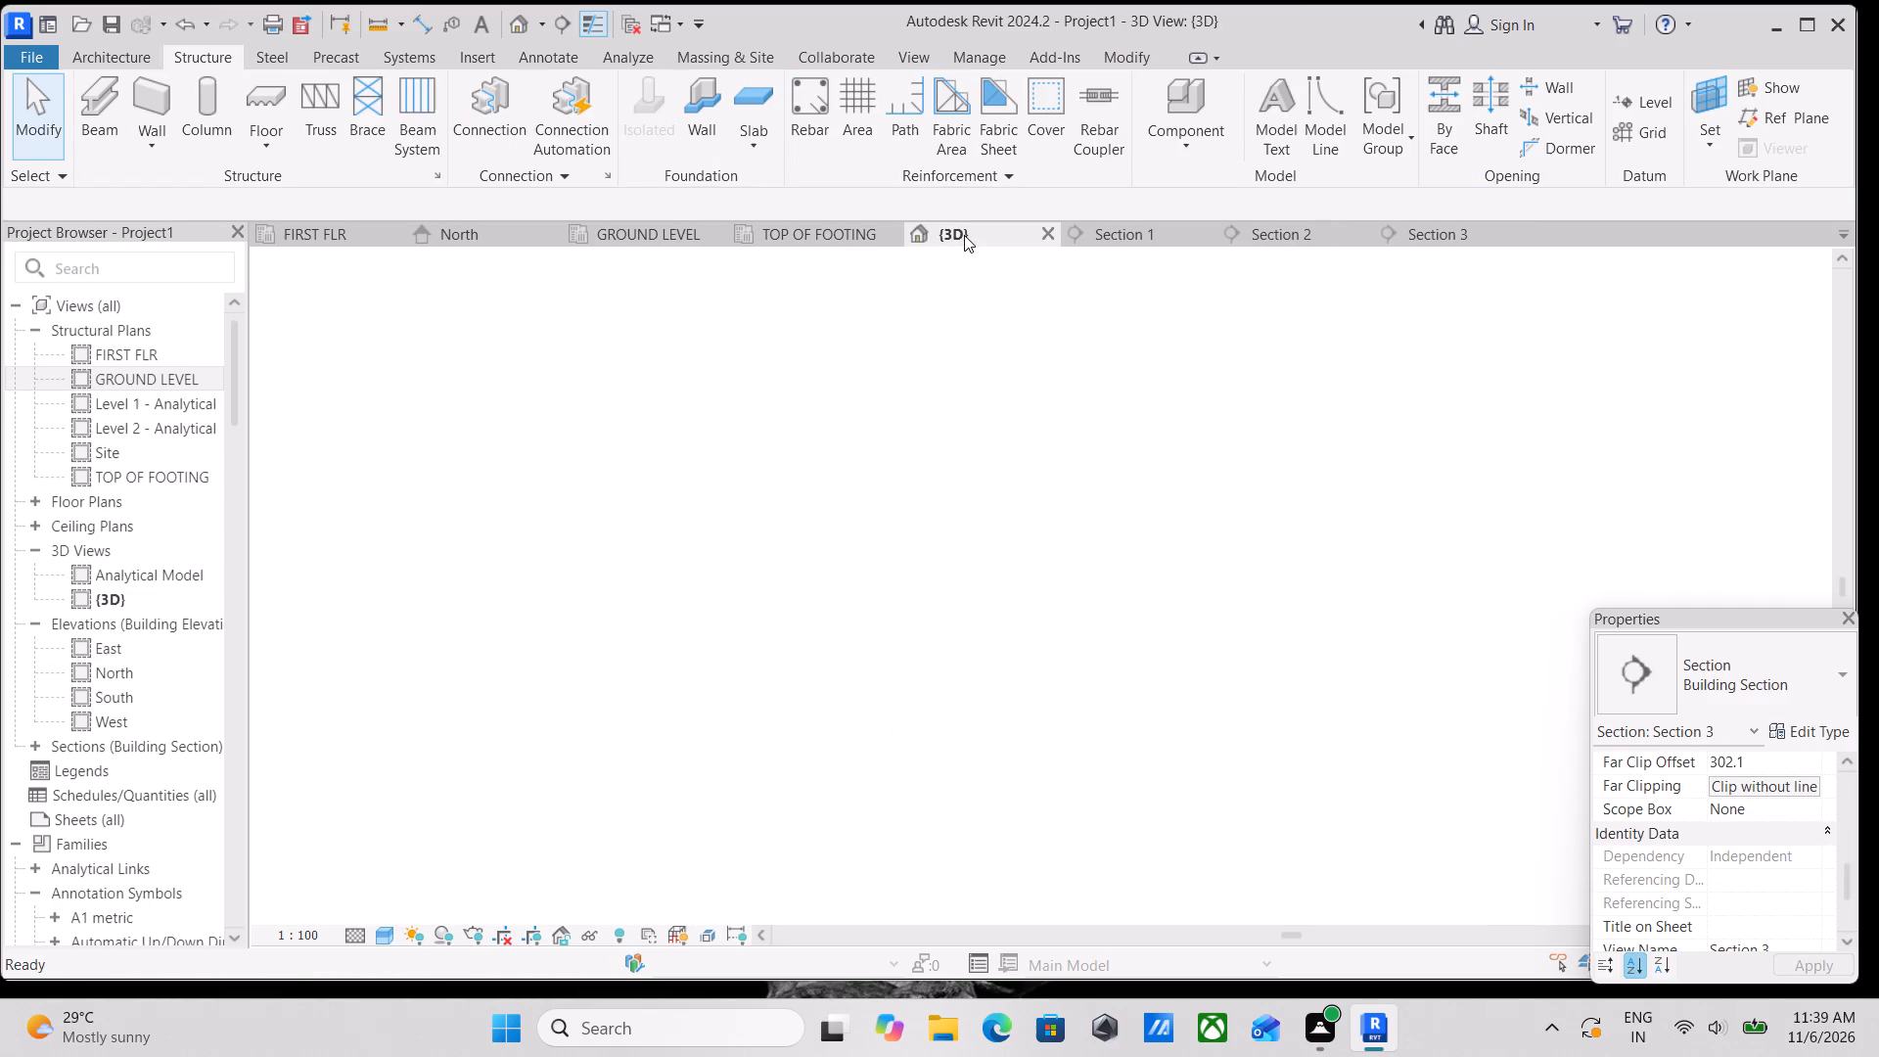
scroll(1144, 482, "down", 5)
middle_click_drag(1130, 673, 1133, 595, "shift")
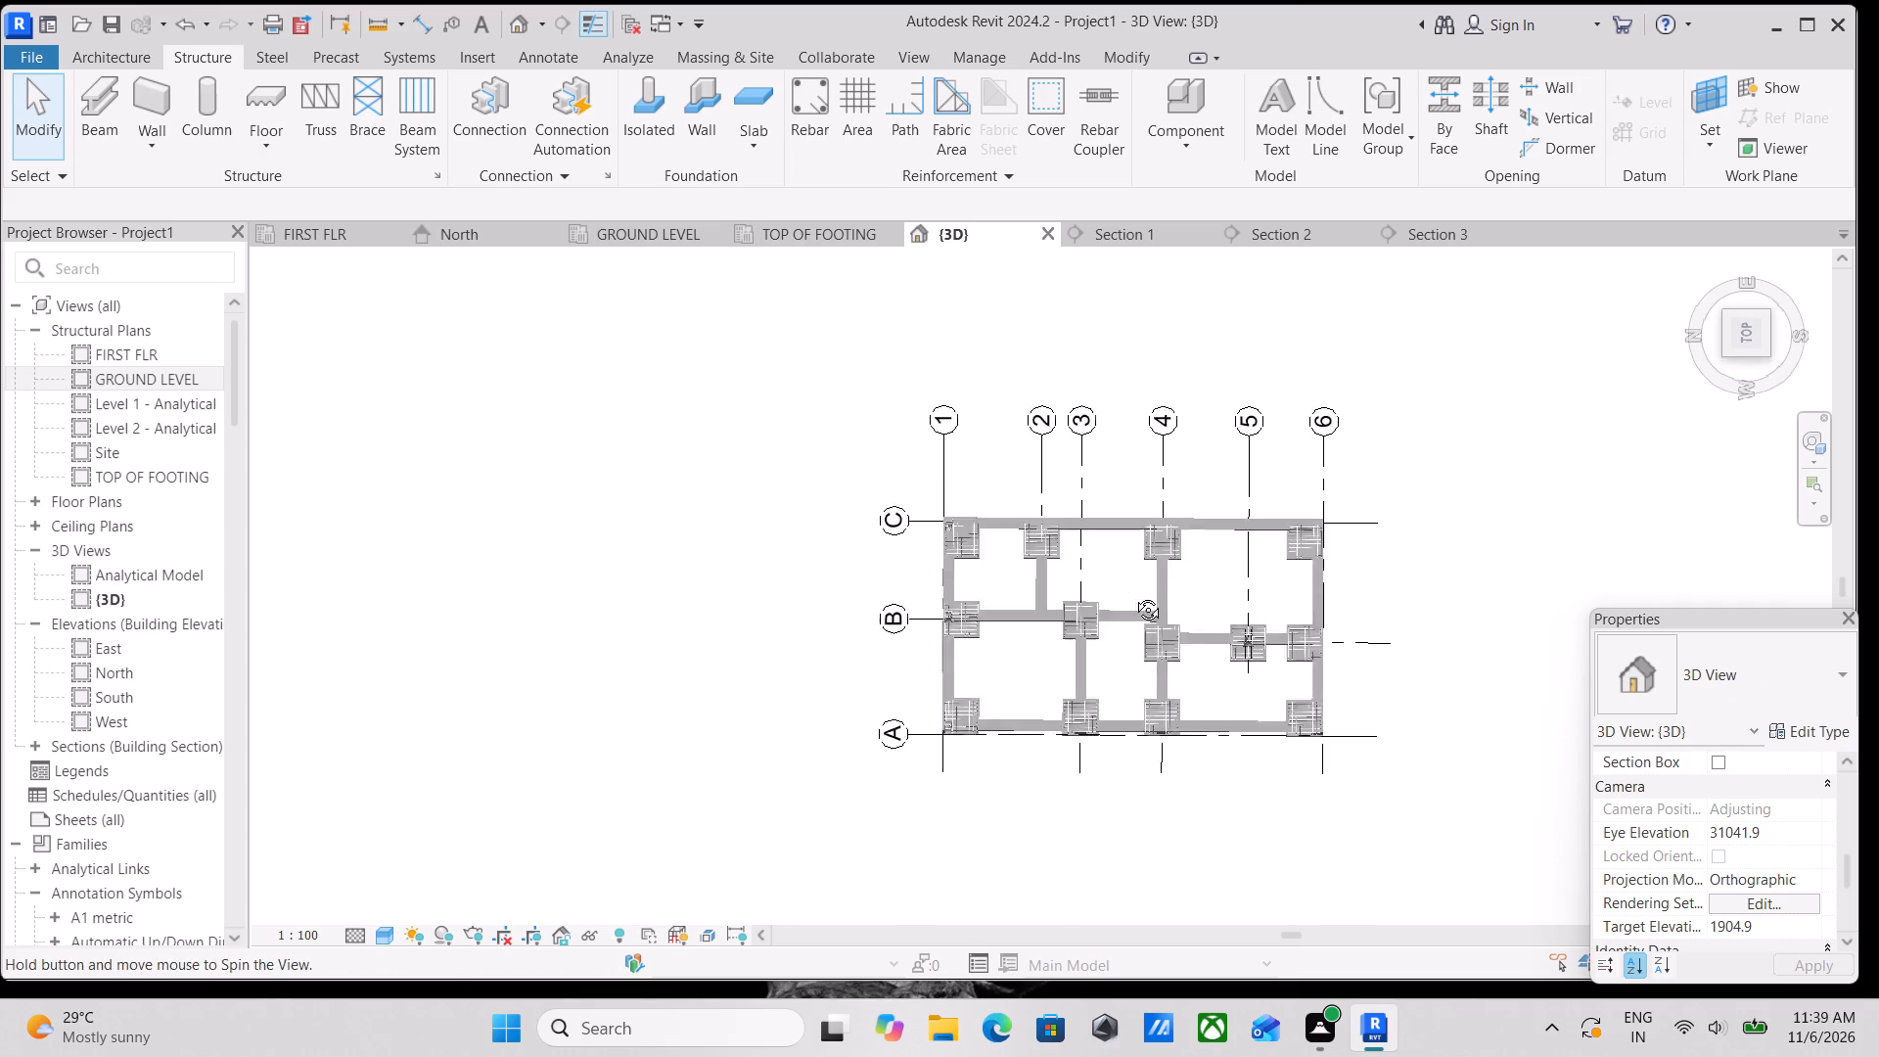
middle_click_drag(1133, 595, 1173, 299, "shift")
middle_click_drag(1260, 662, 1194, 351)
scroll(1140, 530, "up", 5)
middle_click_drag(1138, 530, 1253, 565, "shift")
middle_click_drag(1252, 564, 1158, 671)
scroll(1373, 640, "up", 3)
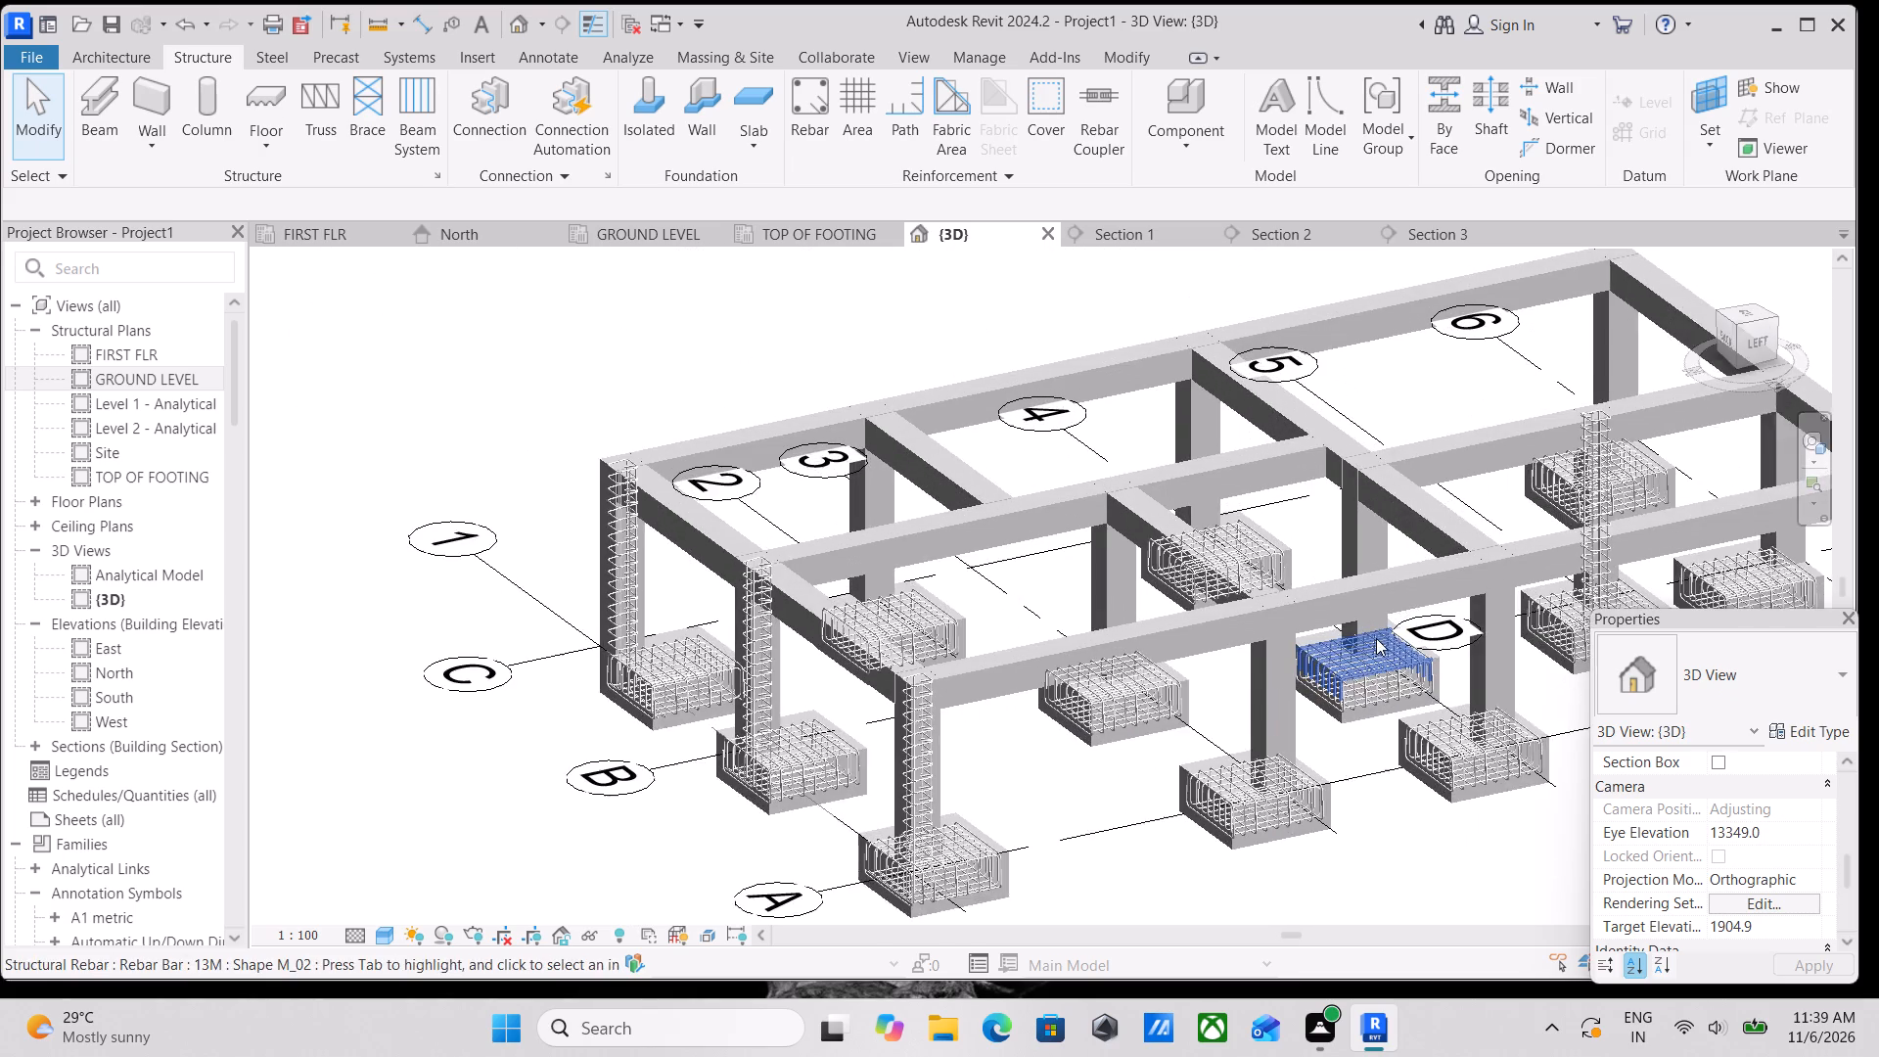
middle_click_drag(1376, 638, 1048, 584)
scroll(1070, 611, "up", 4)
middle_click_drag(1193, 670, 1118, 766)
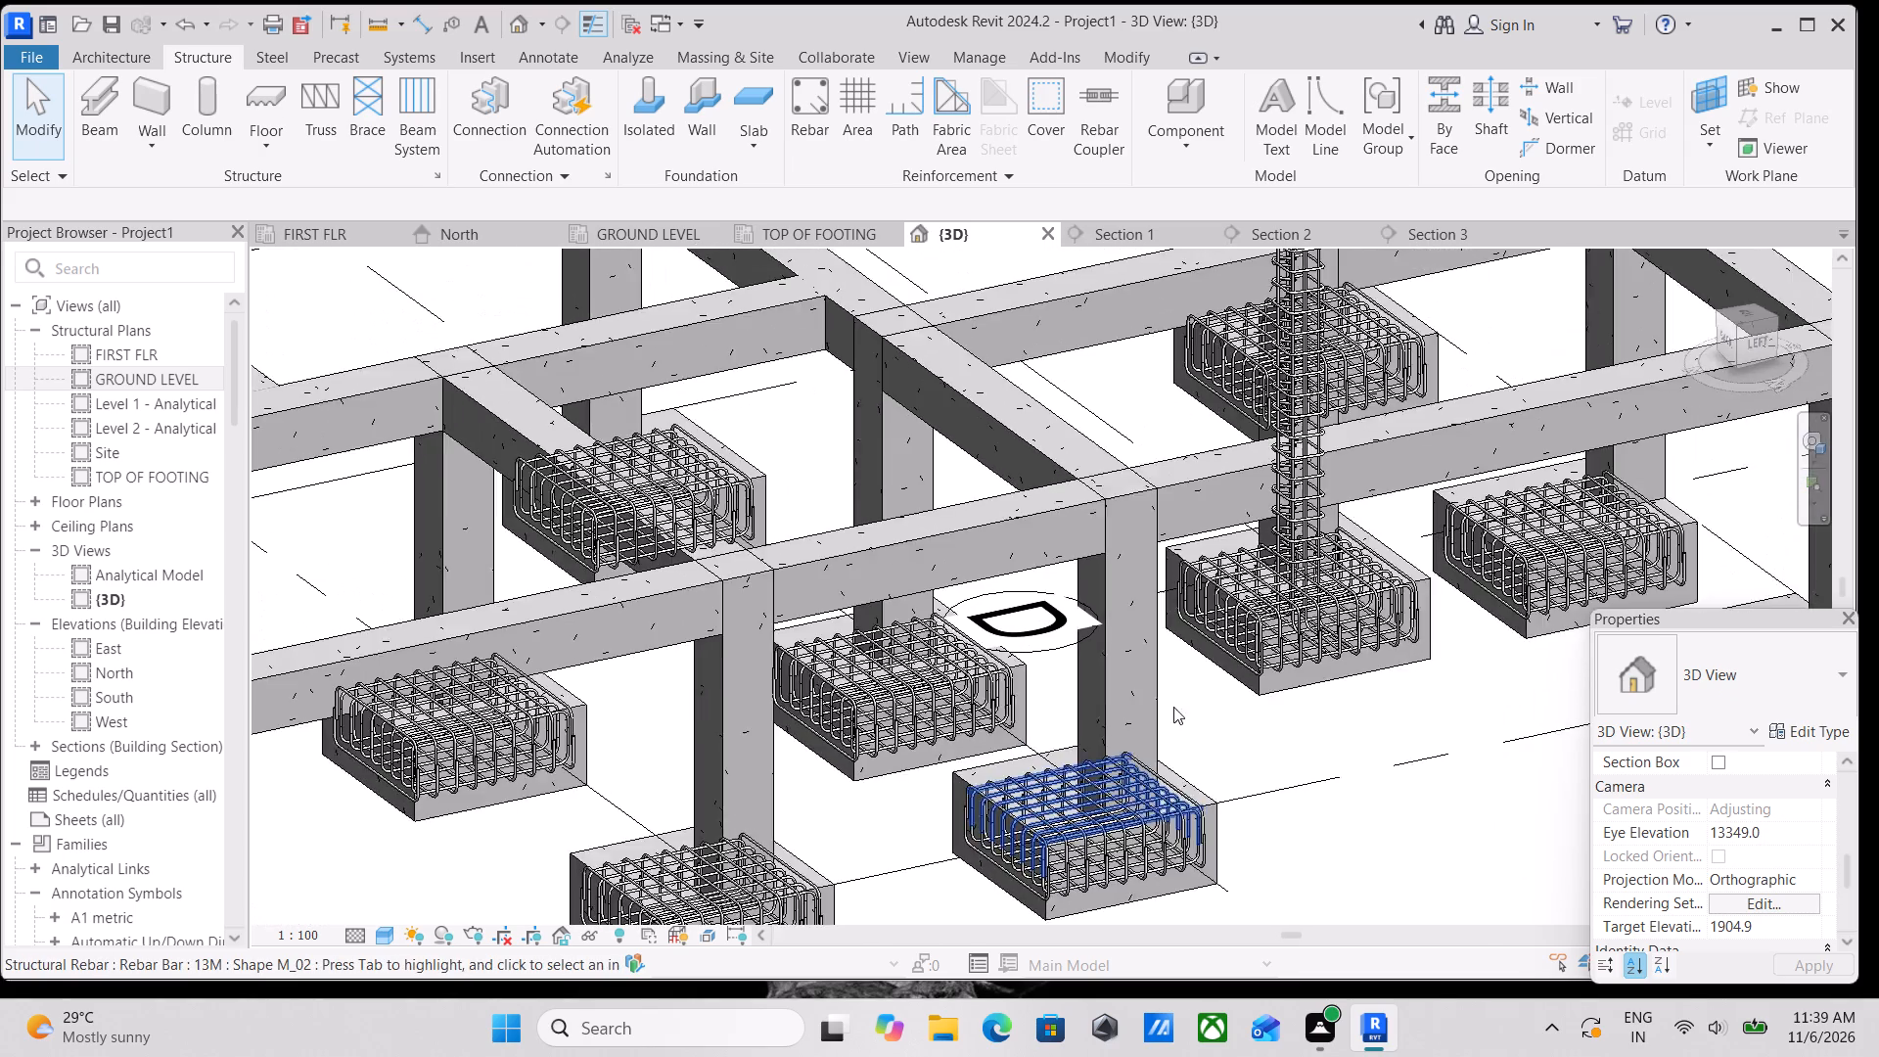
scroll(1306, 622, "up", 2)
scroll(1409, 620, "up", 3)
scroll(1372, 619, "down", 5)
scroll(1035, 644, "down", 3)
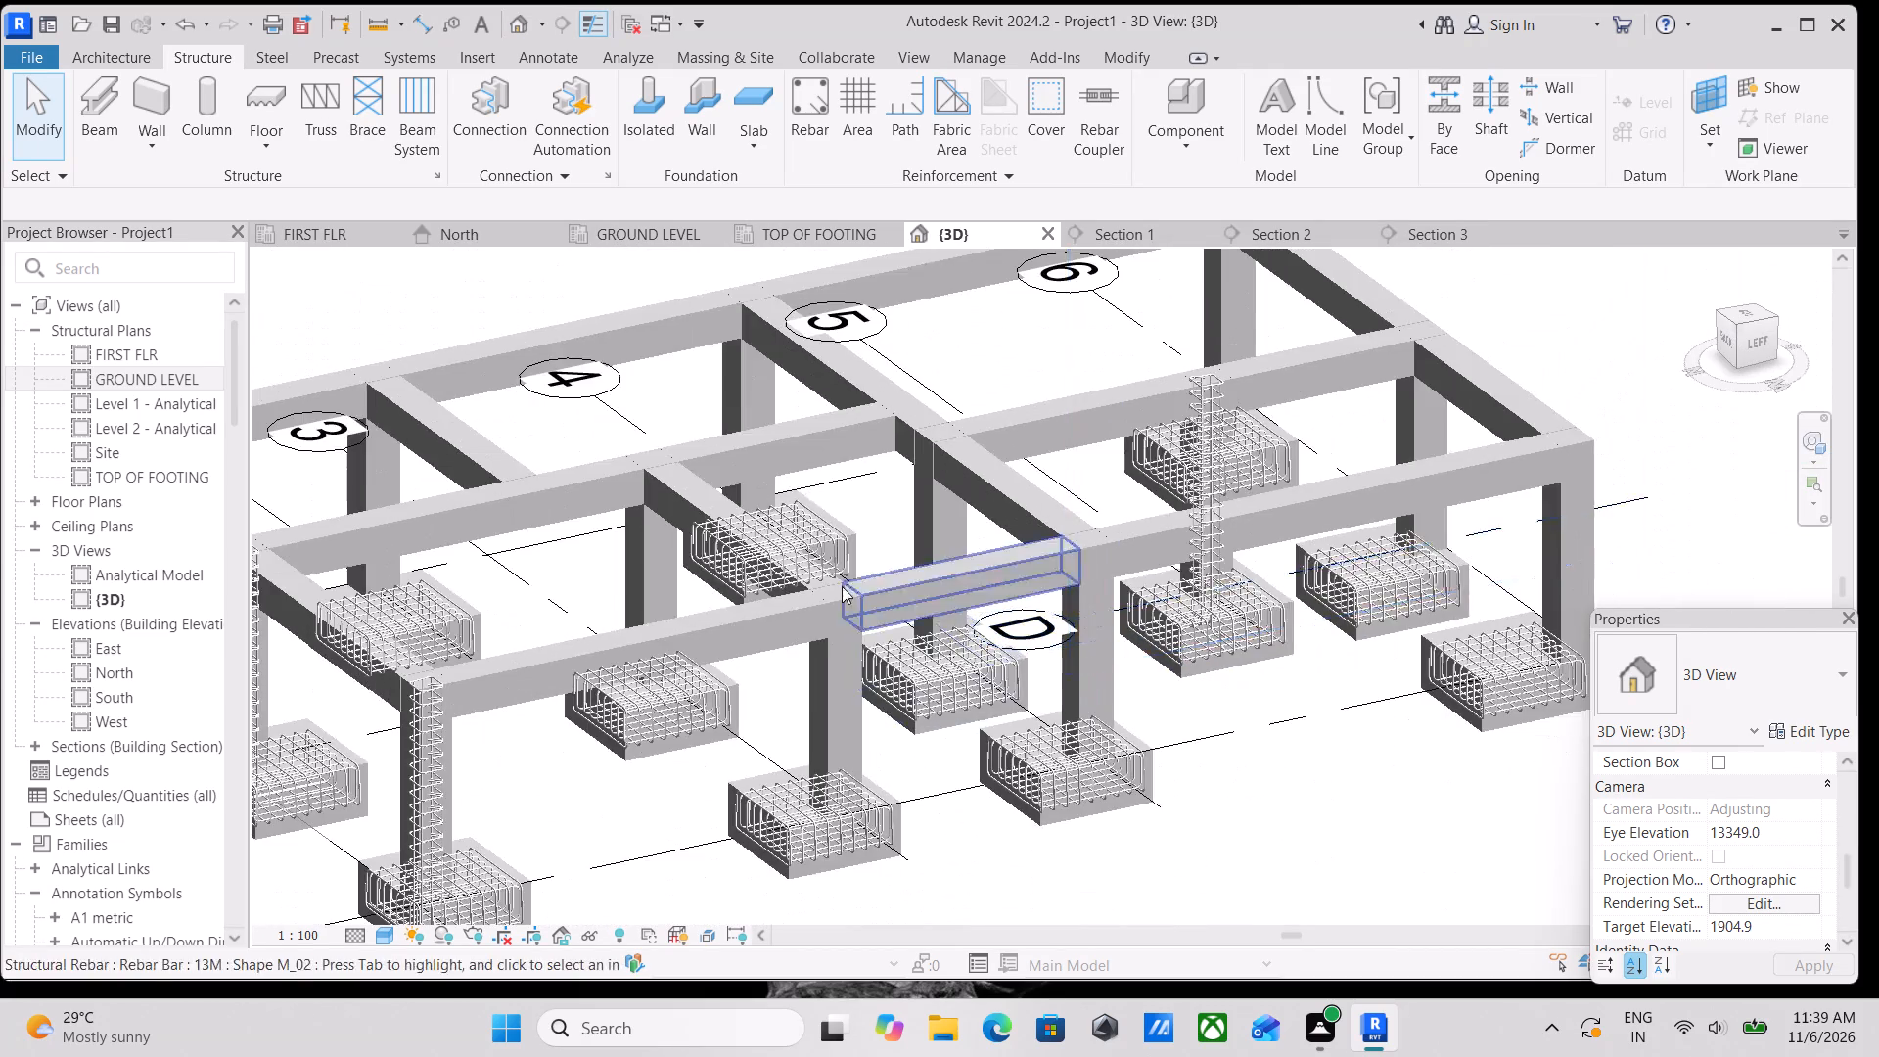
scroll(771, 541, "down", 3)
middle_click_drag(792, 552, 1090, 579)
middle_click_drag(1131, 573, 1008, 604)
scroll(1389, 605, "up", 4)
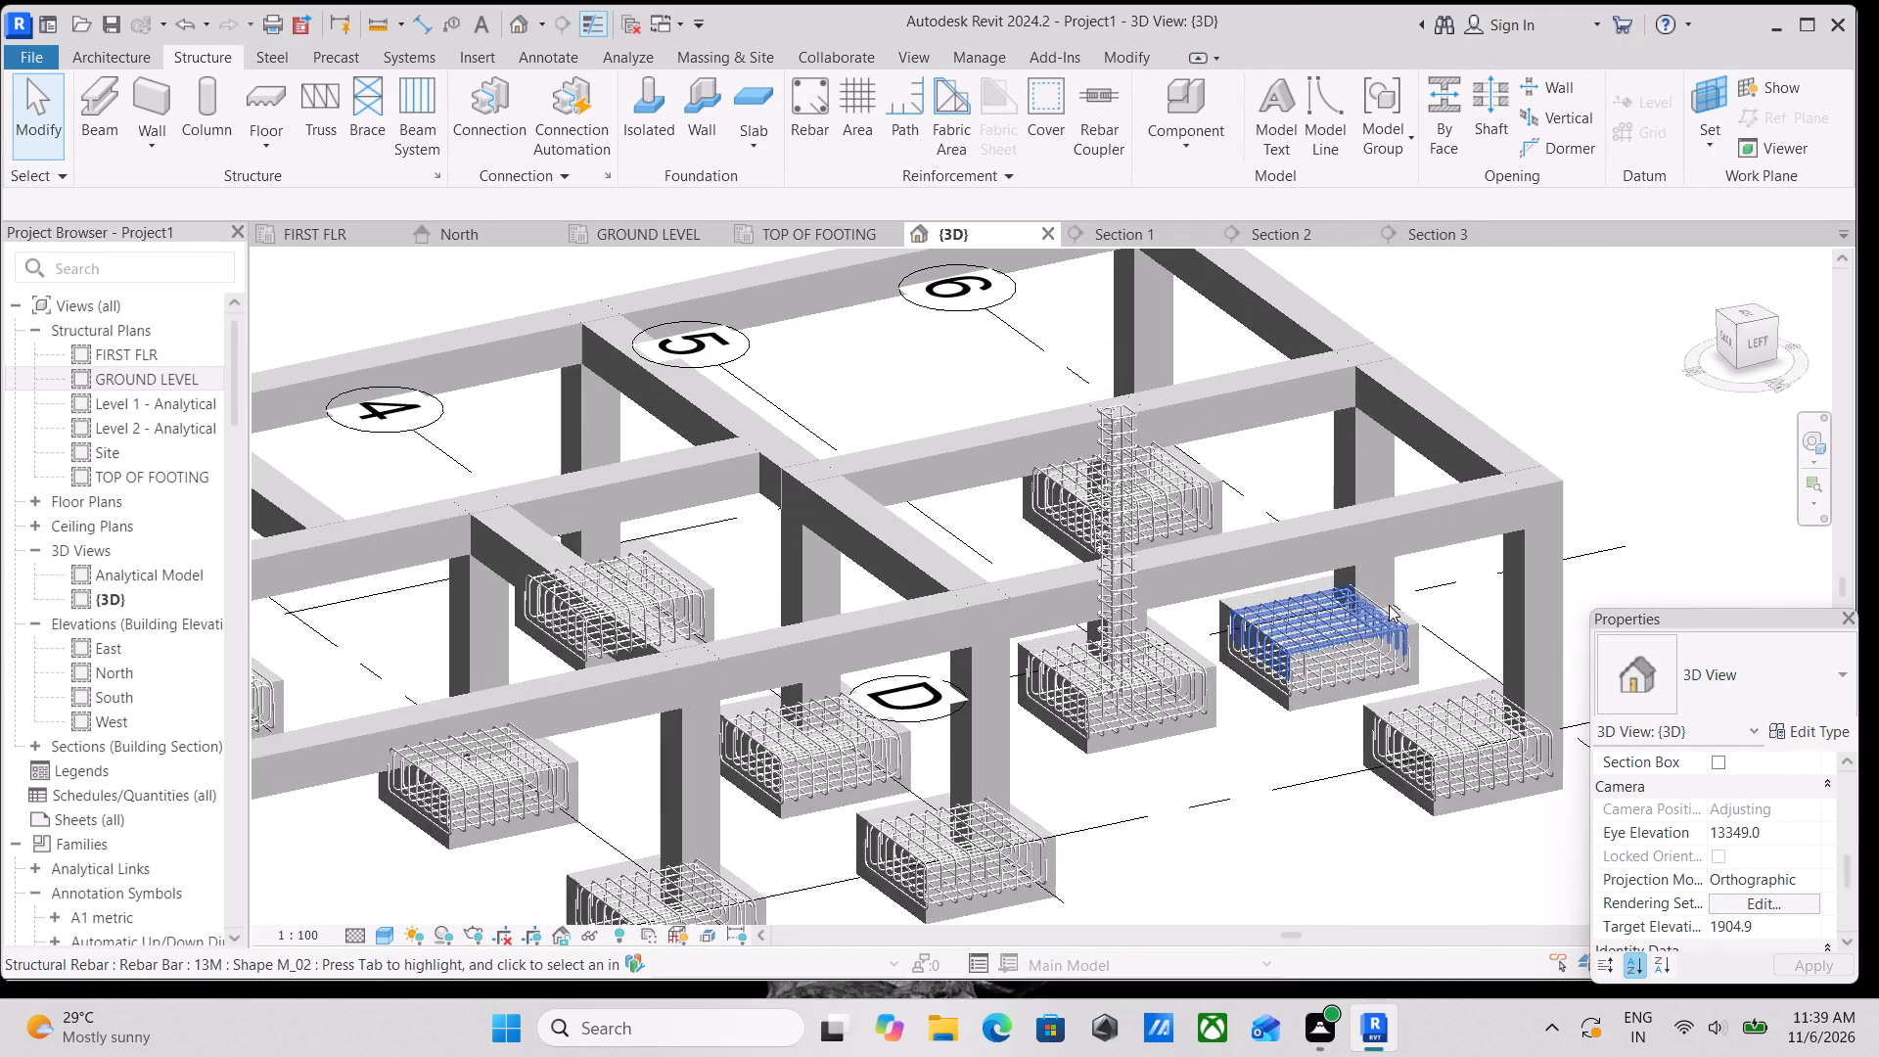
scroll(1284, 594, "up", 3)
scroll(1150, 680, "up", 3)
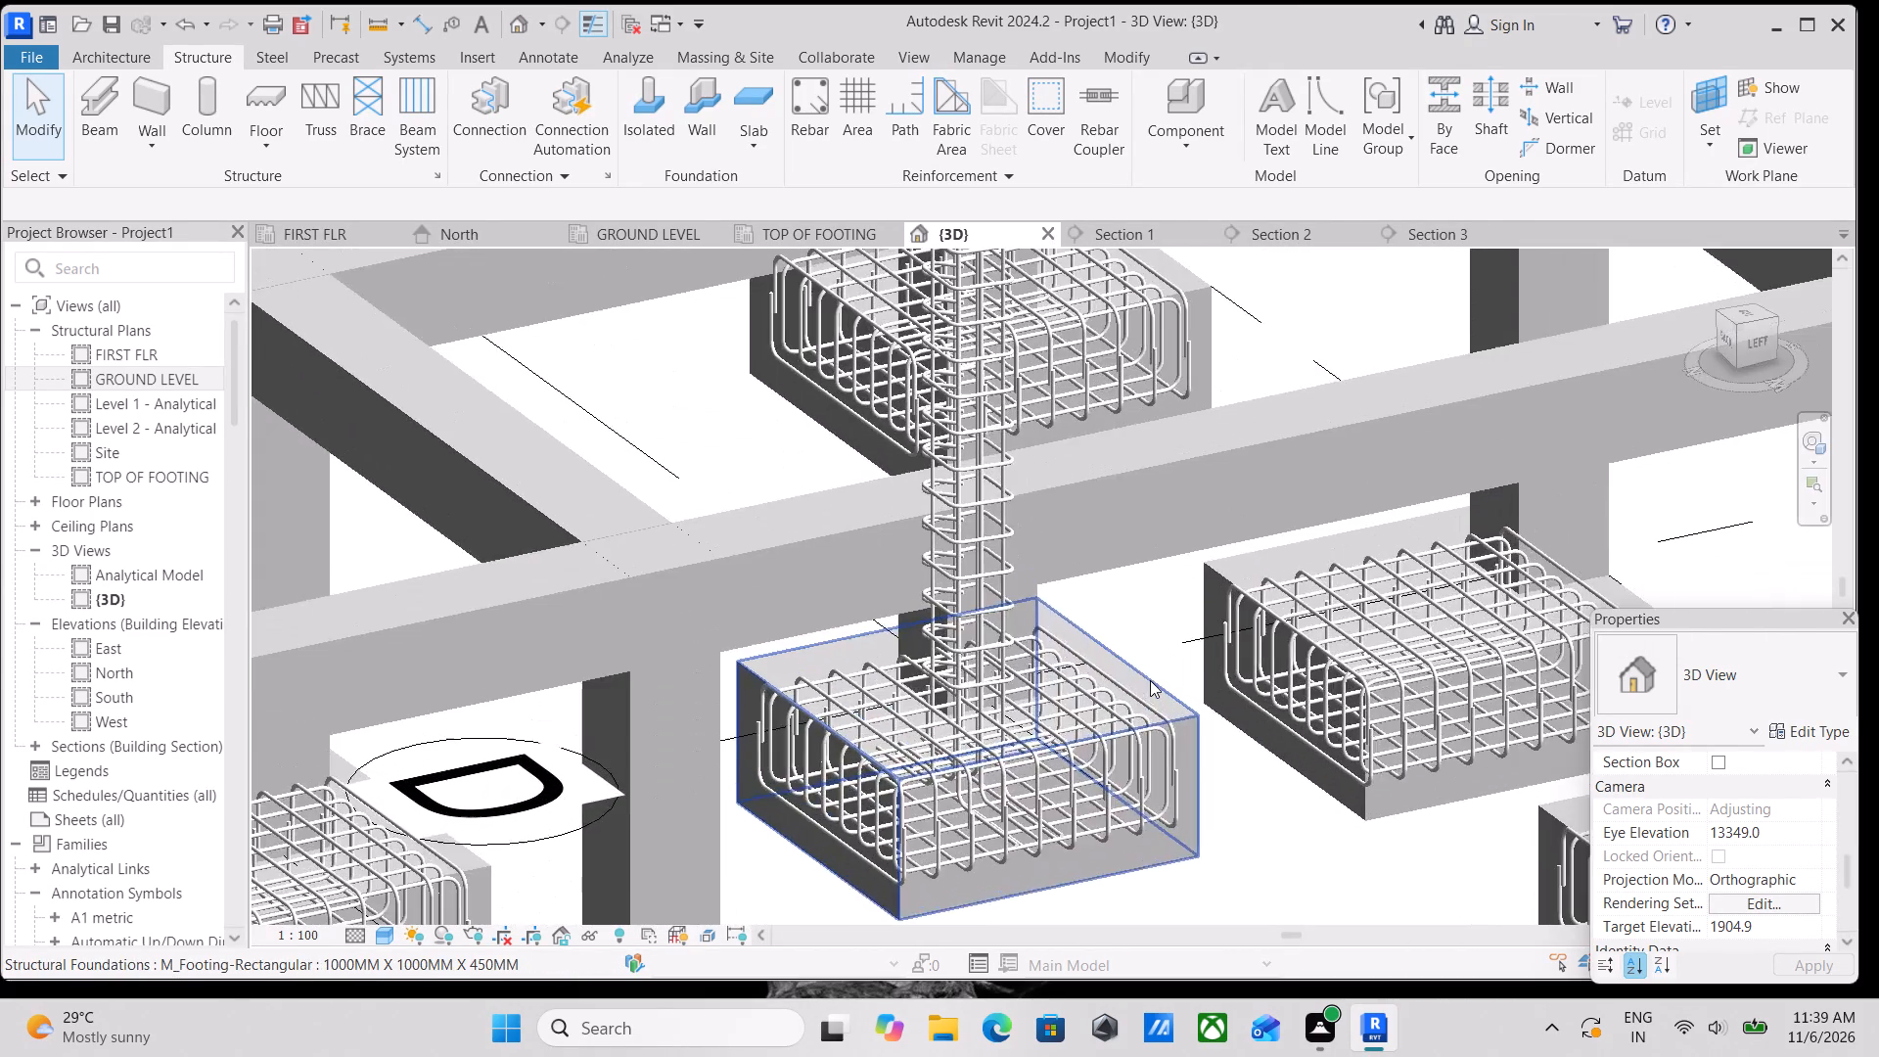
scroll(1070, 754, "up", 3)
scroll(1089, 719, "down", 5)
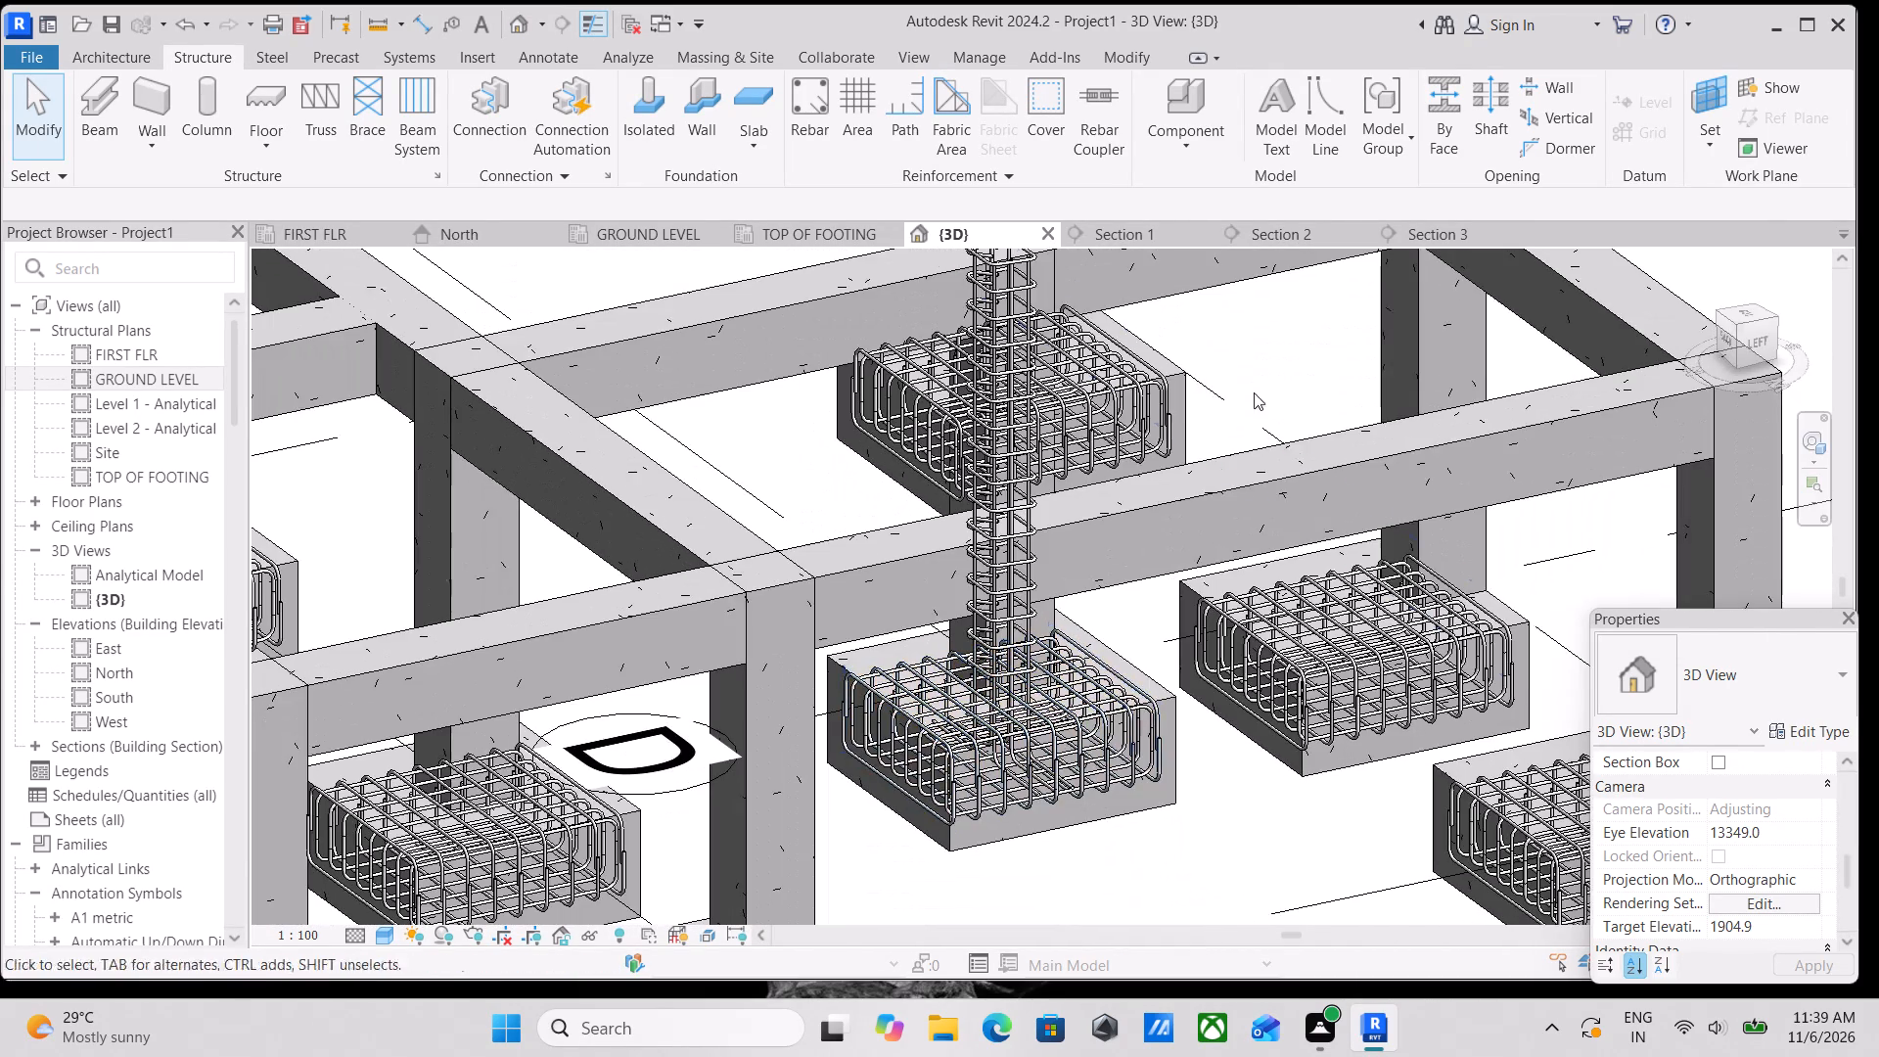
Open the column ties' rebar sketch from Section 3 in the GROUND LEVEL plan, inspect the tie around the vertical bars, and close the sketch.
left_click(1434, 229)
scroll(1180, 491, "down", 3)
middle_click_drag(1181, 495, 1190, 704)
scroll(1257, 528, "up", 2)
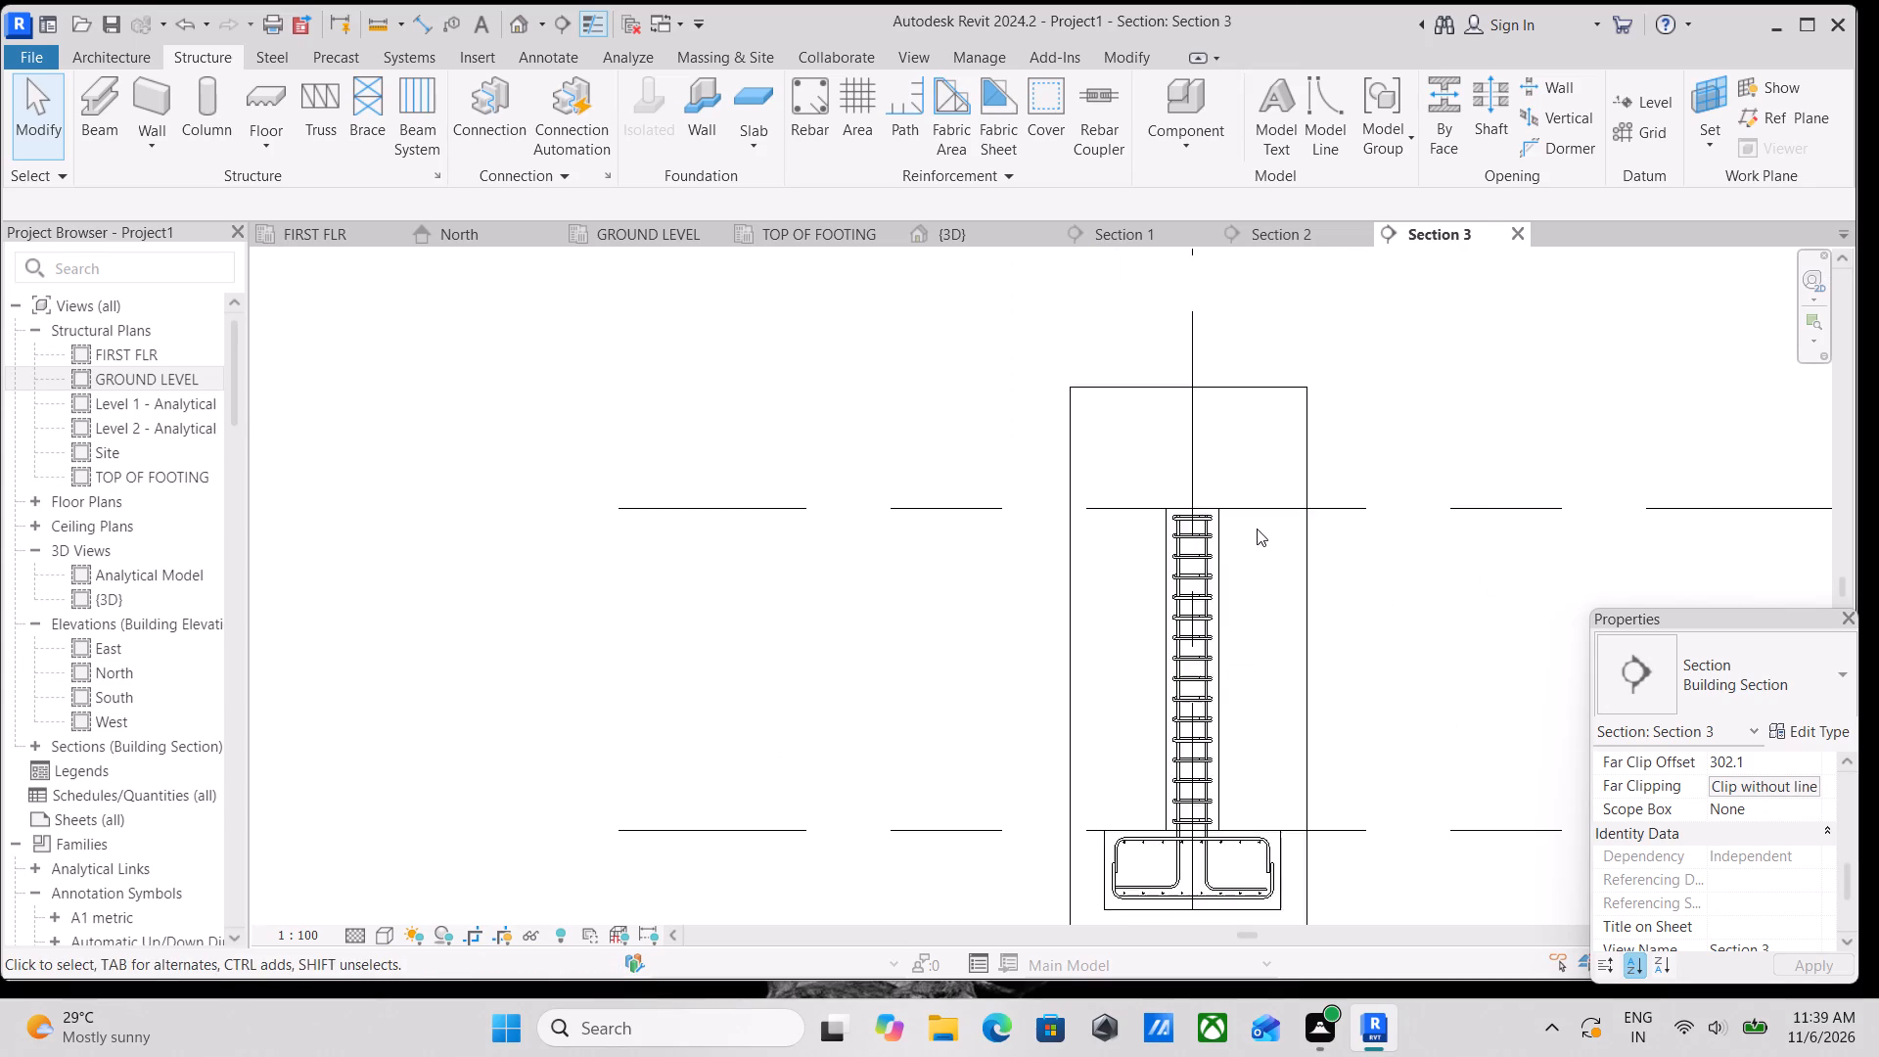
scroll(1257, 528, "up", 12)
double_click(1190, 553)
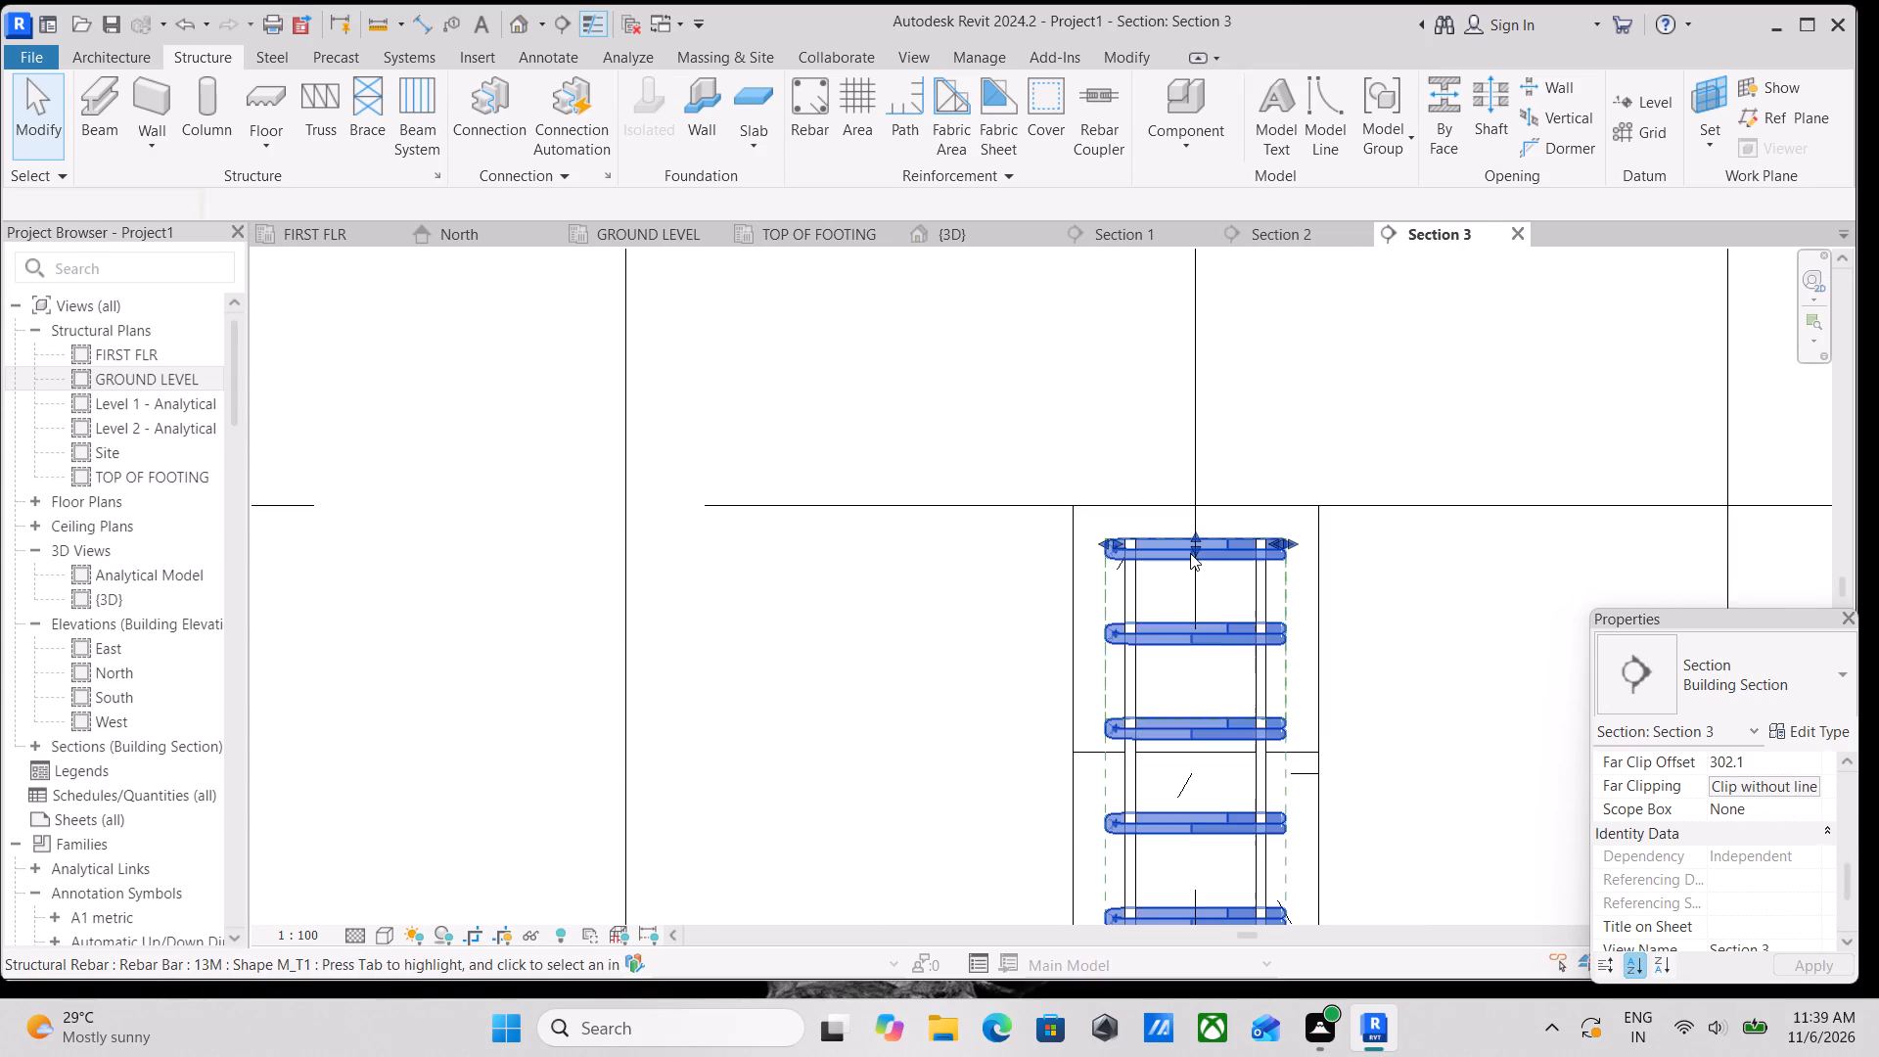
left_click(1178, 551)
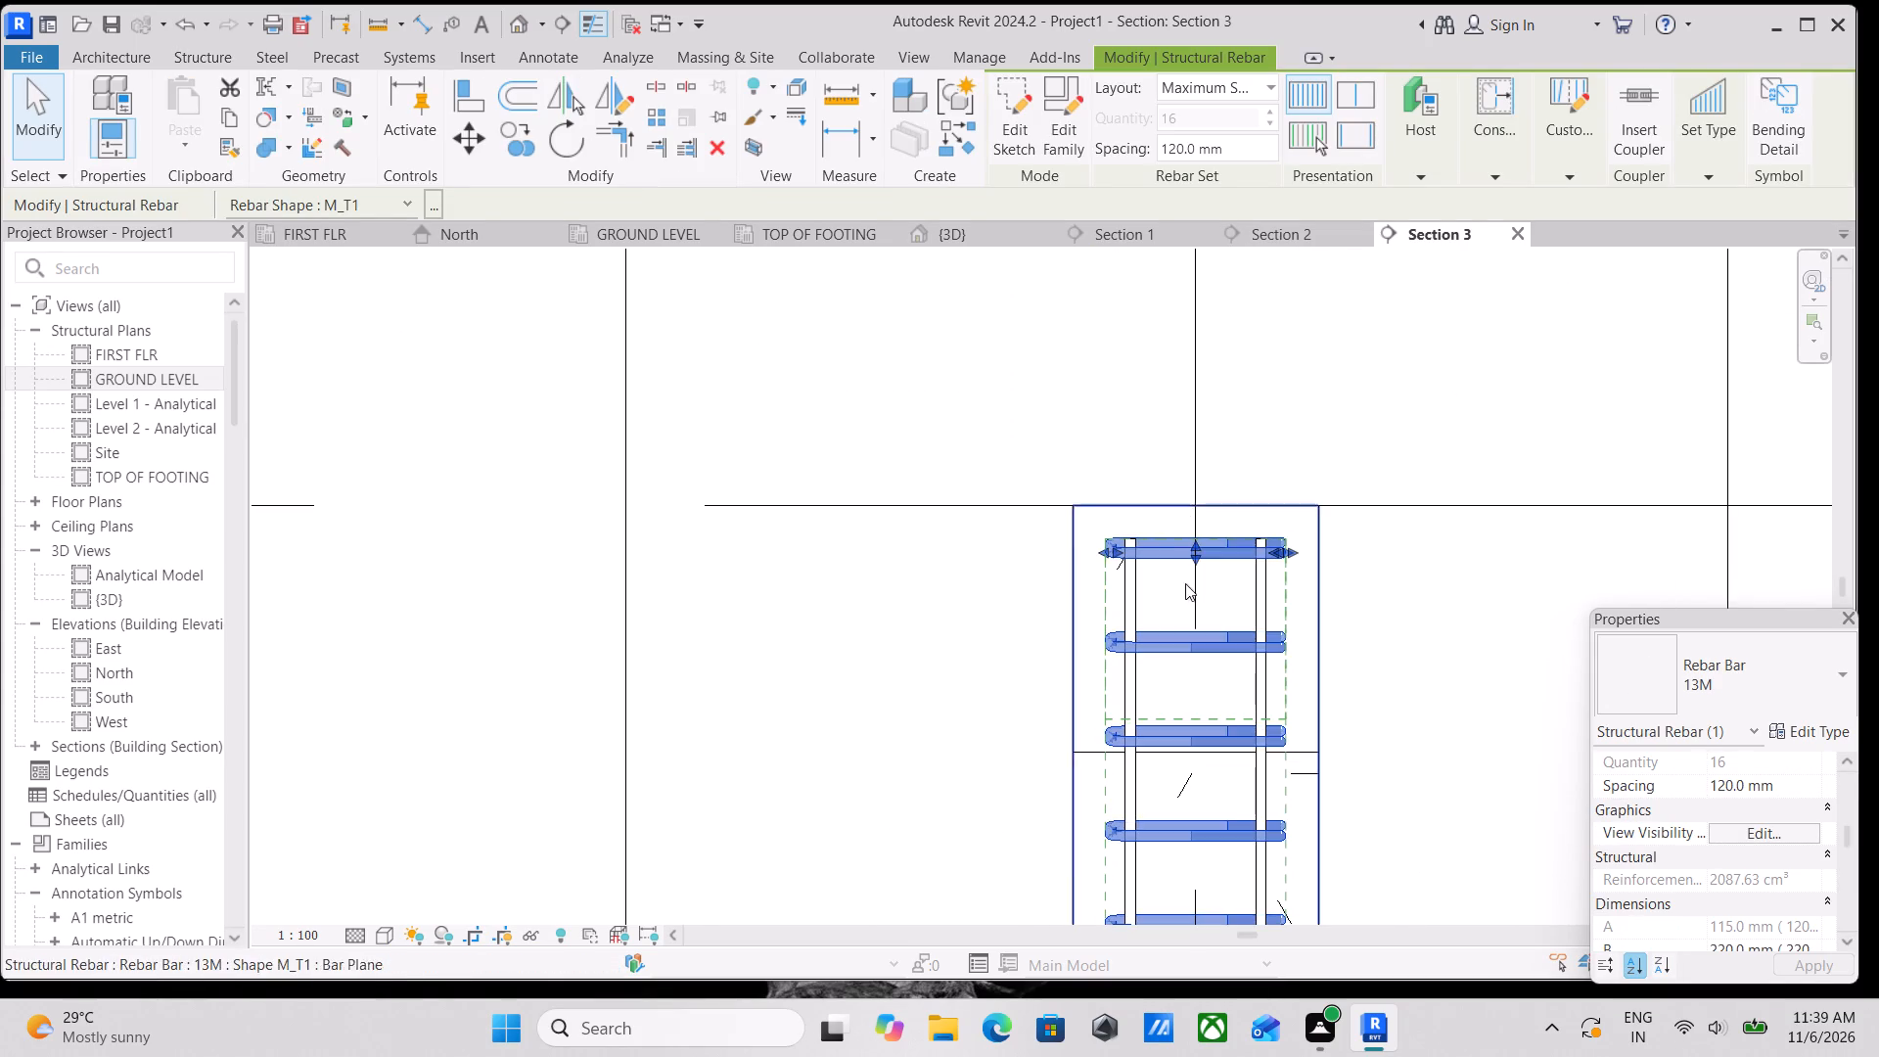
scroll(1183, 585, "up", 3)
key("Escape")
double_click(1145, 536)
double_click(1145, 536)
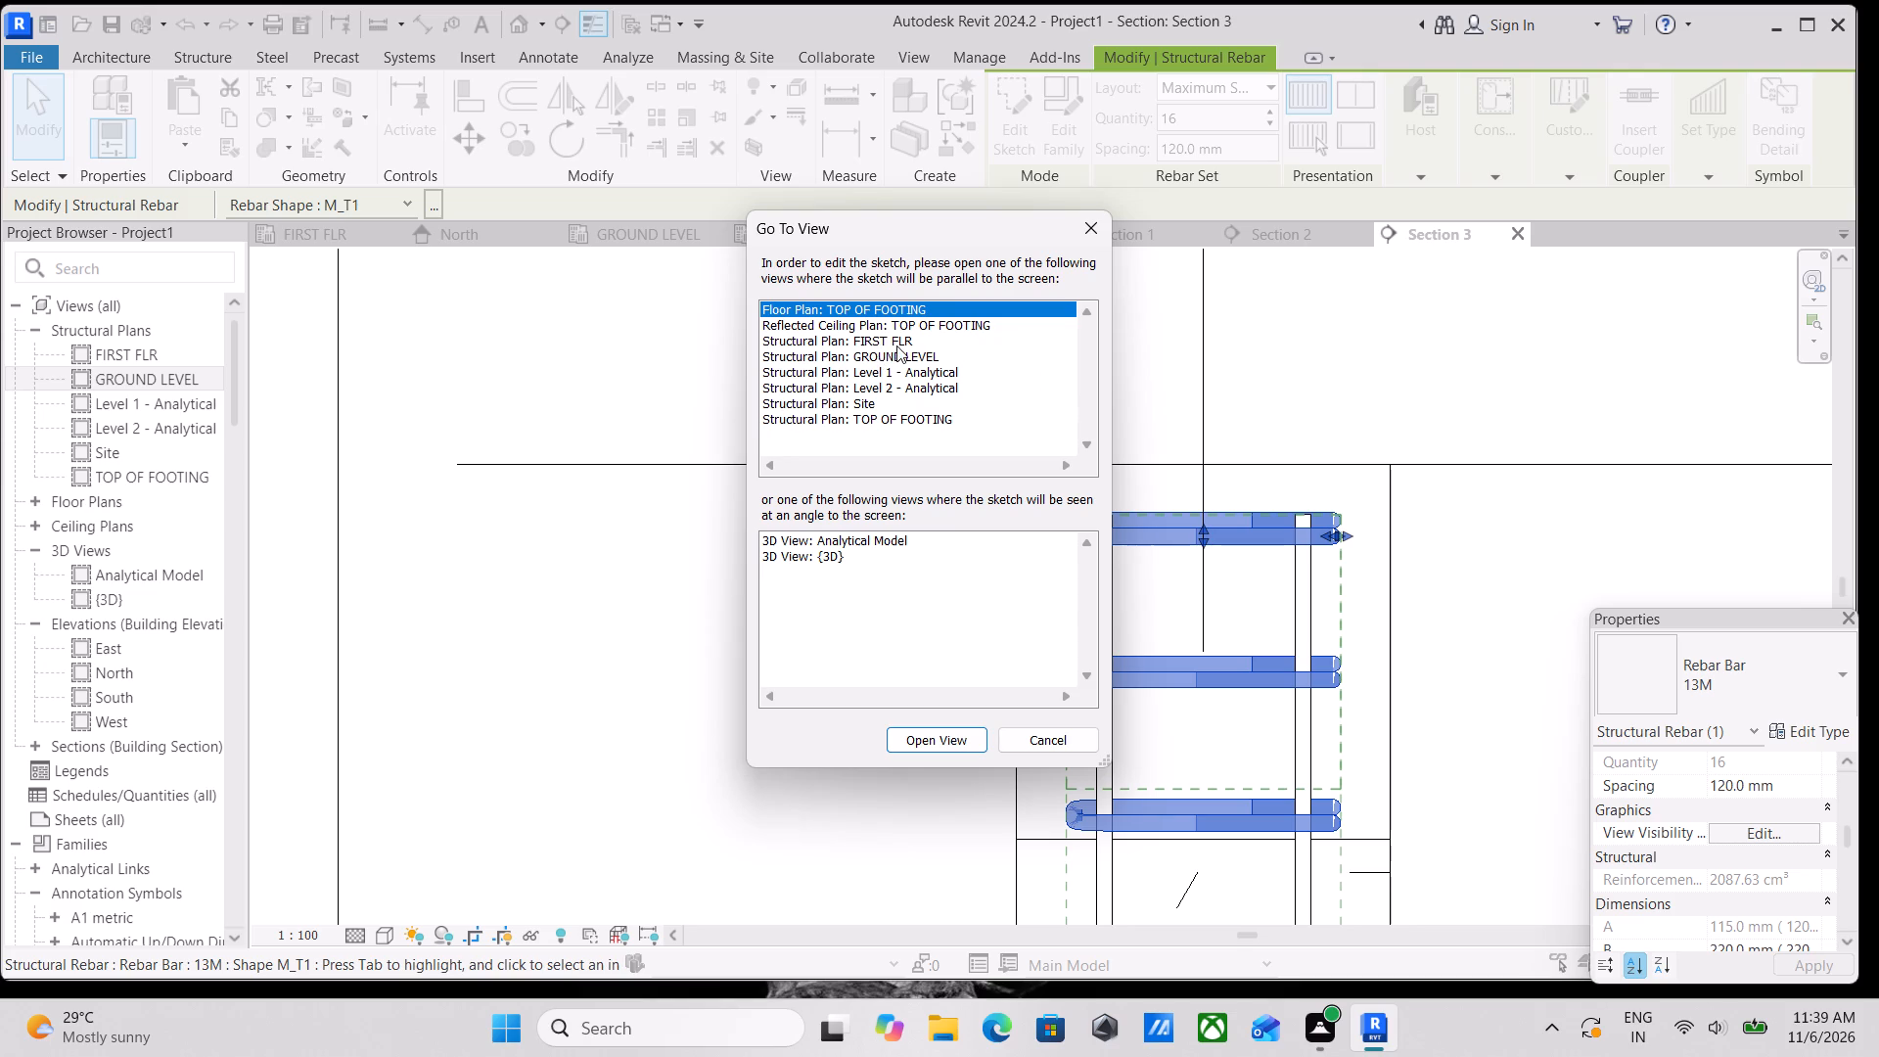
left_click(897, 348)
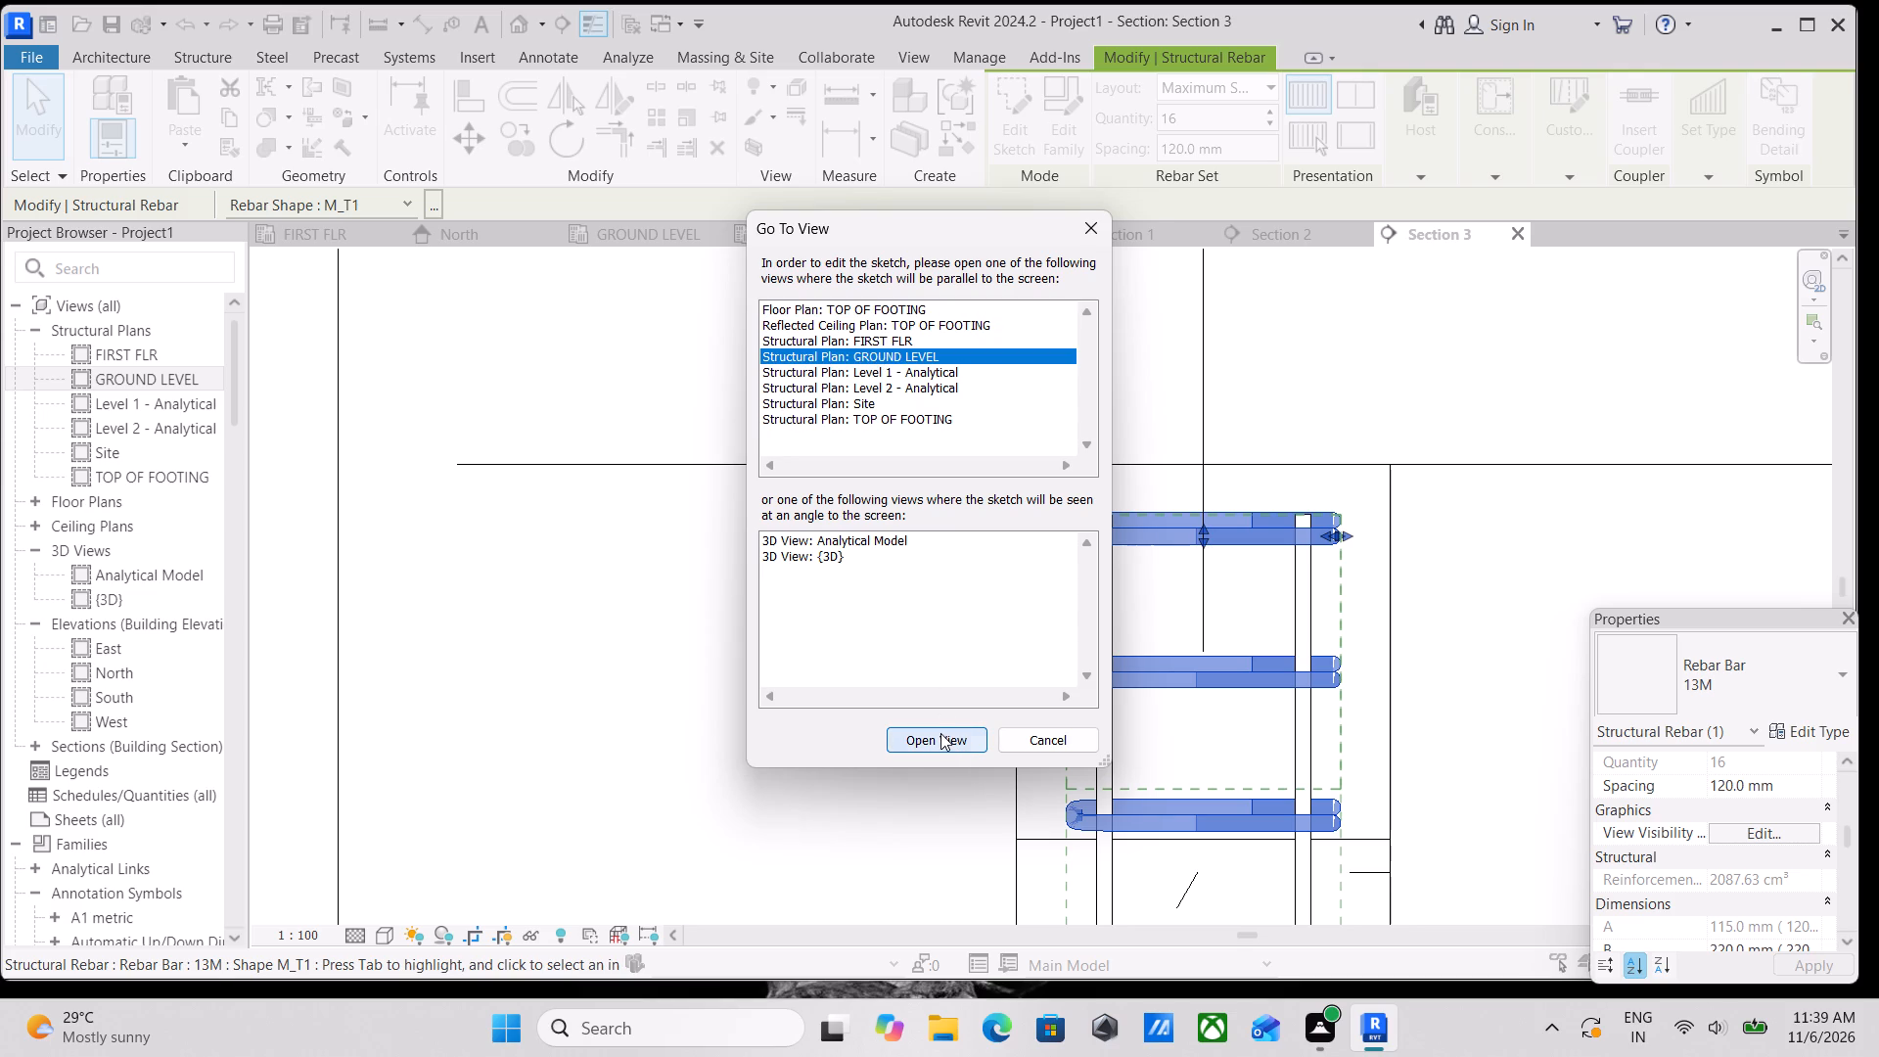
left_click(940, 733)
scroll(1088, 539, "up", 1)
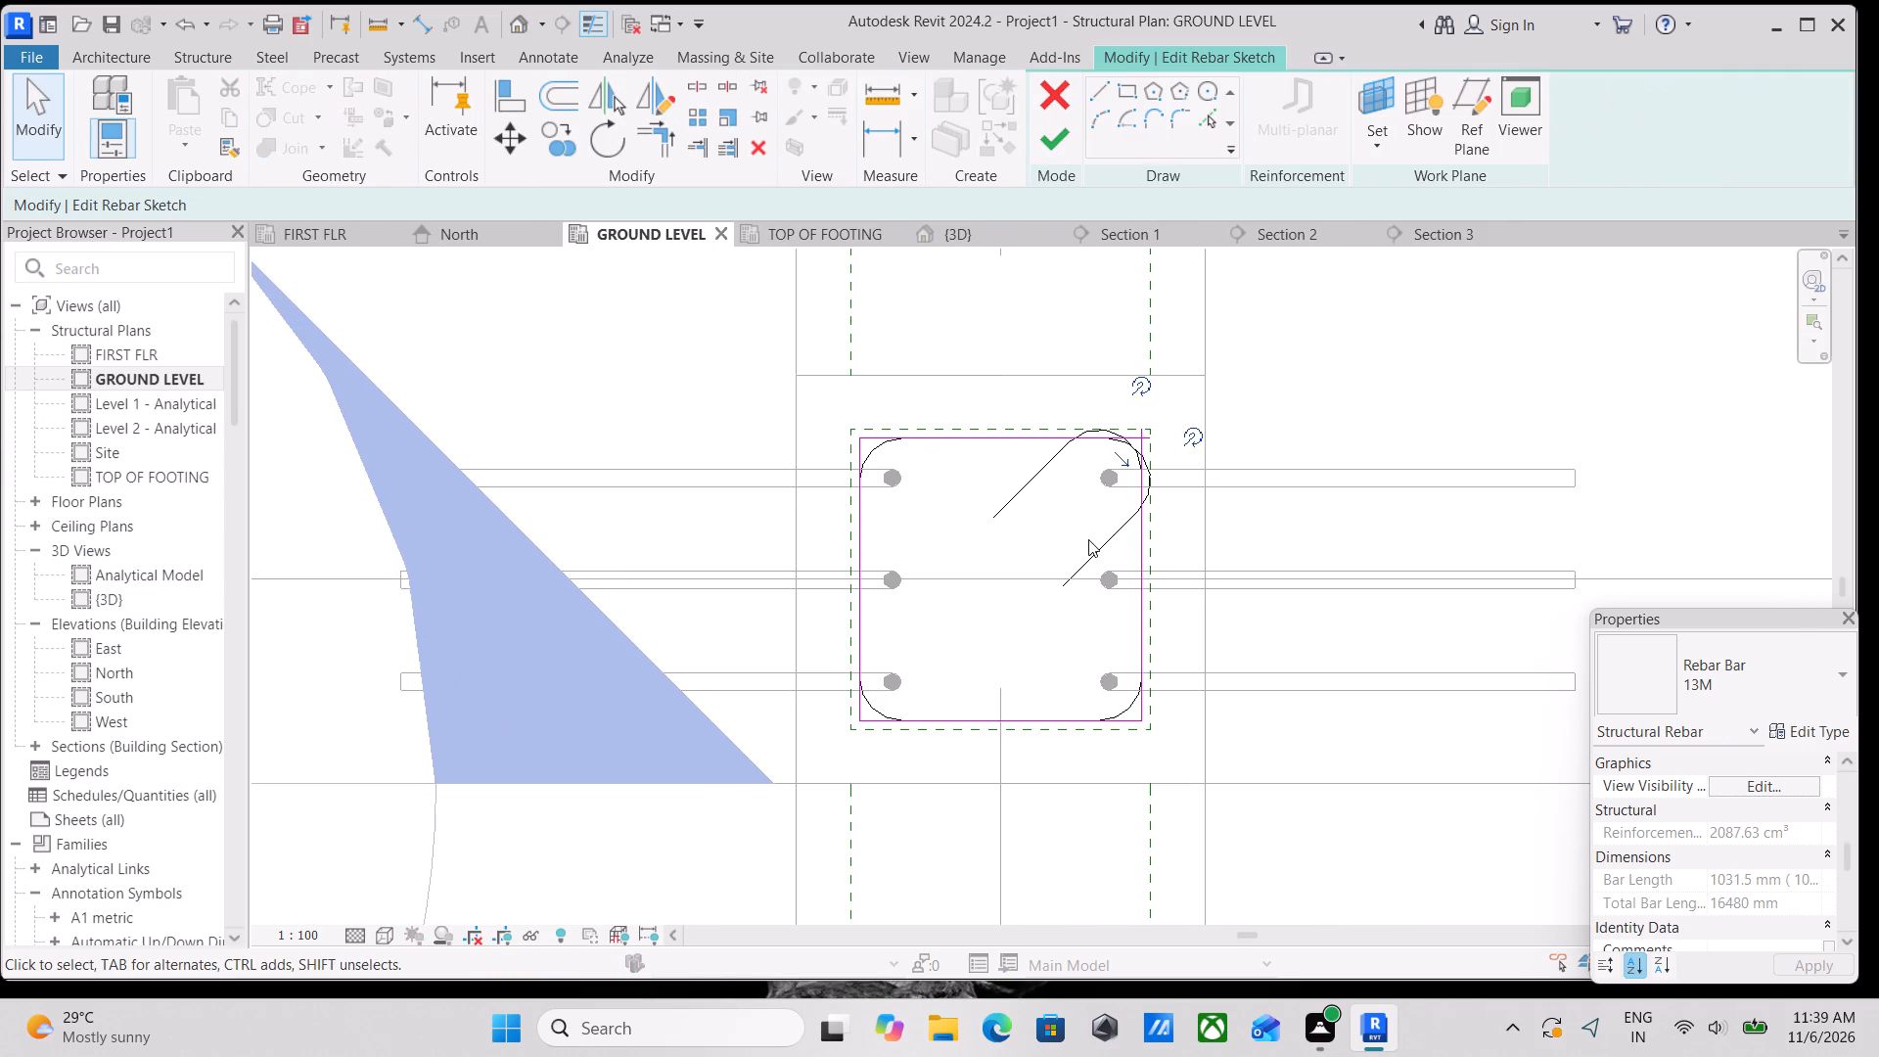
scroll(1088, 539, "down", 6)
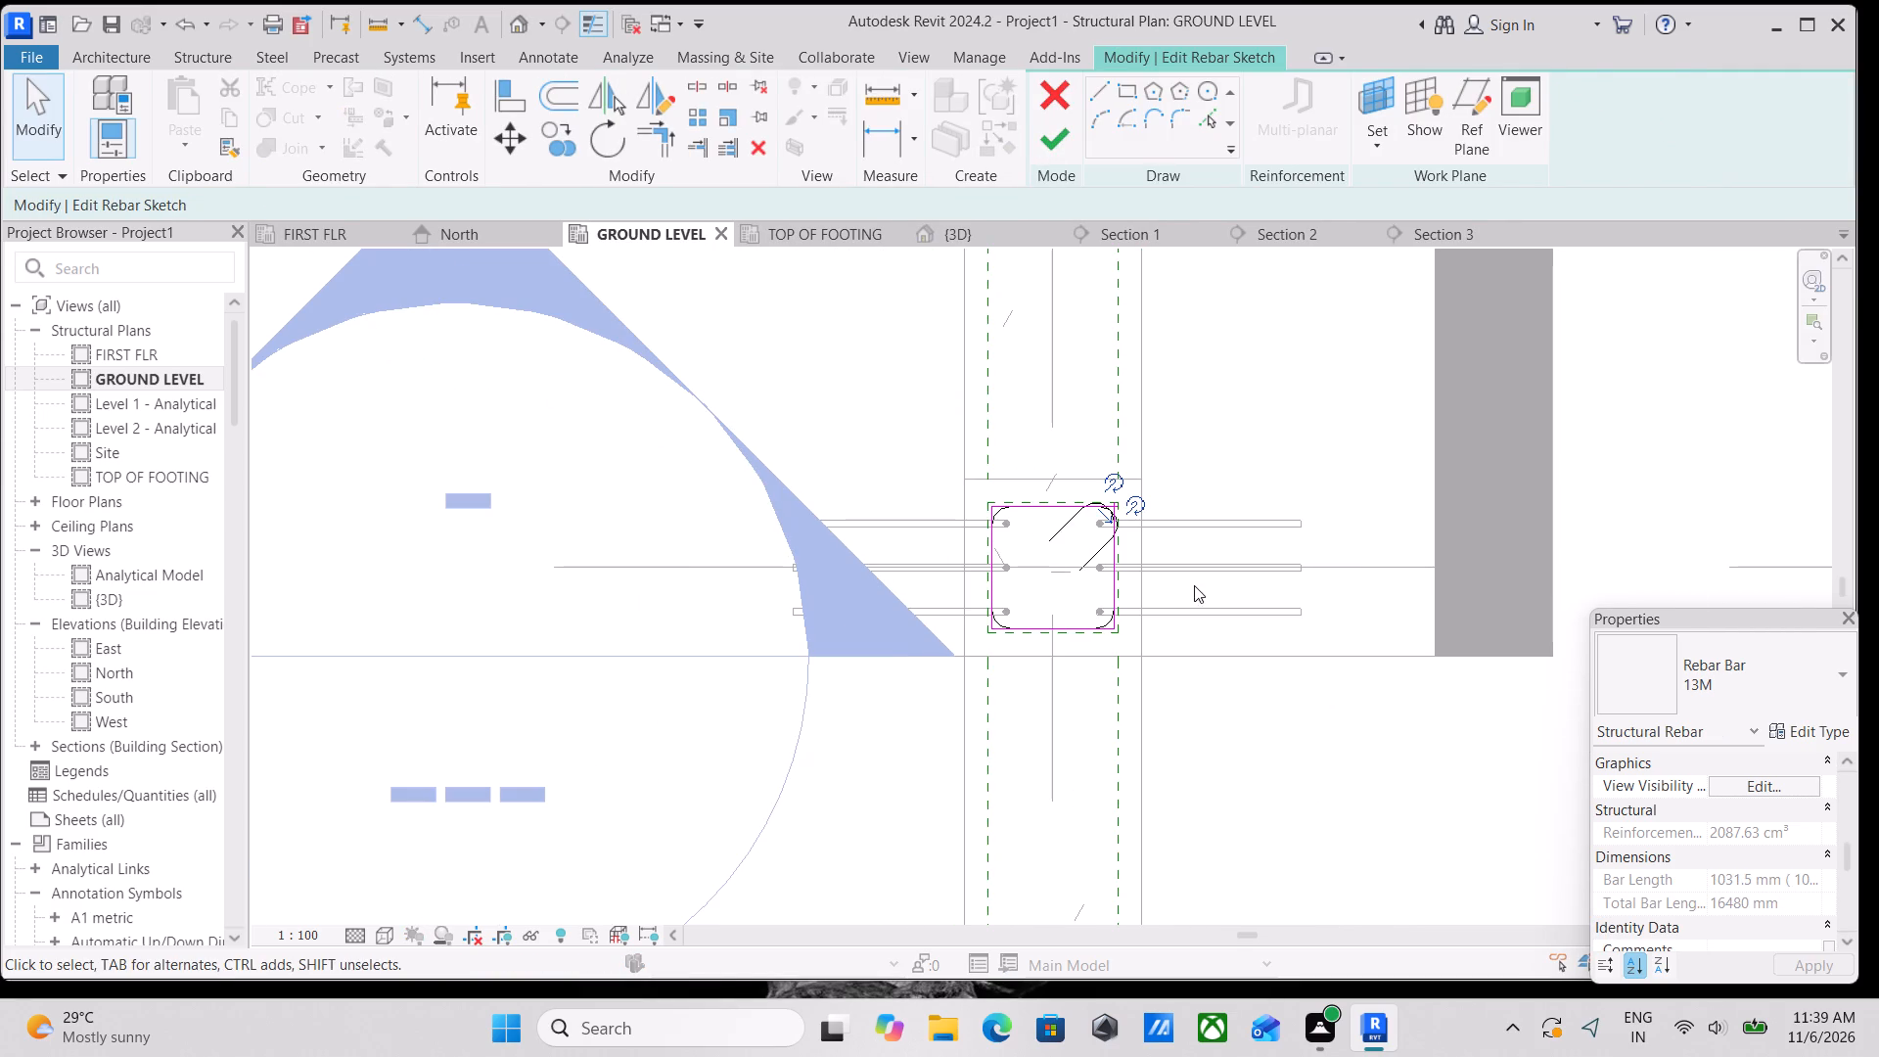
scroll(1088, 623, "up", 3)
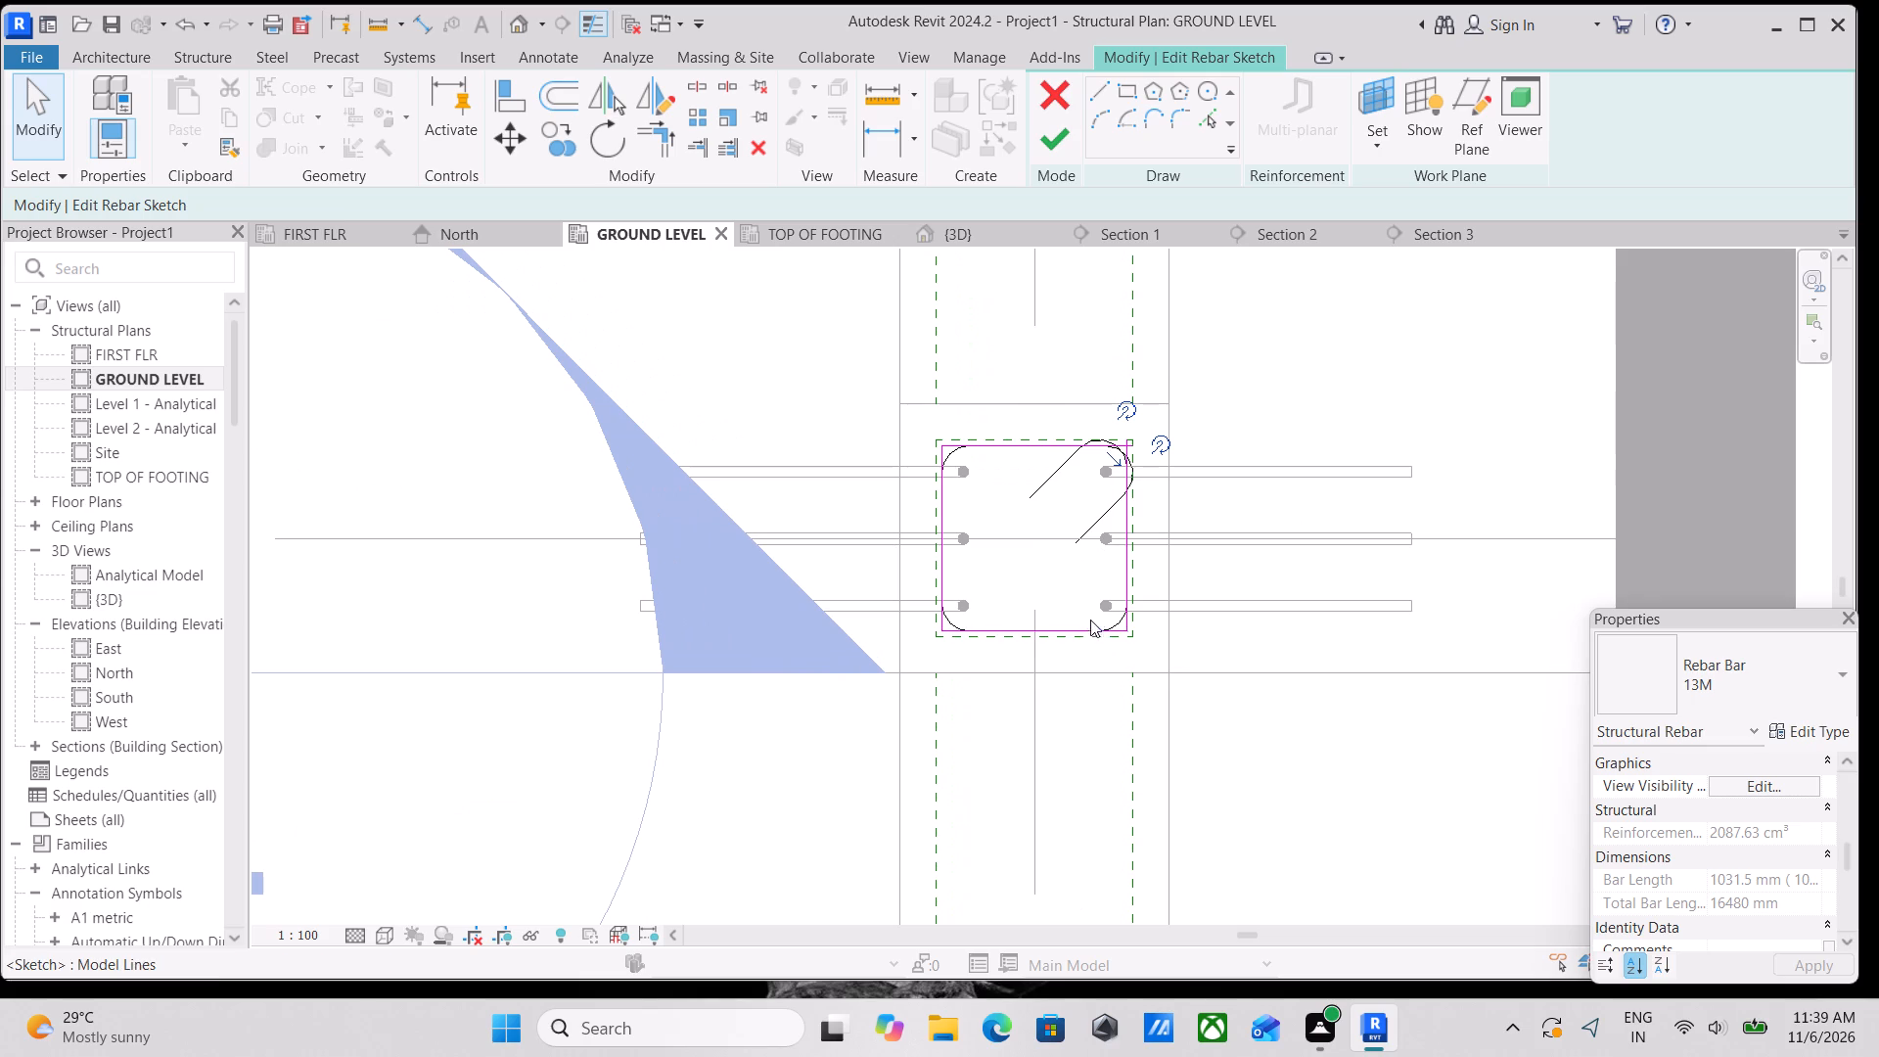
left_click(1042, 115)
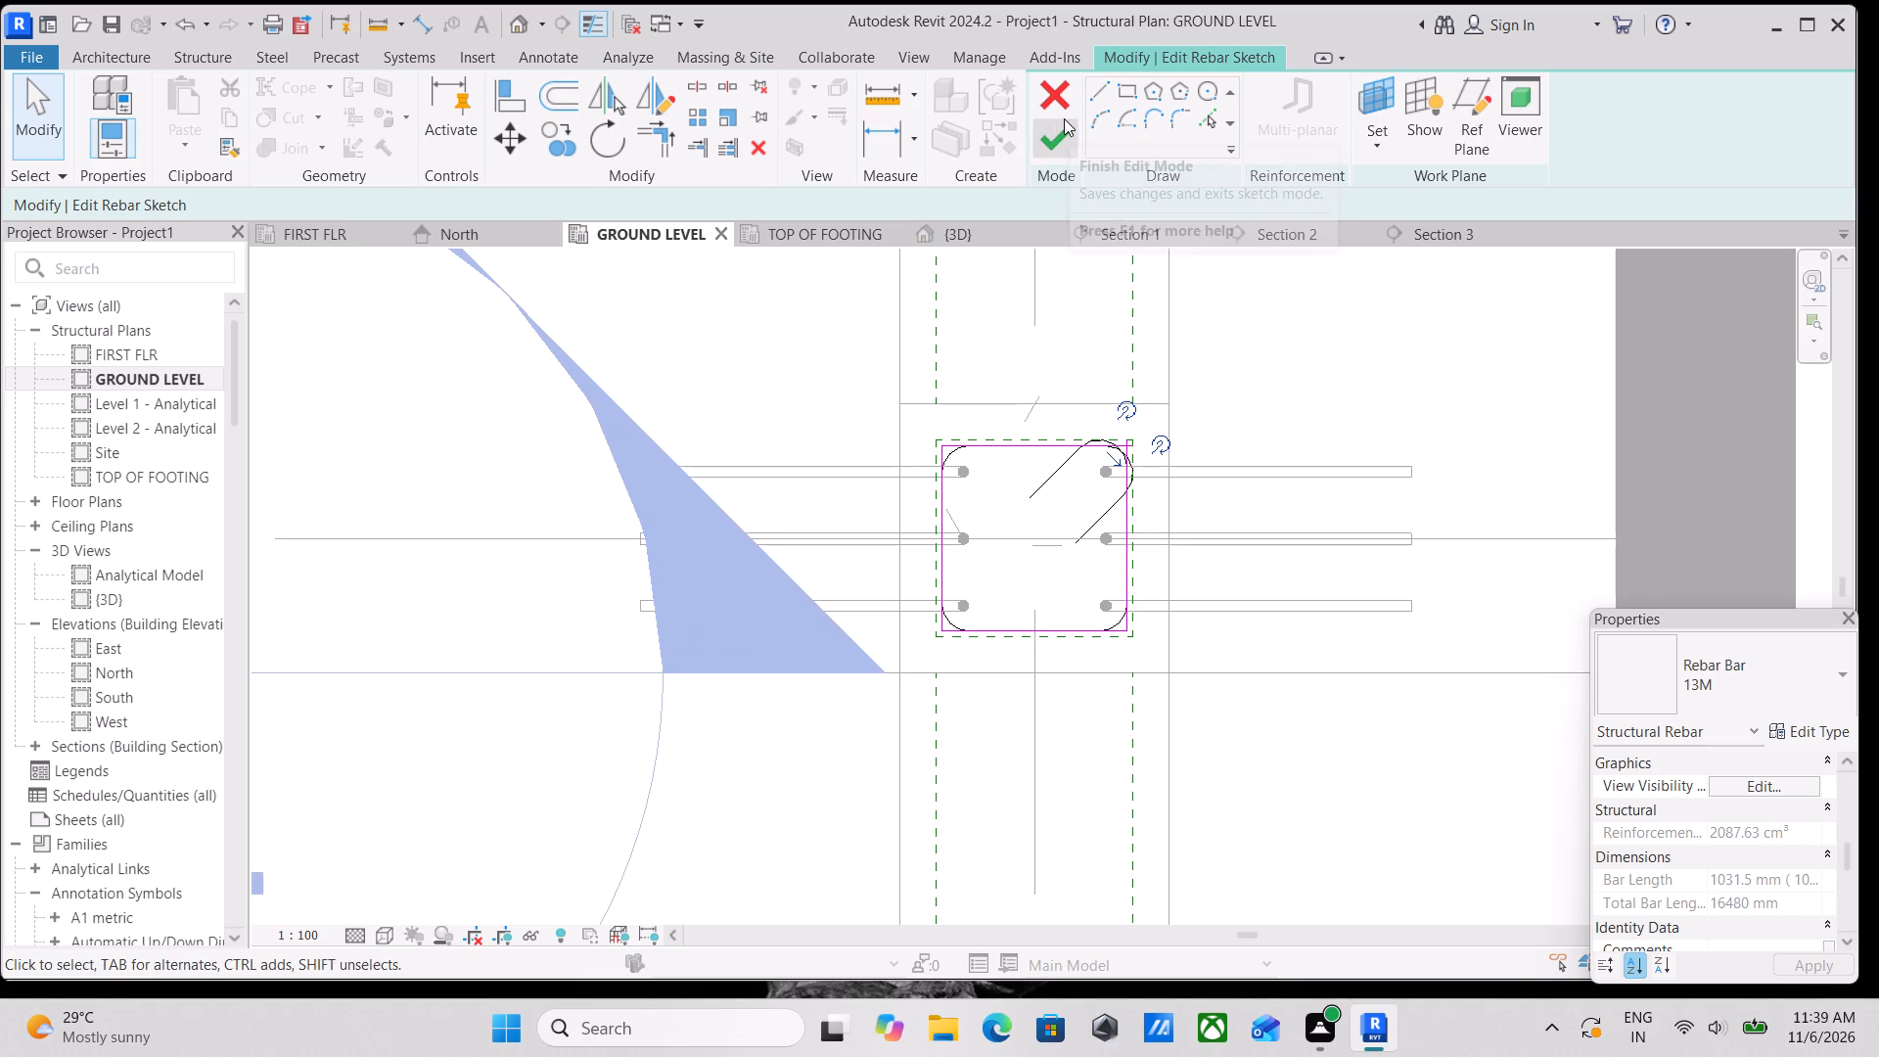
left_click(1064, 124)
scroll(1120, 708, "up", 3)
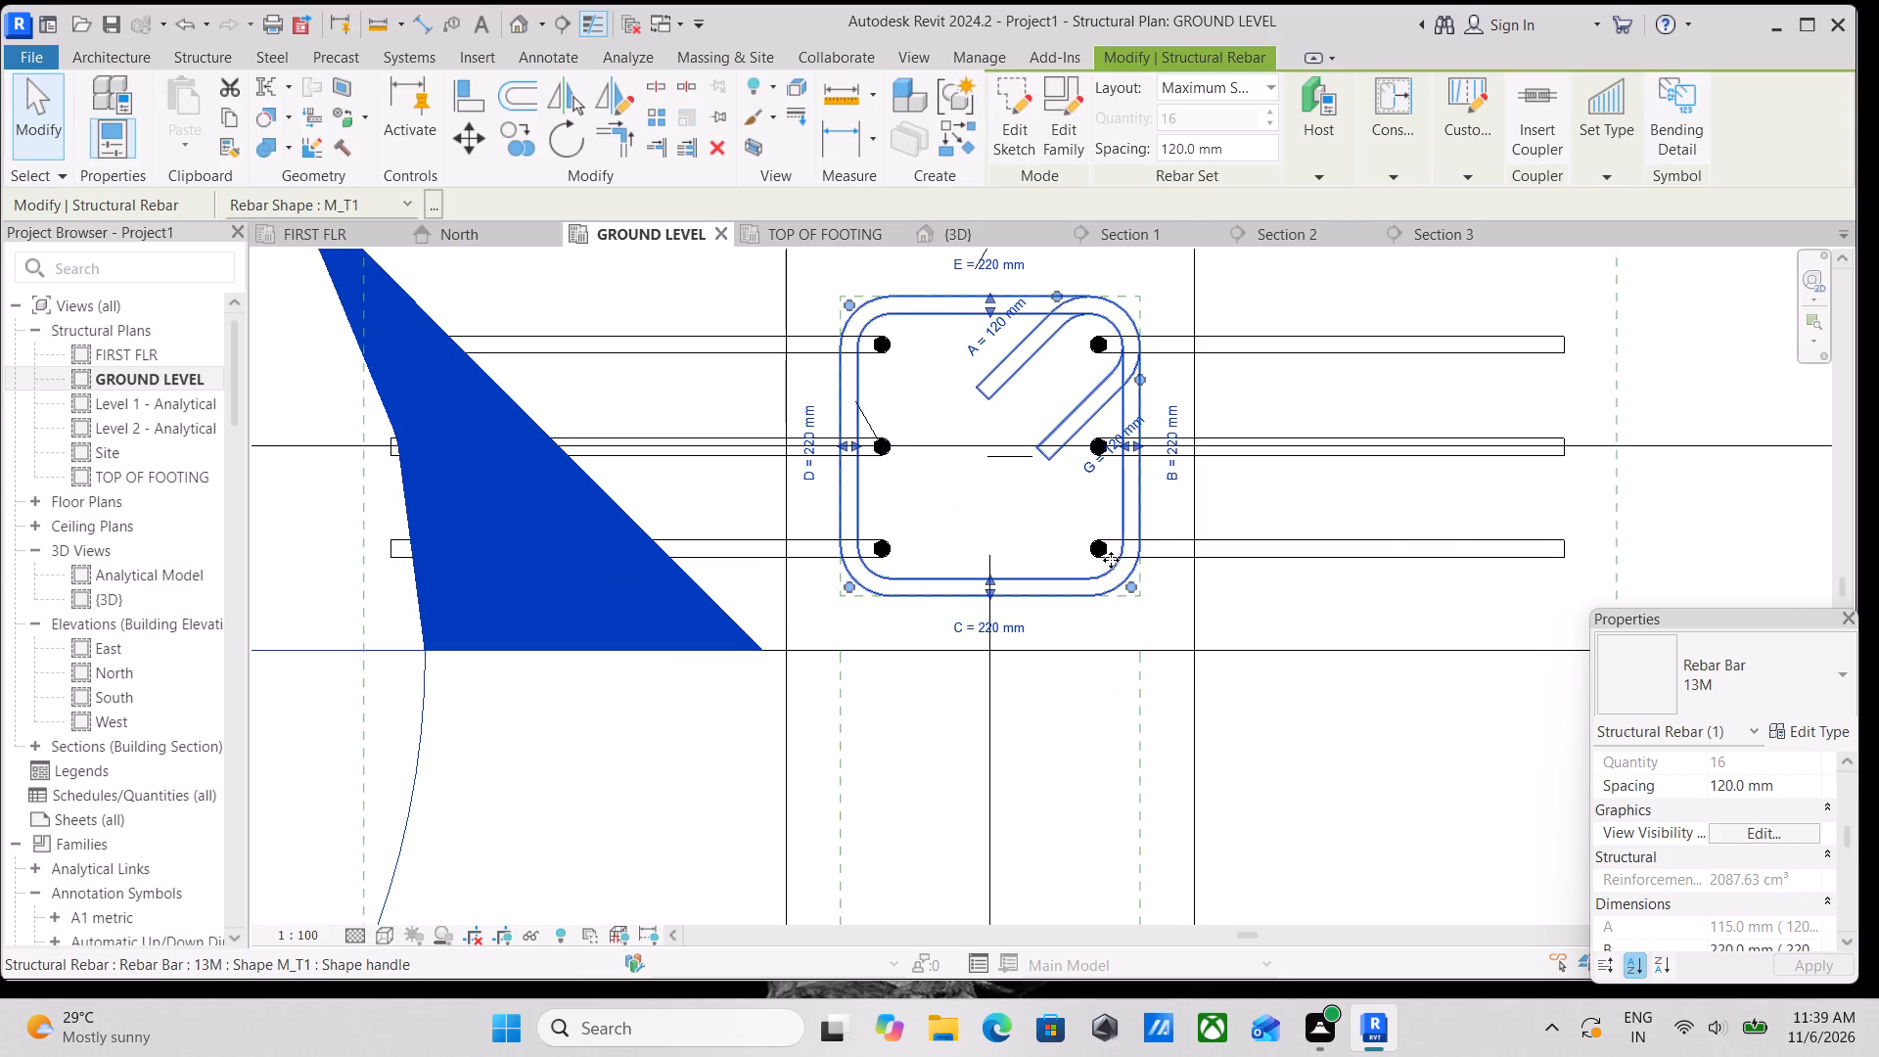
Set the quantity of the column's right vertical bar set to 2 in the GROUND LEVEL plan.
left_click(1095, 538)
middle_click_drag(1053, 509, 1130, 566)
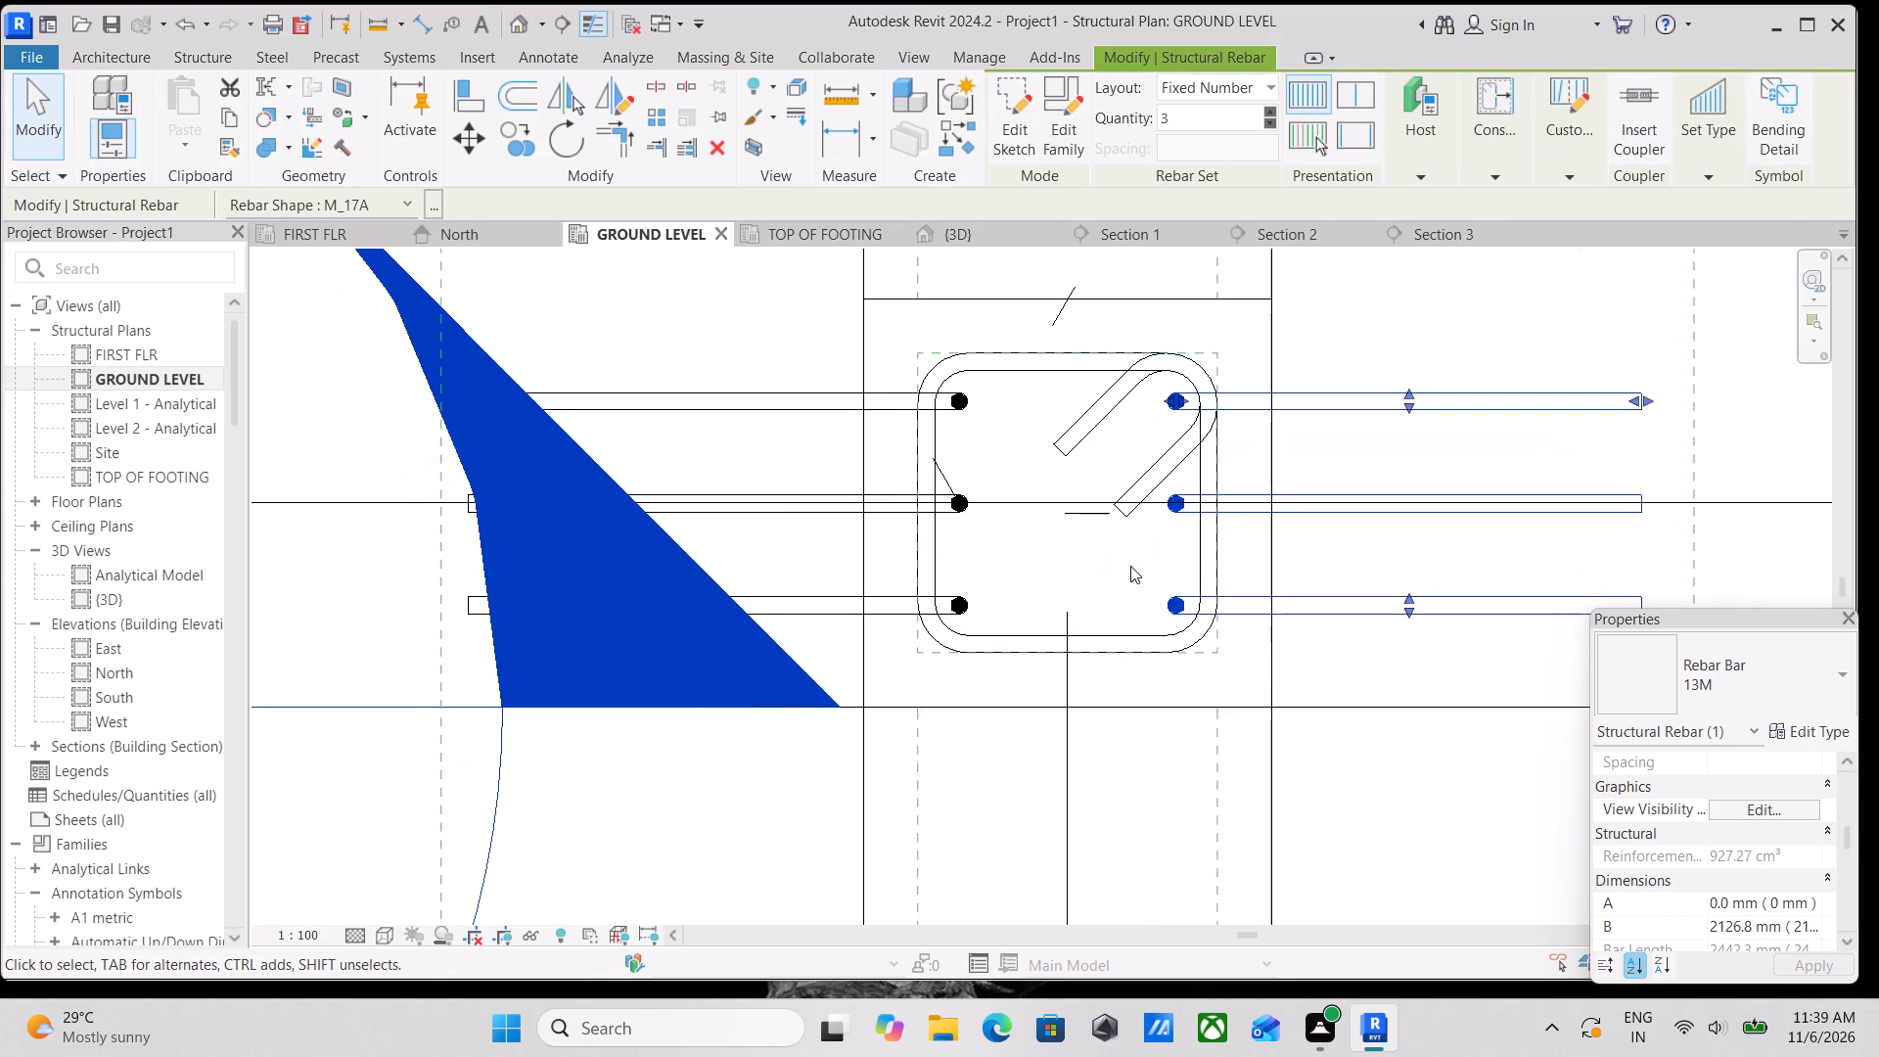
key("Escape")
scroll(1104, 508, "down", 3)
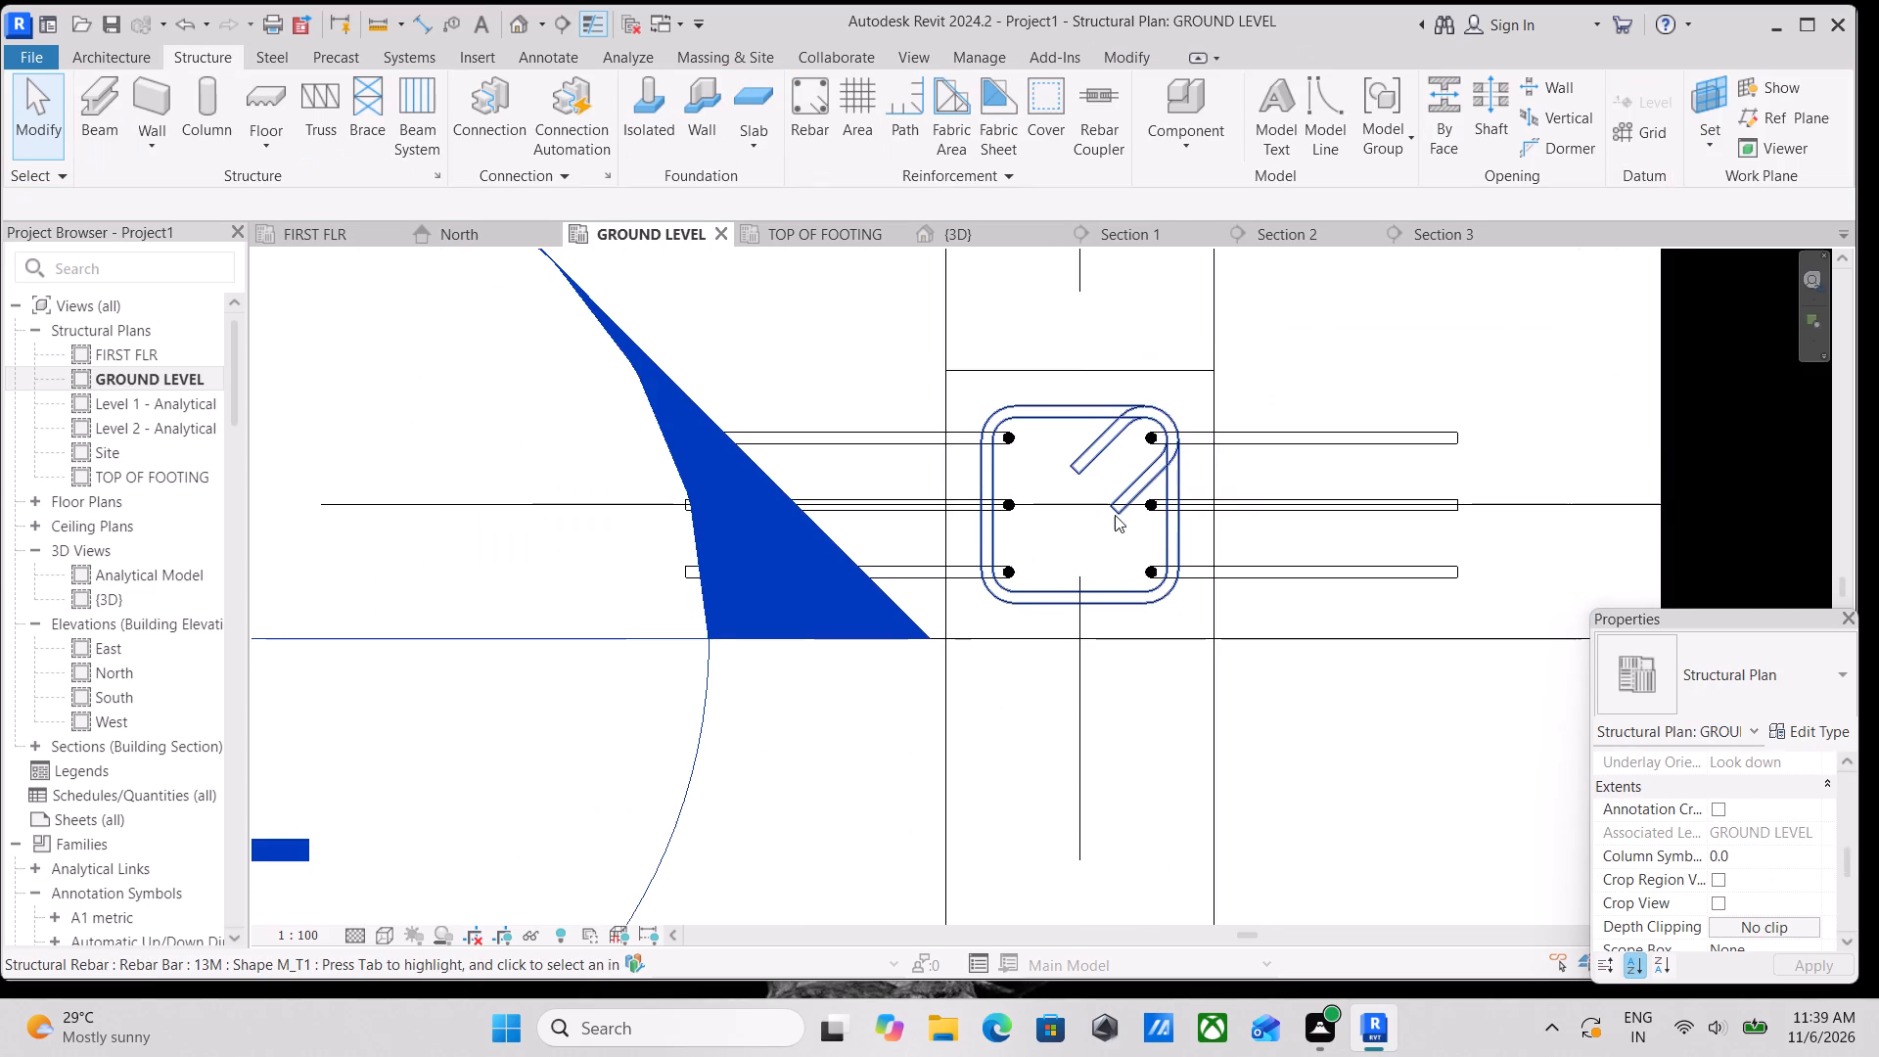
middle_click_drag(1115, 515, 1147, 586)
scroll(1138, 588, "down", 2)
middle_click_drag(1139, 587, 1064, 586)
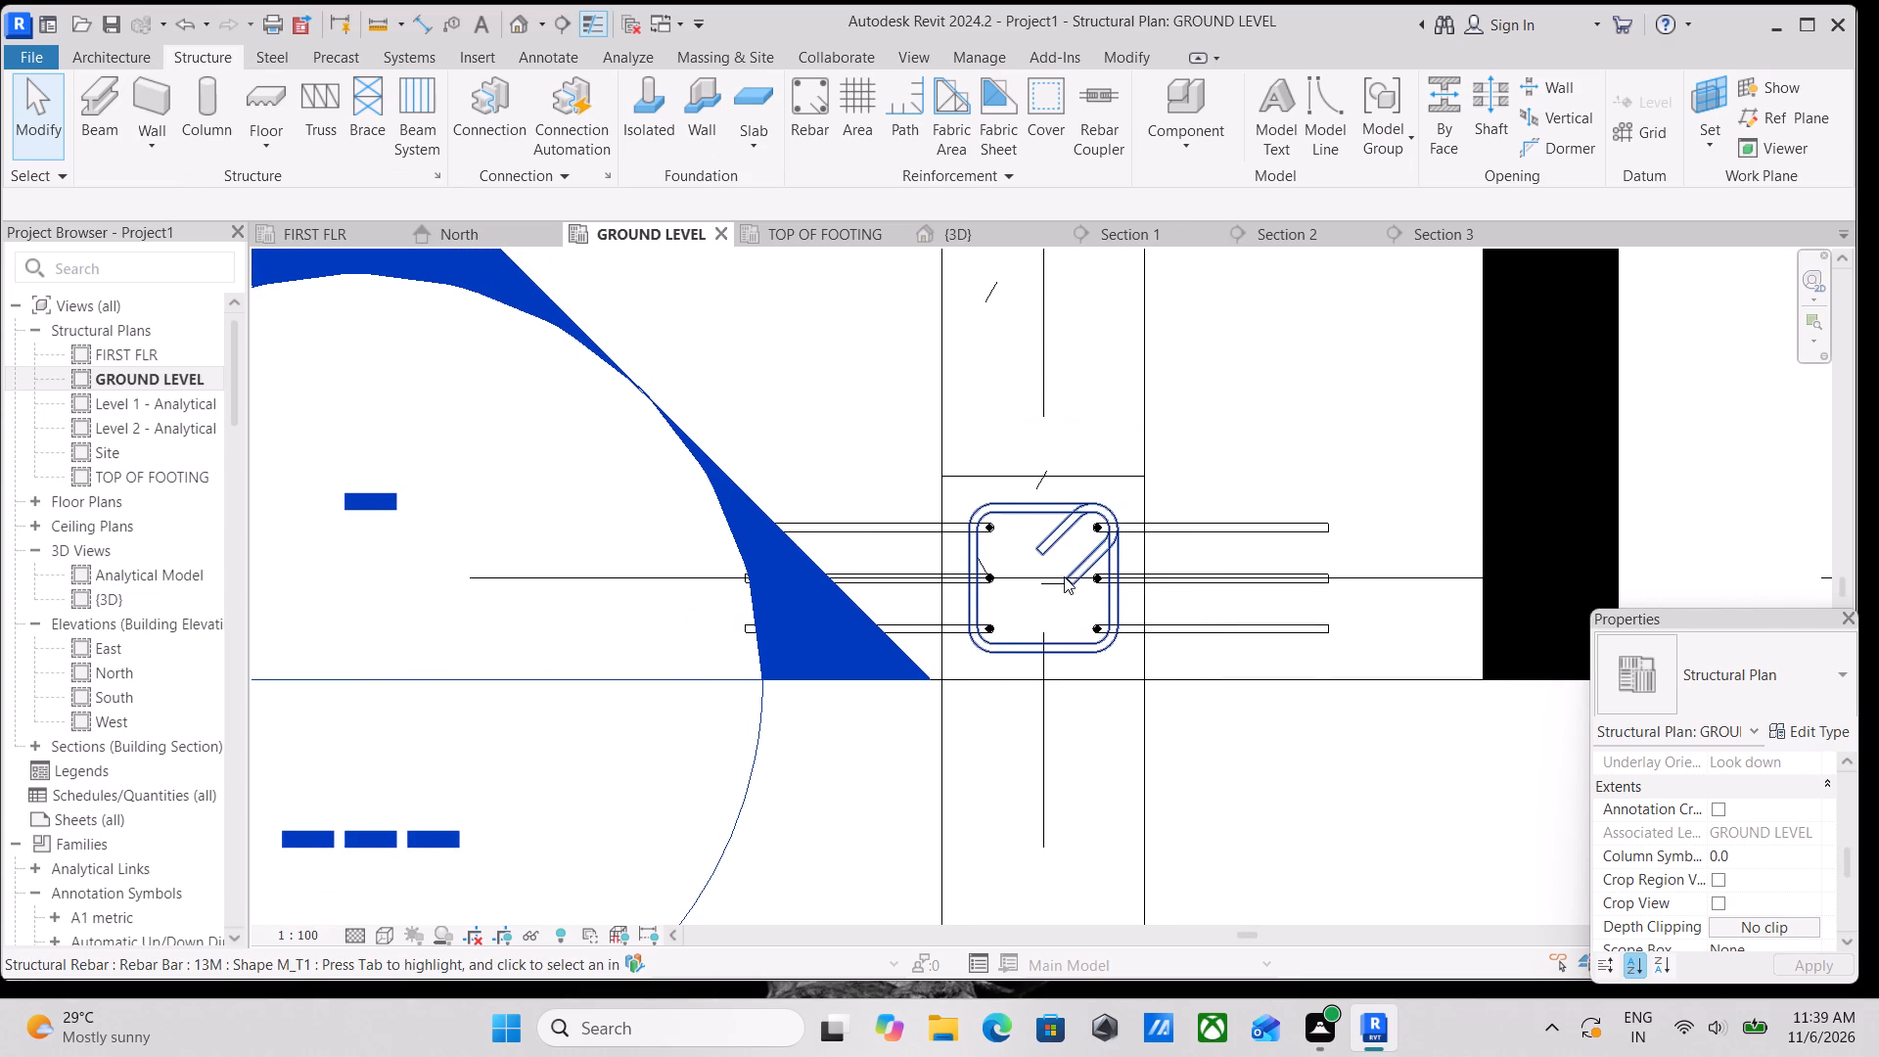
left_click(1096, 570)
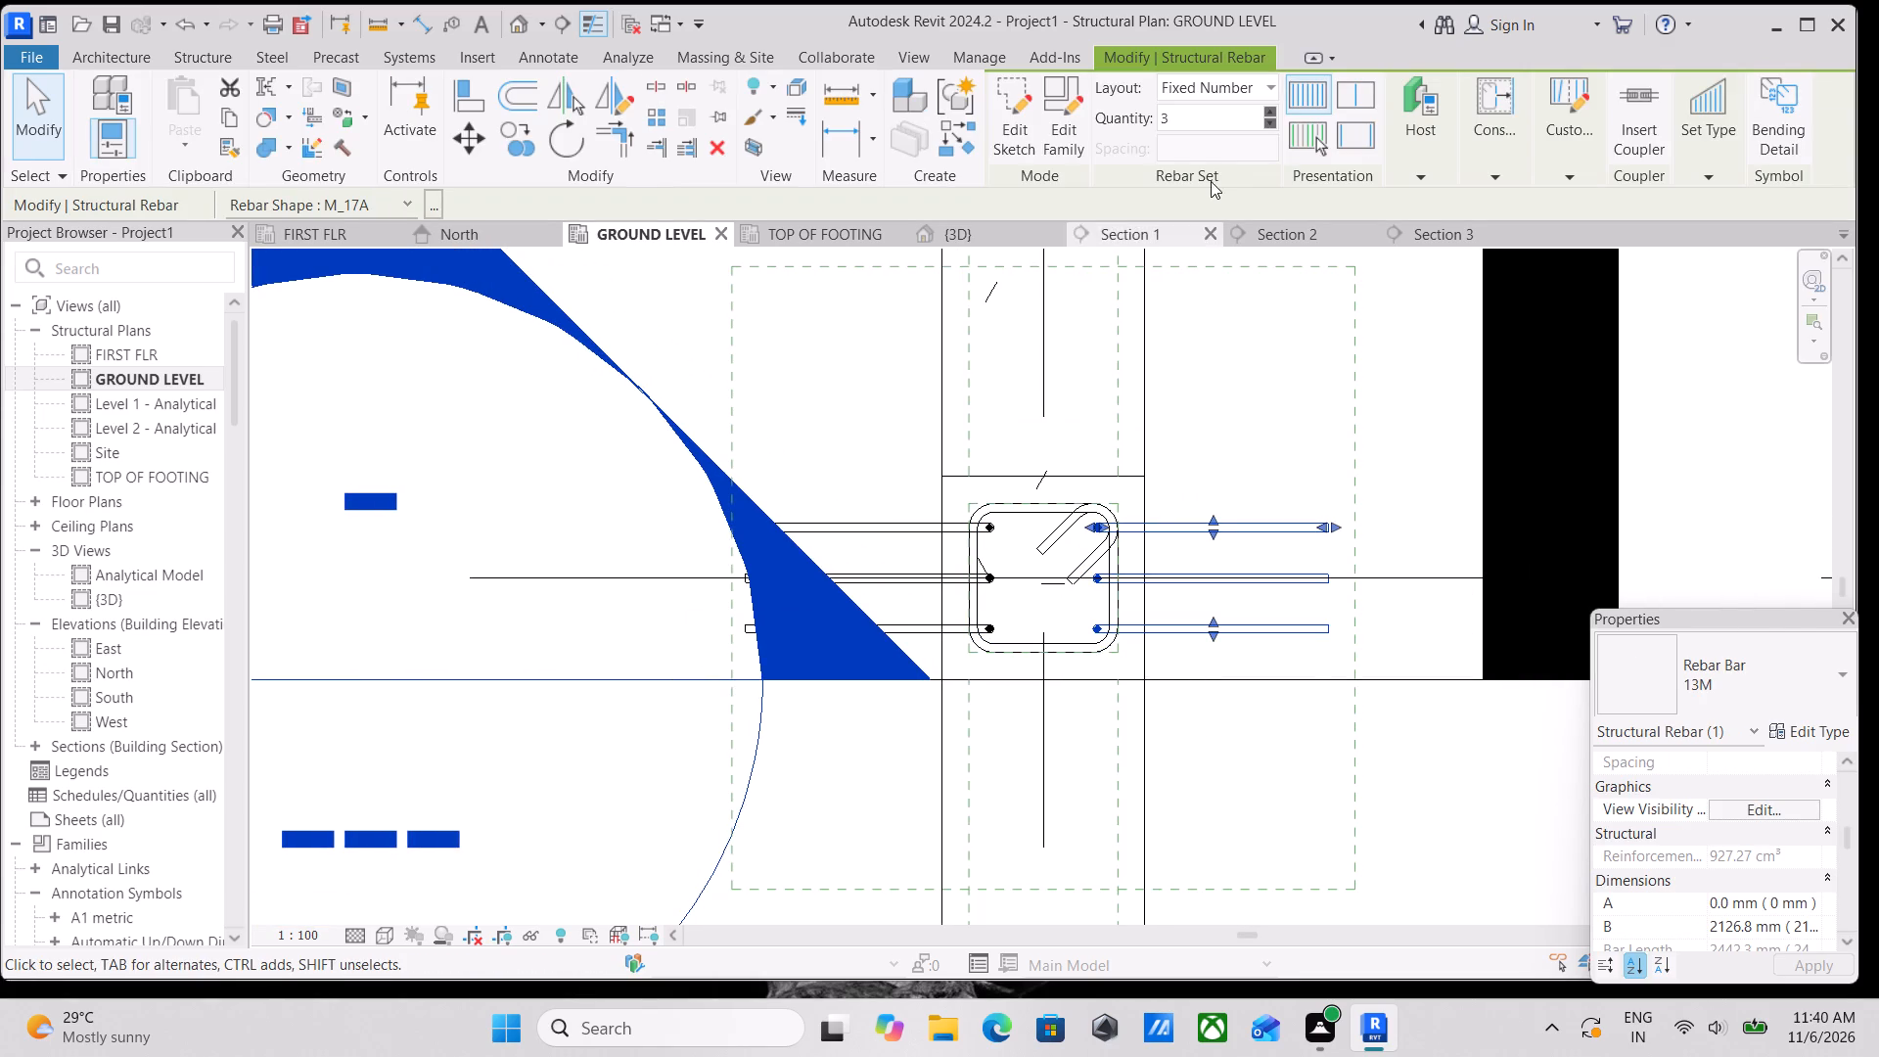
left_click(1268, 109)
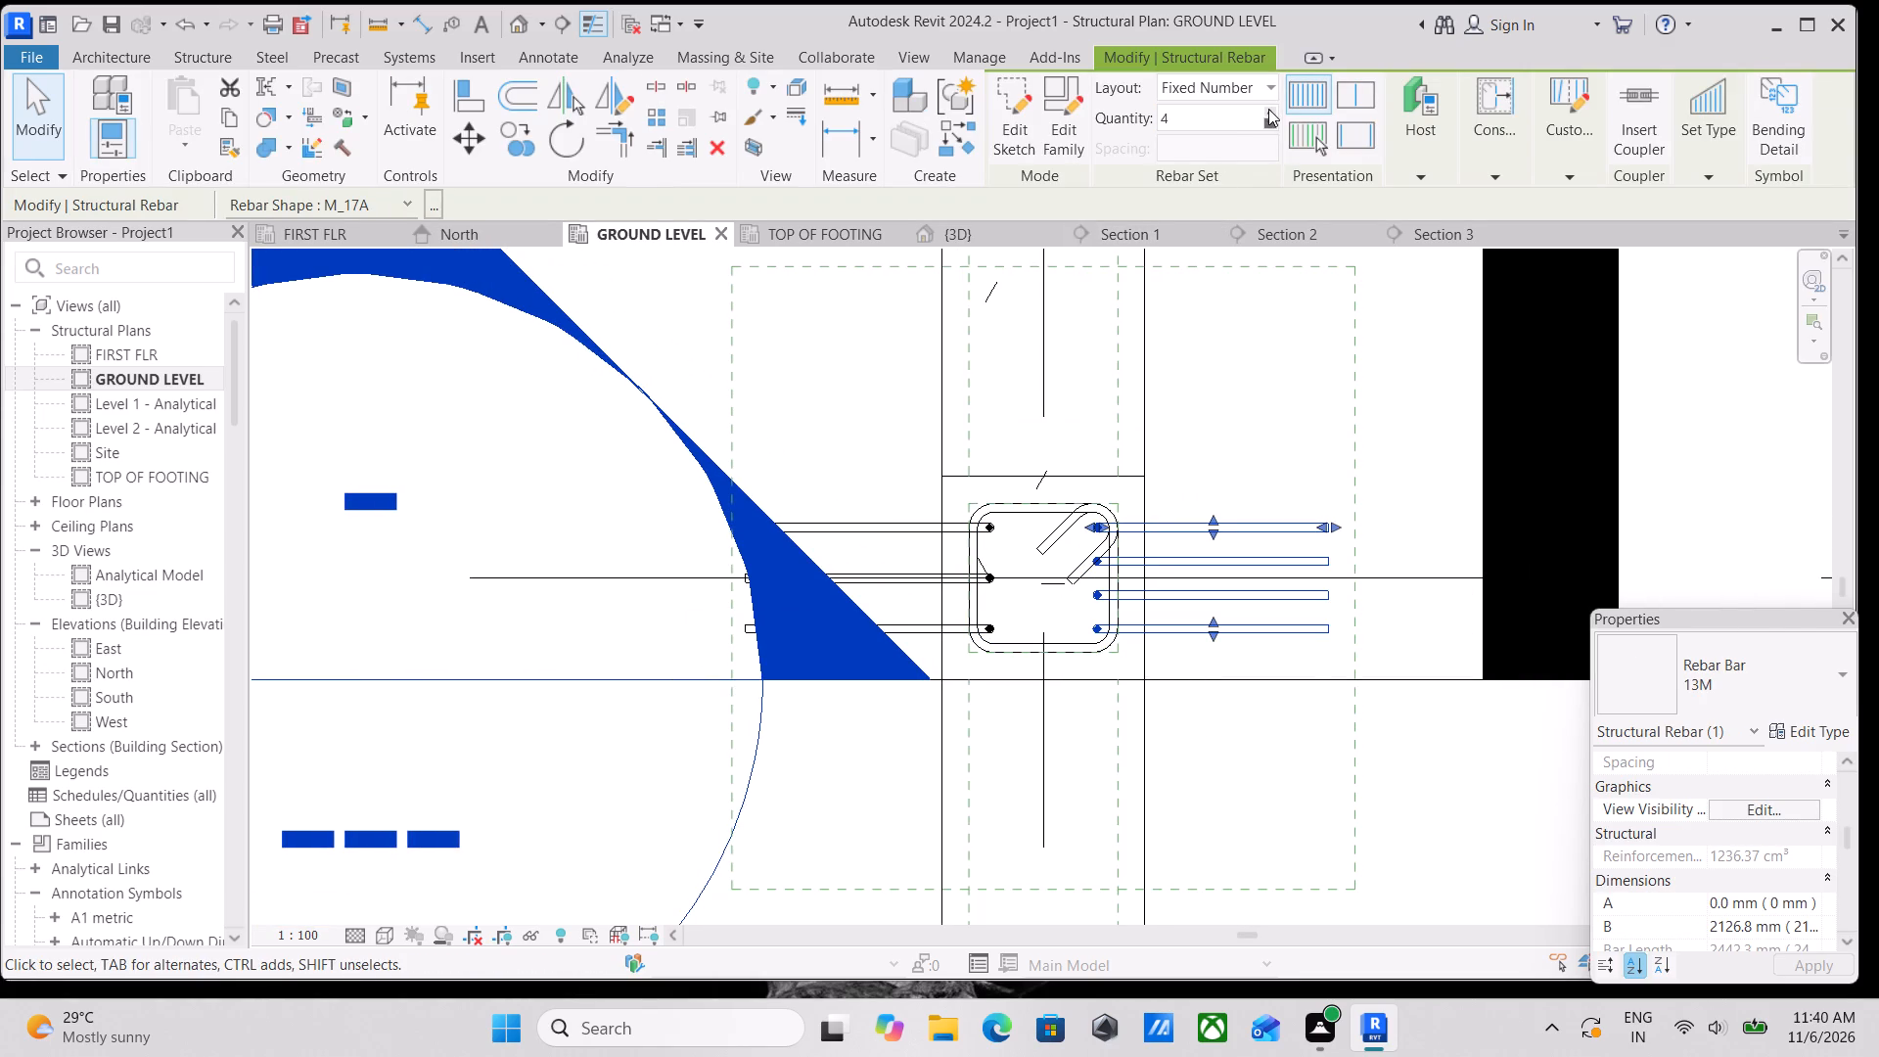
double_click(1274, 125)
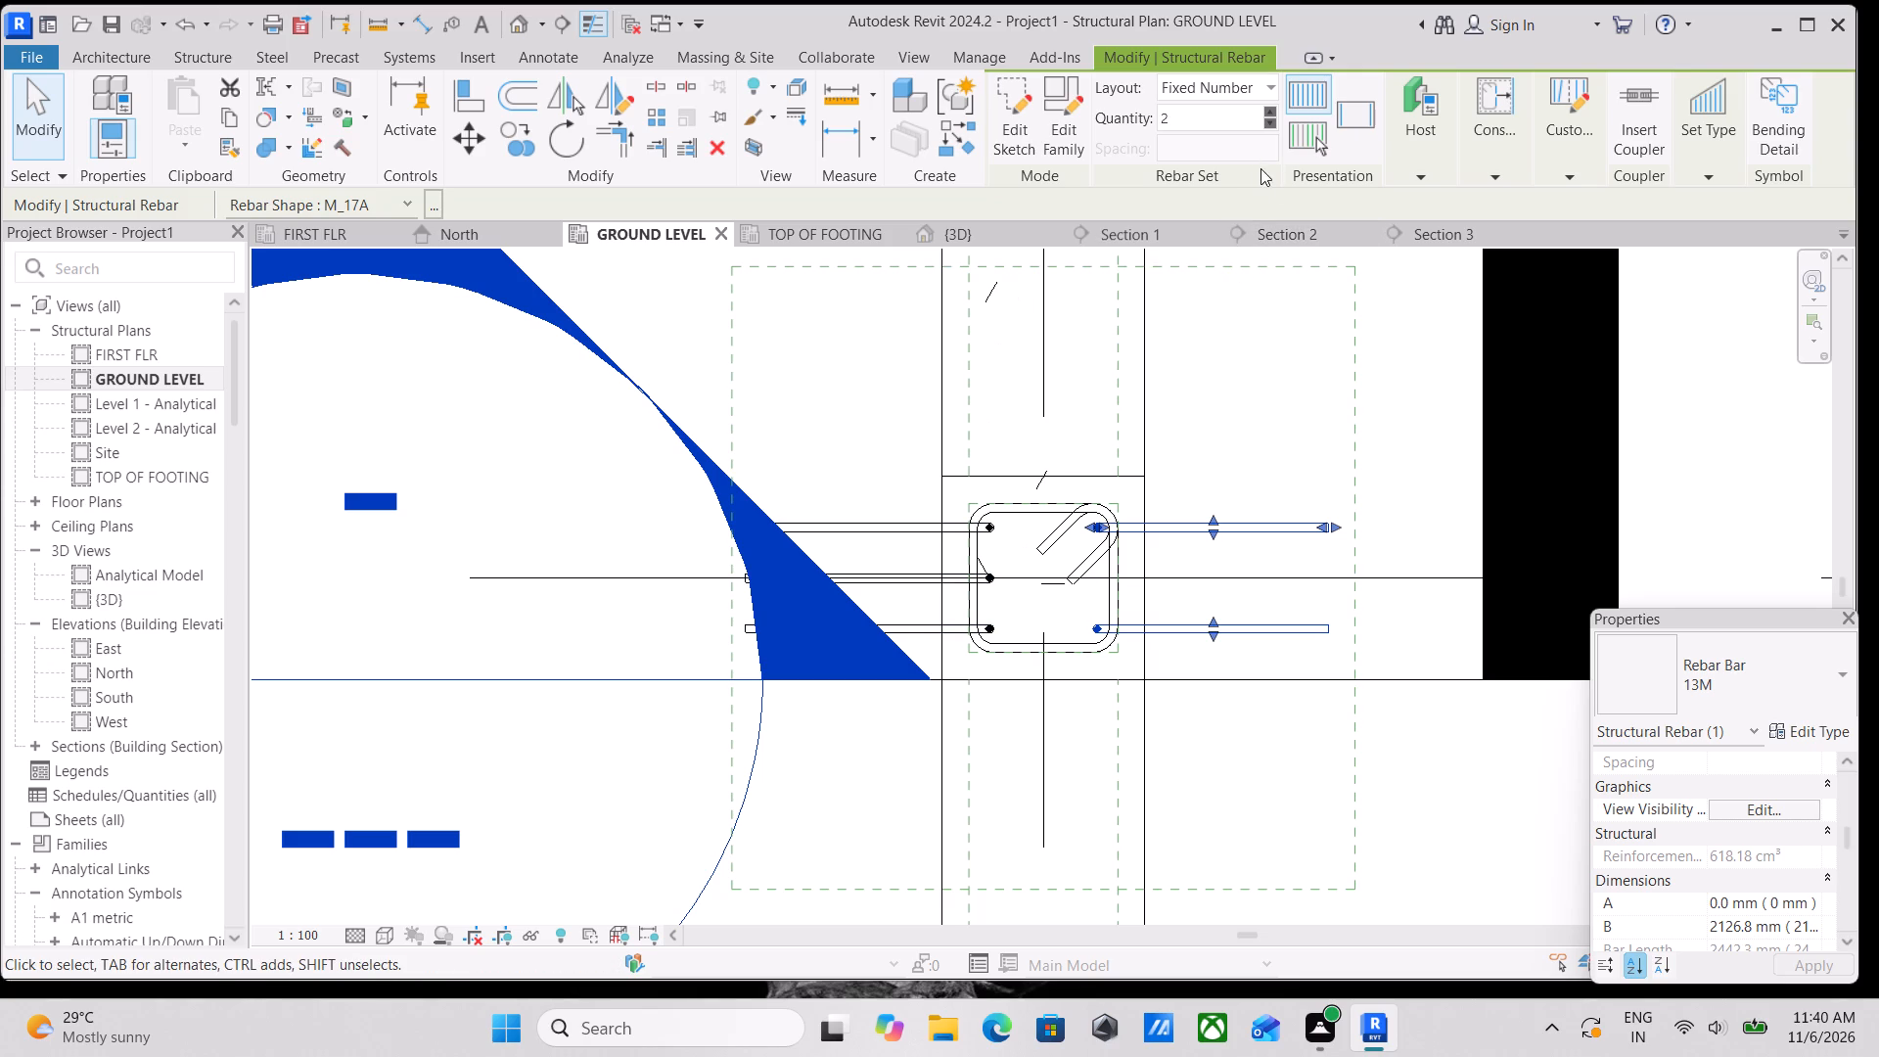
key("Escape")
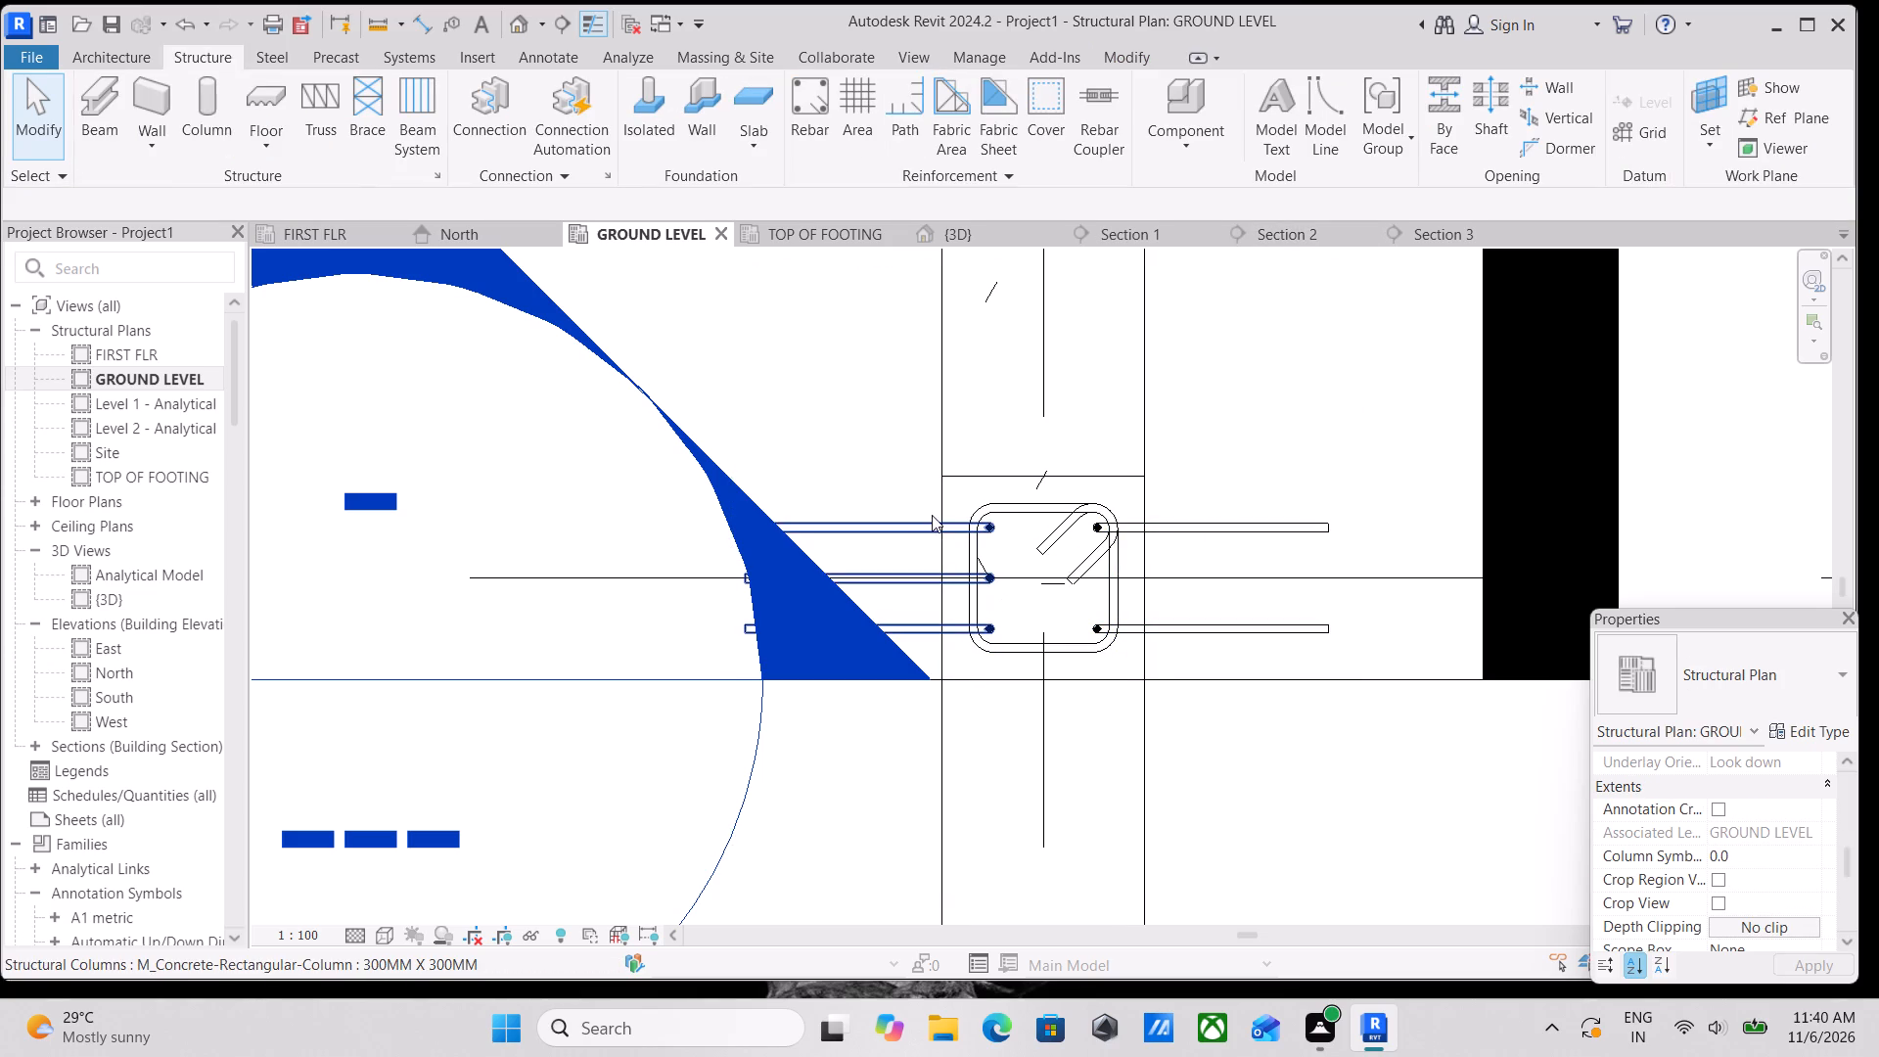
Set the quantity of the column's left vertical bar set to 2.
left_click(927, 528)
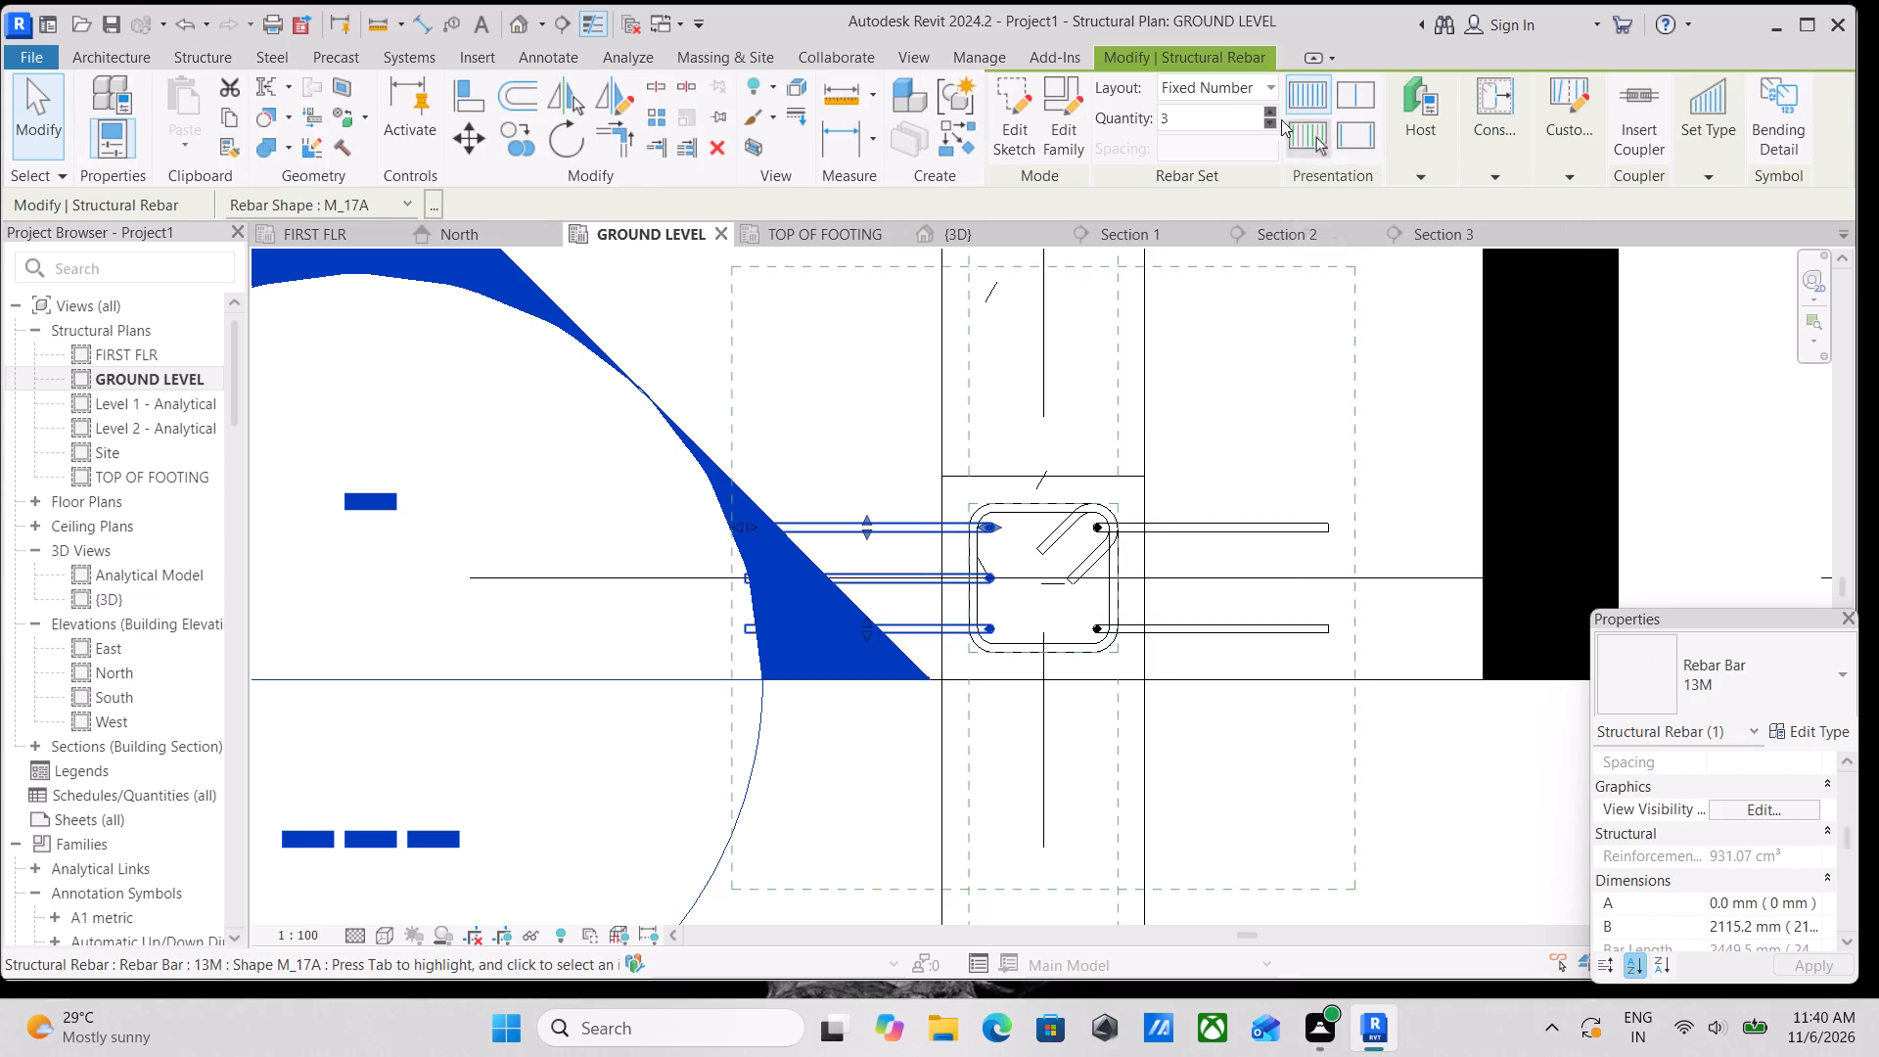
left_click(1266, 107)
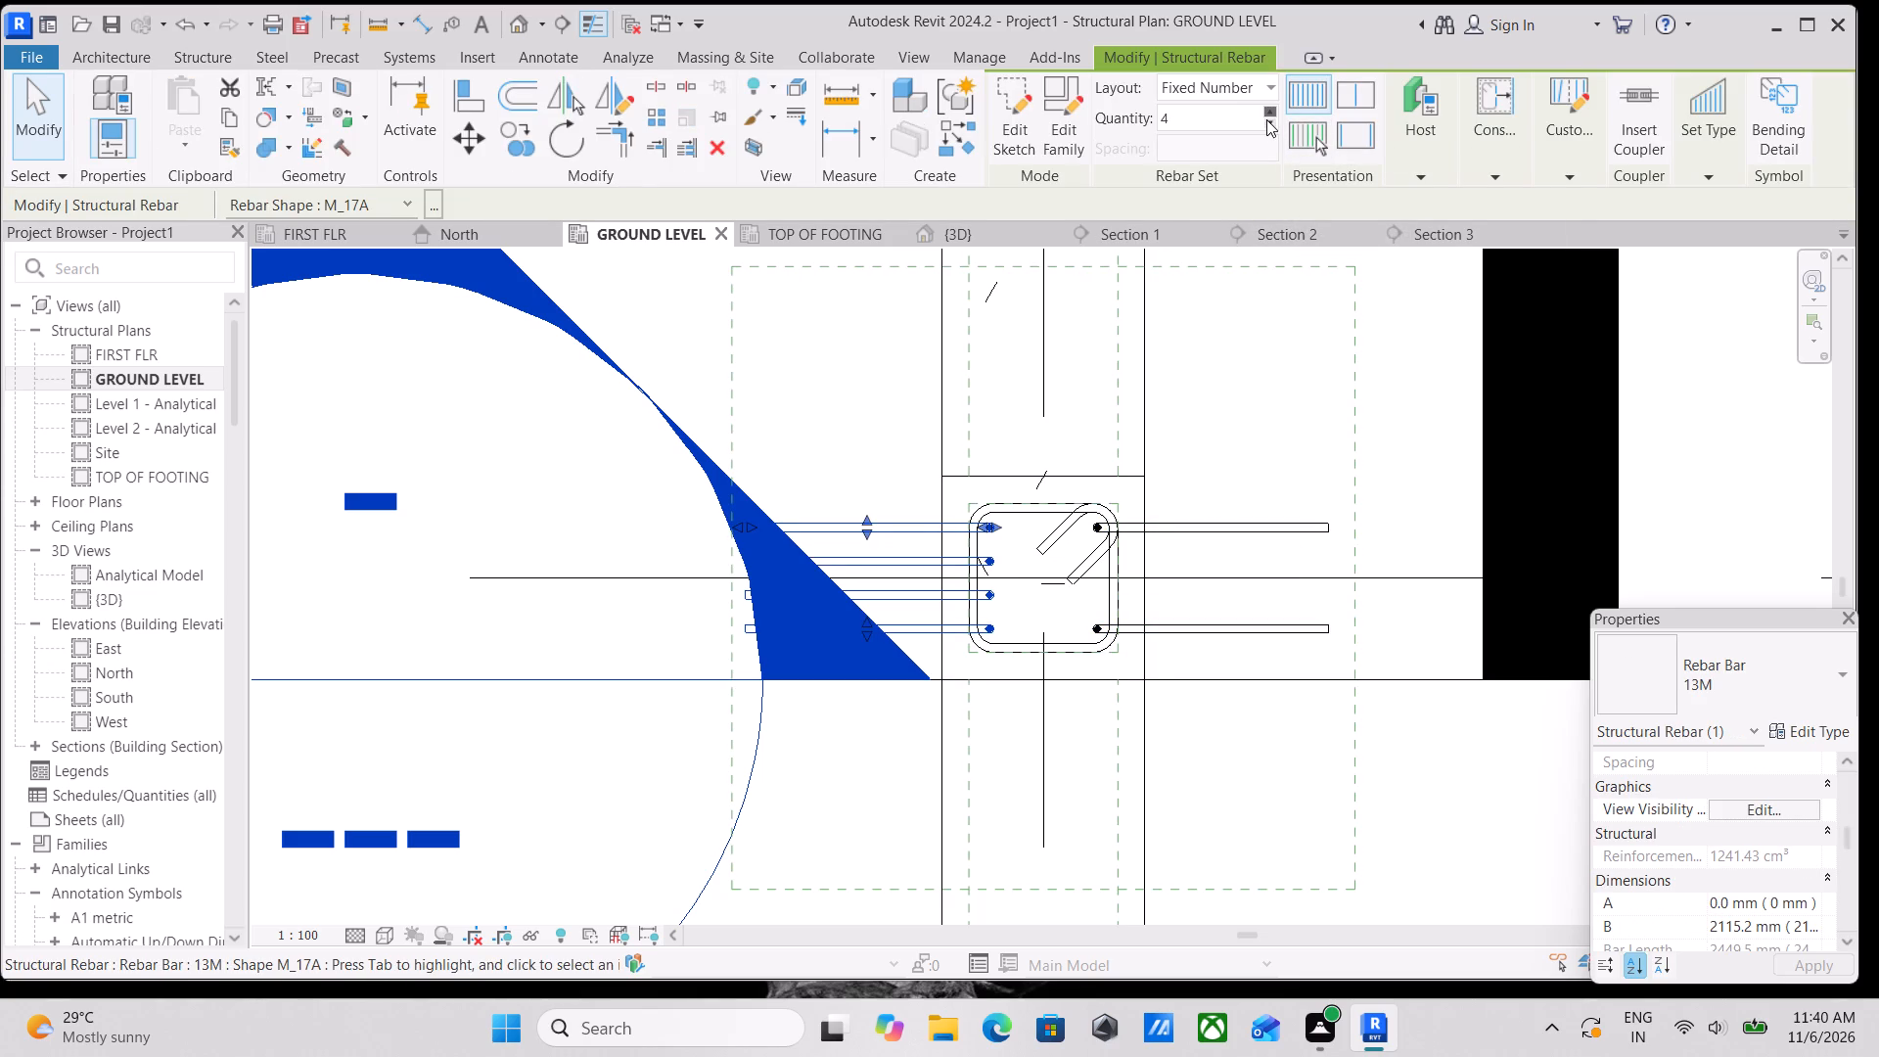
left_click(1266, 119)
left_click(1266, 119)
scroll(1074, 660, "up", 2)
key("Escape")
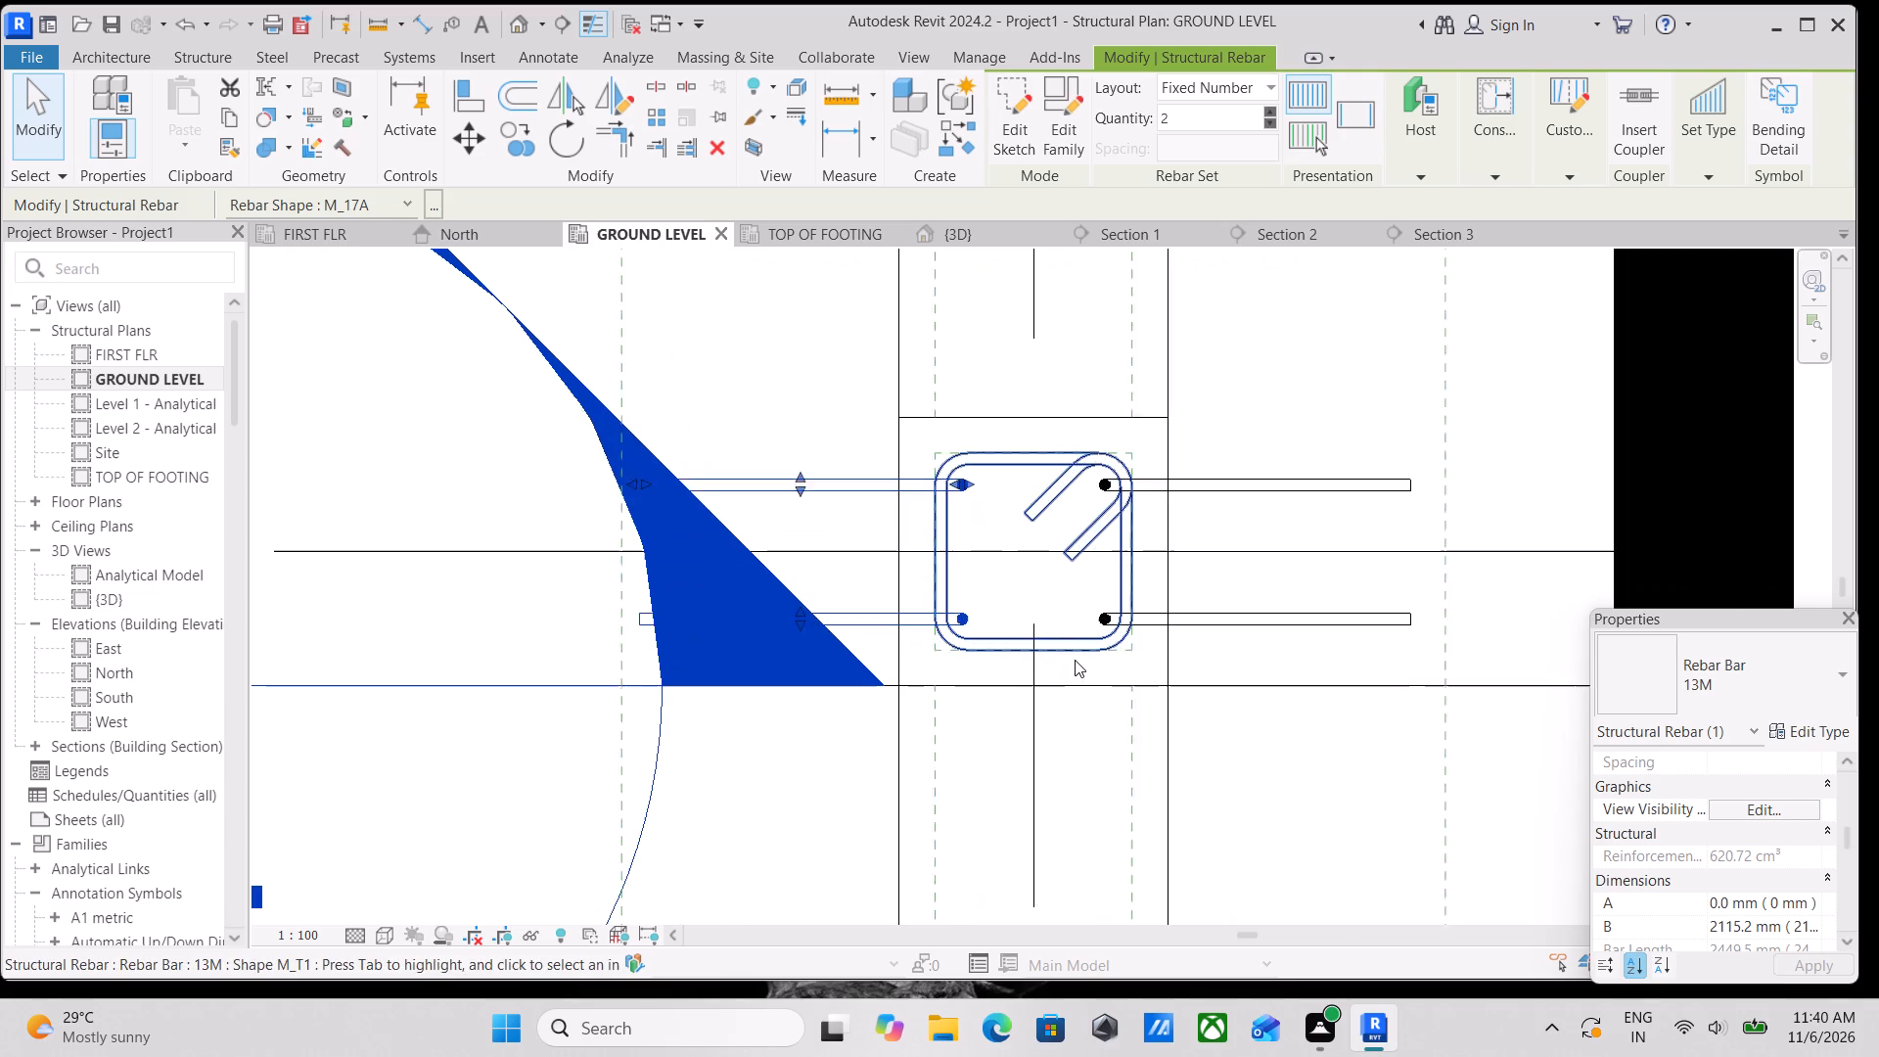
Examine the revised column bar arrangement in the GROUND LEVEL plan, and its ties and footing connection in the {3D} view.
scroll(1003, 548, "up", 5)
middle_click_drag(1034, 551, 1057, 651)
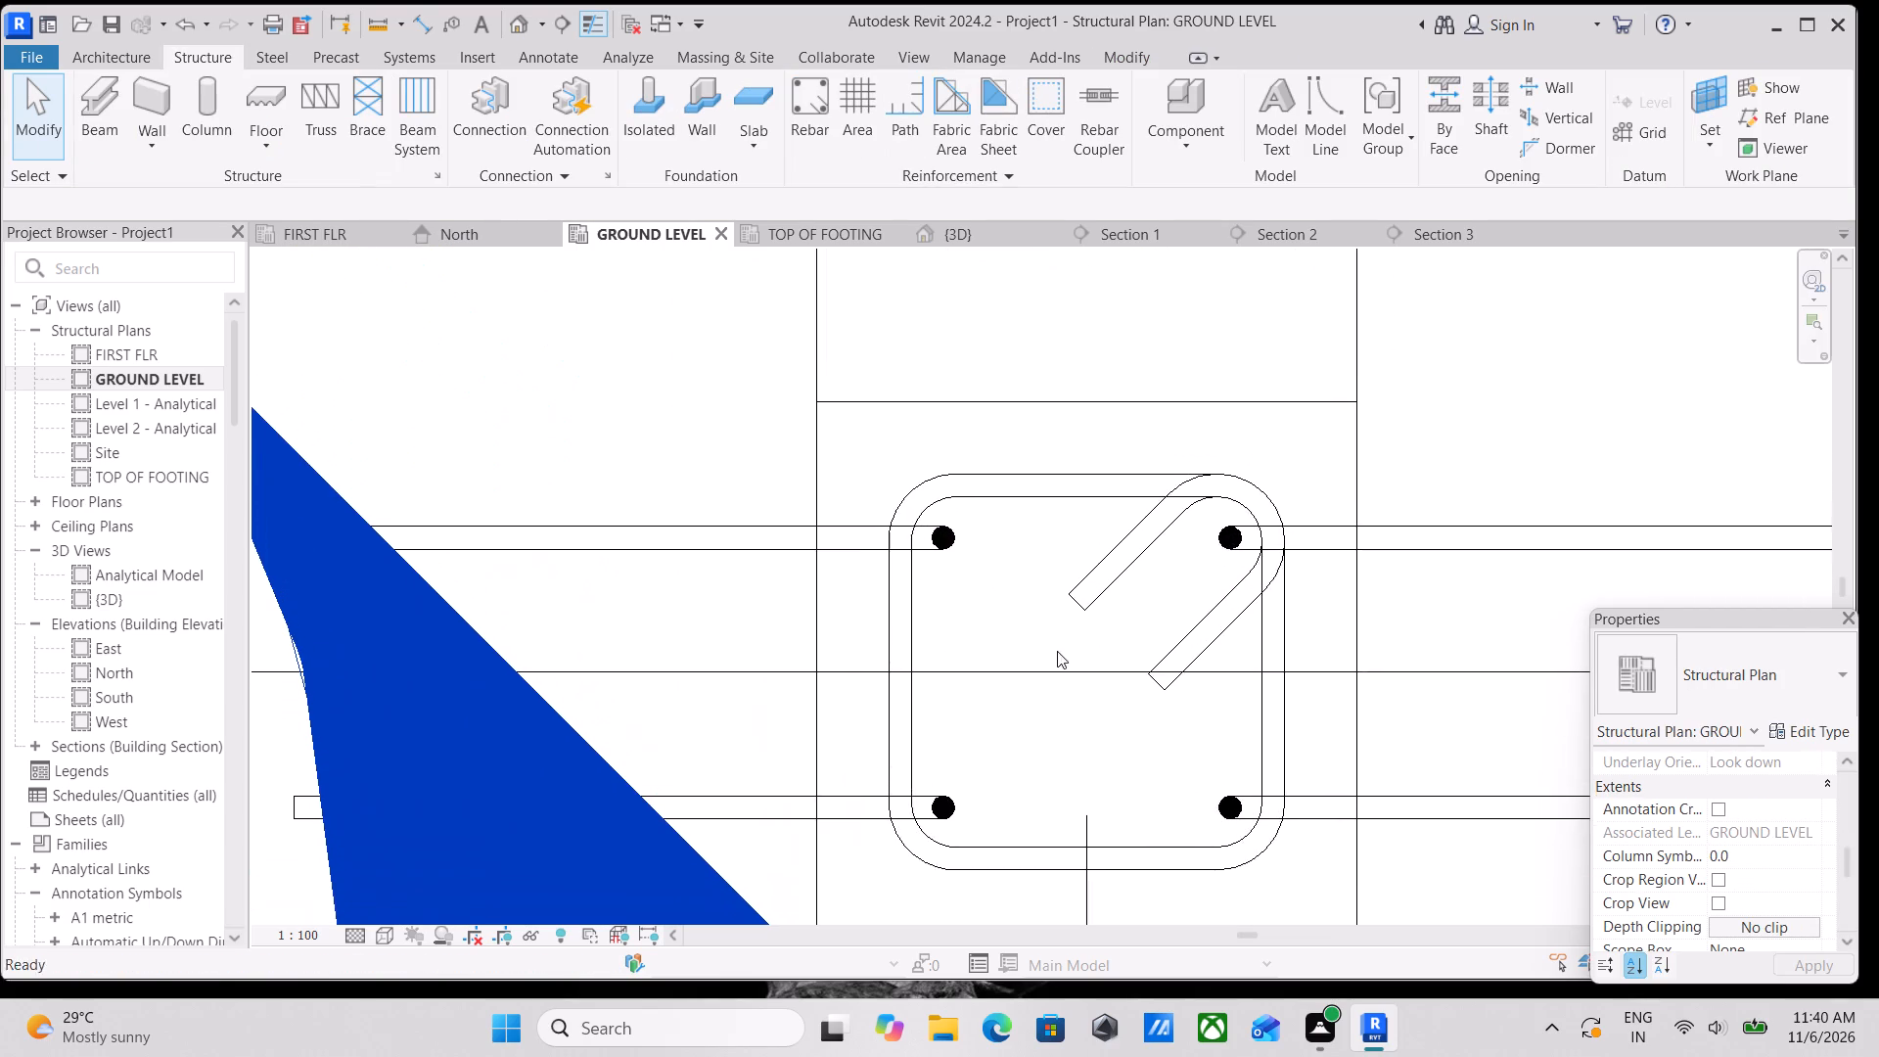
scroll(1275, 552, "down", 11)
middle_click_drag(1244, 583, 1235, 601)
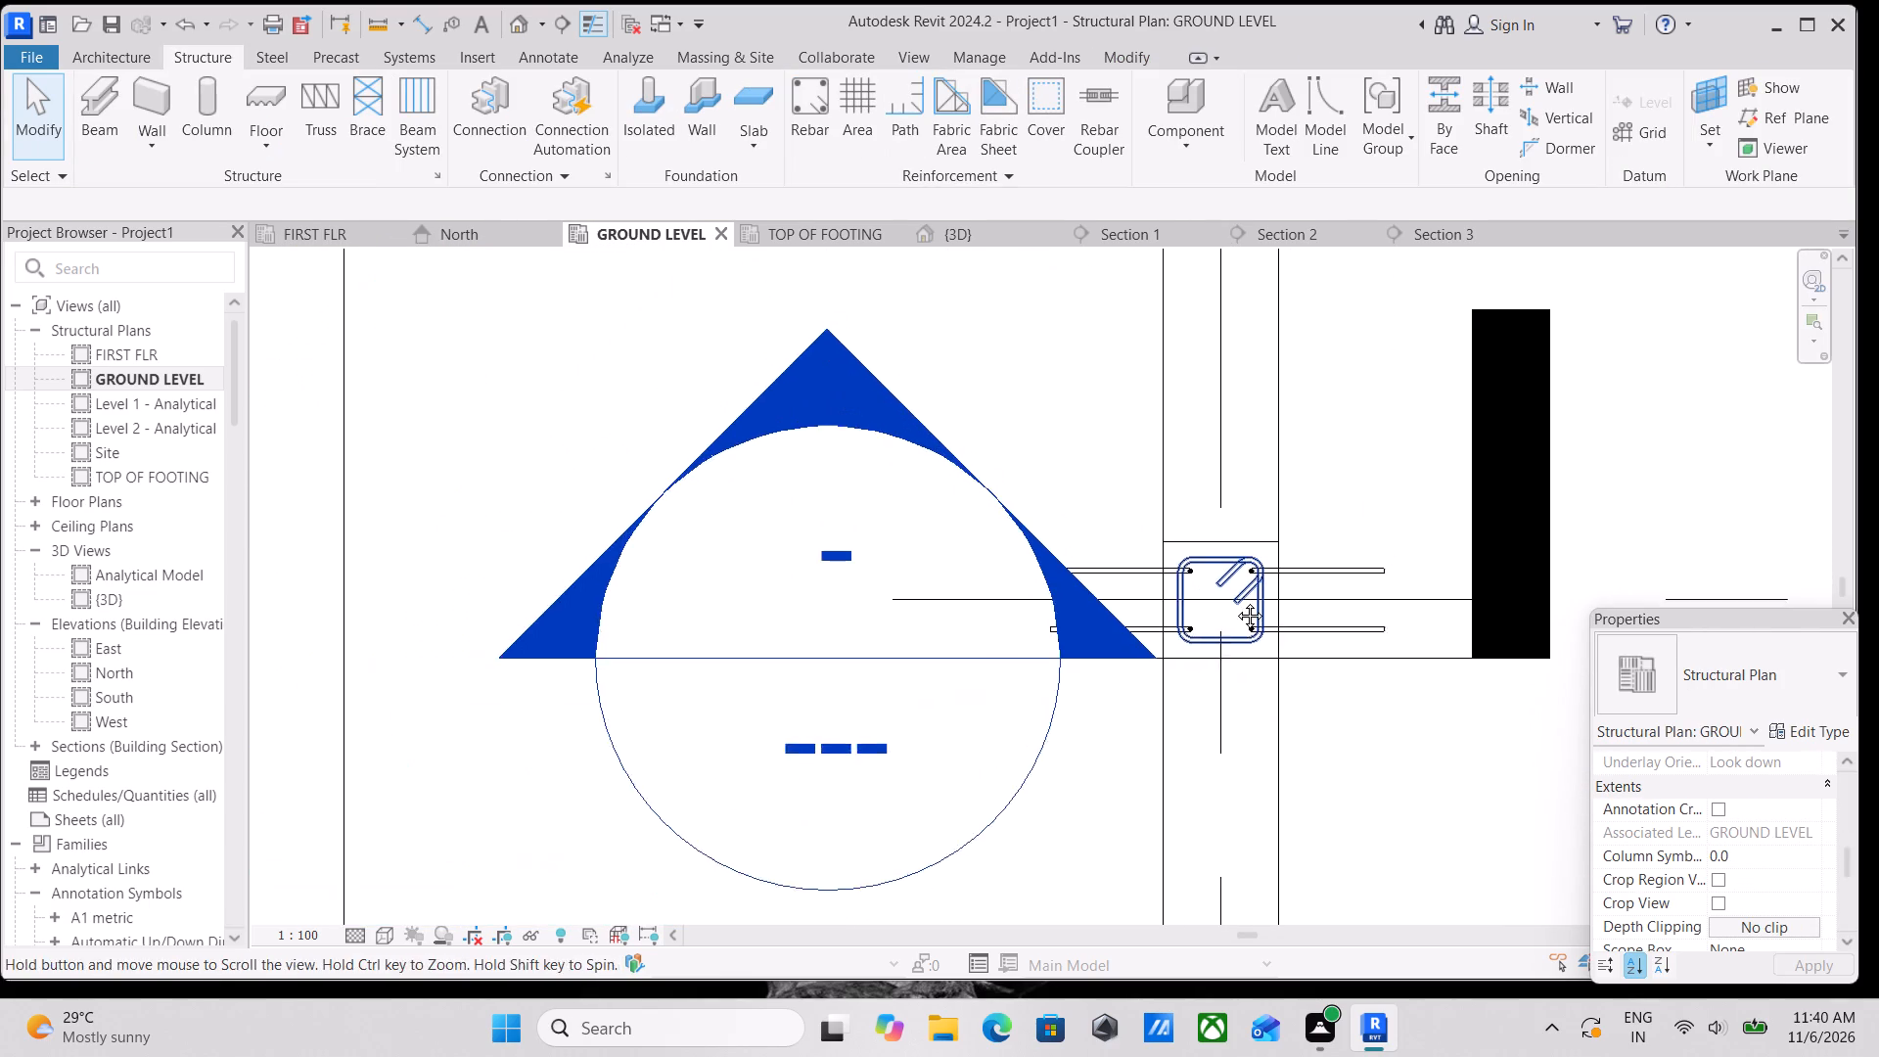
middle_click_drag(1235, 601, 1216, 629)
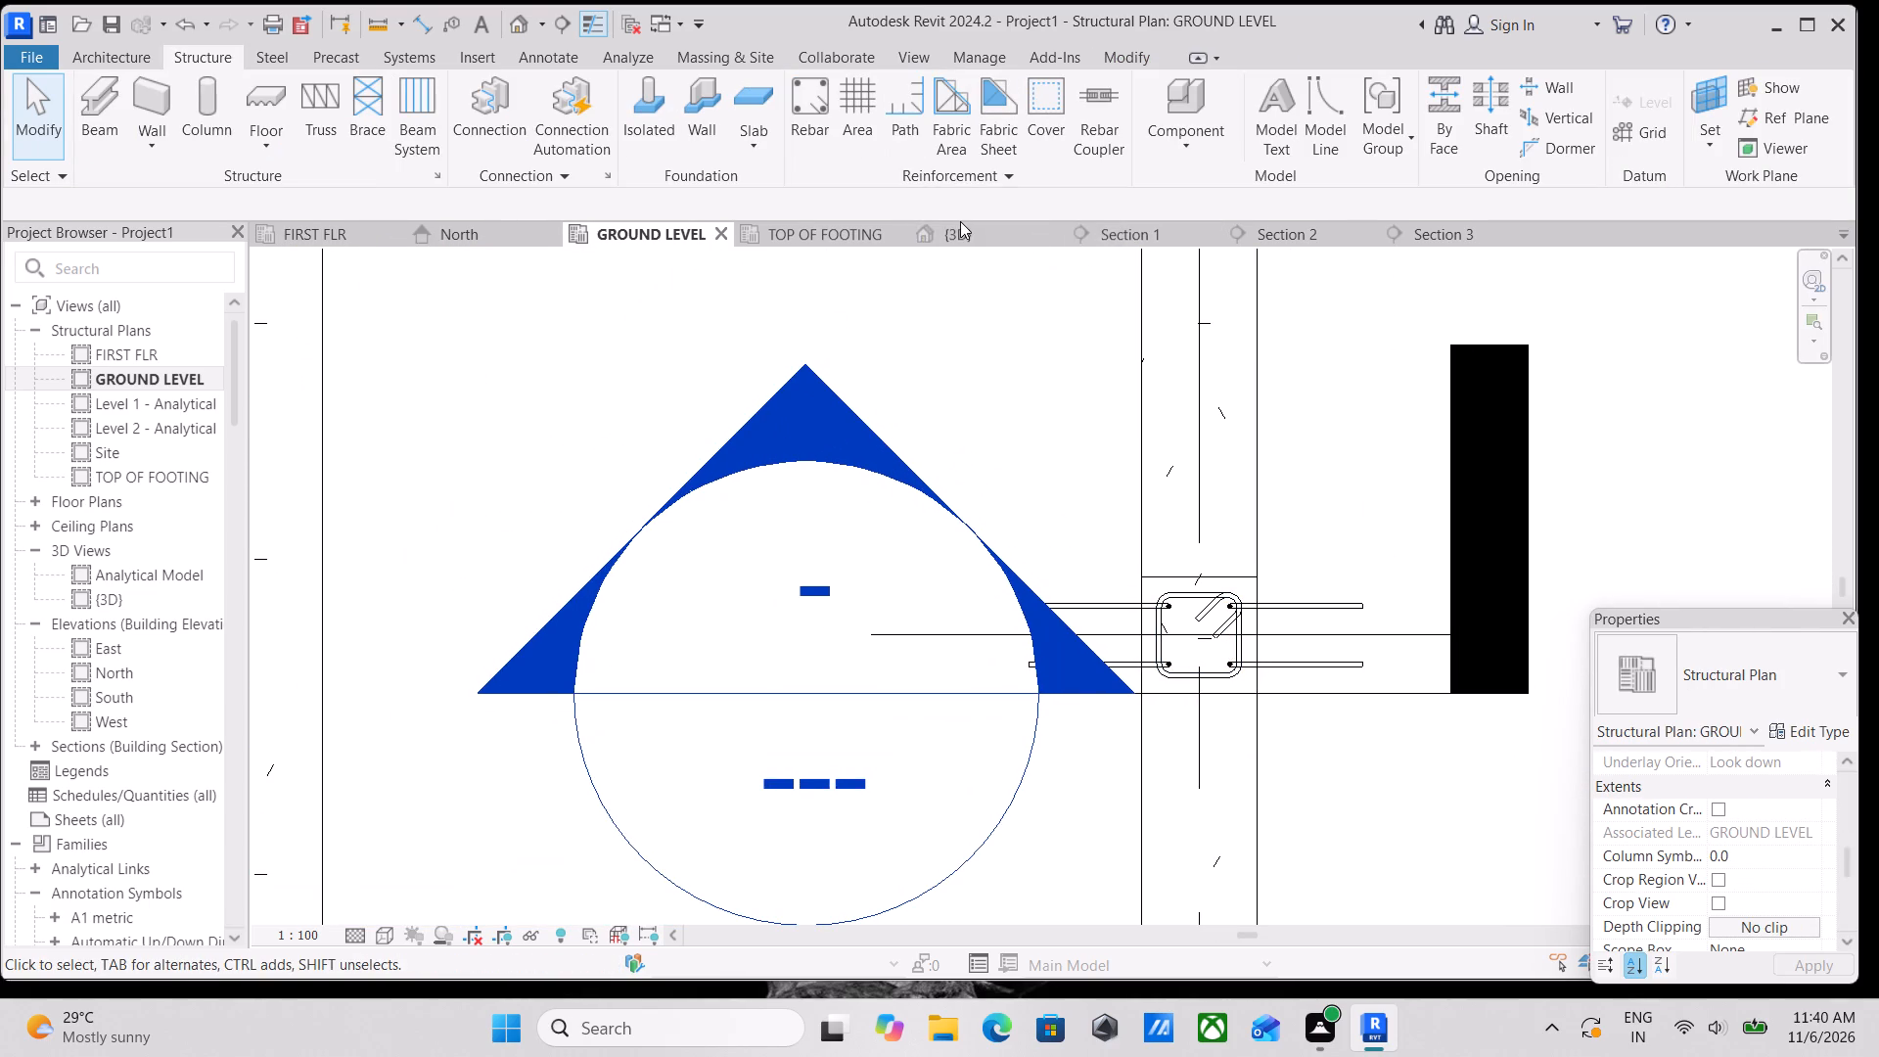
left_click(960, 221)
left_click(963, 231)
scroll(1113, 501, "down", 2)
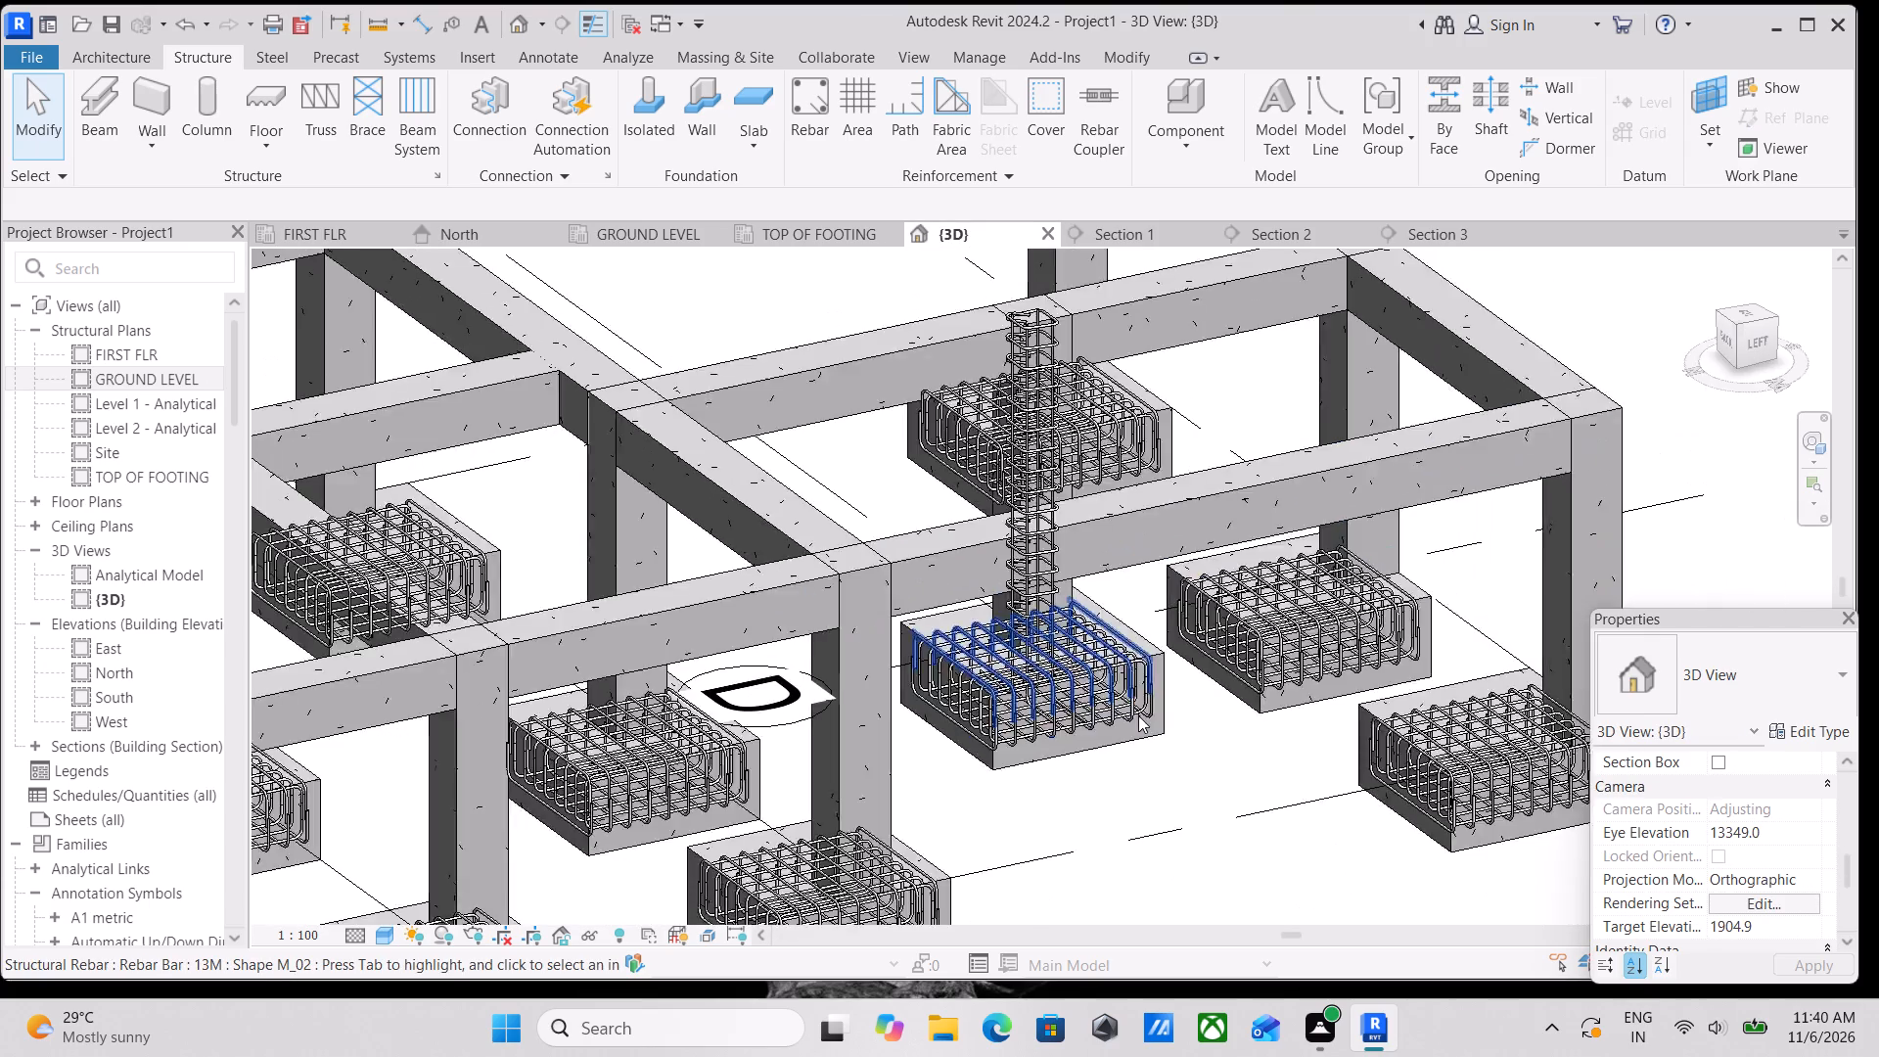
scroll(1138, 715, "up", 7)
scroll(1001, 757, "up", 4)
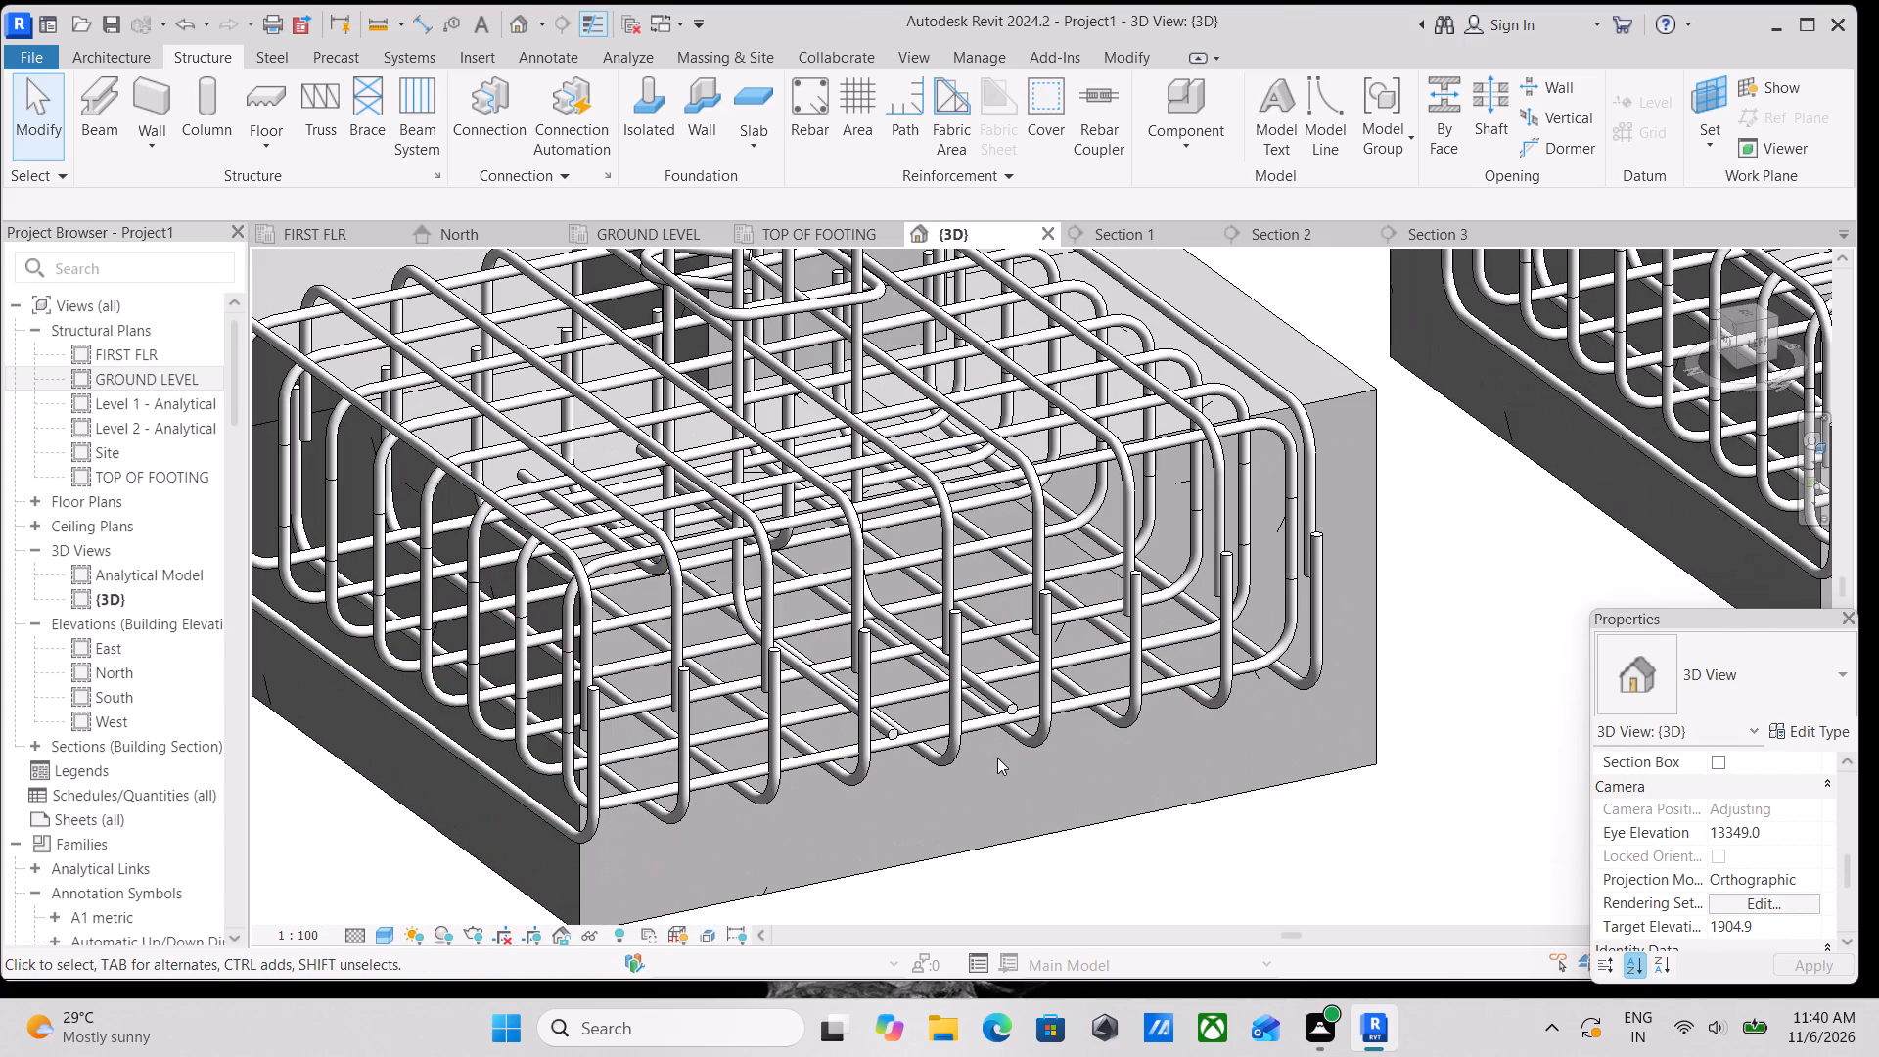
scroll(997, 758, "down", 4)
middle_click_drag(1016, 606, 1046, 825)
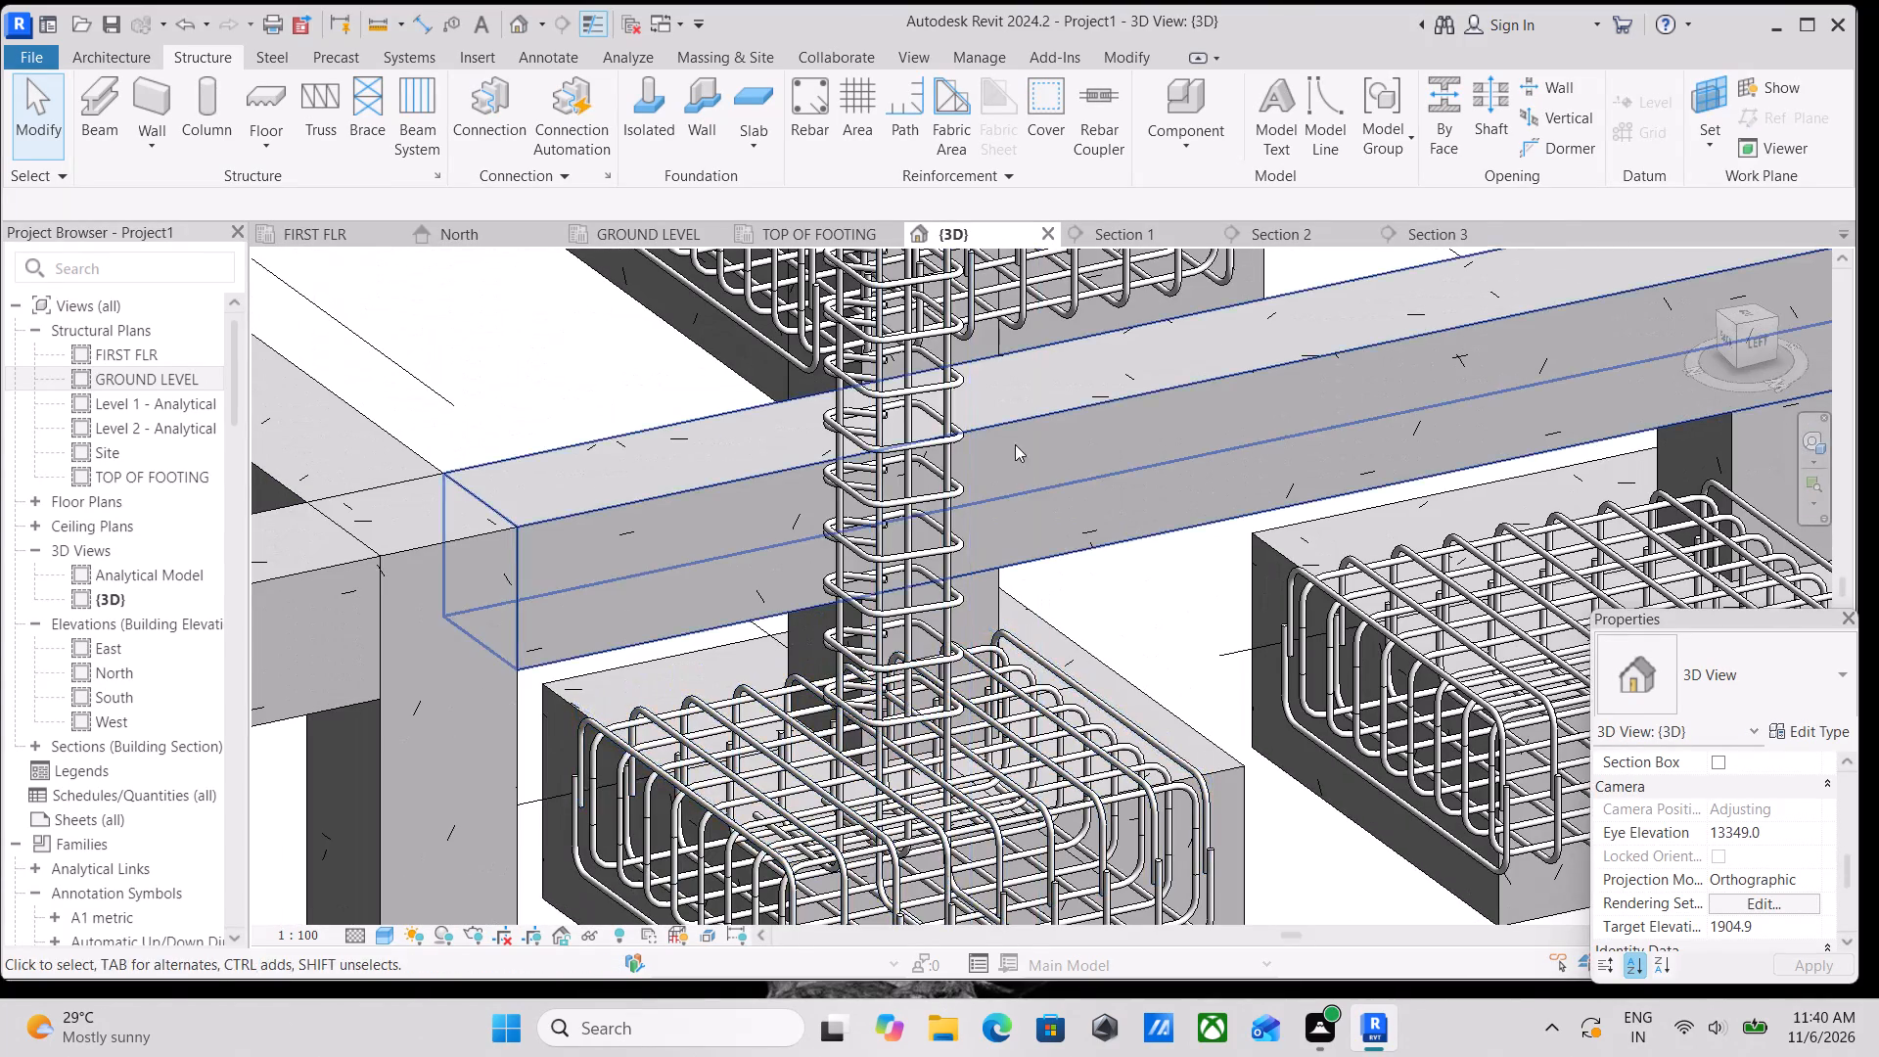
scroll(1013, 463, "down", 3)
scroll(1031, 581, "down", 2)
middle_click_drag(1025, 674, 1022, 901)
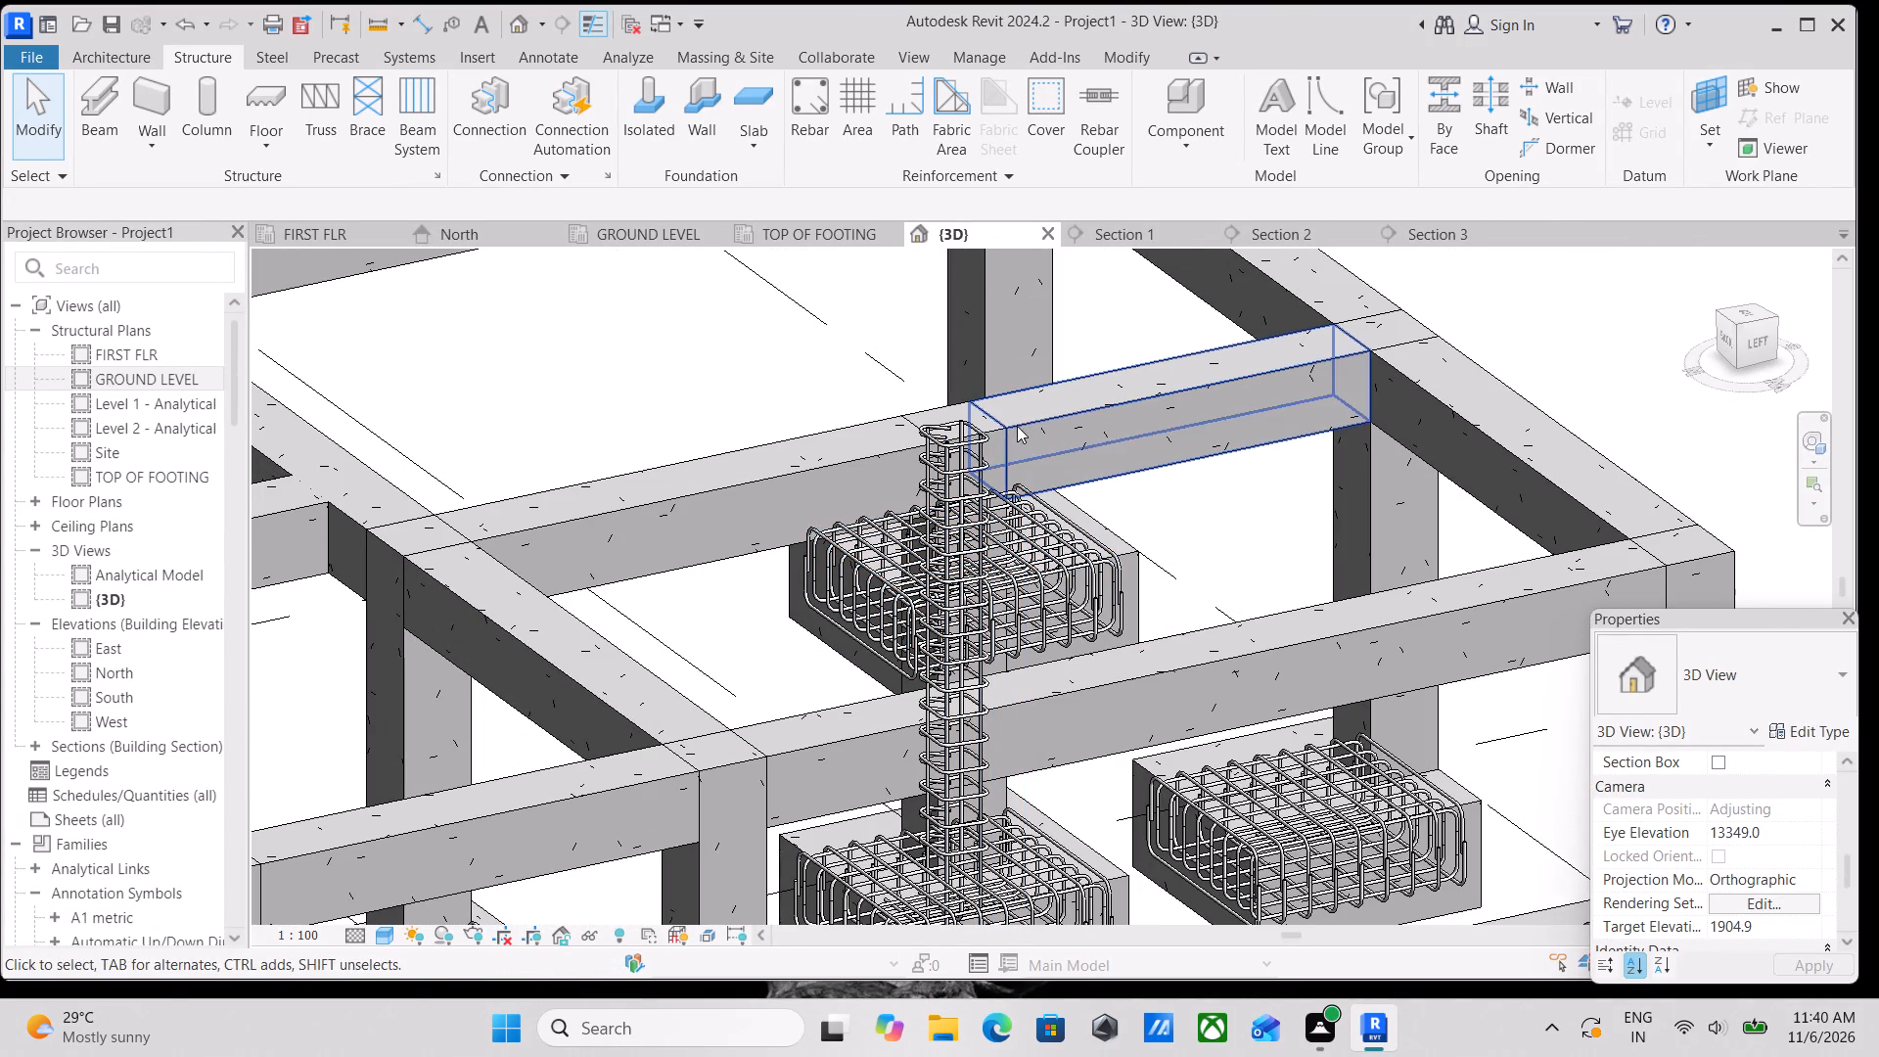
scroll(1017, 617, "up", 6)
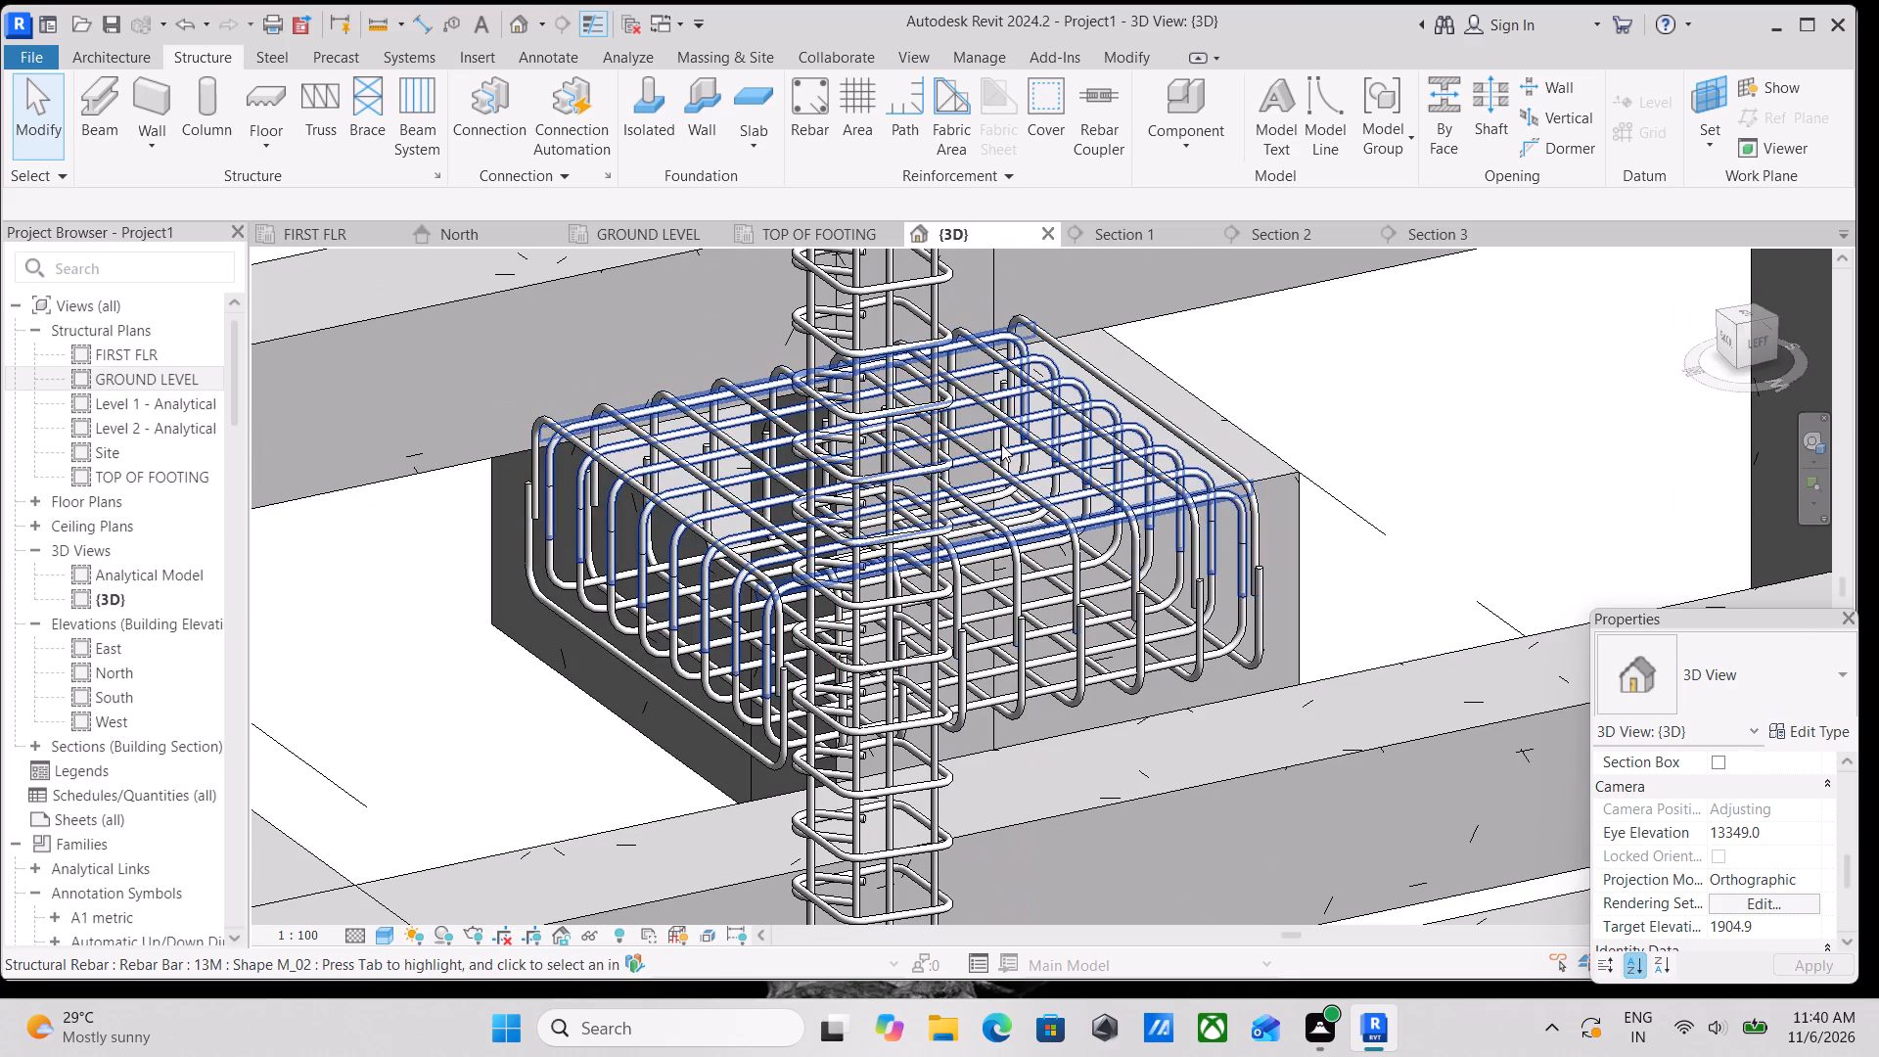
middle_click_drag(985, 388, 947, 579)
scroll(947, 579, "up", 1)
scroll(959, 560, "down", 6)
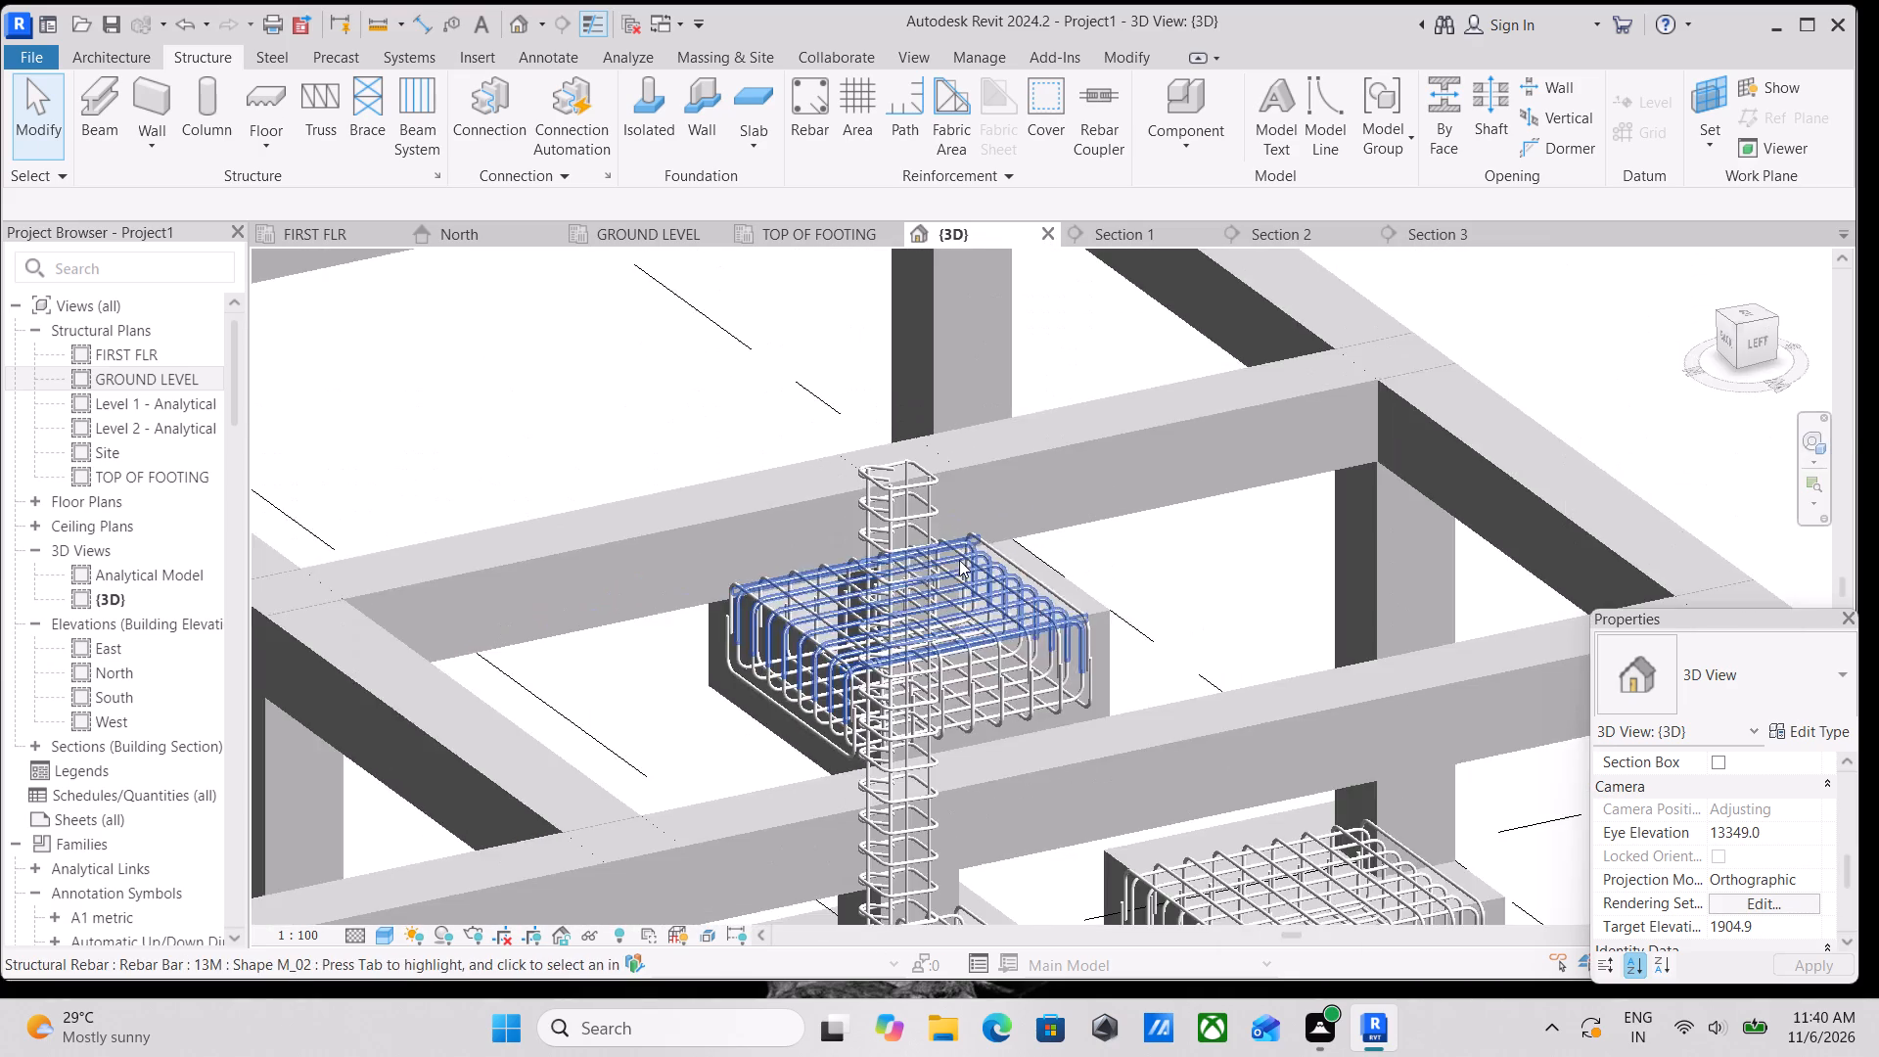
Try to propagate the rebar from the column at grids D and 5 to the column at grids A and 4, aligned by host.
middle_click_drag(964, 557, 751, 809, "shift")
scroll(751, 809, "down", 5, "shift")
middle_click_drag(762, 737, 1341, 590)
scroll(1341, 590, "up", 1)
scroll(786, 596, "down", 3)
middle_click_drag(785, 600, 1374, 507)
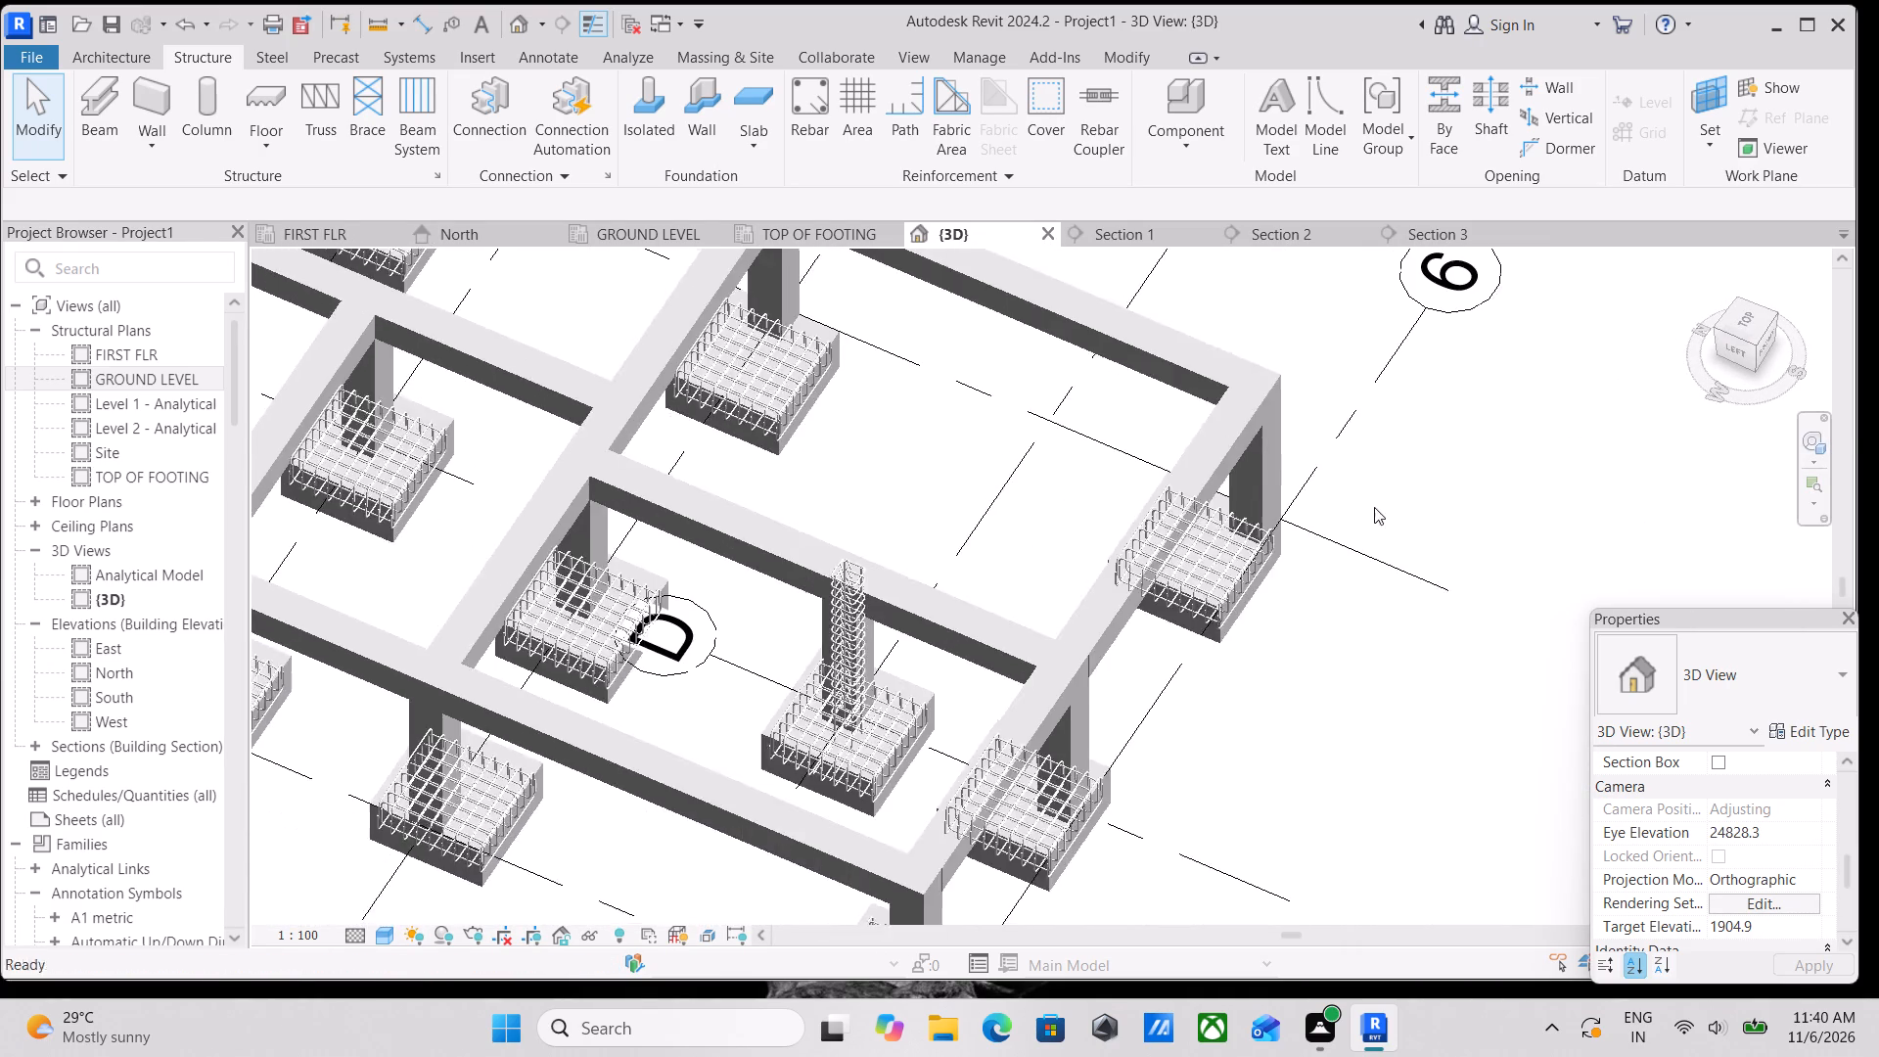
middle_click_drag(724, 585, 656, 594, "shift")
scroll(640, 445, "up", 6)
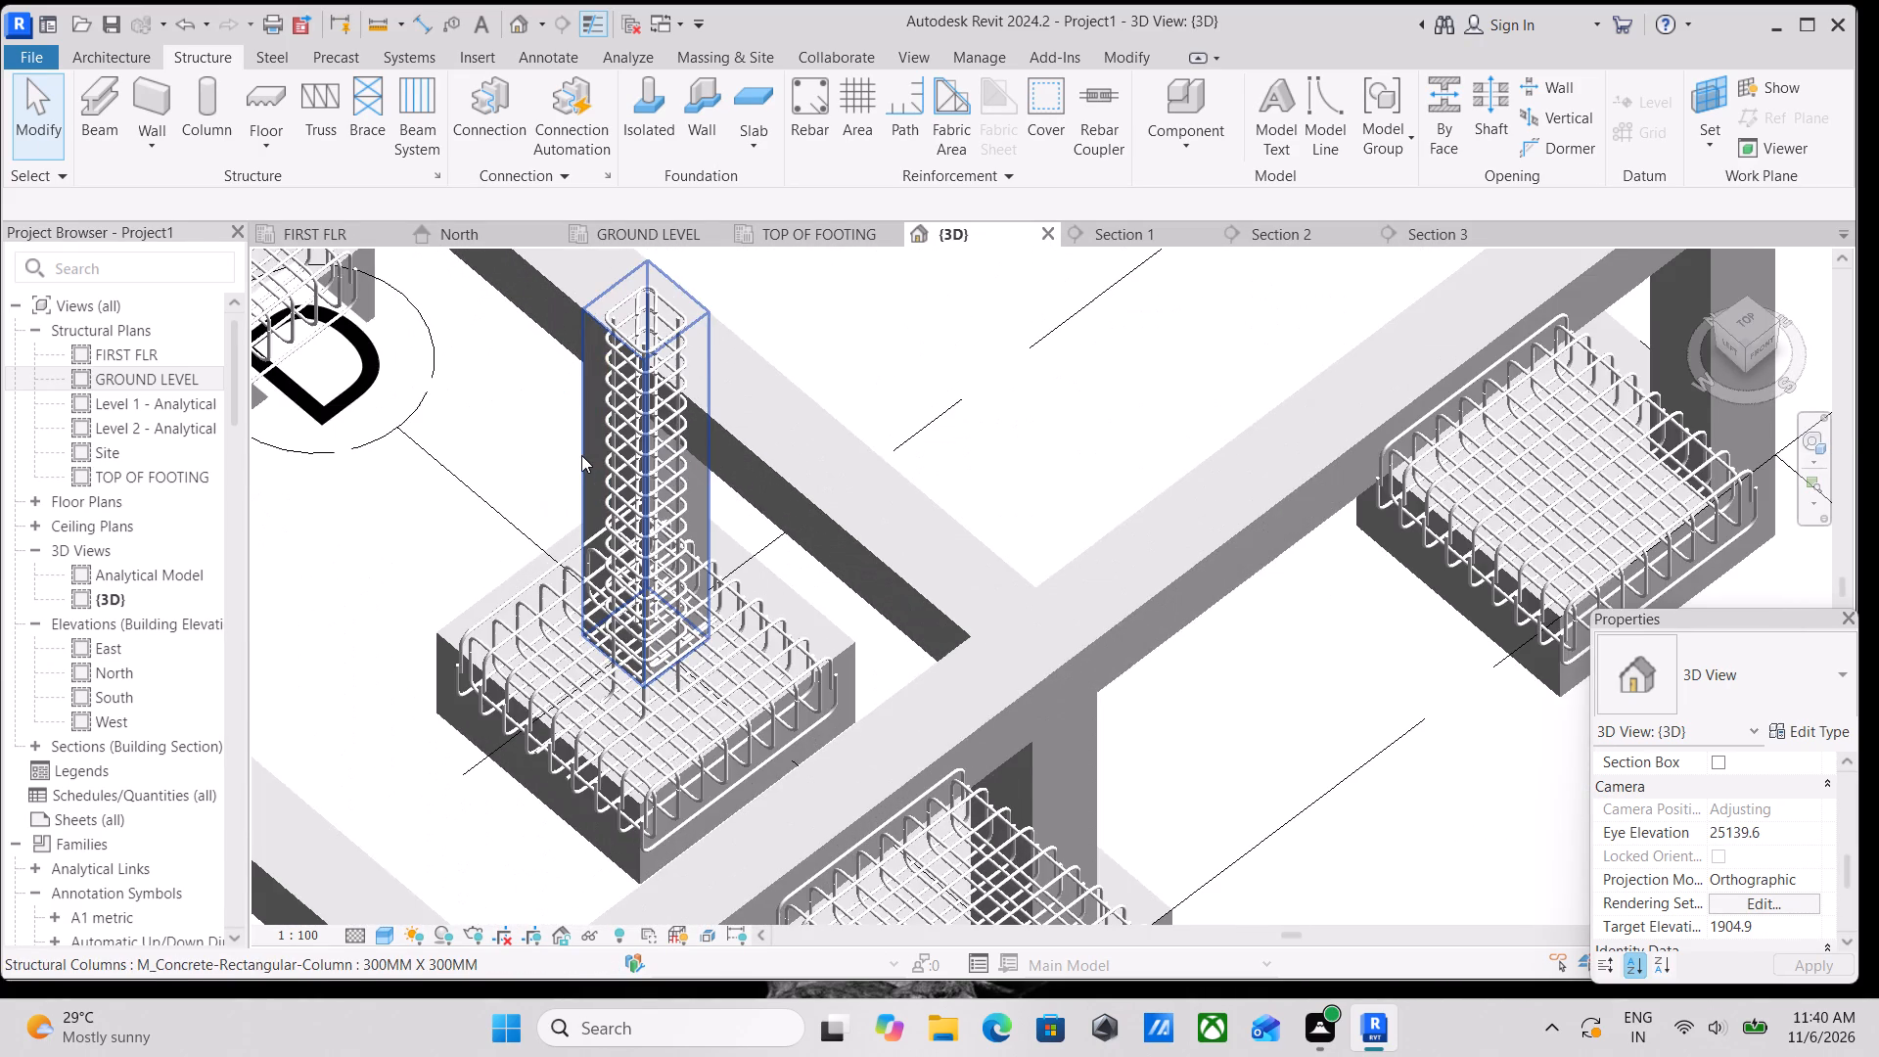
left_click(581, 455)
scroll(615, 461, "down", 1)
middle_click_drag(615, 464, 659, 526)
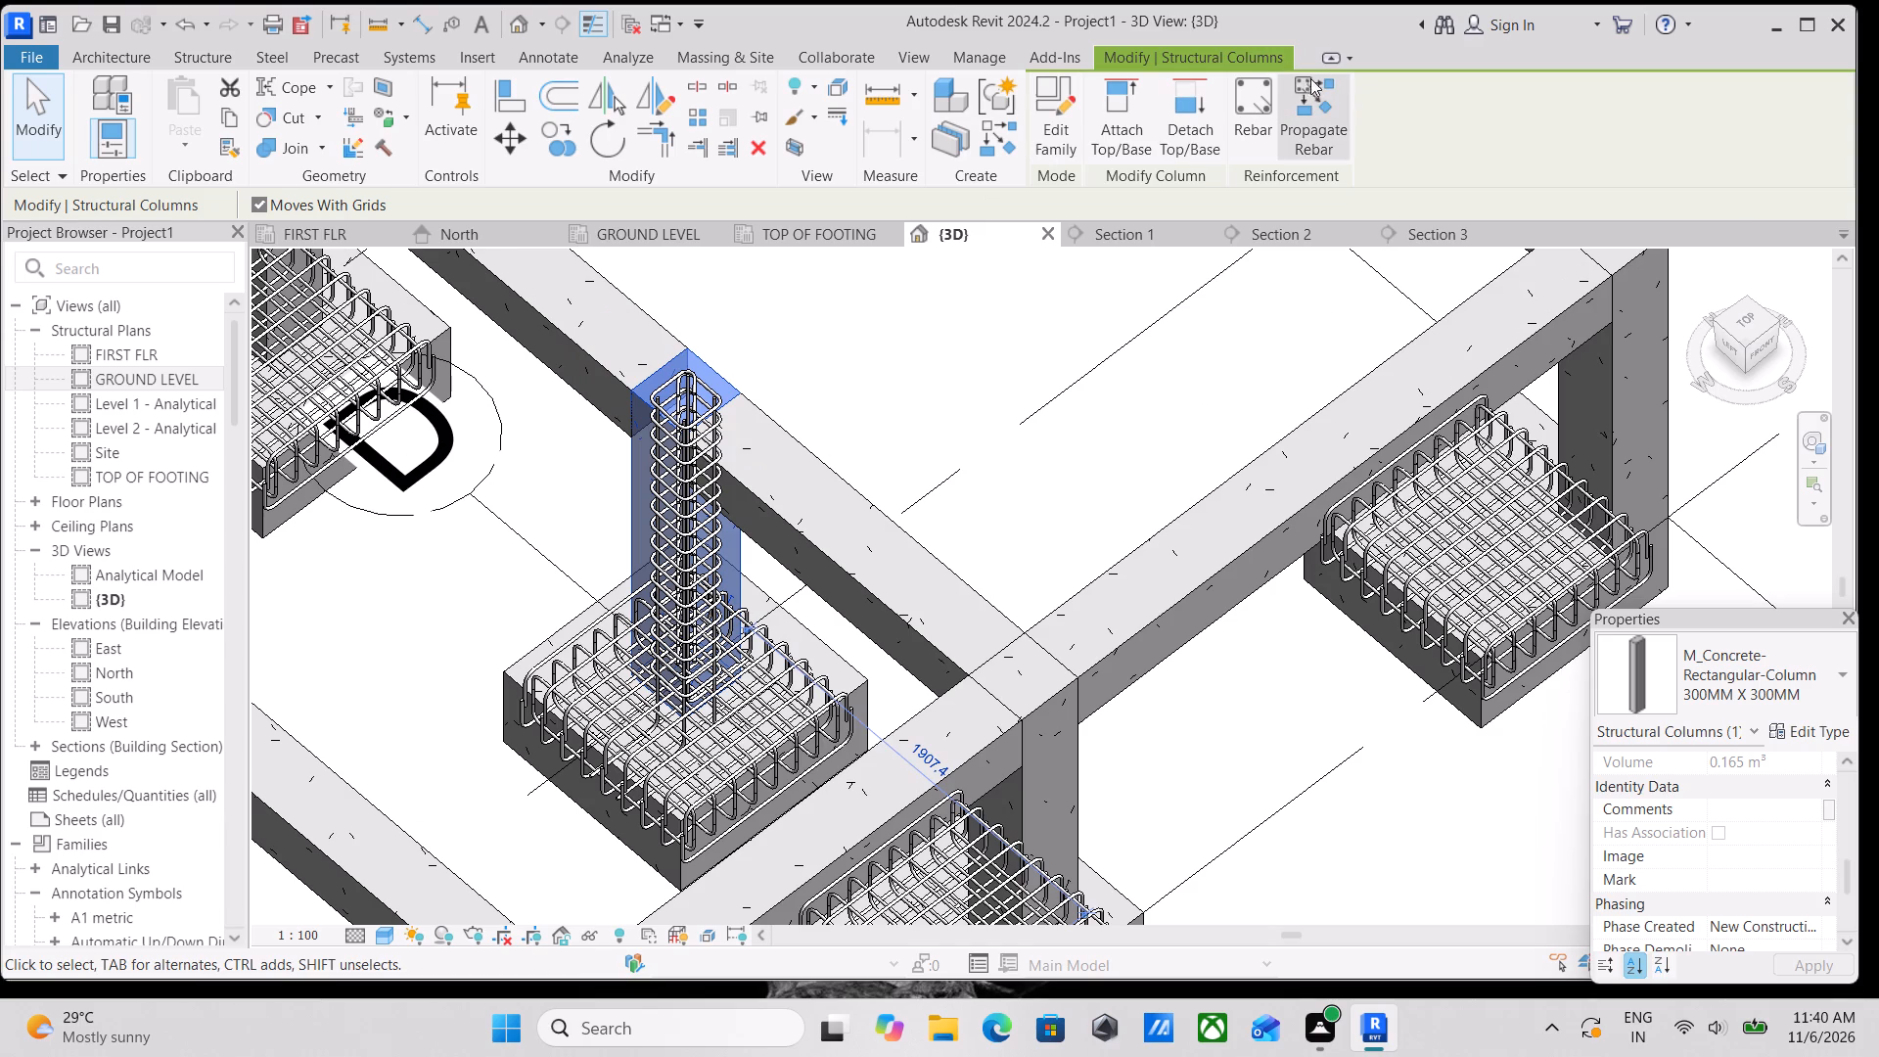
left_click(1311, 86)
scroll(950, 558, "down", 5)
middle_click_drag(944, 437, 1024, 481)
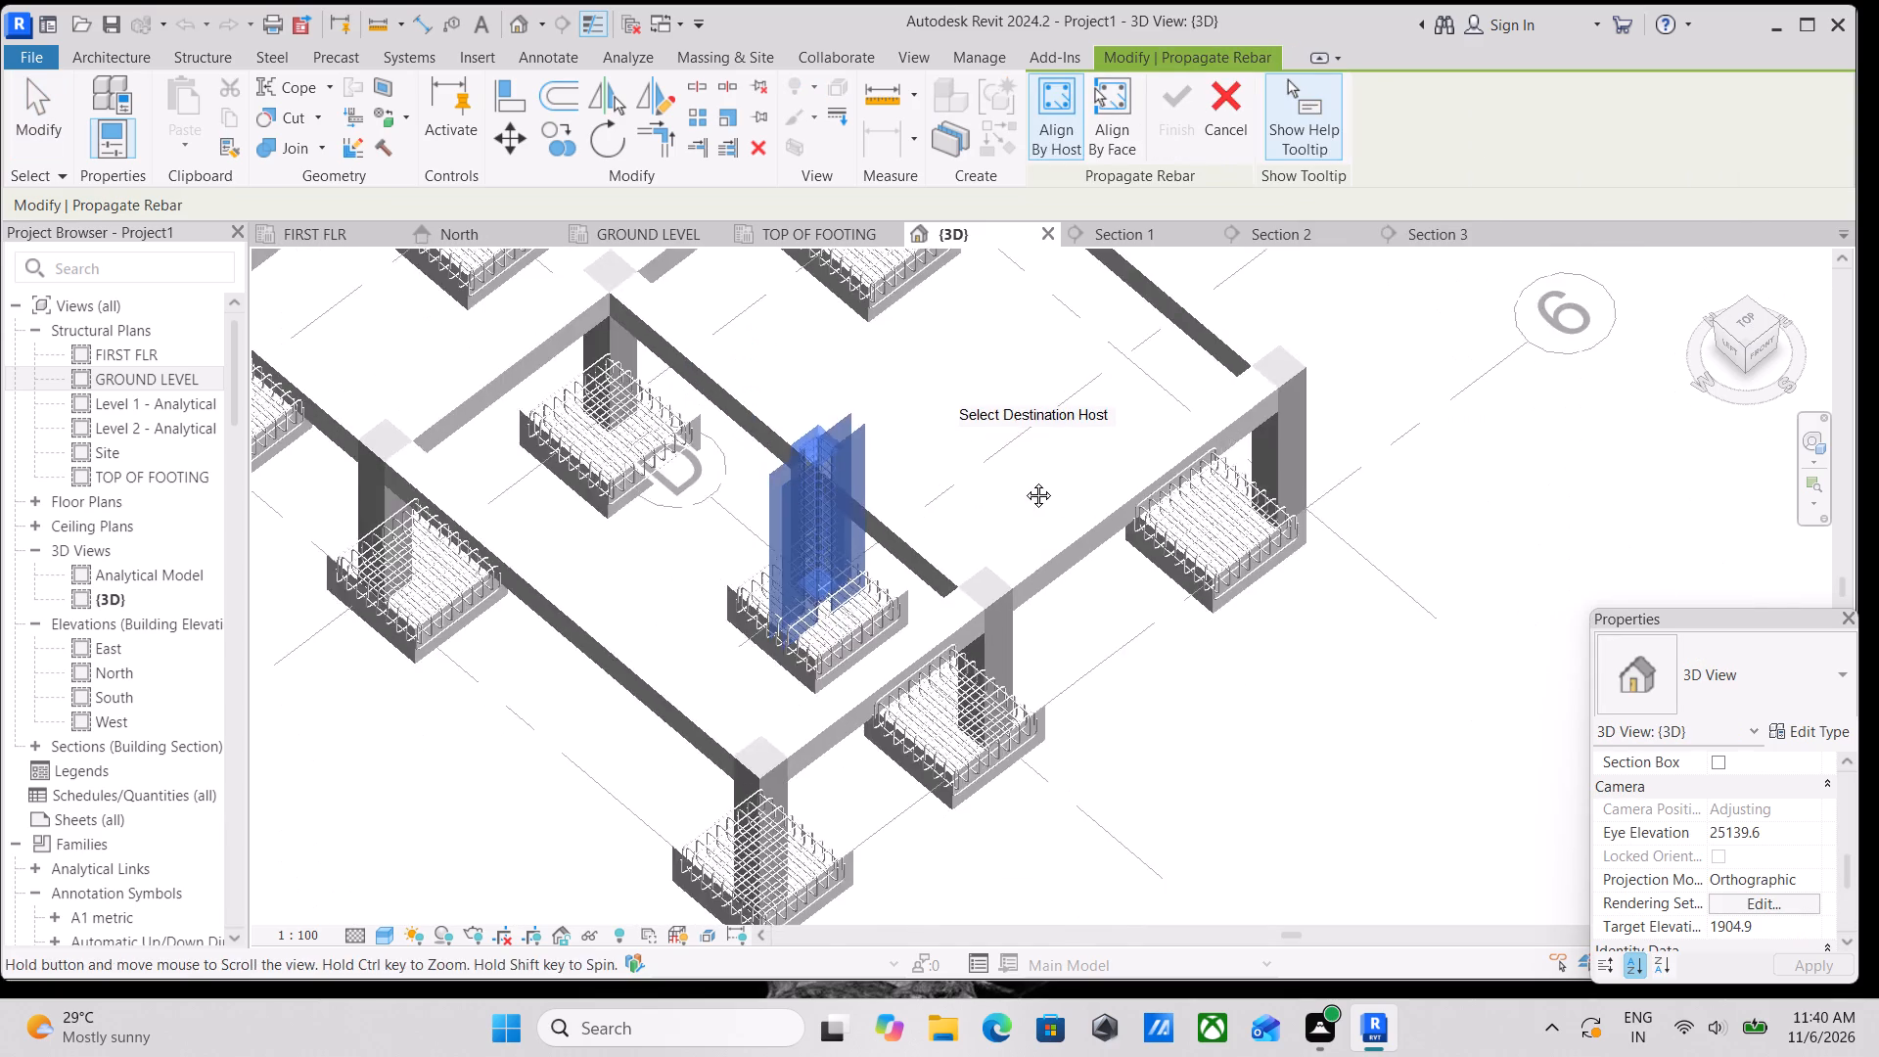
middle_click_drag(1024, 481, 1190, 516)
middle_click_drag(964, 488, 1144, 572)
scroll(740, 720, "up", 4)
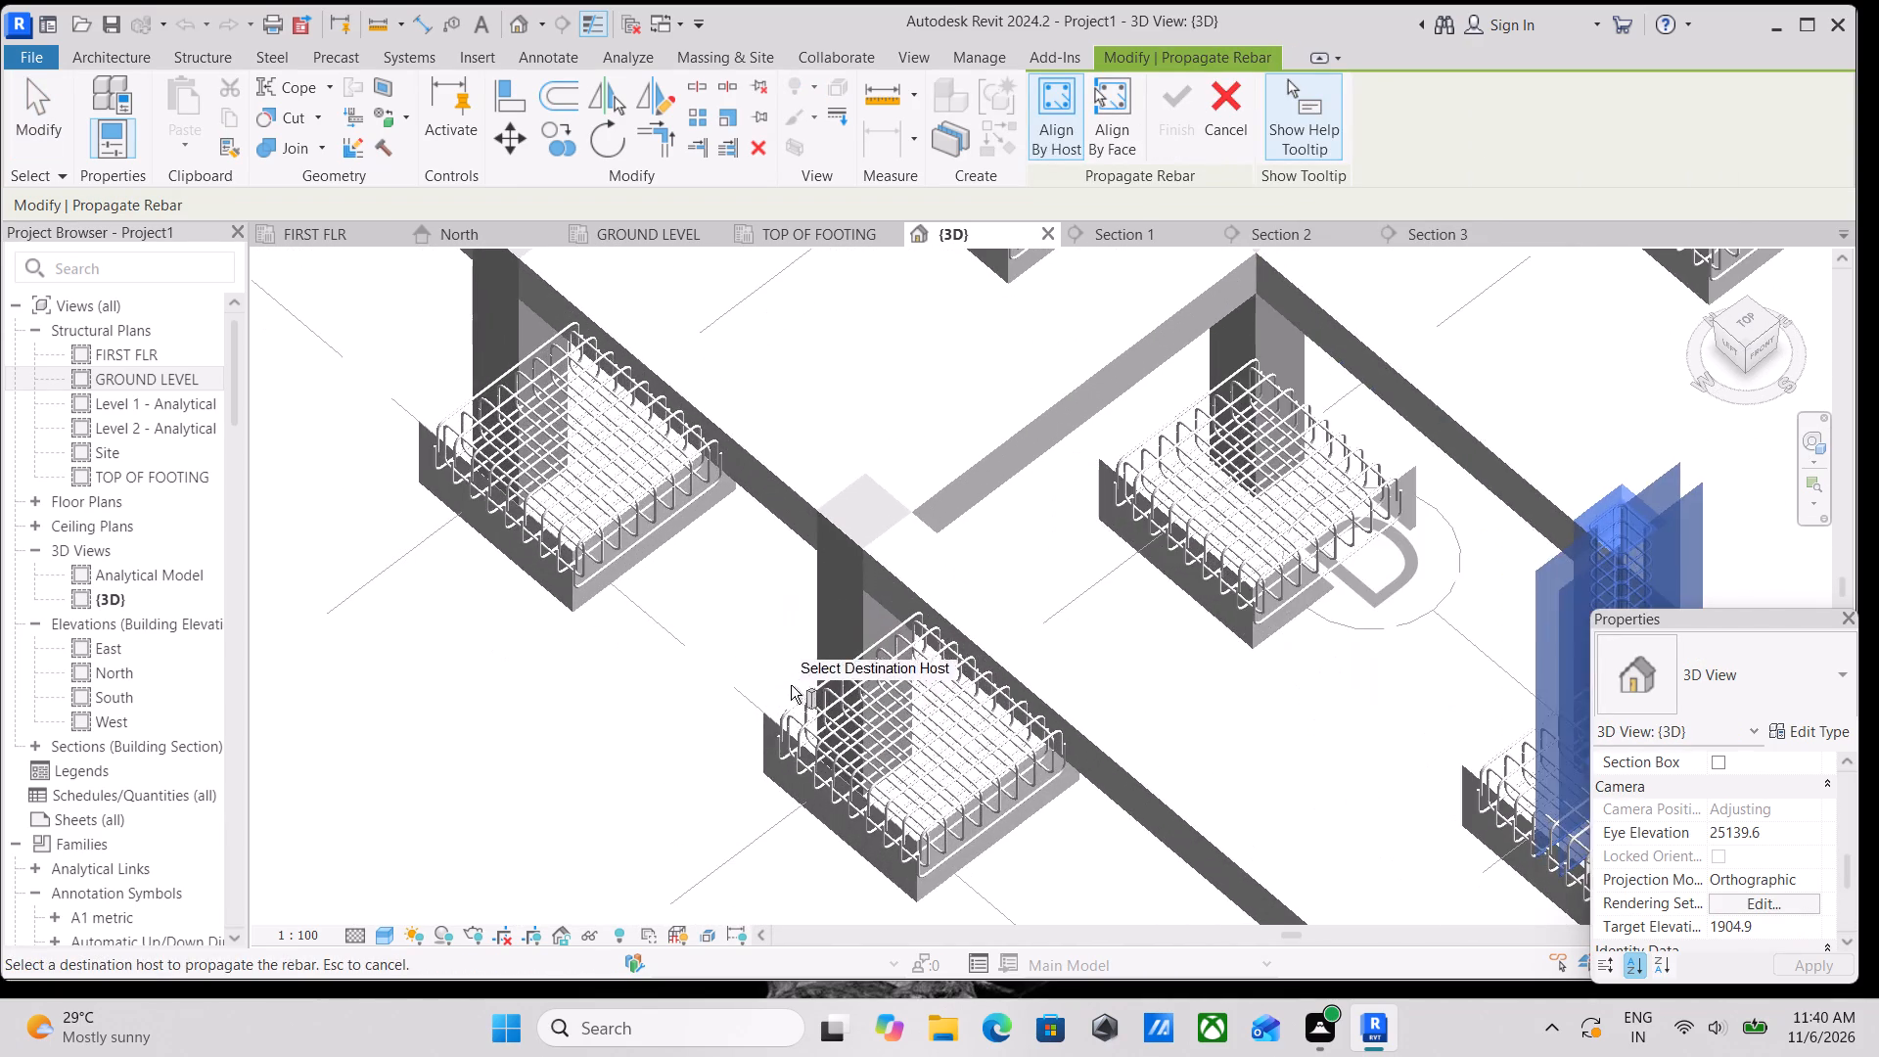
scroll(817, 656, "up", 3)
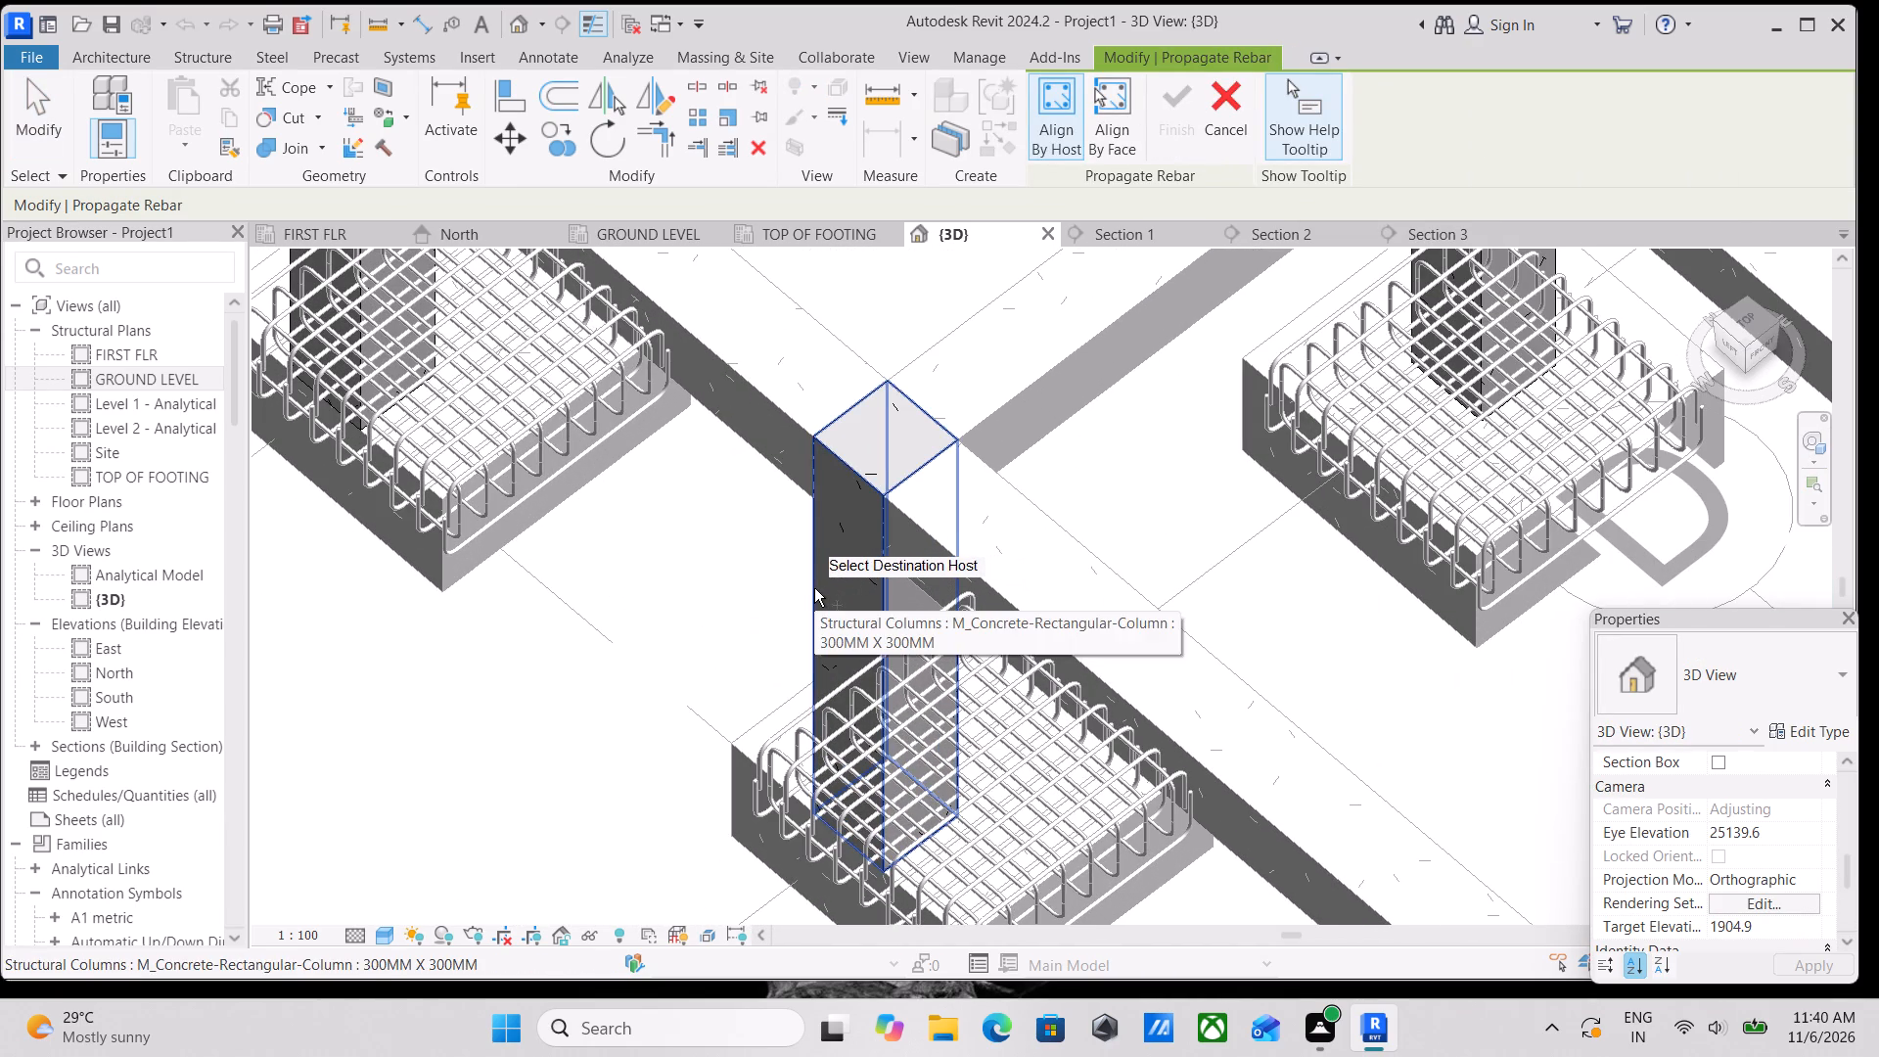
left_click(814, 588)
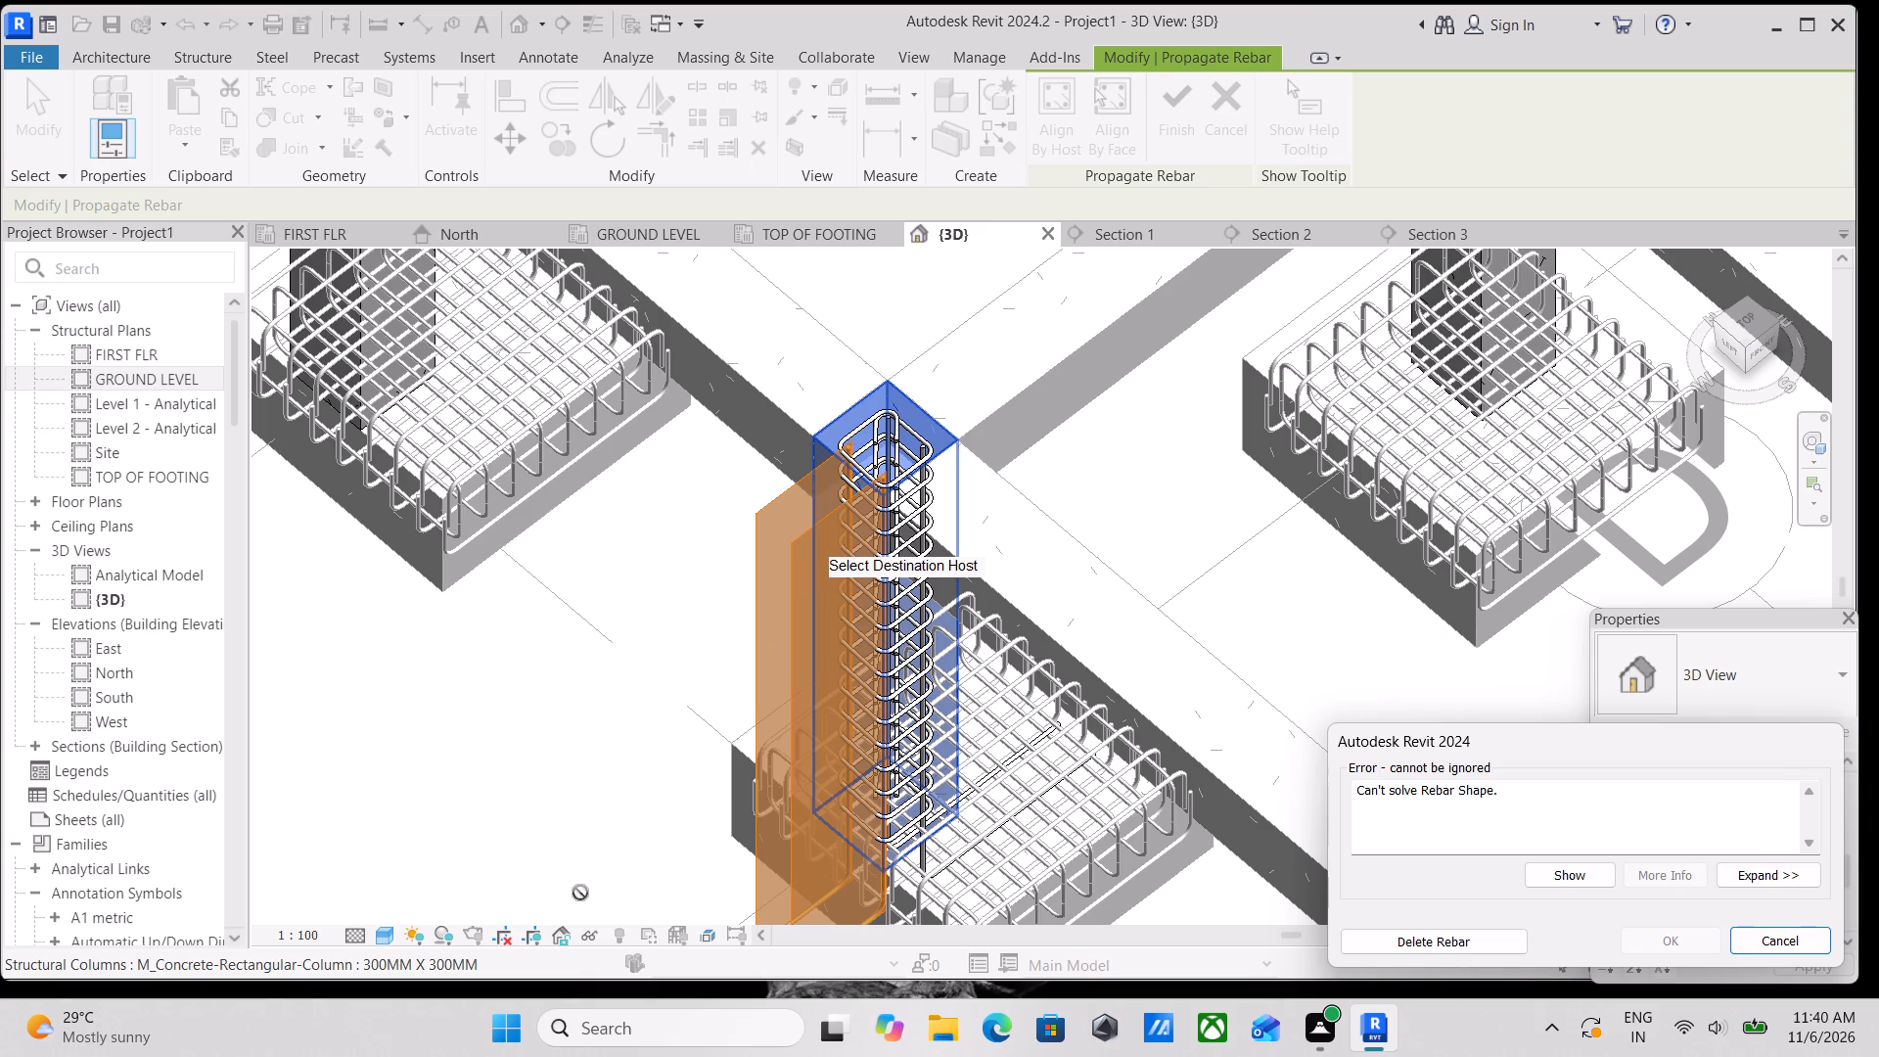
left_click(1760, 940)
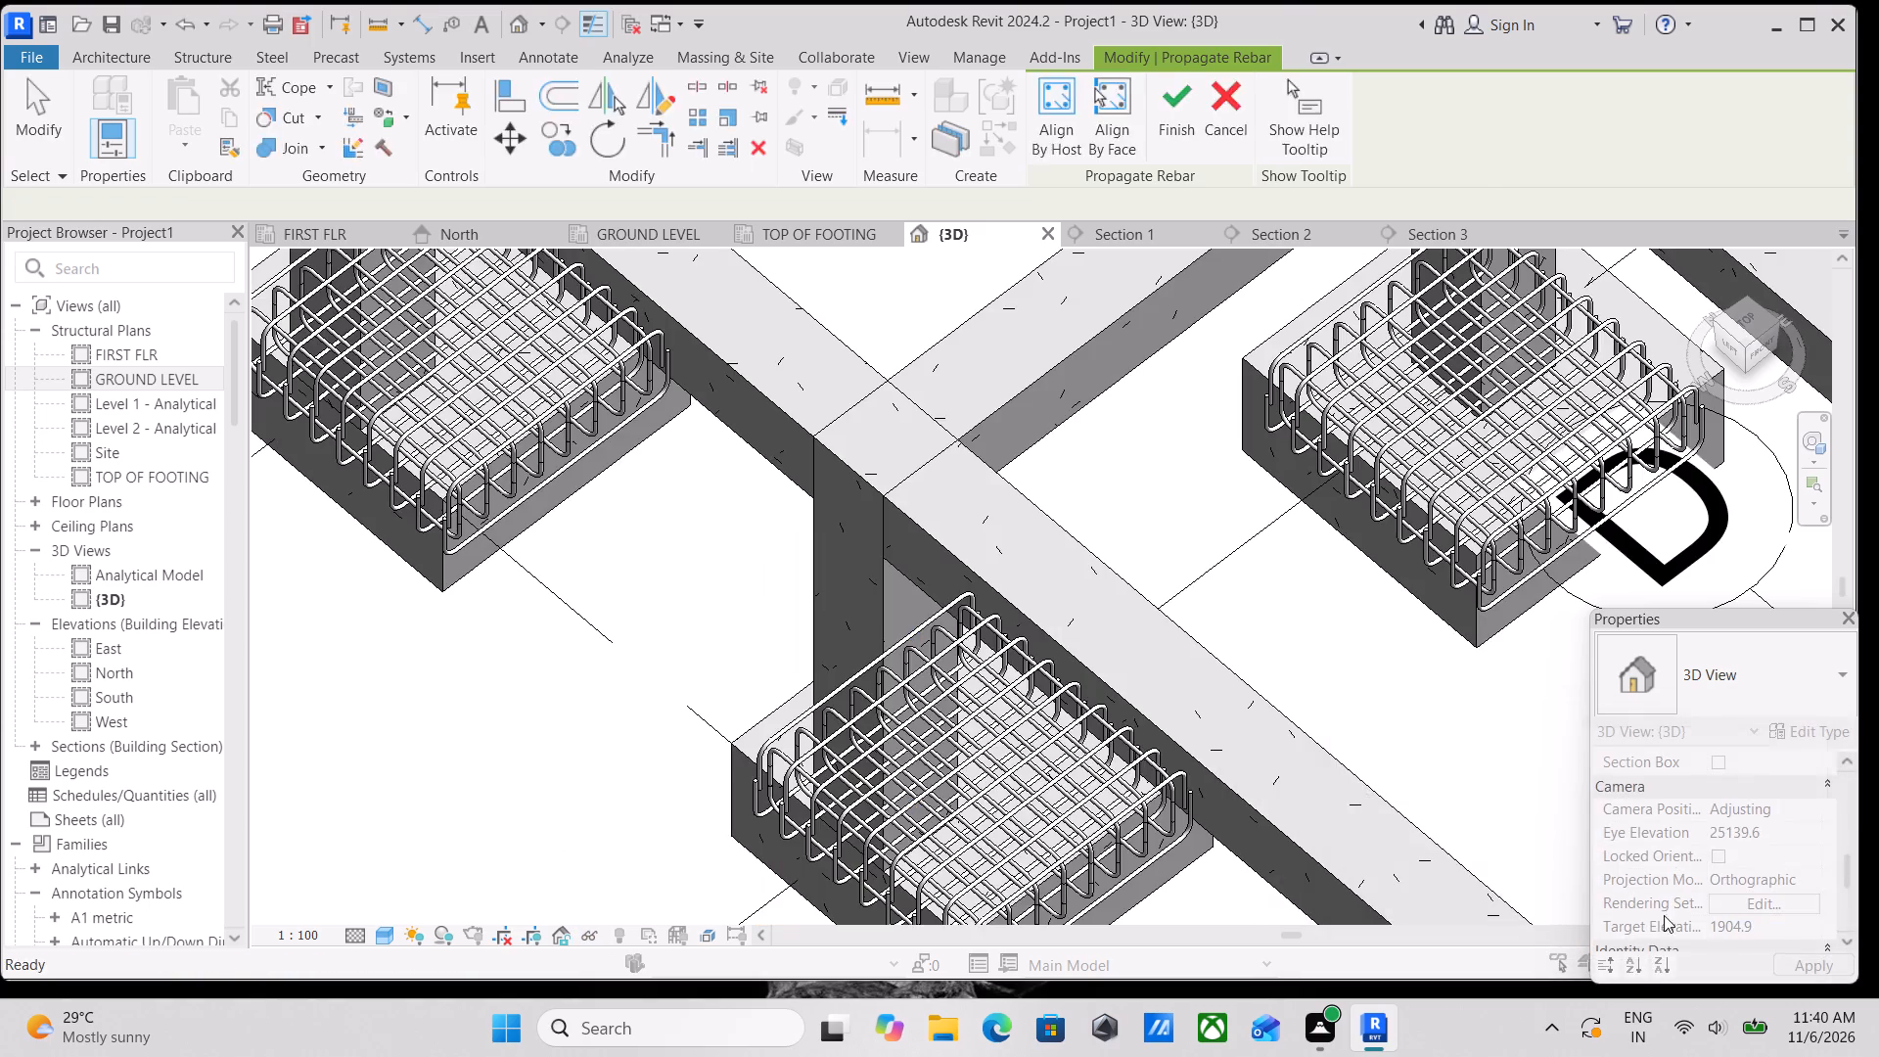
Examine the column, beam and footing layout around grids 2 to 5 in the {3D} view from the top.
scroll(775, 579, "down", 4)
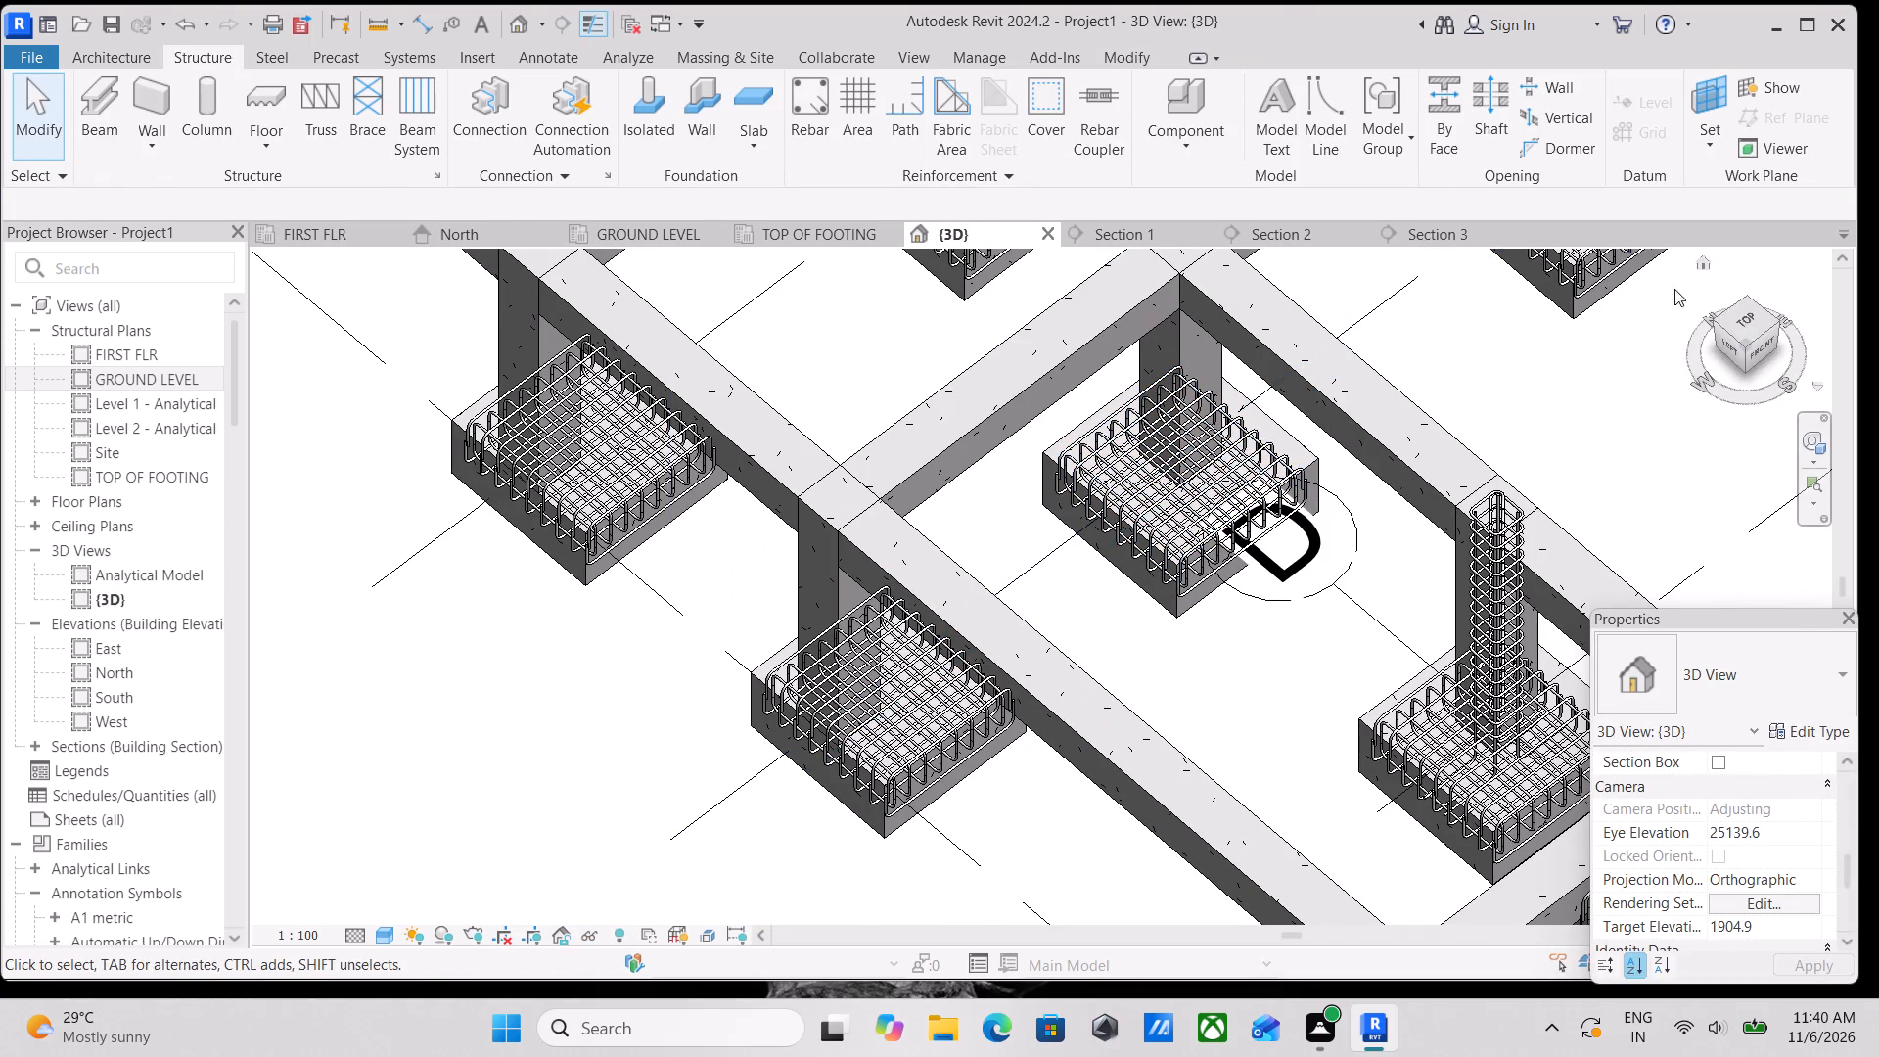
scroll(930, 631, "down", 4)
scroll(1176, 568, "down", 1)
middle_click_drag(1172, 576, 1097, 663)
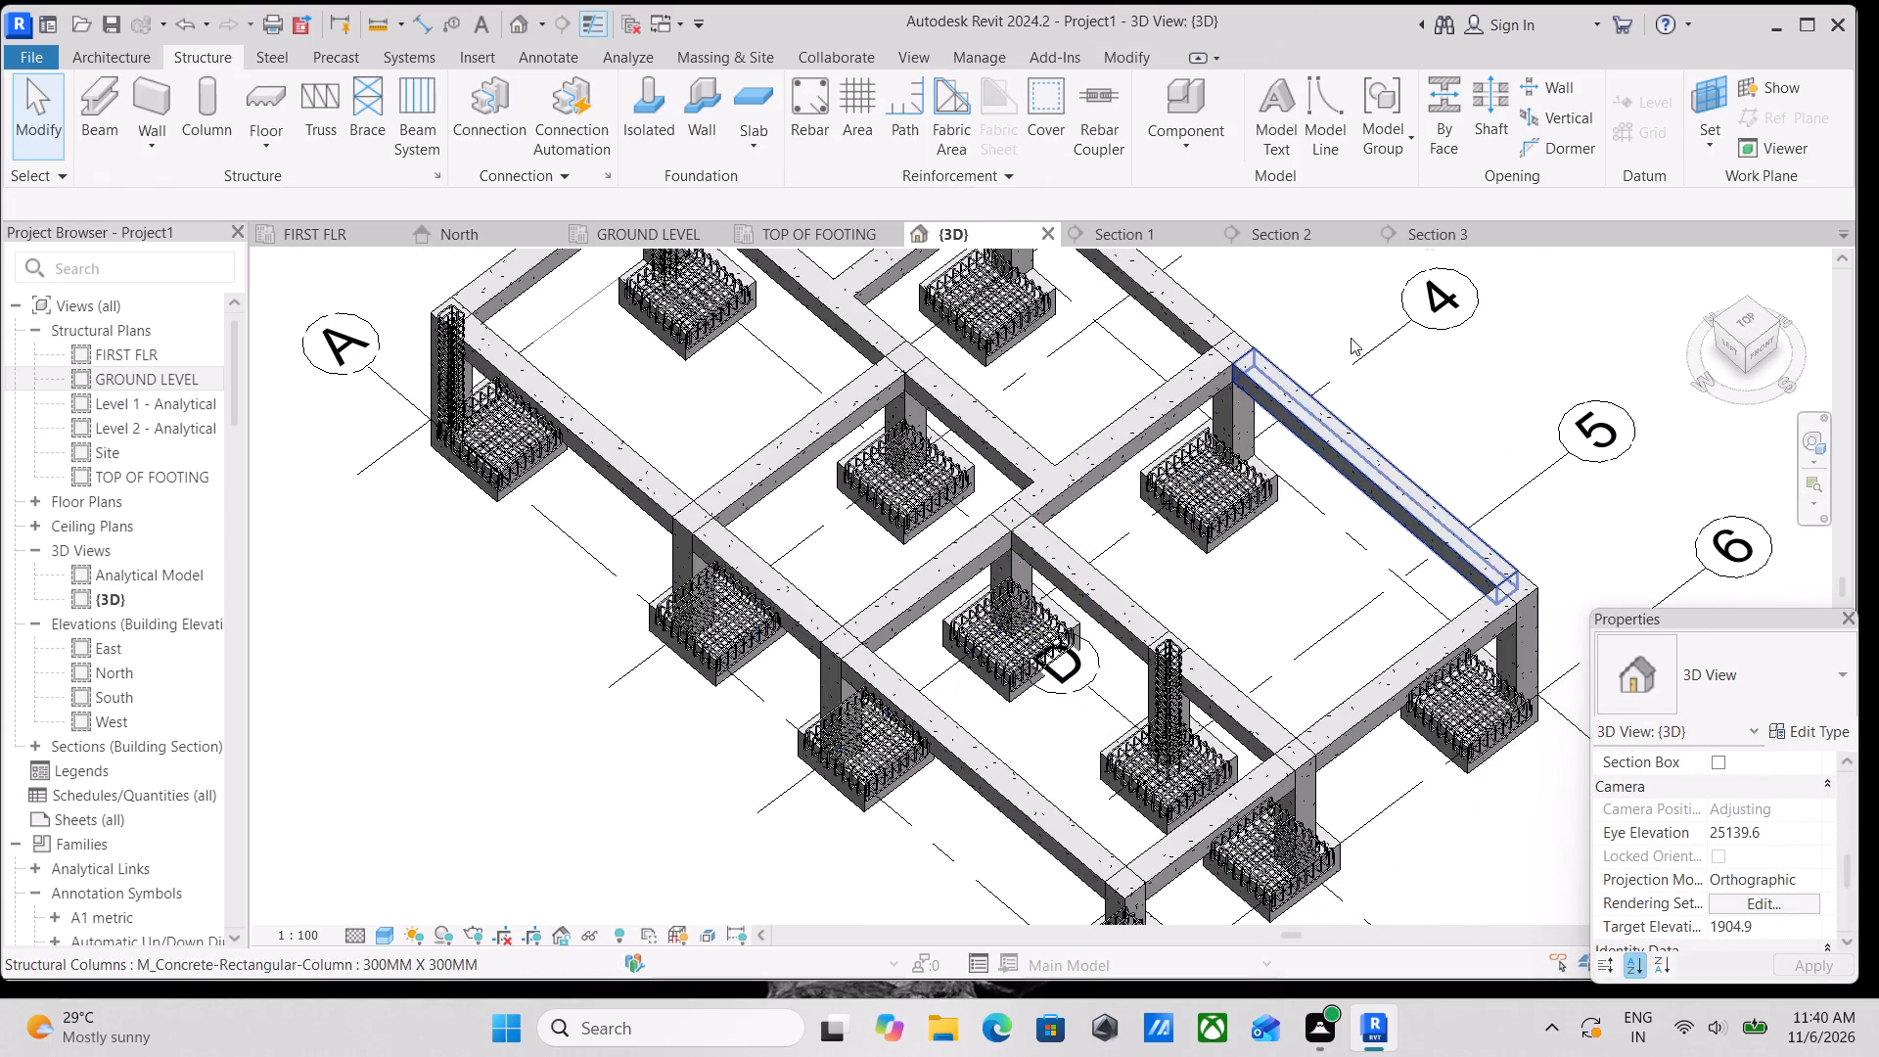
left_click(1734, 321)
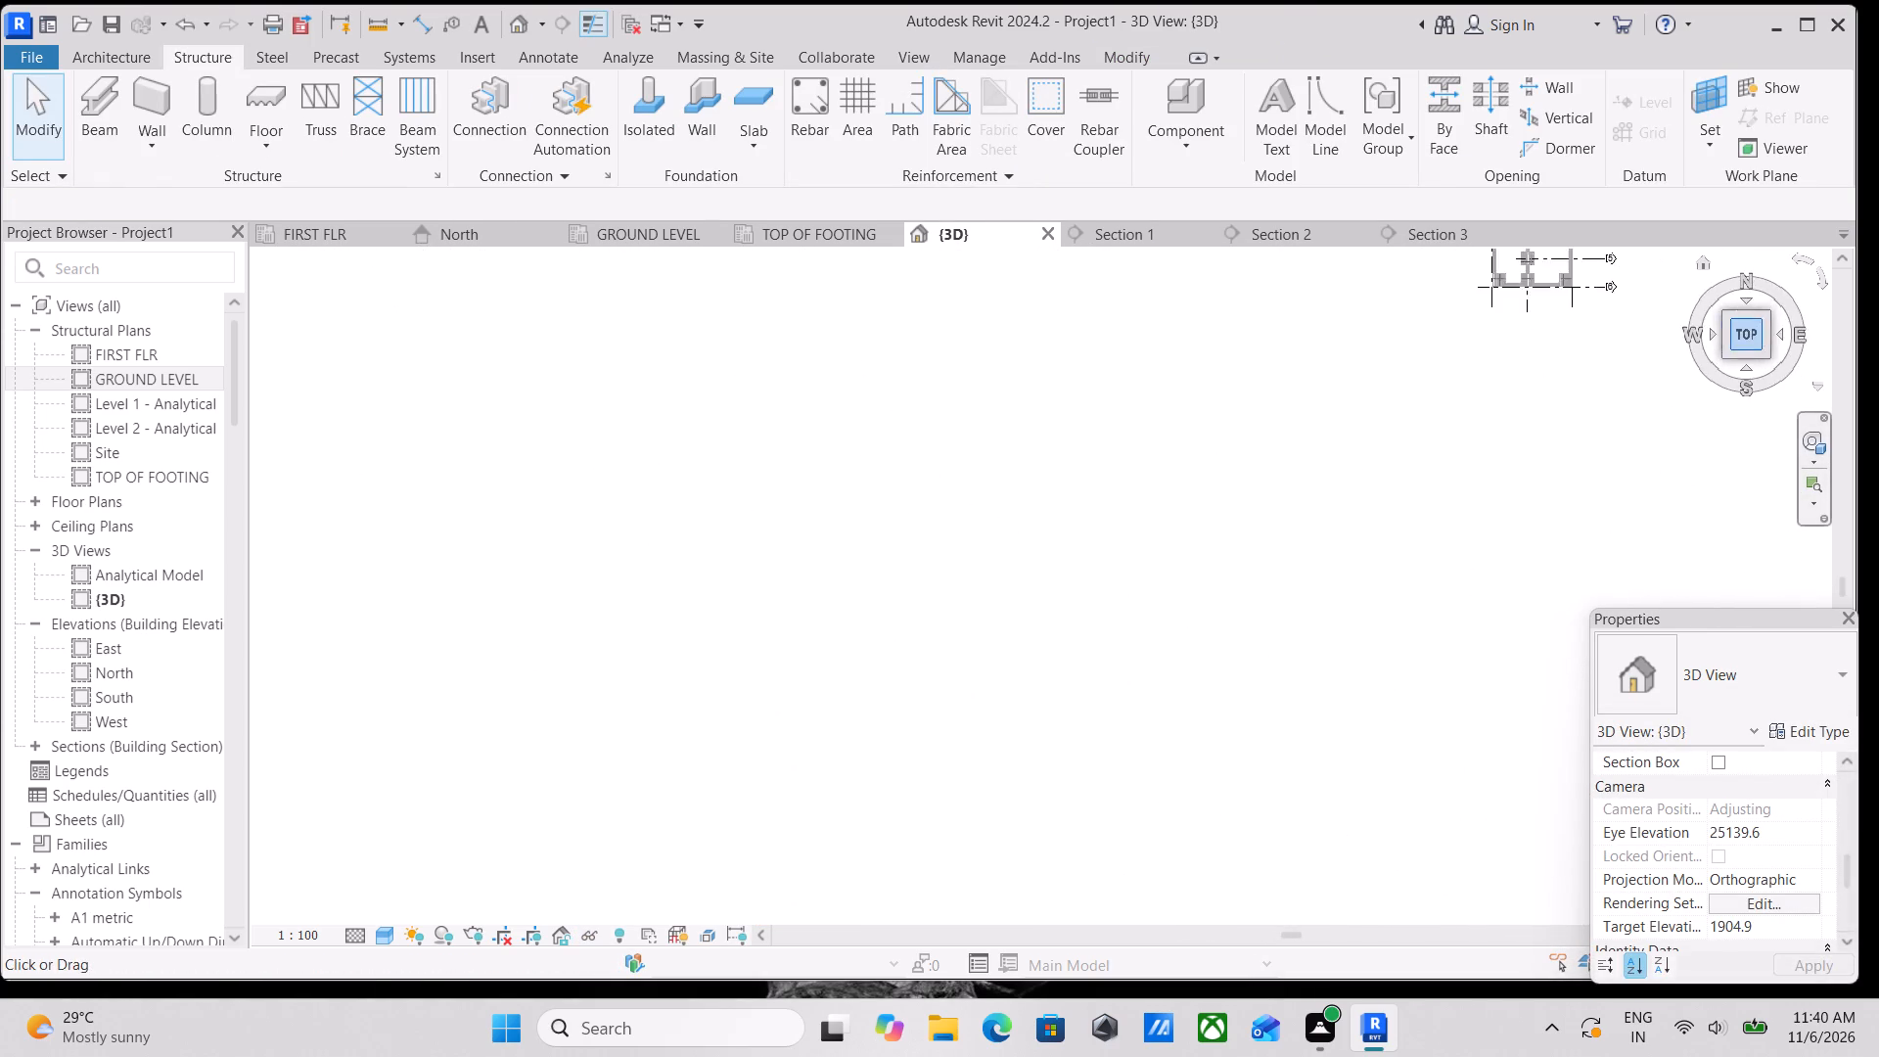
scroll(1037, 616, "up", 3)
scroll(836, 497, "up", 7)
scroll(924, 503, "up", 4)
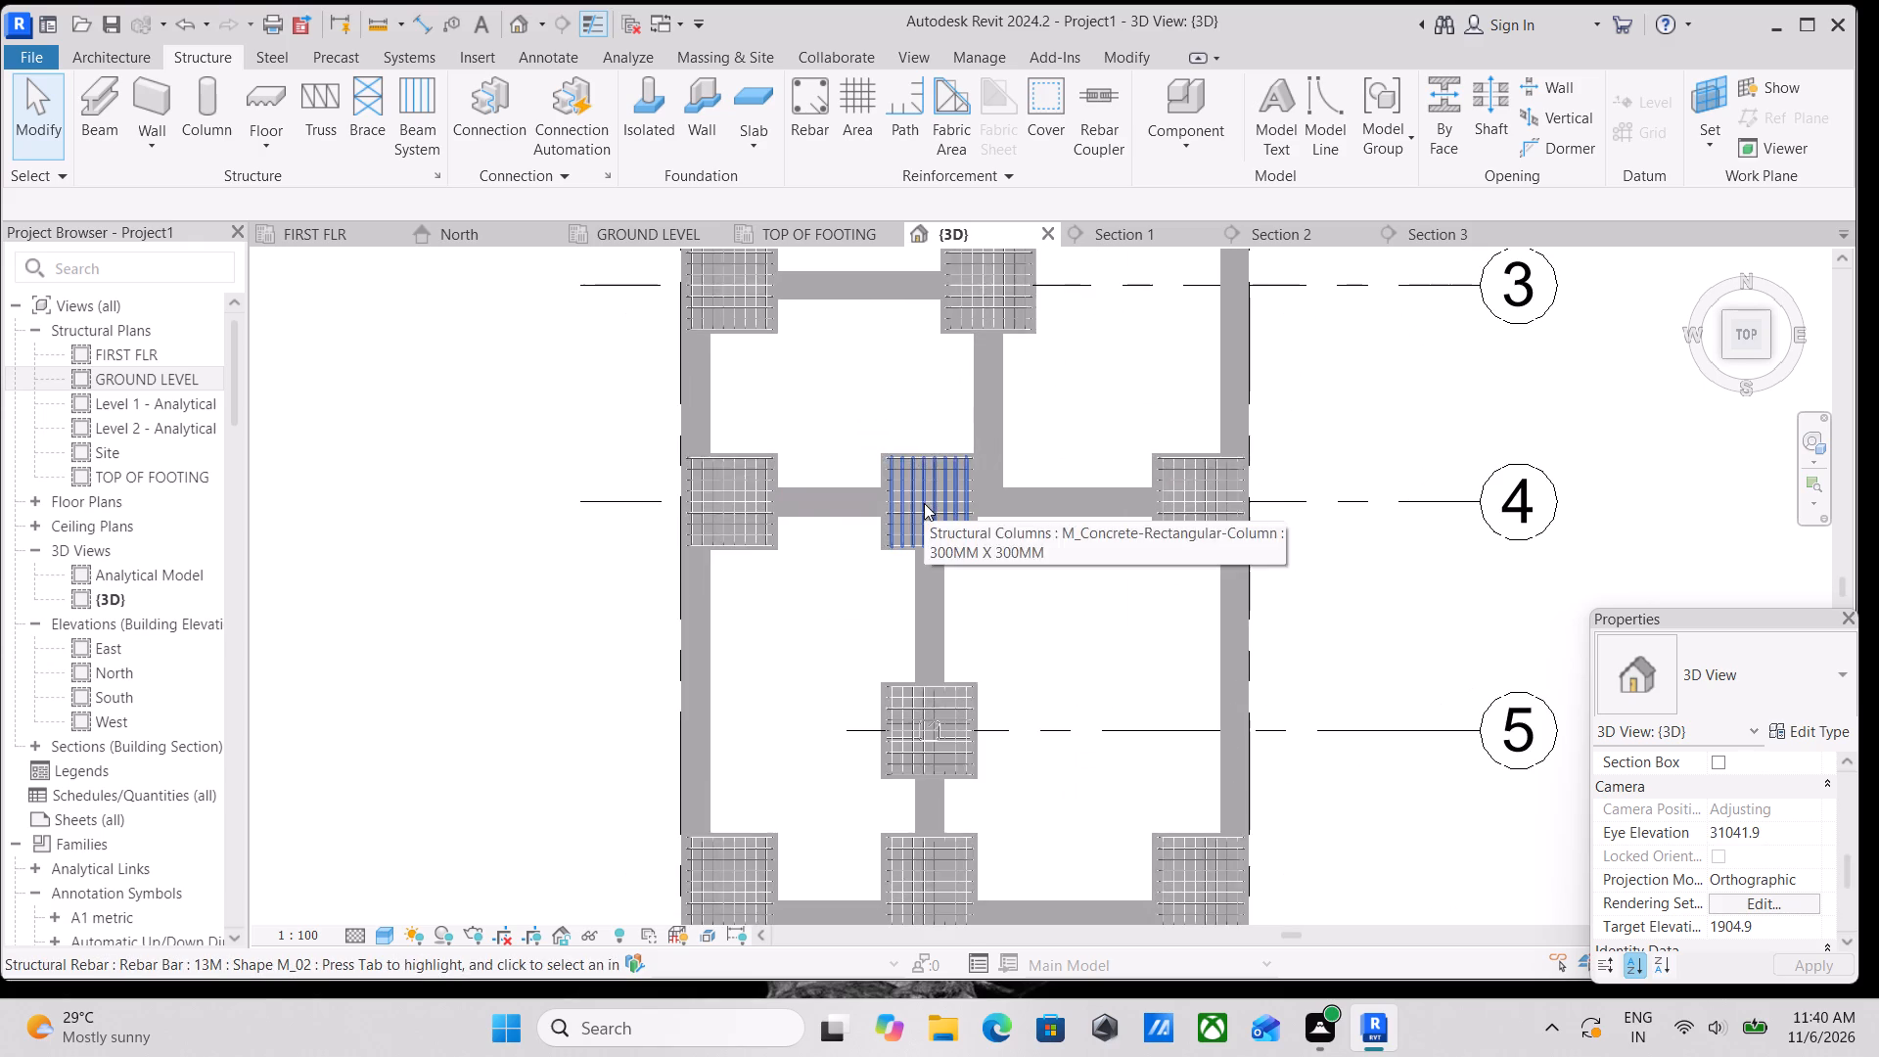
scroll(884, 719, "up", 7)
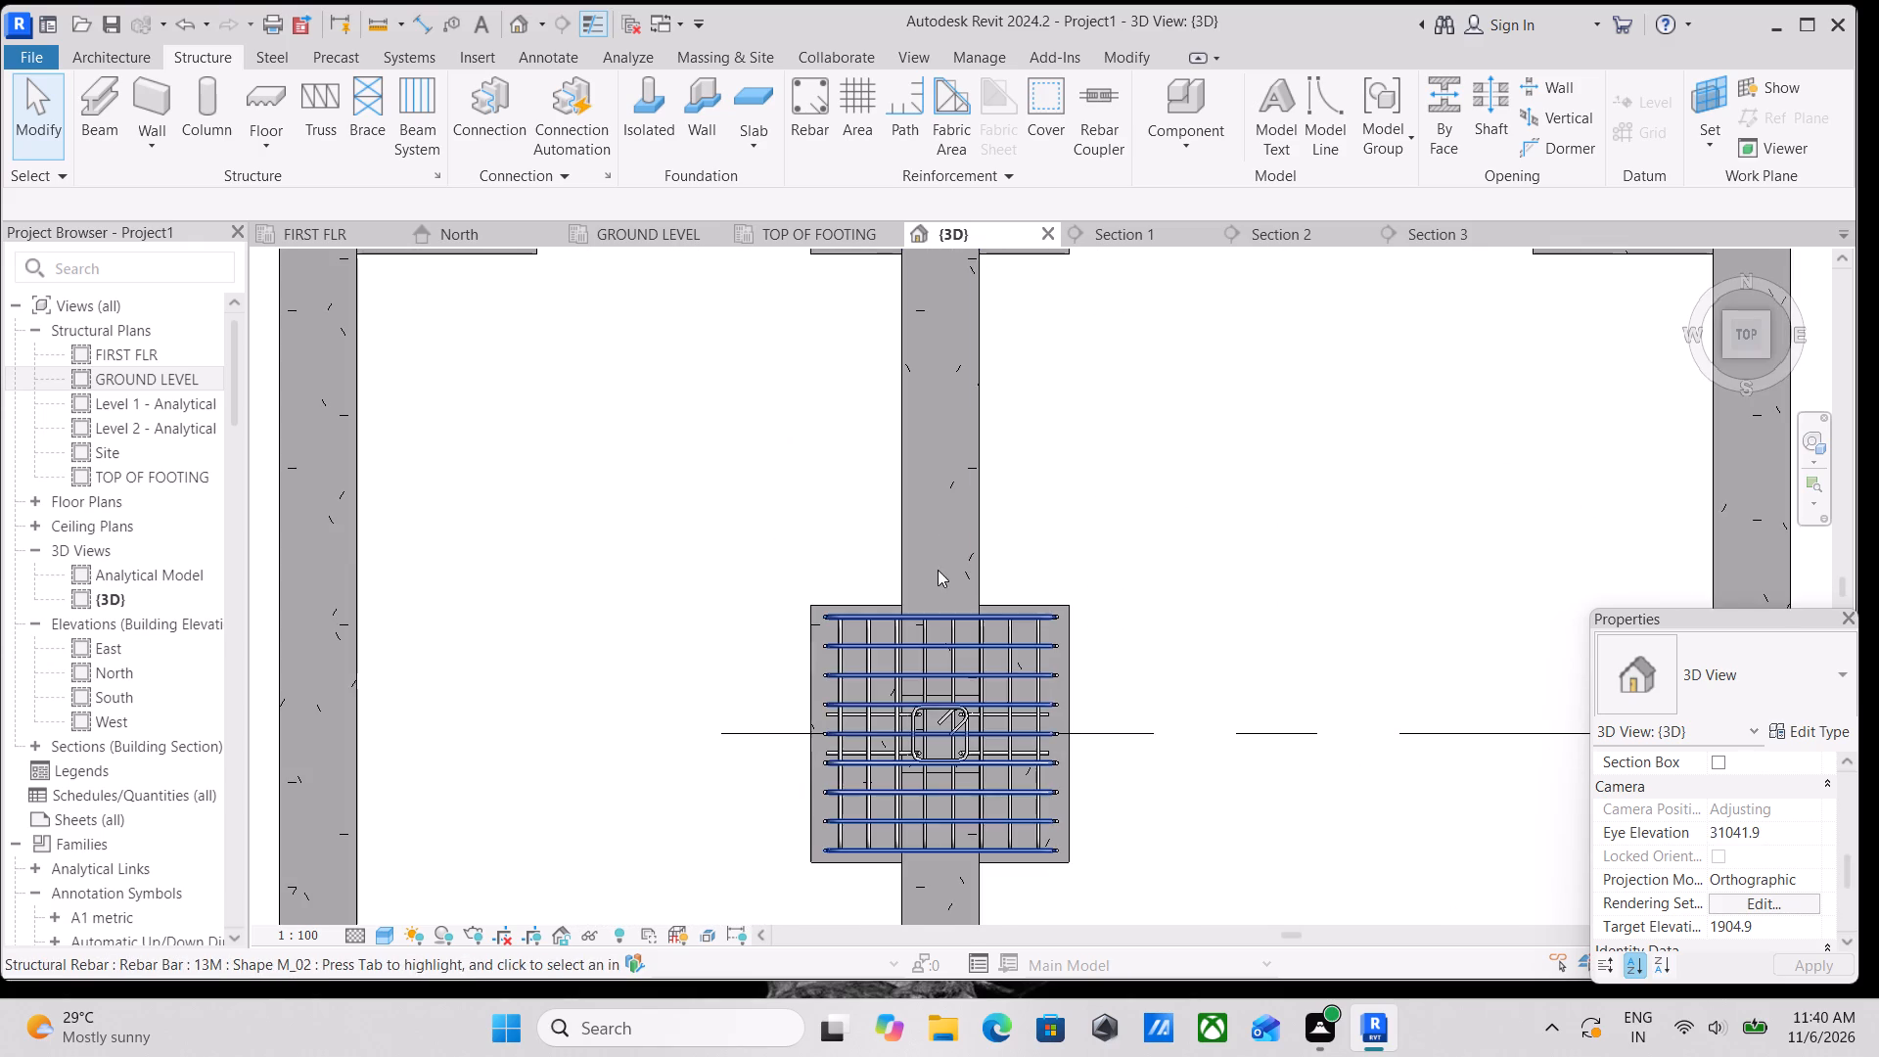
middle_click(939, 573)
scroll(762, 741, "down", 3)
middle_click_drag(617, 725, 932, 809)
middle_click_drag(746, 651, 838, 776)
scroll(948, 548, "down", 3)
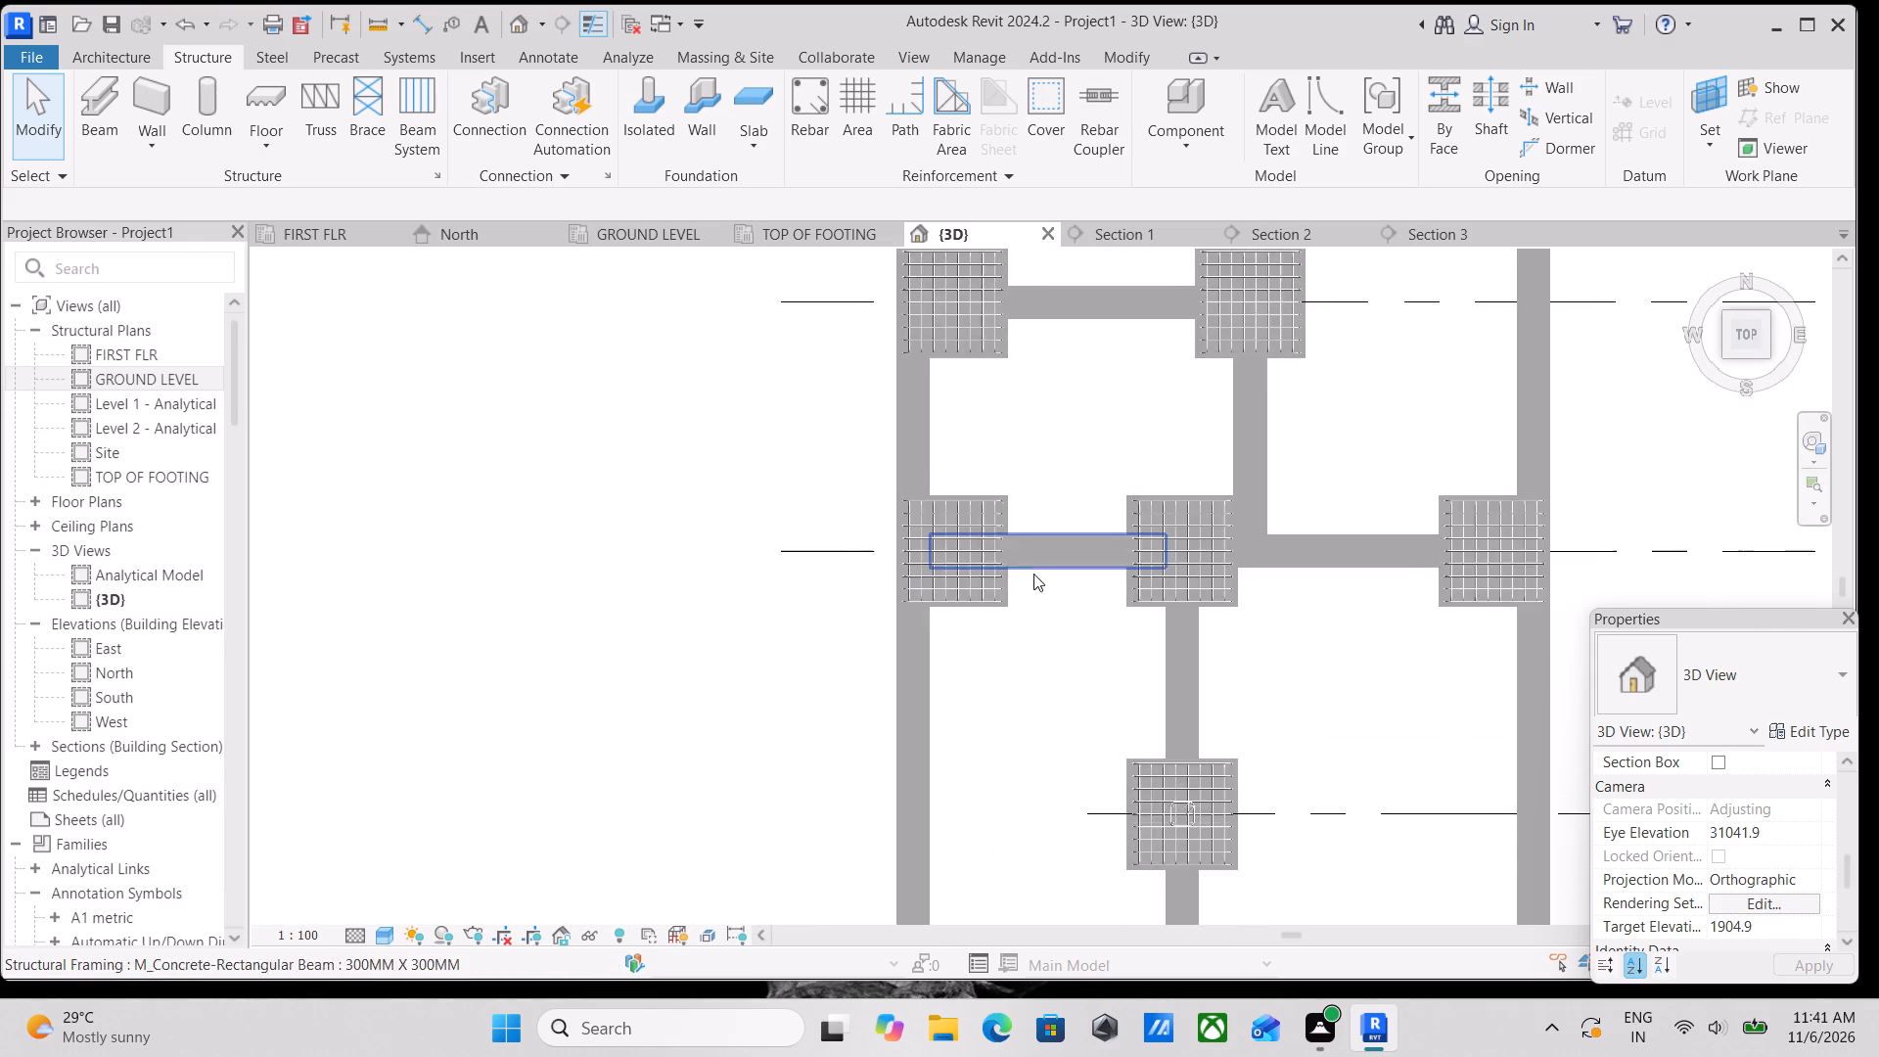
middle_click_drag(1033, 574, 952, 735)
scroll(1069, 567, "down", 2)
middle_click_drag(1058, 594, 1044, 669)
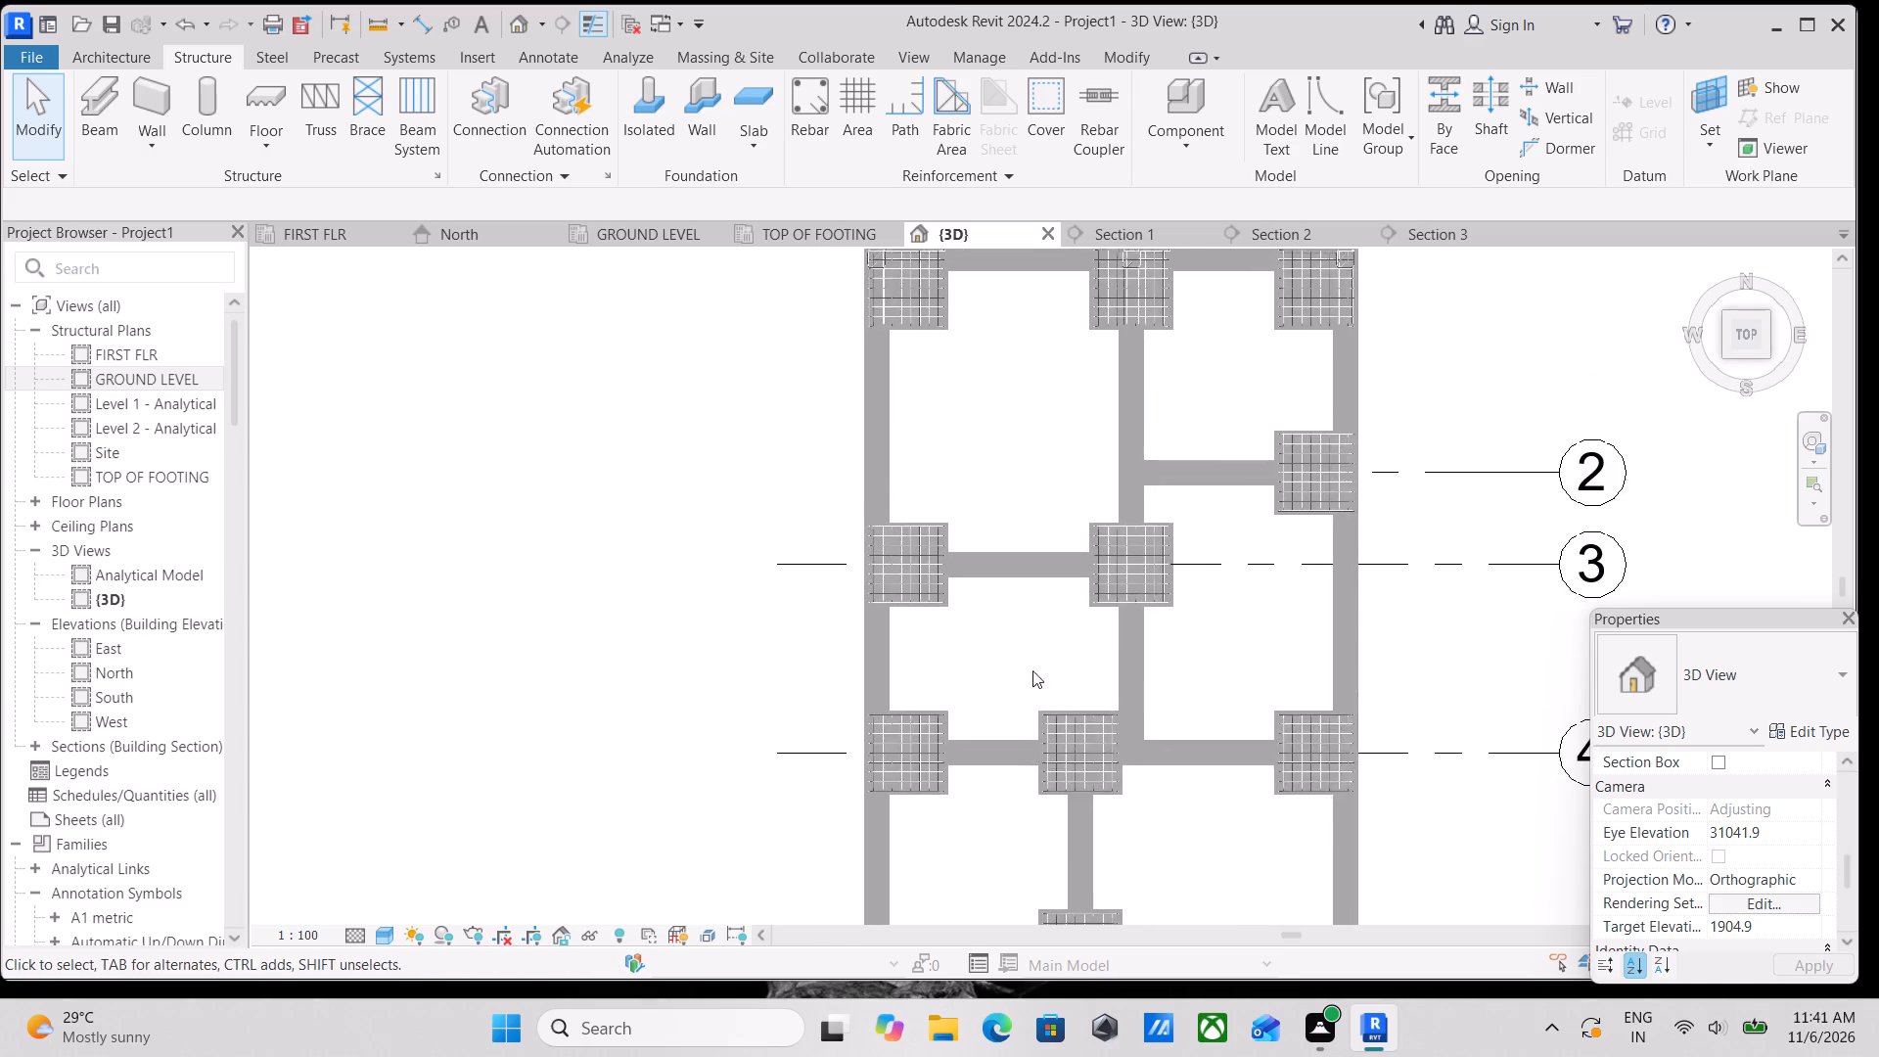
Draw a short building section across the column at grids B and 3 in the GROUND LEVEL plan.
left_click(595, 235)
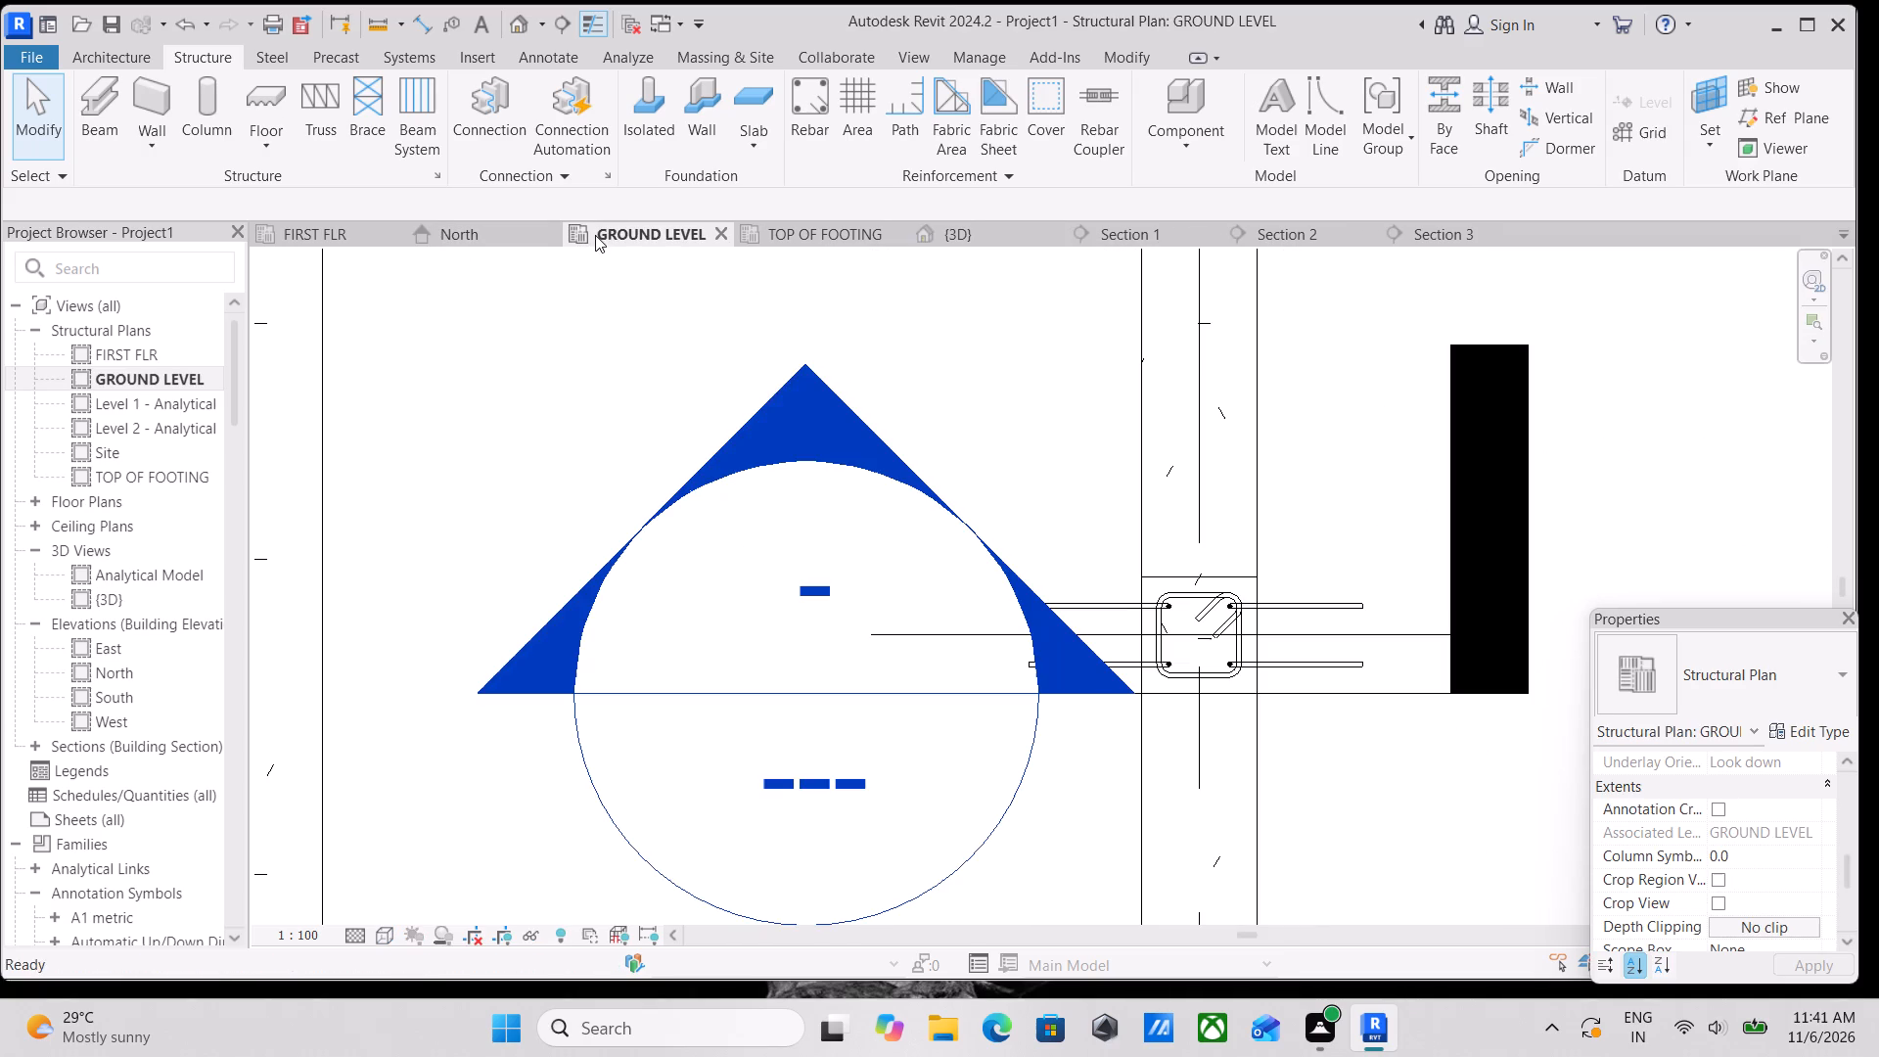
scroll(1035, 644, "down", 13)
middle_click_drag(1202, 650, 1103, 601)
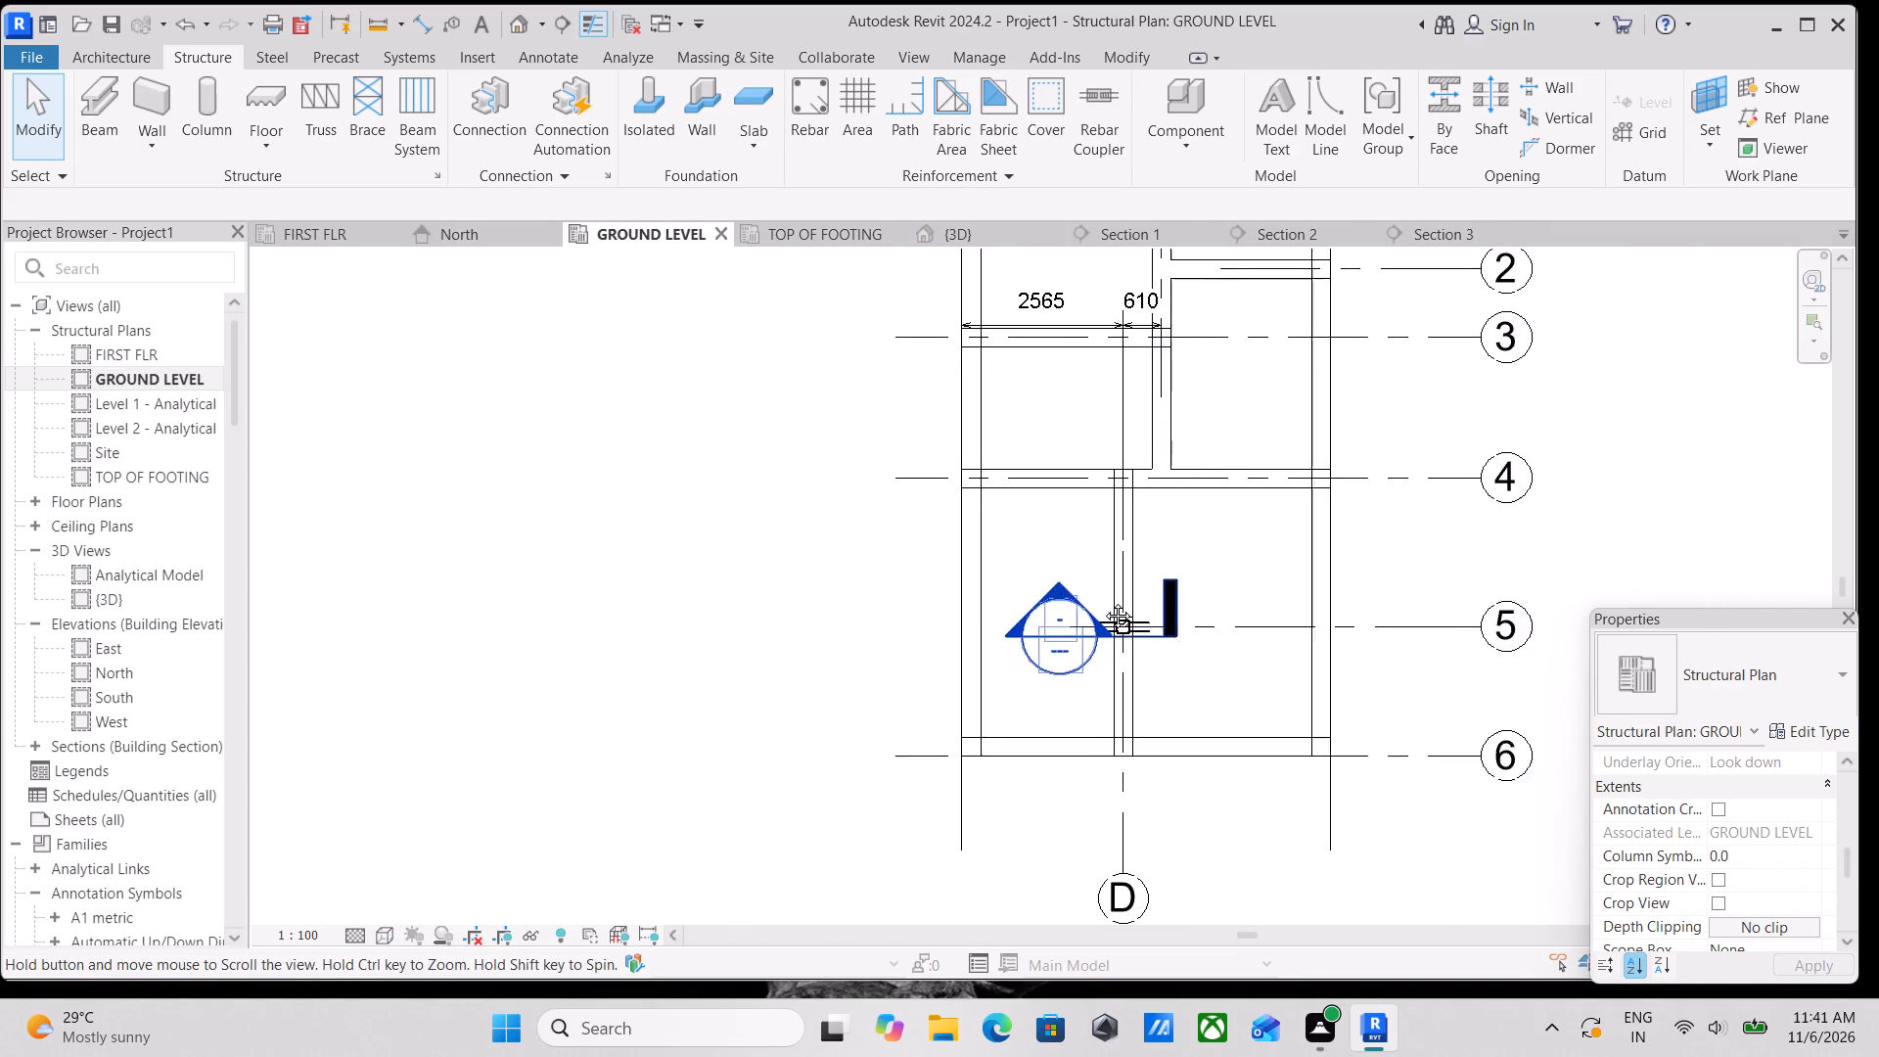
middle_click_drag(1103, 601, 1012, 567)
middle_click_drag(1017, 593, 1033, 726)
middle_click_drag(1012, 753, 1034, 729)
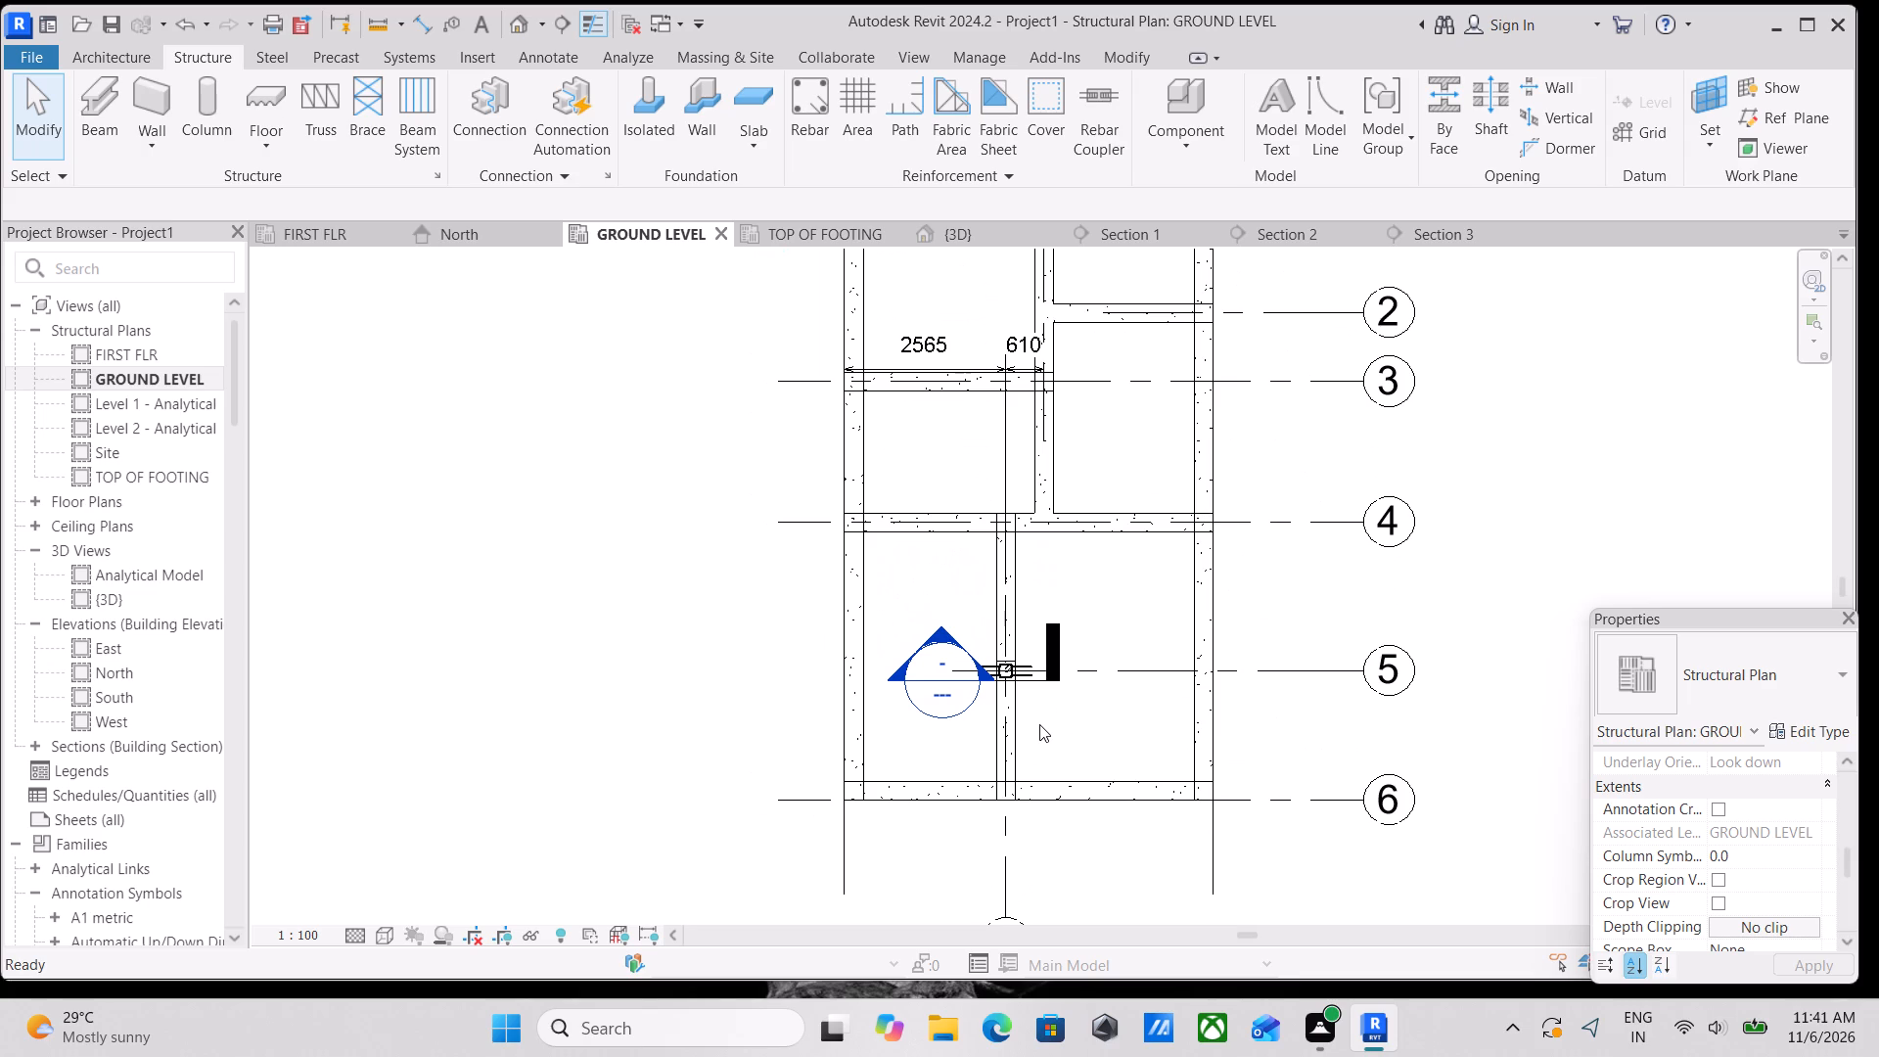
scroll(940, 593, "up", 2)
middle_click_drag(750, 516, 814, 601)
scroll(877, 548, "up", 3)
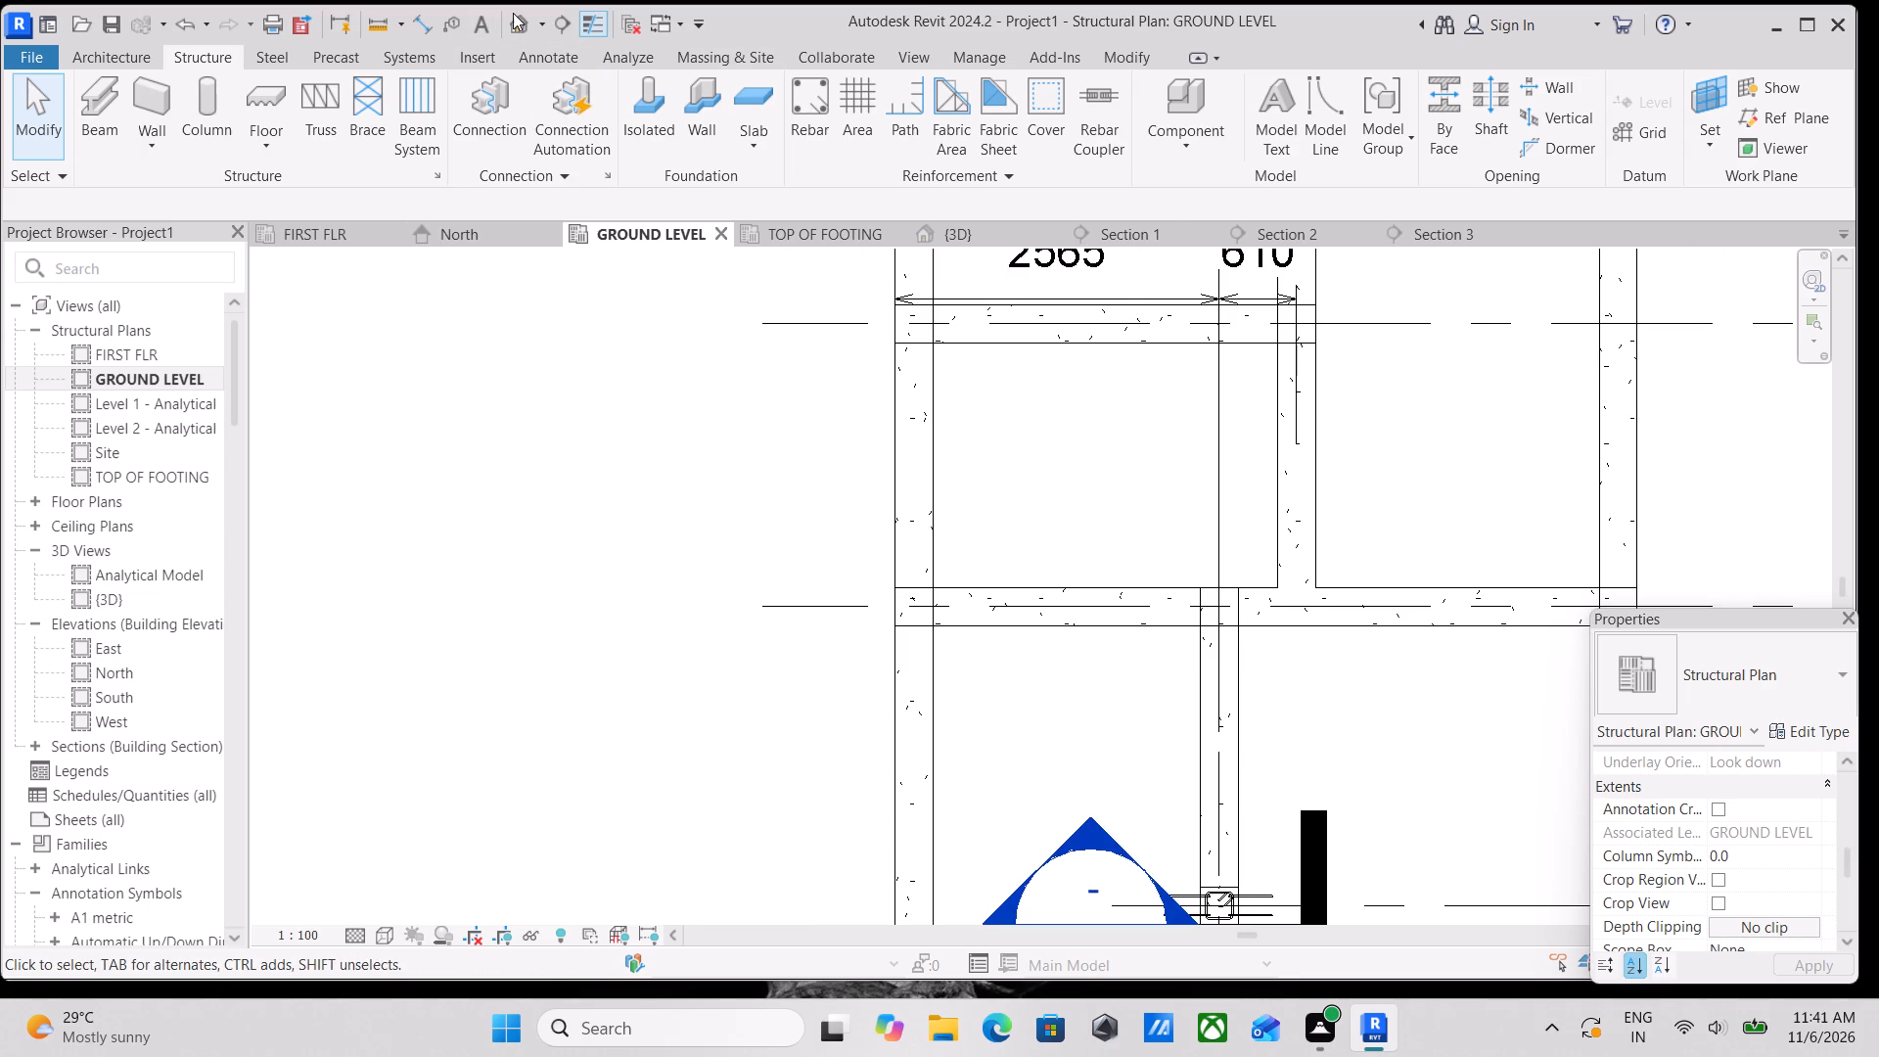
left_click(555, 20)
scroll(944, 664, "up", 3)
scroll(857, 597, "up", 4)
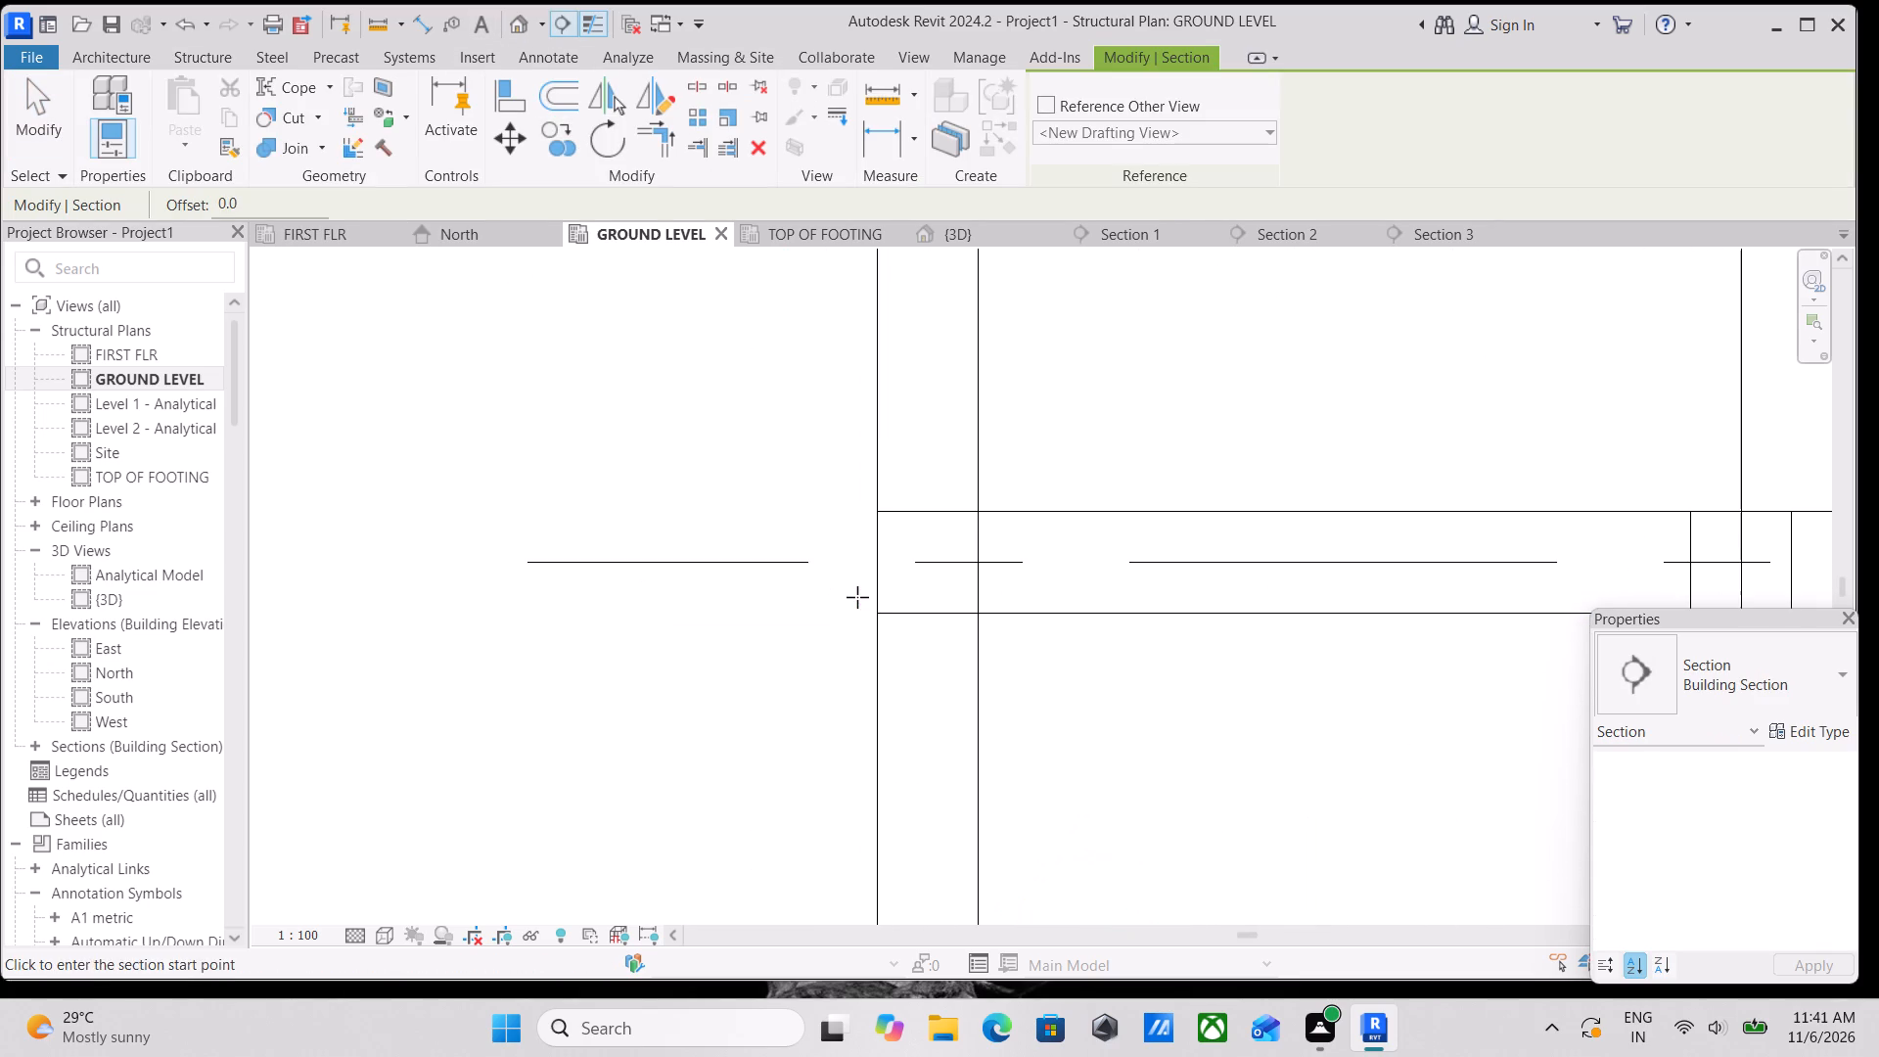
scroll(870, 536, "down", 2)
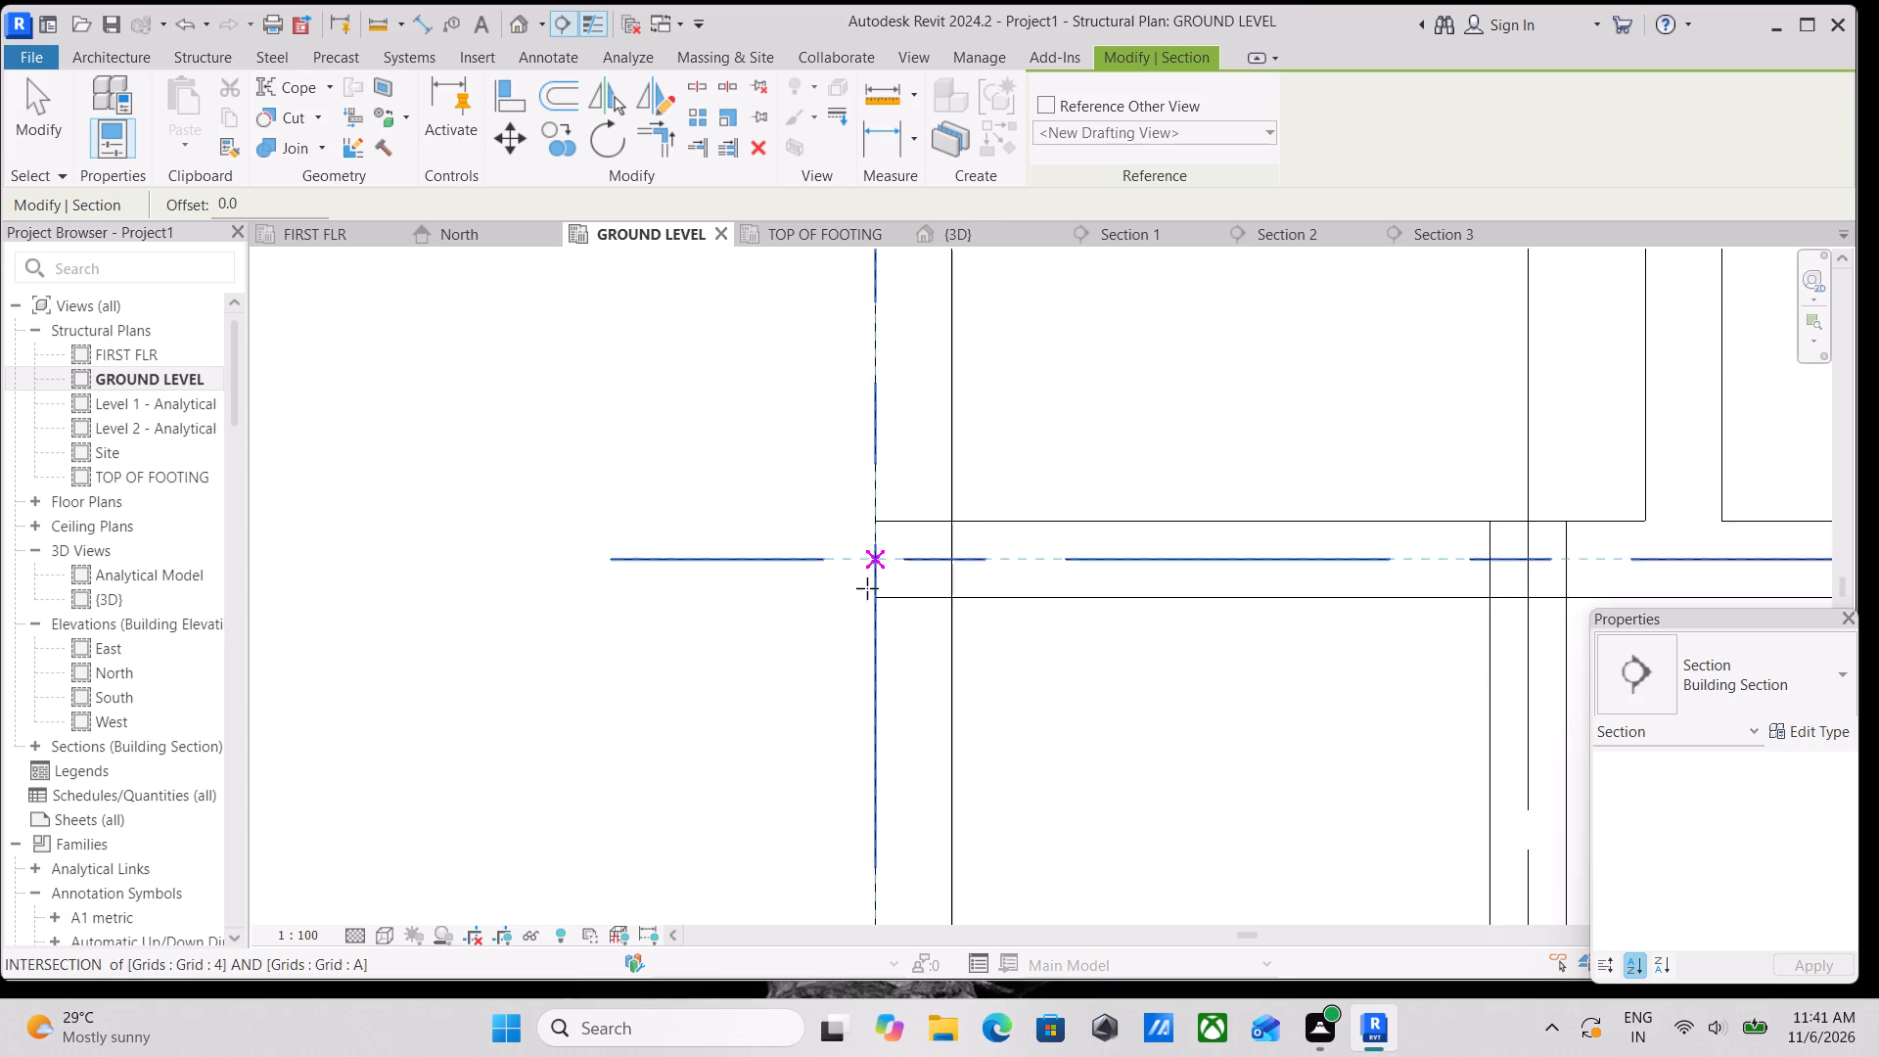
scroll(867, 588, "down", 5)
middle_click_drag(990, 574, 792, 816)
middle_click_drag(1005, 576, 901, 674)
scroll(1001, 608, "up", 2)
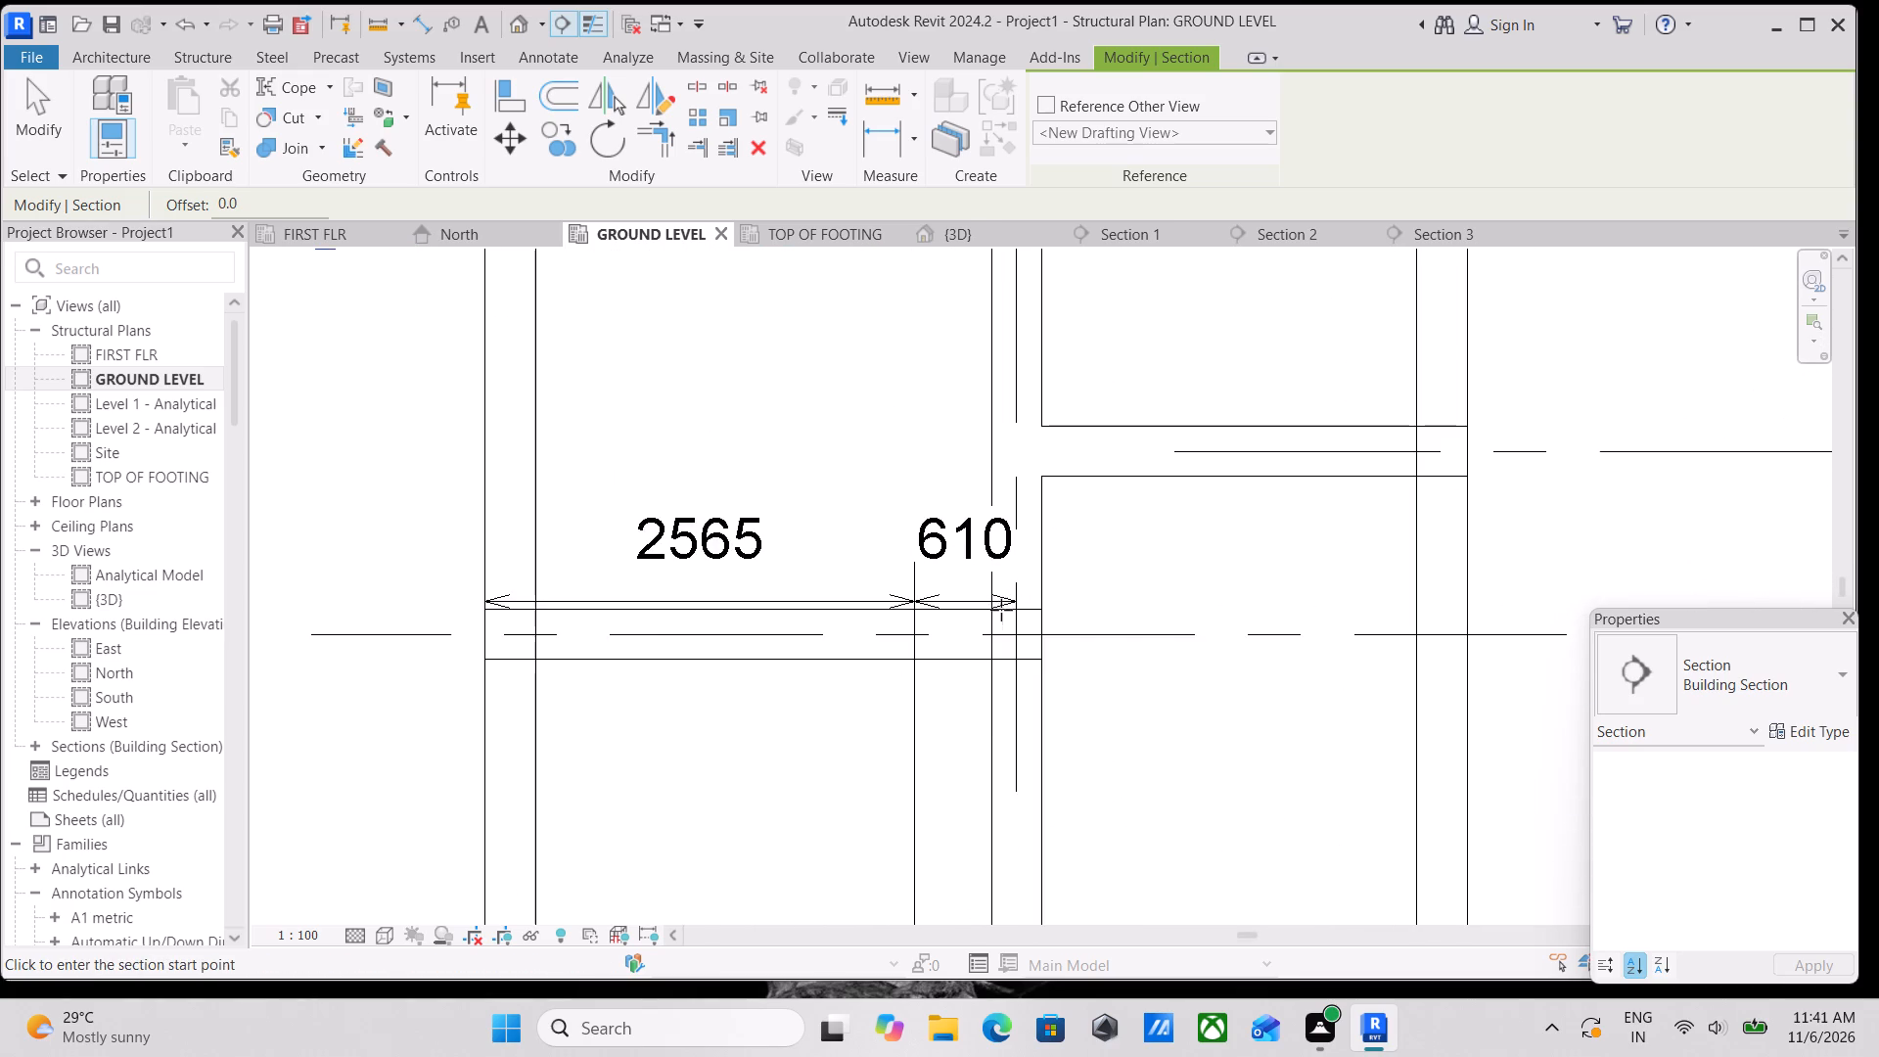
scroll(1001, 617, "down", 3)
middle_click_drag(1010, 590, 882, 791)
middle_click_drag(982, 571, 884, 715)
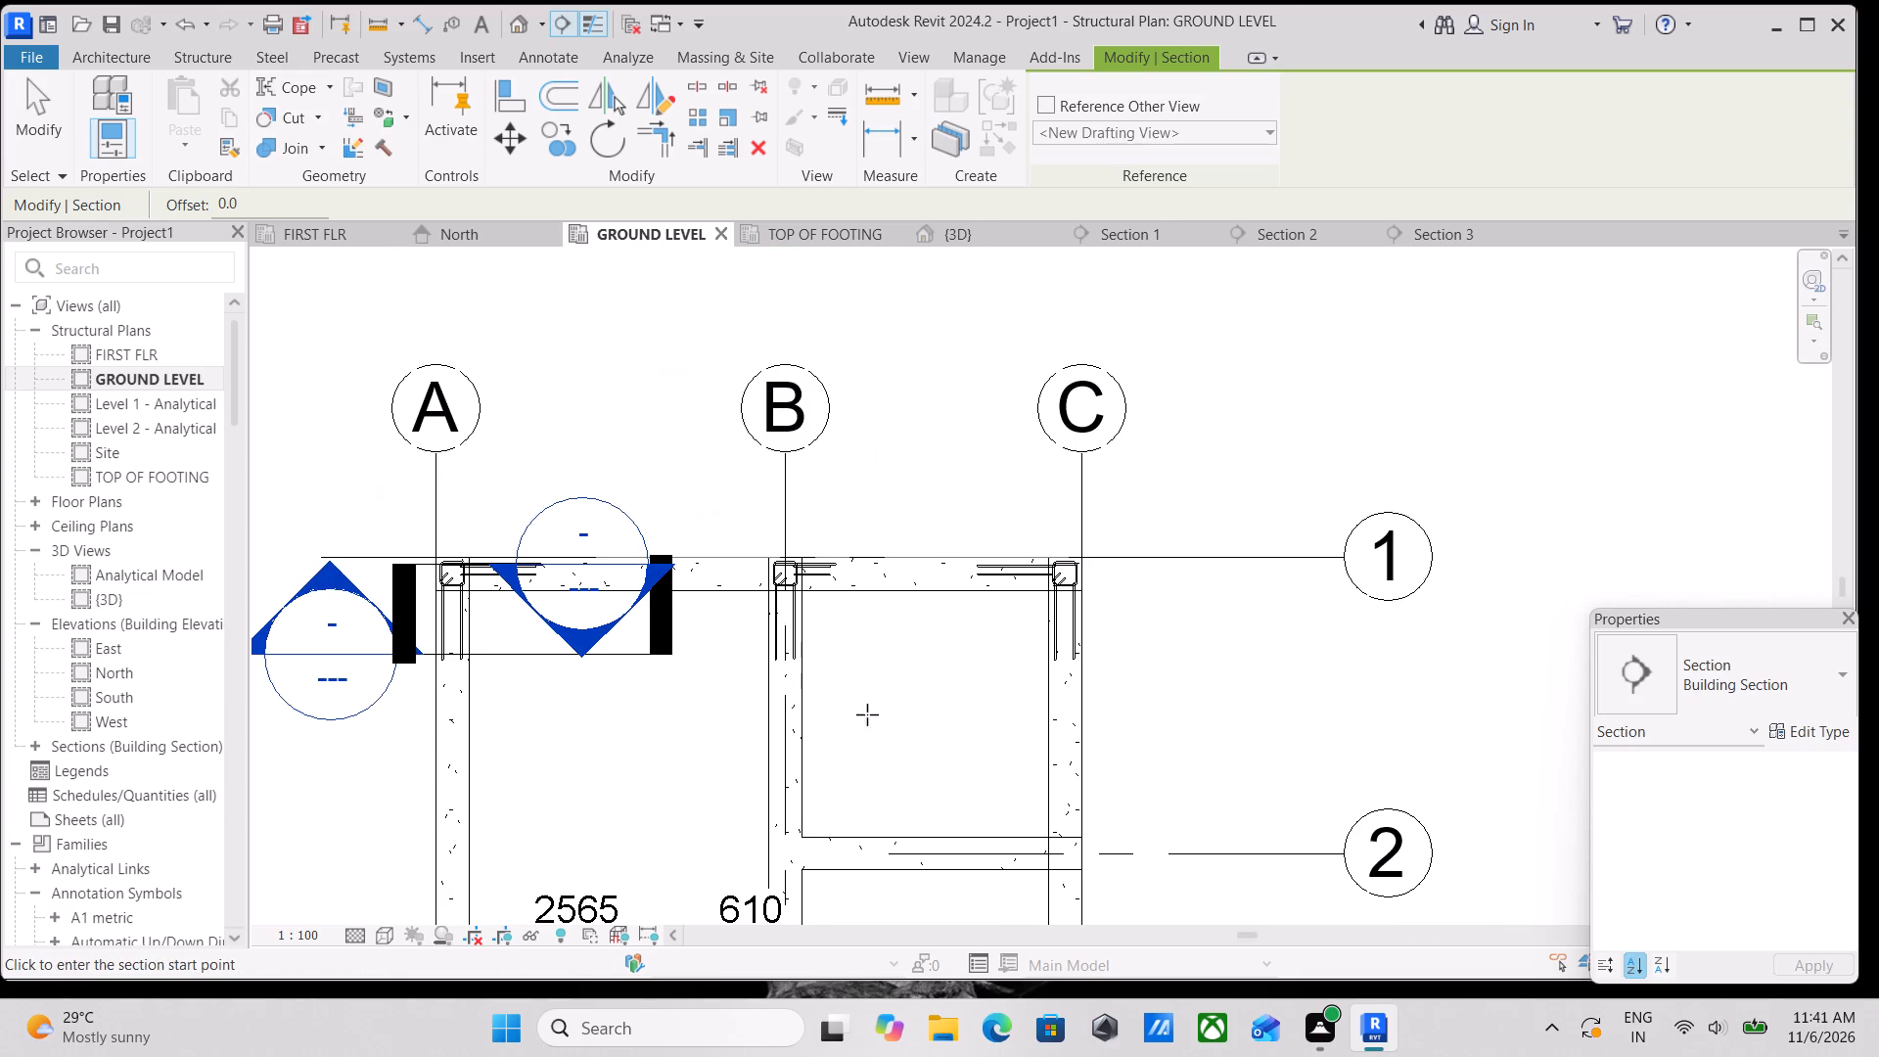
middle_click_drag(840, 778, 819, 609)
scroll(1053, 718, "up", 3)
scroll(916, 716, "down", 1)
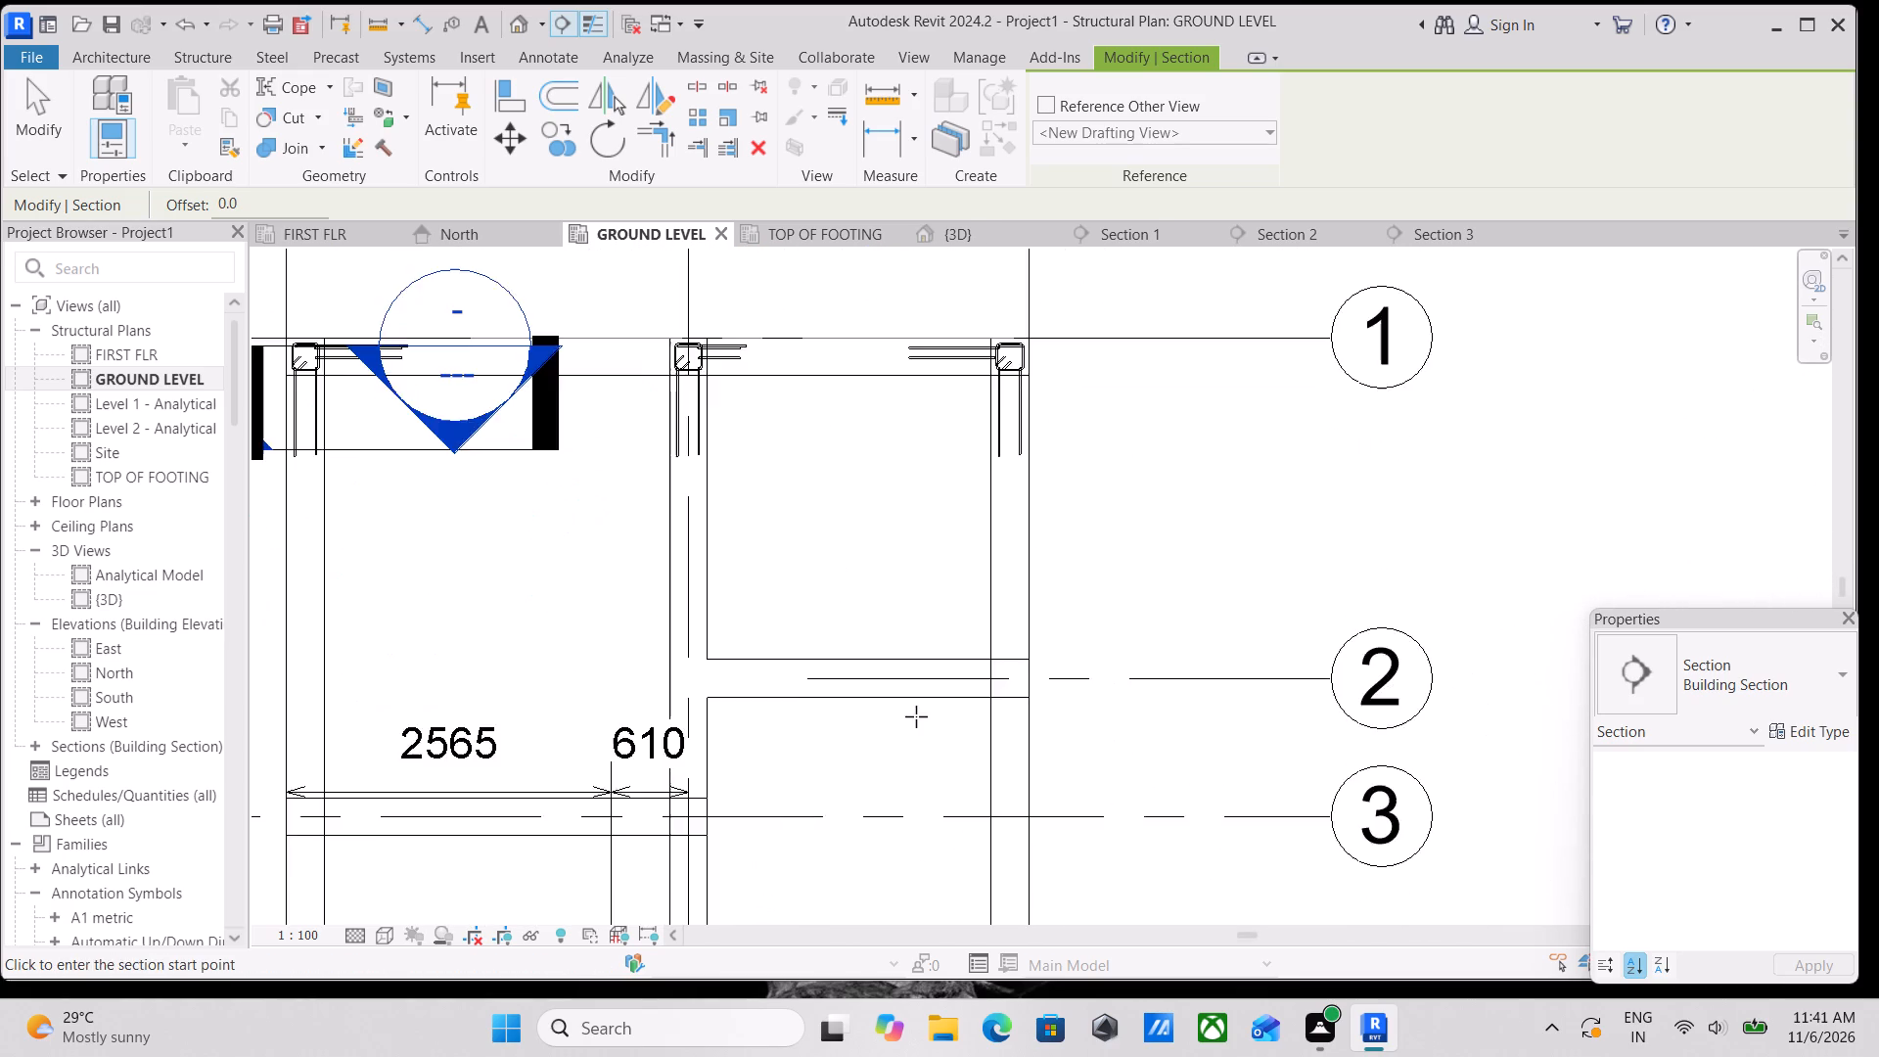
scroll(916, 716, "down", 1)
middle_click_drag(916, 716, 976, 562)
scroll(712, 679, "up", 2)
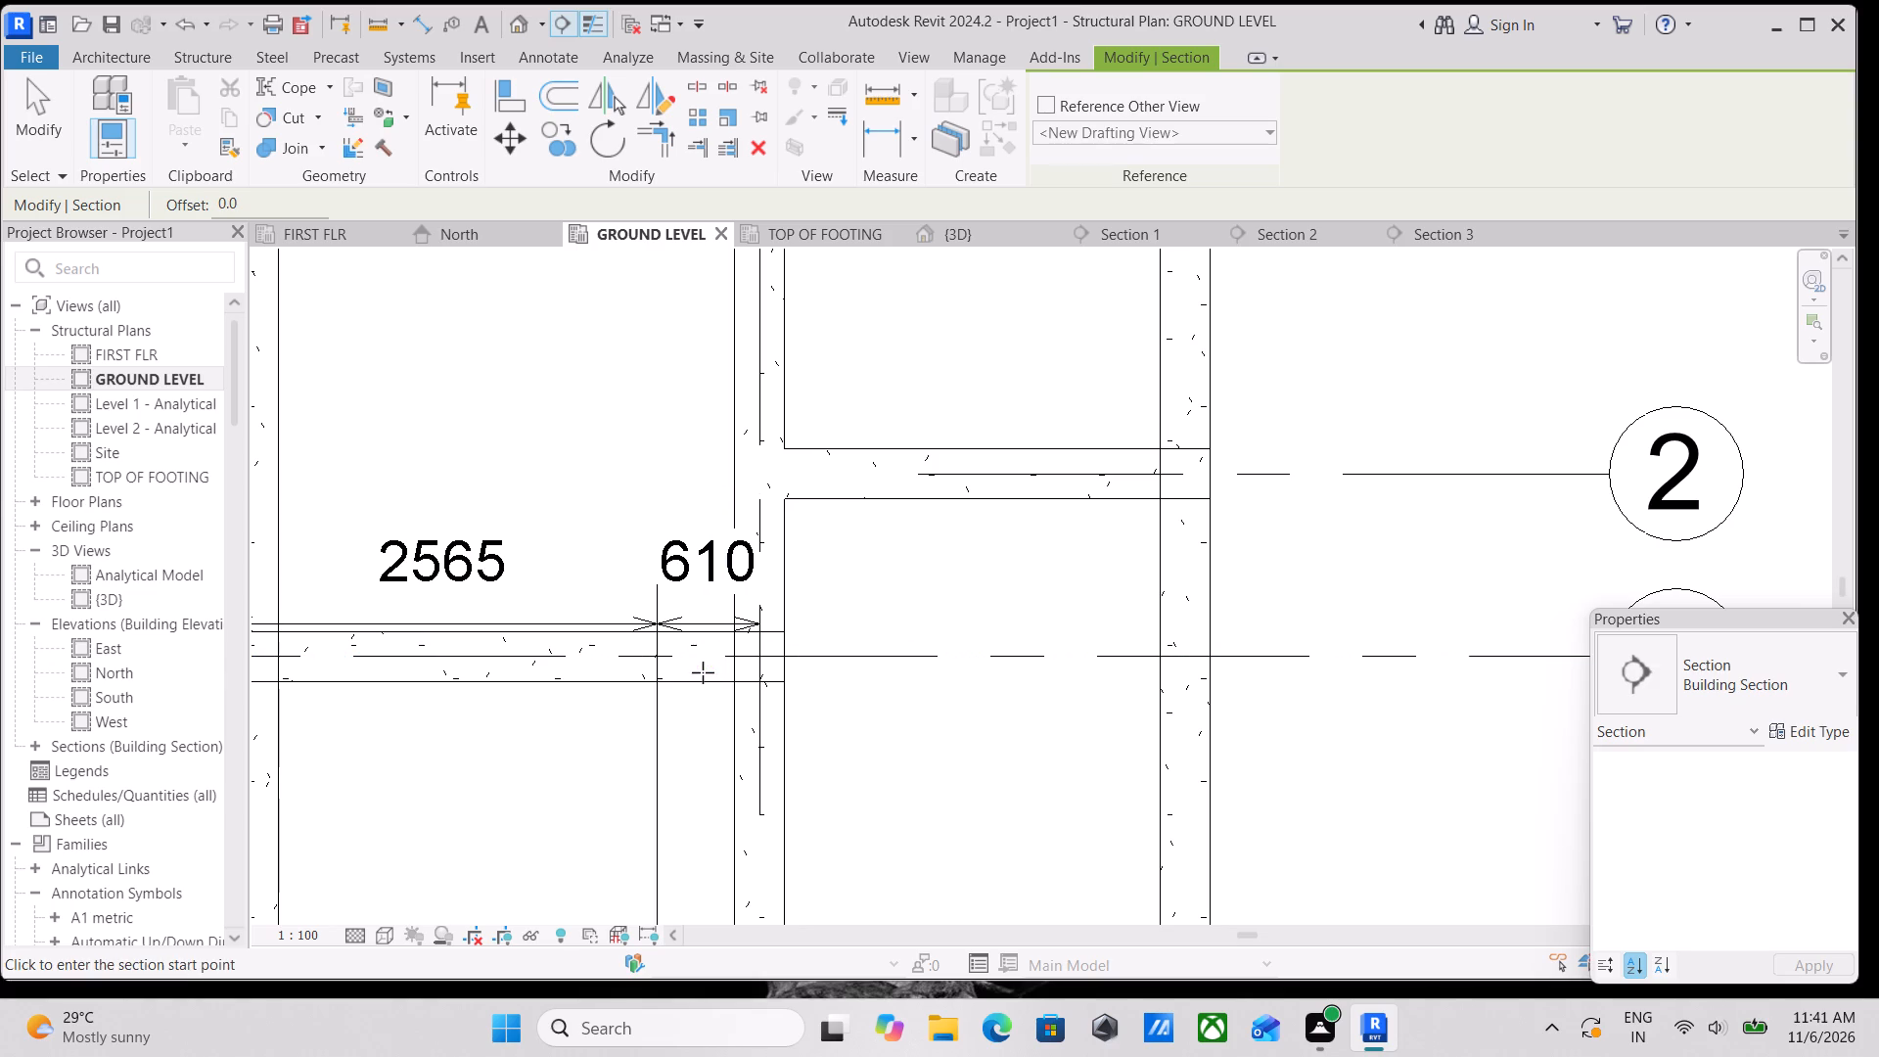
left_click(707, 668)
left_click(853, 666)
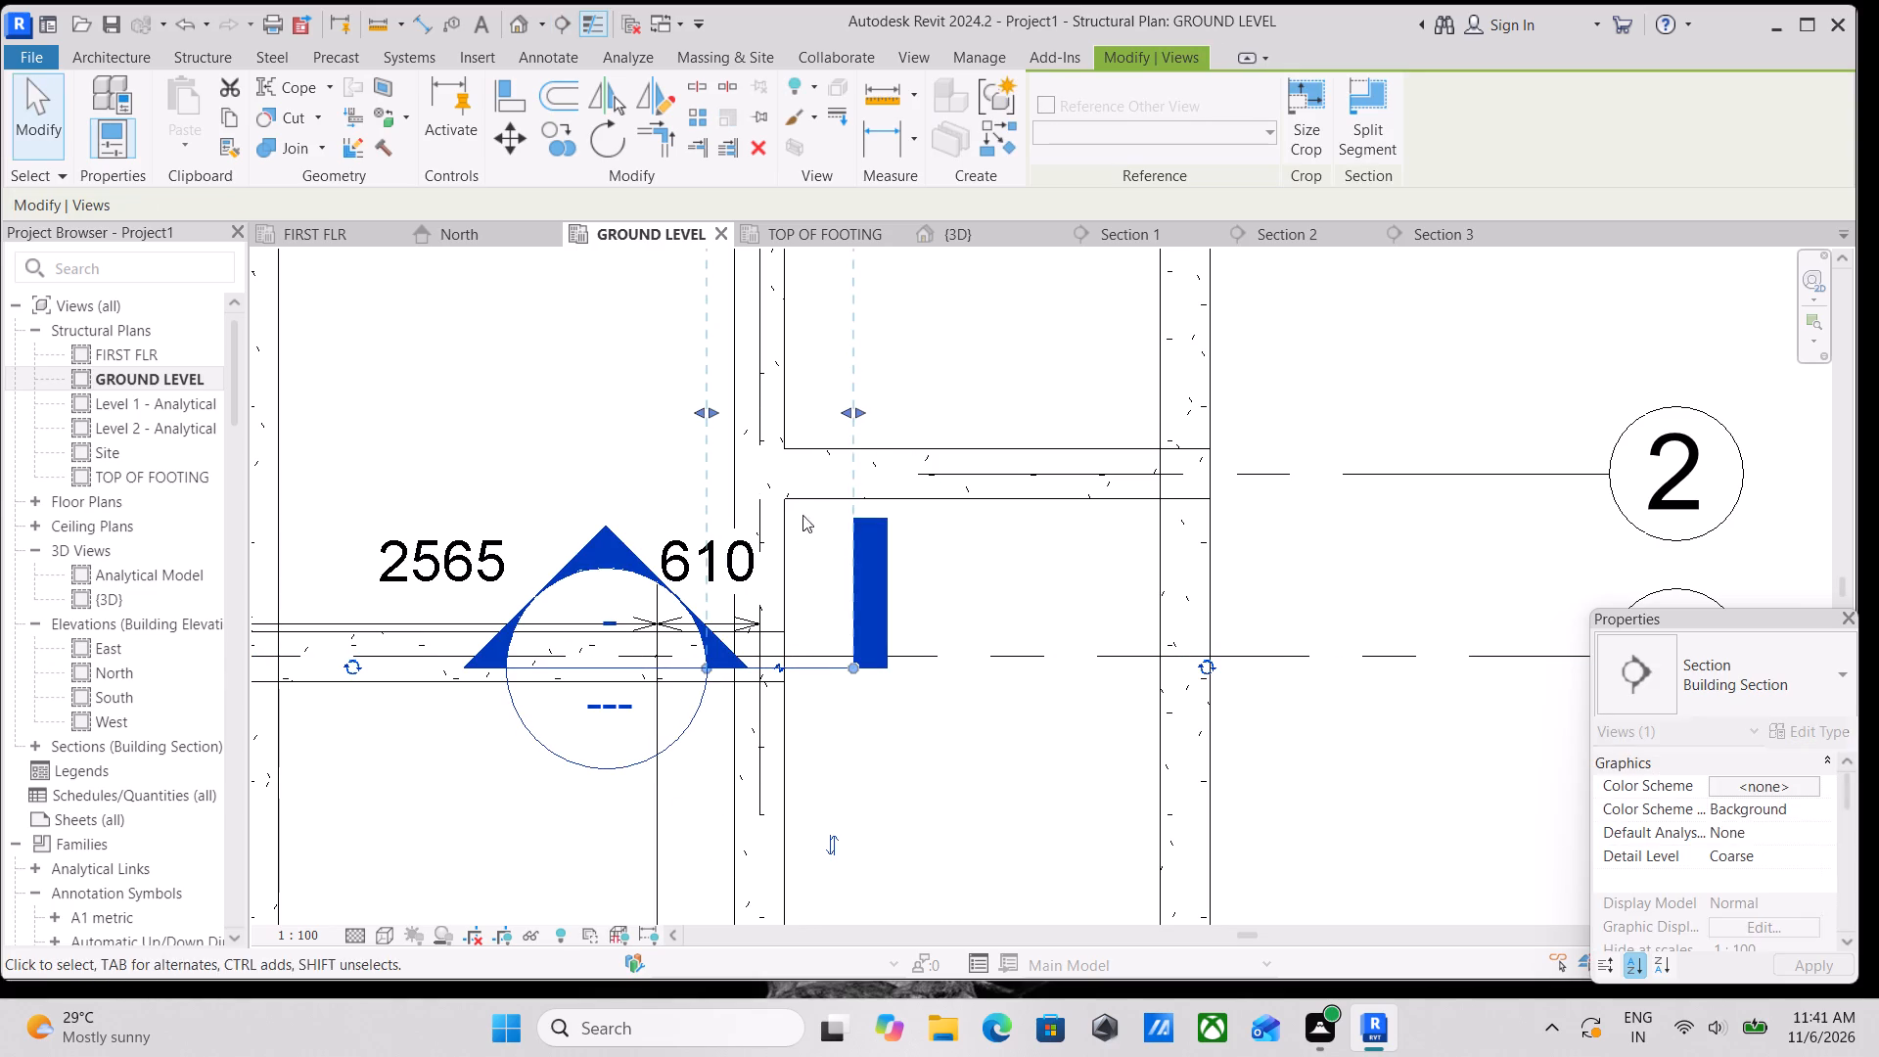
Reduce the new section's view depth to the grid 3 beam and pull its extent and line end on the grid C side closer to grid B.
scroll(789, 529, "down", 2)
middle_click_drag(792, 583, 793, 765)
left_click_drag(783, 428, 786, 606)
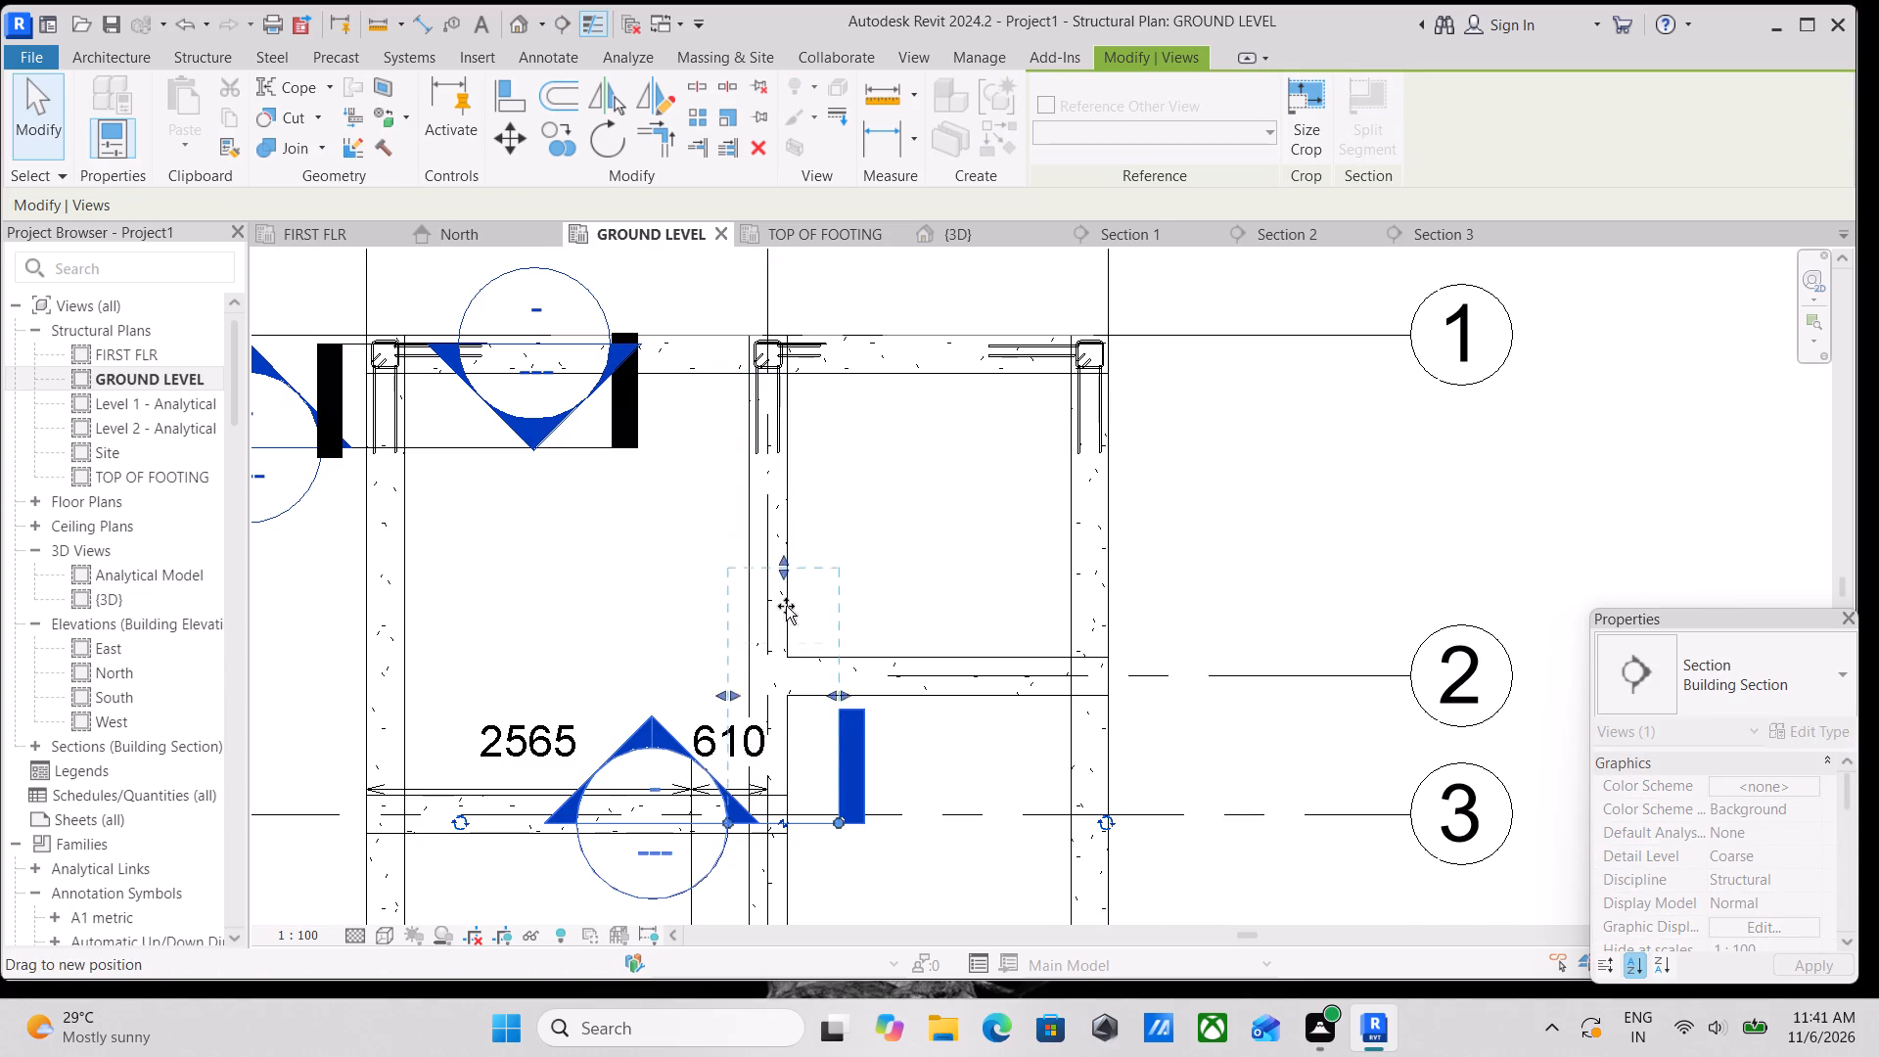
left_click_drag(786, 606, 754, 774)
scroll(766, 816, "up", 8)
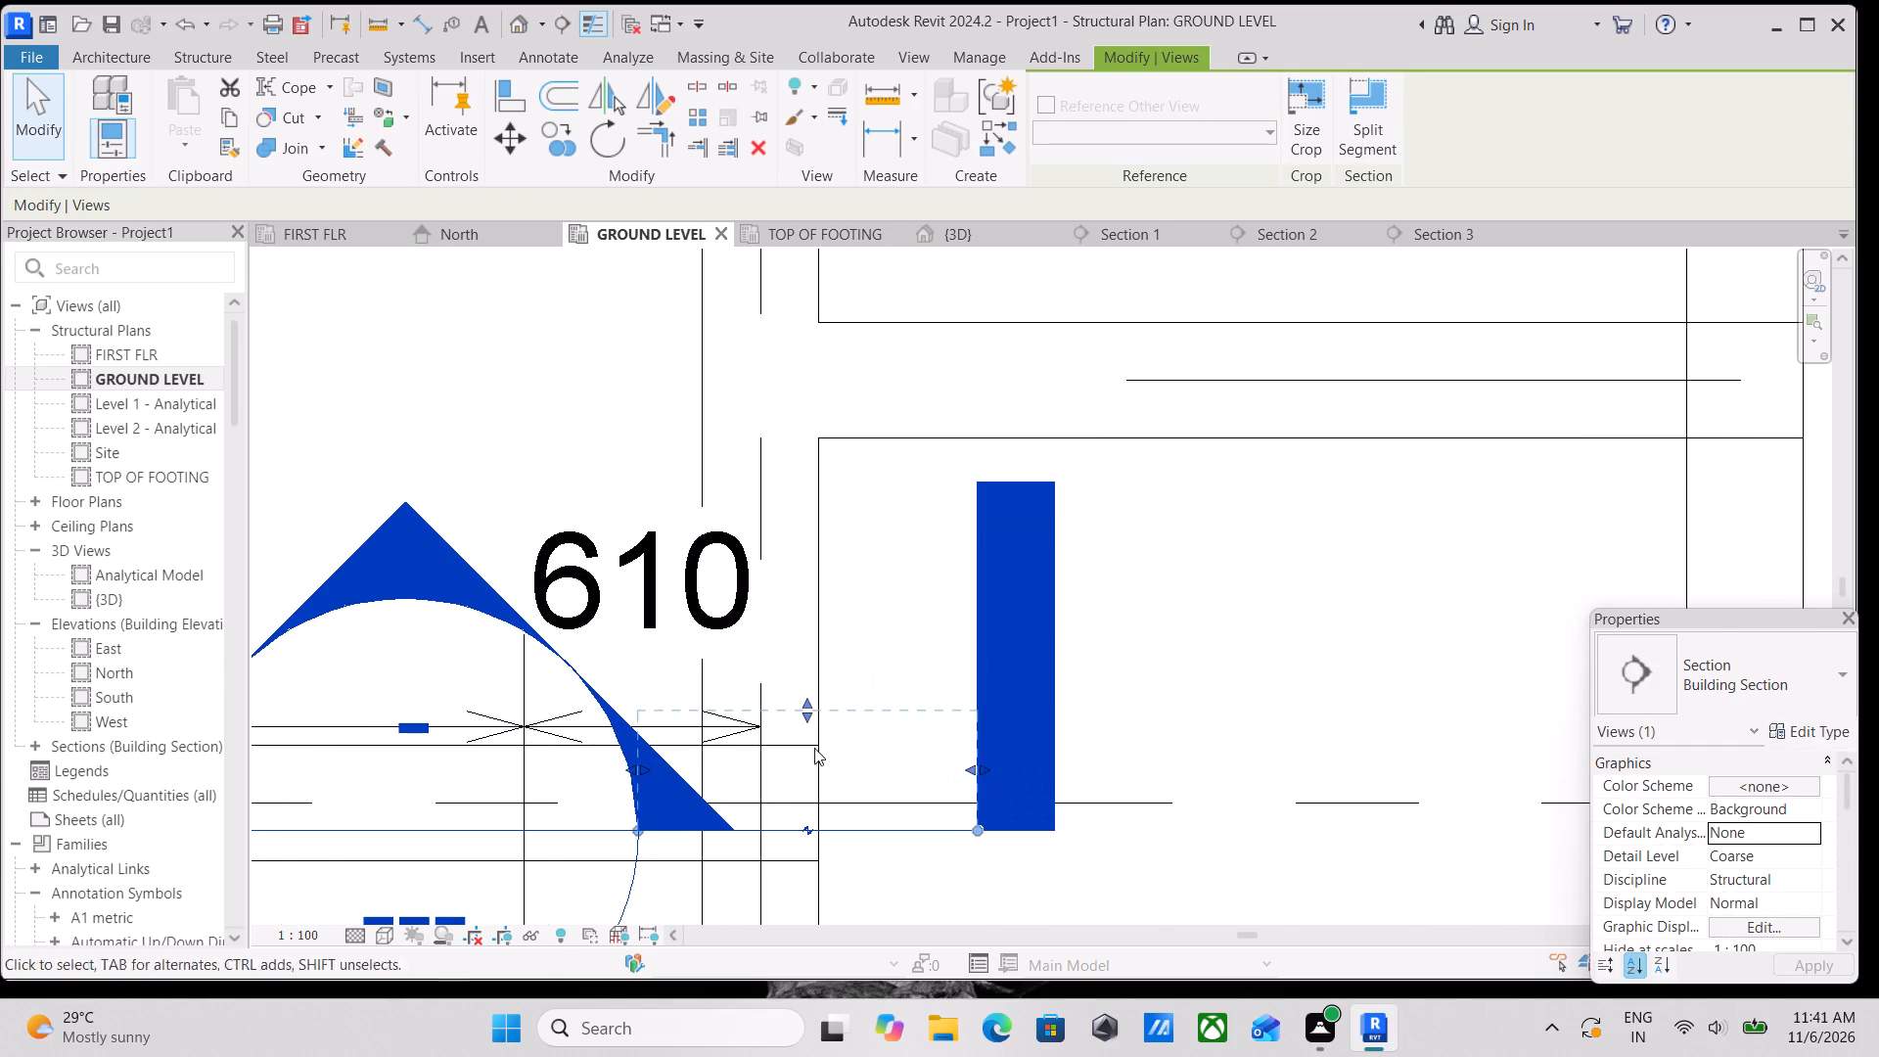
left_click_drag(815, 701, 816, 734)
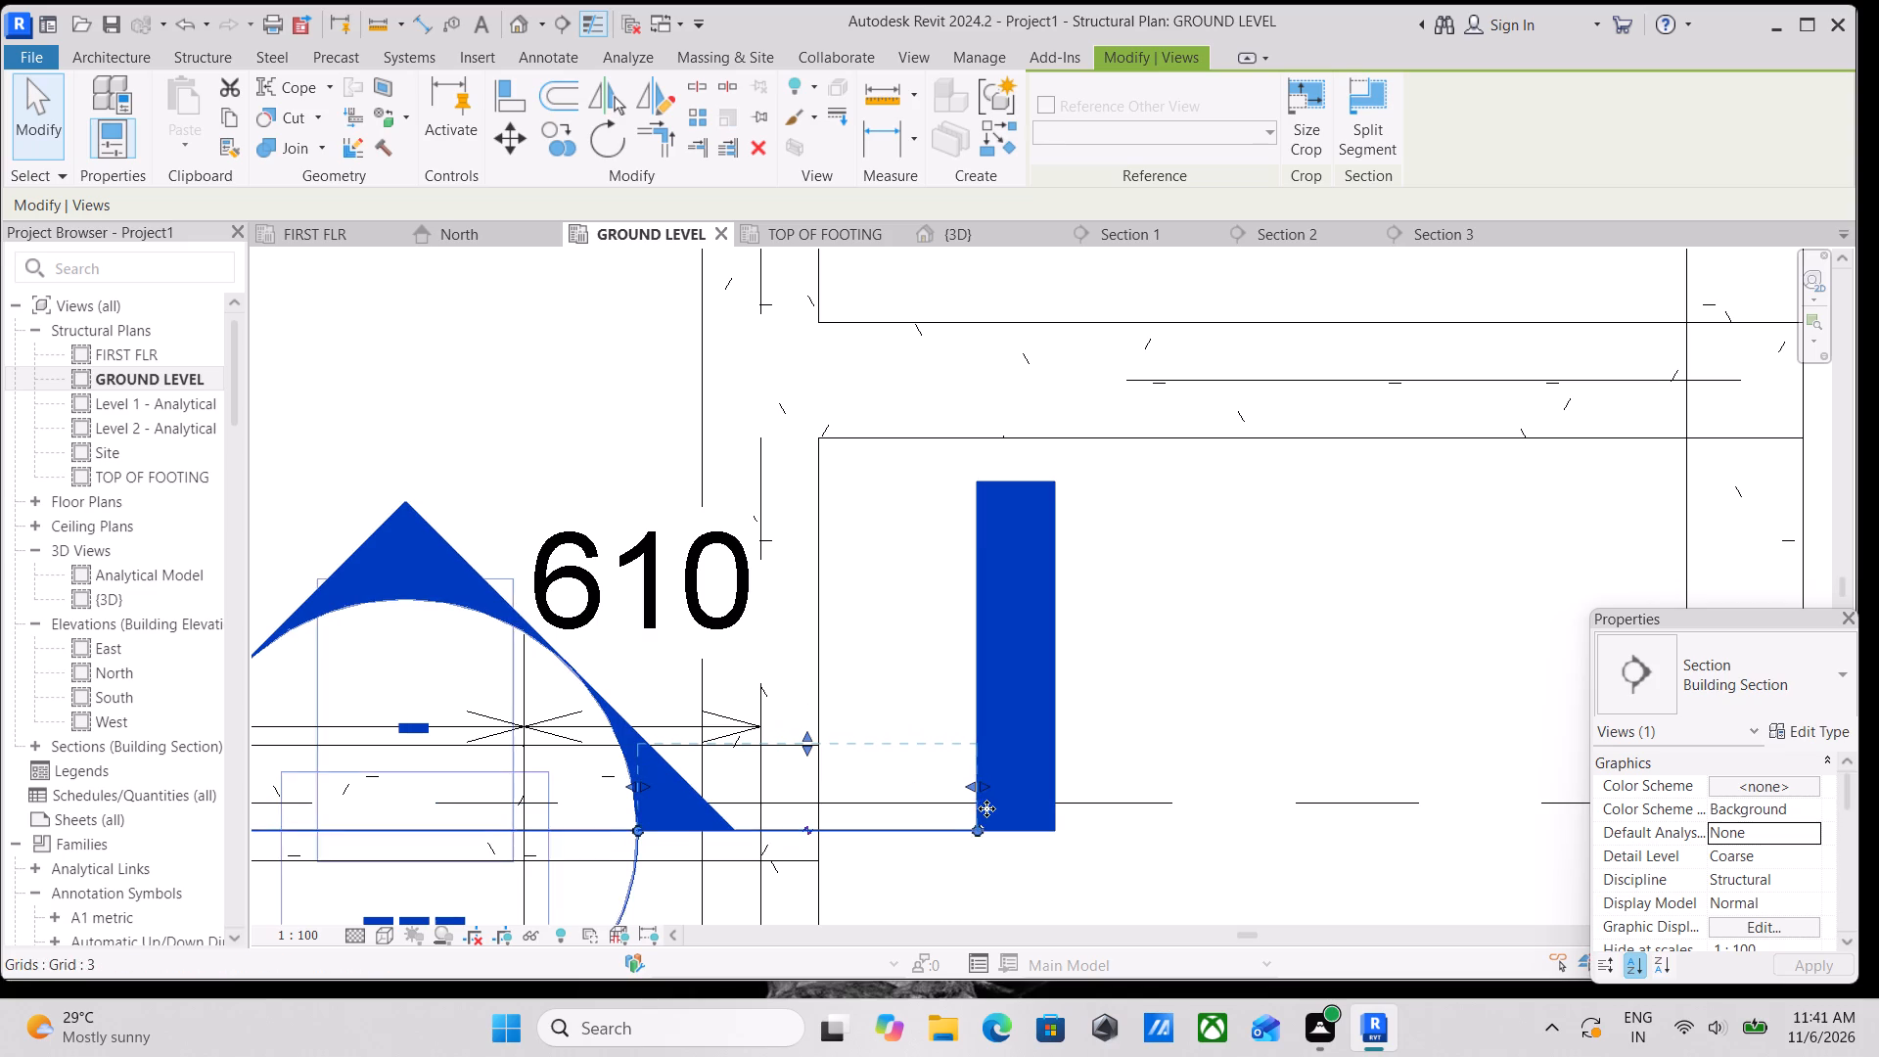
left_click_drag(978, 782, 884, 783)
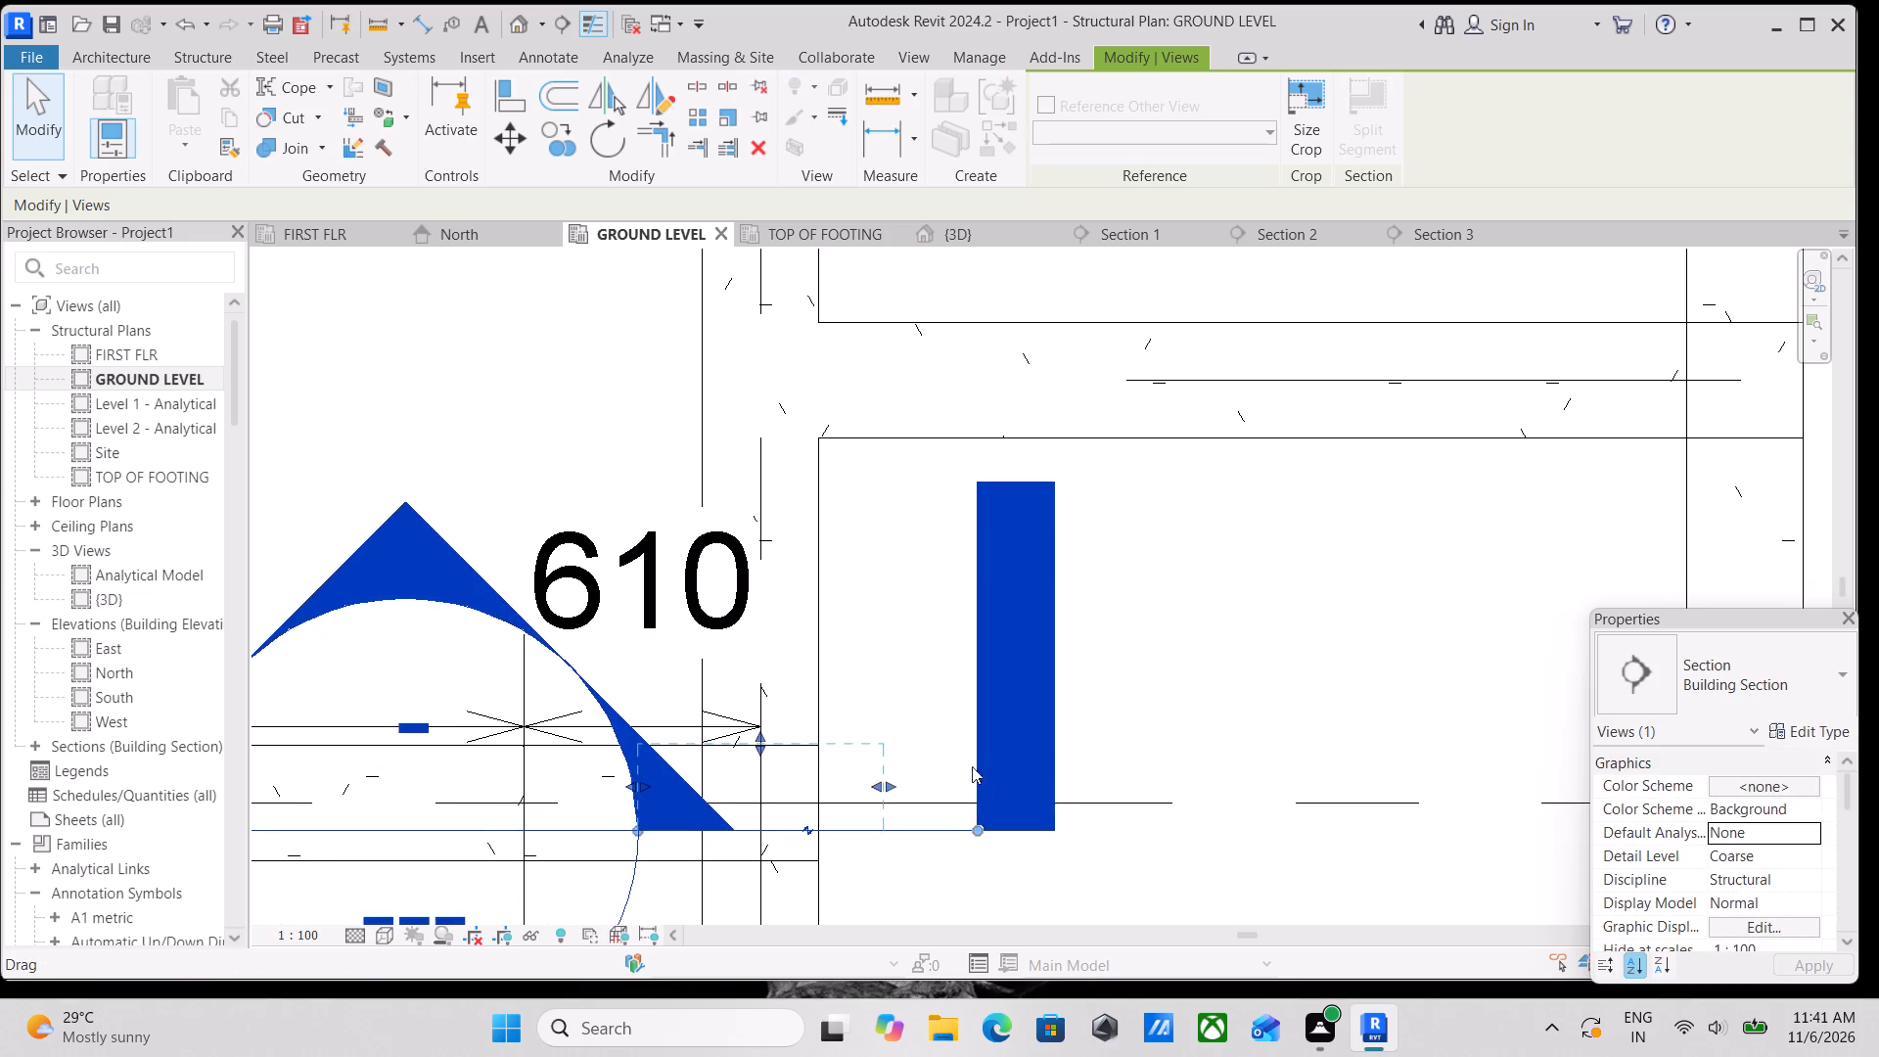
left_click(995, 741)
left_click(993, 820)
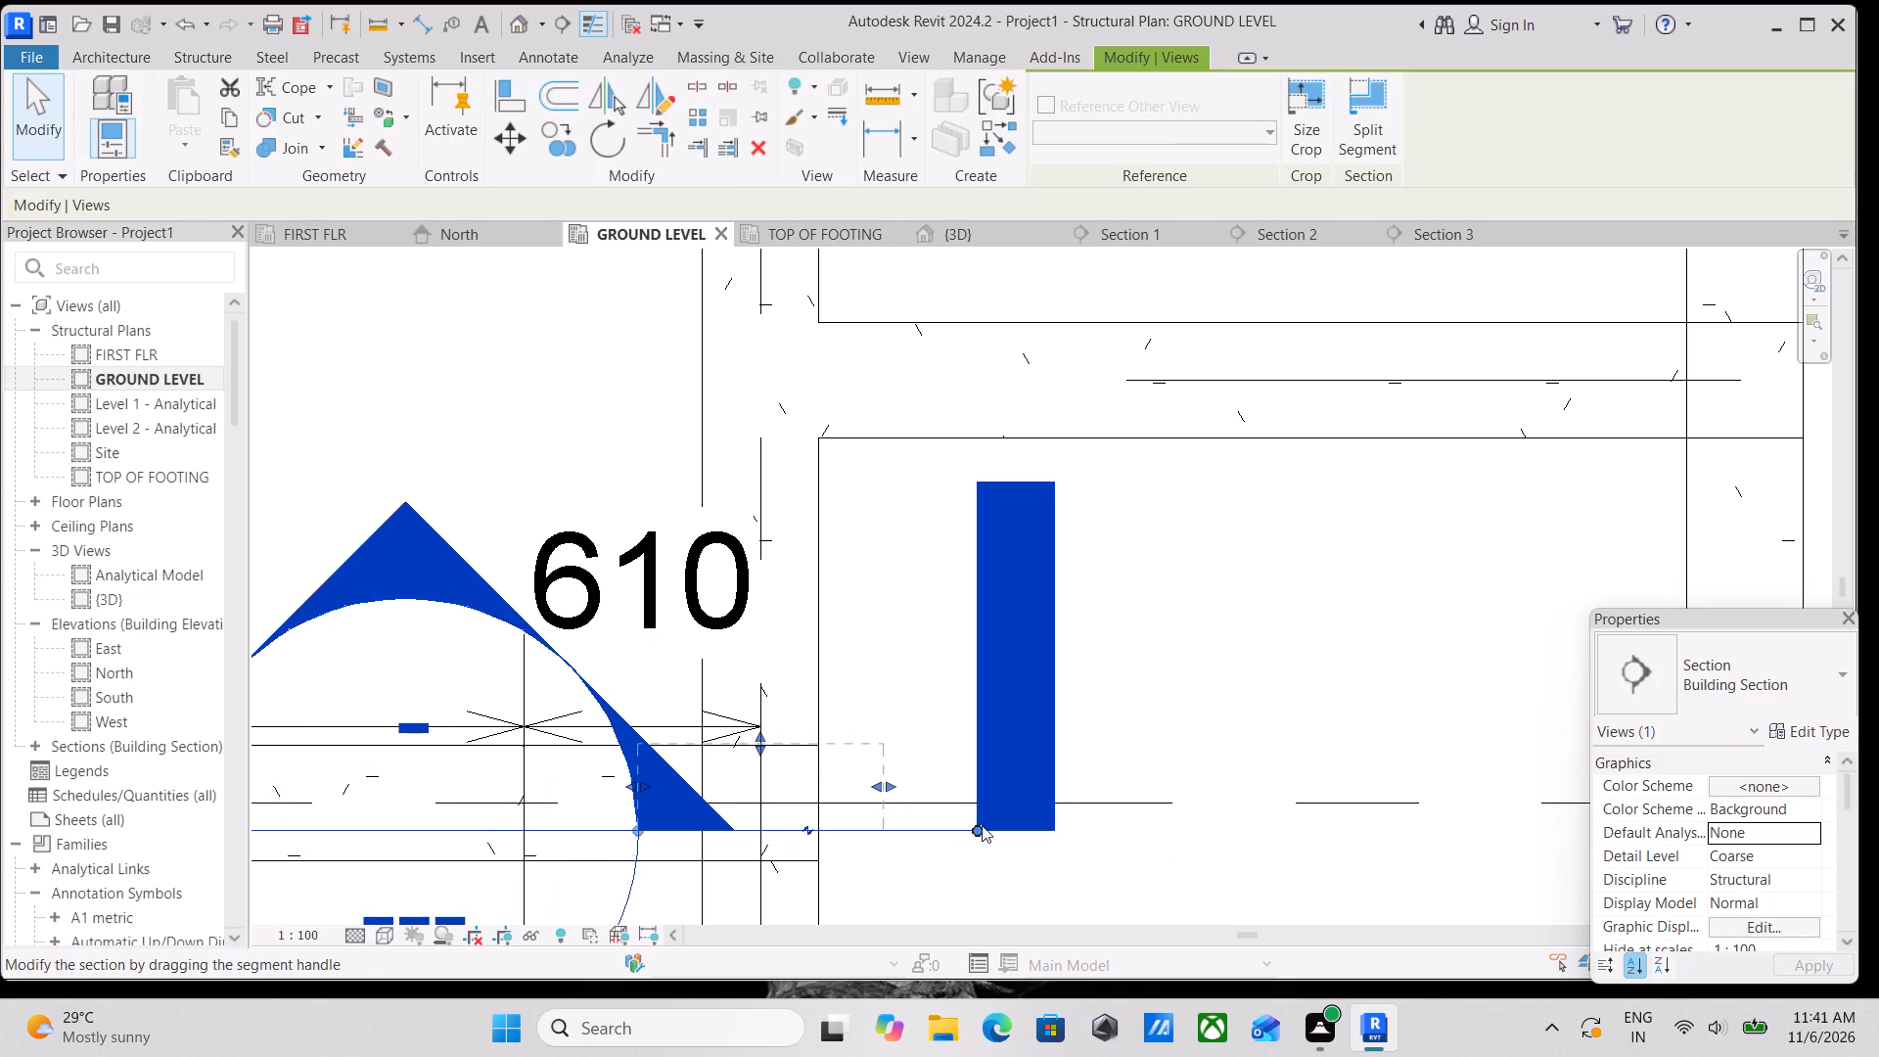
left_click_drag(982, 825, 890, 826)
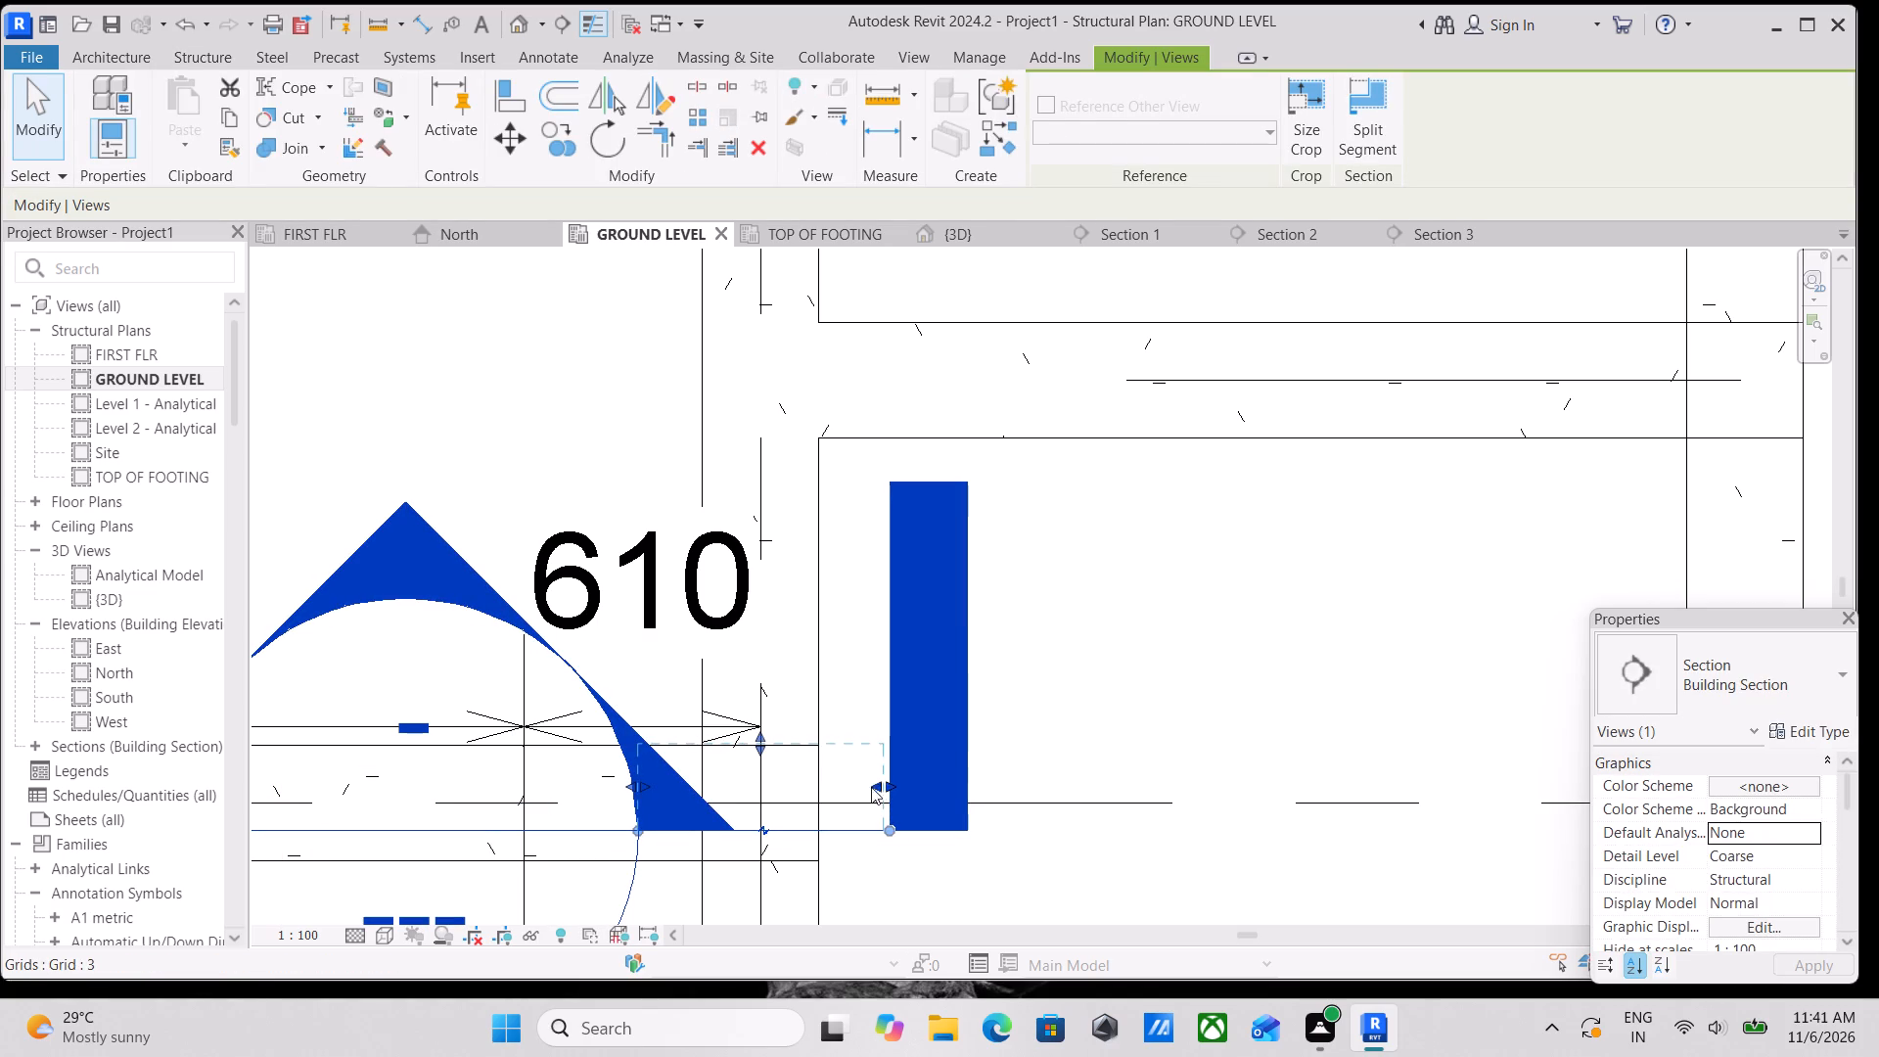
left_click_drag(870, 782, 854, 782)
Open the new section's view and bring the column between GROUND LEVEL and TOP OF FOOTING into view.
right_click(751, 747)
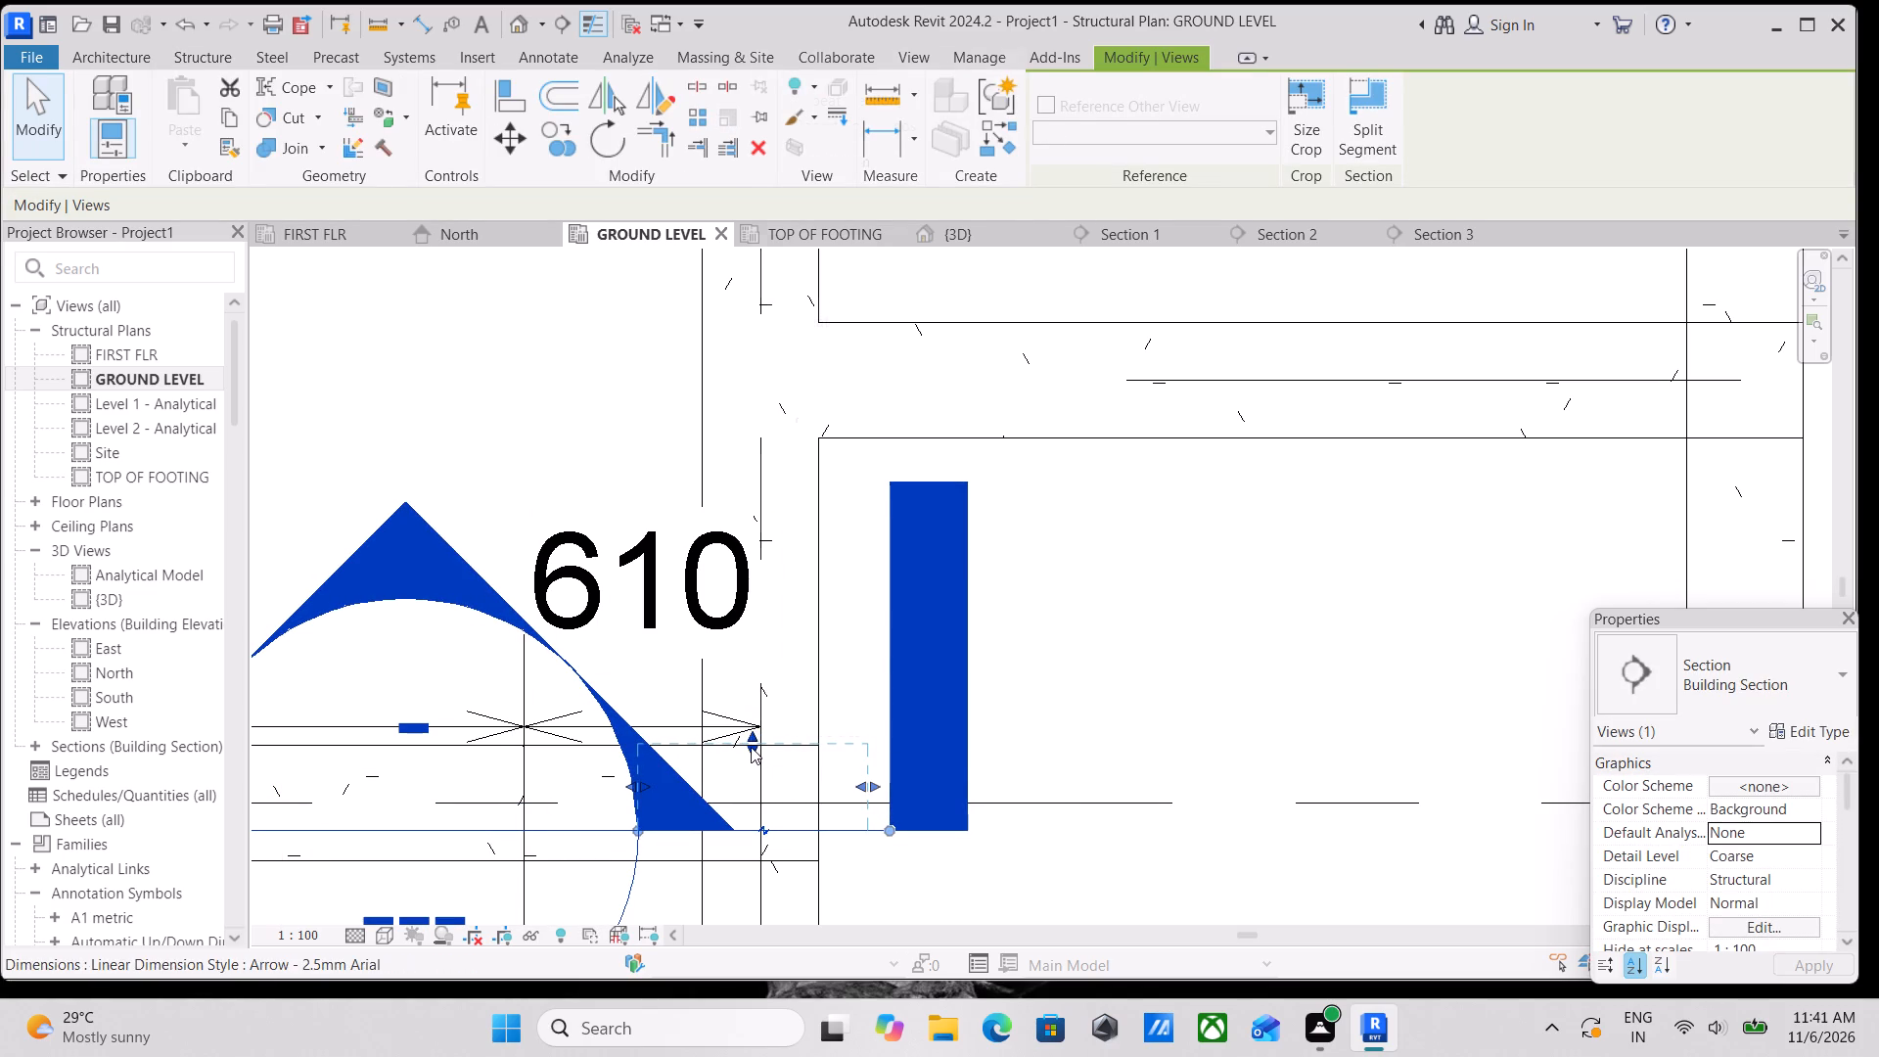
left_click(832, 191)
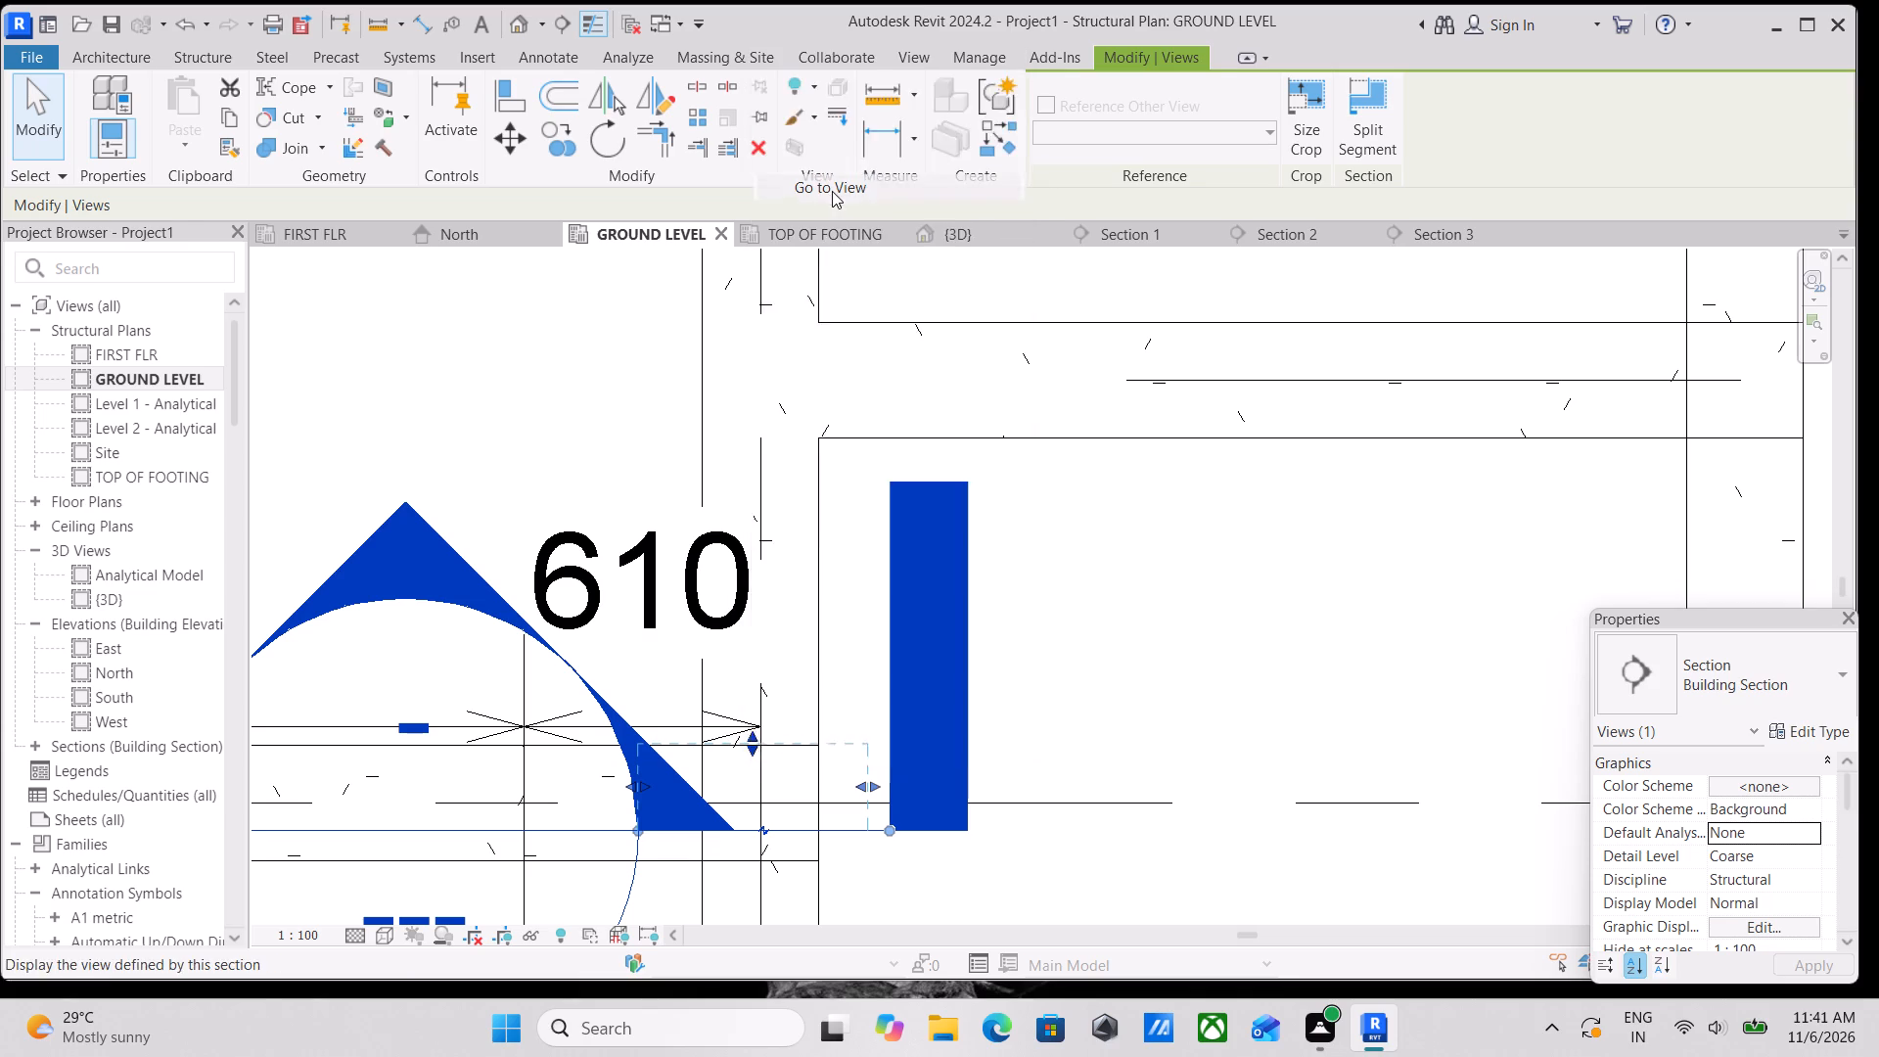
scroll(1046, 687, "up", 3)
middle_click_drag(1014, 678, 1026, 570)
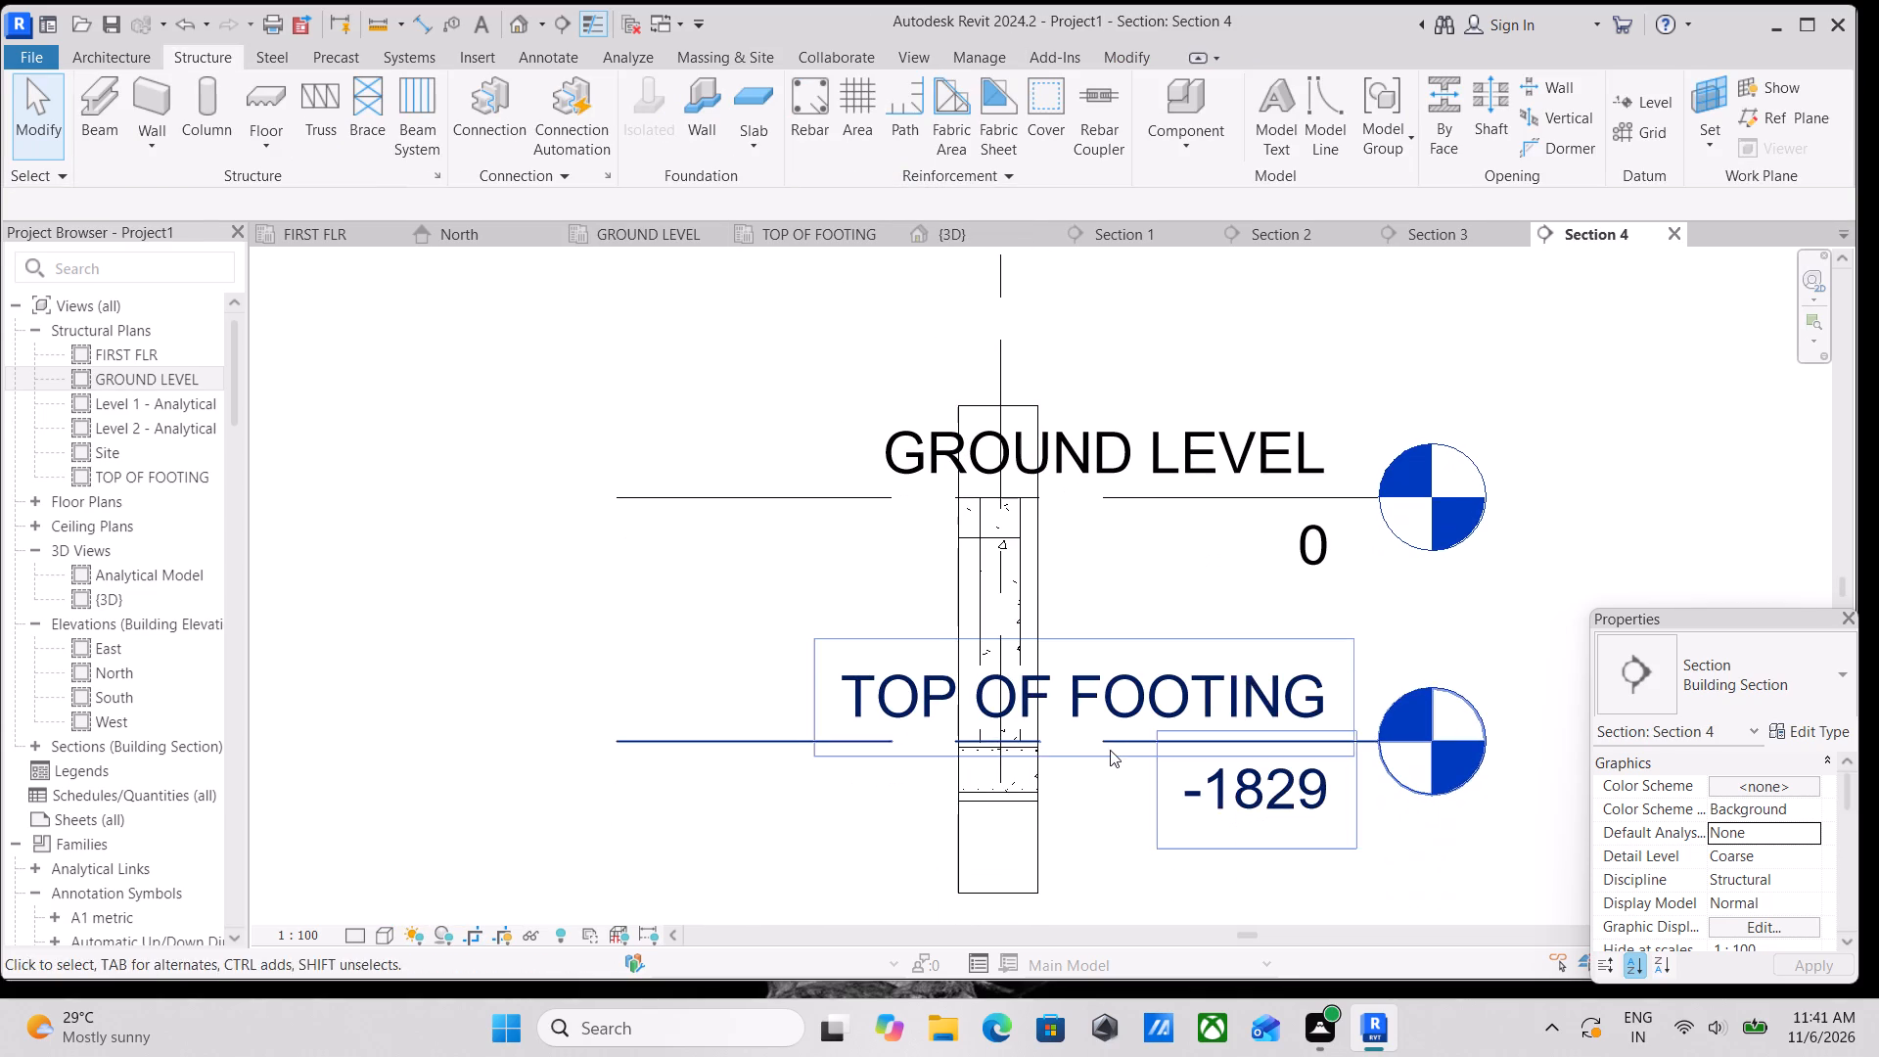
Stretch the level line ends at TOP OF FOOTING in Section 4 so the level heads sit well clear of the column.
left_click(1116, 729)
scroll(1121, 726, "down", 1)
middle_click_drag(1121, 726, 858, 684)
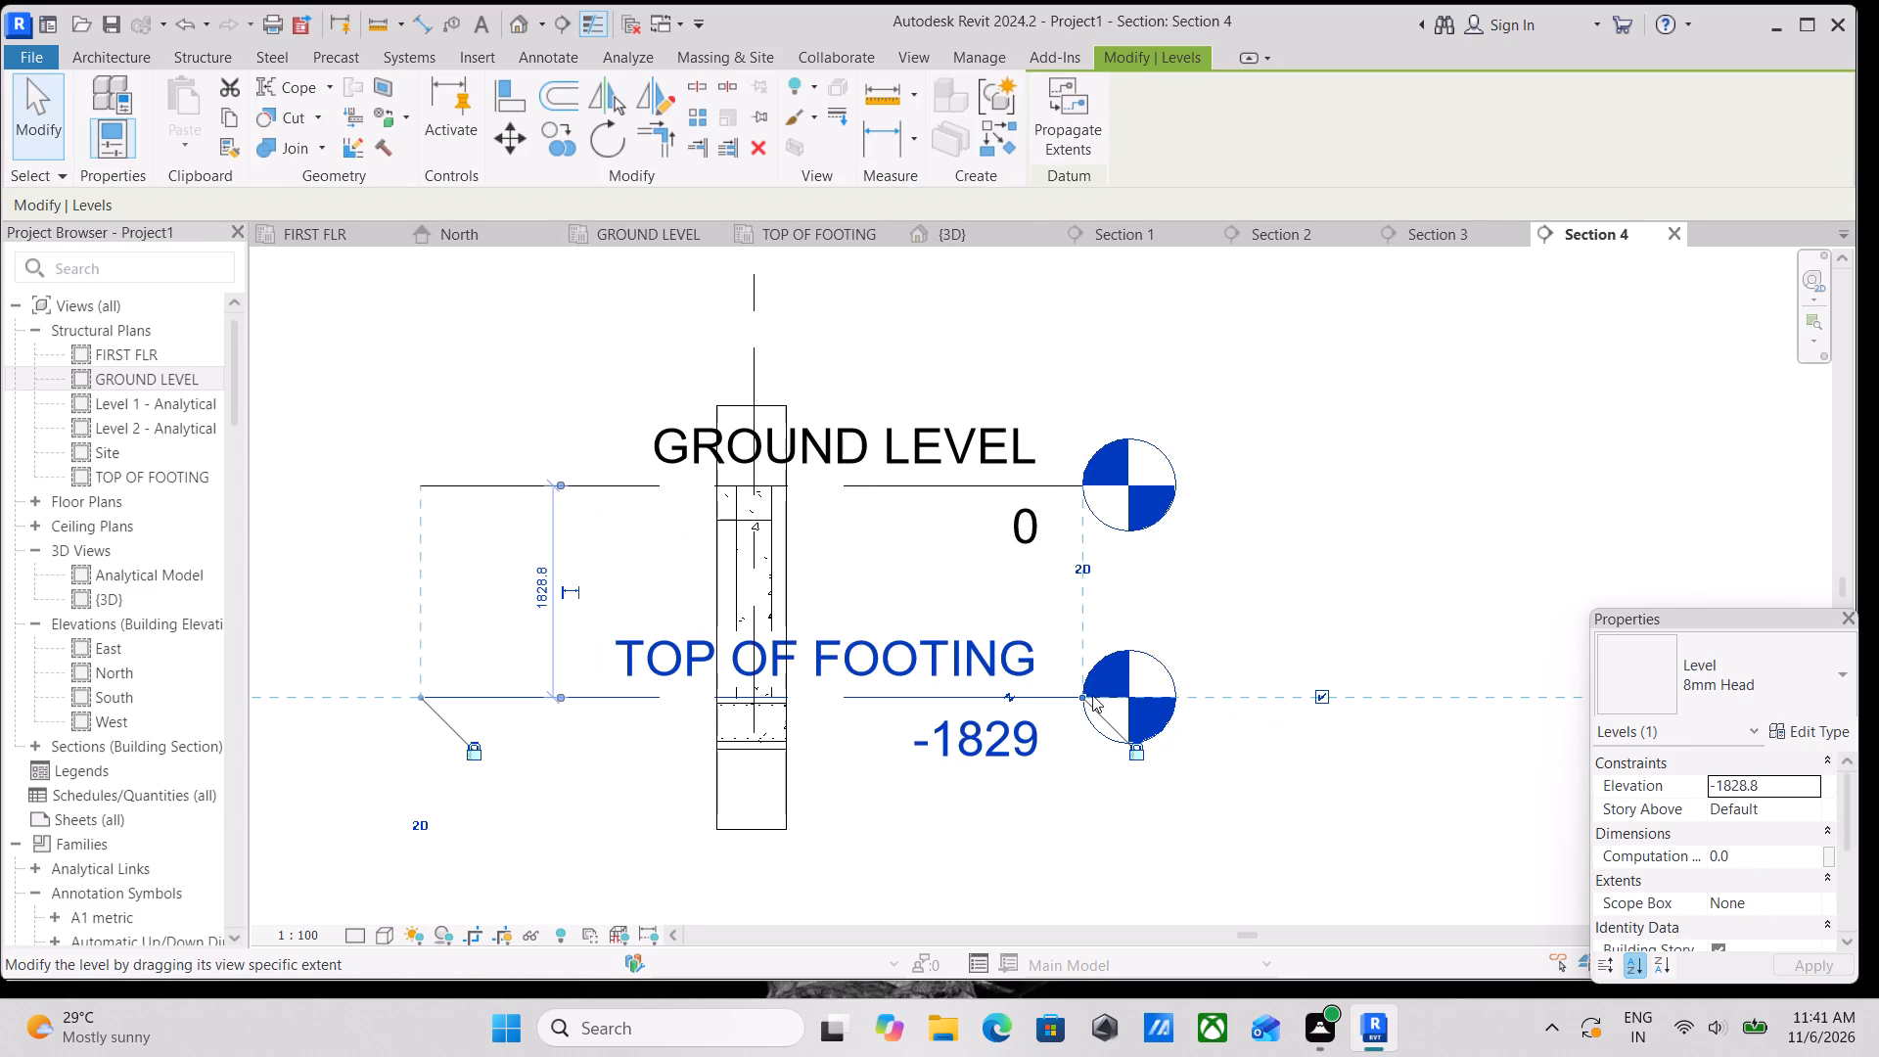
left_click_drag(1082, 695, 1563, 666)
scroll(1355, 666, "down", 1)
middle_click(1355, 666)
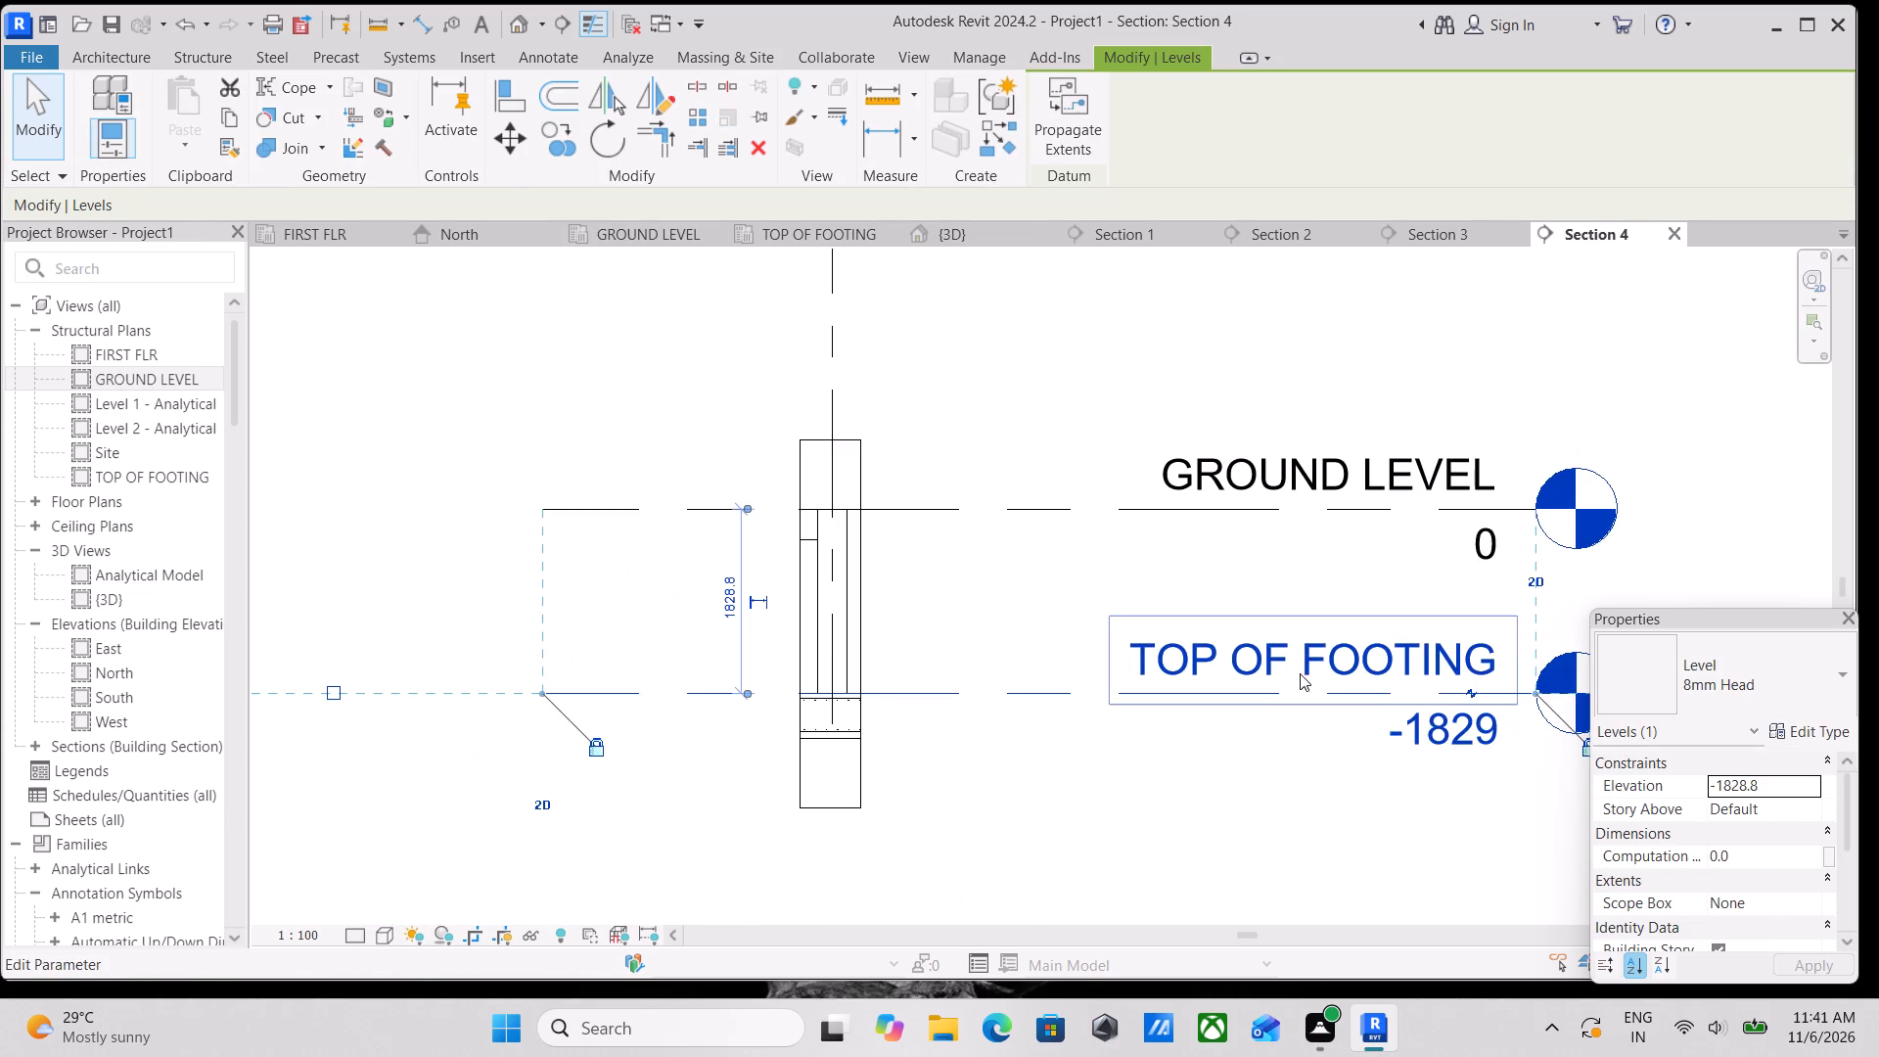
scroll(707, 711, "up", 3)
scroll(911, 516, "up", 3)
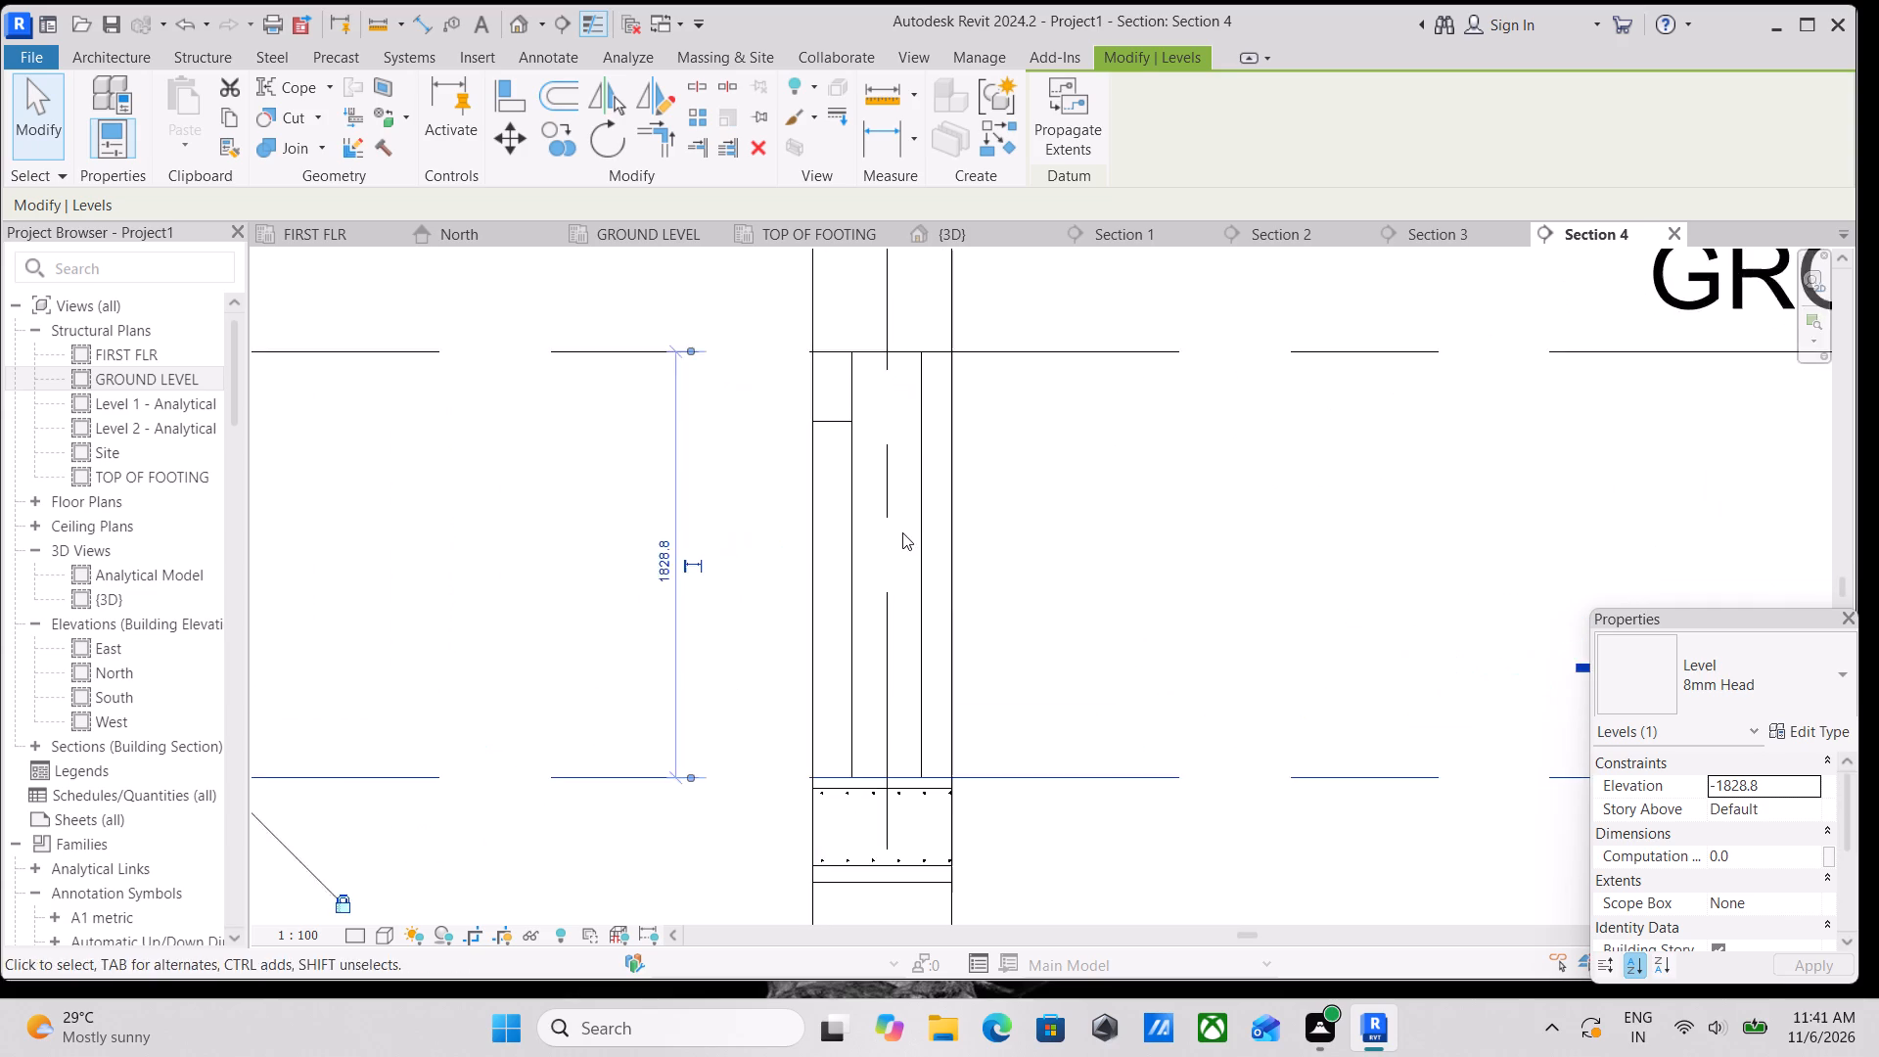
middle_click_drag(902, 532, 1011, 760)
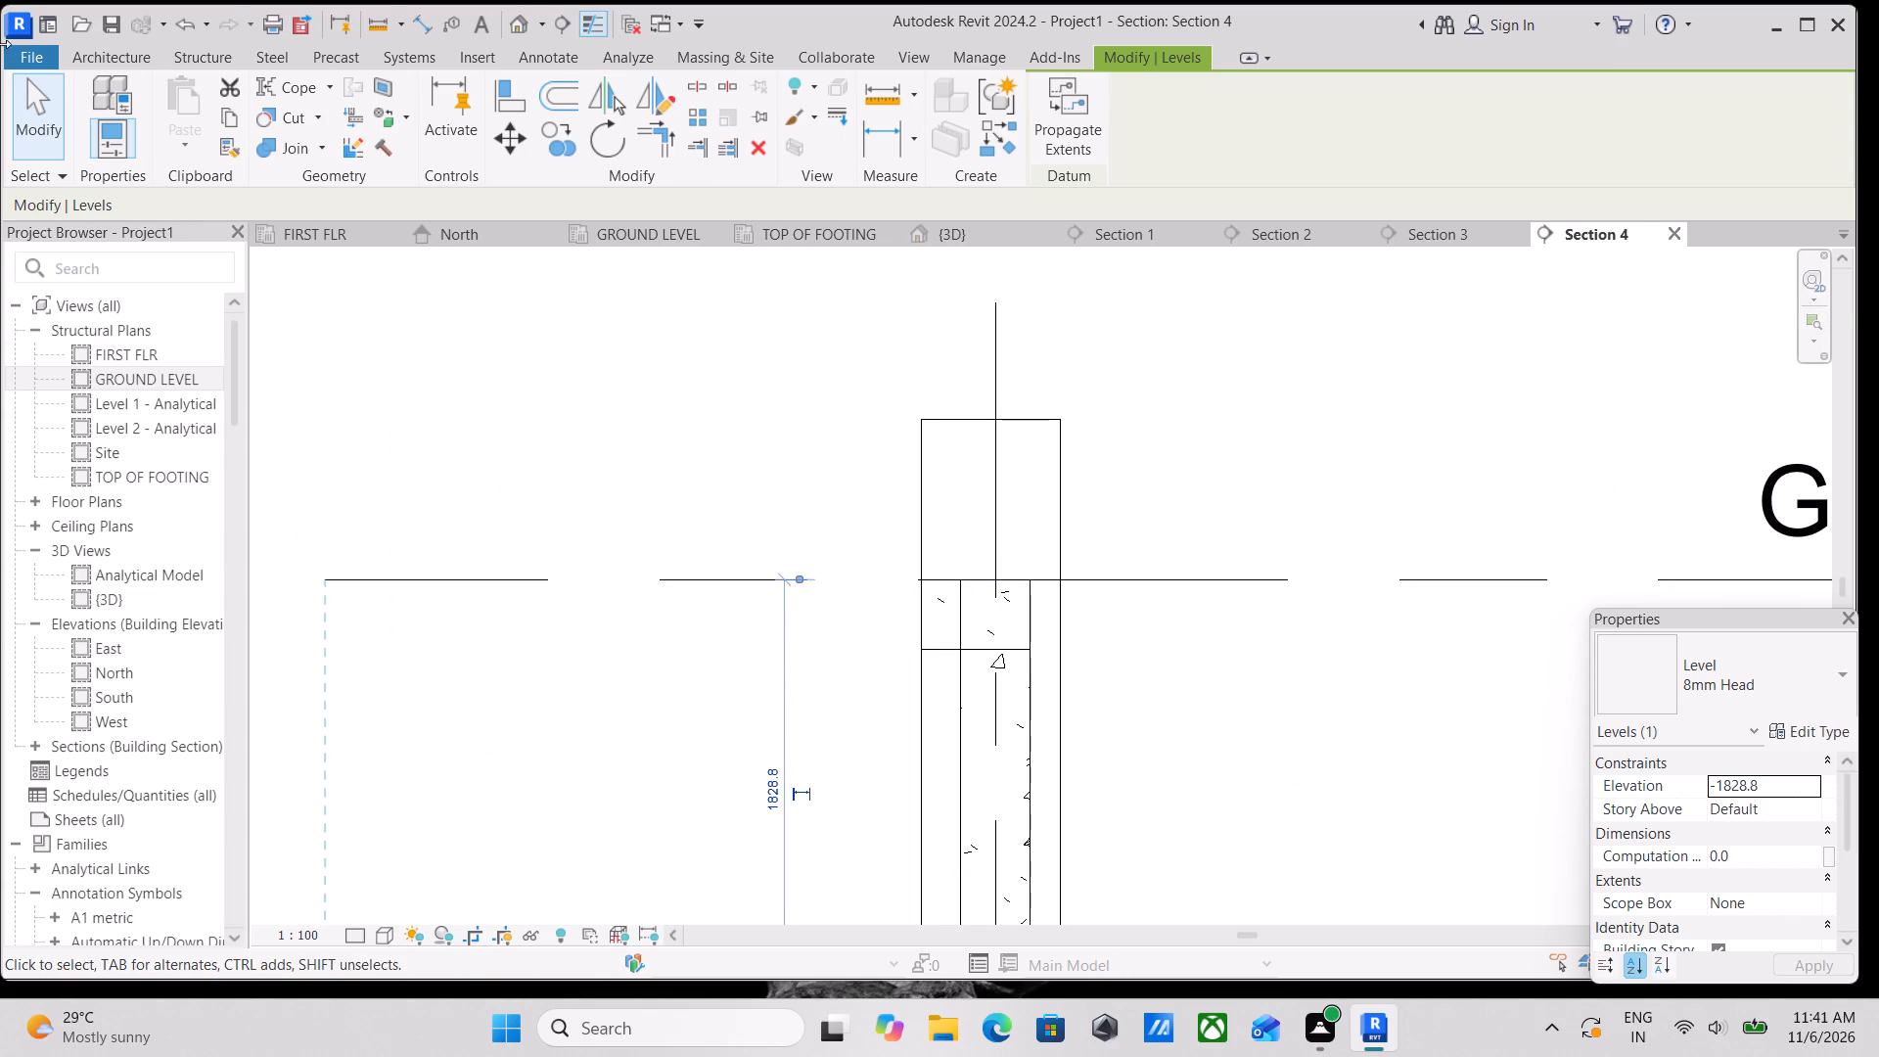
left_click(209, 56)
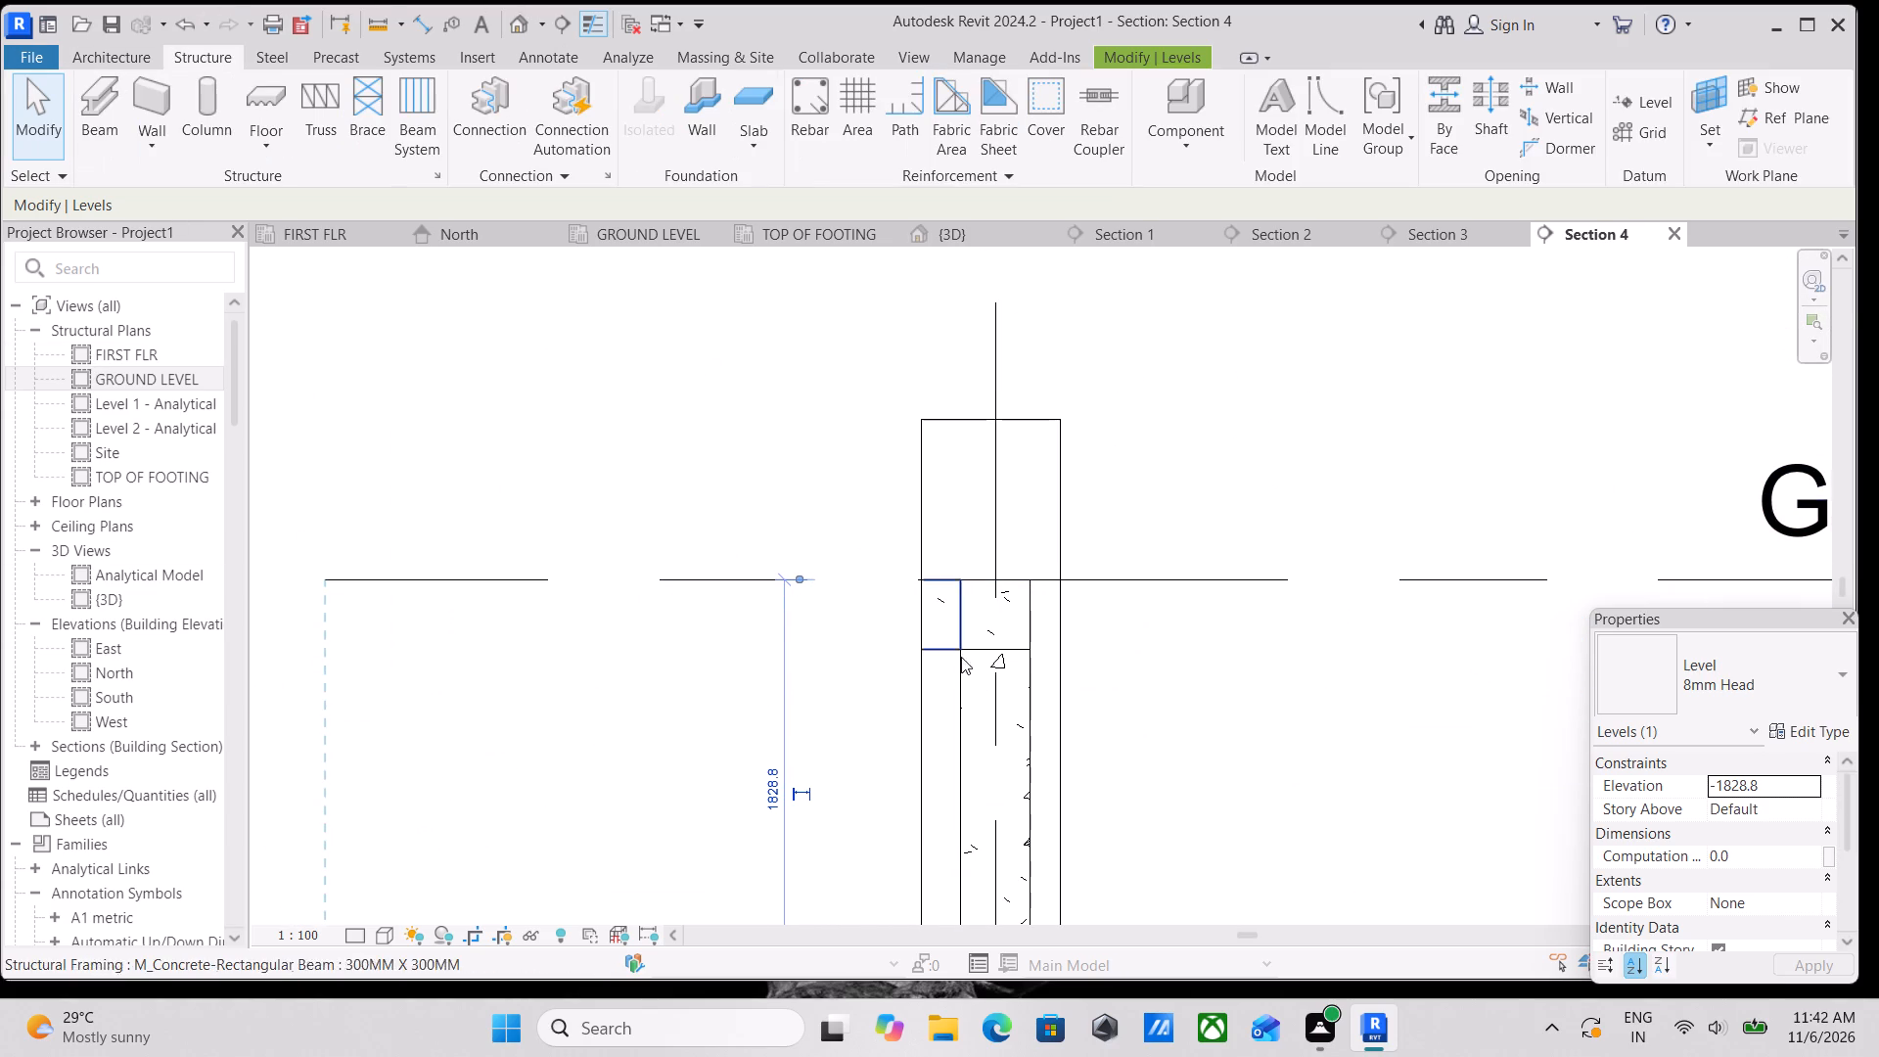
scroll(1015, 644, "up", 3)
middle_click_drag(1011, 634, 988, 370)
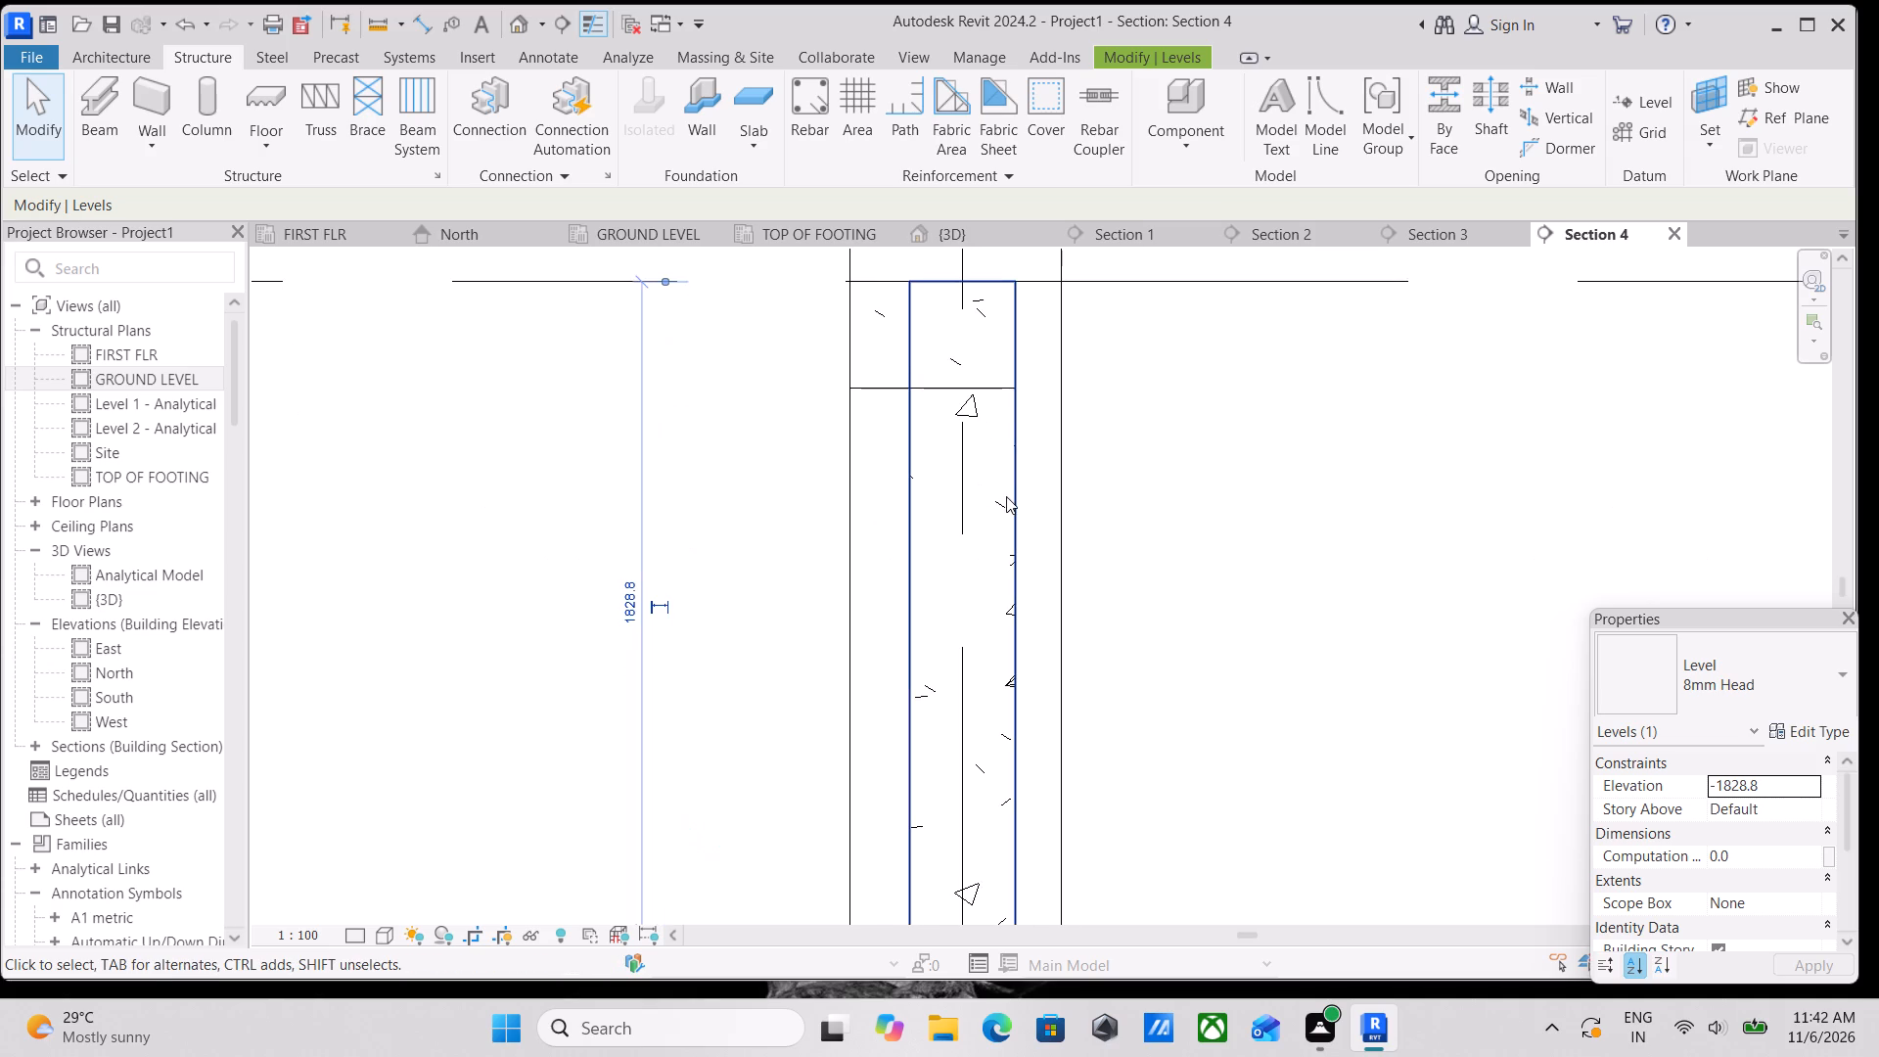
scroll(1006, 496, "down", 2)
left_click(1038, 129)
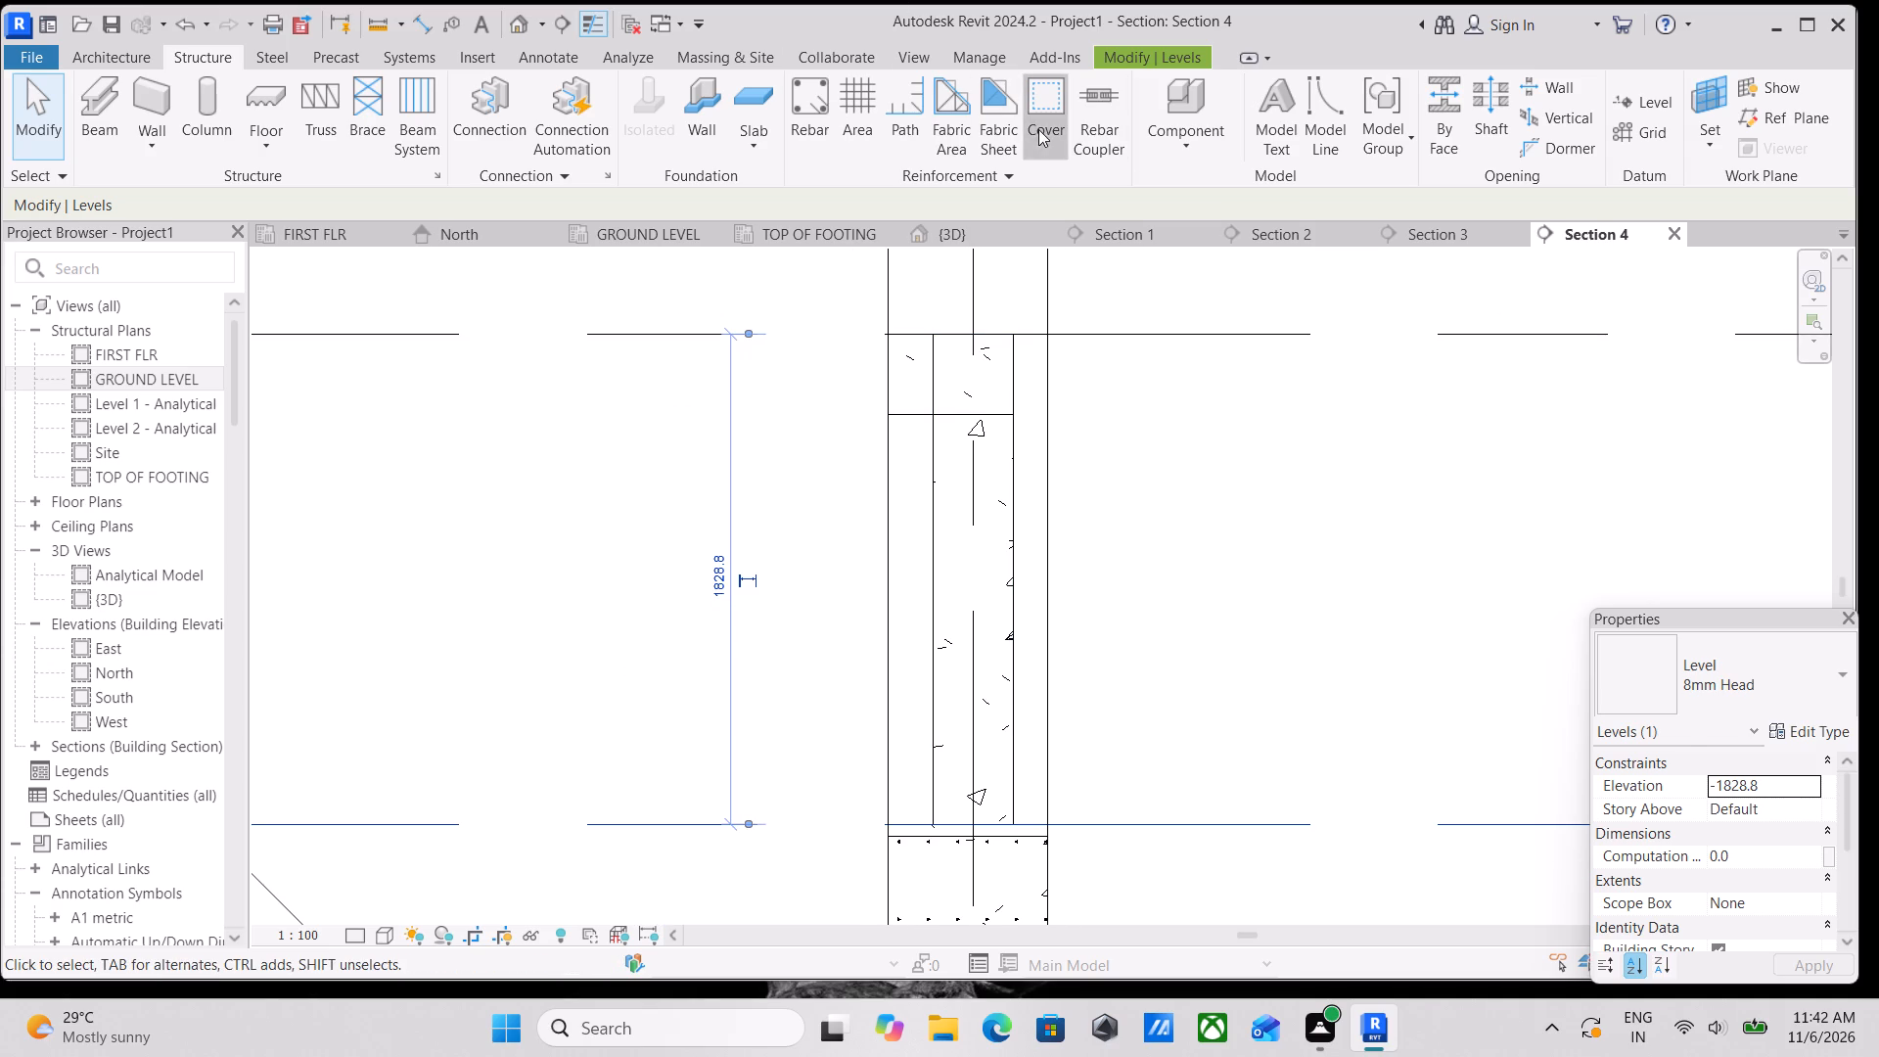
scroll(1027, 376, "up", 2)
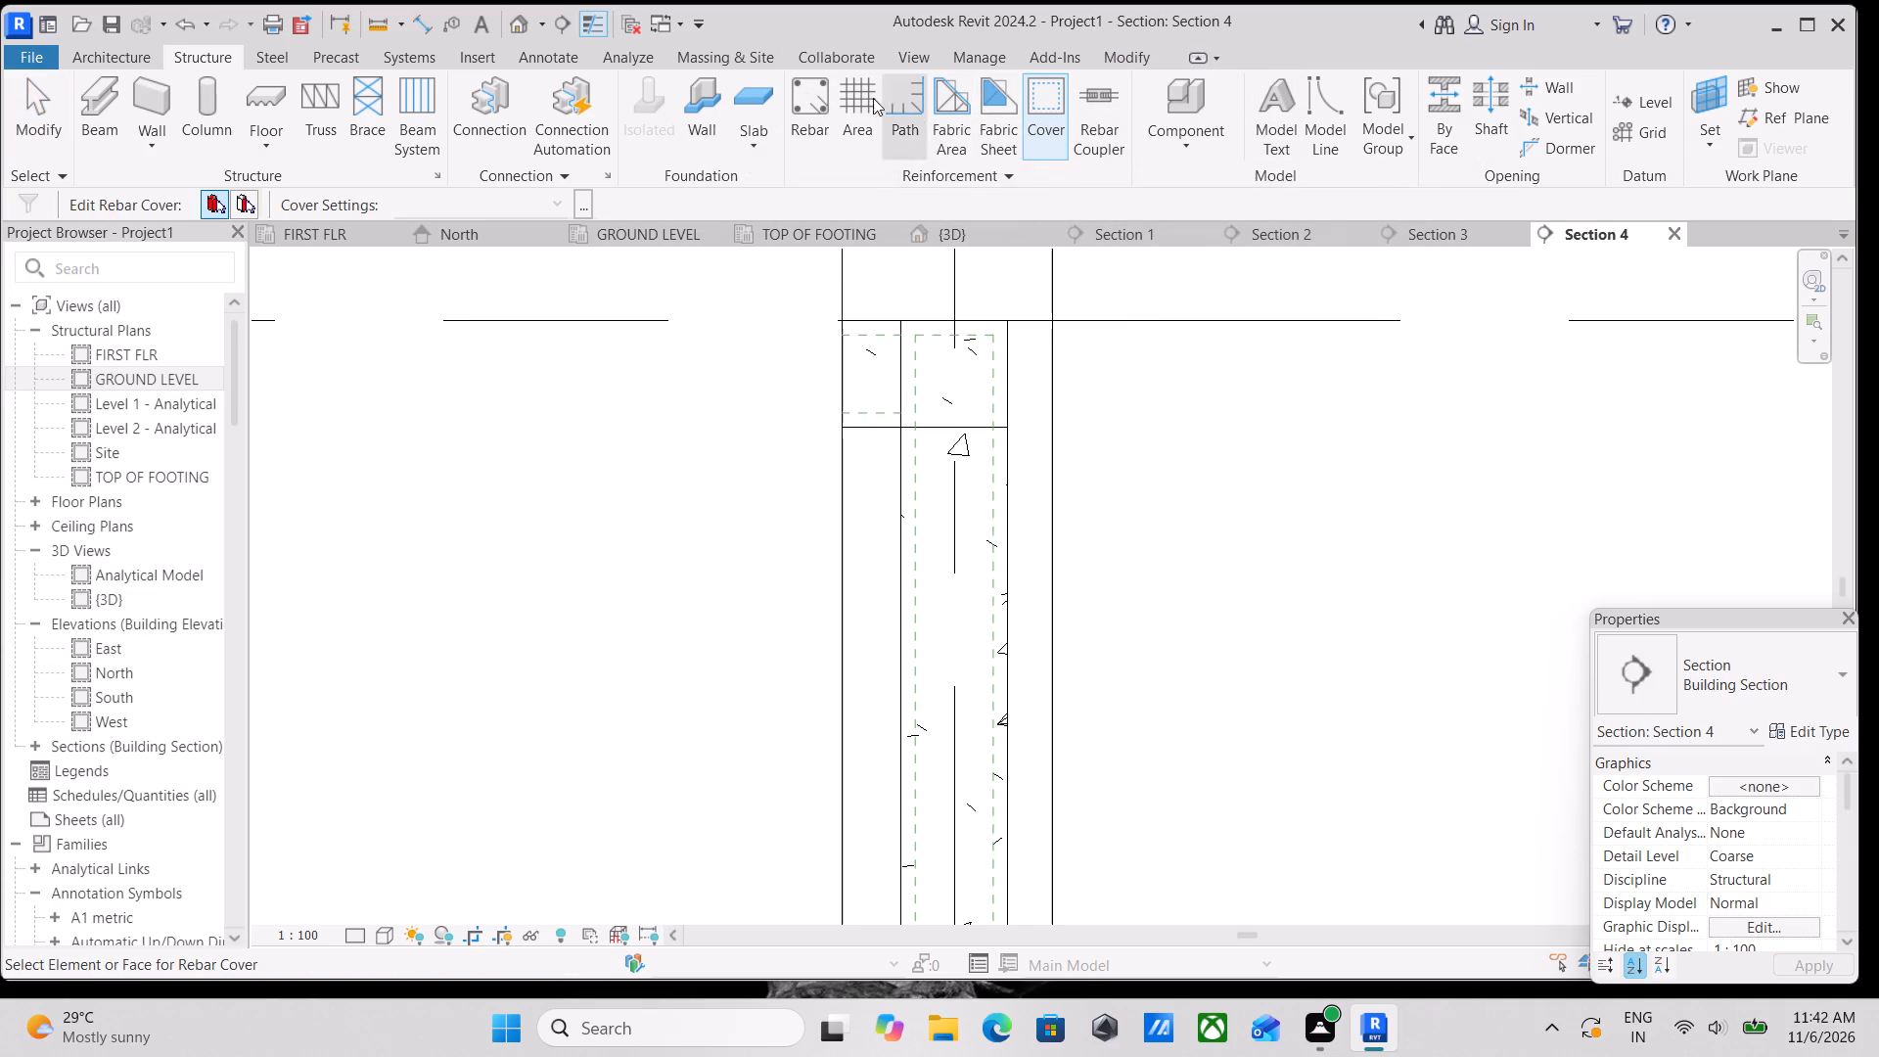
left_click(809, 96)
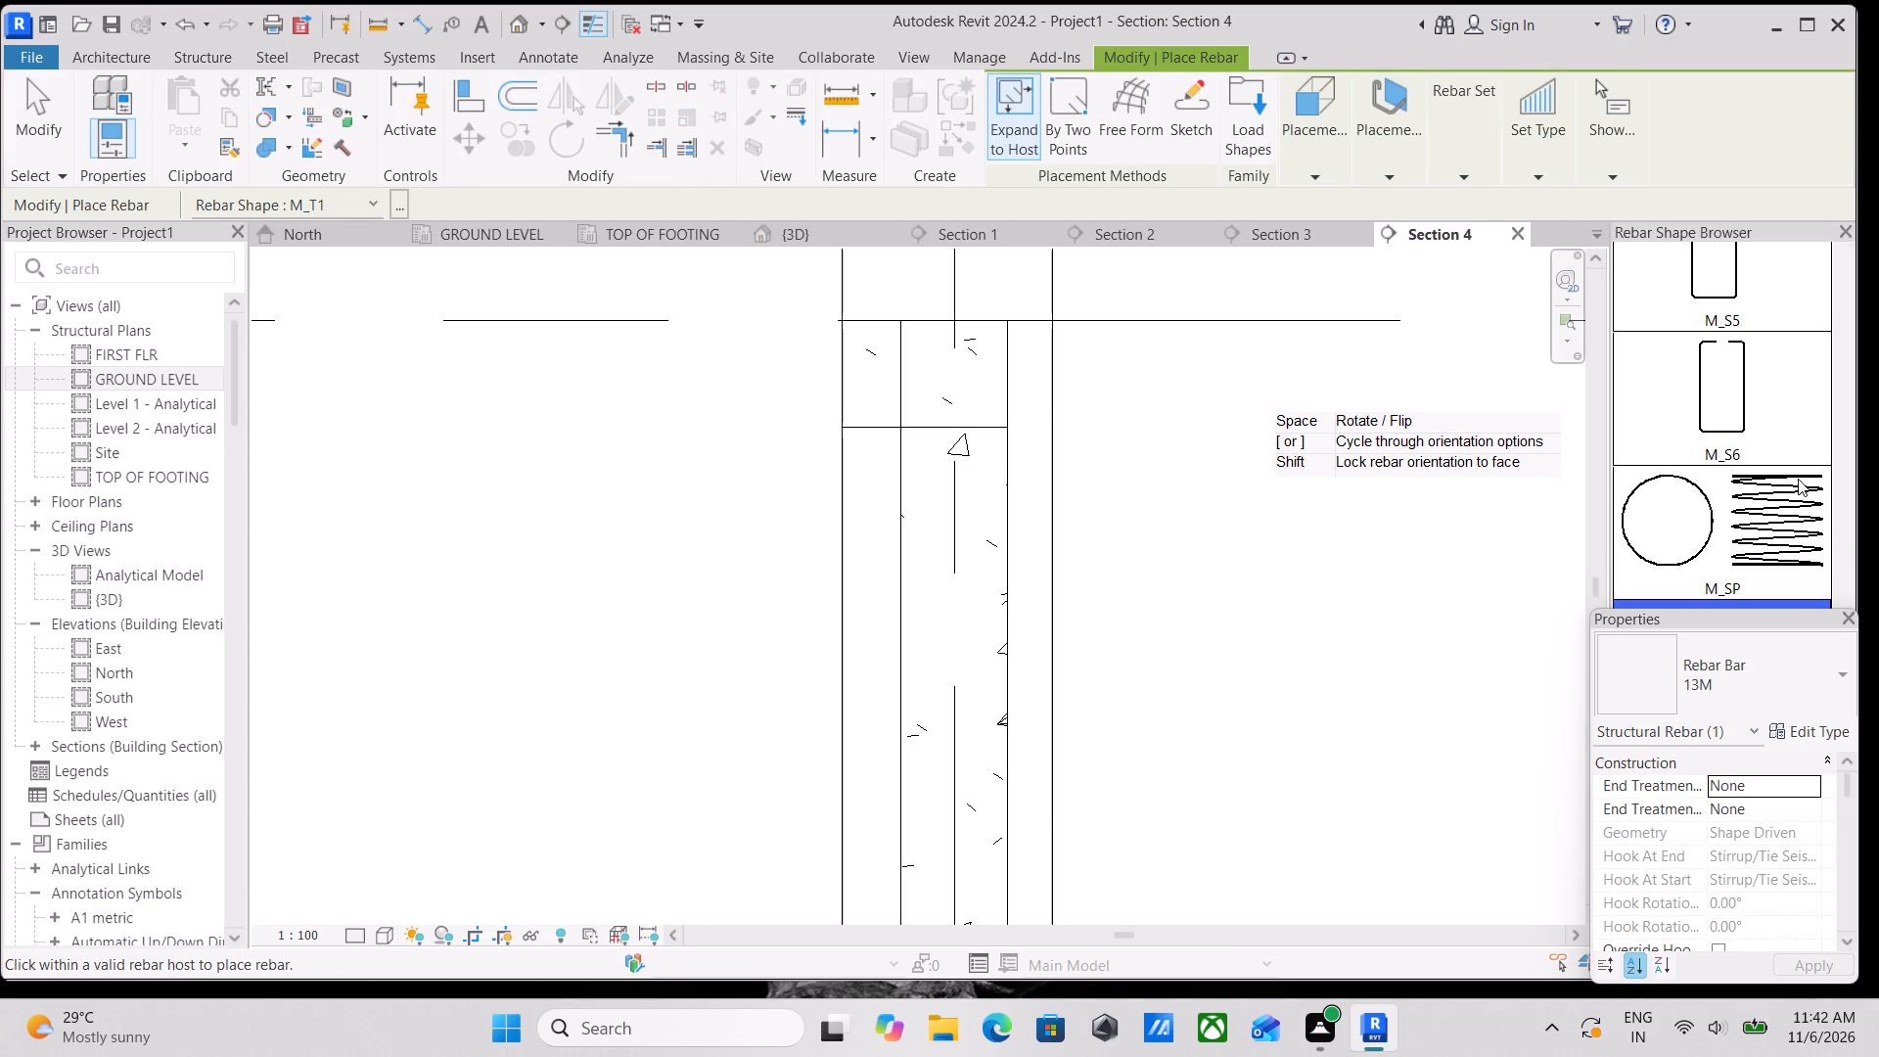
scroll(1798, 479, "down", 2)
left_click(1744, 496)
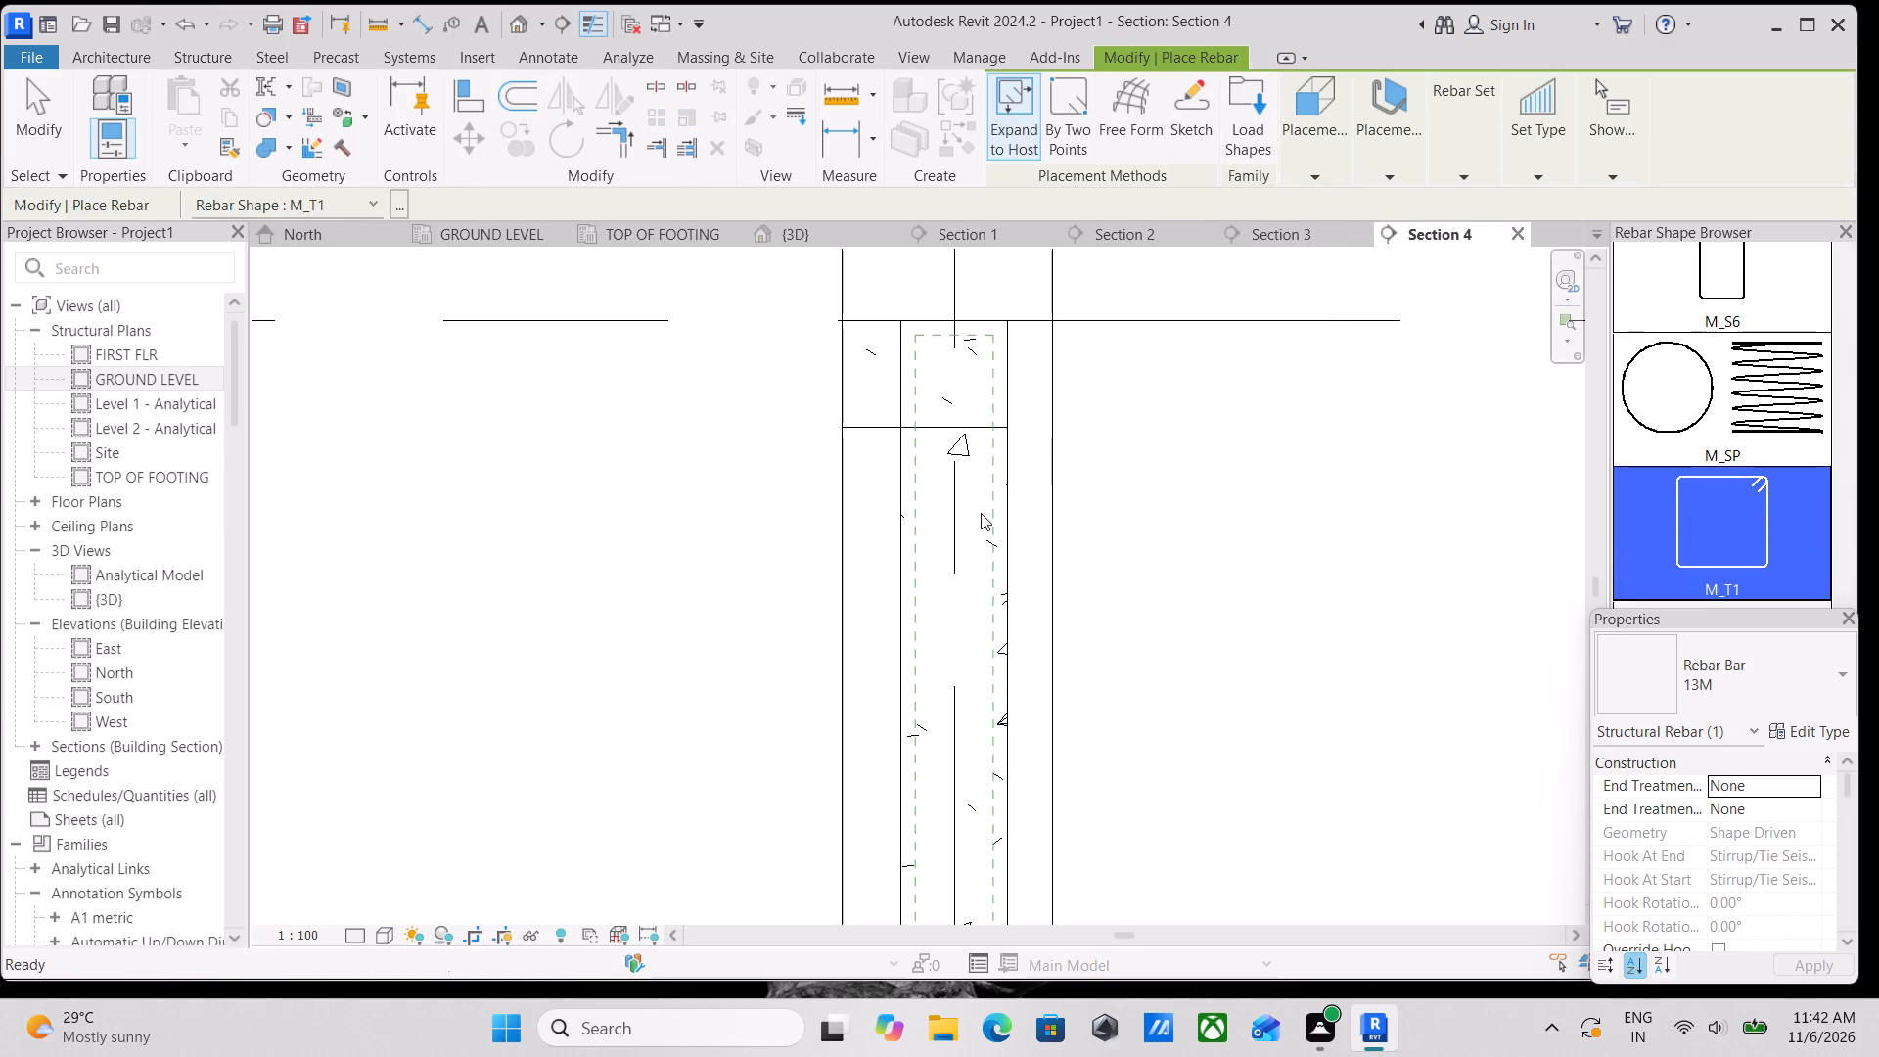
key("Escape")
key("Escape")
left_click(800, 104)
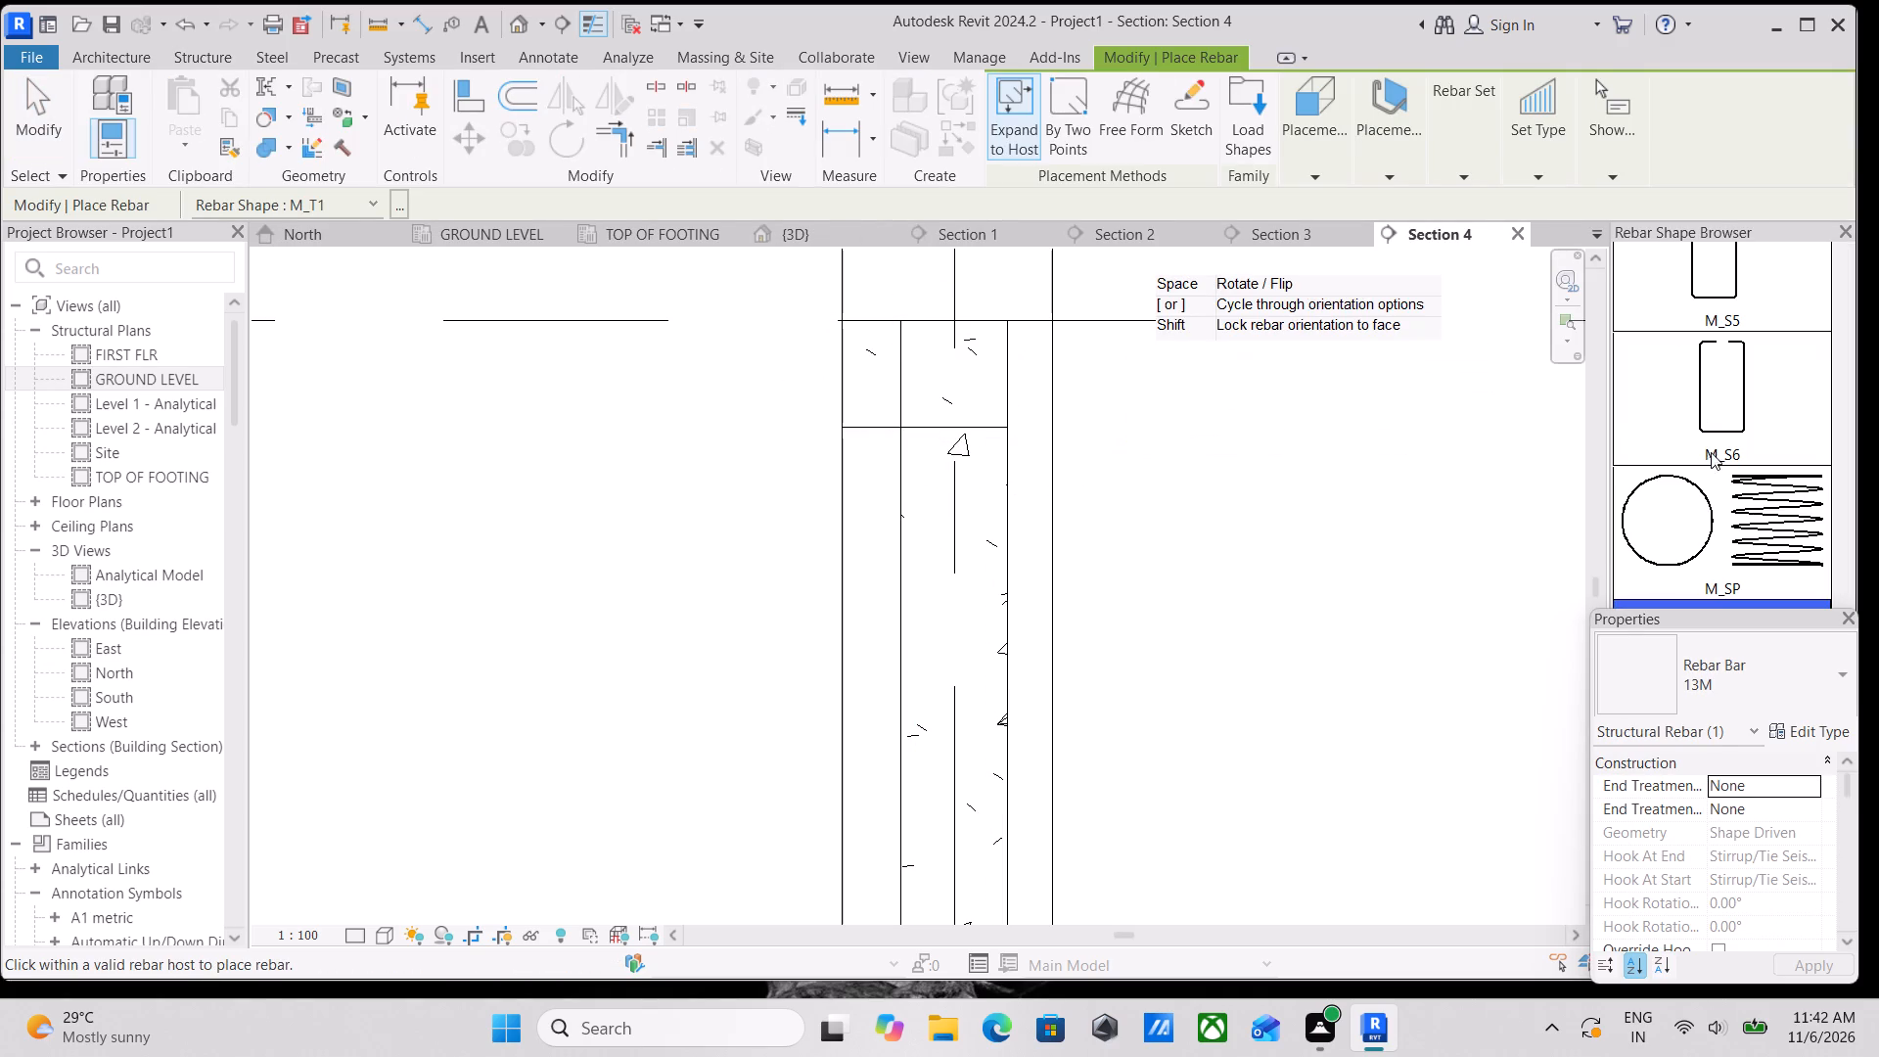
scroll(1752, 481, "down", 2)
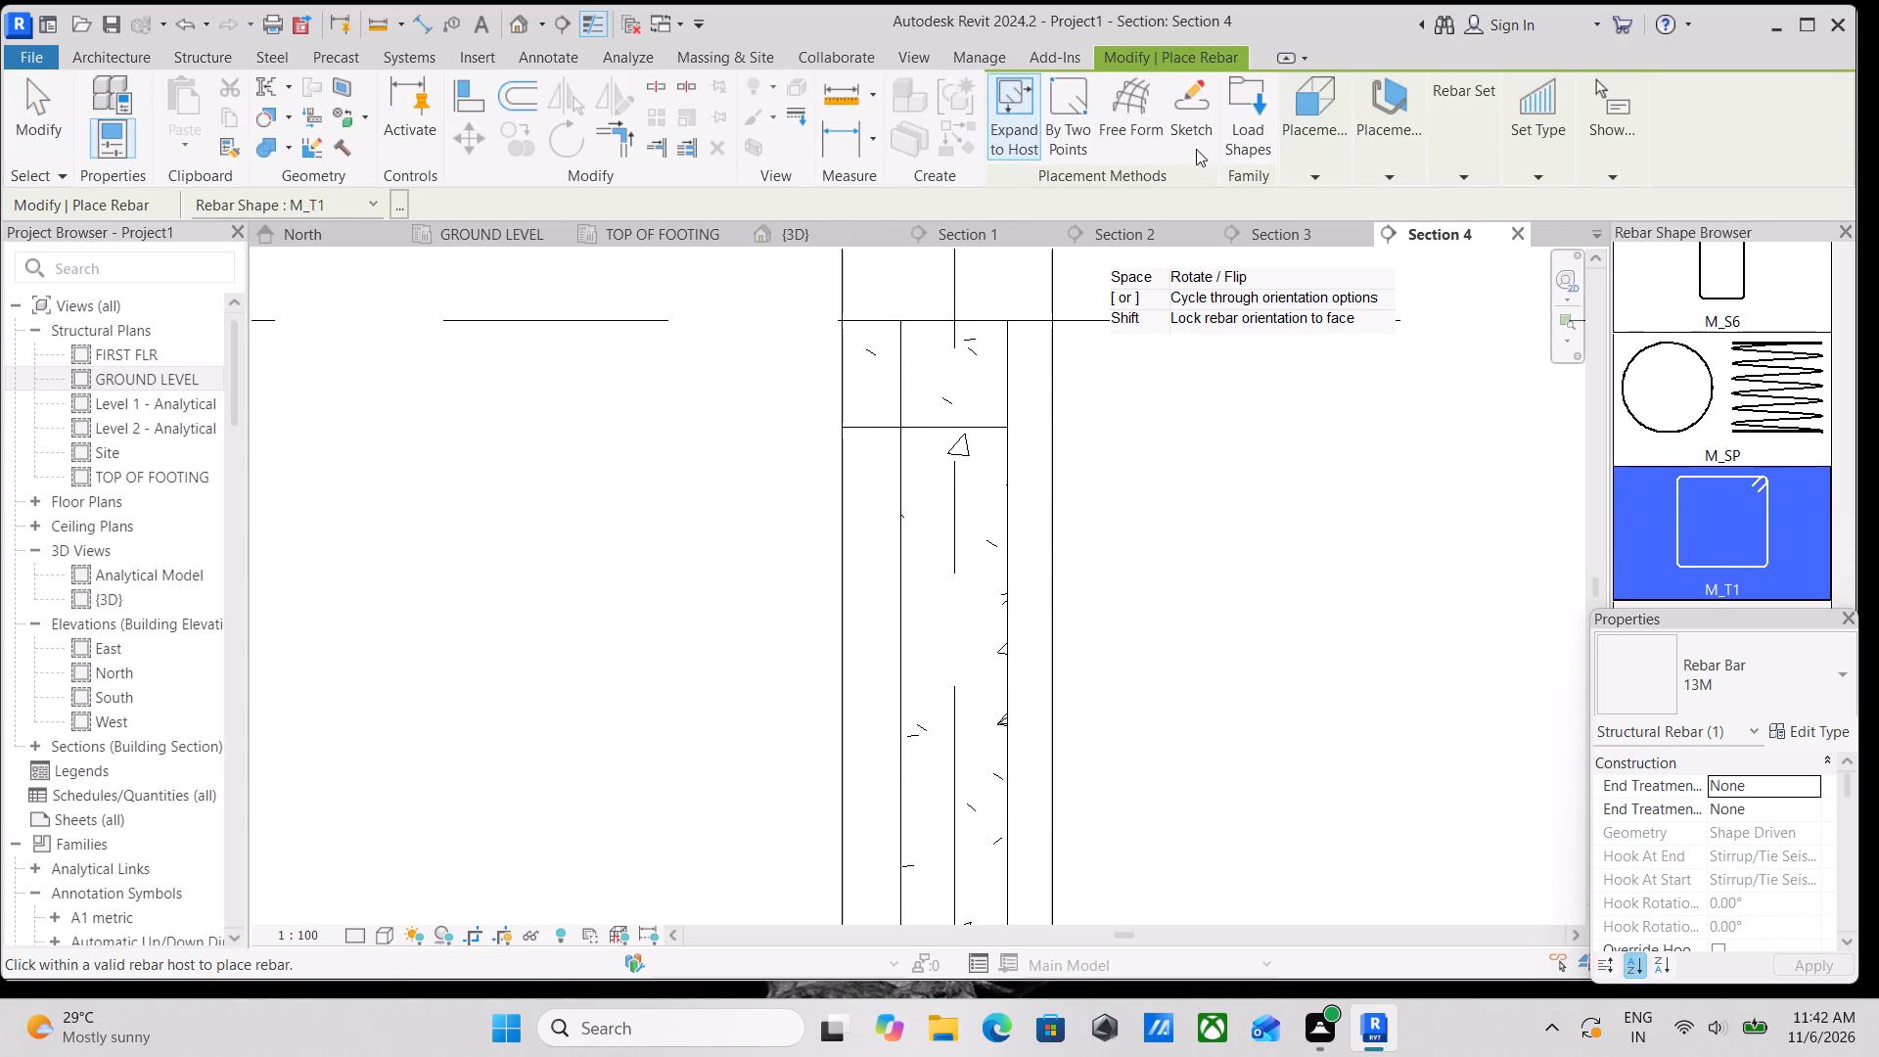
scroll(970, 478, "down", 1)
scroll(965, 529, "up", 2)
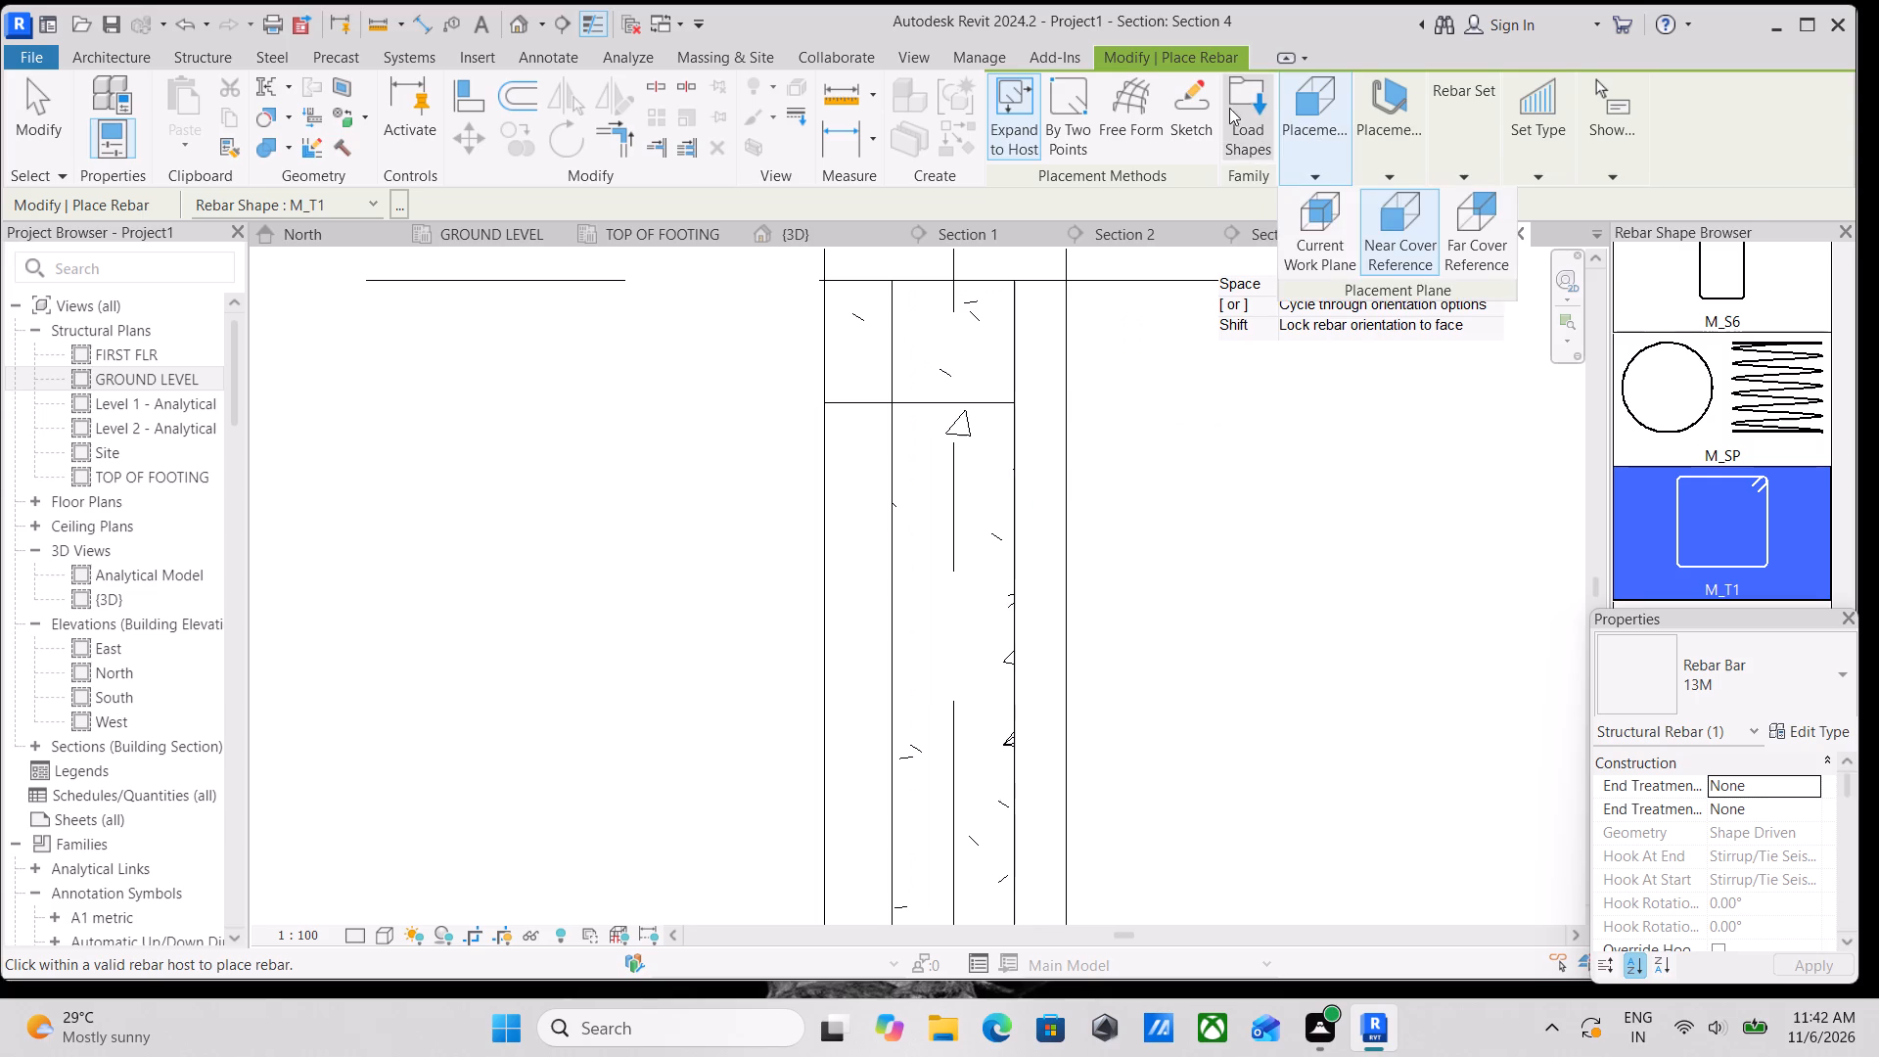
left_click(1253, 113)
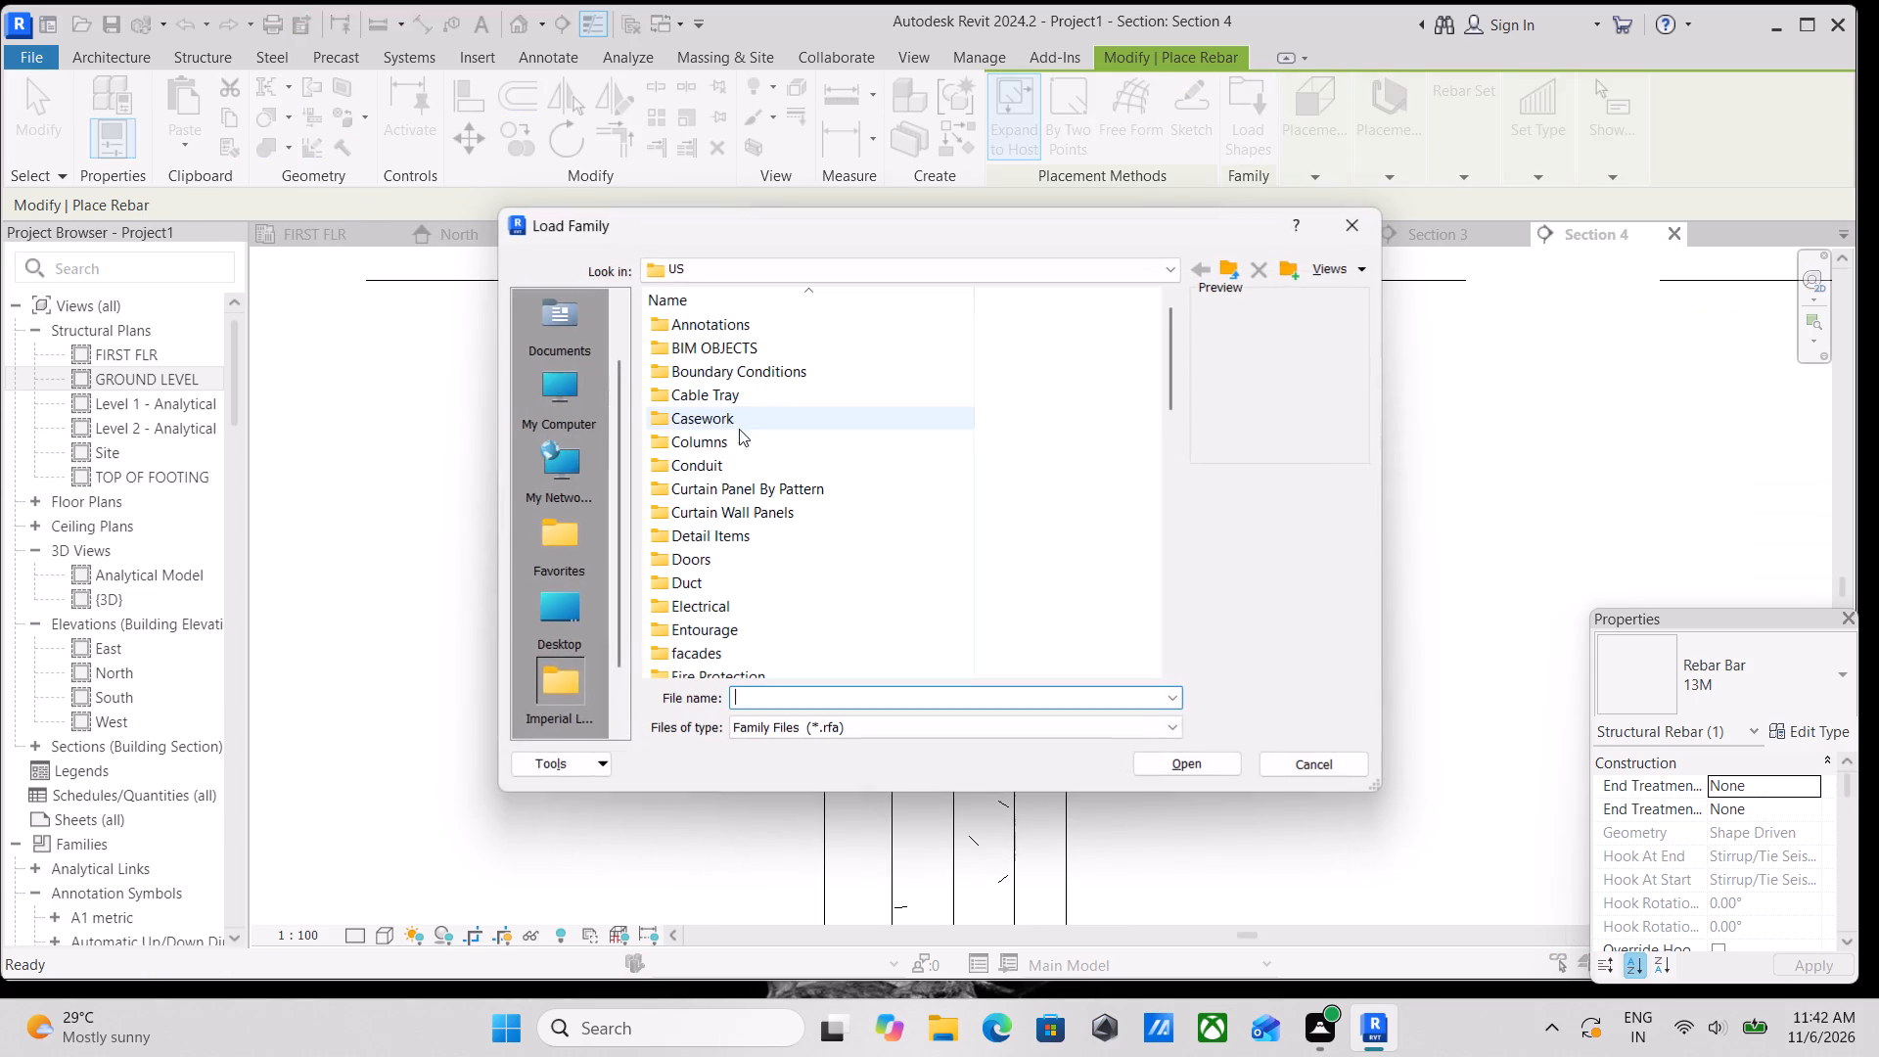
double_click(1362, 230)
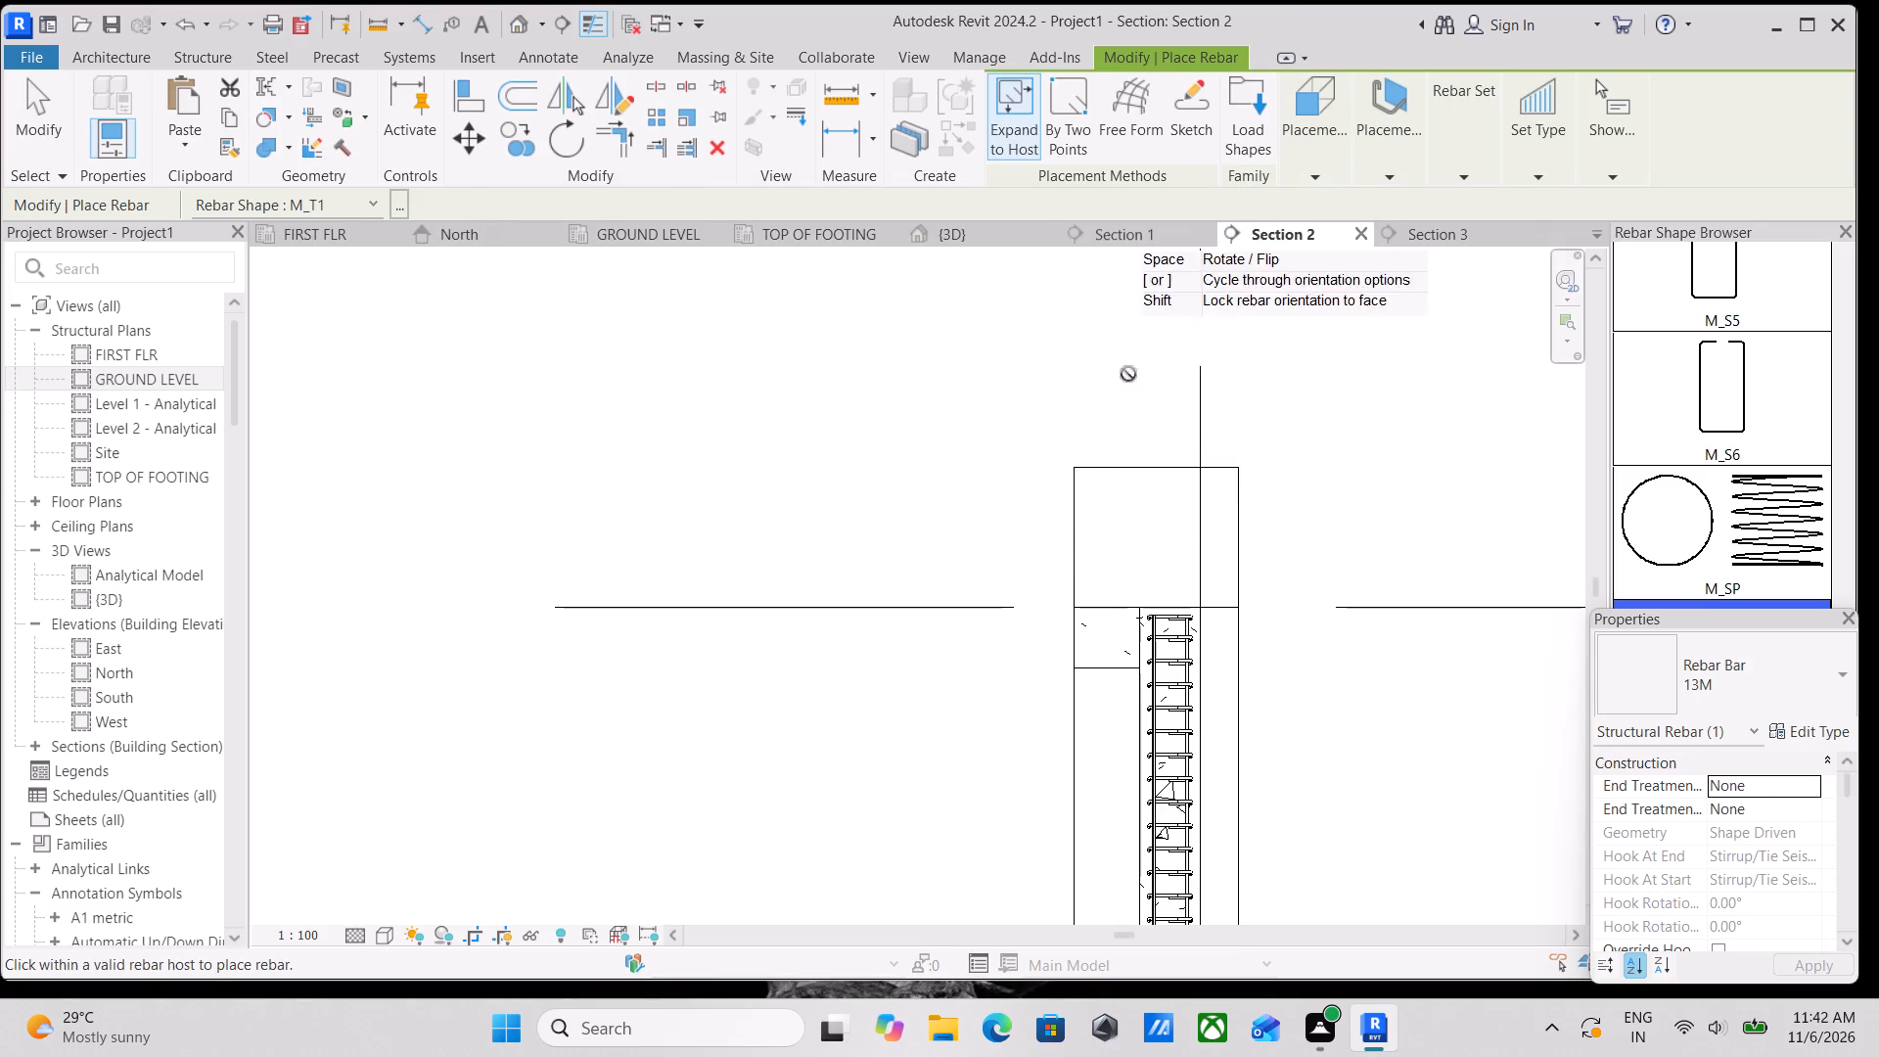
Examine the tied column reinforcement in the Section 2 view, then return to the Section 4 view.
scroll(1301, 542, "down", 1)
middle_click_drag(1302, 542, 1240, 393)
key("Escape")
key("Escape")
scroll(1197, 467, "up", 2)
scroll(1220, 404, "down", 1)
middle_click_drag(1220, 404, 1237, 272)
left_click(1597, 233)
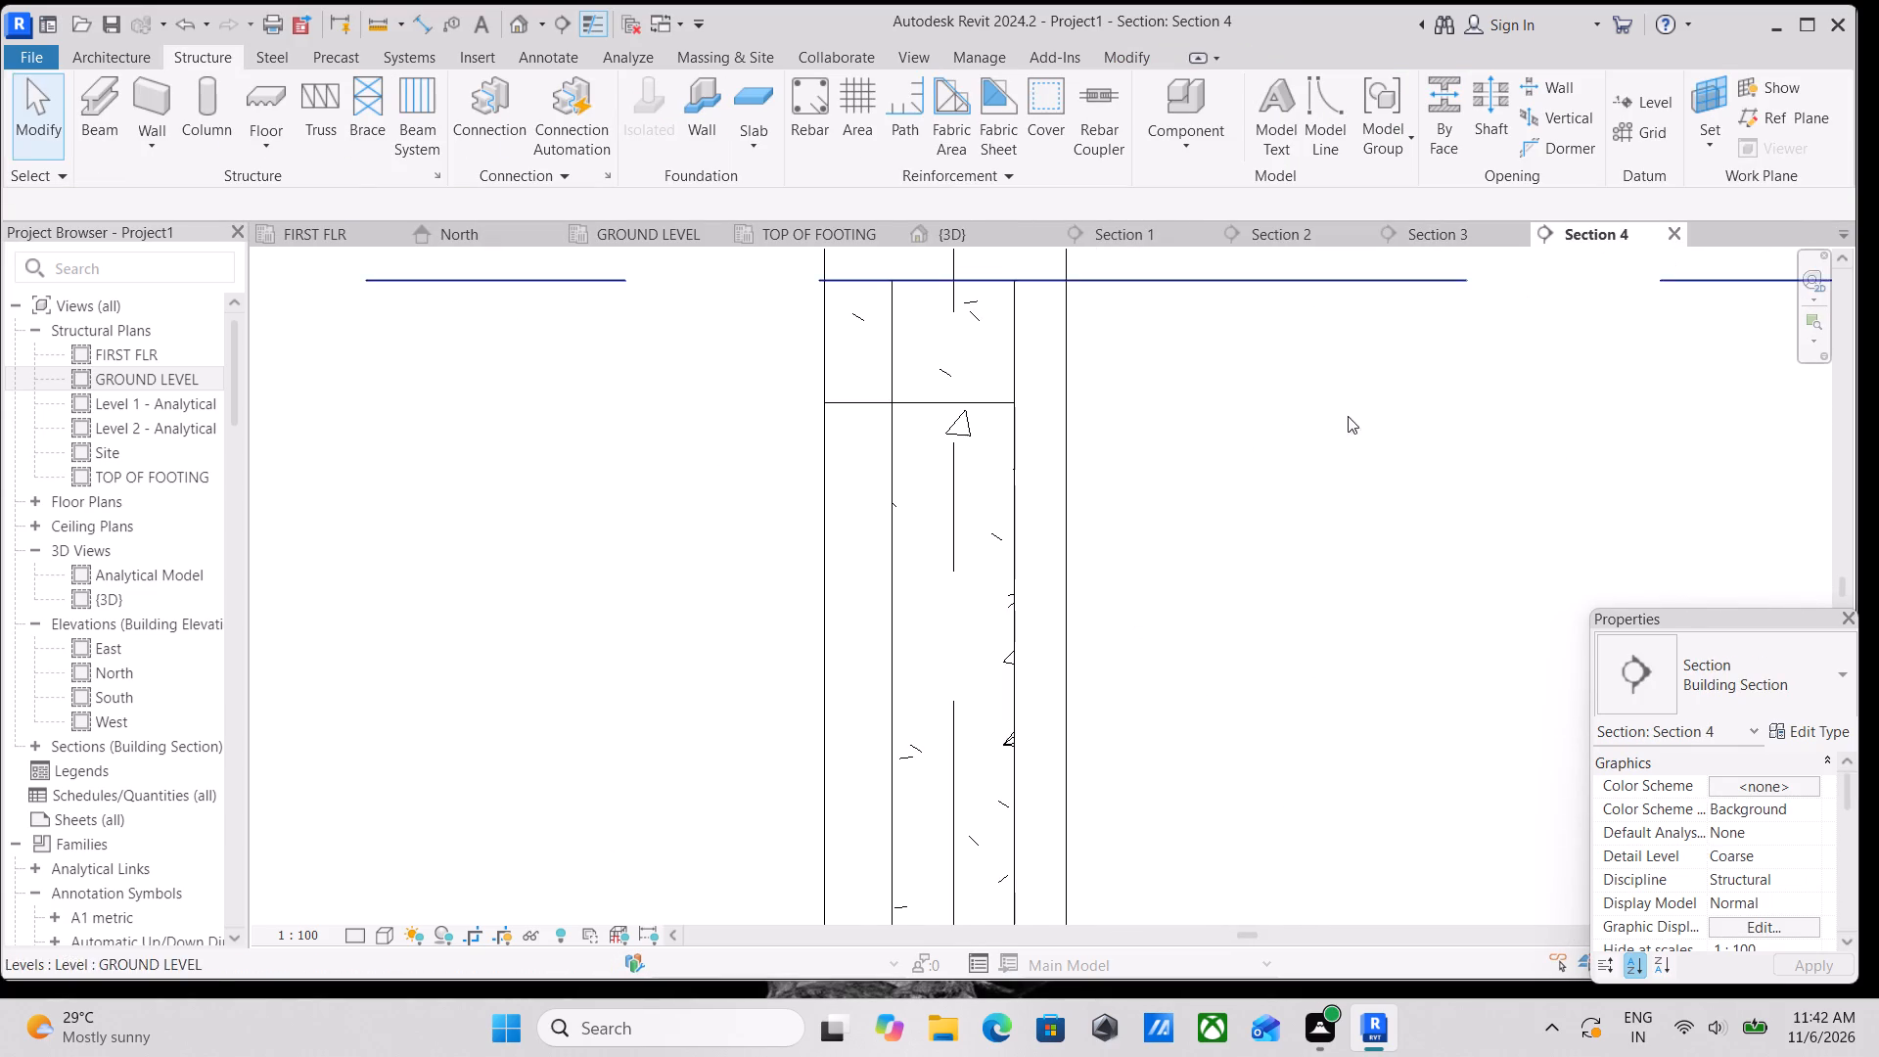
Widen the Section 4 crop region on both sides of the column to take in more of the footing.
scroll(1226, 448, "down", 1)
middle_click_drag(1226, 448, 1278, 298)
scroll(1136, 603, "down", 2)
middle_click_drag(1136, 603, 1177, 498)
scroll(1061, 714, "up", 2)
left_click(1212, 559)
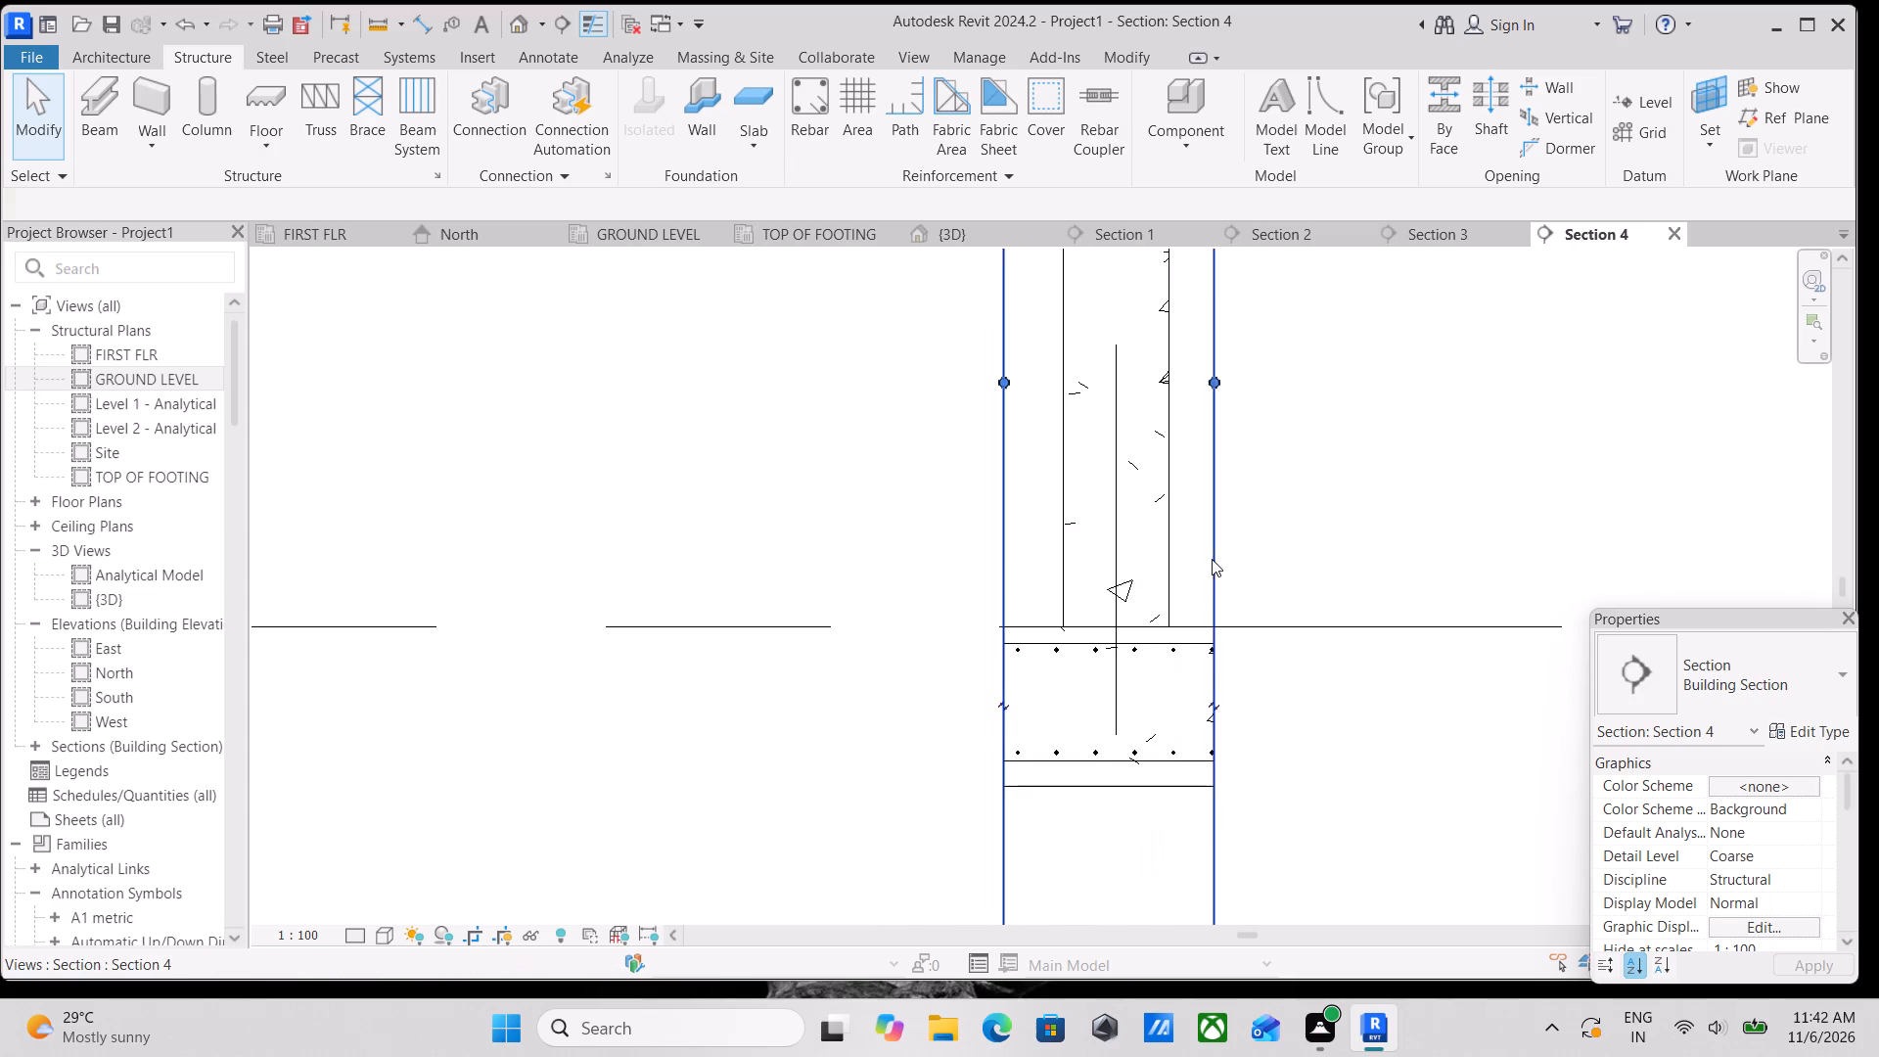
scroll(1268, 517, "down", 1)
middle_click_drag(1265, 522, 1139, 749)
scroll(1171, 633, "down", 3)
middle_click_drag(1171, 633, 1180, 692)
left_click_drag(1130, 685, 1201, 685)
scroll(1188, 684, "down", 1)
middle_click_drag(1188, 684, 1175, 565)
left_click_drag(1017, 561, 991, 561)
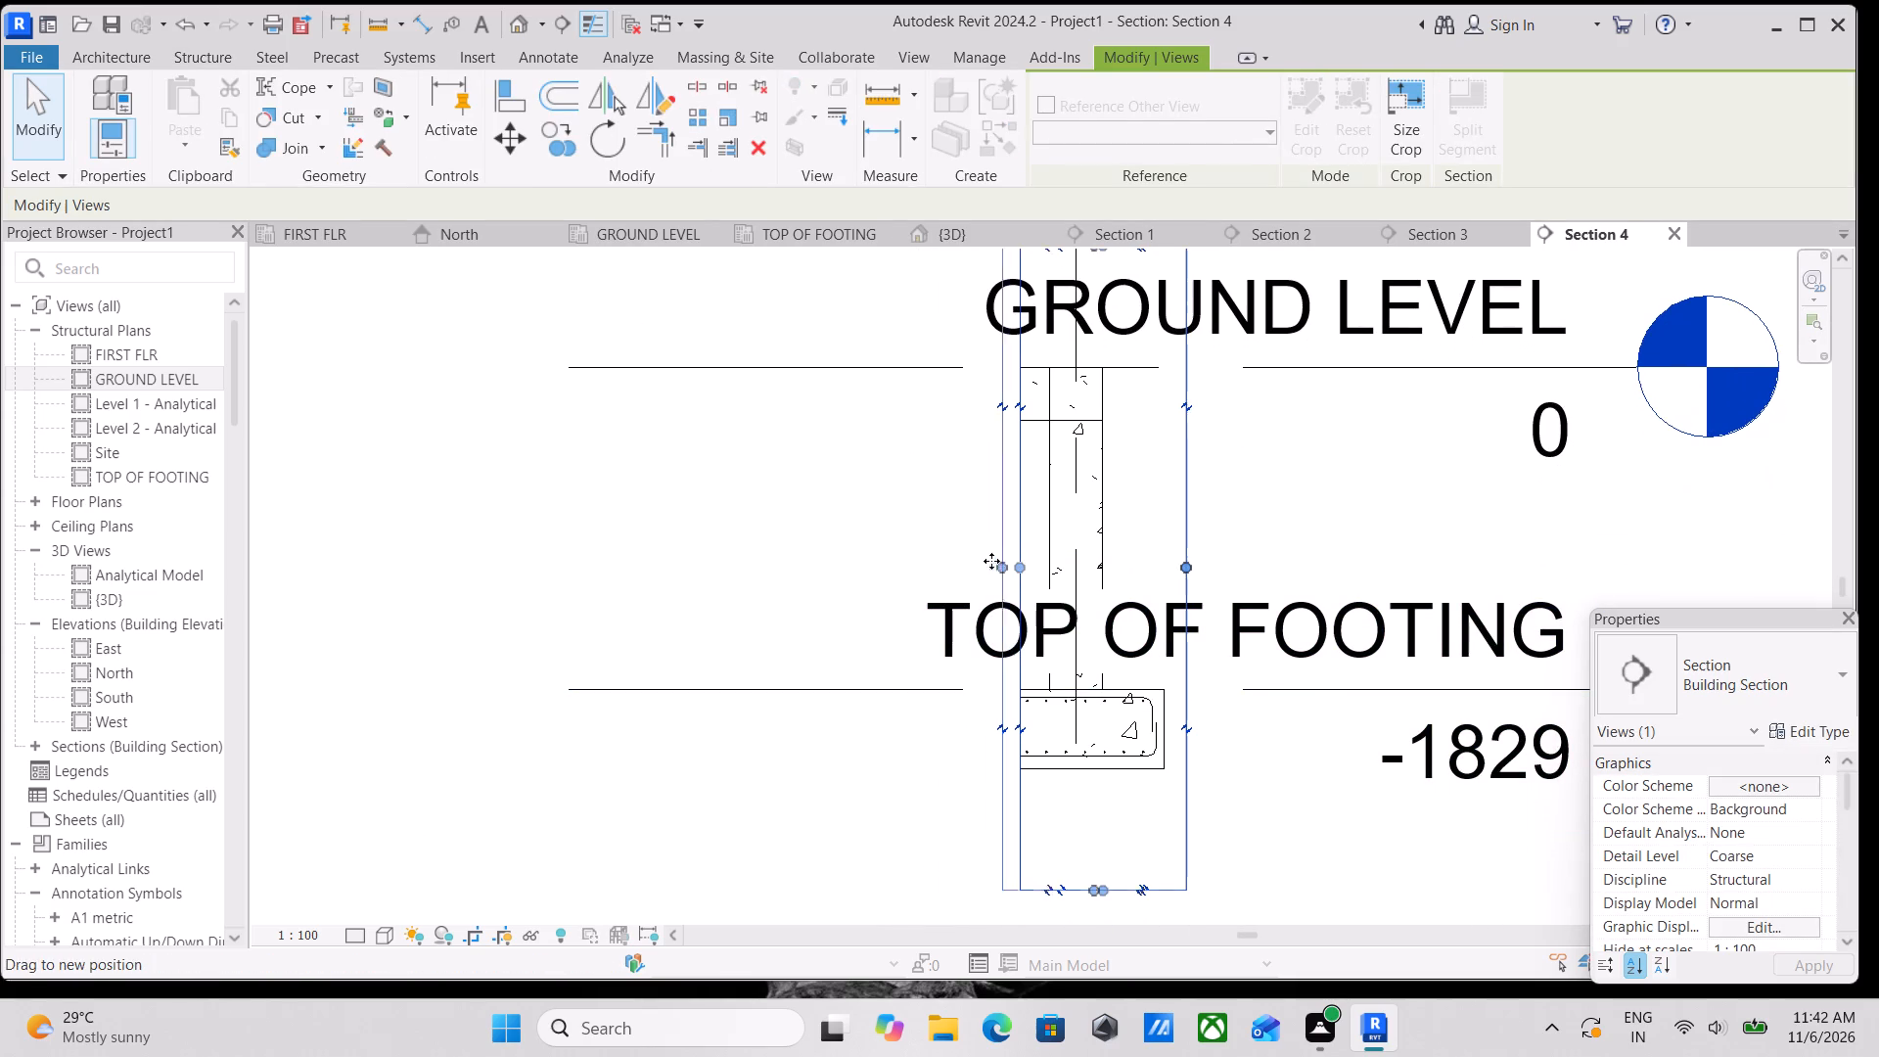
left_click_drag(991, 561, 987, 561)
scroll(1326, 554, "down", 1)
middle_click_drag(1326, 554, 1062, 532)
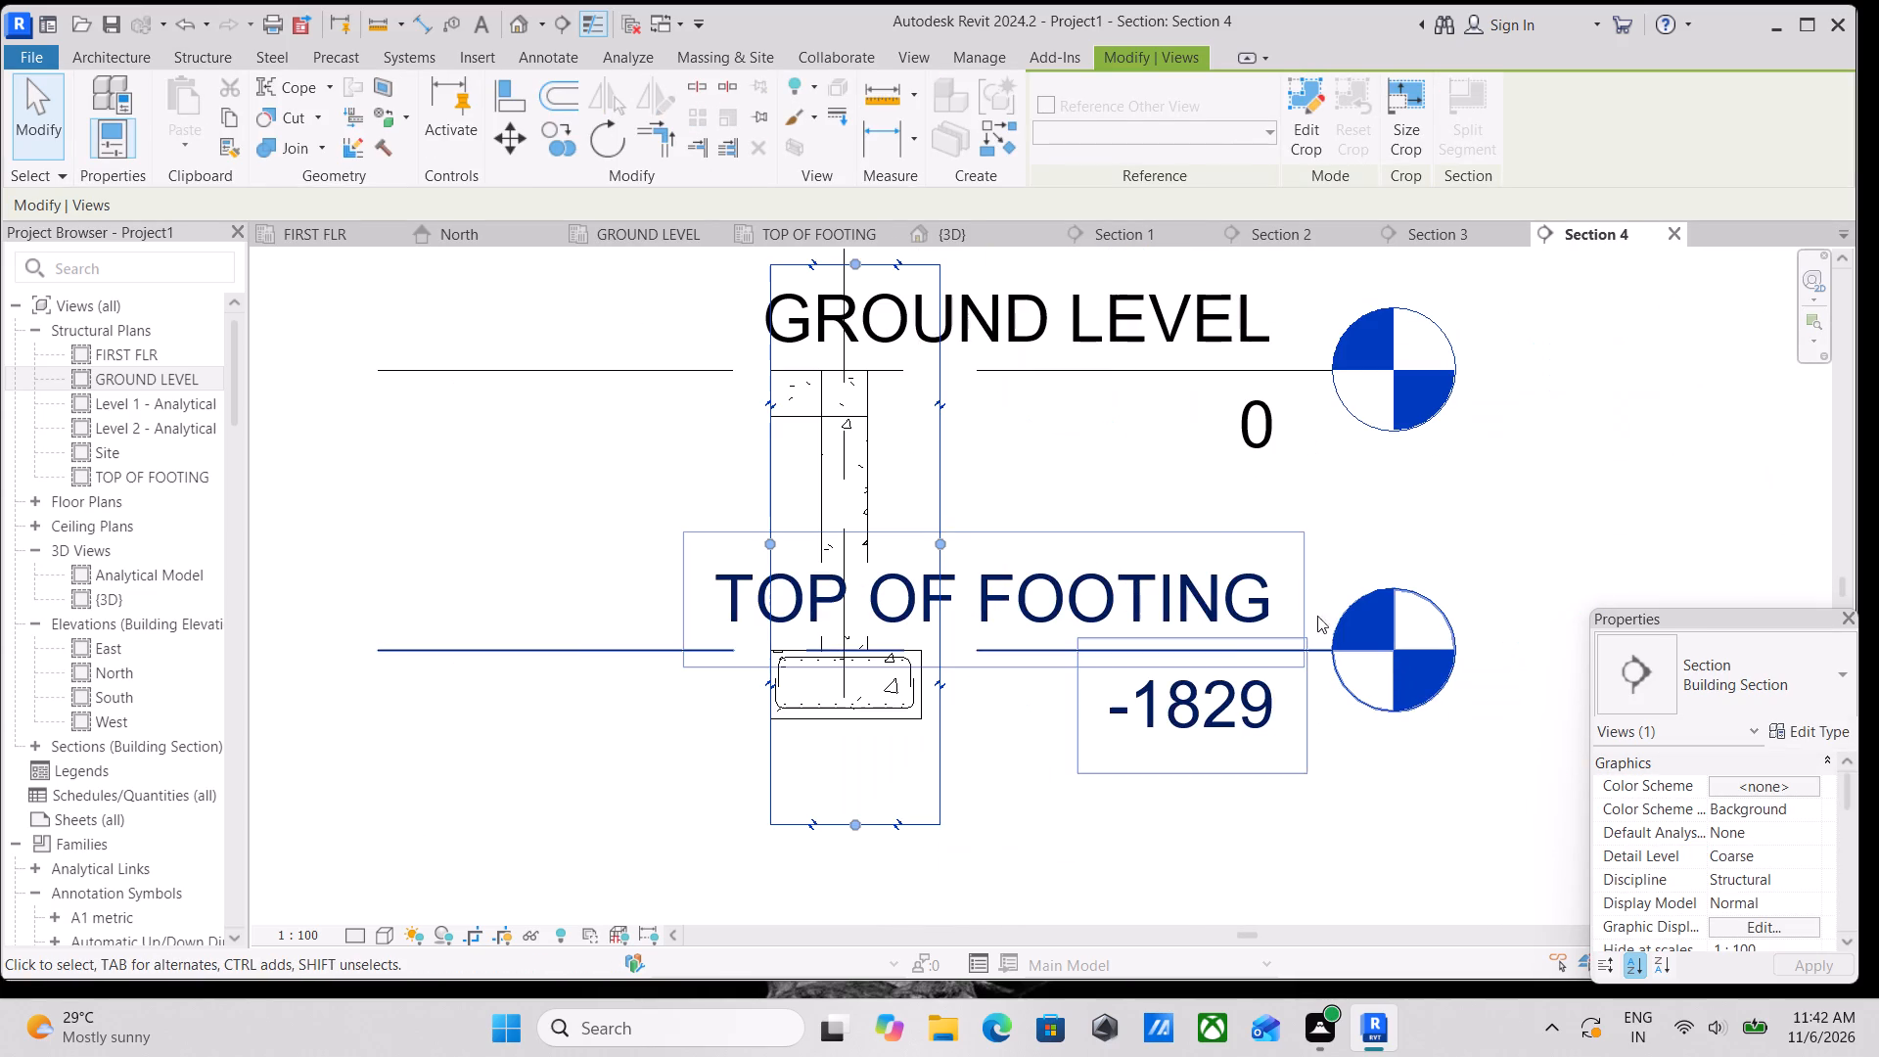
Stretch the head end of the TOP OF FOOTING level so the level labels no longer overlap the column.
left_click(1311, 654)
scroll(1594, 469, "down", 3)
middle_click_drag(1581, 479, 1333, 502)
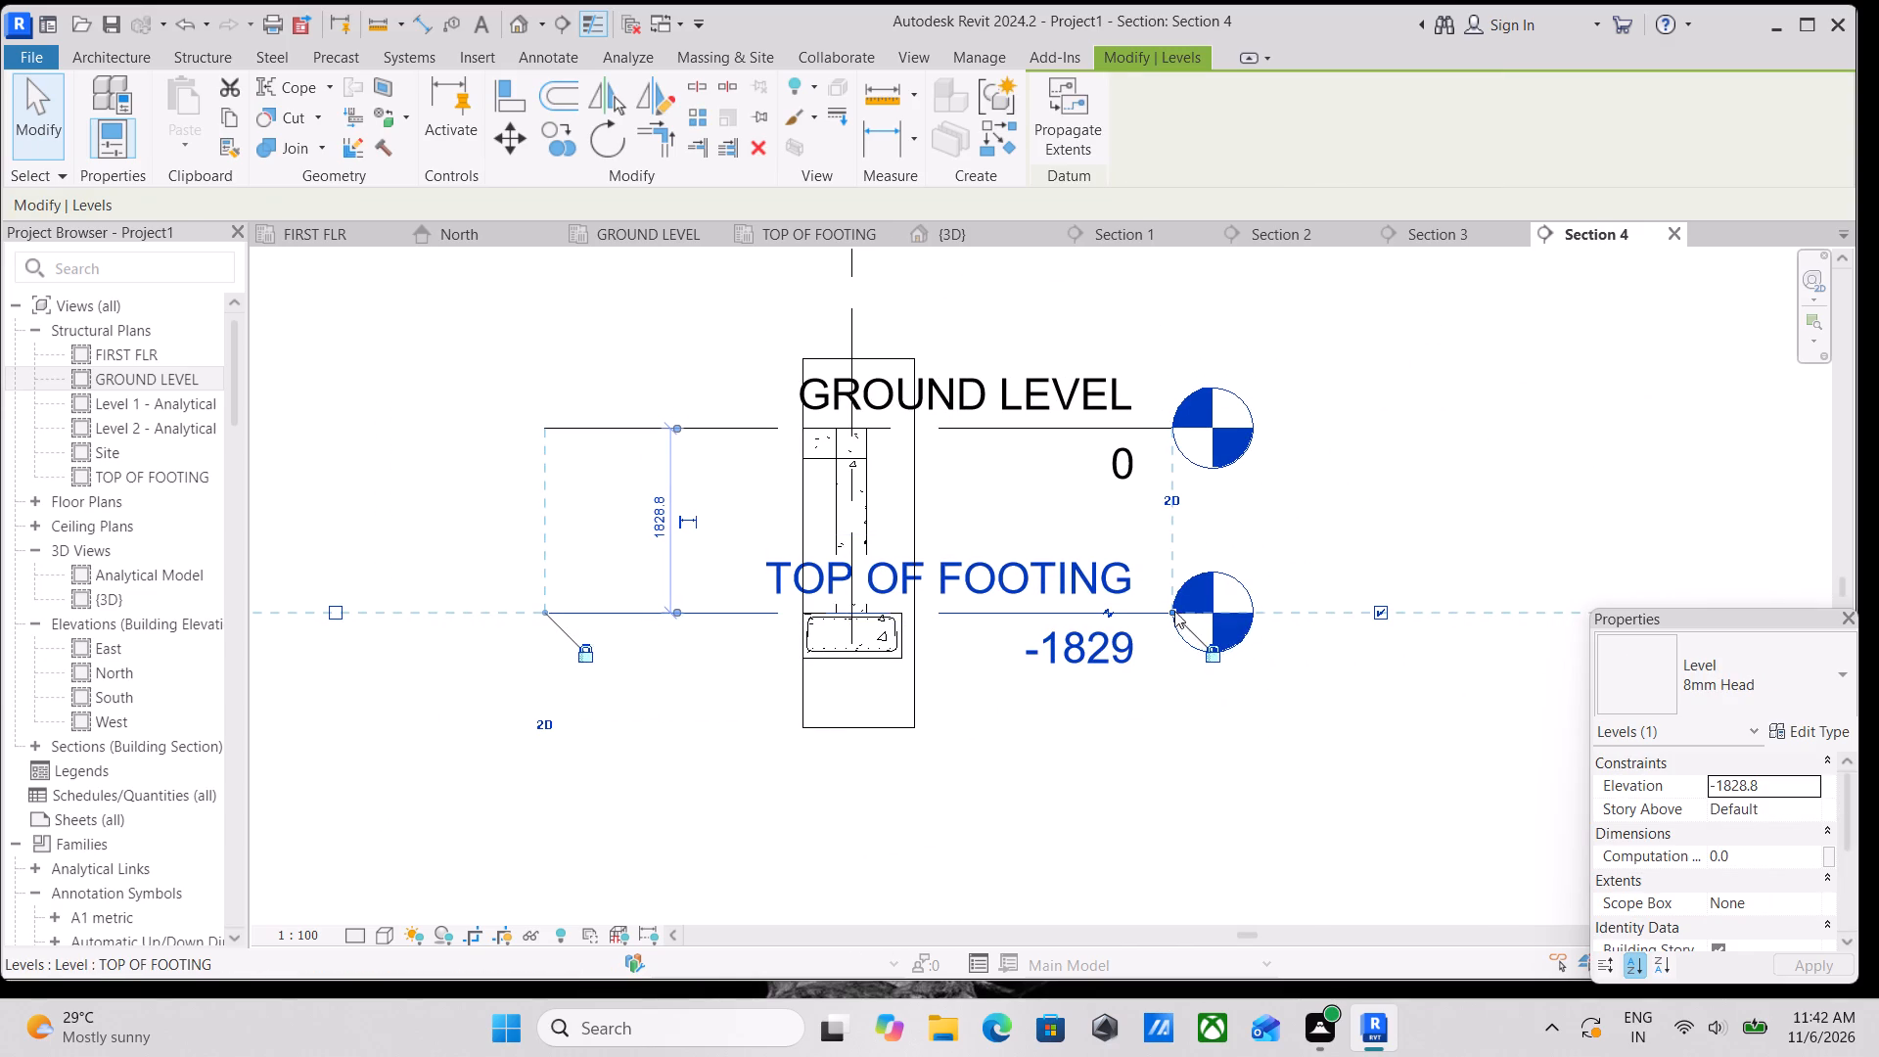
left_click_drag(1174, 616, 1493, 587)
scroll(1257, 544, "down", 1)
scroll(924, 541, "up", 2)
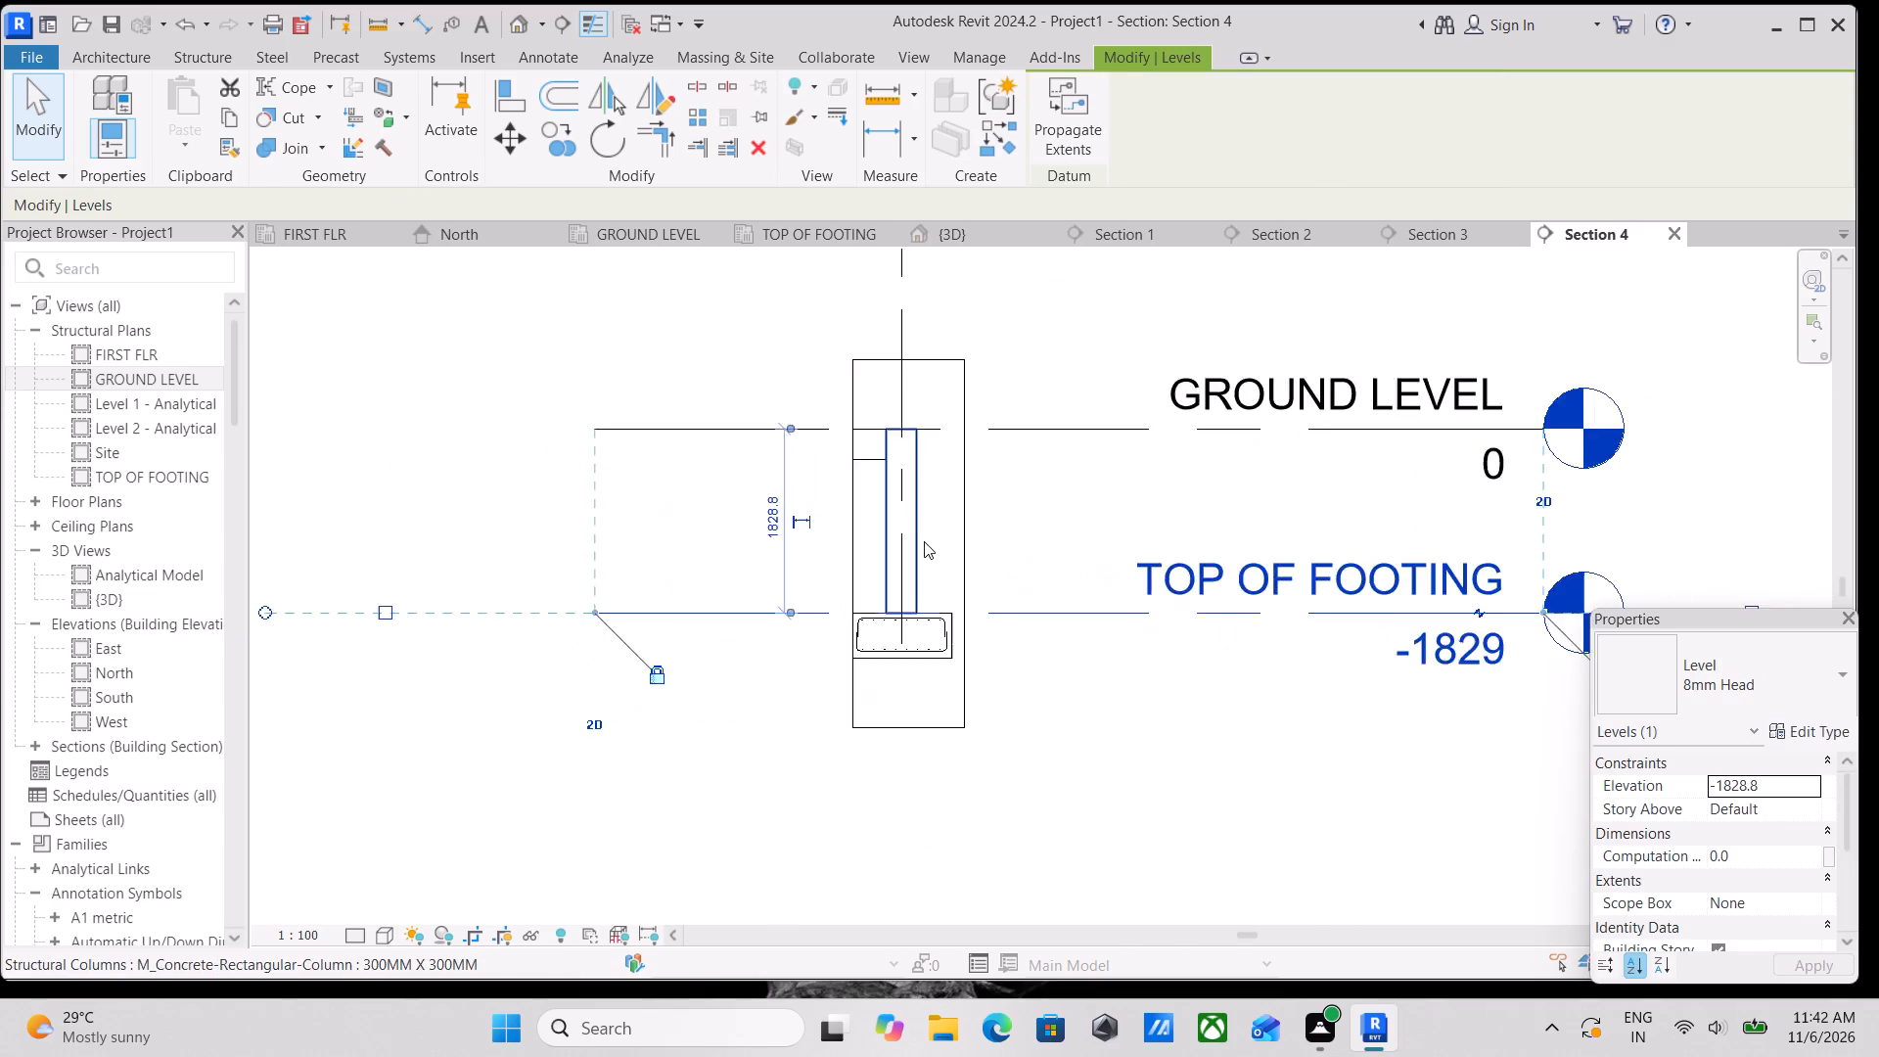
Extend the Section 4 crop boundary on the beam side outward past the edge of the footing.
scroll(924, 541, "up", 7)
middle_click_drag(951, 568, 1035, 590)
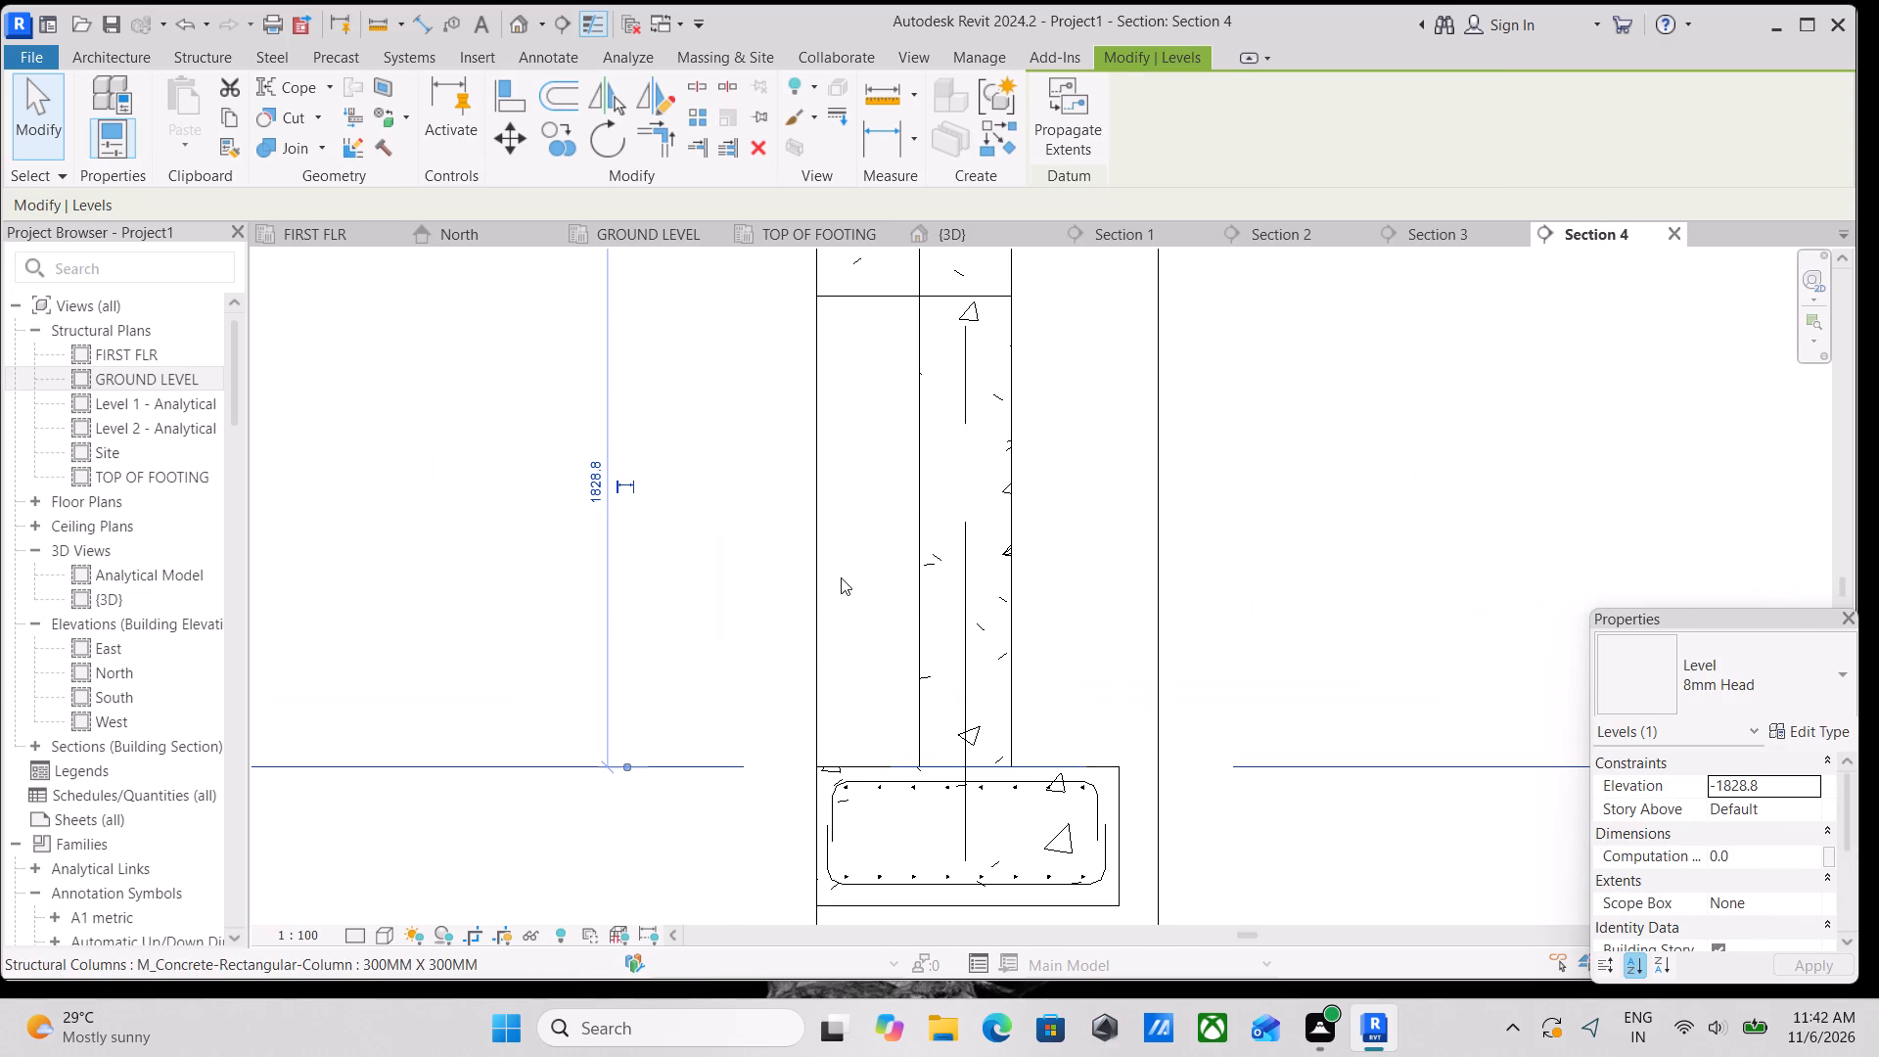
left_click(817, 581)
scroll(811, 539, "down", 1)
left_click_drag(811, 539, 776, 539)
middle_click_drag(807, 533, 819, 618)
scroll(885, 531, "down", 1)
middle_click_drag(885, 531, 885, 549)
scroll(914, 477, "down", 1)
middle_click_drag(914, 477, 916, 480)
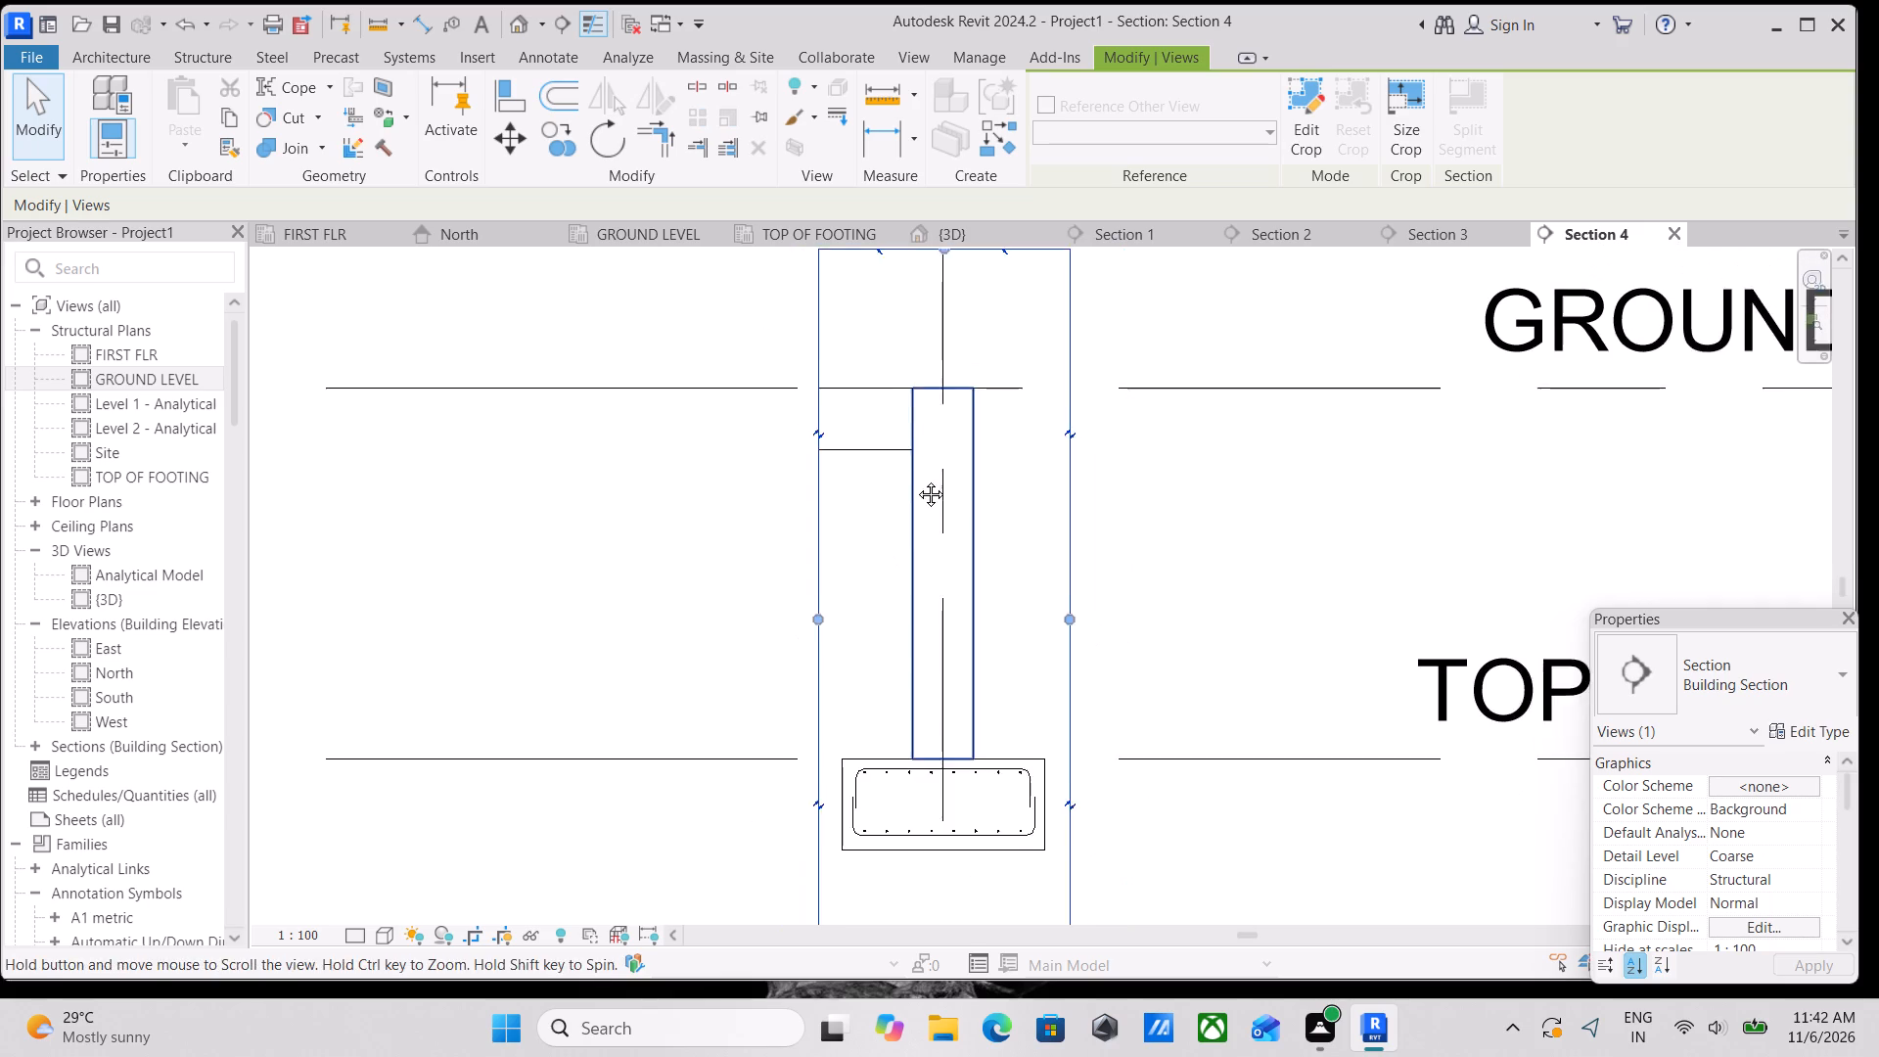
middle_click_drag(916, 480, 946, 523)
Check the rebar cover setting of the column in Section 4.
scroll(1021, 604, "up", 1)
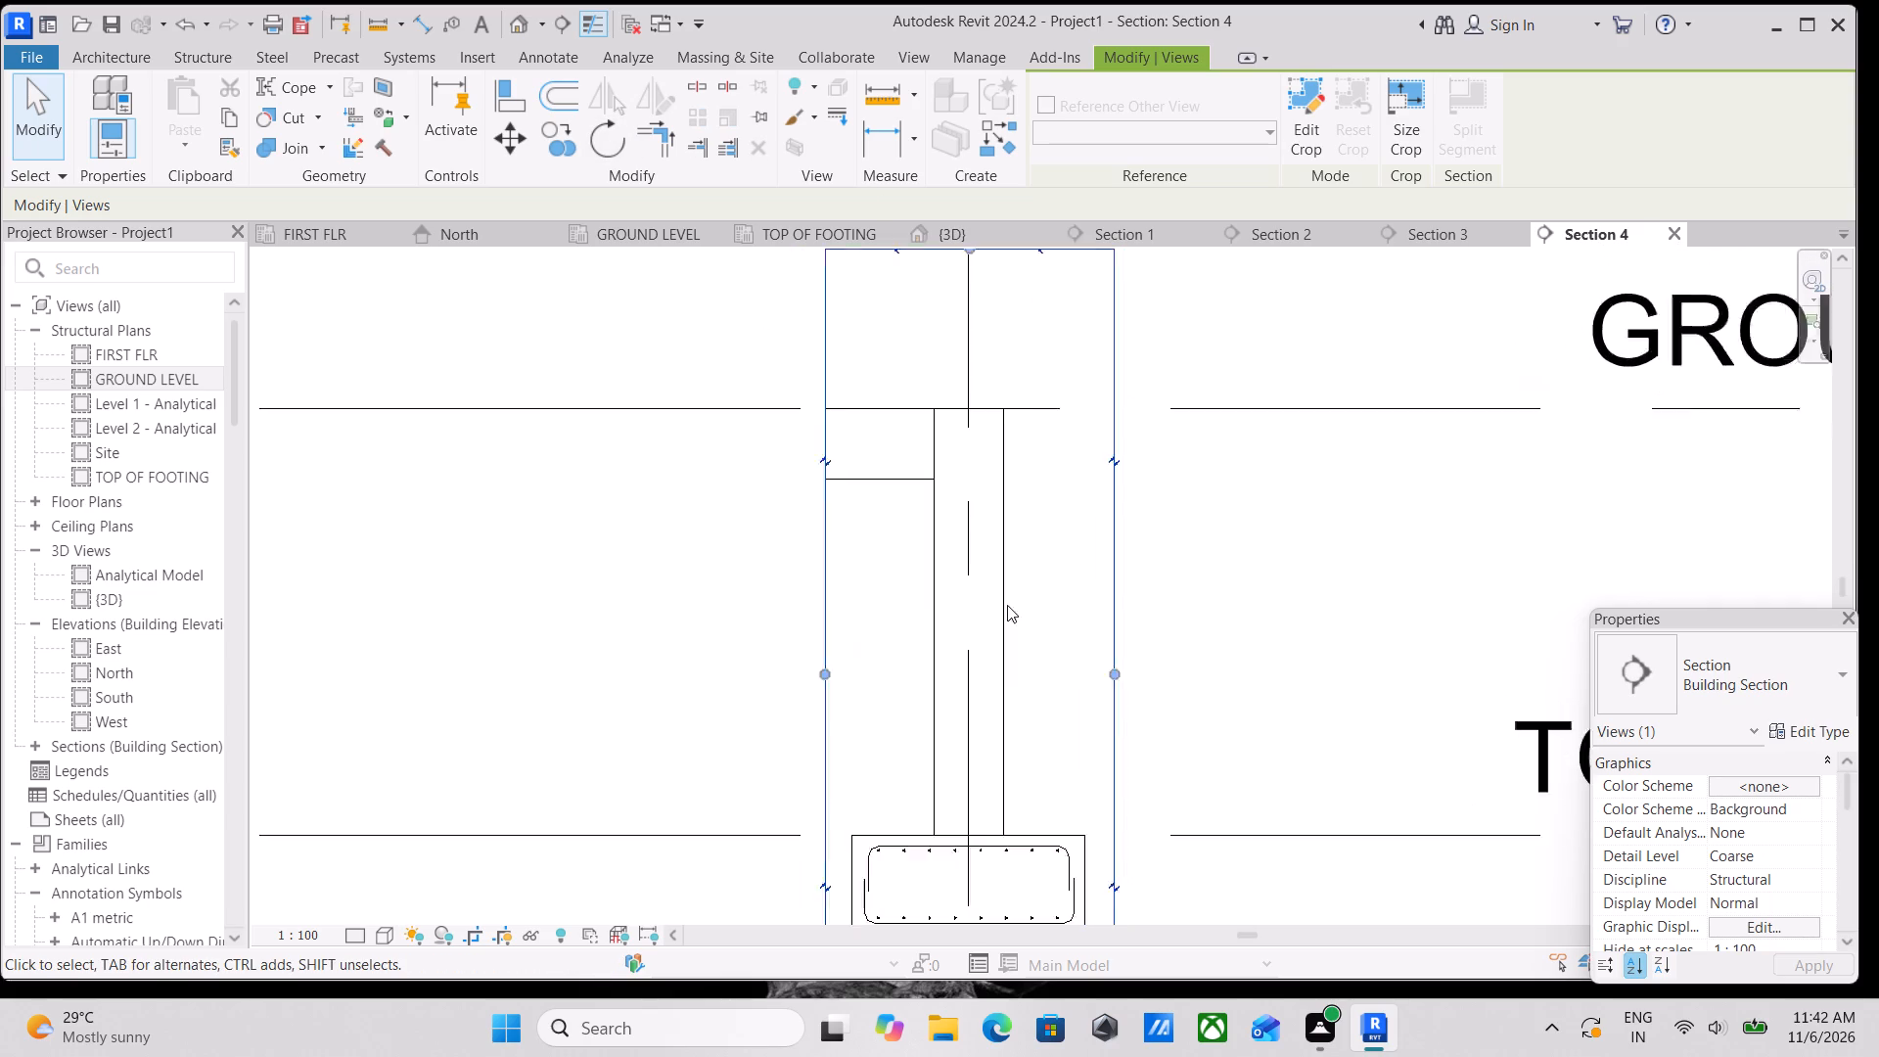
scroll(1007, 605, "up", 2)
middle_click_drag(983, 549, 1063, 591)
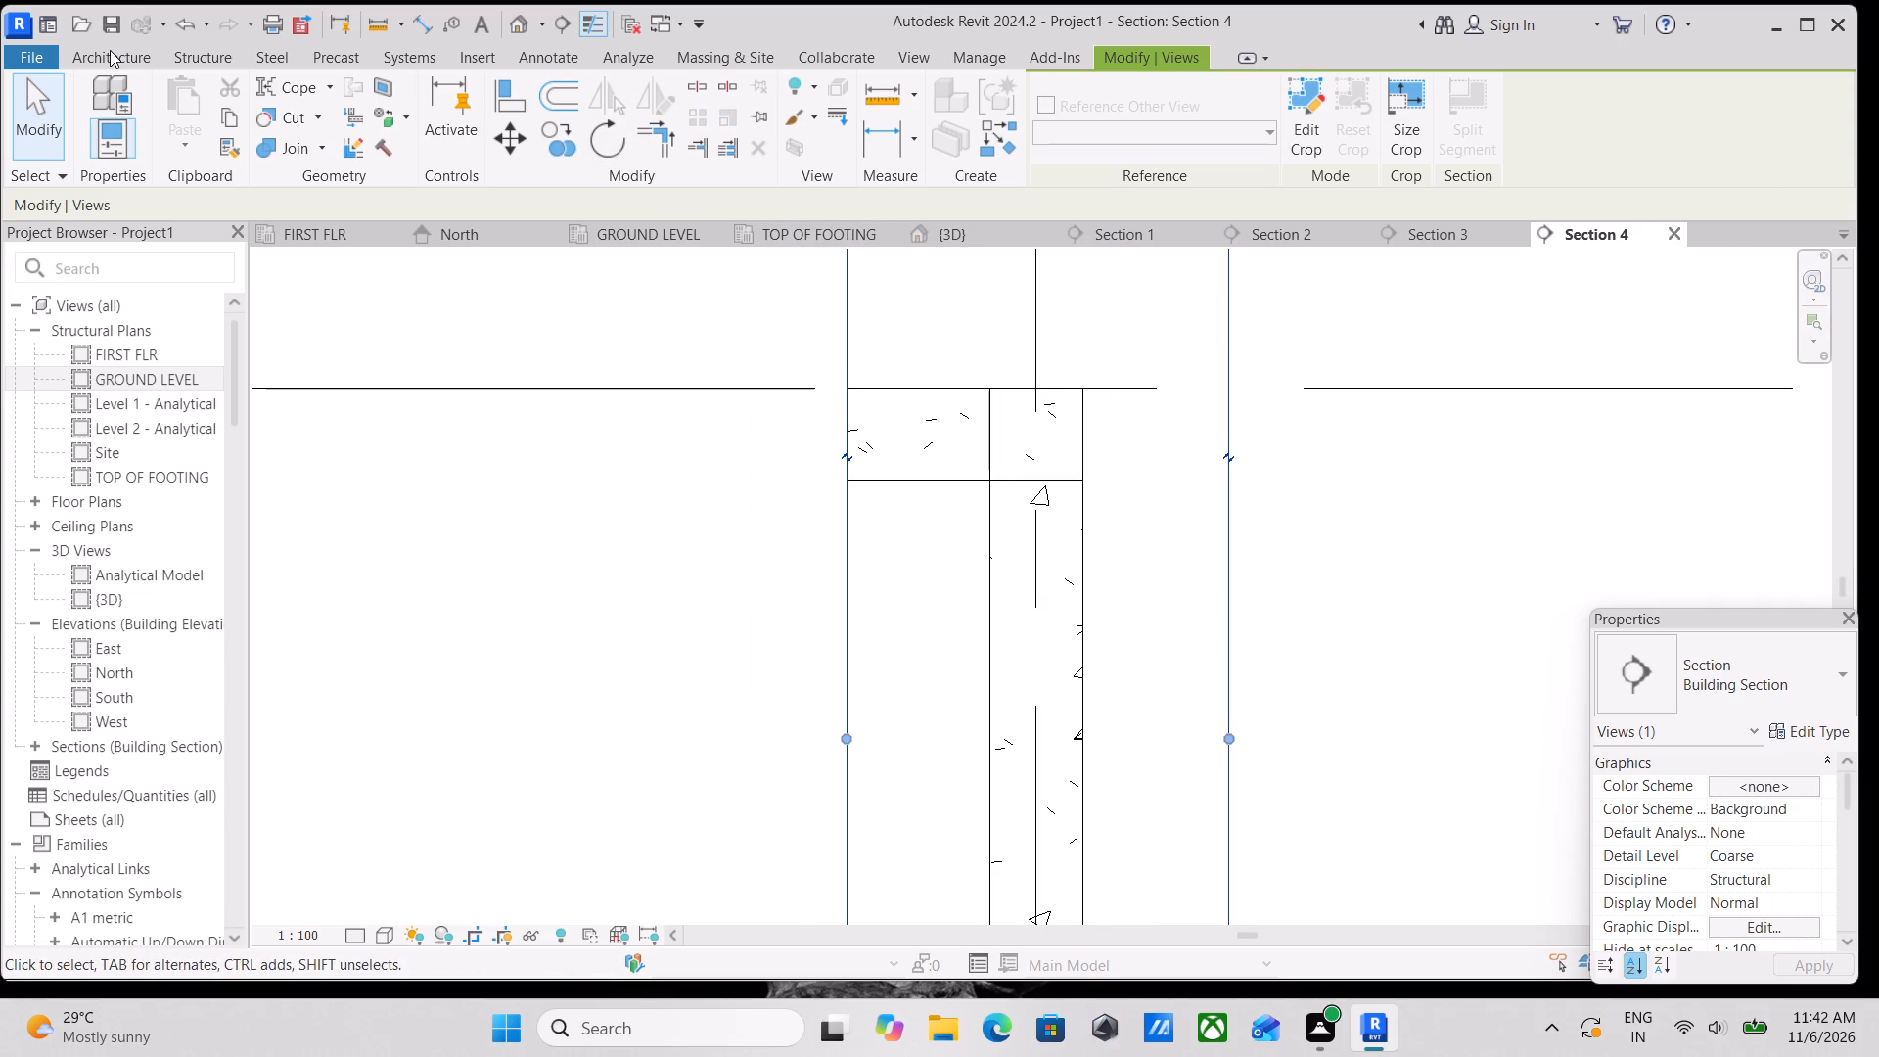
left_click(110, 50)
left_click(196, 60)
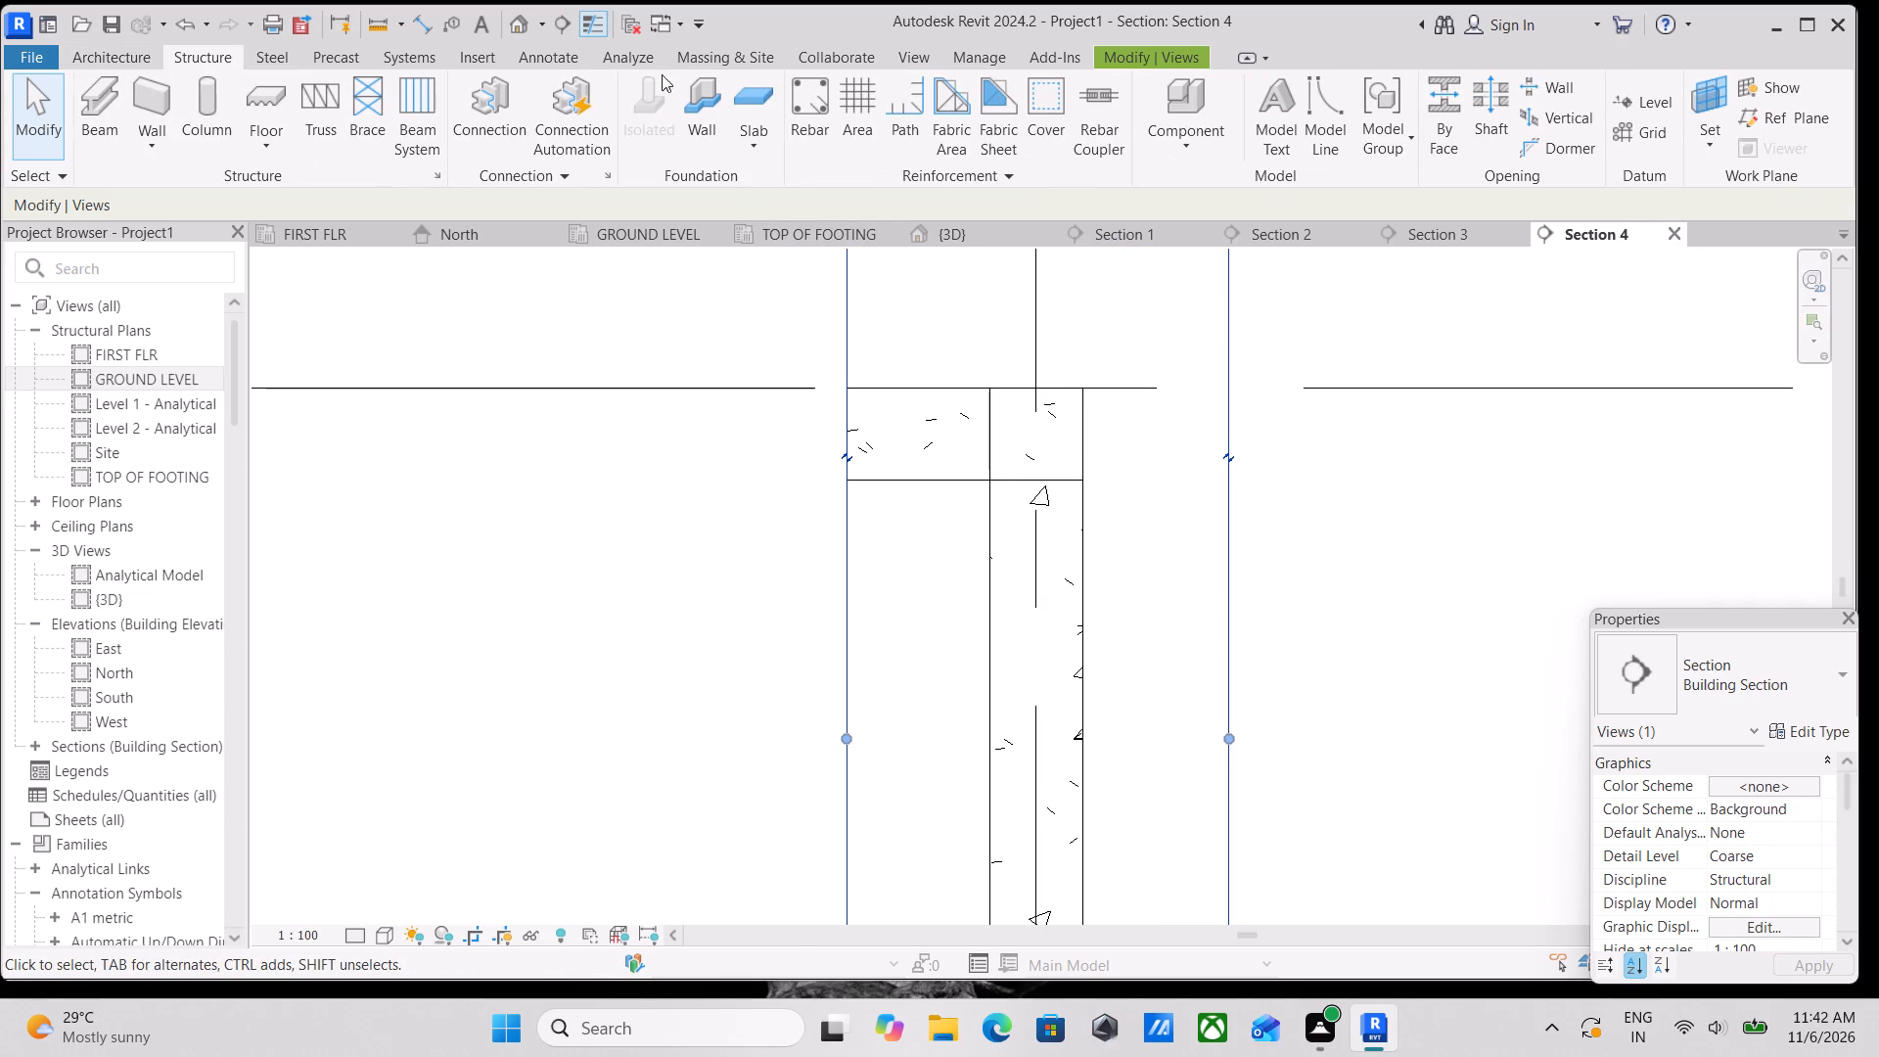
left_click(1052, 116)
left_click(990, 660)
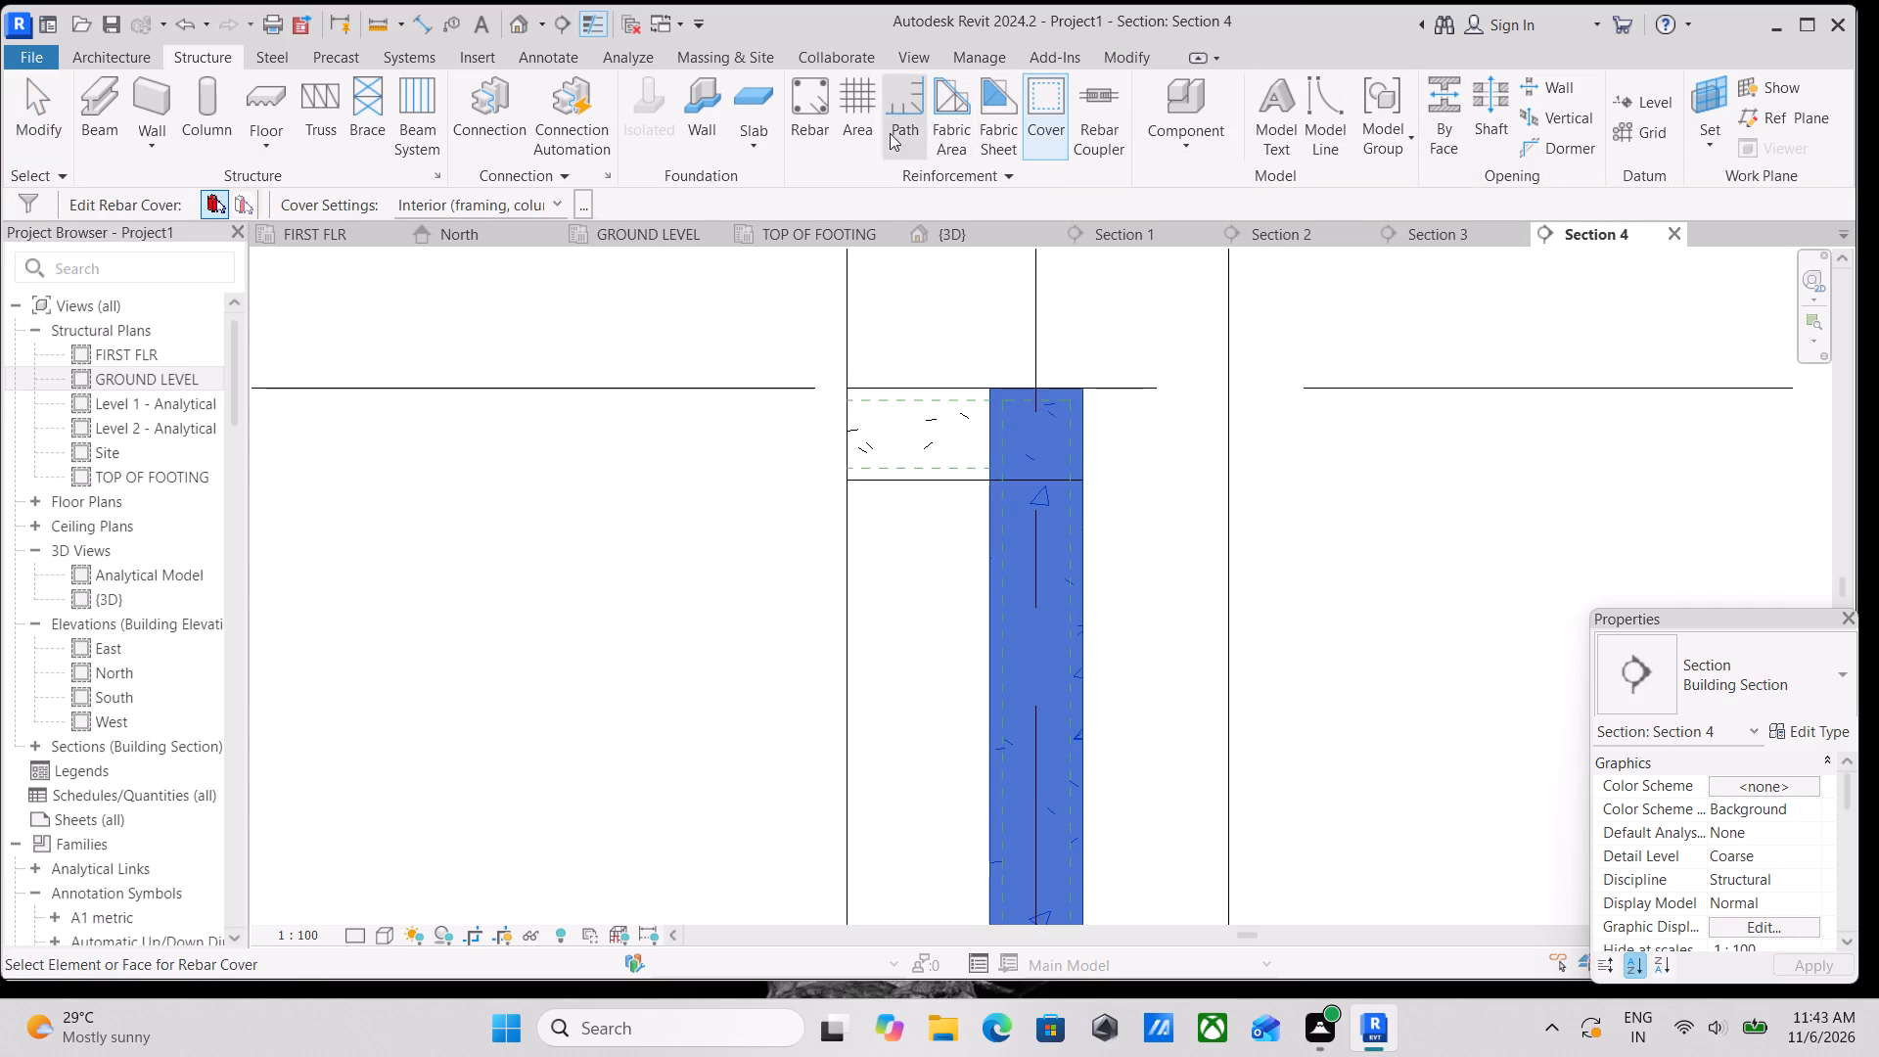
Place a 13M rebar tie of shape M_T1, oriented perpendicular to cover, in the column just below GROUND LEVEL.
left_click(820, 124)
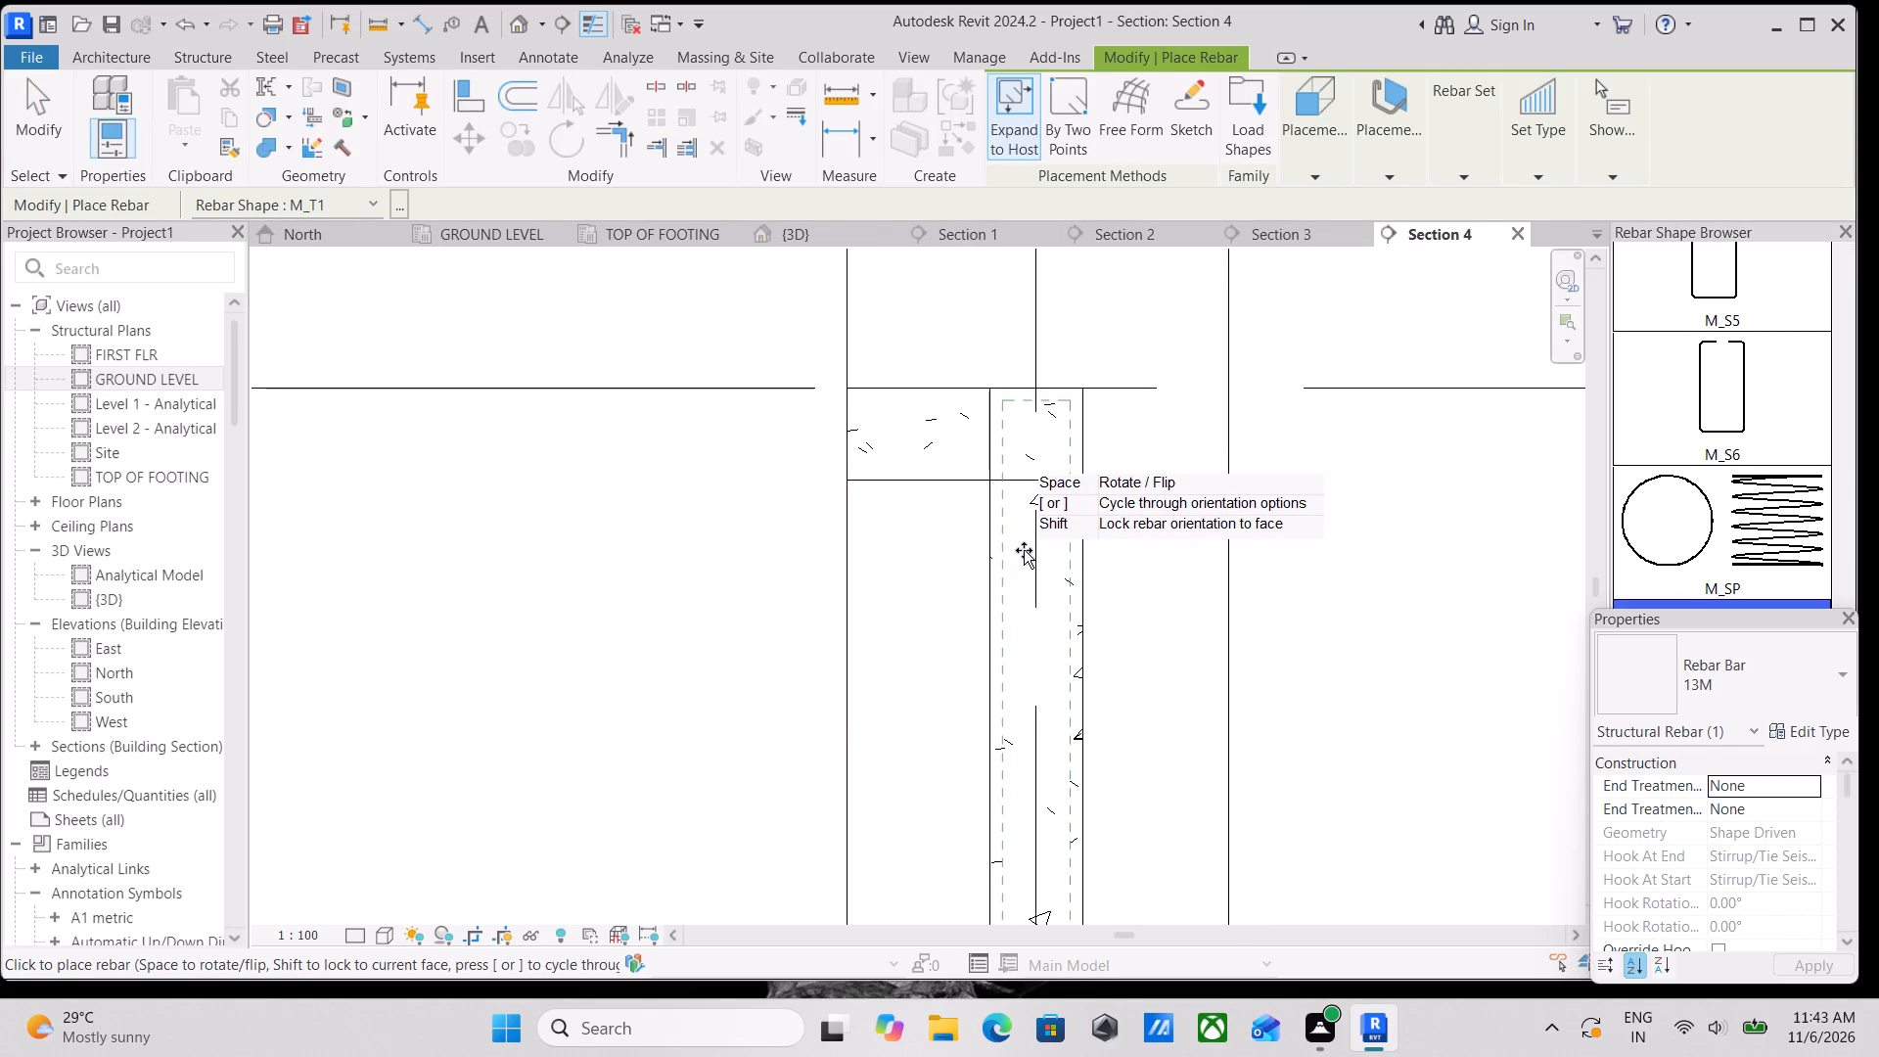
left_click(1408, 171)
left_click(1536, 219)
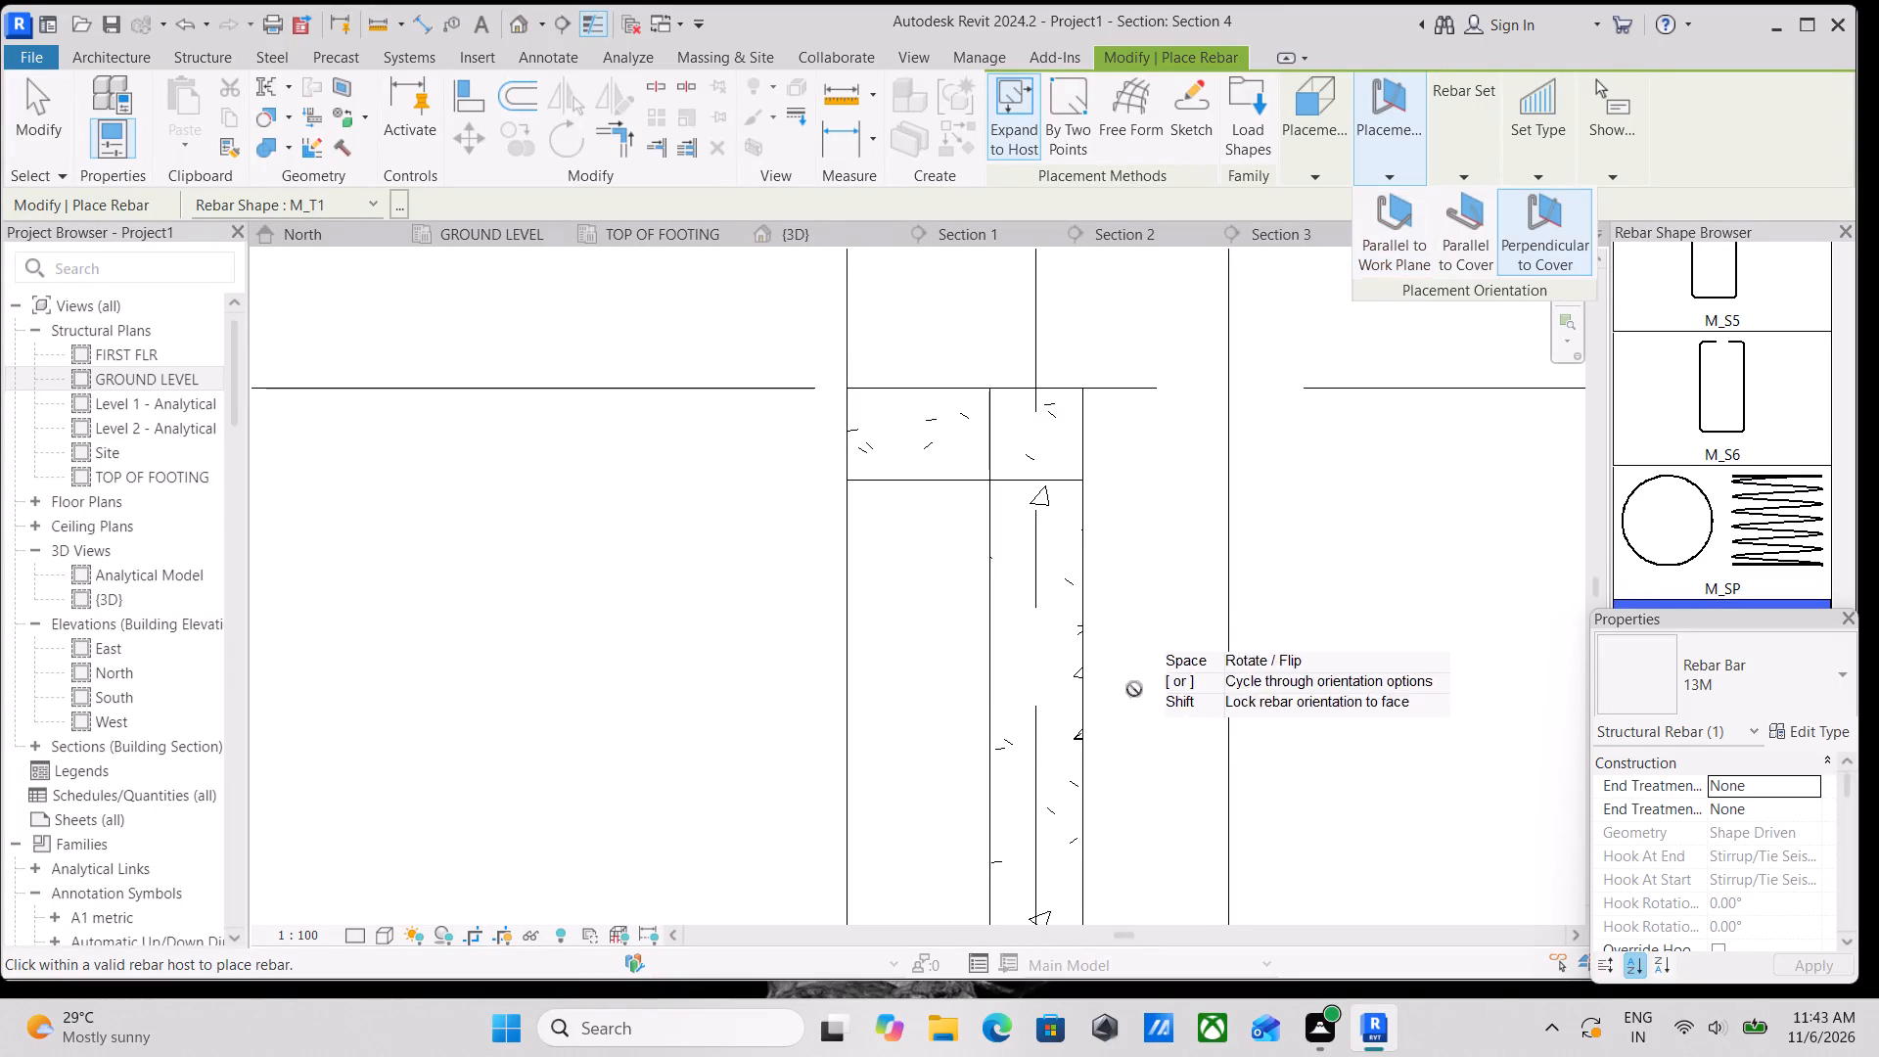
scroll(1029, 506, "up", 4)
middle_click_drag(1038, 491, 1091, 638)
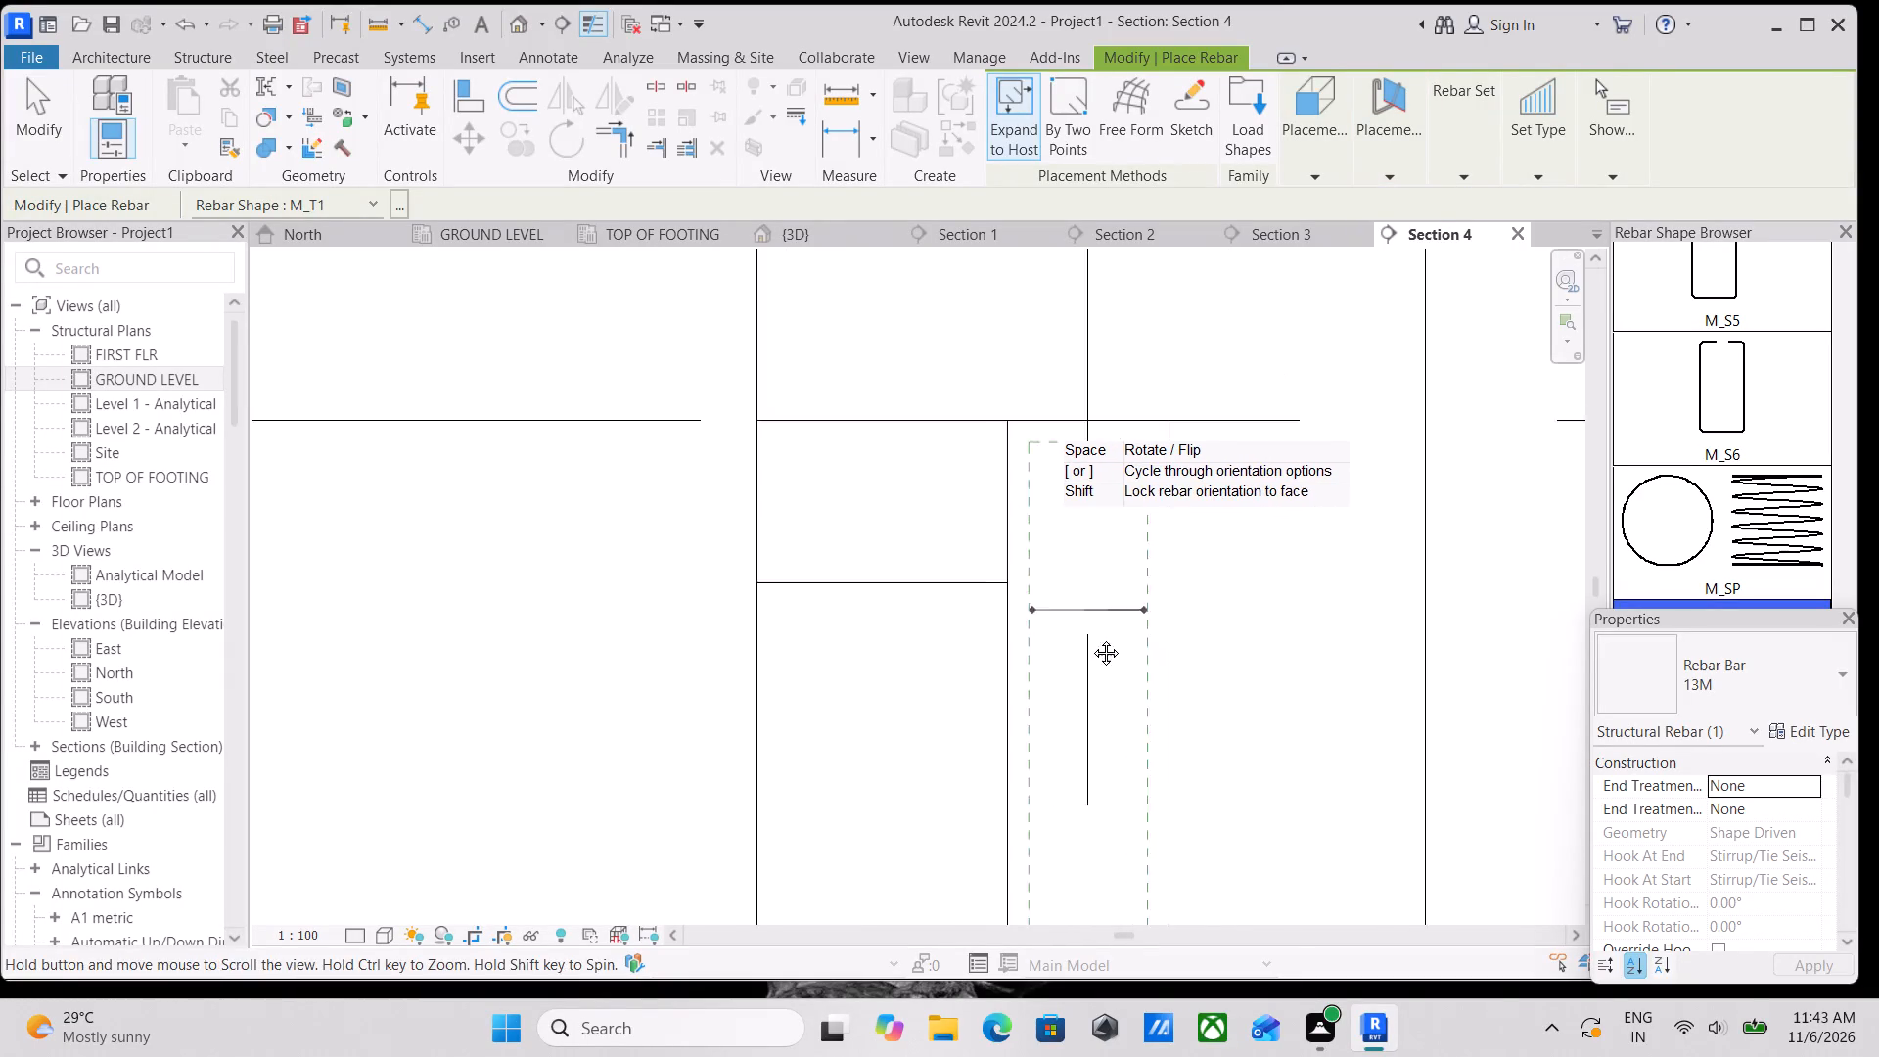
middle_click_drag(1091, 638, 1093, 647)
left_click(1089, 565)
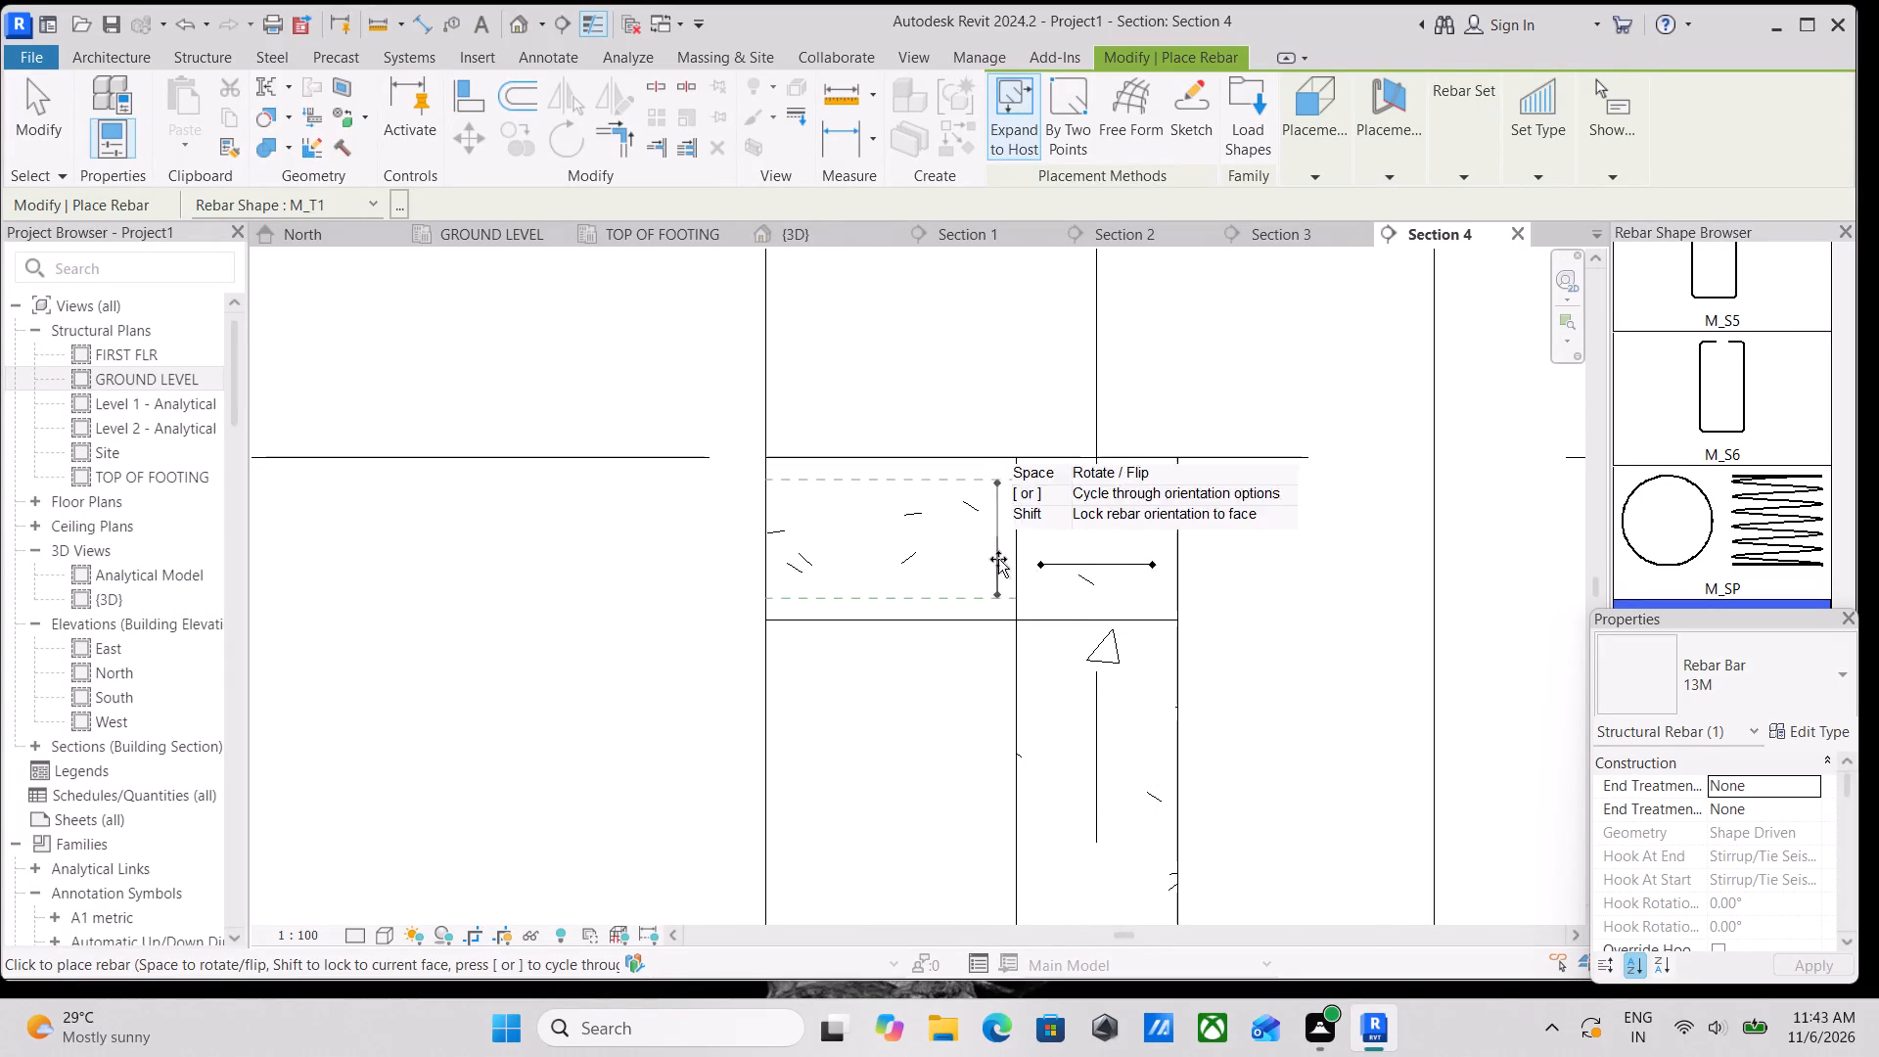
key("Escape")
key("Escape")
key("Escape")
Set the Section 4 view's detail level to Fine.
scroll(1123, 563, "up", 1)
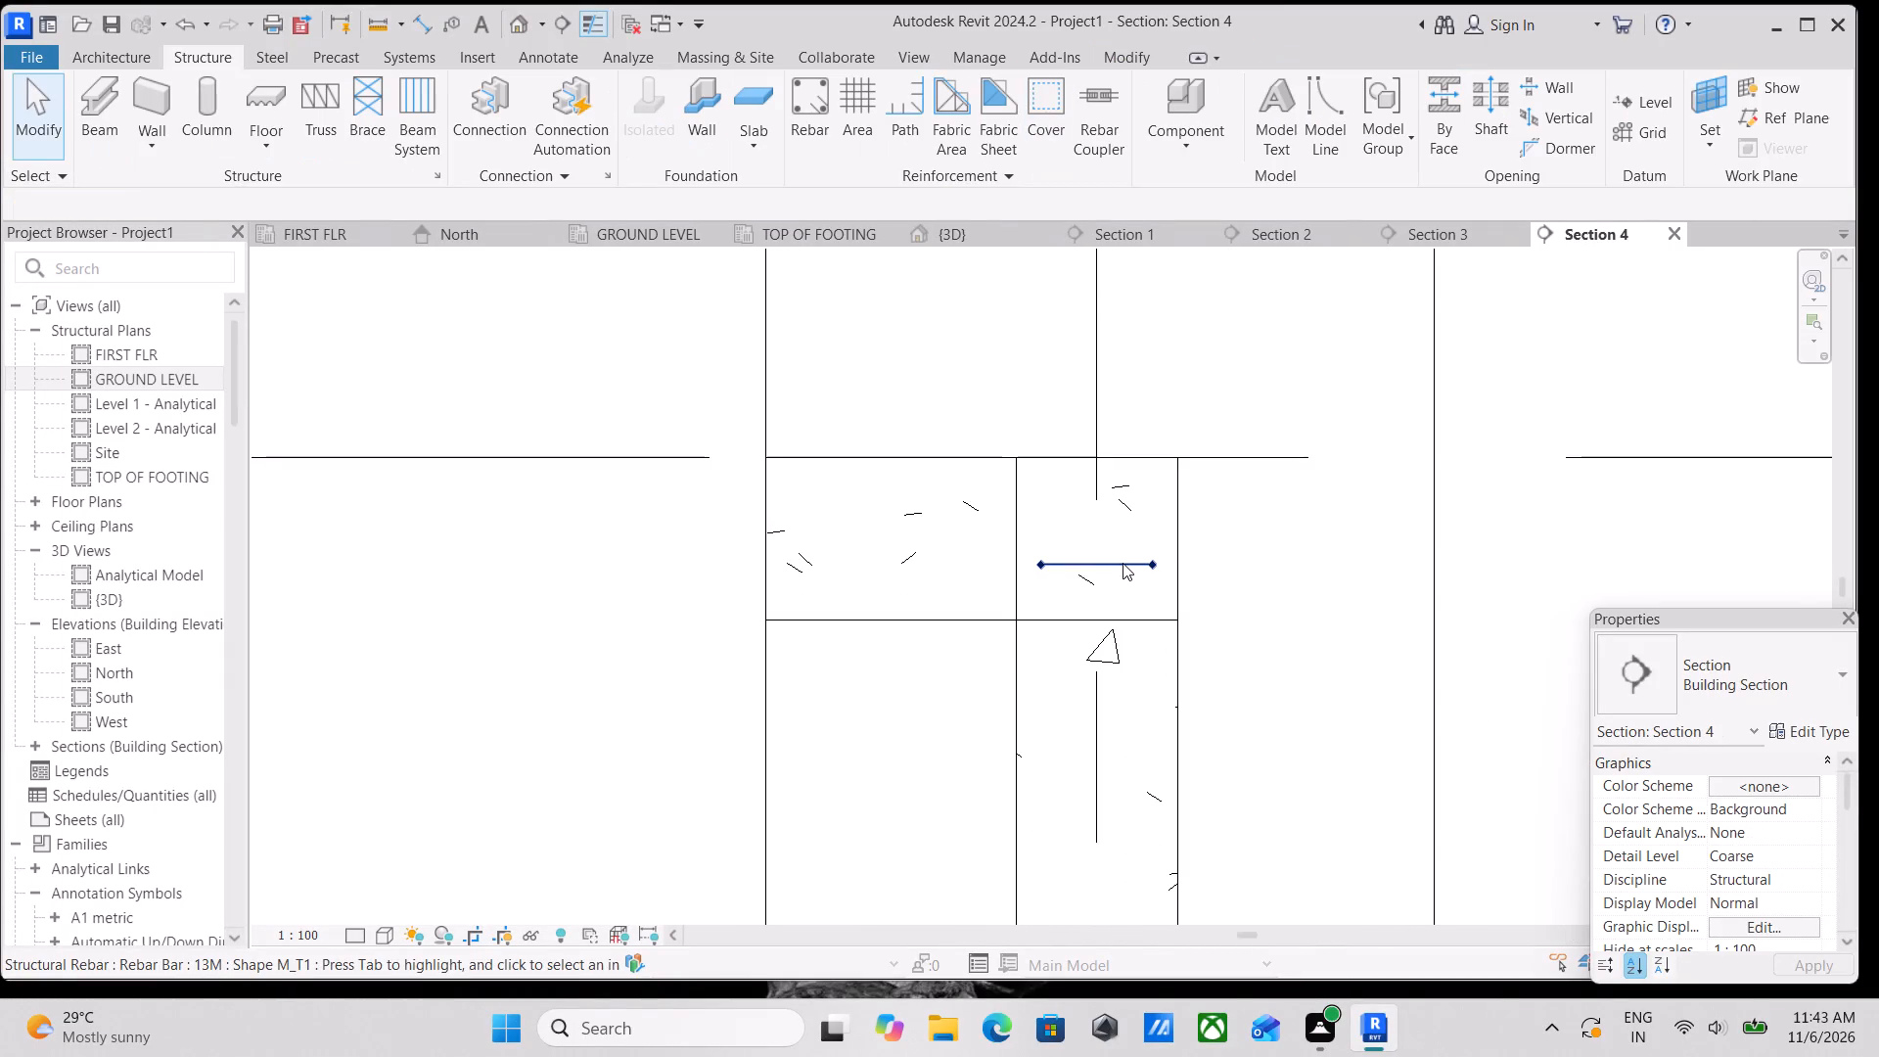
scroll(1123, 563, "up", 6)
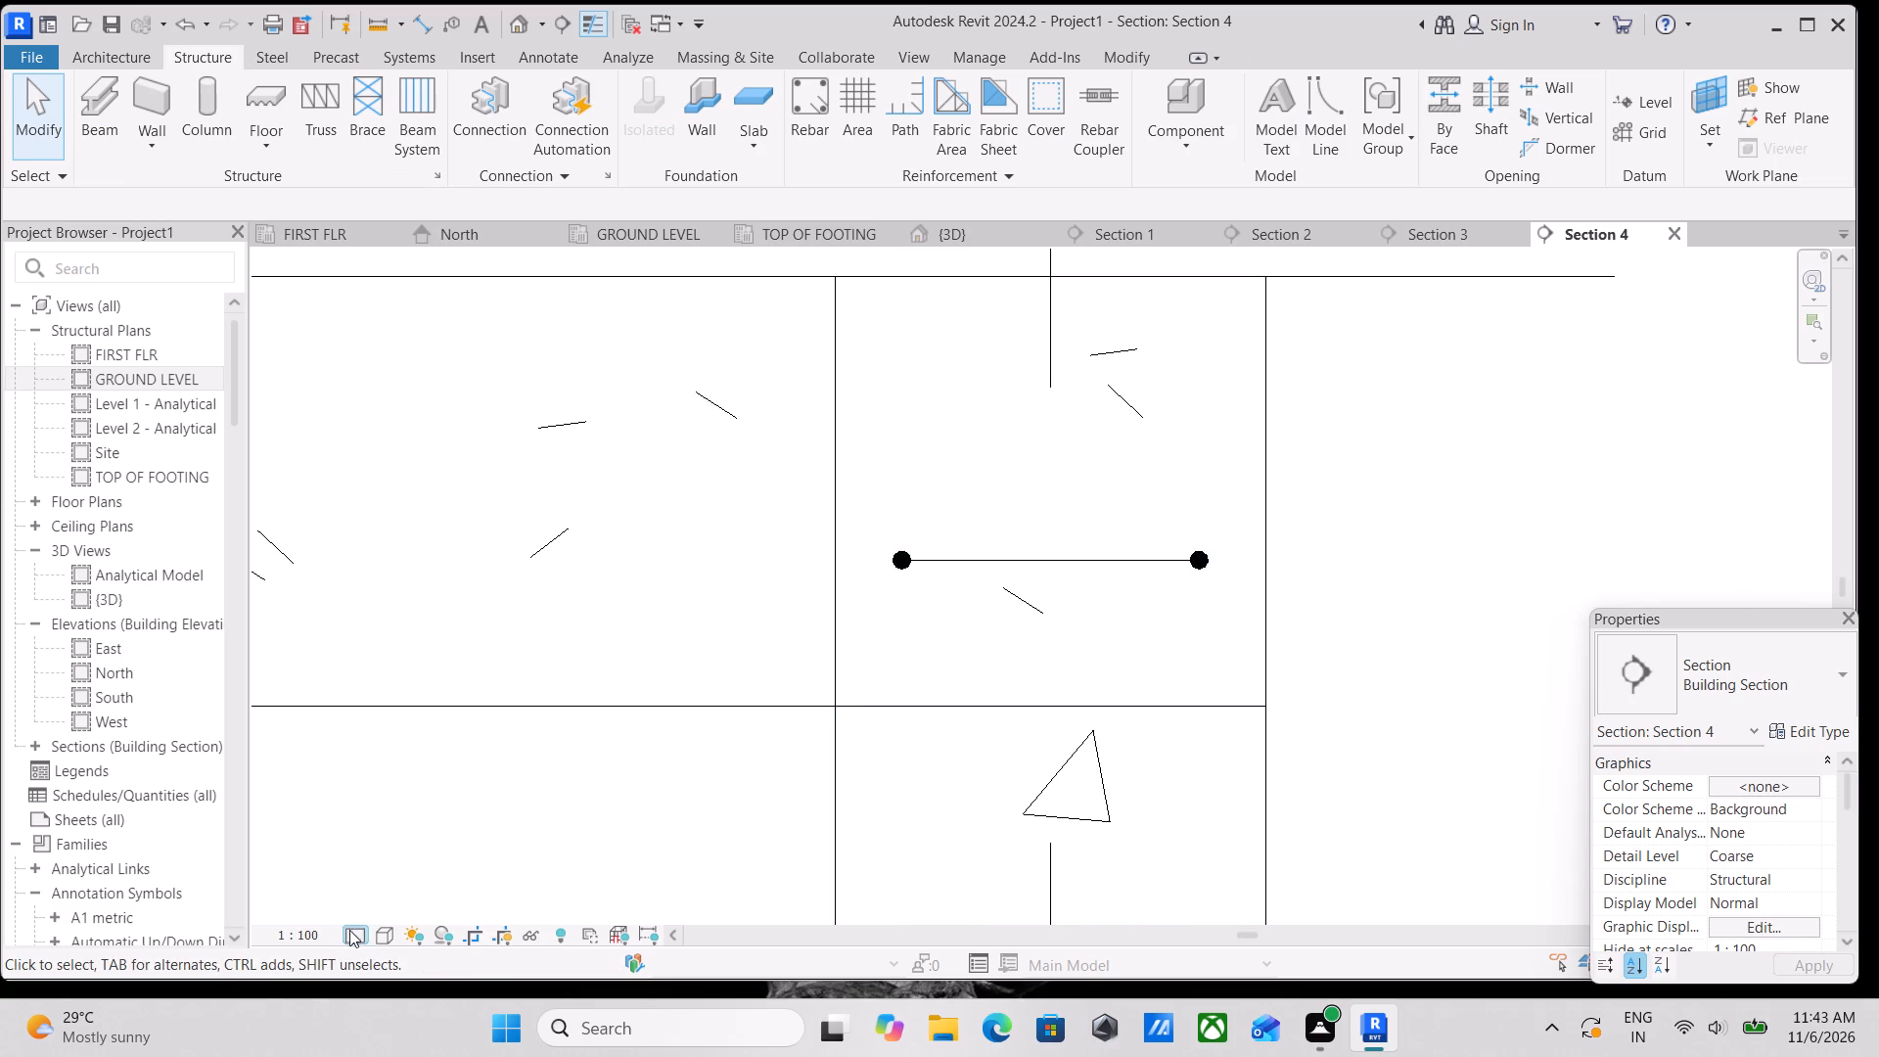
left_click(348, 929)
left_click(396, 899)
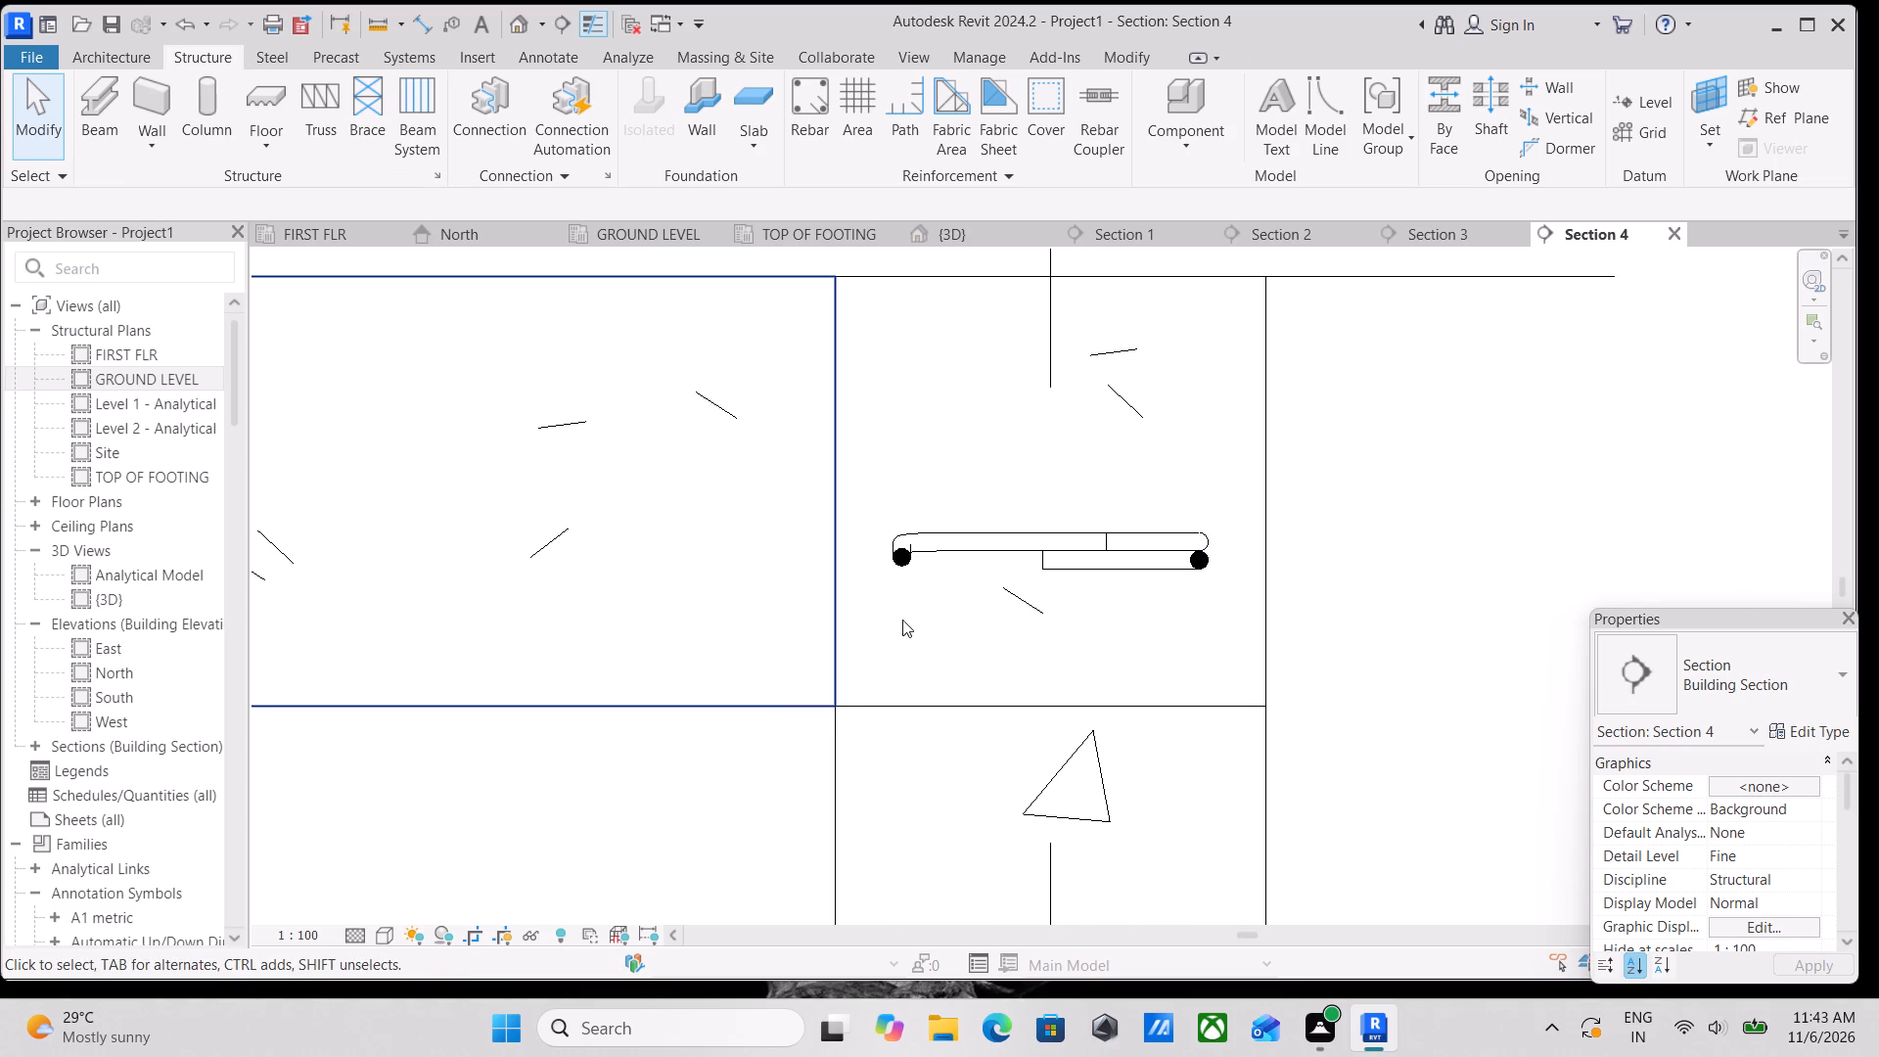
Open the new M_T1 tie's sketch in the GROUND LEVEL structural plan and finish the sketch without editing it.
double_click(1017, 542)
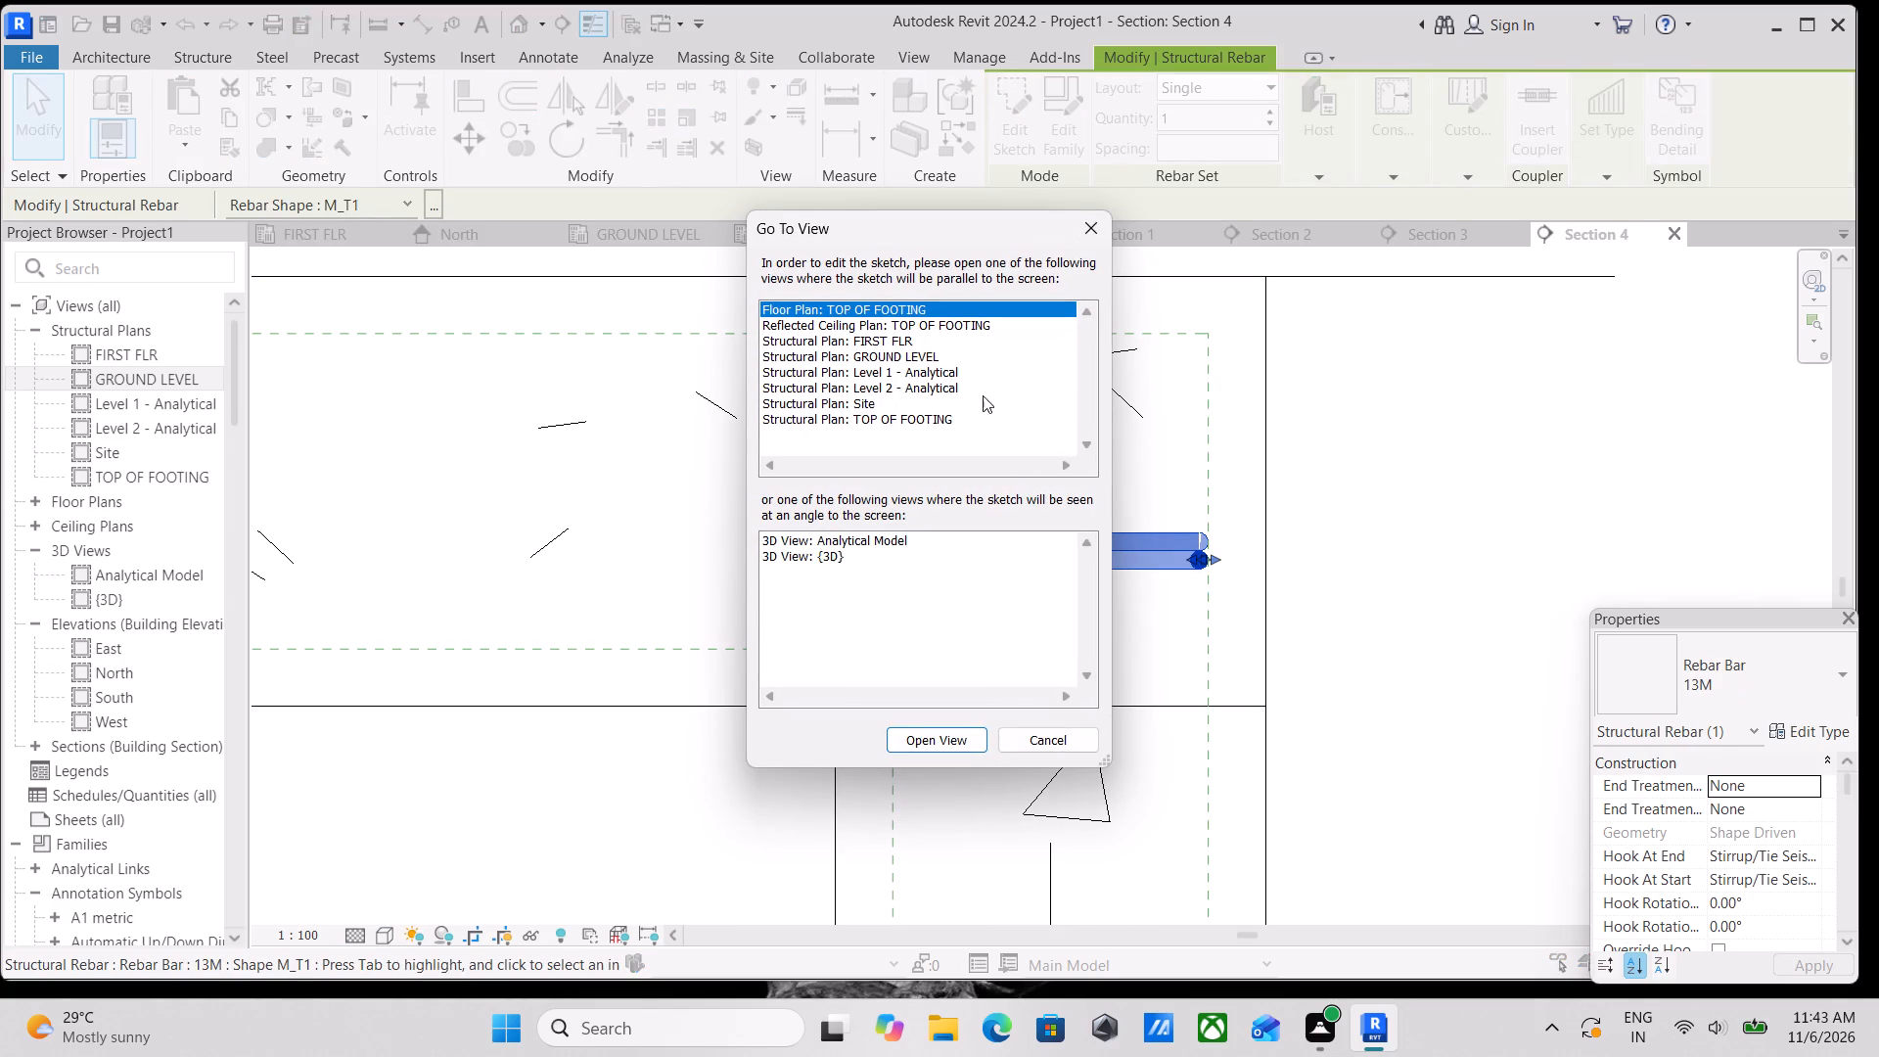
left_click(899, 354)
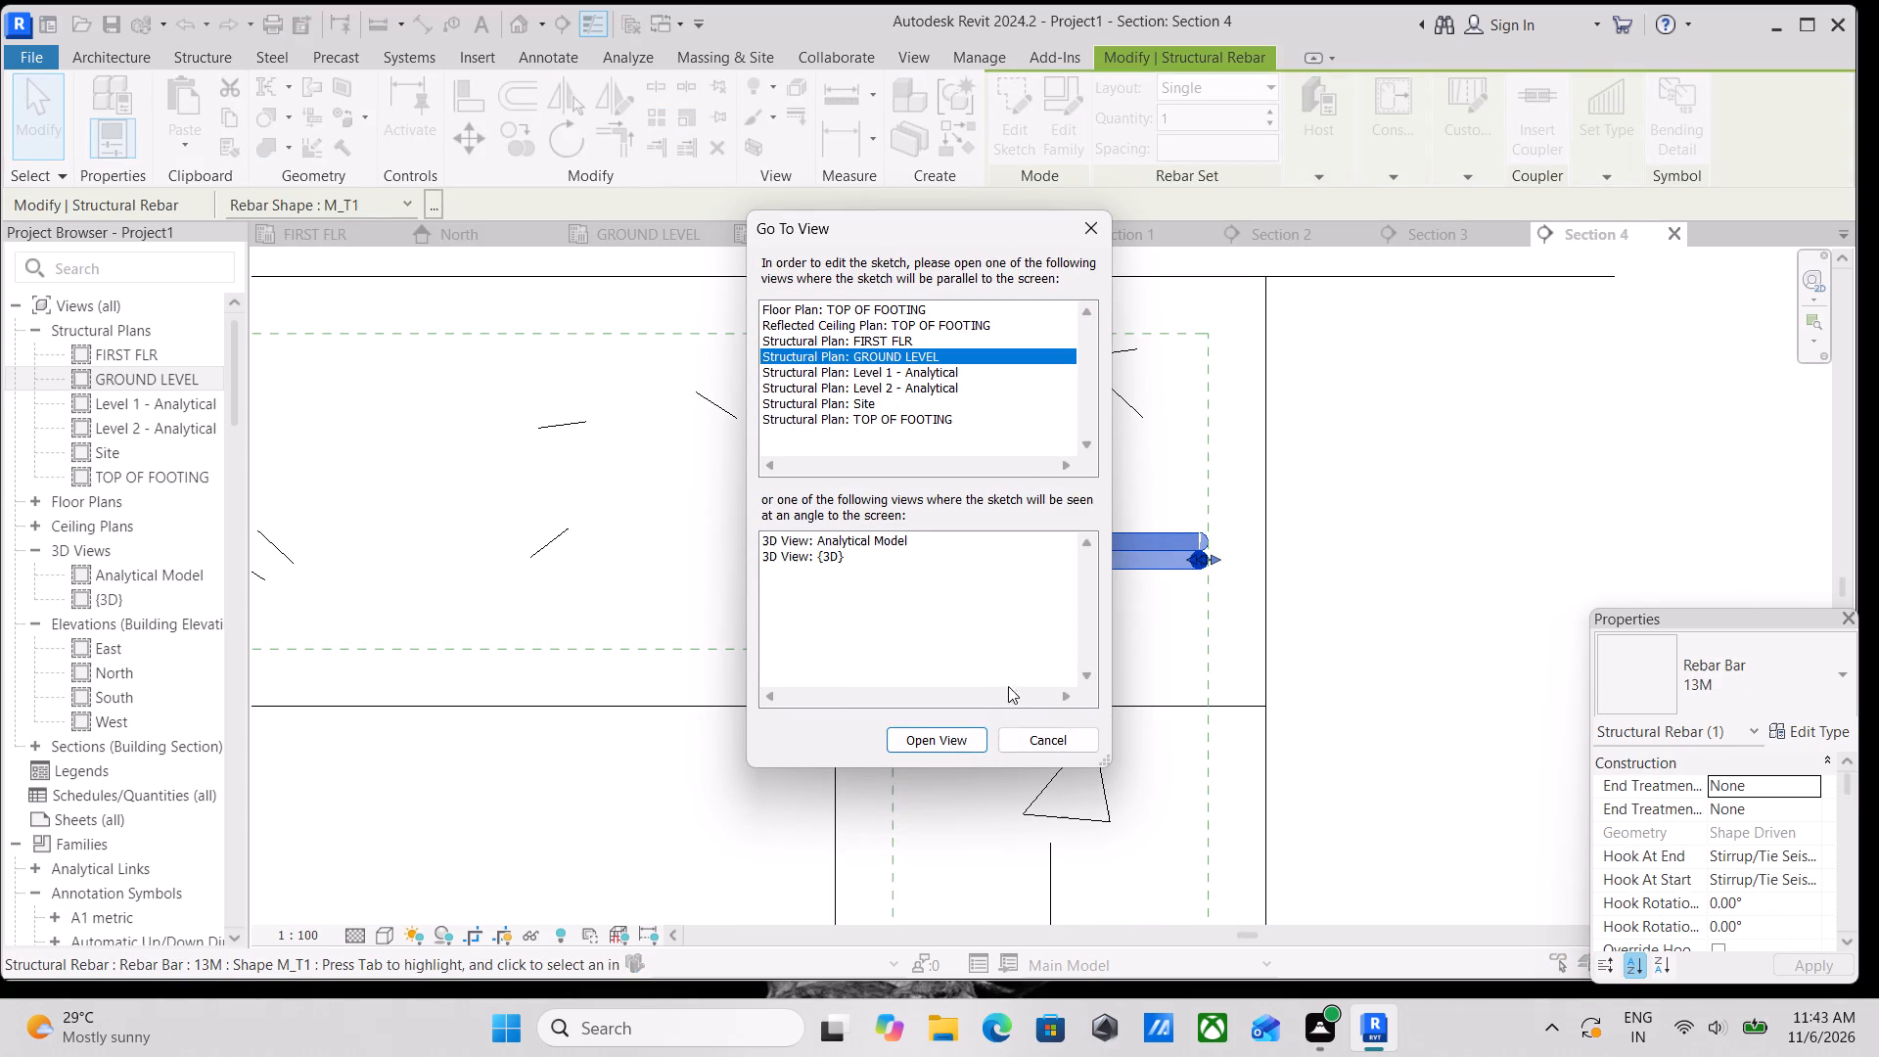
left_click(941, 735)
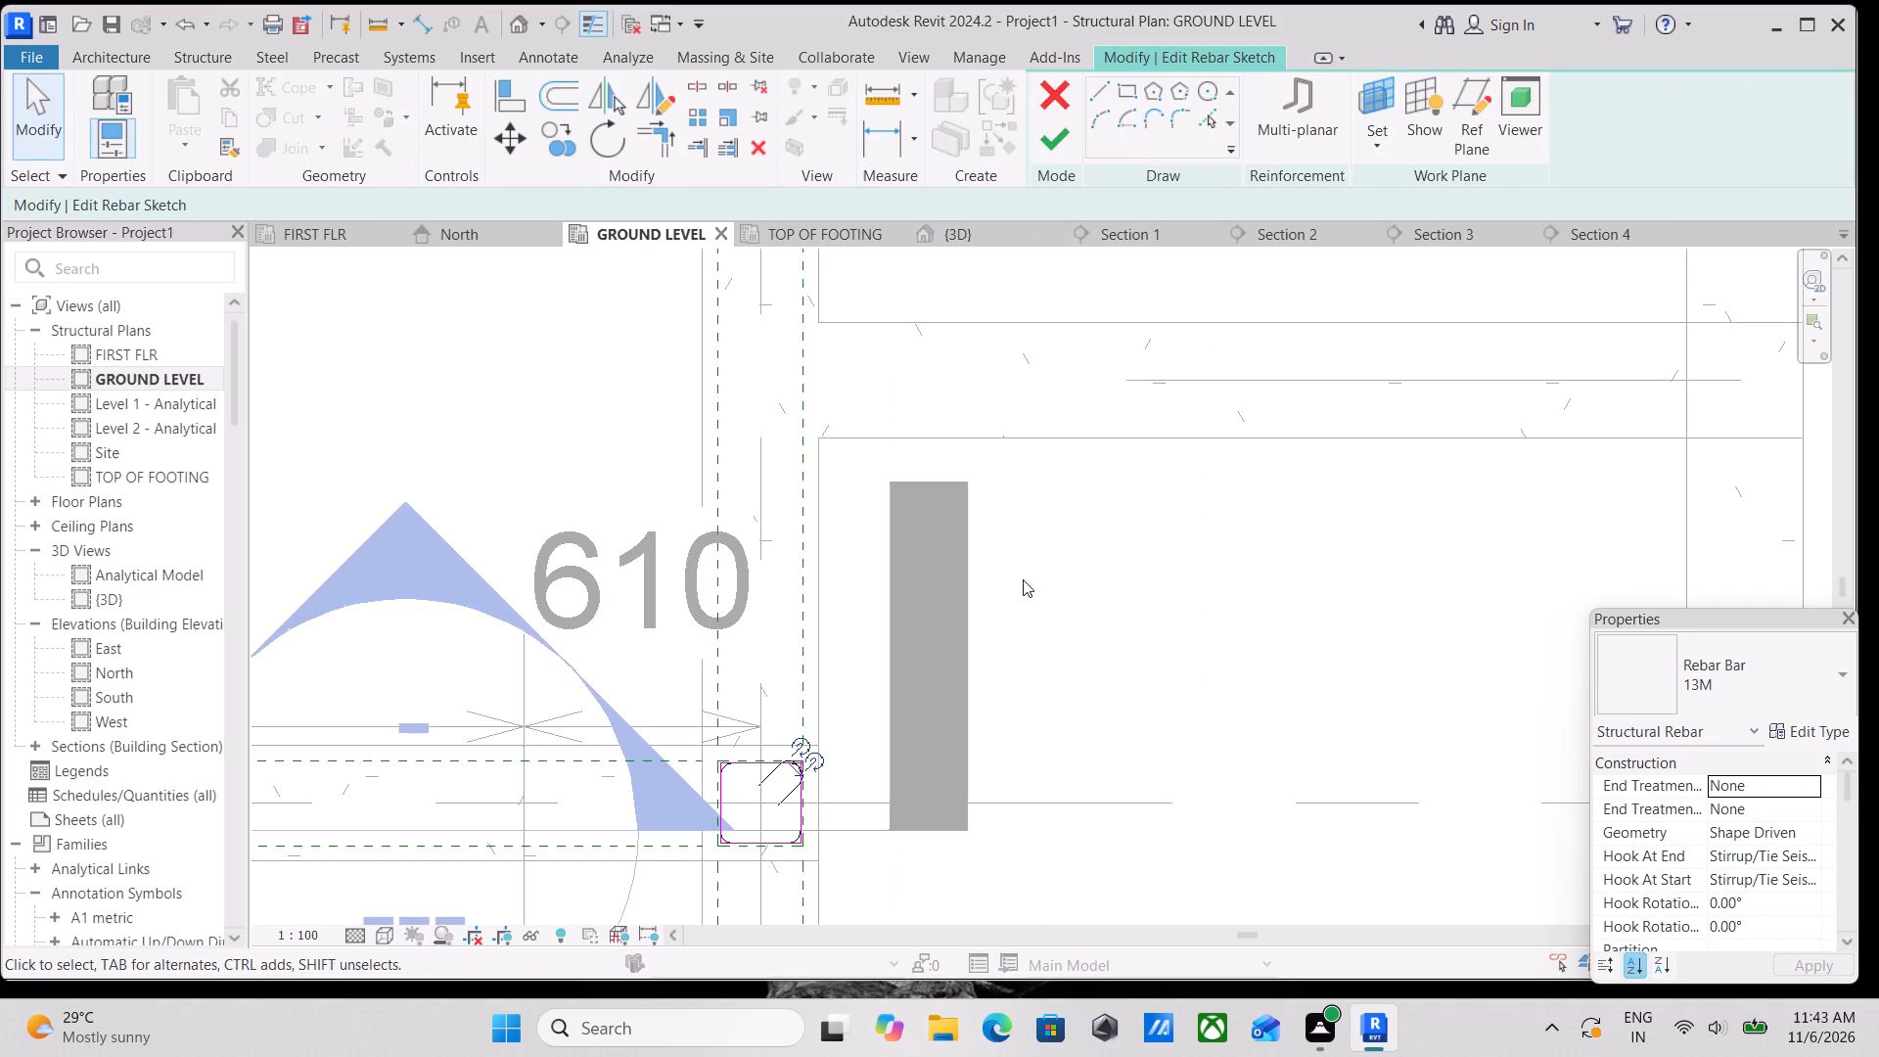
scroll(1035, 627, "down", 10)
scroll(925, 685, "up", 8)
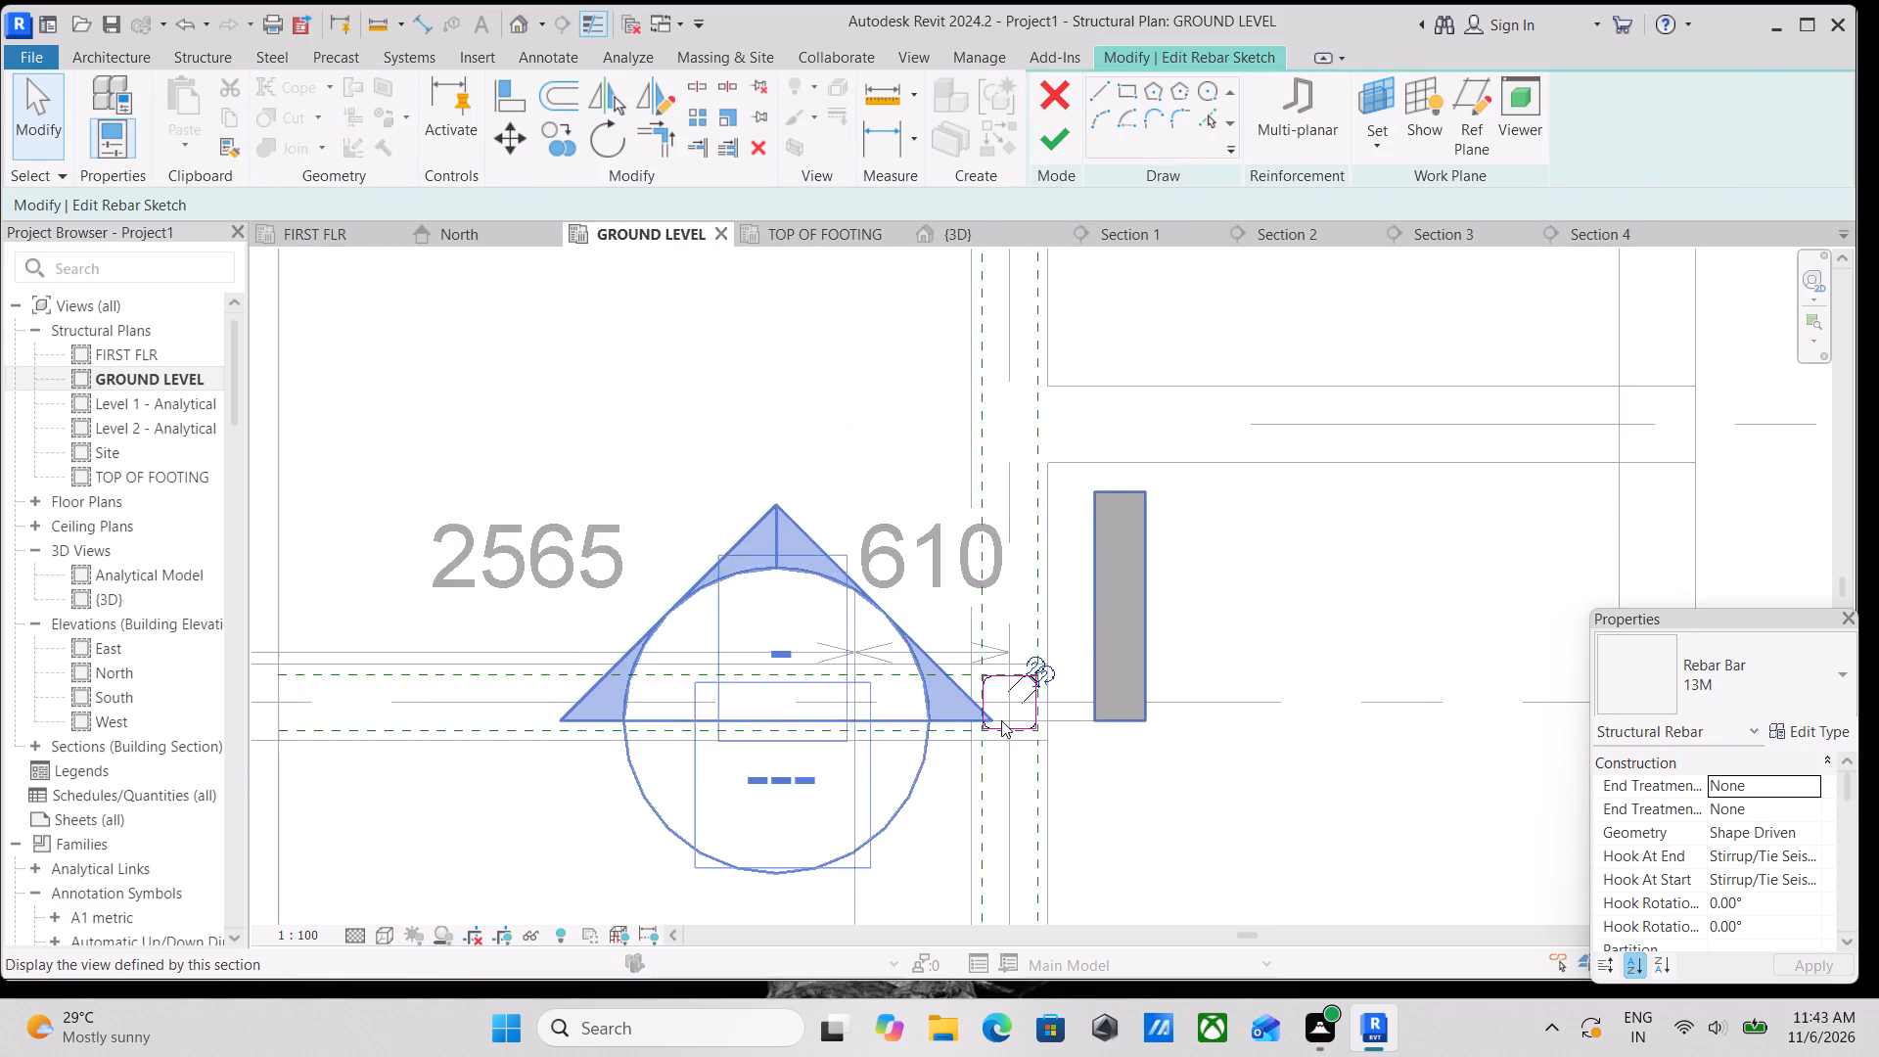
scroll(1001, 720, "up", 7)
scroll(1161, 552, "up", 2)
left_click(1048, 134)
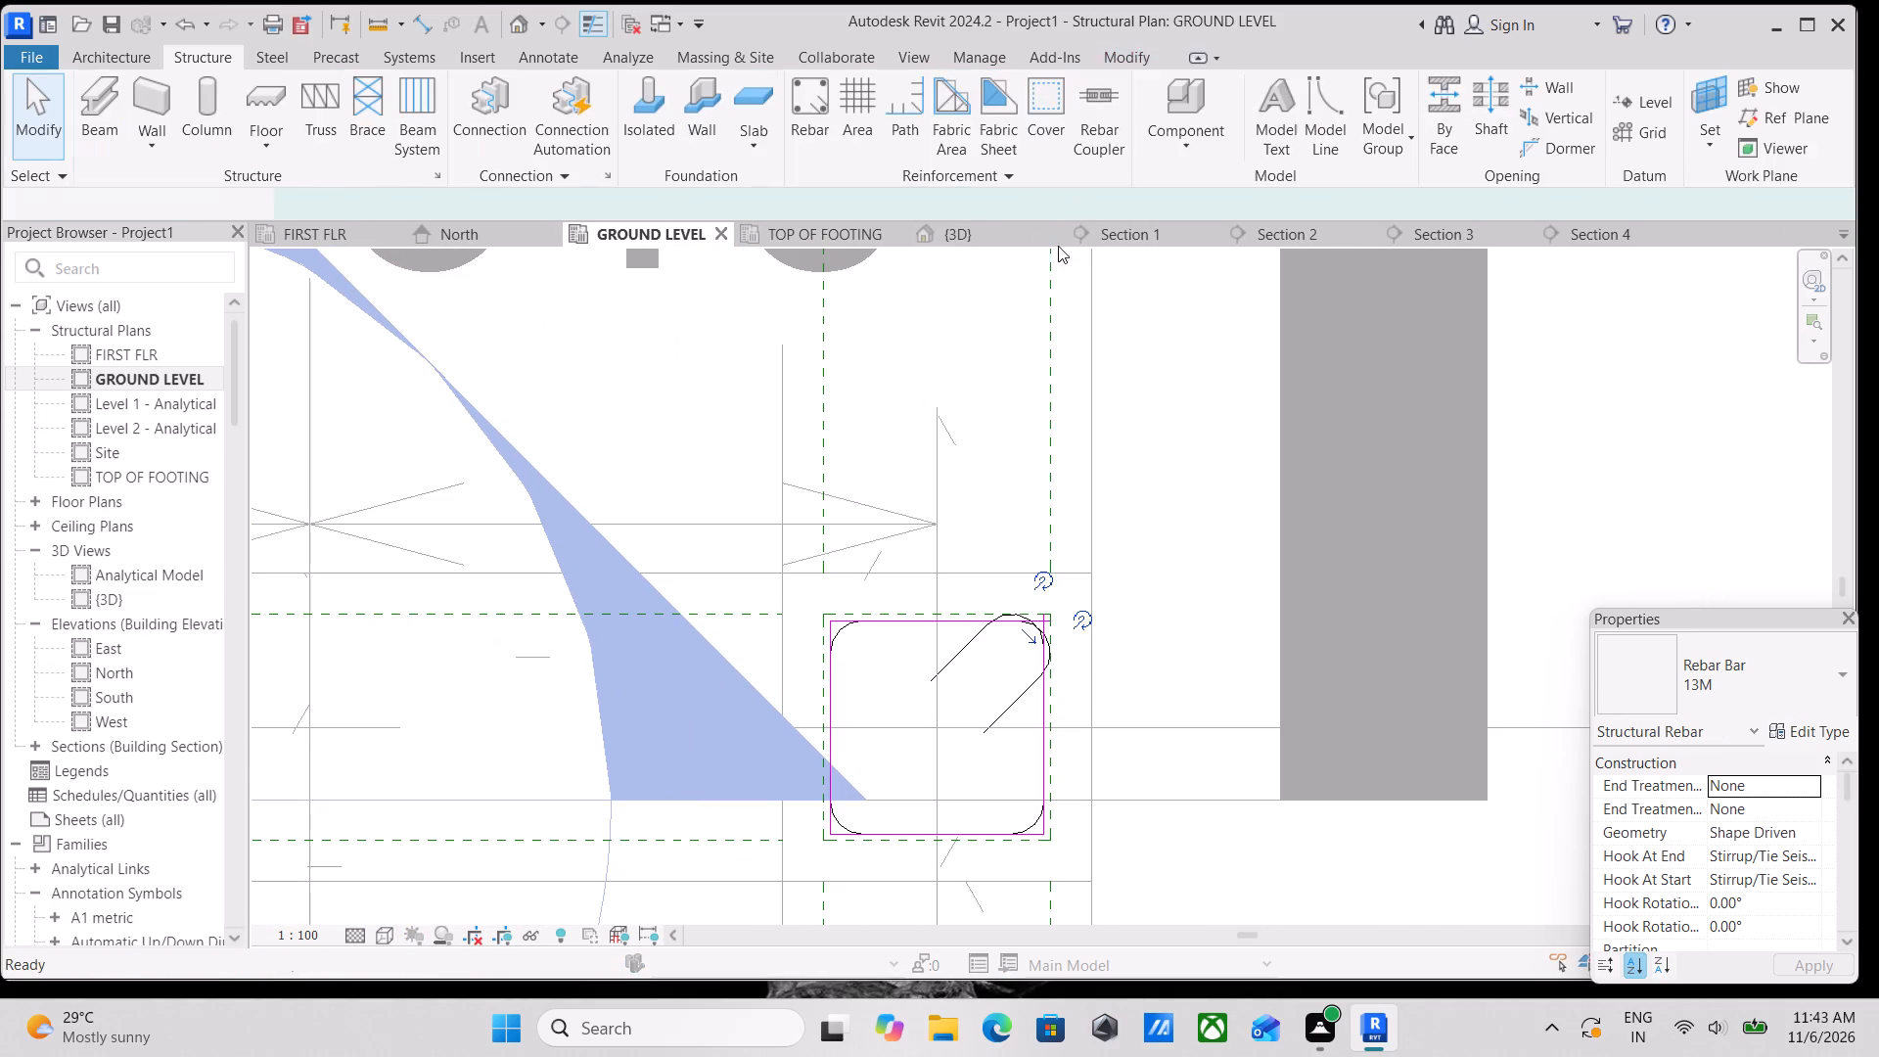
Place a straight 13M rebar of shape M_00 inside the tie's hooked corner, running vertically along the column.
scroll(1015, 735, "up", 3)
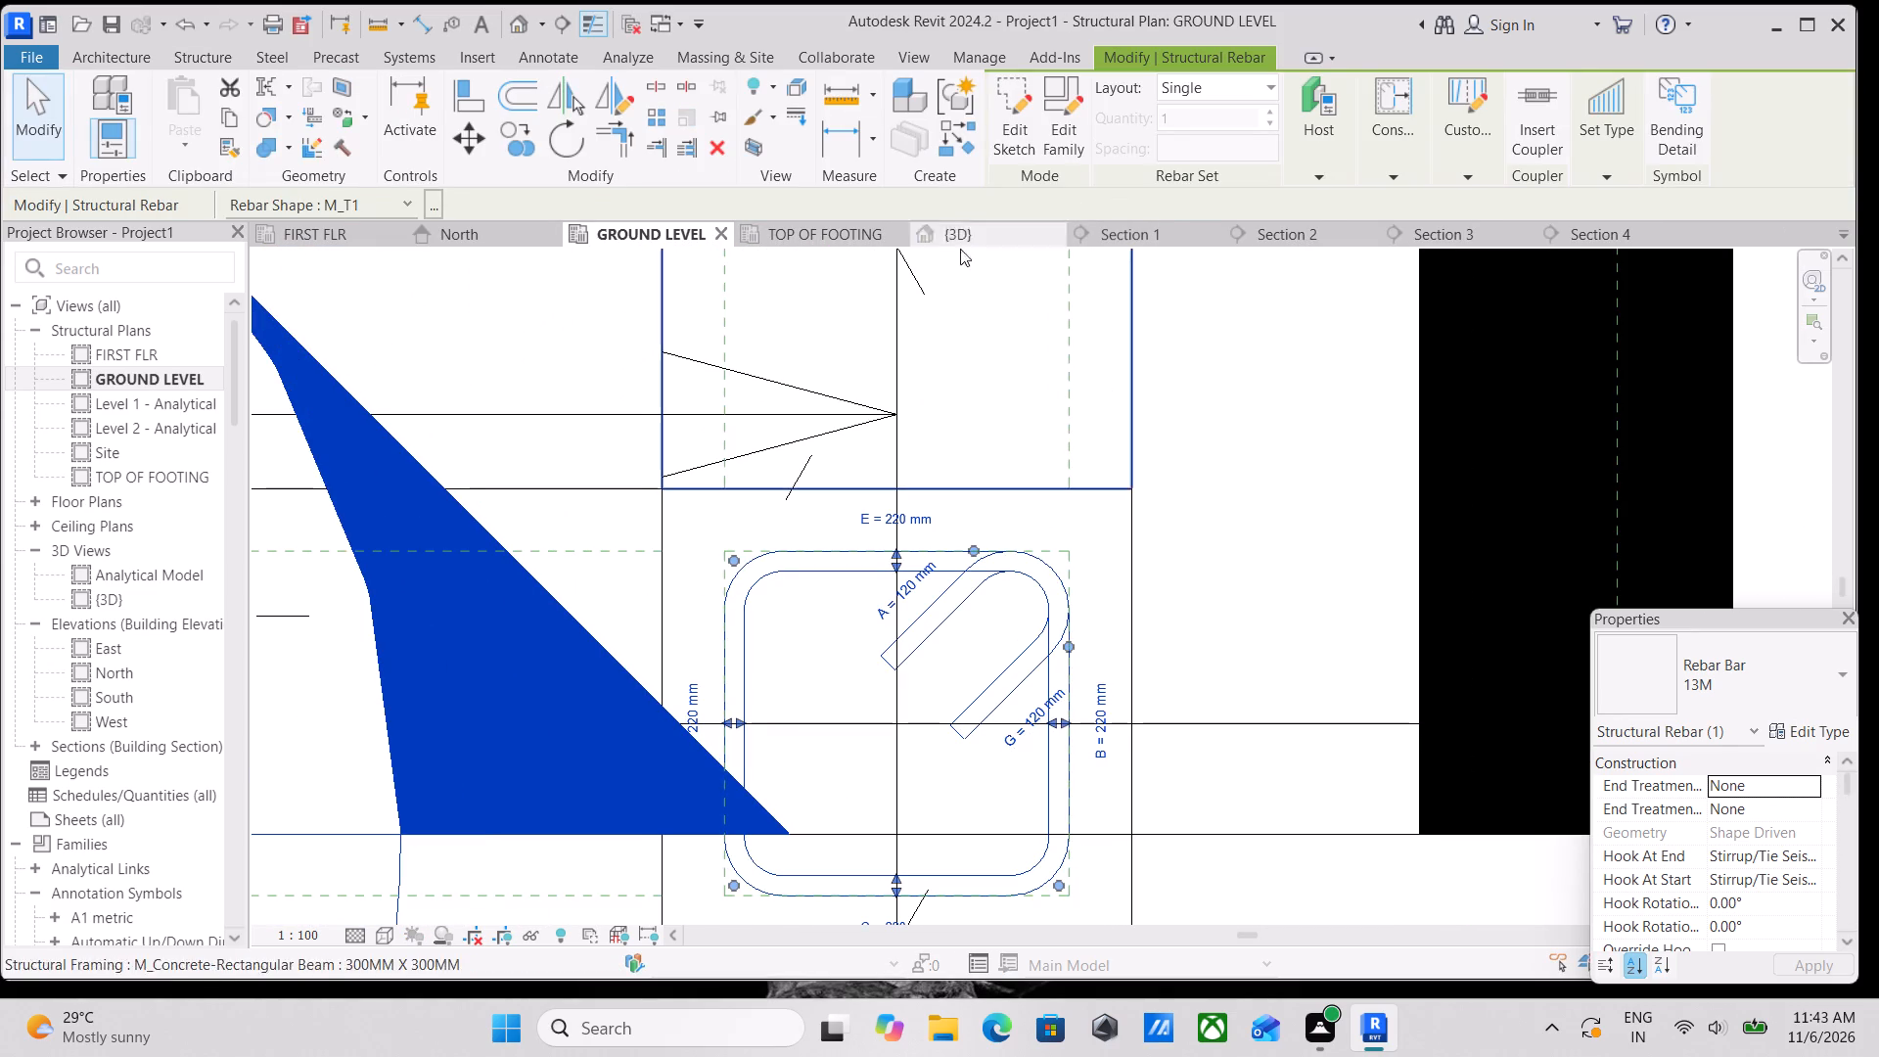
left_click(211, 53)
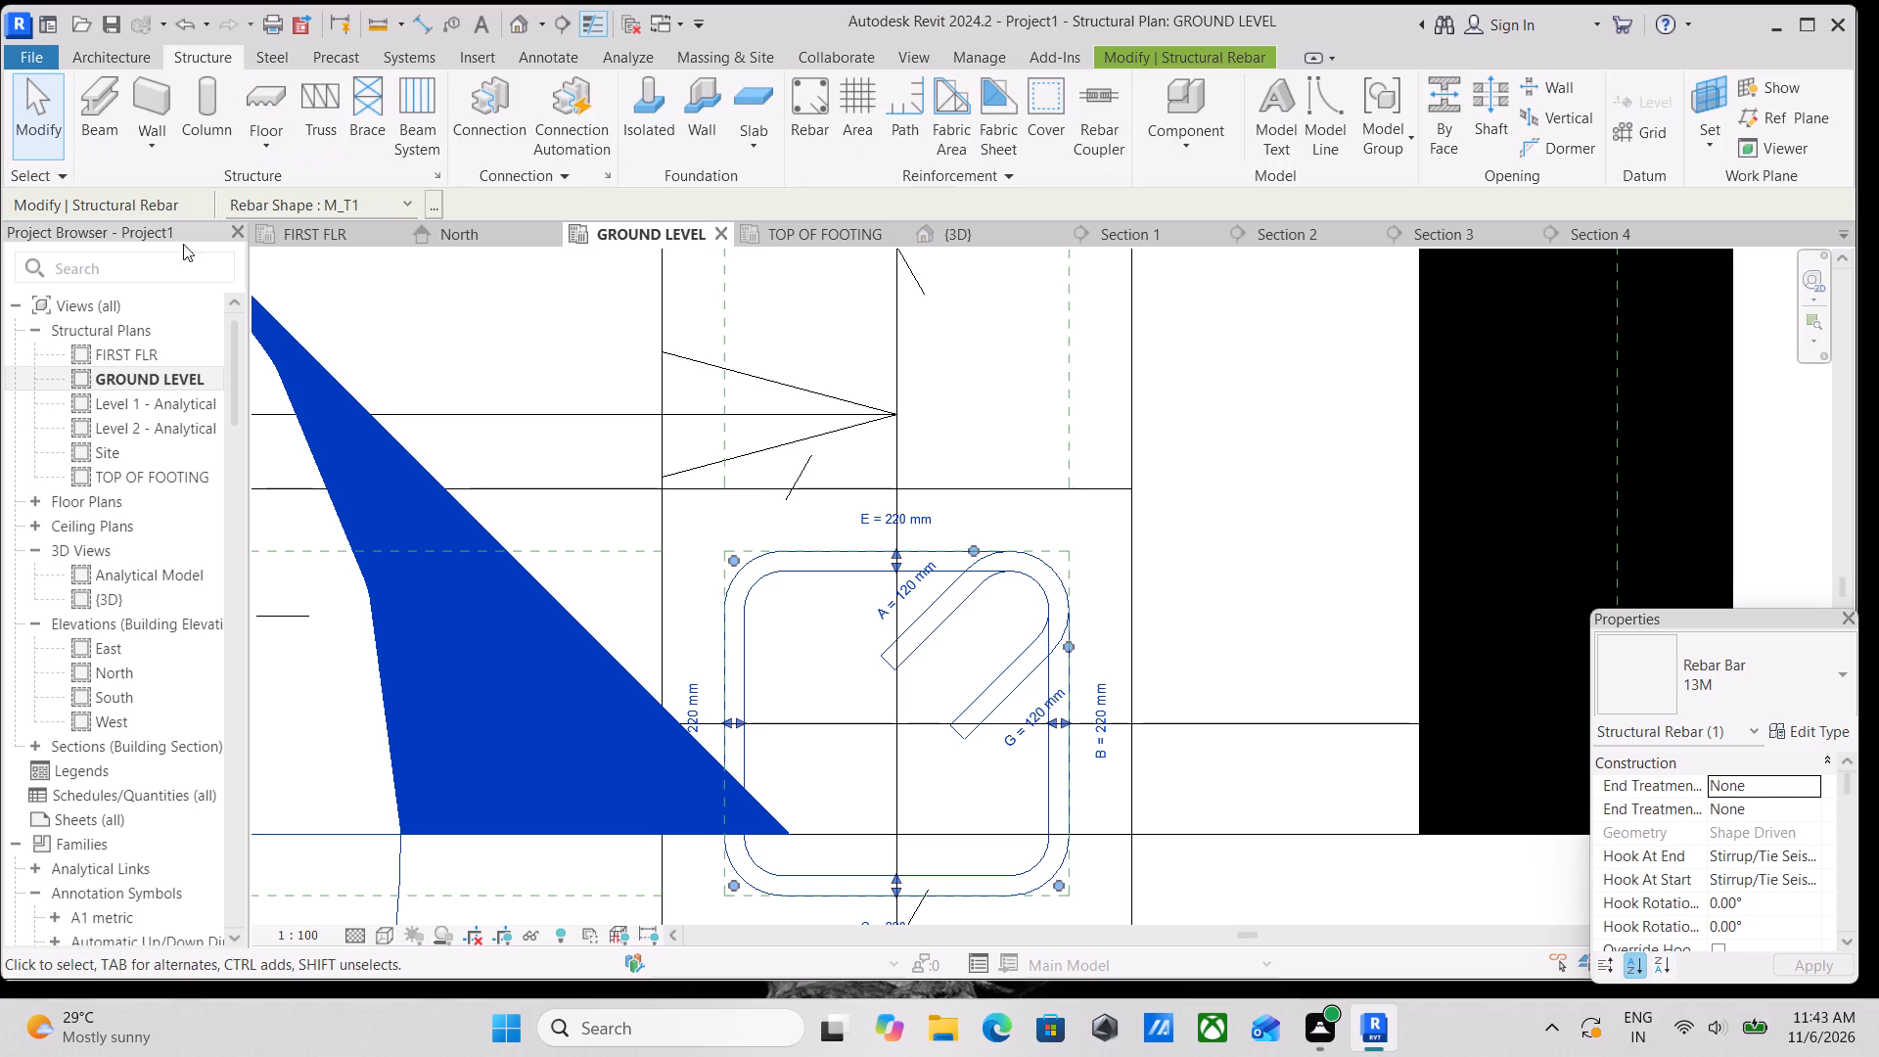
left_click(825, 92)
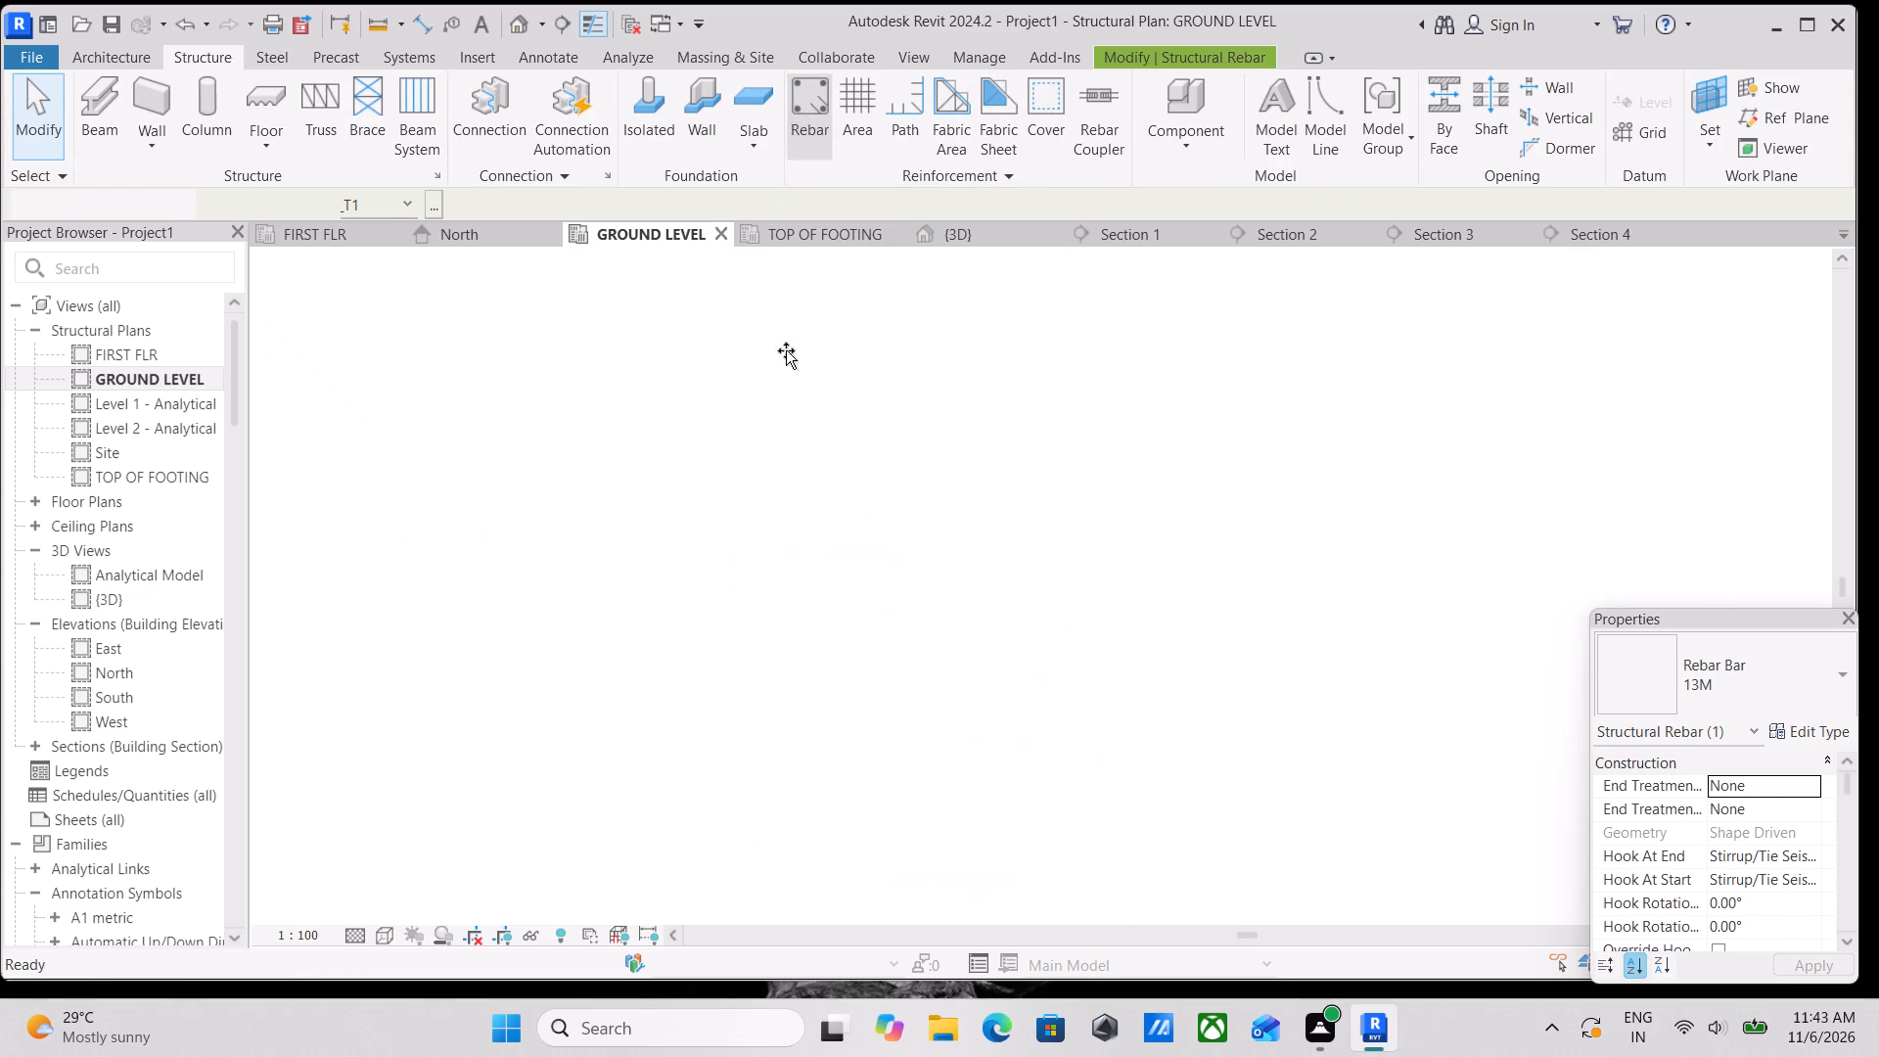
scroll(995, 625, "down", 2)
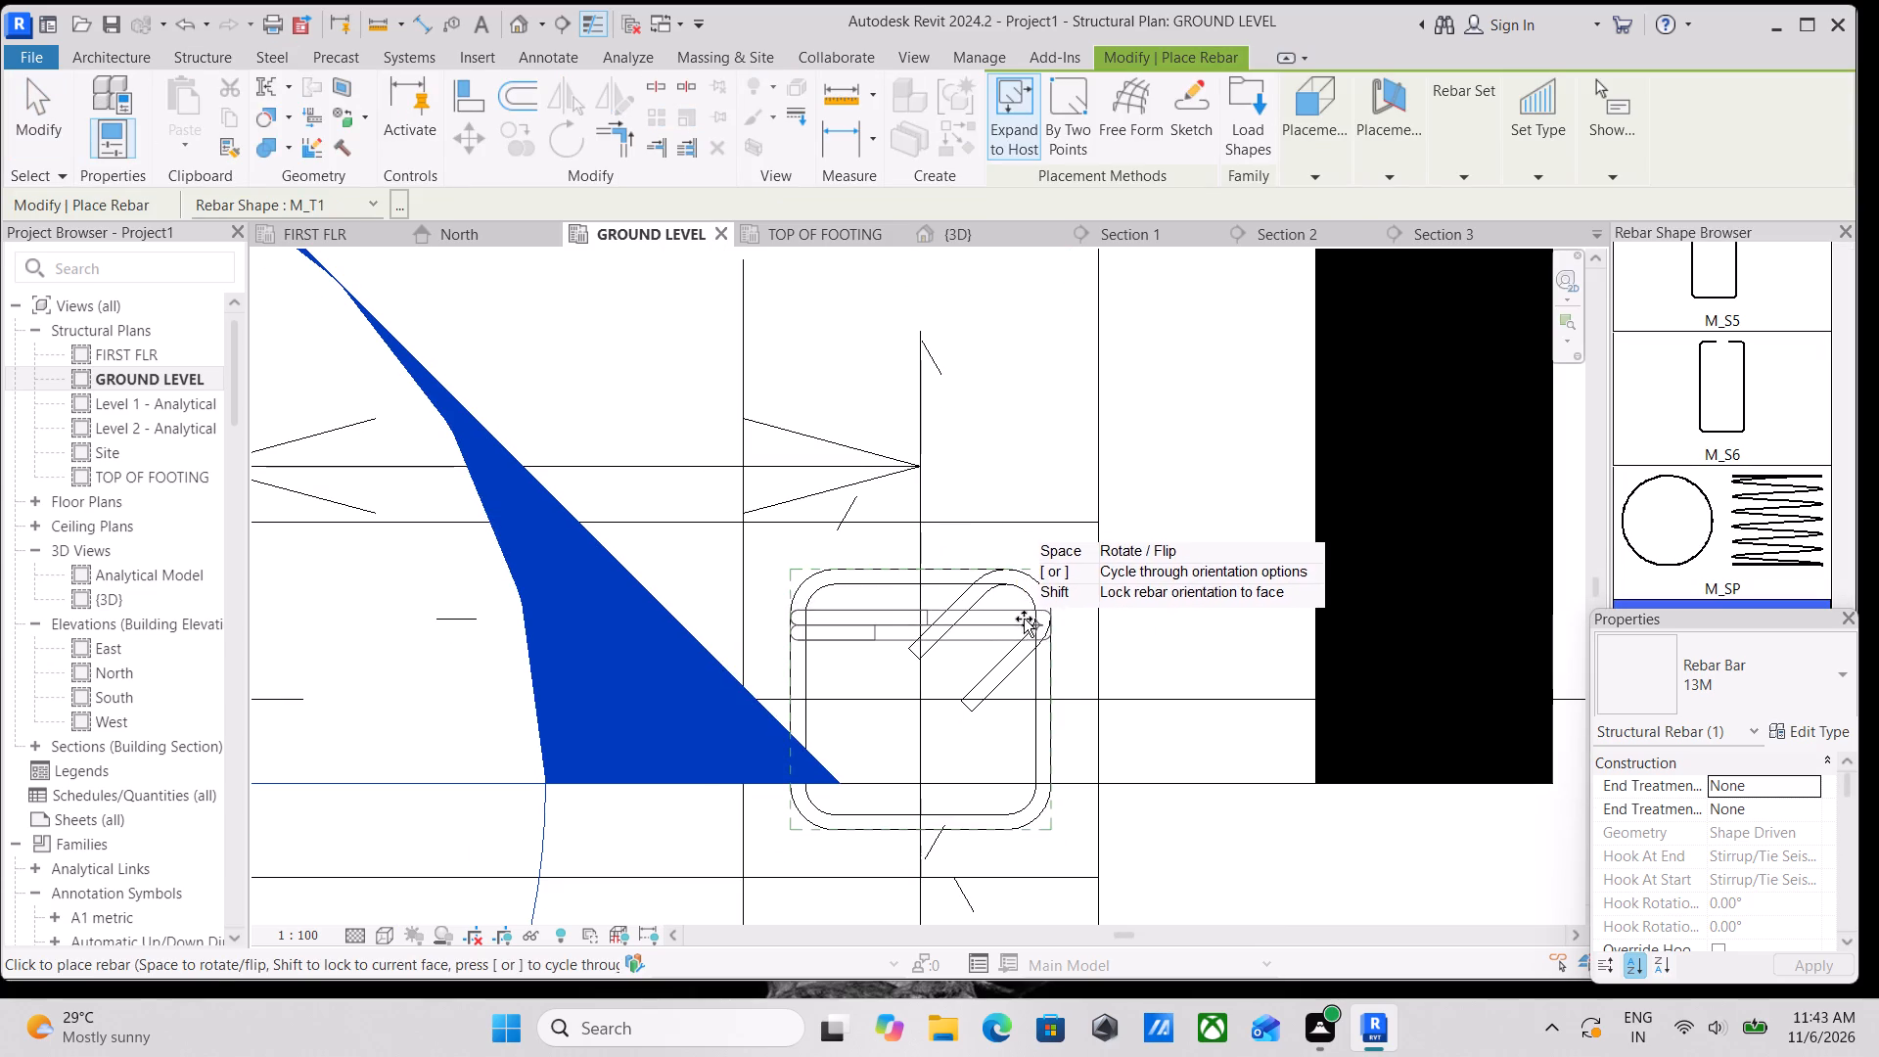
scroll(1814, 444, "up", 20)
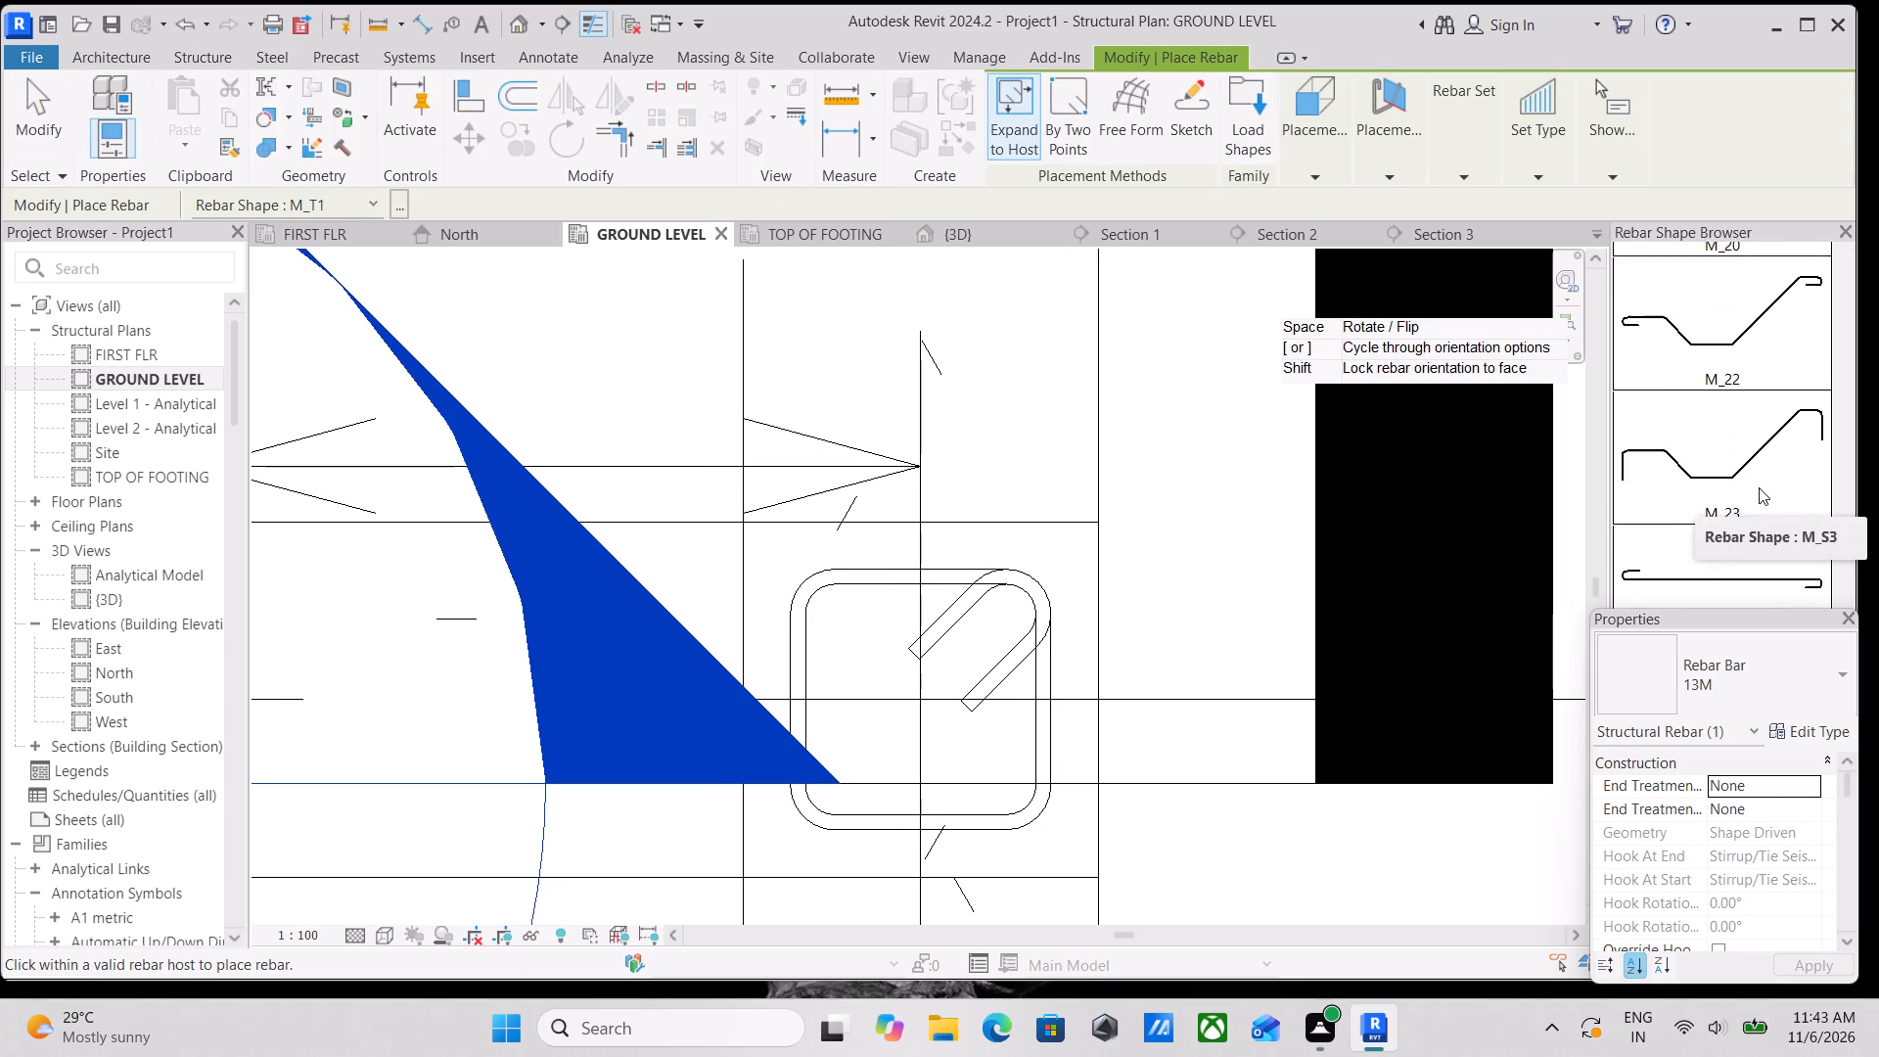
scroll(1759, 487, "up", 20)
scroll(1759, 487, "up", 12)
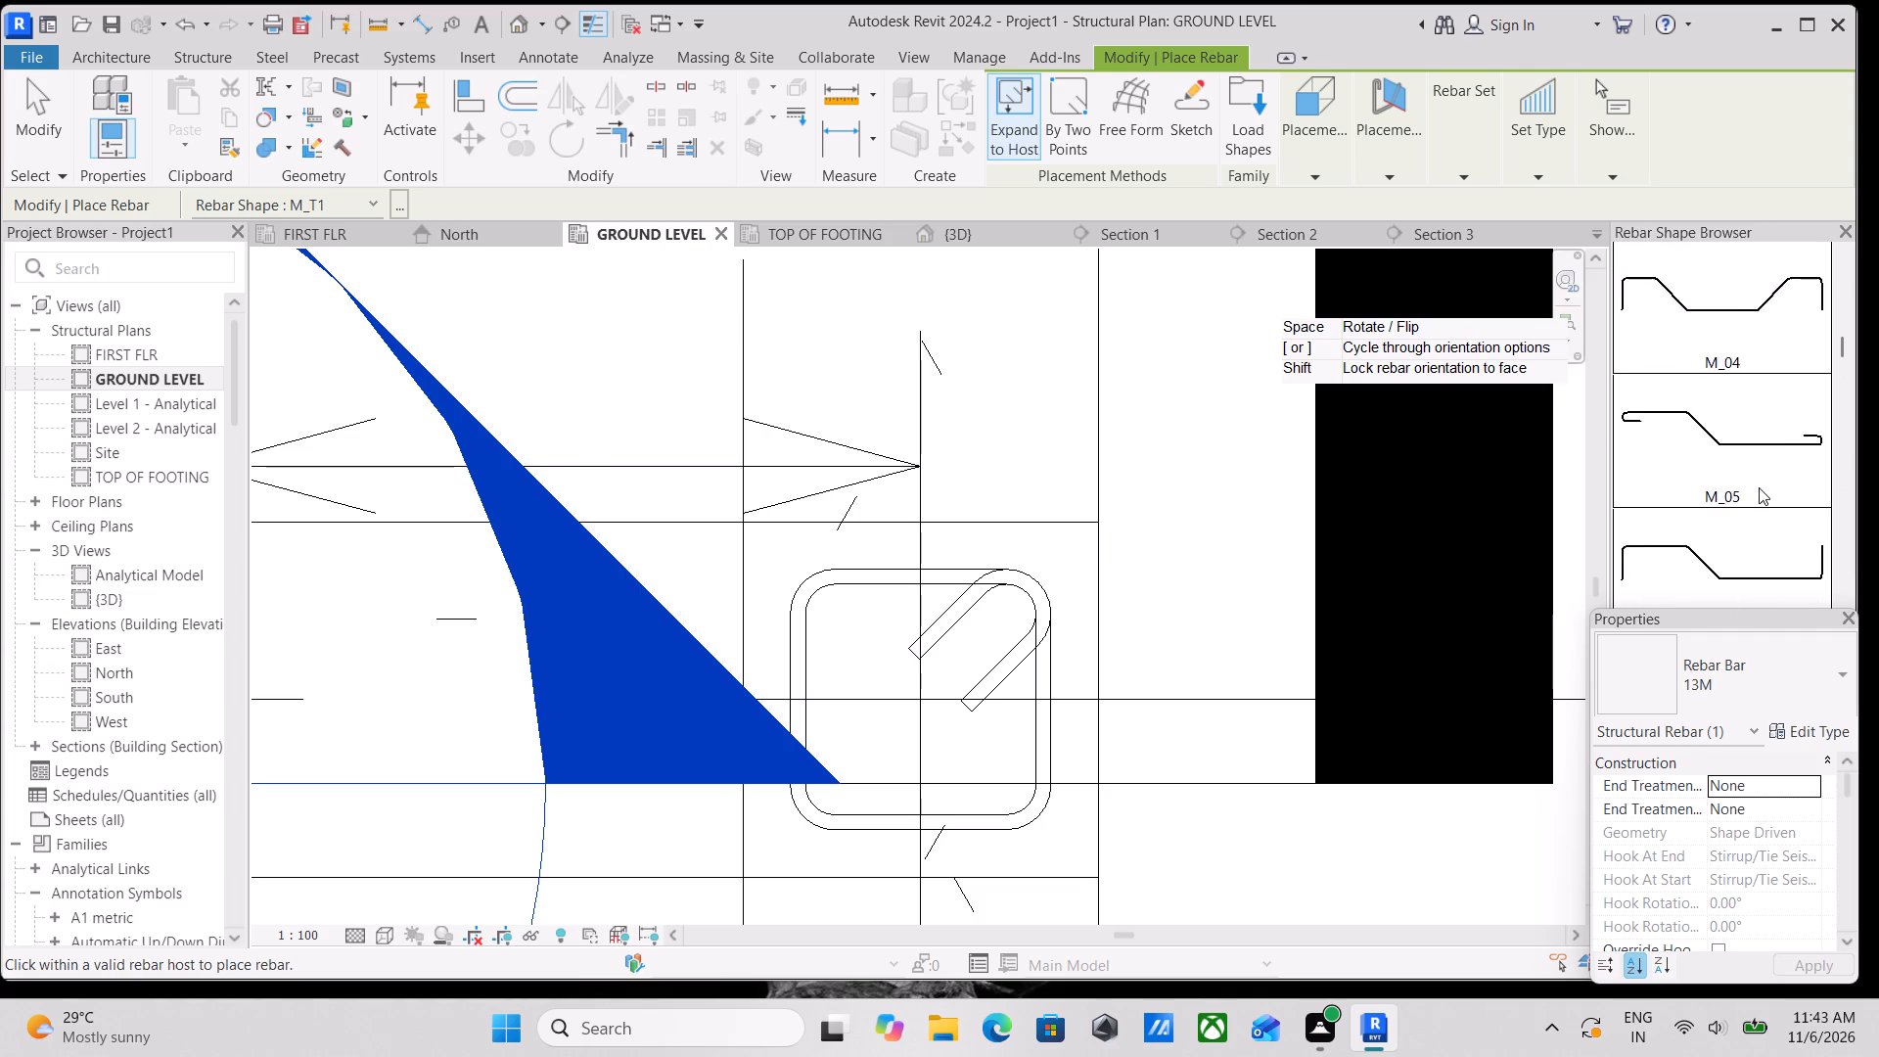
scroll(1759, 487, "up", 13)
left_click(1743, 265)
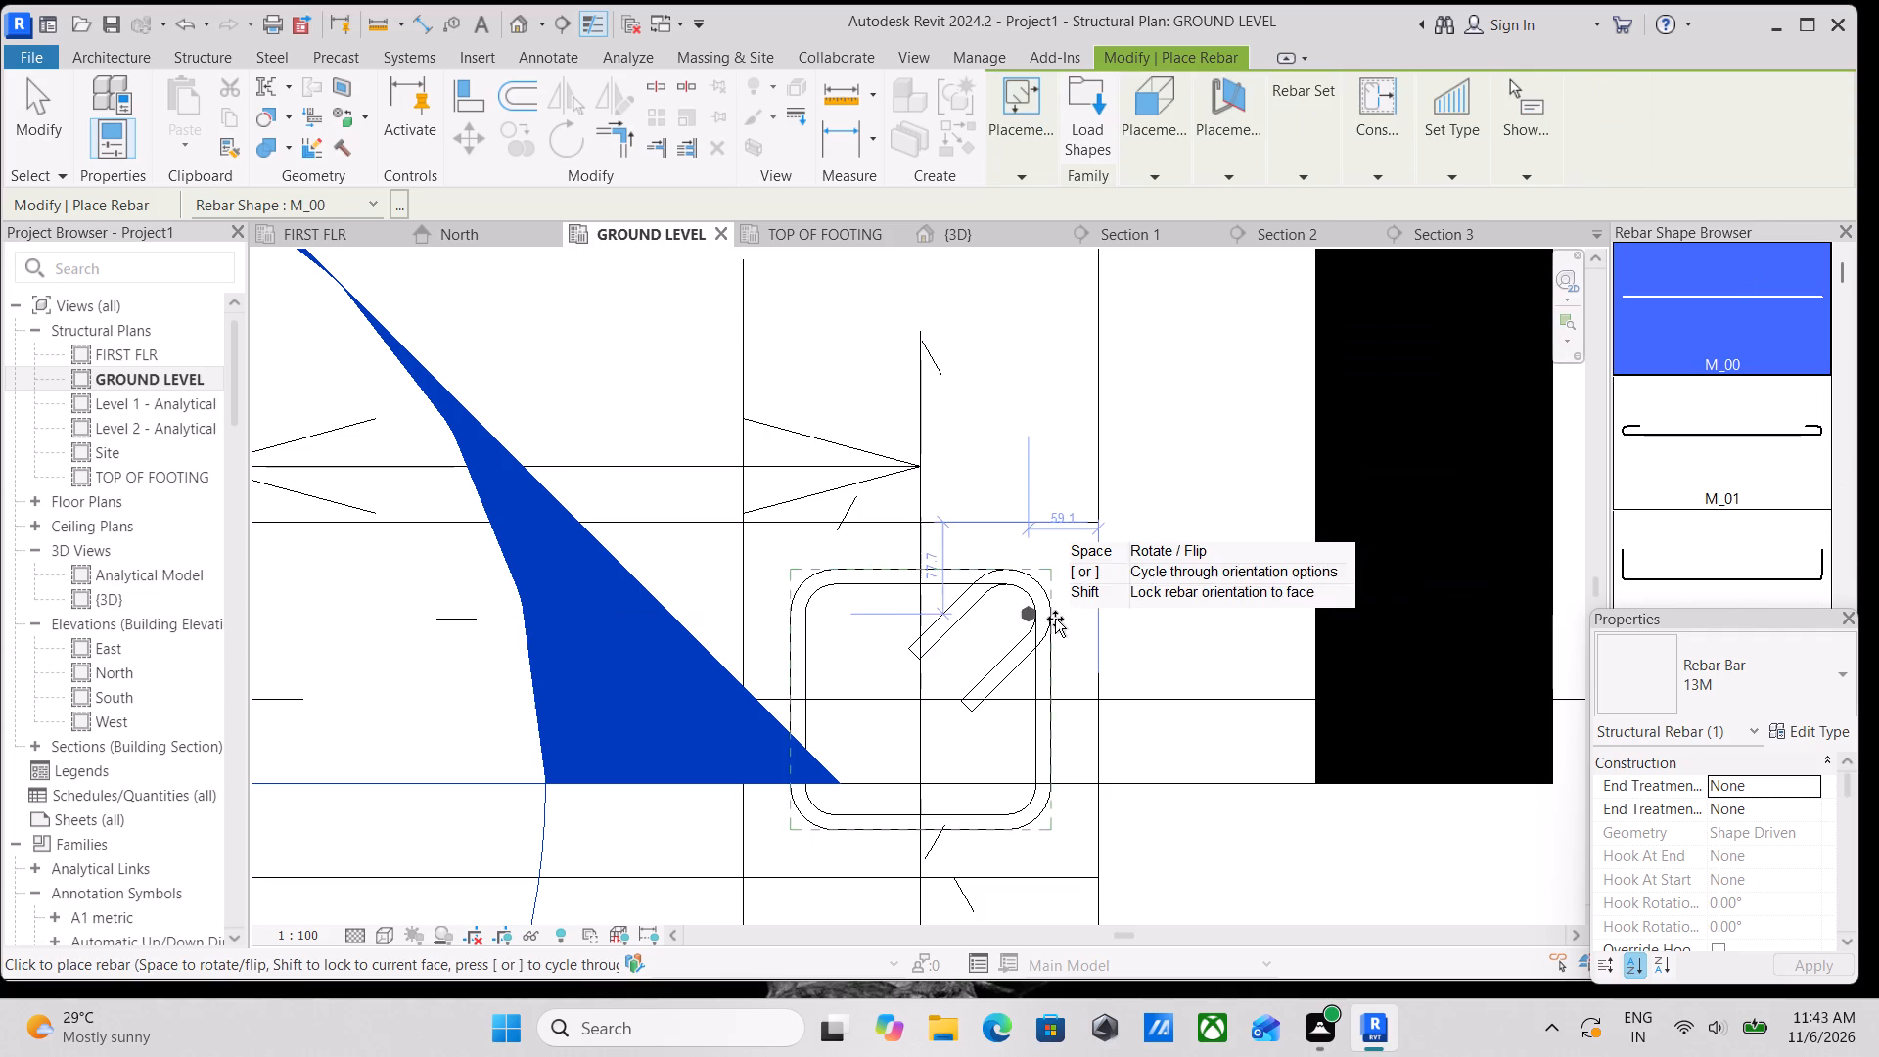
scroll(1008, 616, "up", 3)
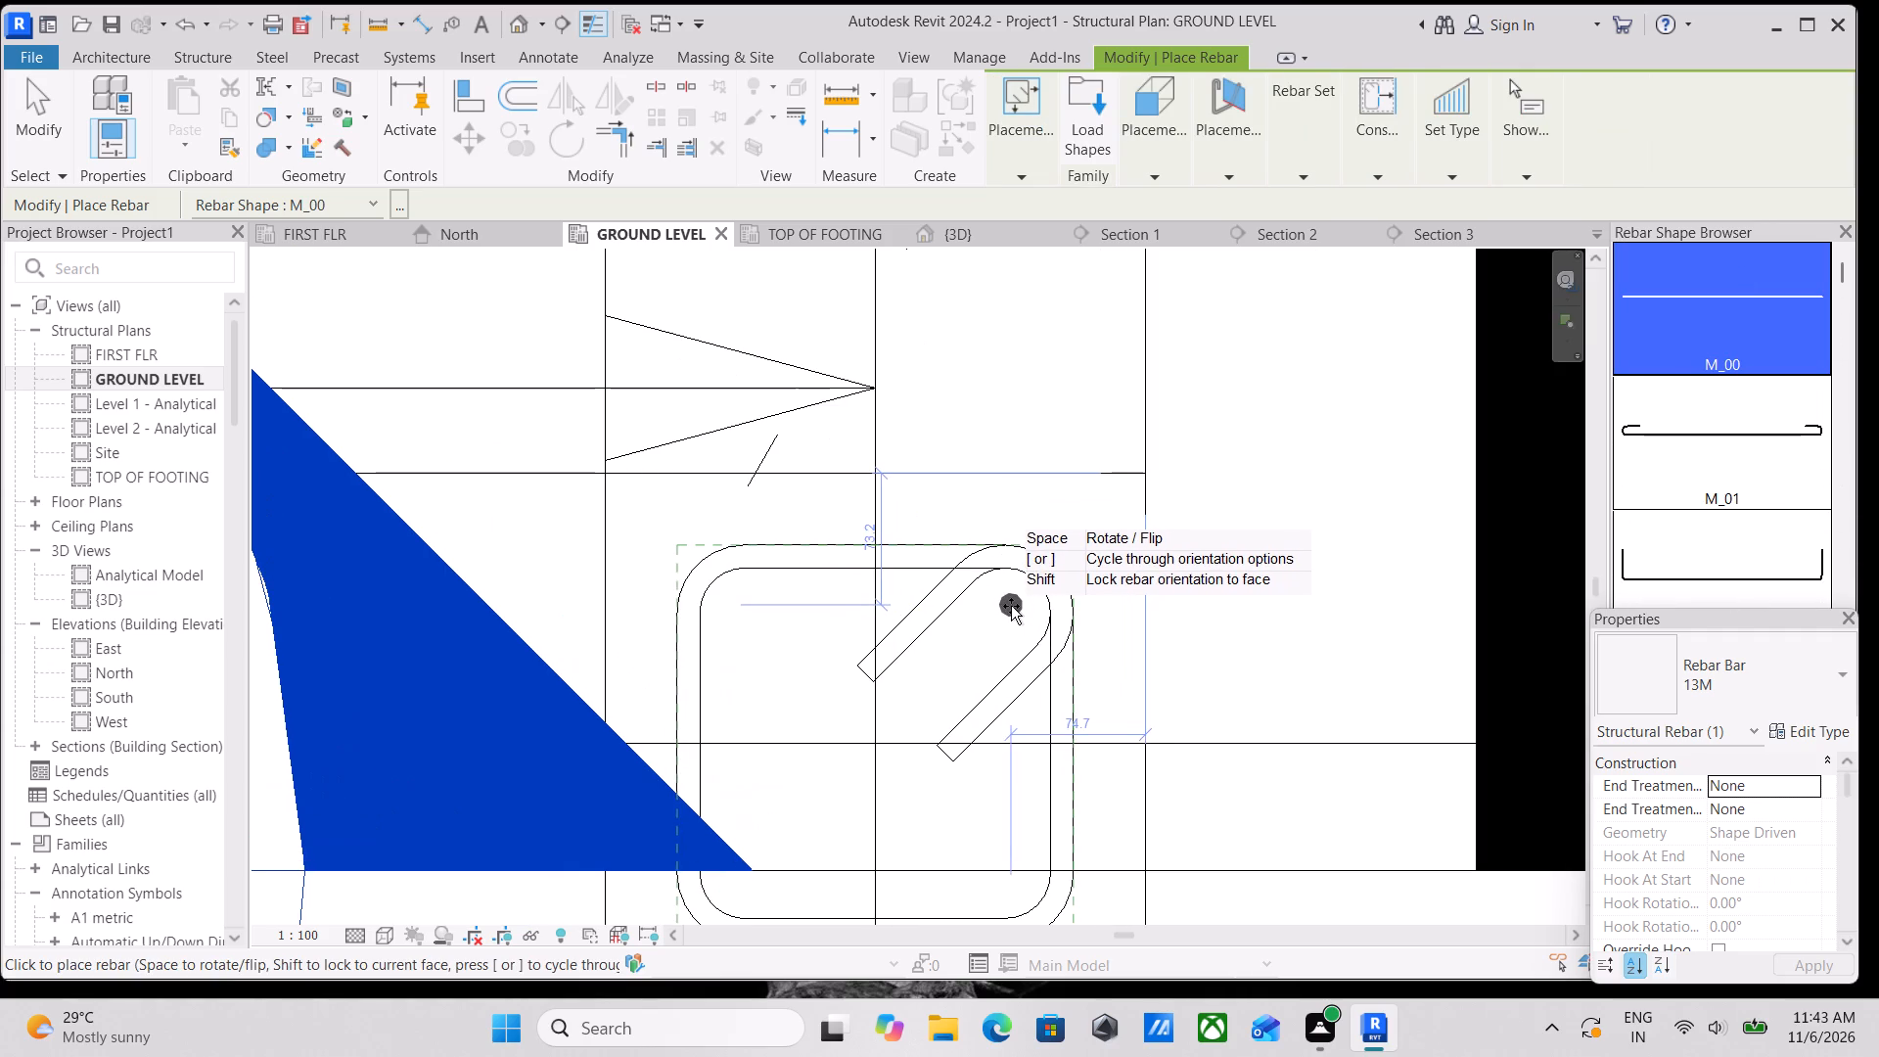
left_click(1011, 606)
scroll(1061, 661, "down", 2)
middle_click_drag(1061, 661, 1198, 560)
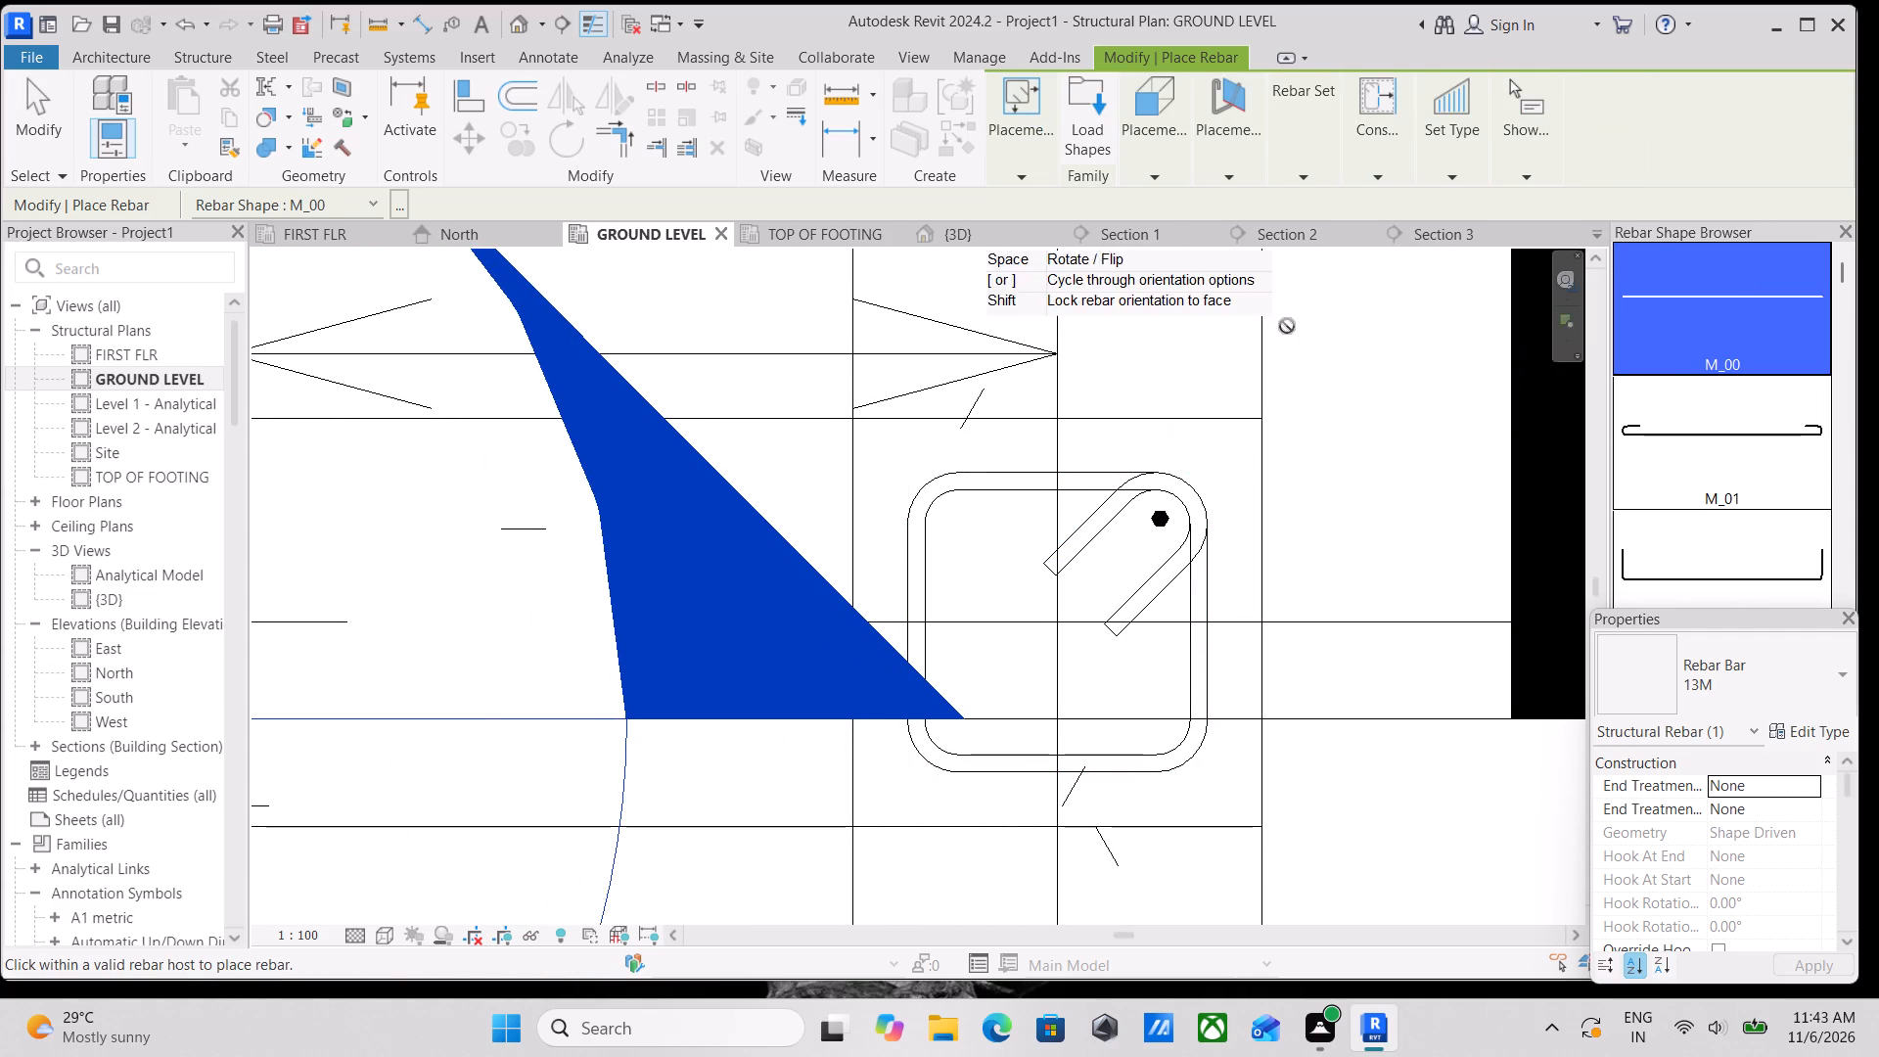
key("Escape")
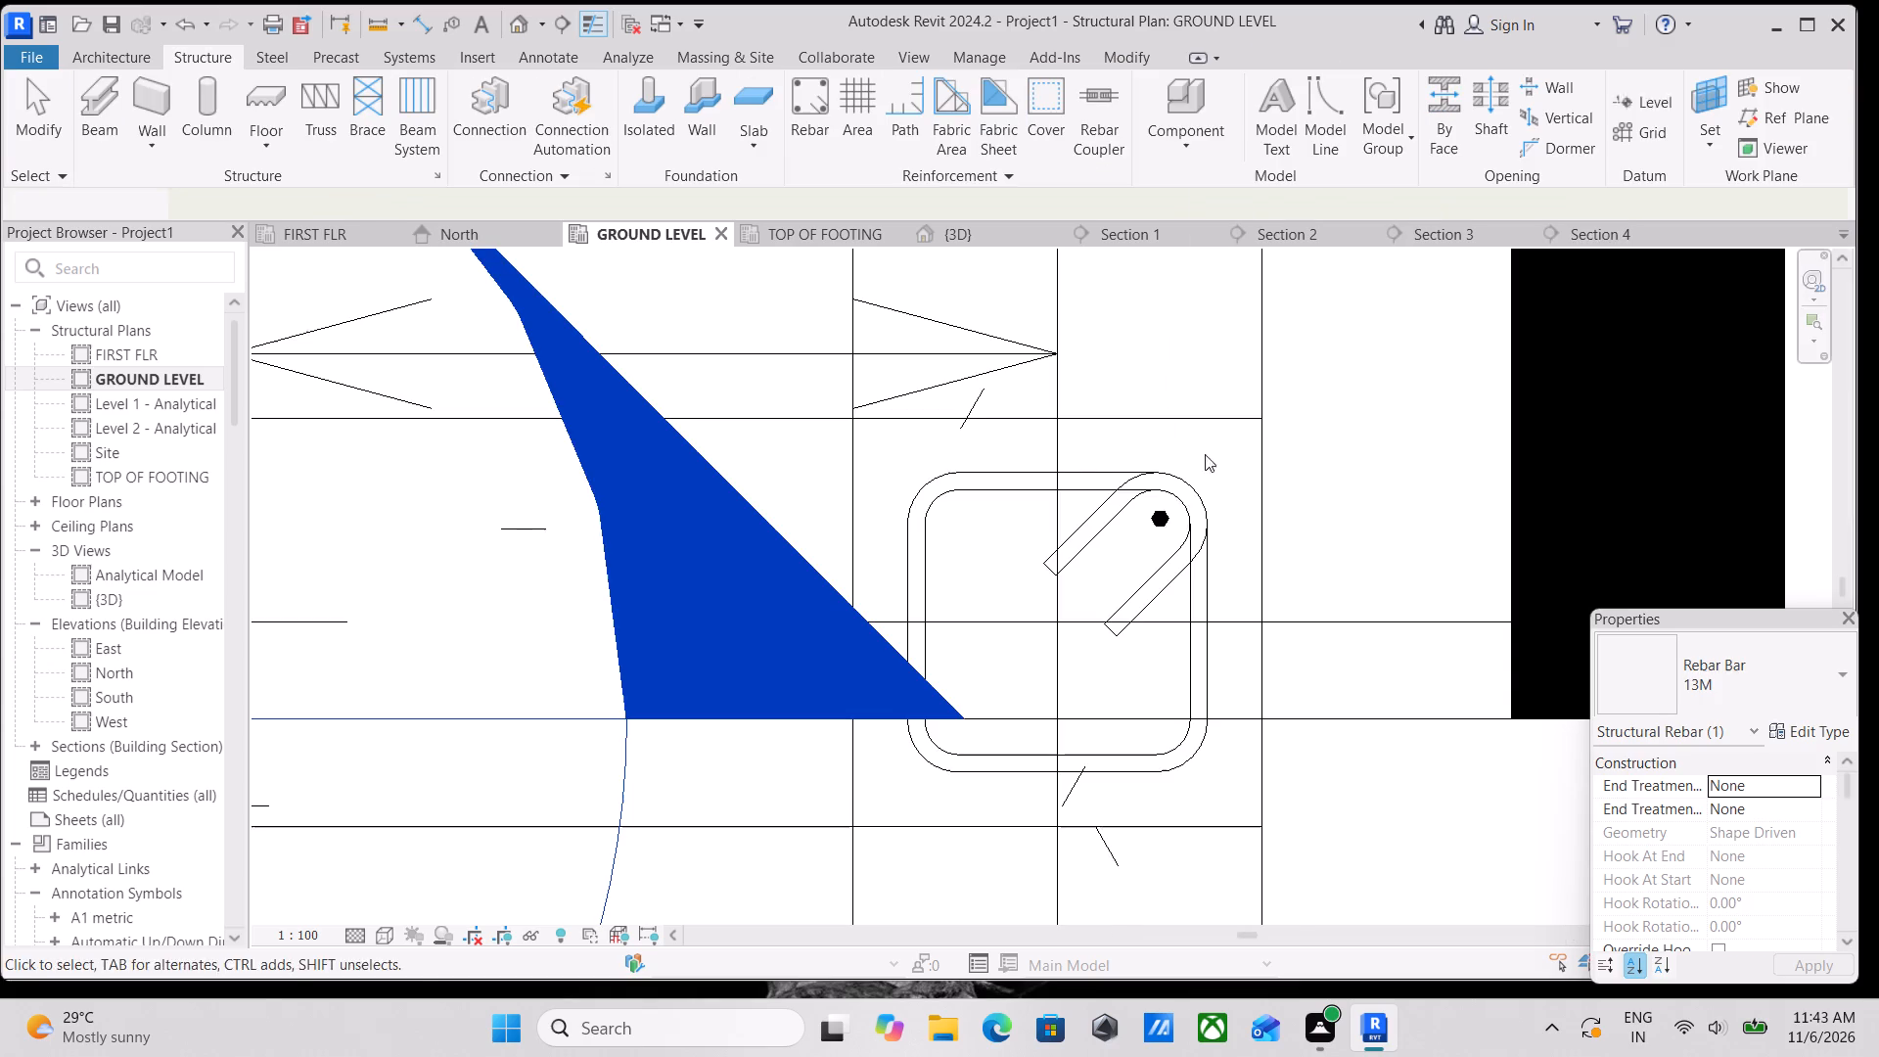
key("Escape")
Set the straight M_00 bar's layout to Fixed Number with a quantity of 2.
scroll(1150, 528, "up", 2)
left_click(1165, 519)
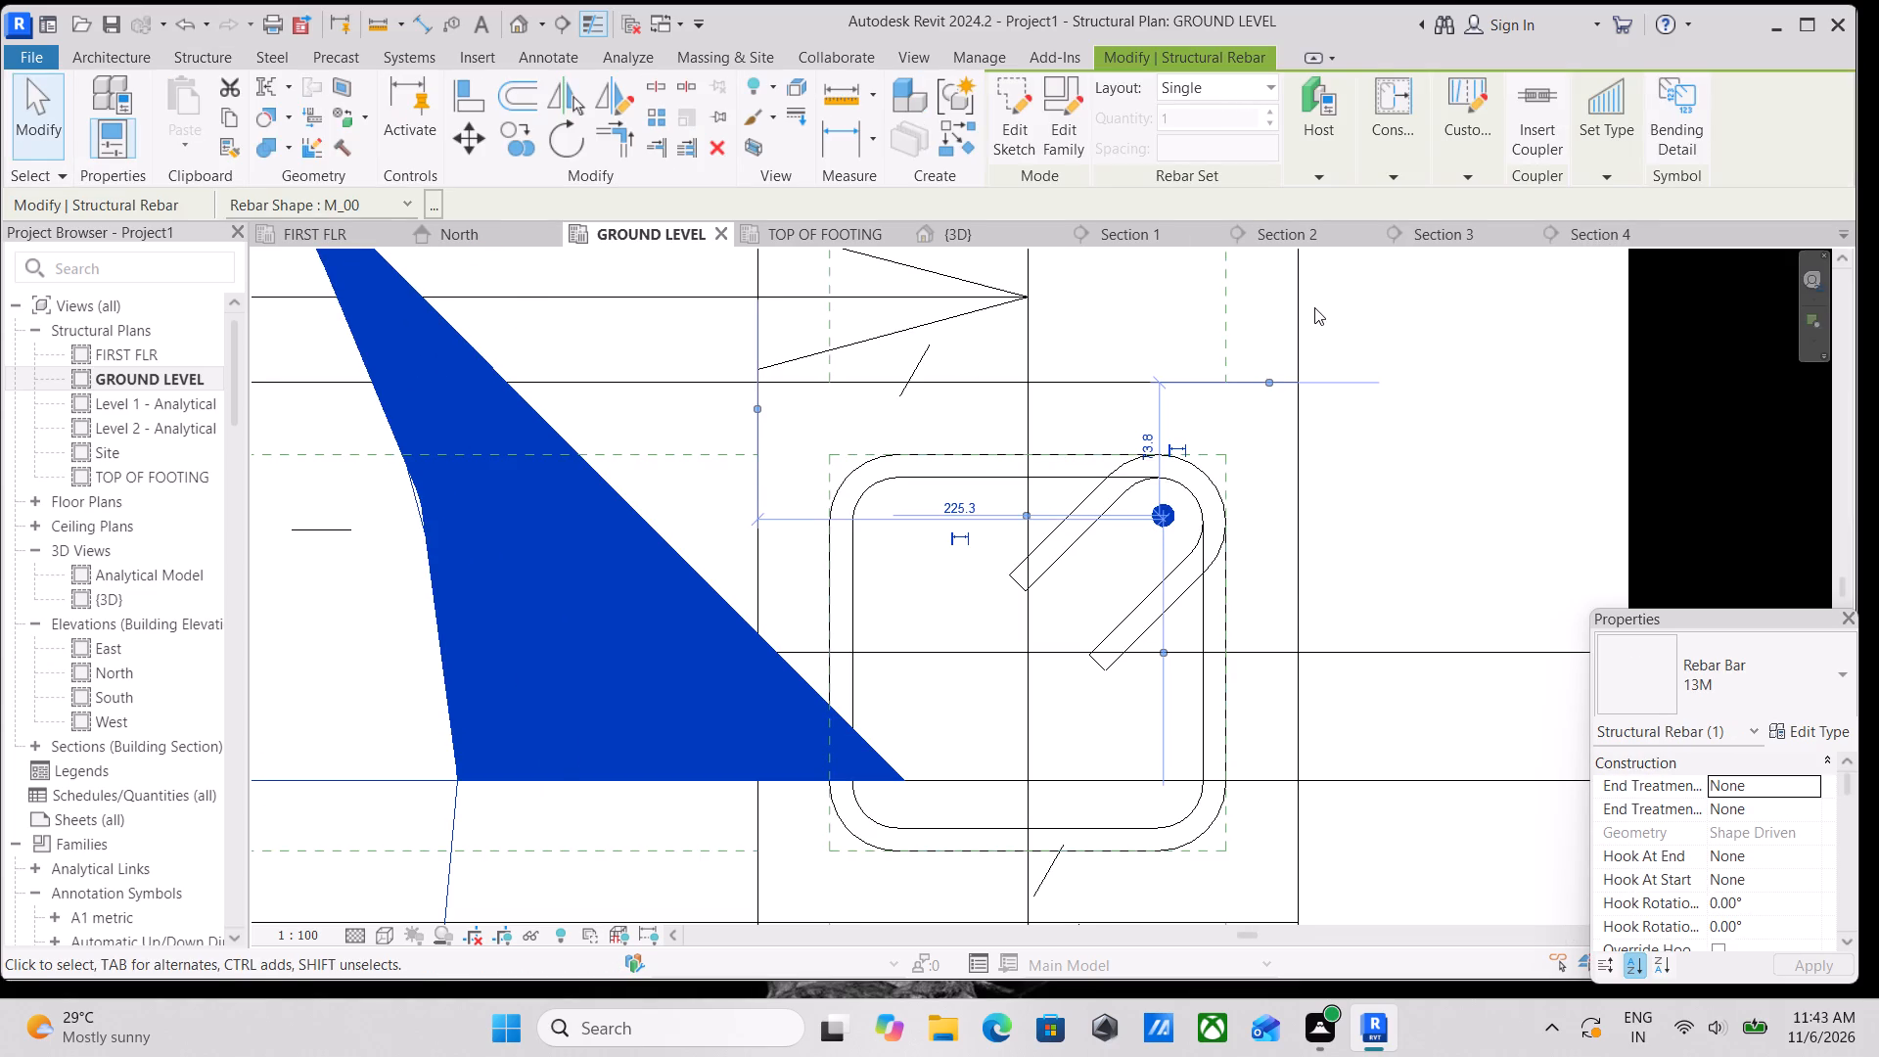
scroll(1274, 321, "down", 1)
left_click(1245, 90)
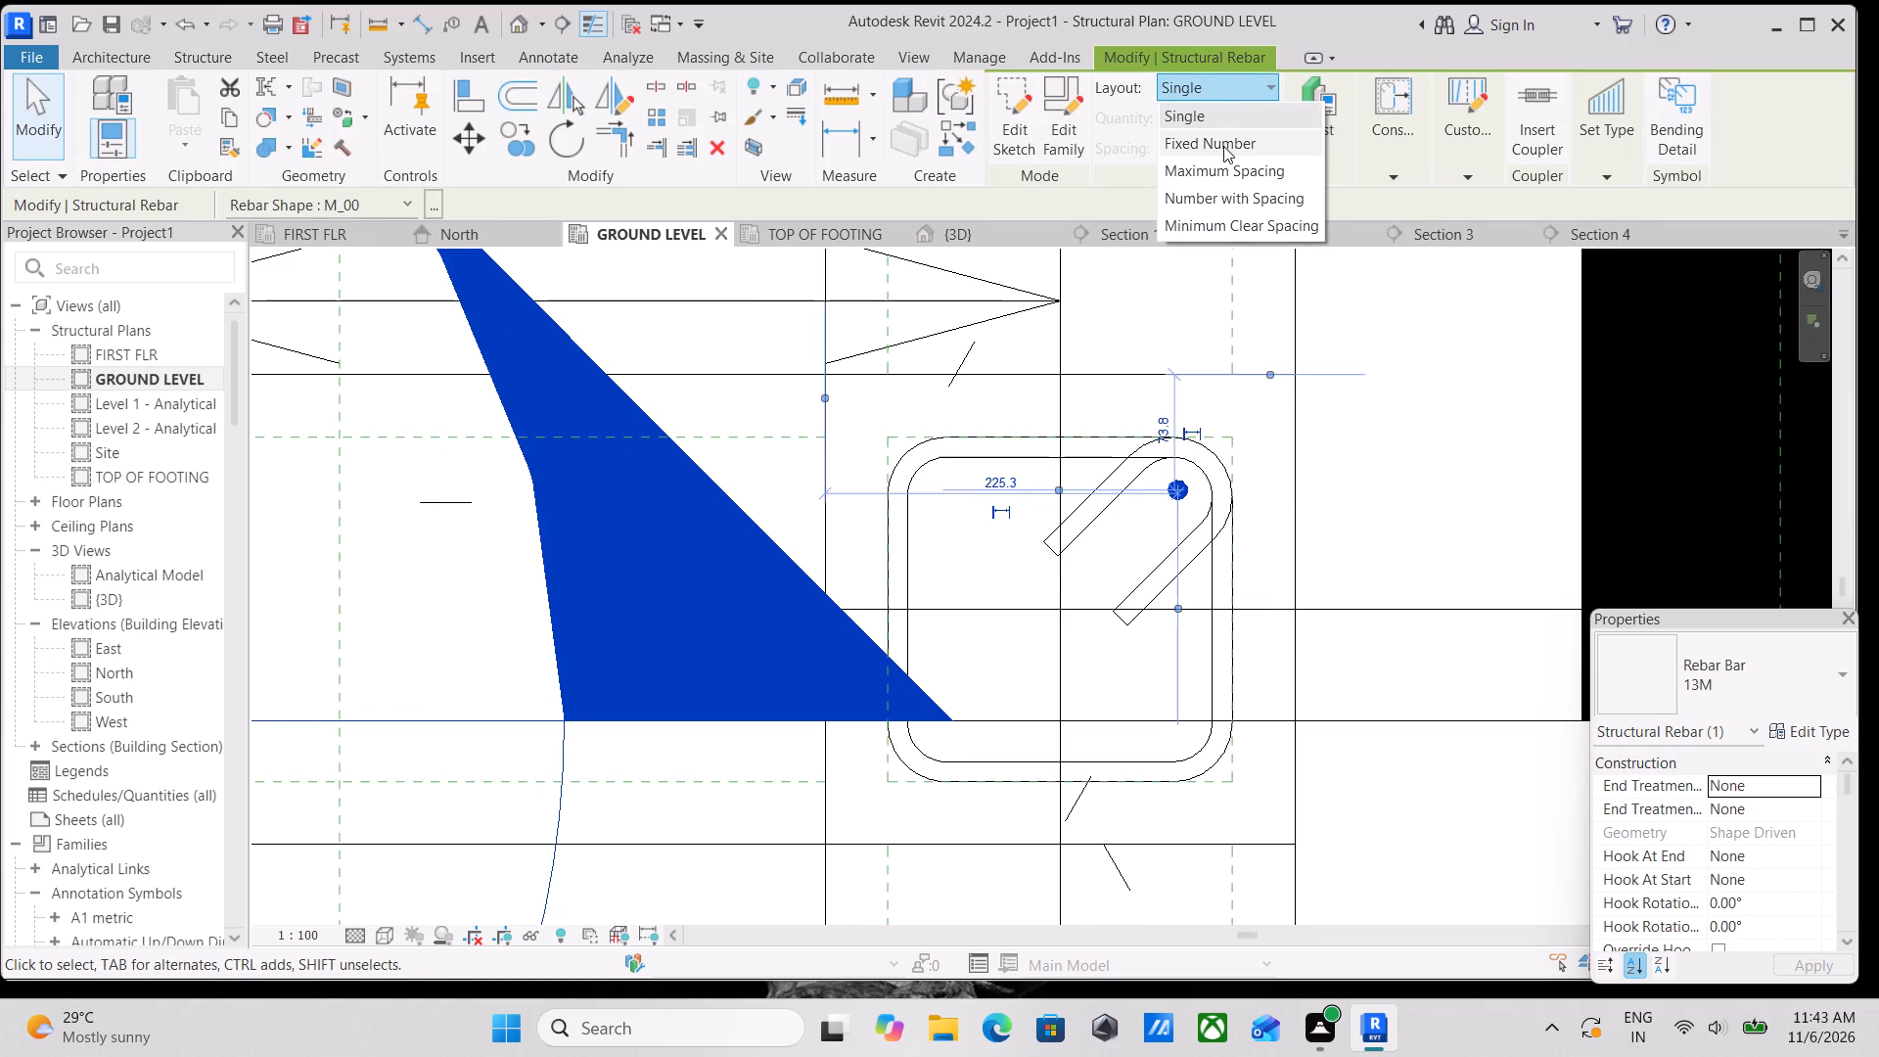
left_click(1223, 146)
left_click_drag(1207, 115, 1151, 124)
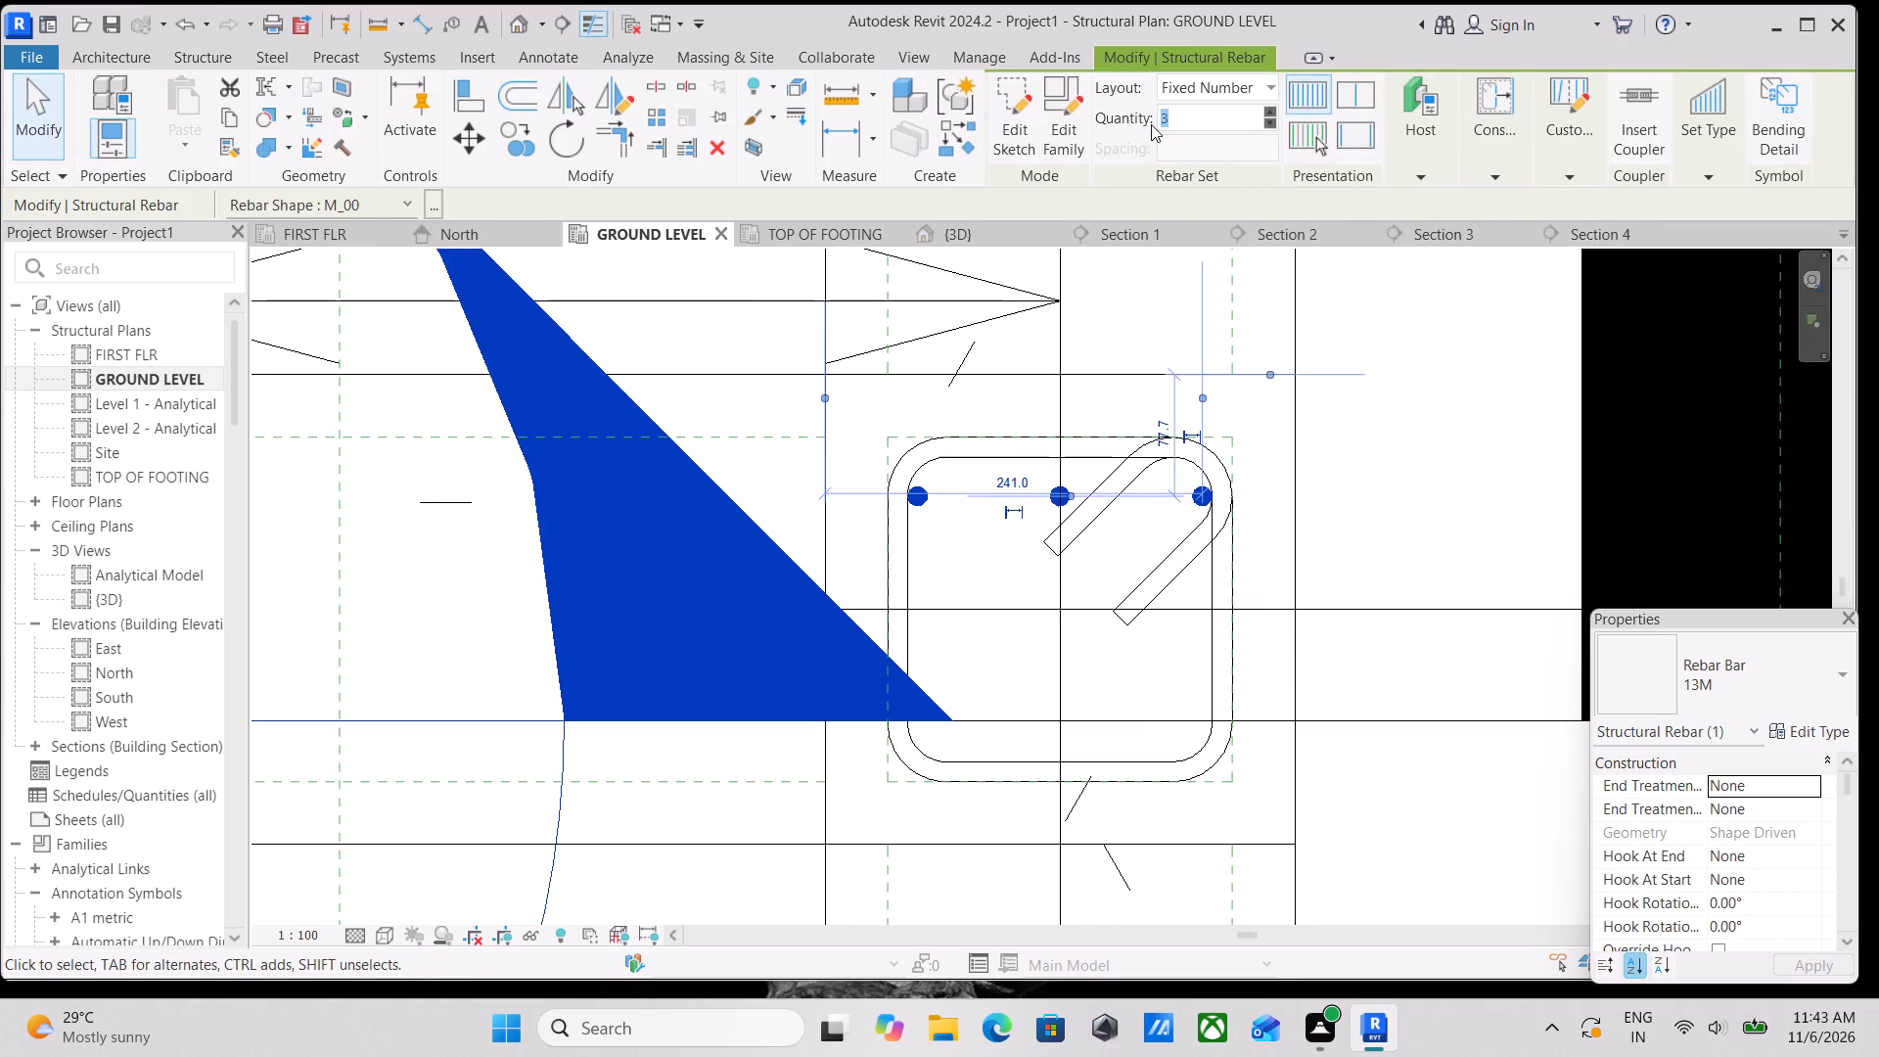
key("2")
key("Return")
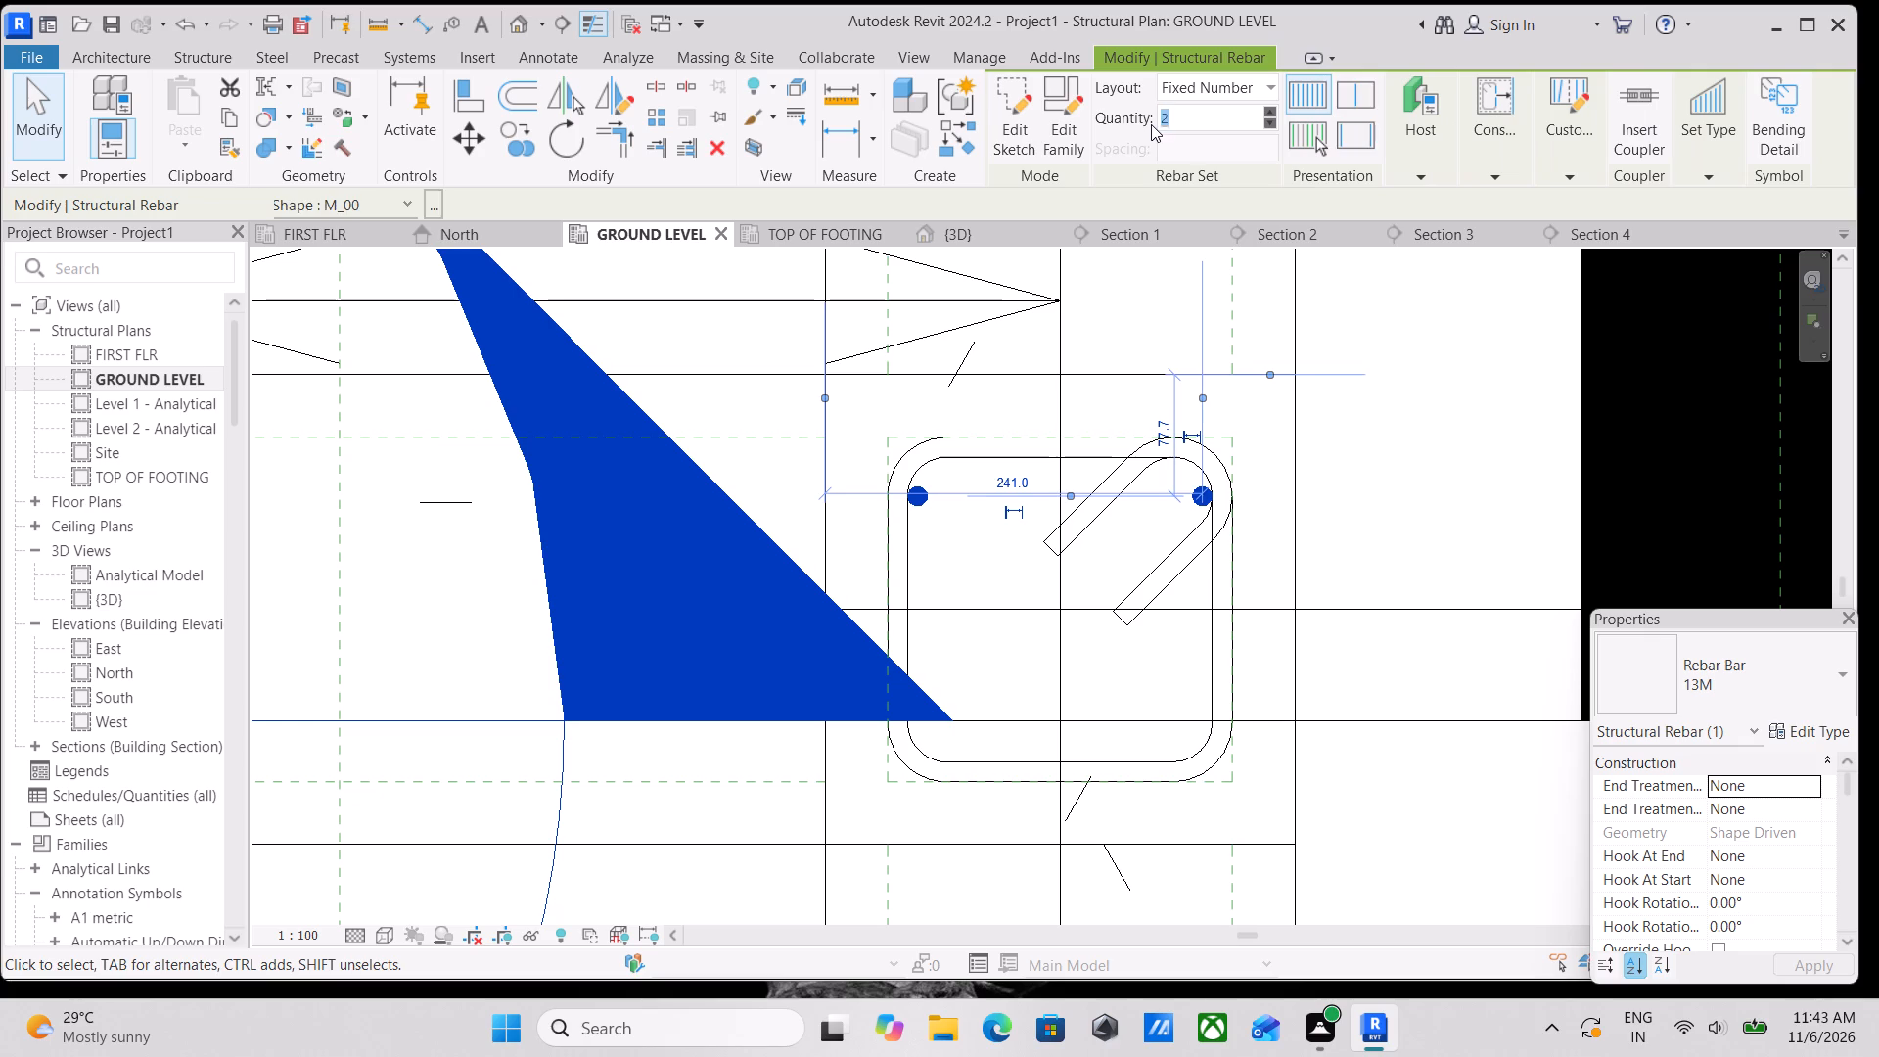
scroll(1171, 501, "up", 1)
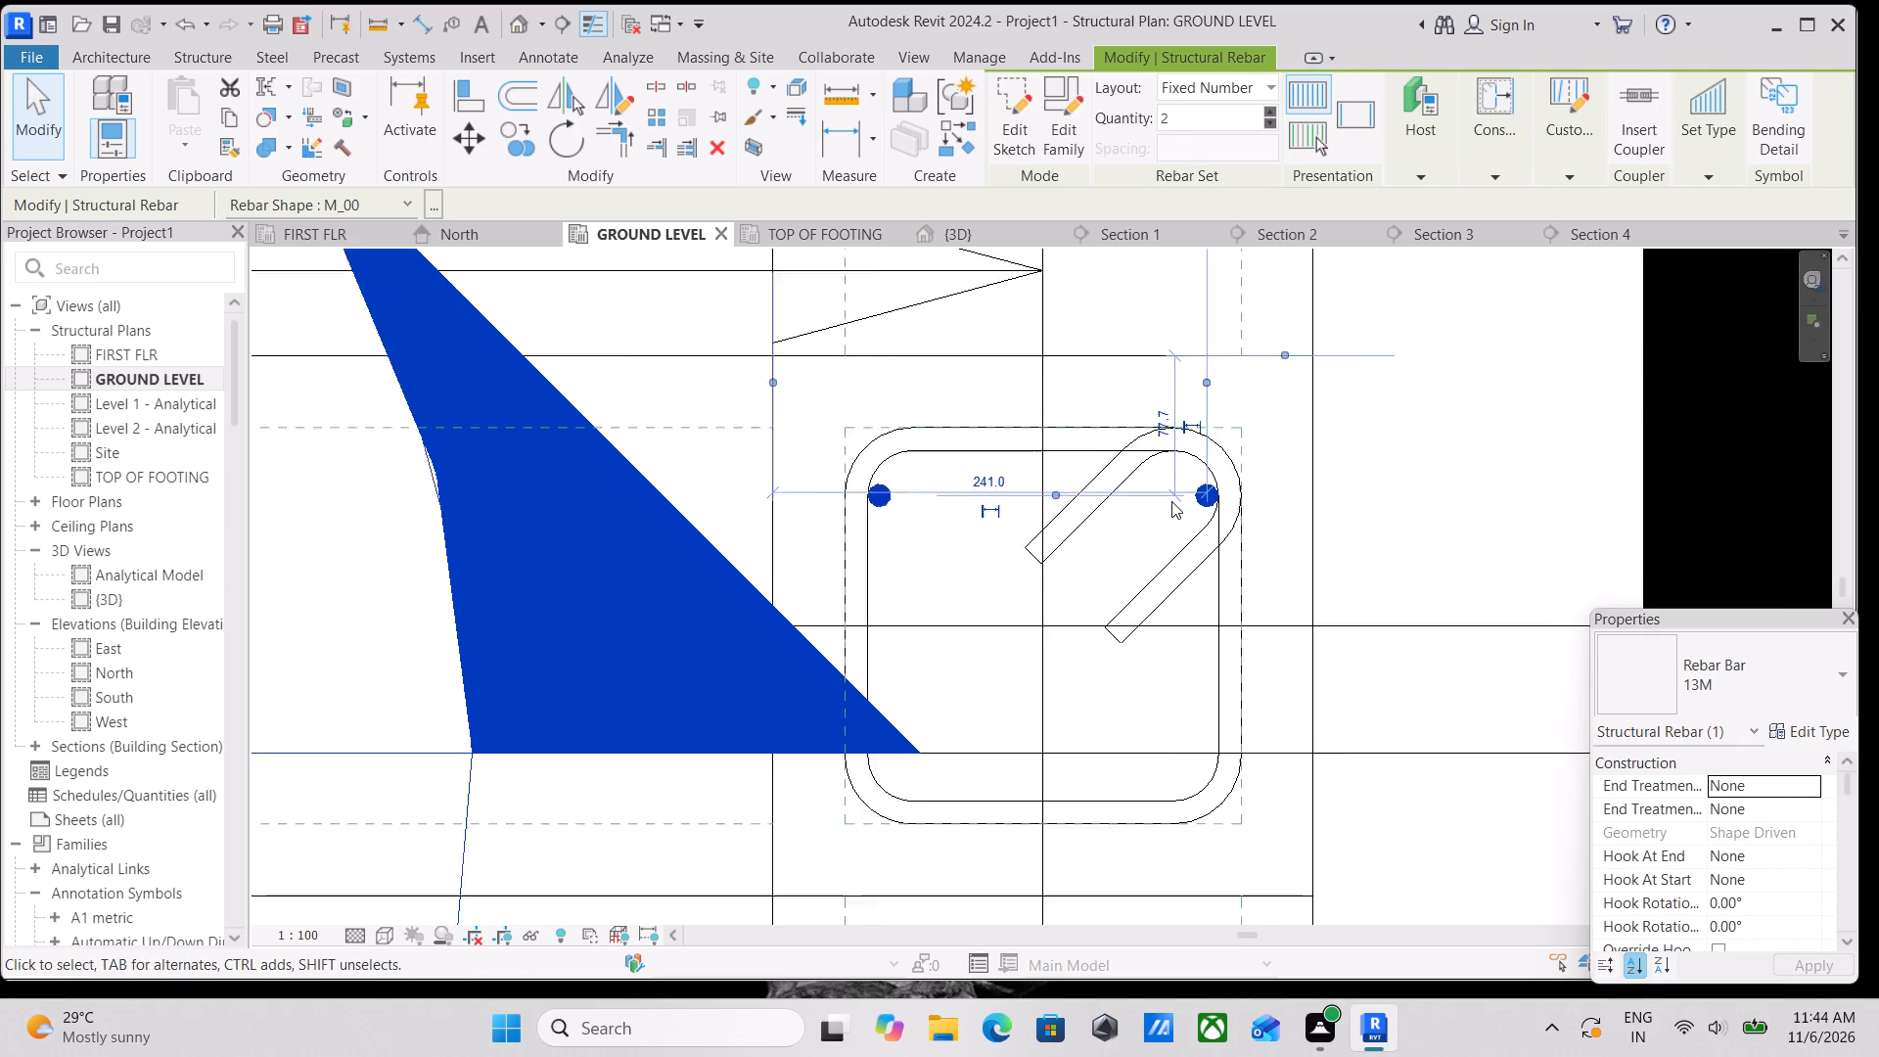
scroll(1171, 501, "up", 2)
key("Escape")
Shift the hook-side bar of the pair inward, about 233 mm from the opposite column face, and nudge the pair toward the tie's upper leg.
left_click(788, 506)
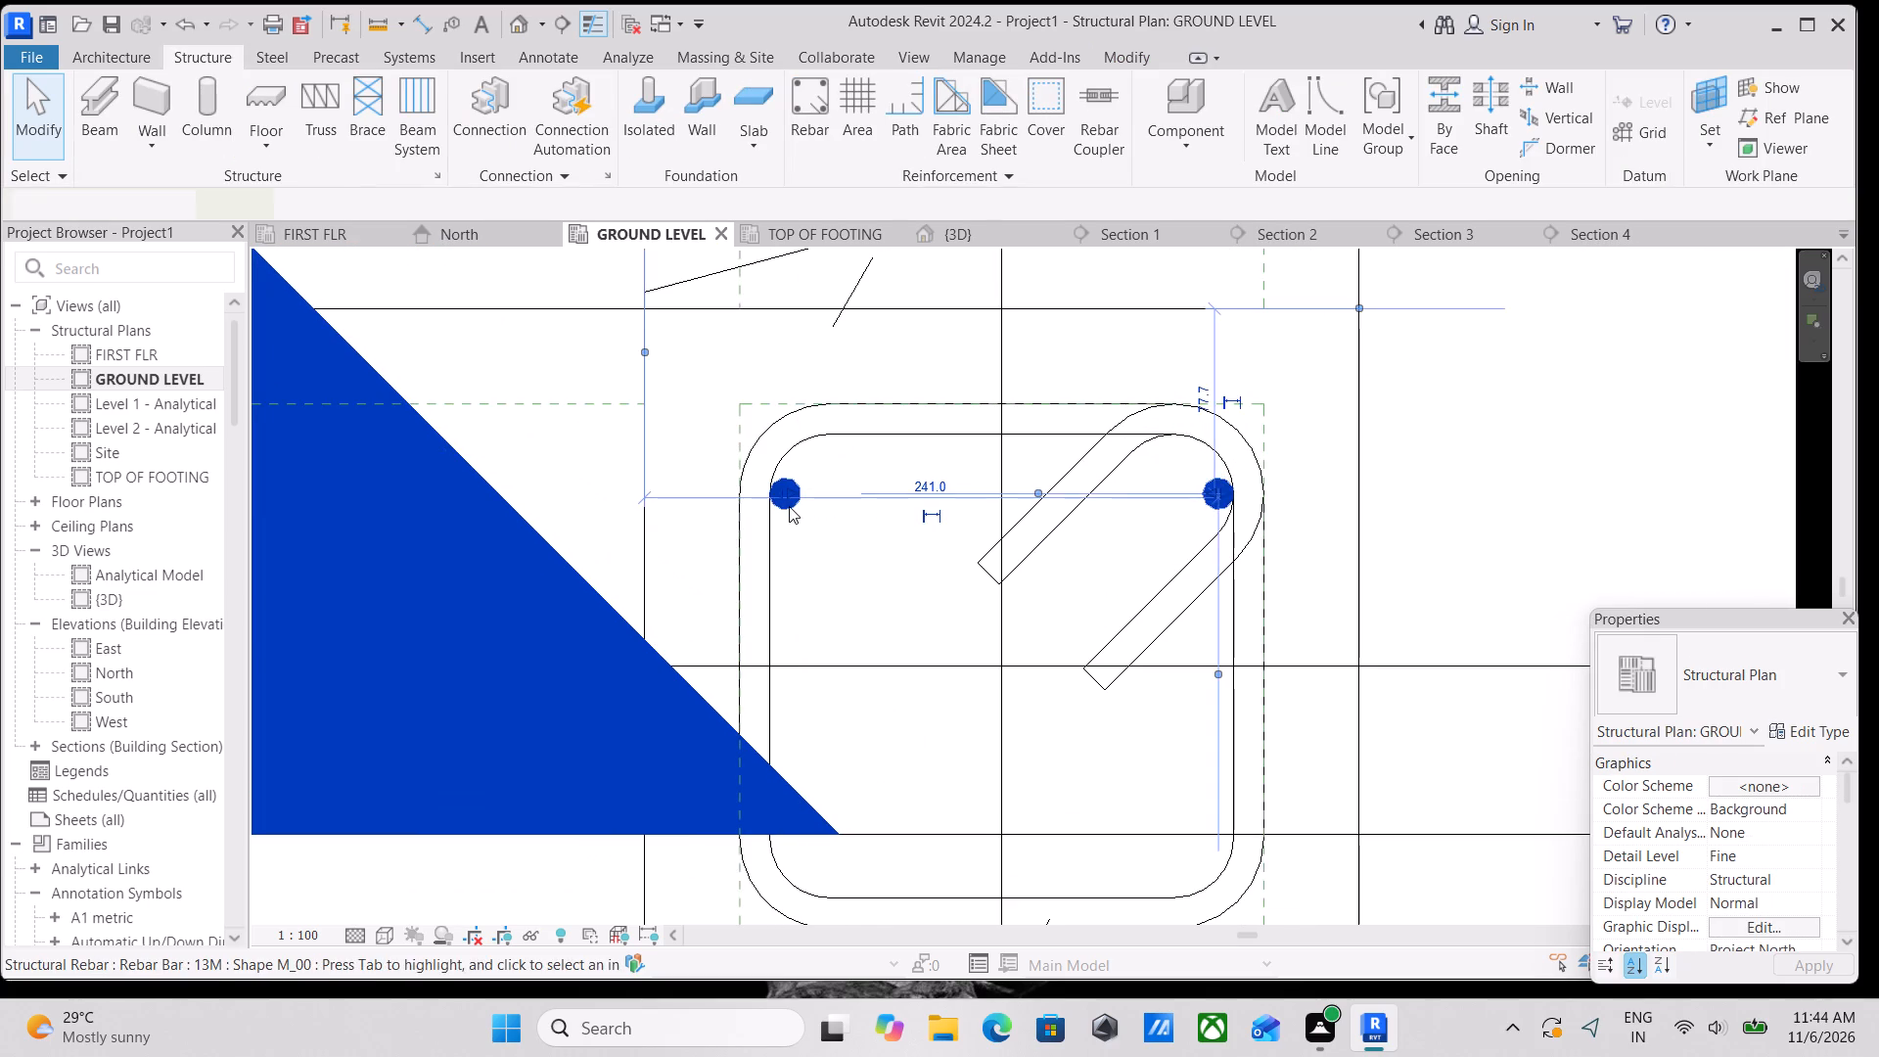
scroll(791, 506, "up", 3)
left_click_drag(792, 480, 801, 481)
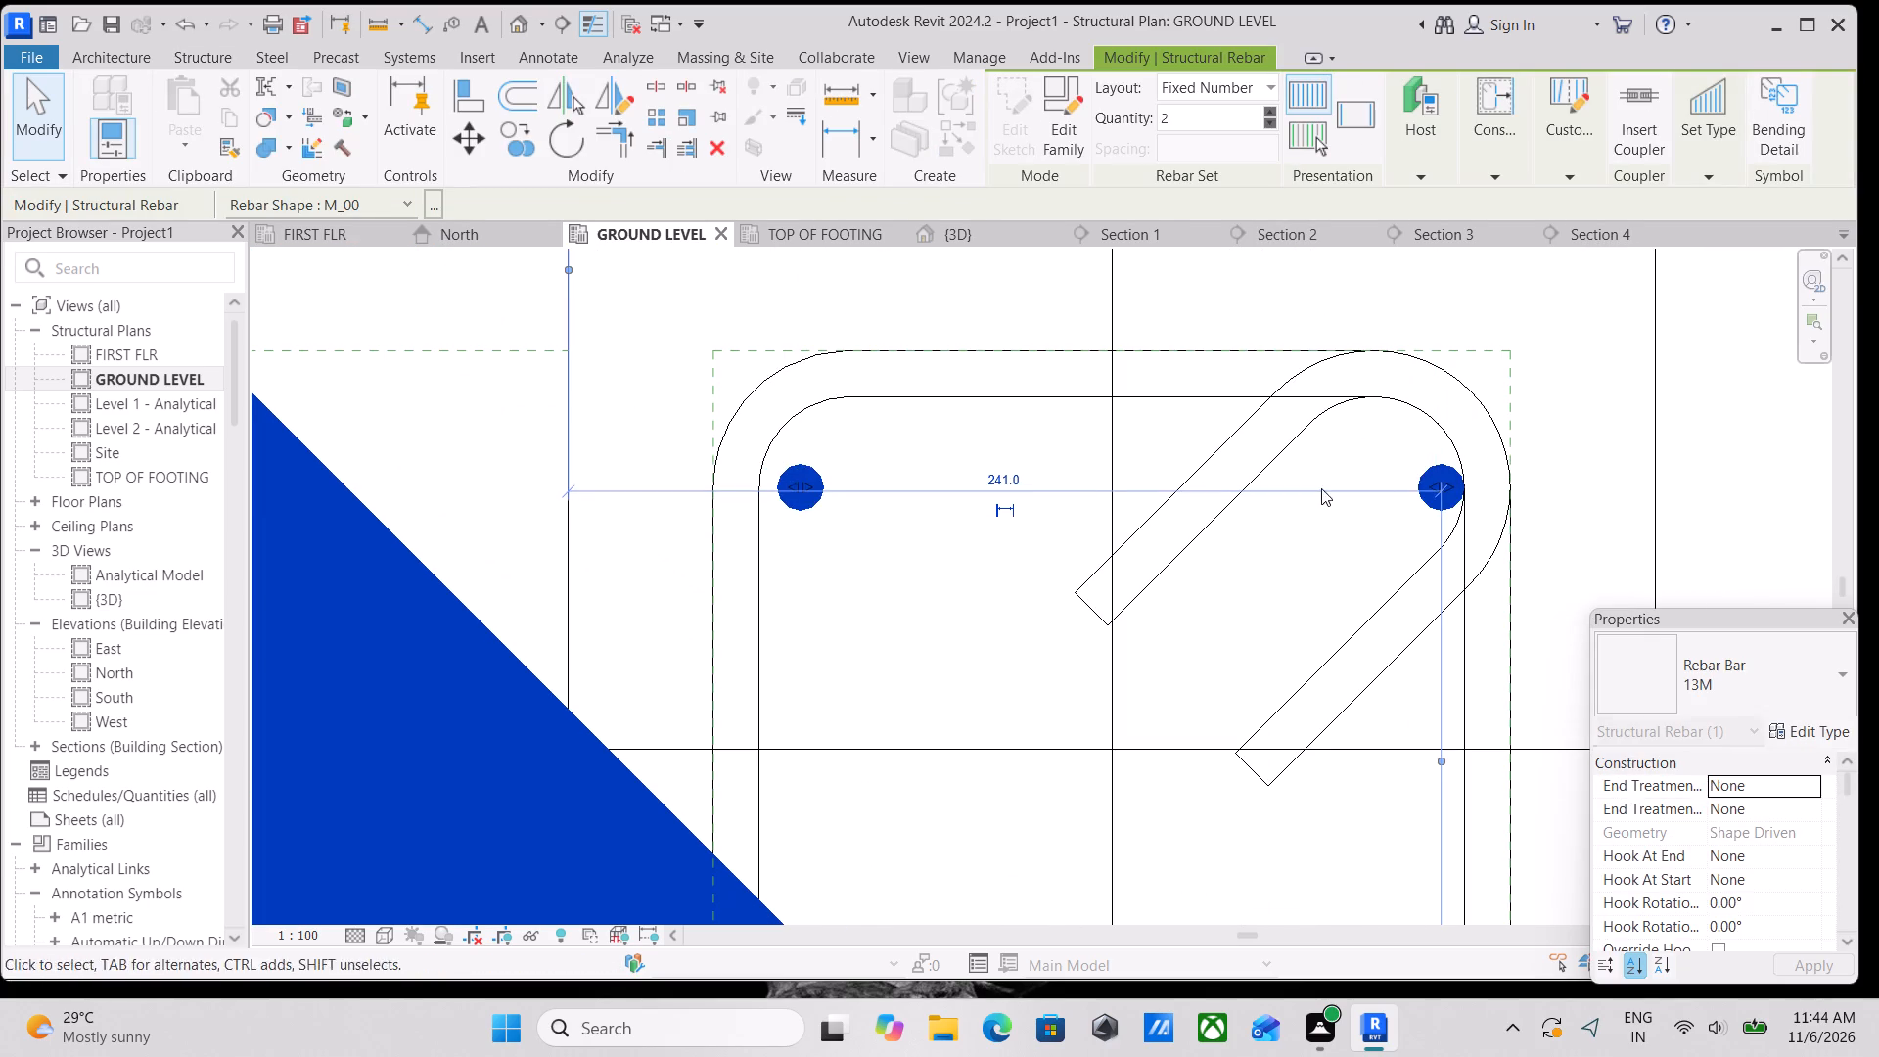
left_click_drag(1440, 482, 1398, 483)
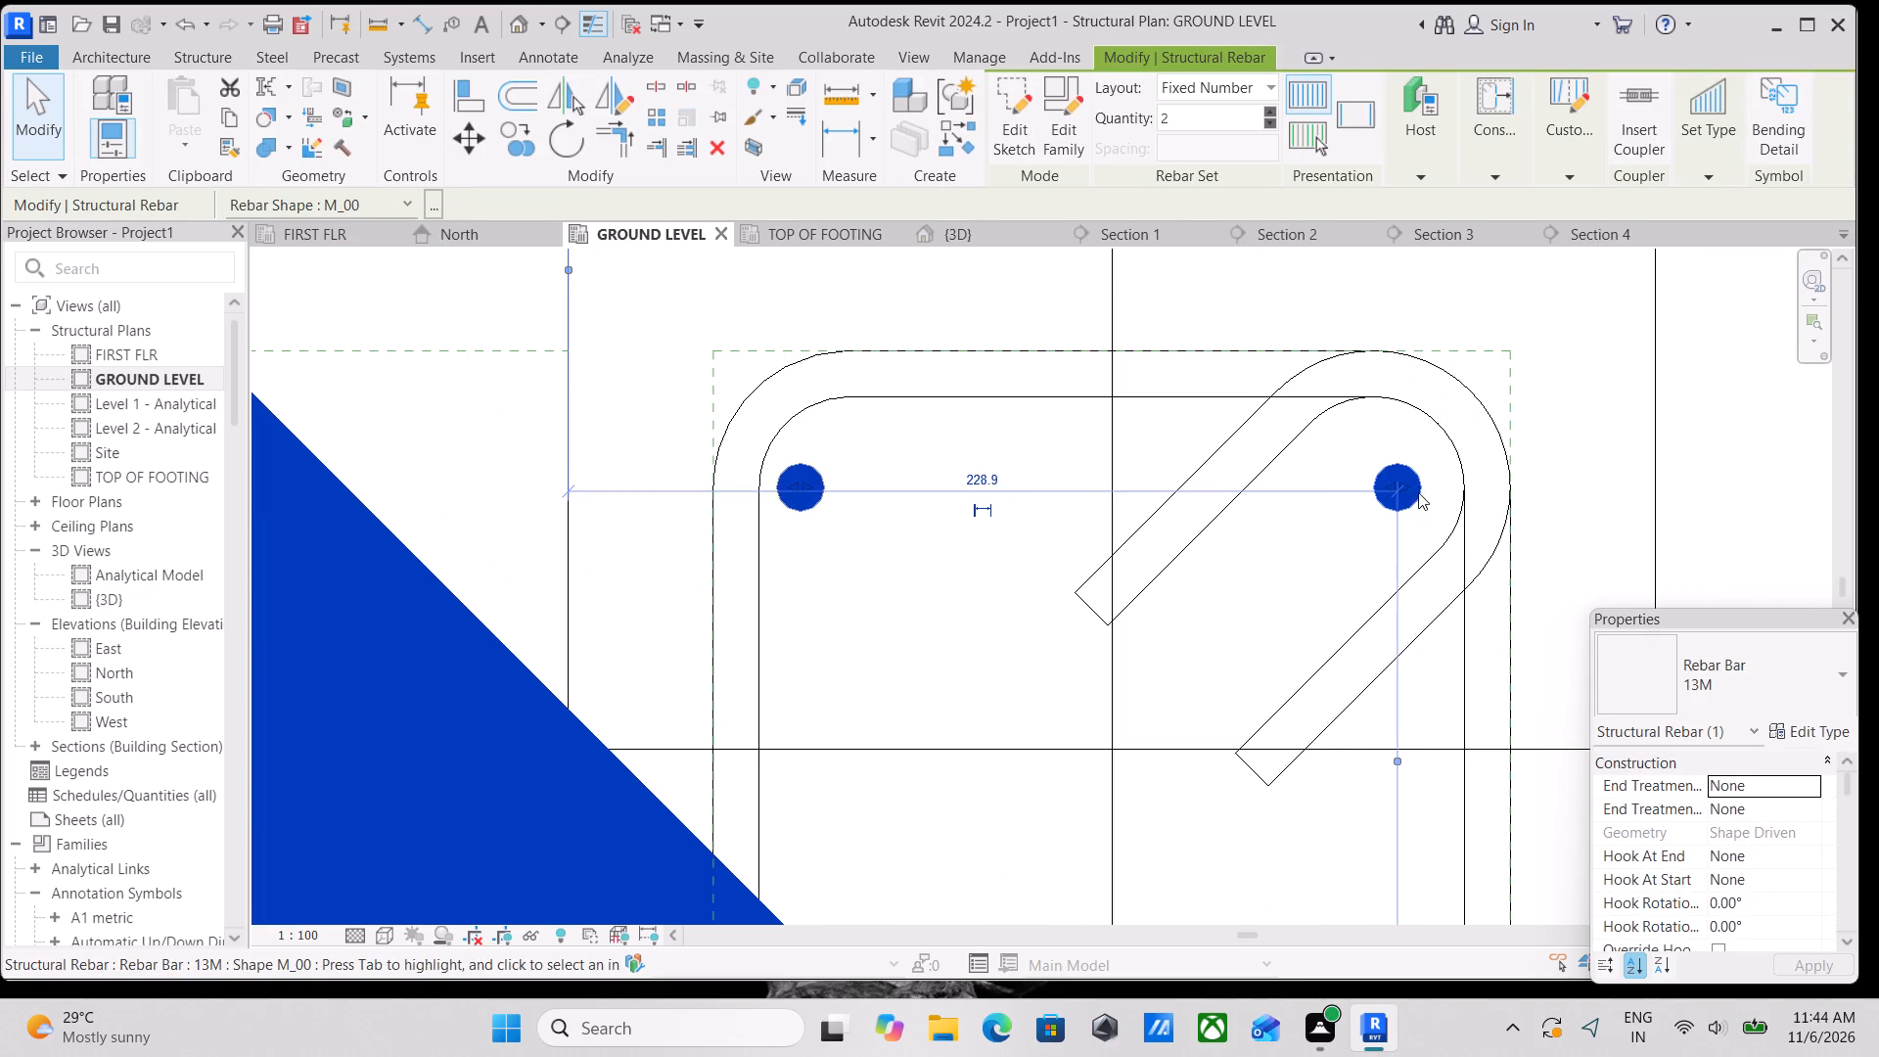
left_click(1412, 485)
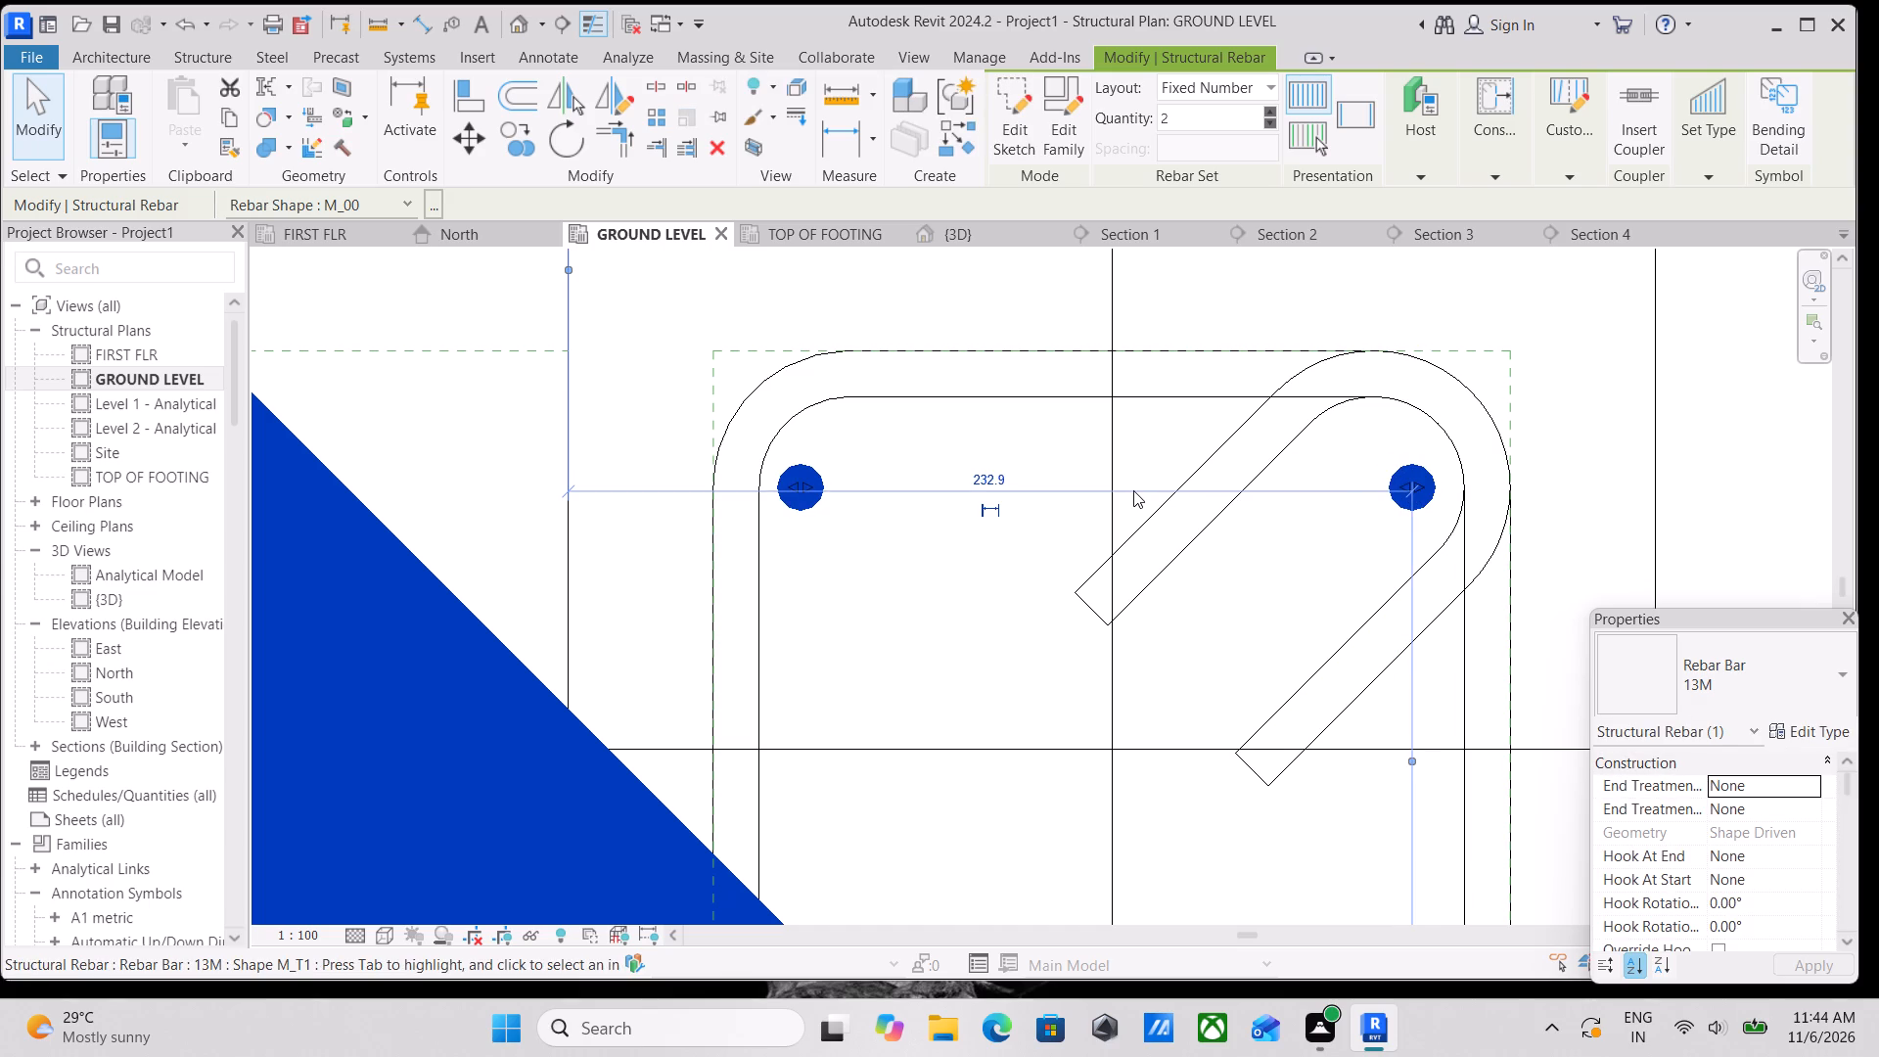
key("Up")
key("Up")
key("Up")
key("Up")
key("Up")
key("Up")
key("Up")
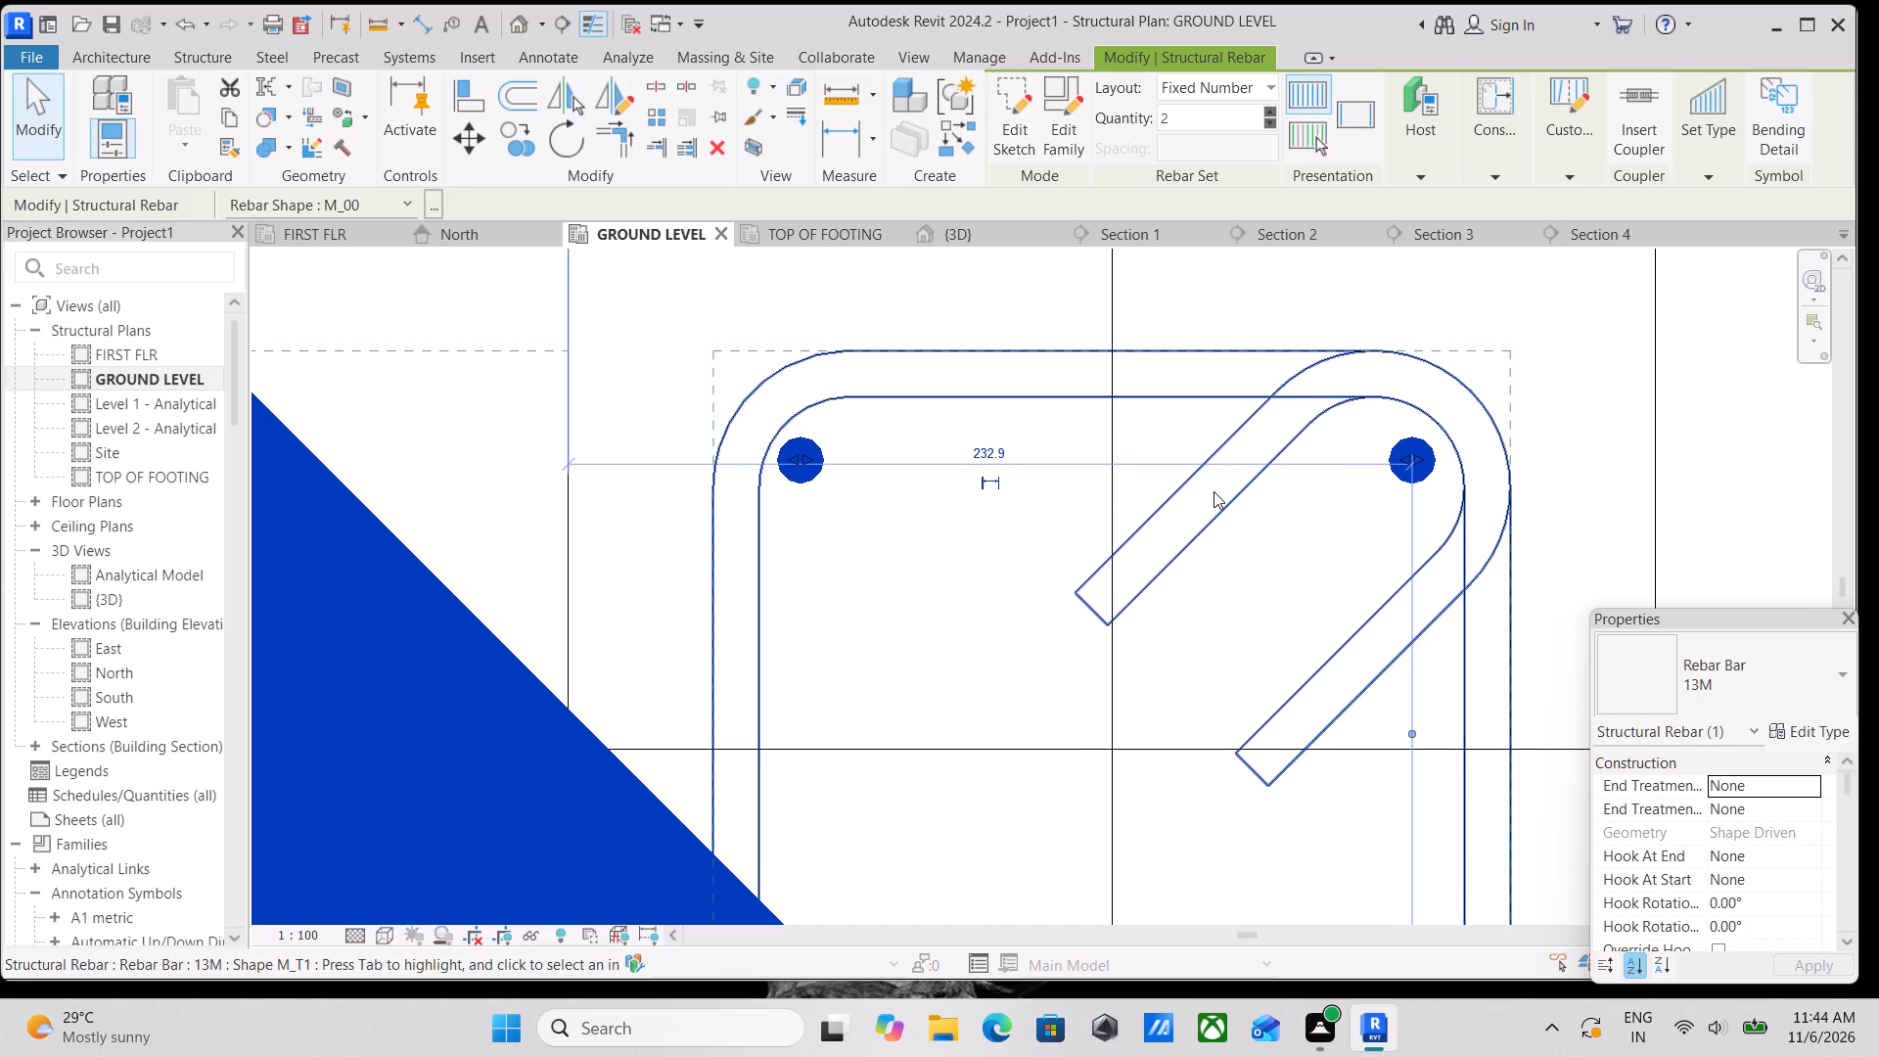
key("Down")
scroll(1214, 491, "down", 1)
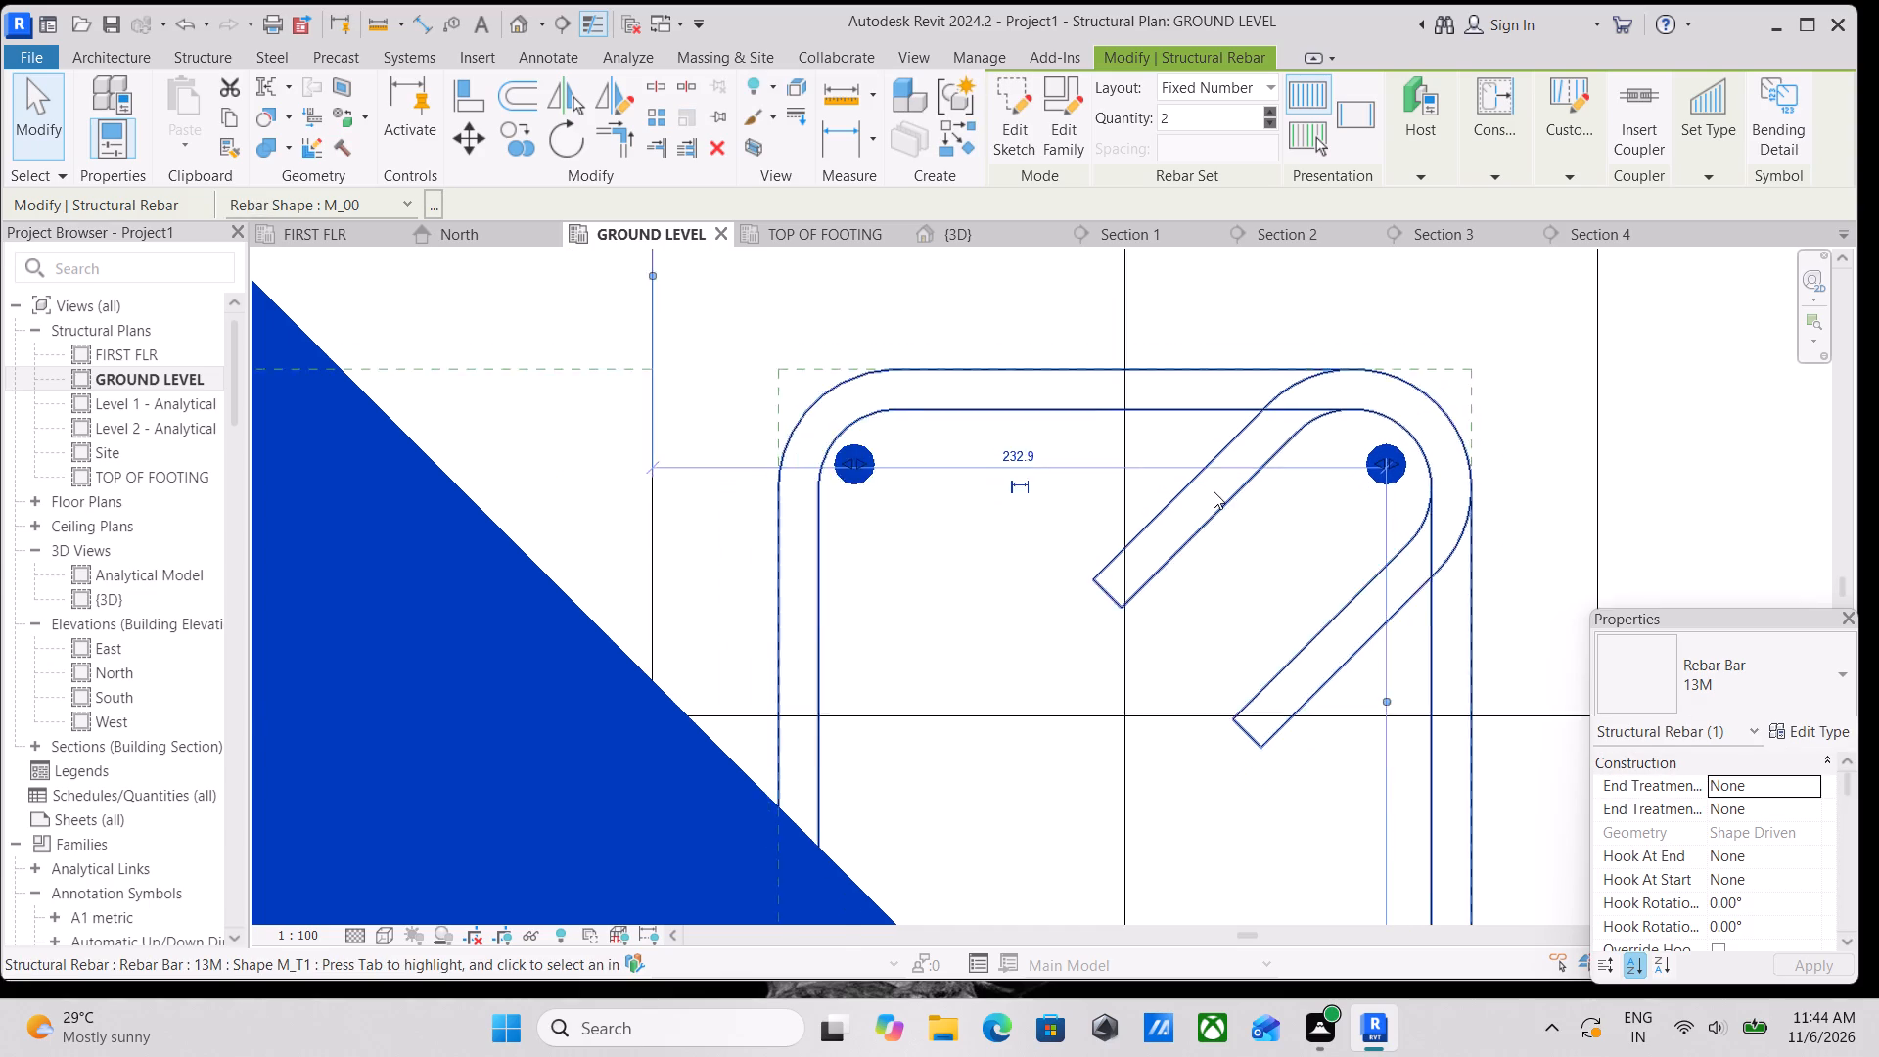
scroll(1214, 491, "down", 1)
key("Escape")
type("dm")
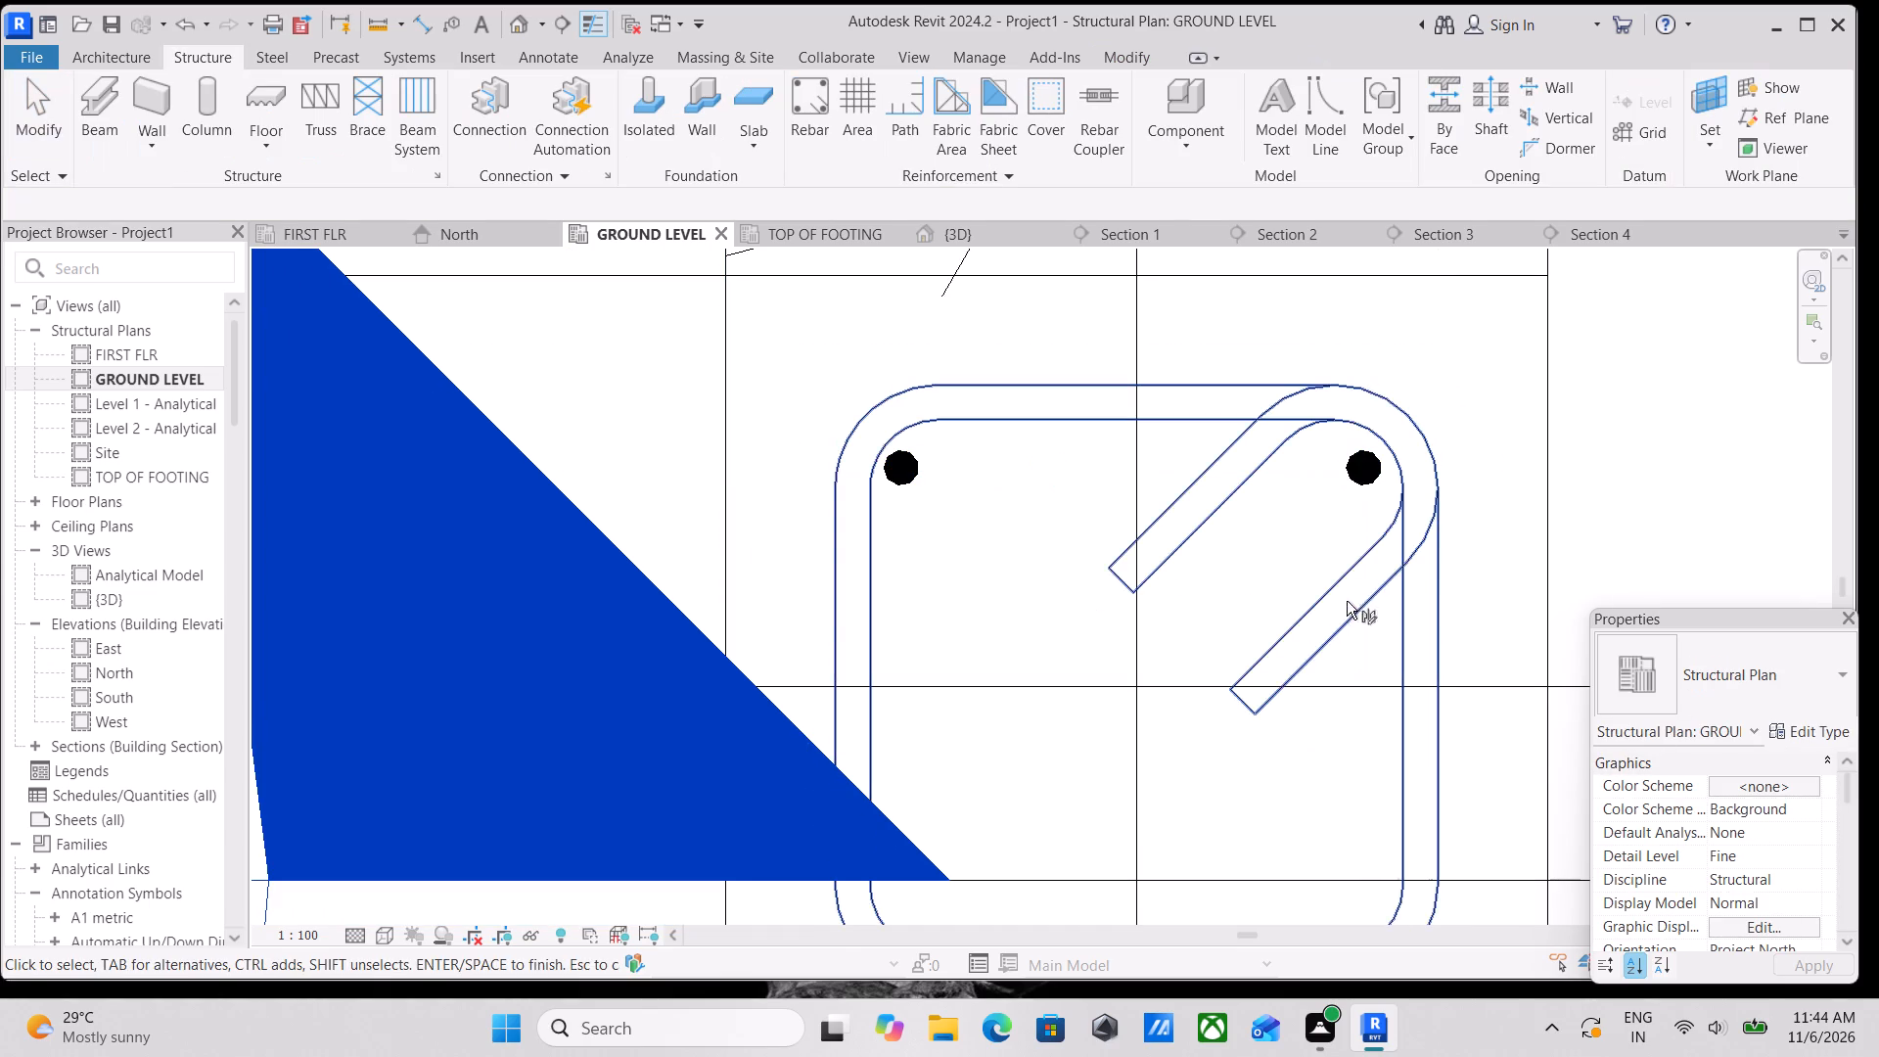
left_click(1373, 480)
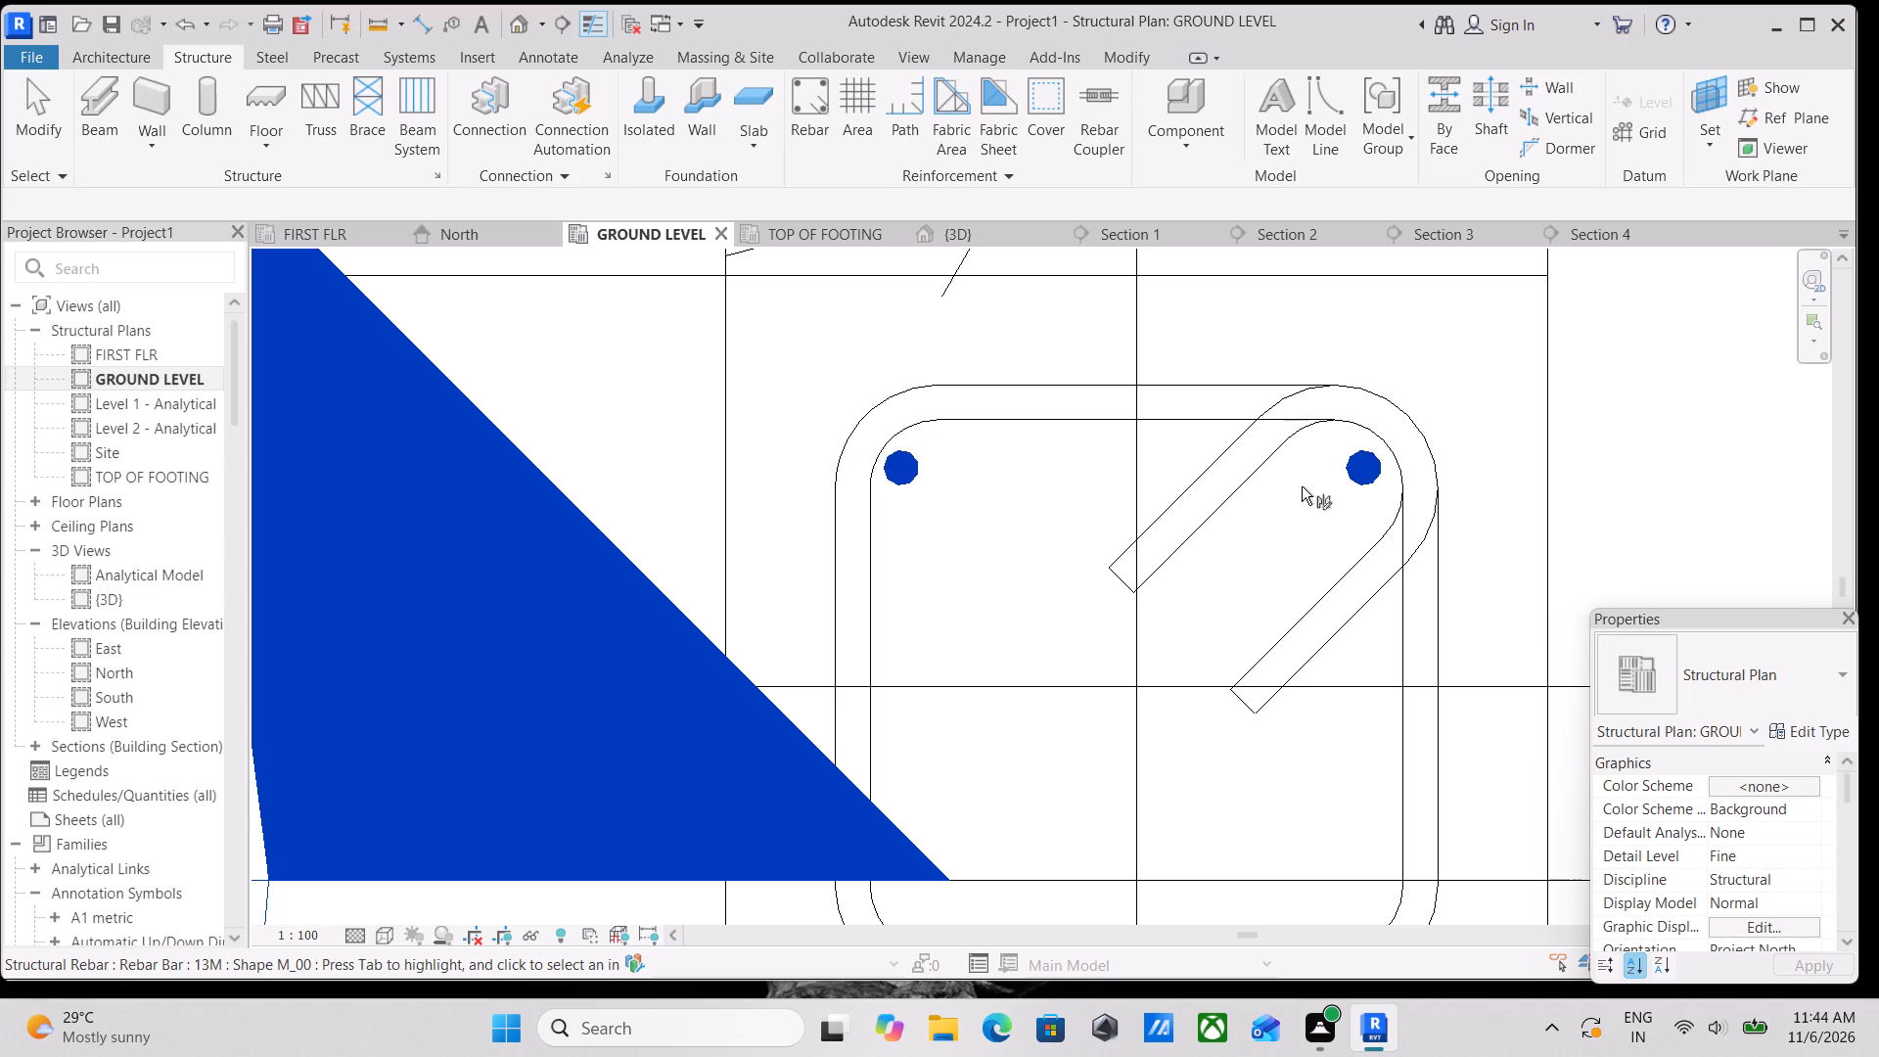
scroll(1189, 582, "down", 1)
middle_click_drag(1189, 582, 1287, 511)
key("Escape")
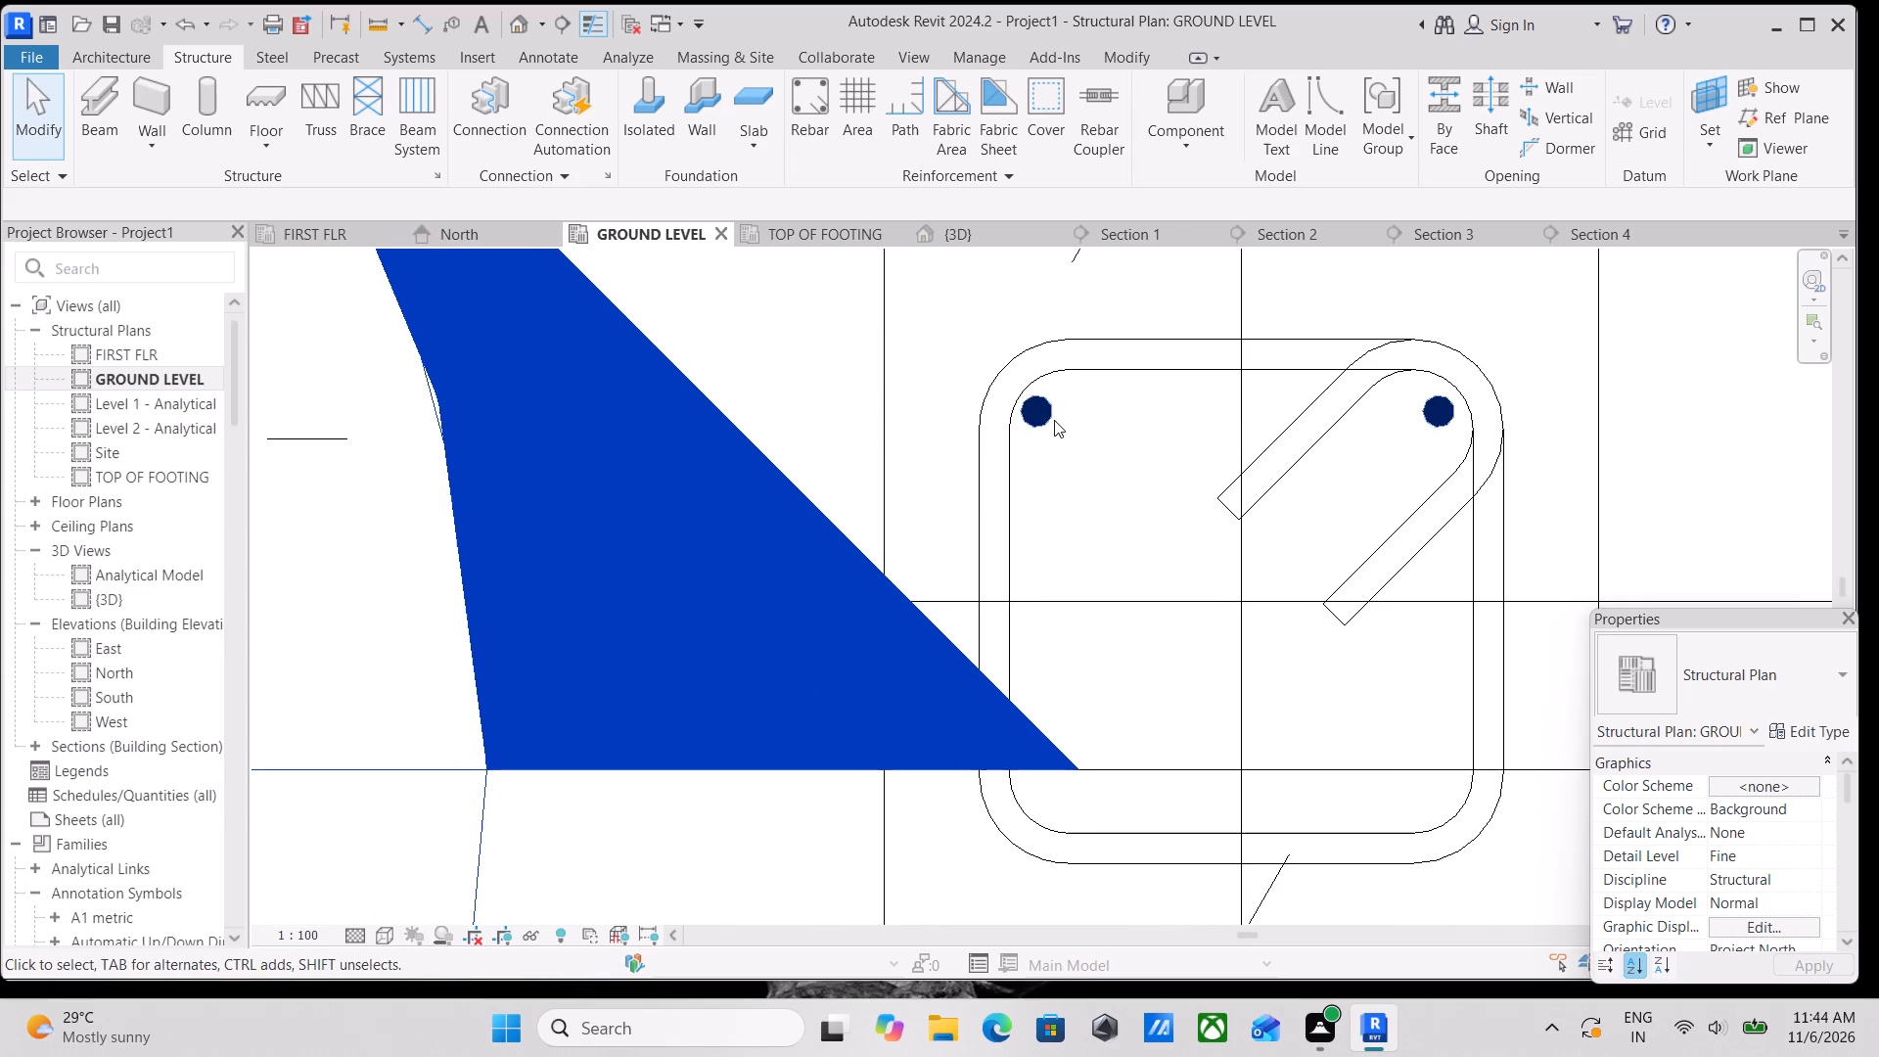
Mirror a copy of the two-bar set about a horizontal axis drawn from the tie side's midpoint, filling the other two corners.
left_click(1054, 420)
type("dm")
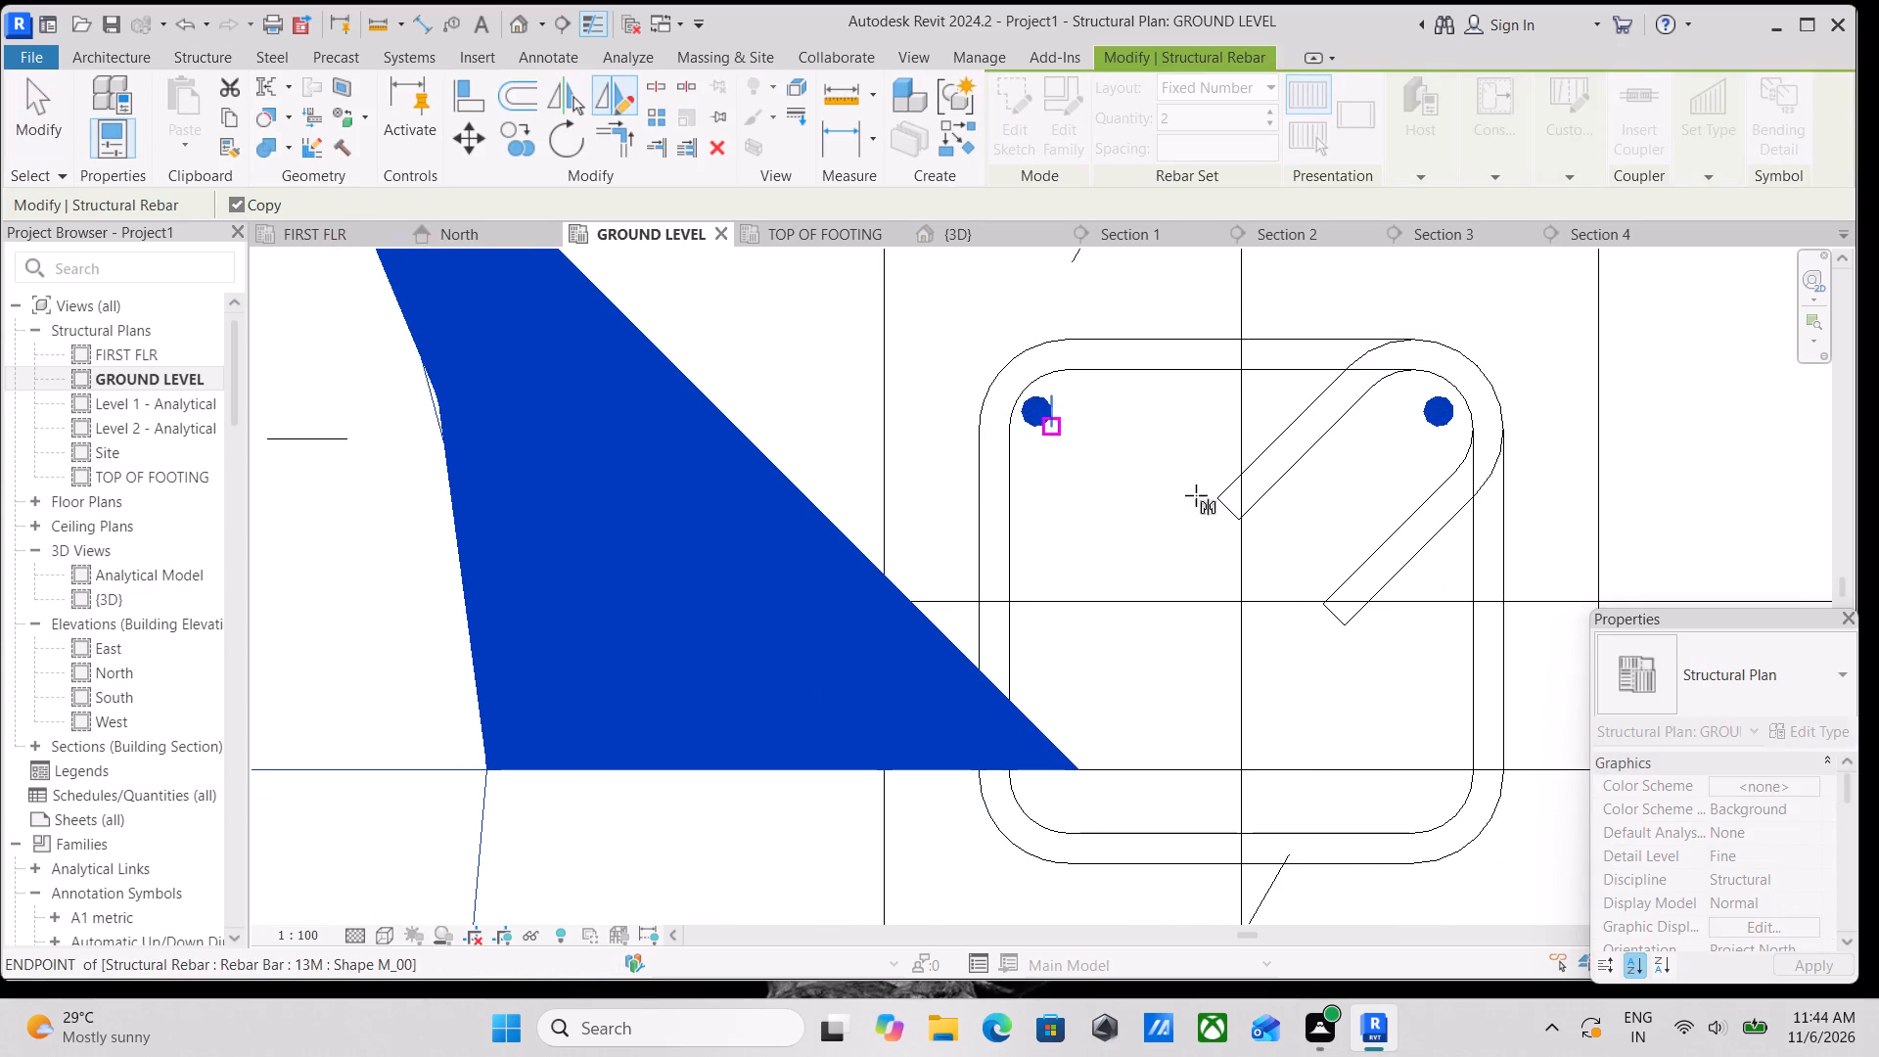
scroll(1200, 522, "down", 2)
middle_click_drag(1197, 522, 1033, 478)
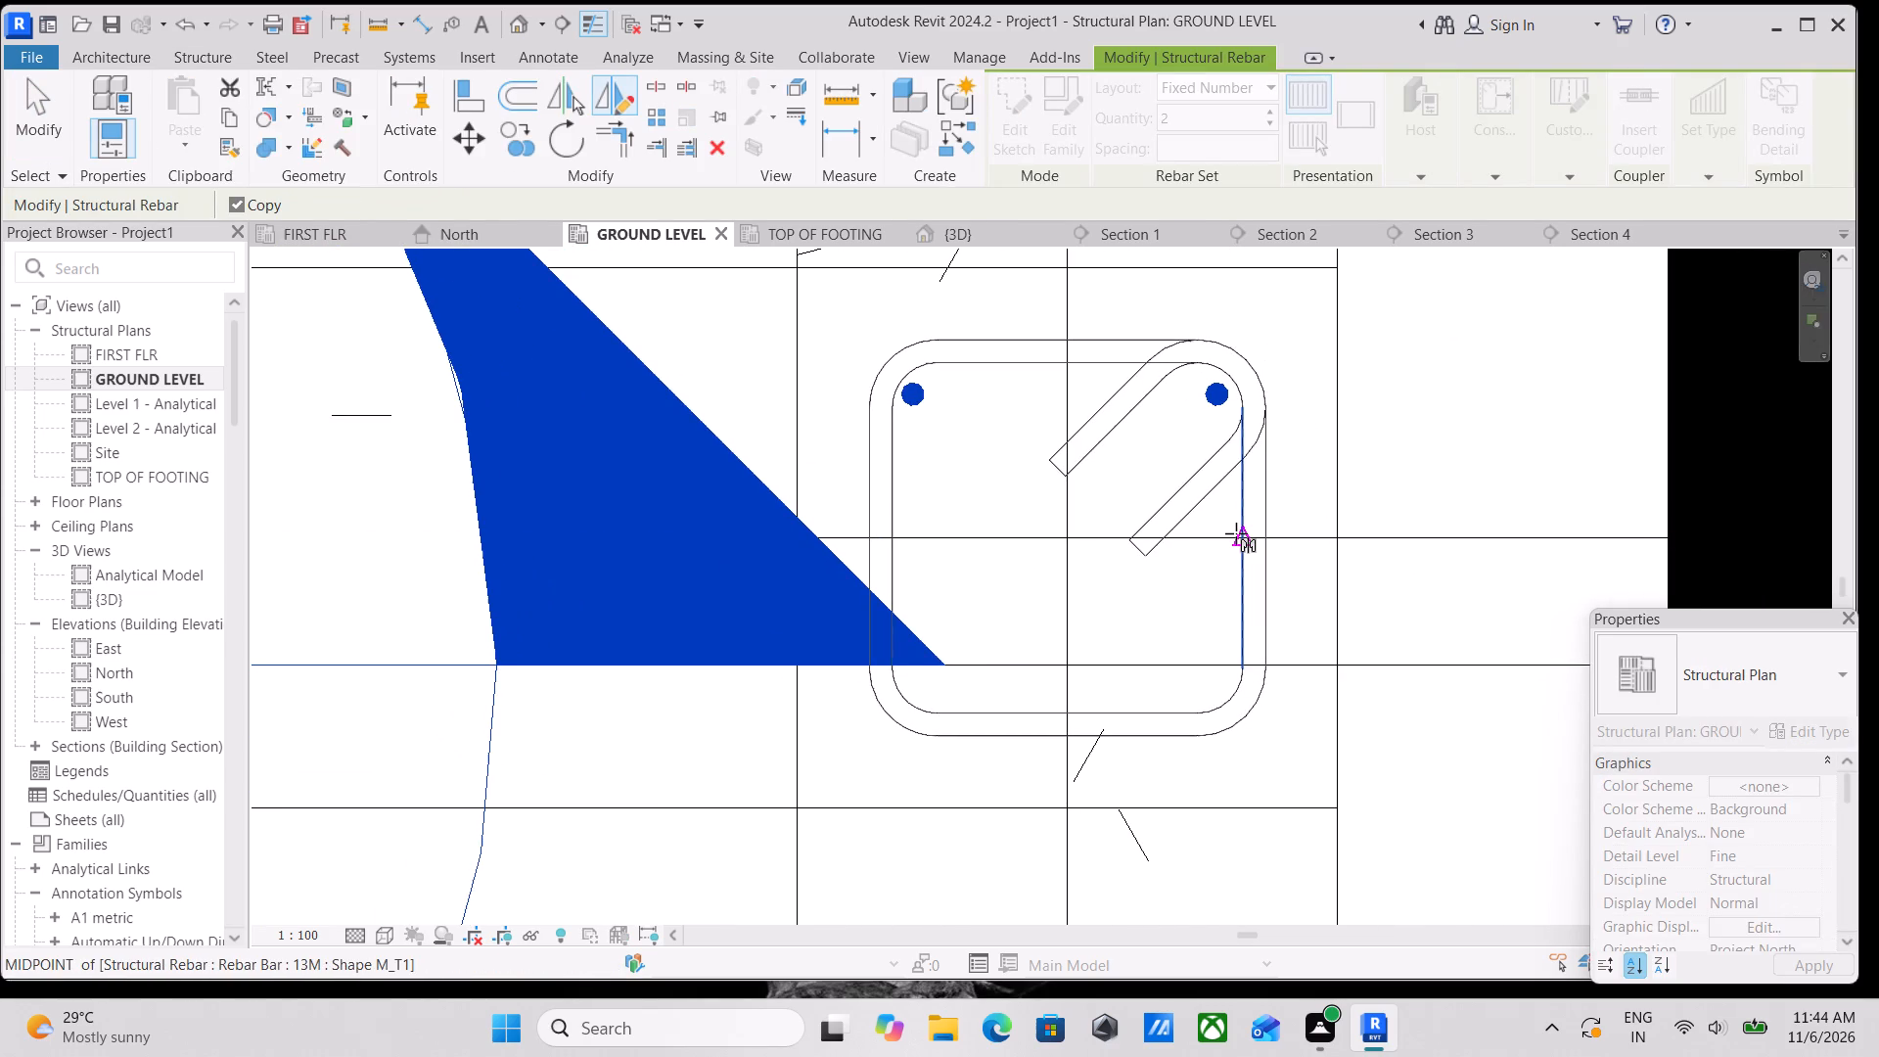
left_click(1236, 533)
left_click(1443, 540)
scroll(883, 554, "down", 1)
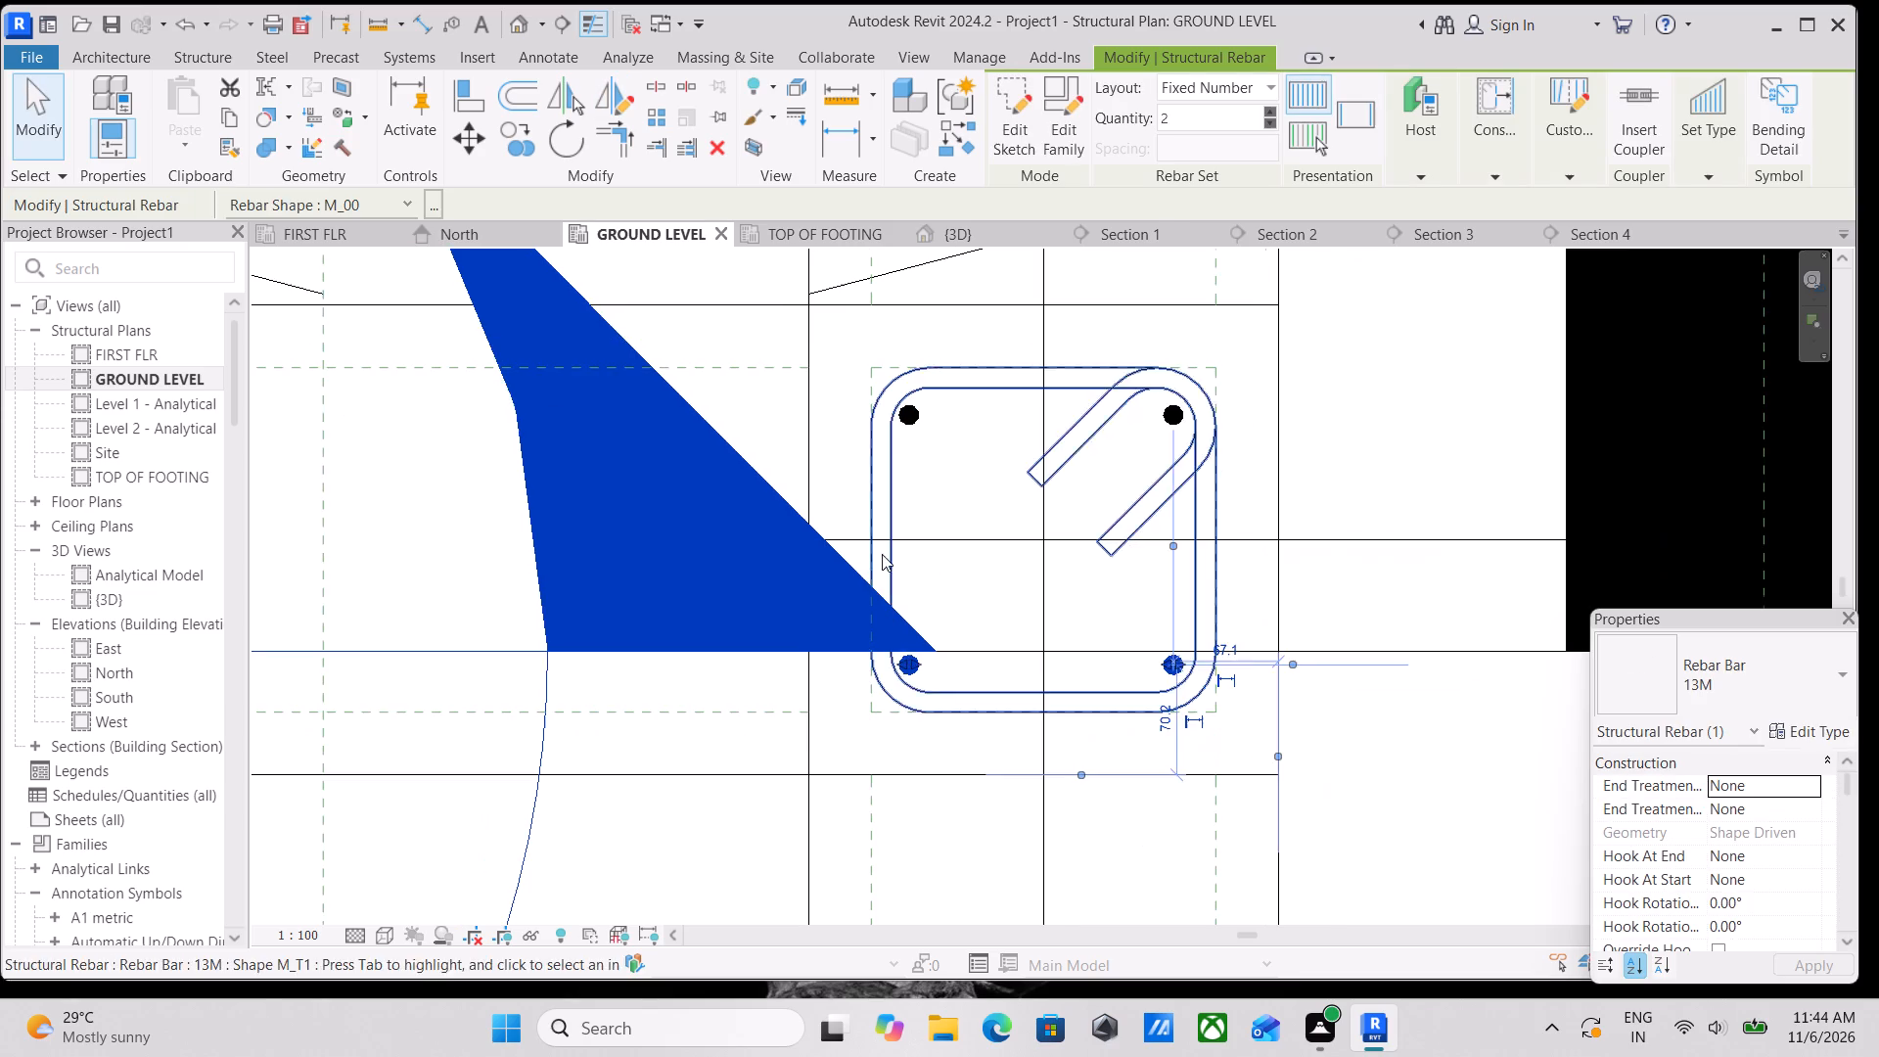
middle_click_drag(1162, 557, 1229, 528)
scroll(1177, 507, "down", 2)
key("Escape")
middle_click_drag(1168, 507, 1188, 531)
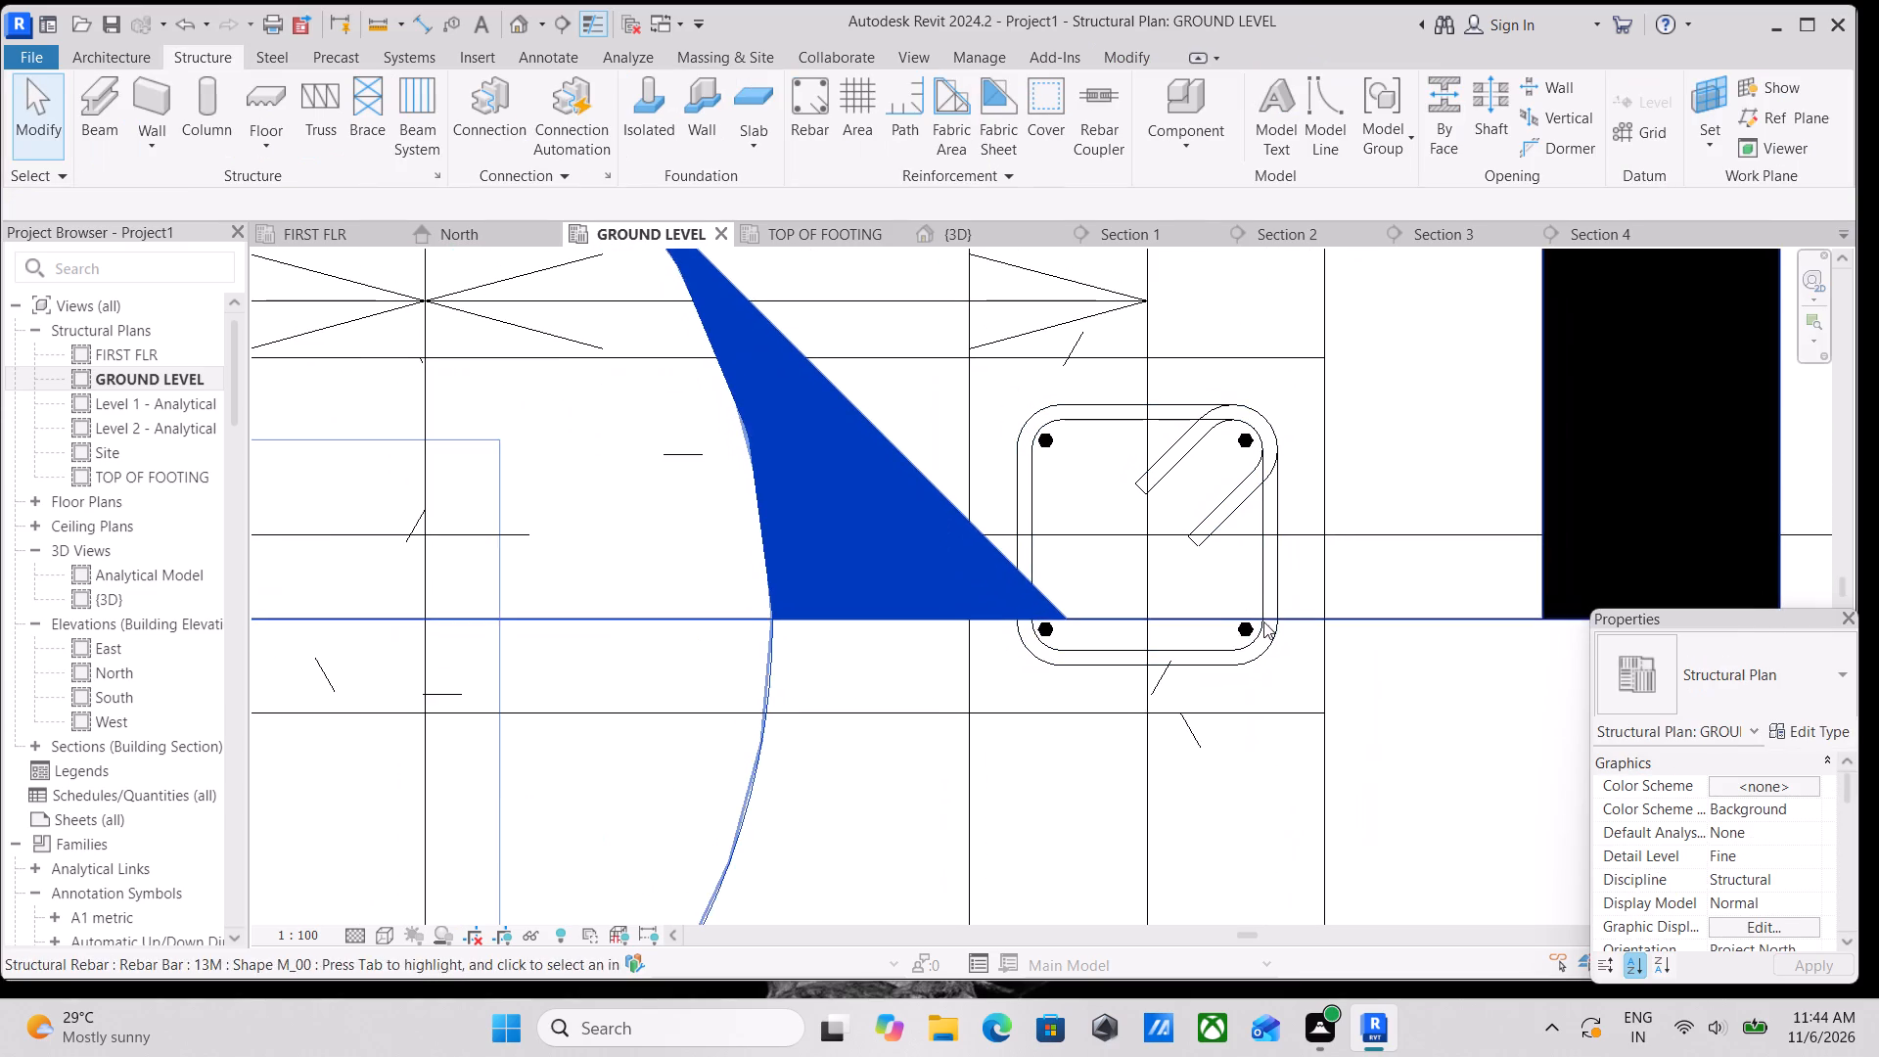
Make the mirrored lower pair of 13M corner bars show unobscured in the {3D} view.
left_click(1246, 630)
scroll(1711, 806, "down", 3)
scroll(1770, 787, "up", 1)
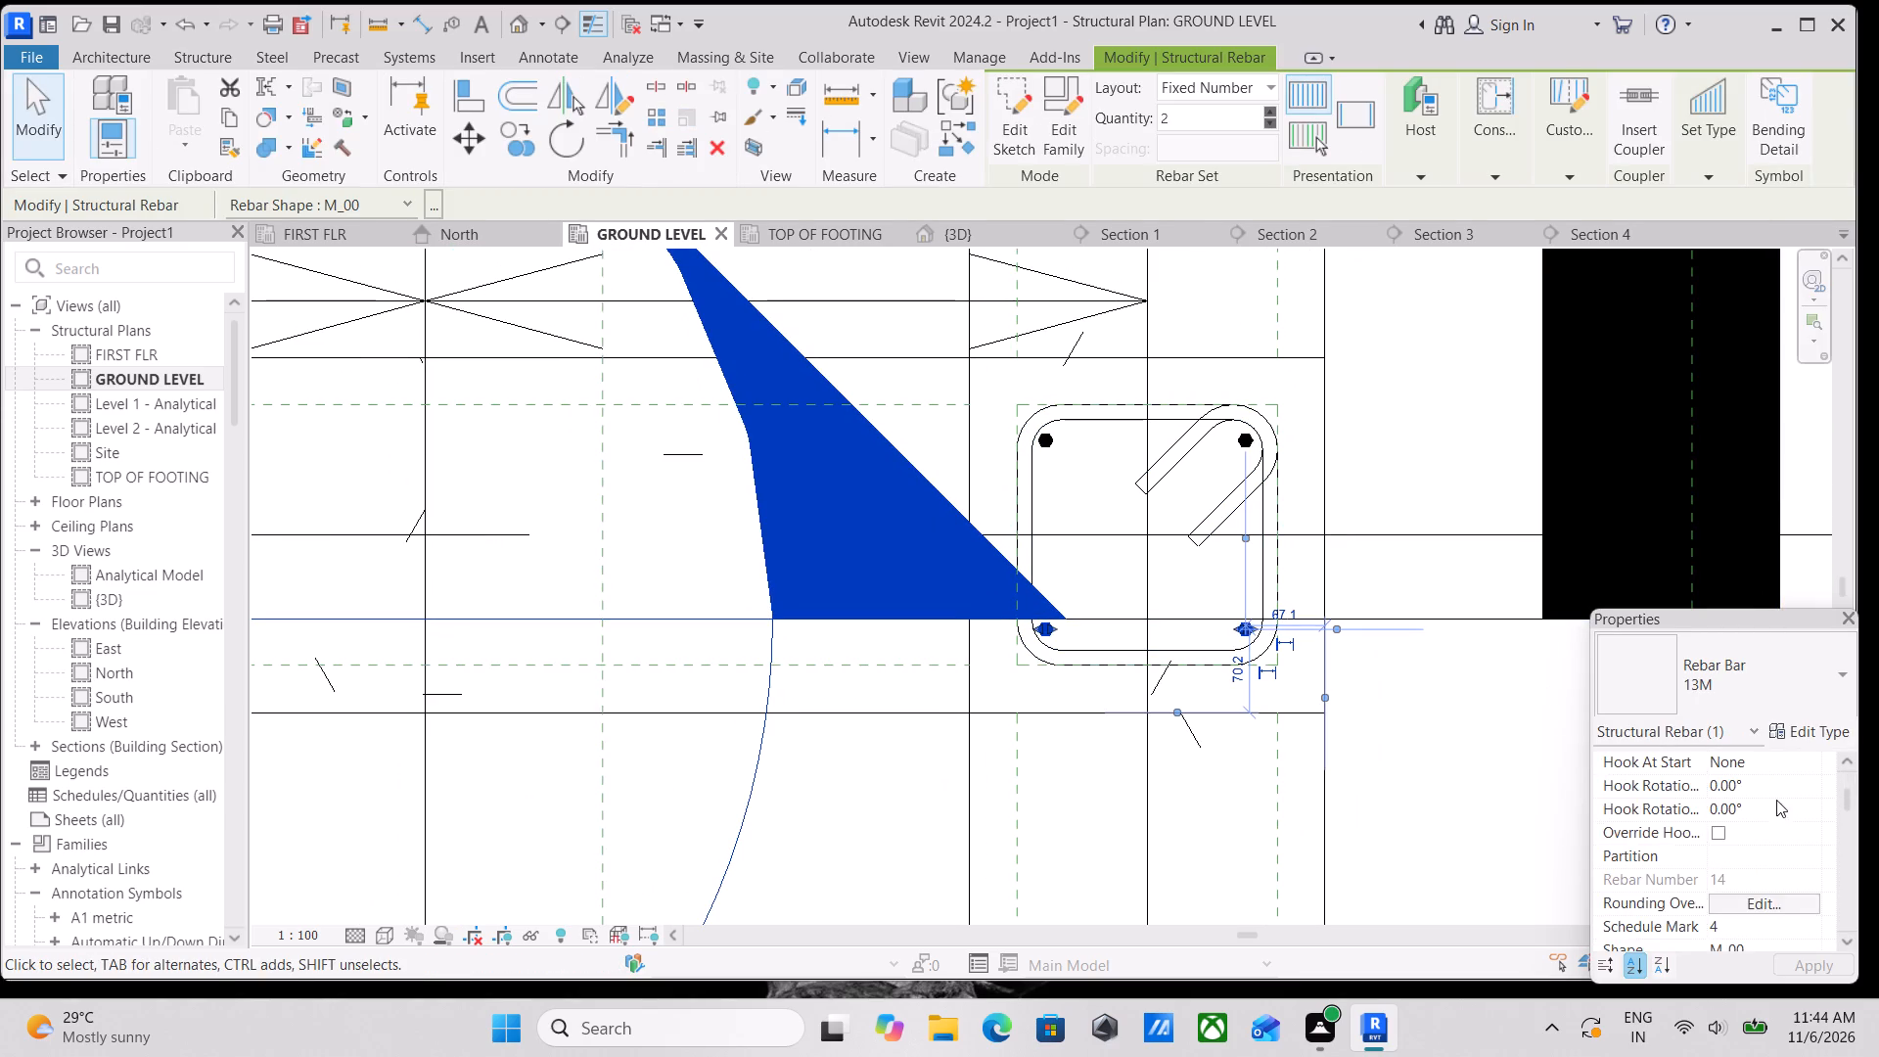
scroll(1780, 819, "down", 5)
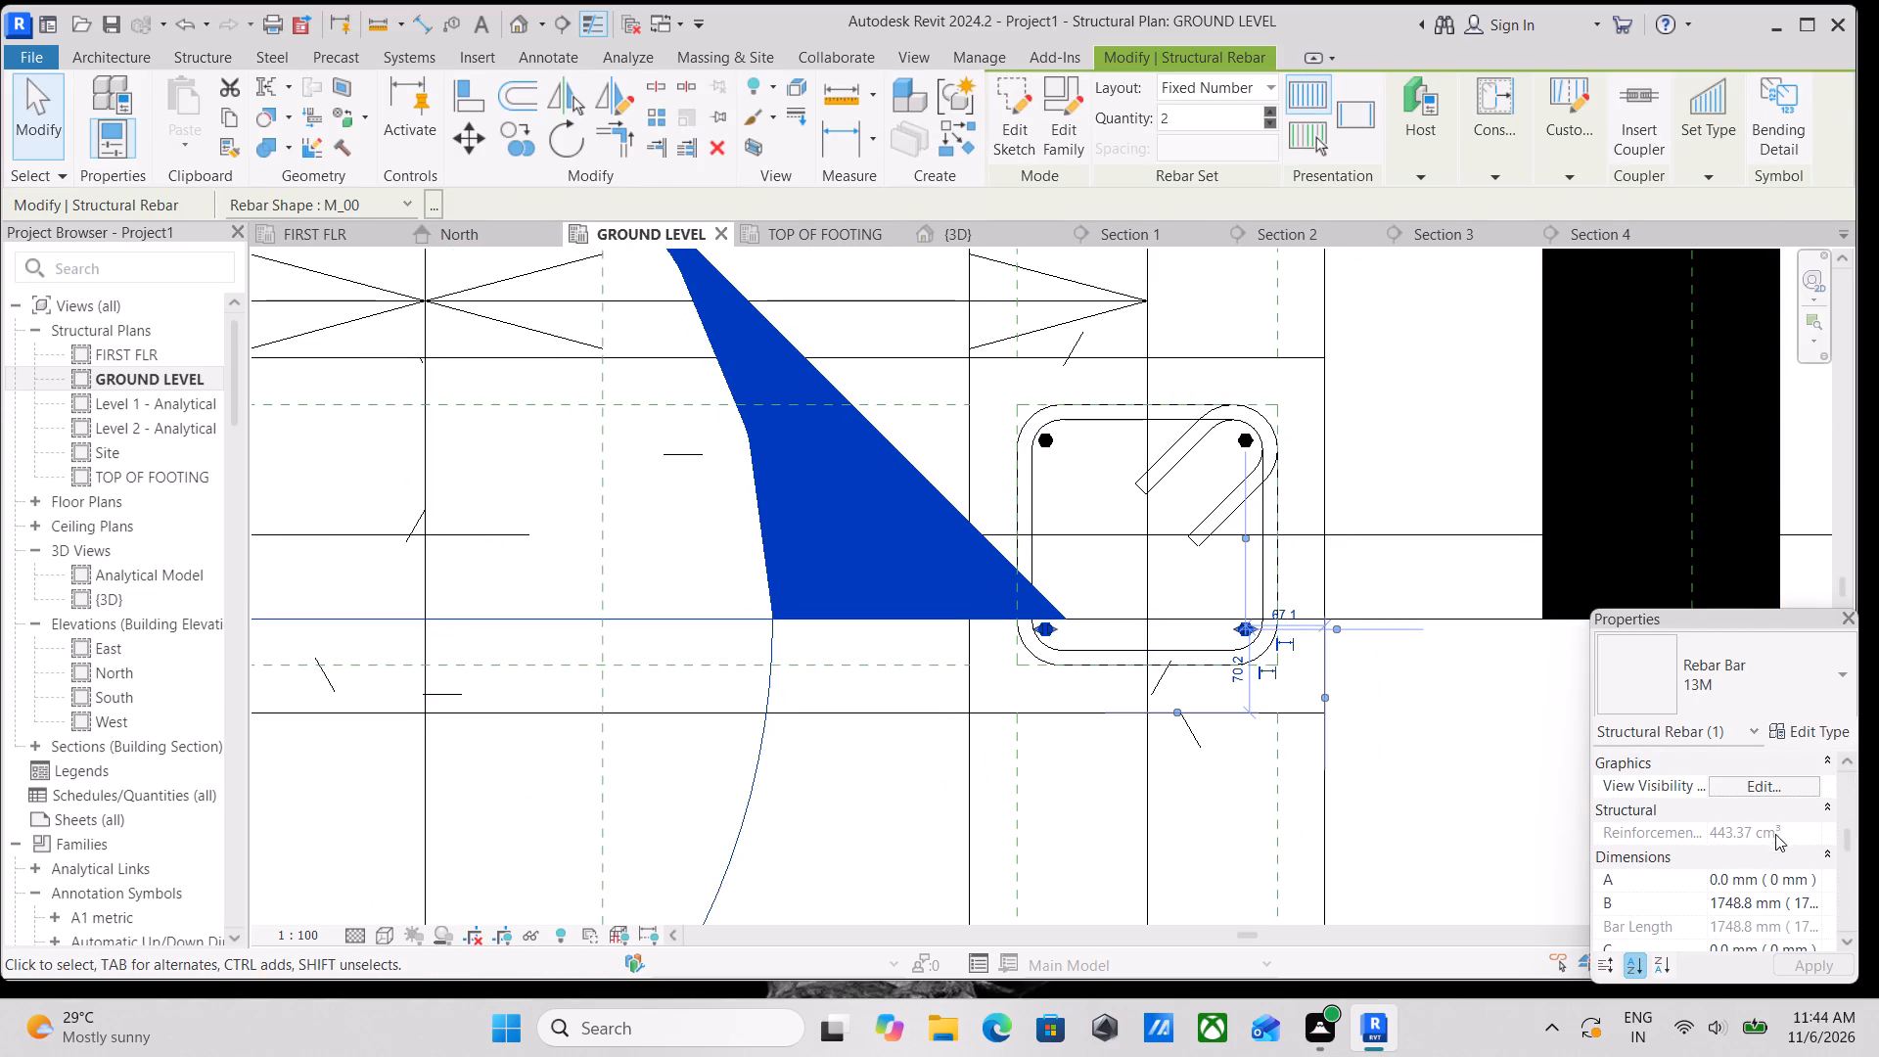
left_click(1787, 793)
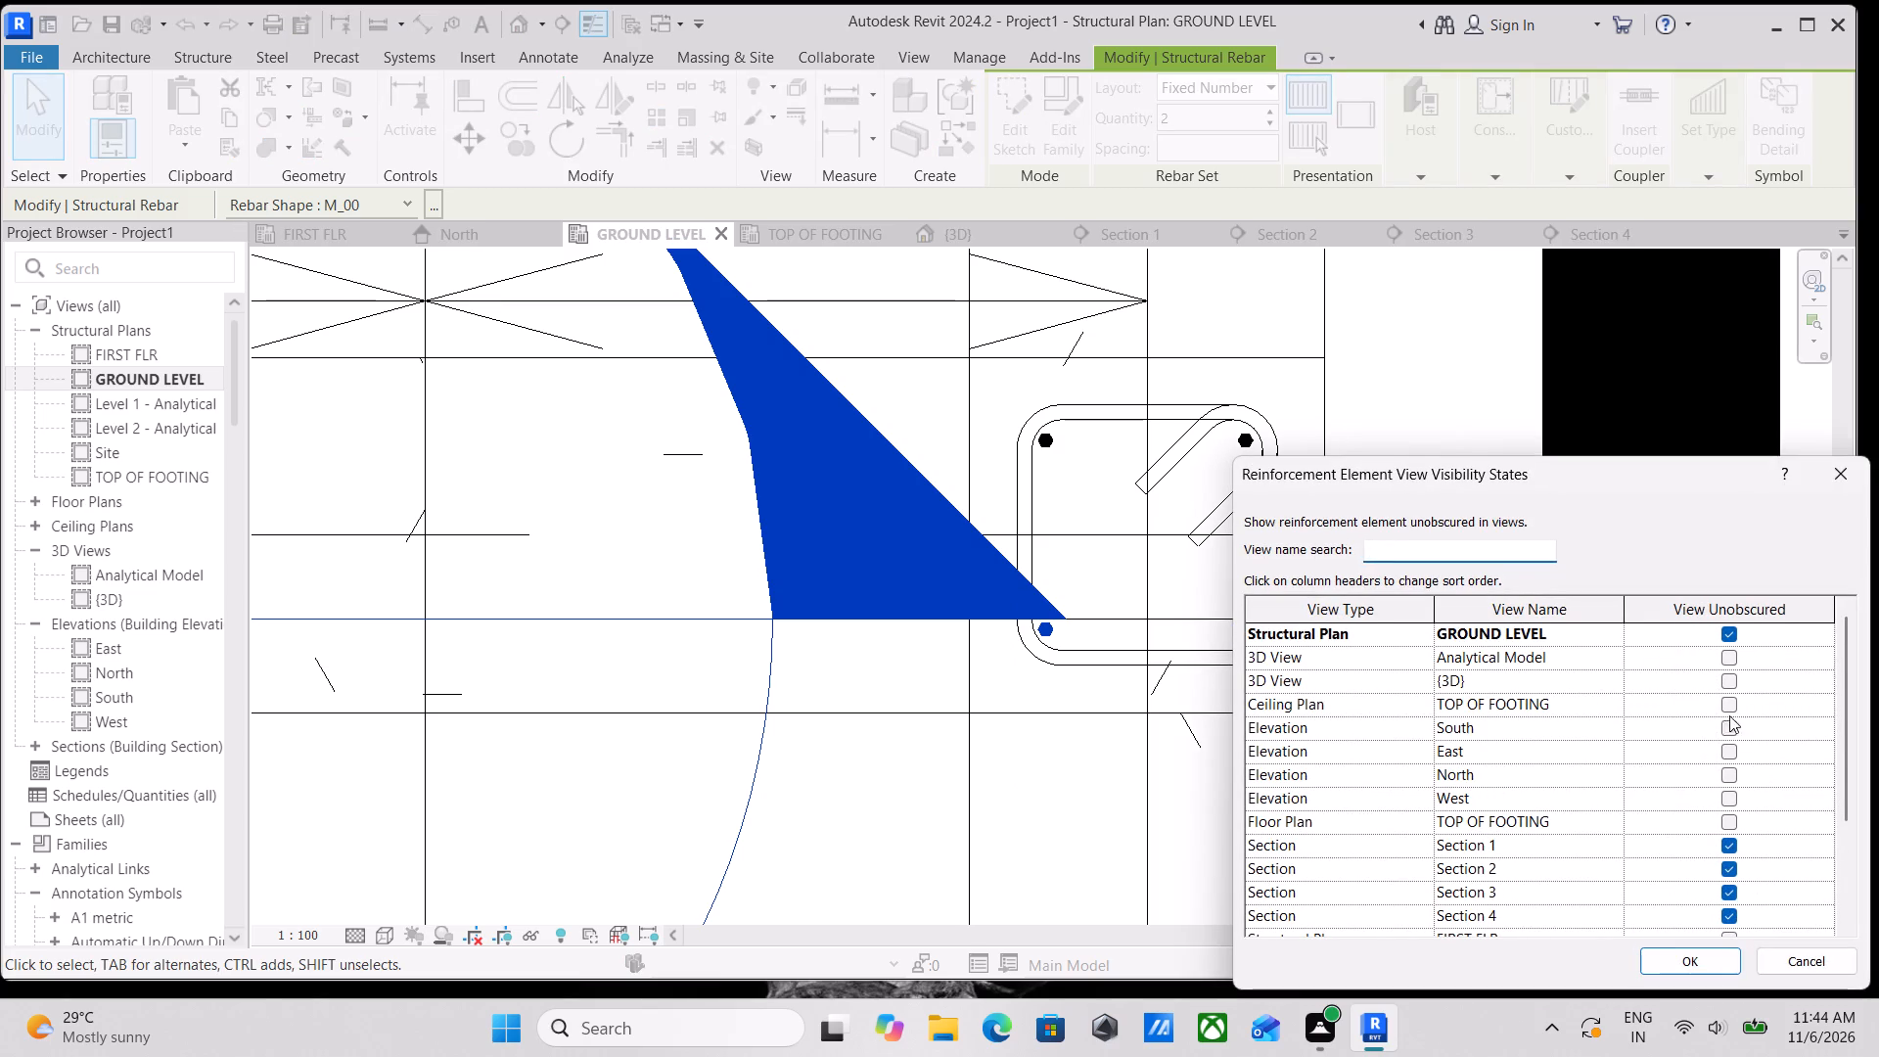
left_click(1734, 681)
left_click(1688, 956)
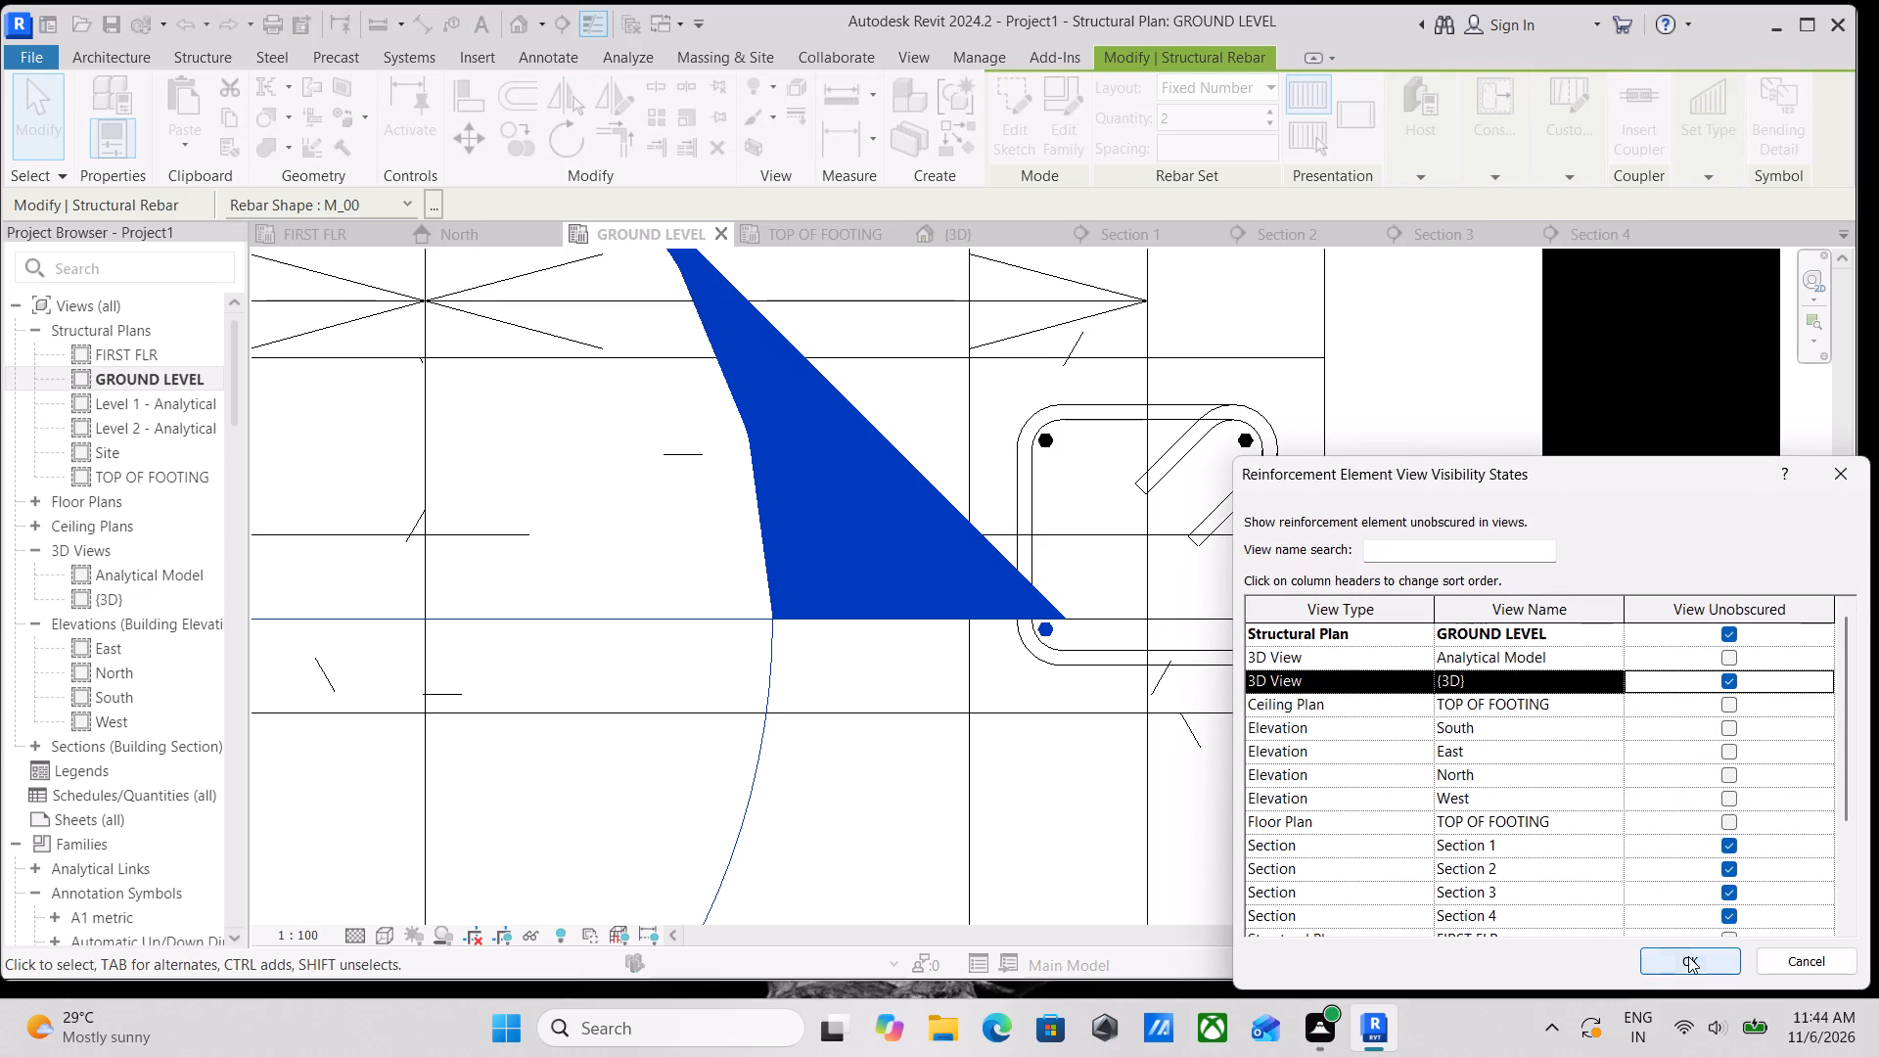
scroll(1249, 577, "up", 2)
middle_click_drag(1248, 578, 1235, 699)
key("Escape")
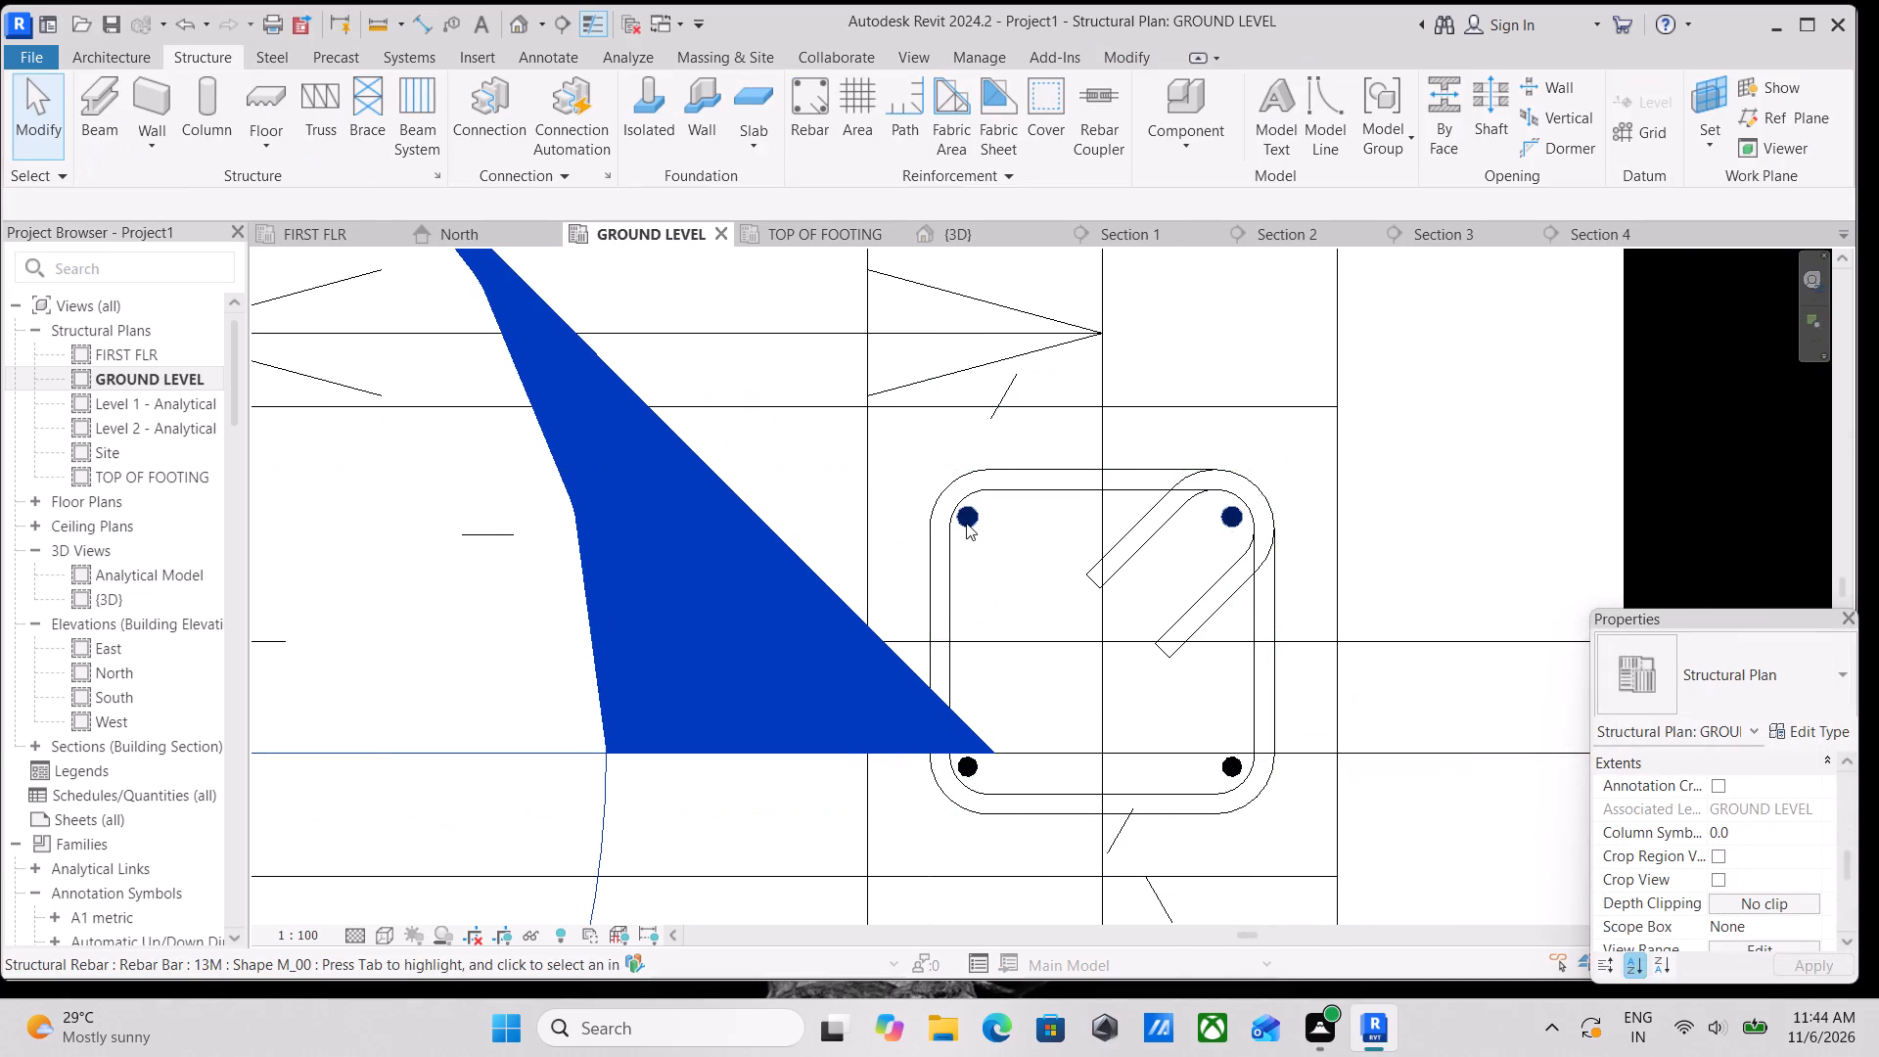
Make the upper pair of 13M corner bars on the tie's hook side show unobscured in the {3D} view.
left_click(966, 523)
scroll(1747, 939, "down", 4)
scroll(1747, 902, "up", 3)
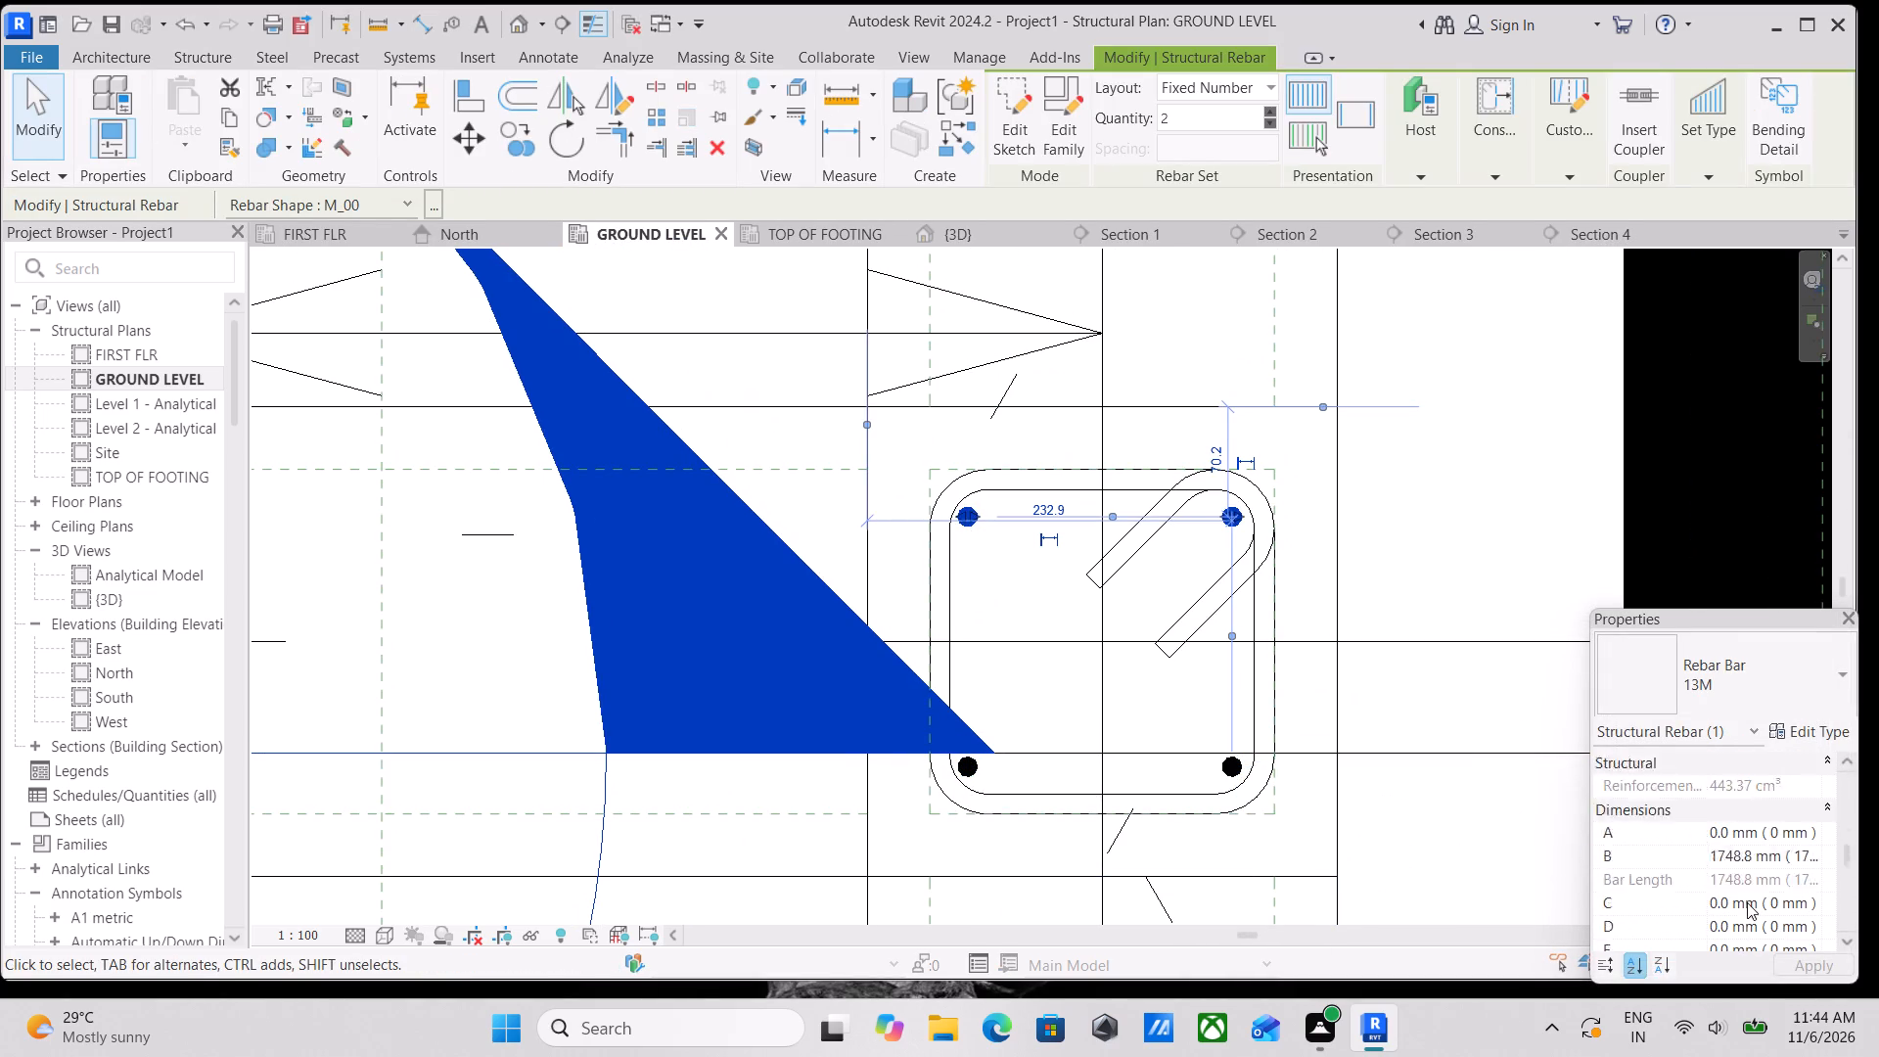
scroll(1747, 902, "up", 2)
left_click(1773, 851)
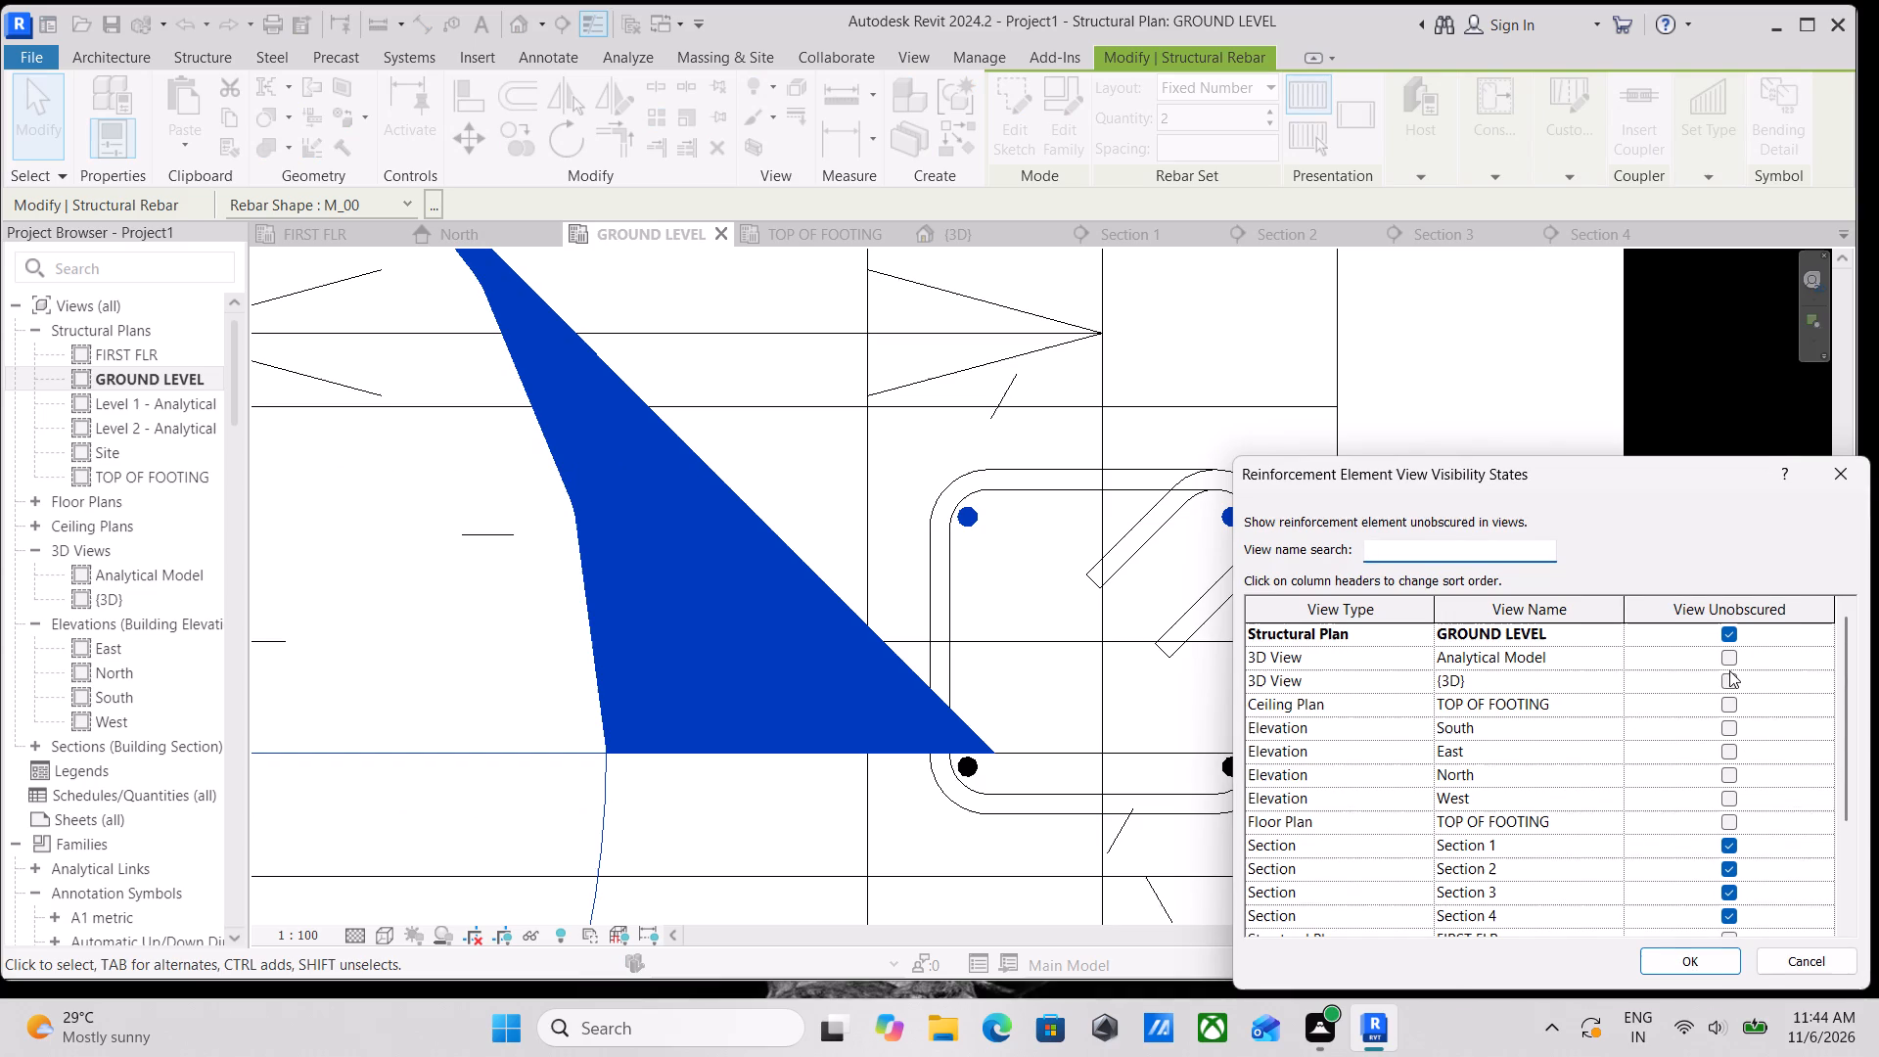
left_click(1729, 686)
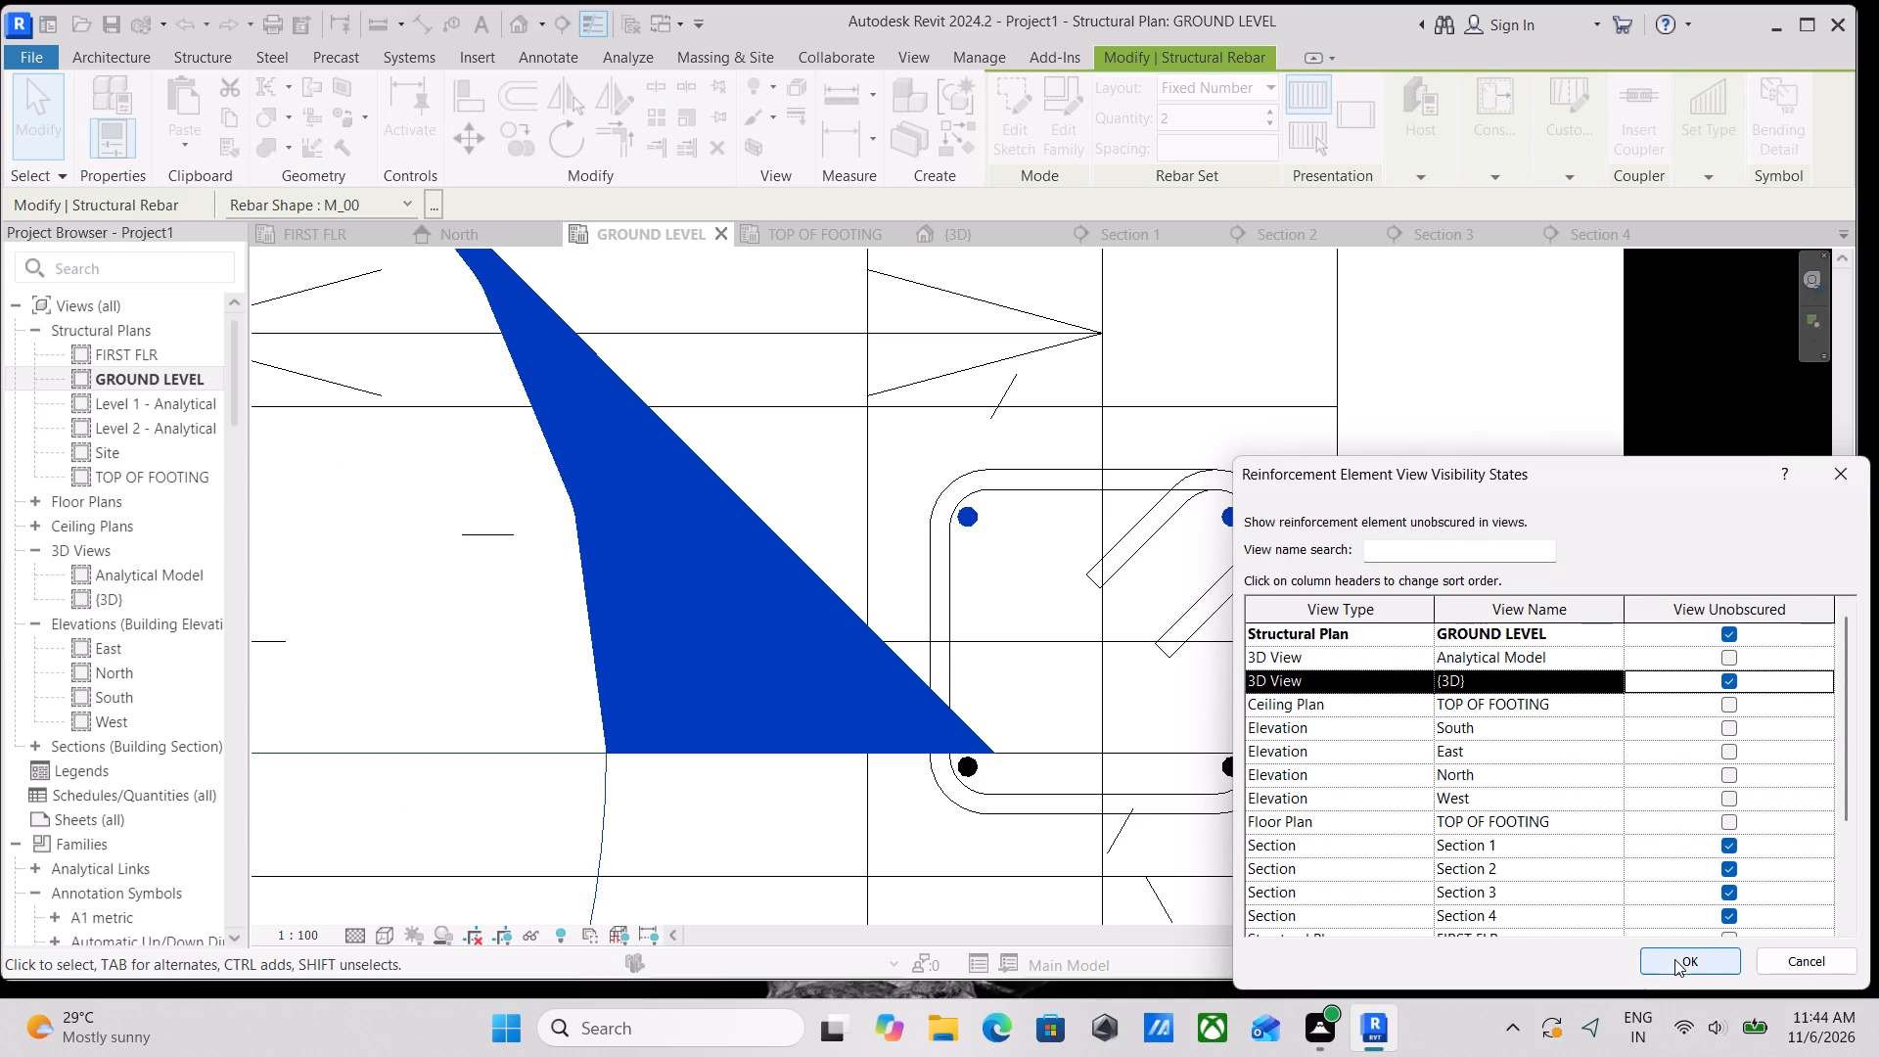
left_click(1674, 959)
scroll(1220, 602, "up", 3)
key("Escape")
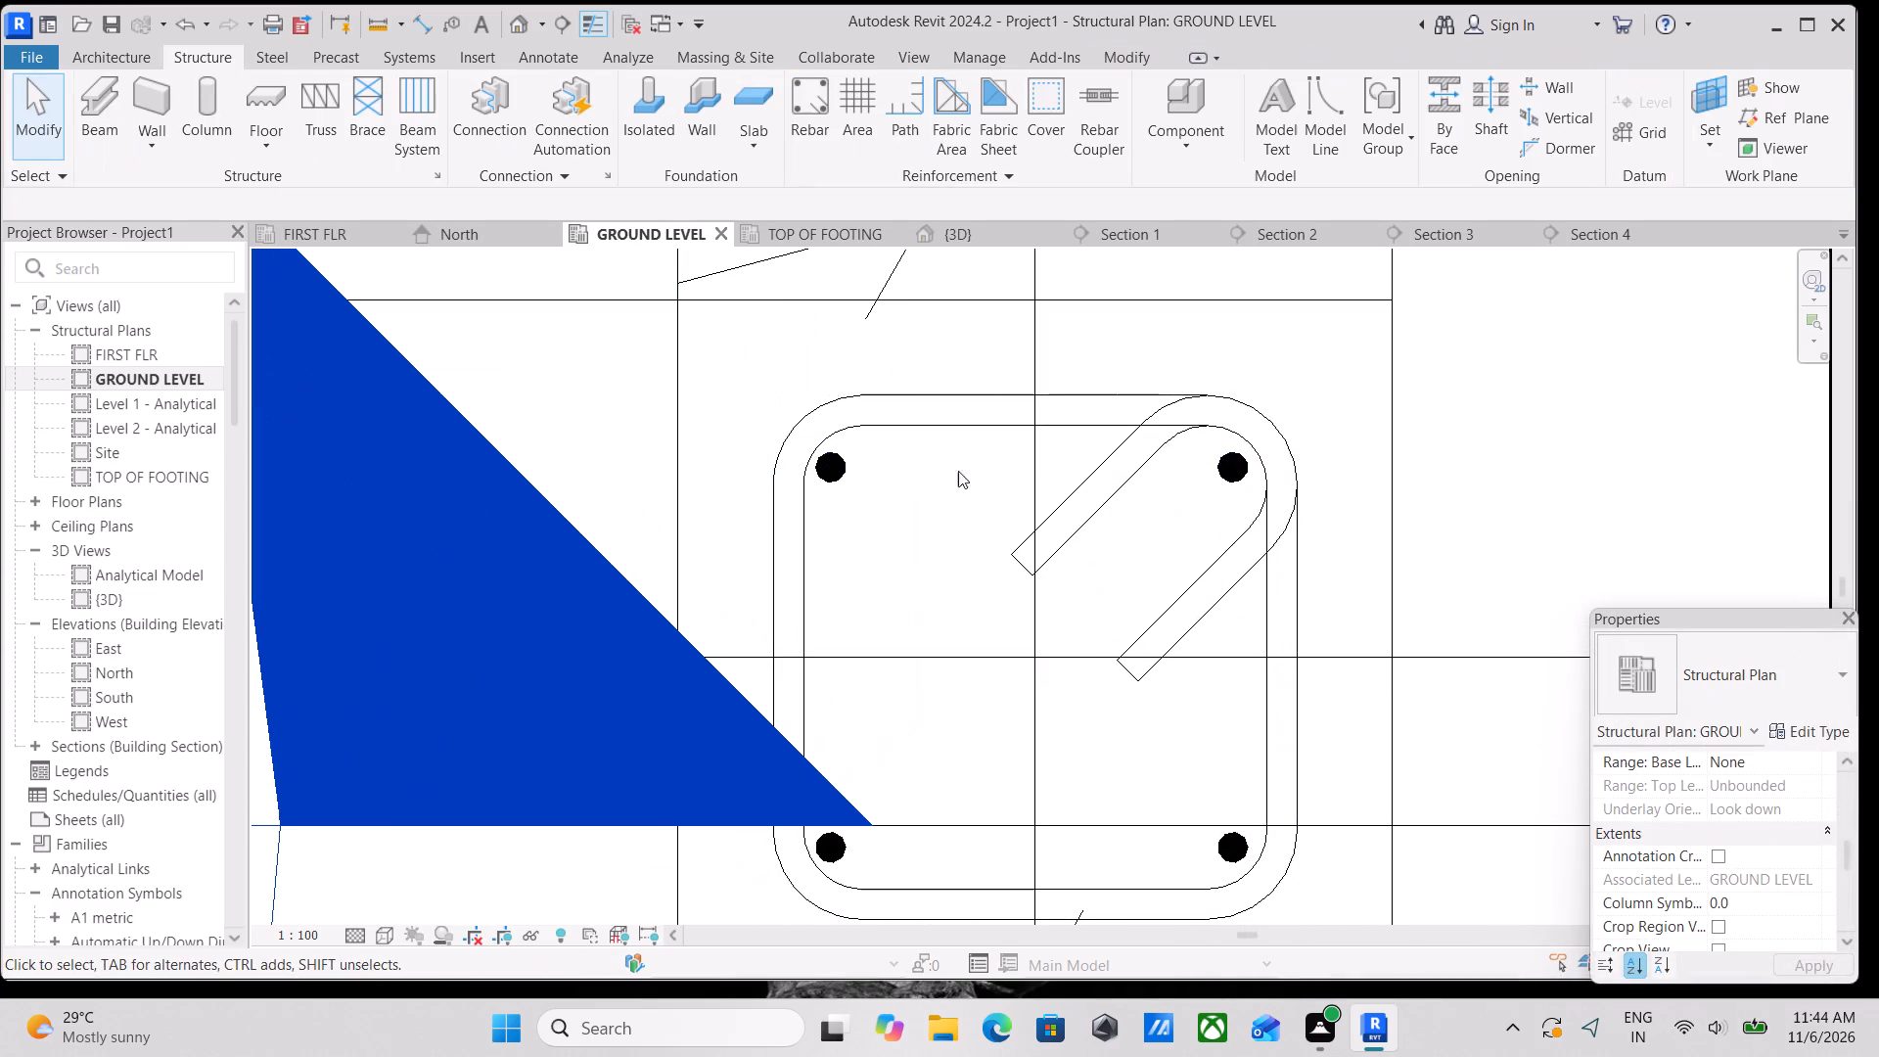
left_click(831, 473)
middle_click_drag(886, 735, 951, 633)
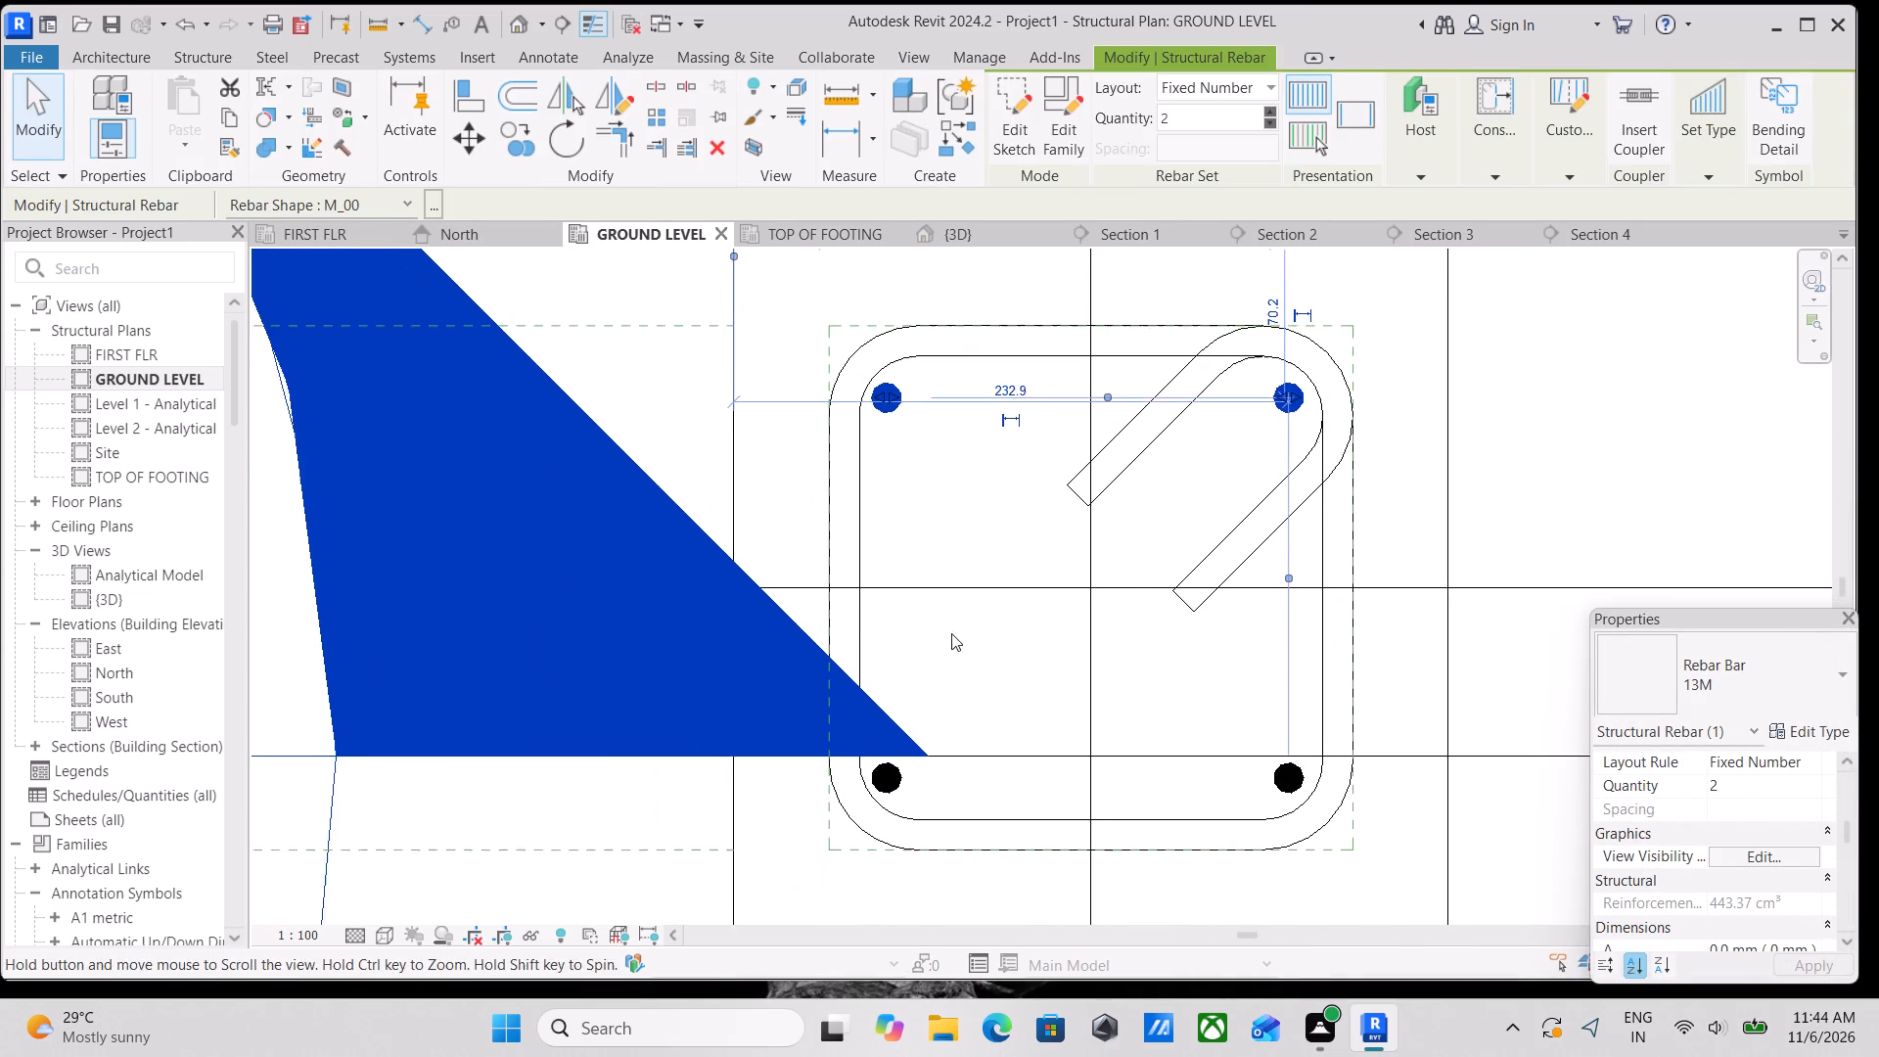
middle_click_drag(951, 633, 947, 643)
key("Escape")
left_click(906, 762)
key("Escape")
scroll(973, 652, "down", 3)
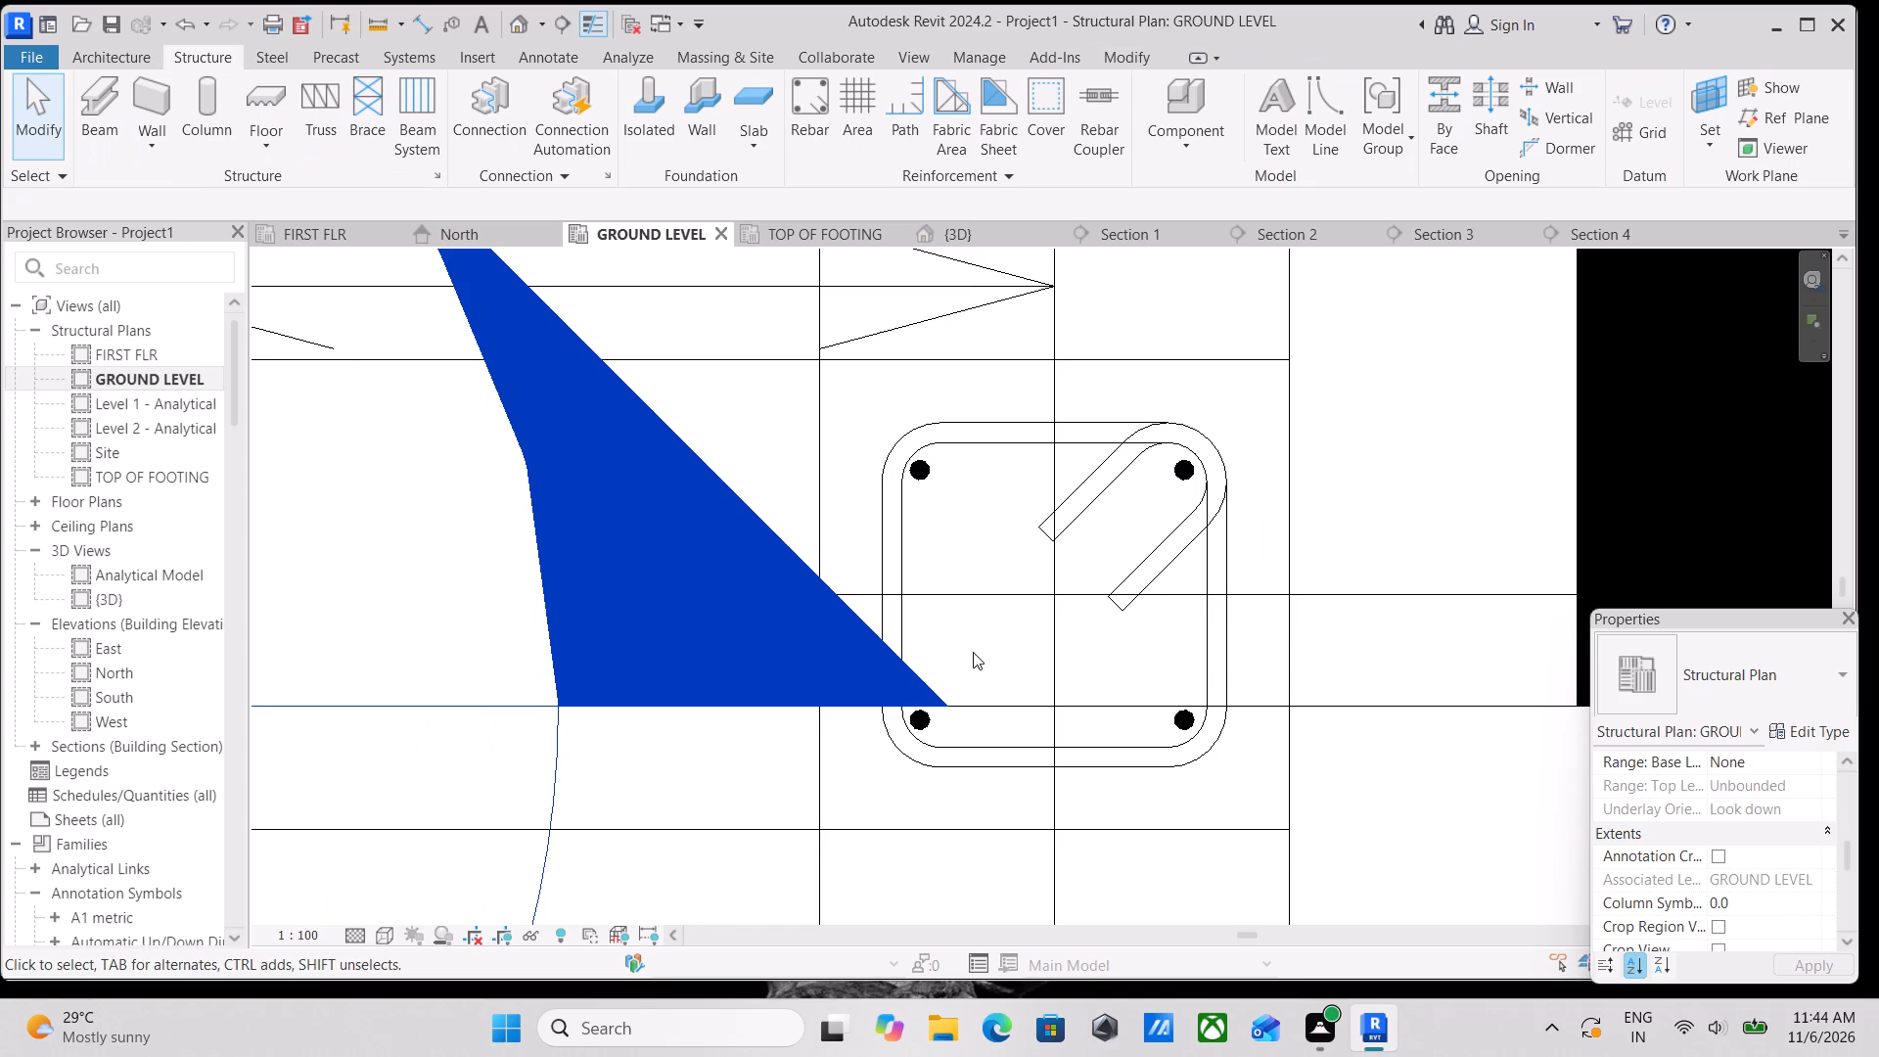
In the {3D} view, examine the column and footing reinforcement across the frame from several sides.
left_click(954, 244)
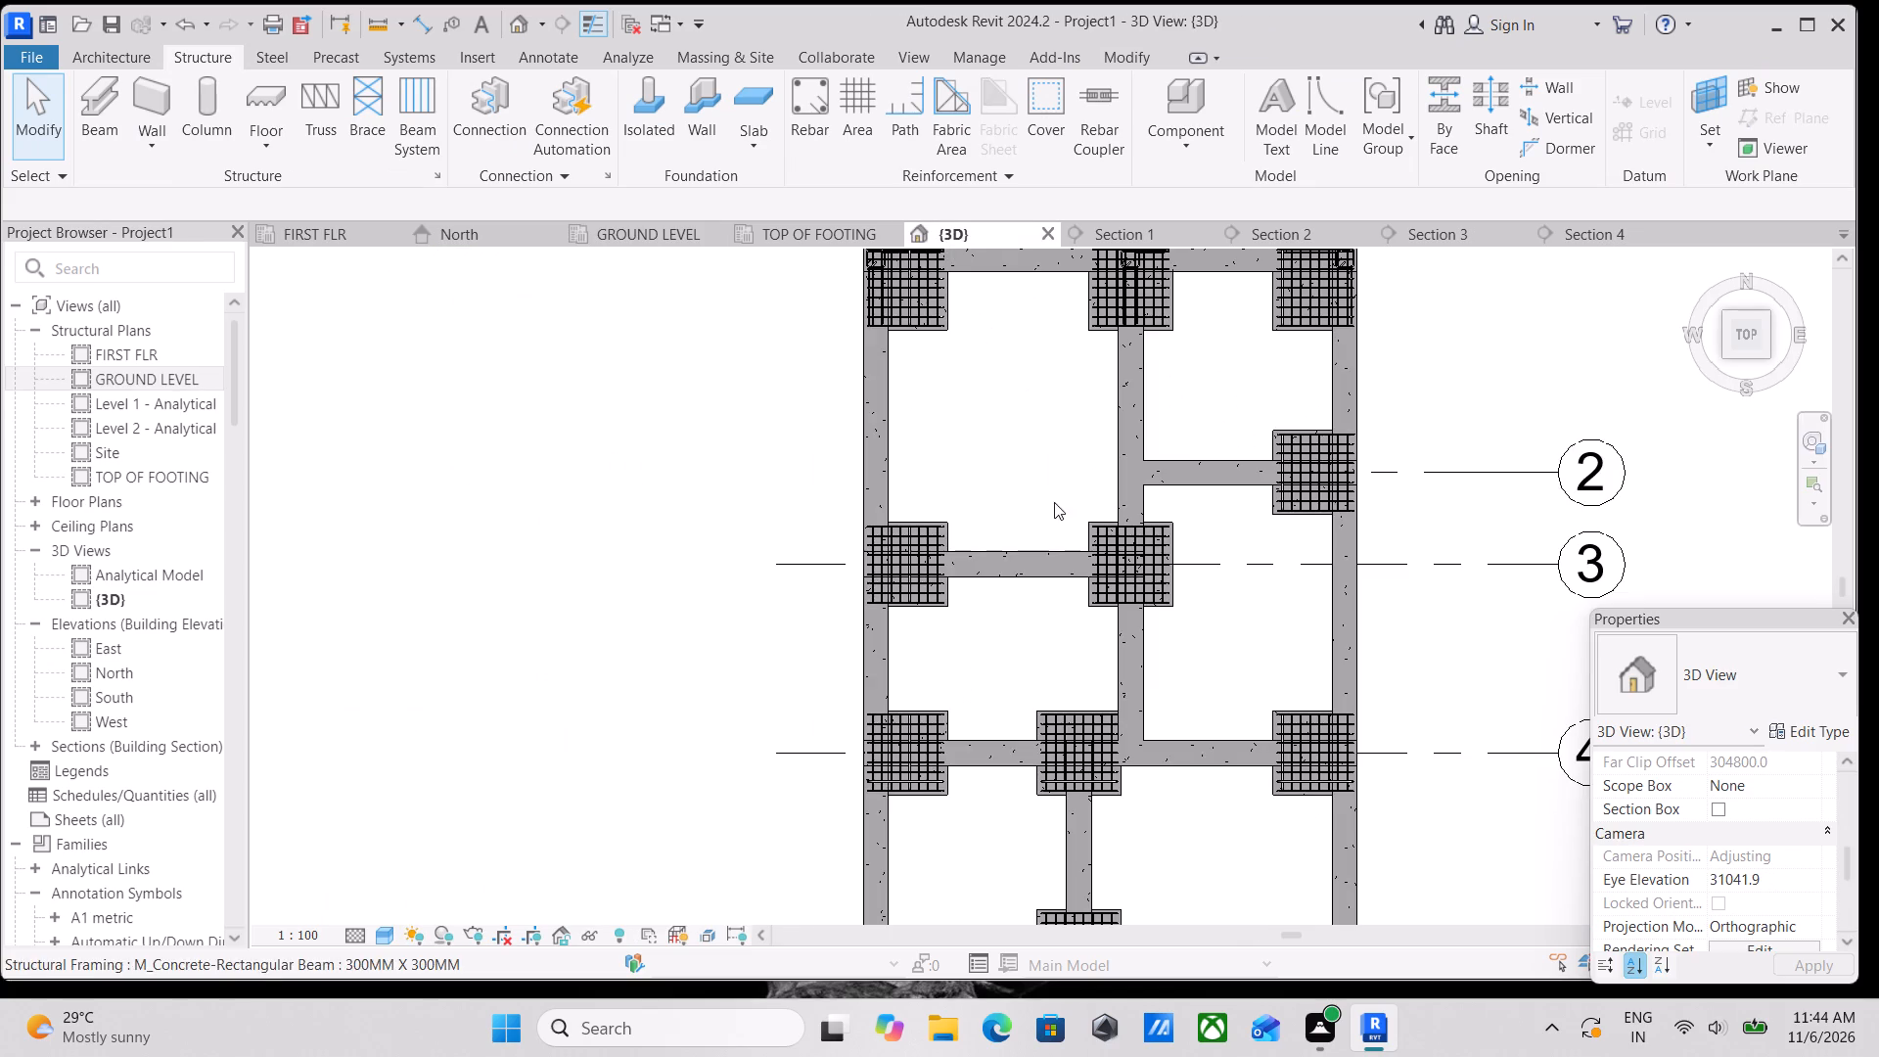
scroll(1145, 700, "down", 1)
middle_click_drag(1175, 773, 1318, 504, "shift")
middle_click_drag(1153, 765, 1289, 446)
middle_click_drag(1167, 904, 1267, 593)
scroll(1271, 673, "up", 2)
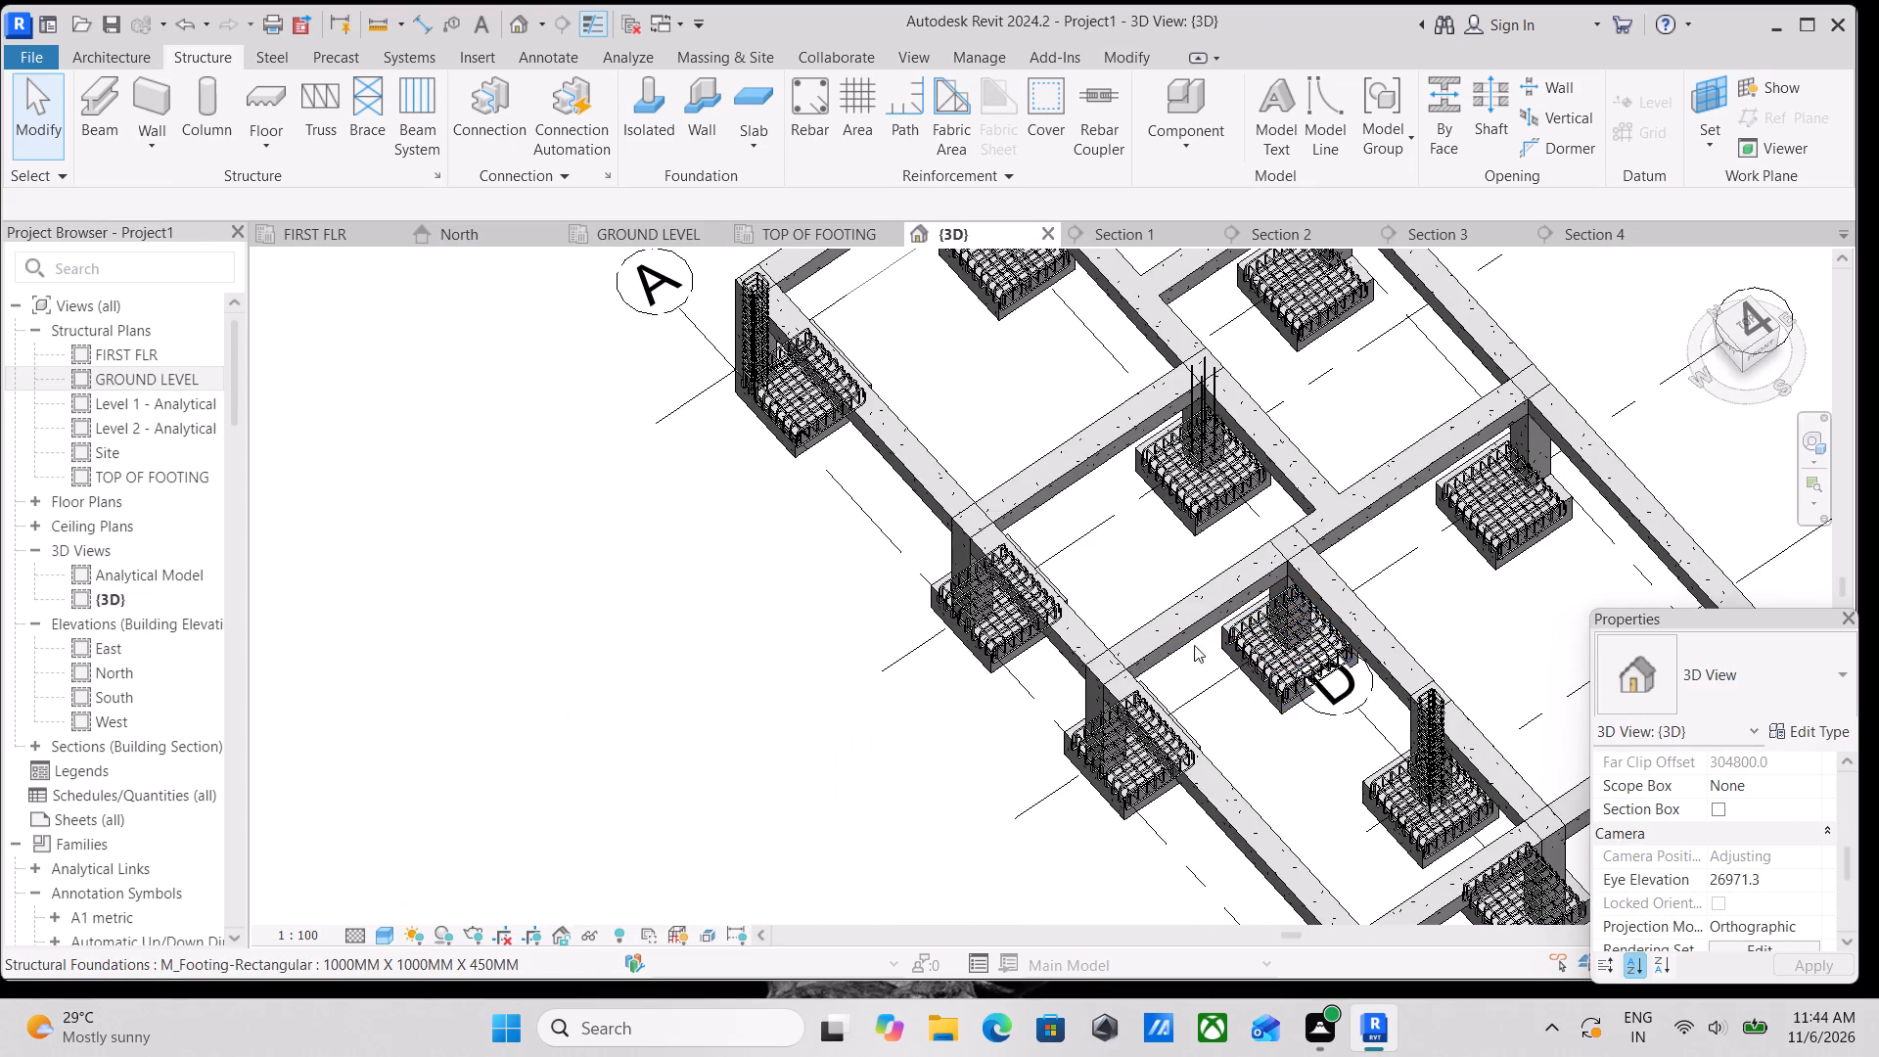
middle_click_drag(1206, 638, 1296, 460, "shift")
middle_click_drag(1227, 752, 1423, 634, "shift")
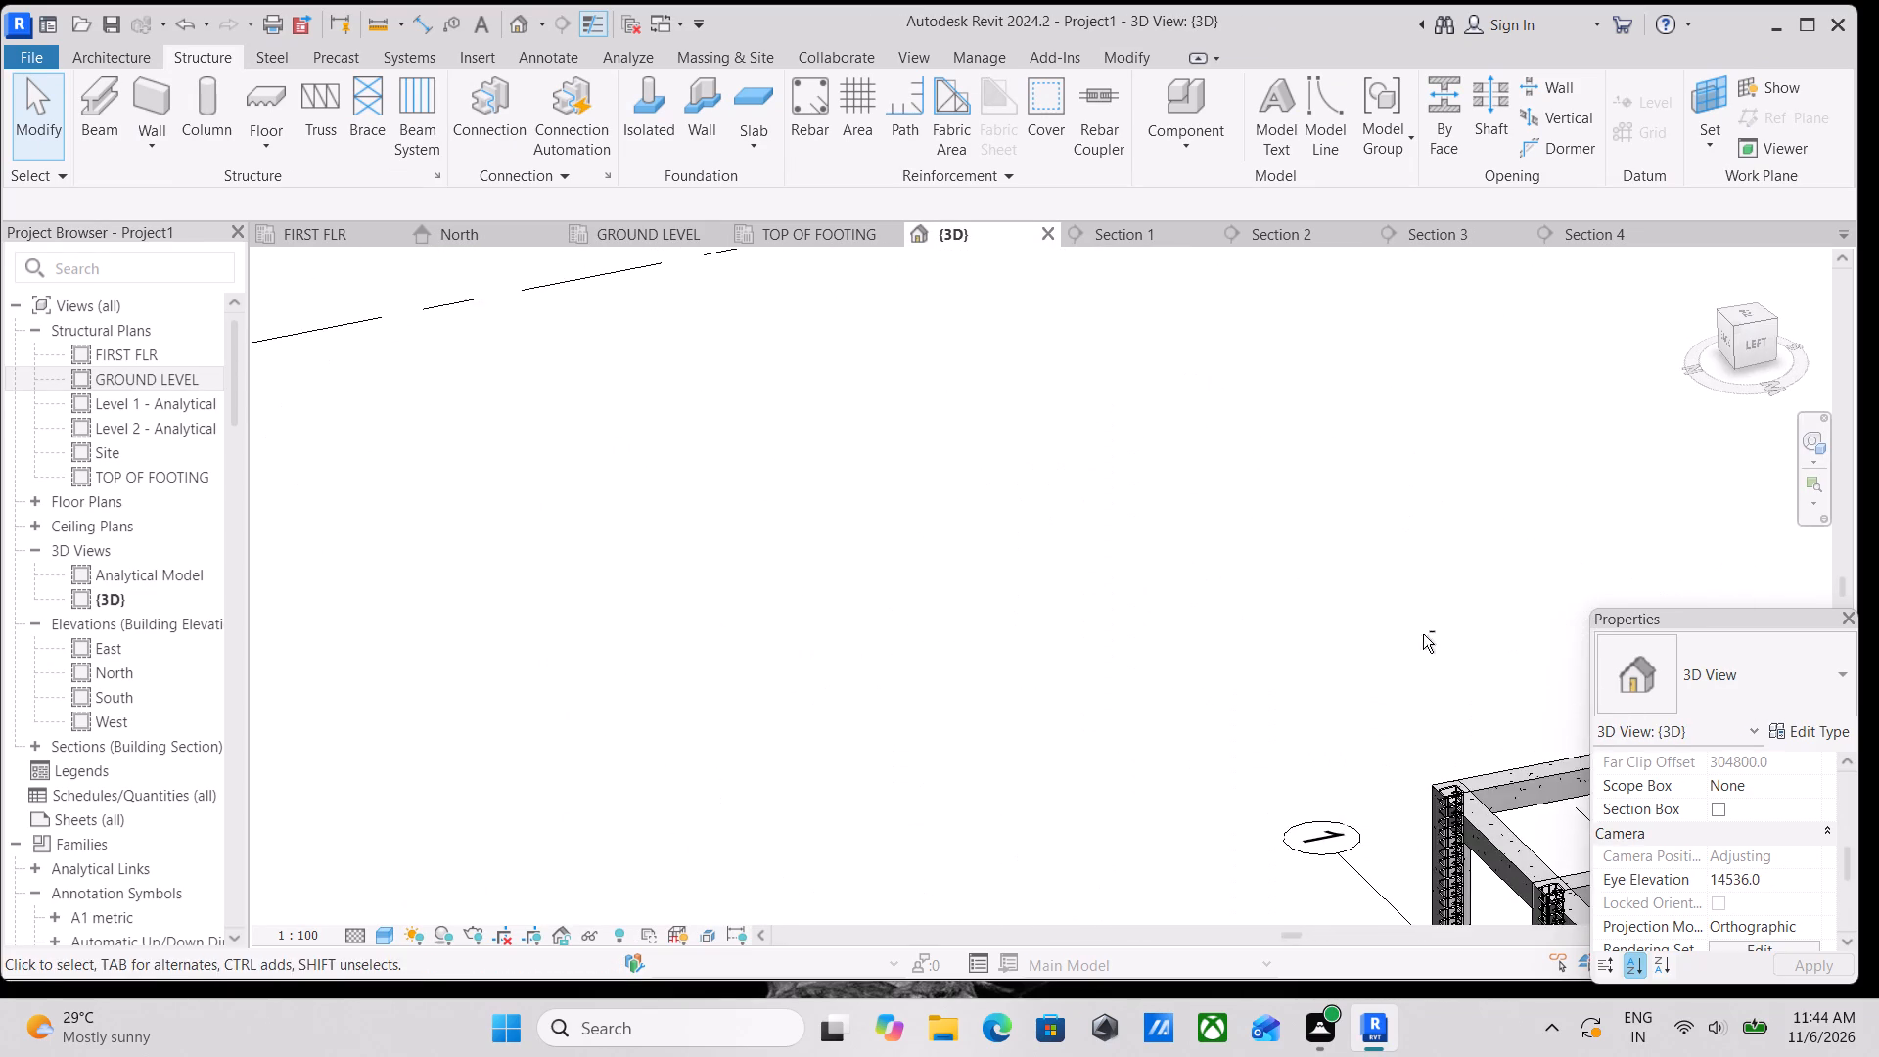
middle_click_drag(1396, 669, 298, 423)
scroll(449, 560, "up", 3)
scroll(1032, 736, "up", 2)
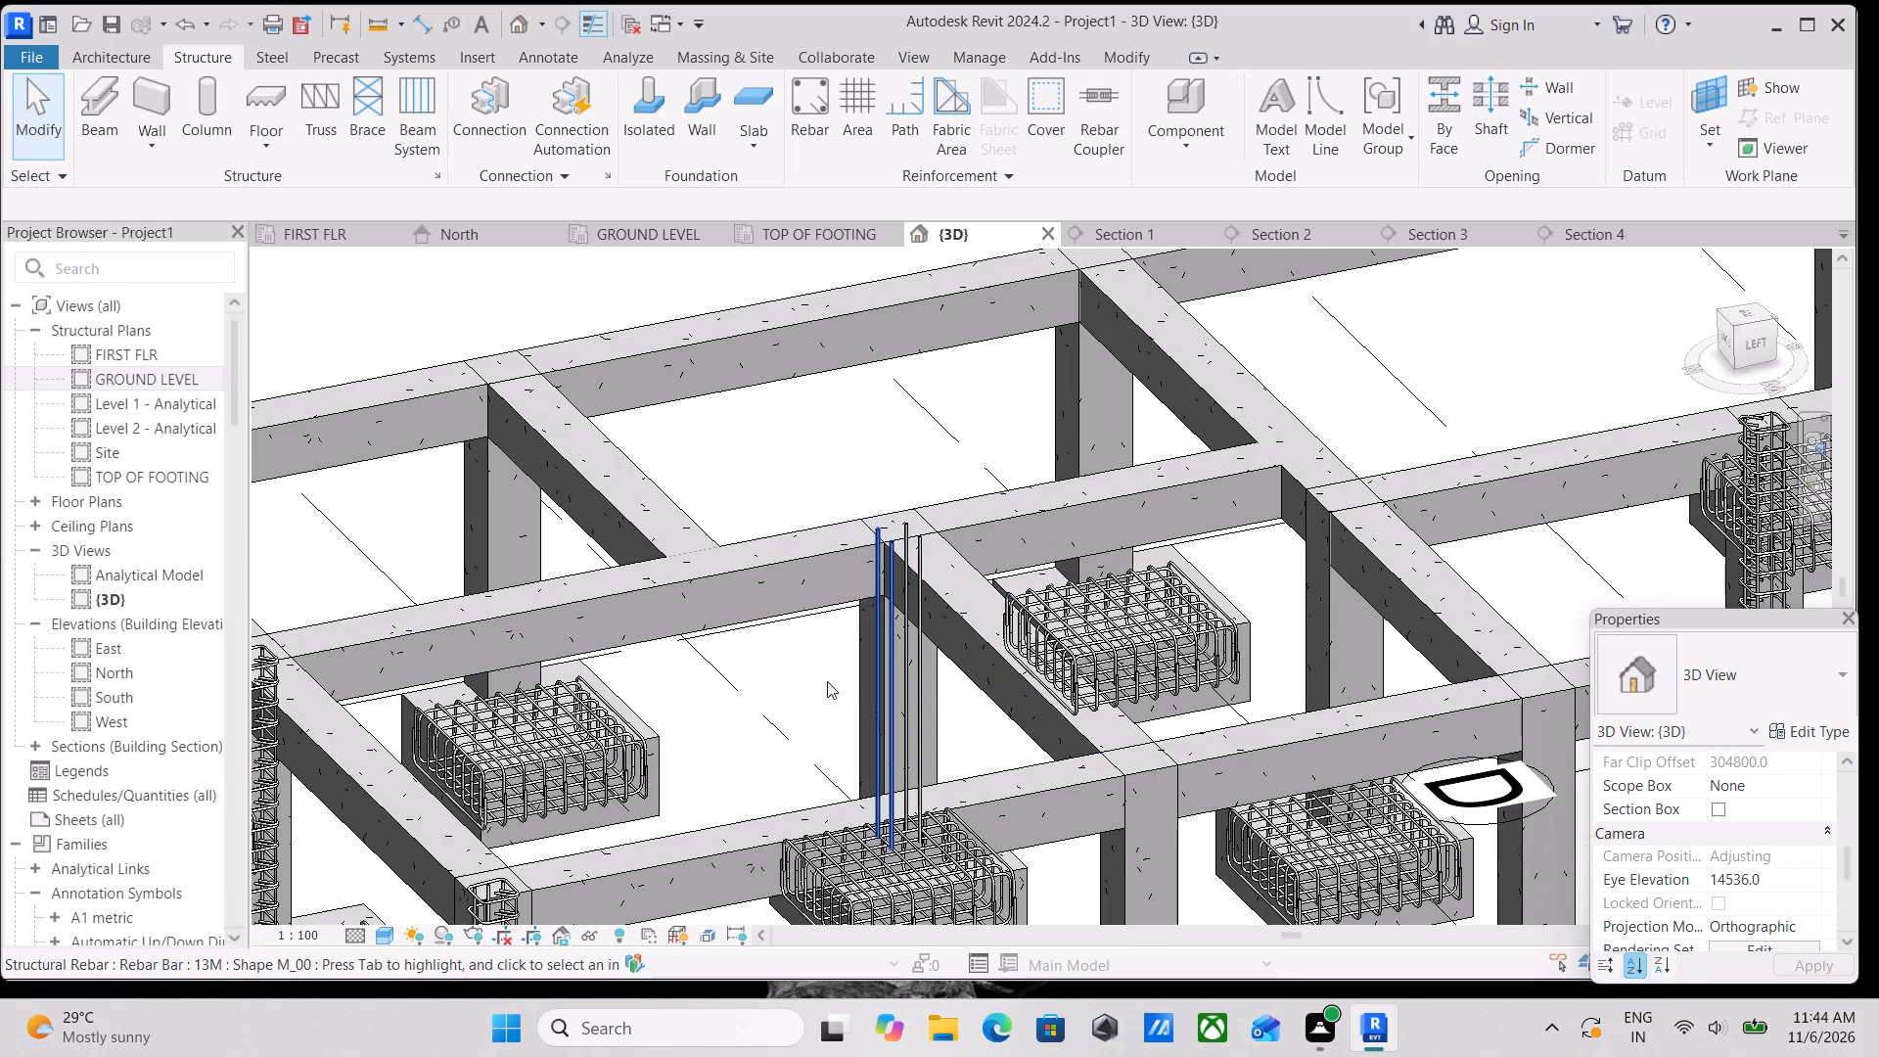
scroll(806, 693, "down", 3)
middle_click_drag(633, 688, 1061, 618, "shift")
middle_click_drag(802, 656, 14, 816)
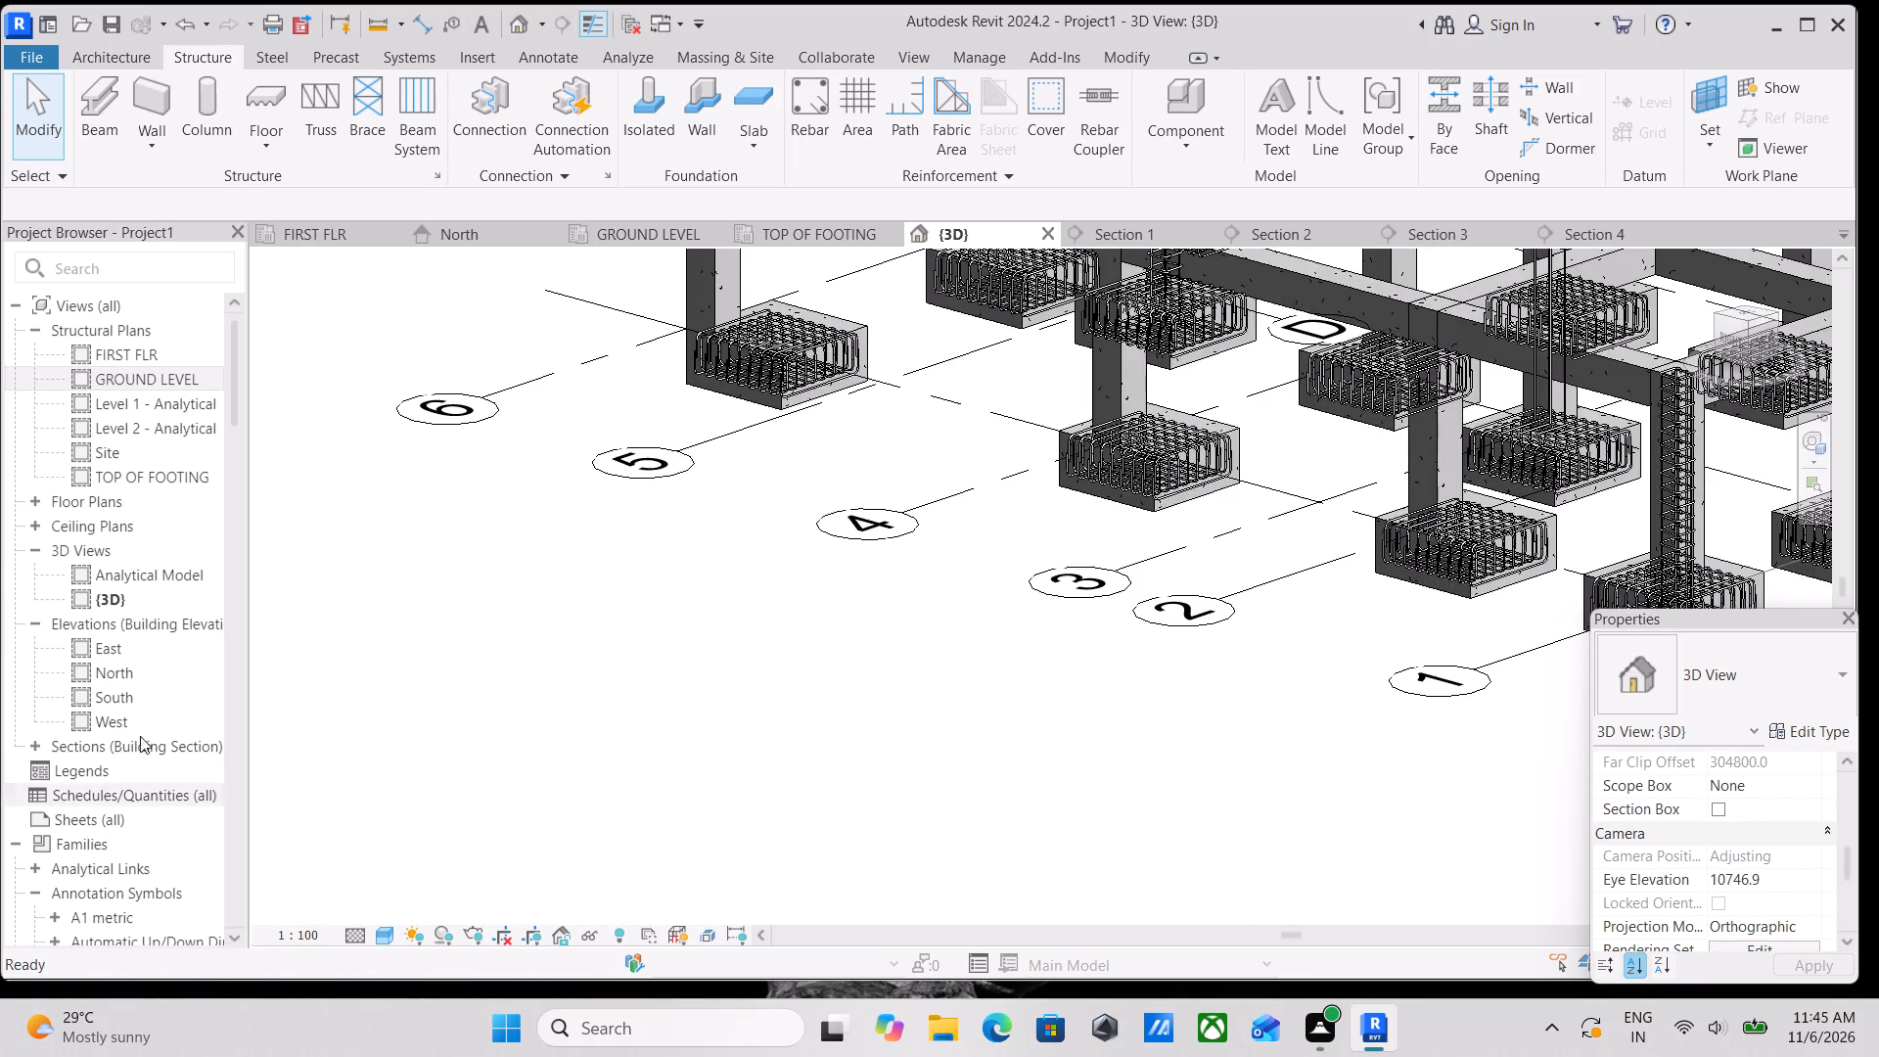
middle_click_drag(273, 666, 0, 826)
middle_click_drag(463, 696, 207, 827)
scroll(872, 689, "up", 2)
middle_click_drag(947, 692, 893, 711, "shift")
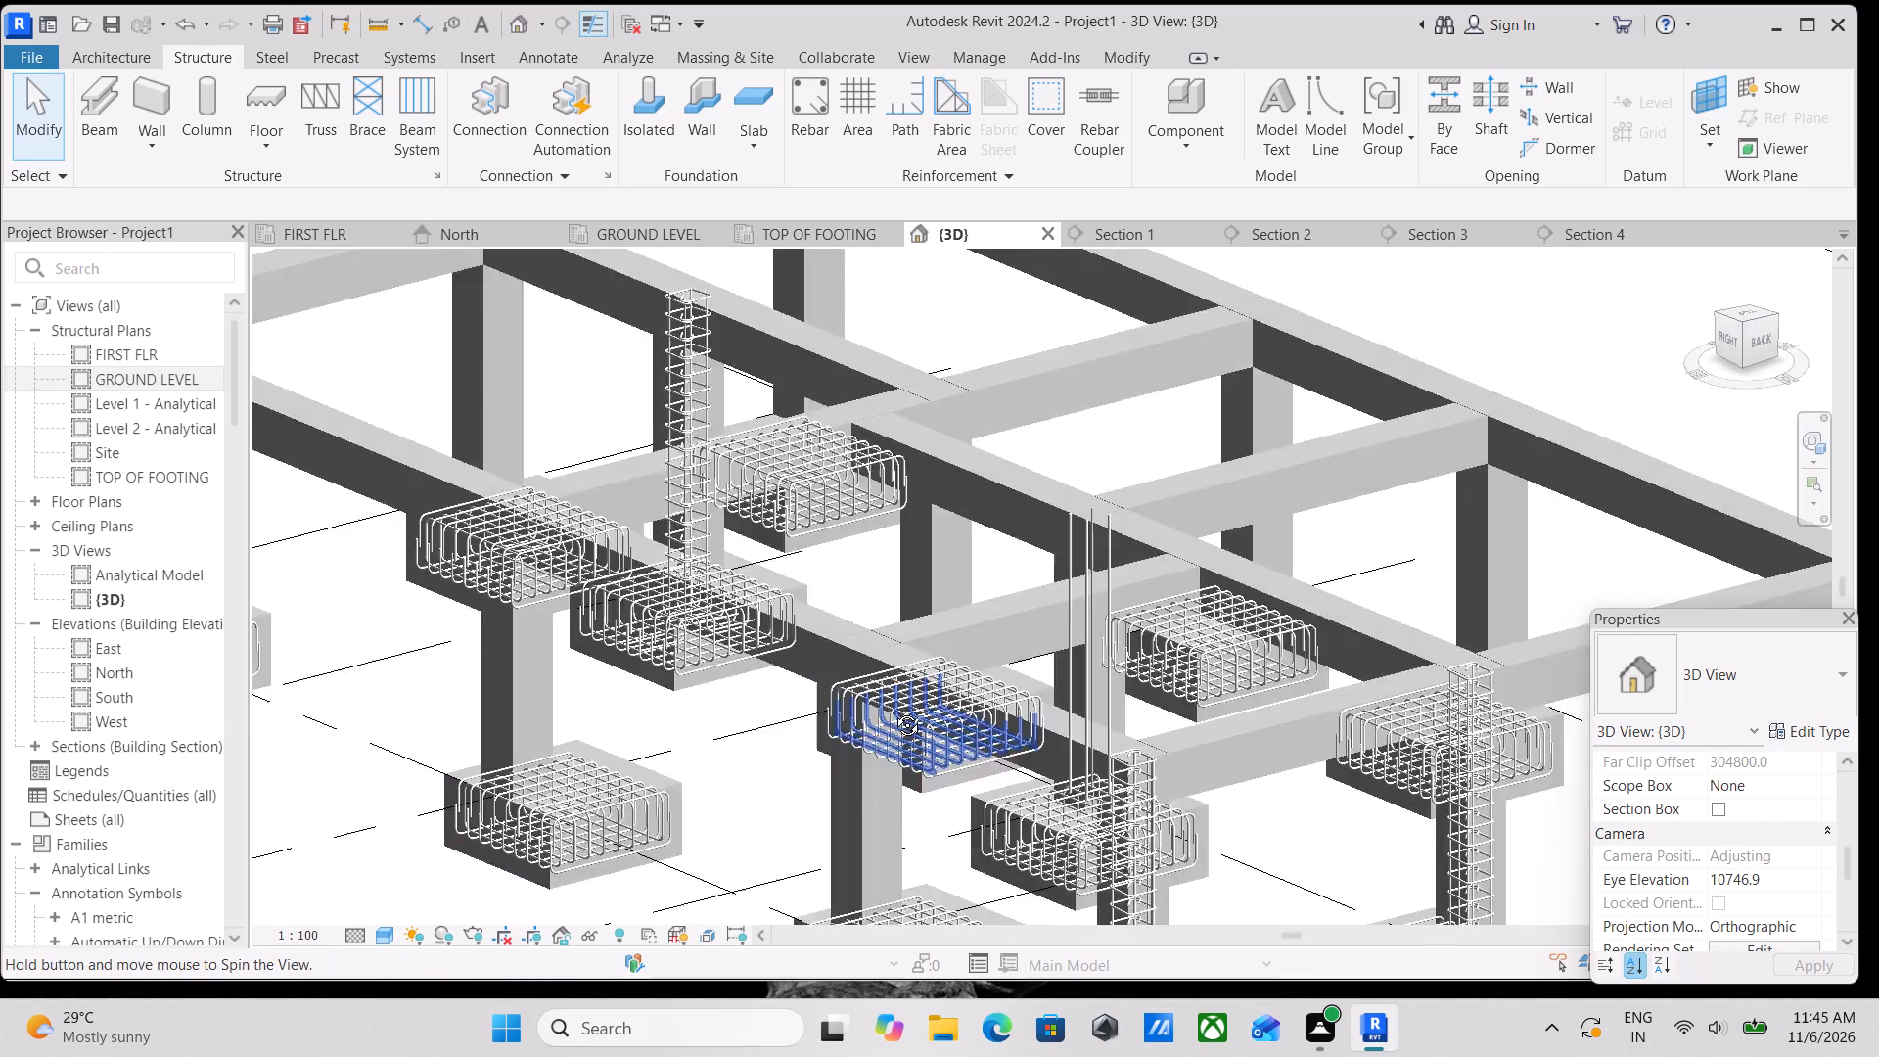
middle_click_drag(893, 711, 828, 723, "shift")
middle_click_drag(1071, 793, 824, 733, "shift")
scroll(776, 745, "down", 2)
middle_click_drag(918, 676, 1565, 631)
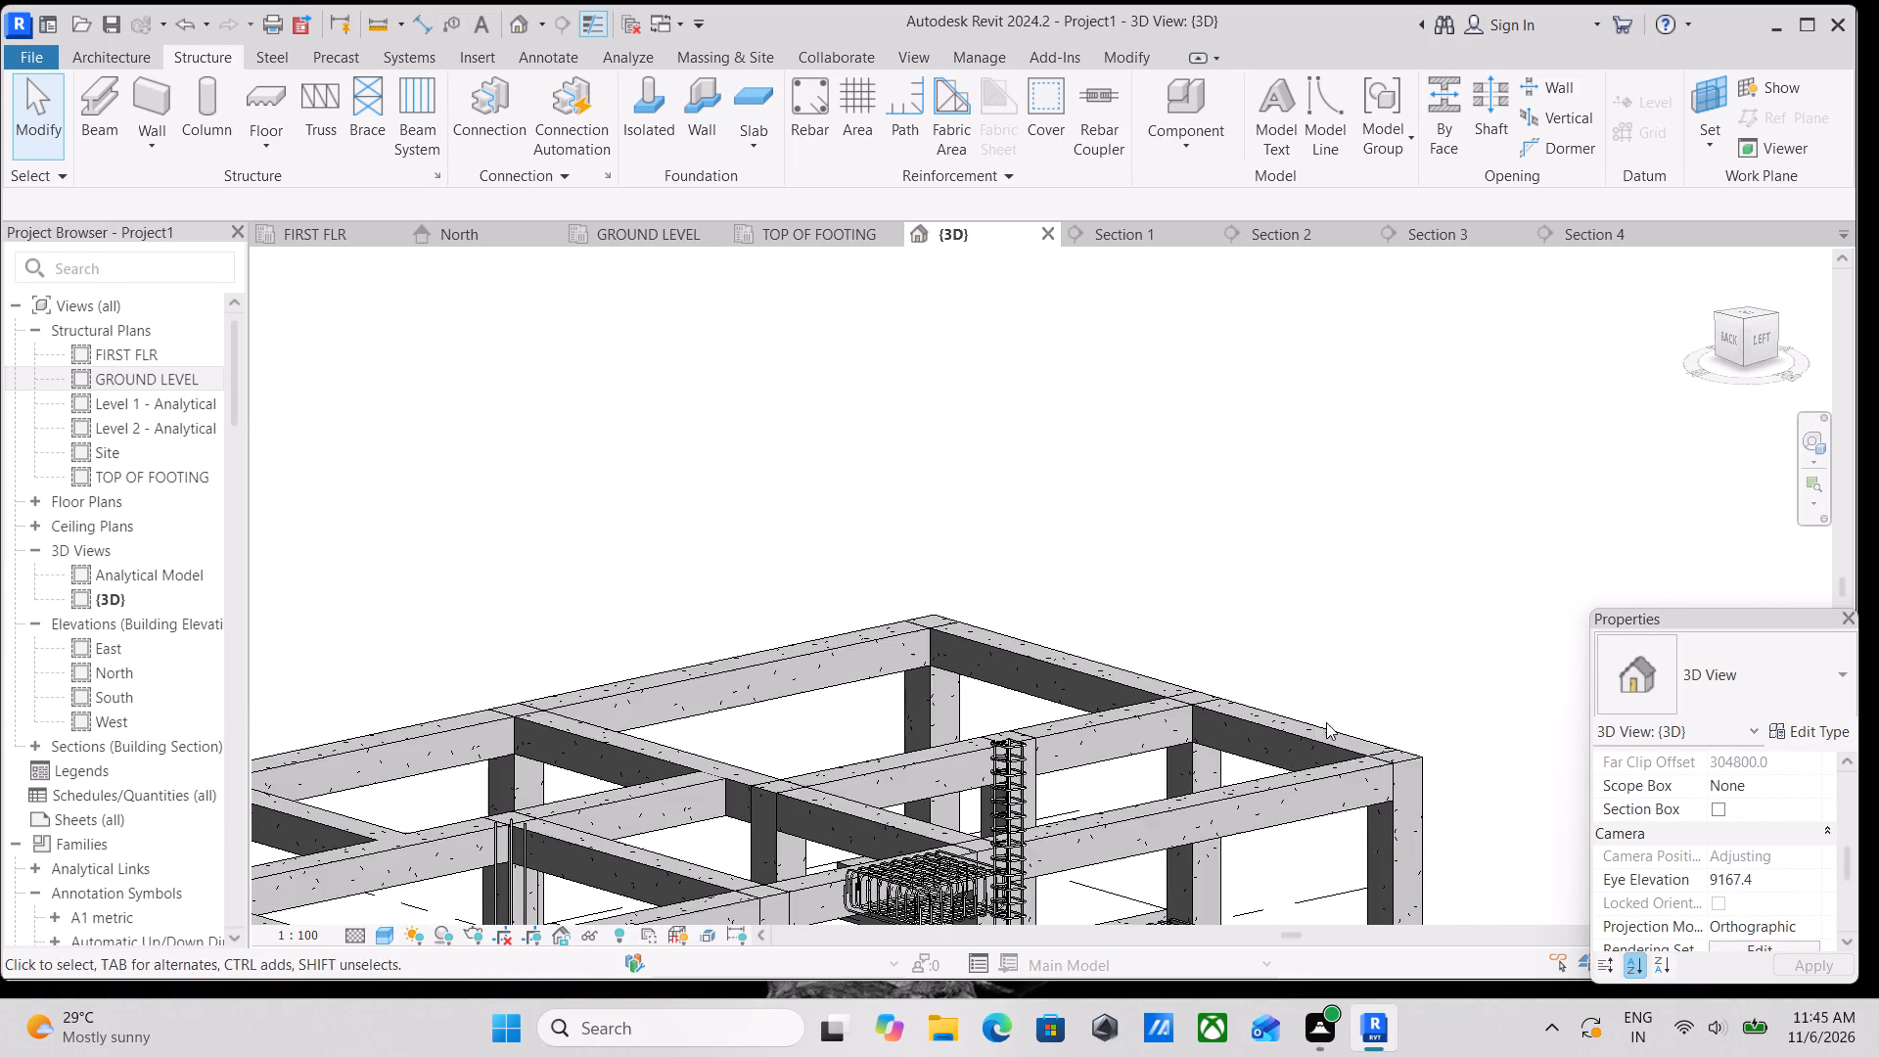
middle_click_drag(1042, 790, 1224, 573)
middle_click_drag(826, 780, 1010, 681)
middle_click_drag(942, 697, 899, 696, "shift")
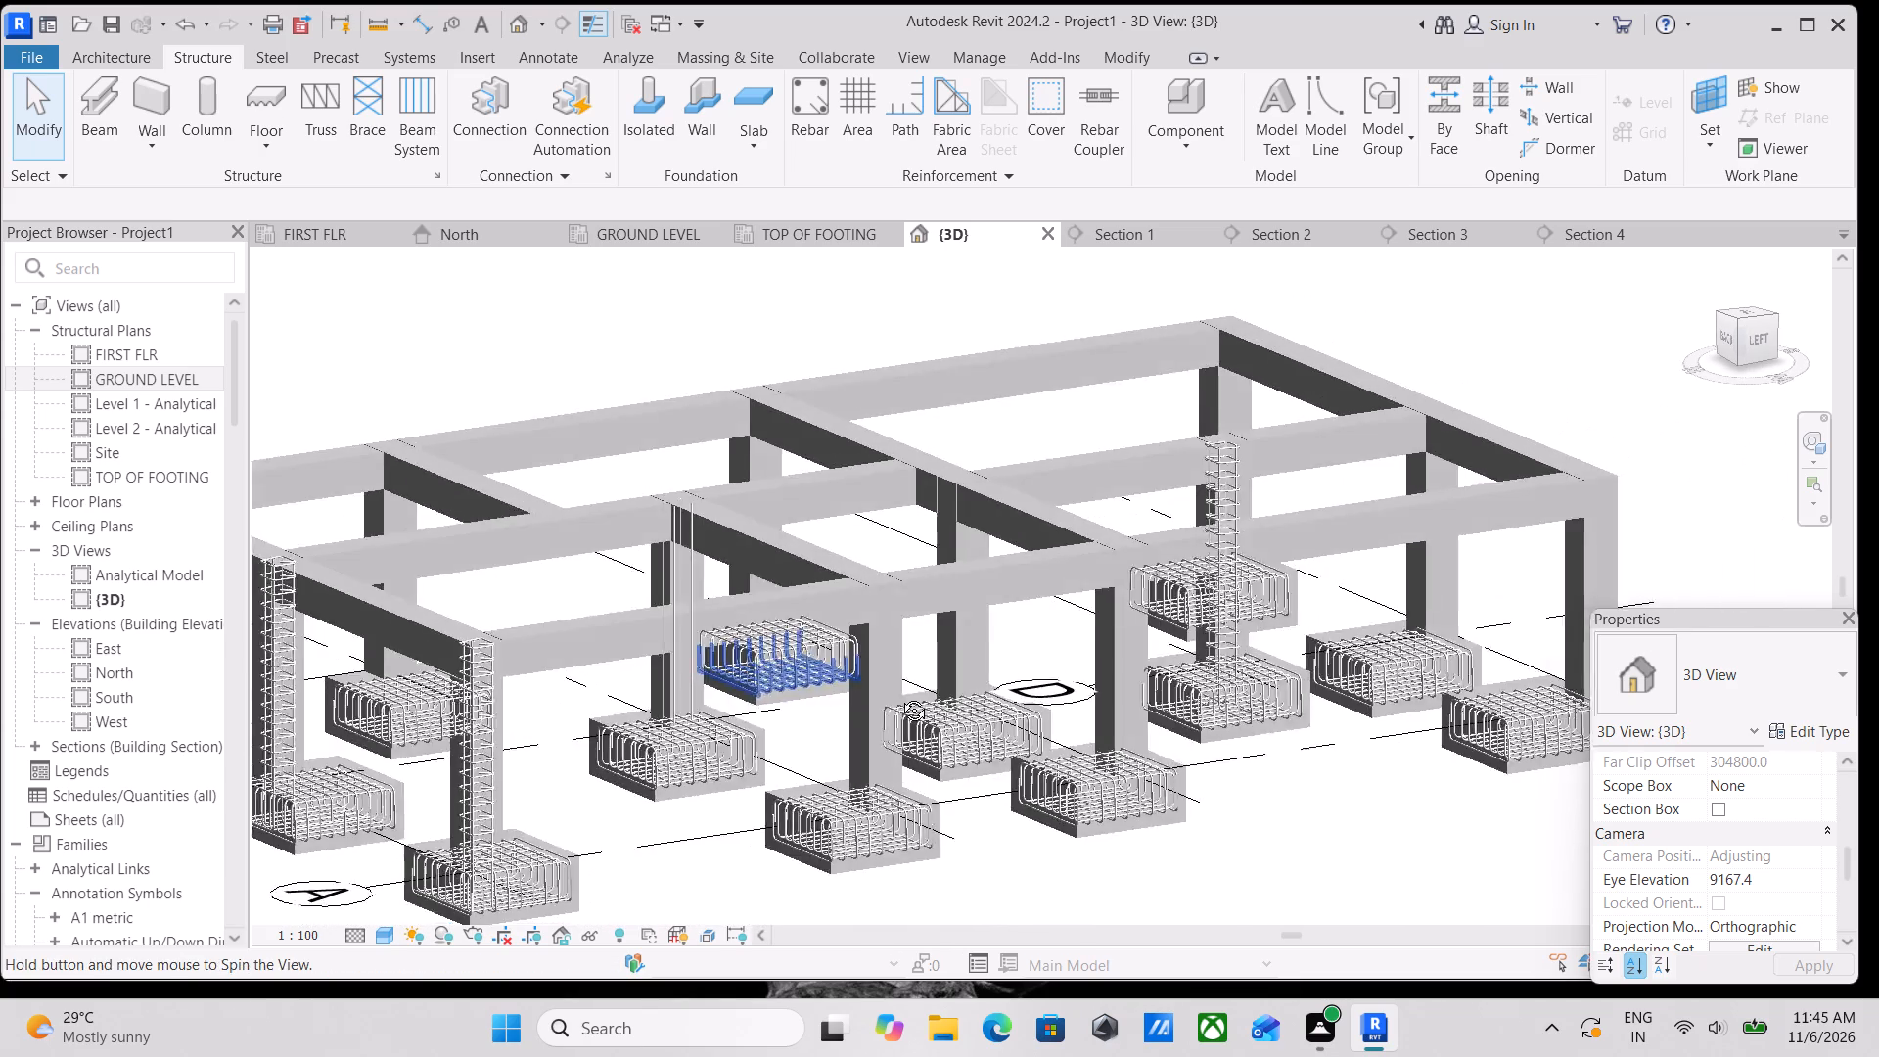
middle_click_drag(899, 696, 895, 696, "shift")
middle_click_drag(899, 695, 1334, 706)
middle_click_drag(1147, 681, 1074, 678, "shift")
middle_click_drag(1050, 670, 1407, 698)
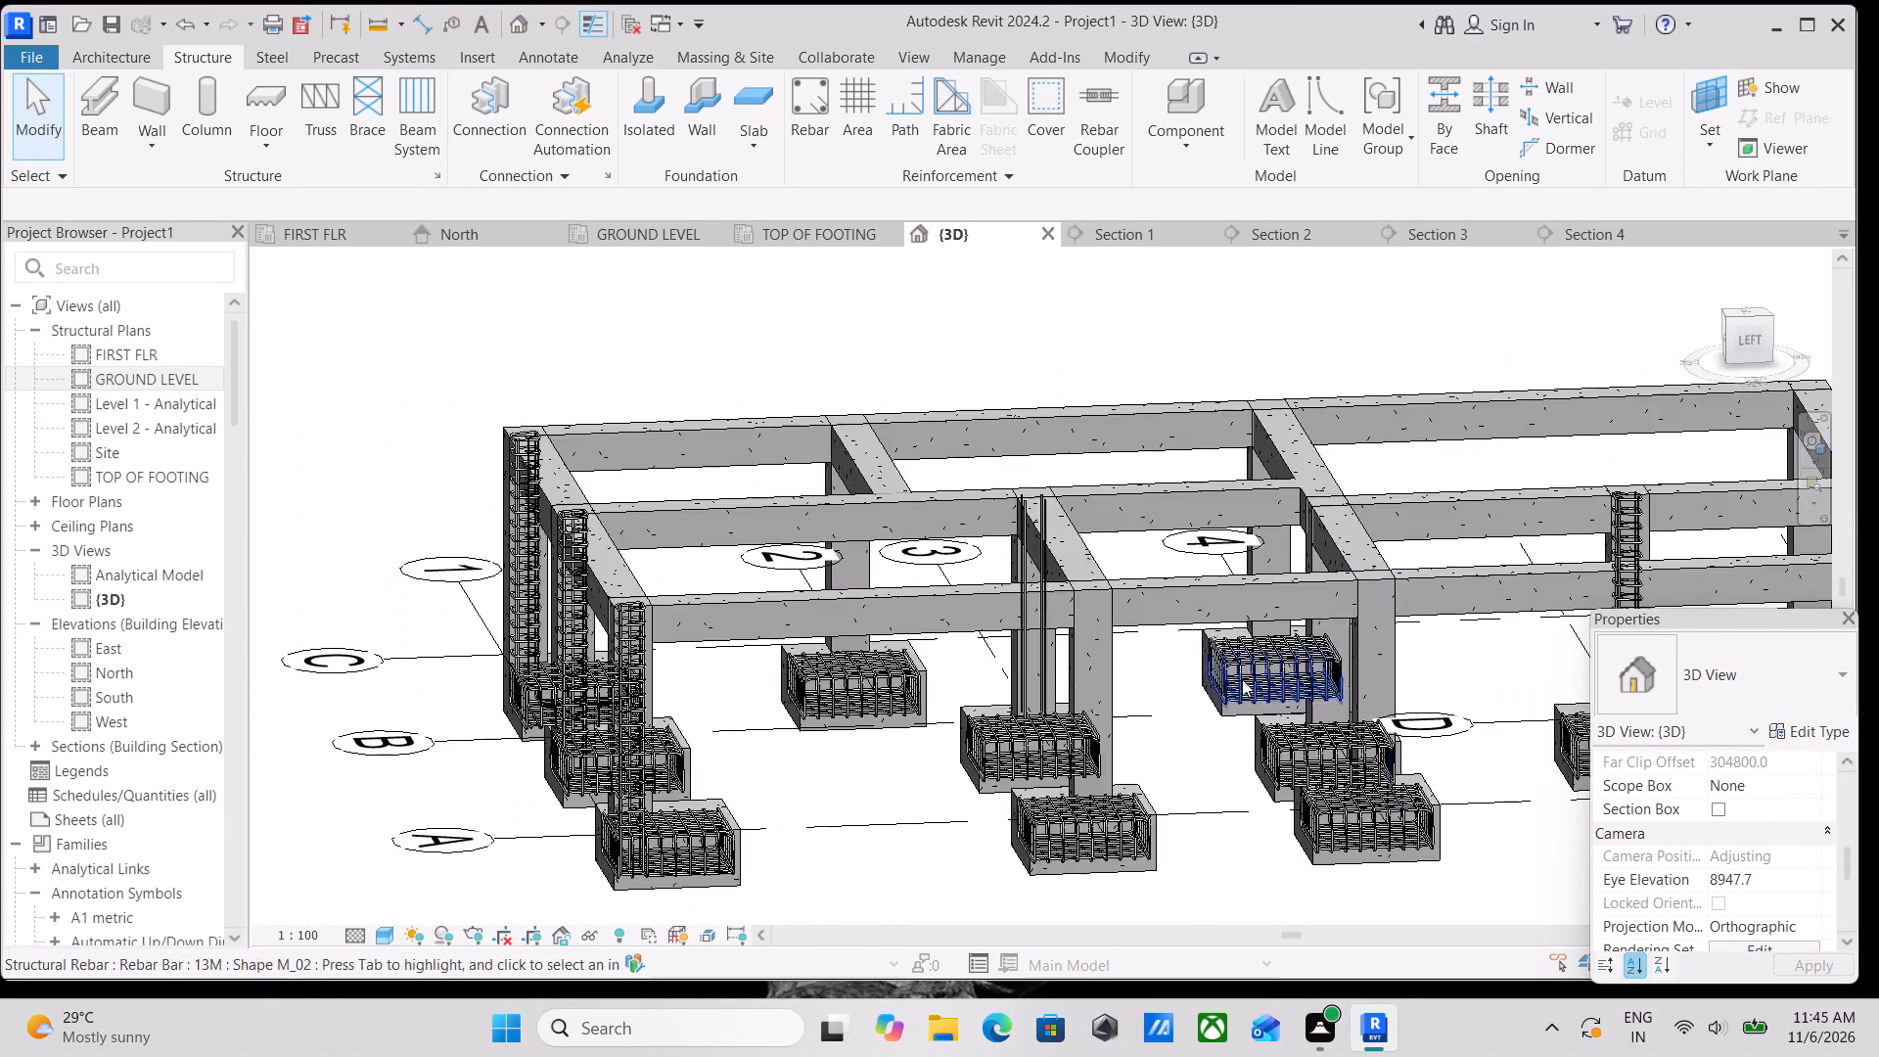
Examine the four new vertical corner bars in their column up close, from the footing to the beam junction.
scroll(1065, 603, "up", 3)
middle_click_drag(1009, 628, 1071, 675, "shift")
middle_click_drag(1105, 666, 832, 608)
scroll(1240, 709, "up", 1)
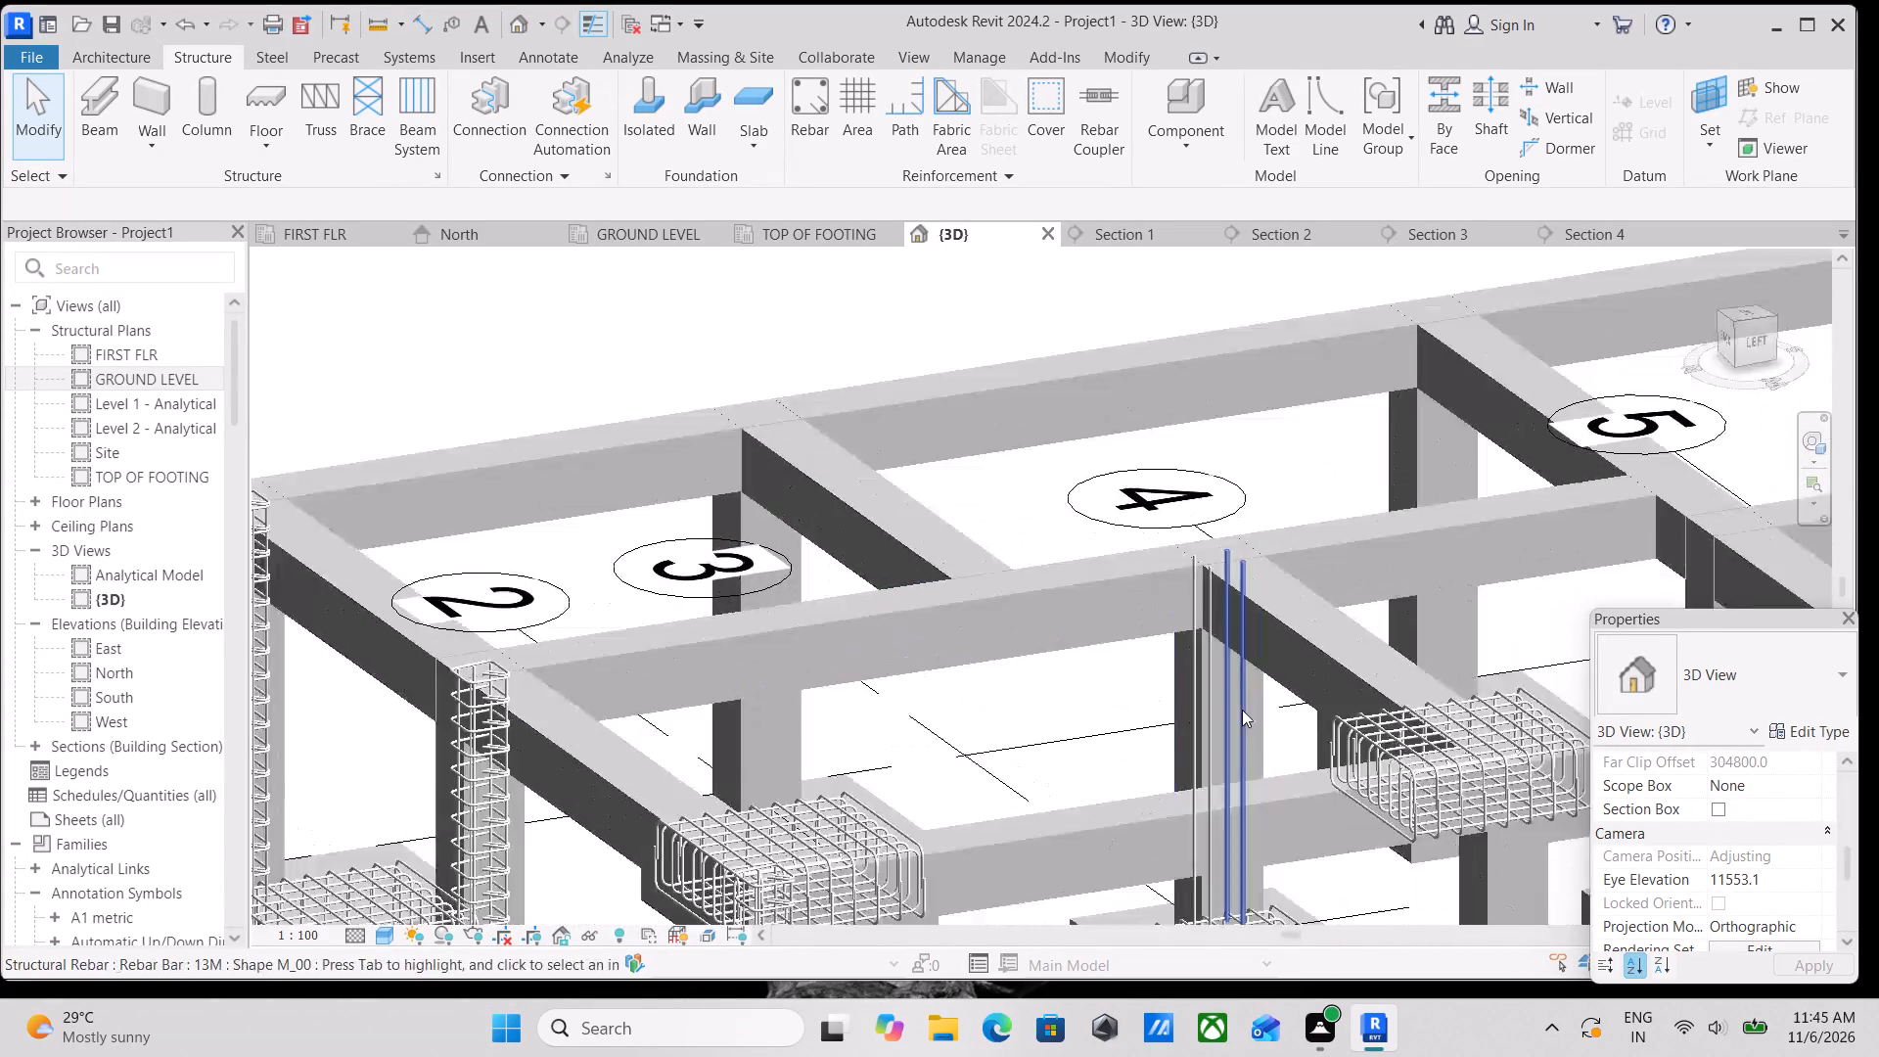
scroll(1242, 710, "up", 2)
scroll(1239, 708, "down", 1)
middle_click_drag(1230, 703, 1126, 610)
scroll(1120, 745, "down", 1)
middle_click_drag(1121, 756, 1065, 678)
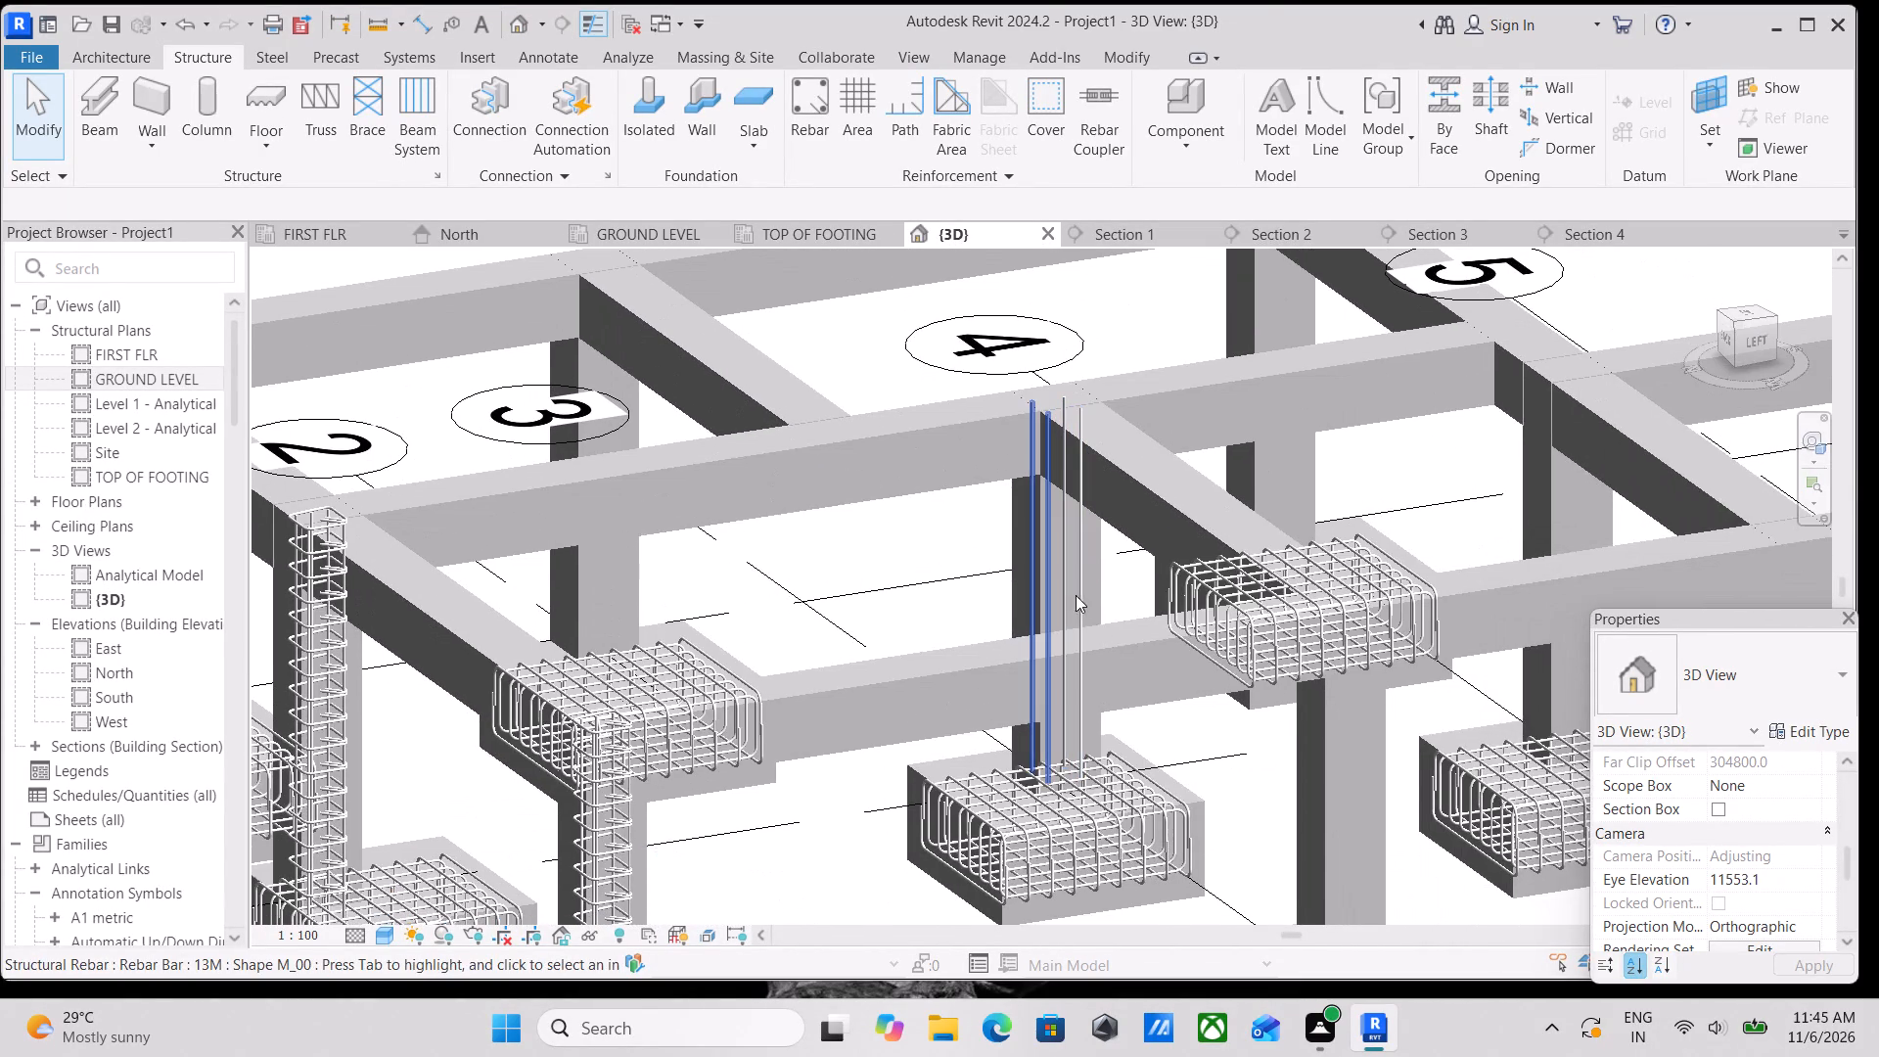
scroll(1147, 536, "up", 2)
scroll(1013, 557, "up", 3)
scroll(1034, 552, "down", 6)
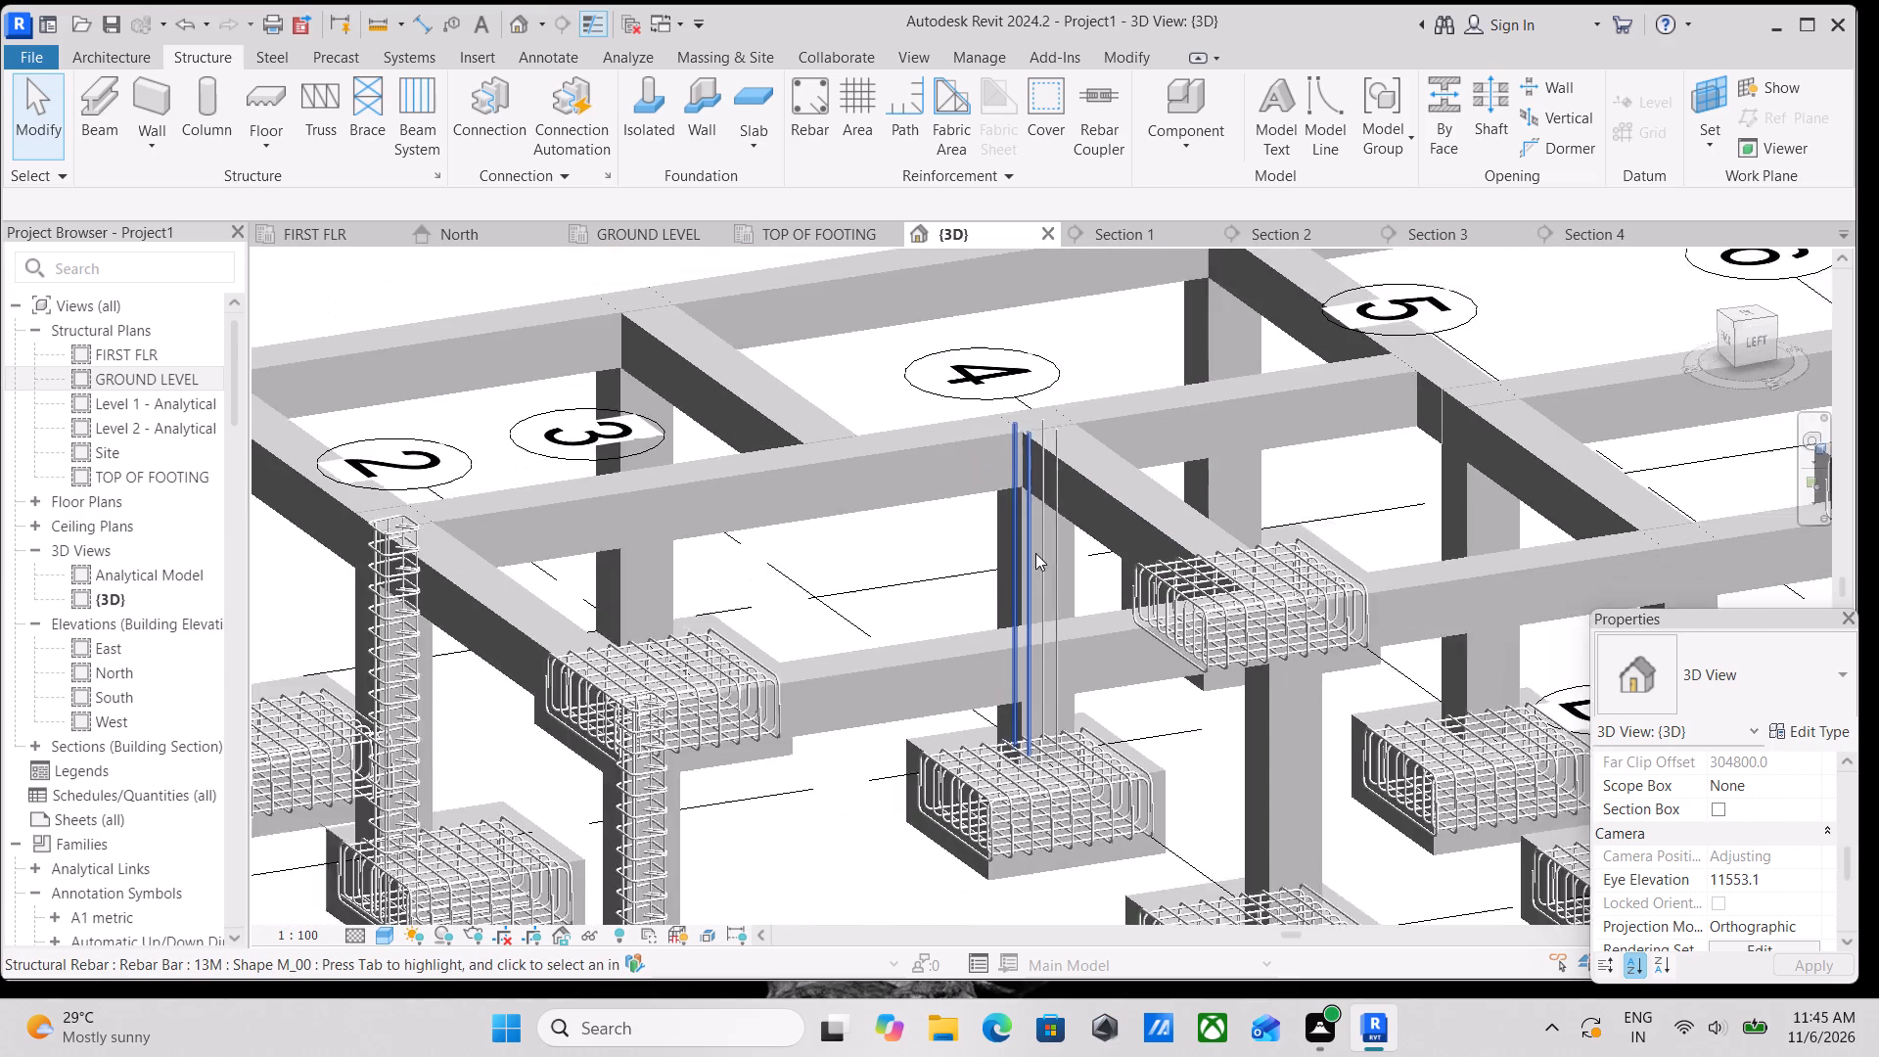
scroll(1035, 553, "down", 1)
middle_click_drag(1035, 553, 1035, 585)
middle_click_drag(1097, 736, 1092, 711)
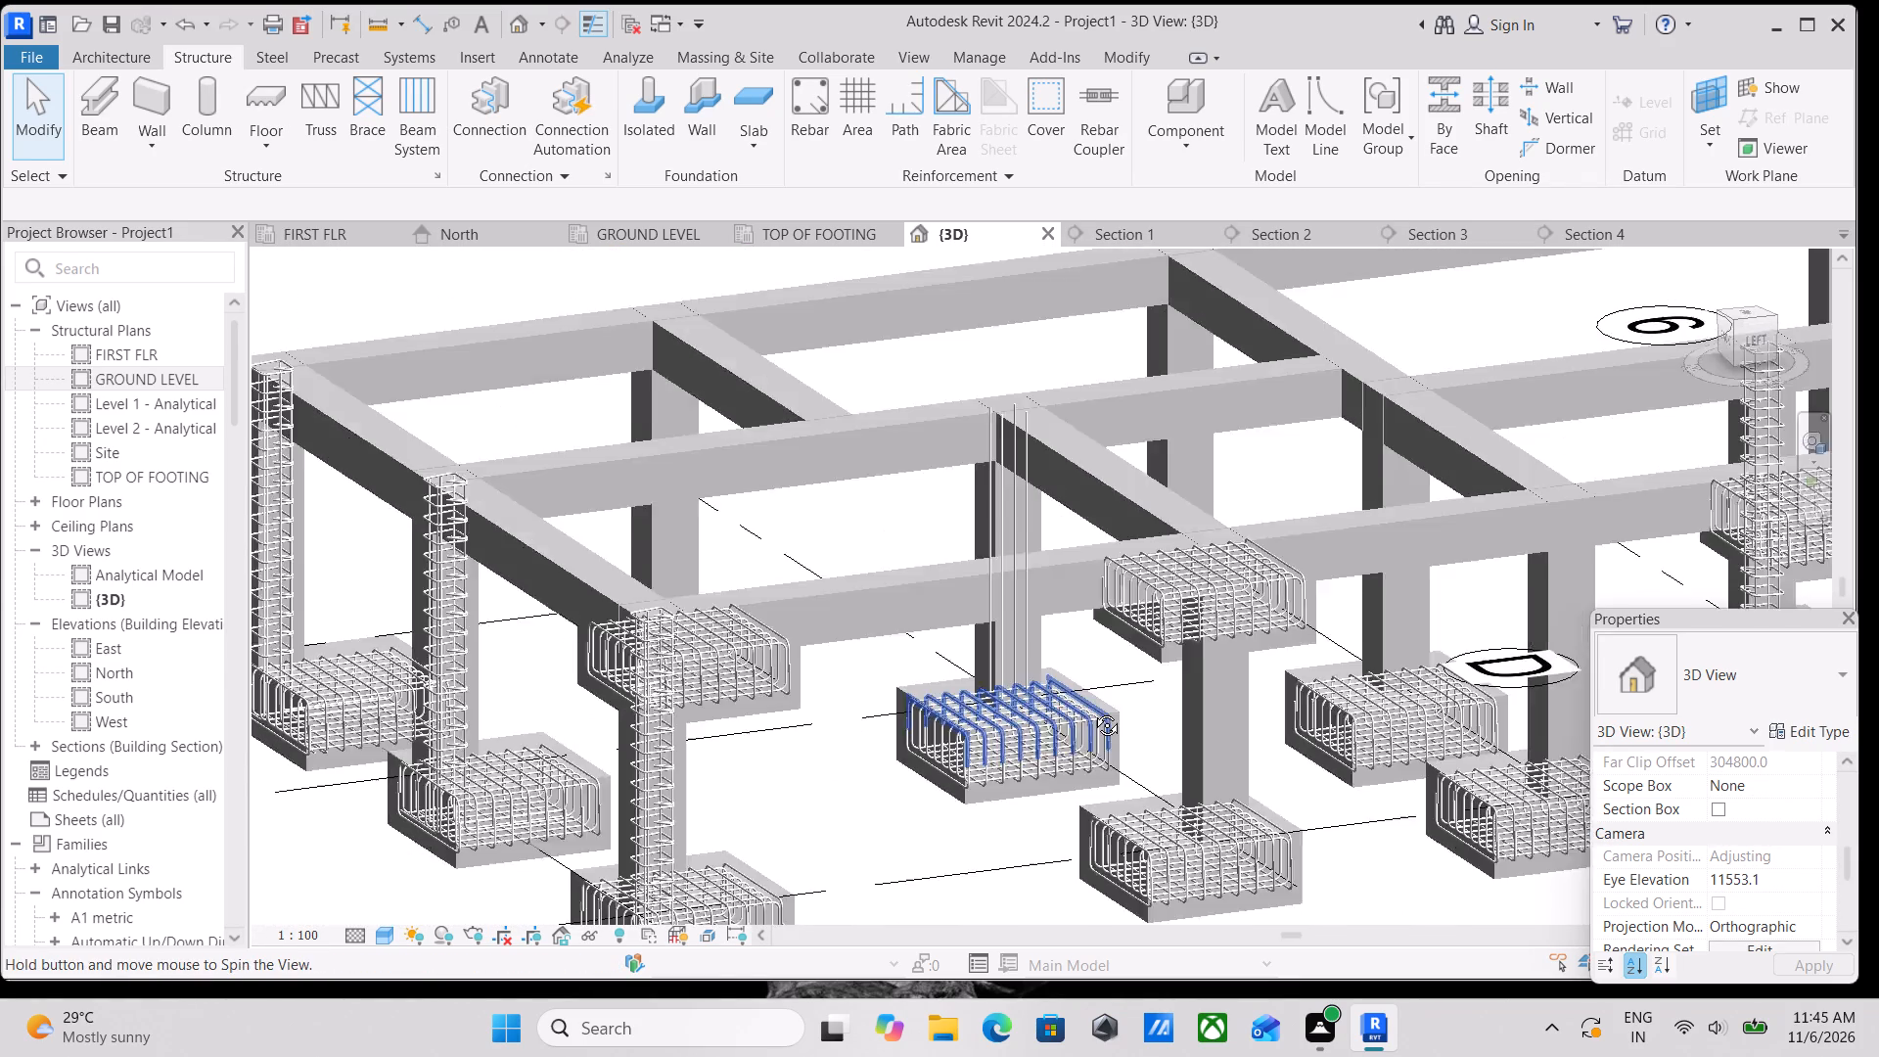
middle_click_drag(1092, 711, 1060, 668)
middle_click_drag(1033, 638, 1048, 820)
scroll(817, 543, "up", 2)
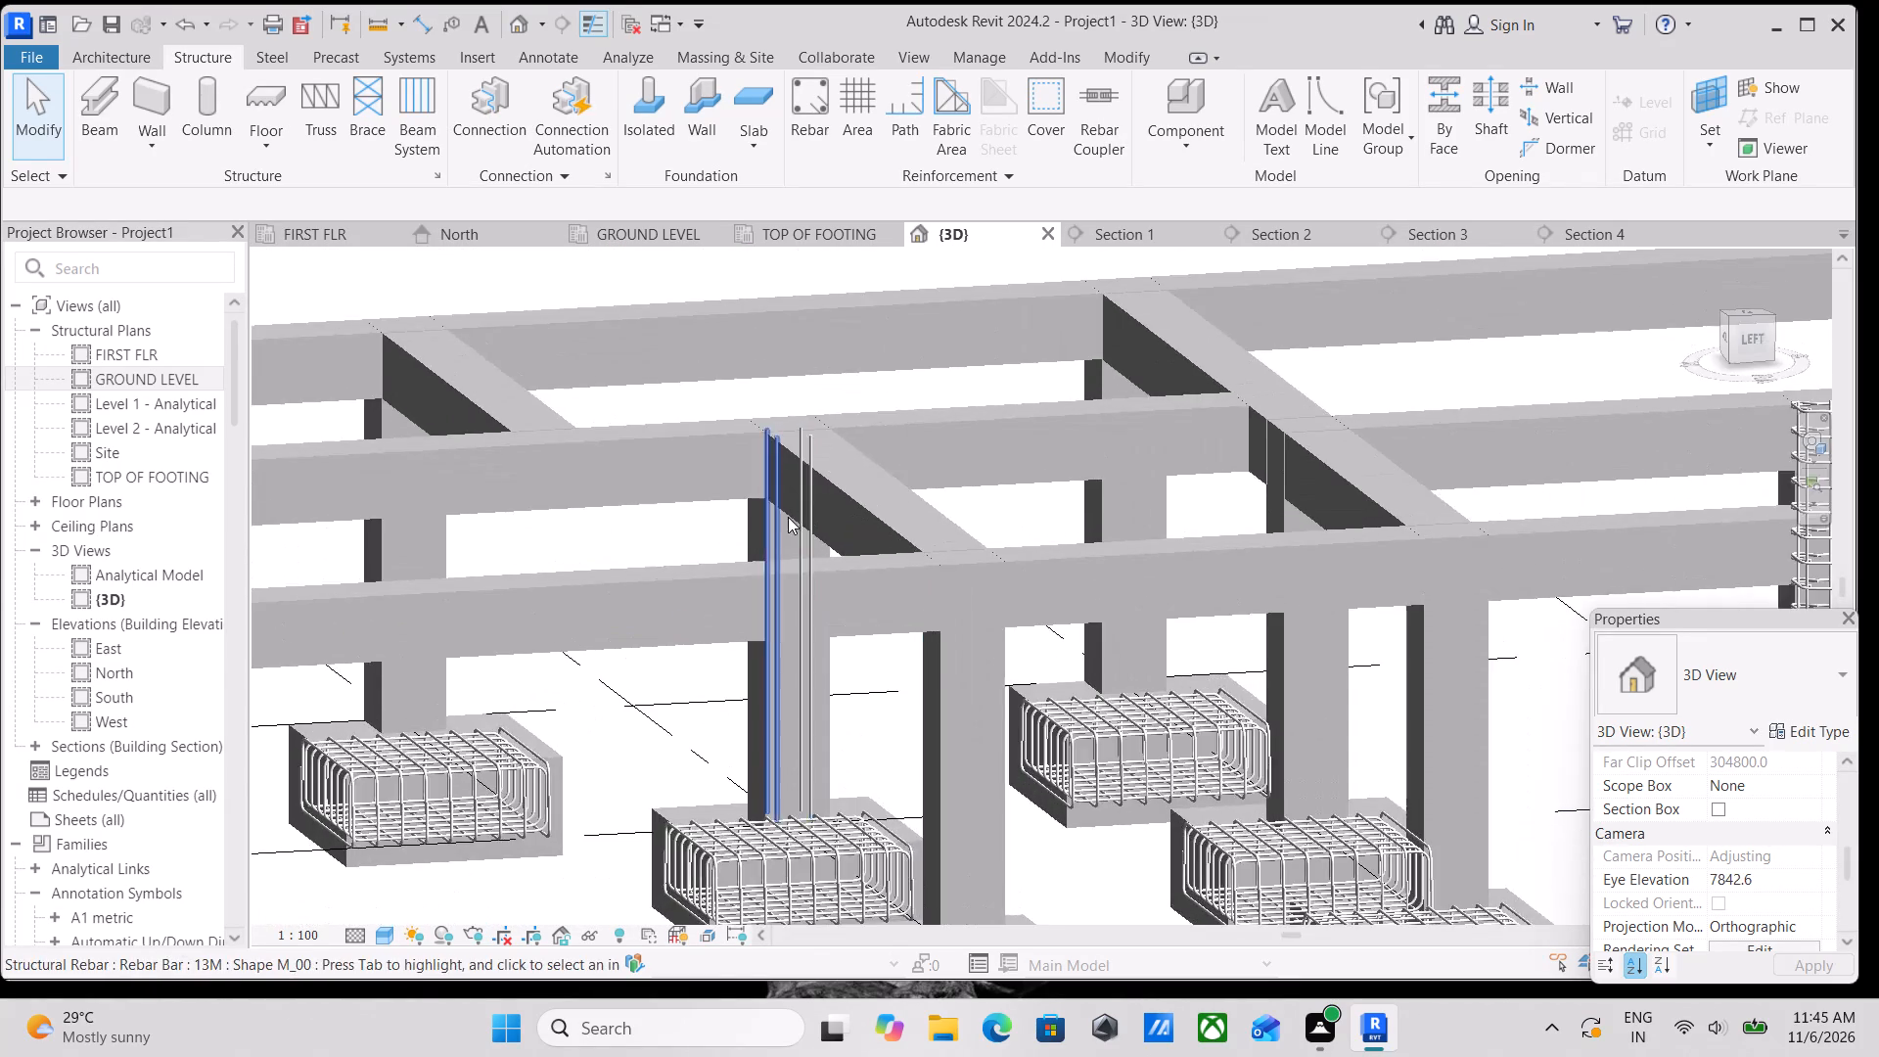
middle_click_drag(788, 517, 790, 569)
middle_click_drag(790, 570, 797, 615)
scroll(797, 615, "up", 1)
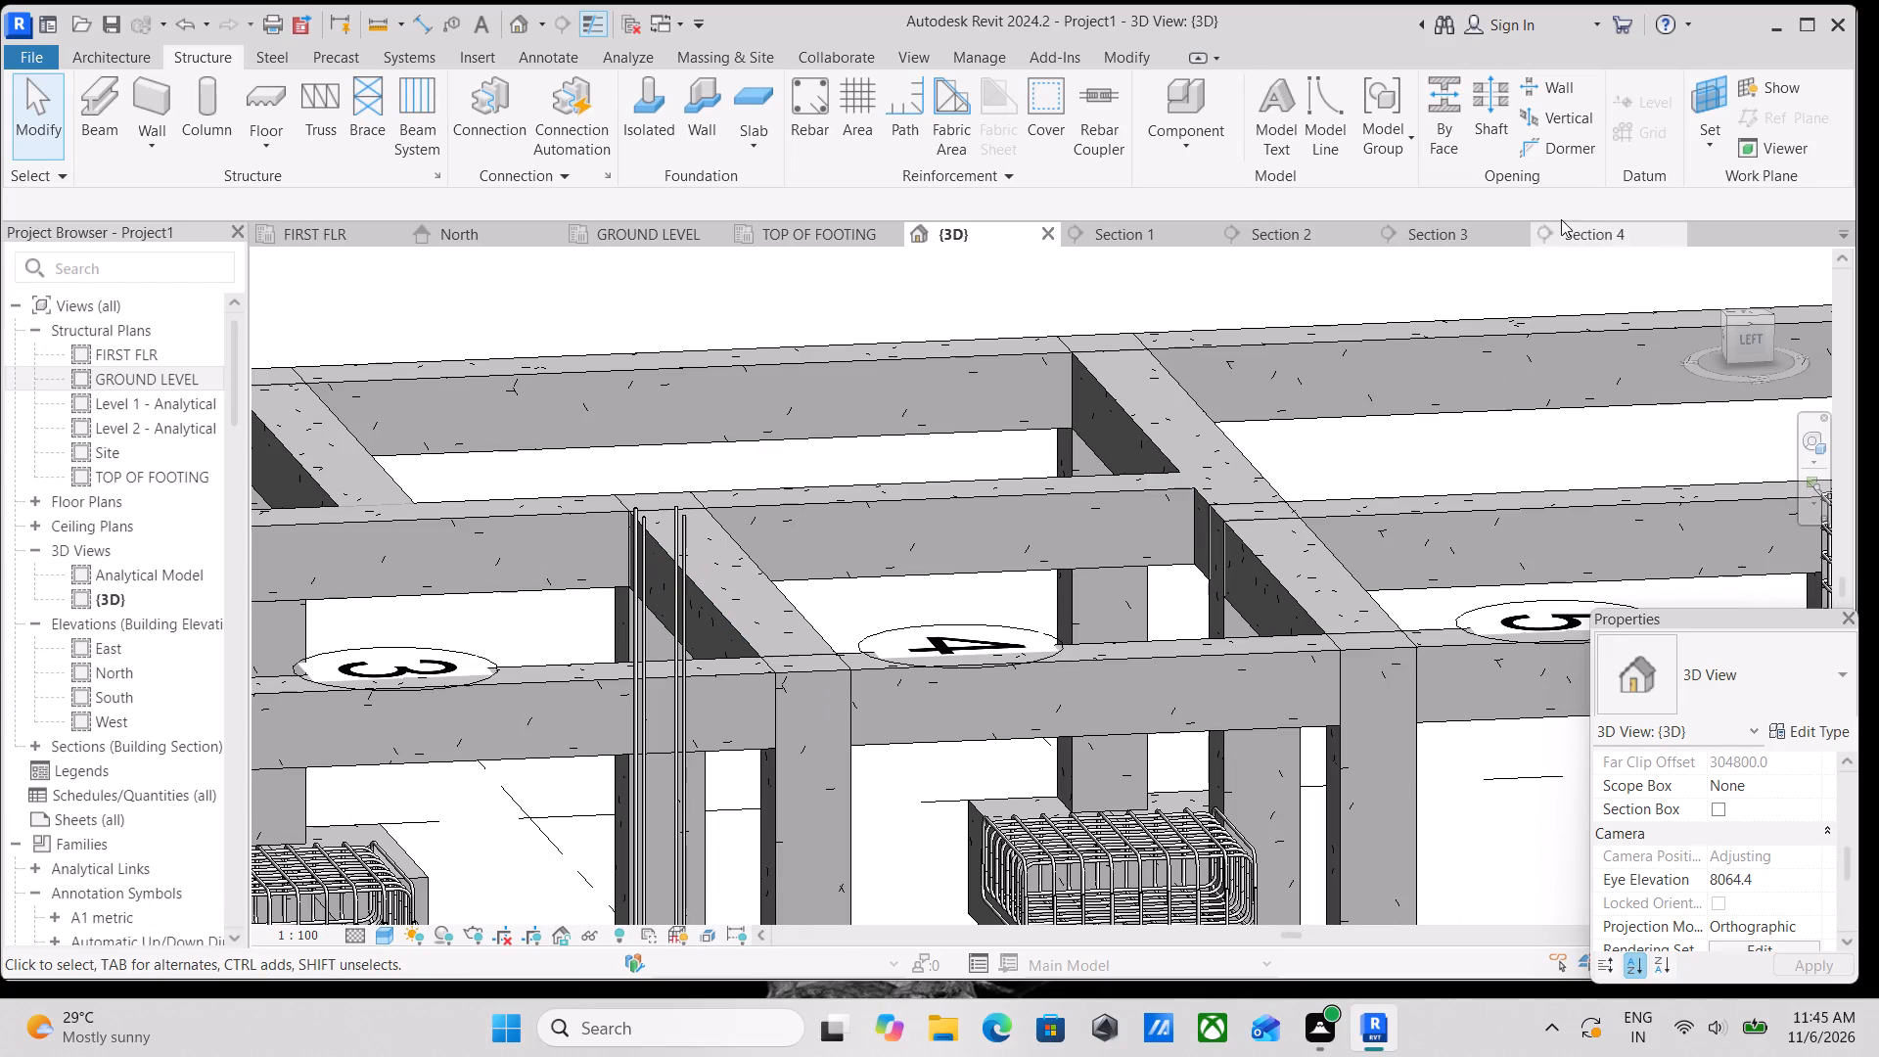
In Section 4, make the column's M_T1 tie show unobscured in the {3D} view.
left_click(1564, 224)
left_click(1050, 536)
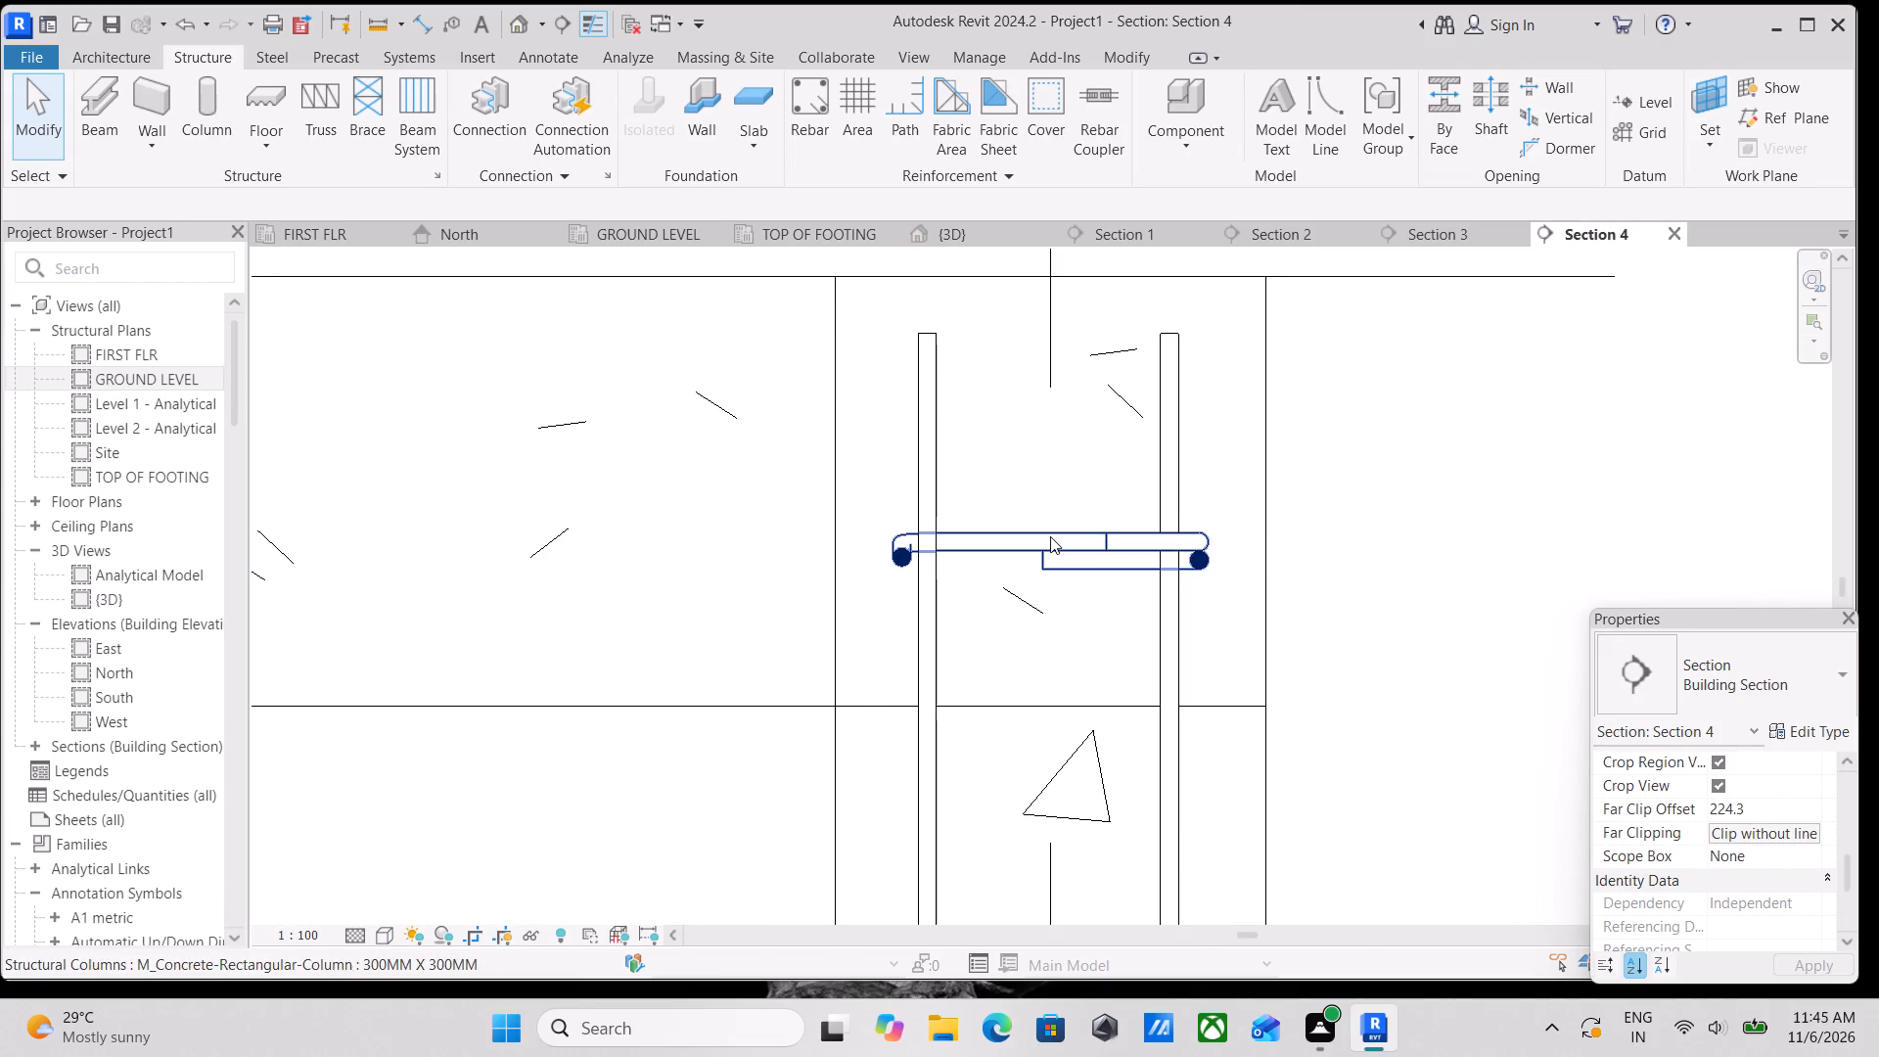
scroll(1700, 862, "down", 2)
scroll(1736, 853, "up", 1)
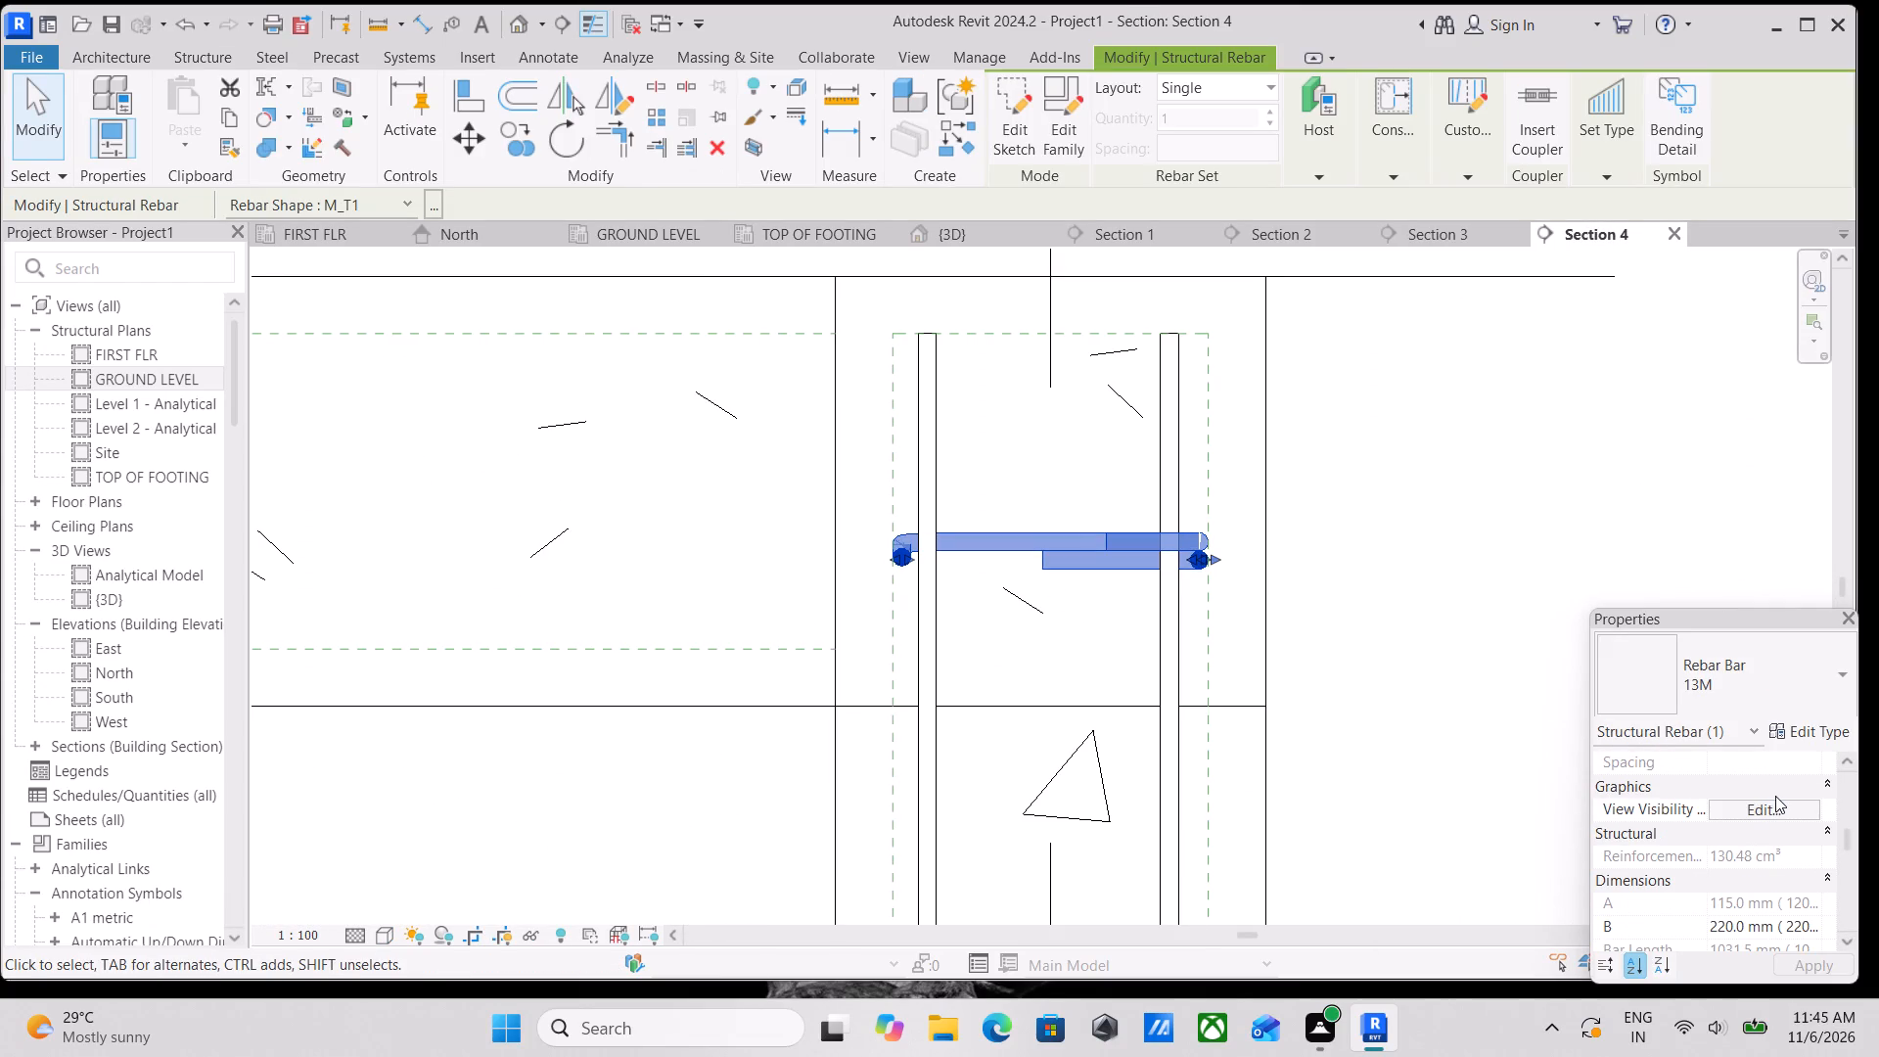
left_click(1775, 802)
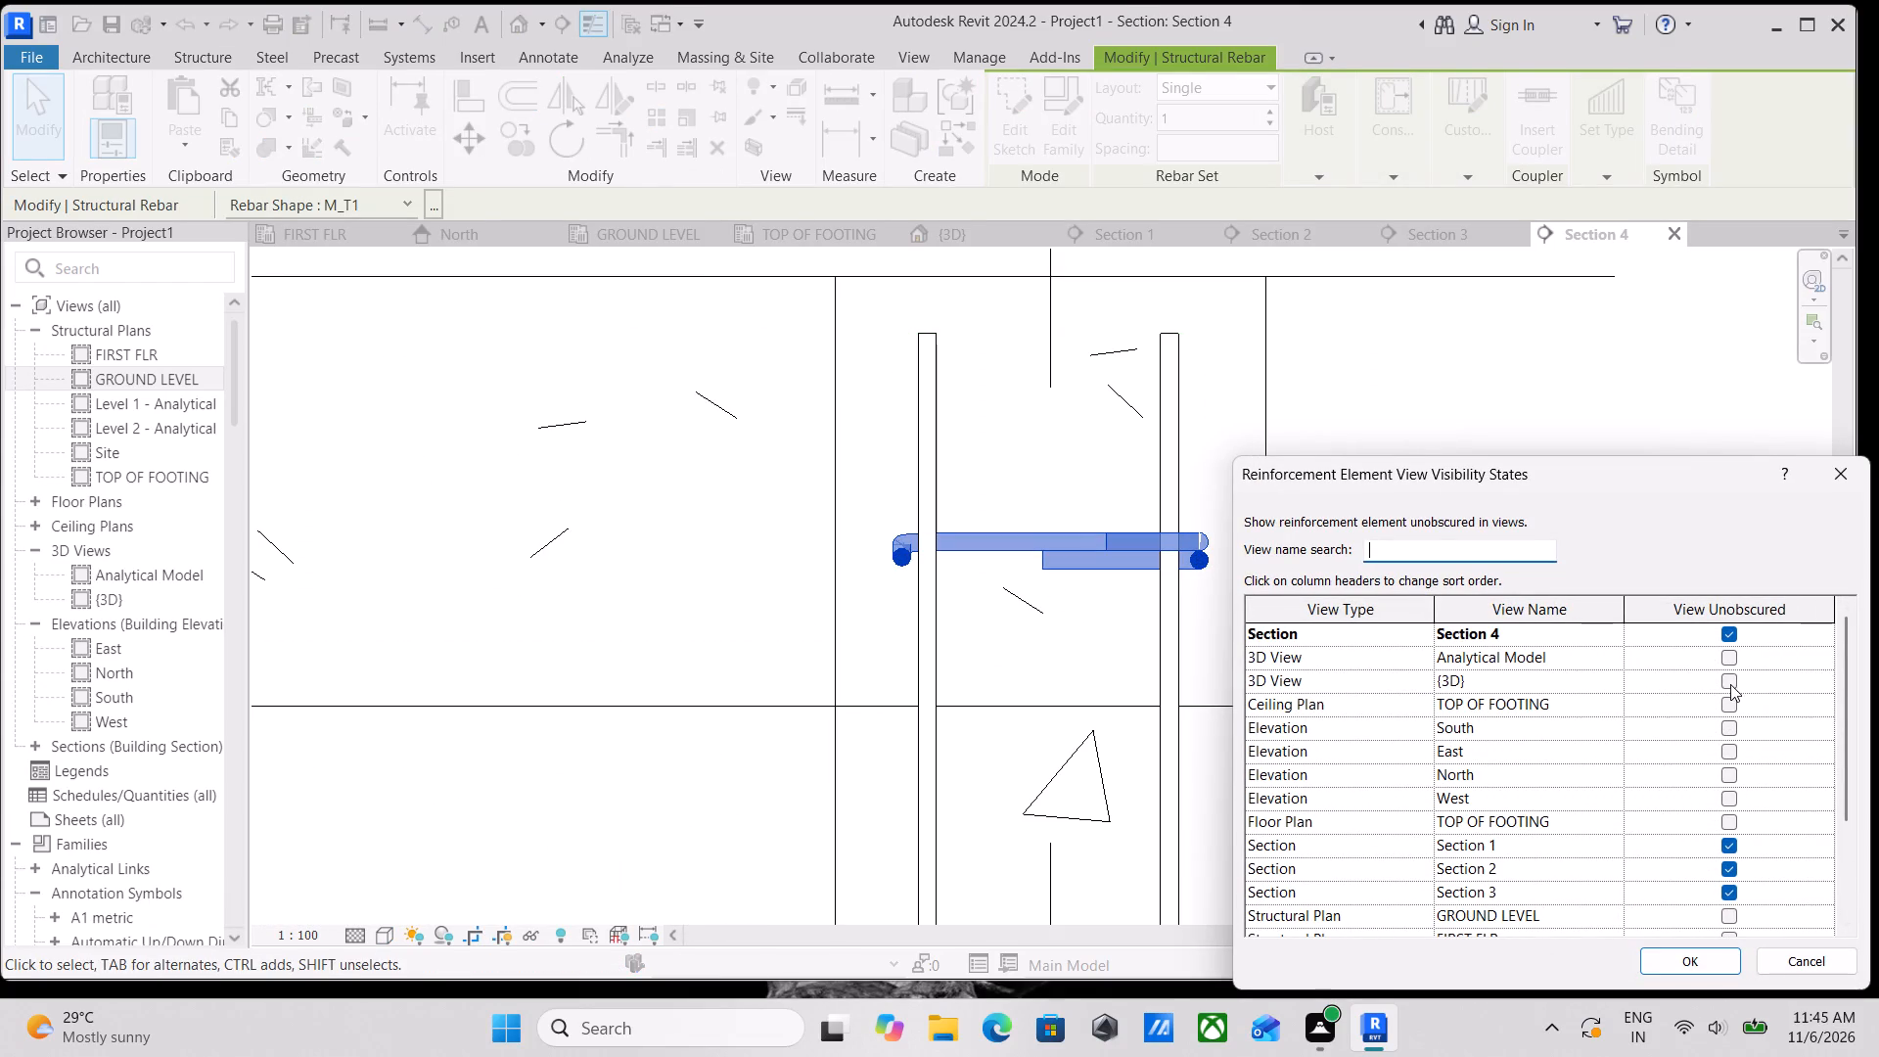
left_click(1729, 683)
left_click(1689, 961)
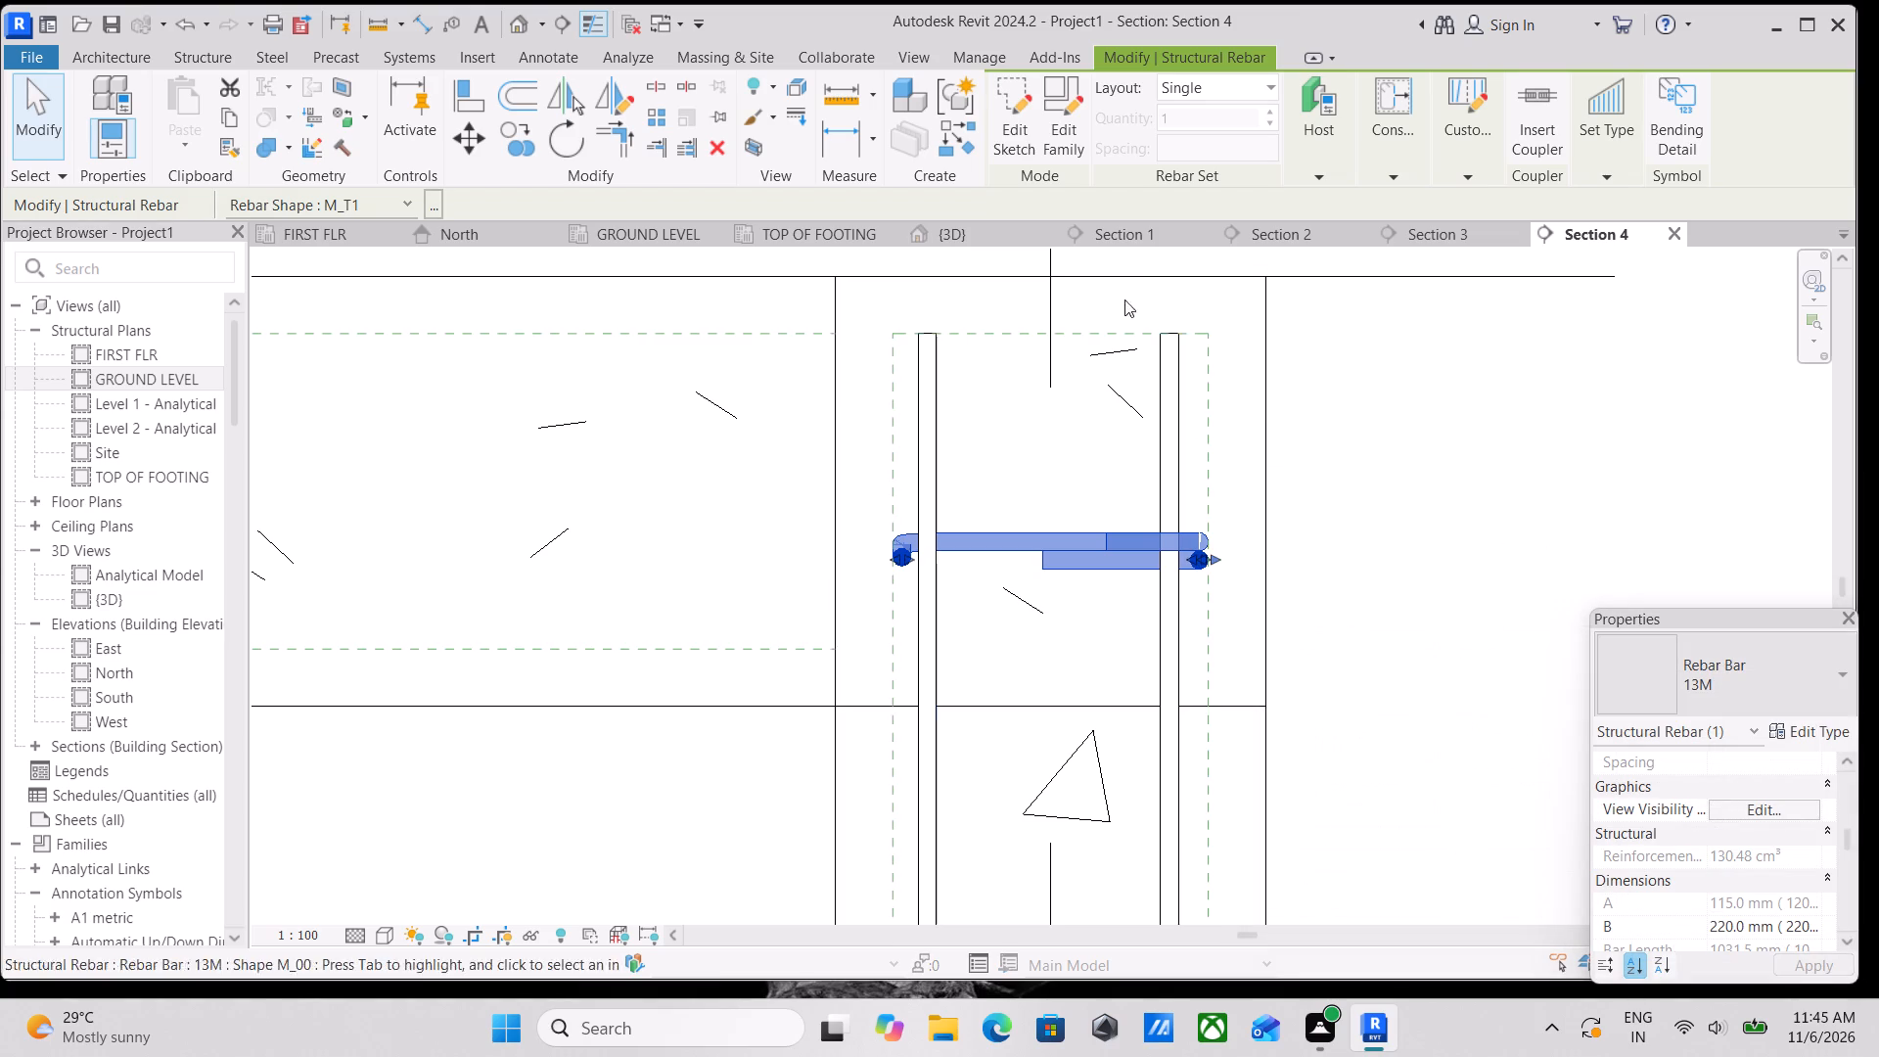
Set the M_T1 tie's layout to Maximum Spacing at 120 mm along the column and check it down to the footing.
left_click(1232, 94)
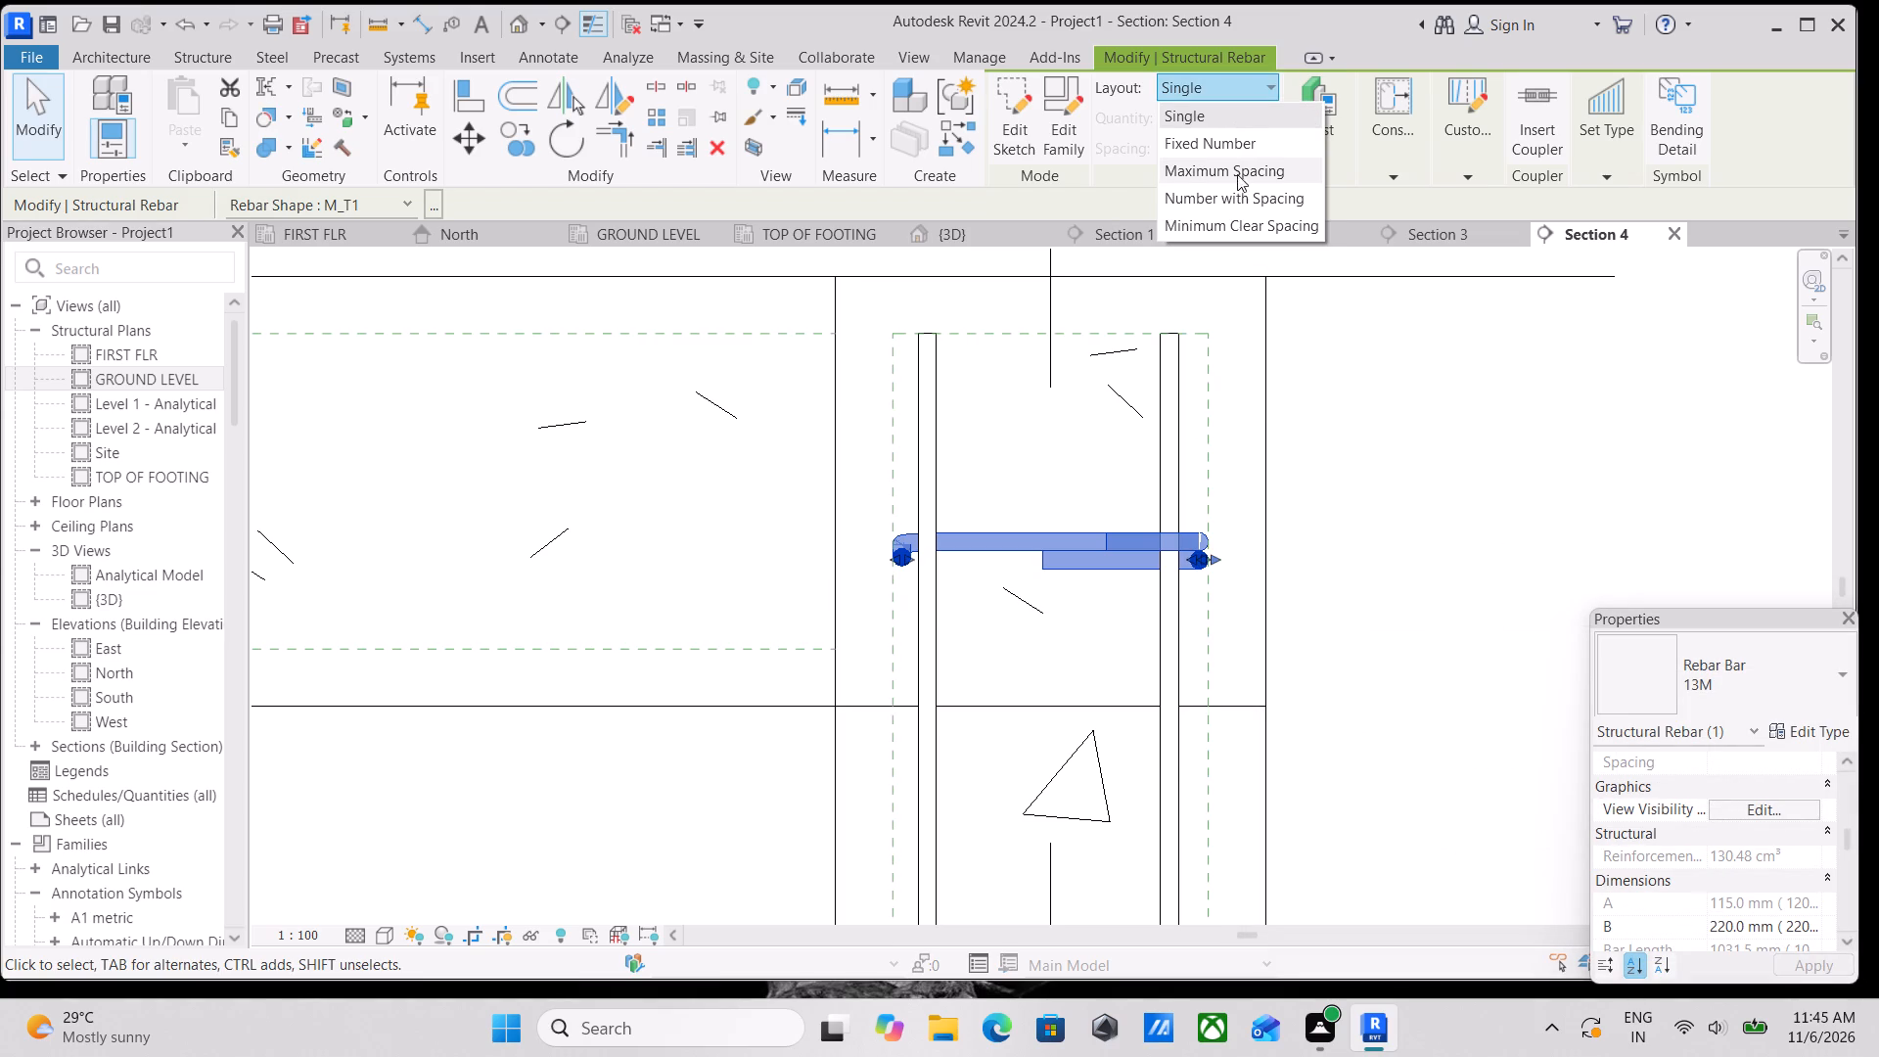
left_click(1240, 171)
left_click_drag(1228, 145, 1140, 164)
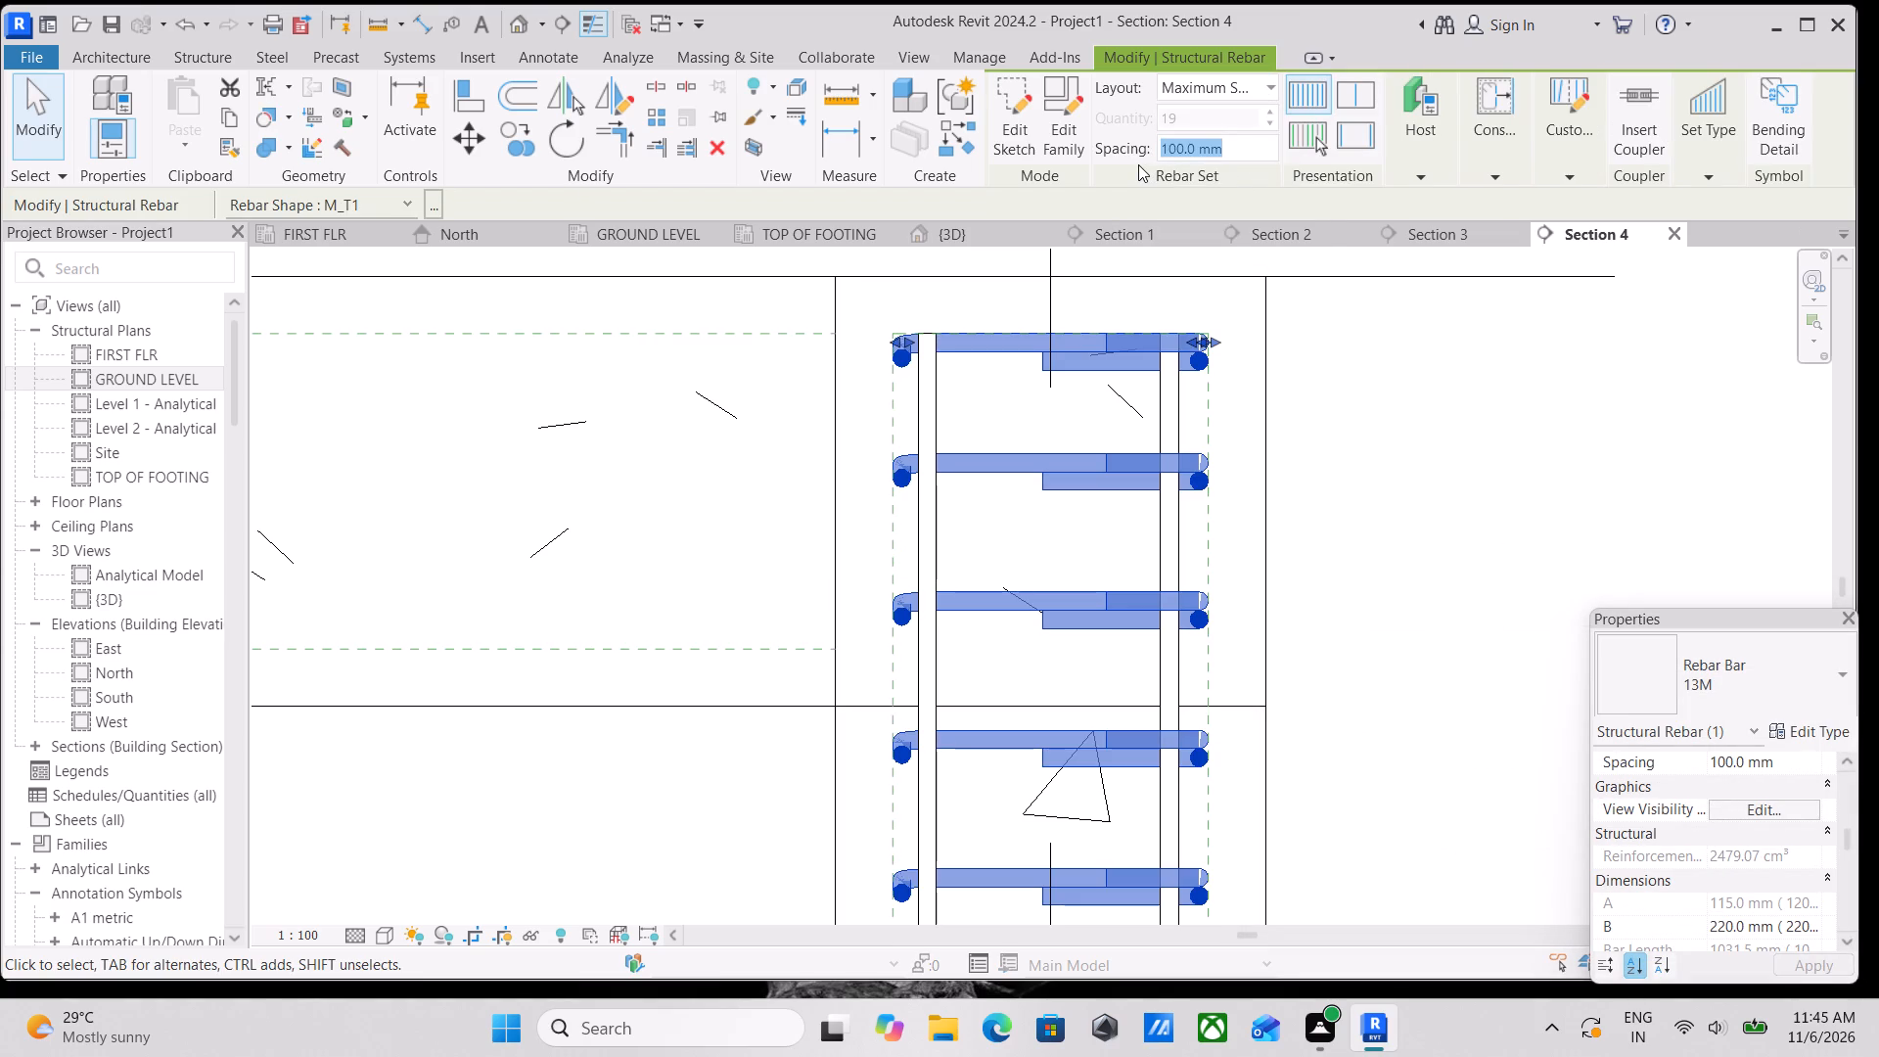
type("120mm")
key("Return")
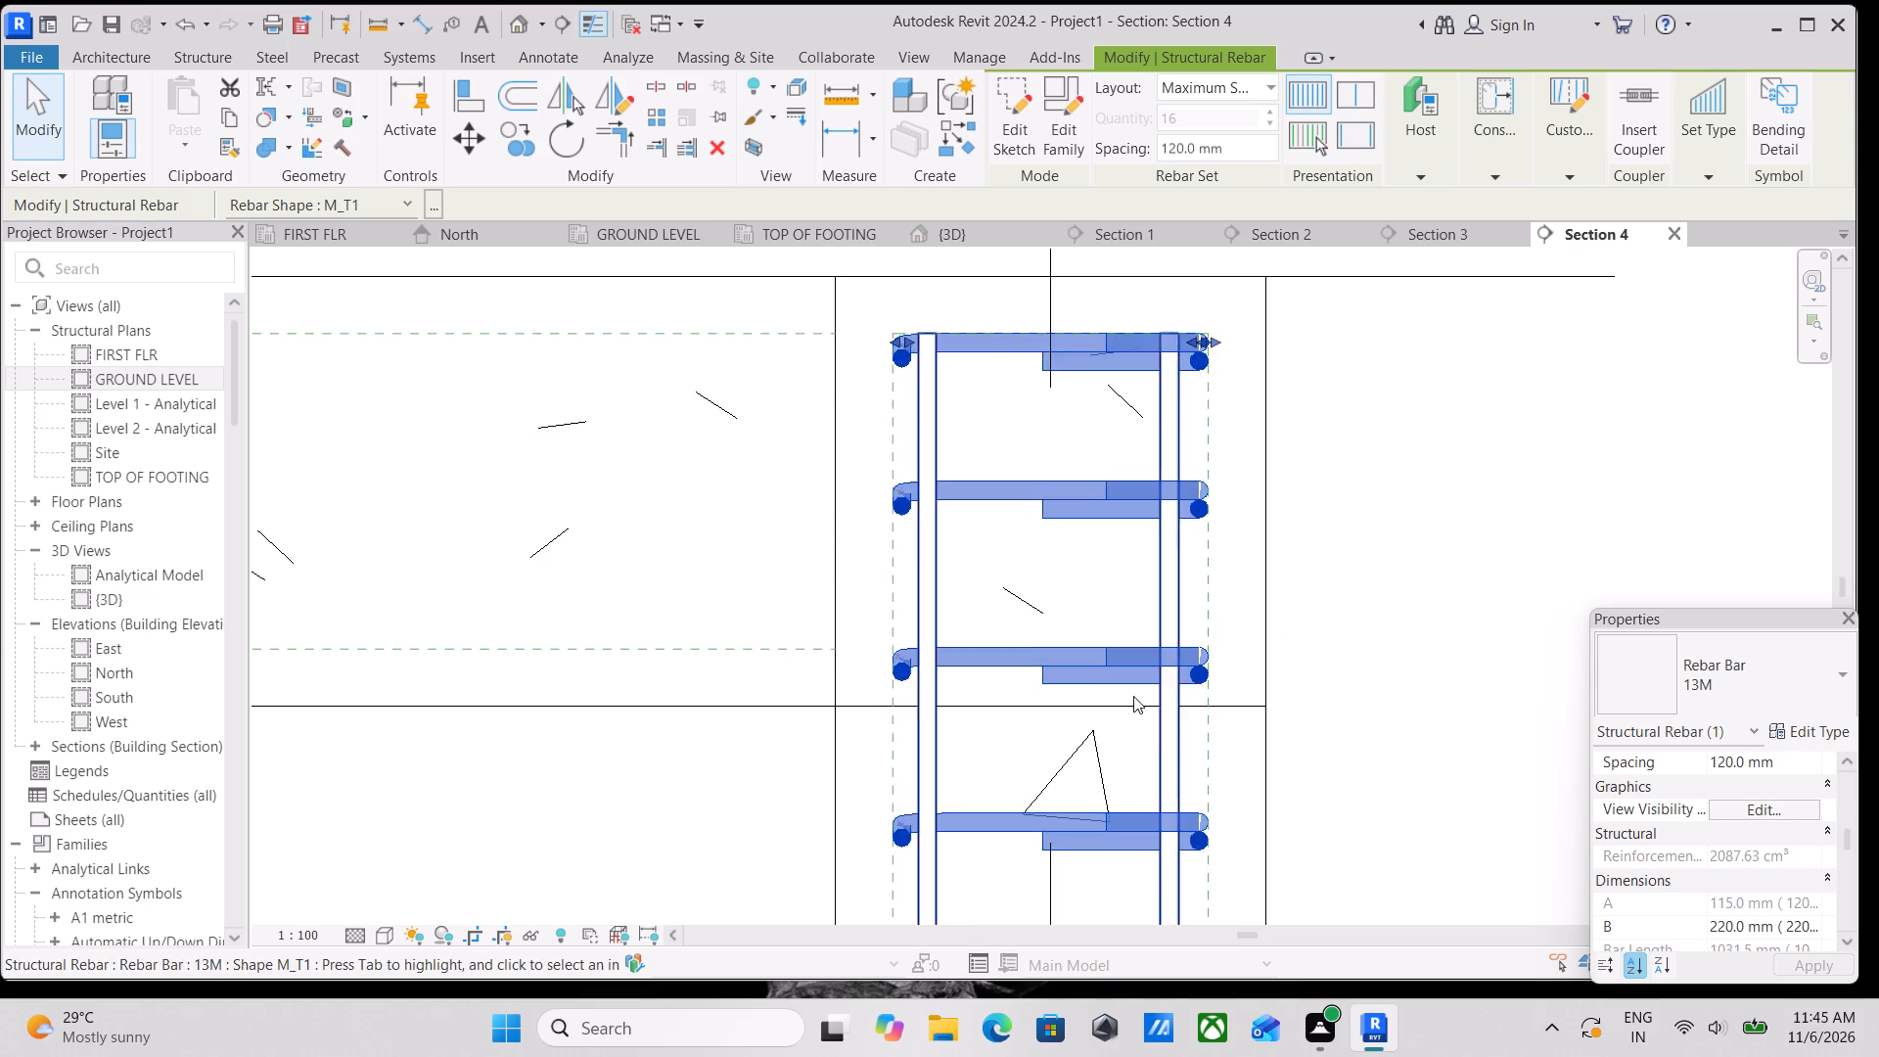
scroll(1092, 688, "down", 5)
key("Escape")
scroll(1092, 688, "down", 7)
middle_click_drag(1084, 728, 1075, 537)
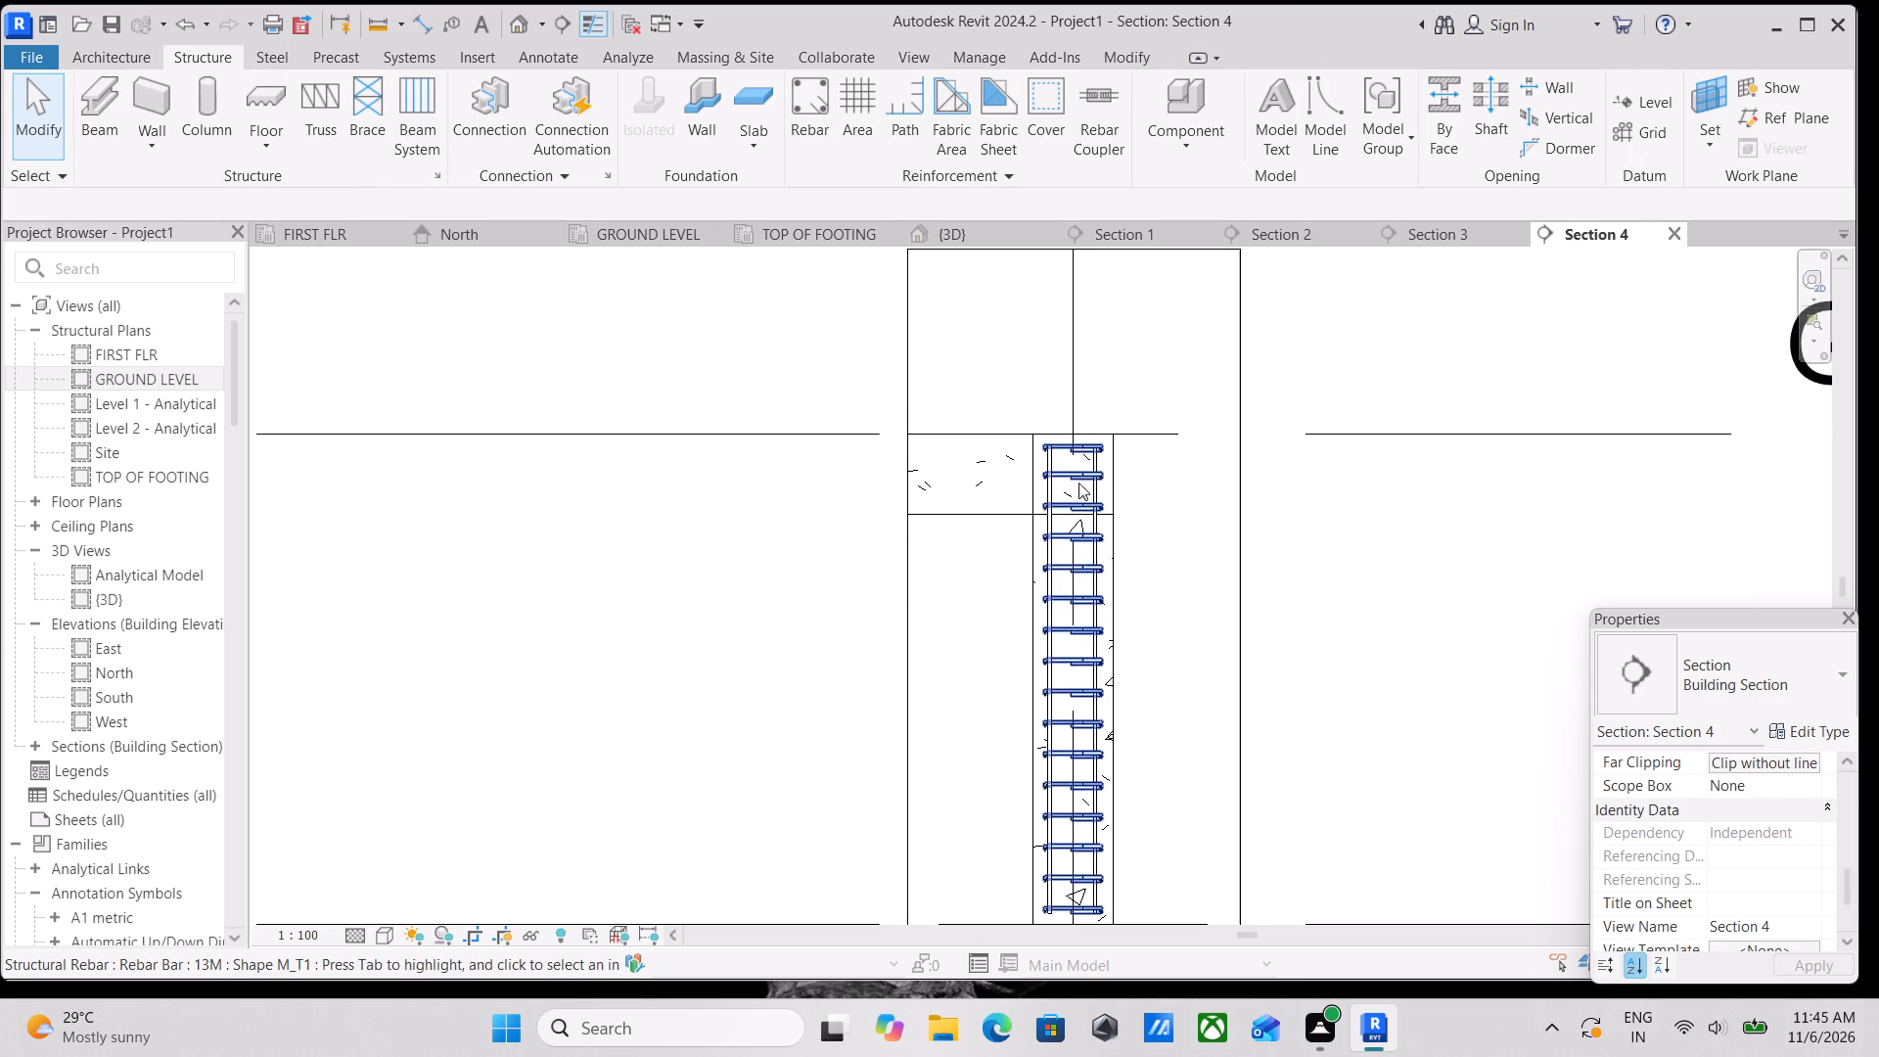
scroll(1032, 817, "down", 2)
middle_click_drag(1029, 807, 1019, 607)
scroll(1091, 690, "up", 6)
scroll(1010, 696, "down", 2)
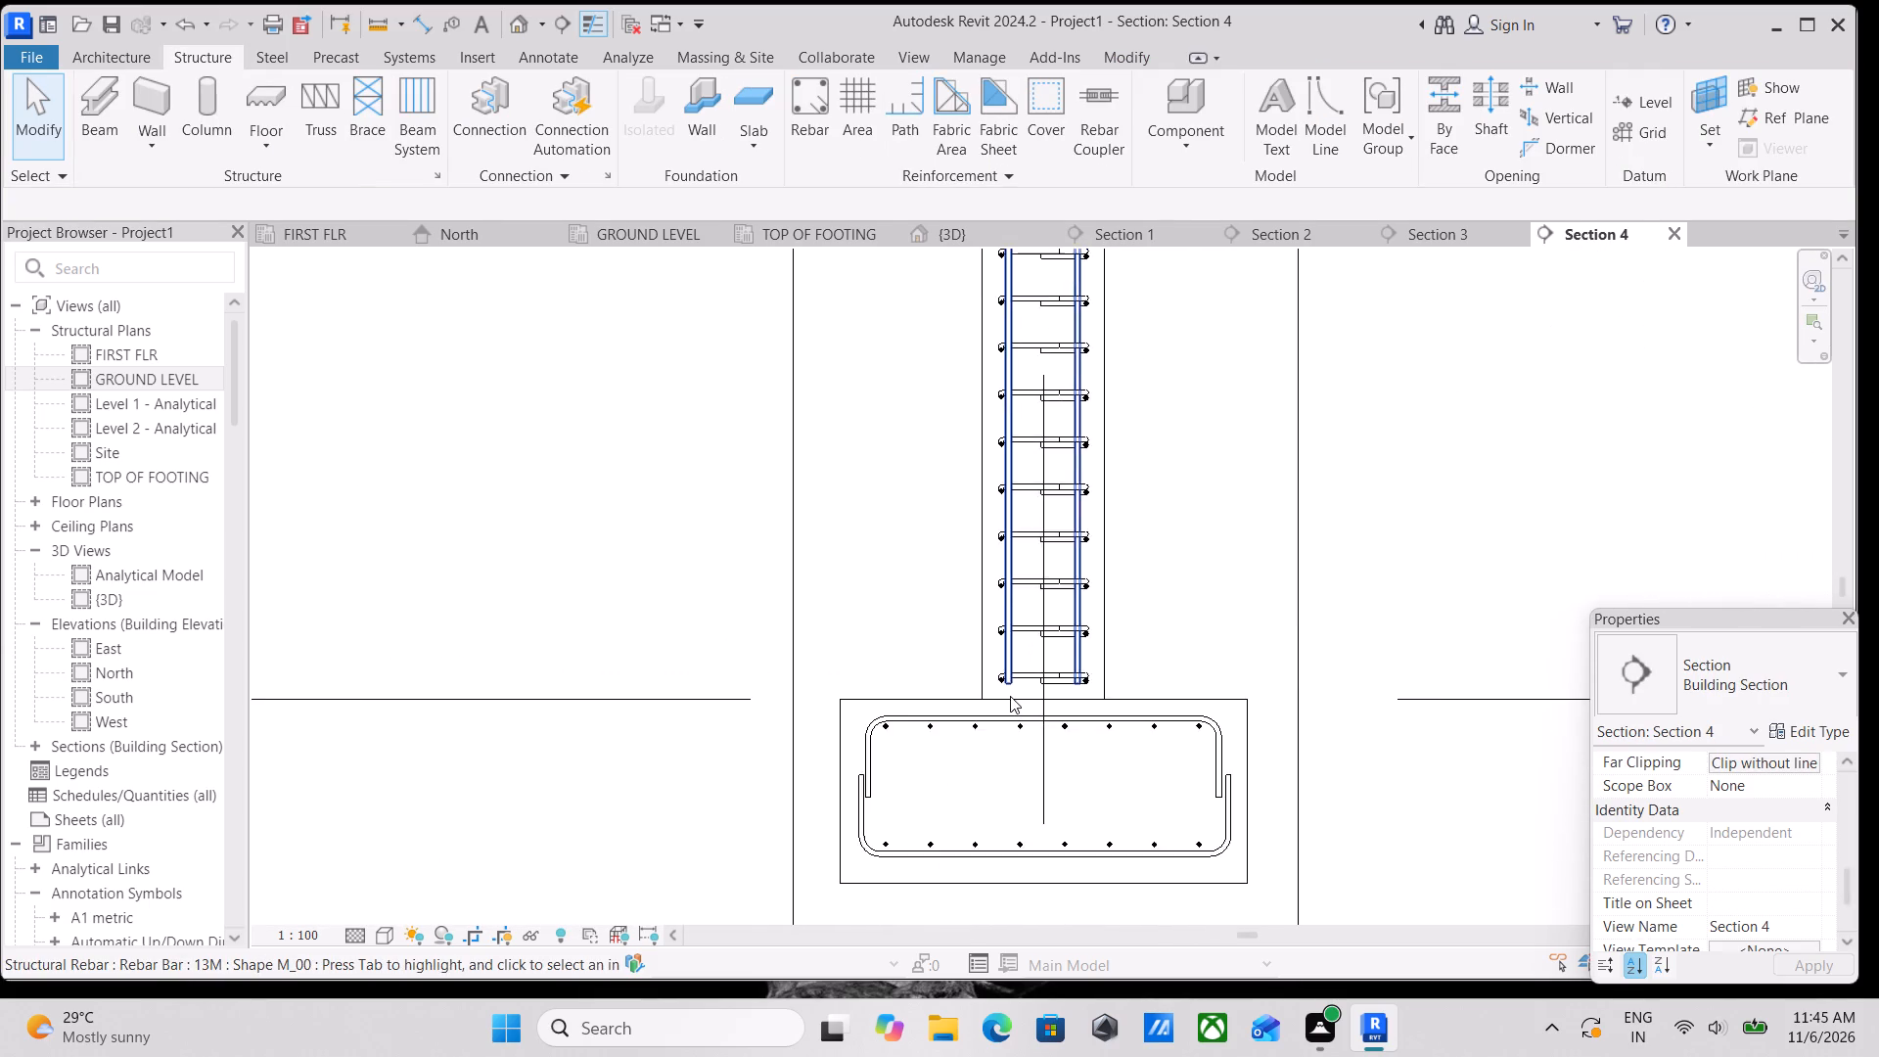
In the {3D} view, propagate the tied column's rebar, aligned by host, to the three unreinforced columns along the frame's outer long side.
middle_click_drag(1010, 696, 991, 758)
middle_click_drag(1037, 585, 1000, 713)
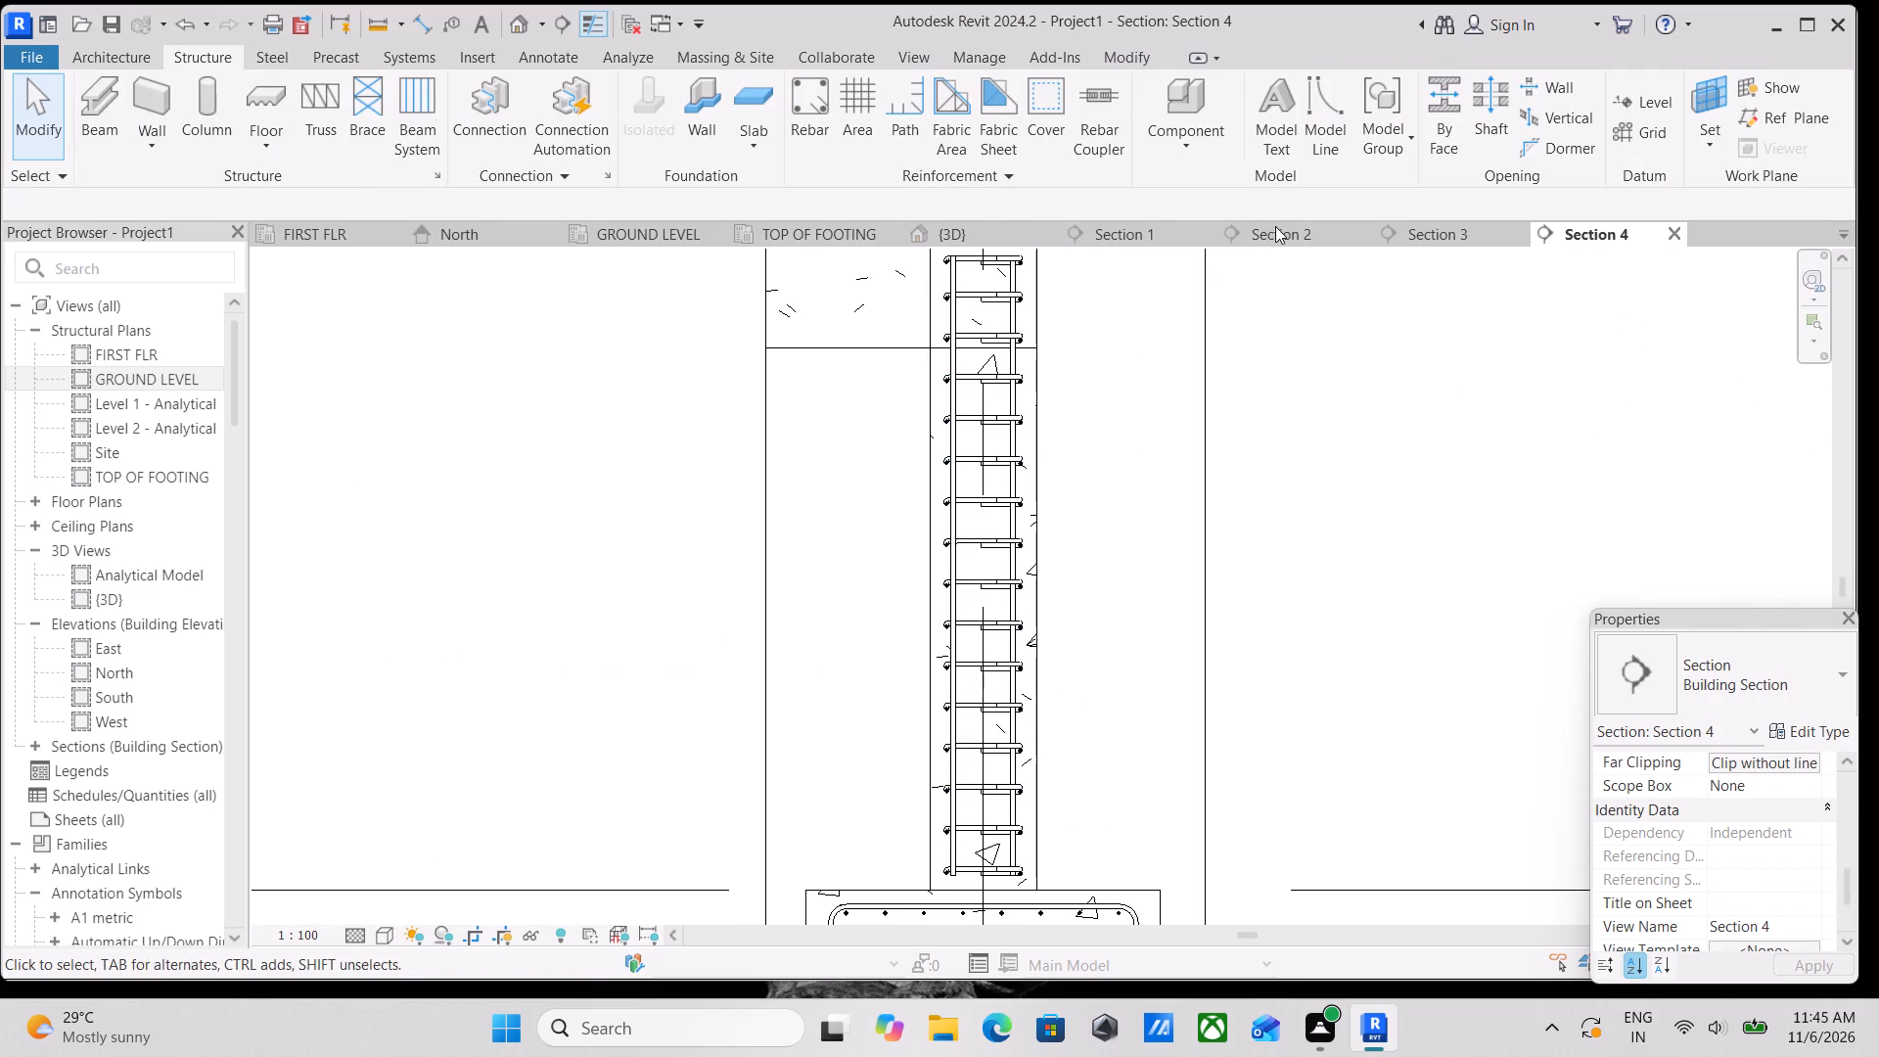
left_click(946, 230)
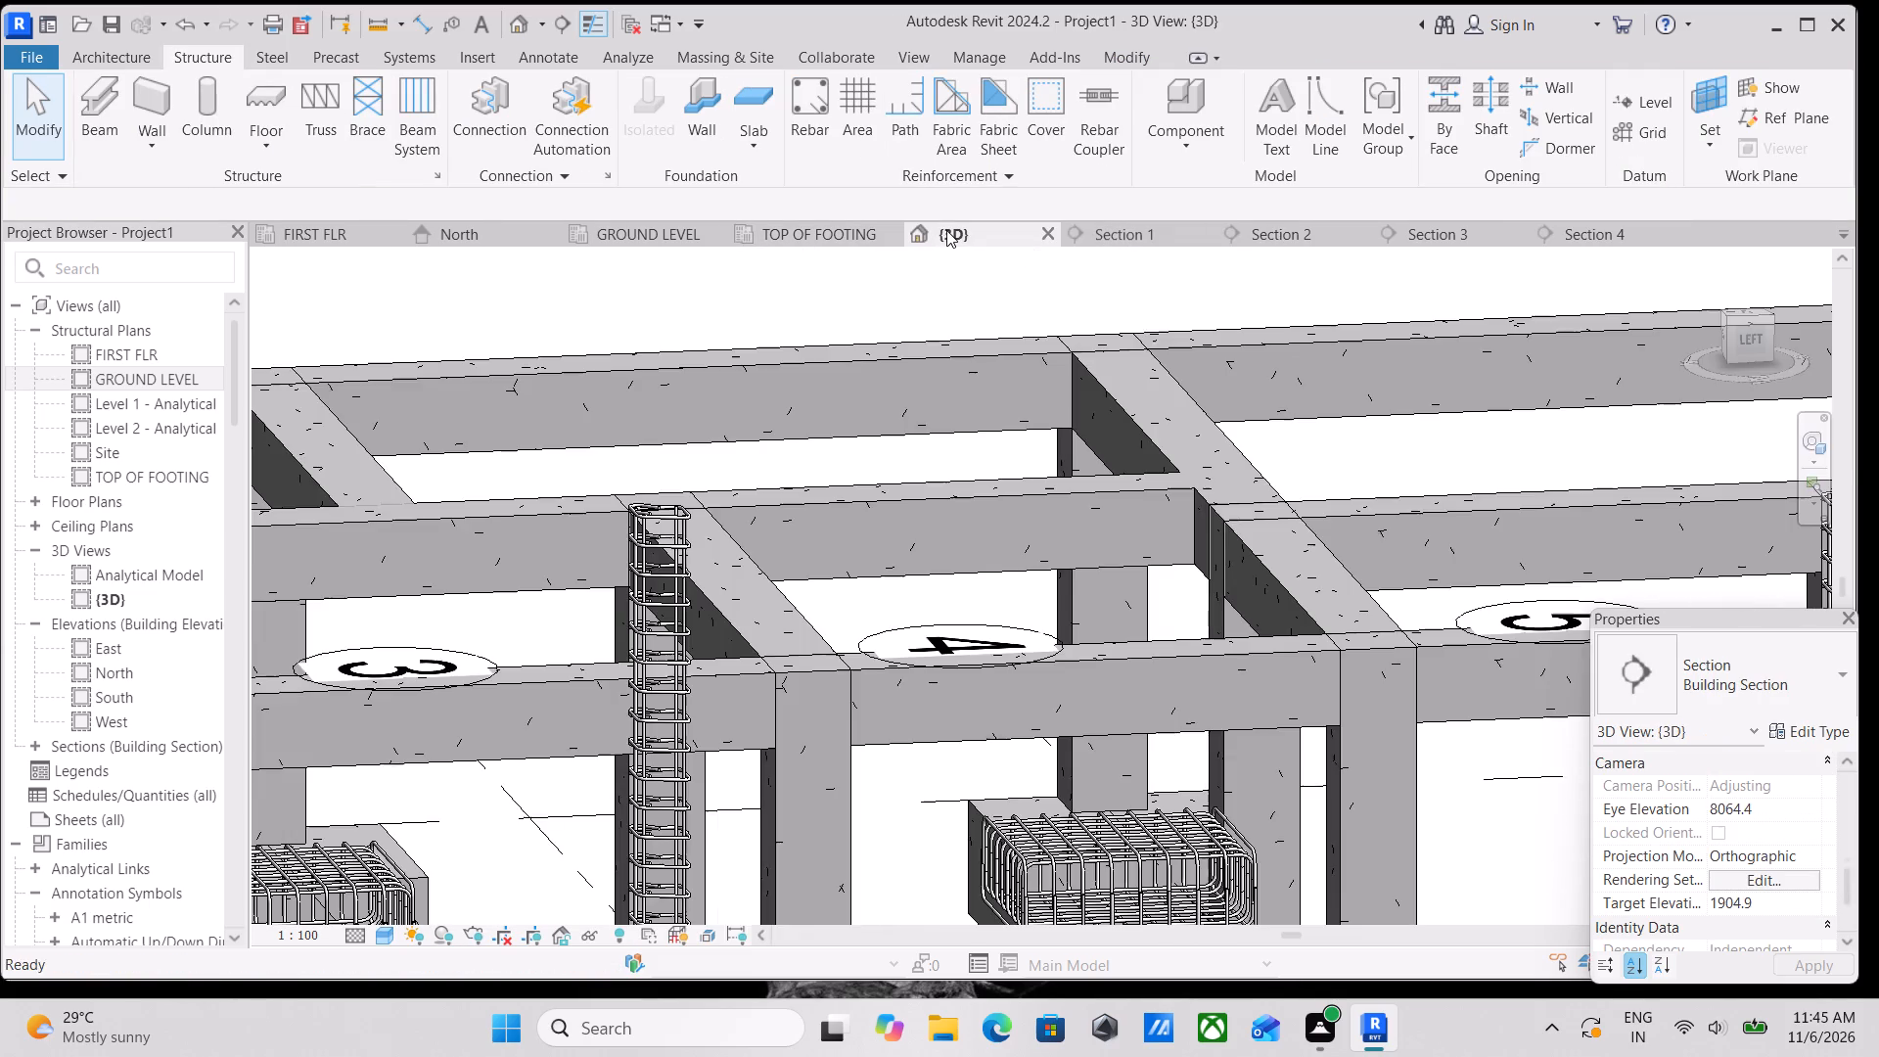
scroll(1063, 604, "down", 3)
scroll(946, 719, "down", 1)
middle_click_drag(924, 677, 853, 531)
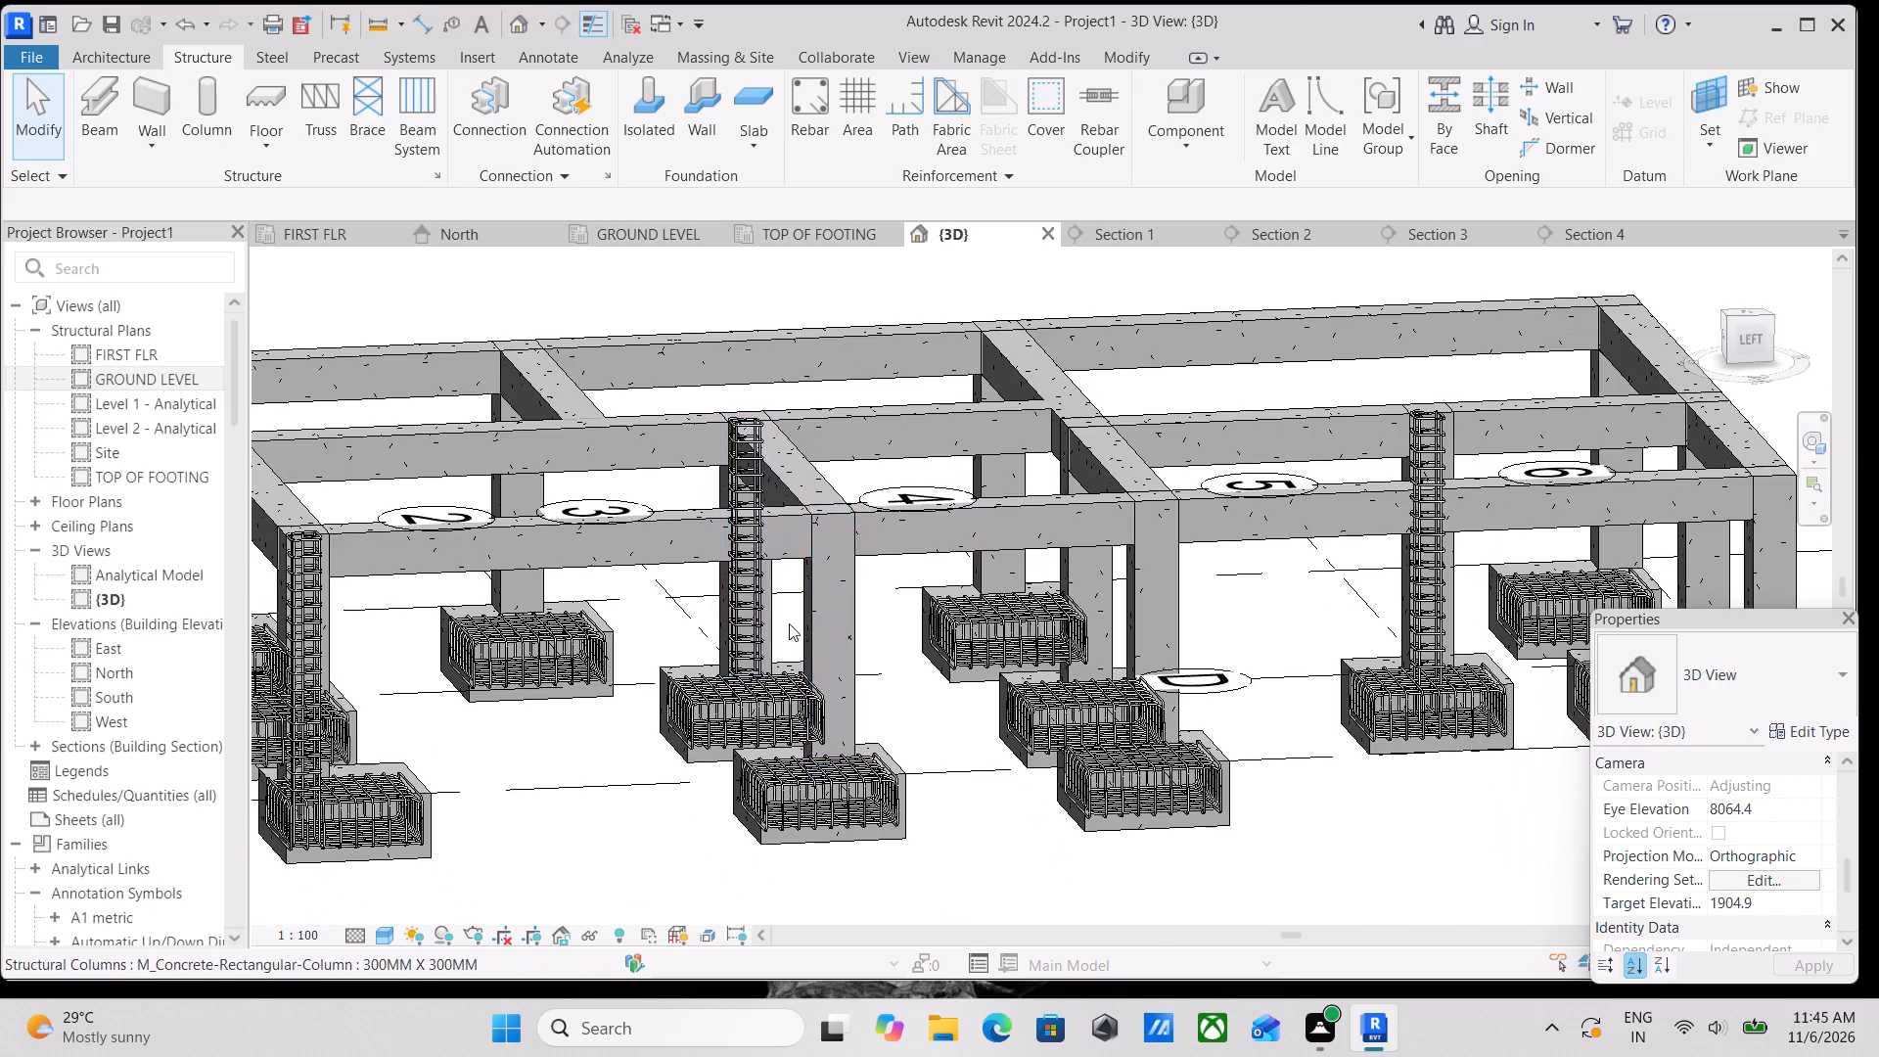
middle_click_drag(794, 619, 885, 732, "shift")
scroll(813, 645, "down", 1, "shift")
middle_click_drag(943, 718, 459, 528)
scroll(718, 659, "up", 4)
scroll(845, 758, "up", 2)
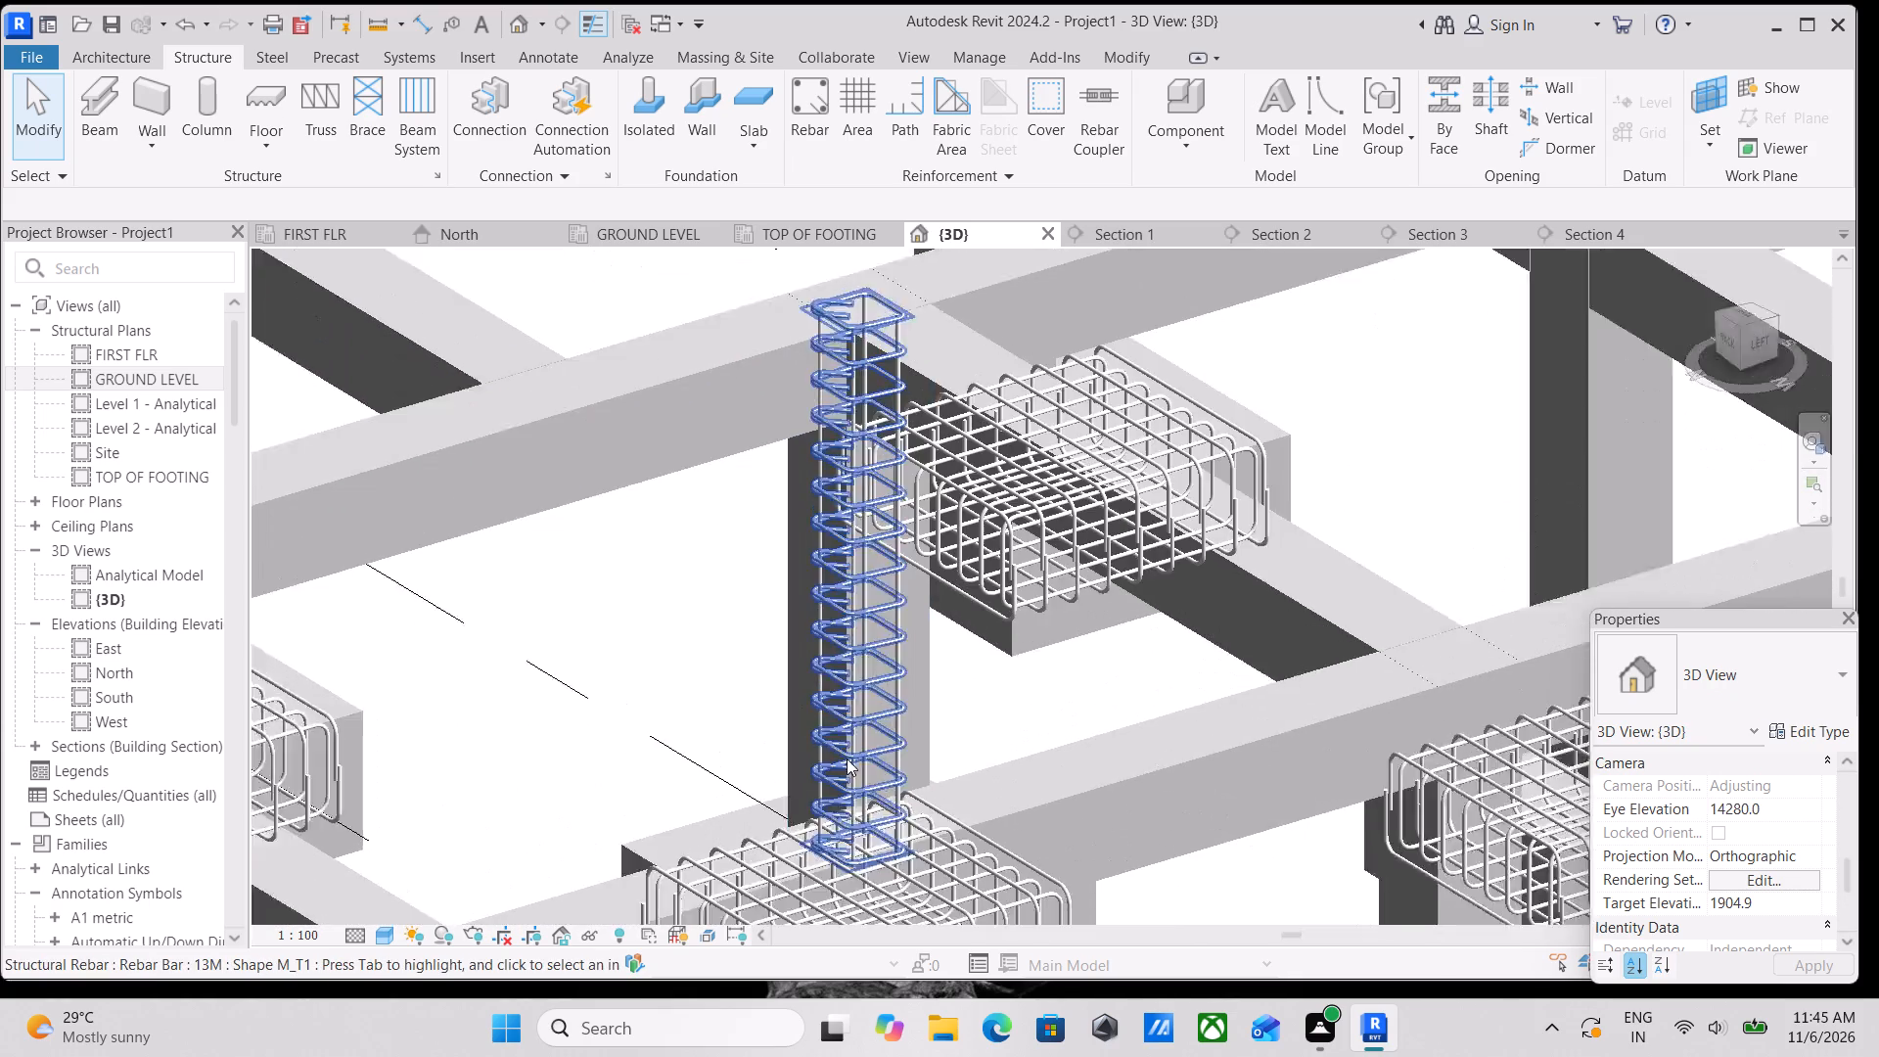
scroll(847, 758, "up", 3)
left_click(949, 678)
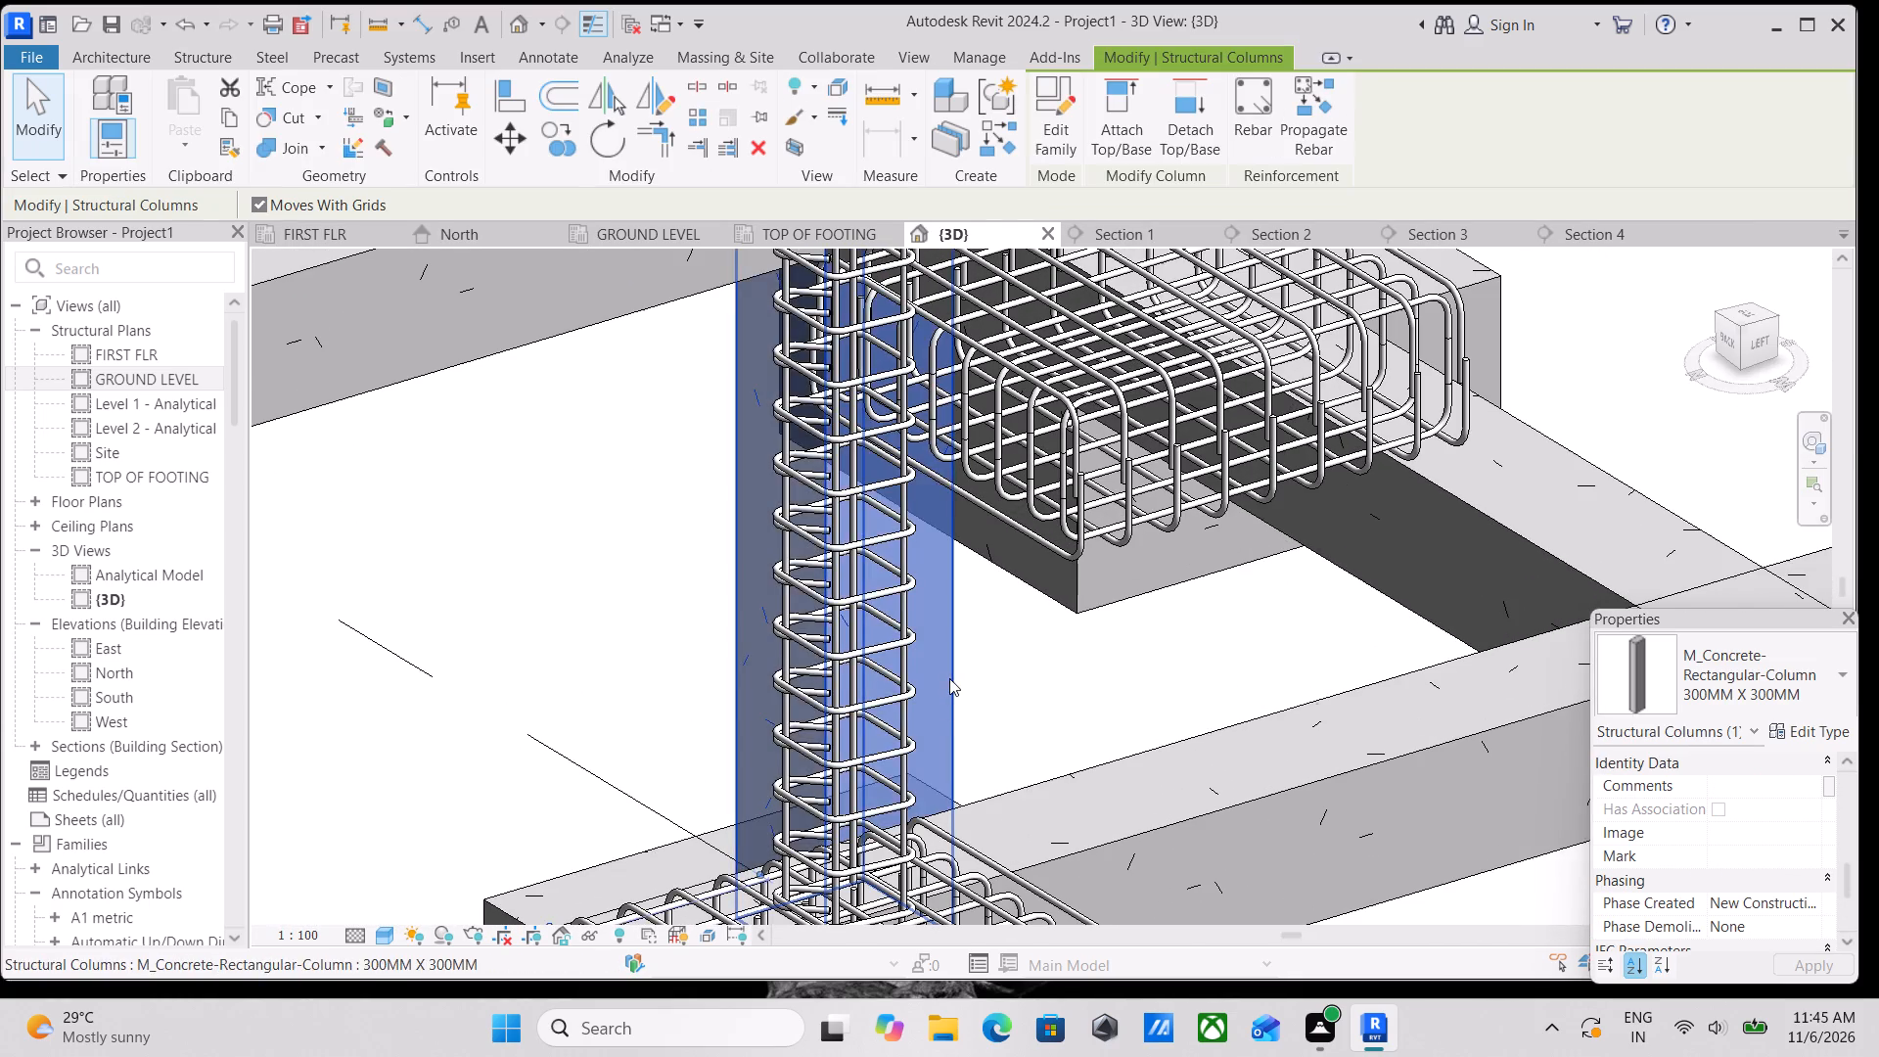
scroll(949, 678, "down", 1)
middle_click_drag(949, 678, 890, 739)
left_click(1324, 122)
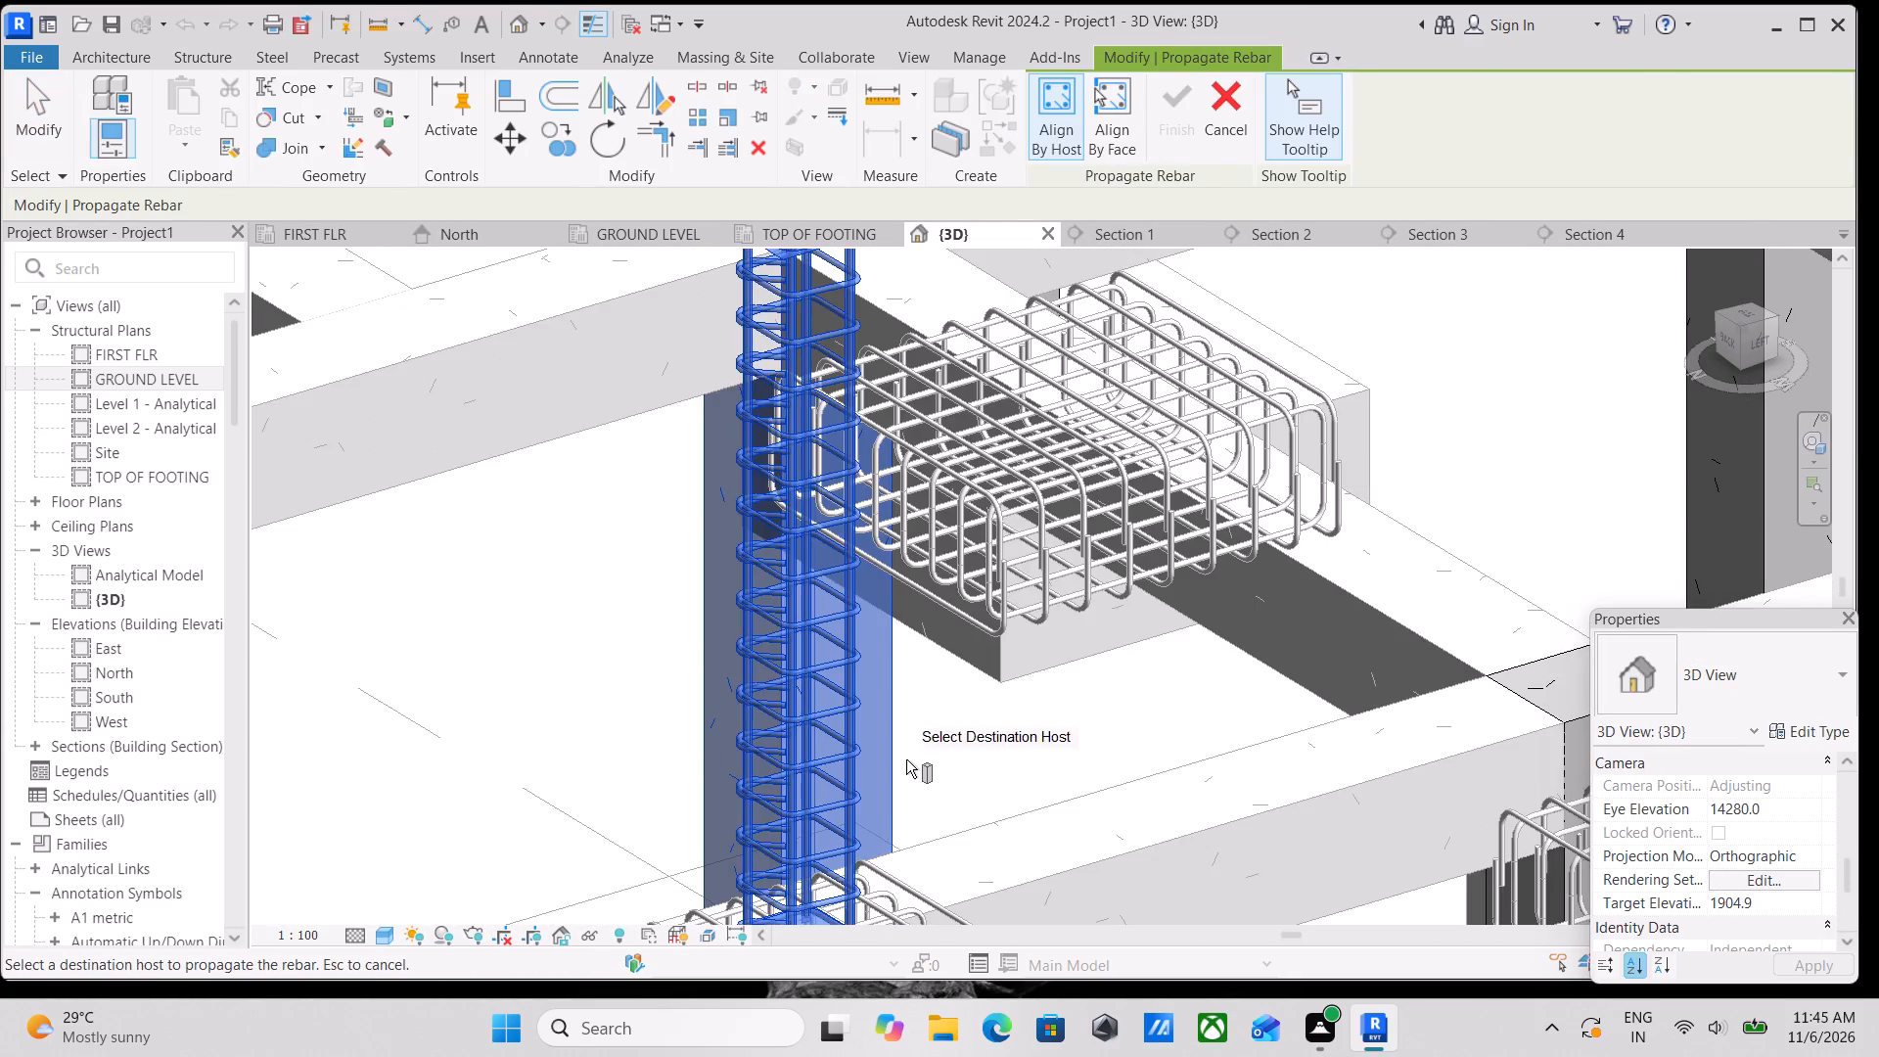
scroll(907, 750, "down", 11)
middle_click_drag(759, 790, 972, 794)
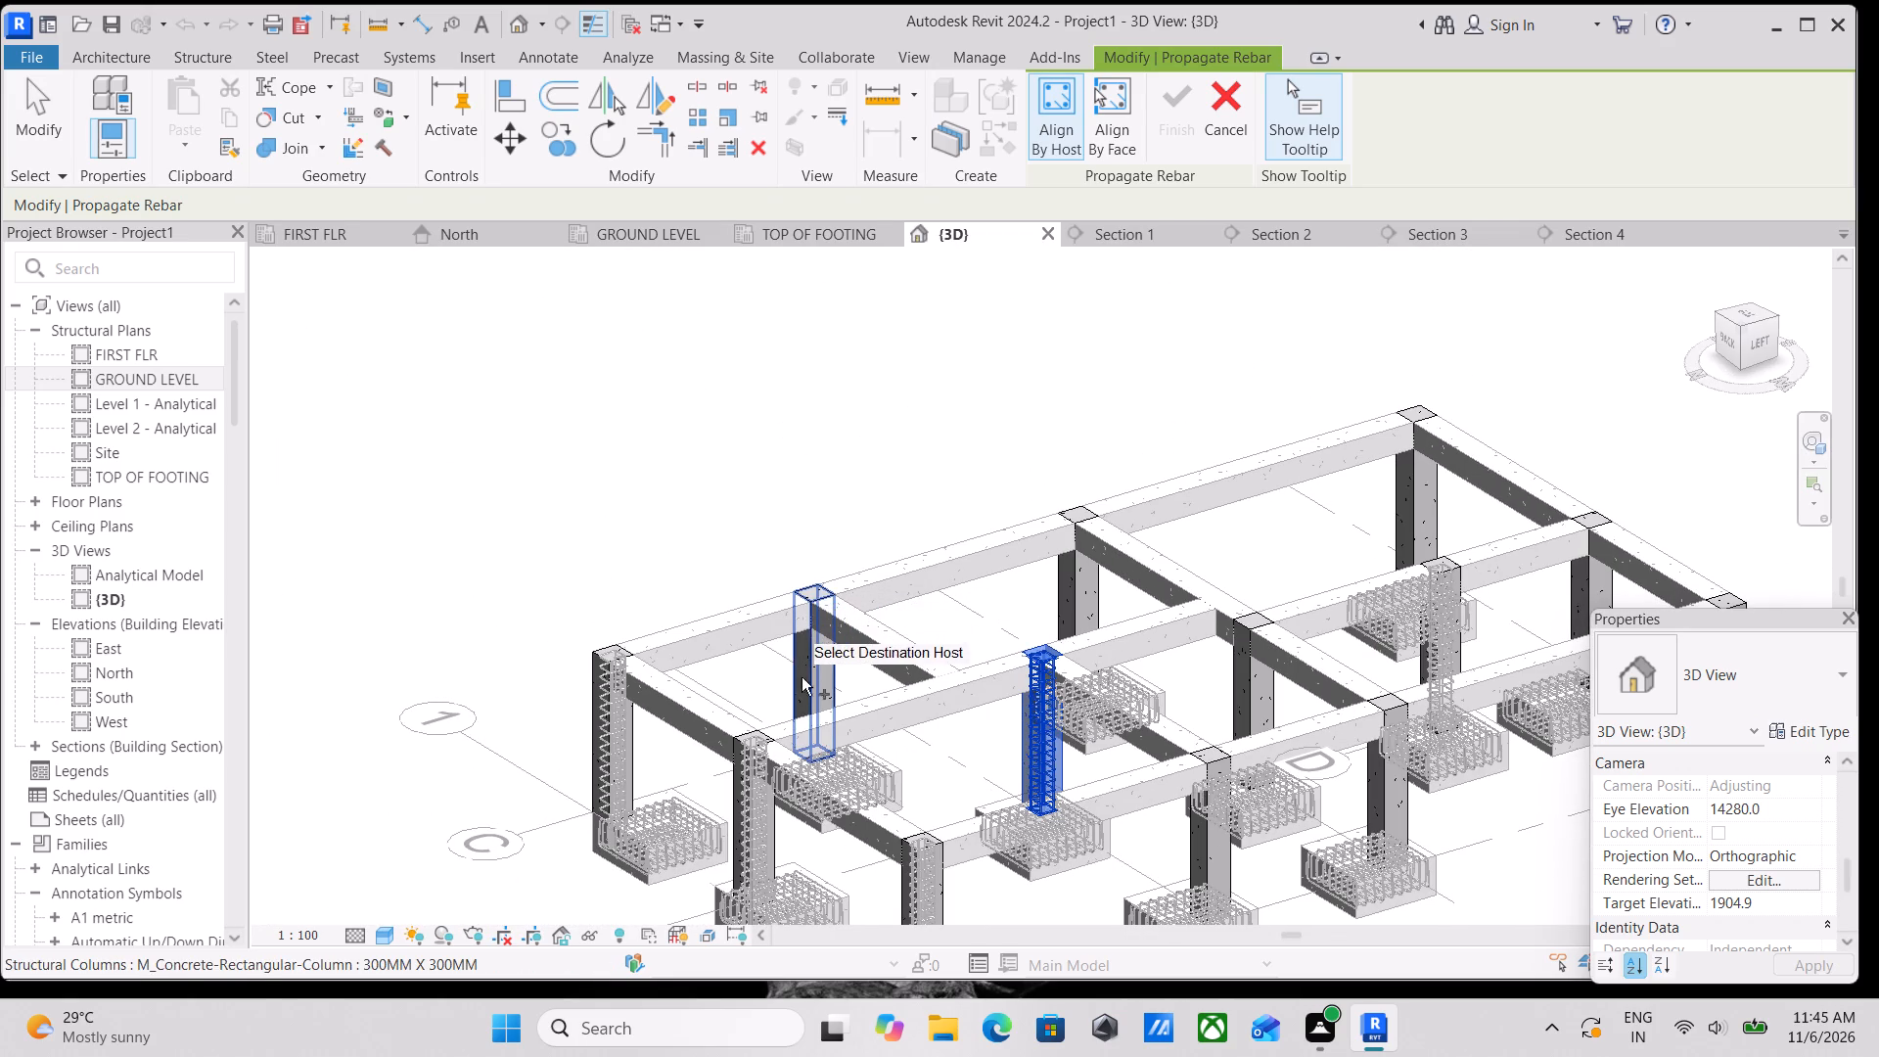
left_click(804, 680)
middle_click_drag(997, 628, 857, 758)
left_click(934, 718)
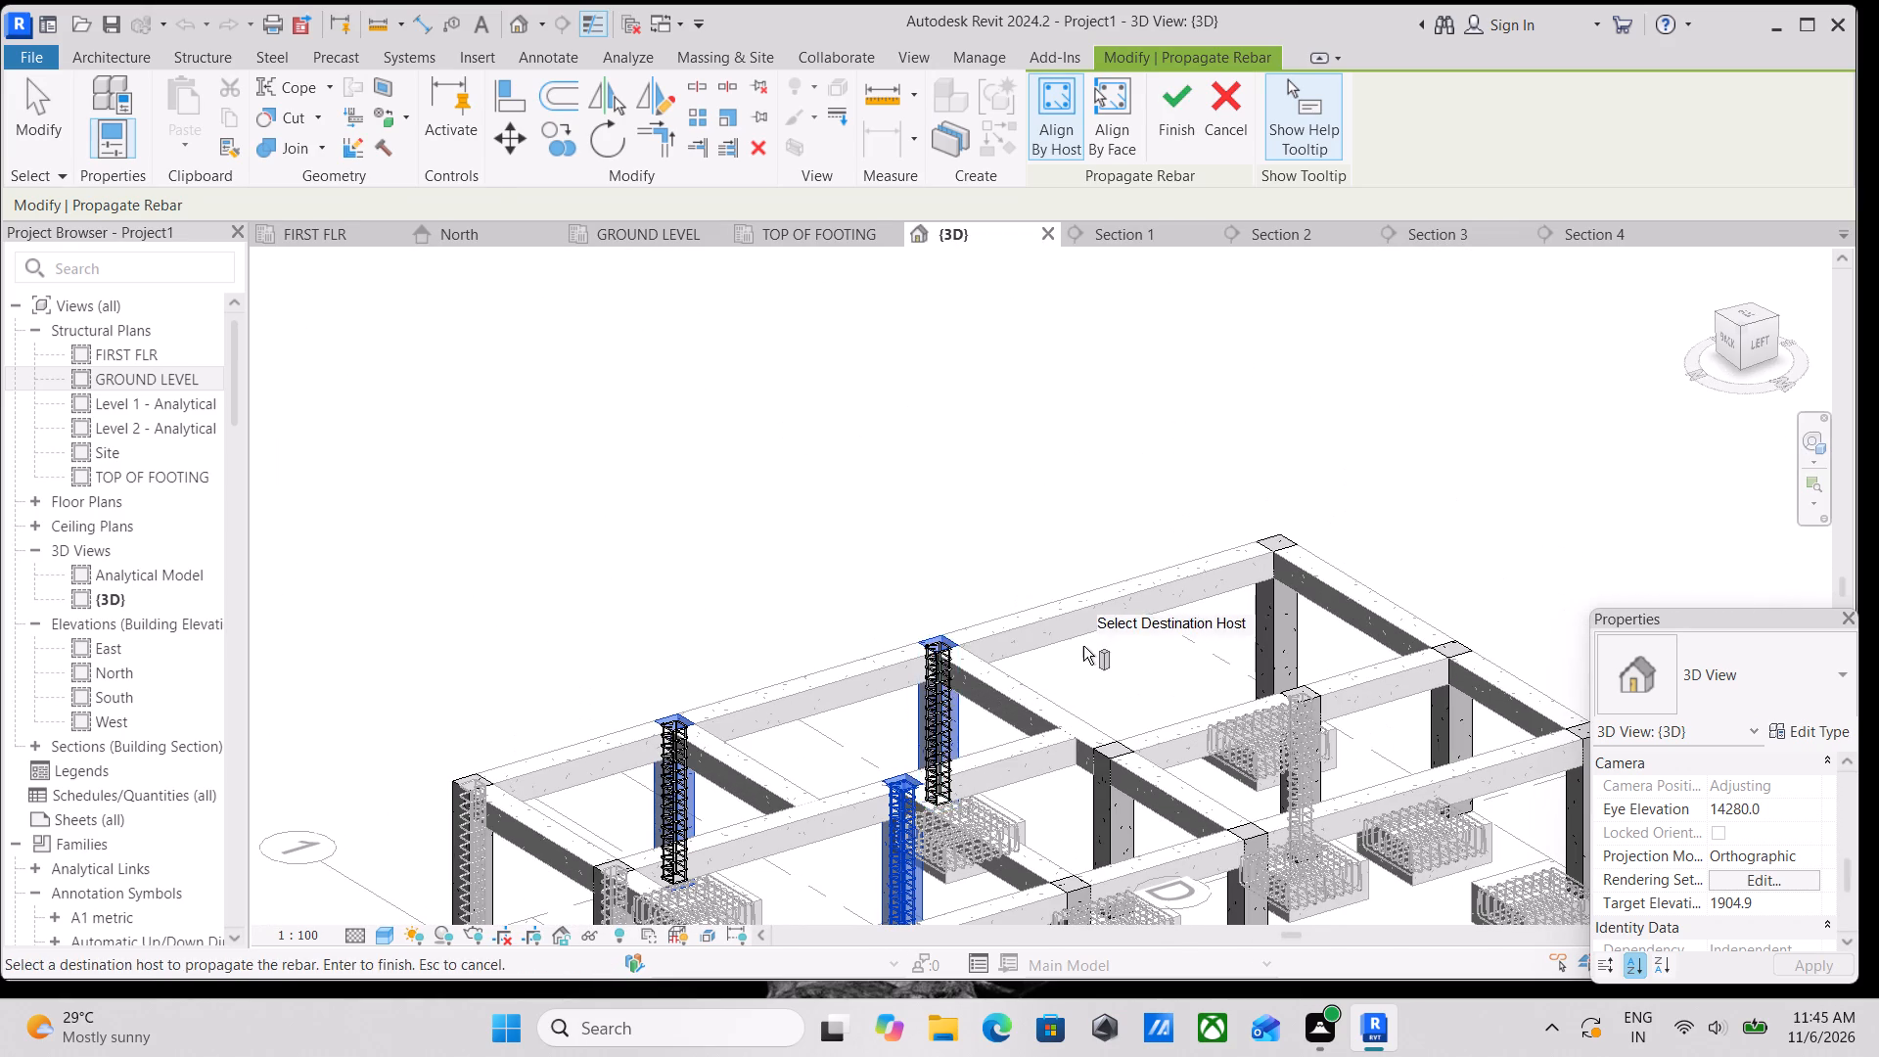
middle_click_drag(1081, 650, 959, 744)
left_click(1145, 716)
Add the middle and corner columns at the frame's far short end as rebar destinations and finish the propagation.
middle_click_drag(1272, 726, 1031, 586)
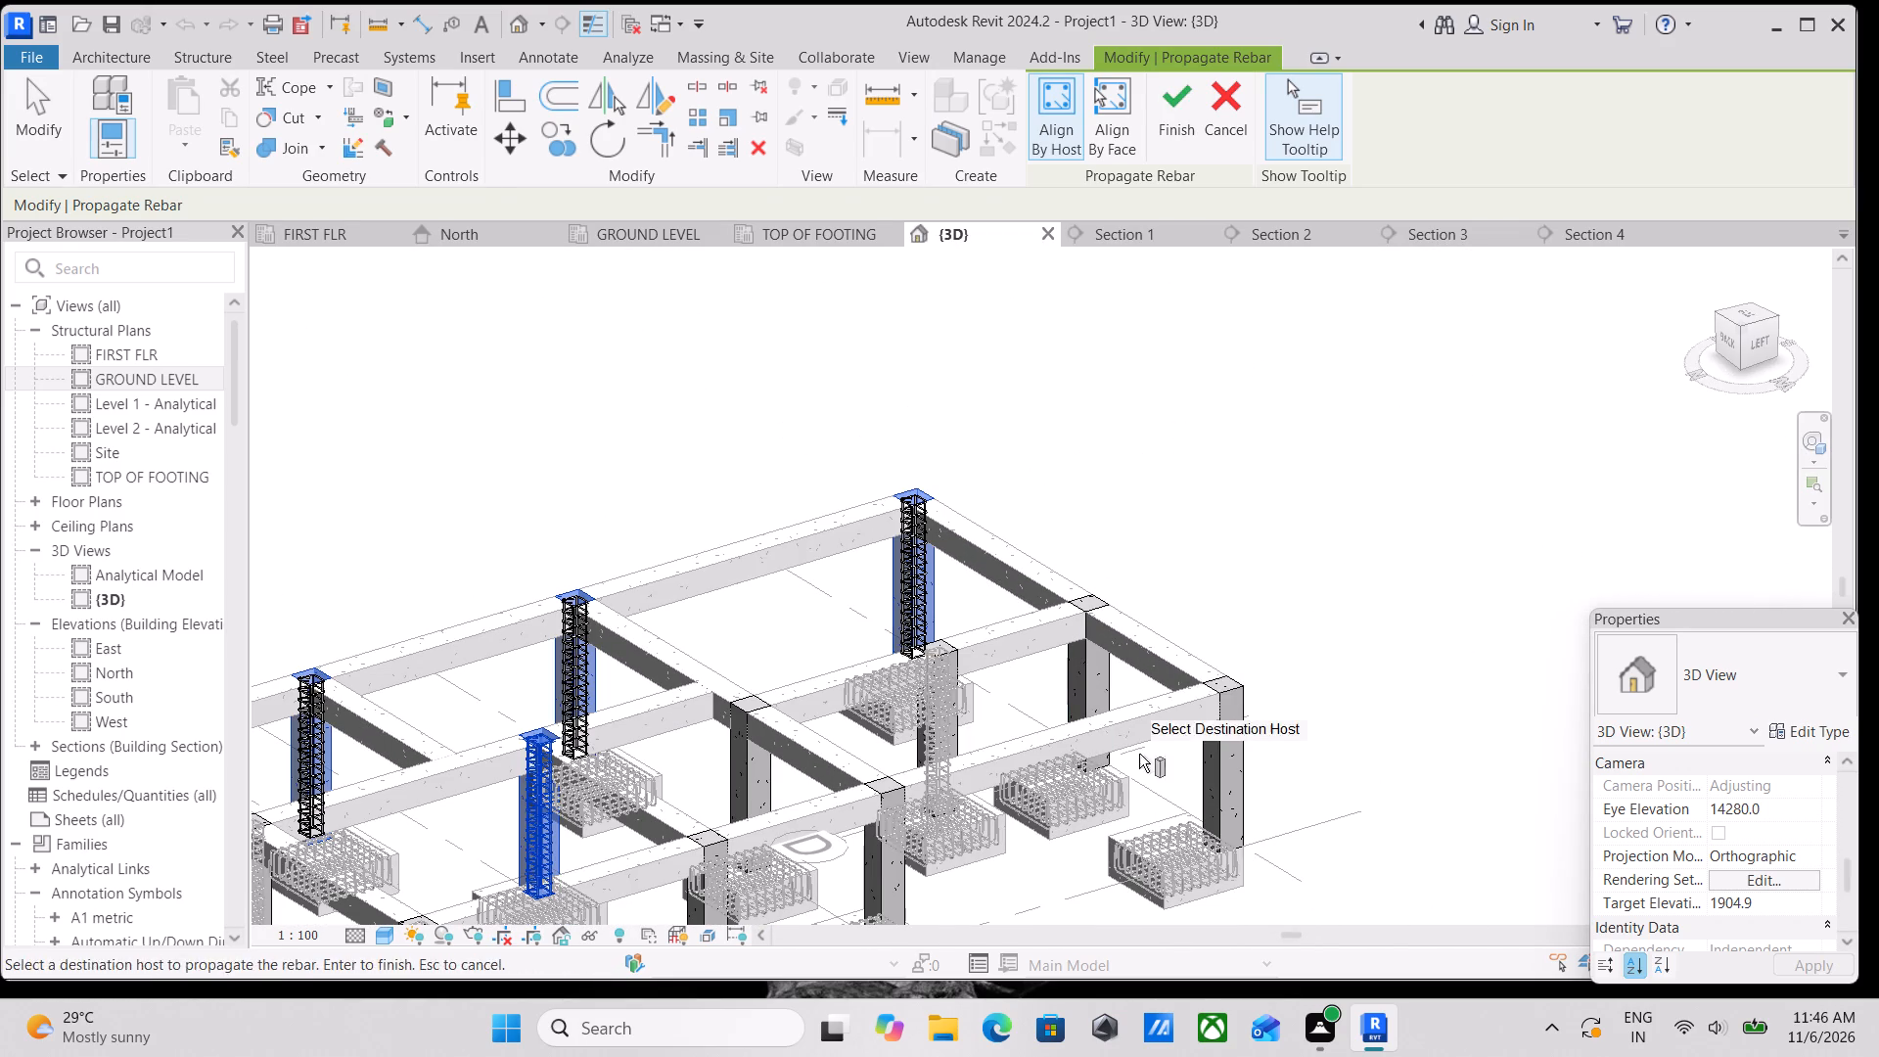
left_click(1211, 784)
left_click(1077, 675)
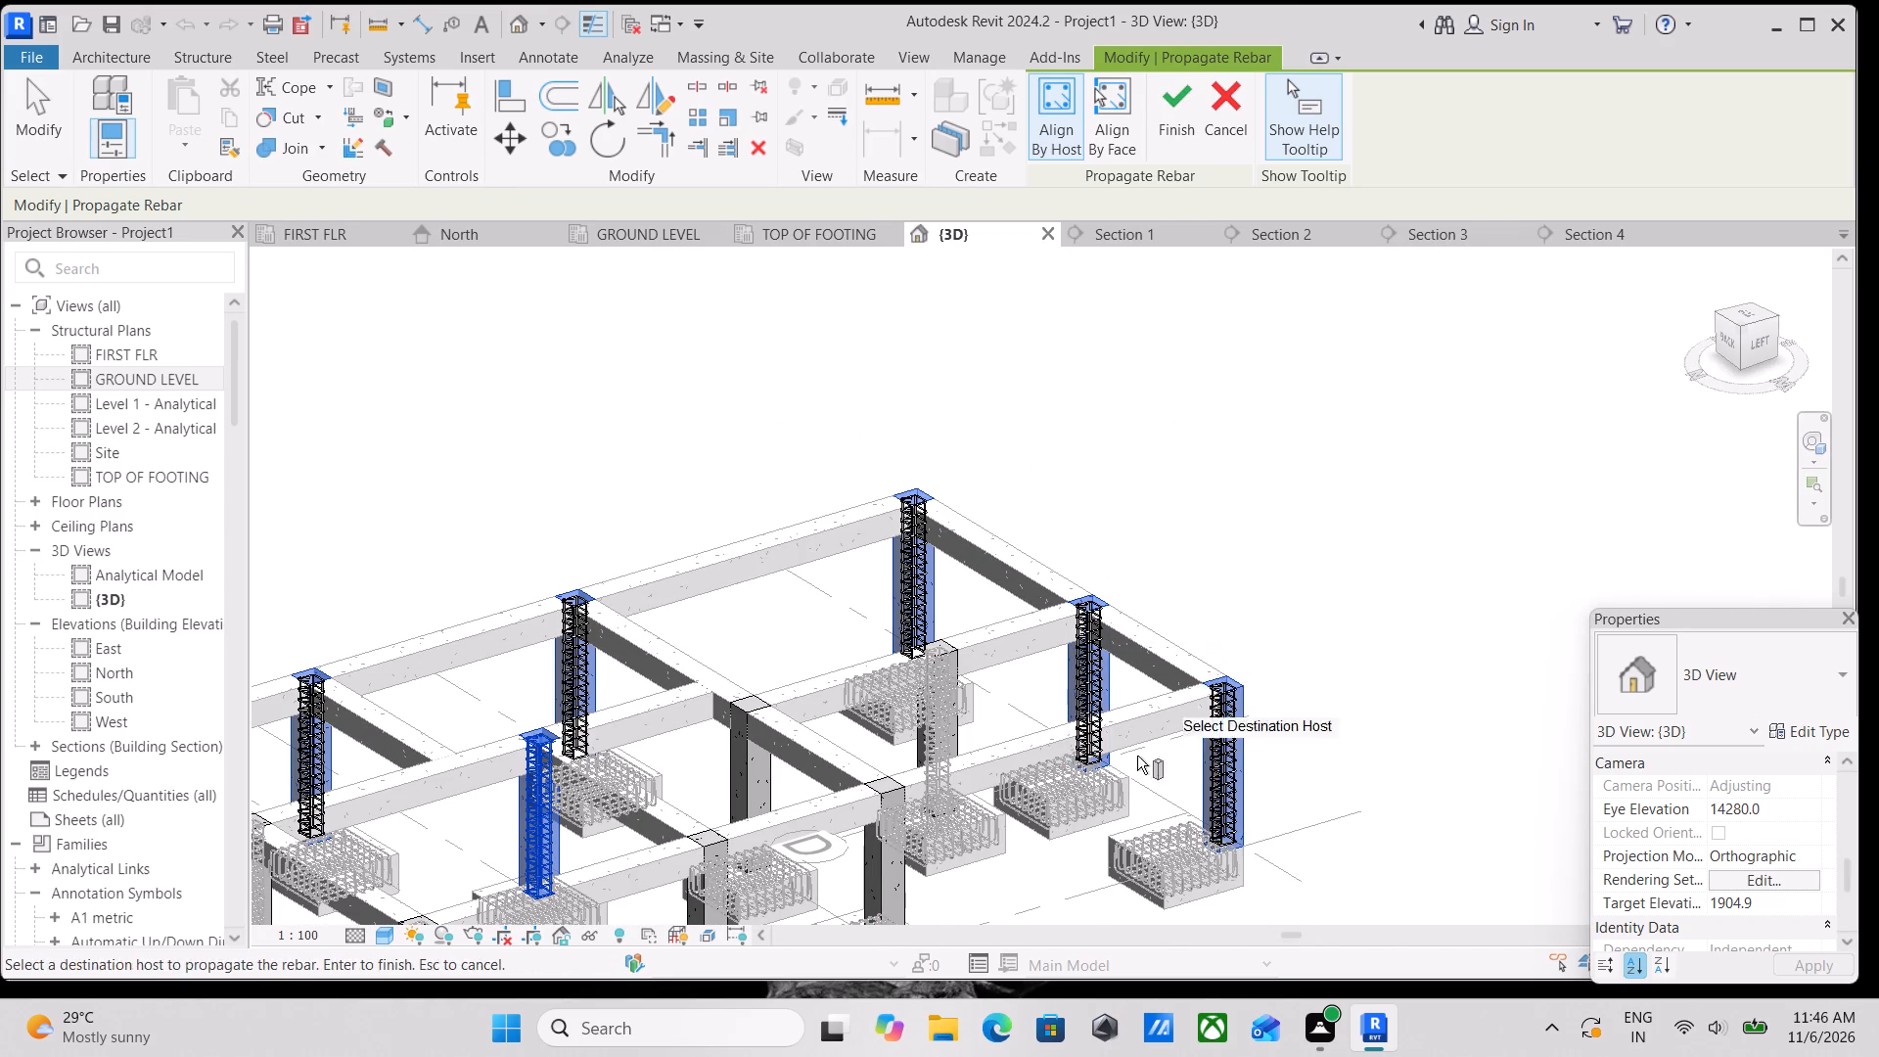
scroll(897, 772, "down", 4)
middle_click_drag(758, 853, 902, 667)
scroll(887, 821, "up", 4)
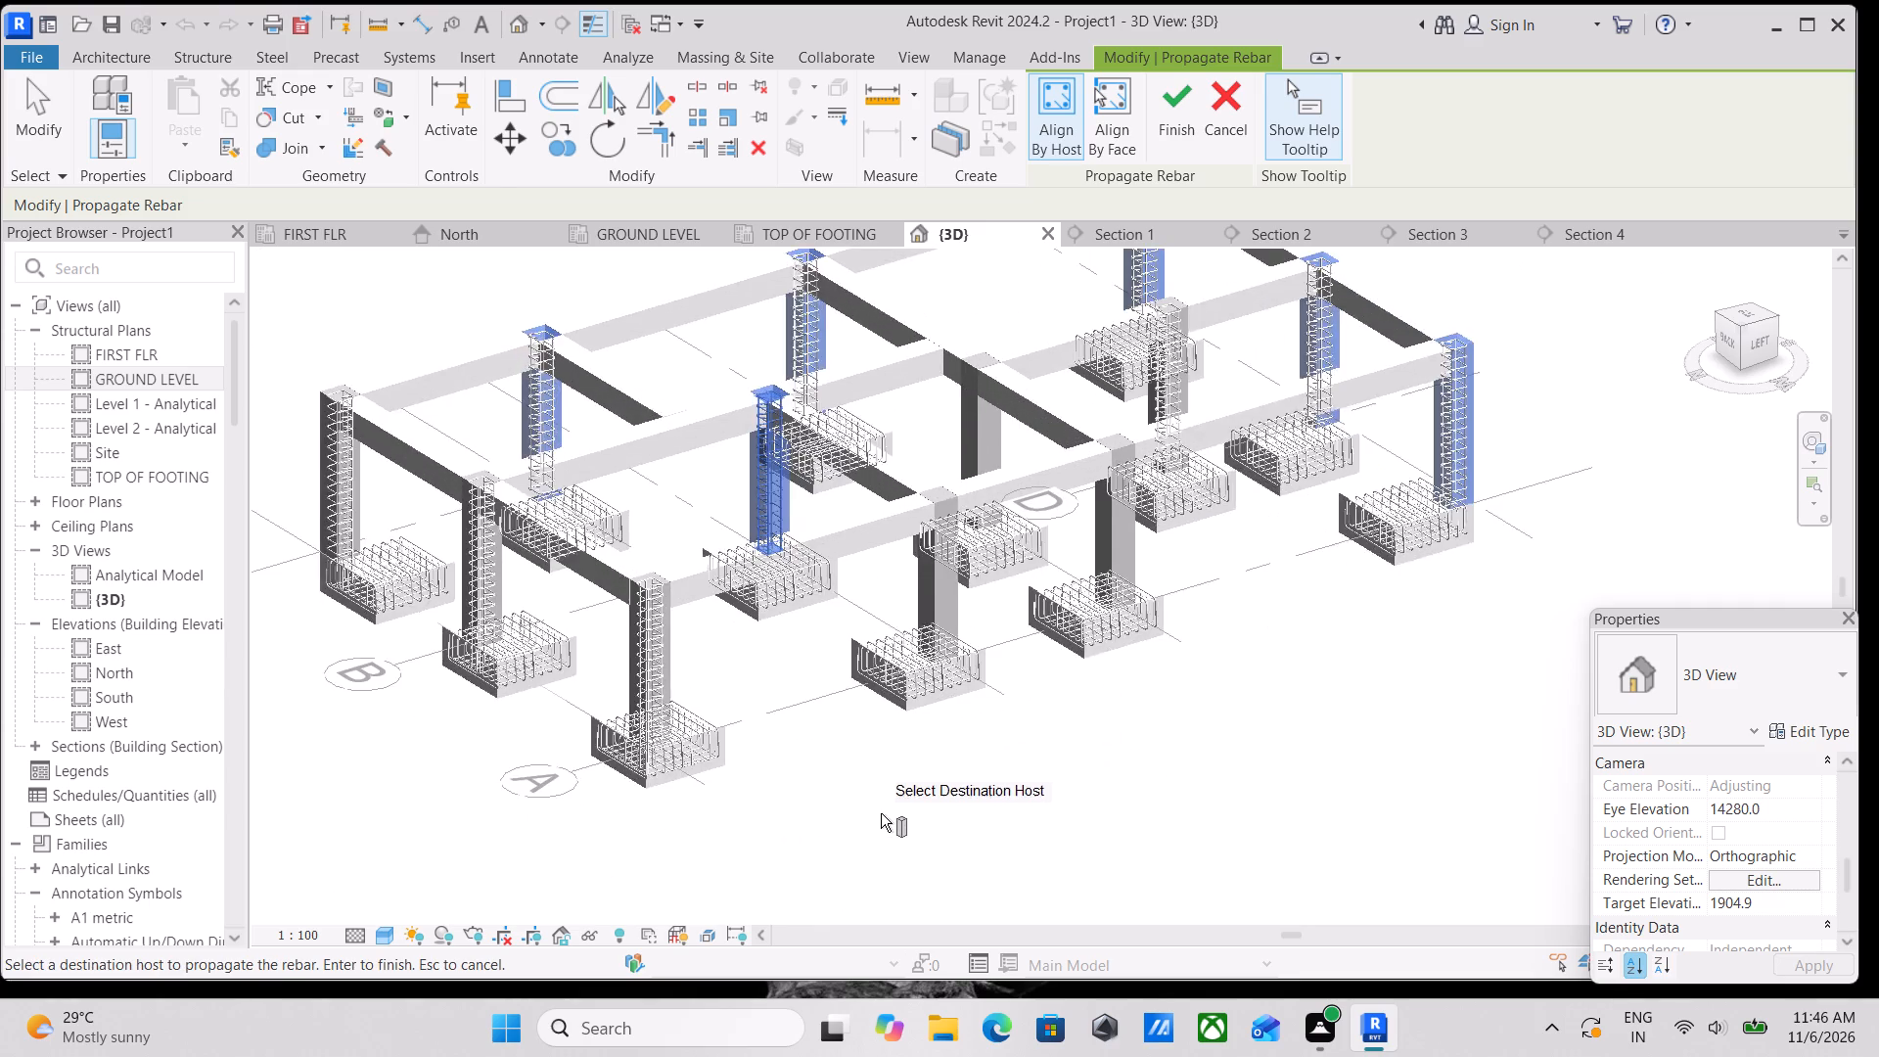
scroll(885, 810, "up", 2)
middle_click_drag(887, 806, 883, 918)
left_click(1169, 111)
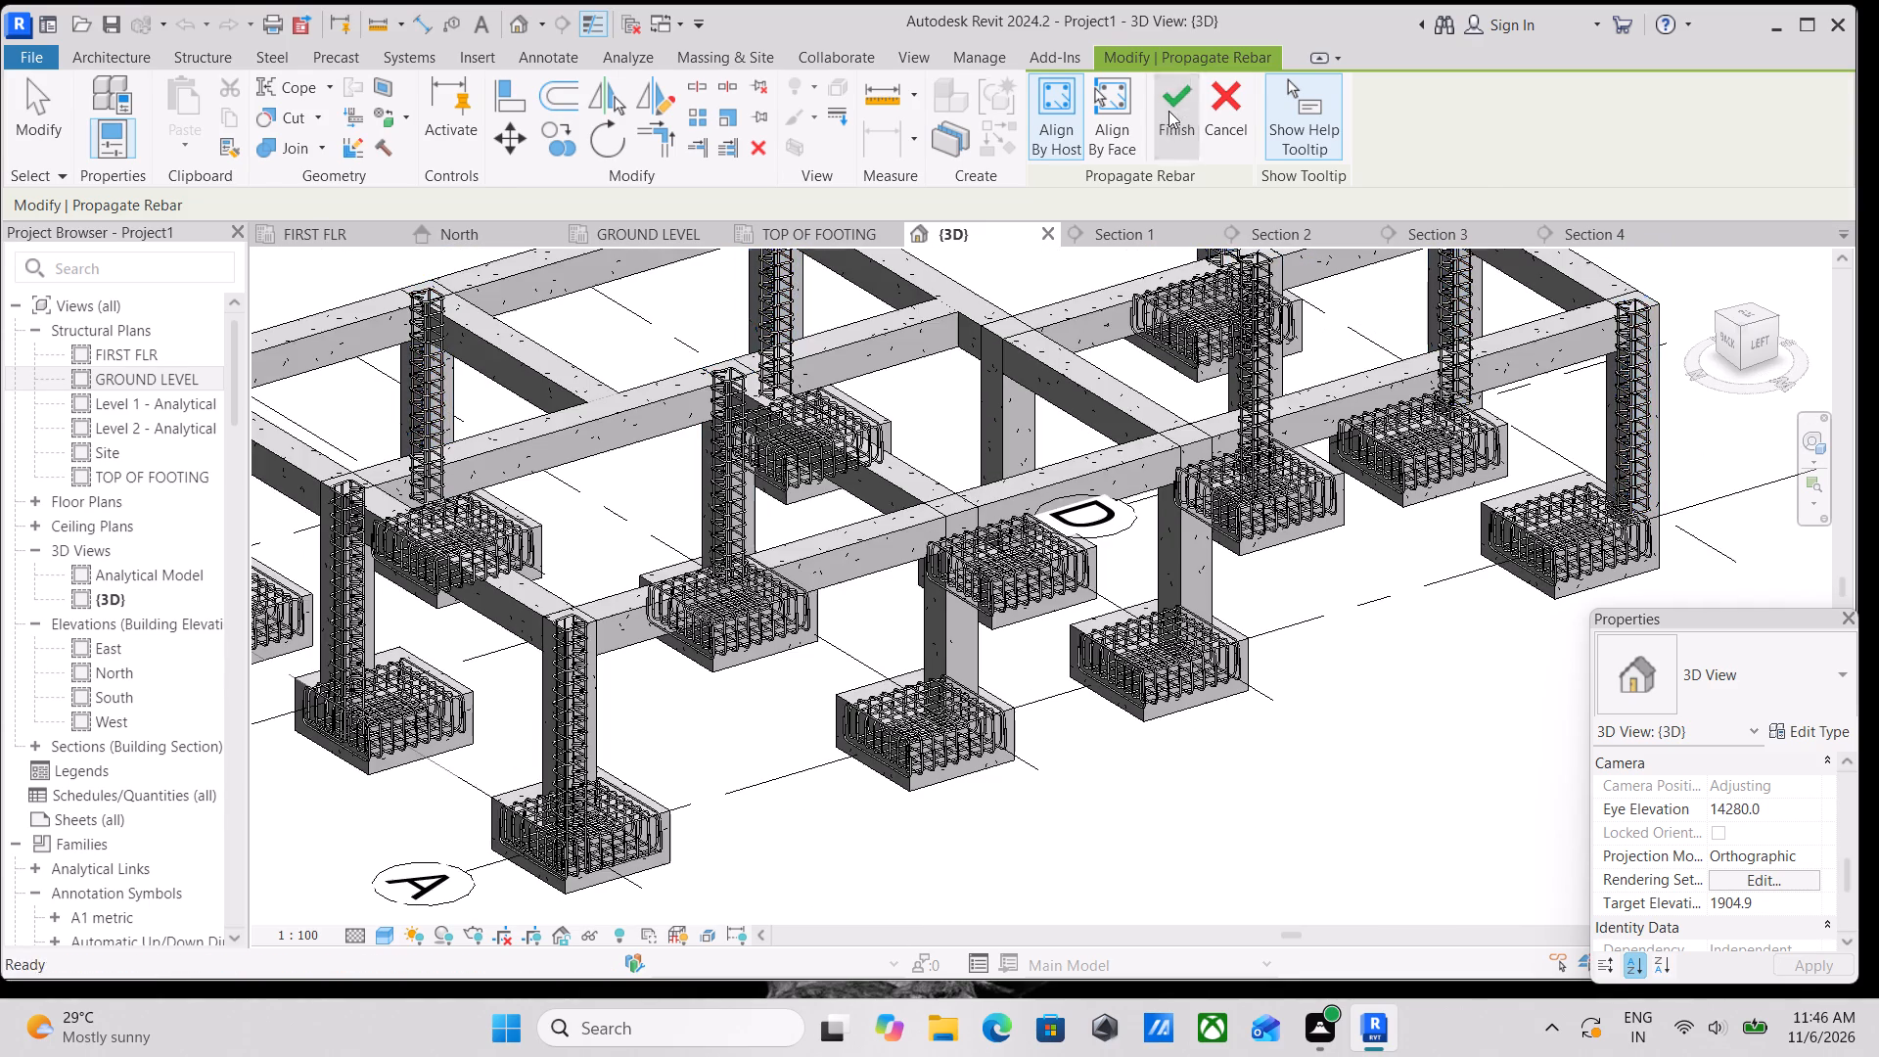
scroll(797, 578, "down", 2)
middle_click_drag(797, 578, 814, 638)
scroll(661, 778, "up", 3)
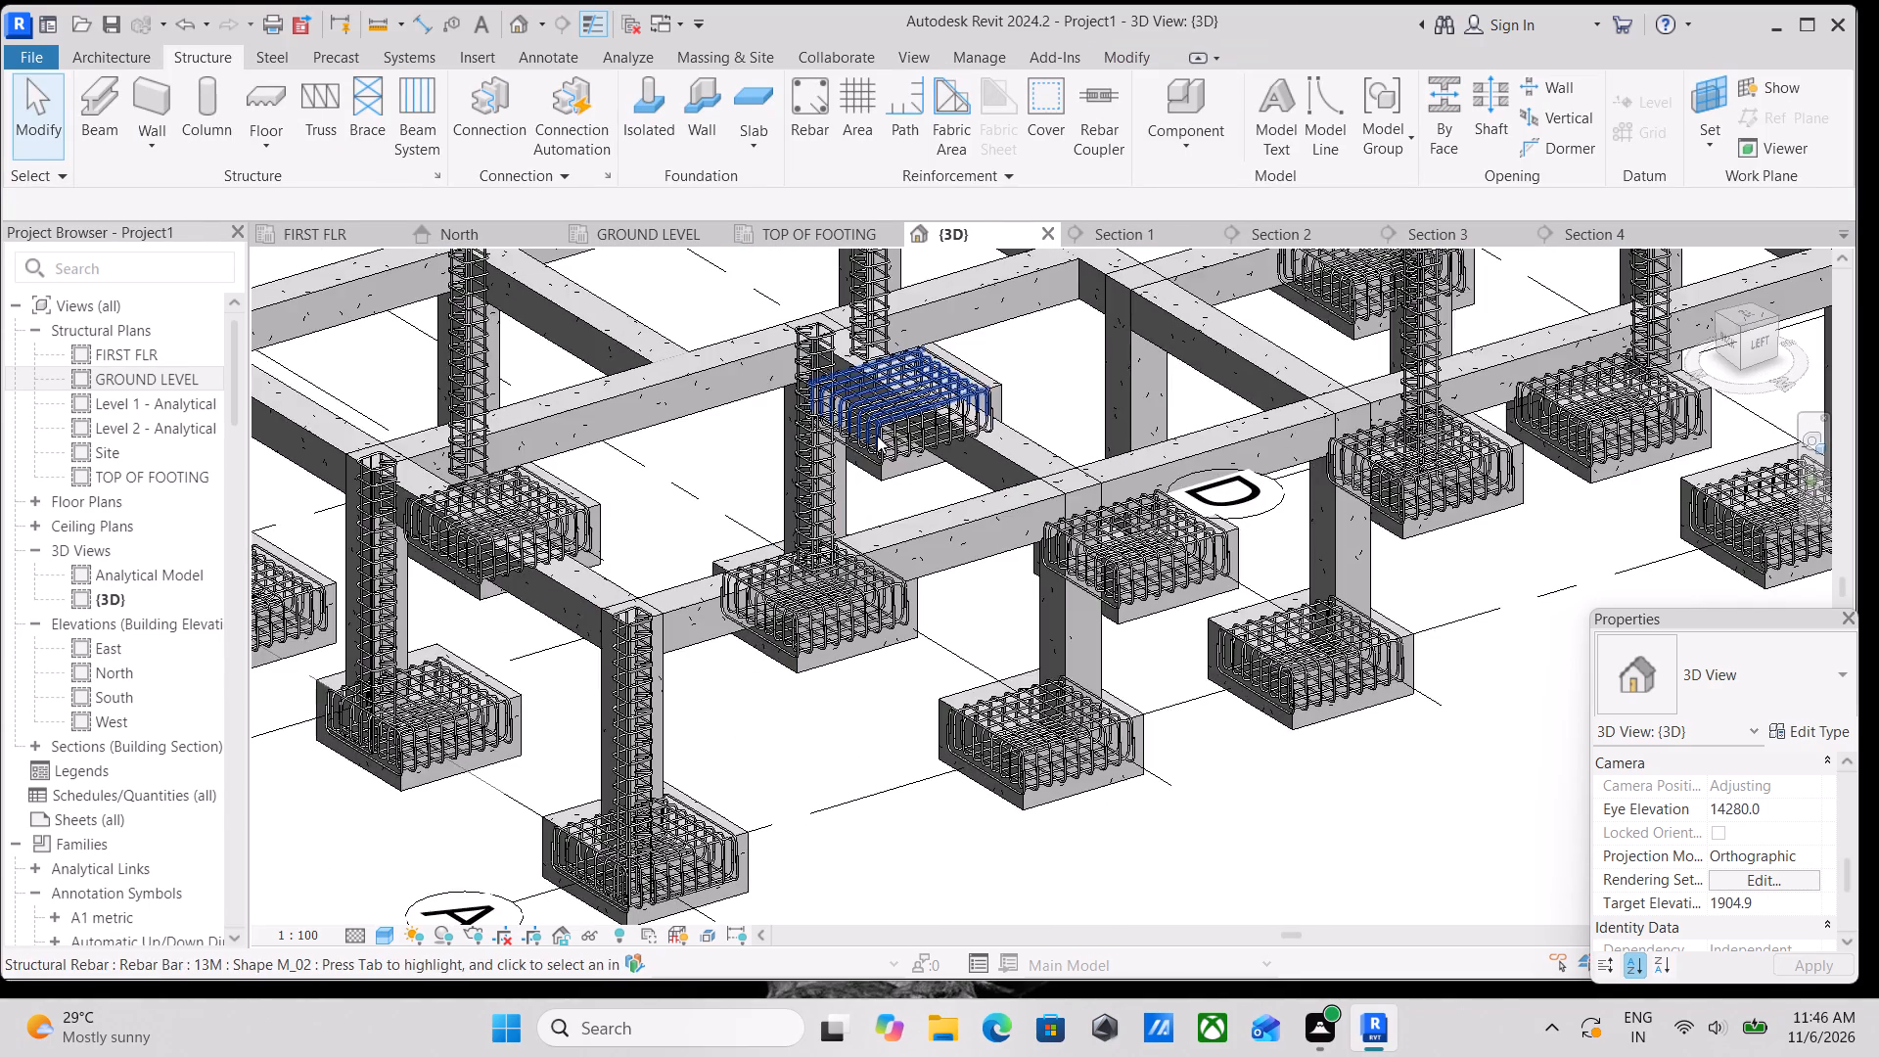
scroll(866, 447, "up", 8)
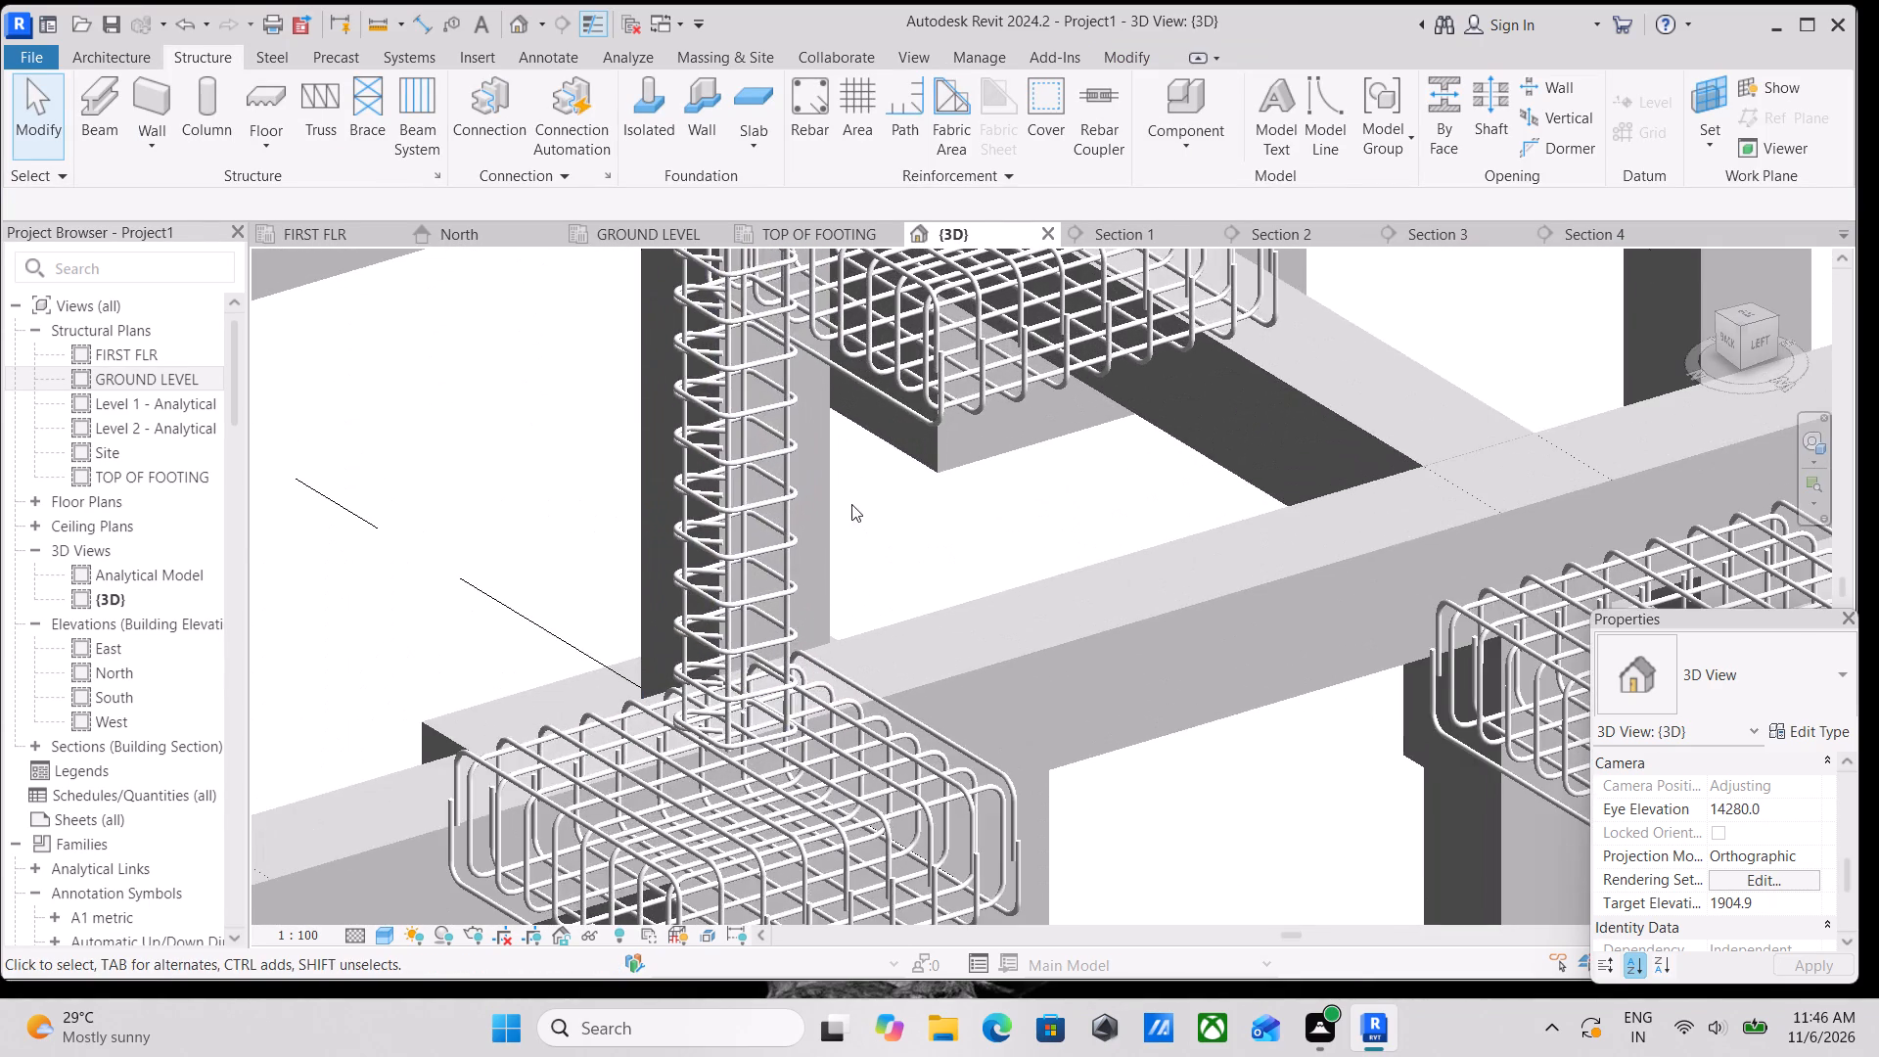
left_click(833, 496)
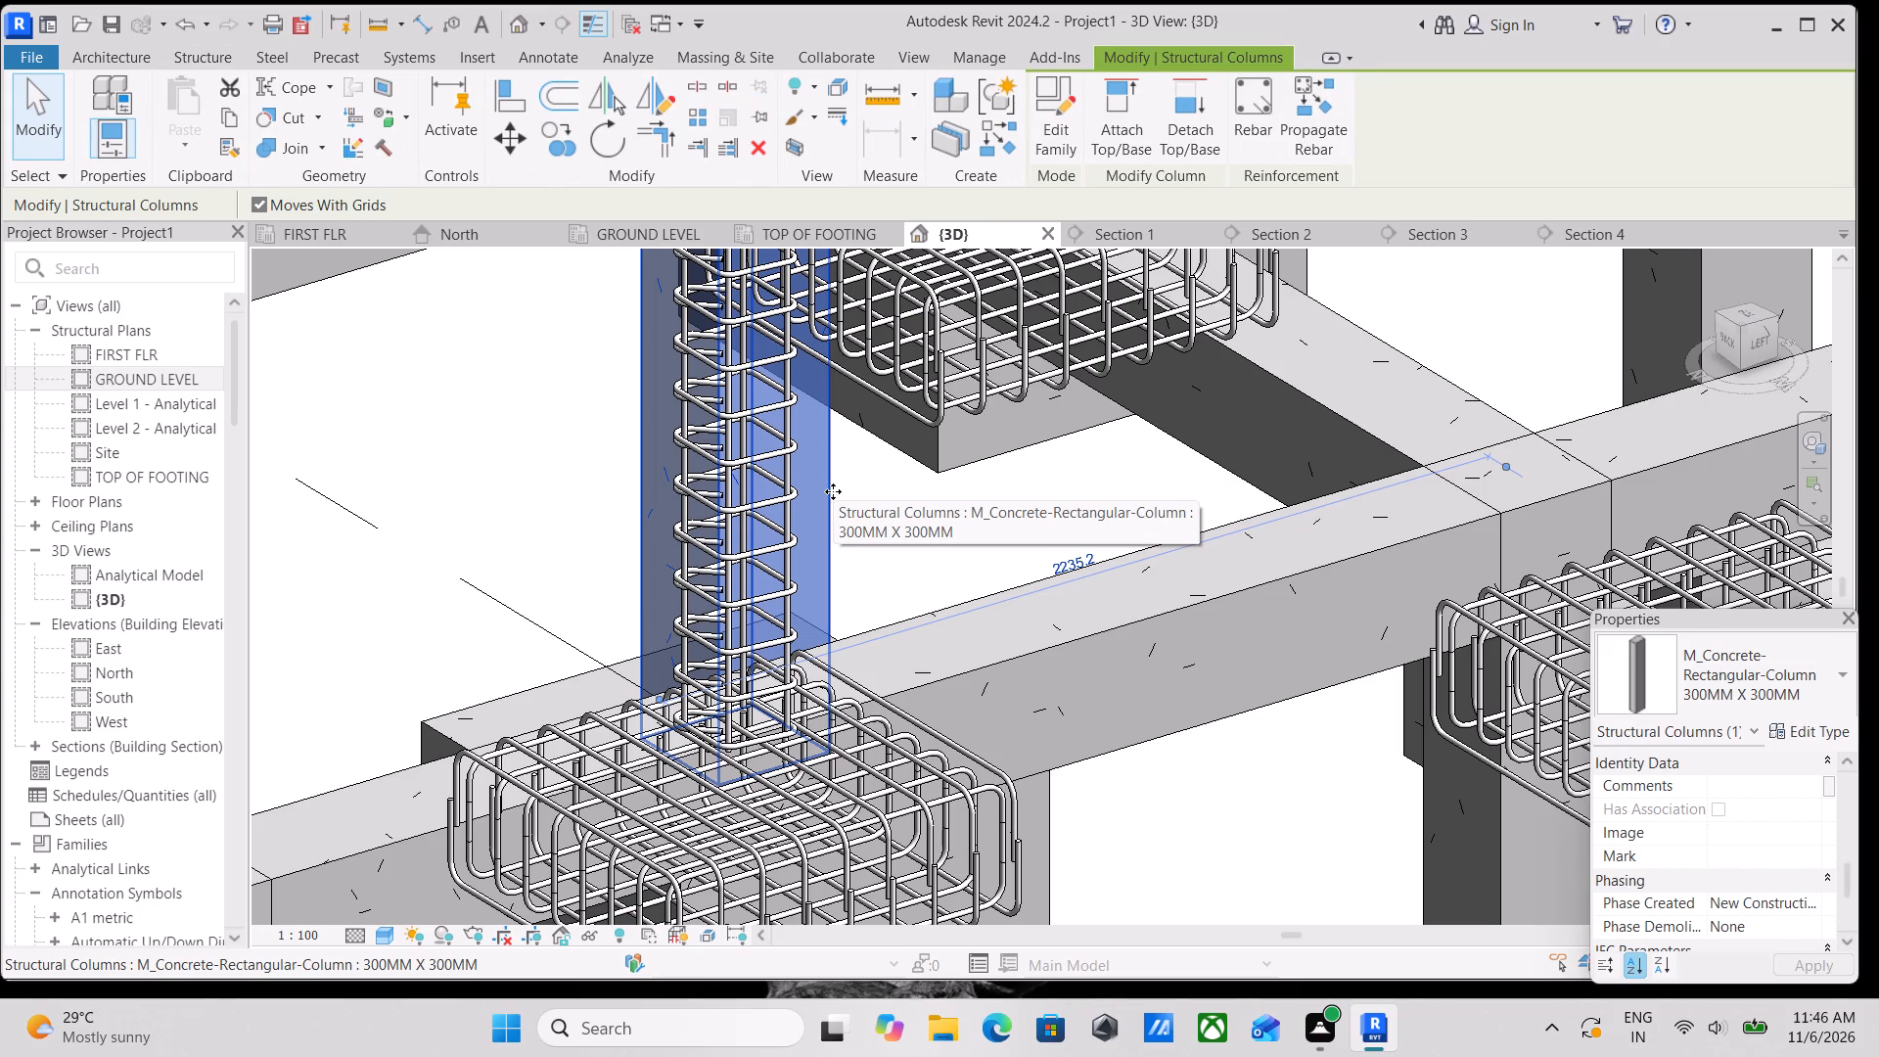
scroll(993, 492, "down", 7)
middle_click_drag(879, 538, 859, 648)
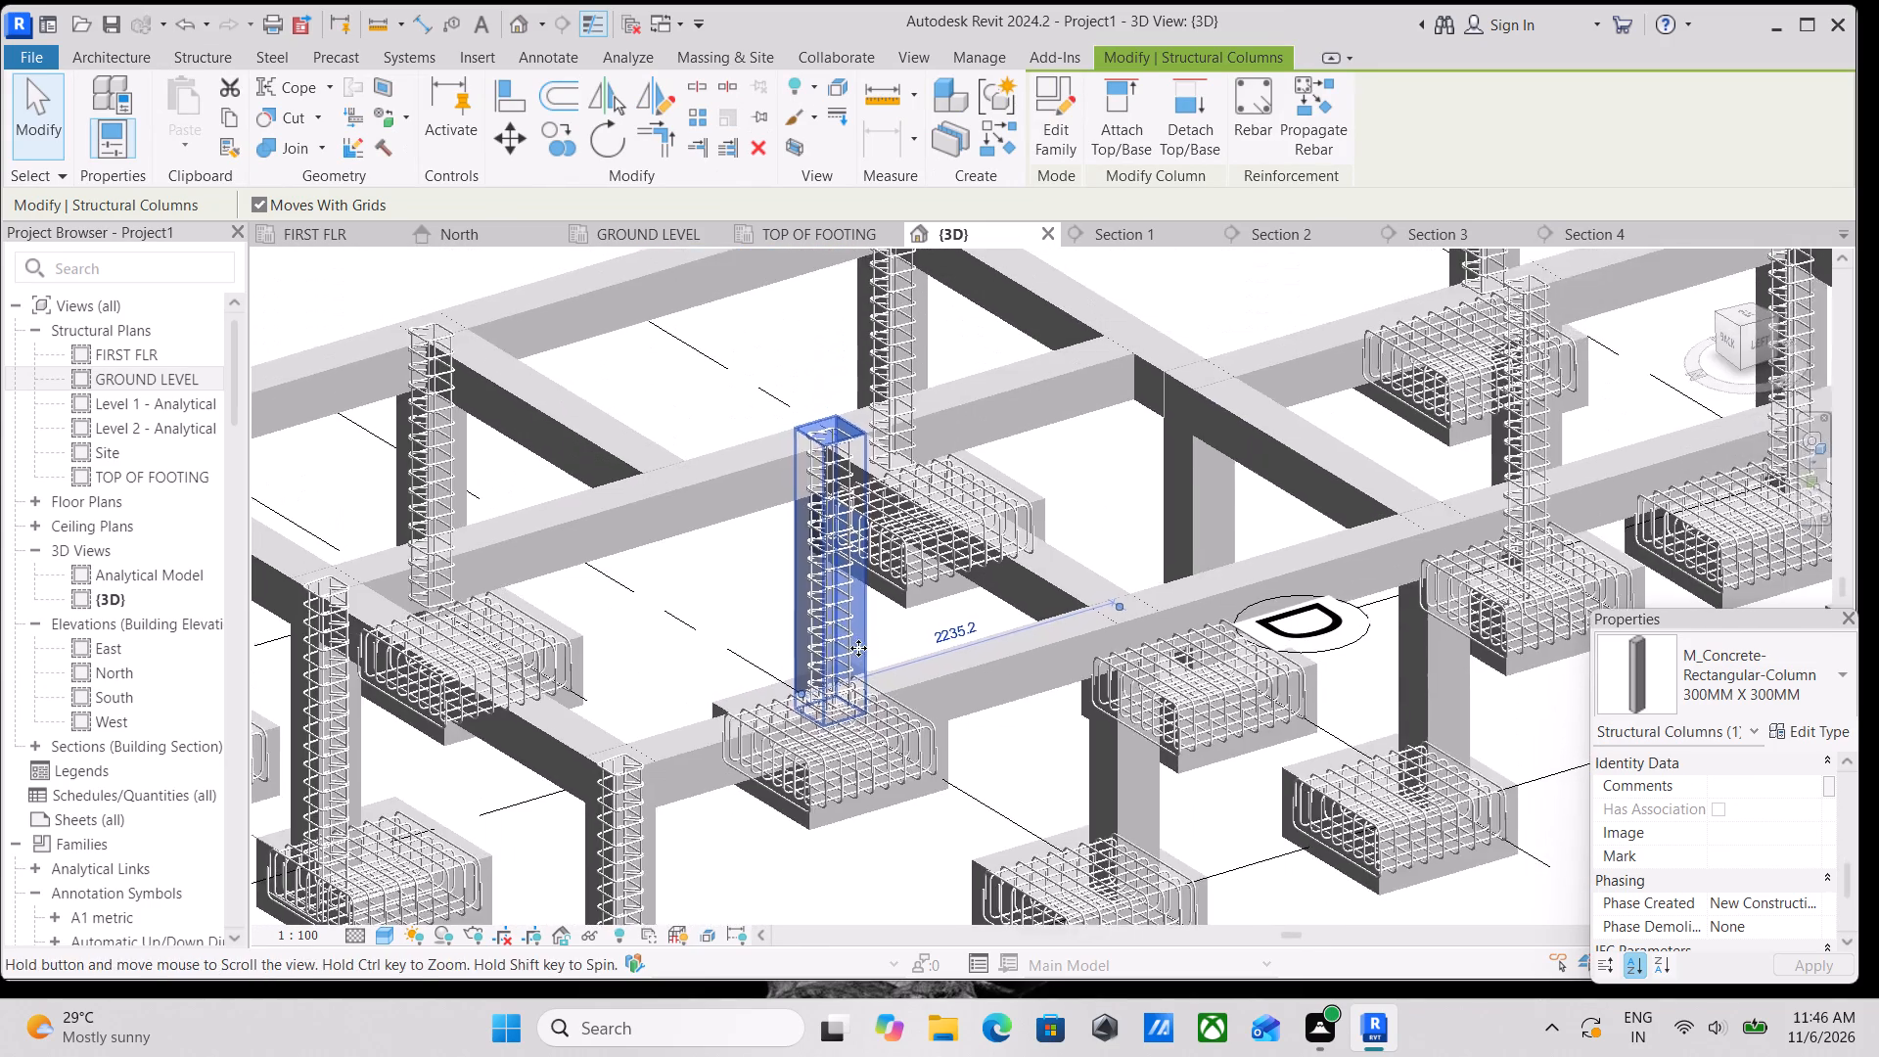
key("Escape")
Start propagating rebar by host from a reinforced outer-side column, choosing the bare column on the middle beam line as destination.
scroll(880, 498, "down", 2)
scroll(976, 541, "down", 1)
middle_click_drag(976, 541, 805, 639)
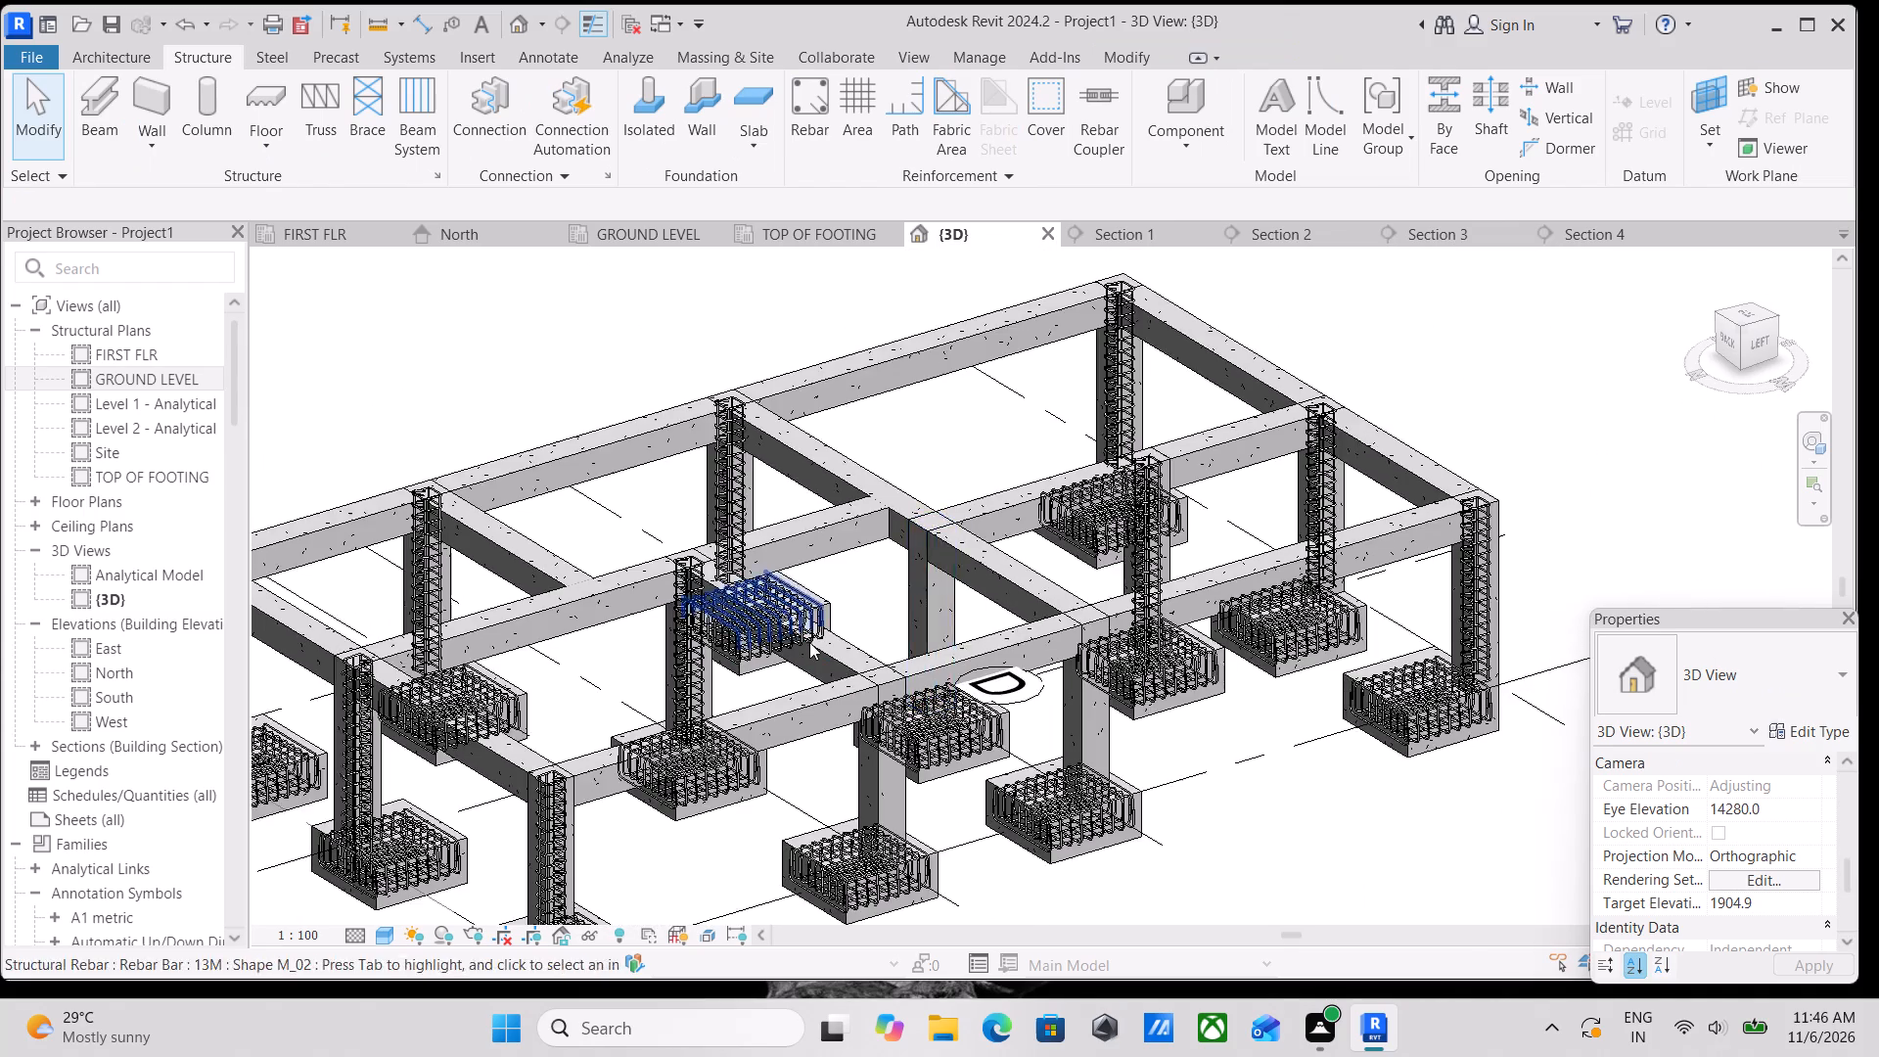
scroll(1057, 651, "up", 3)
middle_click_drag(737, 576, 882, 609)
scroll(704, 379, "up", 4)
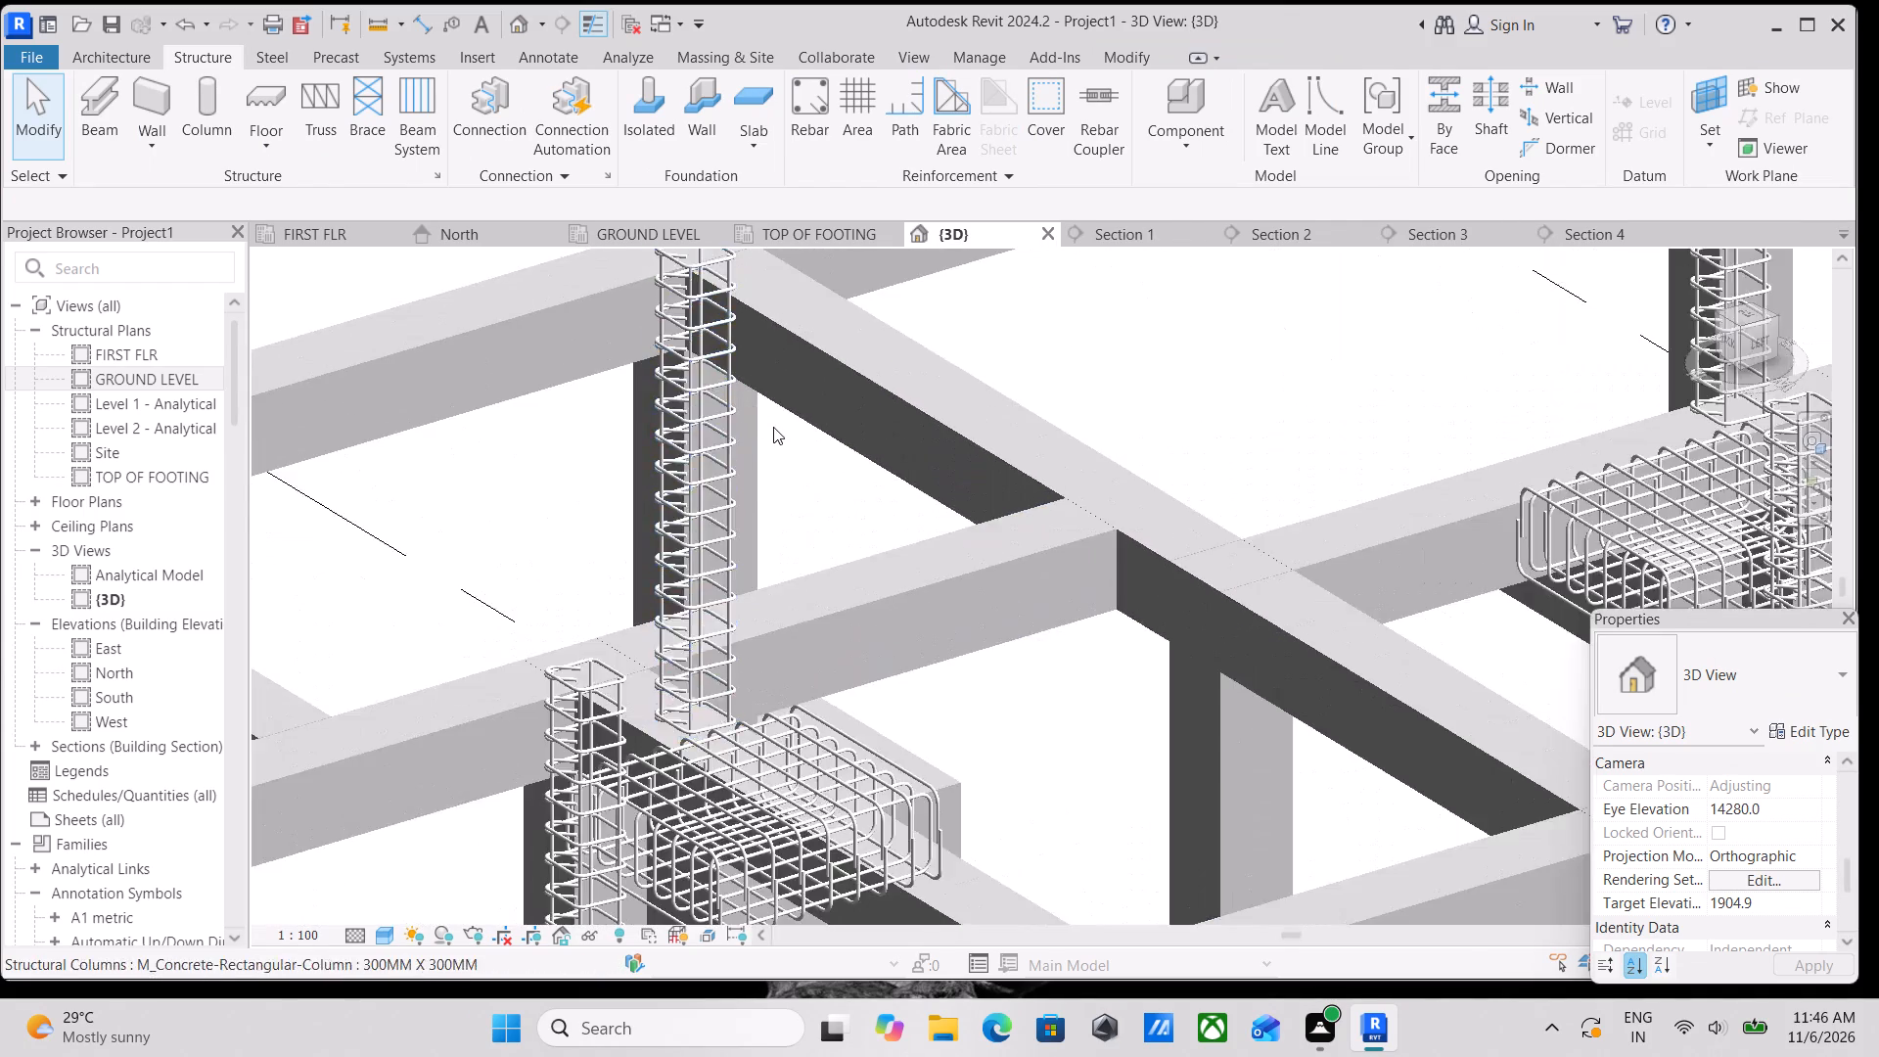
scroll(773, 427, "up", 3)
left_click(741, 445)
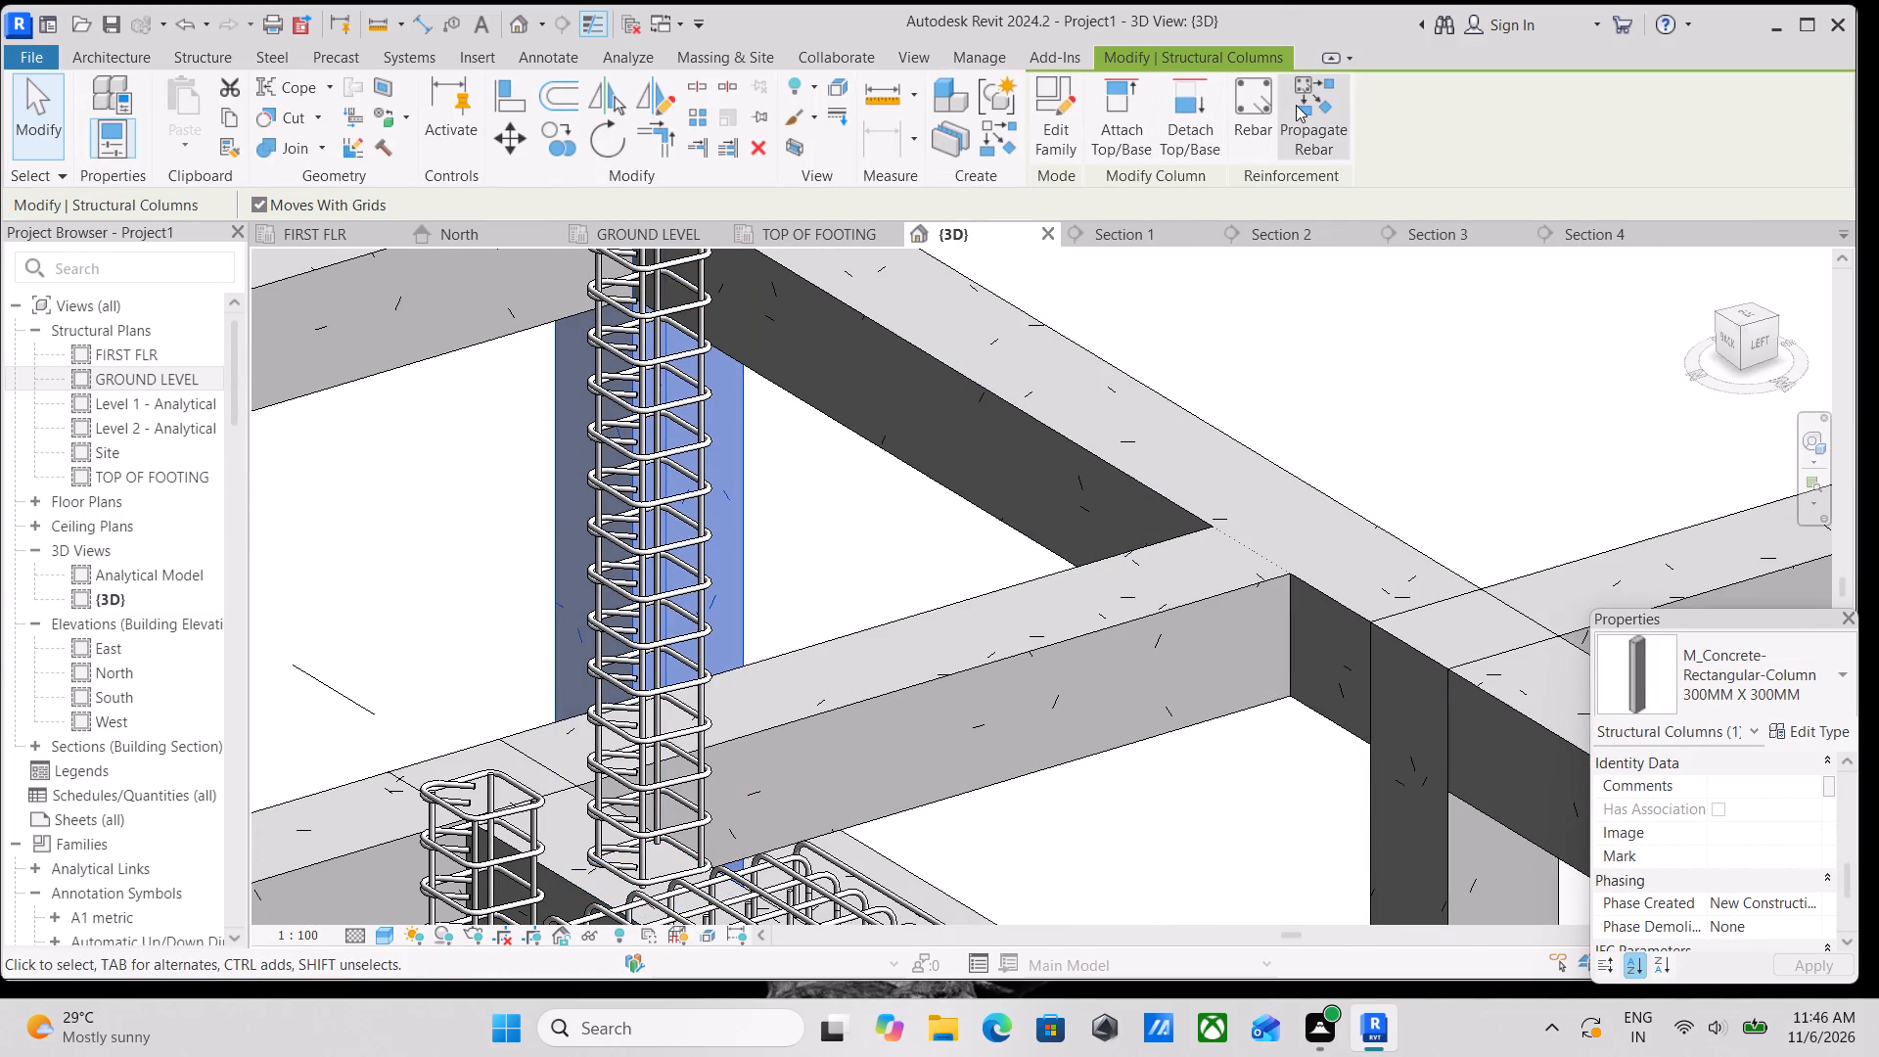
left_click(1296, 105)
scroll(981, 520, "down", 4)
middle_click_drag(964, 552, 835, 391)
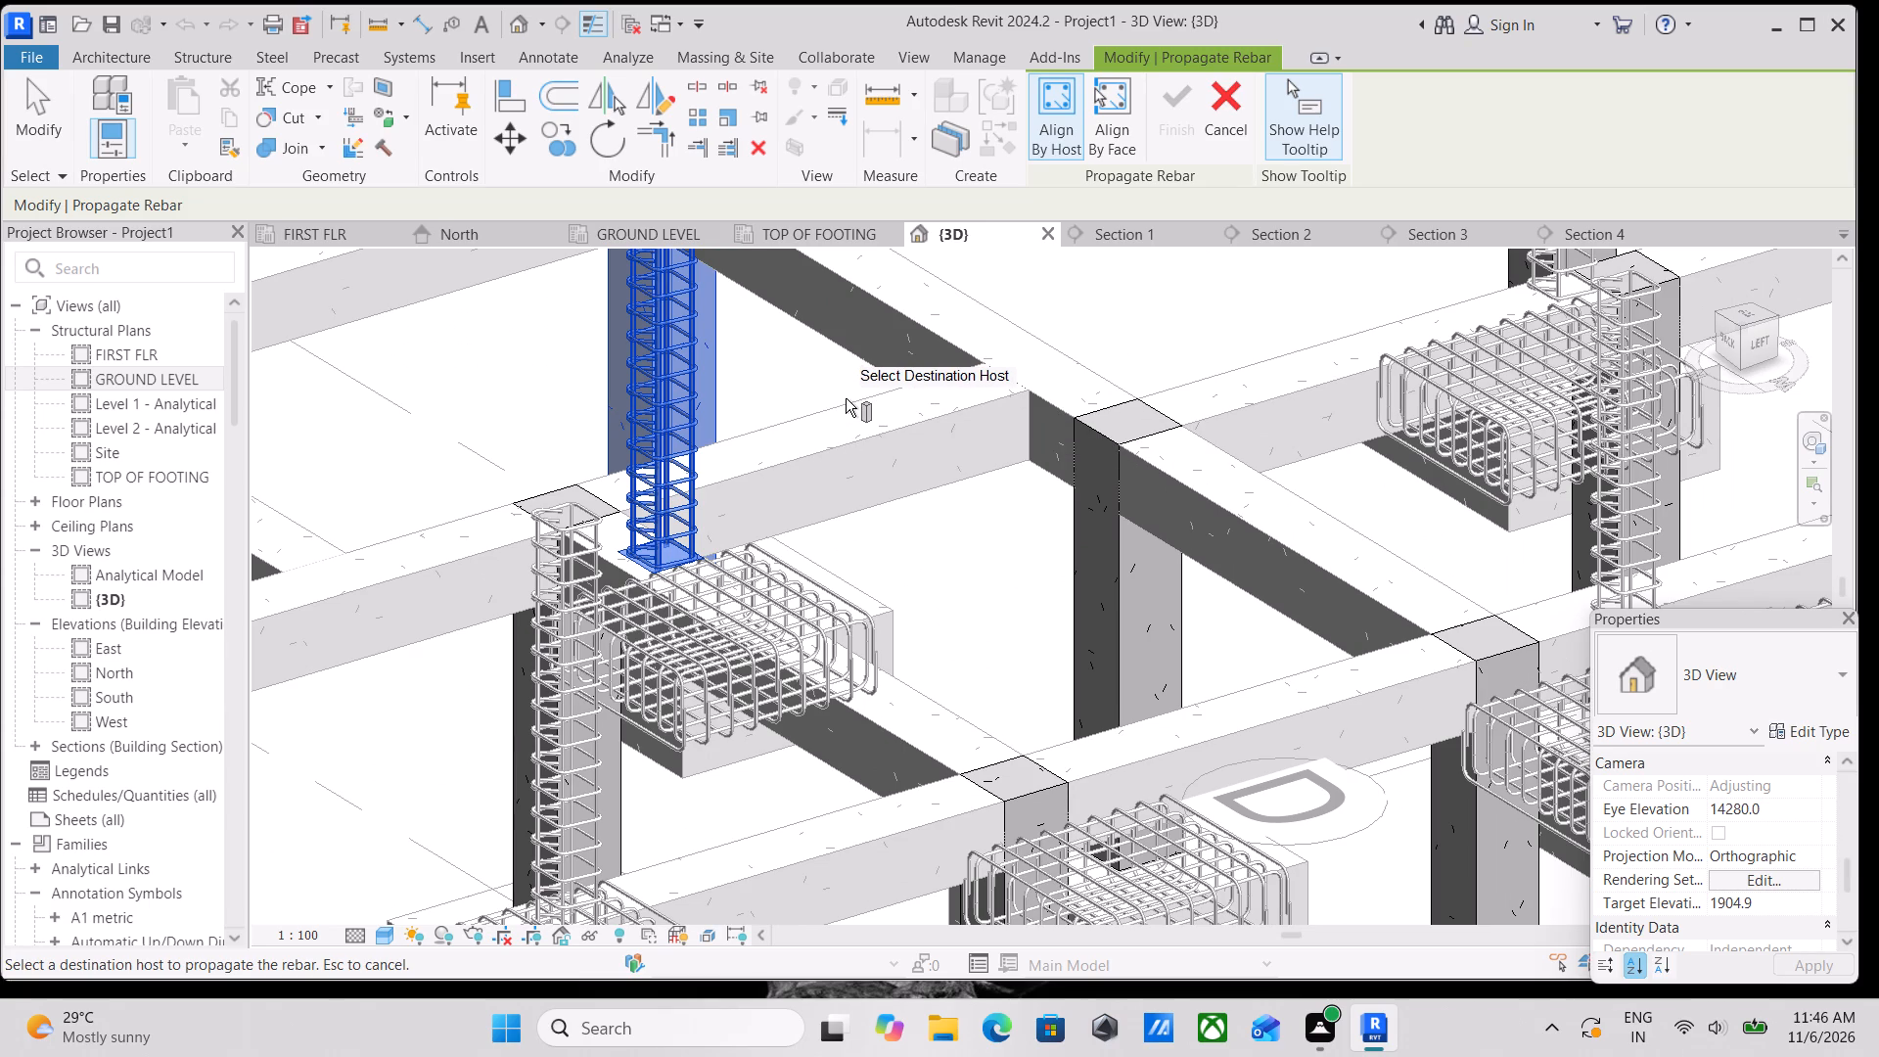
scroll(925, 399, "down", 4)
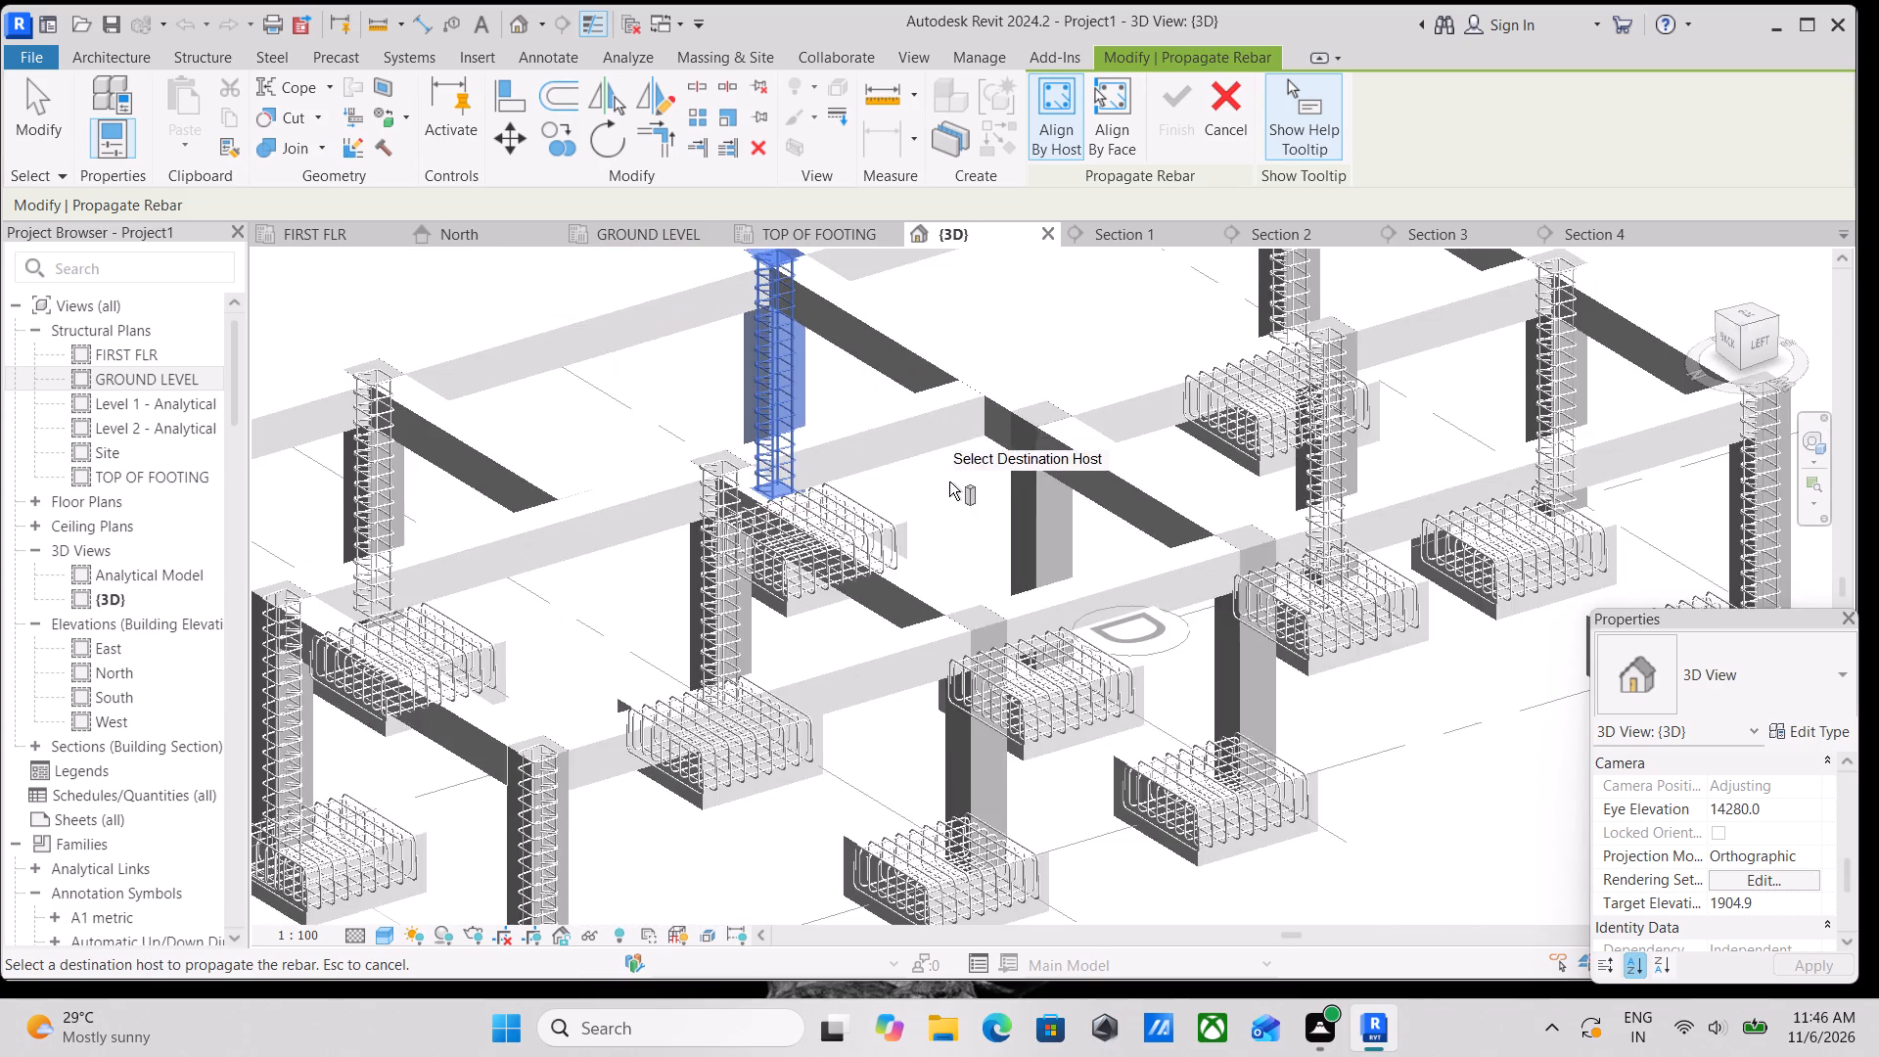
scroll(986, 483, "down", 2)
middle_click_drag(991, 485, 928, 506)
left_click(962, 523)
middle_click_drag(1059, 454, 1037, 486)
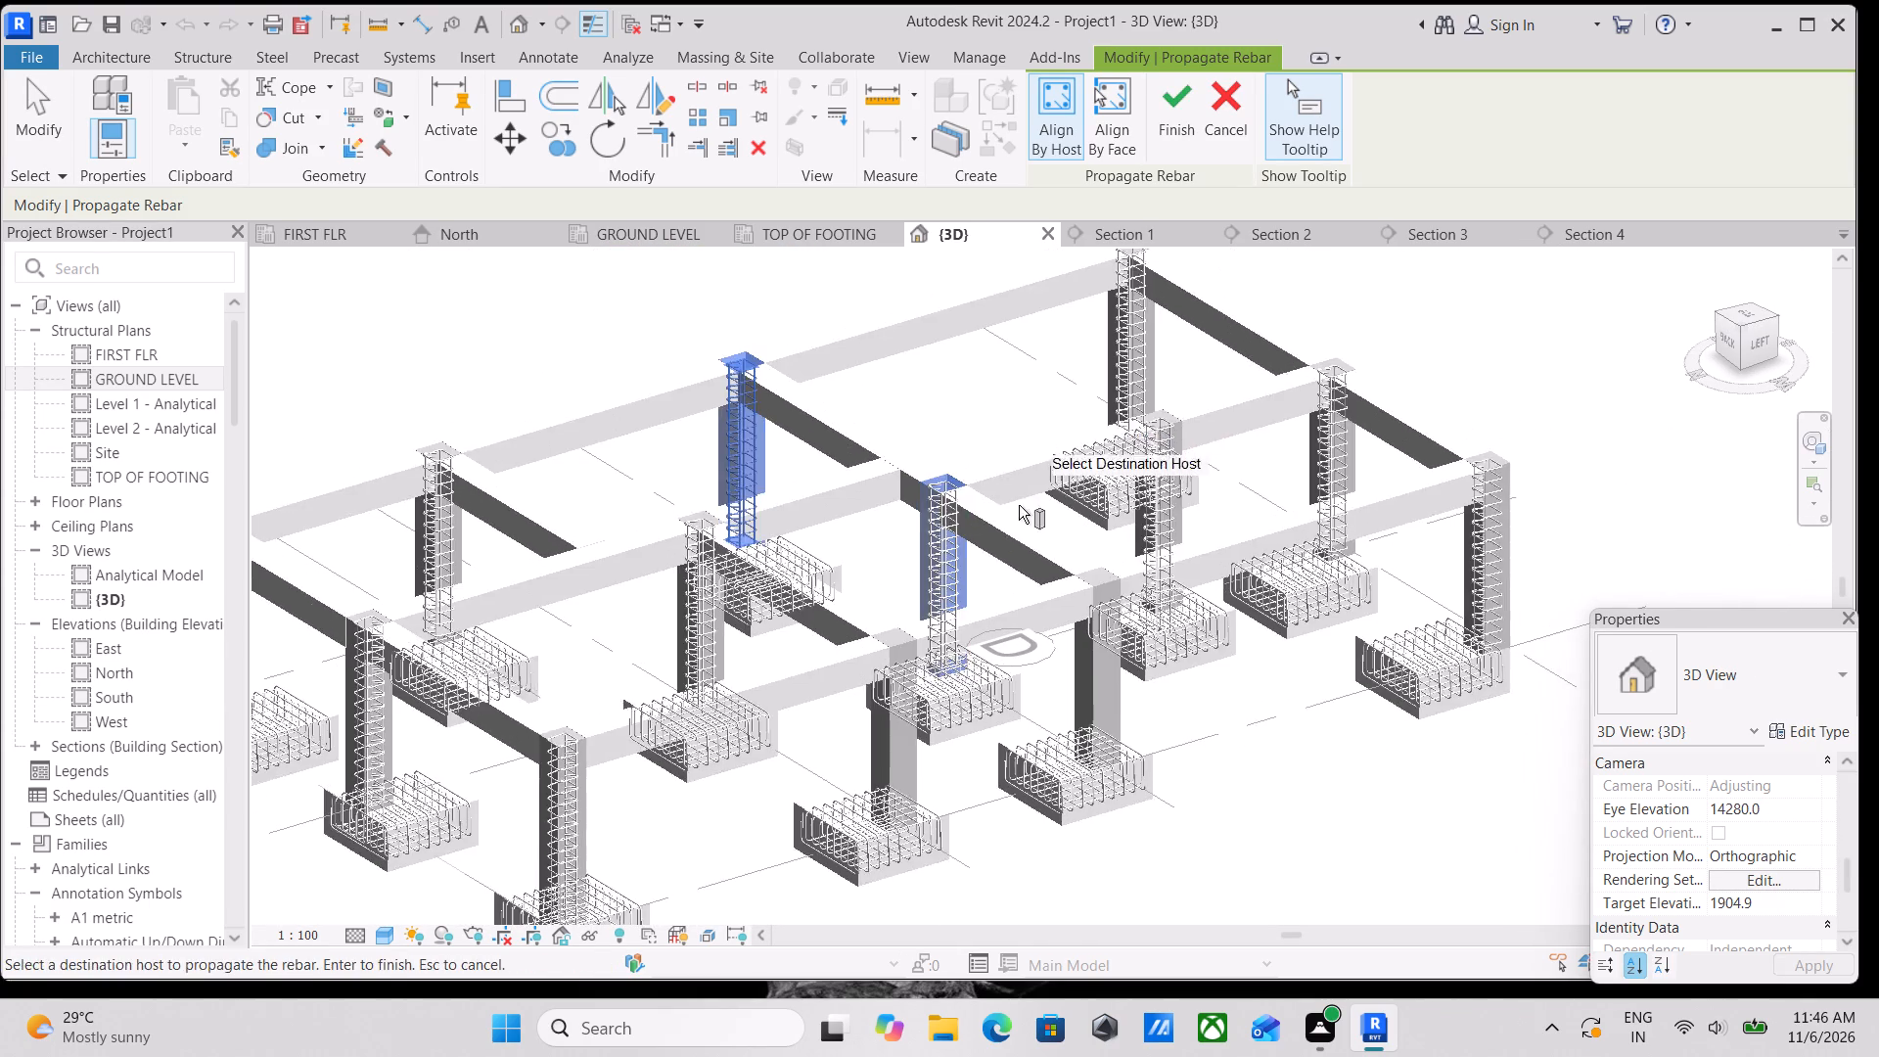
Add the two remaining bare columns on the near long side as destinations and finish propagating the rebar.
scroll(852, 605, "up", 2)
scroll(897, 752, "up", 3)
middle_click_drag(919, 713, 917, 503)
scroll(918, 619, "up", 2)
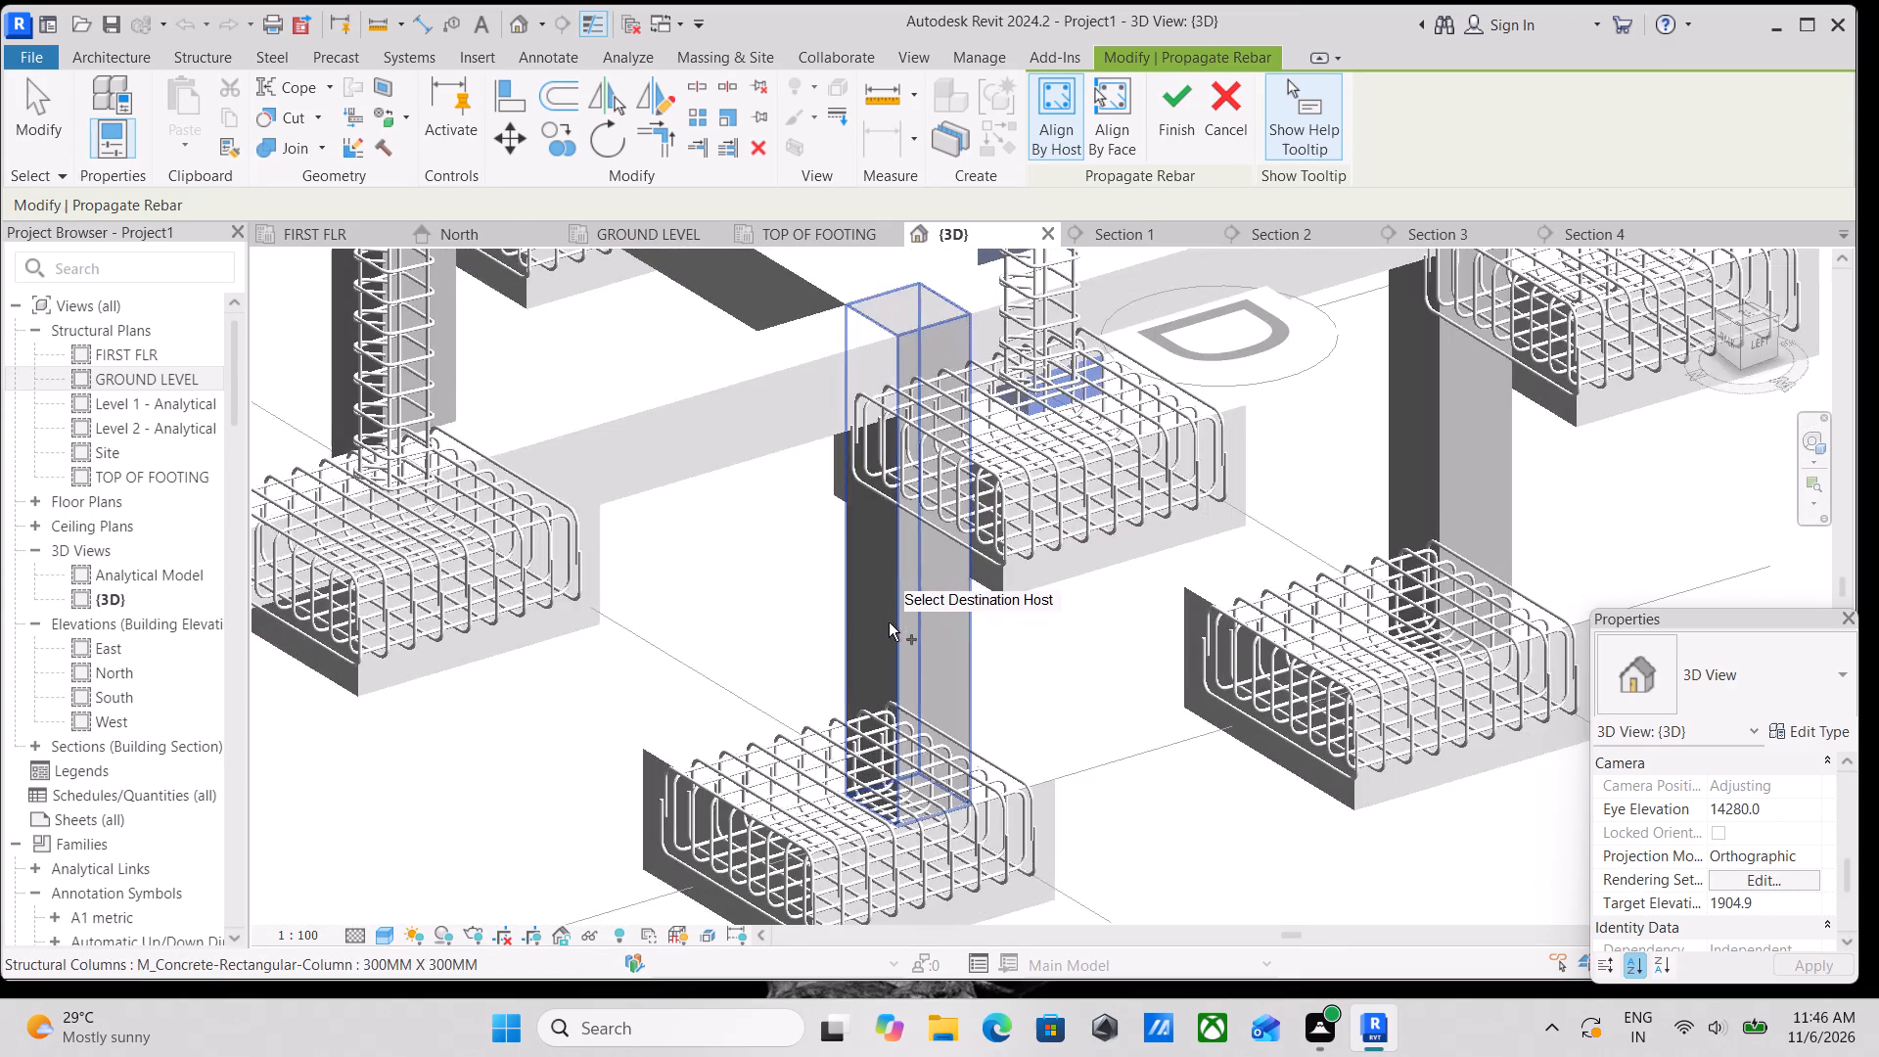
left_click(889, 622)
scroll(996, 549, "down", 2)
middle_click_drag(862, 619, 799, 639)
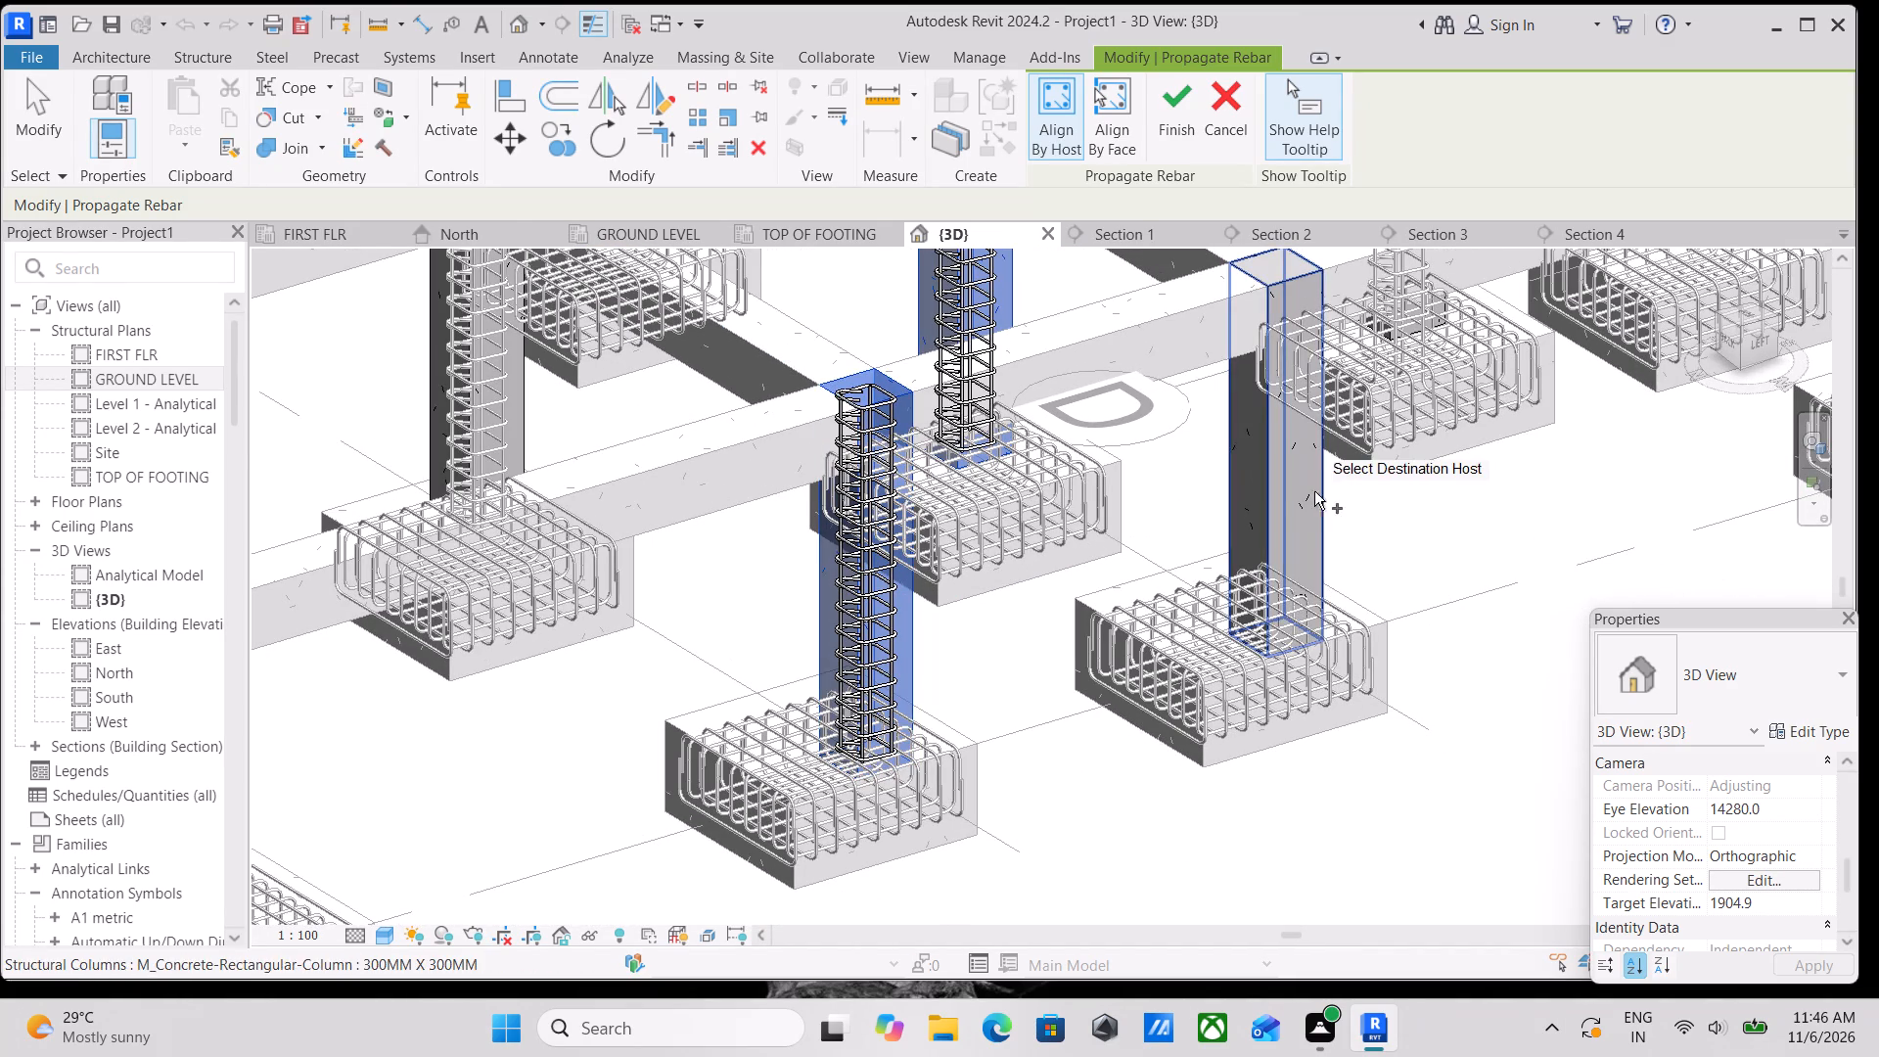
left_click(1306, 491)
left_click(1319, 493)
scroll(1319, 493, "down", 5)
middle_click_drag(1407, 505, 1032, 587)
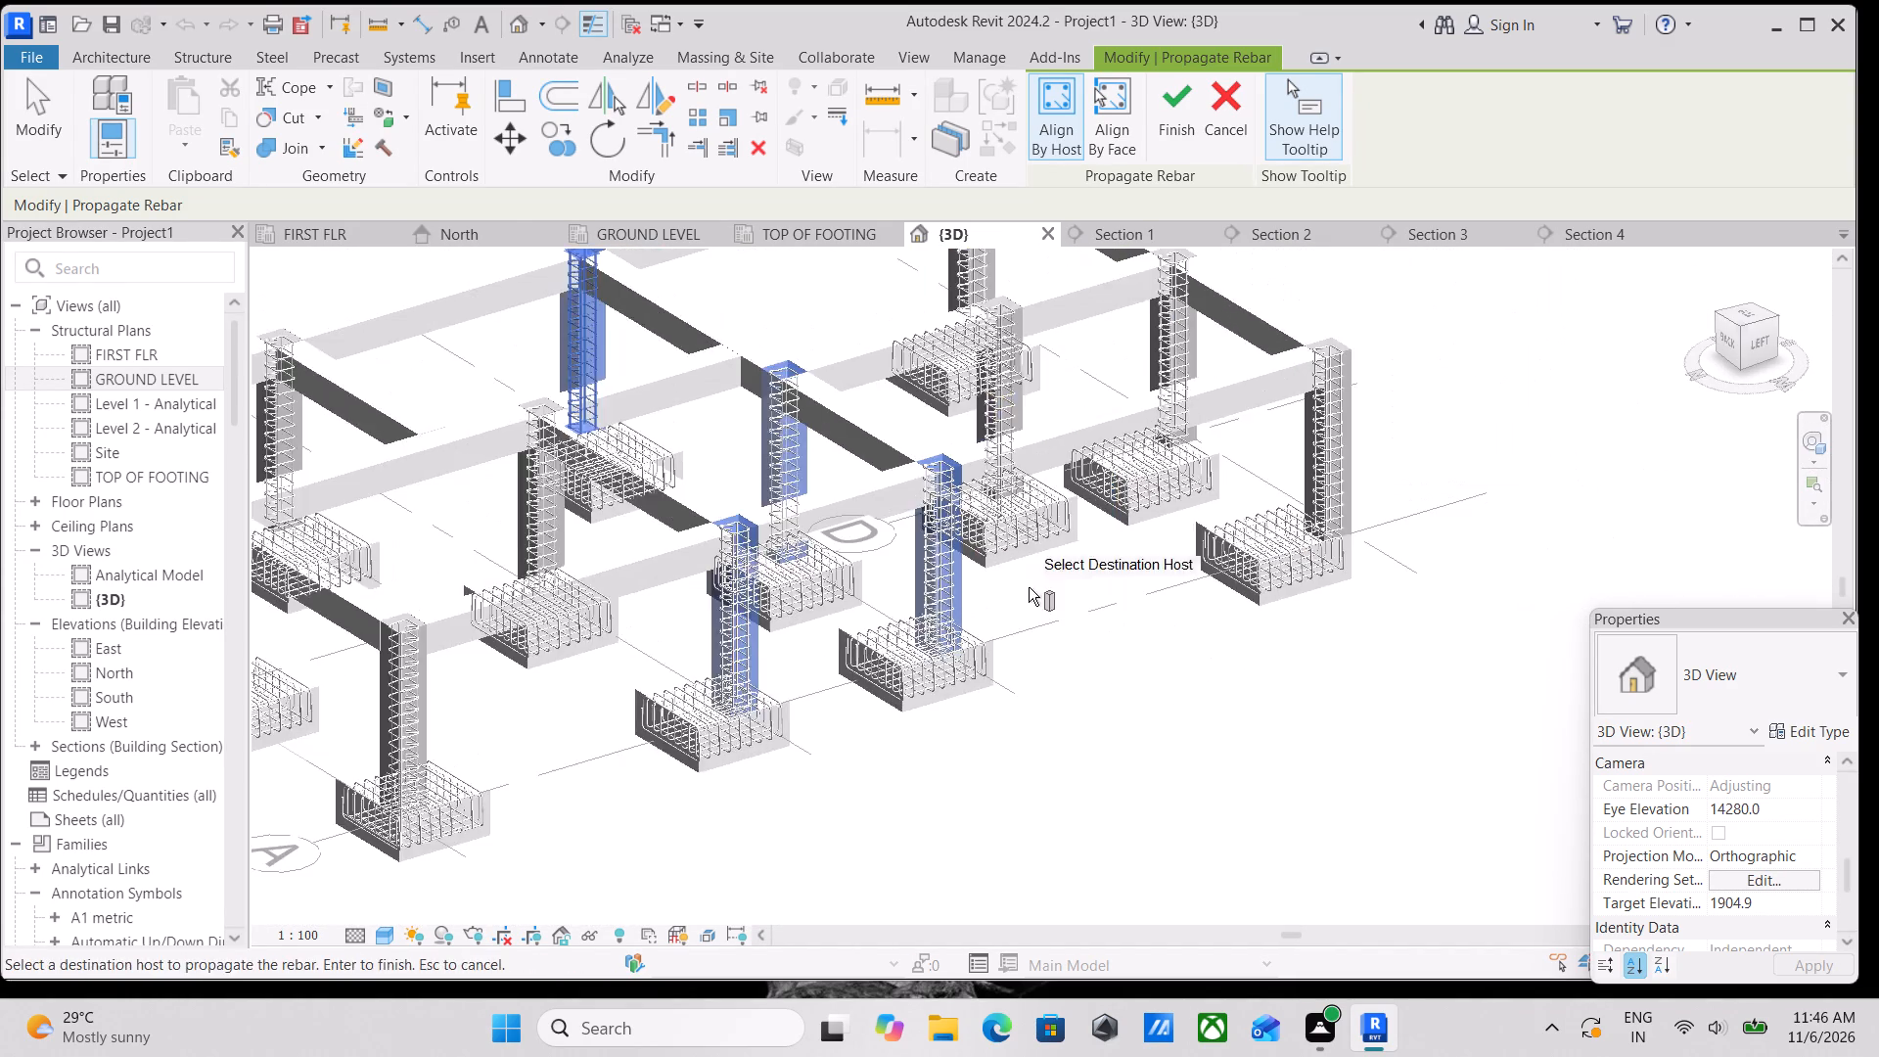
middle_click_drag(1117, 494, 1039, 632)
left_click(1180, 97)
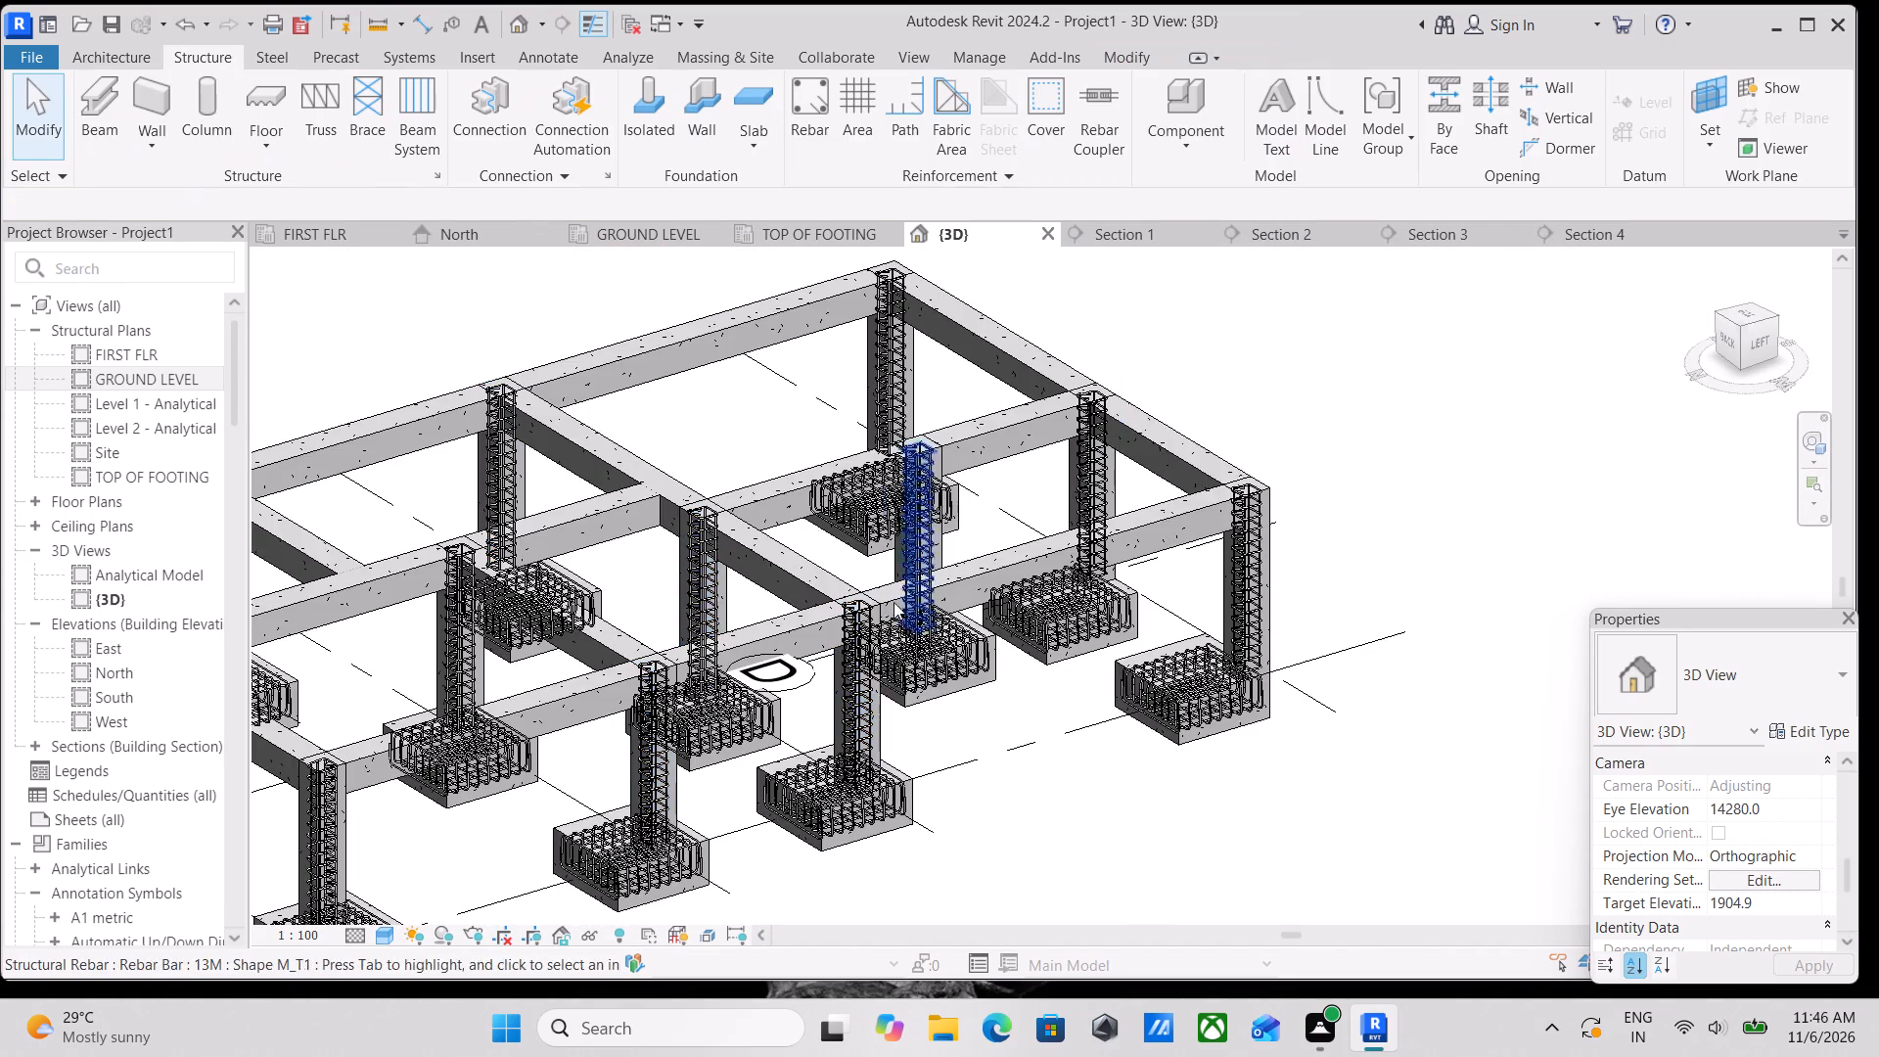
Examine the reinforcement of all columns and footings from several sides of the frame.
scroll(870, 606, "down", 3)
middle_click_drag(691, 718, 876, 567)
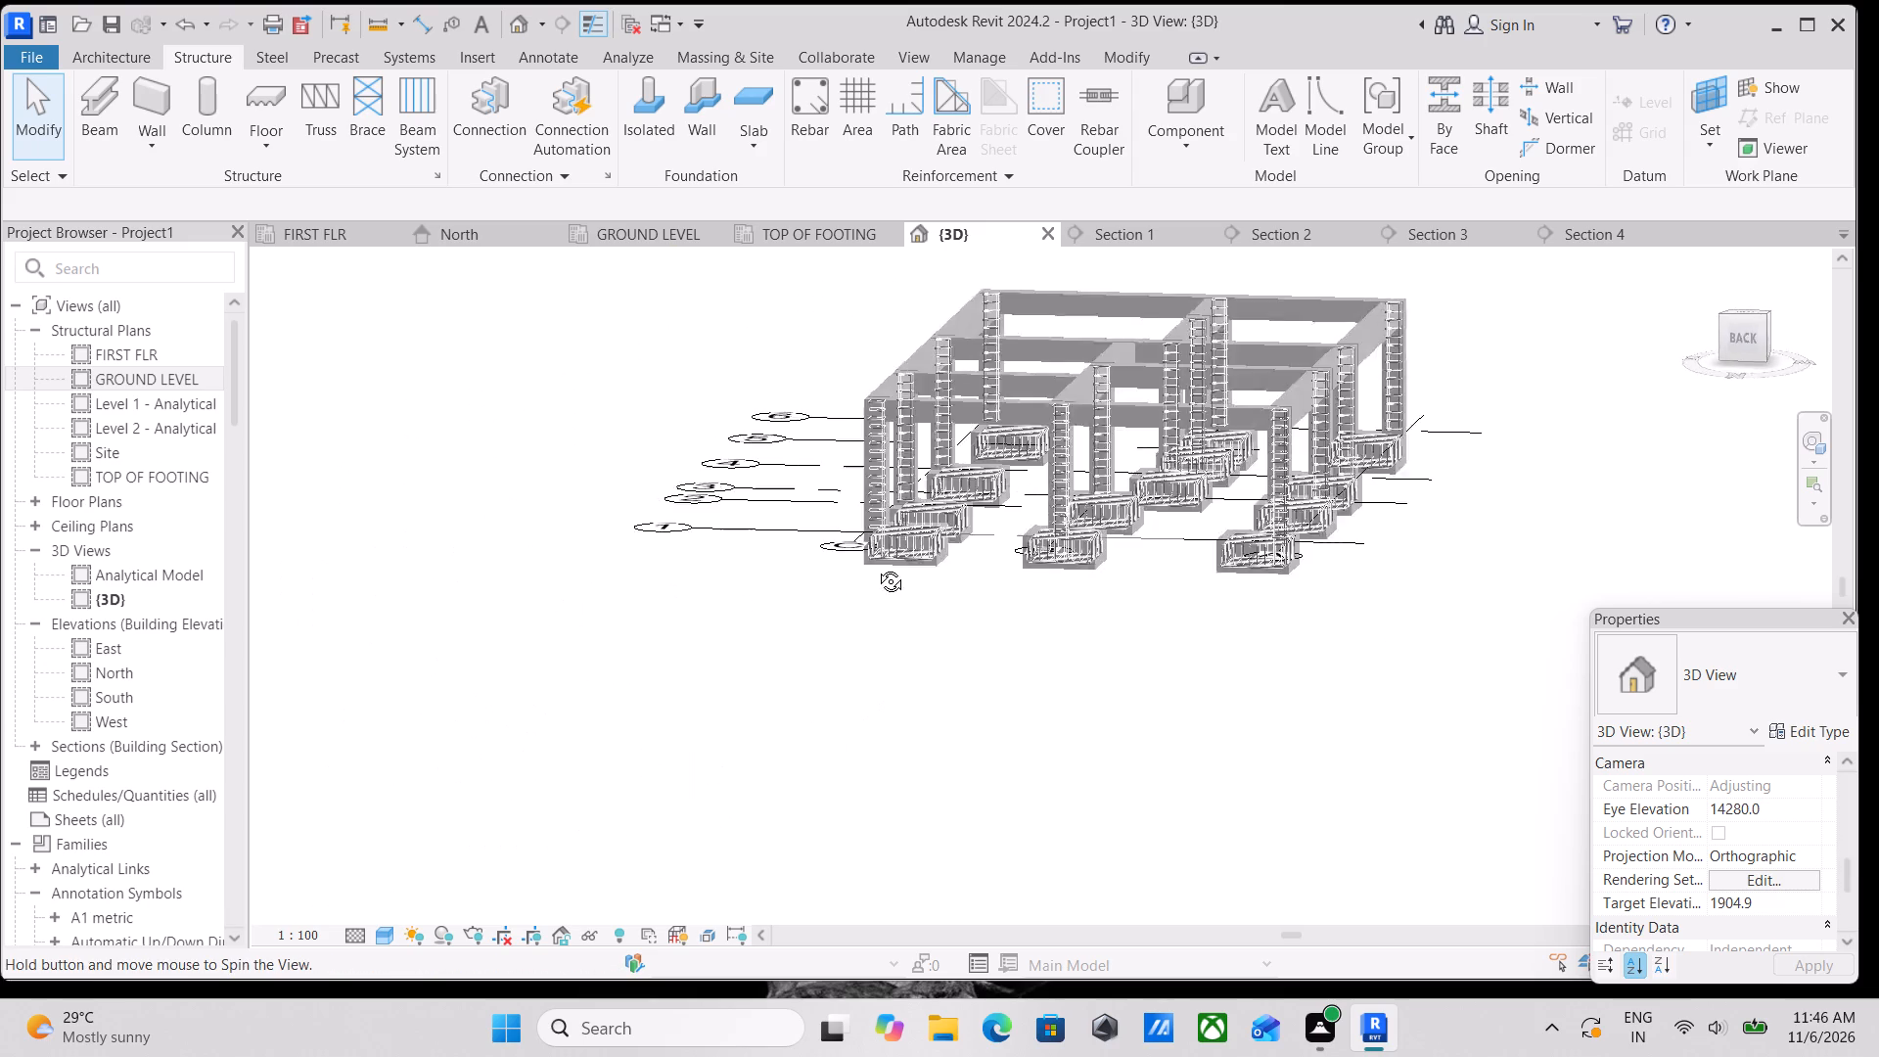
middle_click_drag(876, 567, 427, 656)
middle_click_drag(573, 611, 1154, 576)
scroll(761, 574, "up", 4)
middle_click_drag(768, 580, 697, 634)
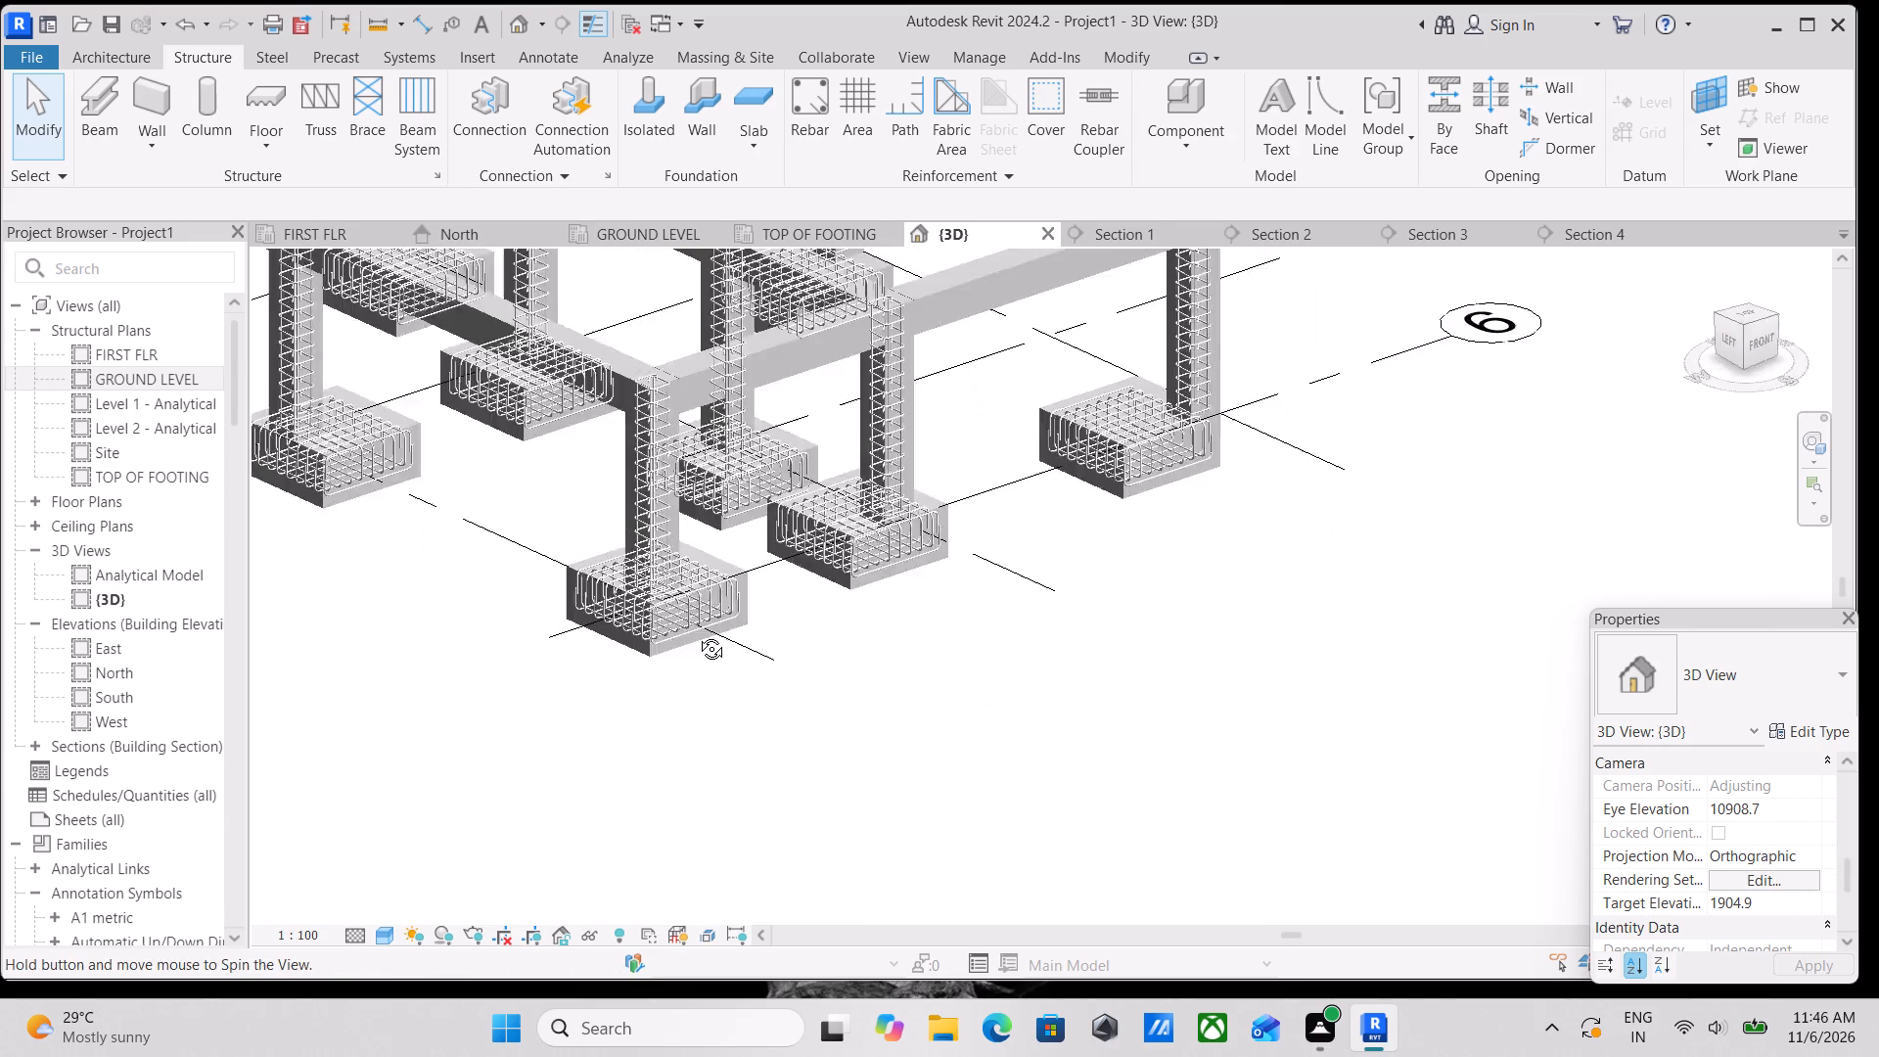
middle_click_drag(697, 634, 577, 618)
middle_click_drag(724, 501, 835, 811)
middle_click_drag(948, 599, 732, 436)
middle_click_drag(800, 471, 720, 619)
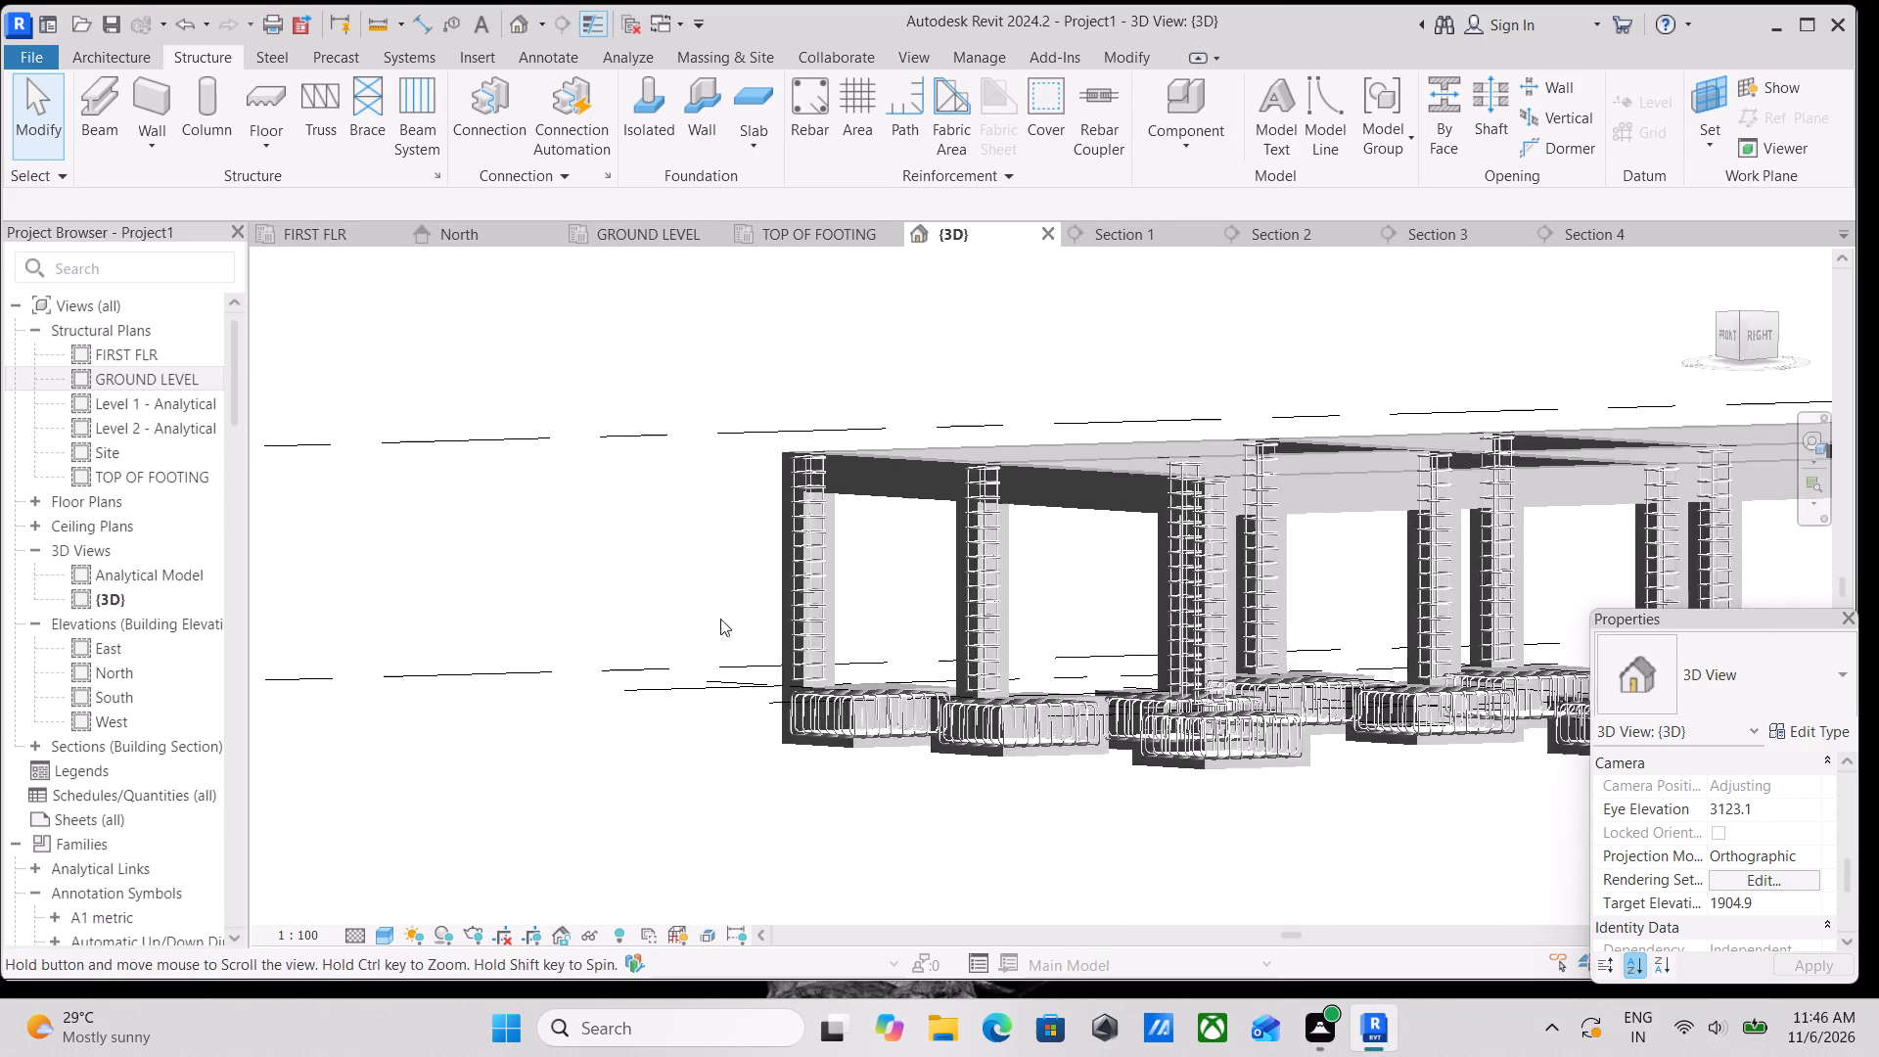
middle_click_drag(863, 617, 873, 780, "shift")
middle_click_drag(763, 615, 825, 759)
Edit the sketch of the front-left corner column's front vertical bar pair, drawing a horizontal line about 780 mm long low inside its footing.
scroll(825, 758, "up", 1)
scroll(786, 536, "up", 3)
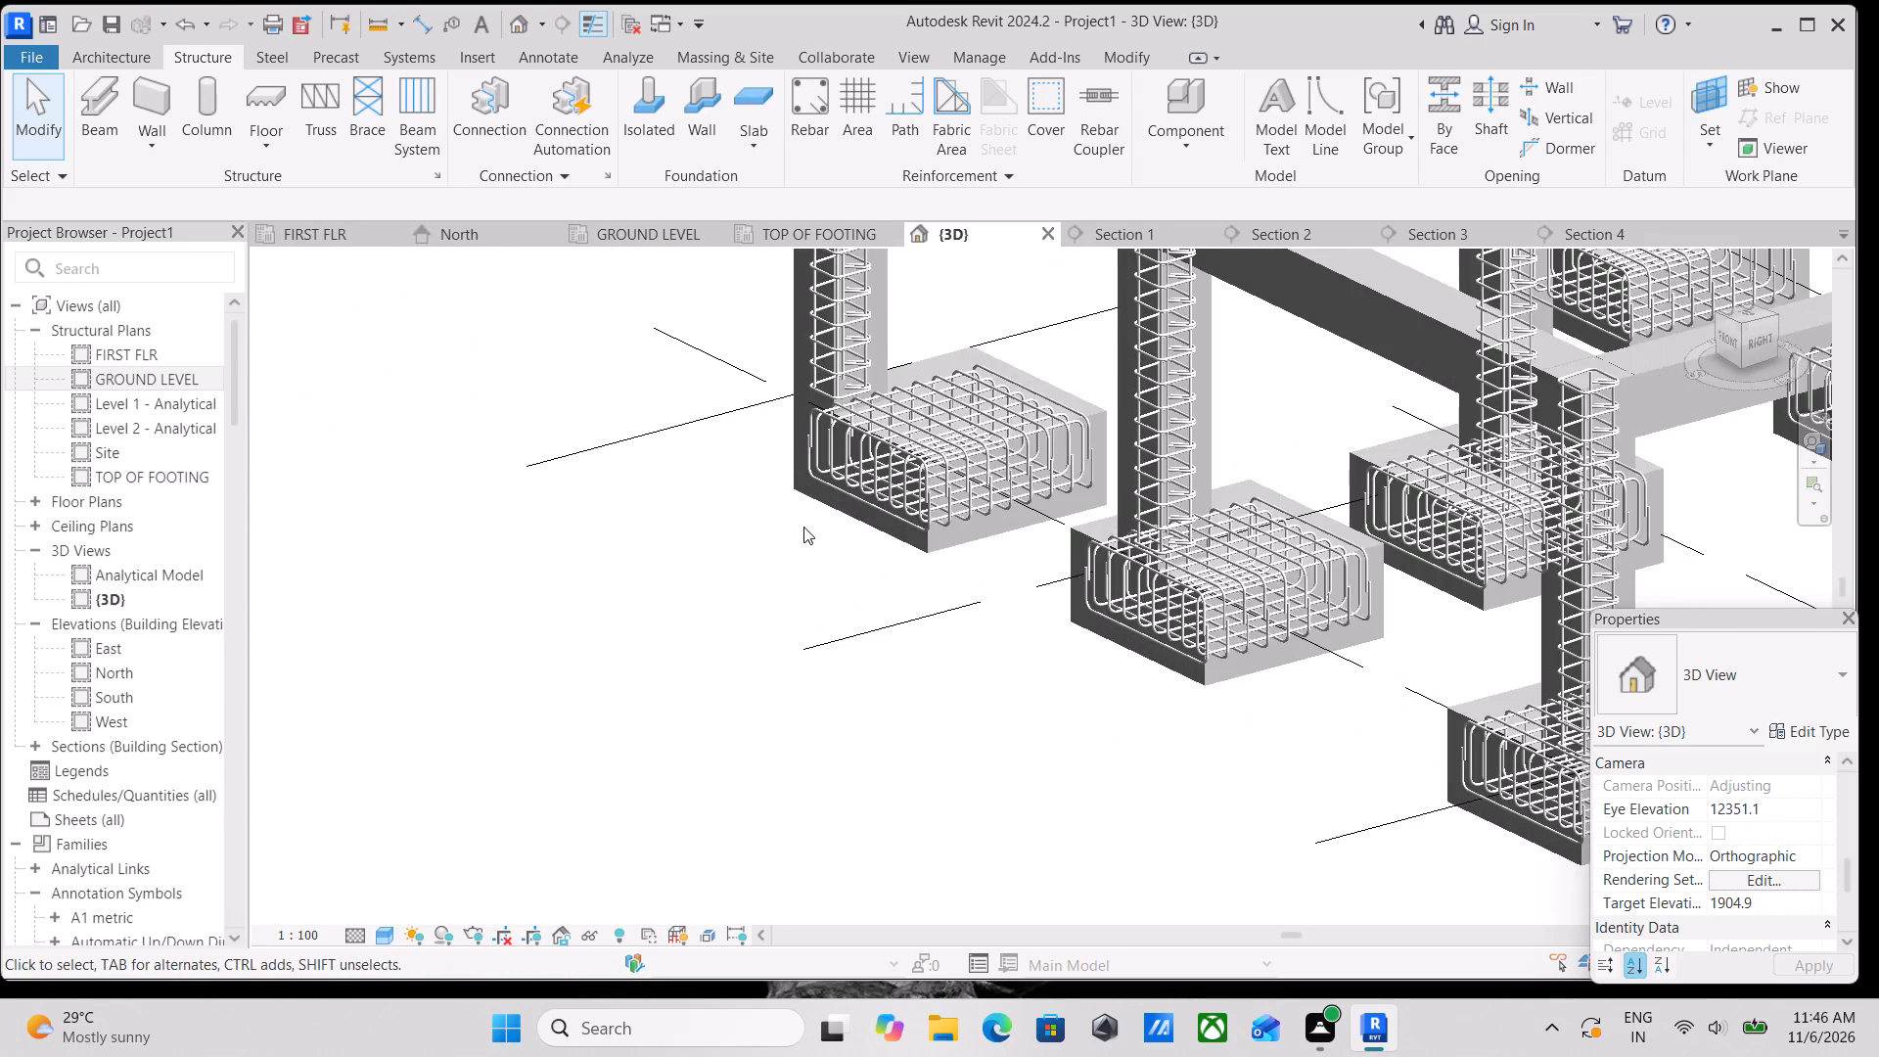
scroll(810, 526, "up", 2)
middle_click_drag(810, 561, 812, 817)
middle_click_drag(868, 673, 844, 830)
scroll(860, 712, "up", 1)
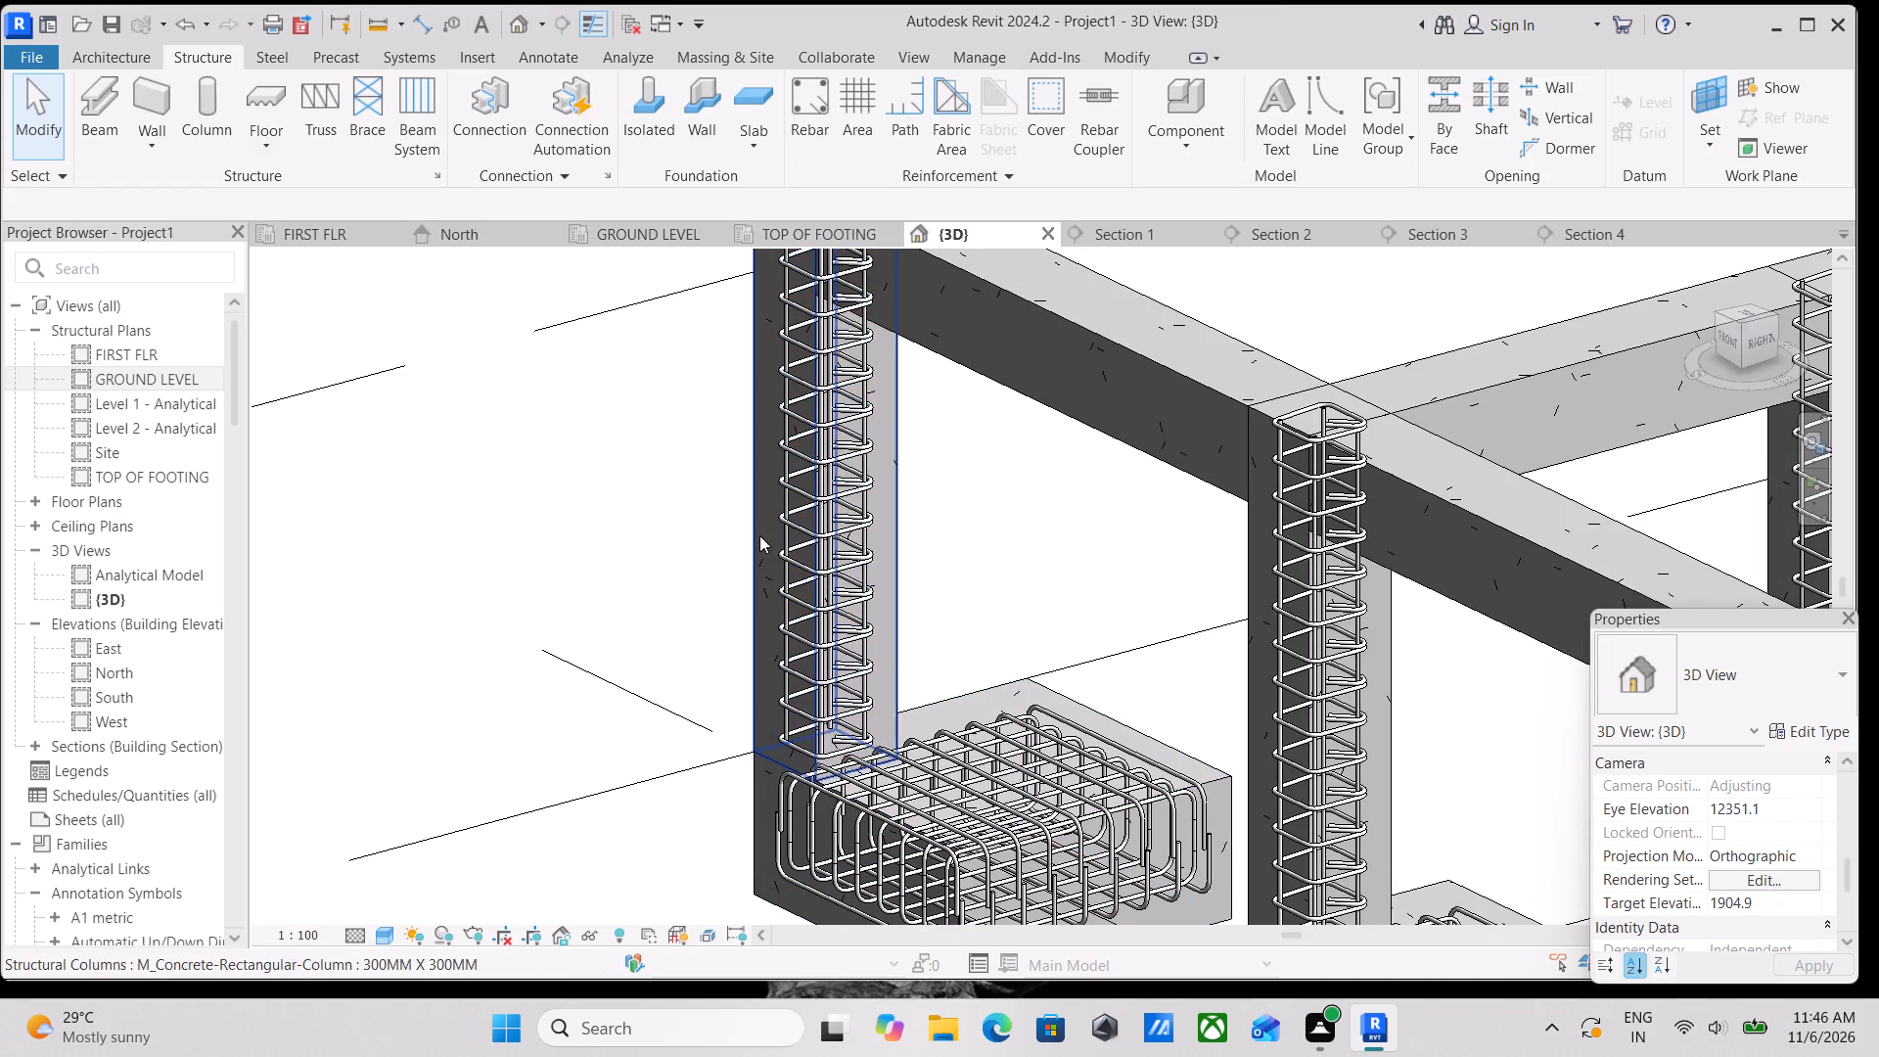
scroll(779, 560, "up", 1)
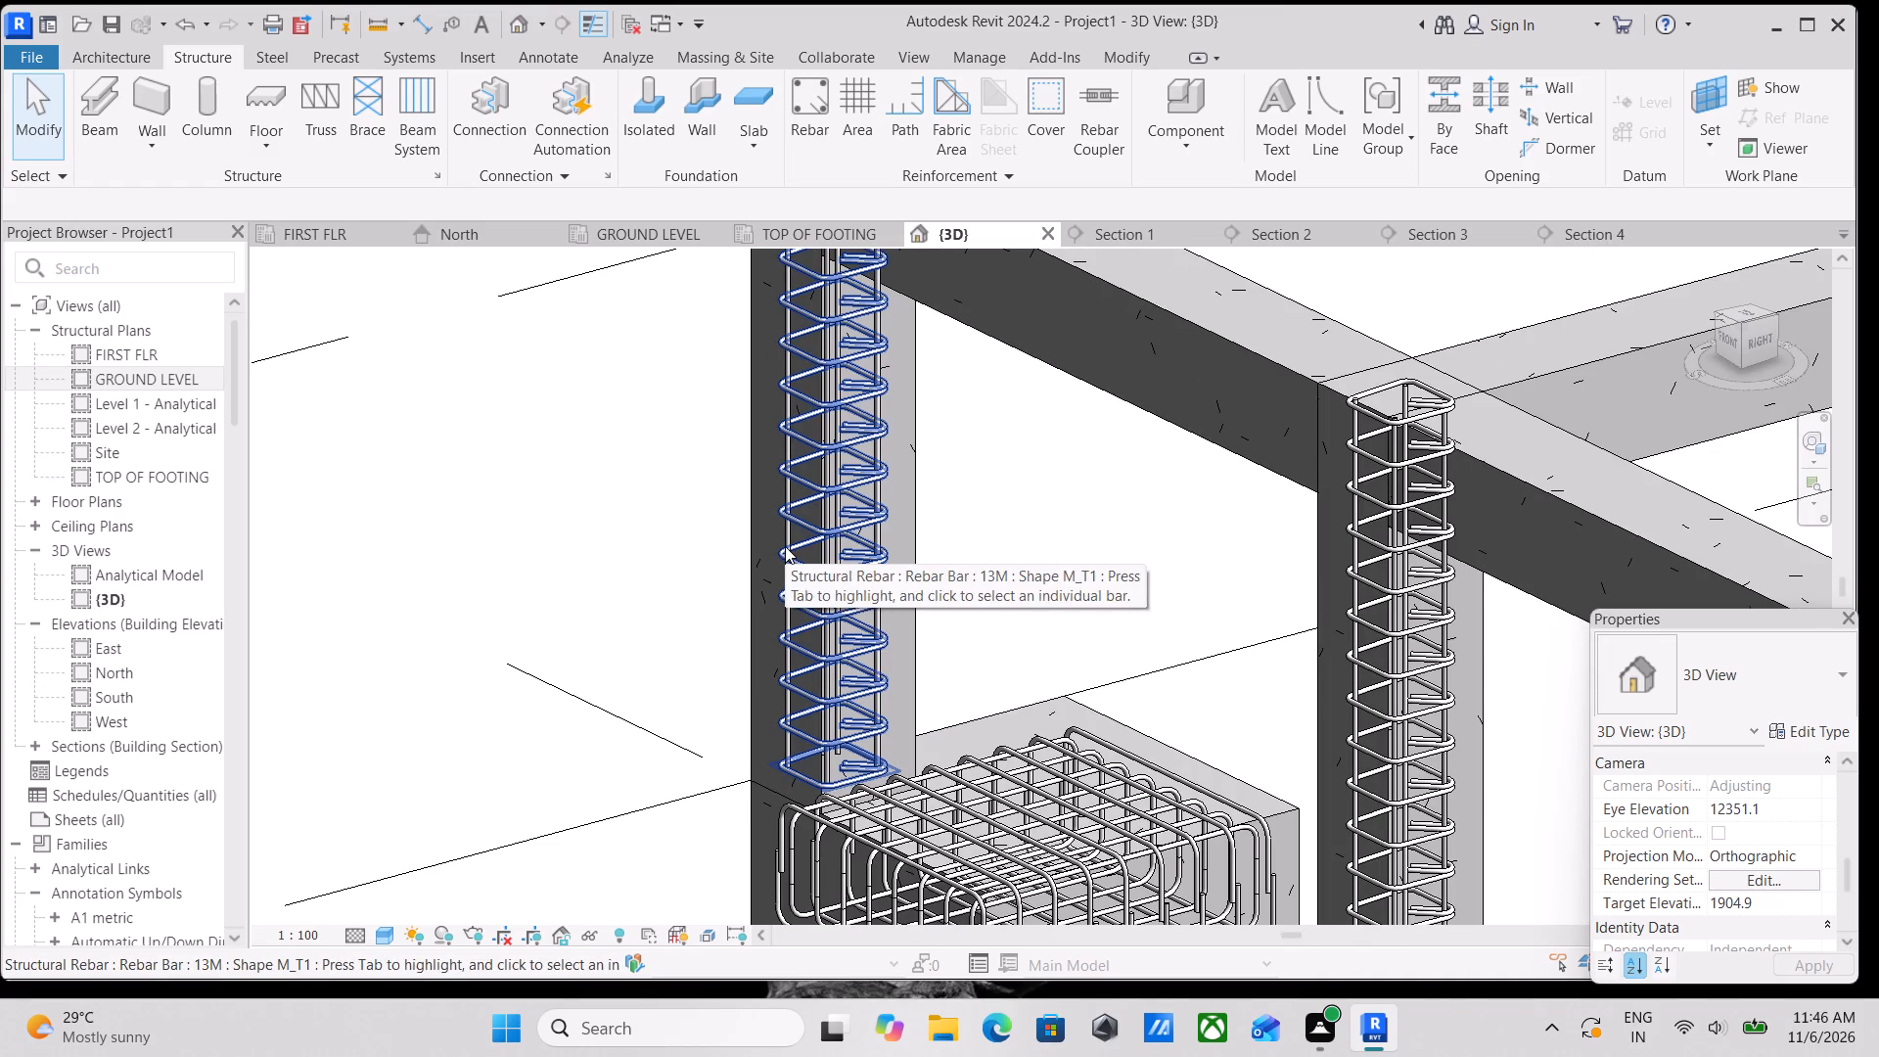
left_click(785, 546)
scroll(785, 546, "down", 2)
middle_click_drag(874, 587, 877, 790)
scroll(820, 555, "up", 3)
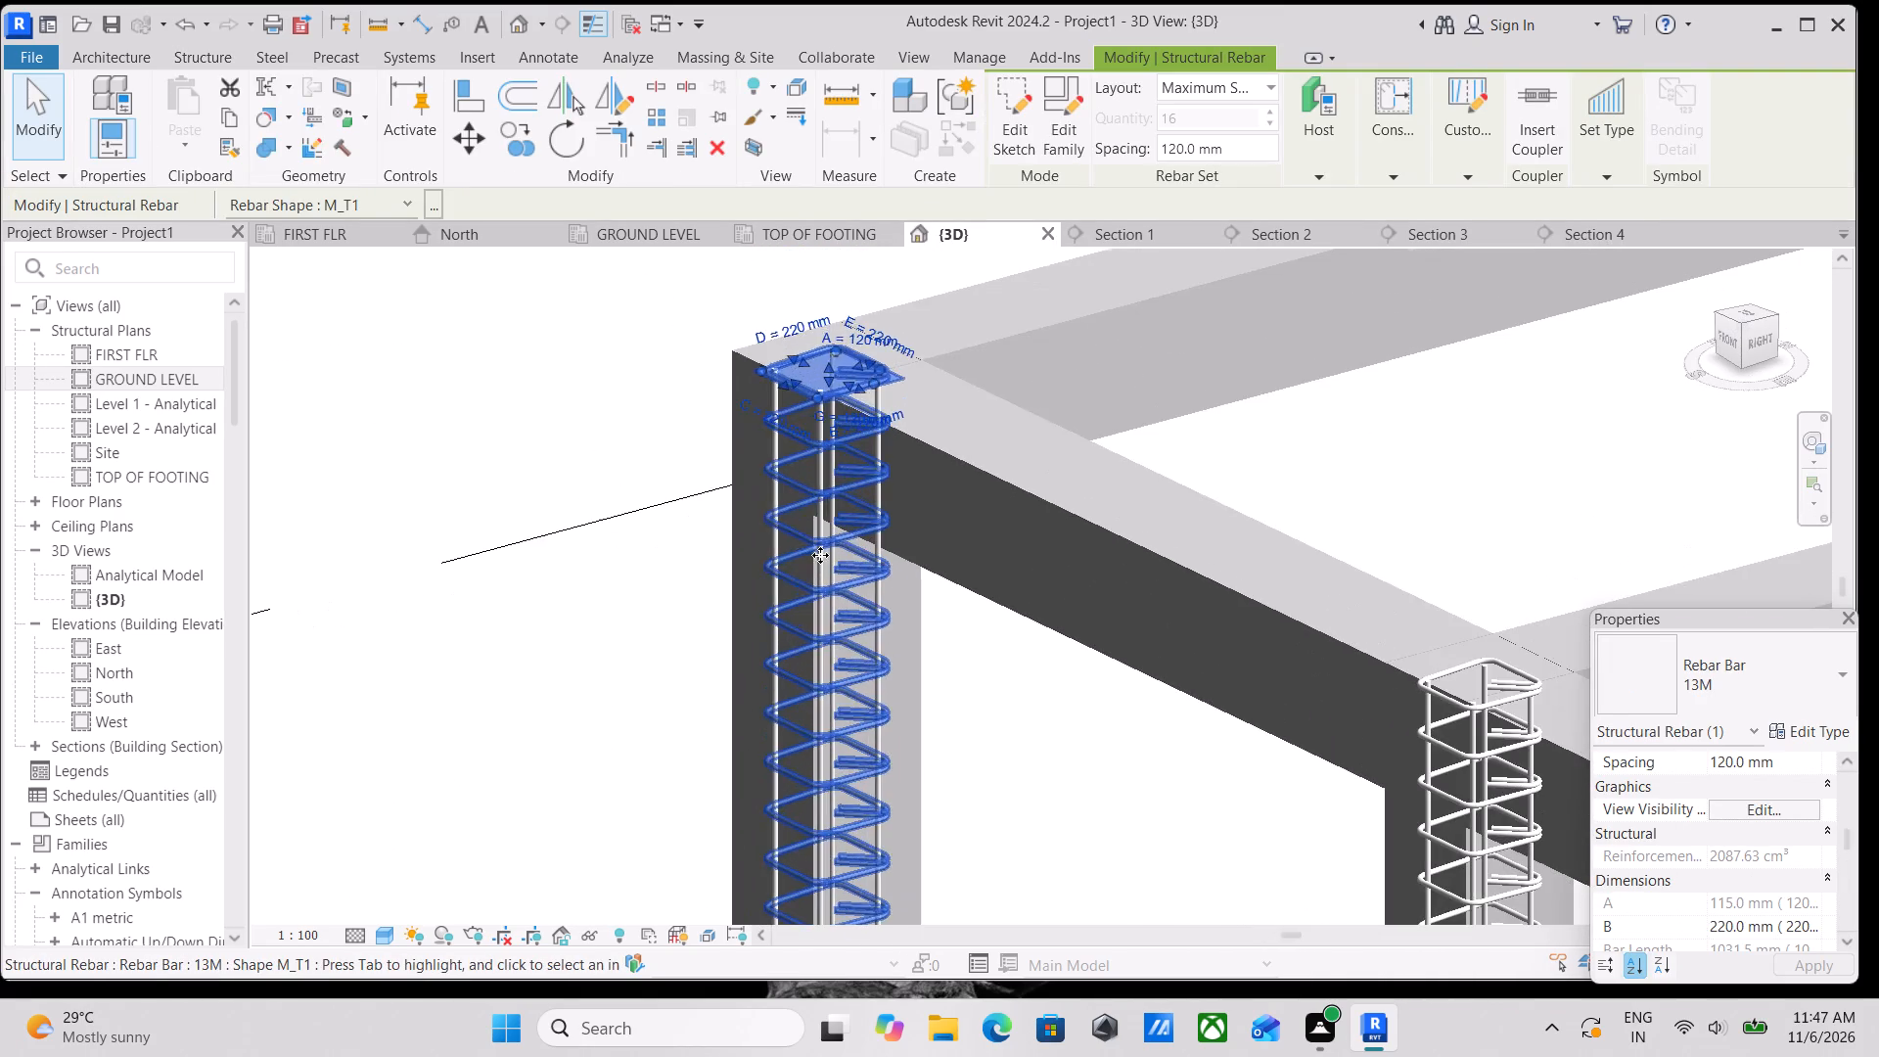
key("Escape")
left_click(776, 593)
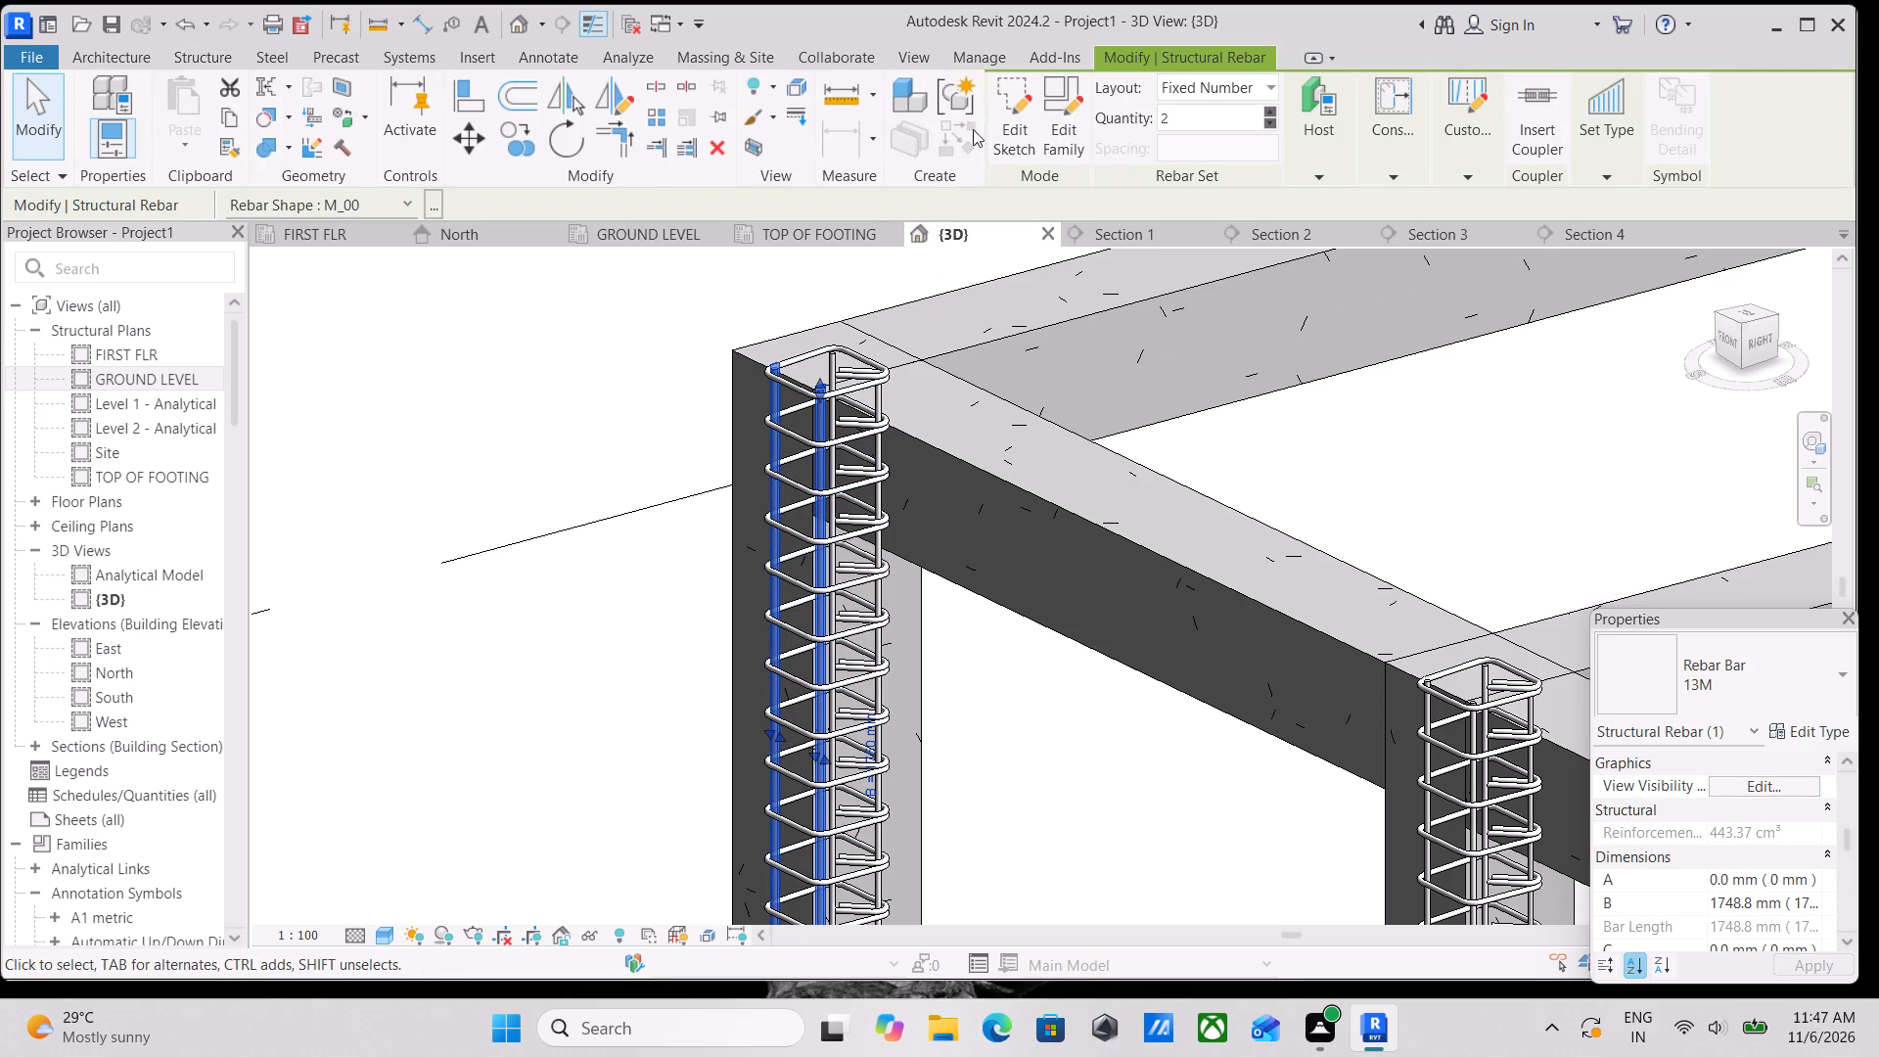
left_click(1011, 119)
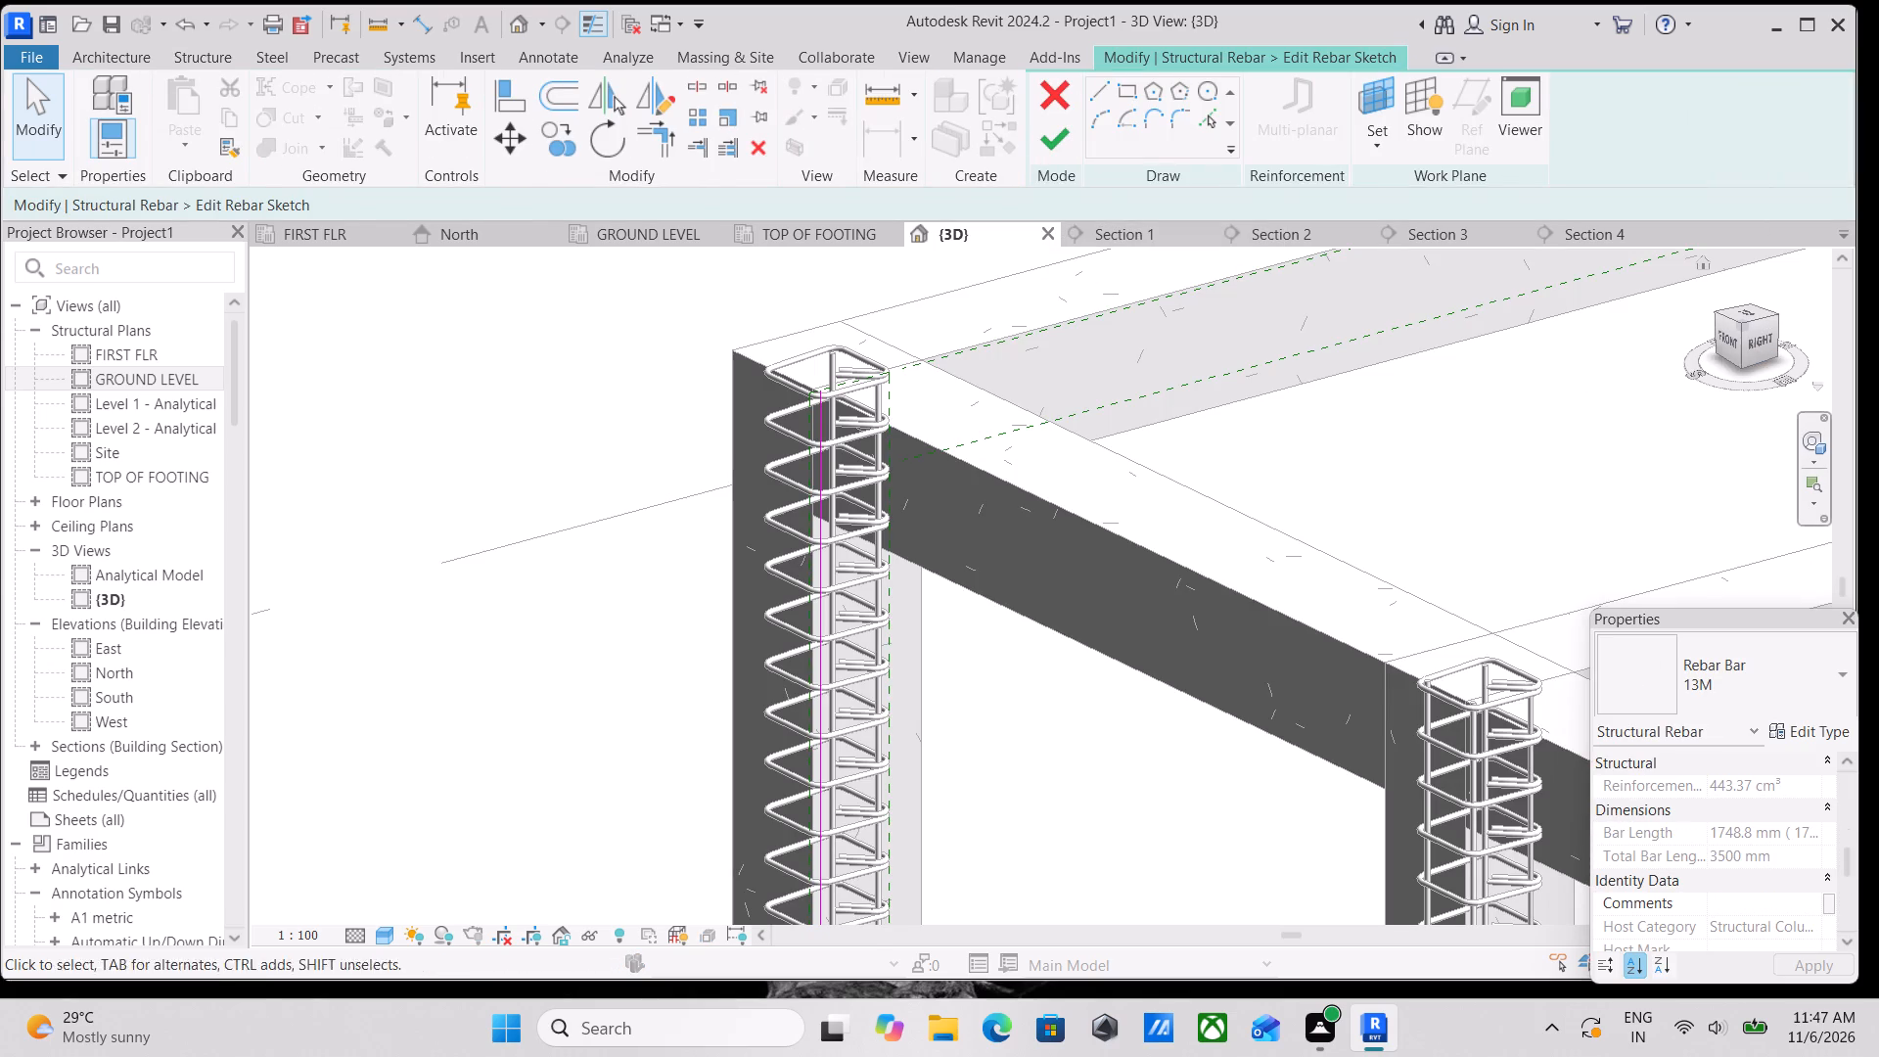
left_click(1766, 341)
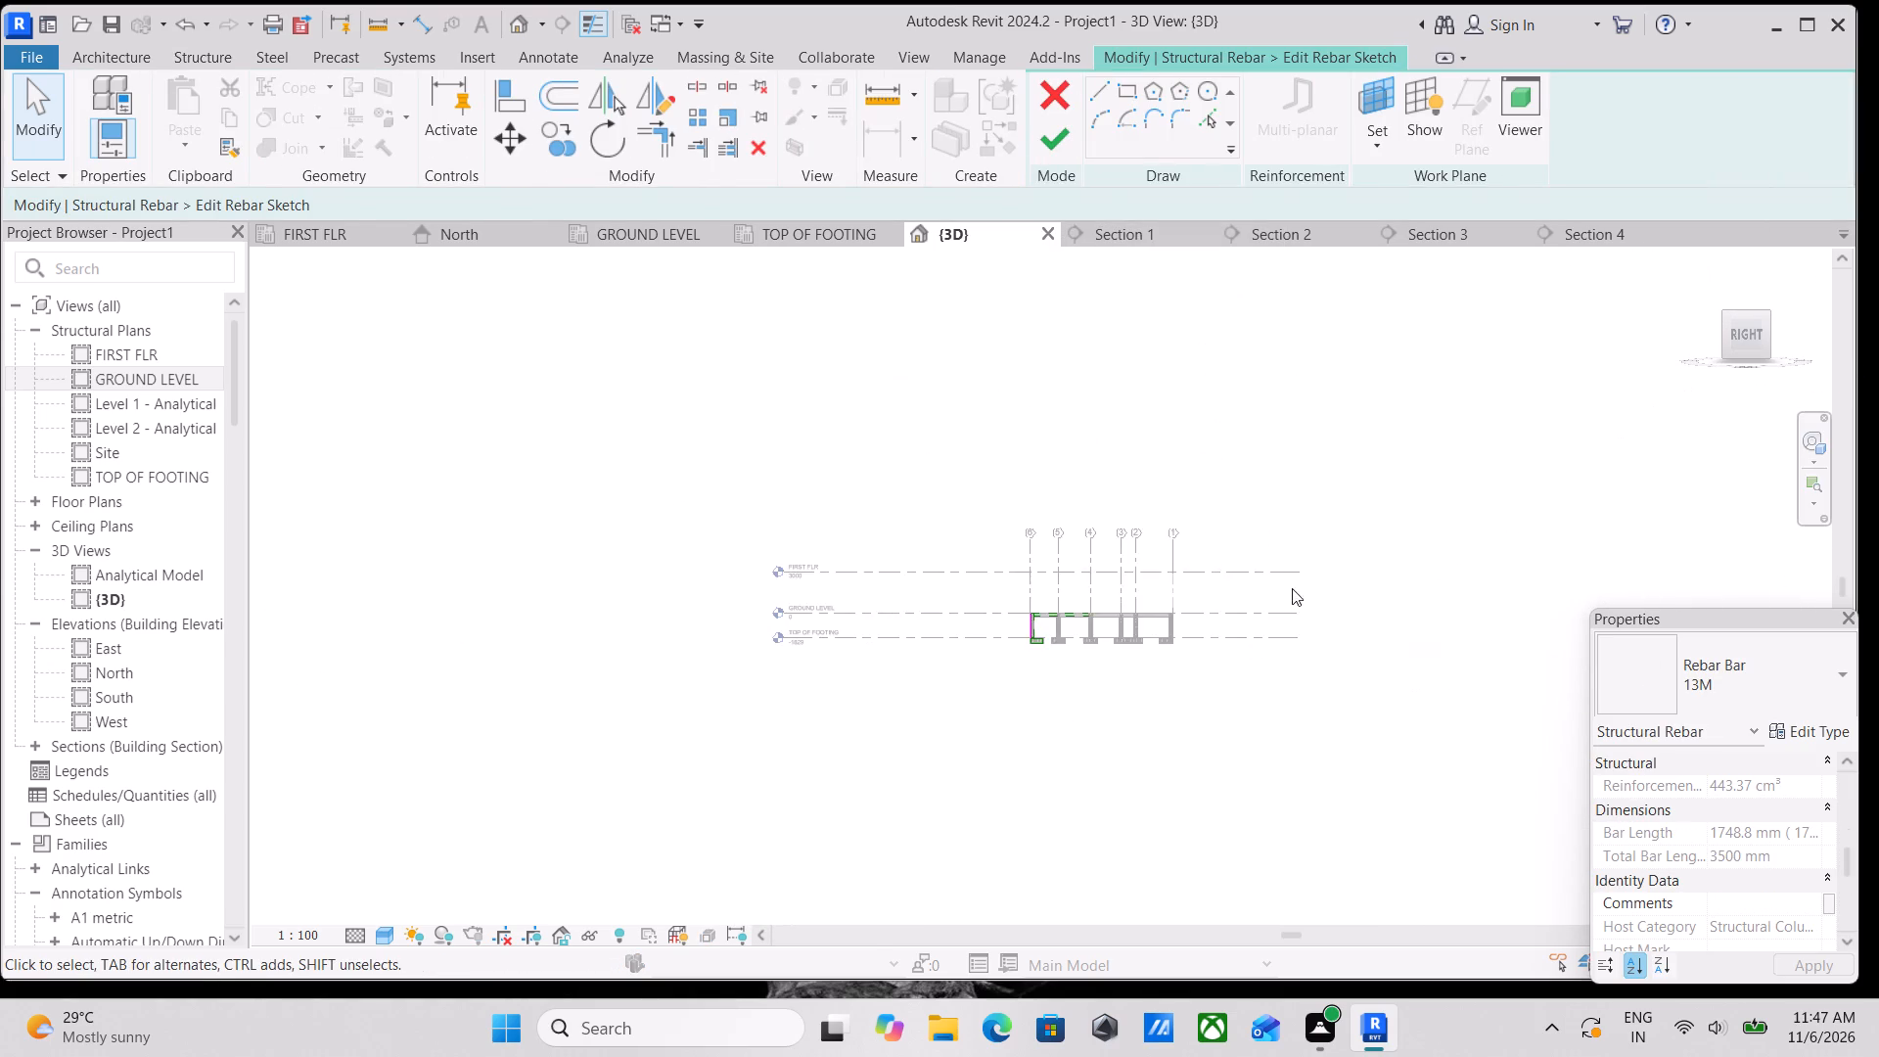
scroll(924, 622, "up", 4)
scroll(1107, 657, "up", 18)
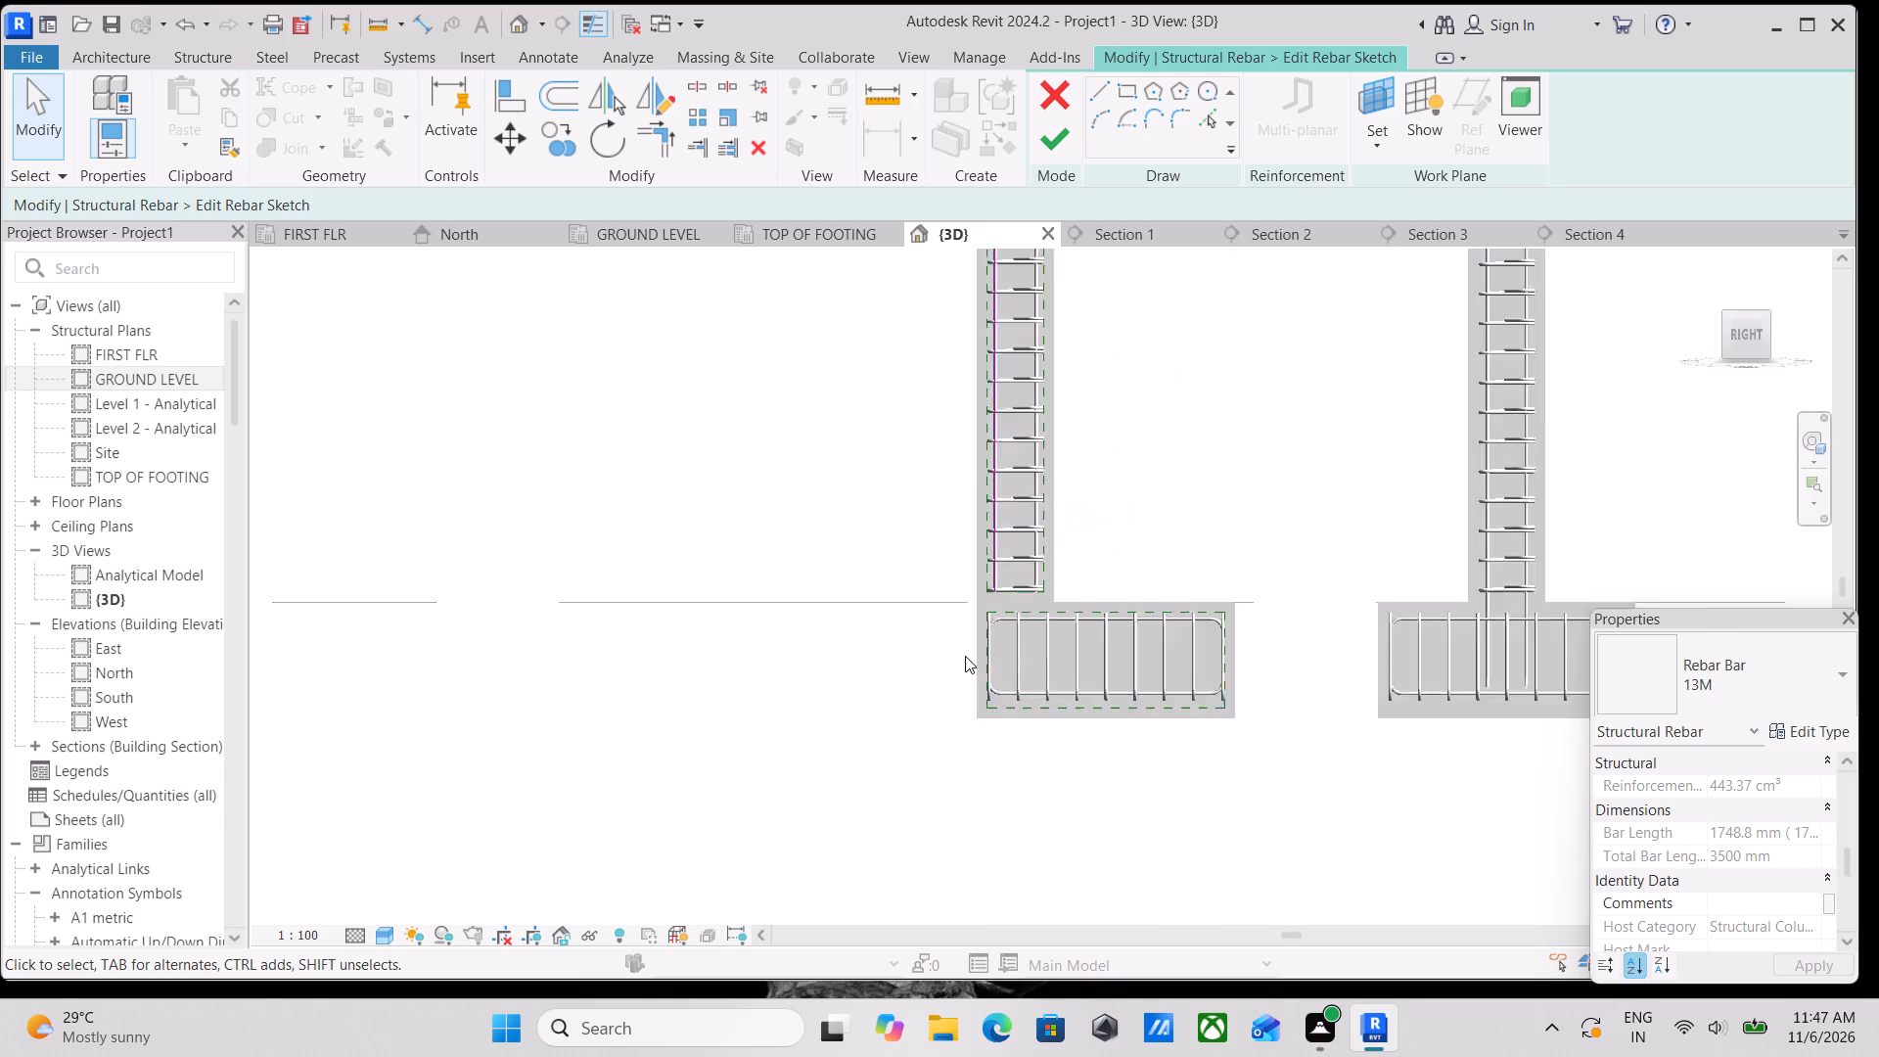
scroll(965, 656, "up", 2)
scroll(1048, 716, "up", 1)
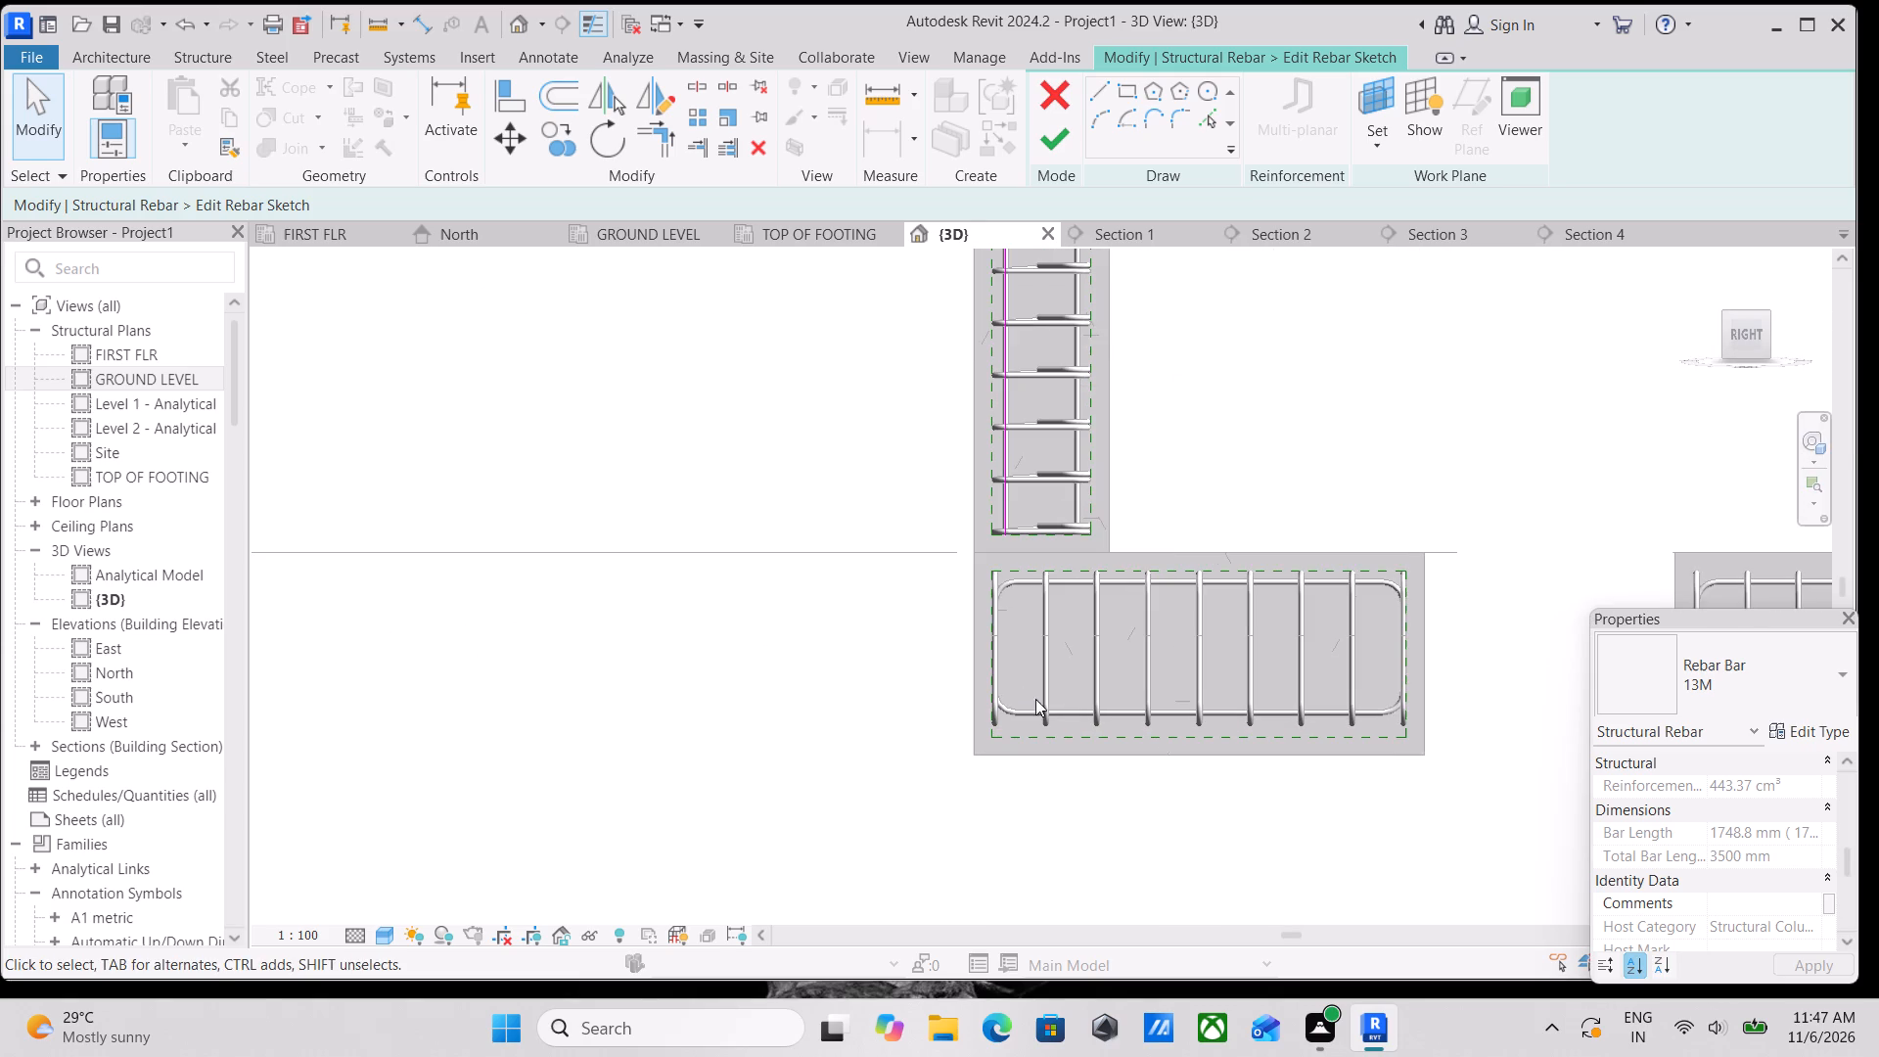
left_click(1111, 82)
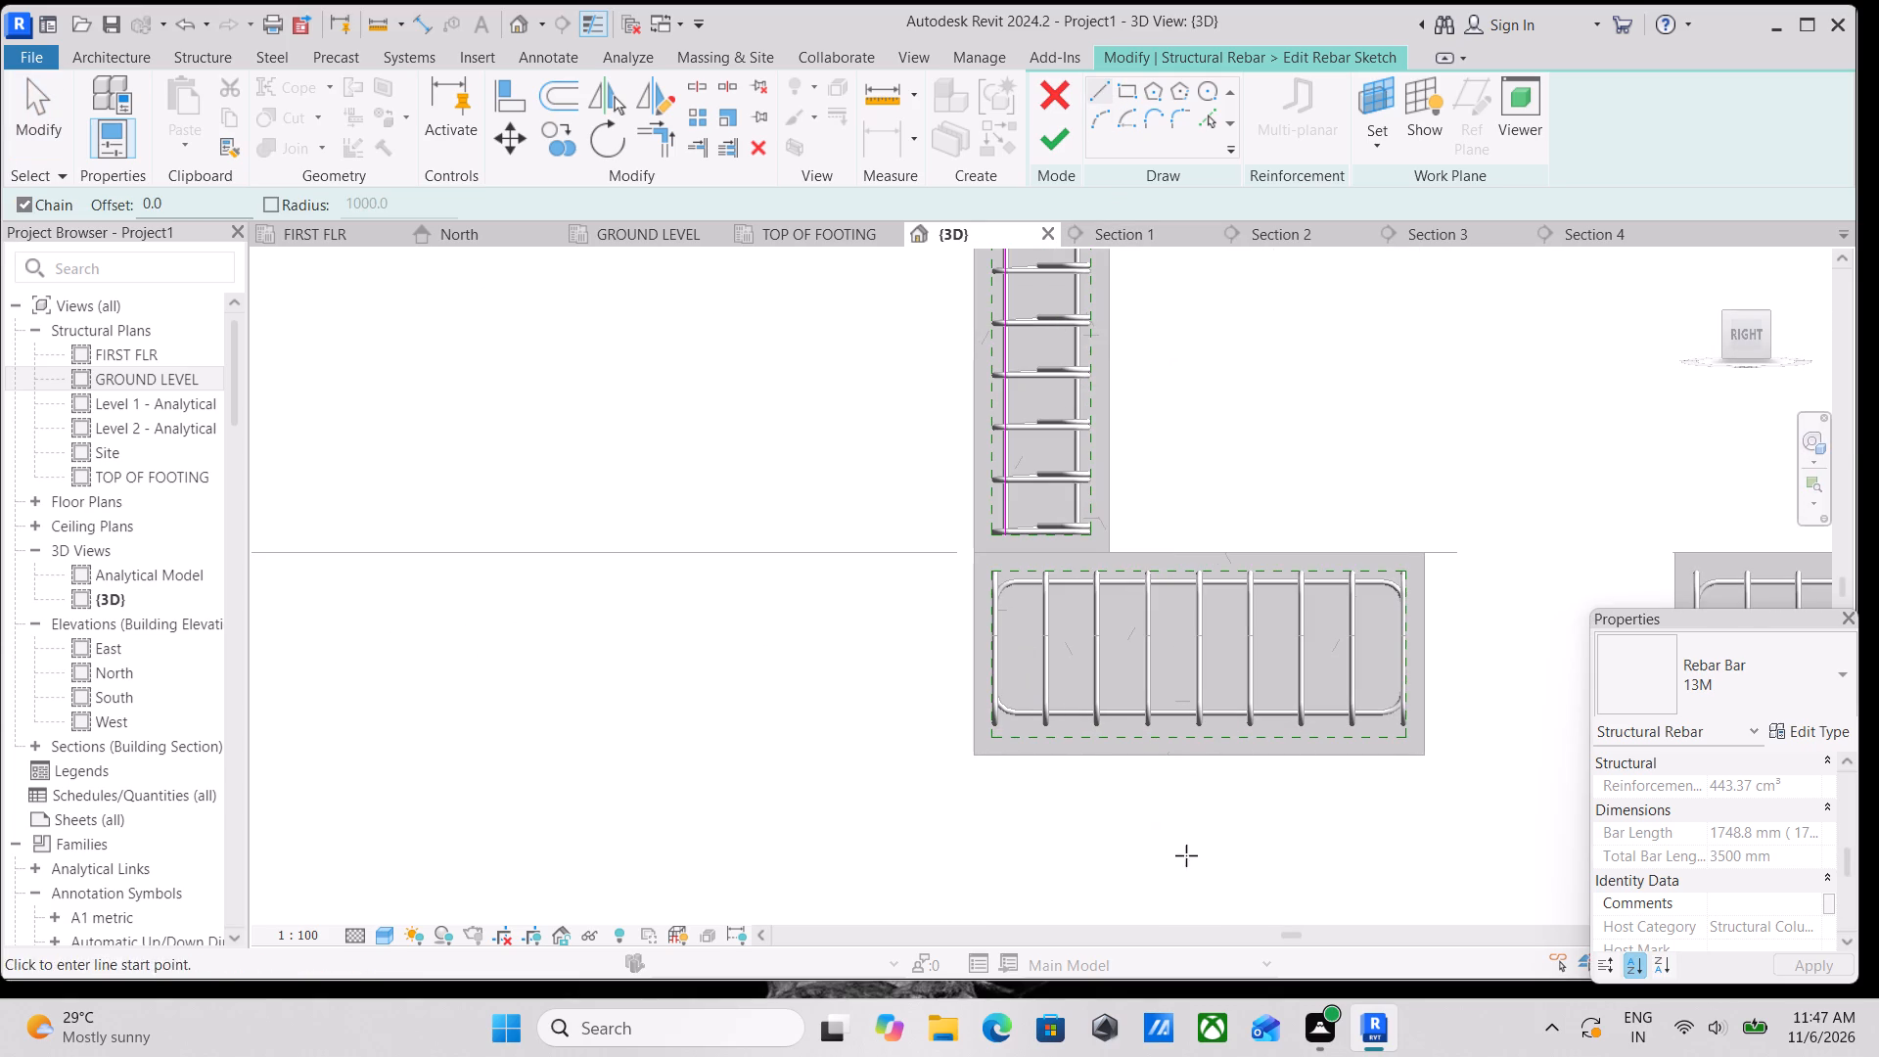
left_click(1386, 689)
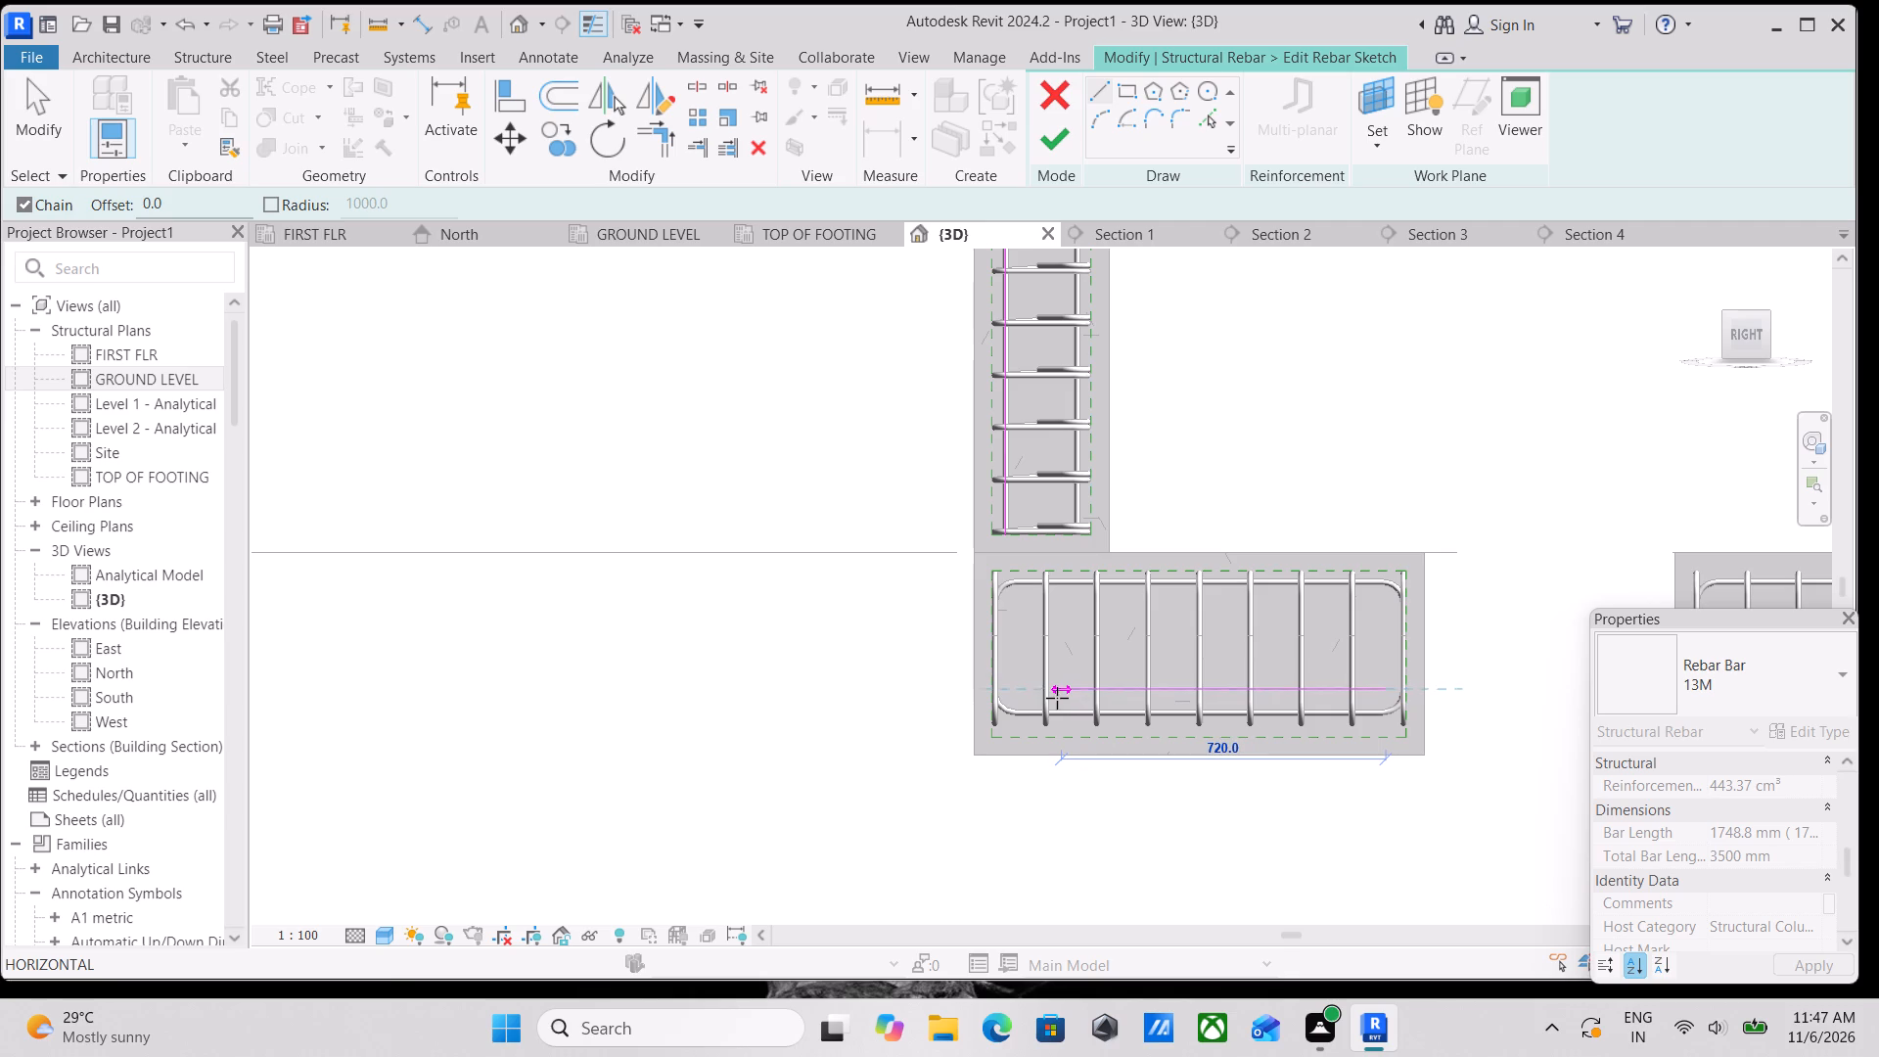
left_click(1031, 698)
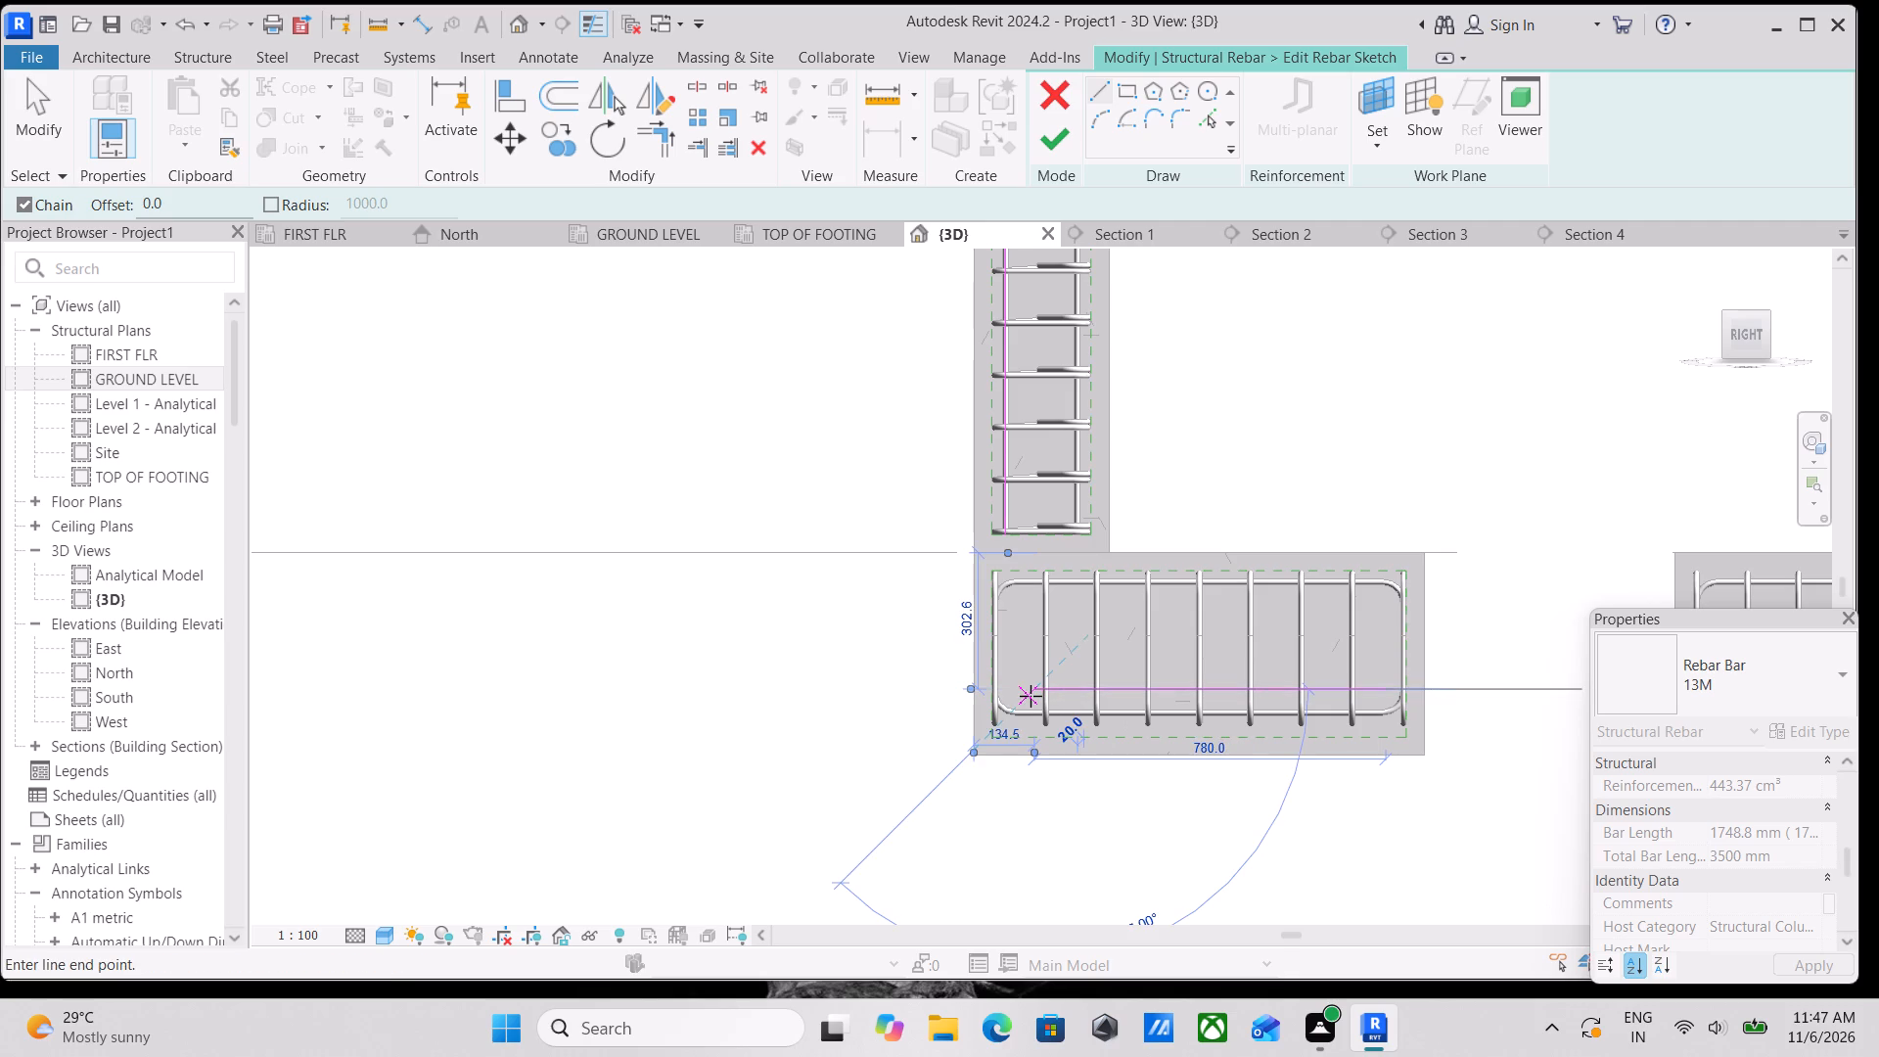
key("Escape")
Trim/extend the vertical bar line and the horizontal footing line to a corner, and finish the L-shaped rebar sketch.
key("t")
key("r")
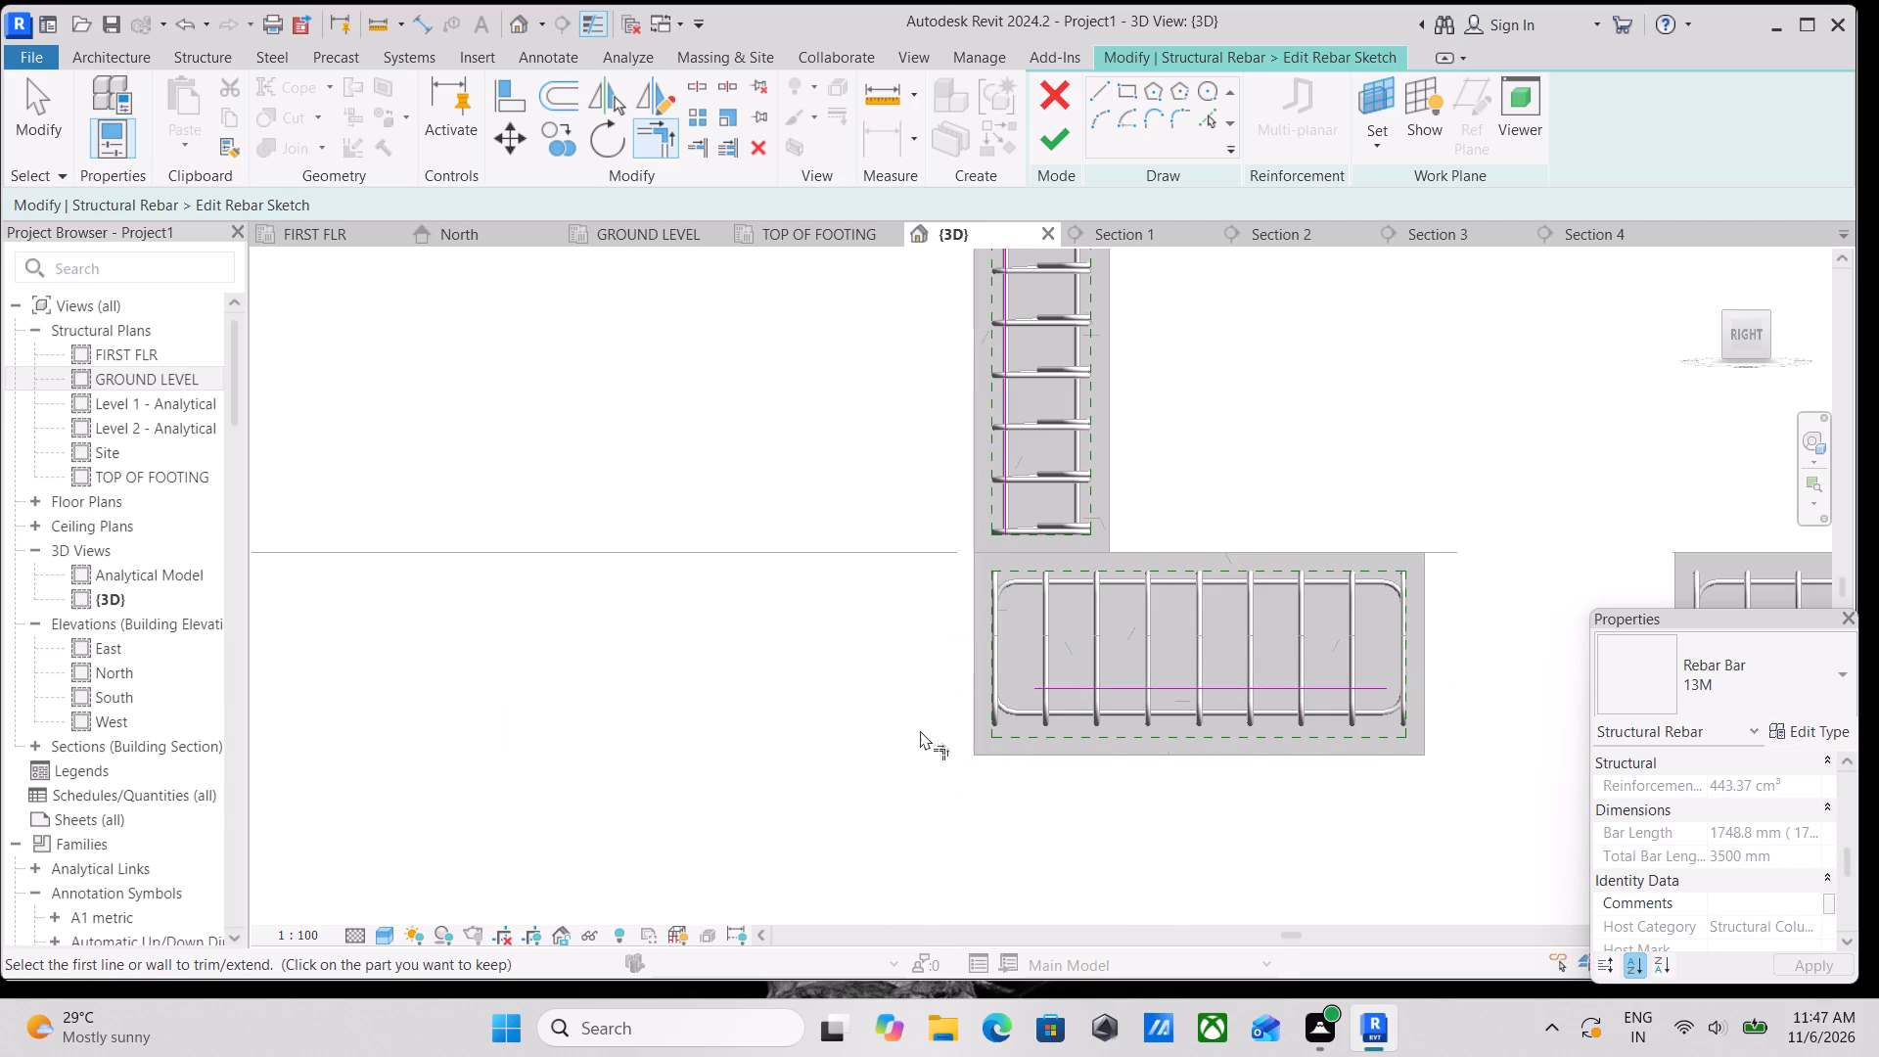
scroll(1014, 495, "up", 3)
left_click(1006, 523)
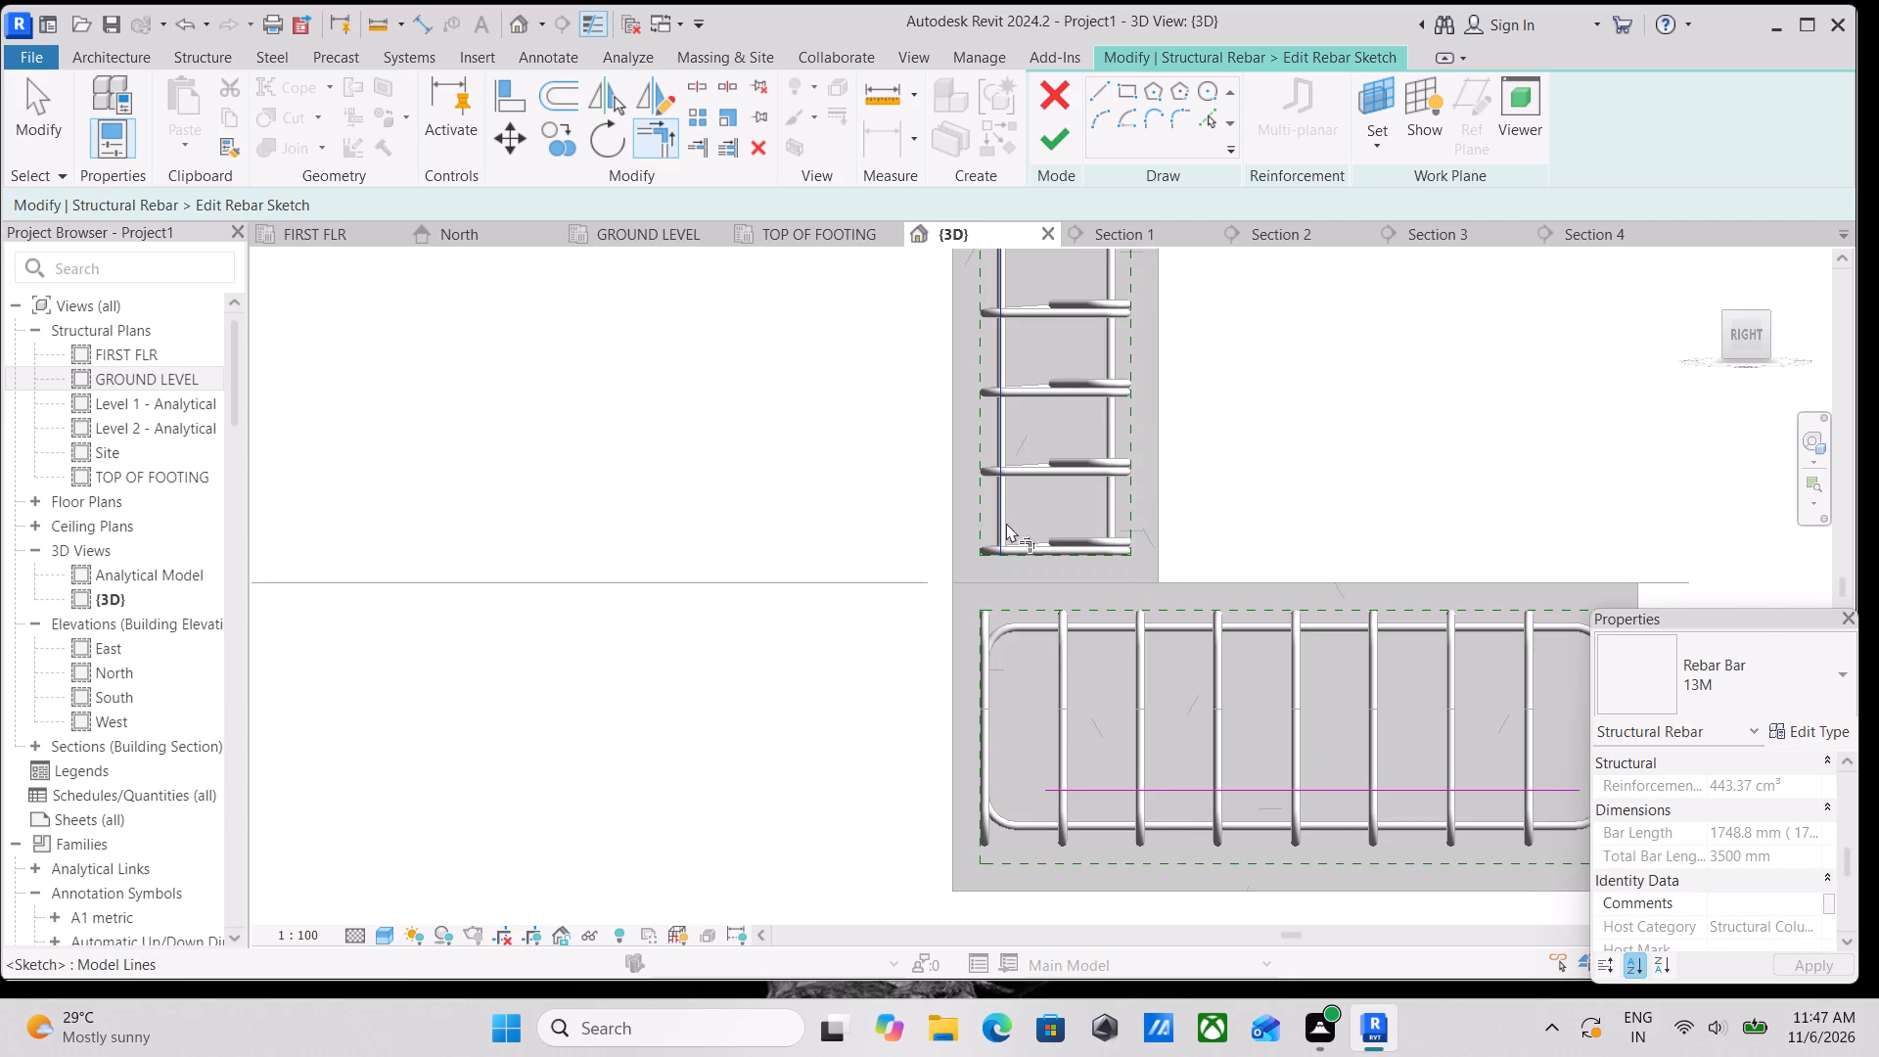
left_click(1117, 786)
scroll(1124, 684, "down", 2)
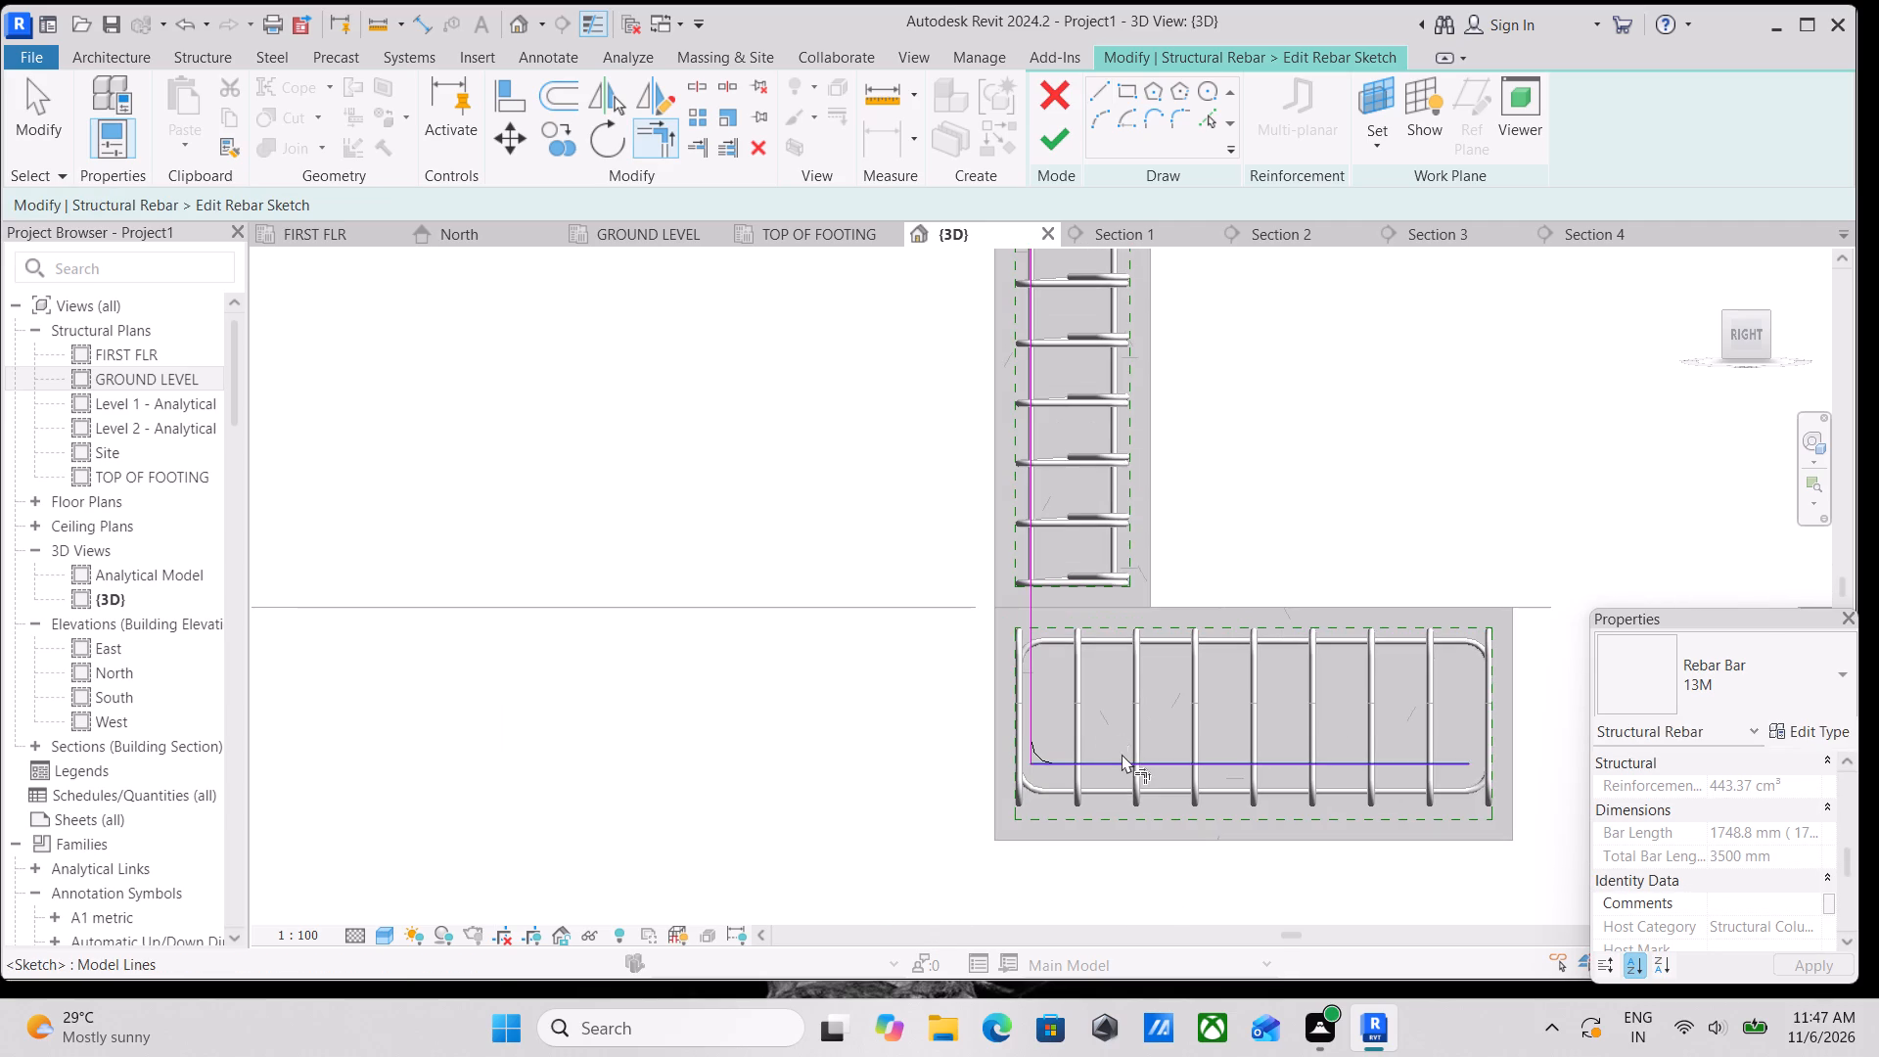
left_click(1063, 136)
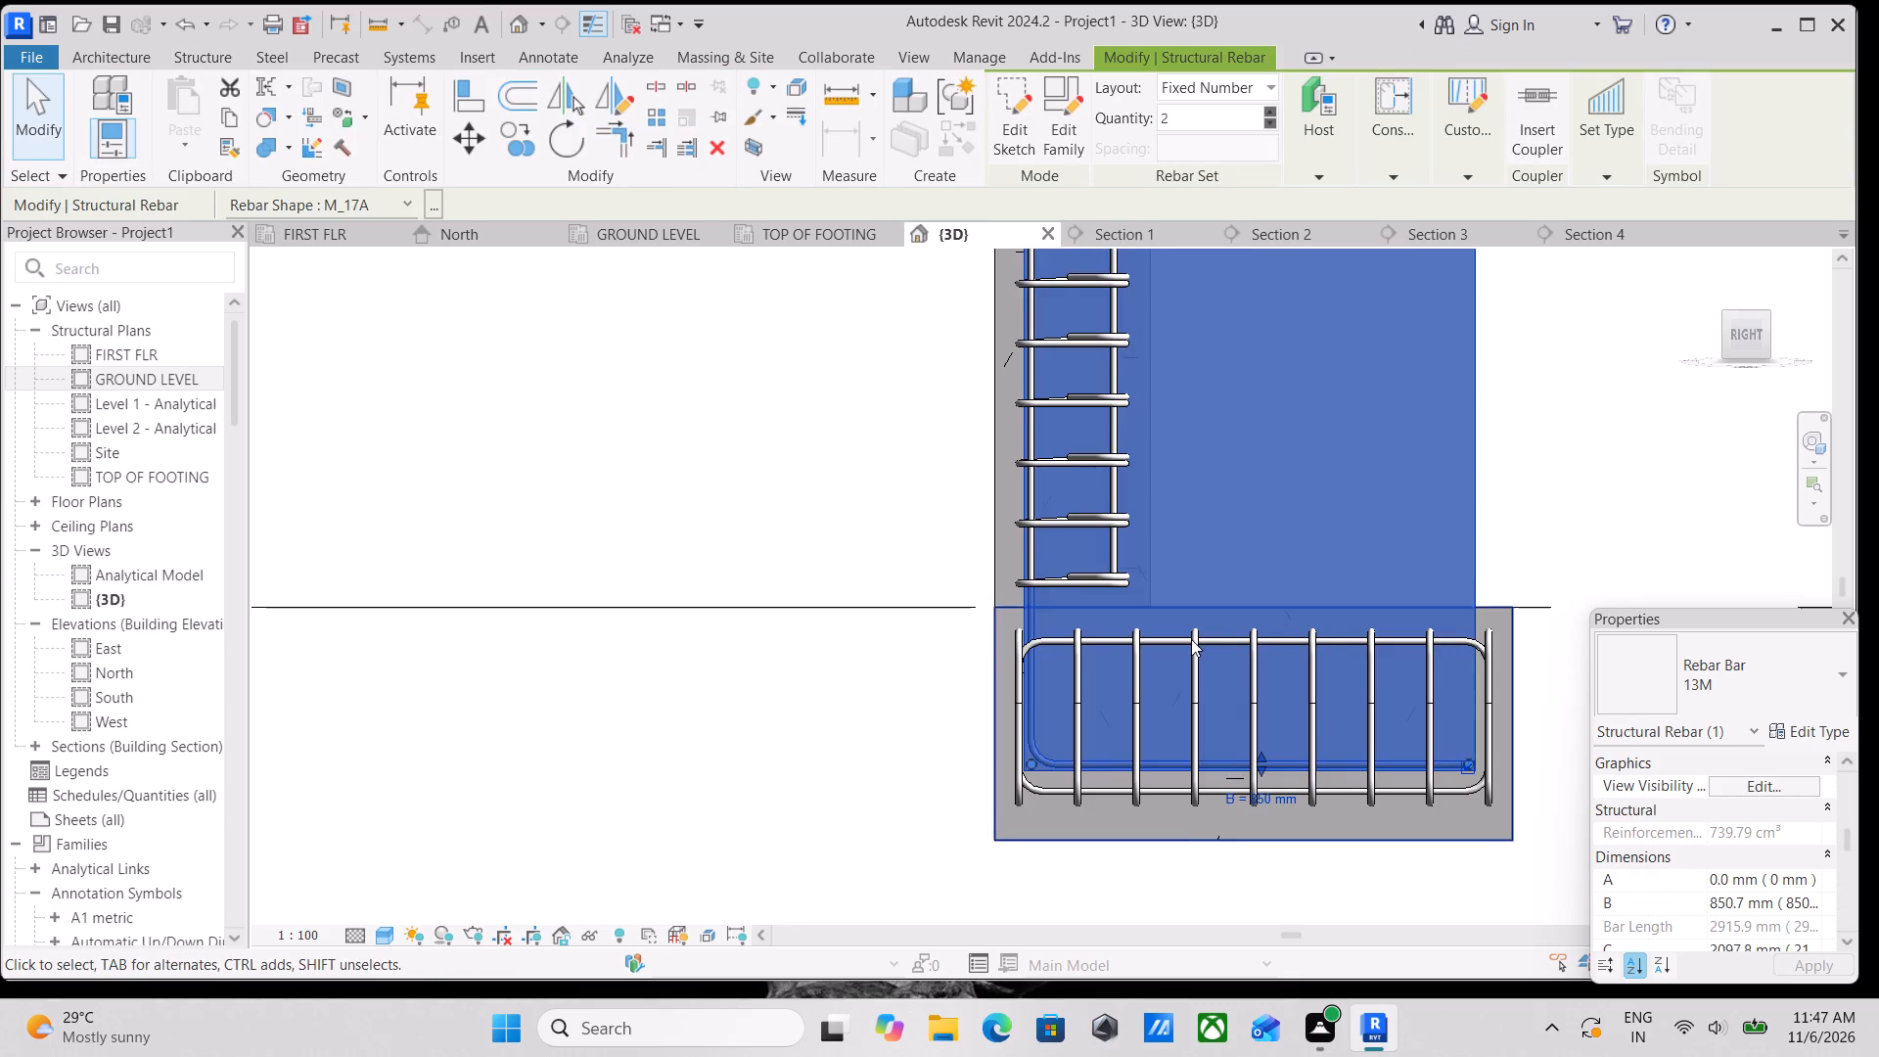
scroll(1191, 641, "down", 8)
key("Escape")
Edit the sketch of the front-right corner column's vertical bar pair on grid C, drawing a line about 7600 mm long from its footing area.
scroll(1218, 645, "down", 2)
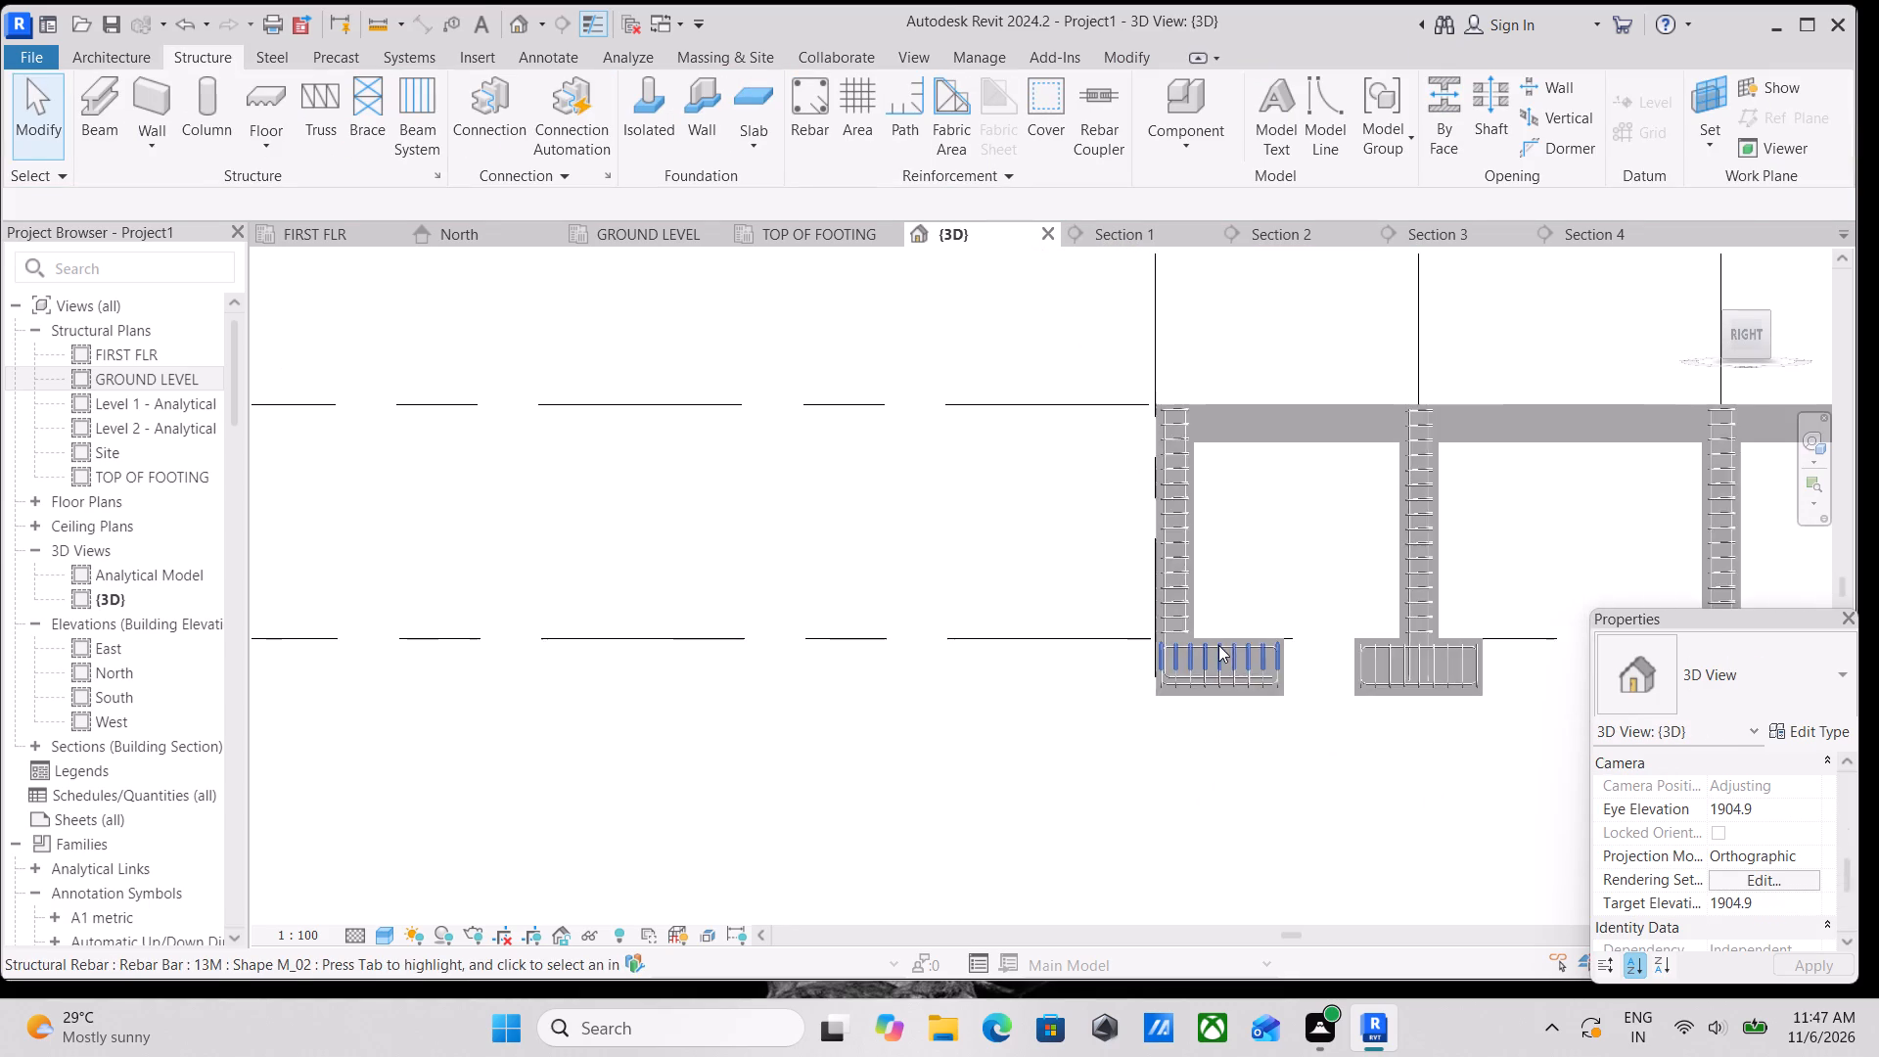
middle_click_drag(1224, 609, 1406, 737, "shift")
middle_click_drag(1150, 712, 1382, 788, "shift")
middle_click_drag(1138, 780, 1318, 760)
scroll(862, 690, "up", 3)
scroll(963, 708, "up", 5)
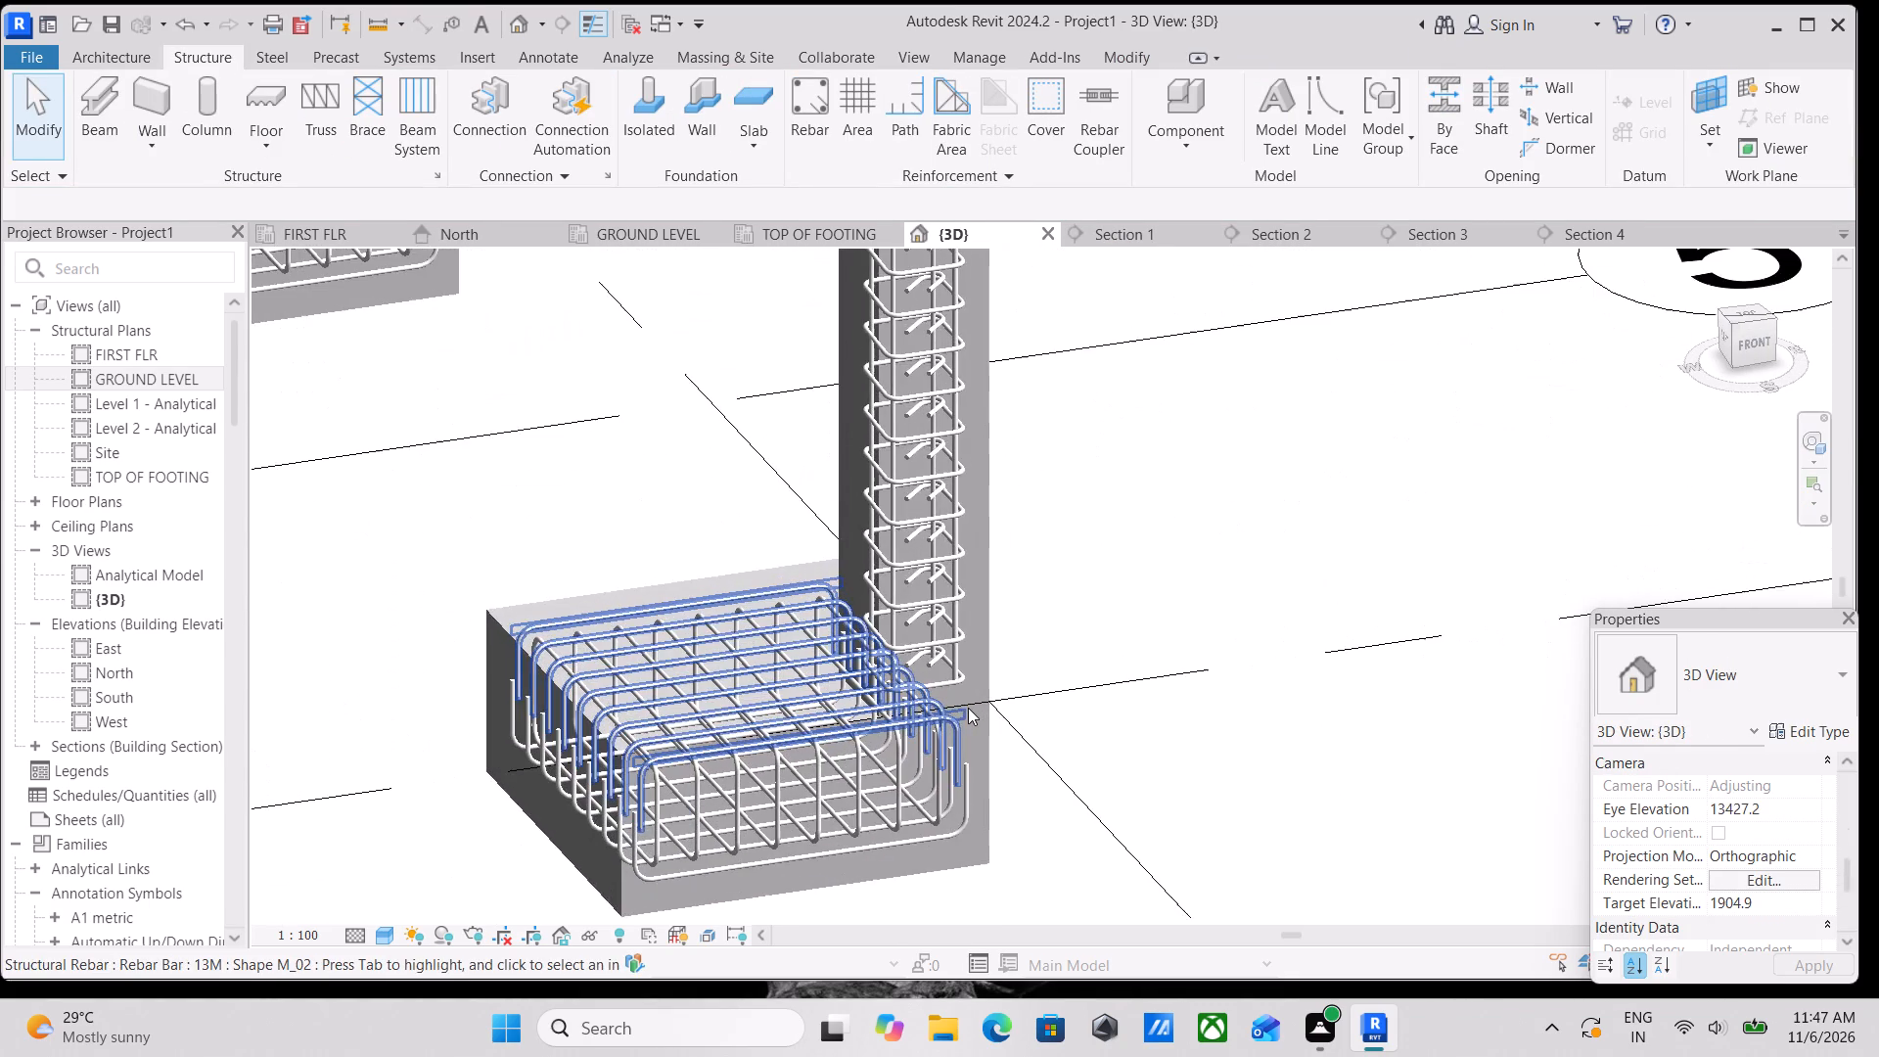
scroll(968, 708, "up", 1)
middle_click_drag(965, 708, 934, 708, "shift")
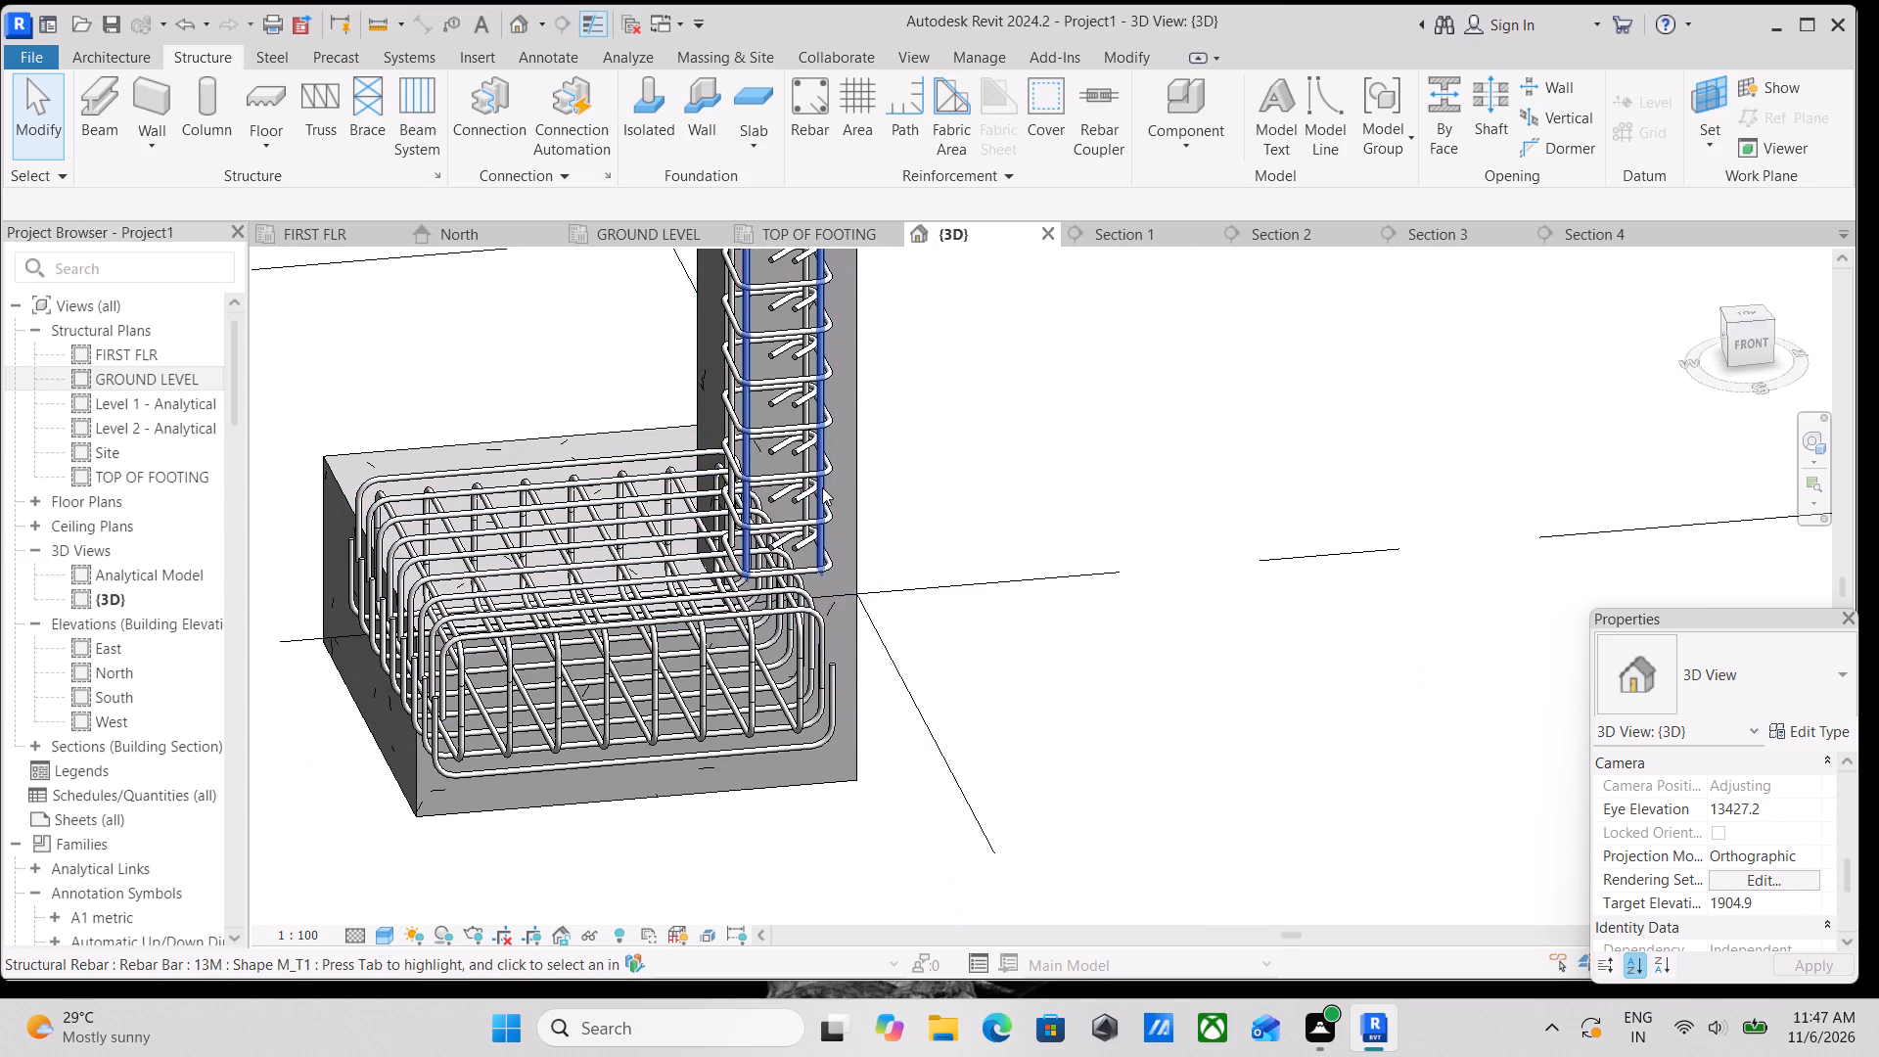
left_click(822, 487)
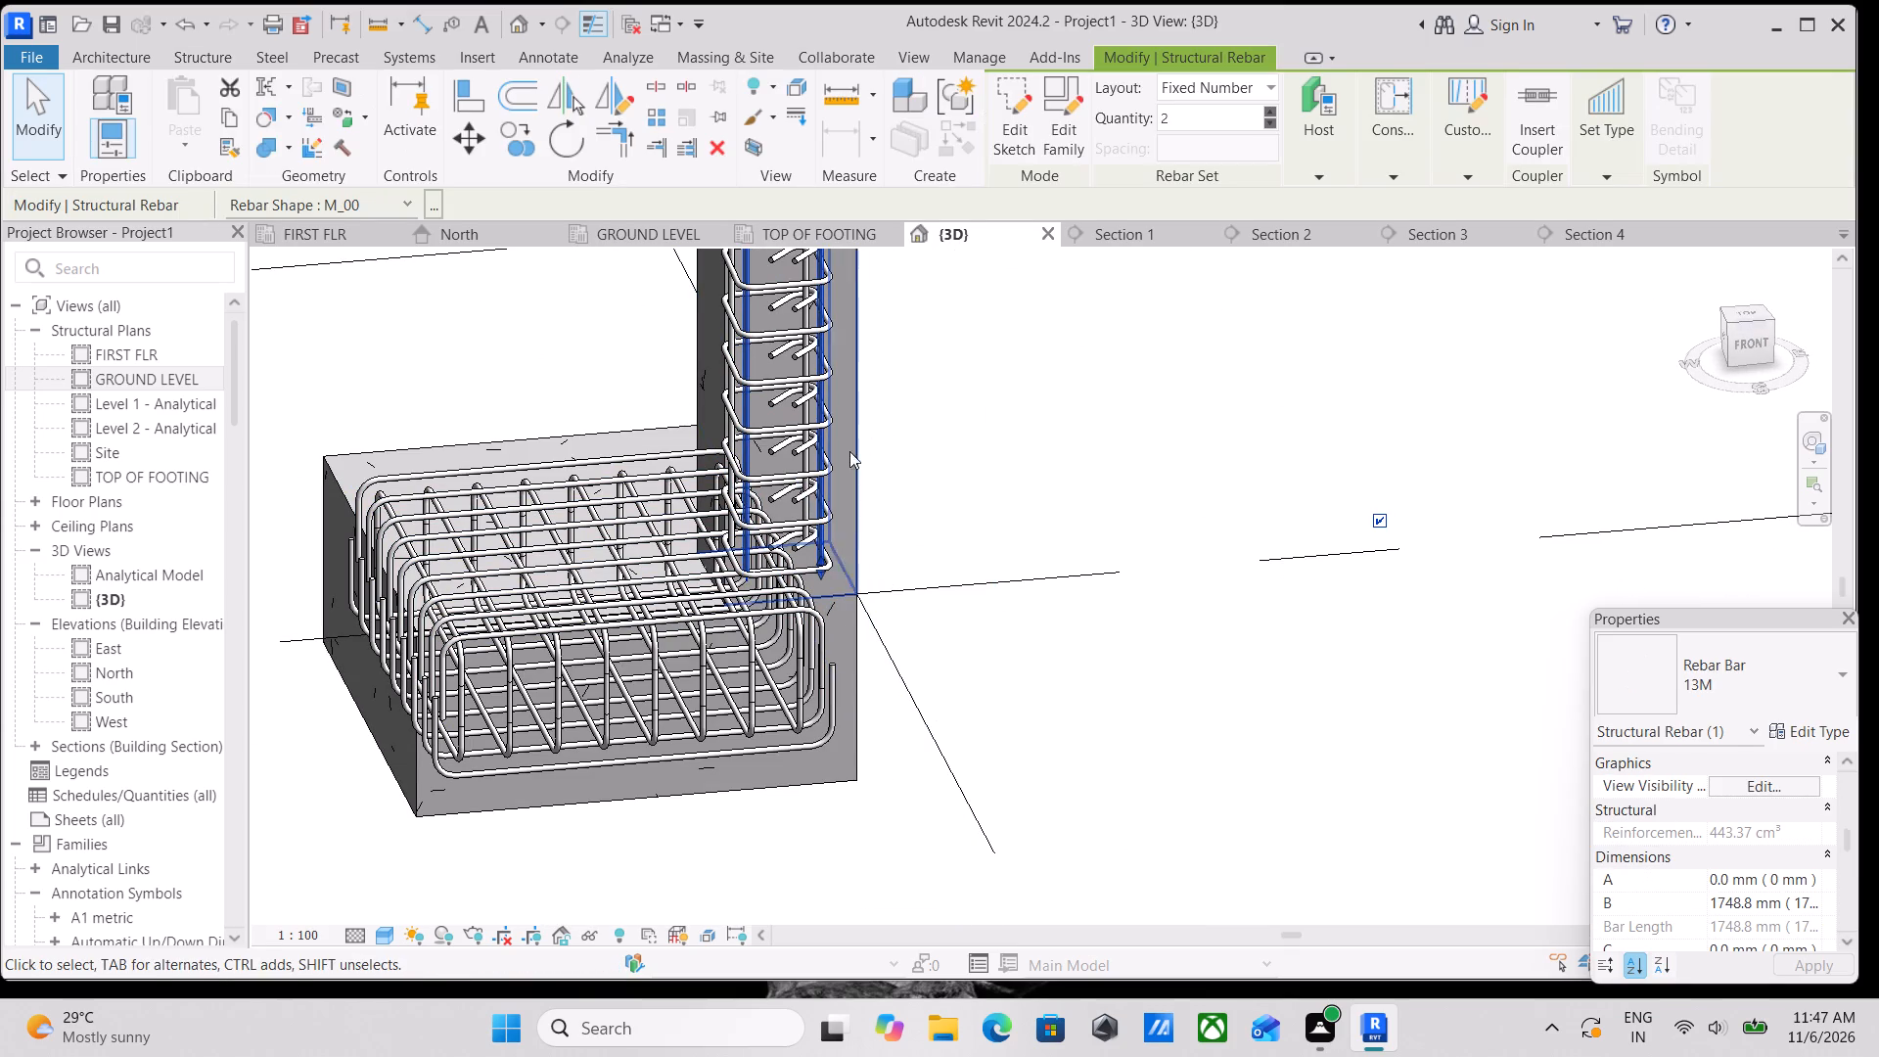
left_click(1028, 102)
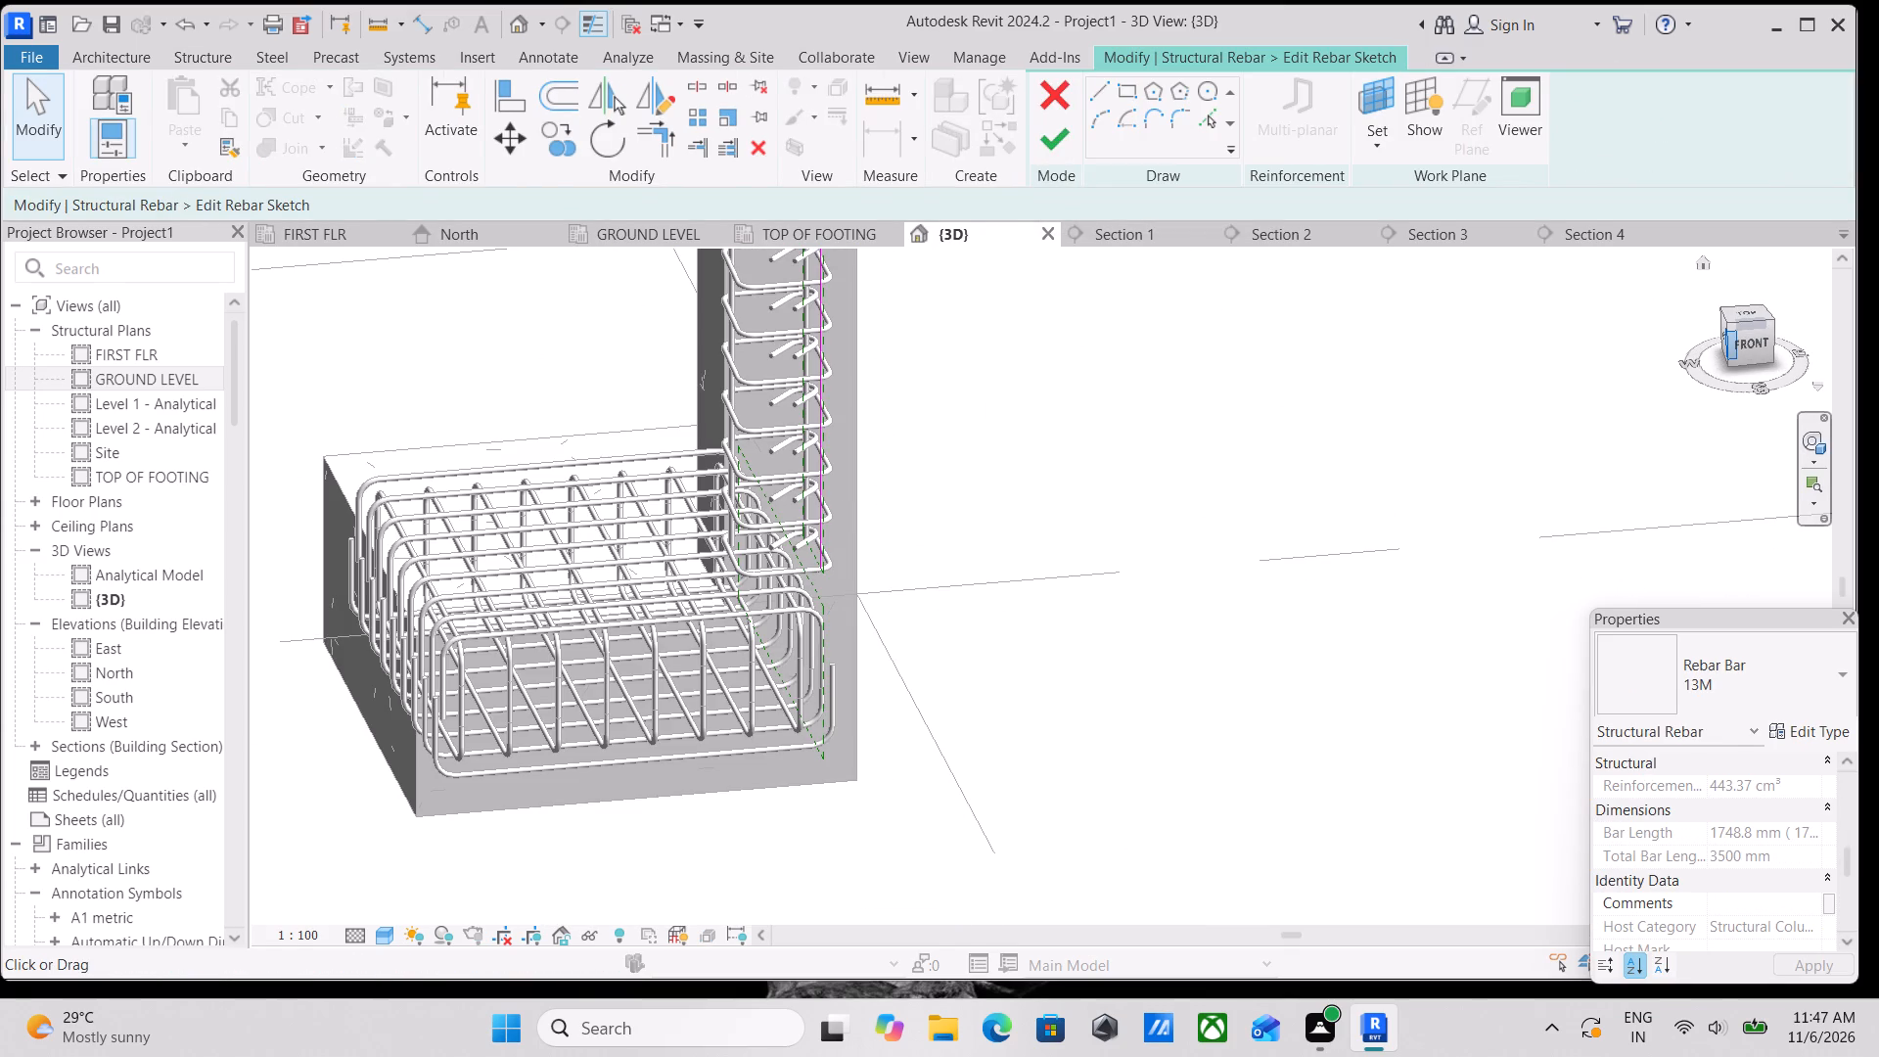
left_click(1741, 345)
scroll(1083, 624, "up", 3)
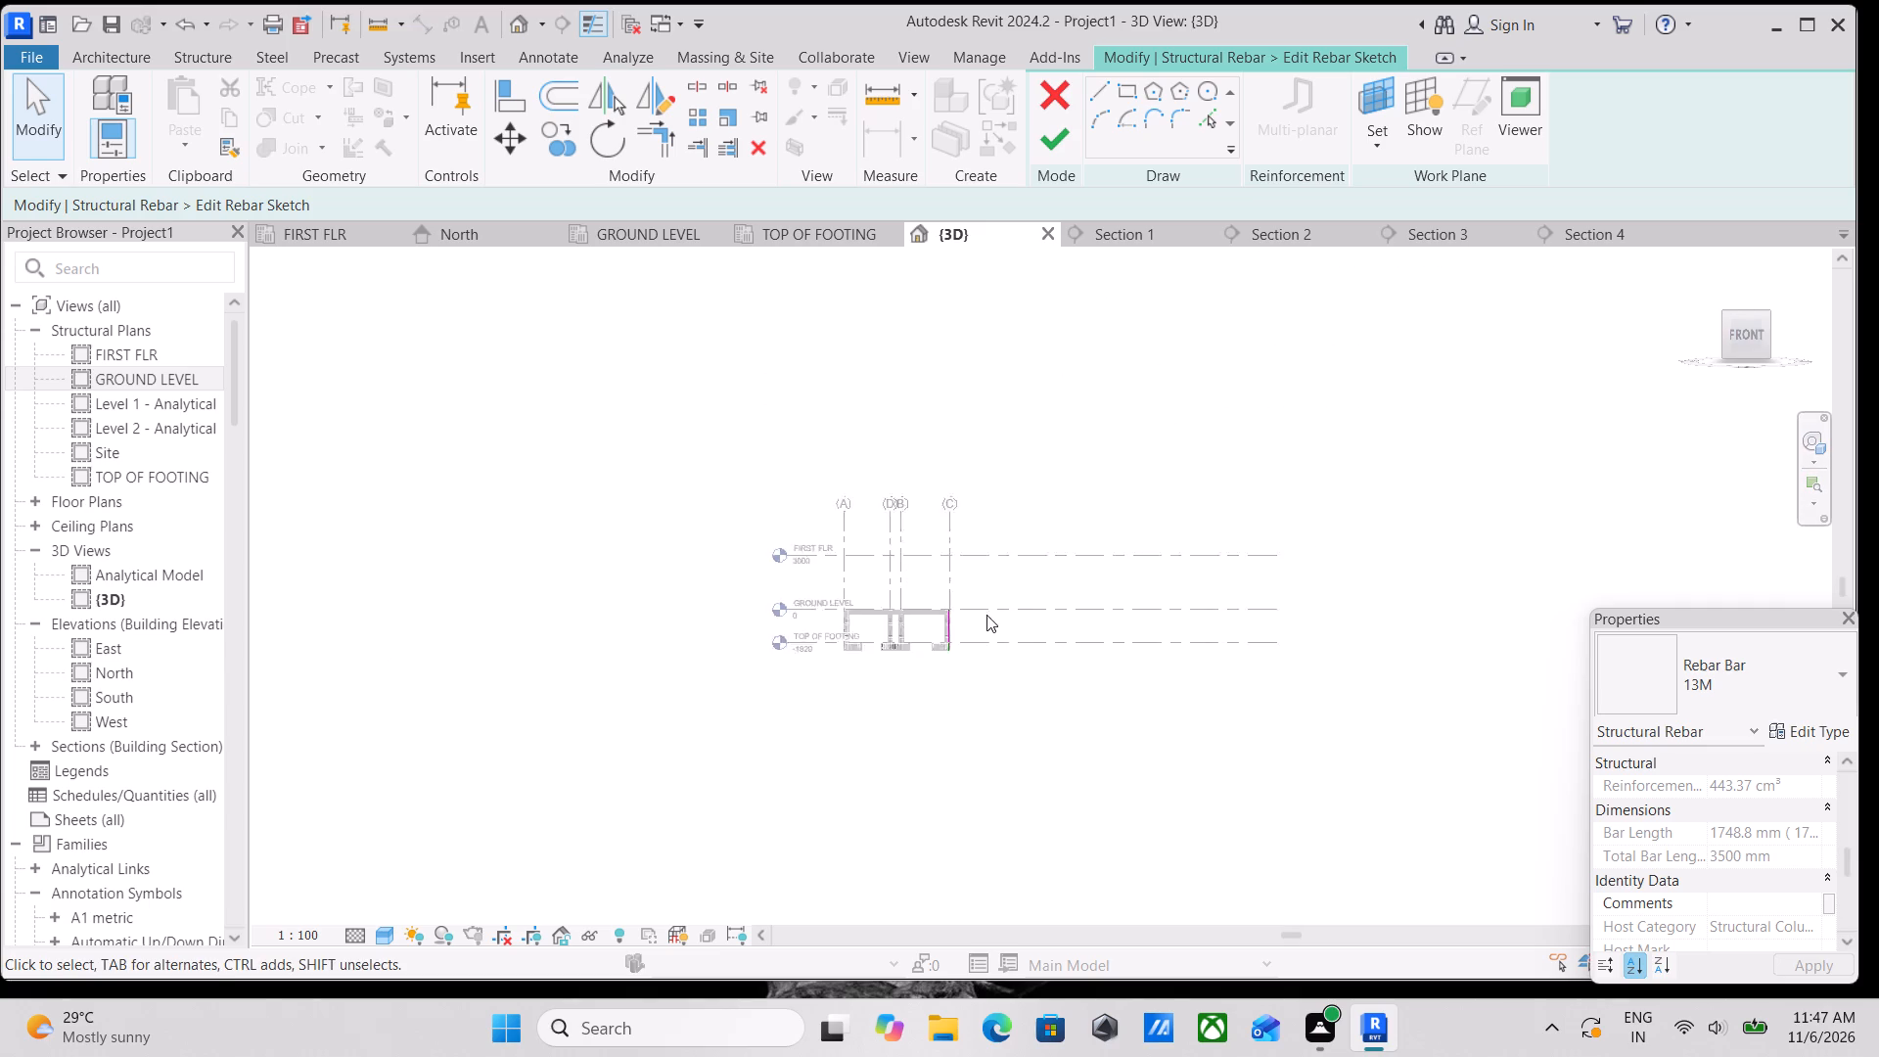
scroll(986, 615, "up", 1)
scroll(884, 655, "up", 16)
scroll(989, 628, "up", 2)
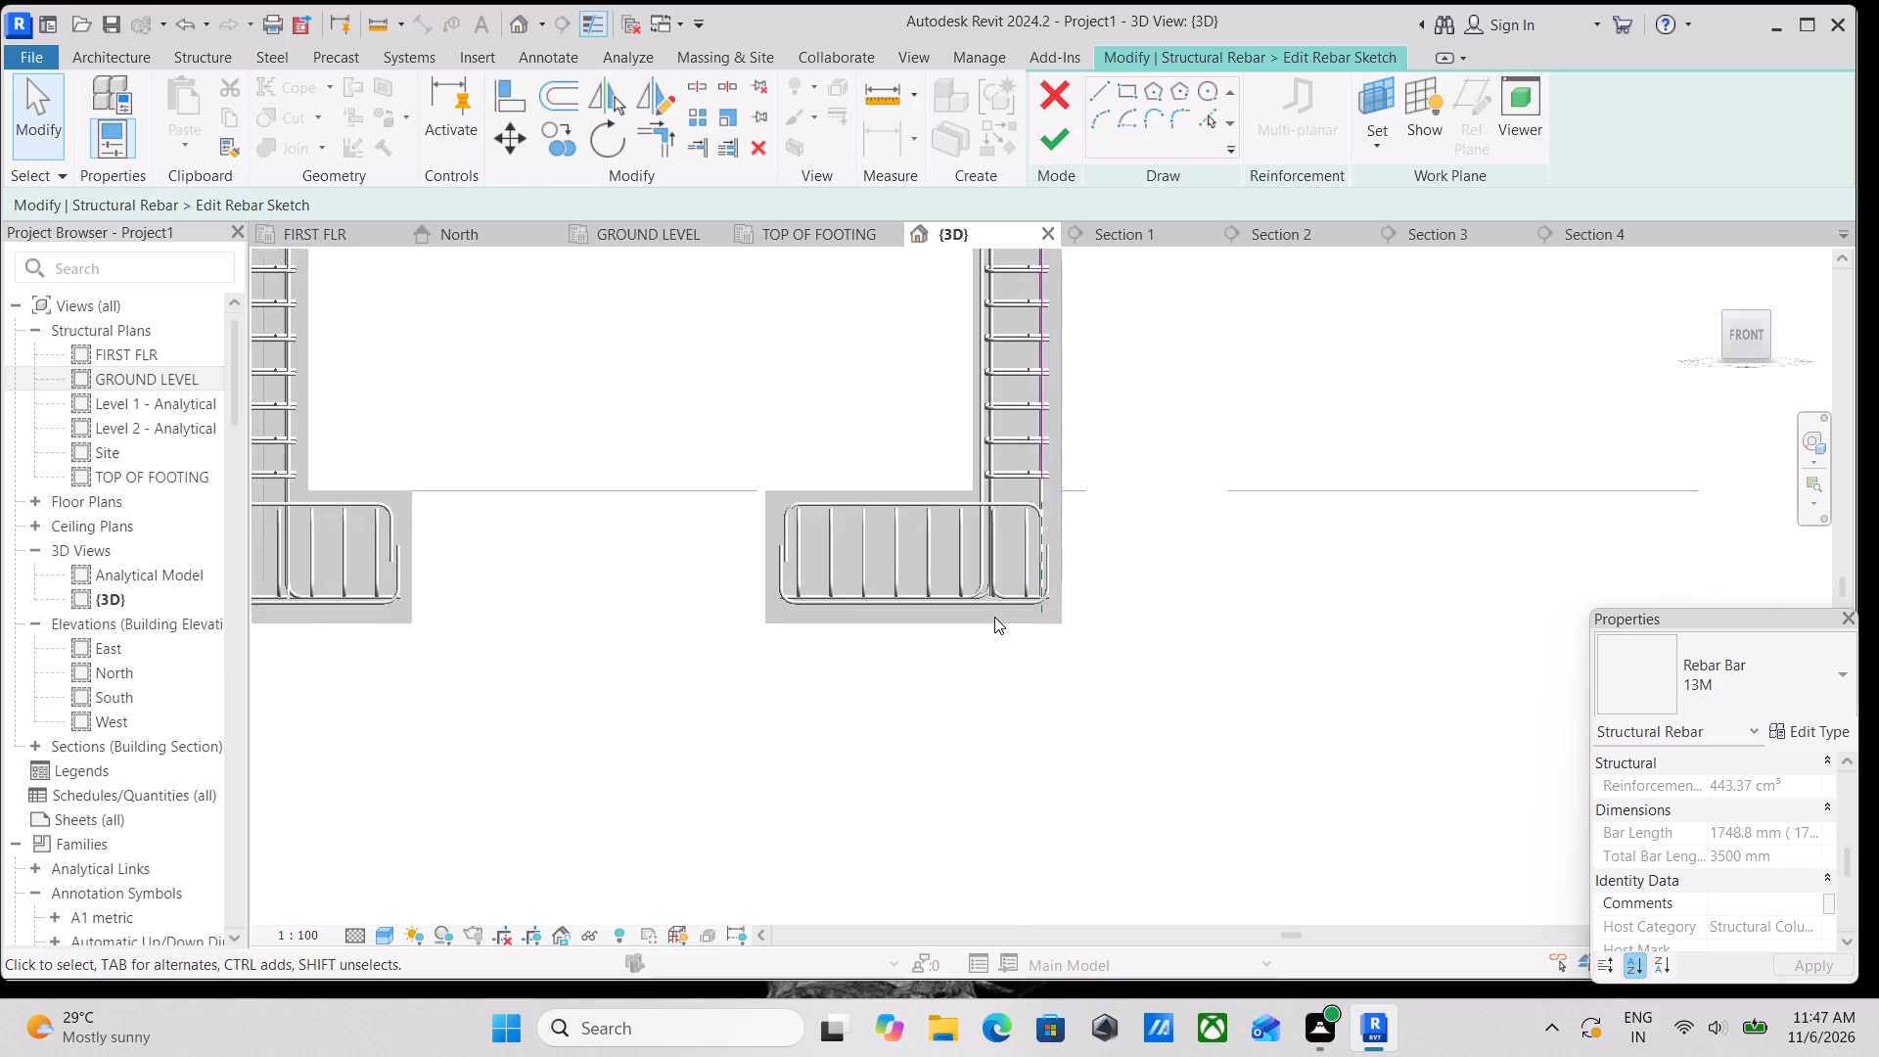
middle_click_drag(1003, 630, 1031, 754)
left_click(1108, 87)
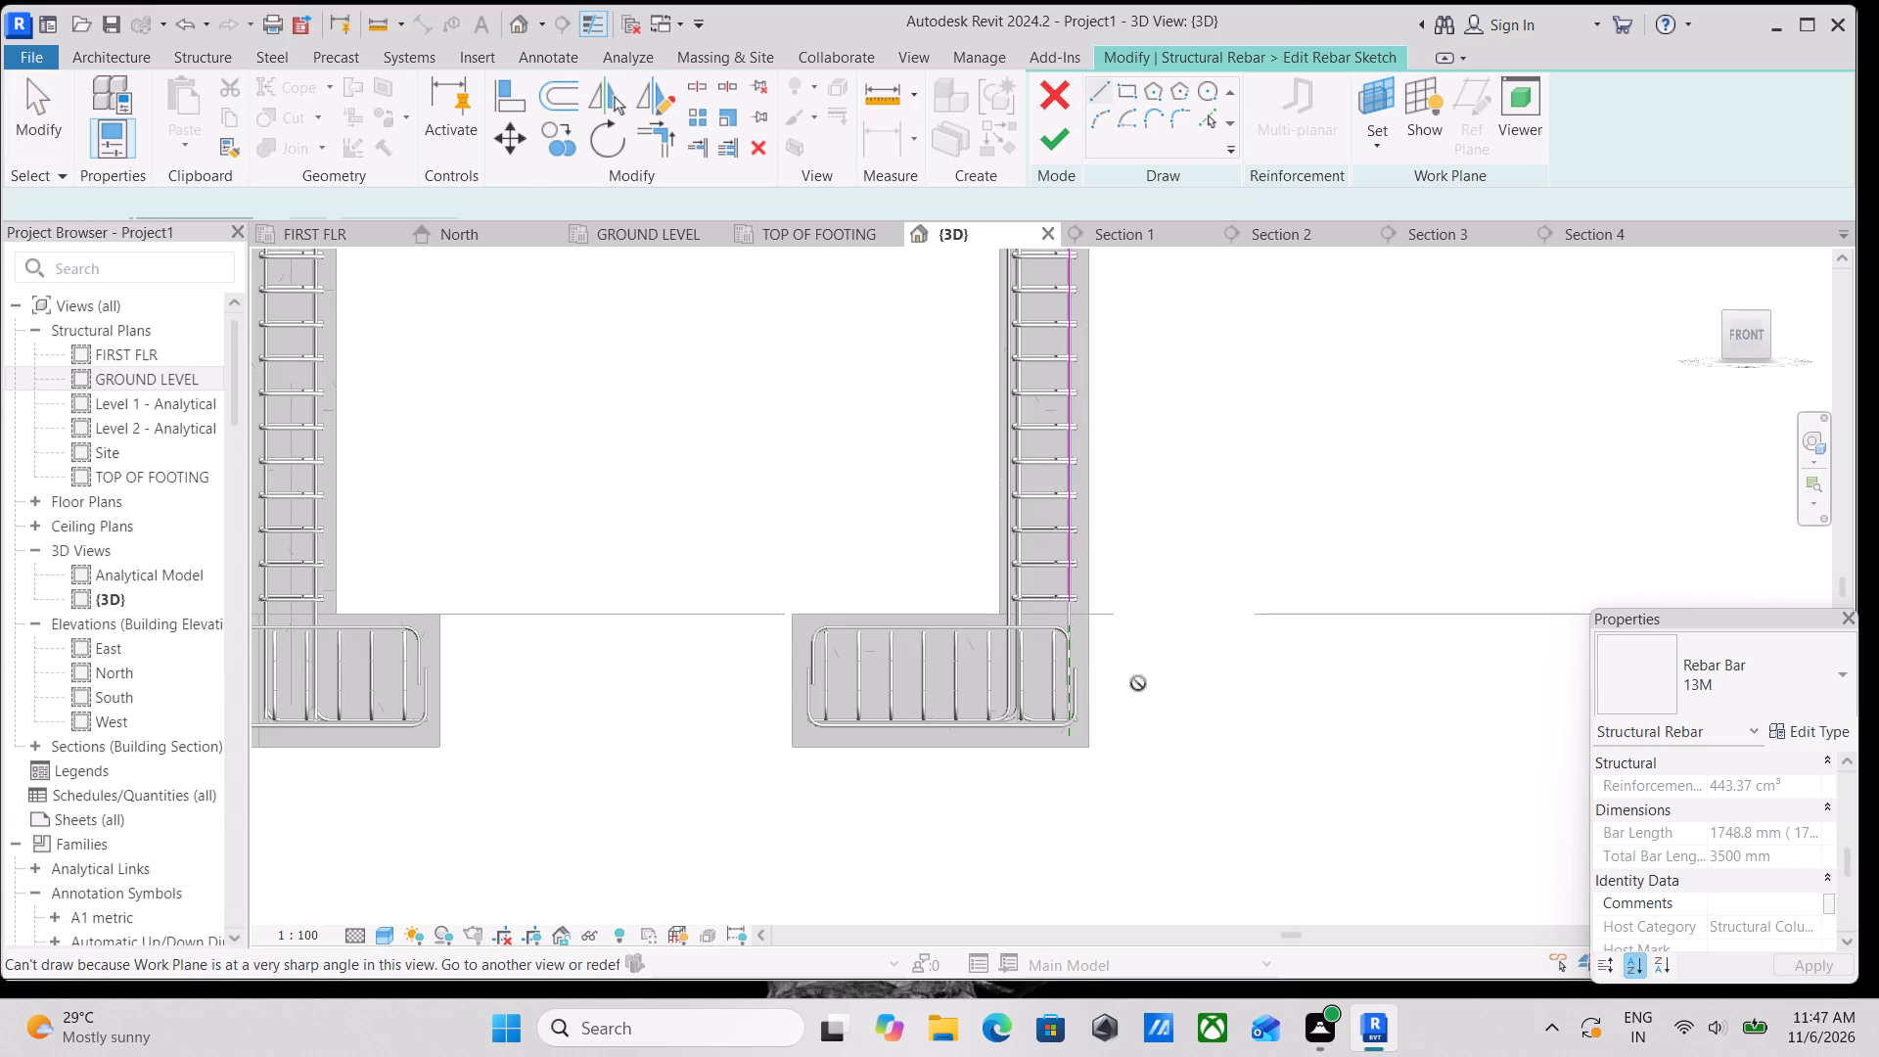
scroll(902, 711, "up", 3)
scroll(802, 715, "up", 2)
scroll(872, 699, "down", 5)
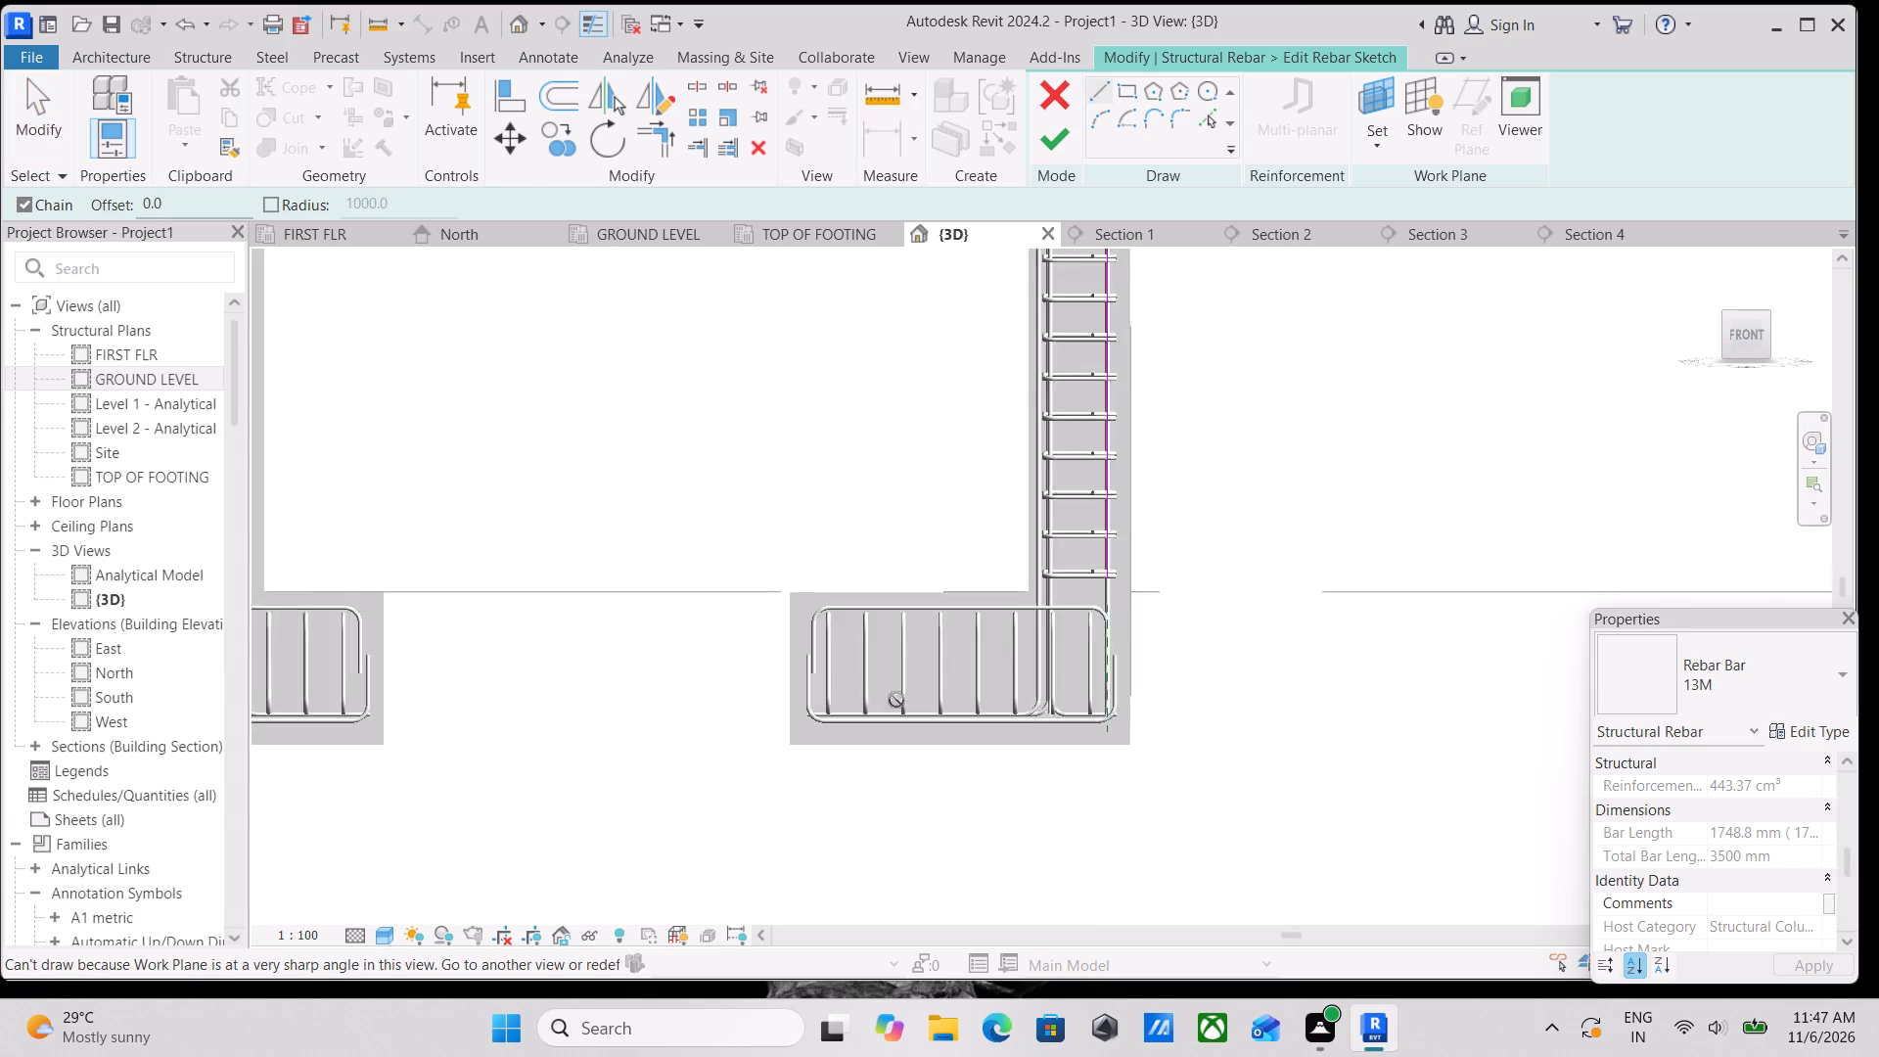
scroll(896, 700, "down", 1)
middle_click_drag(902, 720, 921, 788, "shift")
left_click(897, 712)
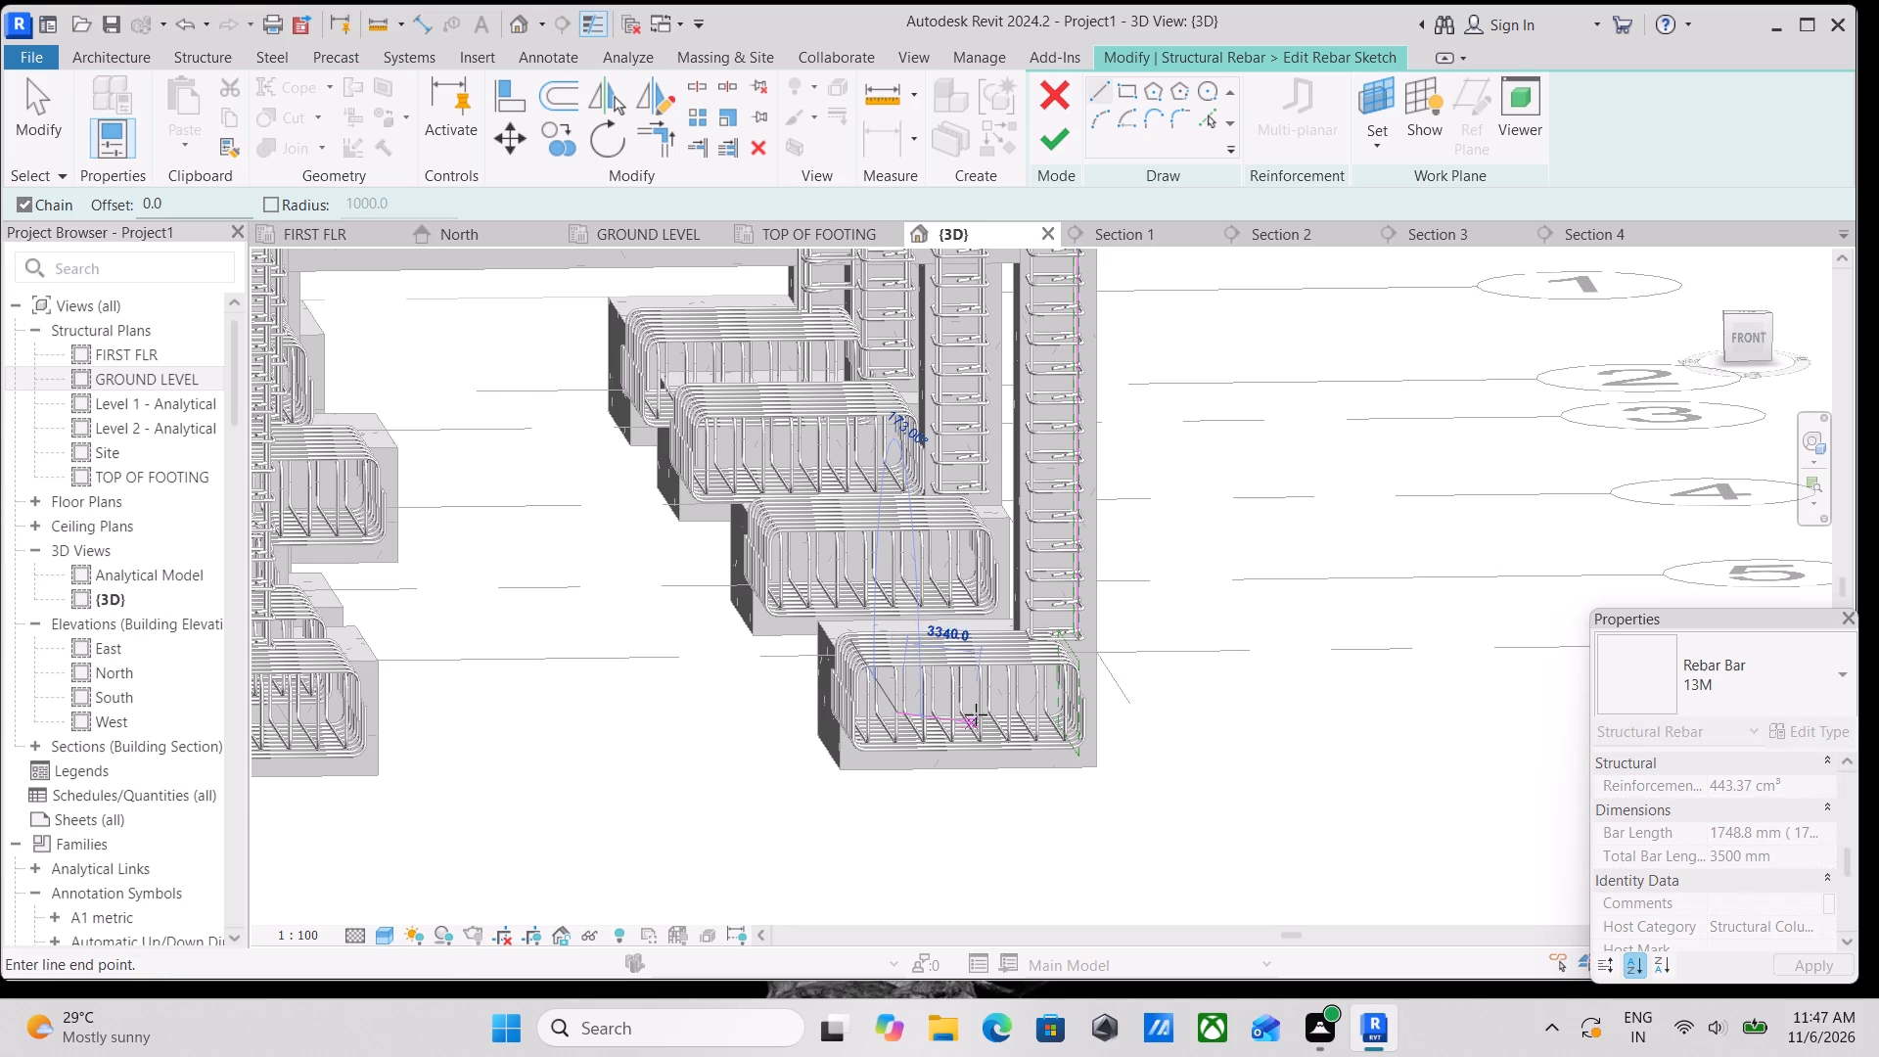
left_click(1065, 715)
key("Escape")
Start the Scale command in the rebar sketch and pick the column's vertical bar line and the new line at the footing.
scroll(1065, 715, "up", 3)
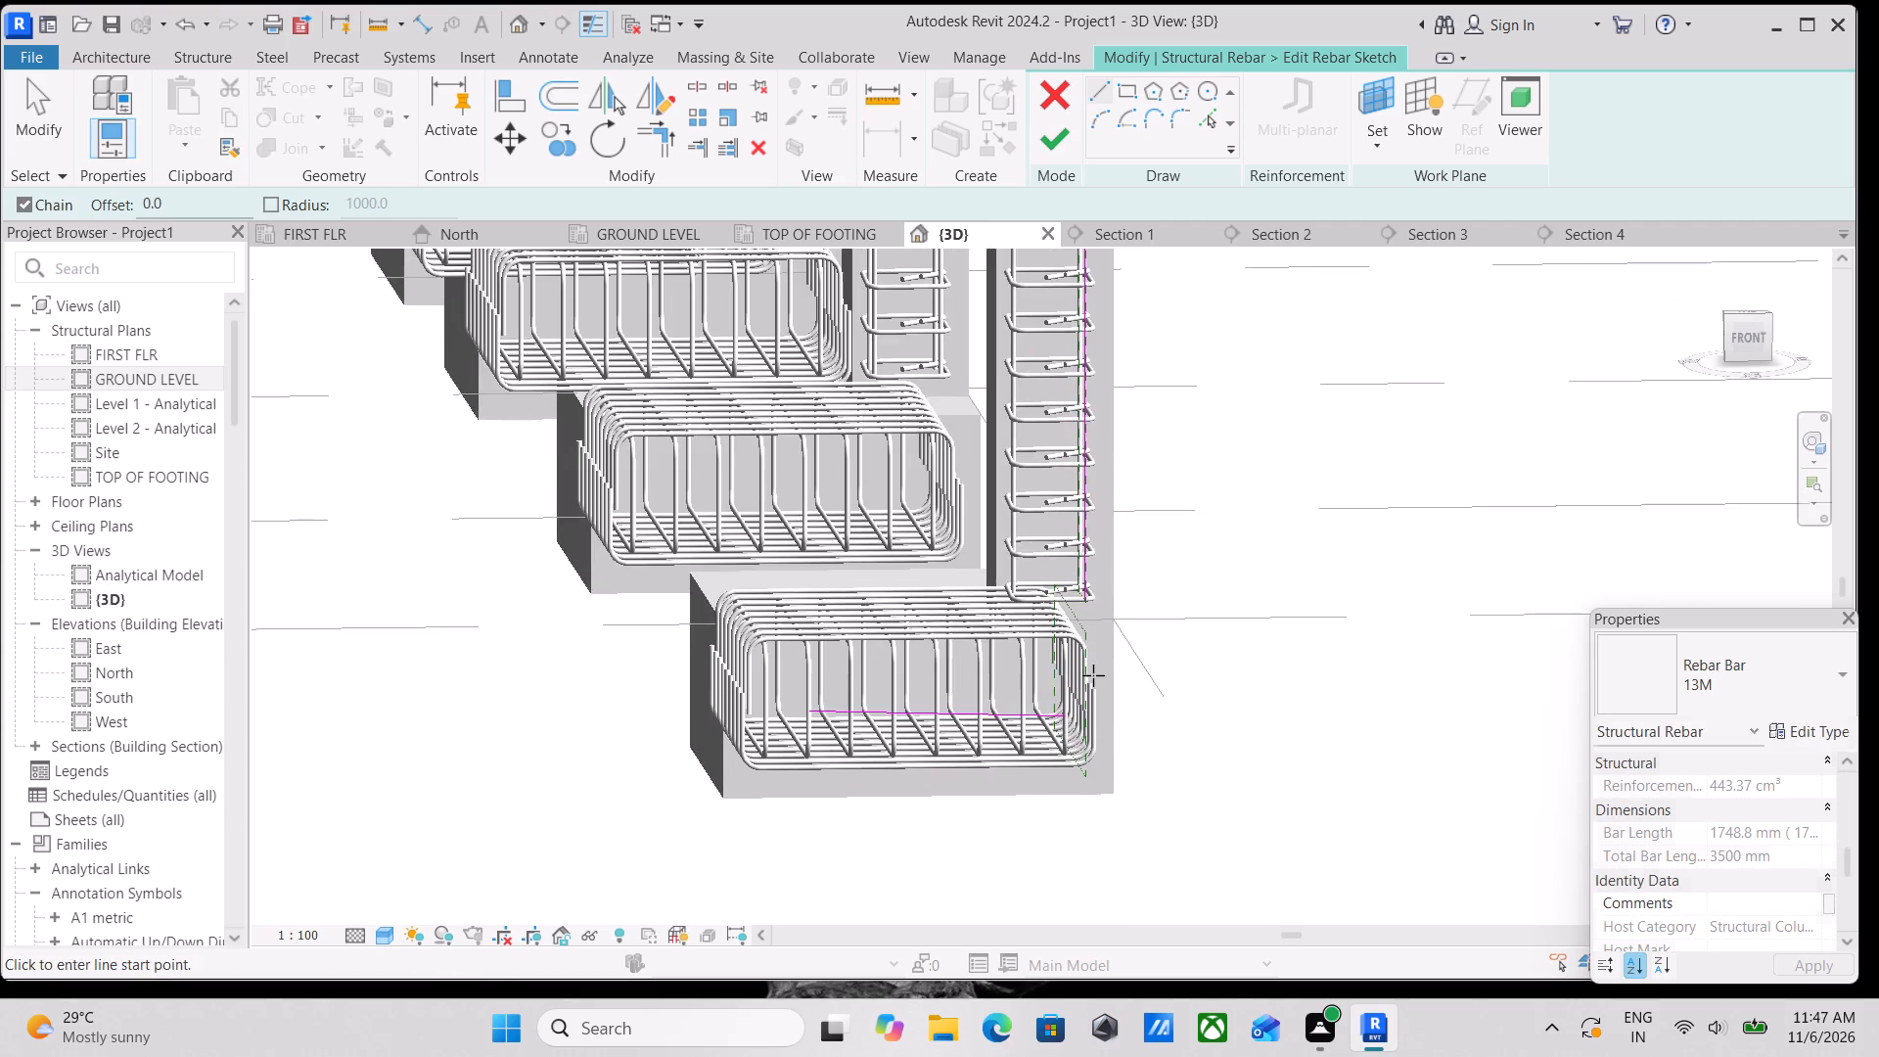
scroll(1093, 674, "up", 2)
type("re")
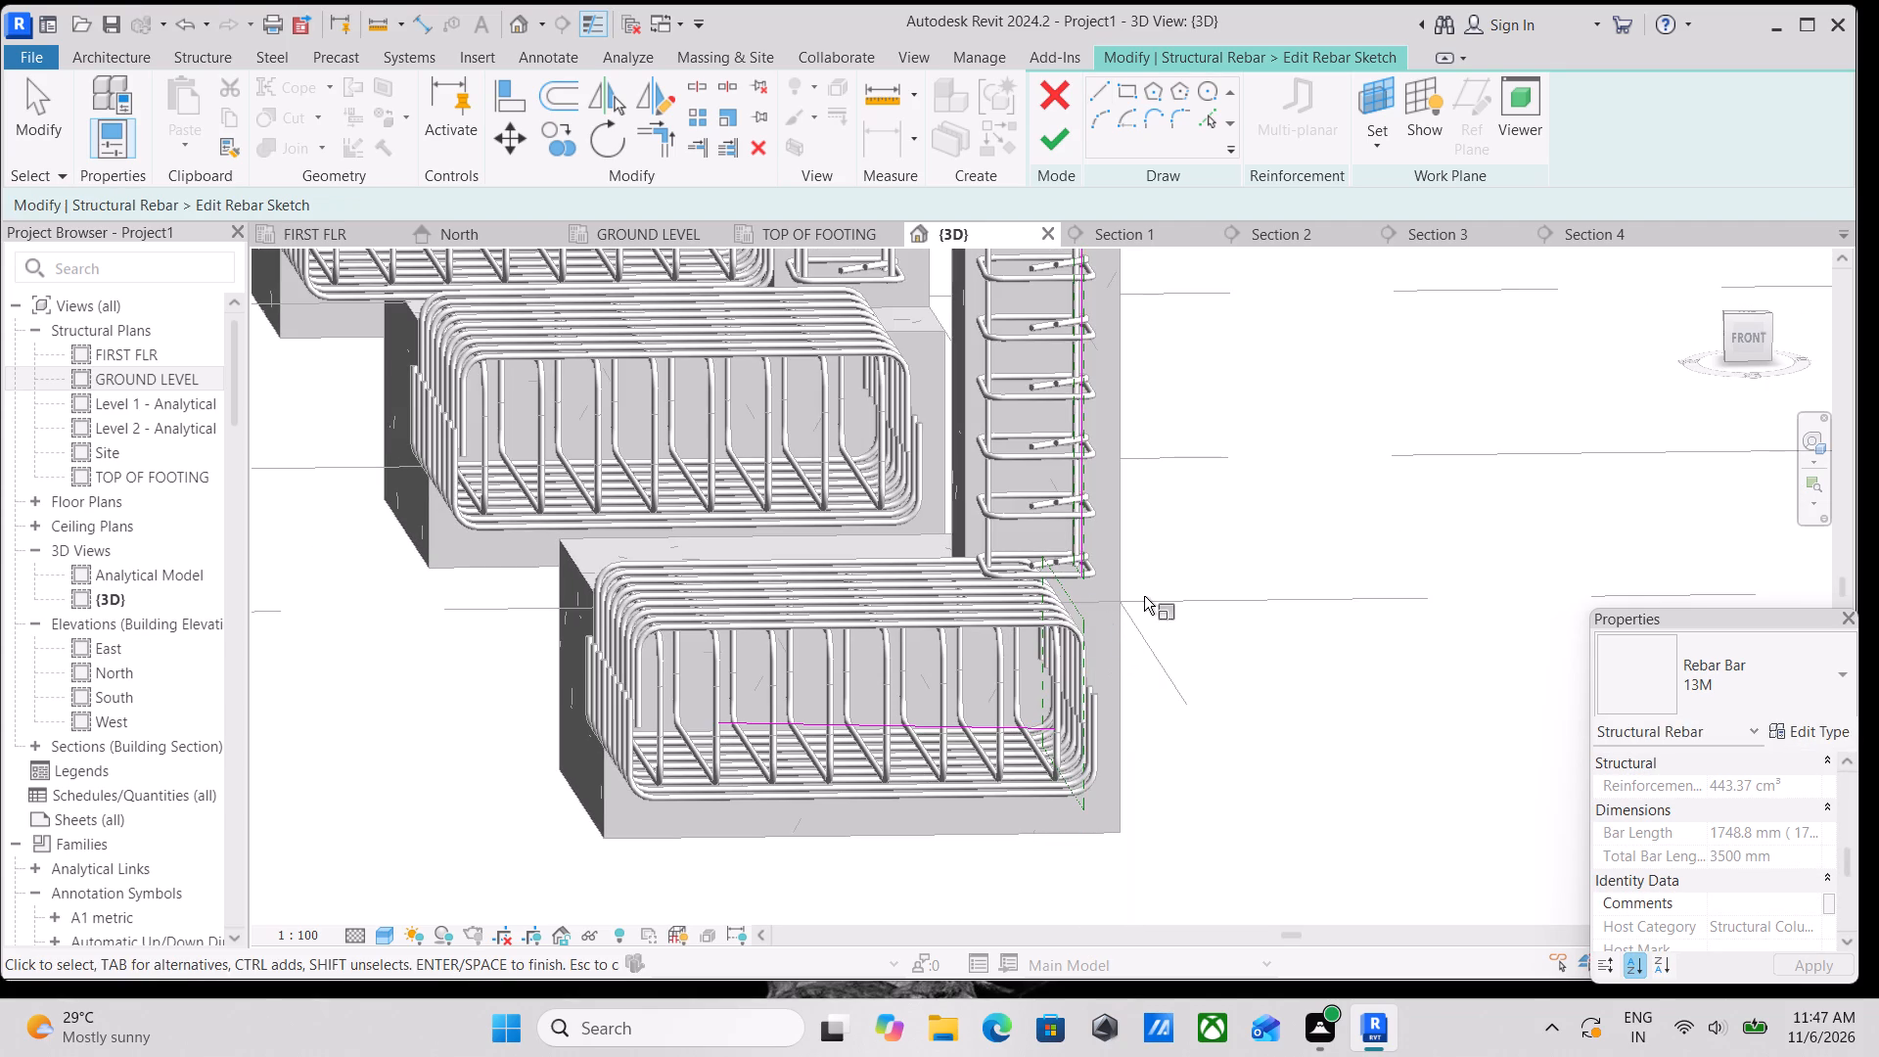
left_click(1082, 545)
left_click(1038, 726)
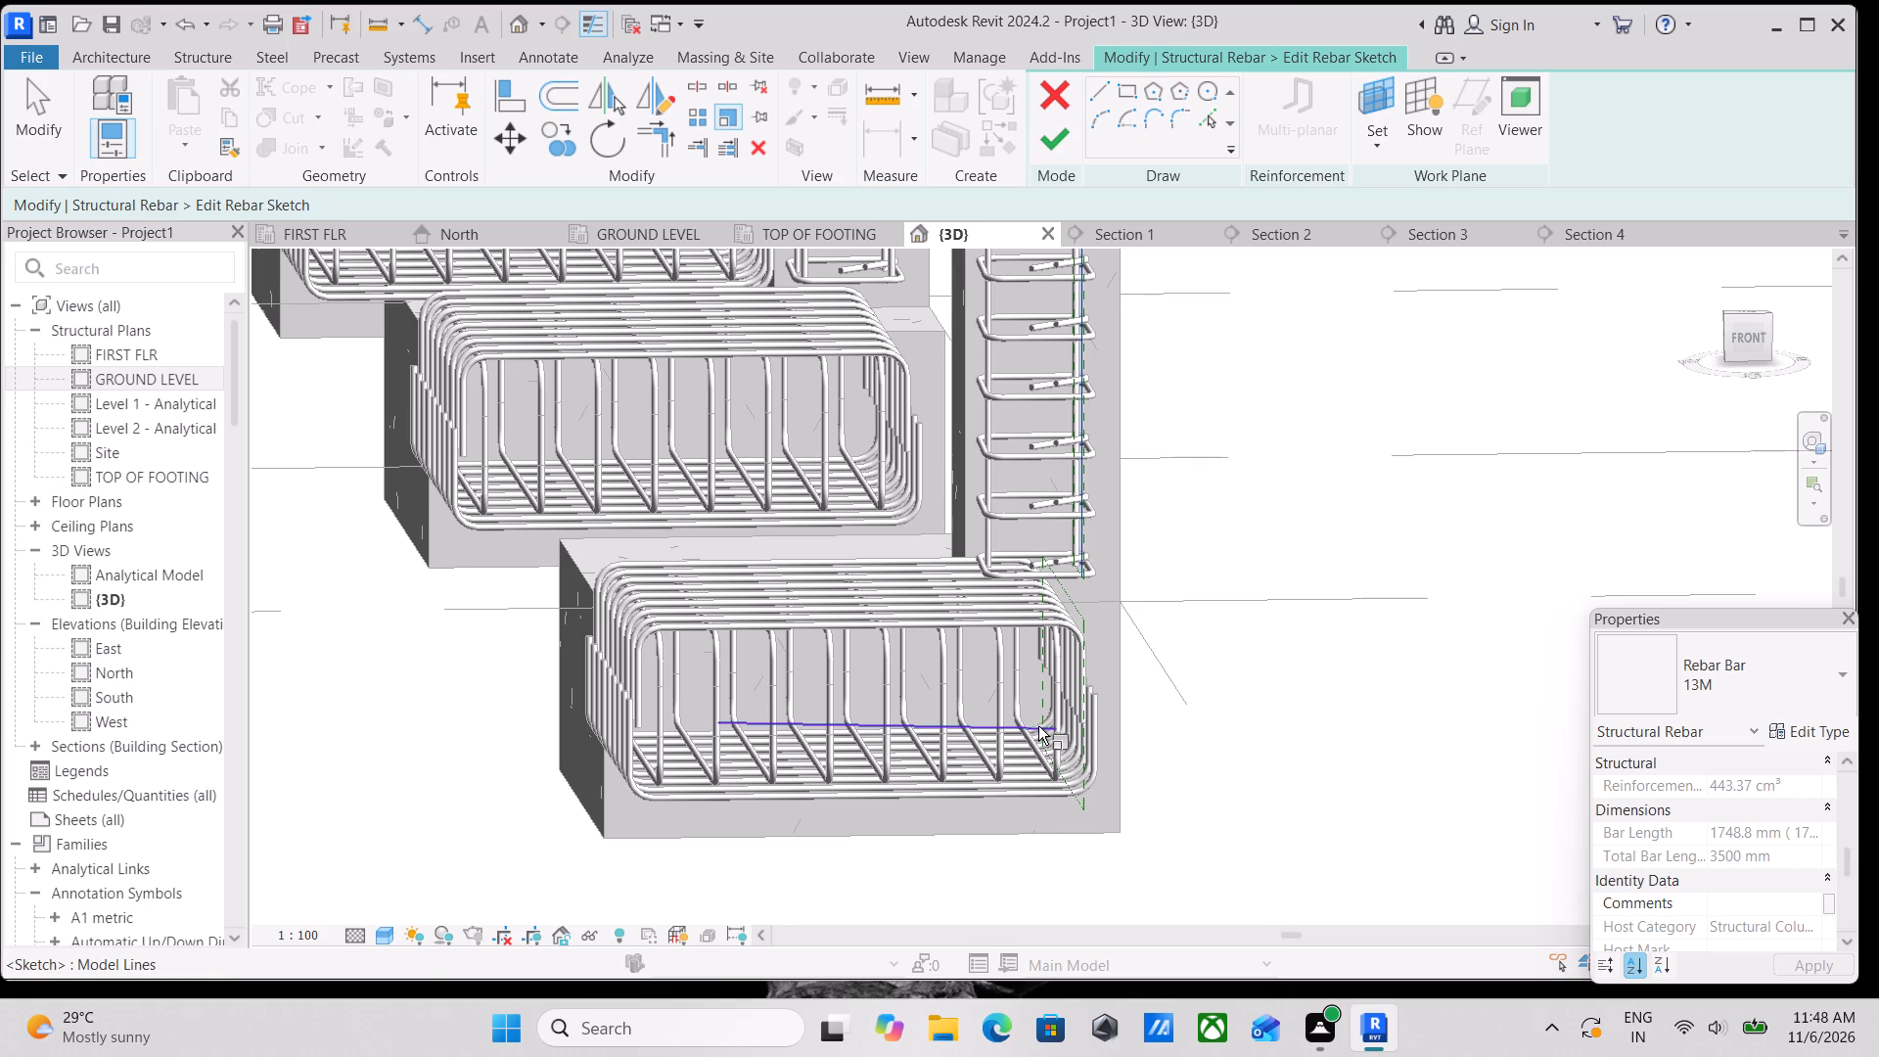
scroll(1066, 747, "up", 3)
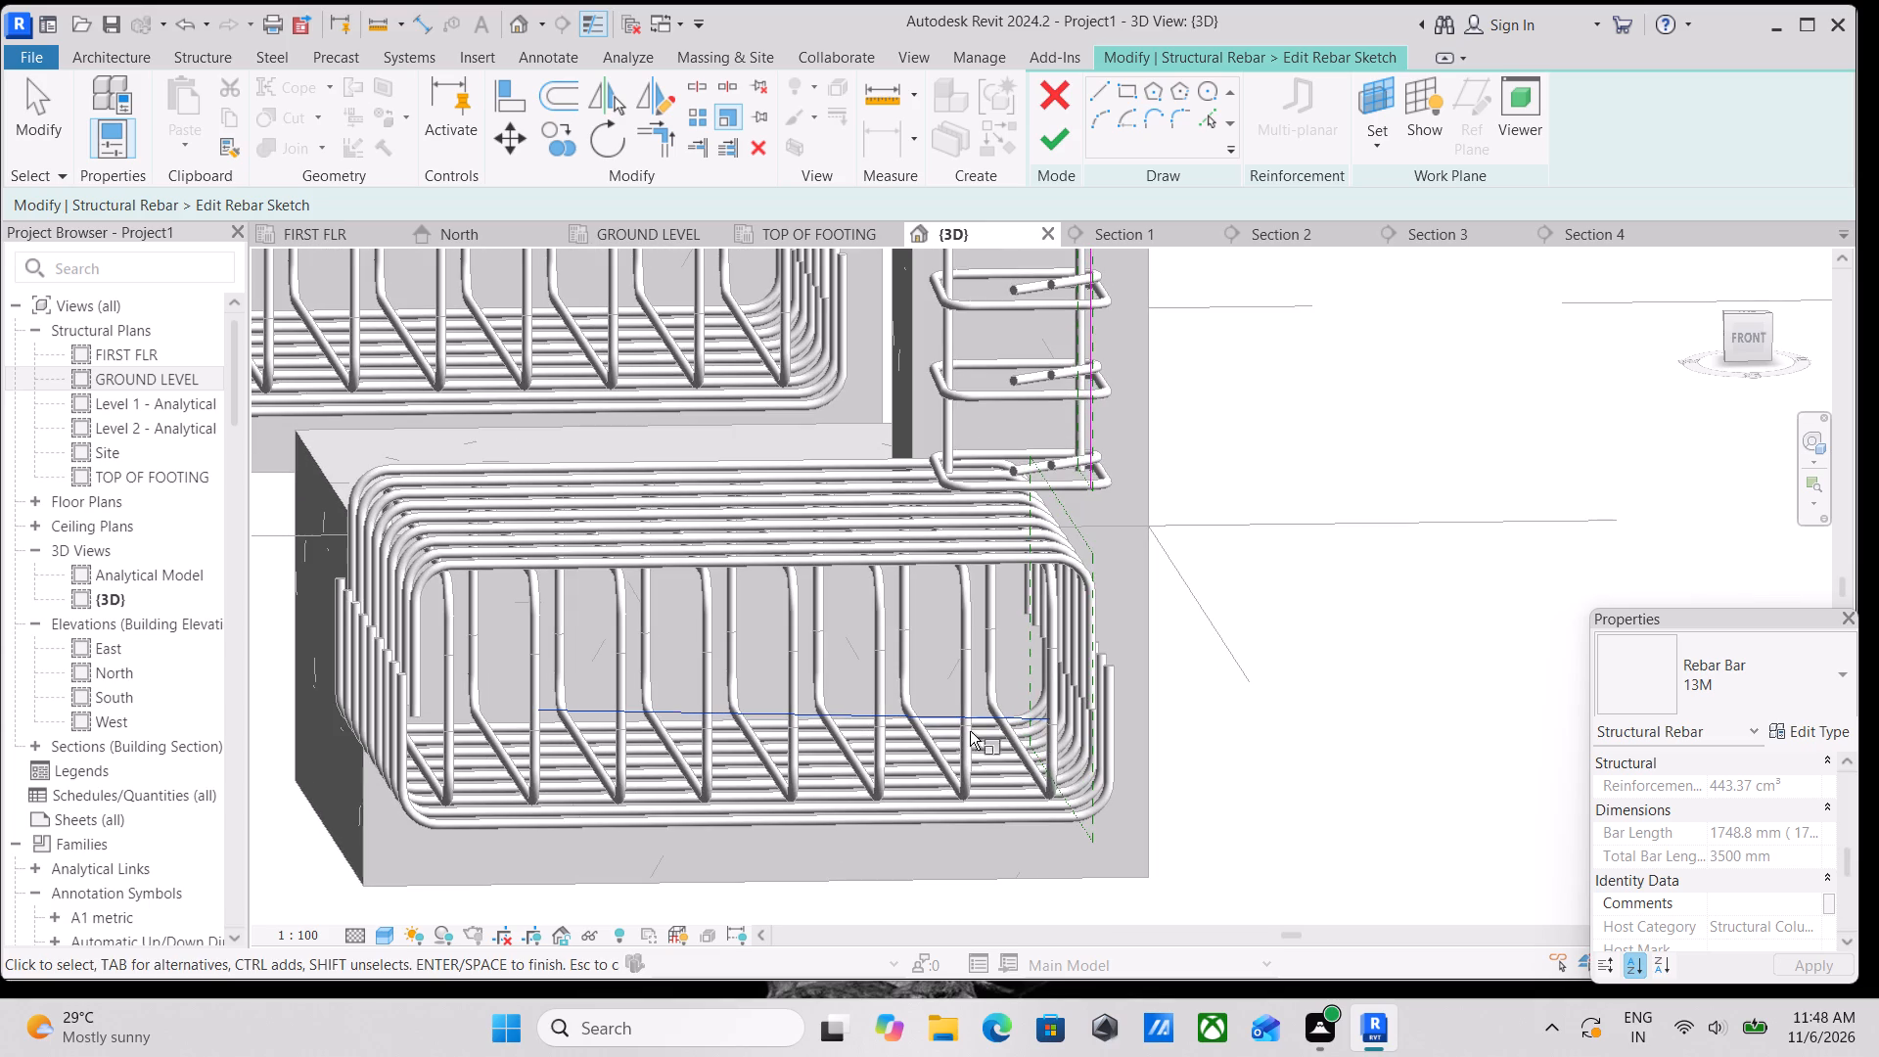
Examine the new sketch line's position and direction relative to the corner column's footing from several sides.
scroll(1212, 754, "down", 3)
middle_click_drag(1194, 750, 1081, 772, "shift")
middle_click_drag(1125, 614, 1145, 625, "shift")
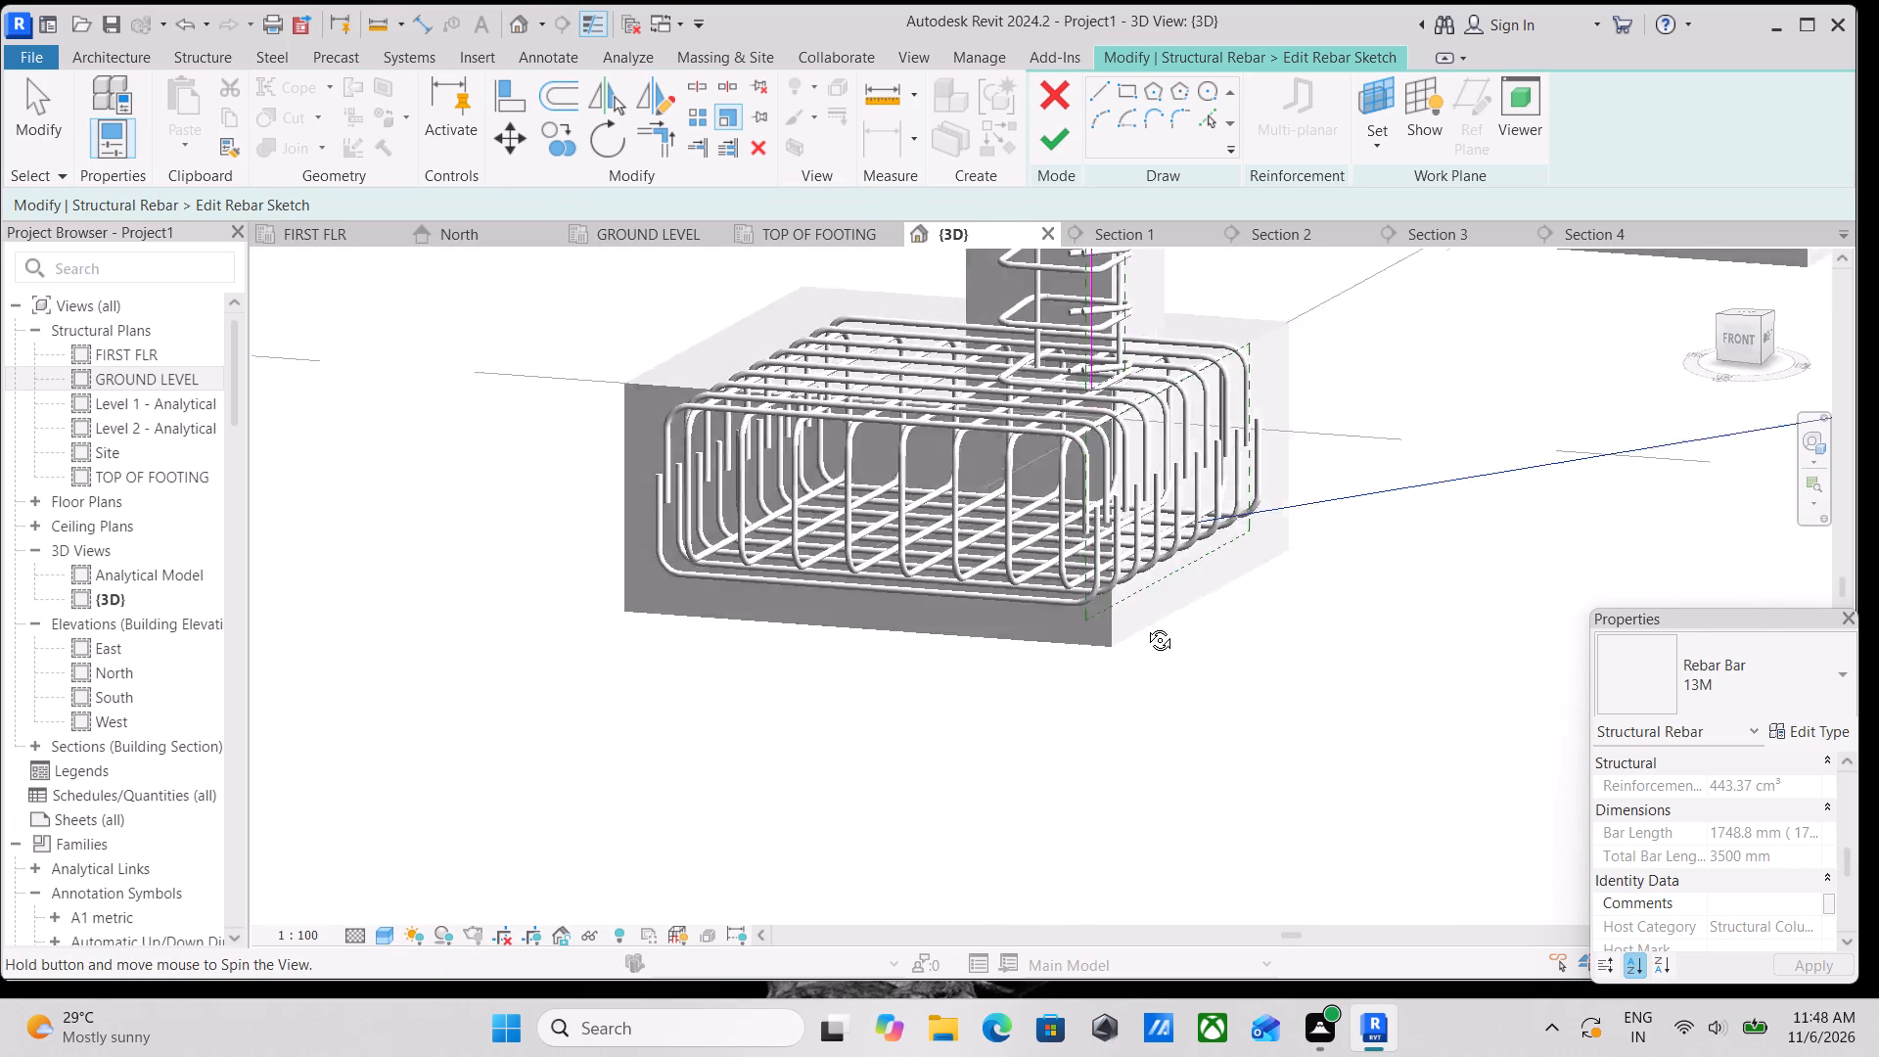
middle_click_drag(1145, 625, 1237, 654, "shift")
middle_click_drag(1164, 708, 1170, 613, "shift")
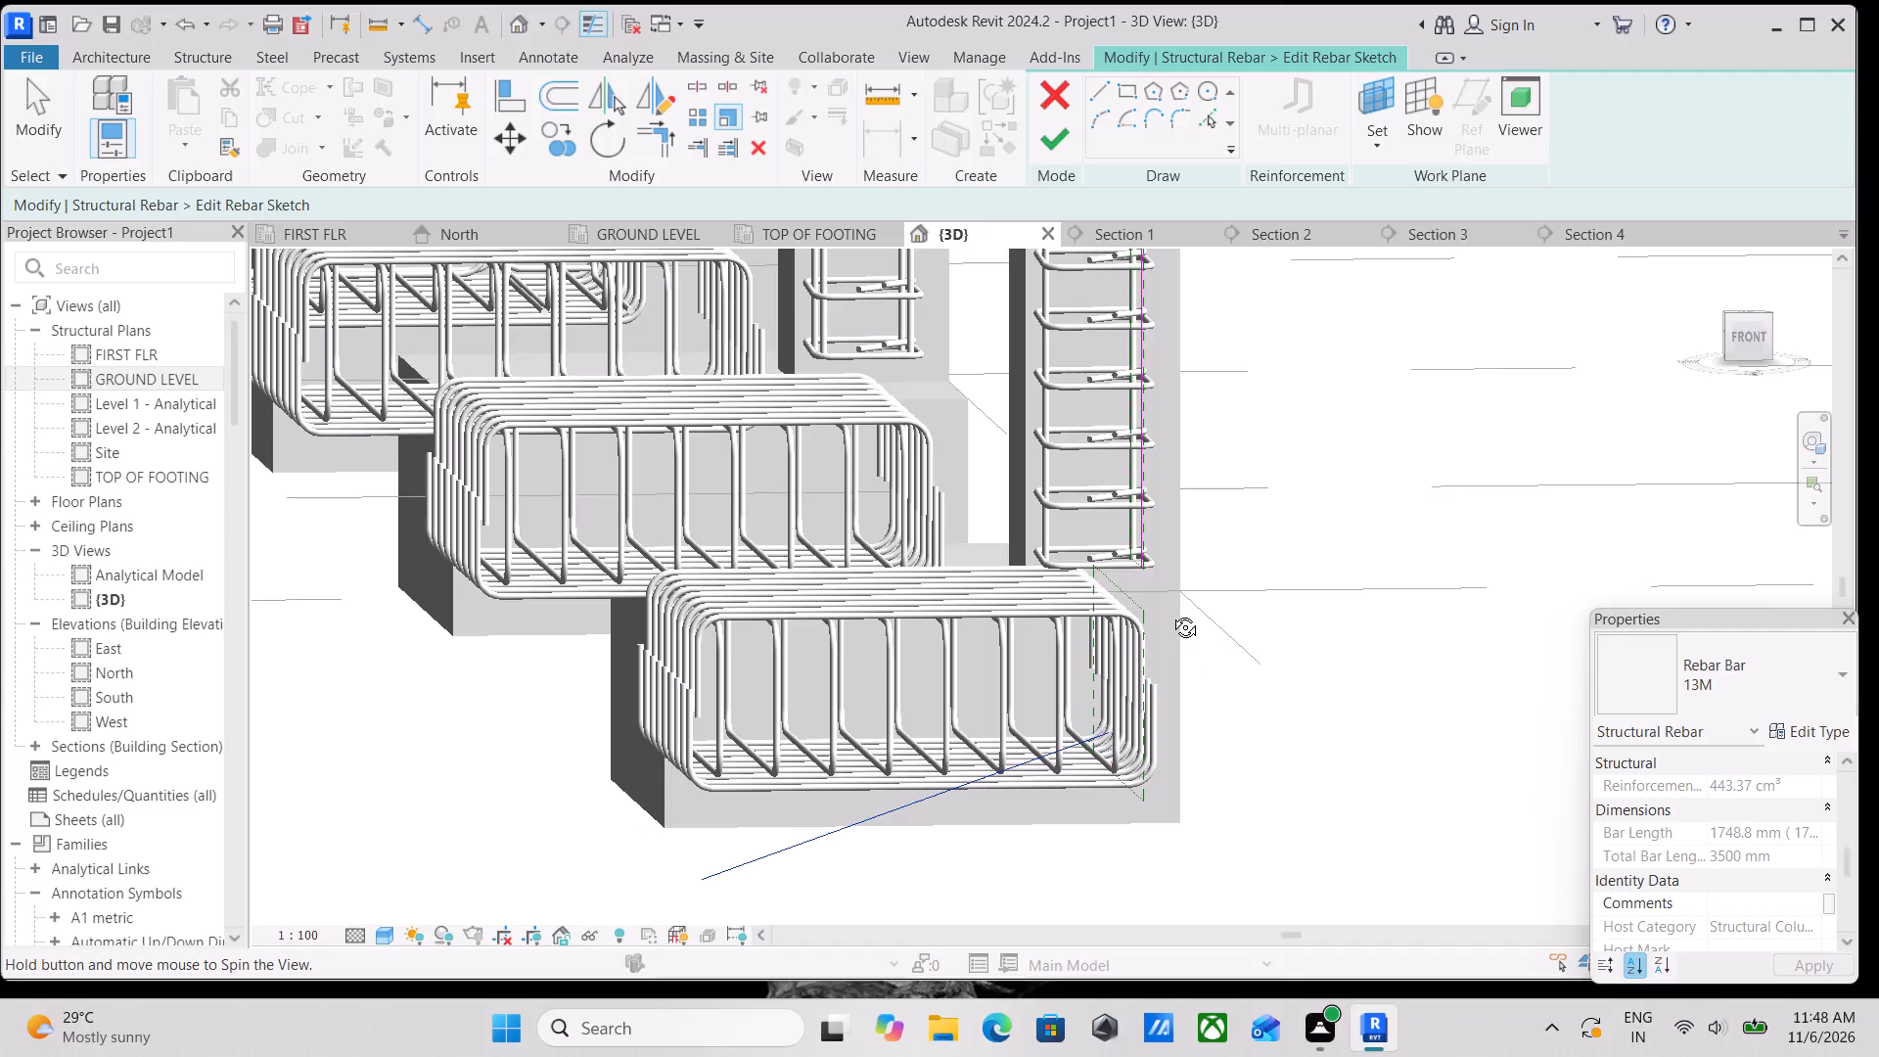
middle_click_drag(1170, 613, 971, 668, "shift")
middle_click_drag(1108, 615, 1048, 742)
middle_click_drag(1170, 616, 1321, 712, "shift")
middle_click_drag(1159, 721, 1257, 656)
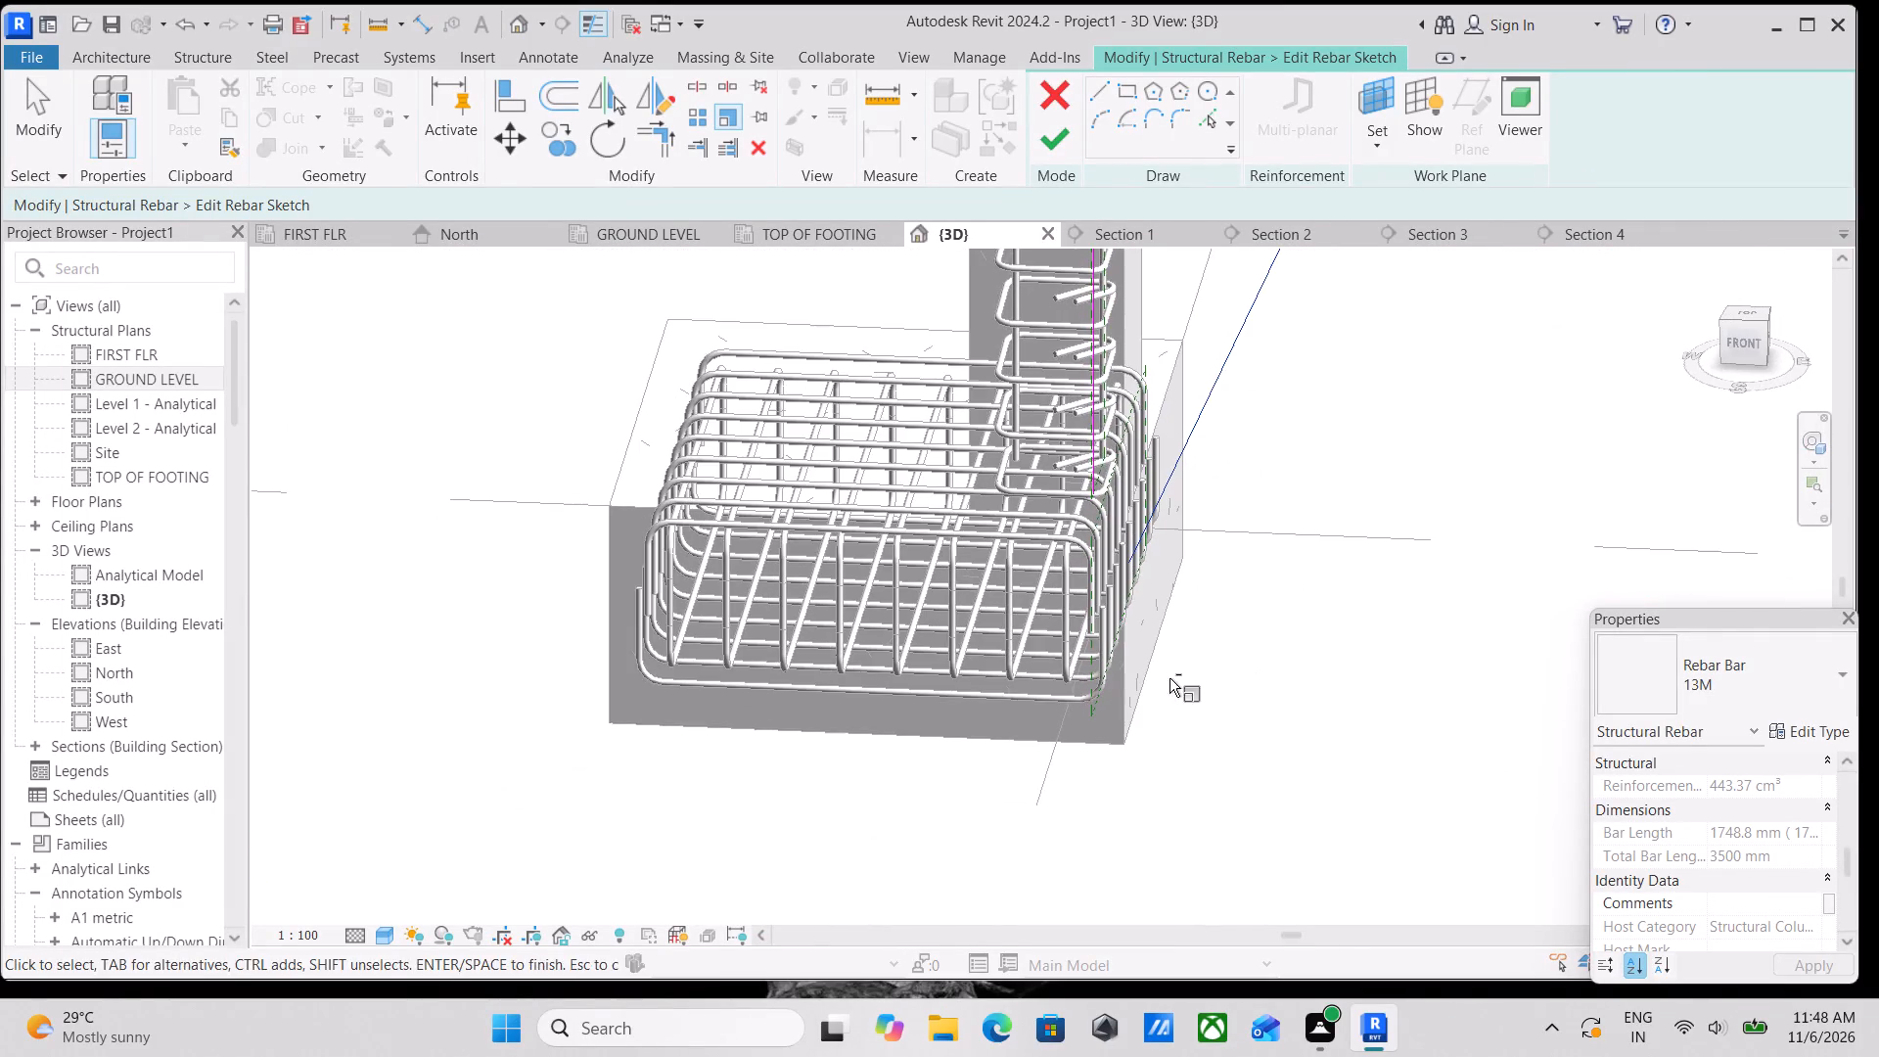
middle_click_drag(1216, 652, 1286, 583, "shift")
middle_click_drag(1246, 766, 1312, 515)
scroll(1259, 663, "up", 2)
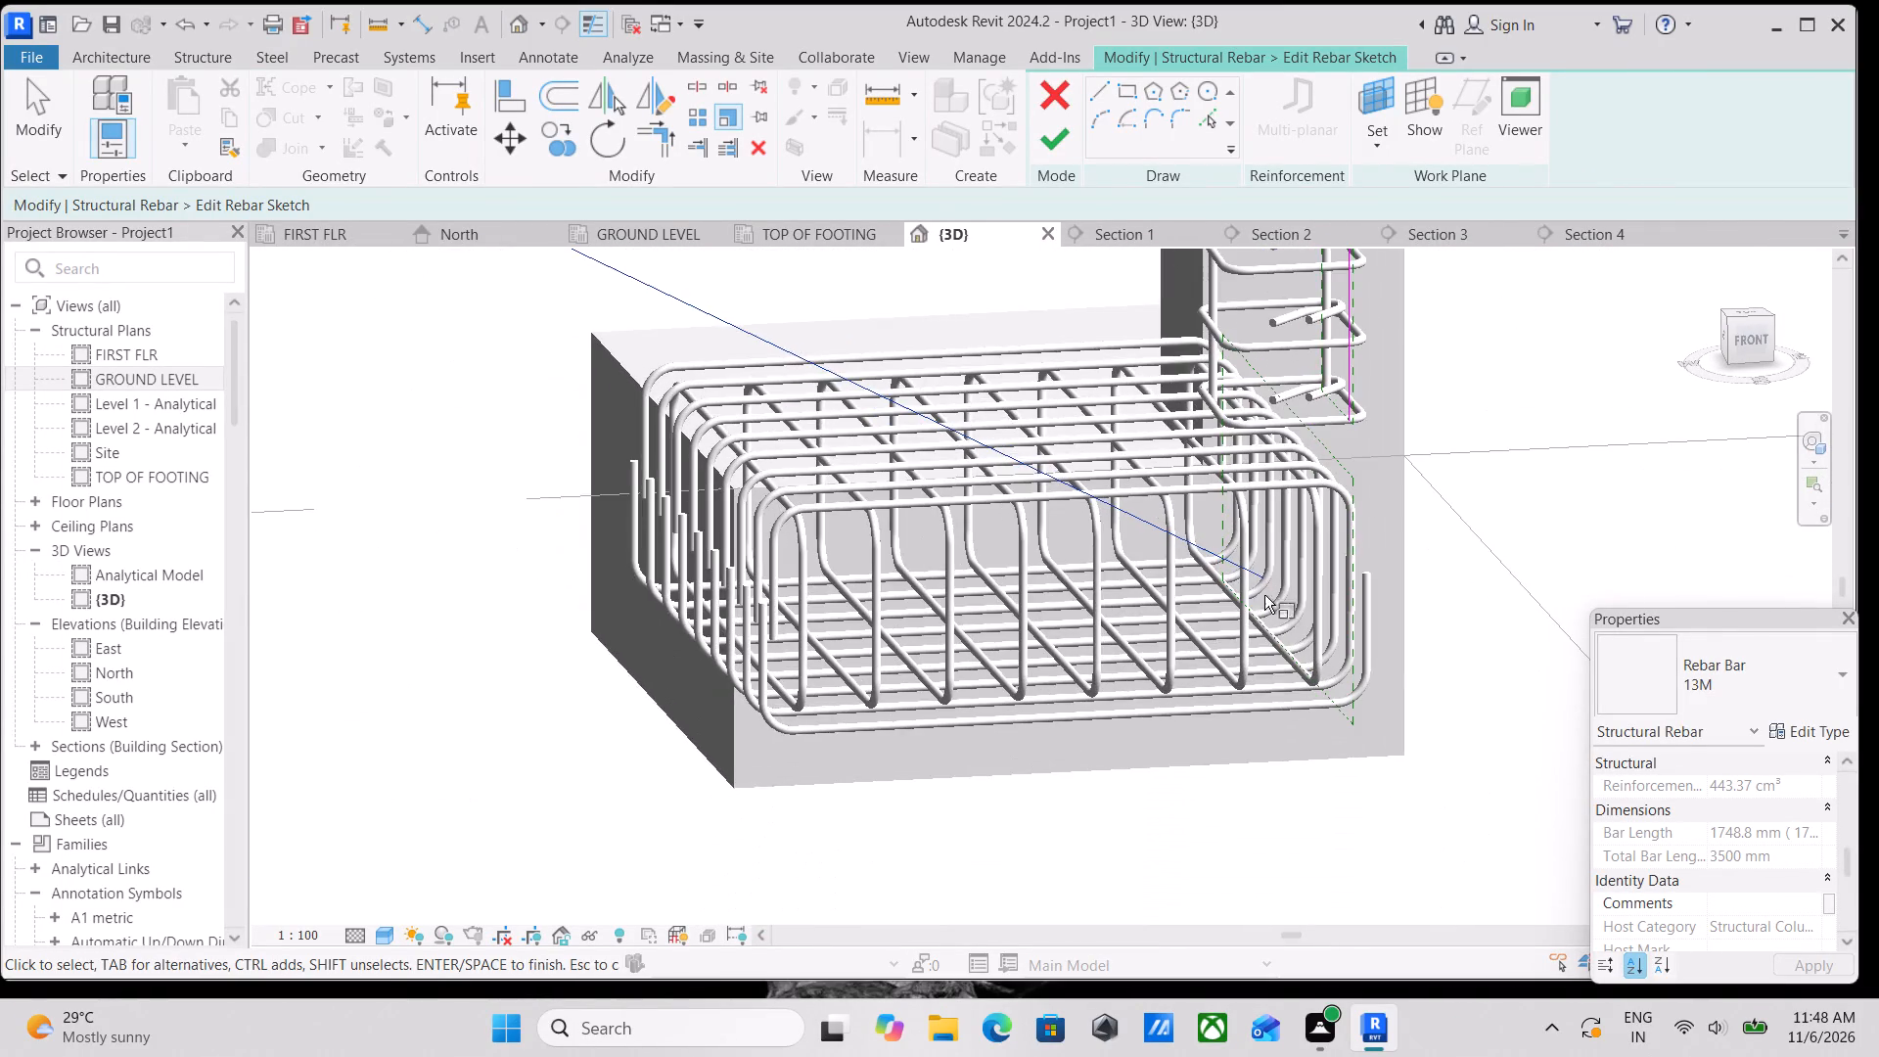
scroll(1241, 595, "down", 3)
middle_click_drag(1238, 619, 1340, 774)
scroll(1335, 767, "down", 7)
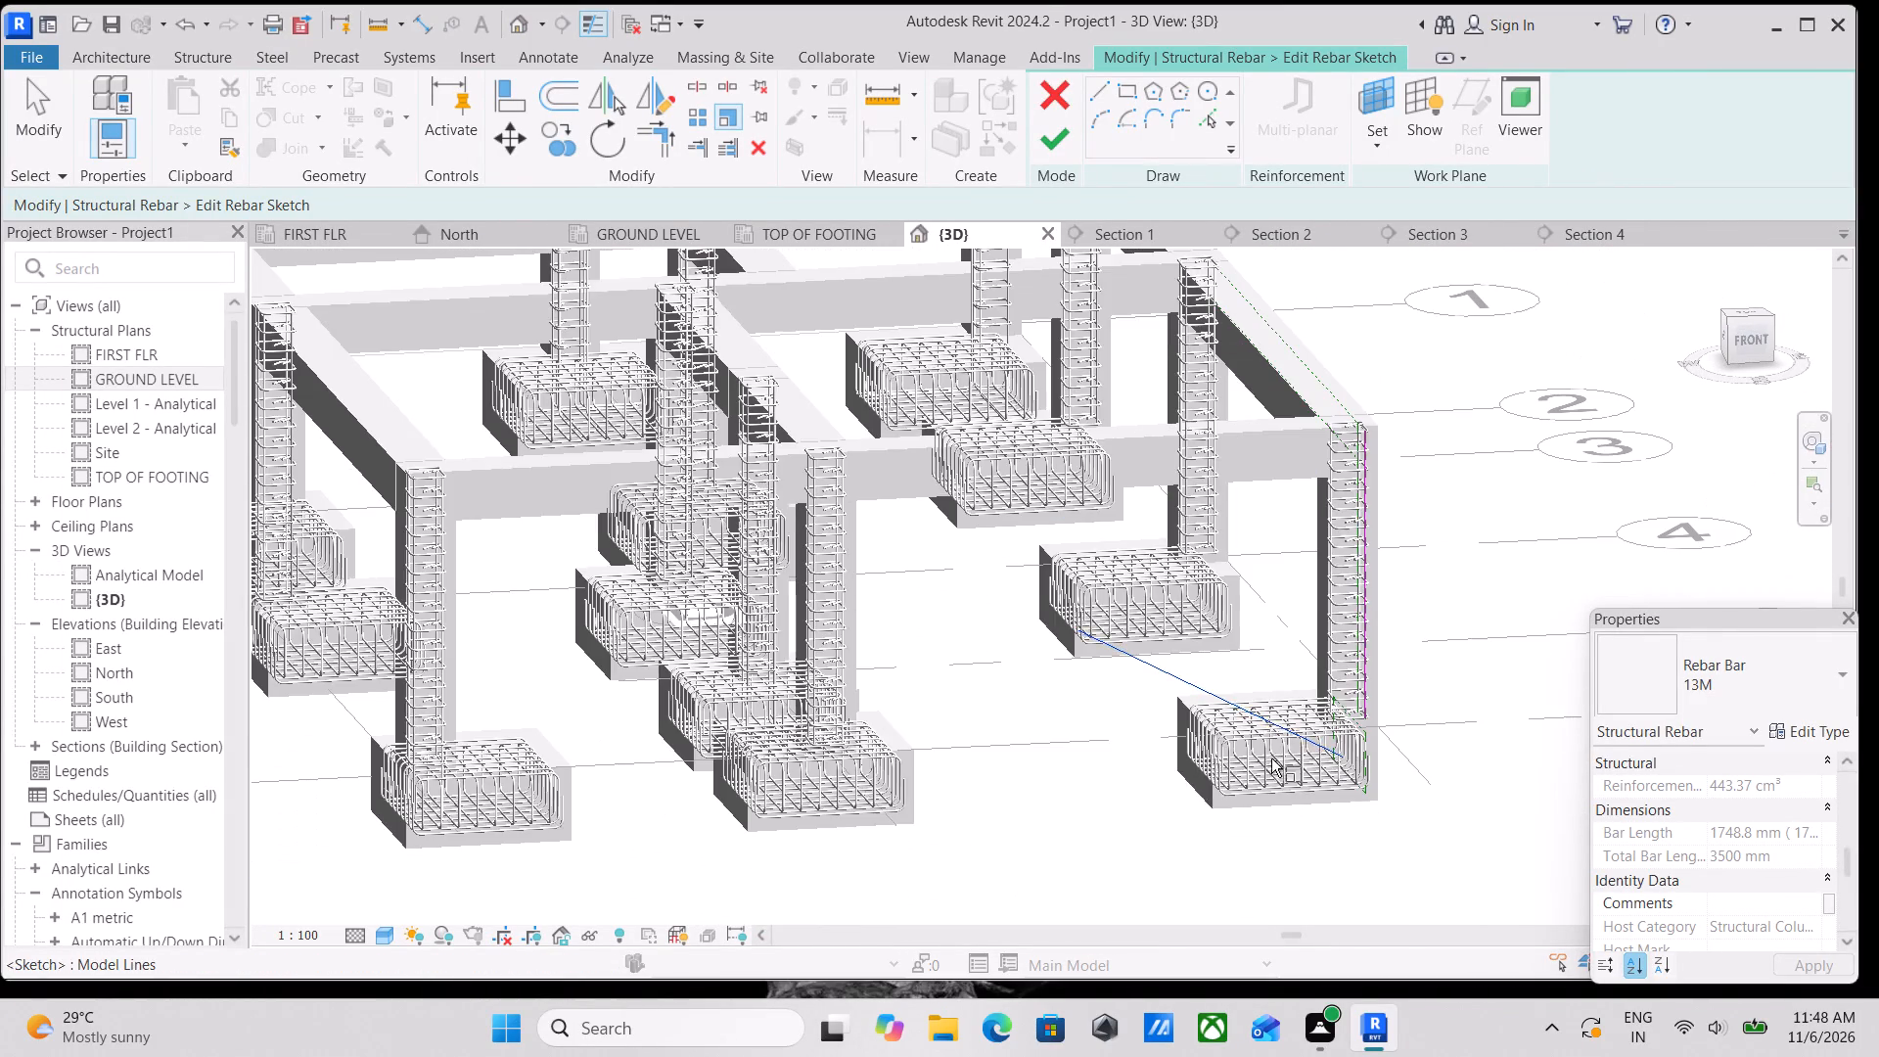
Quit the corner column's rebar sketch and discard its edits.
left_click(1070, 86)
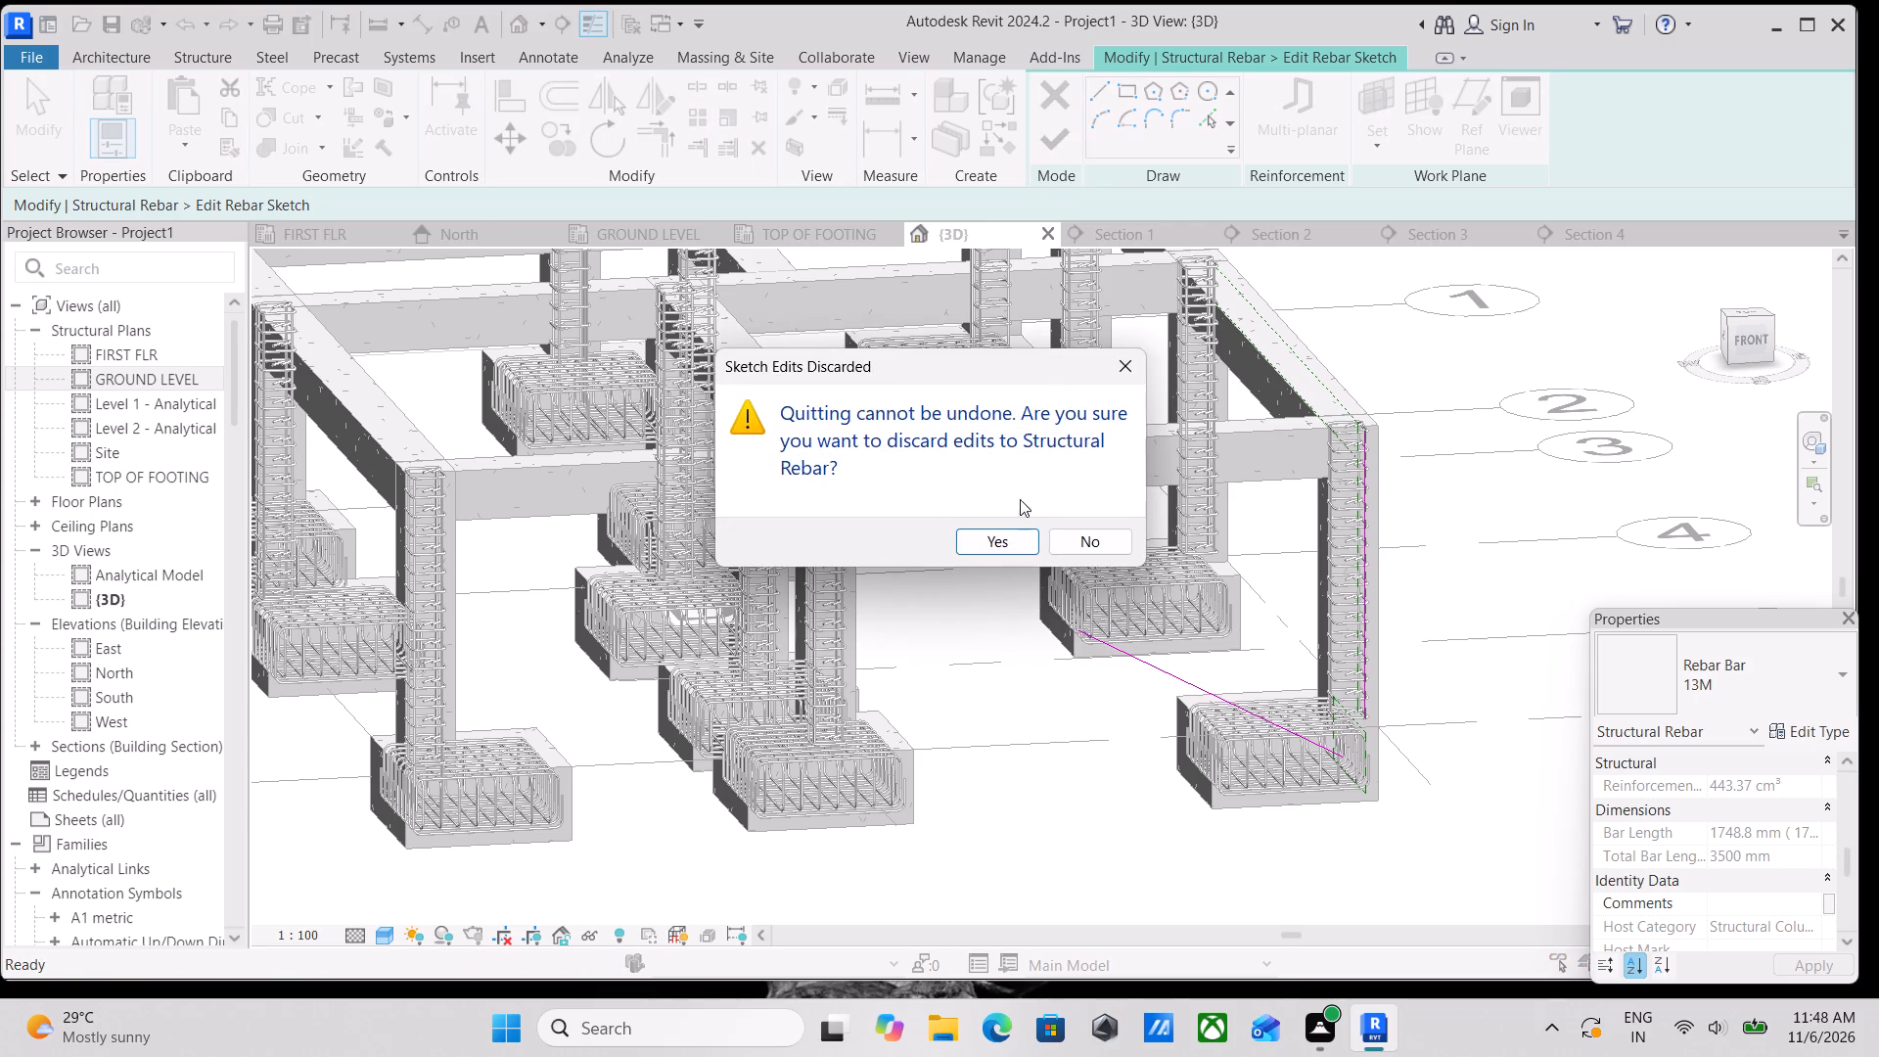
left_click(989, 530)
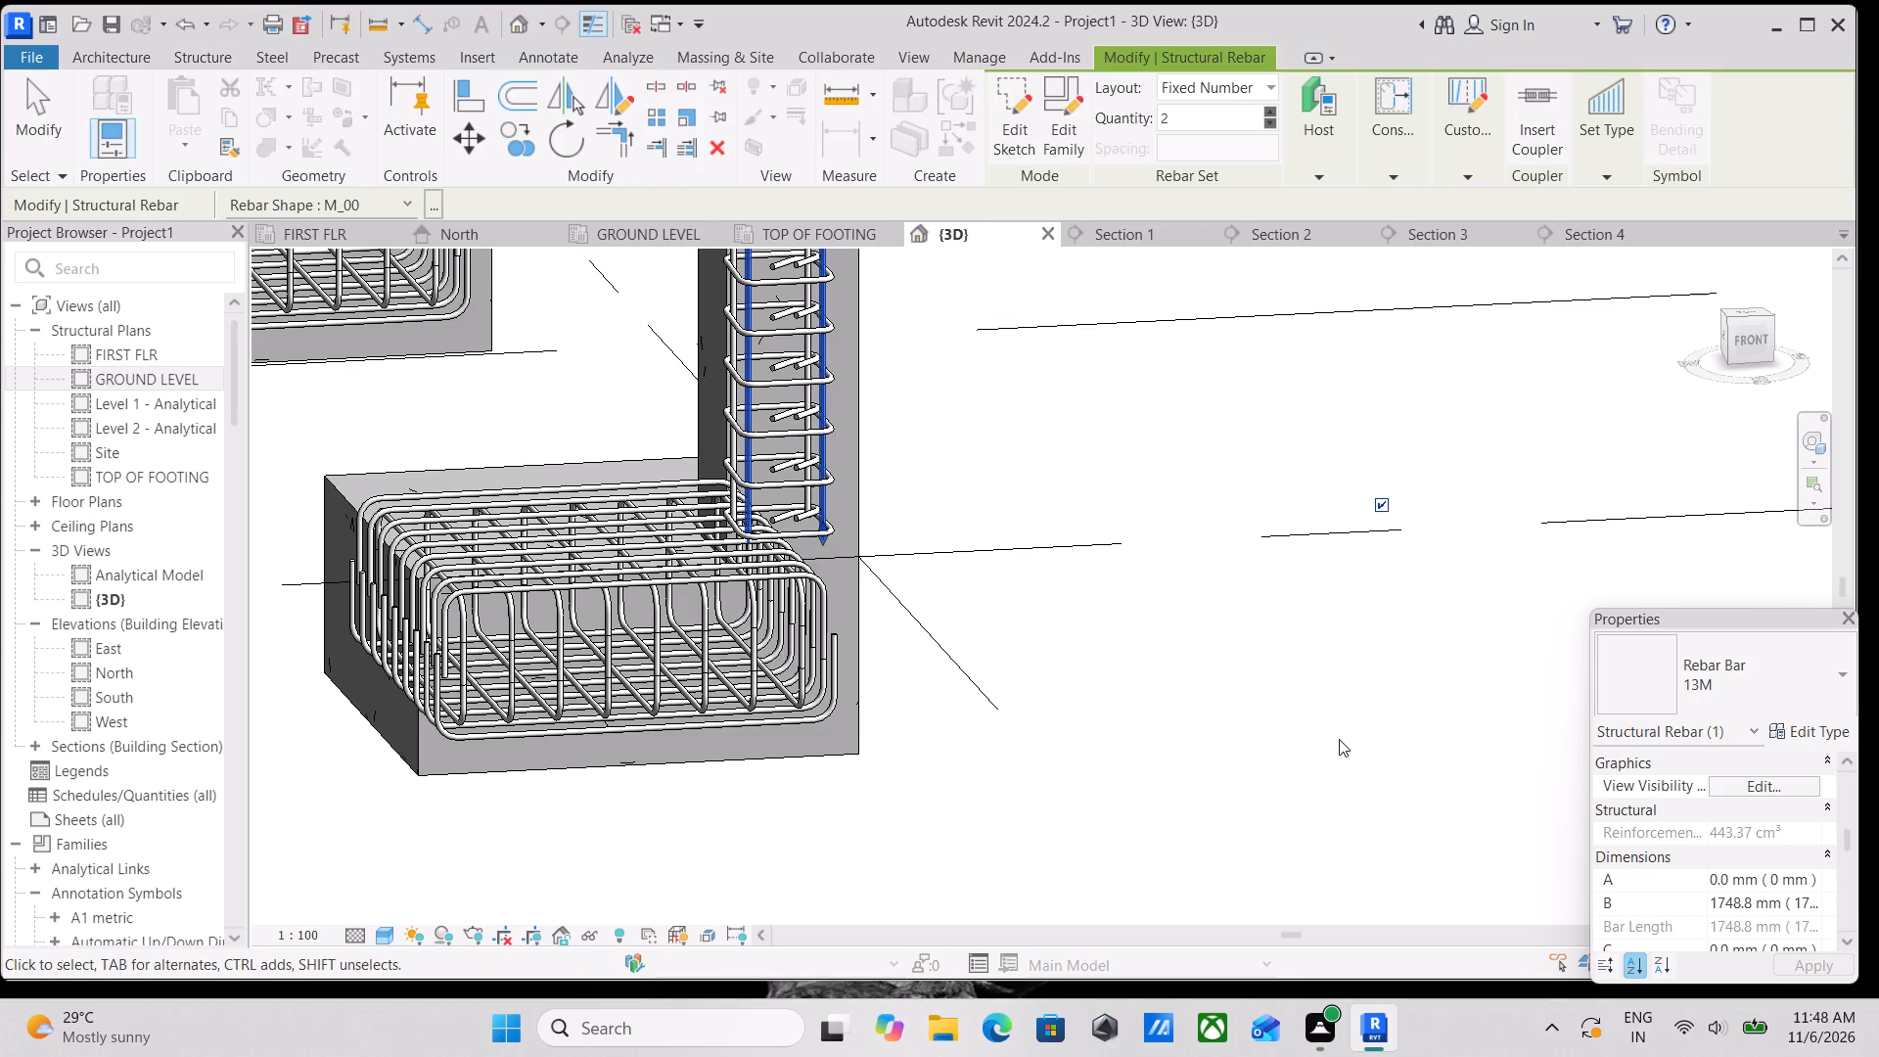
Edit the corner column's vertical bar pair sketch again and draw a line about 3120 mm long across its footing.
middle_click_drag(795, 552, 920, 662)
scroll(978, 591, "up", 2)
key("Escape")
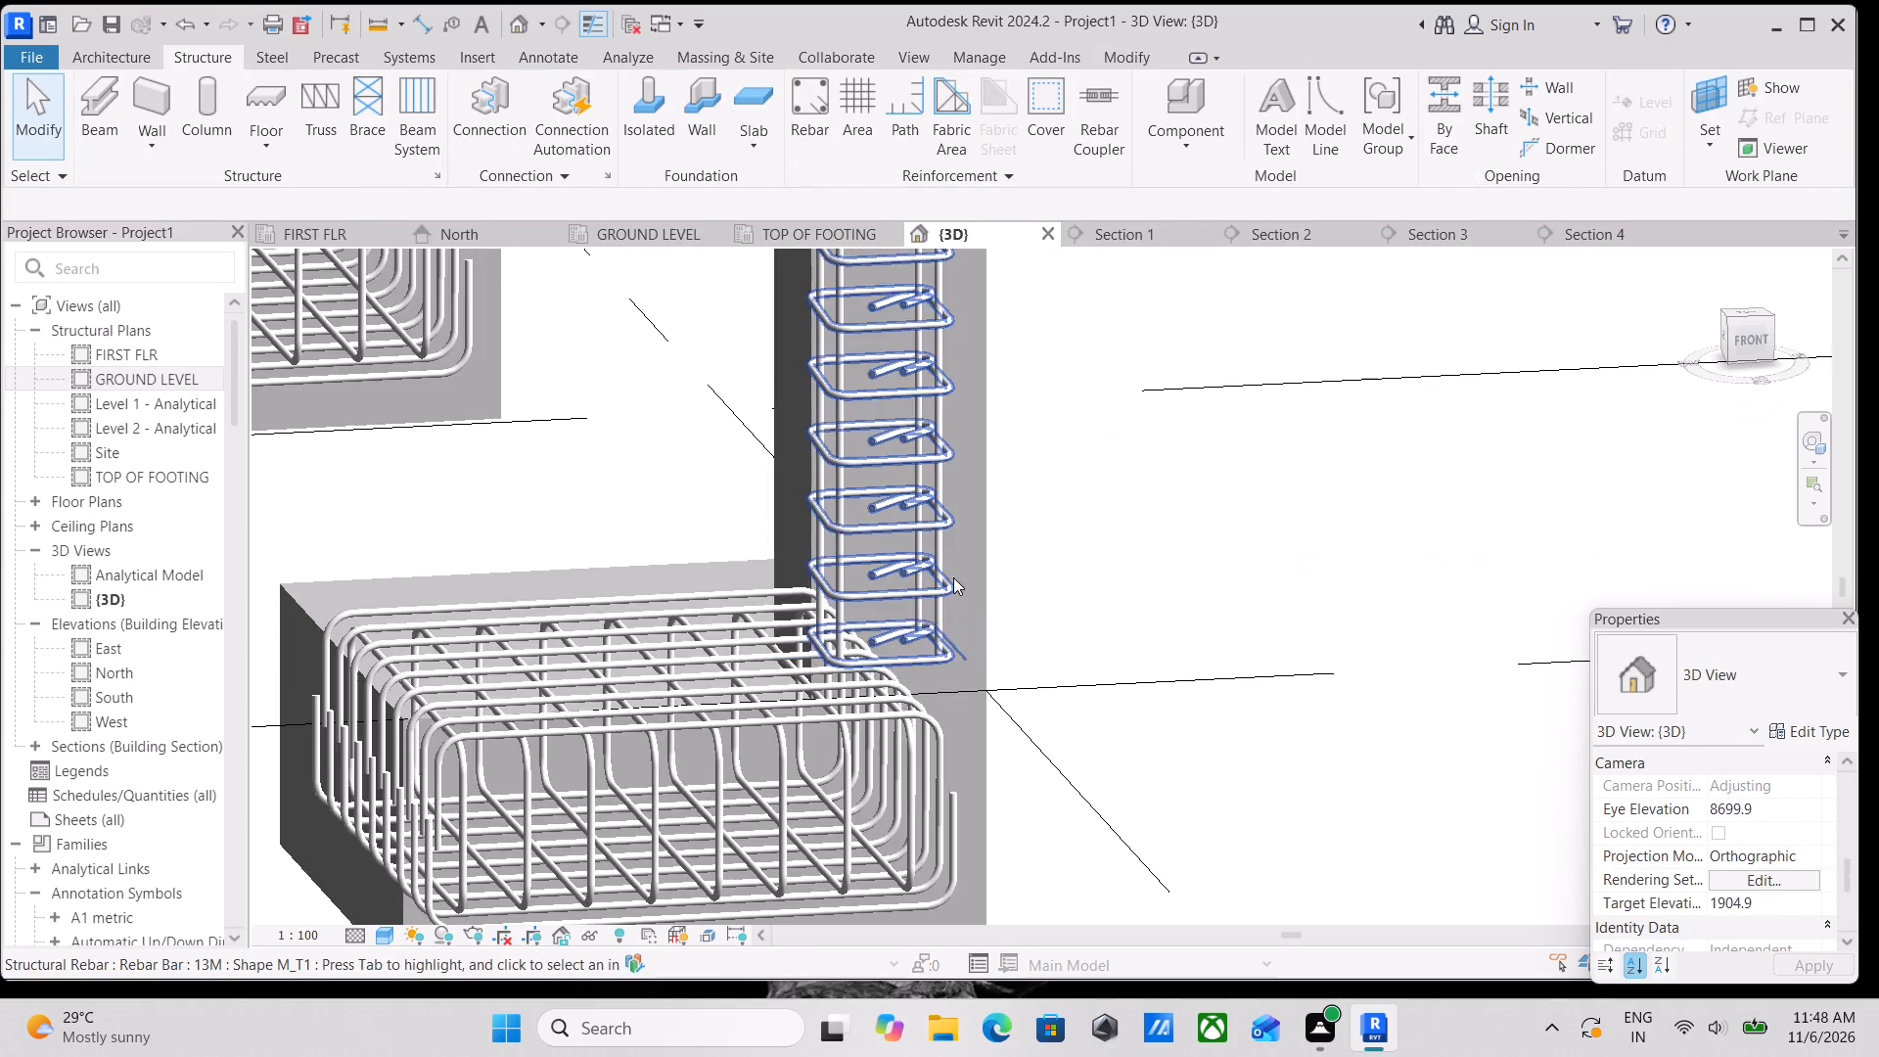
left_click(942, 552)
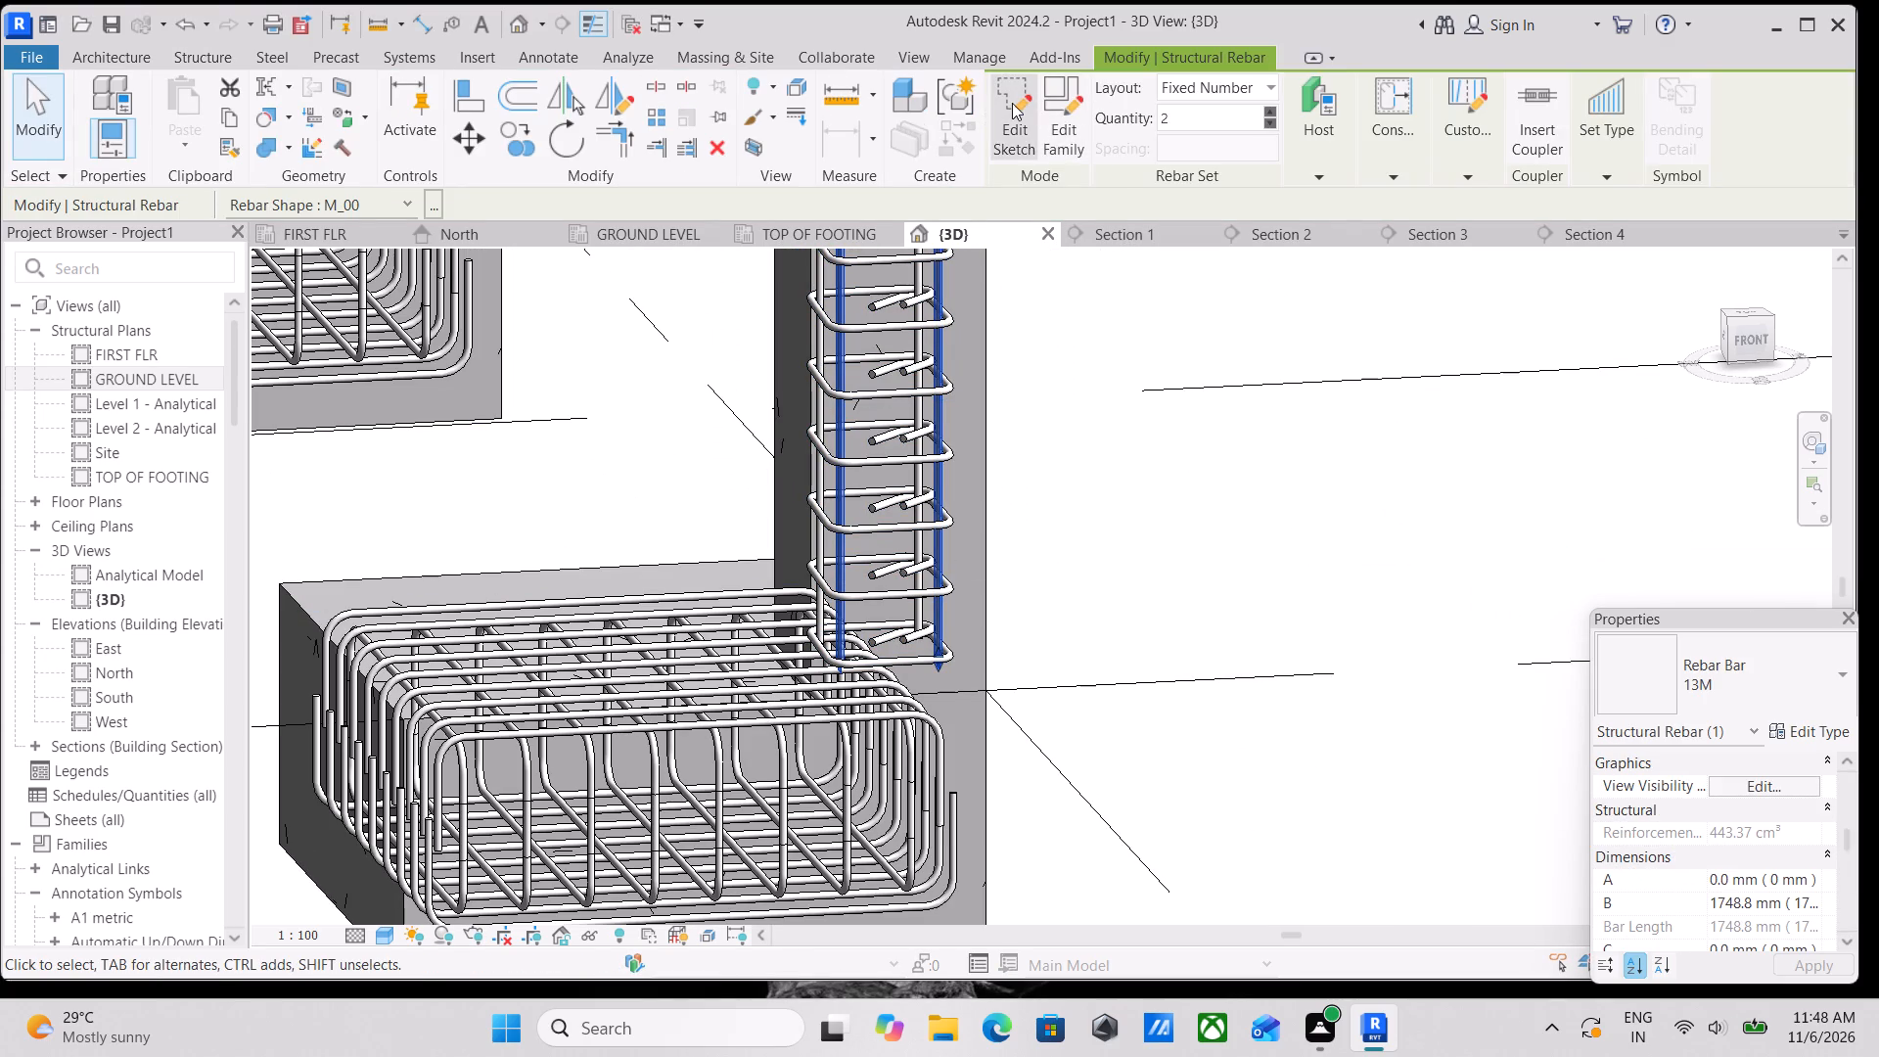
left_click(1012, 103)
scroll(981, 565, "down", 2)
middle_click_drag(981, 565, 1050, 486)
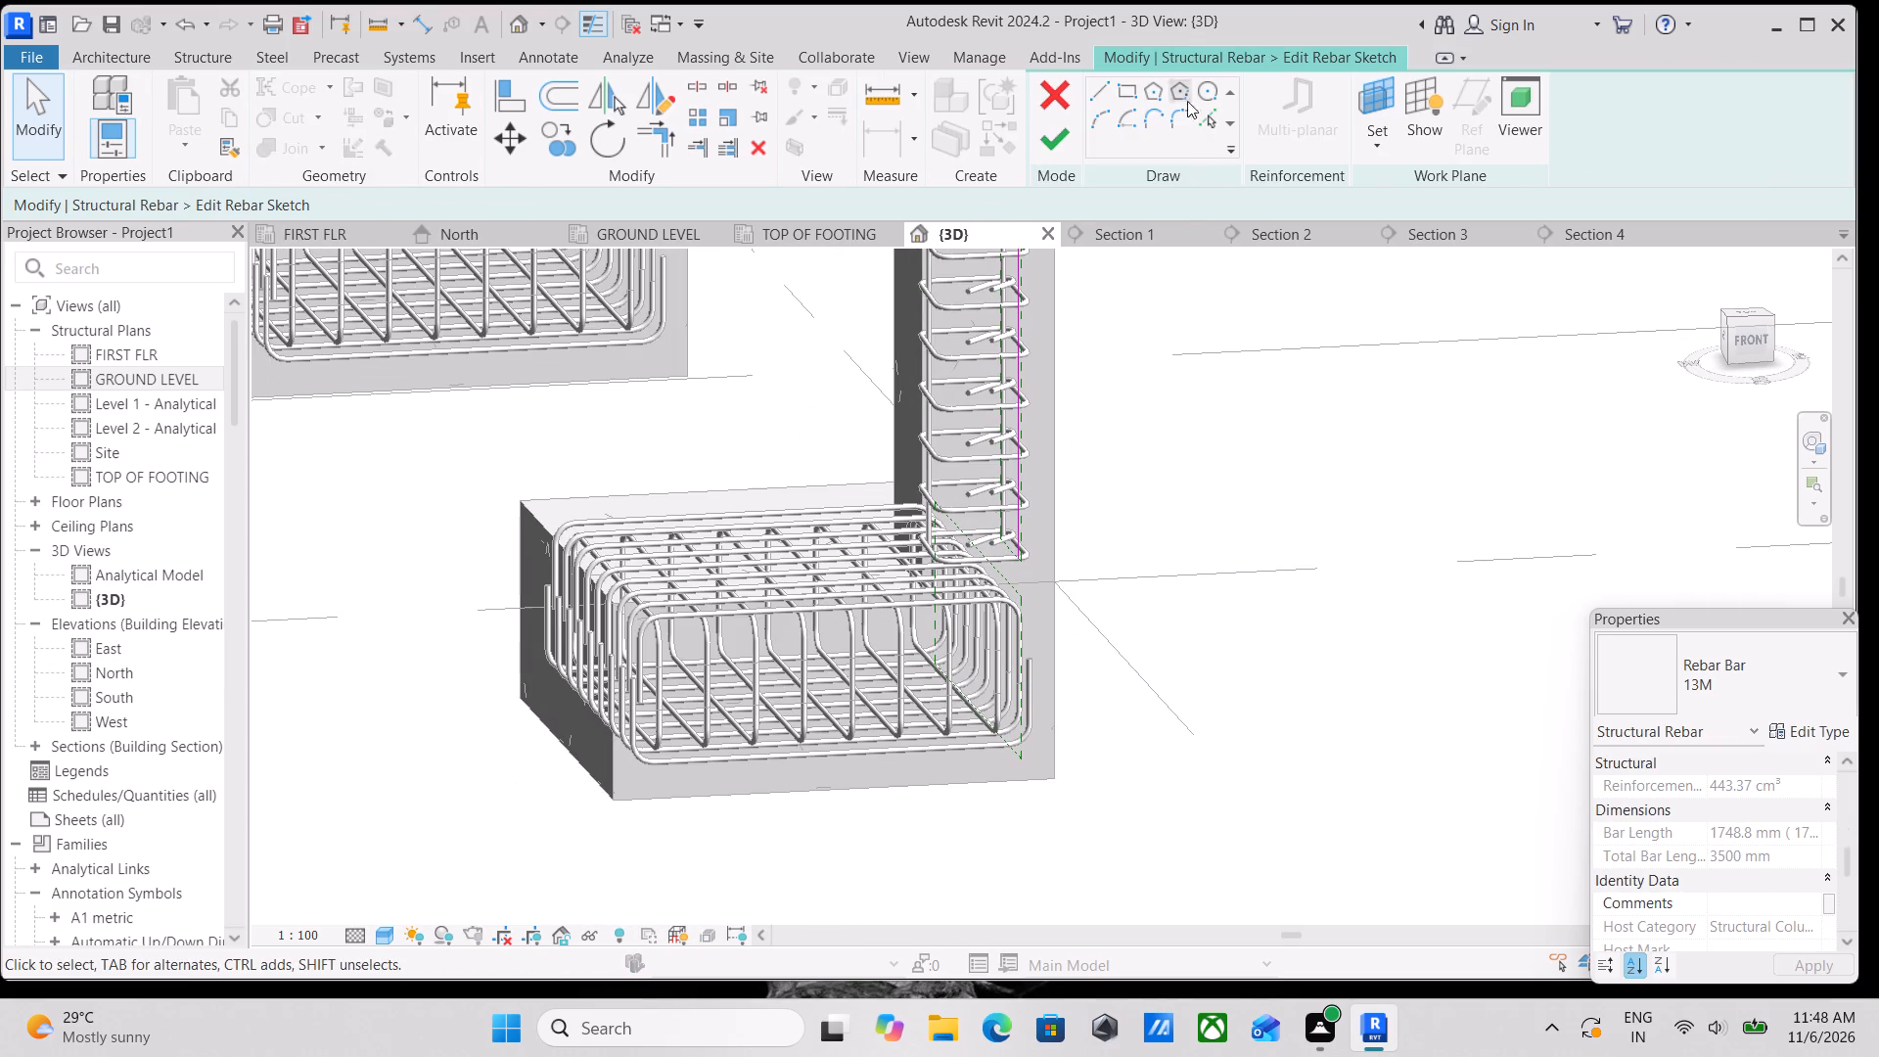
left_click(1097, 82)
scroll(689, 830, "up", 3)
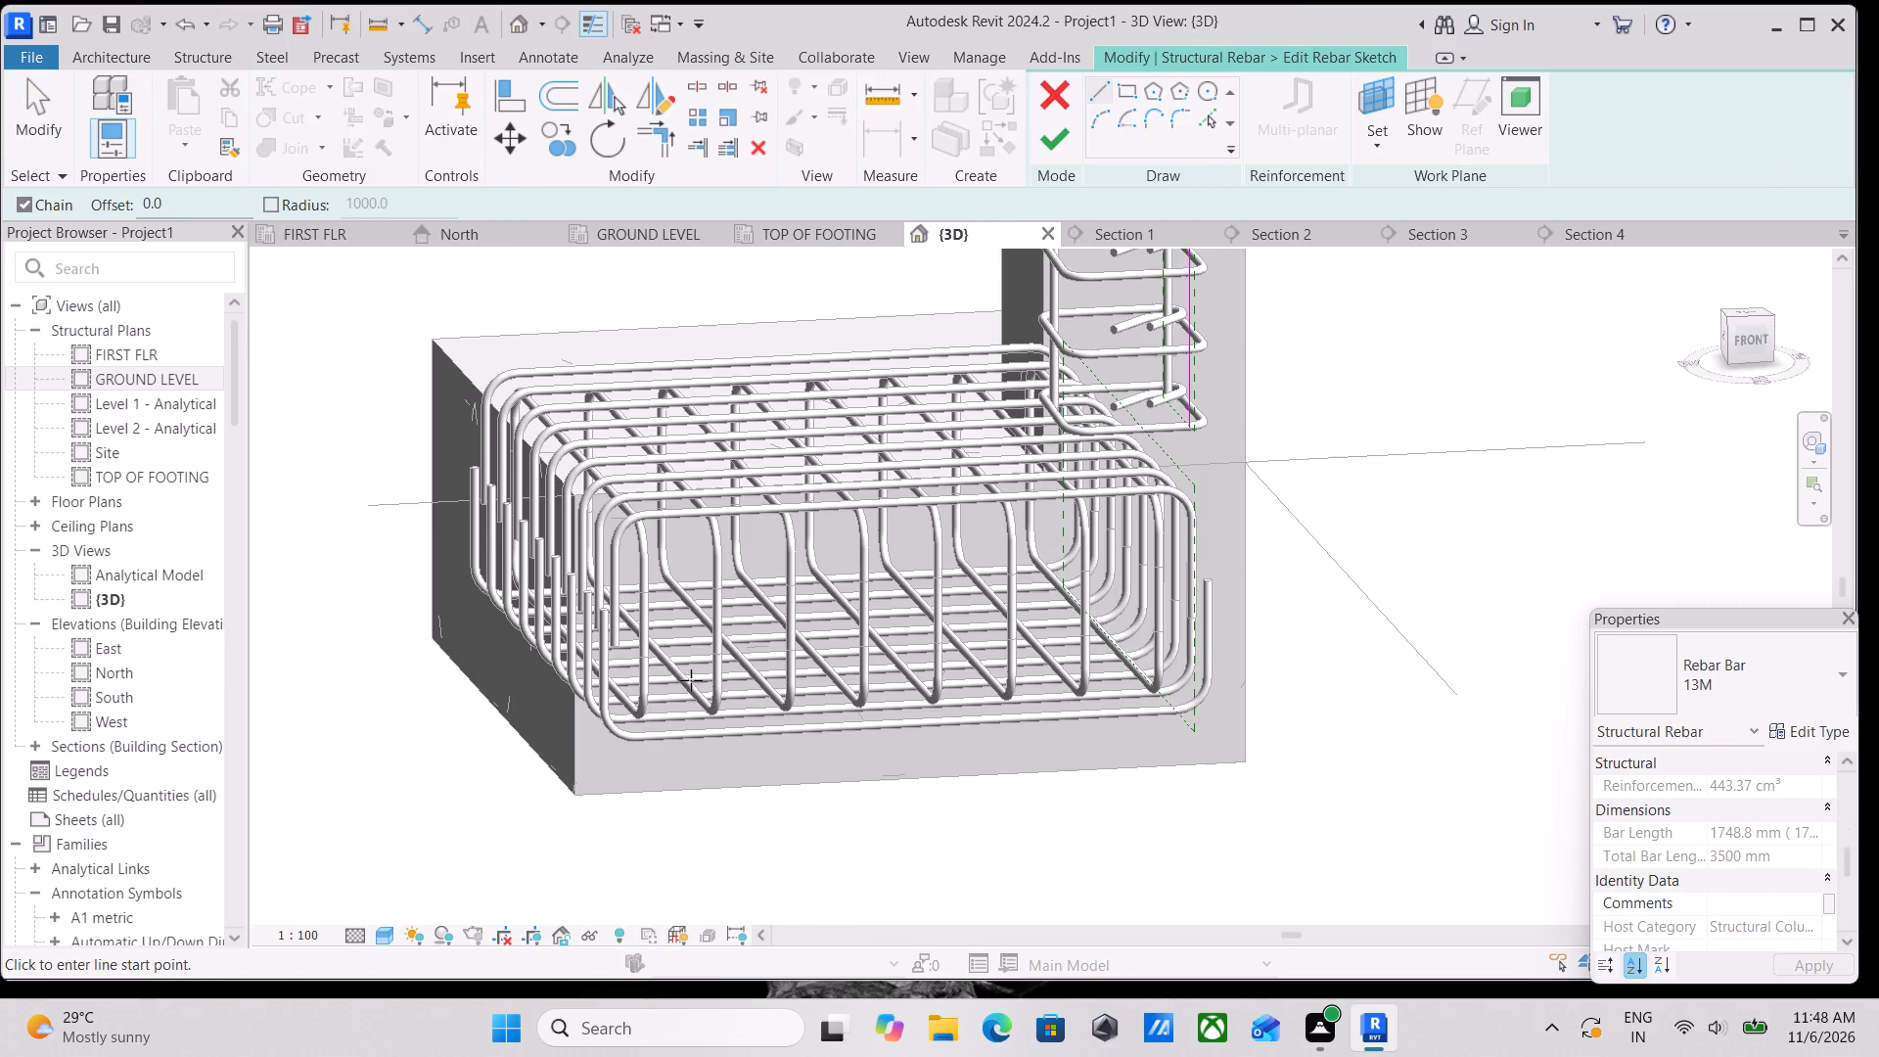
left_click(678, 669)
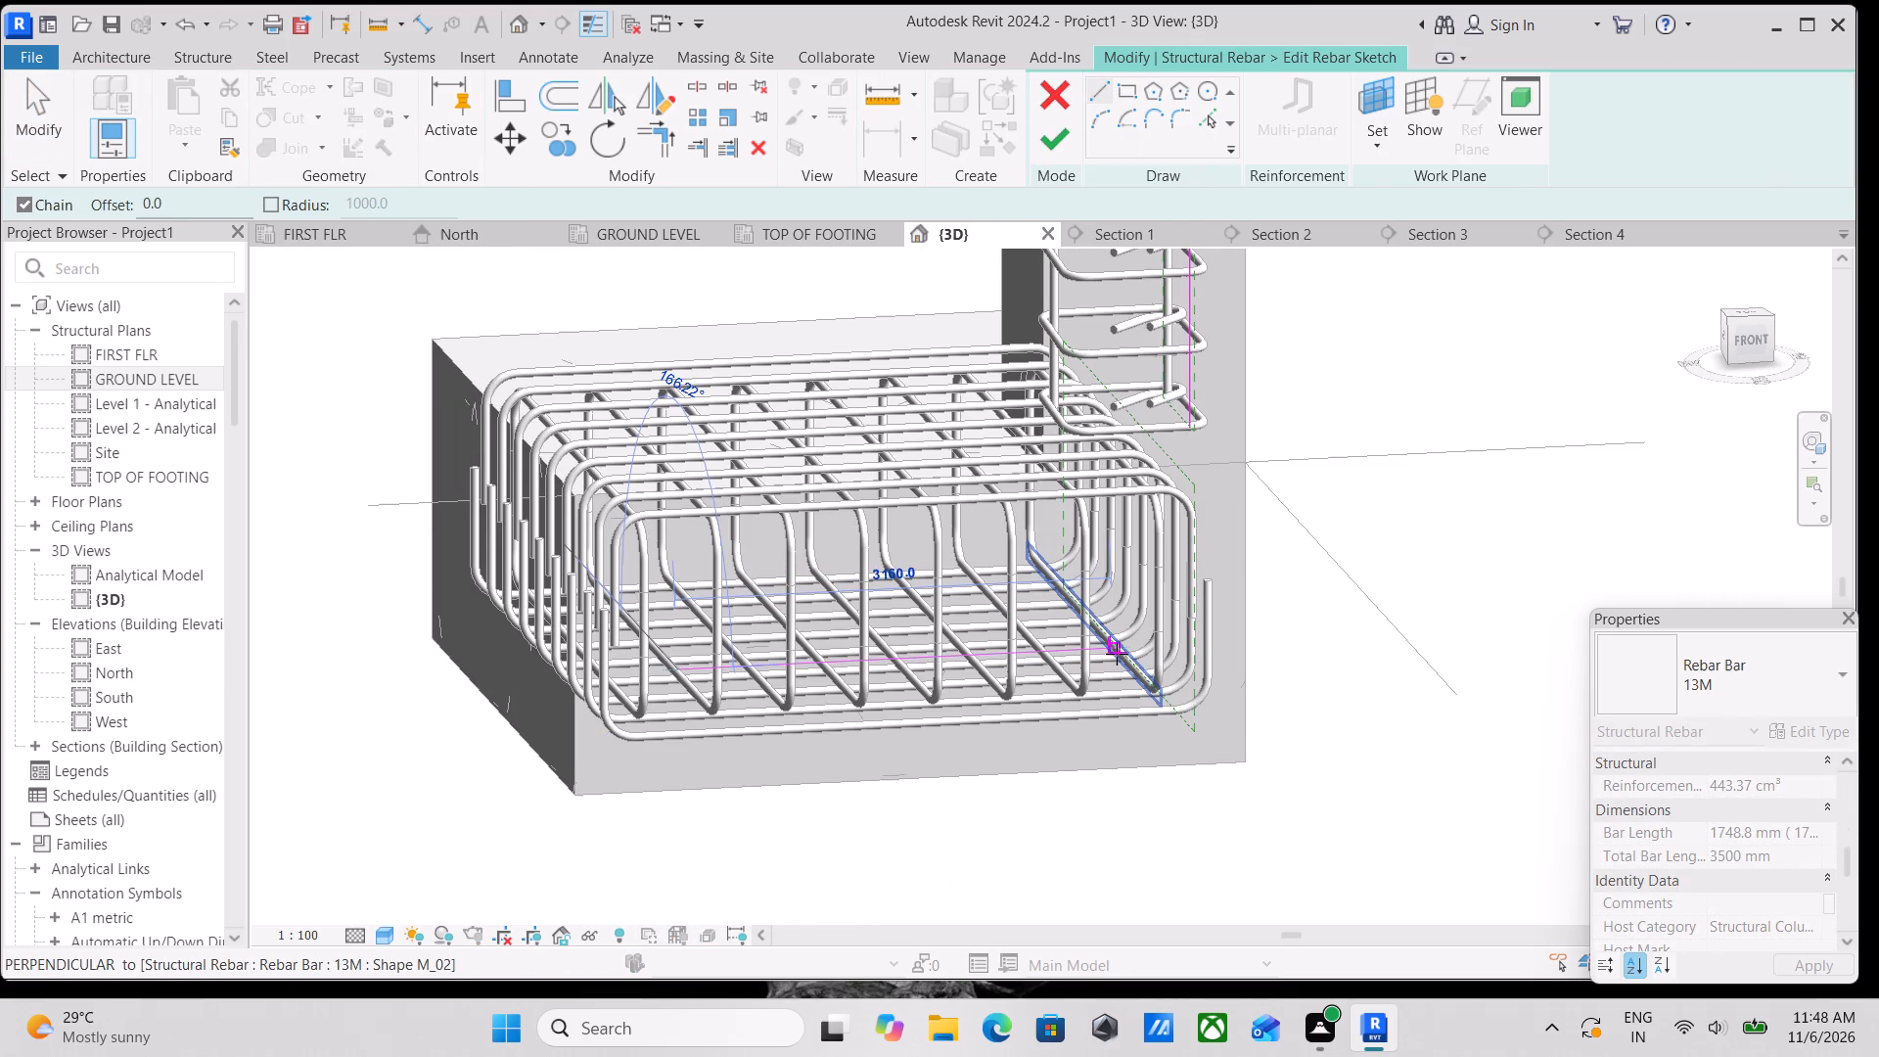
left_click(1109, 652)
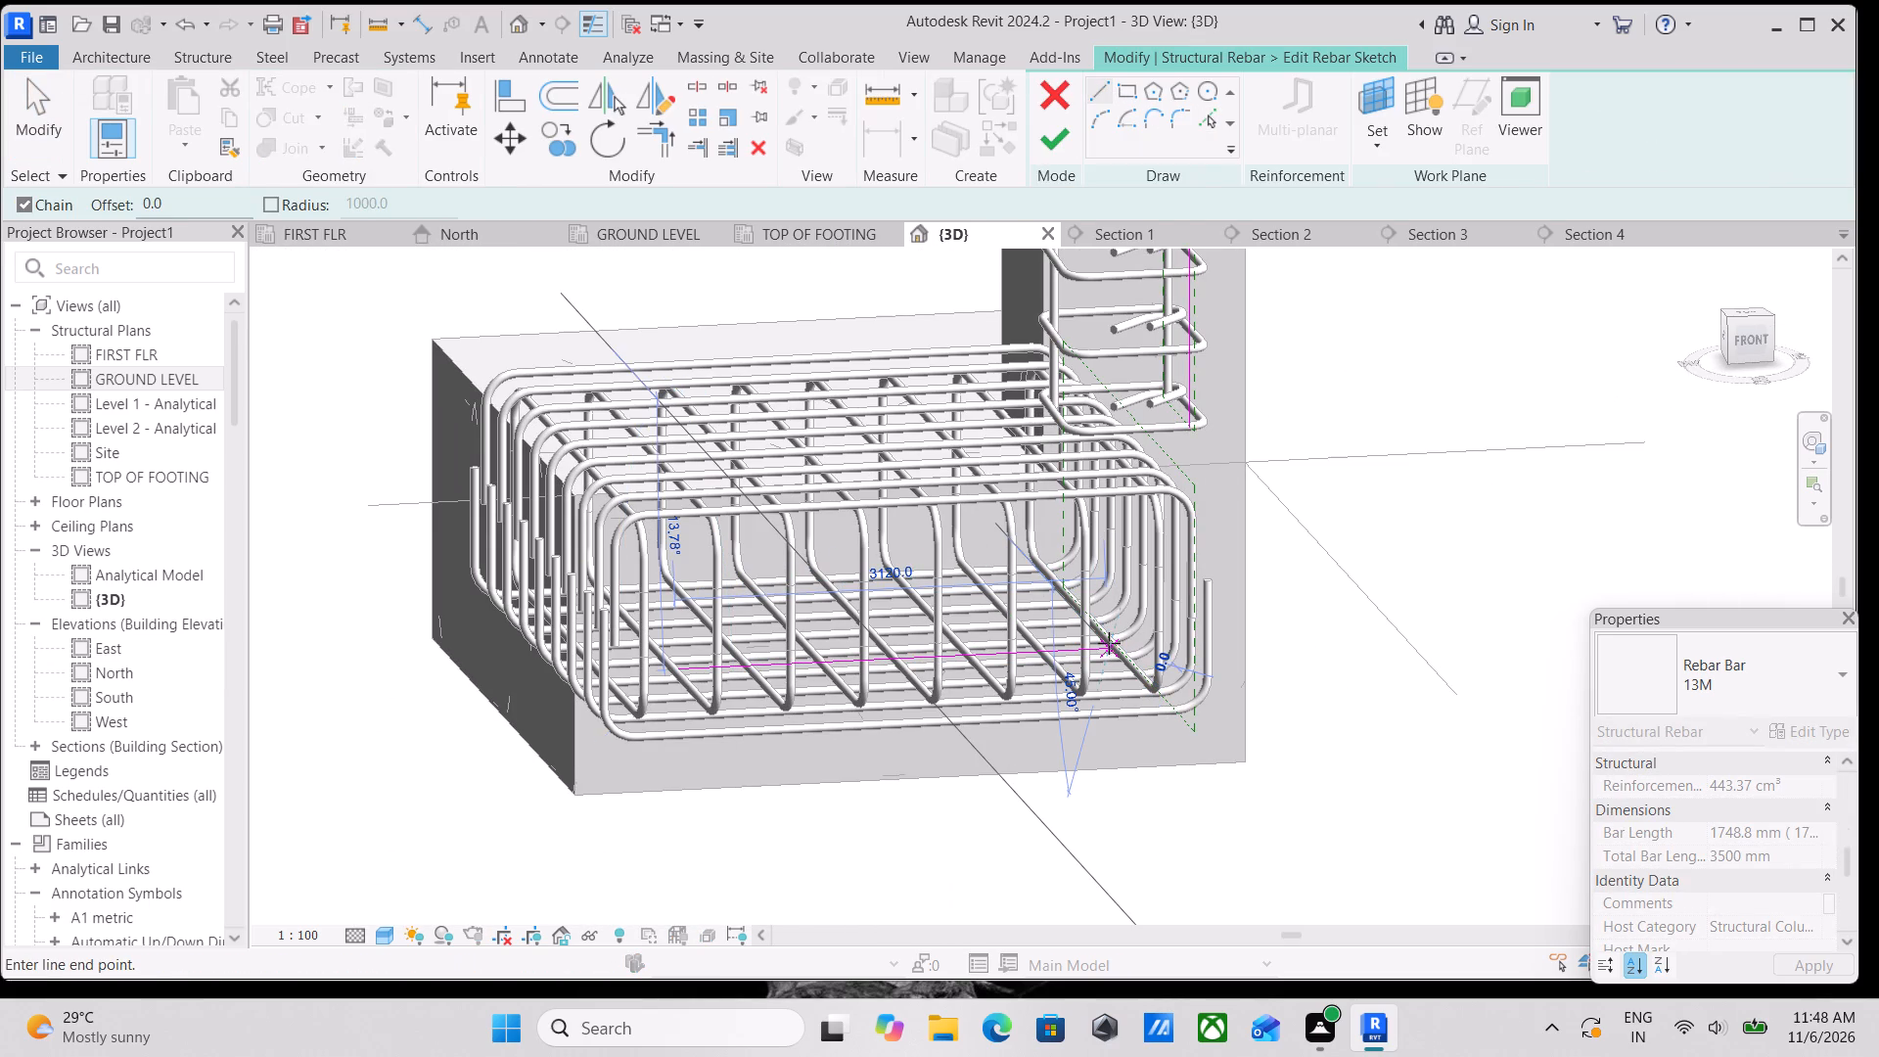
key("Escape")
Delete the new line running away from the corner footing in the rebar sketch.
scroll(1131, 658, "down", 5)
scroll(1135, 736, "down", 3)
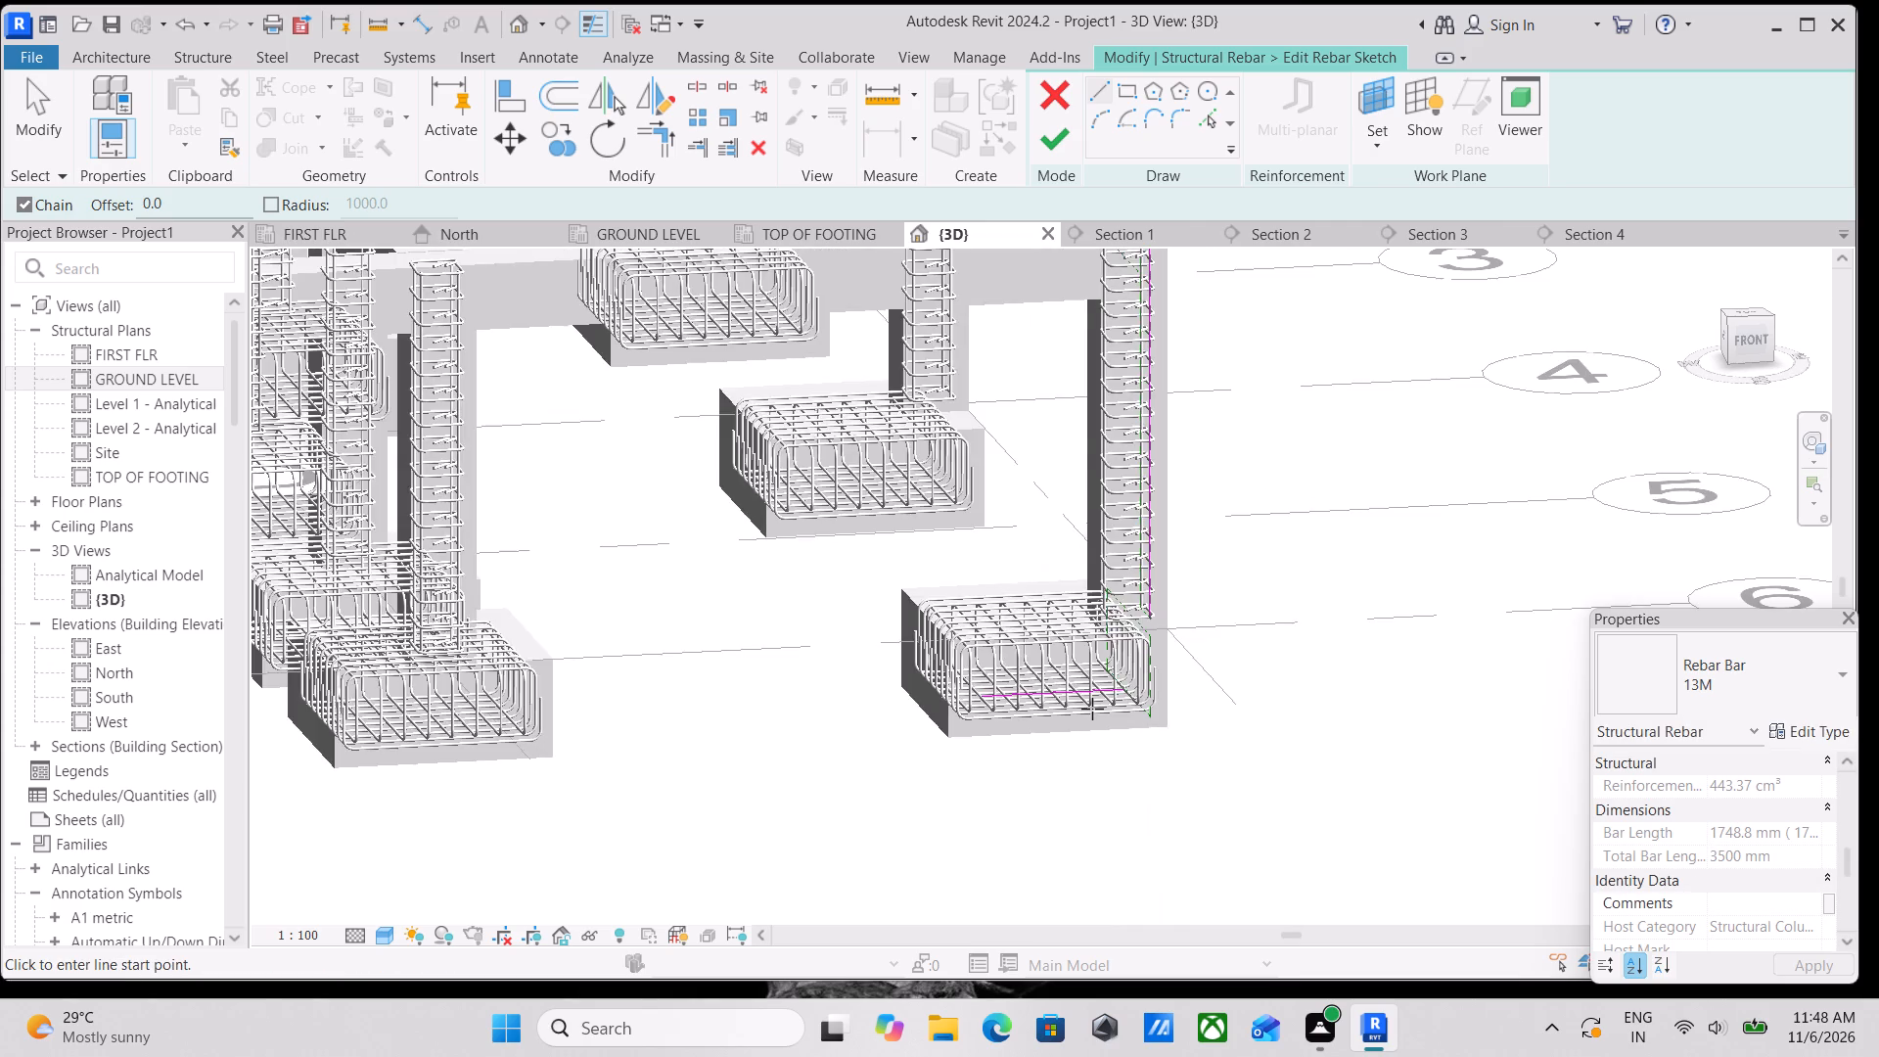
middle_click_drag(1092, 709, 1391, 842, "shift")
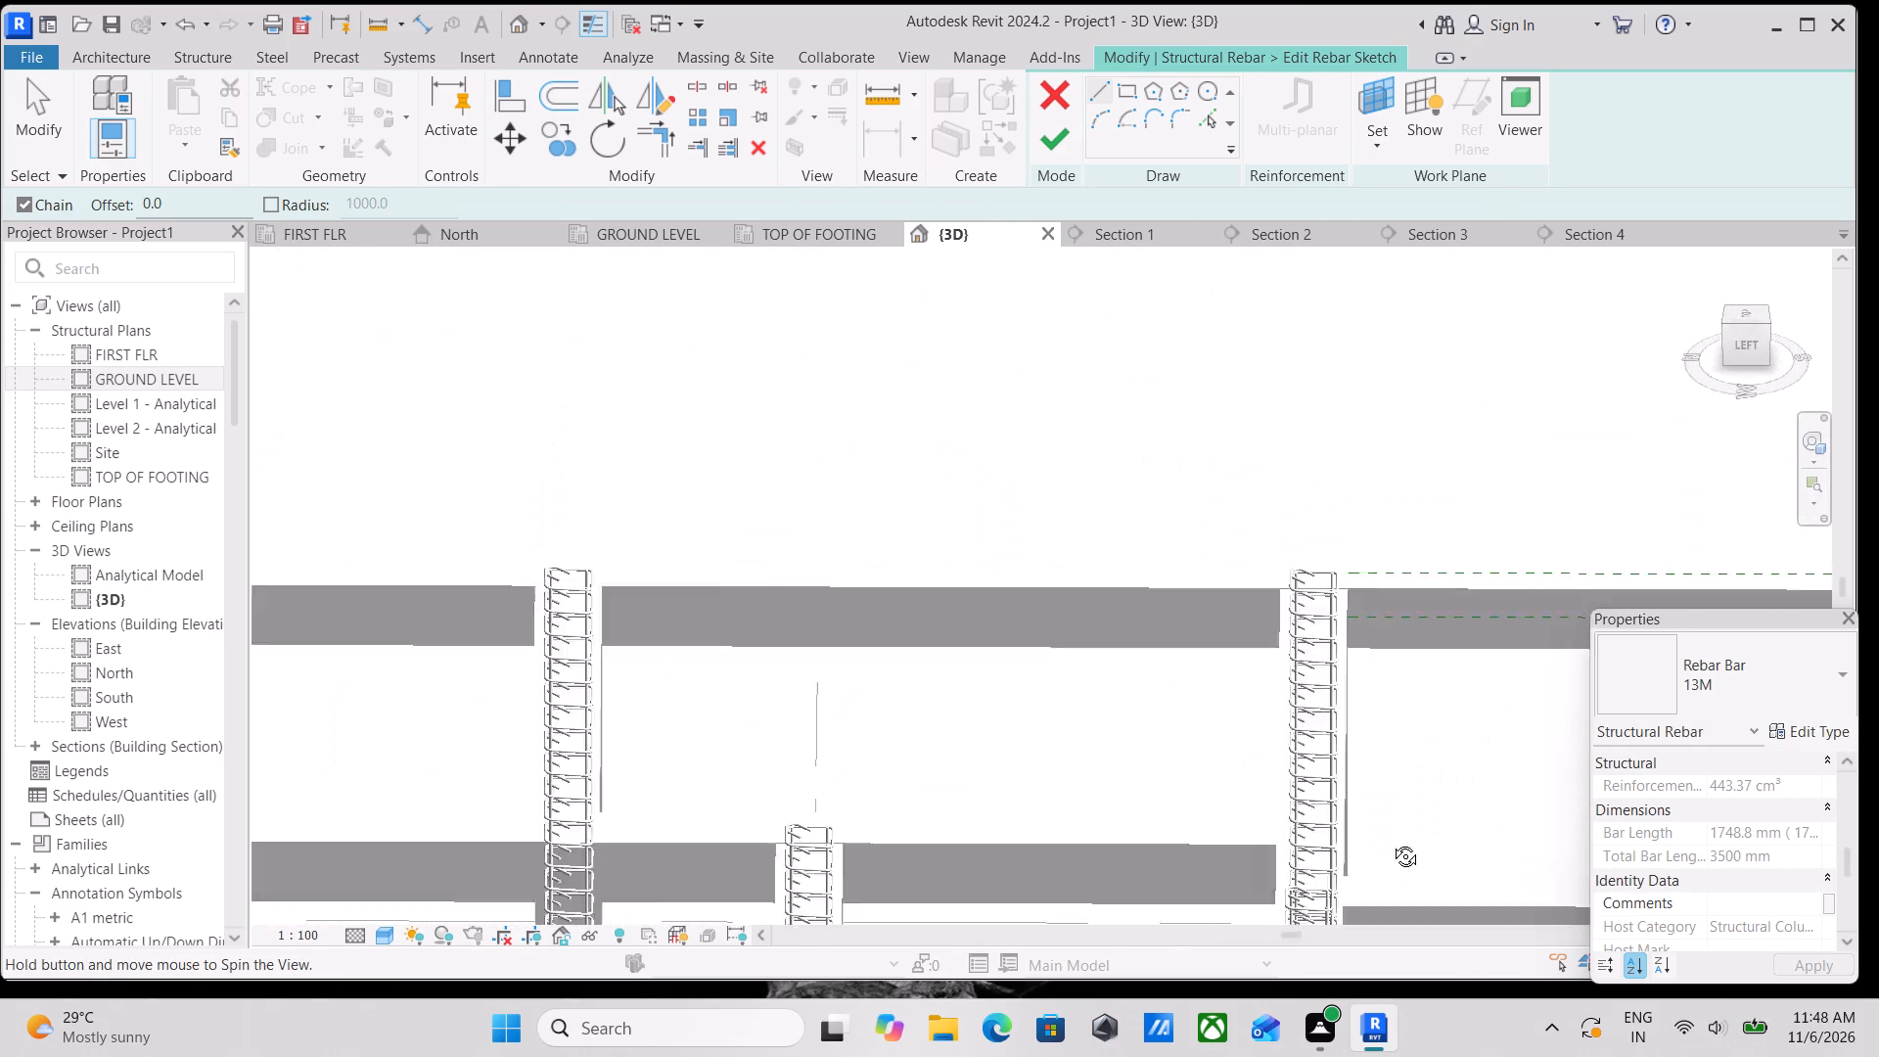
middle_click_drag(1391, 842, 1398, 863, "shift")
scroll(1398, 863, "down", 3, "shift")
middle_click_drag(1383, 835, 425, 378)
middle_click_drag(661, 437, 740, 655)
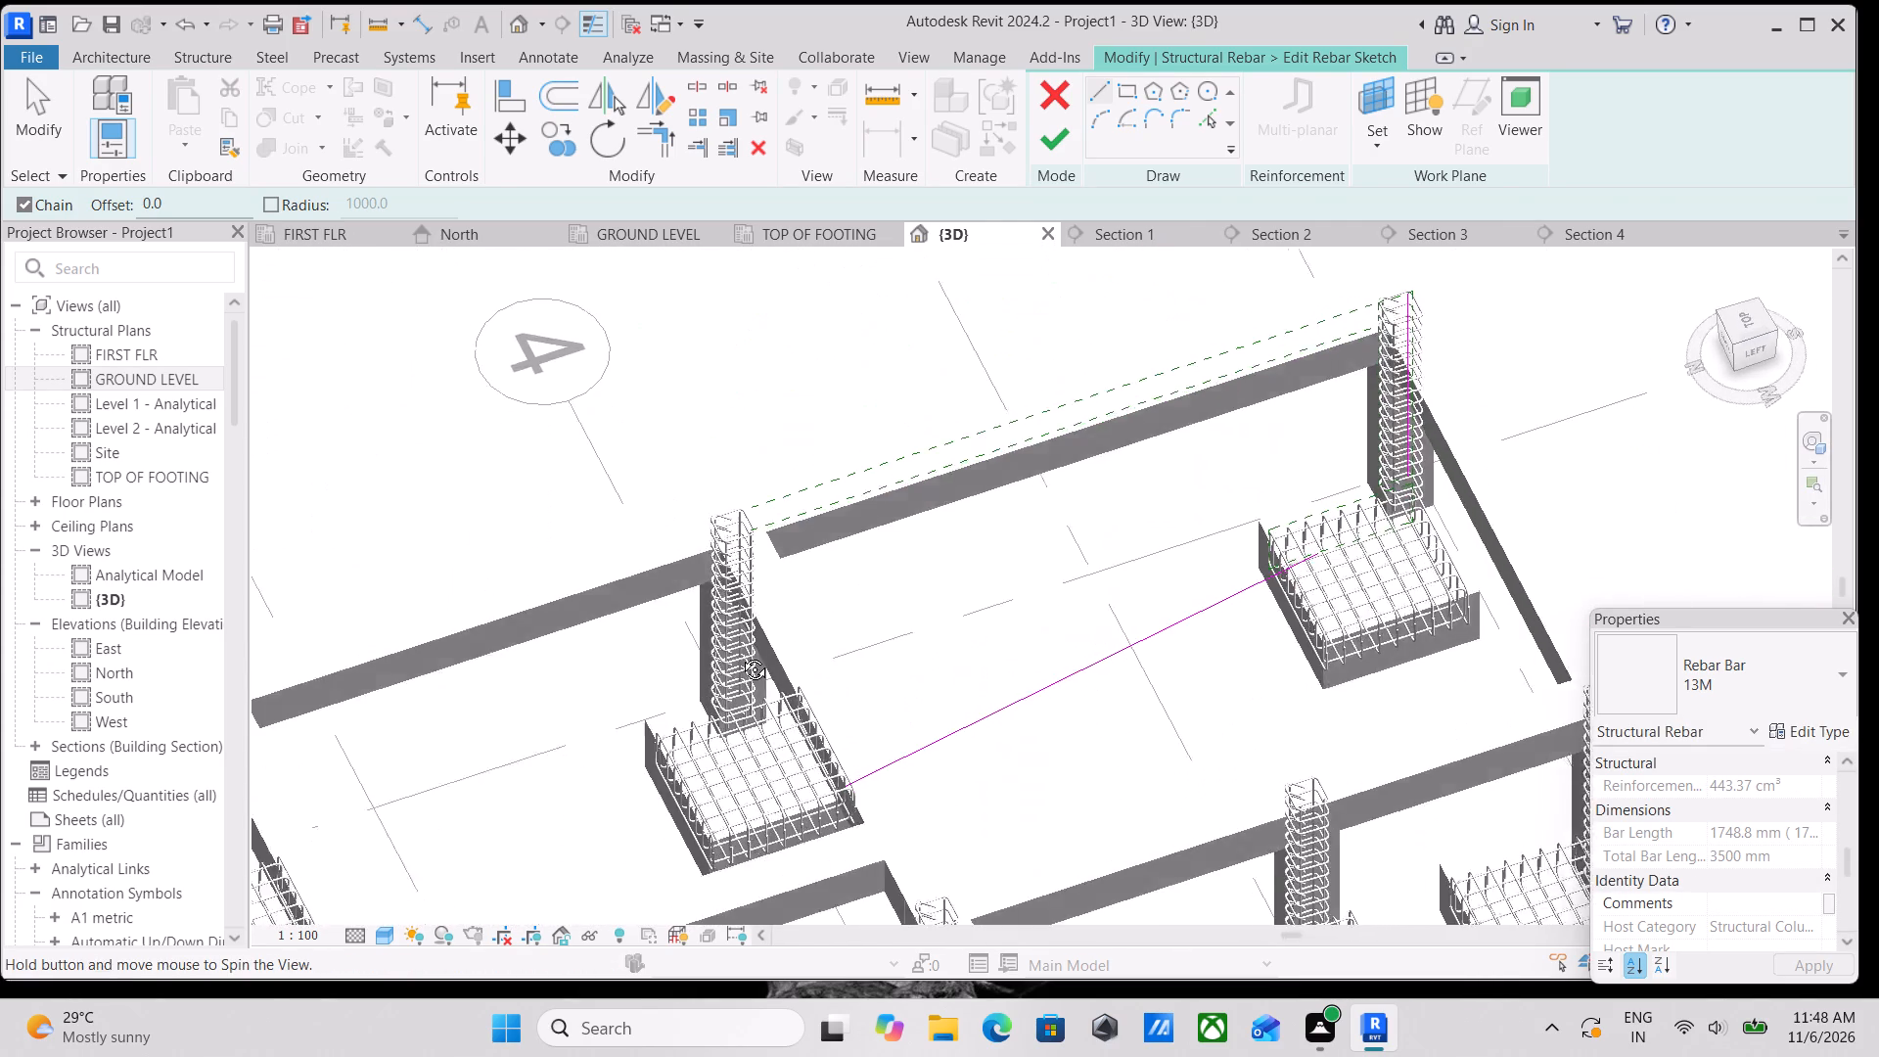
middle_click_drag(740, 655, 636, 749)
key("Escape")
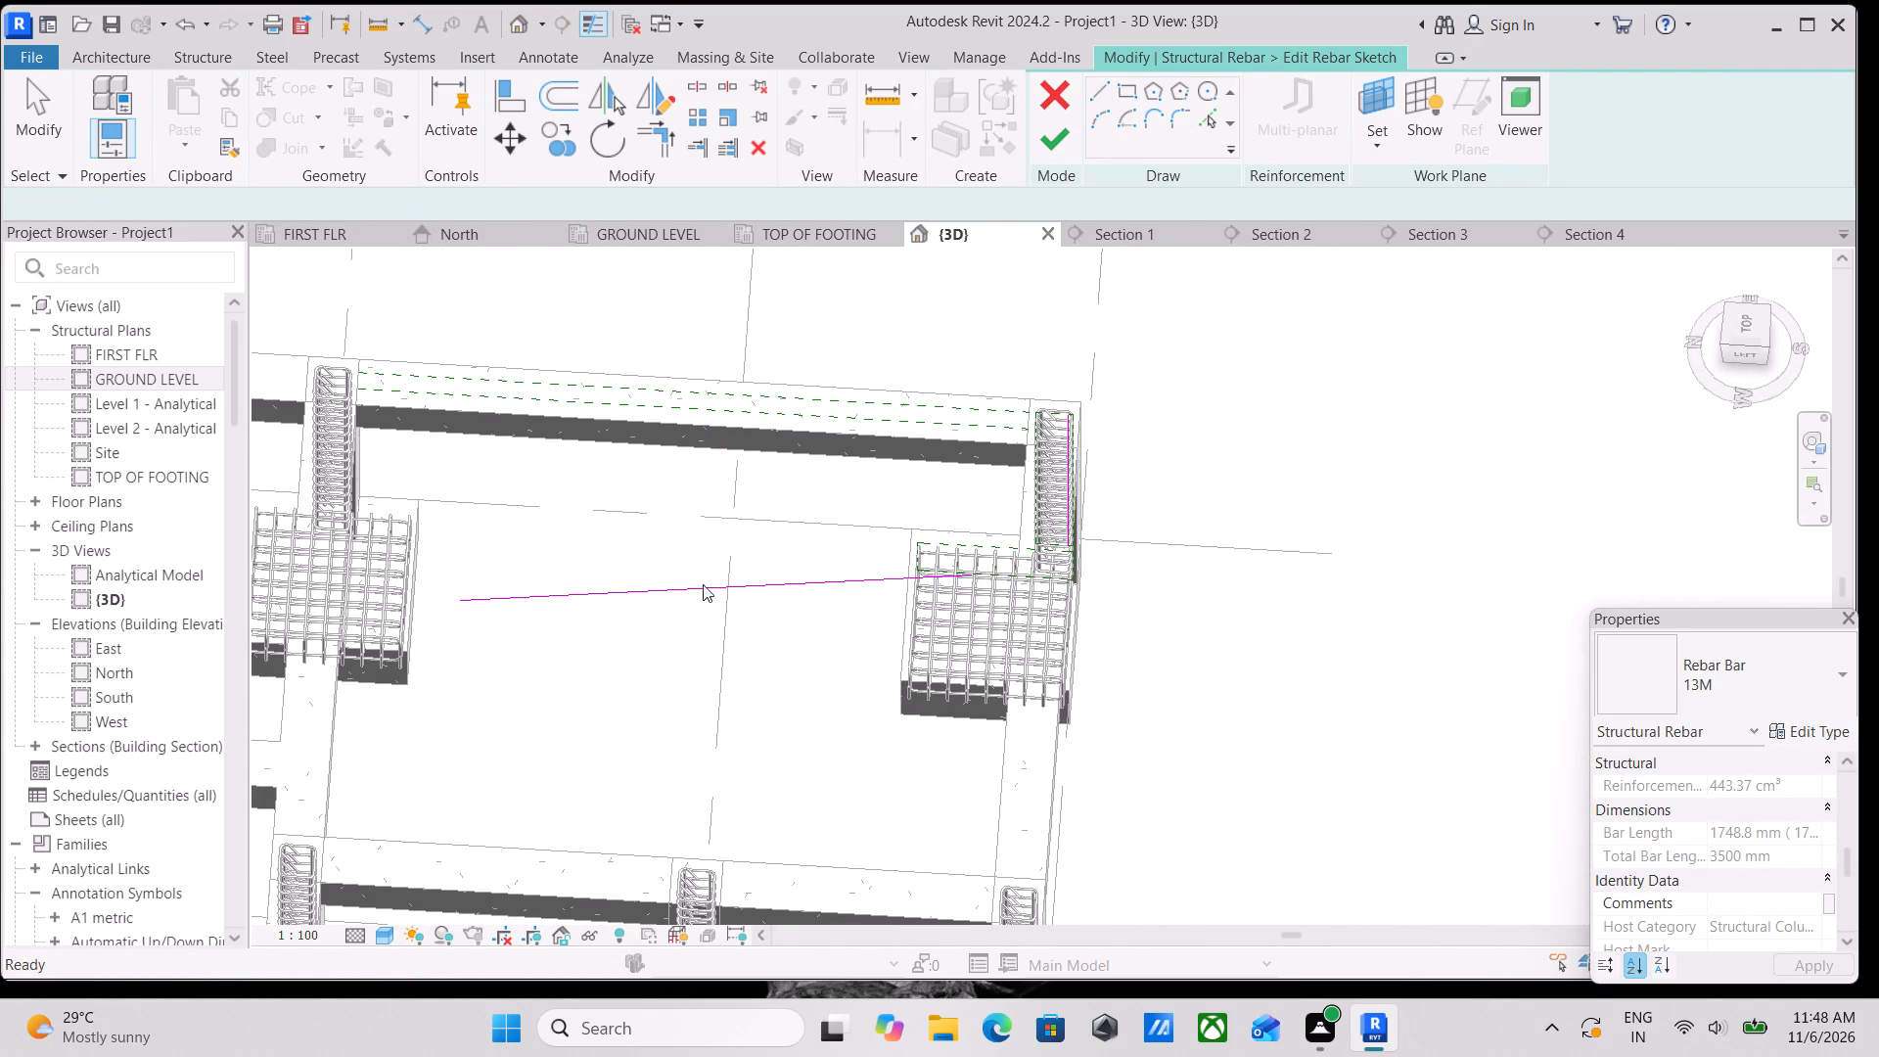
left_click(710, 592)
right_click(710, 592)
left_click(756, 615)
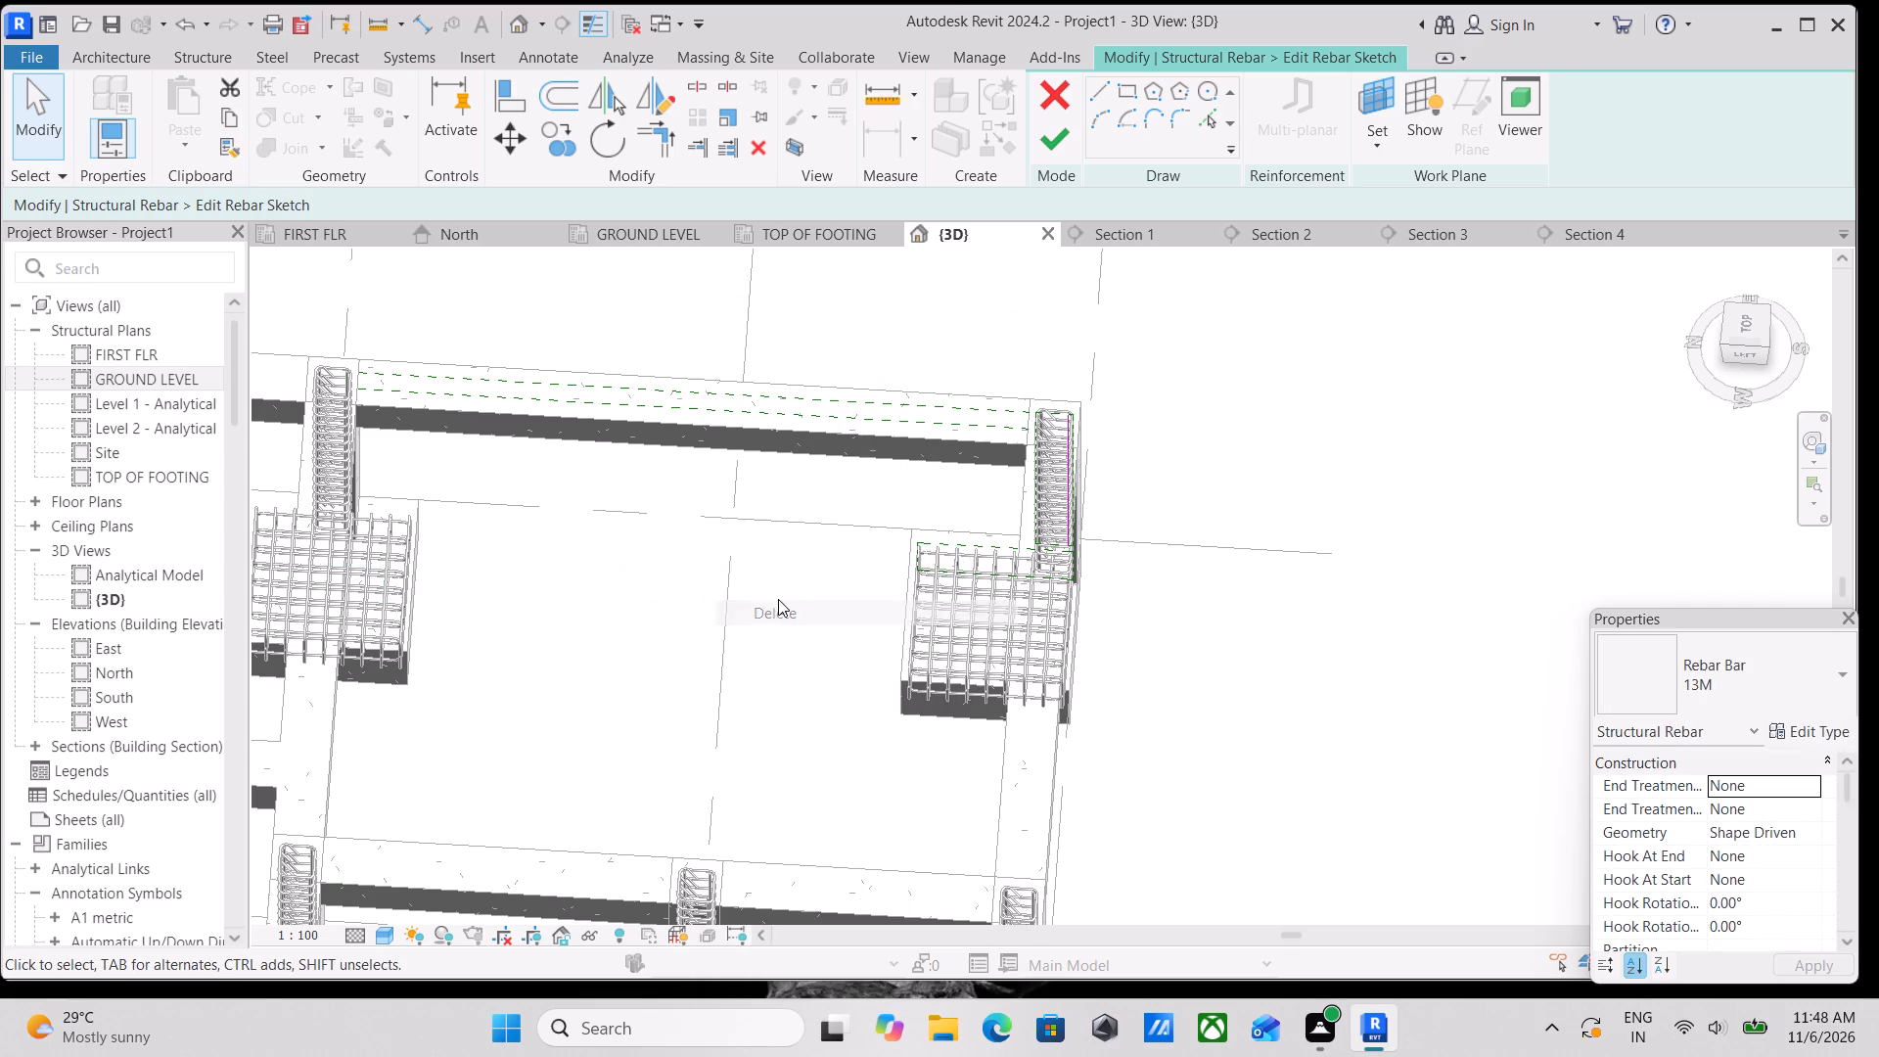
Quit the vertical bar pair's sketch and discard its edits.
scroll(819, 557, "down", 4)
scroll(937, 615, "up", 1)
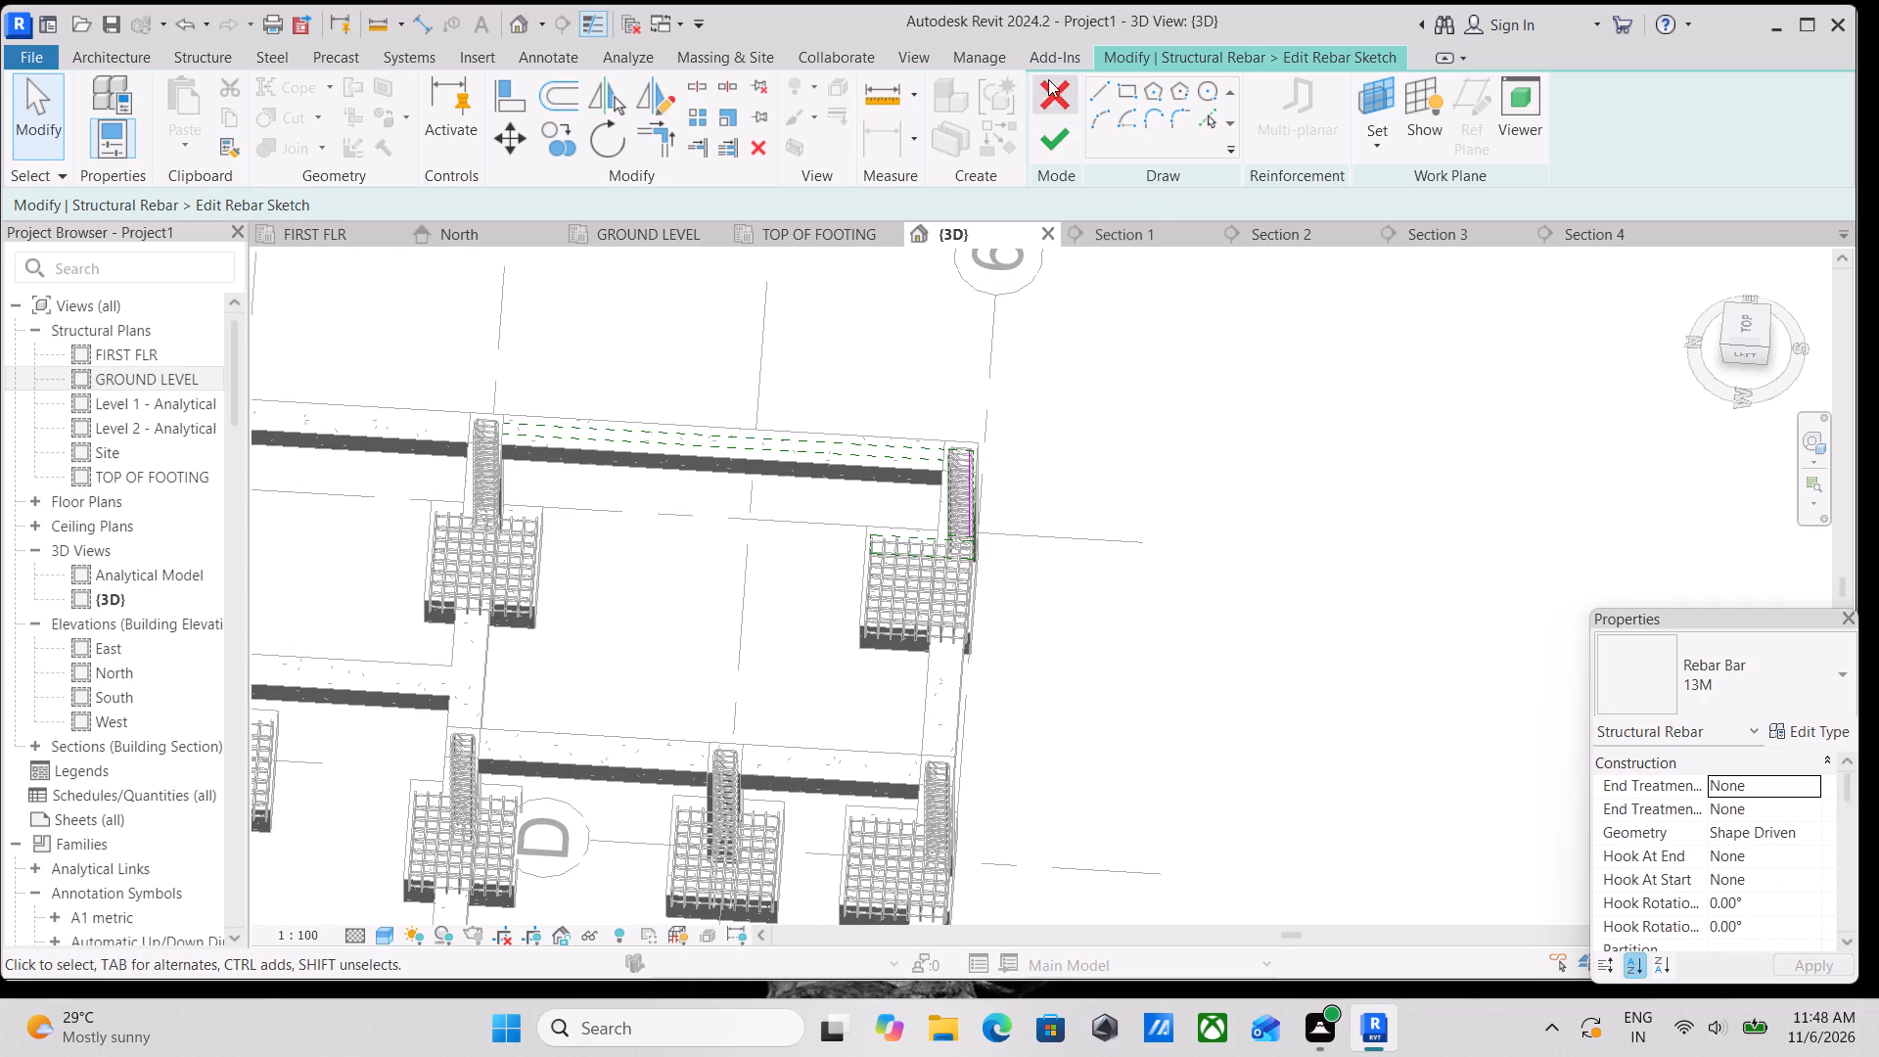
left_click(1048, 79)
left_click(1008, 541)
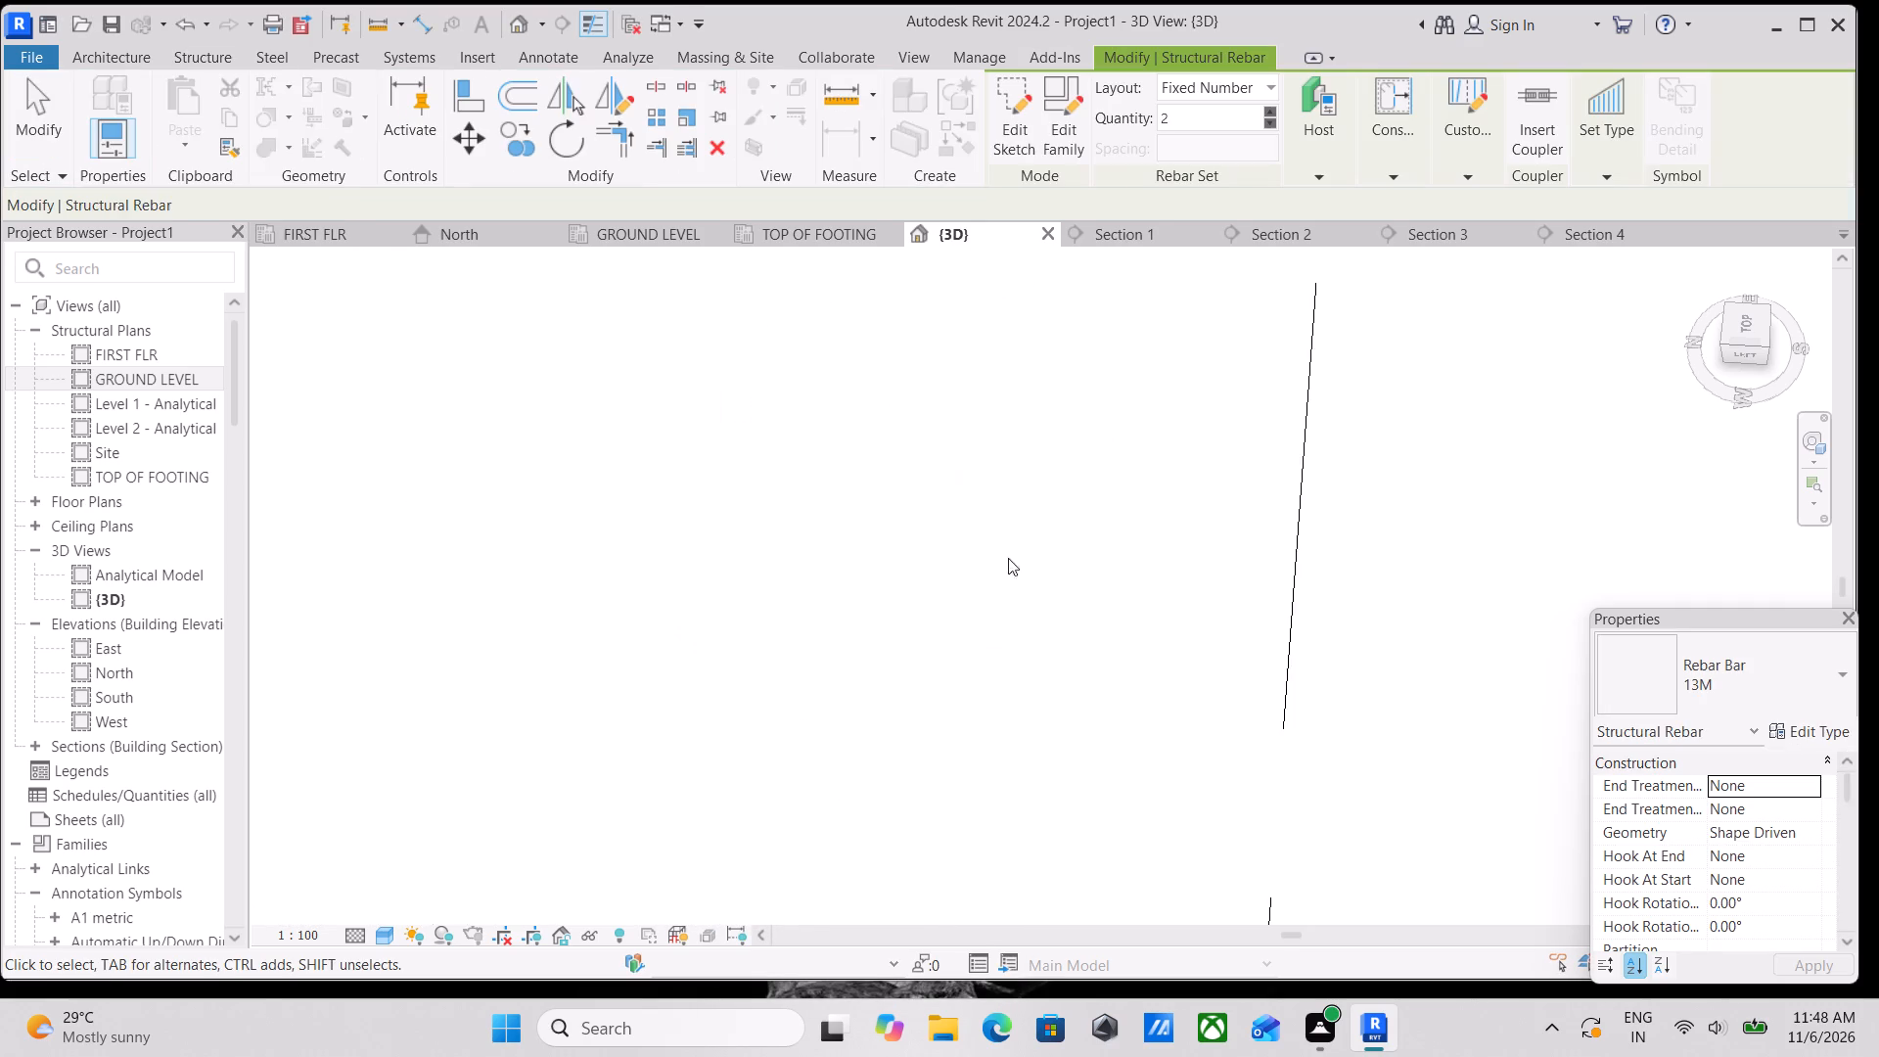
Examine the corner column's selected bar pair and its footing within the whole frame from several sides.
scroll(986, 580, "down", 3)
scroll(1024, 497, "down", 11)
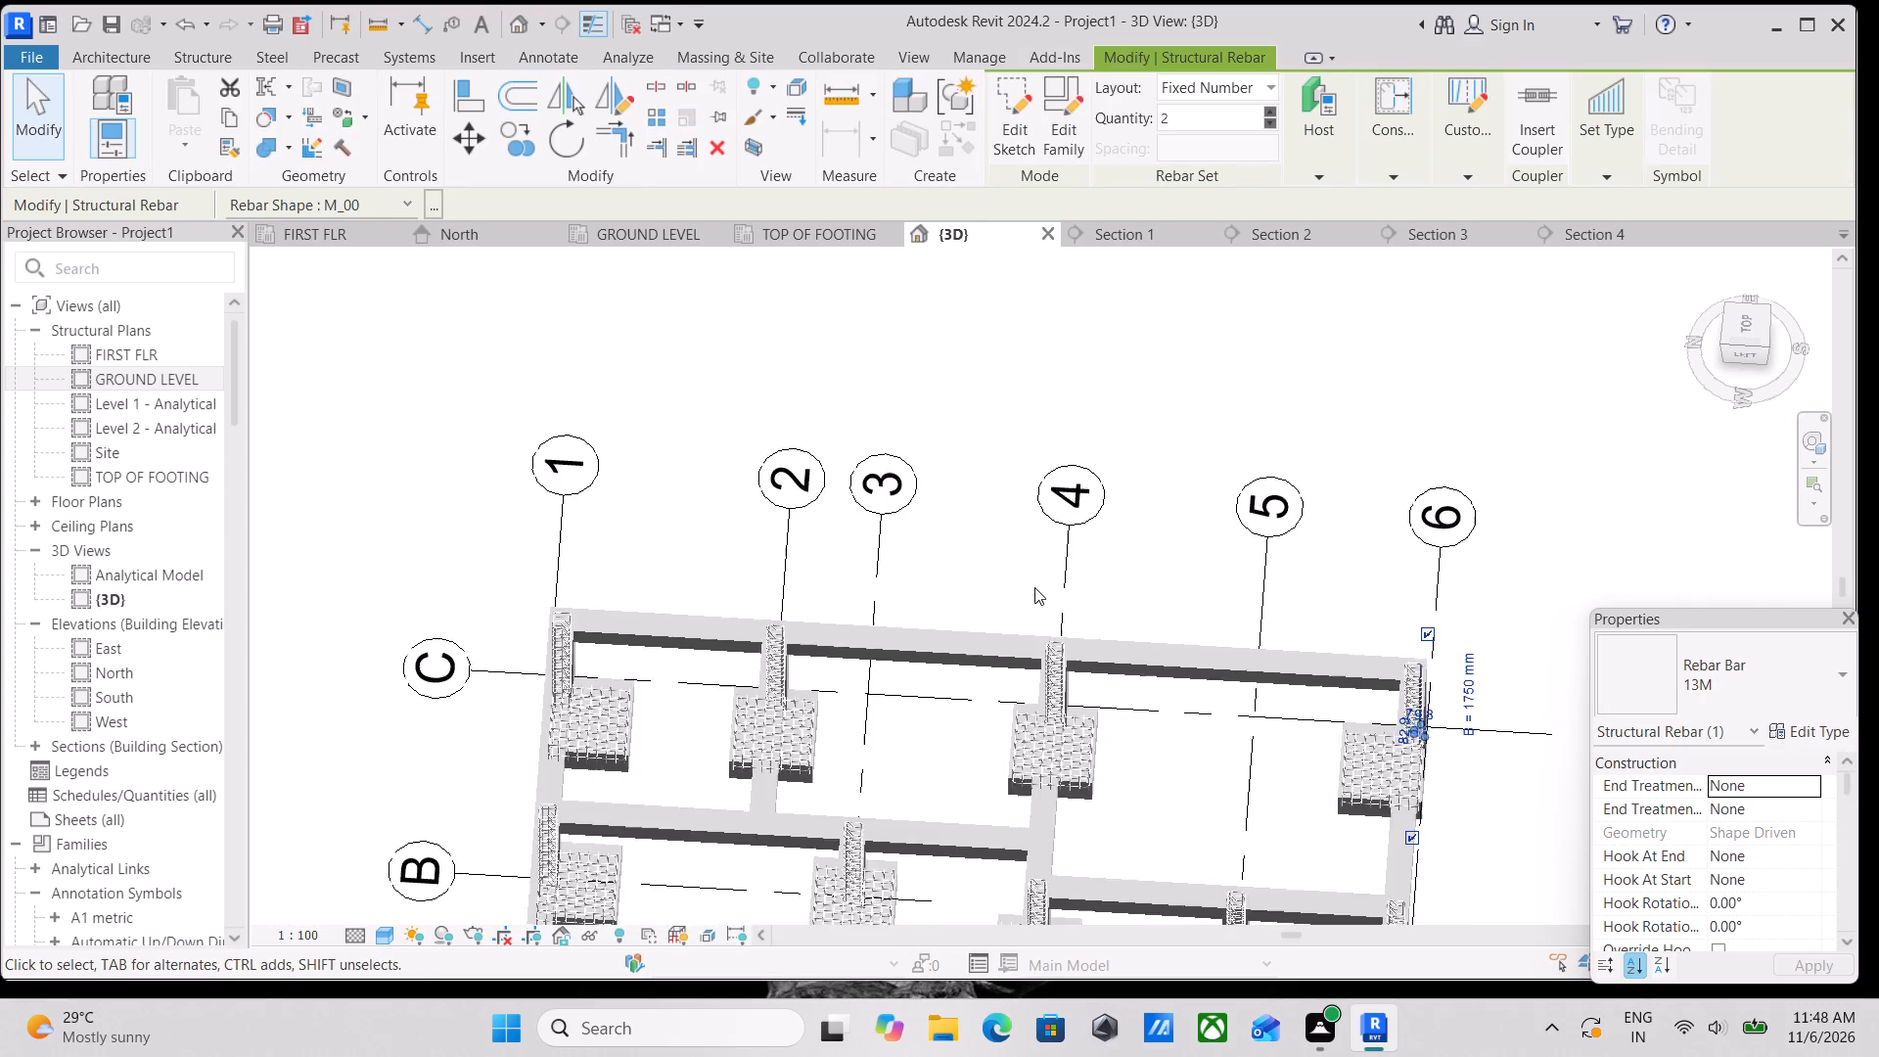
scroll(1034, 587, "down", 4)
middle_click_drag(1035, 680, 696, 343, "shift")
scroll(1035, 680, "up", 1, "shift")
middle_click_drag(1187, 745, 1092, 554, "shift")
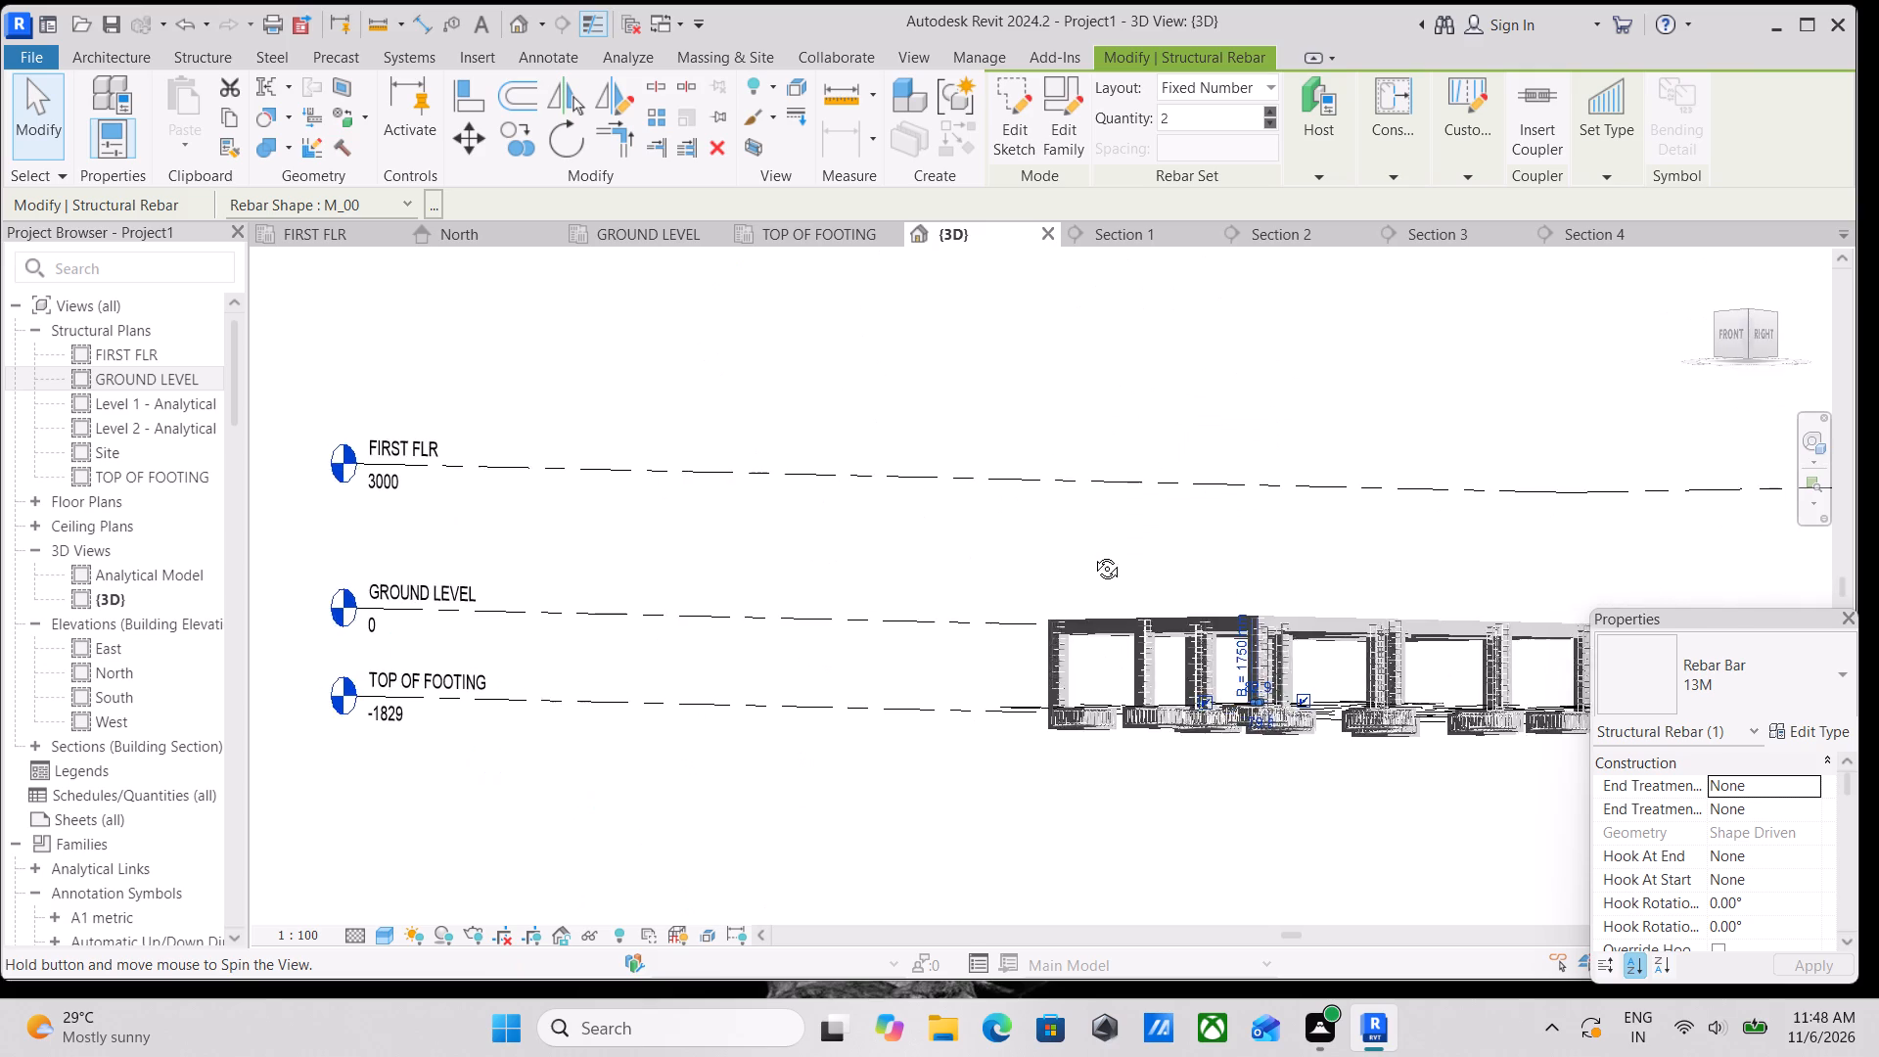
middle_click_drag(1092, 554, 1398, 642, "shift")
middle_click_drag(1197, 632, 1330, 786, "shift")
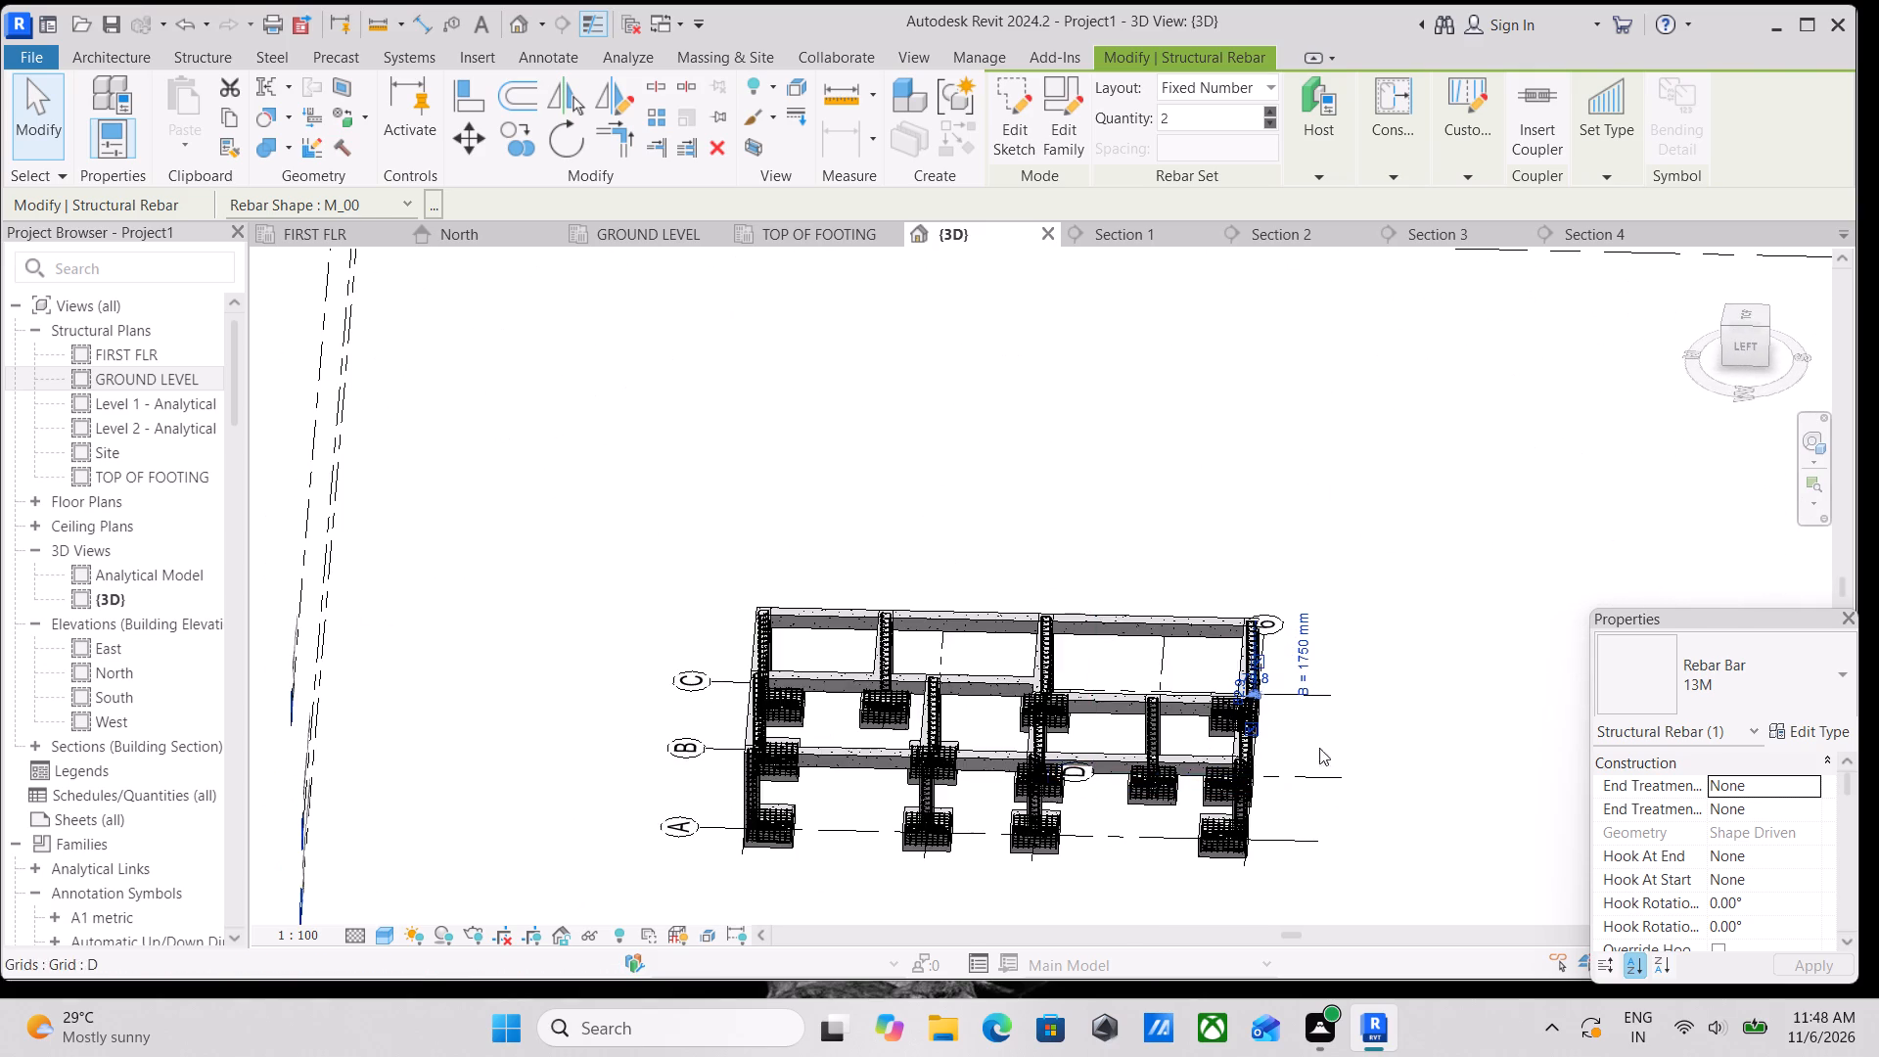
middle_click_drag(1255, 636, 493, 681, "shift")
scroll(1269, 787, "up", 1)
middle_click_drag(1269, 787, 997, 783)
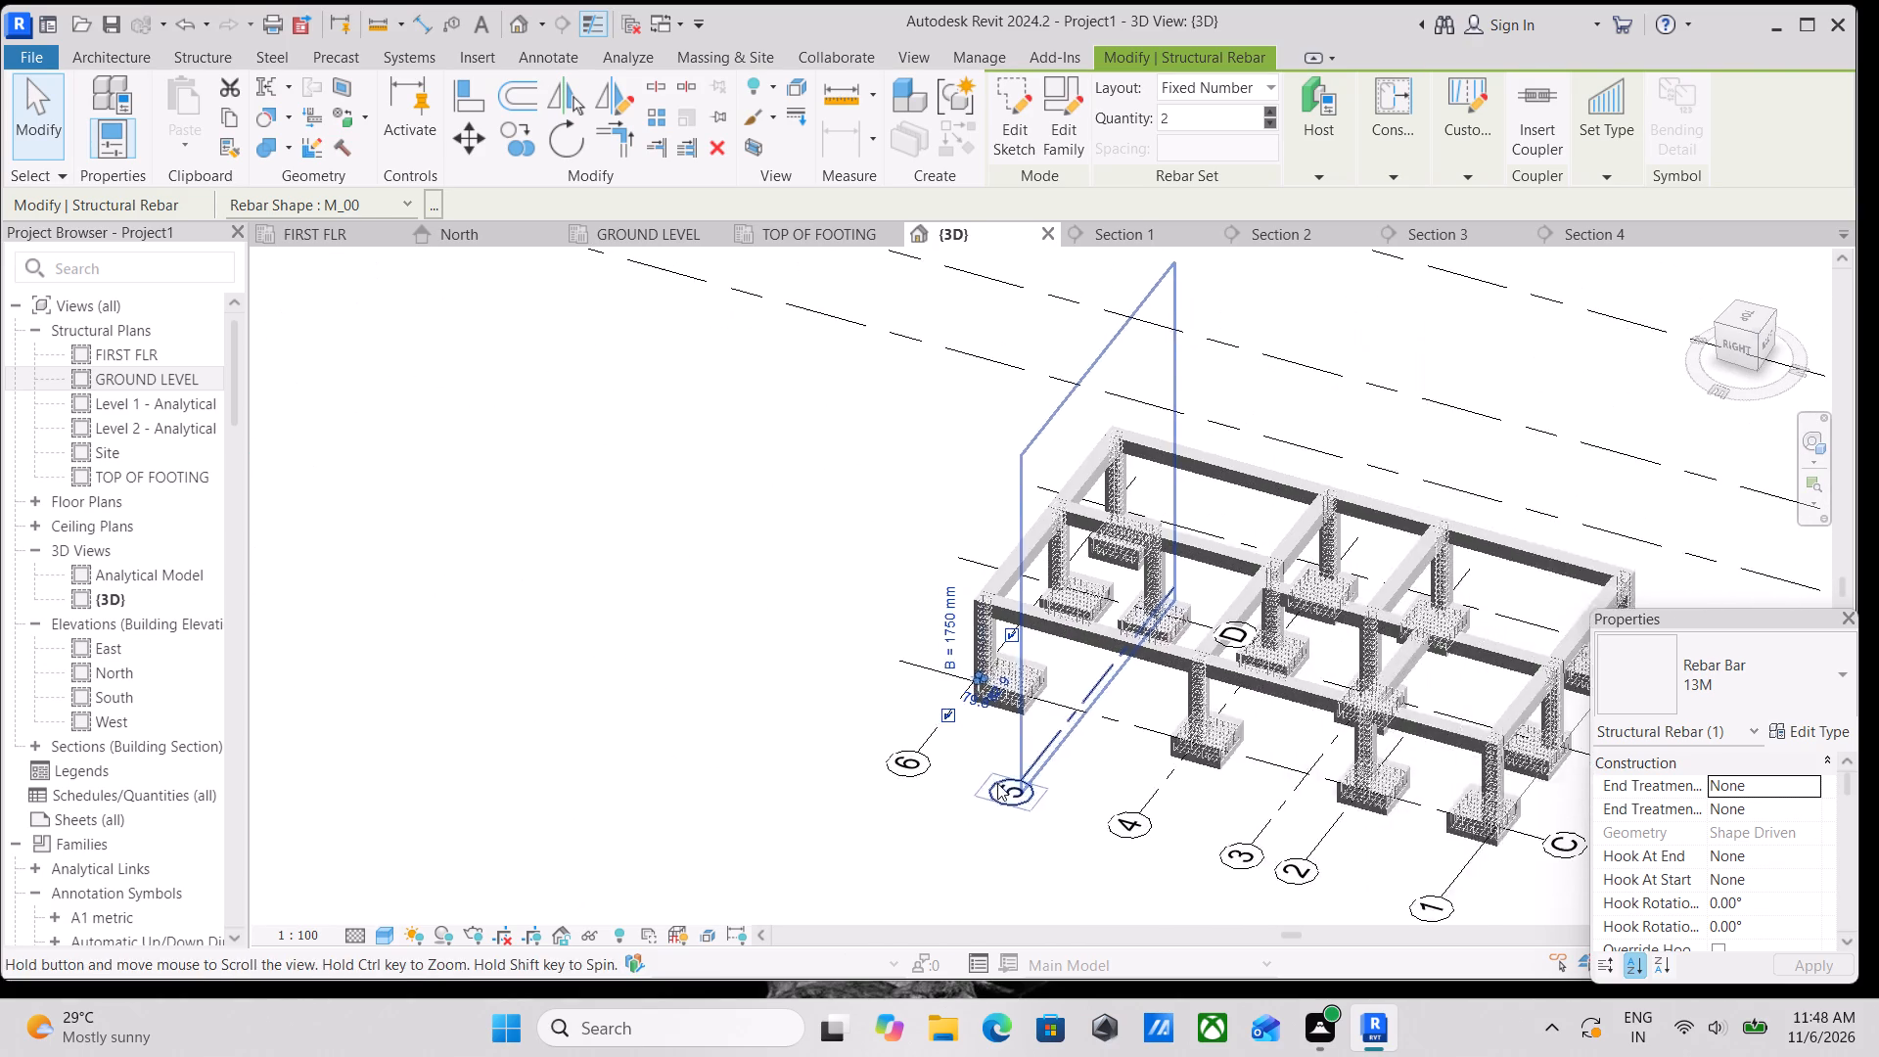
scroll(1048, 624, "up", 7)
middle_click_drag(1000, 631, 1065, 495, "shift")
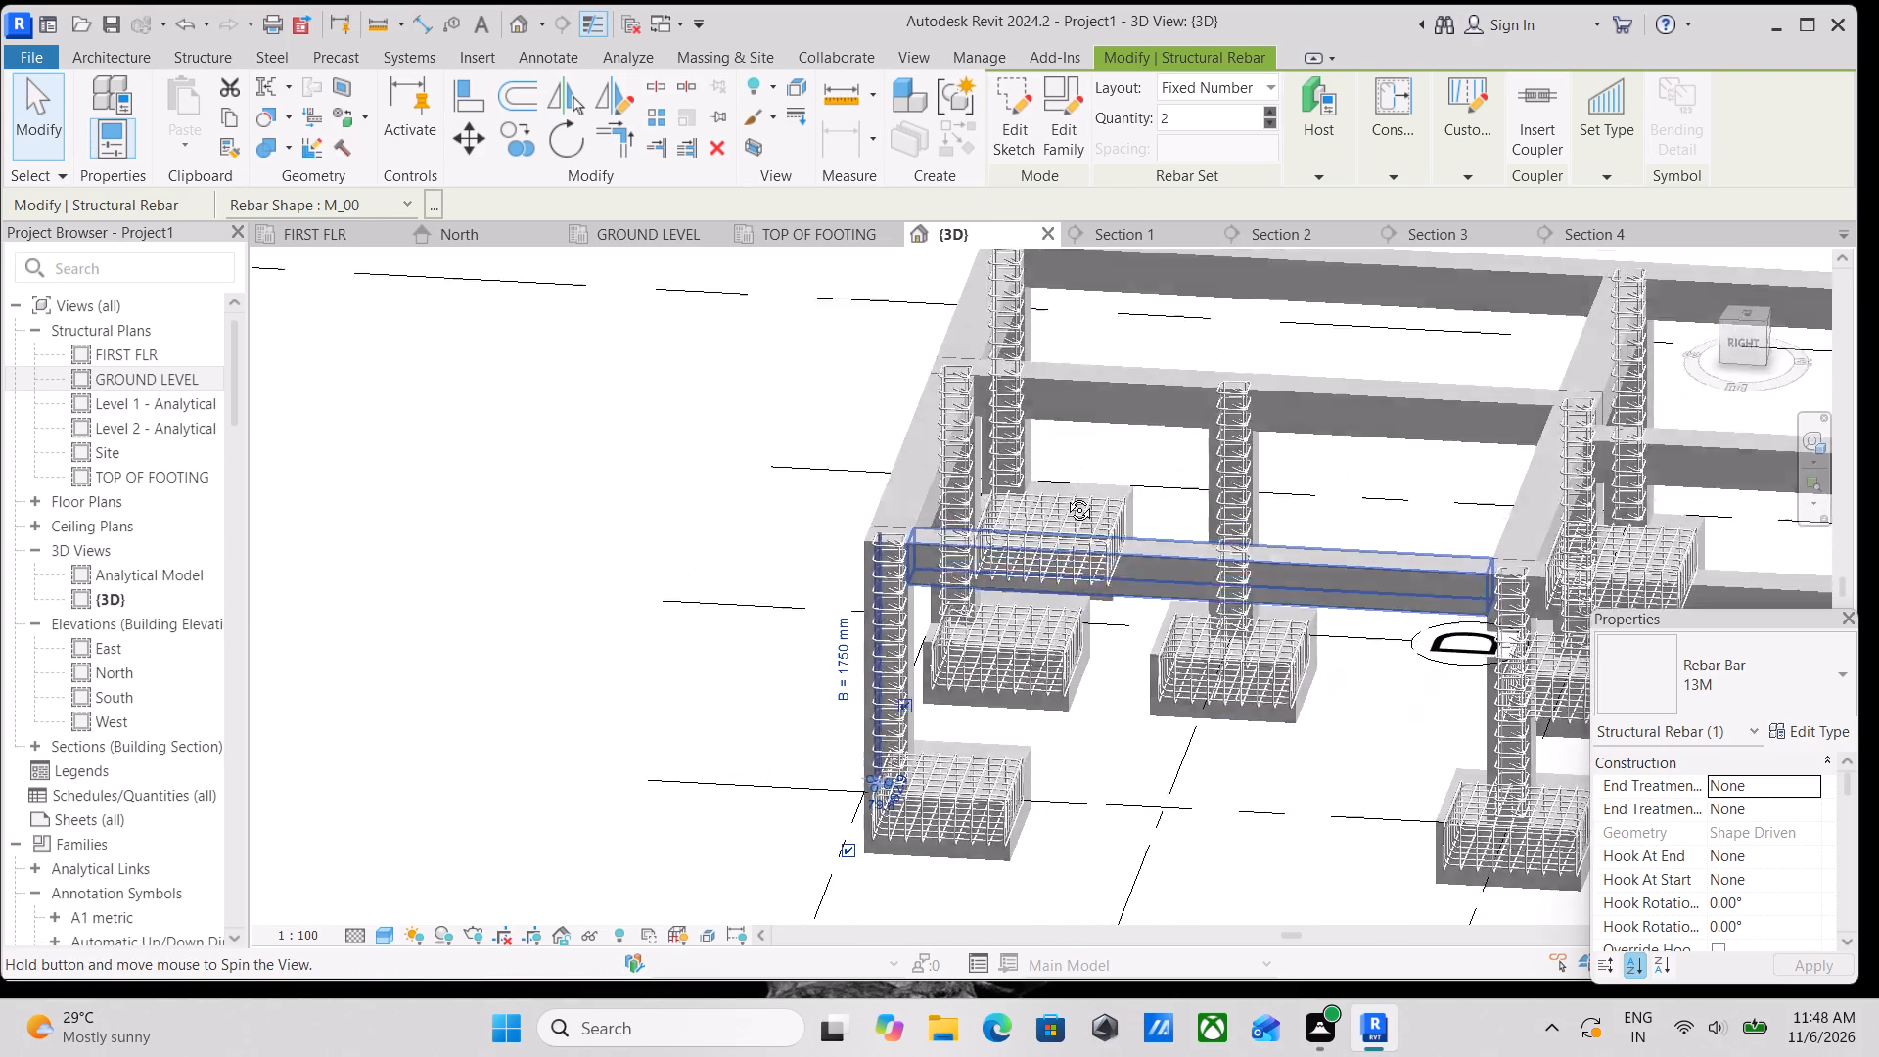
middle_click_drag(1065, 495, 1049, 867, "shift")
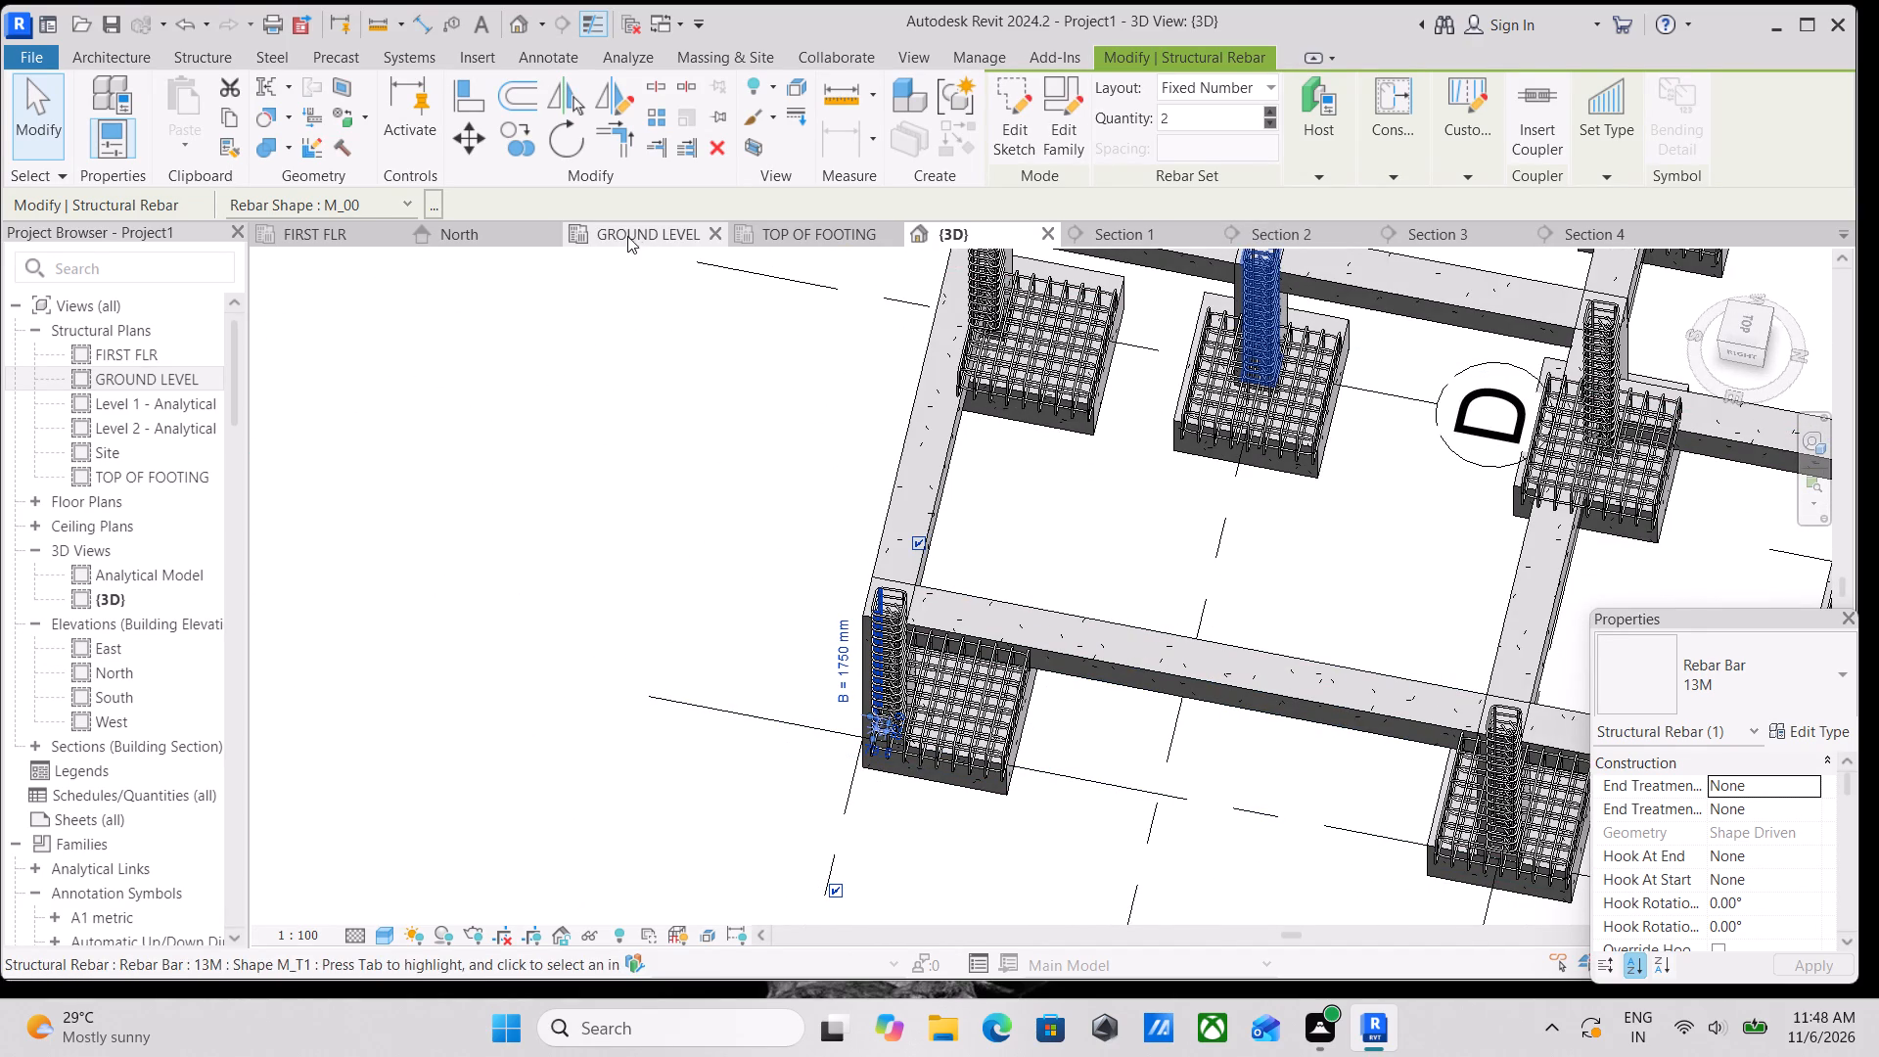
In the GROUND LEVEL plan, create a building section across the outer longitudinal beam between grids 3 and 4.
left_click(608, 228)
scroll(1088, 569, "down", 10)
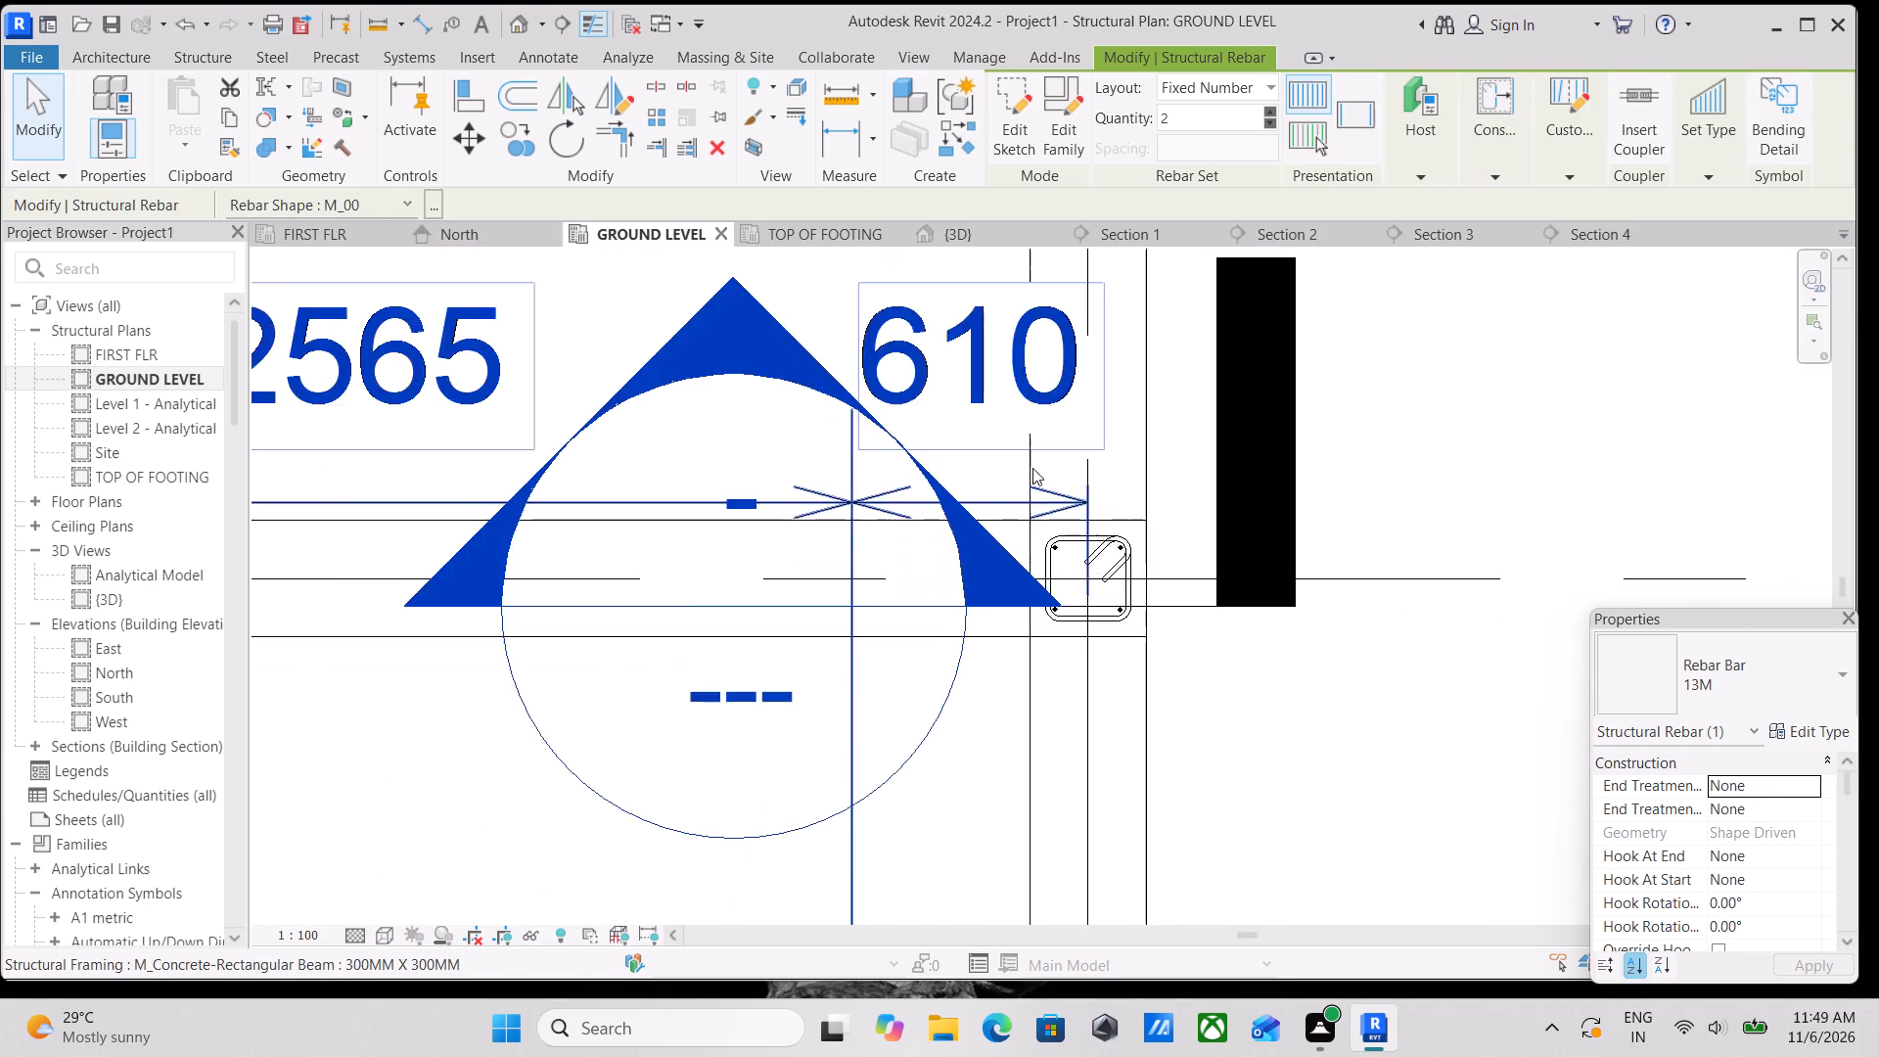
scroll(1032, 468, "down", 8)
middle_click_drag(1051, 594, 1060, 543)
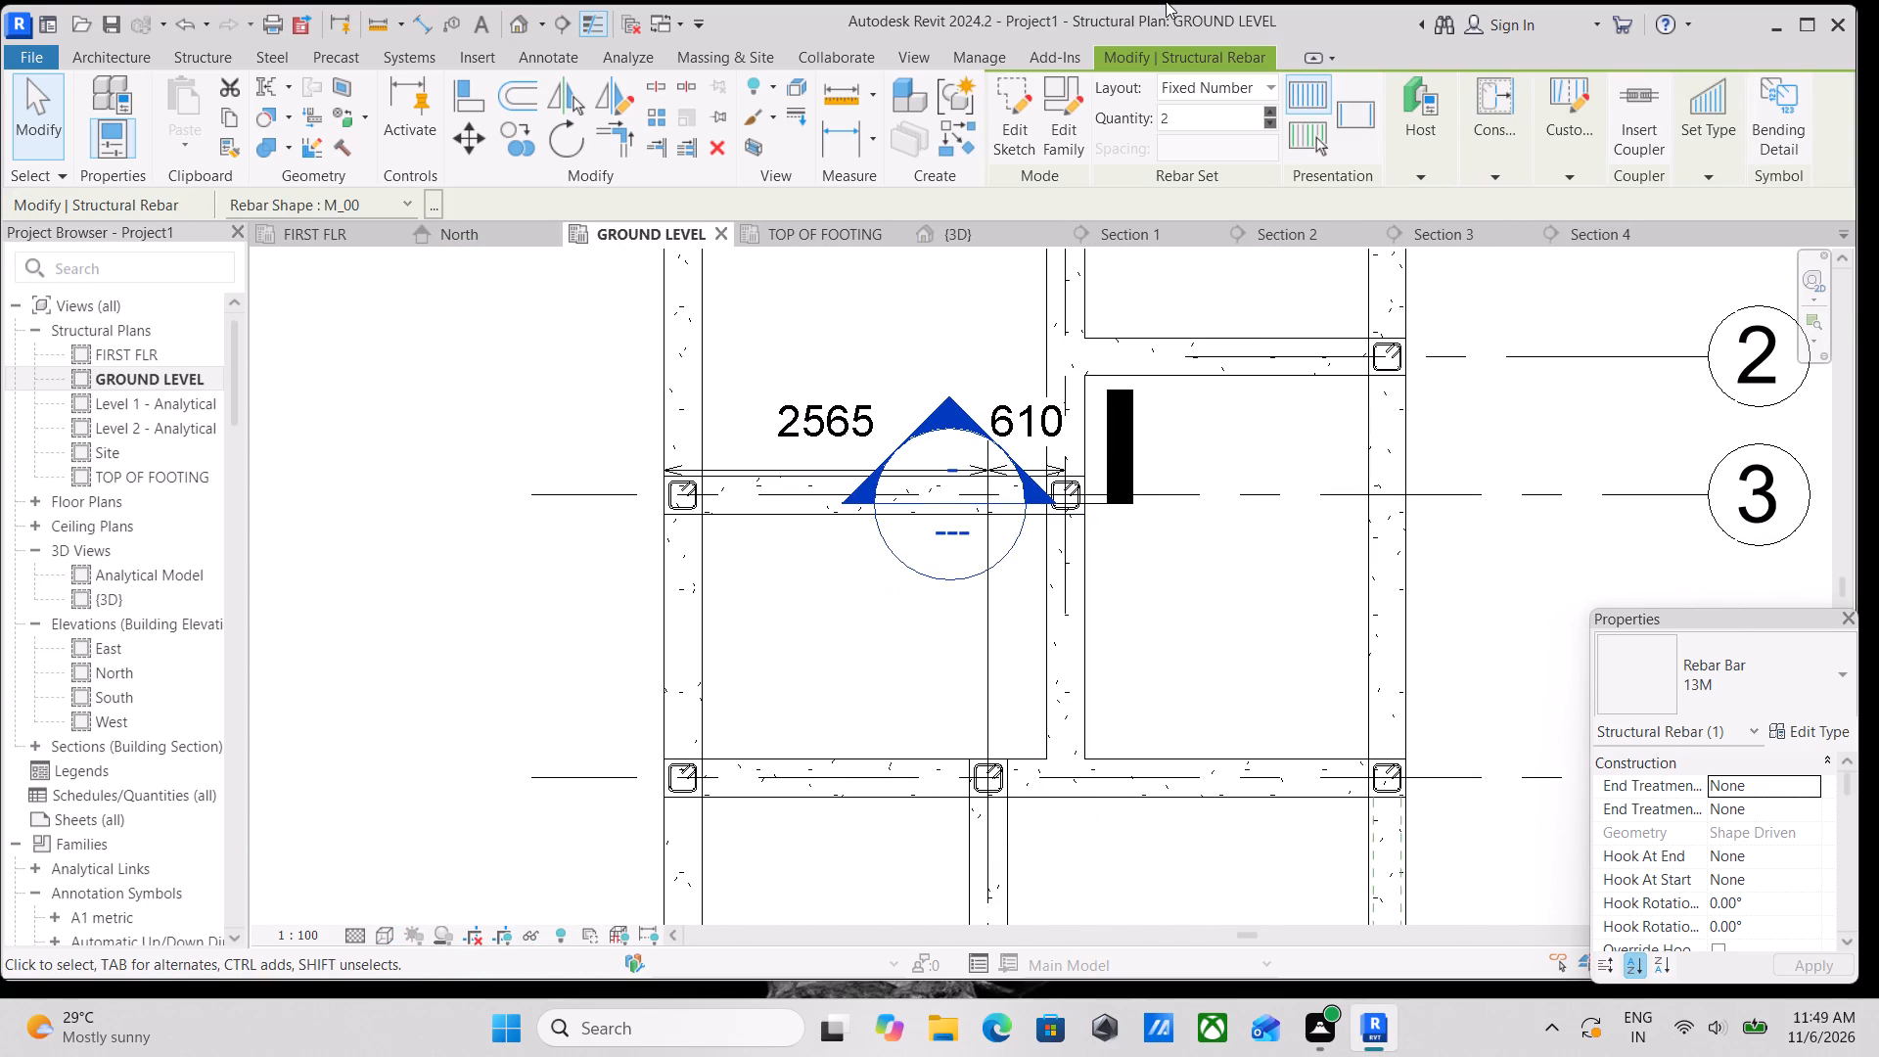
scroll(1364, 314, "down", 1)
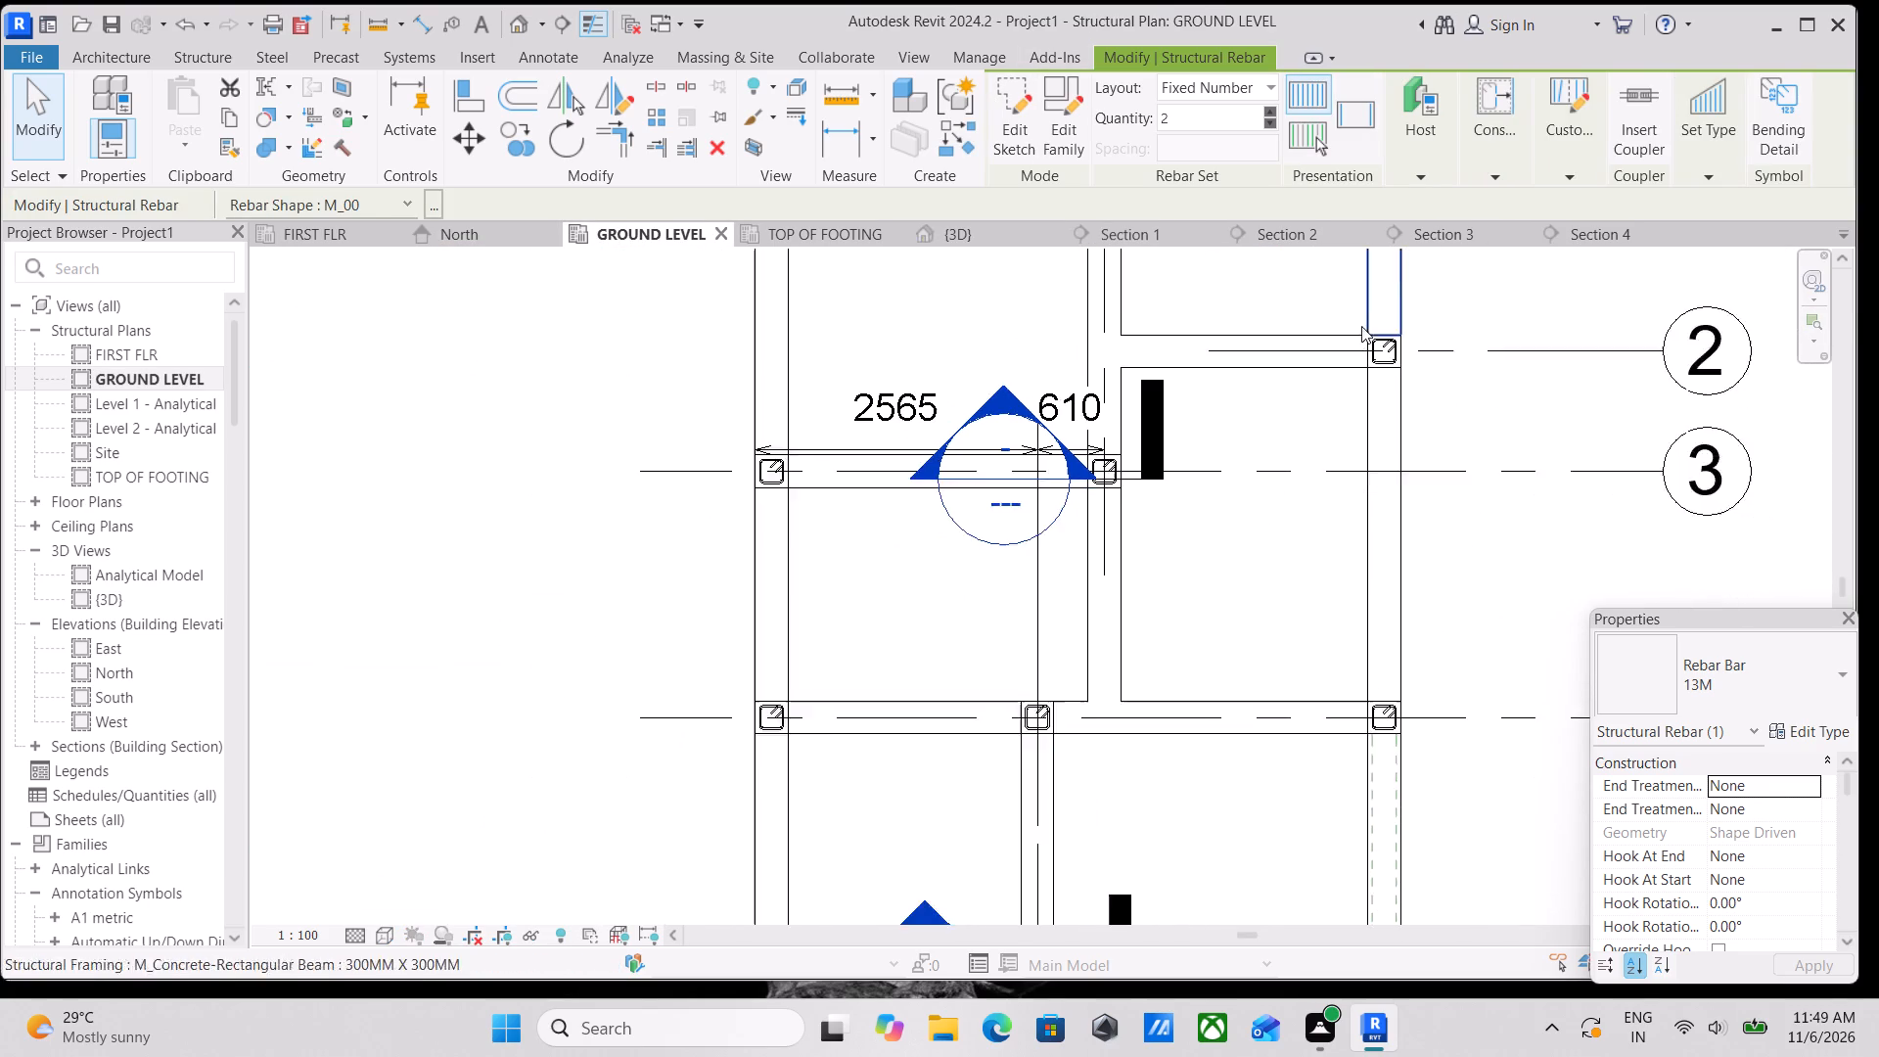
middle_click_drag(1359, 331, 1340, 420)
left_click(560, 16)
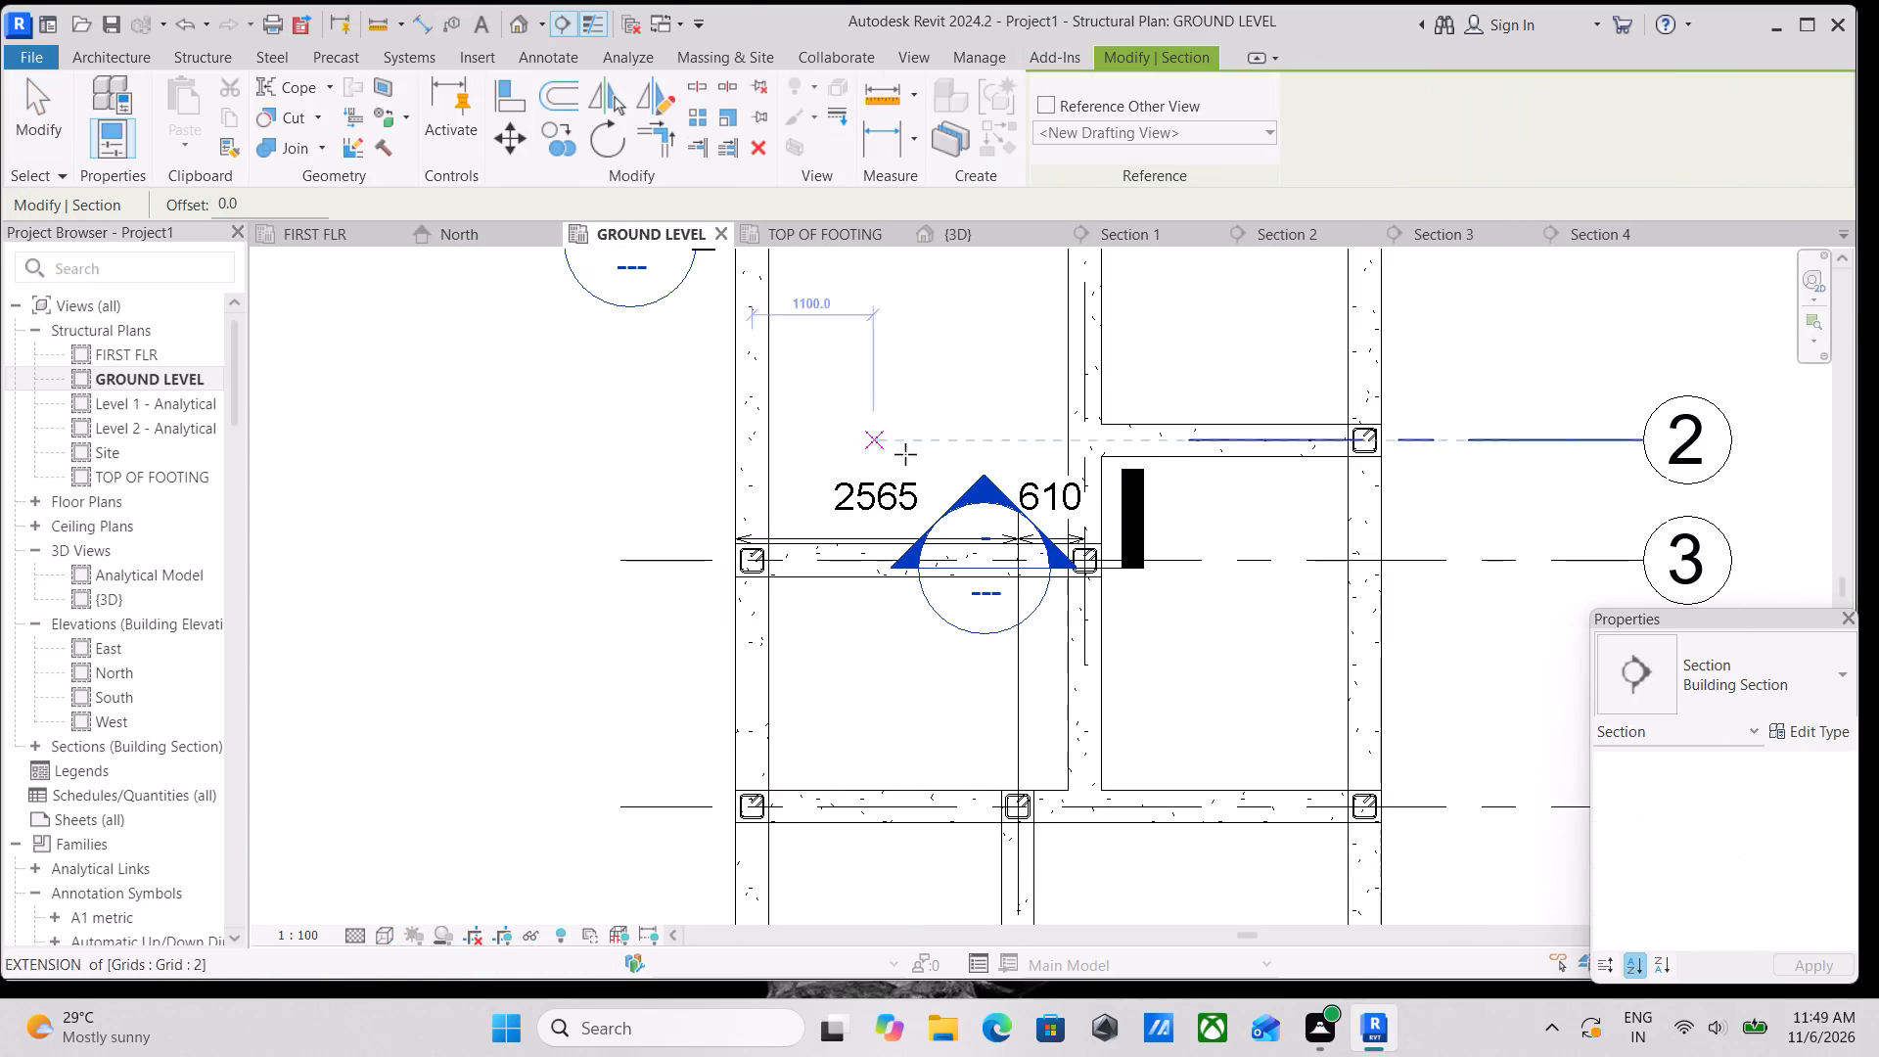
scroll(917, 454, "down", 1)
middle_click_drag(899, 452, 484, 408)
scroll(875, 574, "up", 3)
left_click(833, 569)
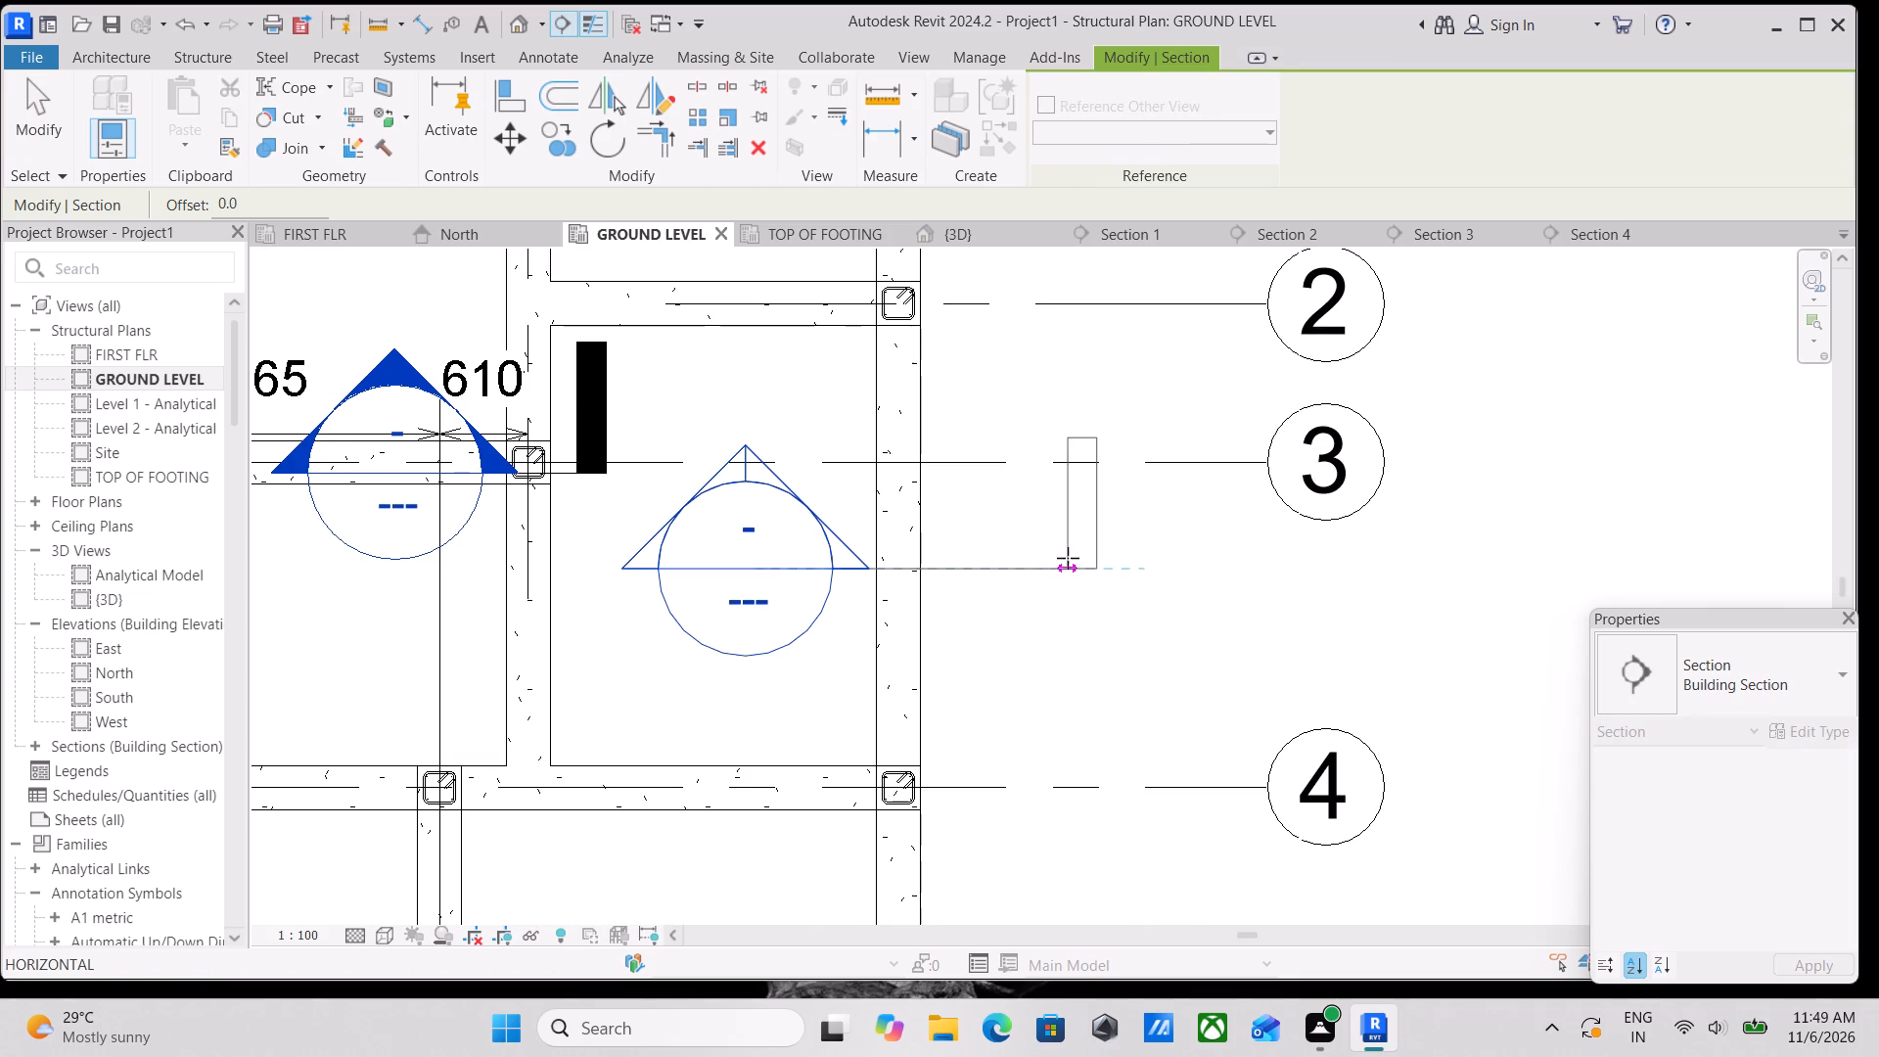
left_click(1037, 562)
Reduce the new section's view depth to end before grid 3, and shorten its crop width and section line close to the beam.
middle_click_drag(902, 509, 914, 654)
scroll(902, 561, "down", 1)
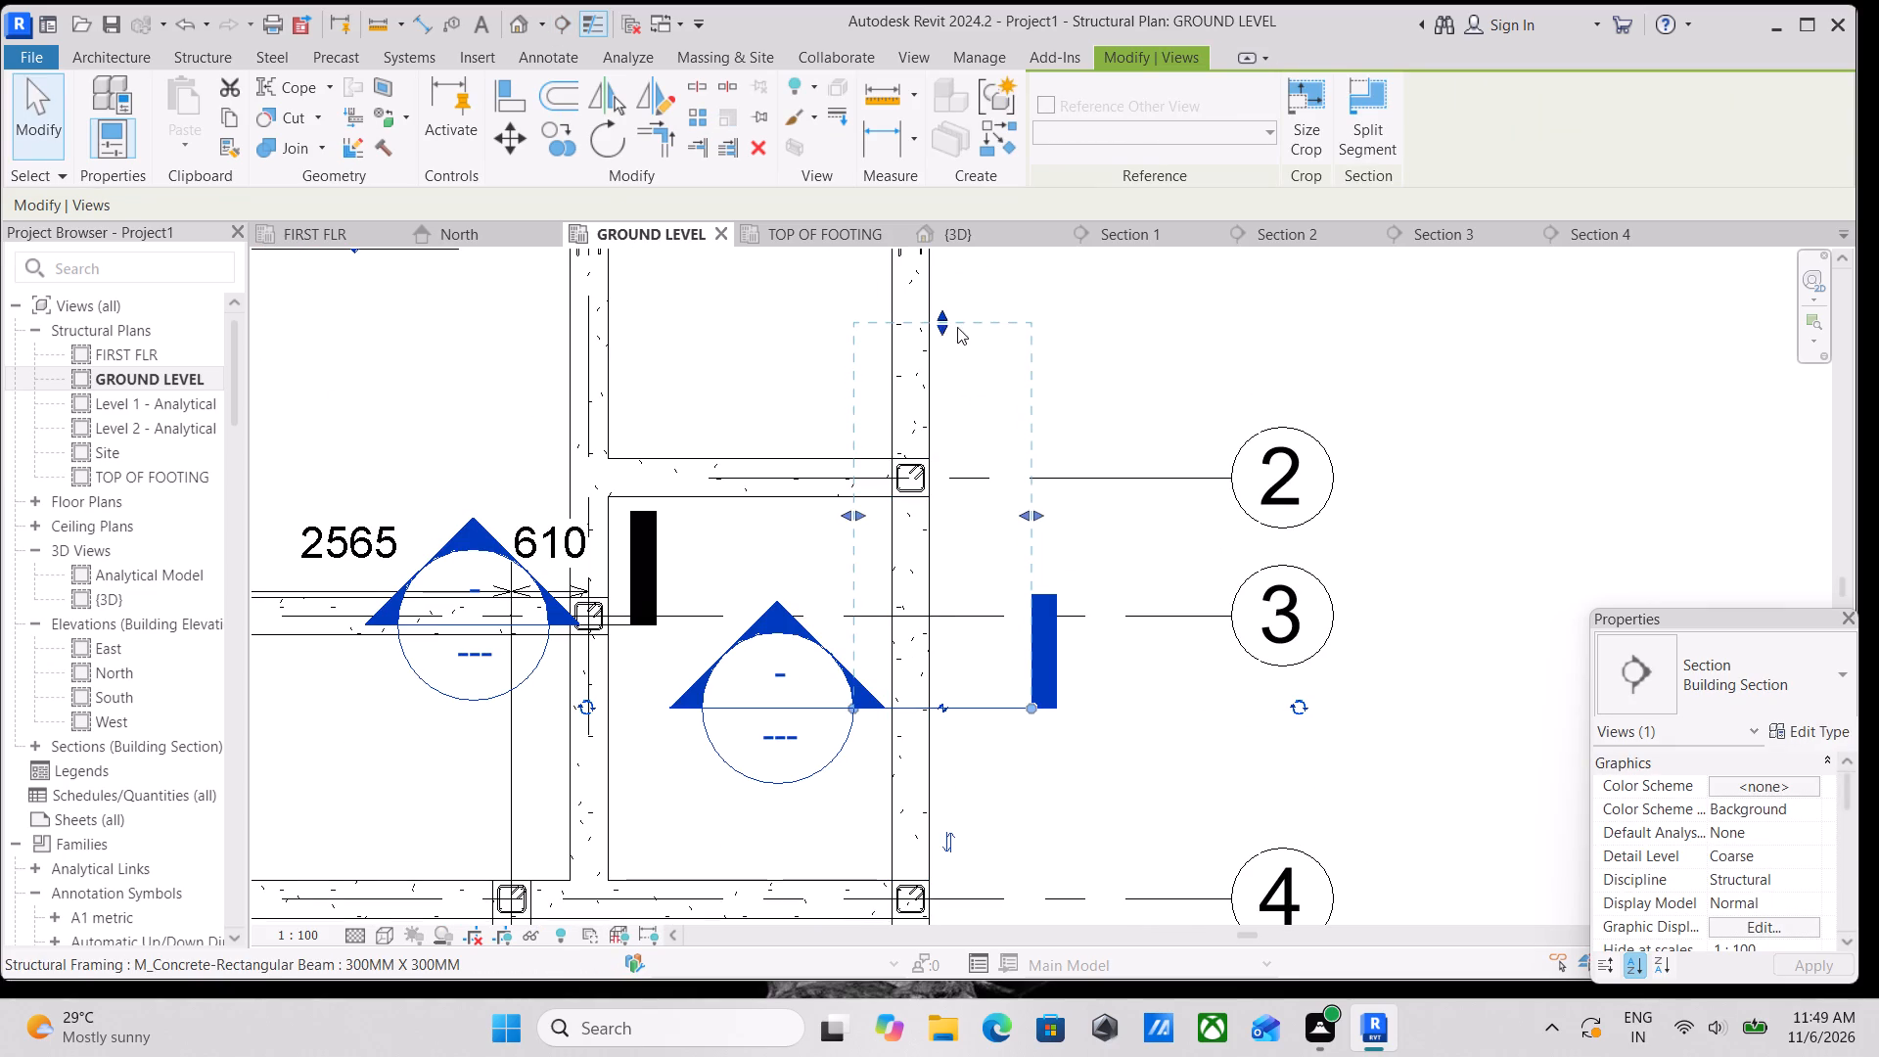
left_click_drag(946, 327, 961, 665)
scroll(961, 679, "up", 2)
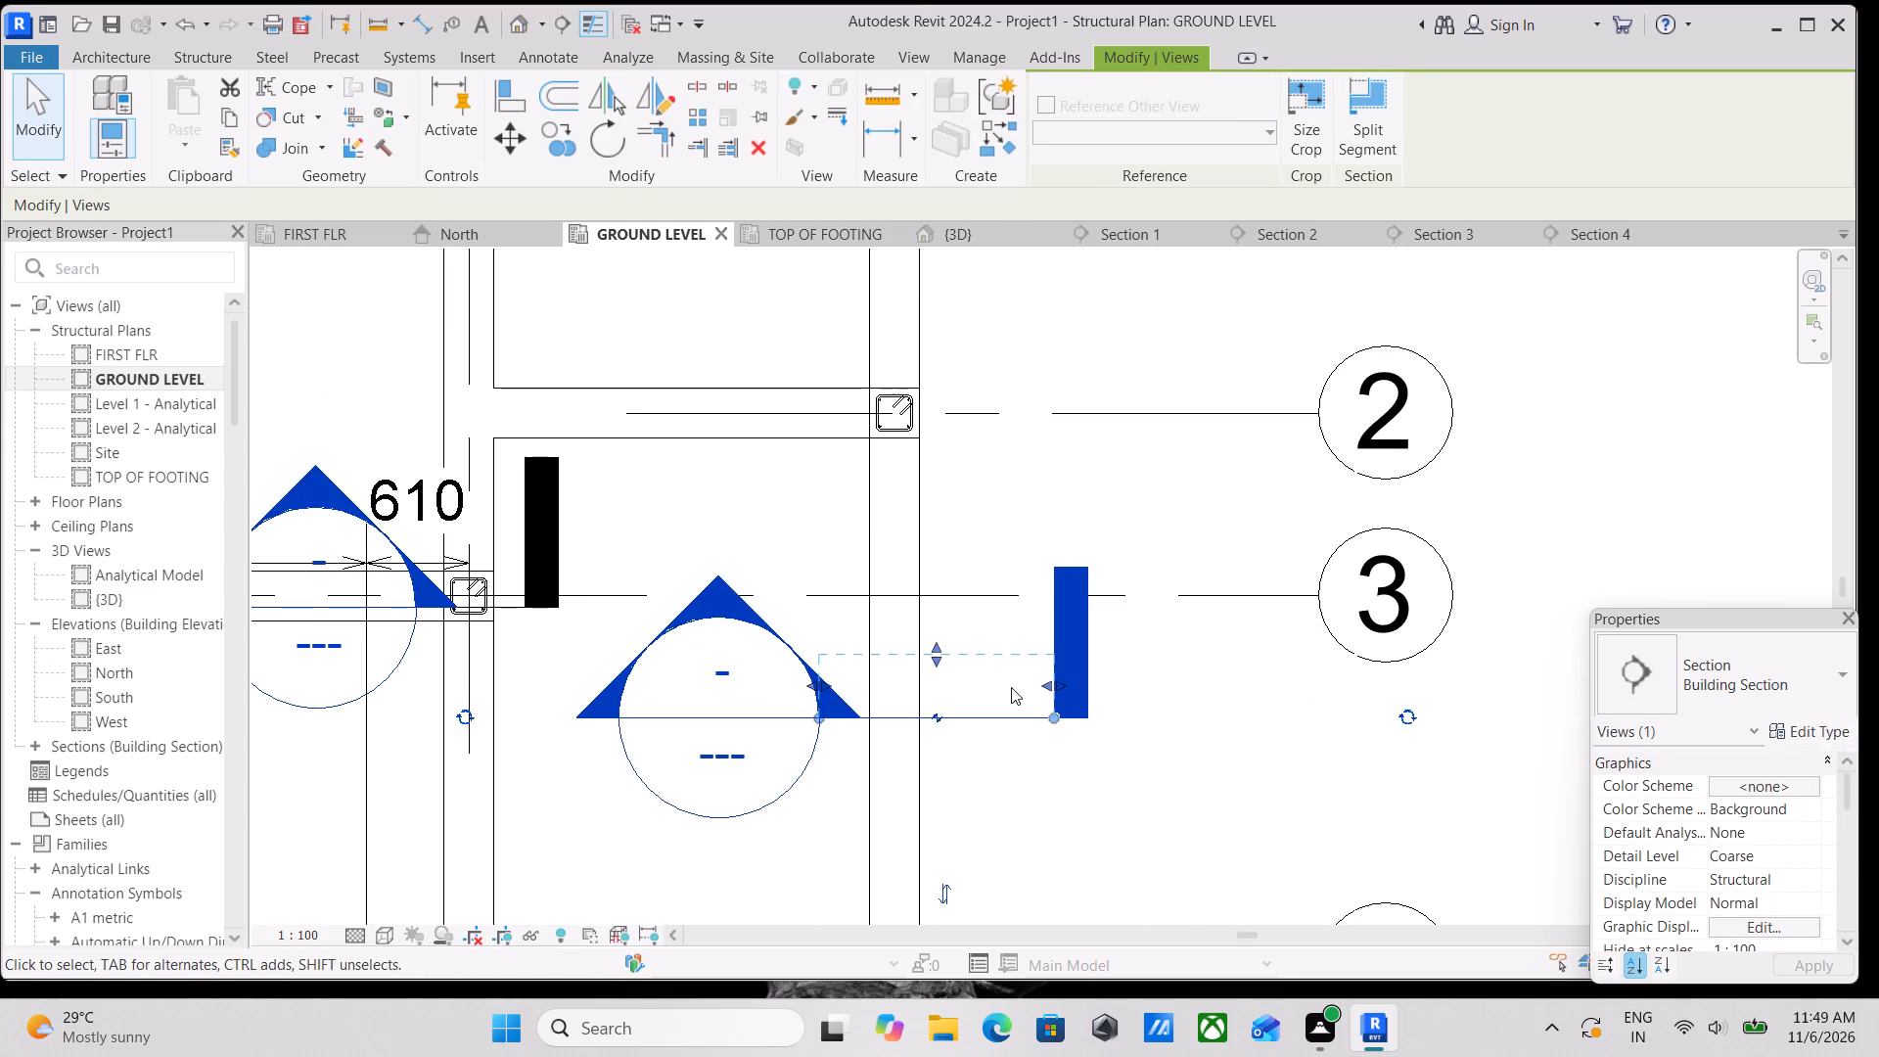
left_click_drag(1050, 687, 984, 689)
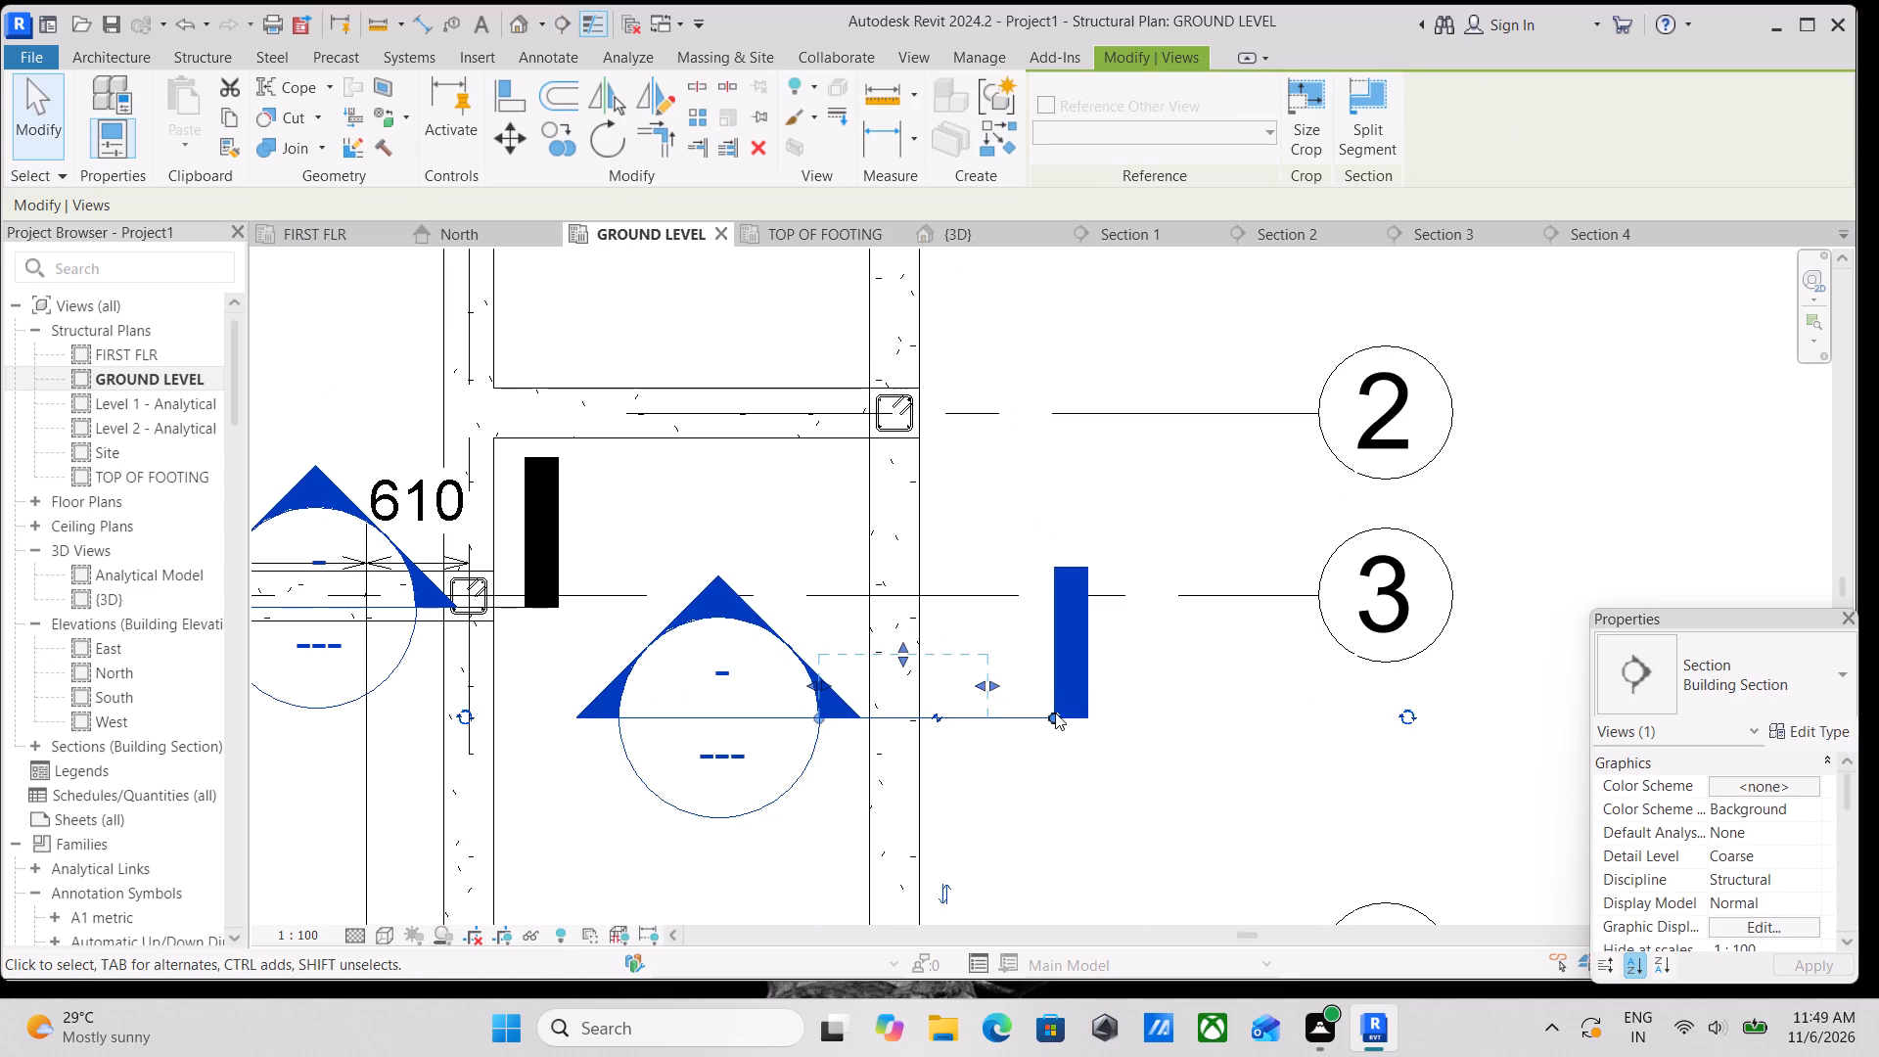
left_click_drag(1055, 712, 969, 714)
Open the view of the new section cut across the outer longitudinal beam between grids 3 and 4.
scroll(894, 641, "up", 1)
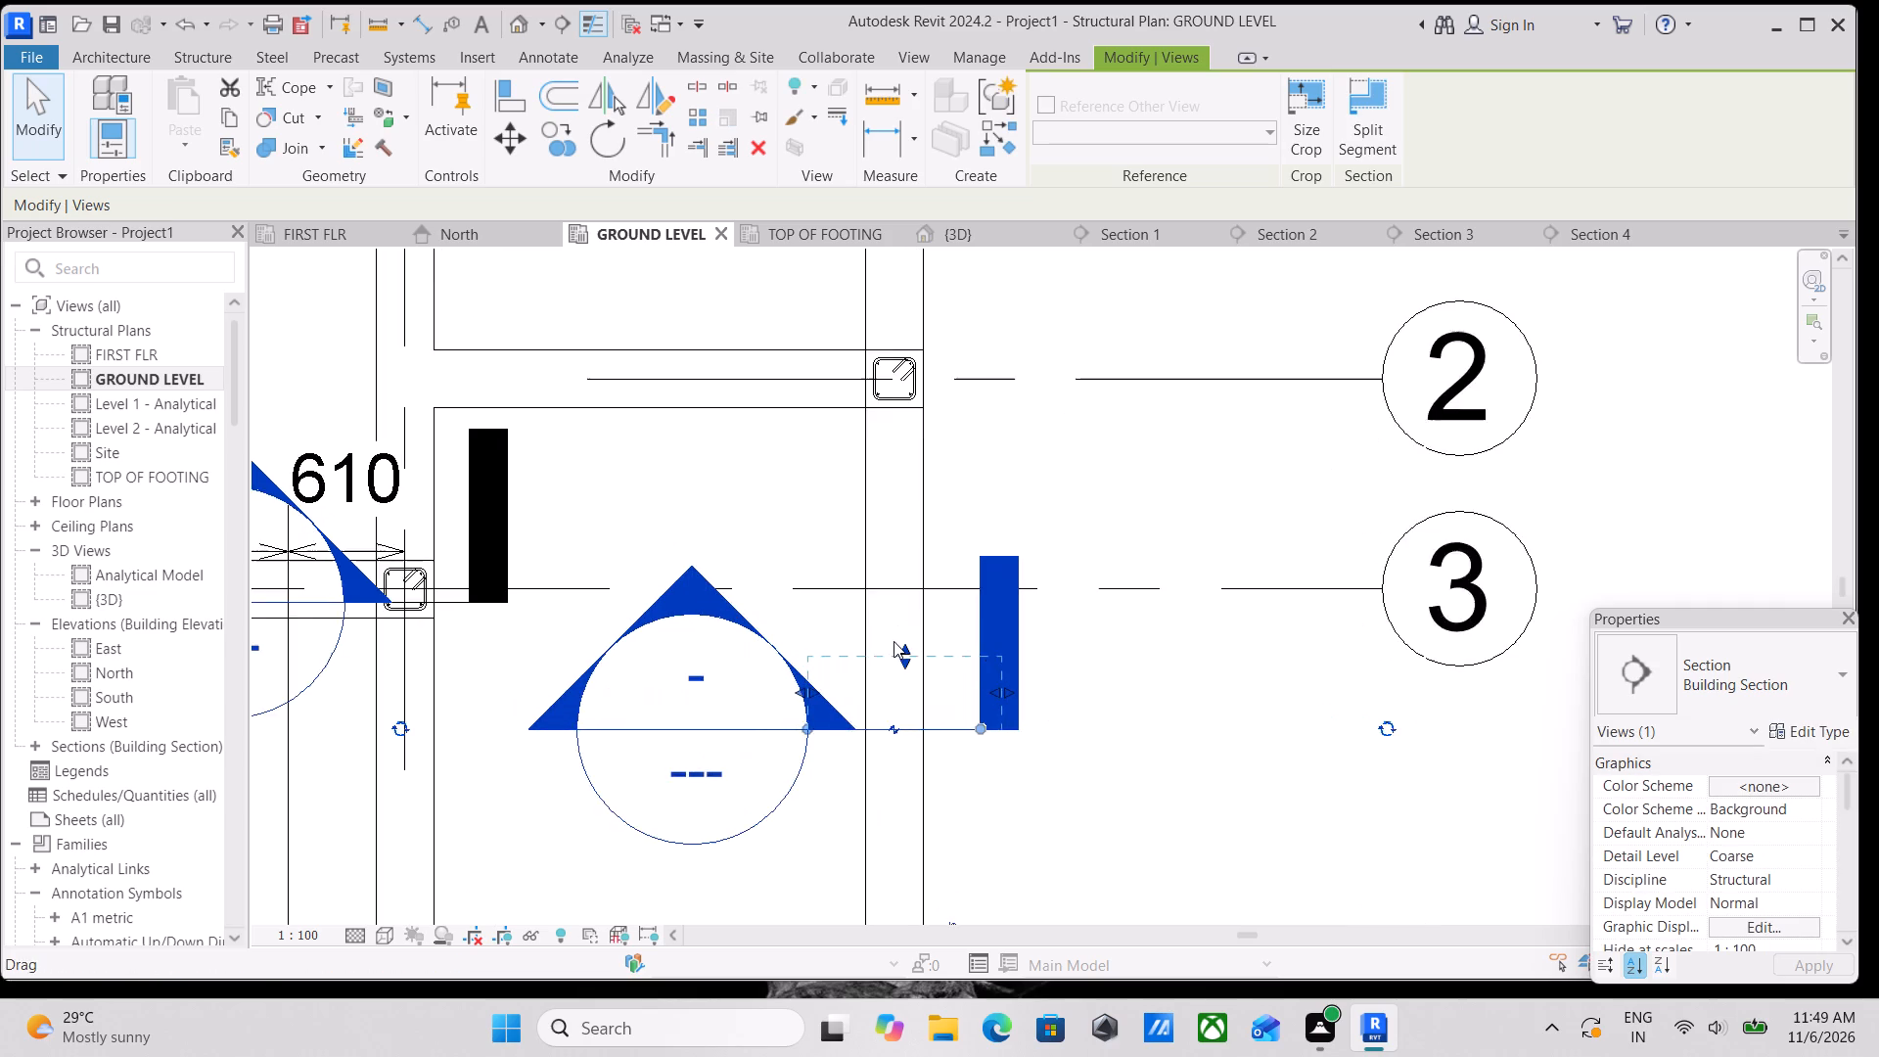
scroll(894, 641, "up", 1)
right_click(859, 650)
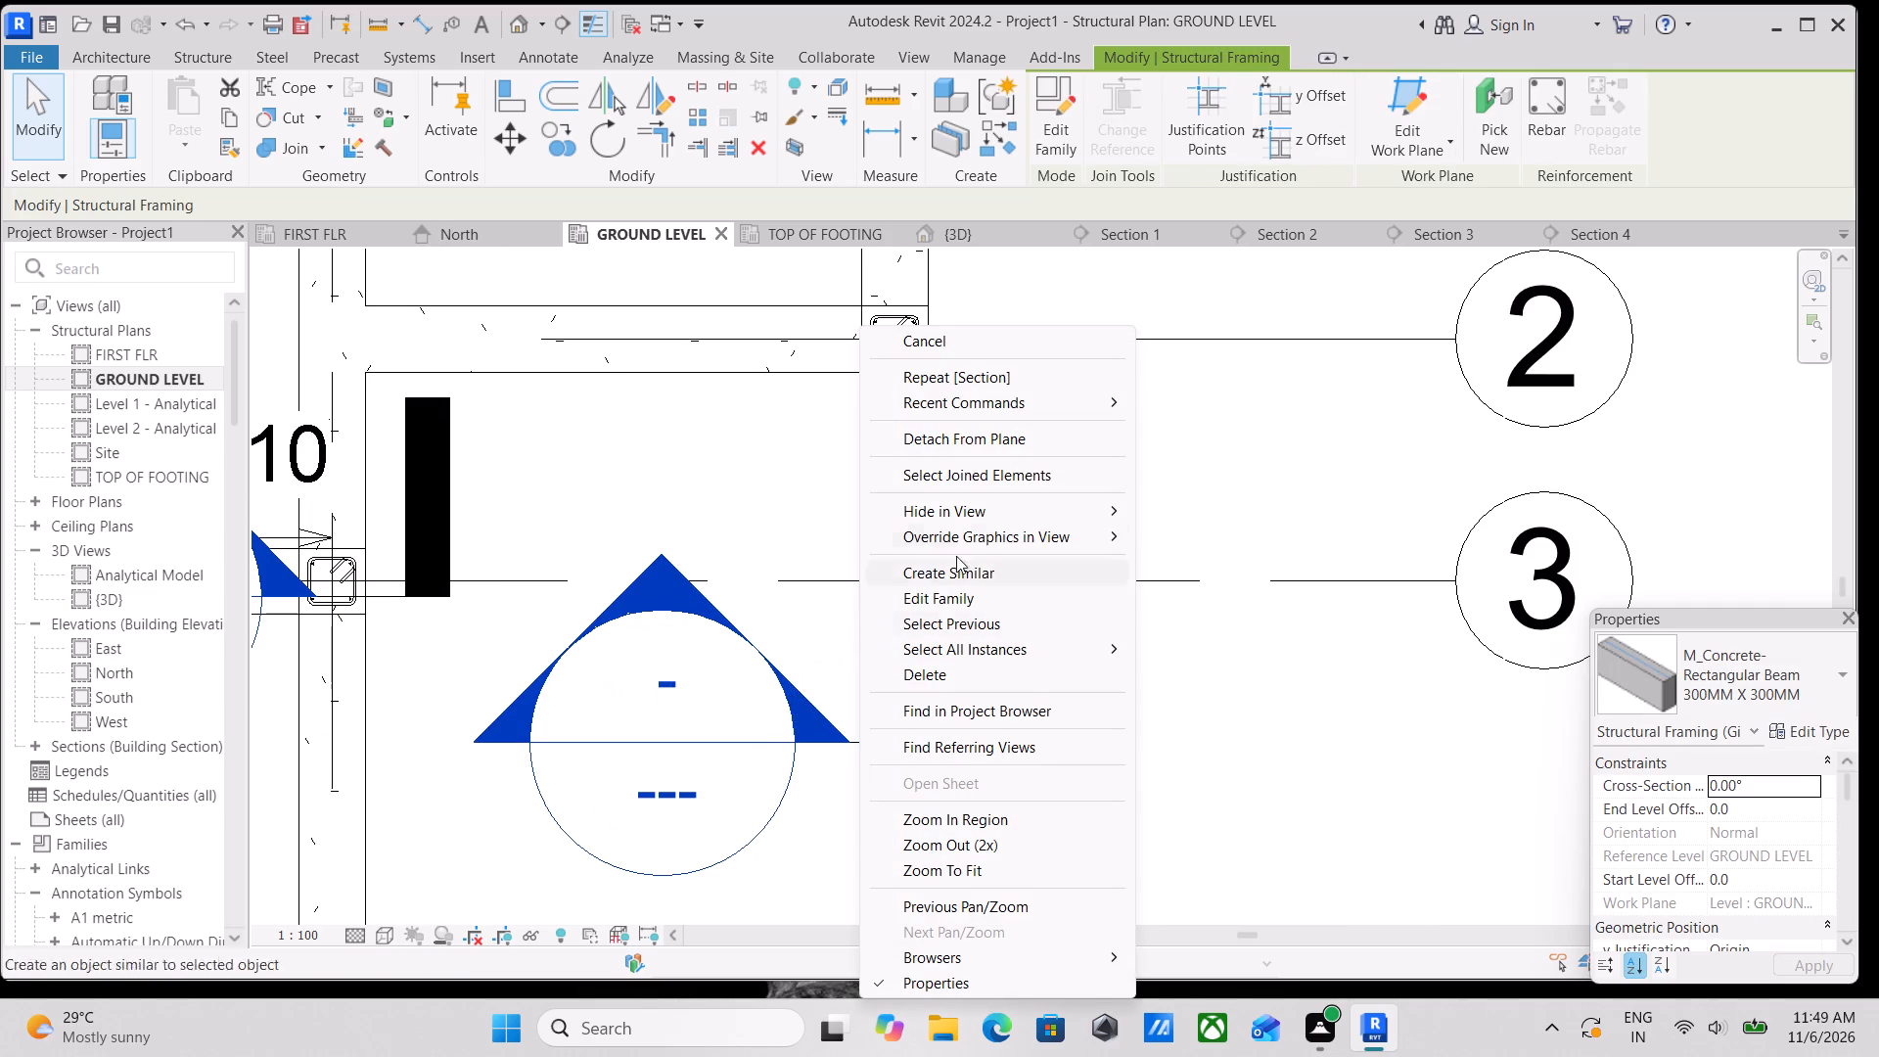
key("Escape")
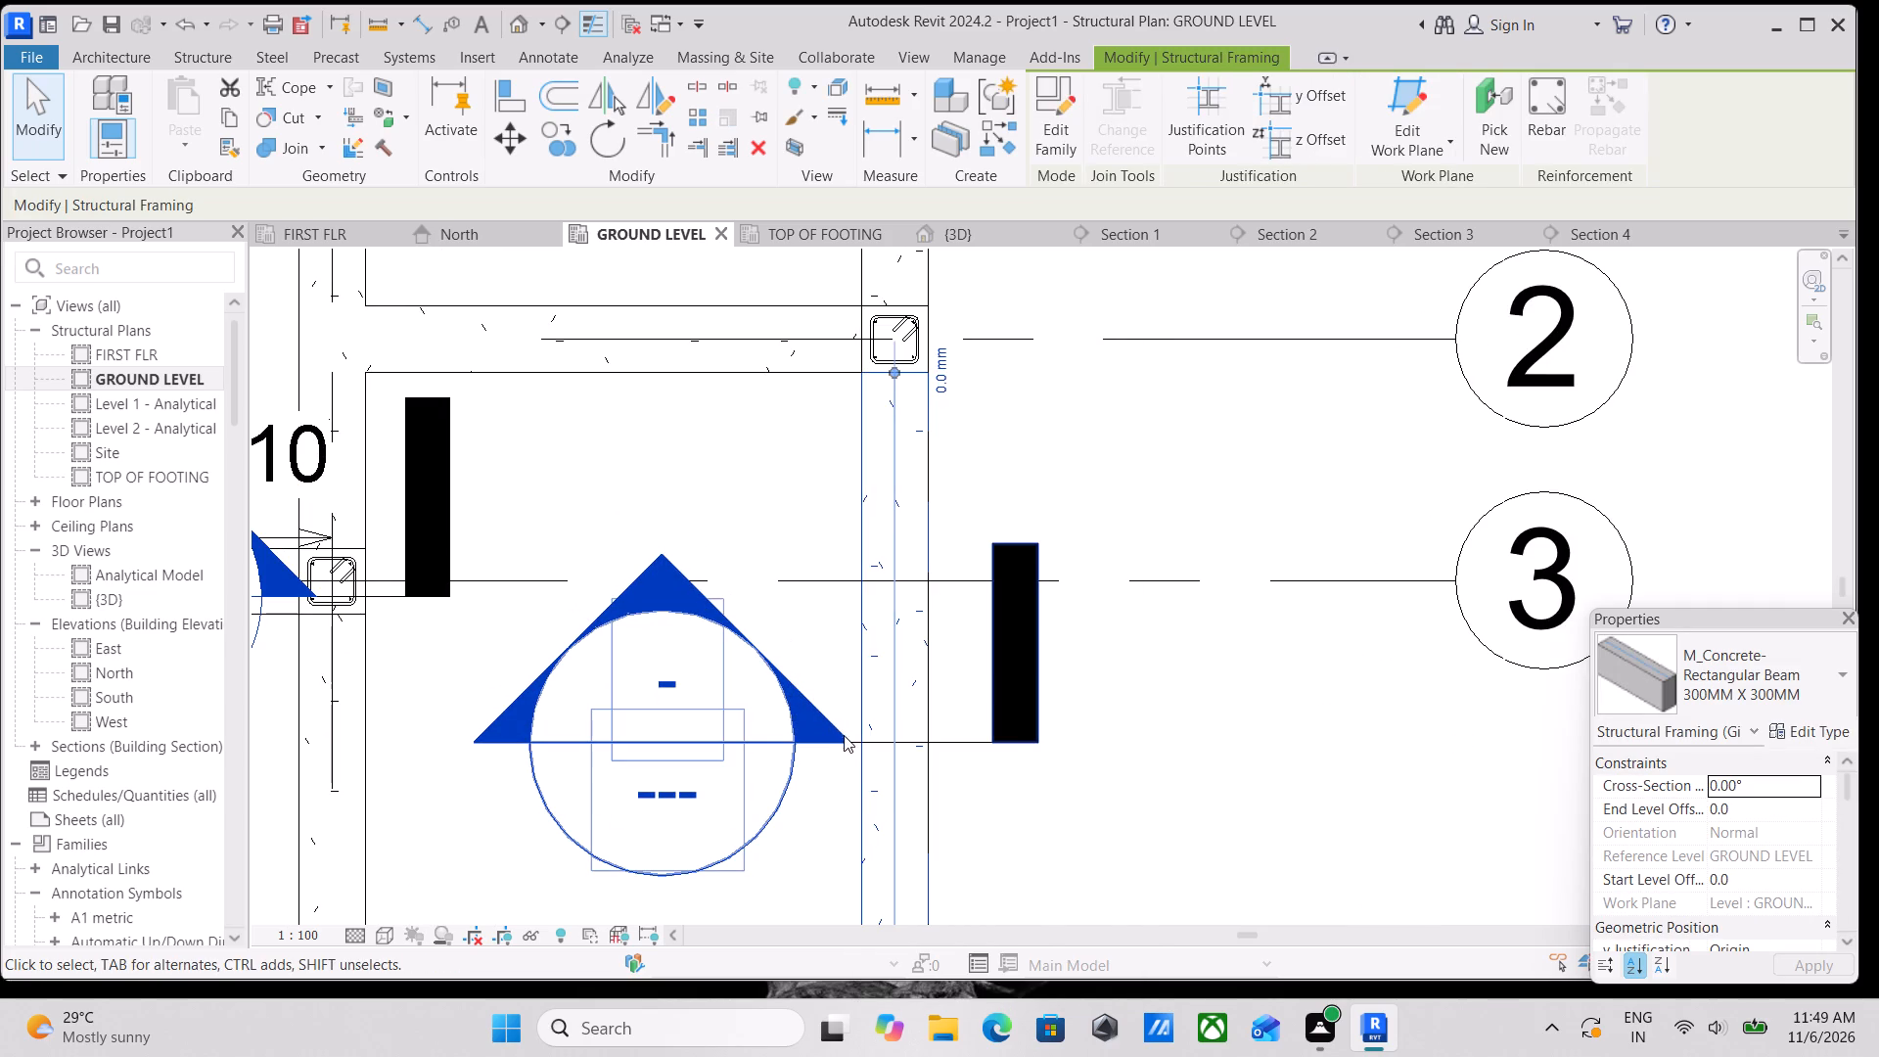
left_click(856, 742)
left_click(994, 737)
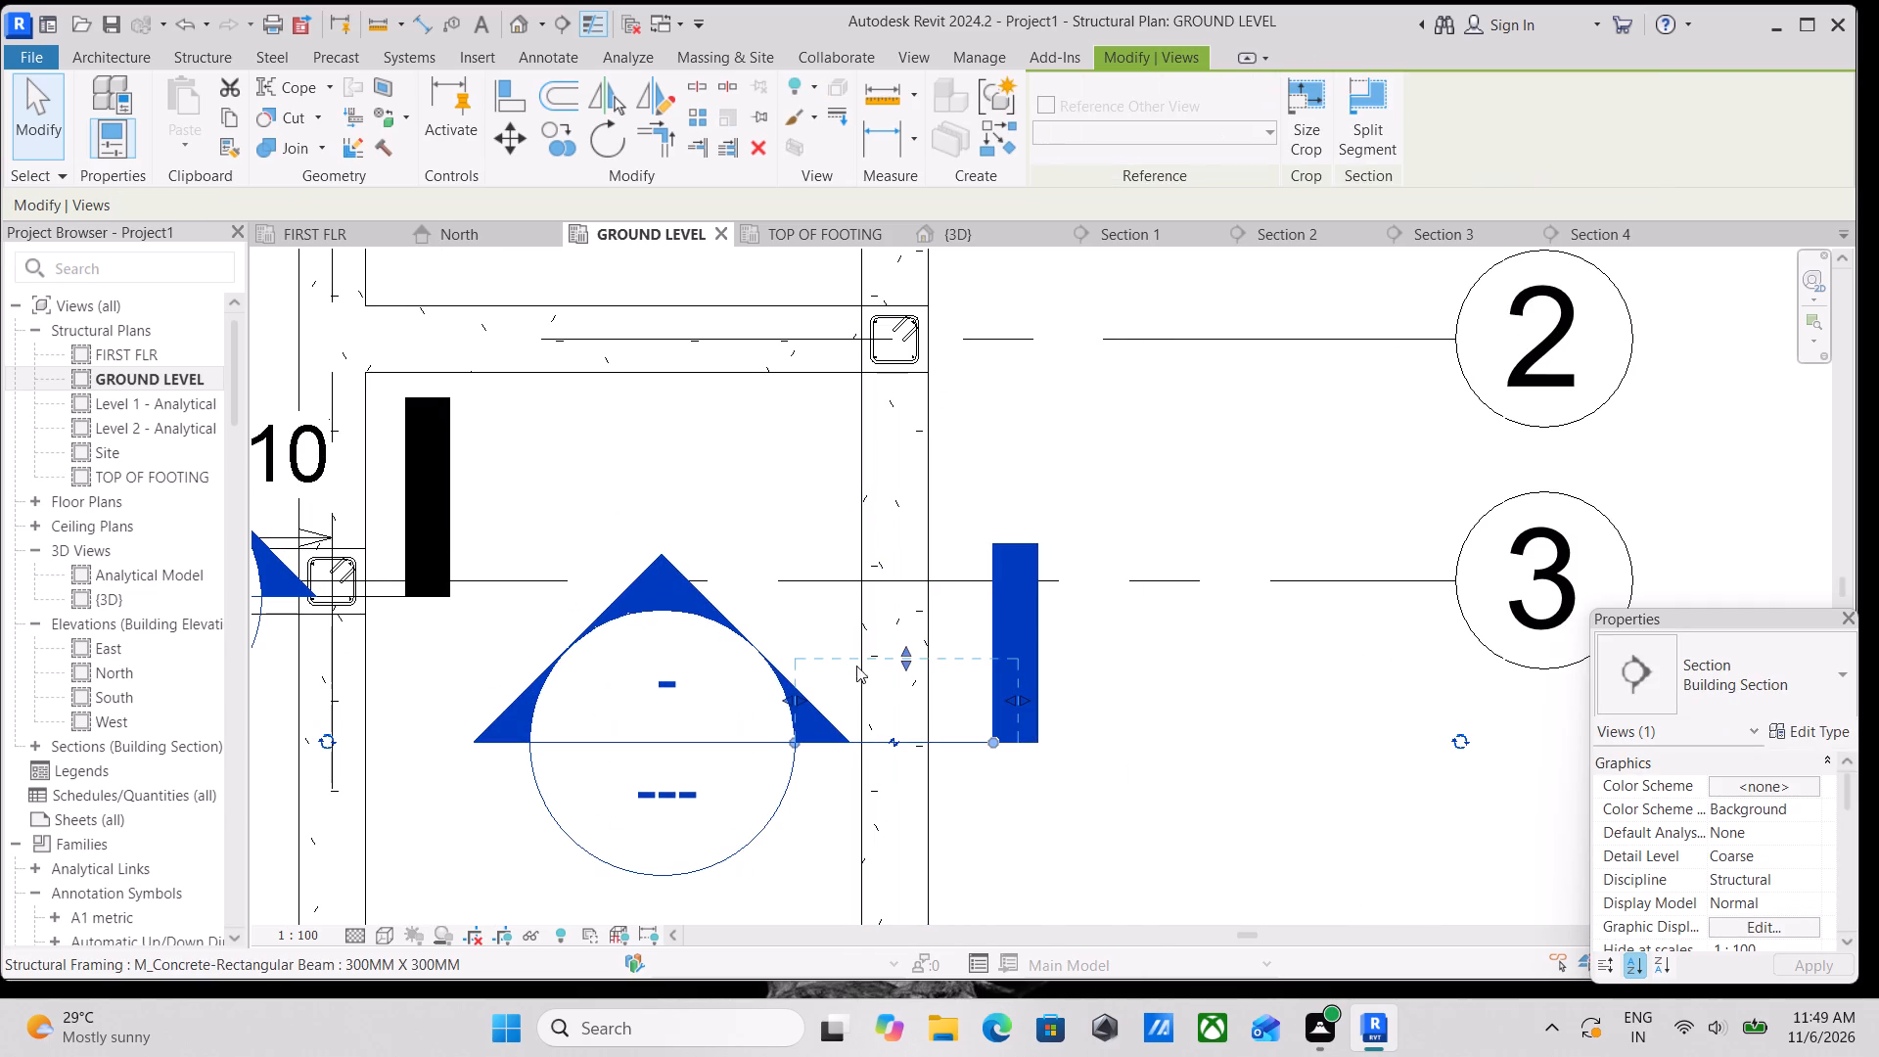
right_click(889, 646)
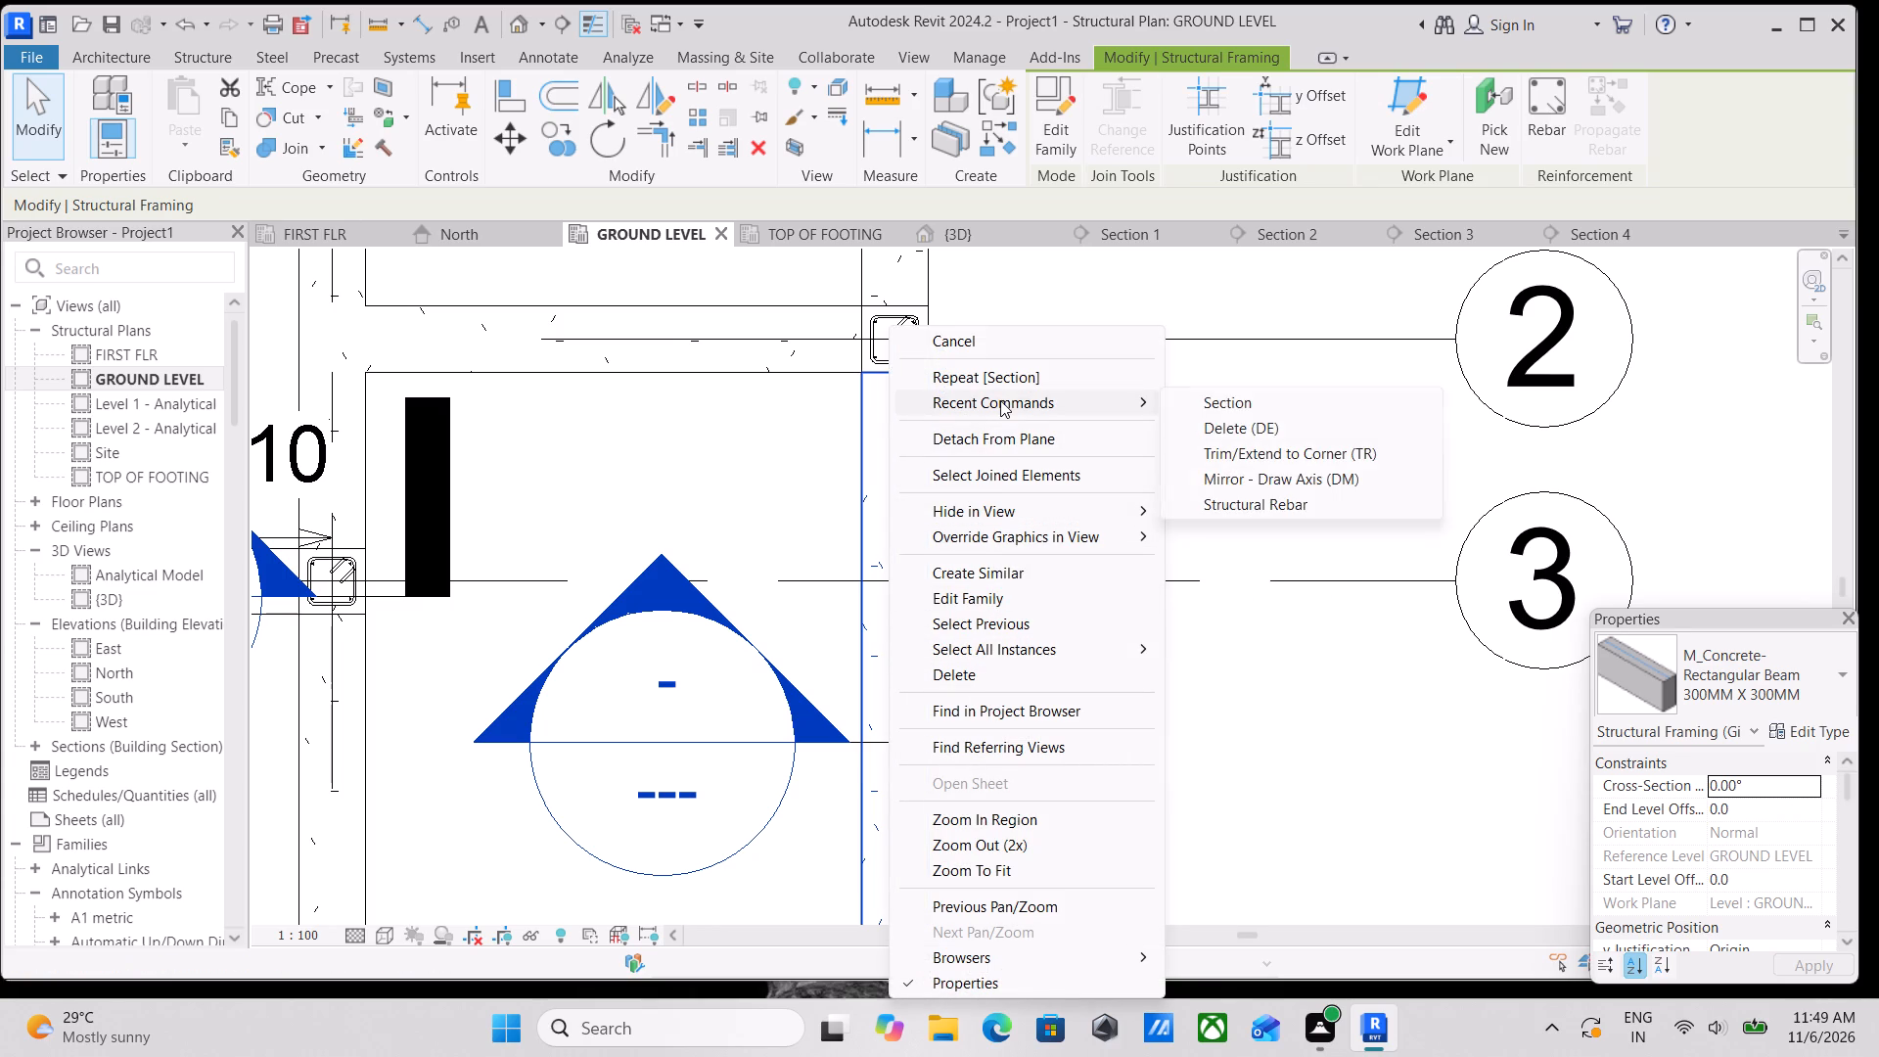
key("Escape")
scroll(871, 777, "up", 1)
left_click(981, 733)
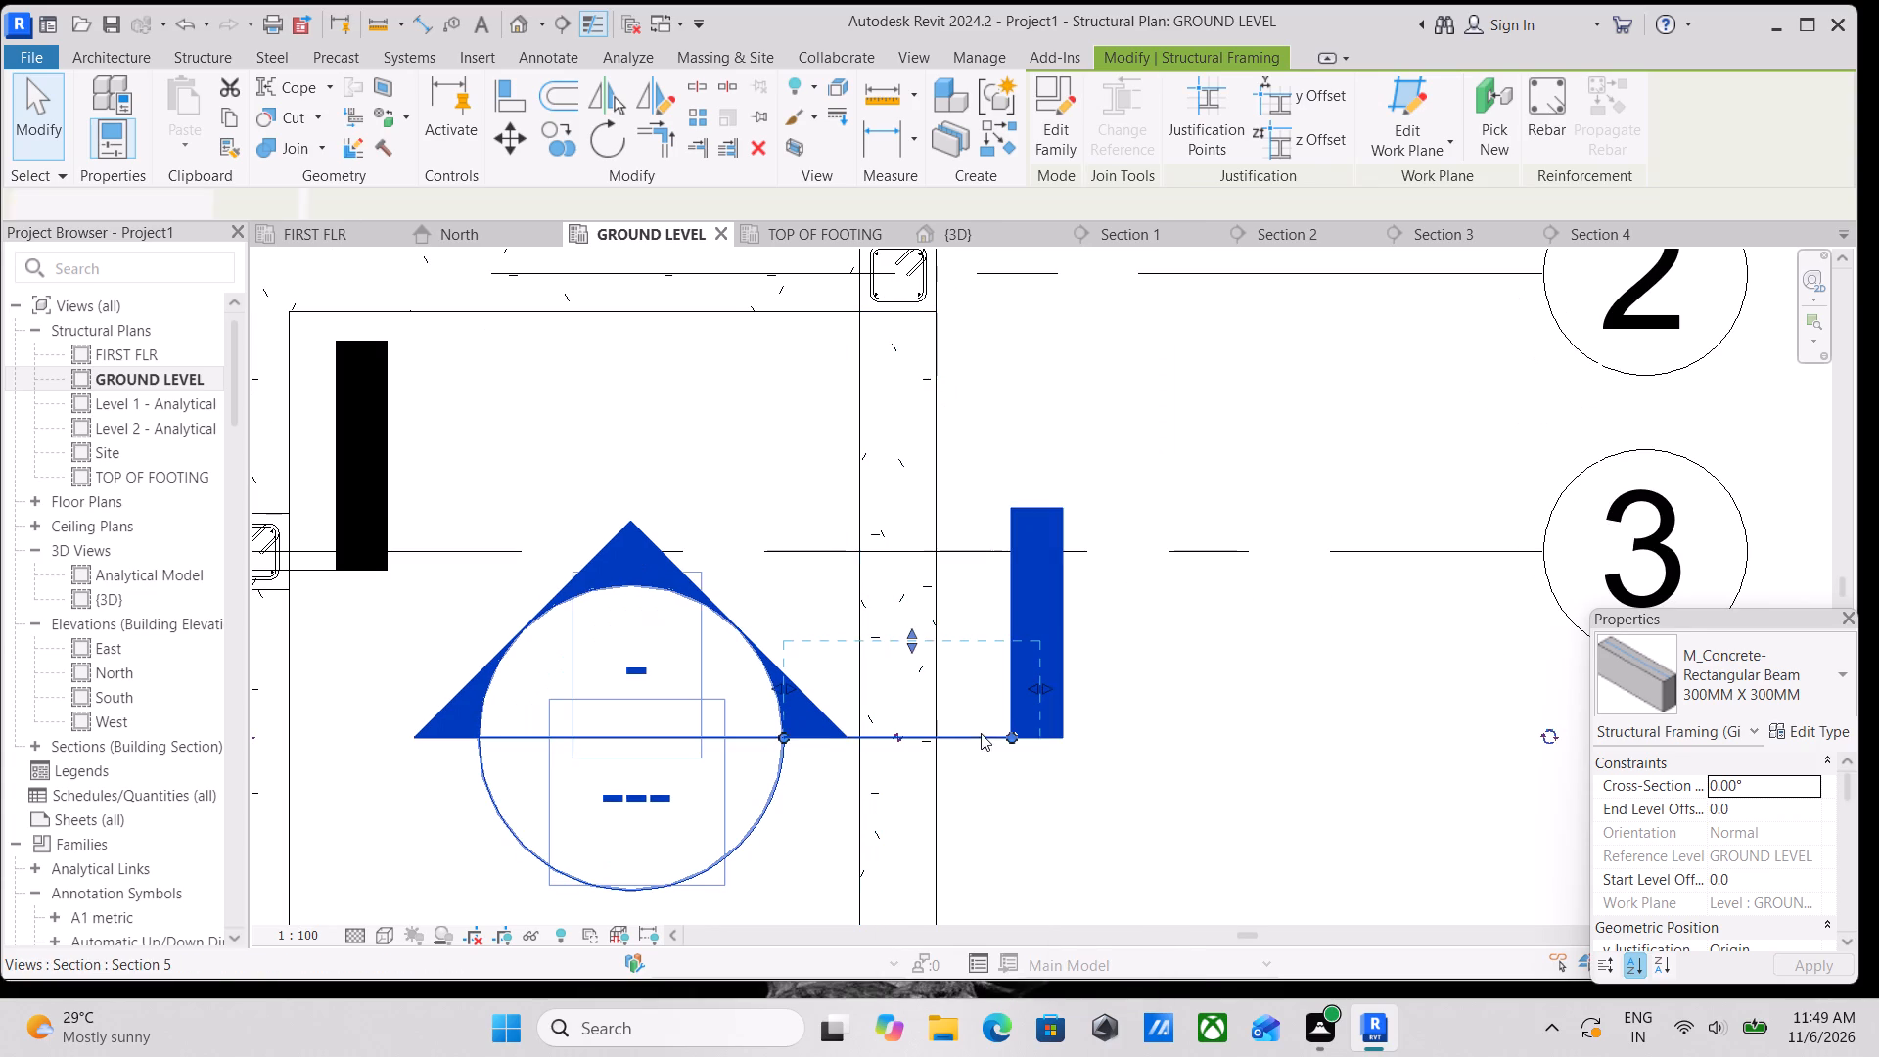
right_click(1032, 609)
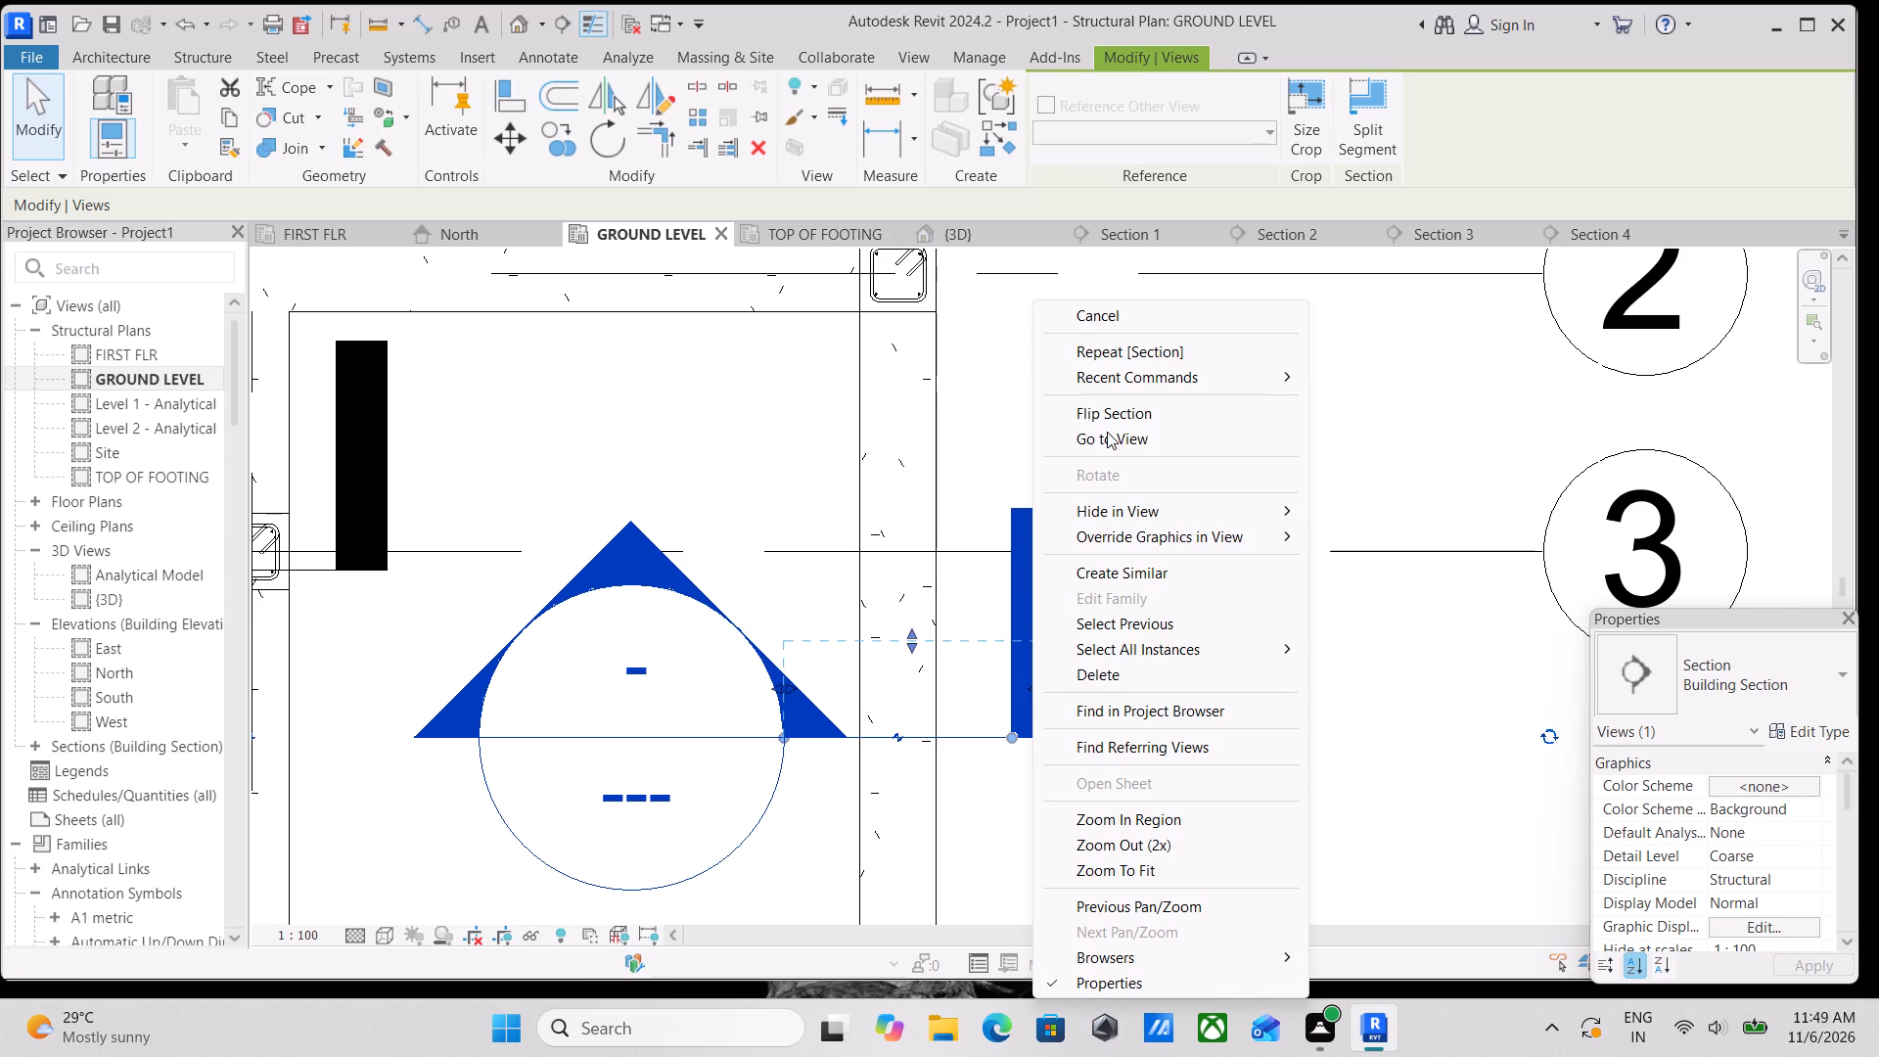
left_click(1107, 432)
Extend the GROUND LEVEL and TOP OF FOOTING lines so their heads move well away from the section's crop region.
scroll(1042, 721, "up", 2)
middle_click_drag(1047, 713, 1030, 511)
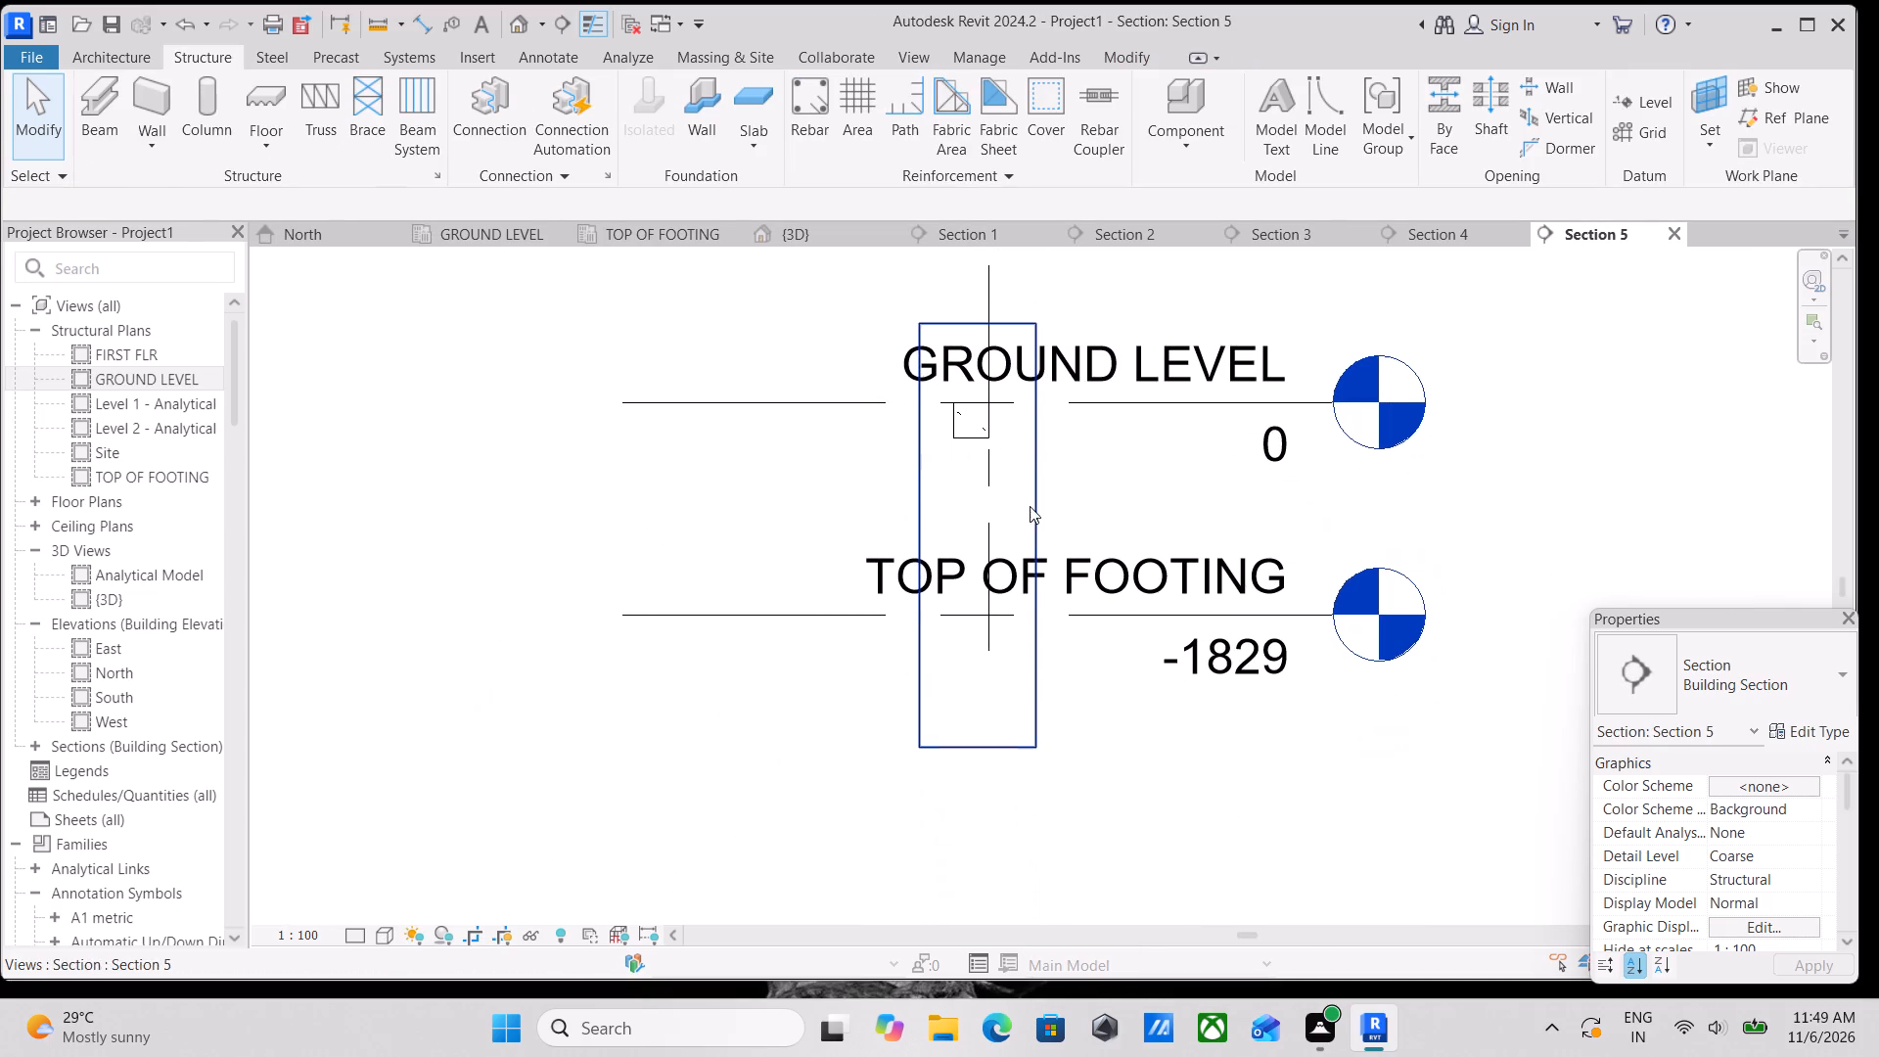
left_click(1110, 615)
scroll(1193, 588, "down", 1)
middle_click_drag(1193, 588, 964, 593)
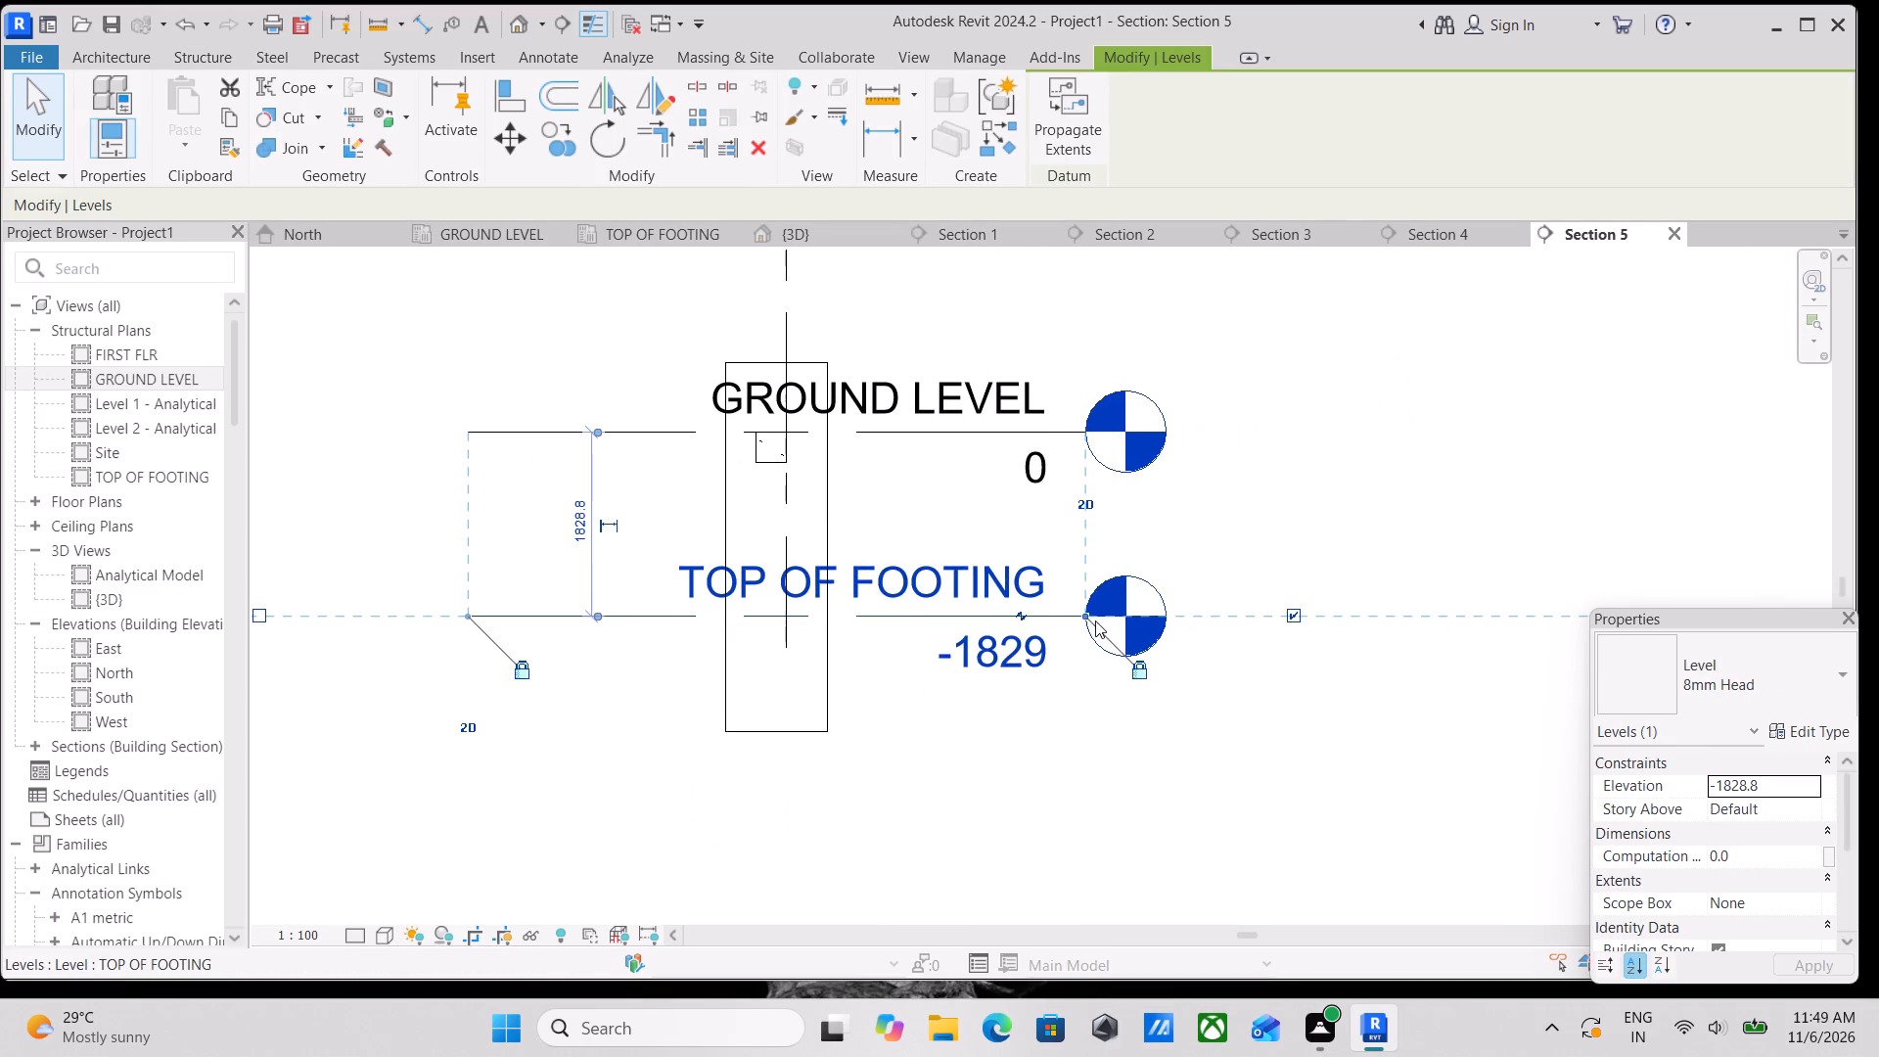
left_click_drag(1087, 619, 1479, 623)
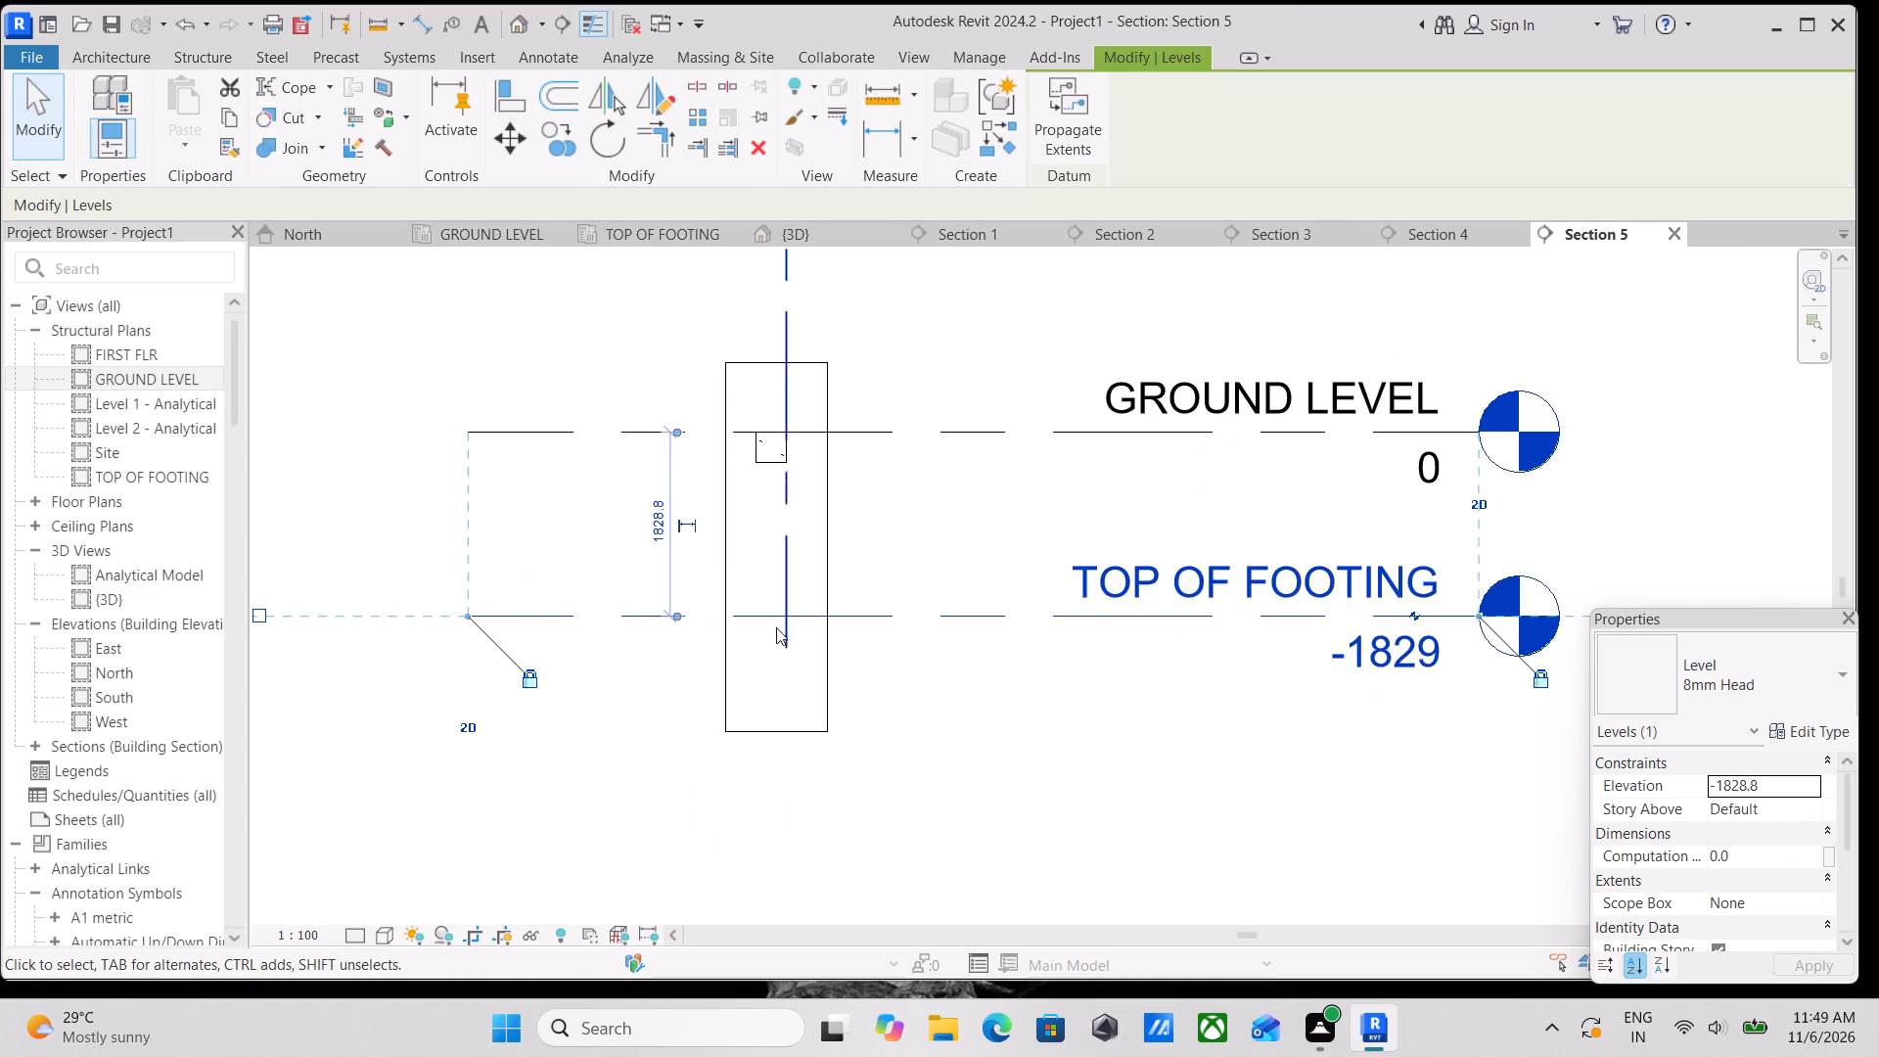
Widen the section's crop region outward on the side of the beam nearest the level heads.
scroll(770, 622, "up", 2)
scroll(772, 450, "up", 2)
middle_click_drag(783, 499, 904, 598)
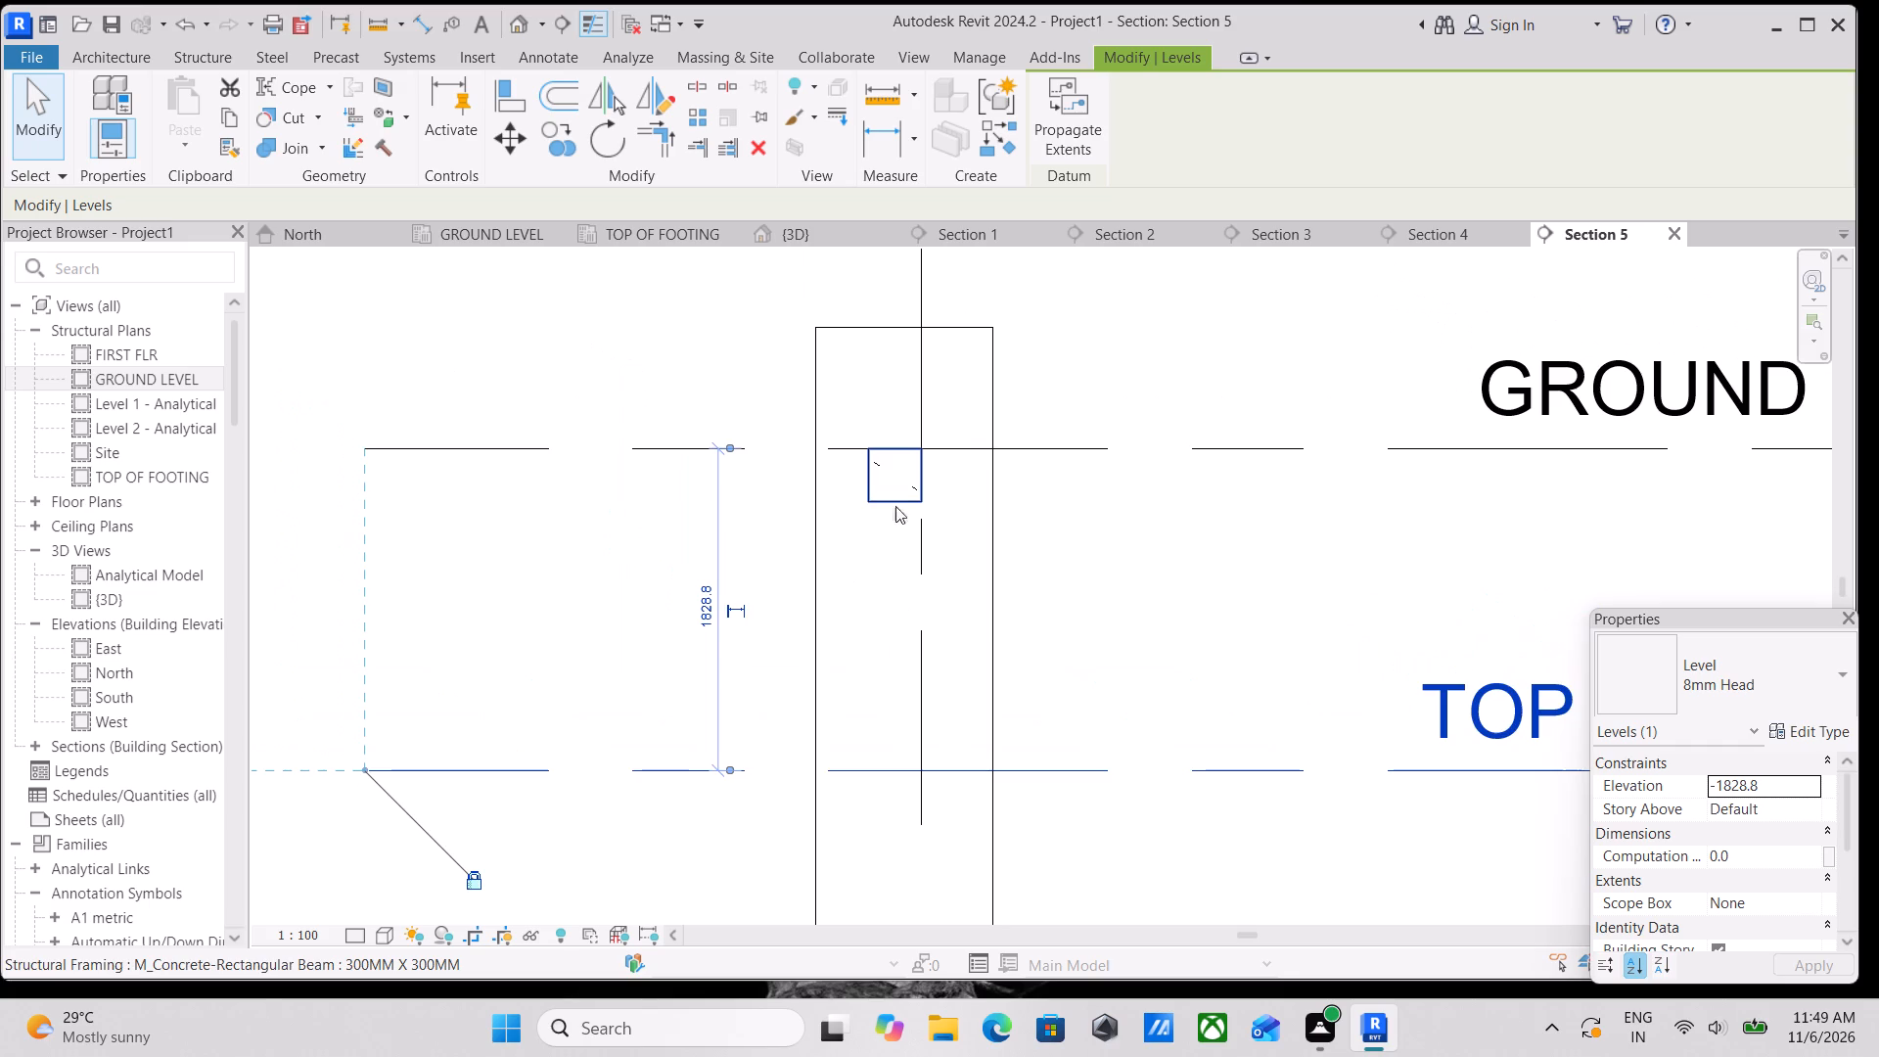
scroll(899, 511, "up", 2)
middle_click_drag(904, 540, 940, 630)
middle_click_drag(917, 585, 921, 611)
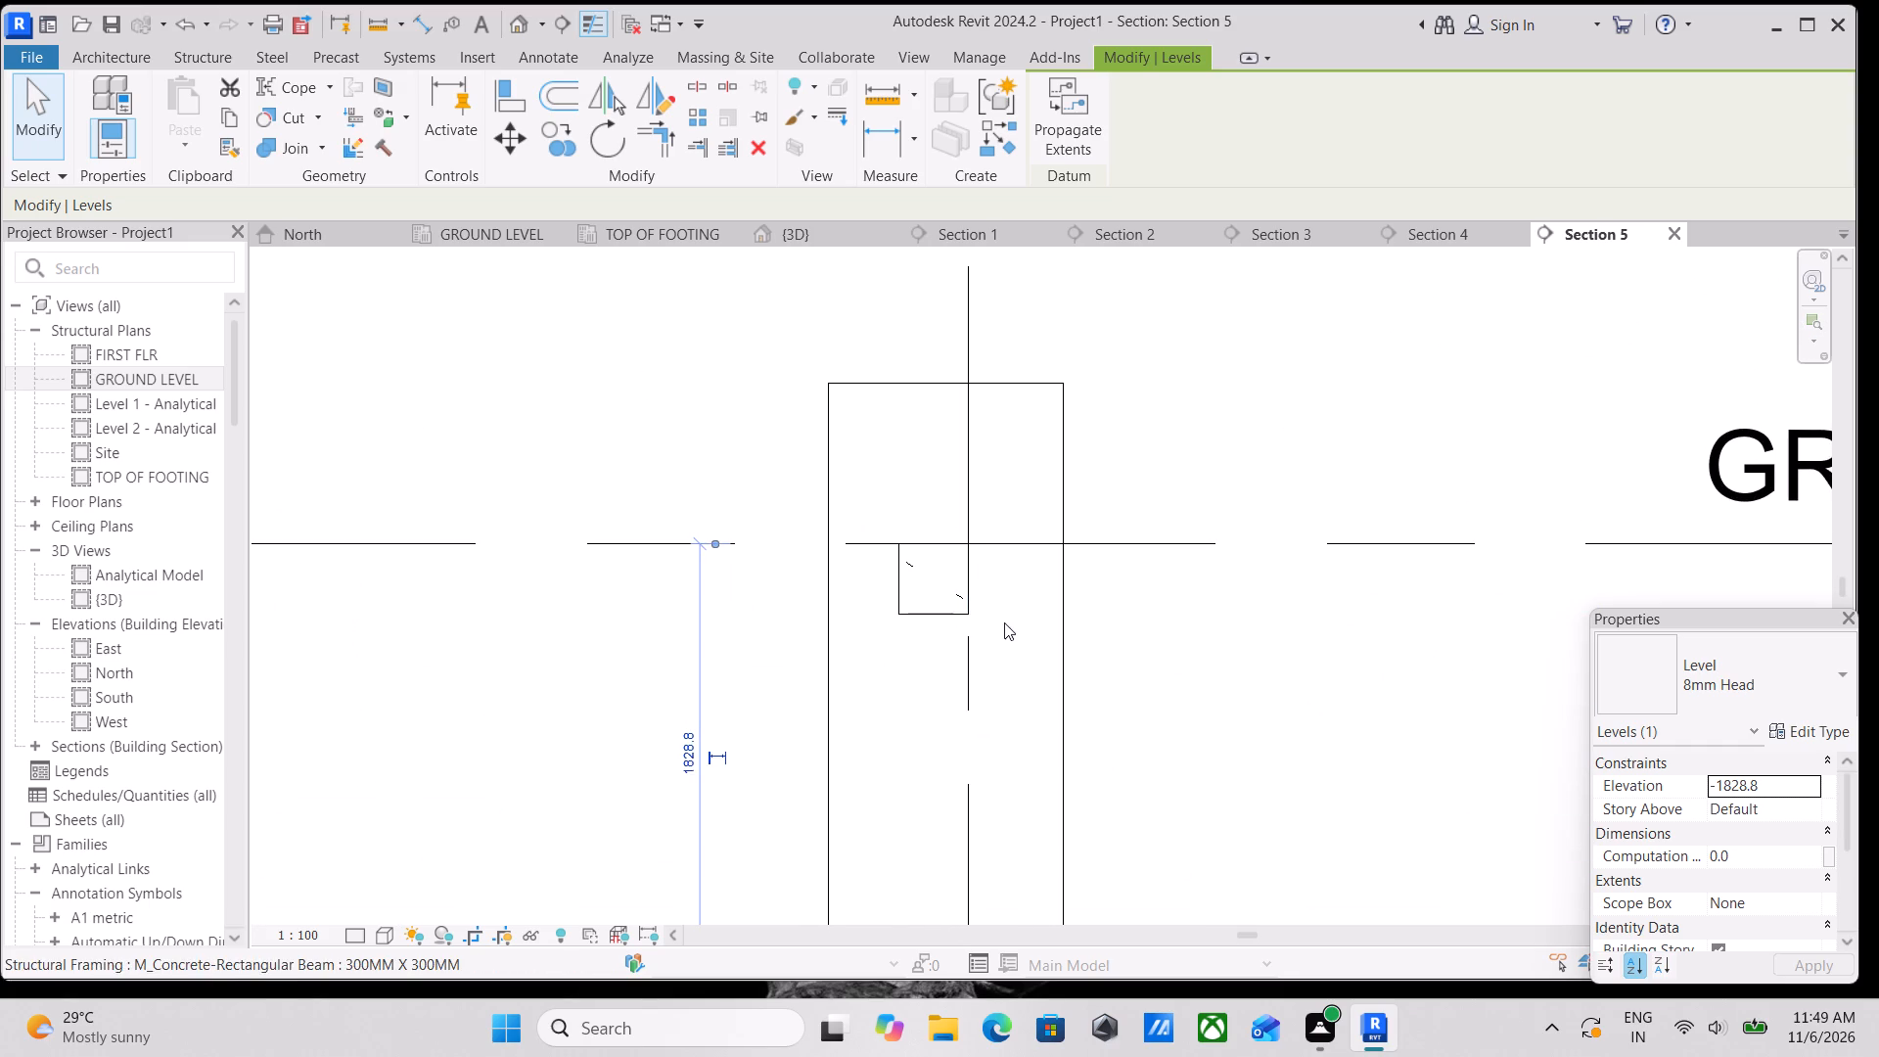
scroll(1004, 622, "down", 2)
middle_click_drag(1004, 622, 980, 405)
left_click(1023, 569)
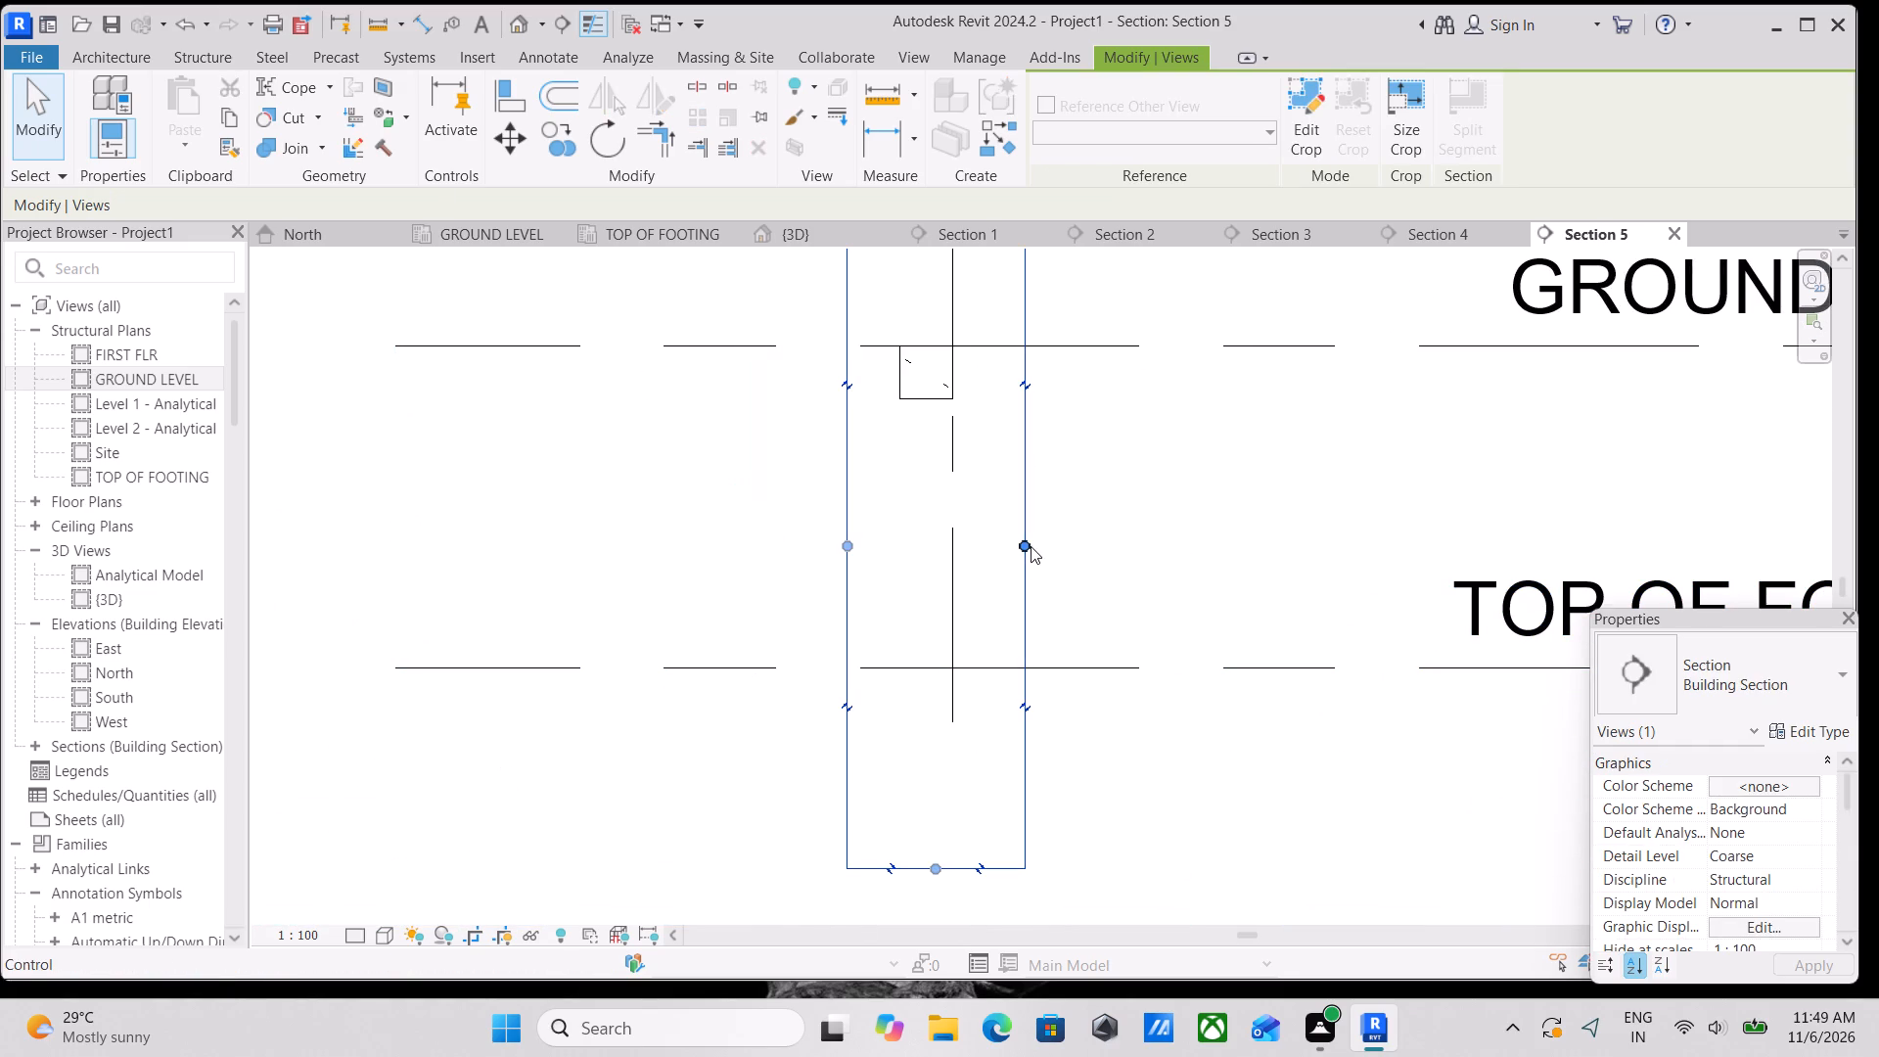
left_click_drag(1031, 546, 1157, 546)
Extend the GROUND LEVEL and TOP OF FOOTING lines so their names and heads clear the widened crop region.
scroll(1160, 545, "down", 3)
middle_click_drag(1159, 545, 793, 559)
scroll(793, 559, "up", 1)
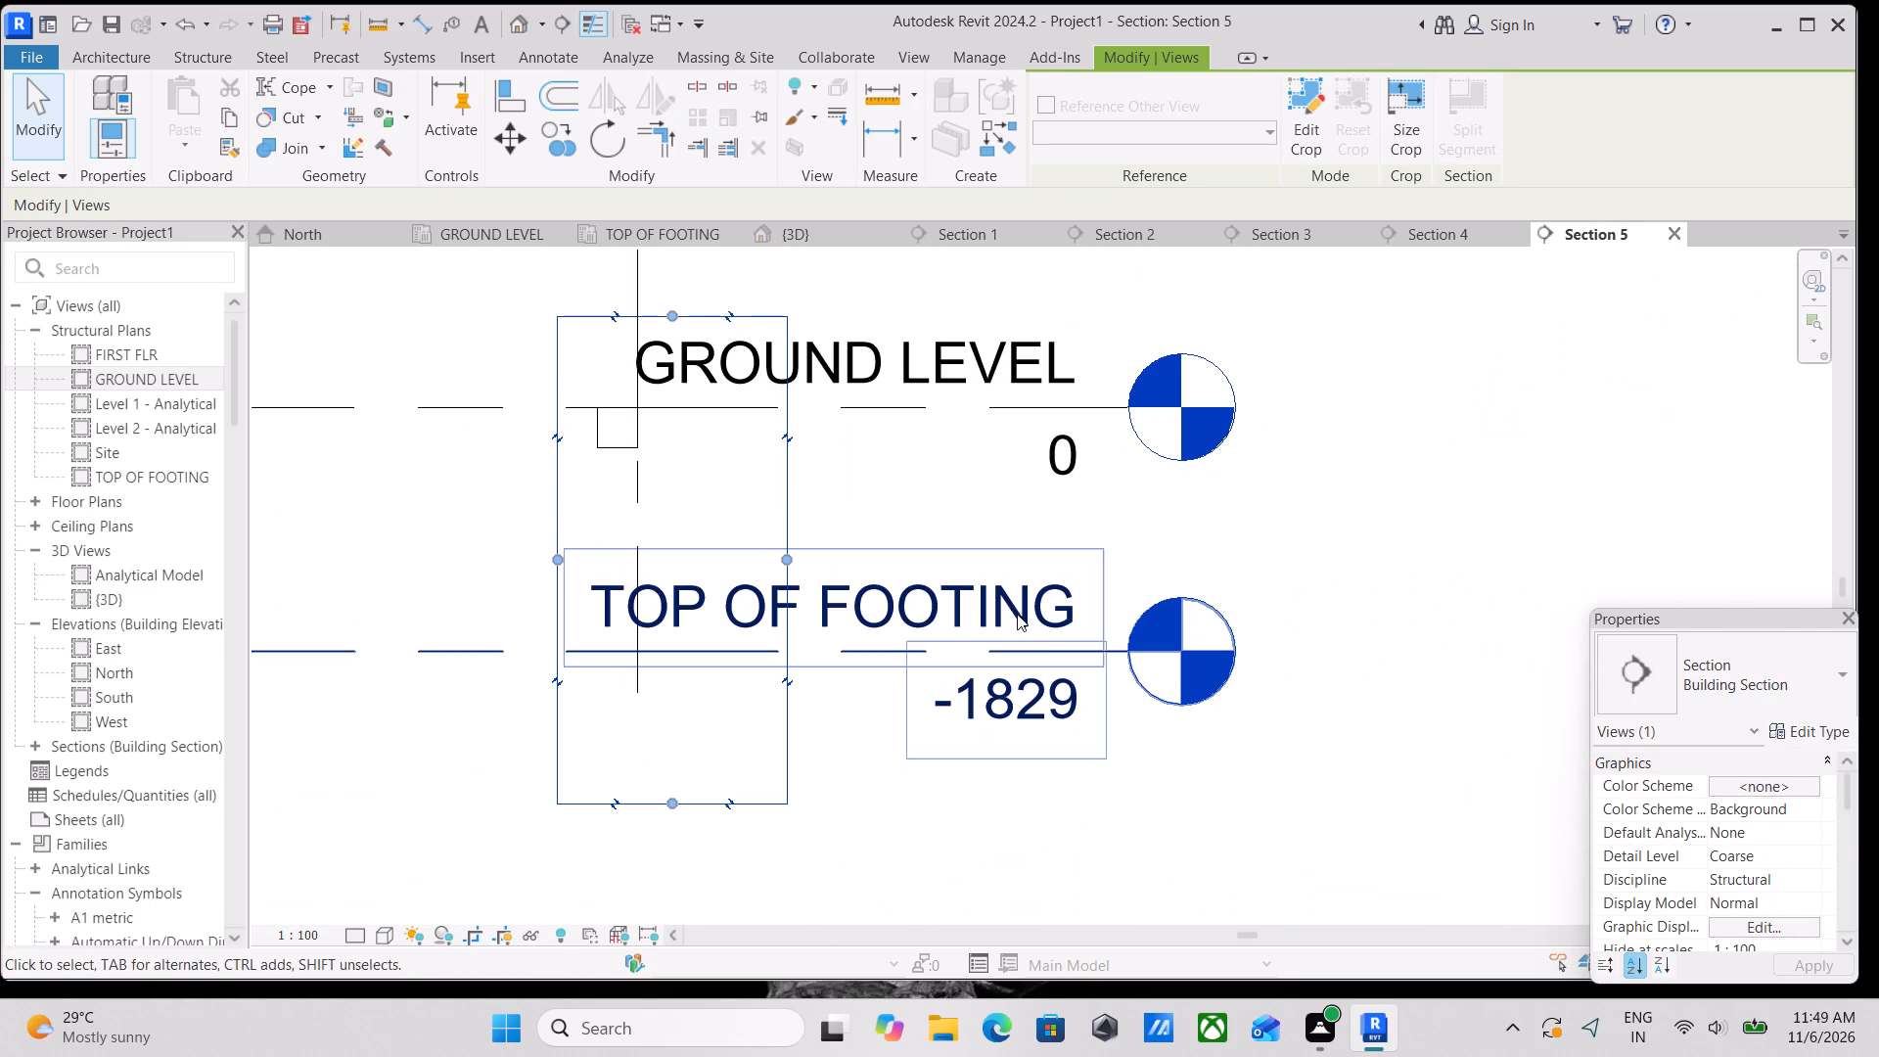
left_click(1110, 651)
scroll(1143, 635, "down", 2)
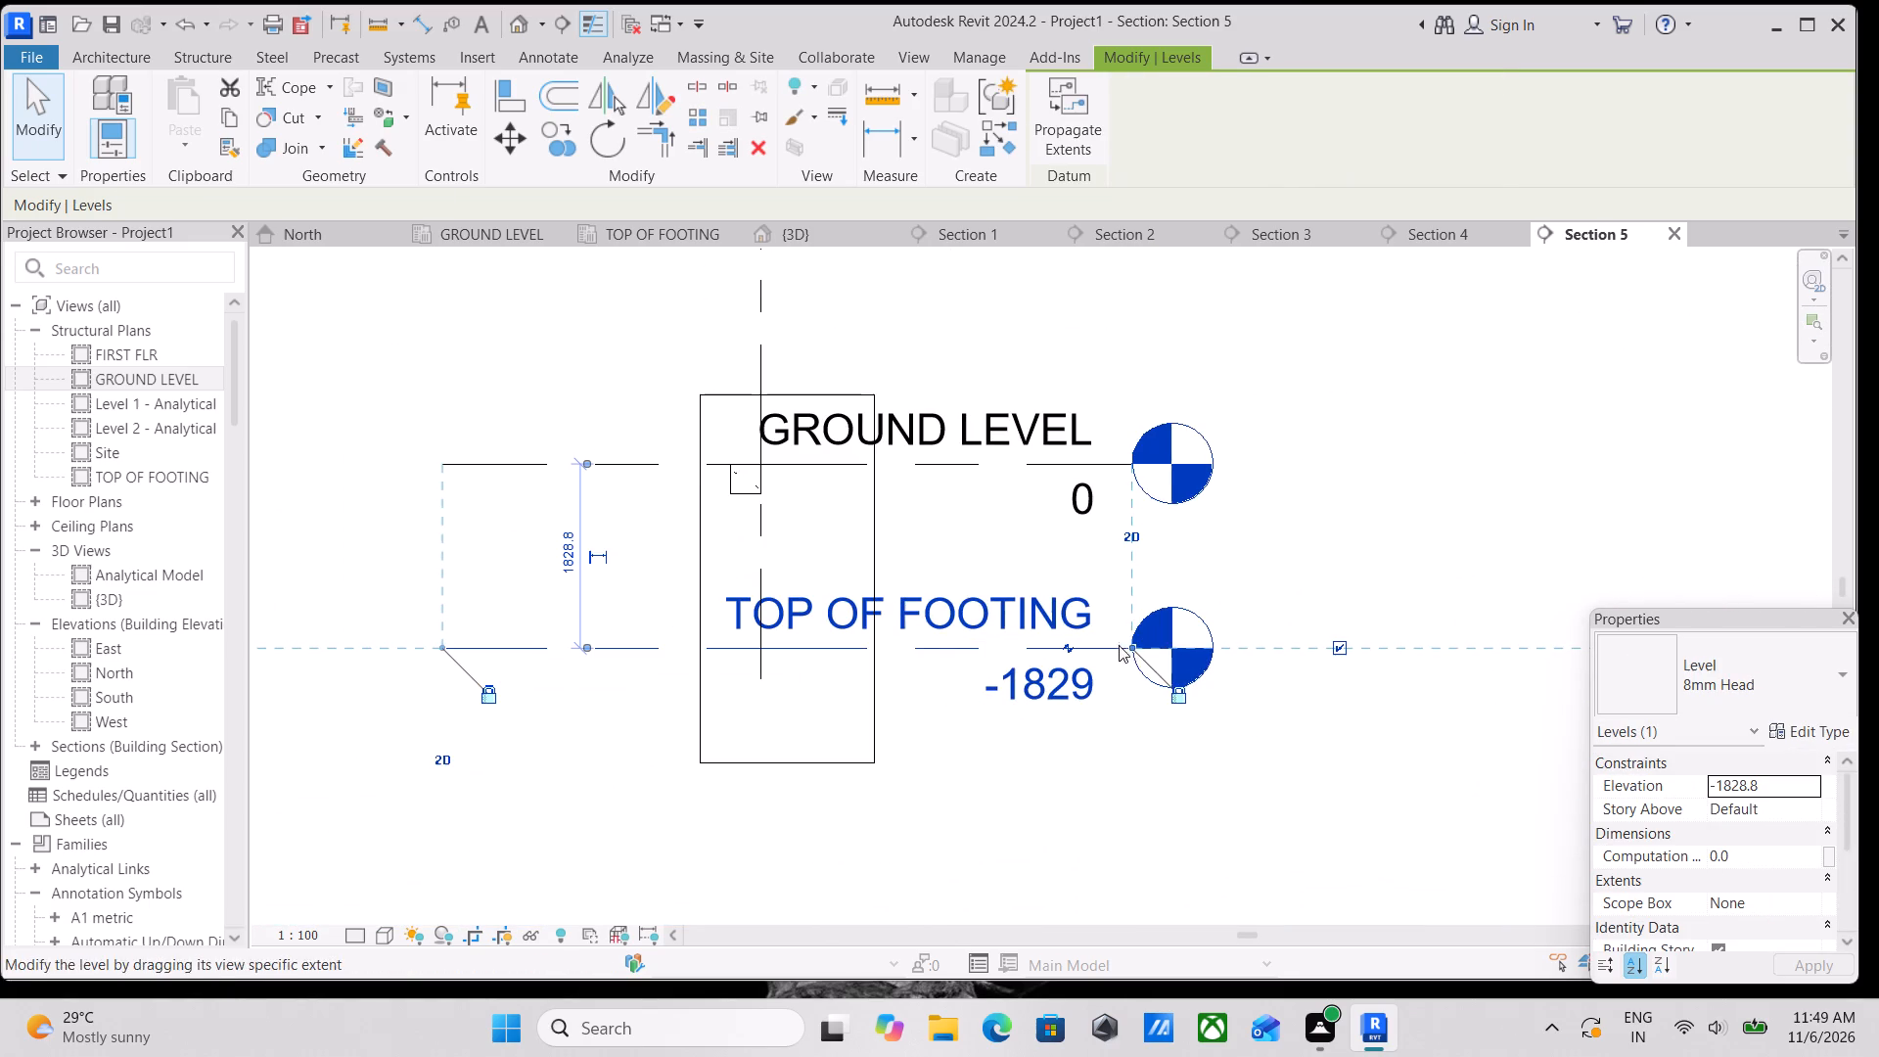
left_click_drag(1129, 640, 1670, 594)
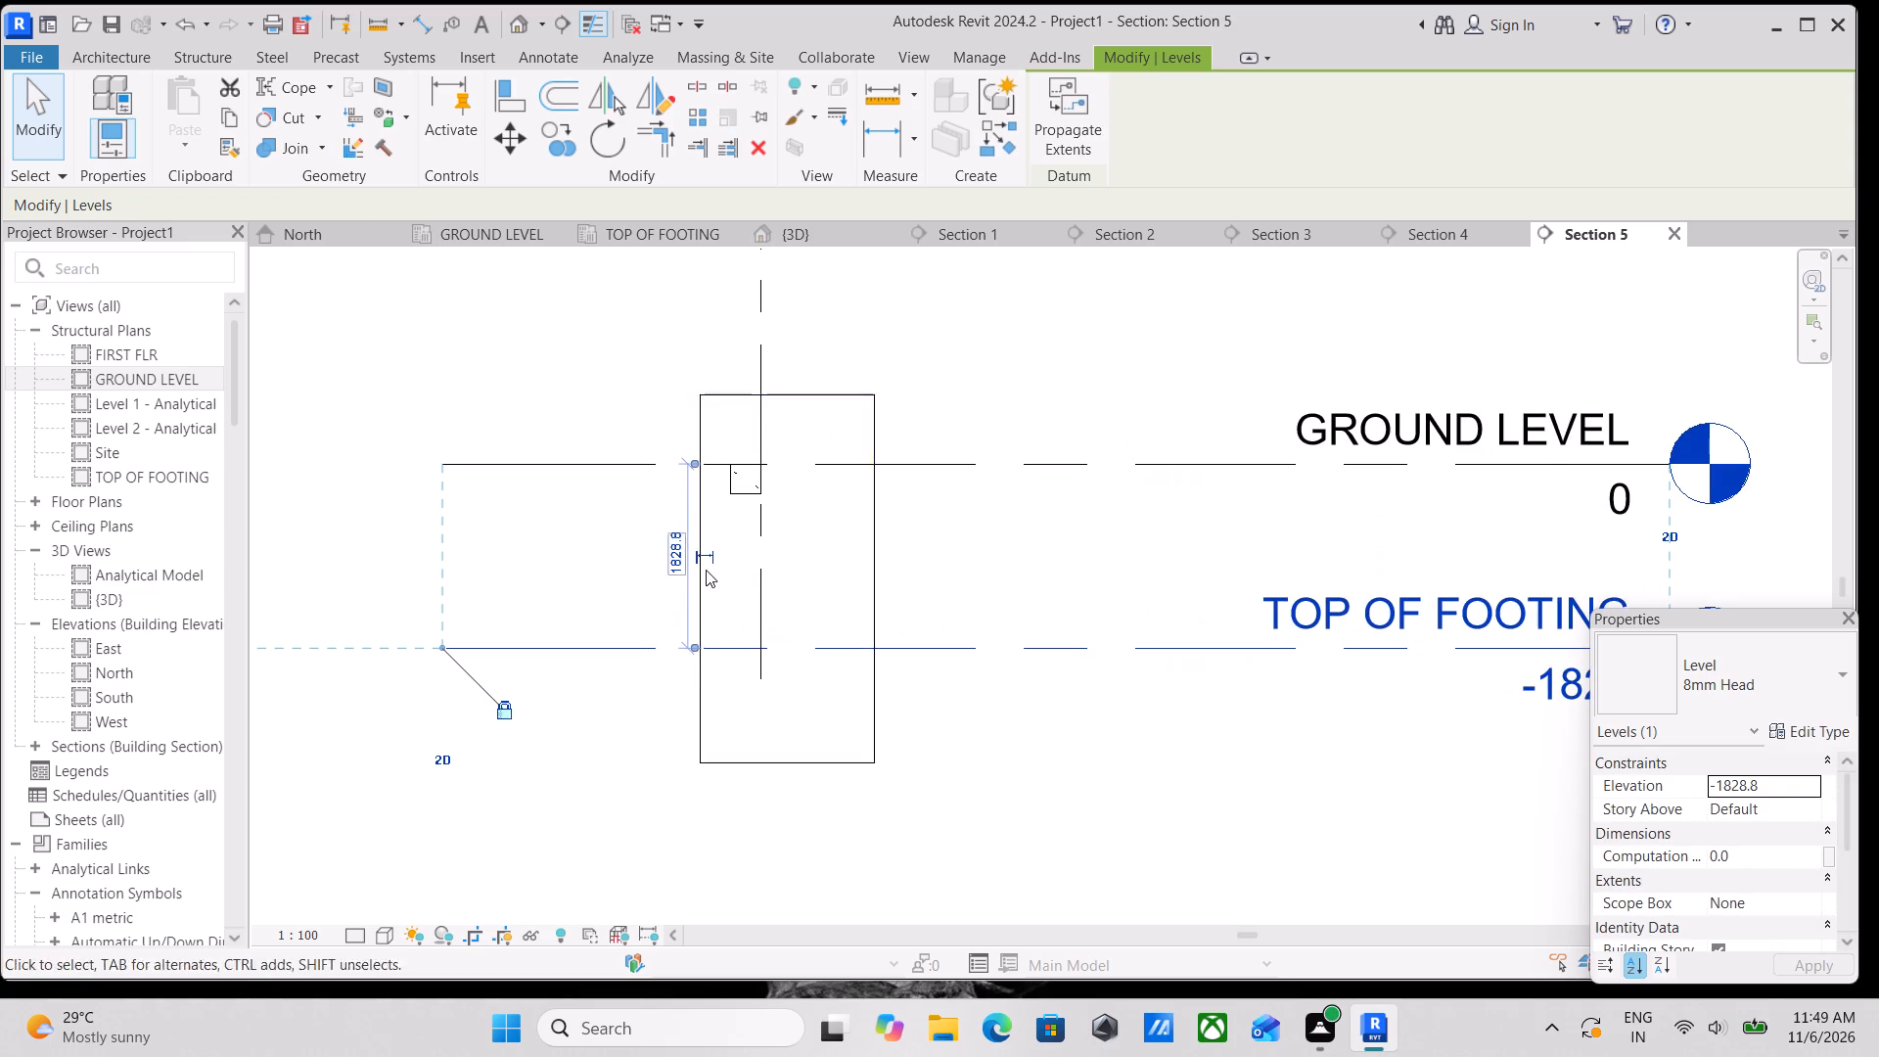
Set the rebar cover of the cut 300MM X 300MM concrete beam to Interior (shells) - 10M to 16M <13 mm>.
scroll(709, 565, "up", 3)
middle_click_drag(740, 523, 939, 632)
scroll(959, 546, "up", 3)
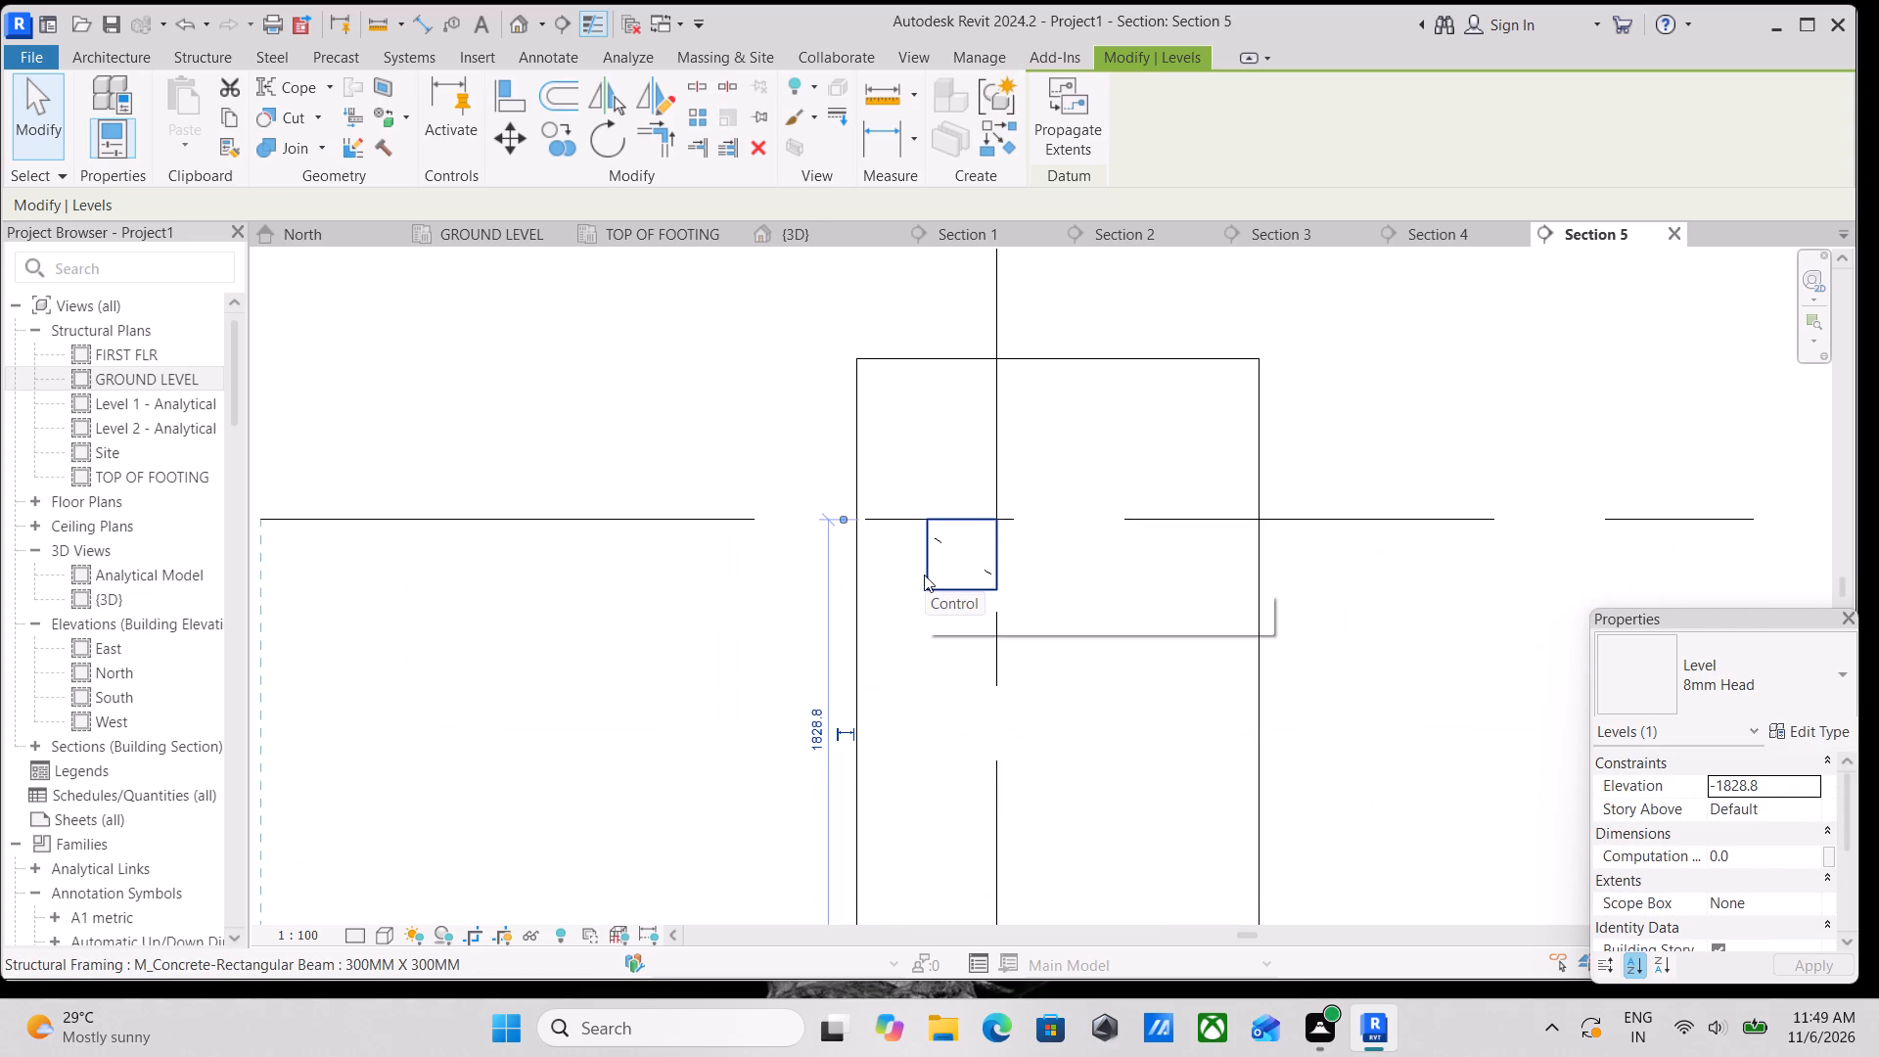
scroll(924, 574, "up", 3)
left_click(927, 580)
scroll(937, 577, "down", 2)
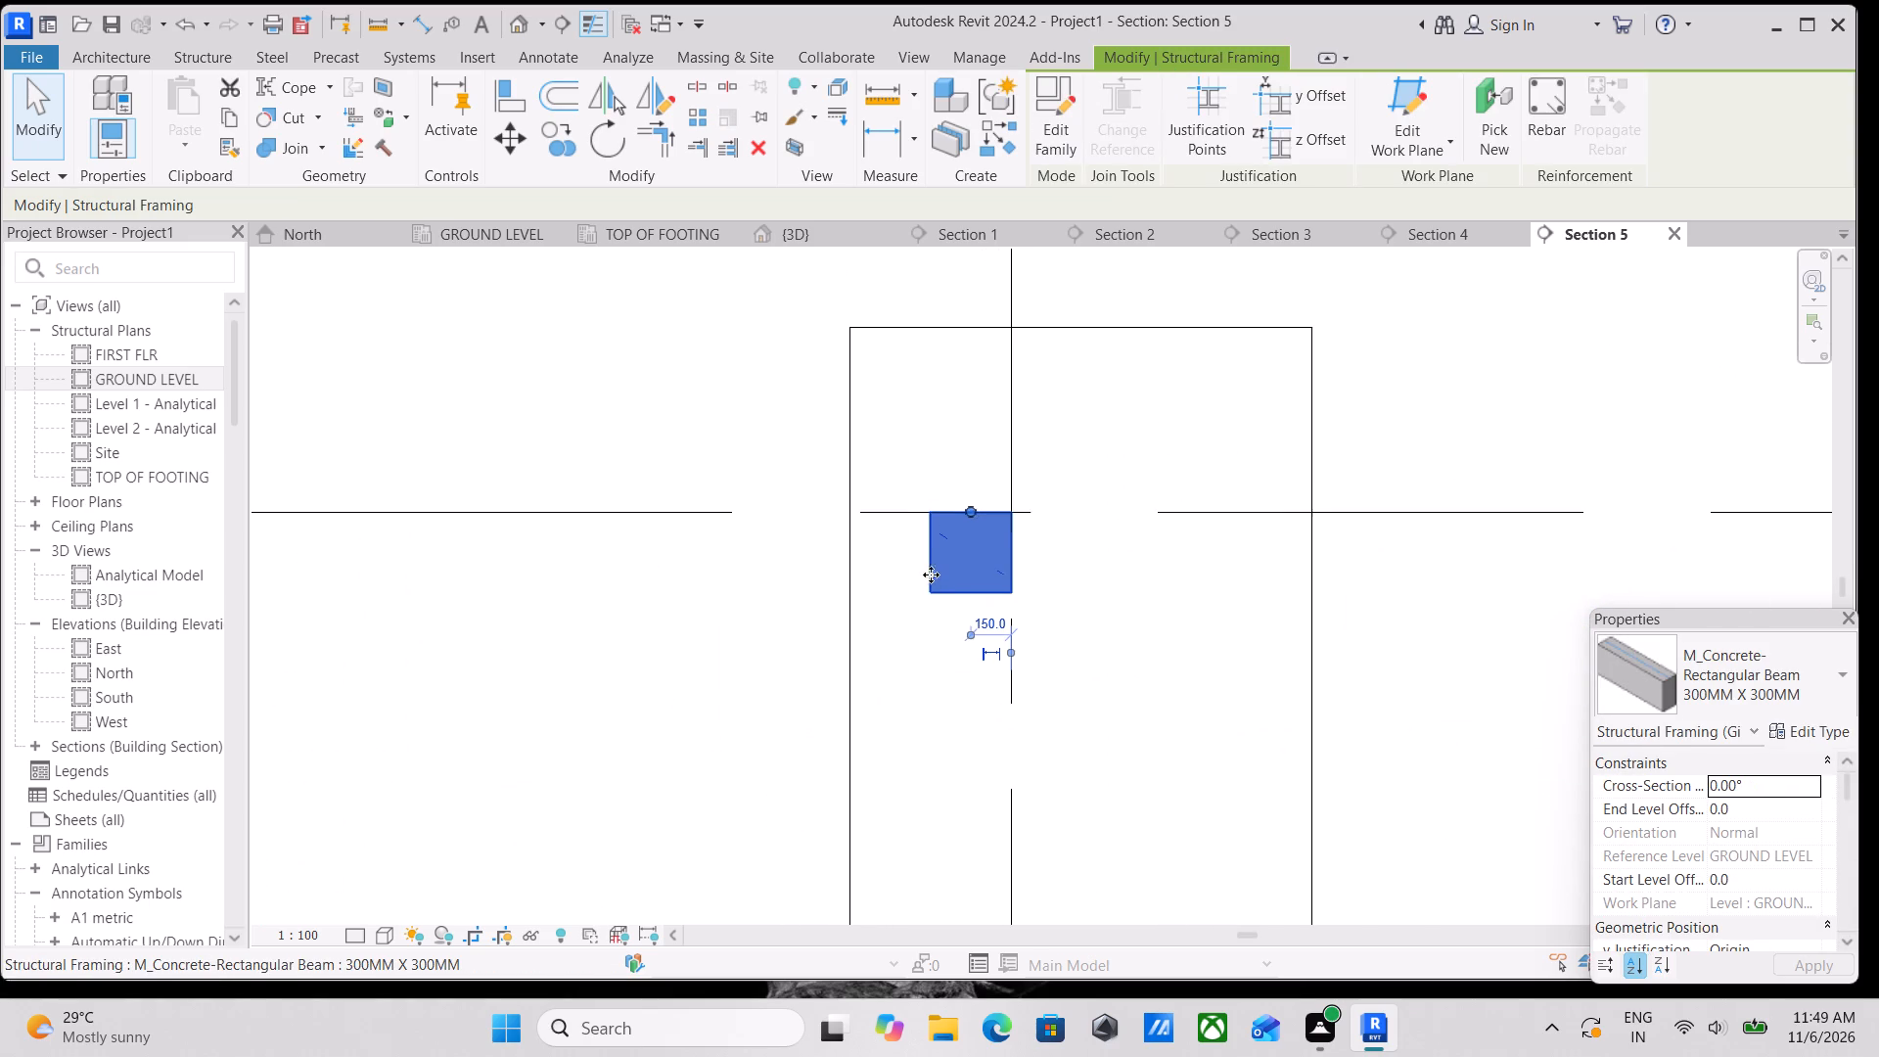
middle_click_drag(906, 550, 951, 603)
key("Escape")
scroll(1064, 603, "up", 2)
middle_click_drag(963, 615, 1004, 663)
left_click(985, 647)
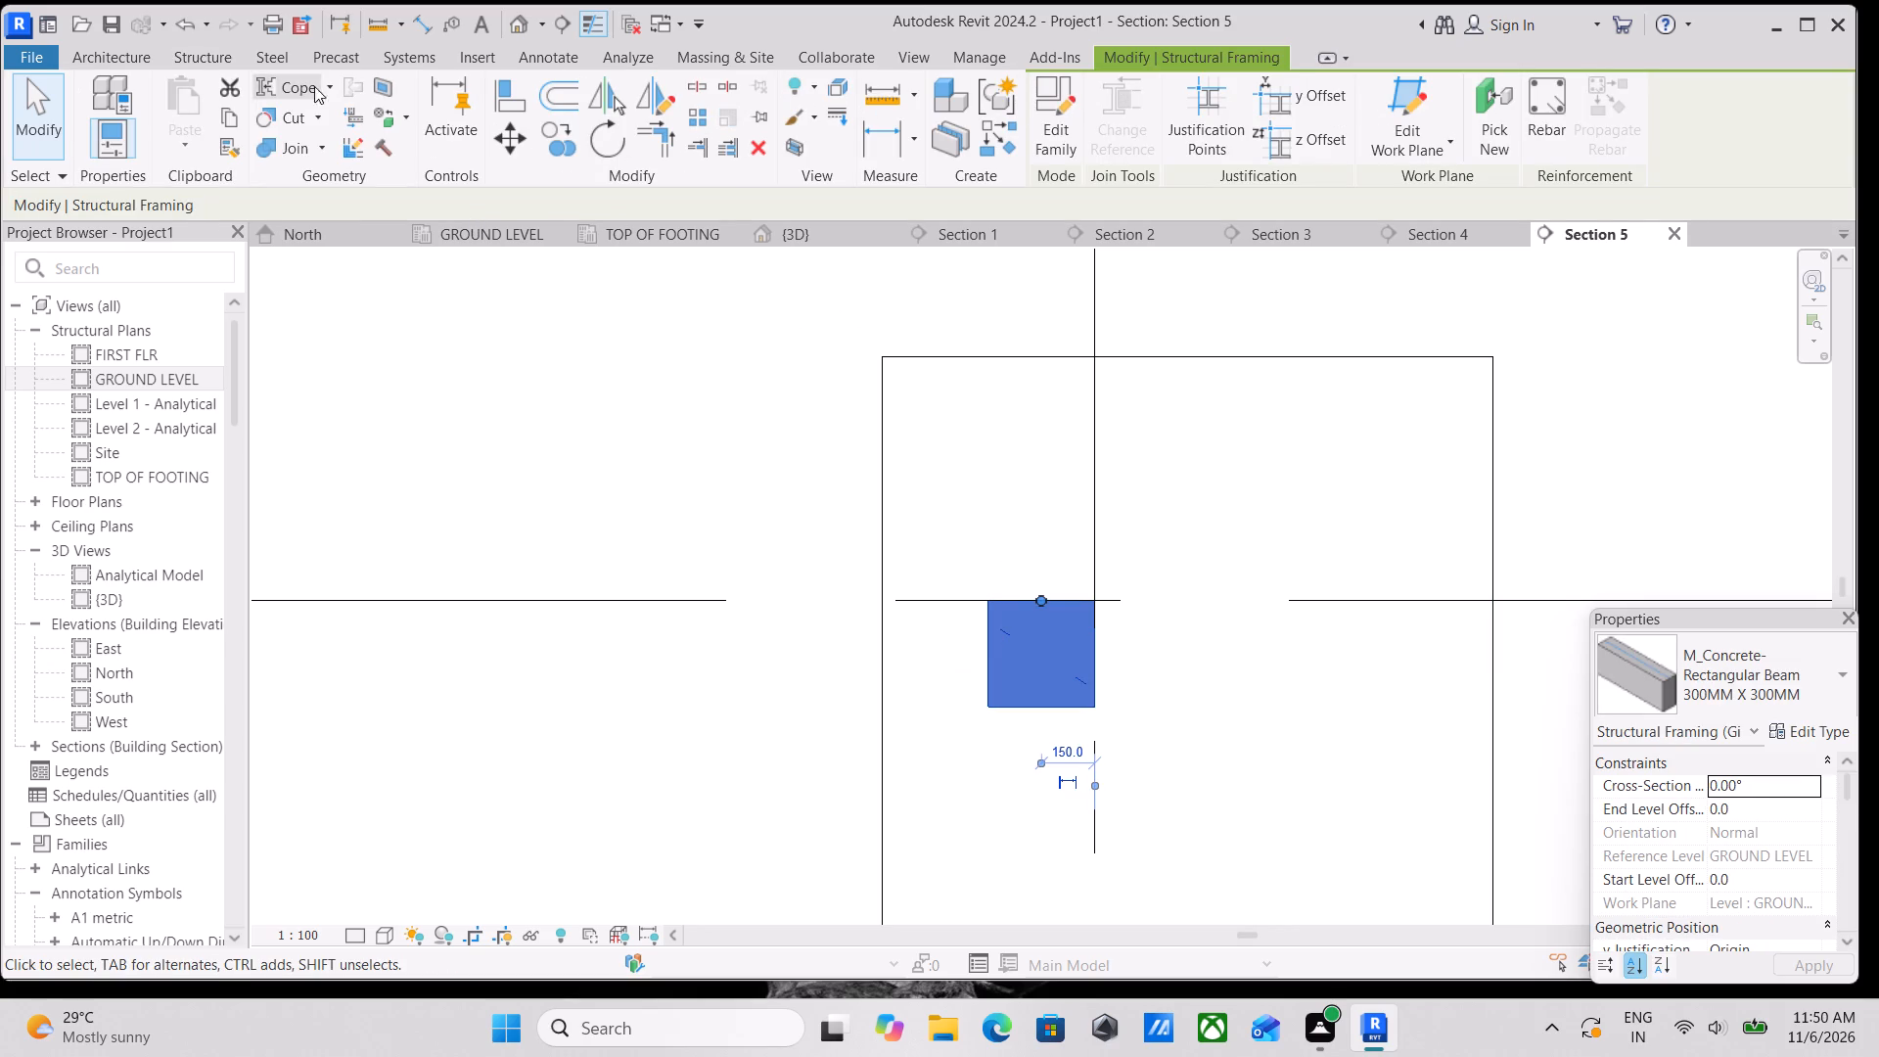
left_click(194, 52)
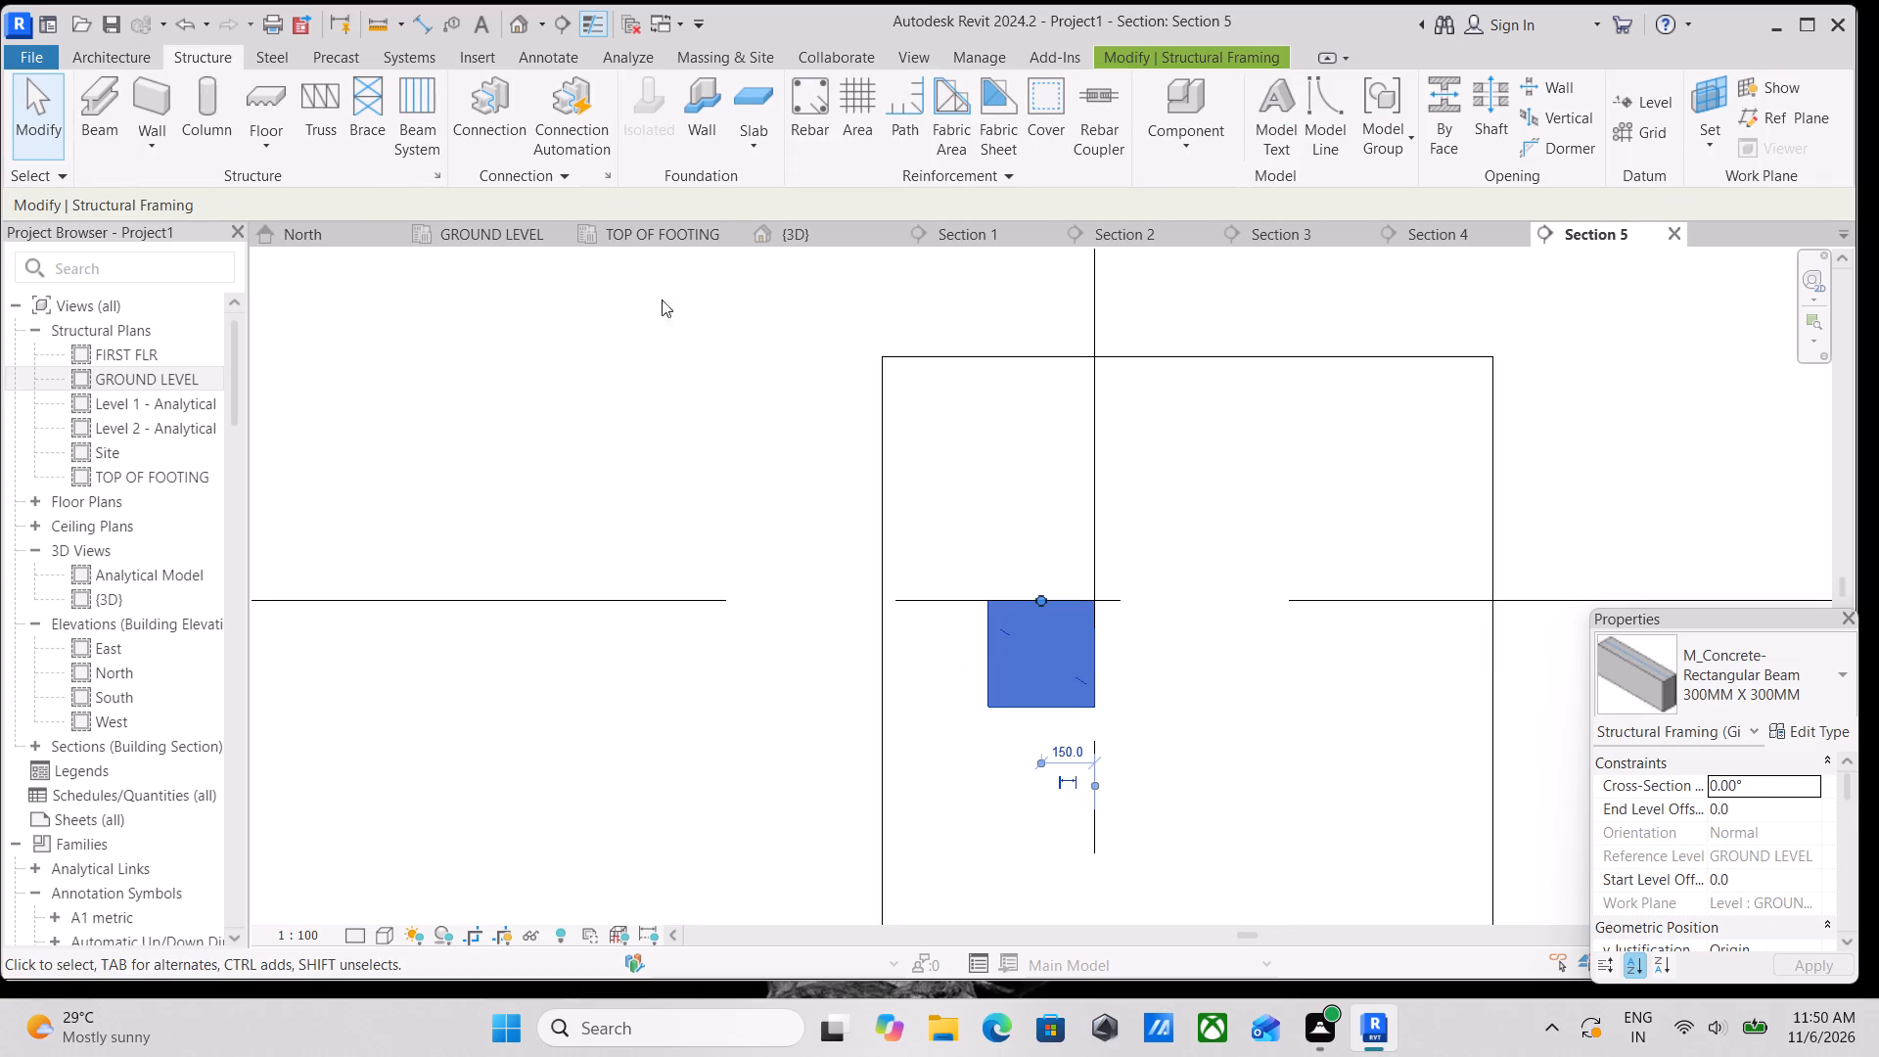
left_click(1049, 139)
scroll(1036, 639, "up", 3)
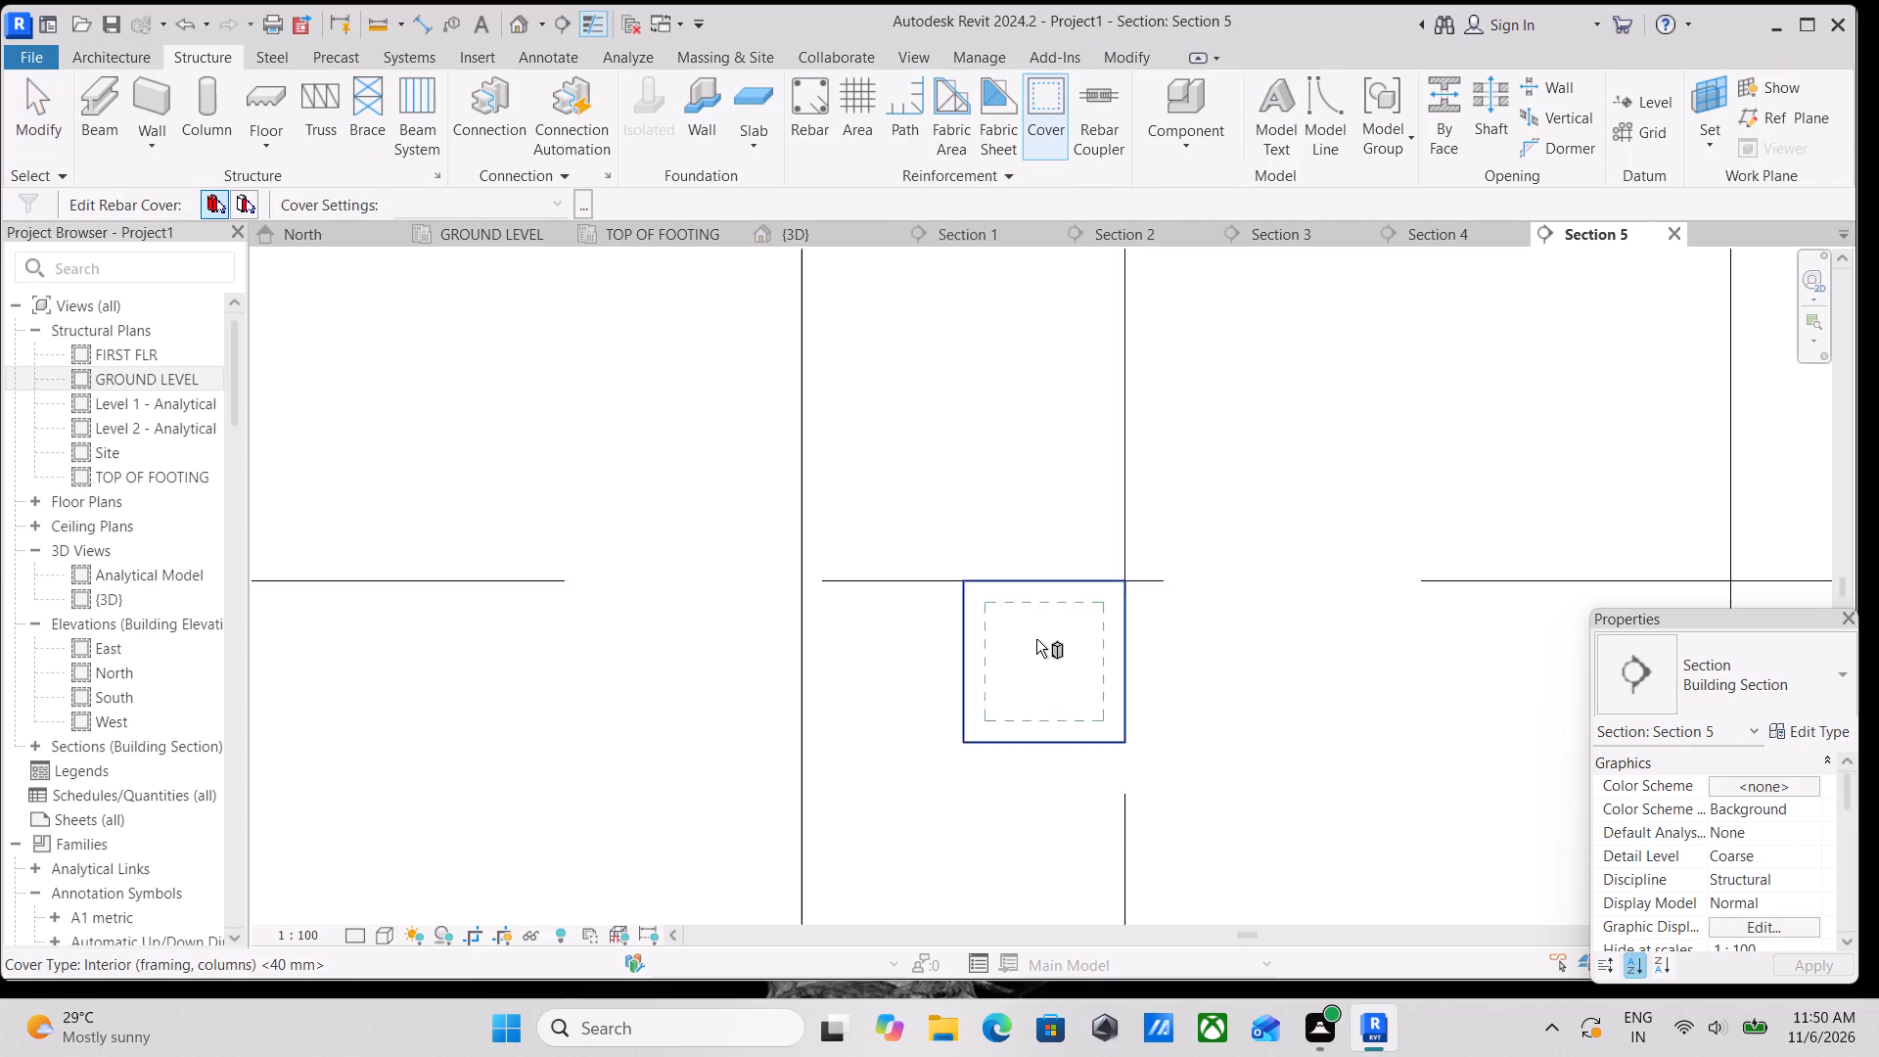
scroll(1036, 639, "up", 1)
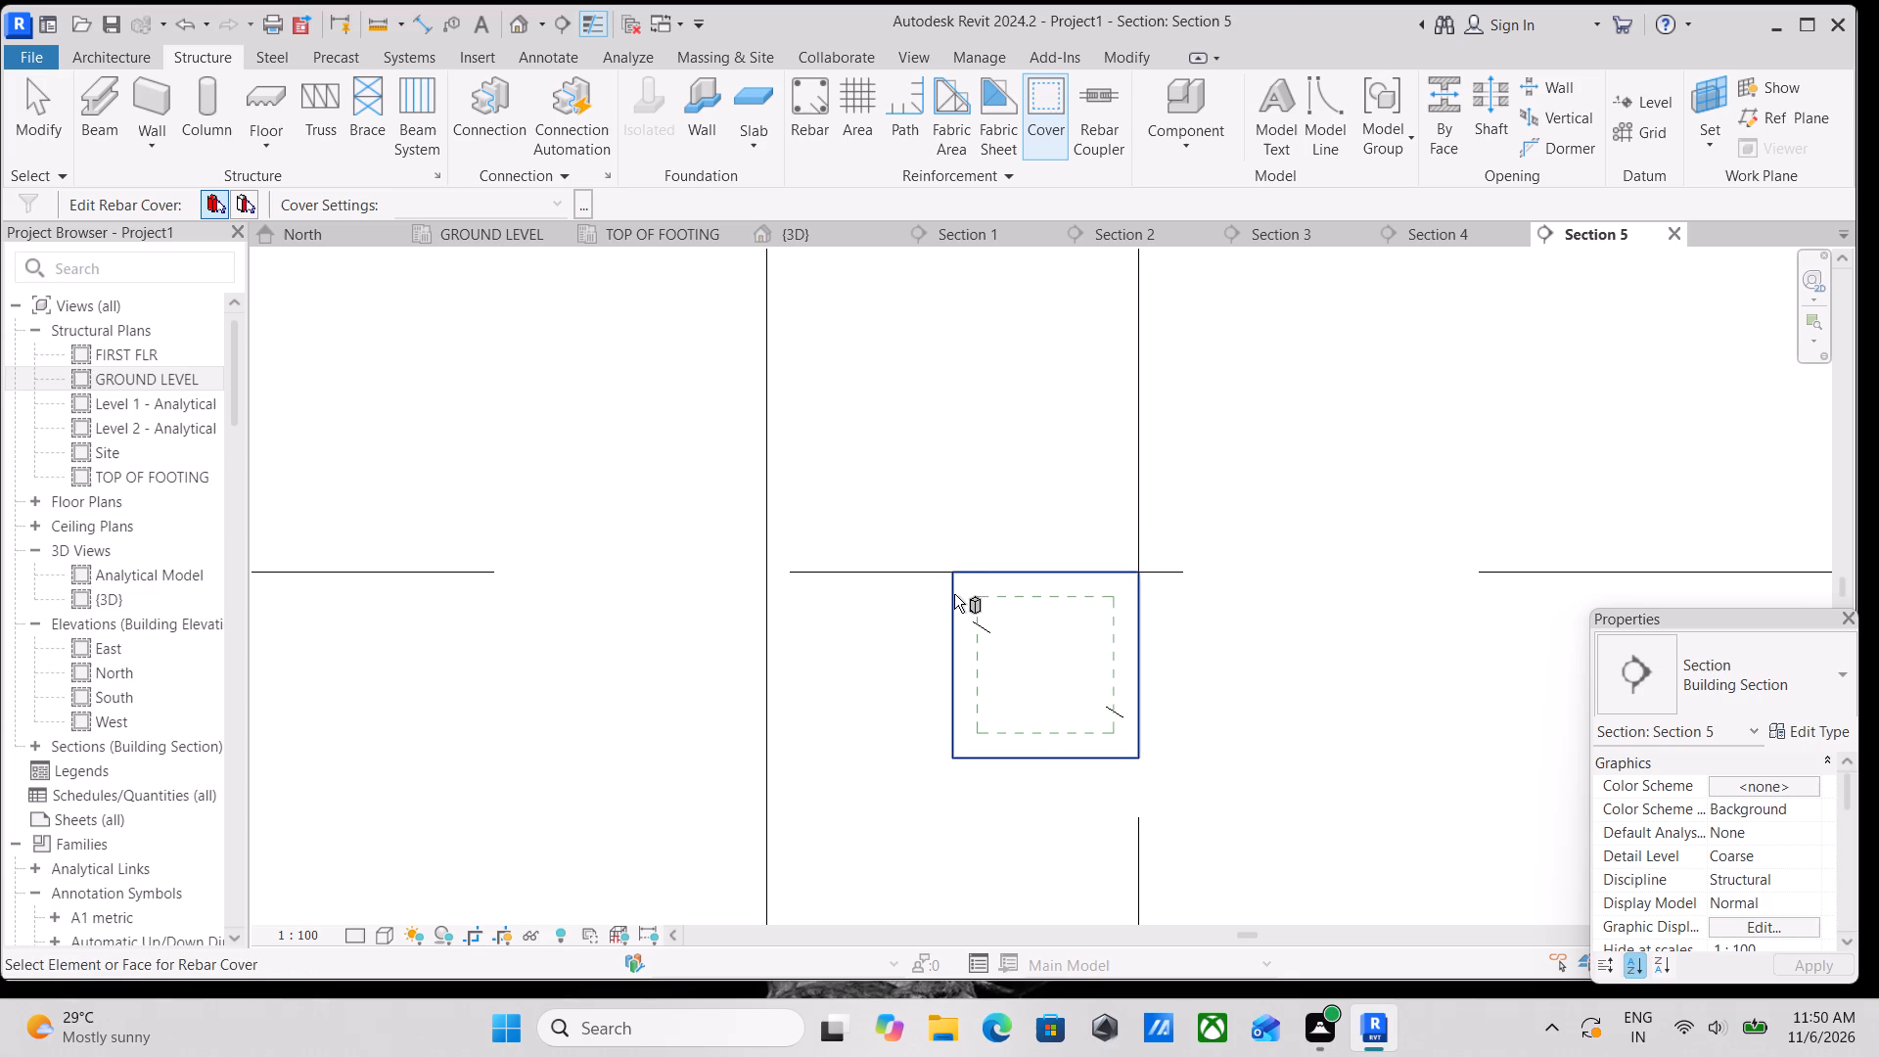
left_click(953, 594)
left_click(569, 199)
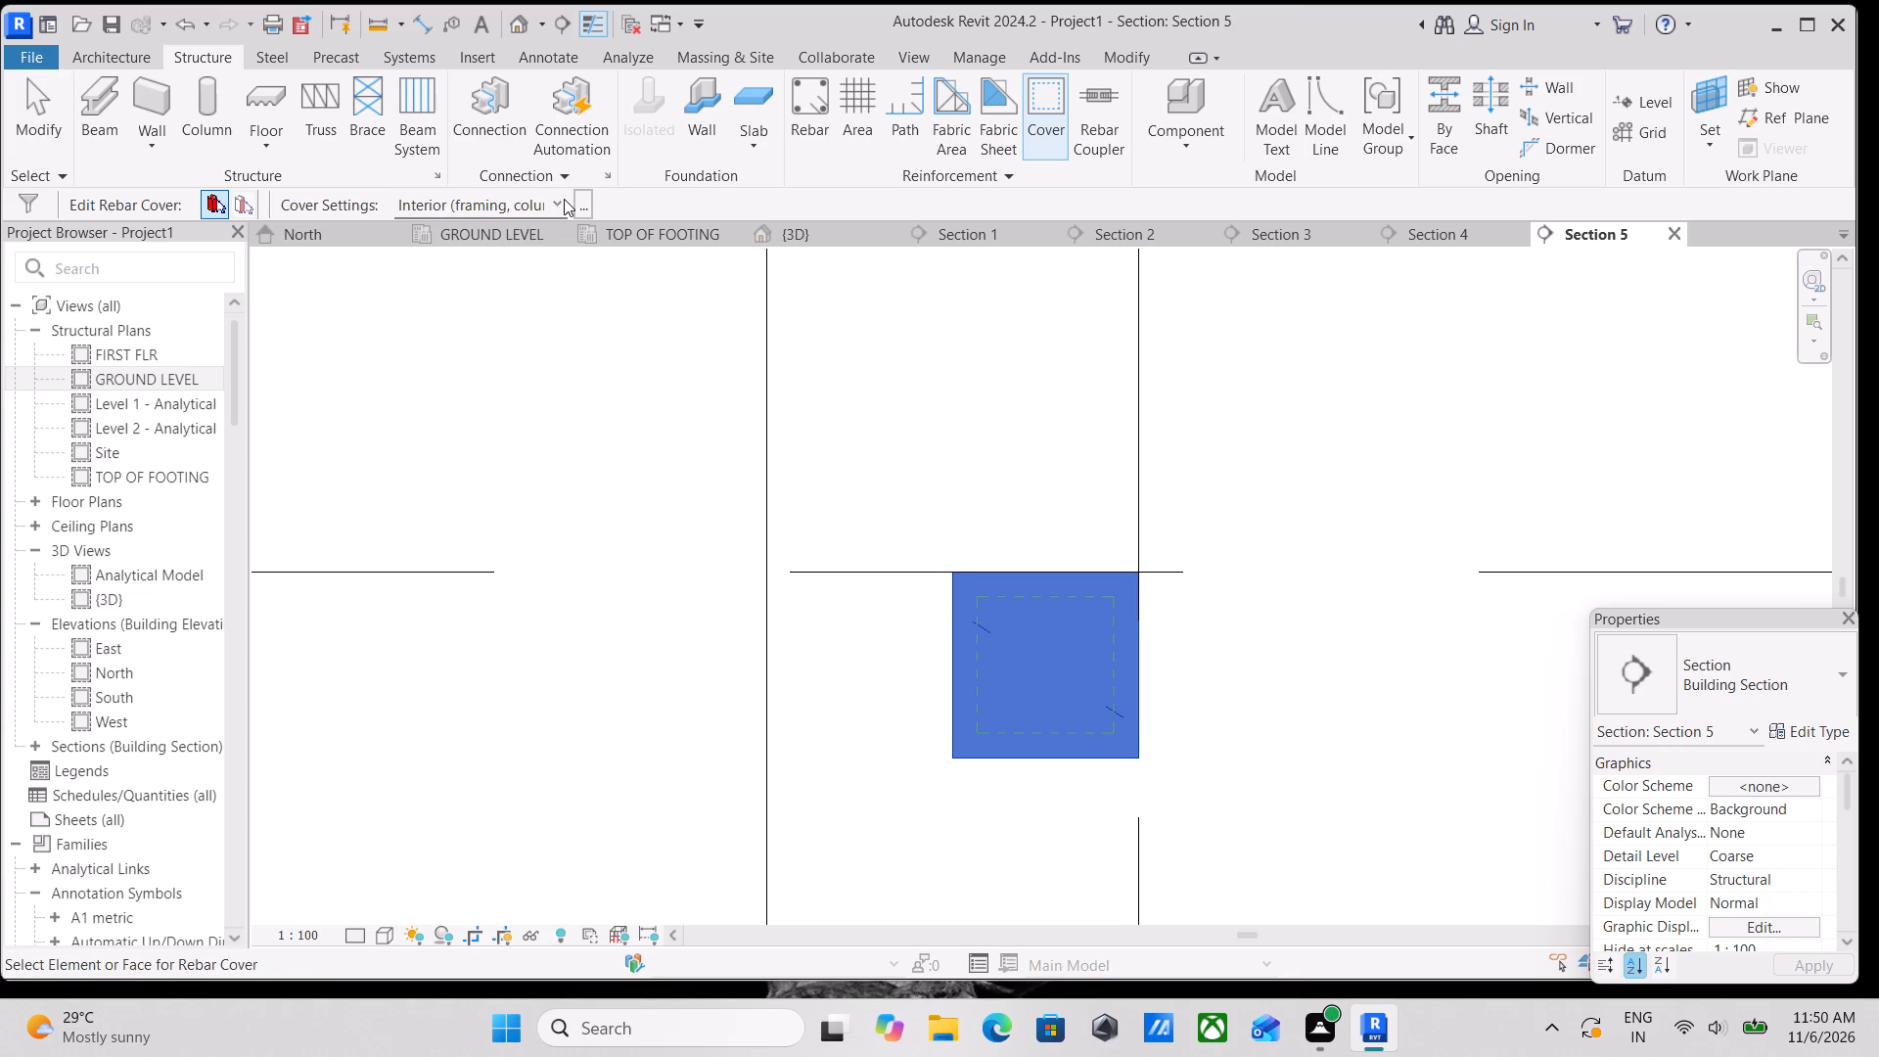
left_click(564, 198)
scroll(555, 291, "up", 2)
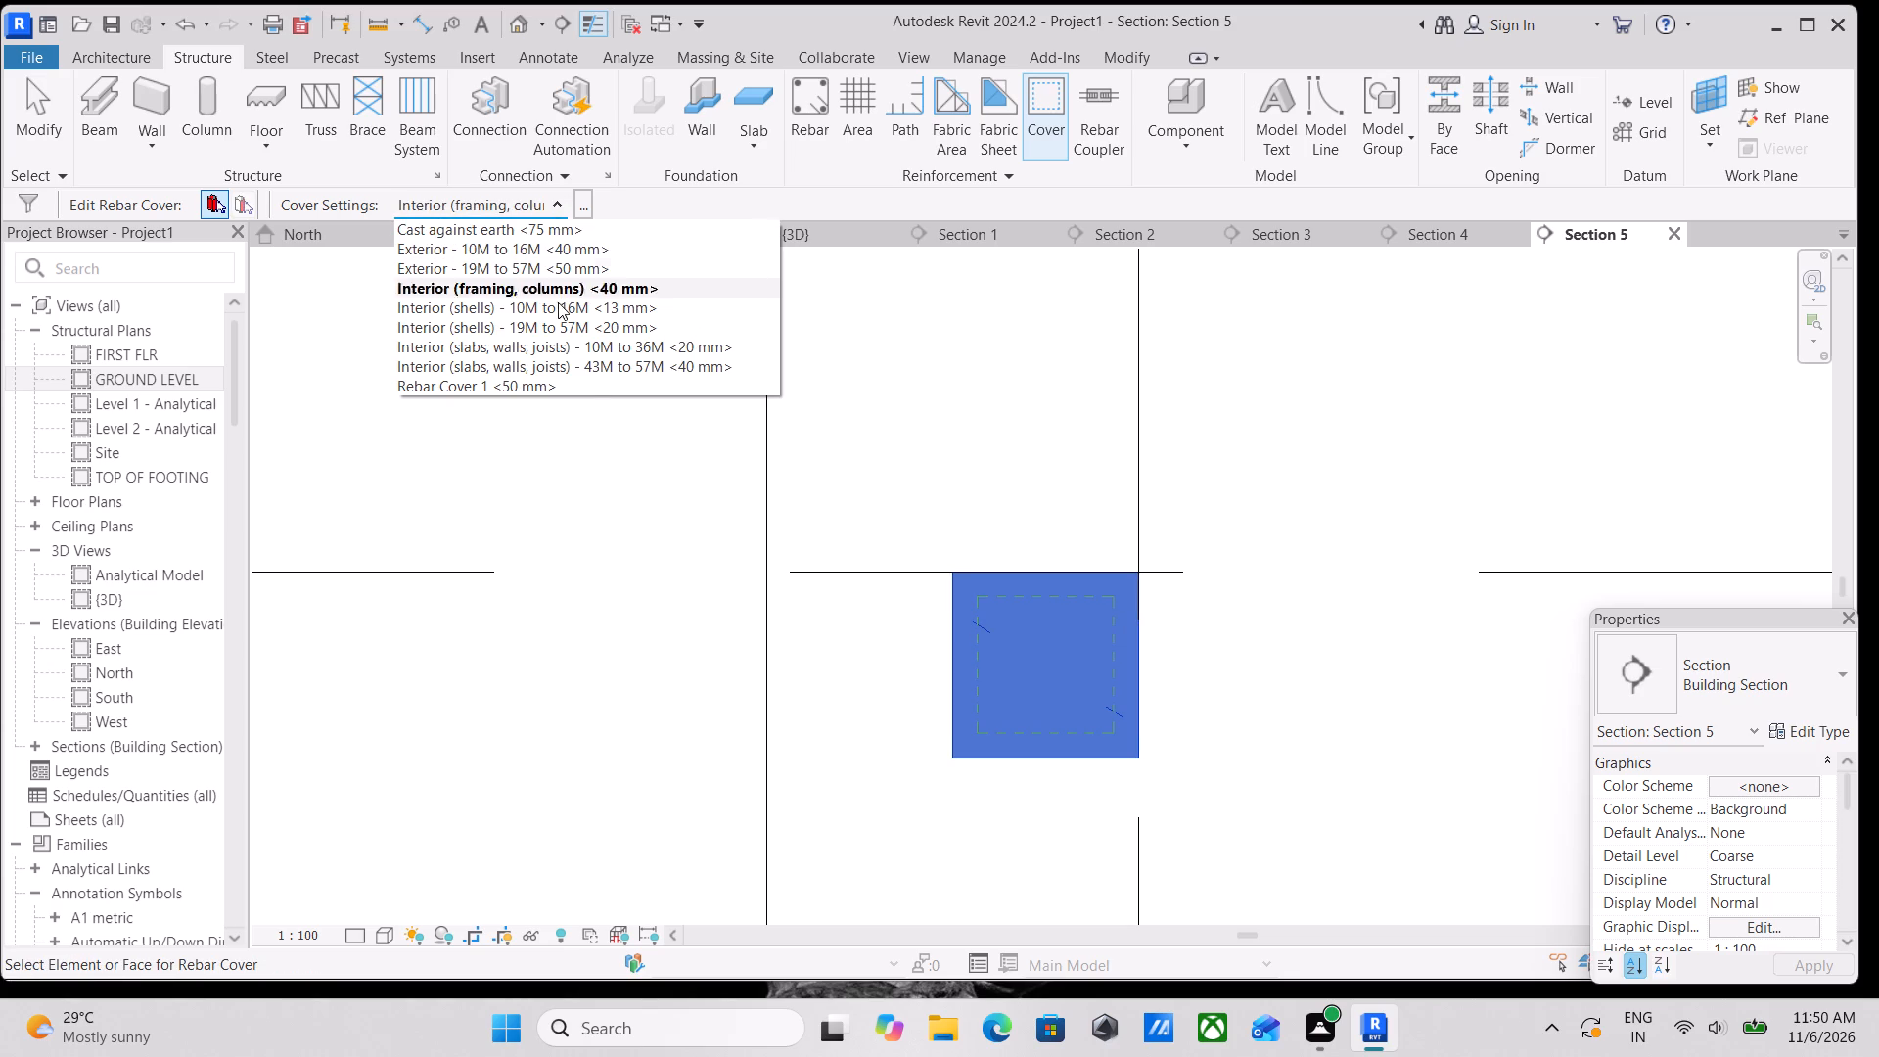
scroll(597, 437, "down", 1)
scroll(637, 390, "up", 2)
scroll(593, 294, "up", 2)
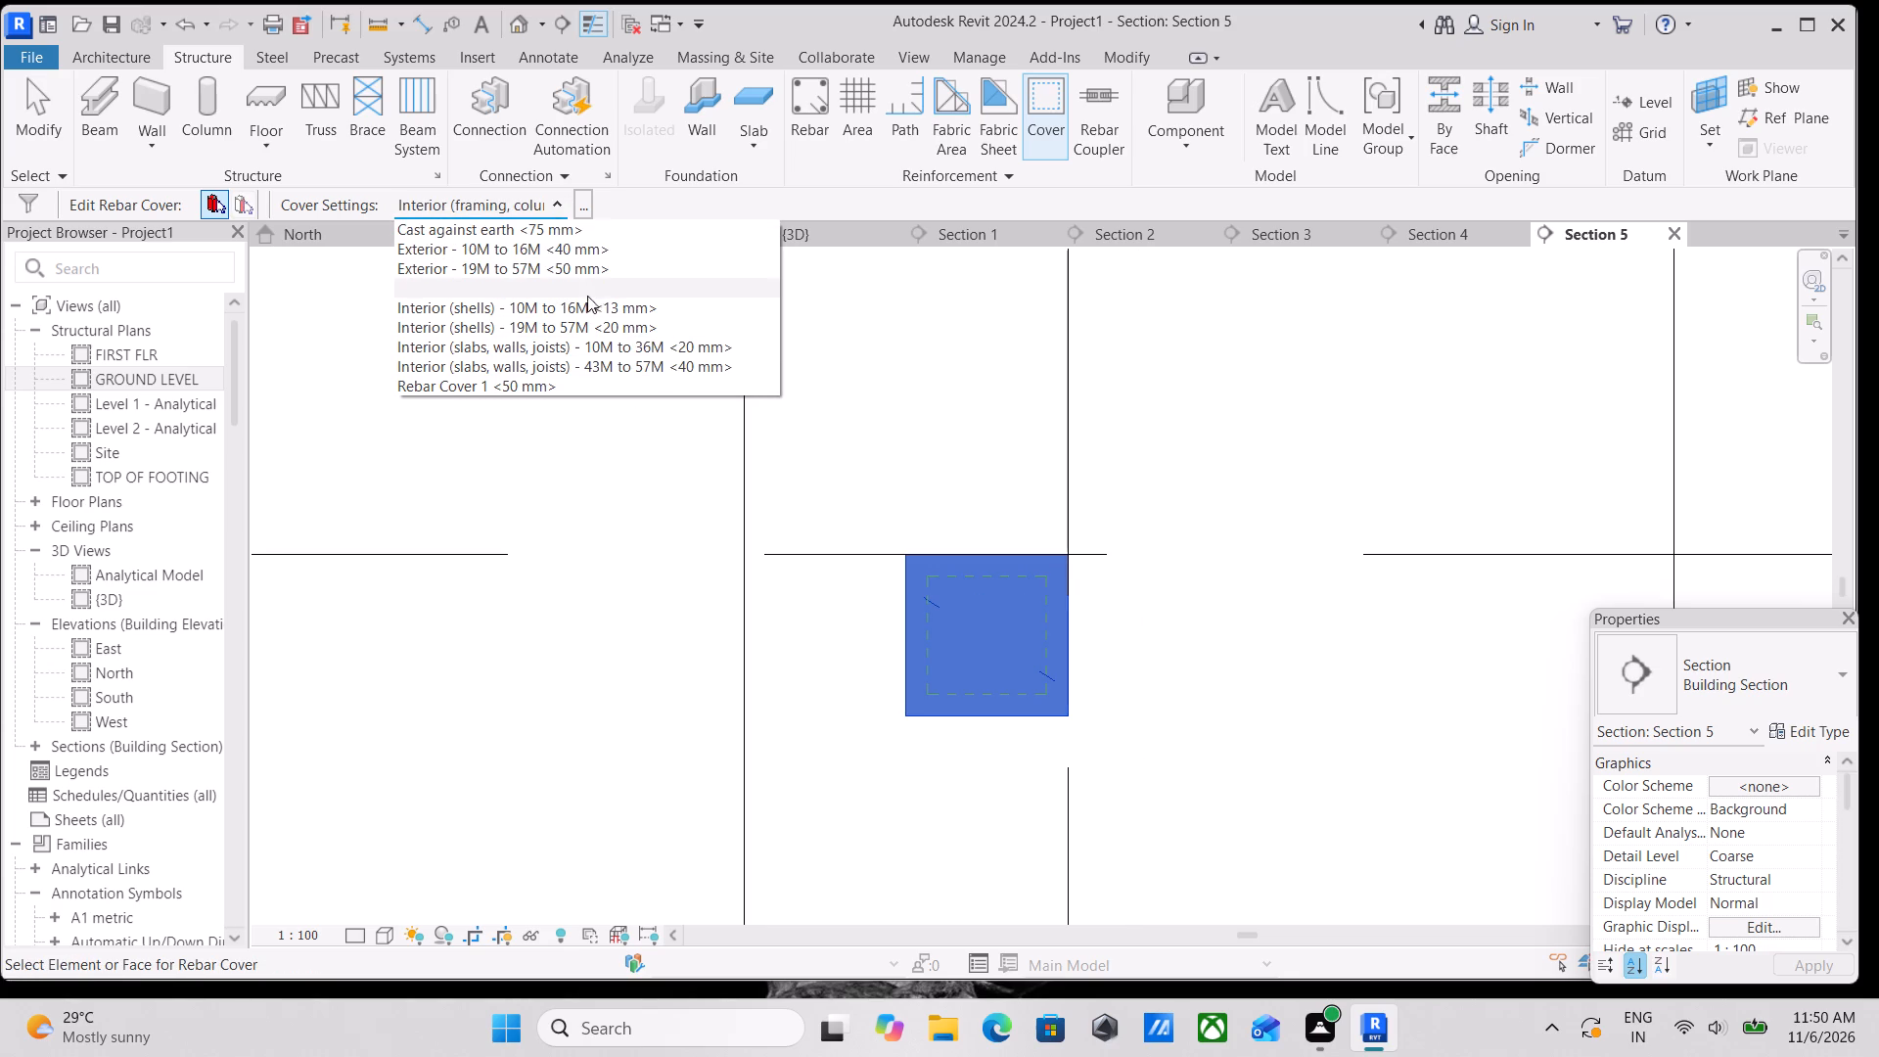
left_click(580, 307)
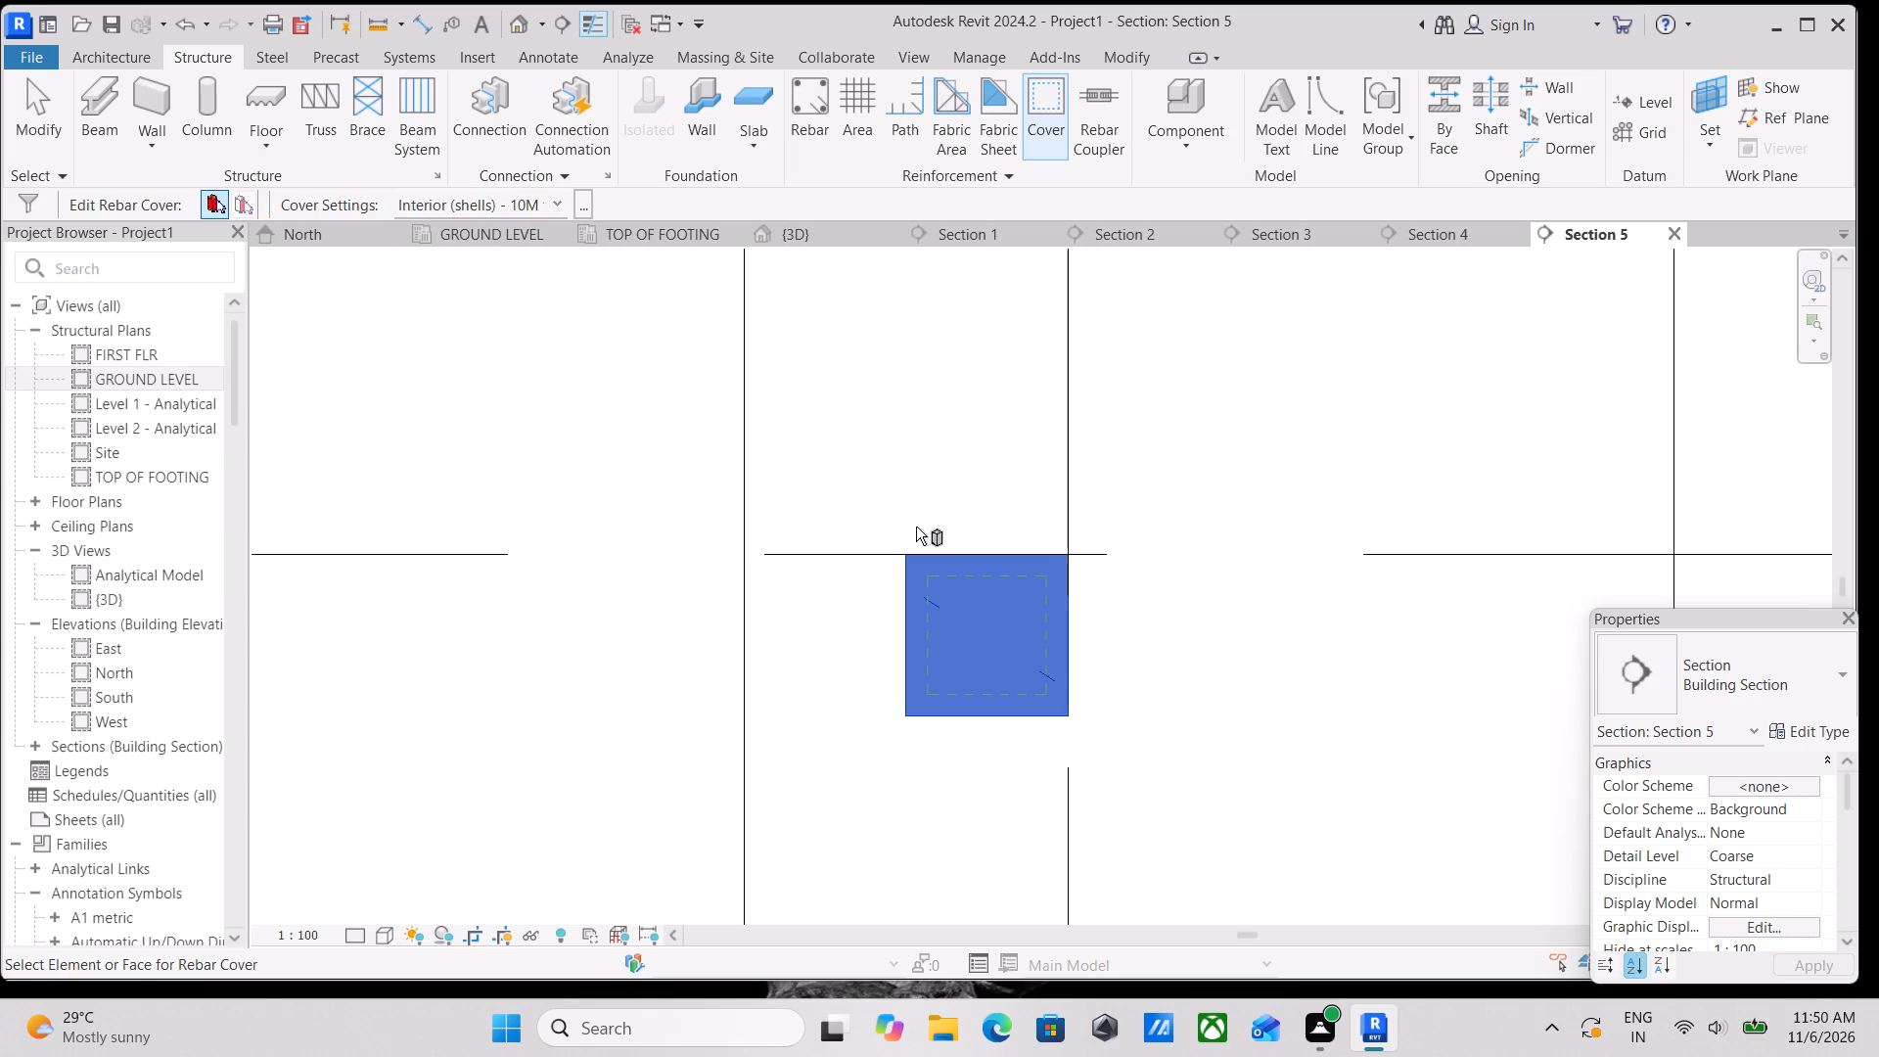
scroll(930, 557, "up", 6)
left_click(856, 528)
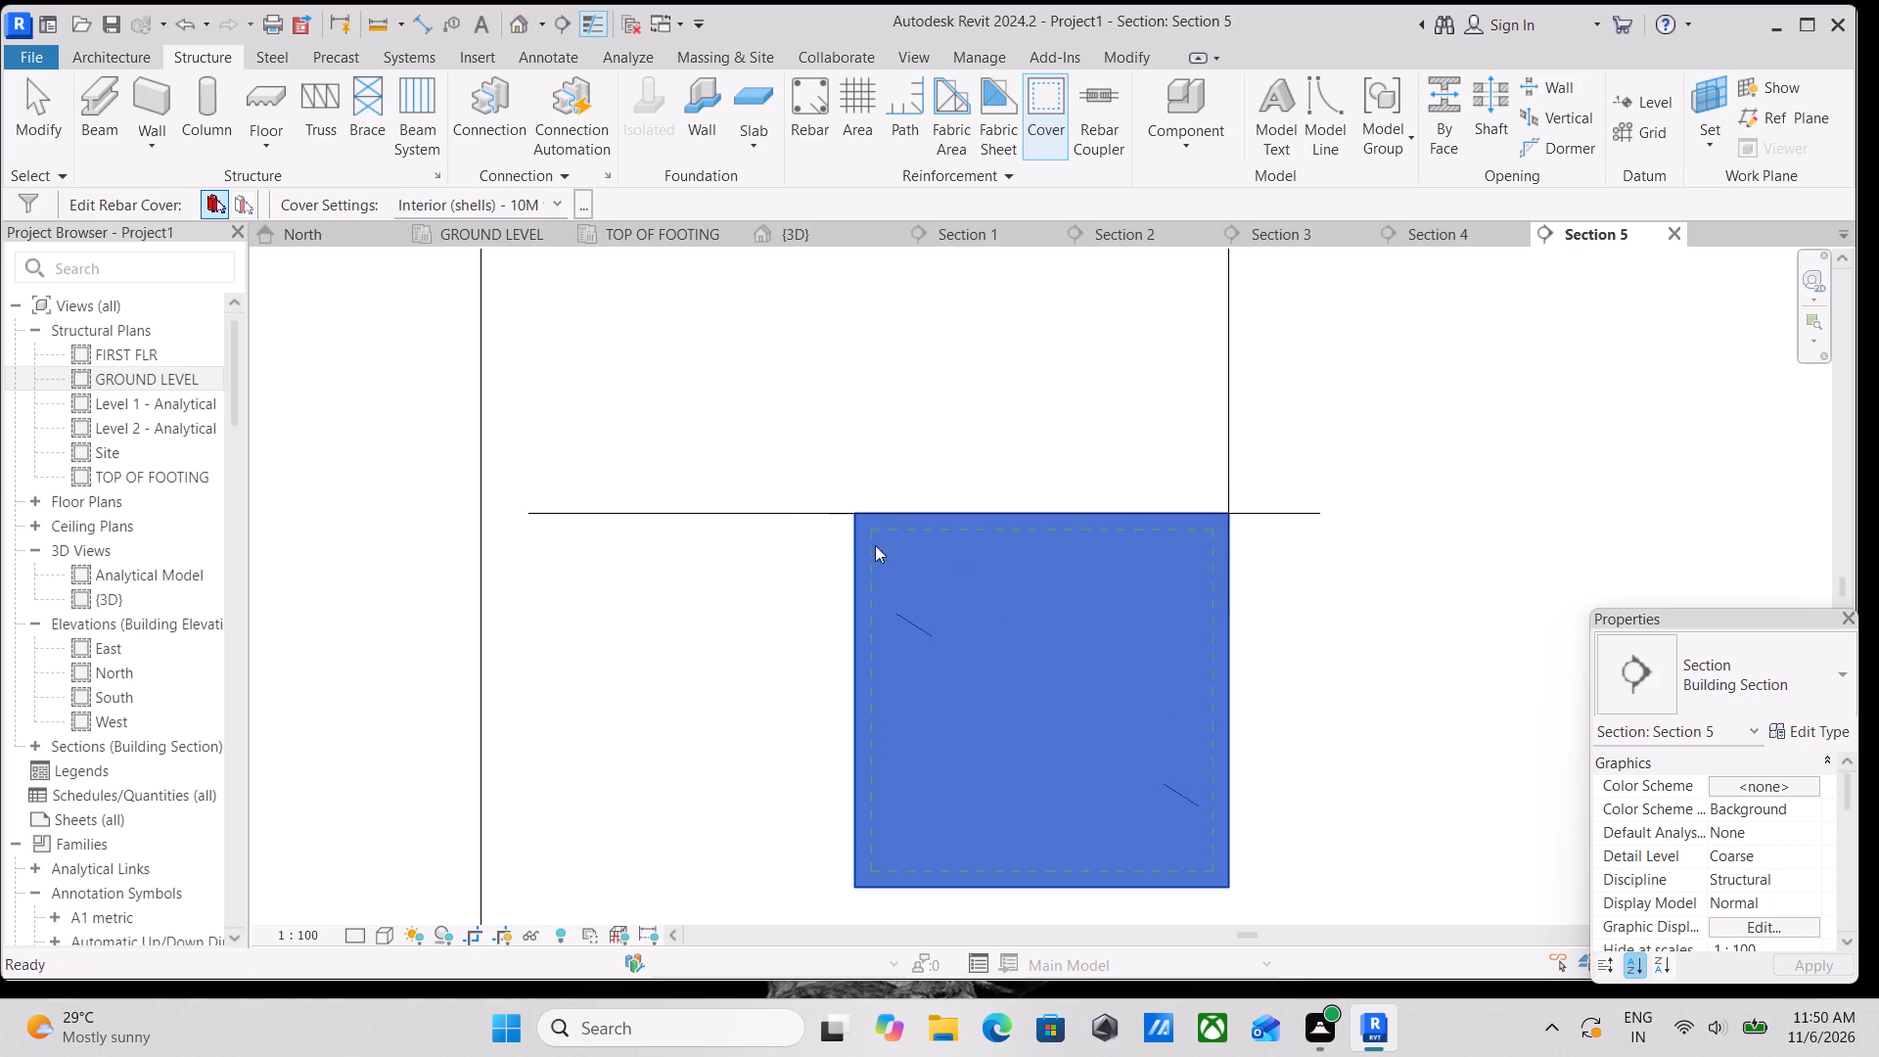
key("Escape")
Place one 13M M_T1 stirrup in the cut 300MM X 300MM beam, on the current work plane and oriented parallel to it.
scroll(931, 580, "up", 3)
left_click(816, 114)
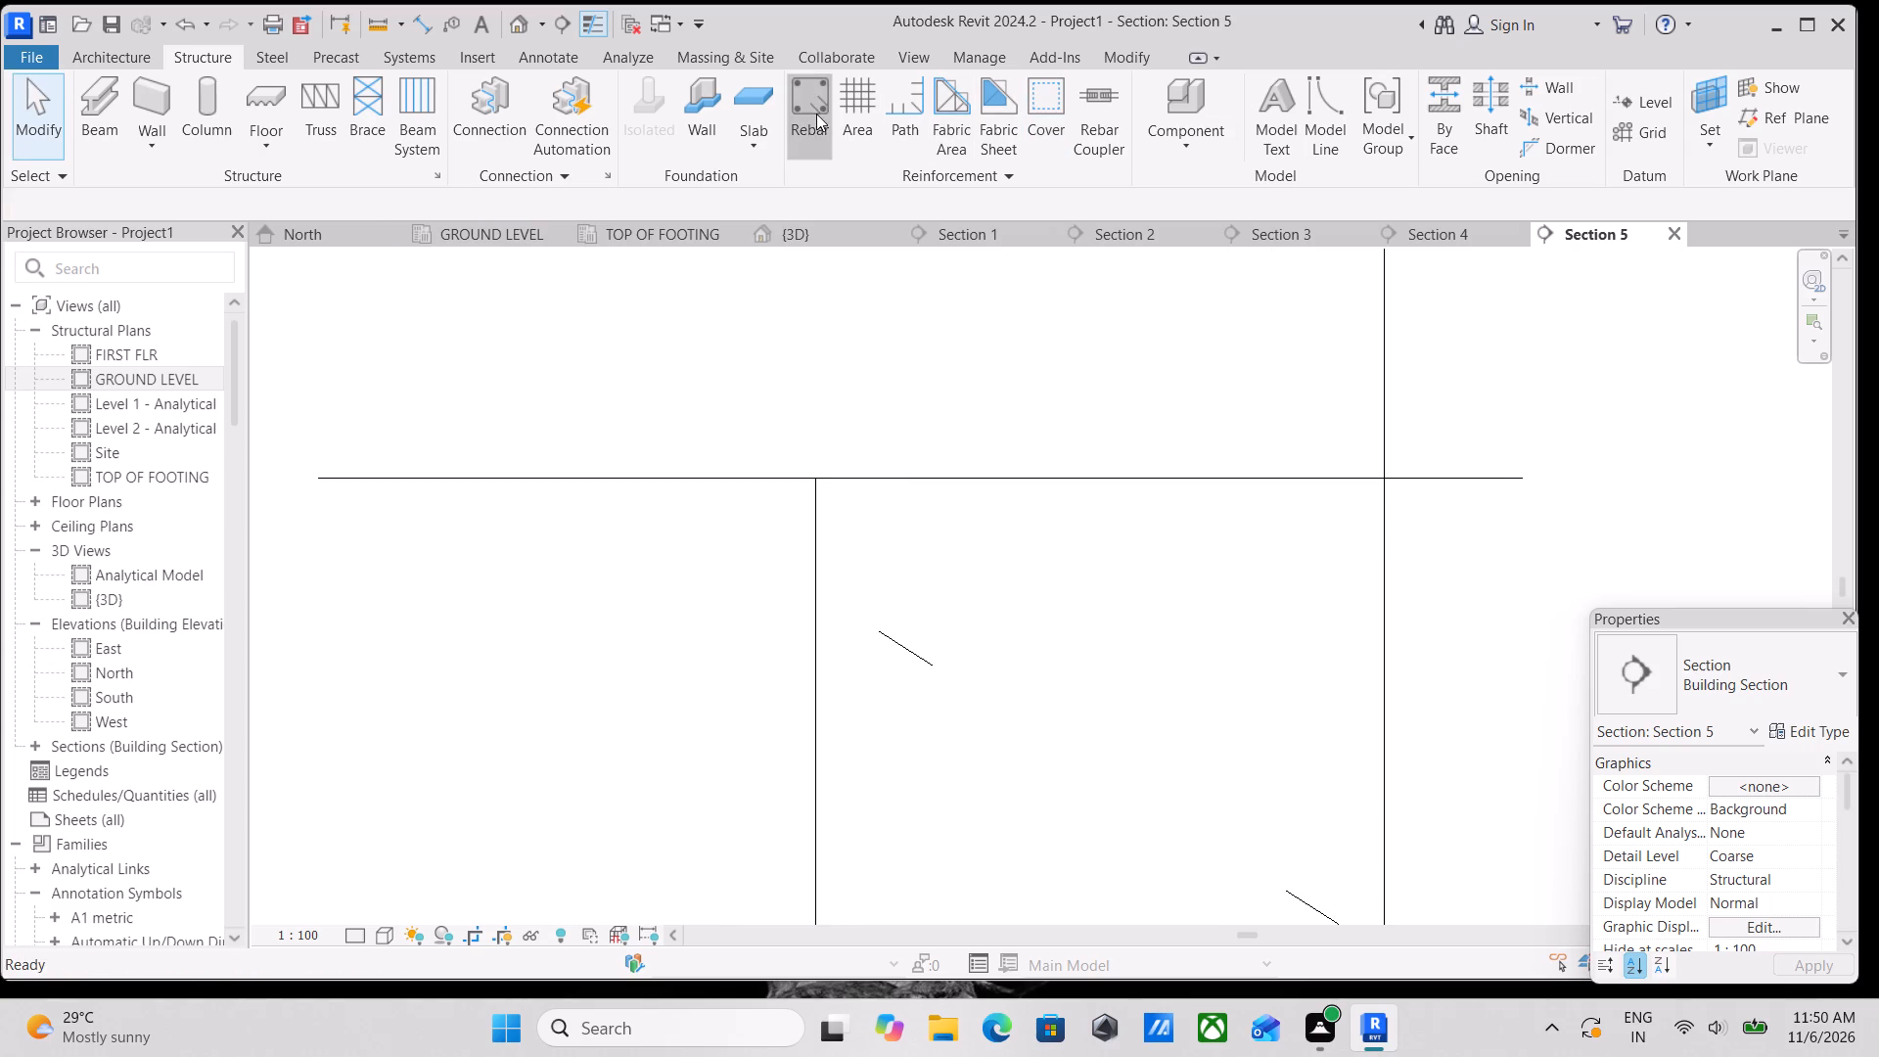
scroll(1832, 583, "down", 3)
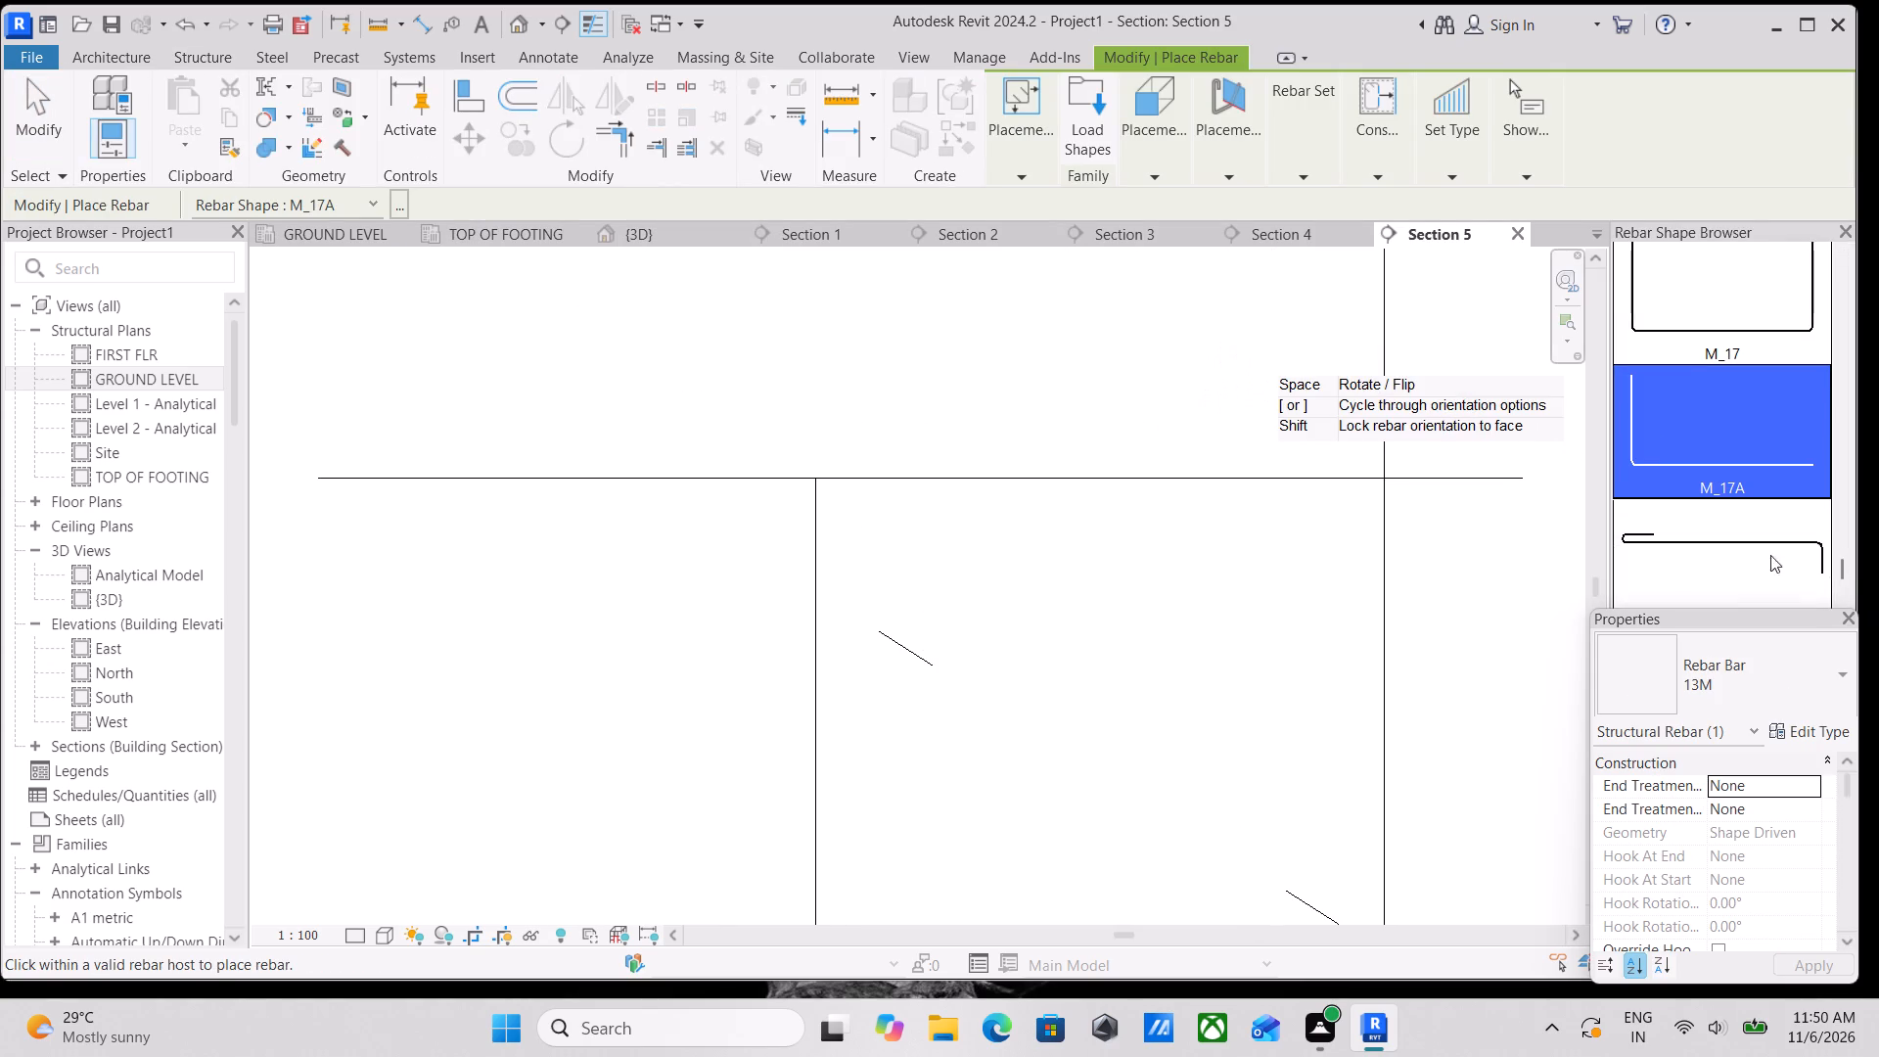
scroll(1770, 555, "down", 16)
scroll(1752, 539, "down", 7)
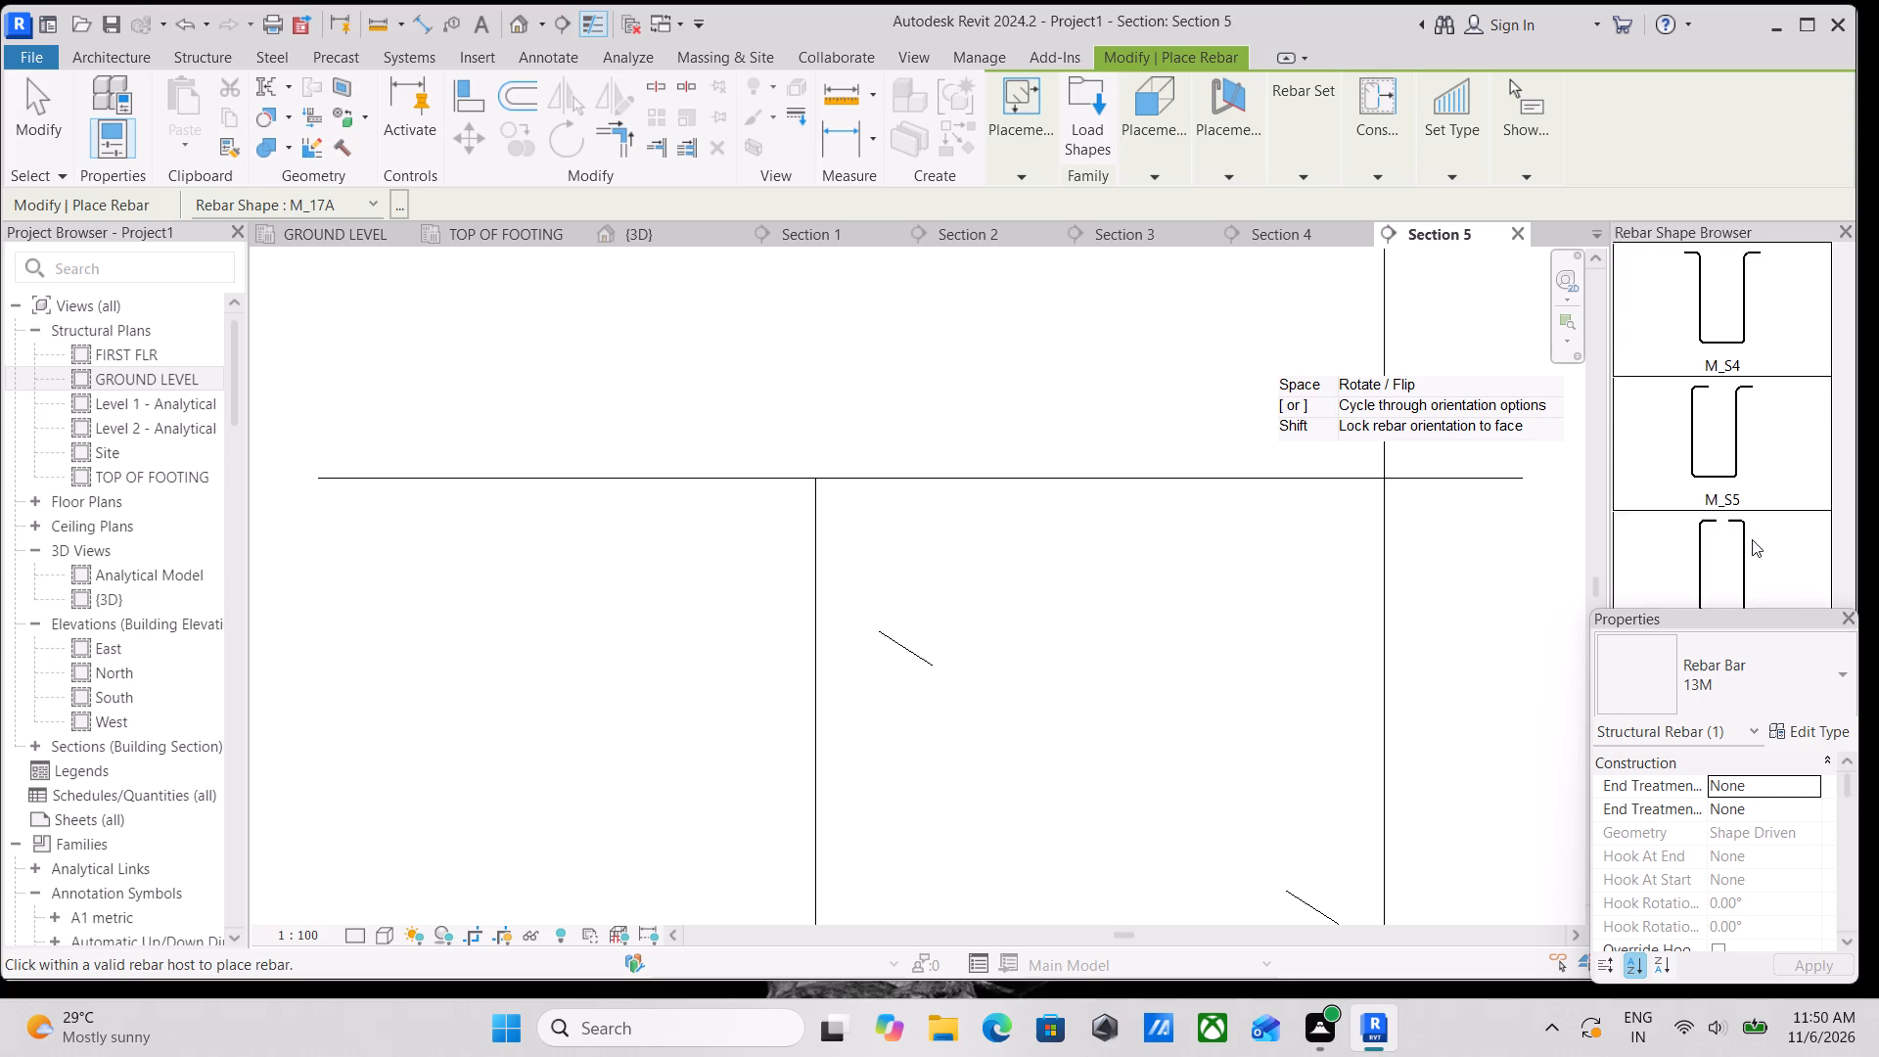
scroll(1752, 539, "down", 5)
left_click(1747, 414)
scroll(1127, 659, "down", 1)
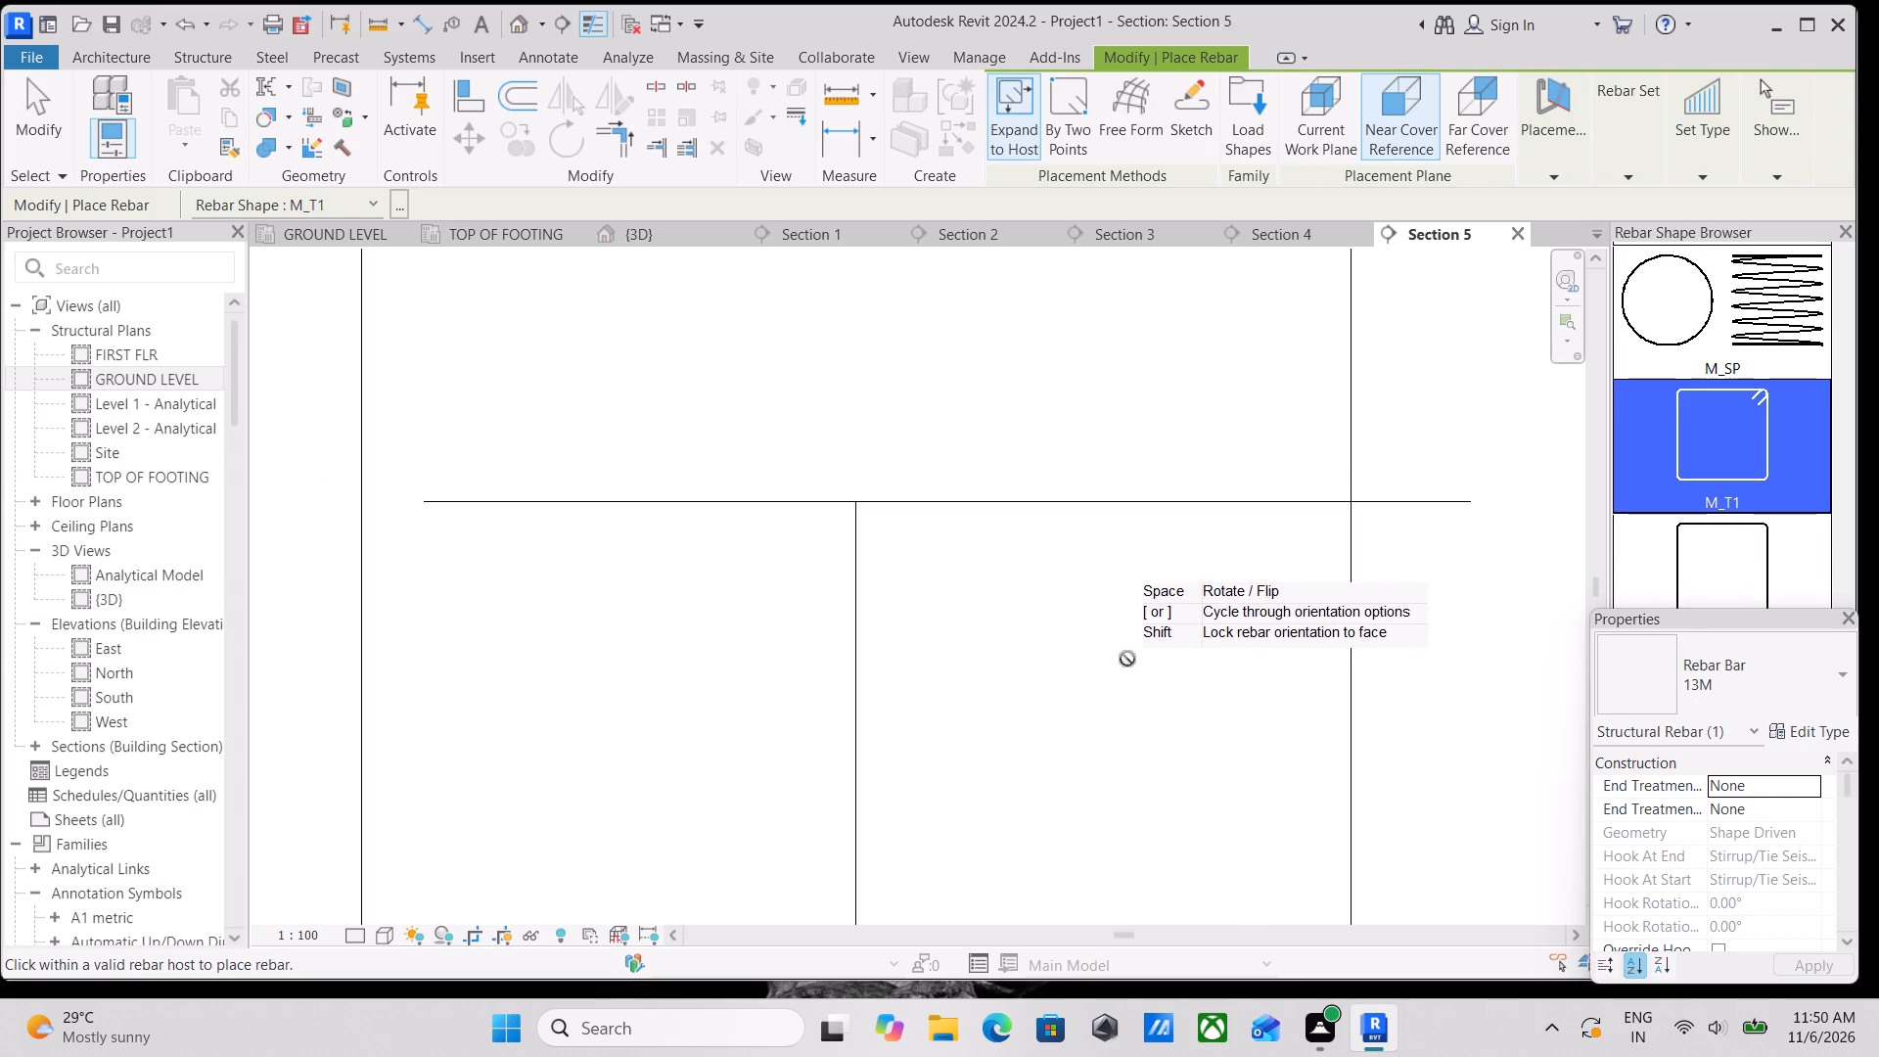
middle_click_drag(1128, 658, 1180, 576)
scroll(1165, 606, "down", 4)
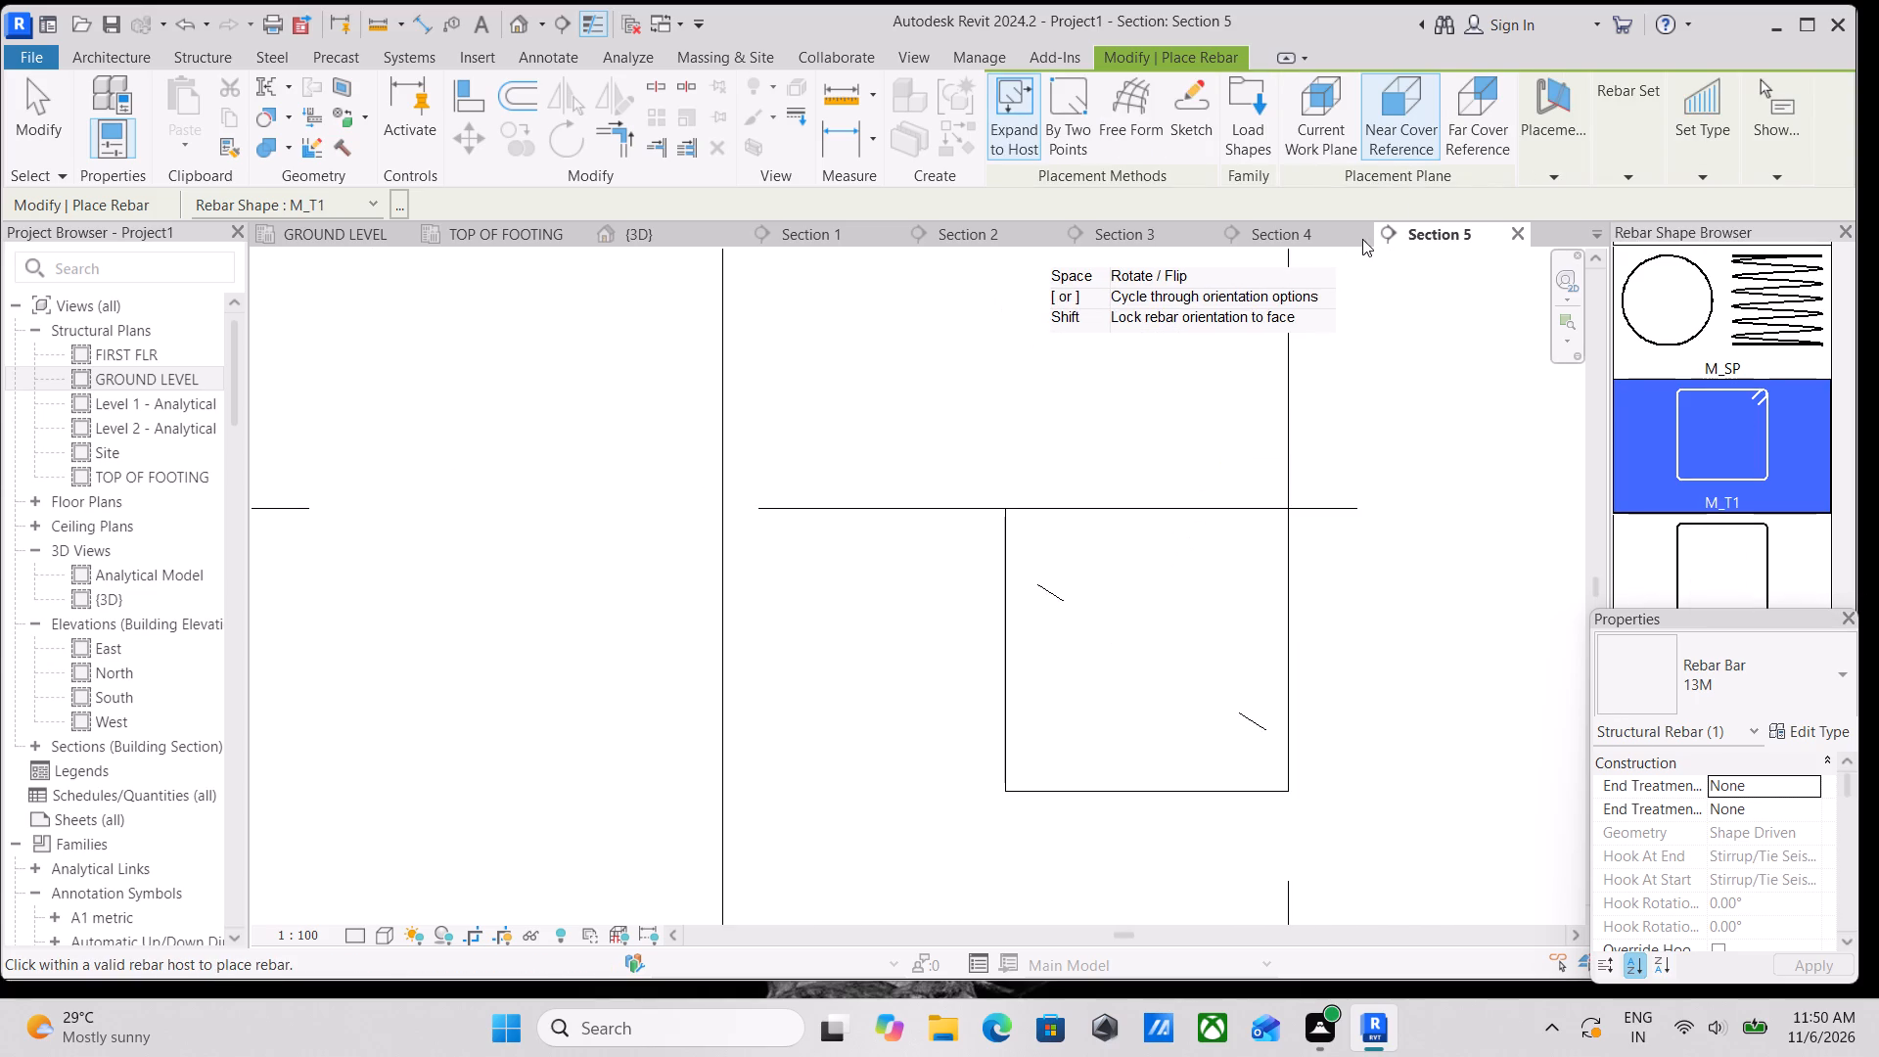
left_click(1525, 155)
left_click(1631, 212)
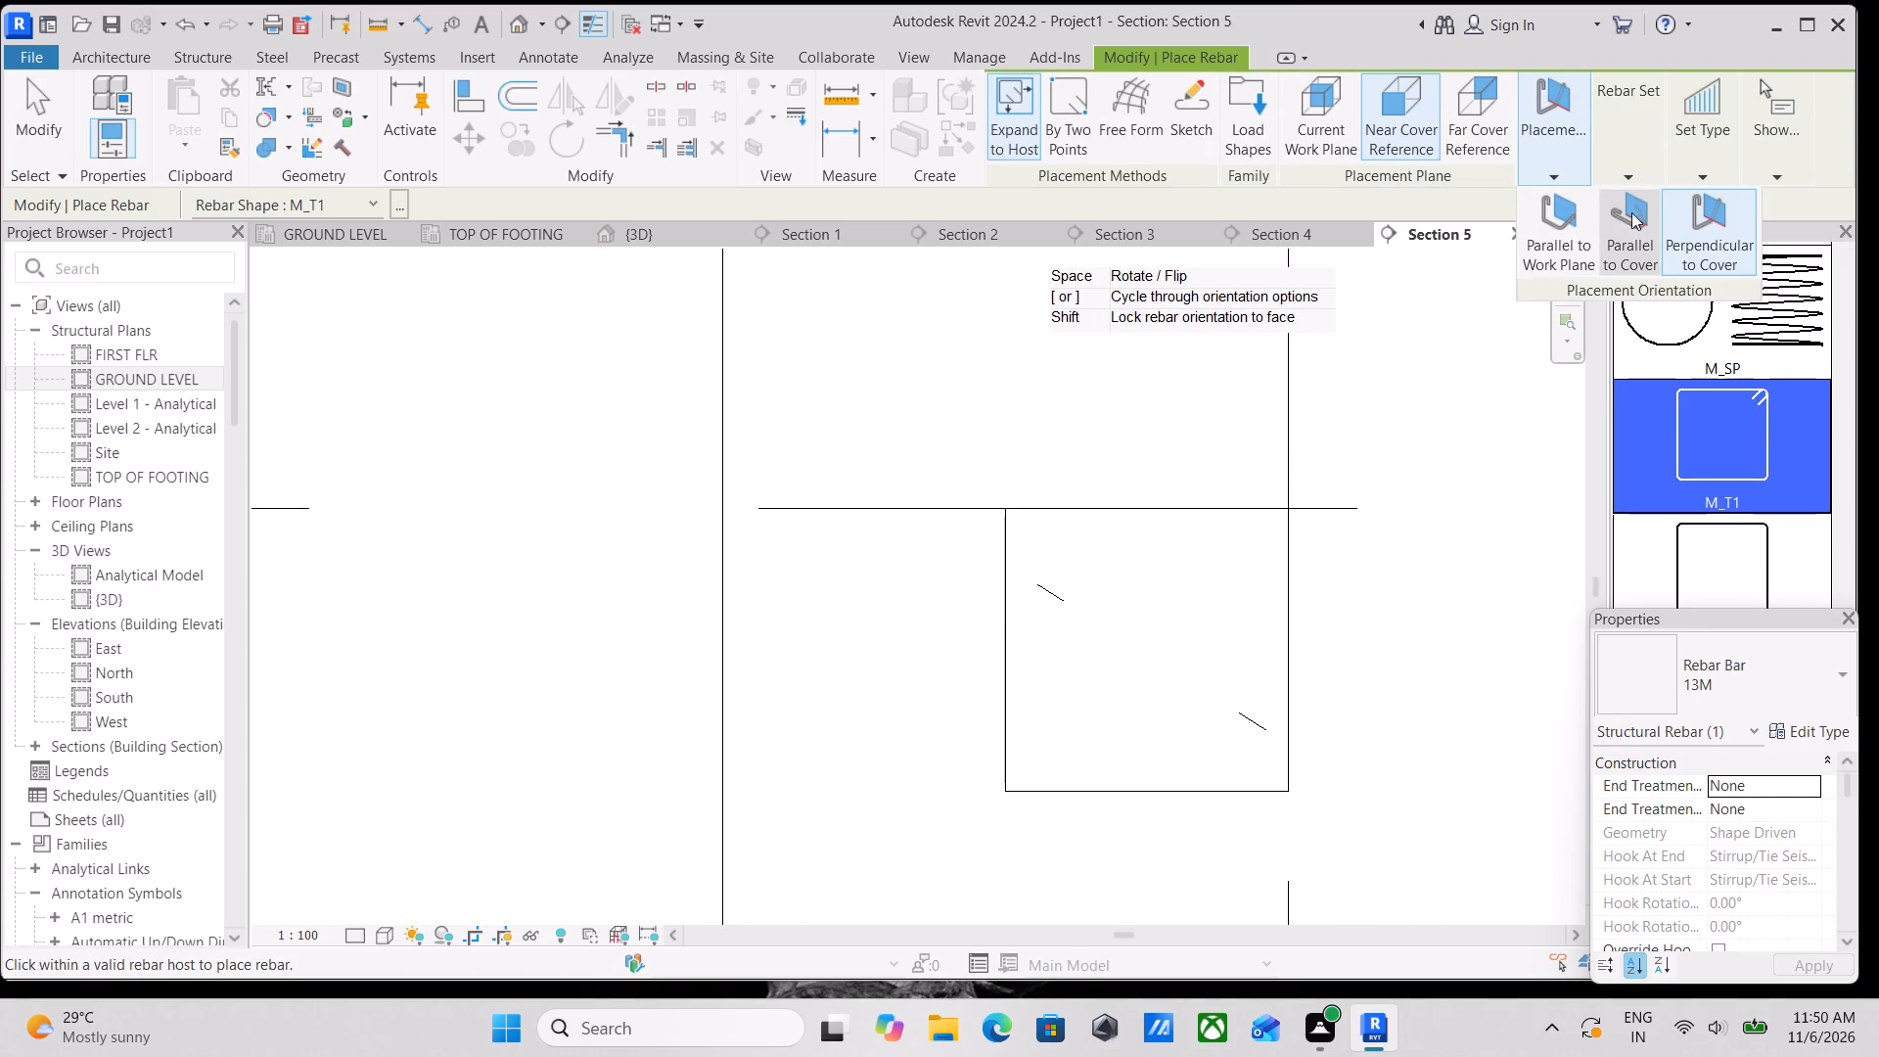
left_click(1558, 168)
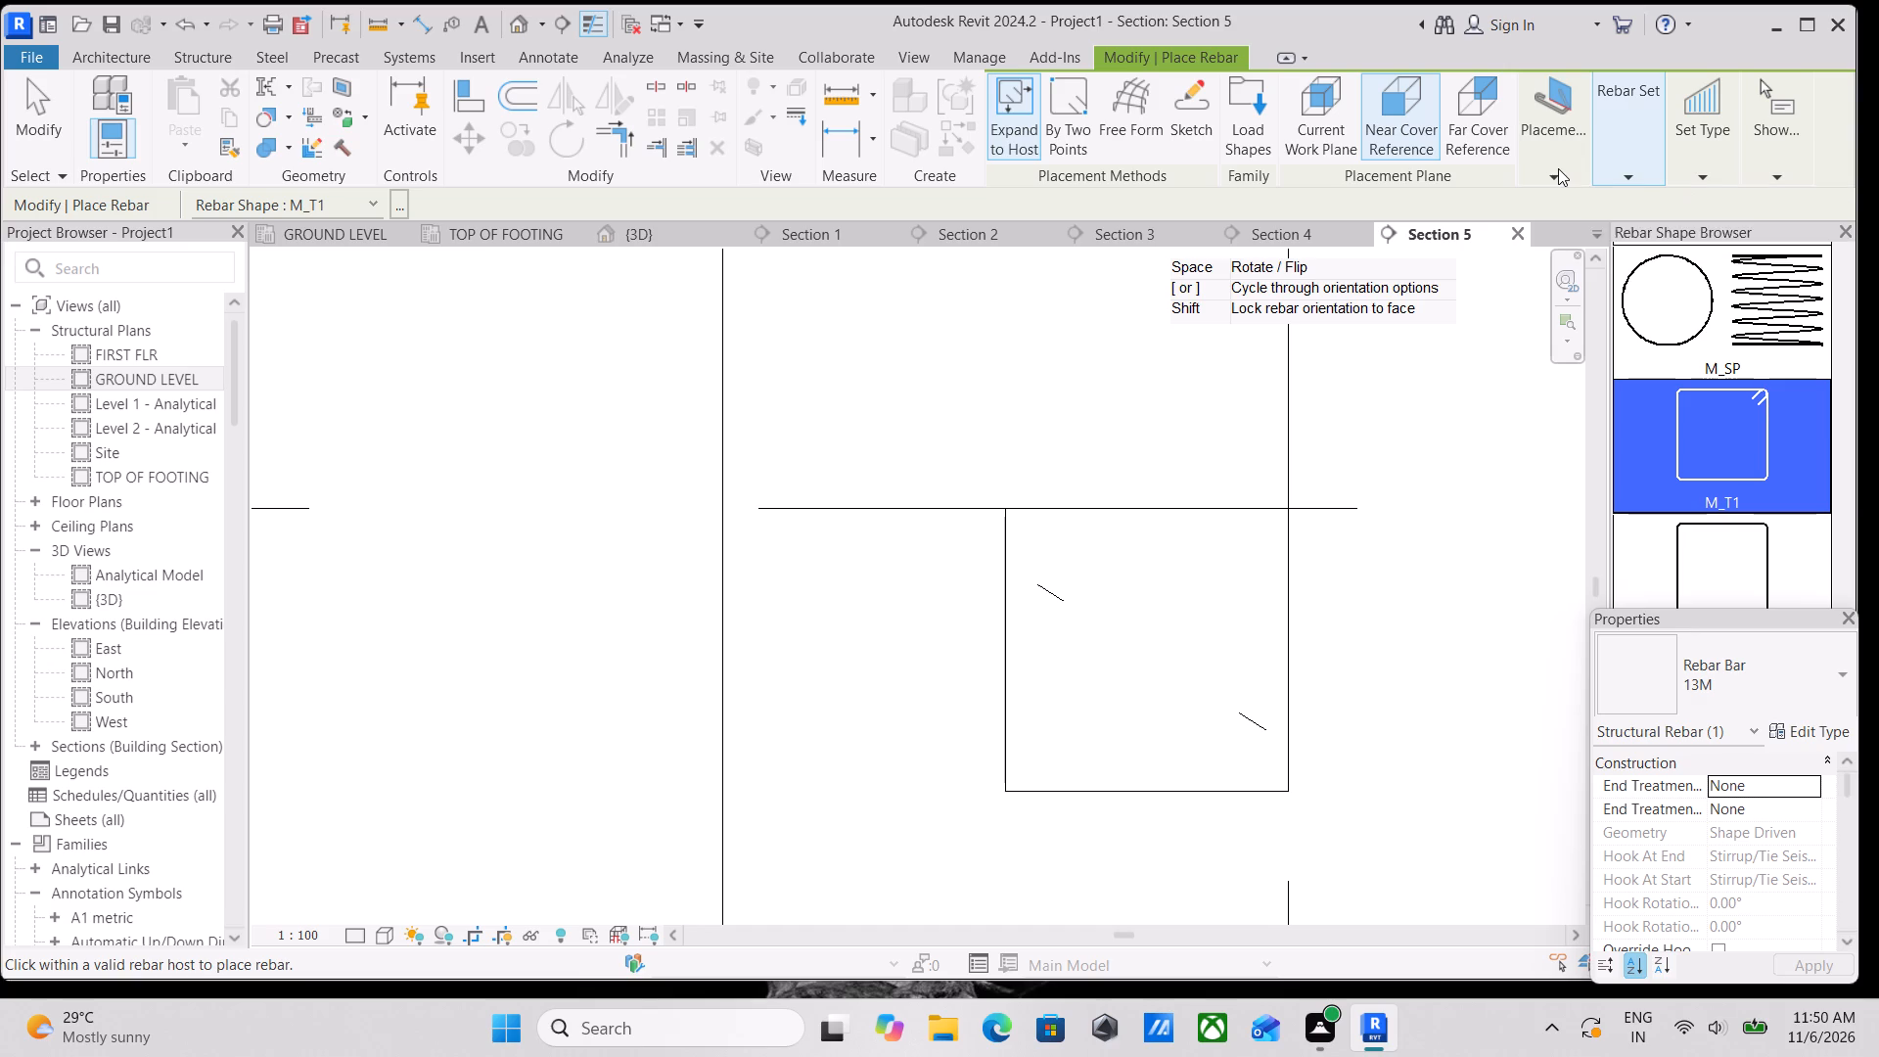
left_click(1566, 218)
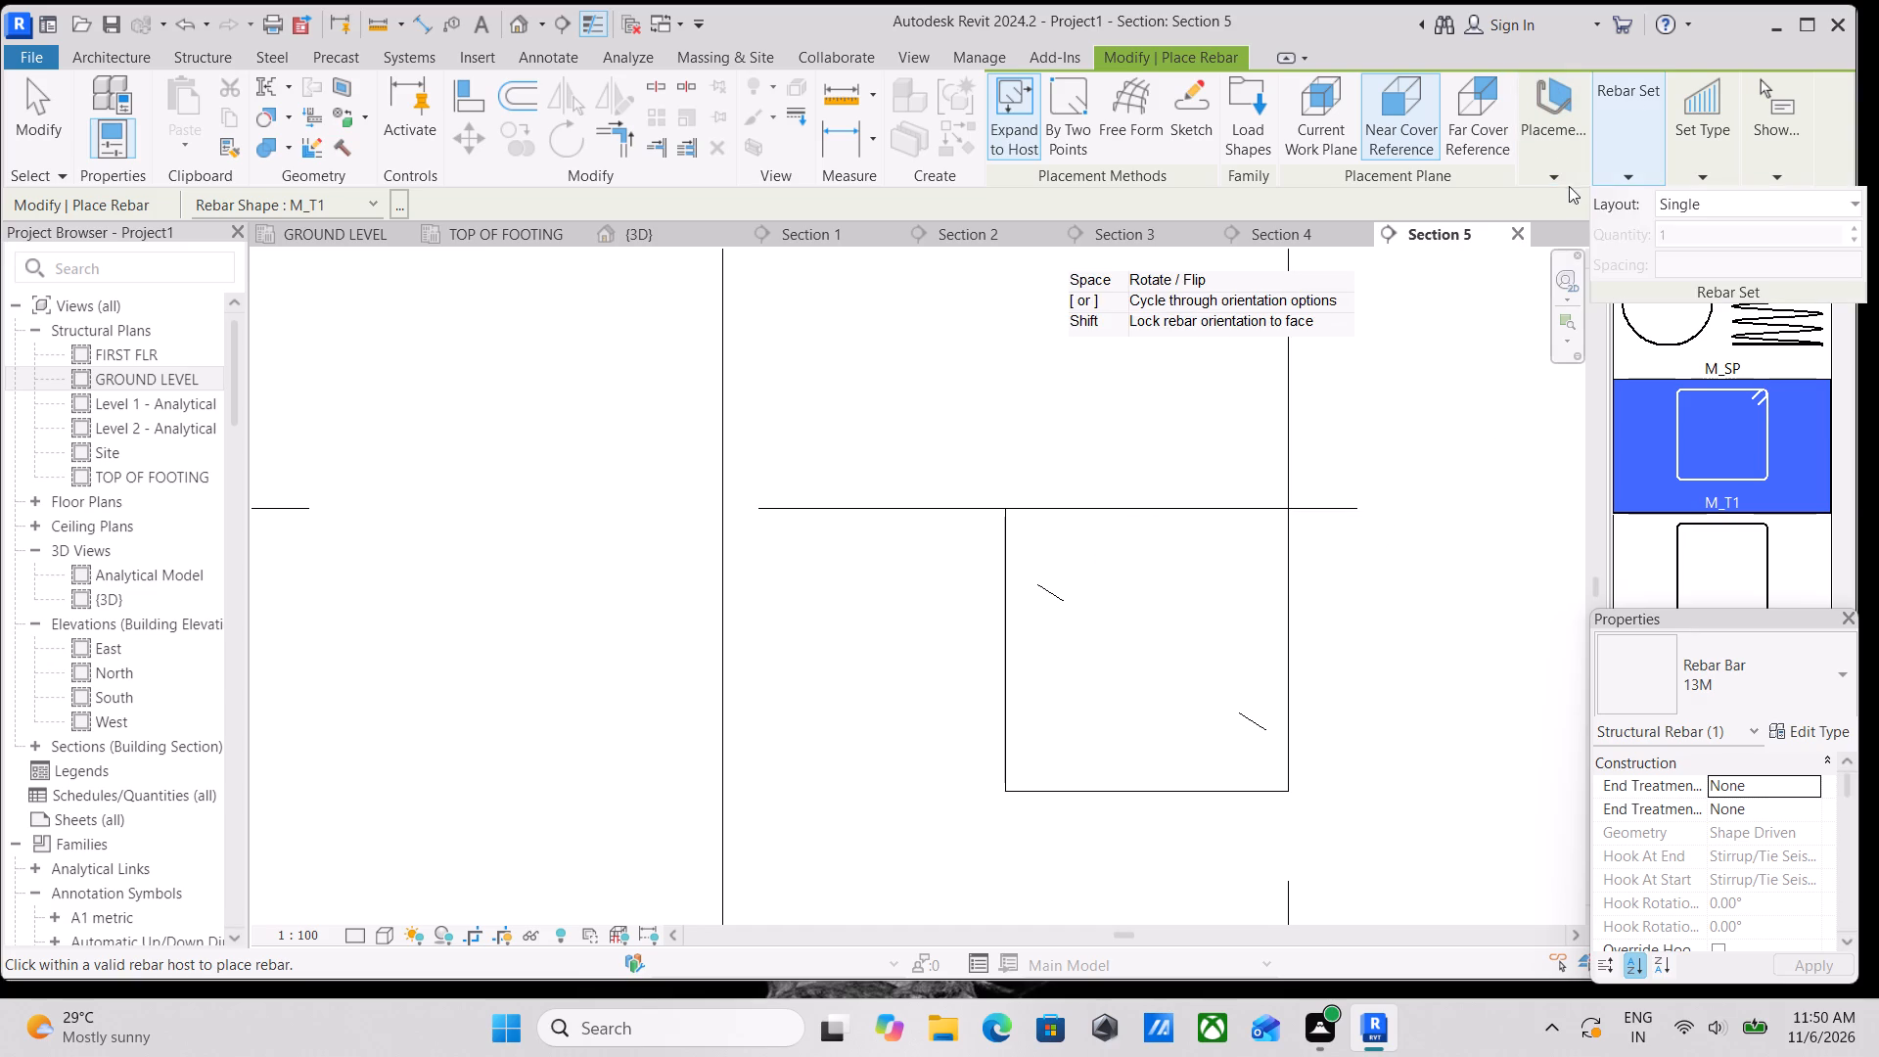
left_click(1553, 173)
left_click(1694, 208)
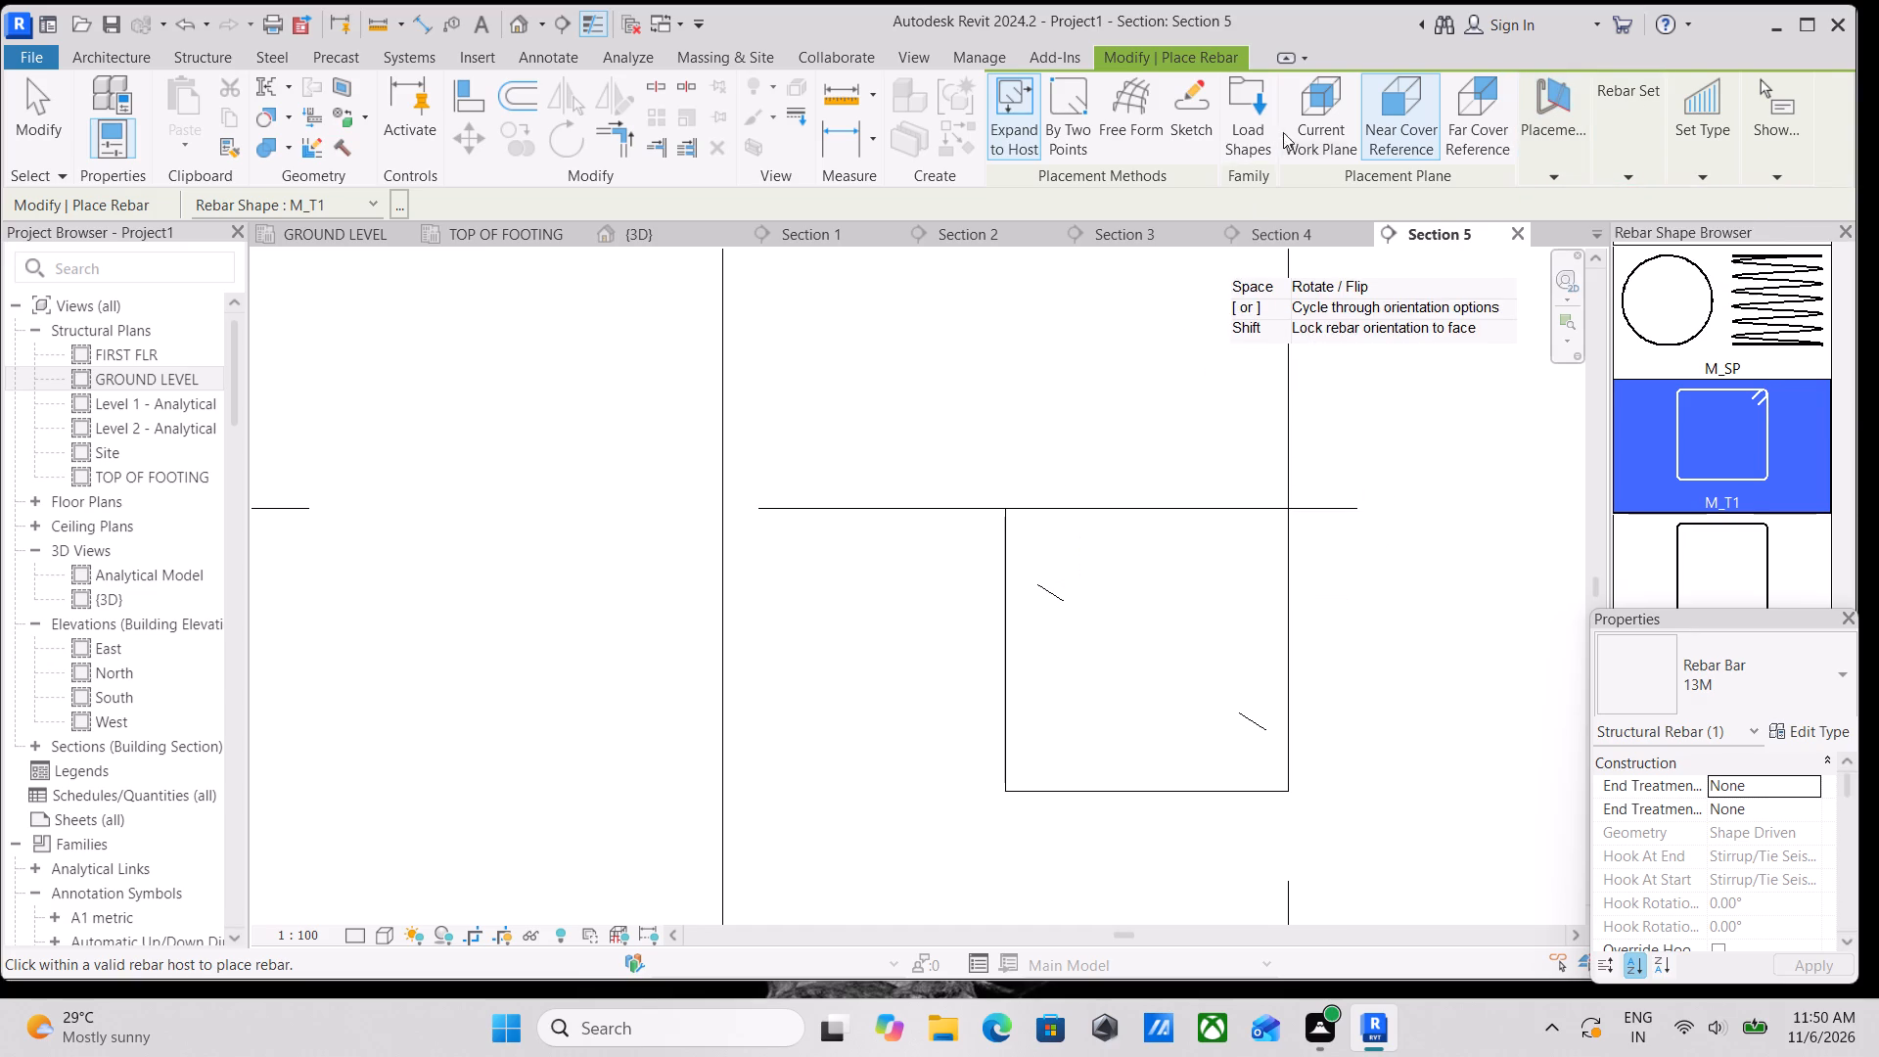
left_click(1314, 129)
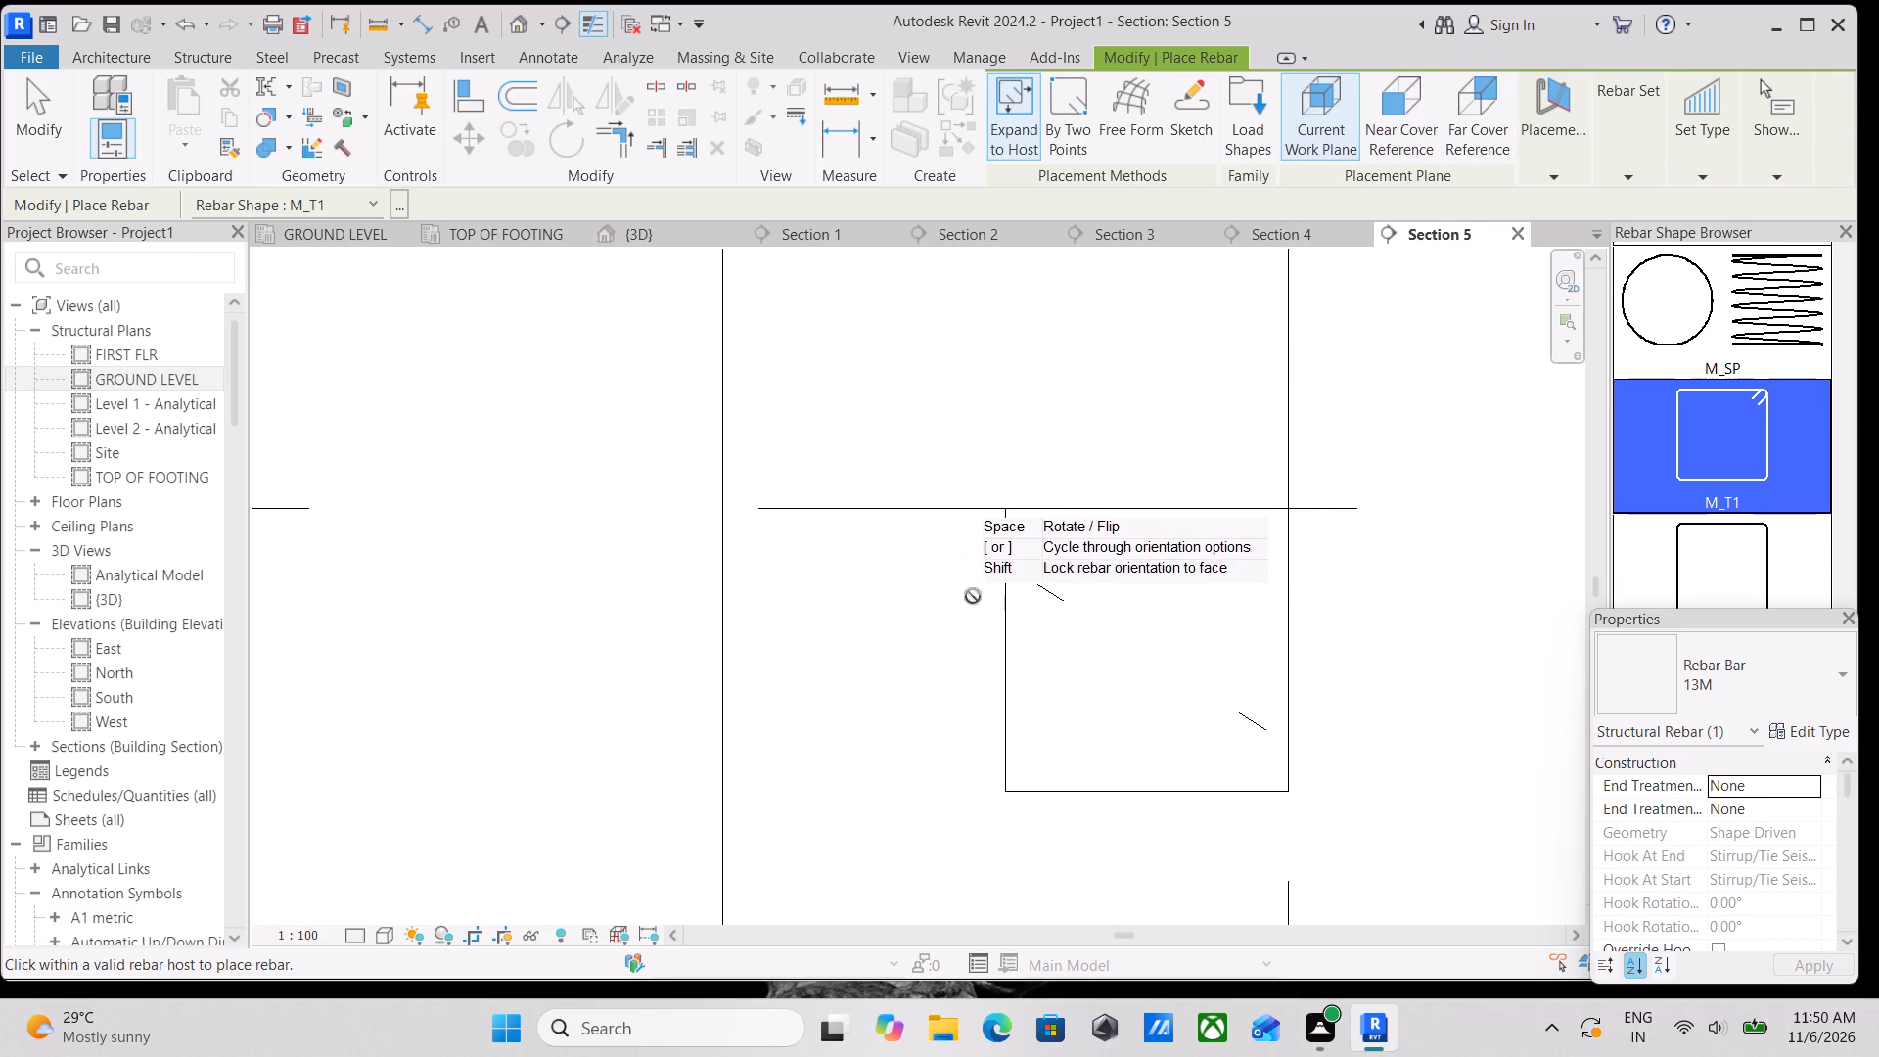
scroll(1021, 561, "up", 2)
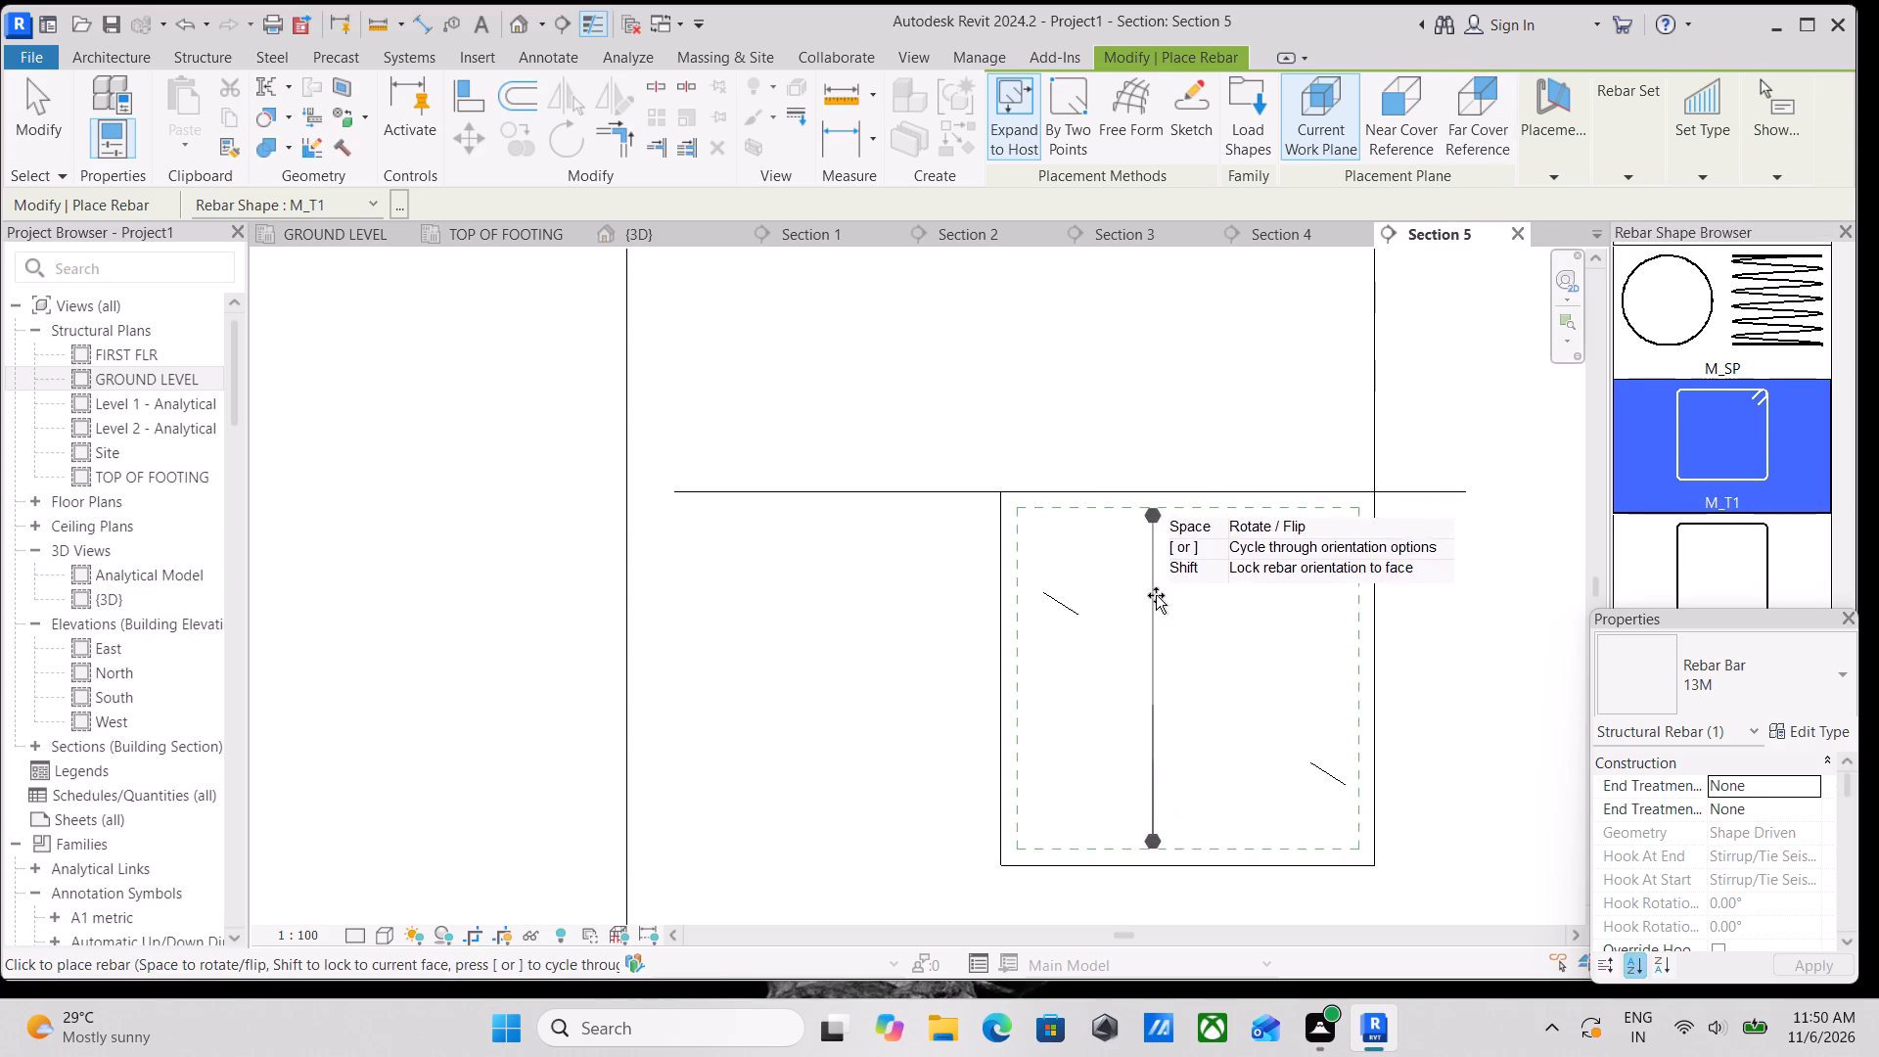
left_click(1568, 170)
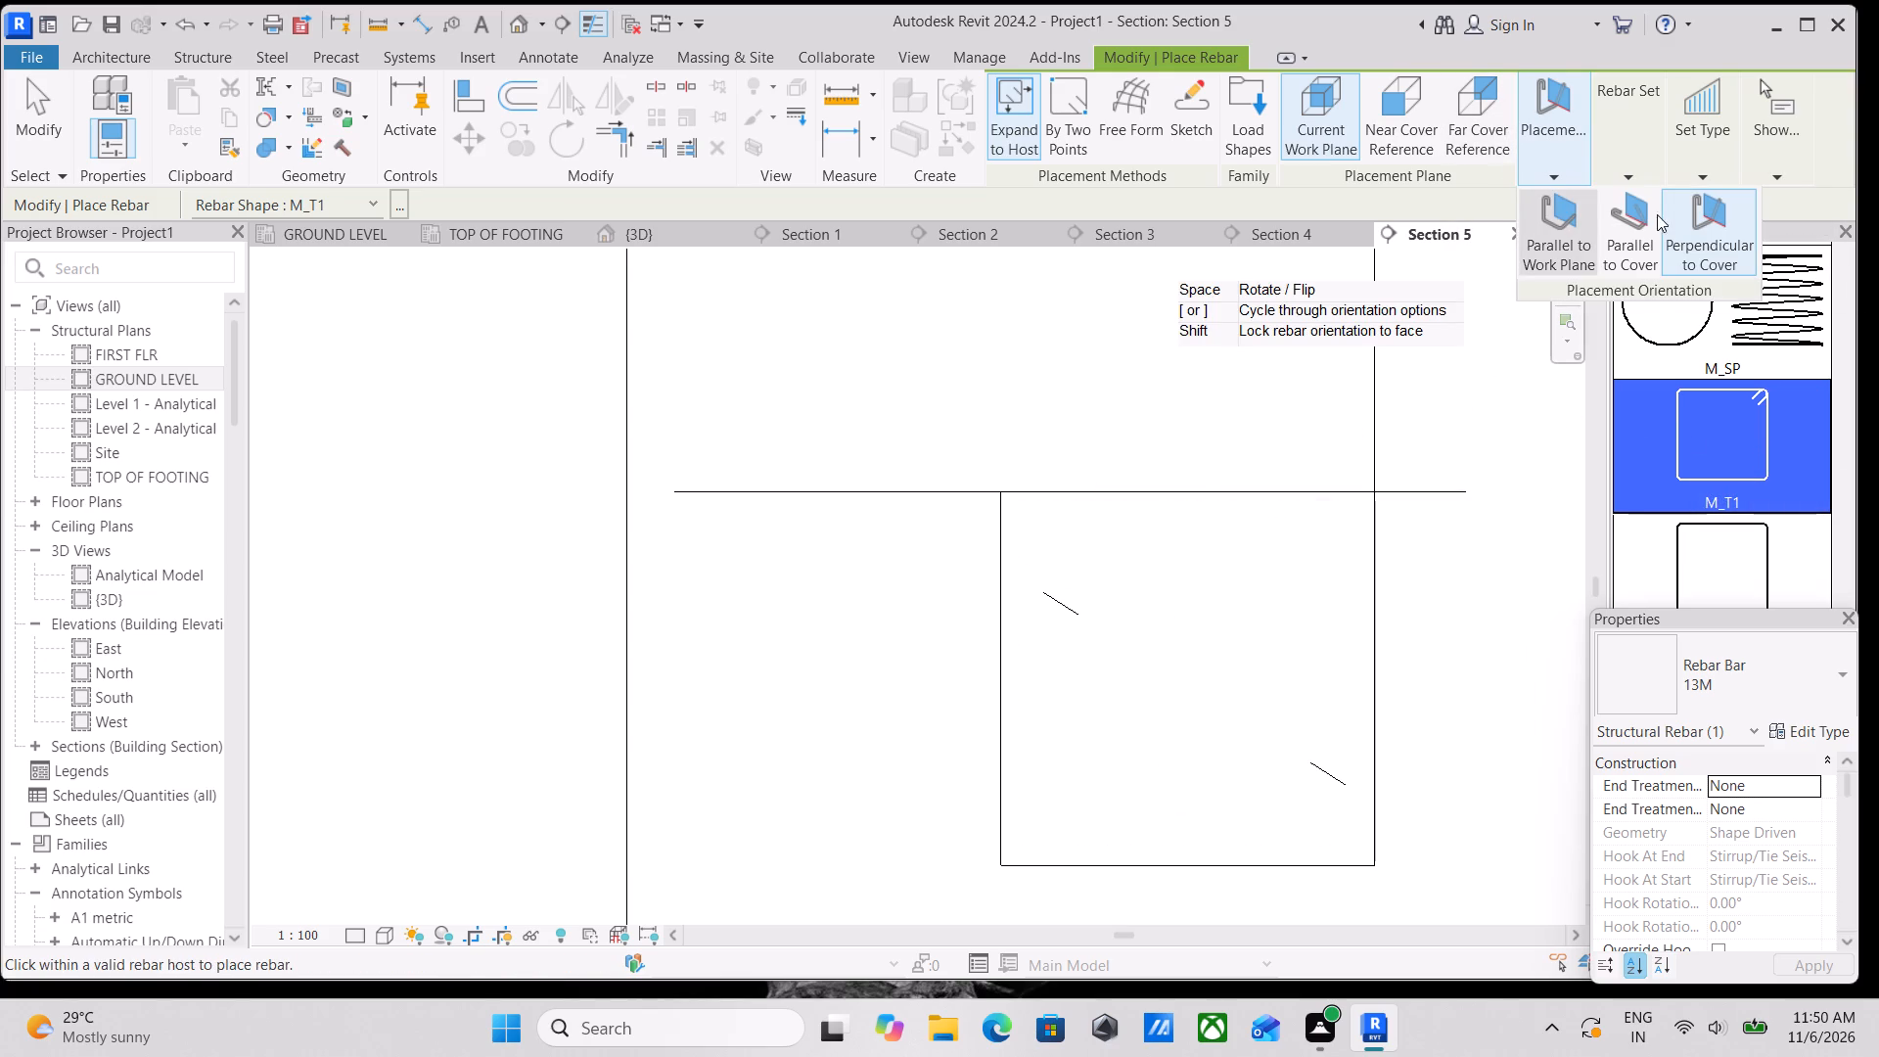
left_click(1559, 252)
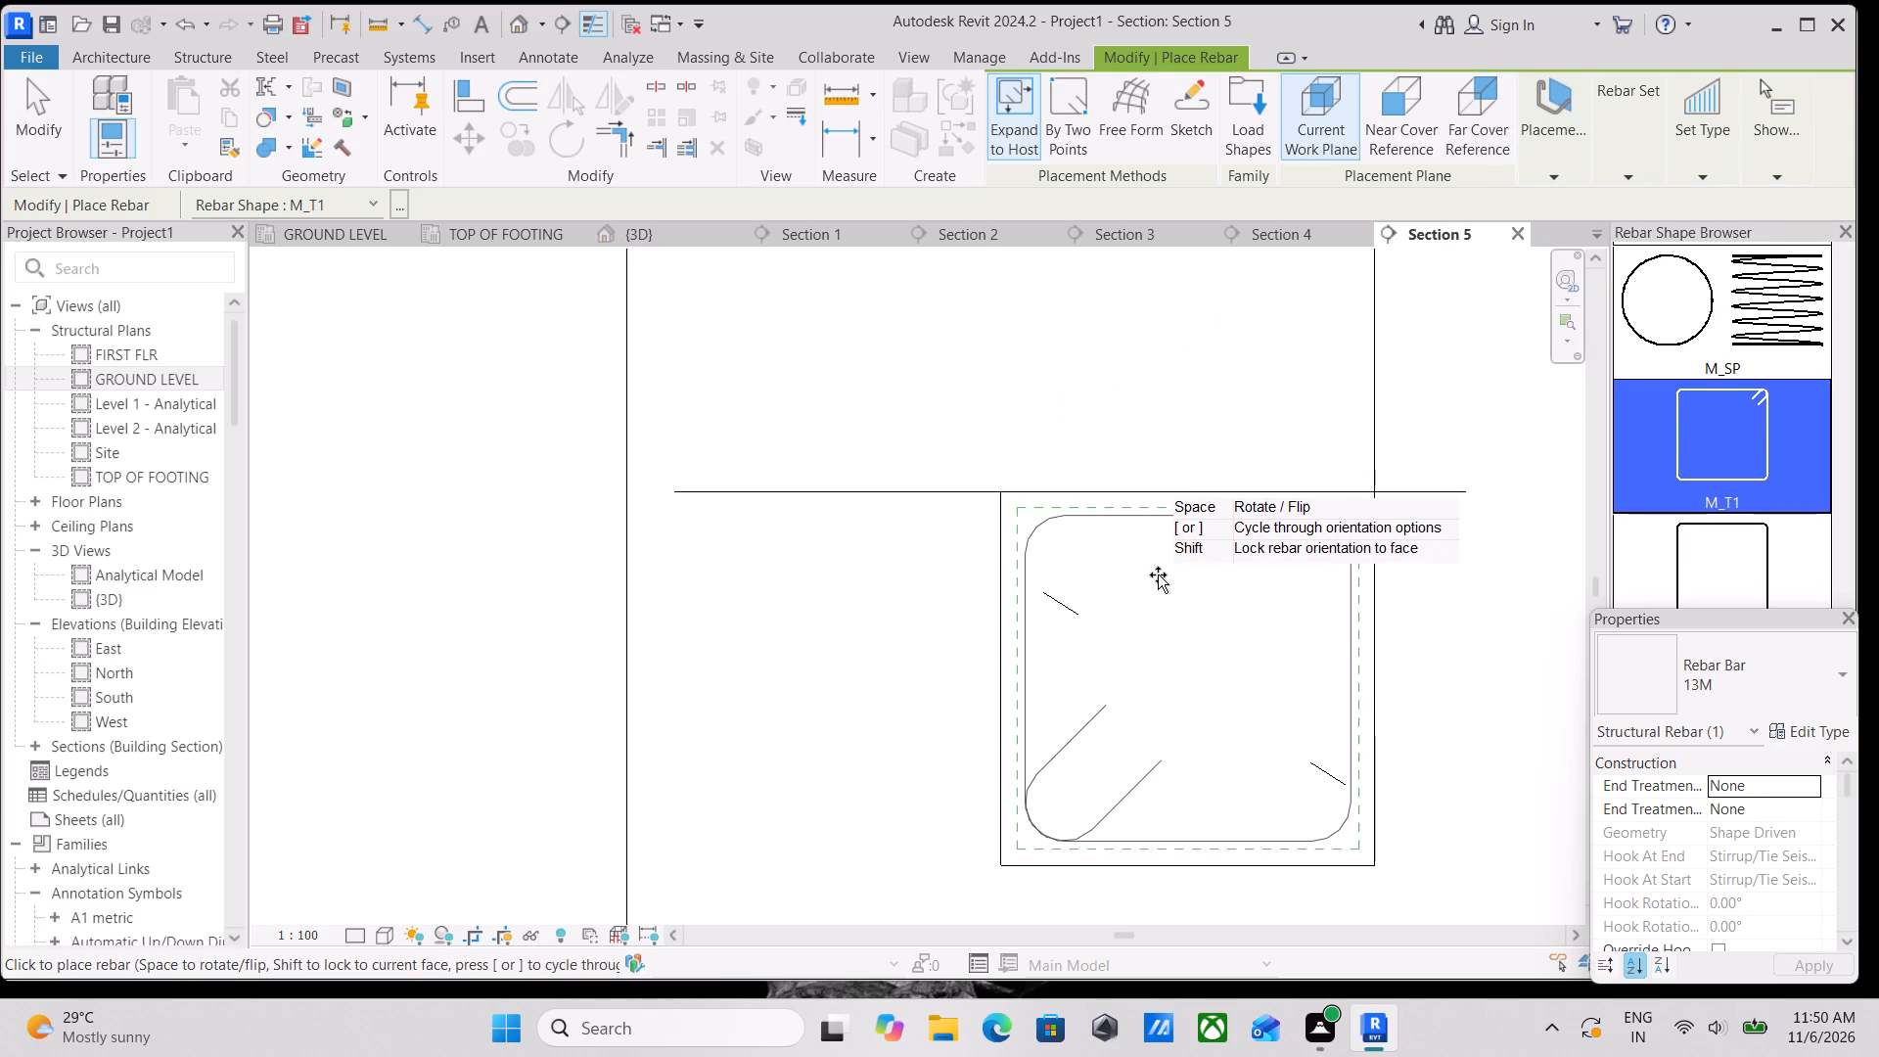
left_click(1158, 574)
key("Escape")
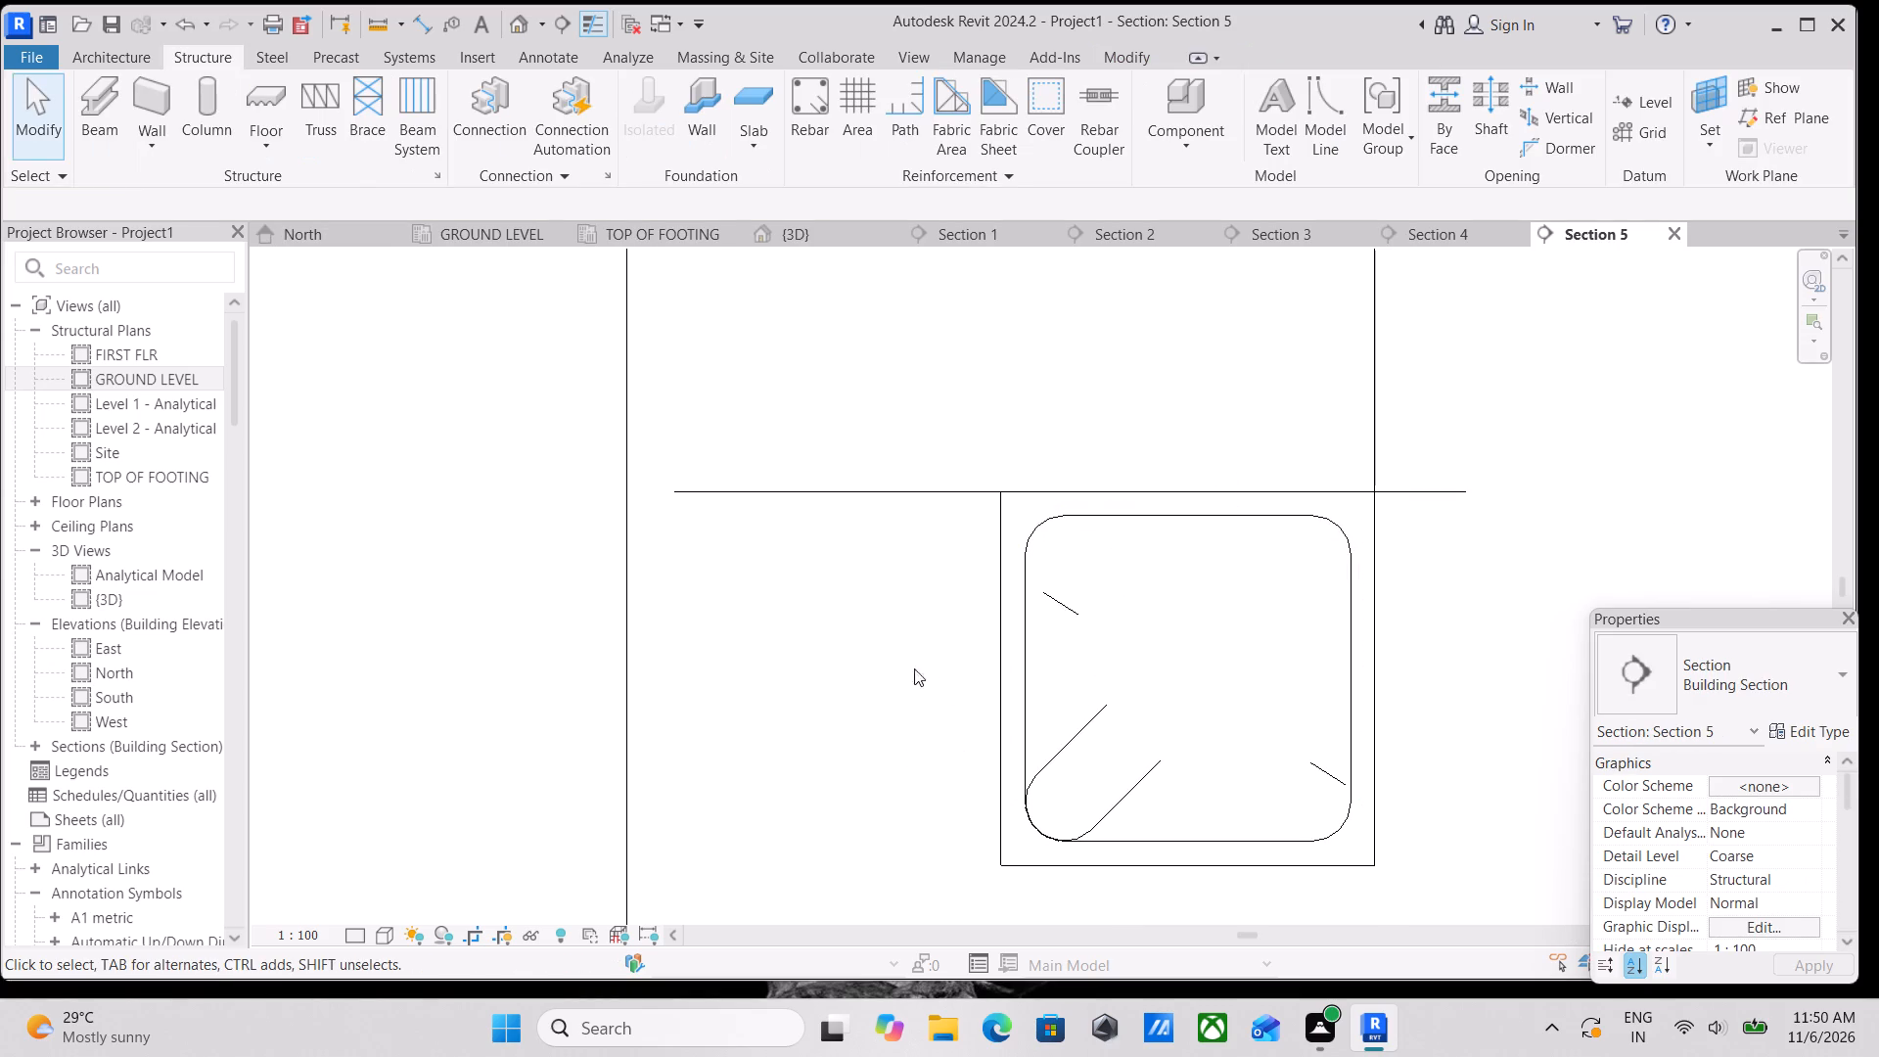
Set the section view's detail level to Fine.
left_click(344, 930)
left_click(384, 908)
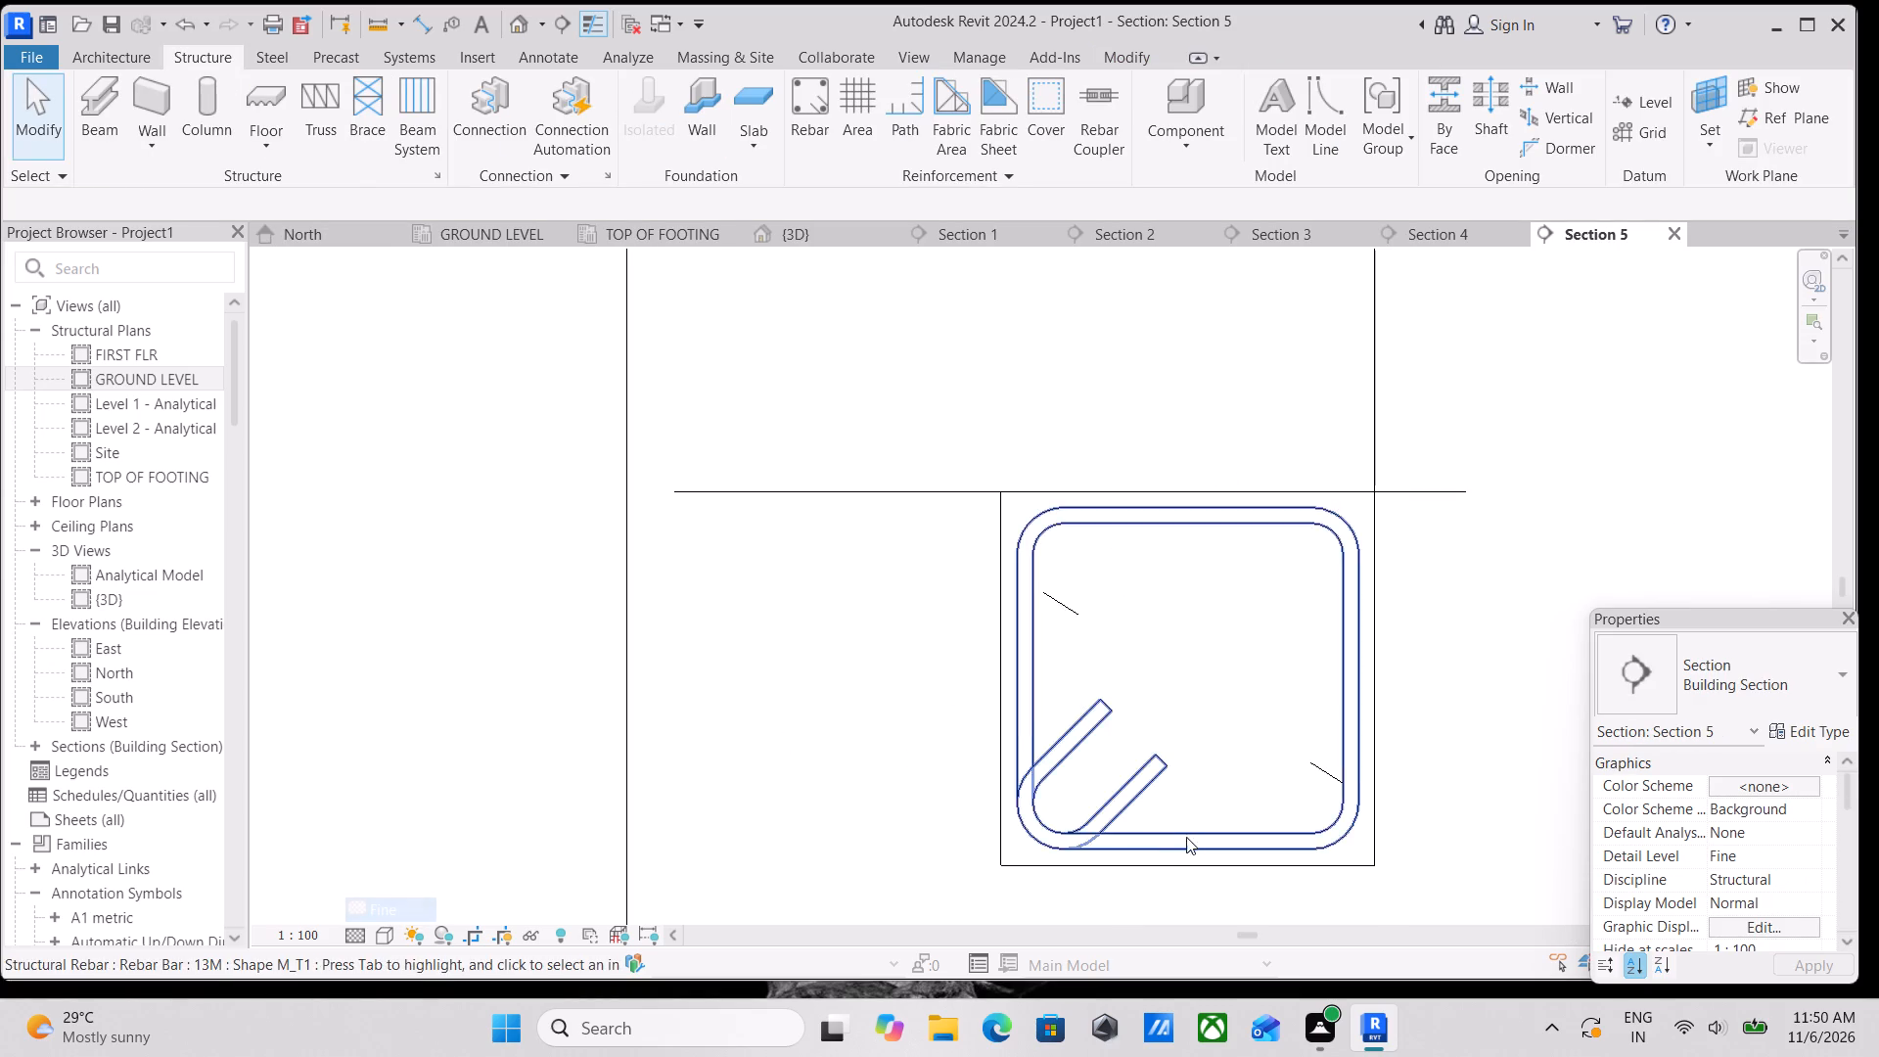
Set the beam's new M_T1 stirrup to show unobscured in the {3D} view.
scroll(1190, 828, "up", 1)
middle_click_drag(1190, 819, 1061, 815)
scroll(1061, 815, "up", 1)
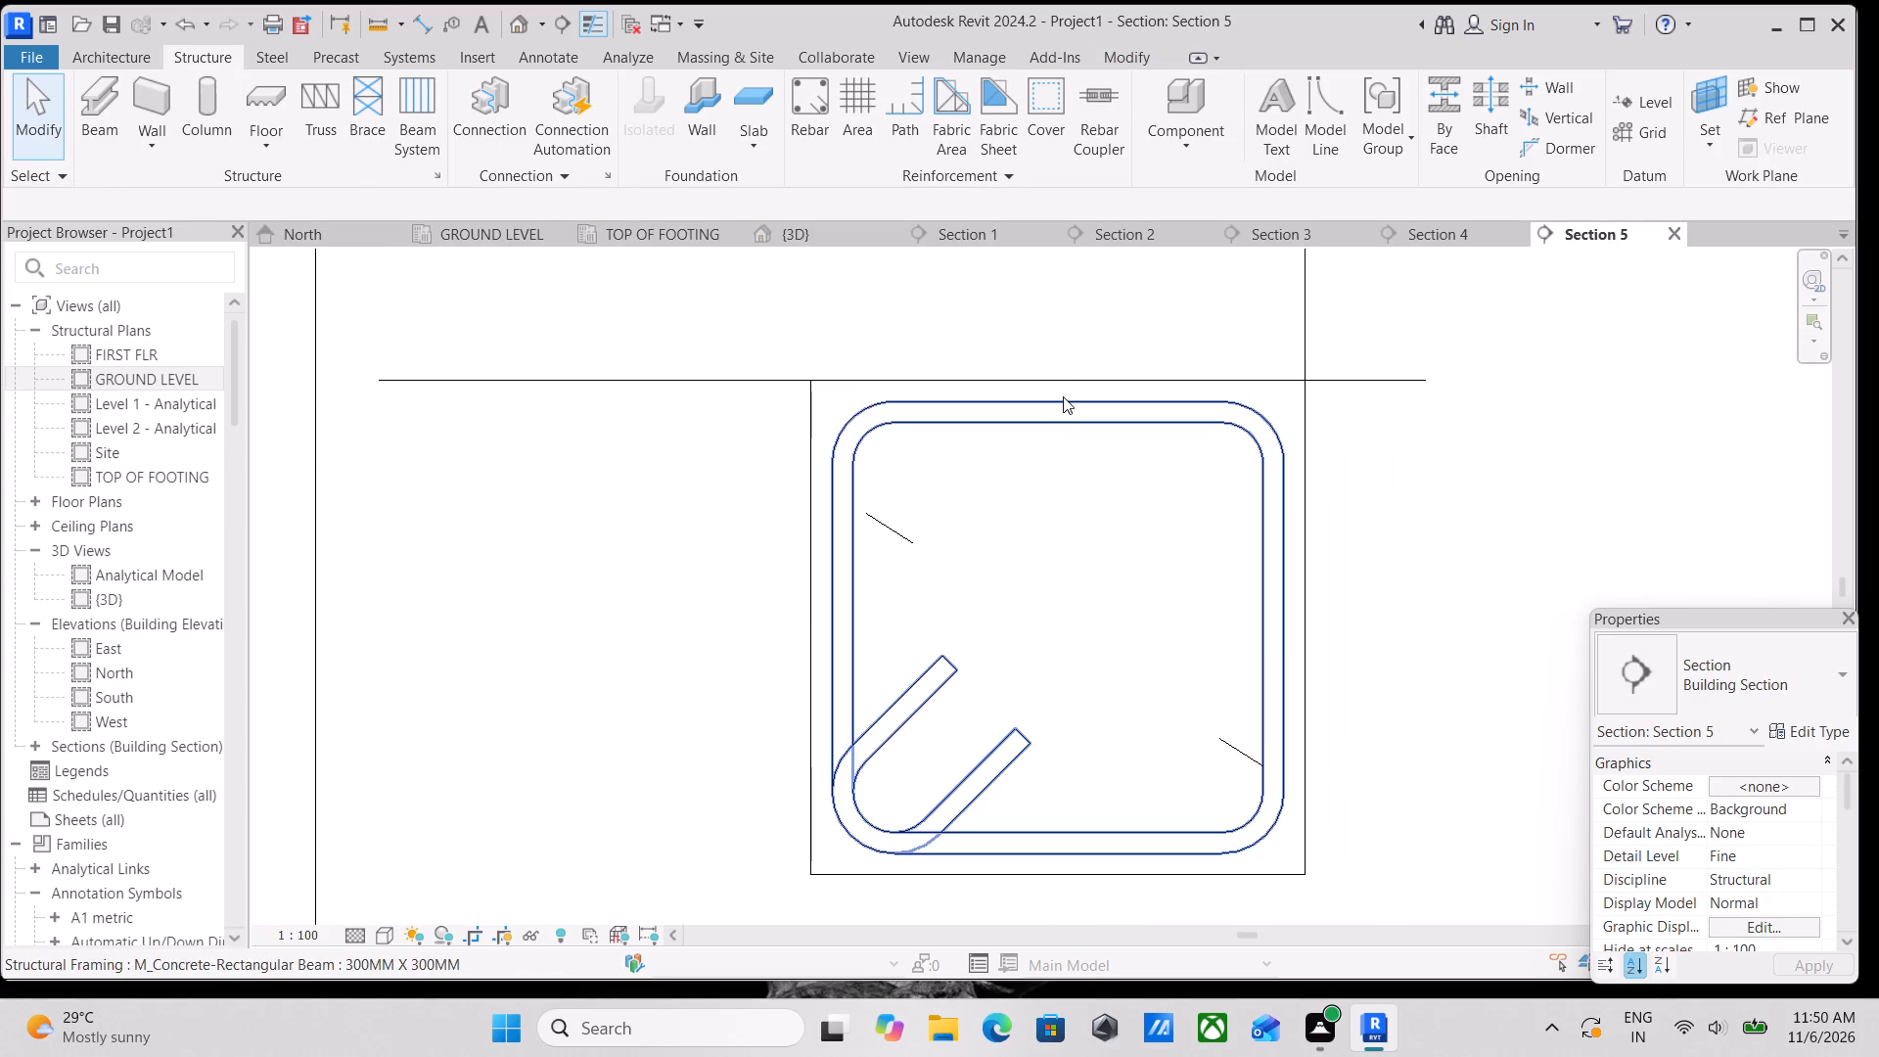
left_click(1063, 406)
scroll(1802, 896, "down", 3)
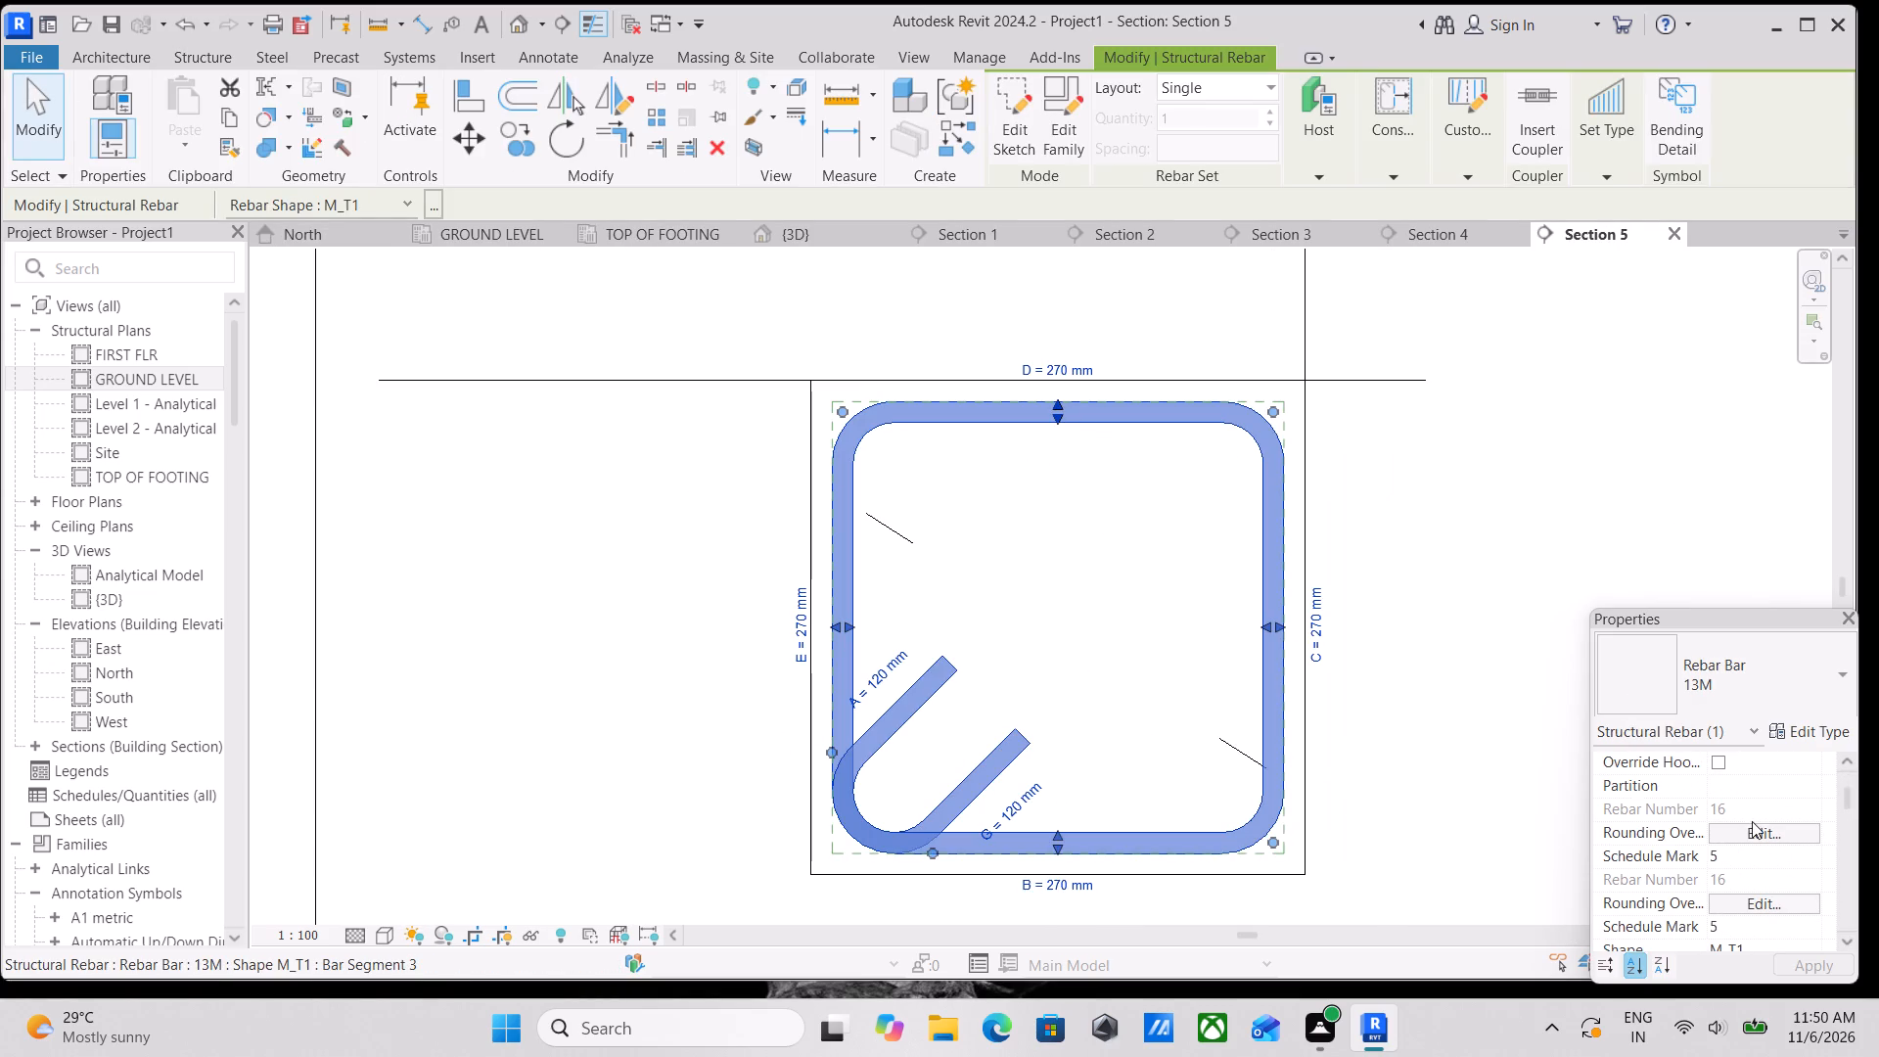
scroll(1752, 828, "down", 3)
left_click(1774, 884)
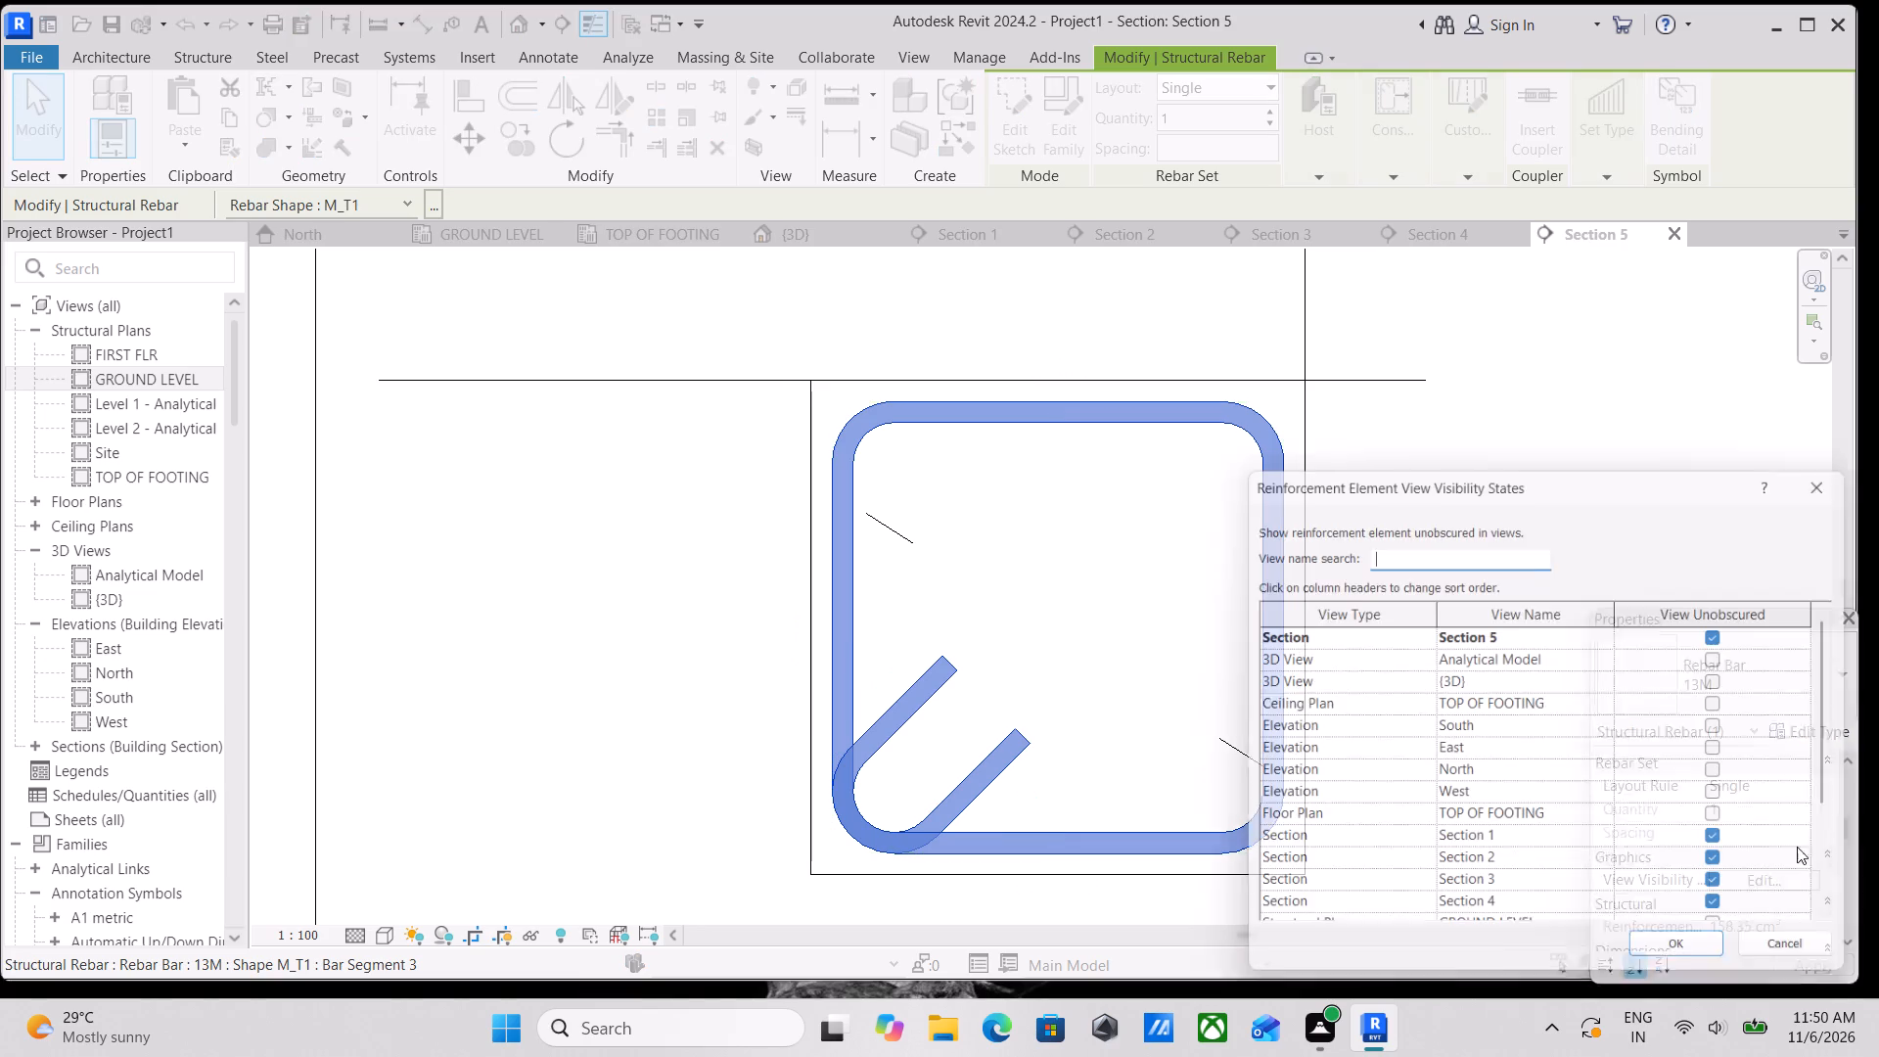
left_click(1730, 681)
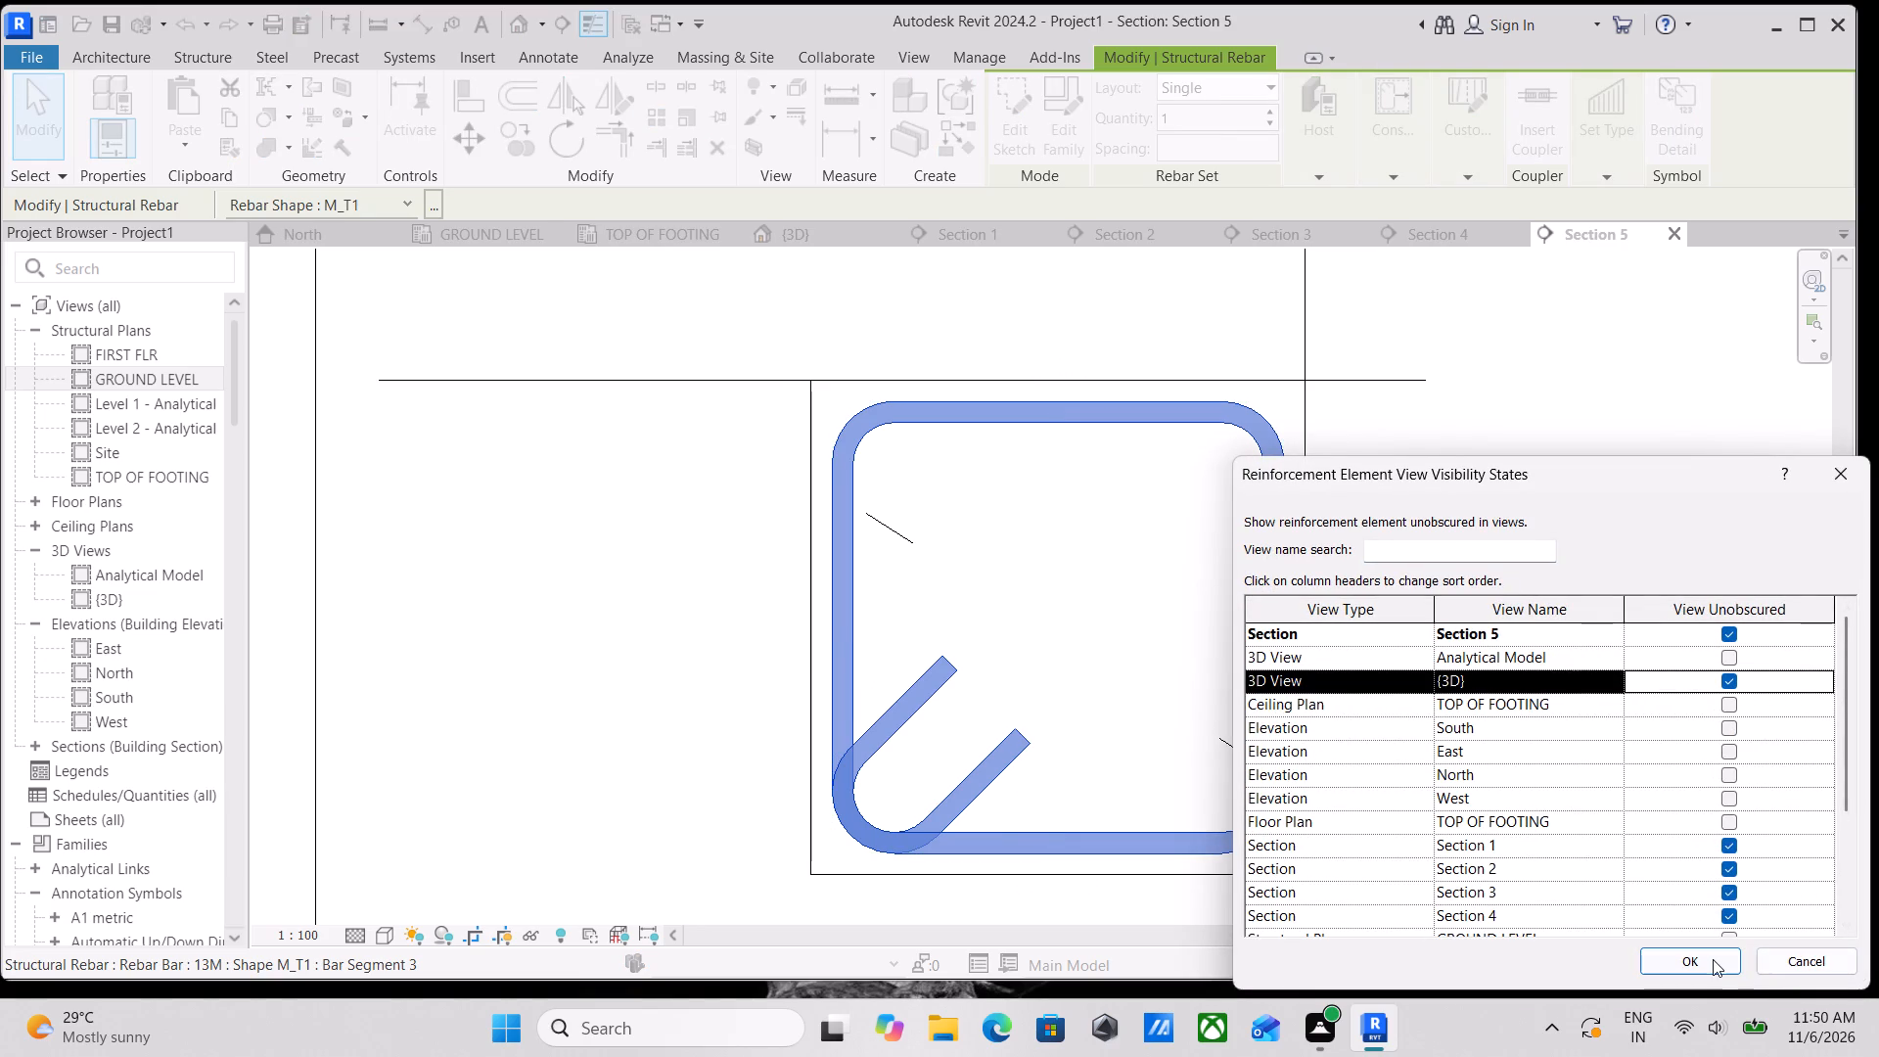
left_click(1708, 958)
scroll(901, 556, "down", 1)
middle_click_drag(901, 556, 903, 650)
key("Escape")
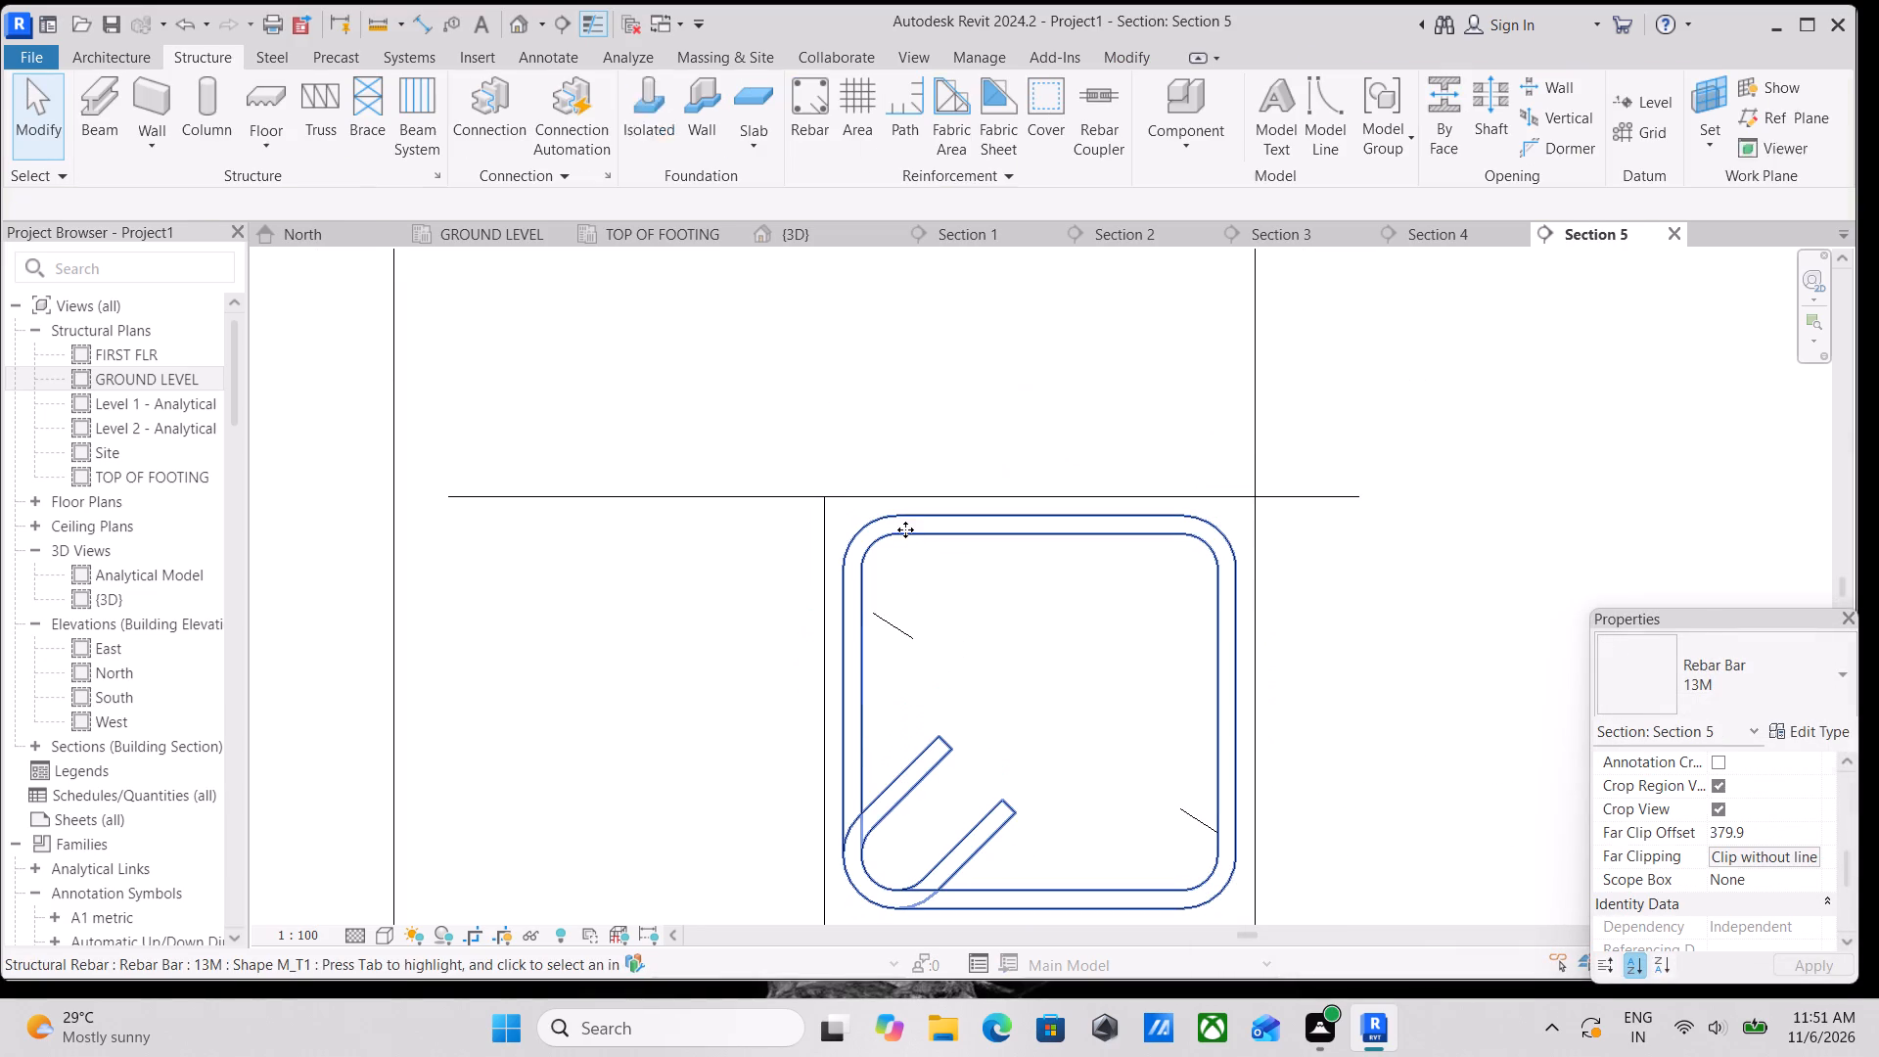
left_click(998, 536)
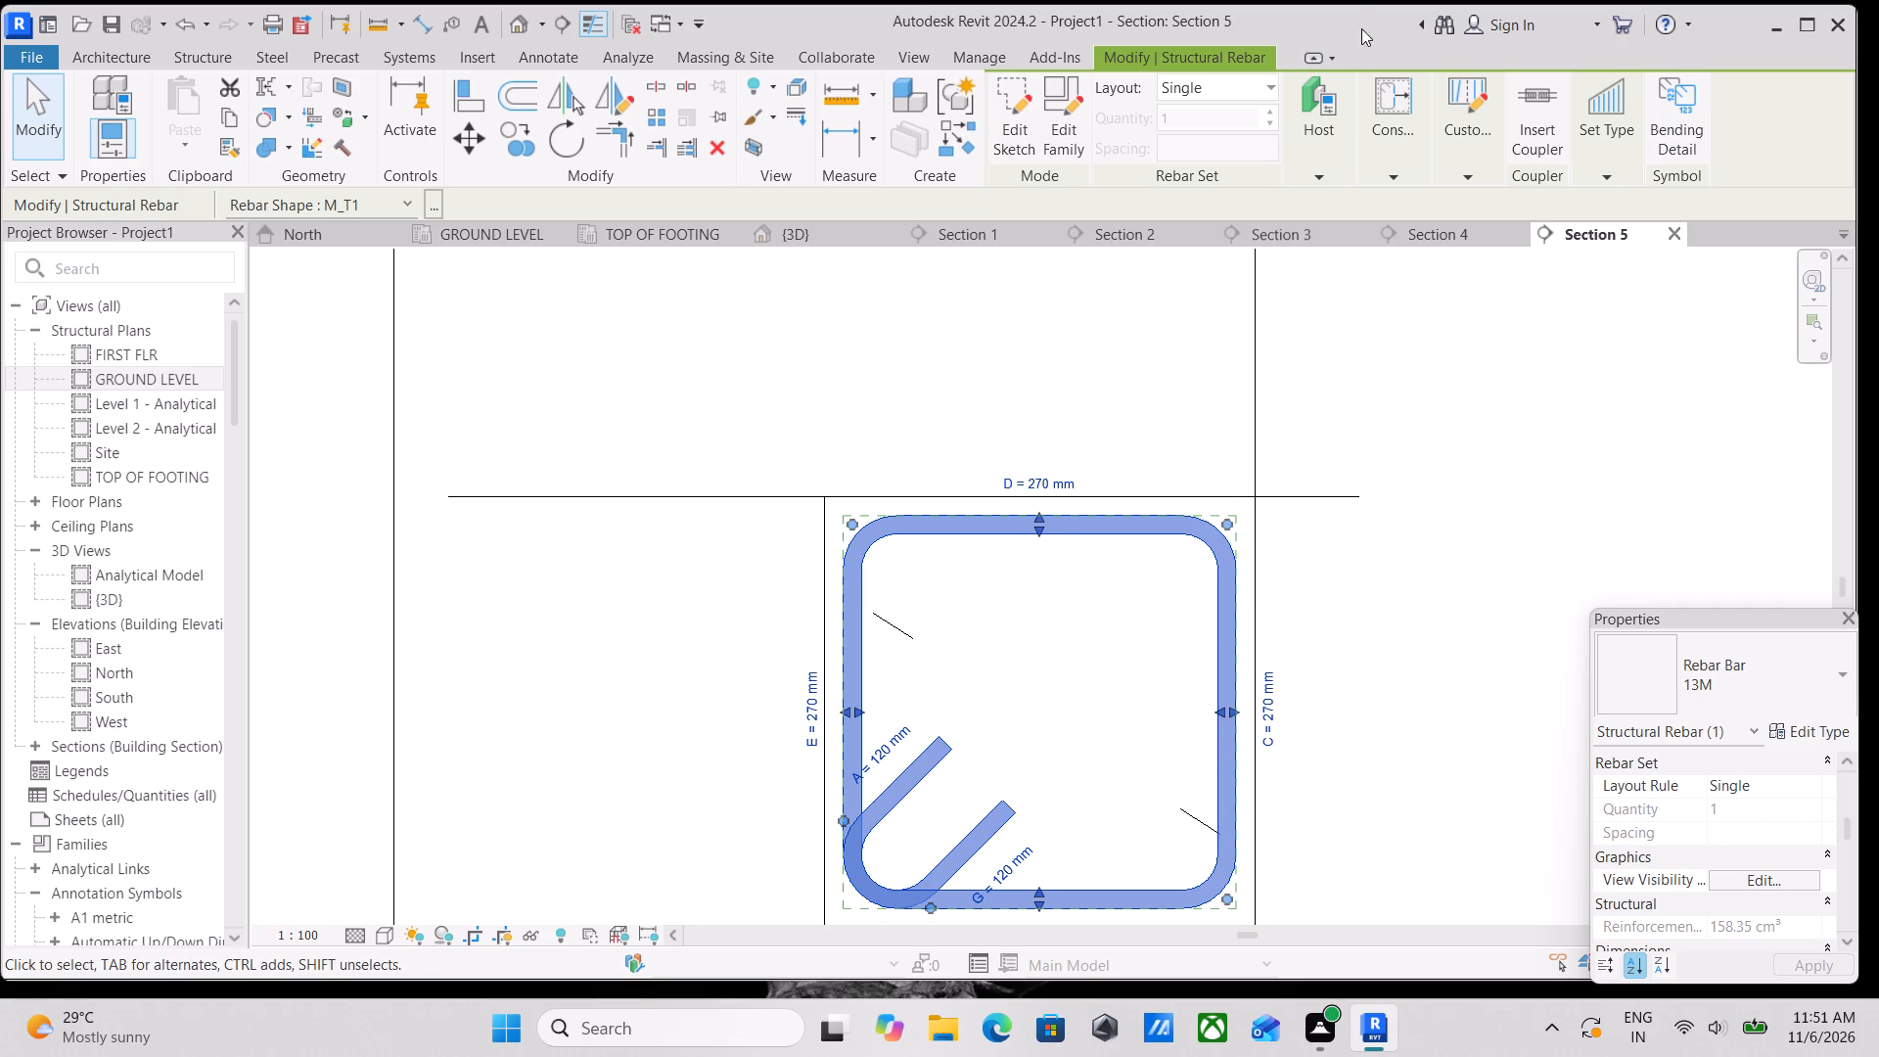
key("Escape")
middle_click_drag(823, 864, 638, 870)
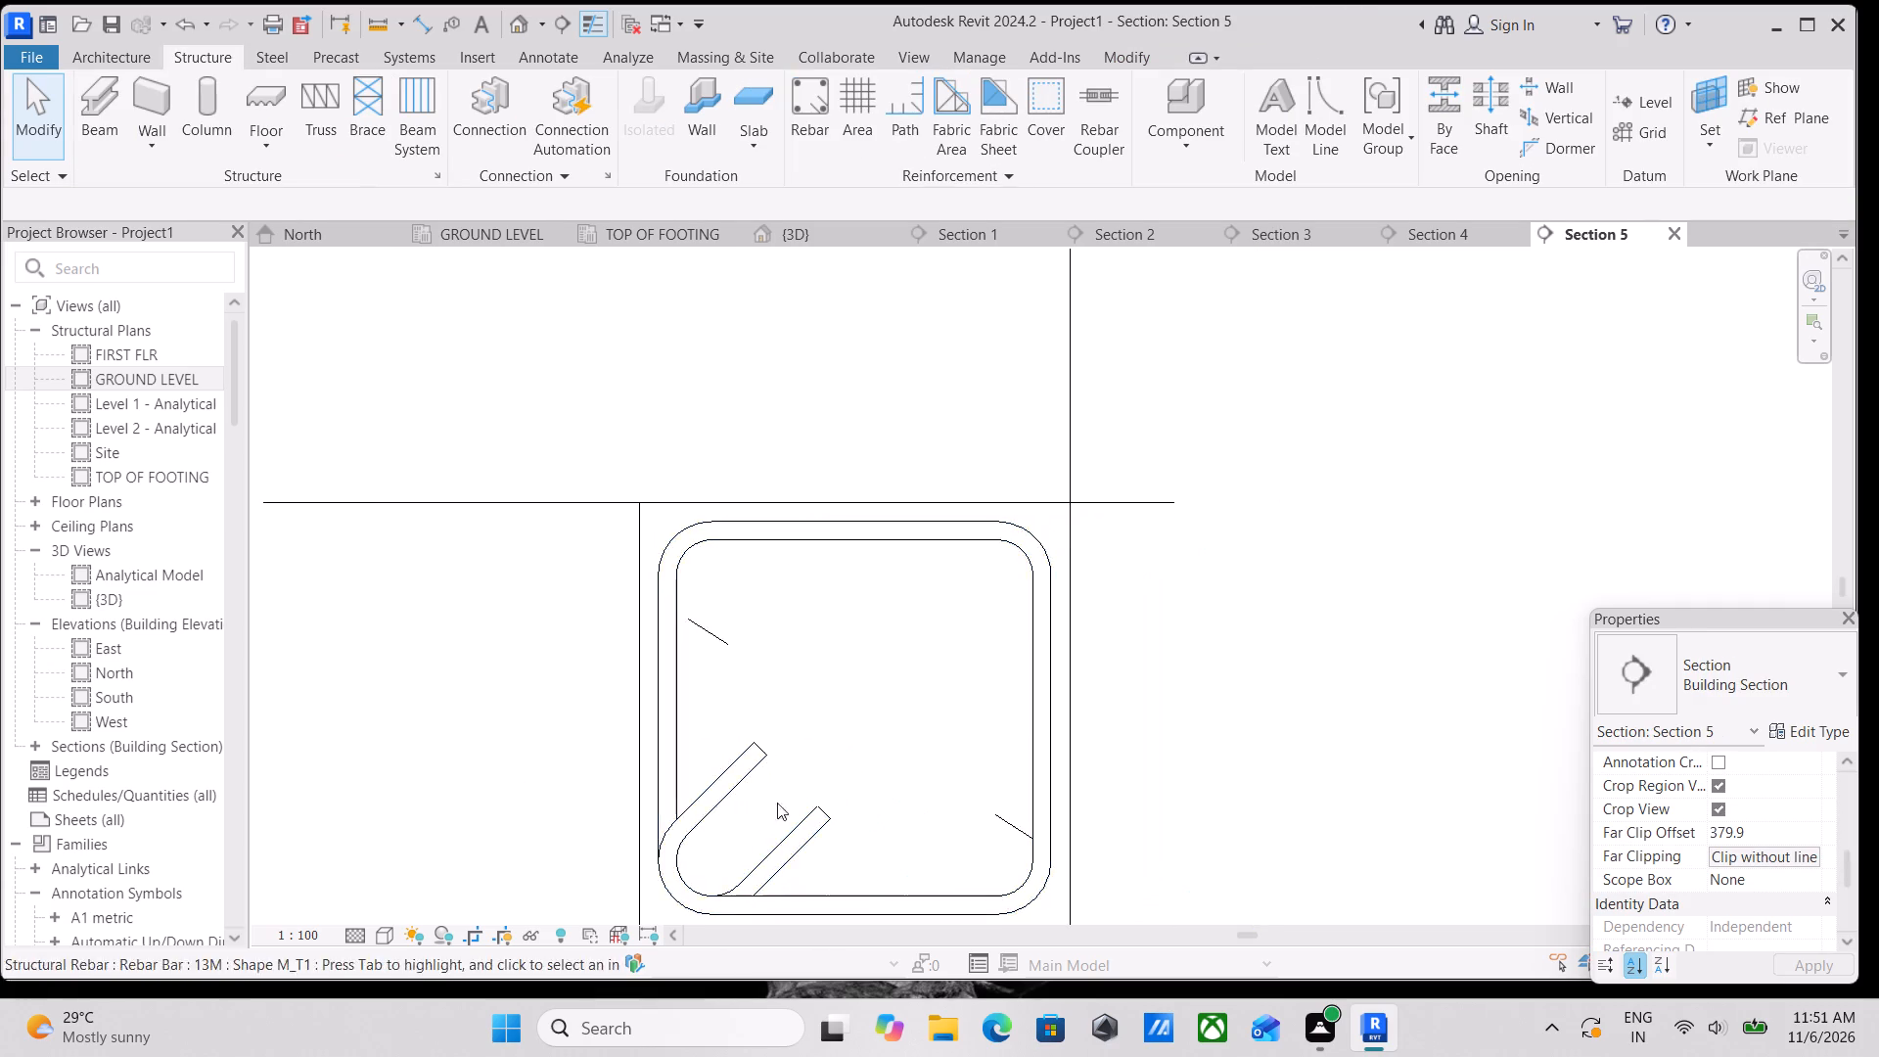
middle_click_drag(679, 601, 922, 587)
Place a straight 13M M_00 bar parallel to cover inside the stirrup's upper-left corner, about 50 mm from the beam's top and side faces.
left_click(810, 98)
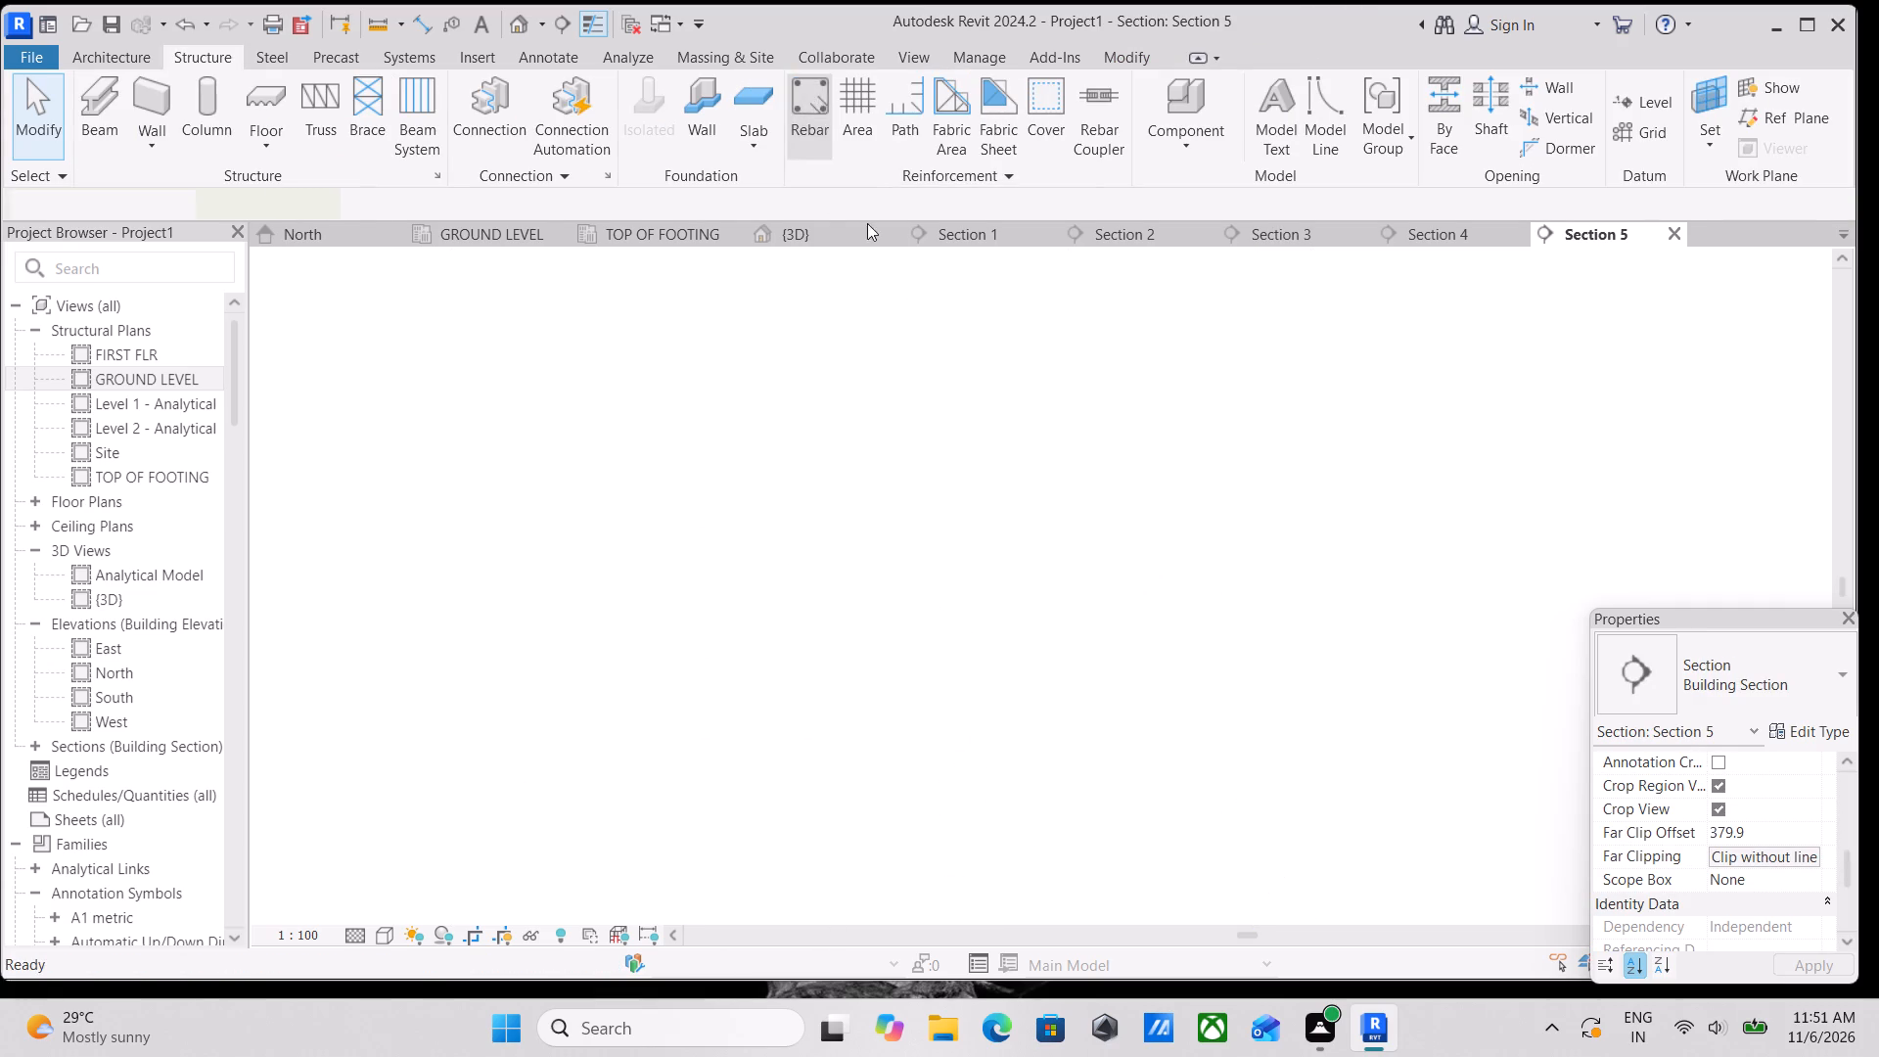
scroll(1711, 456, "up", 12)
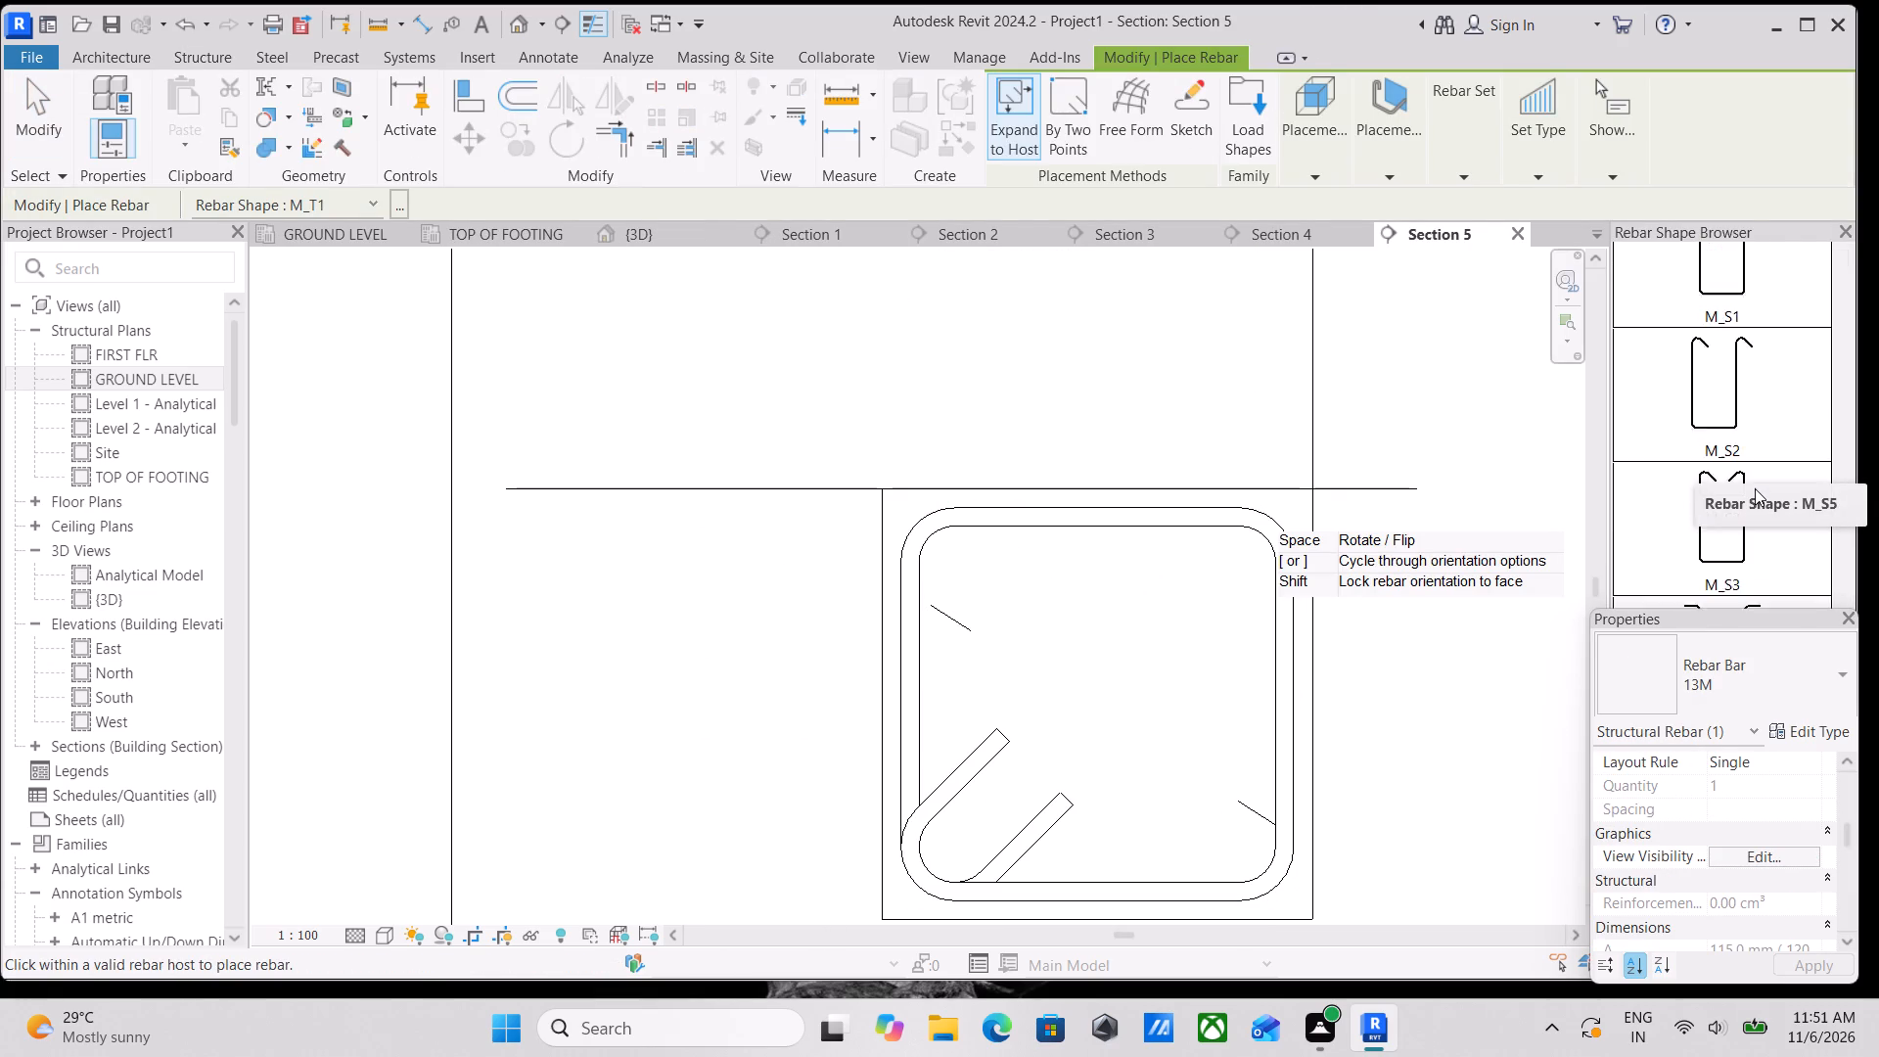
scroll(1755, 488, "up", 20)
scroll(1755, 488, "up", 9)
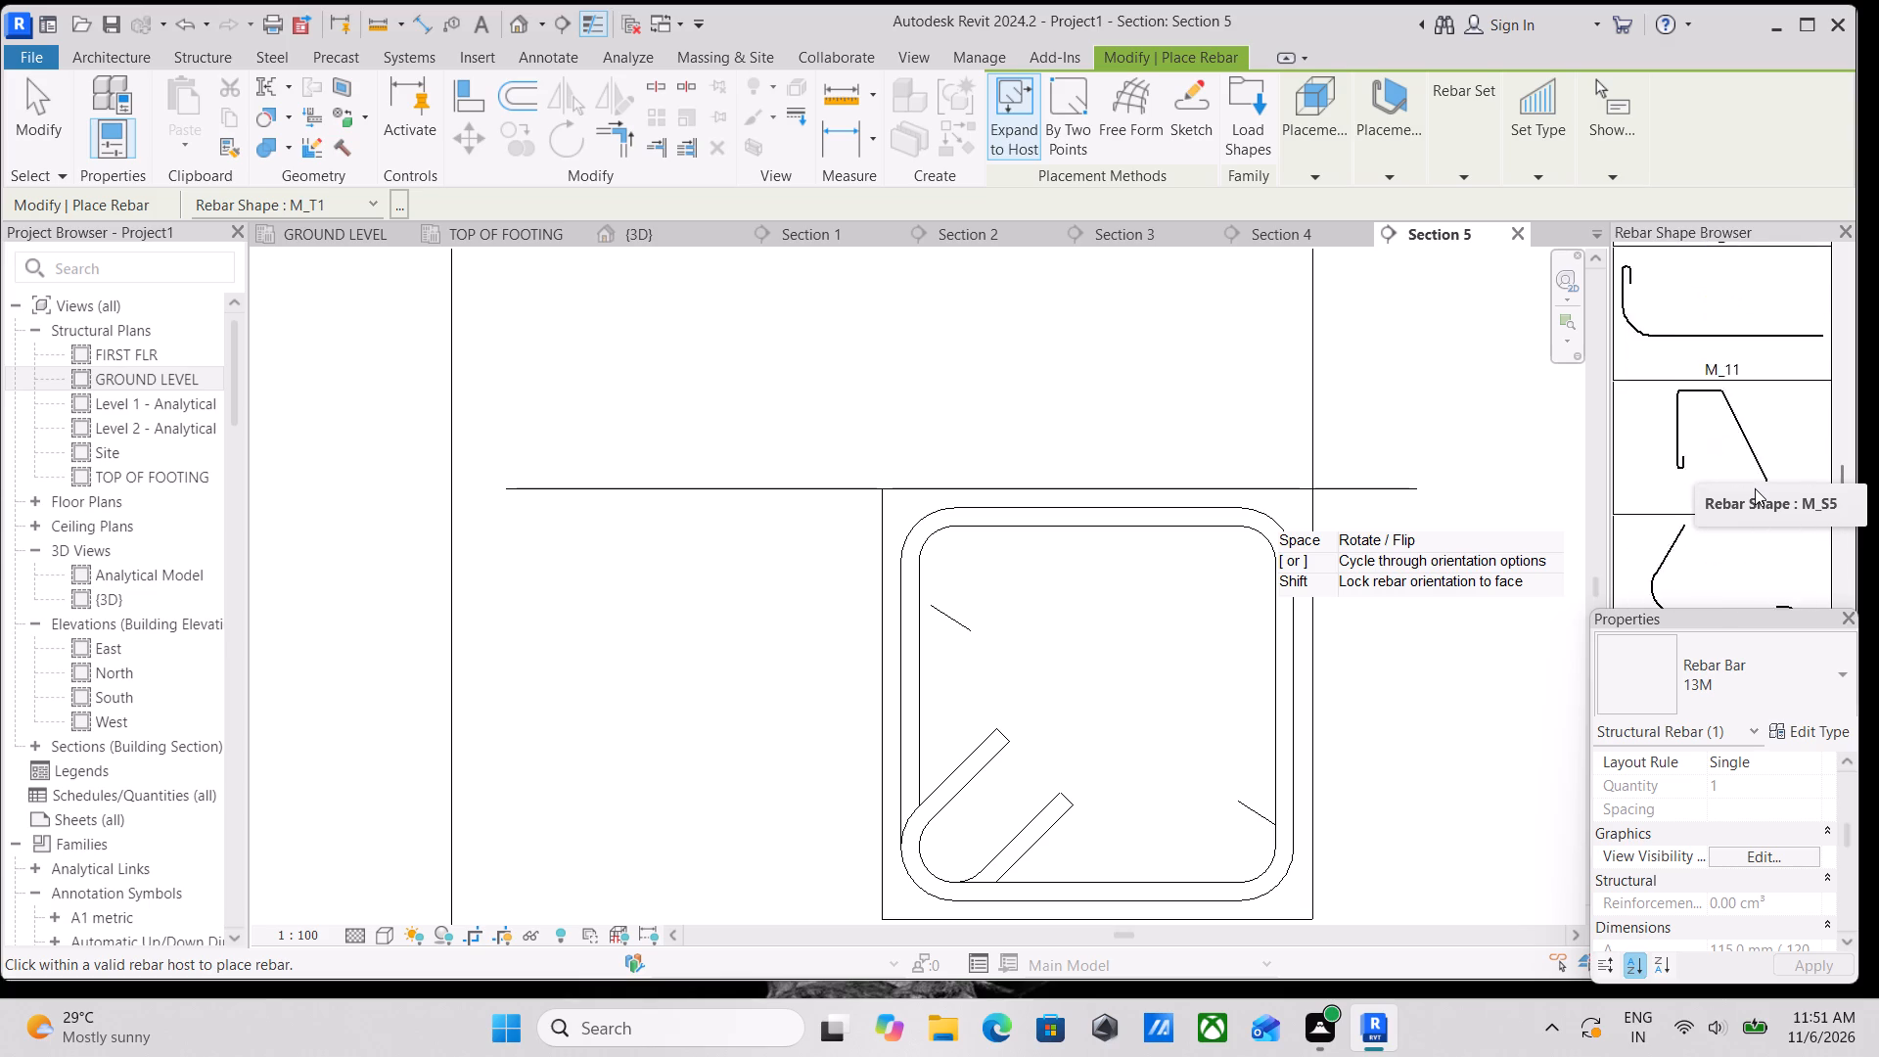
scroll(1755, 488, "up", 20)
scroll(1755, 488, "up", 5)
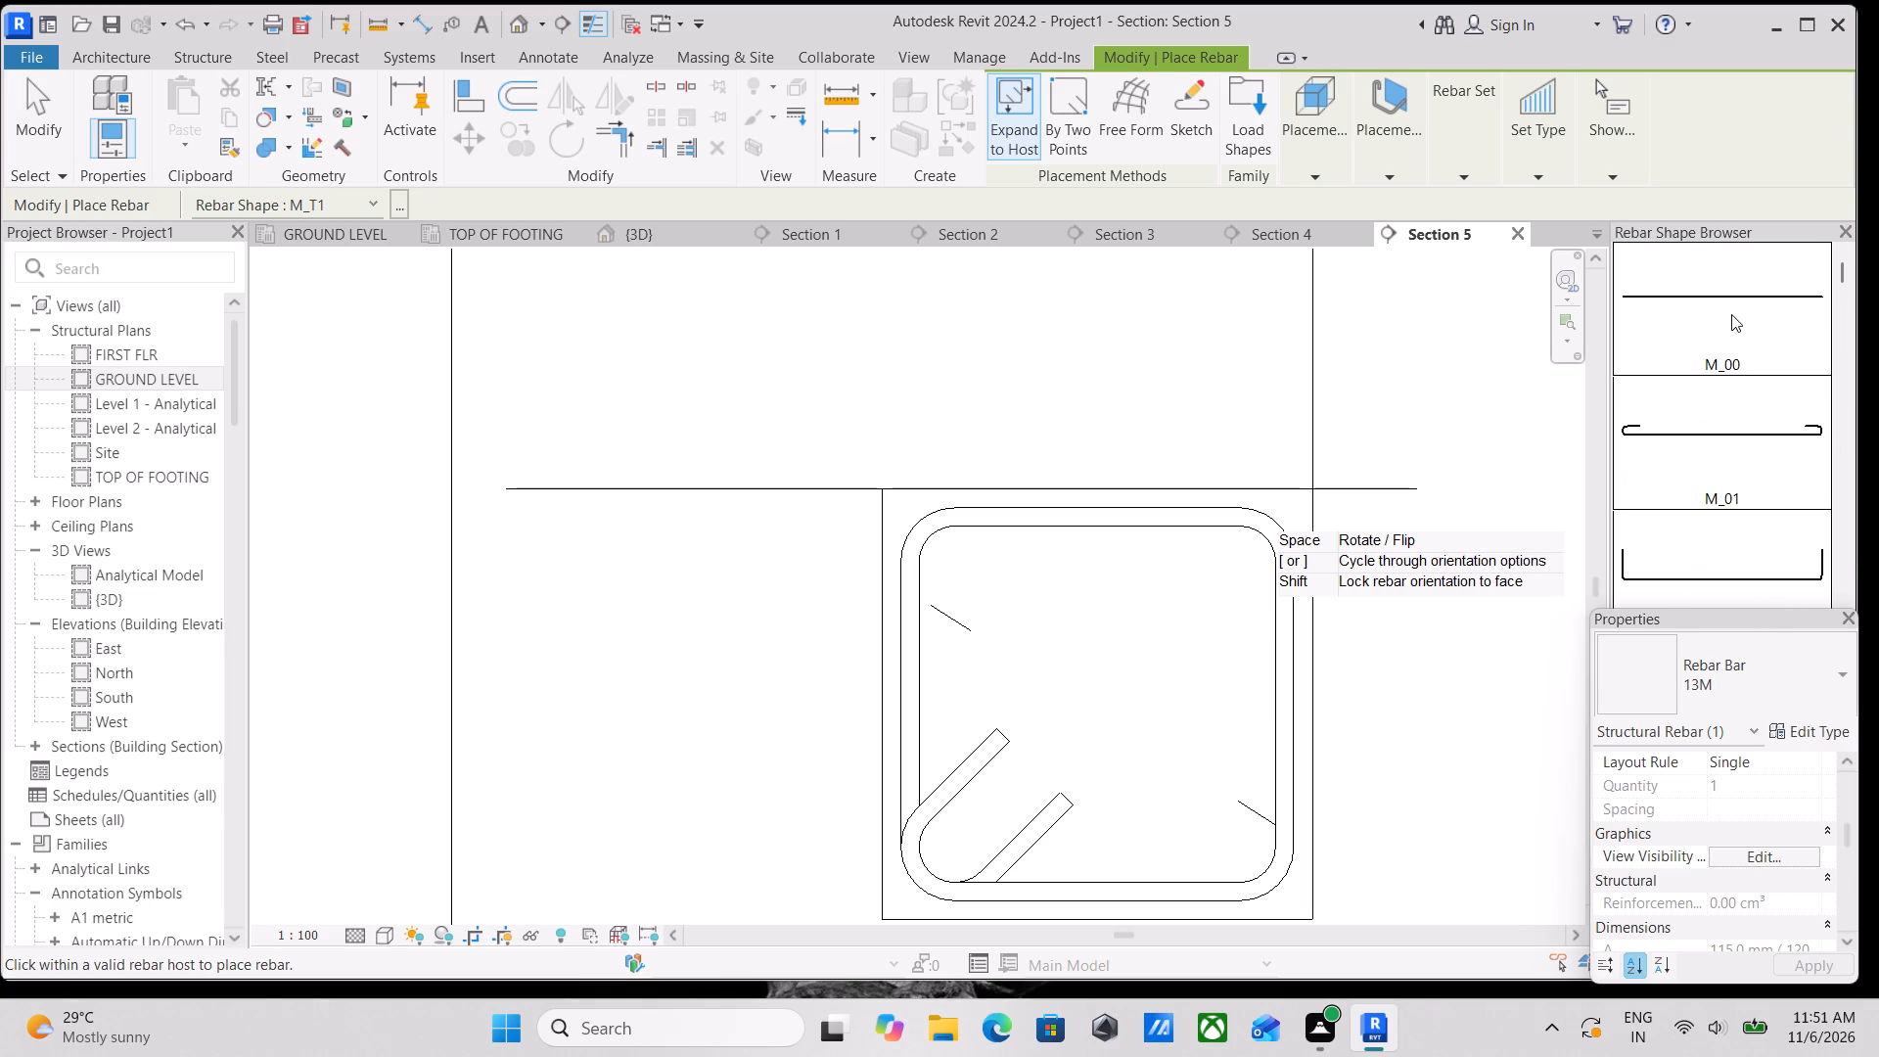
left_click(1728, 312)
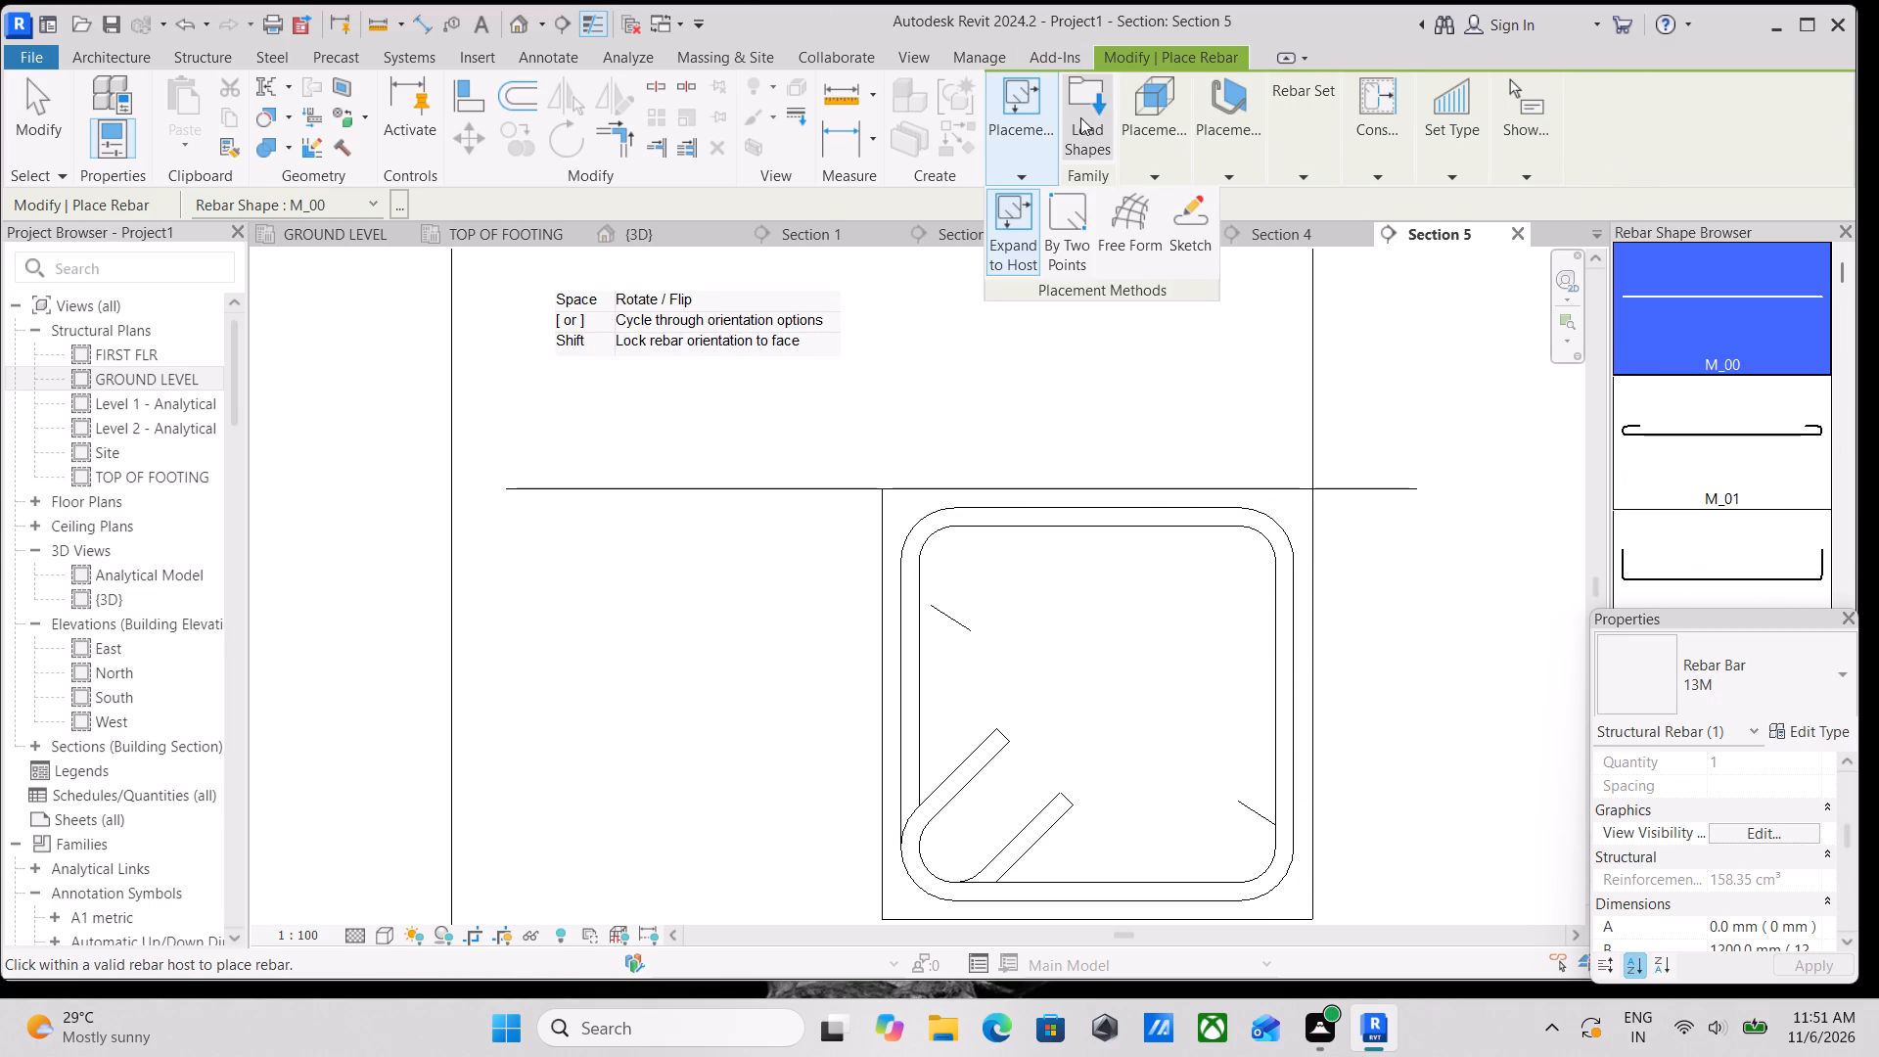
left_click(1135, 156)
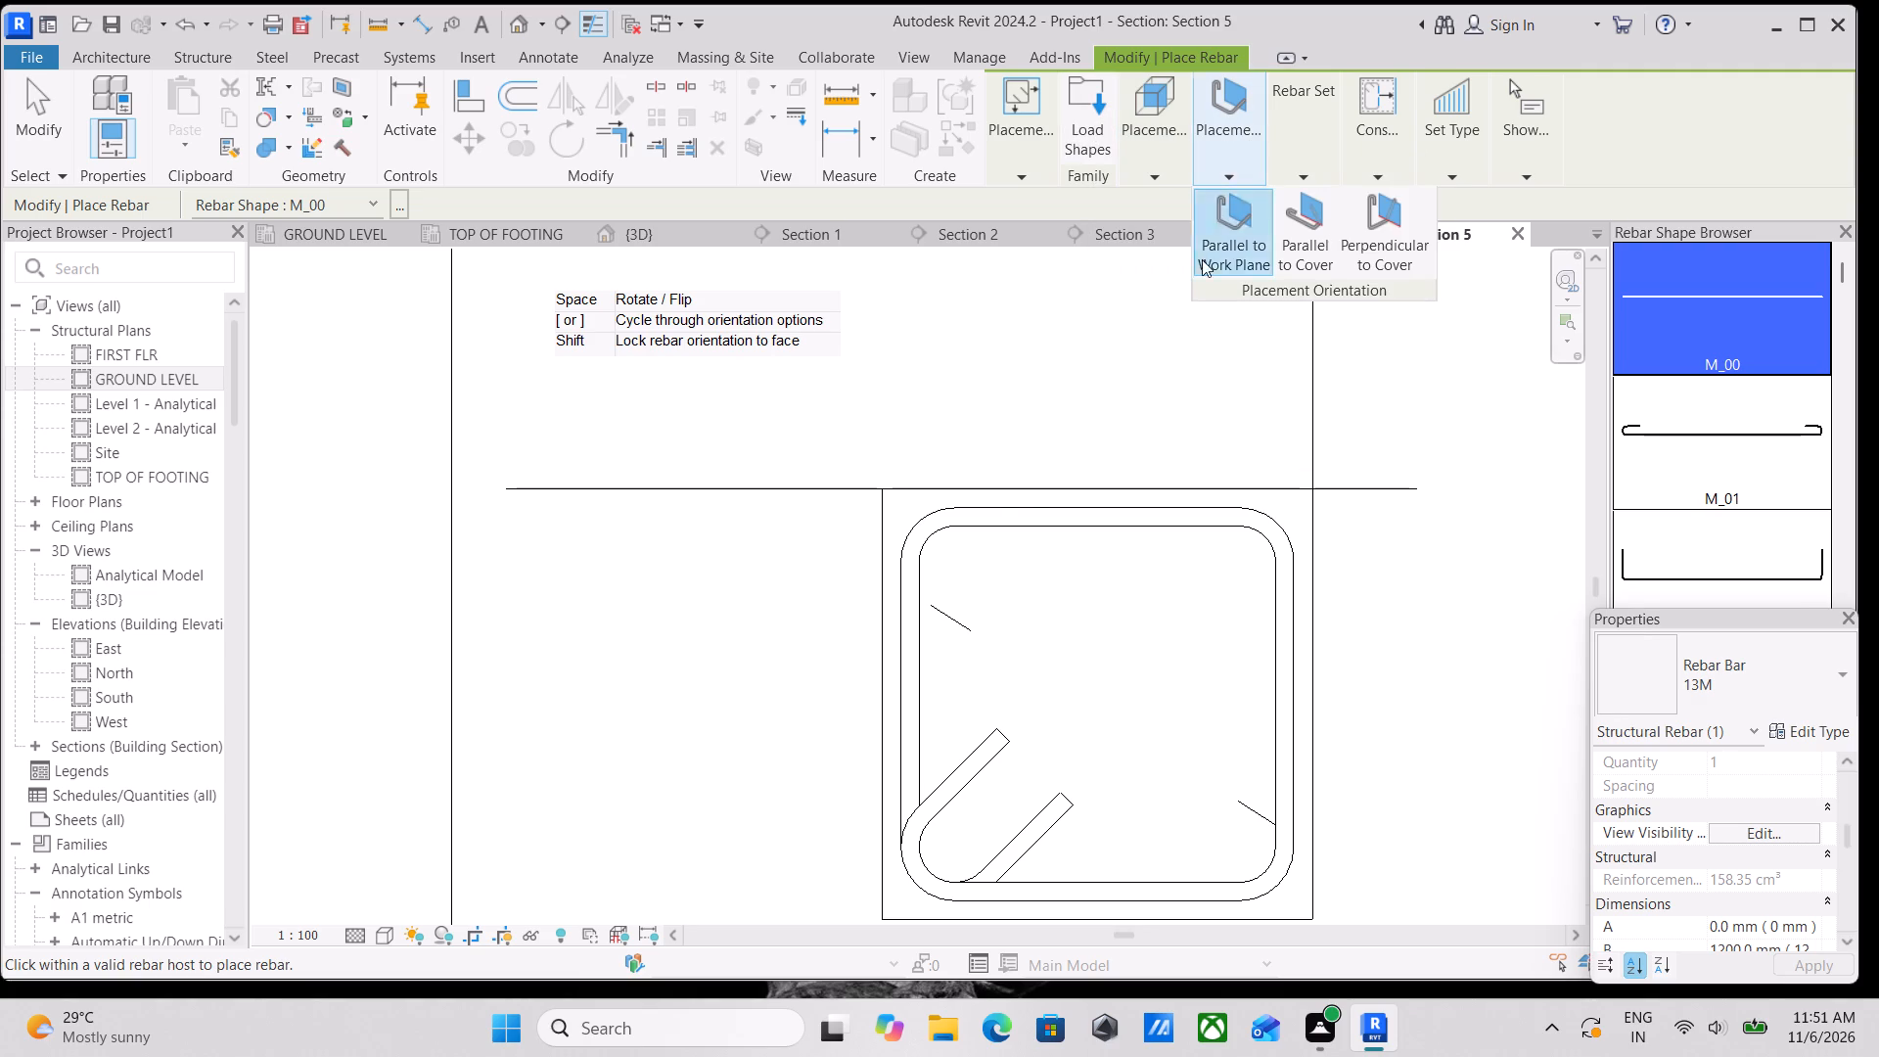
scroll(992, 572, "up", 3)
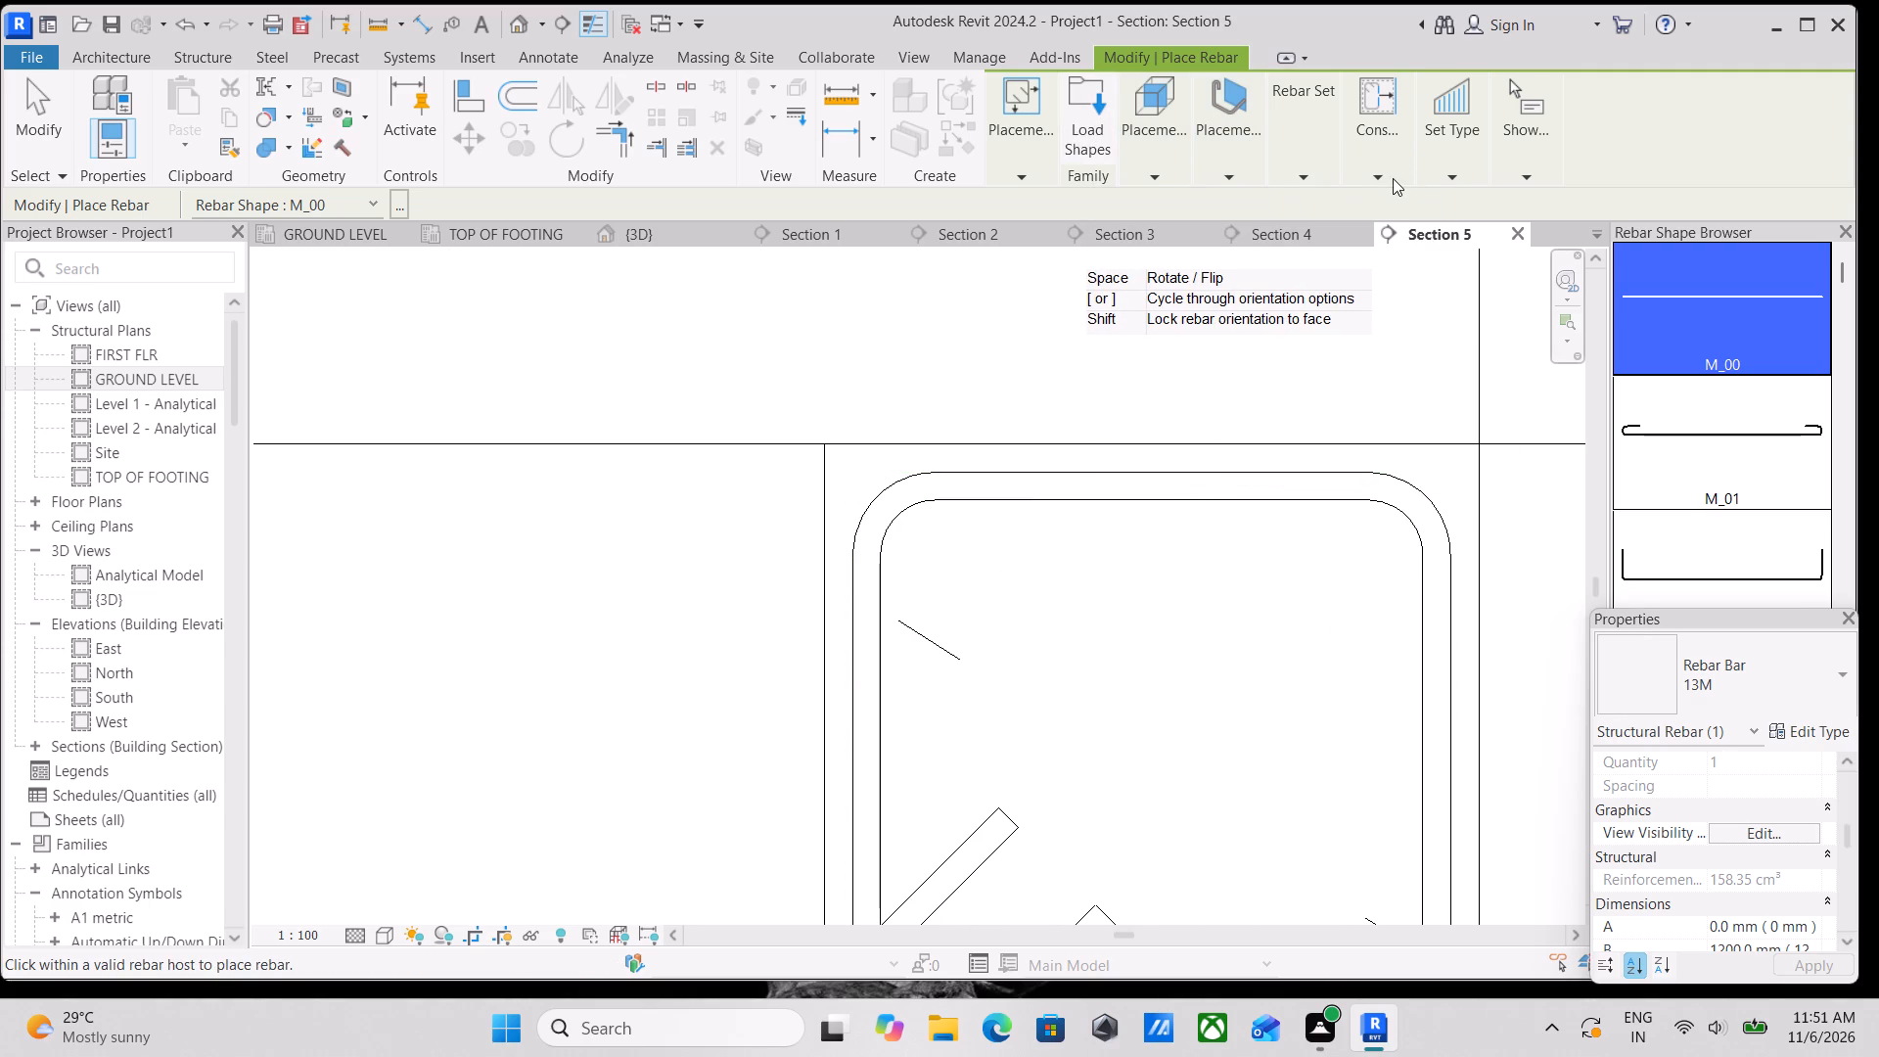
left_click(1377, 161)
left_click(1377, 161)
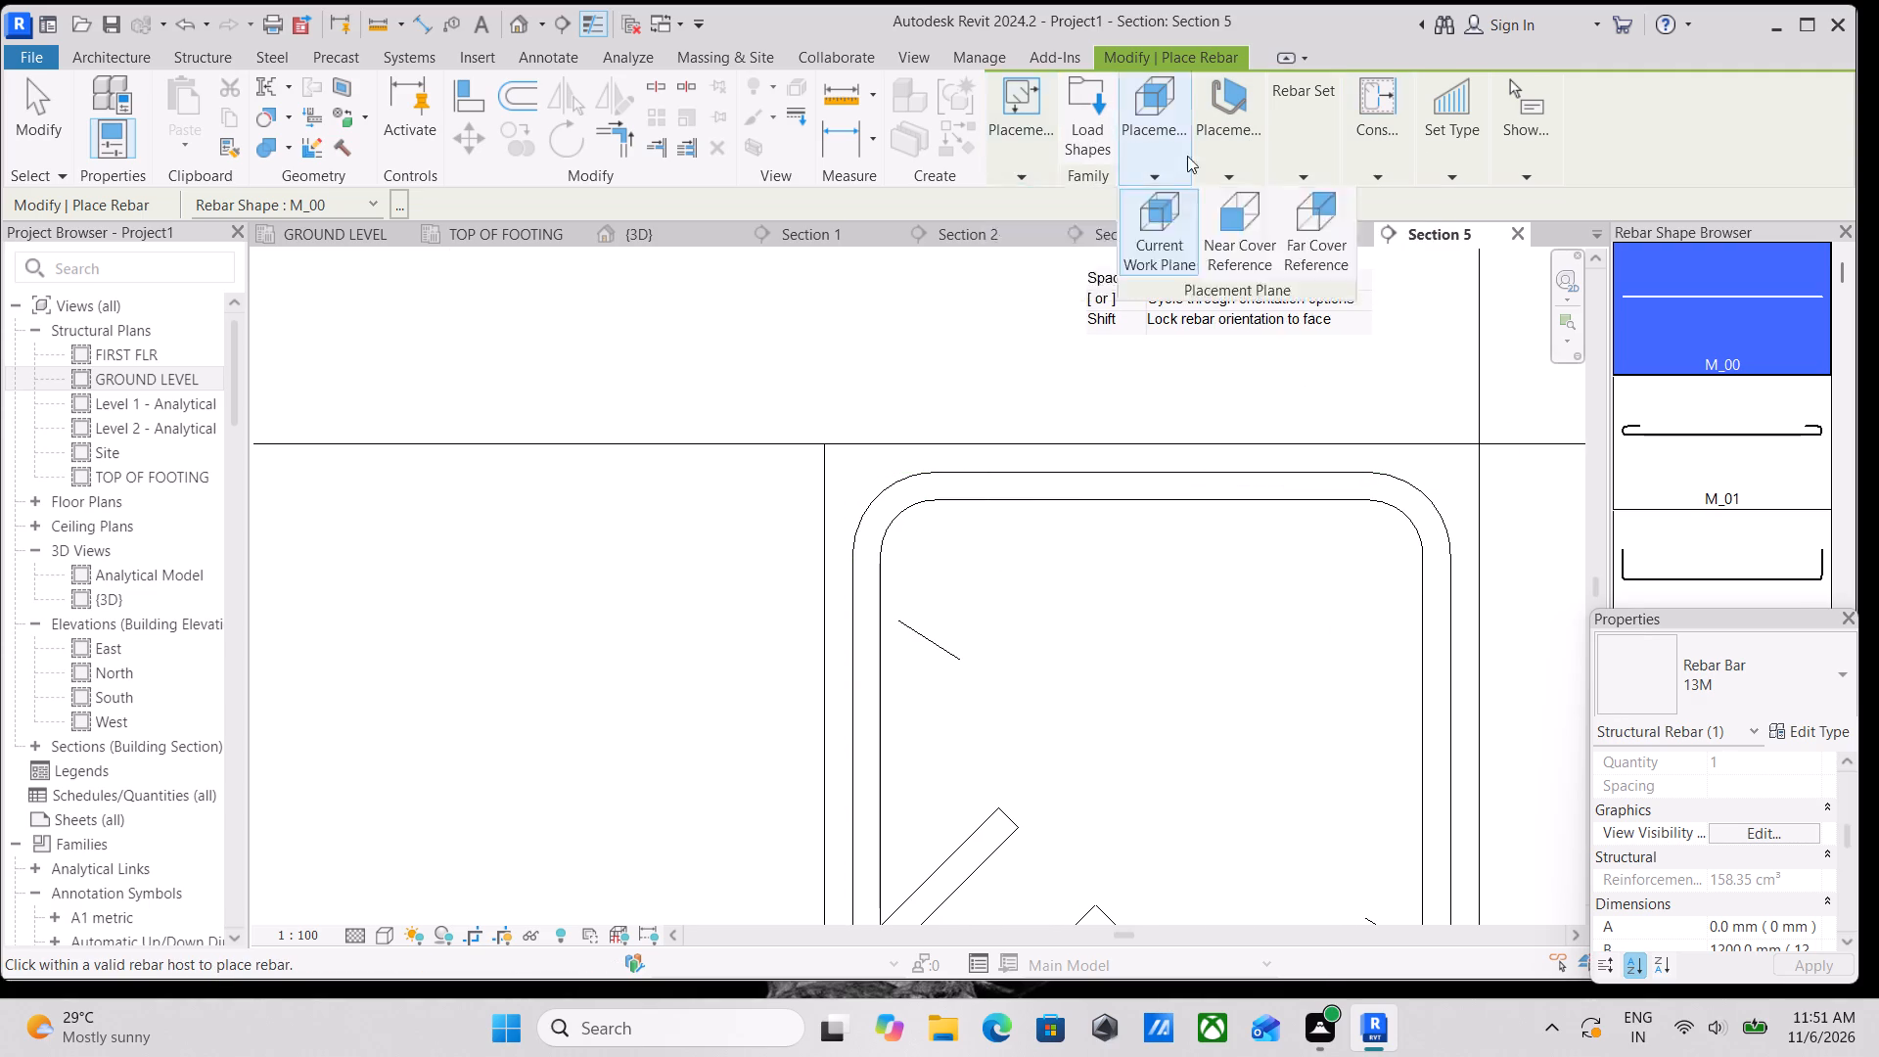
left_click(1223, 168)
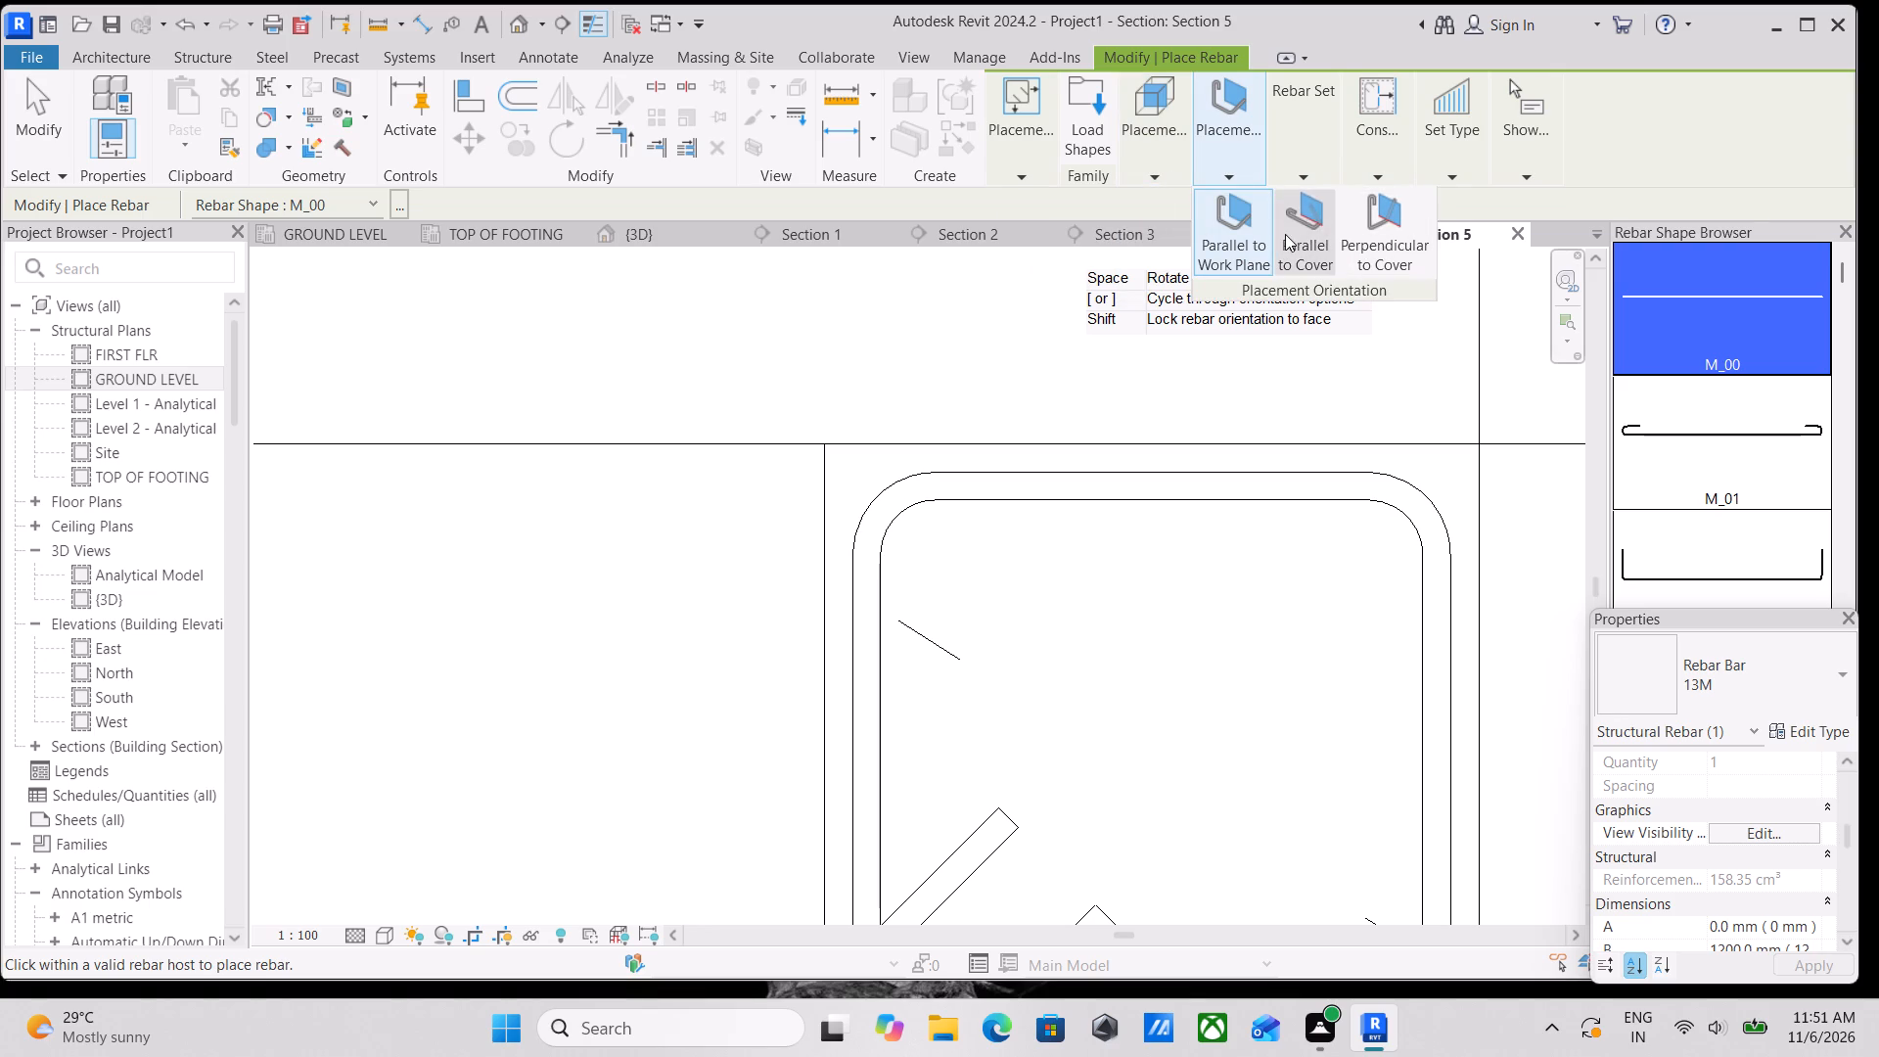
left_click(1287, 233)
scroll(915, 552, "down", 2)
middle_click_drag(916, 546, 917, 512)
scroll(911, 511, "up", 3)
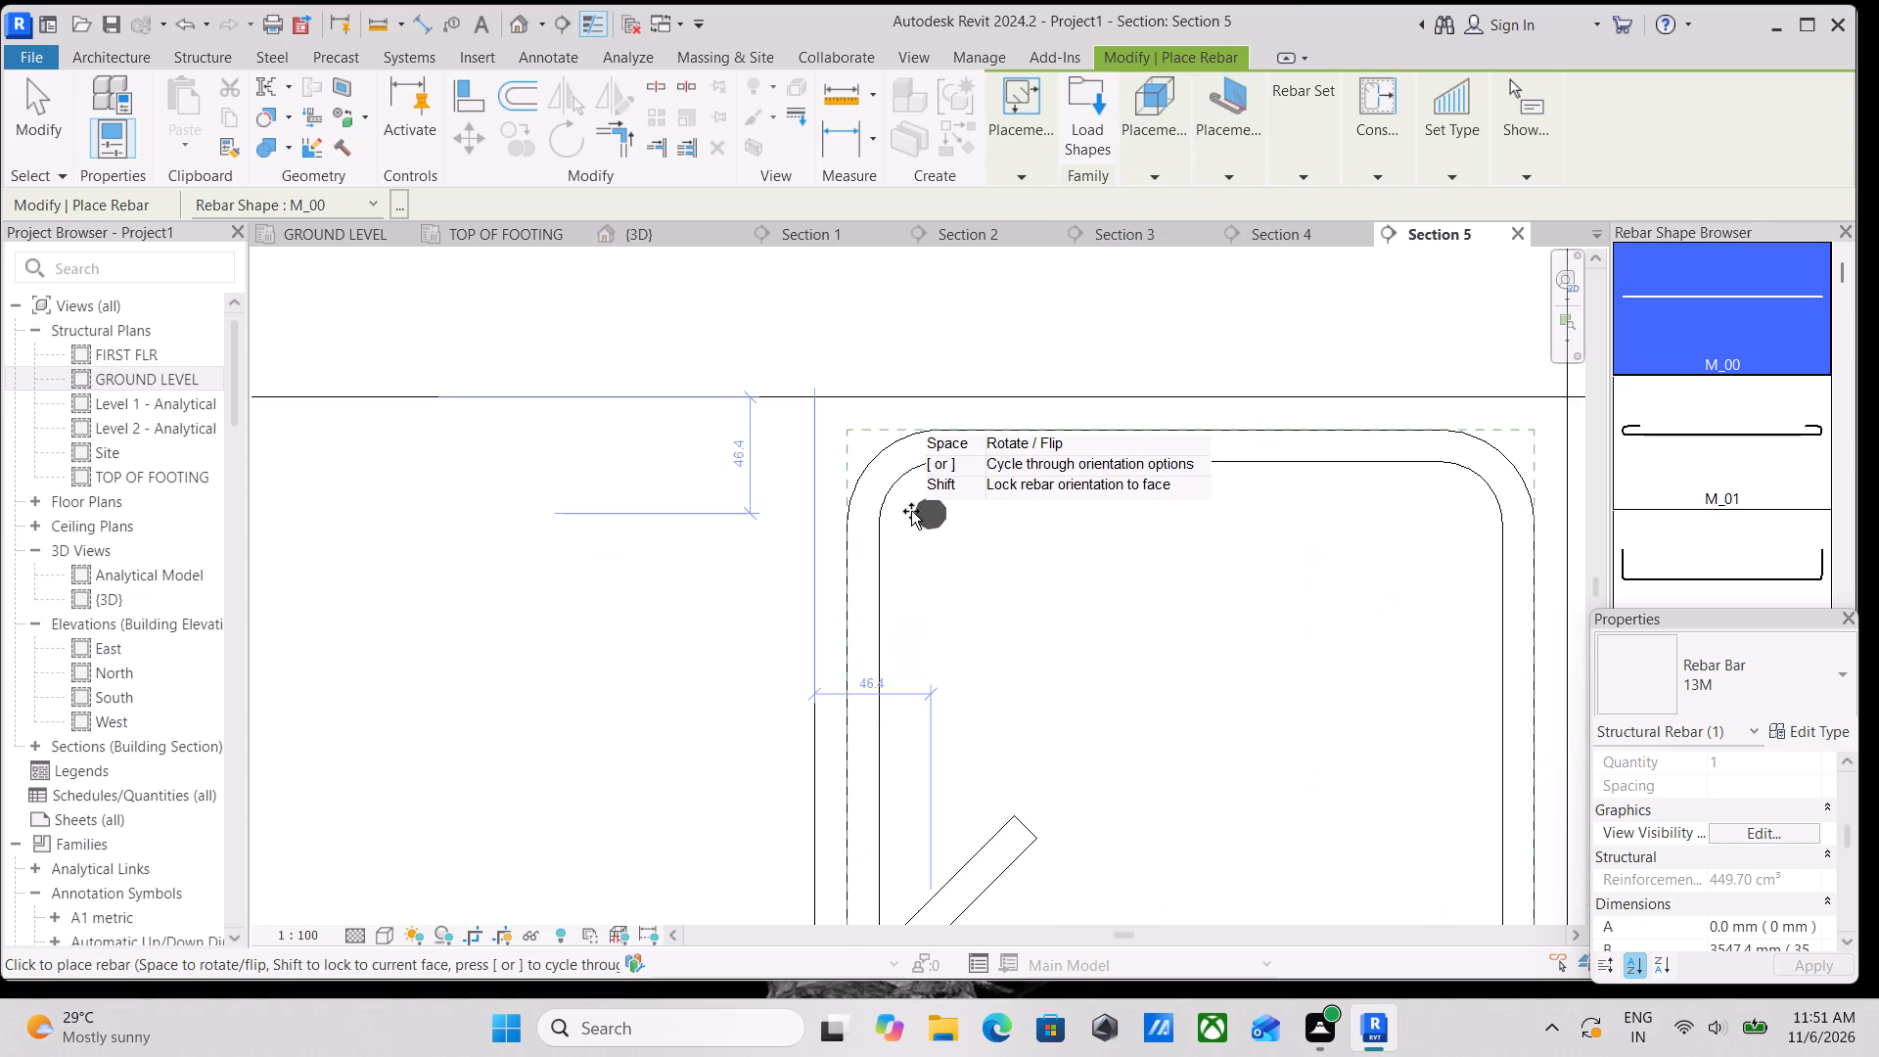
scroll(911, 511, "up", 3)
scroll(947, 485, "down", 2)
middle_click_drag(947, 485, 810, 481)
scroll(814, 479, "down", 3)
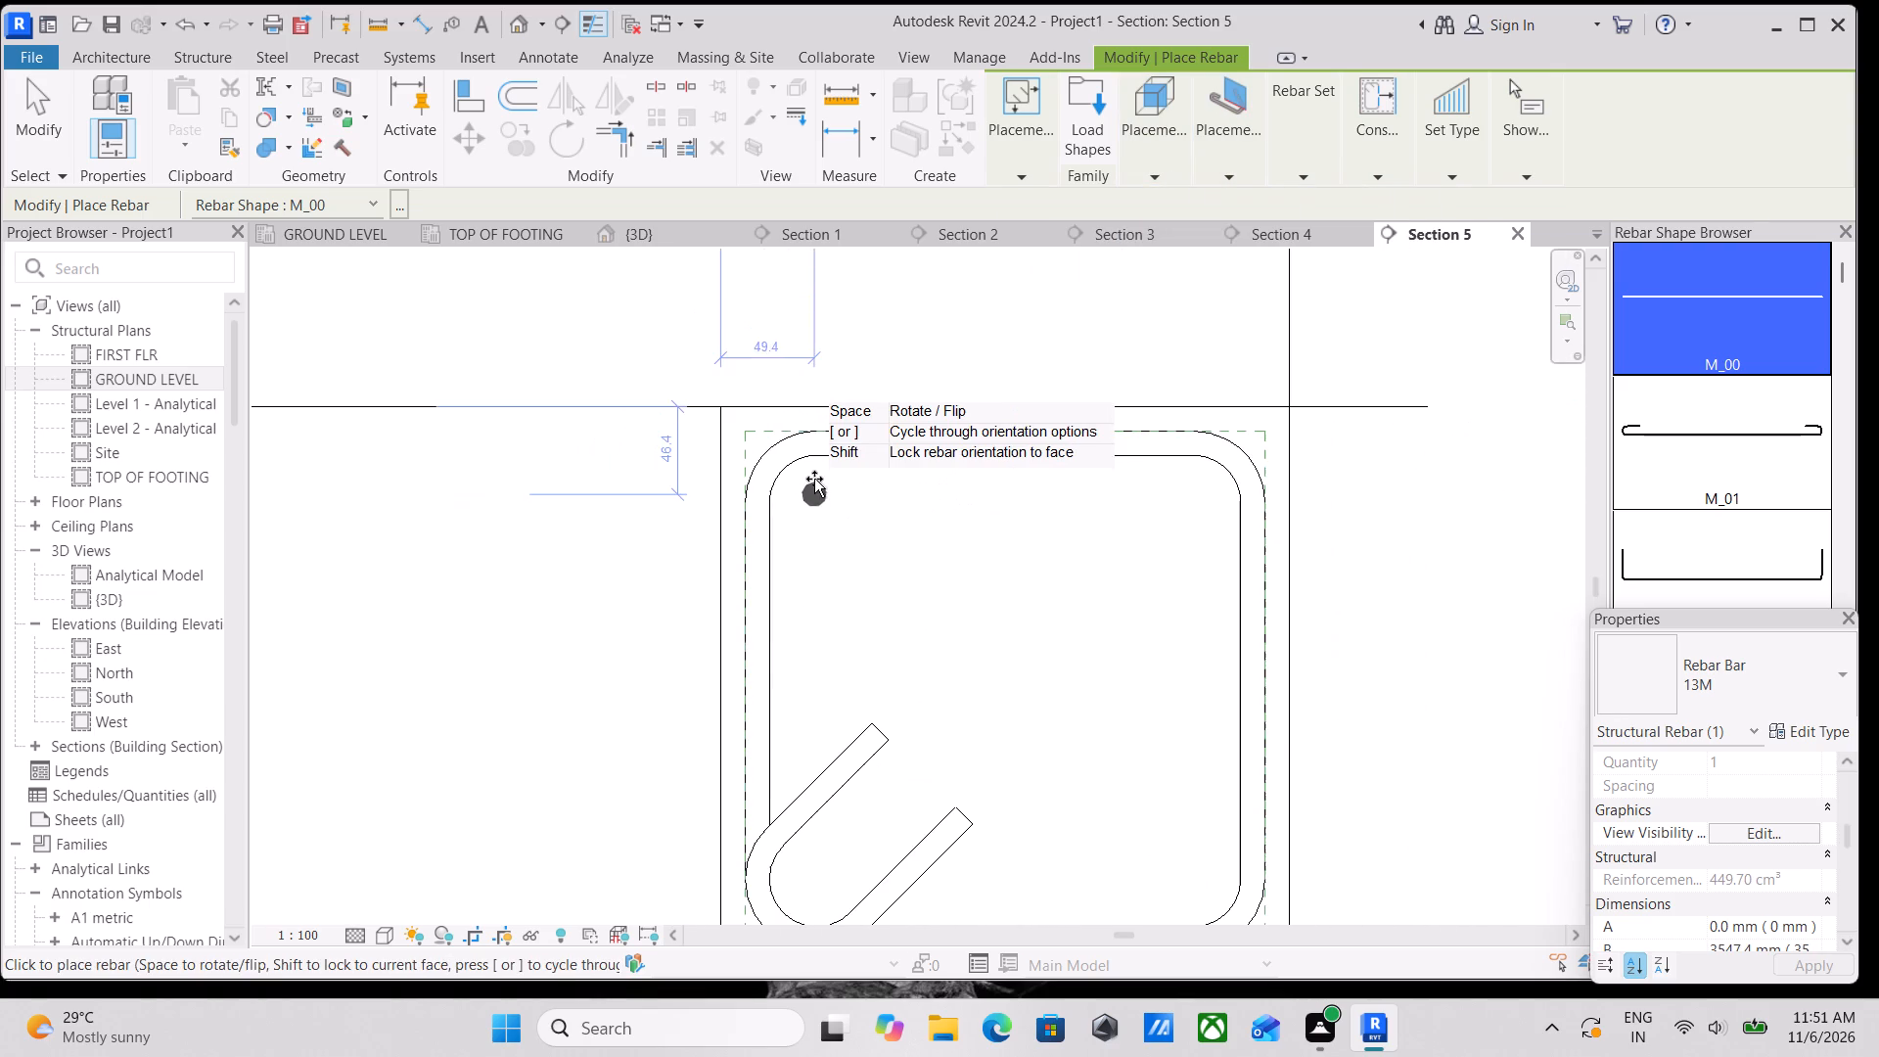
left_click(817, 502)
scroll(940, 470, "down", 3)
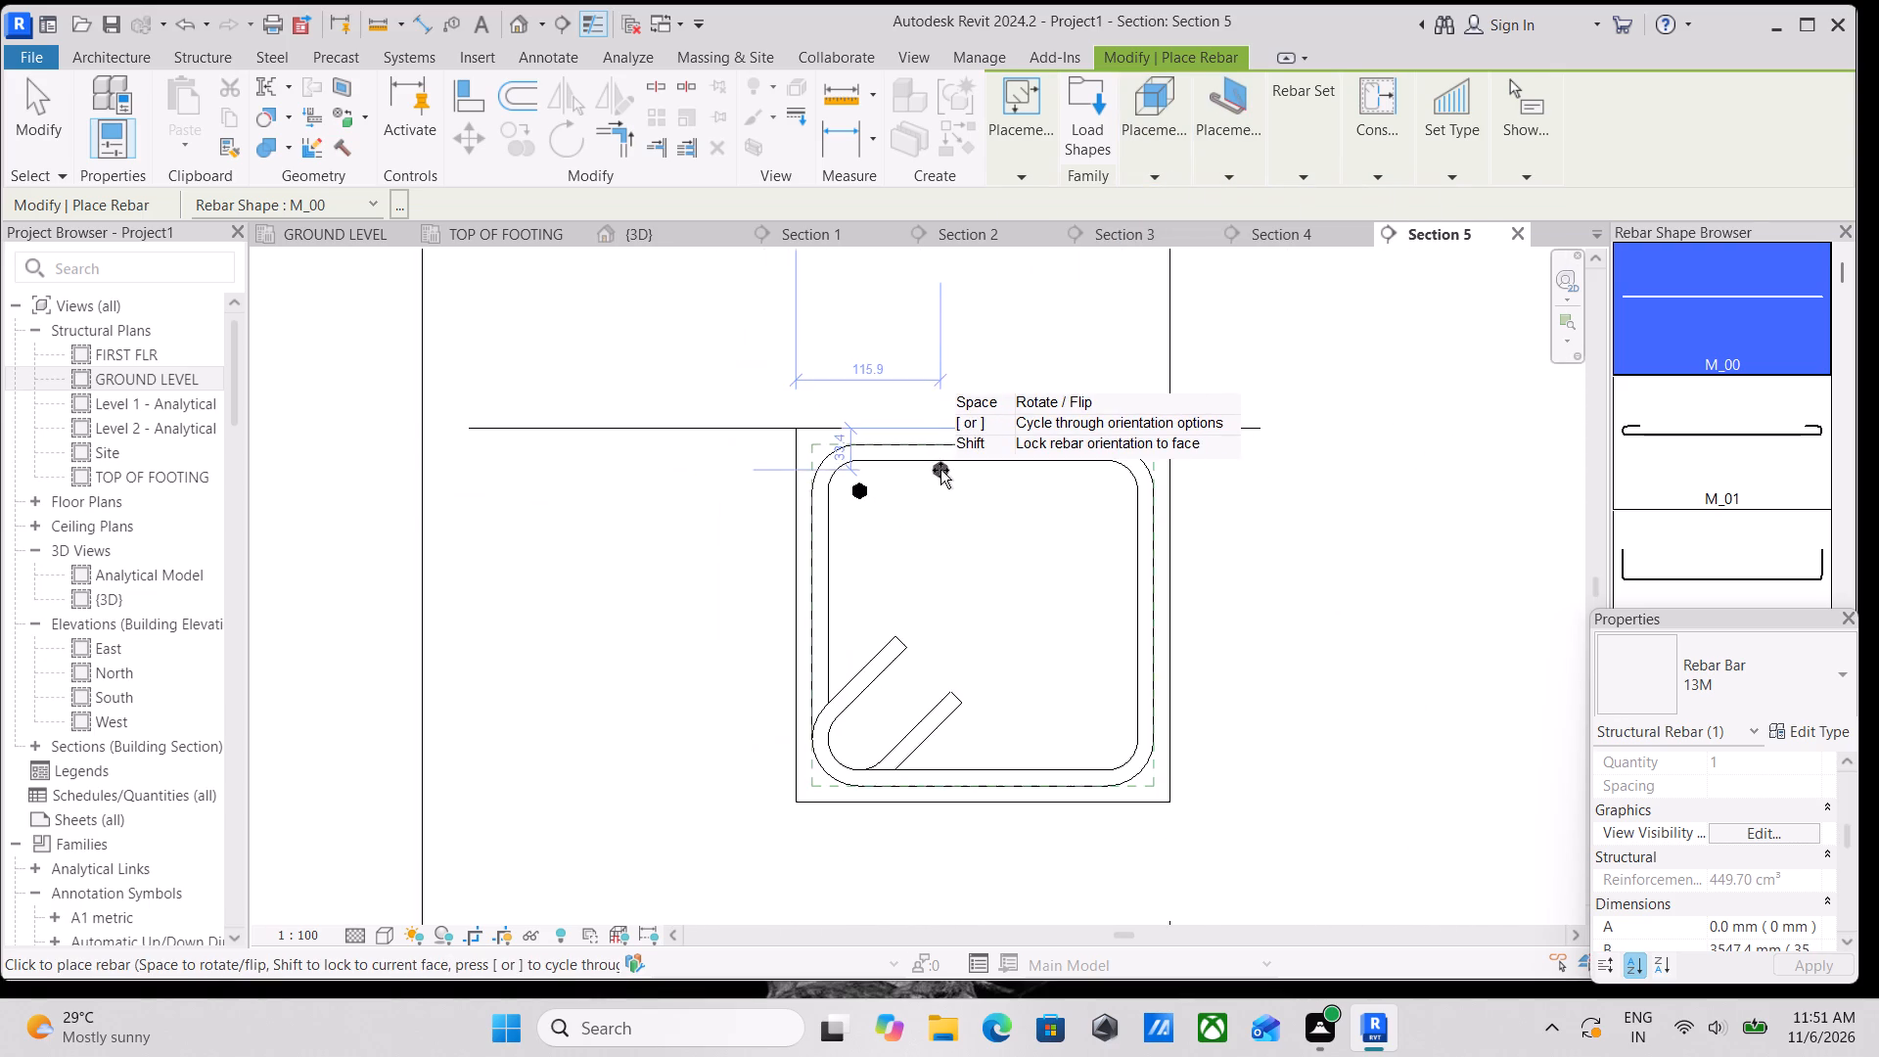
key("Escape")
scroll(852, 497, "up", 3)
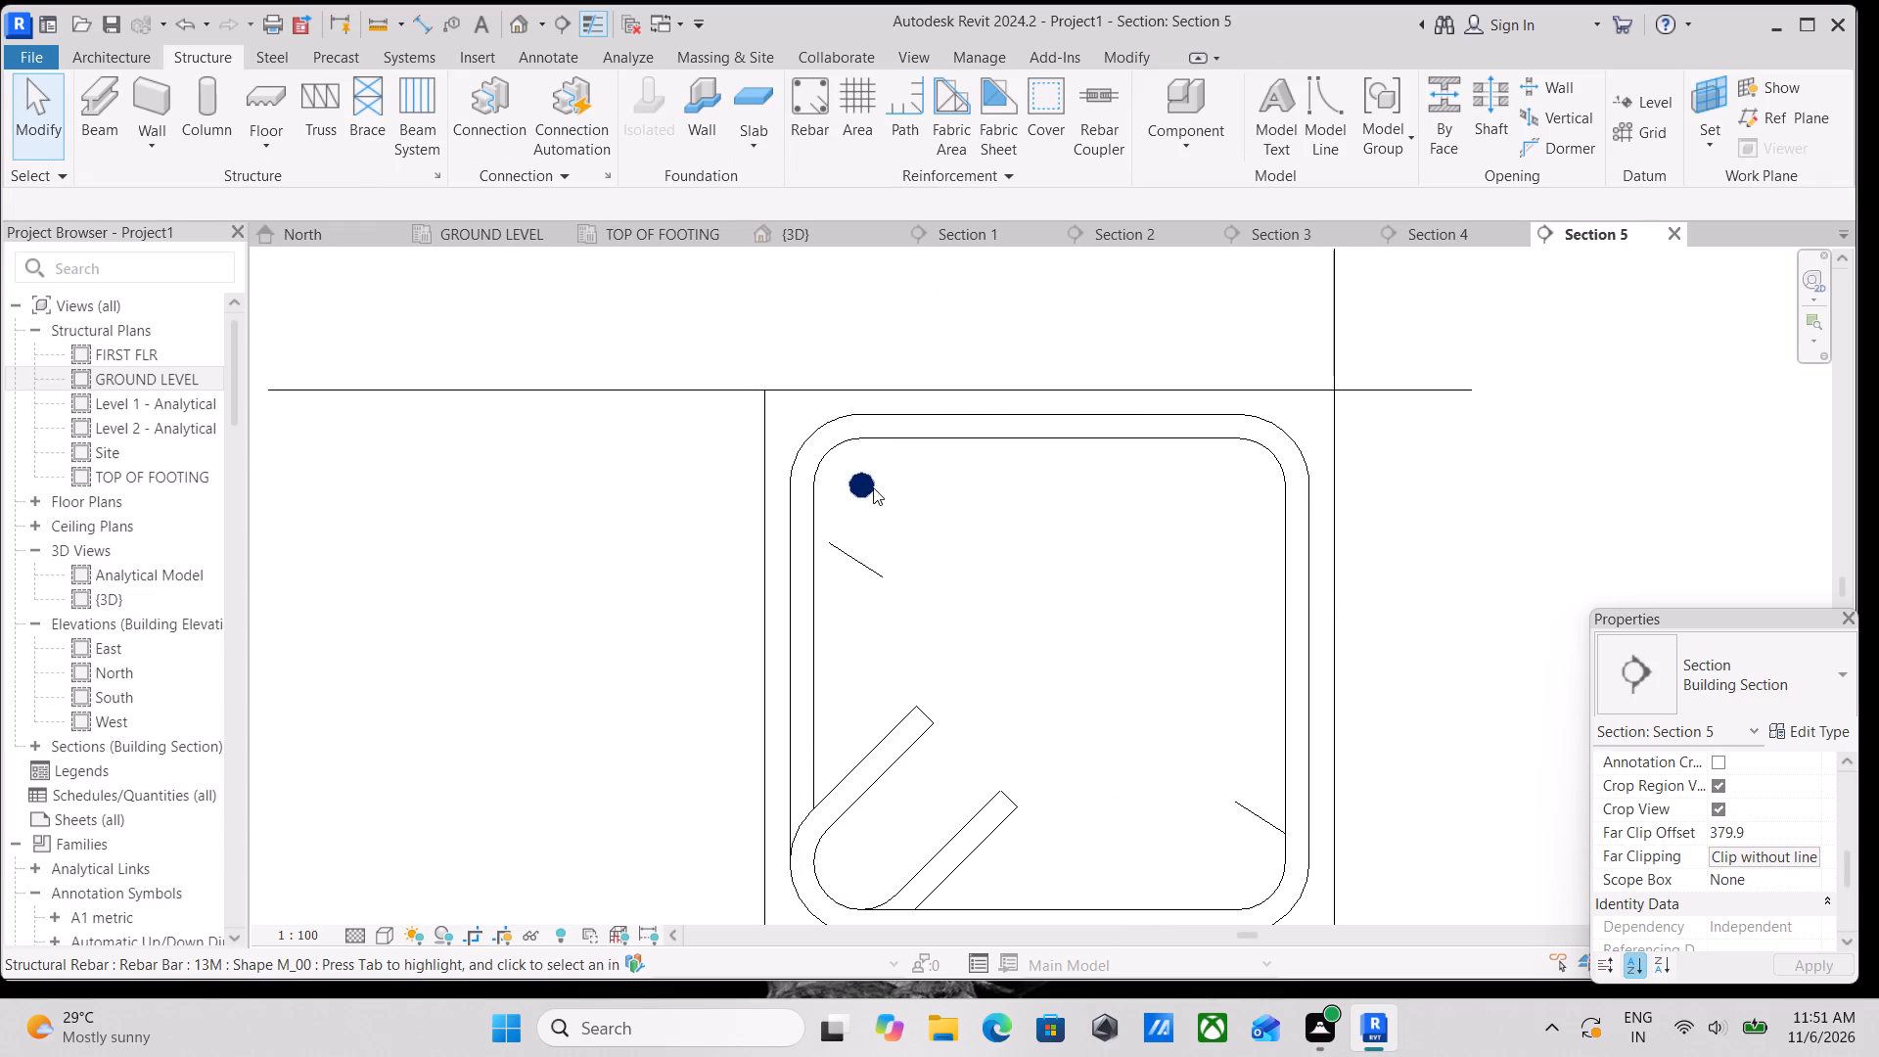
Set the new M_00 longitudinal bar's layout to Fixed Number with a quantity of 2.
left_click(873, 486)
scroll(902, 437, "up", 1)
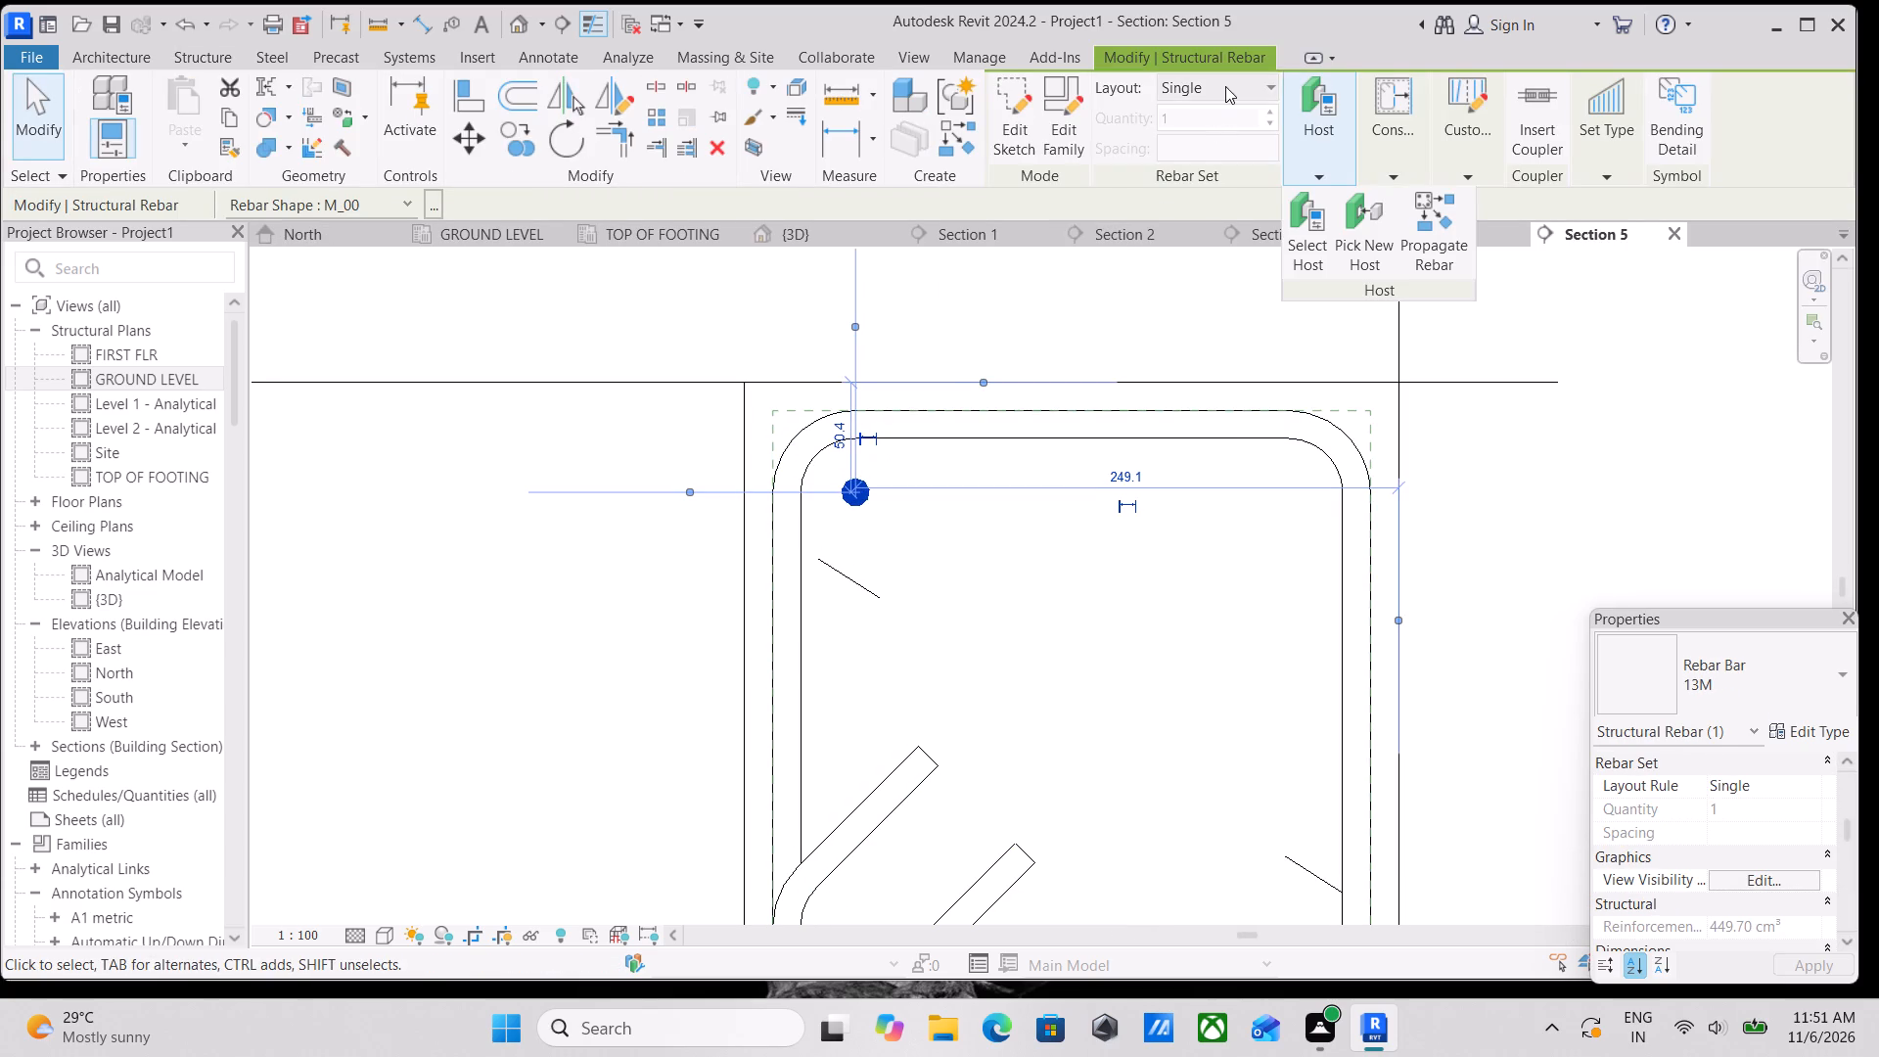
left_click(1225, 86)
double_click(1191, 167)
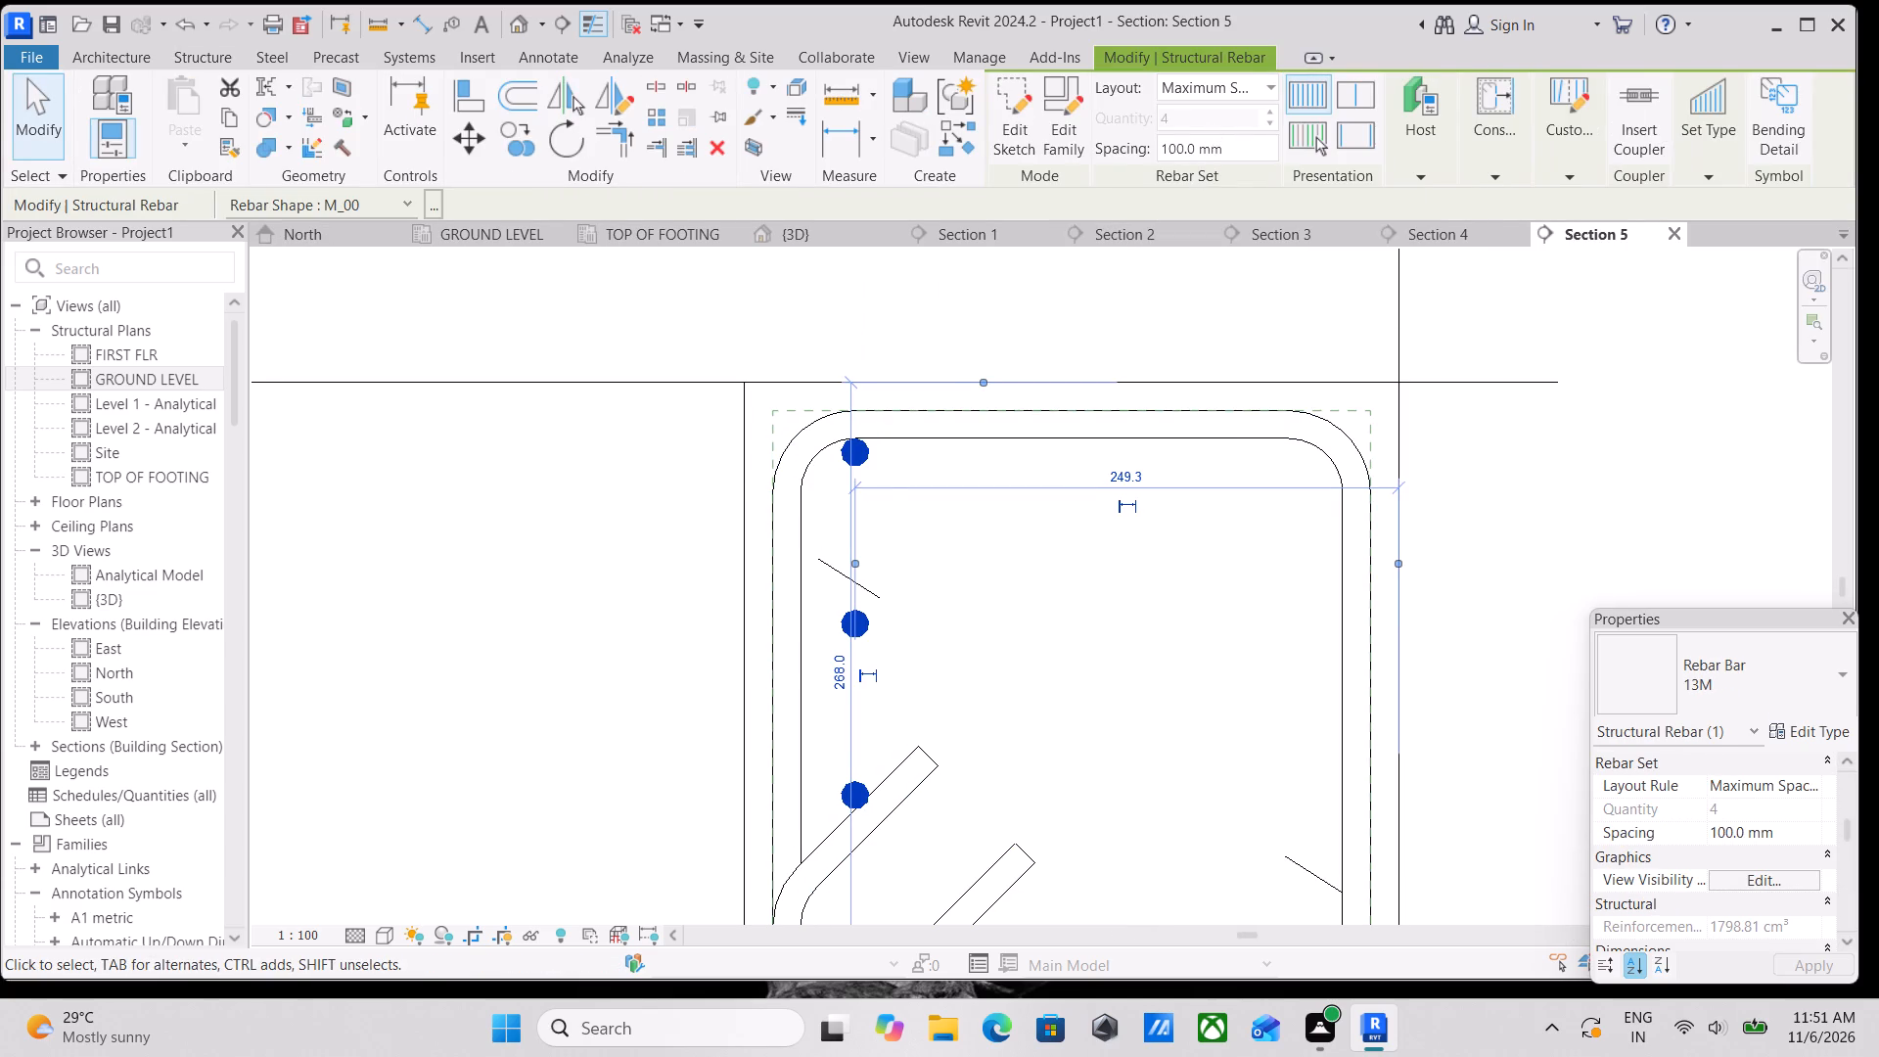
scroll(1097, 329, "down", 3)
middle_click_drag(1097, 329, 1140, 217)
middle_click_drag(1023, 416, 1013, 553)
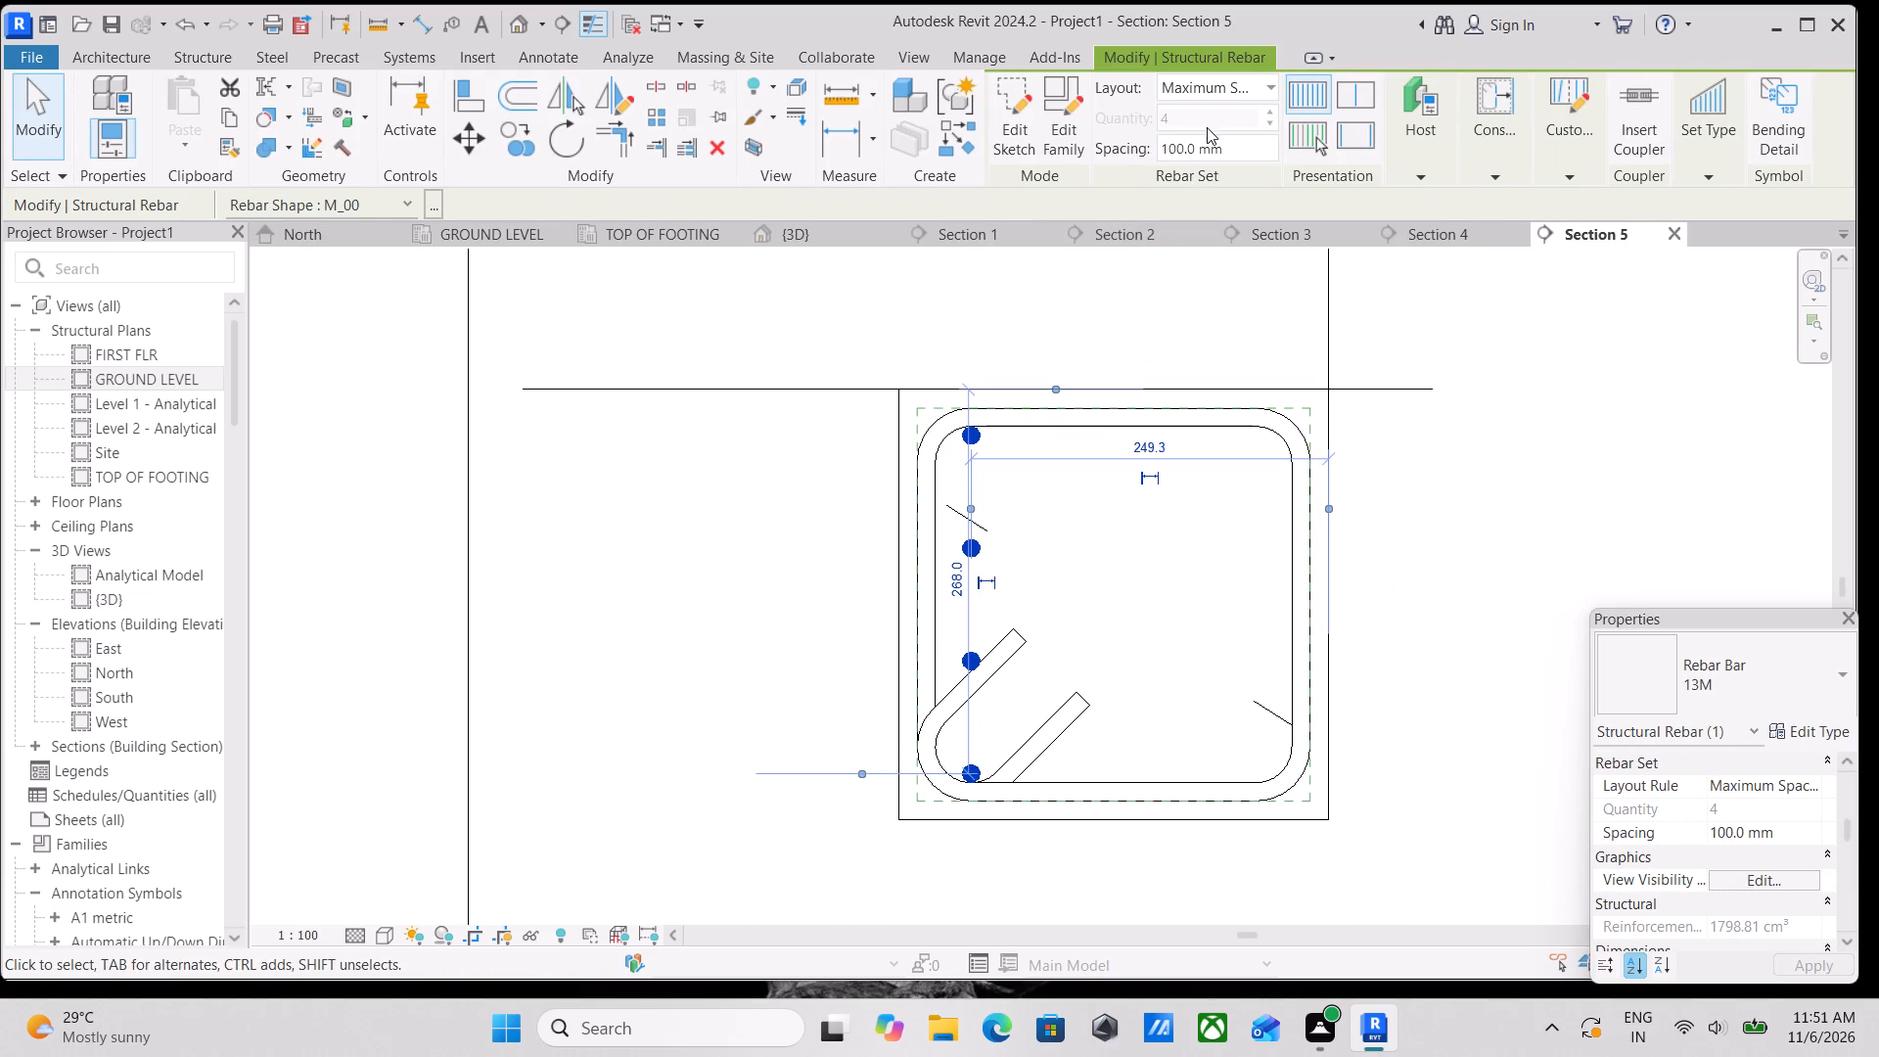
left_click(1260, 80)
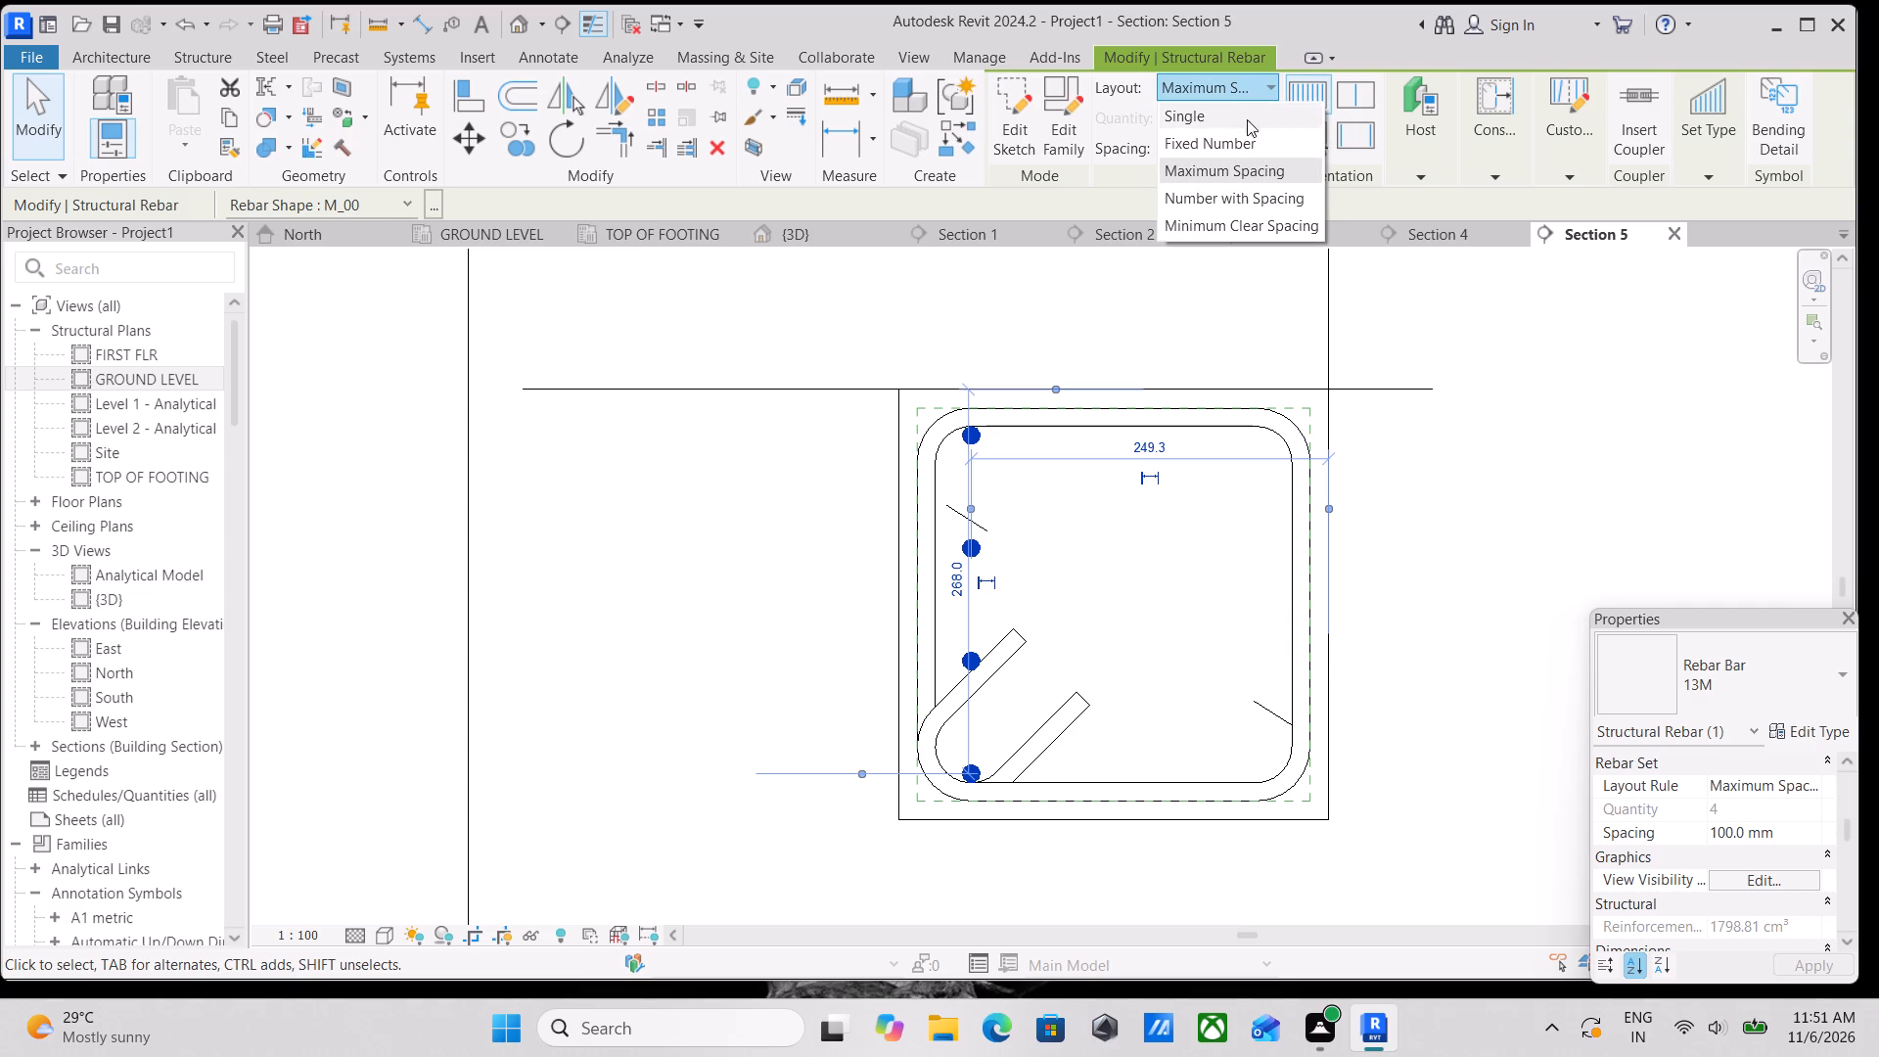
left_click(1237, 149)
left_click_drag(1204, 111, 1073, 143)
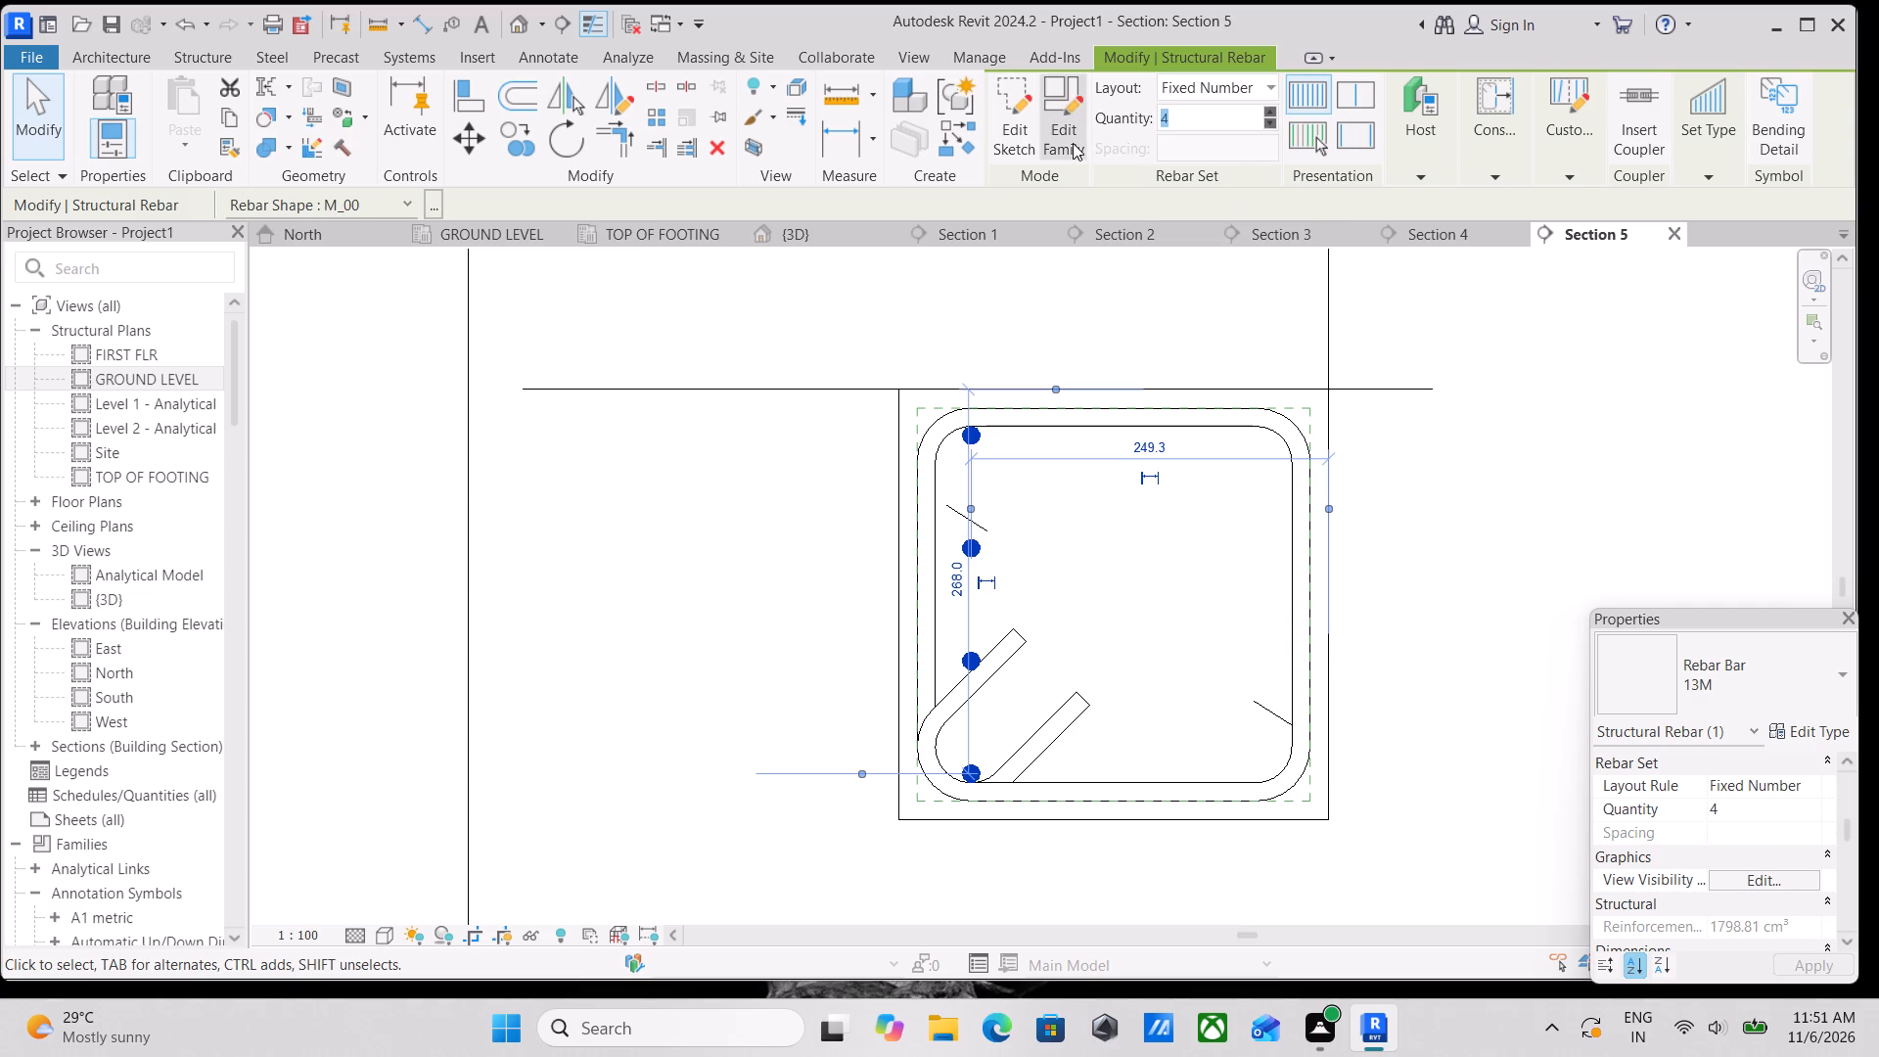
key("2")
key("Return")
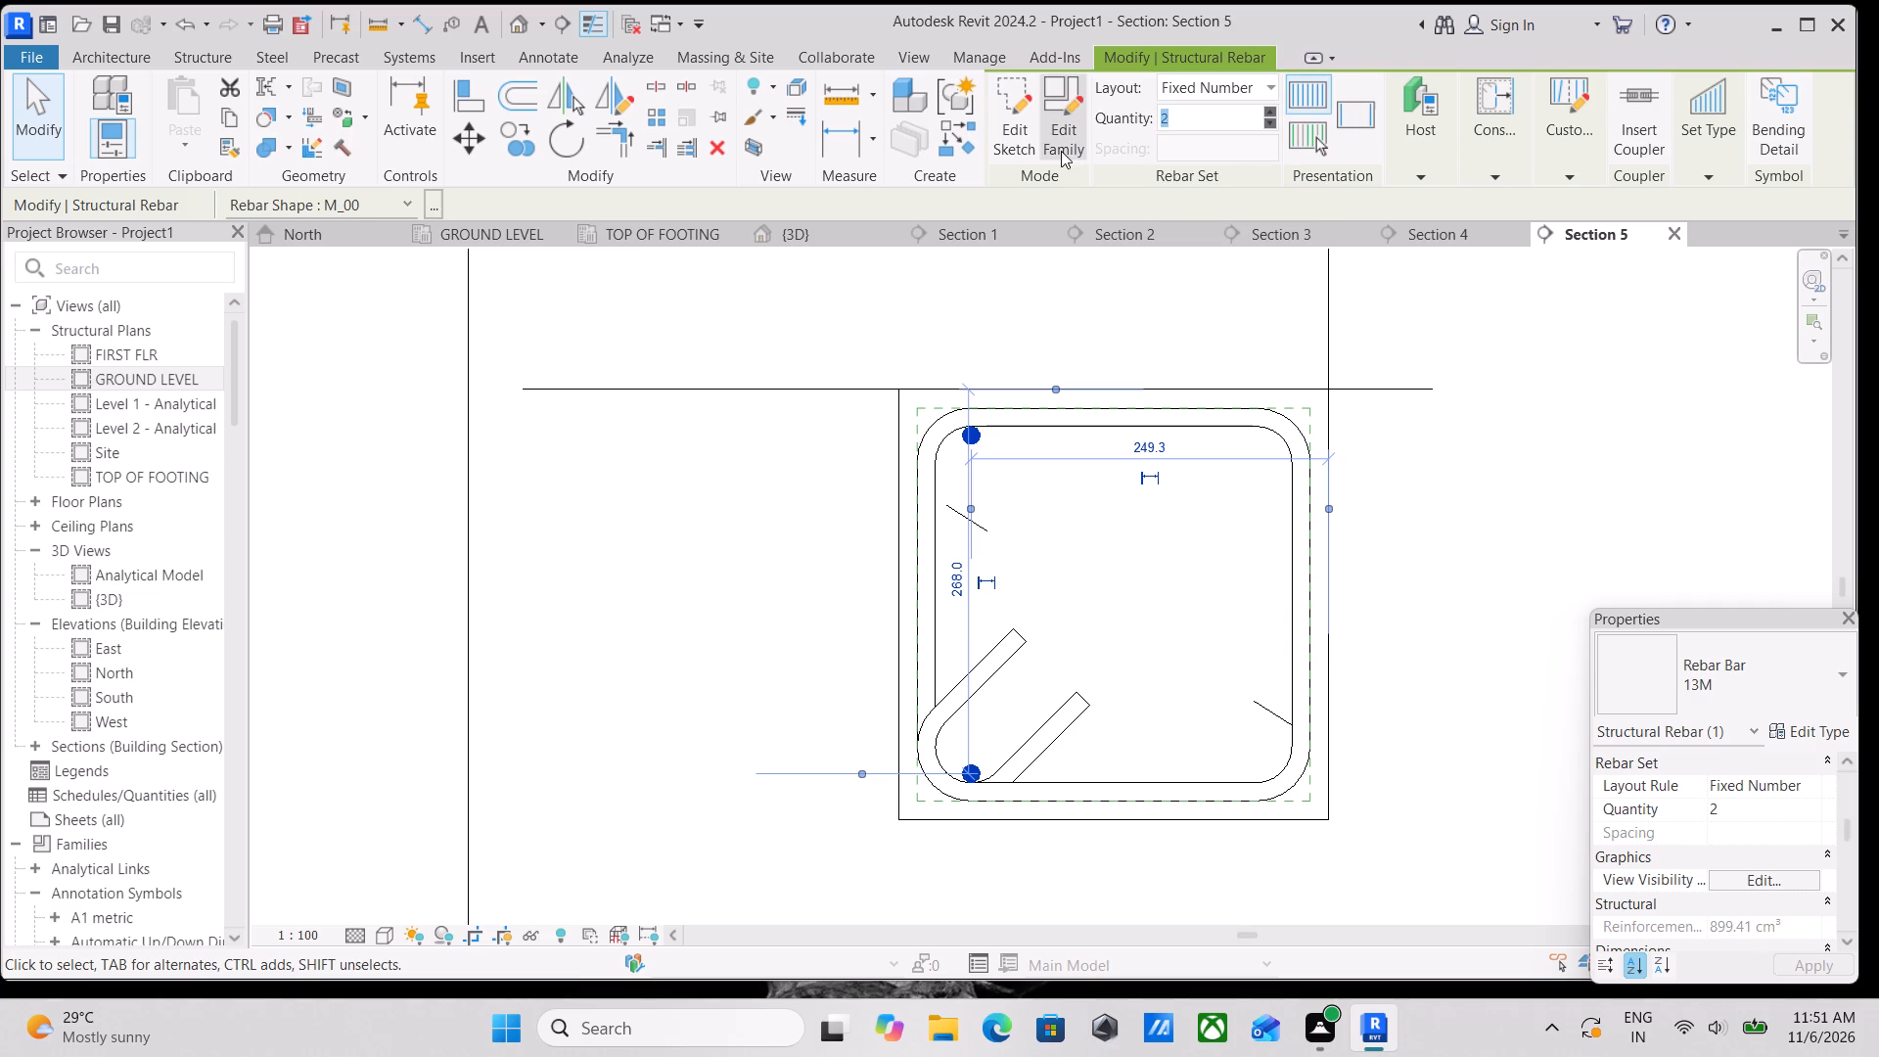
Move the upper and lower bars of the M_00 set inward within the stirrup, about 50 mm from the beam's top and bottom faces.
middle_click_drag(932, 384, 947, 375)
scroll(973, 463, "down", 1)
middle_click_drag(973, 463, 977, 334)
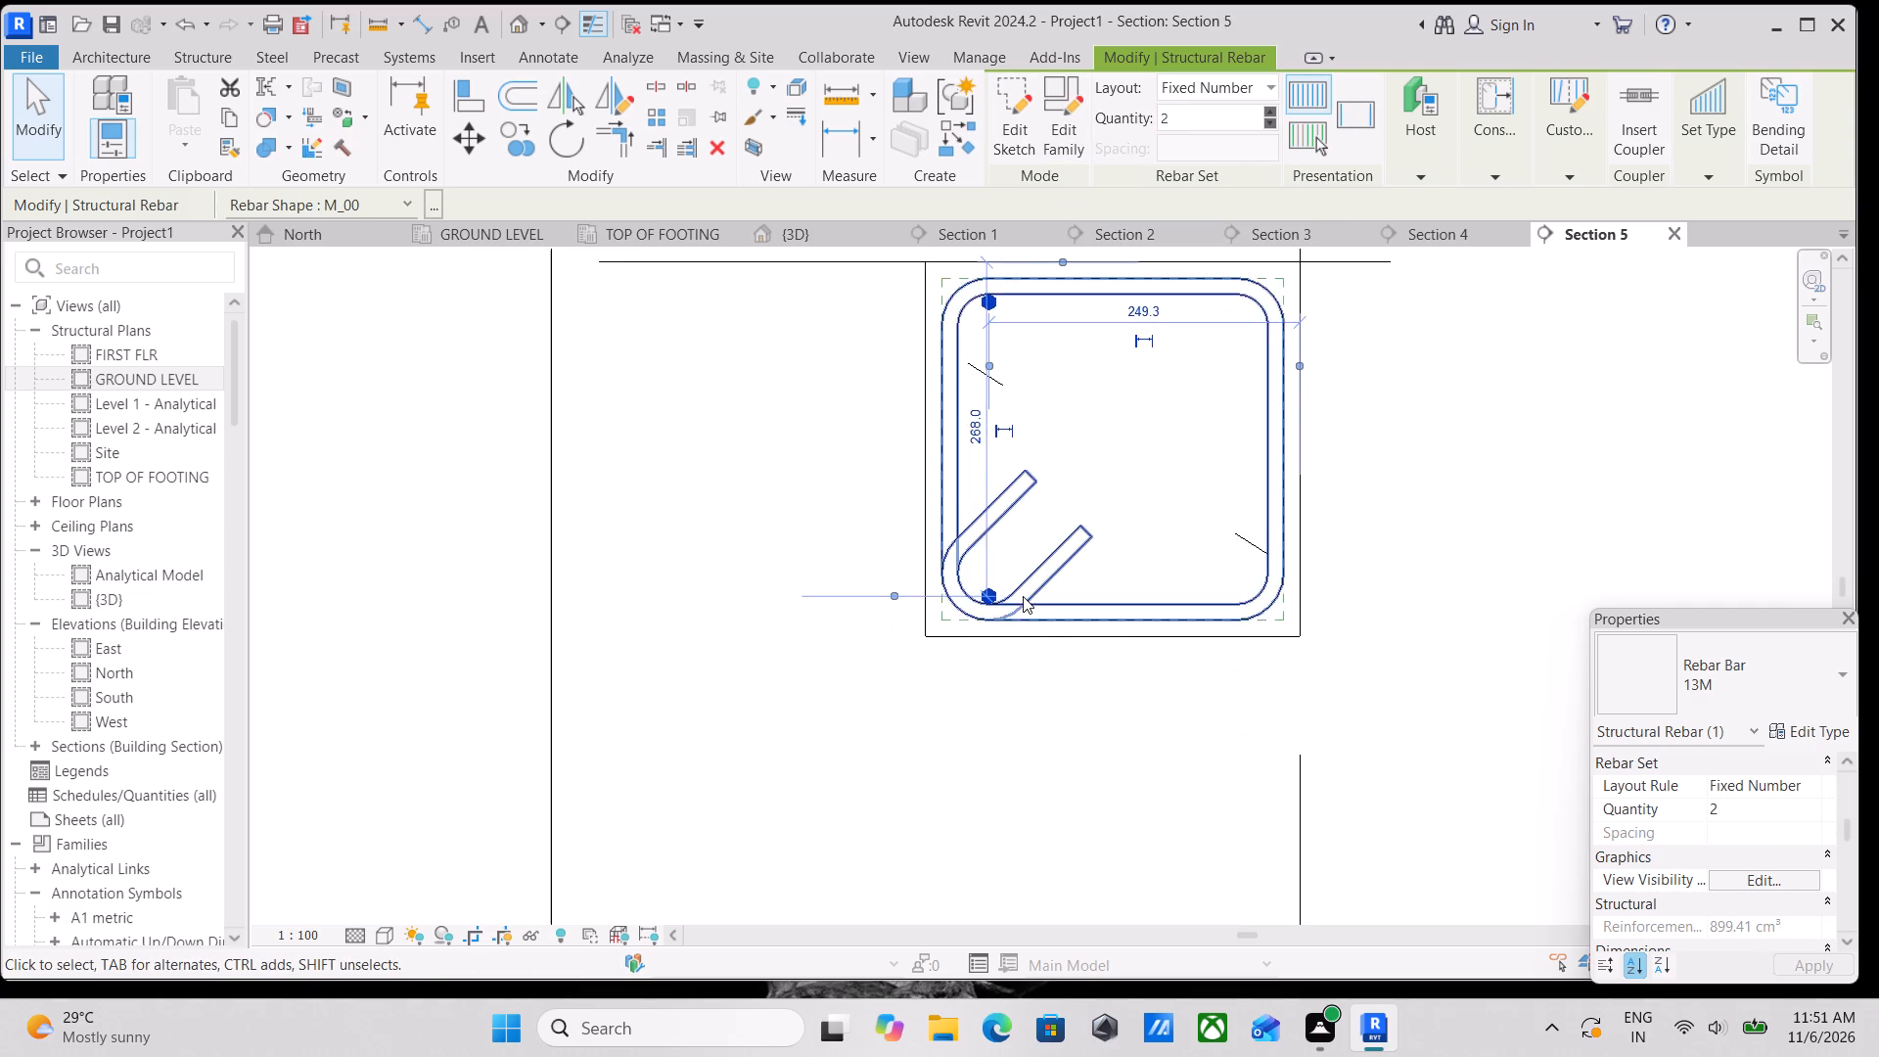
scroll(1023, 596, "up", 4)
scroll(991, 531, "down", 2)
middle_click_drag(991, 531, 922, 651)
middle_click_drag(962, 363, 956, 460)
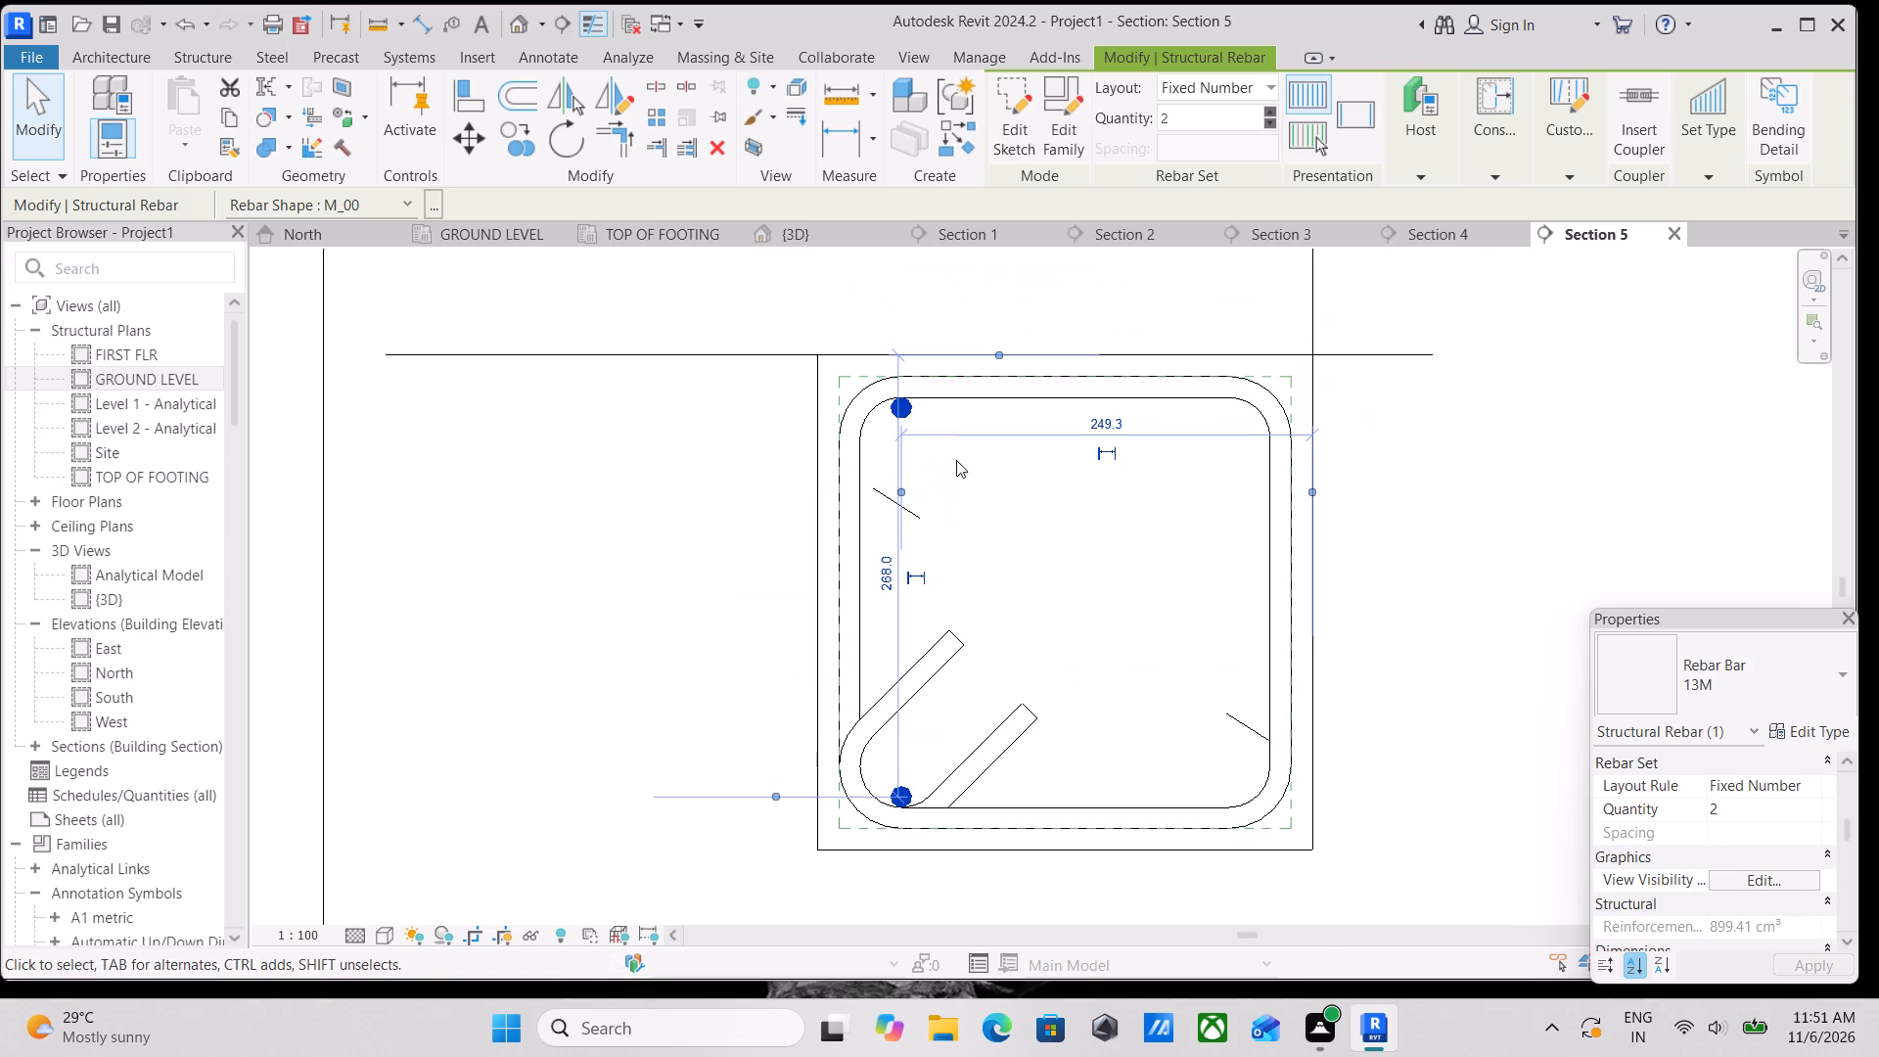
left_click(897, 409)
scroll(1000, 441, "down", 2)
middle_click_drag(1000, 441, 1031, 406)
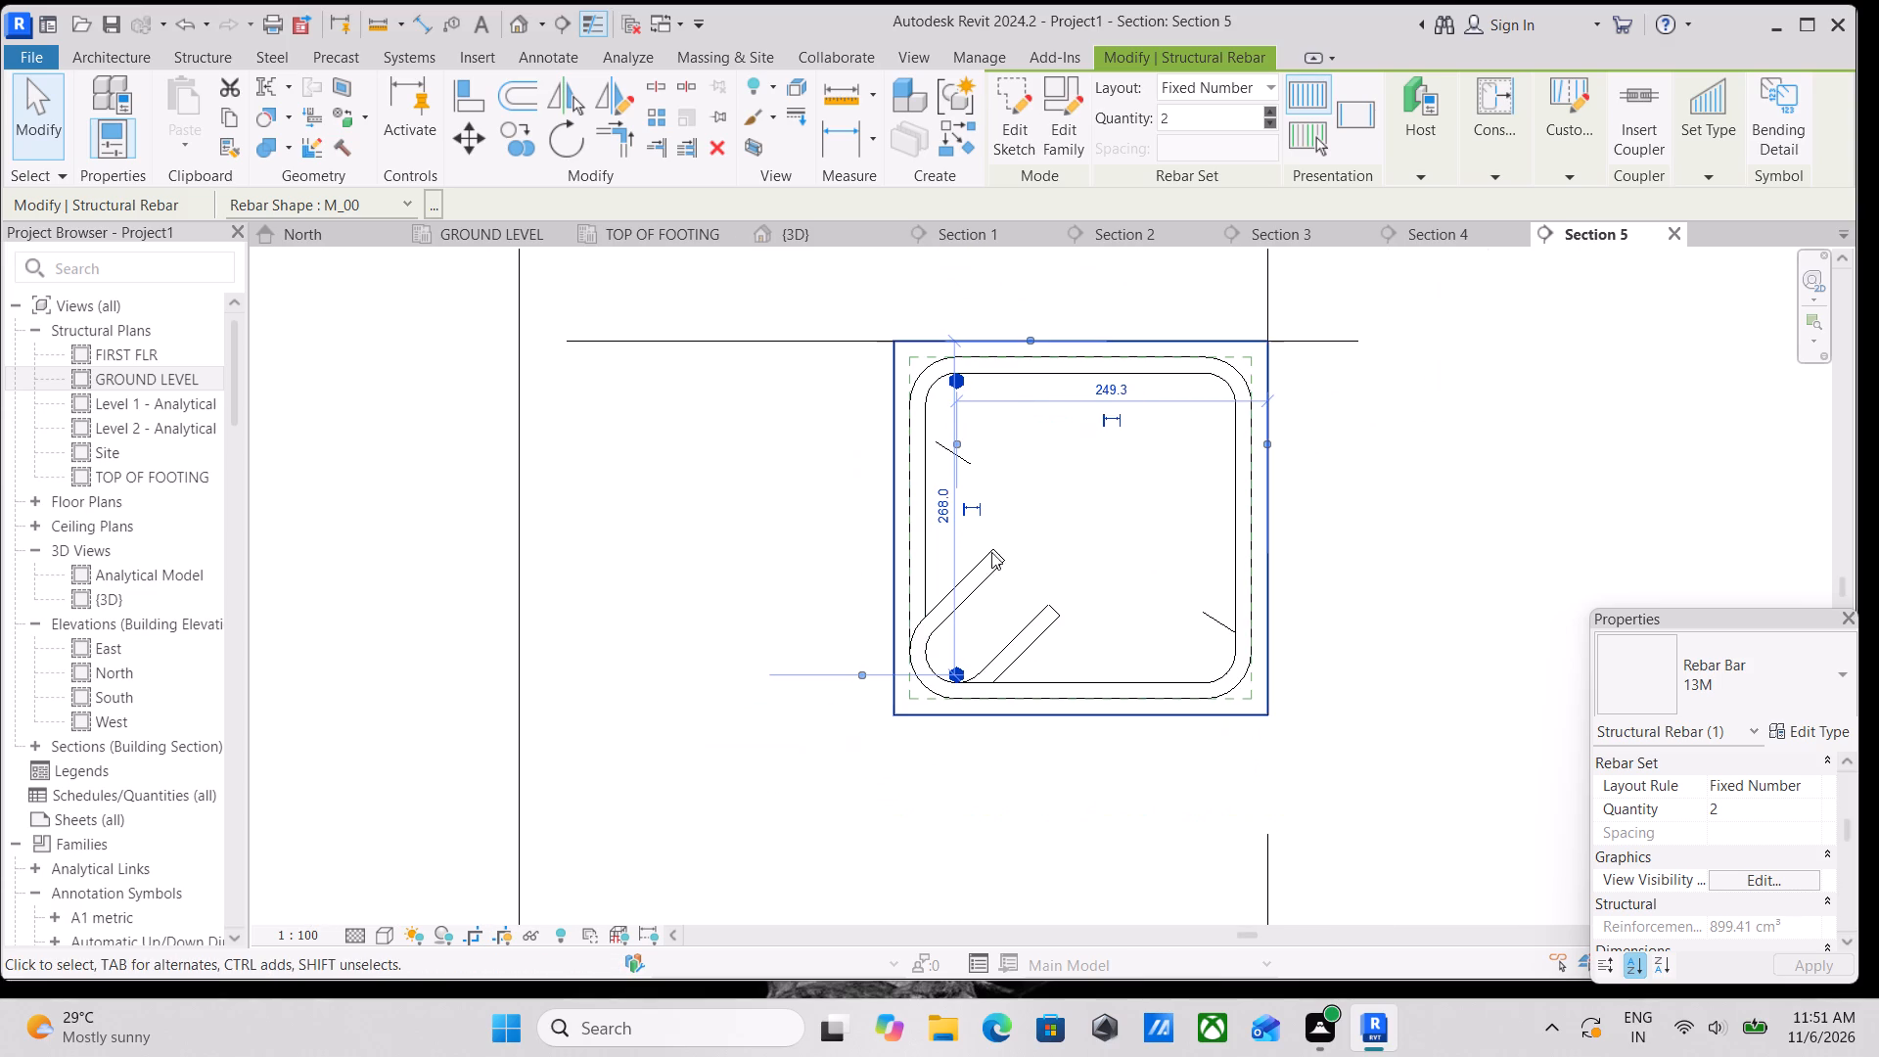
scroll(957, 704, "up", 4)
key("Escape")
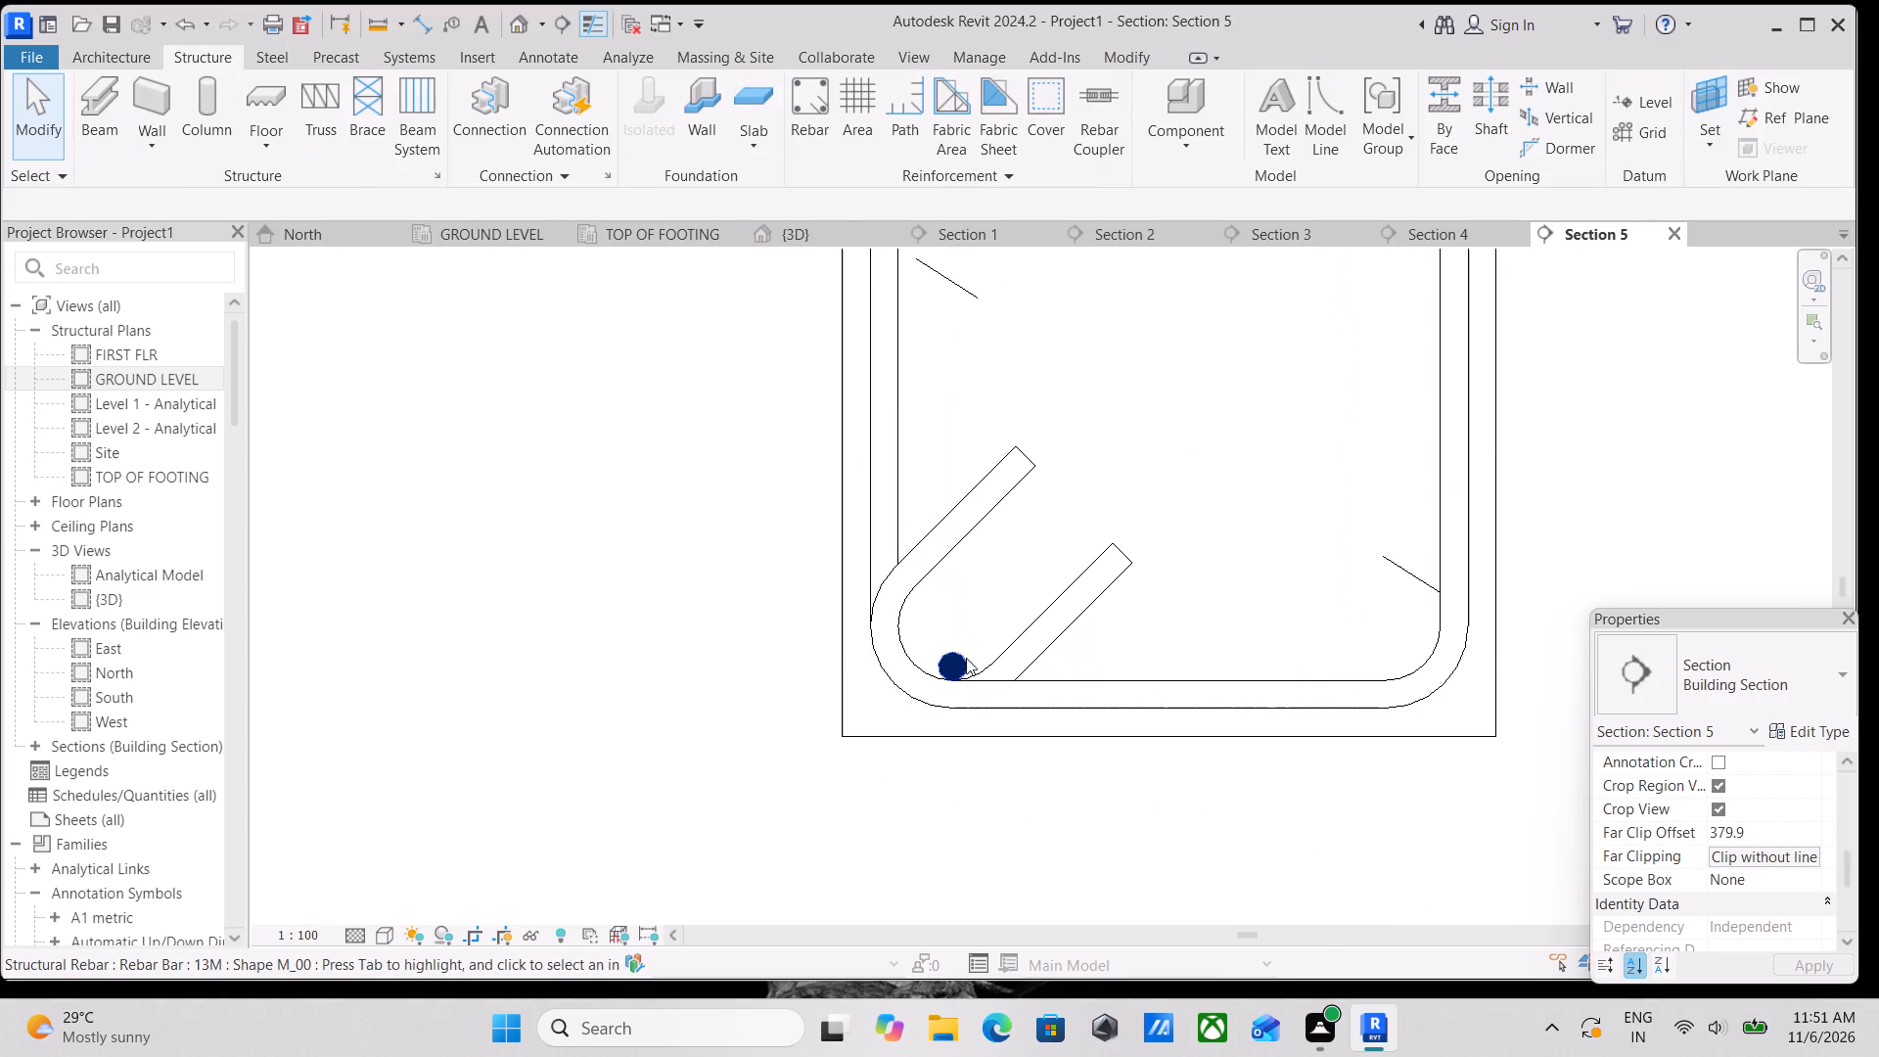
left_click(958, 660)
scroll(1003, 573, "down", 1)
middle_click_drag(1003, 573, 1019, 703)
scroll(1054, 640, "down", 1)
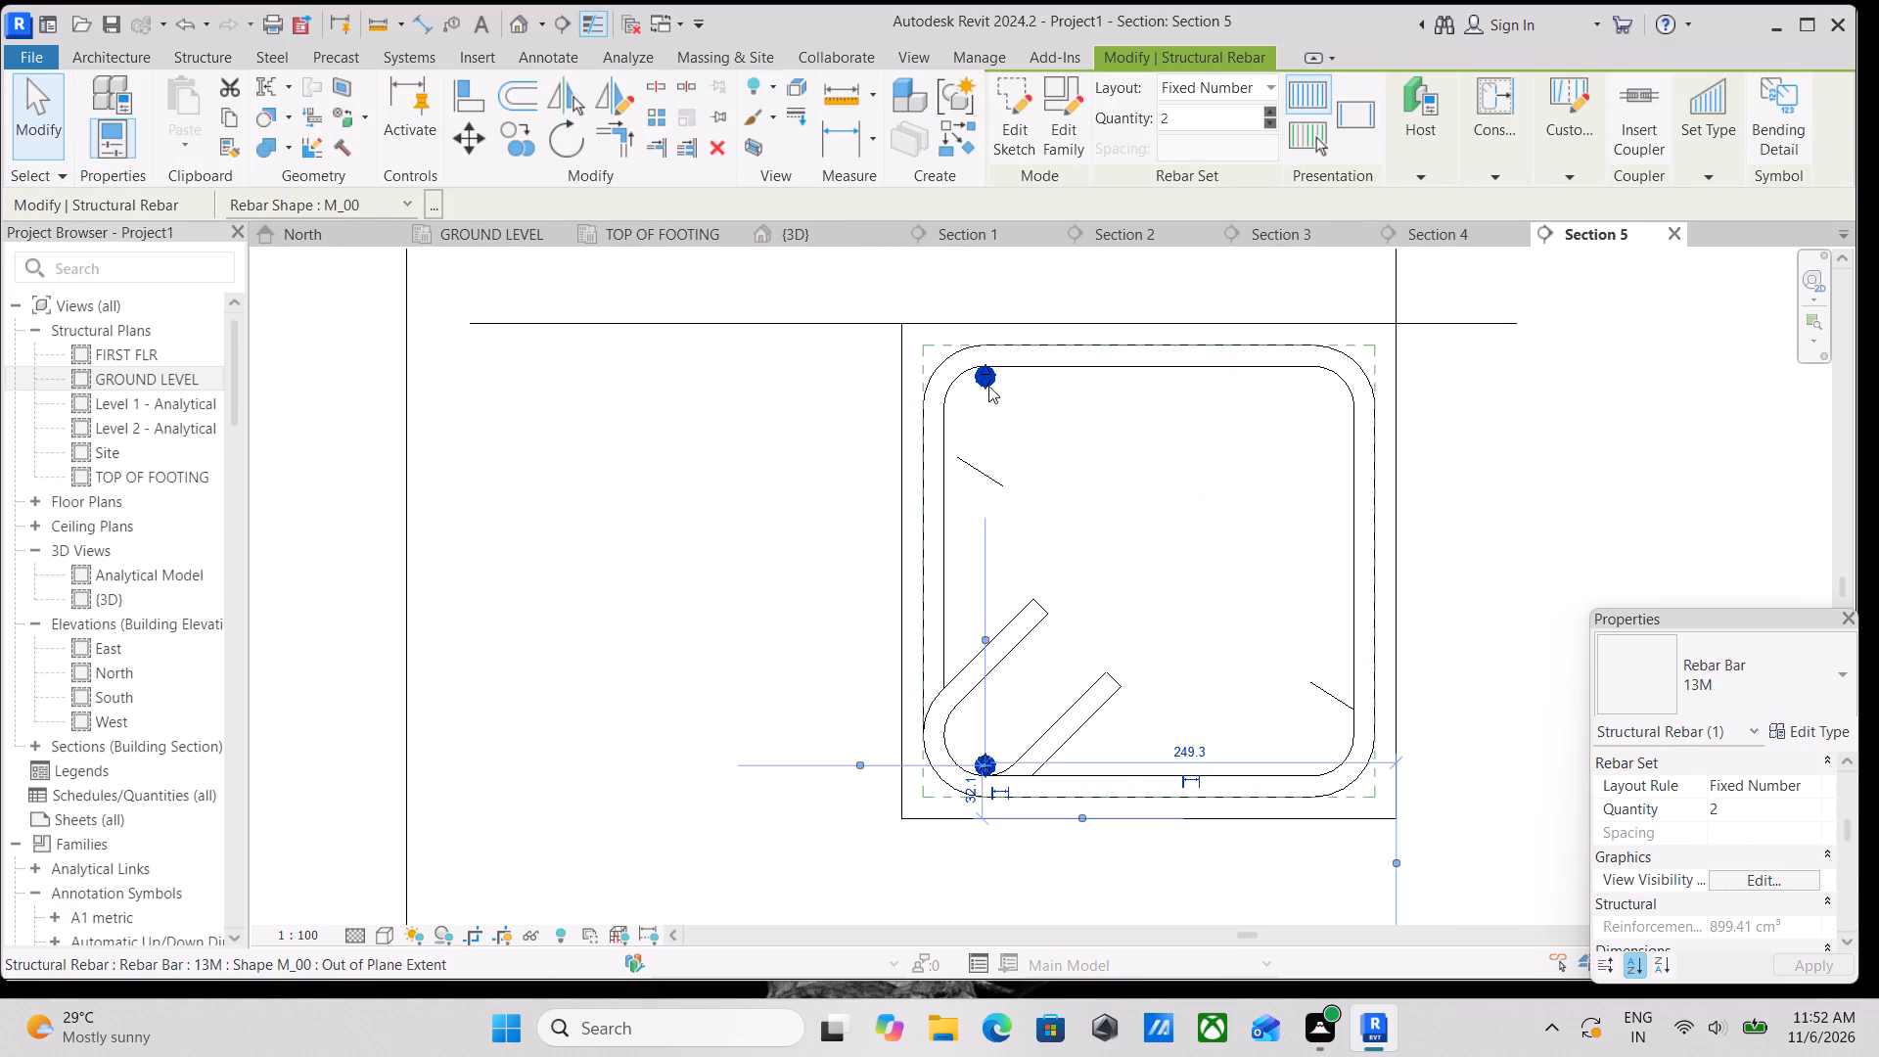
left_click_drag(987, 384, 983, 418)
middle_click_drag(987, 472, 1001, 377)
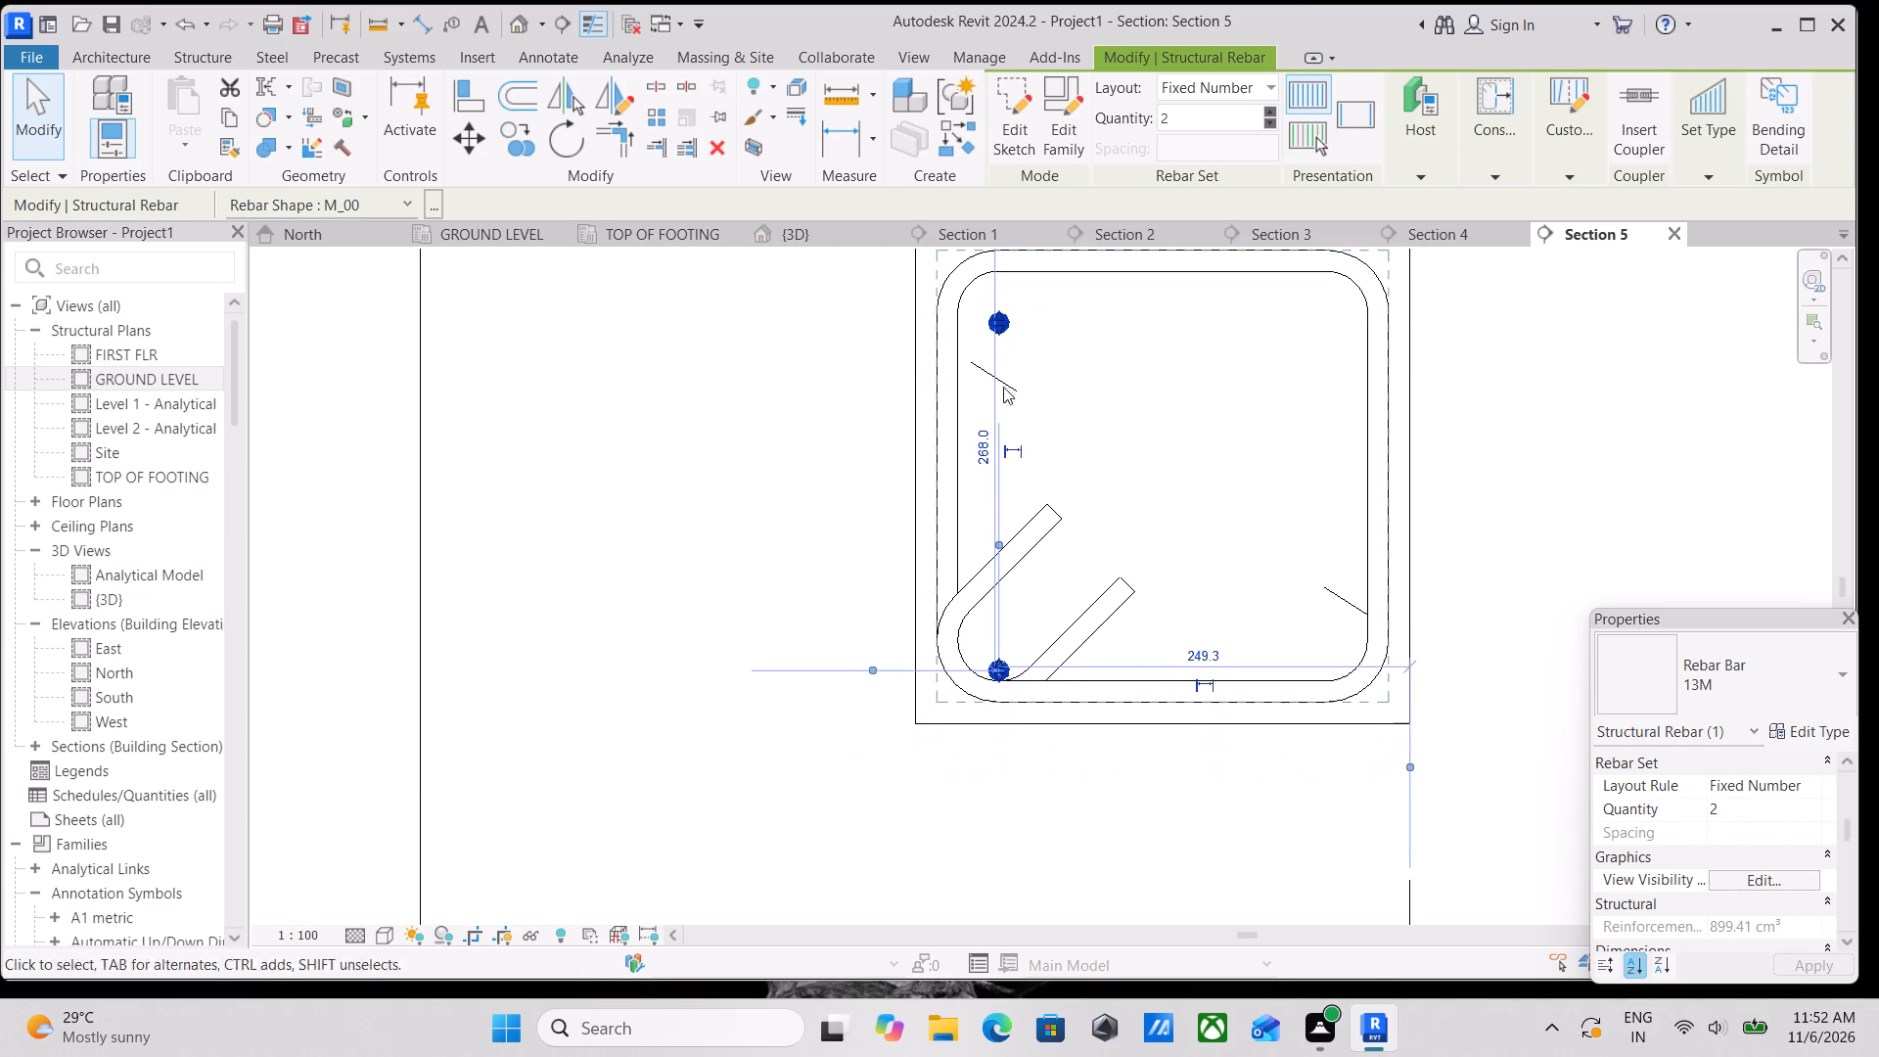
scroll(965, 649, "up", 2)
left_click_drag(1003, 671, 1006, 628)
middle_click_drag(1010, 527, 998, 715)
middle_click_drag(1033, 440, 1035, 501)
left_click_drag(994, 458, 994, 447)
scroll(1013, 456, "down", 1)
middle_click_drag(1013, 456, 1023, 397)
key("Escape")
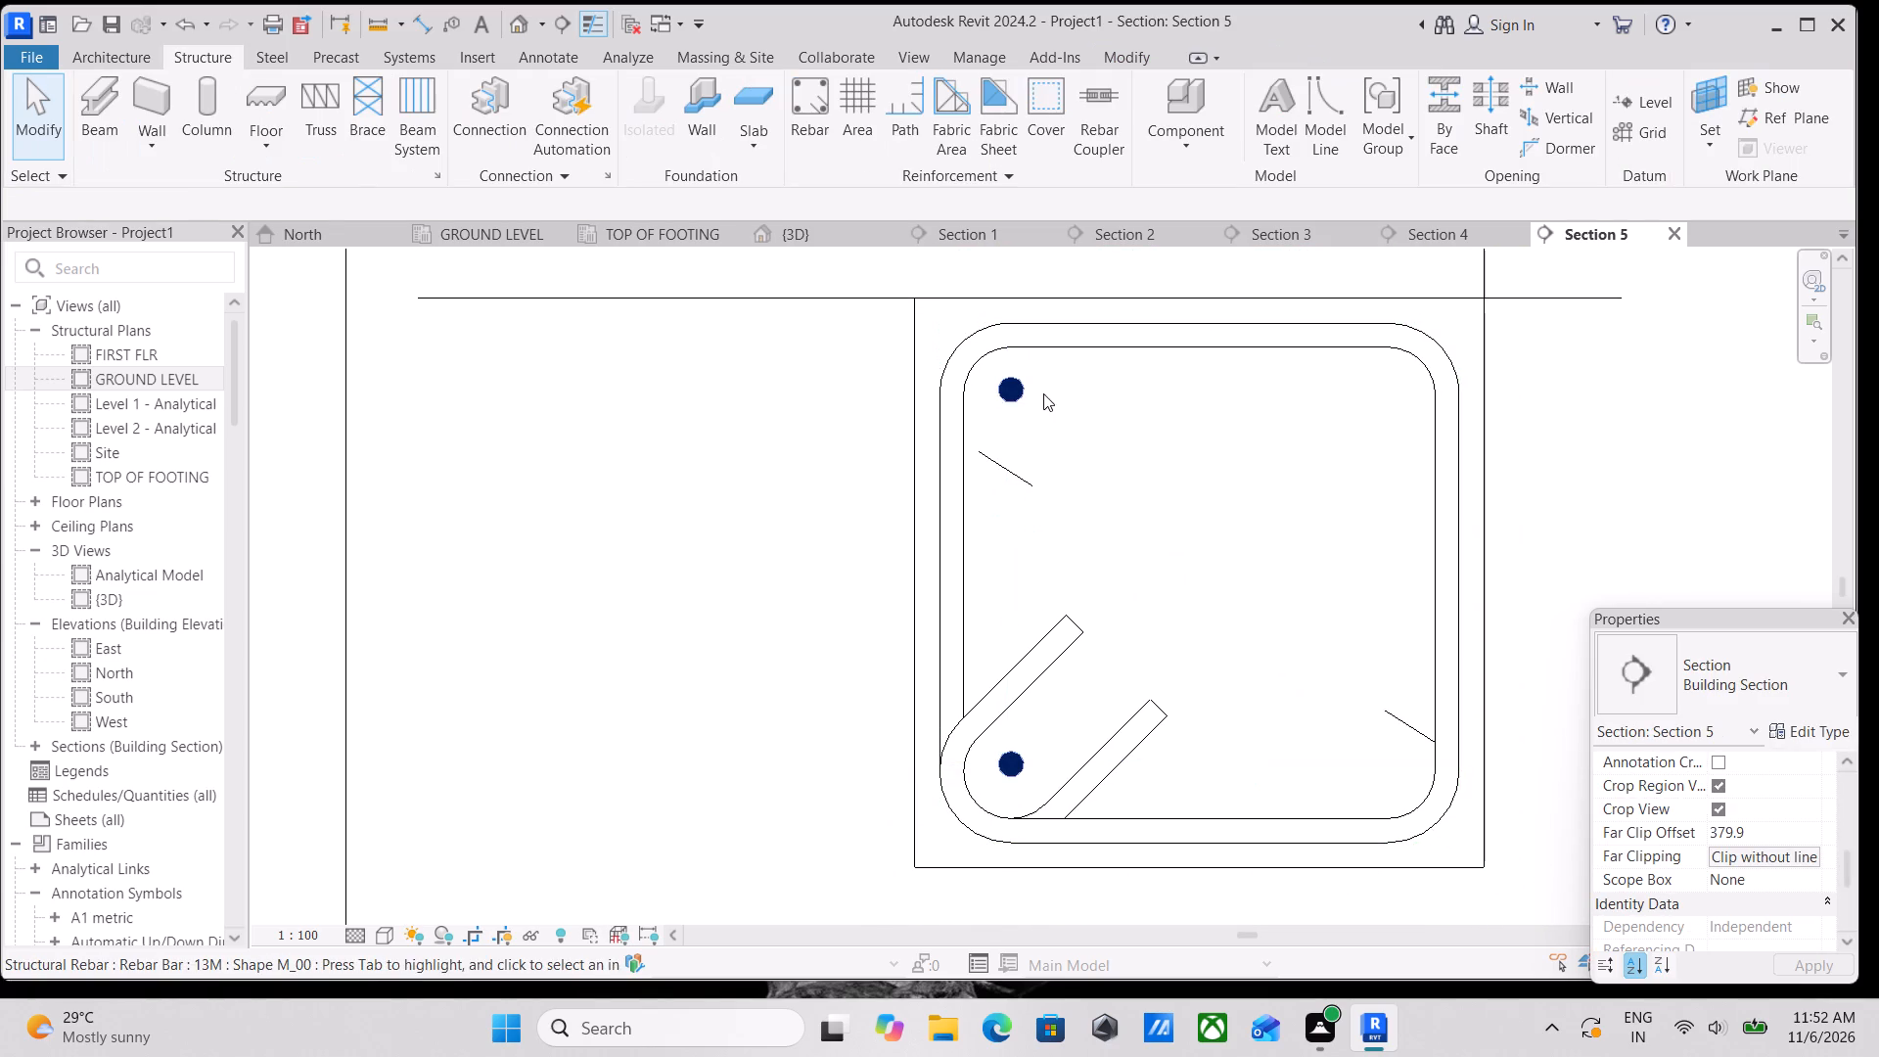
Mirror a copy of the two-bar M_00 set to the stirrup's opposite side, about a vertical axis through the stirrup's midpoint.
left_click(1013, 387)
type("dm")
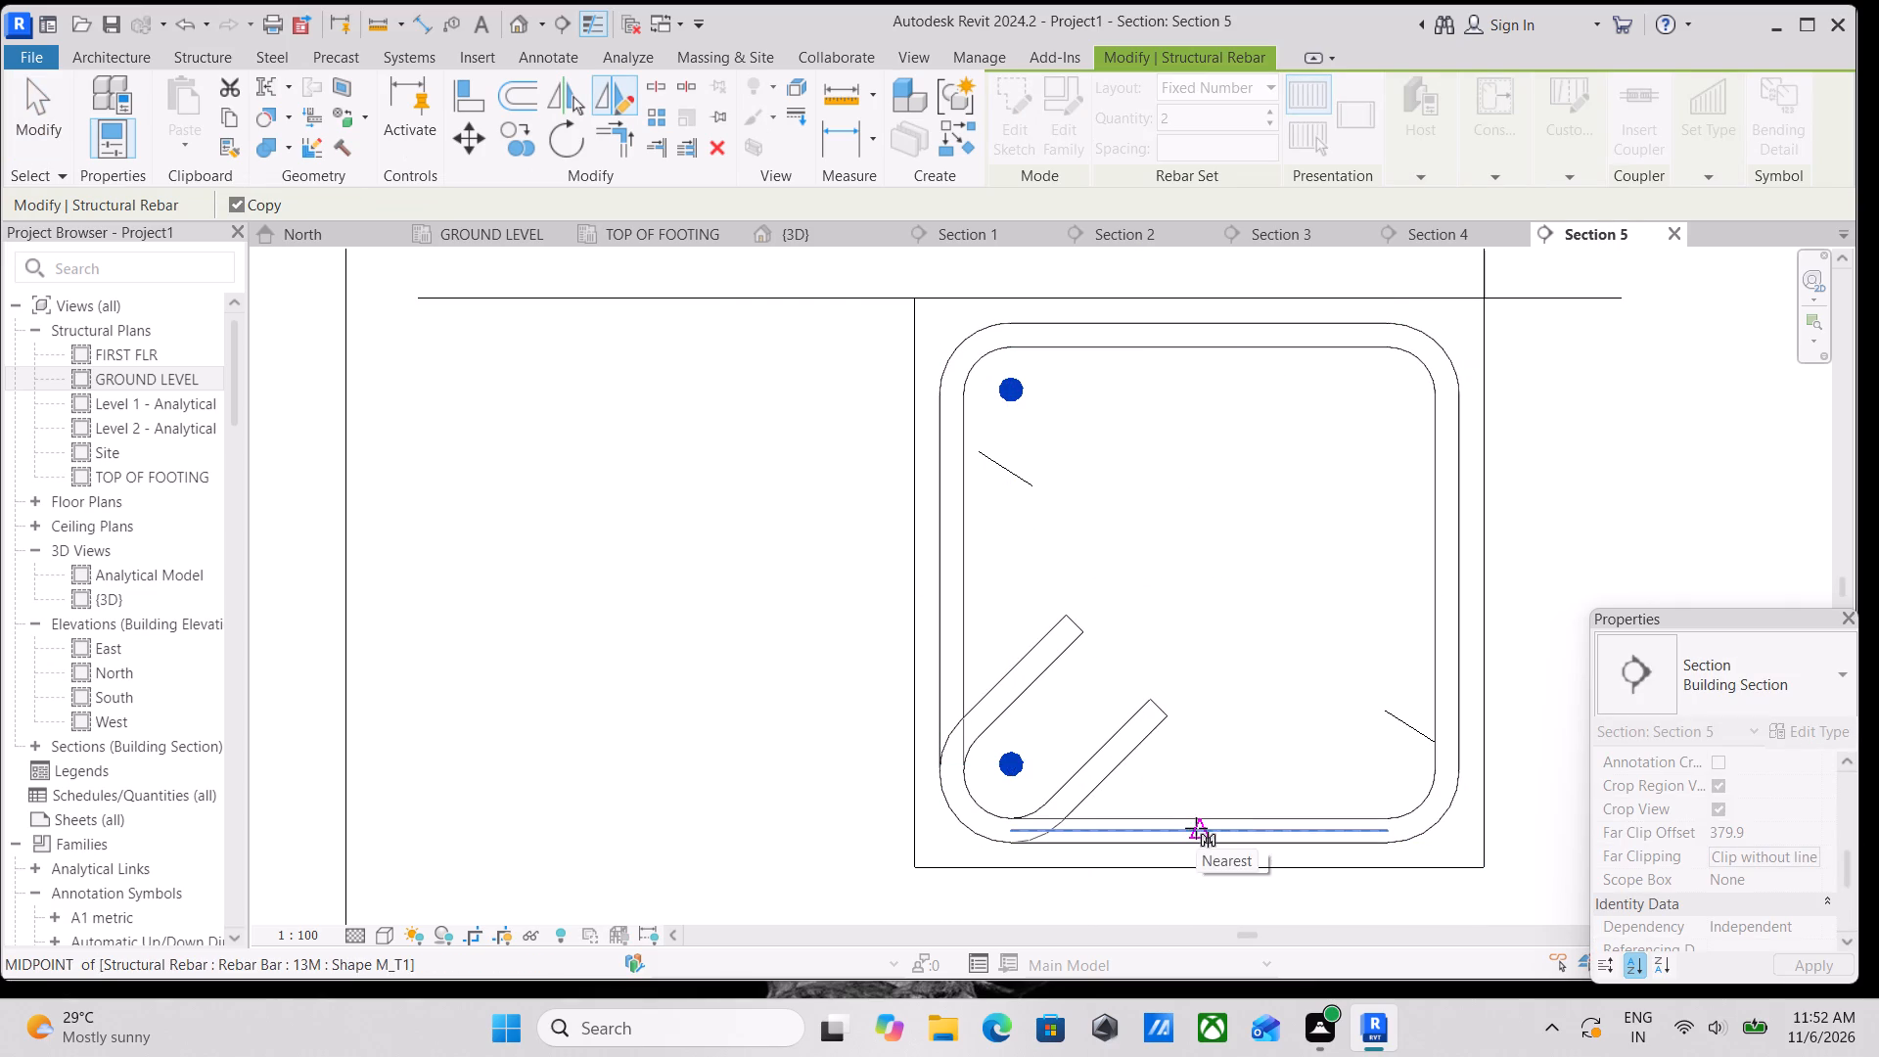
left_click(1199, 828)
left_click(1198, 409)
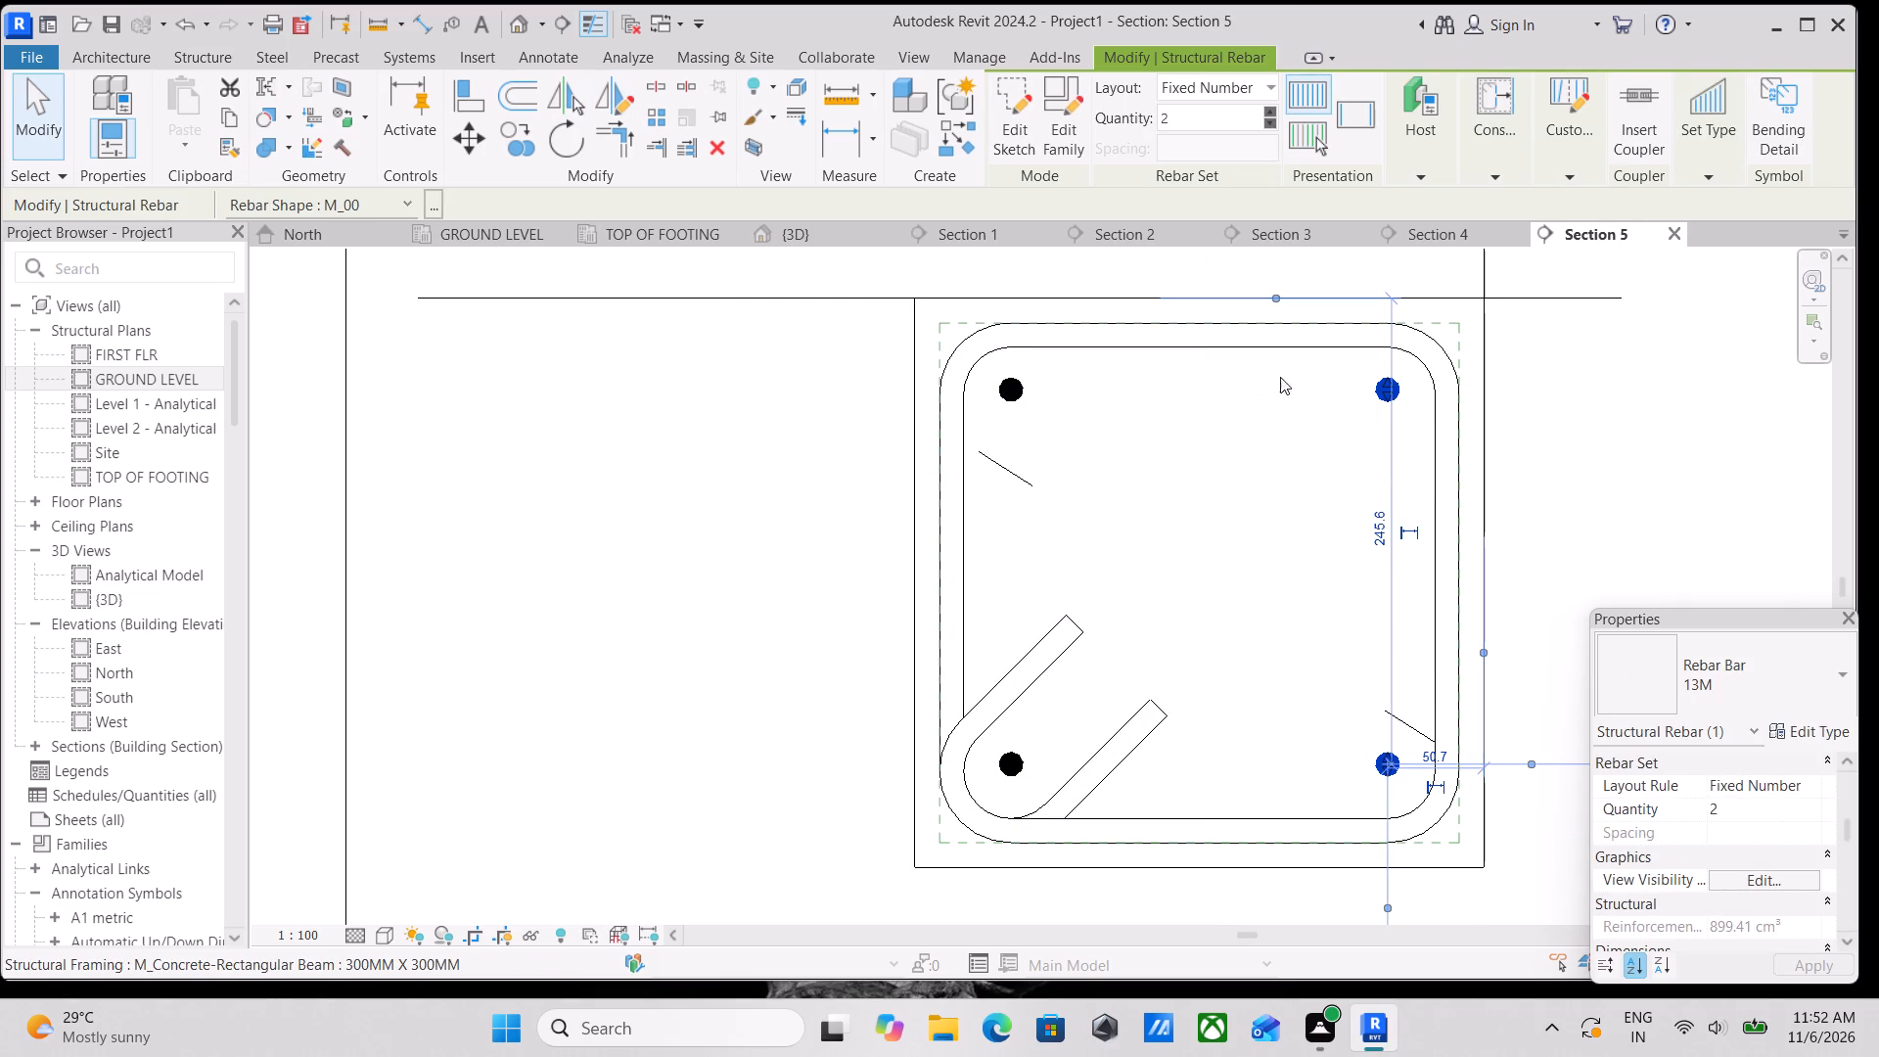
key("Escape")
Set both the mirrored and the original M_00 bar sets to show unobscured in the {3D} view.
left_click(1384, 387)
scroll(1731, 859, "down", 1)
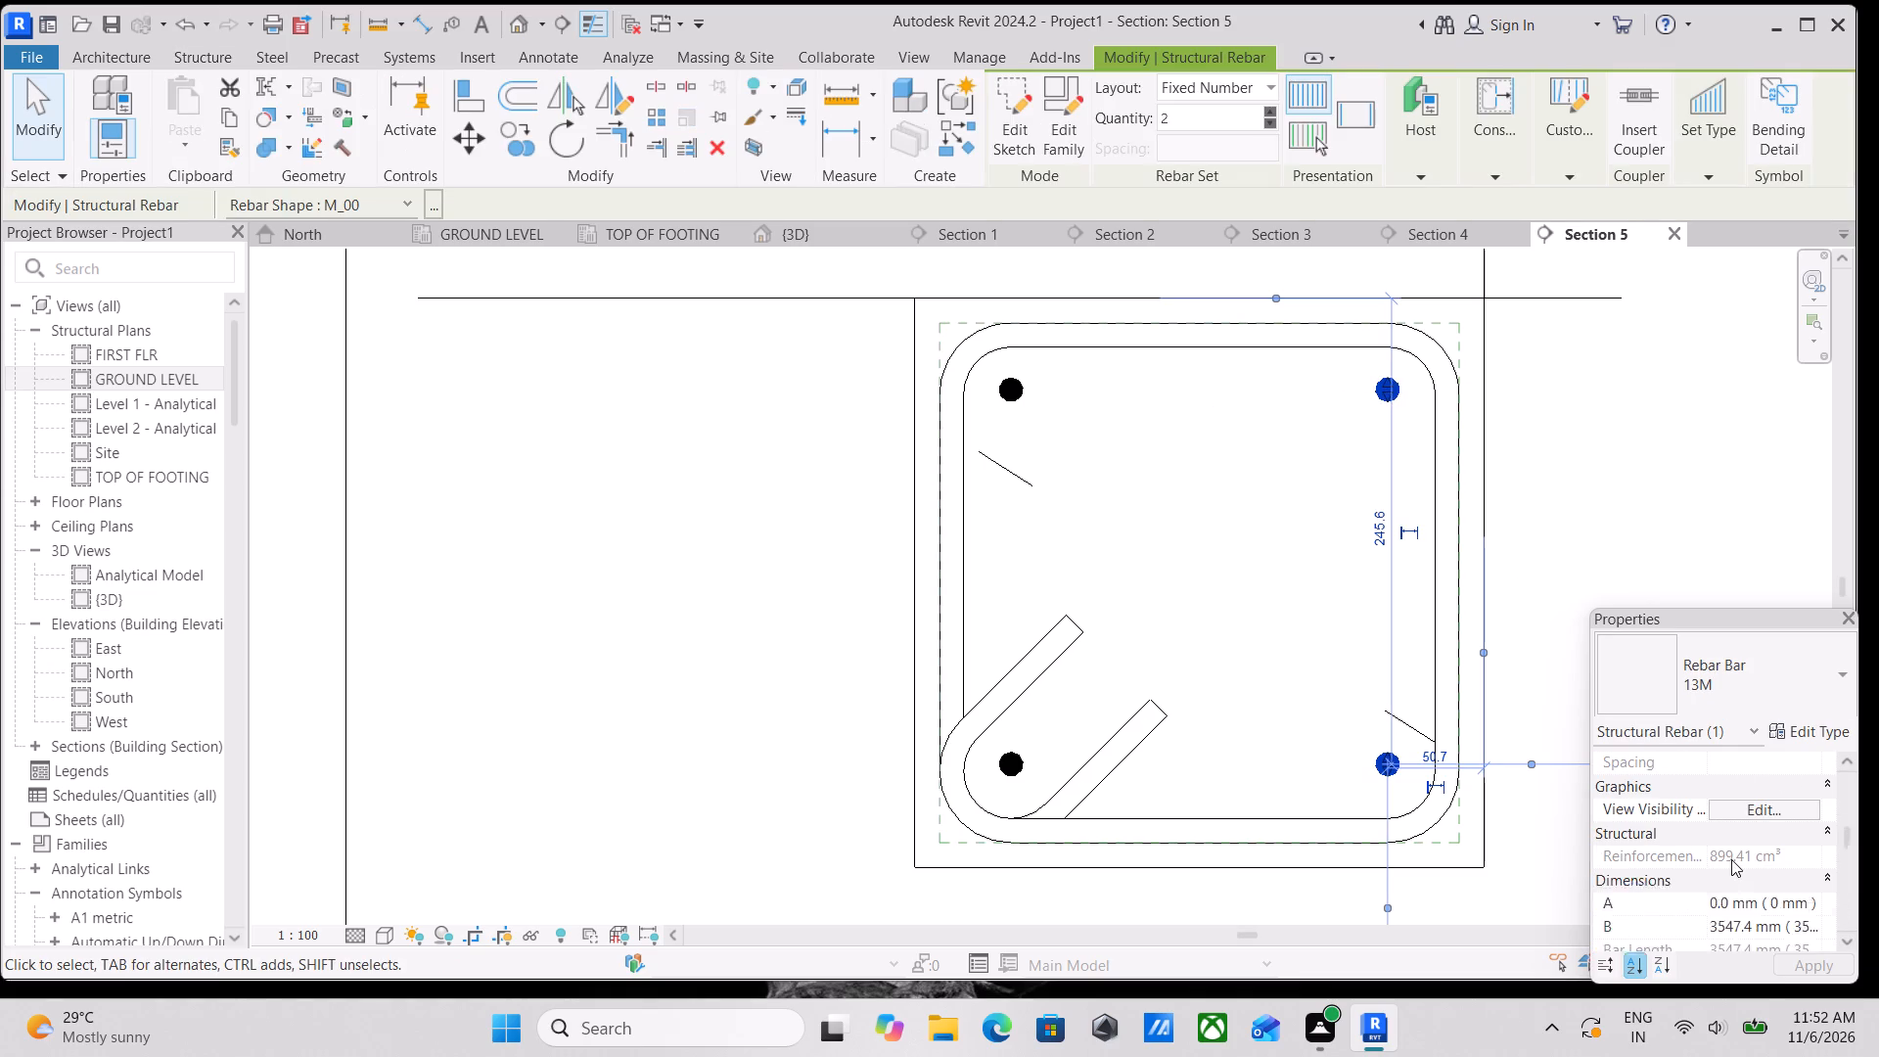
scroll(1731, 859, "down", 2)
scroll(1733, 859, "up", 3)
left_click(1780, 883)
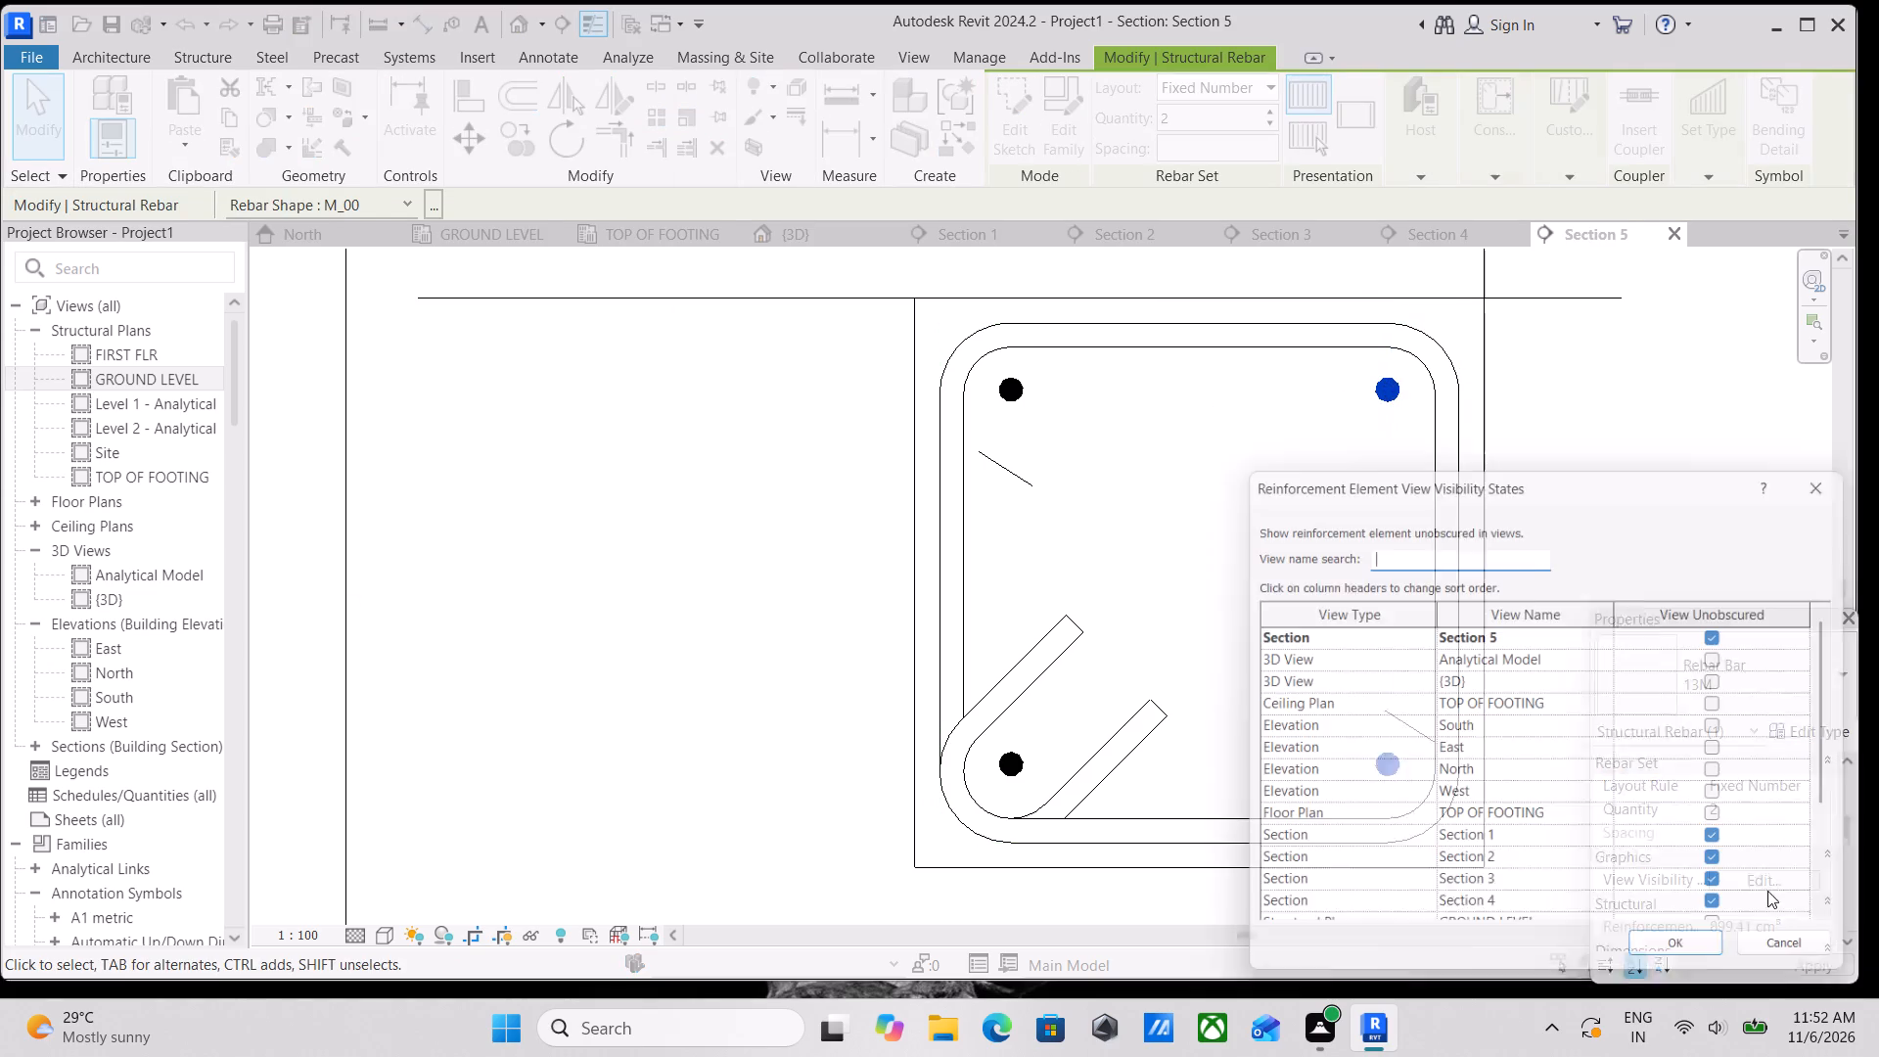
left_click(1730, 679)
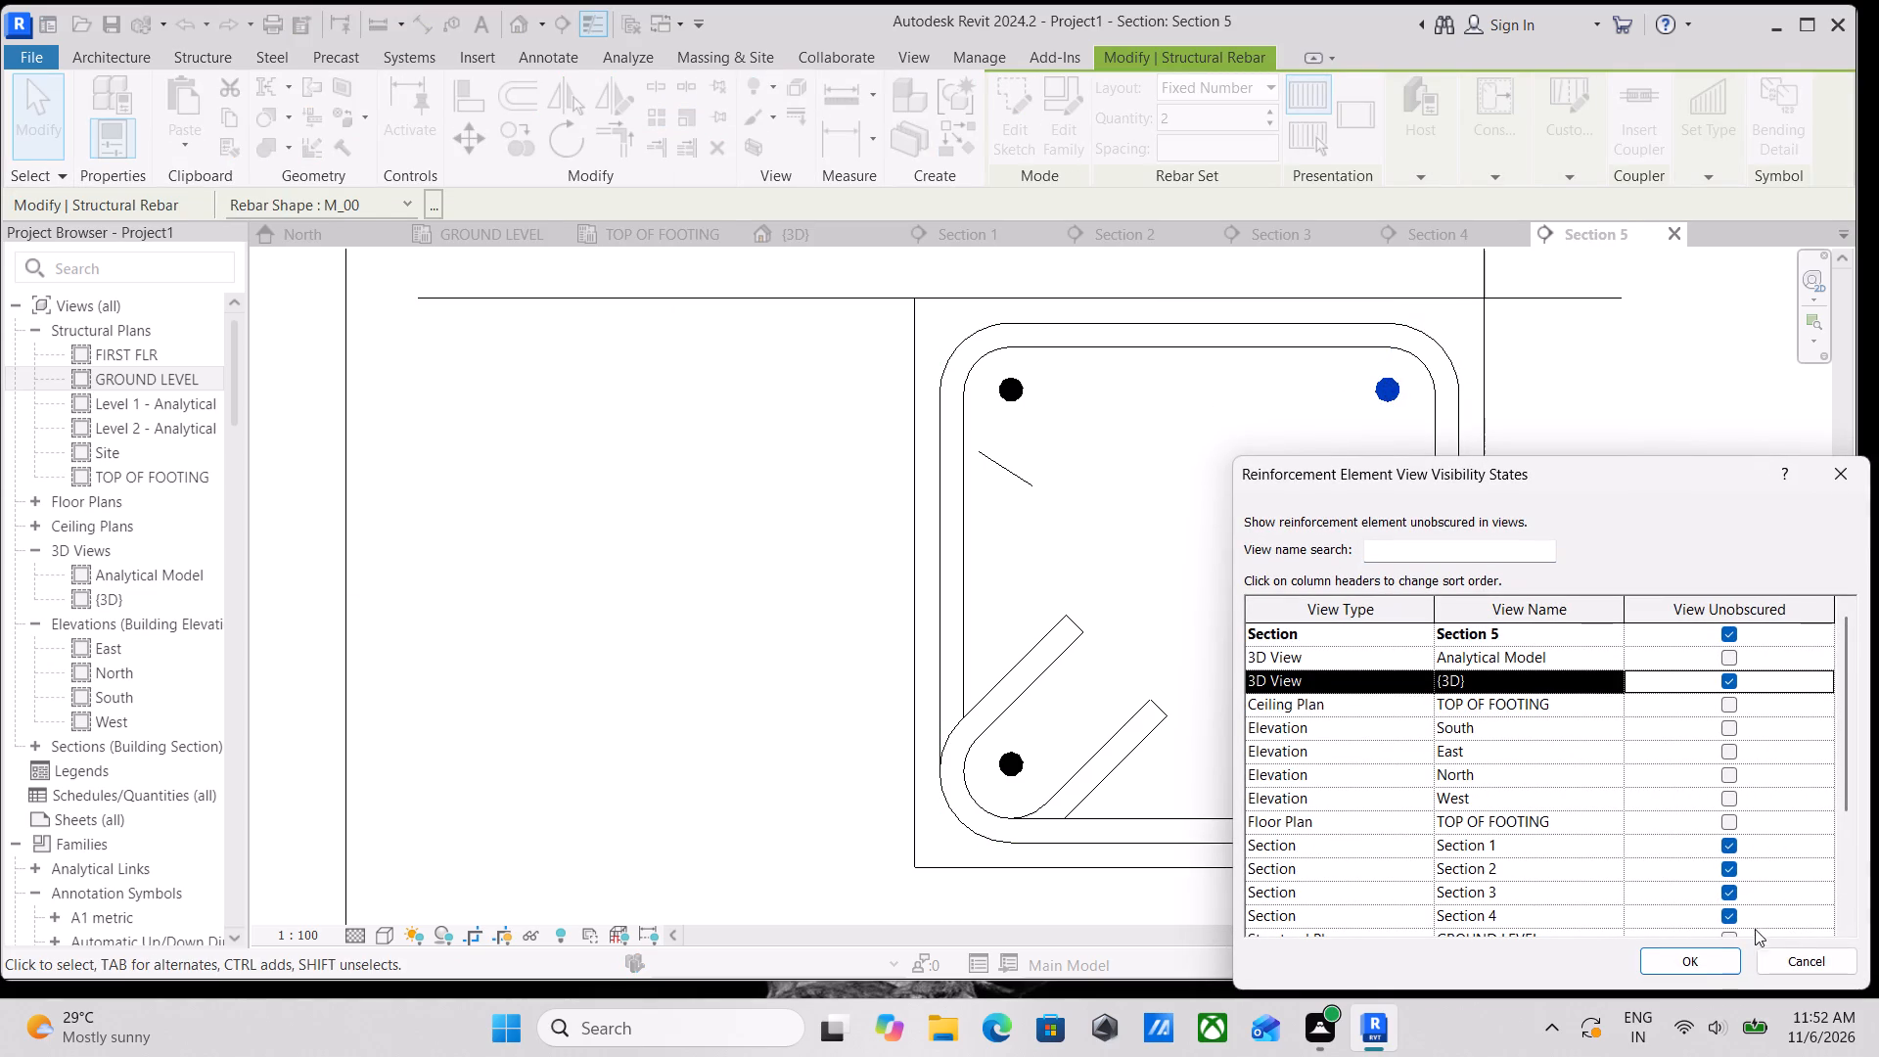
left_click(1701, 954)
left_click(1018, 388)
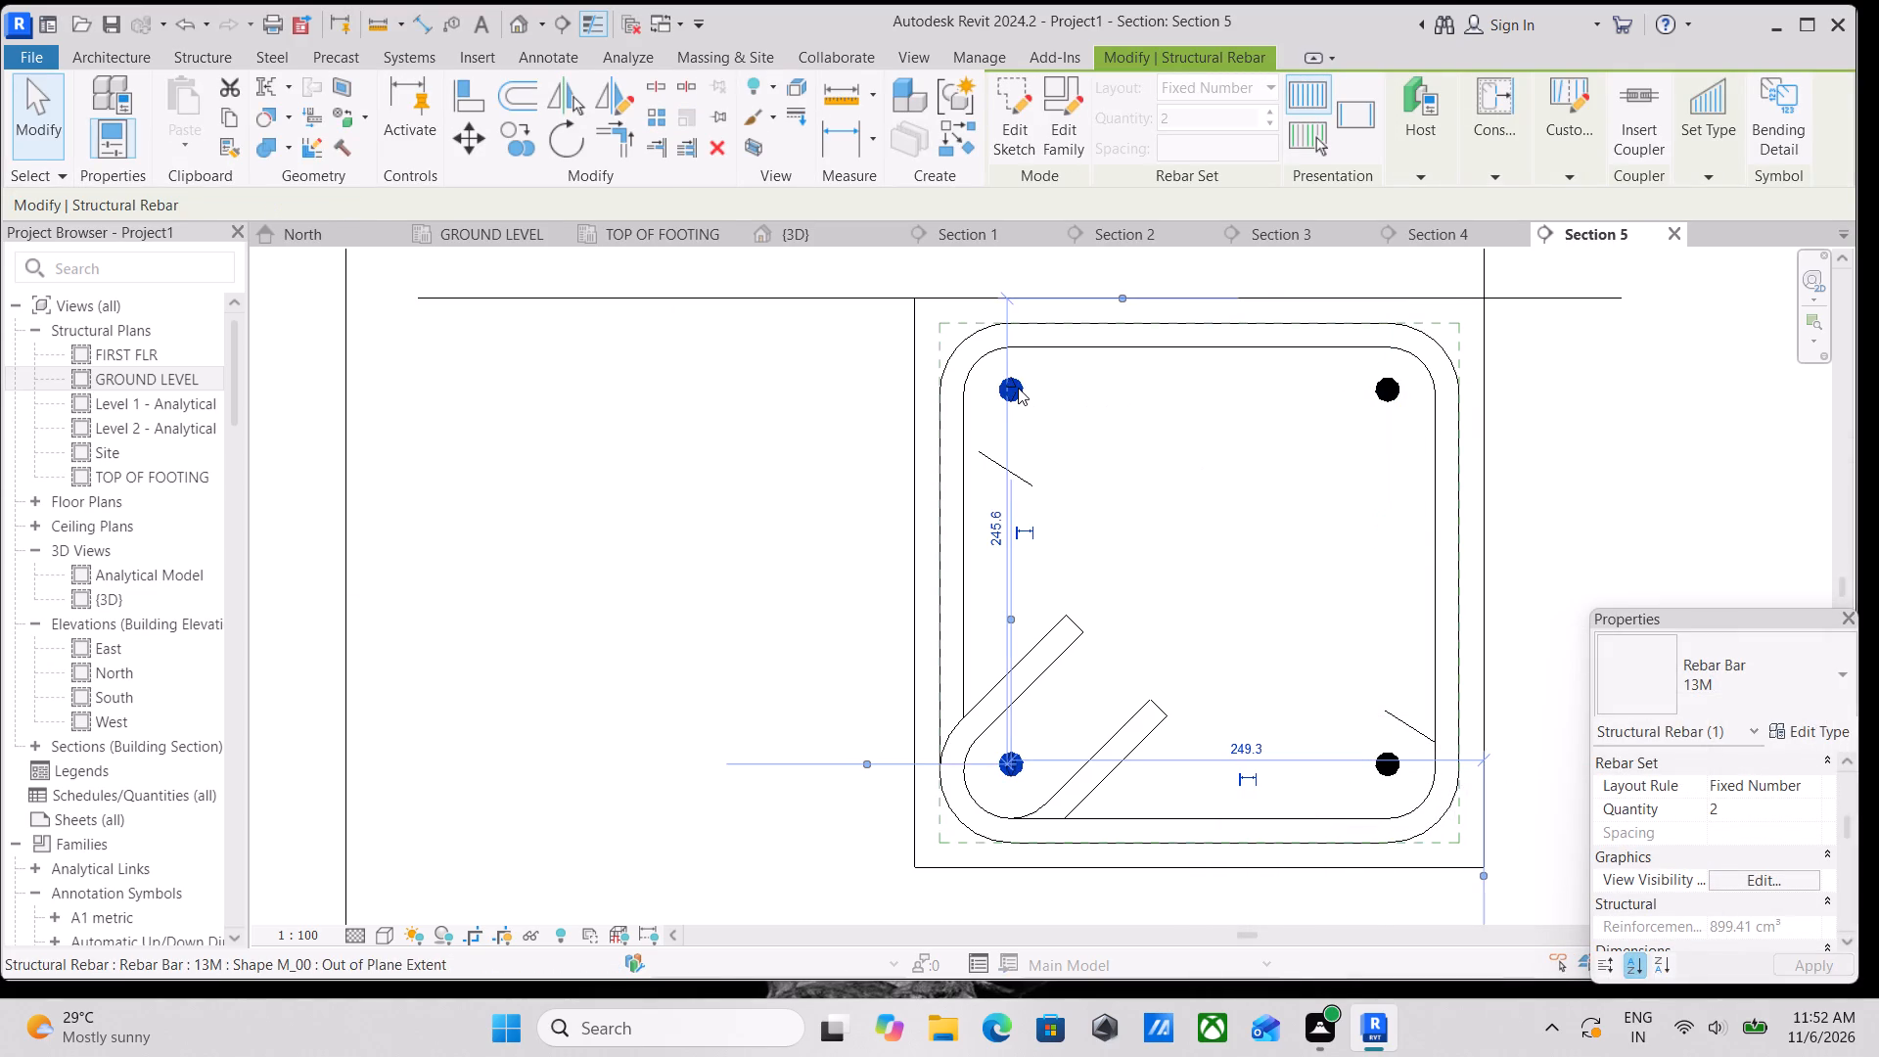
left_click(1746, 875)
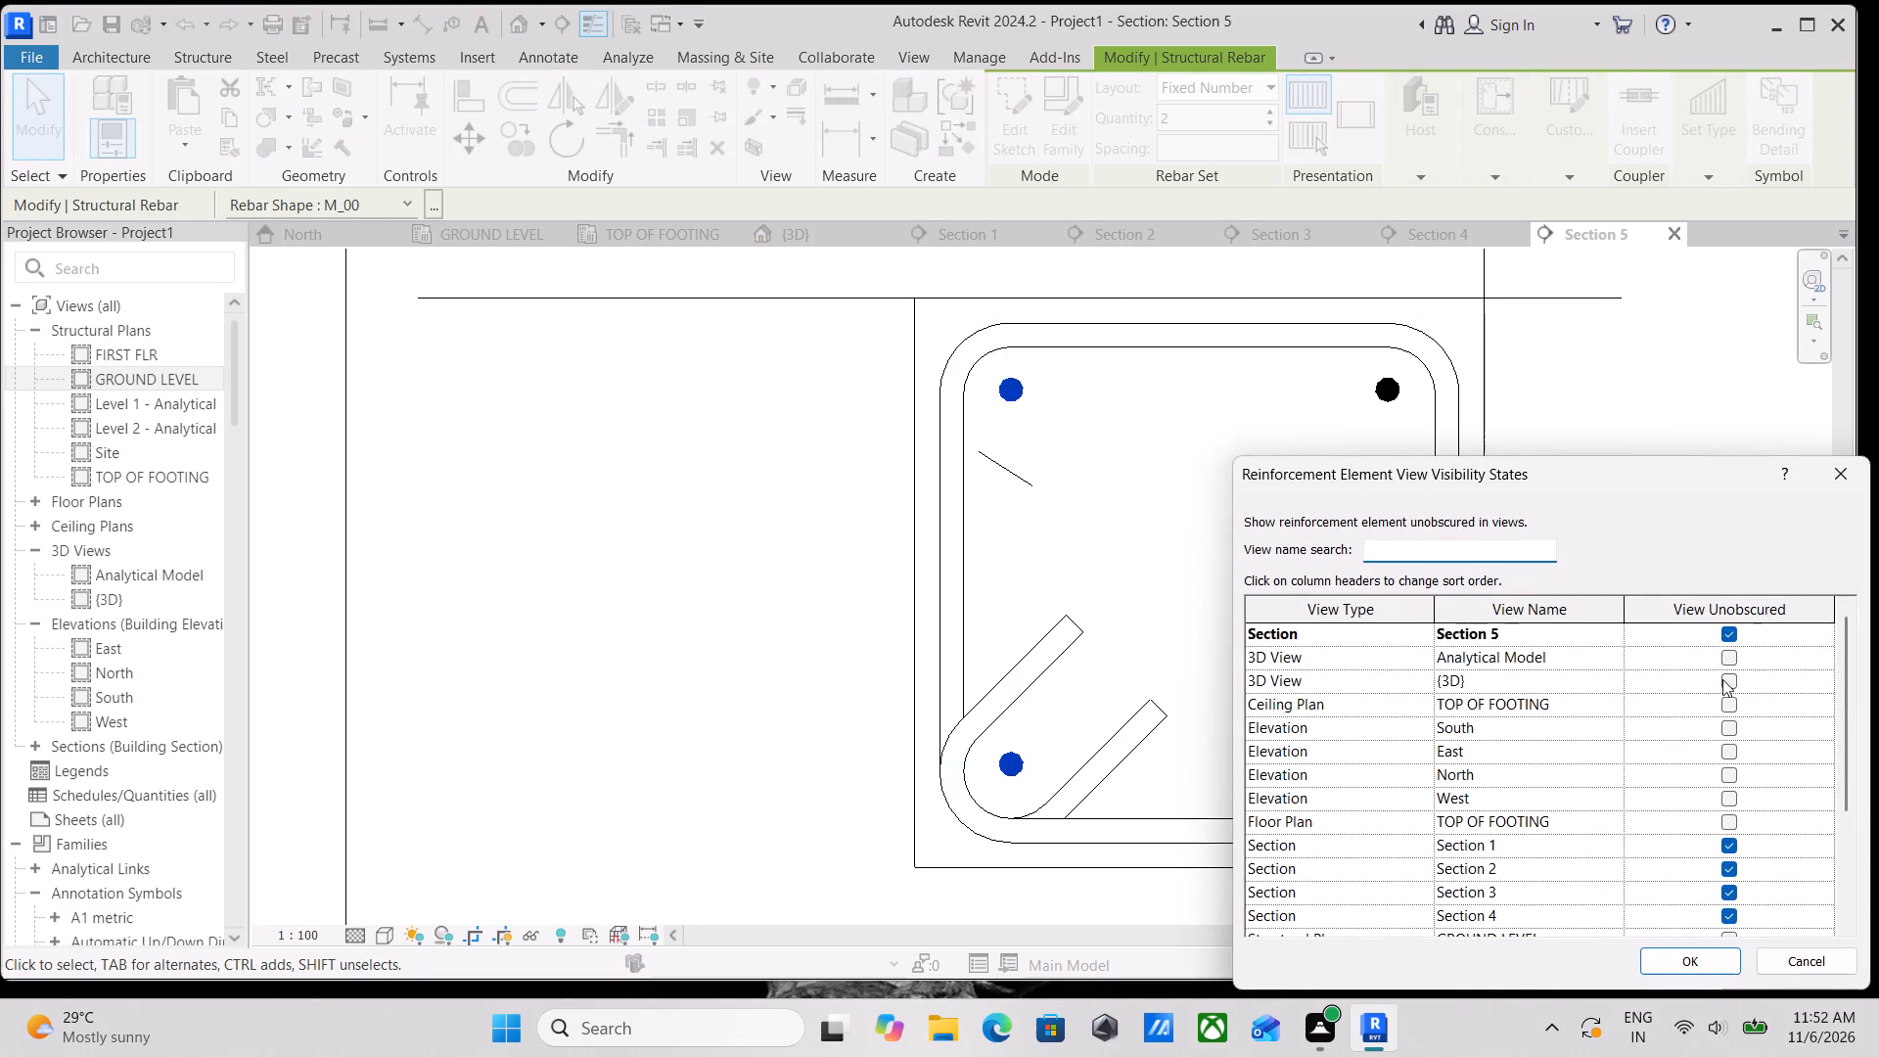
left_click(1730, 674)
left_click(1680, 965)
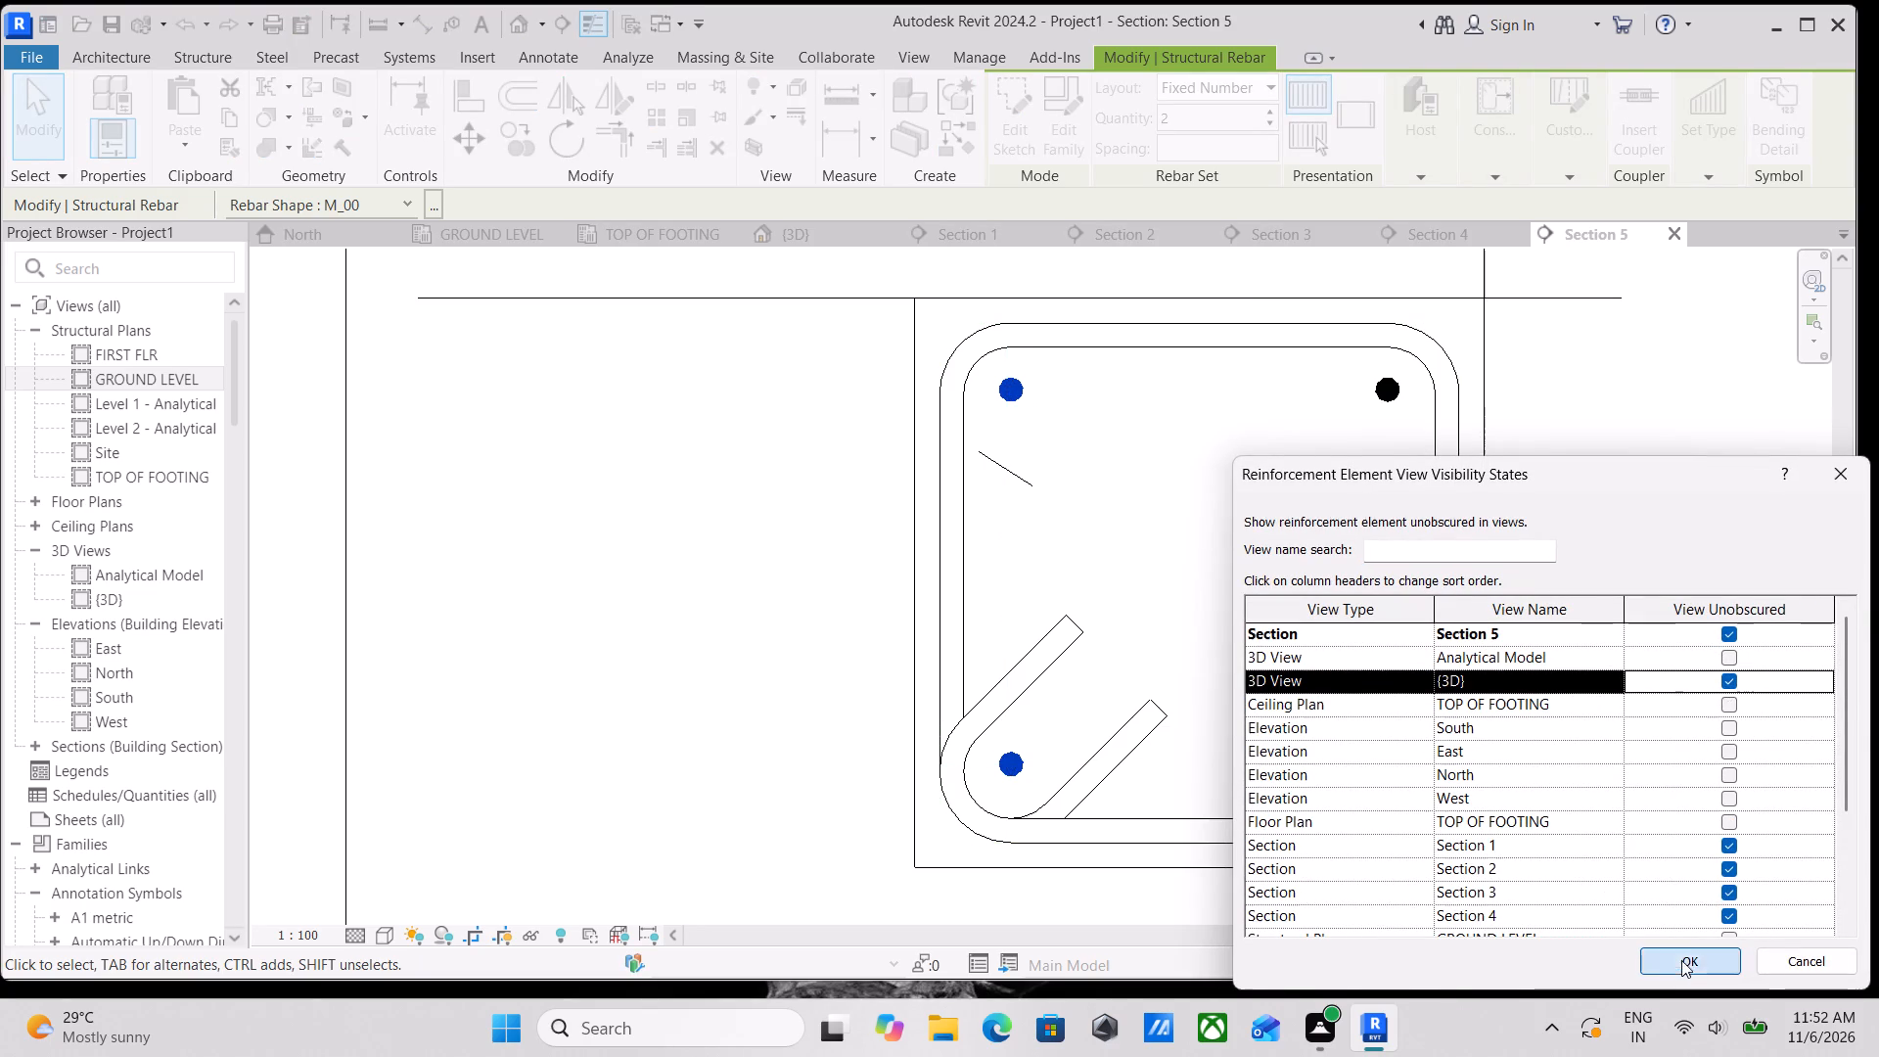
Set the beam's M_T1 stirrup layout to Maximum Spacing at 150 mm.
scroll(1264, 552, "down", 3)
scroll(1175, 605, "down", 1)
middle_click(1175, 605)
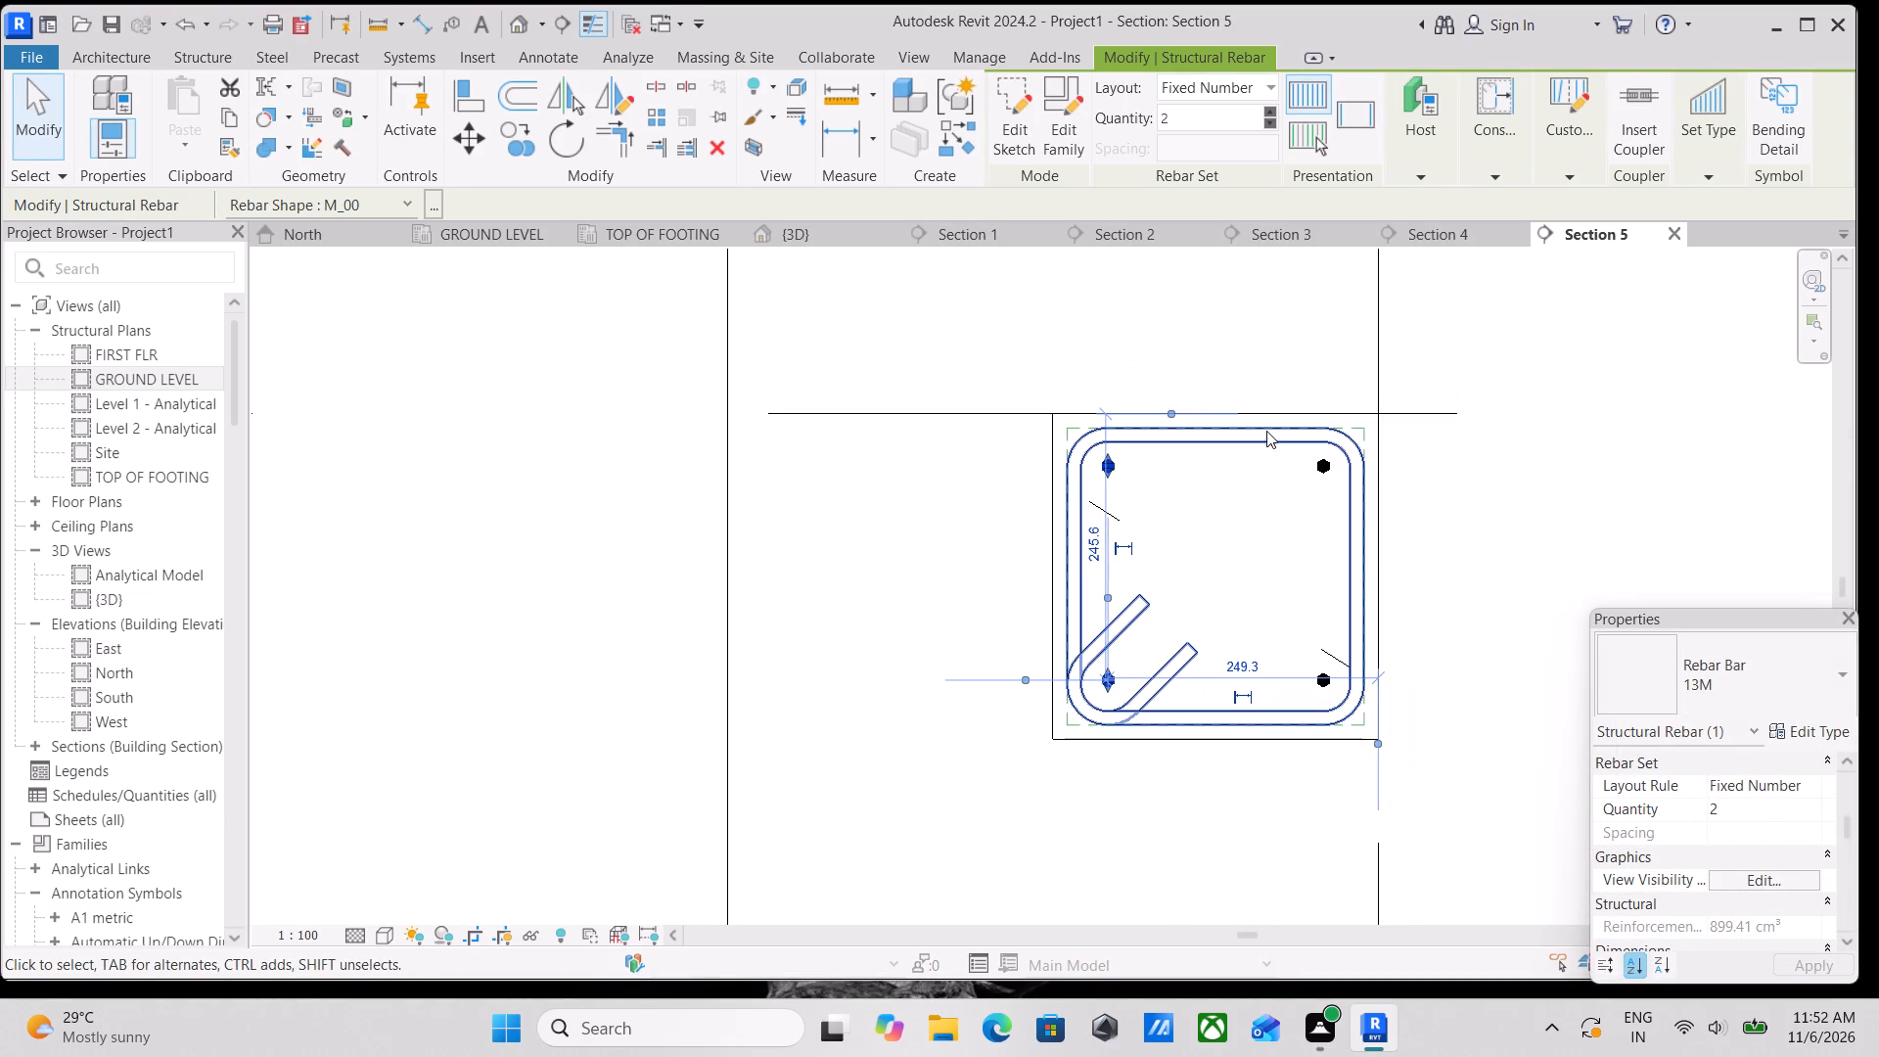
key("Escape")
left_click(1208, 445)
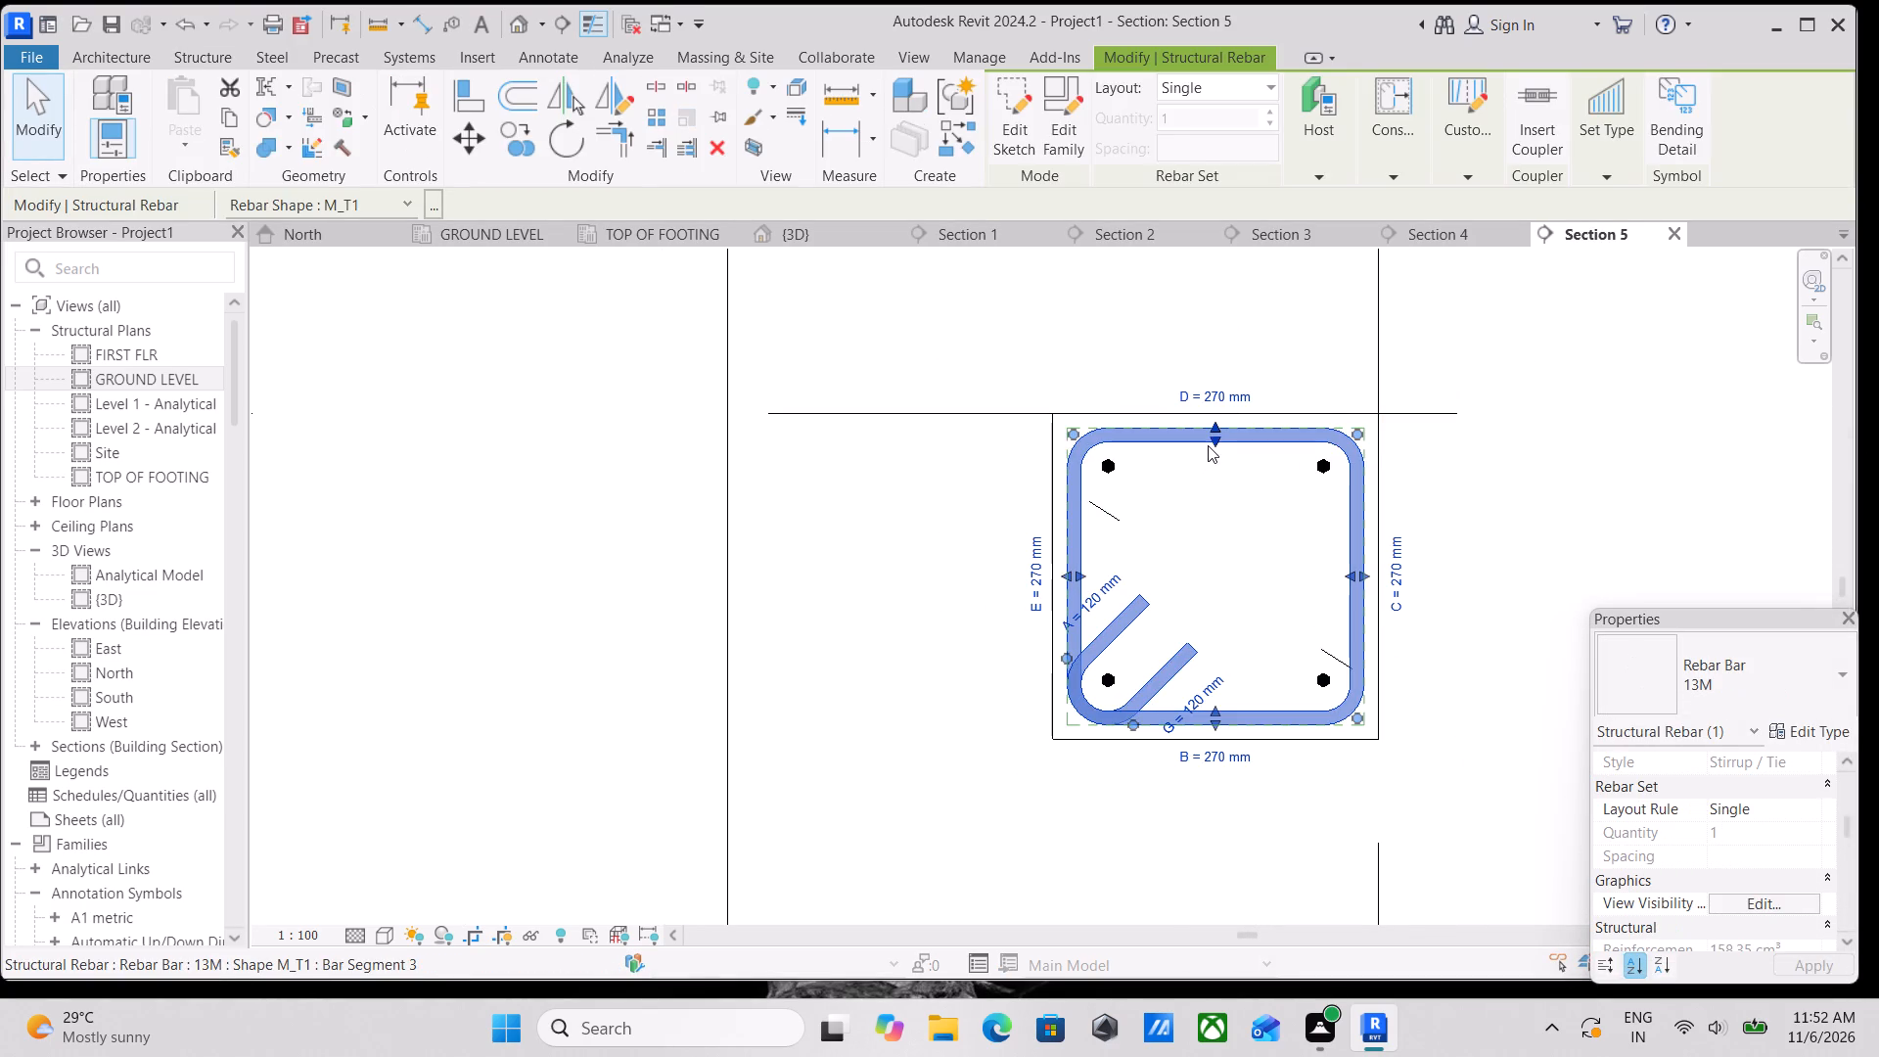
left_click(1238, 82)
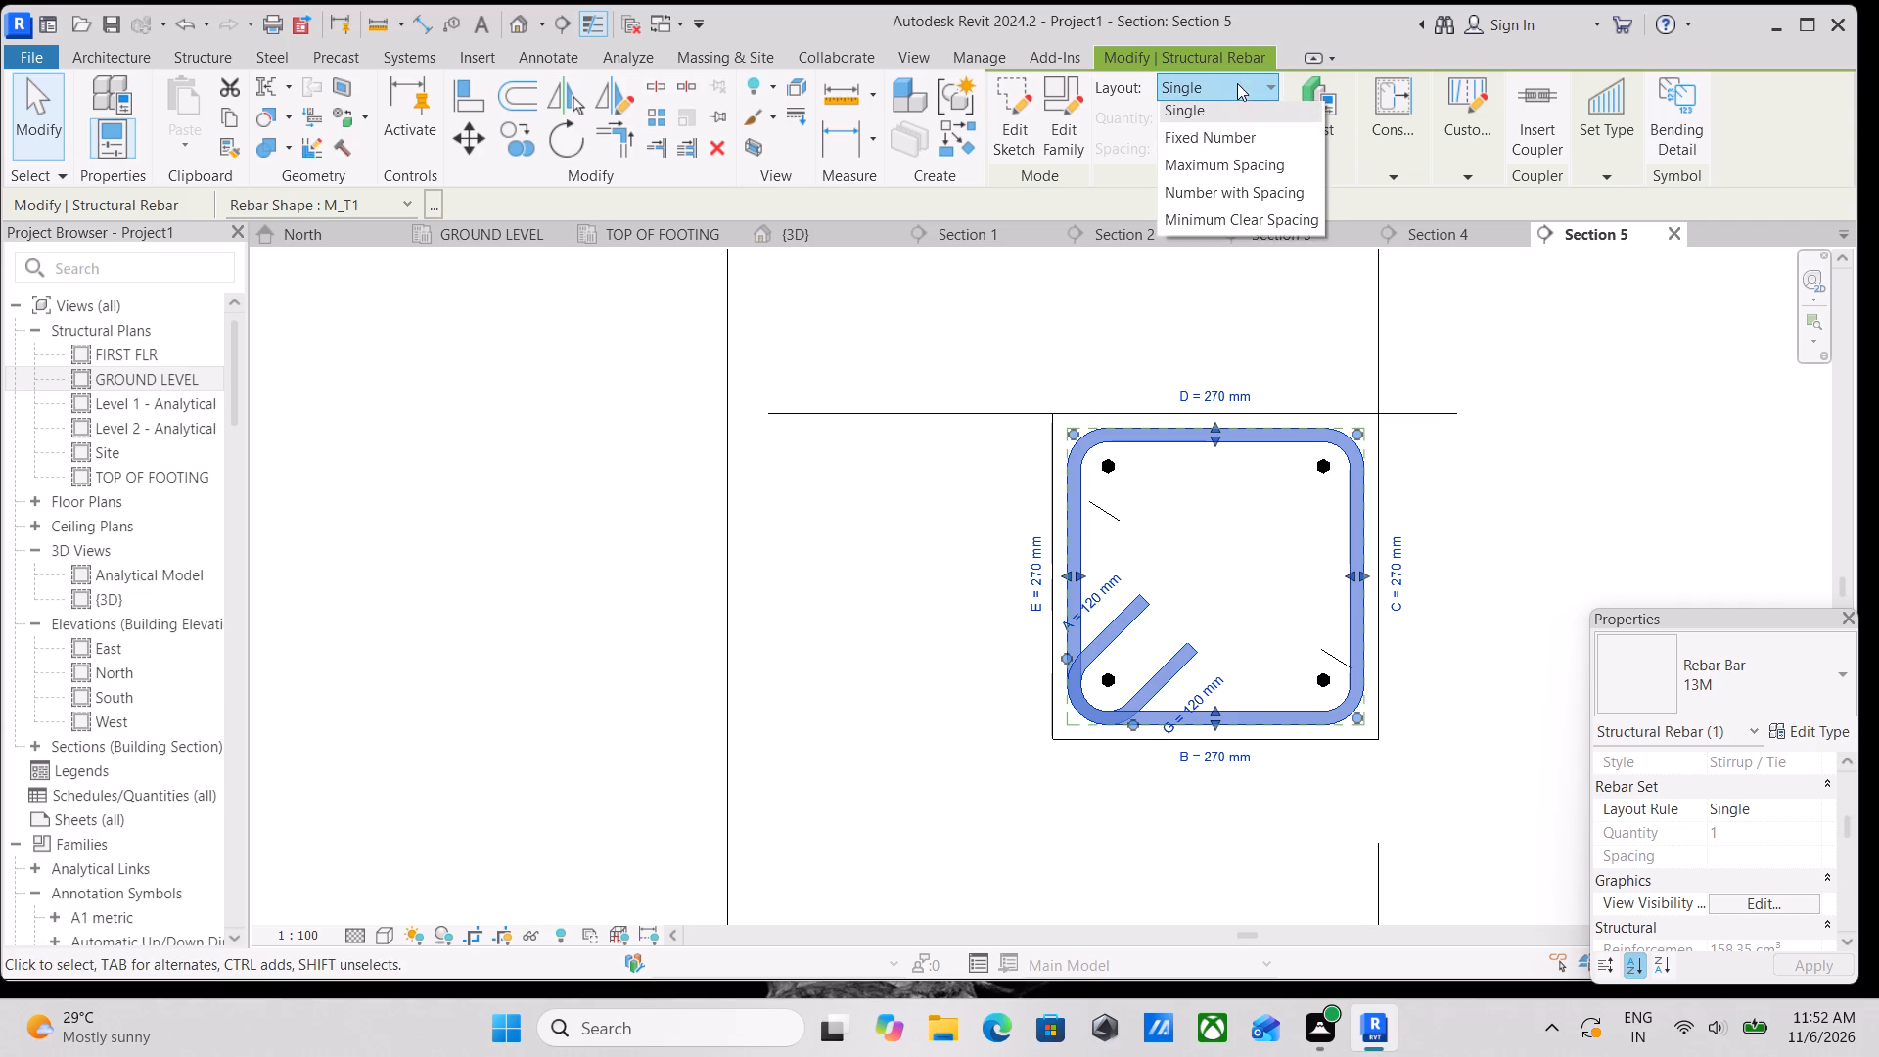
left_click(1200, 175)
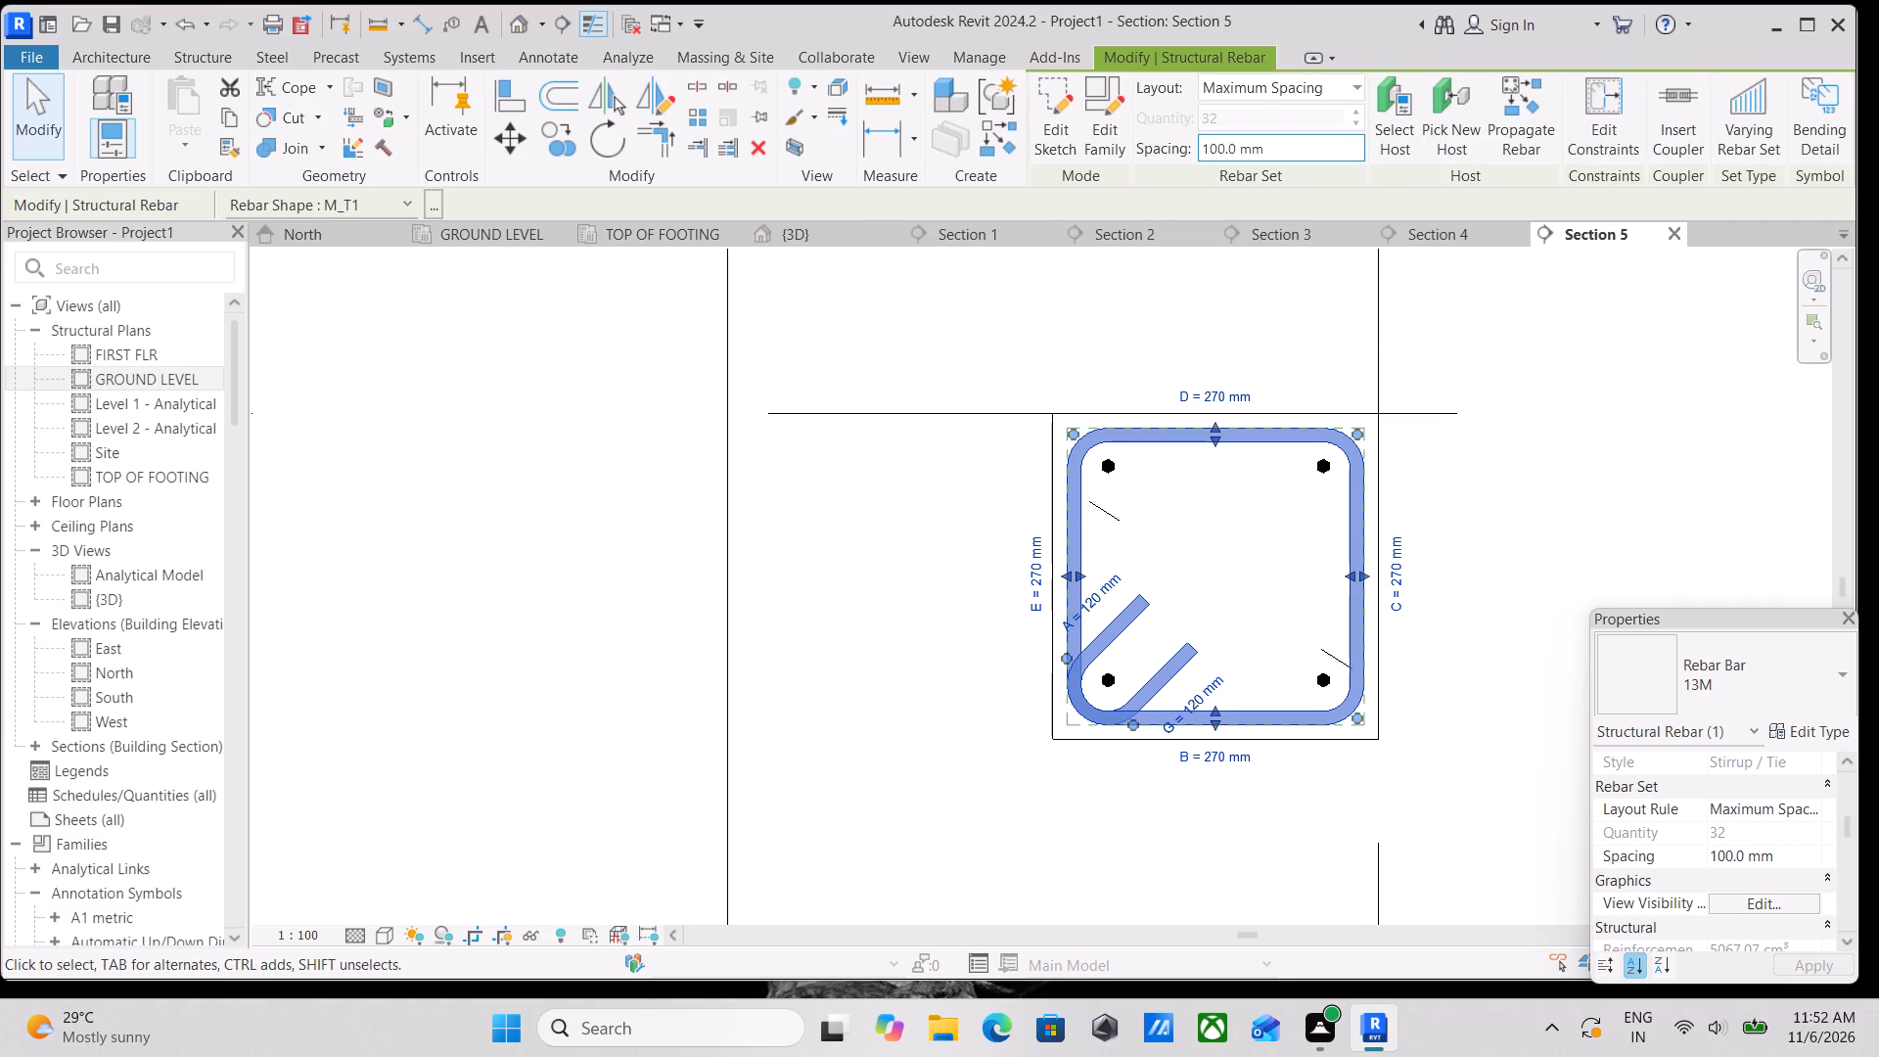
left_click_drag(1273, 146, 1085, 165)
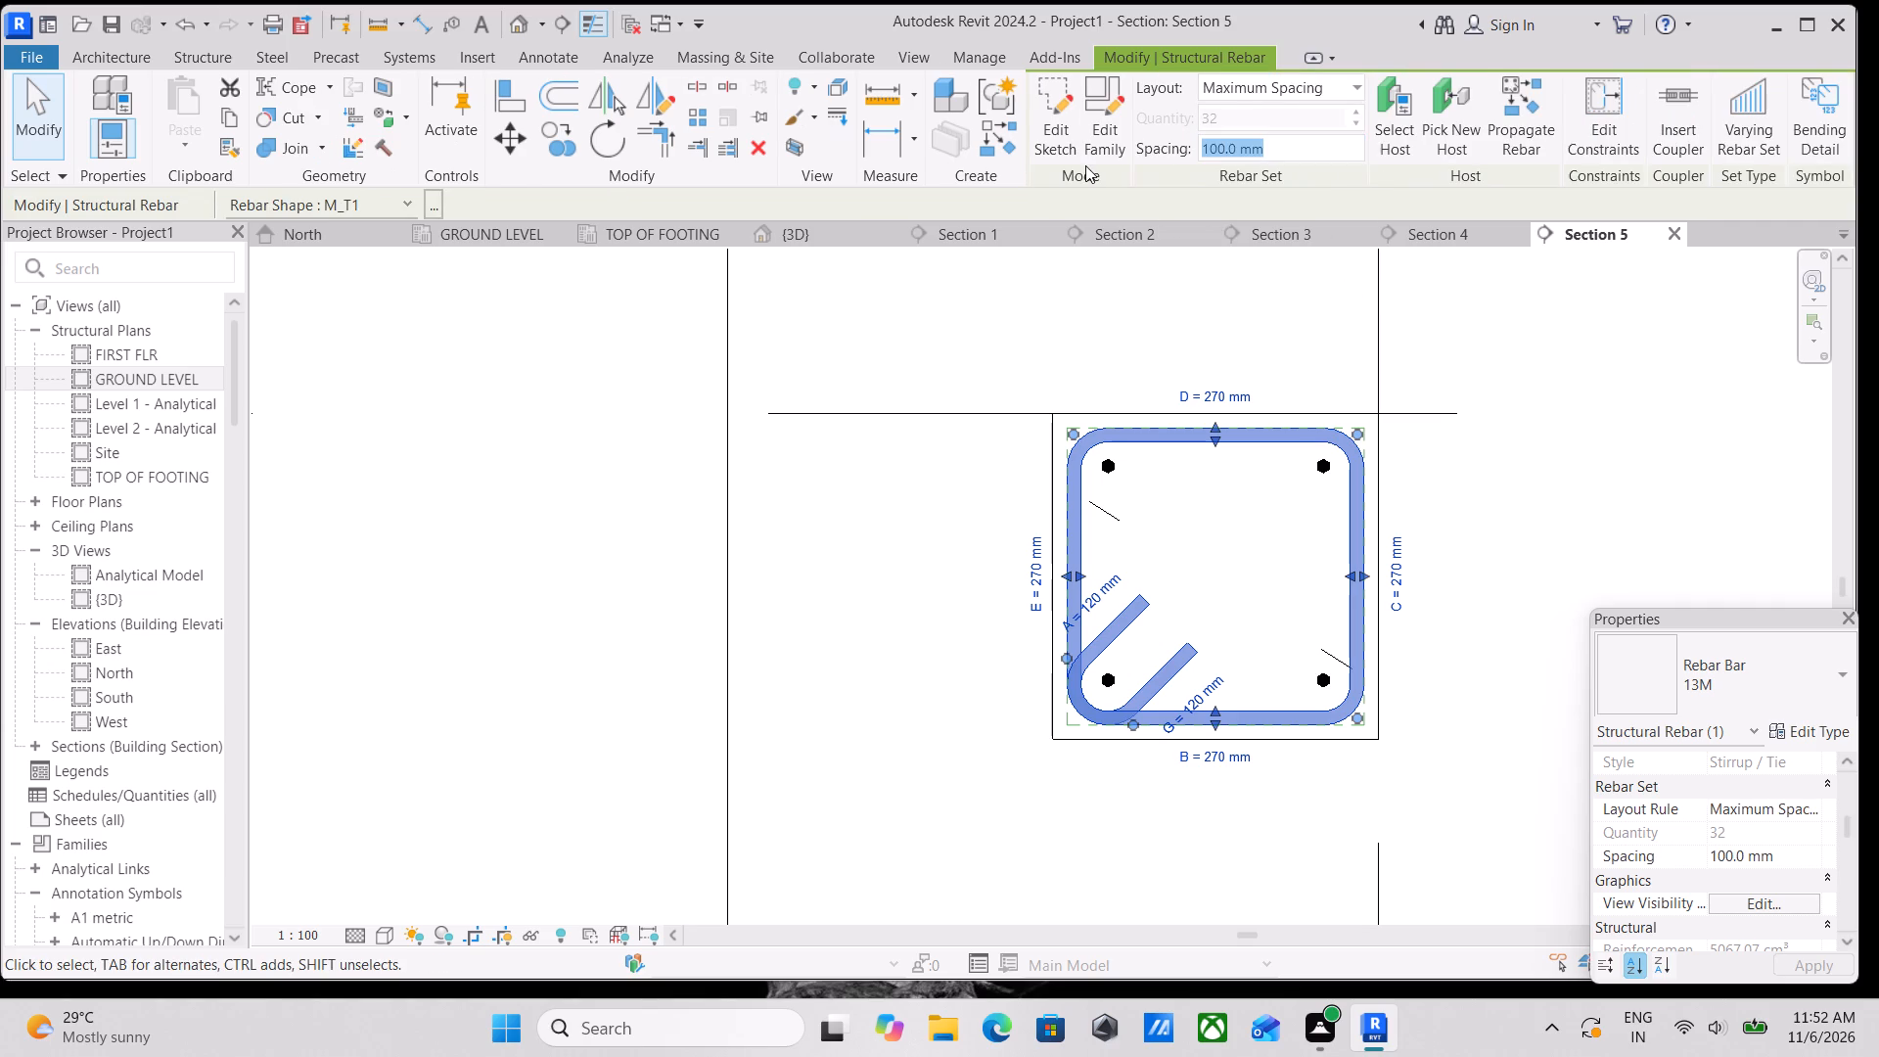
type("150mm")
key("Return")
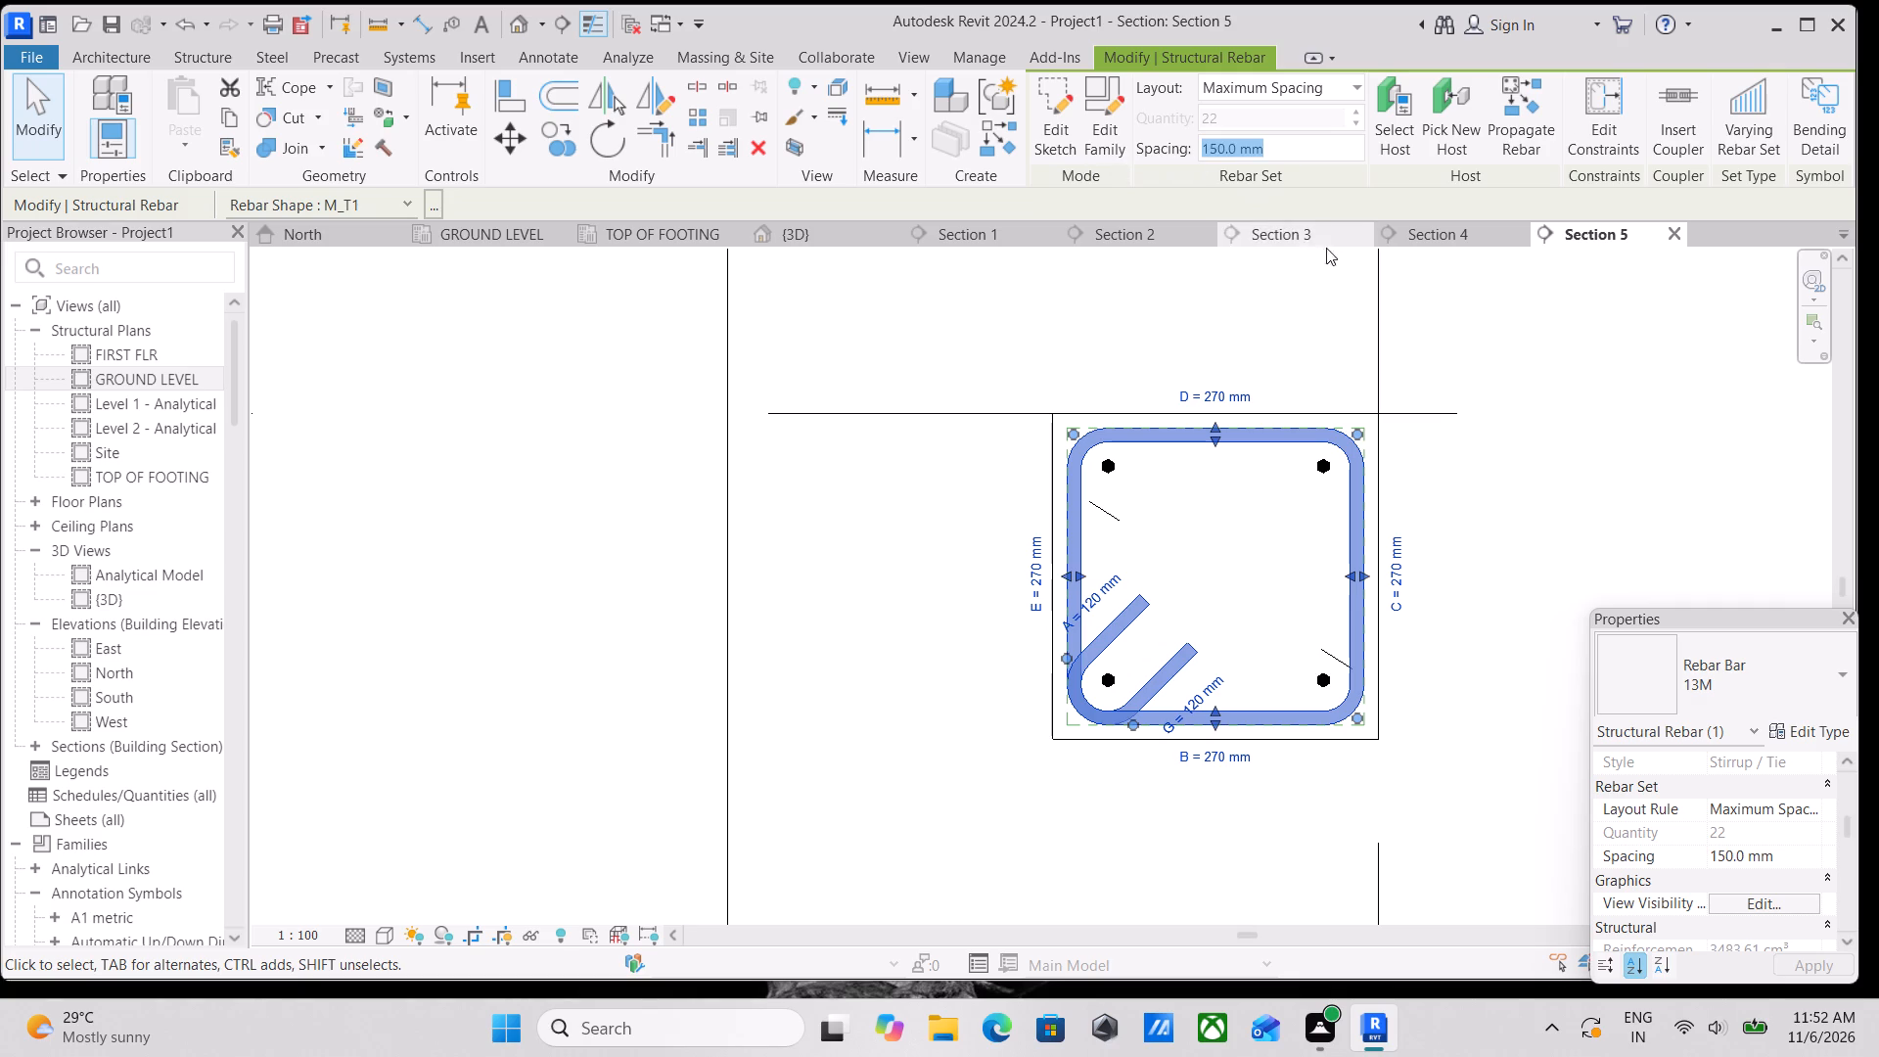
scroll(1247, 399, "down", 1)
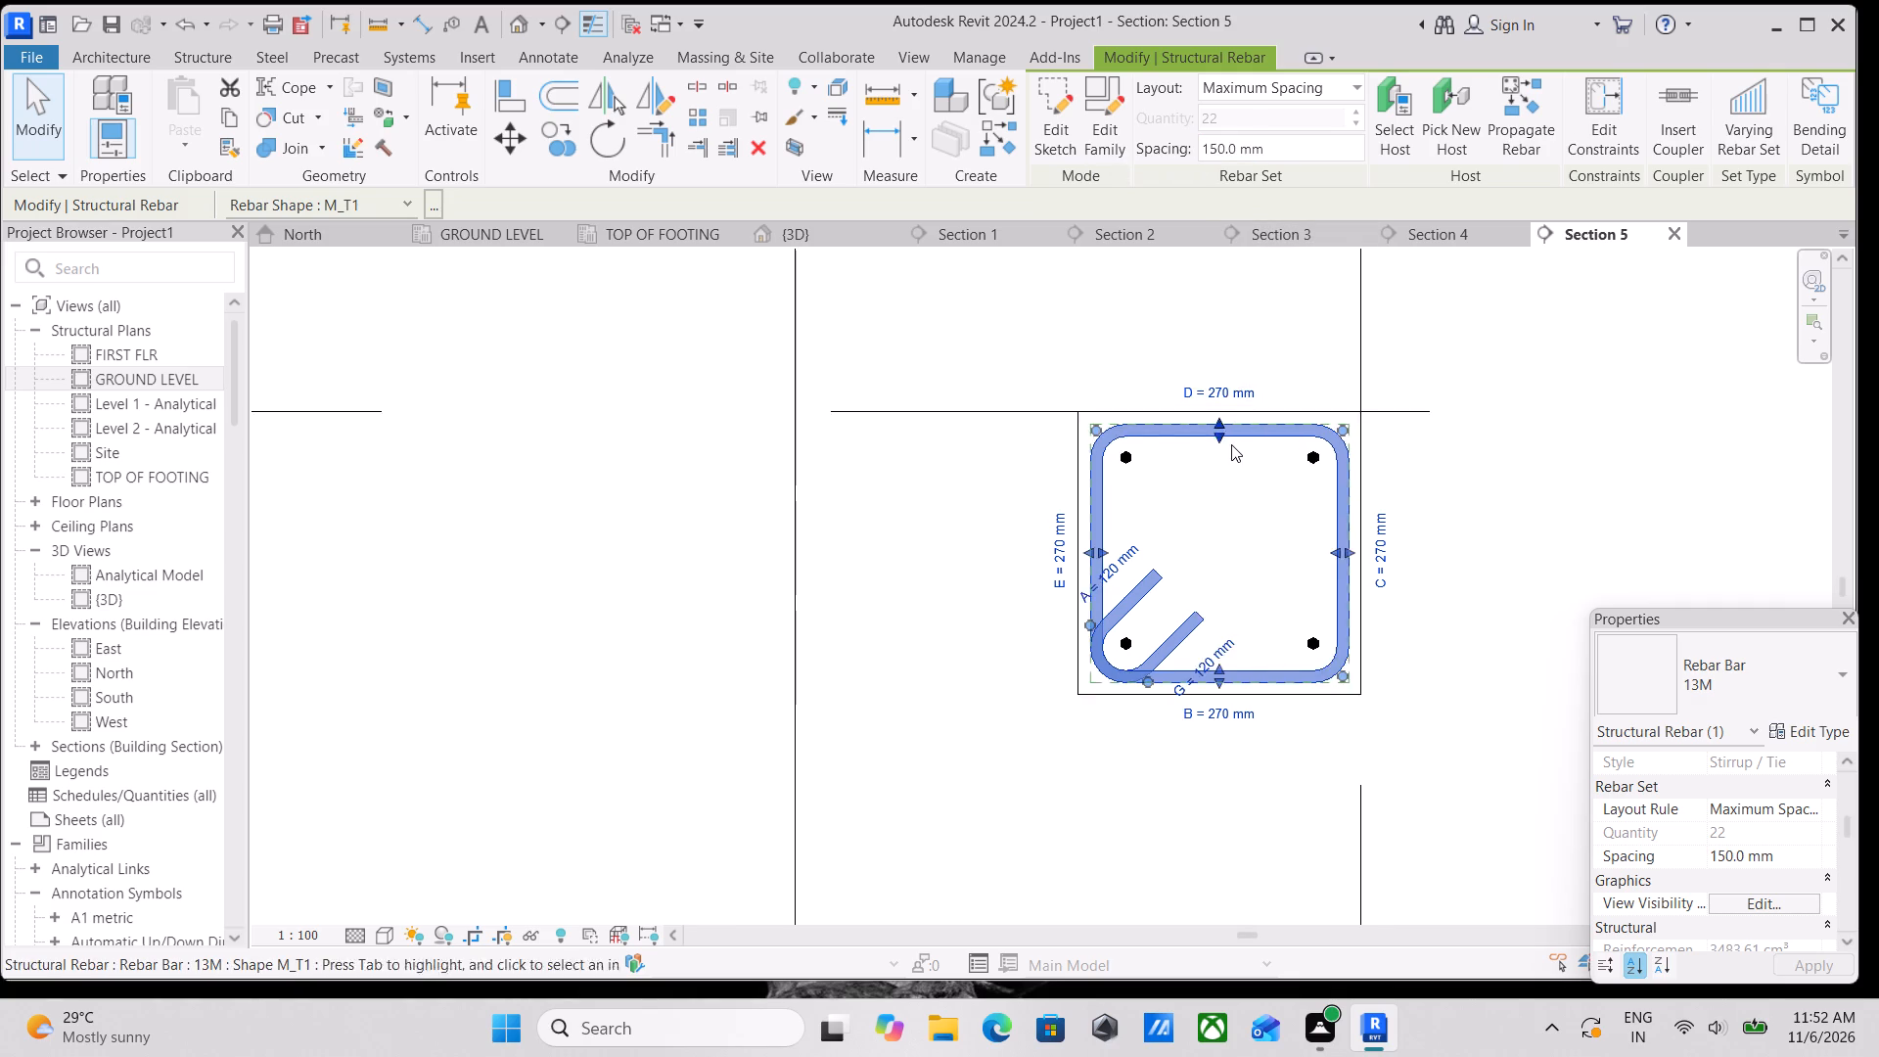
scroll(1231, 444, "down", 1)
key("Escape")
Examine the beam's stirrups and longitudinal bars in the {3D} view with the original M_00 set selected.
scroll(1377, 492, "up", 3)
scroll(1264, 445, "up", 3)
left_click(1269, 434)
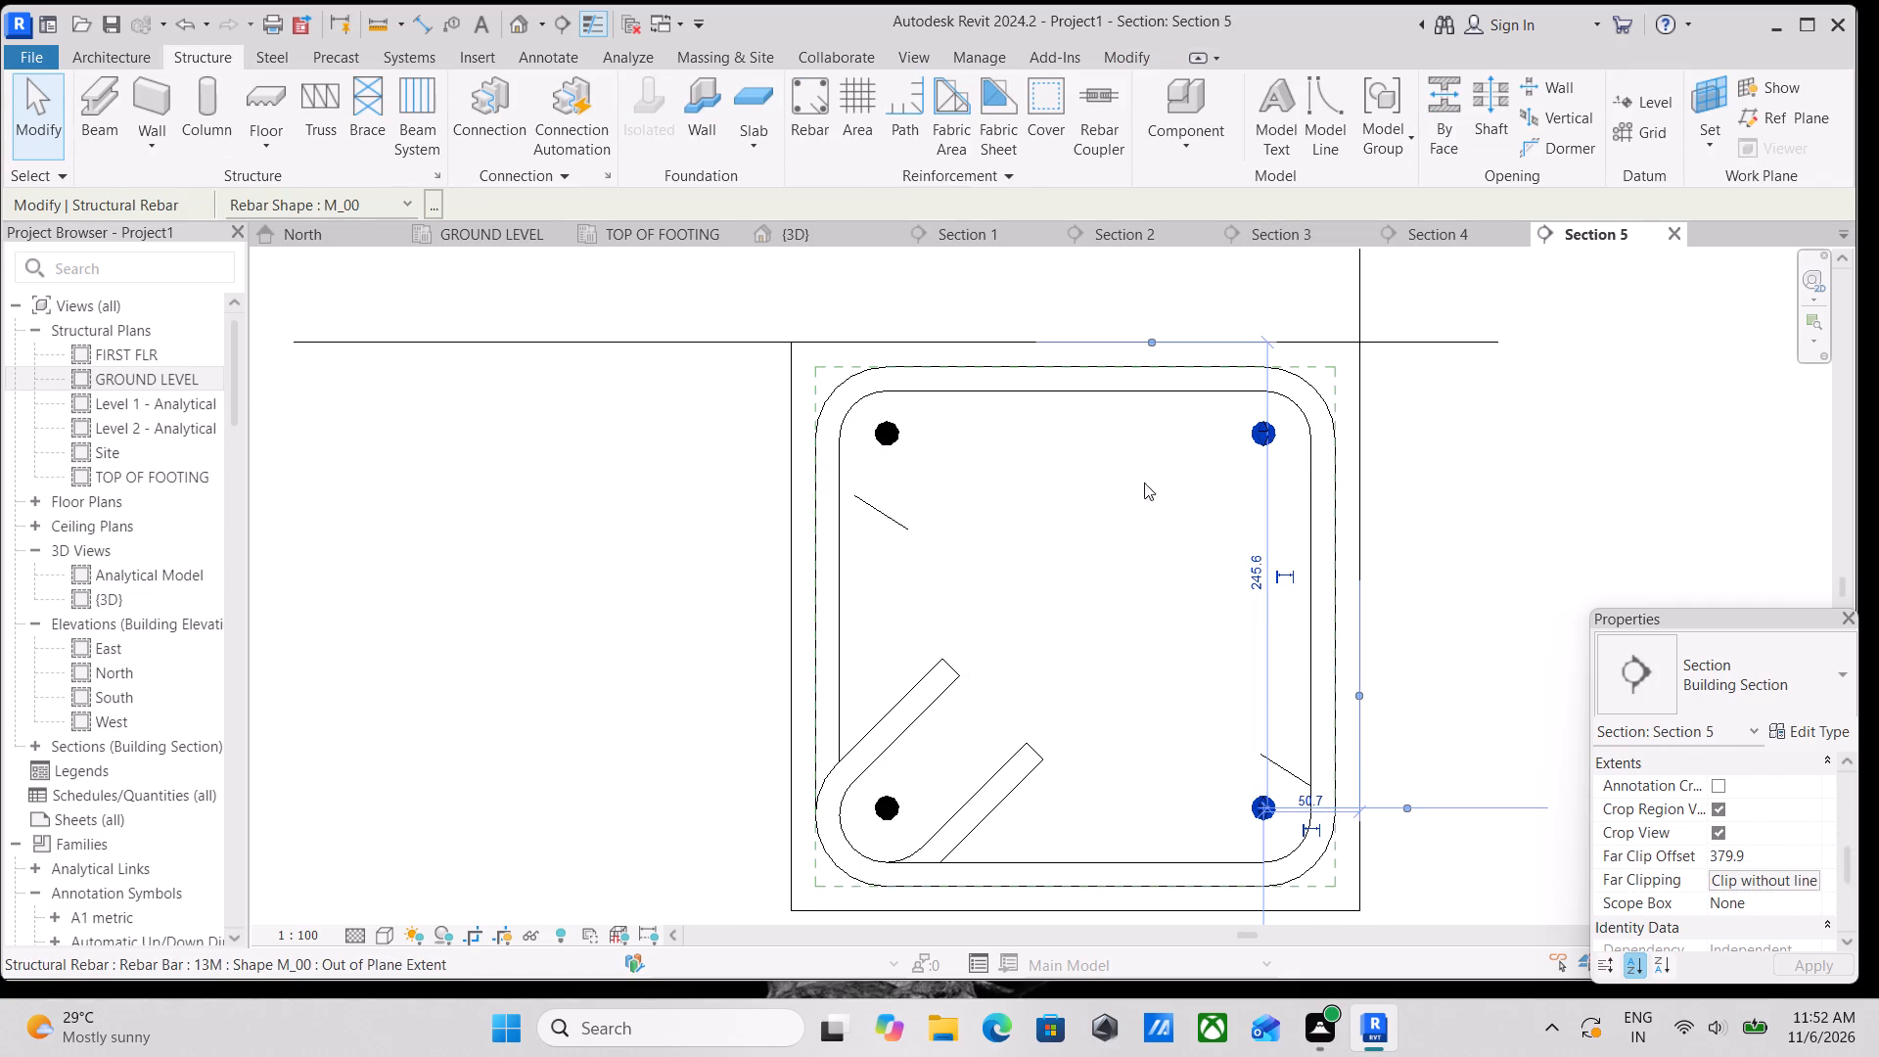
left_click(886, 435)
scroll(911, 428, "down", 3)
middle_click_drag(911, 428, 945, 479)
scroll(1077, 391, "down", 2)
middle_click_drag(1077, 391, 1077, 425)
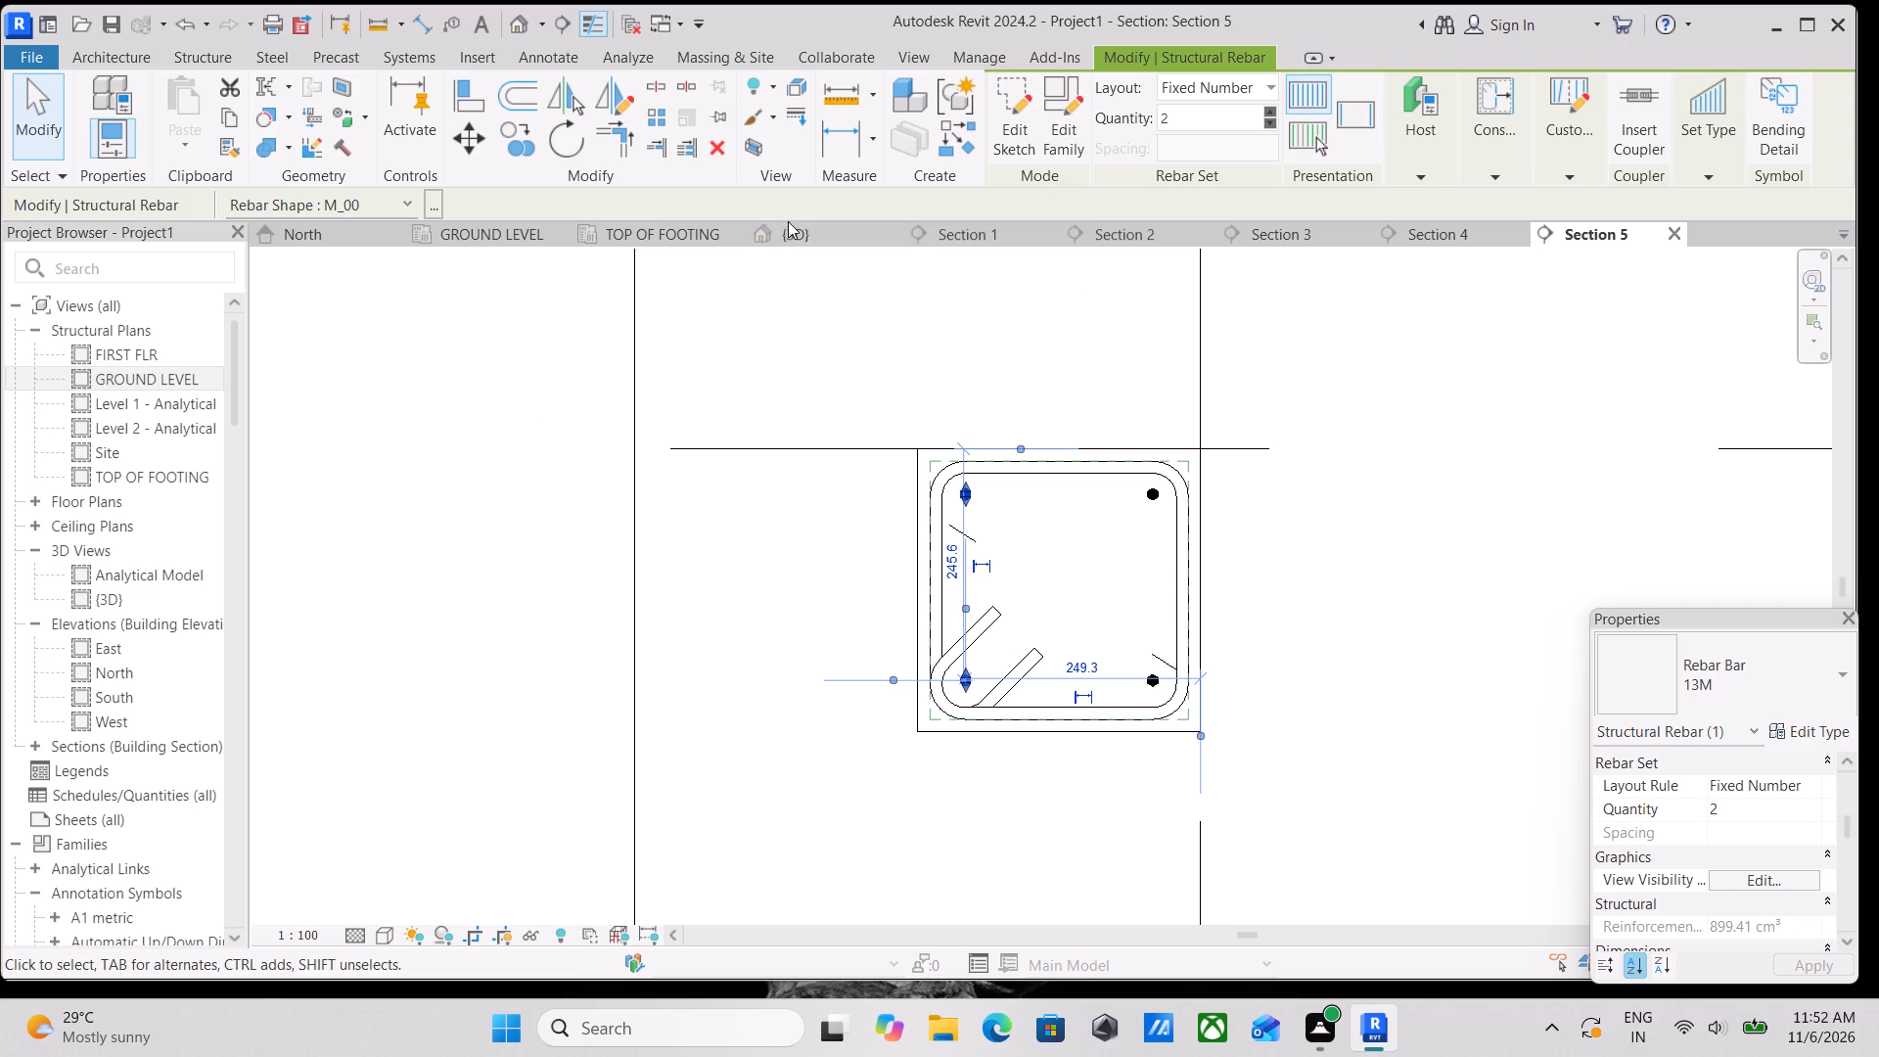
scroll(802, 238, "down", 1)
left_click(785, 231)
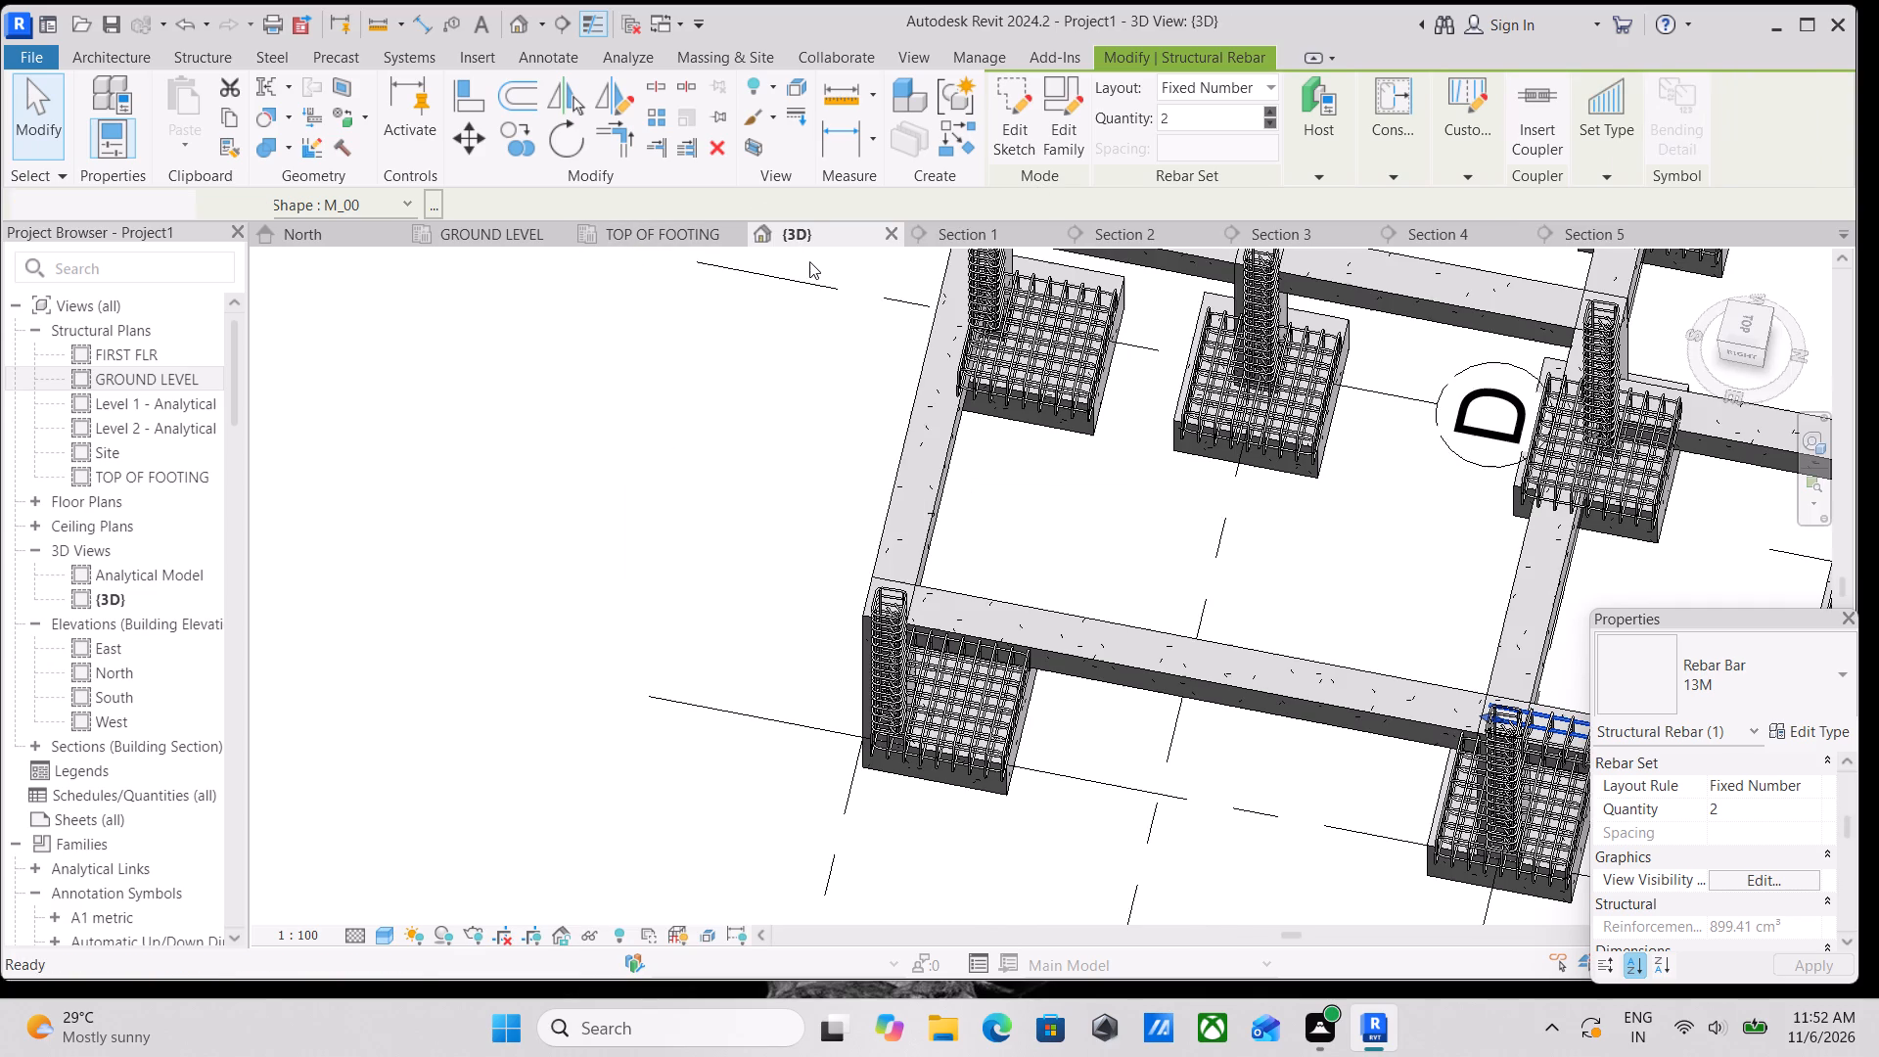
middle_click_drag(1277, 443, 868, 522)
middle_click_drag(1084, 398, 756, 717)
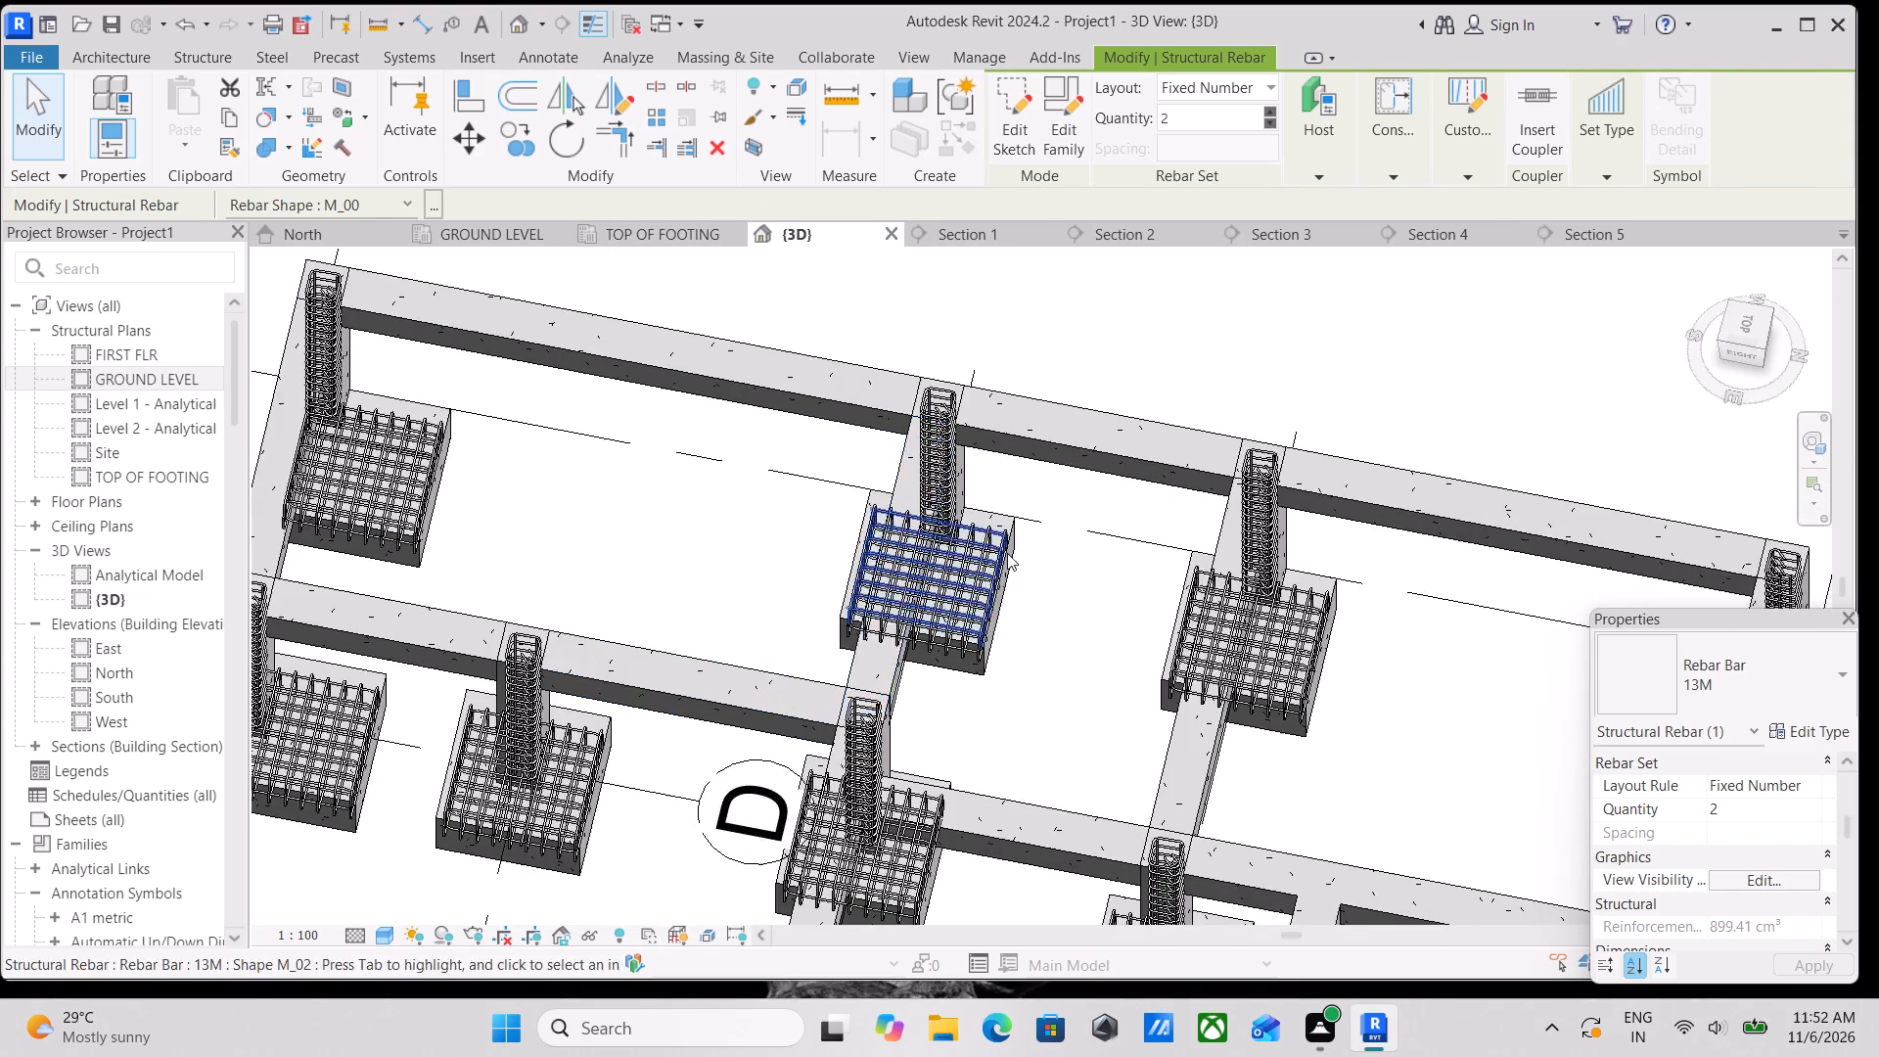
middle_click_drag(1007, 553, 1242, 170)
middle_click_drag(1194, 531, 1086, 316)
middle_click_drag(1162, 547, 1199, 432)
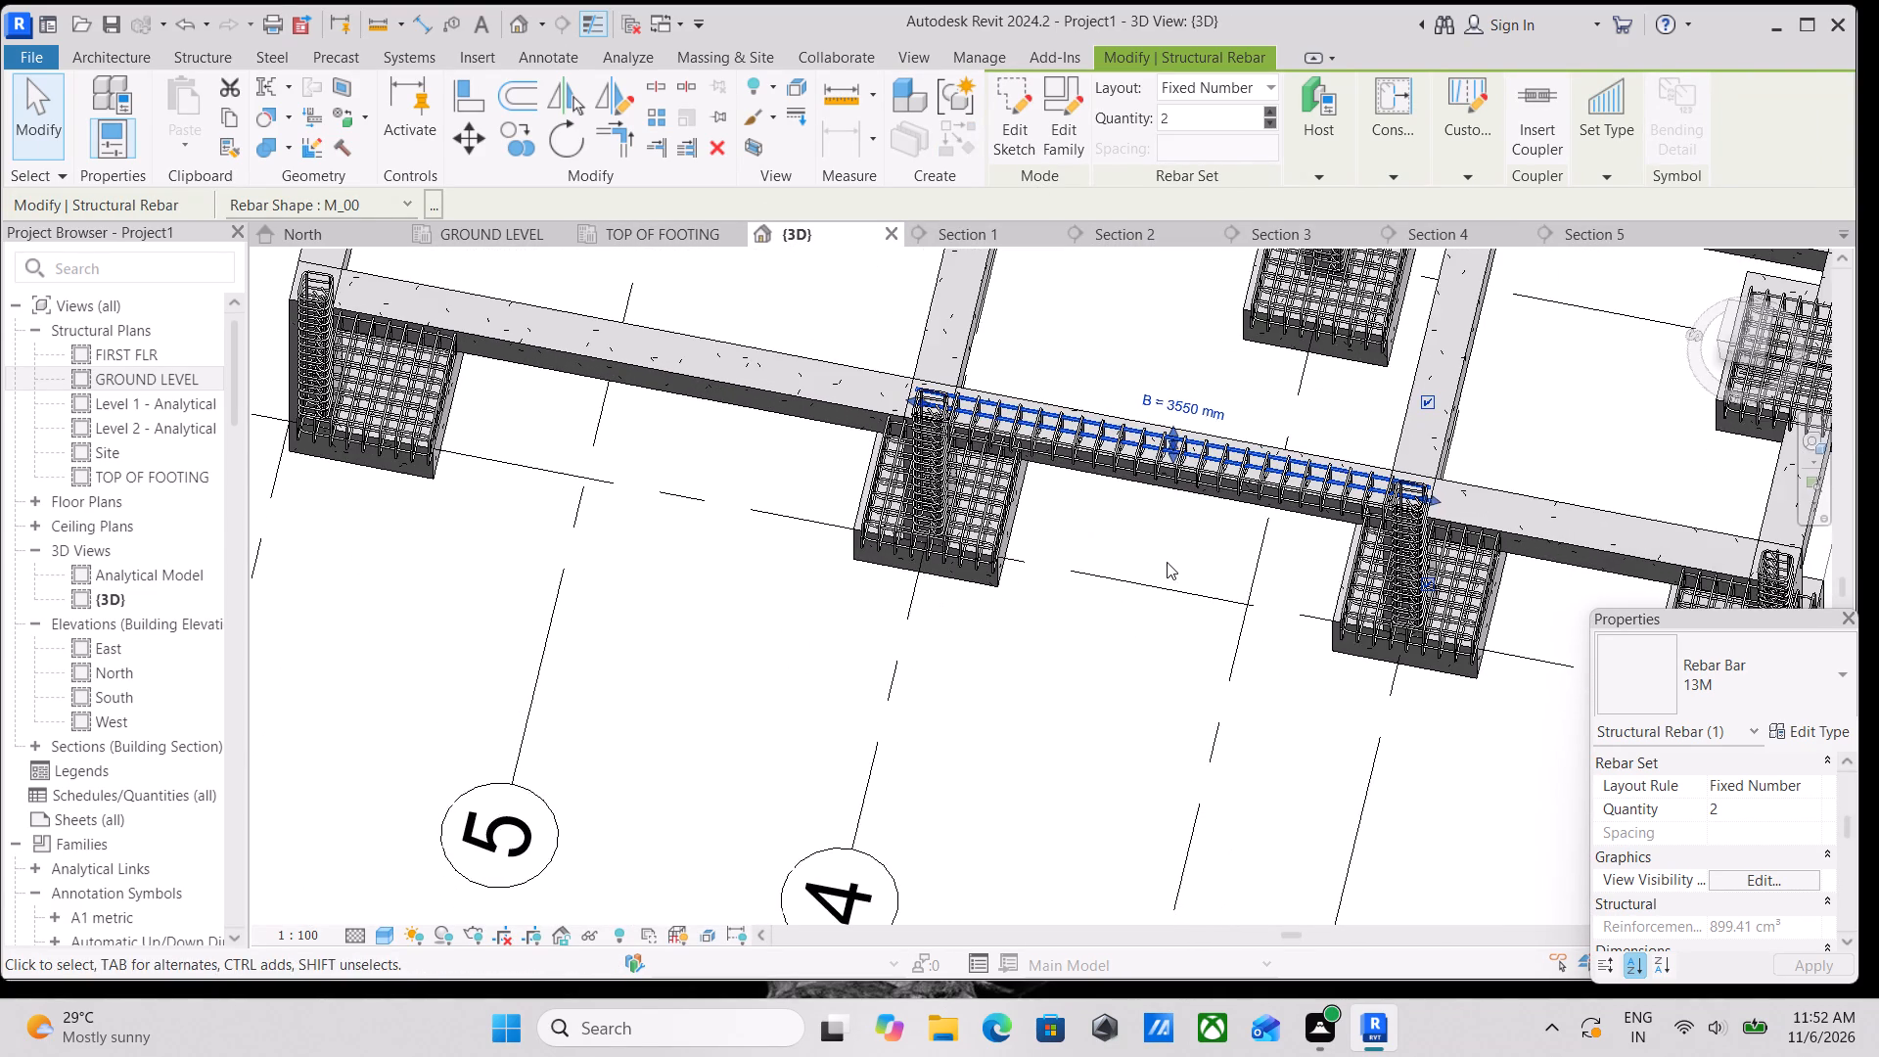
middle_click_drag(1168, 561, 1353, 327, "shift")
middle_click_drag(1233, 543, 1414, 384, "shift")
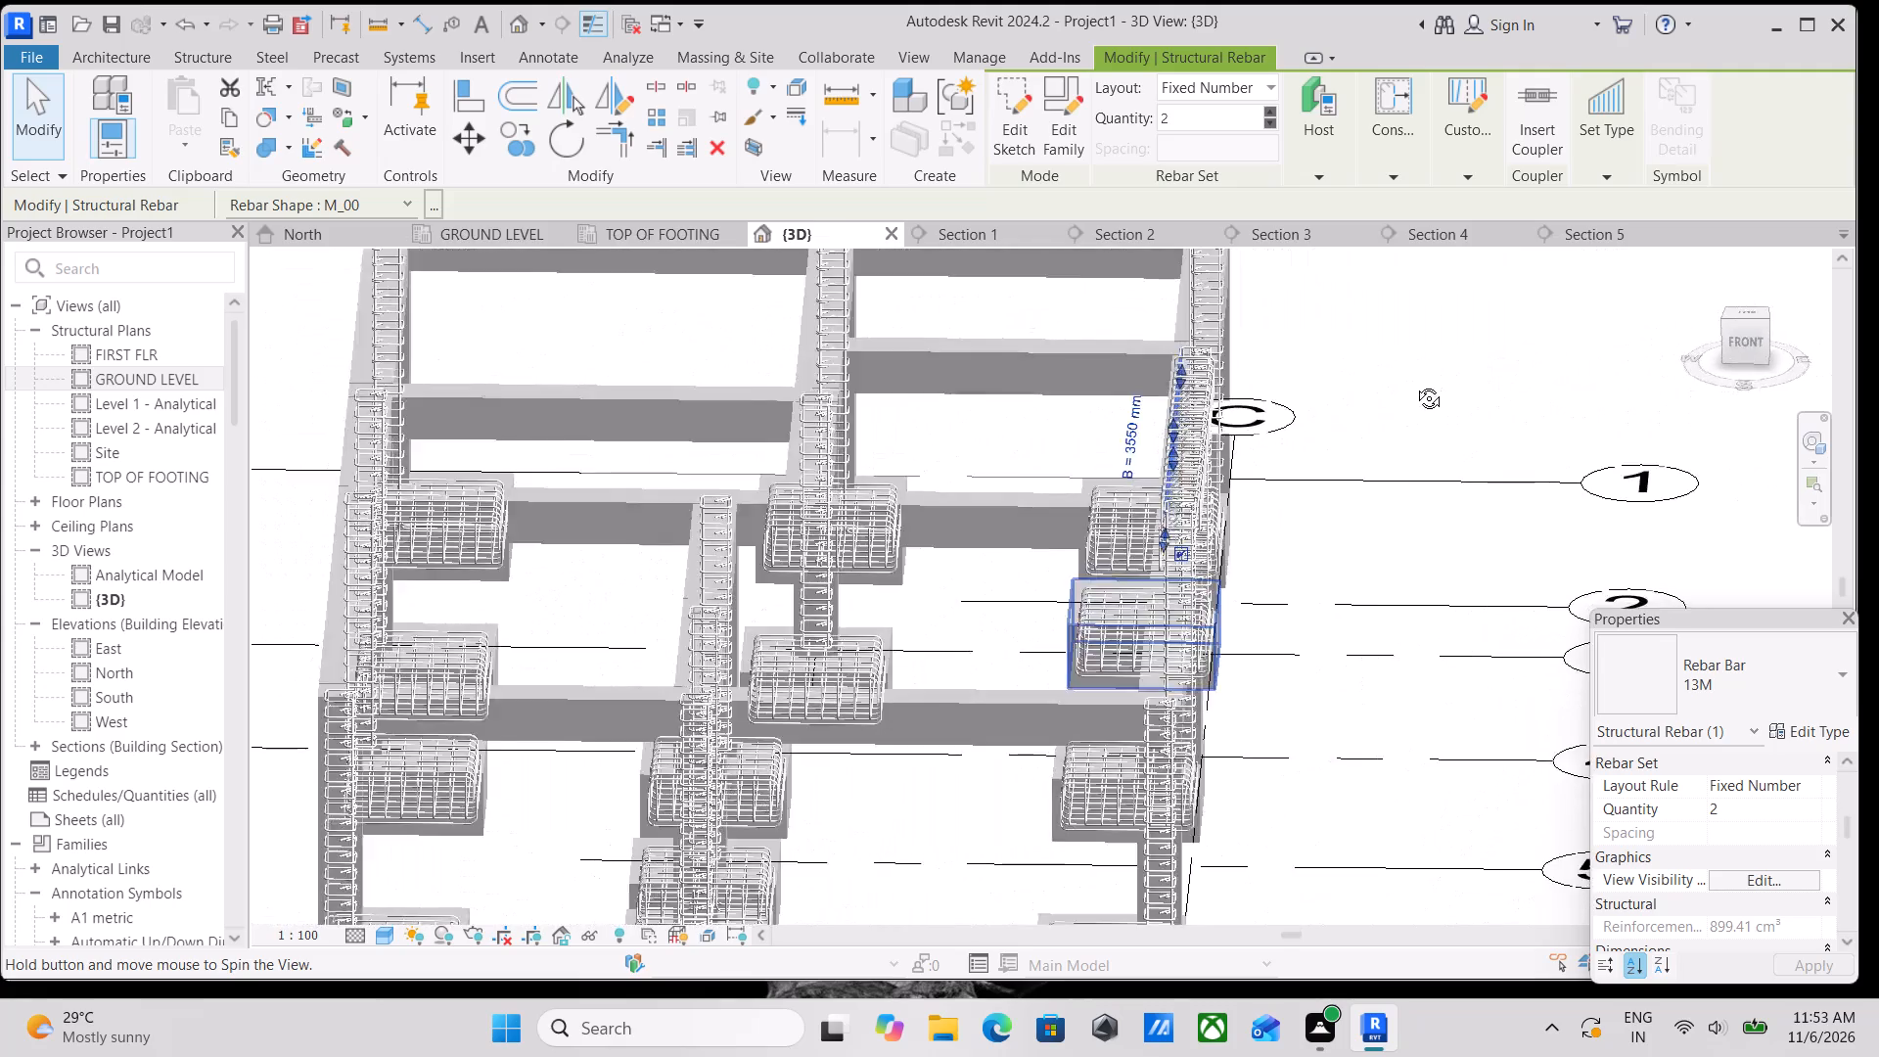
middle_click_drag(1414, 384, 1169, 299, "shift")
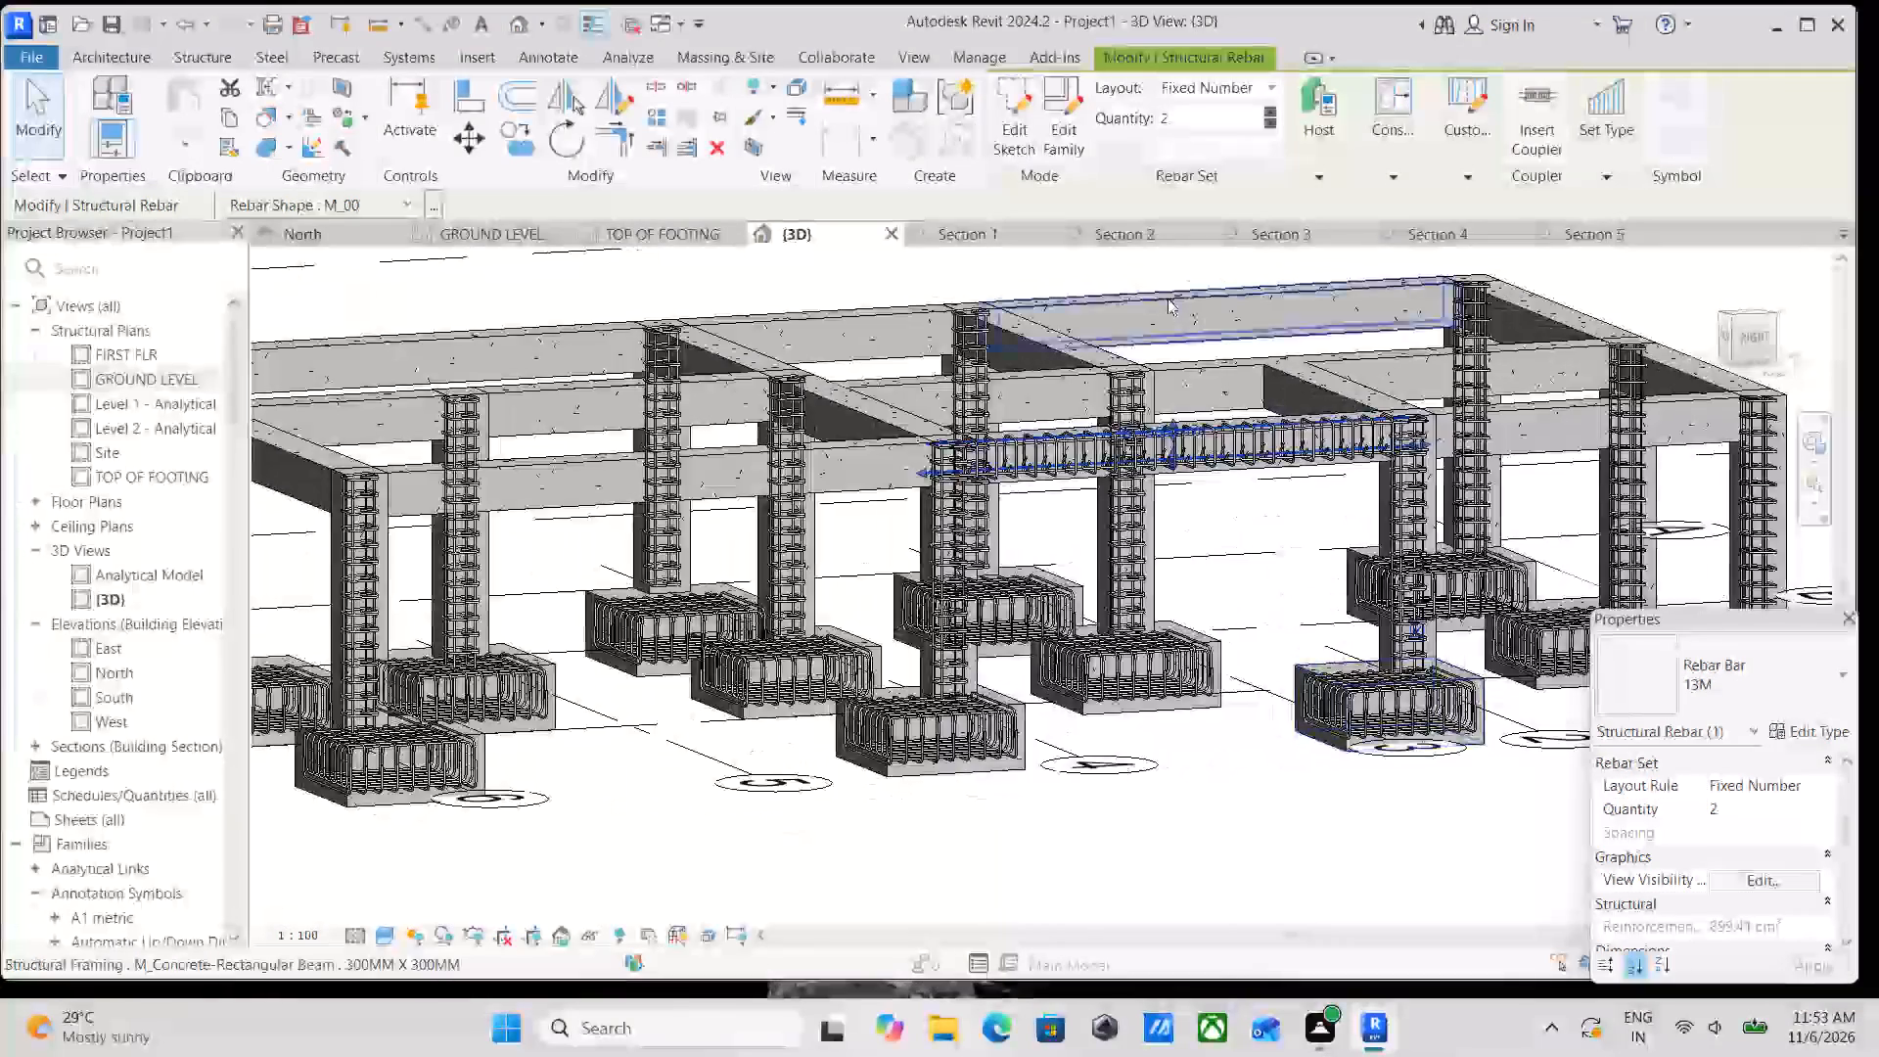
Set the maximum spacing of the beam's M_T1 stirrup set to 120 mm.
scroll(1185, 384, "up", 7)
left_click(900, 531)
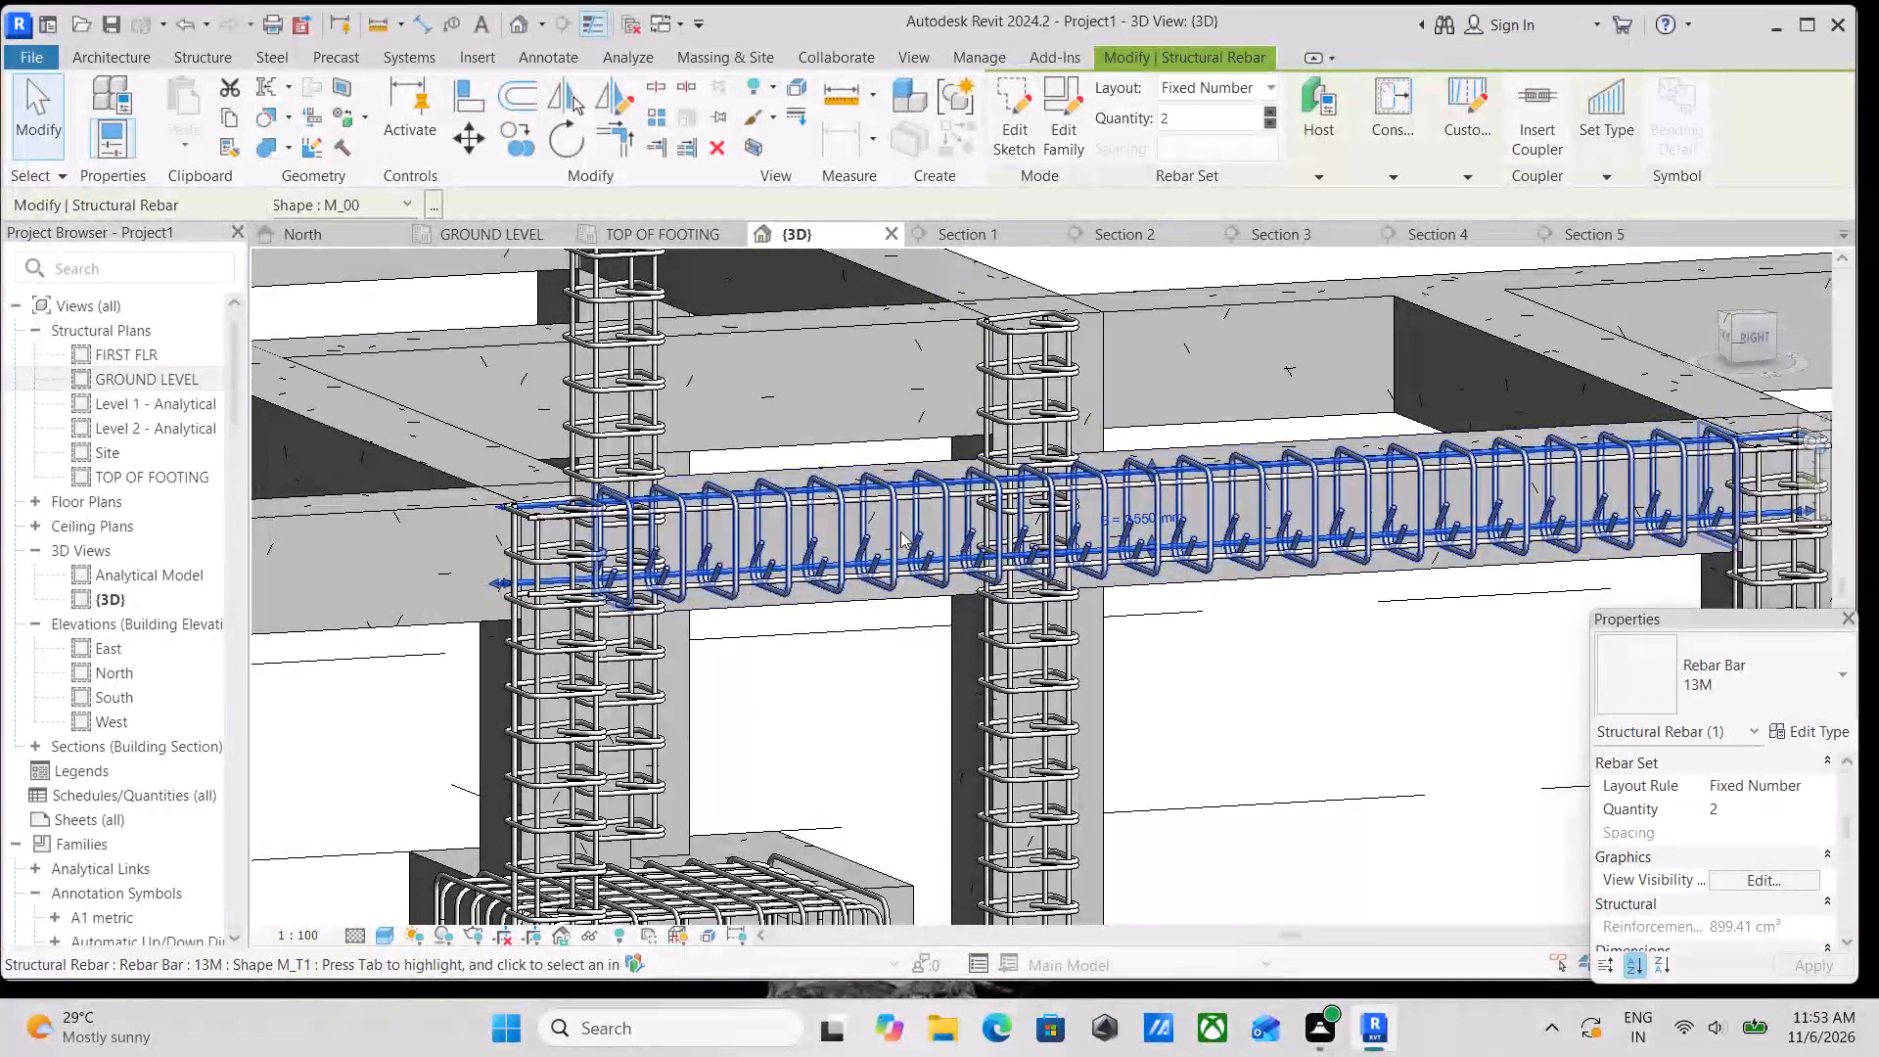
left_click_drag(1227, 143, 1048, 176)
type("120")
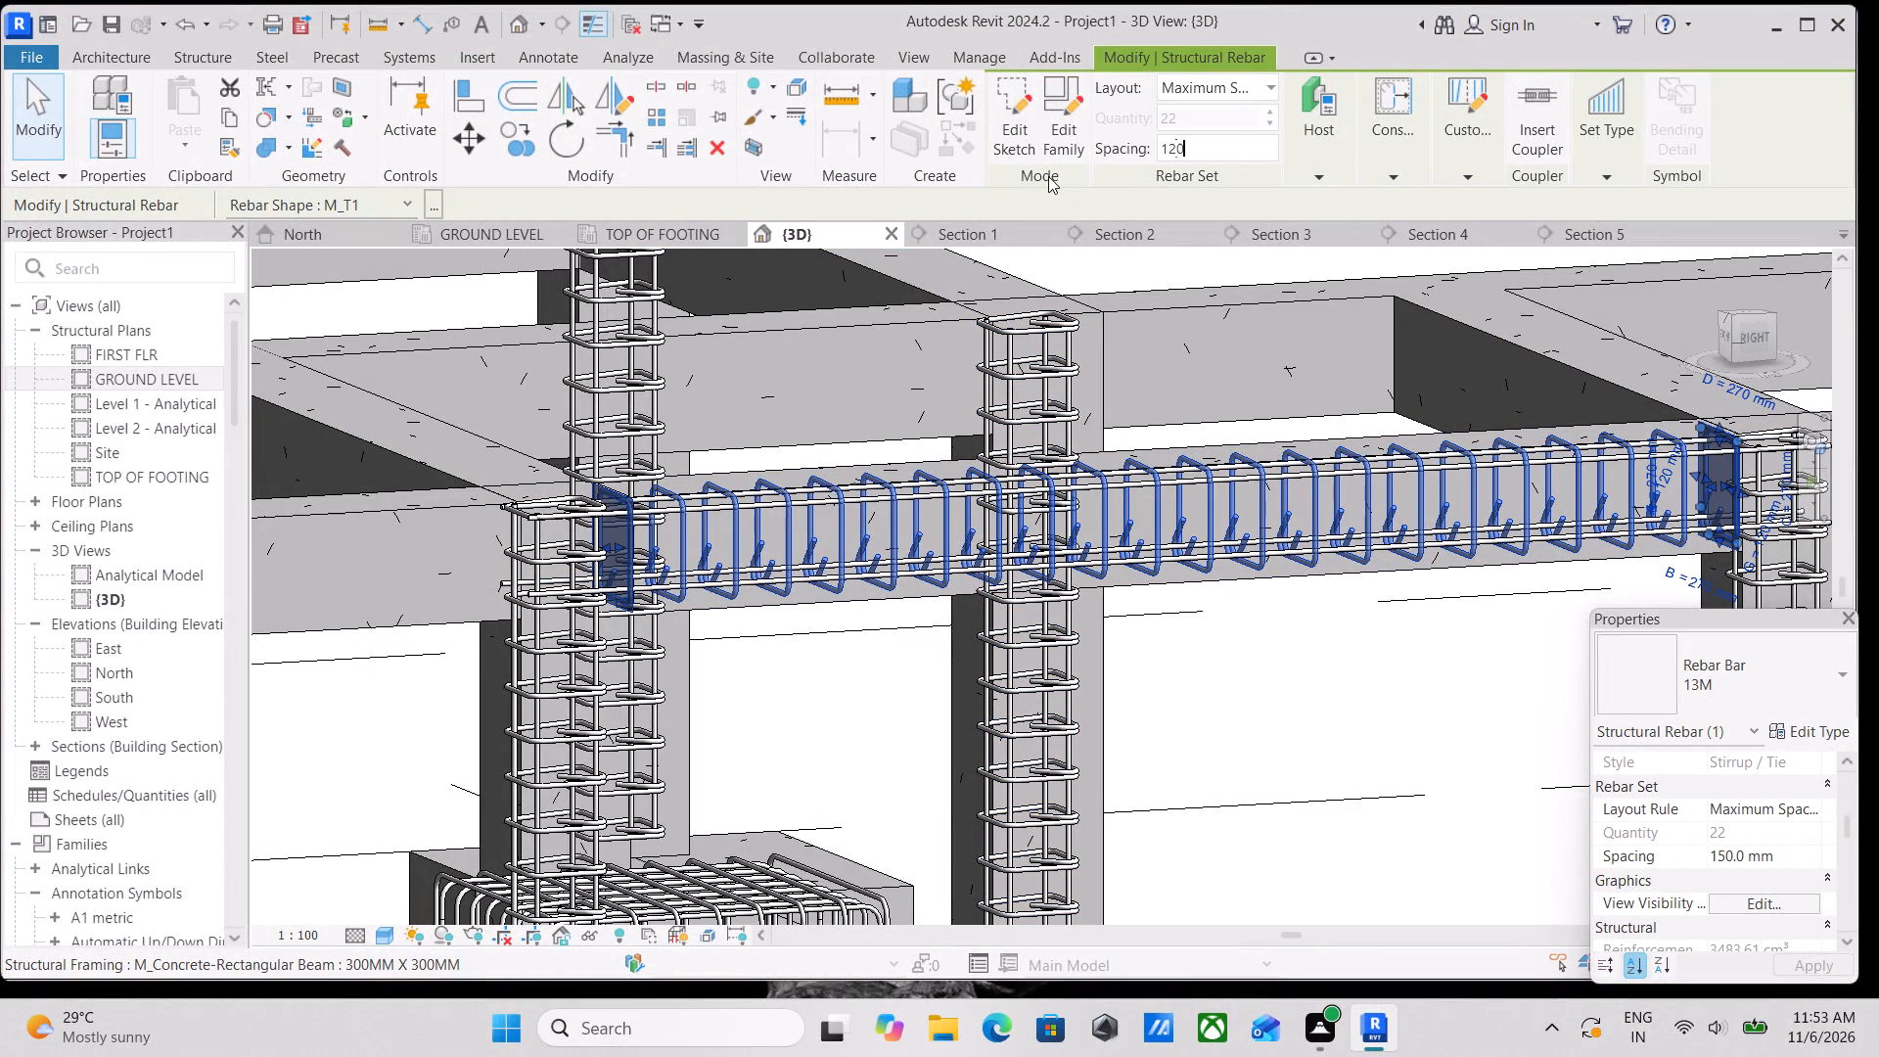
key("Return")
scroll(1126, 292, "down", 2)
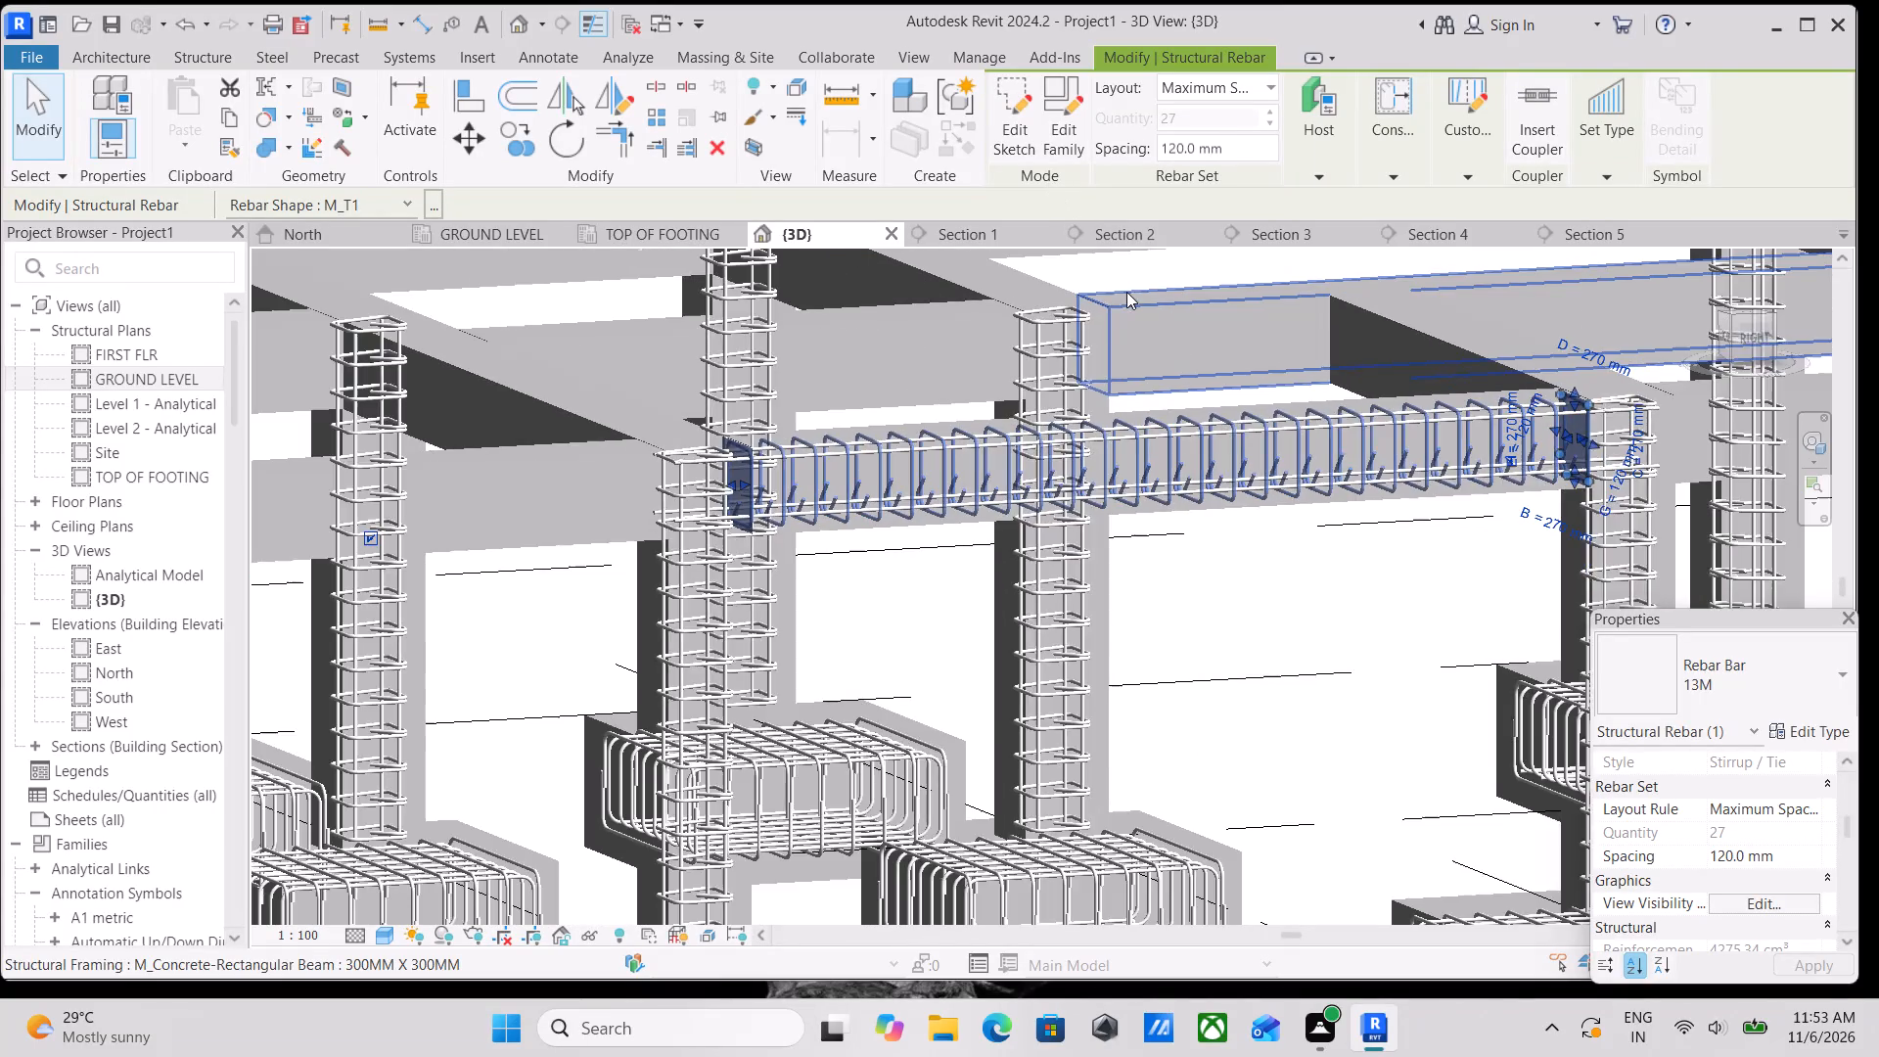
key("Escape")
Examine the beam's stirrups and longitudinal bars in 3D, from the surrounding frame down to a close-up.
scroll(1293, 490, "down", 3)
middle_click_drag(1293, 490, 1142, 483)
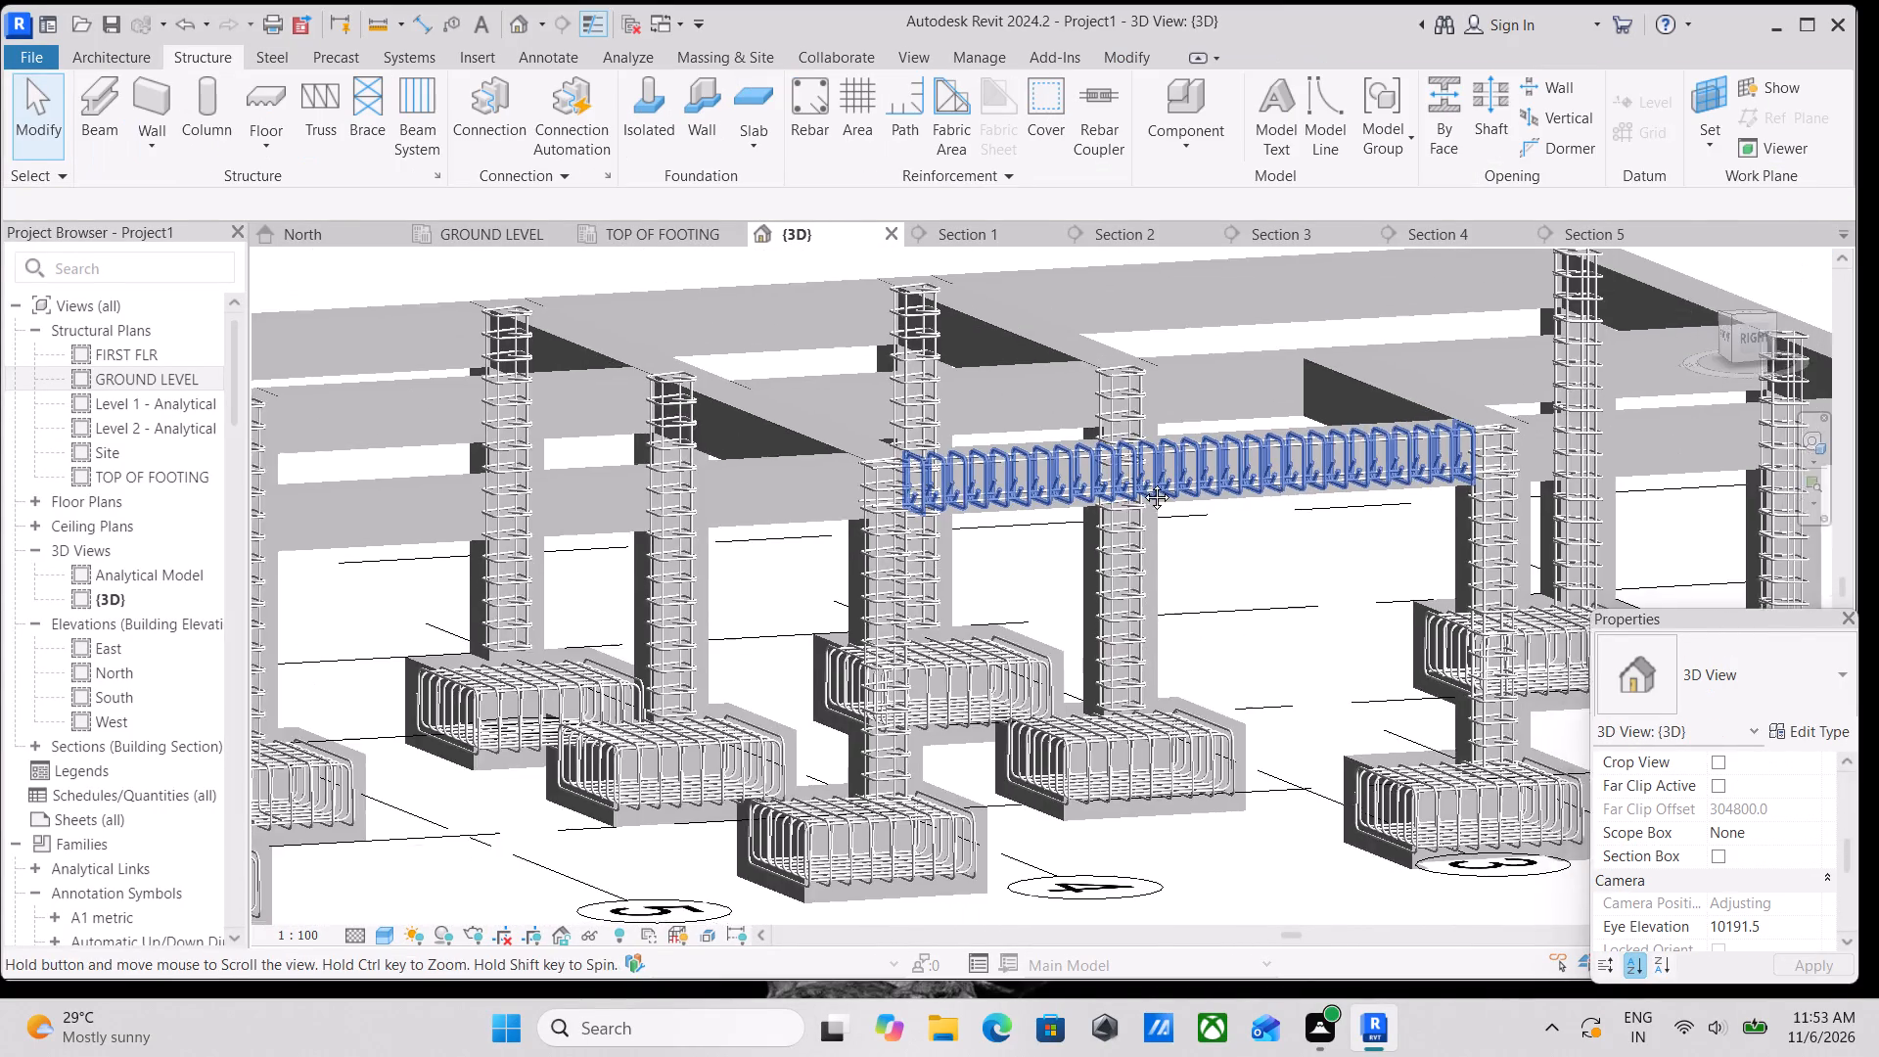
middle_click_drag(1142, 483, 1035, 482)
scroll(1035, 482, "up", 1)
scroll(1041, 477, "down", 3)
middle_click_drag(1064, 458, 1205, 553, "shift")
scroll(1102, 438, "up", 4)
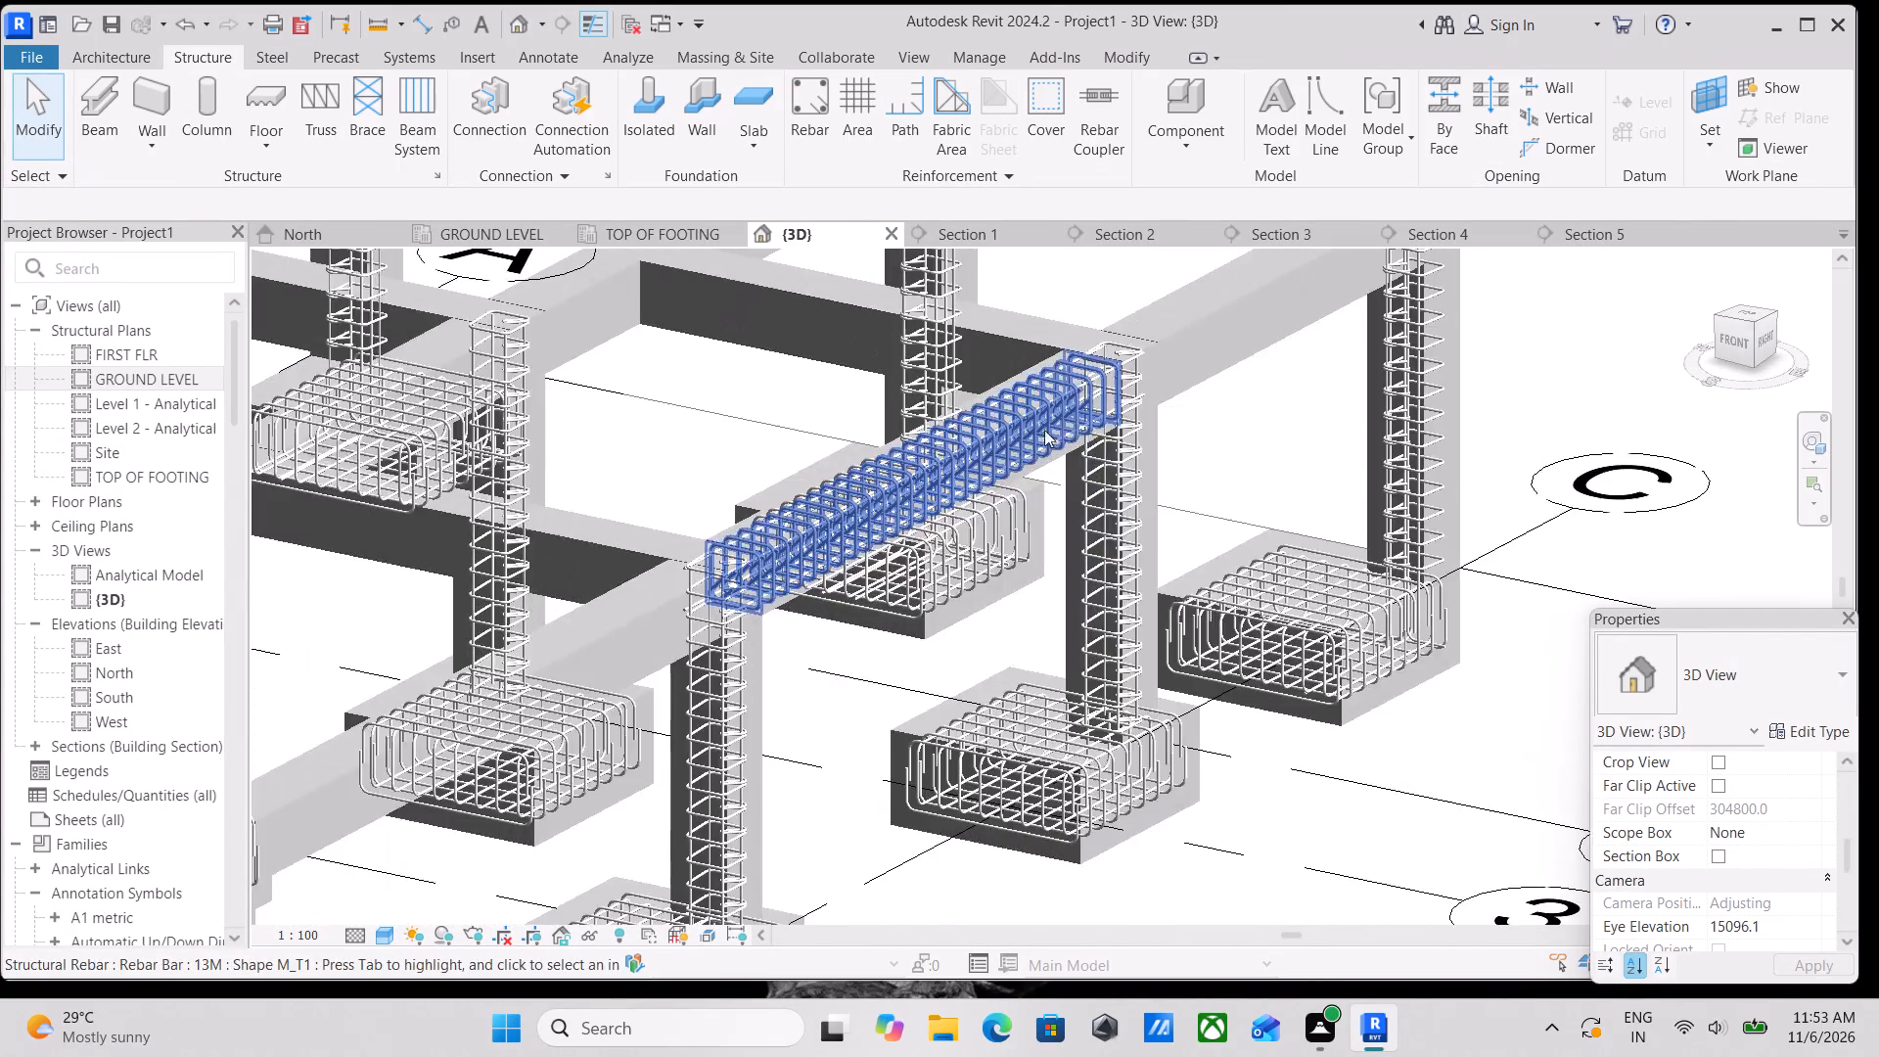
scroll(1044, 430, "up", 3)
scroll(676, 431, "up", 3)
scroll(1294, 376, "up", 2)
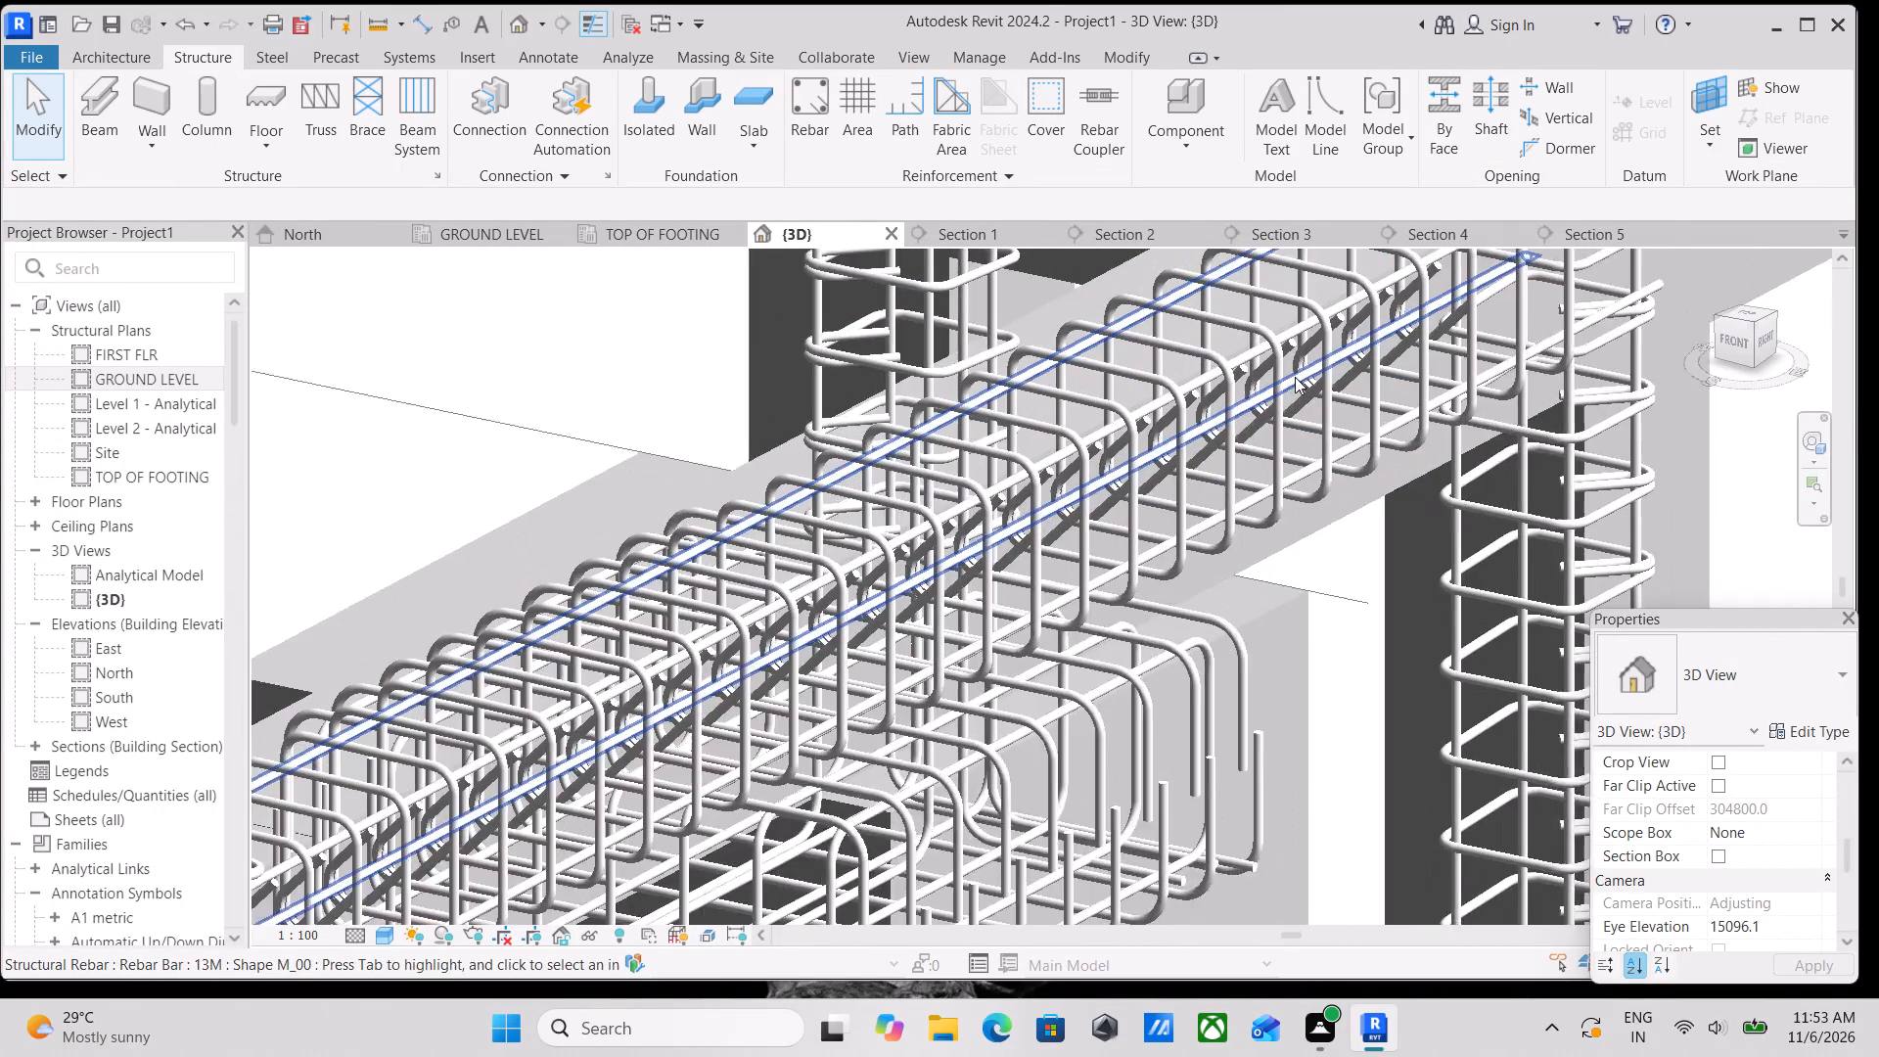
scroll(1295, 377, "up", 1)
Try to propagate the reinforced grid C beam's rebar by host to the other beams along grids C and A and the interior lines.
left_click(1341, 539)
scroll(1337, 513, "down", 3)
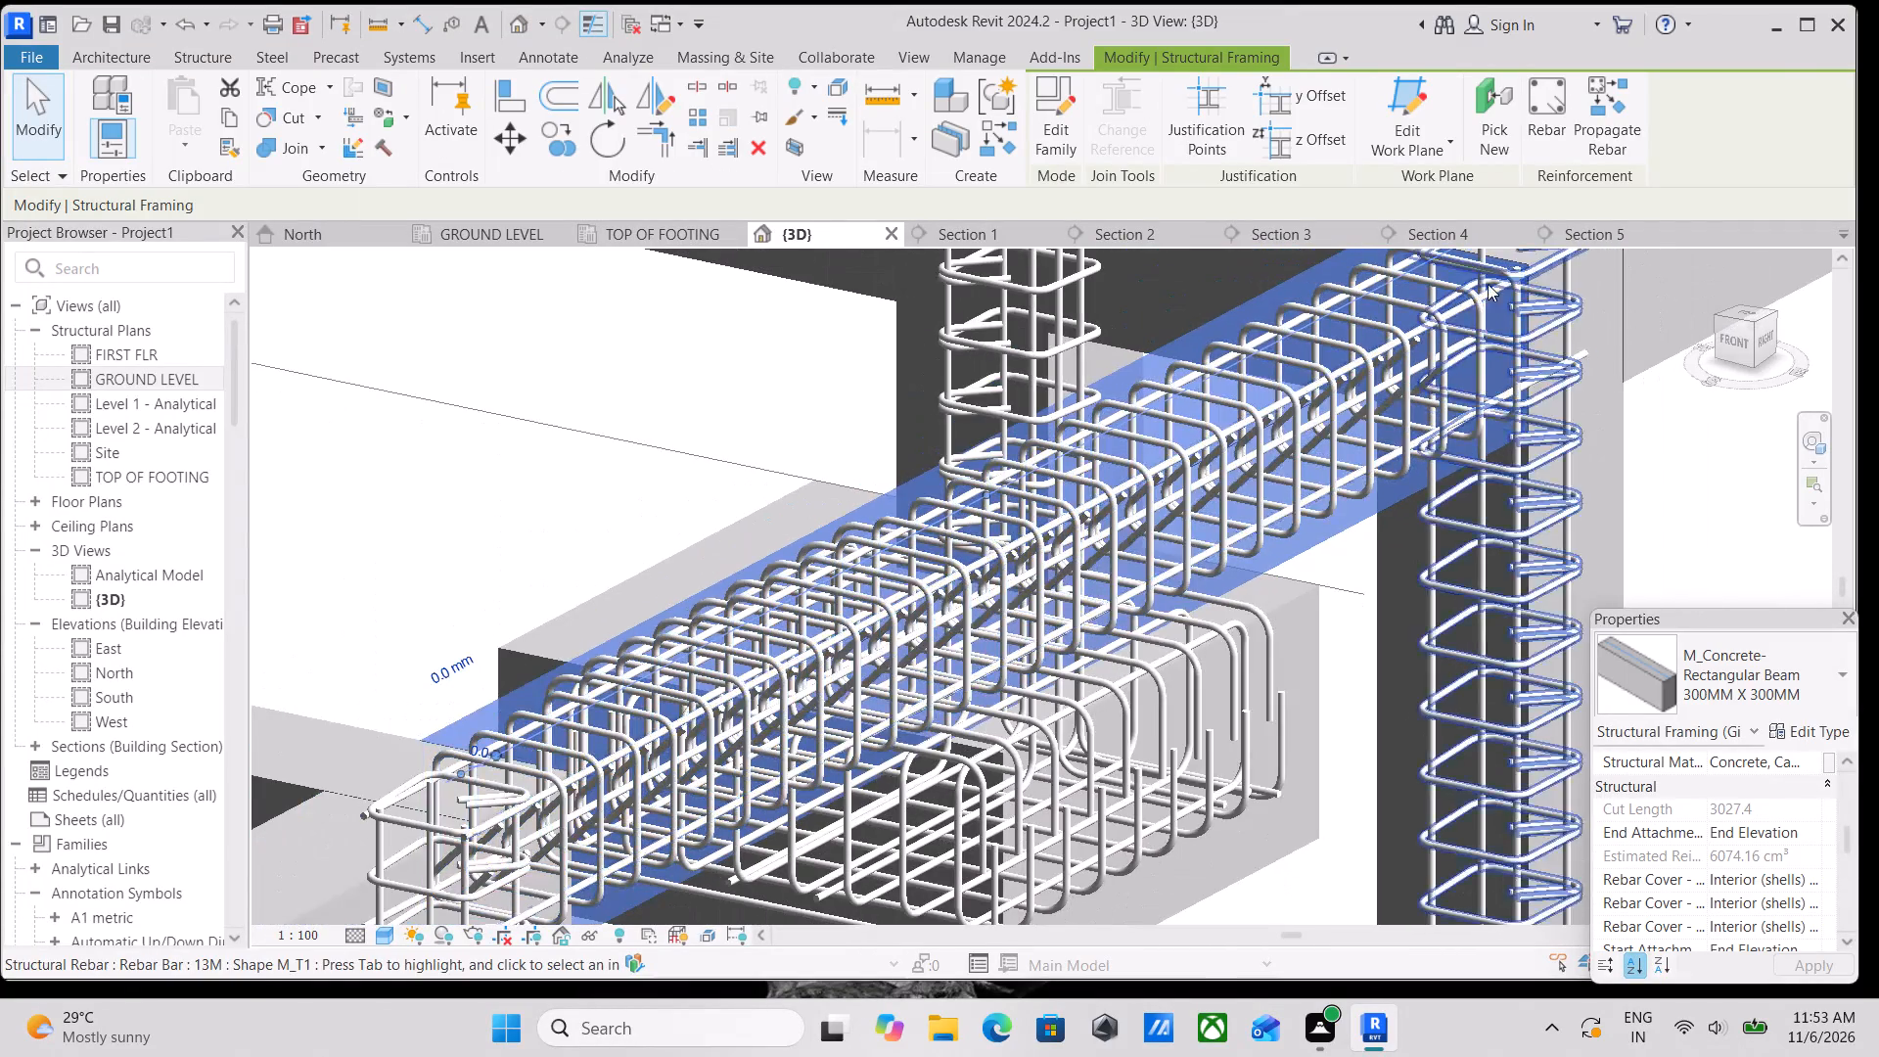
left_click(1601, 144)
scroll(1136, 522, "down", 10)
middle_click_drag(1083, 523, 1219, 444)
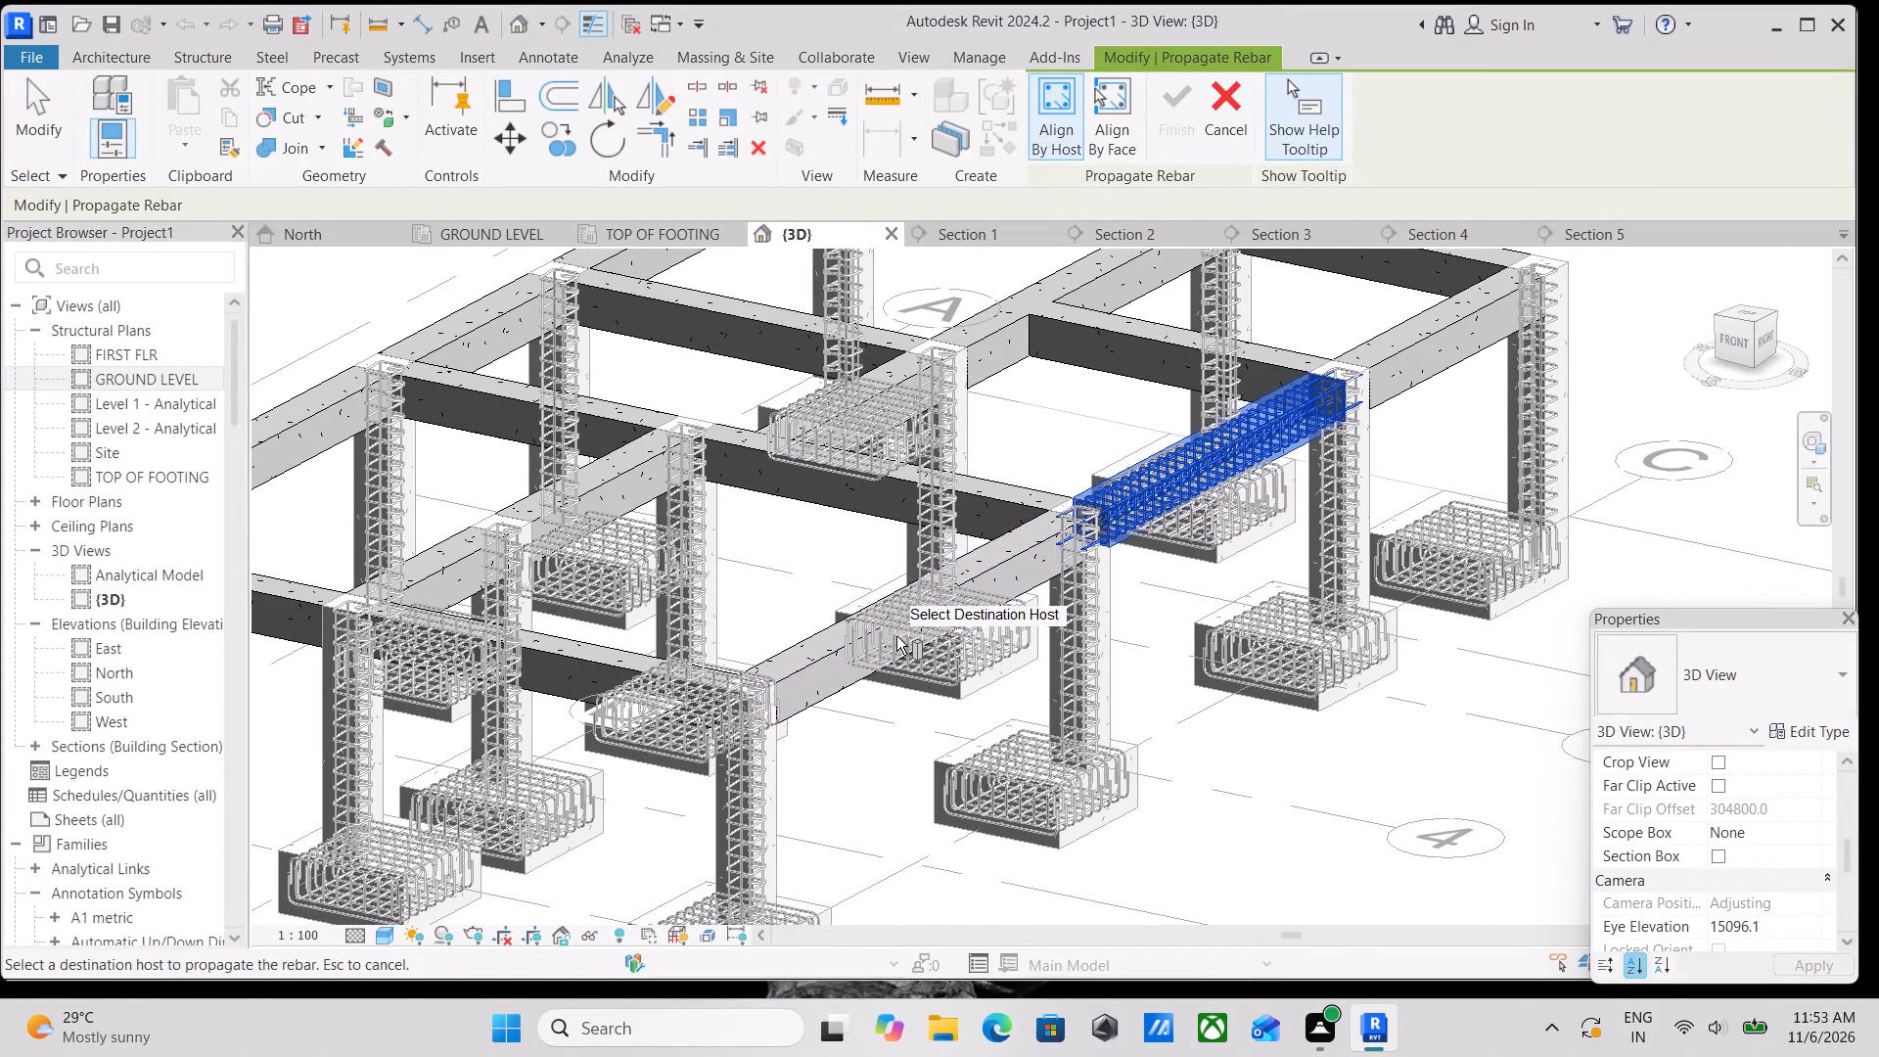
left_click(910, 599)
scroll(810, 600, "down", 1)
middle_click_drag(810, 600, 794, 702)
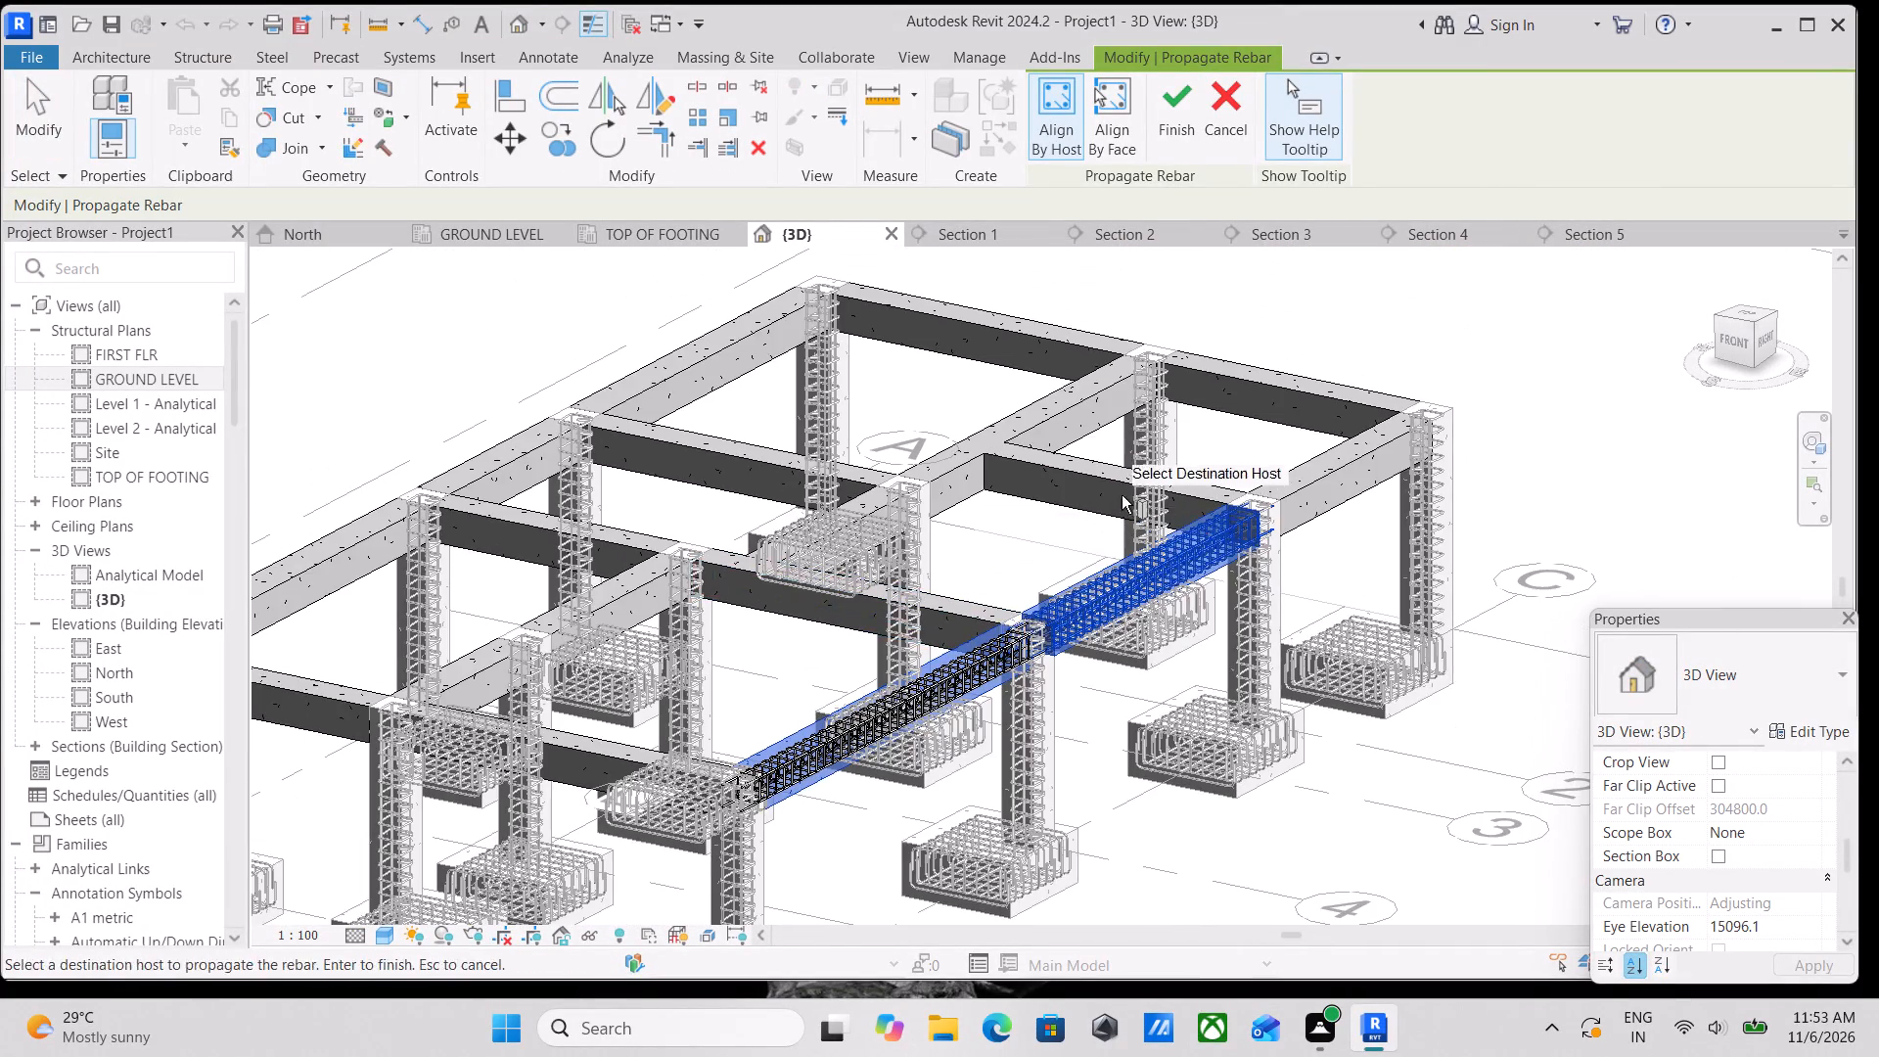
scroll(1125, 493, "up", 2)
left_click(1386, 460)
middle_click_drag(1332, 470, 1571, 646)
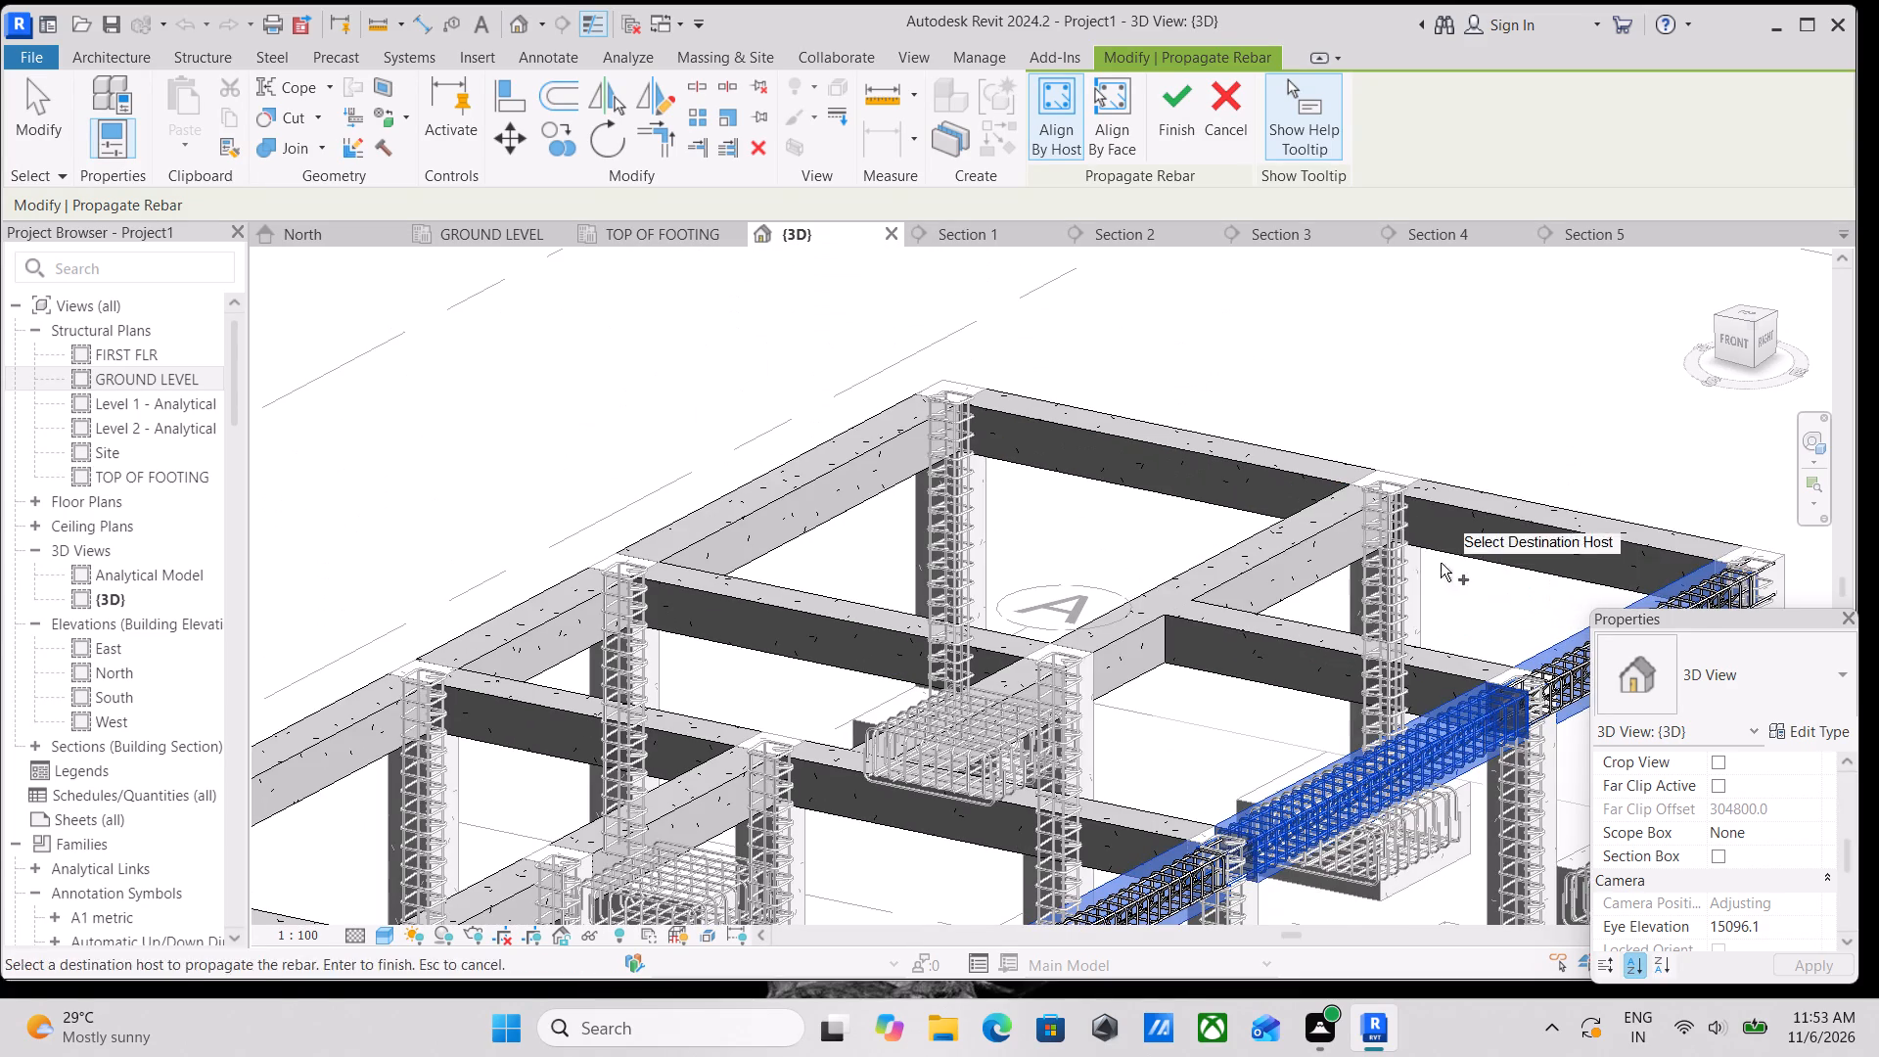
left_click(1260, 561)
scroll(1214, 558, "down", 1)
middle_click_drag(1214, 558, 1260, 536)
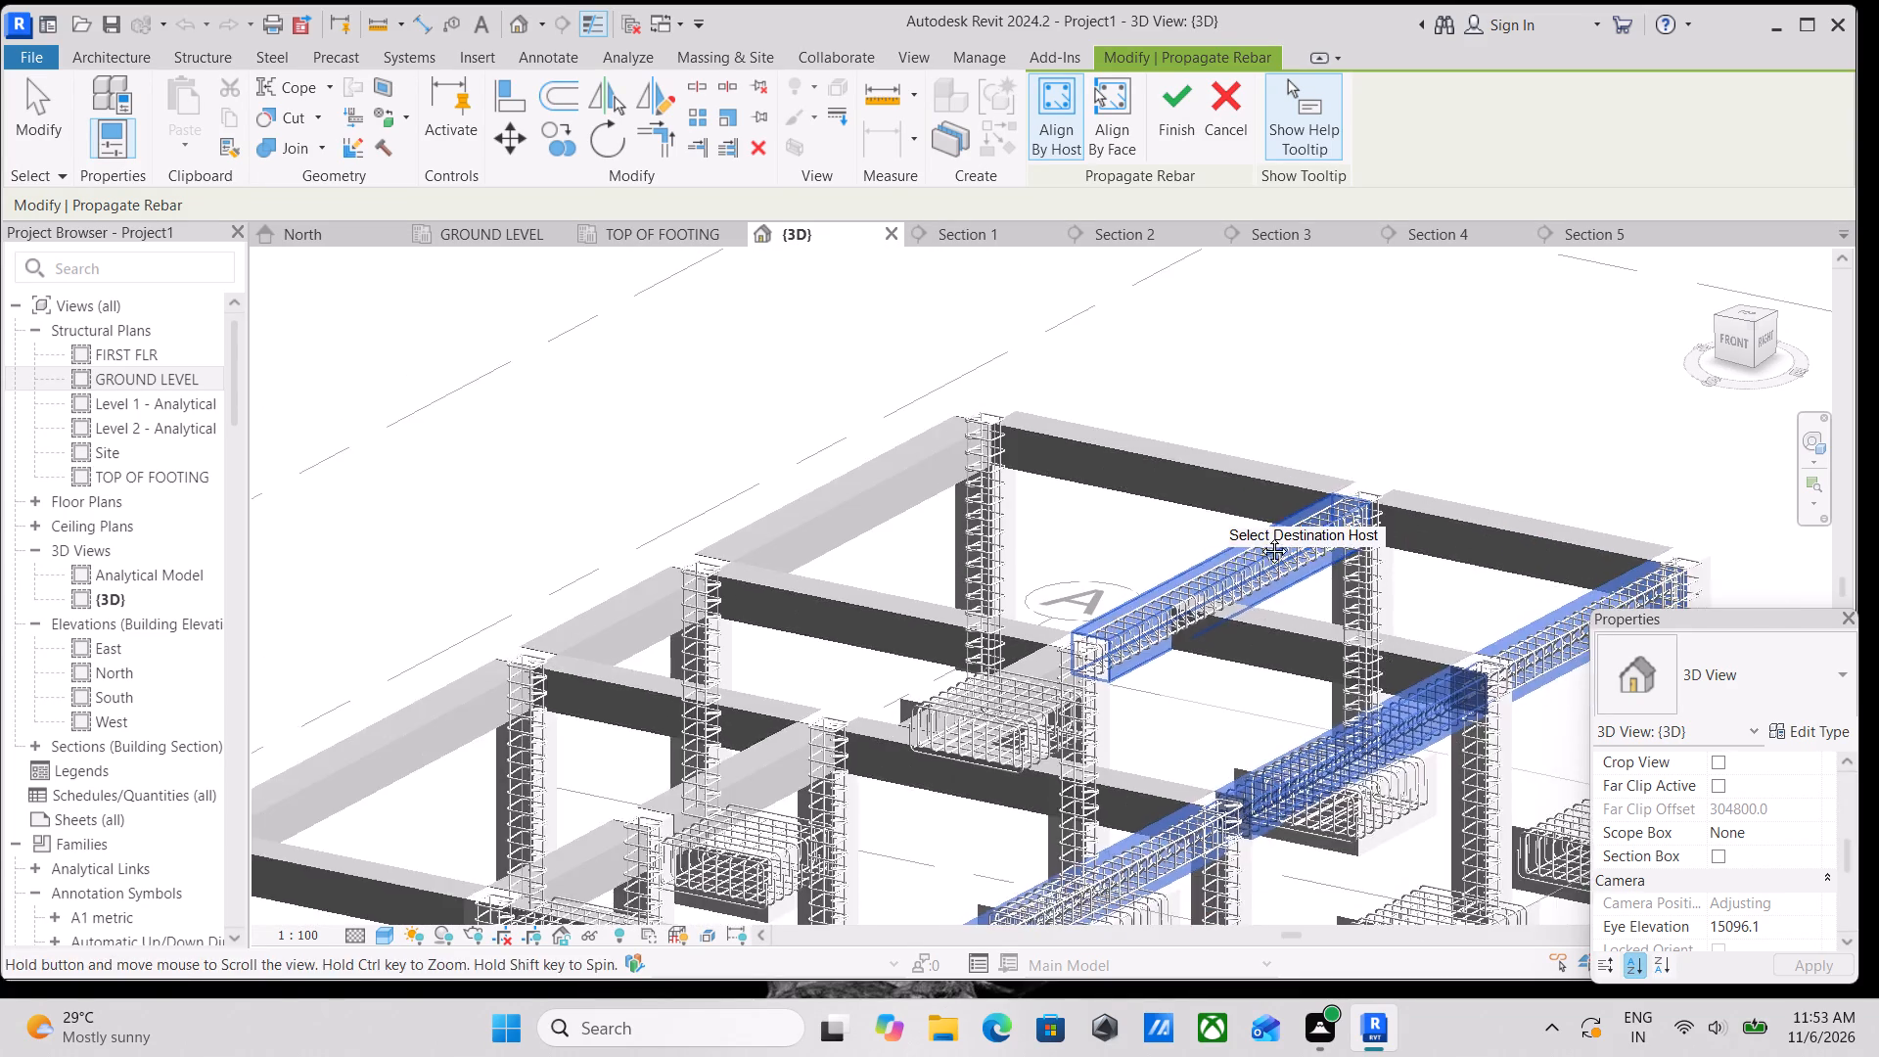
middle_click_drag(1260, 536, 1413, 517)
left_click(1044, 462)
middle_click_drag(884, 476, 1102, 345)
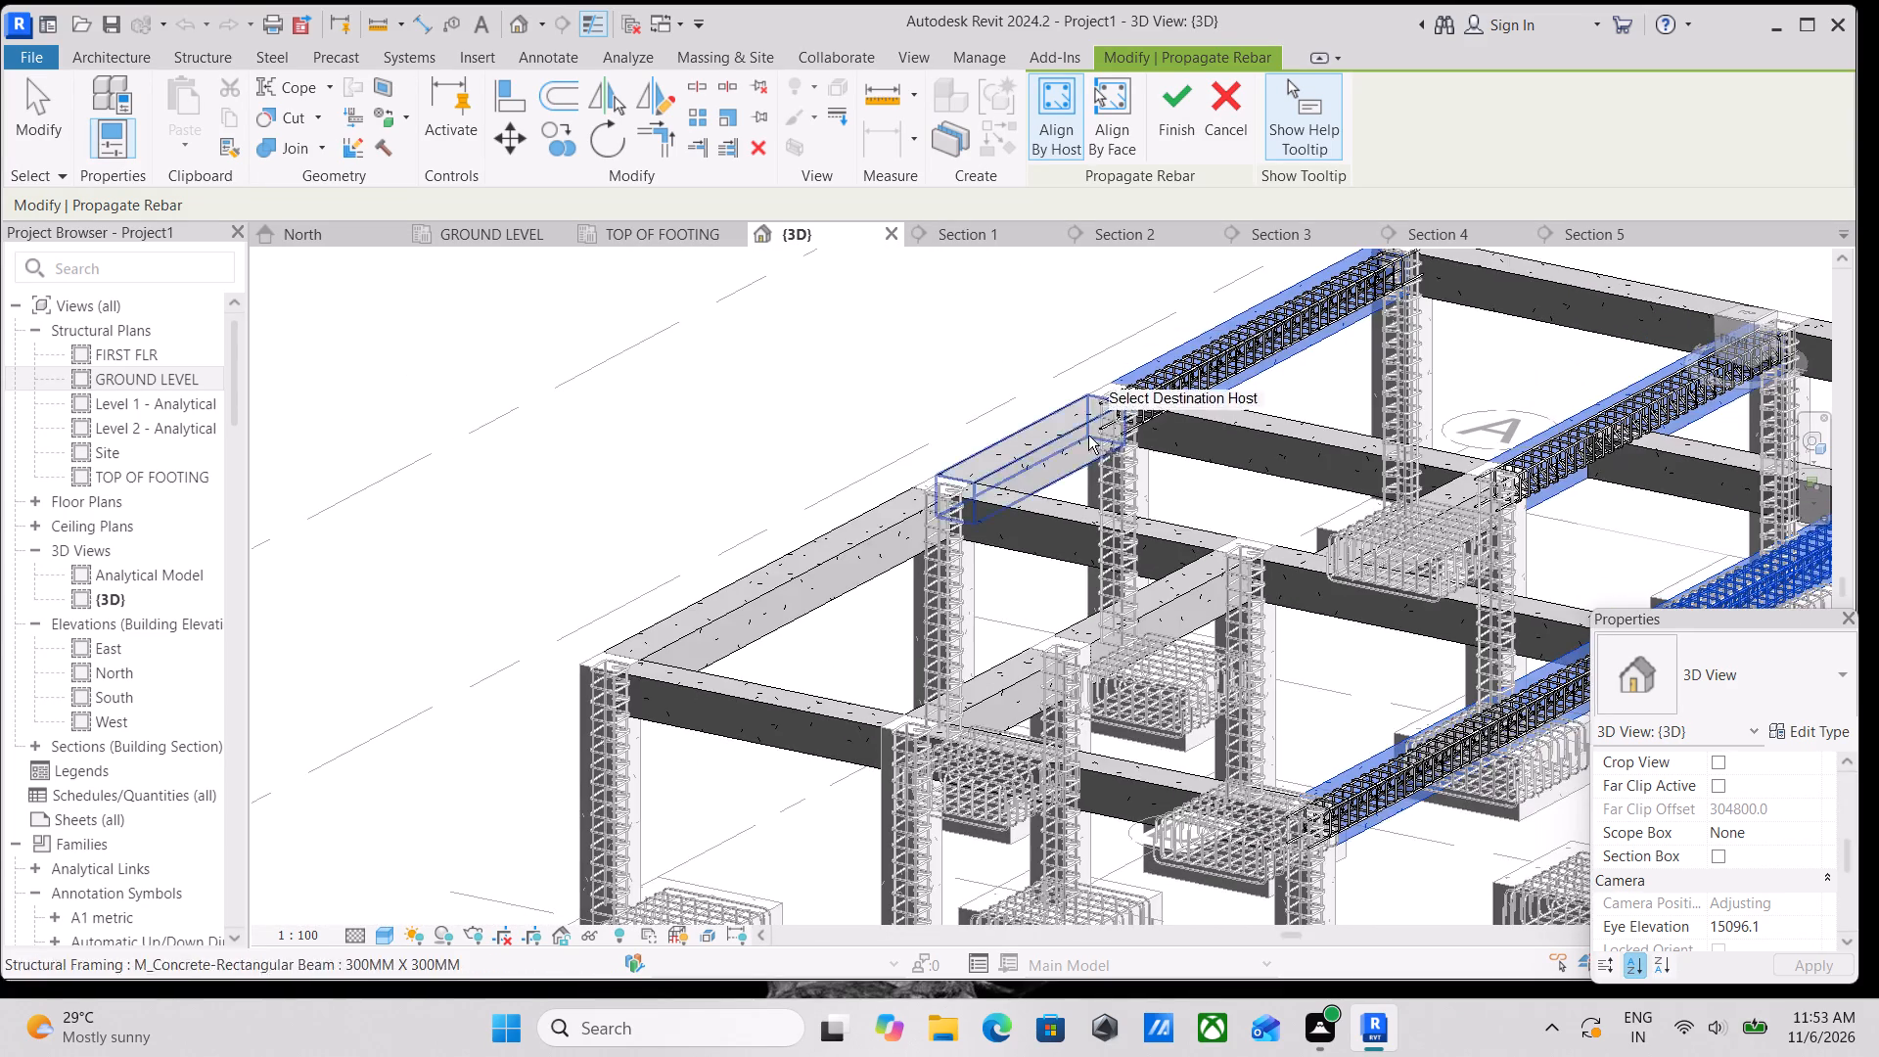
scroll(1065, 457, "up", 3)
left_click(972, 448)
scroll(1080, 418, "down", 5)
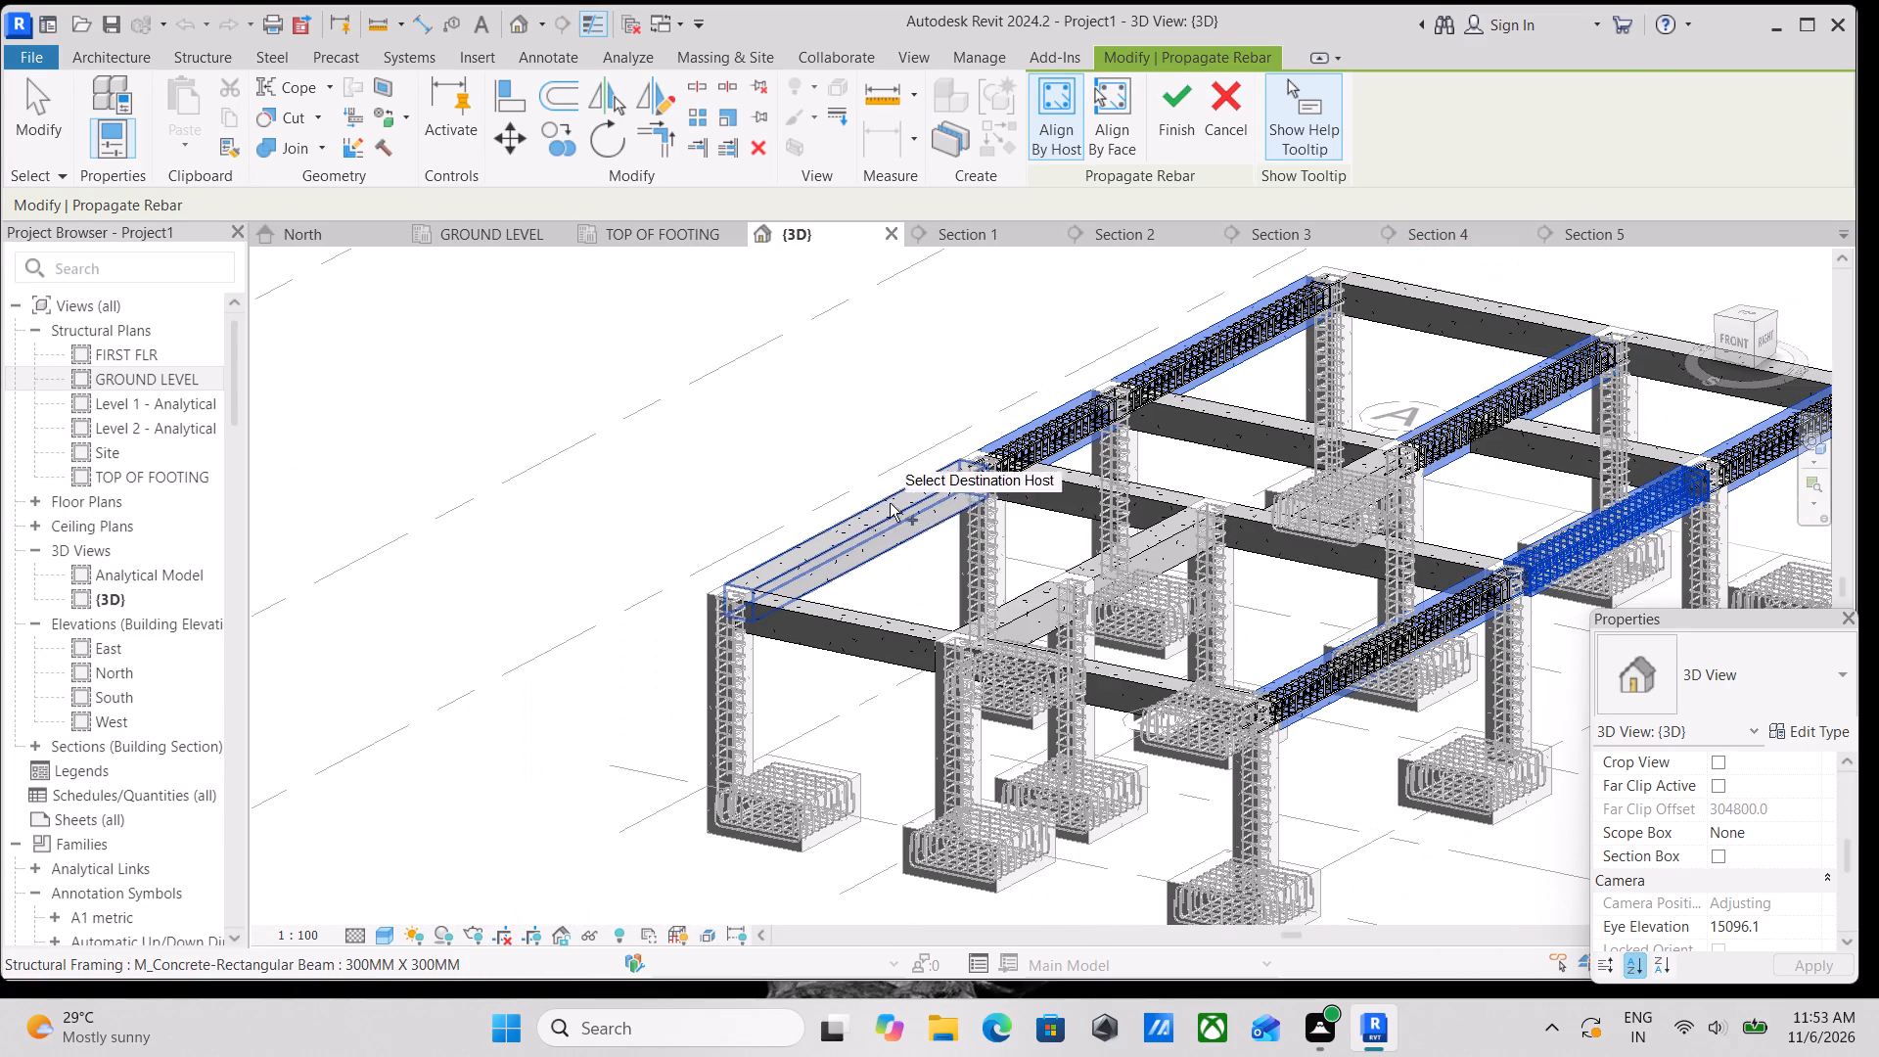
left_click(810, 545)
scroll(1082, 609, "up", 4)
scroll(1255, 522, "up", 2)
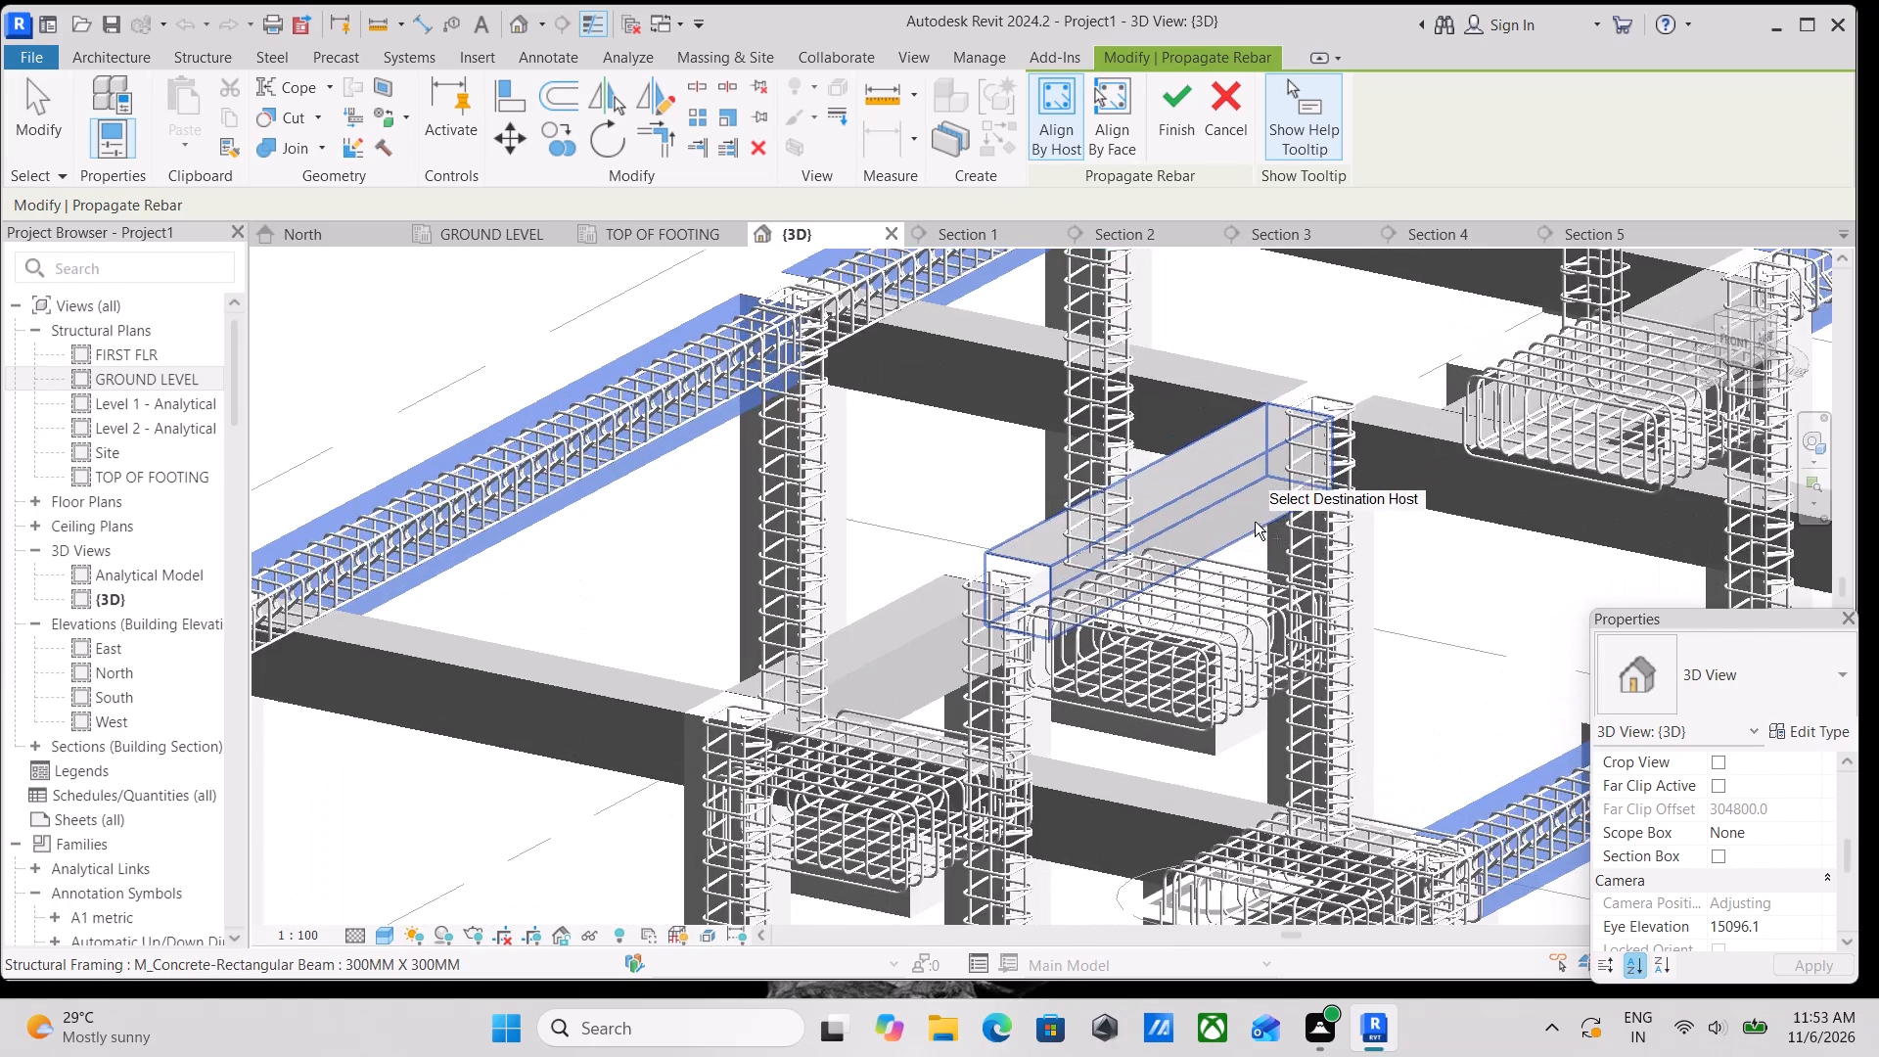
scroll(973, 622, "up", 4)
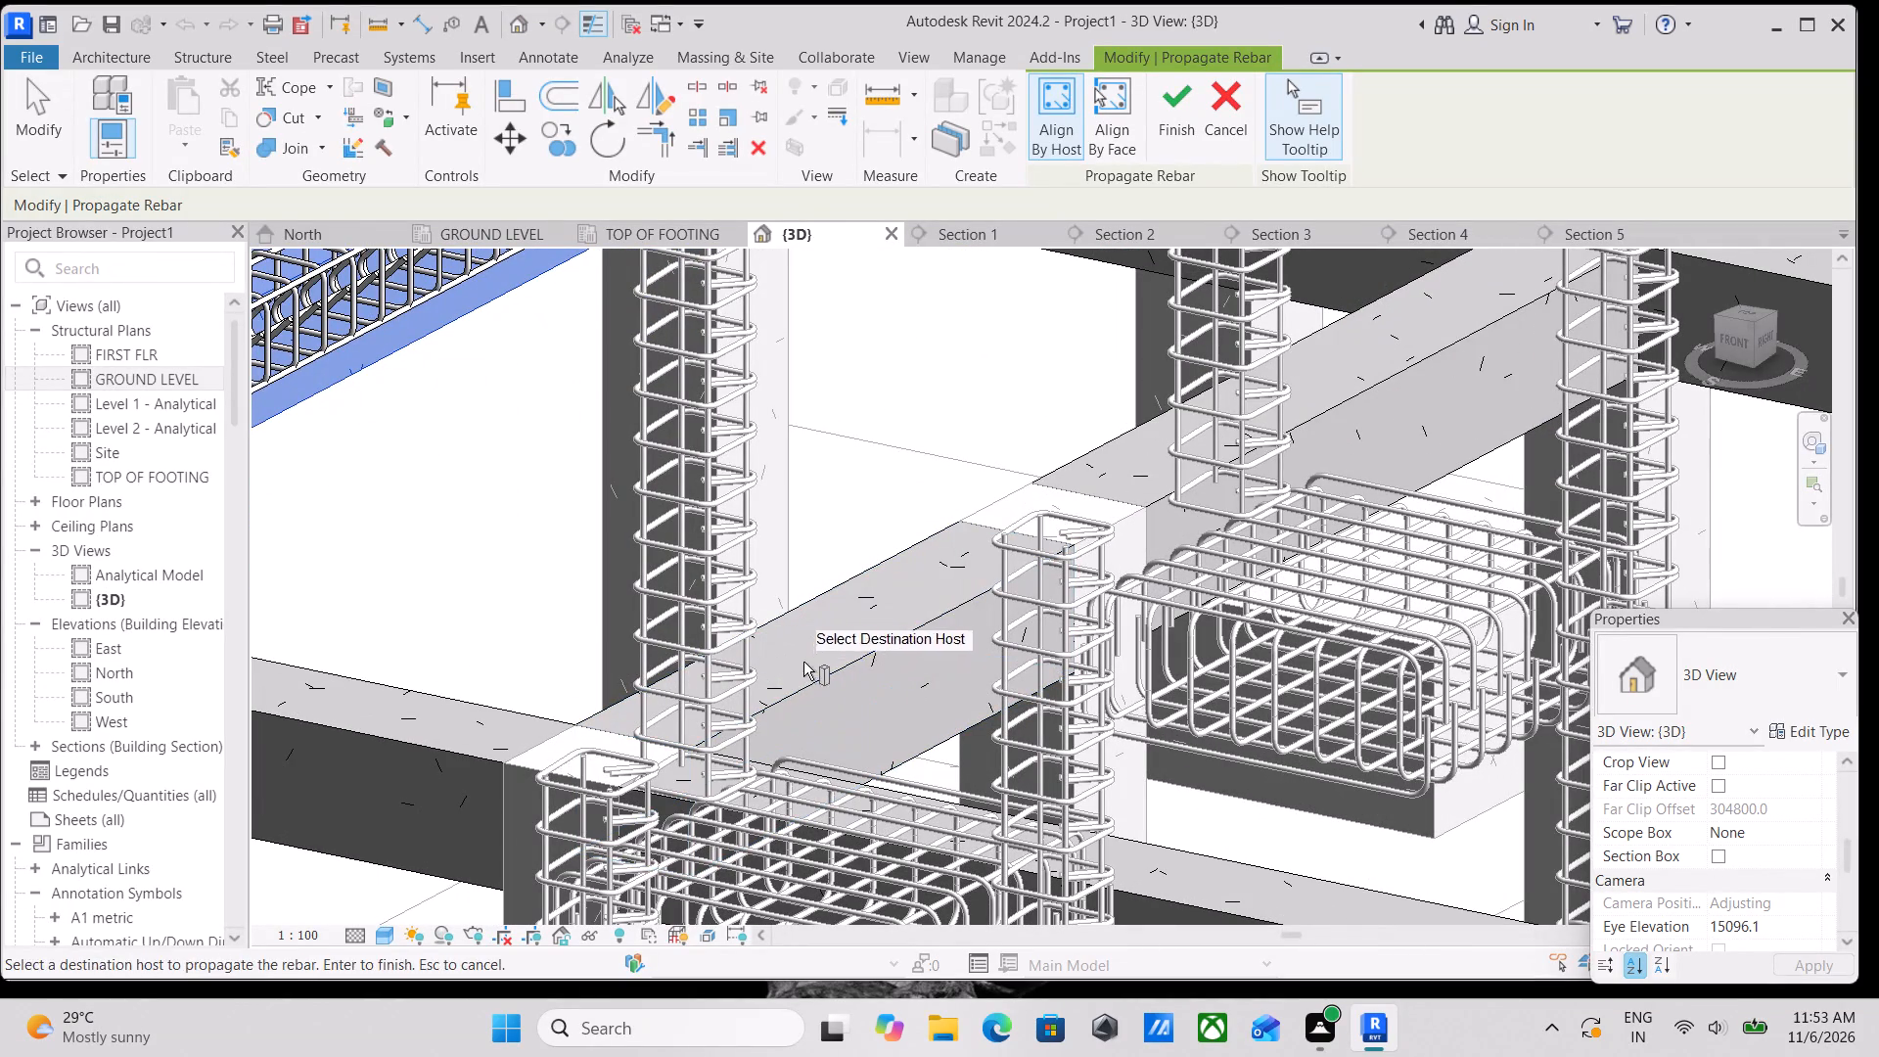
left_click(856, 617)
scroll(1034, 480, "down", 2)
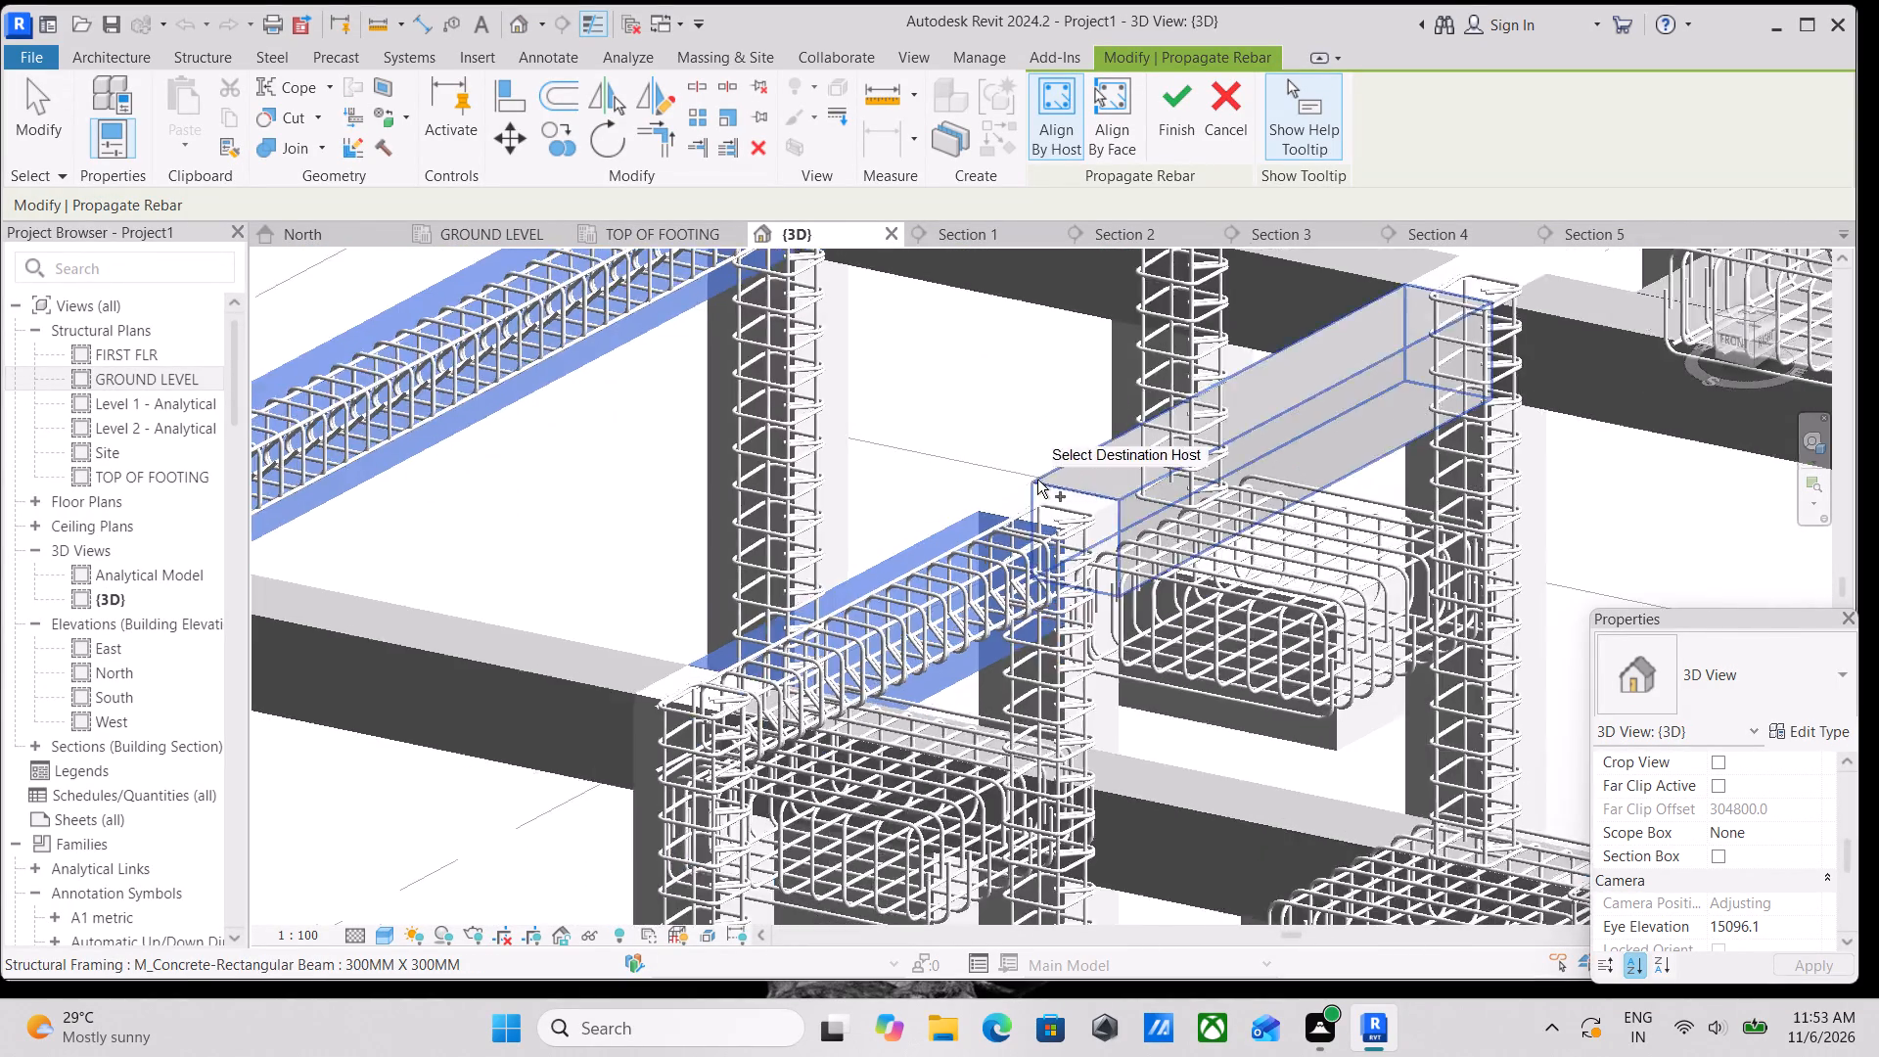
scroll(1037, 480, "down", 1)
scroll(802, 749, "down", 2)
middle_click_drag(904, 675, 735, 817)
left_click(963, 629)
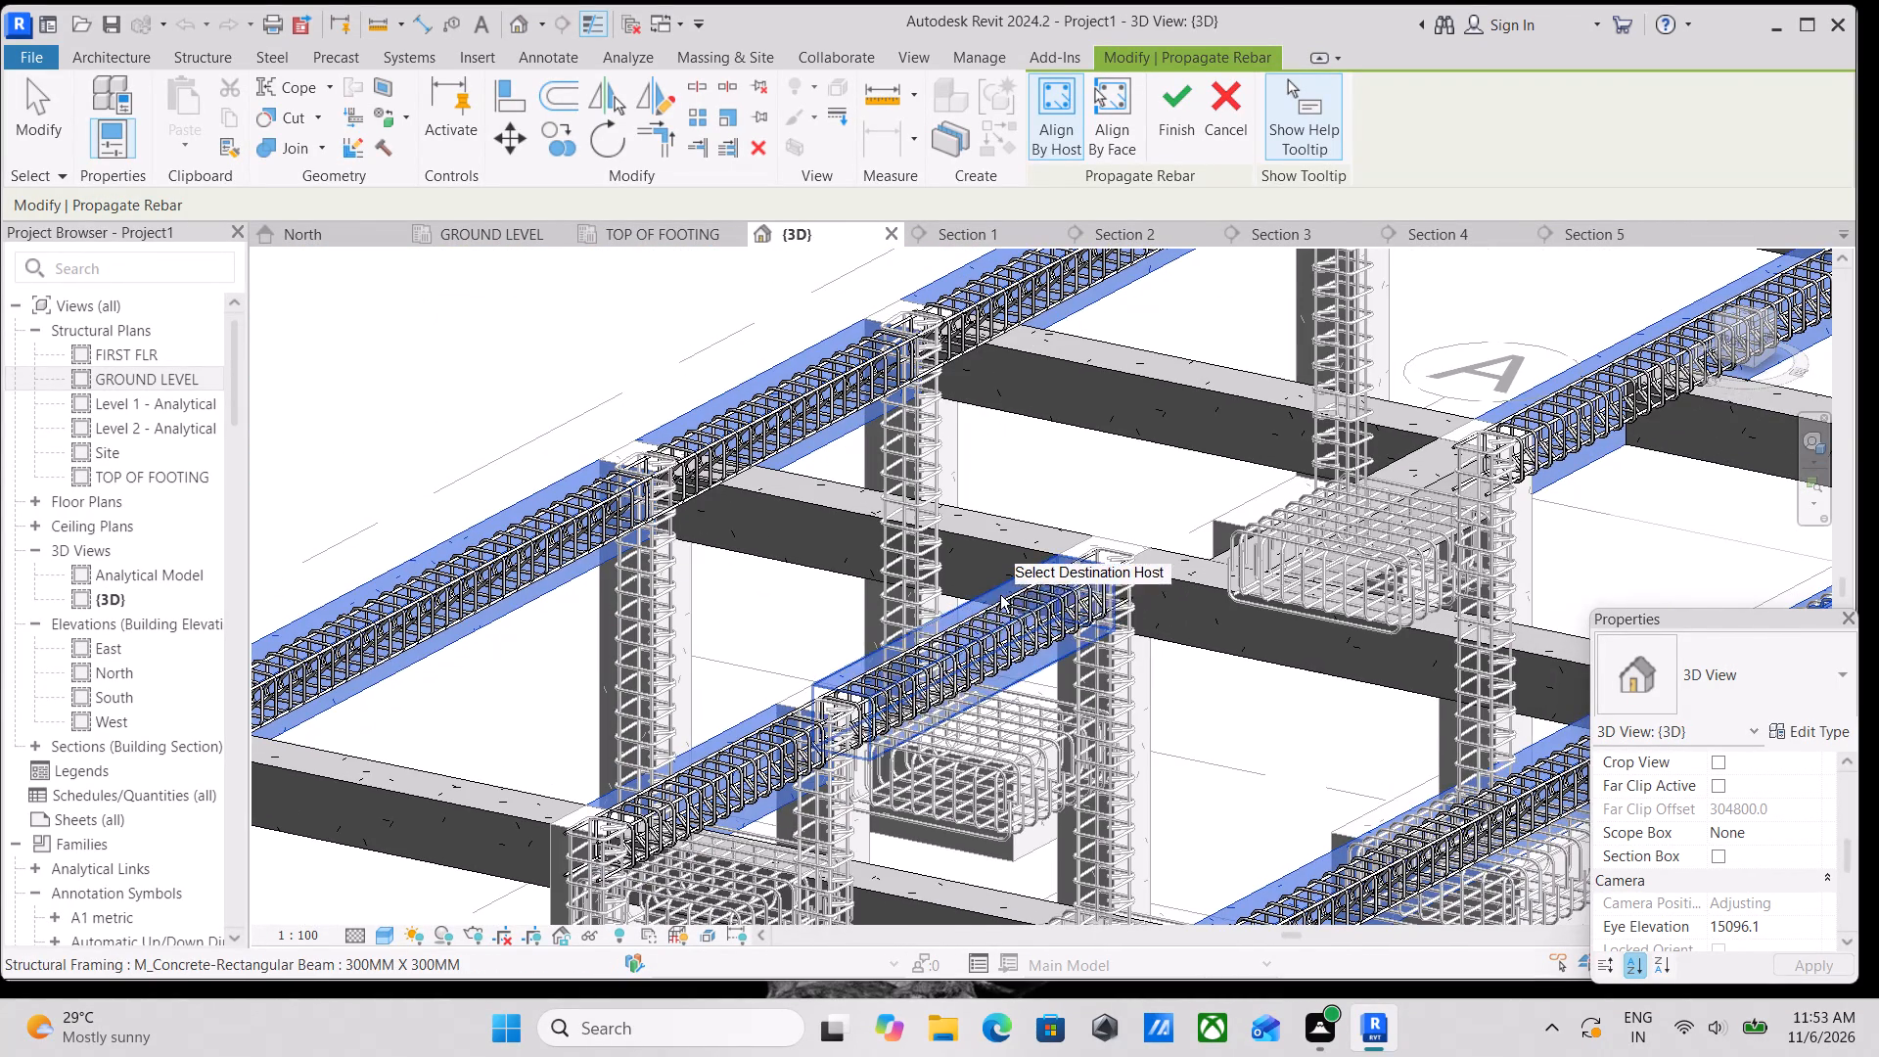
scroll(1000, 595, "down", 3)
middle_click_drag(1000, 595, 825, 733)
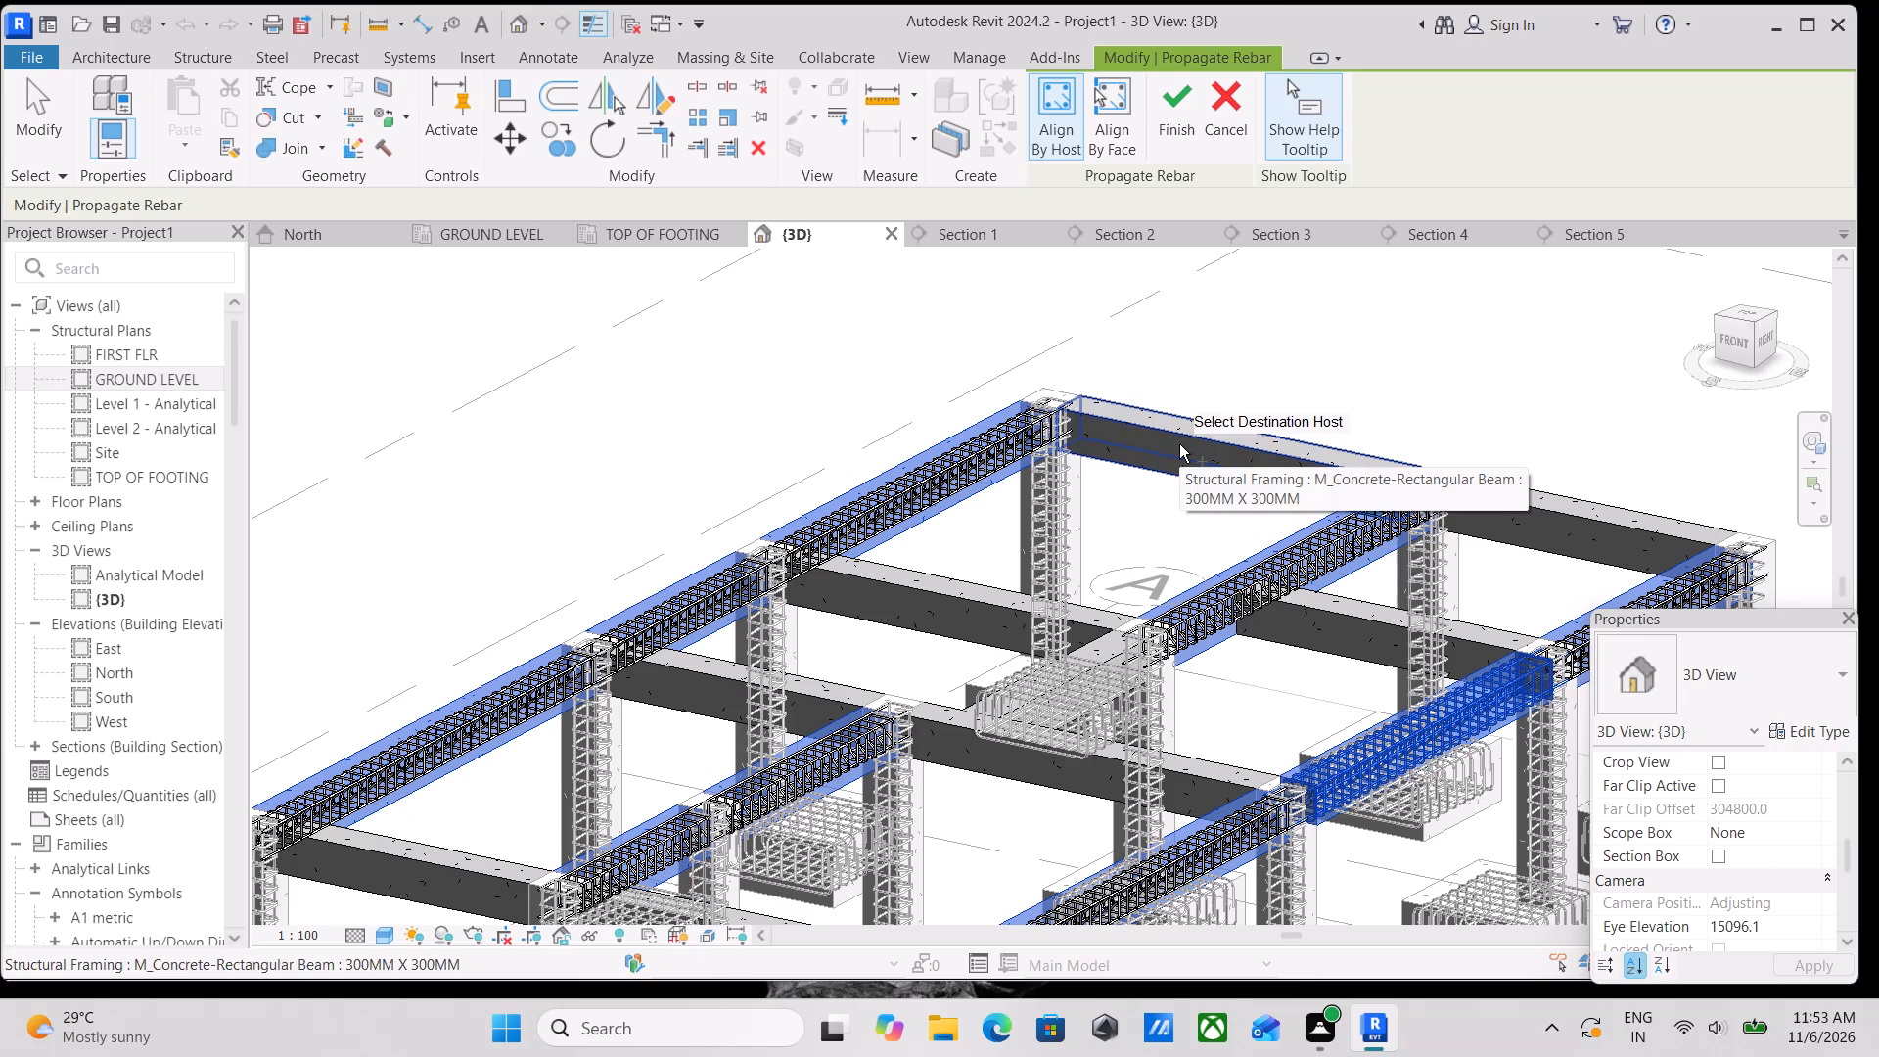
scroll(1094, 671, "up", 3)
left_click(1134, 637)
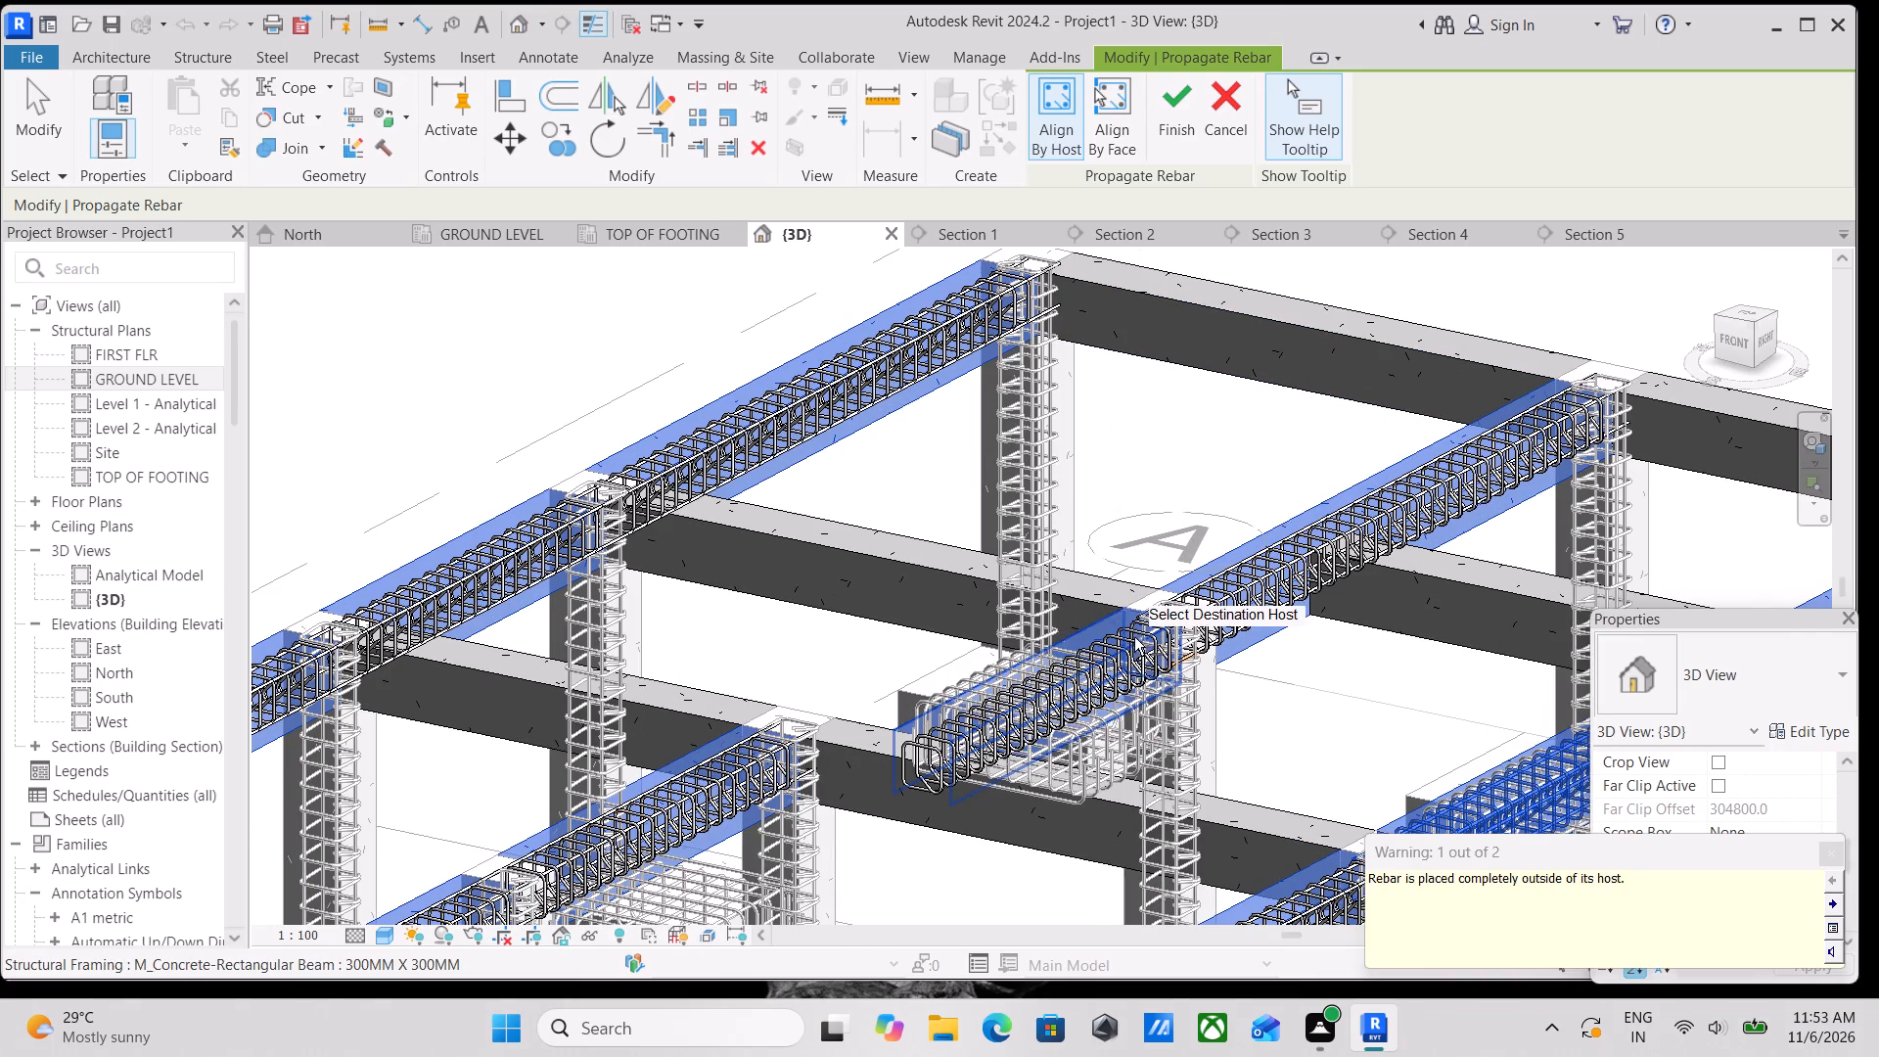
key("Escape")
Examine the whole frame and its reinforced grid C beam in 3D from several angles.
scroll(1111, 594, "down", 4)
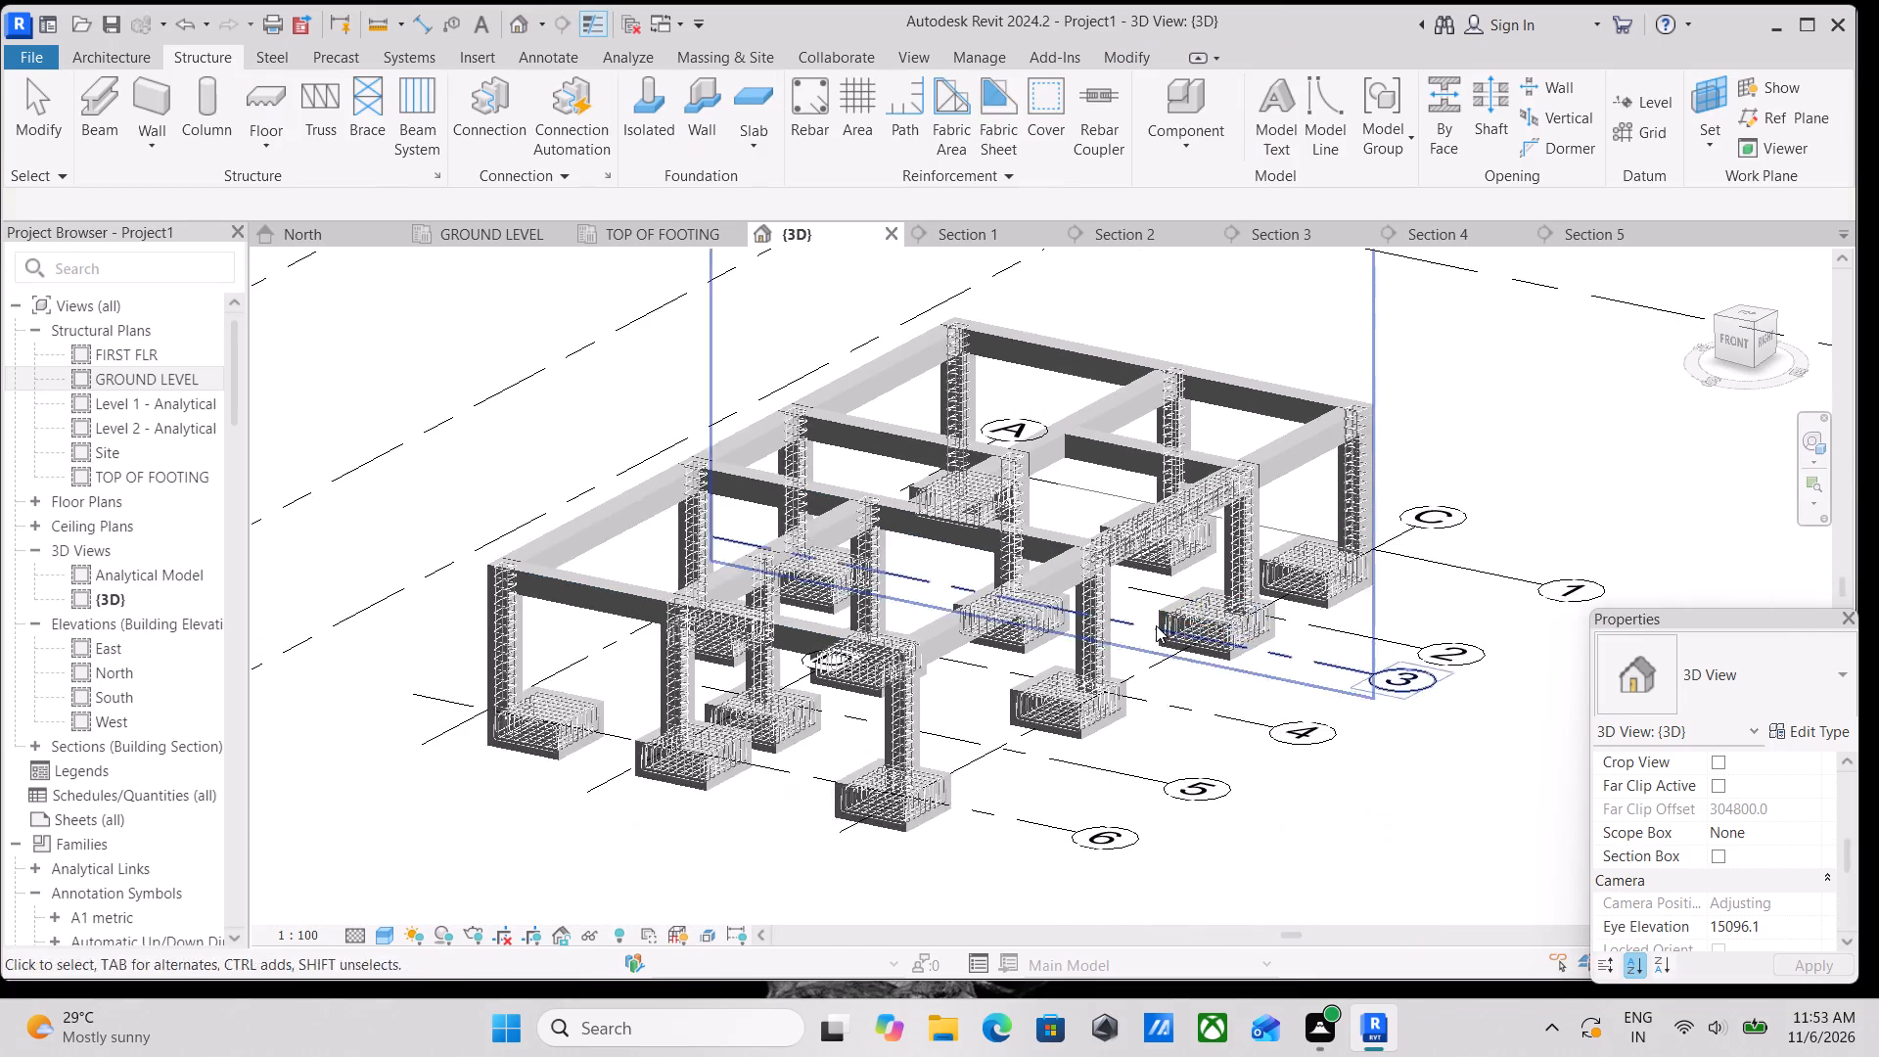
scroll(1164, 629, "down", 1)
middle_click_drag(1034, 488, 1198, 646)
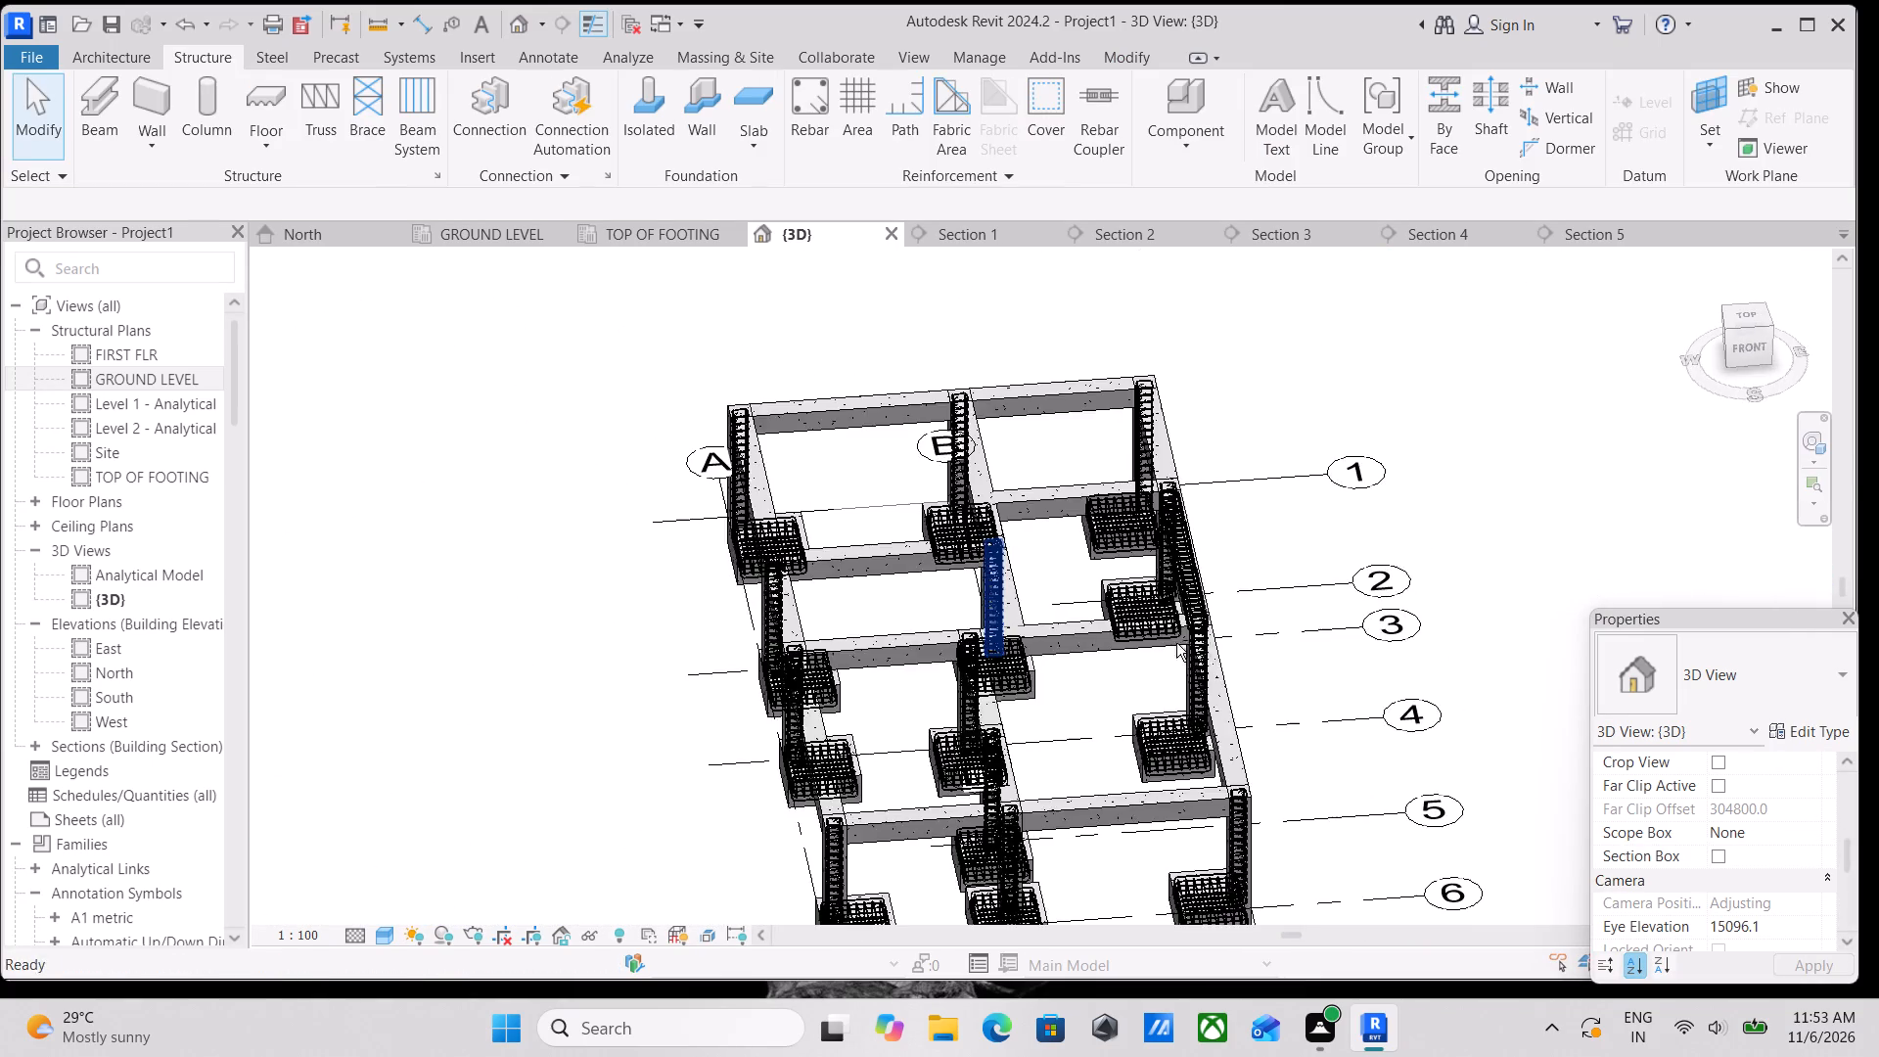
middle_click_drag(1169, 642, 795, 562, "shift")
middle_click_drag(1099, 512, 1442, 447, "shift")
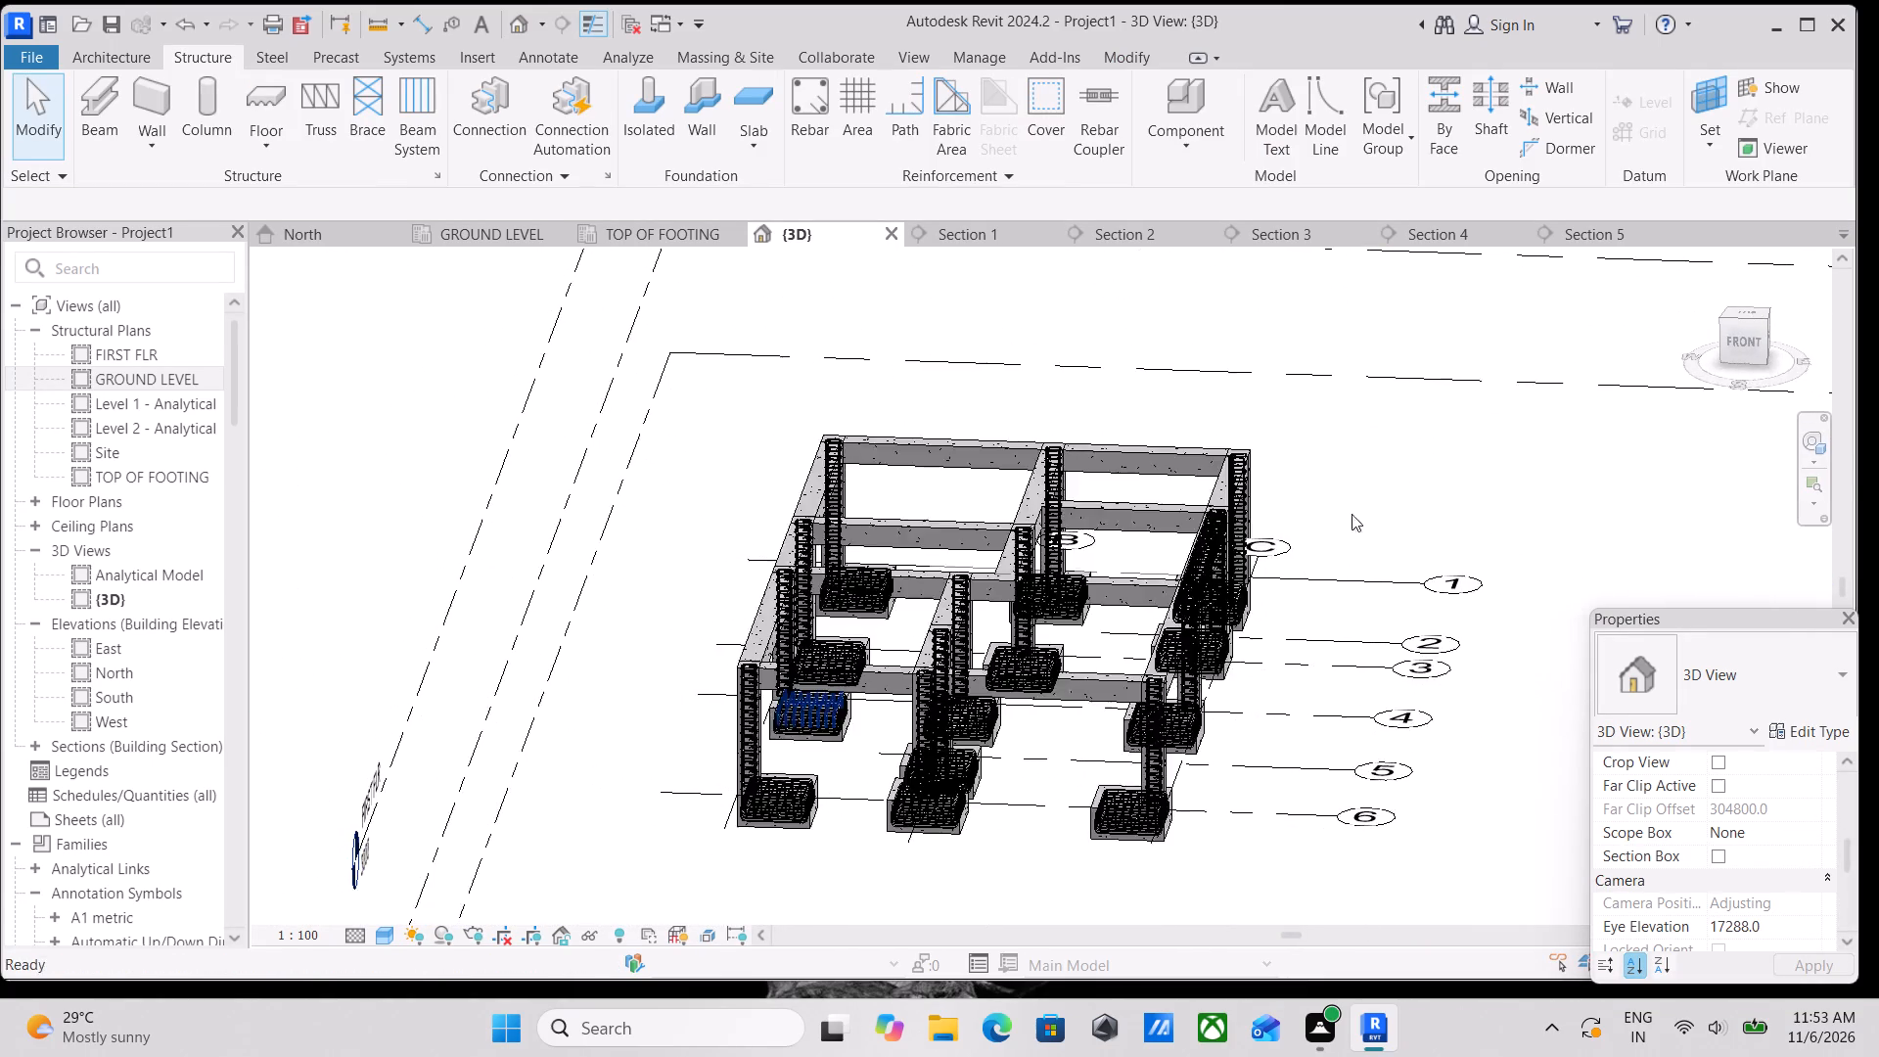
scroll(1283, 534, "up", 14)
middle_click_drag(1164, 567, 1144, 416, "shift")
scroll(1143, 463, "up", 1, "shift")
middle_click_drag(1101, 684, 1002, 707)
middle_click_drag(1067, 689, 1213, 517)
scroll(1177, 730, "up", 3)
Start Propagate Rebar, aligned by host, from the reinforced grid C beam and pick the two adjoining beams along grid C as destinations.
left_click(1068, 658)
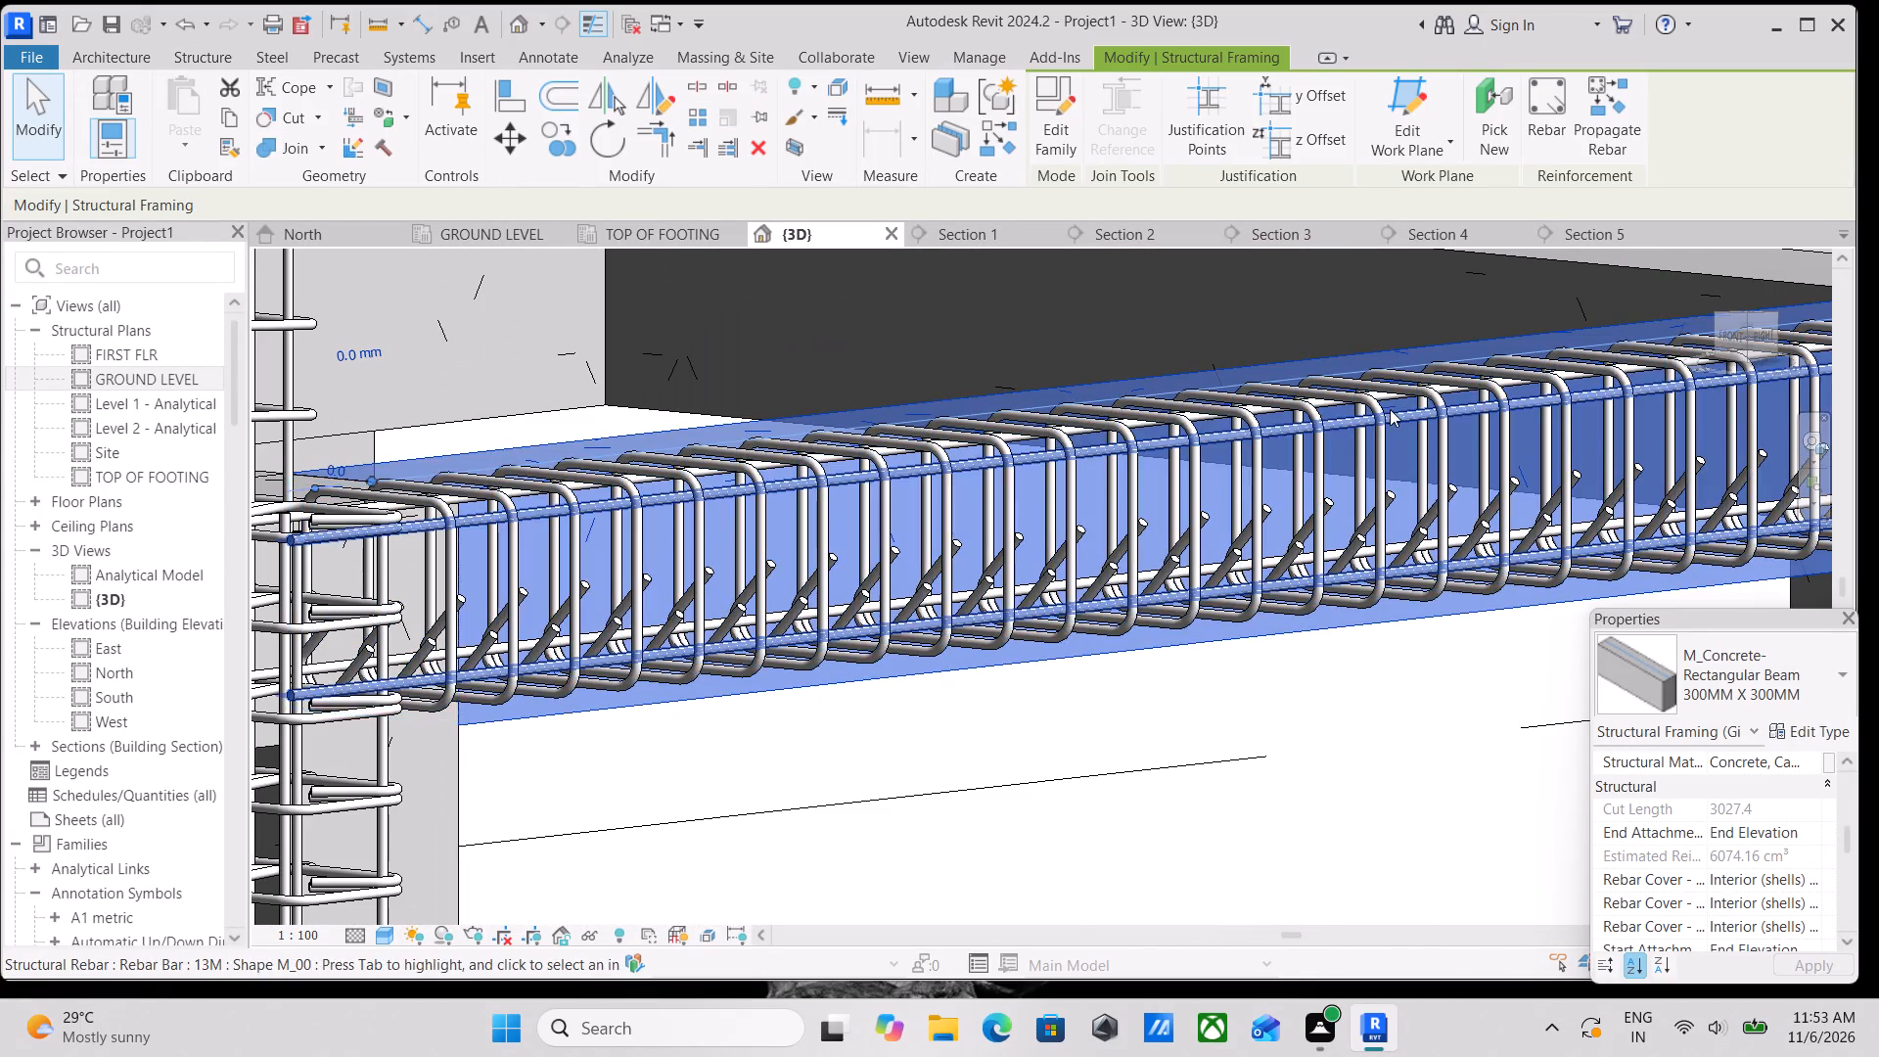
left_click(1591, 106)
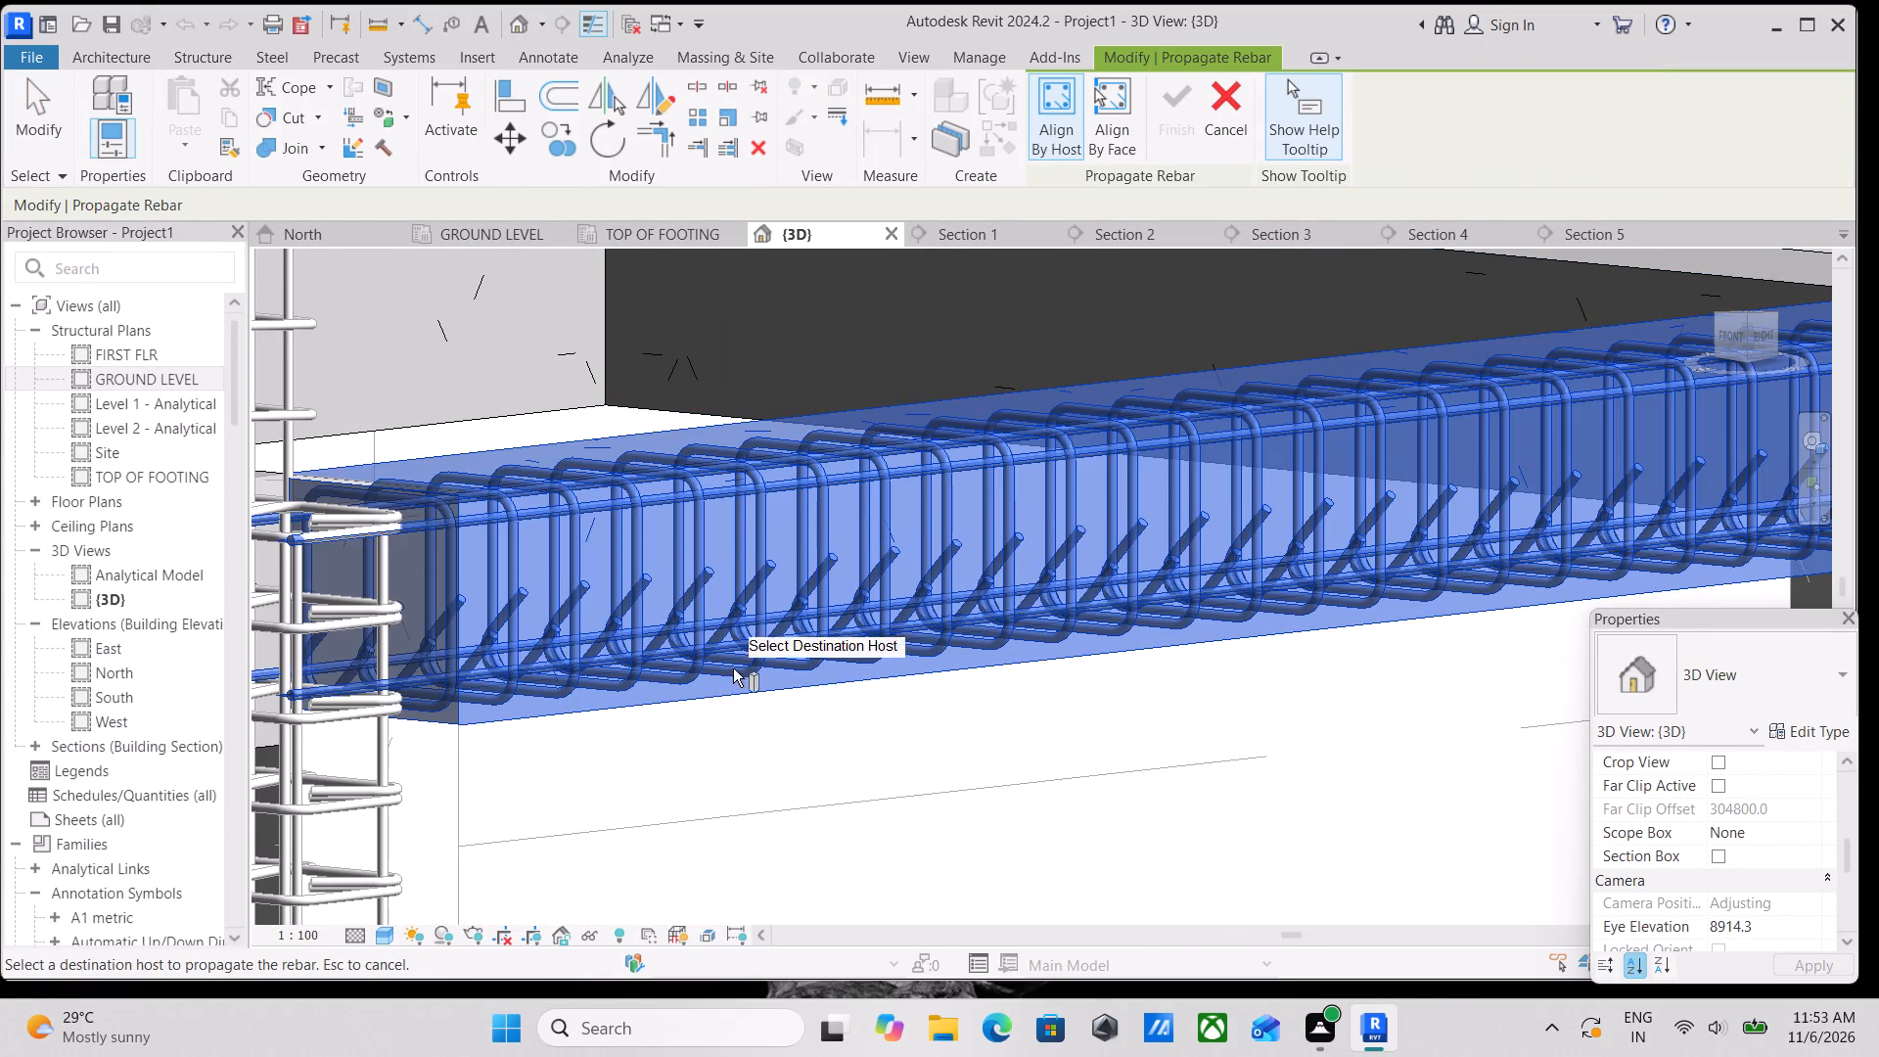
scroll(732, 669, "down", 8)
middle_click_drag(740, 667, 960, 916)
scroll(1137, 733, "down", 2)
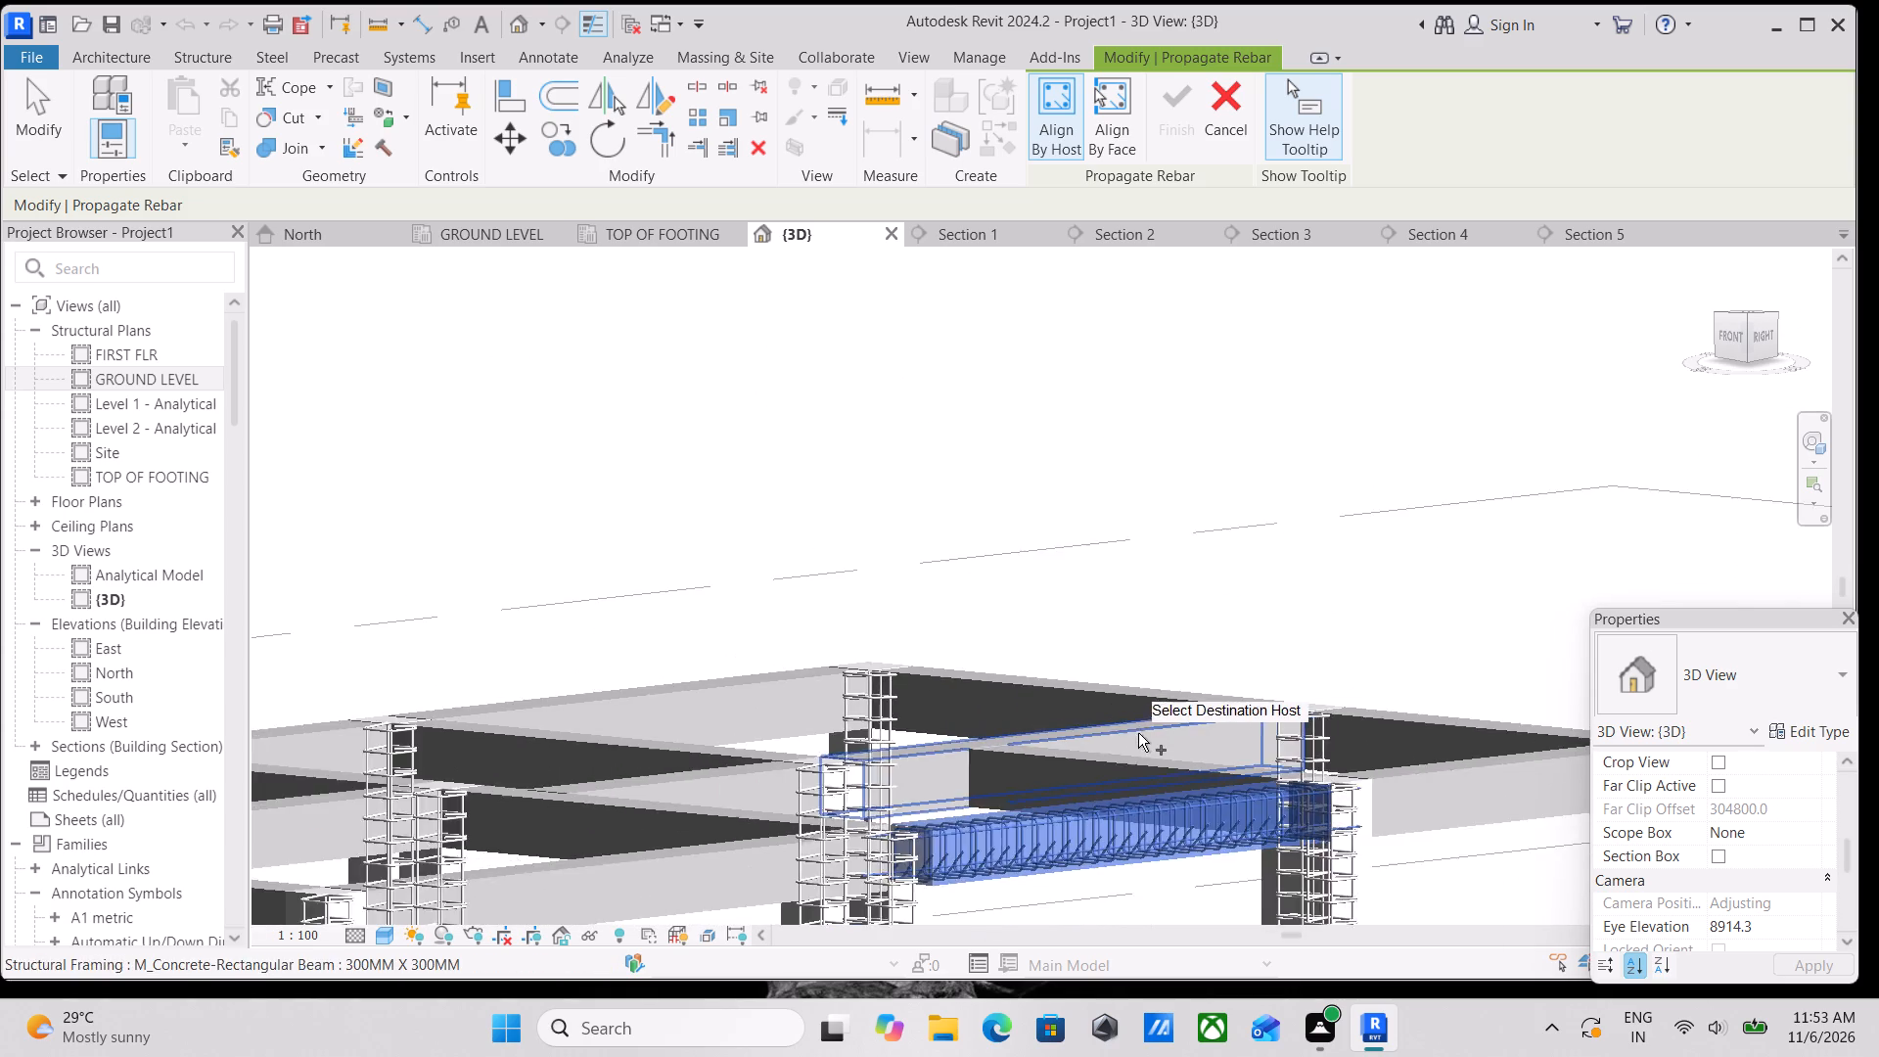
middle_click_drag(1138, 733, 1314, 666)
scroll(777, 634, "down", 2)
middle_click_drag(777, 634, 827, 581)
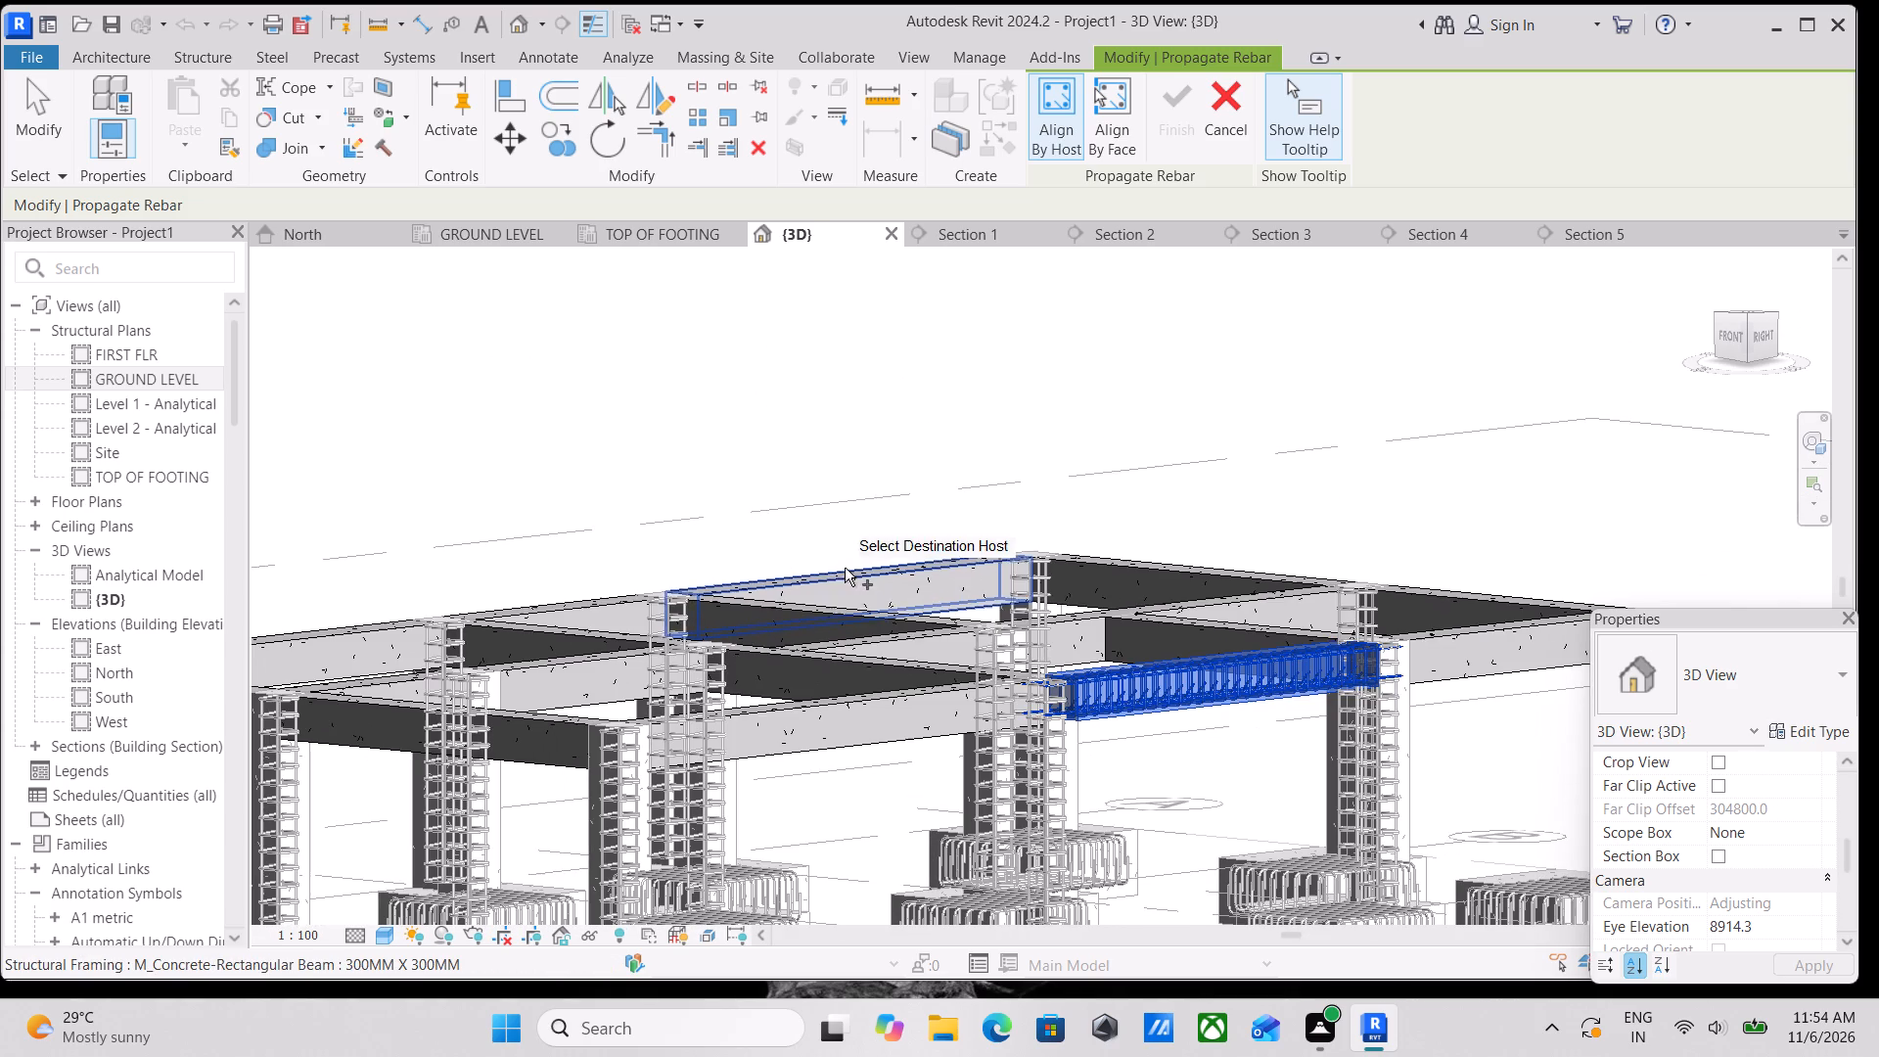
middle_click_drag(971, 677, 1038, 849, "shift")
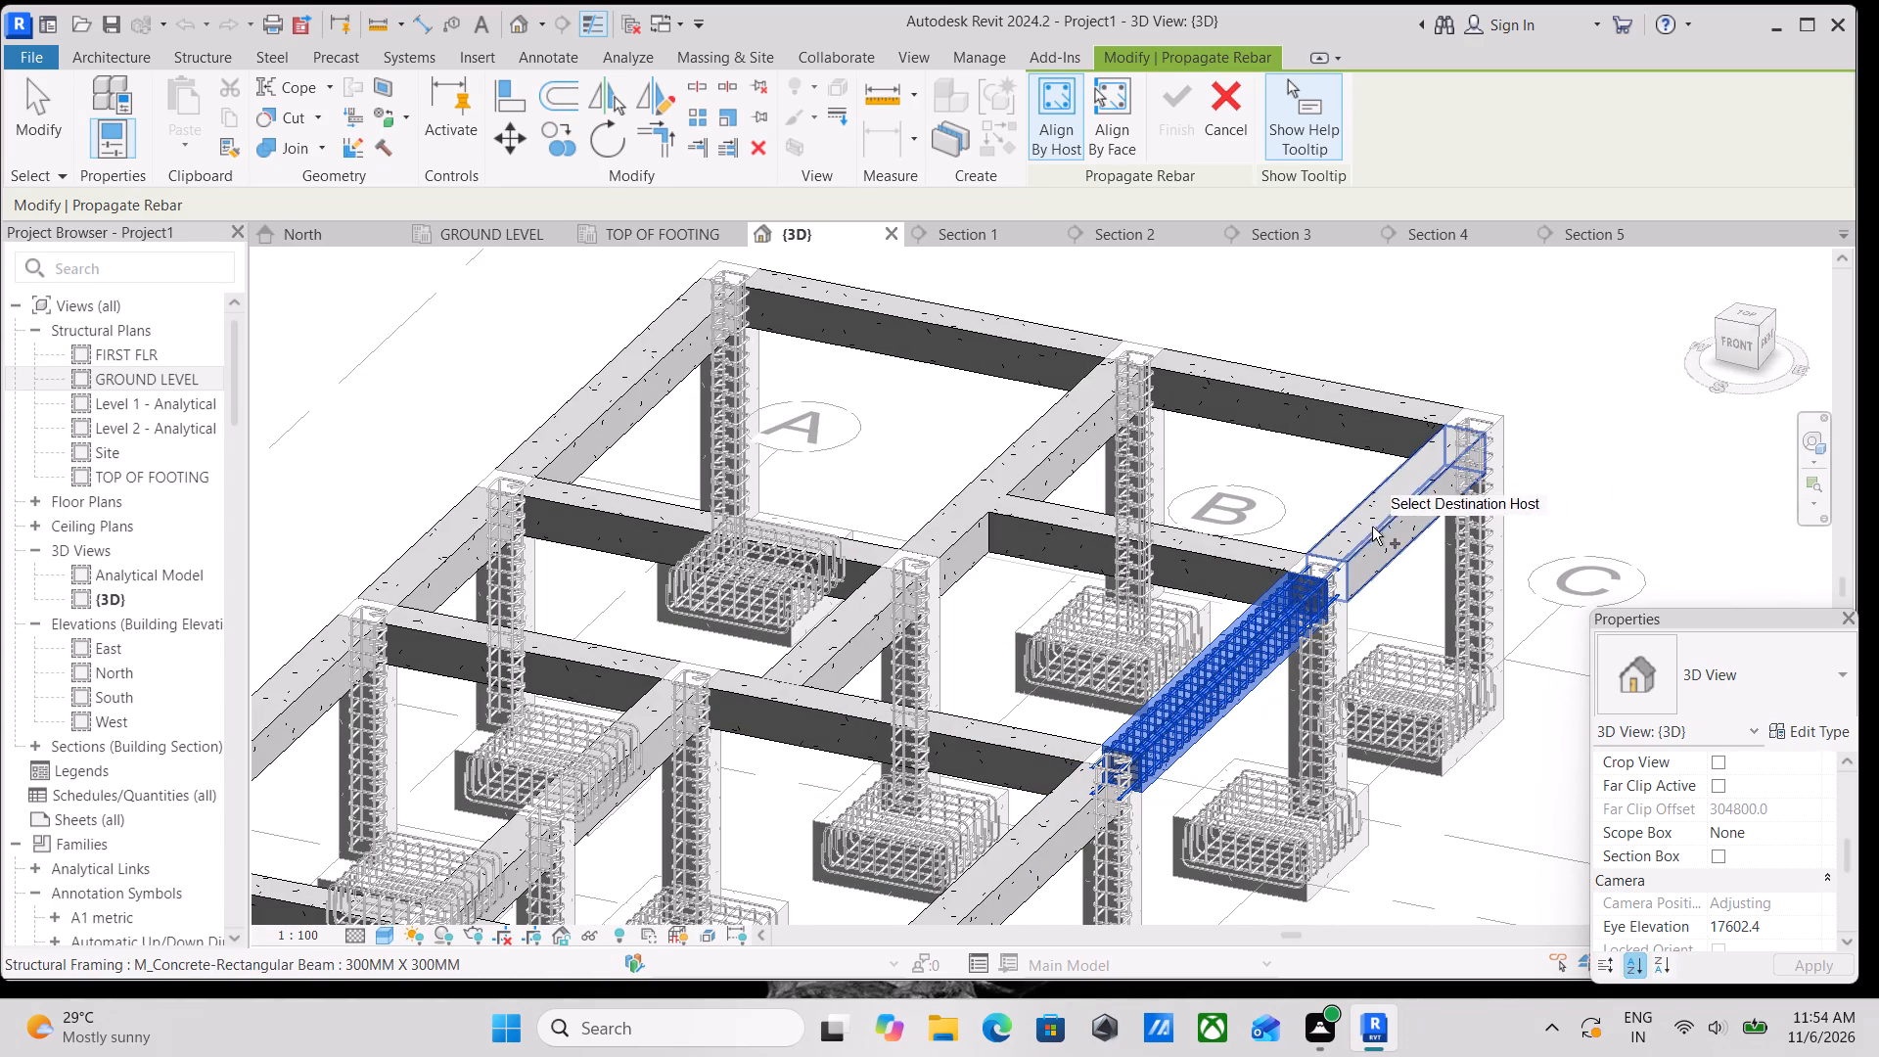
left_click(1364, 526)
middle_click_drag(1170, 731, 1315, 516)
left_click(1140, 653)
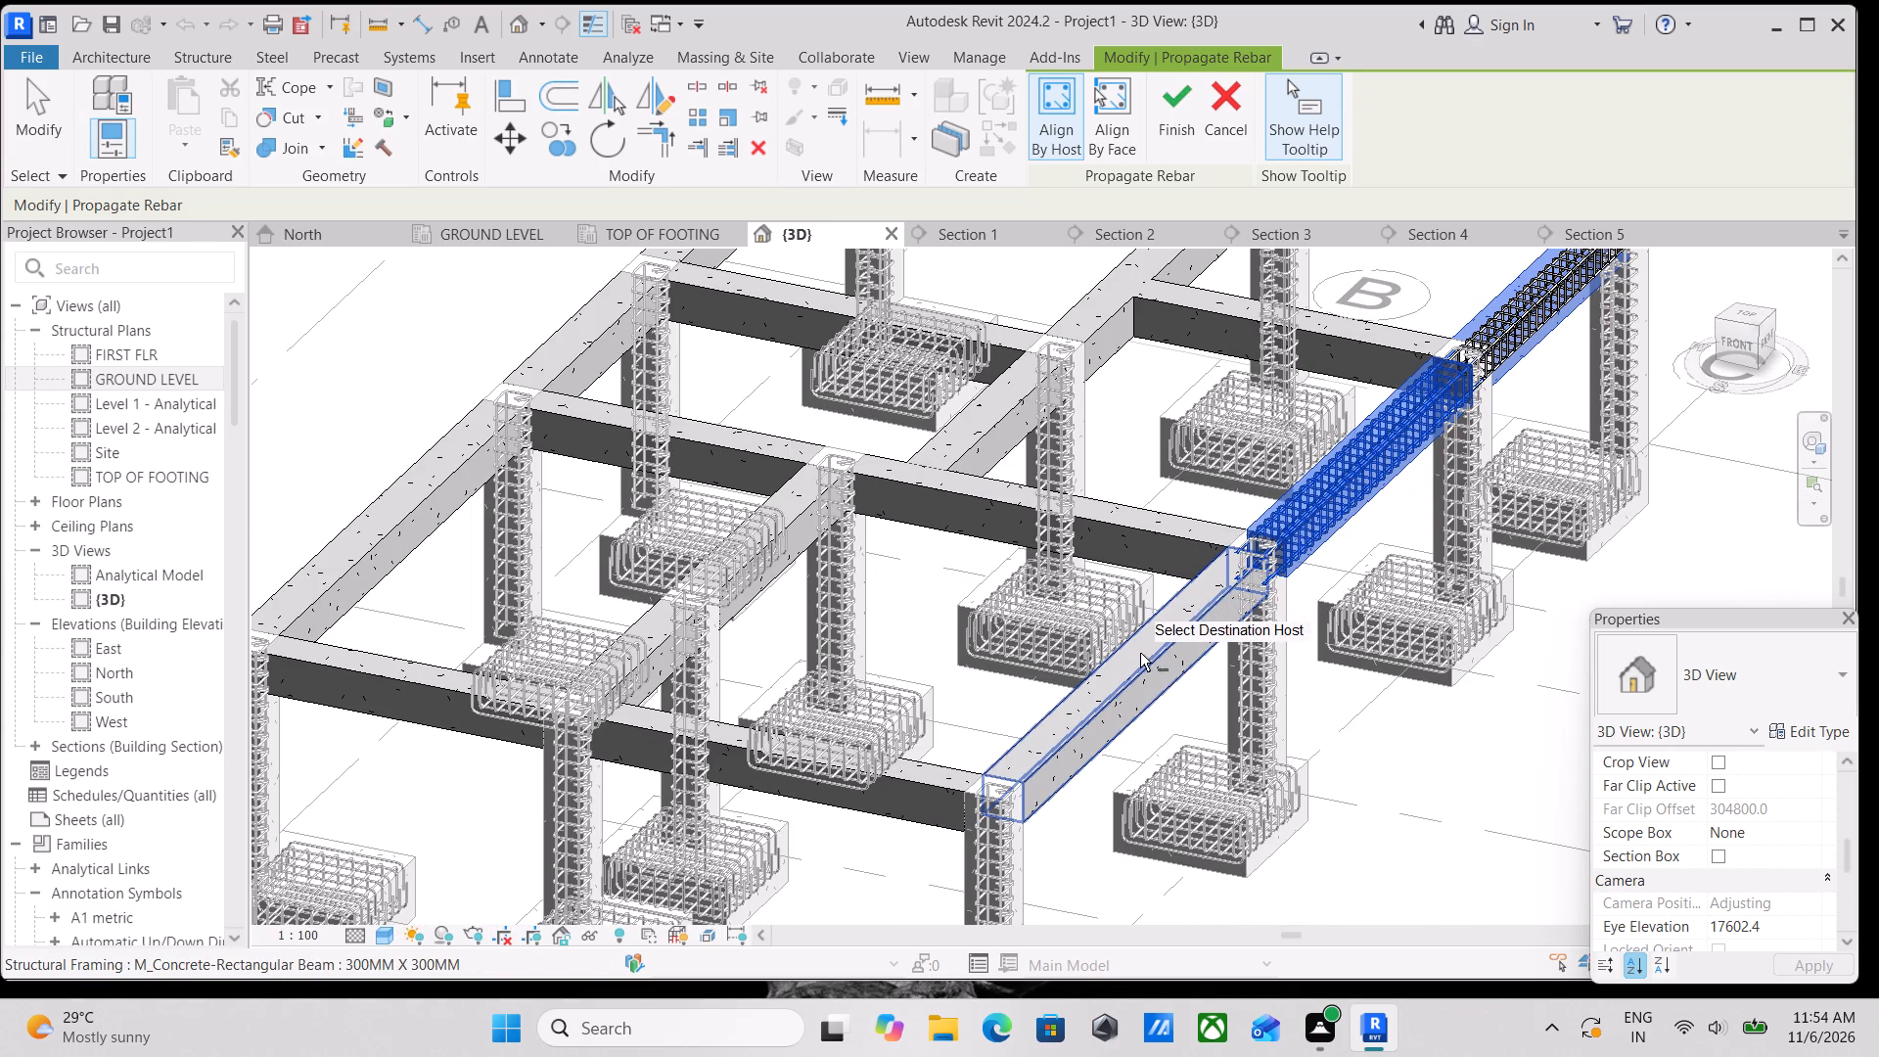
Propagate the rebar to three interior beams running parallel to the source beam, between grids A and C.
middle_click_drag(1231, 589, 1390, 693)
left_click(909, 675)
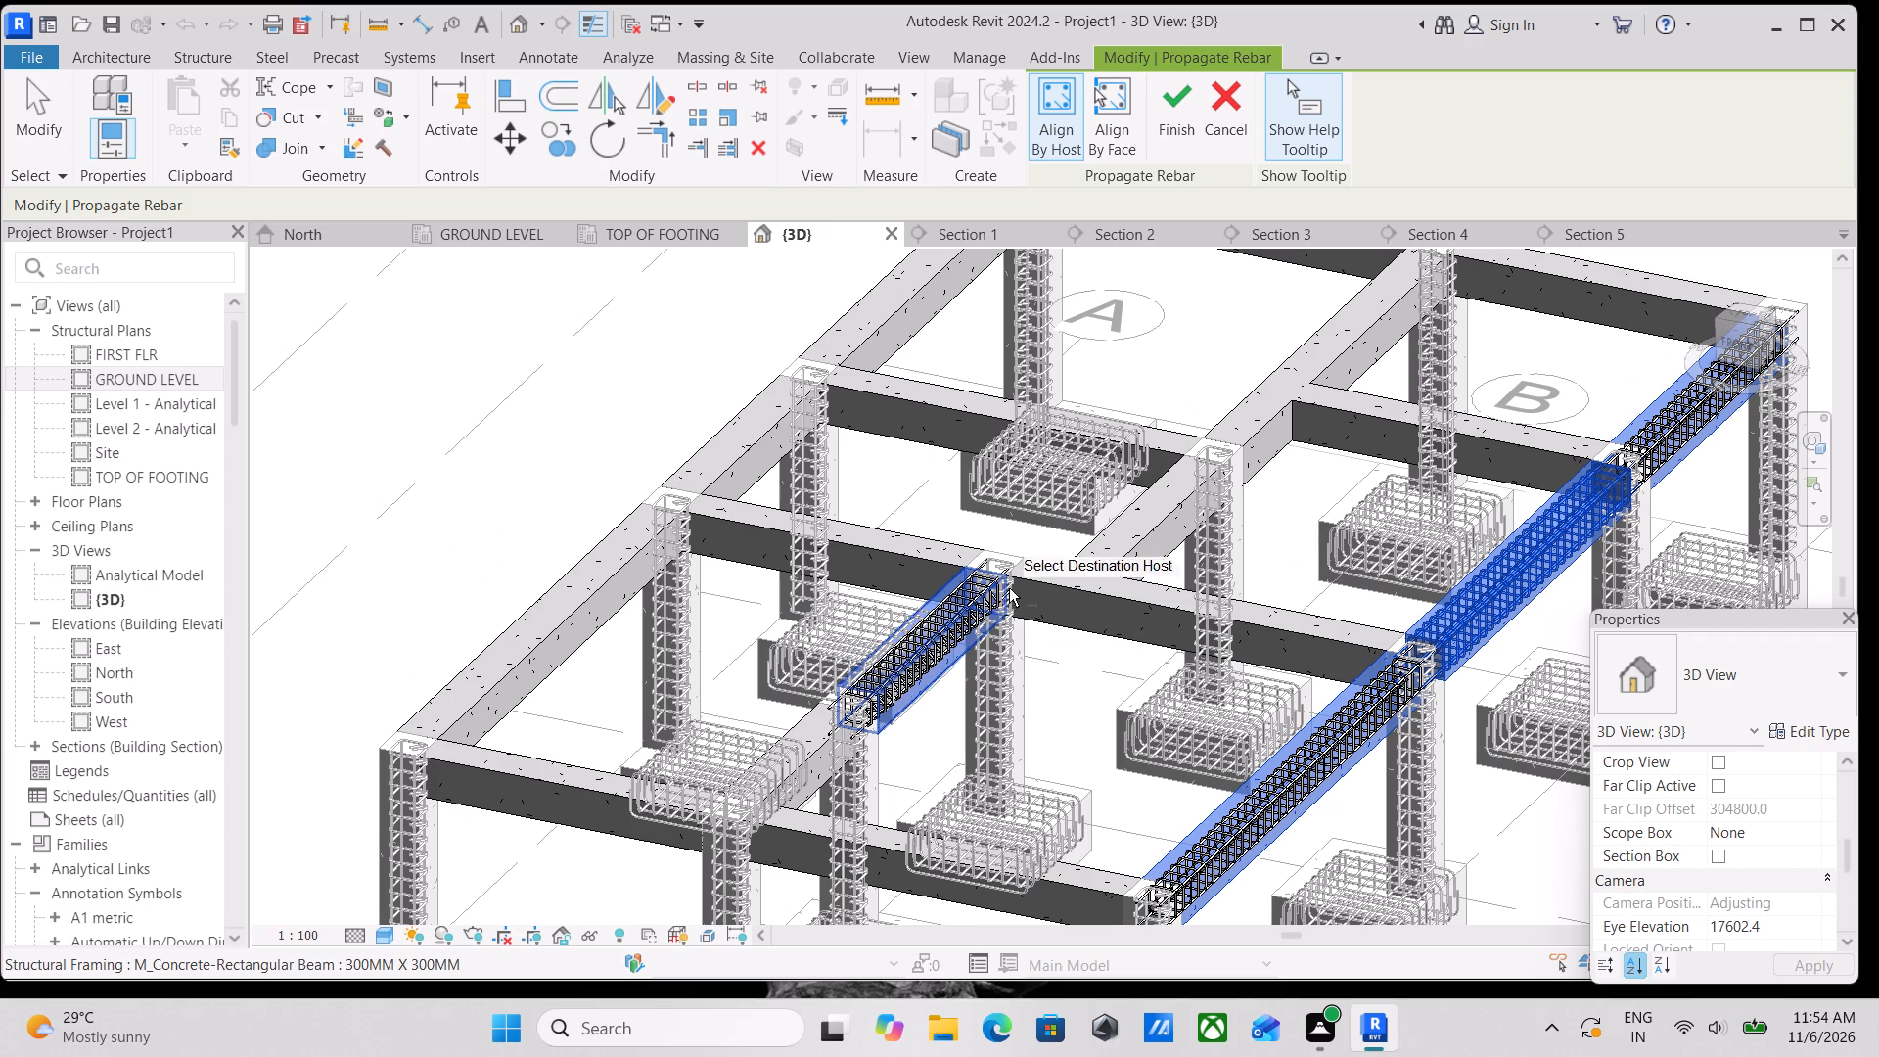
left_click(1137, 530)
middle_click_drag(1149, 526, 1170, 598)
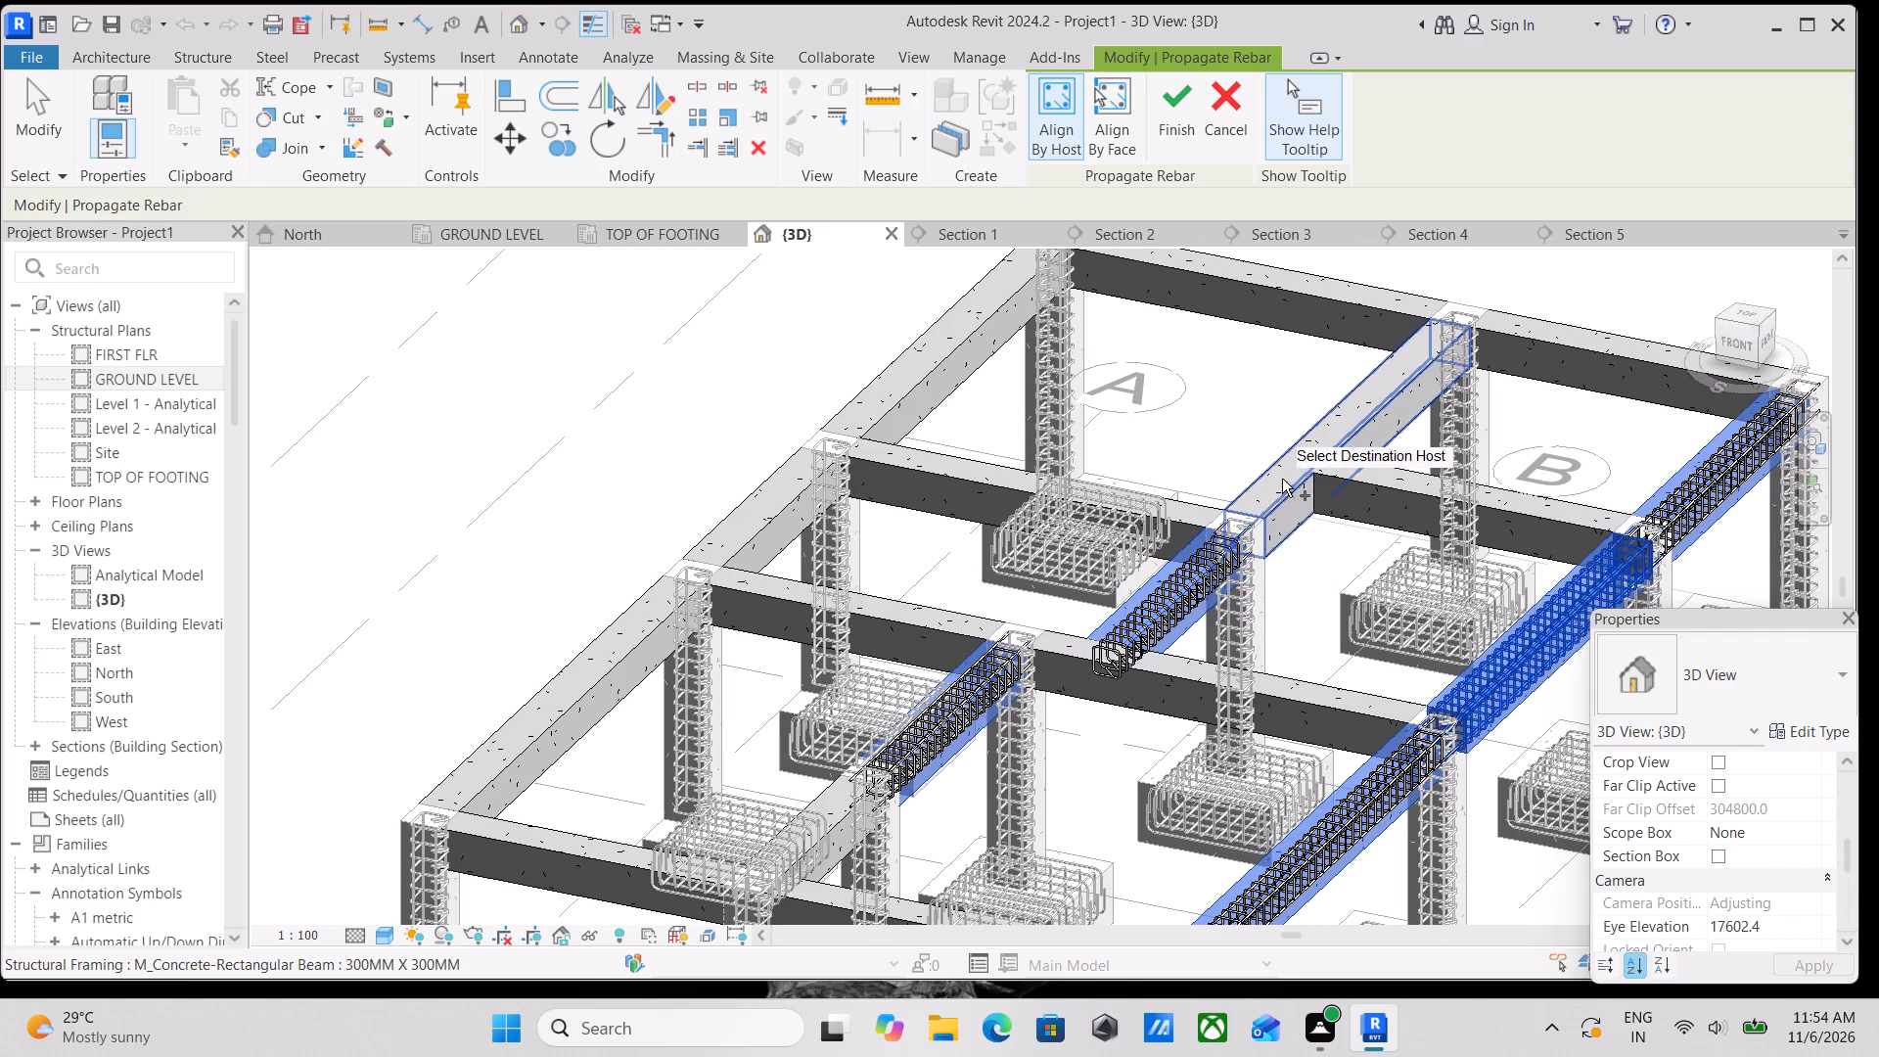
left_click(1285, 477)
Propagate the rebar to the three outer beams along grid A.
middle_click_drag(1284, 483, 1406, 696)
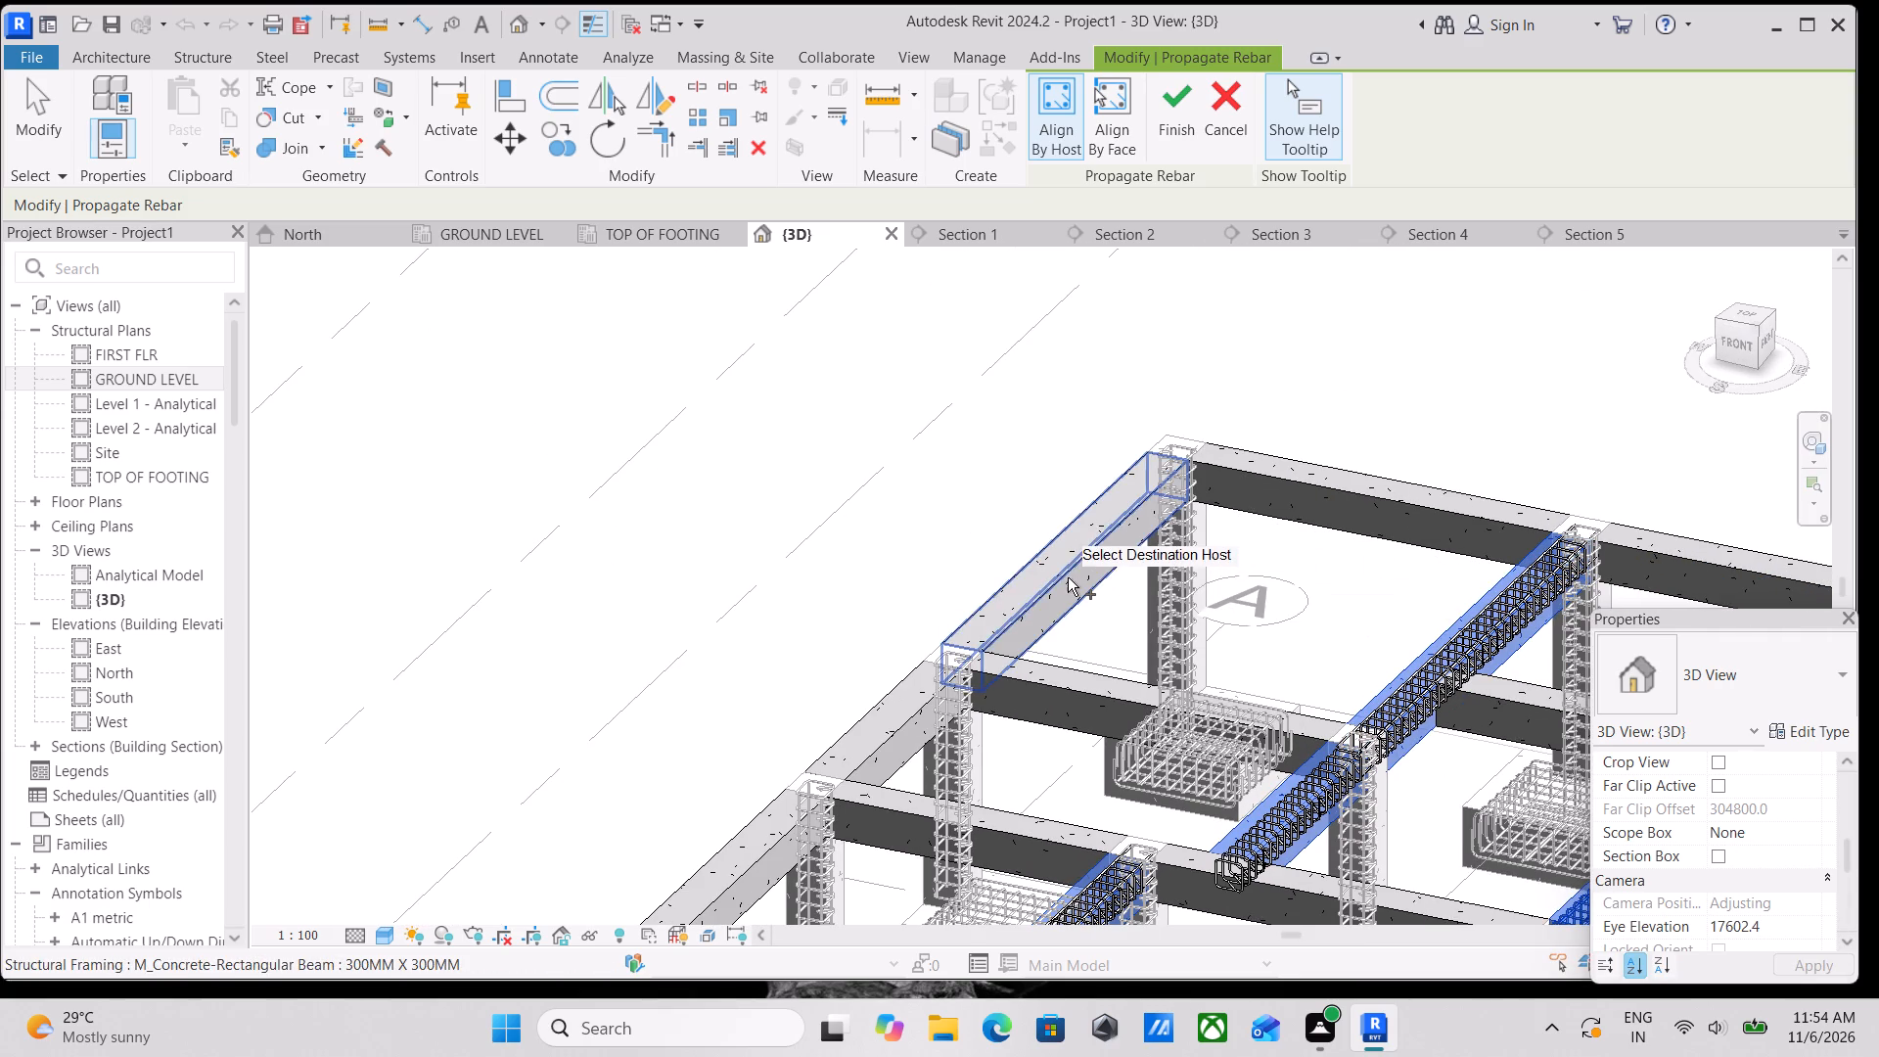
left_click(1068, 577)
middle_click_drag(944, 670, 1068, 590)
left_click(1044, 603)
middle_click_drag(954, 680, 1161, 511)
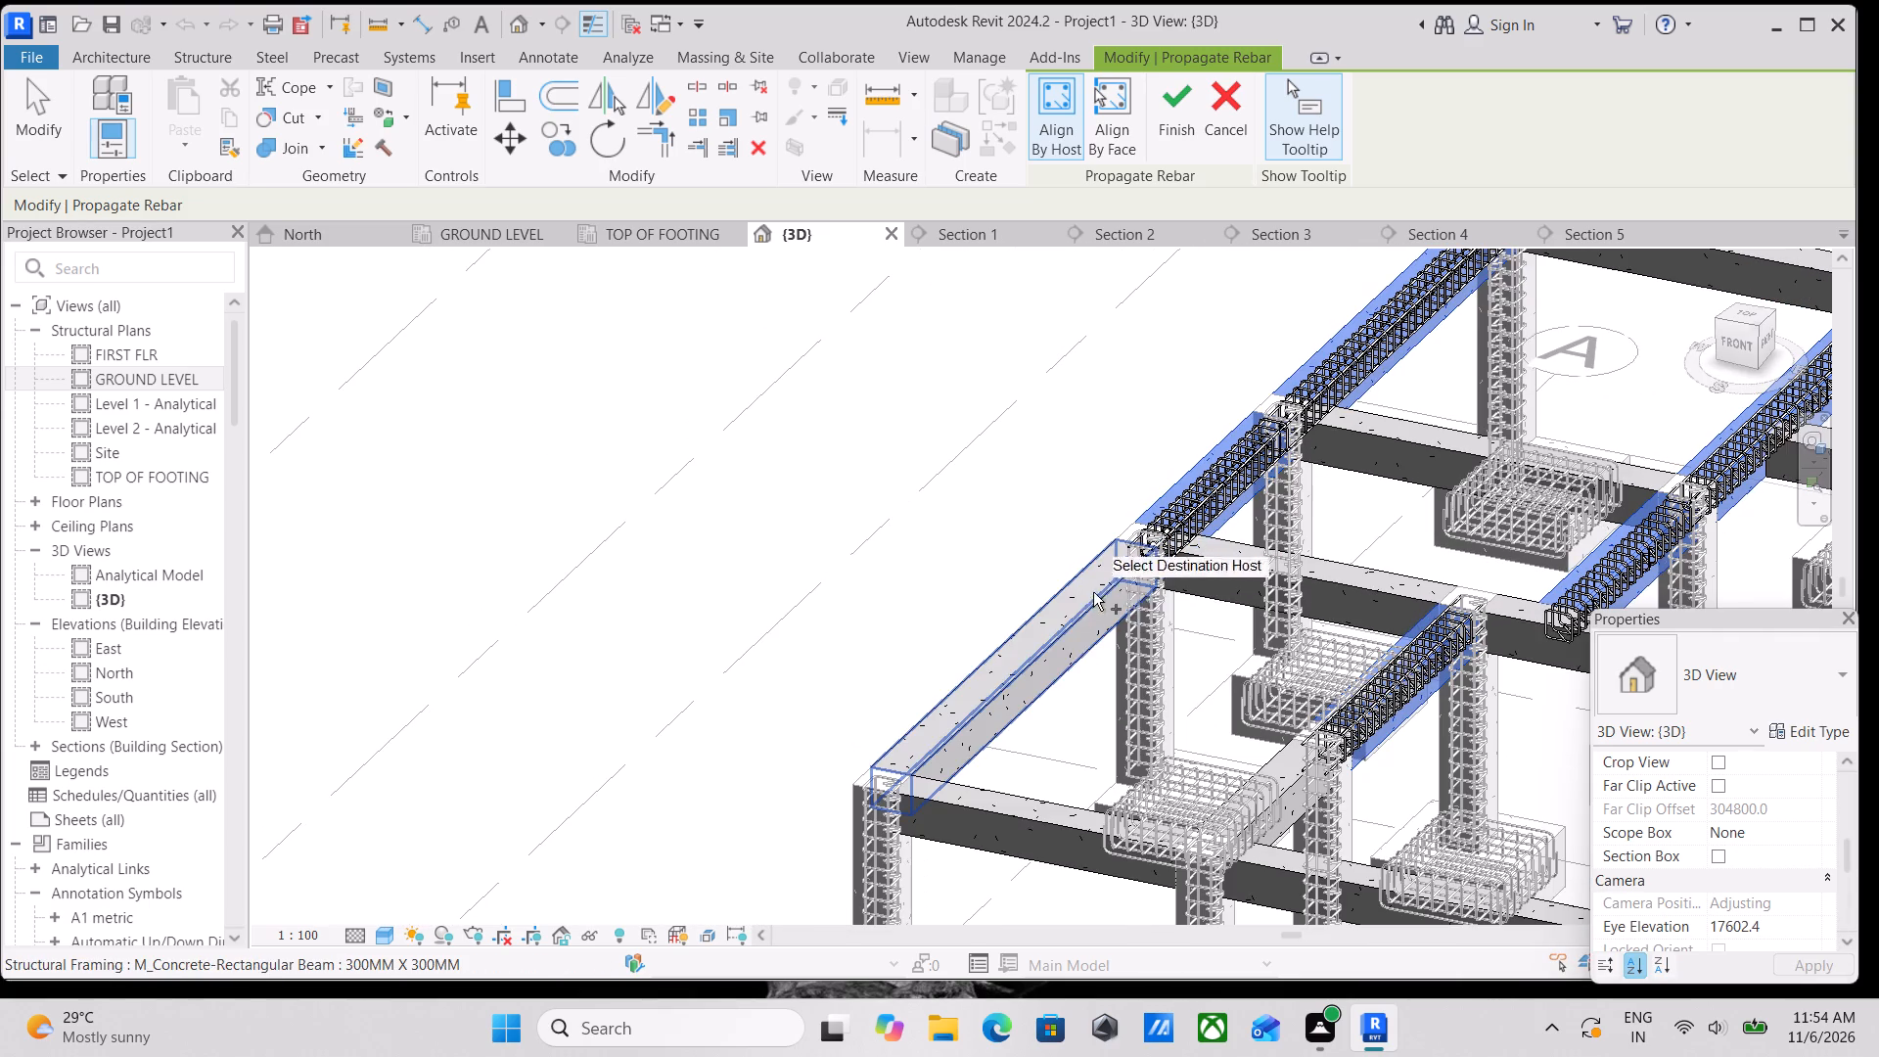
left_click(1052, 637)
Propagate the rebar to an interior cross beam starting at grid A and to the two end beams along grid 1.
scroll(1052, 635, "down", 2)
middle_click_drag(1052, 635, 883, 640)
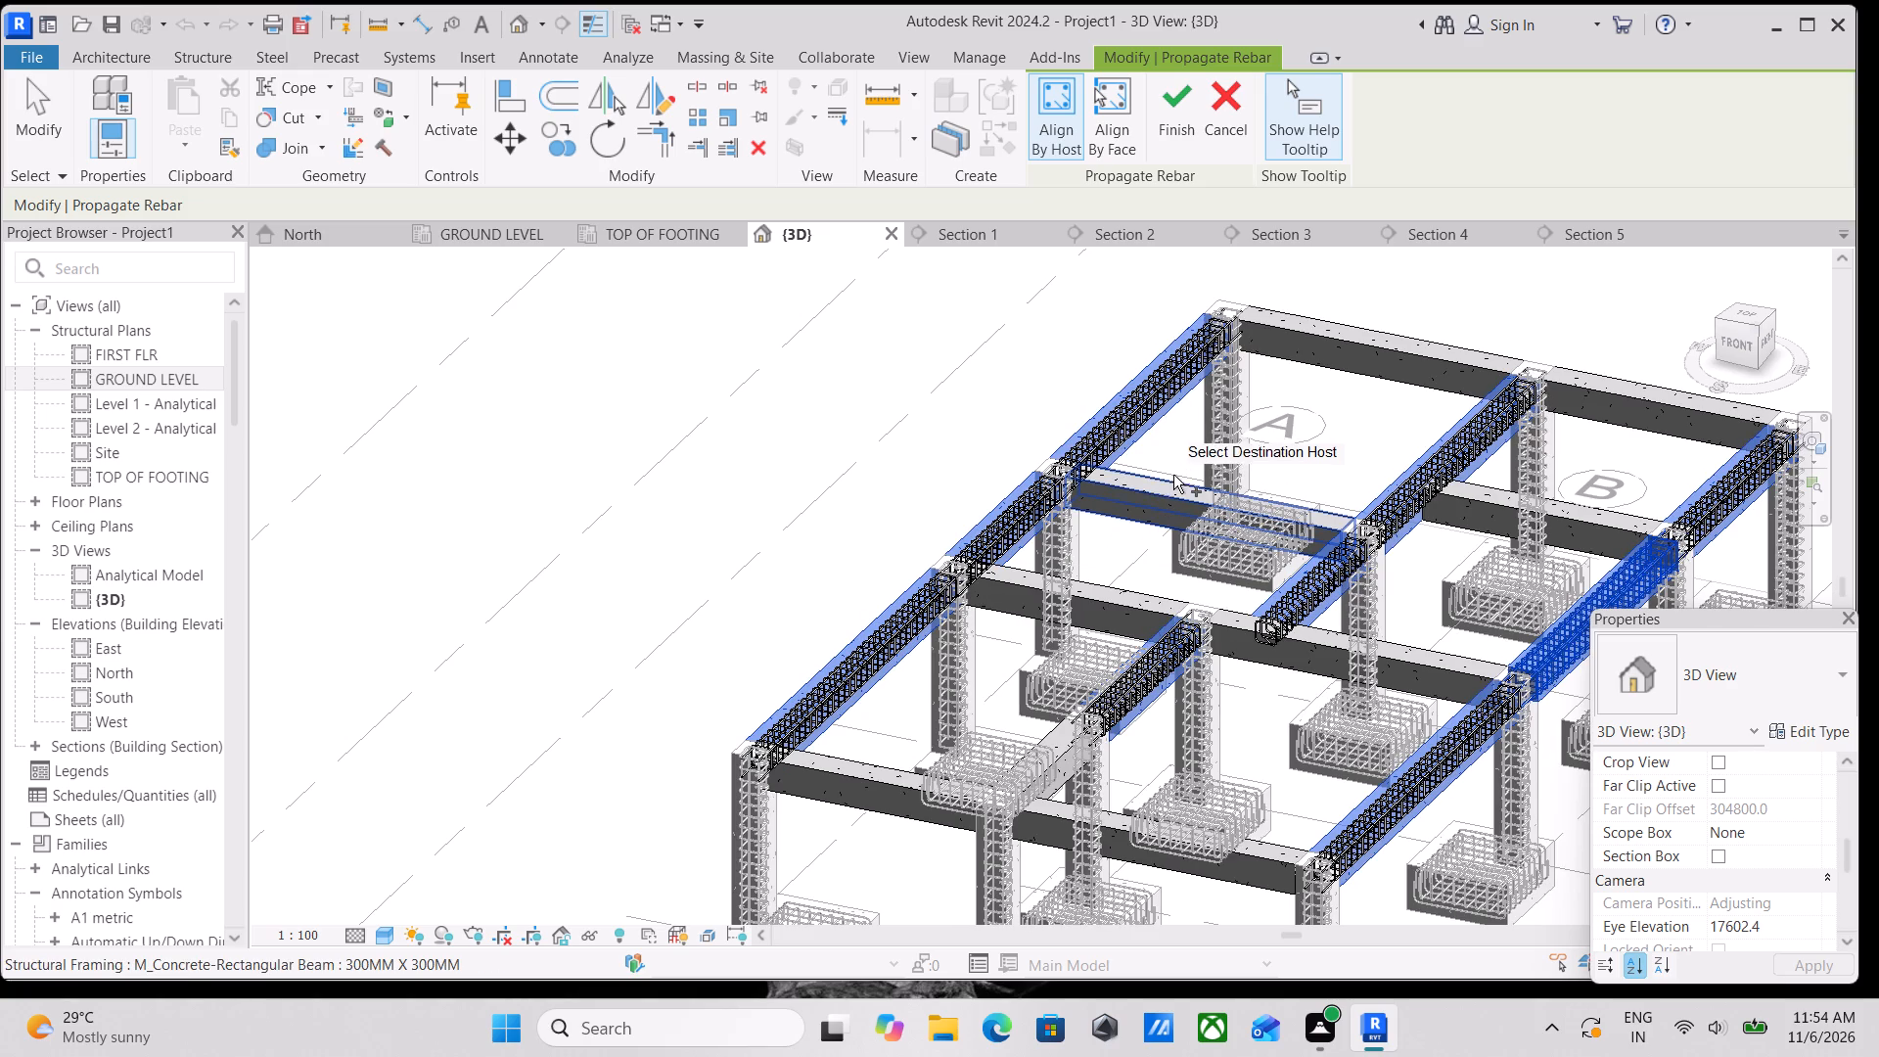
left_click(1166, 479)
middle_click_drag(1200, 460, 1138, 635)
left_click(1283, 505)
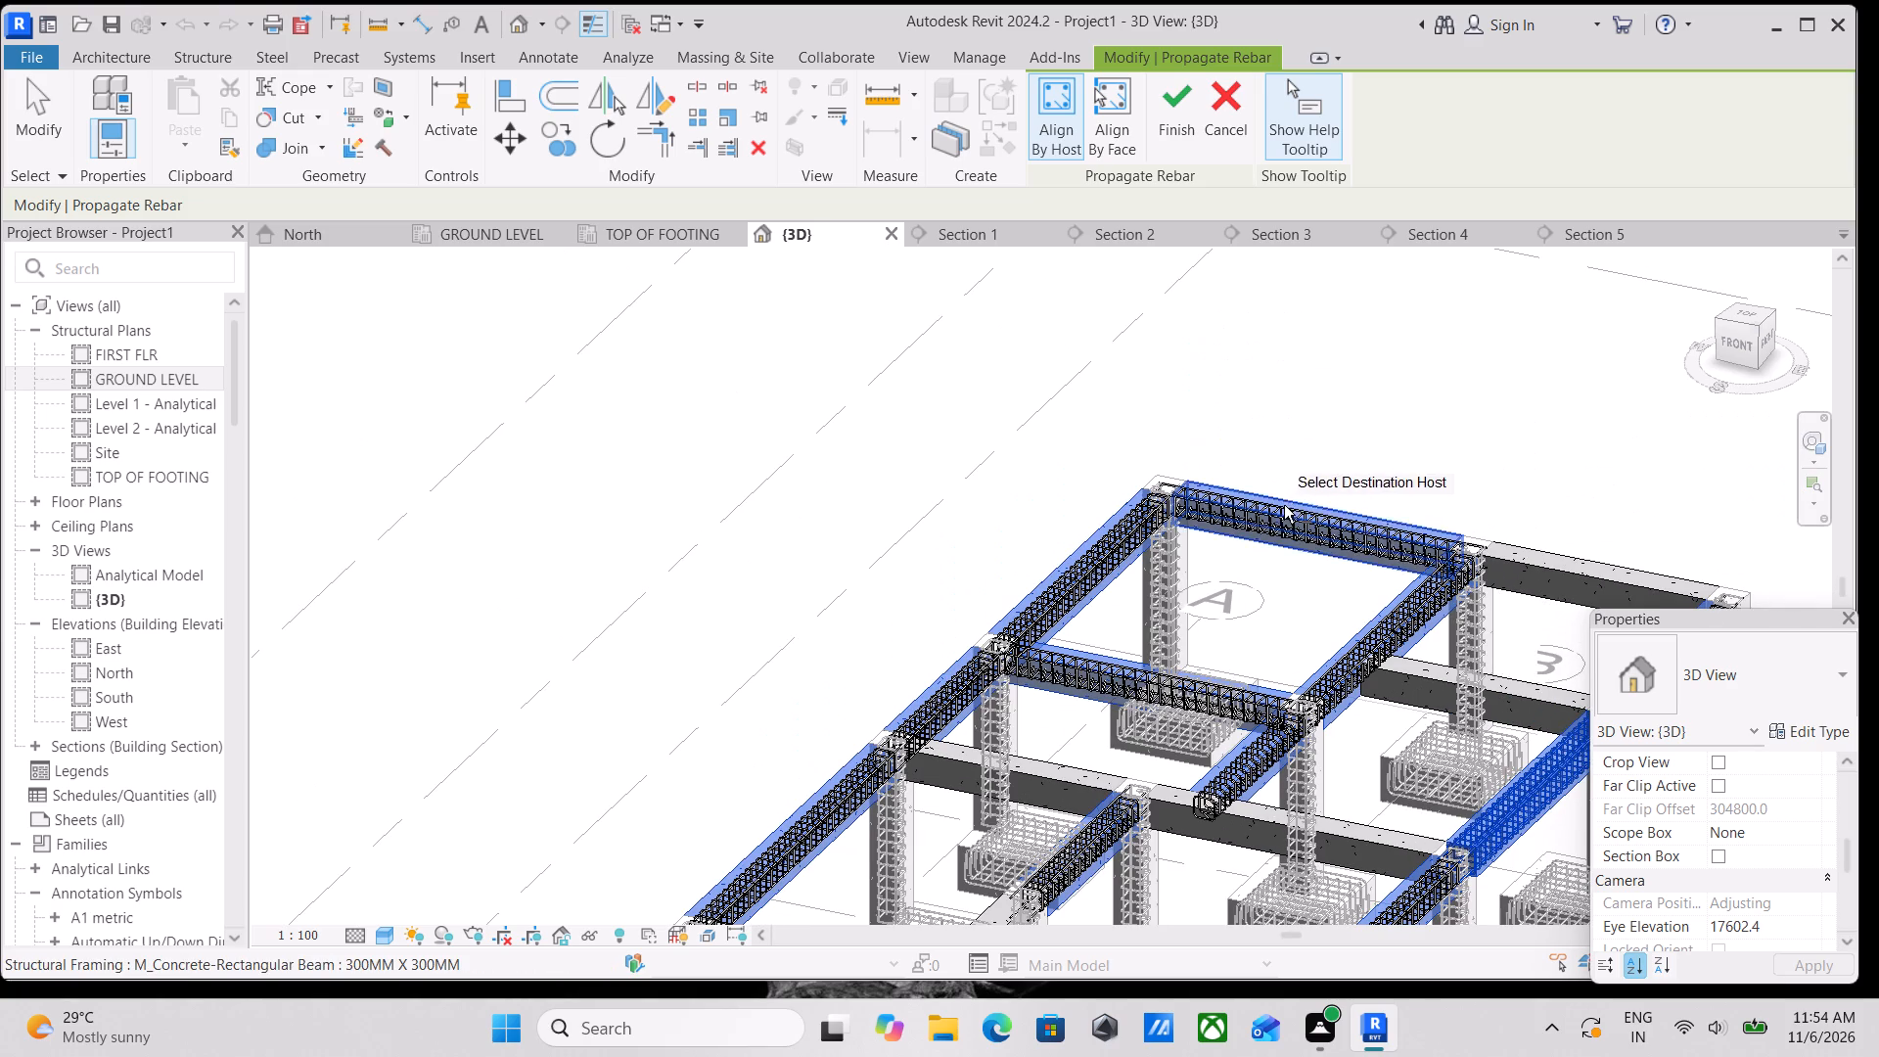
middle_click_drag(1408, 505, 1154, 509)
left_click(1278, 561)
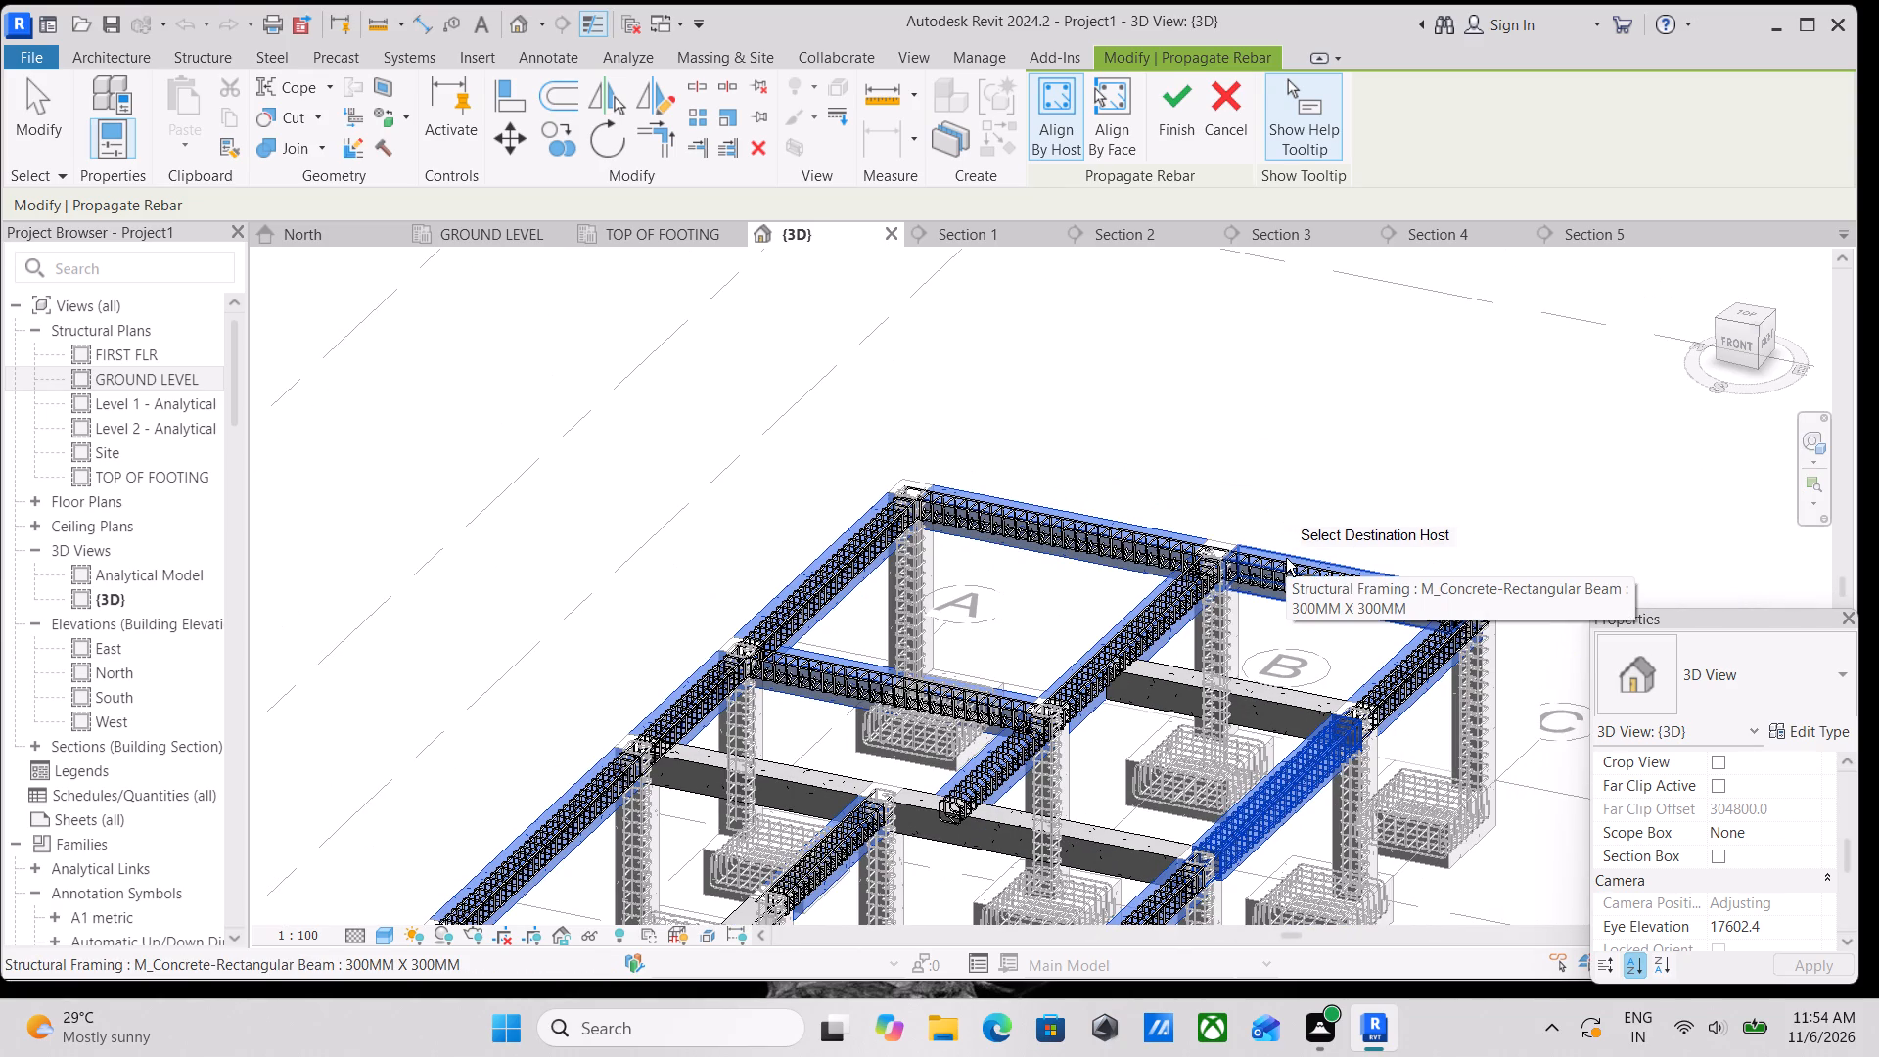
Propagate the rebar to the two end beams along grid 6.
scroll(1120, 608, "down", 2)
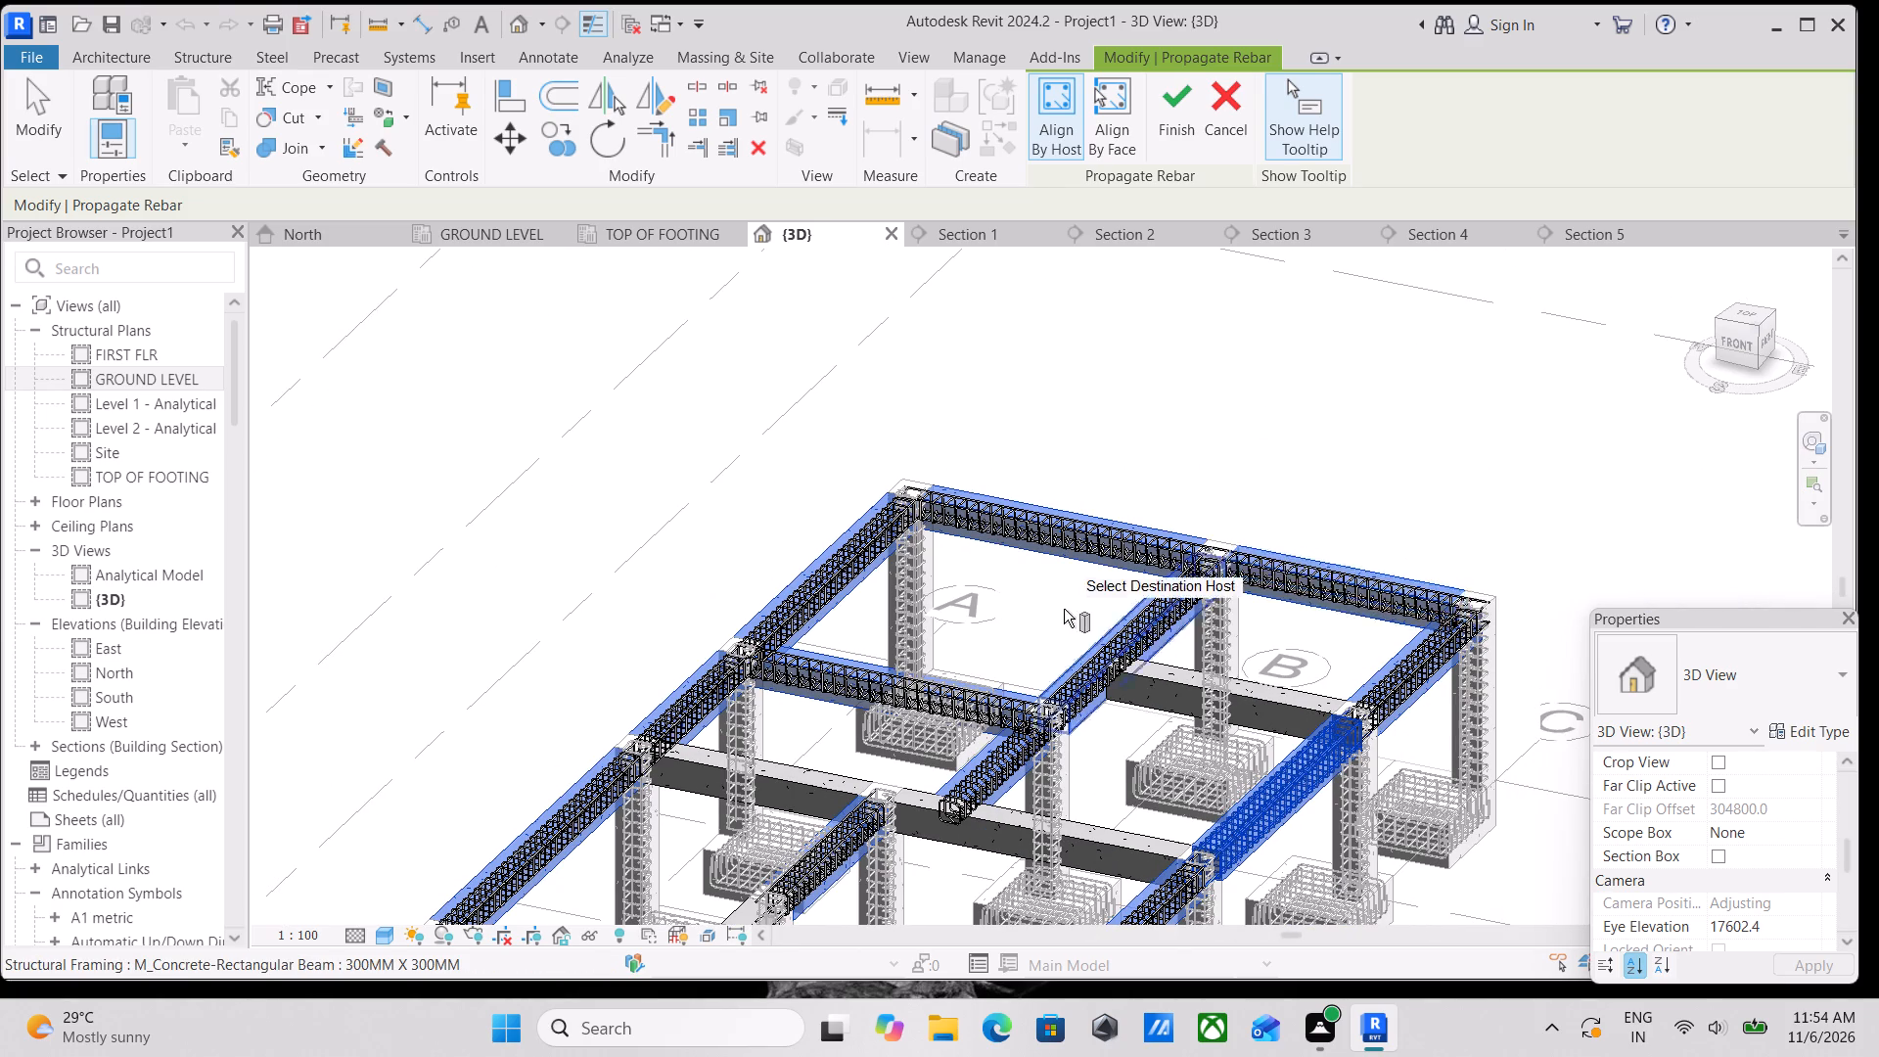
scroll(1064, 609, "down", 1)
middle_click_drag(861, 803, 1089, 571)
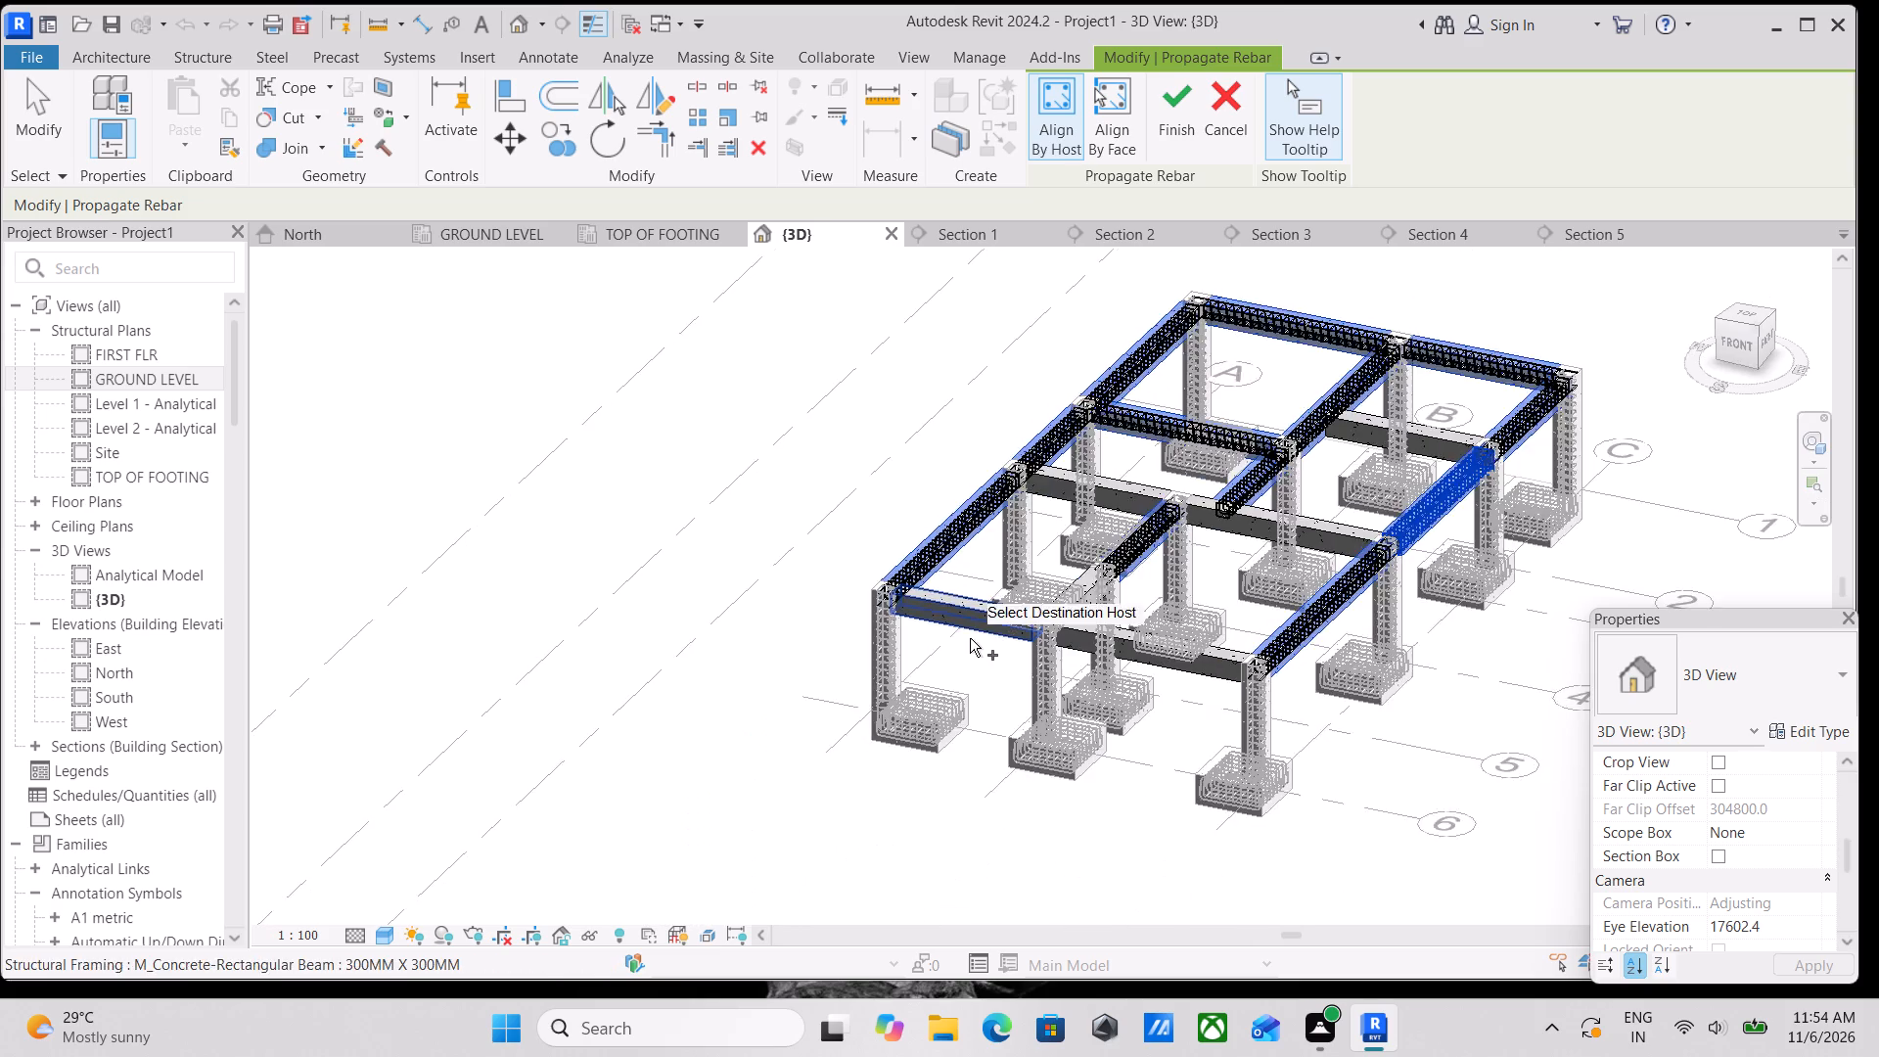
scroll(969, 638, "up", 3)
left_click(948, 603)
scroll(1140, 603, "up", 3)
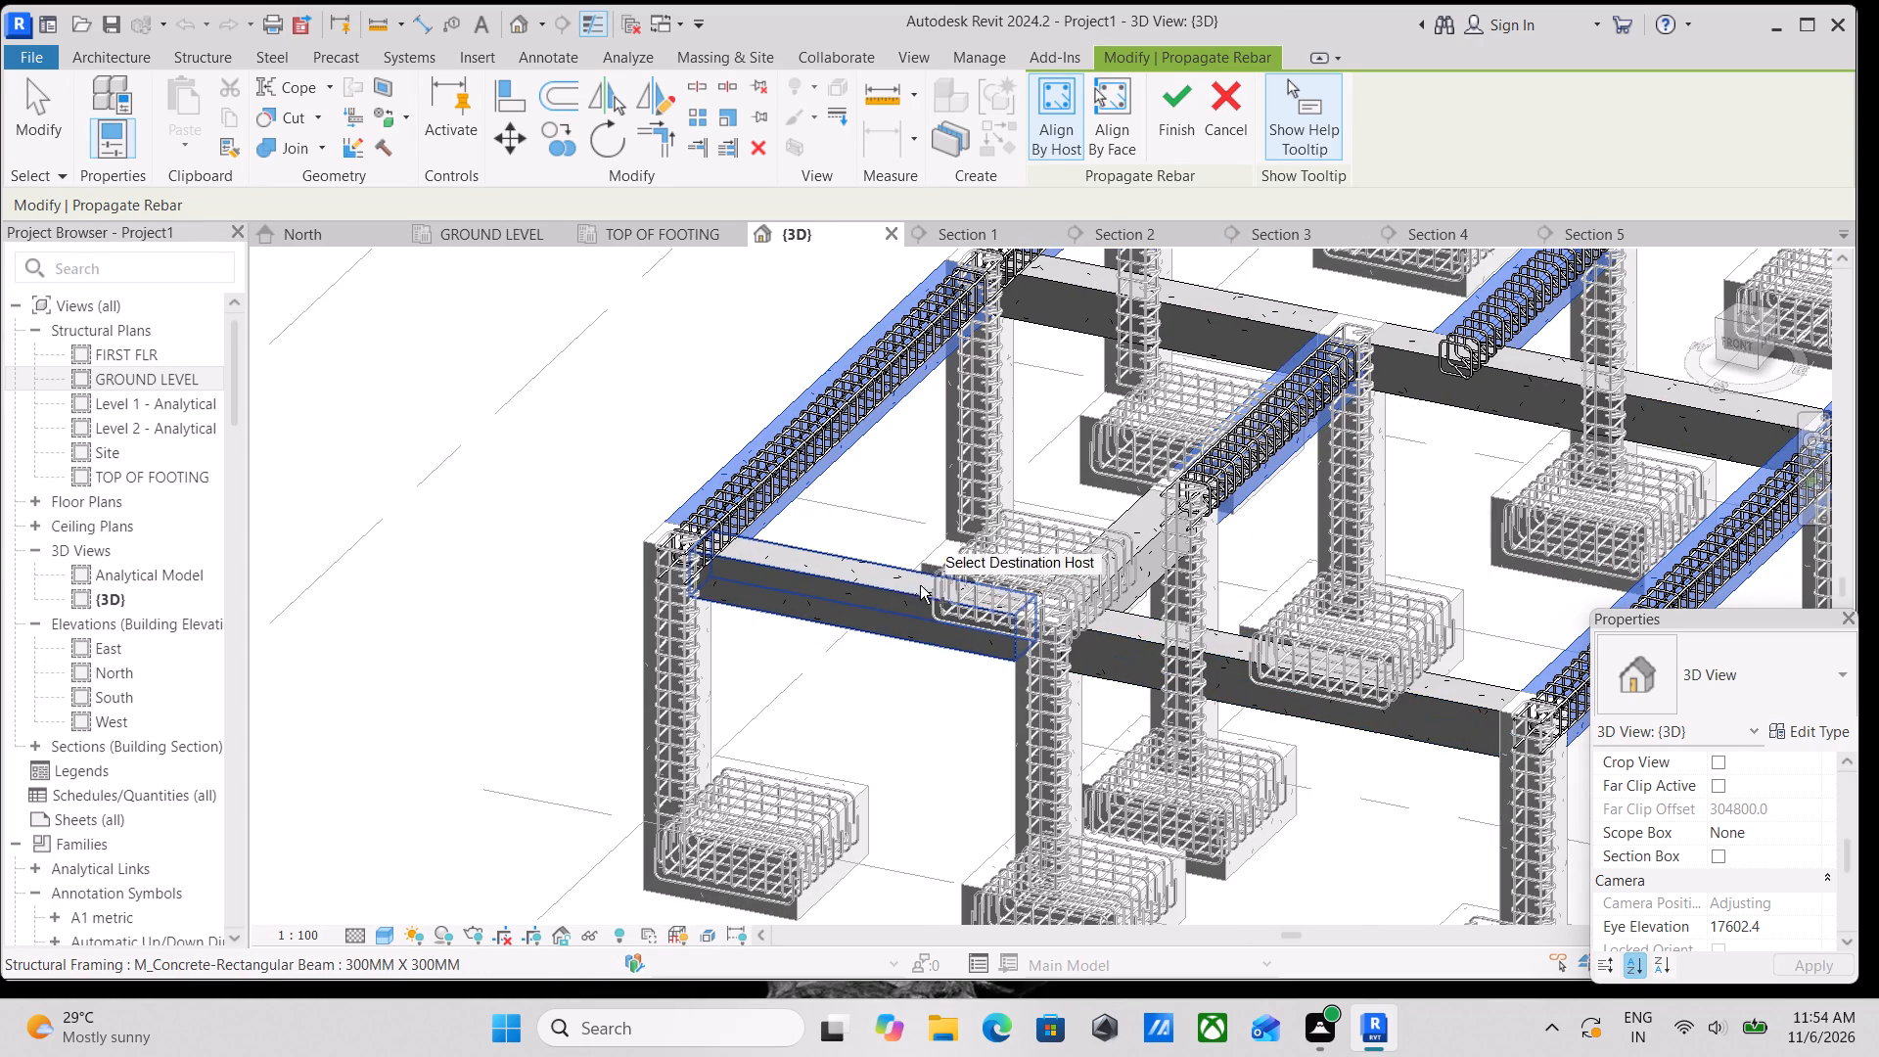
left_click(899, 587)
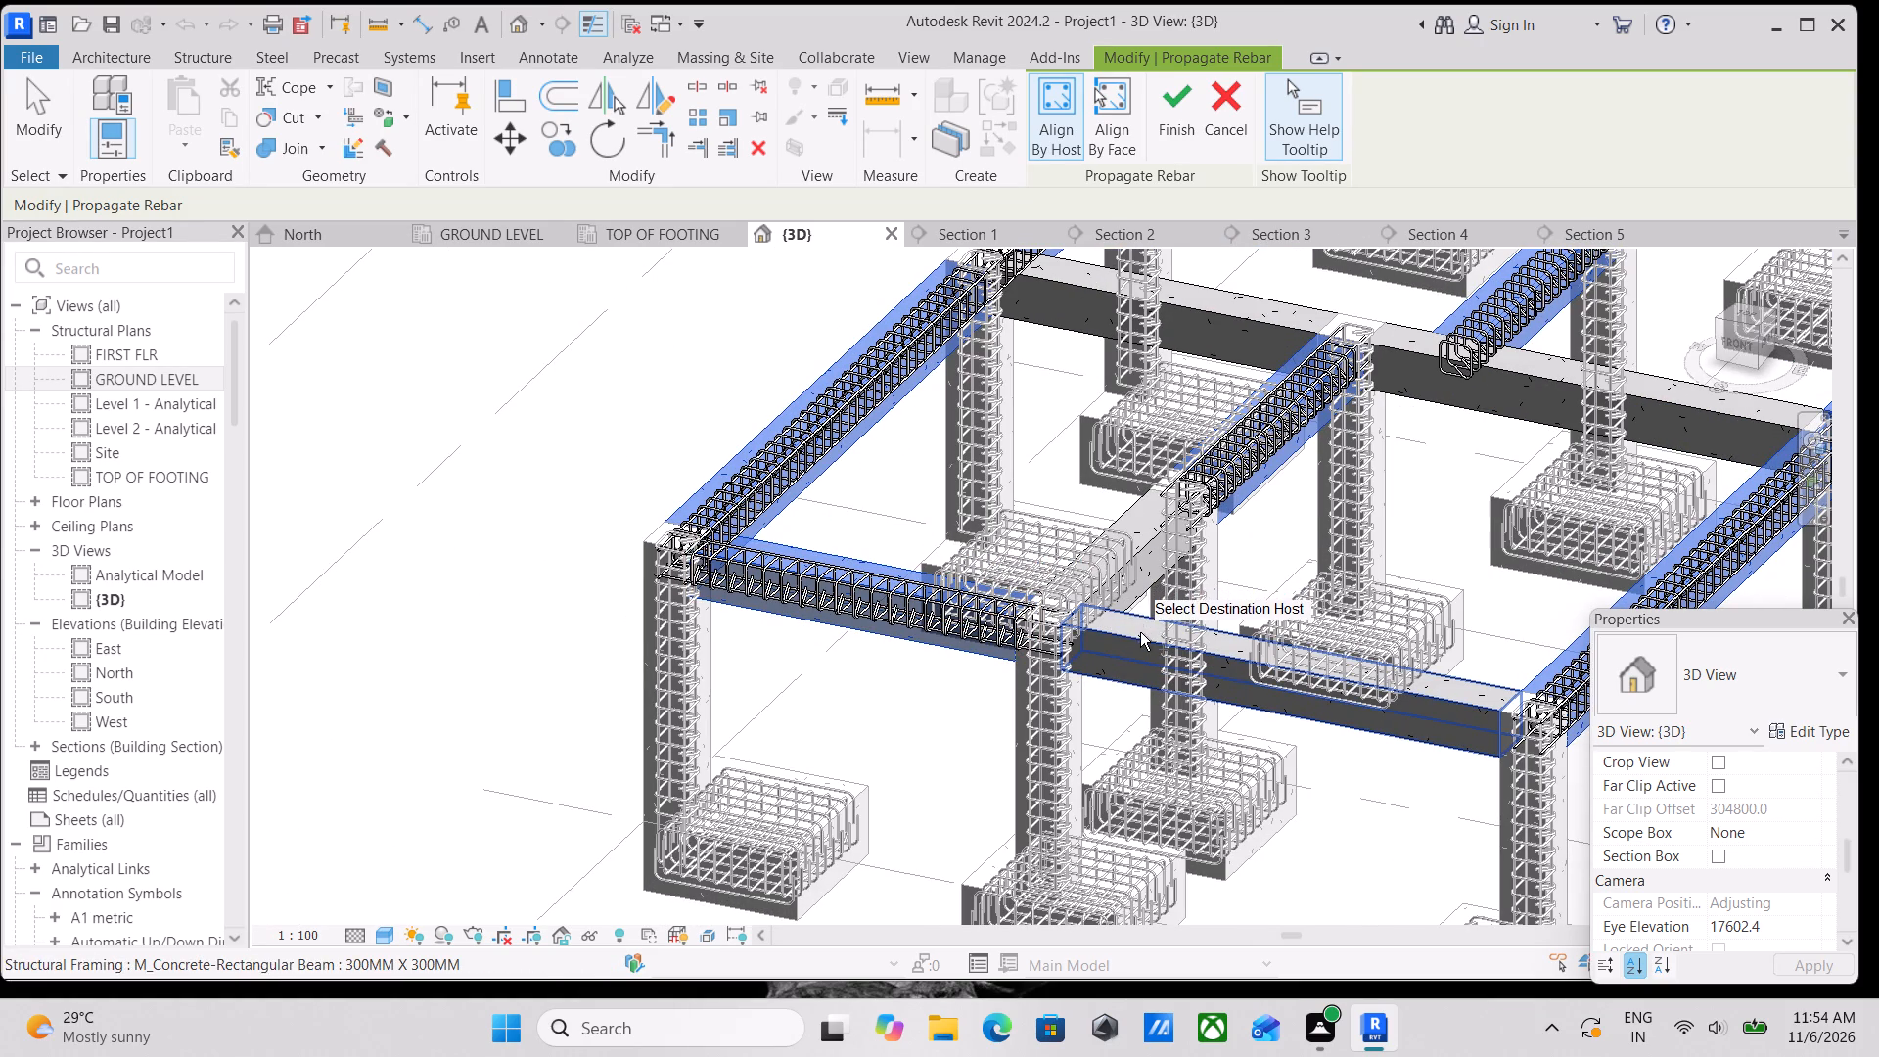
left_click(1140, 632)
Propagate the rebar to both grid 4 cross beams and the grid 2 cross beam meeting grid C, and finish the propagation.
scroll(1166, 626, "down", 2)
middle_click_drag(1166, 626, 1042, 778)
scroll(1334, 582, "up", 3)
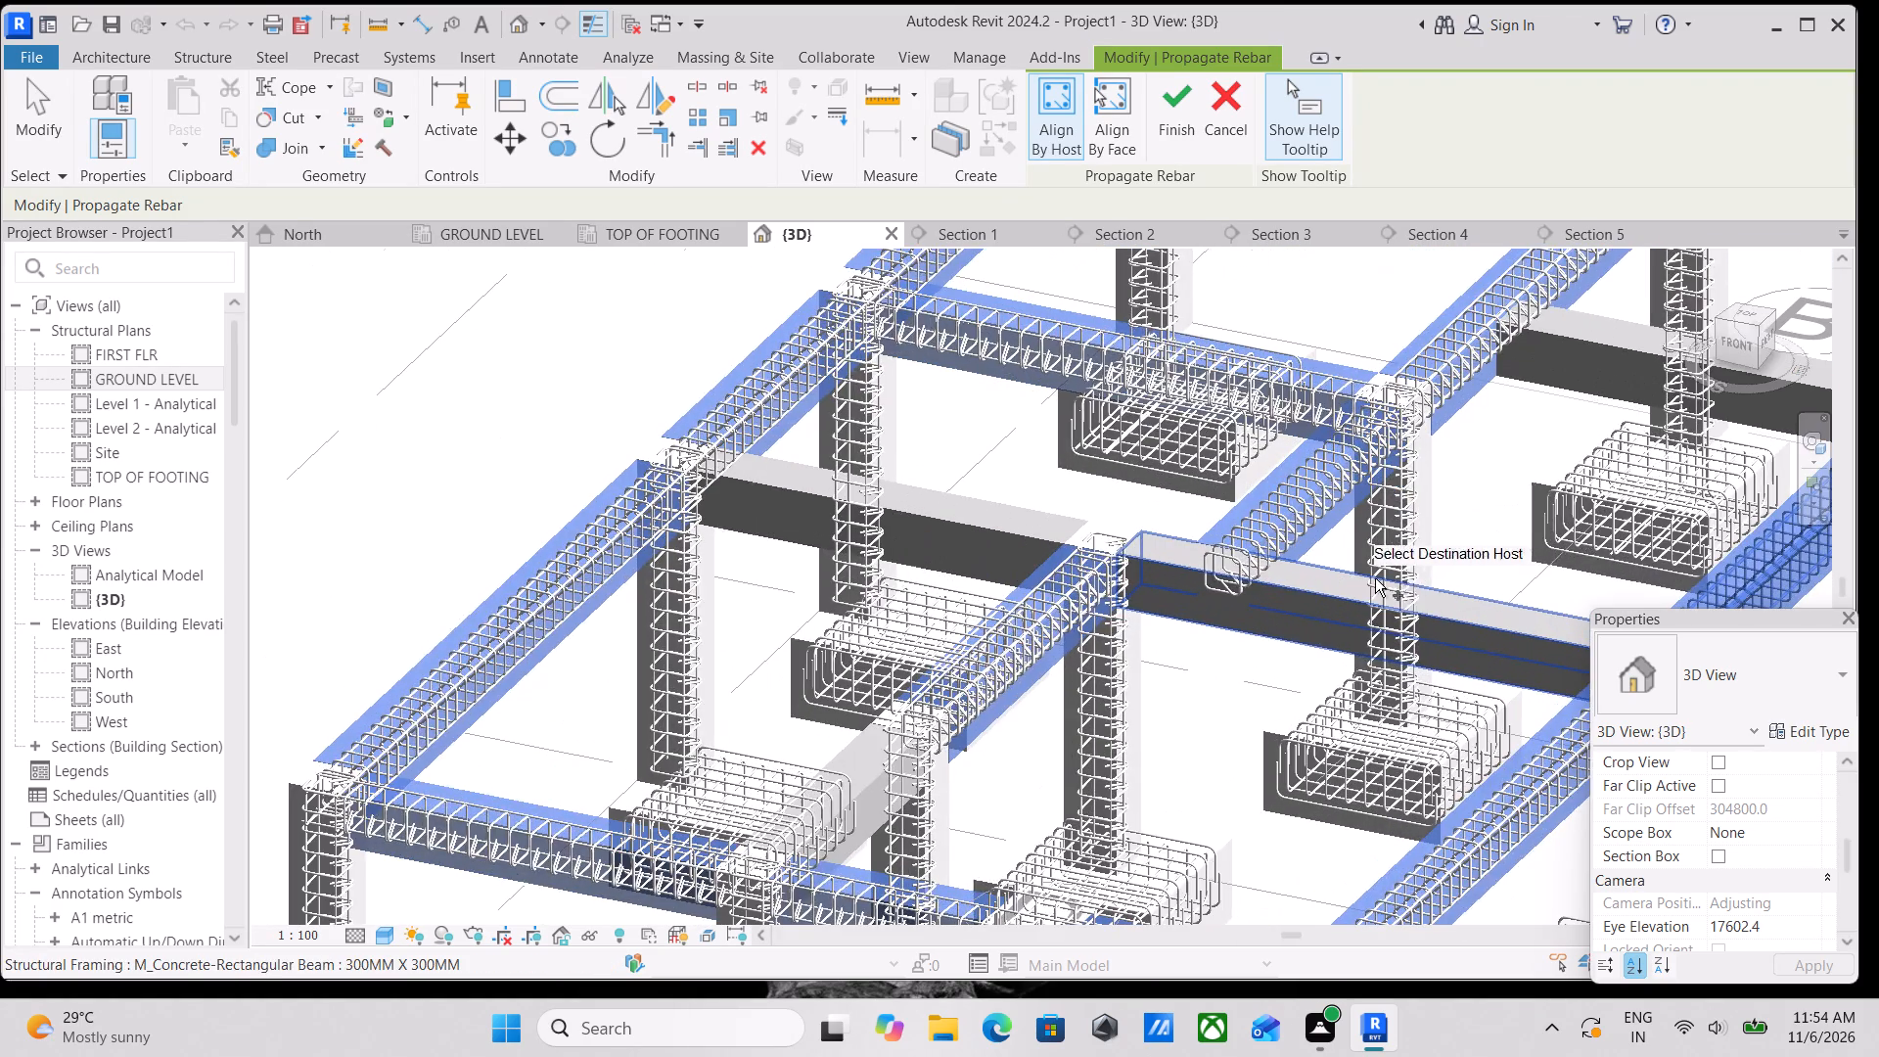
left_click(1461, 602)
middle_click_drag(850, 496, 880, 585)
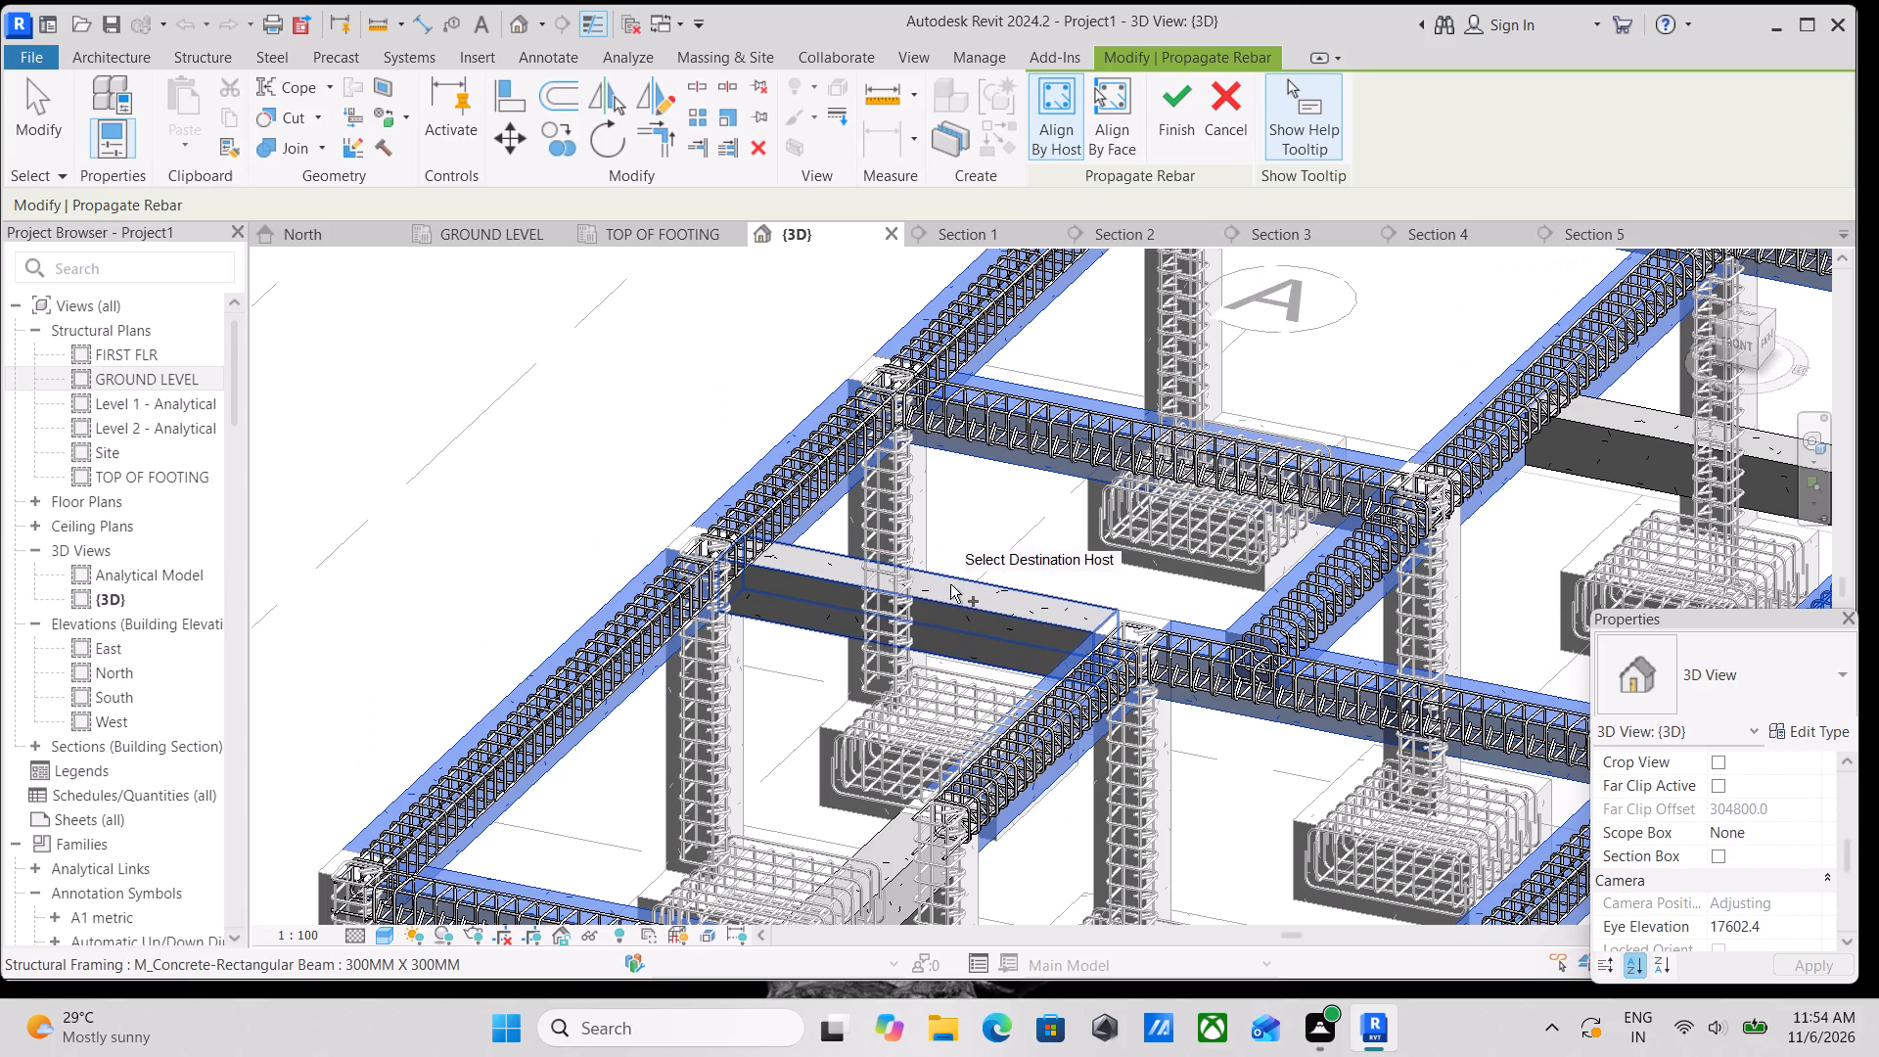
left_click(949, 590)
scroll(1001, 553, "down", 1)
middle_click_drag(1001, 553, 703, 643)
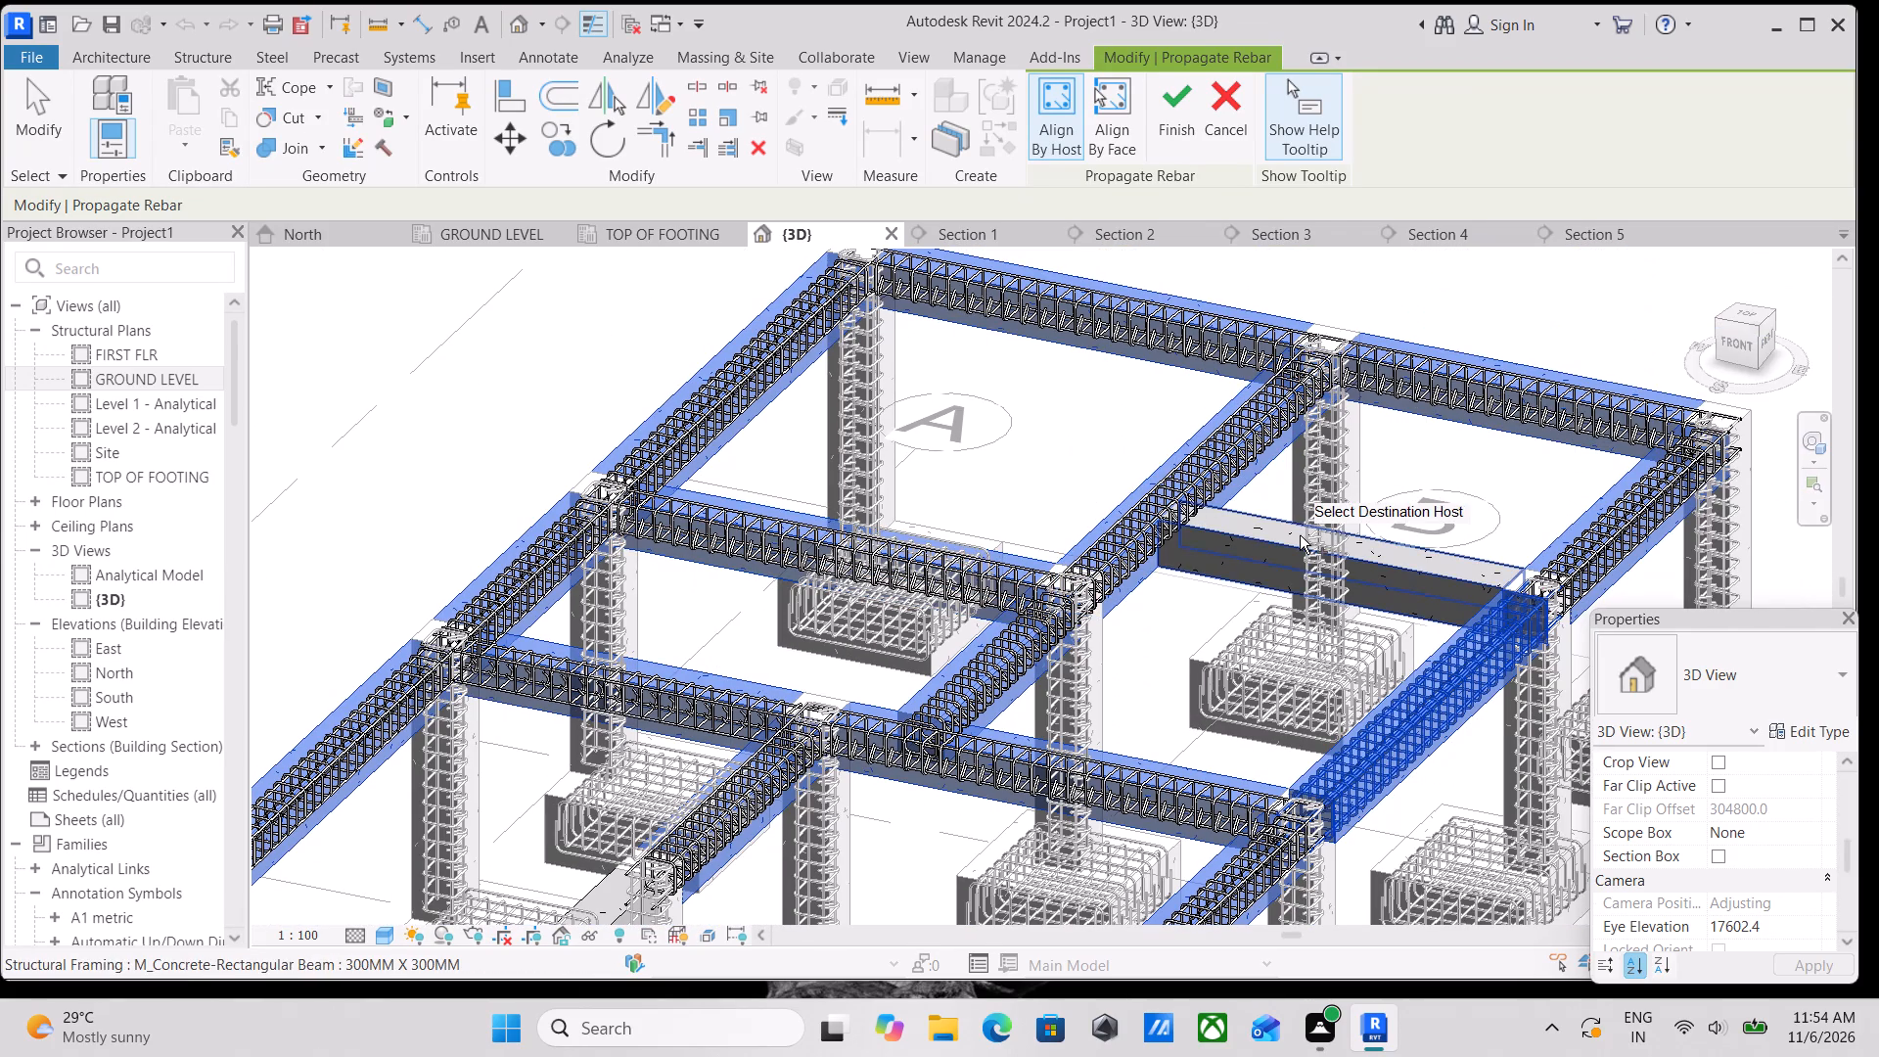
left_click(1300, 536)
scroll(1204, 553, "down", 3)
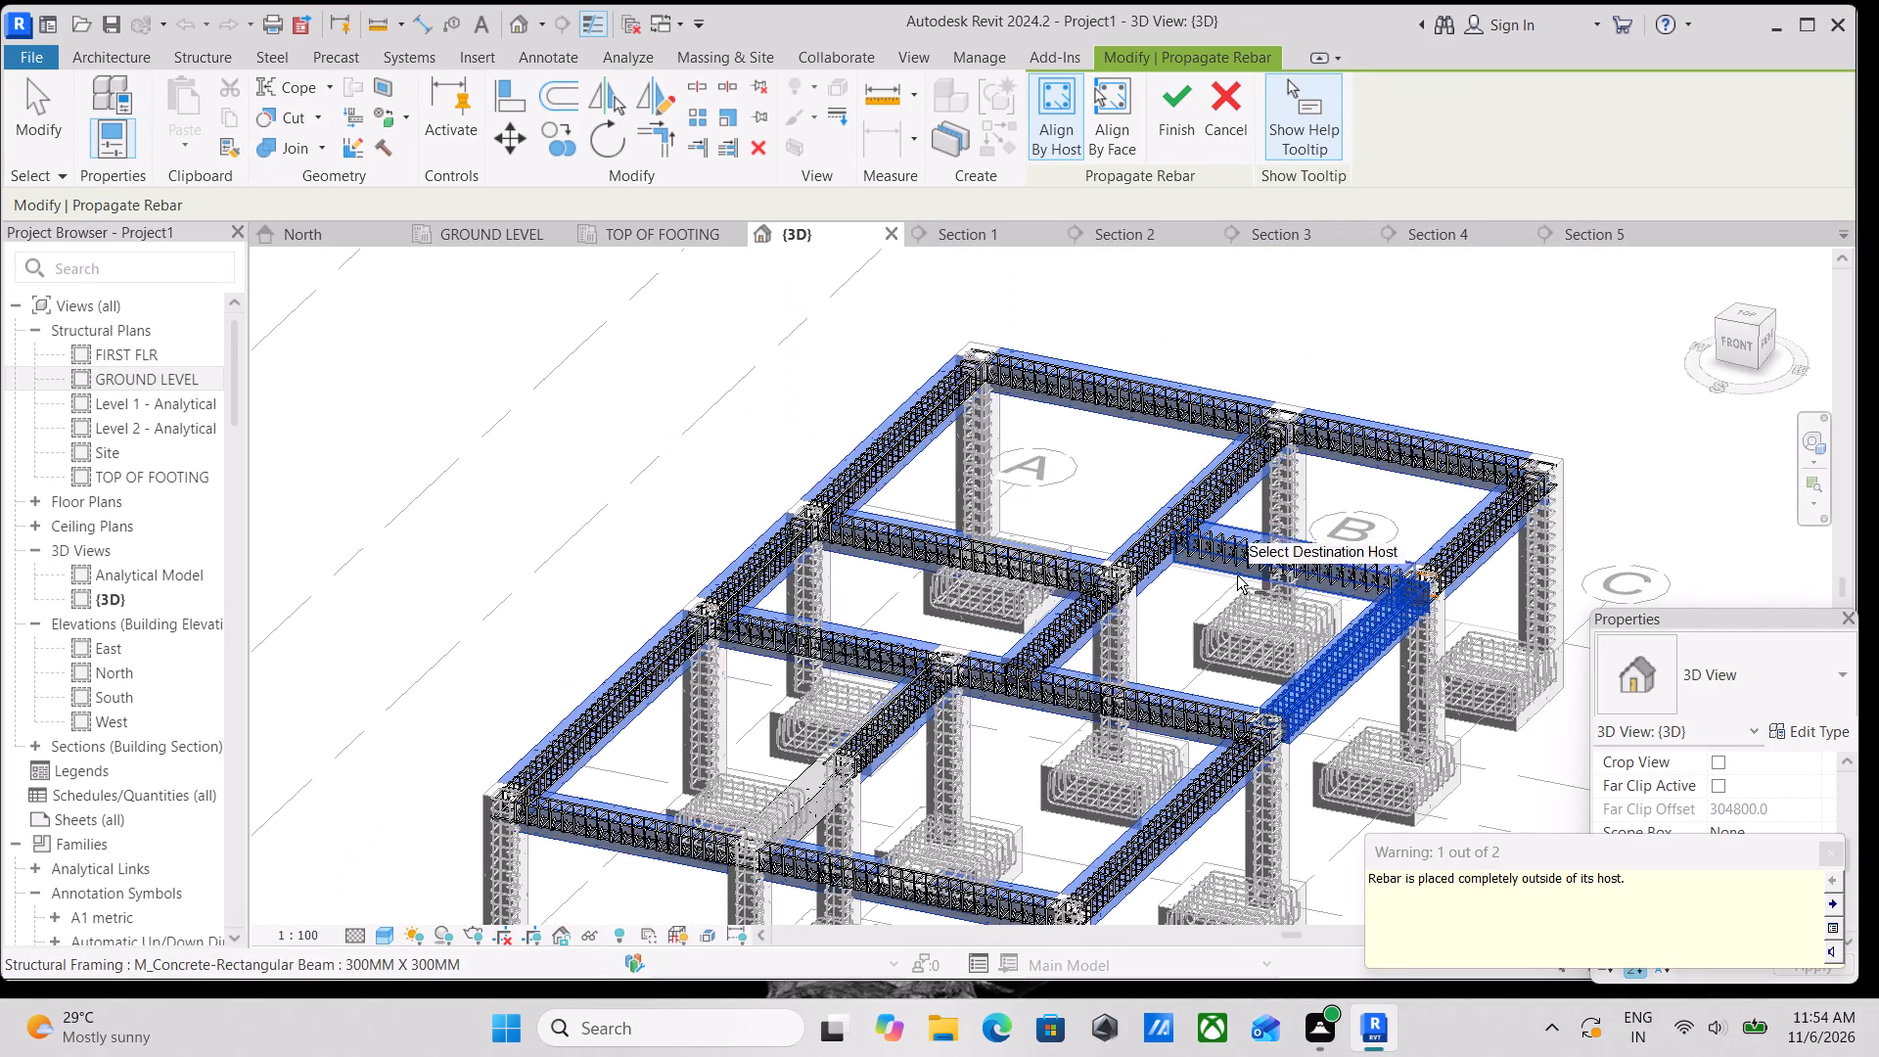
scroll(1374, 629, "down", 2)
left_click(1163, 106)
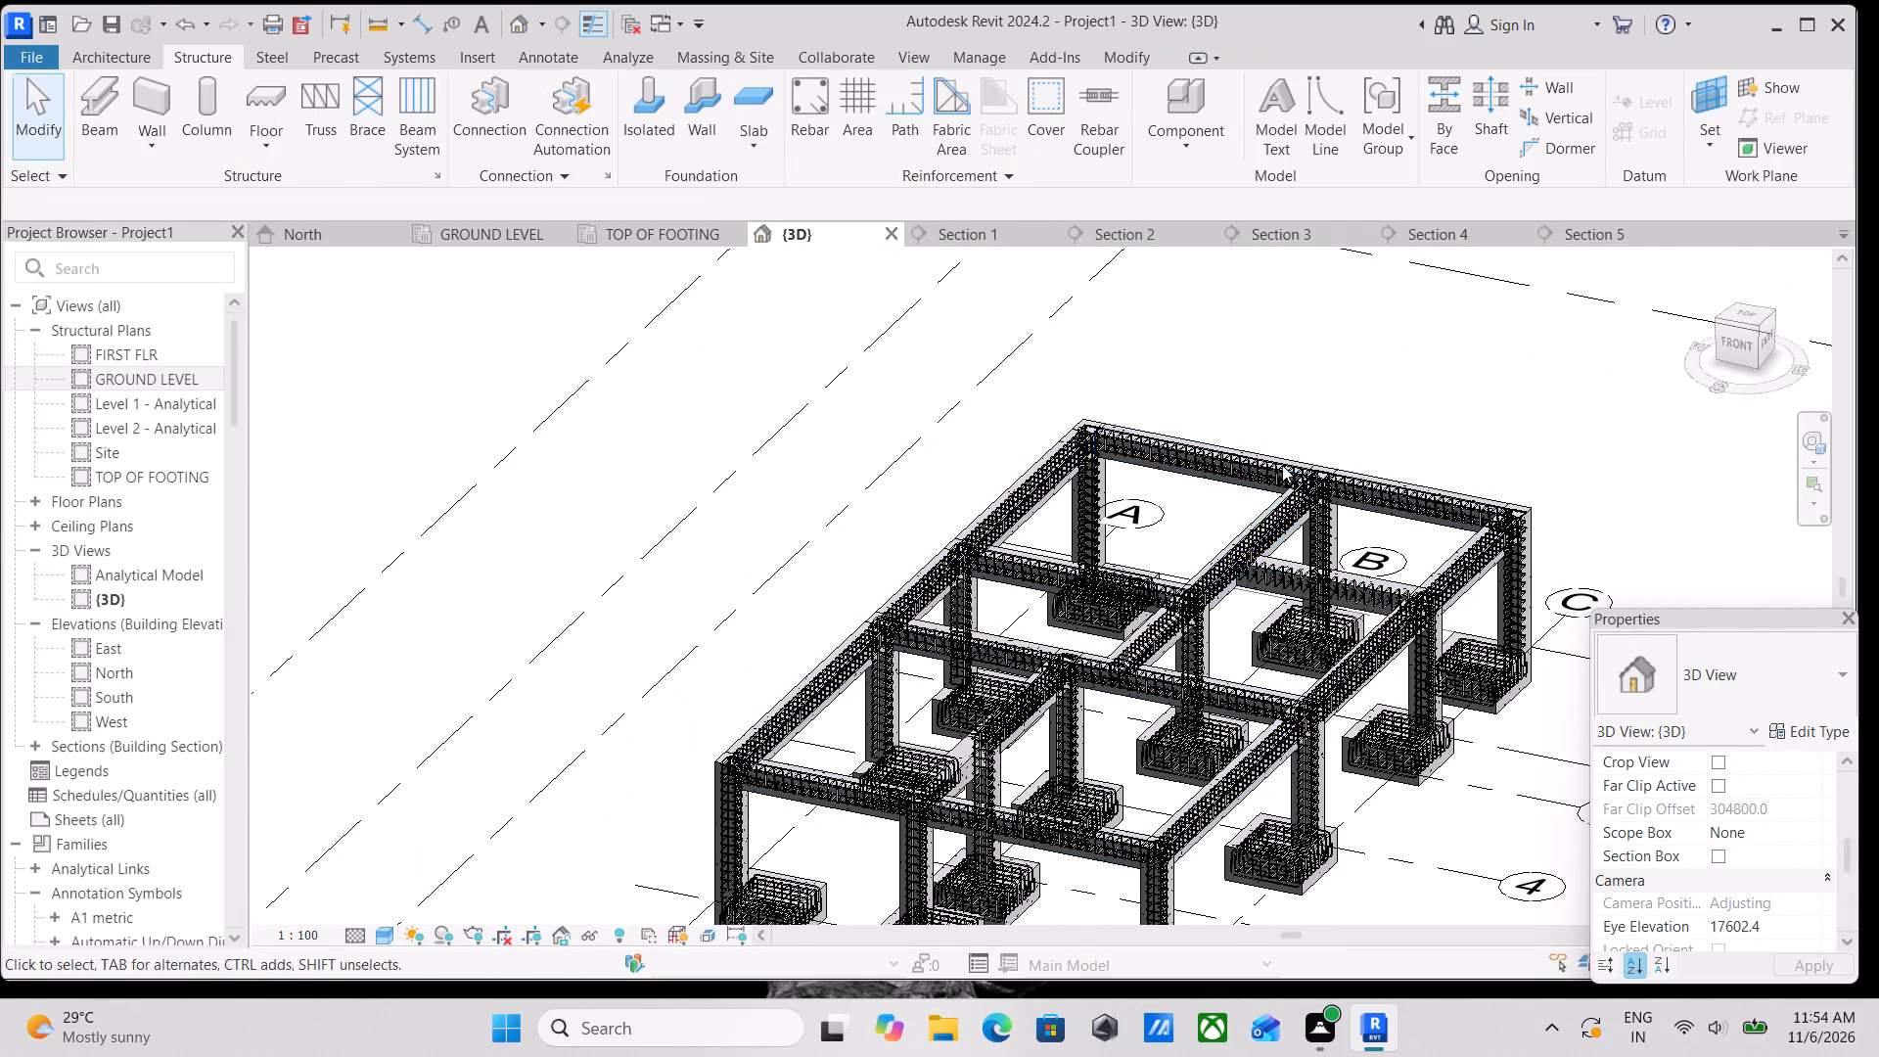
Examine the propagated stirrups and longitudinal bars in 3D along the outer beams and at the beam-column joints.
middle_click_drag(1320, 578, 868, 804, "shift")
middle_click_drag(1566, 830, 1563, 812, "shift")
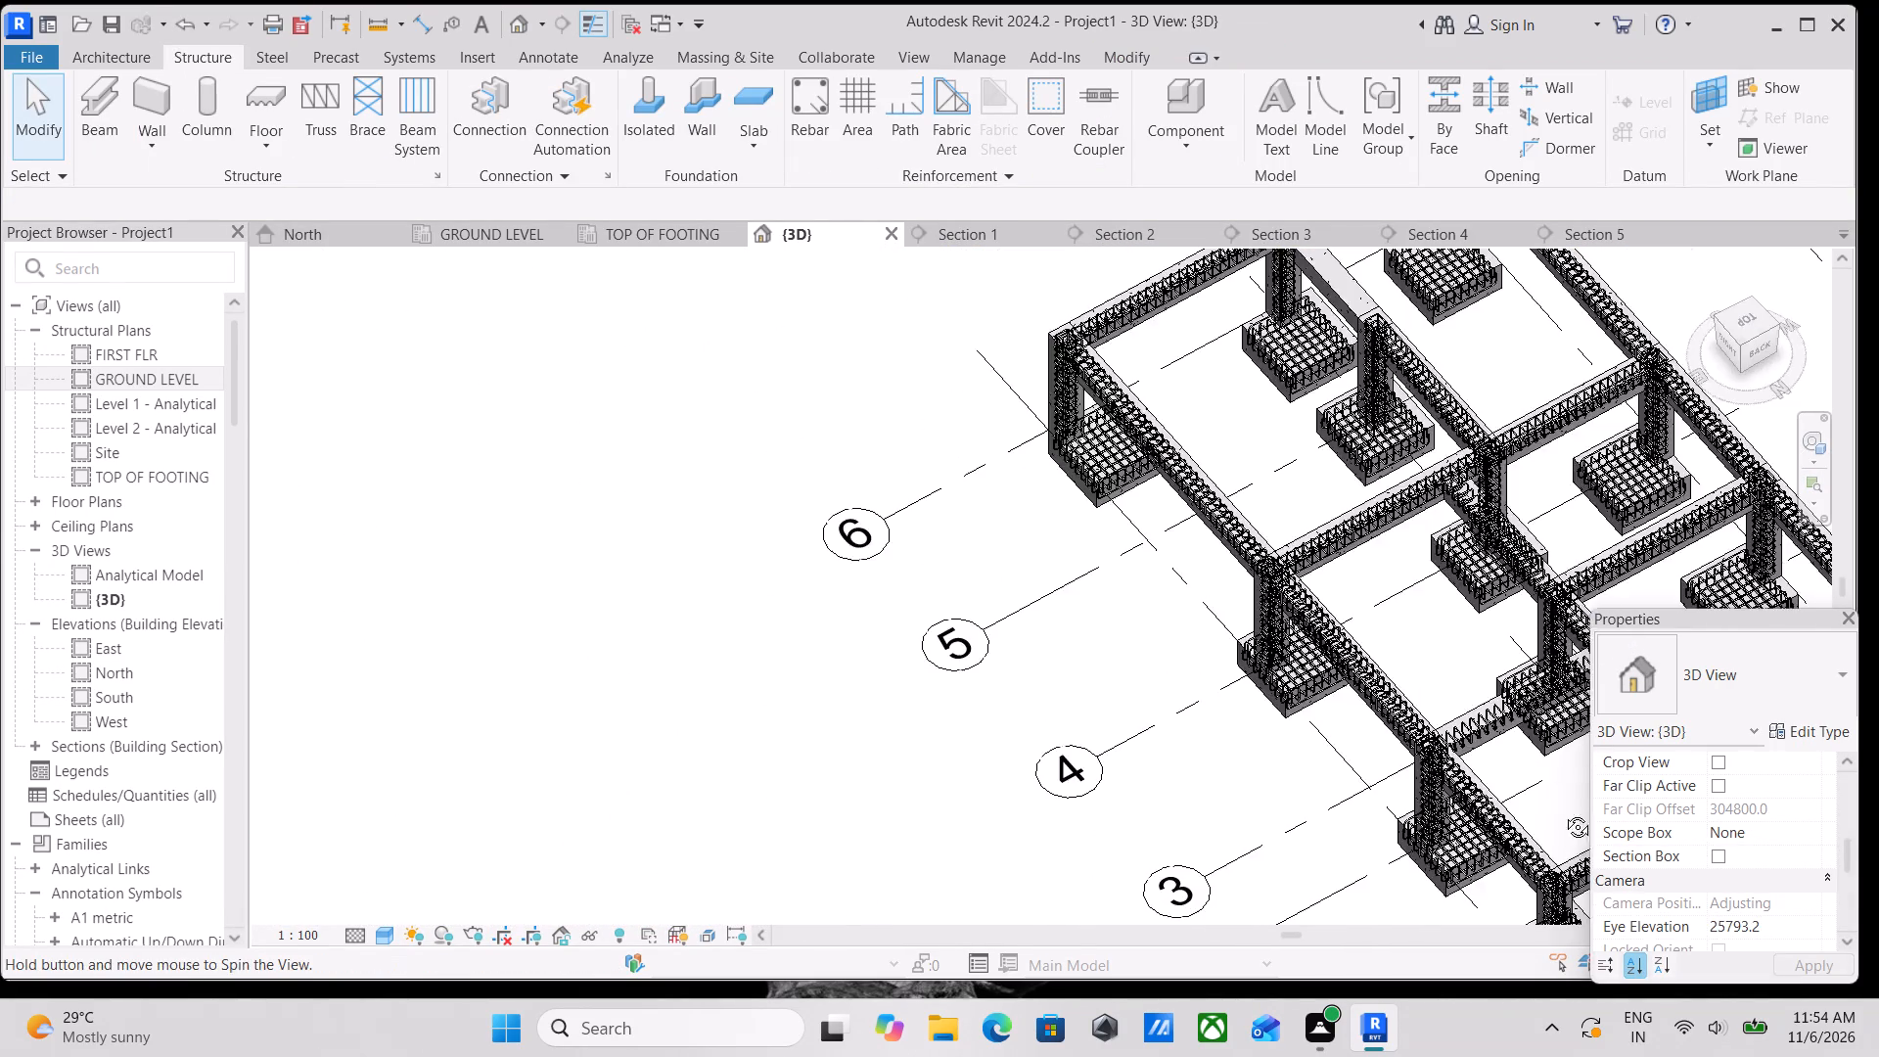
middle_click_drag(1563, 812, 1597, 515, "shift")
middle_click_drag(1518, 648, 1680, 788, "shift")
scroll(1420, 600, "up", 6)
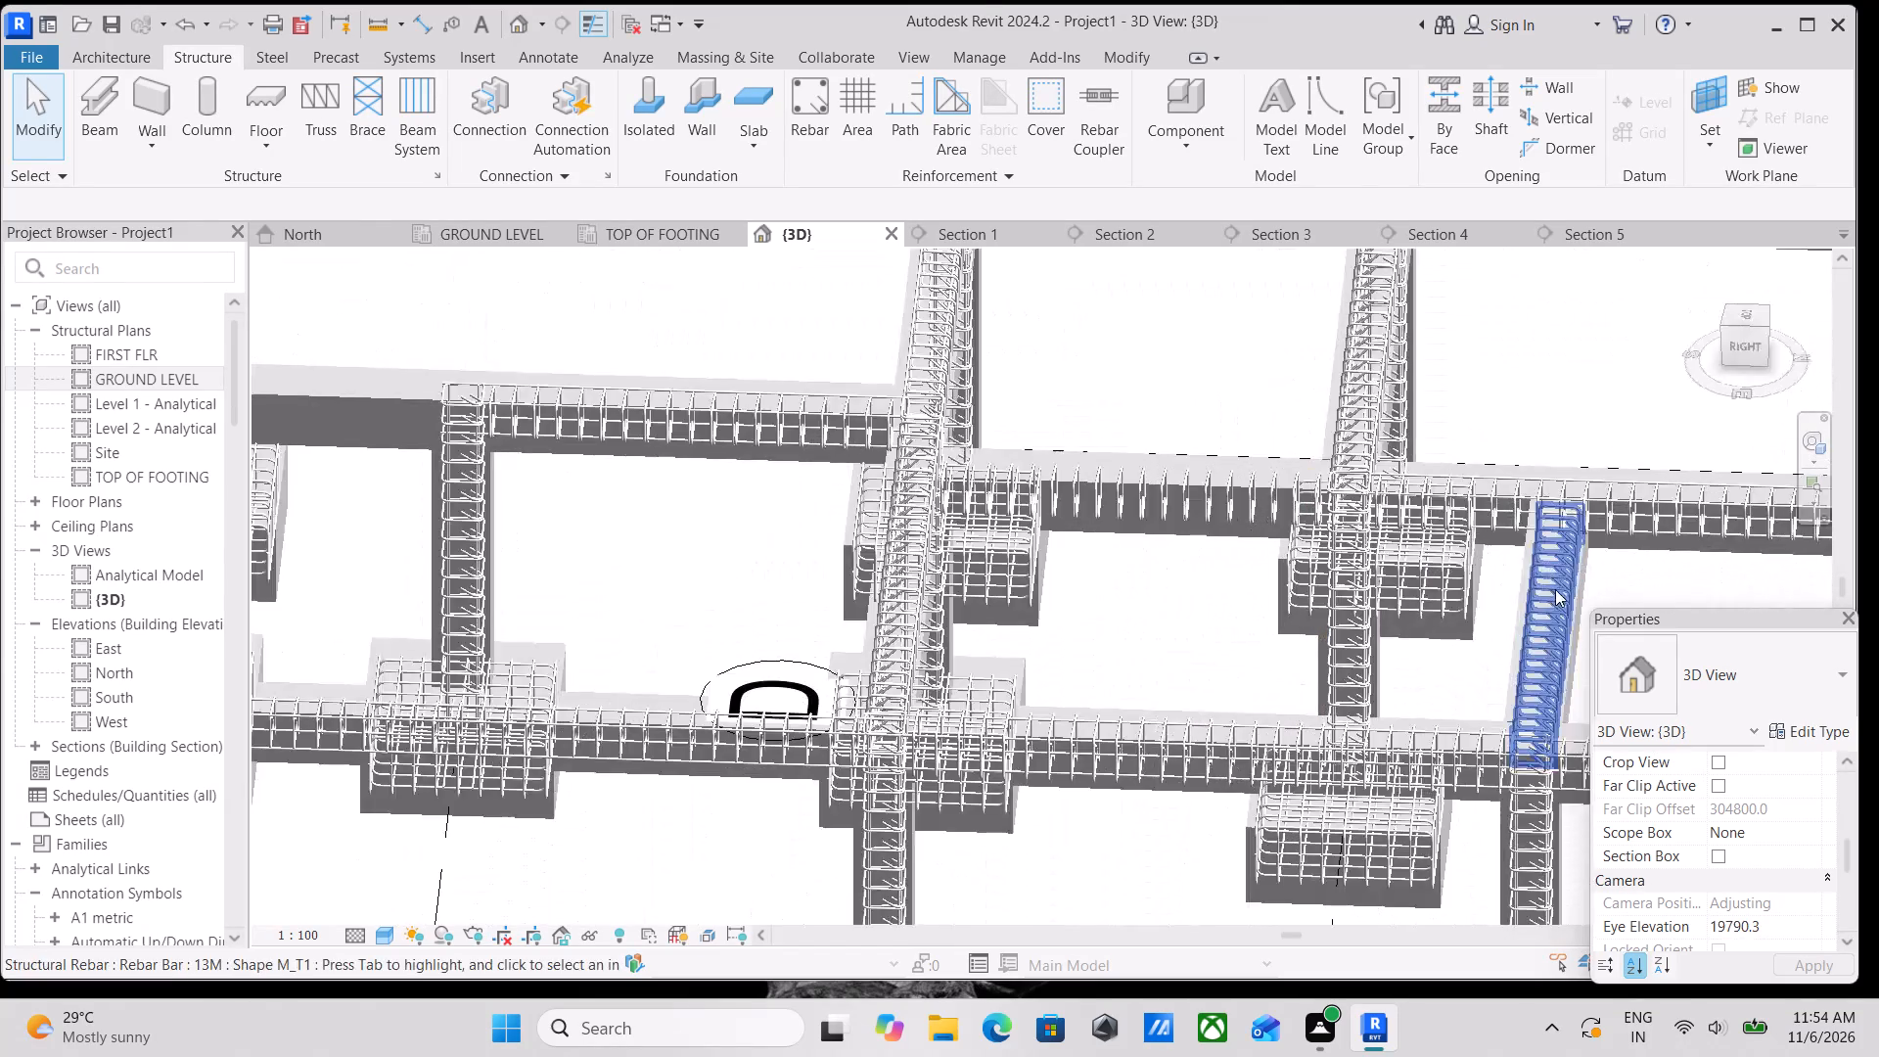
middle_click_drag(1555, 589, 1220, 623)
middle_click_drag(1283, 648, 1405, 738, "shift")
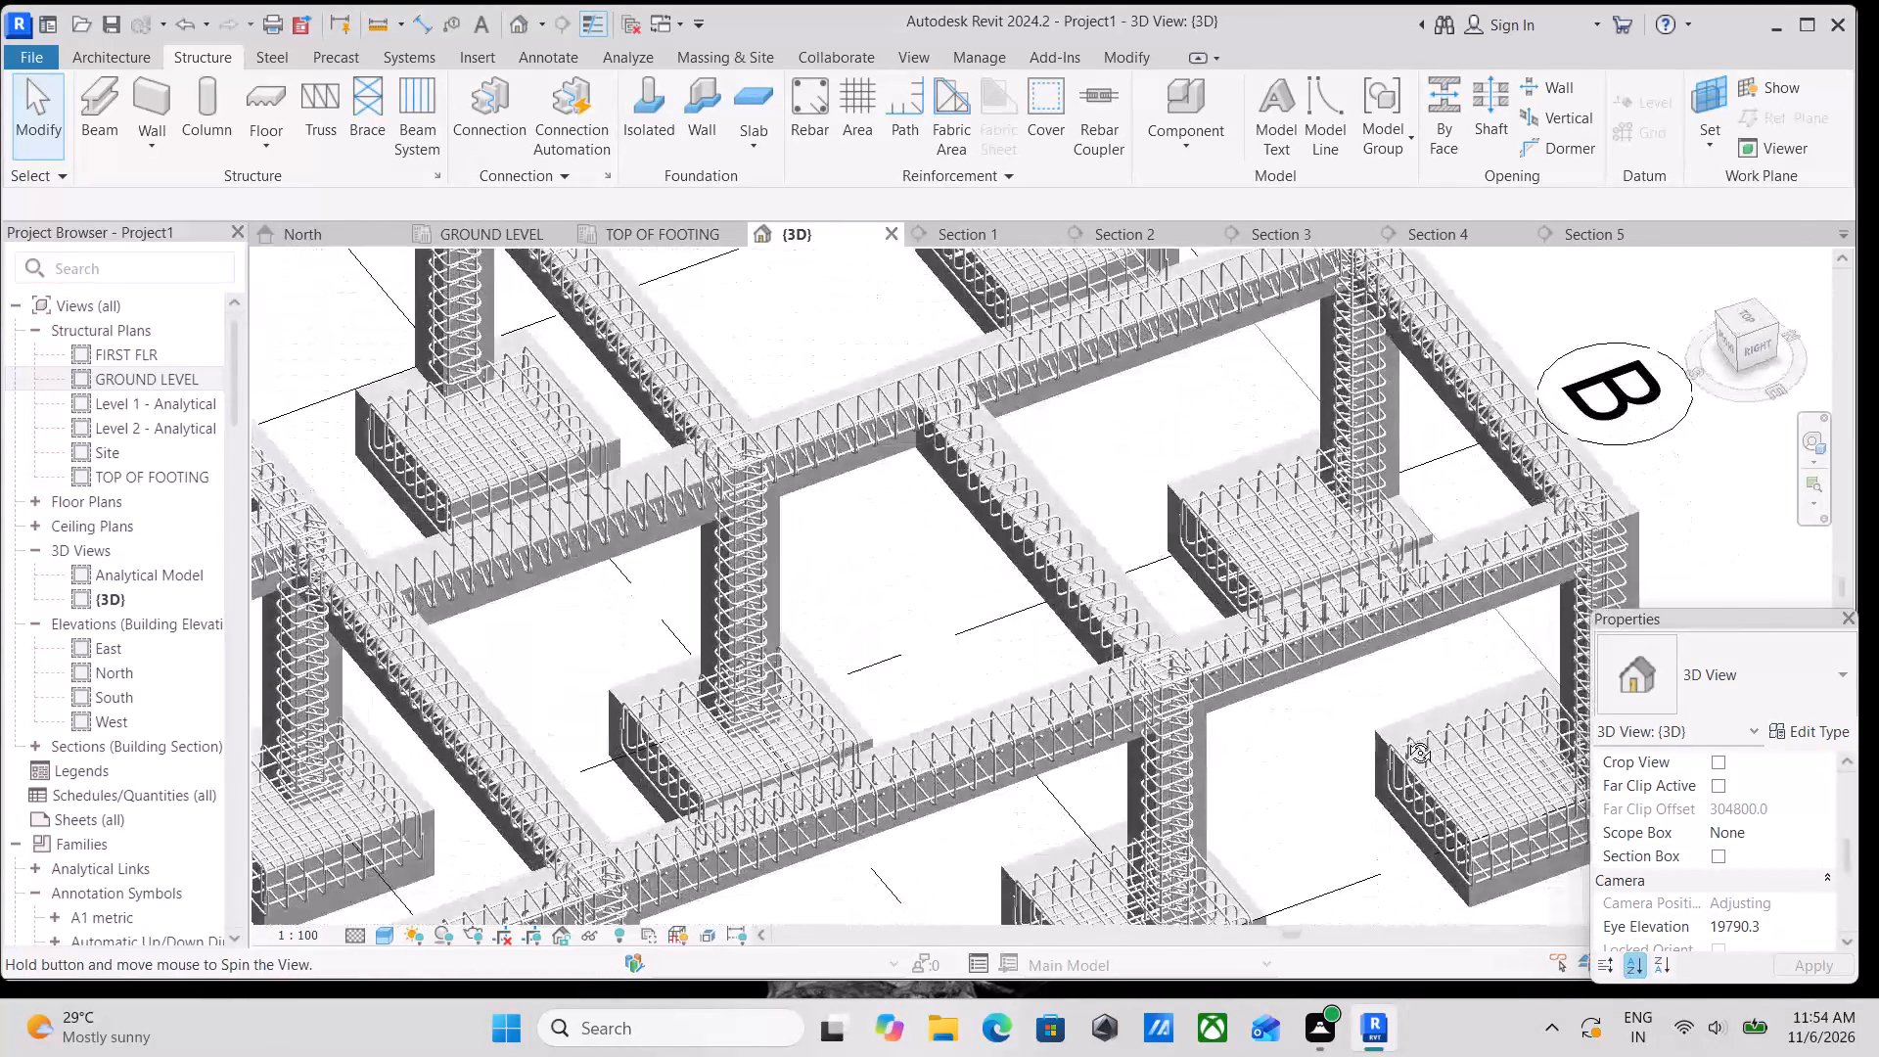
middle_click_drag(1405, 738, 1592, 580, "shift")
scroll(796, 743, "up", 1)
middle_click_drag(796, 743, 1087, 661)
middle_click_drag(631, 693, 957, 523)
middle_click_drag(826, 677, 924, 785, "shift")
scroll(701, 758, "up", 7)
middle_click_drag(1016, 754, 823, 704, "shift")
middle_click_drag(826, 601, 553, 522)
scroll(1032, 588, "down", 10)
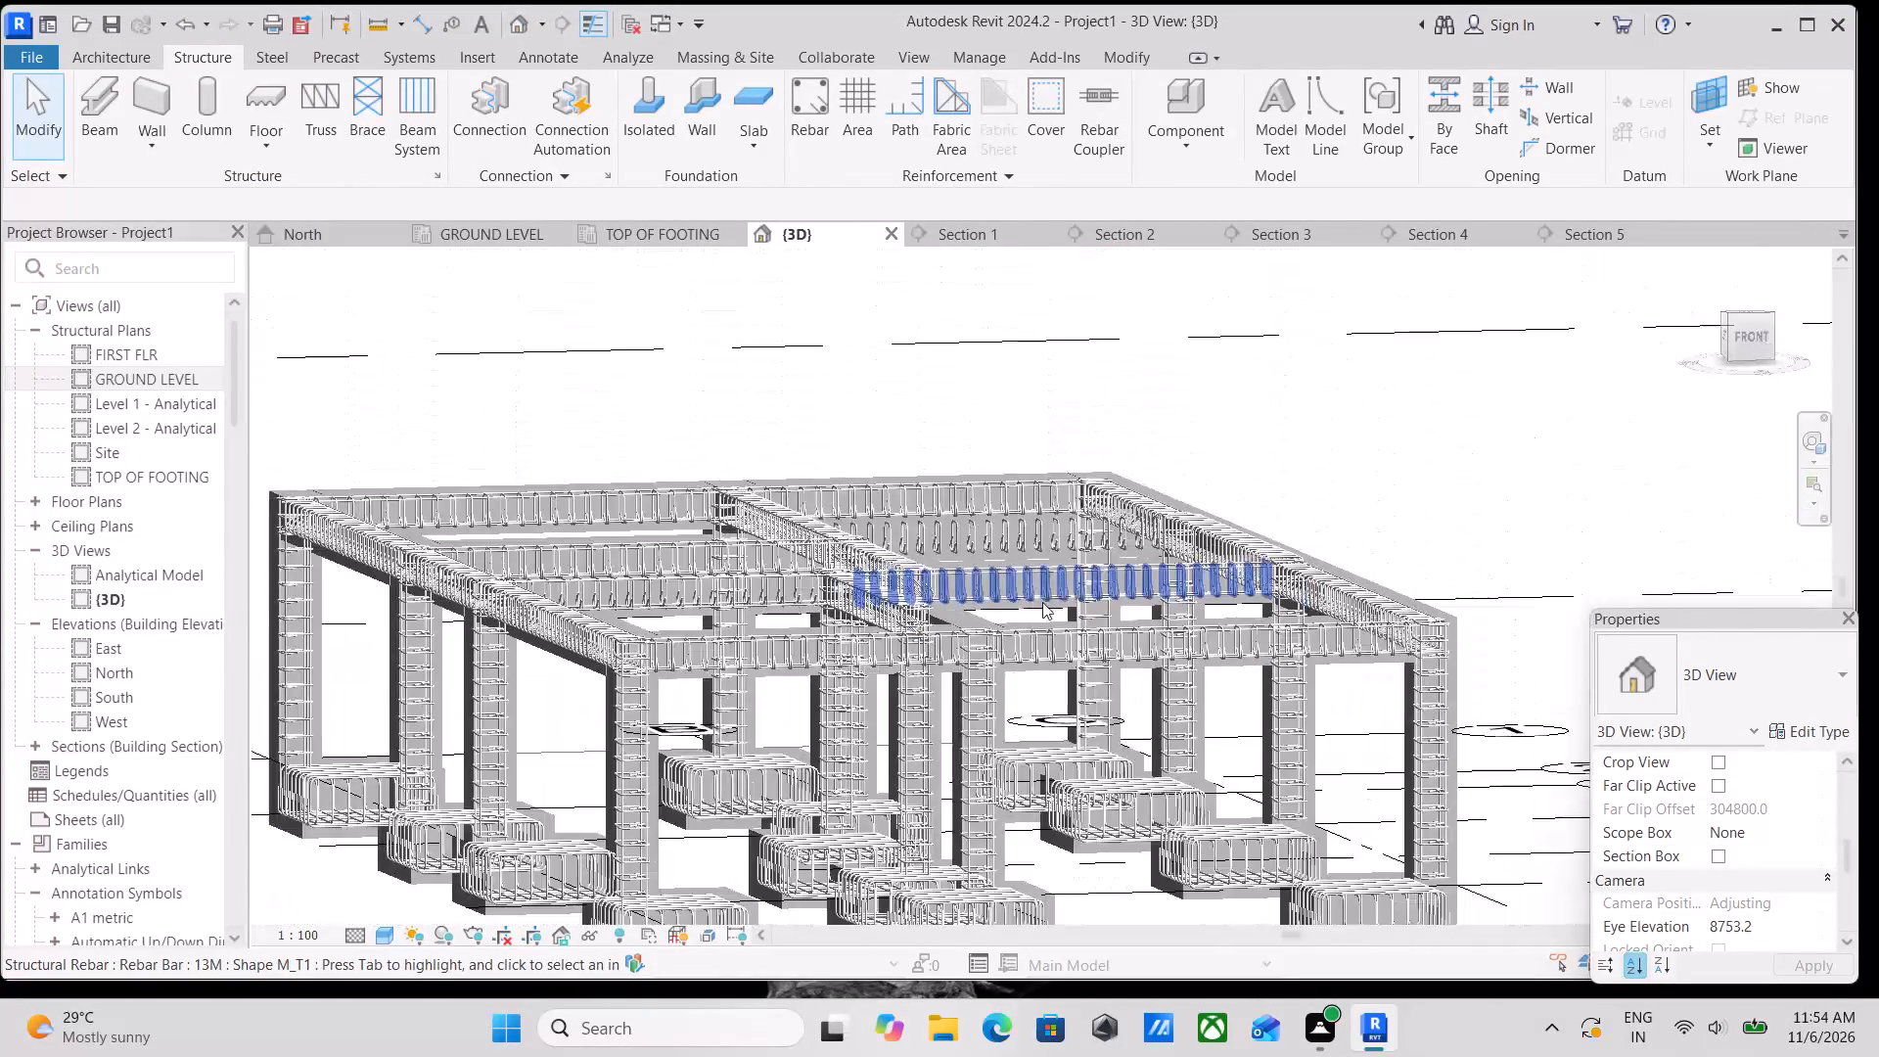
middle_click_drag(1063, 602, 1071, 850, "shift")
scroll(1042, 701, "up", 8)
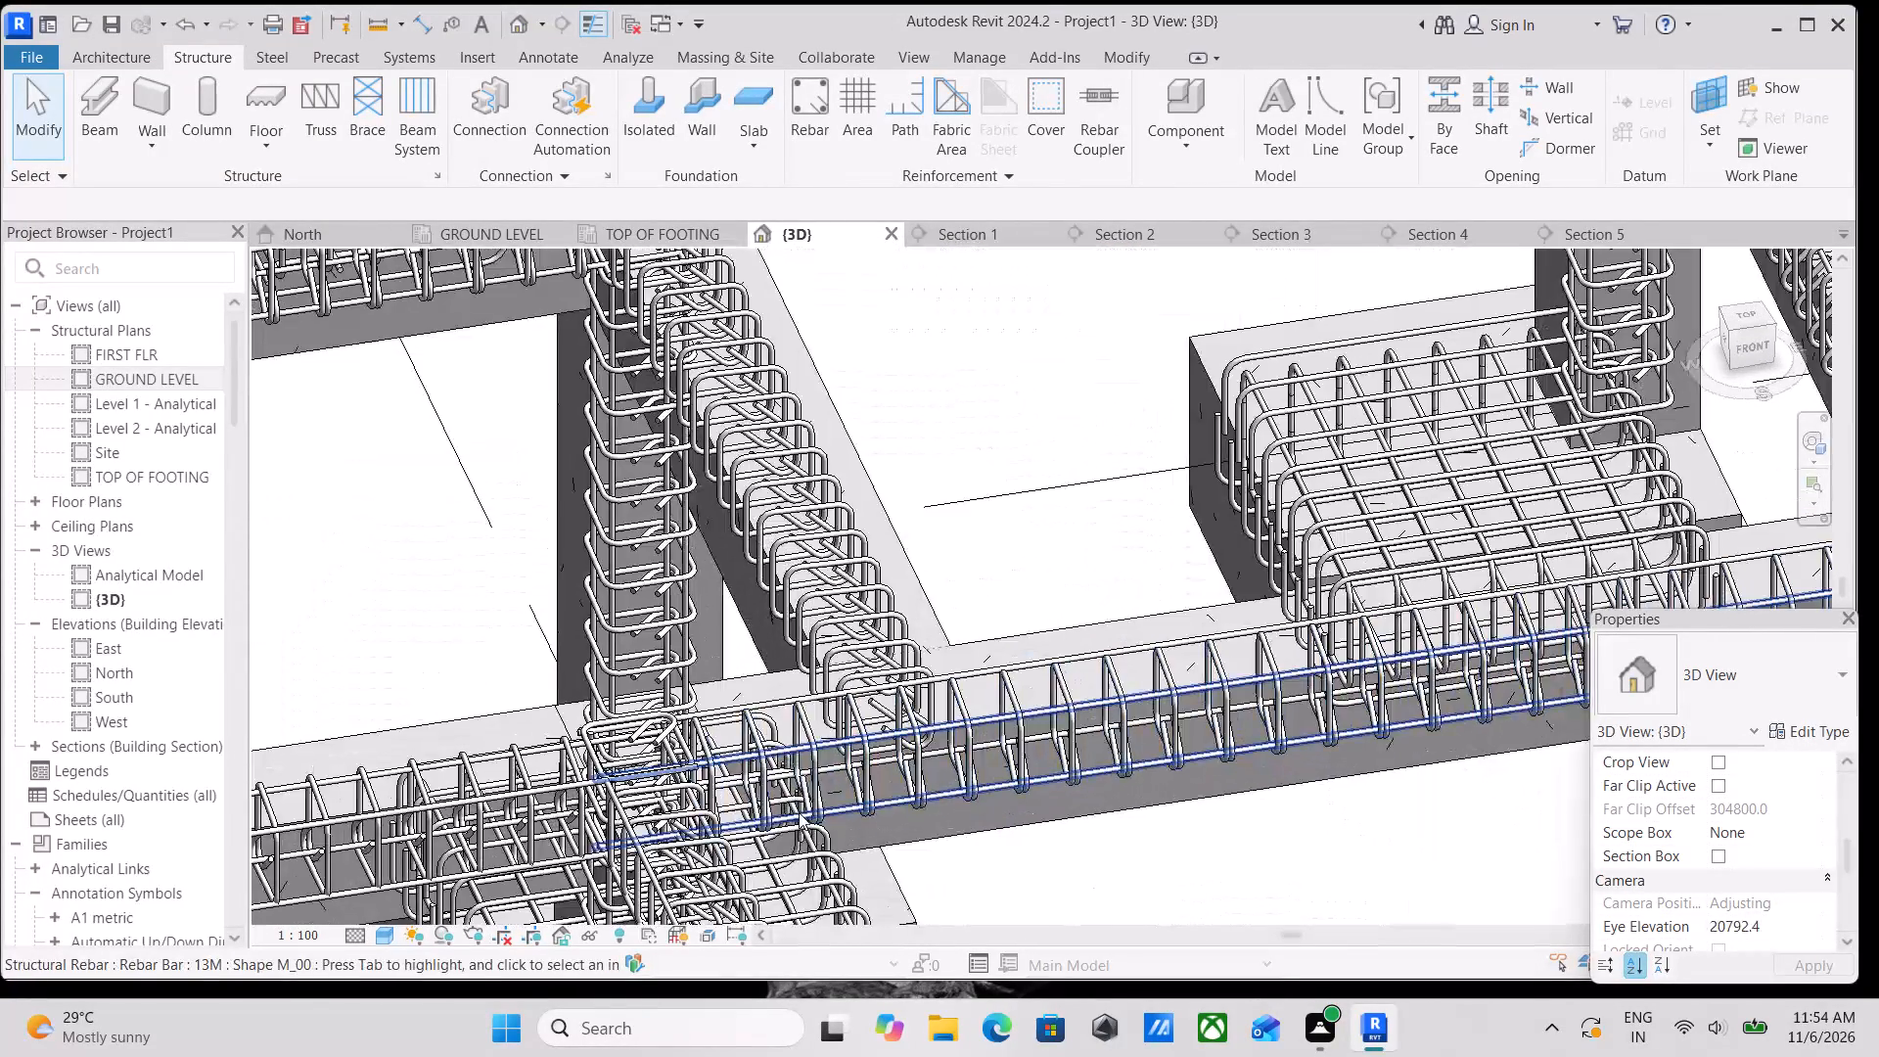
scroll(942, 705, "up", 7)
scroll(971, 655, "down", 3, "shift")
middle_click_drag(971, 655, 717, 735, "shift")
scroll(852, 686, "down", 4)
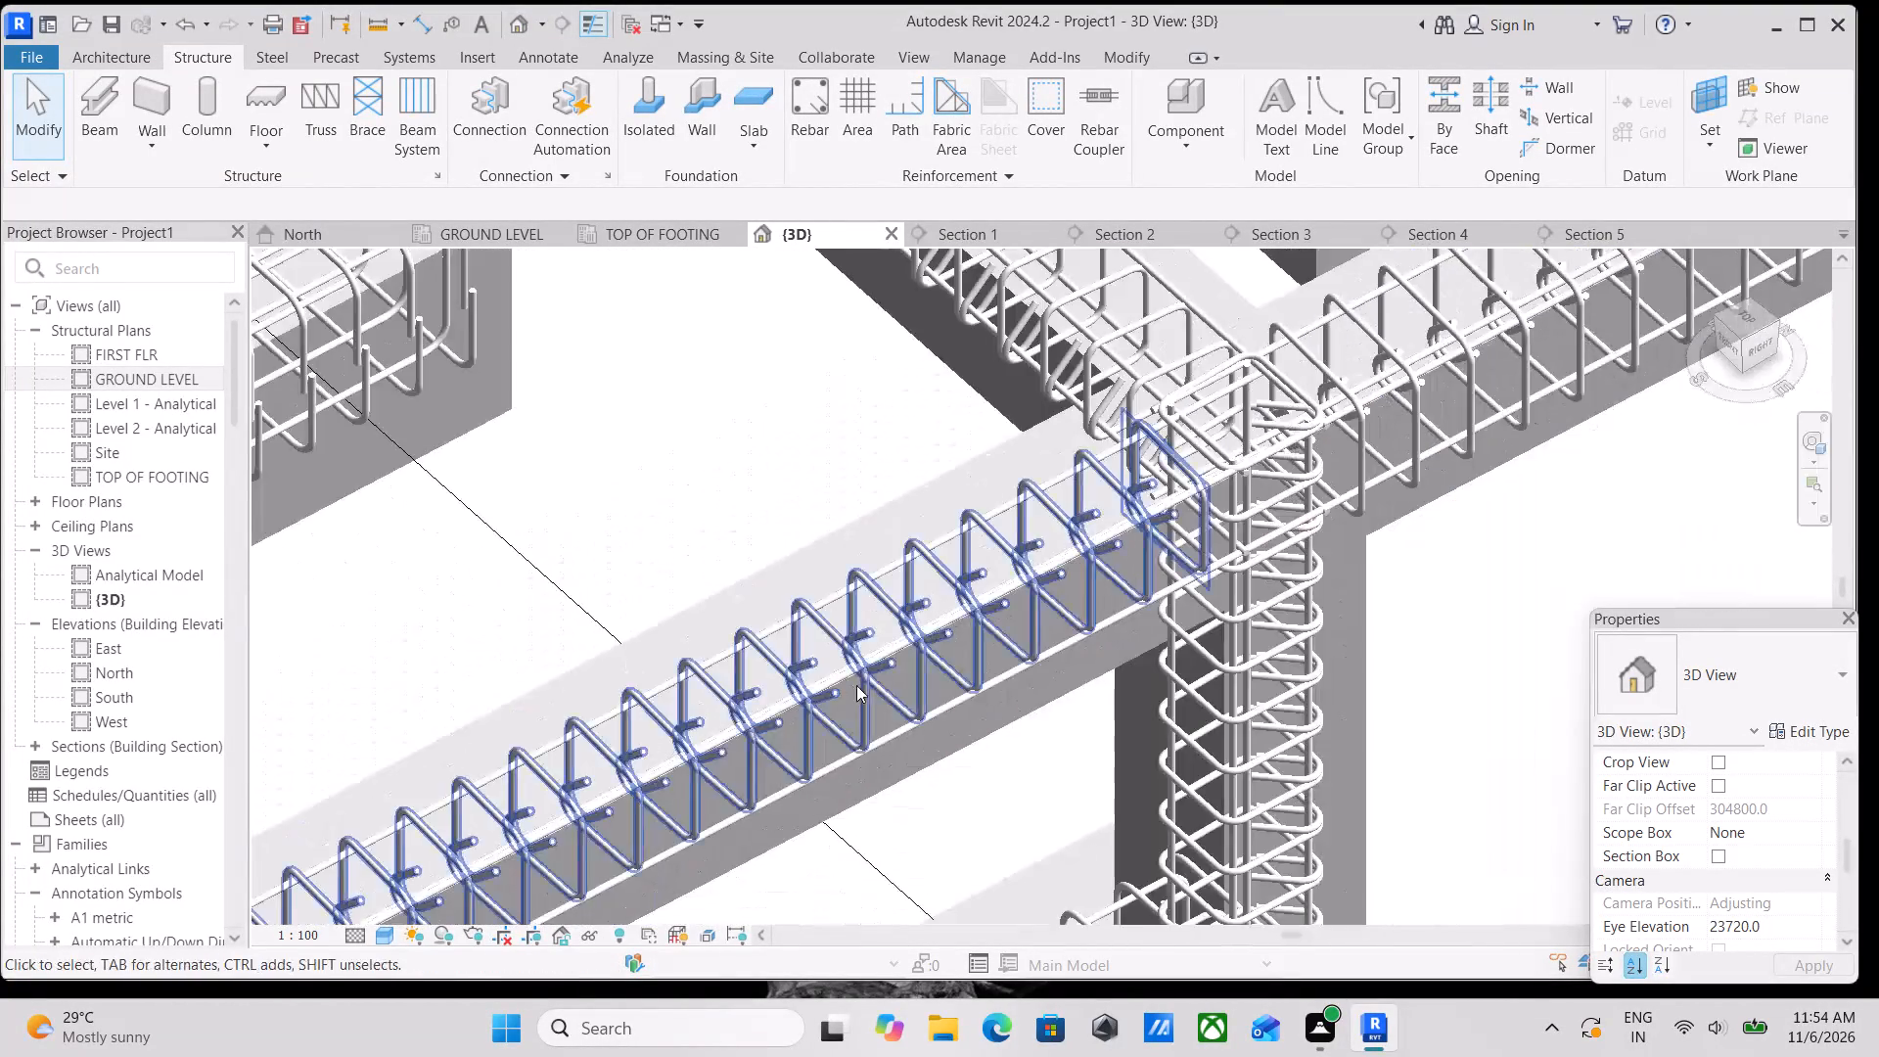
scroll(856, 685, "down", 9)
middle_click_drag(888, 696, 1248, 553)
scroll(993, 654, "down", 3)
middle_click_drag(1013, 645, 1150, 617)
scroll(1089, 618, "down", 3)
middle_click_drag(1095, 636, 1153, 717)
scroll(1150, 692, "up", 3)
scroll(1067, 803, "up", 11)
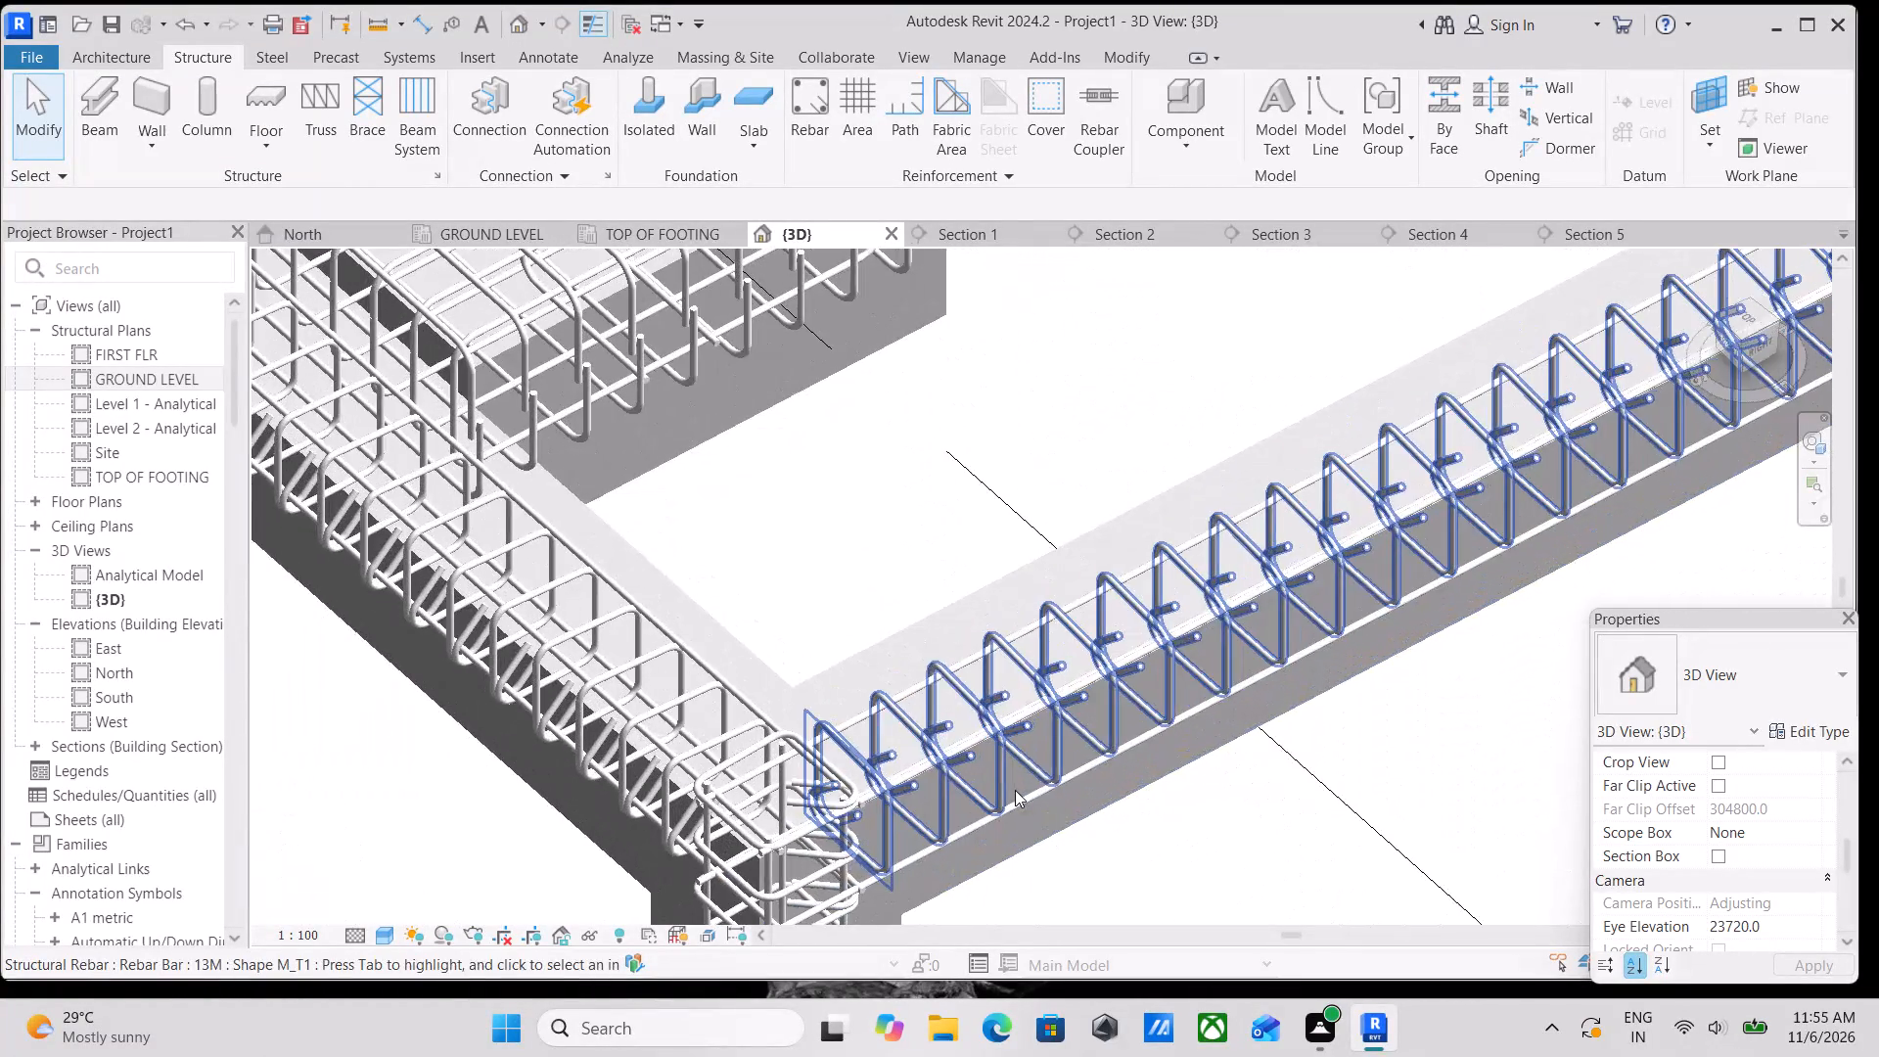
scroll(1015, 790, "up", 5)
scroll(883, 715, "down", 11)
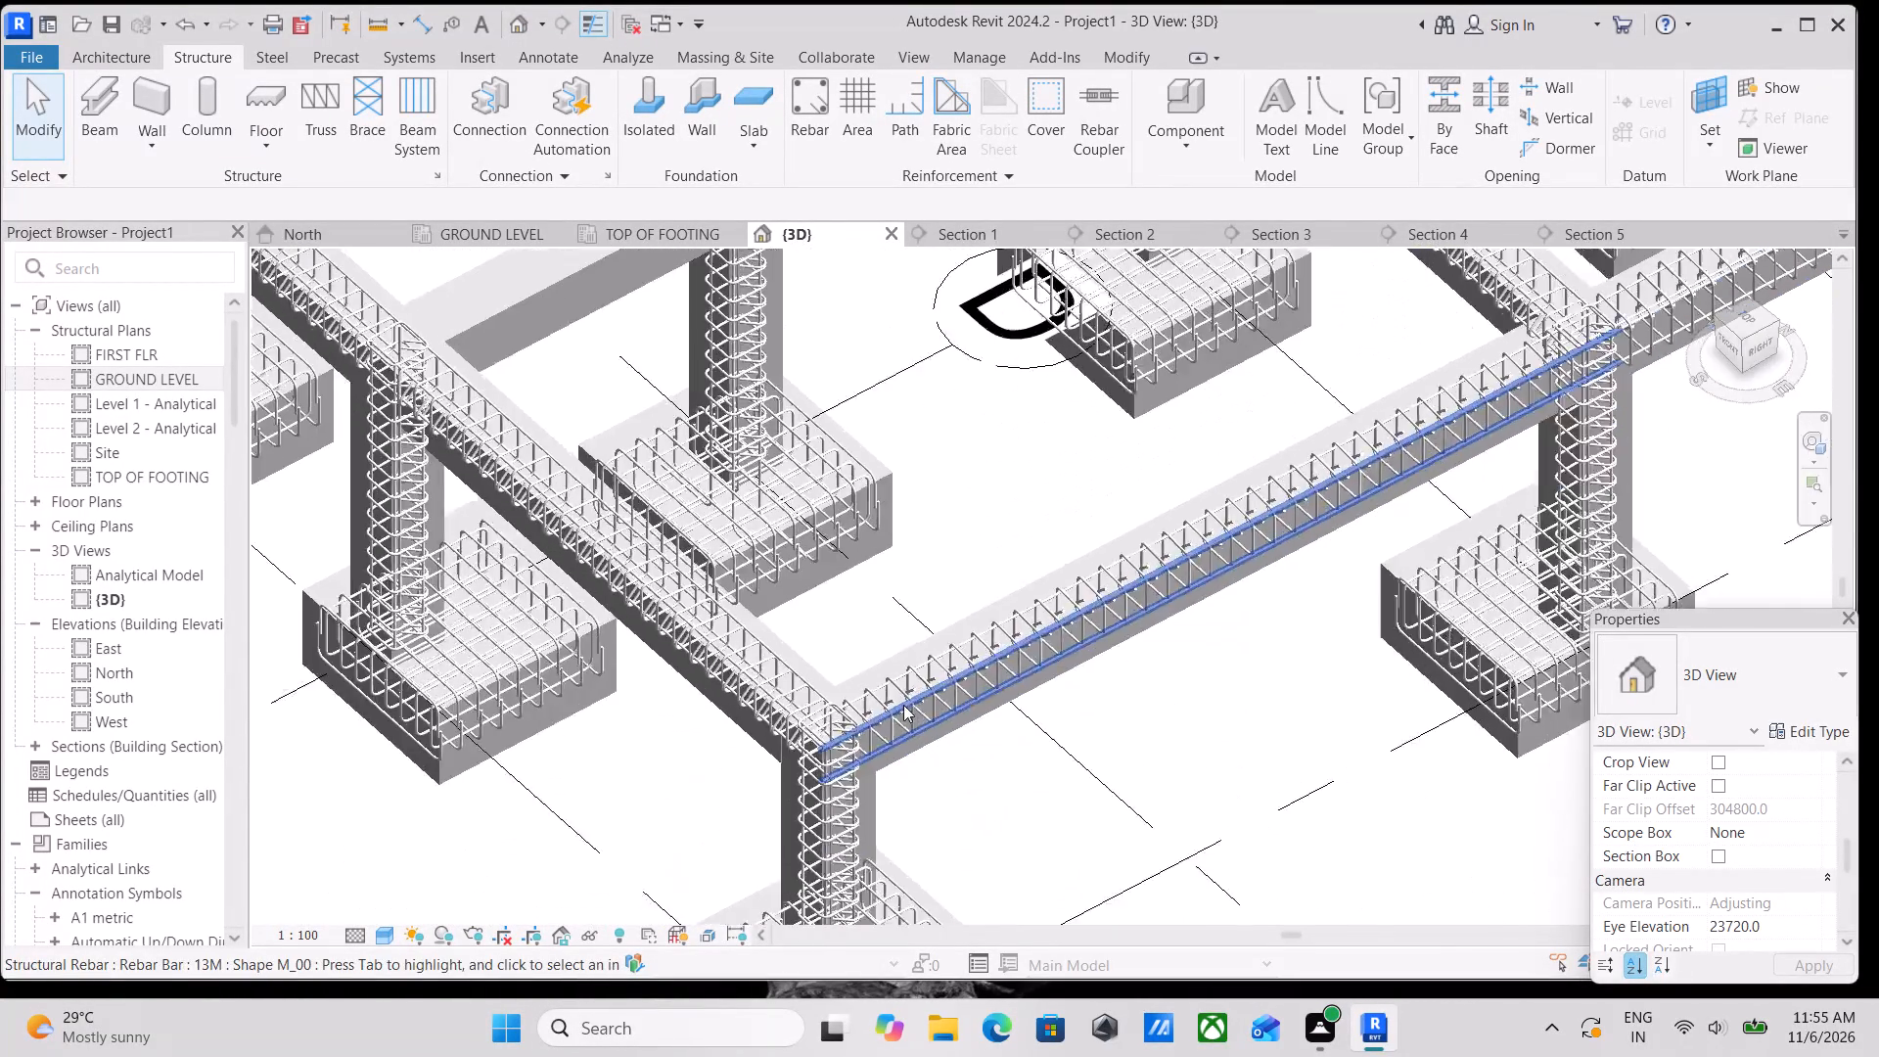
scroll(903, 705, "down", 5)
middle_click_drag(1101, 712, 953, 568)
middle_click_drag(1172, 601, 826, 640)
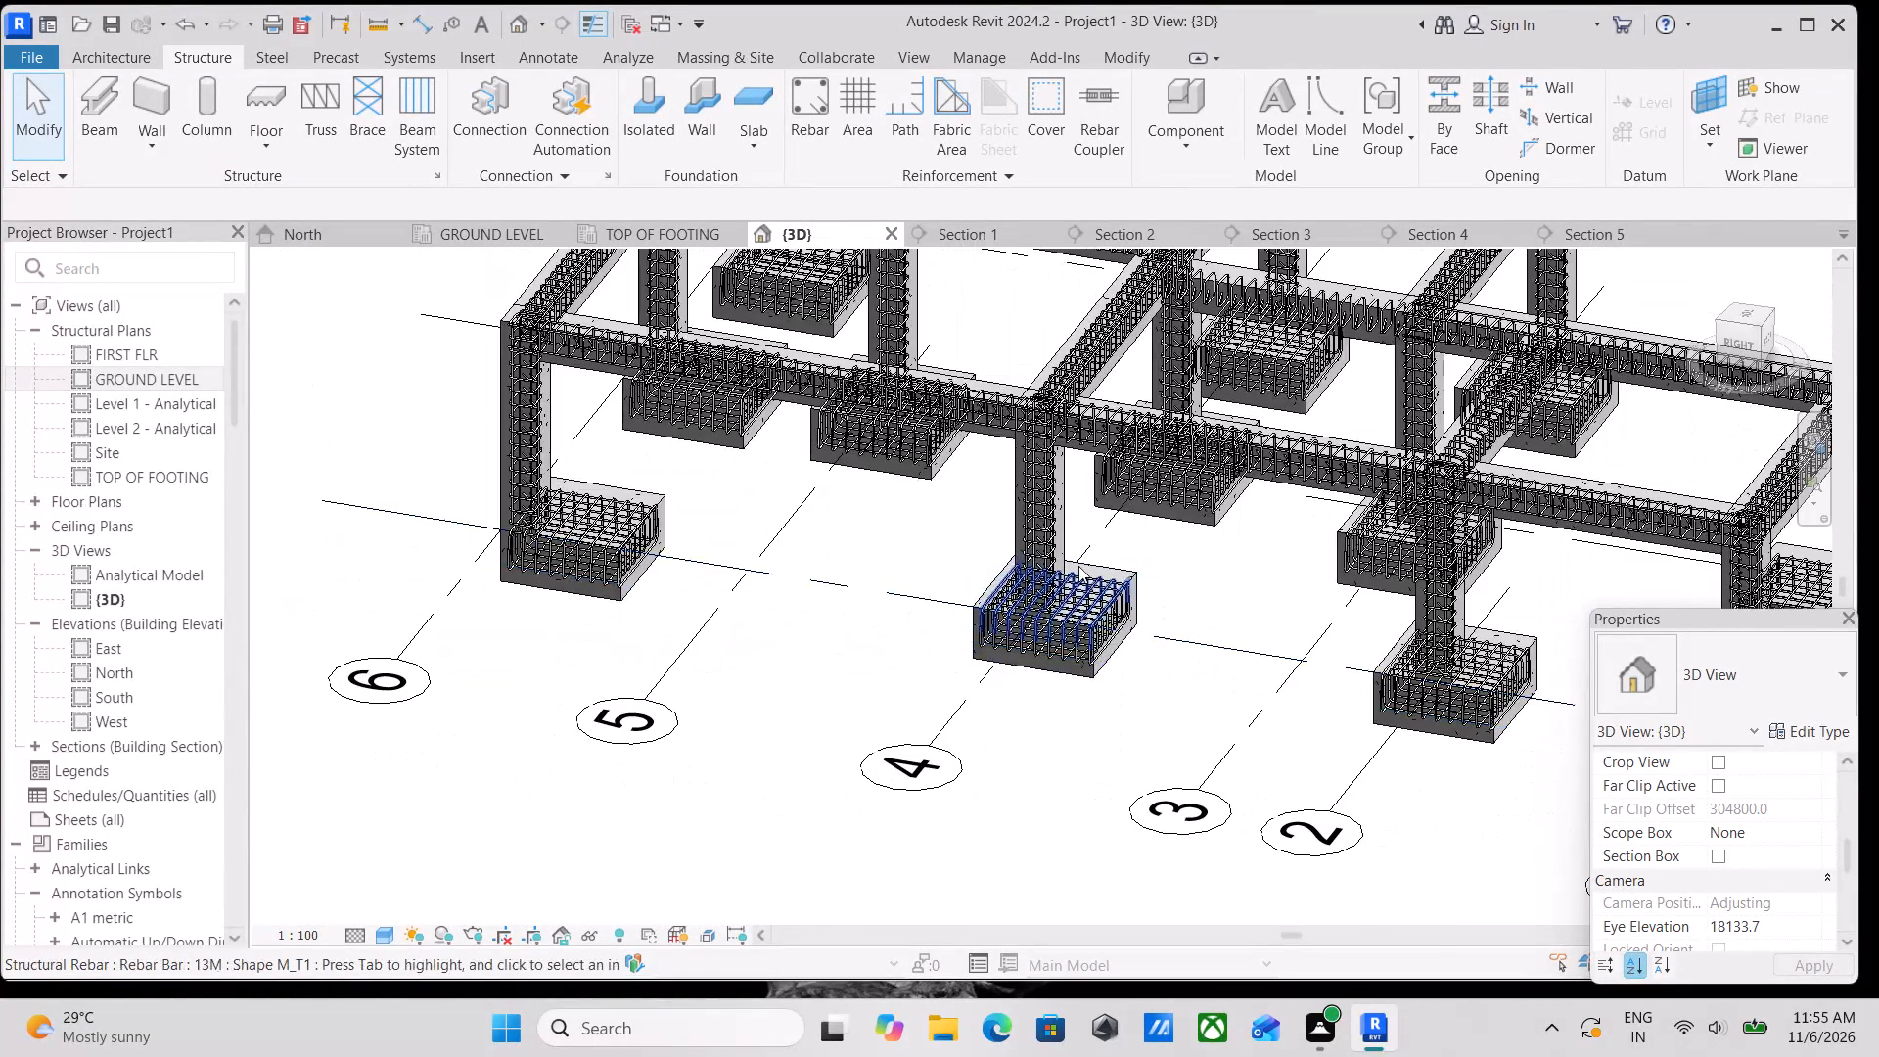
Examine the beam reinforcement around the rest of the frame, including from the back and left sides.
scroll(1078, 566, "up", 2)
middle_click_drag(1103, 562, 975, 822)
scroll(975, 822, "up", 1)
middle_click_drag(1233, 604, 1032, 740)
middle_click_drag(1020, 668, 748, 603)
scroll(1096, 690, "down", 1)
middle_click_drag(1096, 693, 902, 596)
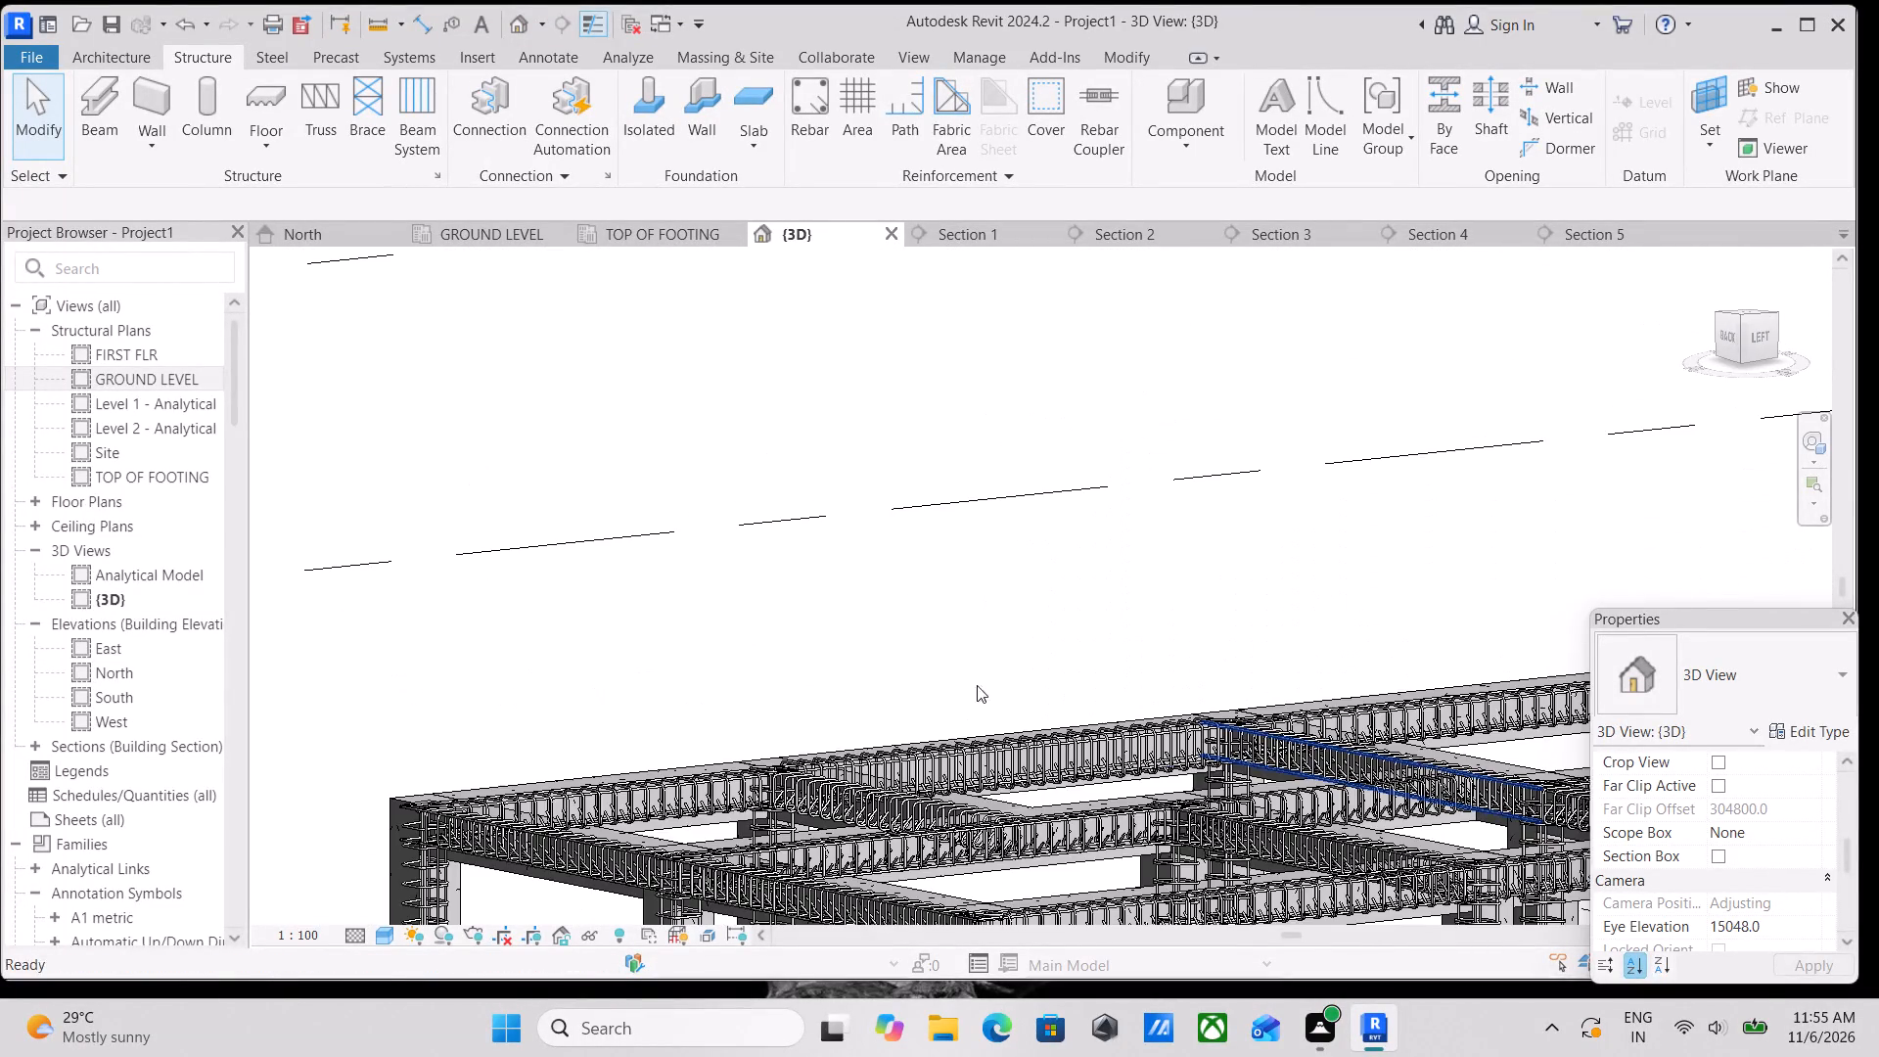
scroll(960, 790, "down", 3)
middle_click_drag(957, 790, 929, 626)
scroll(663, 696, "up", 7)
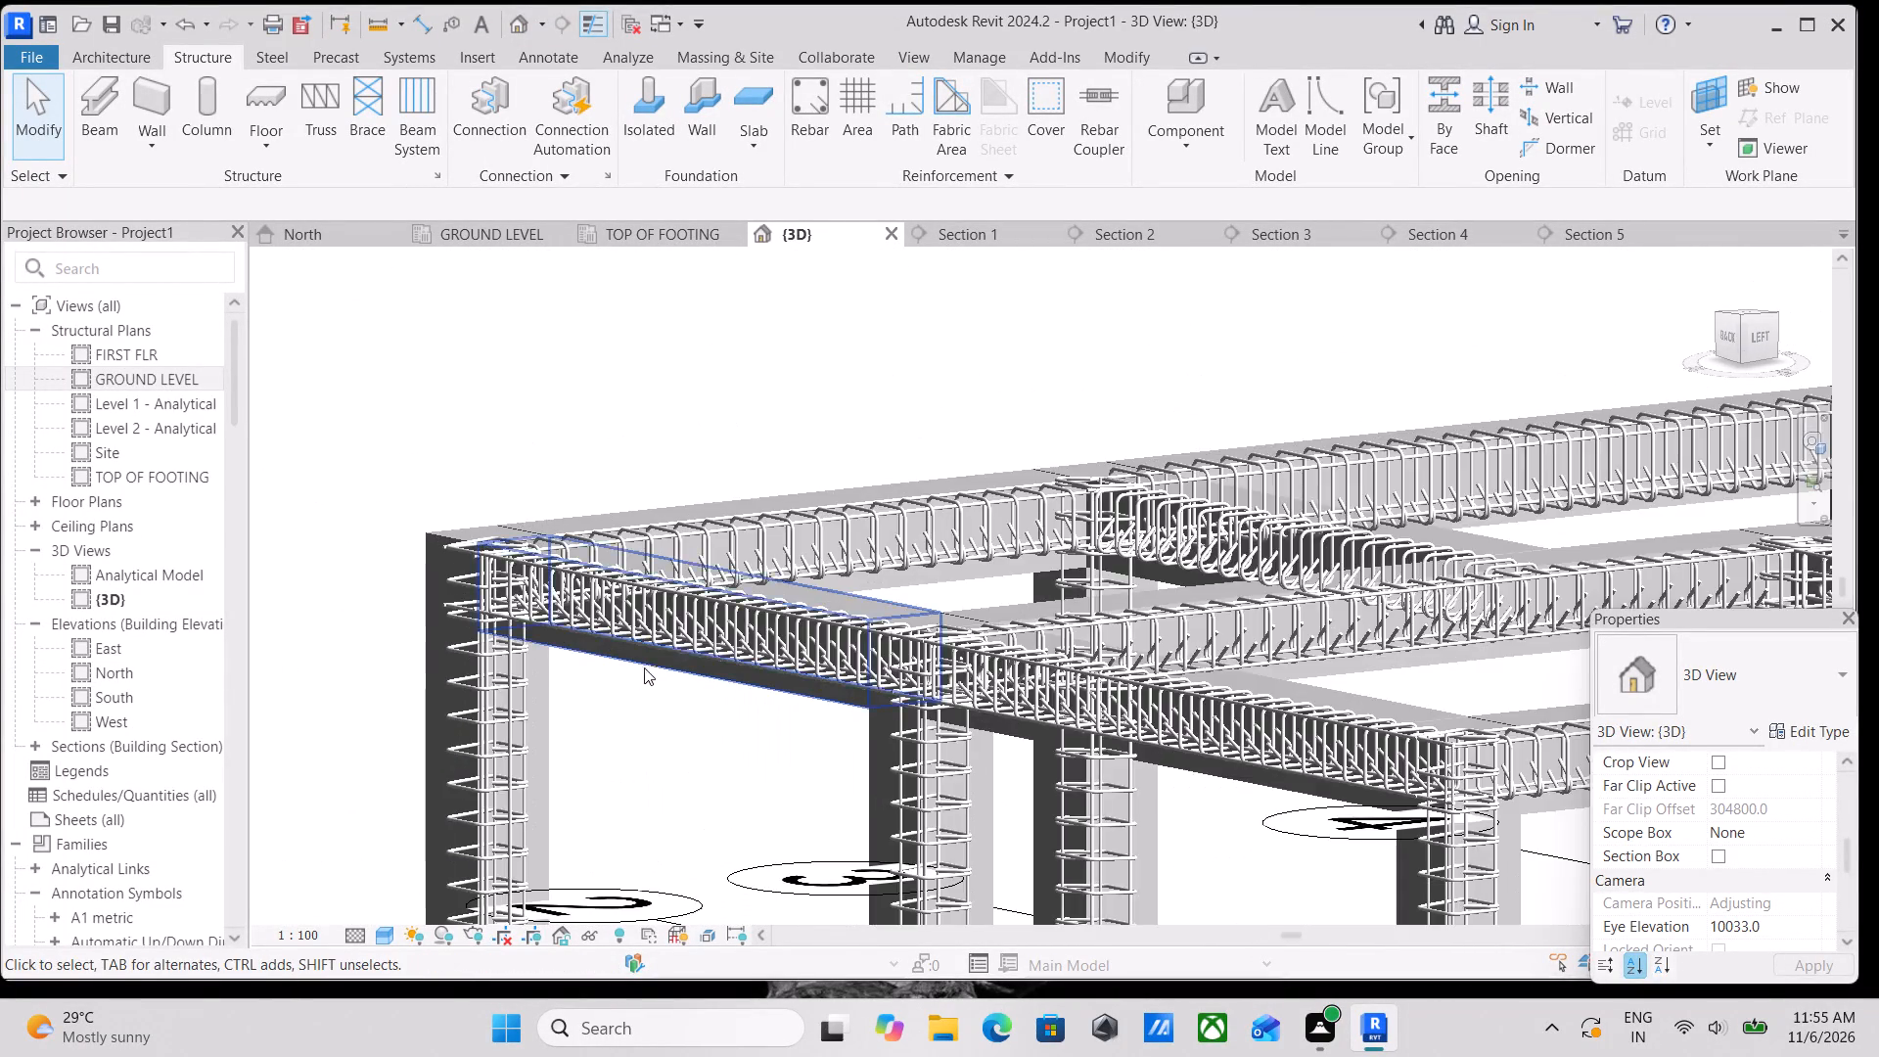
scroll(648, 665, "up", 3)
scroll(707, 628, "down", 3)
scroll(913, 620, "down", 3)
middle_click_drag(1117, 688, 828, 661)
scroll(1231, 711, "down", 1)
middle_click_drag(1231, 711, 591, 580)
scroll(853, 632, "up", 3)
middle_click_drag(855, 626, 856, 628, "shift")
scroll(855, 626, "down", 1, "shift")
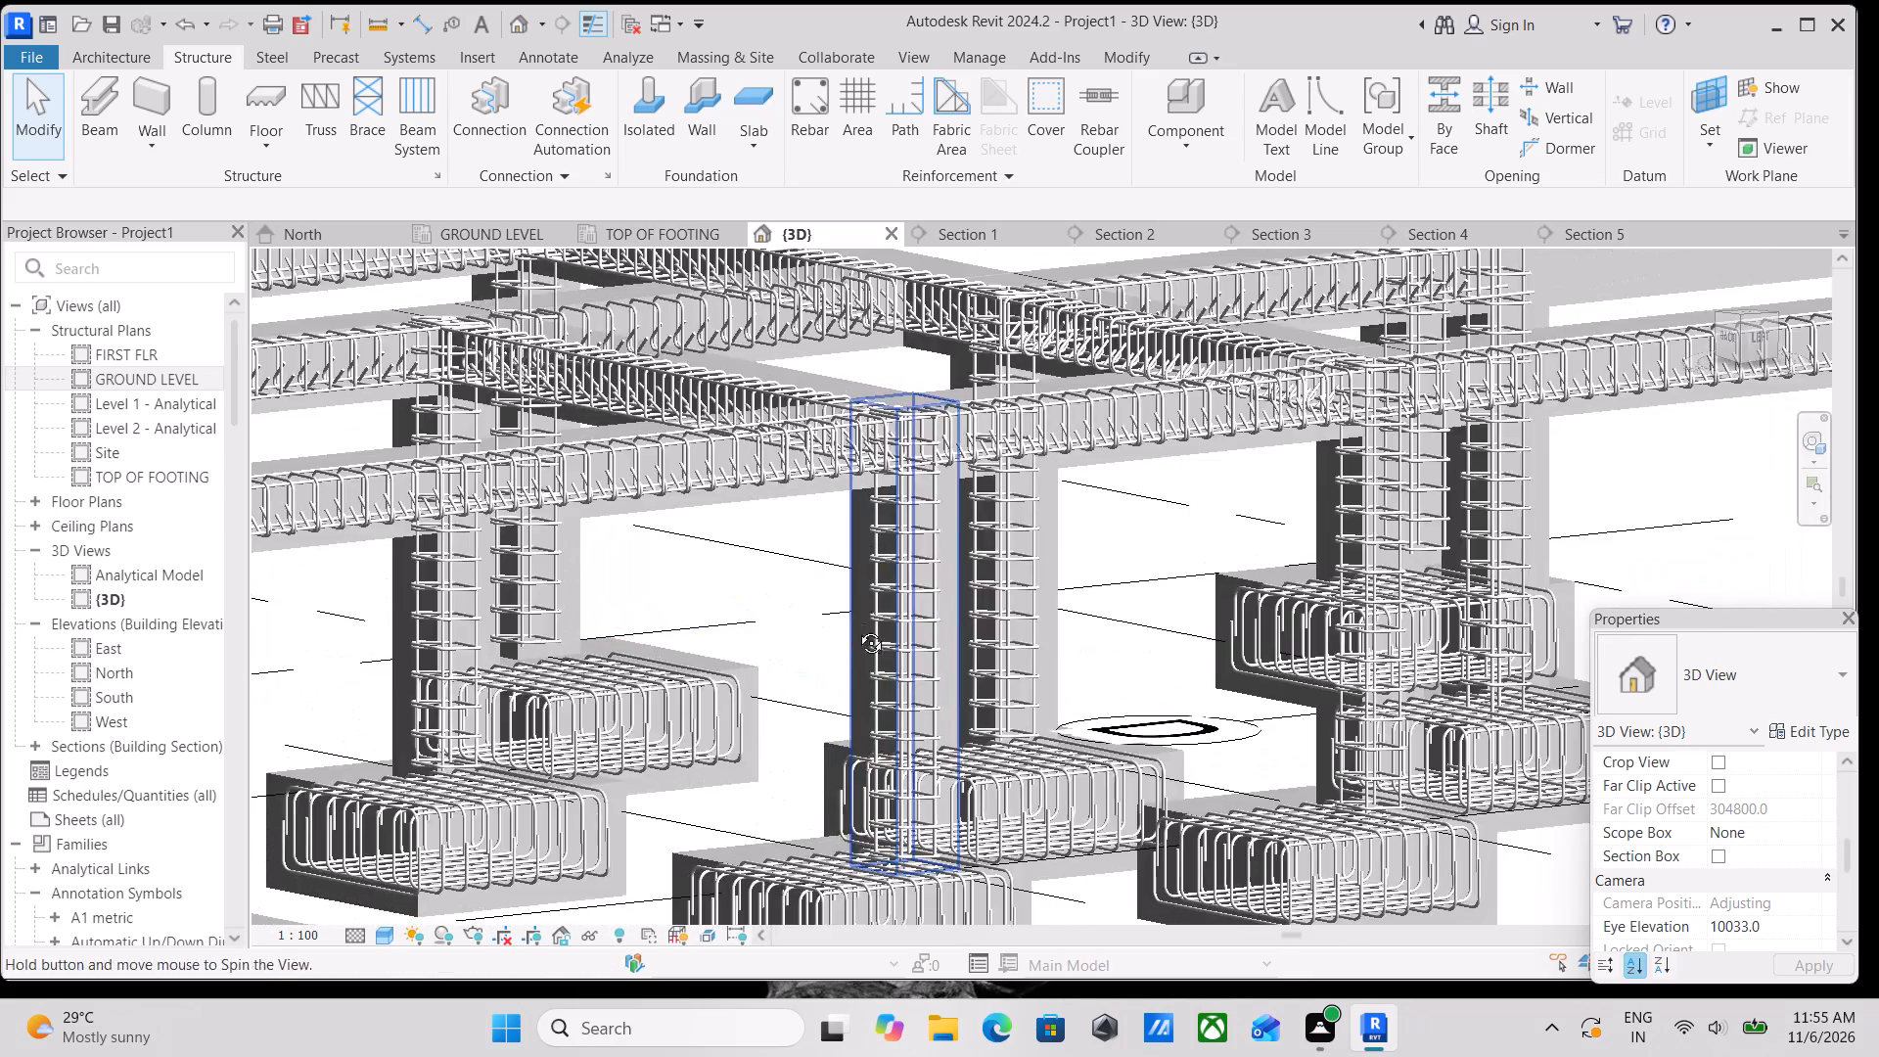
middle_click_drag(856, 628, 950, 850, "shift")
scroll(941, 740, "down", 5)
middle_click_drag(877, 728, 1157, 869)
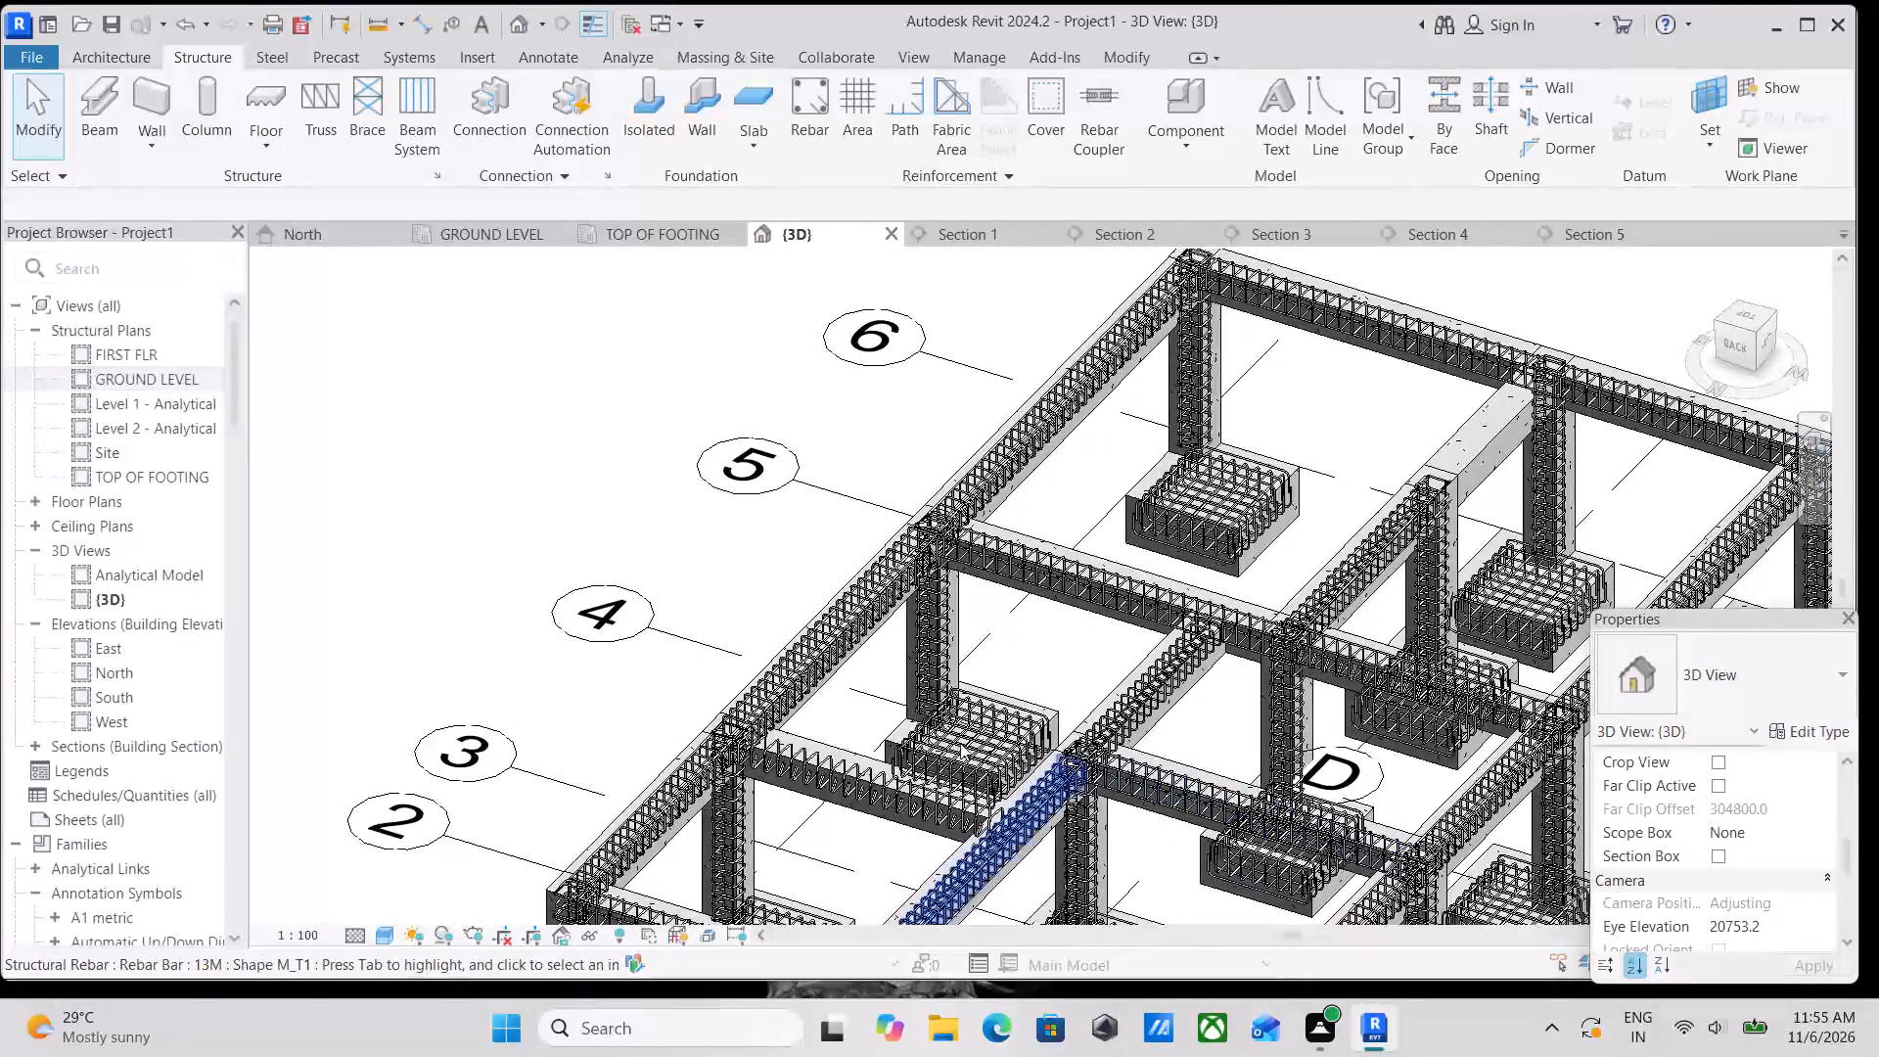
Delete the propagated M_T1 stirrup set from the grid 2 cross beam that meets grid C.
scroll(845, 792, "up", 10)
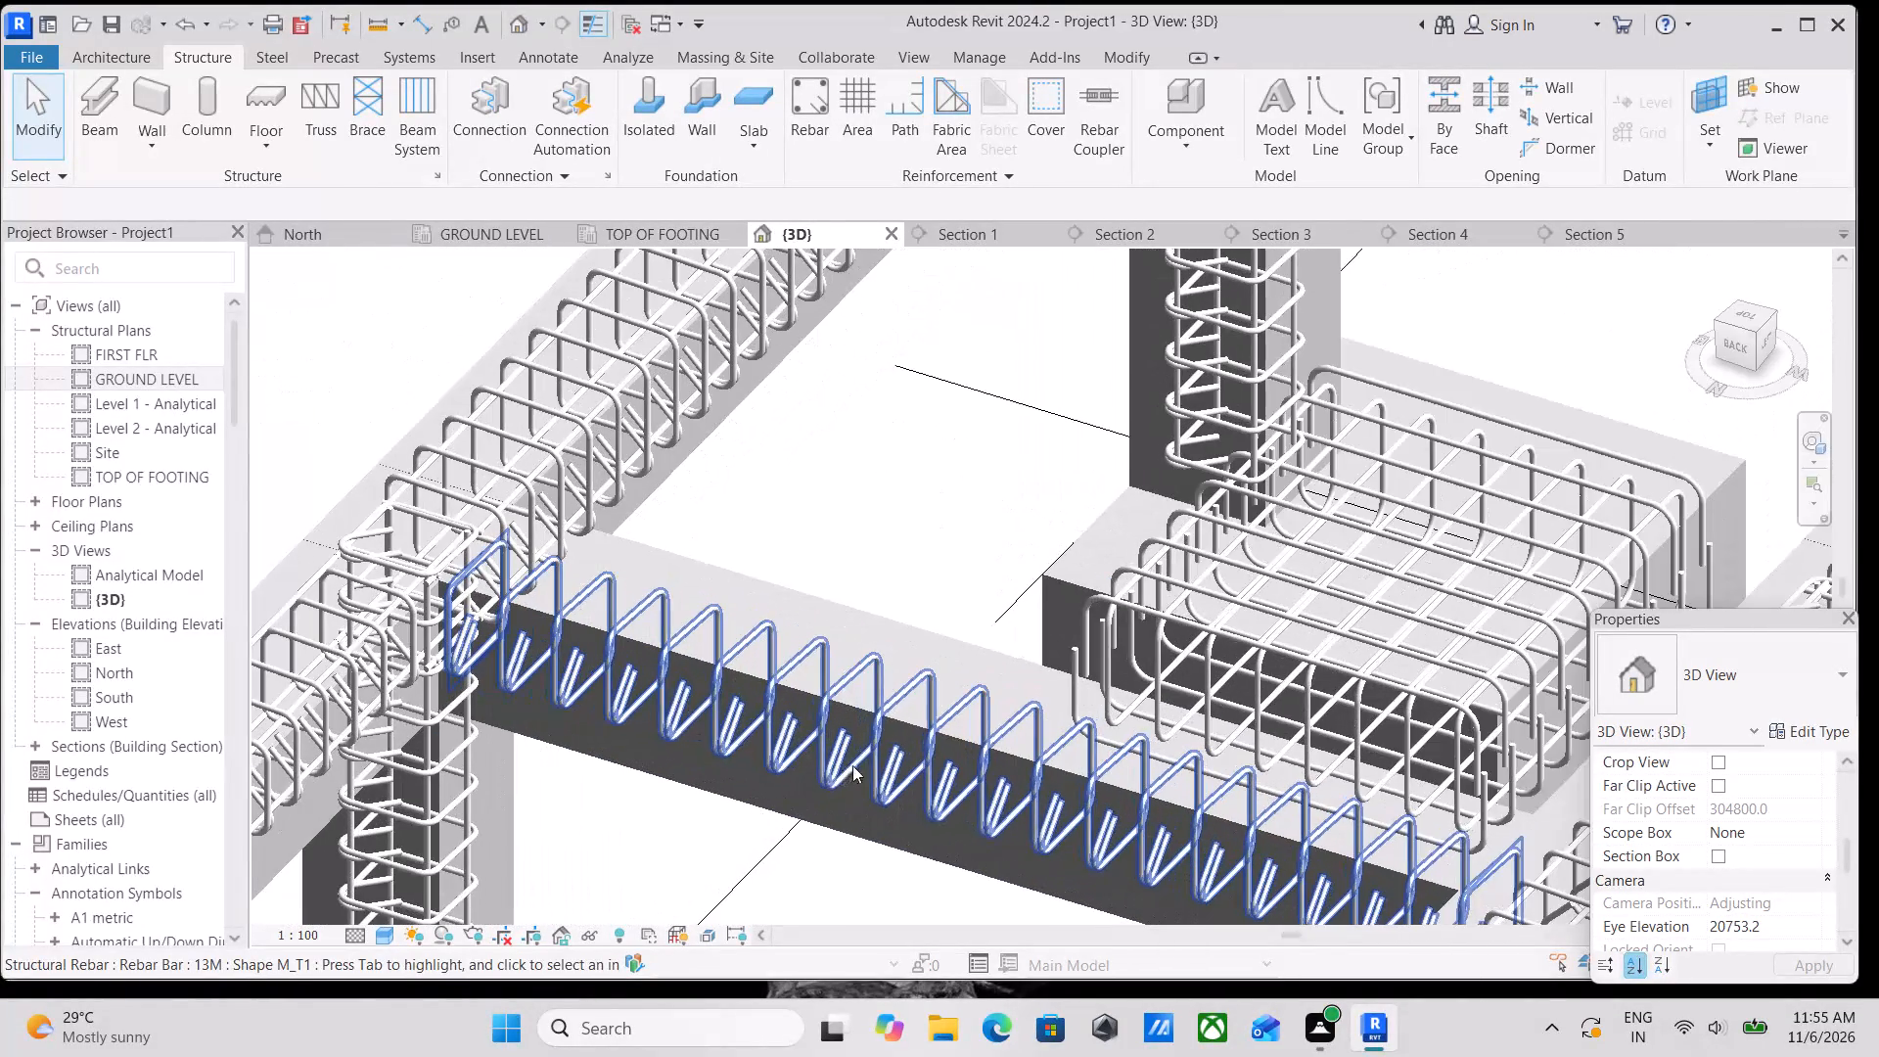
left_click(888, 719)
right_click(888, 719)
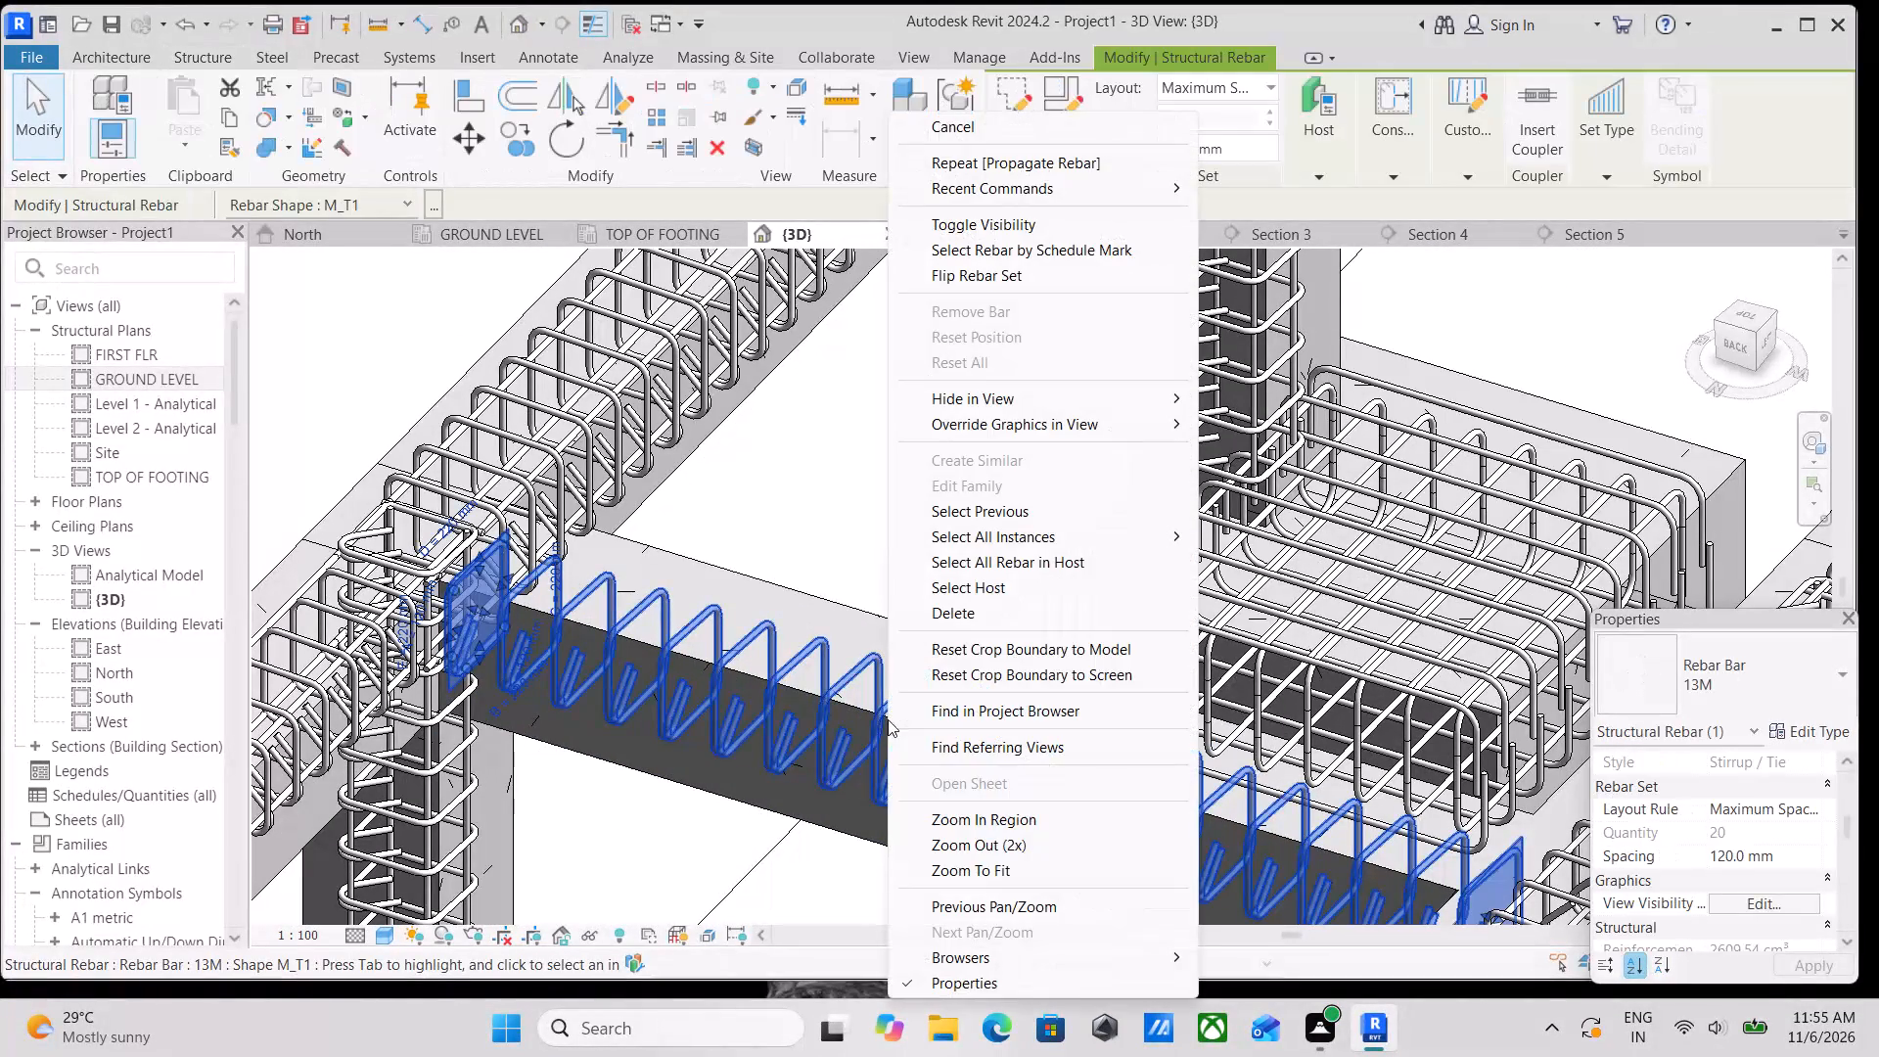
left_click(979, 618)
Examine the frame's beams from several angles for missing reinforcement, including the short interior beam near grid 6.
scroll(749, 721, "down", 6)
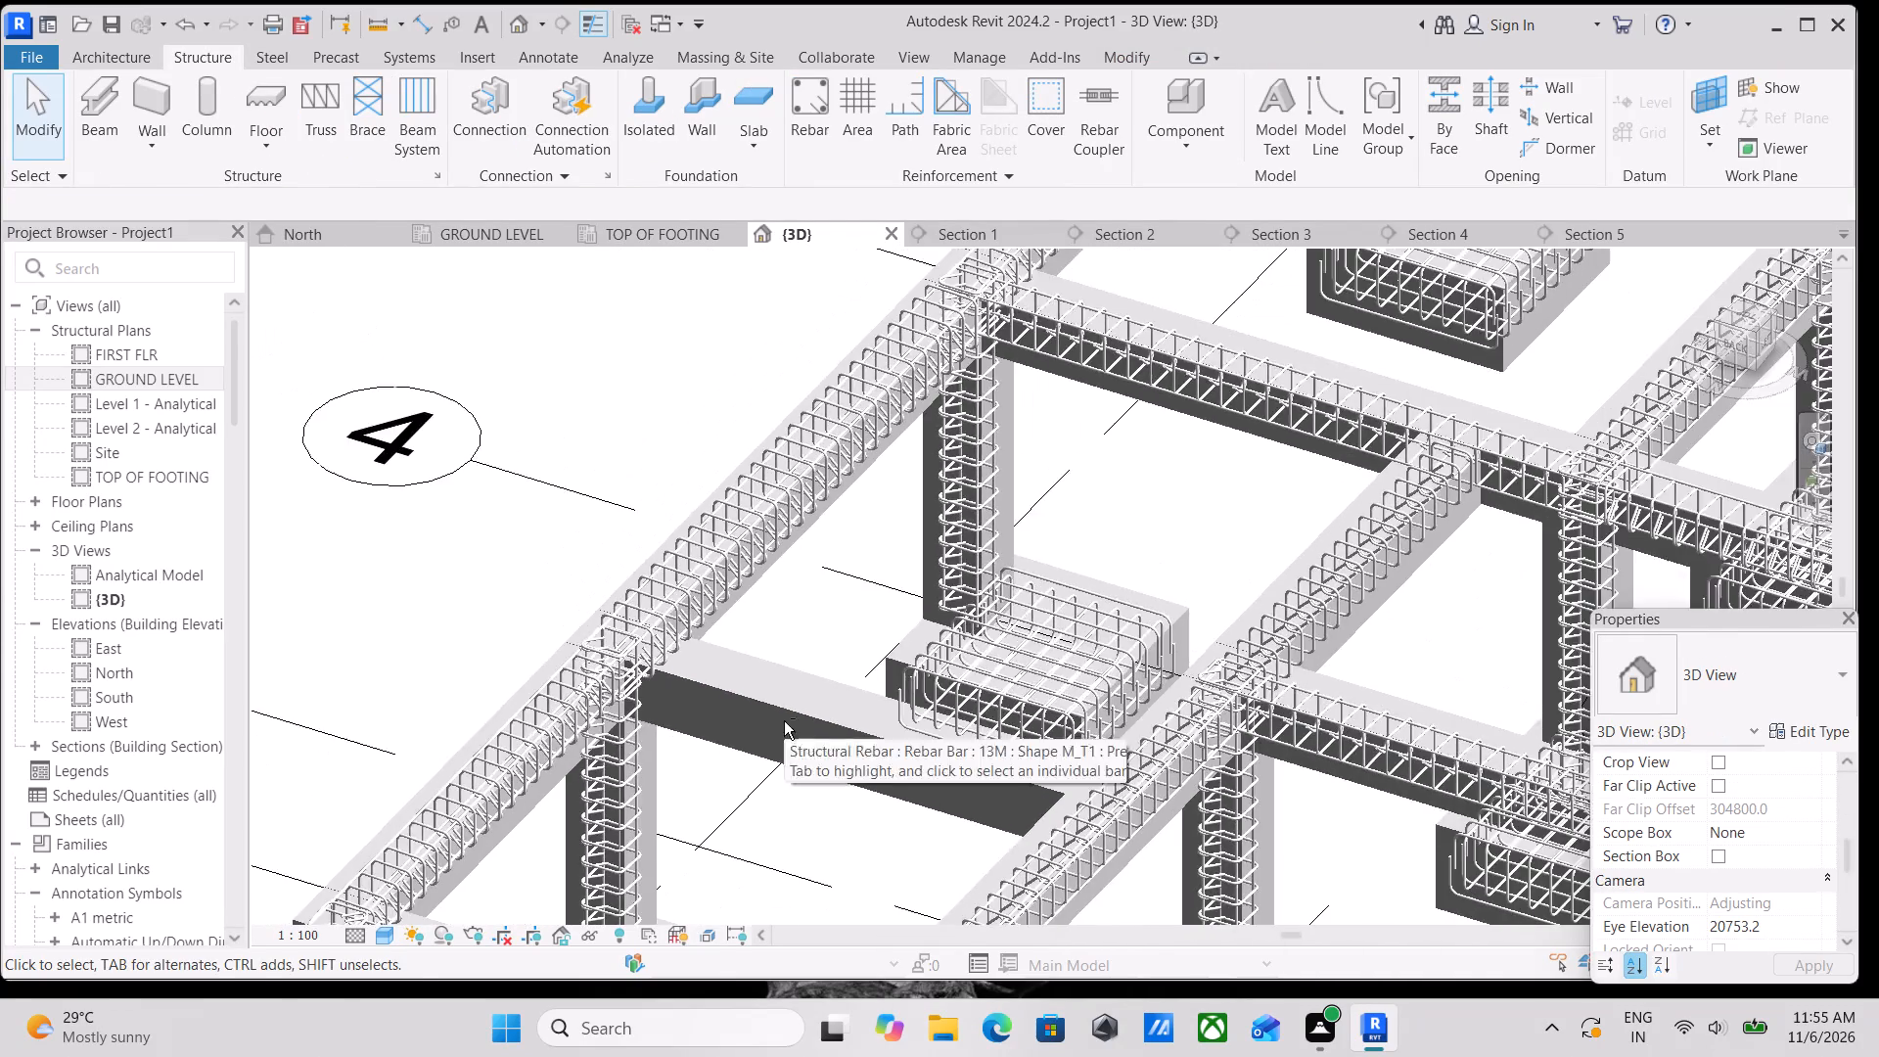
middle_click_drag(784, 721, 816, 623, "shift")
middle_click_drag(985, 646, 1217, 649)
middle_click_drag(1007, 626, 1186, 1000)
scroll(881, 693, "up", 5)
middle_click_drag(947, 709, 958, 801, "shift")
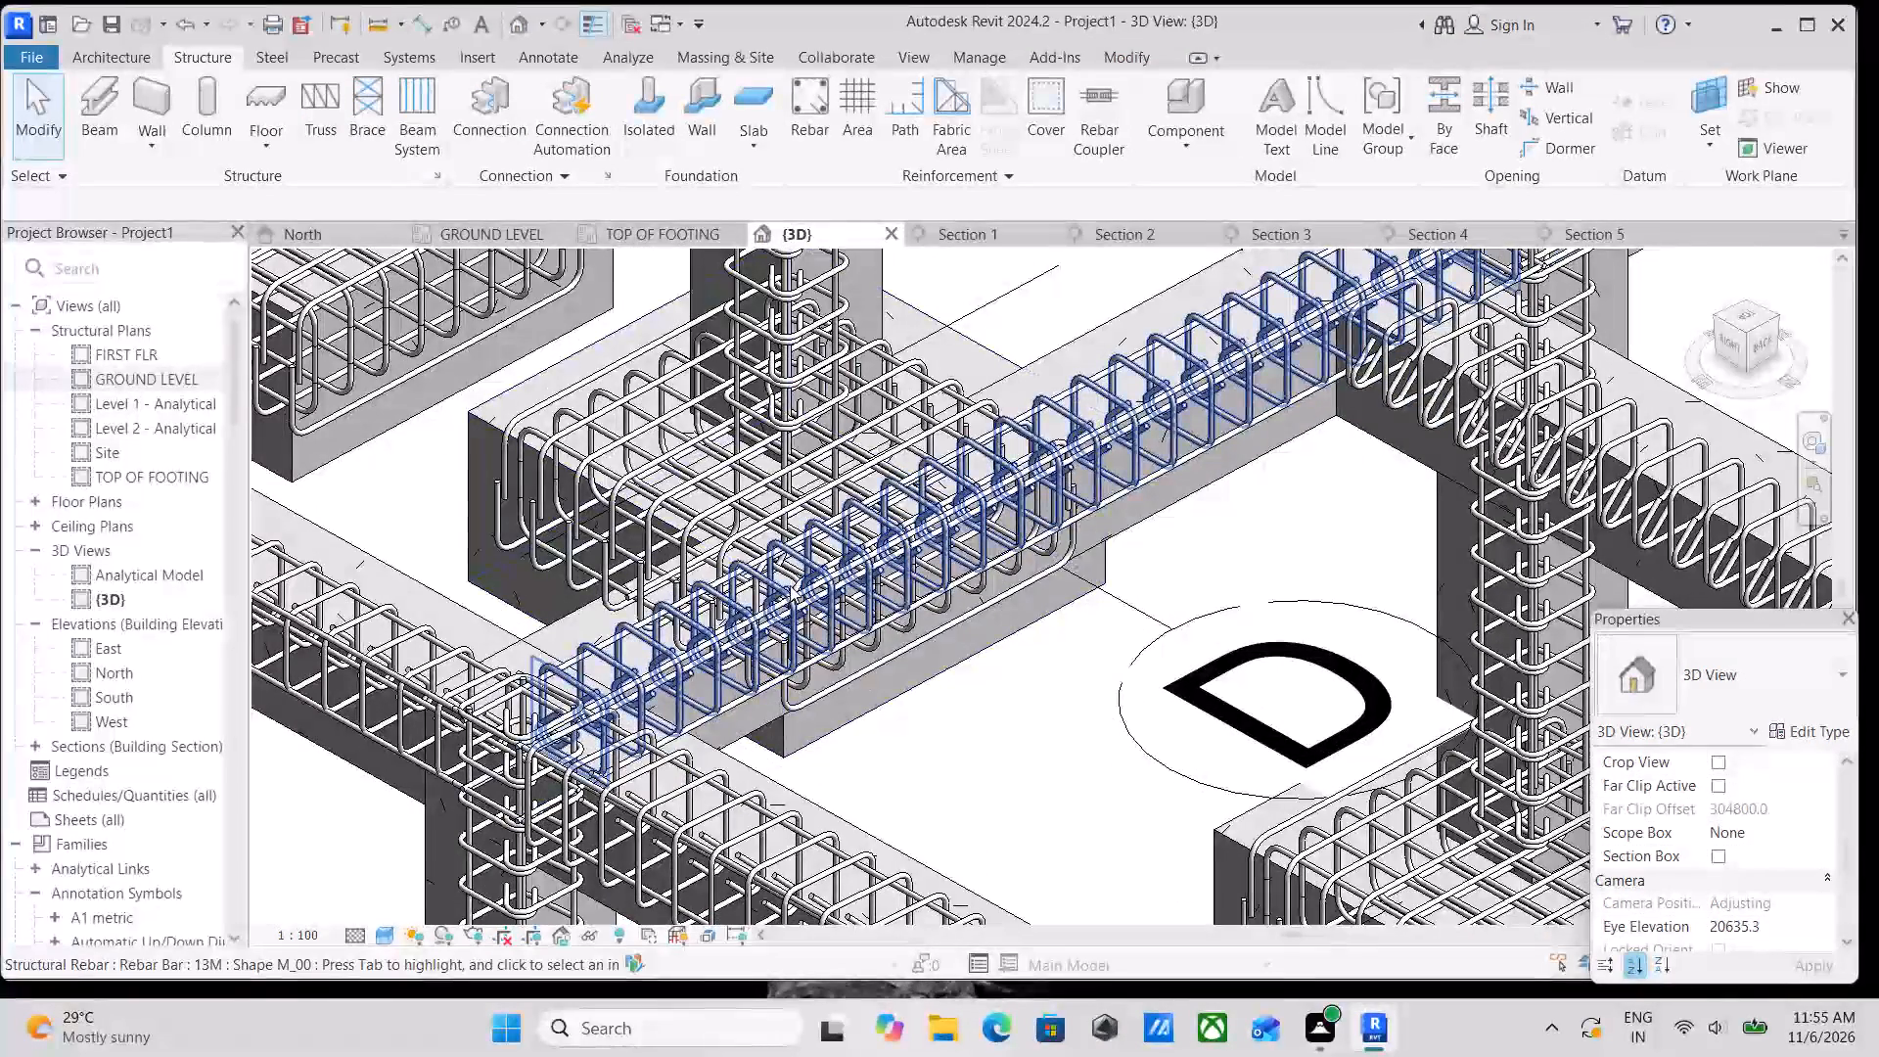
scroll(790, 585, "down", 1)
middle_click_drag(791, 591, 985, 904)
scroll(826, 793, "down", 4)
middle_click_drag(827, 793, 1026, 1008)
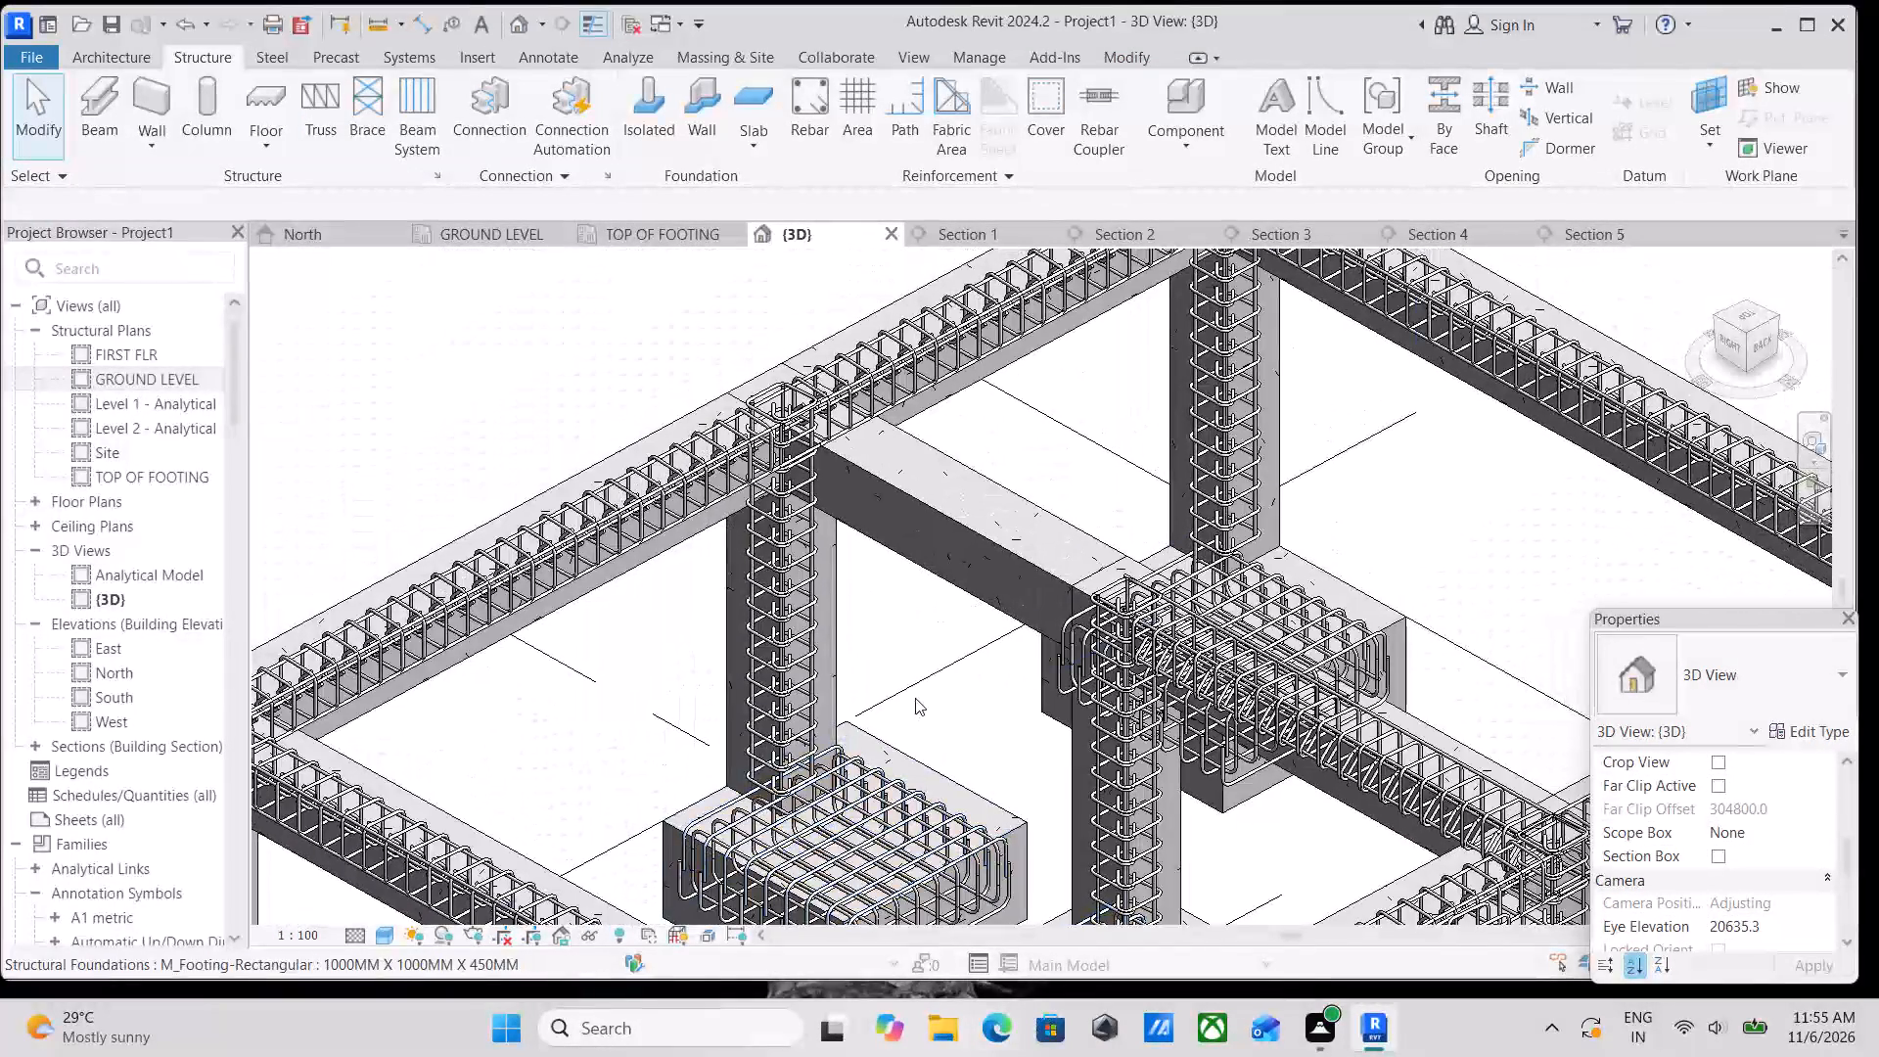
middle_click_drag(818, 640, 868, 826)
scroll(1021, 568, "up", 5)
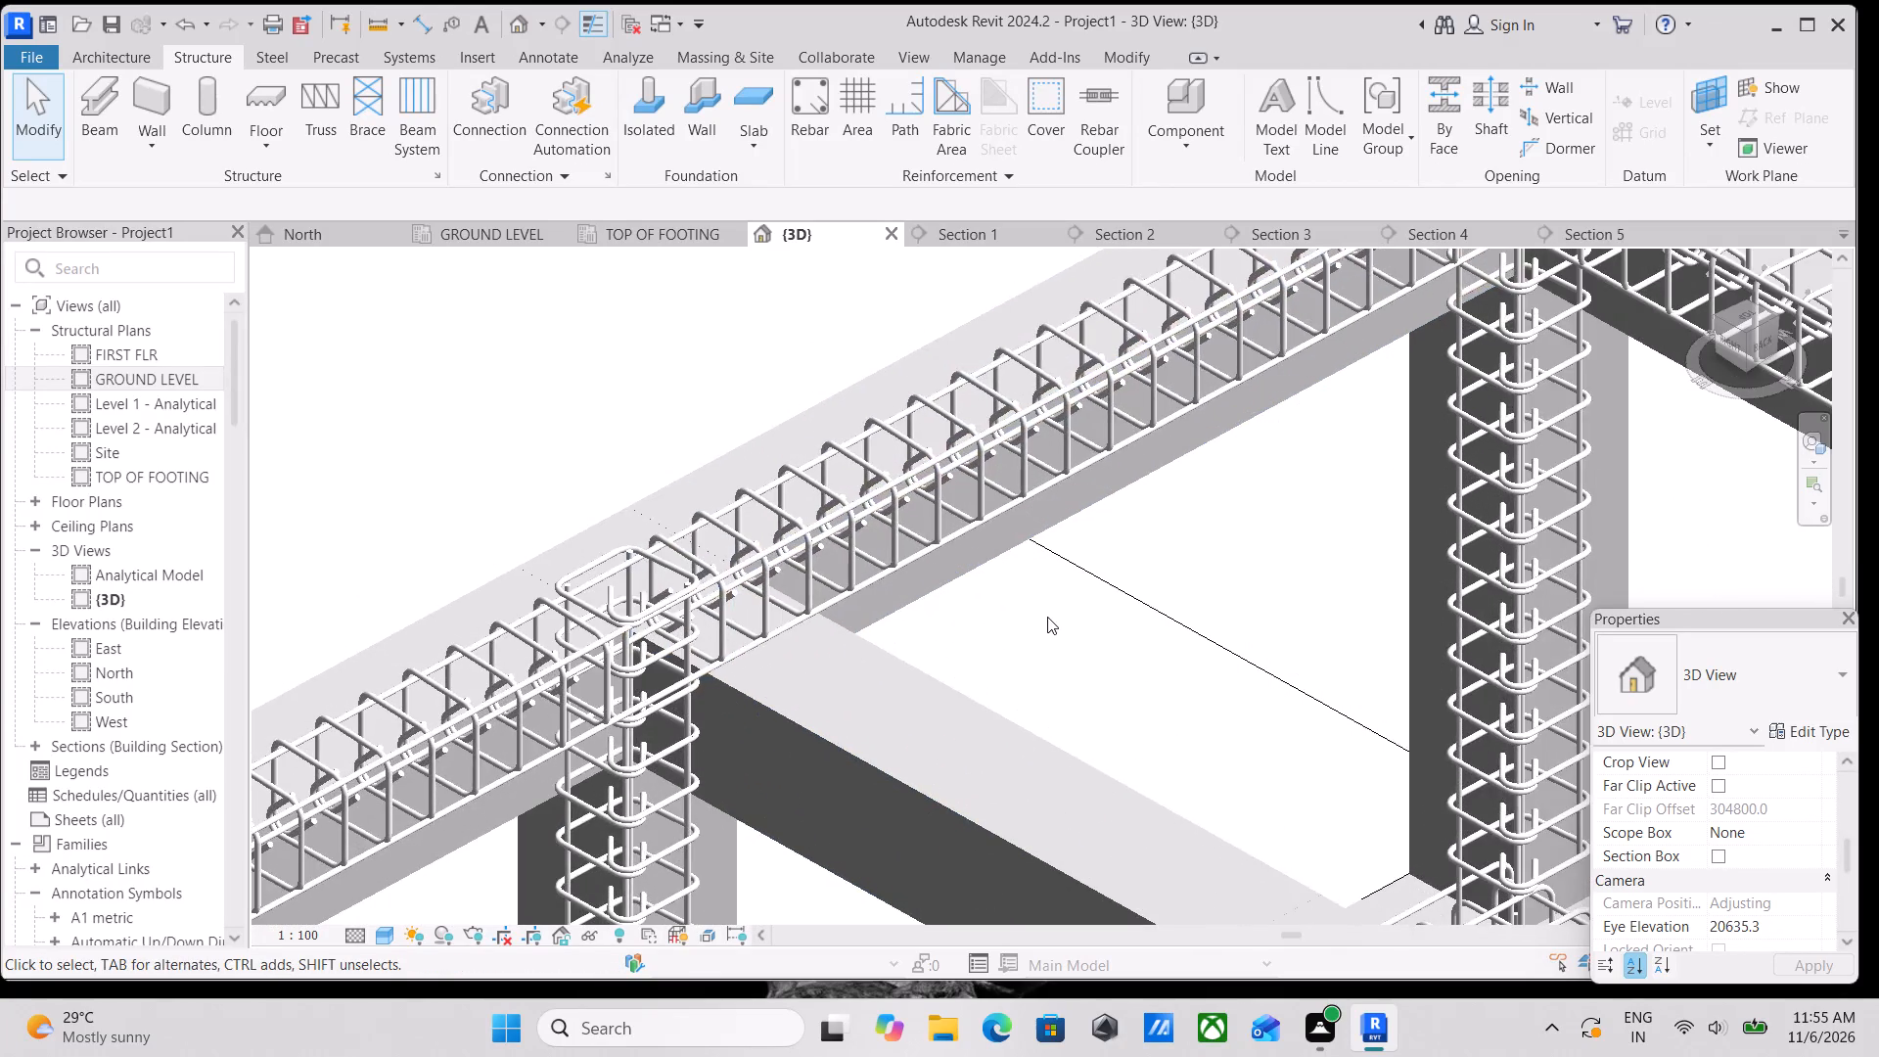
scroll(1047, 617, "up", 1)
middle_click_drag(1044, 635, 1066, 711)
middle_click_drag(1106, 761, 904, 693, "shift")
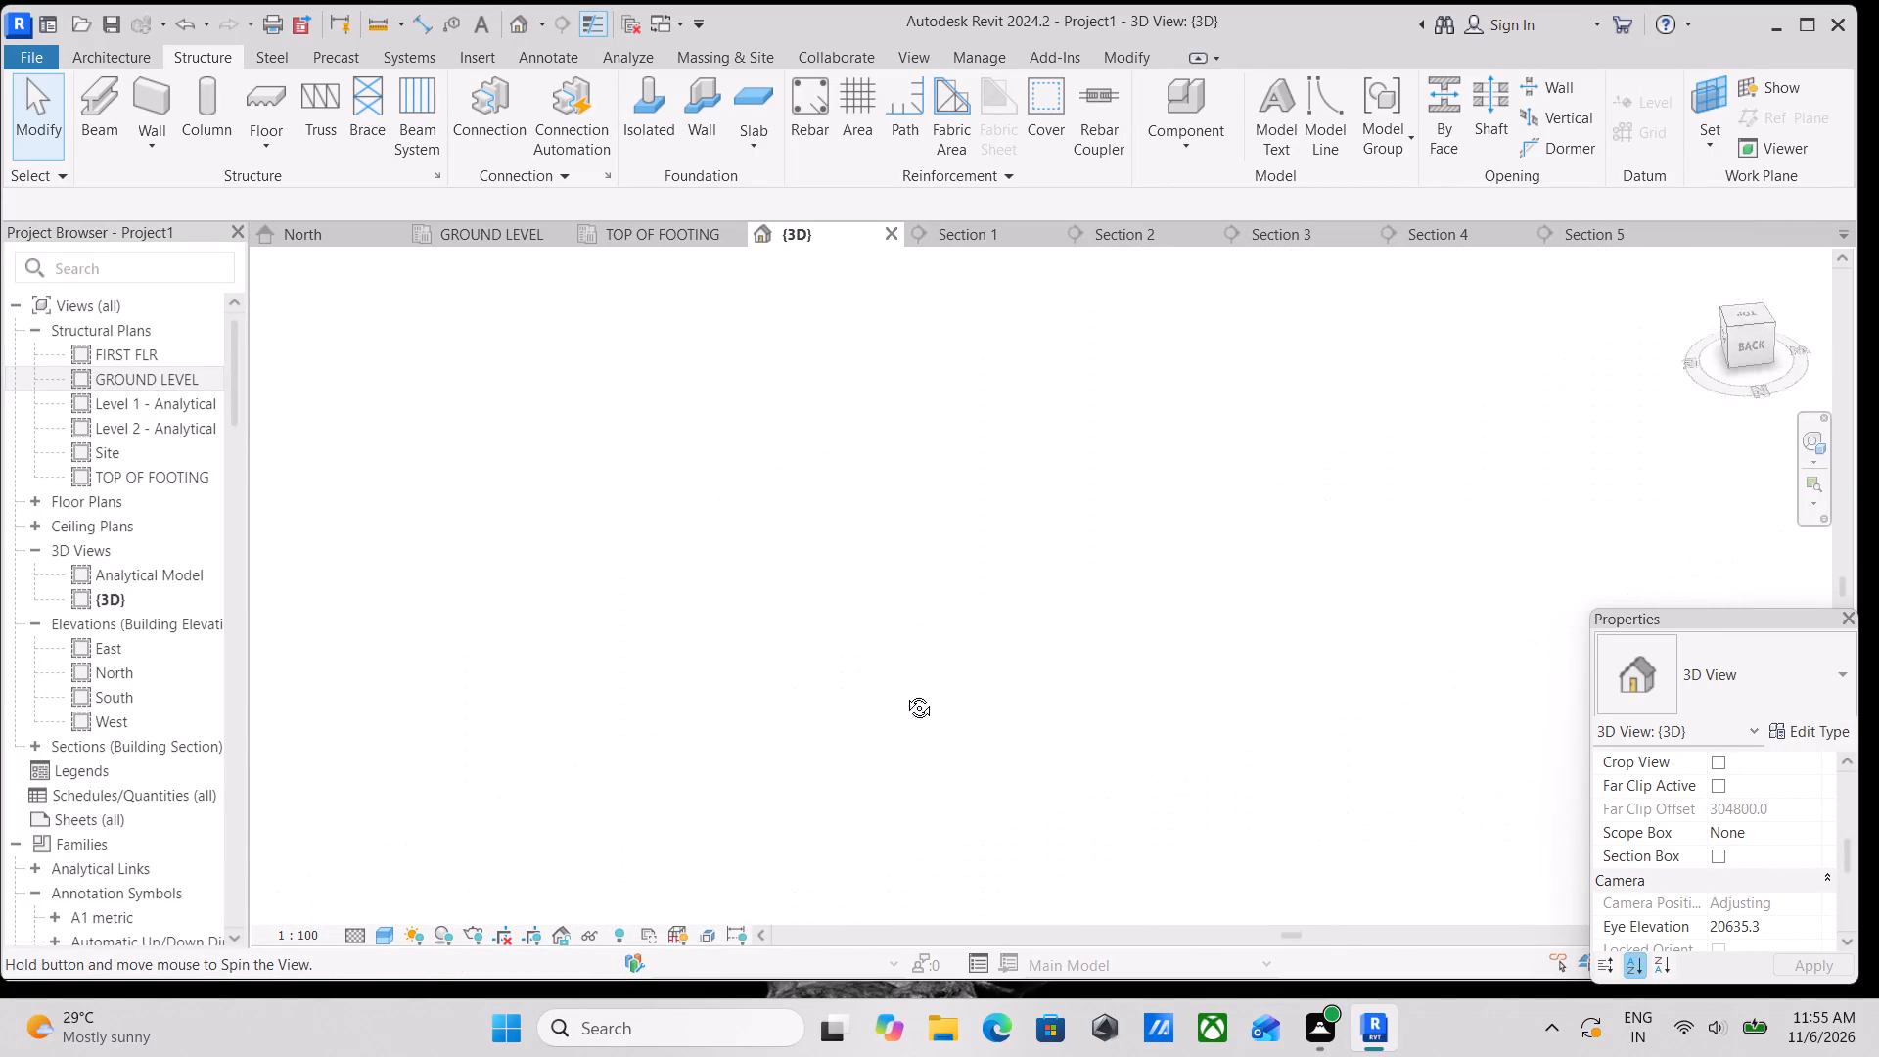
middle_click_drag(904, 693, 836, 666, "shift")
scroll(964, 752, "down", 10)
scroll(1137, 617, "down", 6)
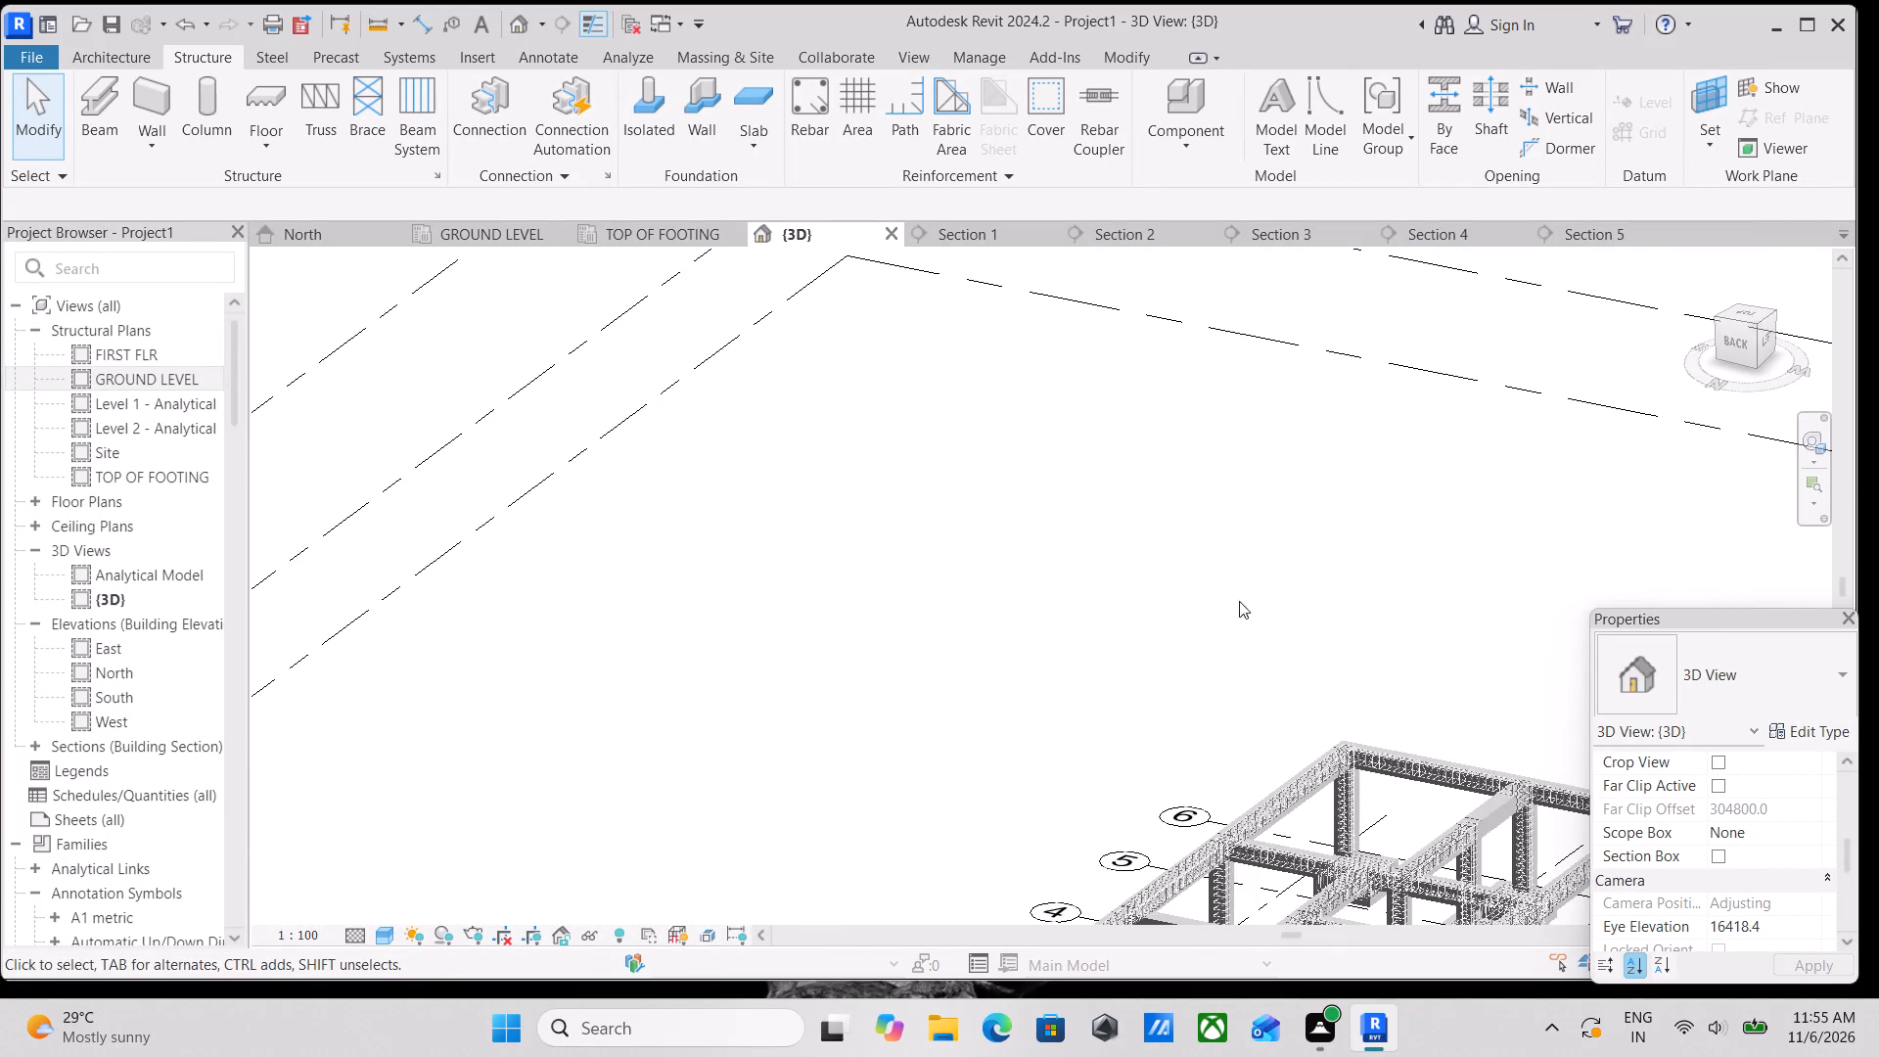
scroll(1293, 702, "up", 3)
middle_click_drag(1294, 699, 938, 487)
scroll(1261, 710, "up", 8)
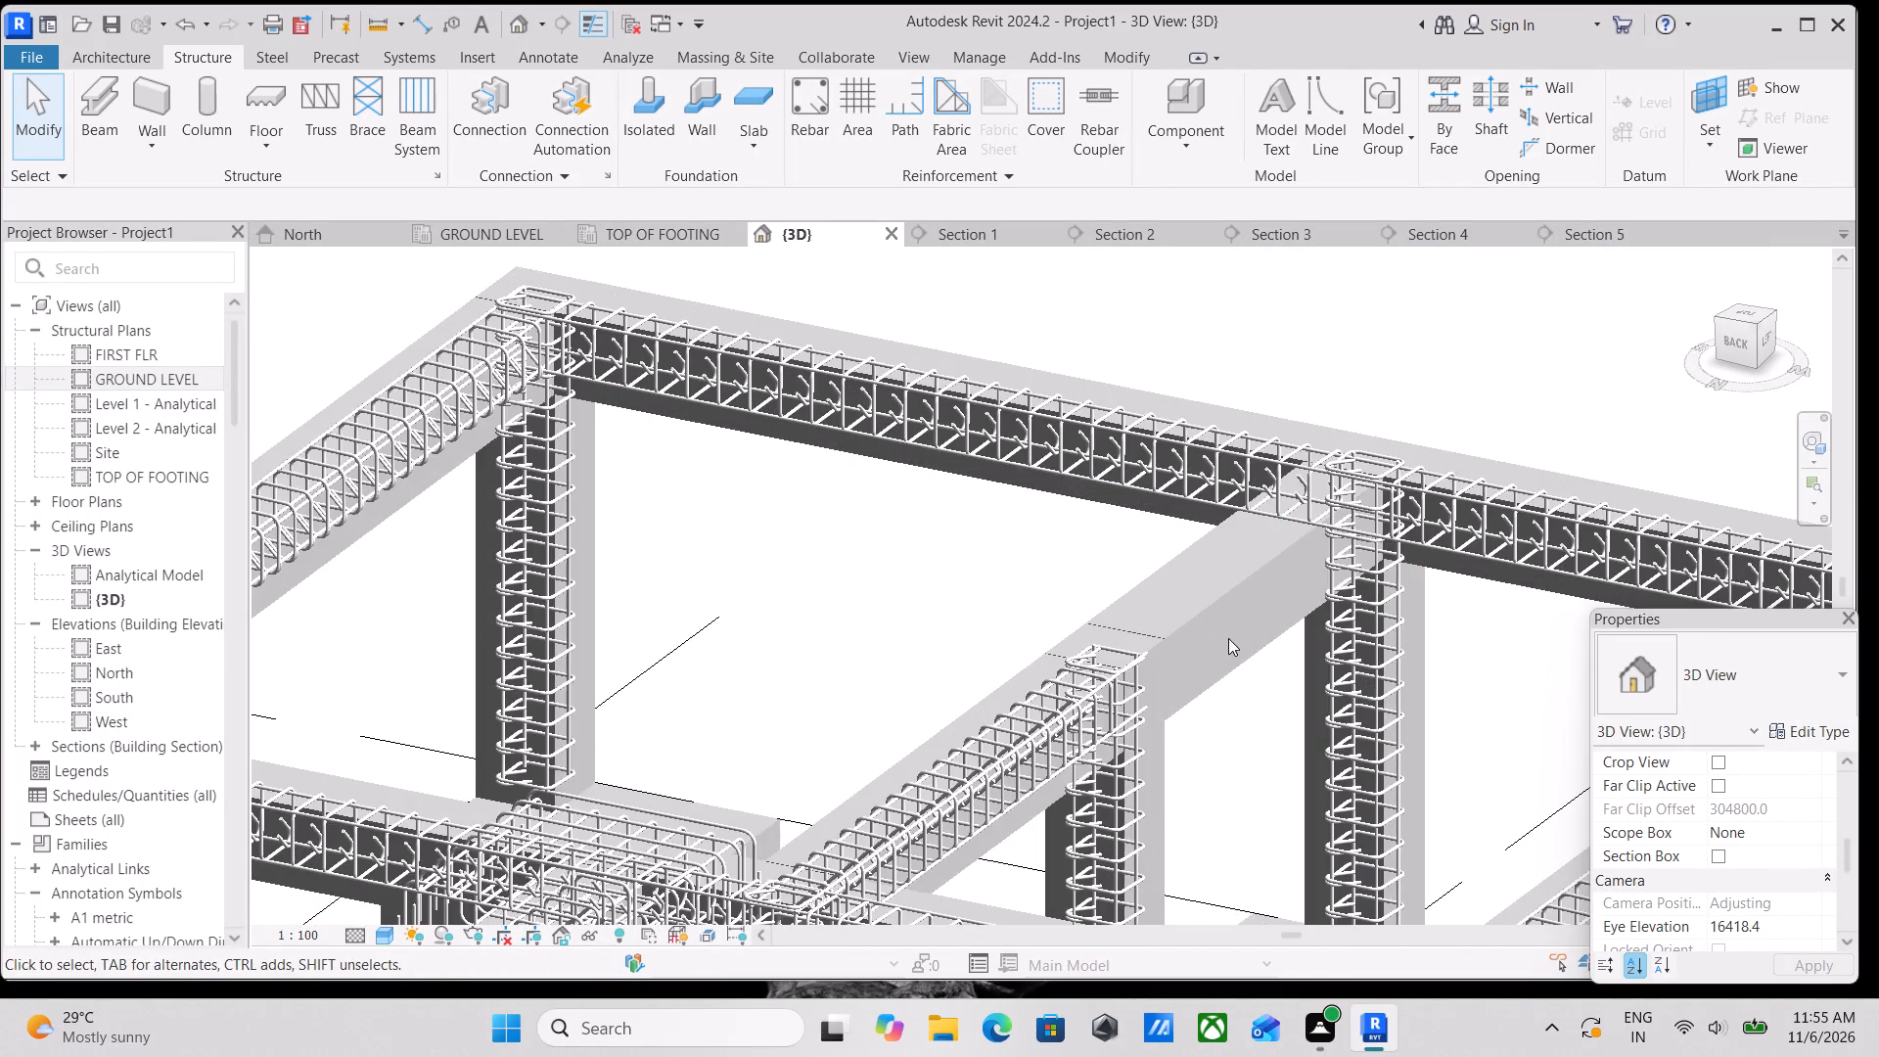
middle_click_drag(1120, 640, 1146, 561)
scroll(1148, 557, "up", 1)
scroll(1044, 798, "up", 1)
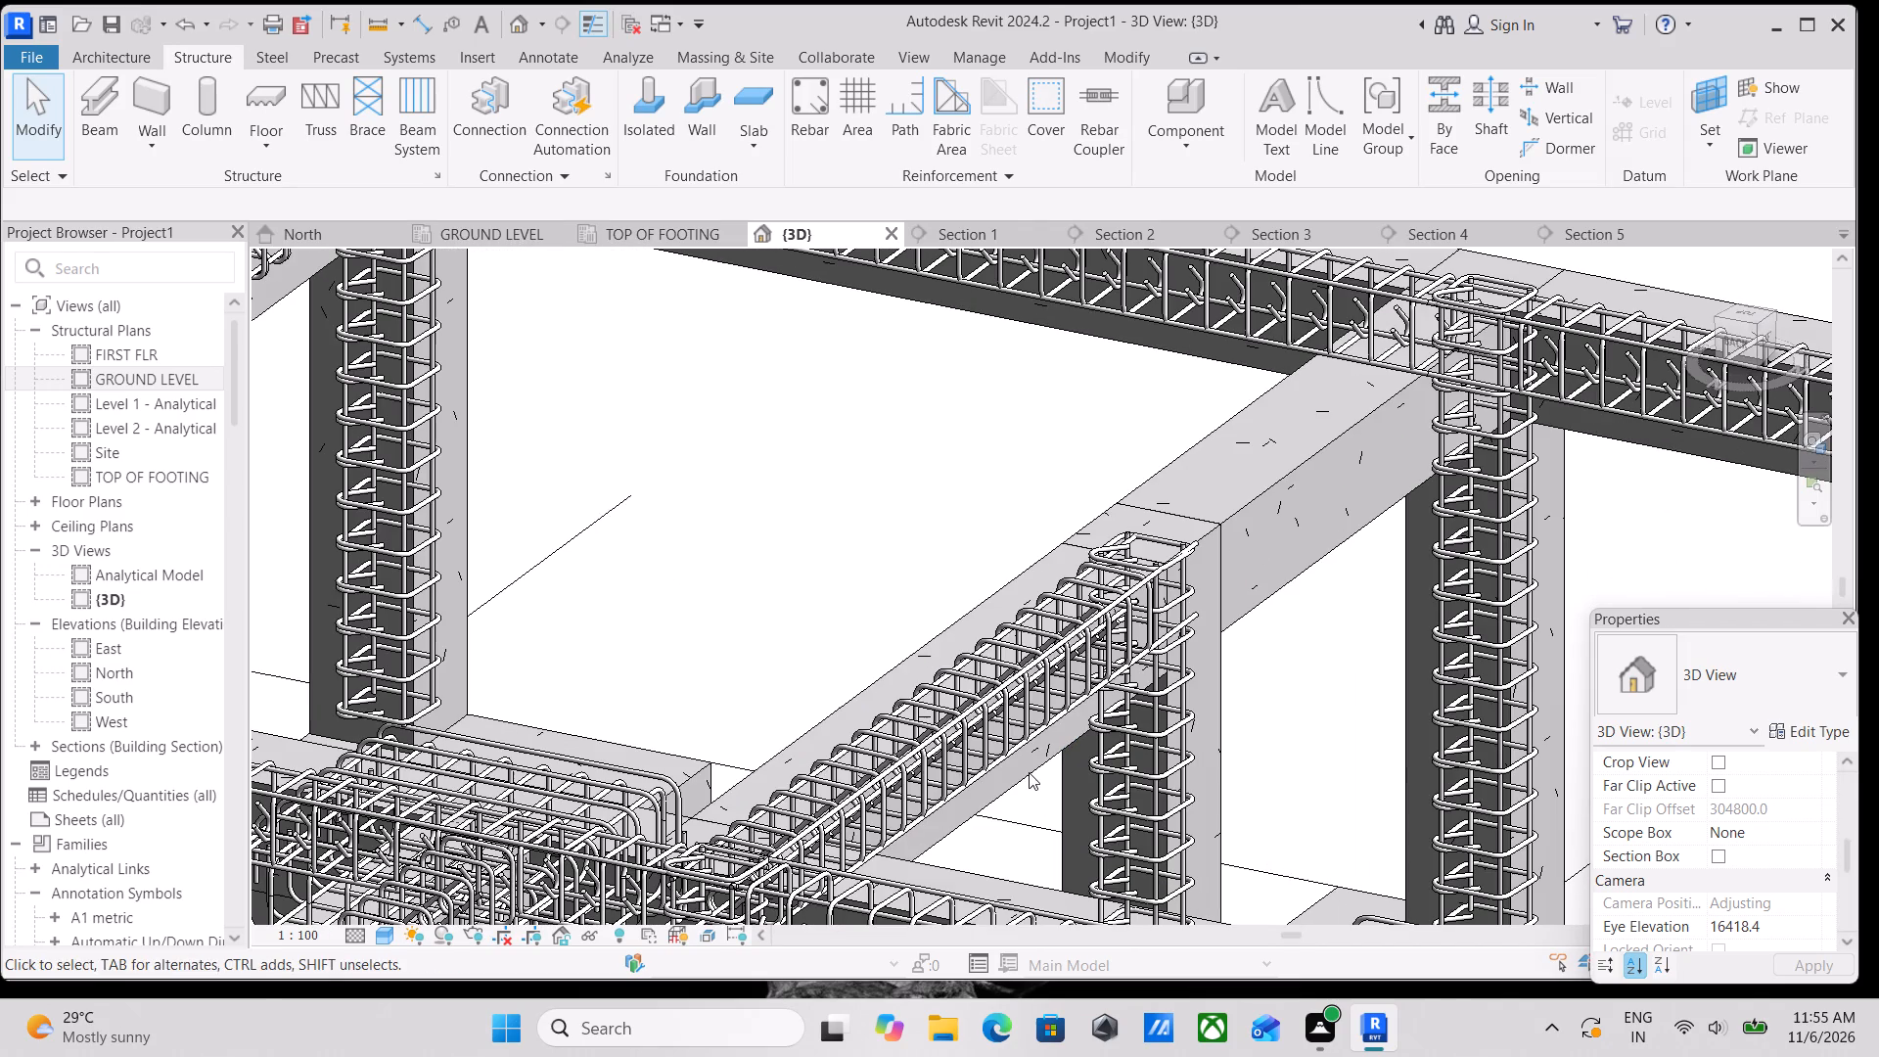
Propagate the reinforcement of the short interior beam to the adjoining bare beam segment nearer grid 6.
left_click(1029, 772)
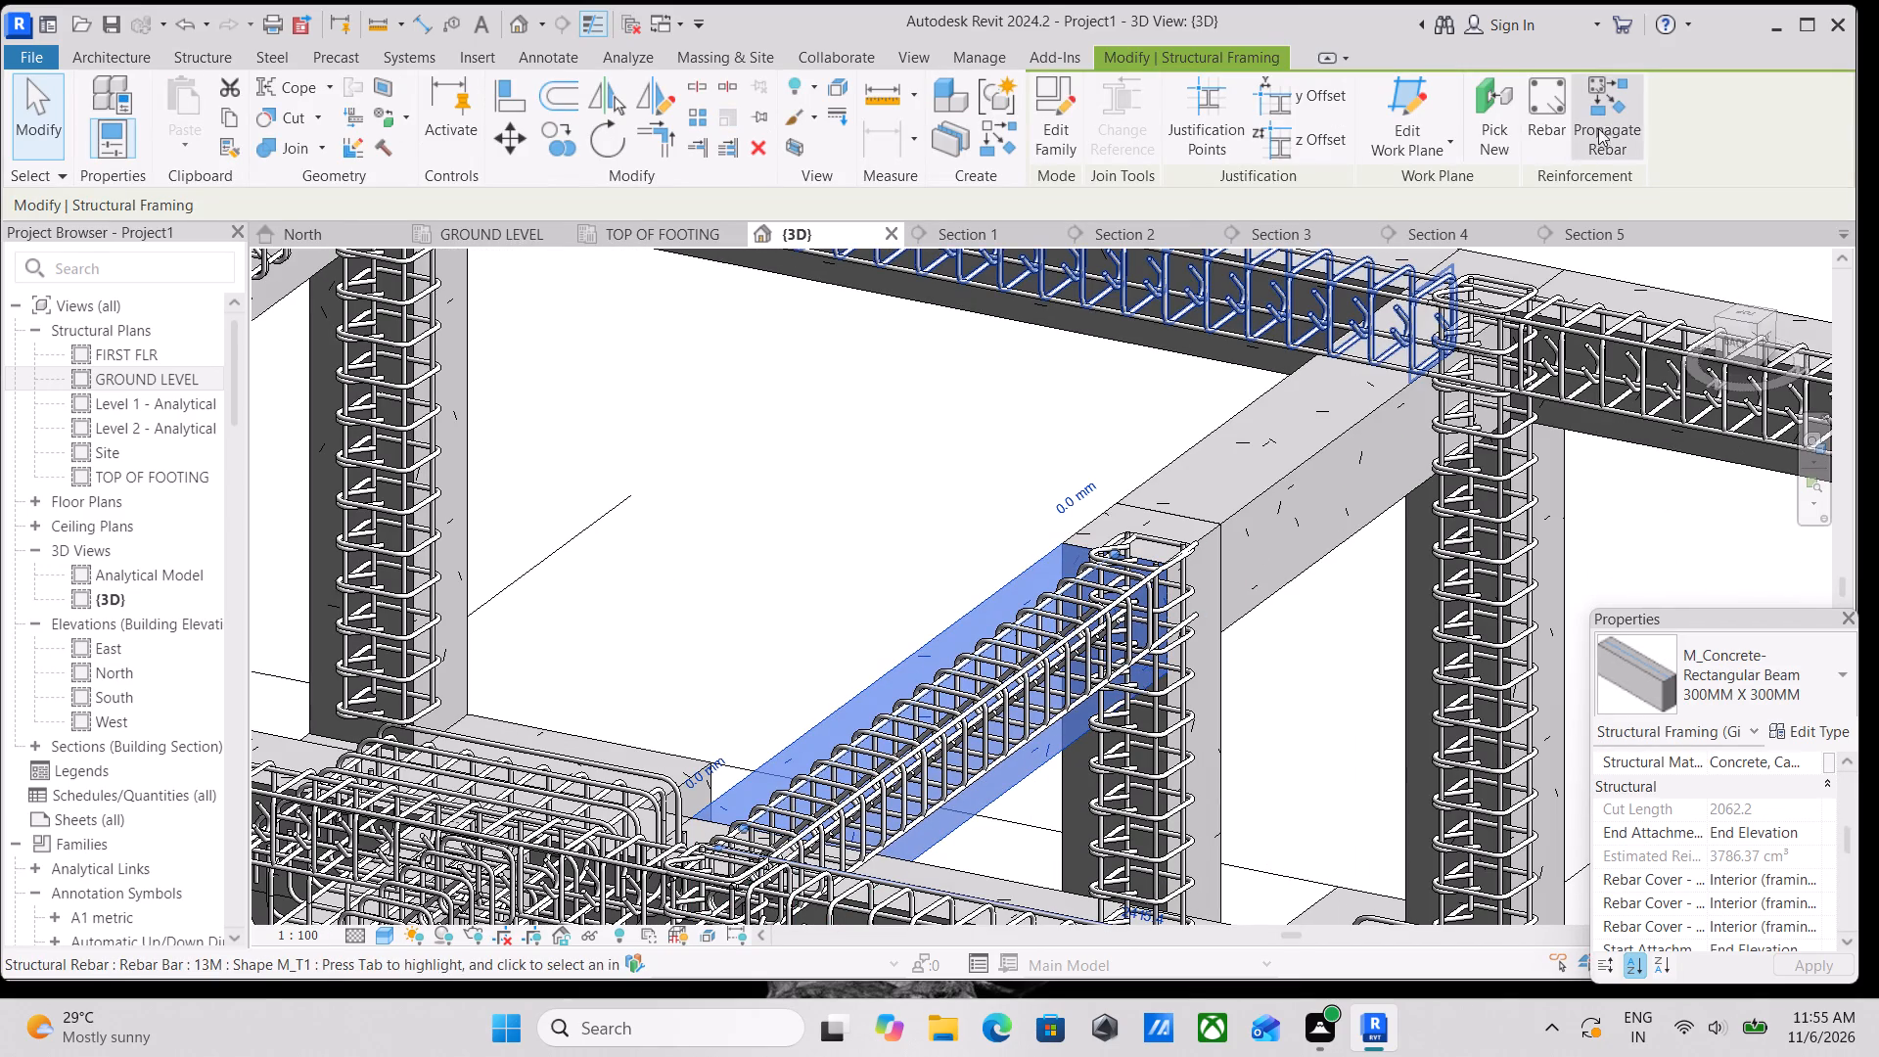
left_click(1603, 125)
left_click(1300, 471)
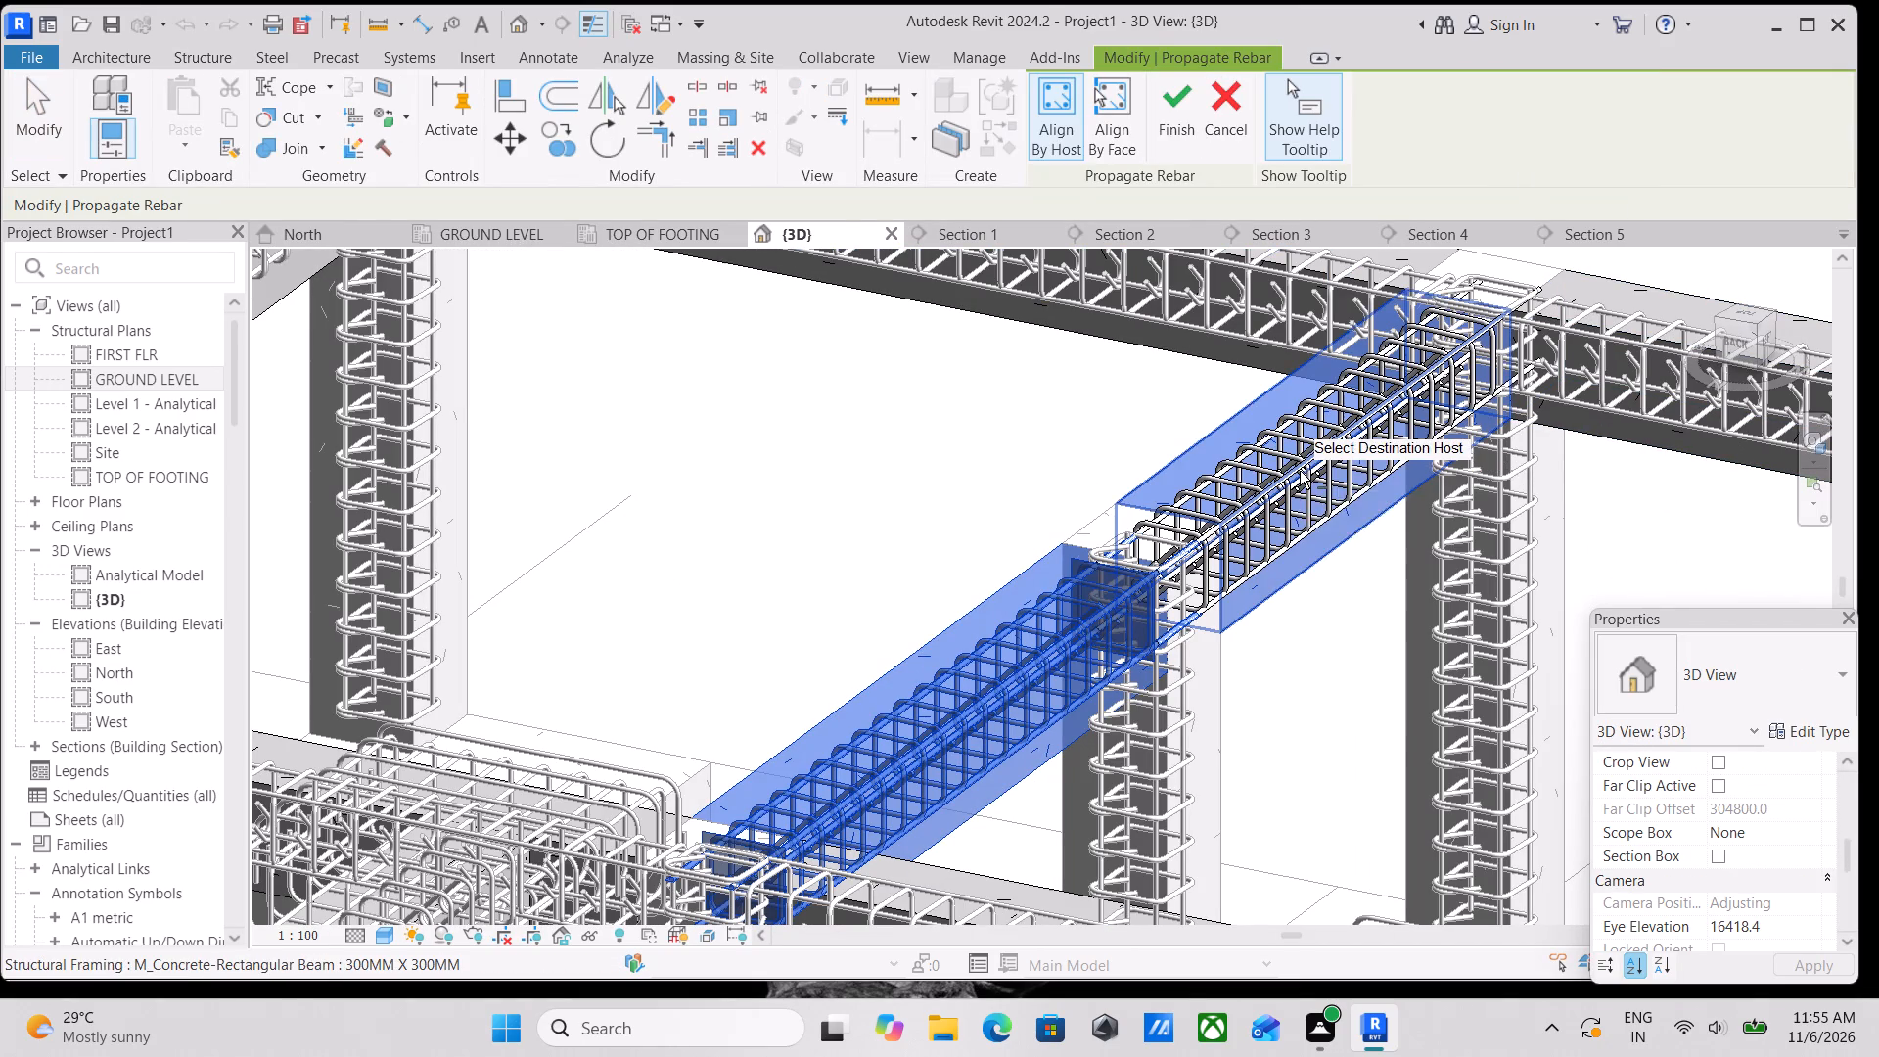
left_click(1169, 83)
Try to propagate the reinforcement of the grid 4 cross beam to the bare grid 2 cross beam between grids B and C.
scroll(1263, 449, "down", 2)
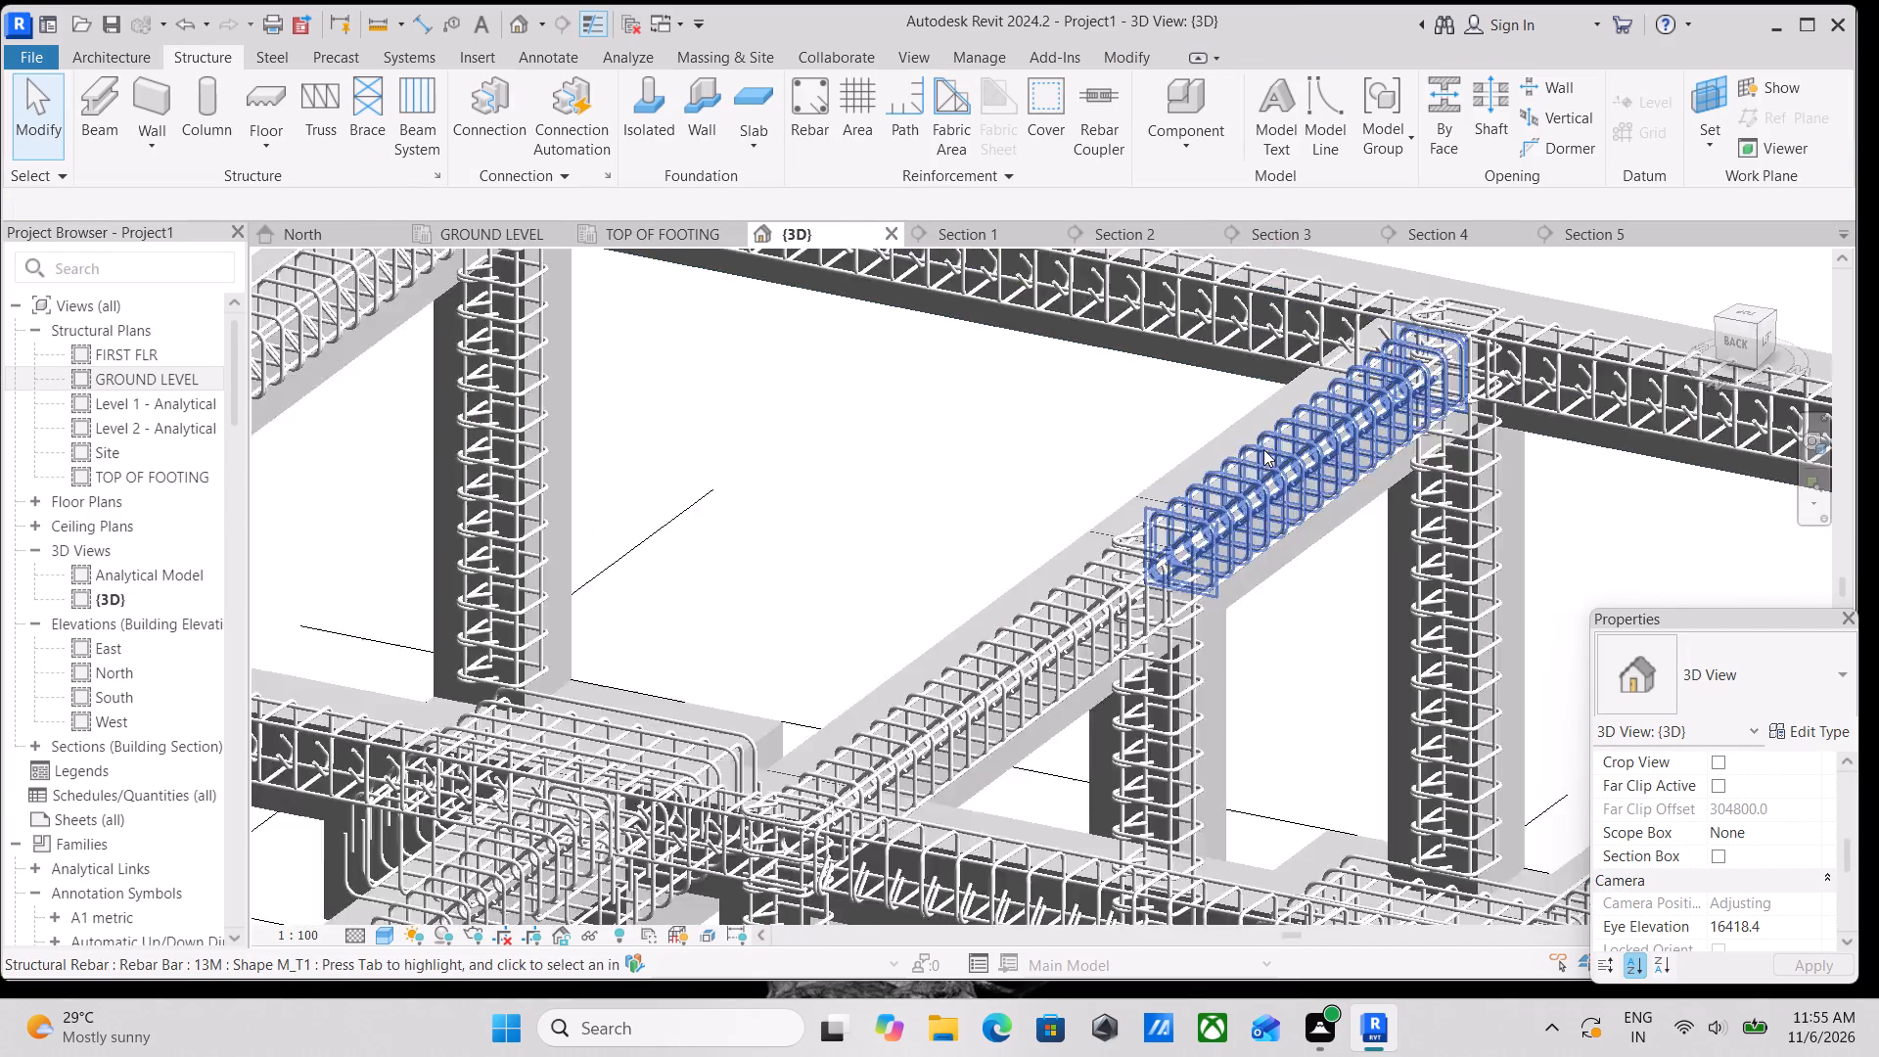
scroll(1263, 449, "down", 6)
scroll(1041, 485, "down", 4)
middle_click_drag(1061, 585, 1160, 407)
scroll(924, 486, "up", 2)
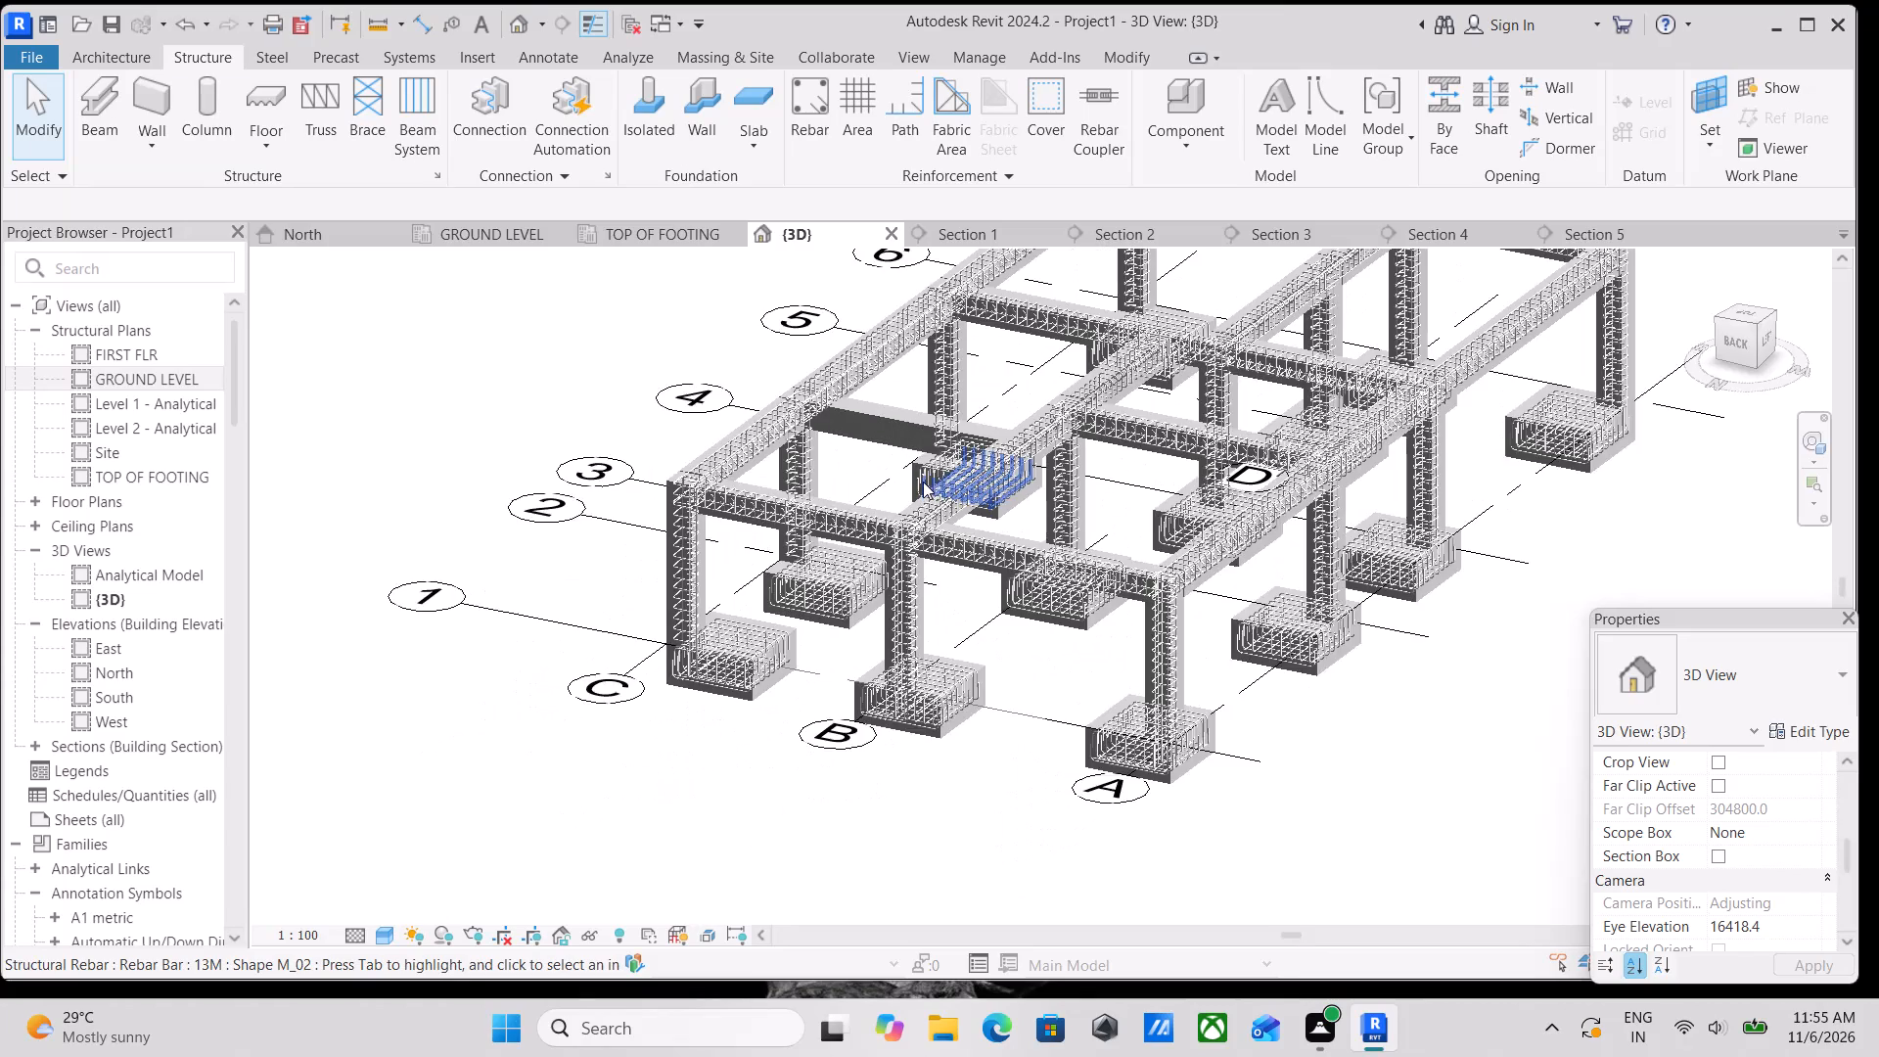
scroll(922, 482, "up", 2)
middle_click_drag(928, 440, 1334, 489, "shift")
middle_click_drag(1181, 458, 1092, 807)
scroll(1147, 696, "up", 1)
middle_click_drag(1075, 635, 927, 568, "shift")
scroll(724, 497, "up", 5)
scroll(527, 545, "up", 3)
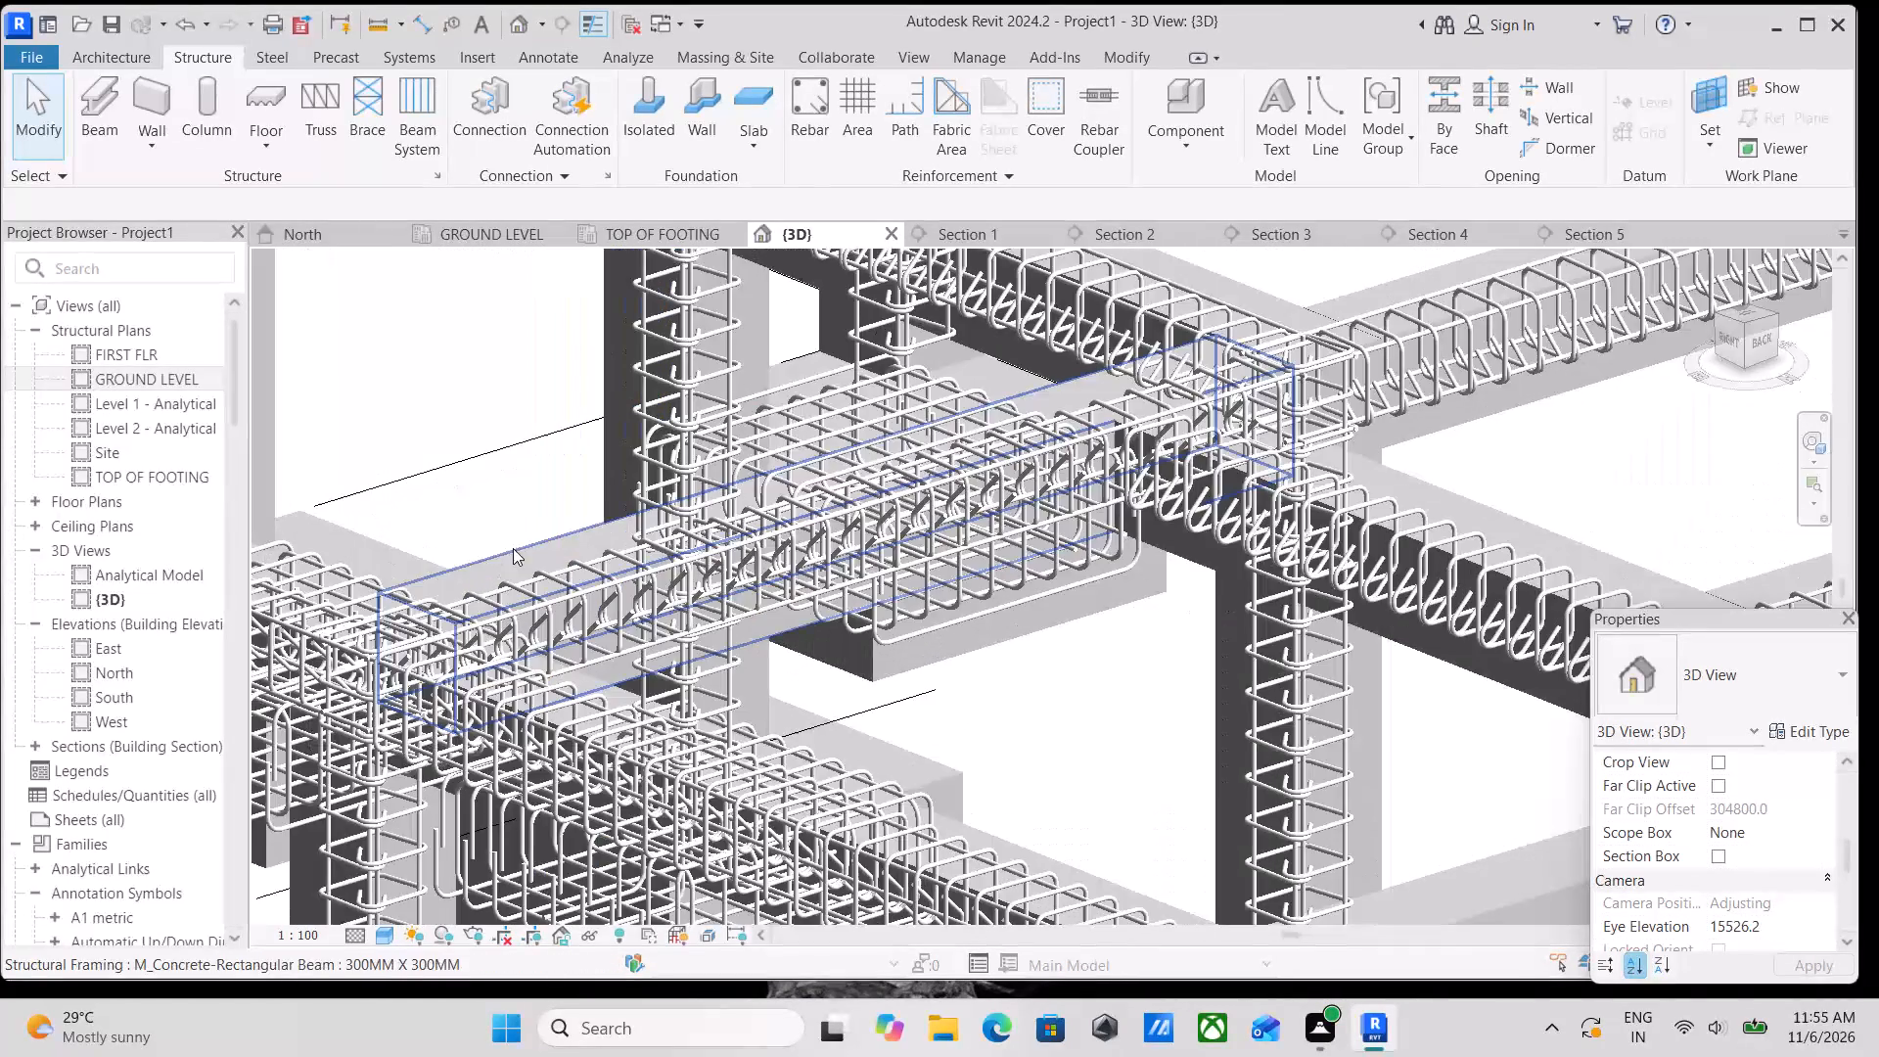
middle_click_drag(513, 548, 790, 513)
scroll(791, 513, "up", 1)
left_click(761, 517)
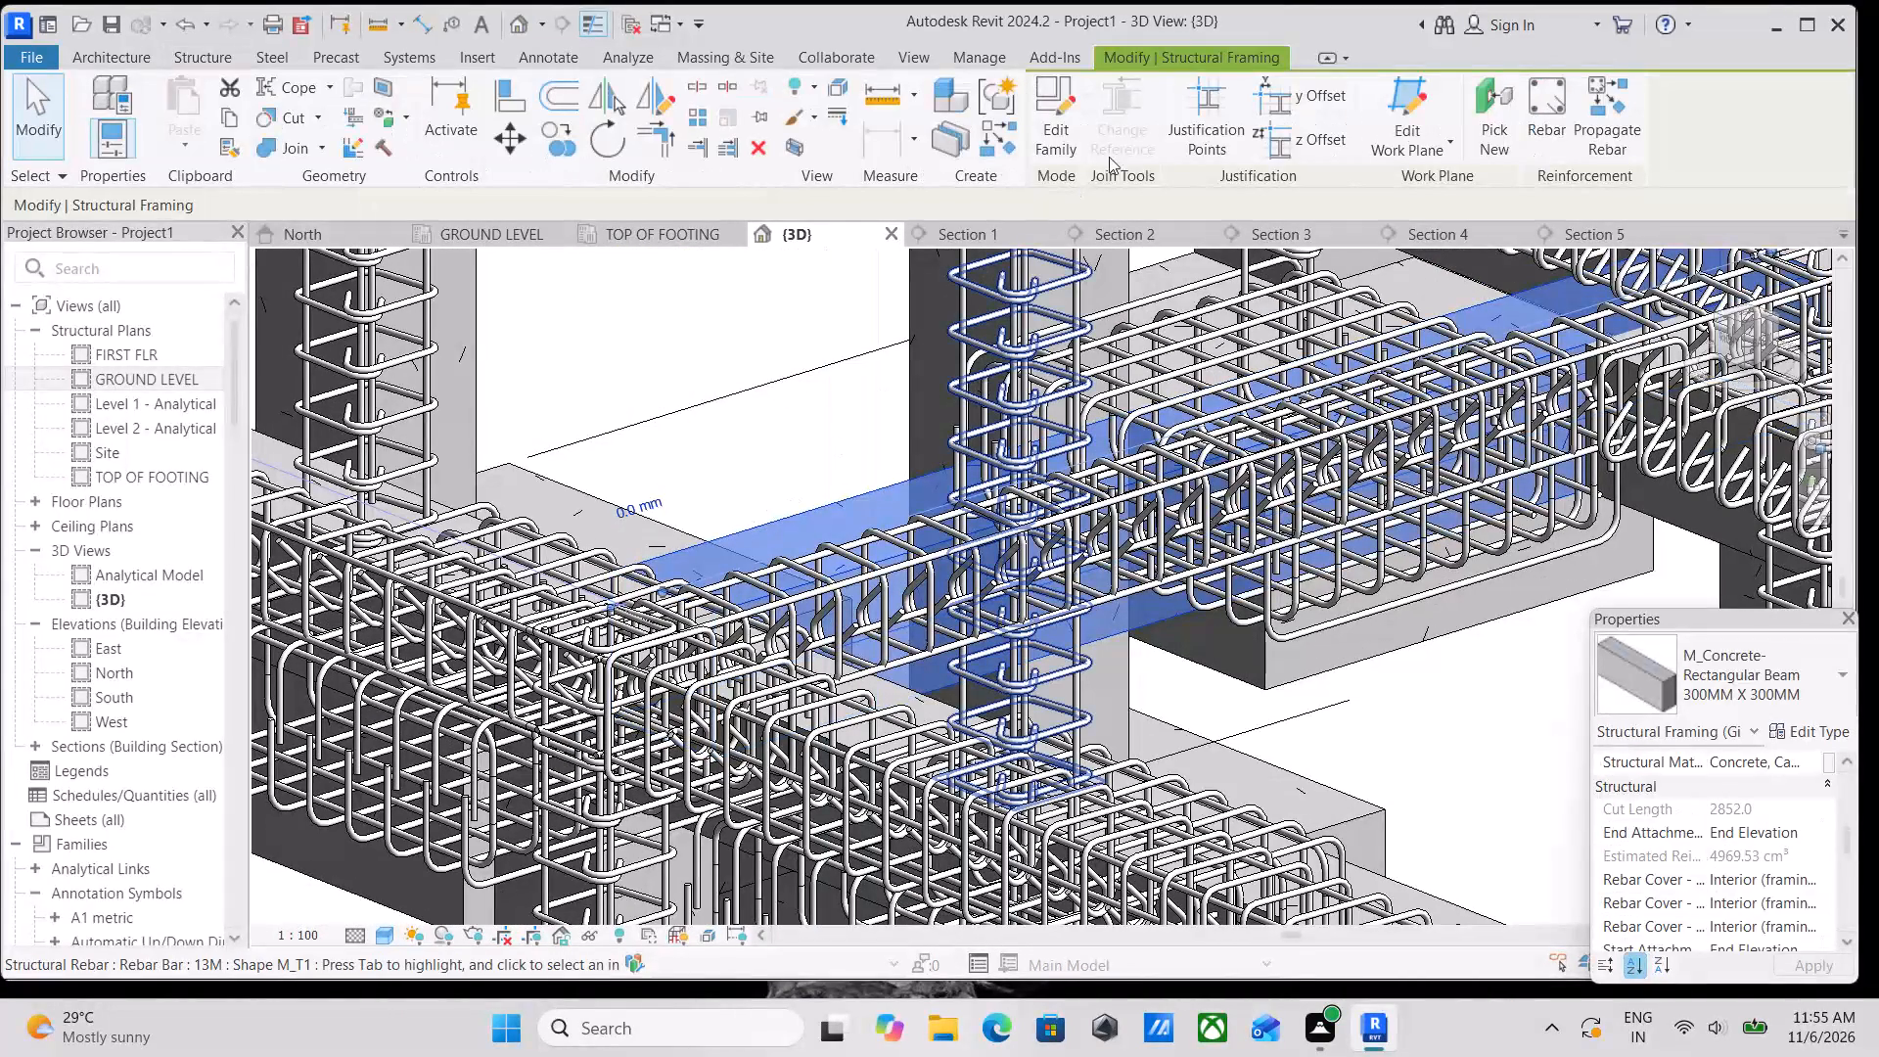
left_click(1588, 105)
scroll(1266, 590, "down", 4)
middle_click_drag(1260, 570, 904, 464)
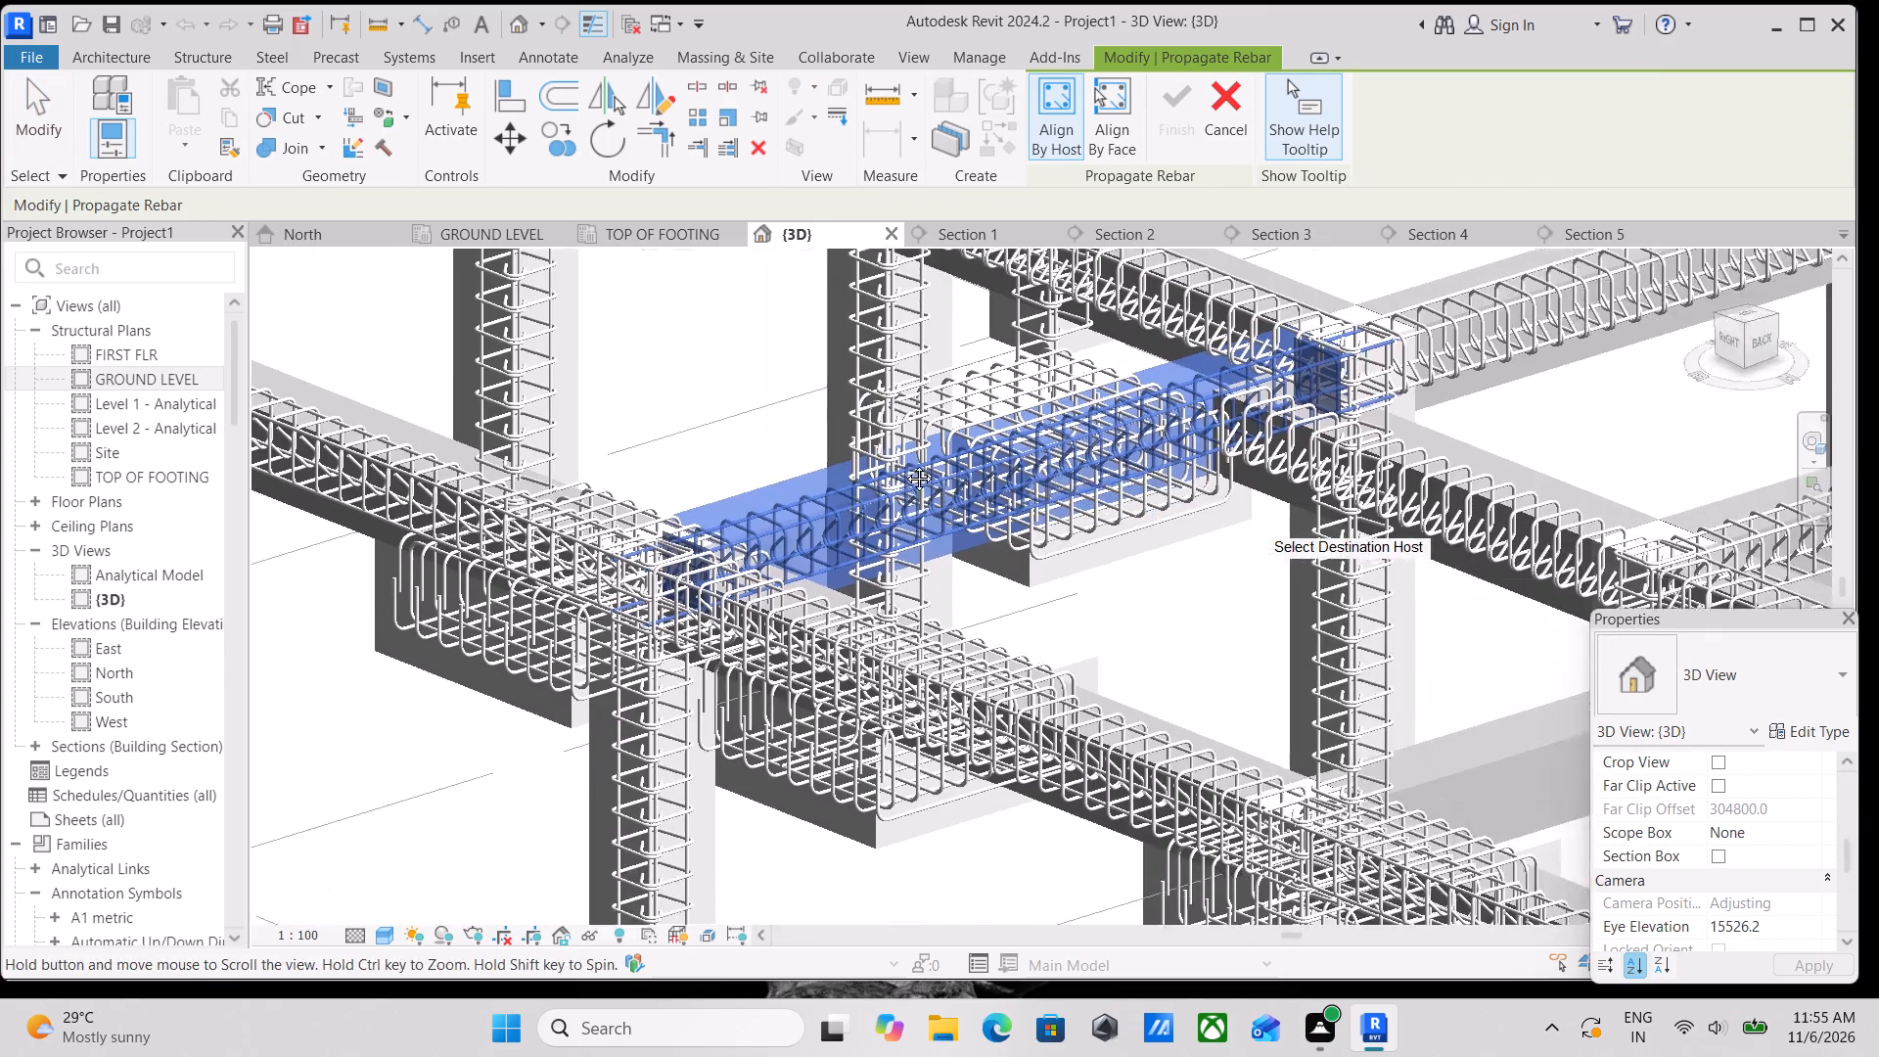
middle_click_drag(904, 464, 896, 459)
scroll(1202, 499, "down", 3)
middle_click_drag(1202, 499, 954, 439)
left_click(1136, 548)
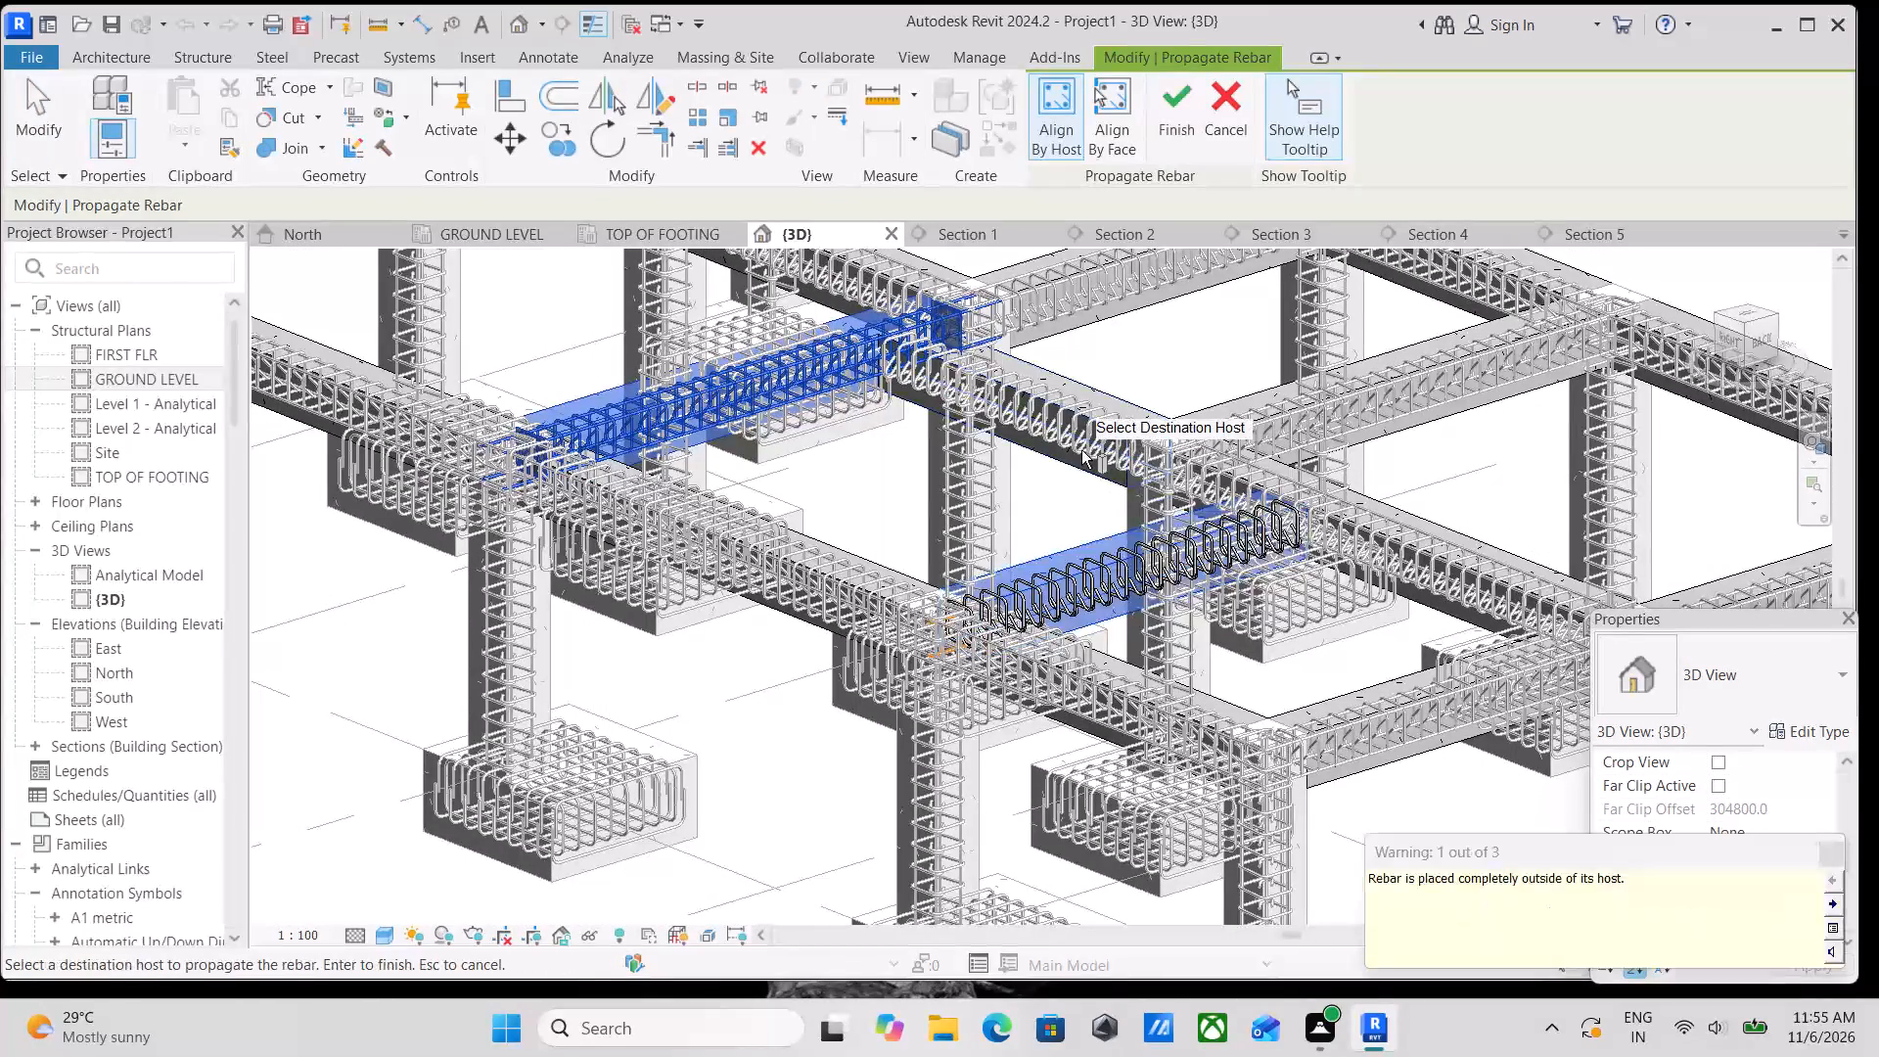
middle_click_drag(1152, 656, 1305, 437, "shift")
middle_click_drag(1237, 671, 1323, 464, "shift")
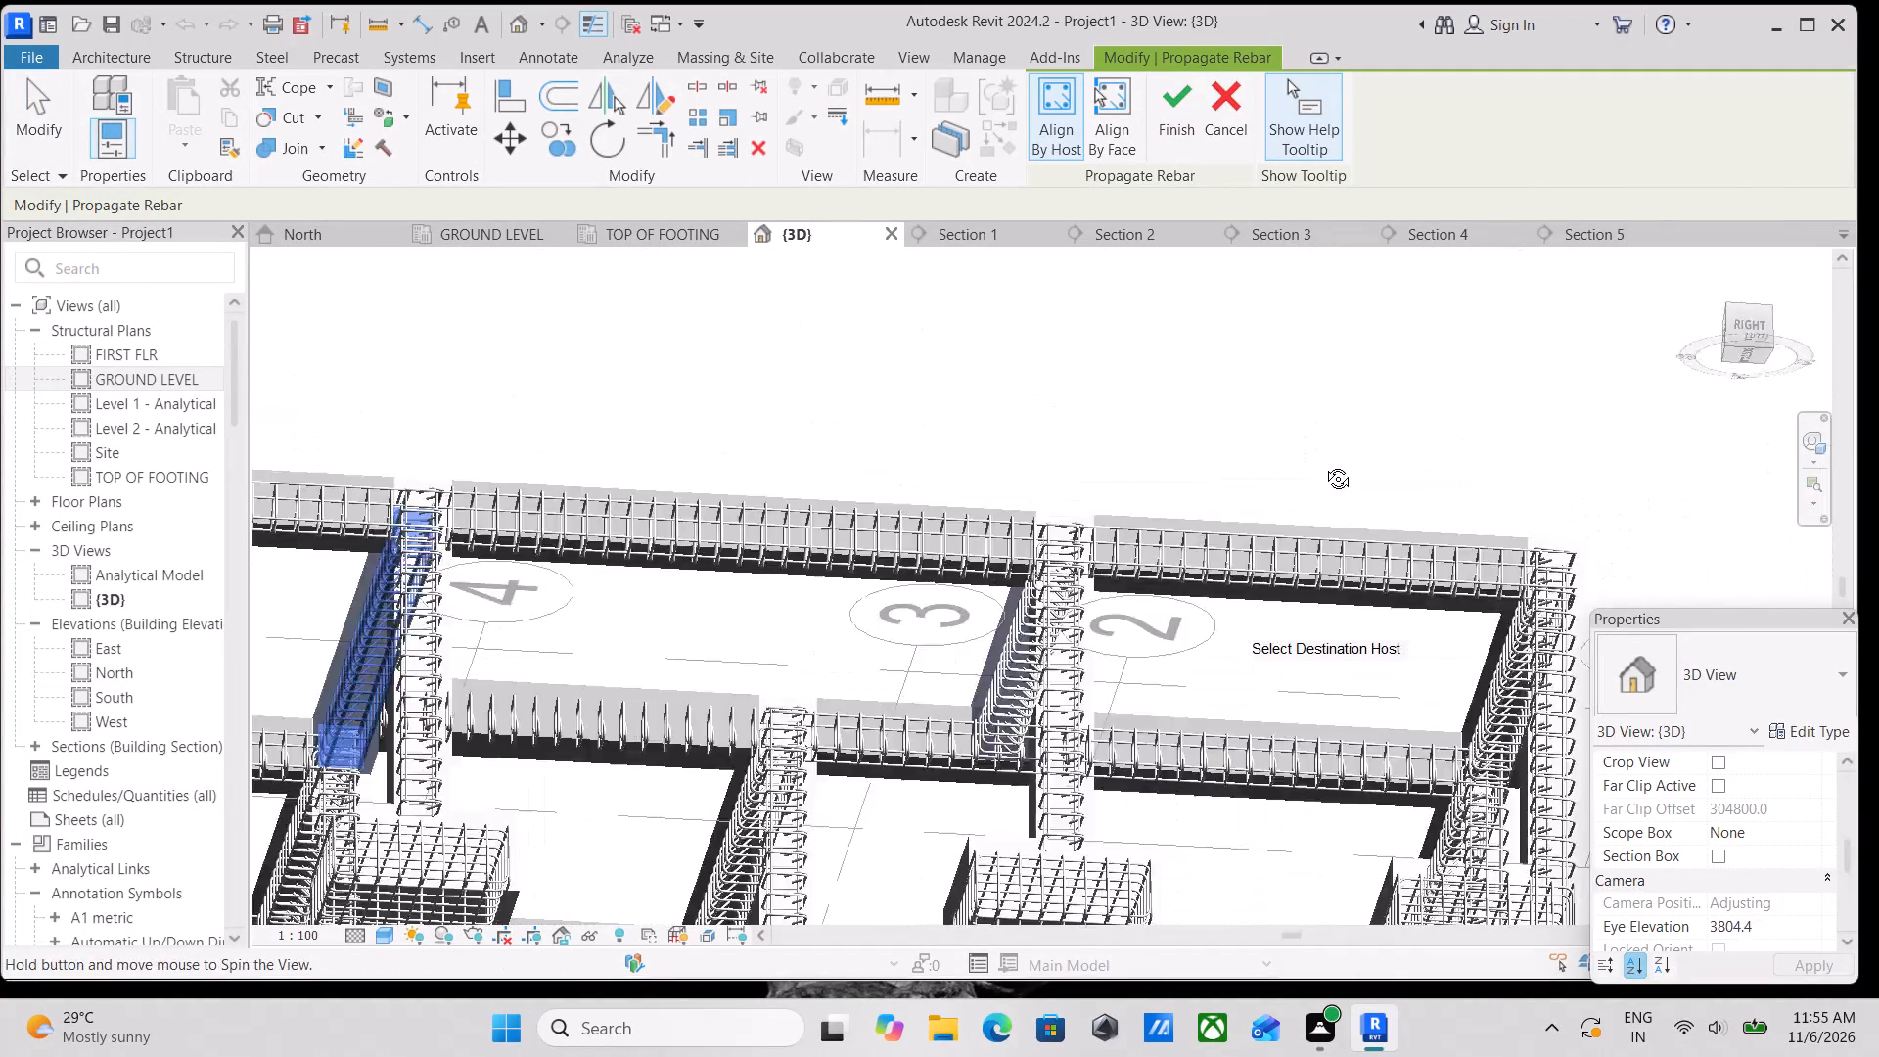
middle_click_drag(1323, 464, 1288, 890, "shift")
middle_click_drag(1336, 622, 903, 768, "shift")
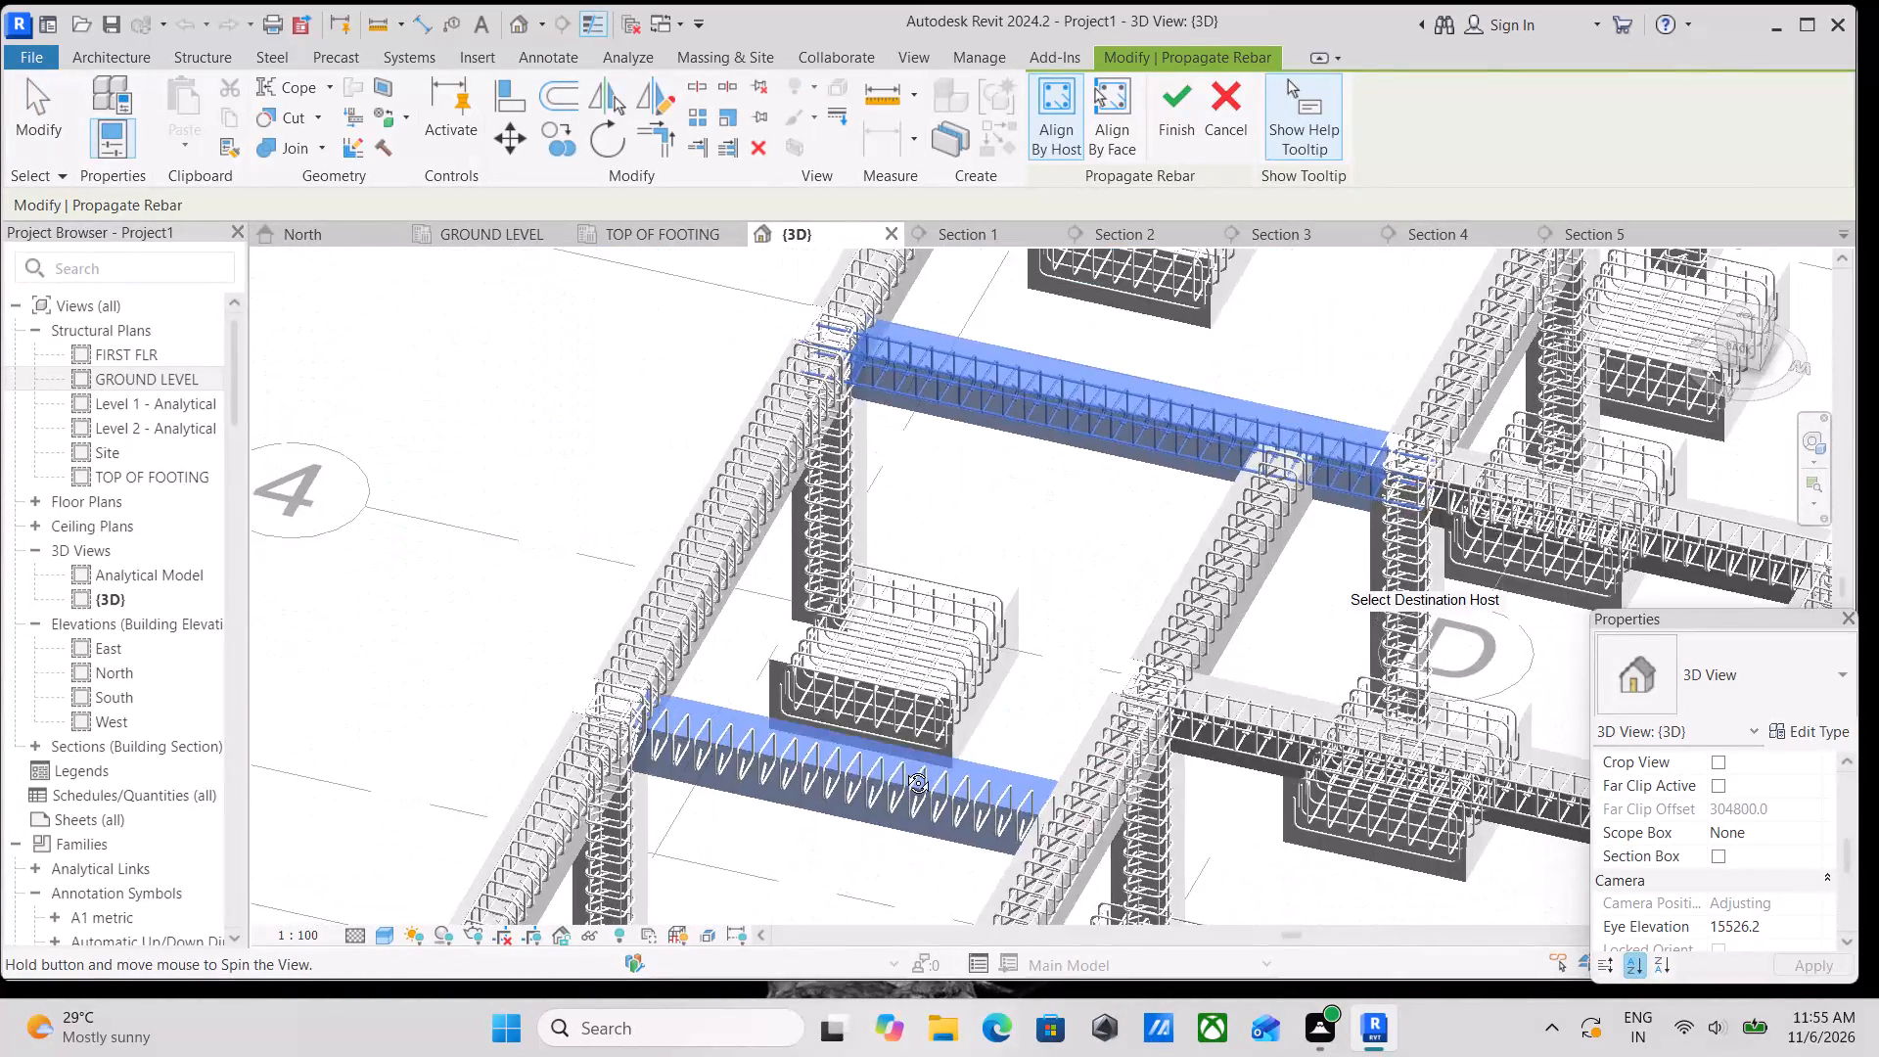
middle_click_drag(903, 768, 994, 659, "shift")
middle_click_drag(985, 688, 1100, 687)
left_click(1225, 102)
In the GROUND LEVEL plan, draw a building section across the bare grid 2 beam between grids B and C.
scroll(1068, 523, "down", 2)
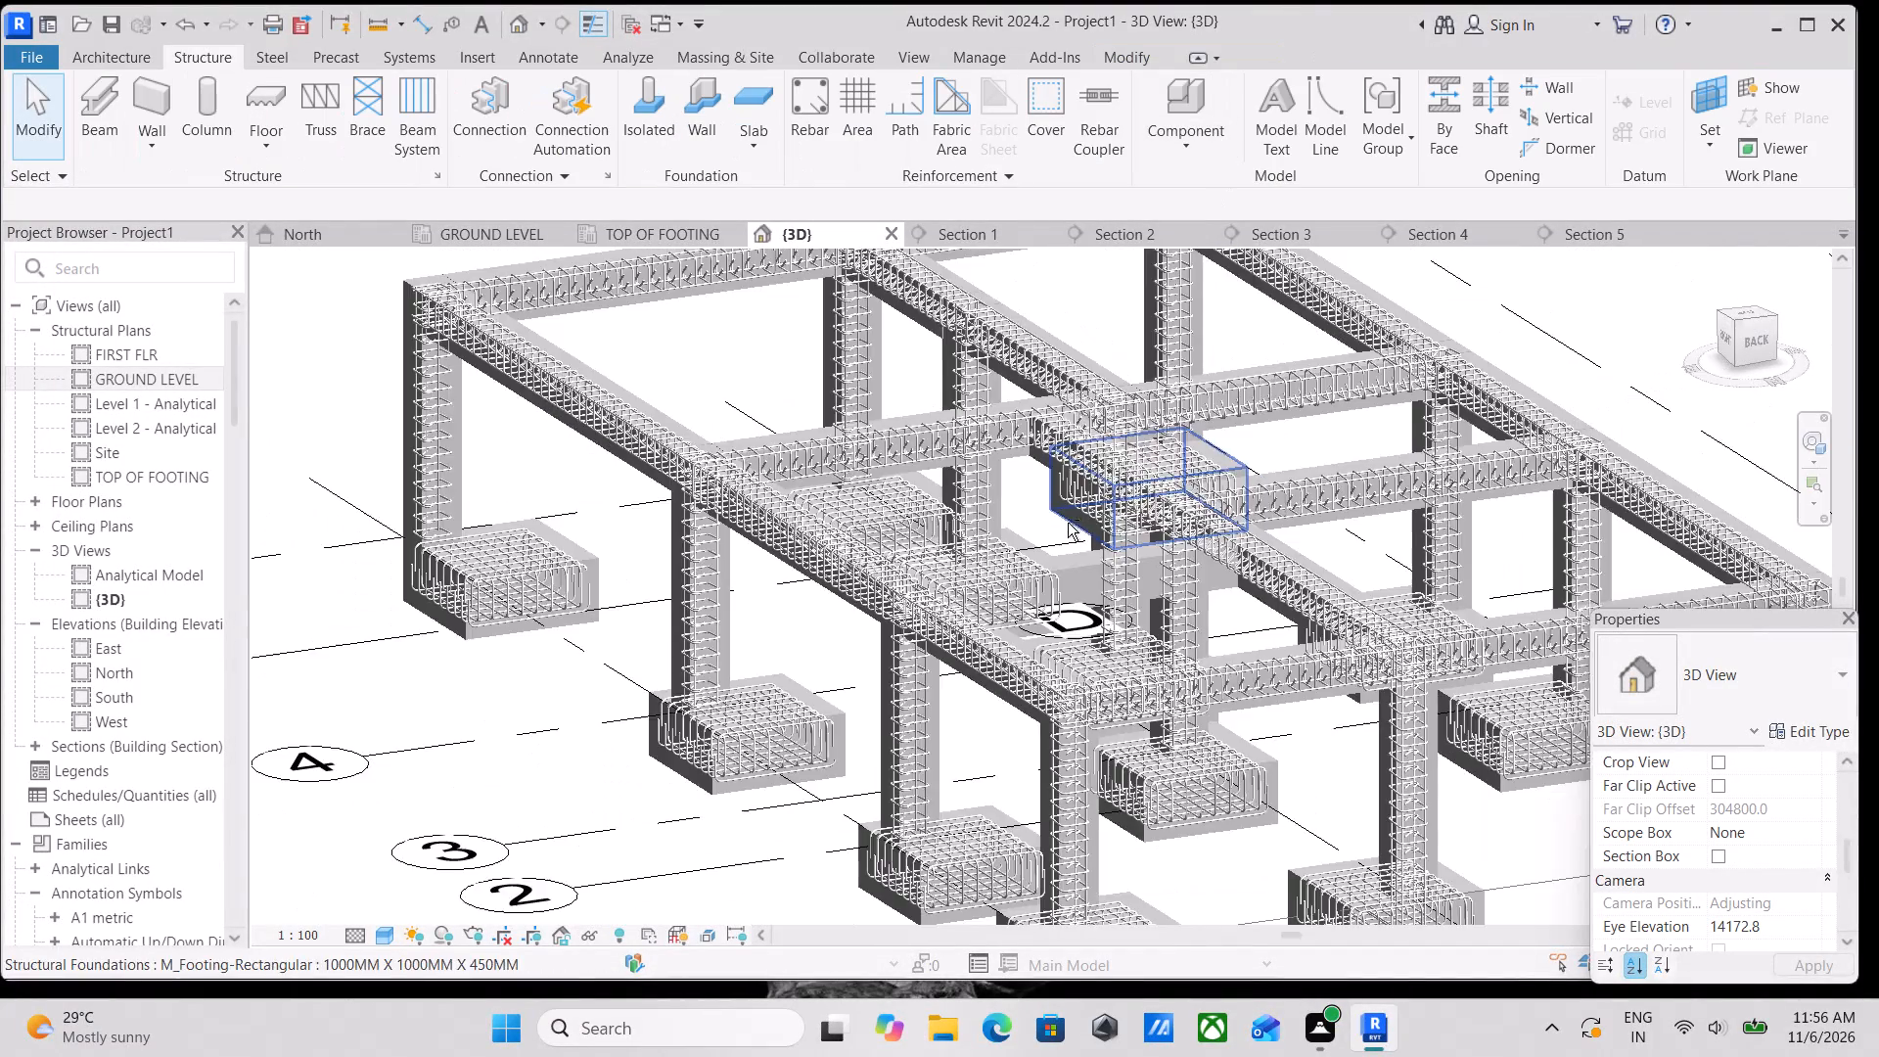
middle_click_drag(1068, 523, 1335, 866, "shift")
middle_click_drag(1206, 603, 1278, 863)
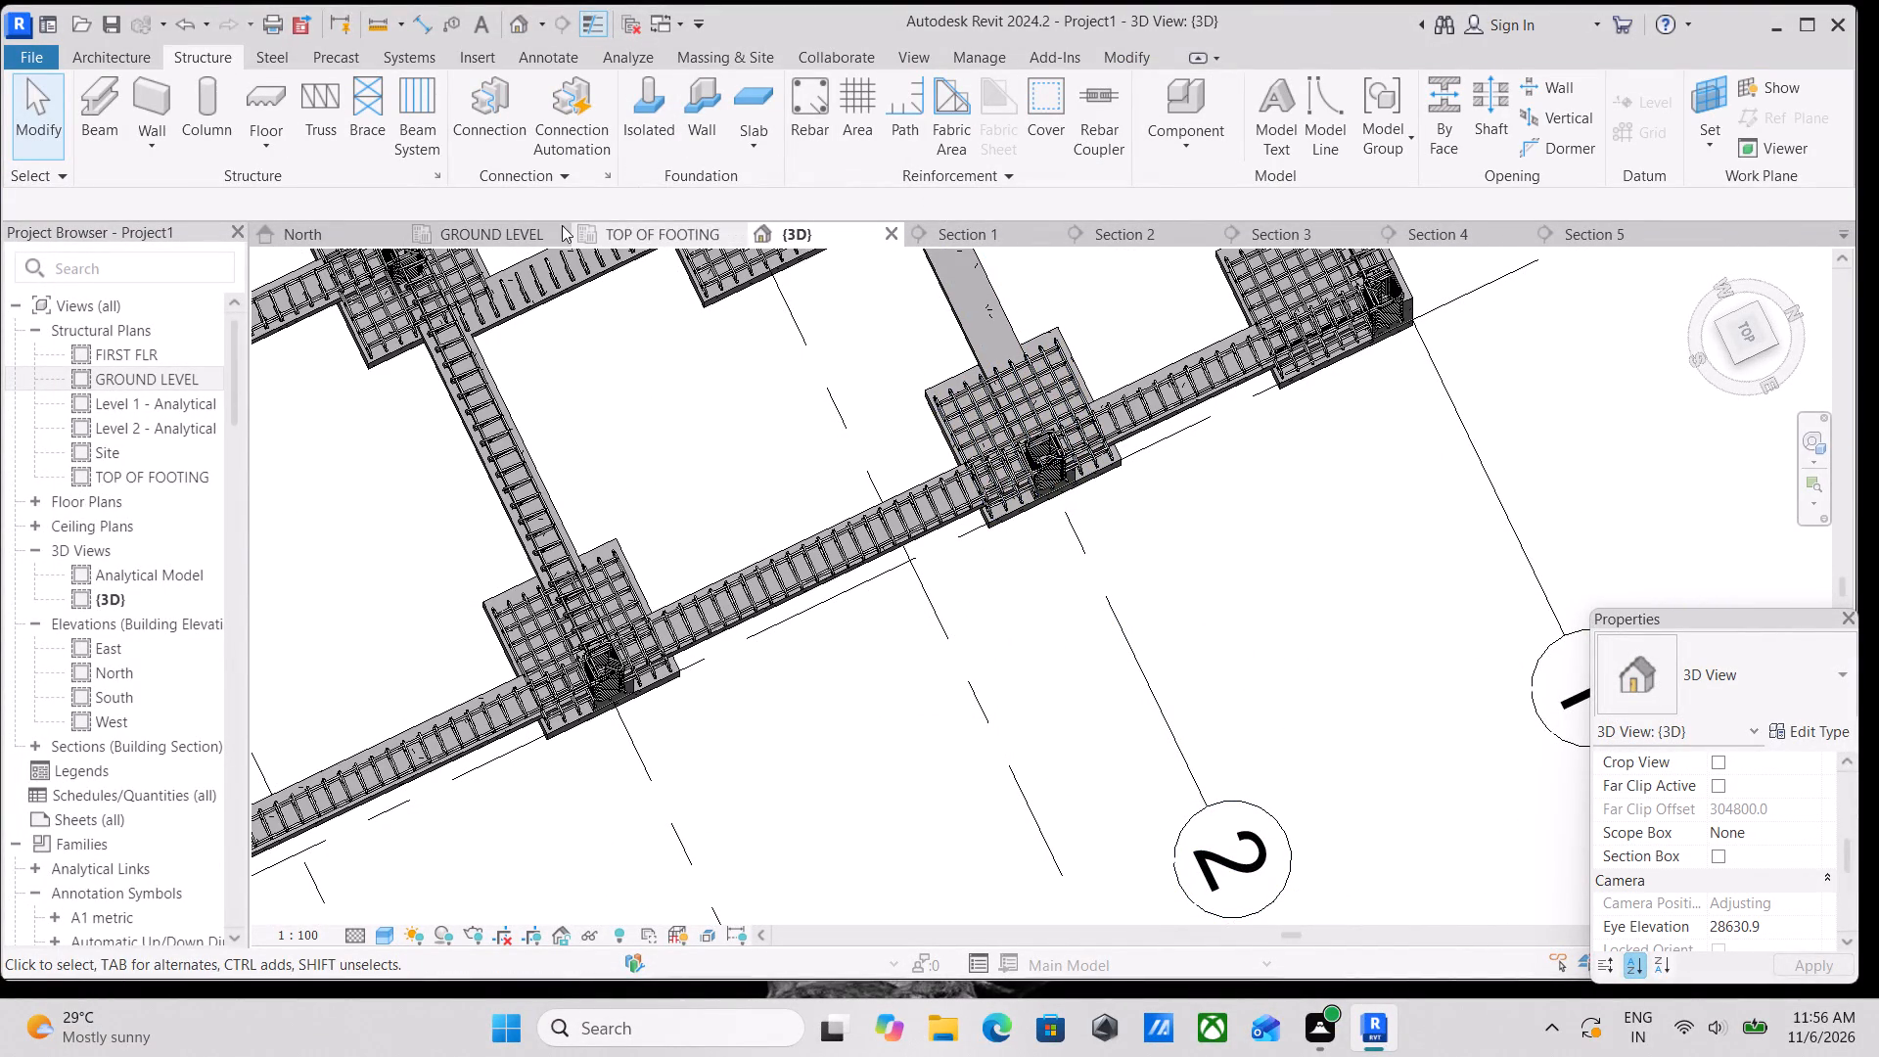
left_click(506, 229)
scroll(915, 540, "down", 11)
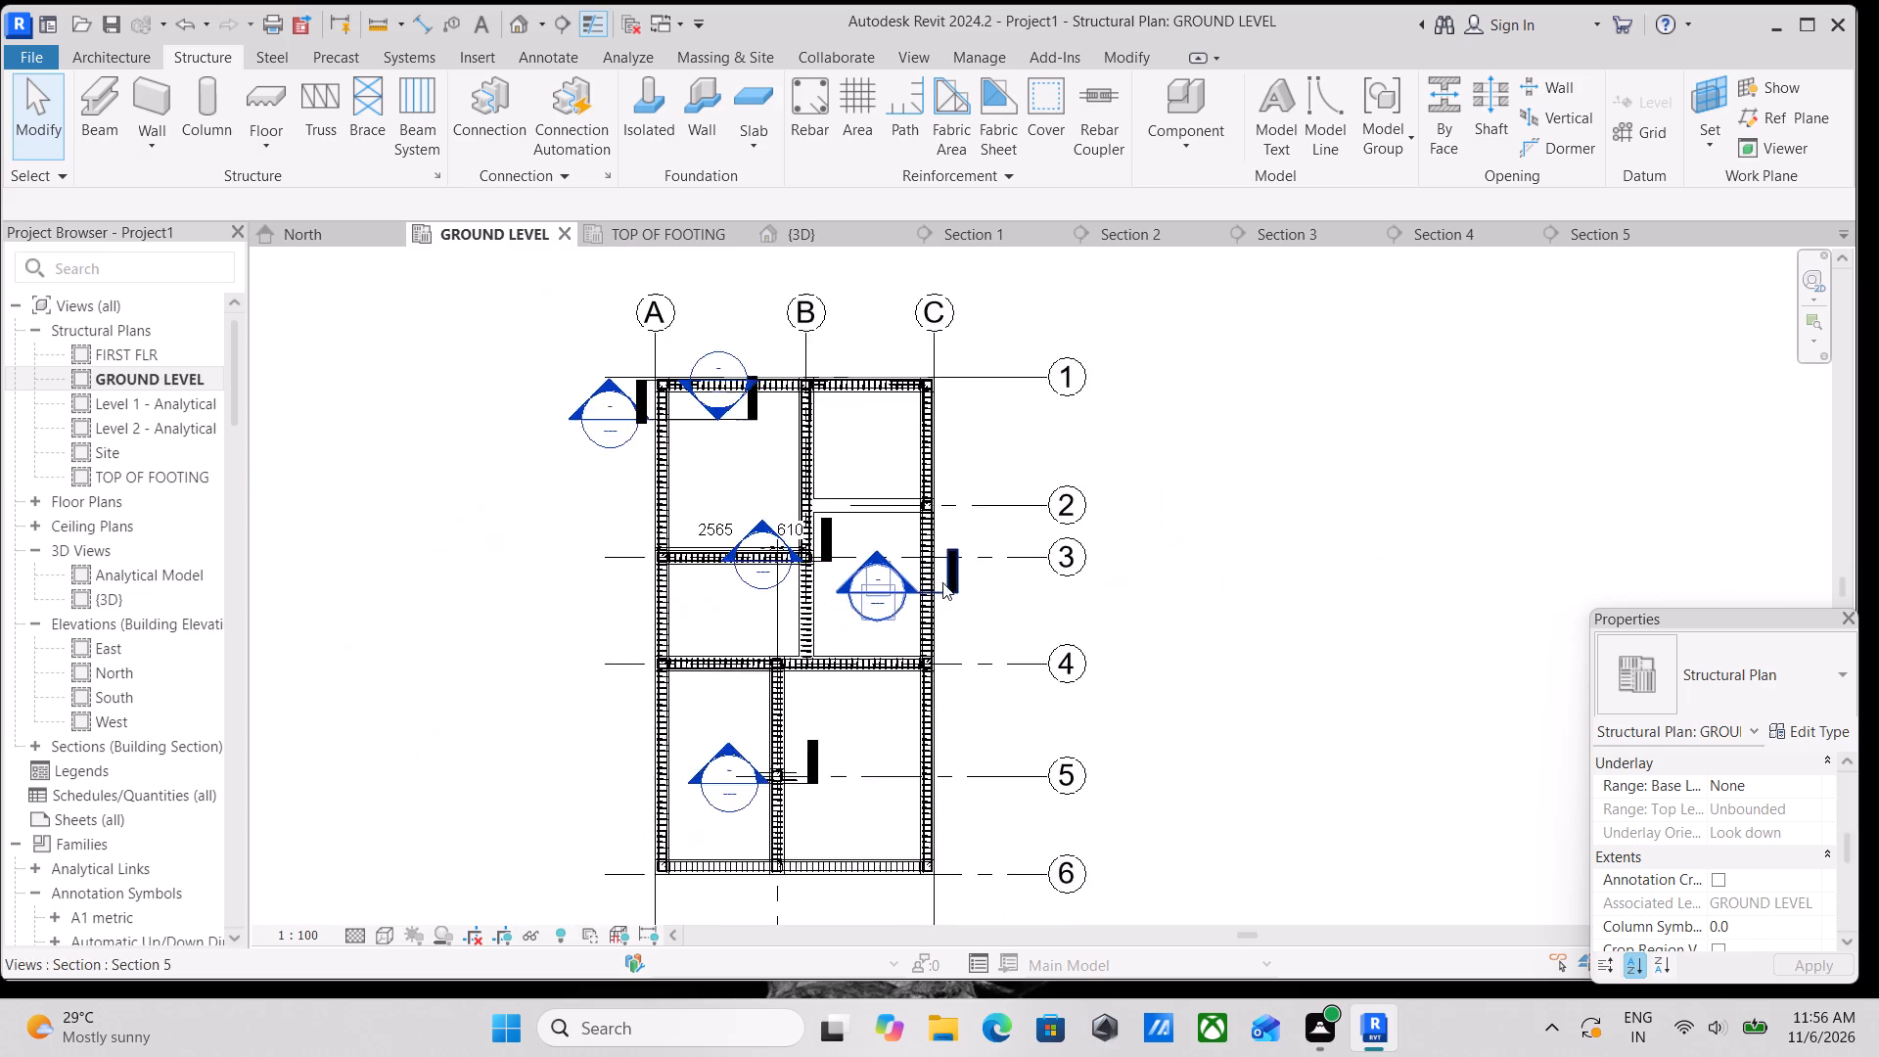
scroll(942, 582, "down", 2)
middle_click_drag(942, 582, 994, 301)
scroll(872, 379, "up", 3)
middle_click_drag(885, 392, 890, 666)
middle_click_drag(943, 478, 934, 606)
scroll(935, 539, "up", 5)
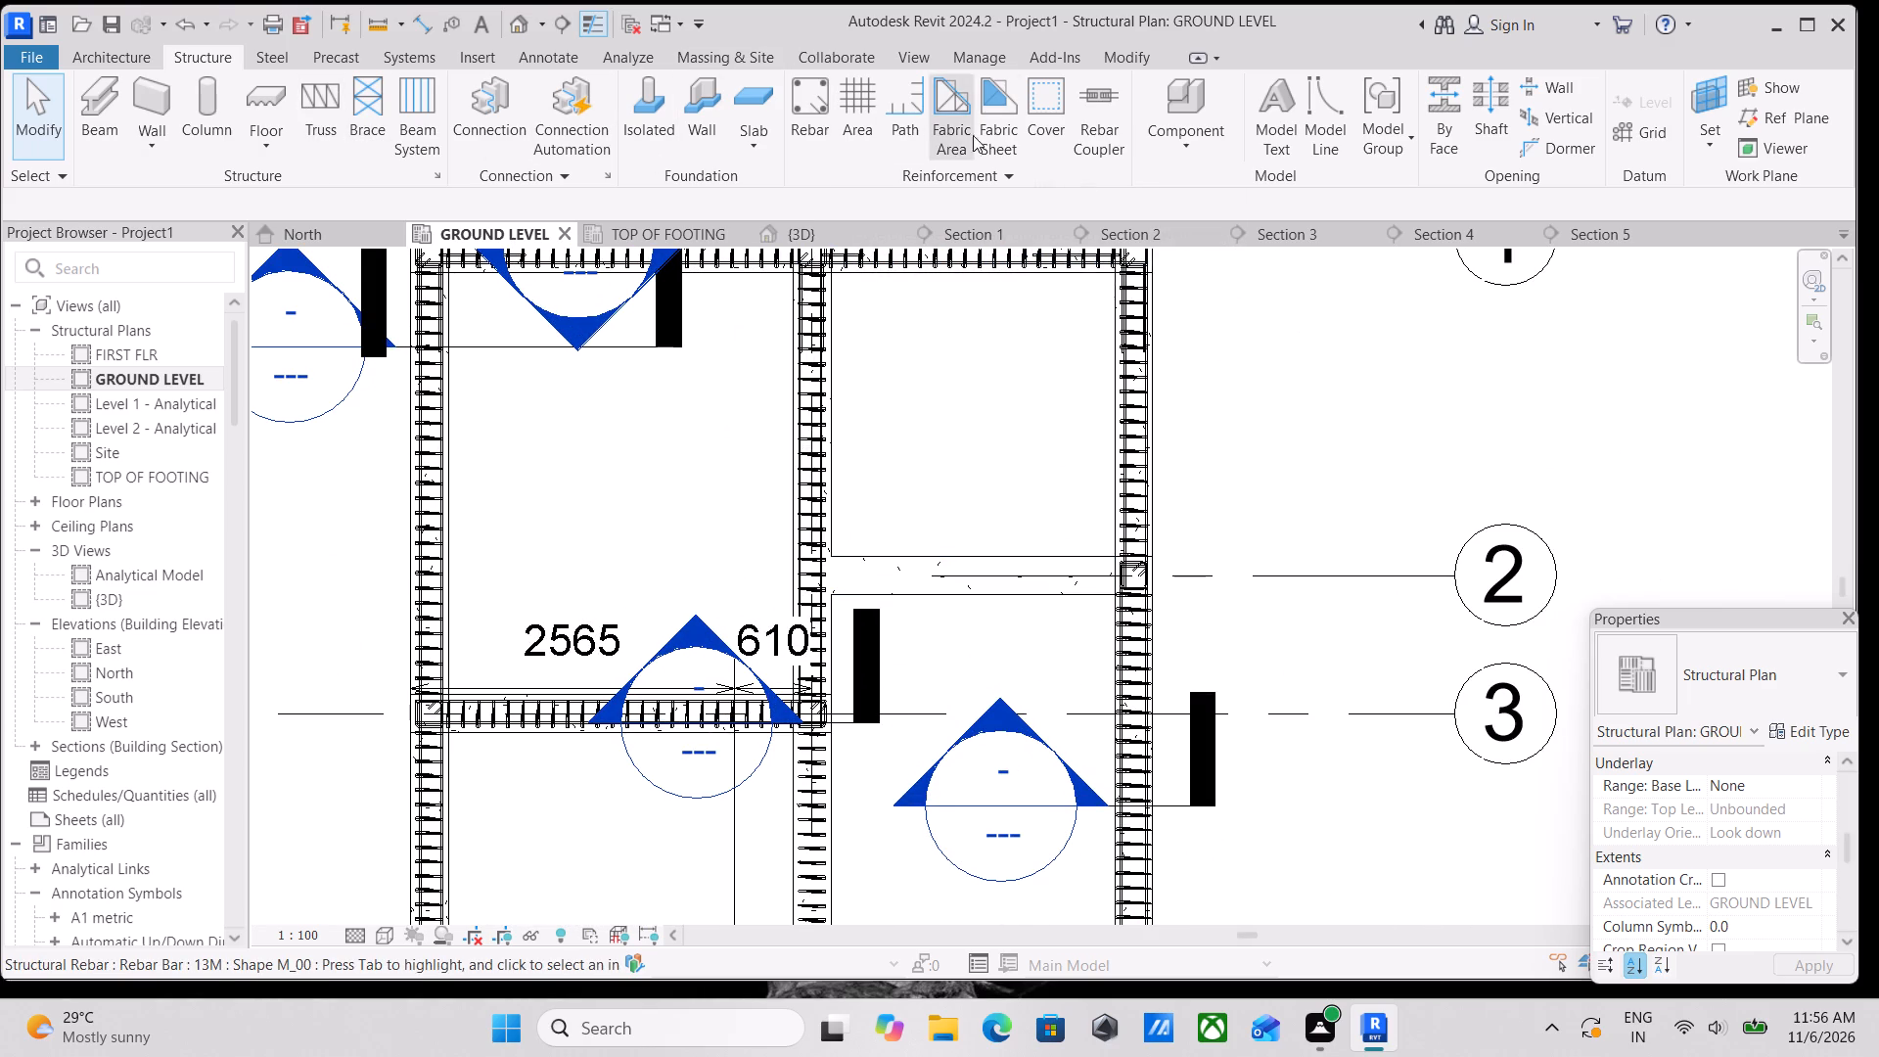
left_click(565, 13)
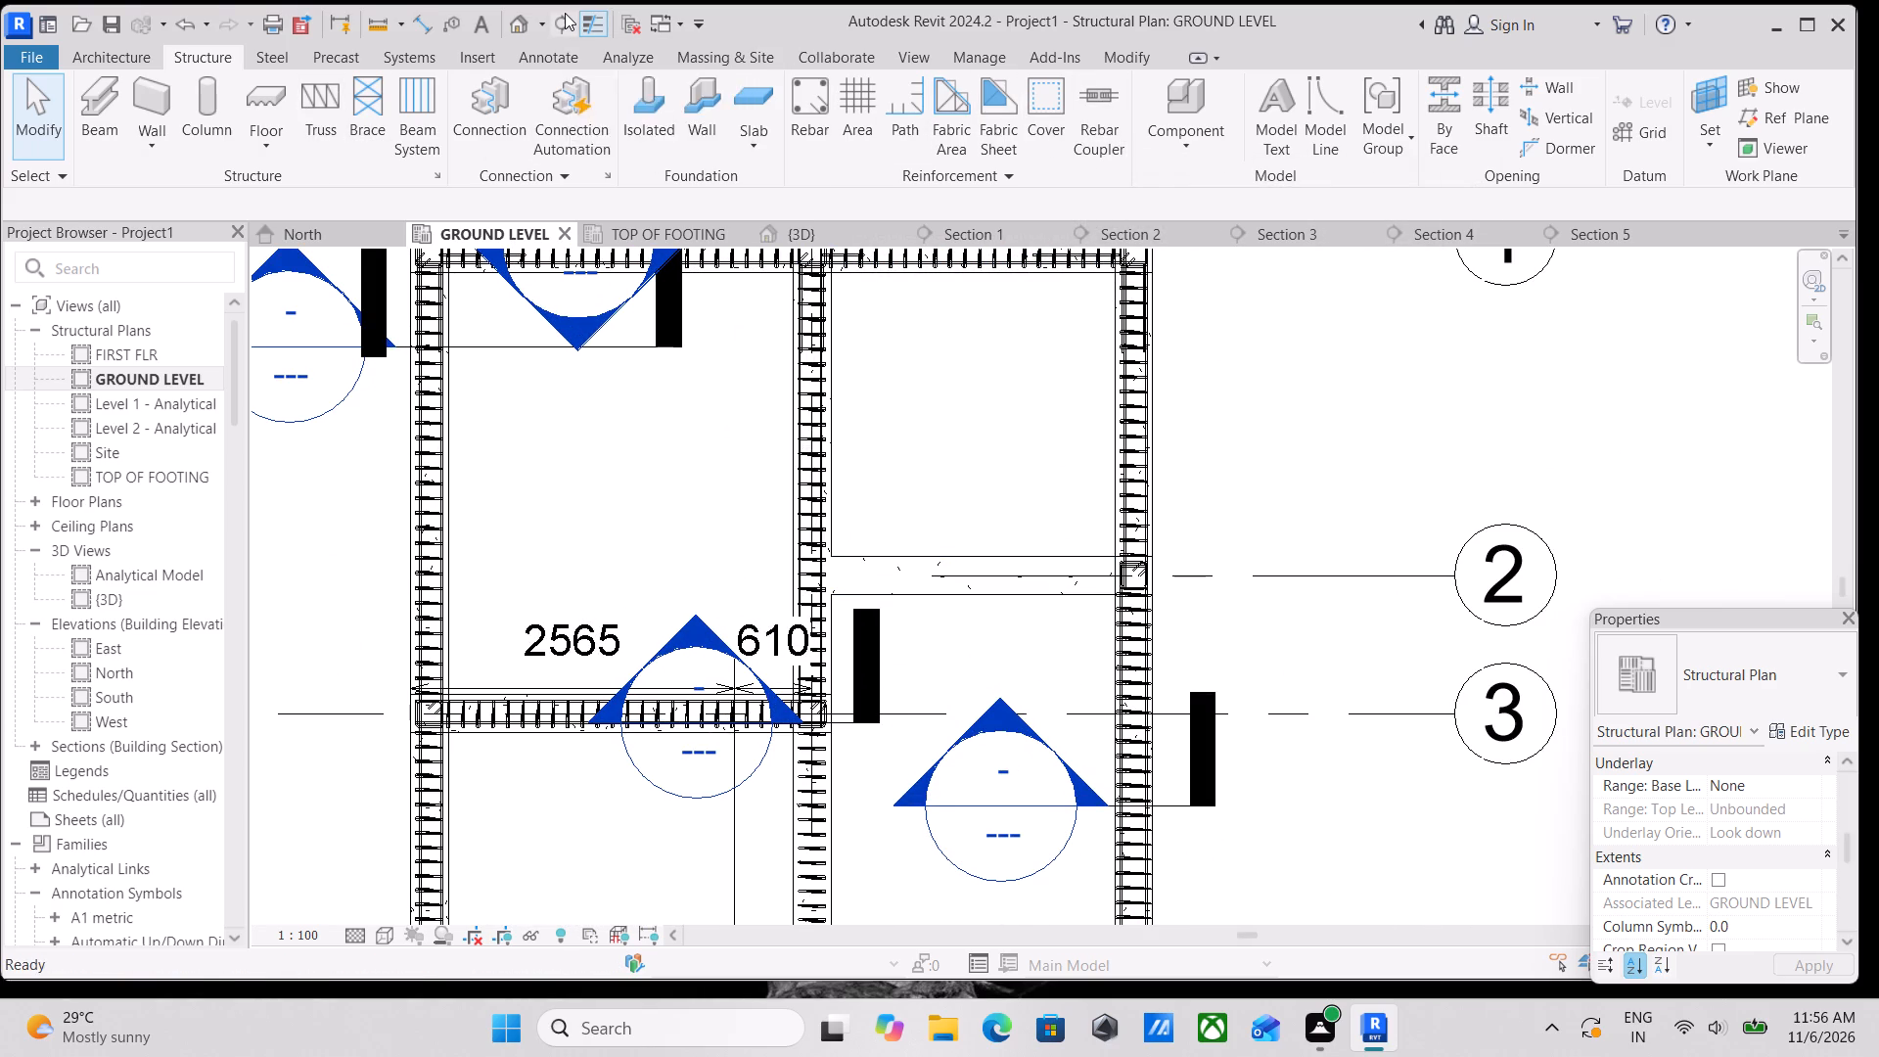
left_click(987, 511)
left_click(977, 658)
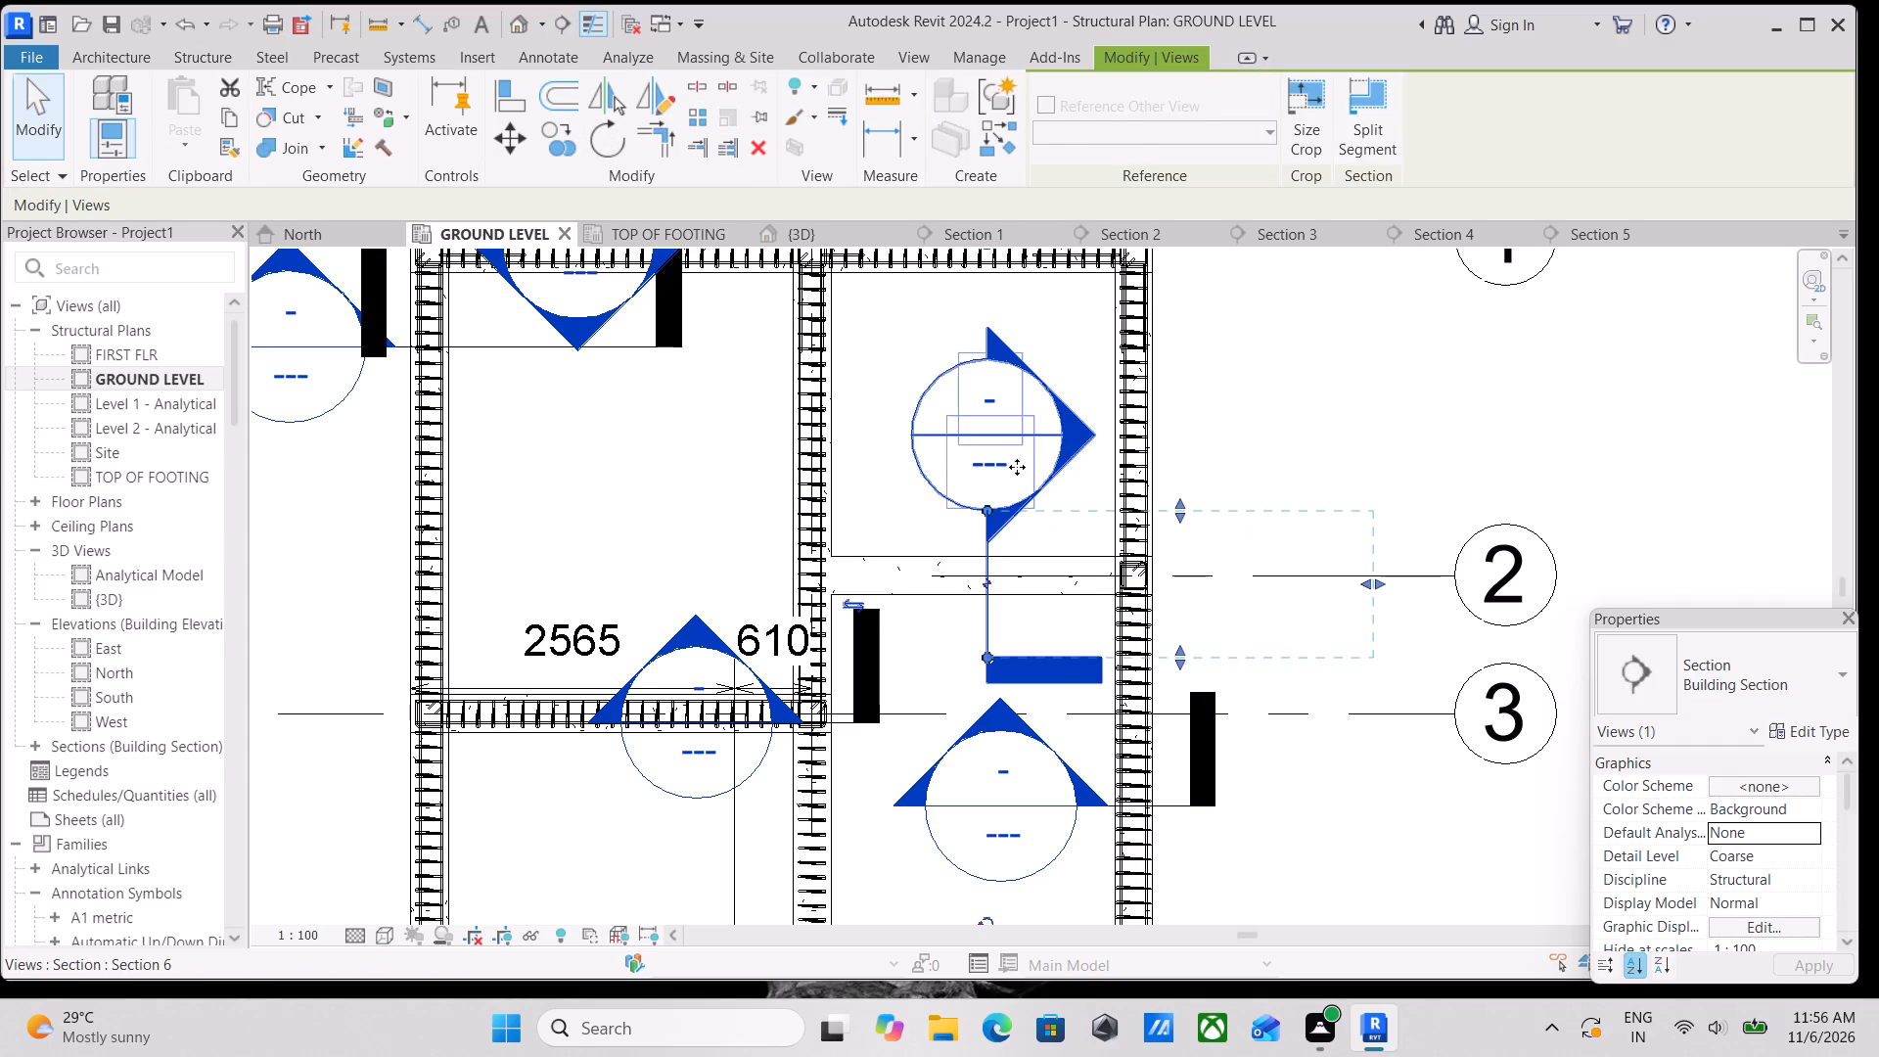
Shorten the new section's view depth so it ends within the grid 2 beam, before the grid C column.
left_click_drag(1362, 587, 1055, 582)
scroll(1033, 533, "up", 2)
left_click_drag(971, 598, 937, 598)
scroll(976, 594, "up", 3)
key("Escape")
scroll(1016, 633, "up", 2)
scroll(1004, 625, "down", 2)
Nudge the new section along the grid 2 beam towards grid B.
left_click(969, 678)
key("Left")
key("Left")
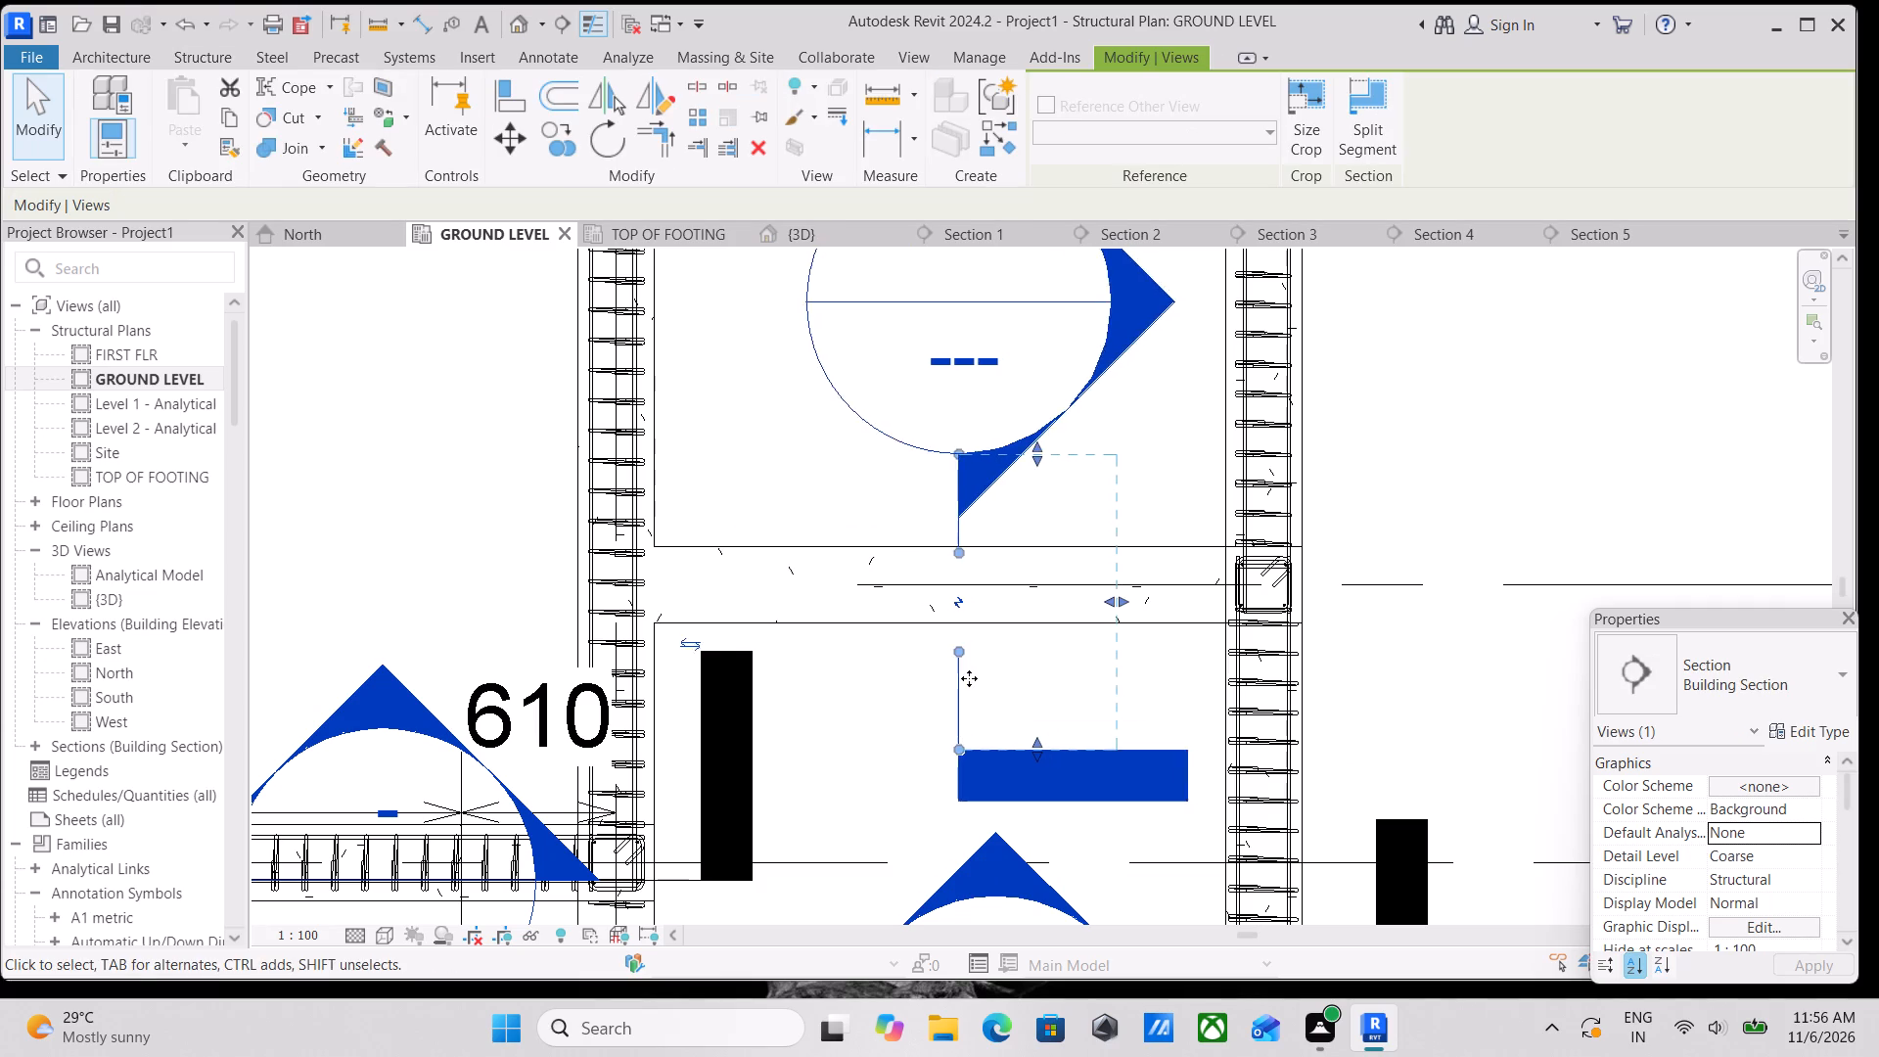
key("Left")
key("Left")
key("Left")
key("Left")
key("Left")
key("Left")
key("Left")
key("Left")
key("Left")
key("Left")
key("Left")
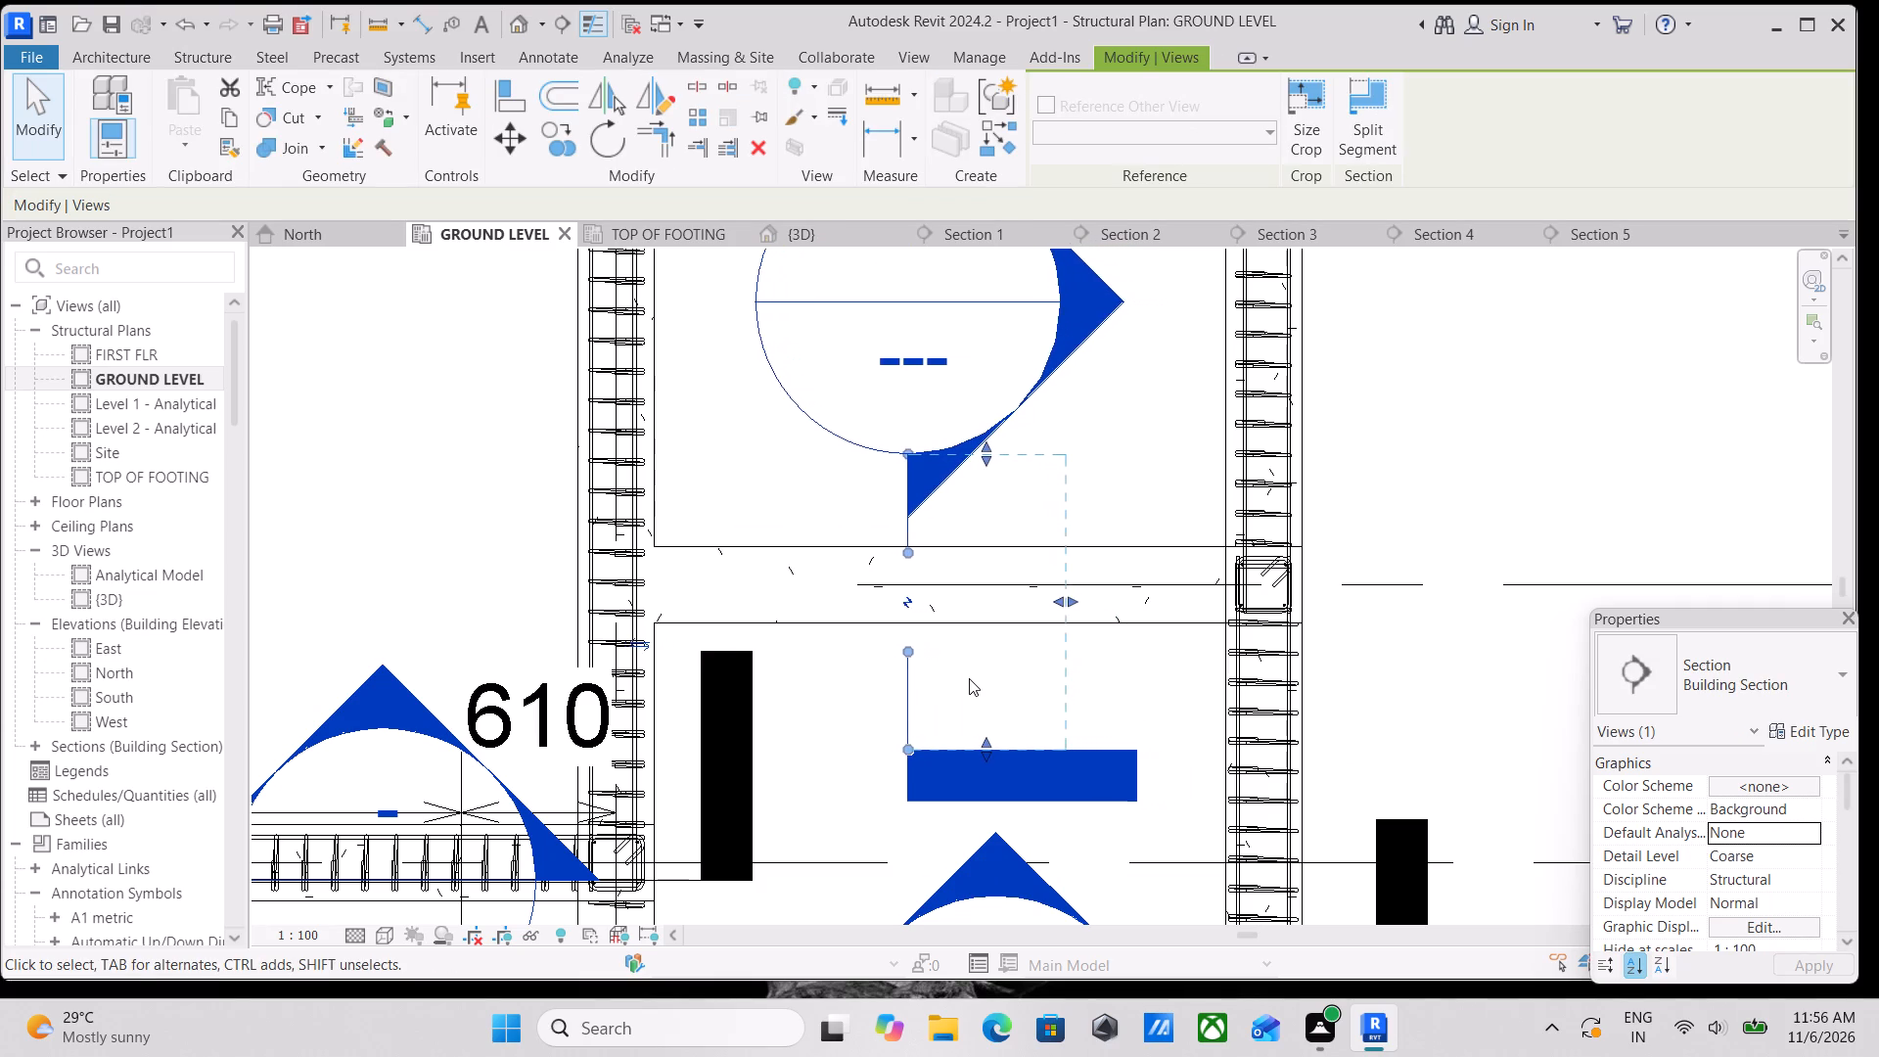
key("Left")
key("Left")
key("Left")
key("Left")
key("Left")
key("Left")
key("Left")
key("Left")
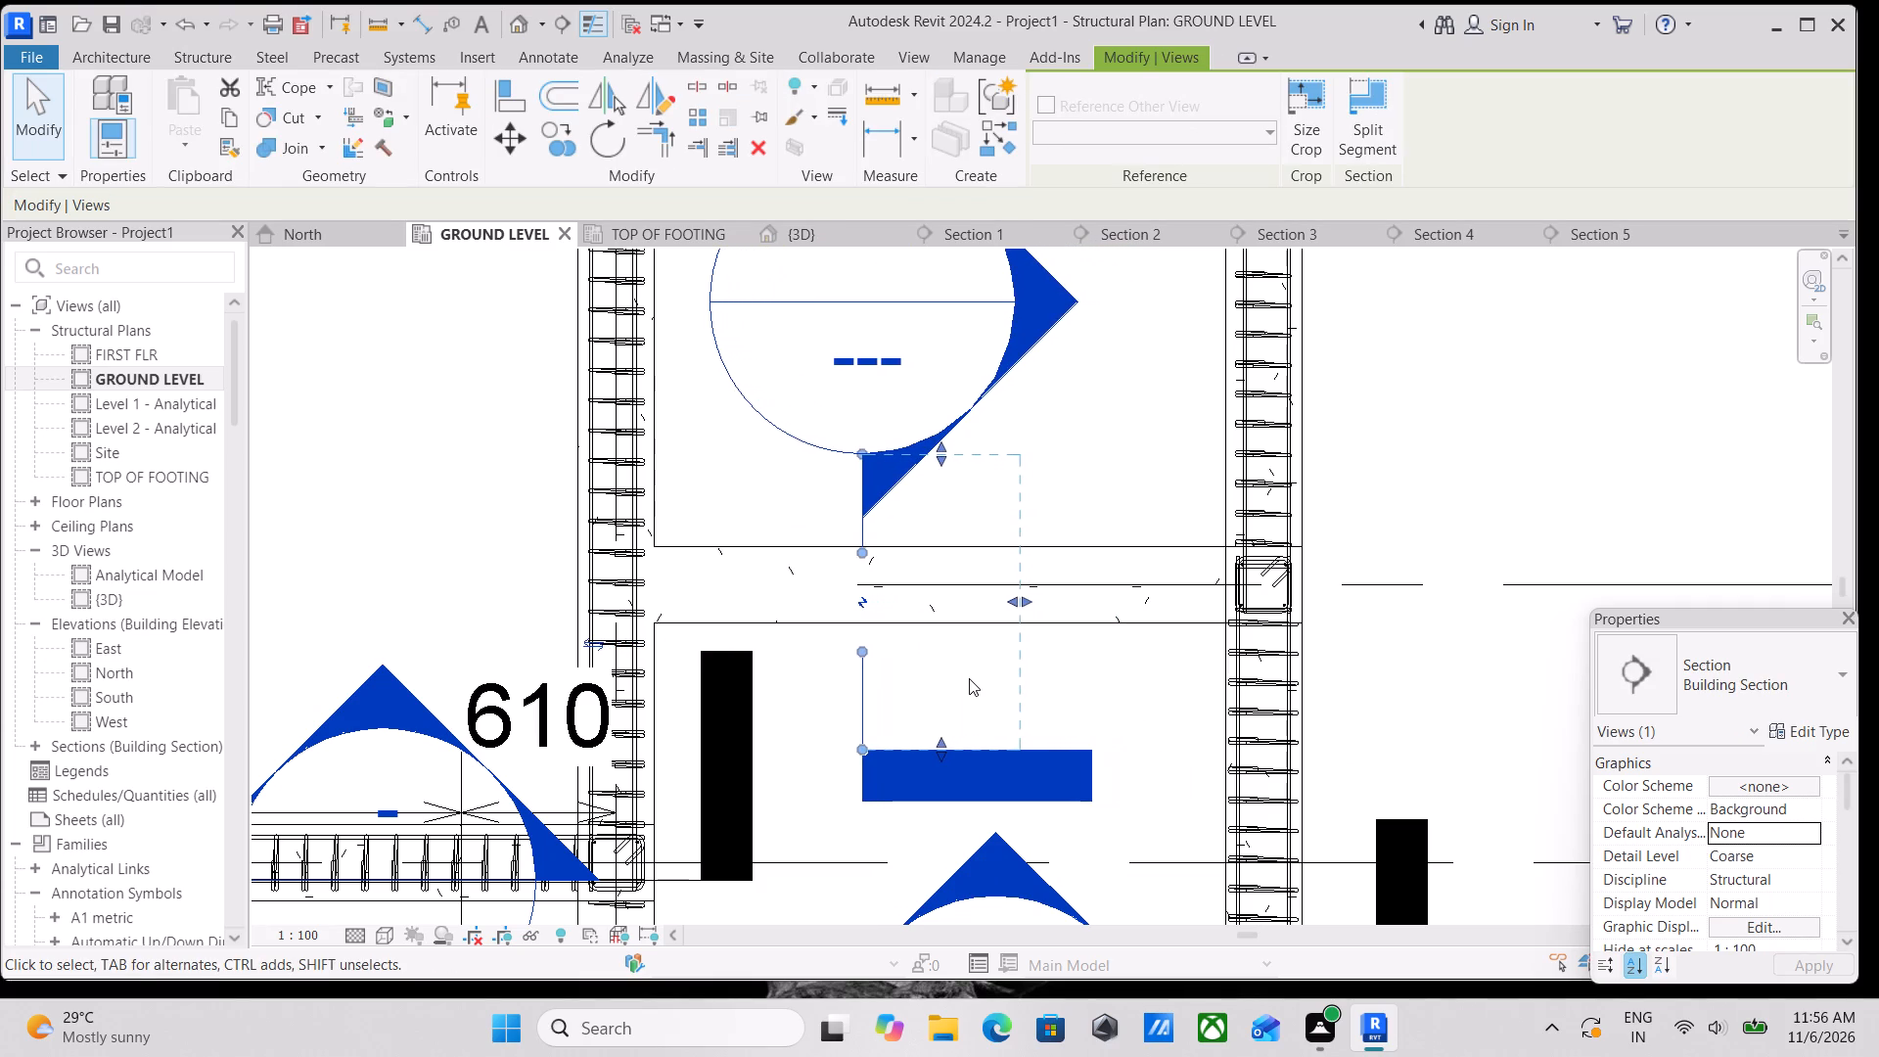
Open the view of the new section through the grid 2 beam.
right_click(996, 340)
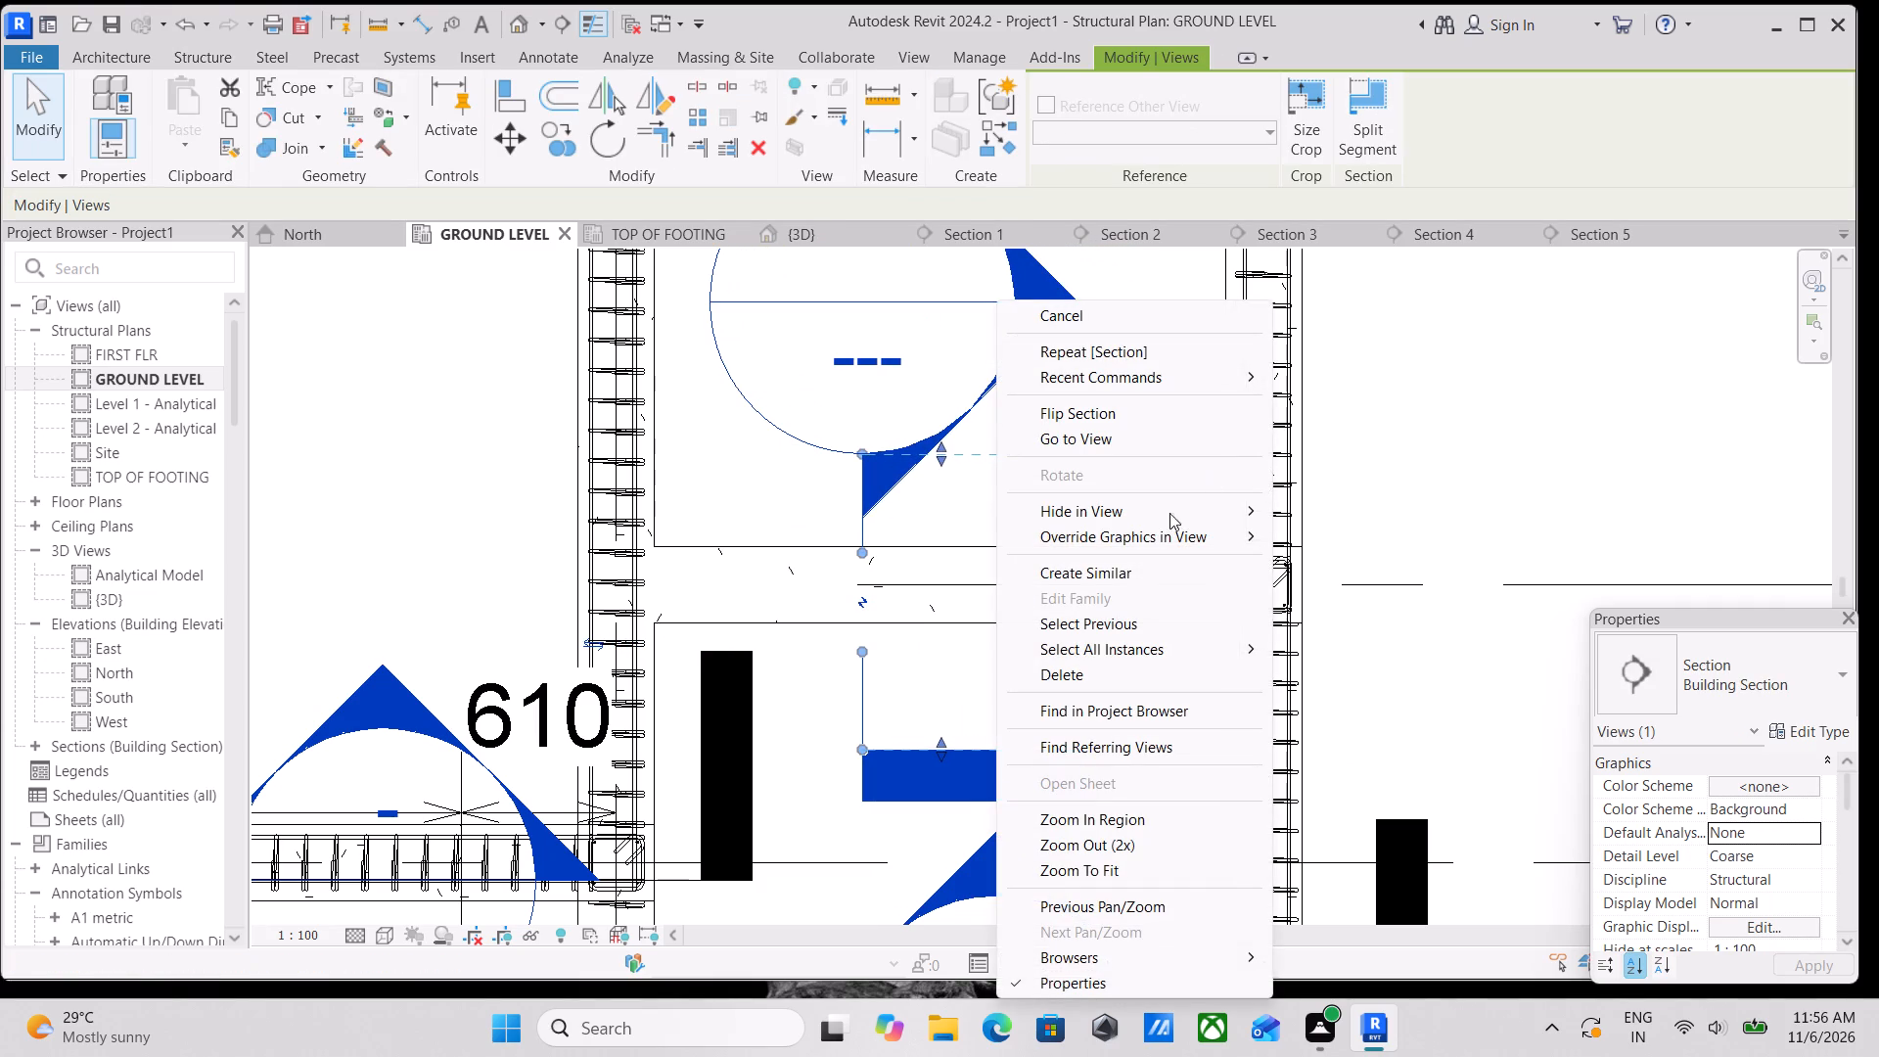
left_click(1097, 435)
scroll(1008, 530, "down", 2)
scroll(1012, 654, "up", 7)
scroll(1063, 400, "up", 3)
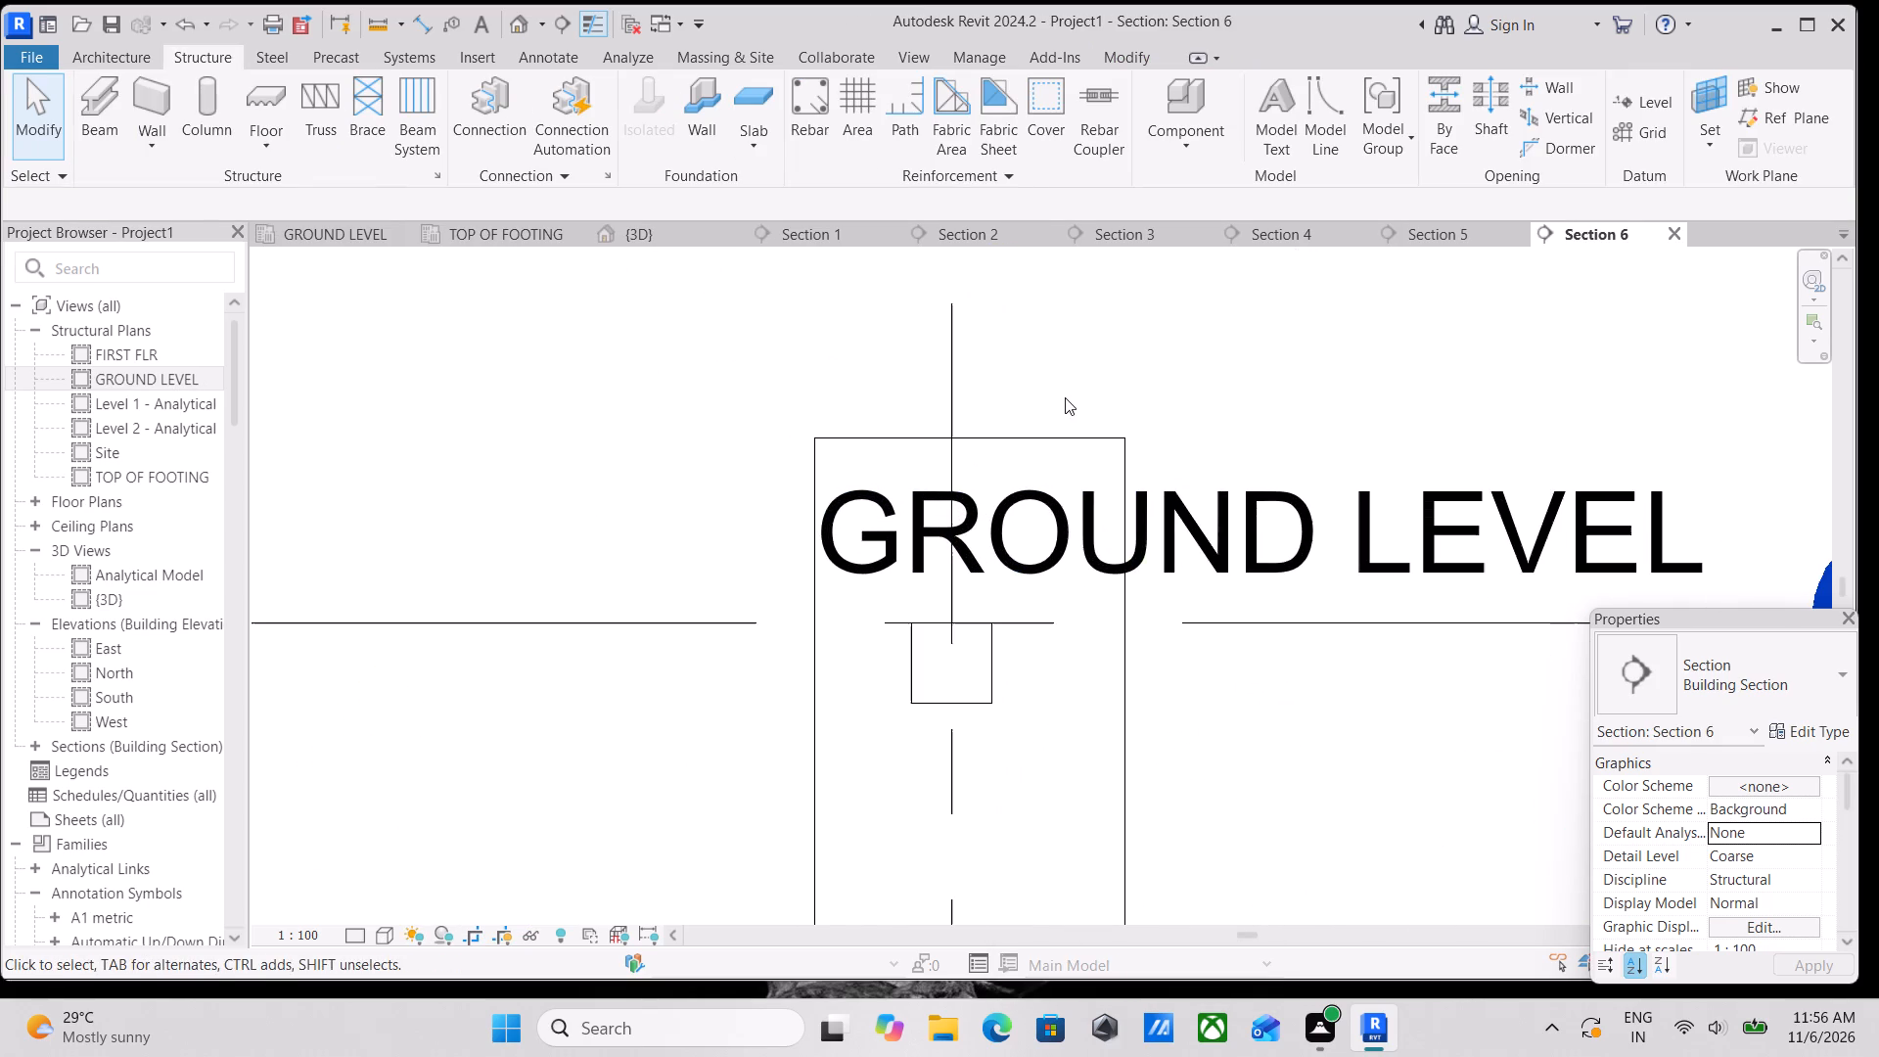
Start editing rebar cover and examine the cover types and distances in the Rebar Cover Settings.
left_click(1066, 108)
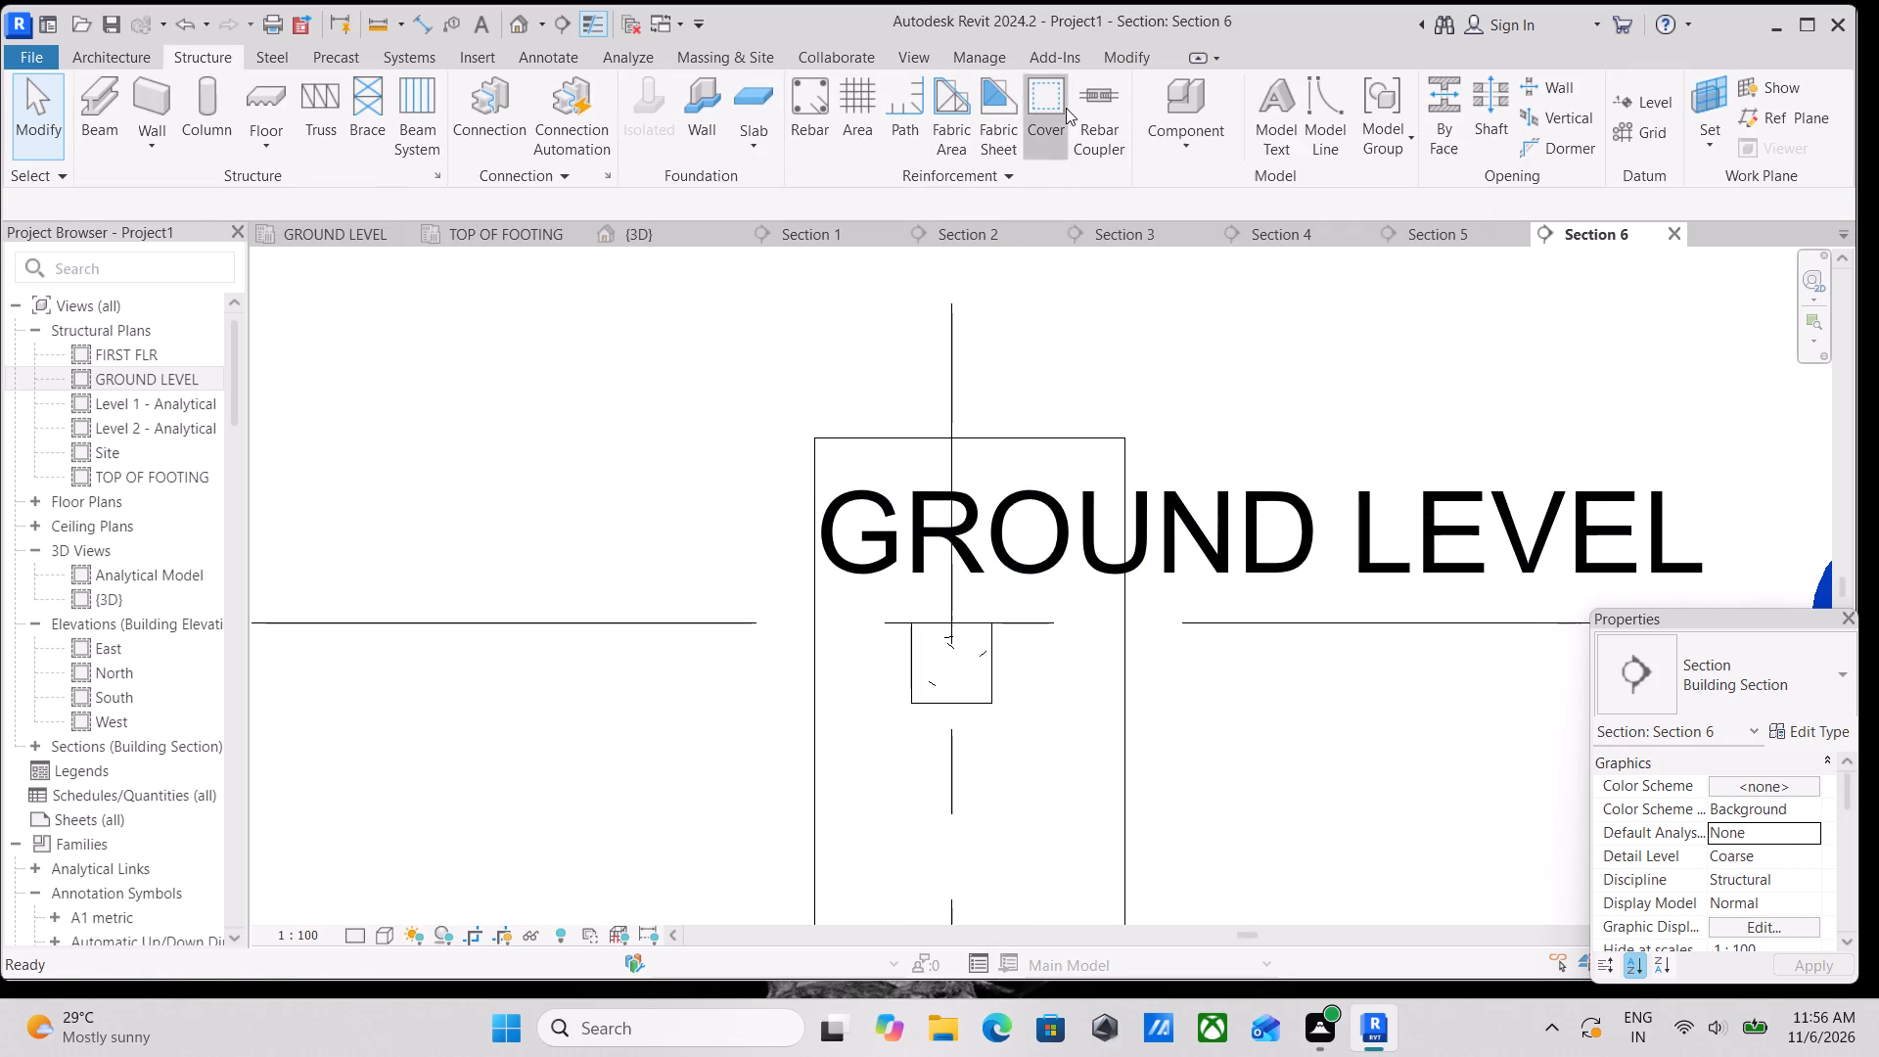
scroll(894, 651, "up", 3)
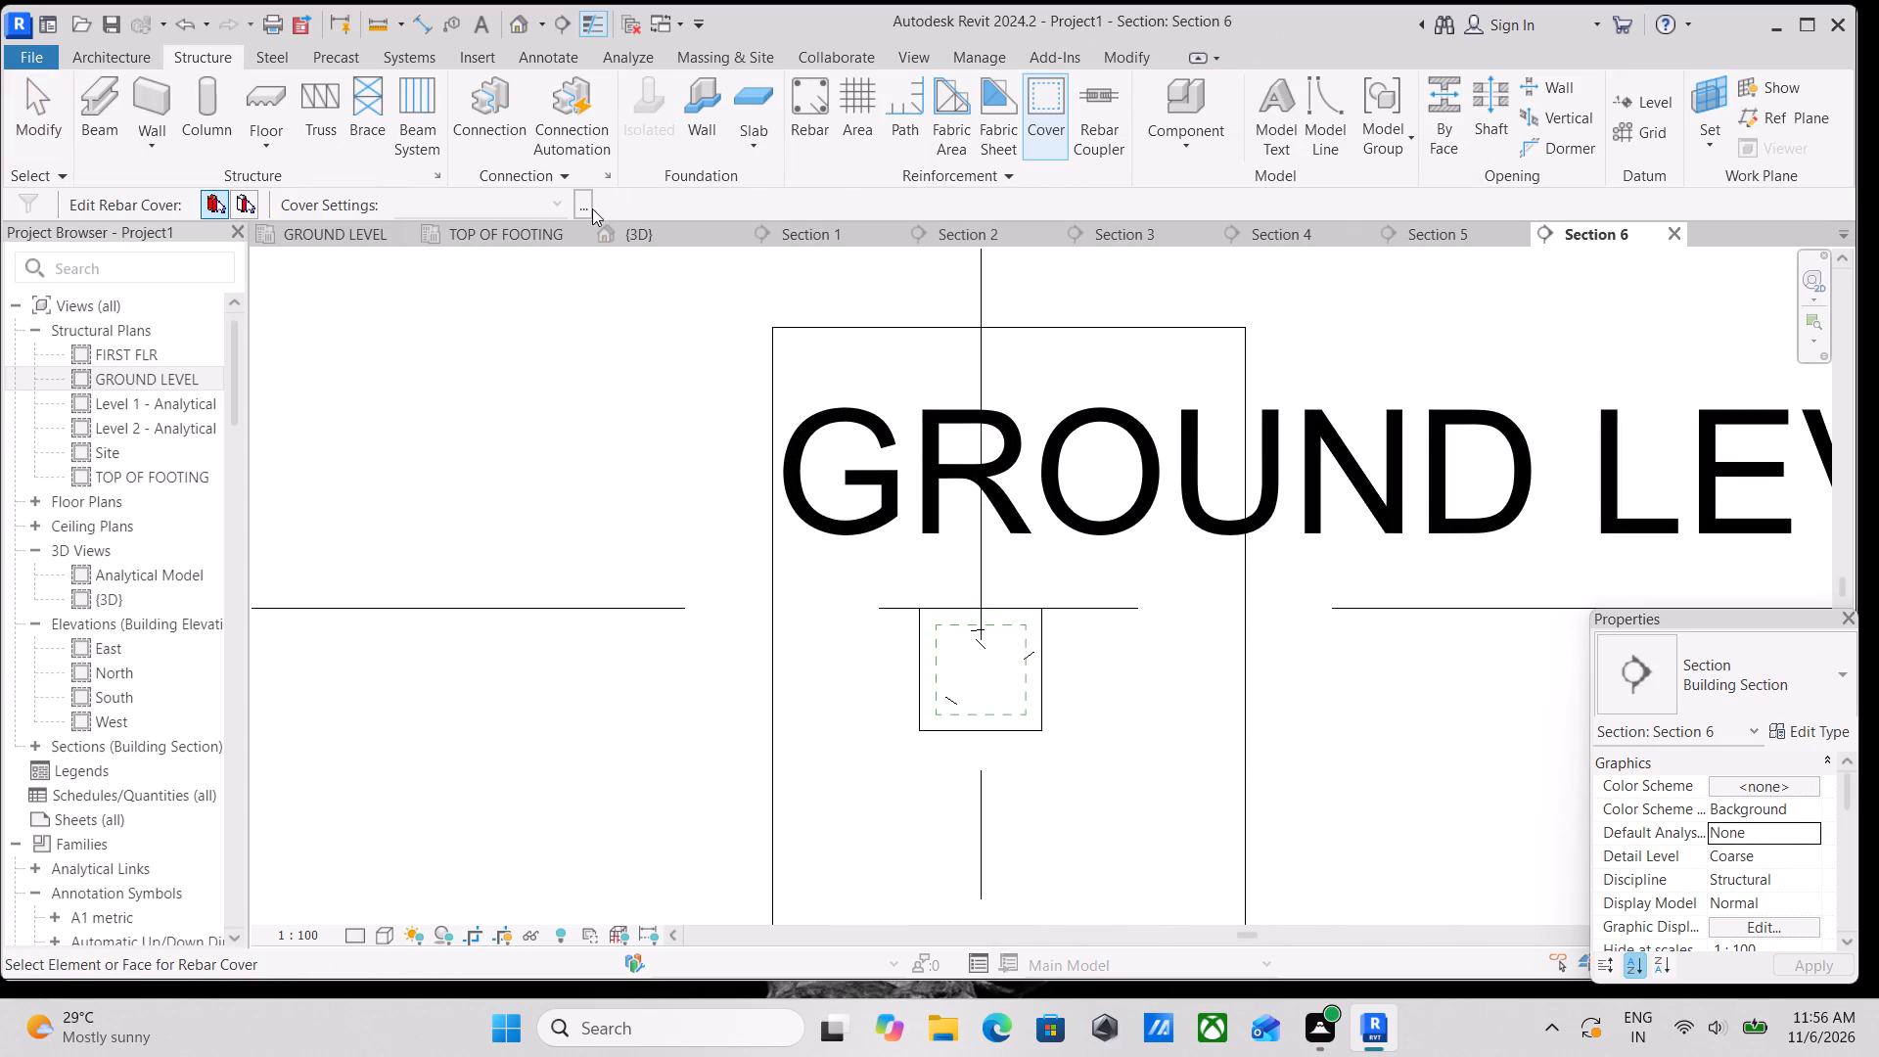
left_click(560, 205)
left_click(582, 191)
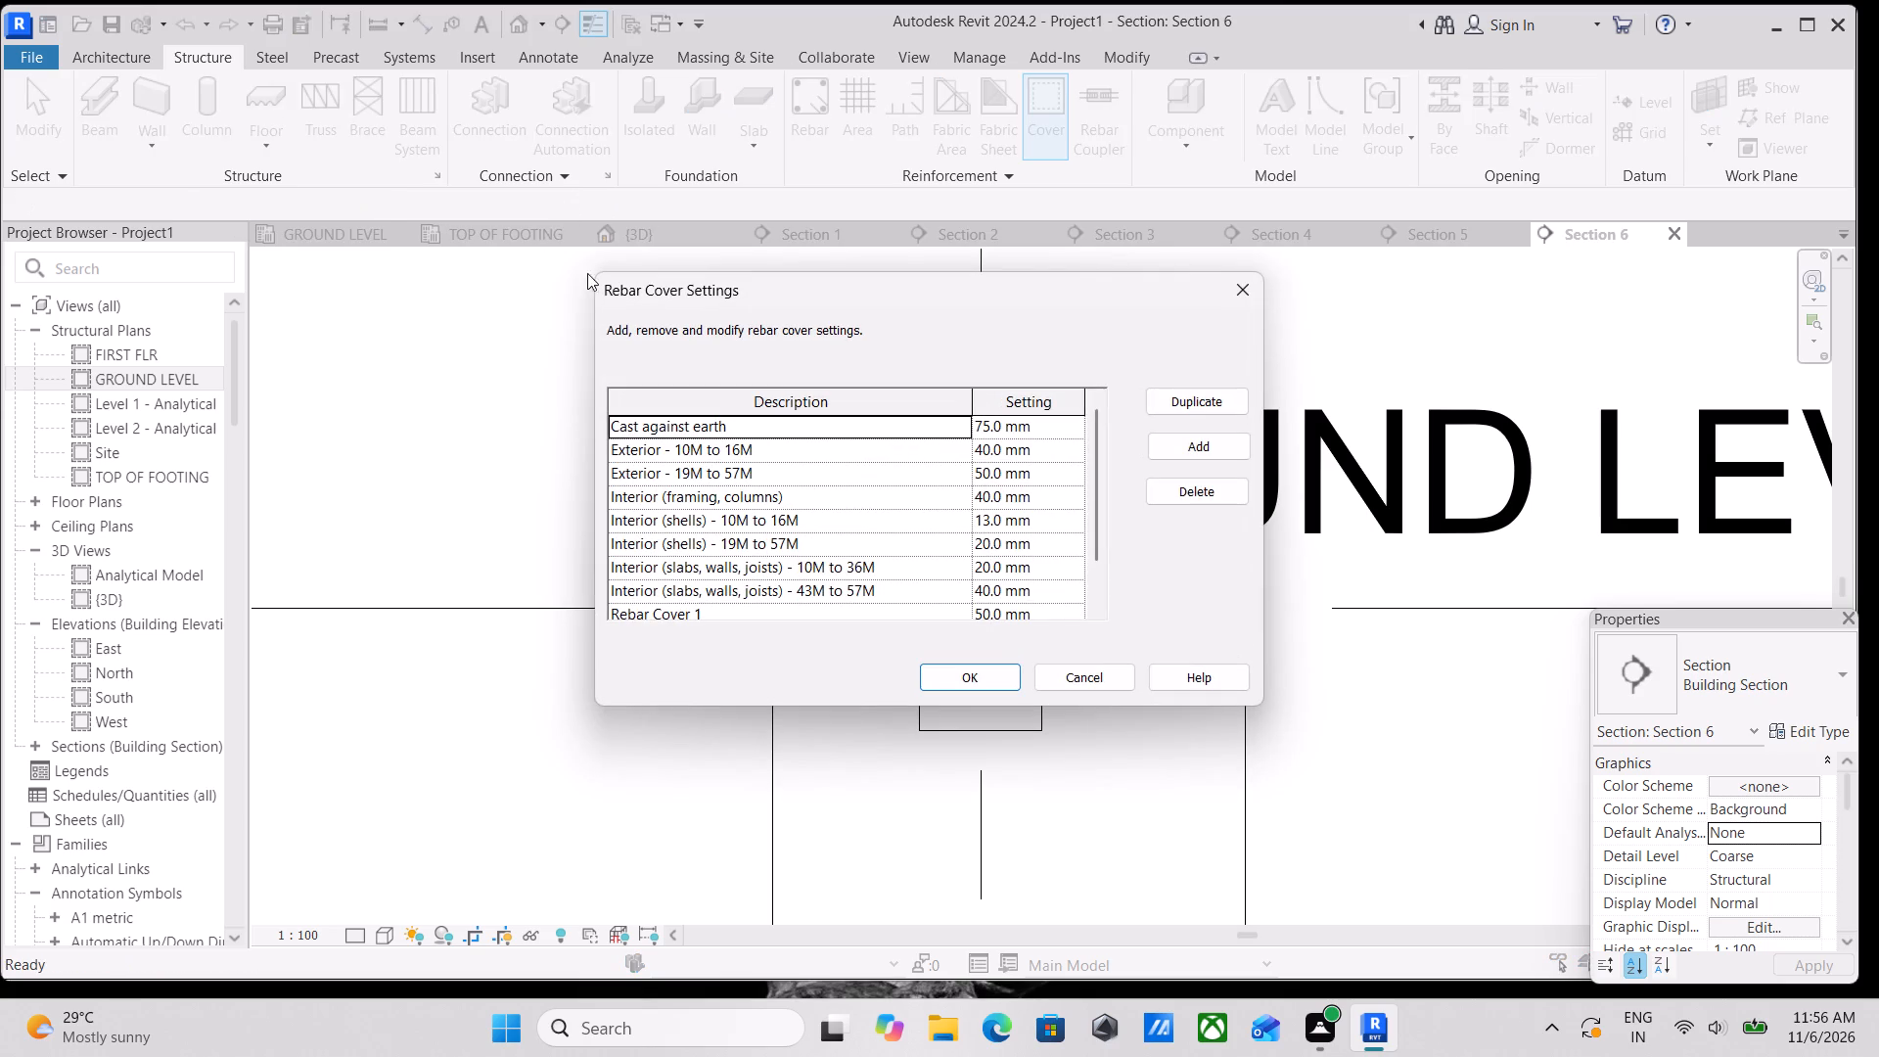
scroll(743, 577, "down", 2)
scroll(716, 528, "up", 4)
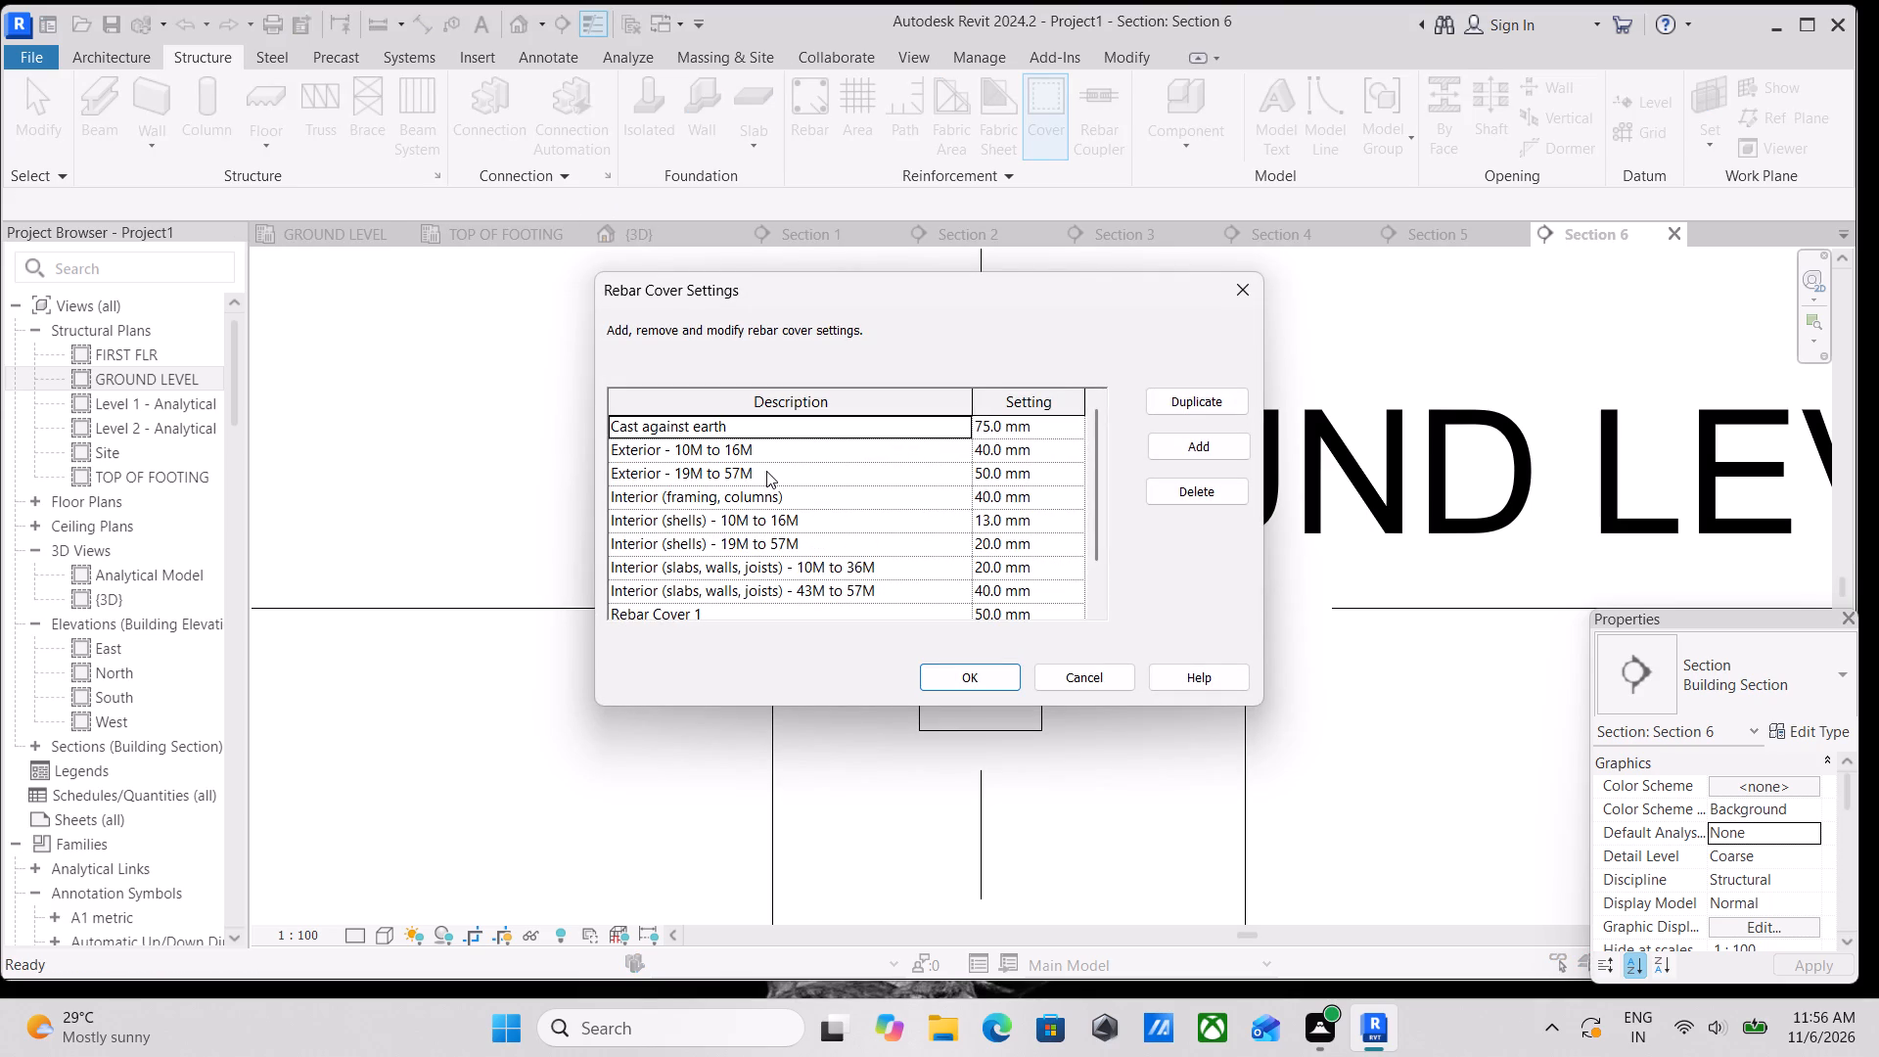
left_click(766, 471)
left_click(812, 503)
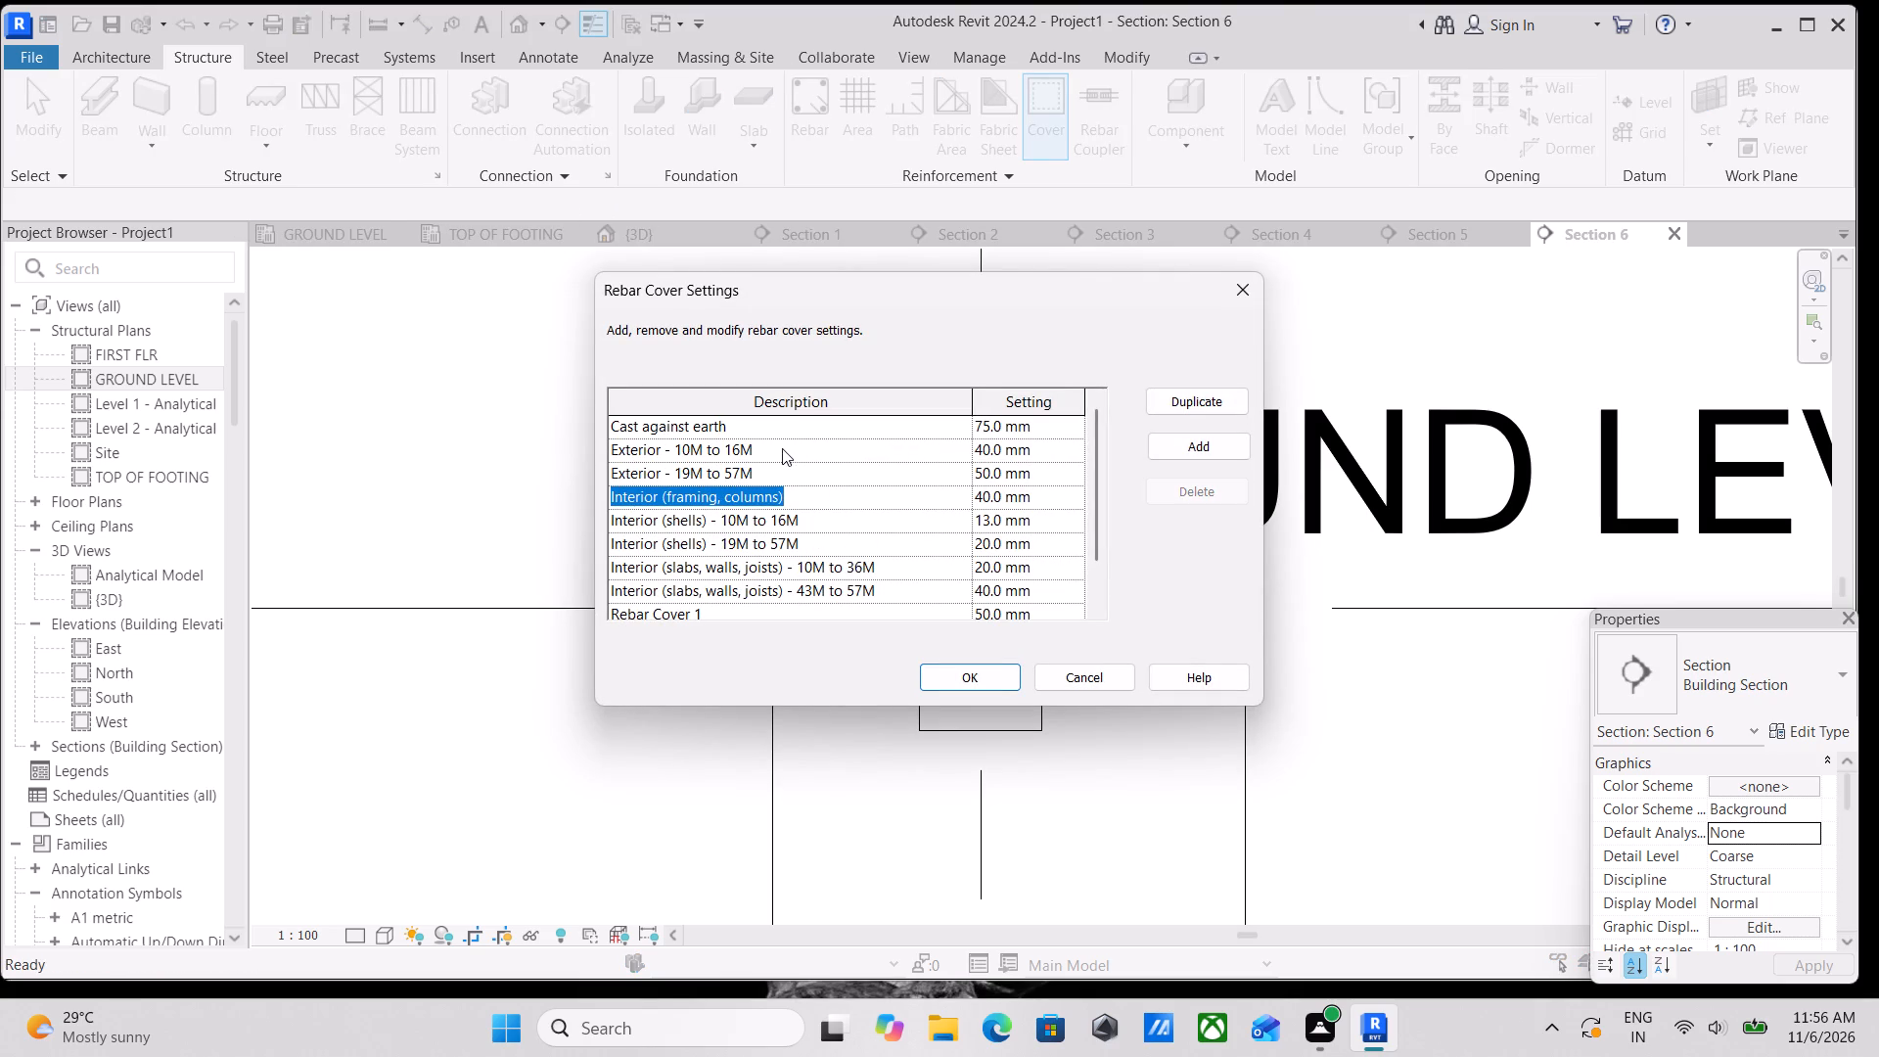
left_click(774, 447)
left_click(964, 519)
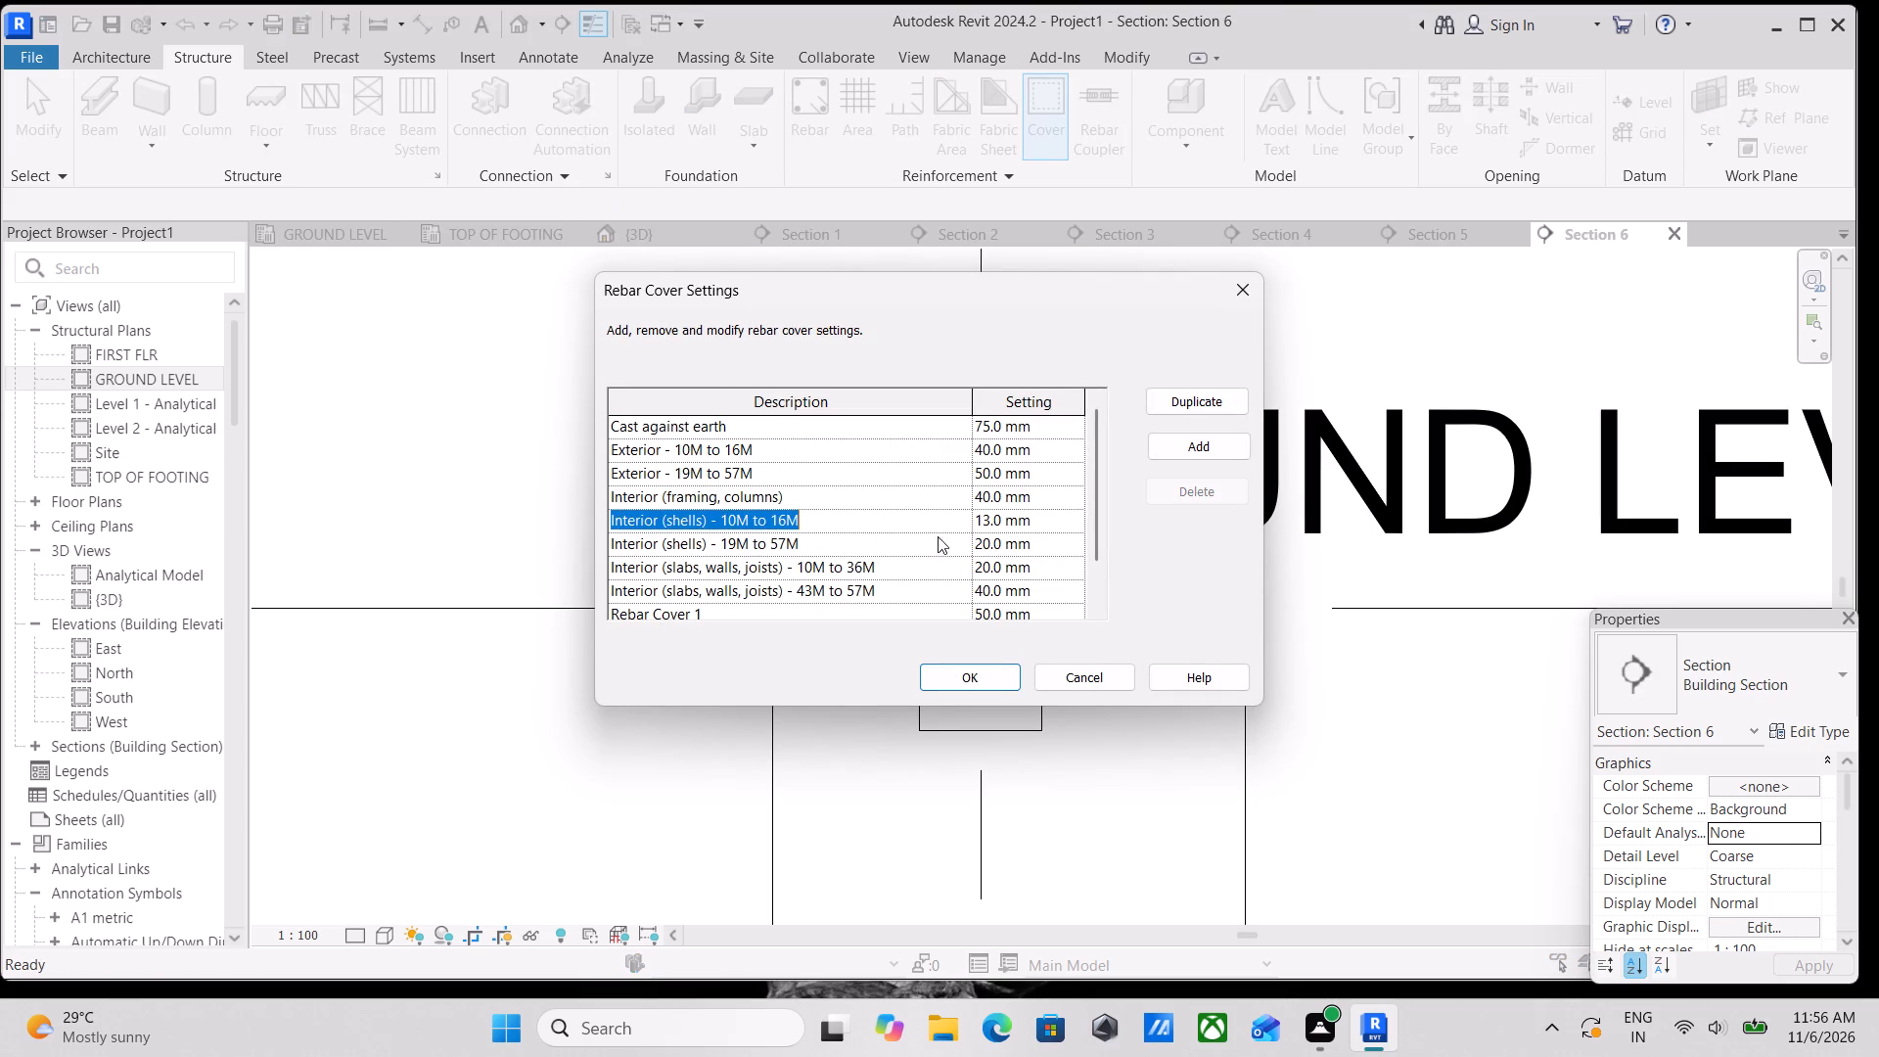
left_click(915, 542)
left_click(834, 498)
left_click(823, 472)
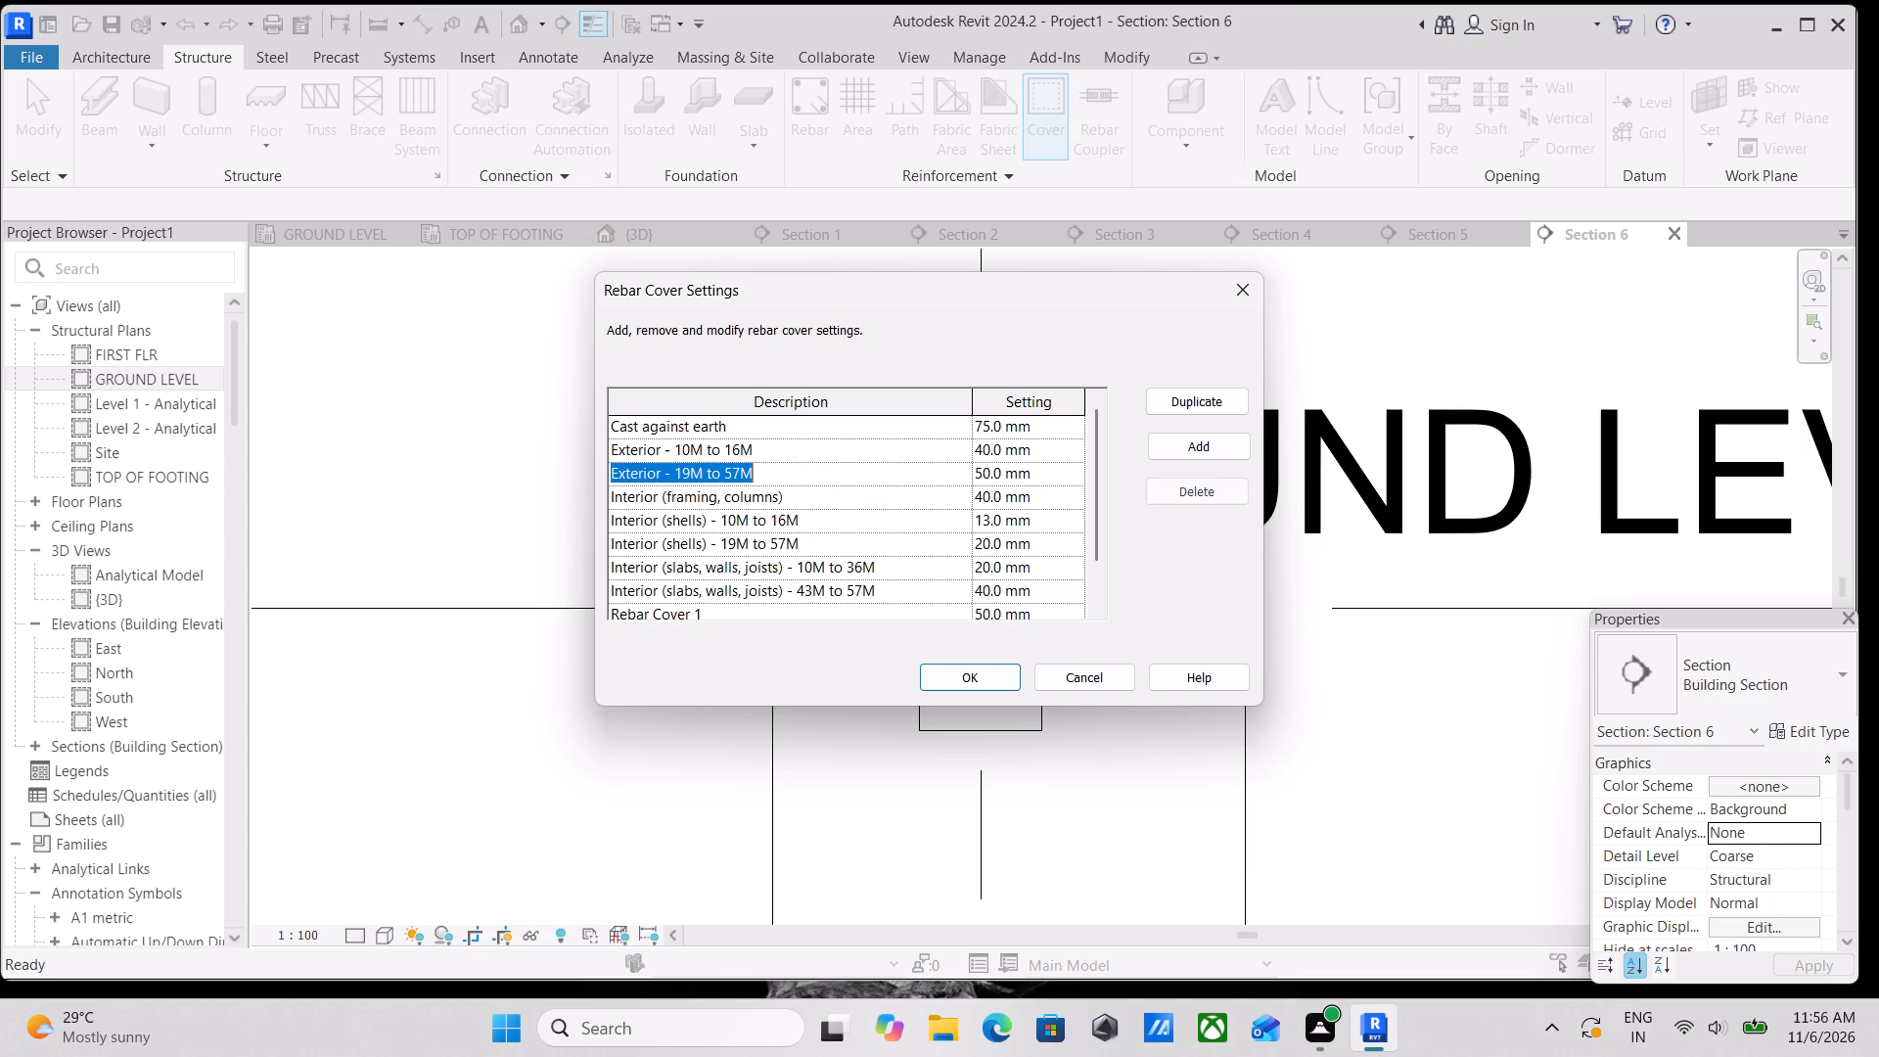
left_click(998, 509)
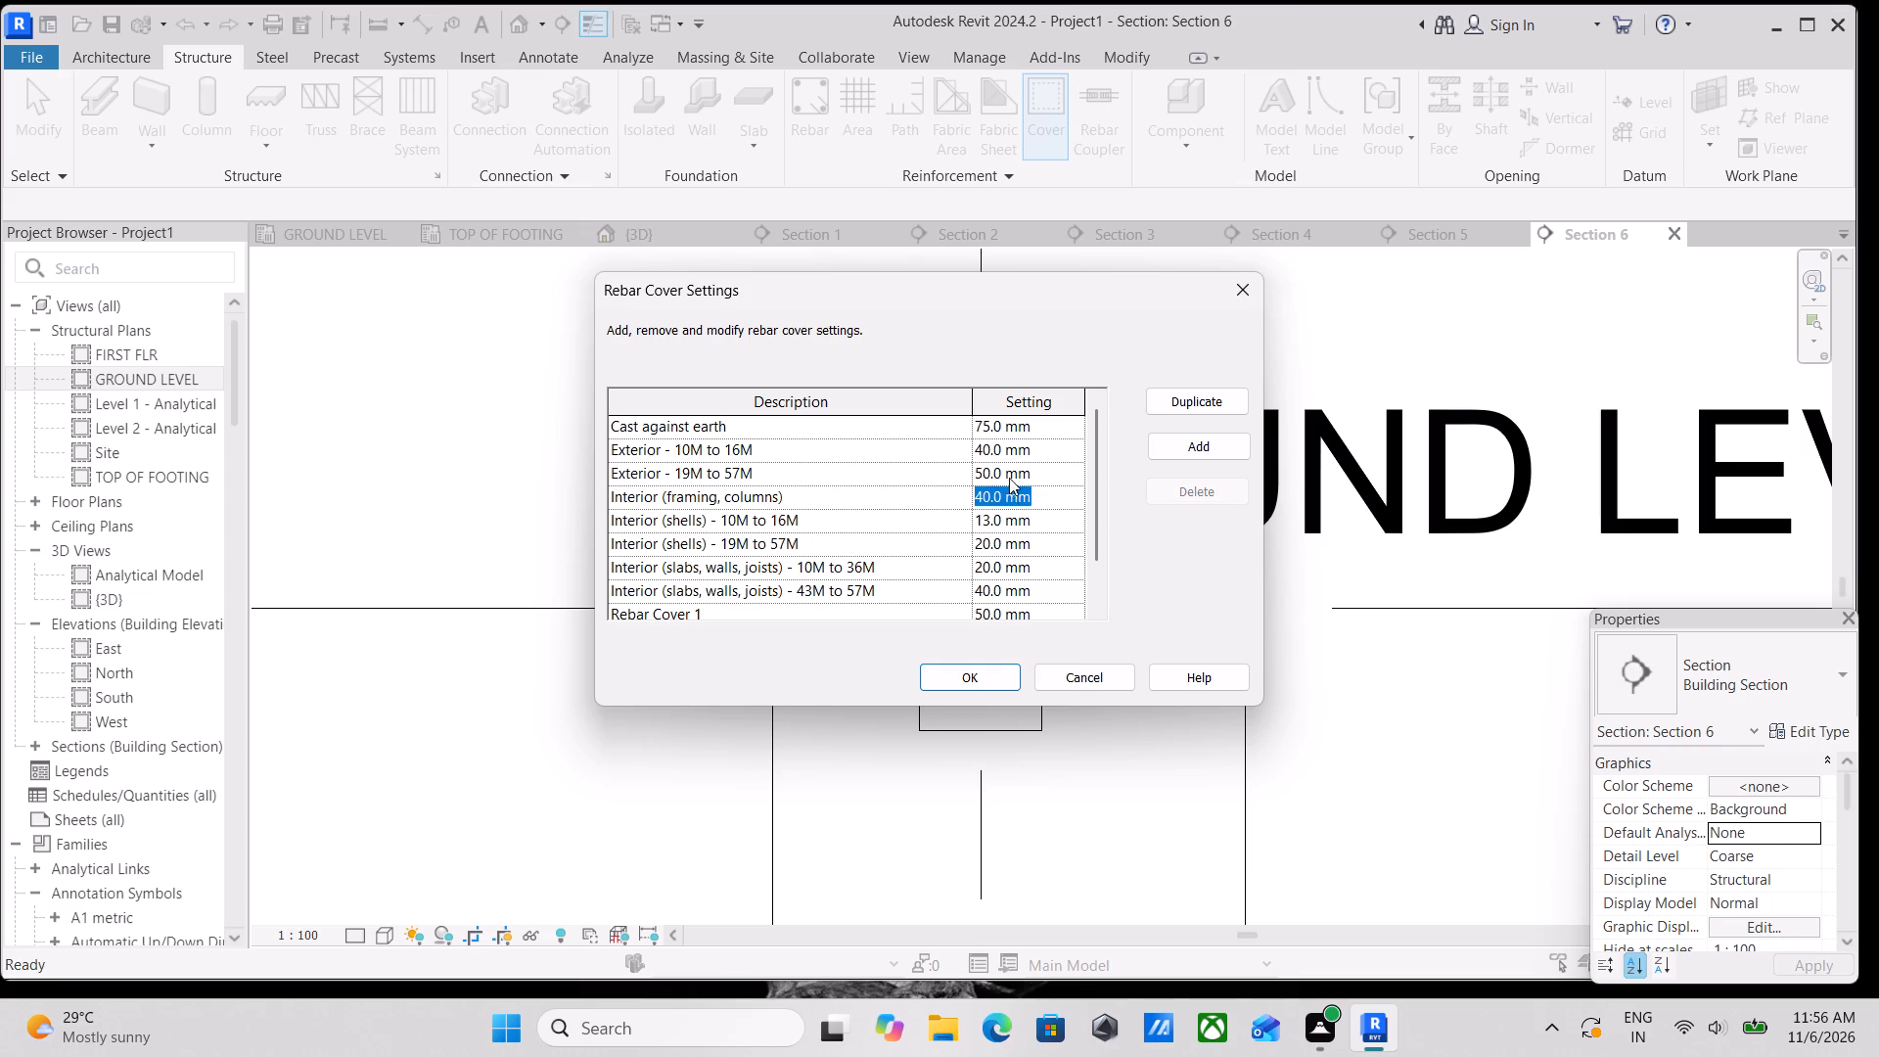
left_click(1009, 478)
left_click(1008, 518)
left_click(1011, 547)
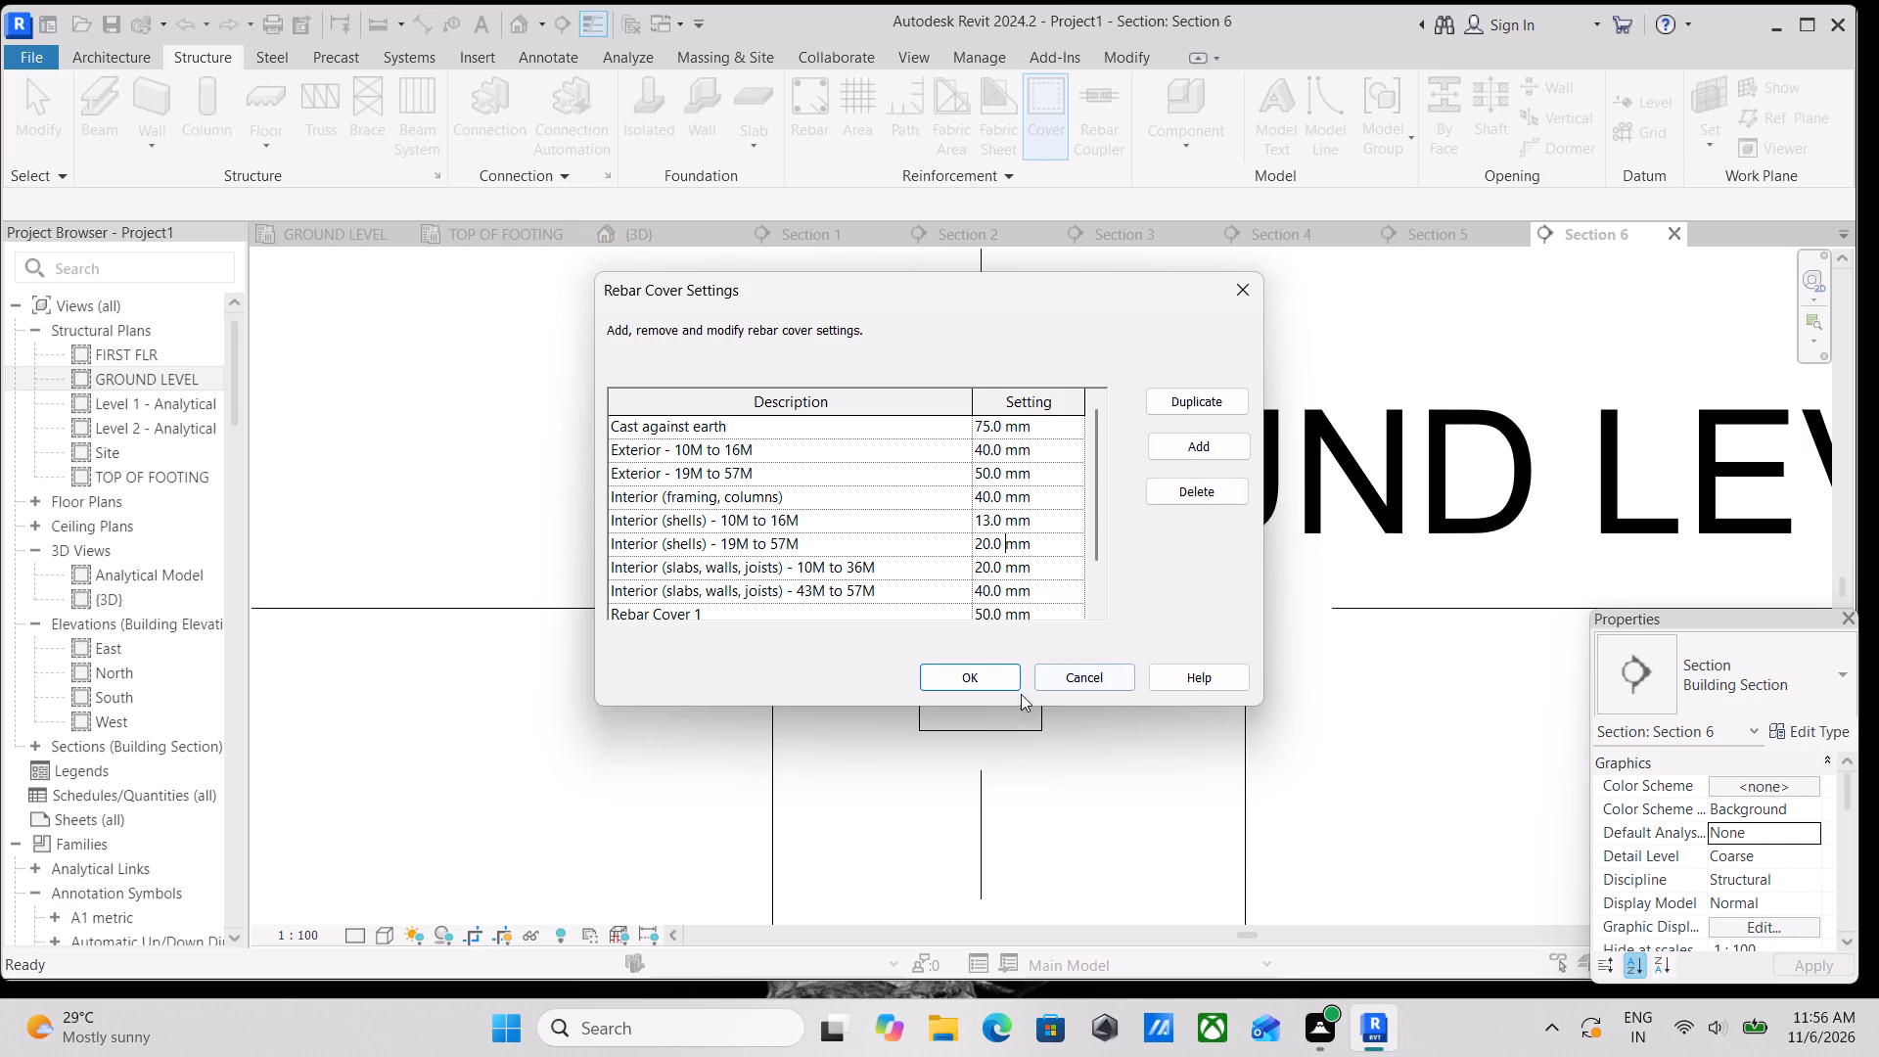
left_click(837, 535)
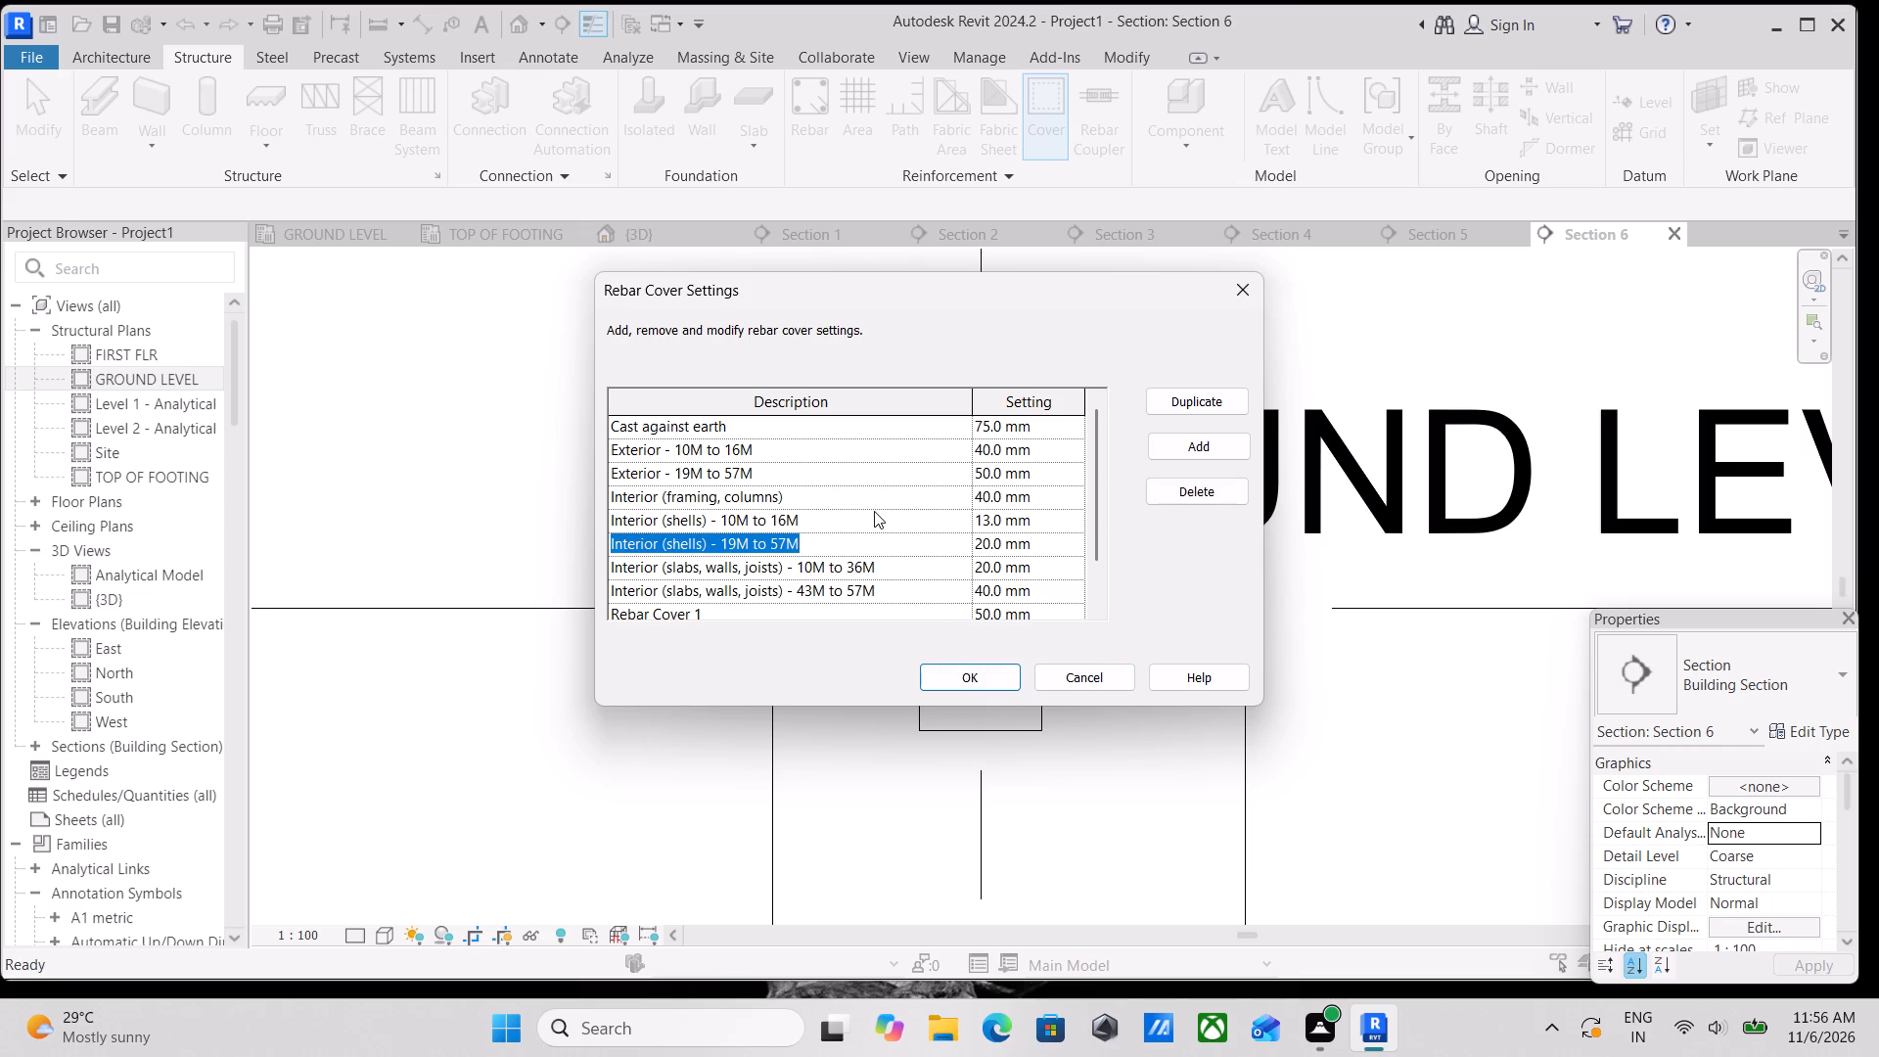
left_click(874, 515)
left_click(976, 674)
Set the grid 2 beam's rebar cover to Interior (shells) - 10M to 16M <13 mm>.
scroll(992, 616, "up", 3)
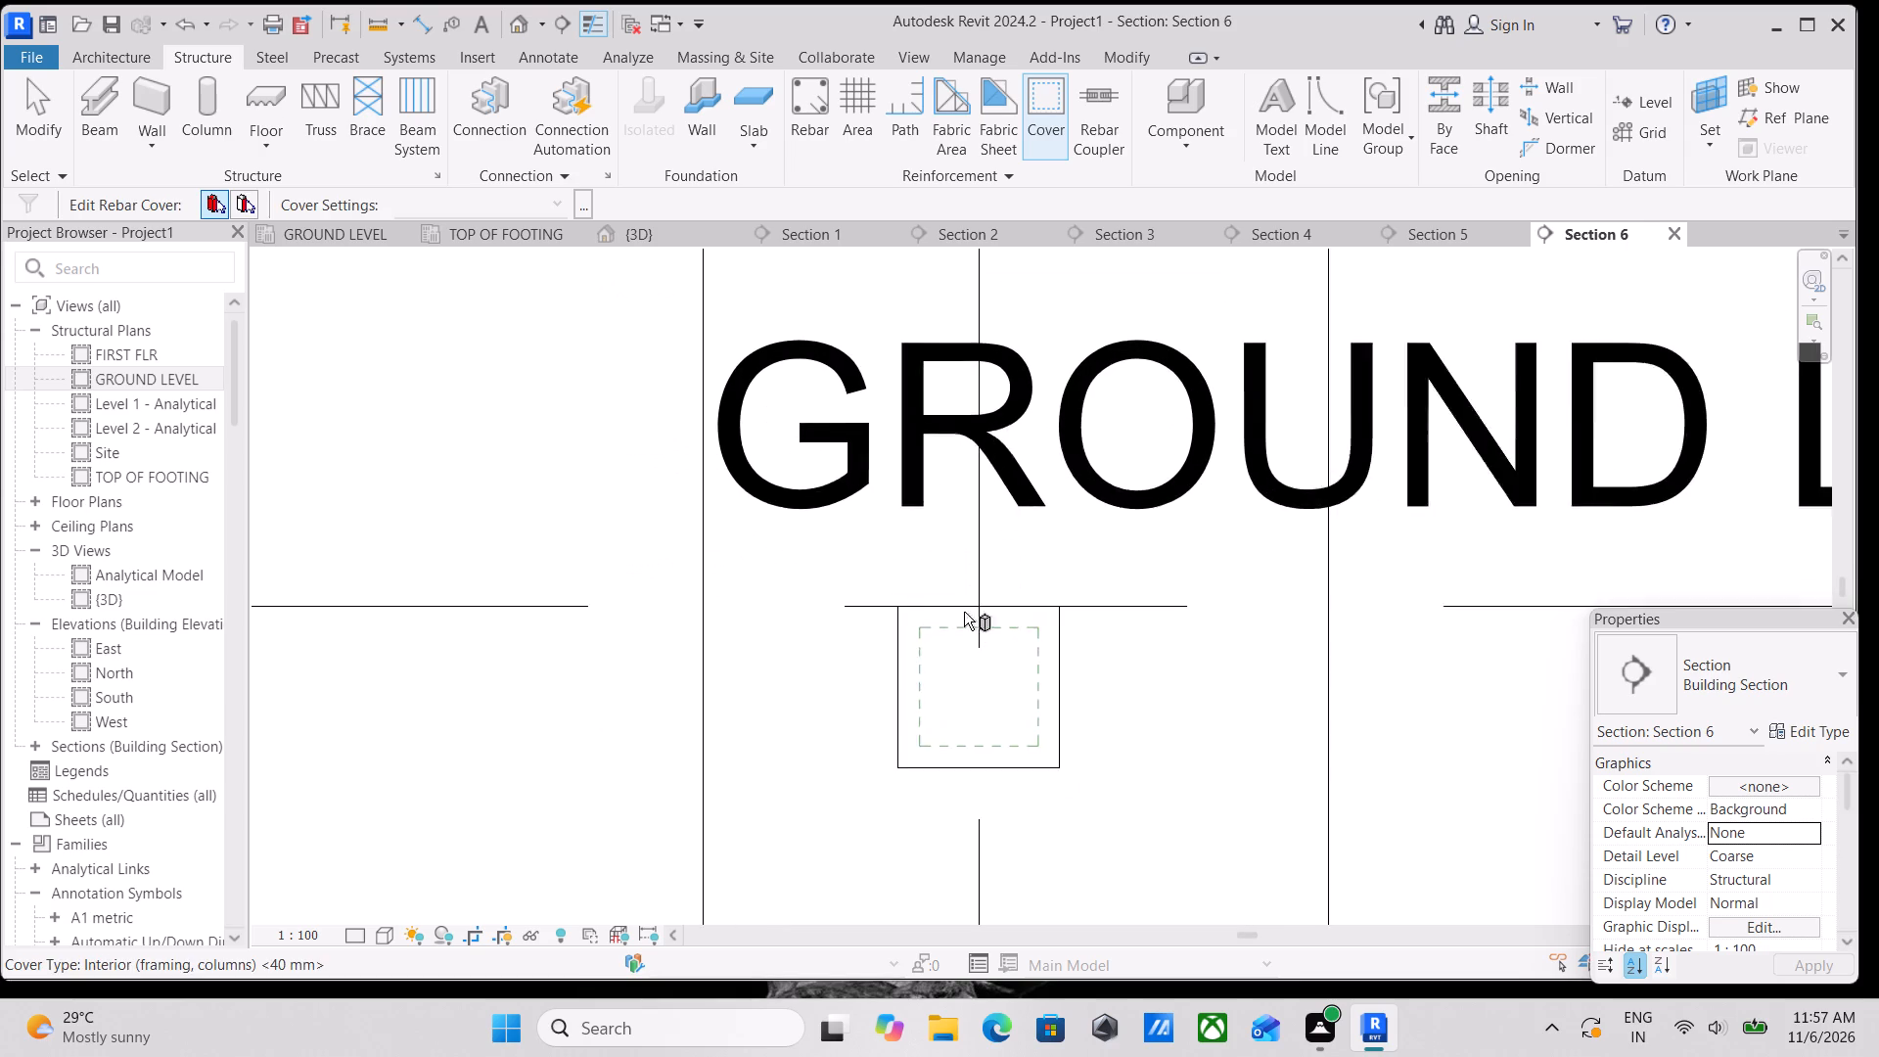
scroll(901, 585, "up", 1)
left_click(896, 600)
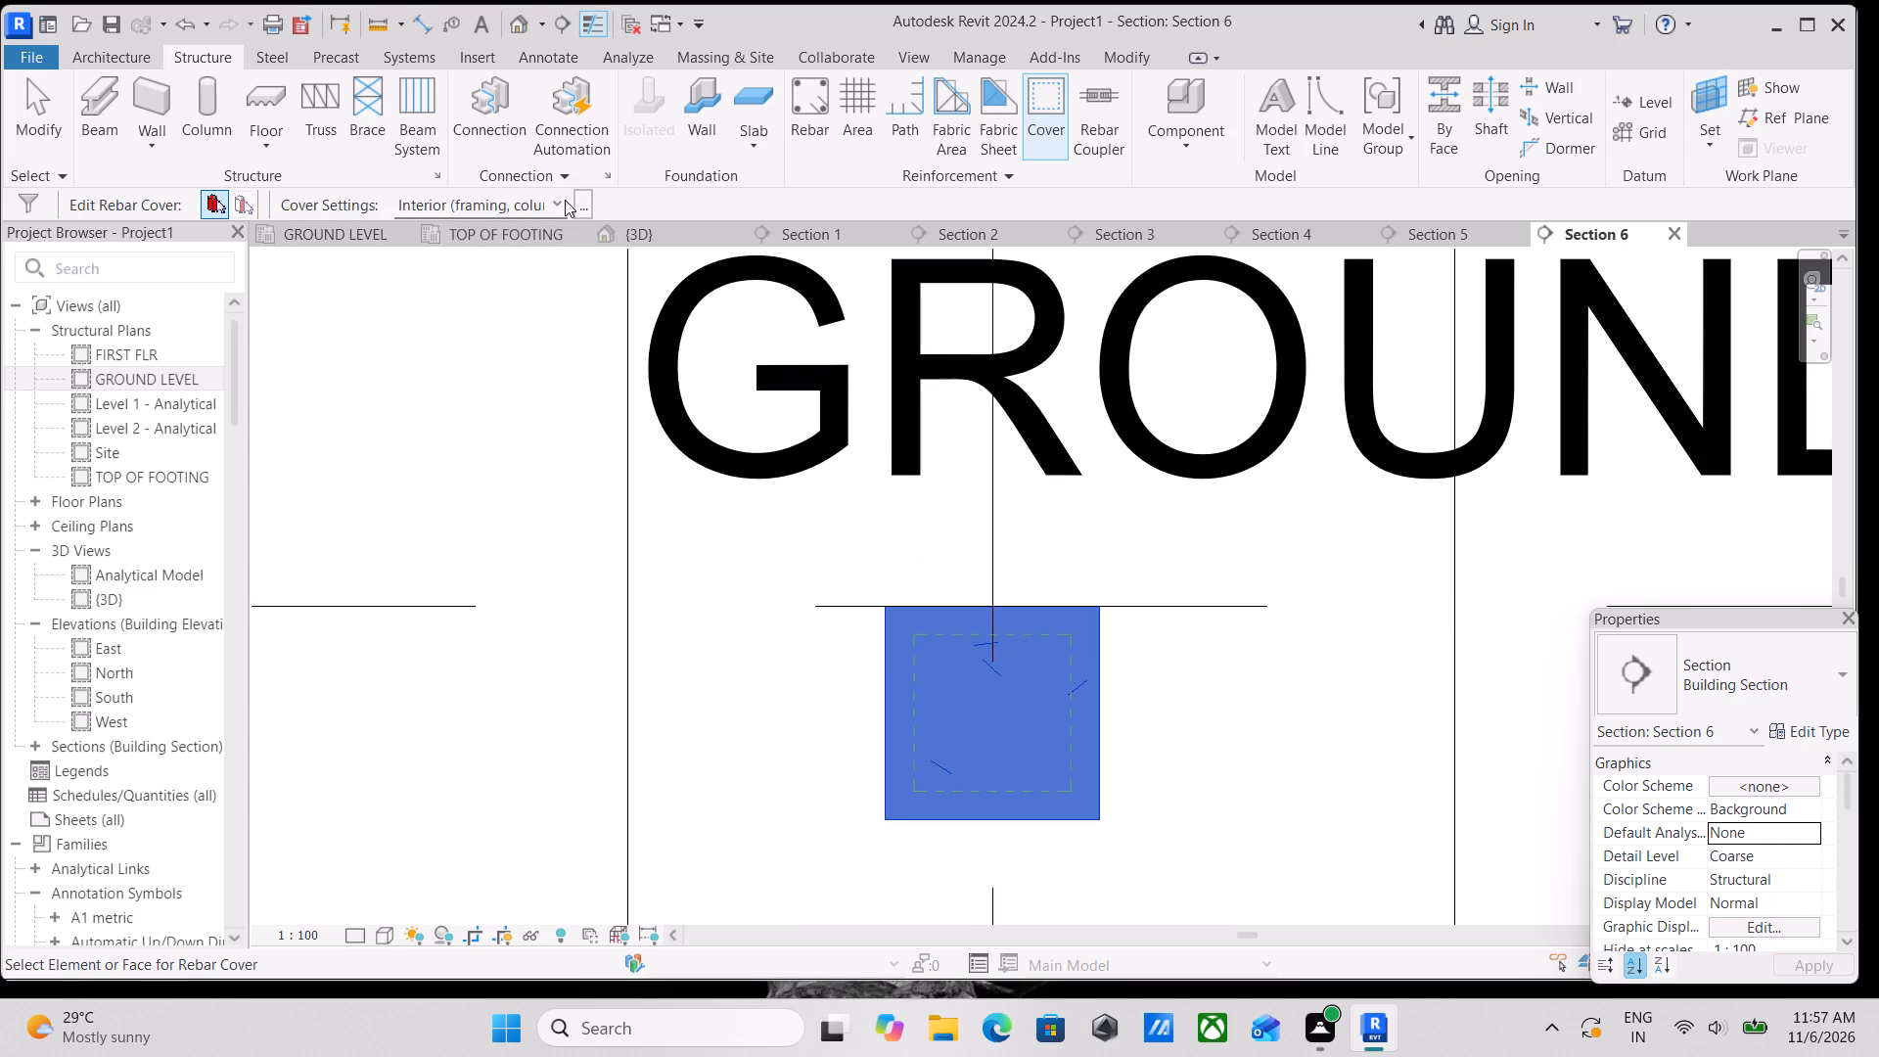
left_click(554, 198)
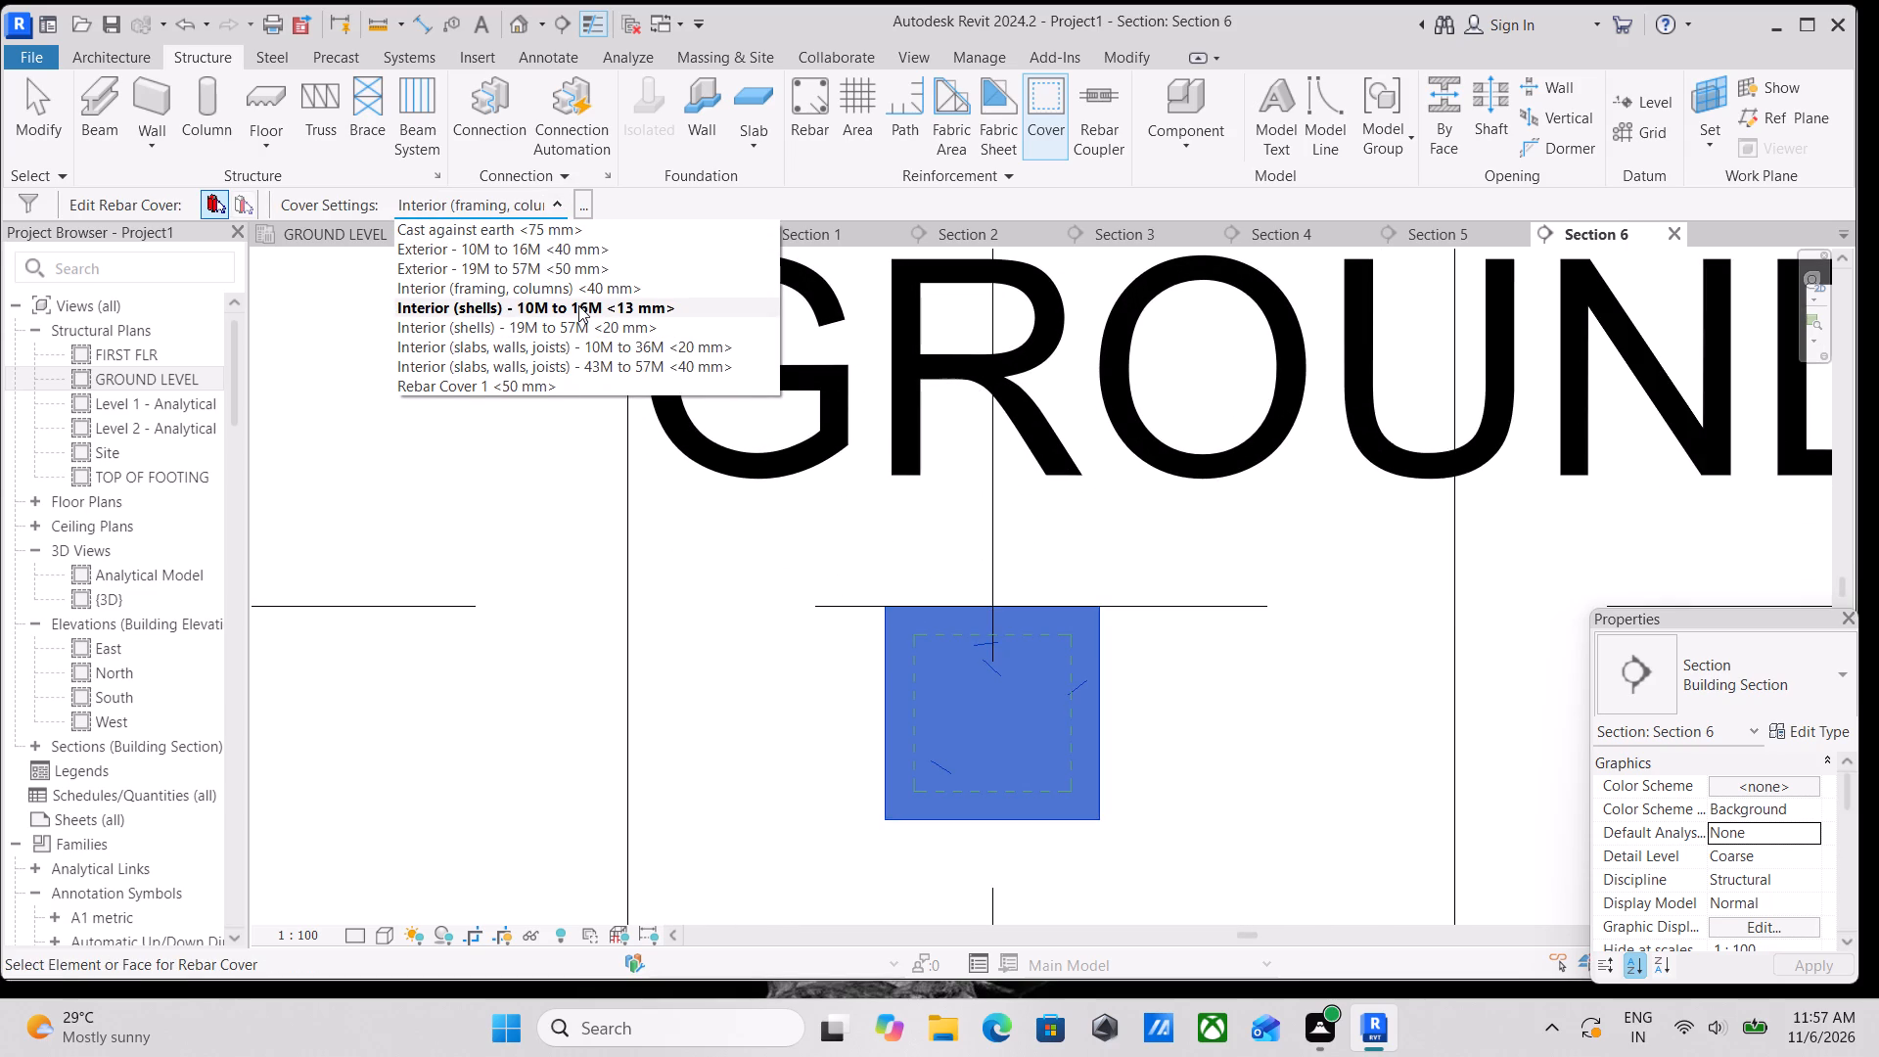
left_click(580, 313)
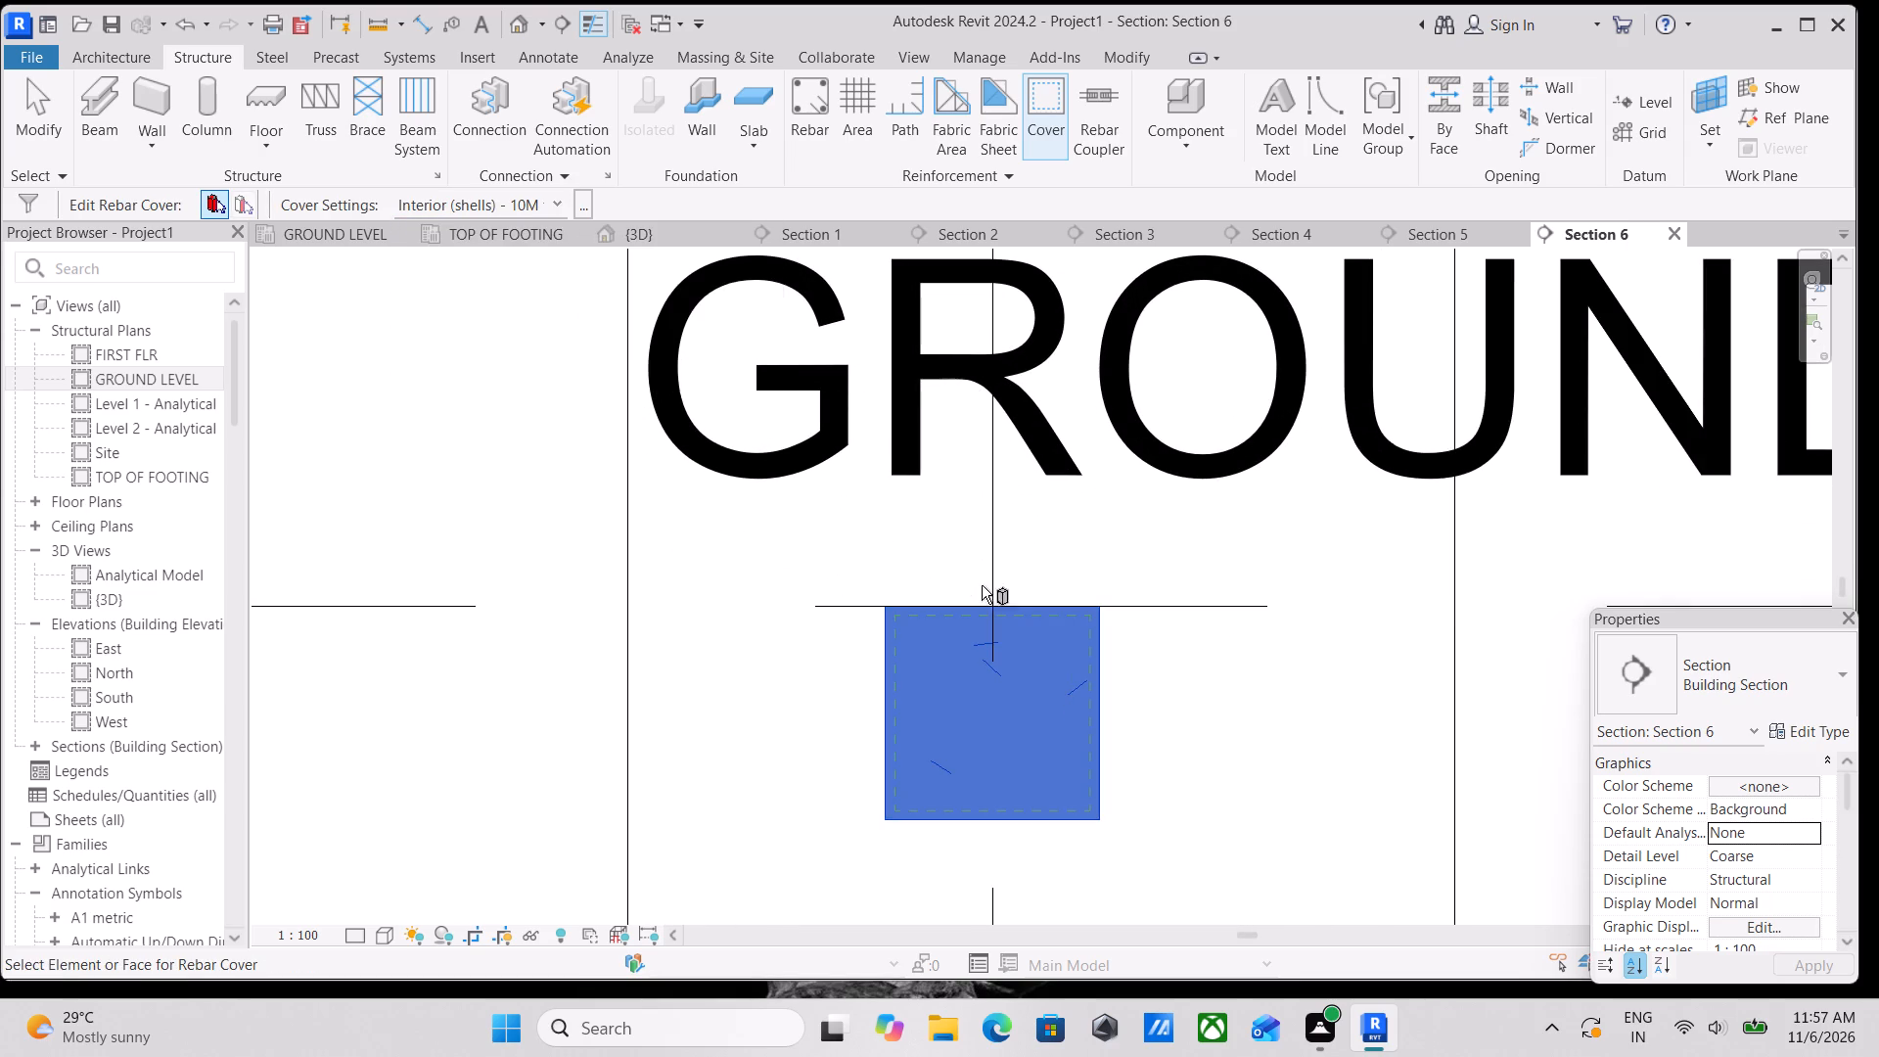
Place one M_T1 stirrup, rebar type 13M, parallel to the work plane in the grid 2 beam's cross-section.
scroll(996, 606, "up", 2)
scroll(1015, 682, "up", 4)
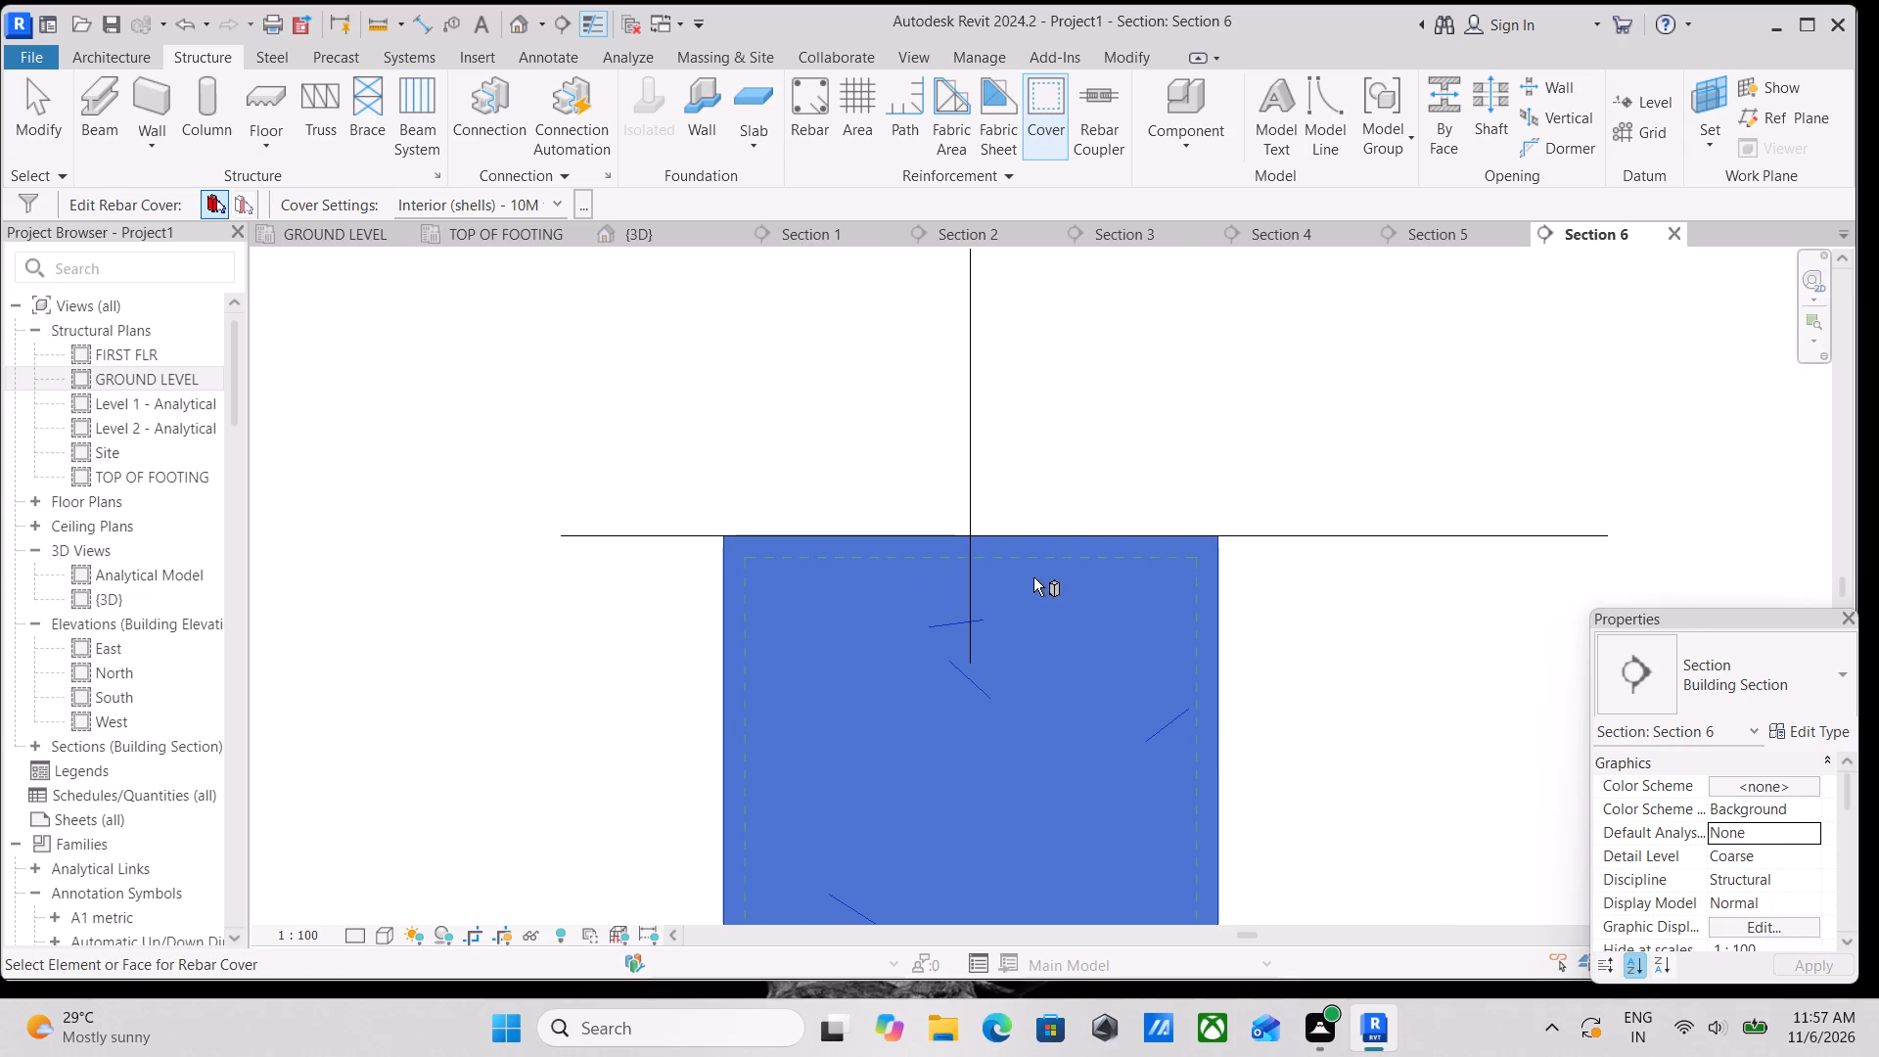
scroll(1033, 577, "down", 3)
key("Escape")
scroll(1005, 609, "down", 2)
middle_click_drag(1003, 609, 1045, 559)
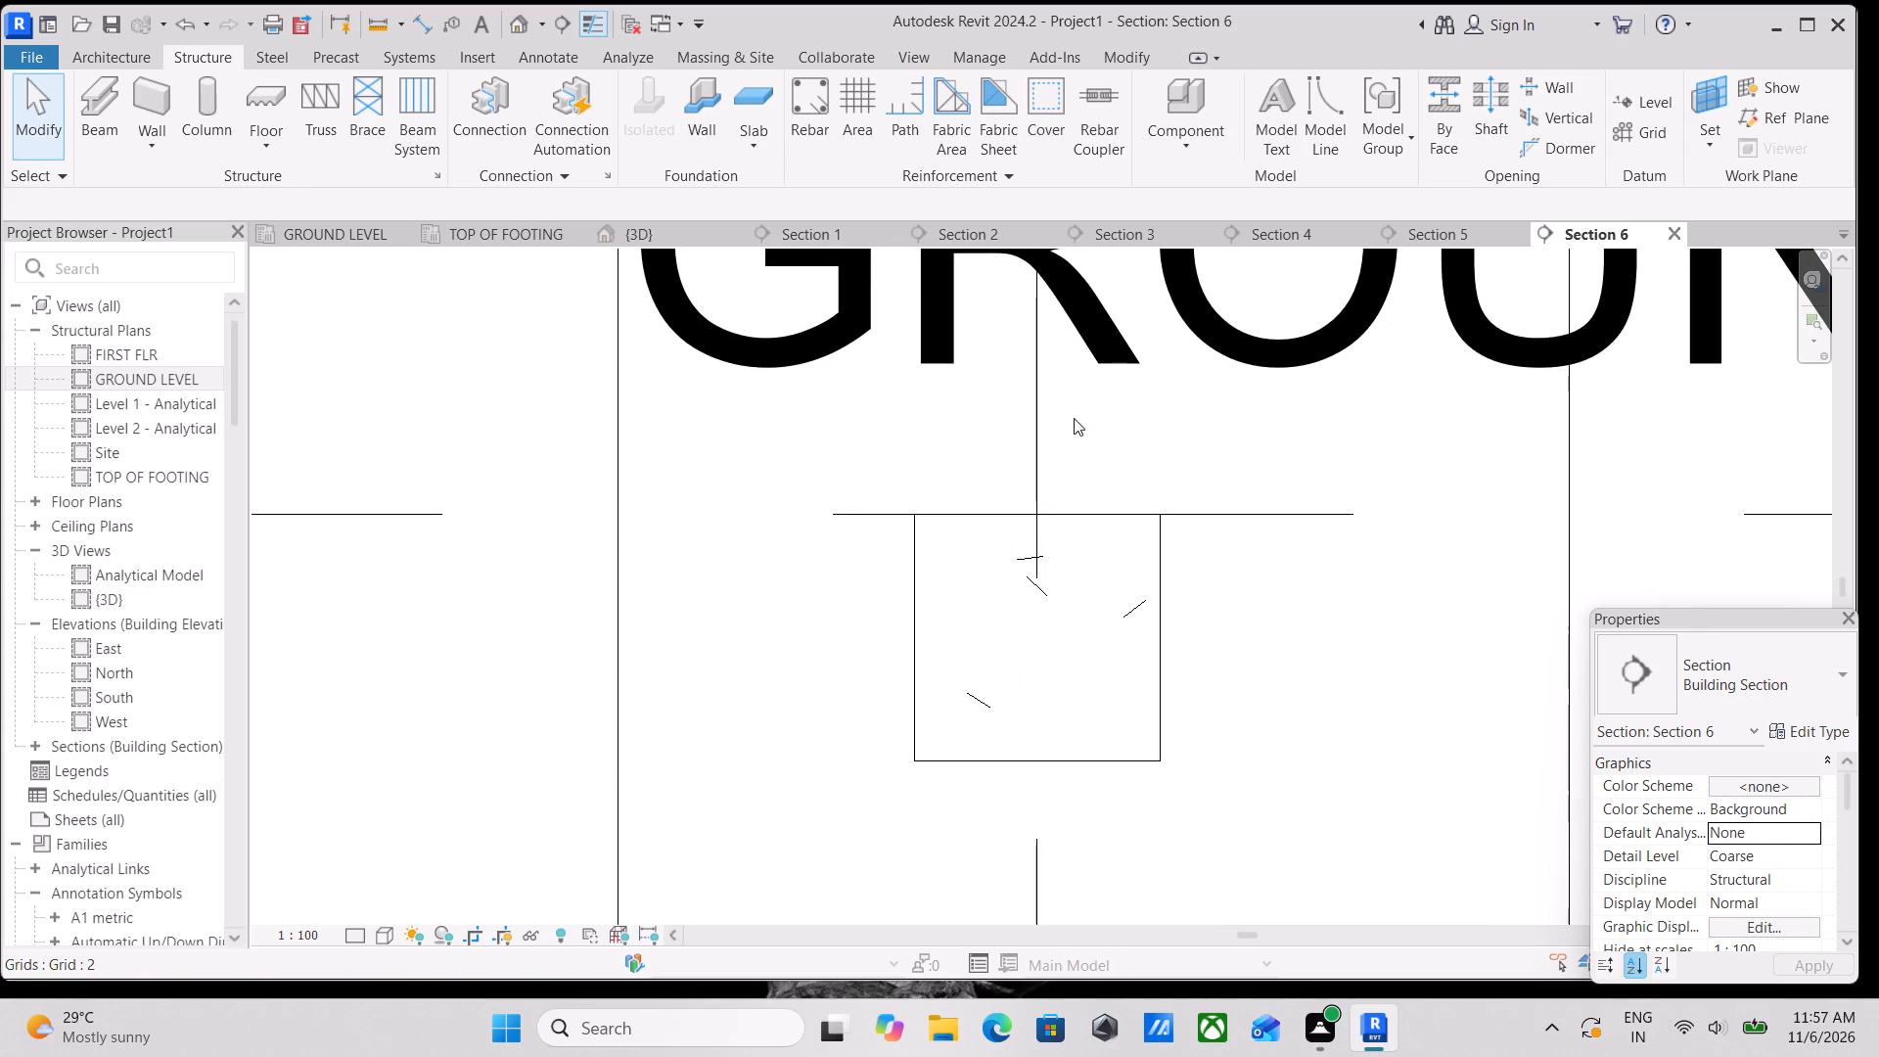
middle_click_drag(1070, 447, 1103, 499)
left_click(809, 97)
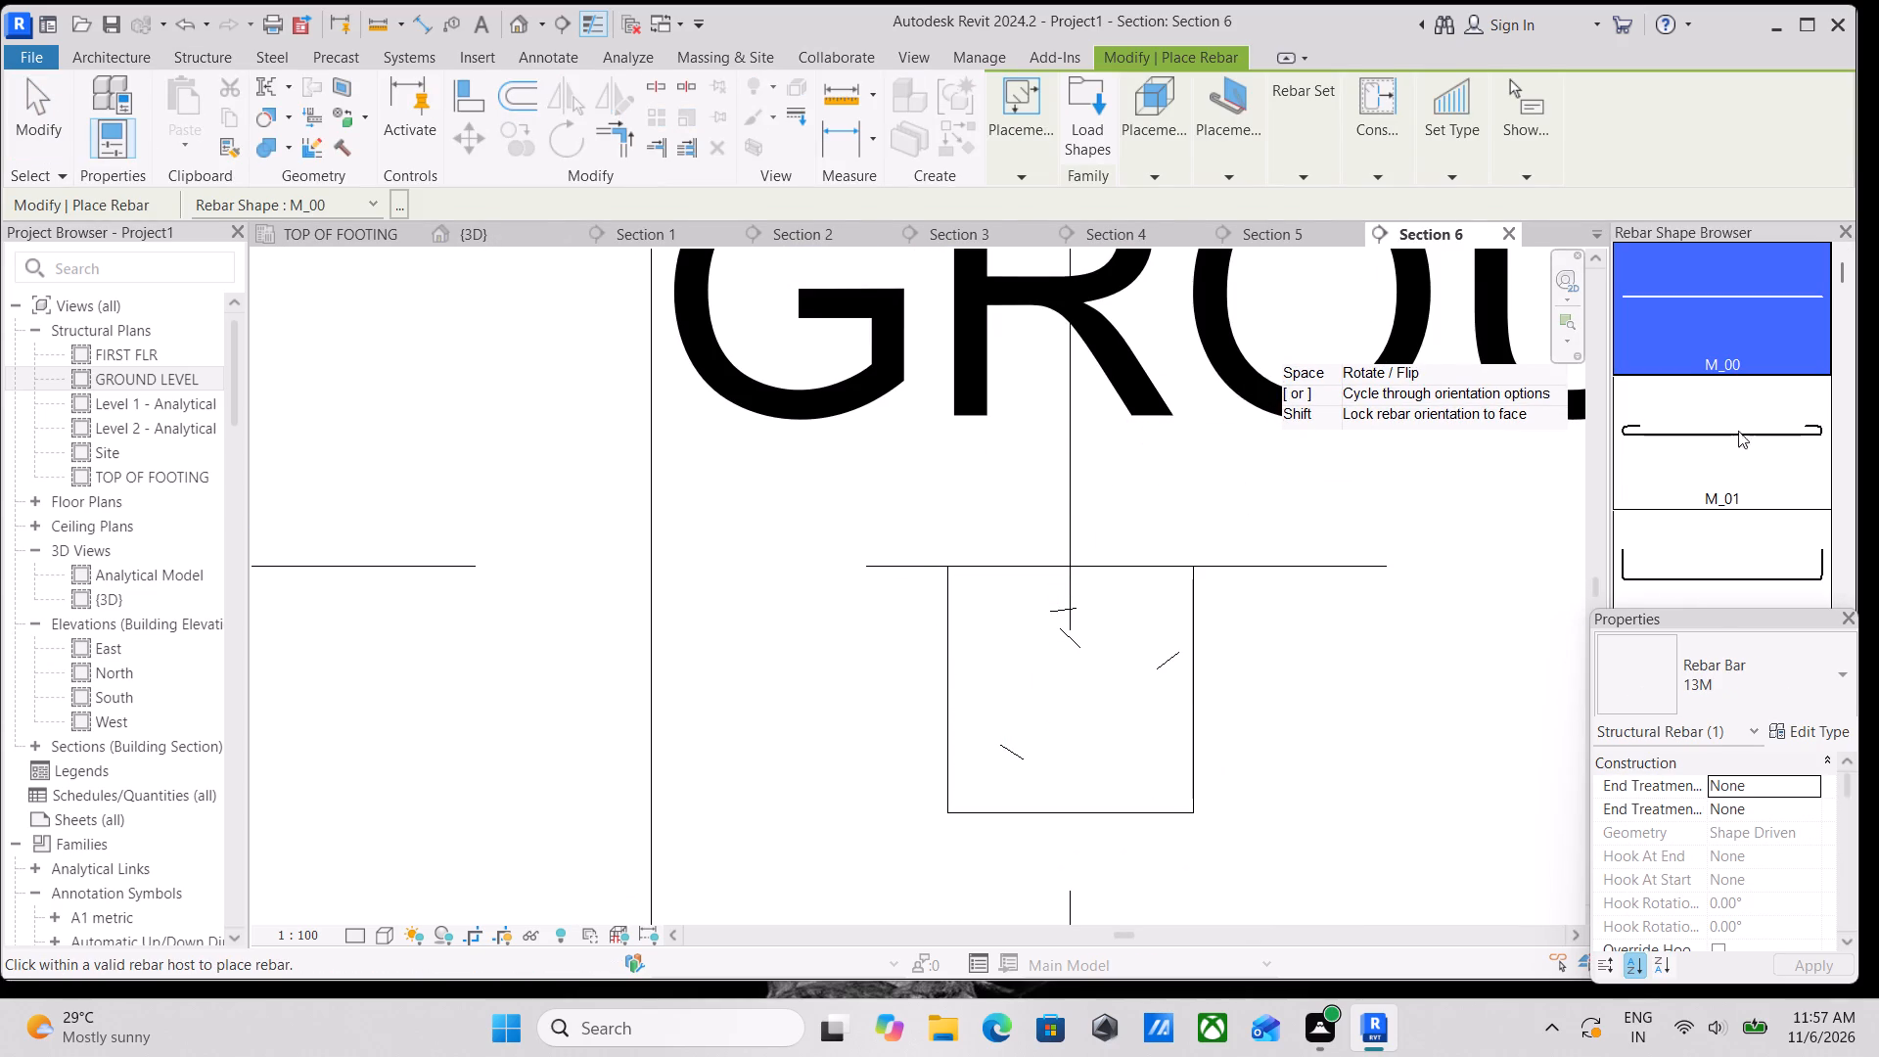
scroll(1715, 486, "down", 20)
scroll(1715, 486, "down", 1)
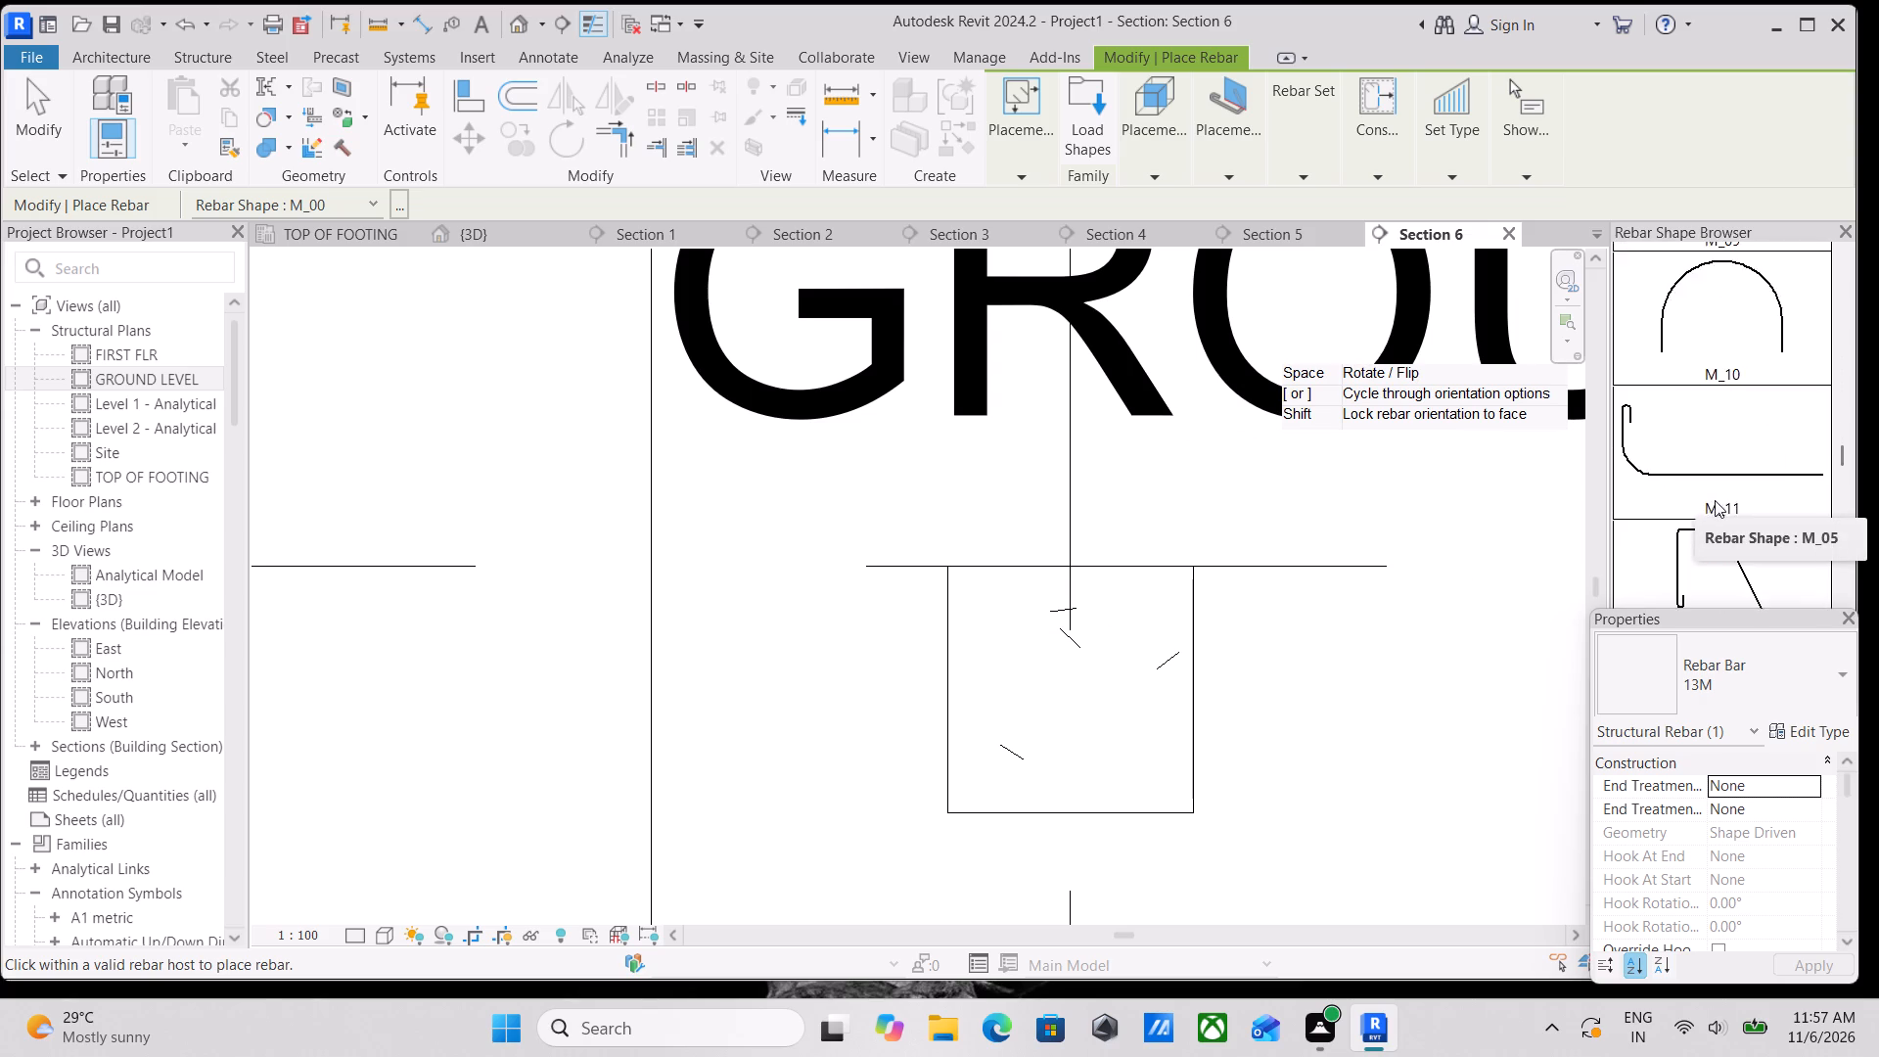
scroll(1716, 500, "down", 18)
scroll(1707, 504, "down", 5)
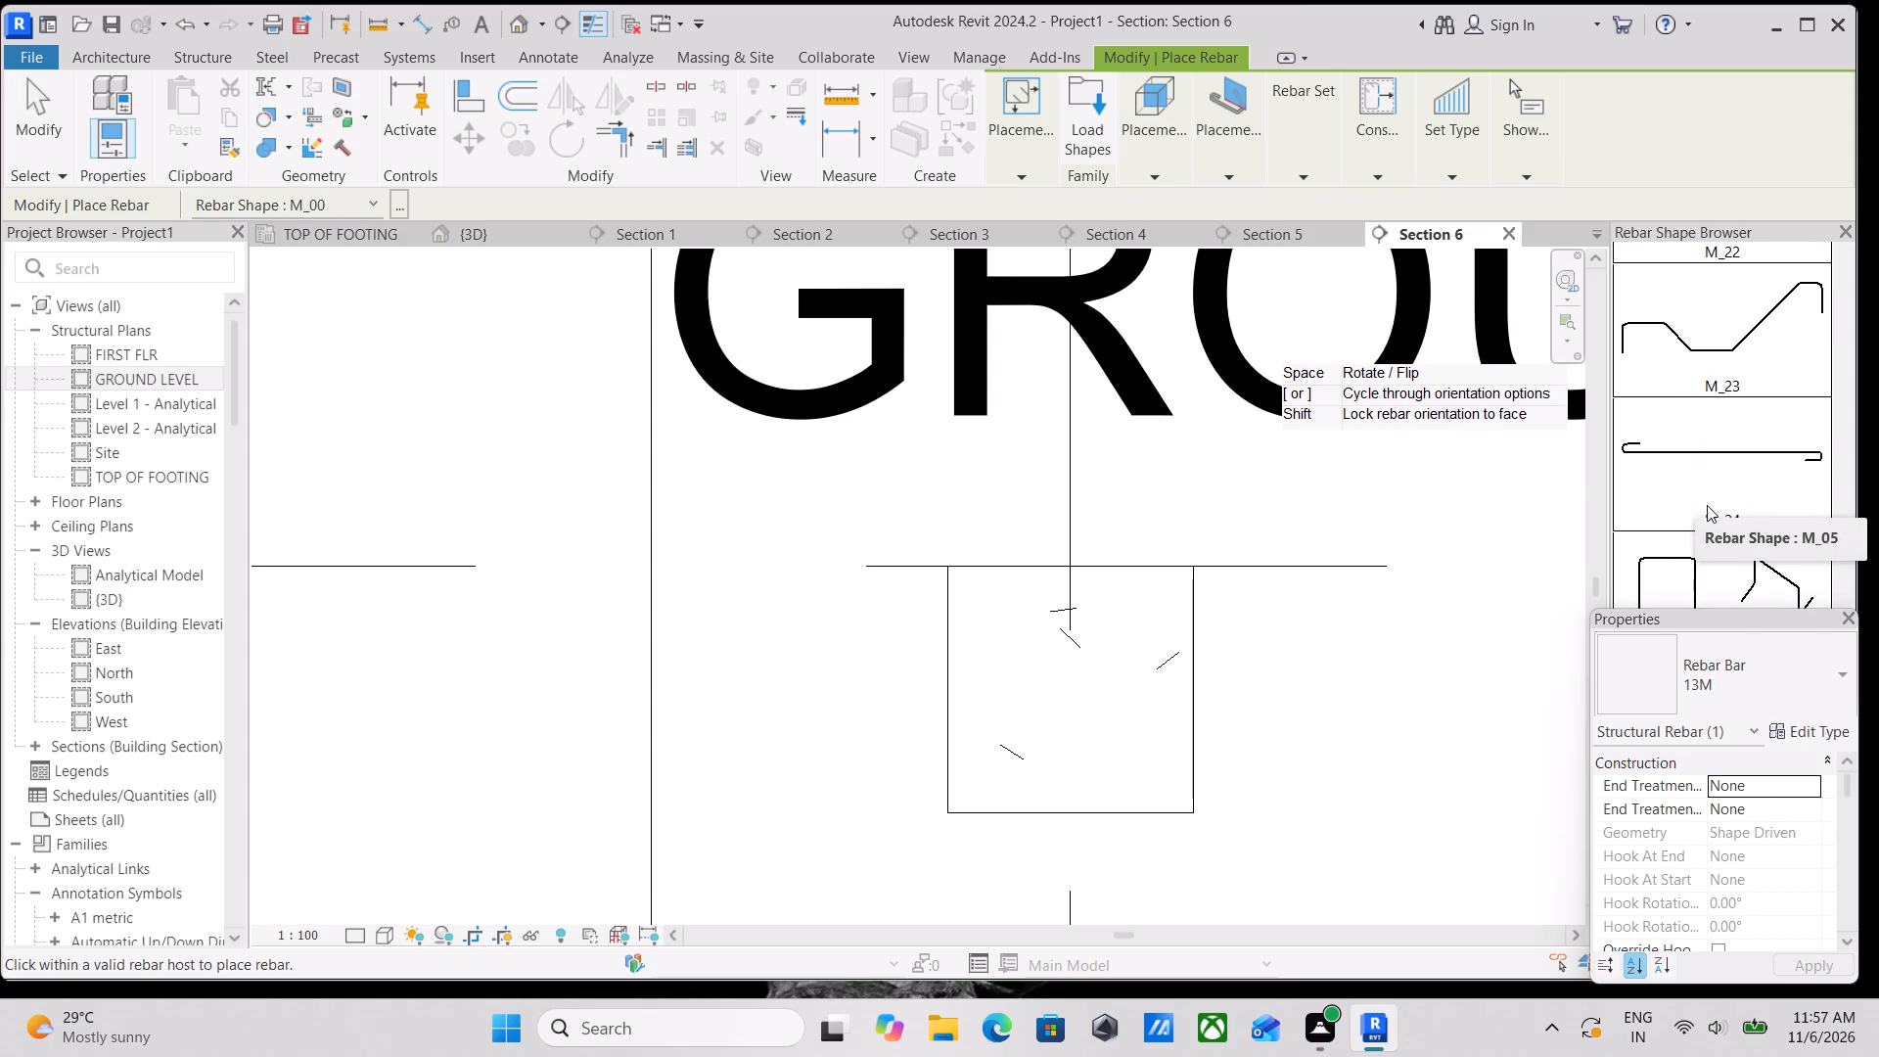
scroll(1706, 508, "down", 18)
left_click(1746, 461)
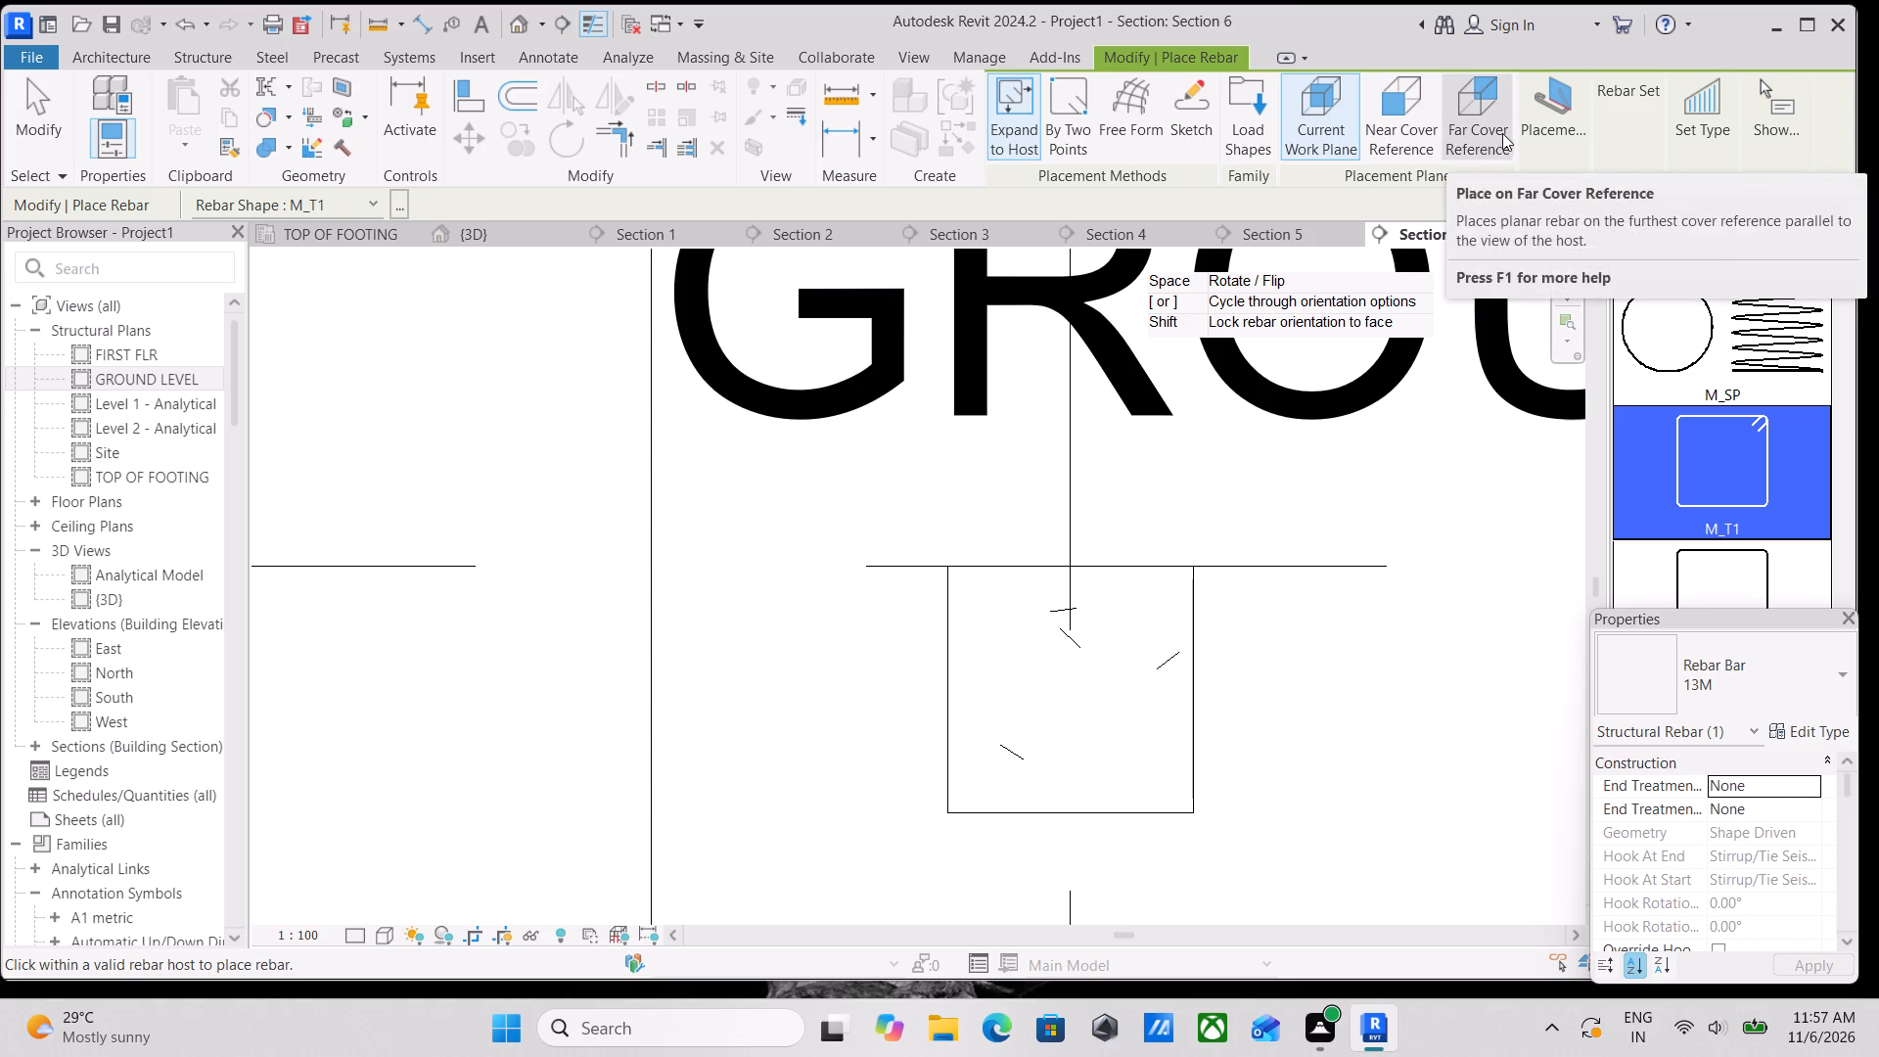
left_click(1549, 155)
left_click(1686, 208)
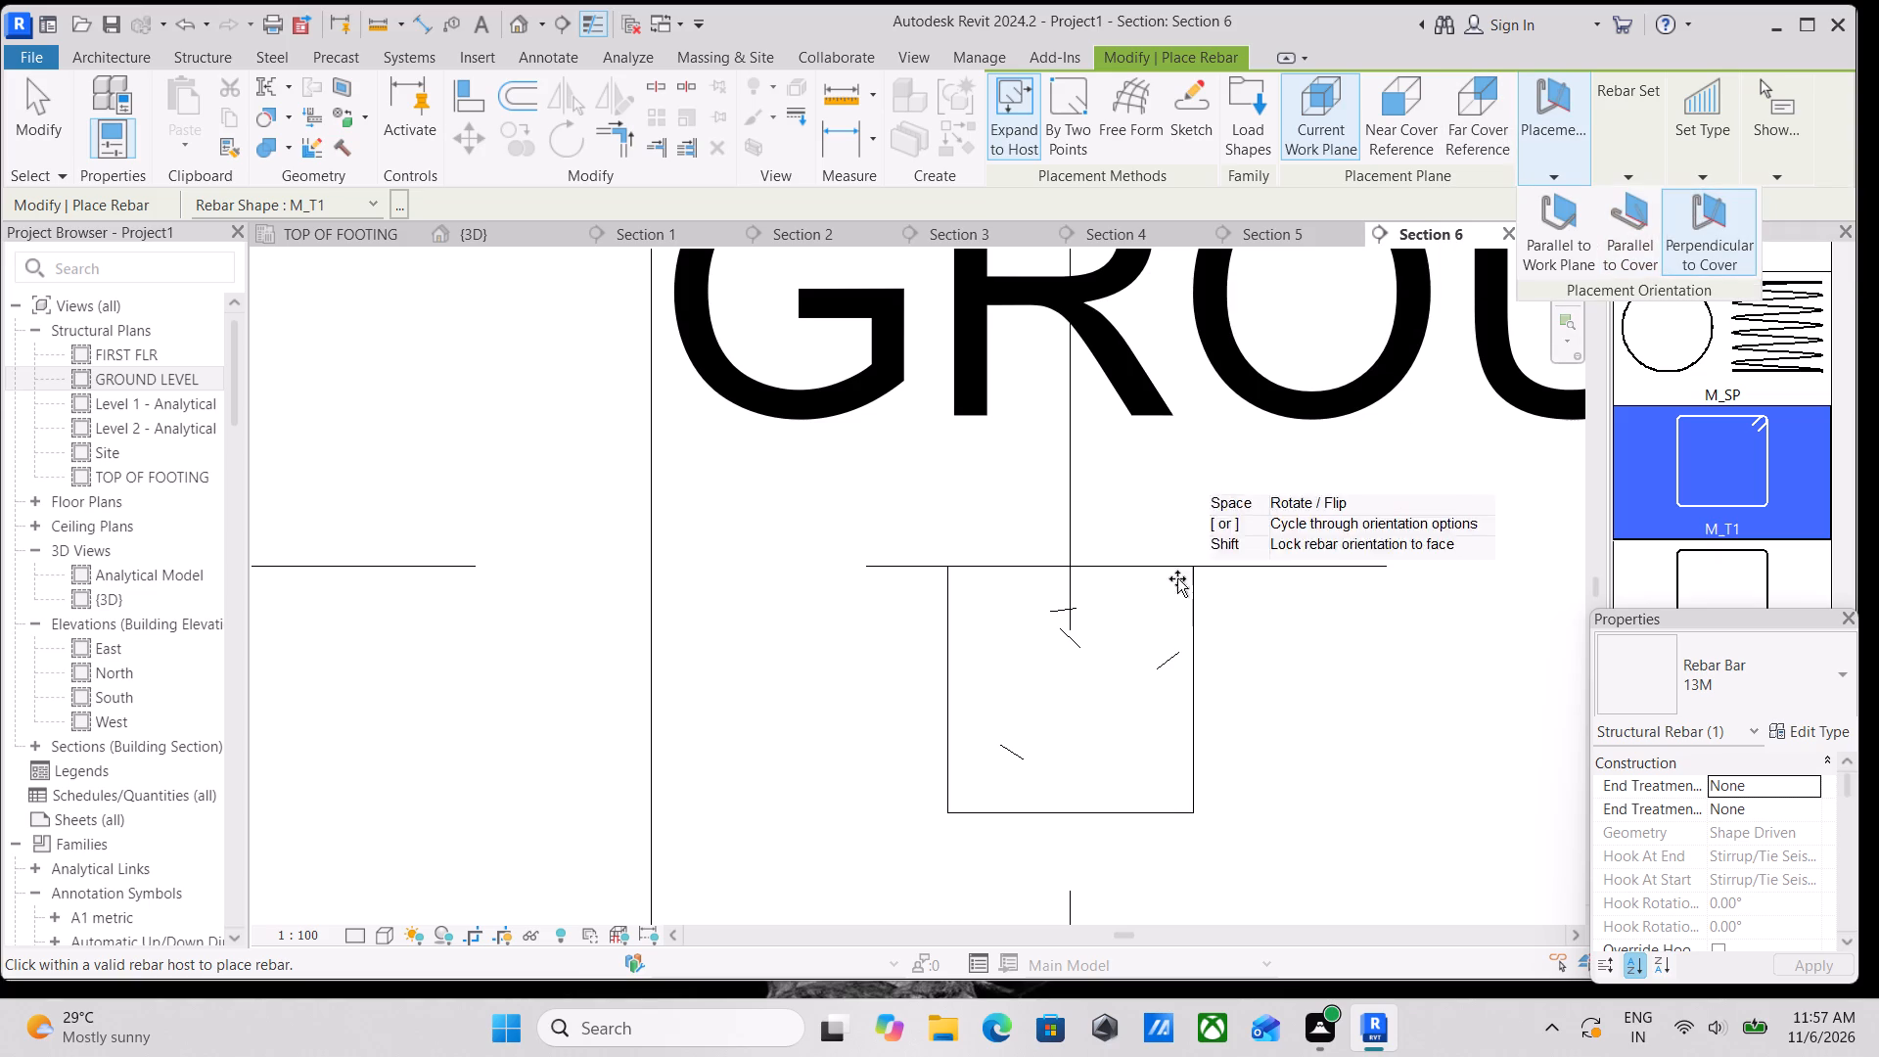
left_click(1562, 168)
left_click(1558, 222)
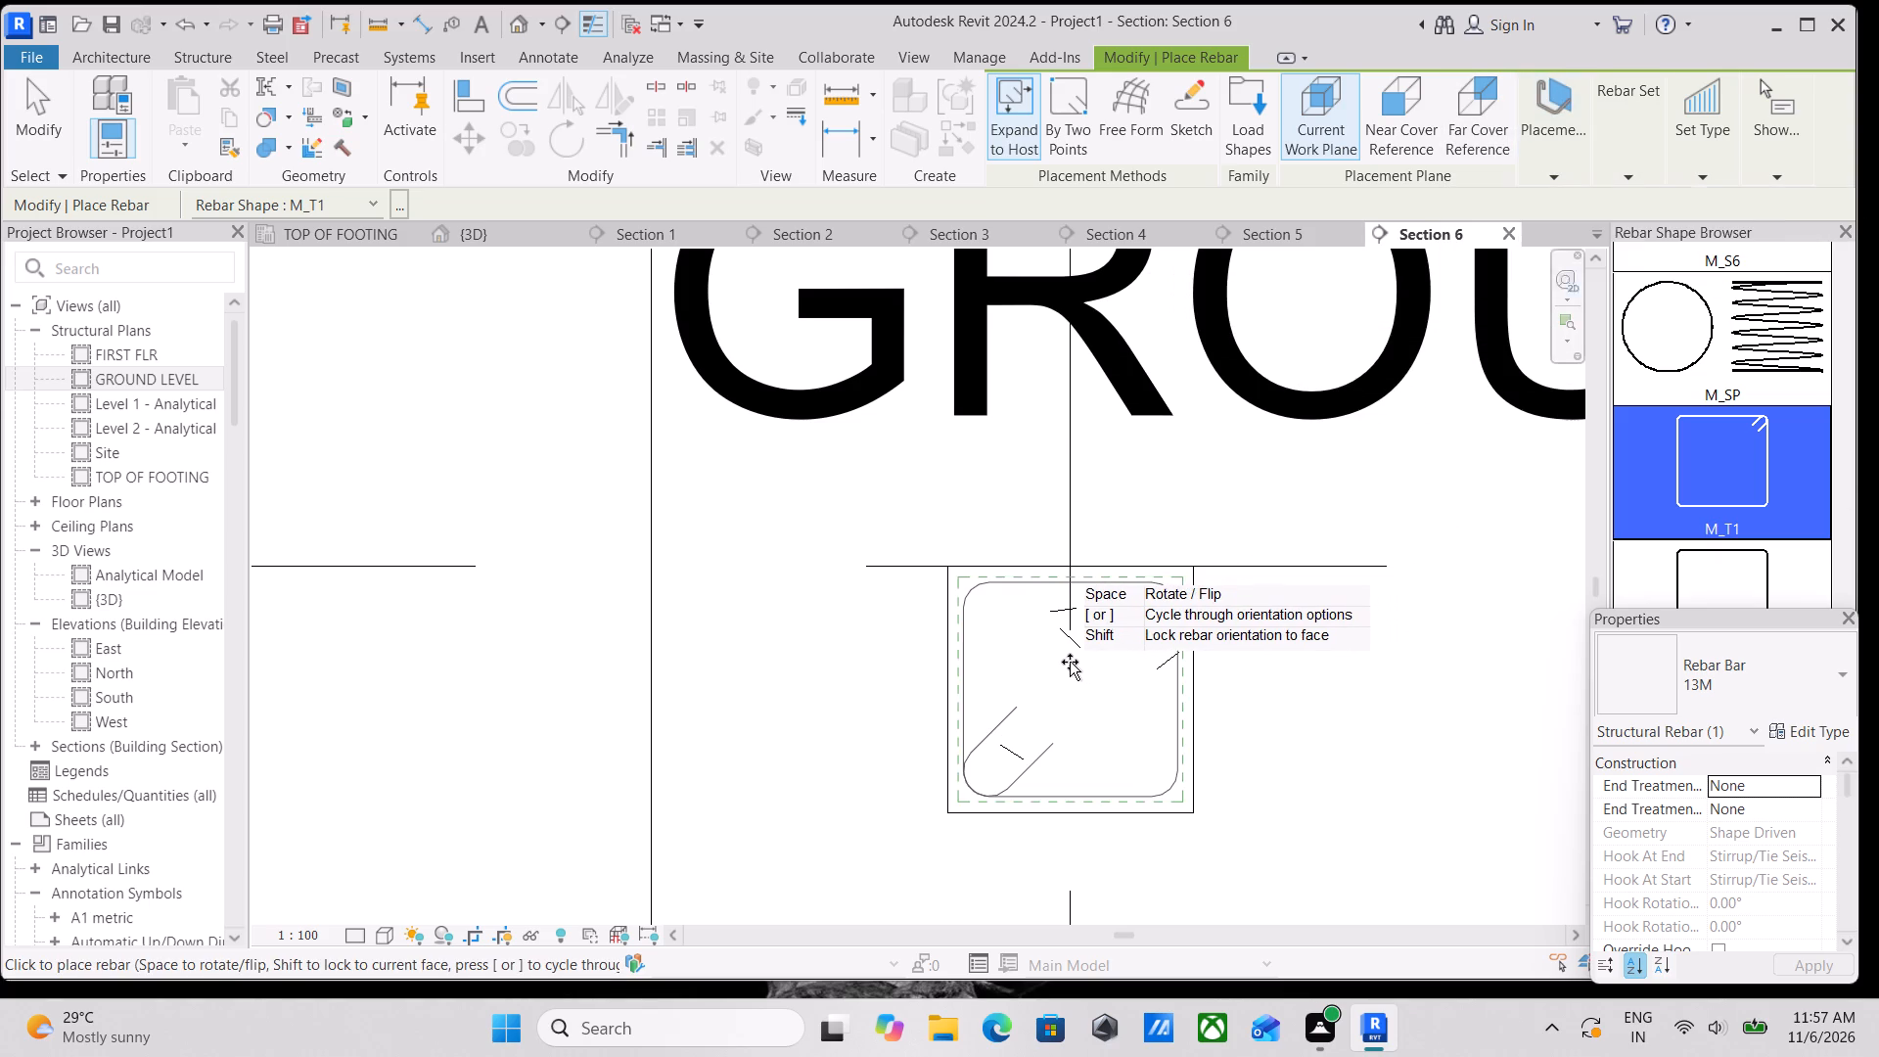
scroll(1070, 662, "up", 2)
left_click(1070, 662)
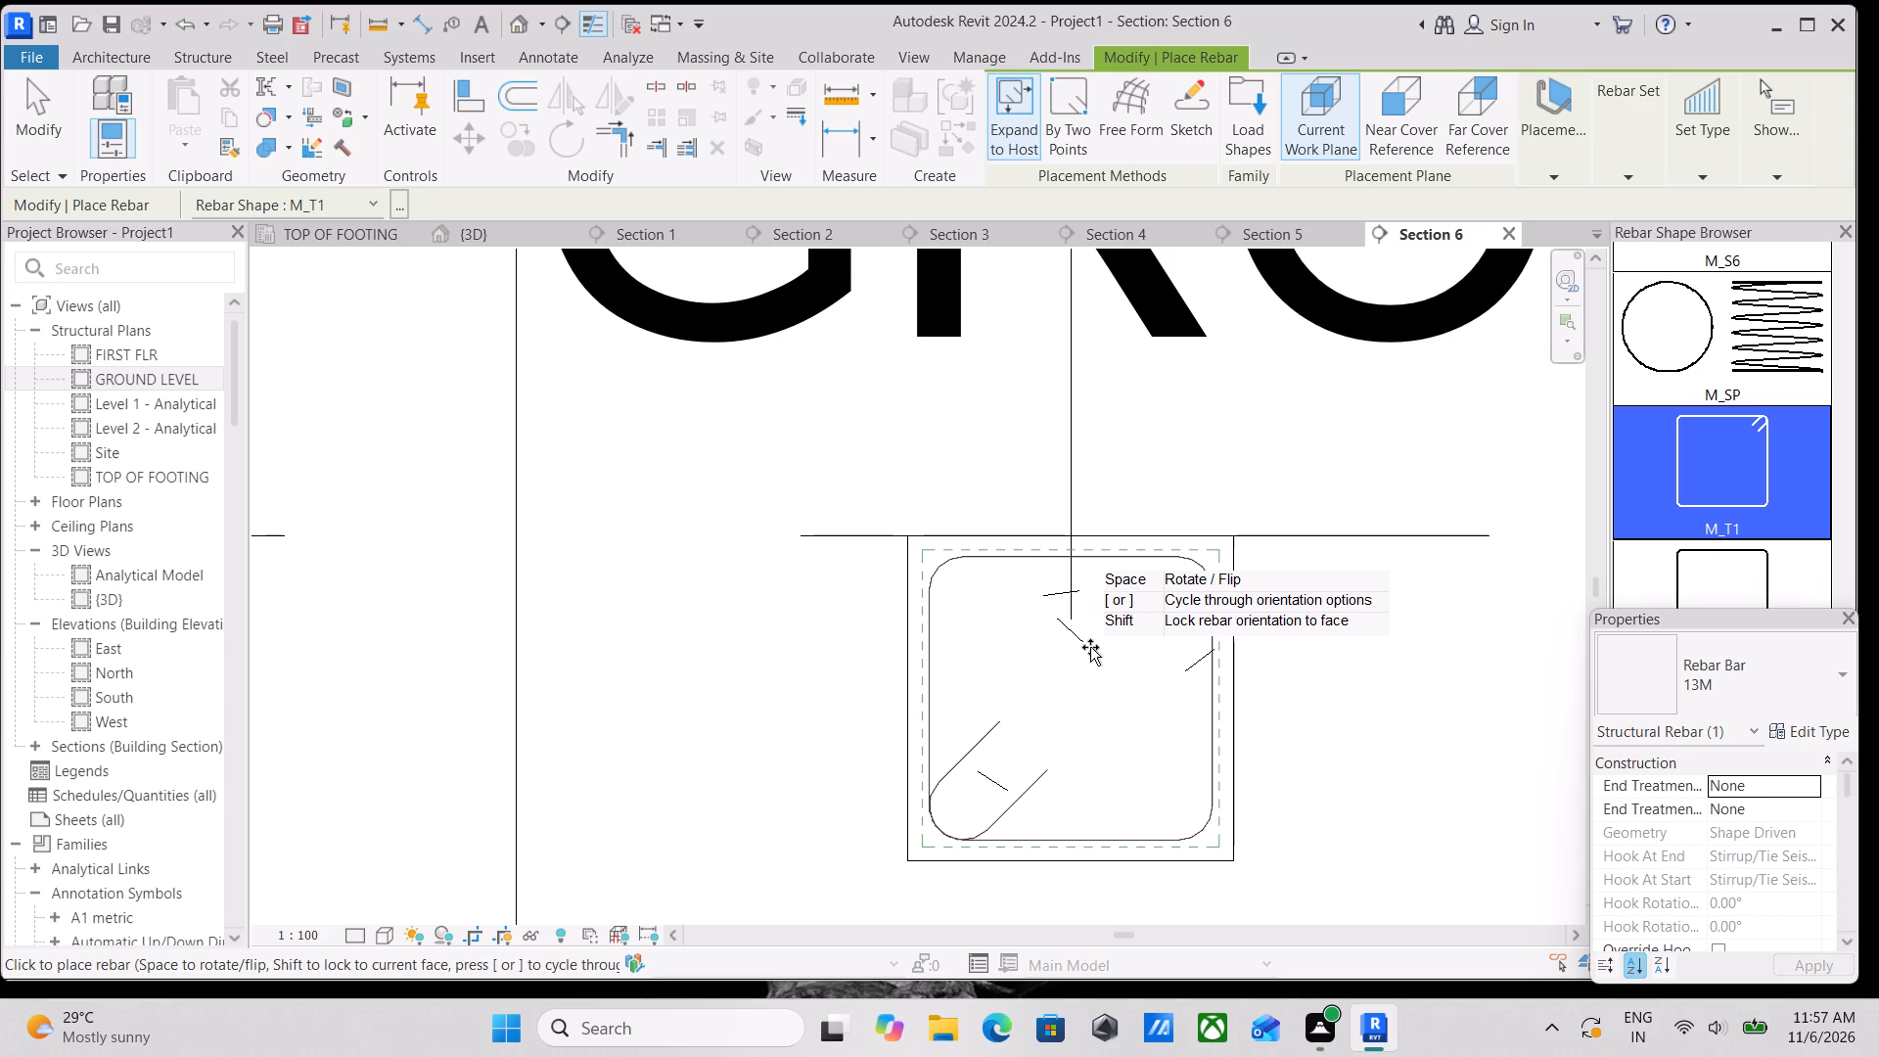
key("Escape")
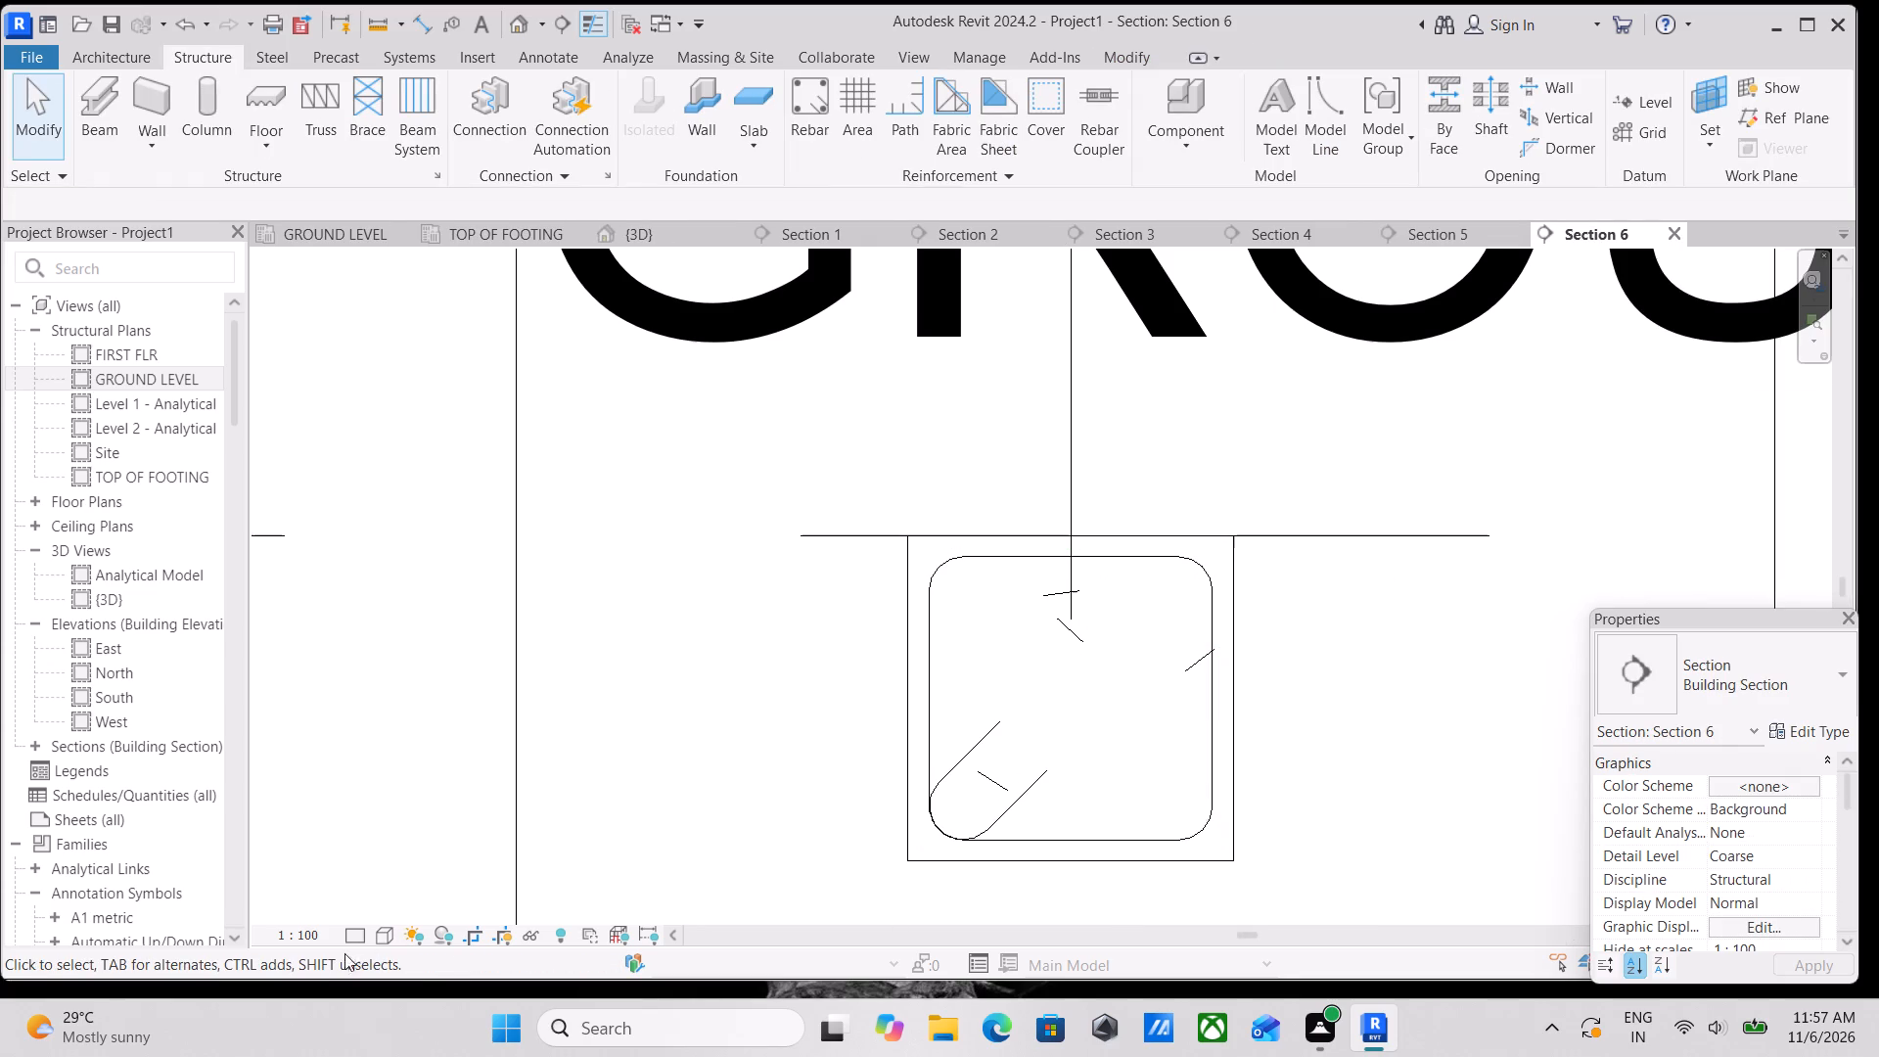
Set the section view's detail level to Fine.
left_click(347, 934)
left_click(386, 916)
scroll(1156, 788, "up", 3)
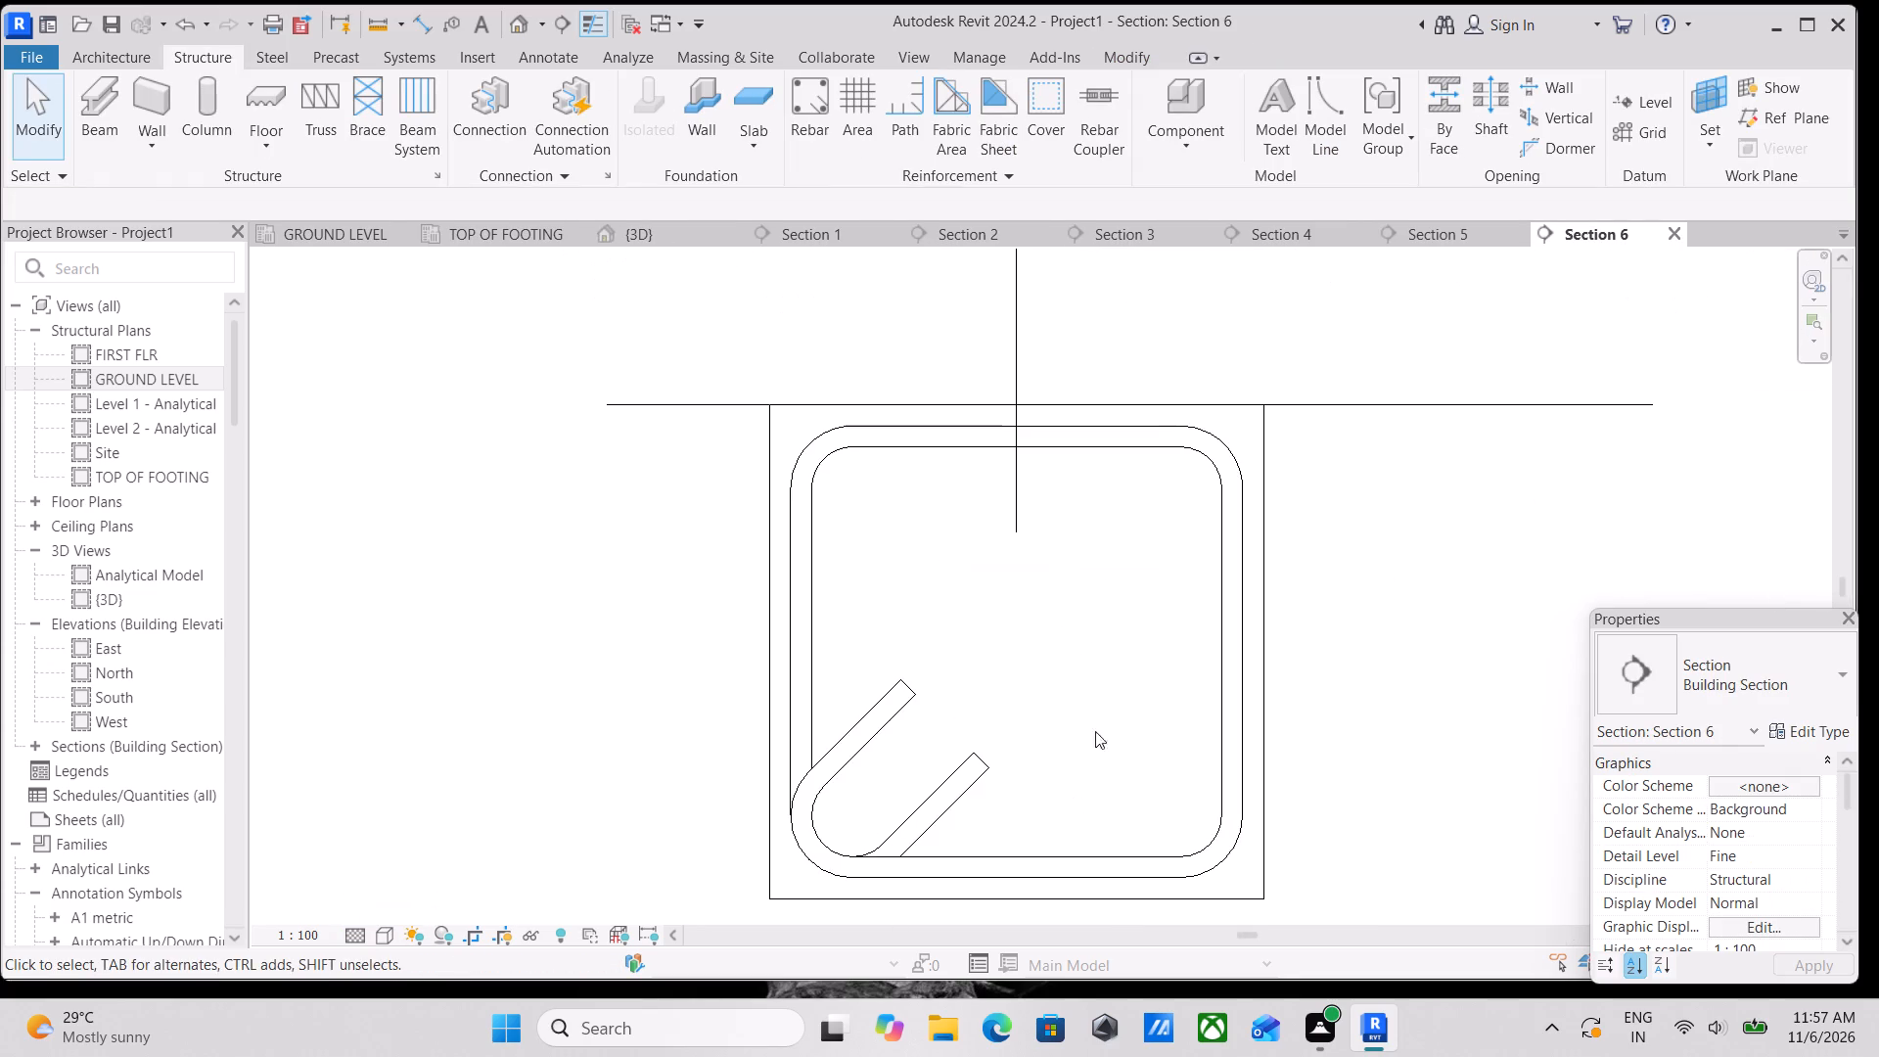
middle_click_drag(1003, 702, 1059, 664)
Make the M_T1 stirrup show unobscured in the {3D} view through its view visibility states.
left_click(870, 473)
scroll(1680, 802, "down", 5)
scroll(1753, 798, "up", 2)
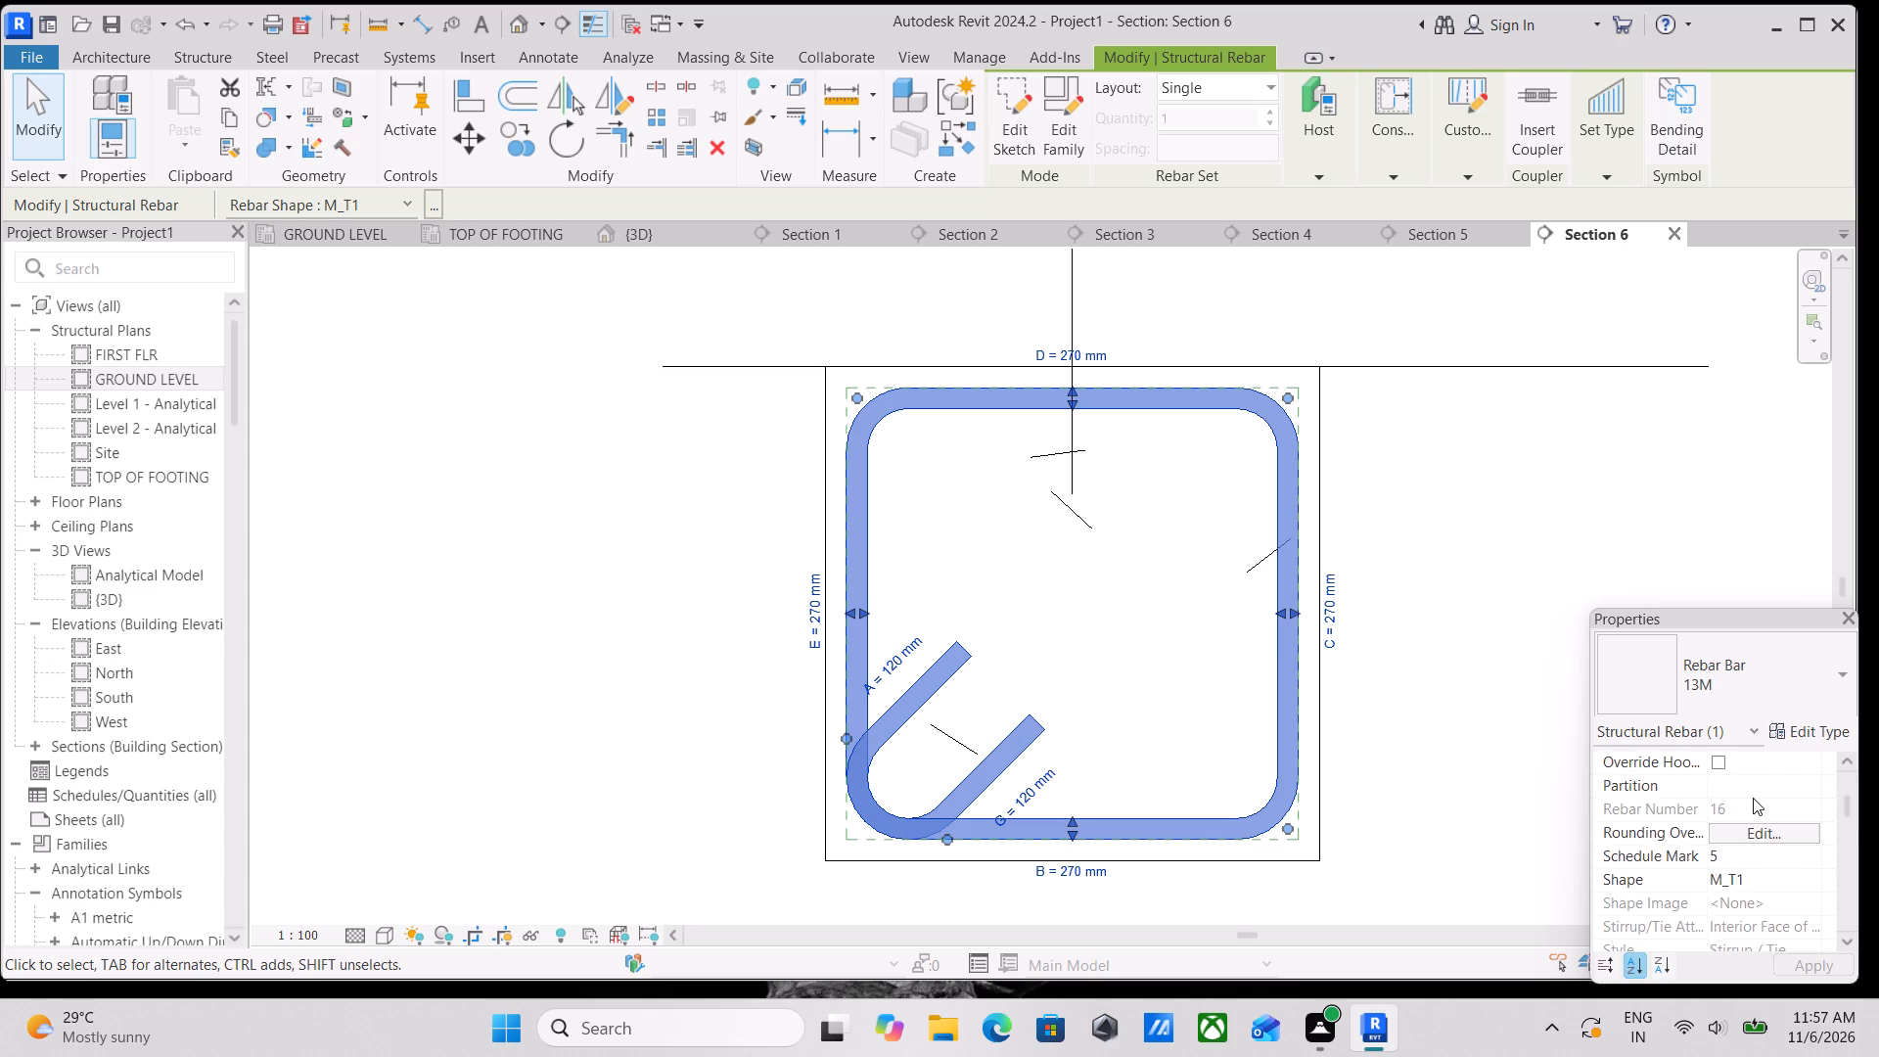
scroll(1753, 798, "down", 4)
left_click(1780, 834)
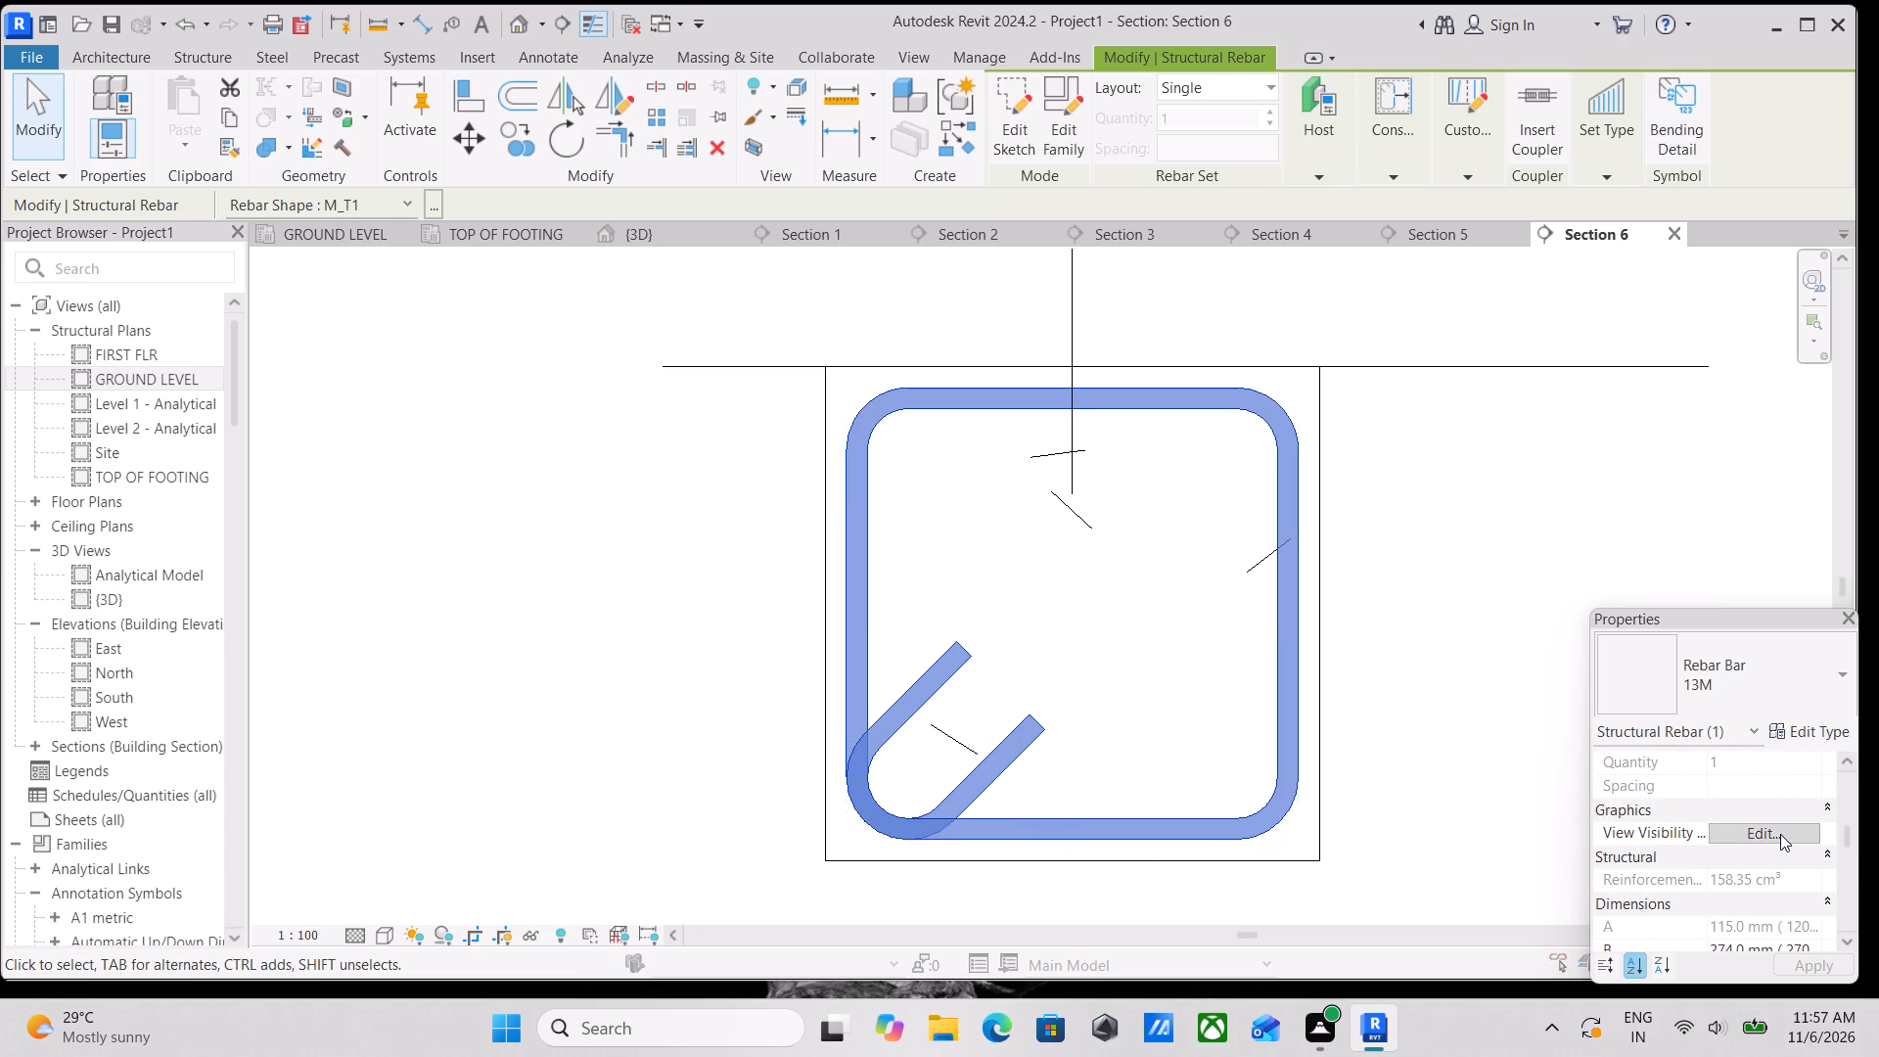
left_click(1737, 681)
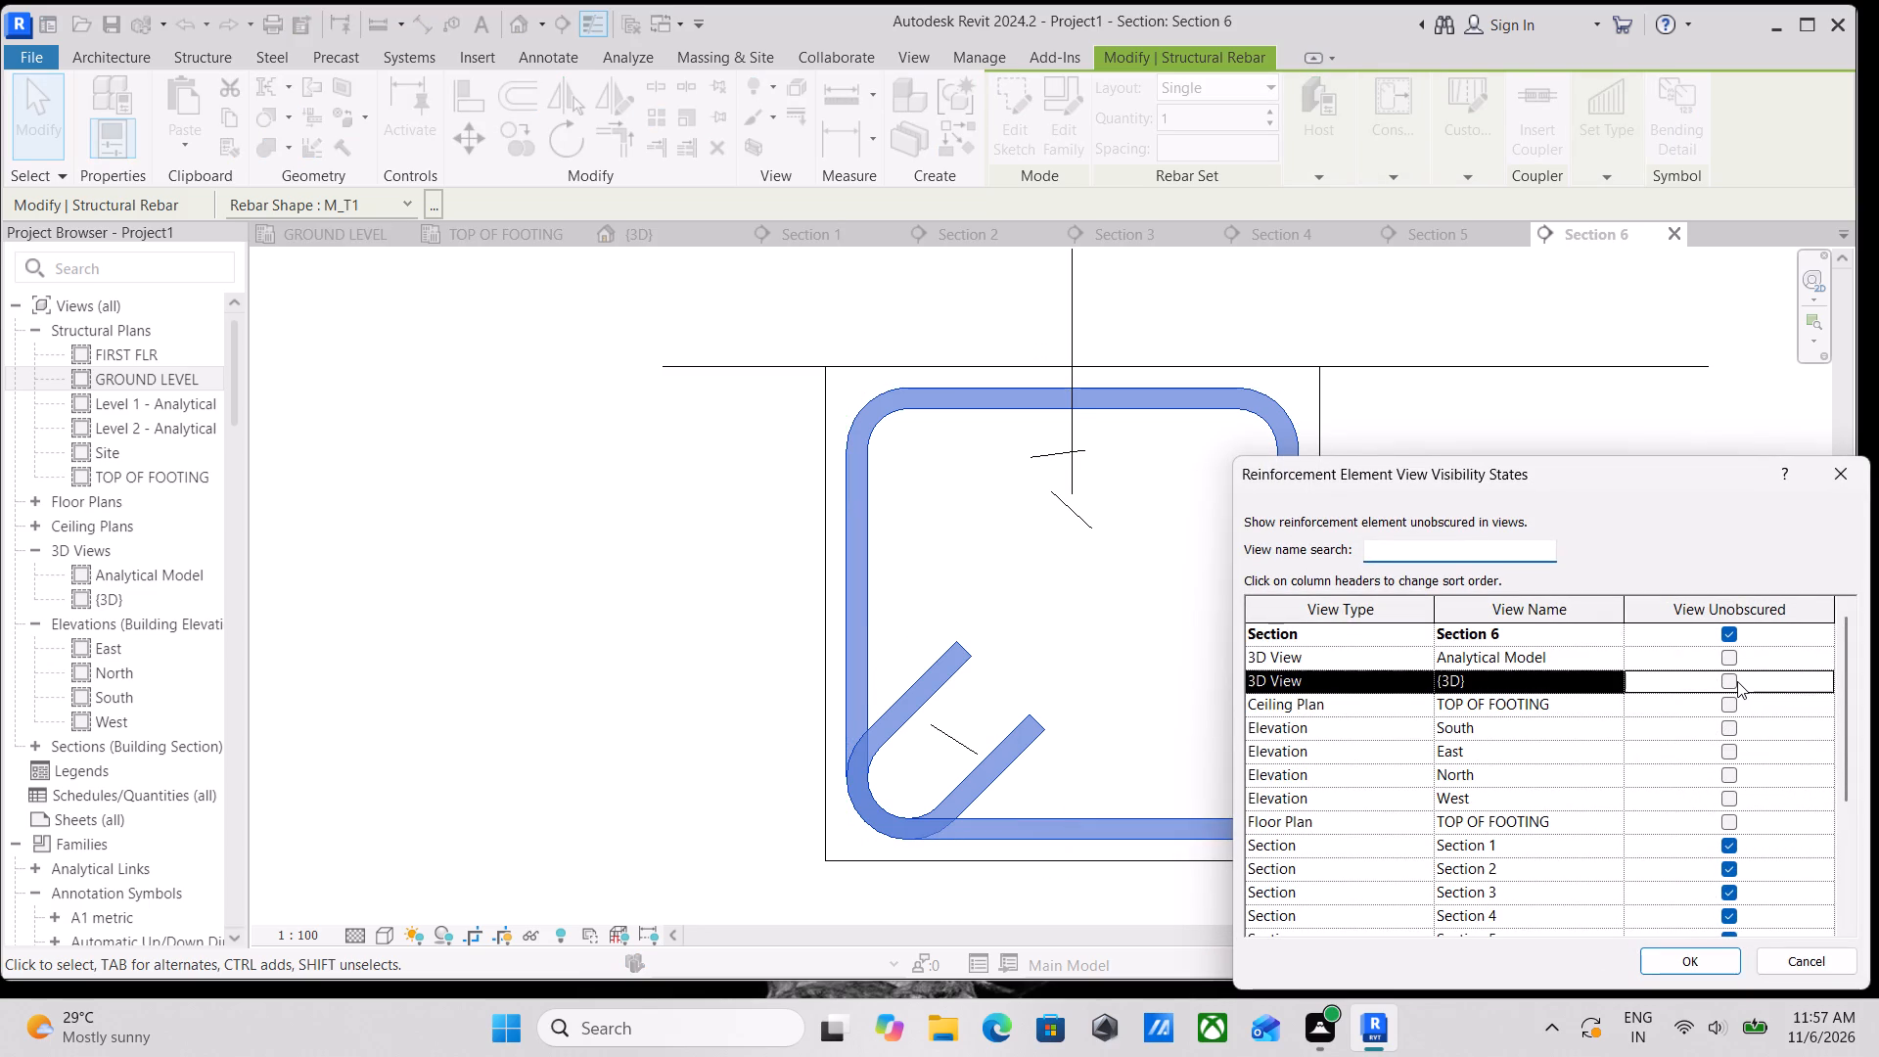
left_click(1731, 678)
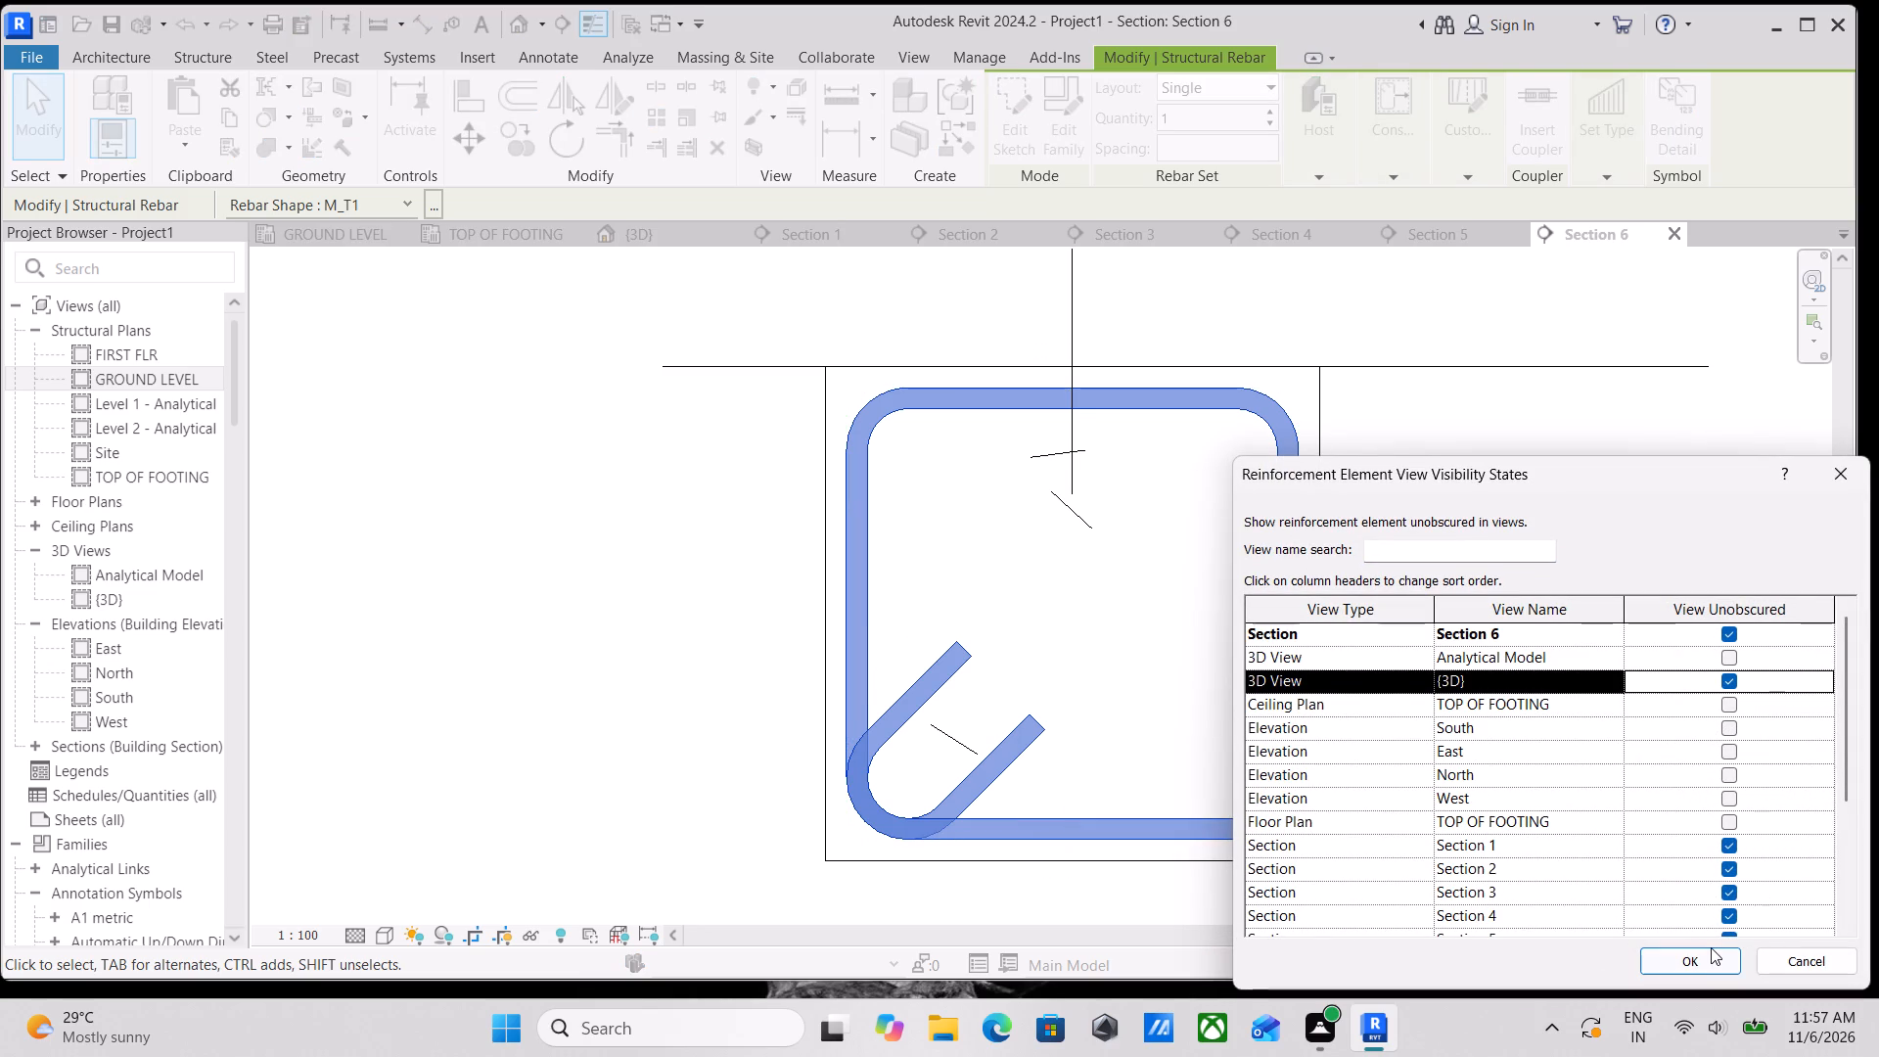
left_click(1710, 949)
middle_click_drag(996, 472, 1035, 637)
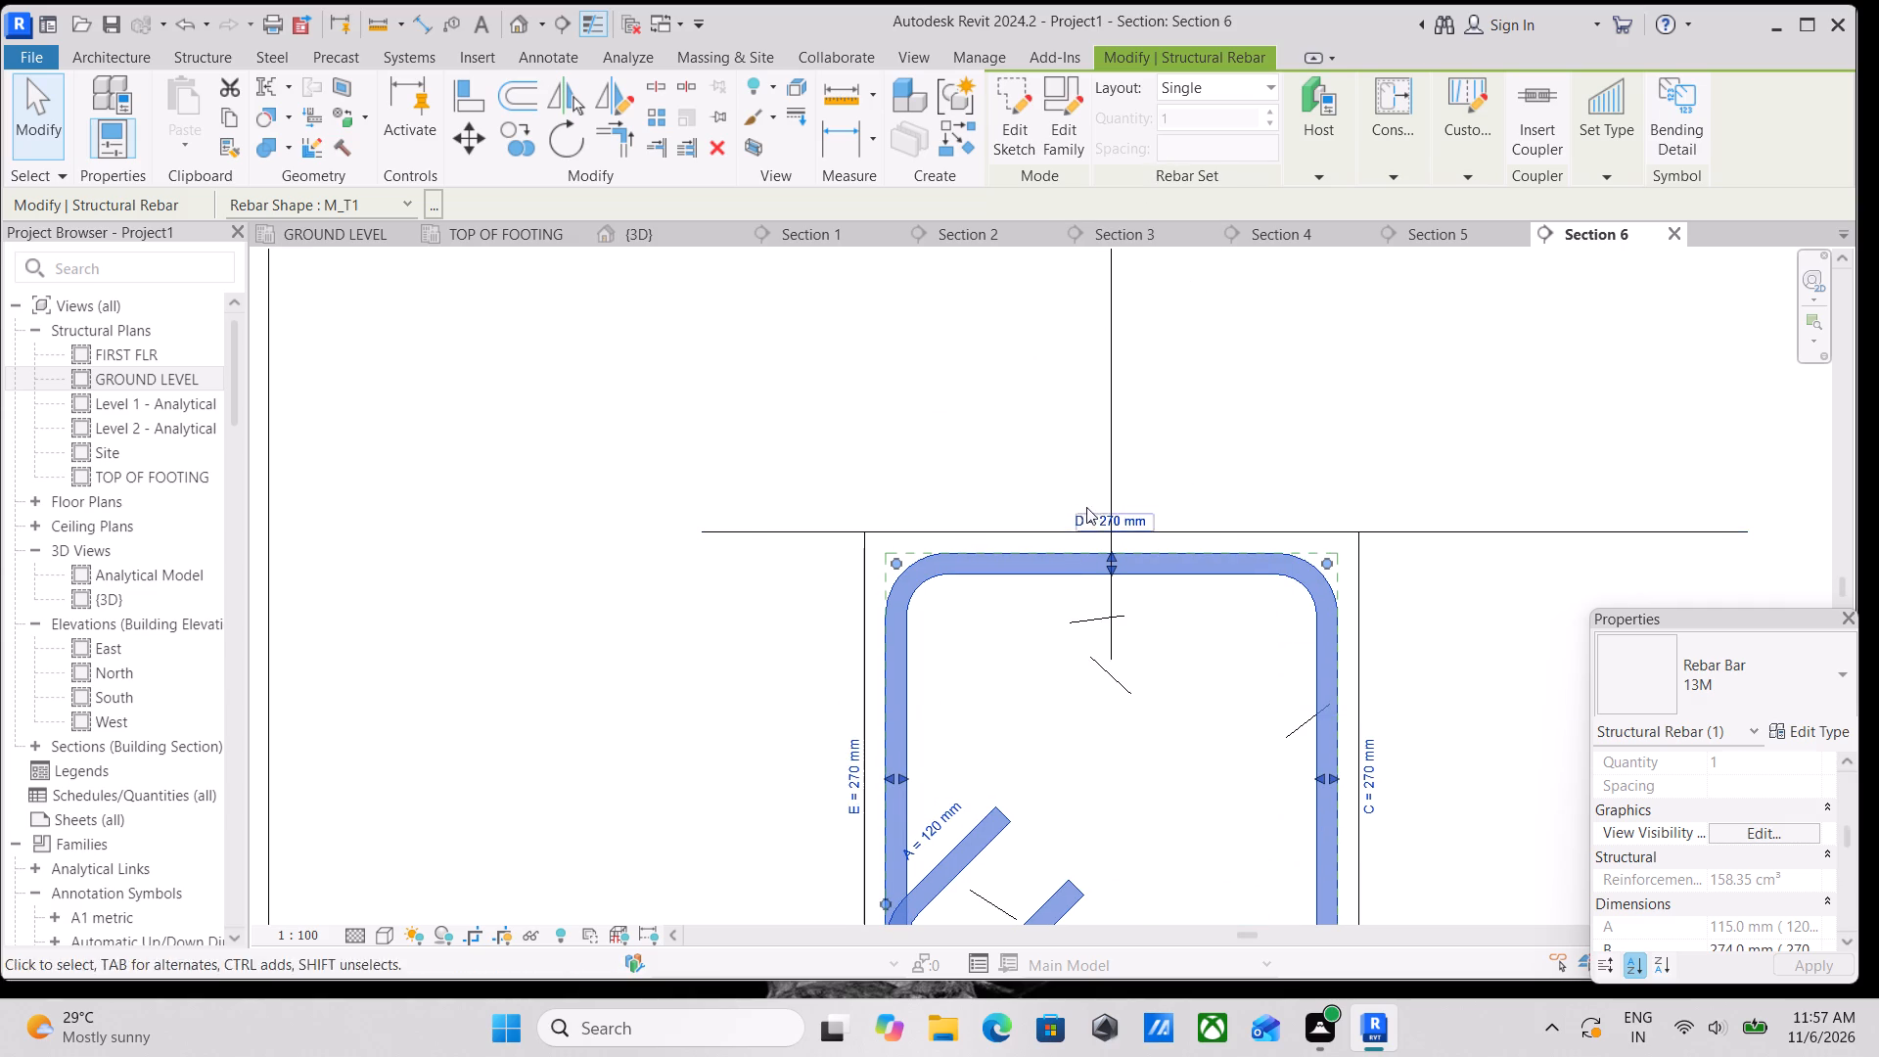
key("Escape")
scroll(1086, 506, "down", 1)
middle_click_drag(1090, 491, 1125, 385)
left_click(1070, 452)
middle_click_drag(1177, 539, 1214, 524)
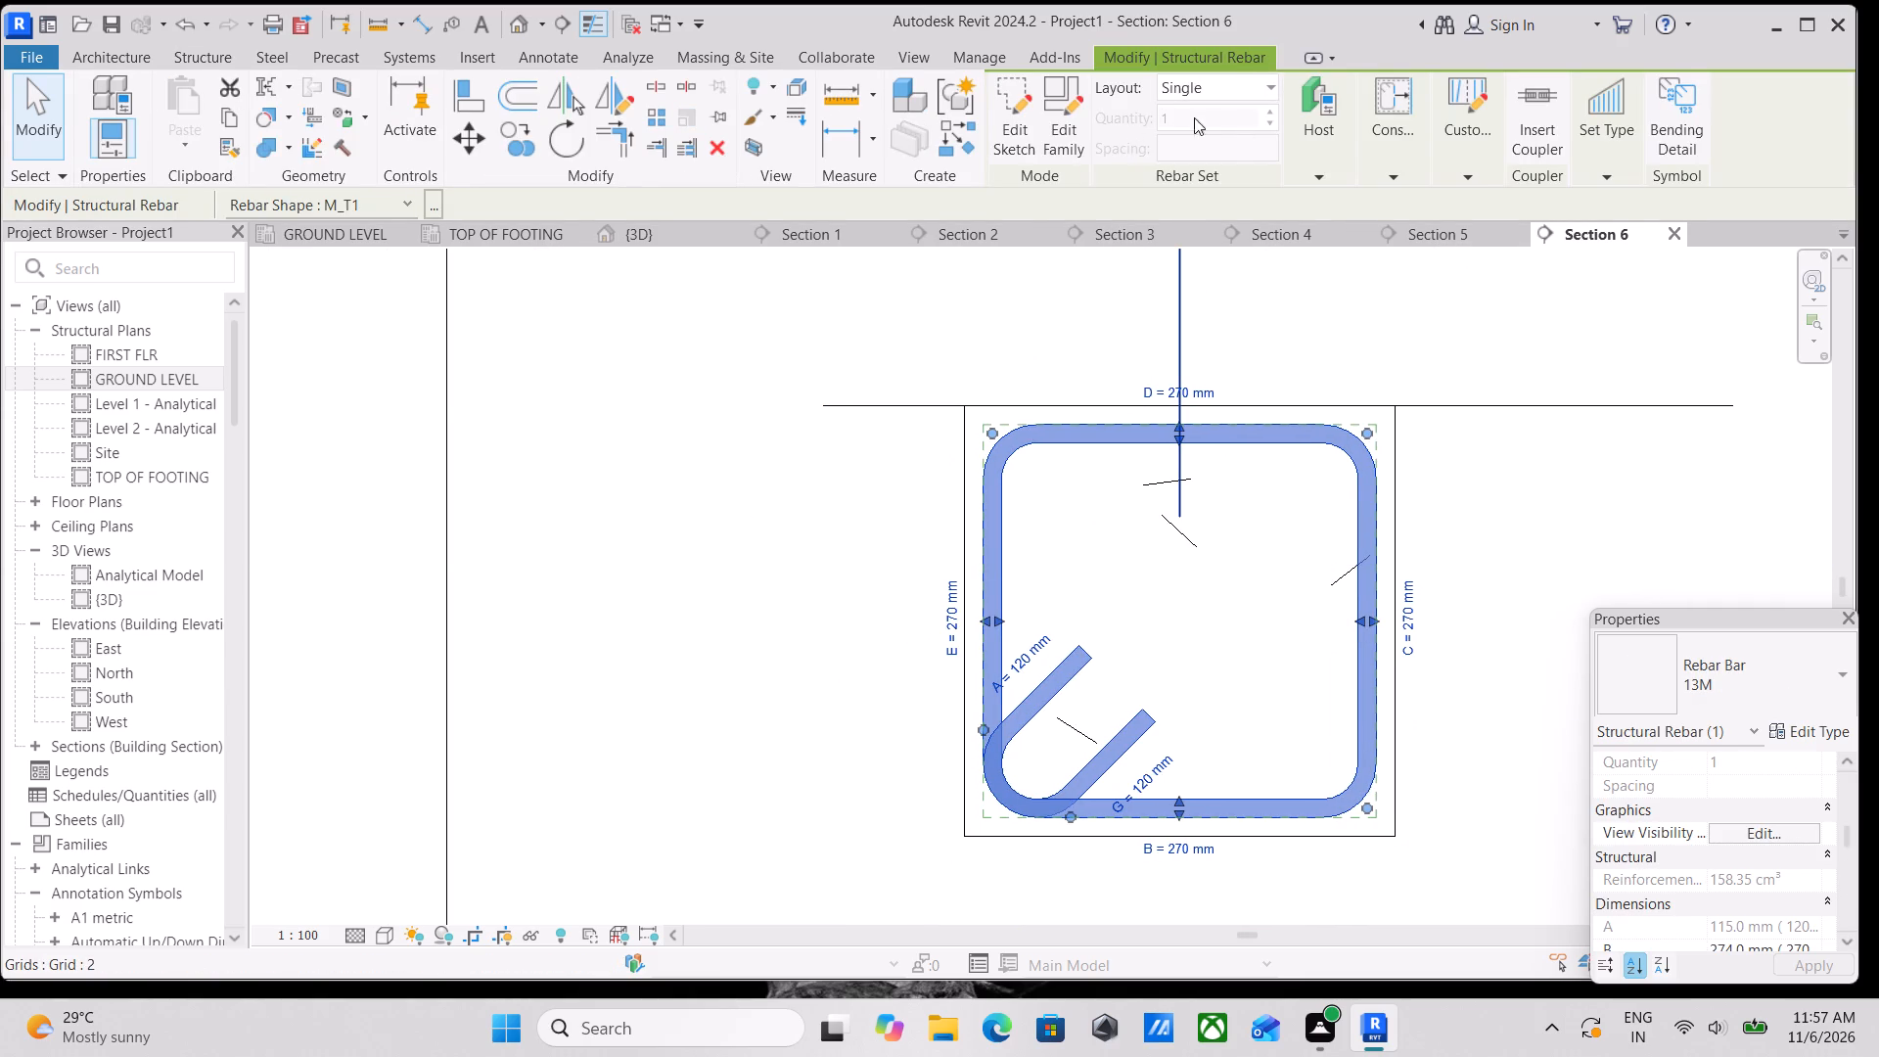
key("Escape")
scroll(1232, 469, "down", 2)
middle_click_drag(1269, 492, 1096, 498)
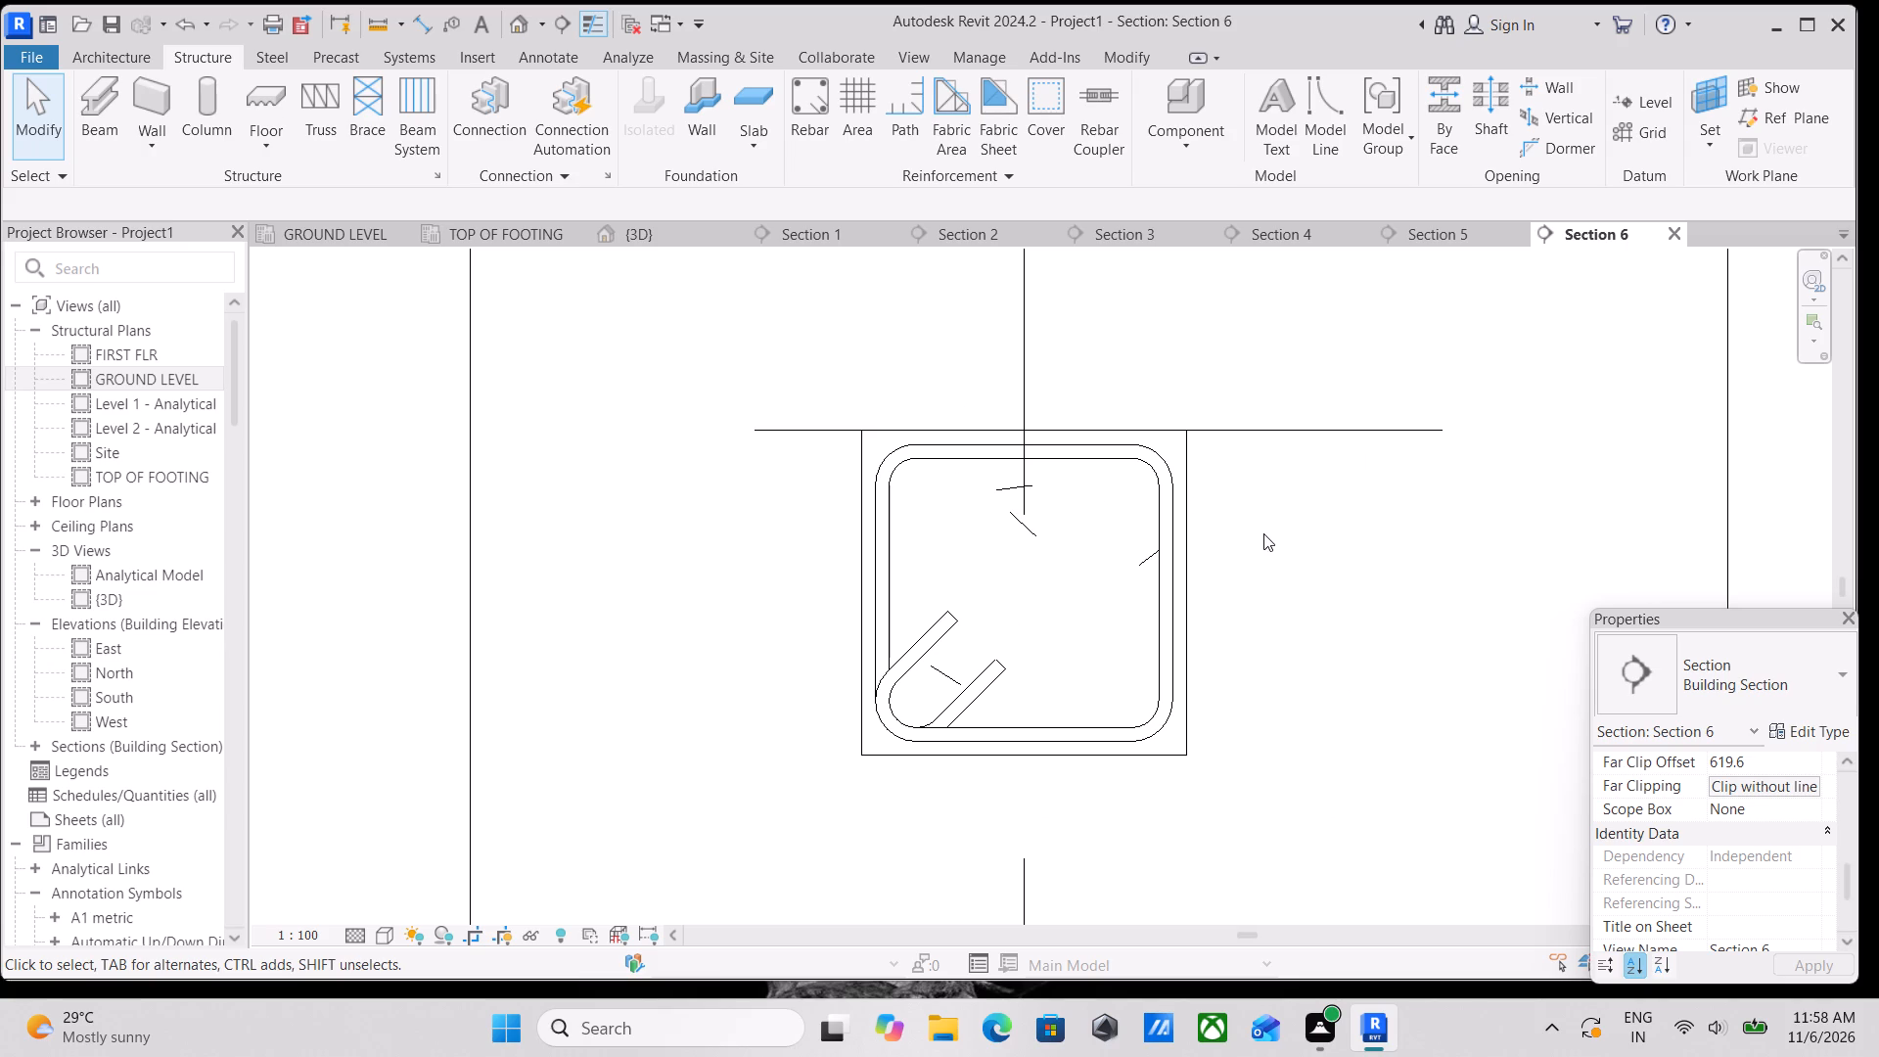
Place an M_00 bar perpendicular to cover inside the stirrup's upper-left corner, about 251 mm from the beam's bottom and right faces.
scroll(1045, 486, "down", 2)
middle_click_drag(1037, 486, 1222, 461)
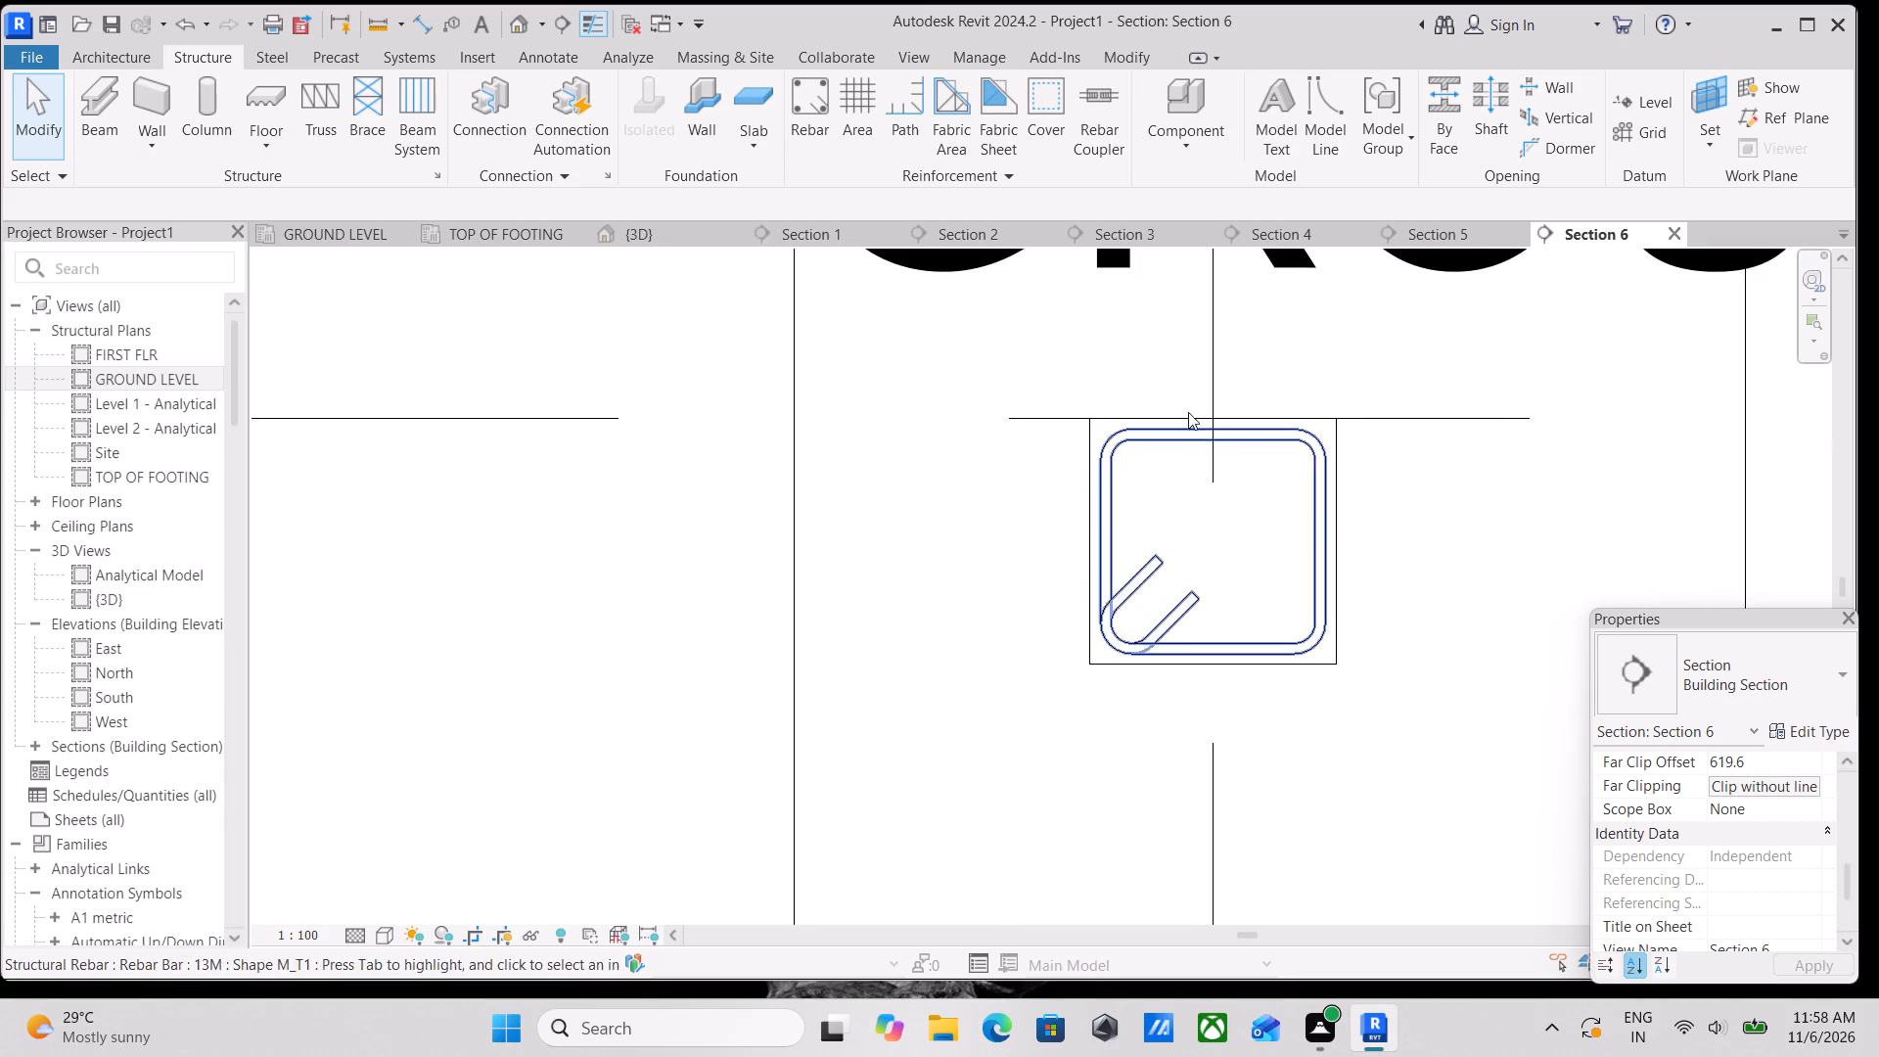
left_click(801, 95)
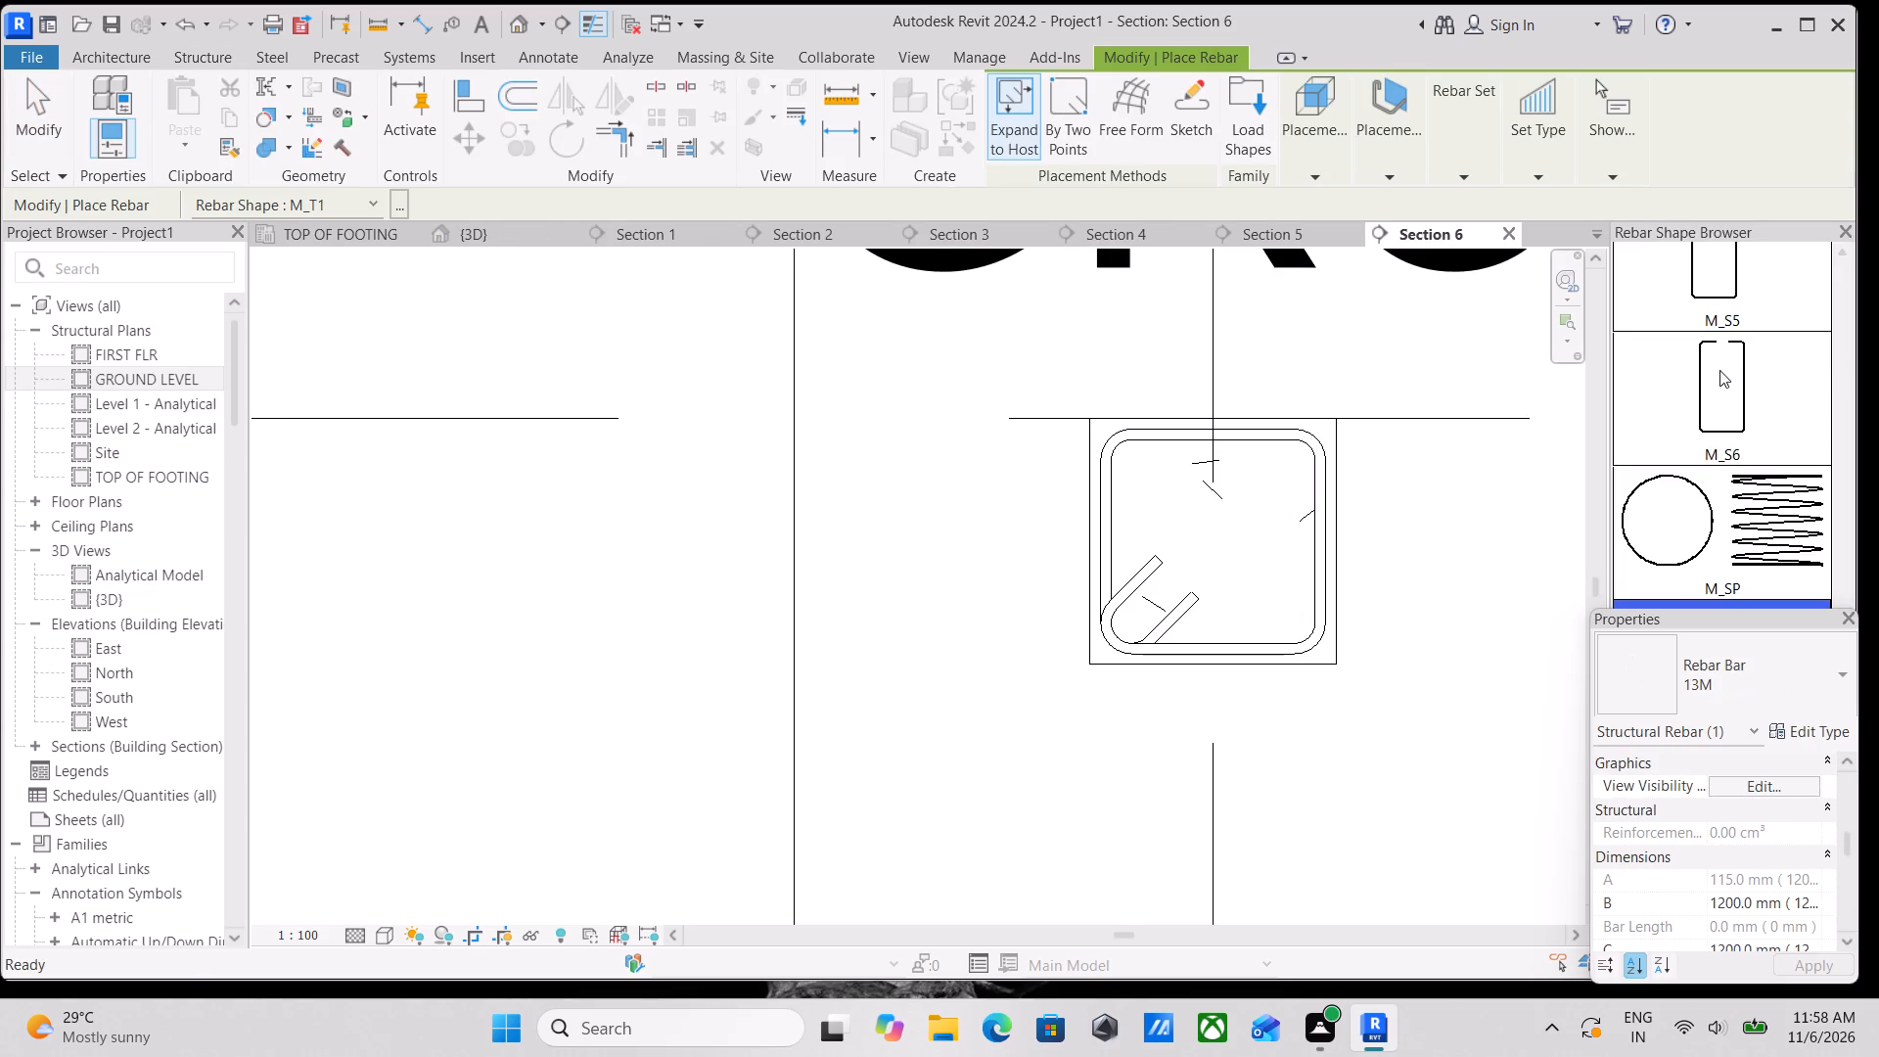
scroll(1692, 375, "up", 20)
scroll(1692, 375, "up", 6)
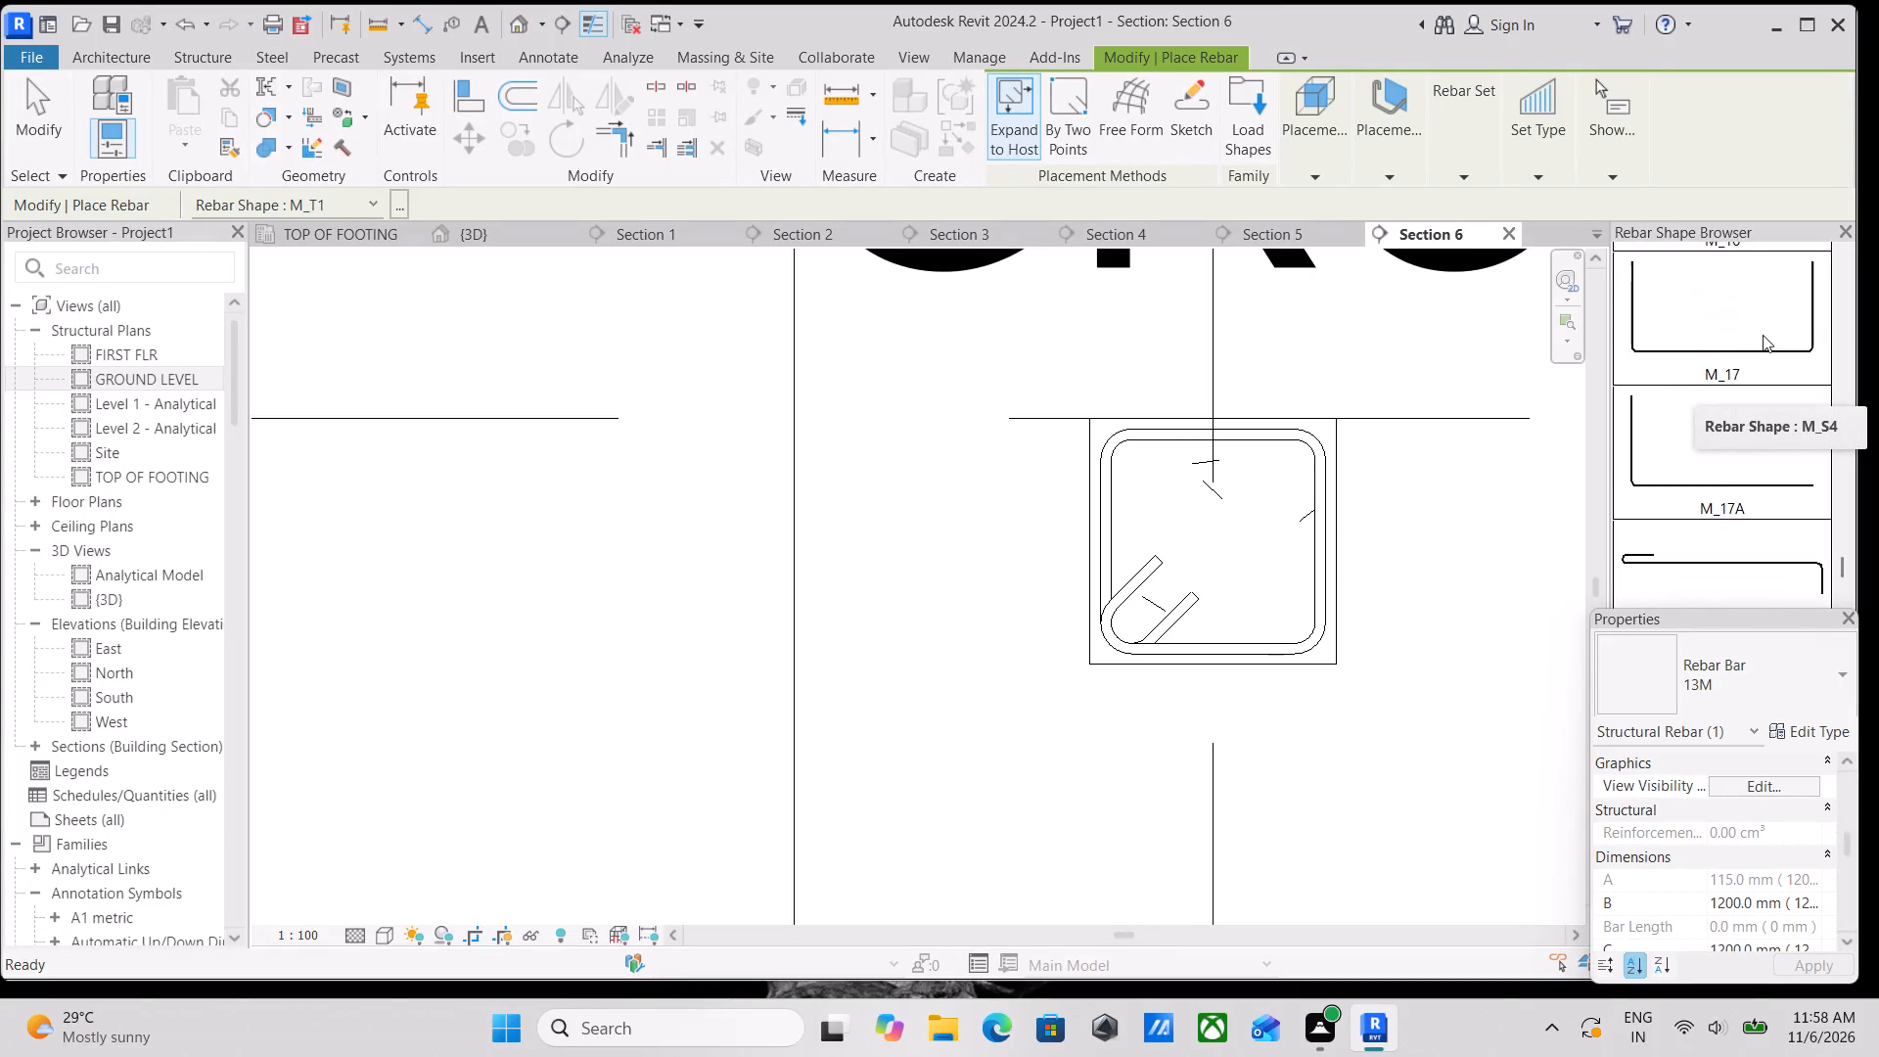
scroll(1763, 335, "up", 12)
scroll(1763, 335, "down", 1)
scroll(1763, 335, "up", 20)
scroll(1763, 335, "up", 1)
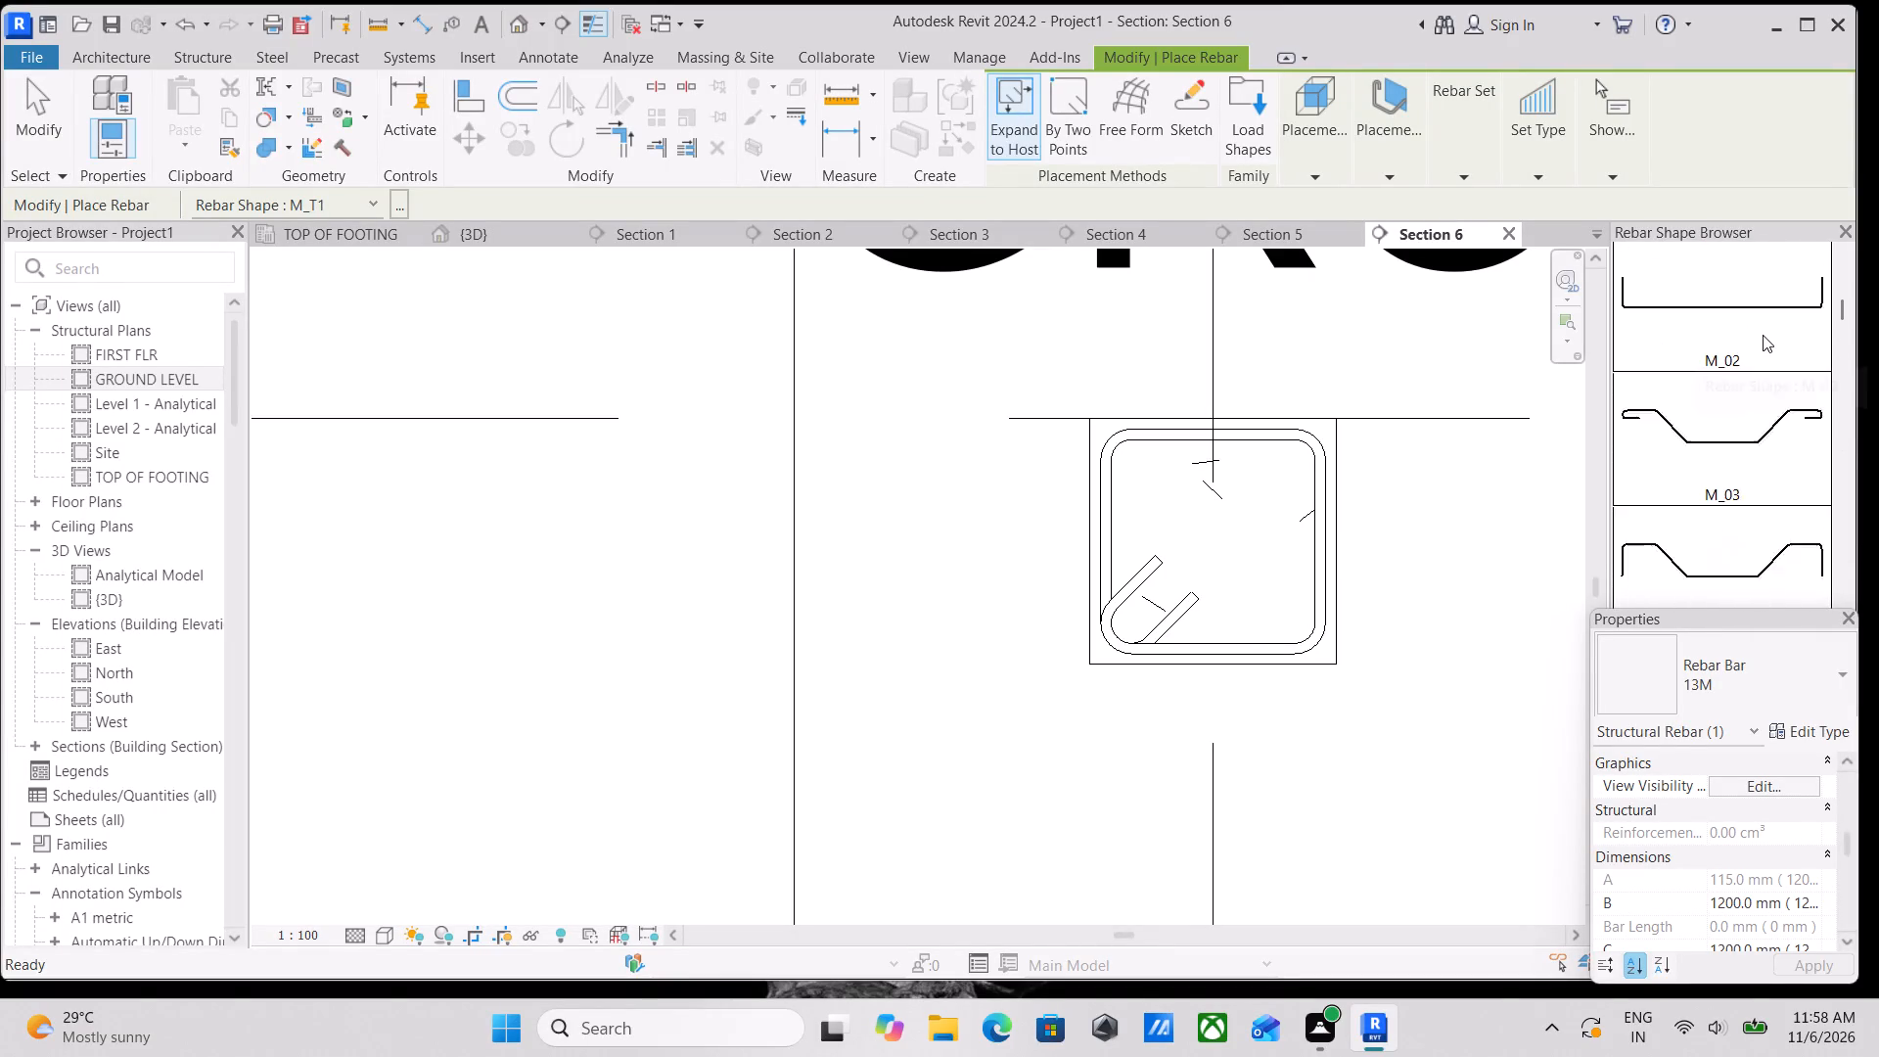
scroll(1763, 335, "up", 7)
left_click(1763, 329)
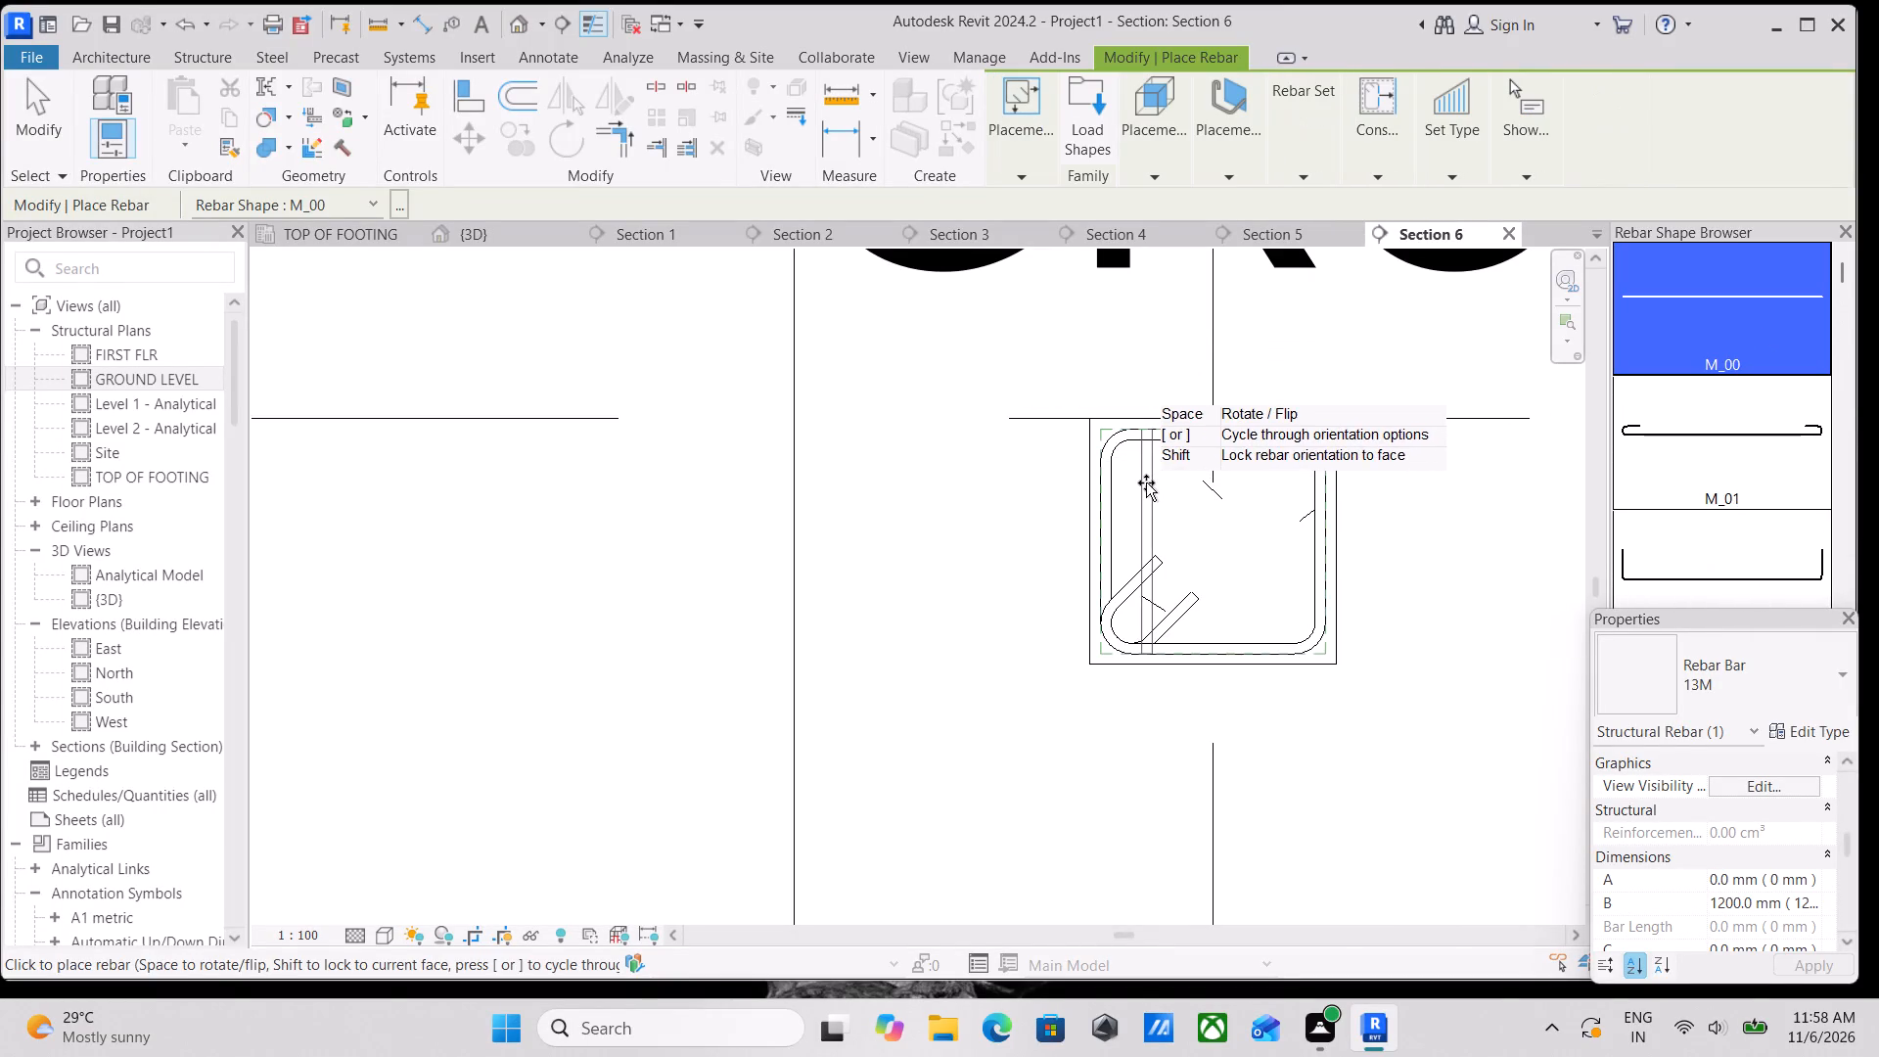
left_click(1229, 161)
left_click(1377, 204)
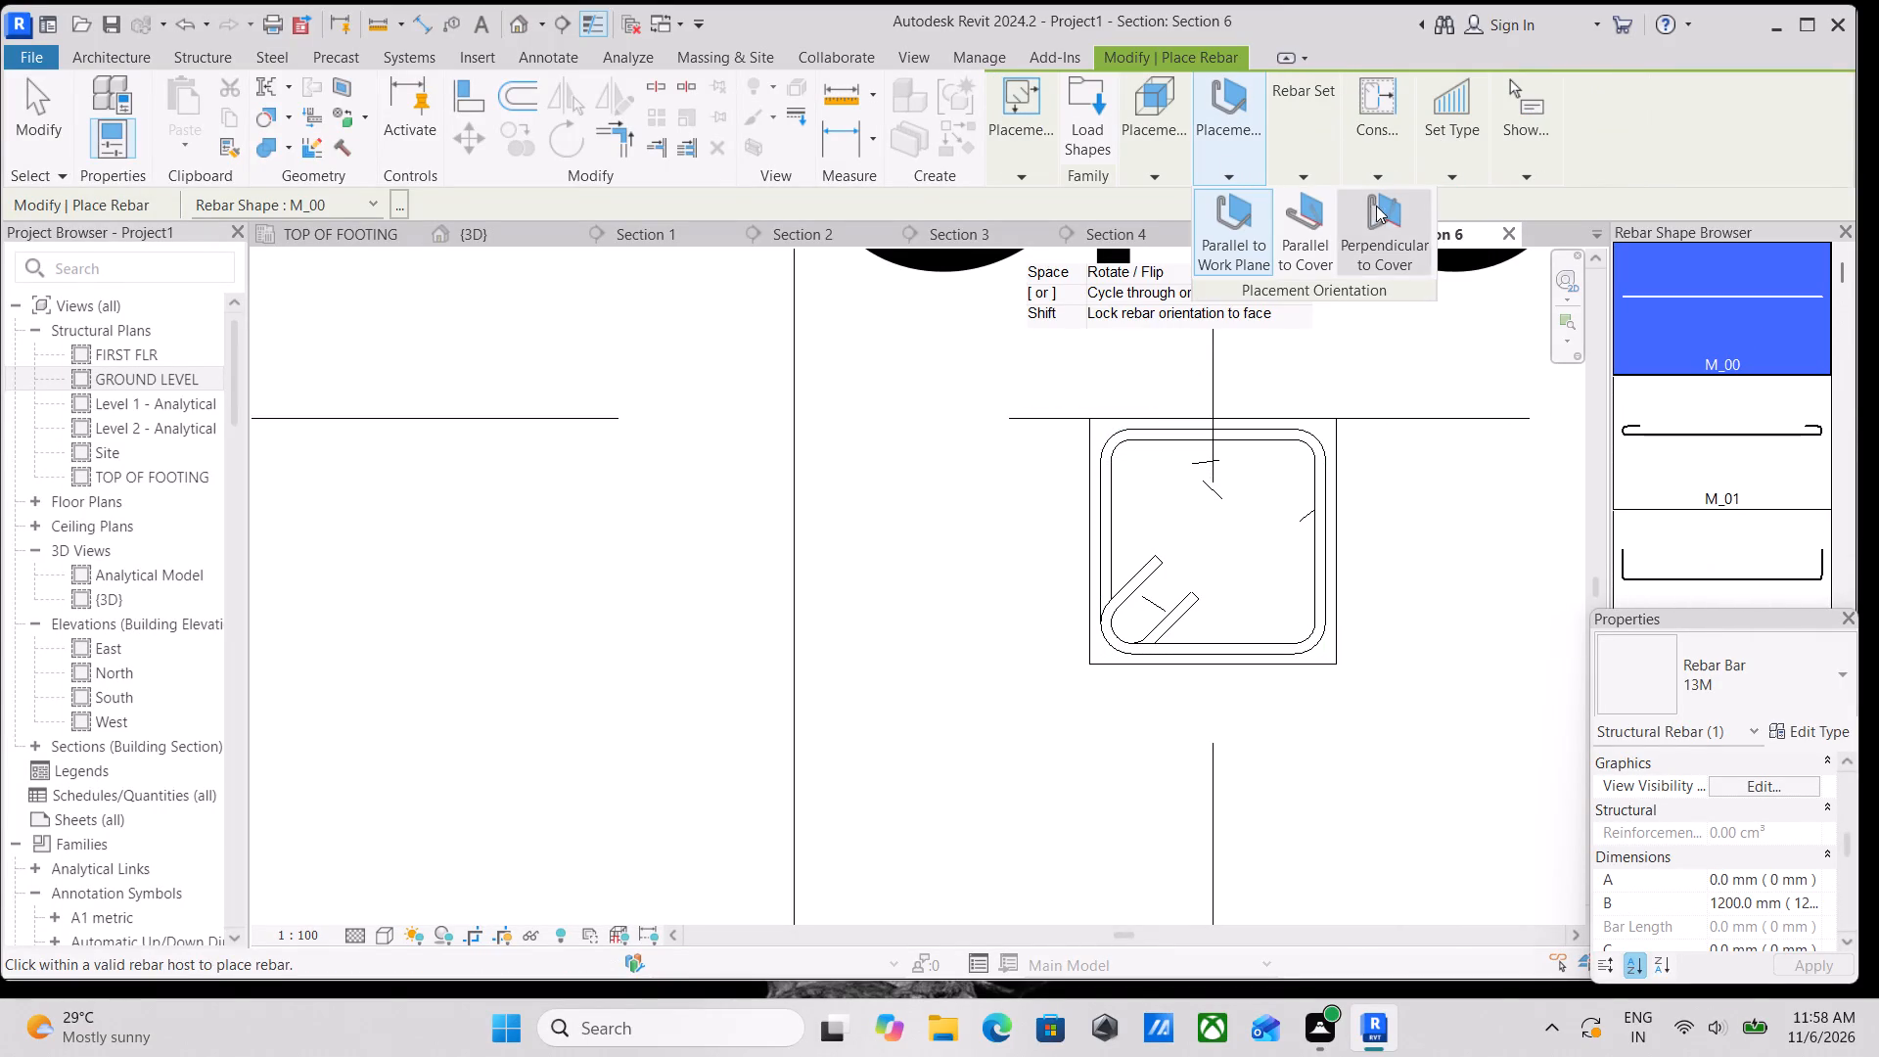
scroll(1134, 471, "up", 4)
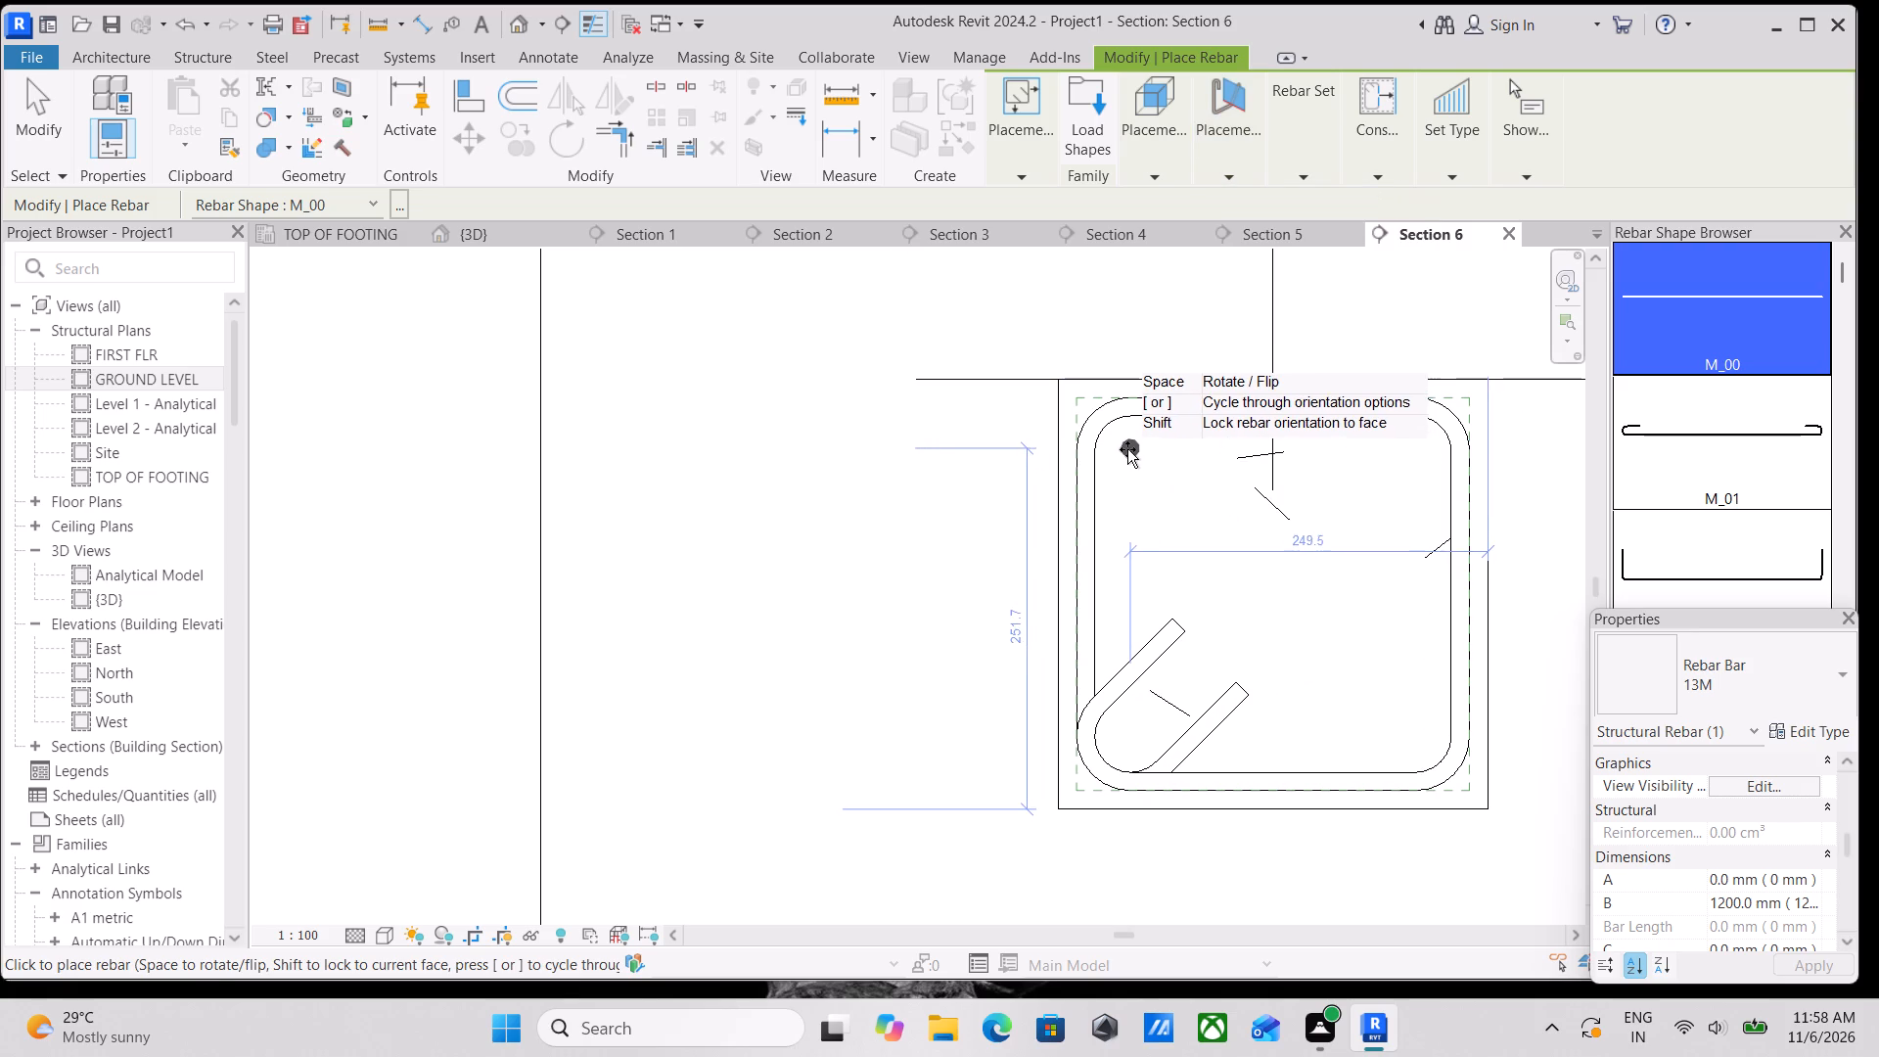
left_click(1127, 449)
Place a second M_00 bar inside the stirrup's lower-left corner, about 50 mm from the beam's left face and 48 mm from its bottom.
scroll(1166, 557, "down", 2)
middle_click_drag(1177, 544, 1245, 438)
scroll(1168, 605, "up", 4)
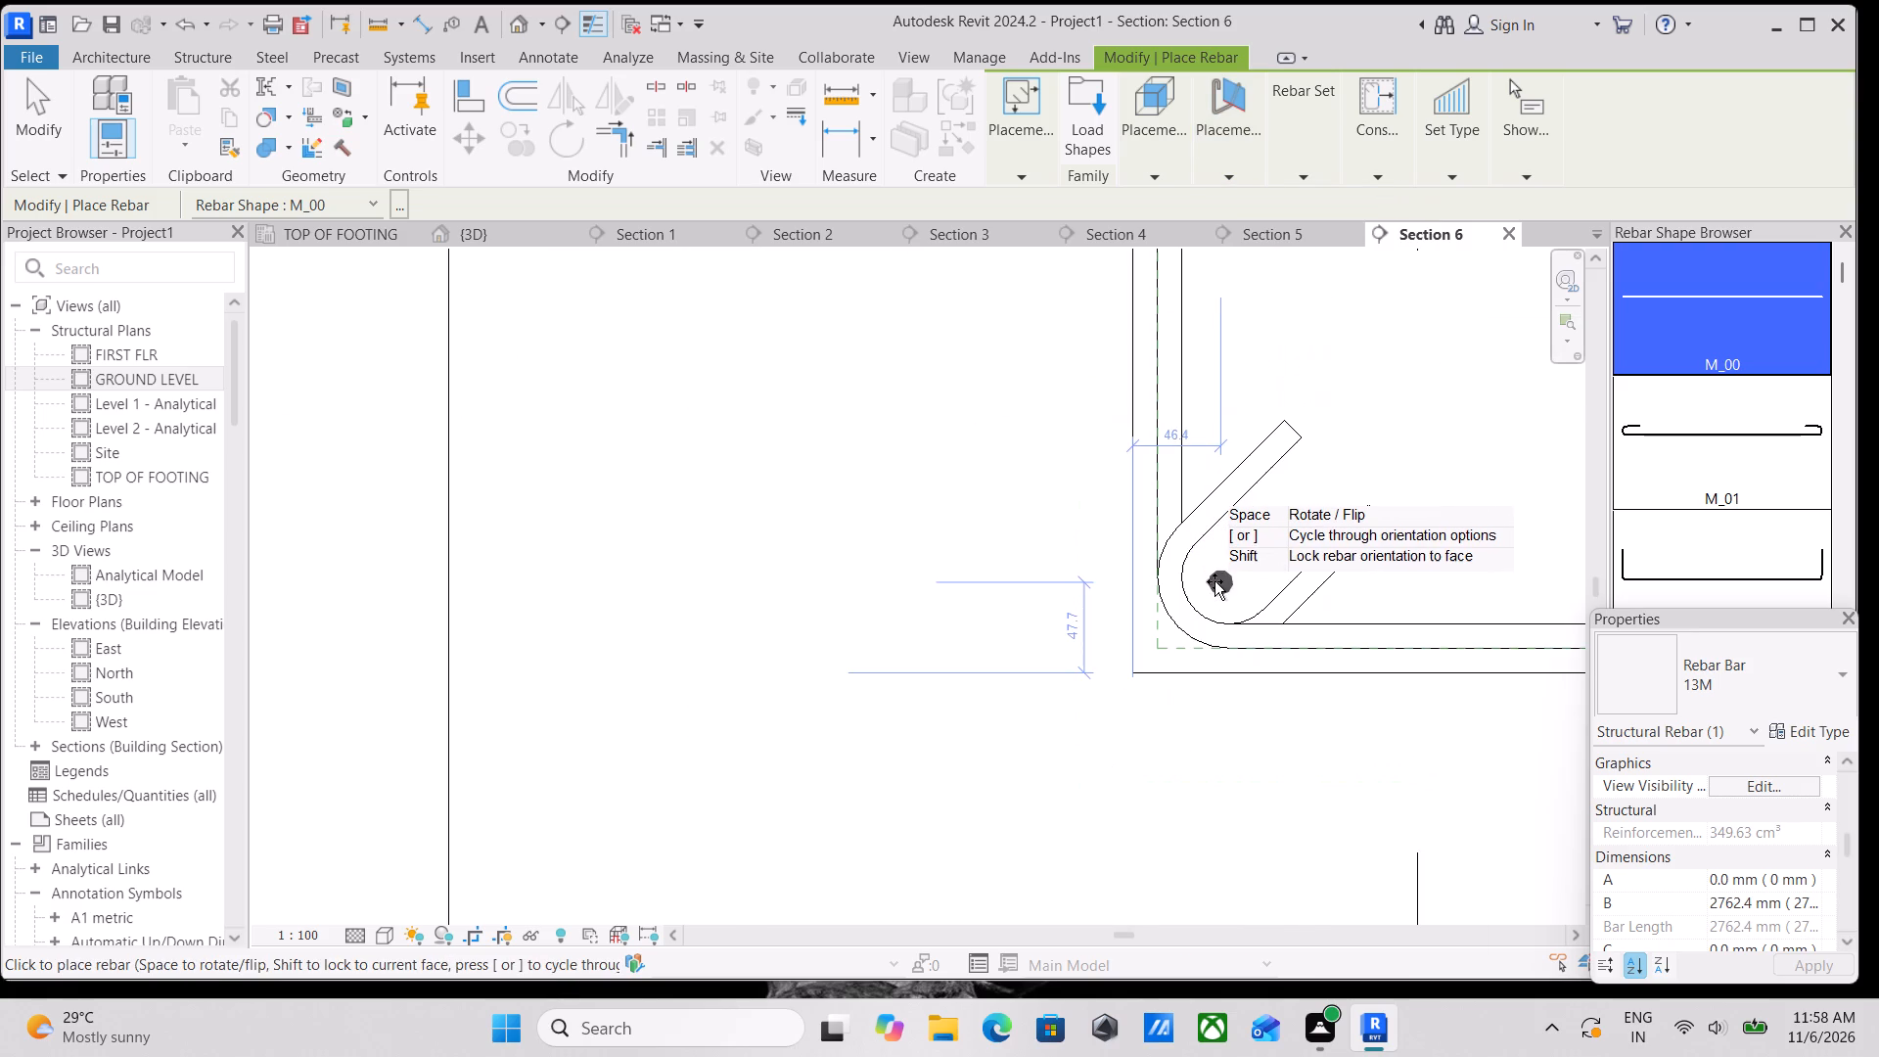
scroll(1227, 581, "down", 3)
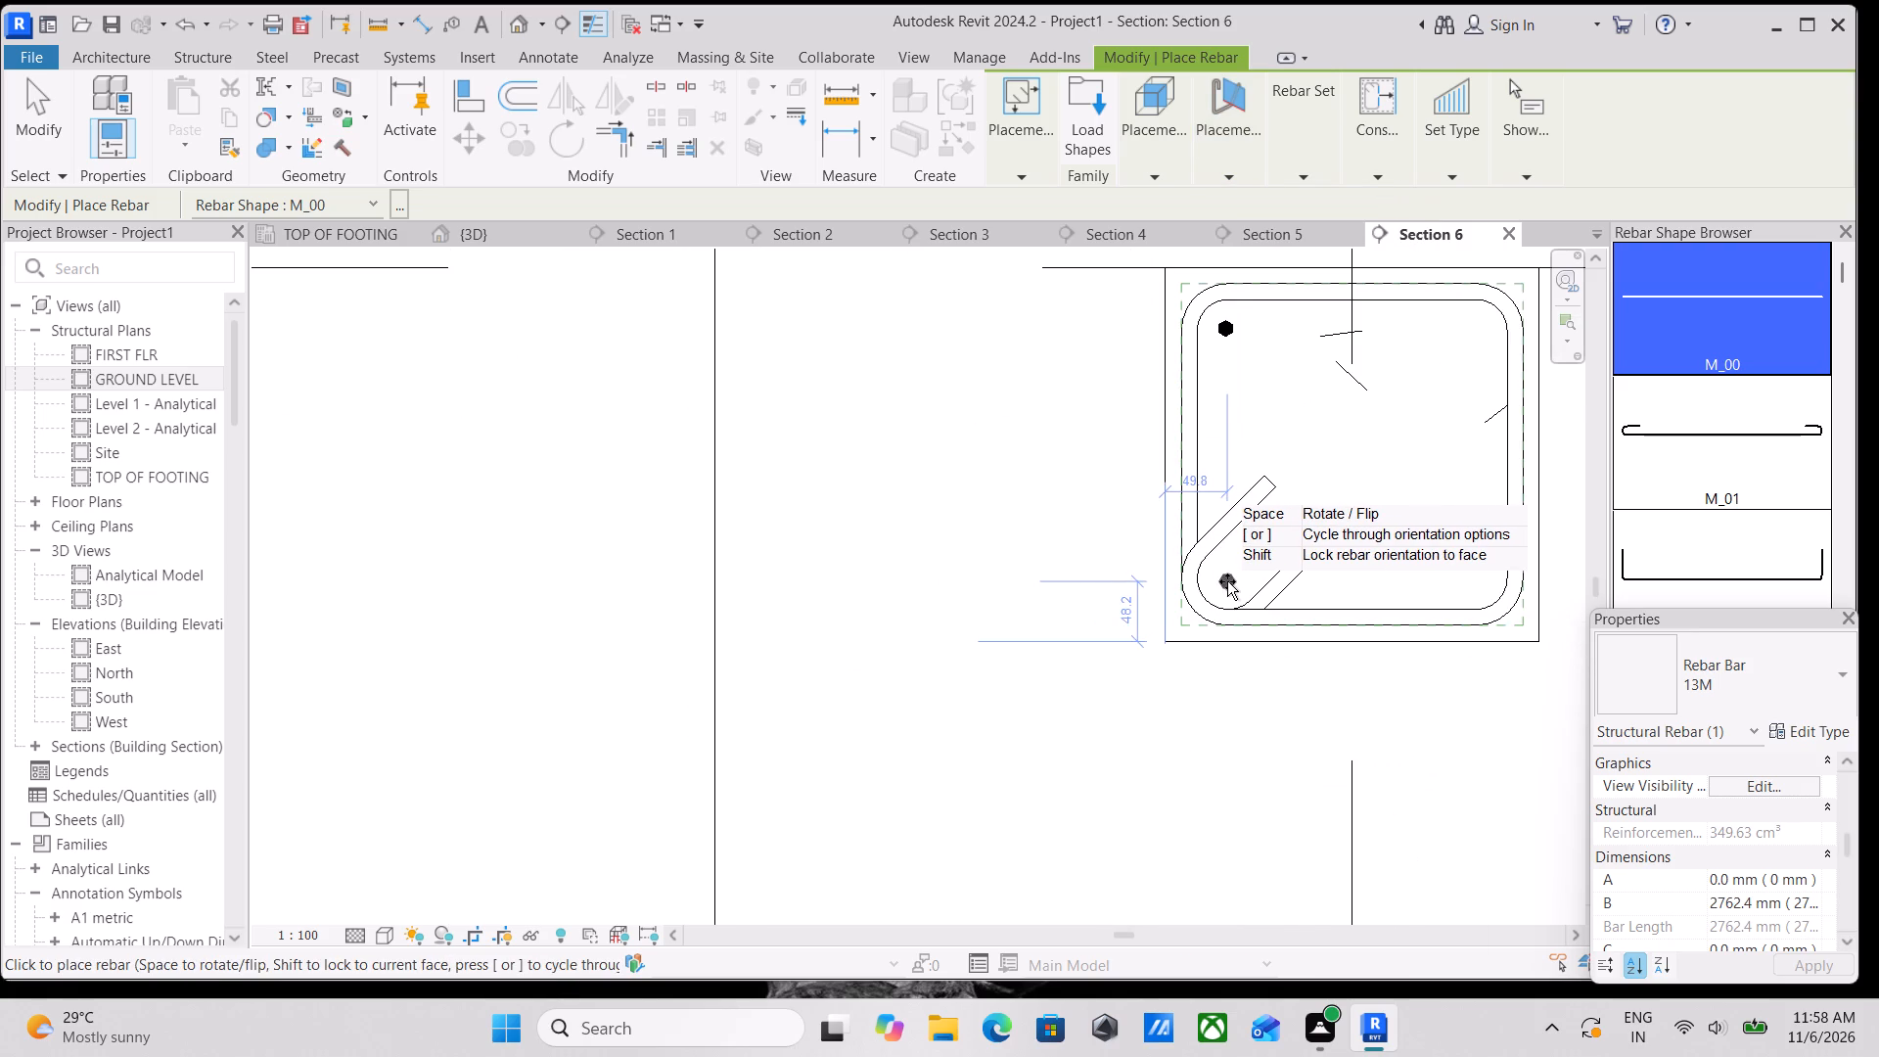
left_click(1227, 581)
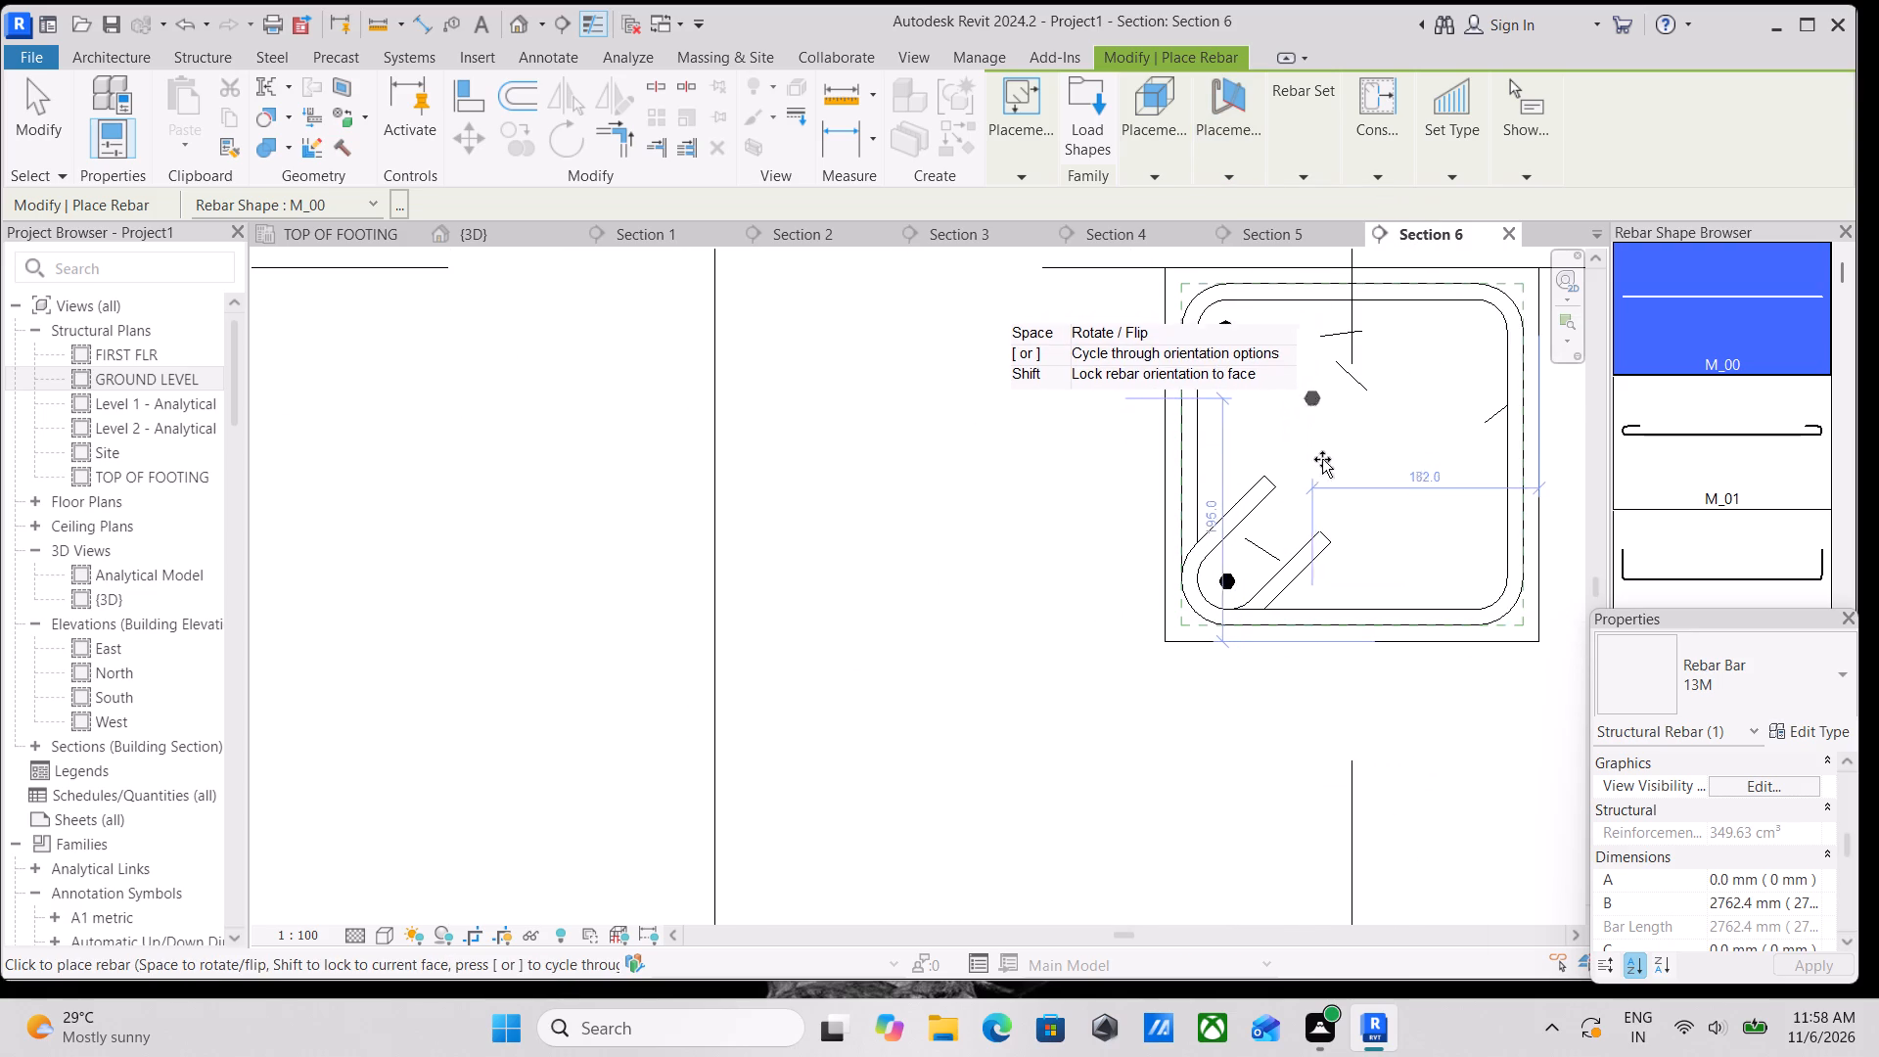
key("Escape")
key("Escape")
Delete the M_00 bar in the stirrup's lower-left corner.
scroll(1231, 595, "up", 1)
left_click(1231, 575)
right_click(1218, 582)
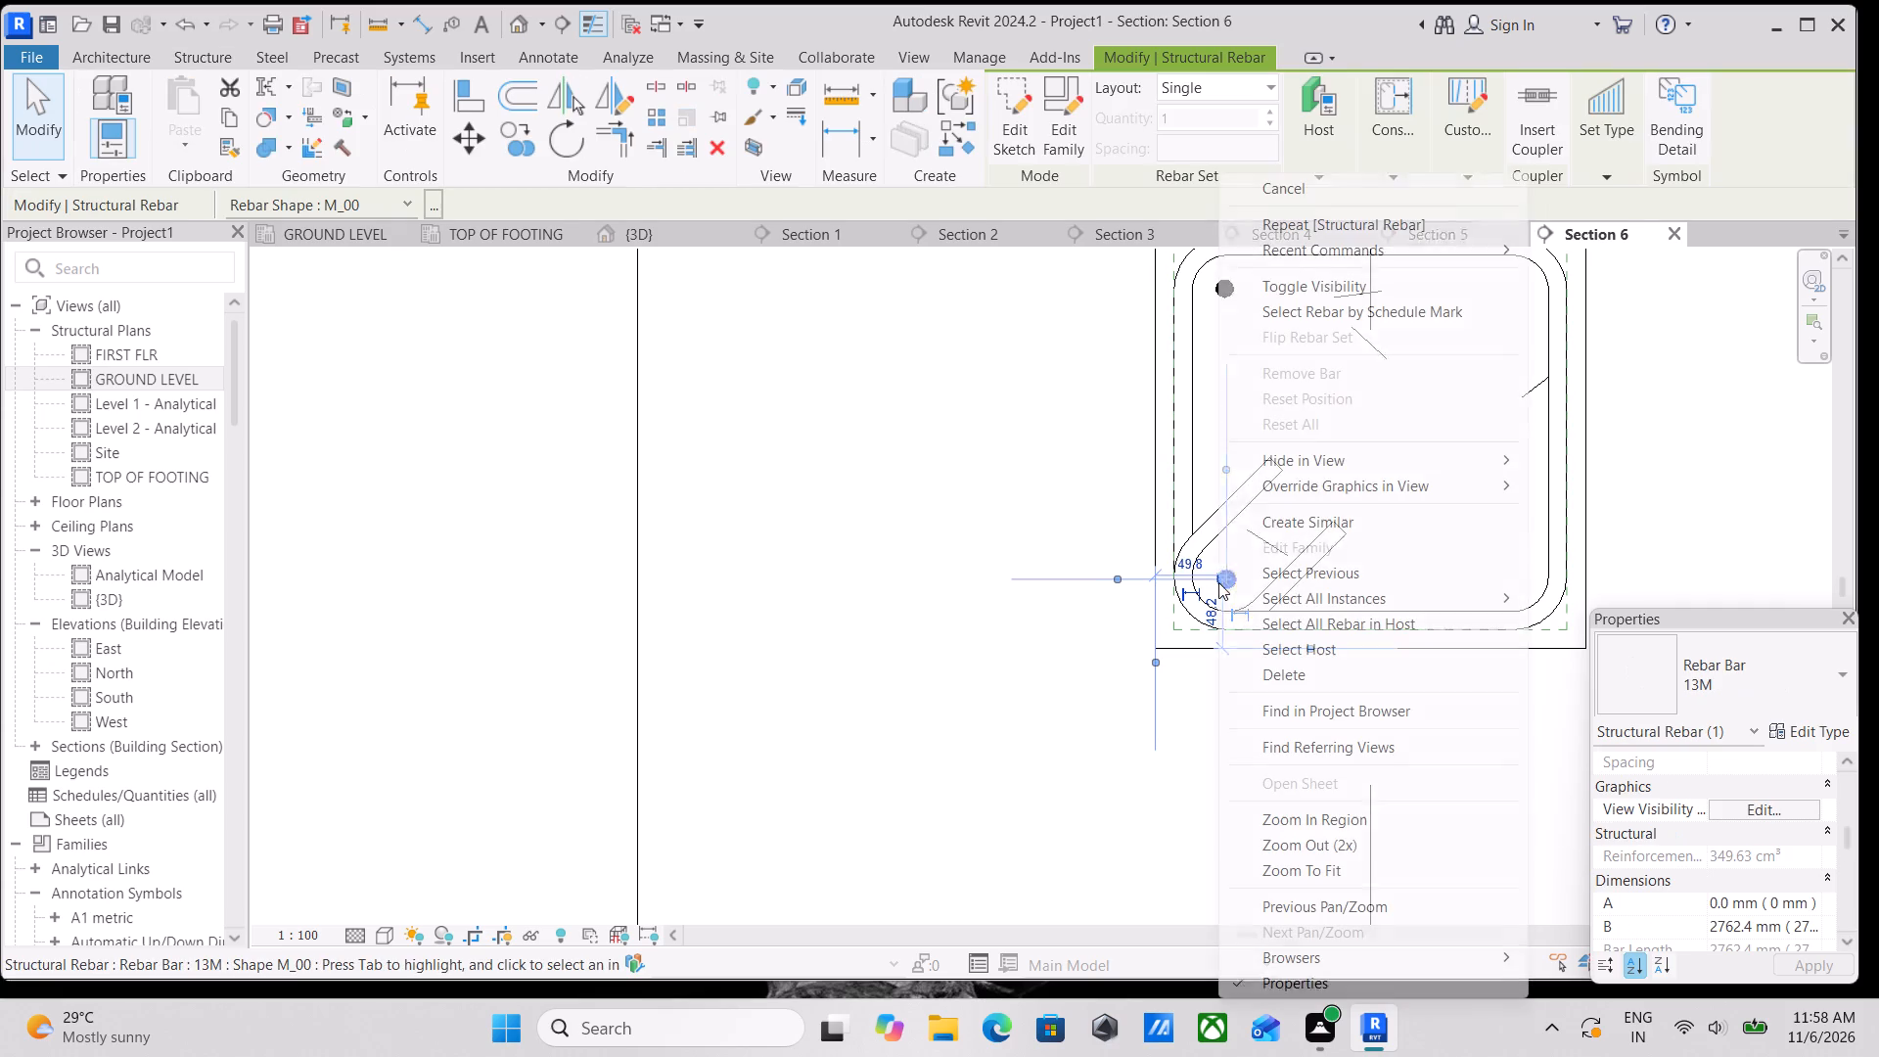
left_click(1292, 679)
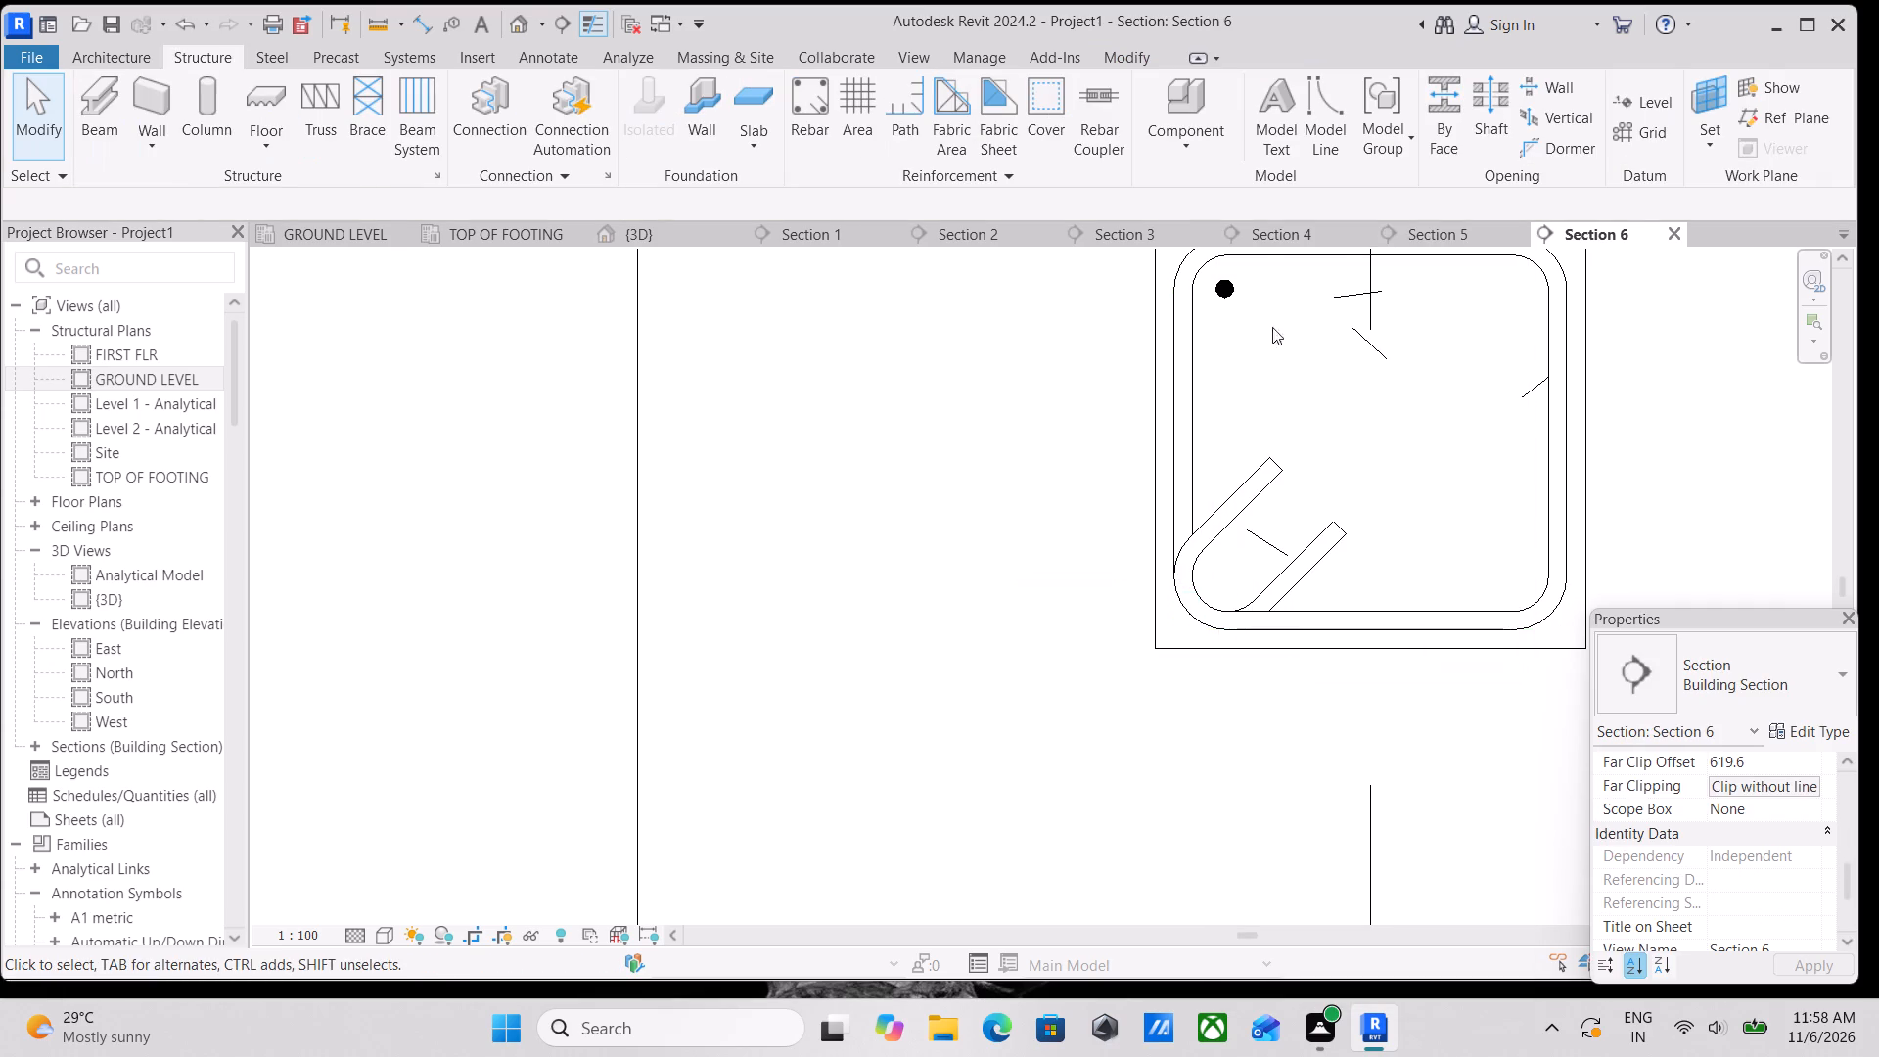
Set the upper-left M_00 bar's rebar set layout to Fixed Number with a quantity of 2.
left_click(1229, 297)
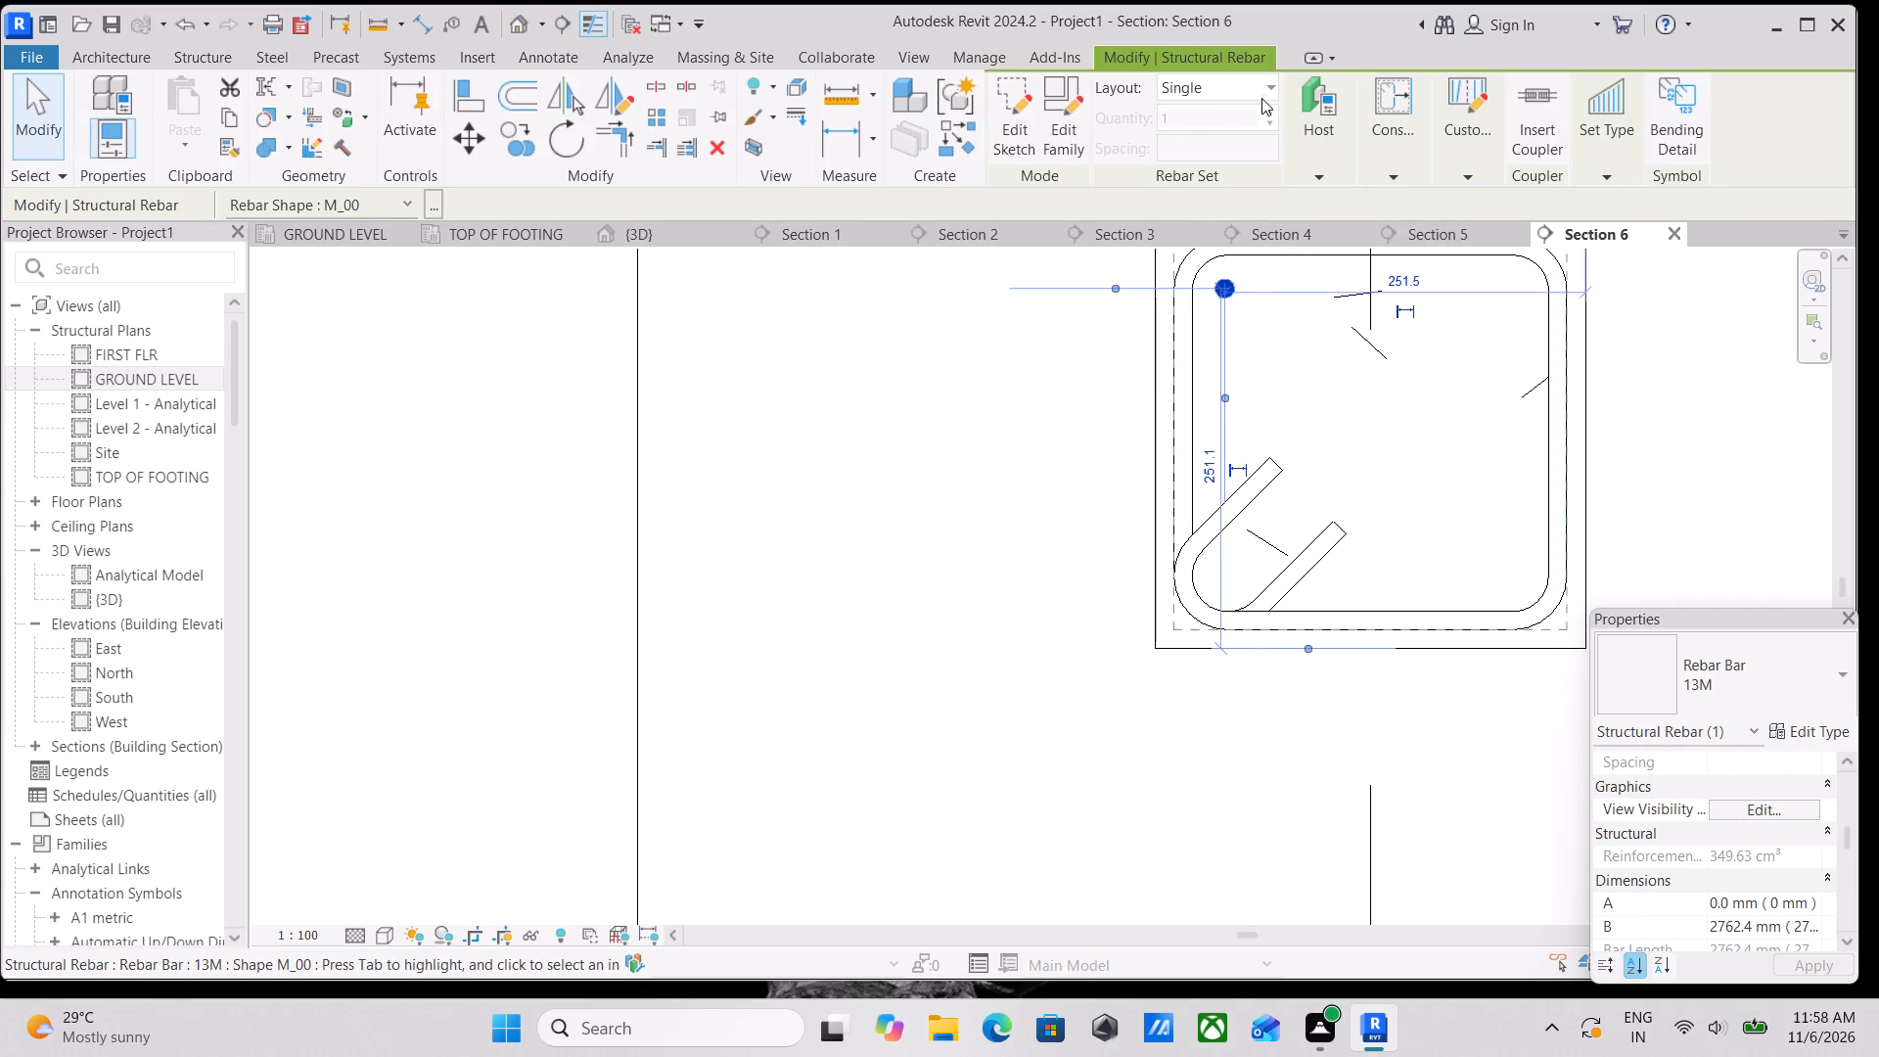
left_click(1268, 89)
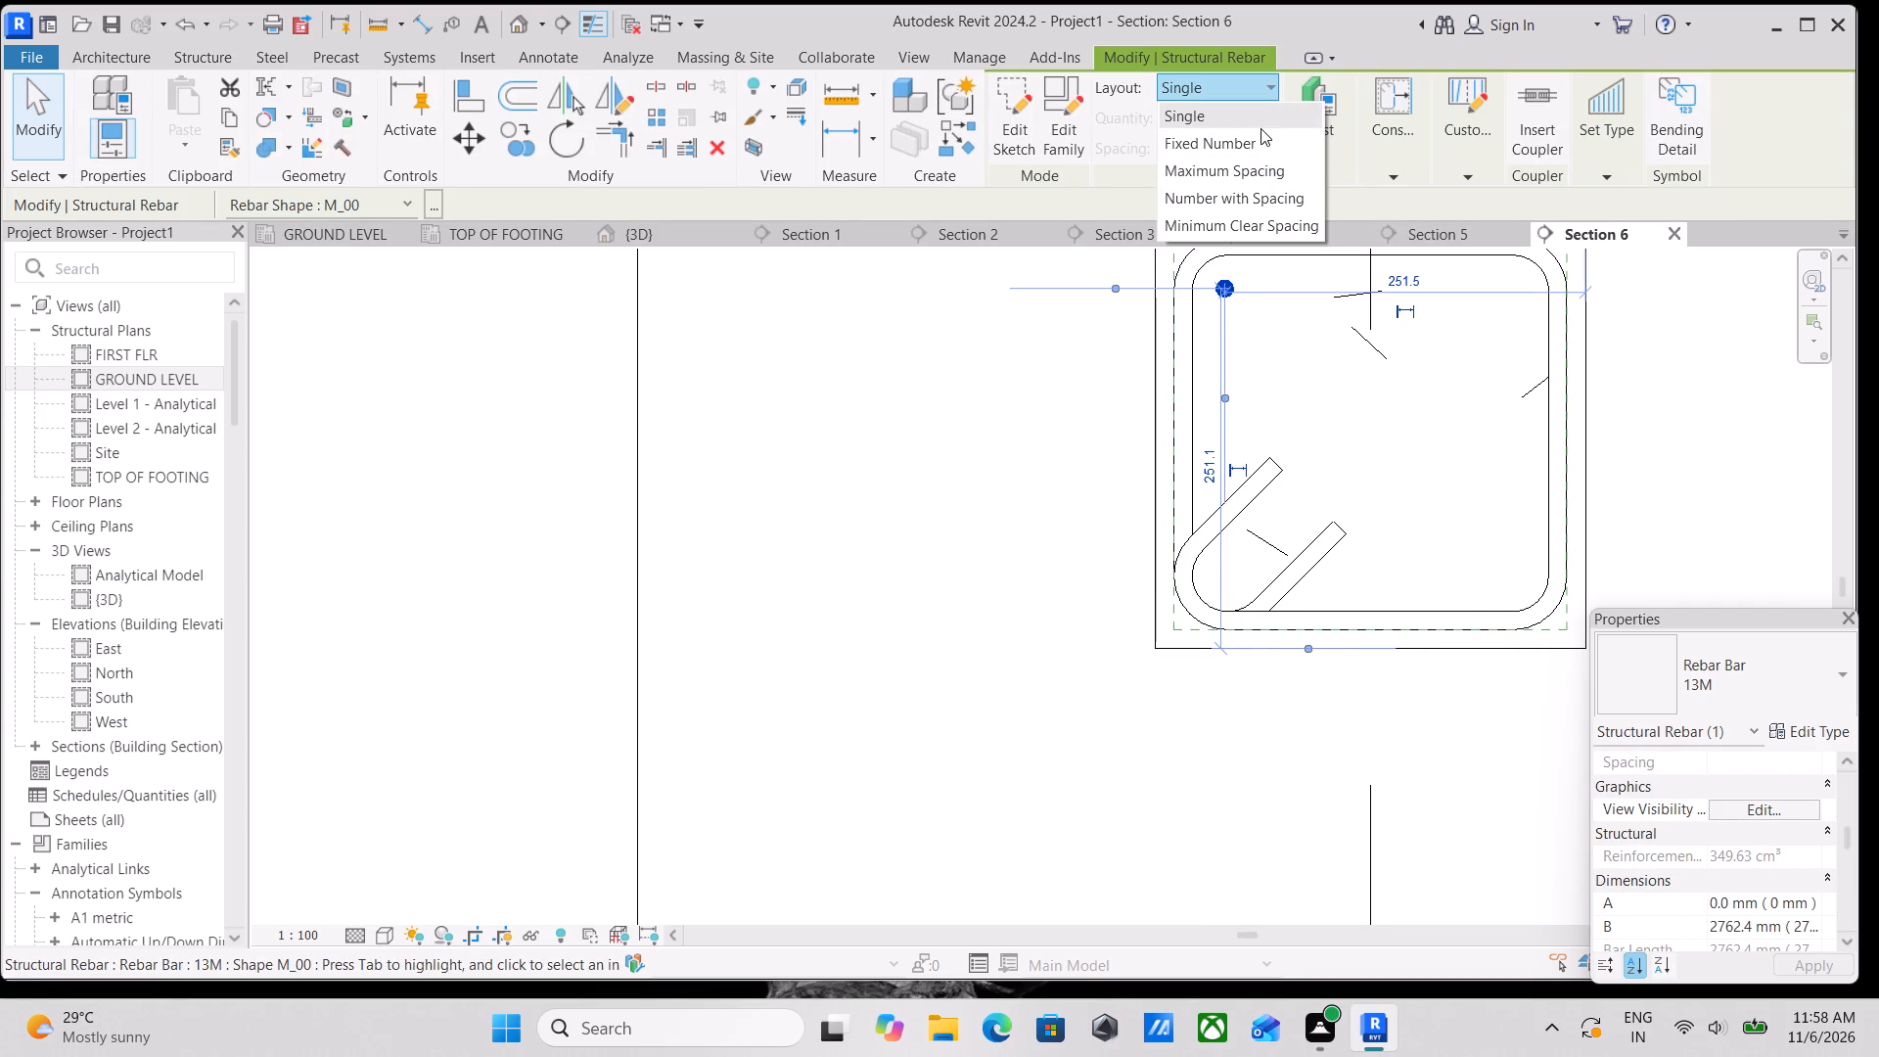
left_click(1260, 128)
left_click(1240, 93)
left_click(1237, 142)
left_click(1210, 116)
key("2")
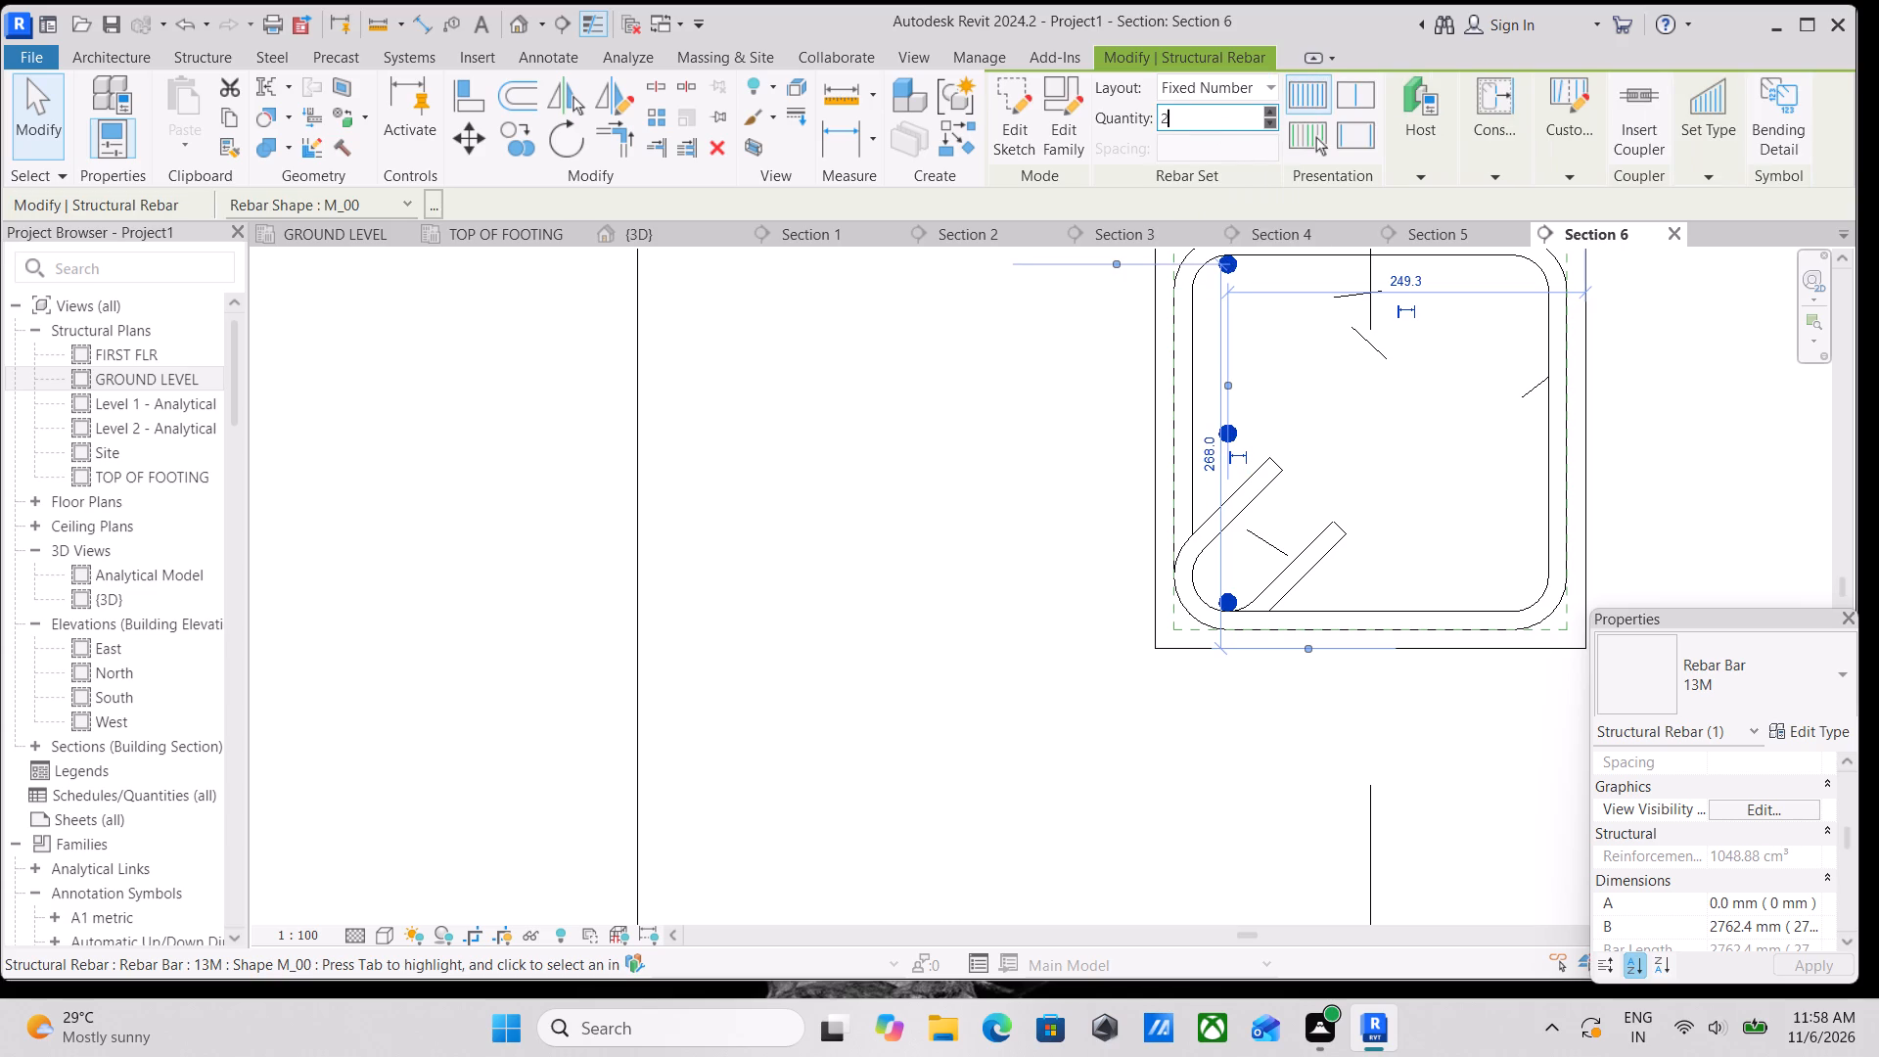
key("Return")
key("Escape")
scroll(1260, 385, "down", 1)
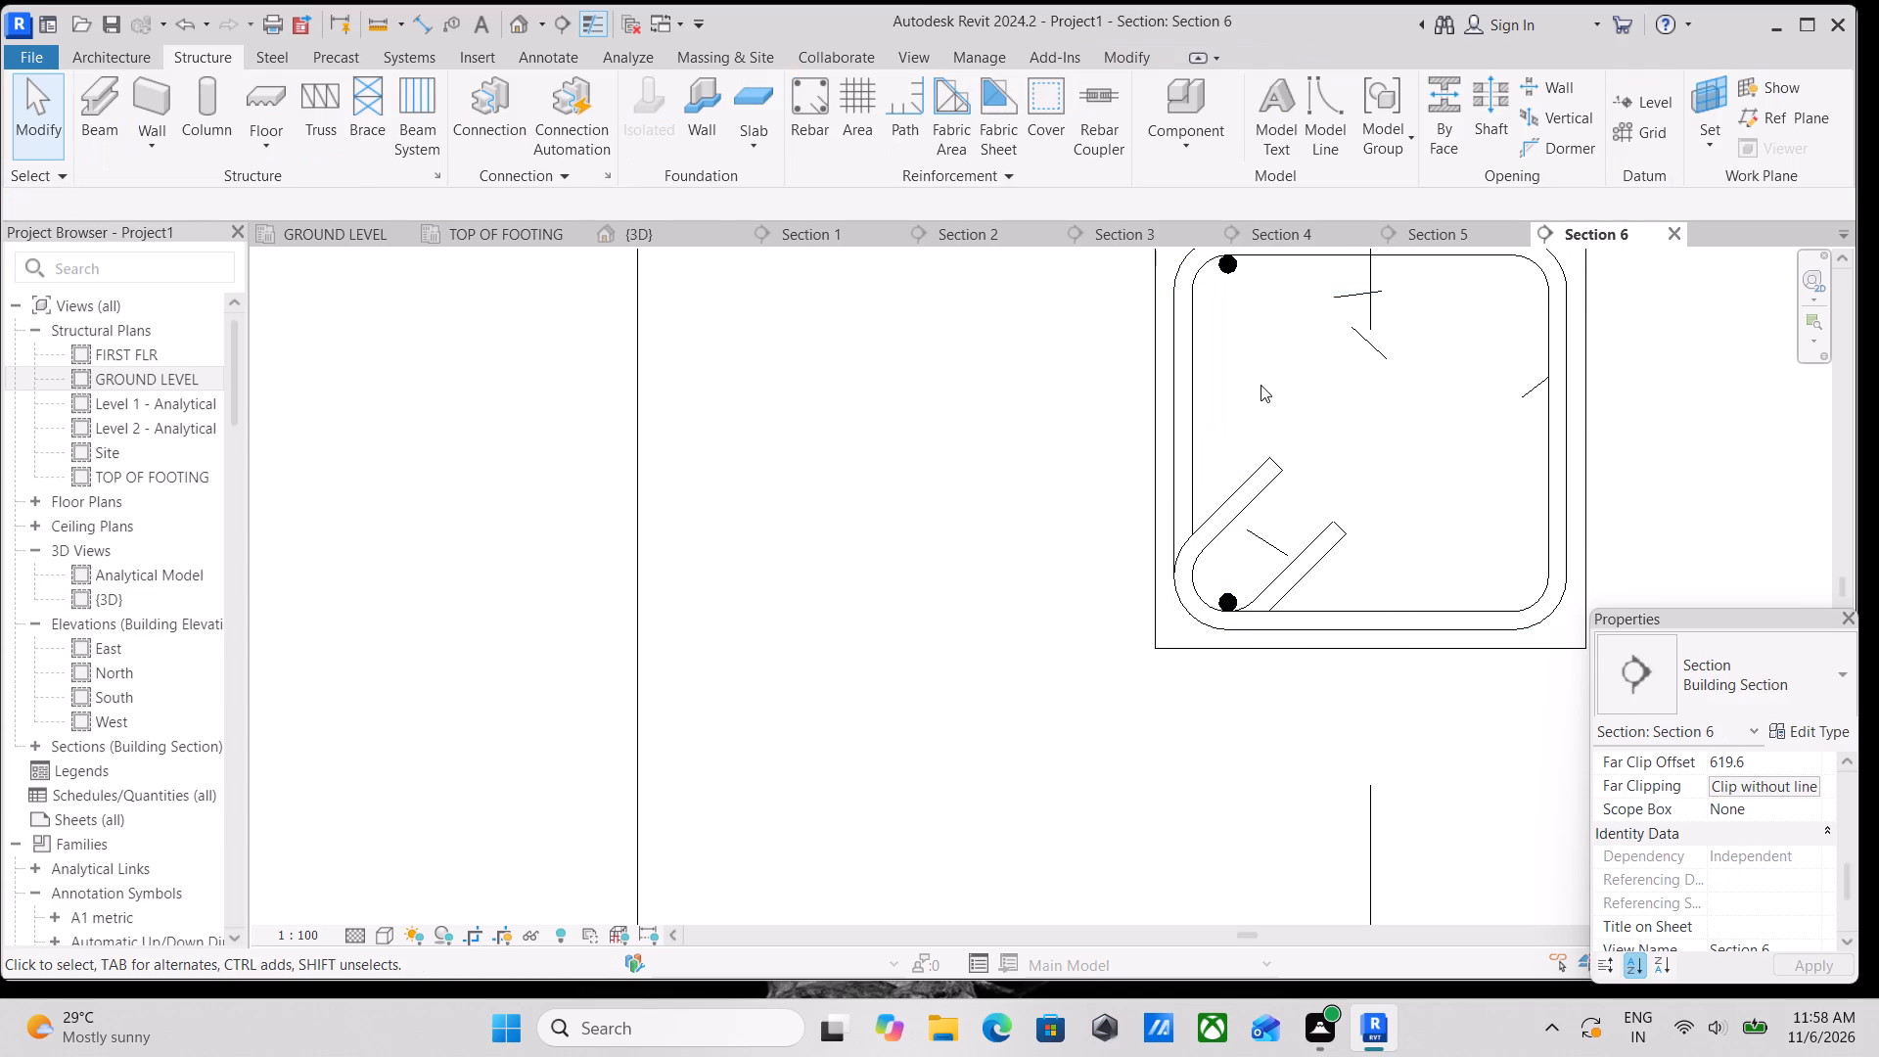
Nudge the stirrup's left pair of M_00 bars to about 254 mm from the beam's right face and 45.5 mm from its top.
scroll(1260, 385, "down", 3)
middle_click_drag(1275, 377, 1220, 440)
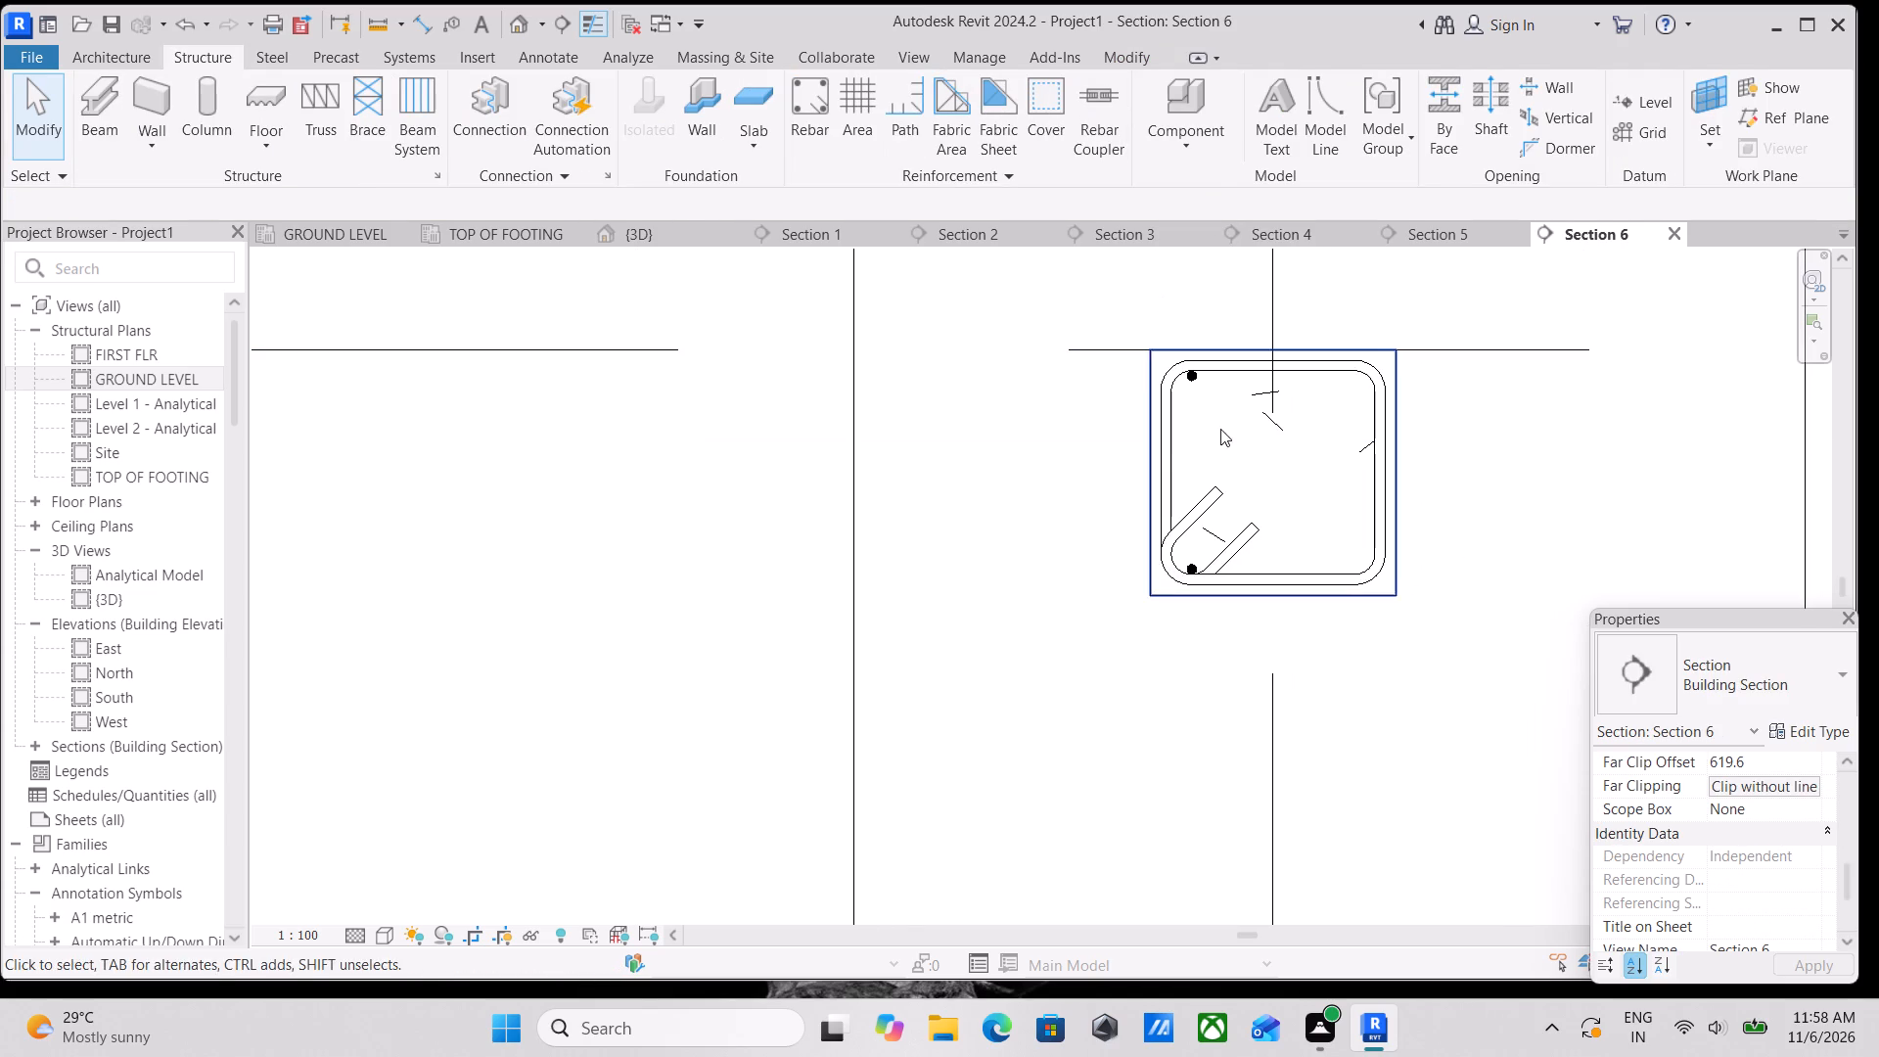
scroll(1187, 376, "up", 3)
left_click(1190, 376)
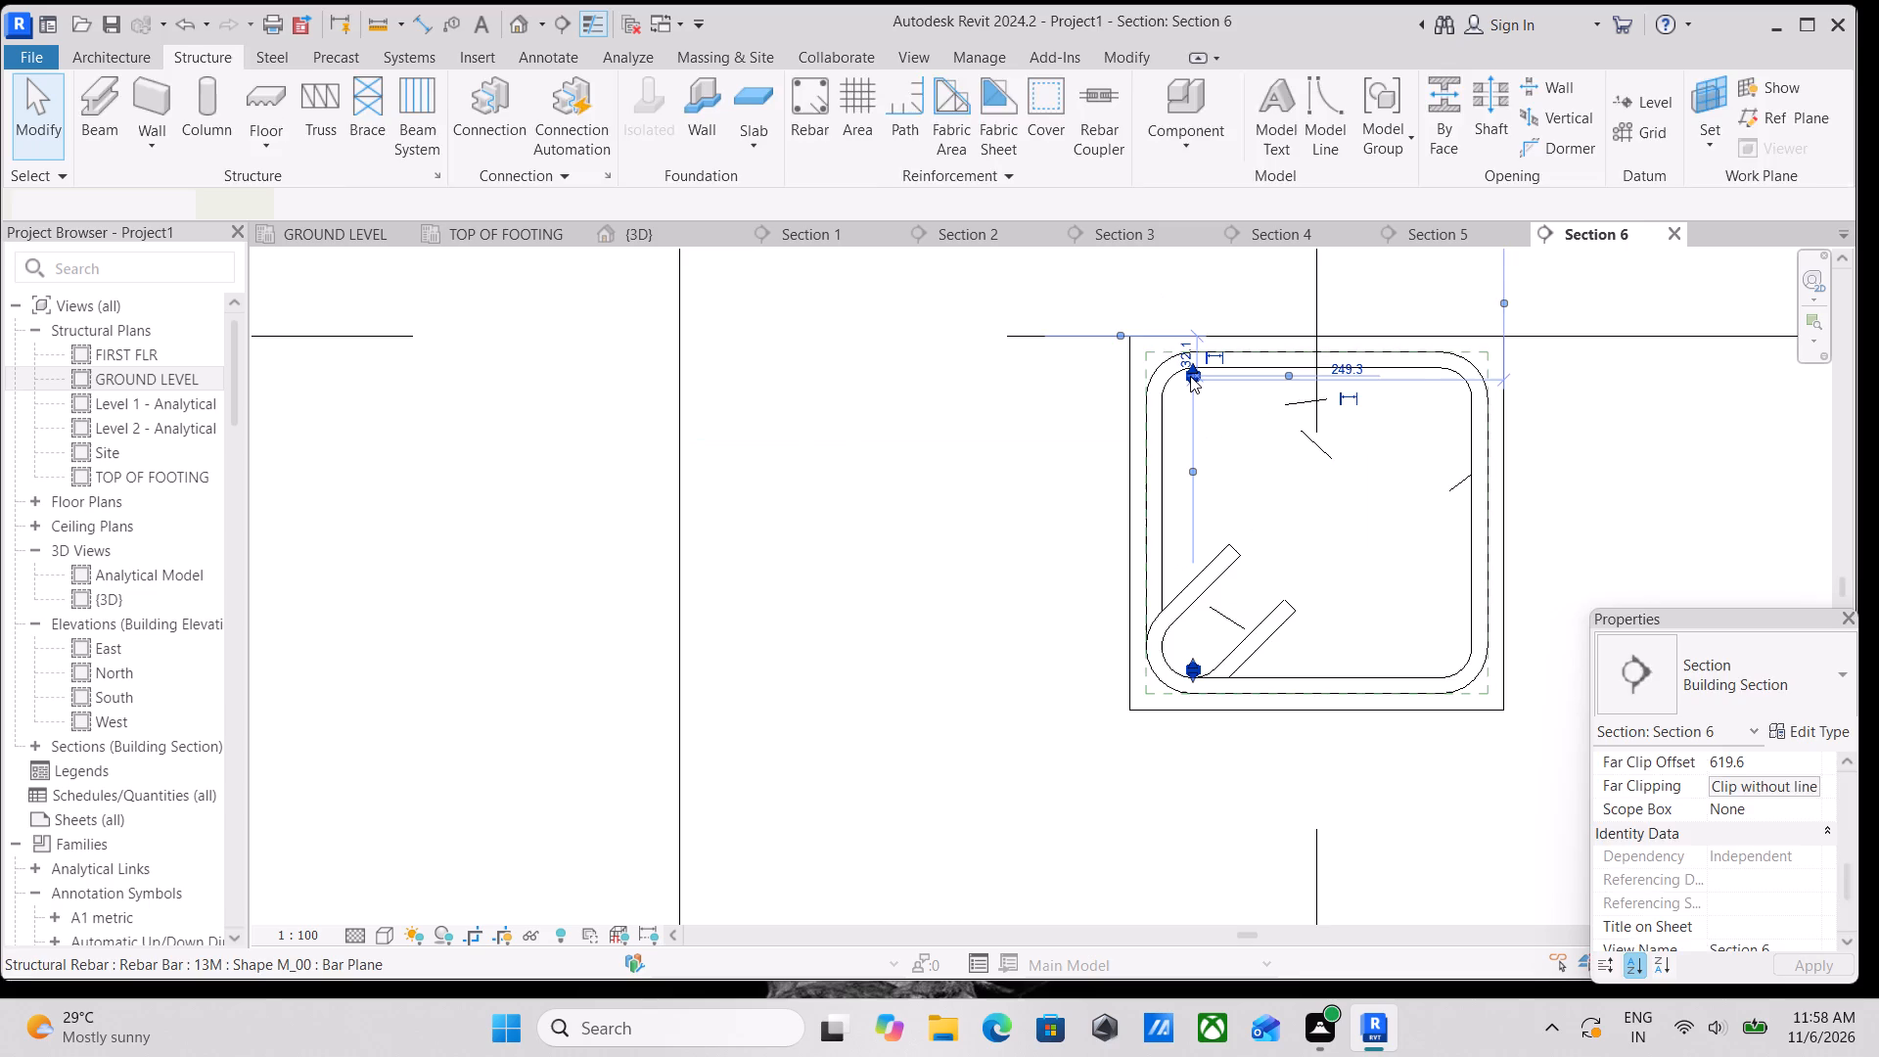
scroll(1190, 376, "up", 2)
left_click_drag(1190, 376, 1190, 402)
middle_click_drag(1210, 532, 1257, 395)
scroll(1243, 476, "up", 1)
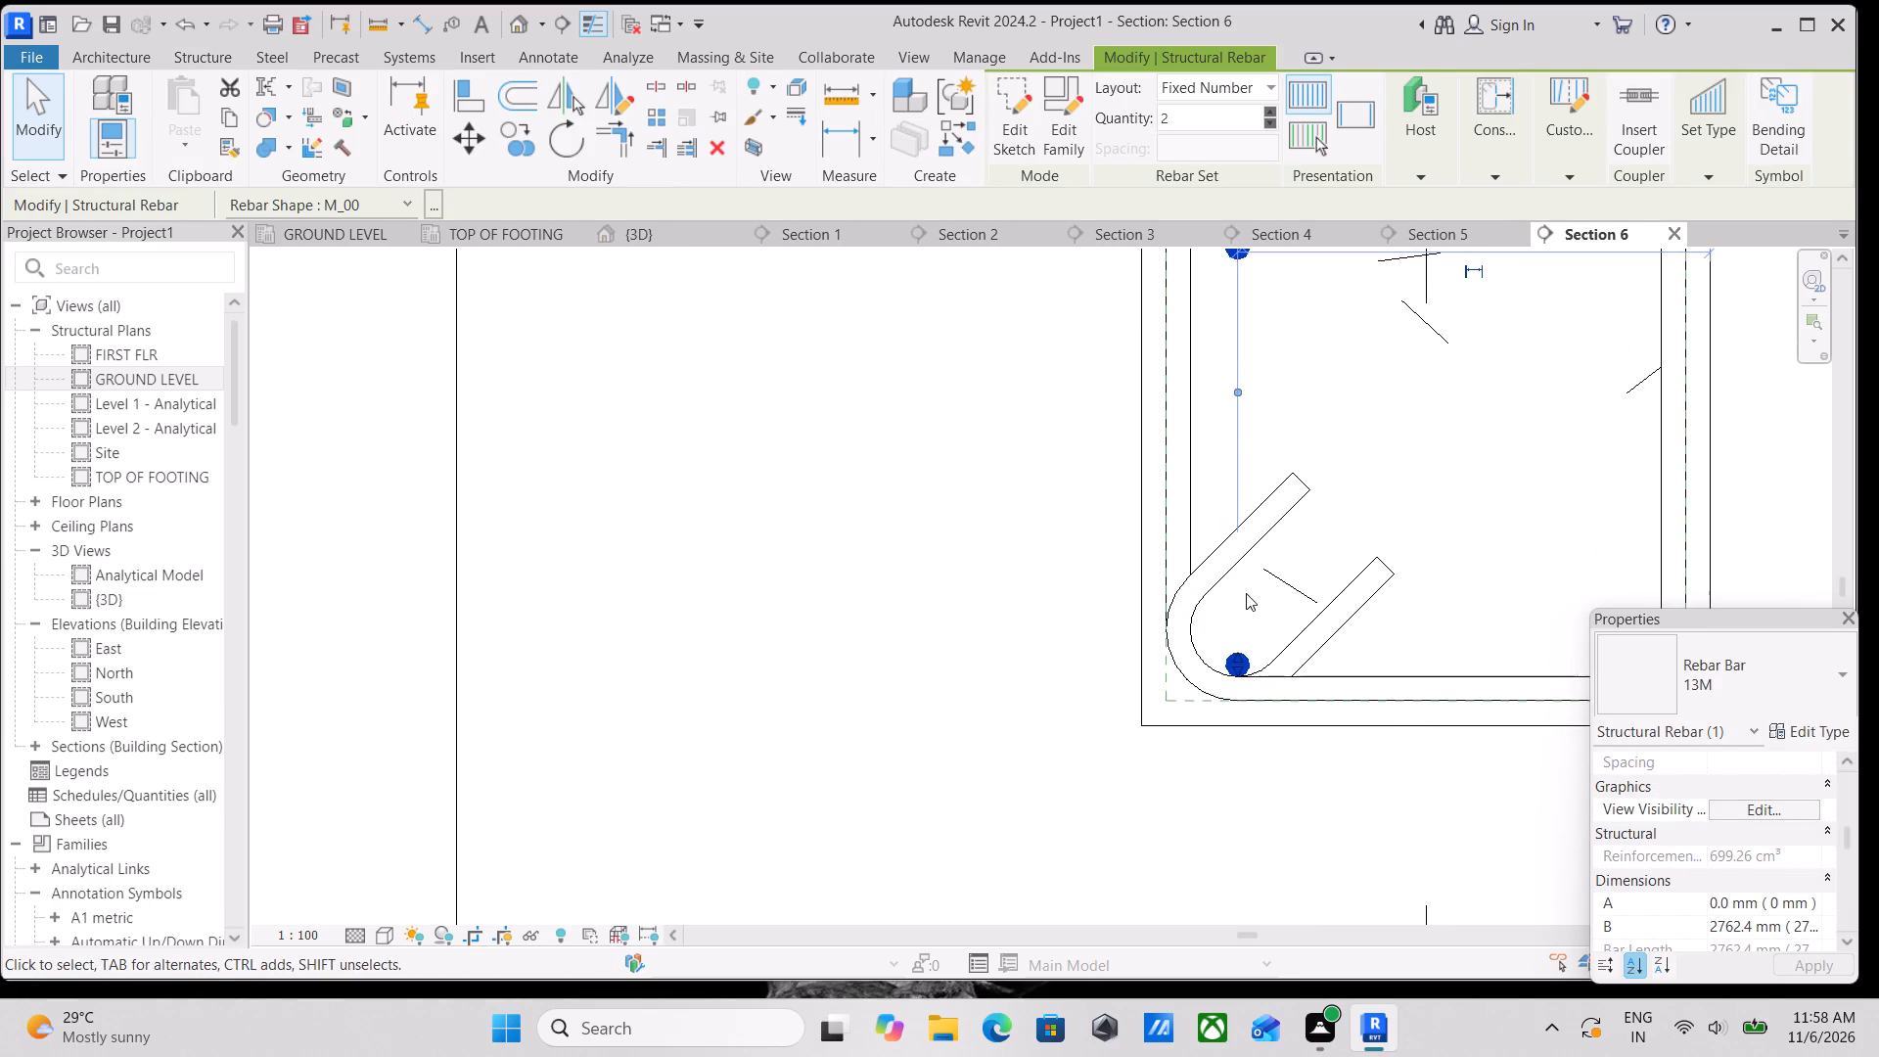
left_click_drag(1239, 656, 1239, 641)
scroll(1260, 613, "down", 1)
middle_click_drag(1242, 665, 1195, 803)
scroll(1224, 459, "up", 1)
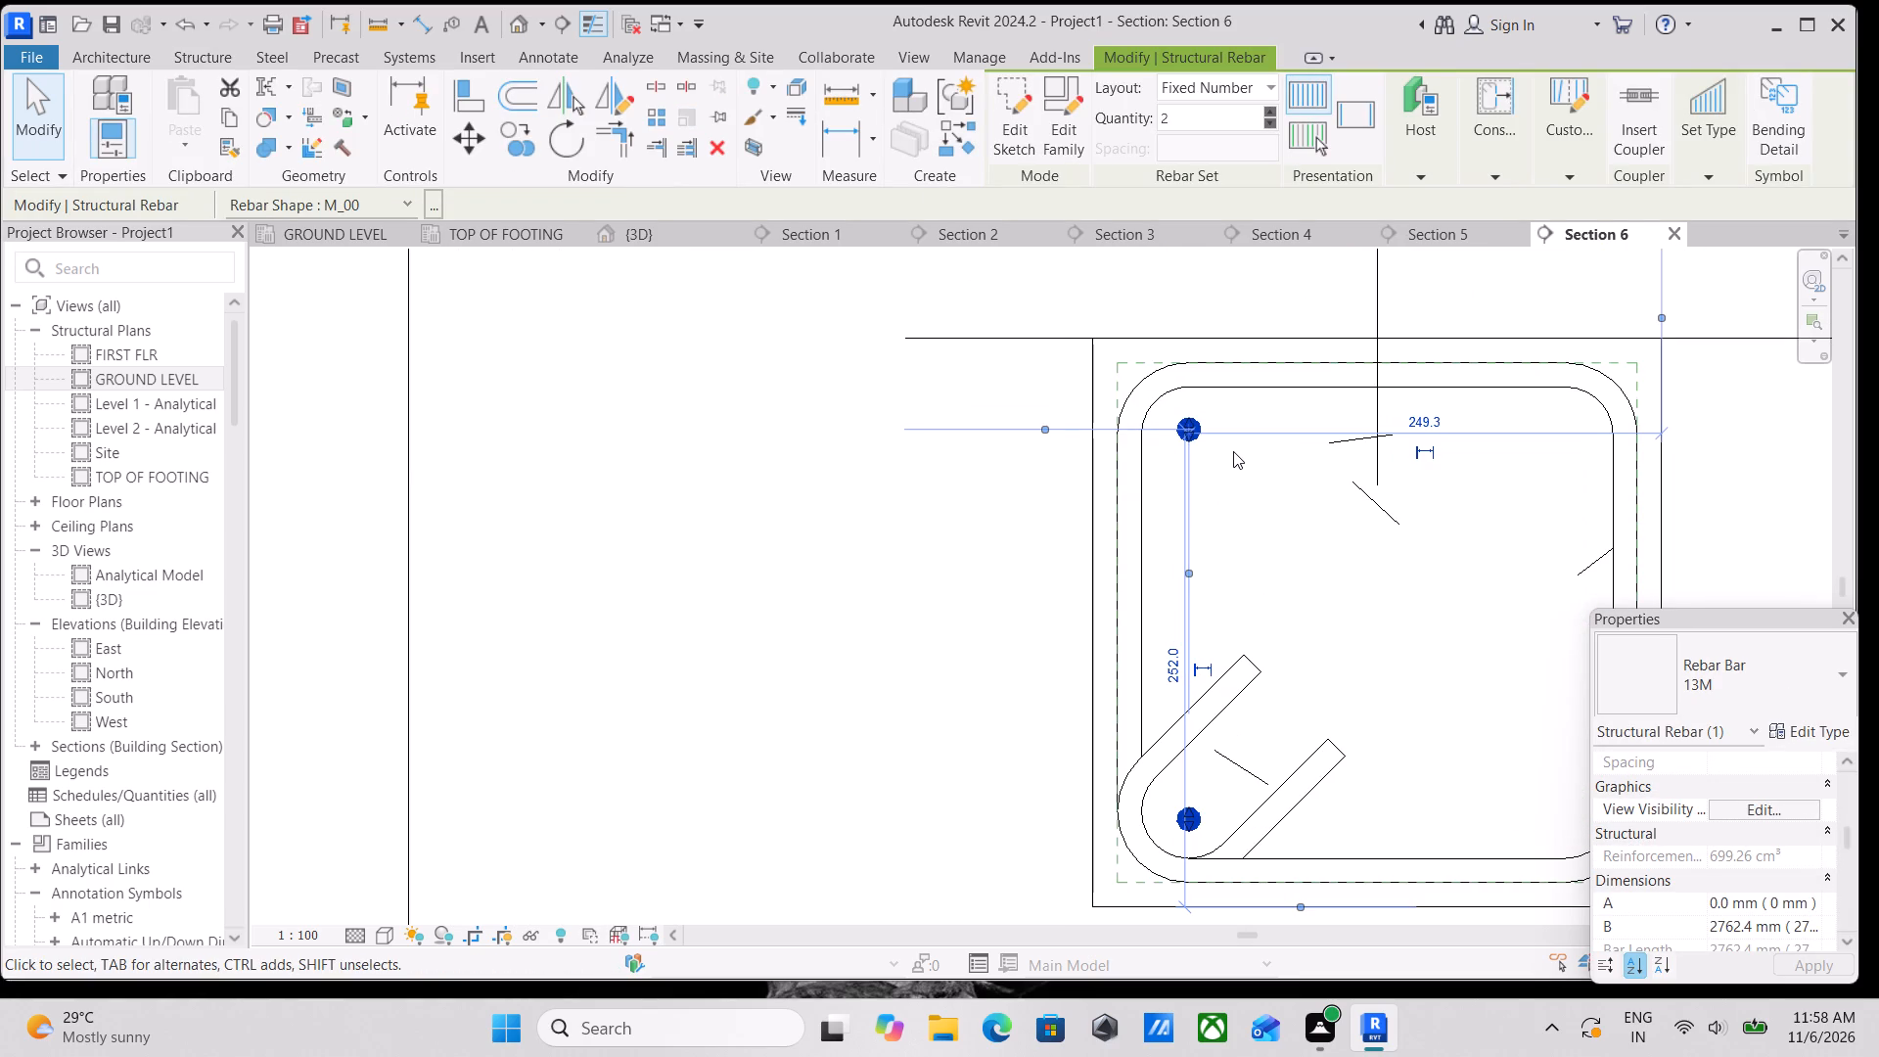
key("Left")
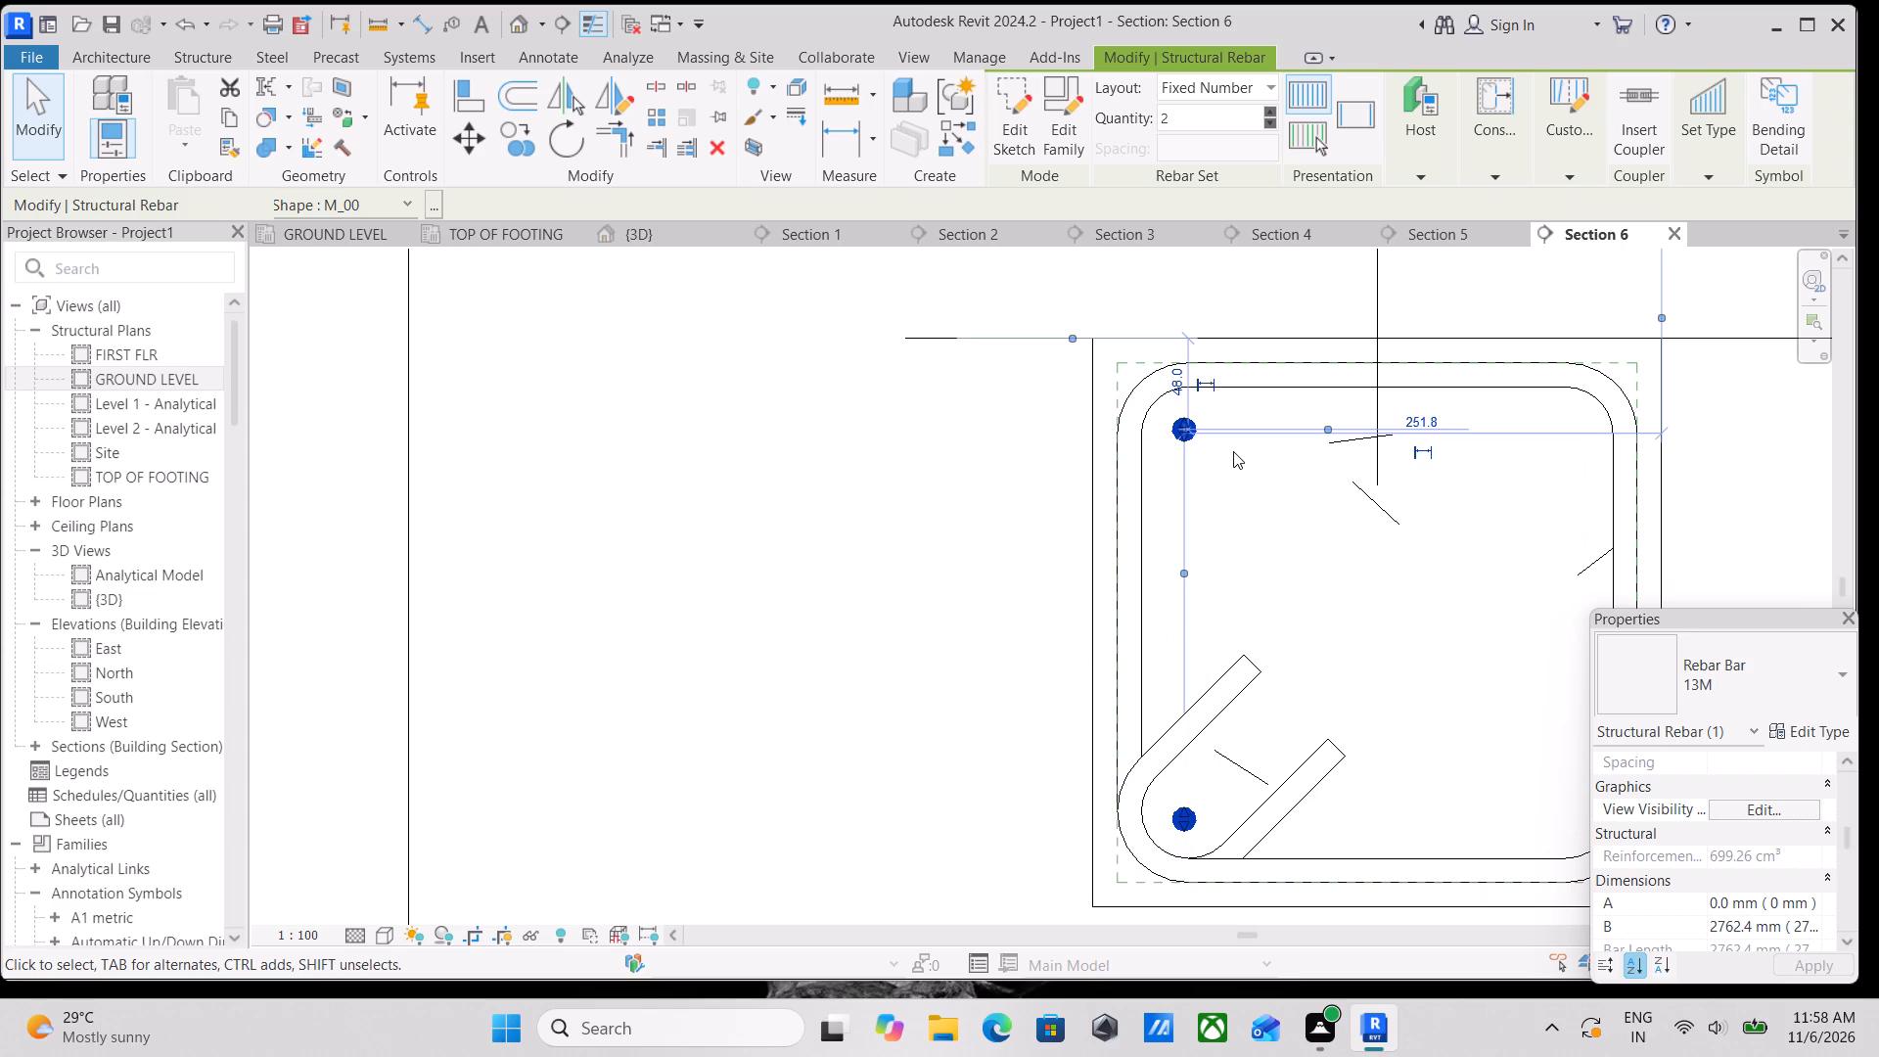
key("Up")
key("Left")
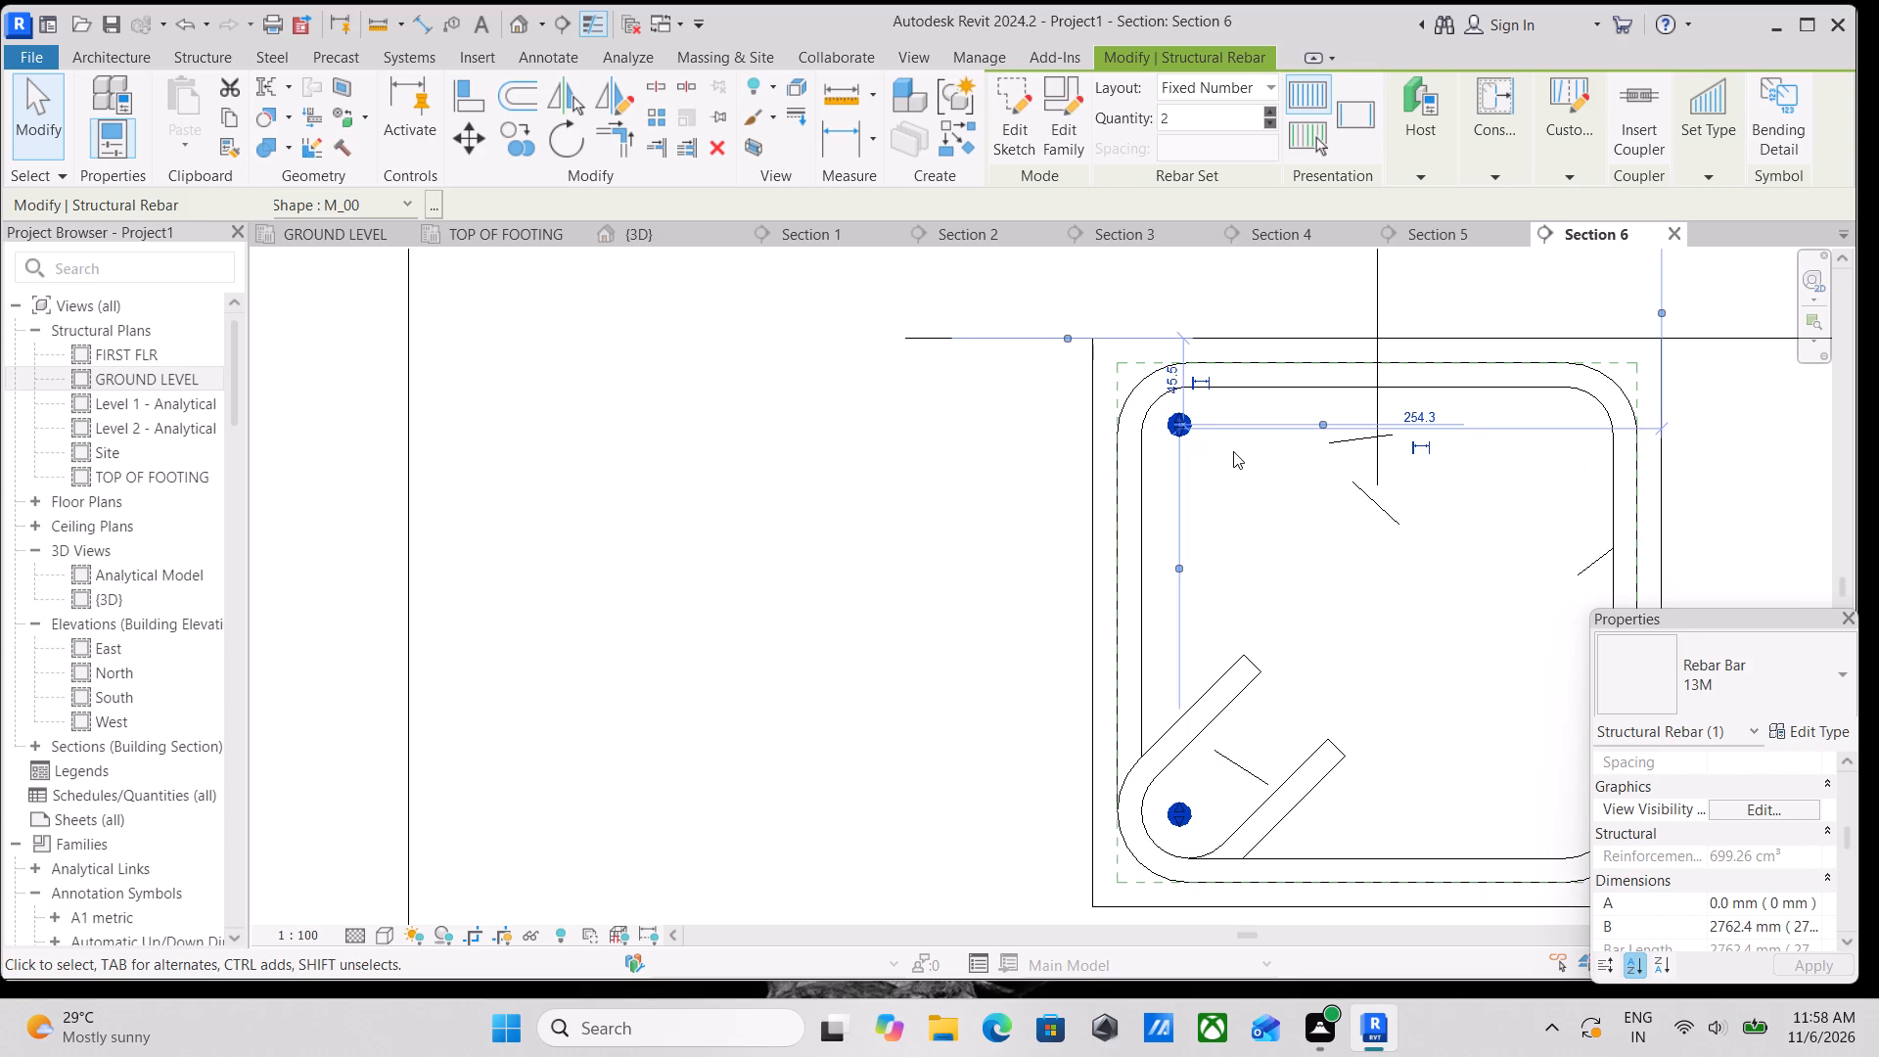
key("Escape")
Mirror a copy of the left M_00 bar pair to the stirrup's other side, about an axis drawn along grid 2.
left_click(1180, 425)
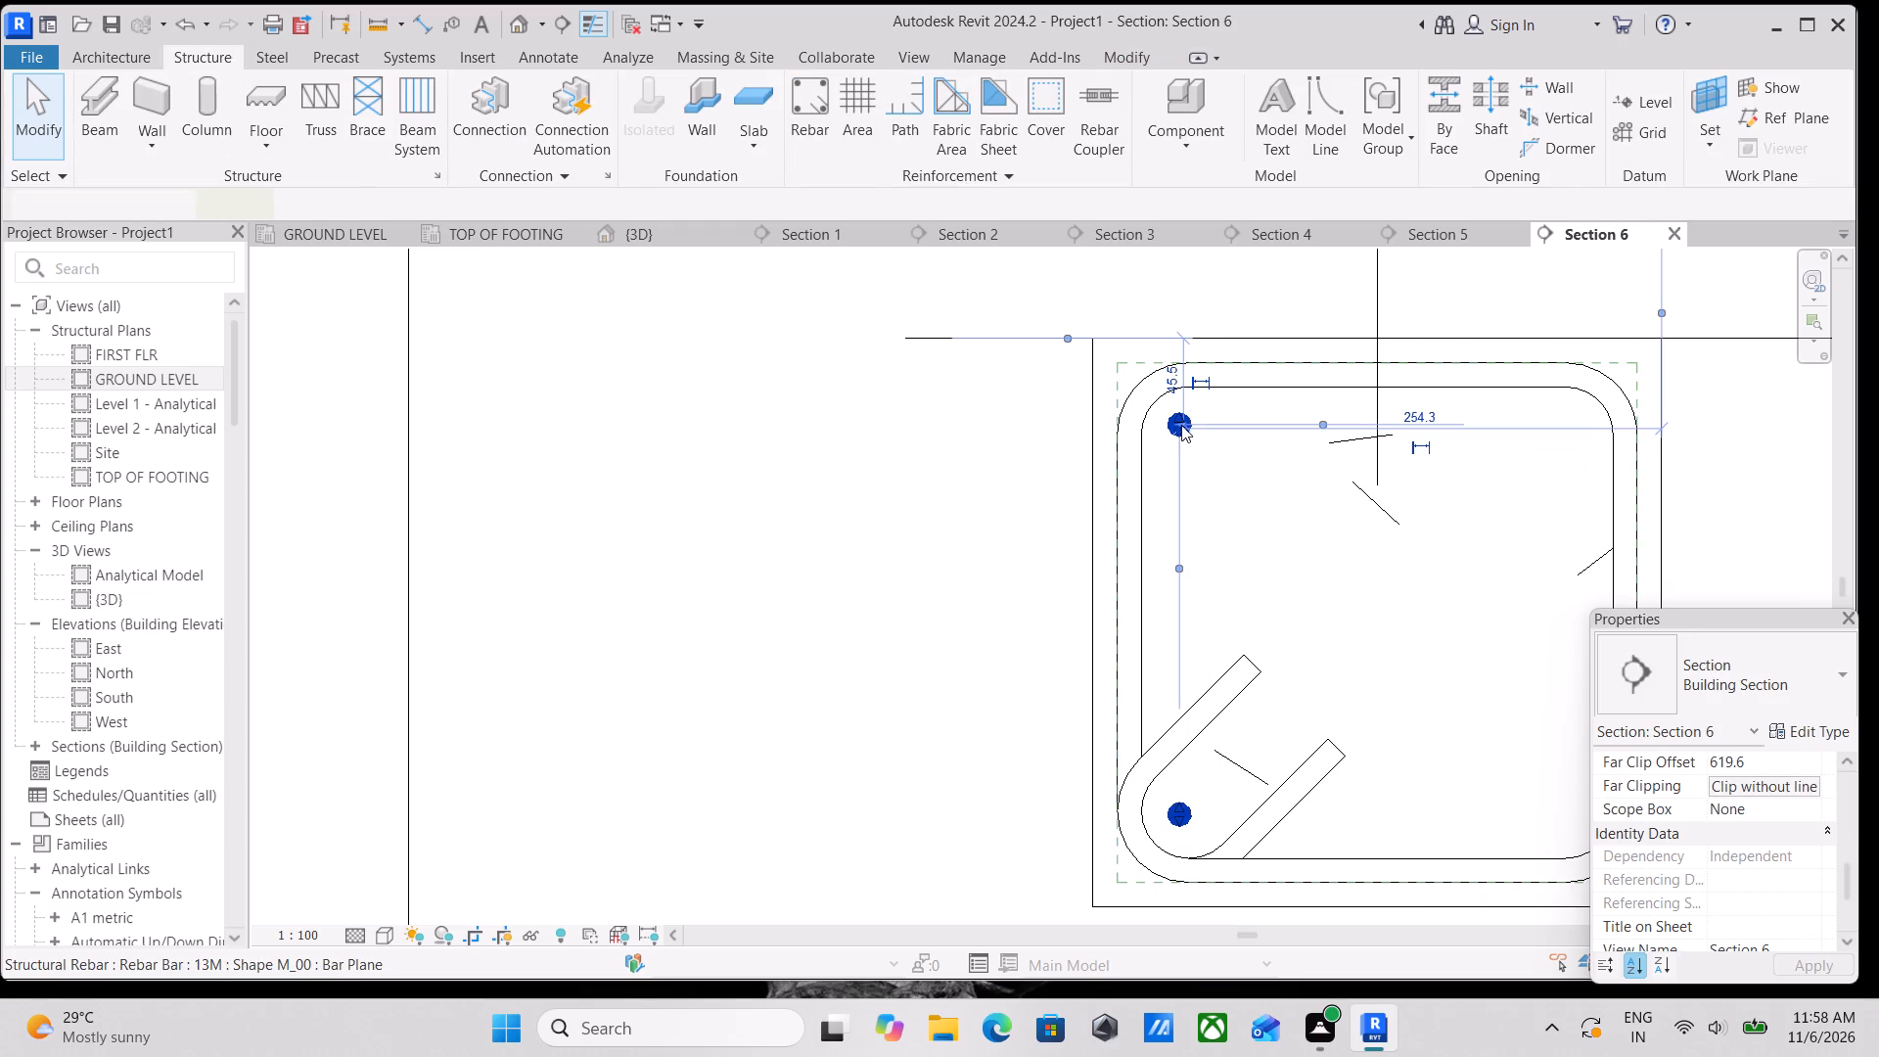
type("dm")
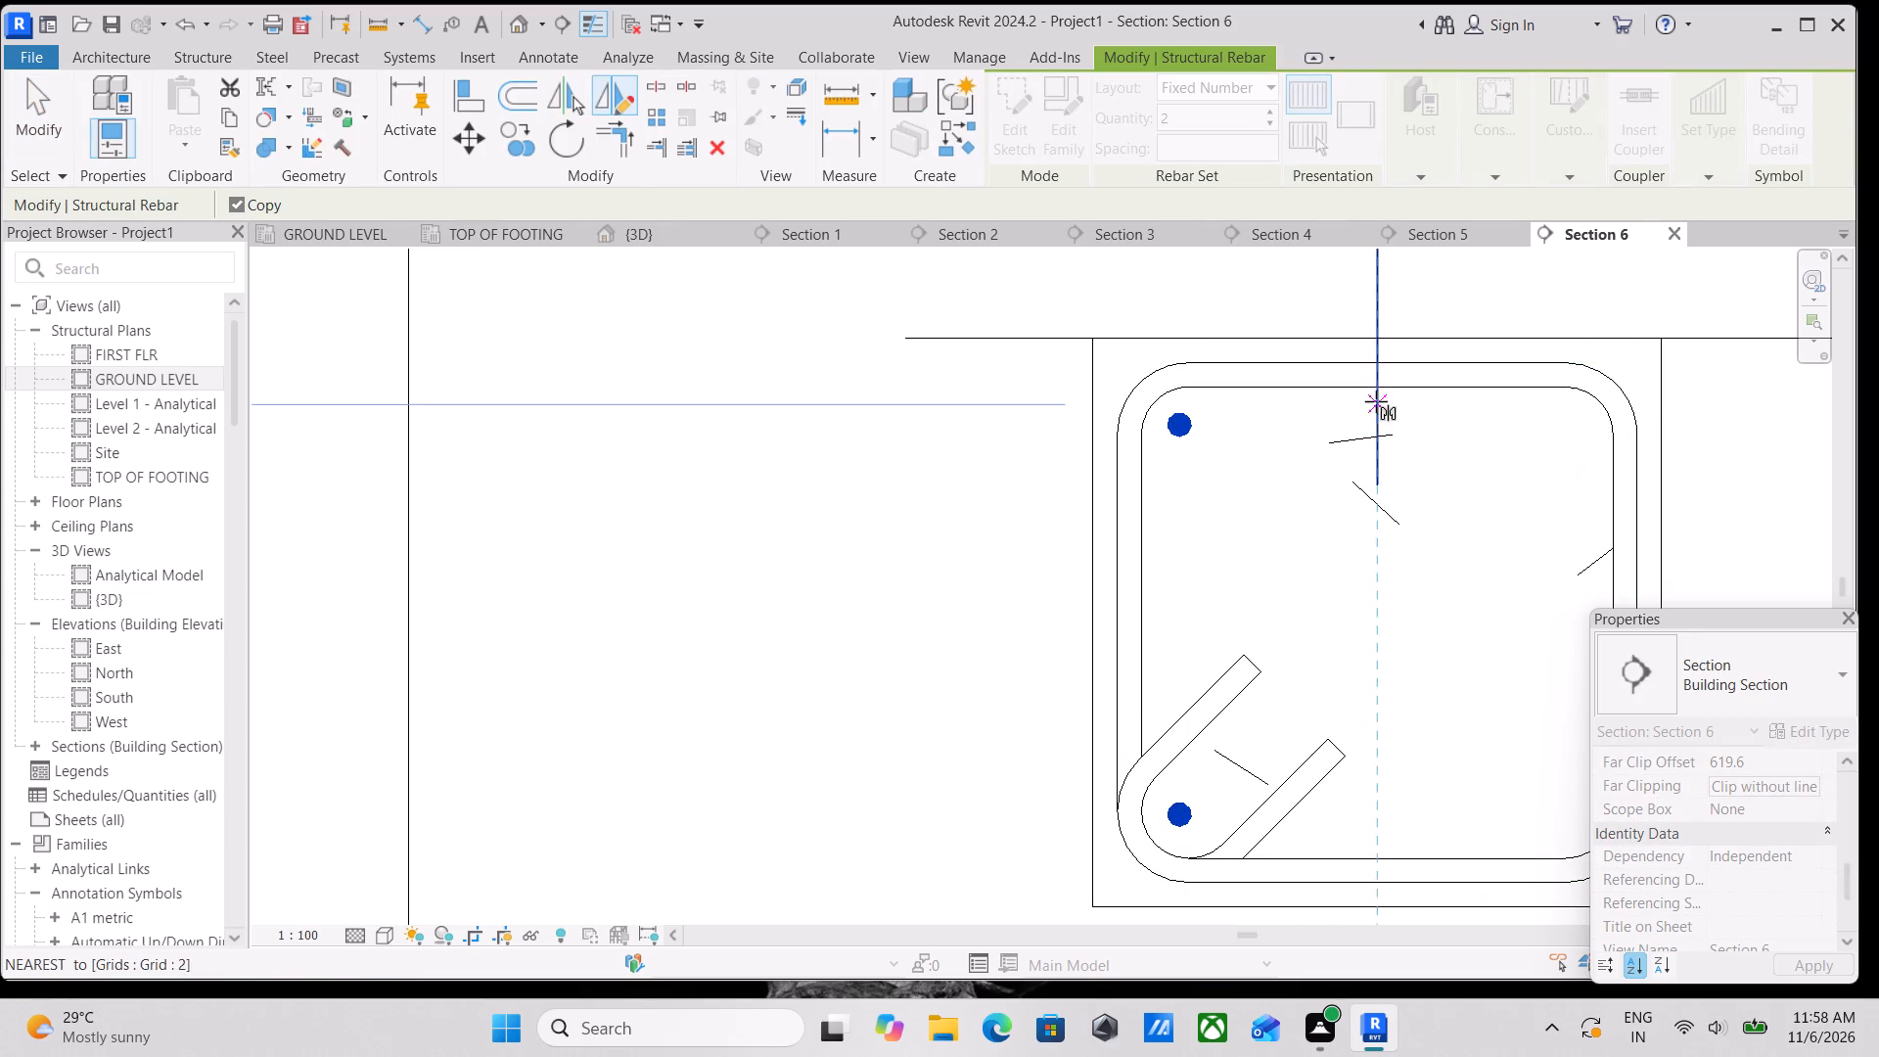
left_click(1378, 393)
middle_click_drag(1371, 567, 1410, 391)
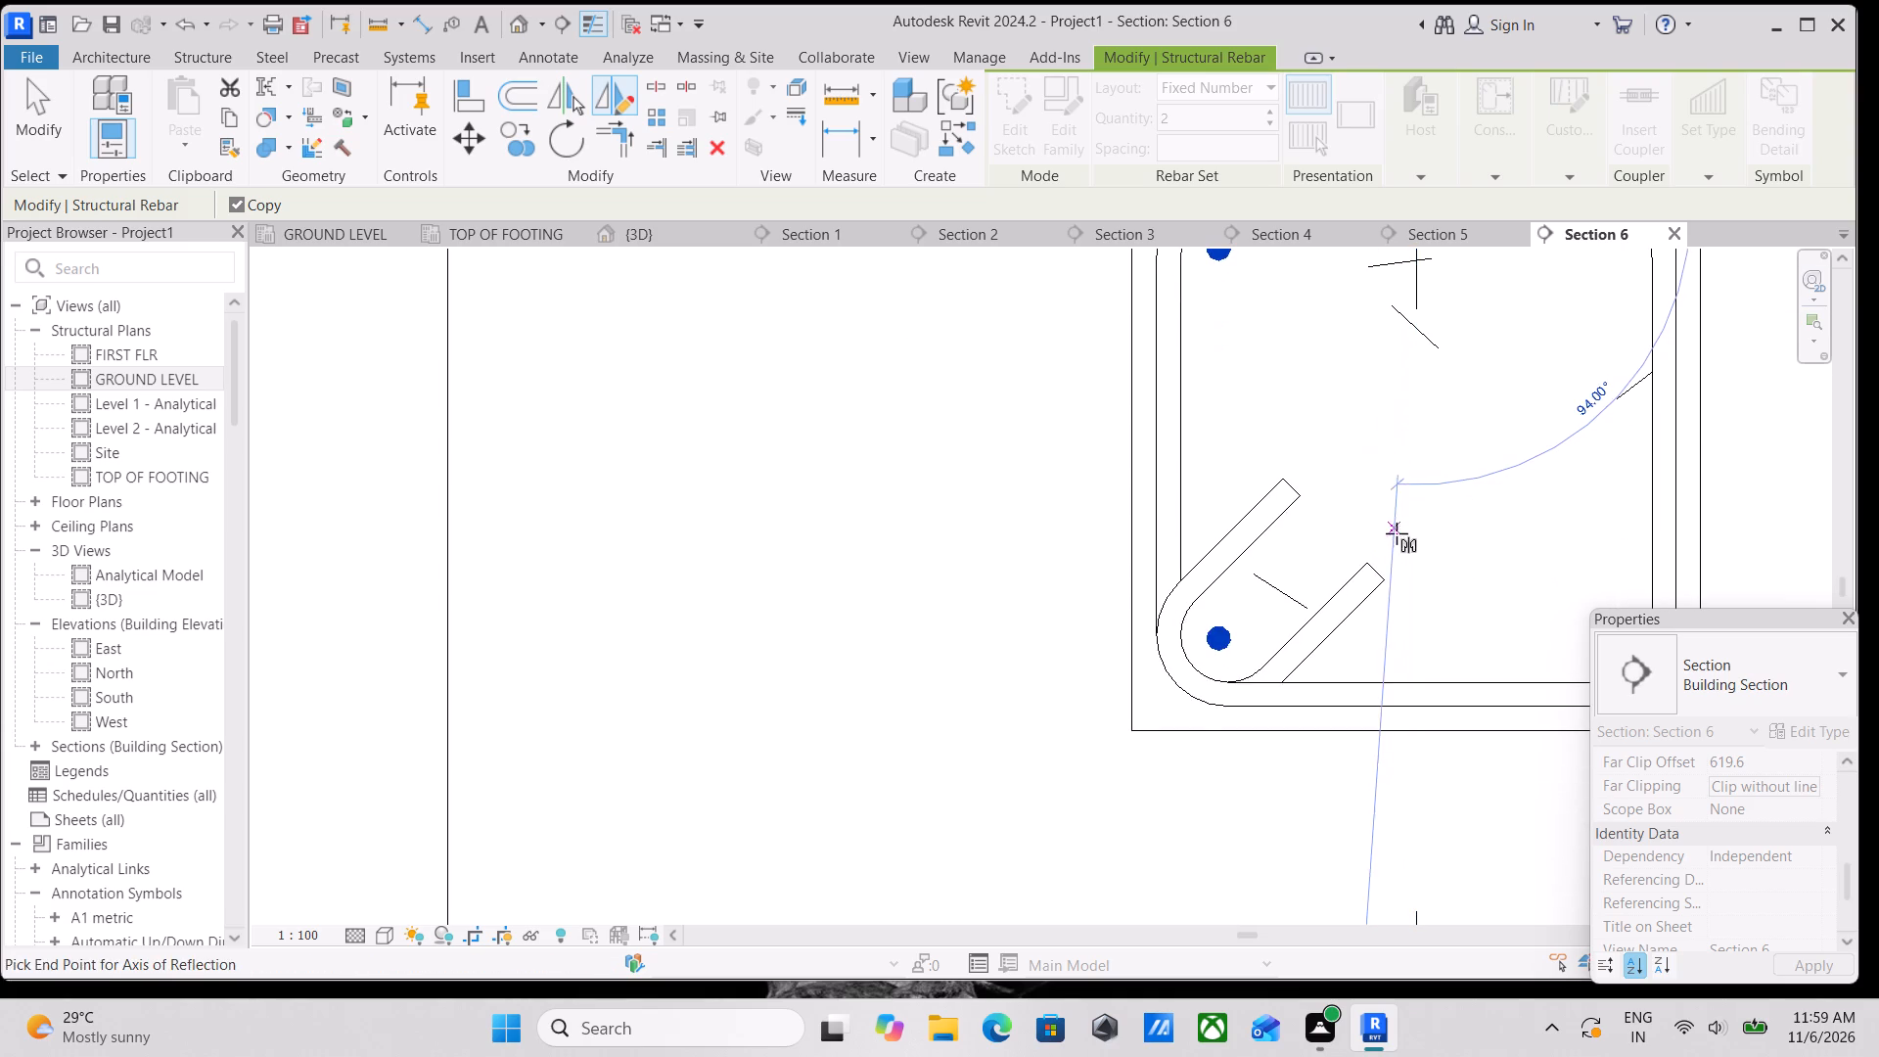
left_click(1402, 578)
scroll(1476, 437, "down", 3)
middle_click_drag(1476, 437, 1440, 458)
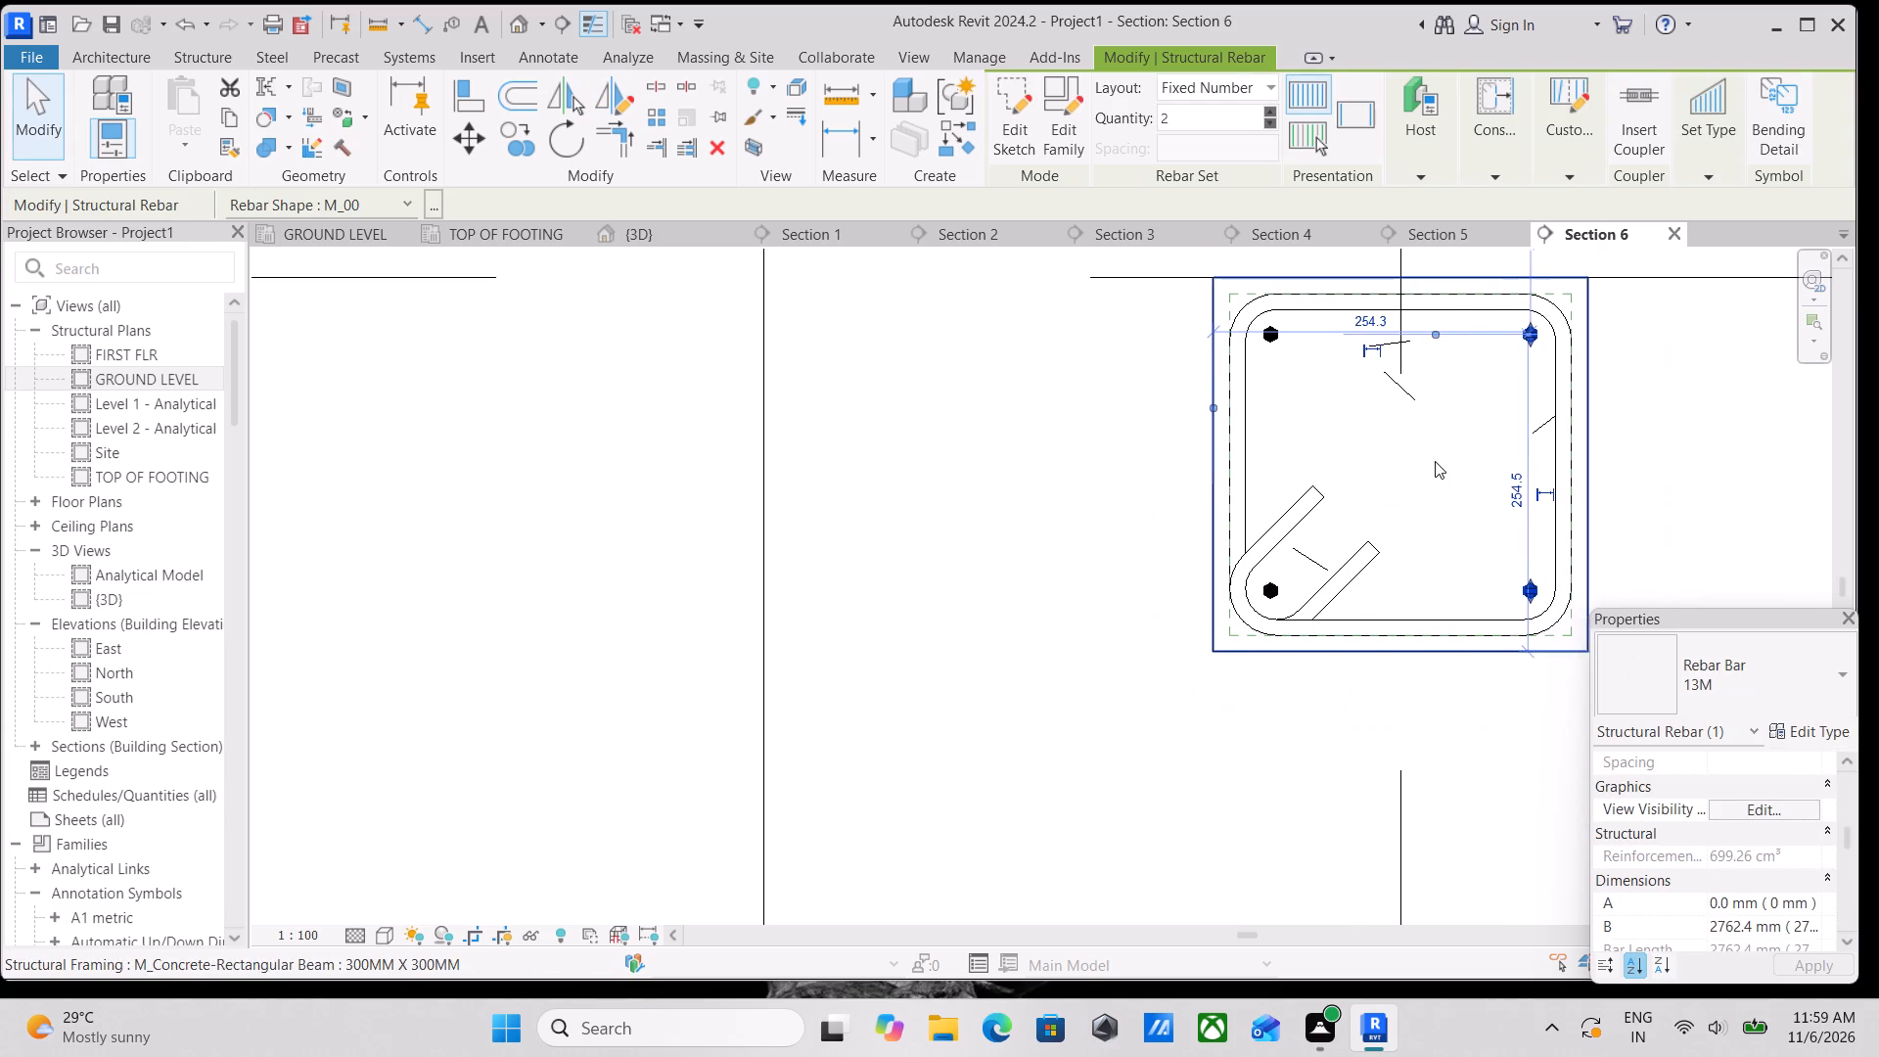
Set the mirrored right-hand M_00 bar pair to show unobscured in the {3D} view.
scroll(1744, 810, "down", 1)
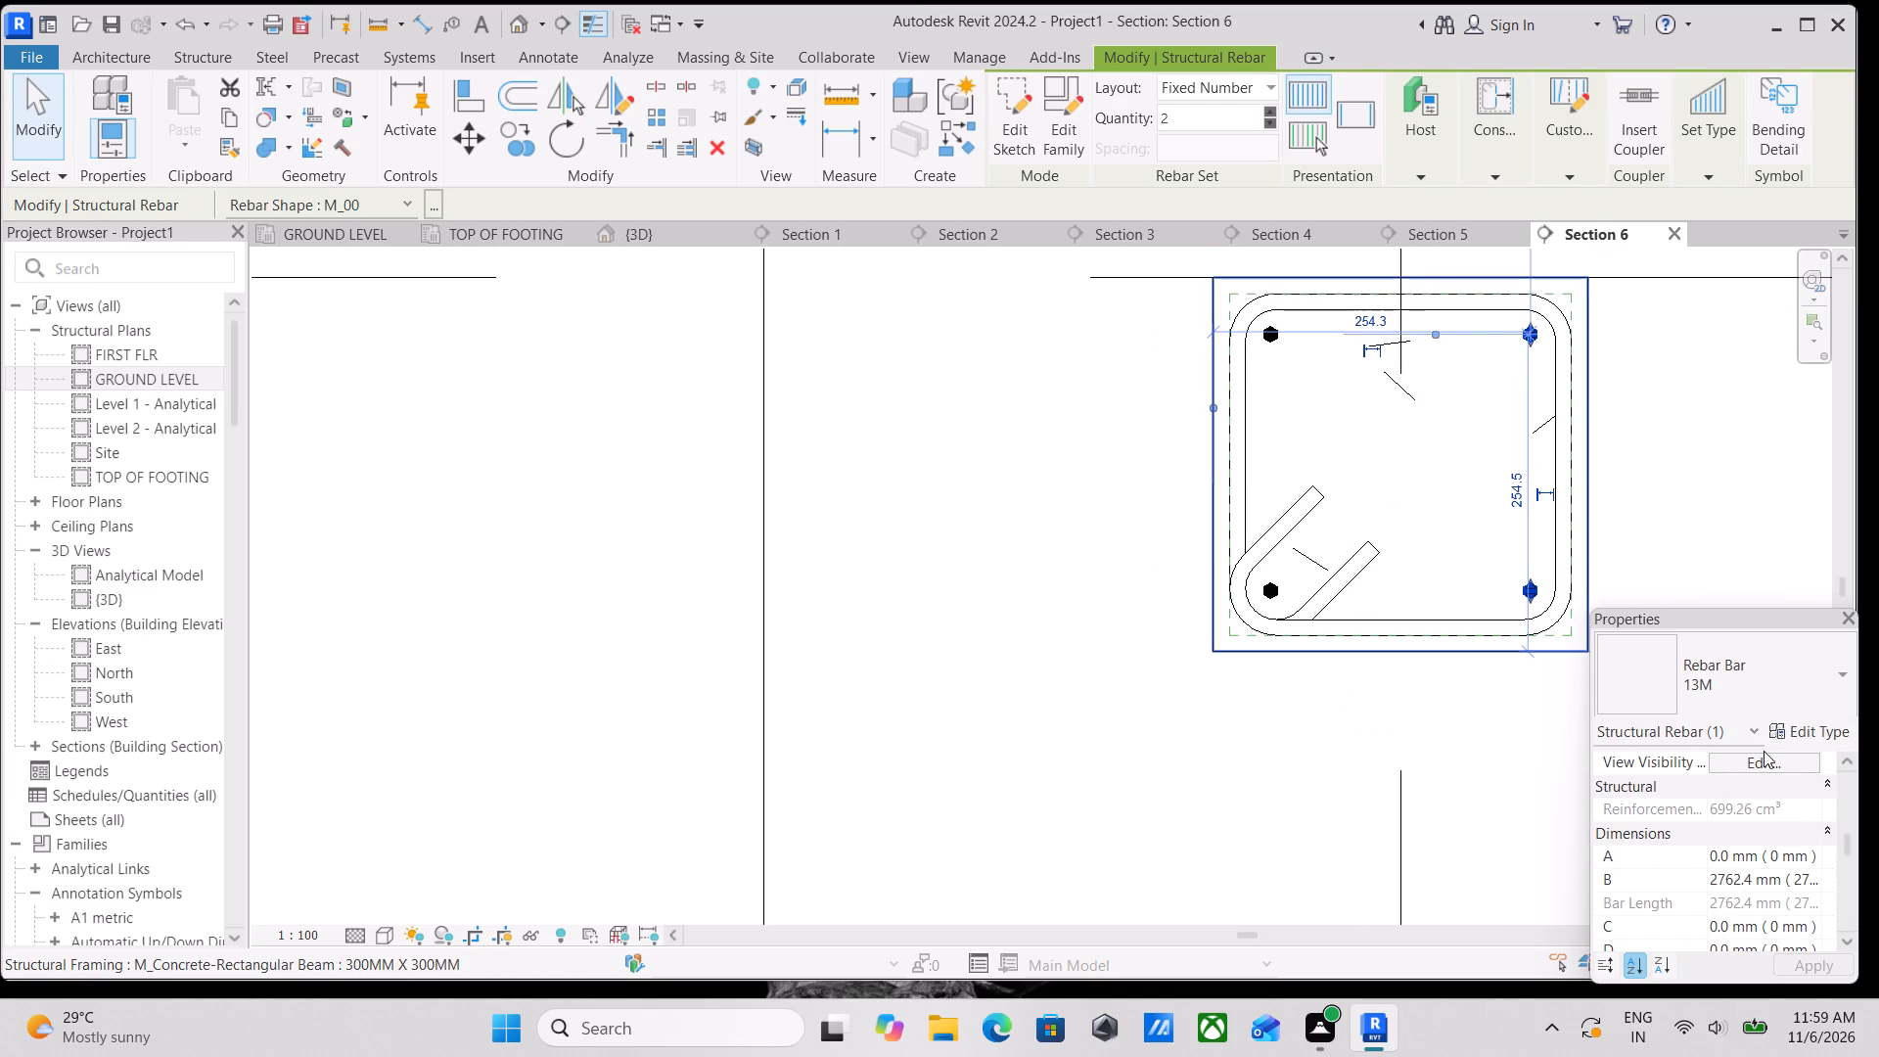
key("Escape")
left_click(1534, 588)
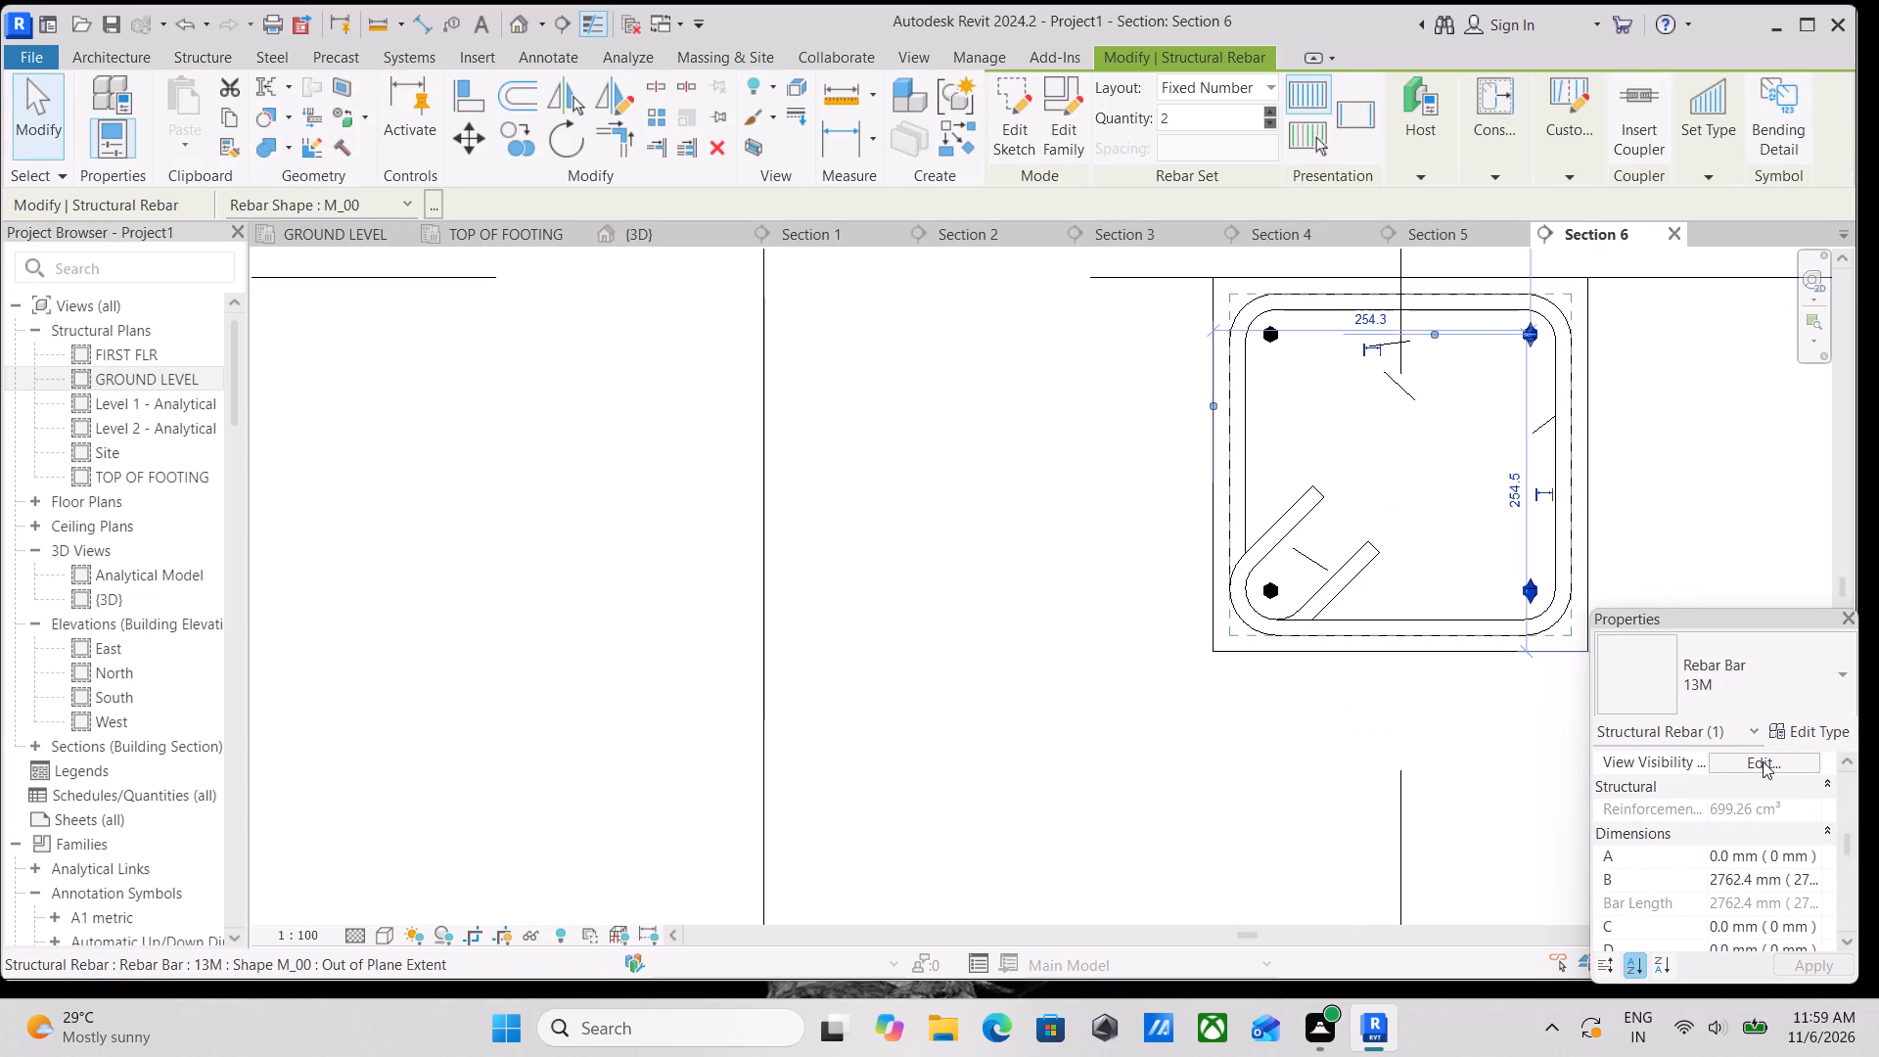
left_click(1764, 761)
left_click(1735, 680)
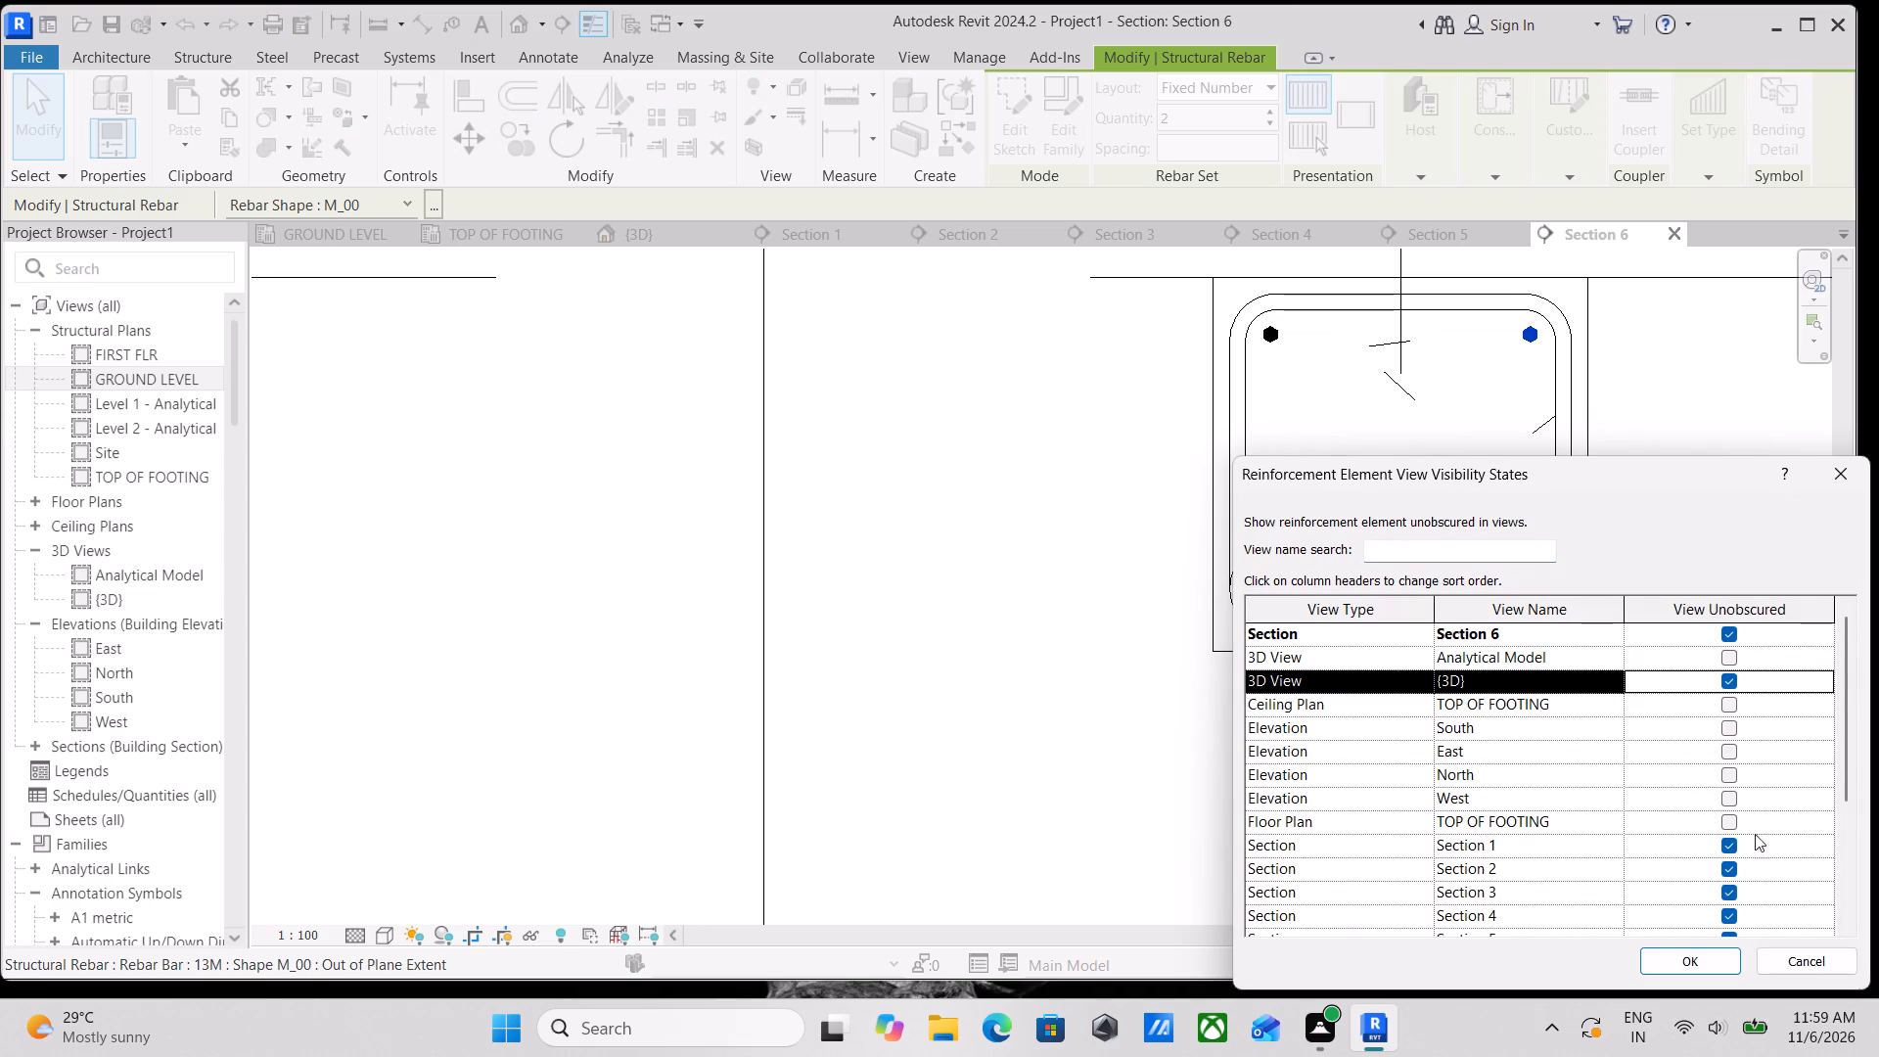
left_click(1690, 954)
key("Escape")
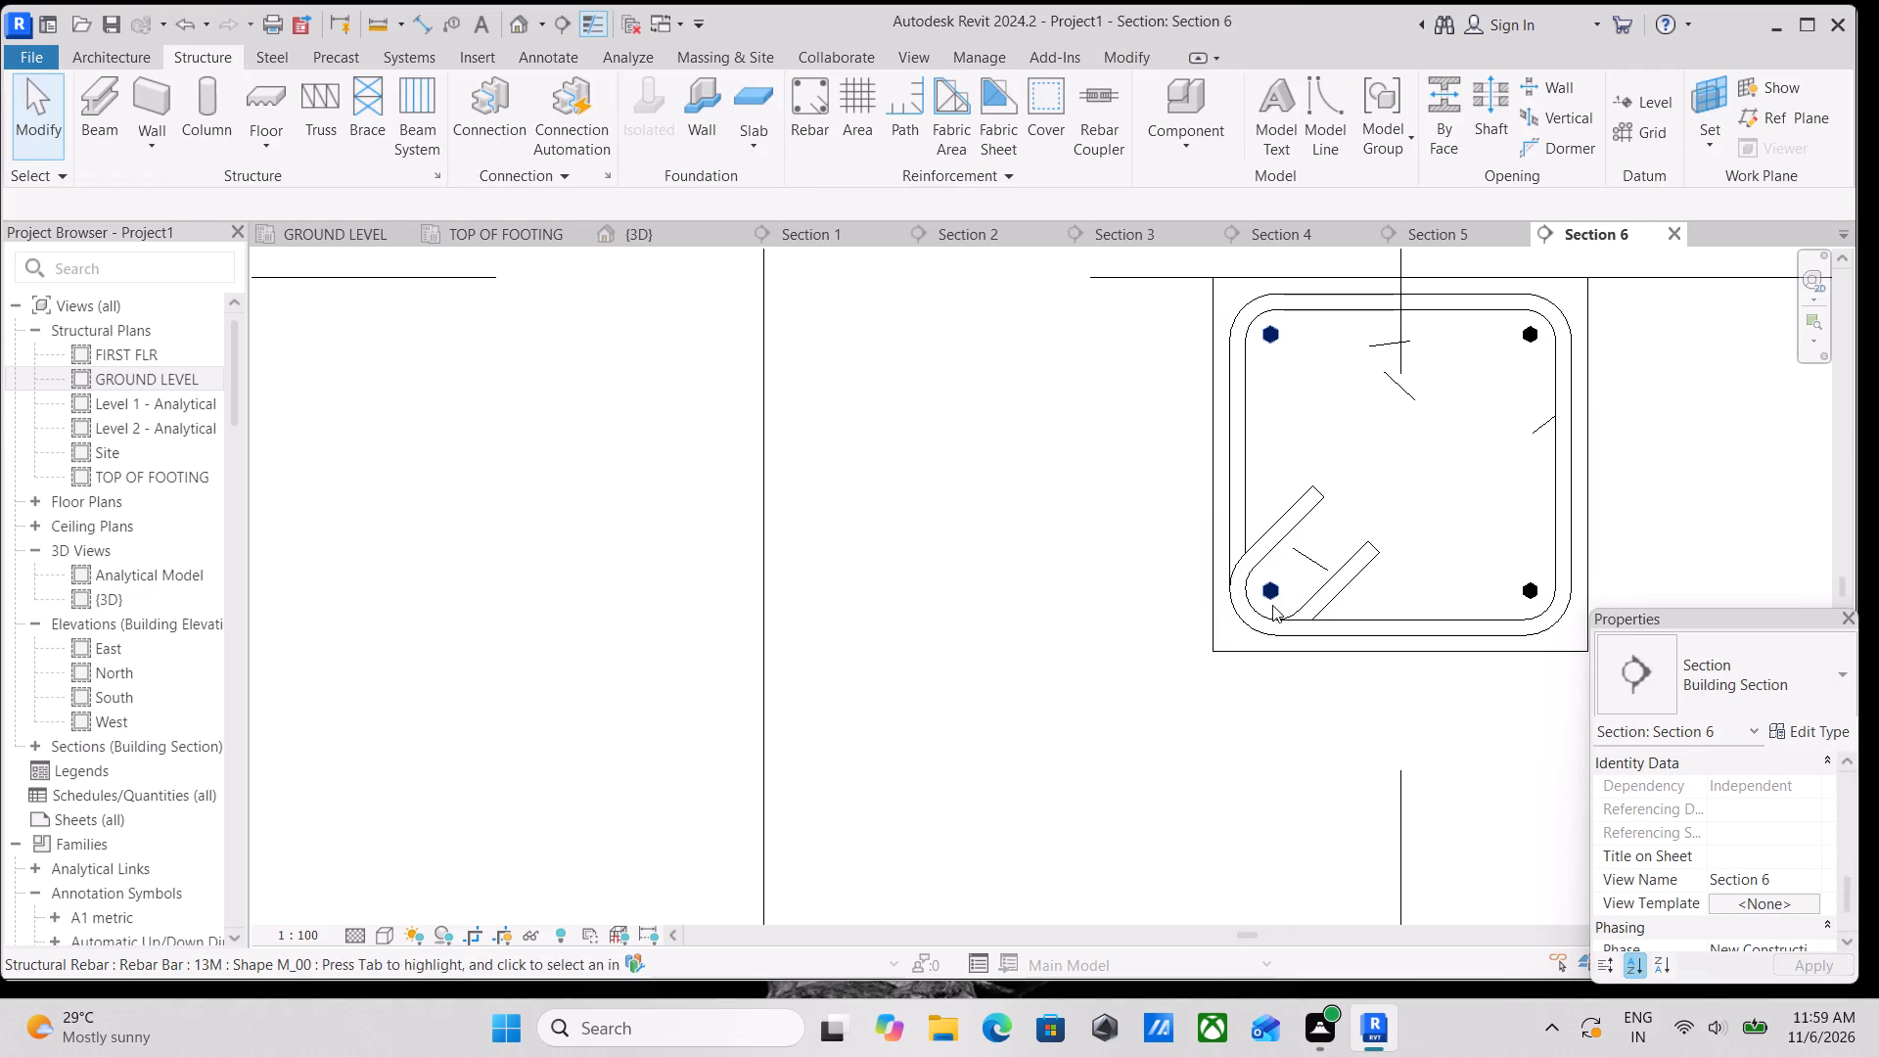
Set the left-hand M_00 bar pair to show unobscured in the {3D} view.
left_click(1272, 598)
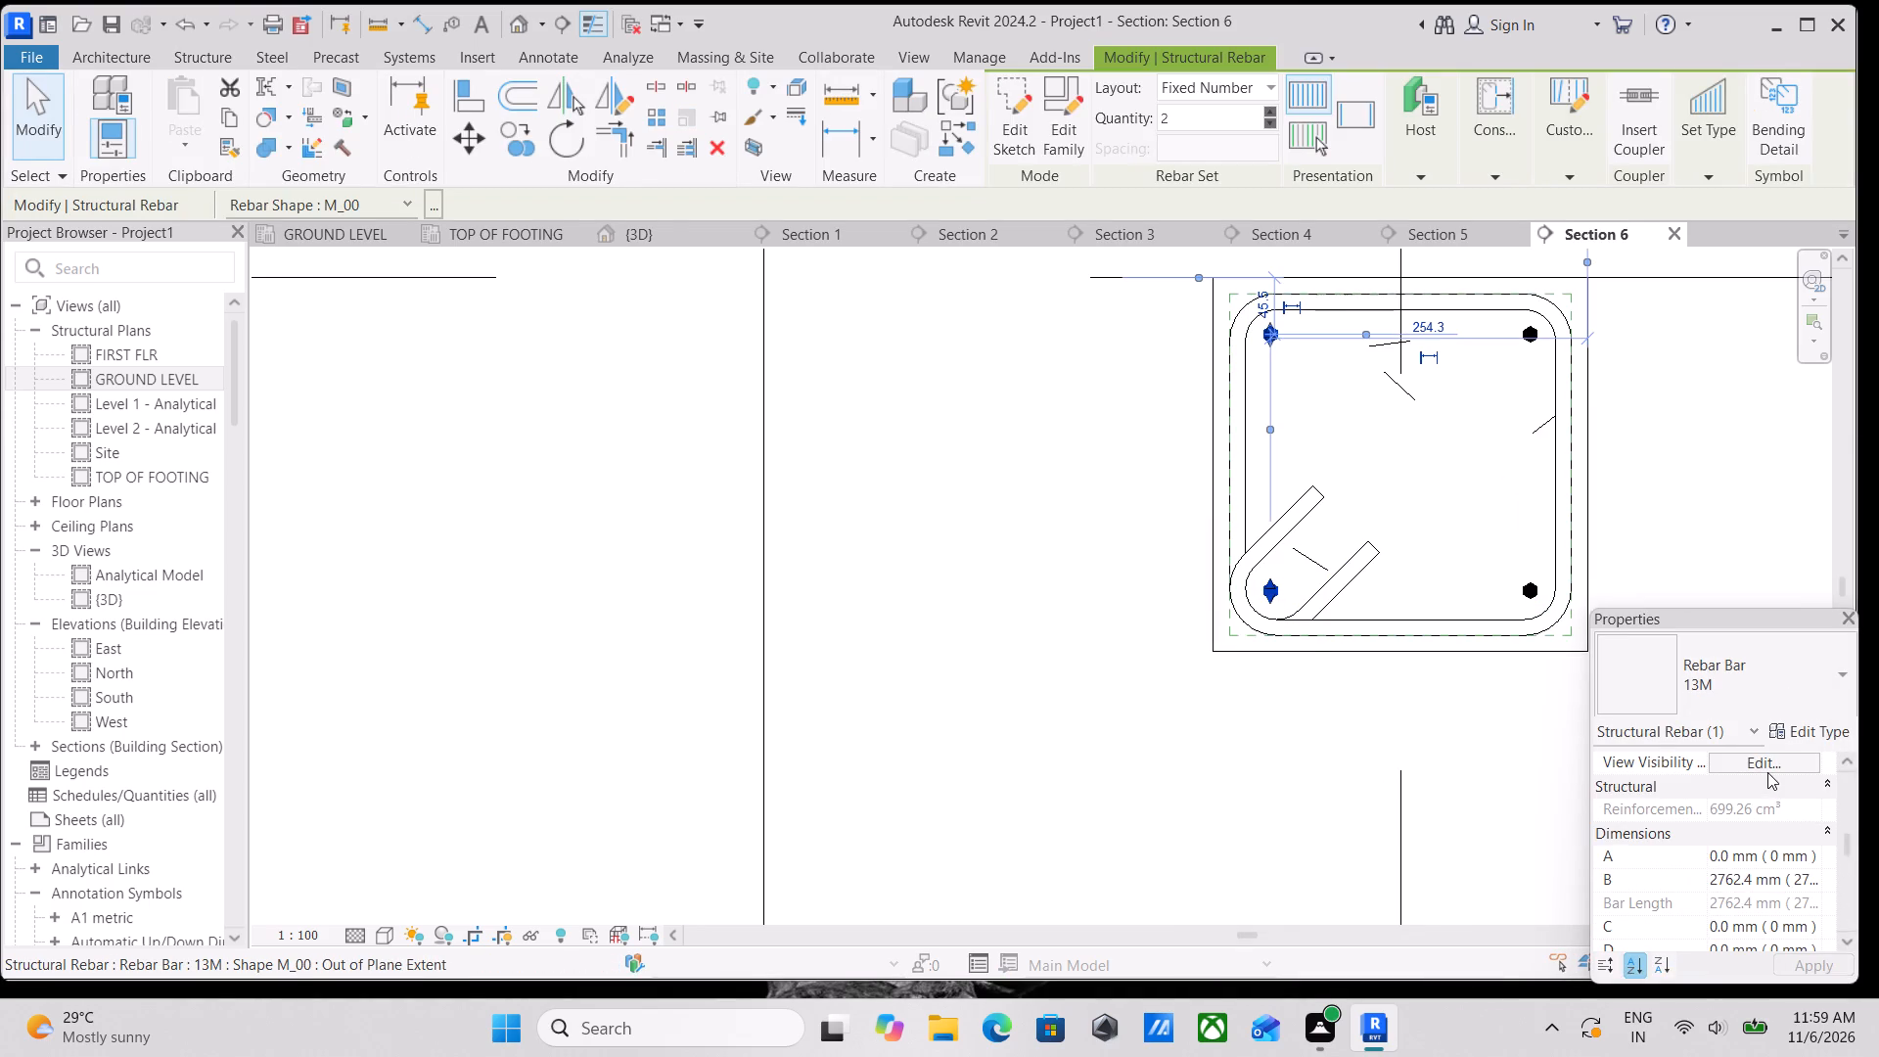
left_click(1767, 772)
left_click(1727, 683)
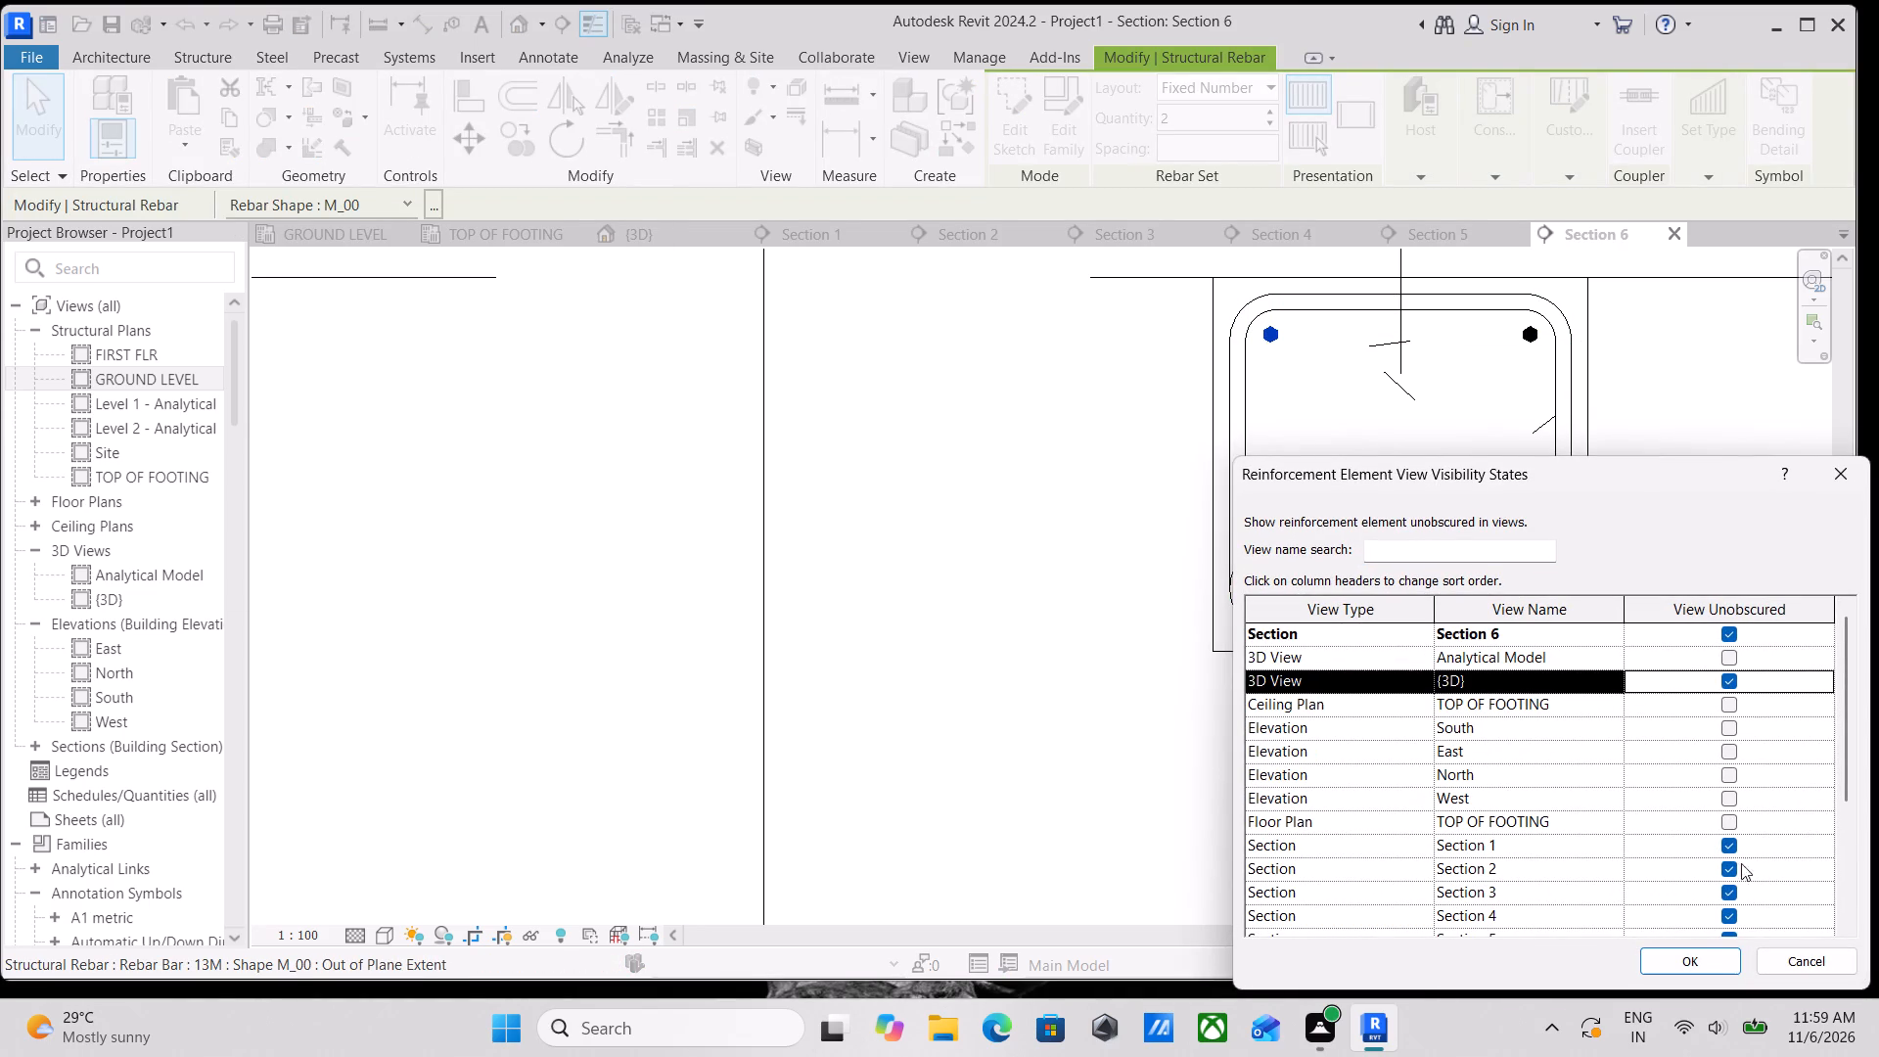
left_click(1683, 961)
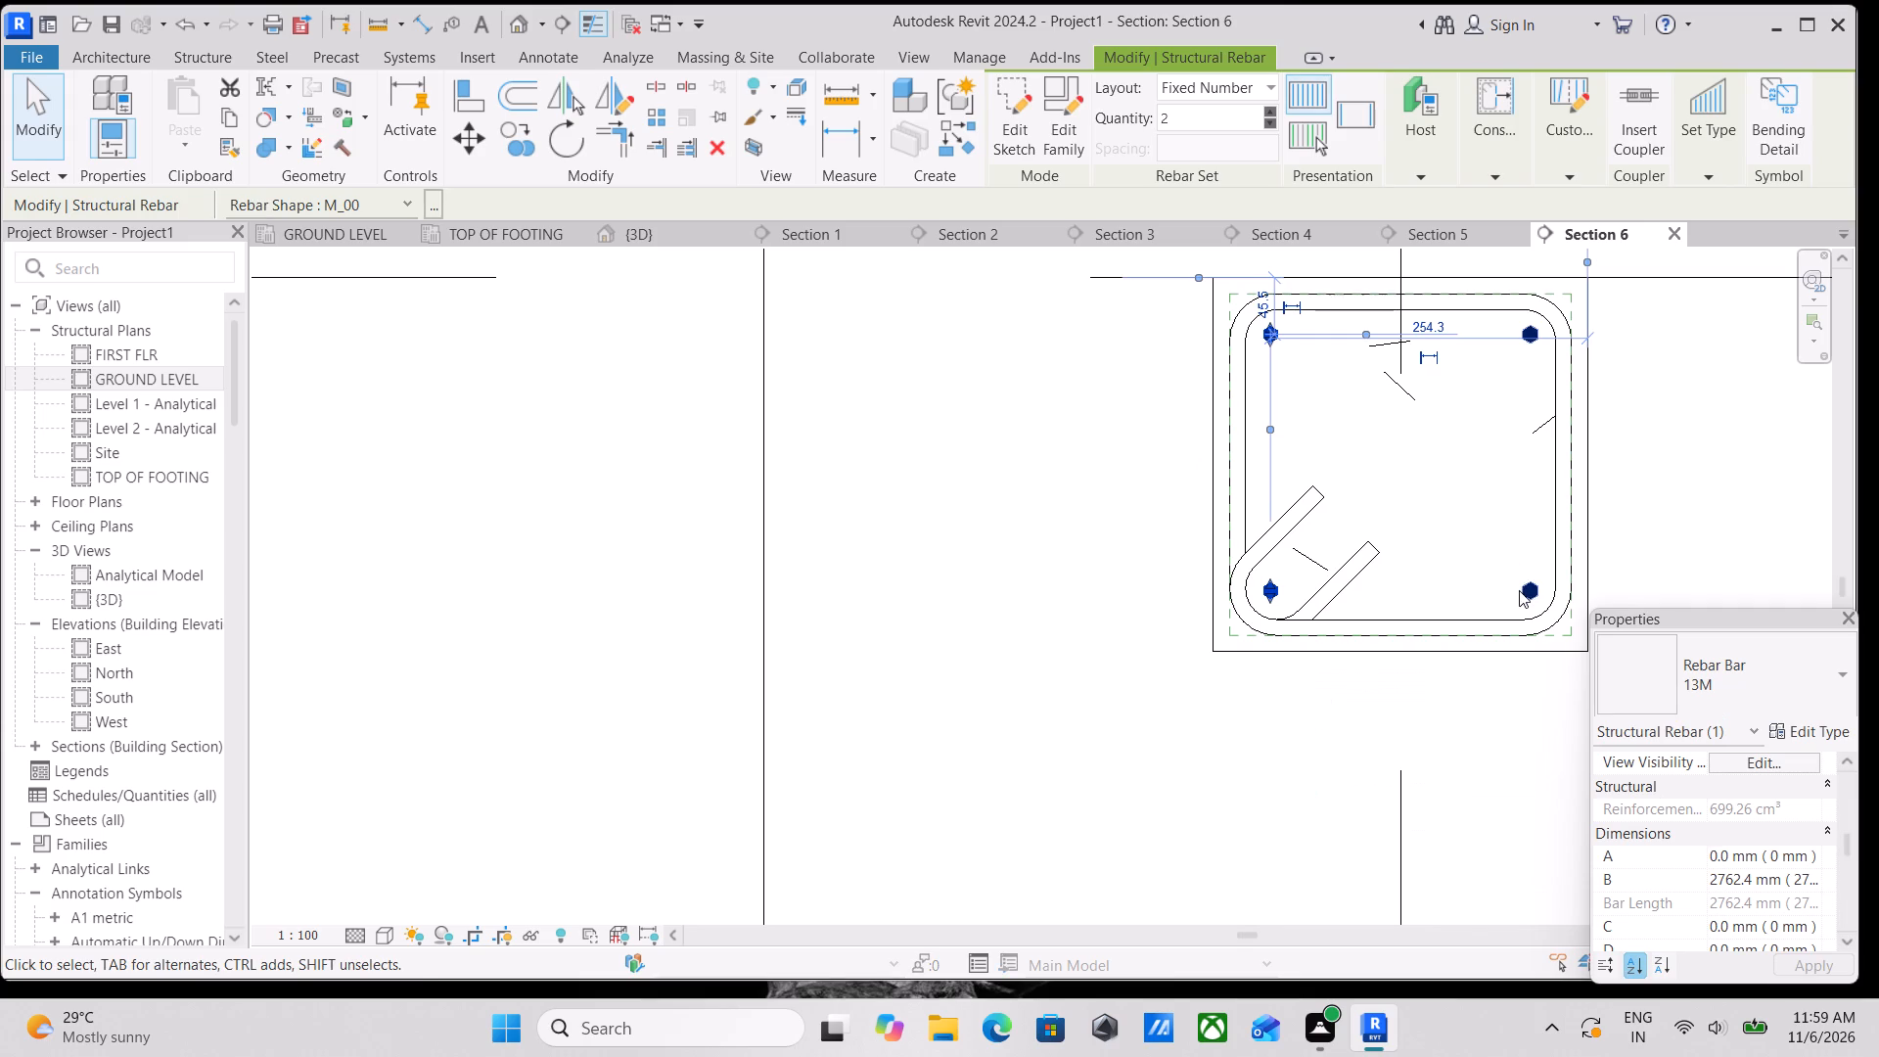
Reselect the right-hand M_00 bar pair and check its view visibility settings.
key("Escape")
left_click(1527, 587)
scroll(1756, 865, "down", 1)
scroll(1756, 855, "up", 1)
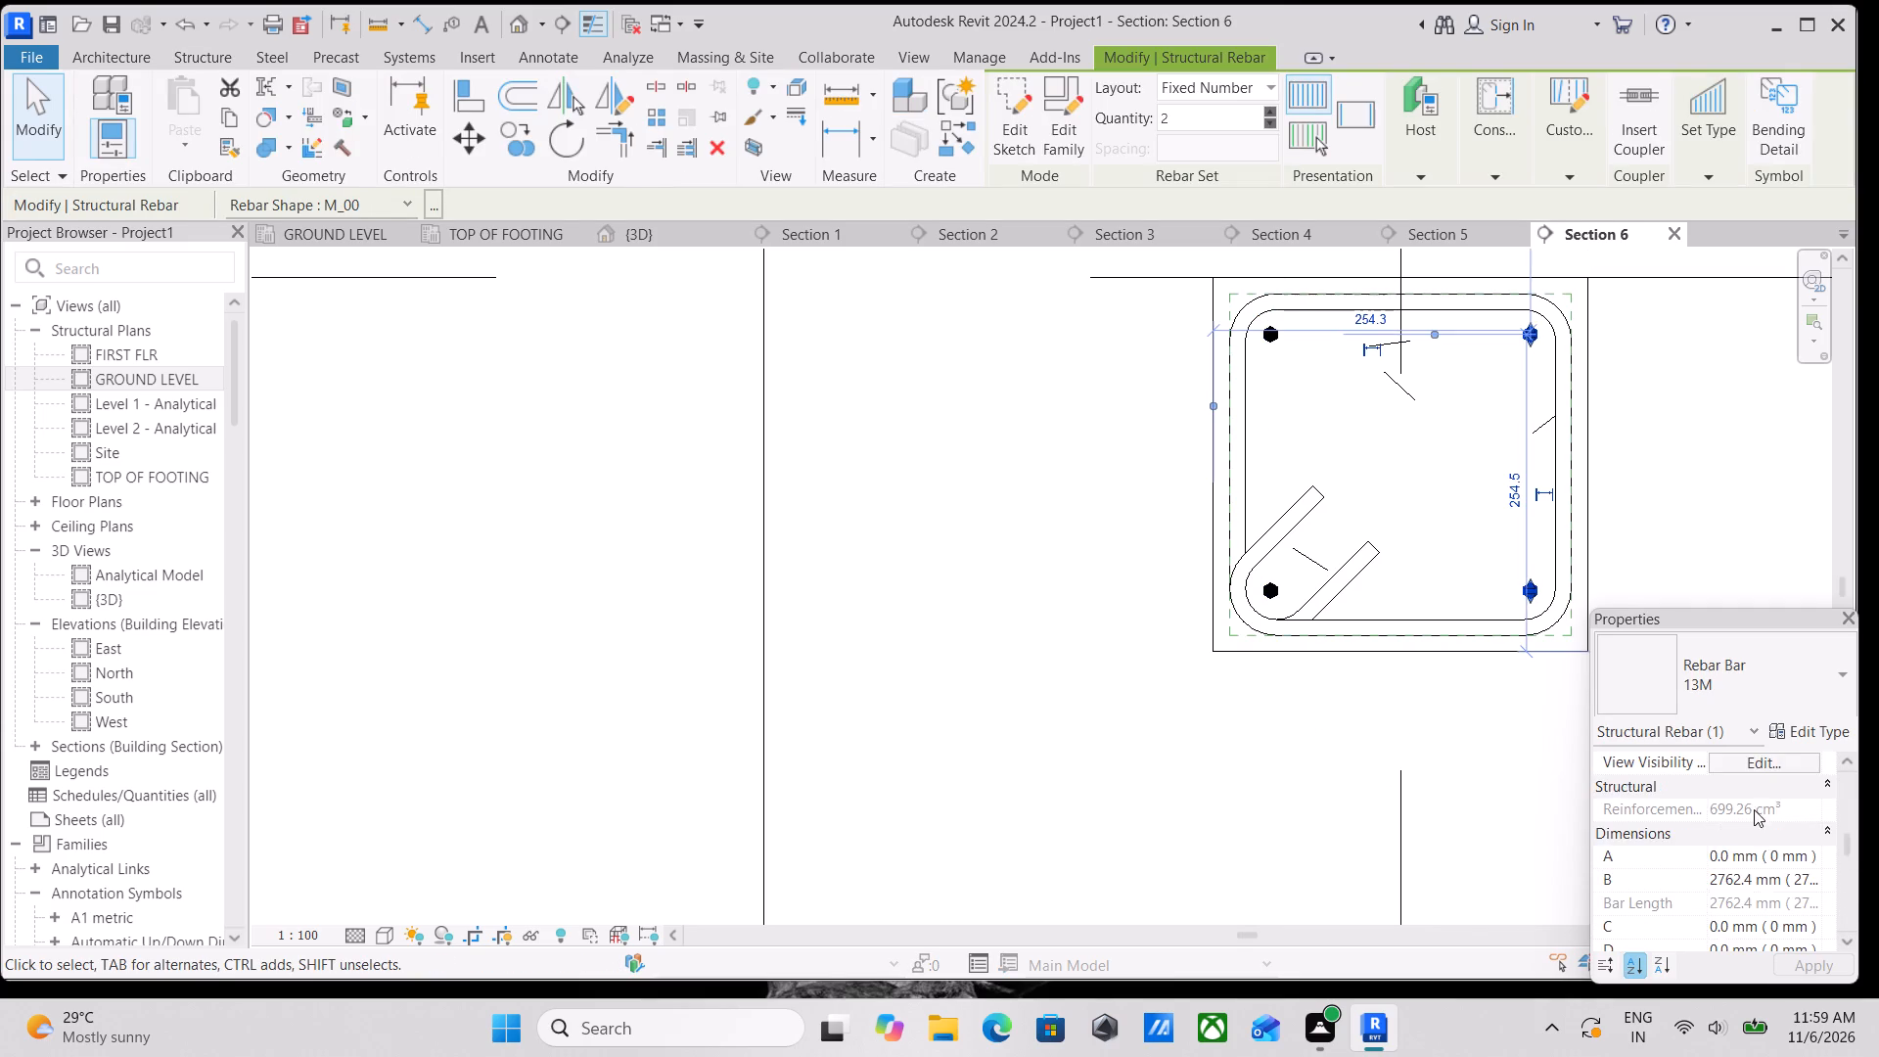
scroll(1754, 809, "up", 1)
left_click(1759, 802)
key("Escape")
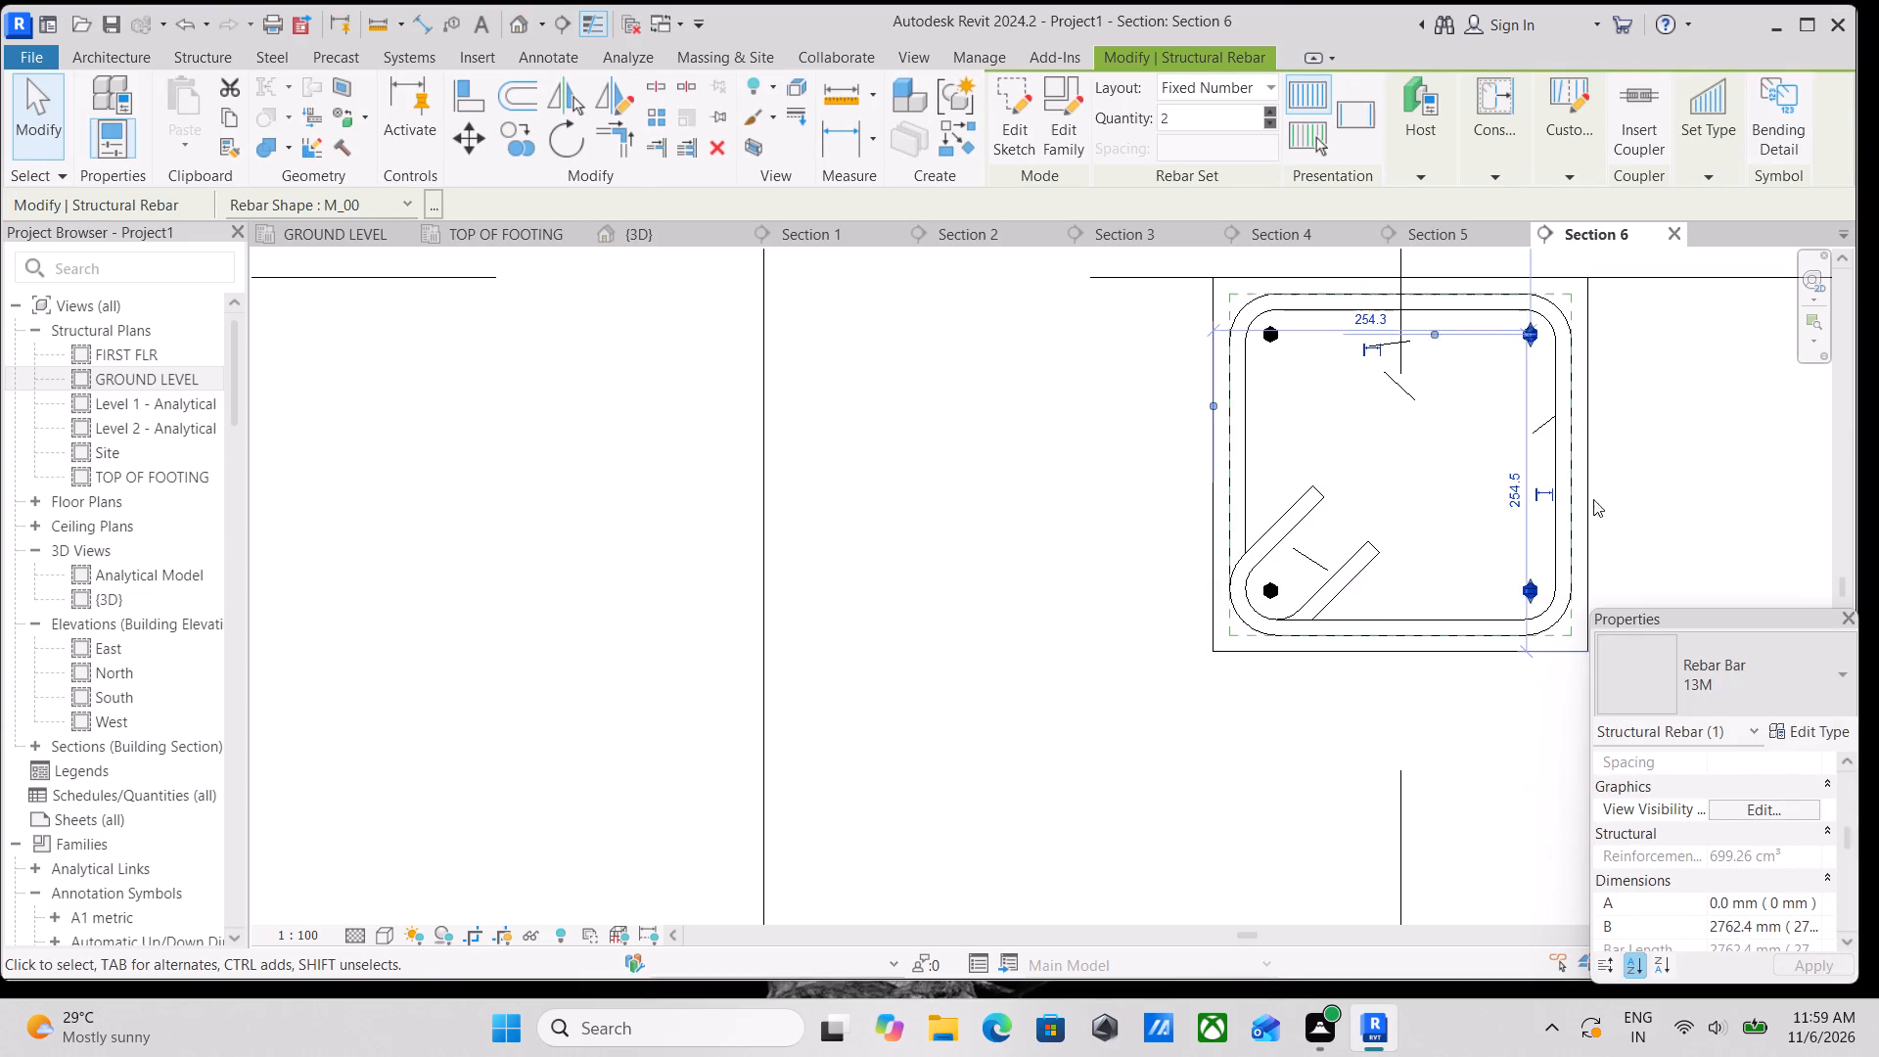
scroll(1436, 518, "down", 1)
middle_click_drag(1436, 518, 1425, 579)
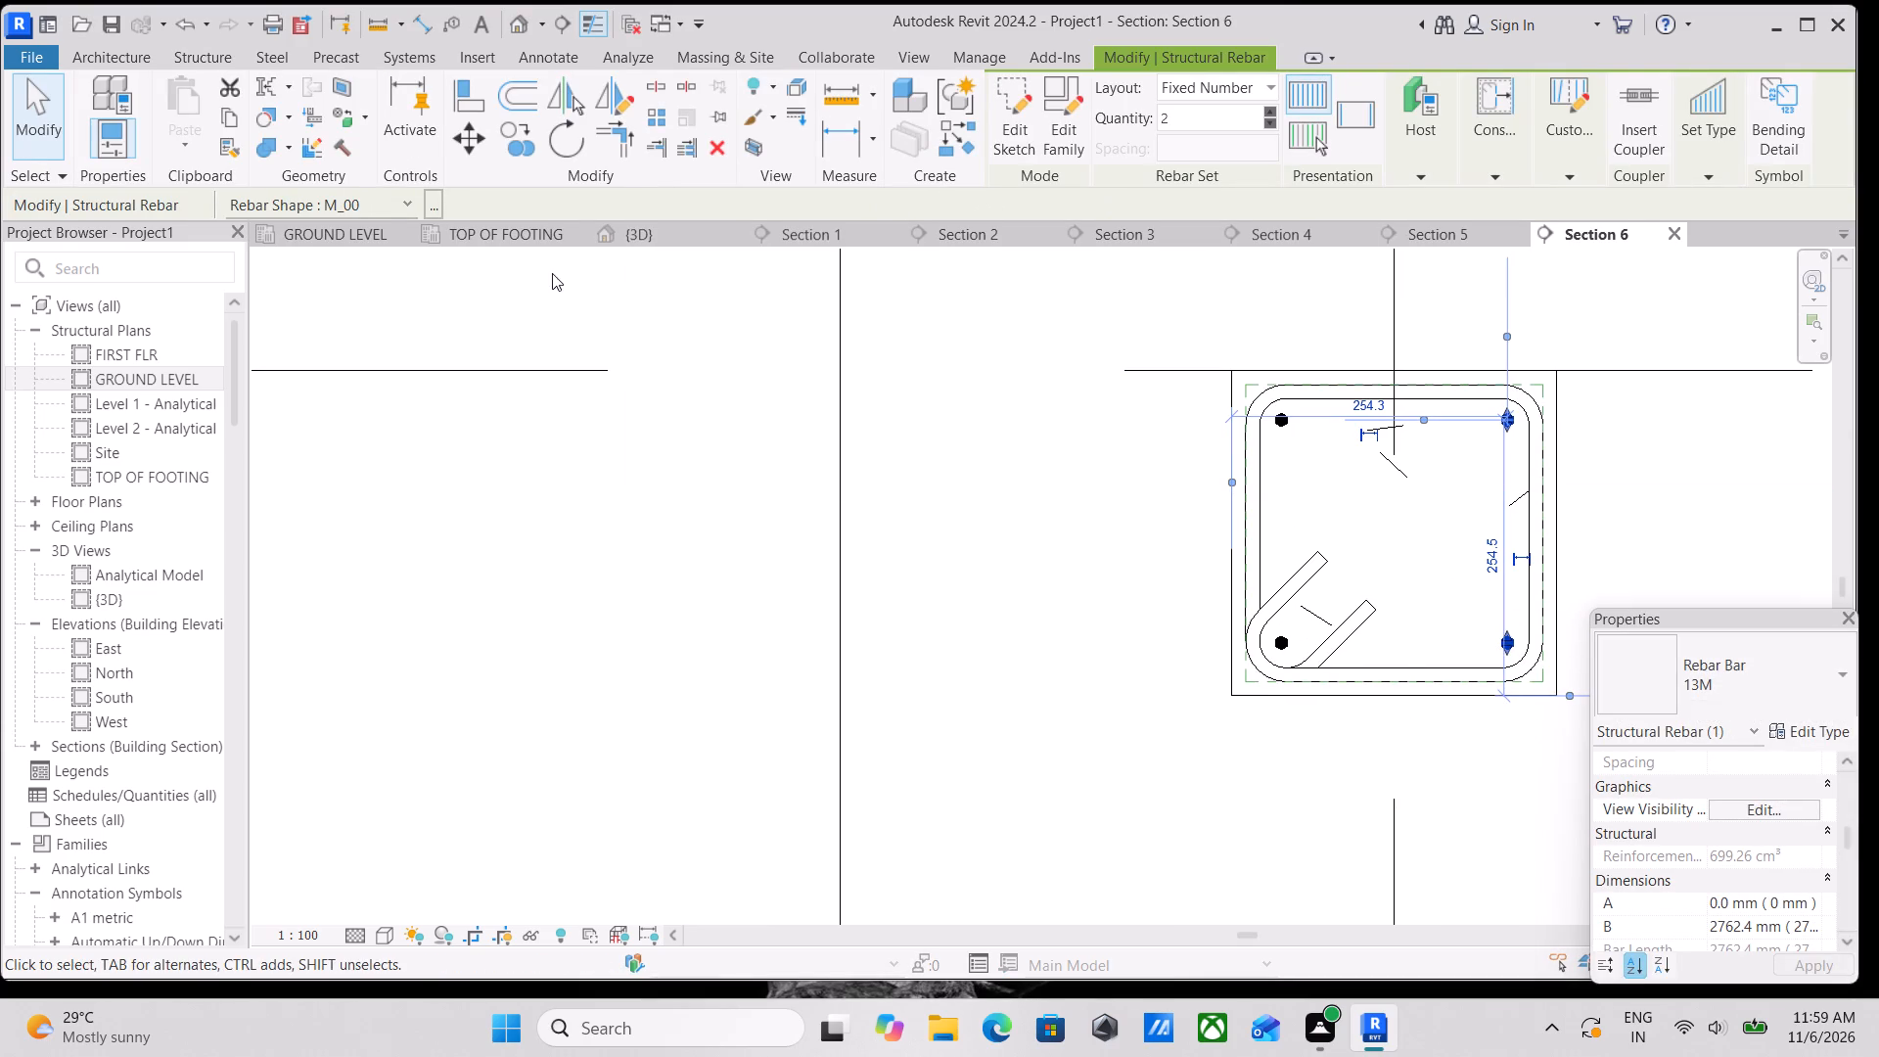
In the {3D} view, set the grid 2 cross beam's single M_T1 stirrup to a Maximum Spacing layout.
left_click(636, 230)
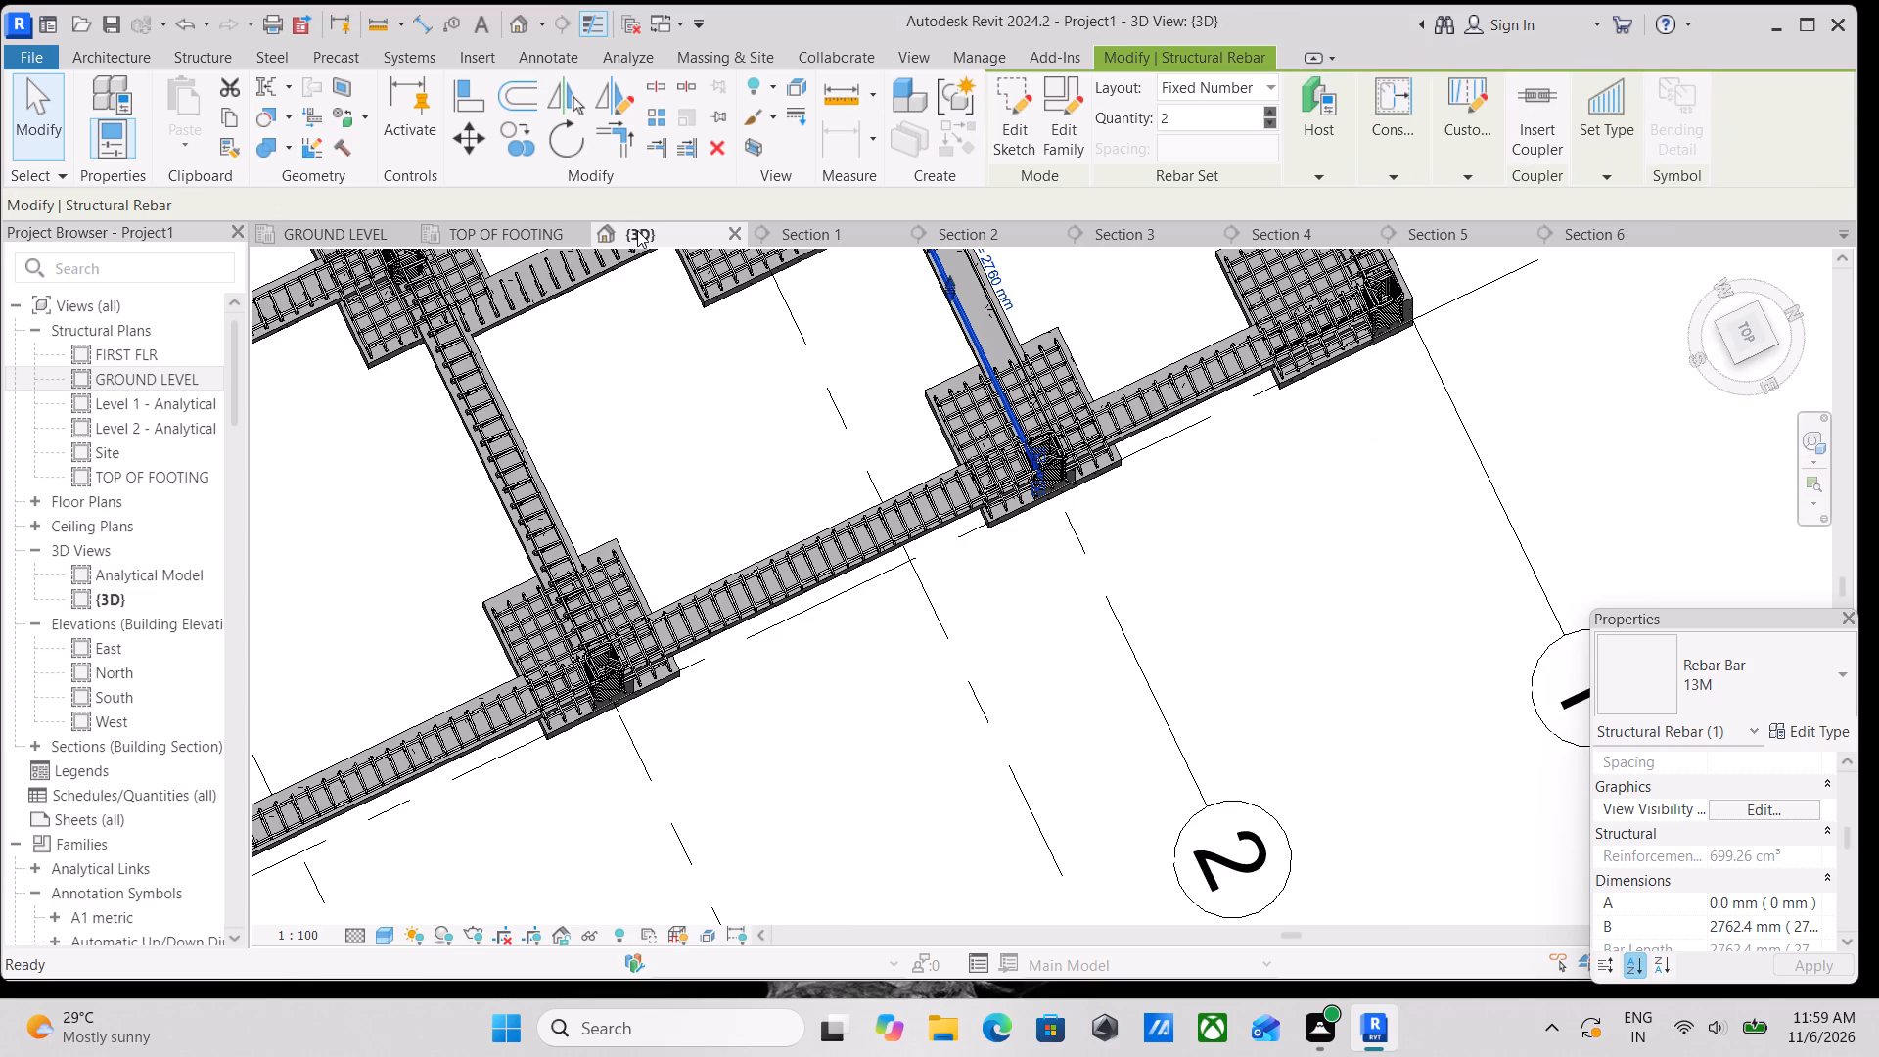
scroll(1098, 376, "up", 3)
middle_click_drag(1145, 434, 987, 298, "shift")
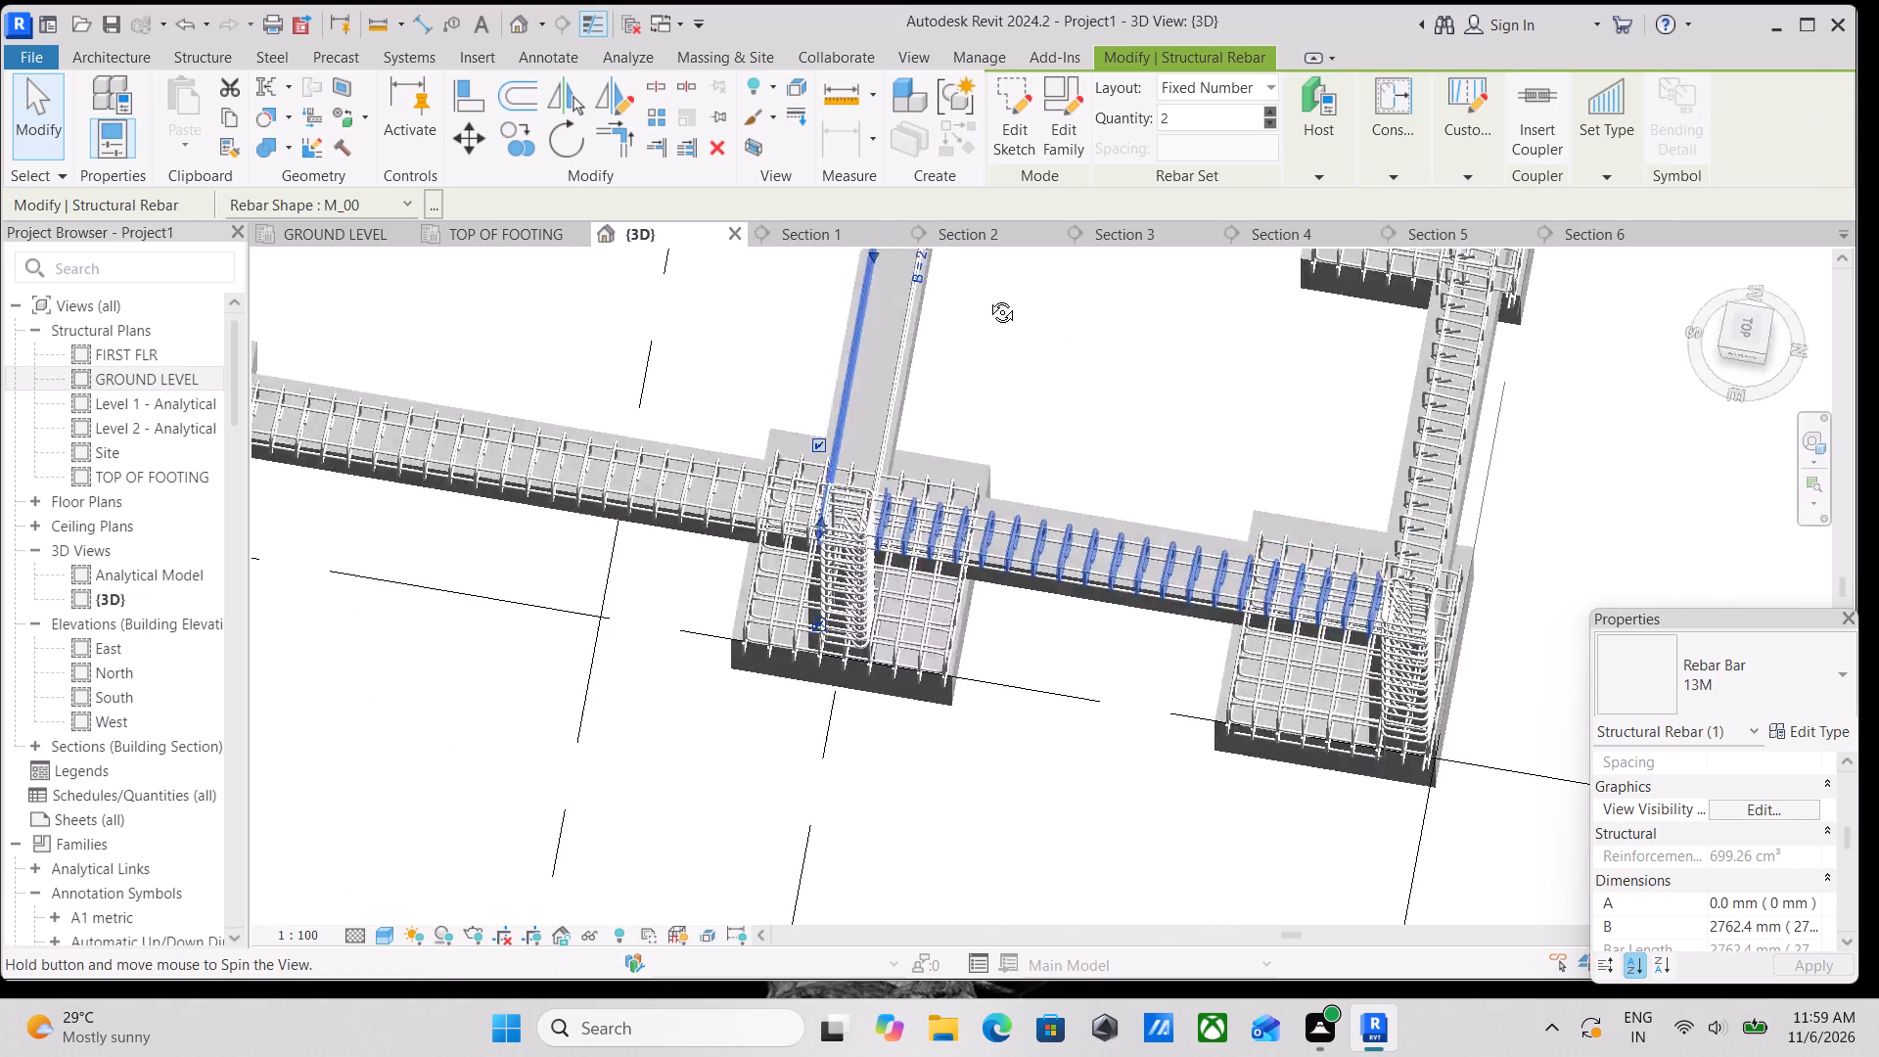
middle_click_drag(987, 298, 924, 200, "shift")
middle_click_drag(1063, 492, 1120, 192, "shift")
middle_click_drag(1058, 489, 1218, 231, "shift")
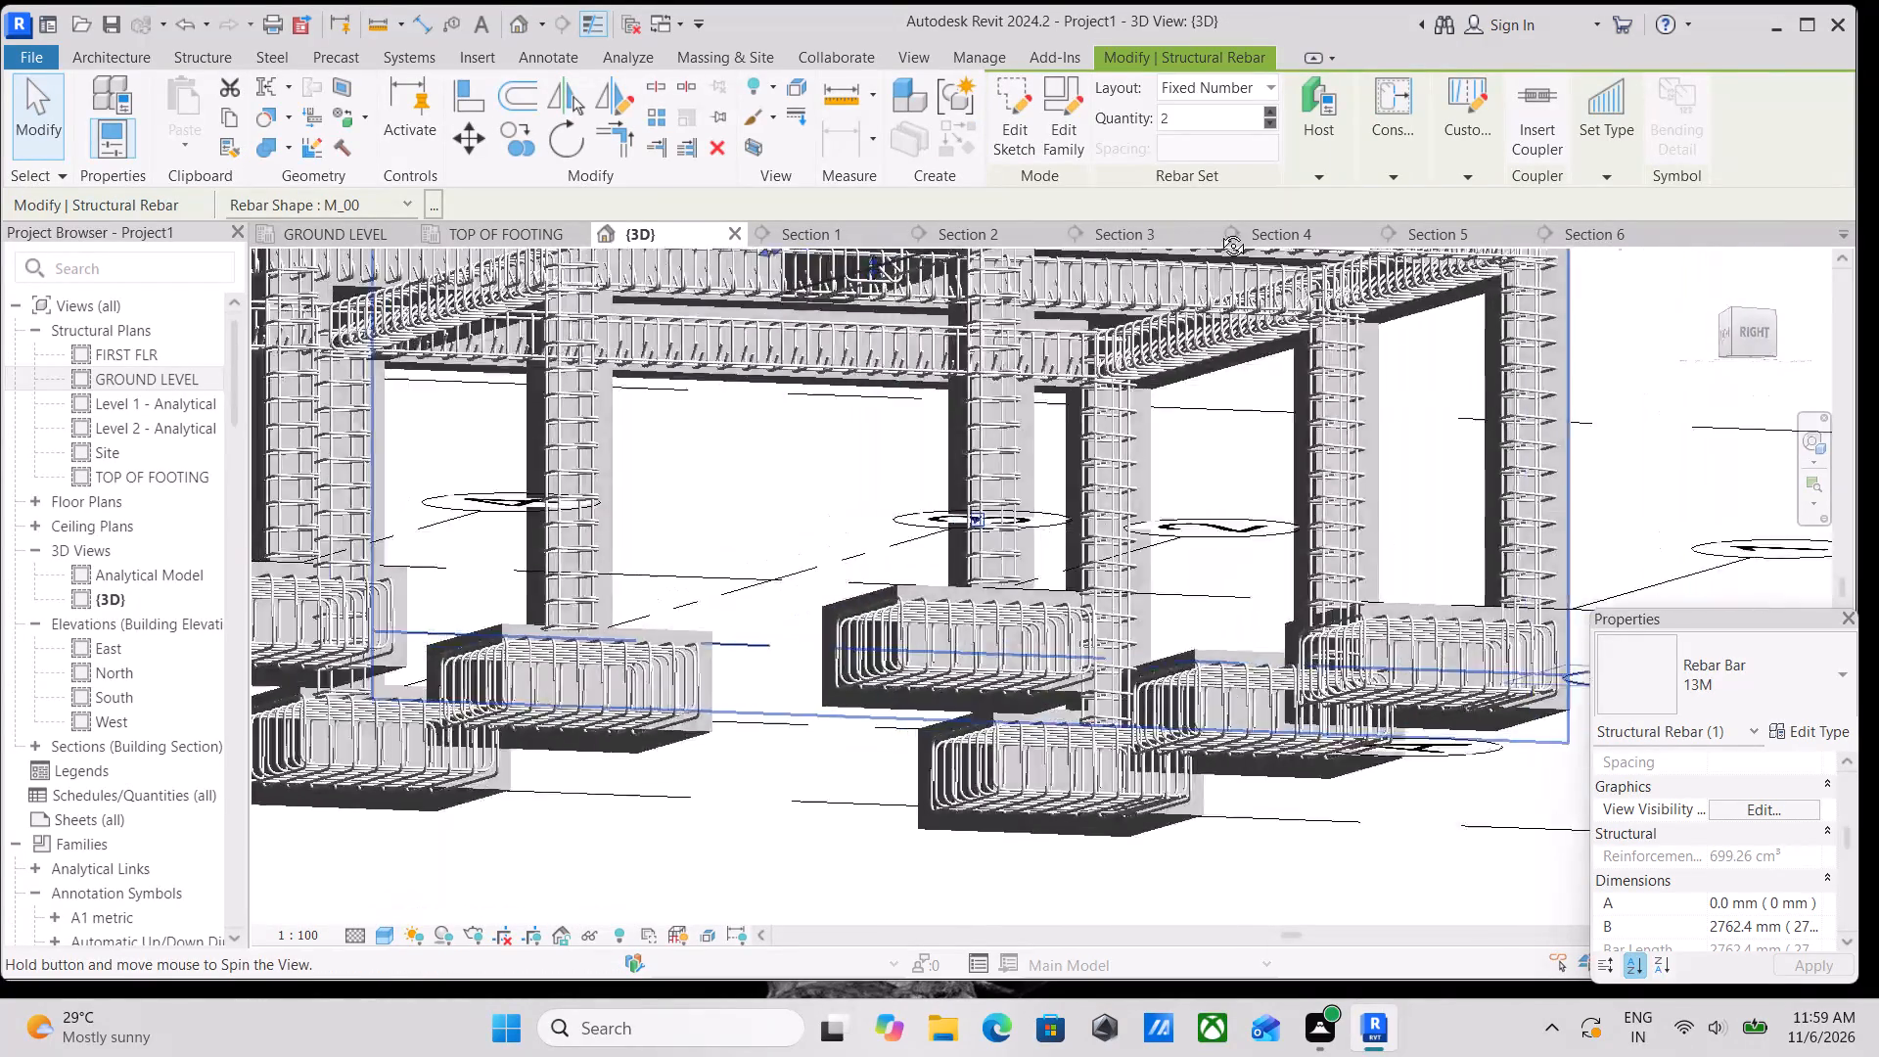
middle_click_drag(1218, 231, 1317, 462, "shift")
middle_click_drag(1082, 391, 1147, 846)
scroll(1147, 850, "up", 1)
middle_click_drag(1064, 636, 1004, 636, "shift")
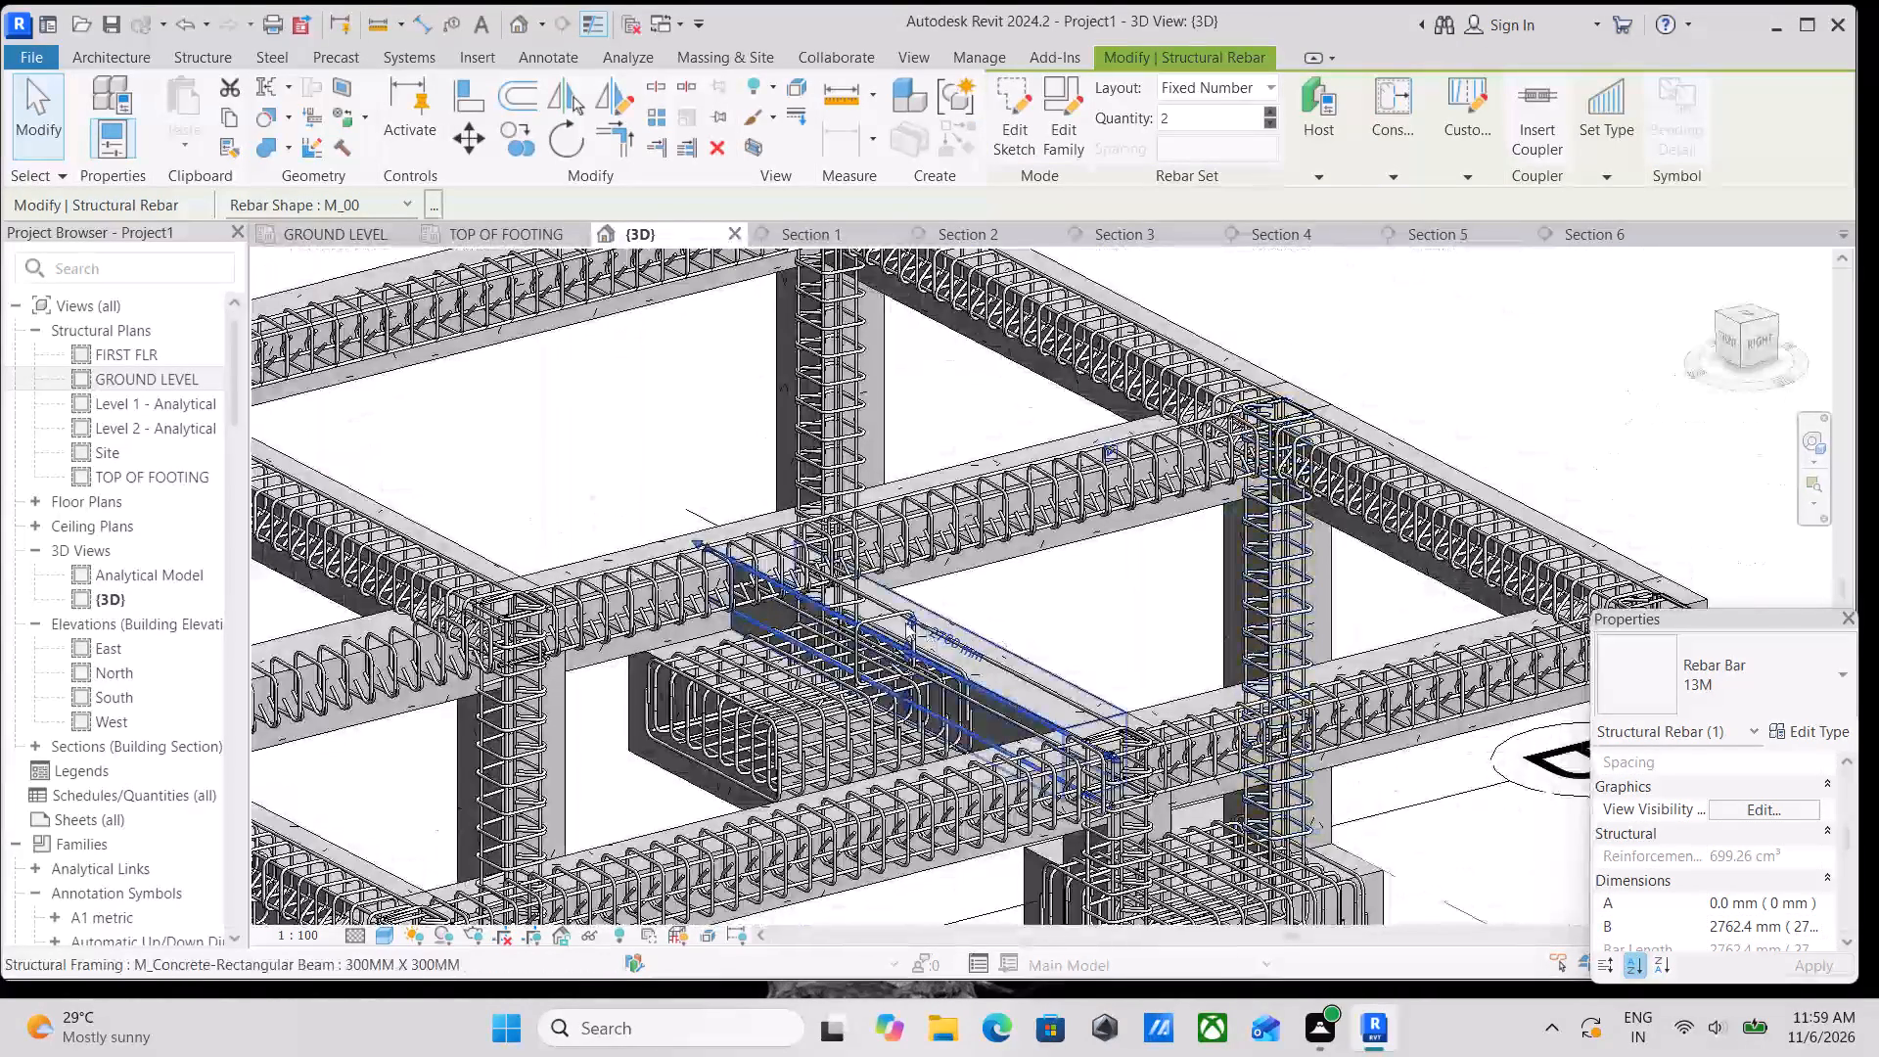
scroll(901, 621, "up", 5)
left_click(869, 613)
scroll(869, 613, "up", 3)
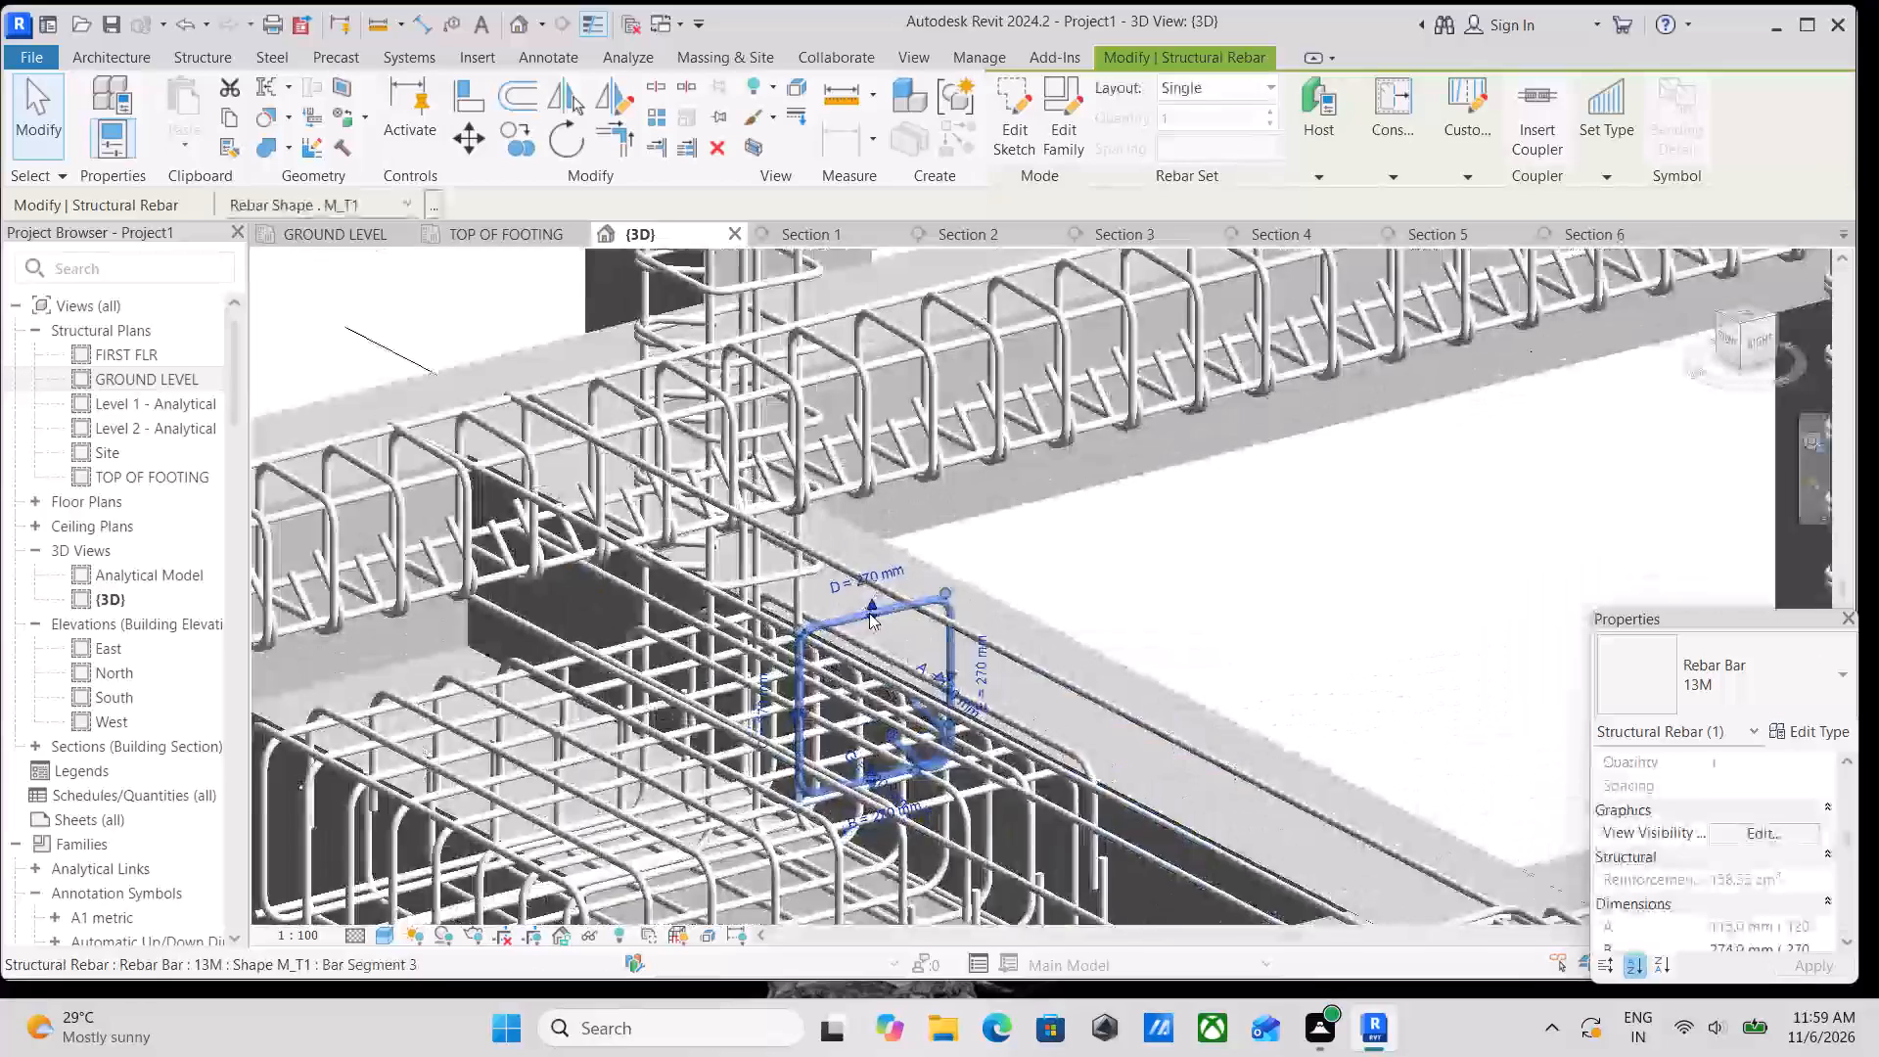
key("Escape")
left_click(869, 615)
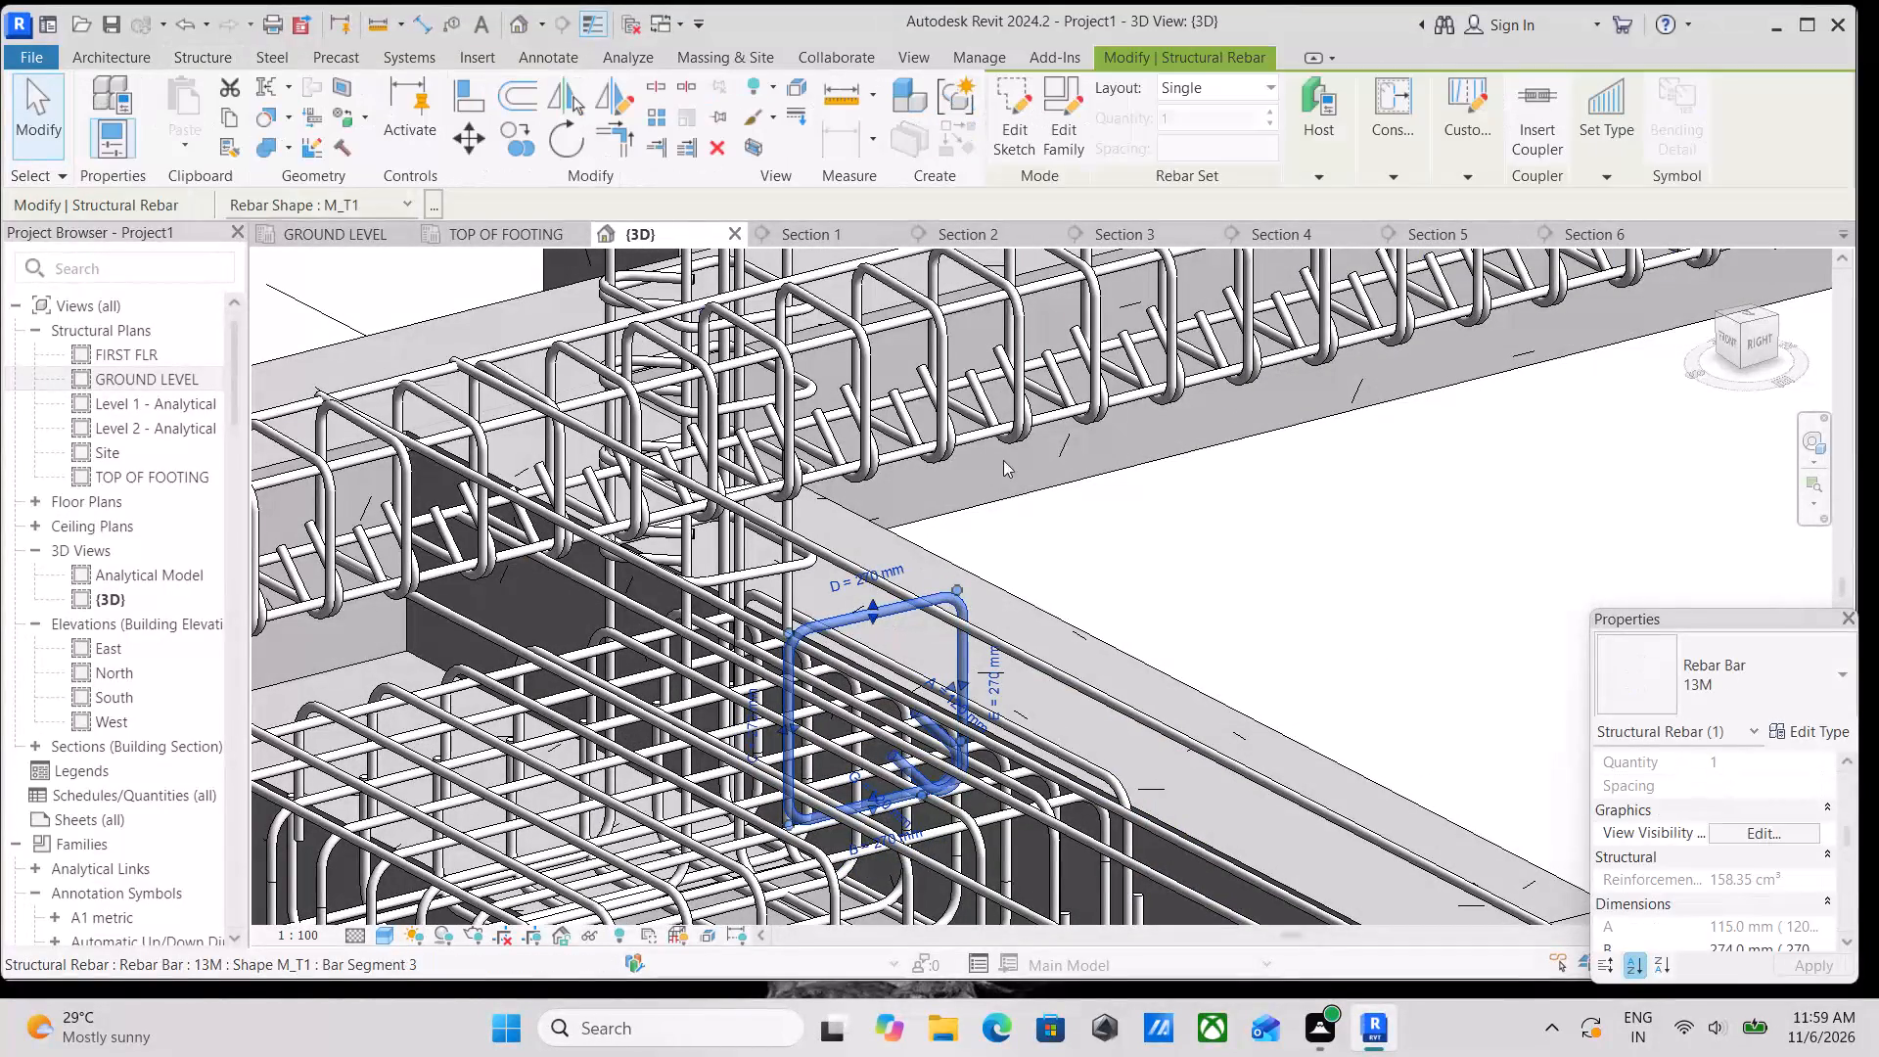
left_click(1257, 81)
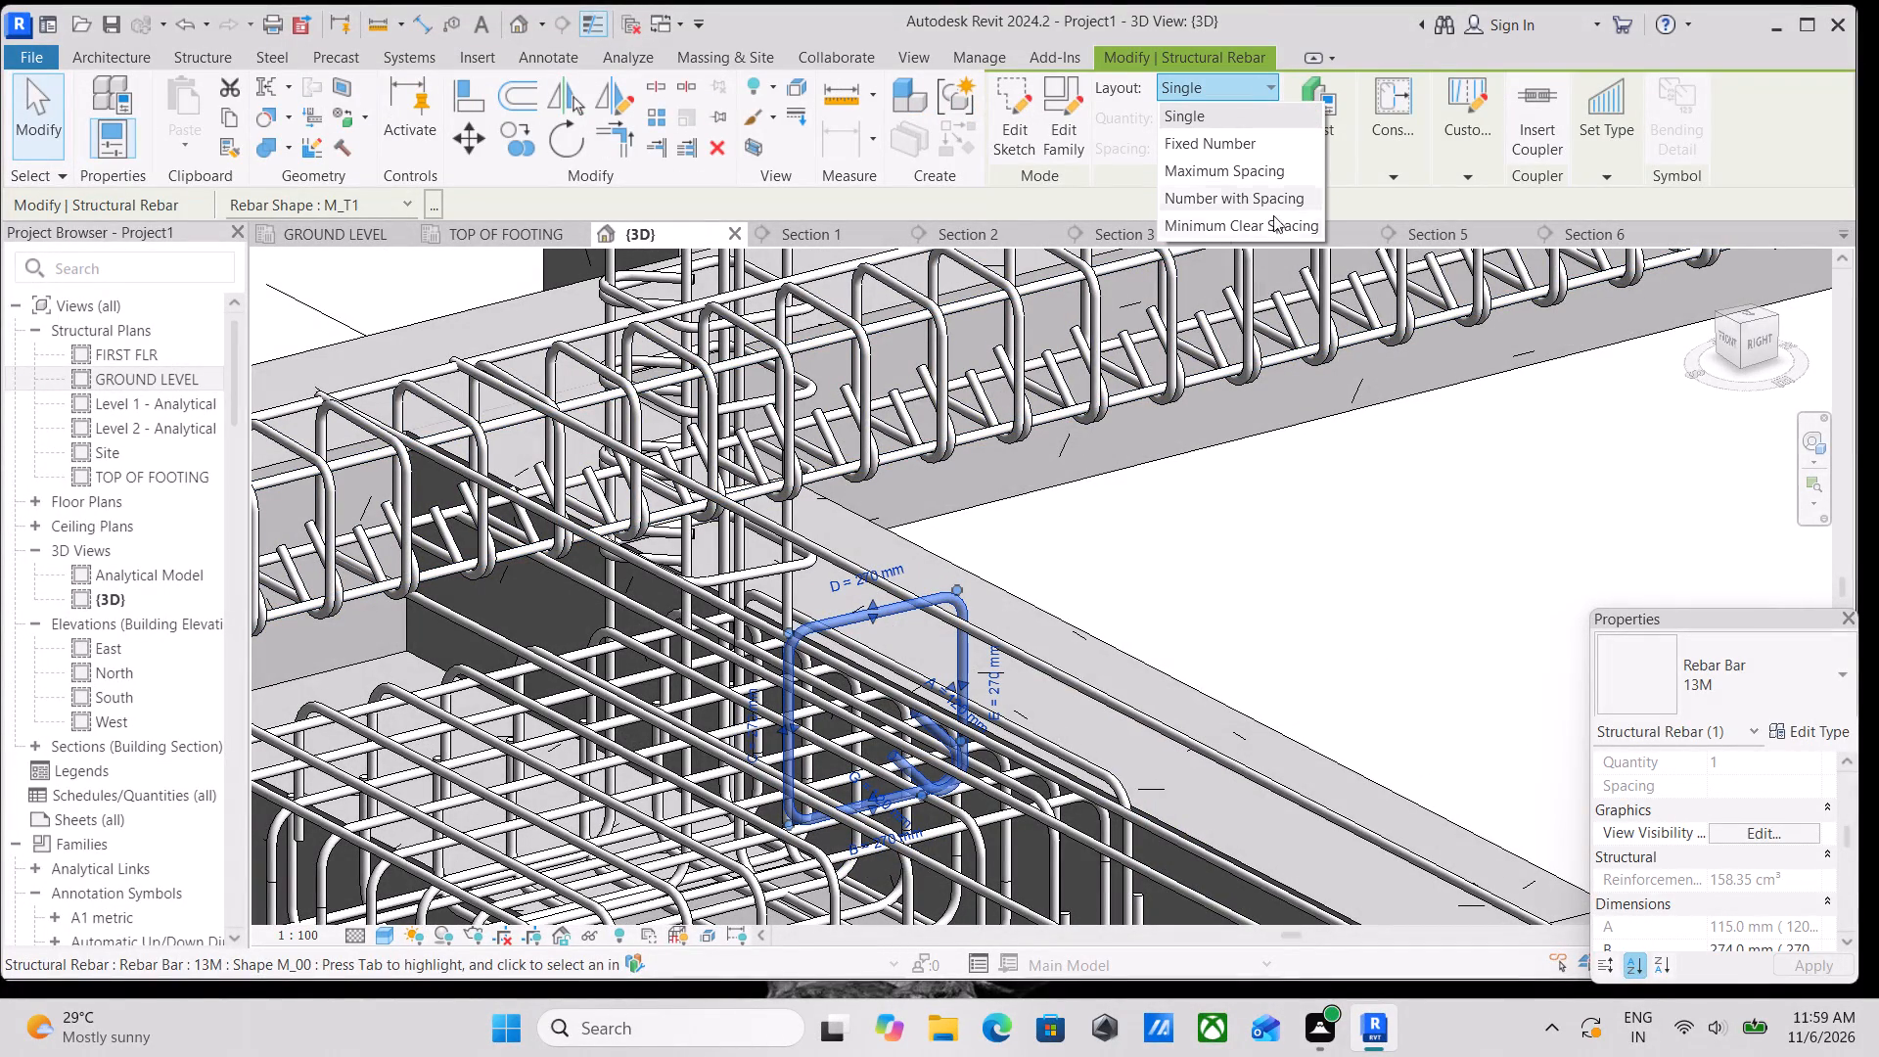
left_click(1264, 162)
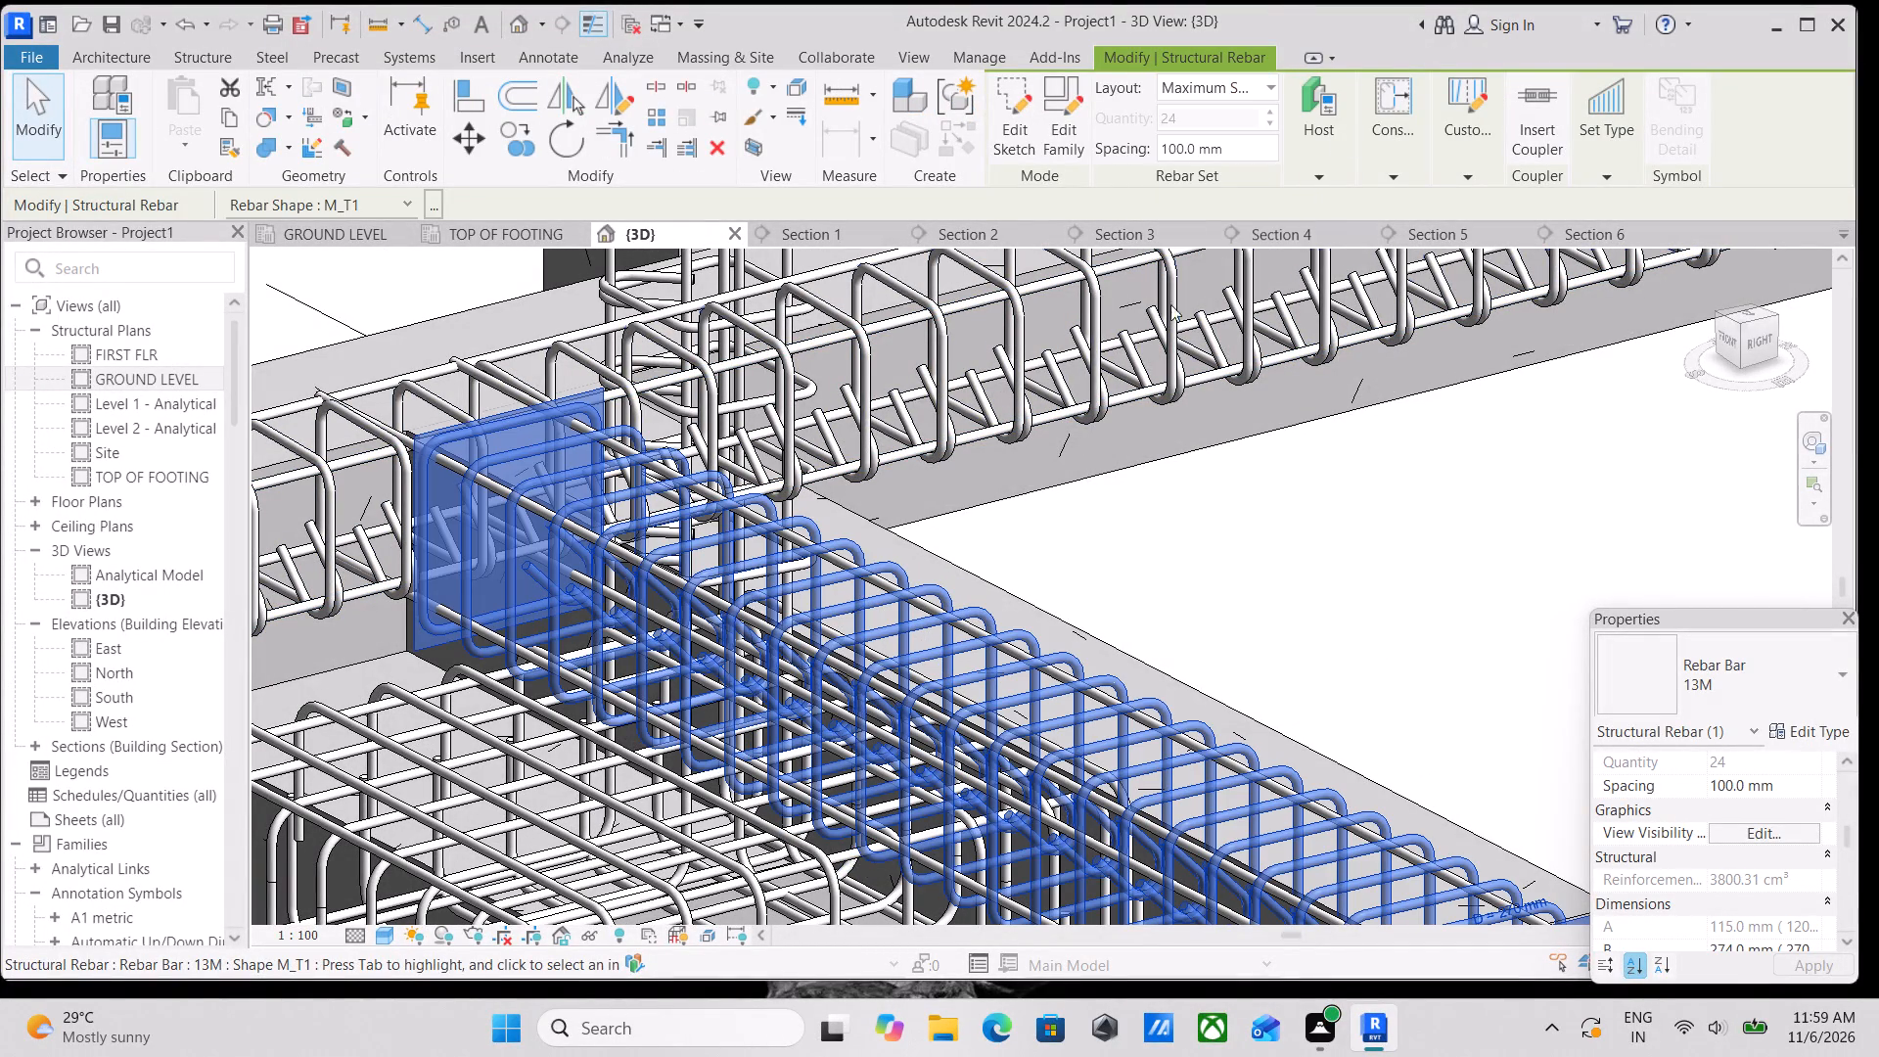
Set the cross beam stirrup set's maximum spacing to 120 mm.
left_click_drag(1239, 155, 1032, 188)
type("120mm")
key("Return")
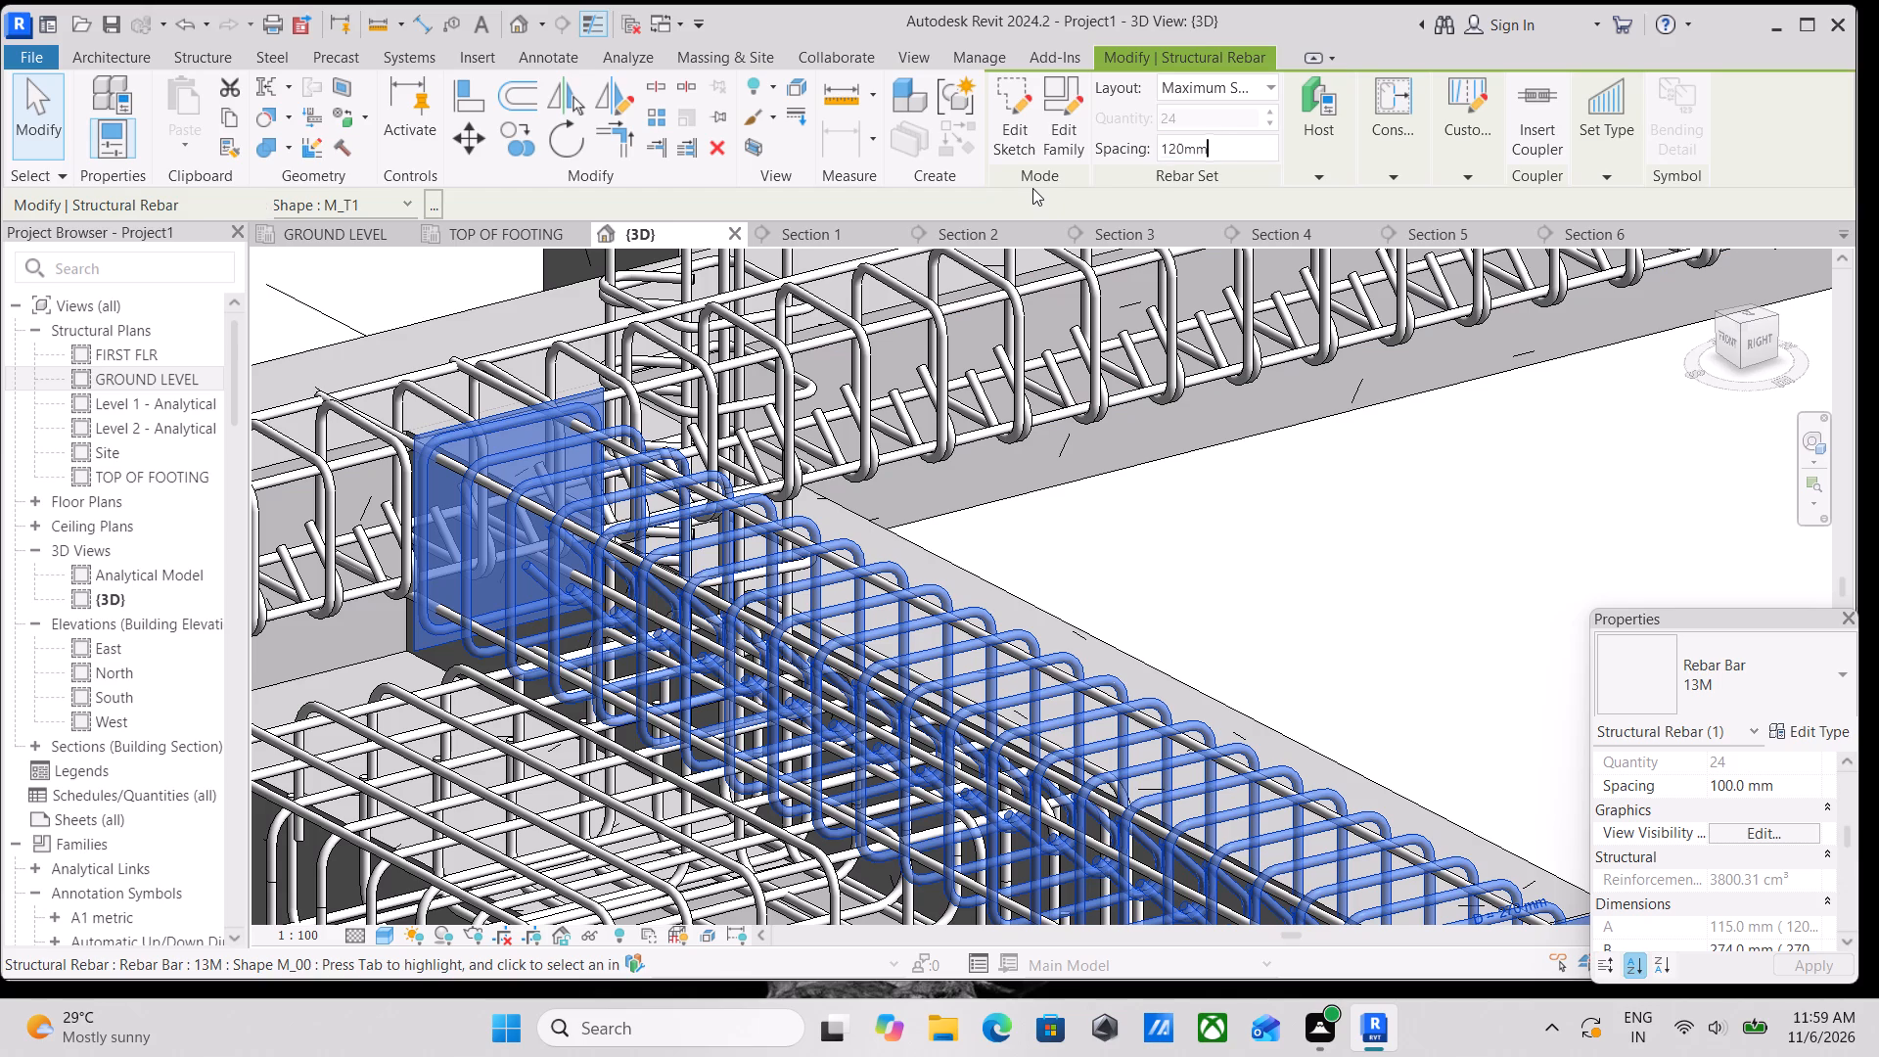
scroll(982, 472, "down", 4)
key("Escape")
Set the grid 2 cross beam stirrup set's maximum spacing to 150 mm.
middle_click_drag(989, 463, 1034, 248)
scroll(1123, 419, "down", 3)
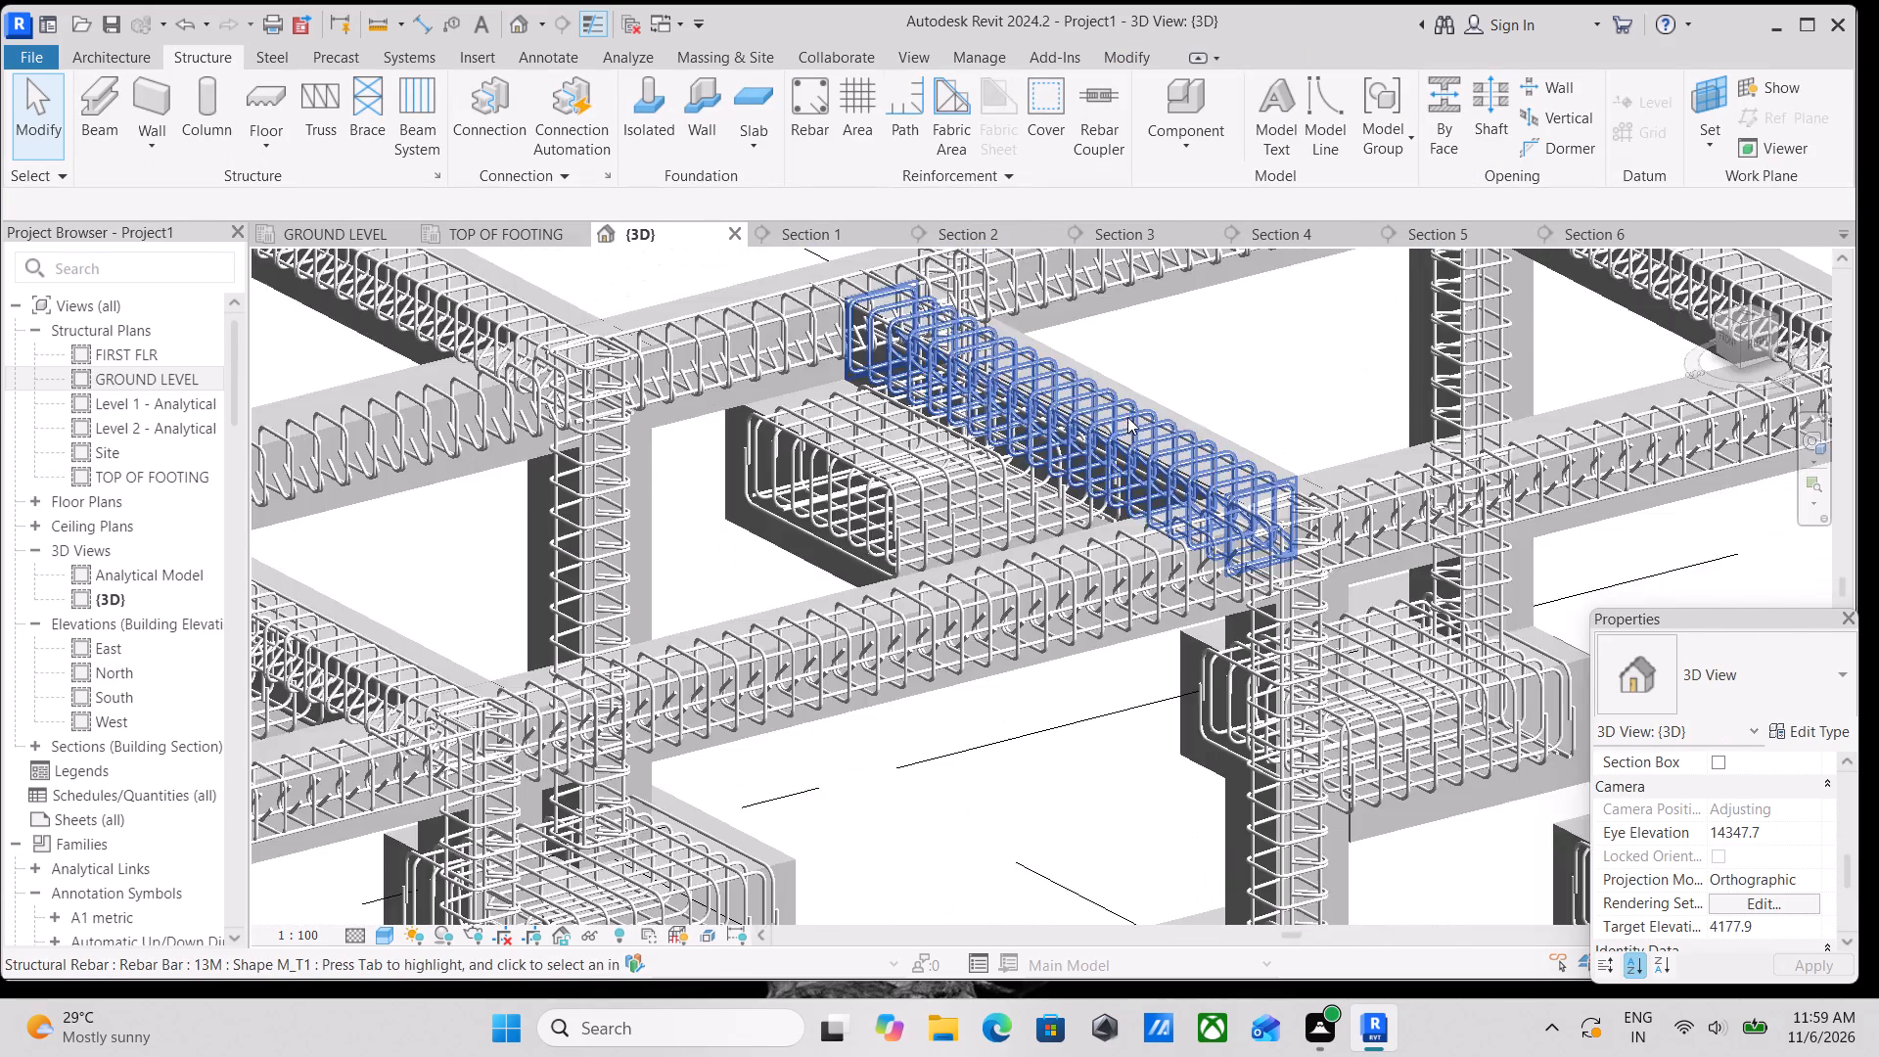
scroll(1127, 417, "down", 3)
scroll(1080, 400, "up", 1)
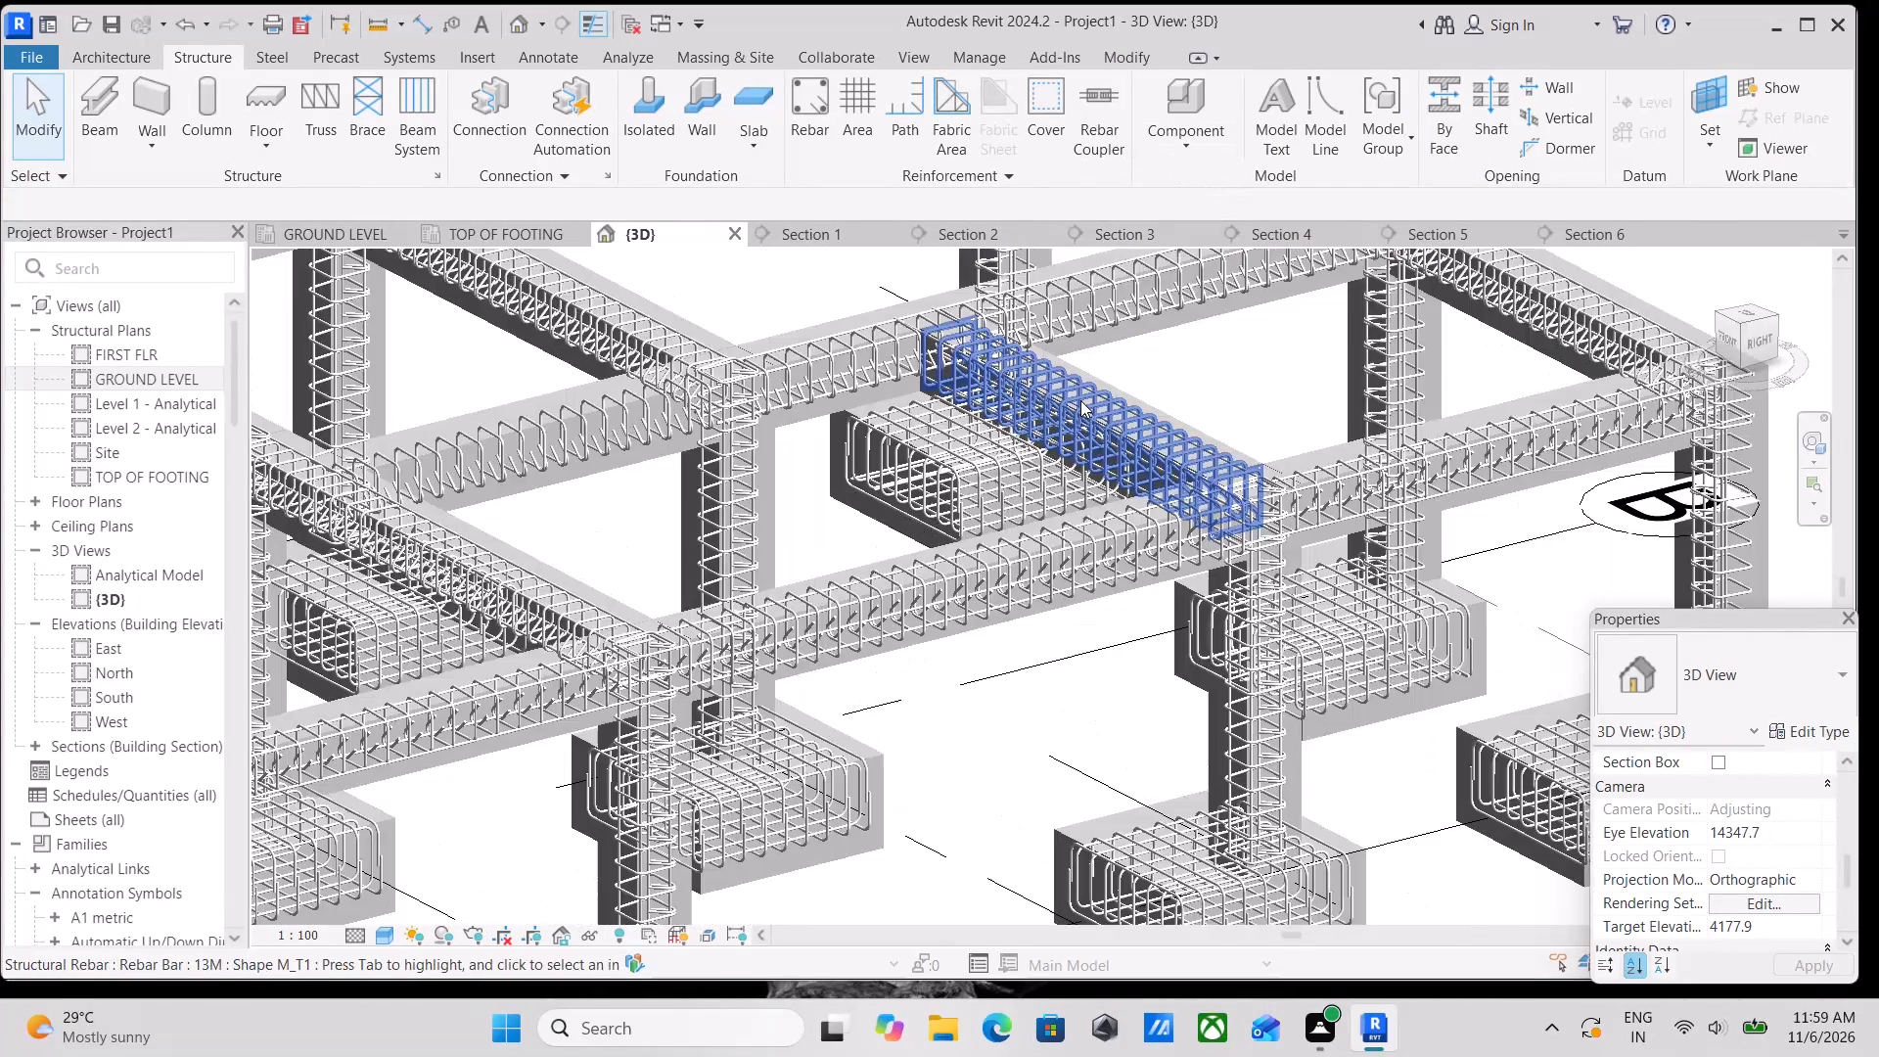
left_click(1080, 400)
scroll(1158, 196, "up", 3)
left_click_drag(1231, 157, 1109, 176)
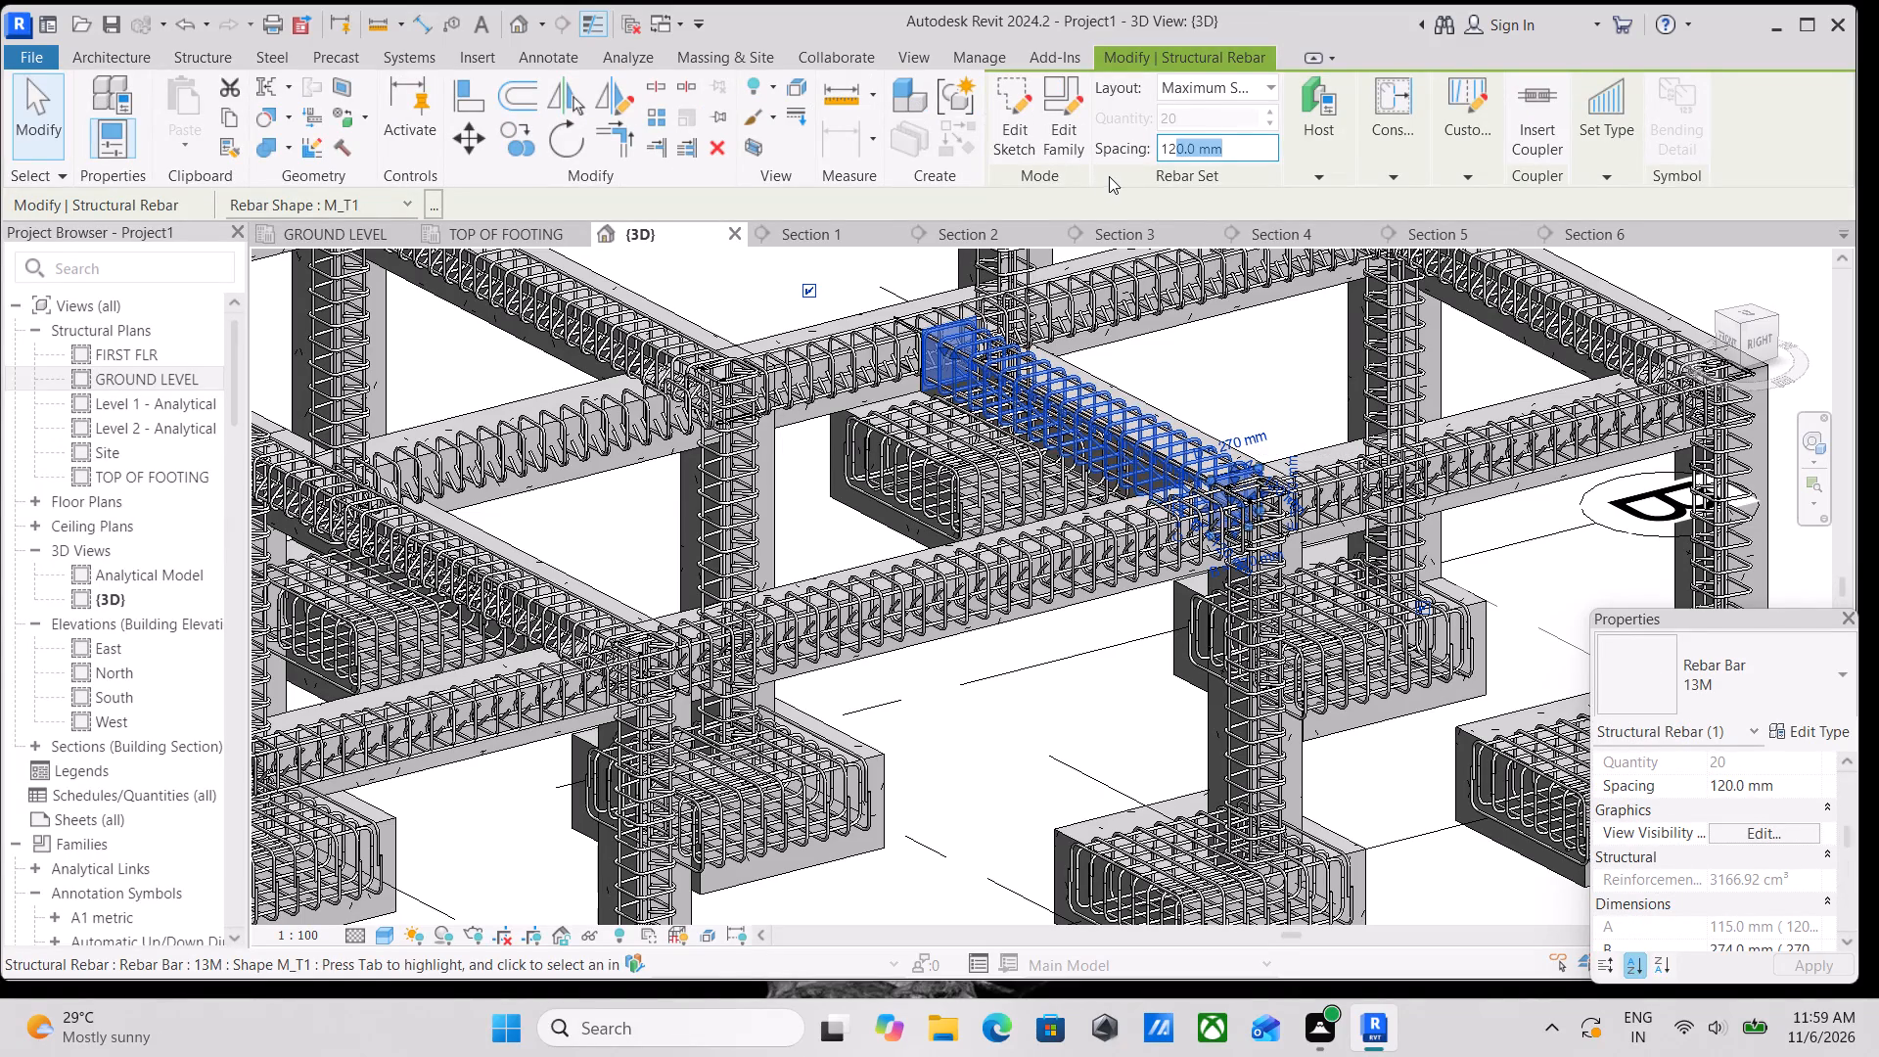
left_click_drag(1109, 176, 1101, 177)
type("14")
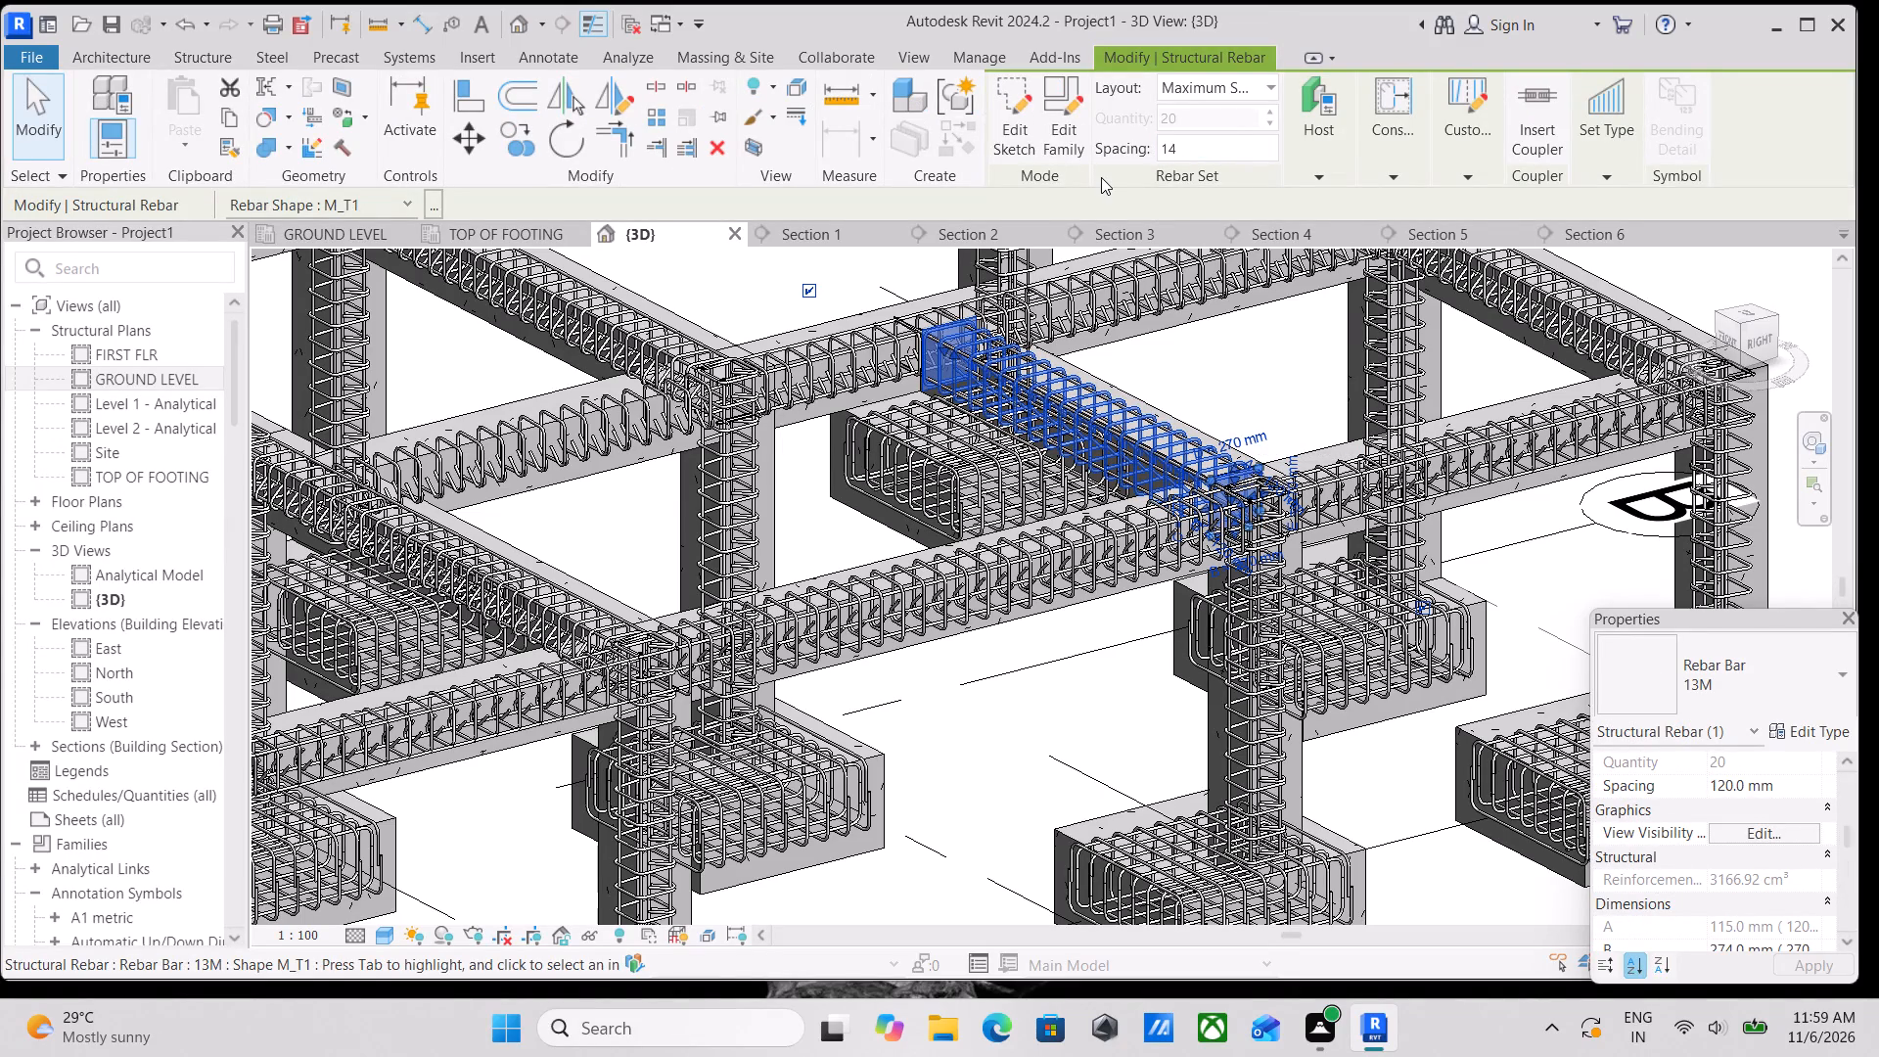
key("BackSpace")
type("50mm")
key("Return")
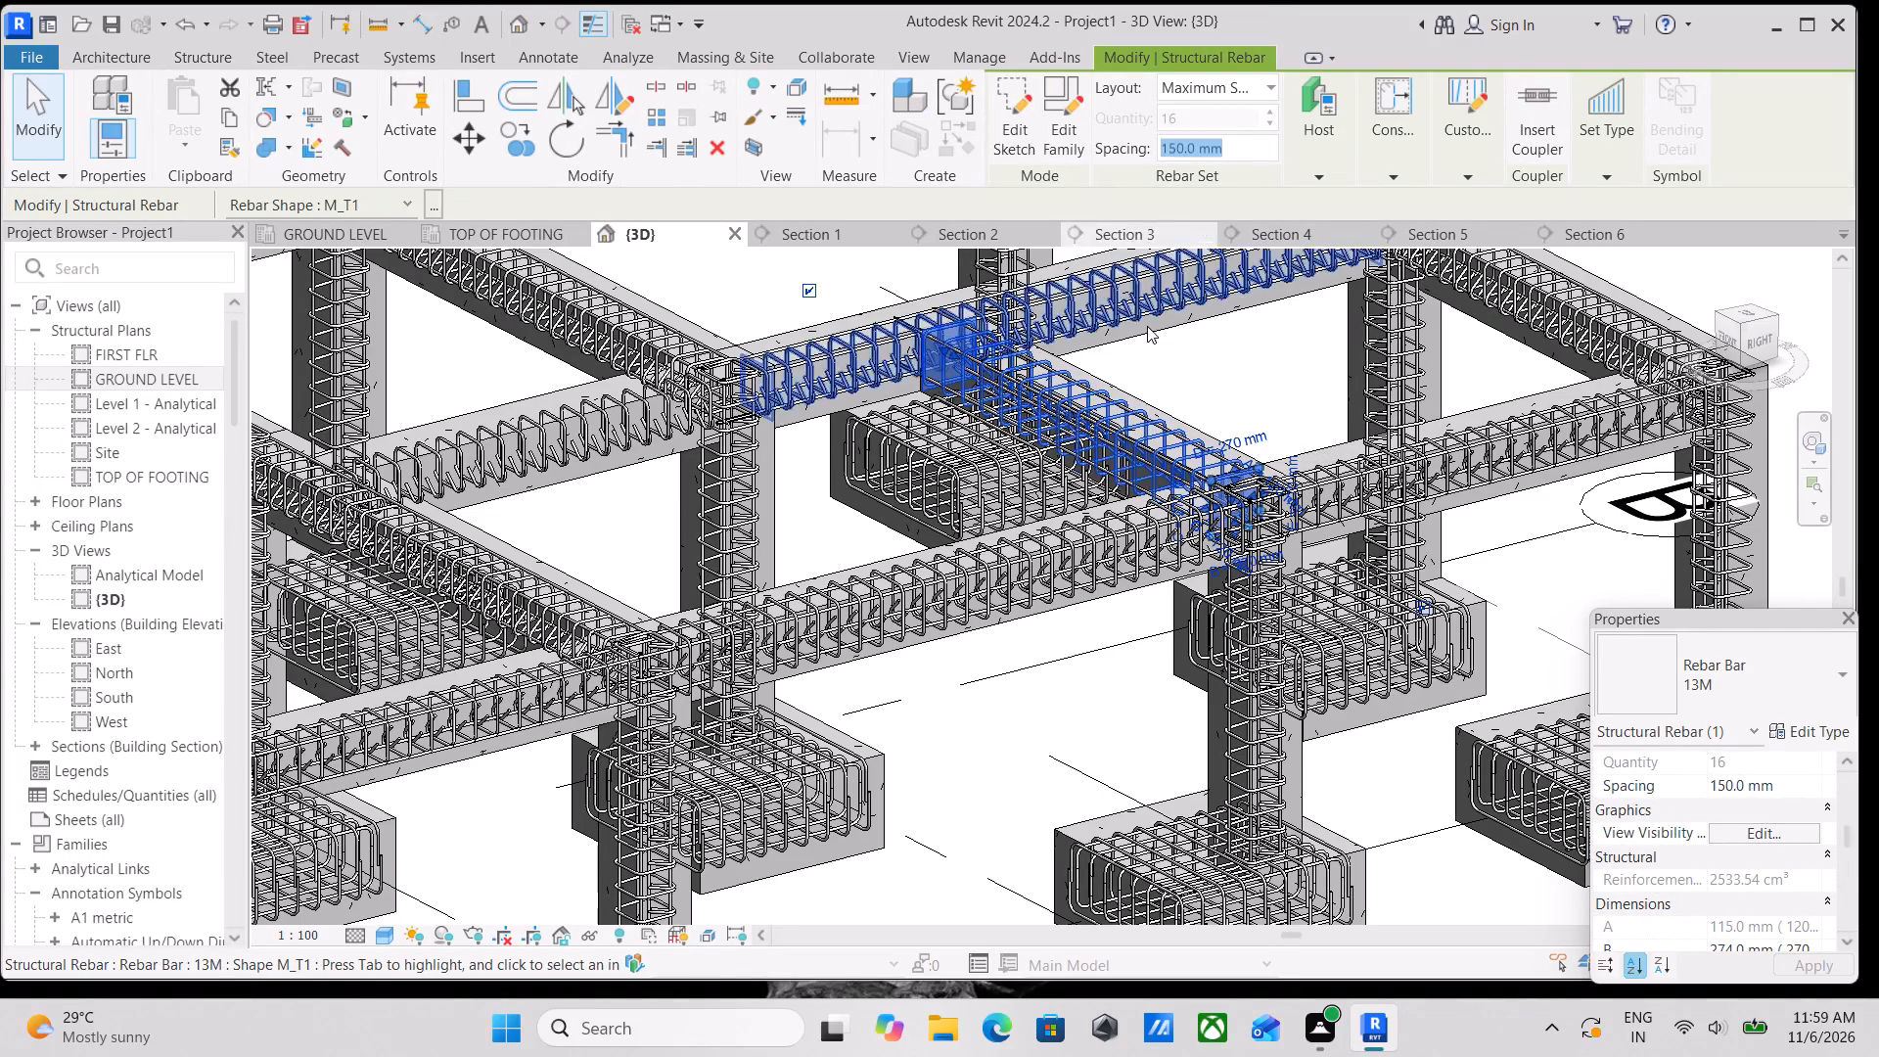
scroll(1138, 439, "up", 2)
key("Escape")
Examine the reinforcement of the frame's beams, columns and footings from several angles in 3D.
middle_click_drag(1180, 360, 1314, 533)
scroll(1336, 403, "down", 3)
middle_click_drag(1306, 509, 1302, 506)
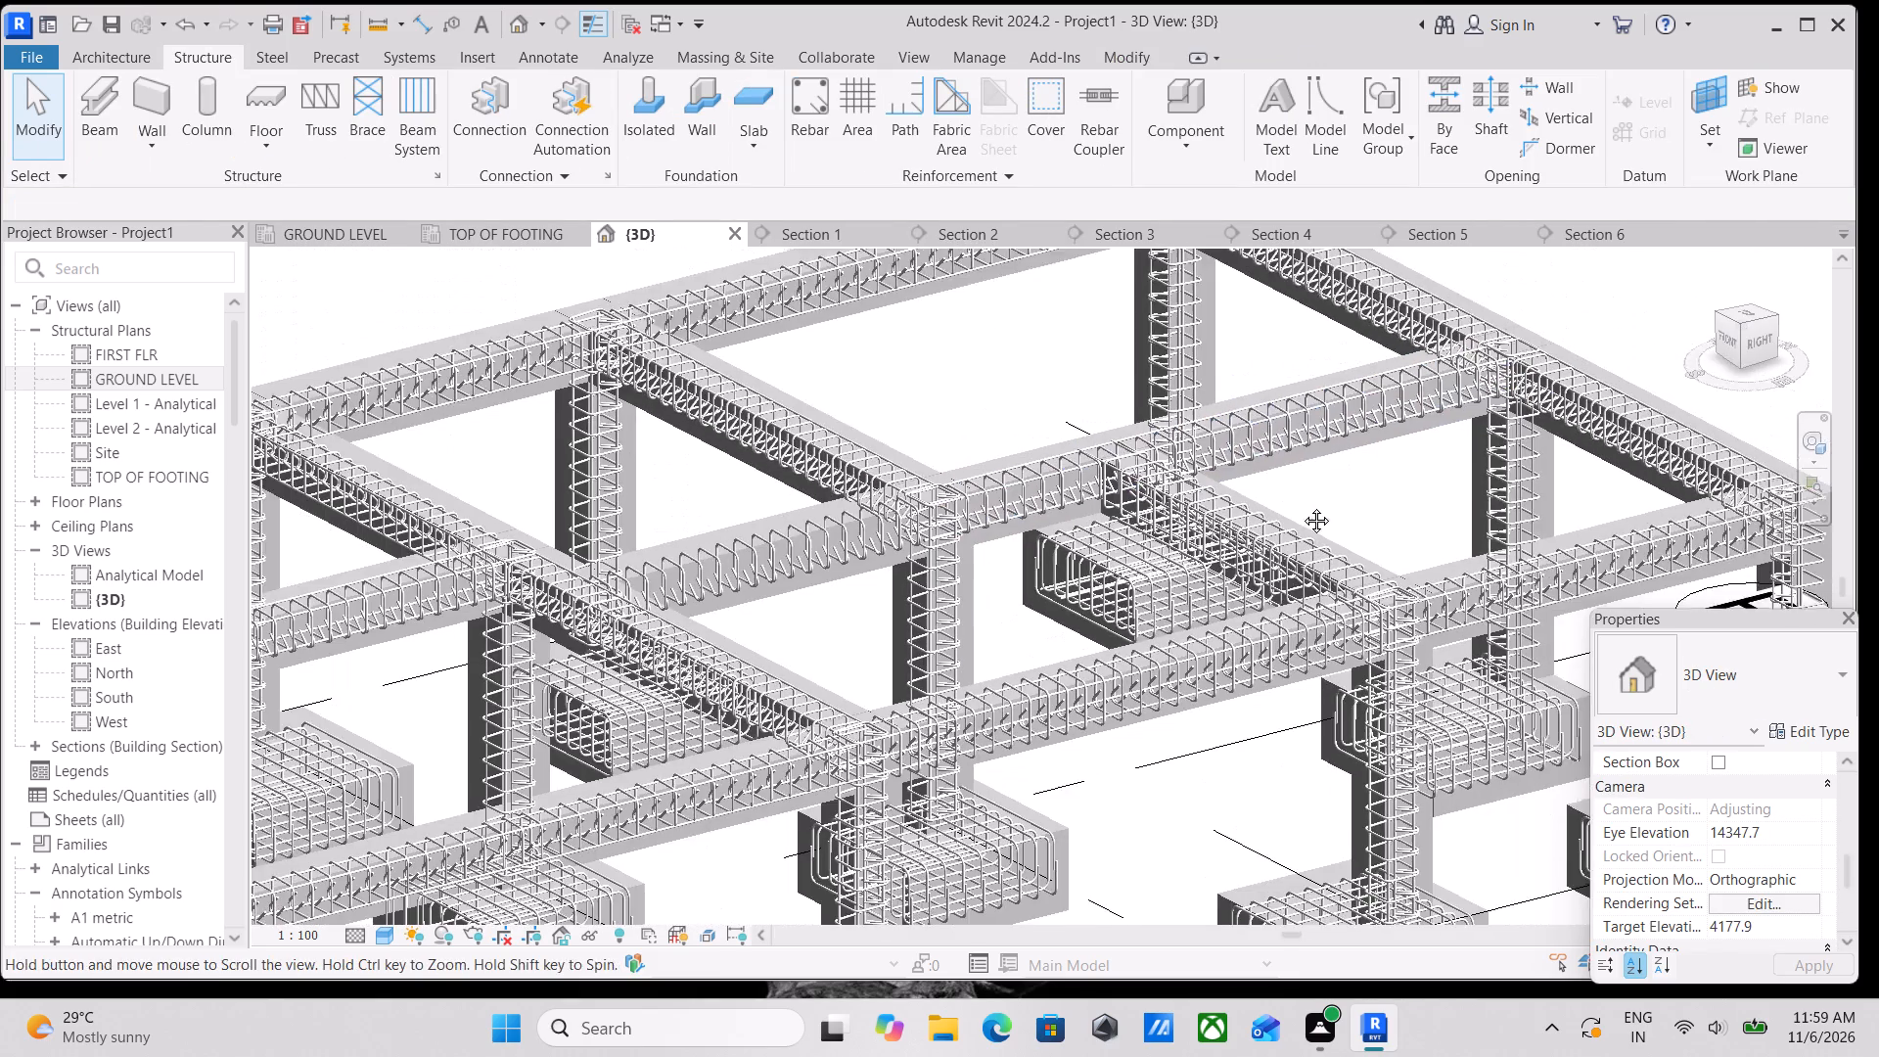
middle_click_drag(1302, 506, 1258, 436)
scroll(1301, 466, "up", 2)
scroll(1314, 461, "down", 1)
middle_click_drag(1323, 455, 934, 562)
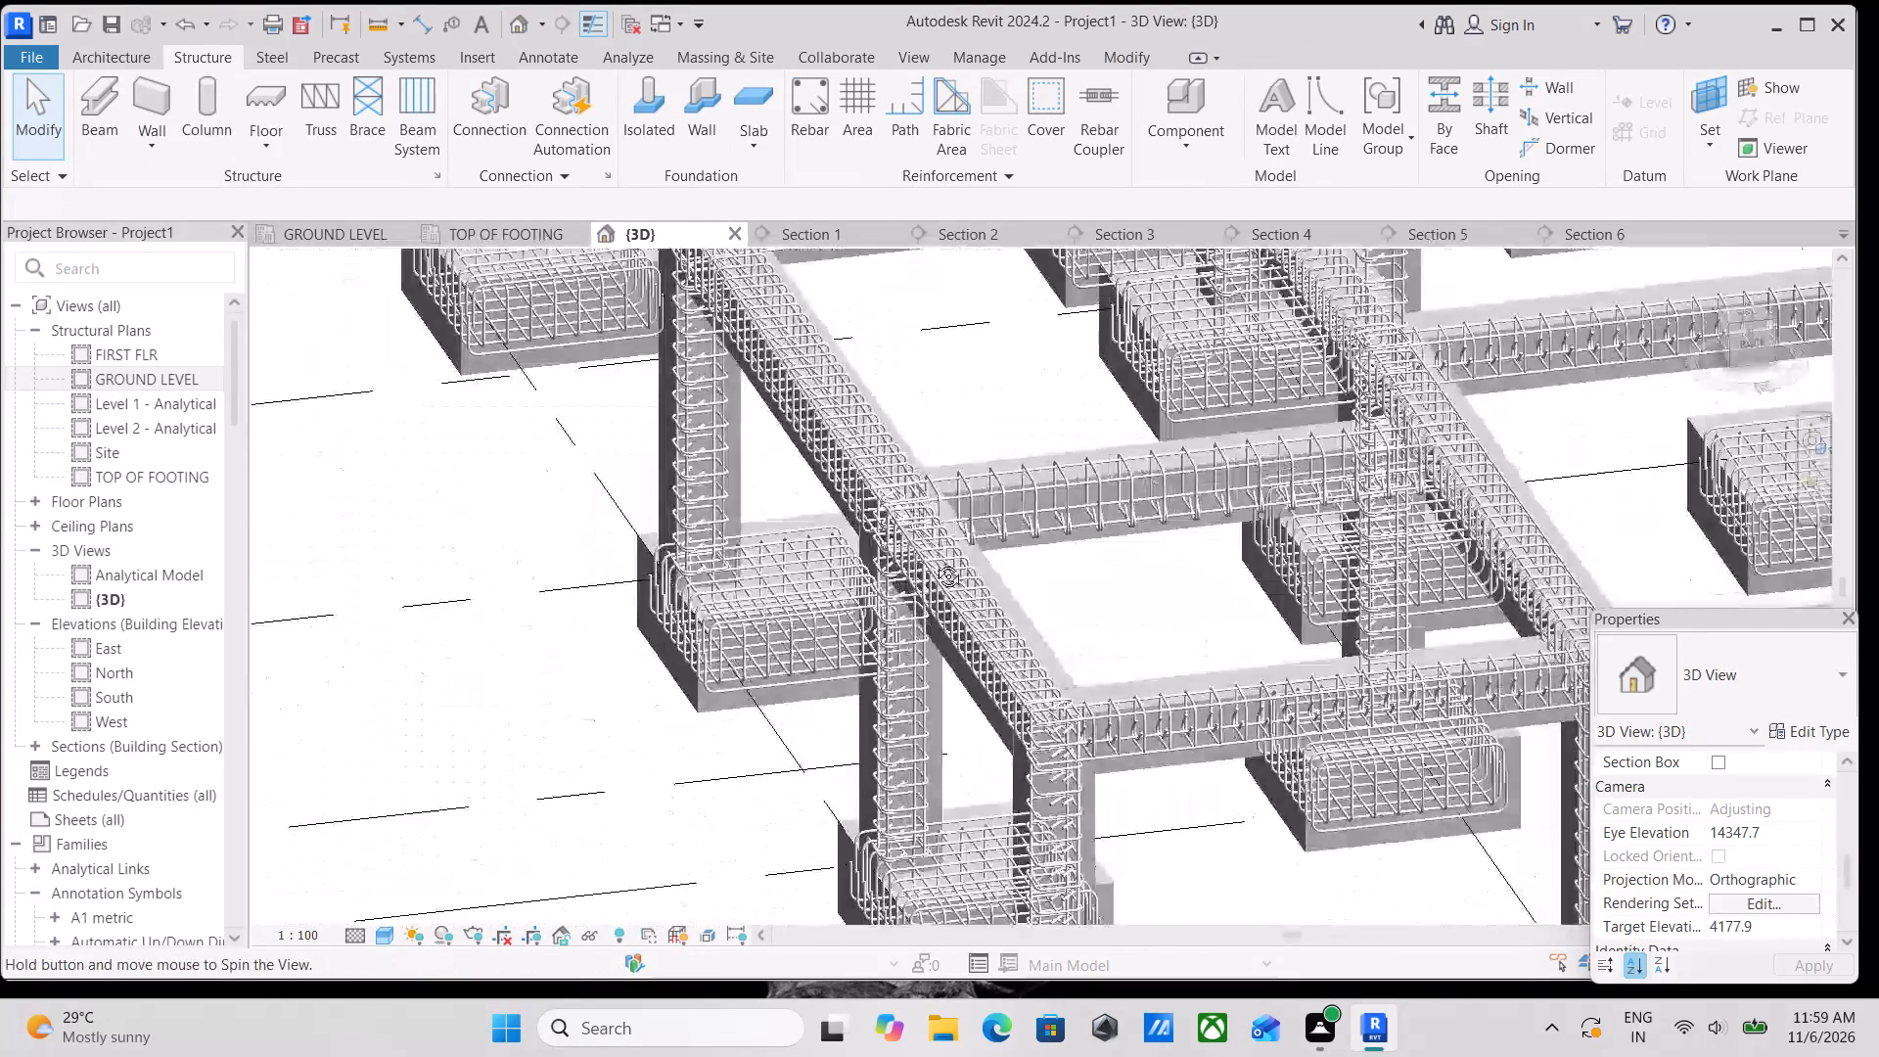
middle_click_drag(934, 562, 985, 728)
middle_click_drag(1143, 684, 1435, 590, "shift")
middle_click_drag(1141, 601, 1410, 525, "shift")
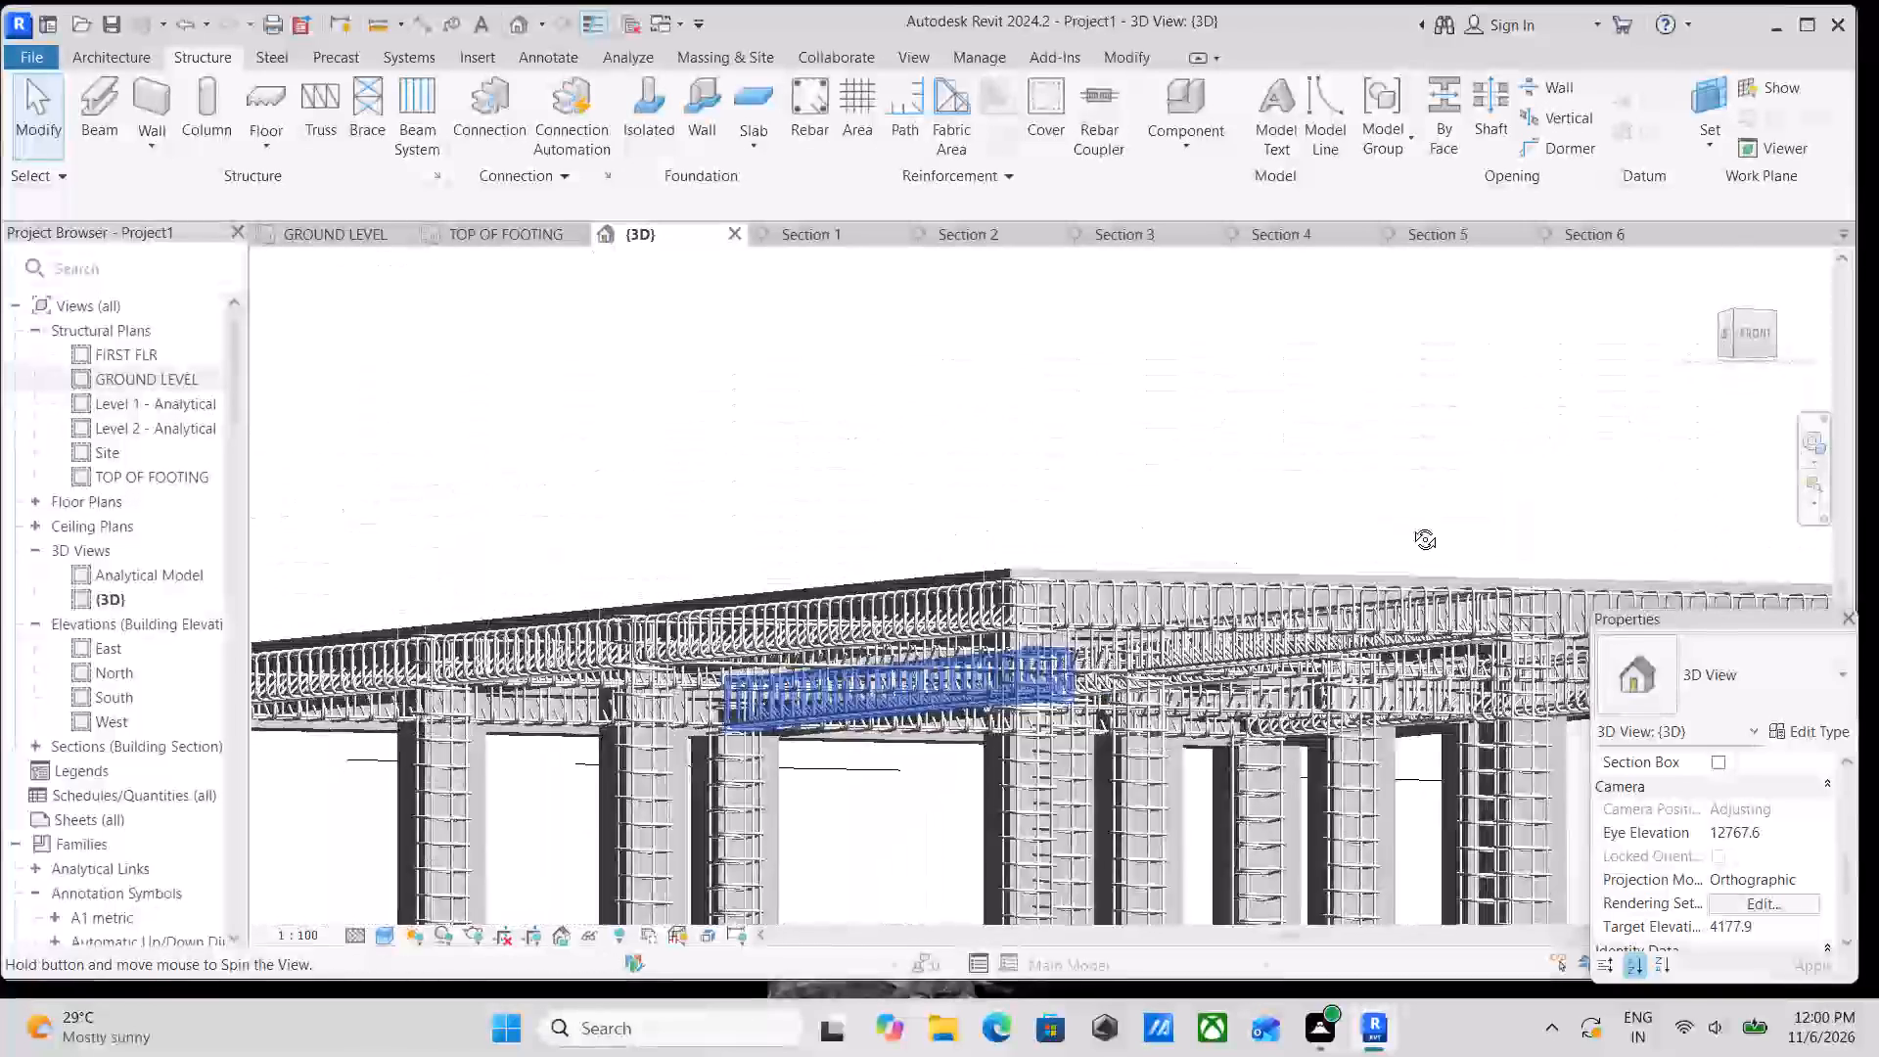
middle_click_drag(1410, 525, 1215, 578, "shift")
middle_click_drag(1211, 580, 1326, 339)
middle_click_drag(1007, 566, 1334, 339)
scroll(1209, 477, "down", 2)
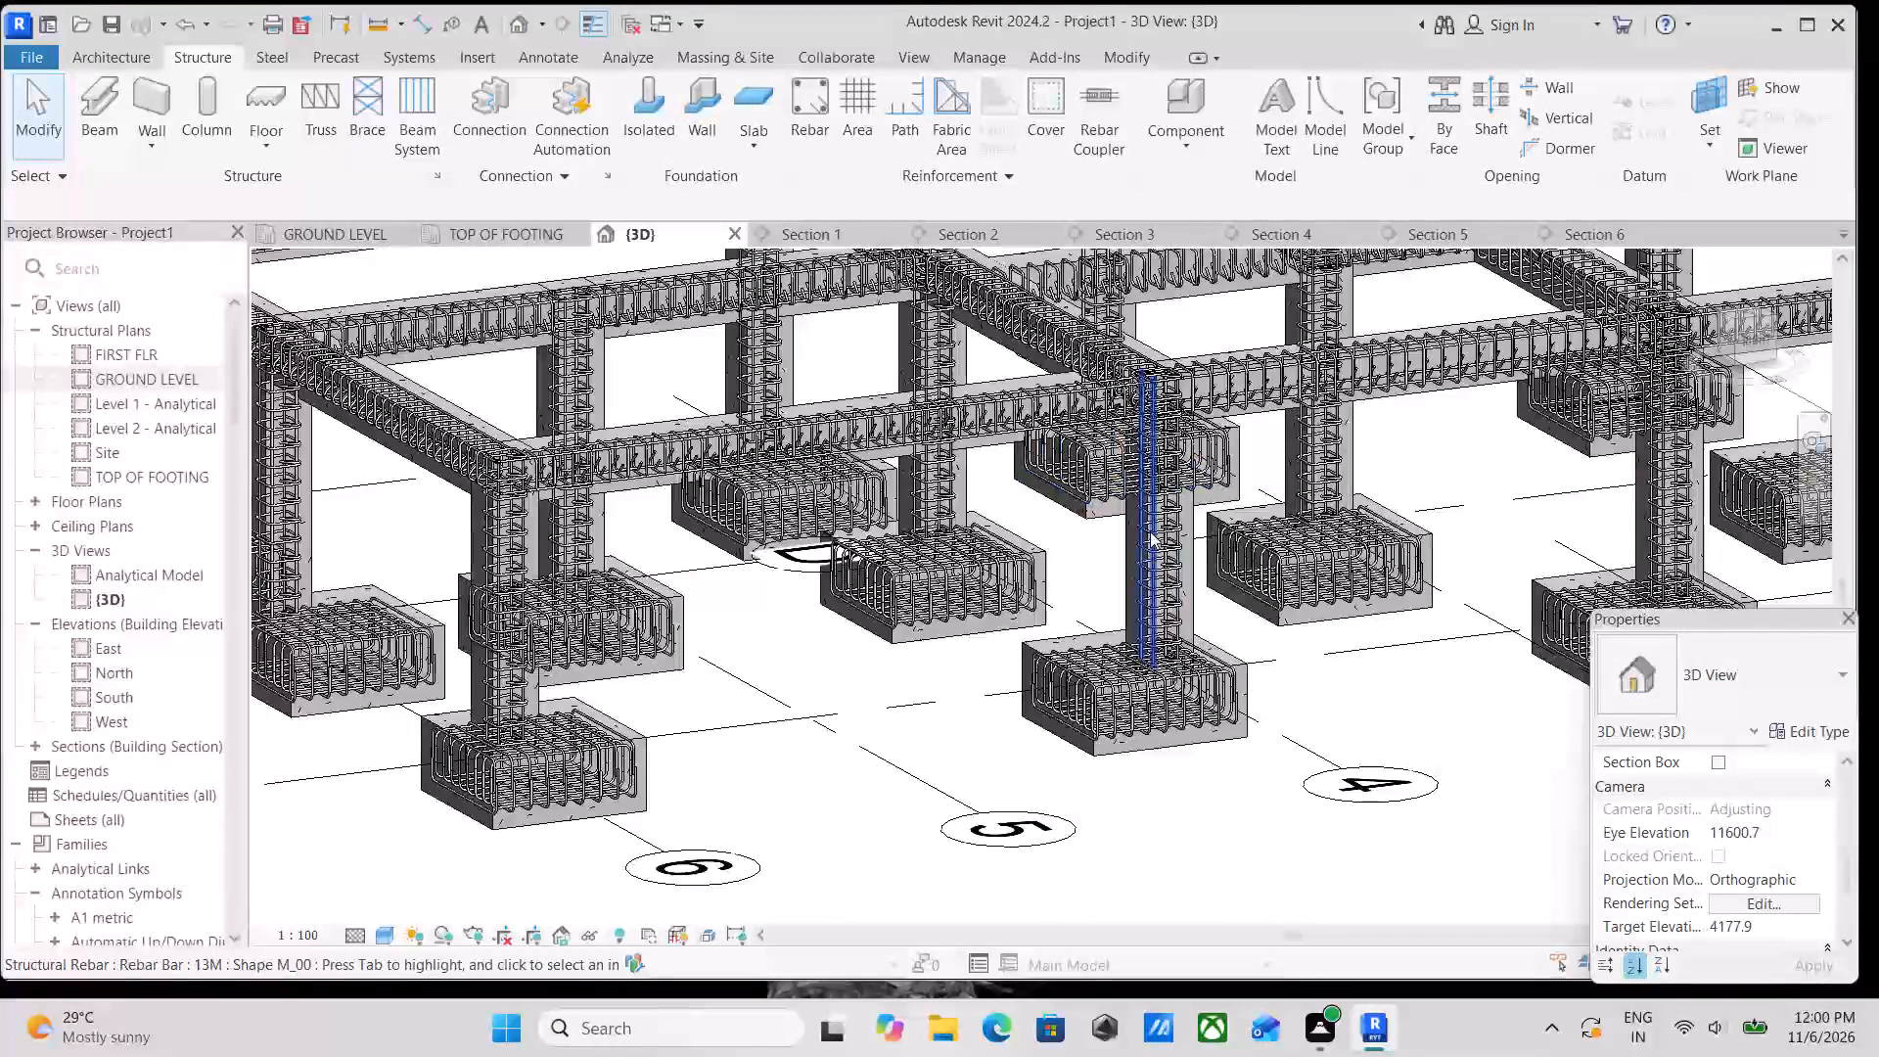
Select all instances of the 13M rebar, starting from a grid 4 column bar, and temporarily hide them.
left_click(1163, 525)
type("sa")
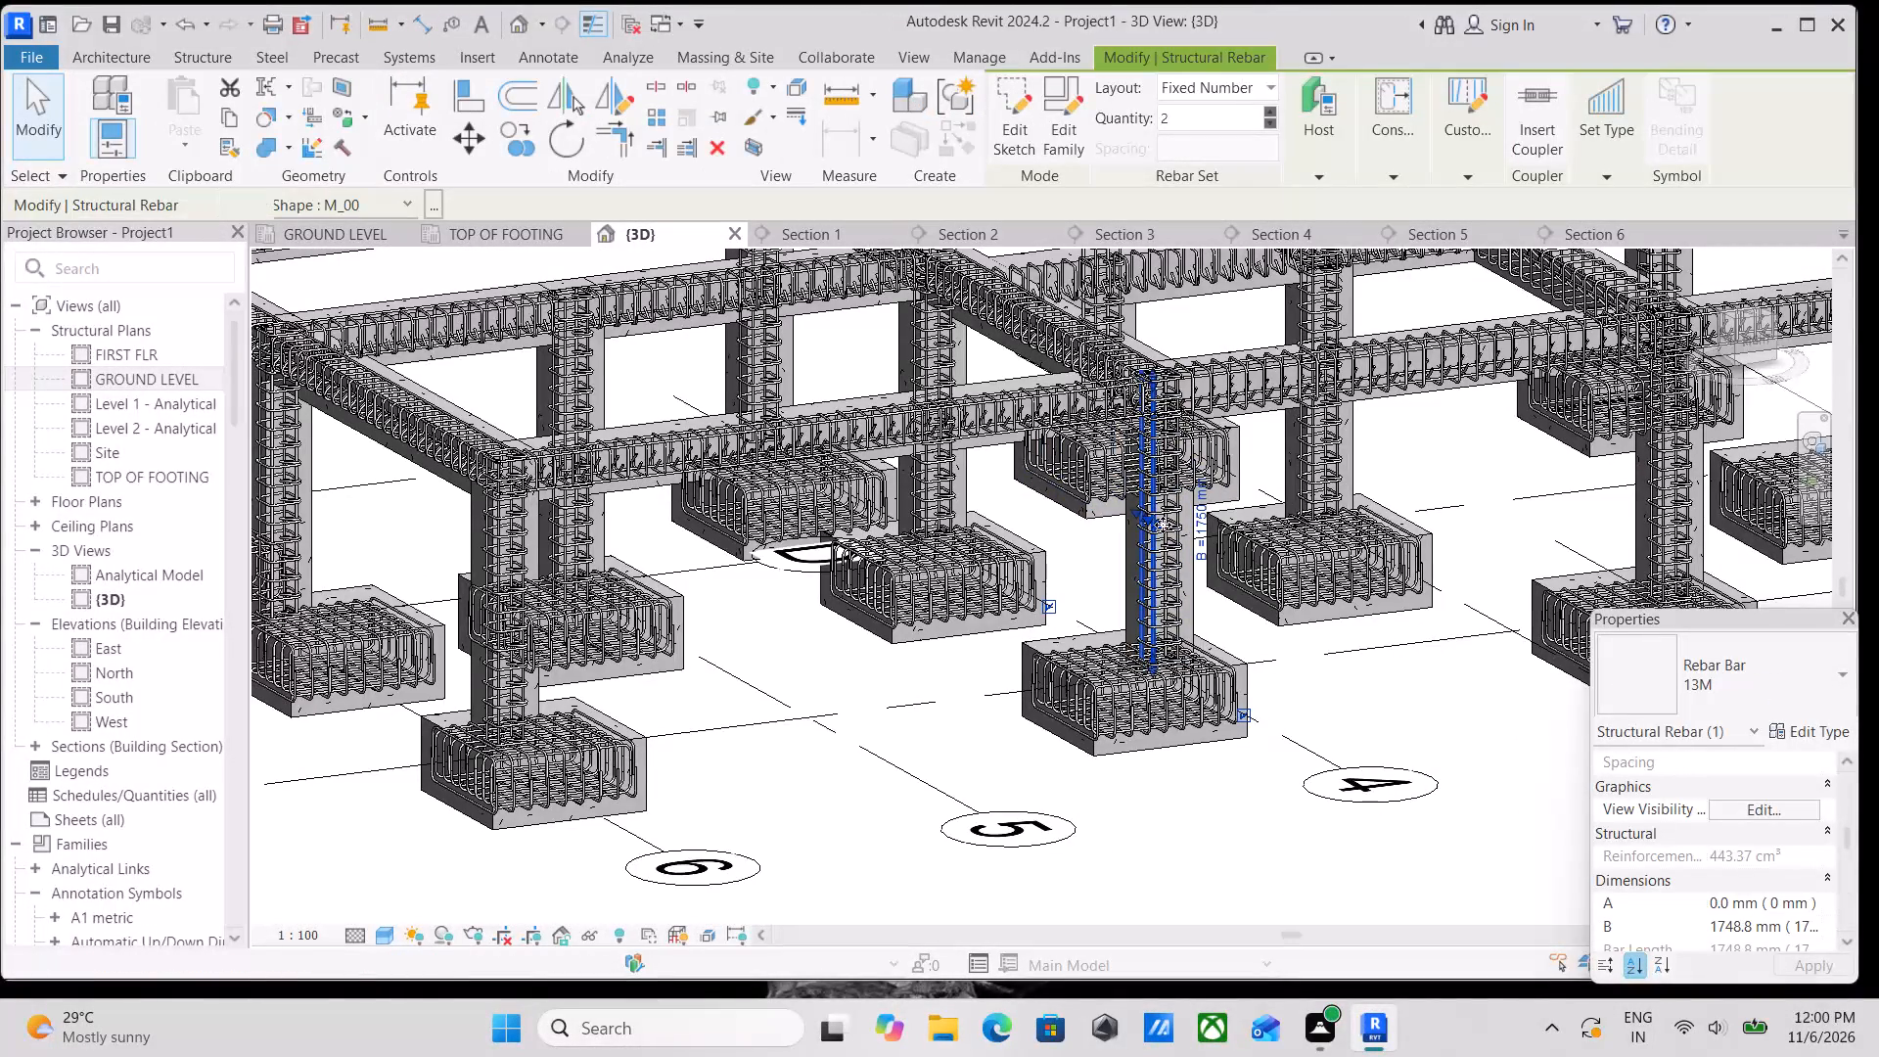
type("hh")
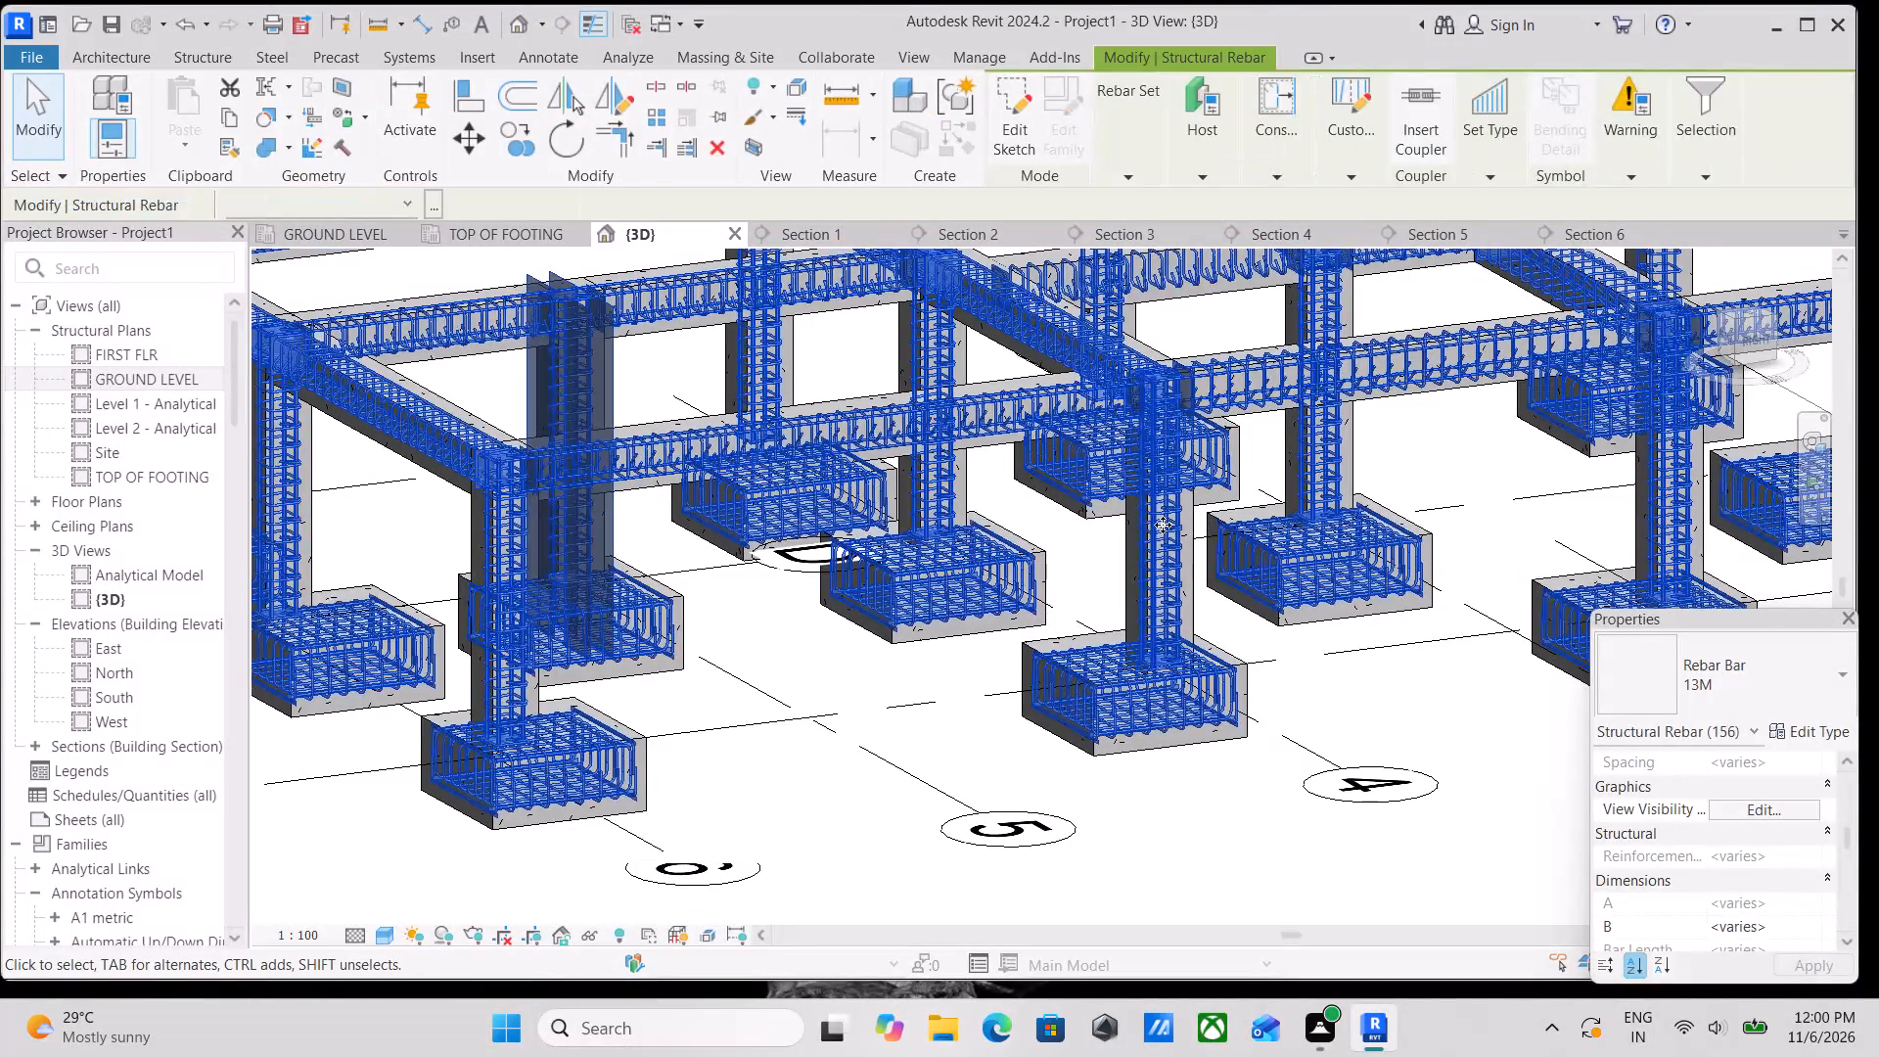